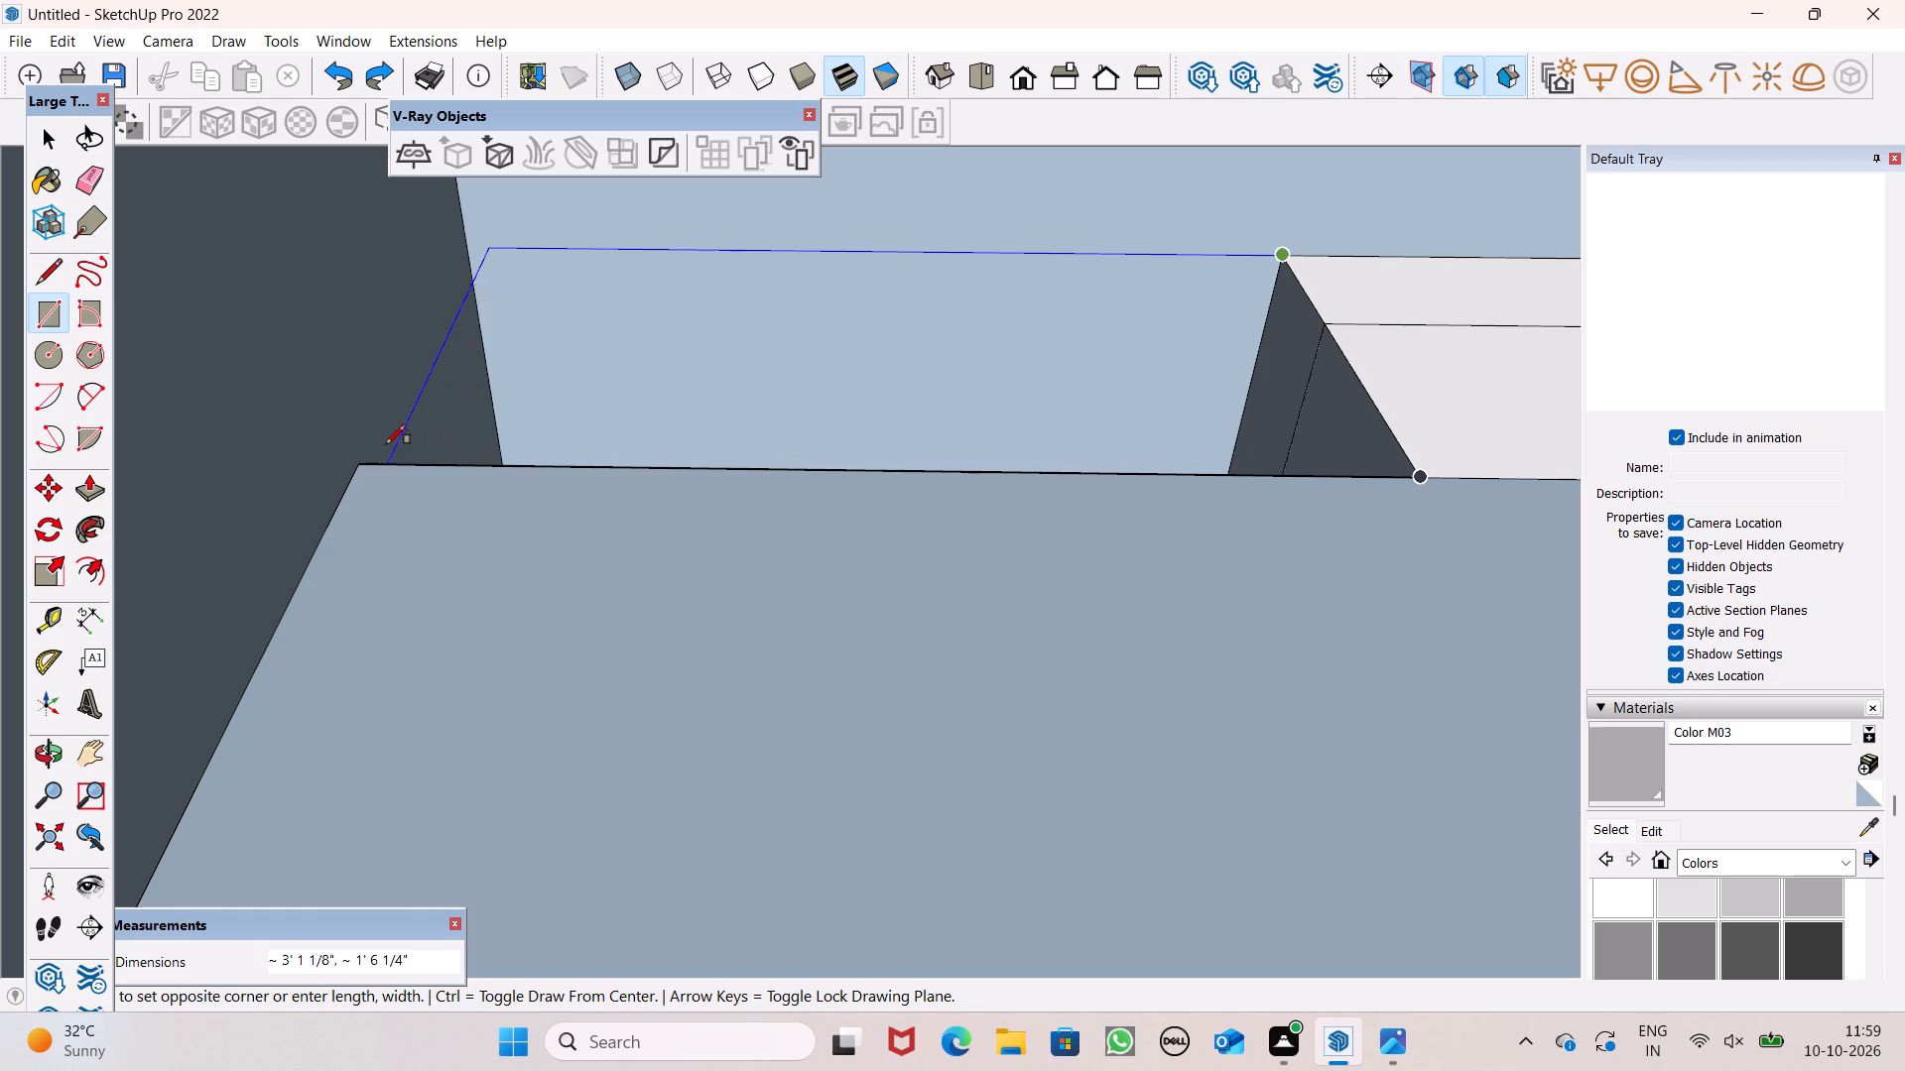
# Cover the open gap at the end of the recess's bottom edge with a rectangle about 3' 2 1/8" by 1' 6 1/4".
pyautogui.click(359, 443)
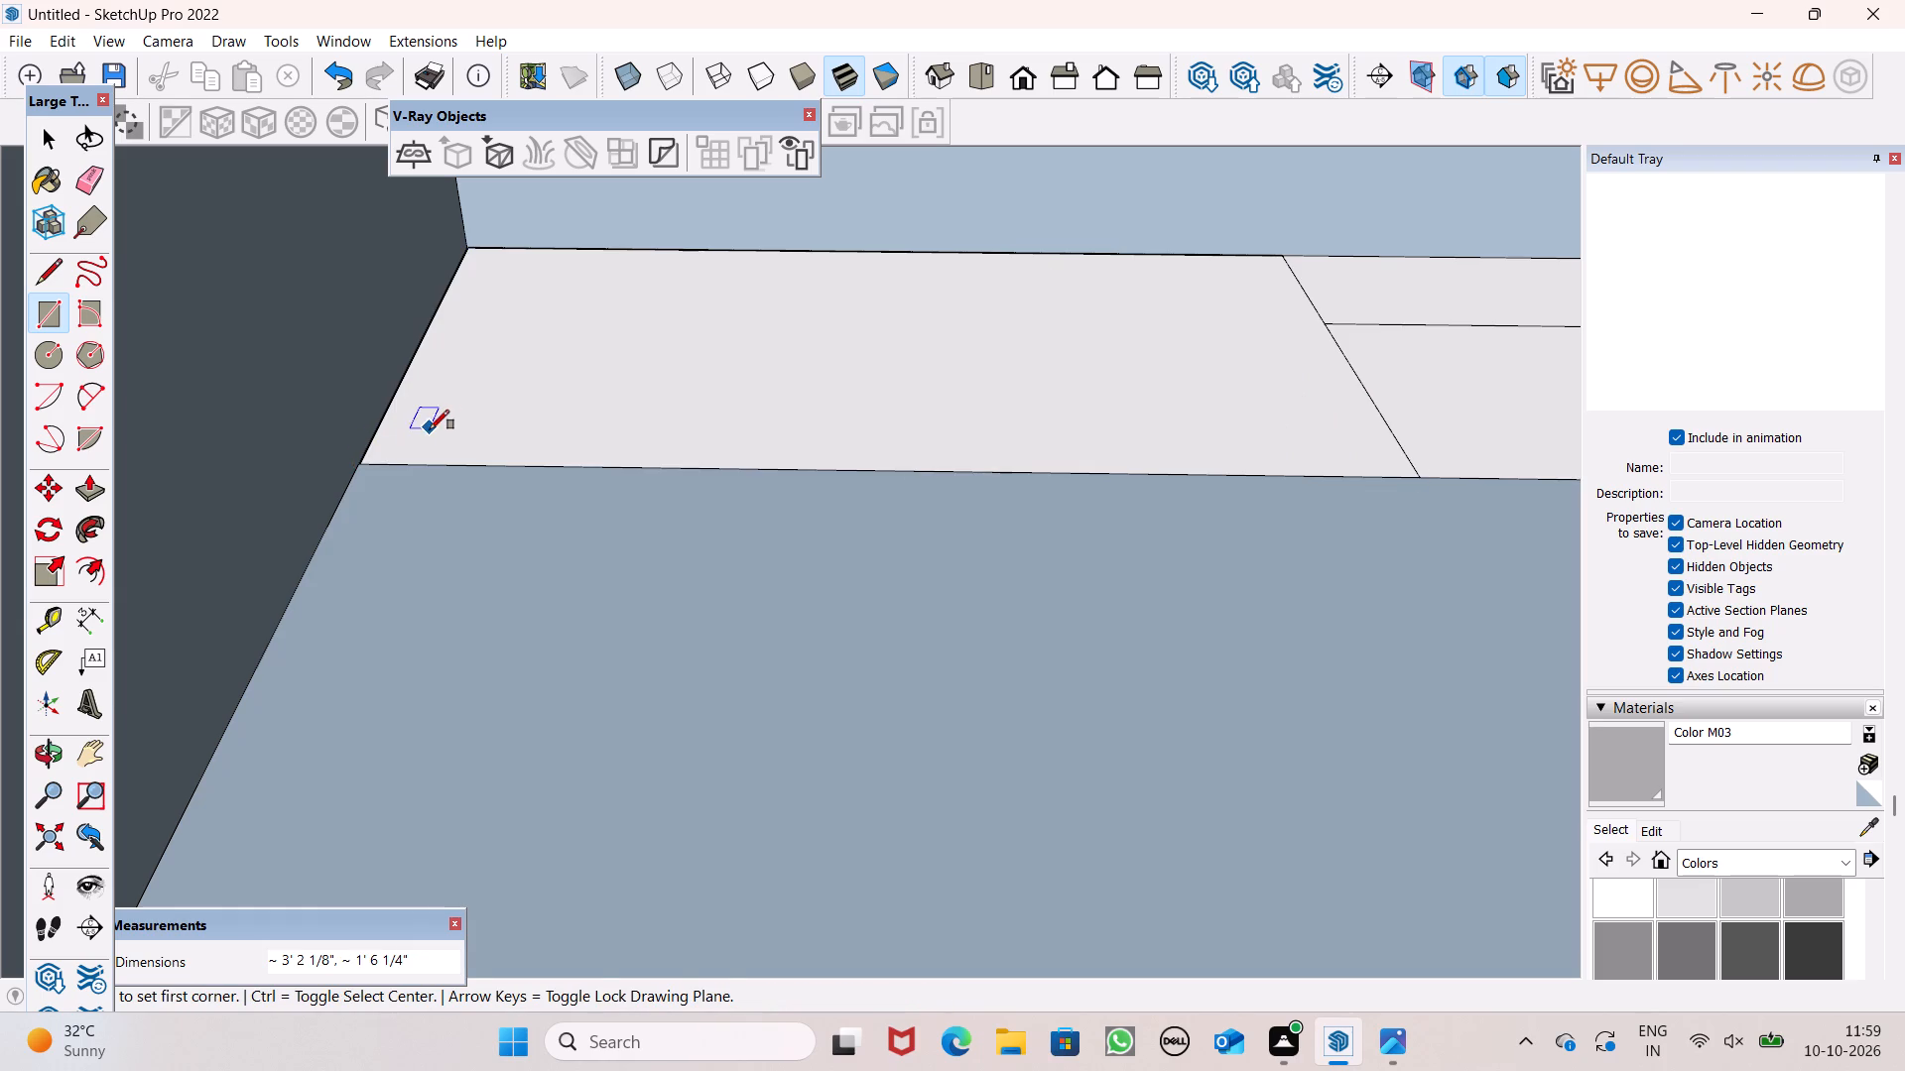
# Draw a rectangle about 20' long over the far opening under the roof slab, from its upper corner to the opposite bottom corner.
pyautogui.scroll(-7, 494, 466)
pyautogui.scroll(-5, 582, 462)
pyautogui.moveTo(761, 590); pyautogui.dragTo(781, 366, button='middle')
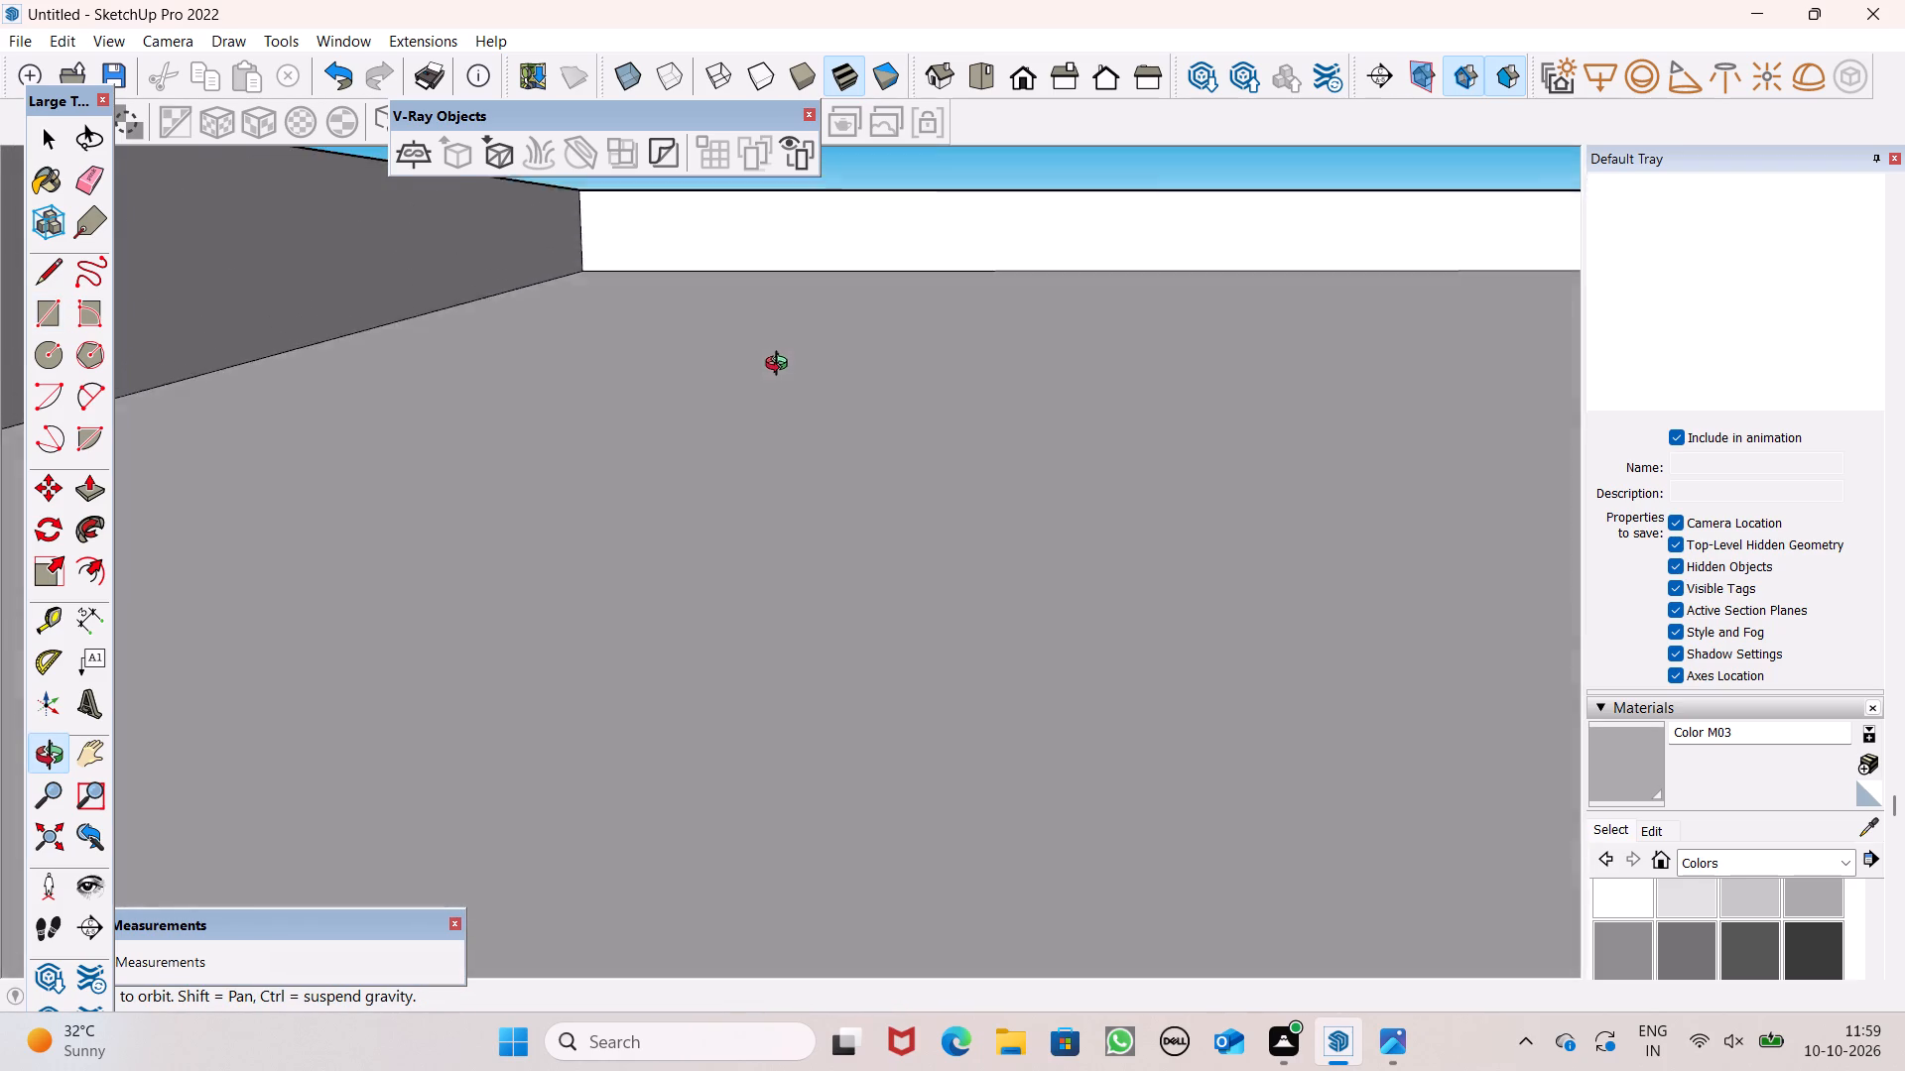
pyautogui.moveTo(781, 366); pyautogui.dragTo(765, 271, button='middle')
pyautogui.click(1026, 65)
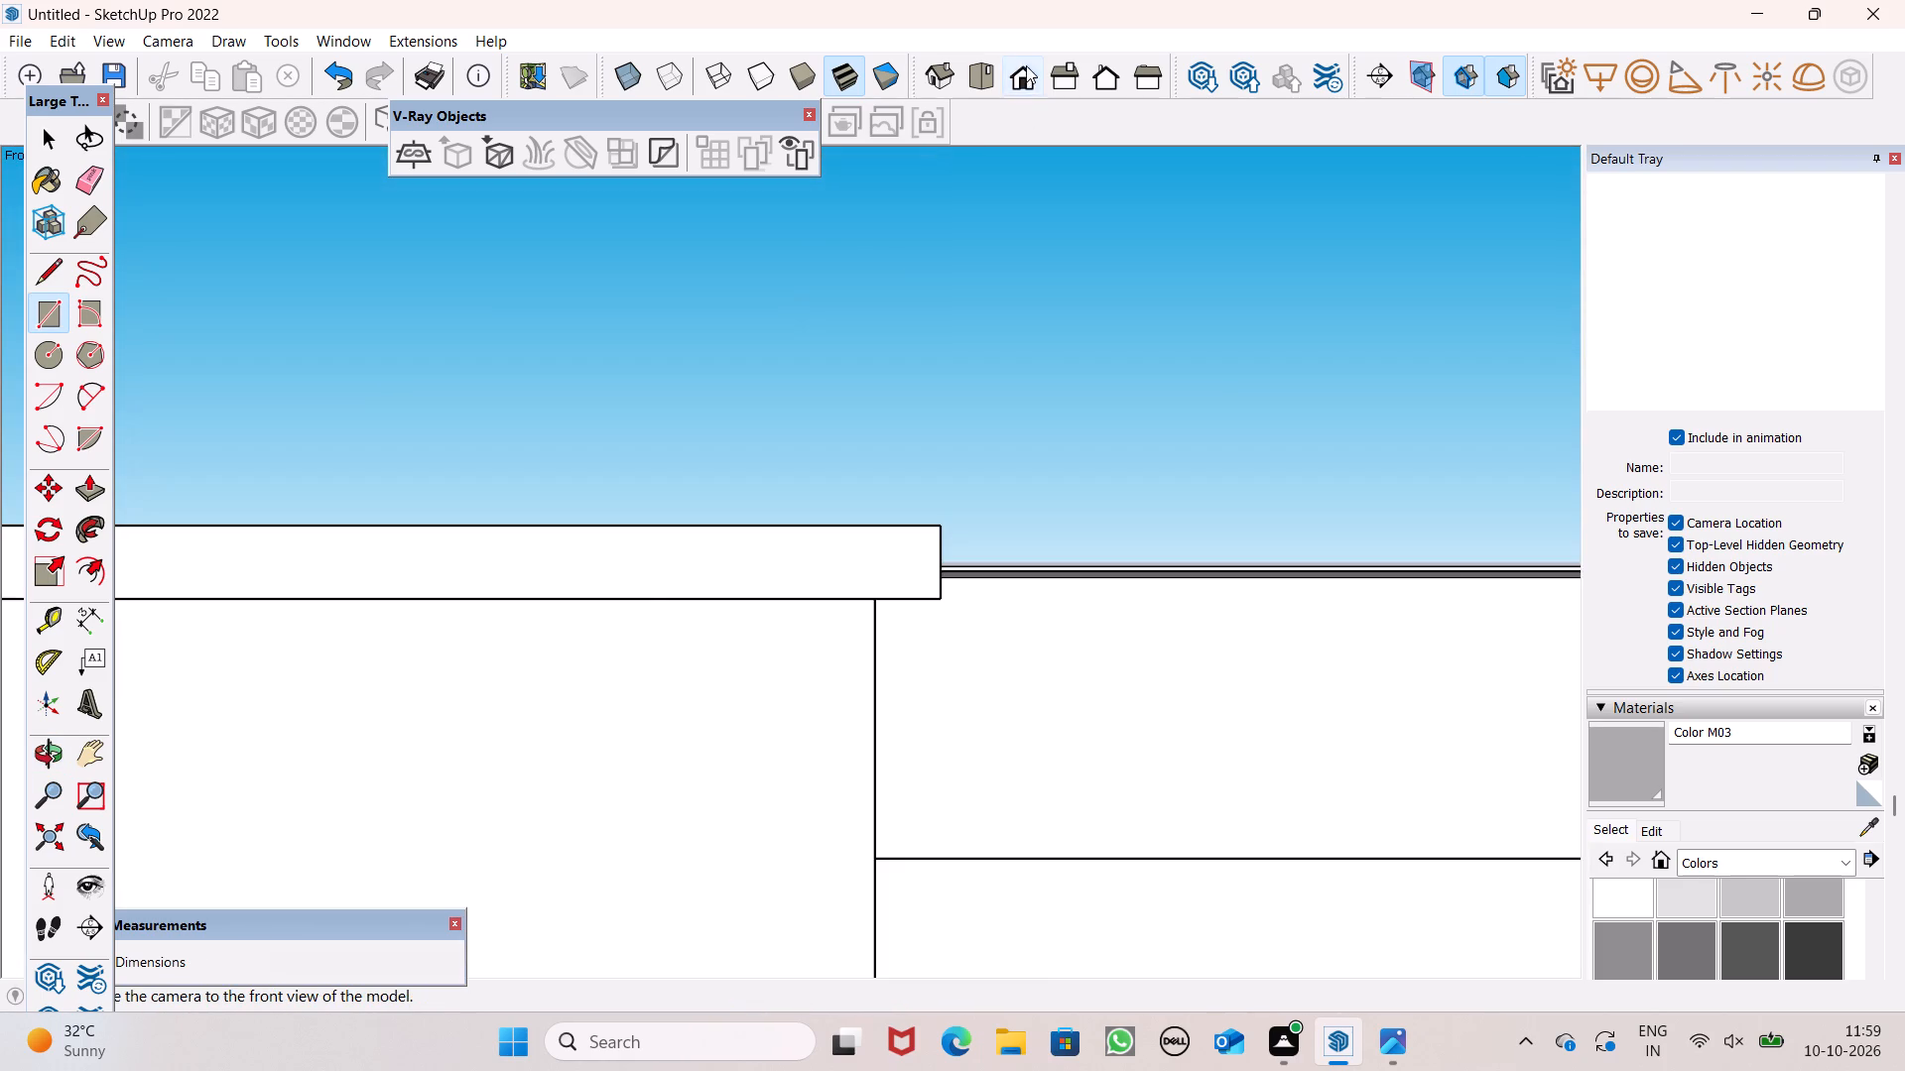
pyautogui.scroll(-4, 1019, 303)
pyautogui.moveTo(1139, 622); pyautogui.dragTo(25, 792, button='middle')
pyautogui.moveTo(1219, 853); pyautogui.dragTo(602, 606, button='middle')
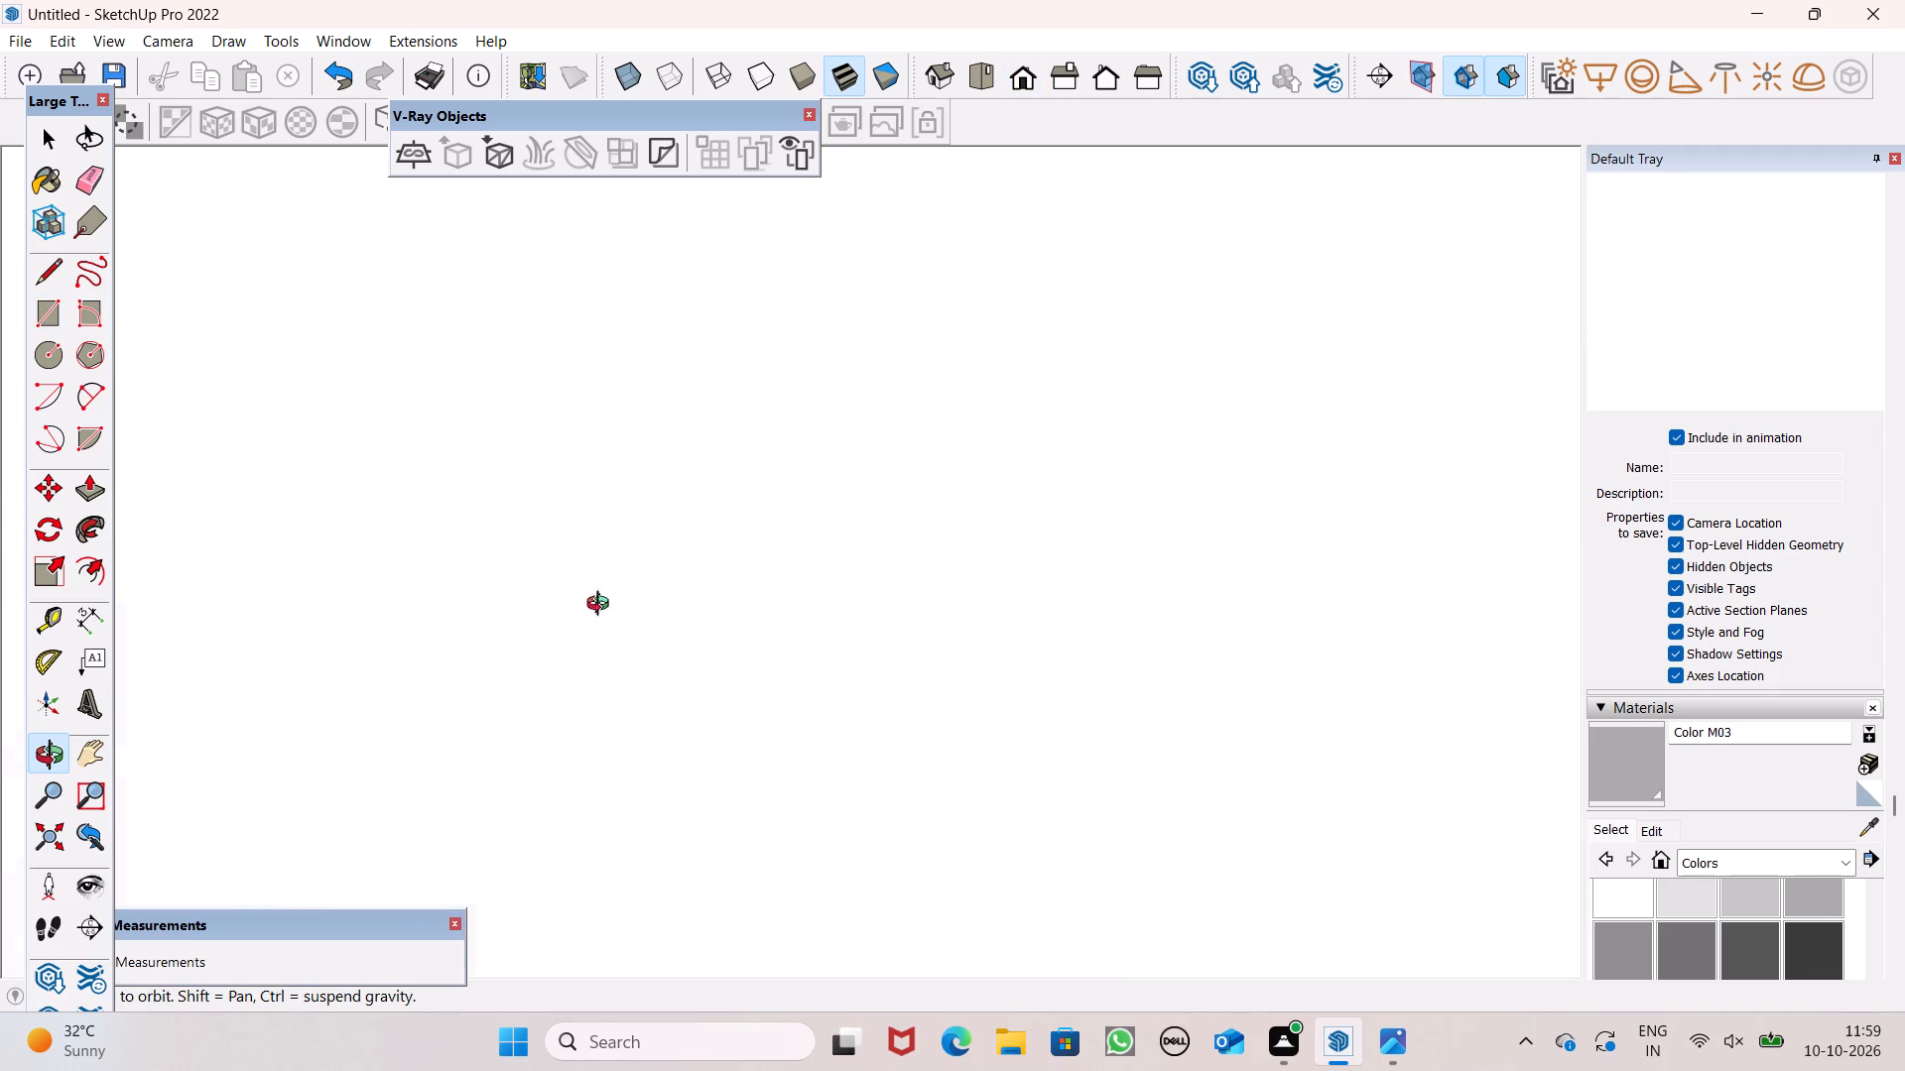
pyautogui.moveTo(602, 606); pyautogui.dragTo(722, 890, button='middle')
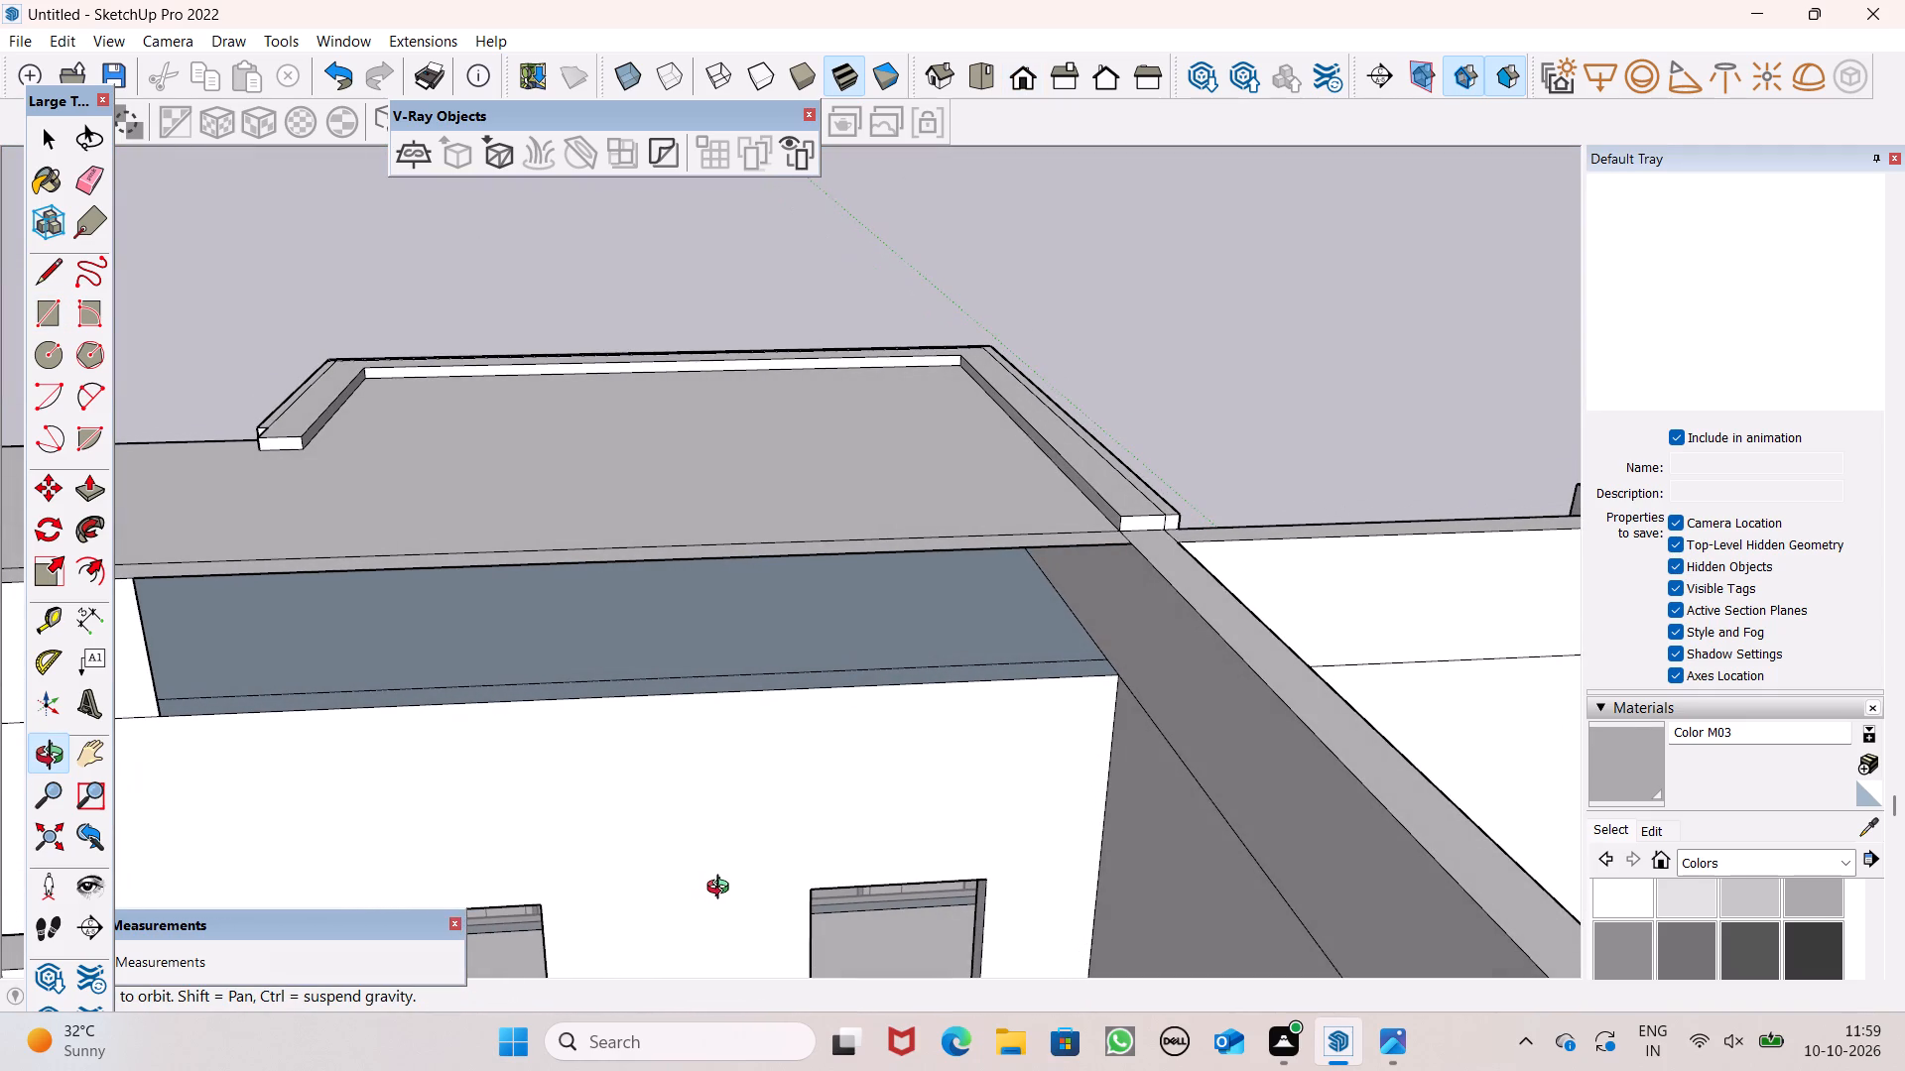
pyautogui.moveTo(722, 890); pyautogui.dragTo(722, 887, button='middle')
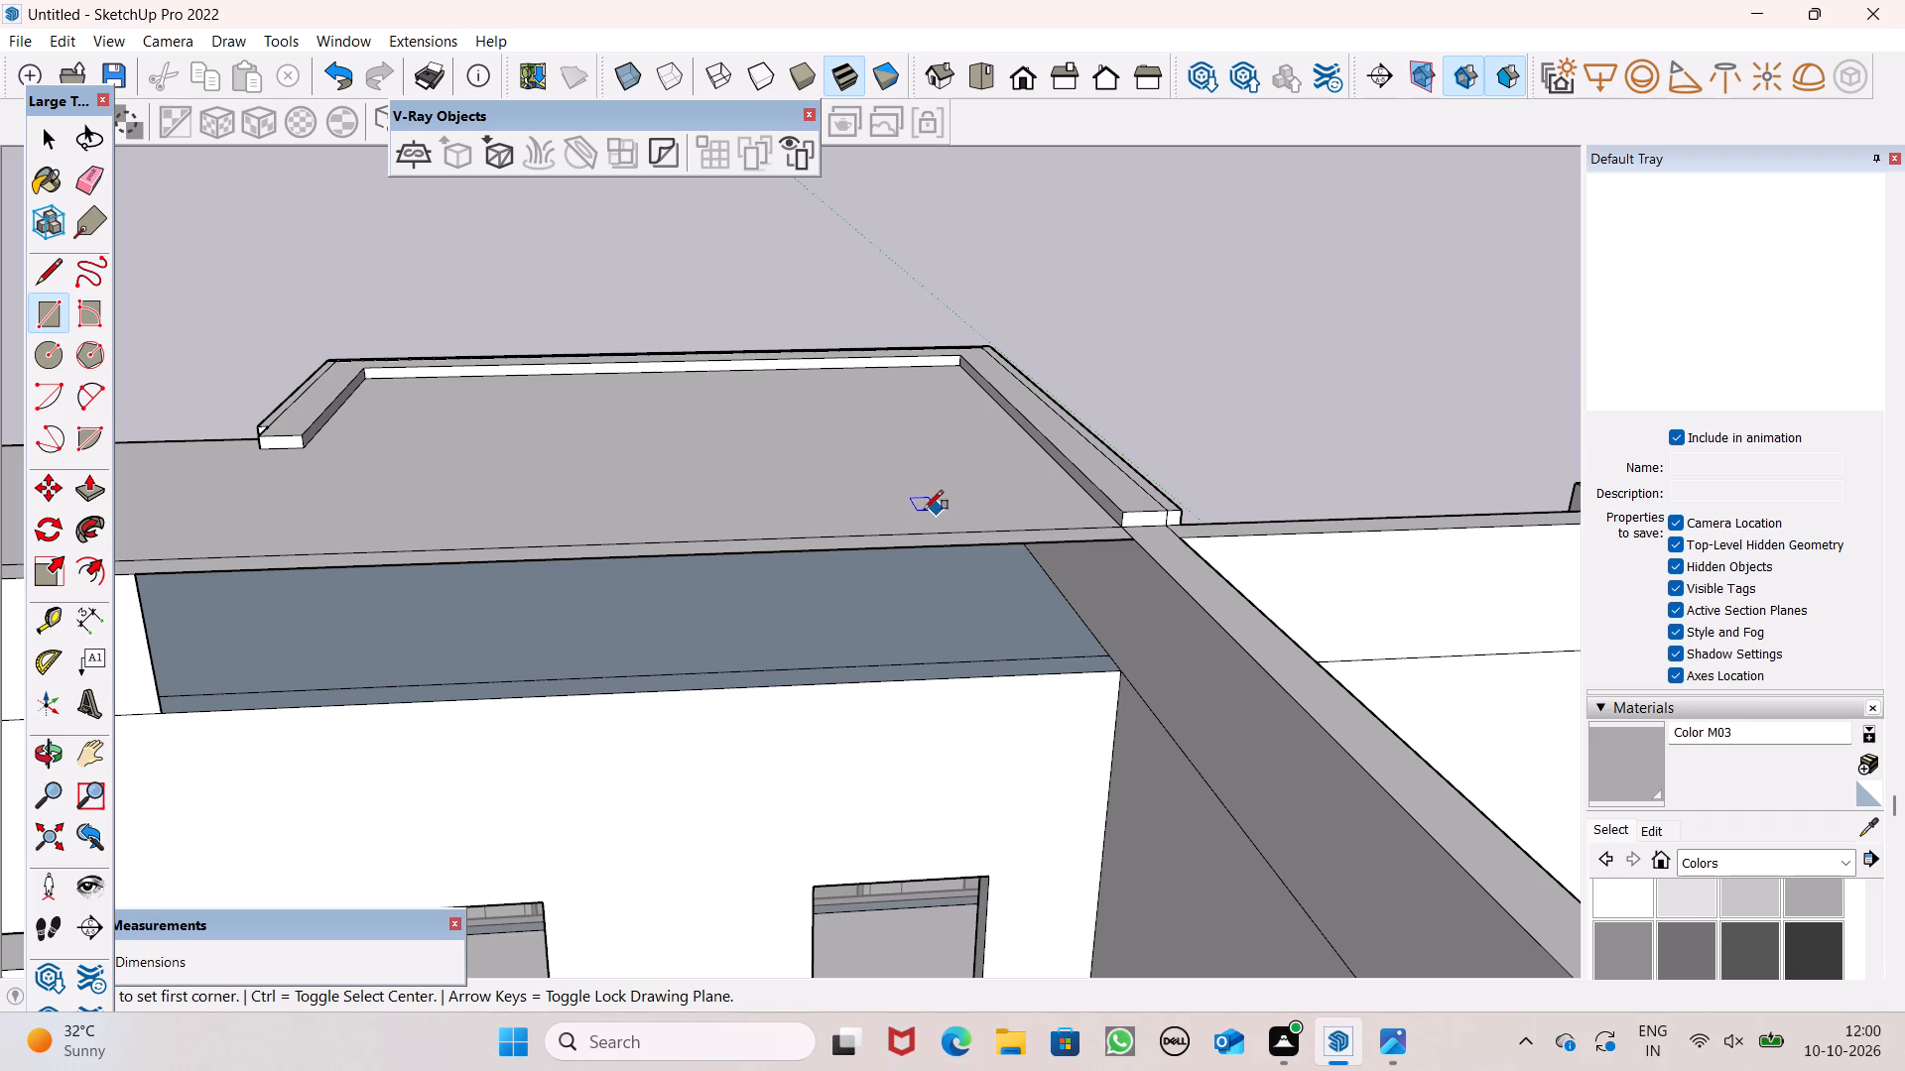
pyautogui.scroll(1, 869, 445)
pyautogui.scroll(1, 842, 328)
pyautogui.scroll(1, 860, 245)
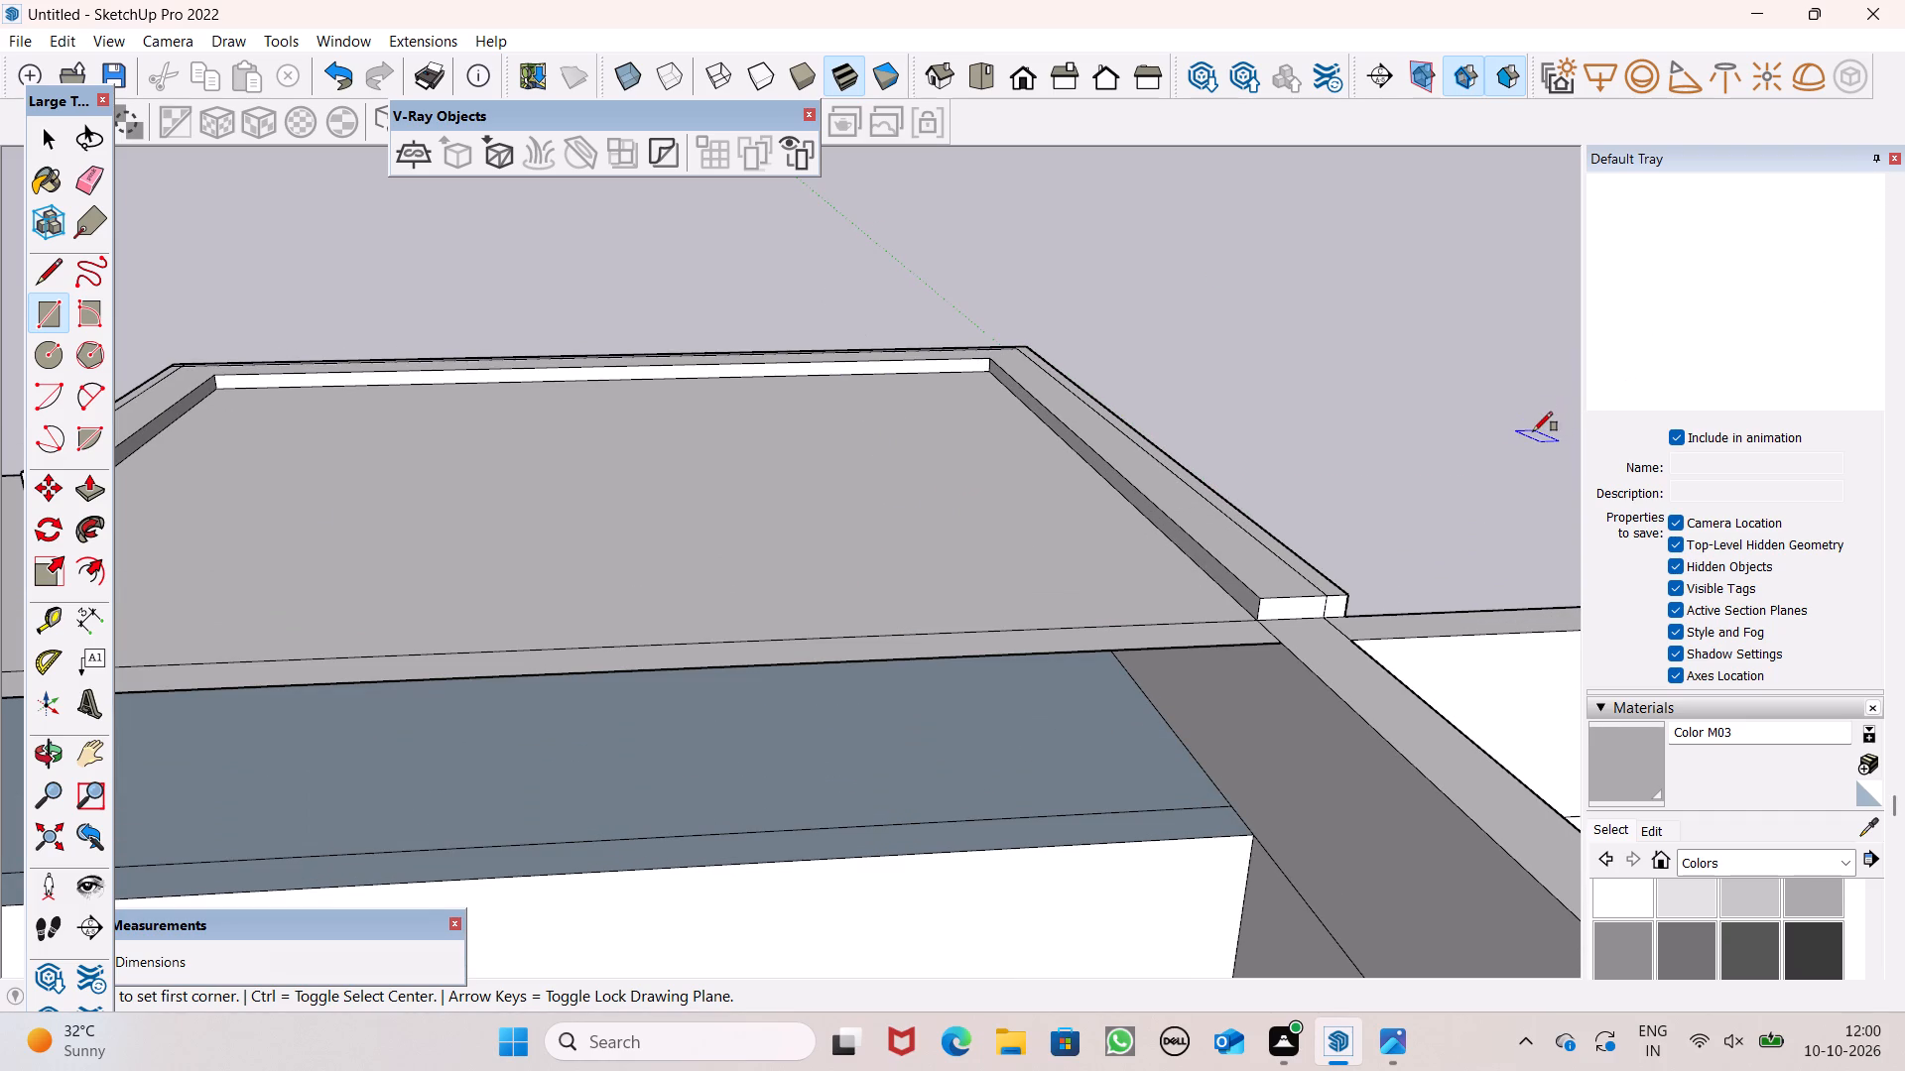
pyautogui.moveTo(983, 545); pyautogui.dragTo(991, 396, button='middle')
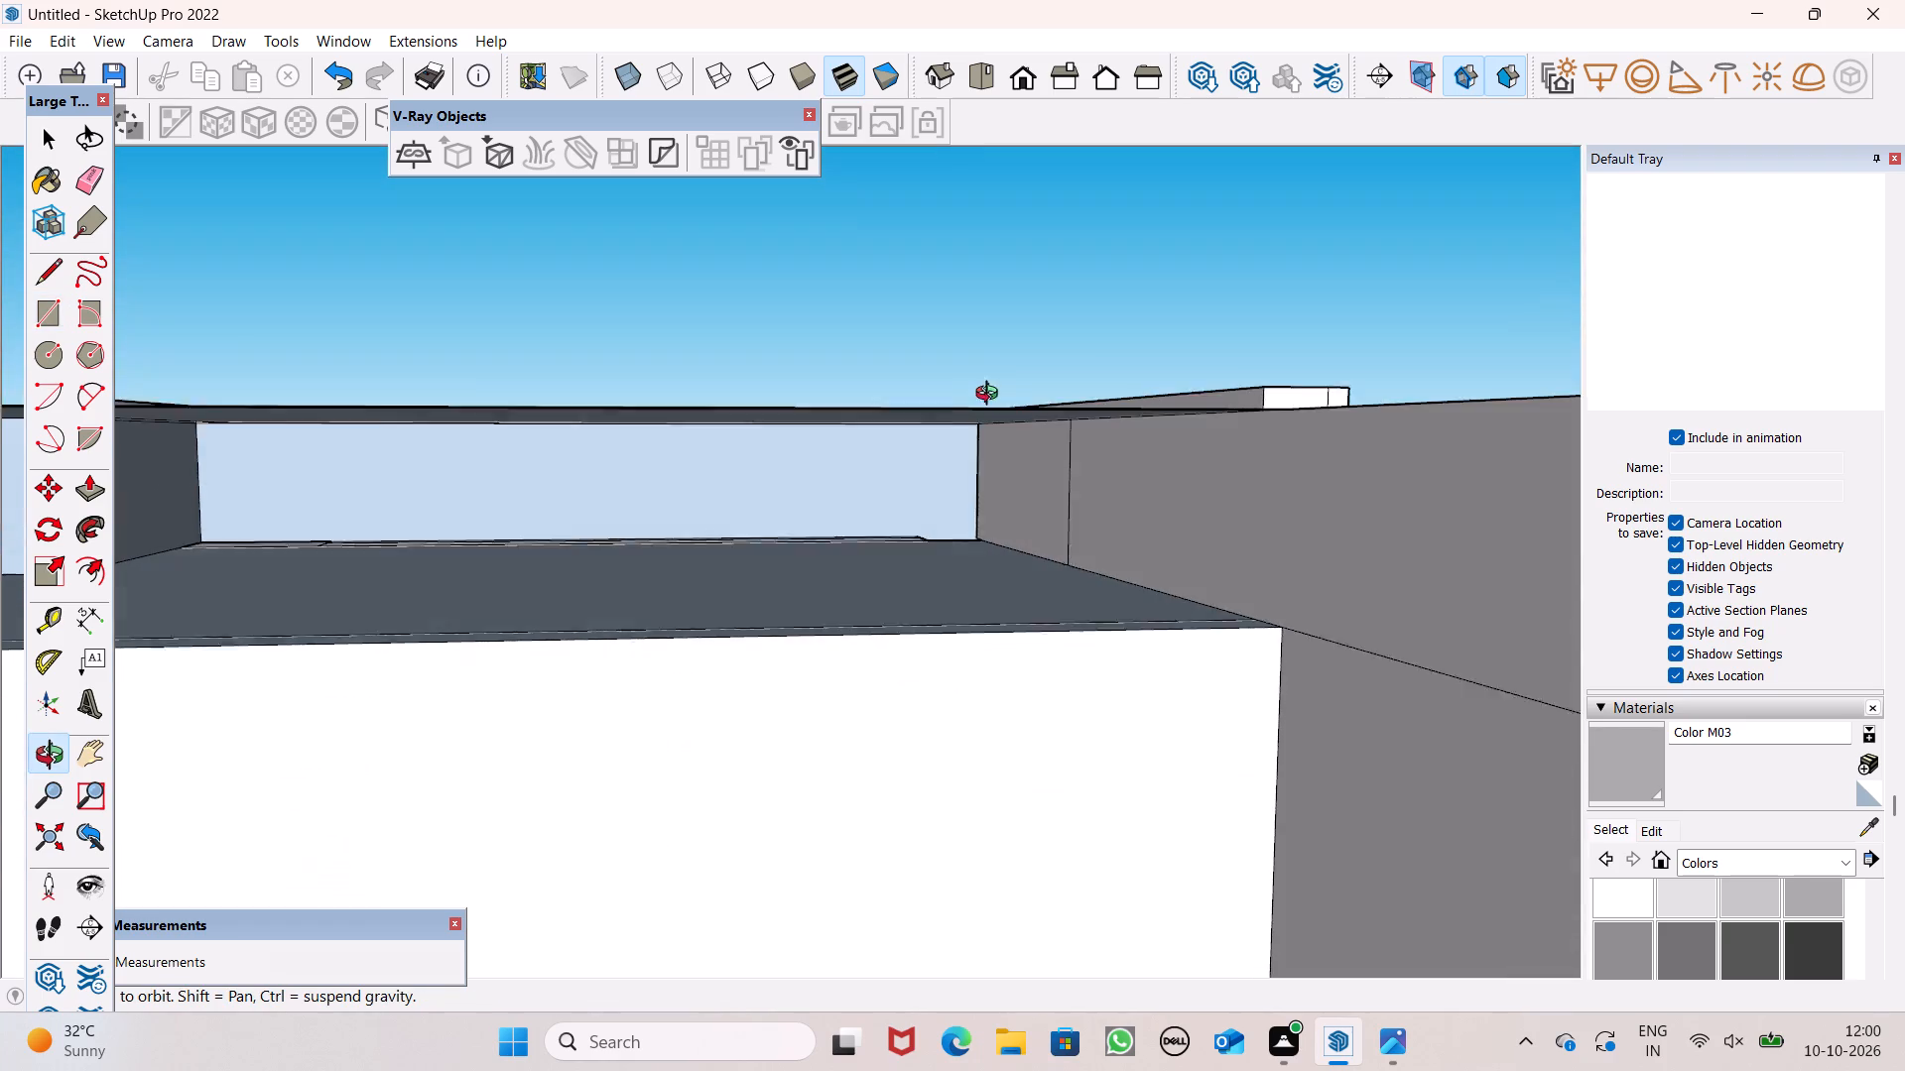
pyautogui.moveTo(991, 396); pyautogui.dragTo(968, 397, button='middle')
pyautogui.scroll(2, 386, 614)
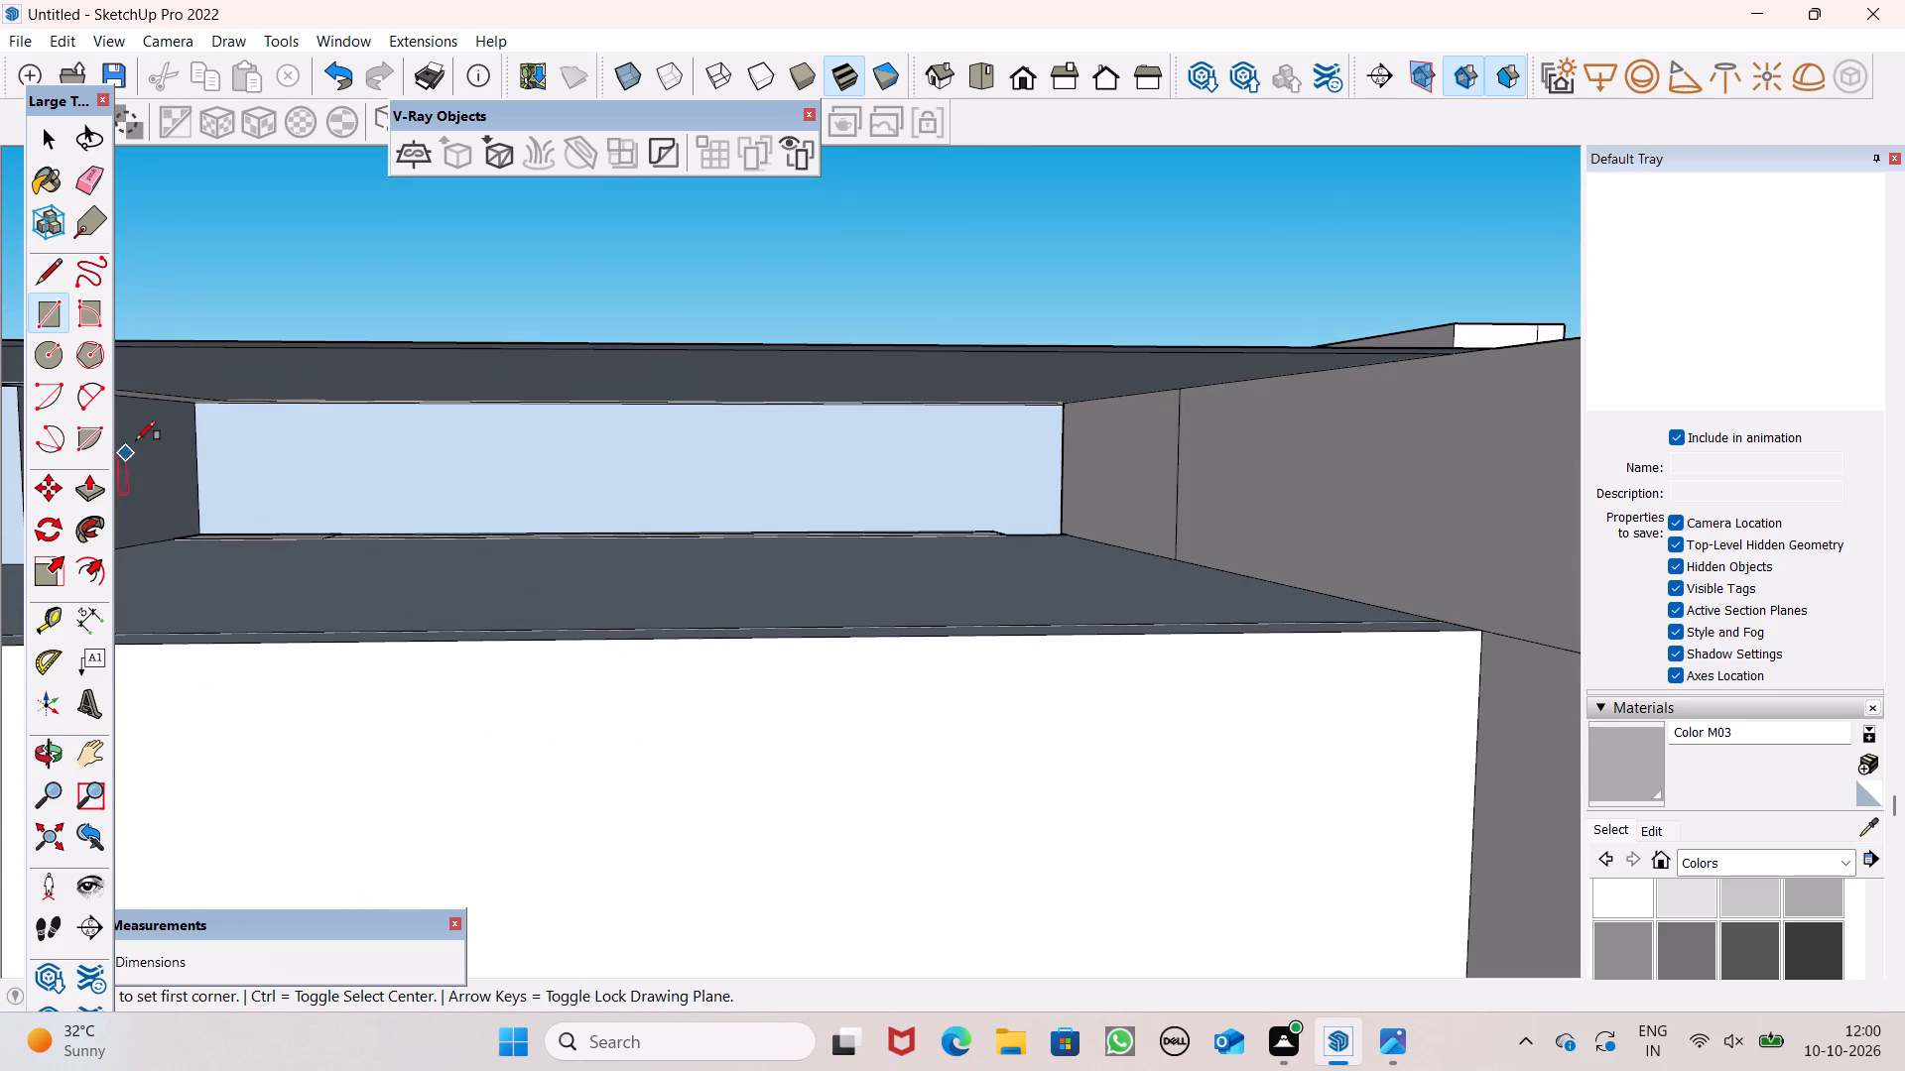
pyautogui.click(197, 416)
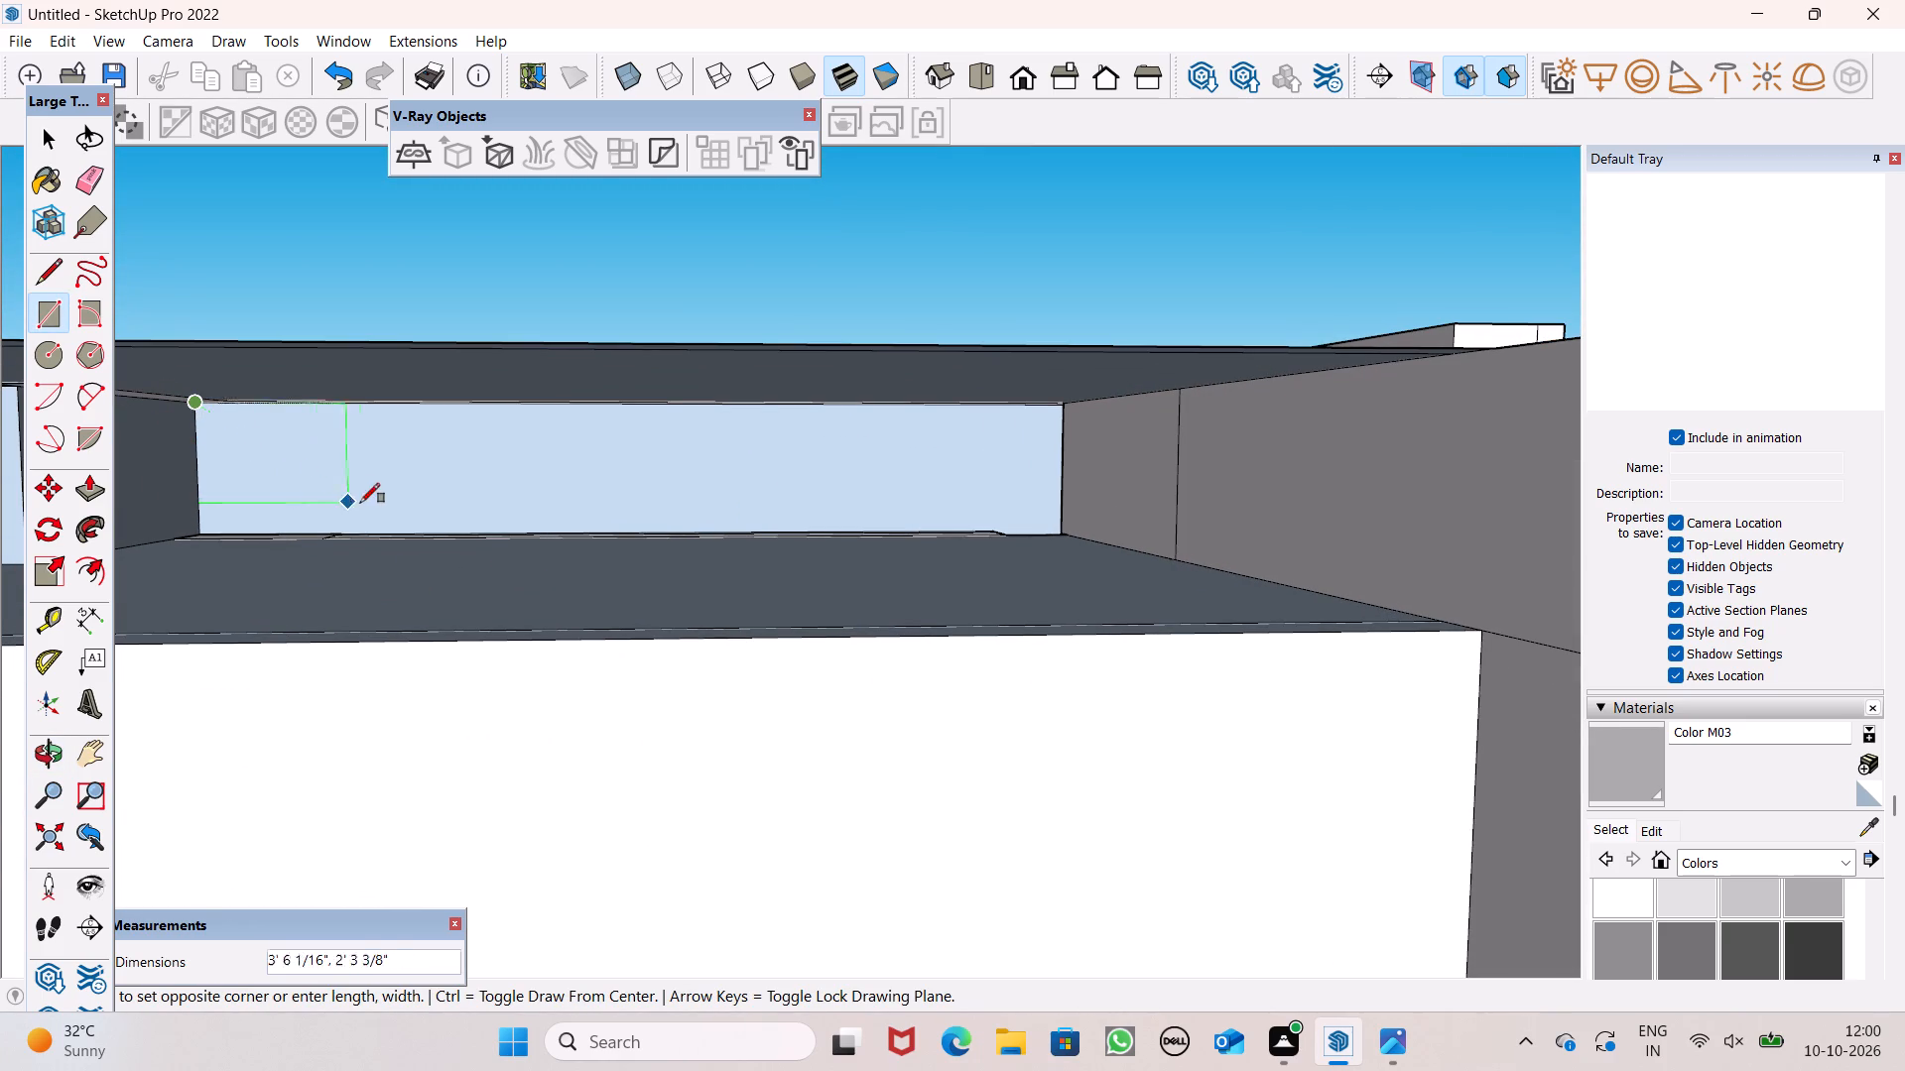
pyautogui.click(1072, 532)
# Draw a rectangle 3' high and about 6' 4 13/16" long along the recess's side, starting at the outer upper corner under the roof slab.
pyautogui.moveTo(1064, 592); pyautogui.dragTo(1064, 597, button='middle')
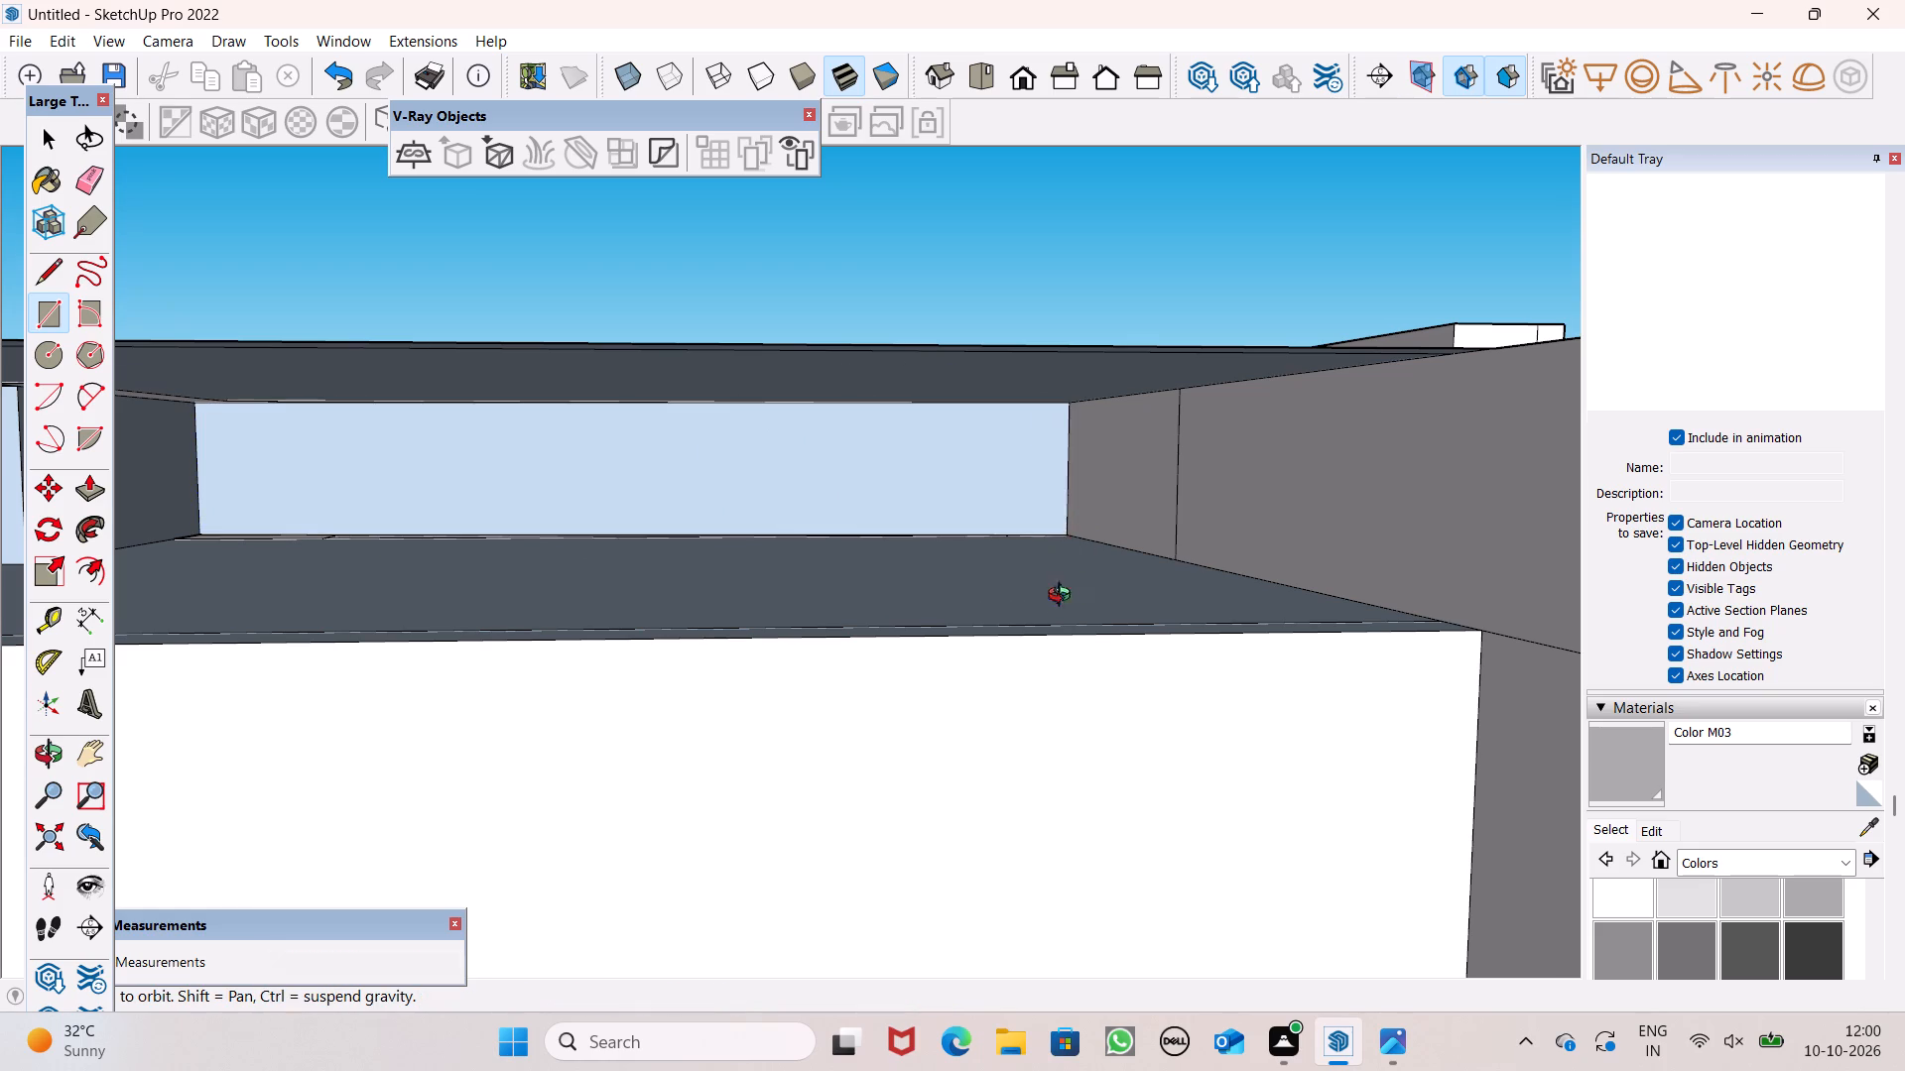
pyautogui.moveTo(1064, 597); pyautogui.dragTo(1061, 660, button='middle')
pyautogui.scroll(8, 1061, 660)
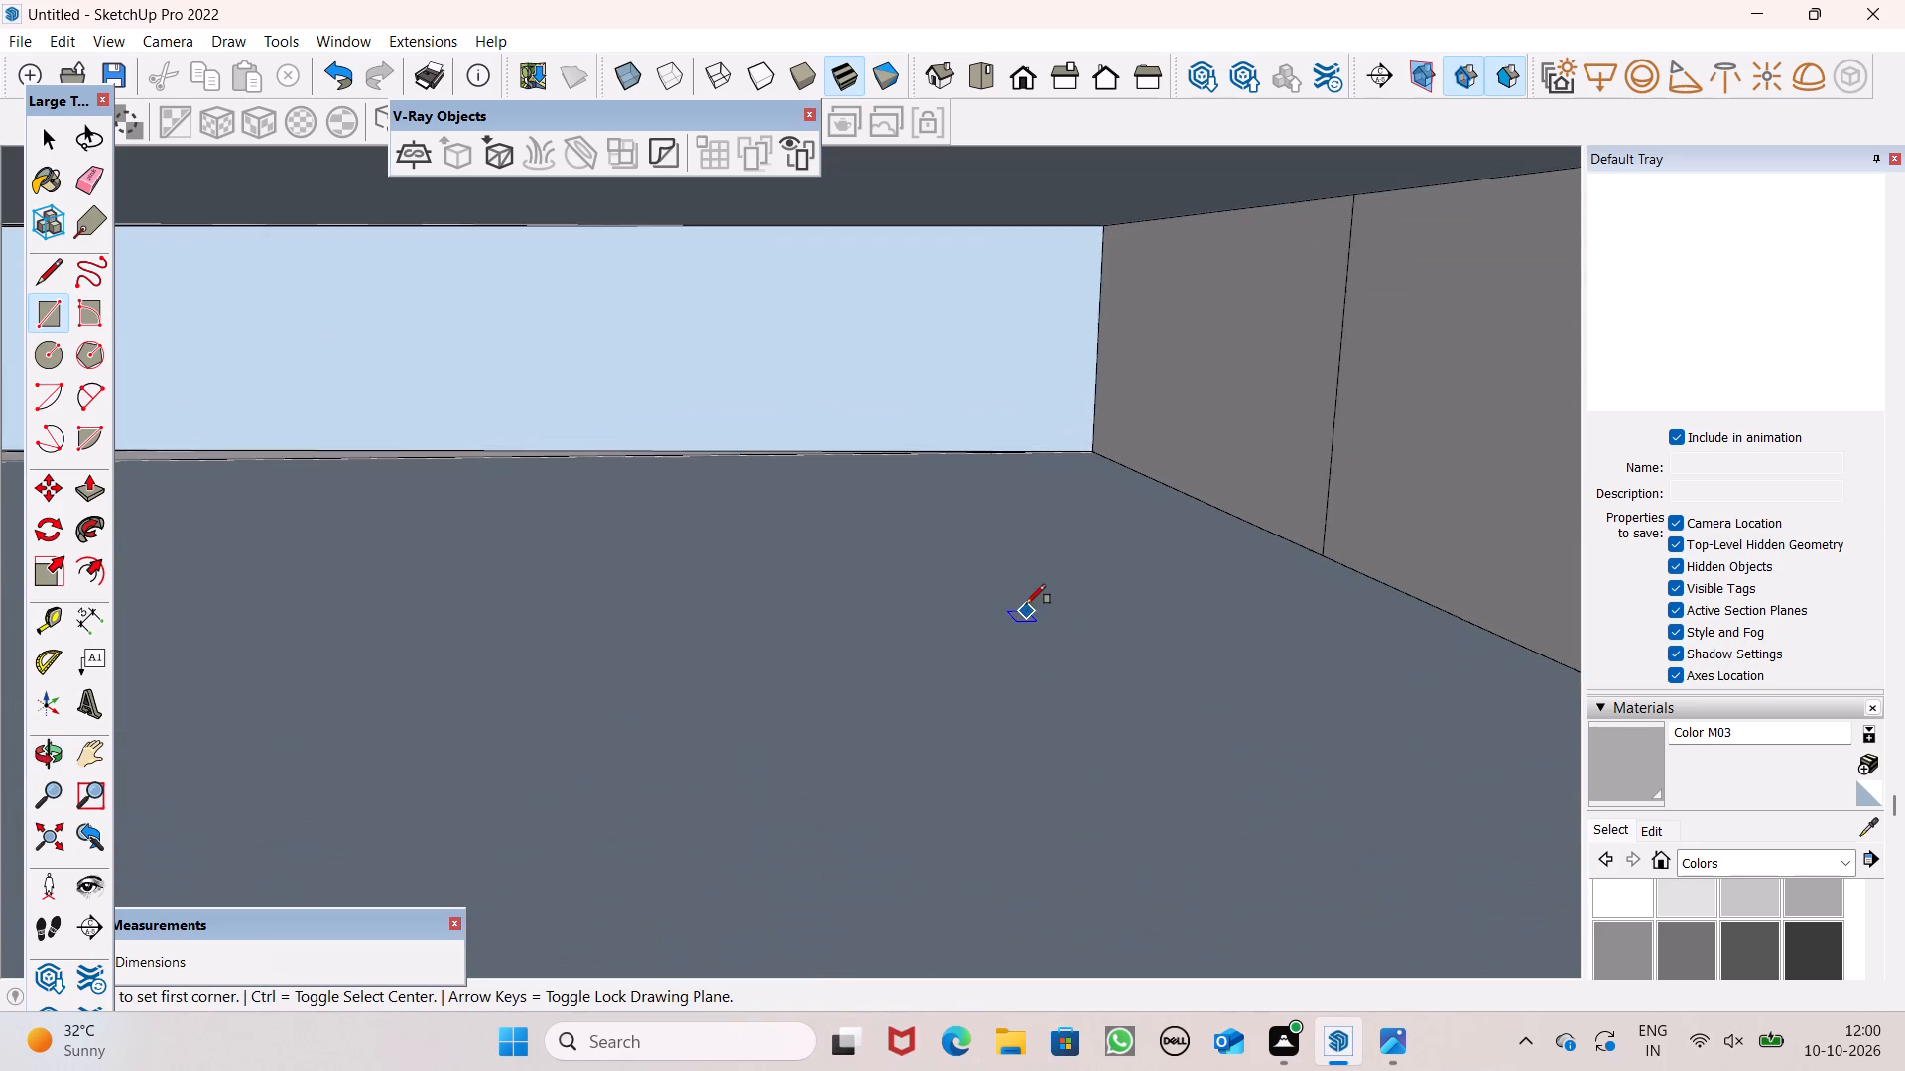
pyautogui.scroll(-13, 1026, 602)
pyautogui.moveTo(1117, 707); pyautogui.dragTo(971, 636, button='middle')
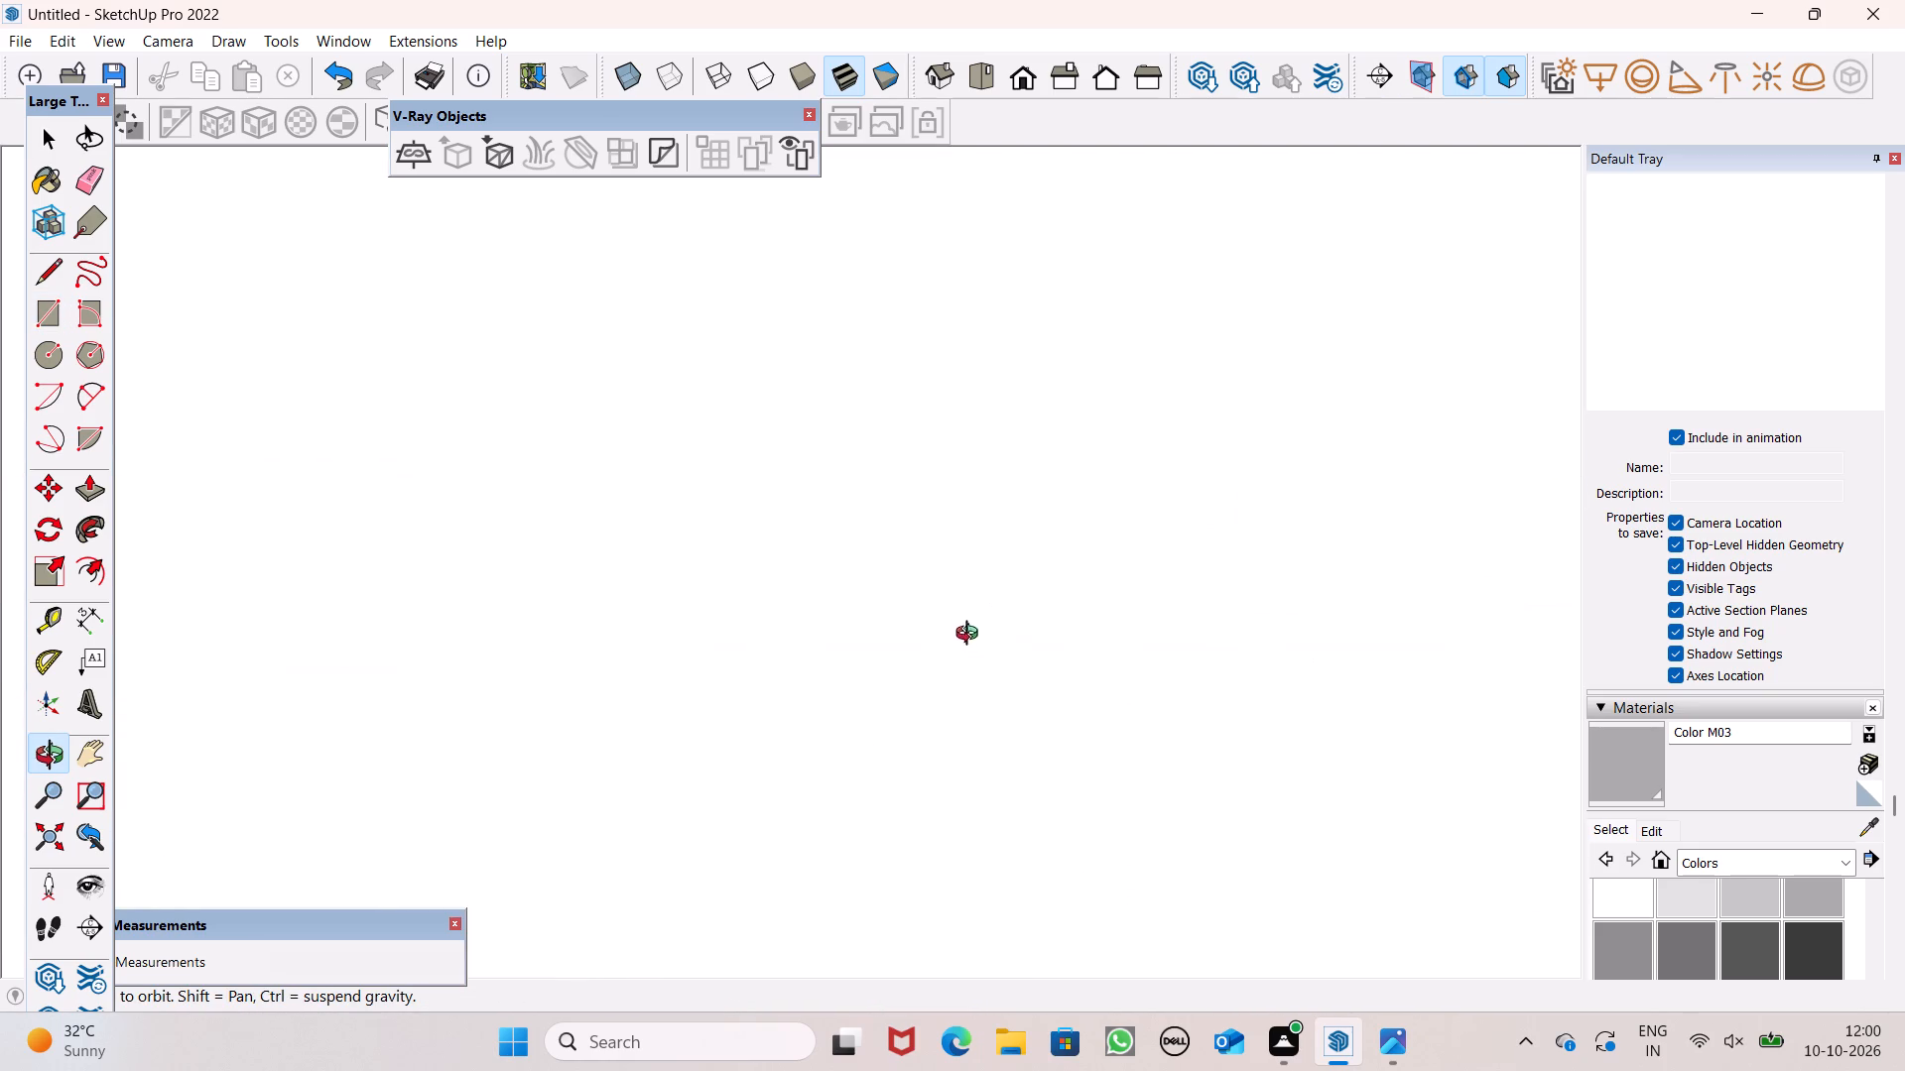
pyautogui.moveTo(971, 636); pyautogui.dragTo(788, 686, button='middle')
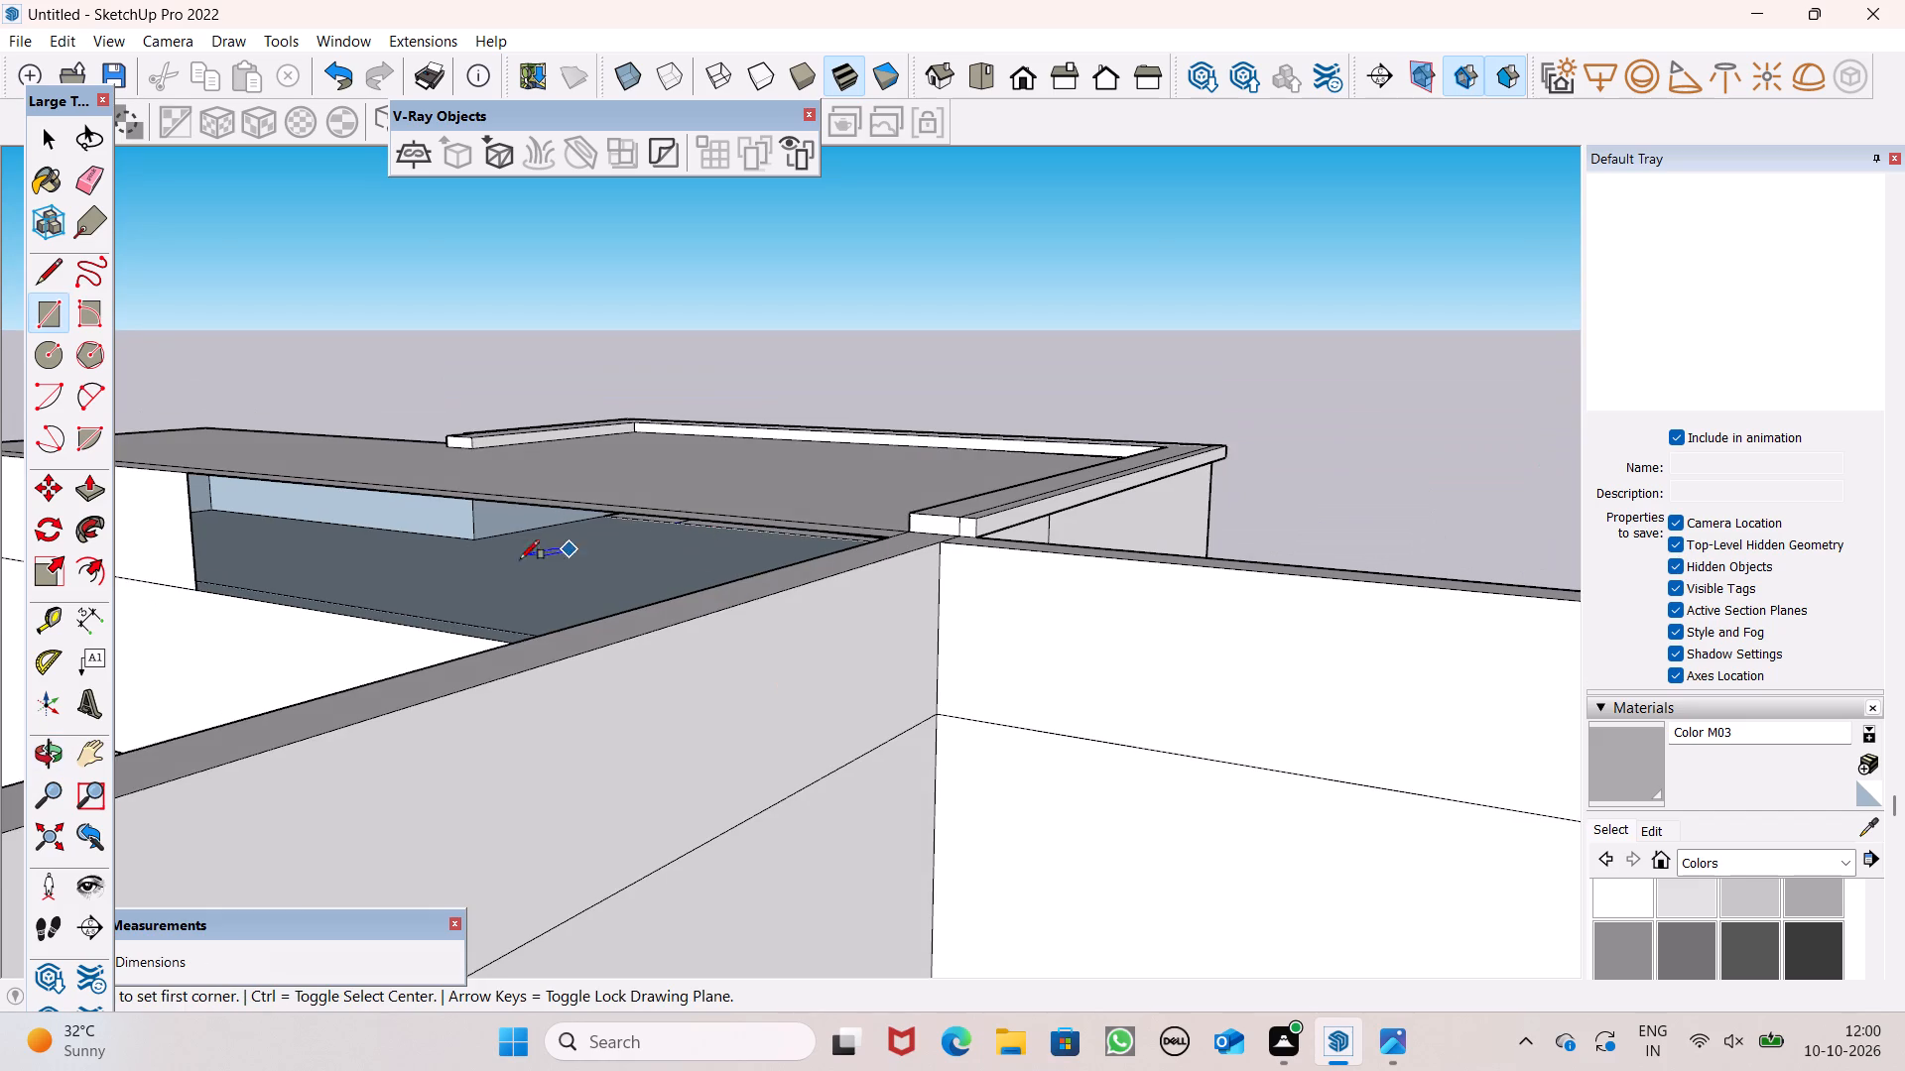
pyautogui.scroll(3, 497, 564)
pyautogui.moveTo(485, 618); pyautogui.dragTo(351, 648, button='middle')
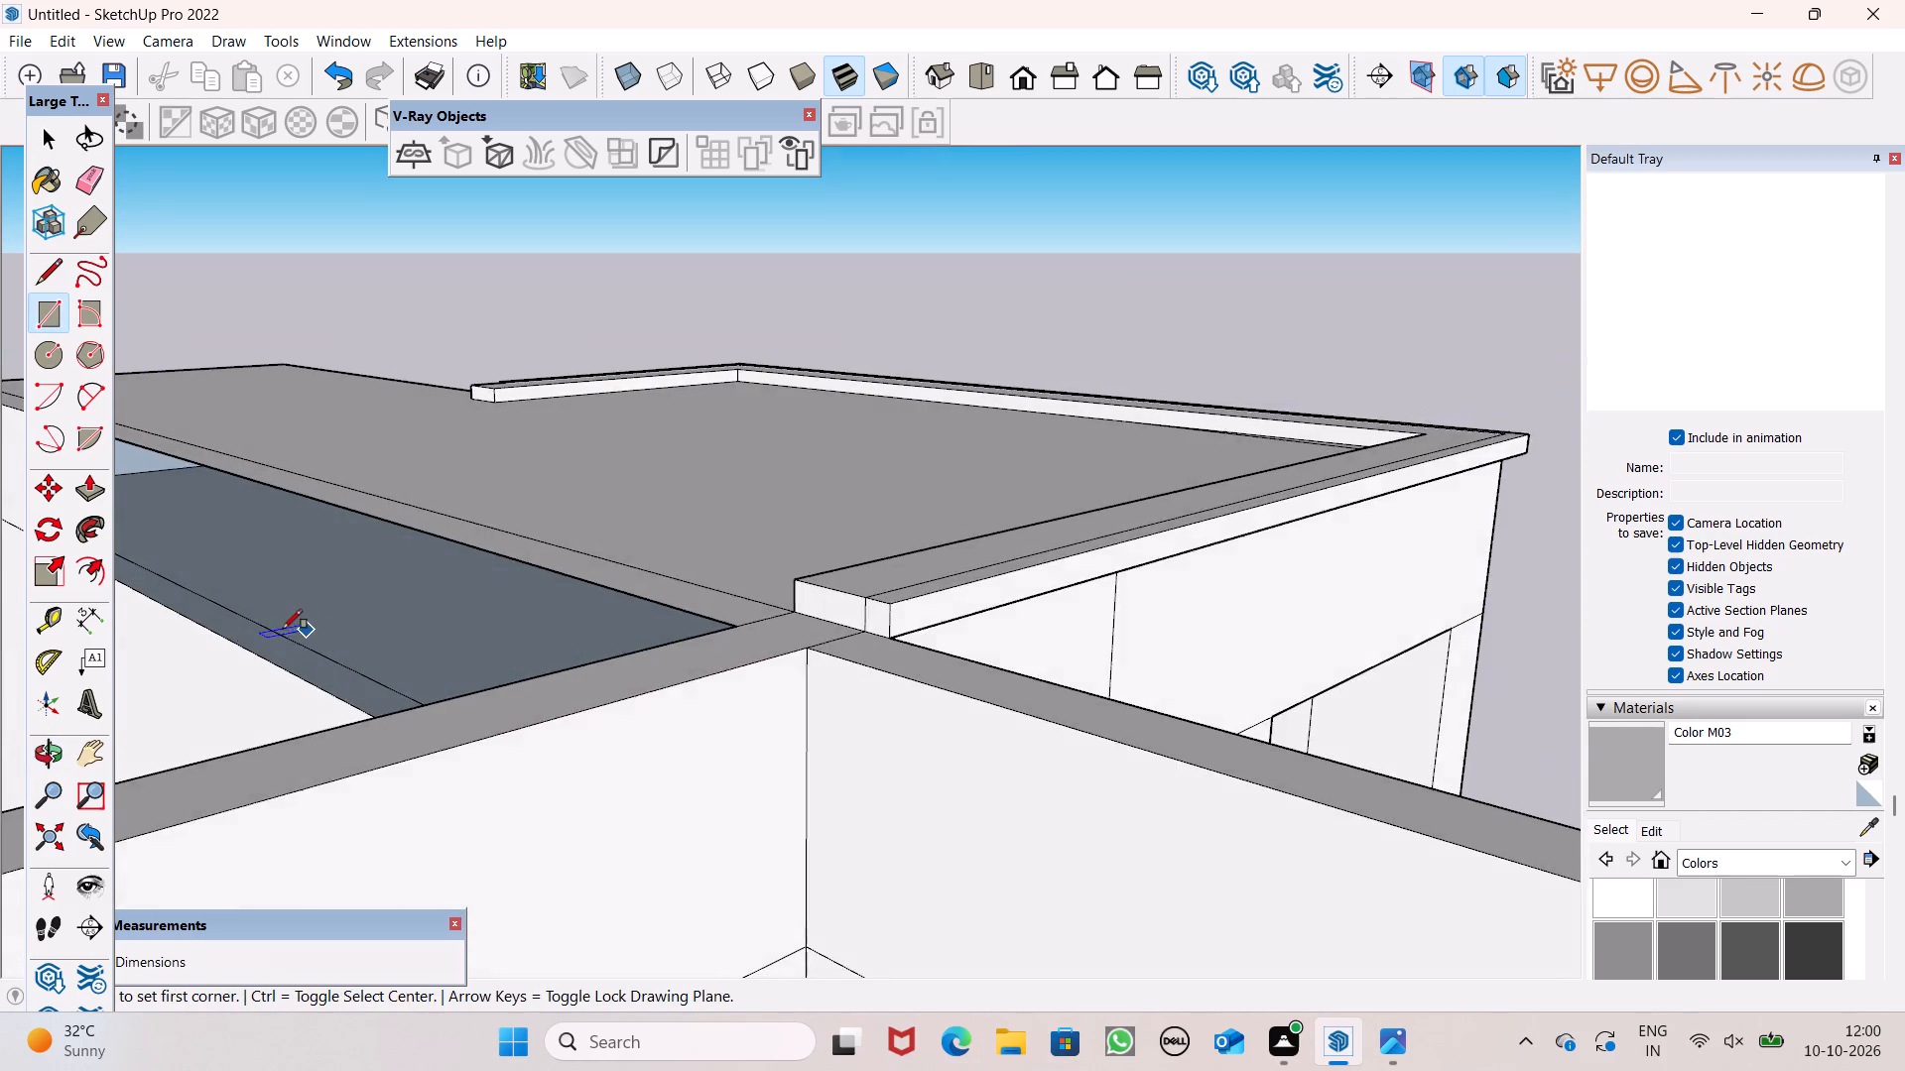
pyautogui.scroll(4, 283, 628)
pyautogui.moveTo(349, 634); pyautogui.dragTo(394, 633, button='middle')
pyautogui.scroll(-3, 466, 551)
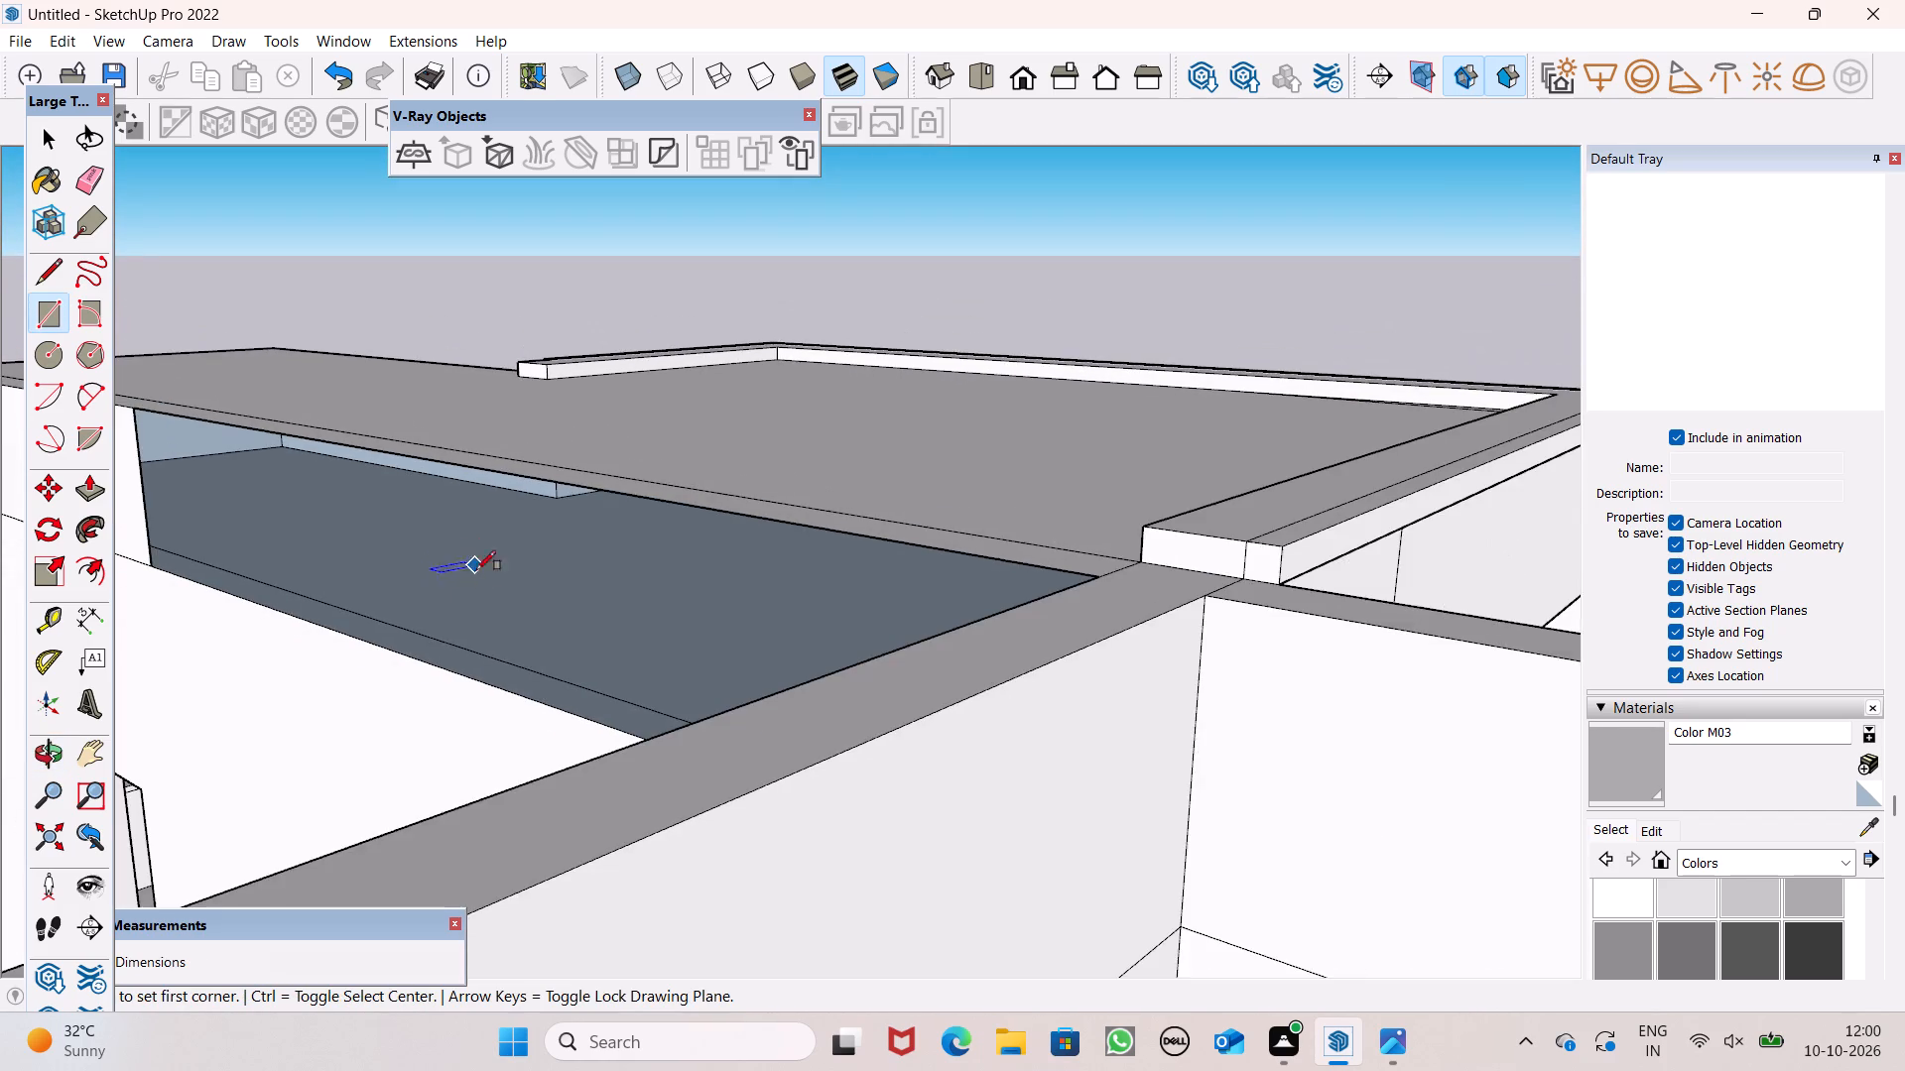
pyautogui.moveTo(506, 638); pyautogui.dragTo(658, 565, button='middle')
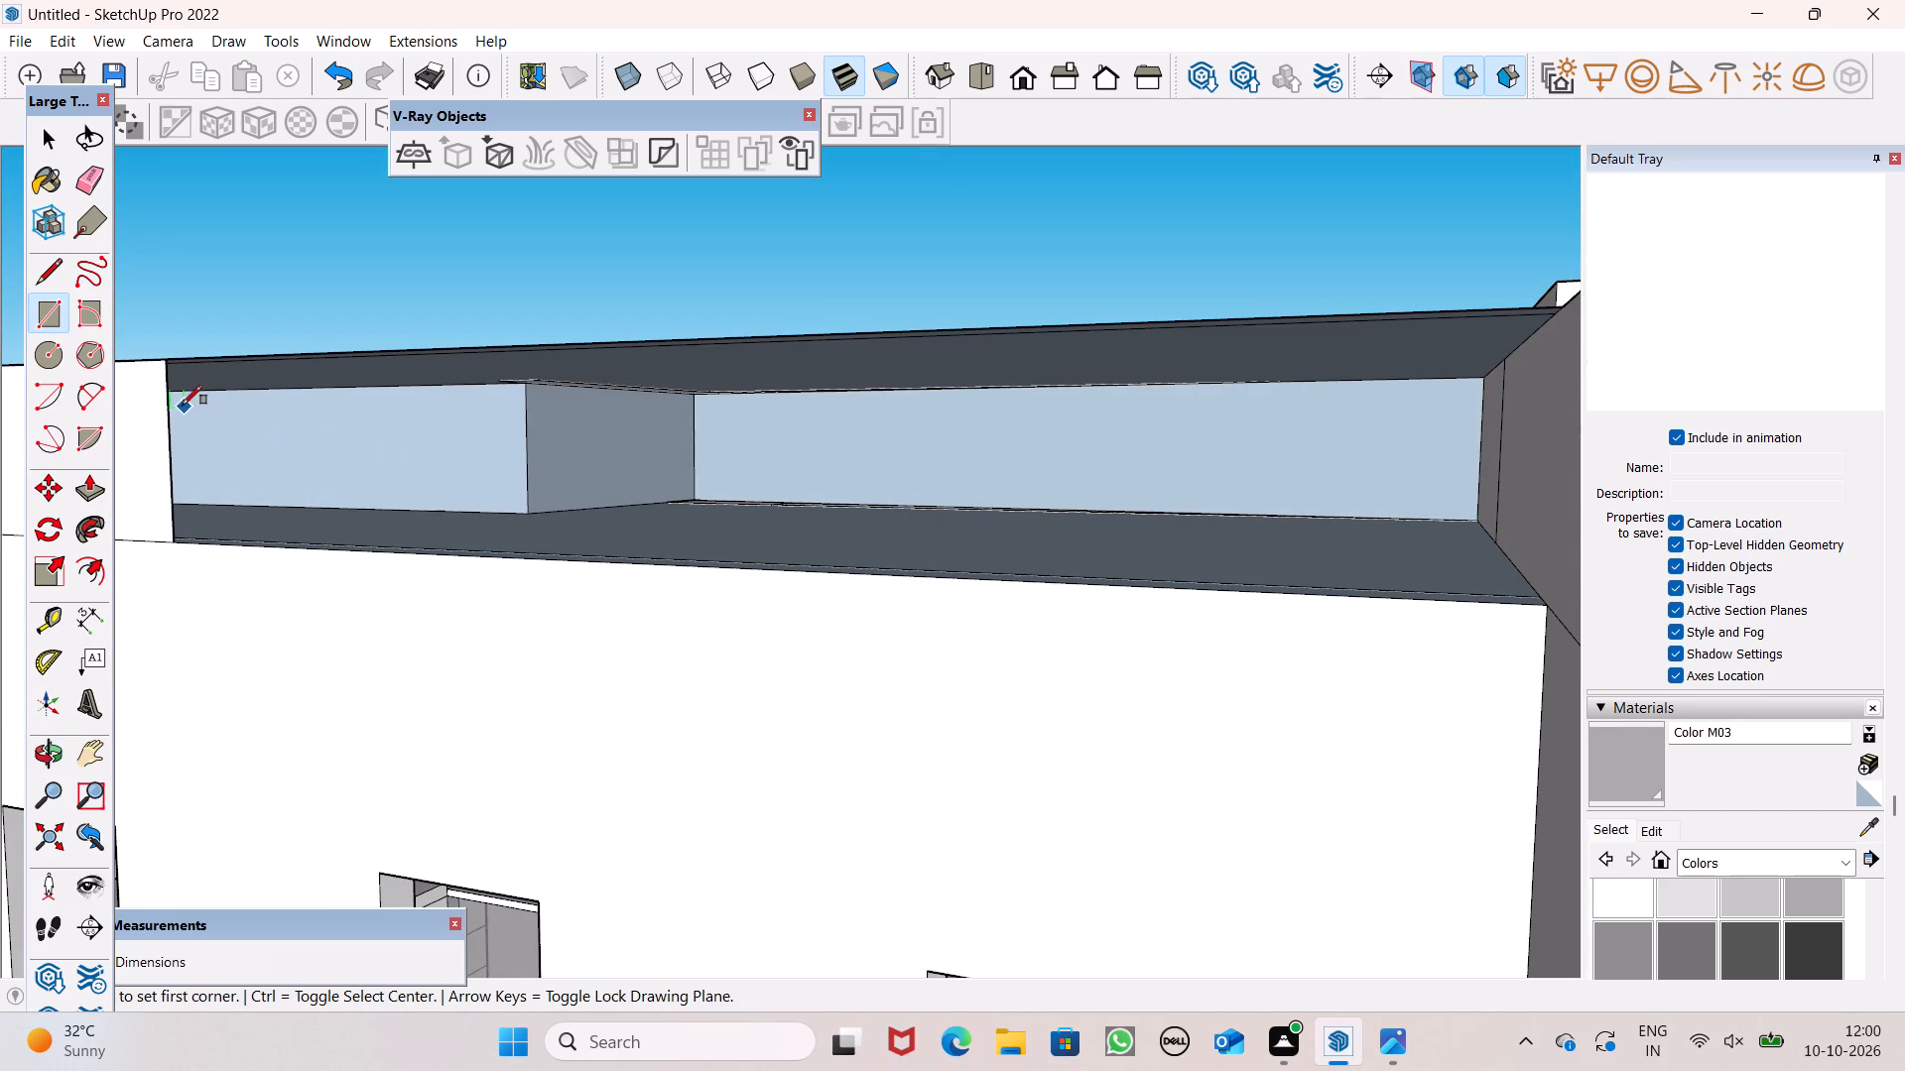
pyautogui.click(165, 368)
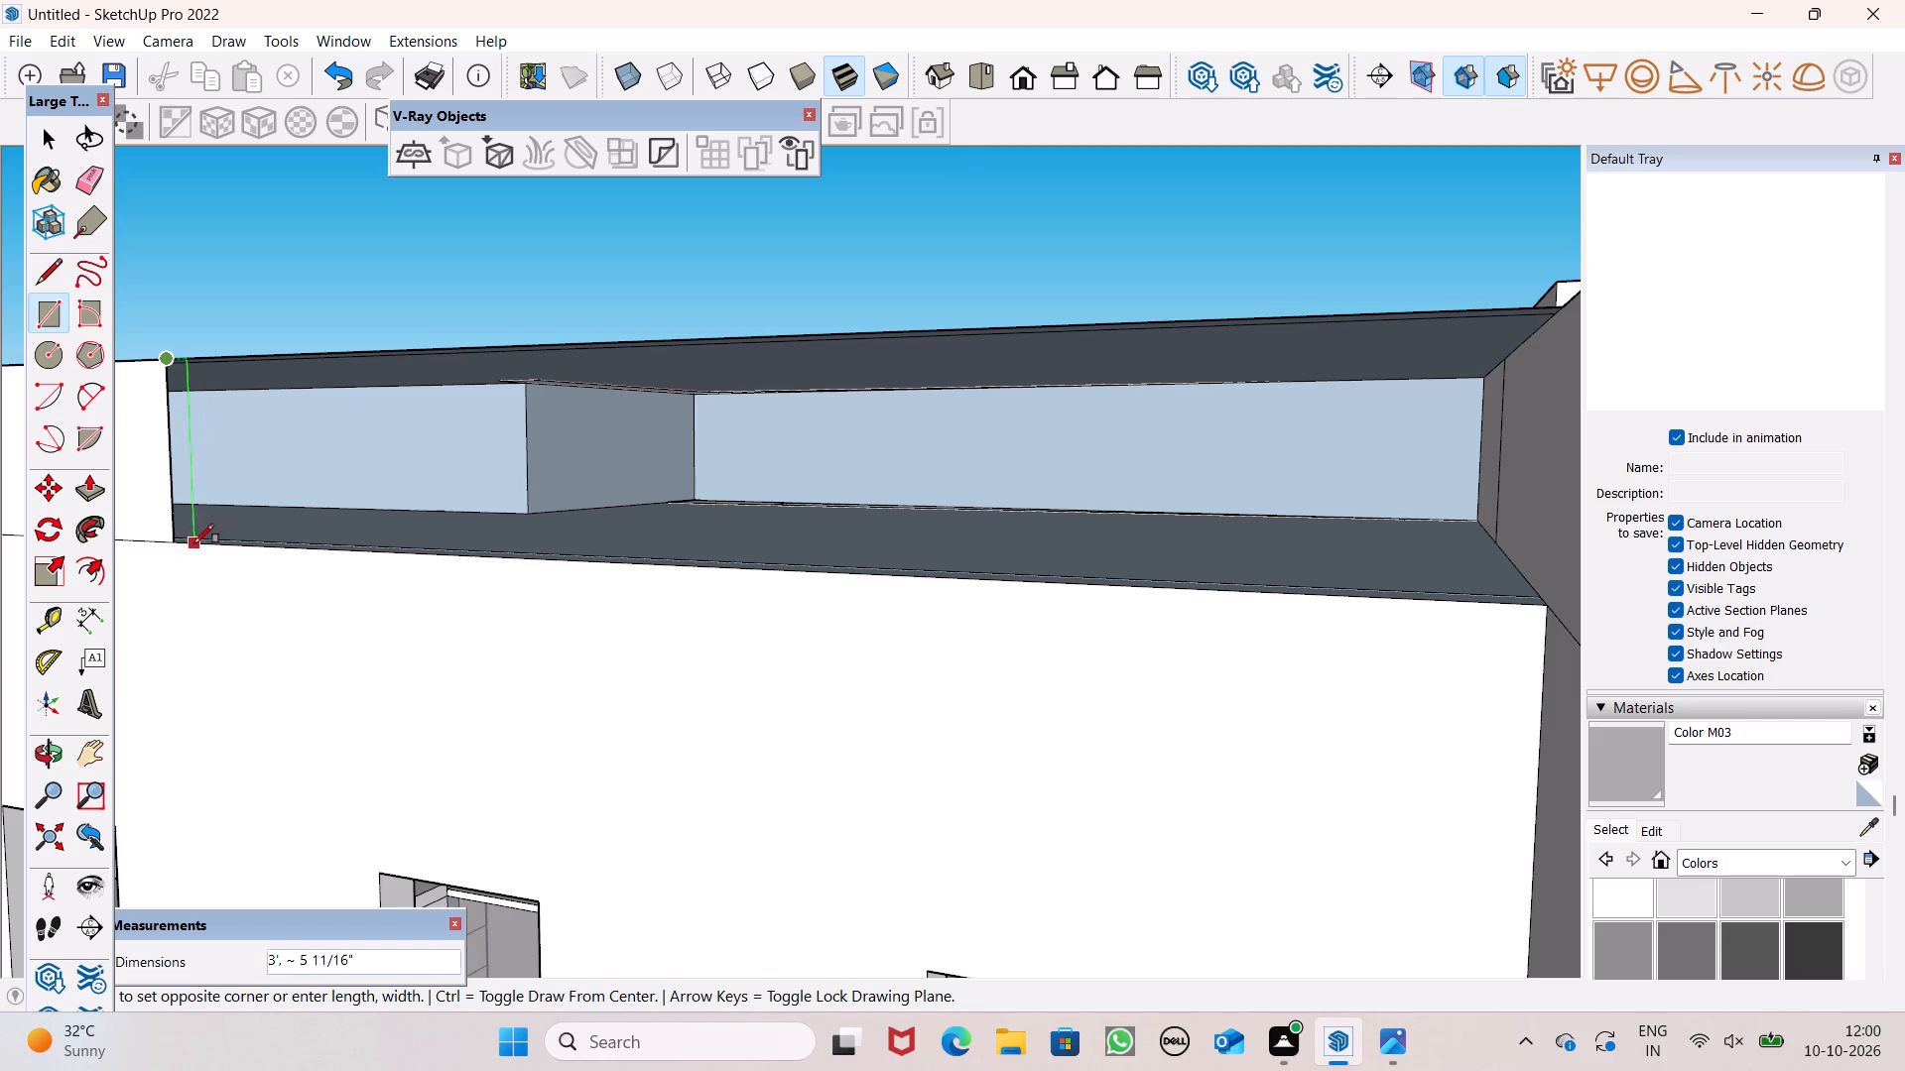
pyautogui.moveTo(170, 542); pyautogui.dragTo(185, 538)
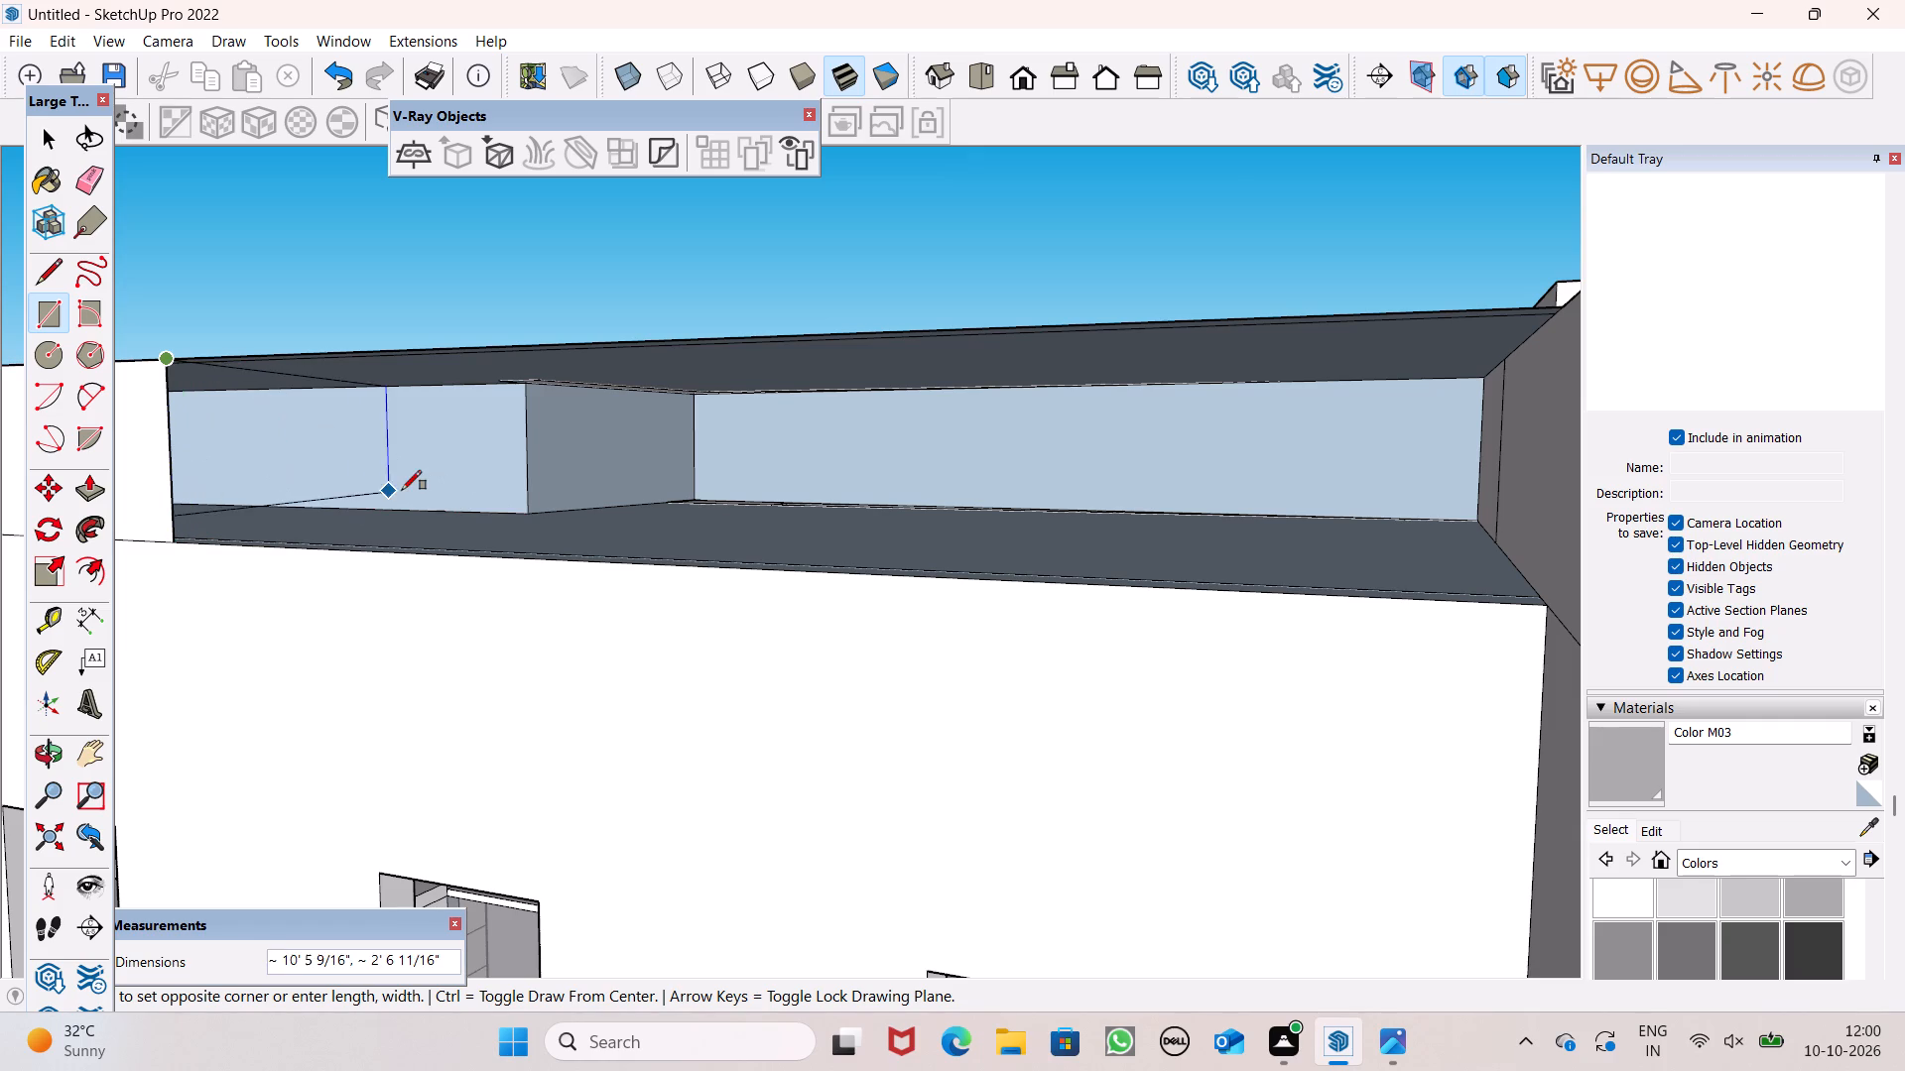
pyautogui.scroll(4, 396, 505)
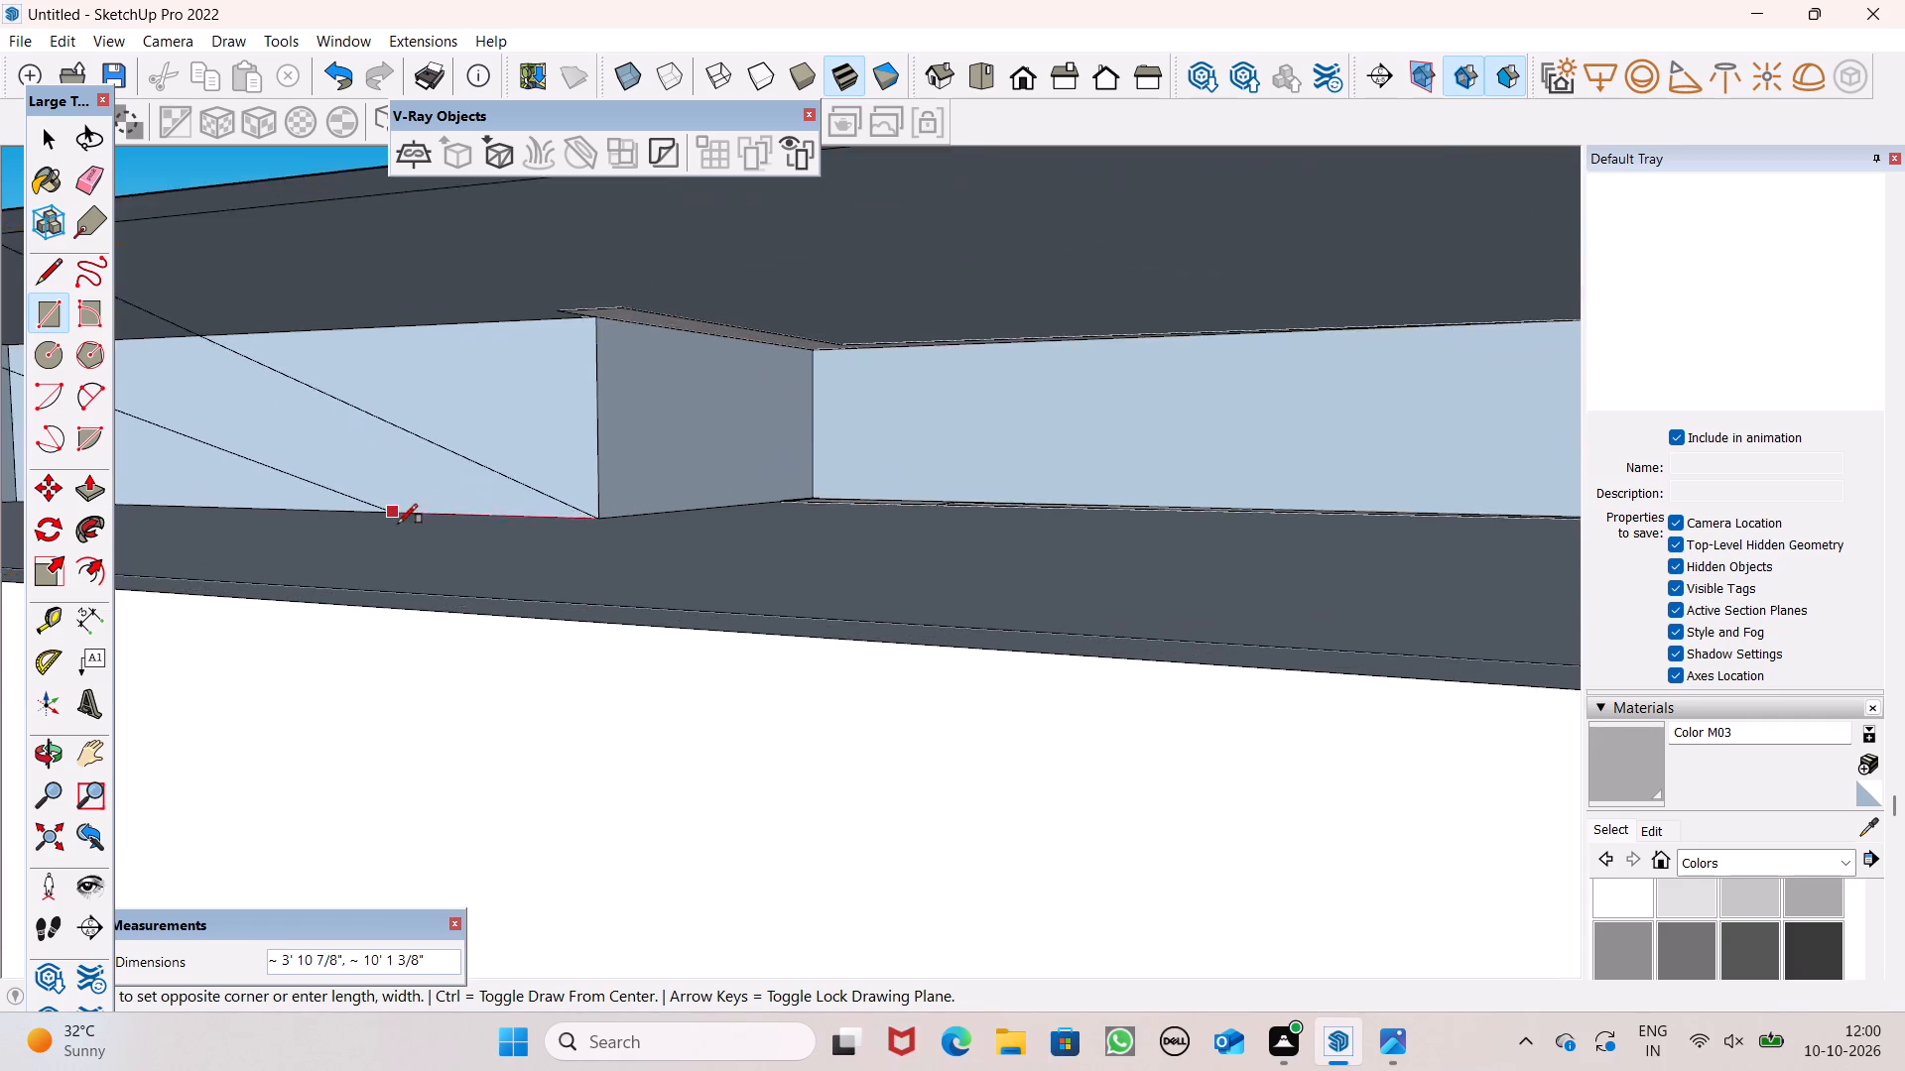
pyautogui.moveTo(399, 532); pyautogui.dragTo(302, 555, button='middle')
pyautogui.scroll(1, 298, 565)
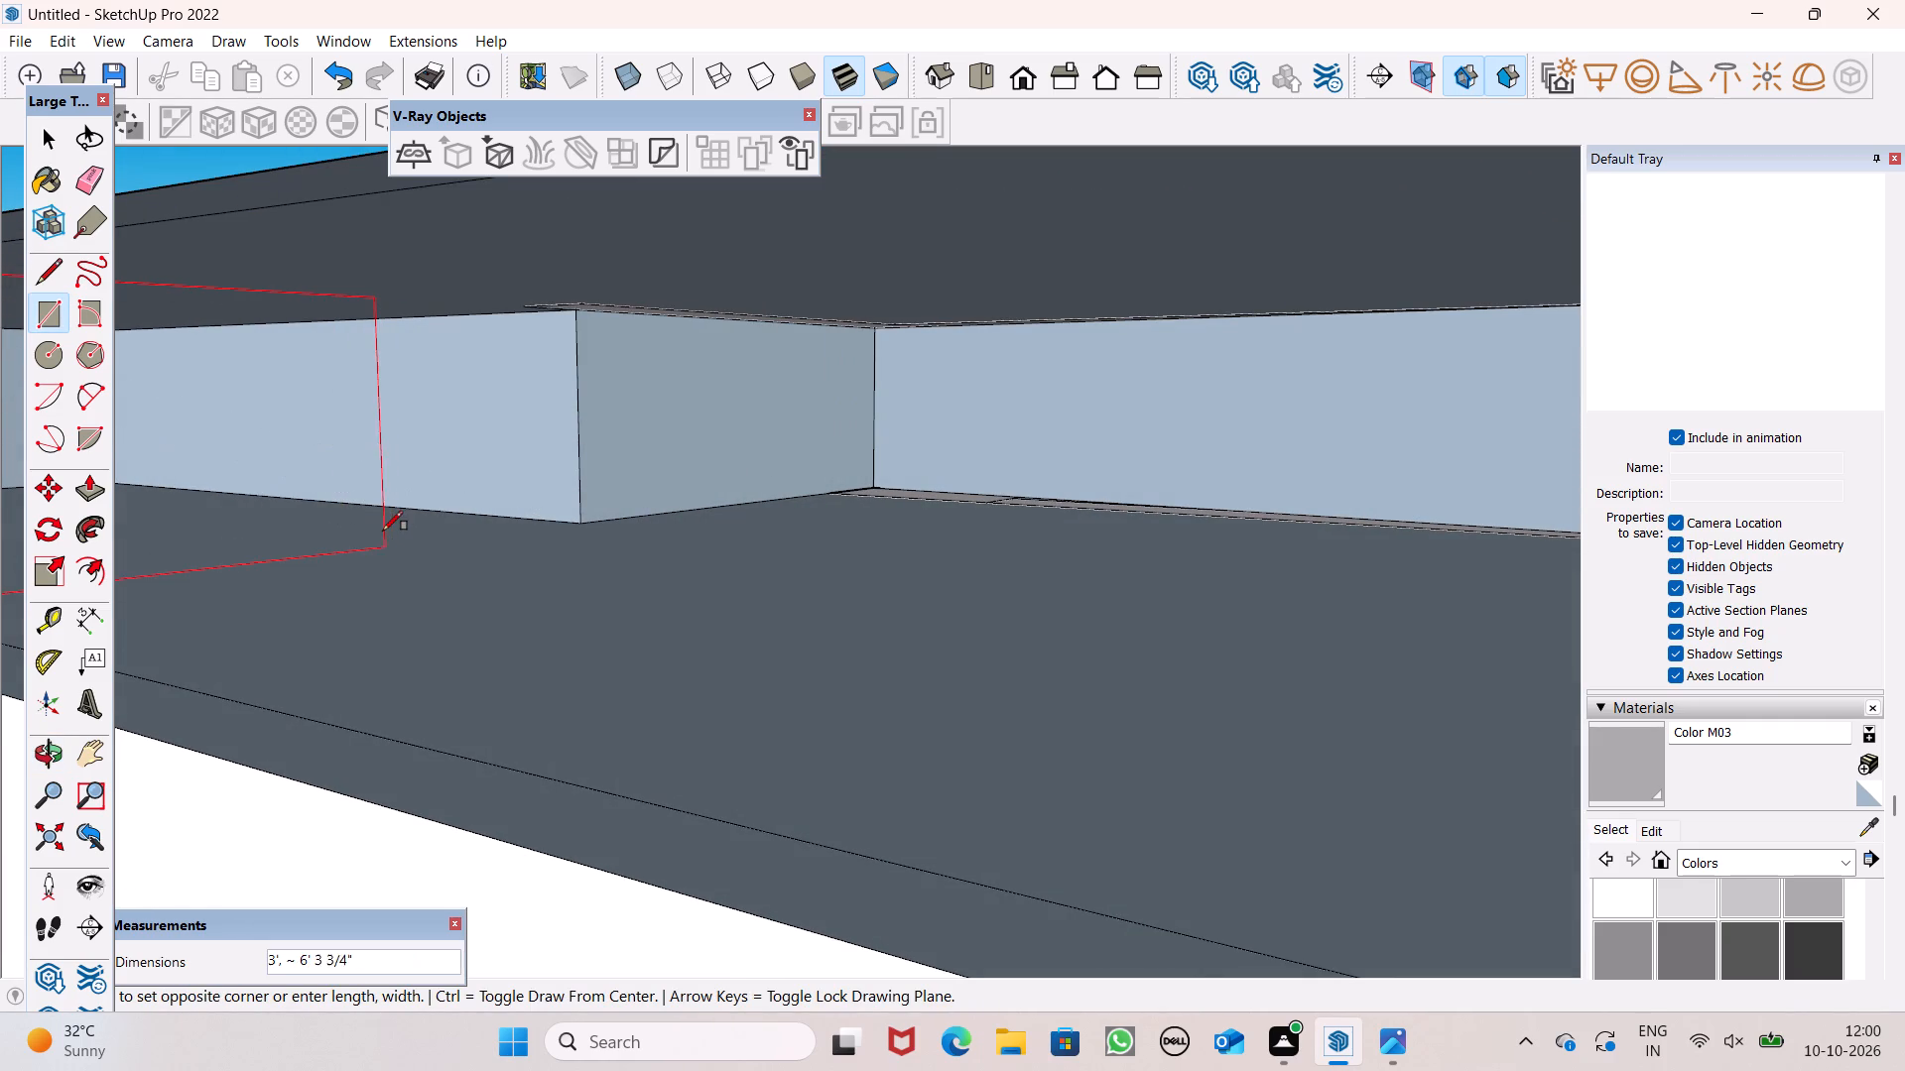
pyautogui.click(389, 532)
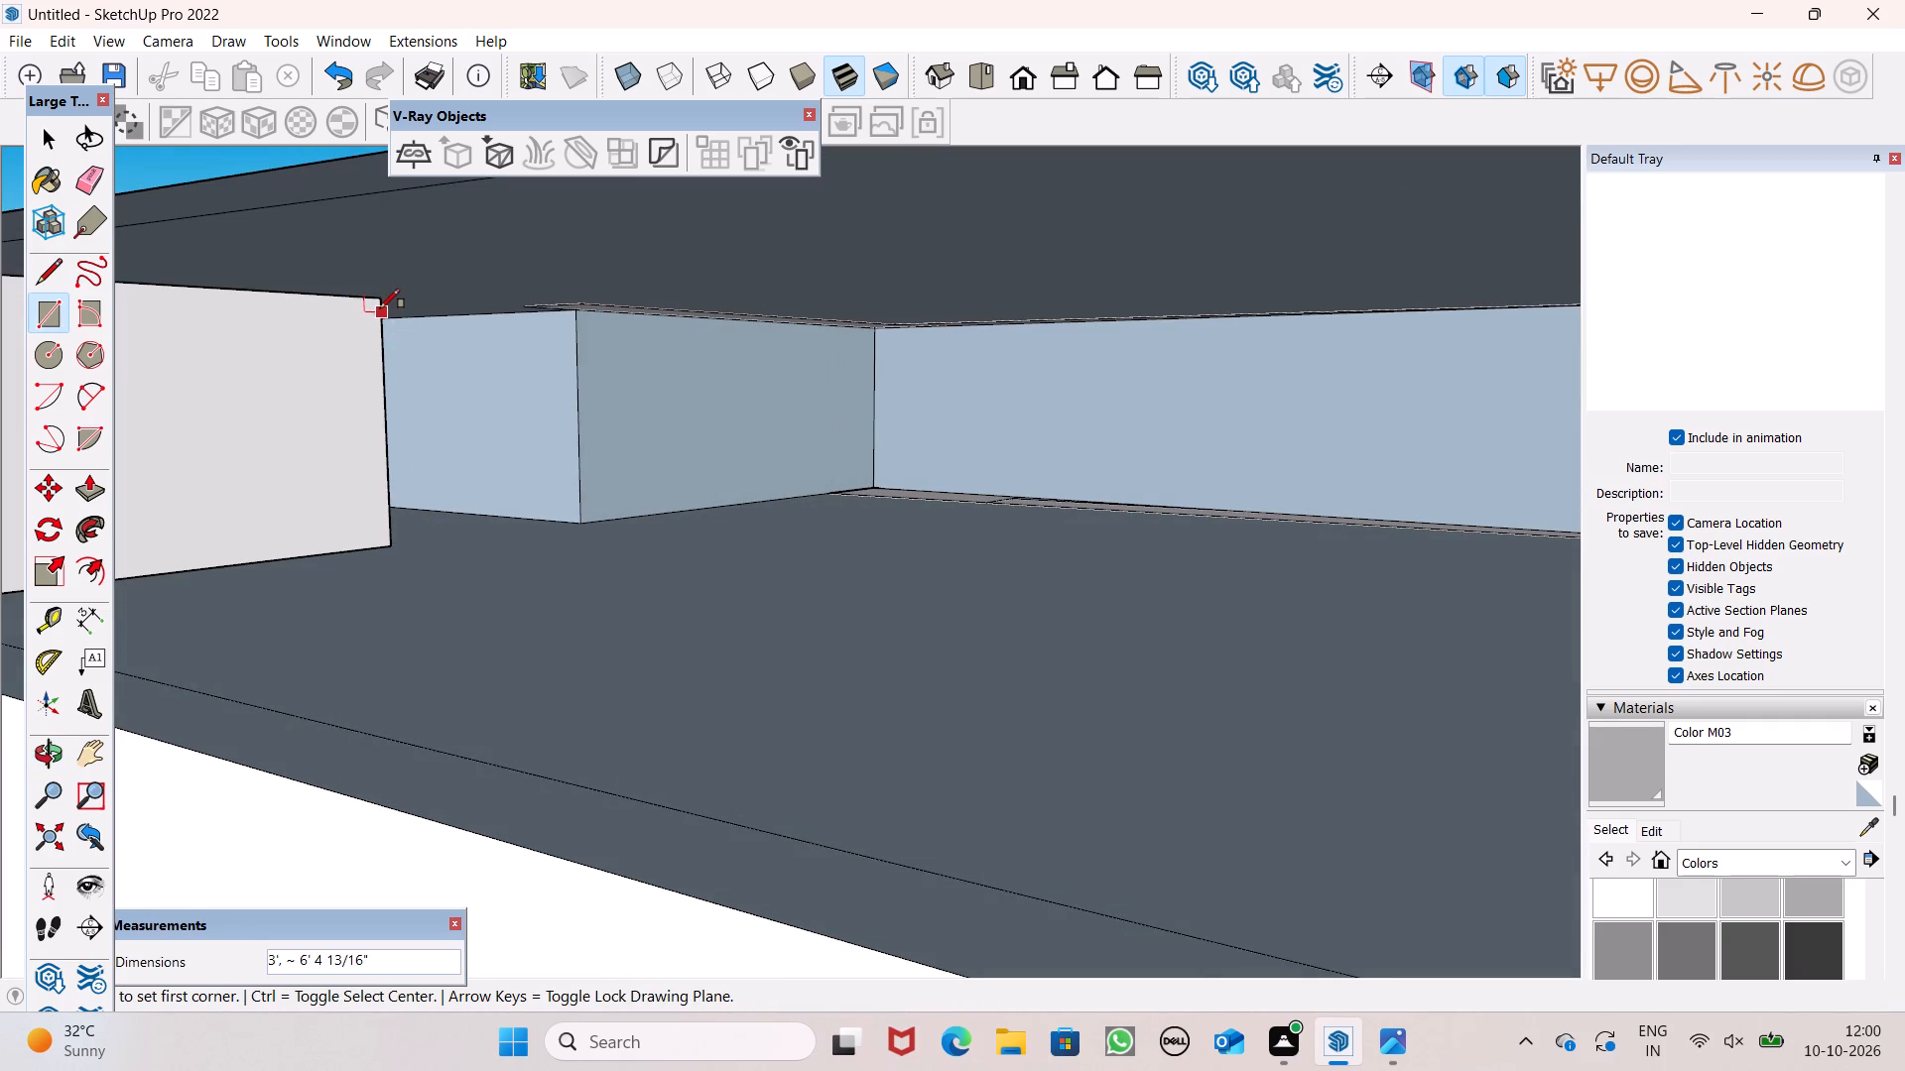
# Continue the recess's side face to the inner wall corner with a rectangle about 3' 3 1/8" long and 3' high.
pyautogui.click(381, 307)
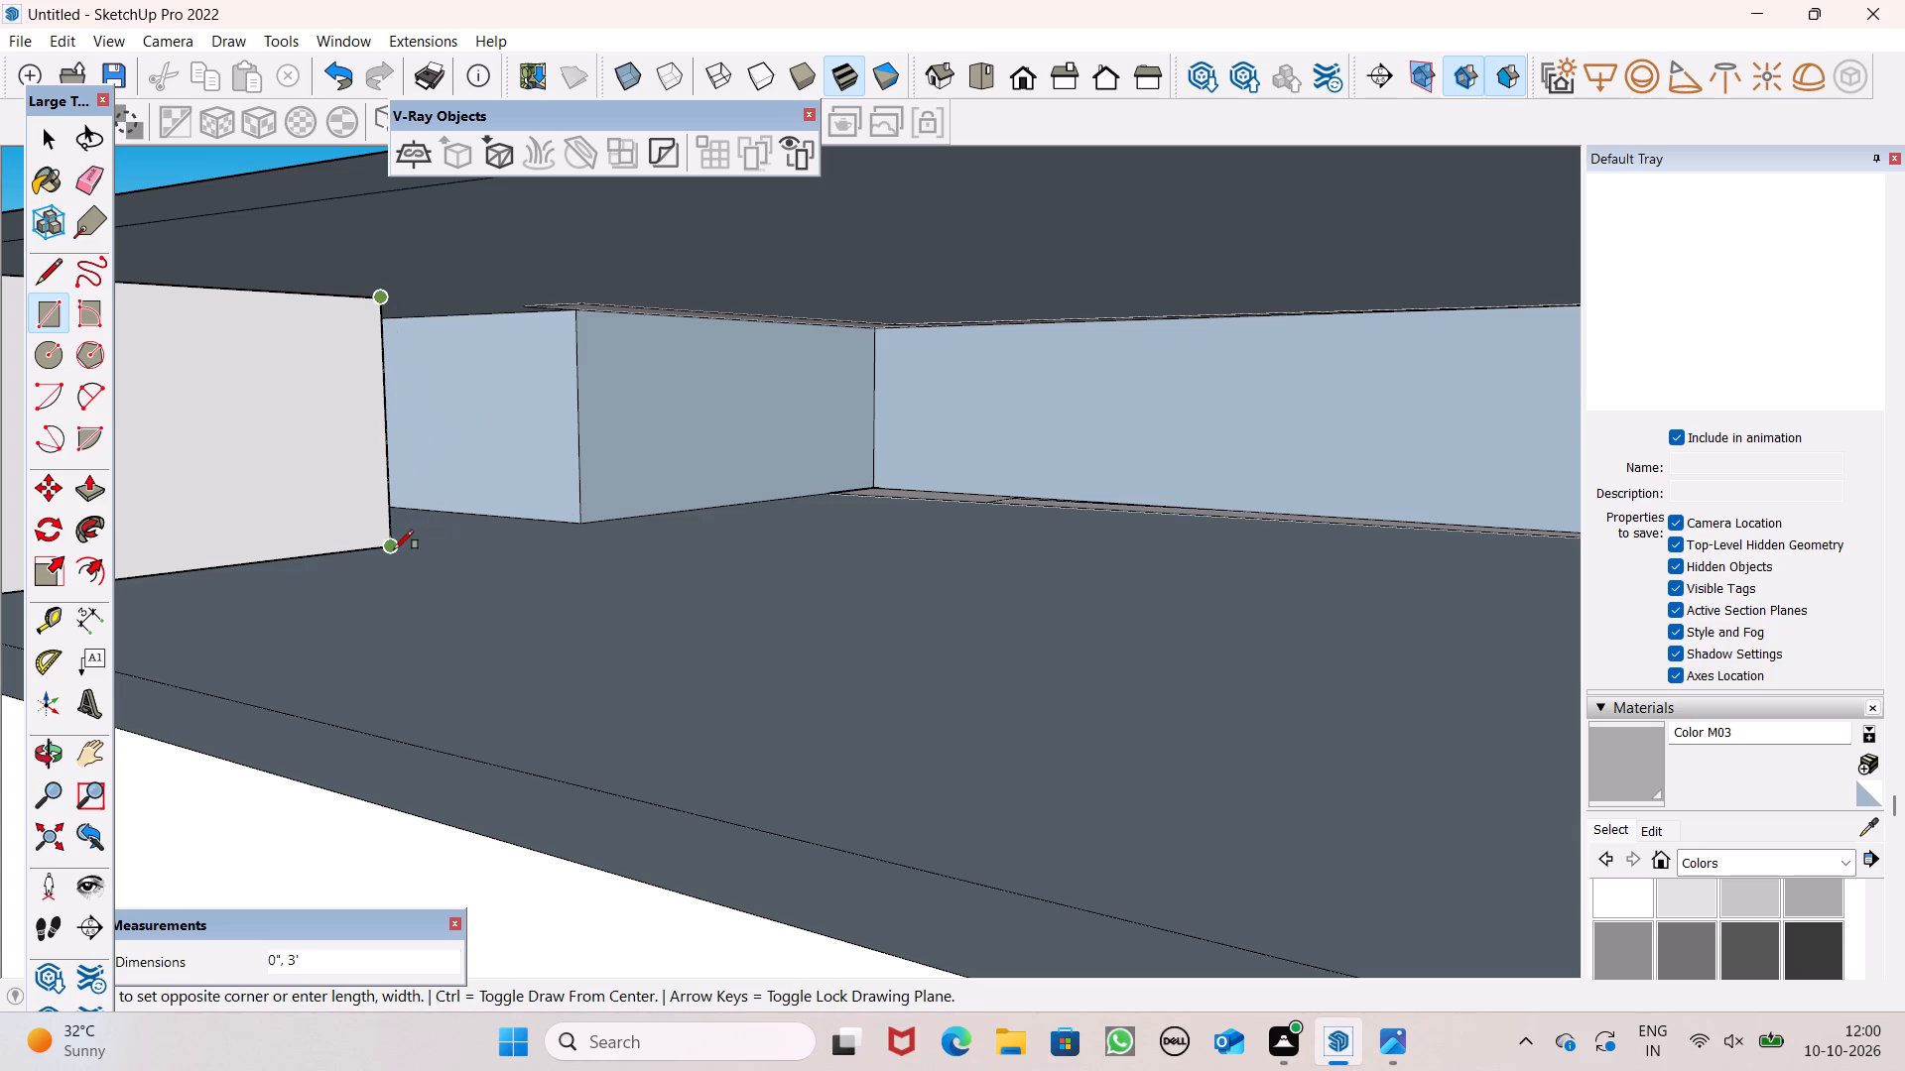
pyautogui.moveTo(393, 549); pyautogui.dragTo(439, 551)
pyautogui.click(593, 524)
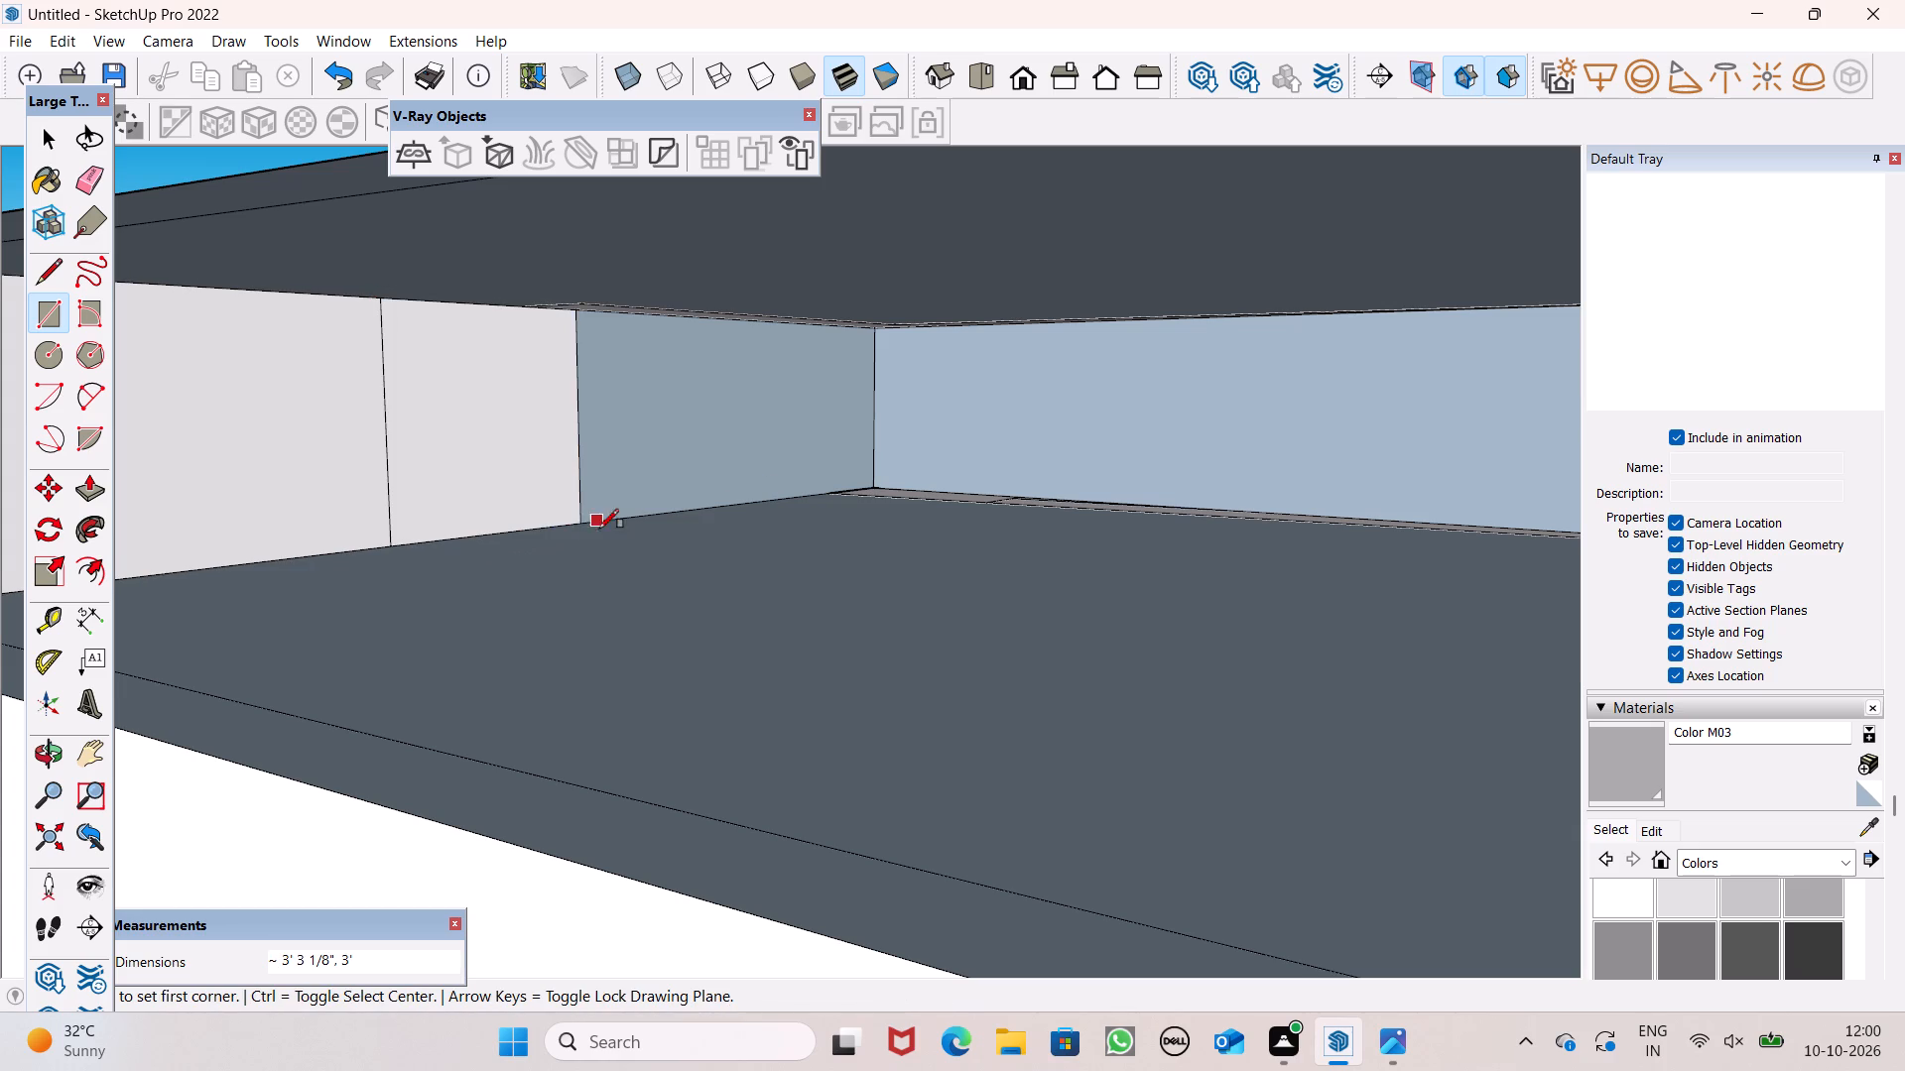
# Draw a rectangle about 10' 8 9/16" by 3' over the open band between the roof slab and the wall with three window openings.
pyautogui.scroll(-7, 652, 391)
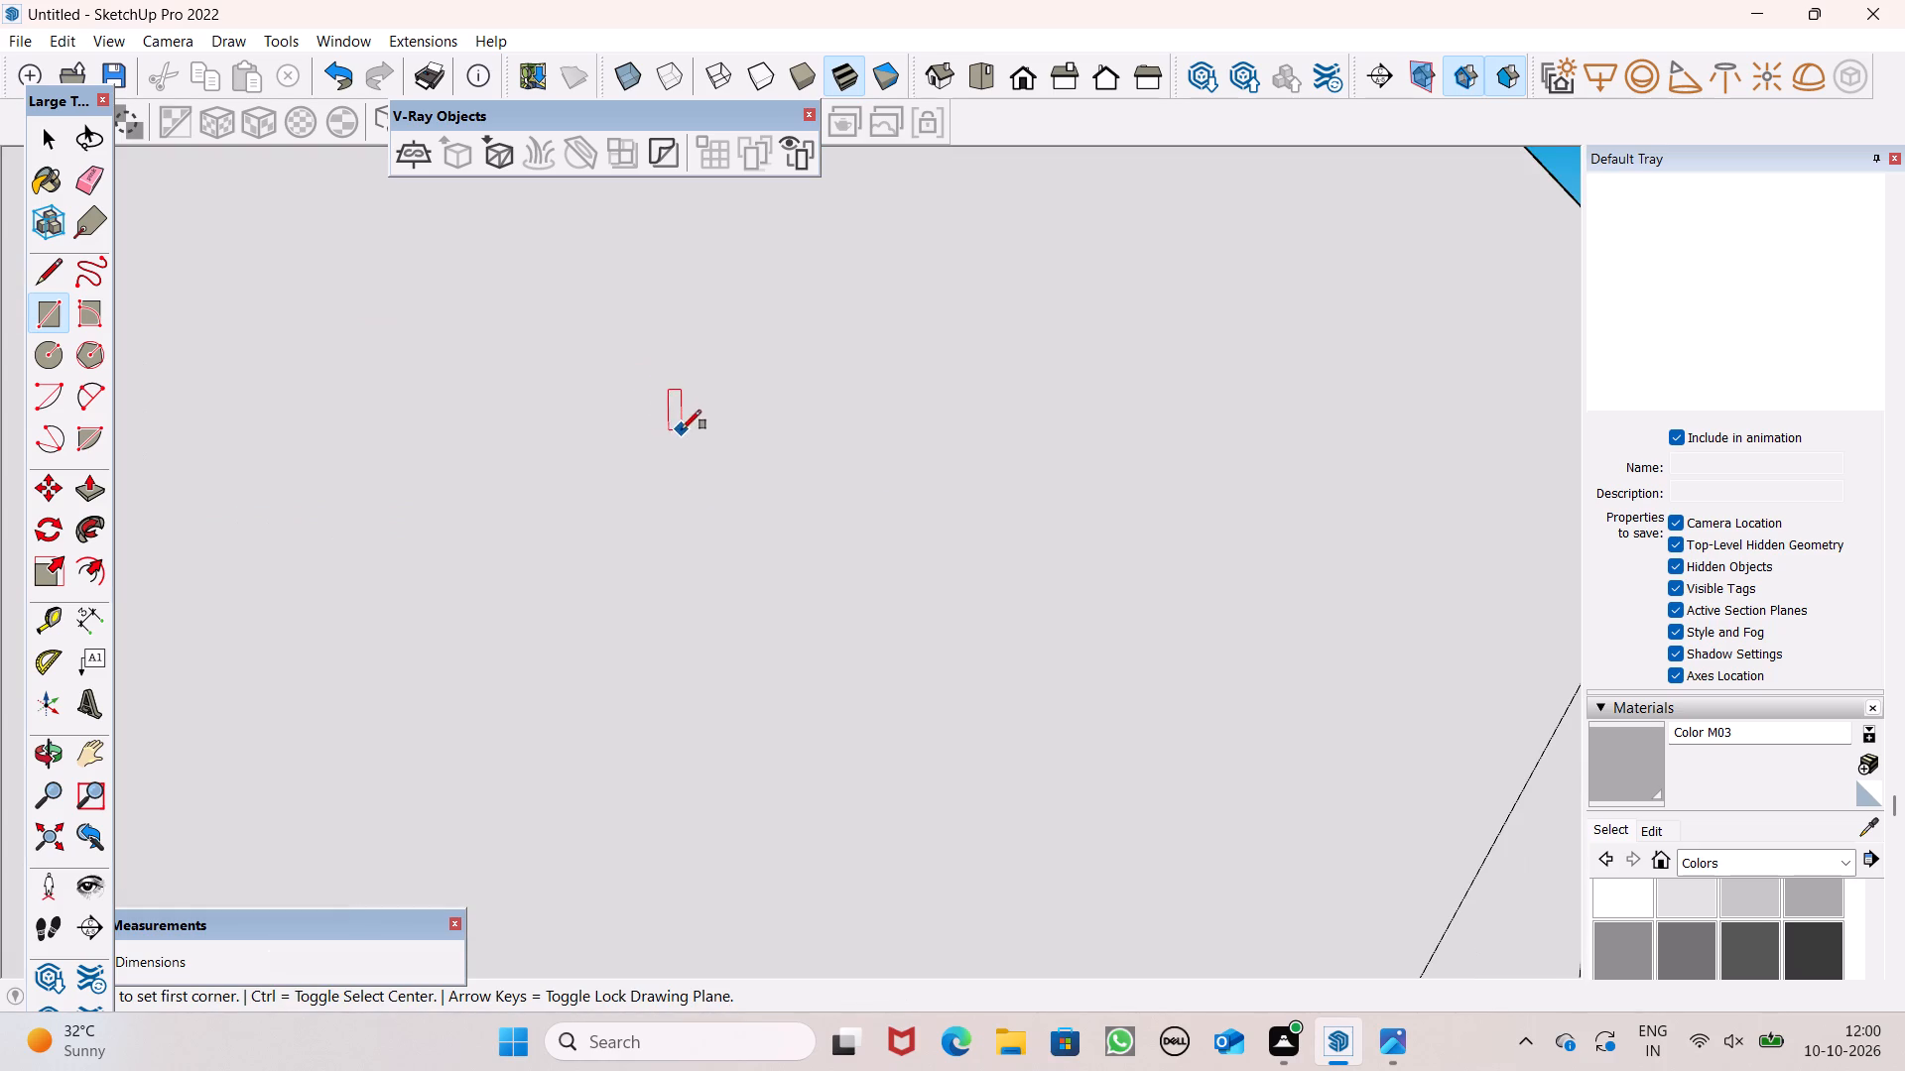
pyautogui.moveTo(812, 429); pyautogui.dragTo(922, 478, button='middle')
pyautogui.click(991, 95)
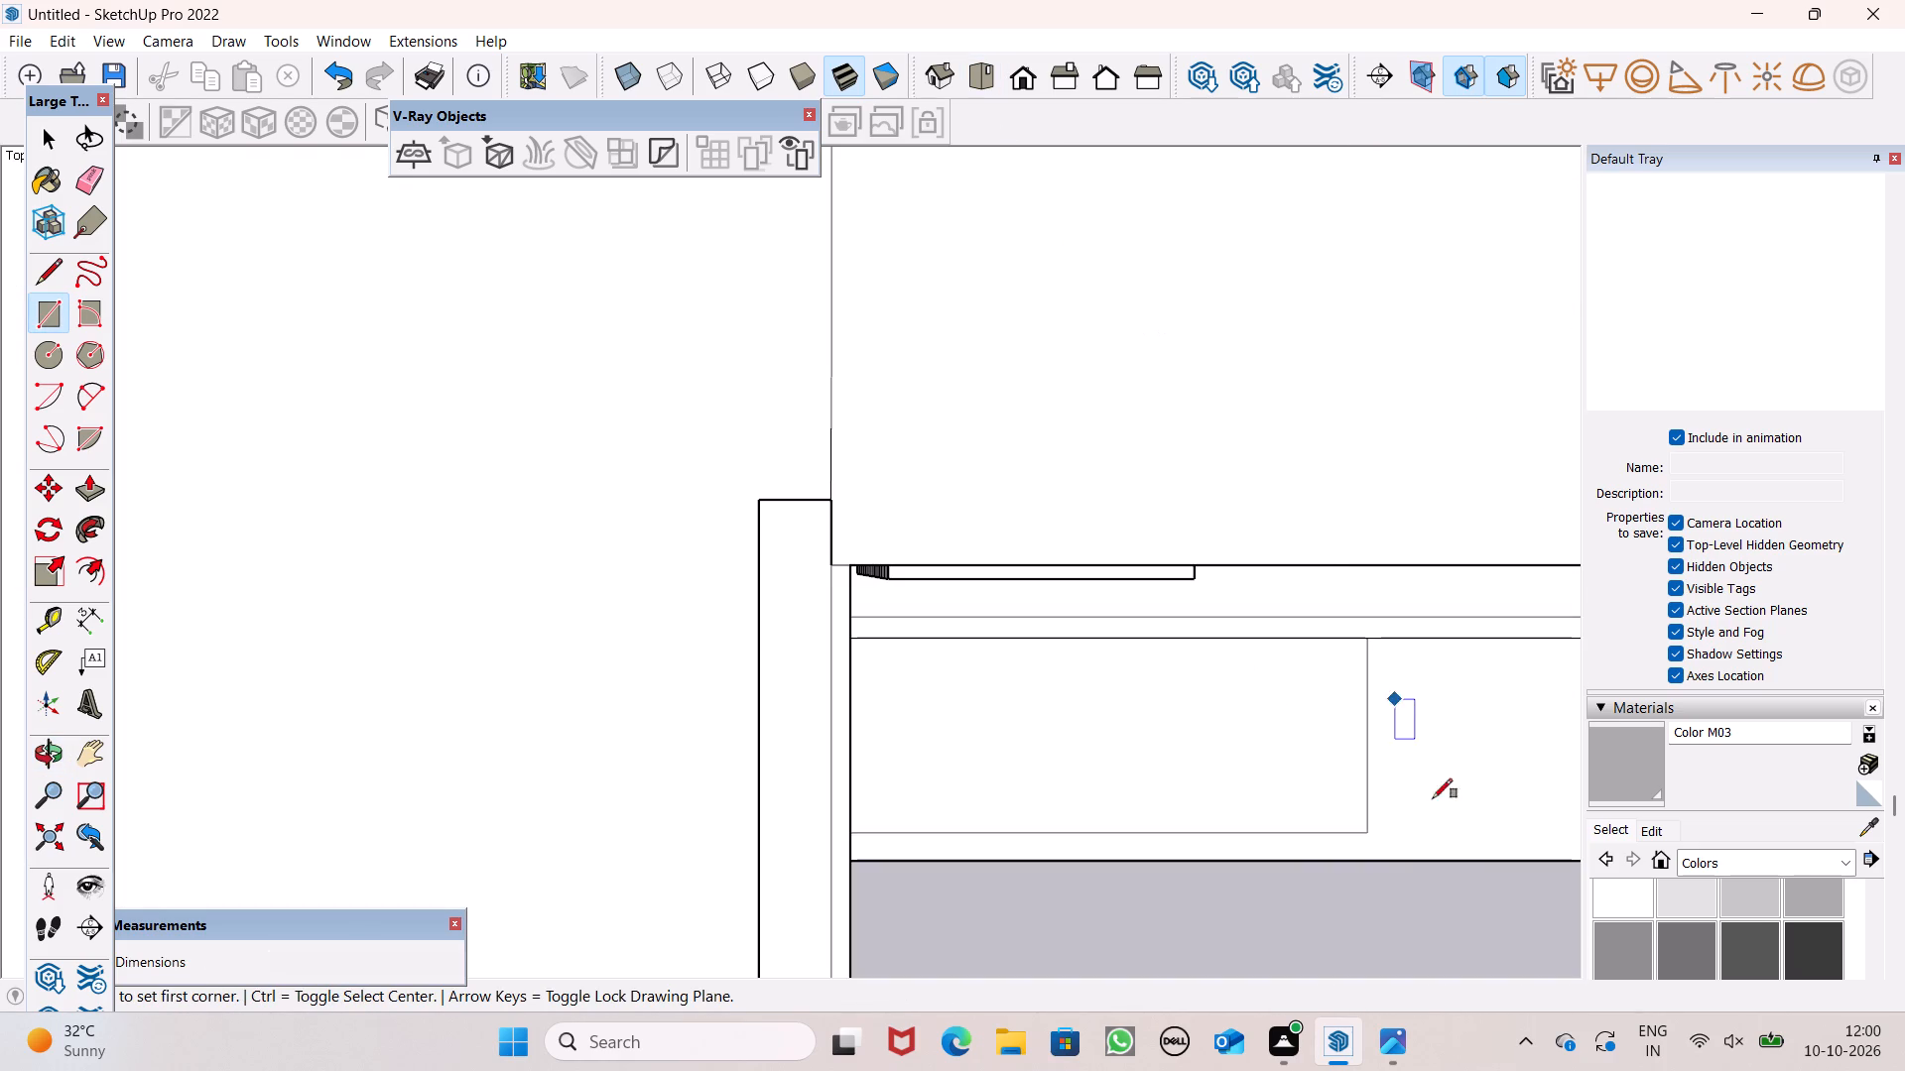
pyautogui.scroll(-4, 1115, 607)
pyautogui.moveTo(1646, 772); pyautogui.dragTo(1001, 840, button='middle')
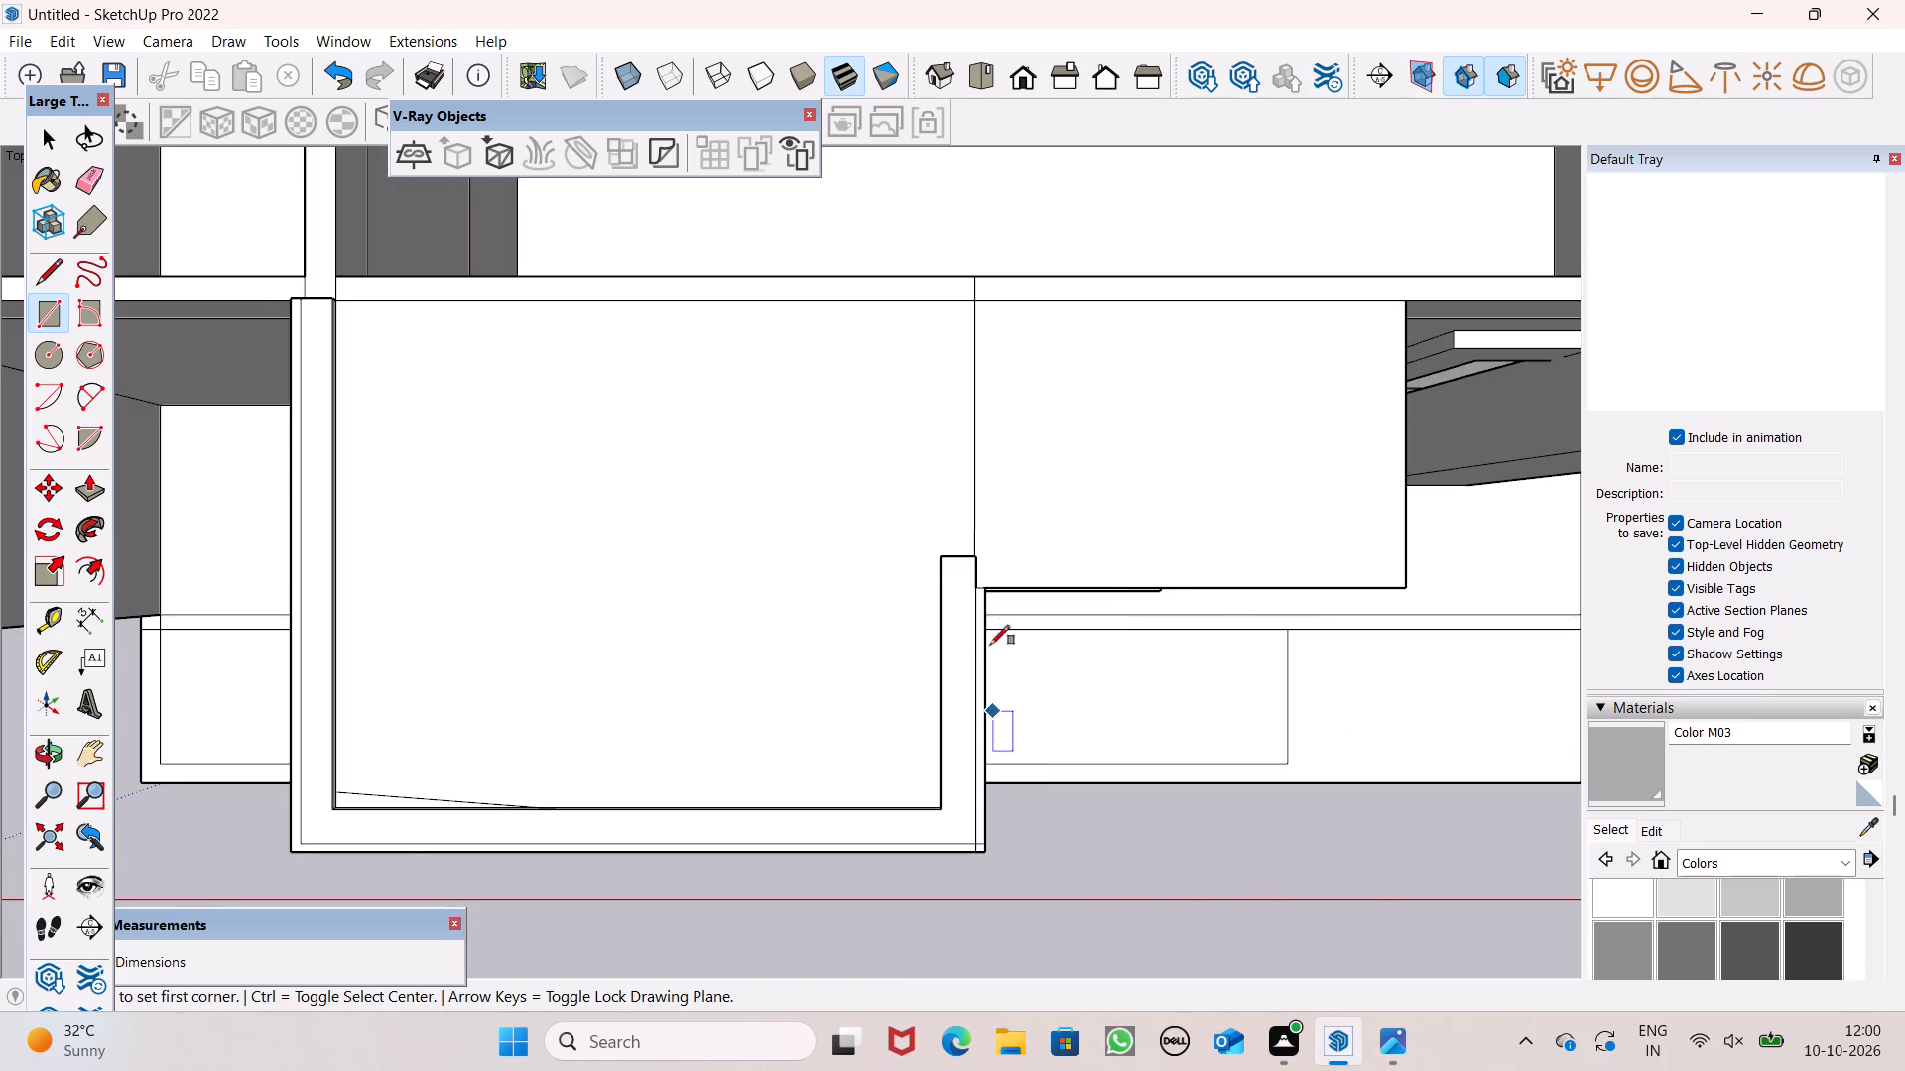
pyautogui.scroll(-2, 979, 653)
pyautogui.moveTo(1120, 791); pyautogui.dragTo(909, 462, button='middle')
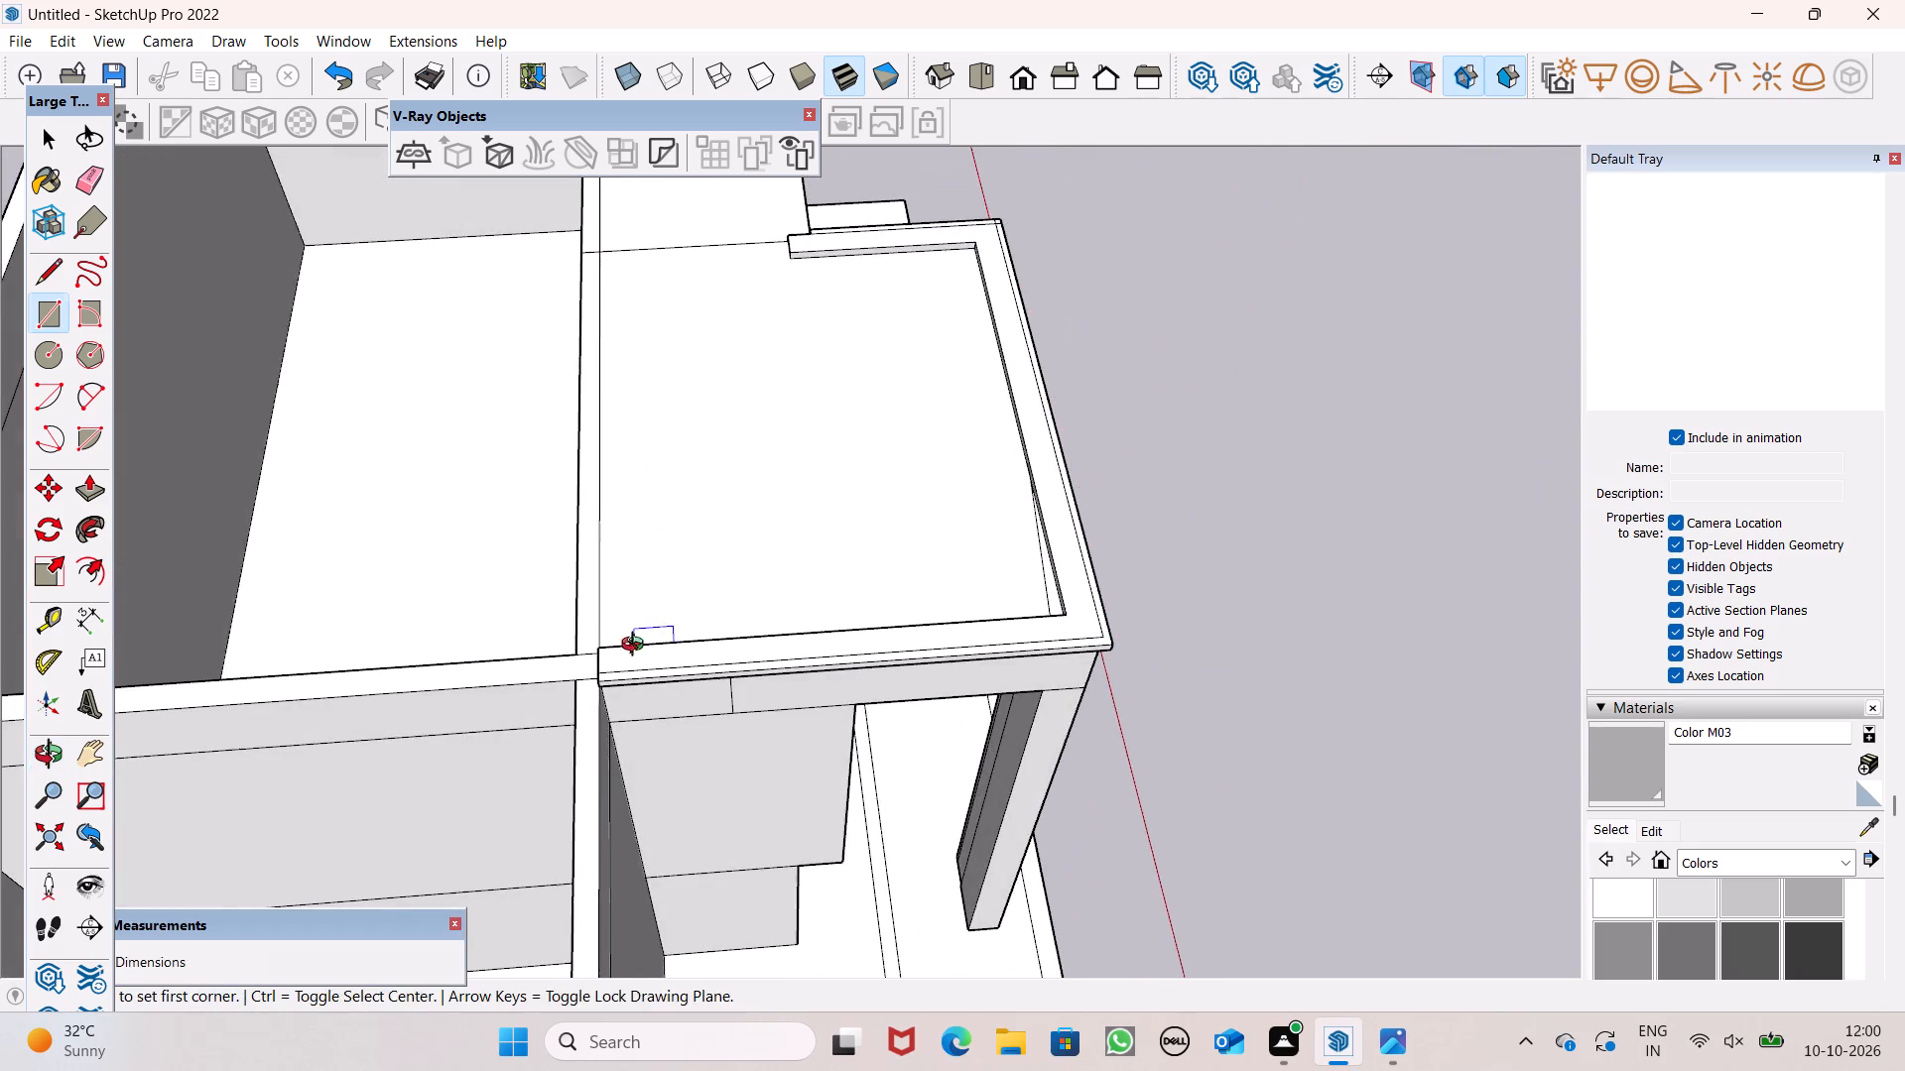
pyautogui.moveTo(637, 647); pyautogui.dragTo(1477, 498, button='middle')
pyautogui.moveTo(1289, 592); pyautogui.dragTo(1261, 439, button='middle')
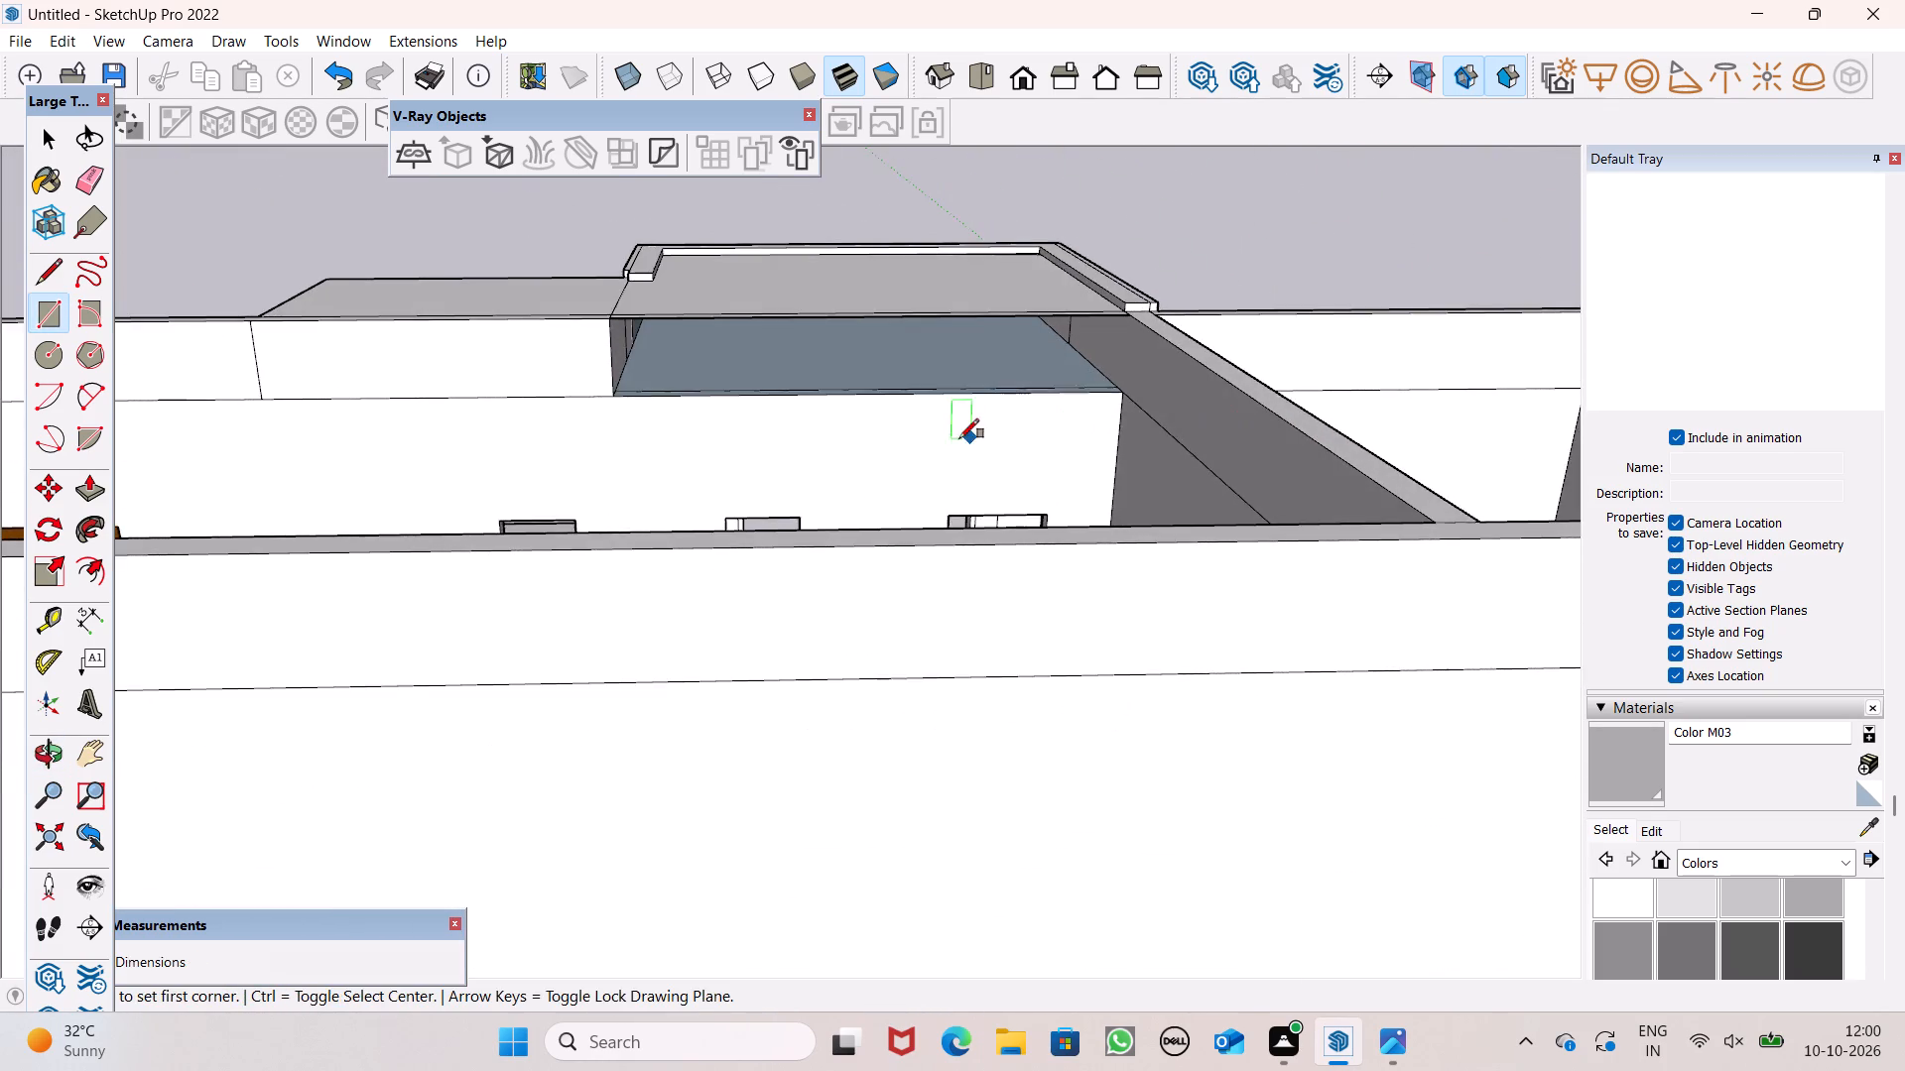
pyautogui.scroll(1, 955, 435)
pyautogui.moveTo(918, 459); pyautogui.dragTo(931, 409, button='middle')
pyautogui.scroll(6, 719, 342)
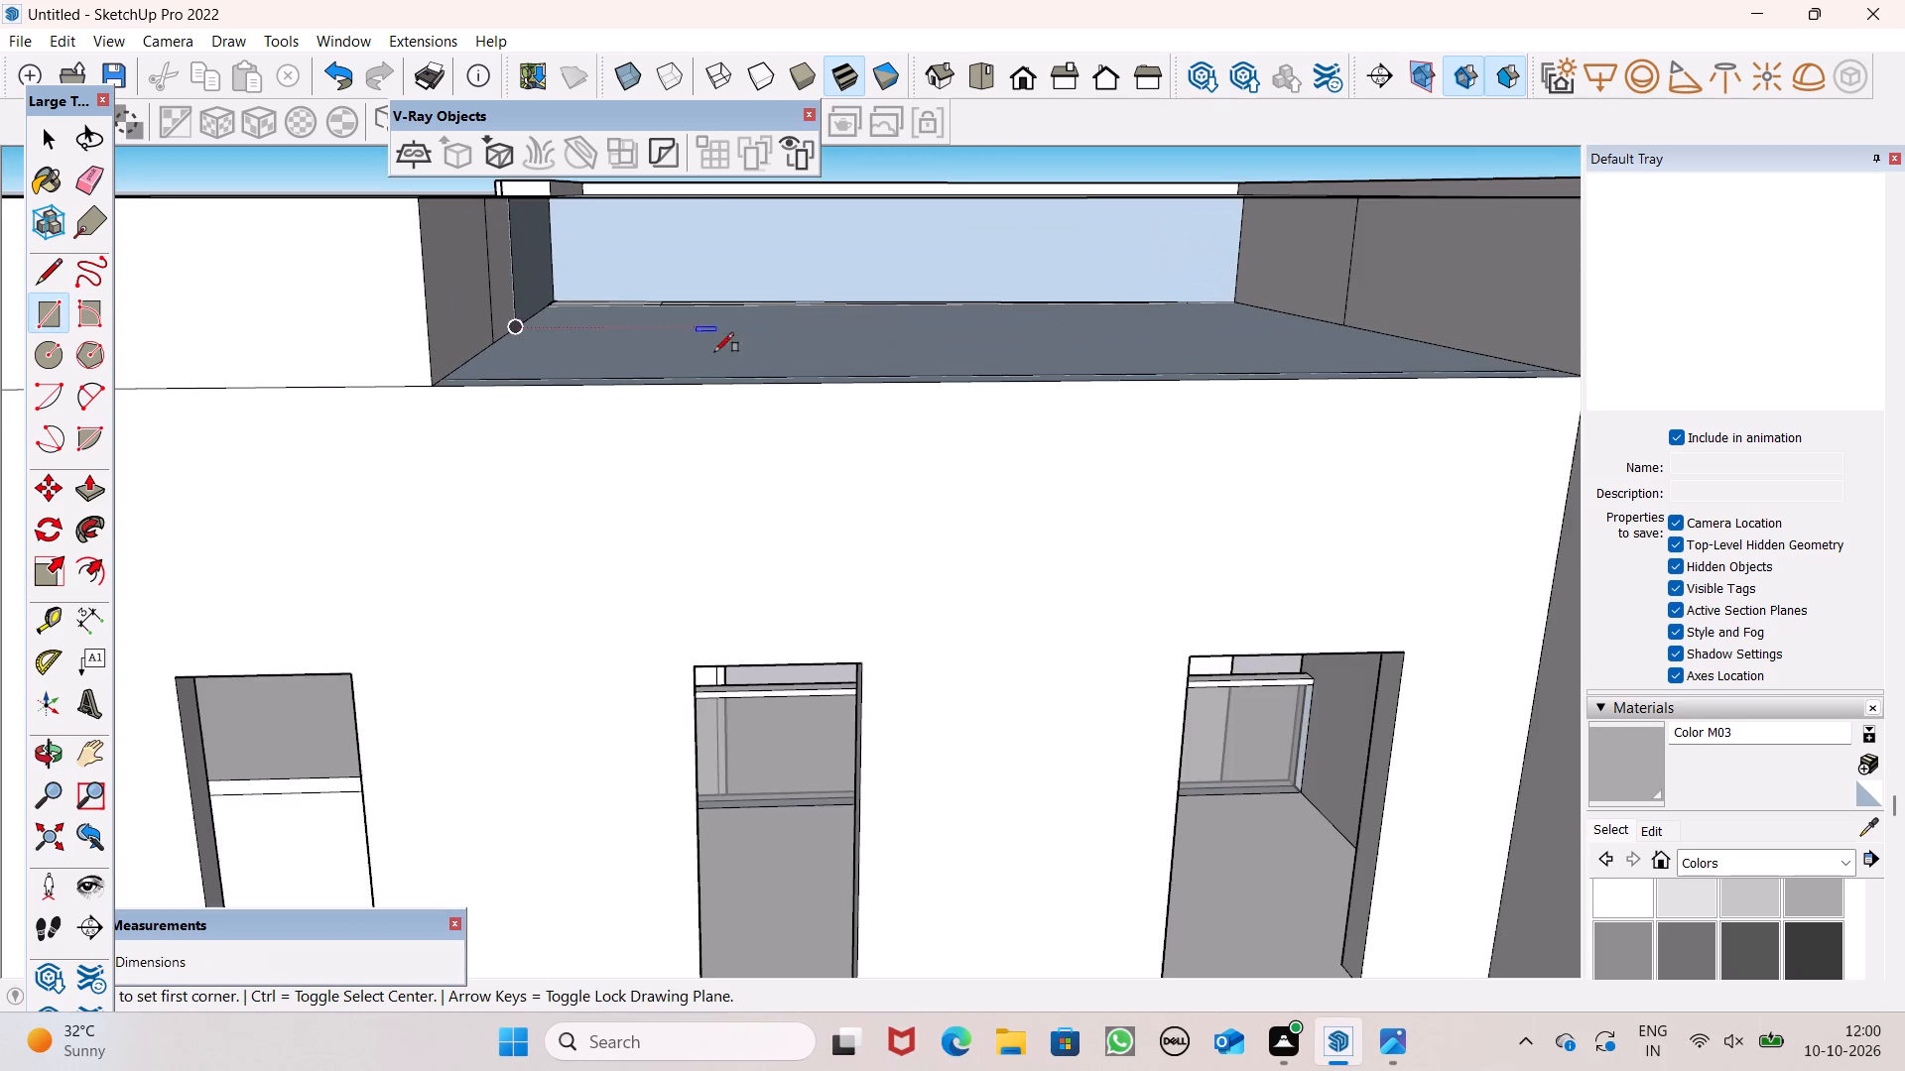
pyautogui.scroll(-2, 708, 373)
pyautogui.moveTo(705, 386); pyautogui.dragTo(719, 457, button='middle')
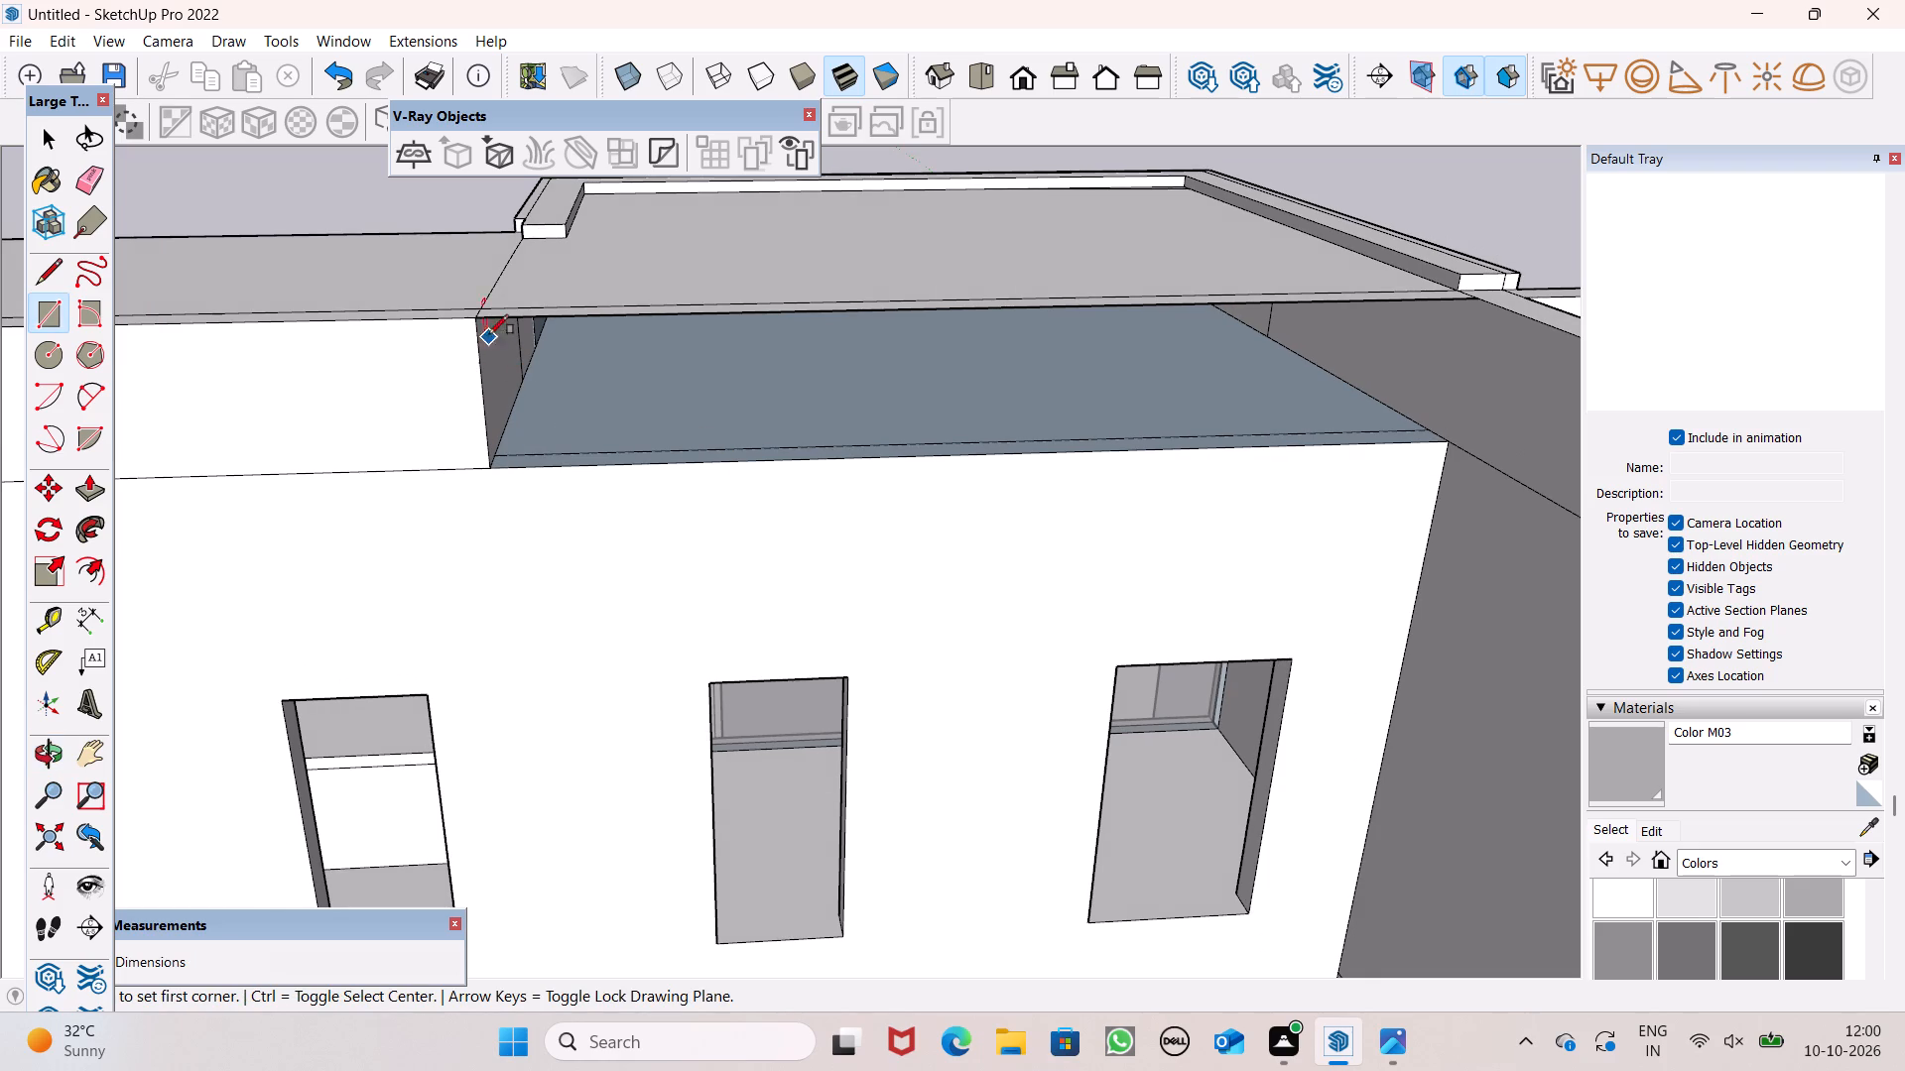
pyautogui.click(478, 326)
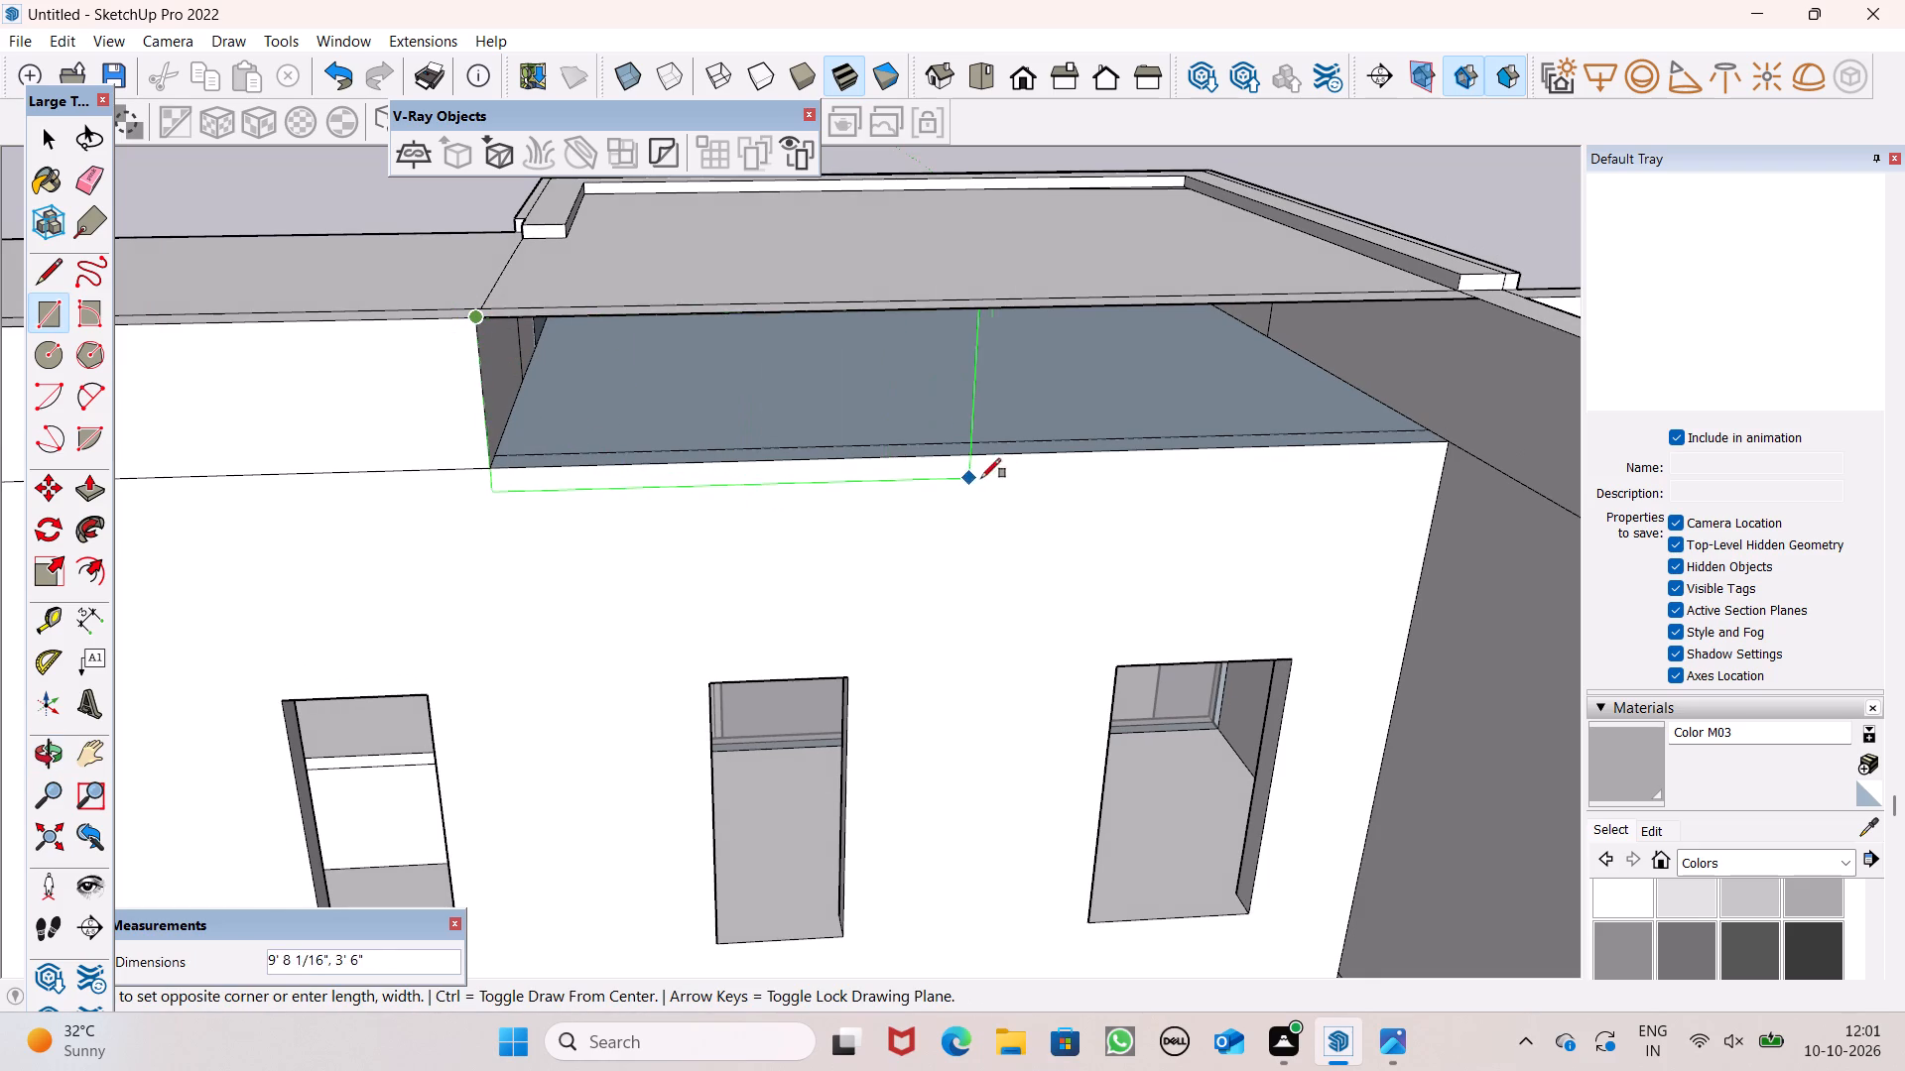
pyautogui.click(1023, 449)
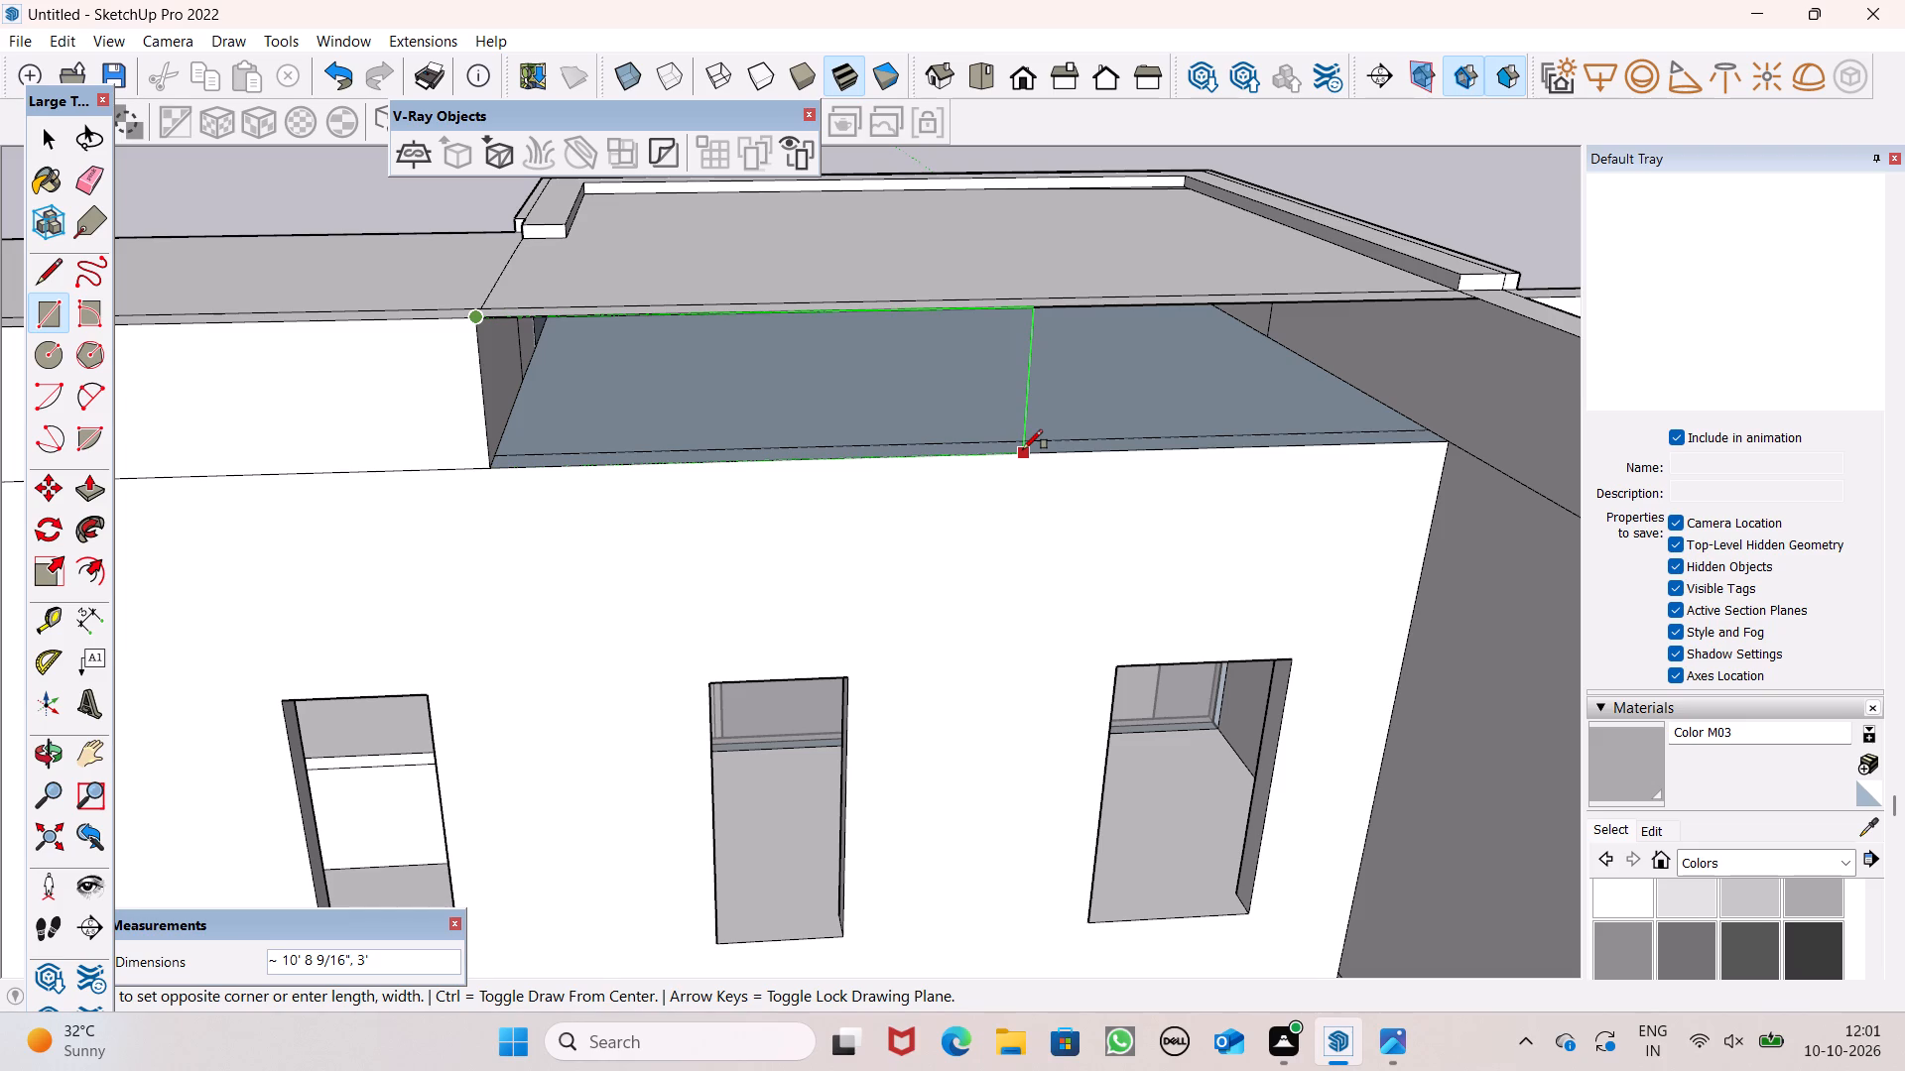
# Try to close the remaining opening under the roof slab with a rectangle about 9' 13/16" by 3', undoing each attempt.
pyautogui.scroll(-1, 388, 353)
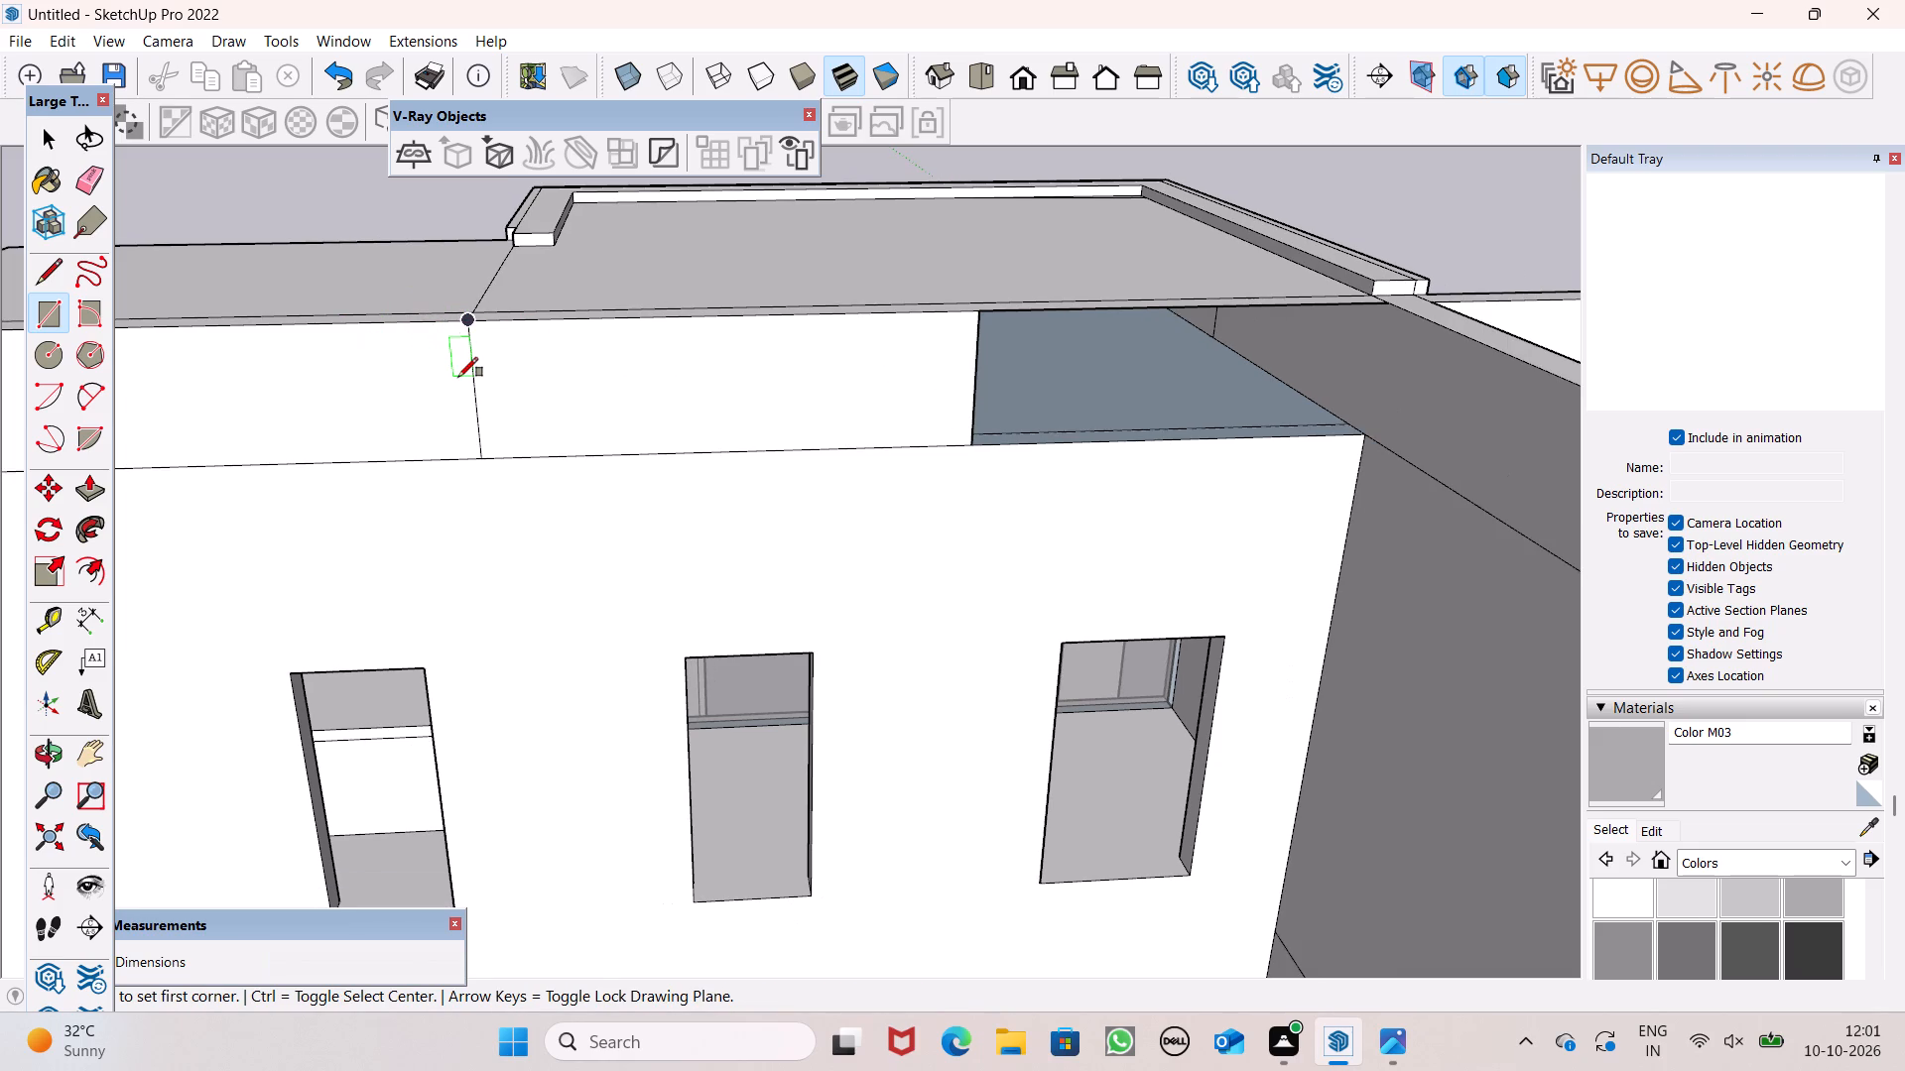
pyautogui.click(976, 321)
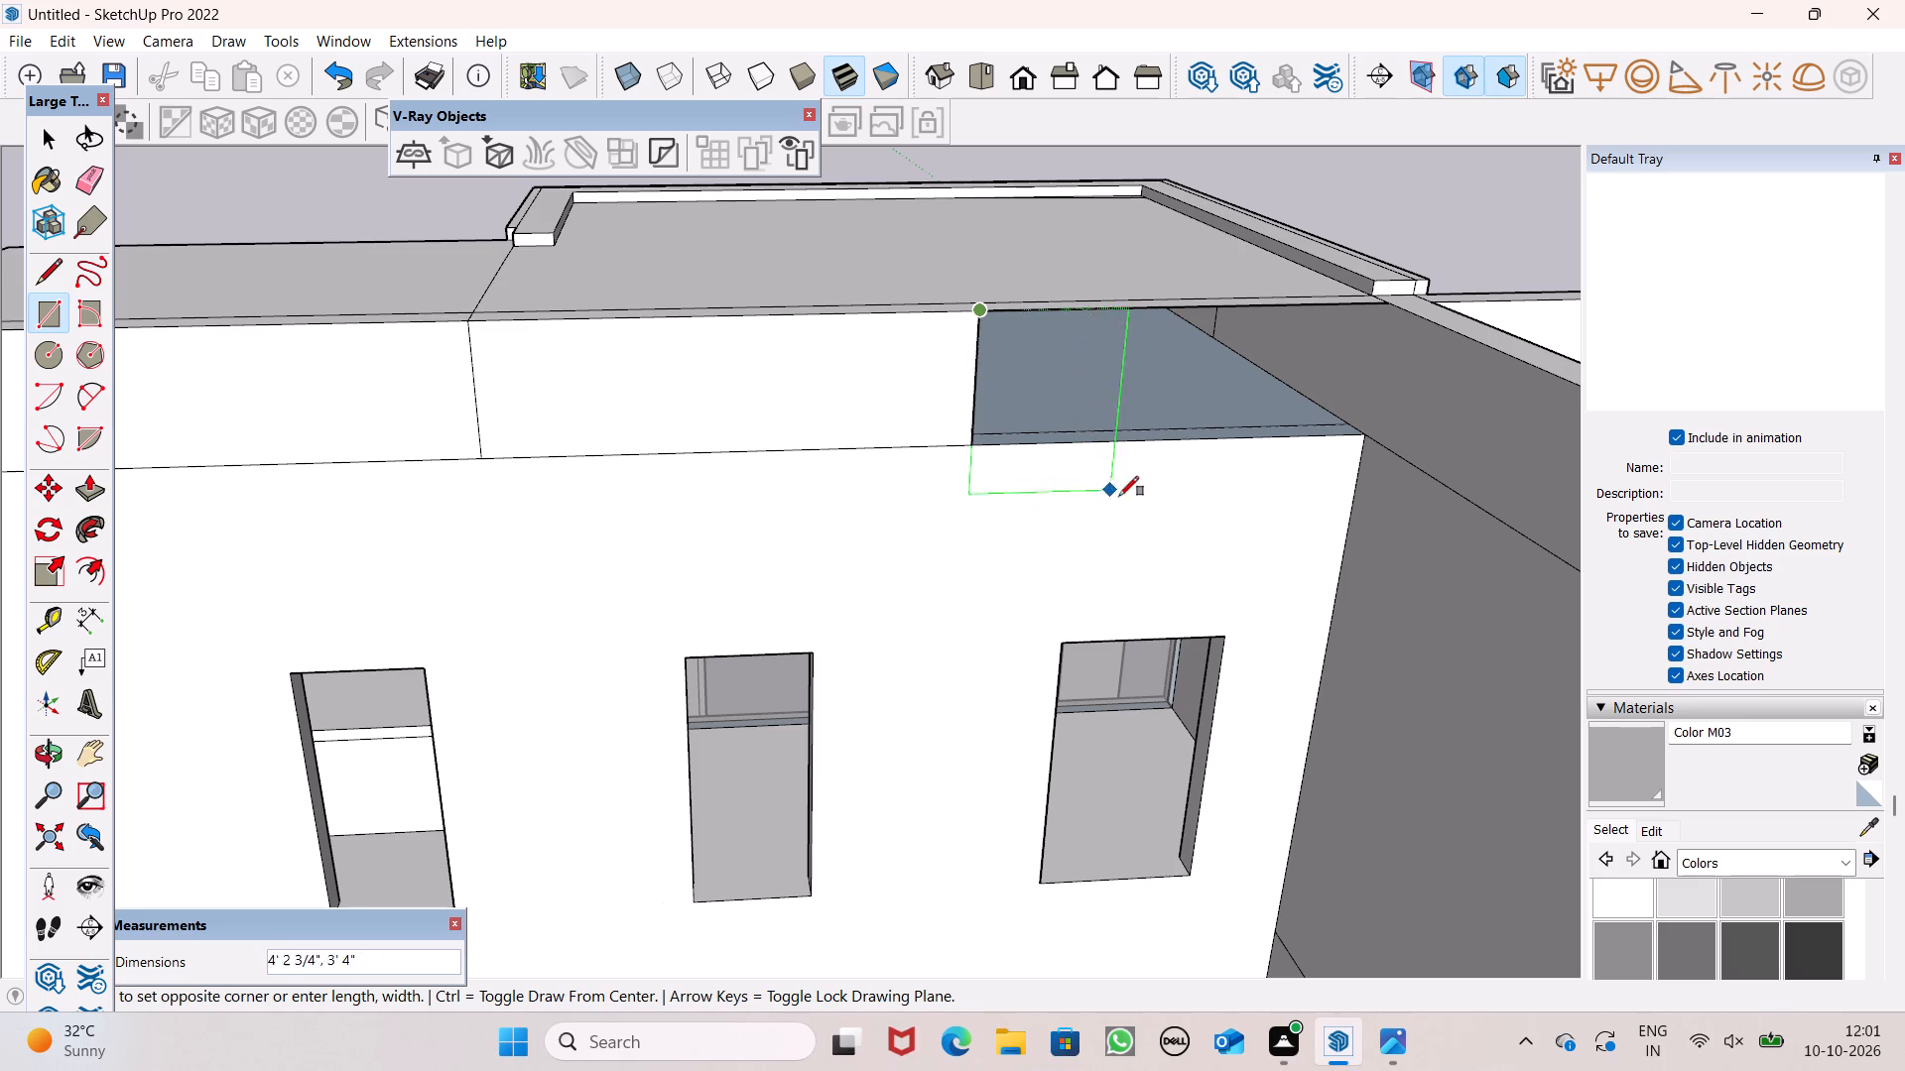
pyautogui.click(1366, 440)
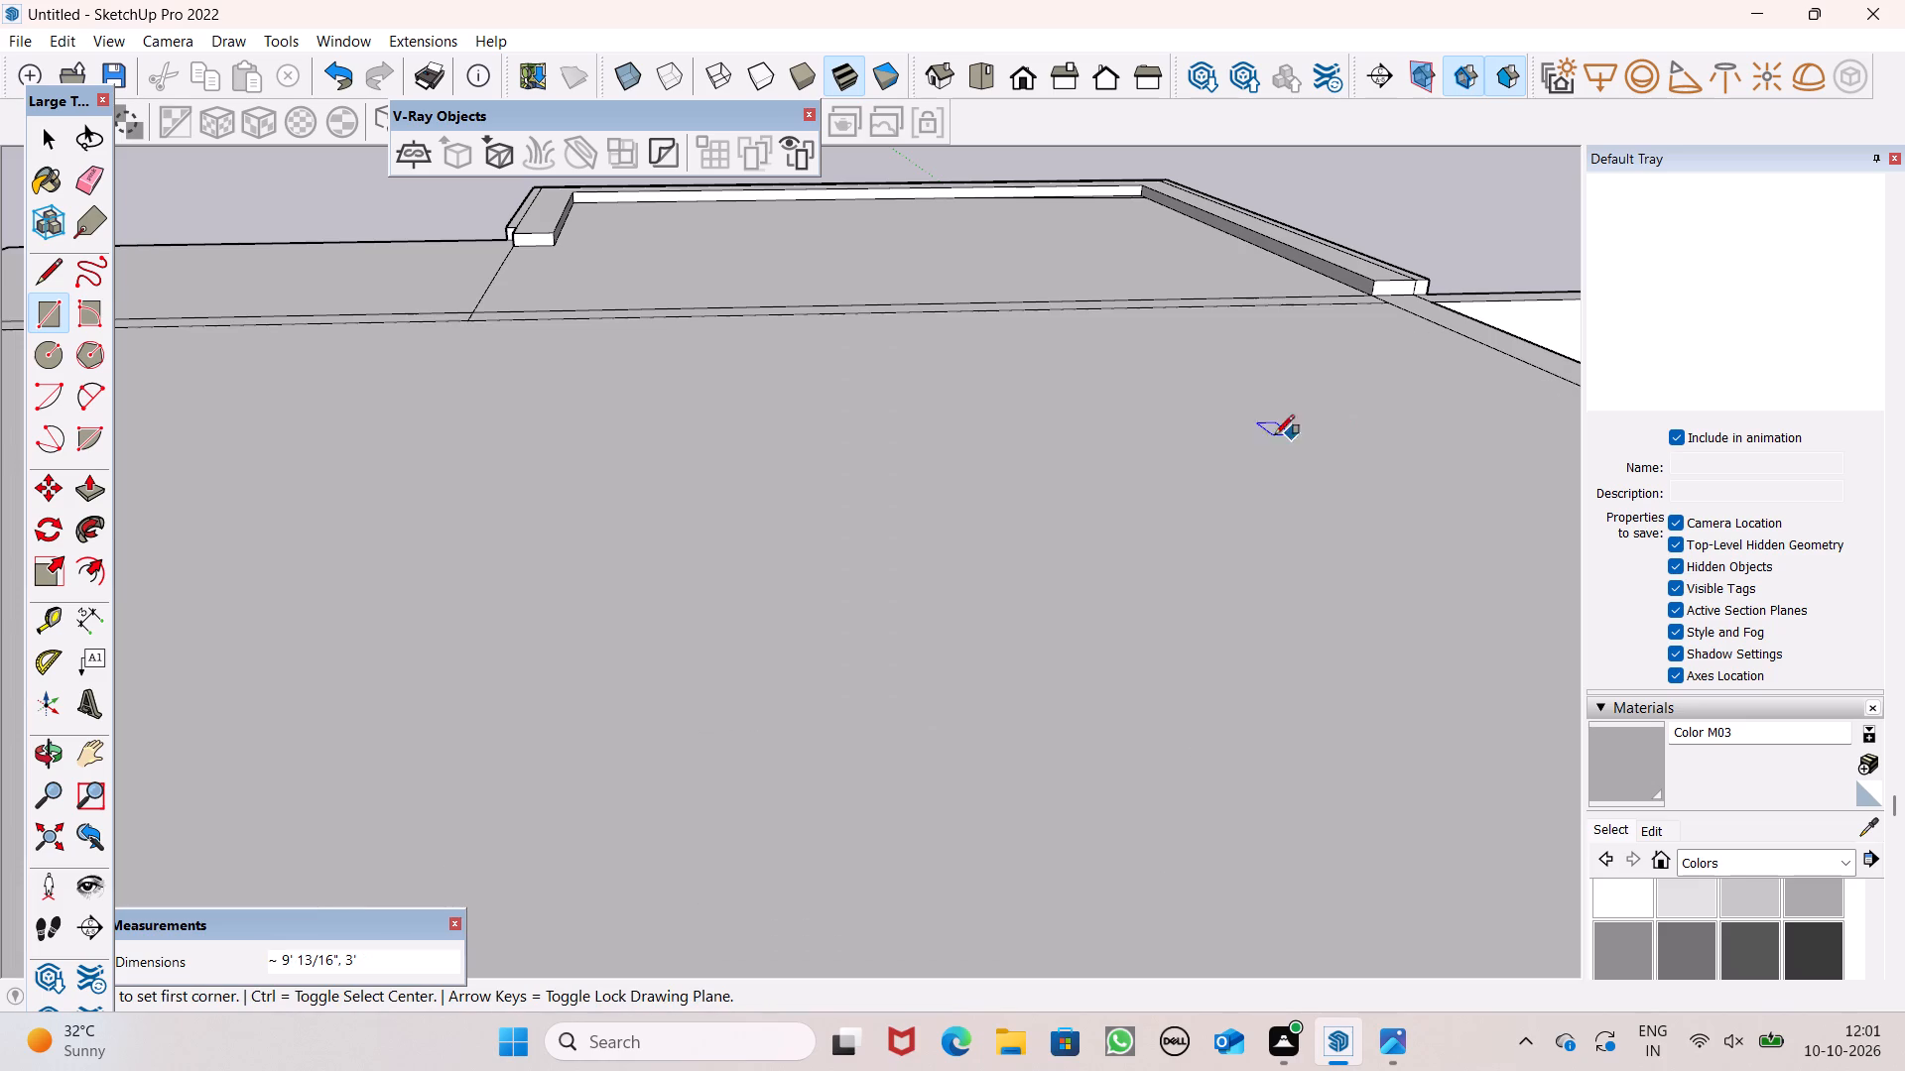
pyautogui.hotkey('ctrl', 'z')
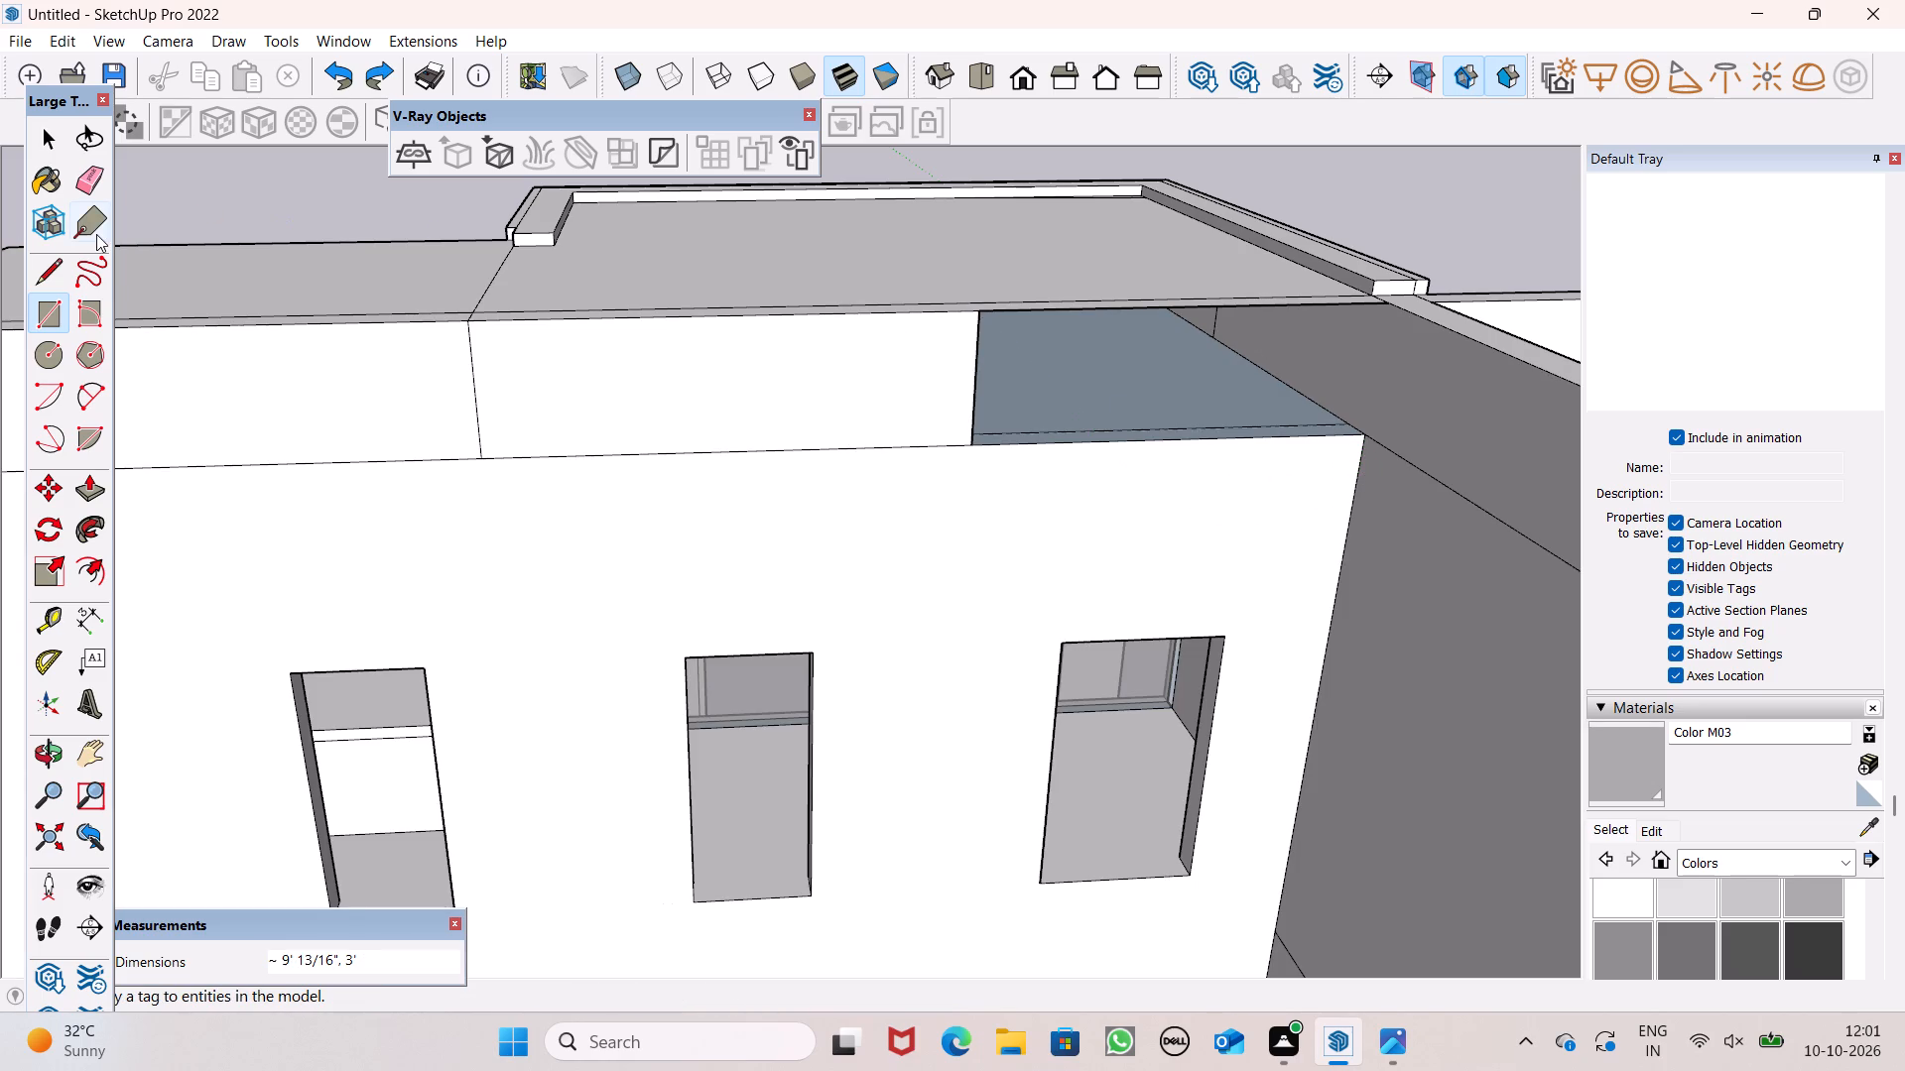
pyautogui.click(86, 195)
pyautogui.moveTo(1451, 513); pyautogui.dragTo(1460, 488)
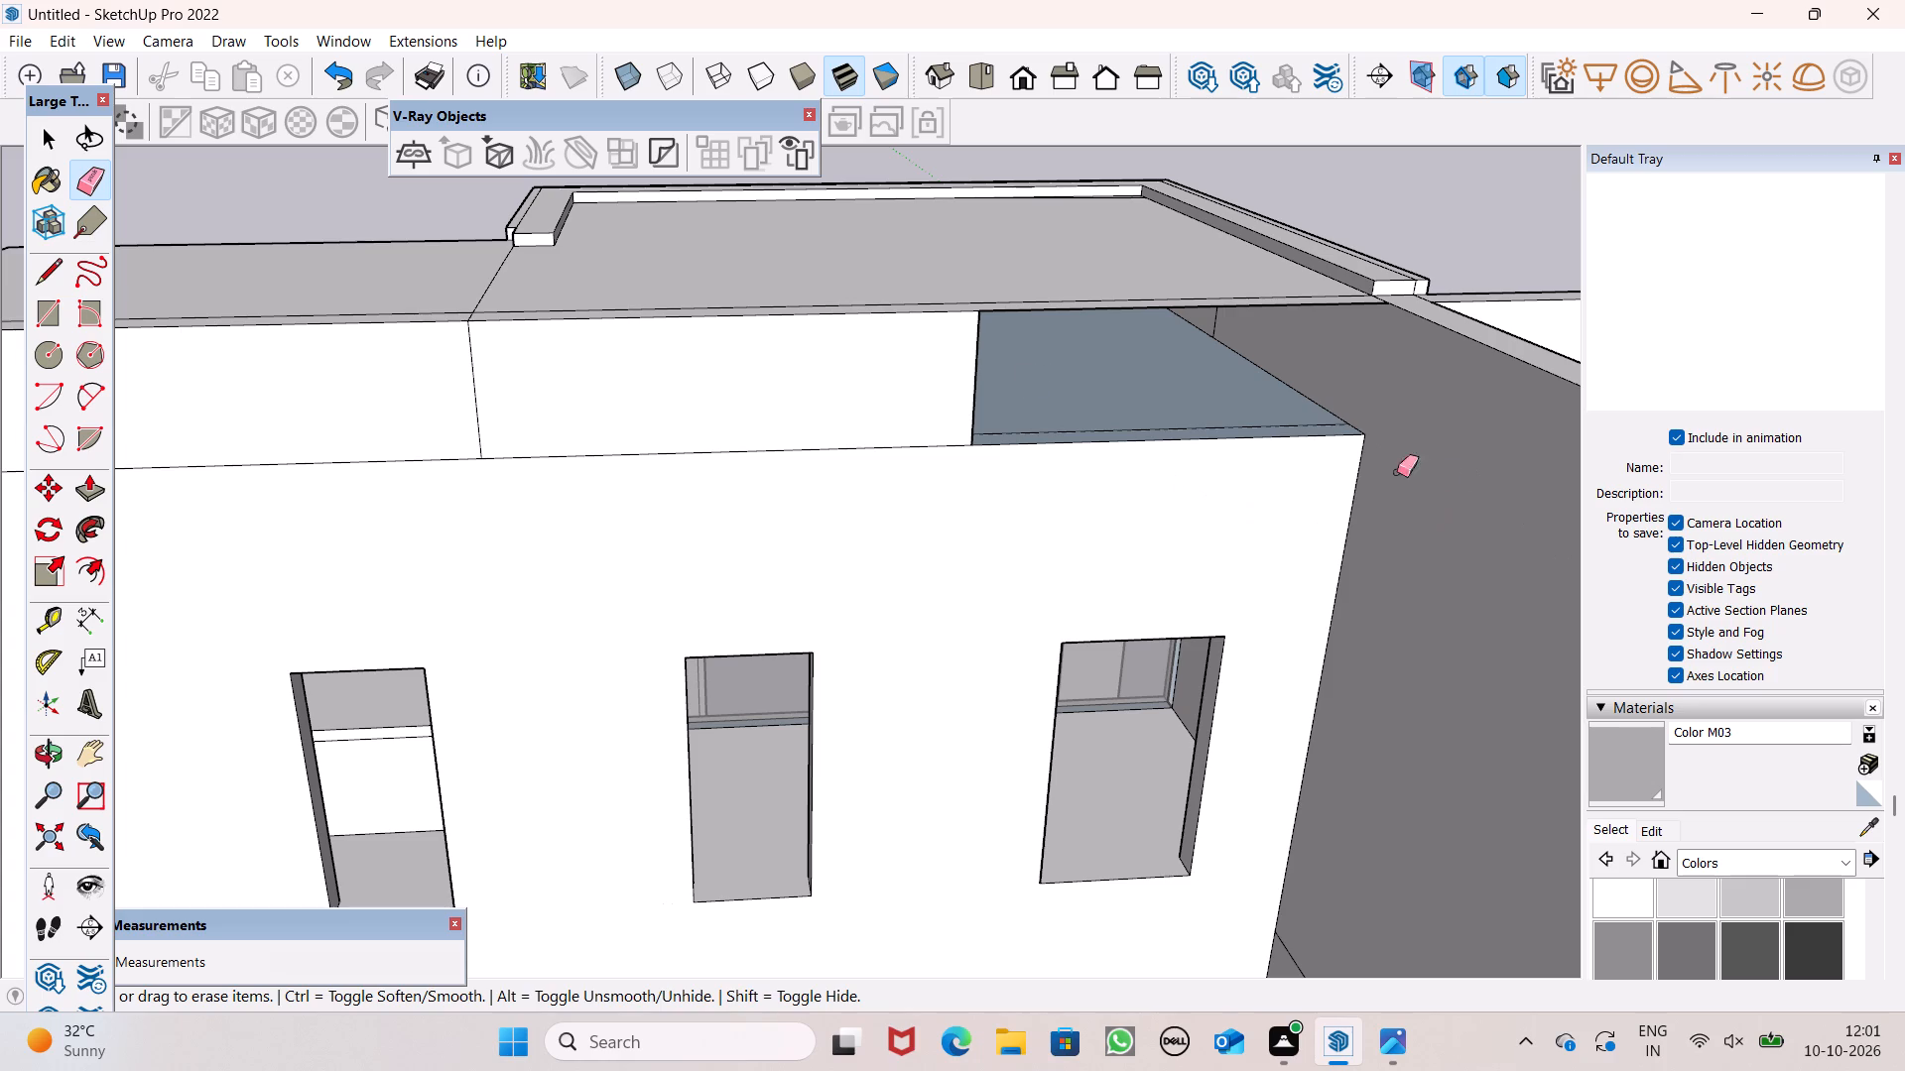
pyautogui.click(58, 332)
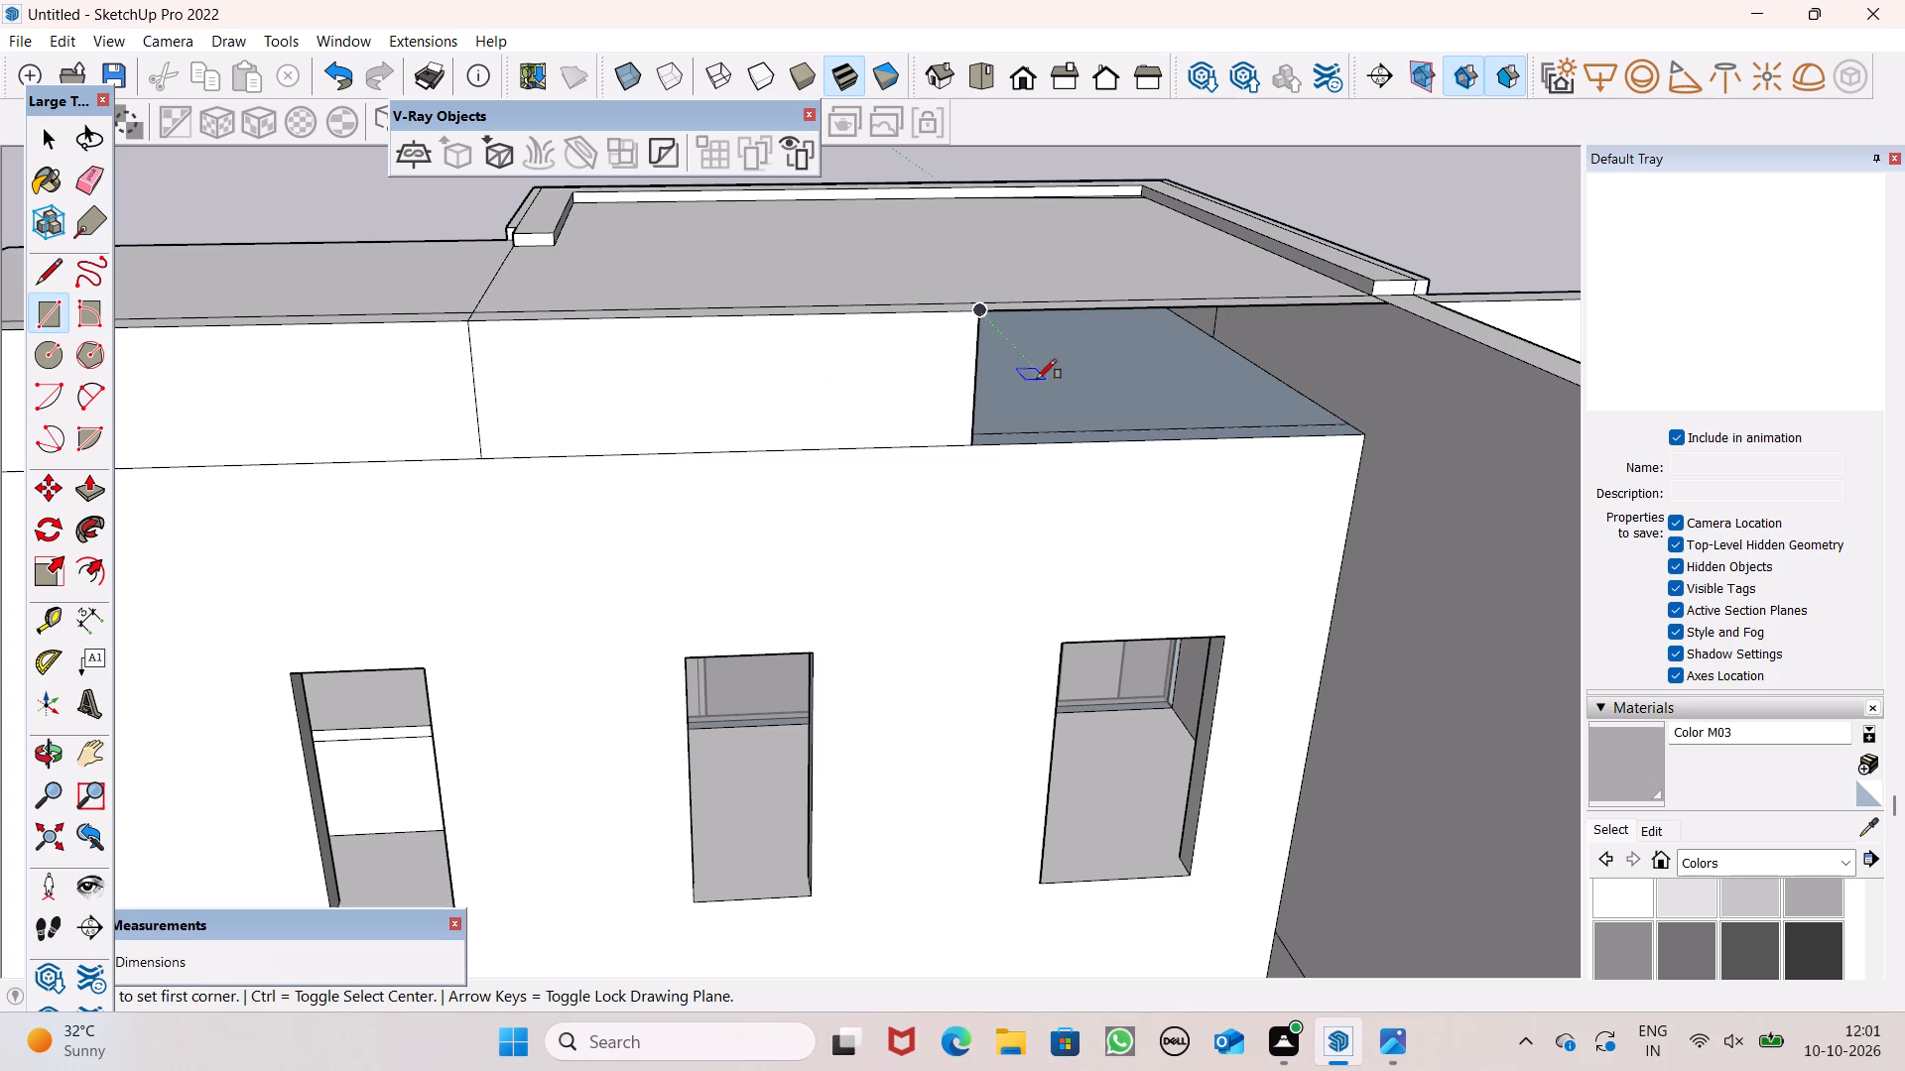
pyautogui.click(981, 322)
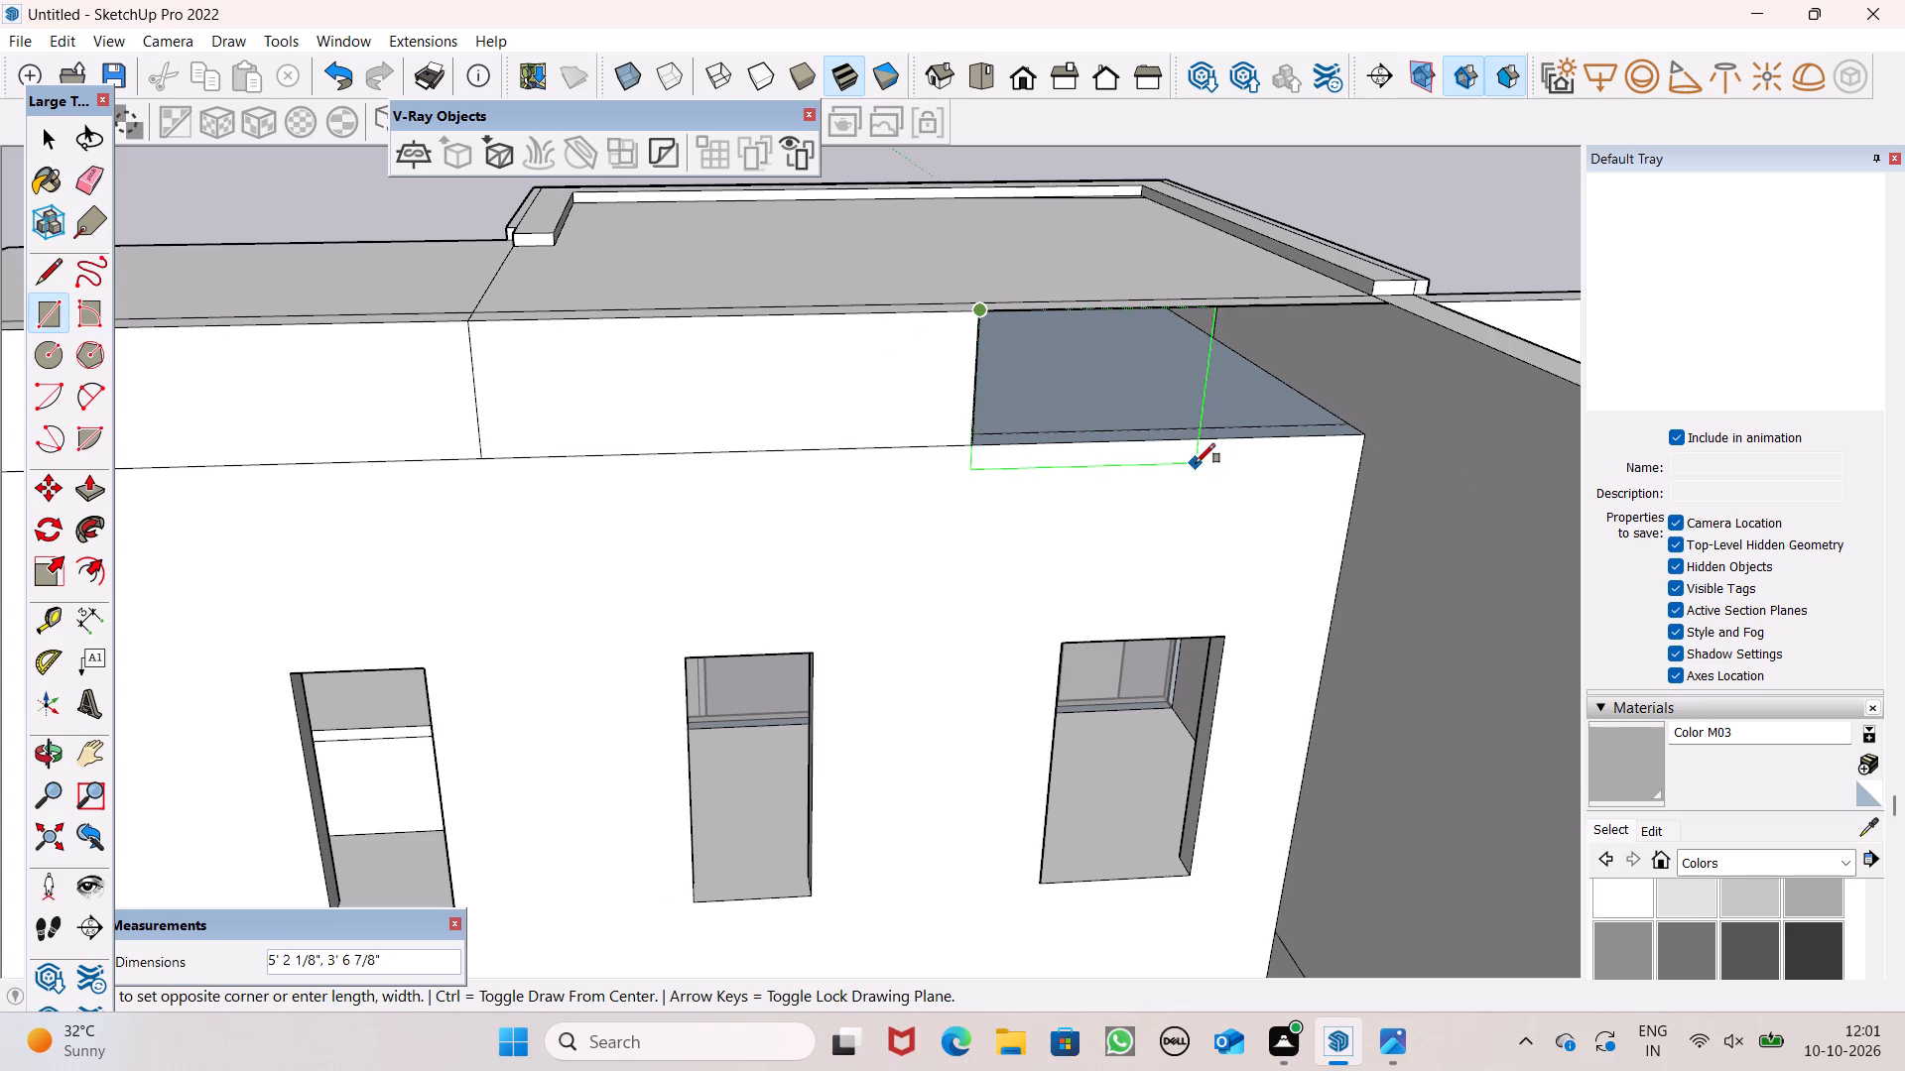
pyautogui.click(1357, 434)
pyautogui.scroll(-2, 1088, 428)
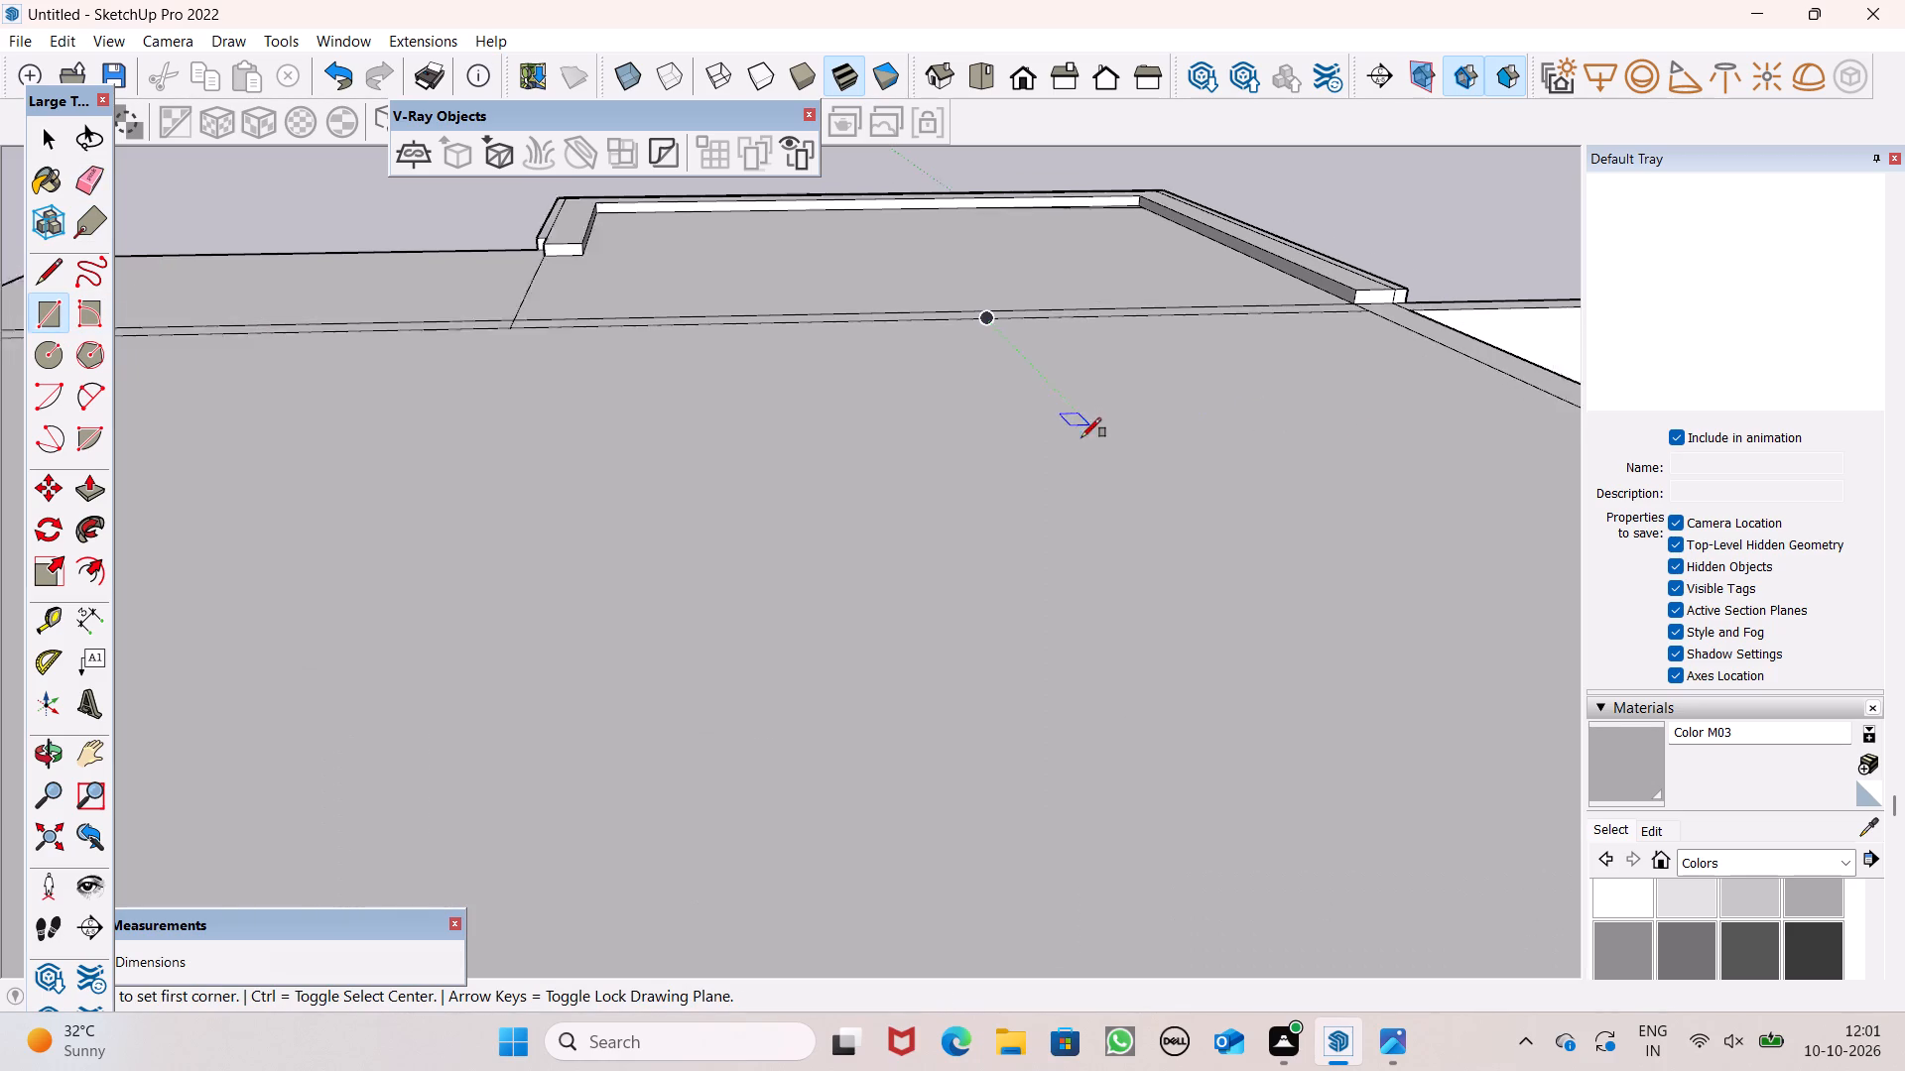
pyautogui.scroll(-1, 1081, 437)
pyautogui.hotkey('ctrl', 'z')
# Close the remaining opening by drawing a vertical line from the wall's upper end corner to the roof slab's underside.
pyautogui.scroll(-4, 1154, 485)
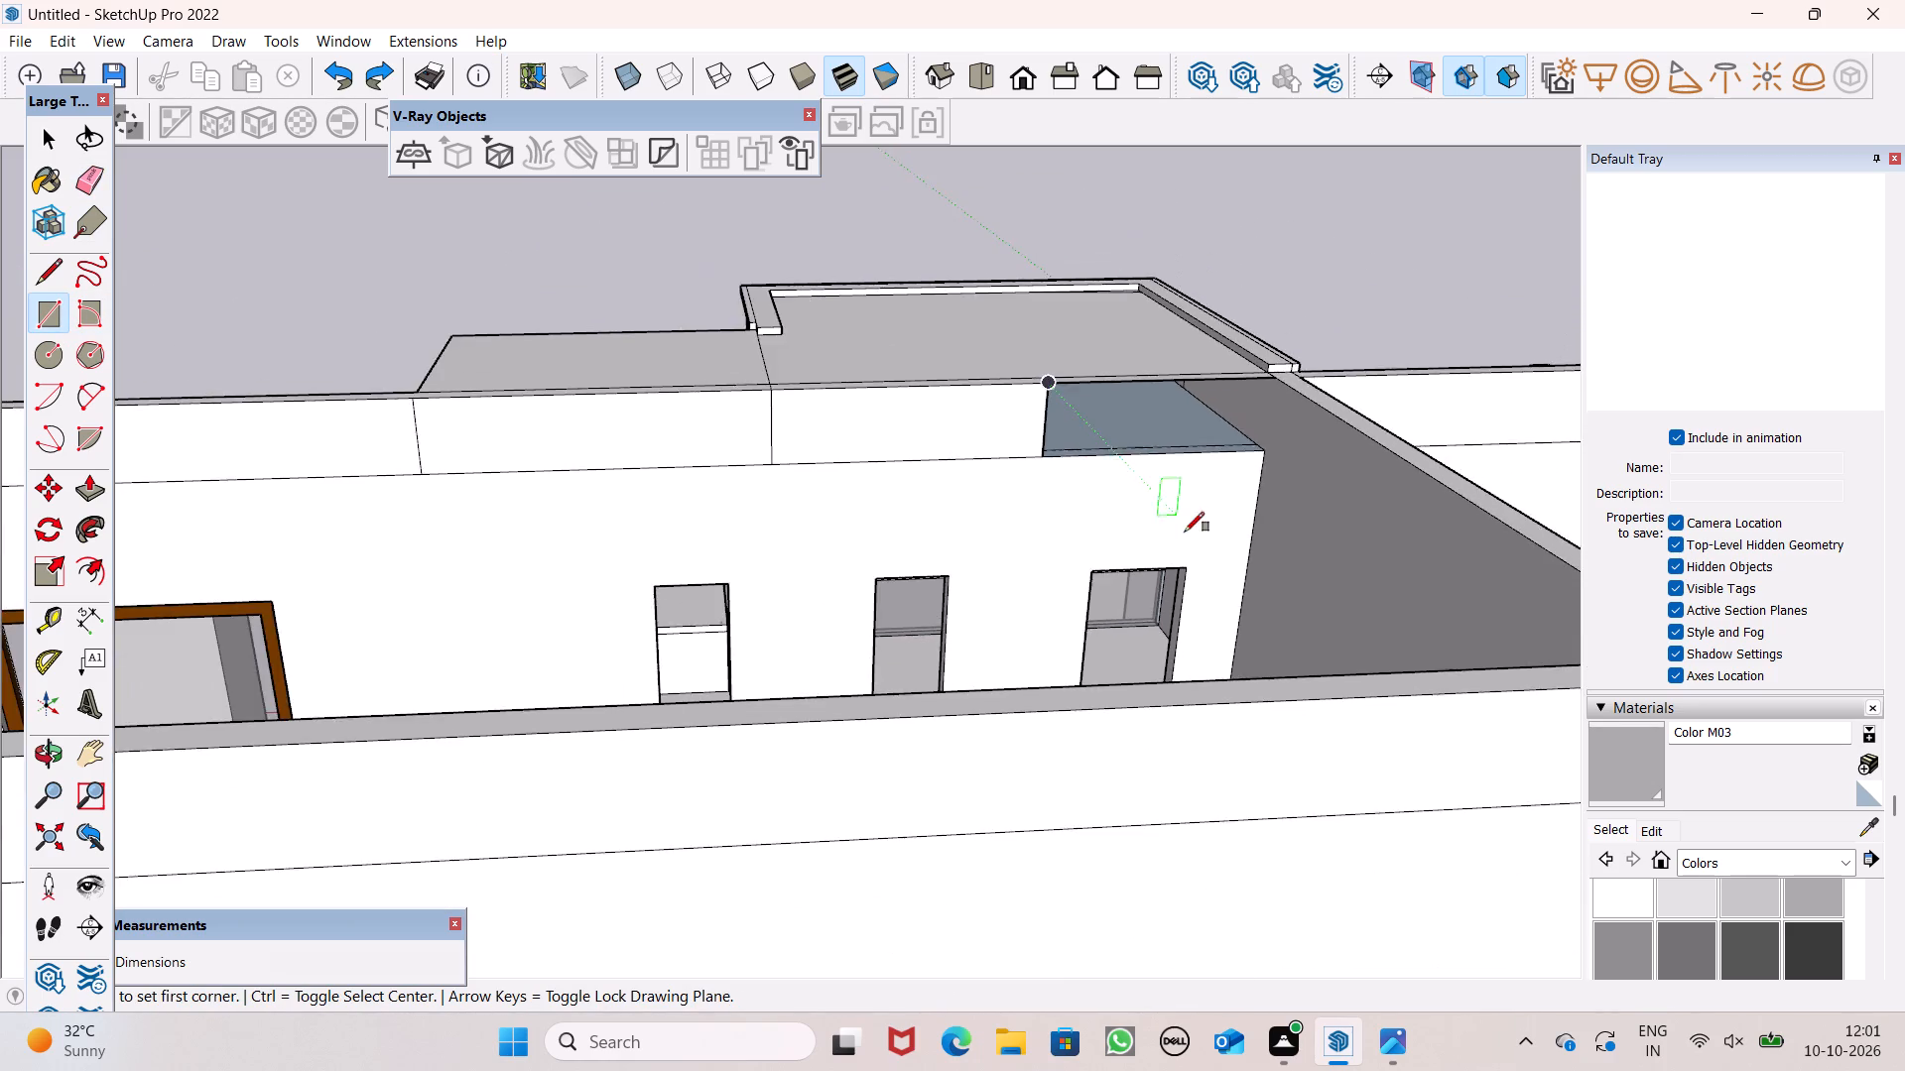
pyautogui.moveTo(1206, 548); pyautogui.dragTo(1615, 639, button='middle')
pyautogui.scroll(-4, 728, 349)
pyautogui.moveTo(1216, 497); pyautogui.dragTo(1327, 426, button='middle')
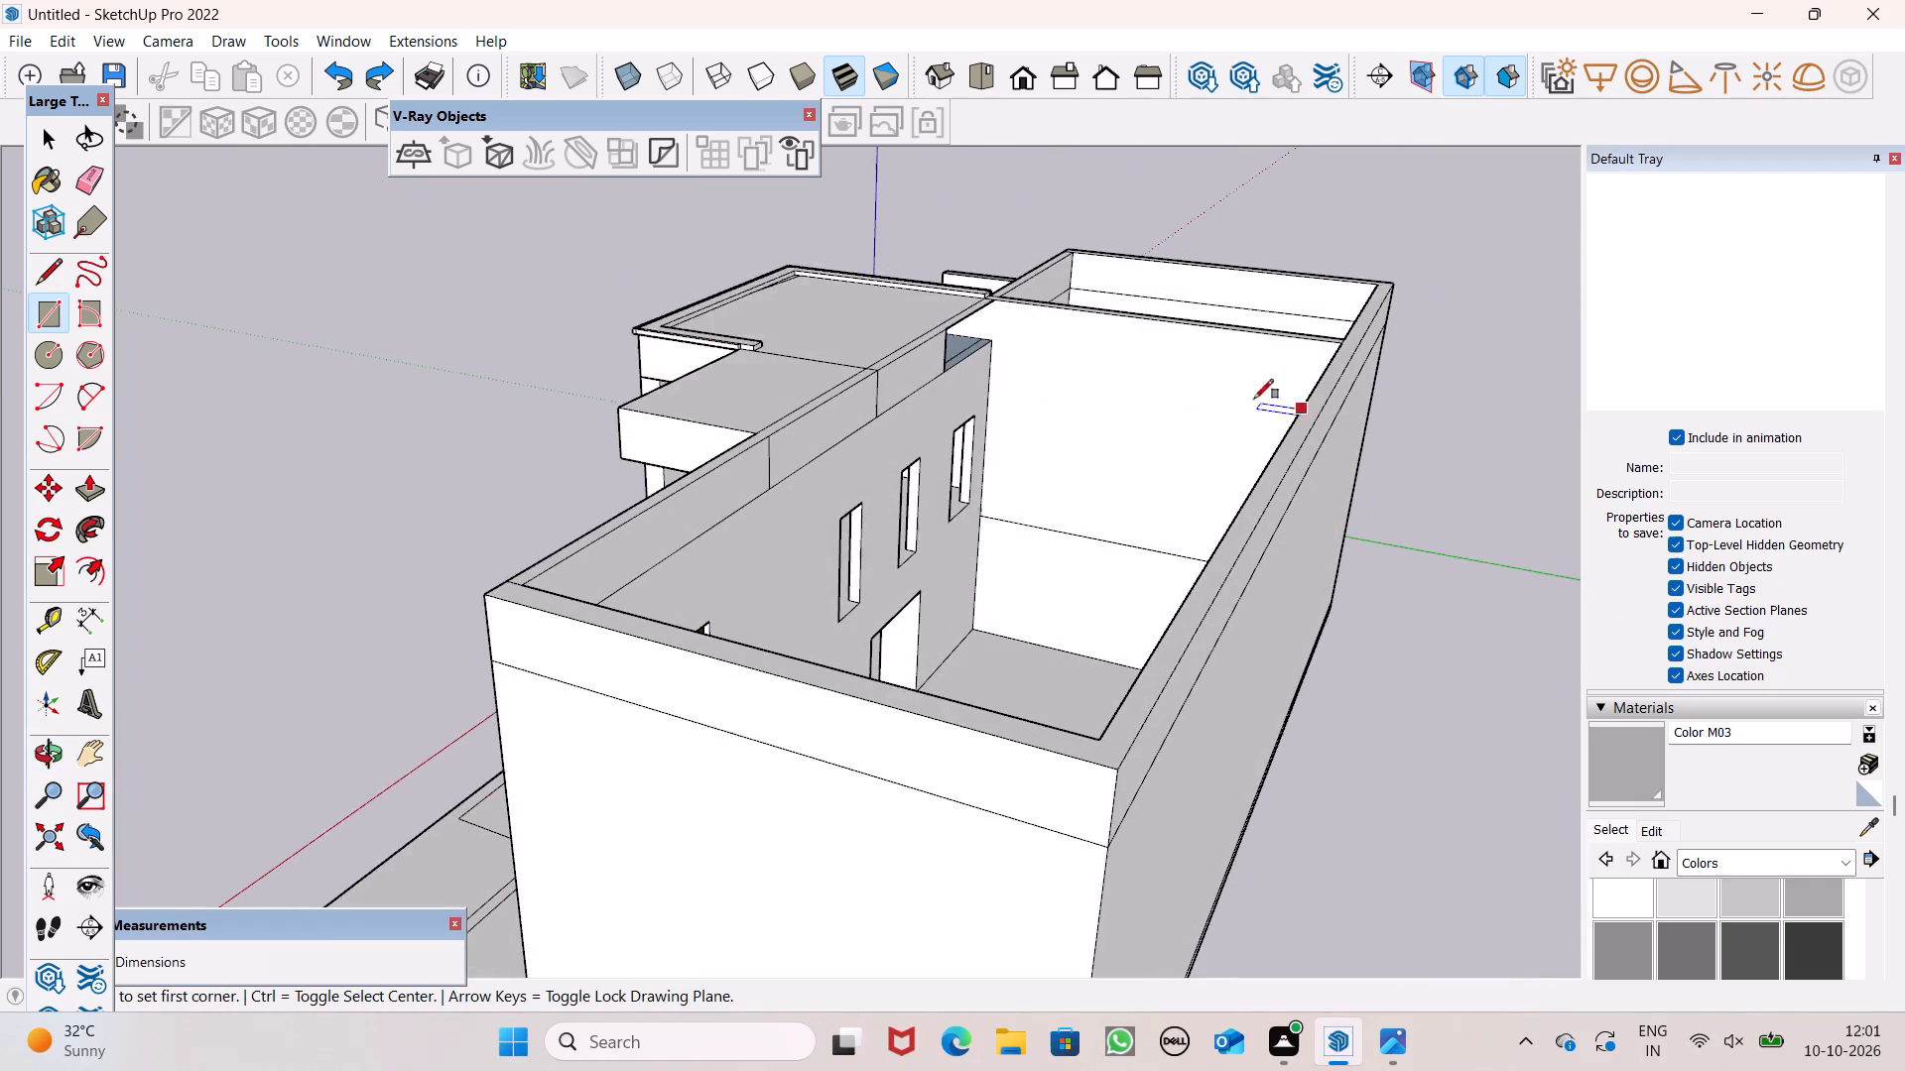
pyautogui.scroll(7, 1013, 327)
pyautogui.moveTo(1013, 327); pyautogui.dragTo(631, 334, button='middle')
pyautogui.scroll(1, 1013, 327)
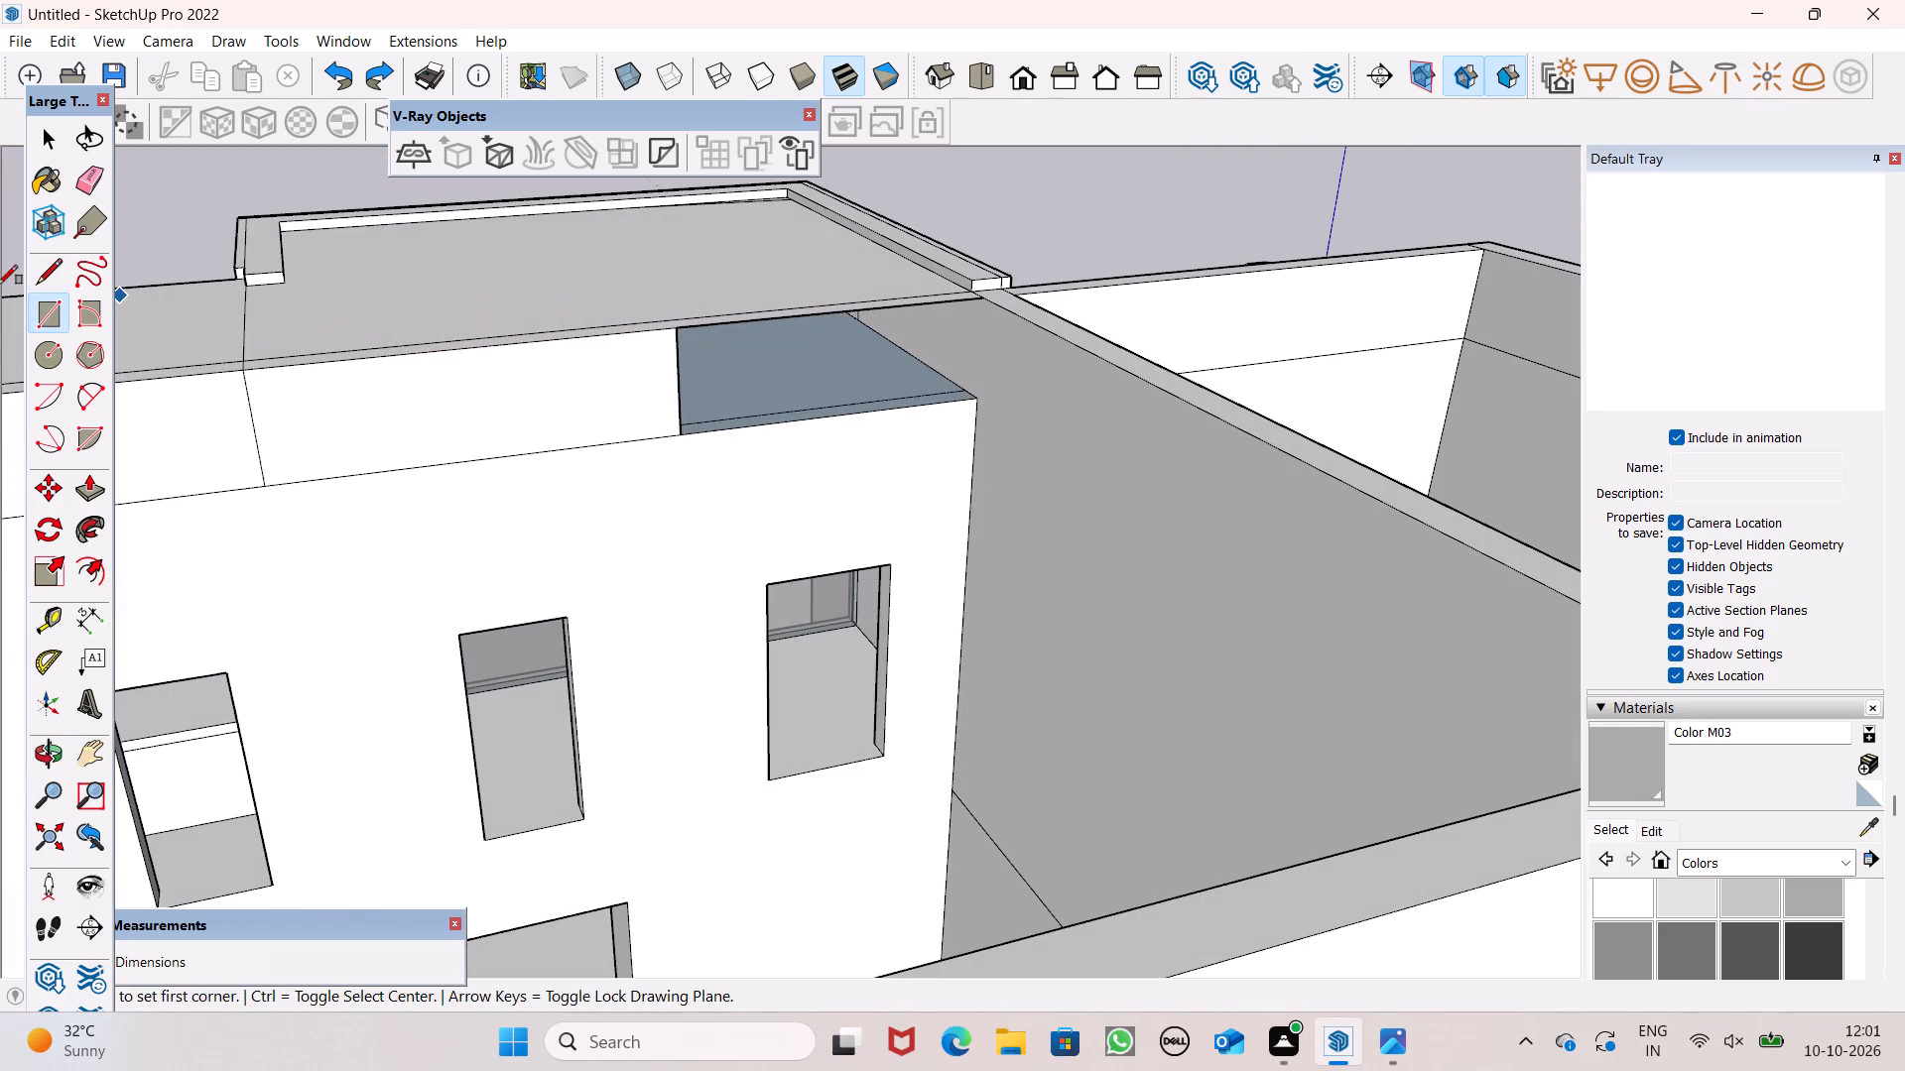
pyautogui.click(31, 273)
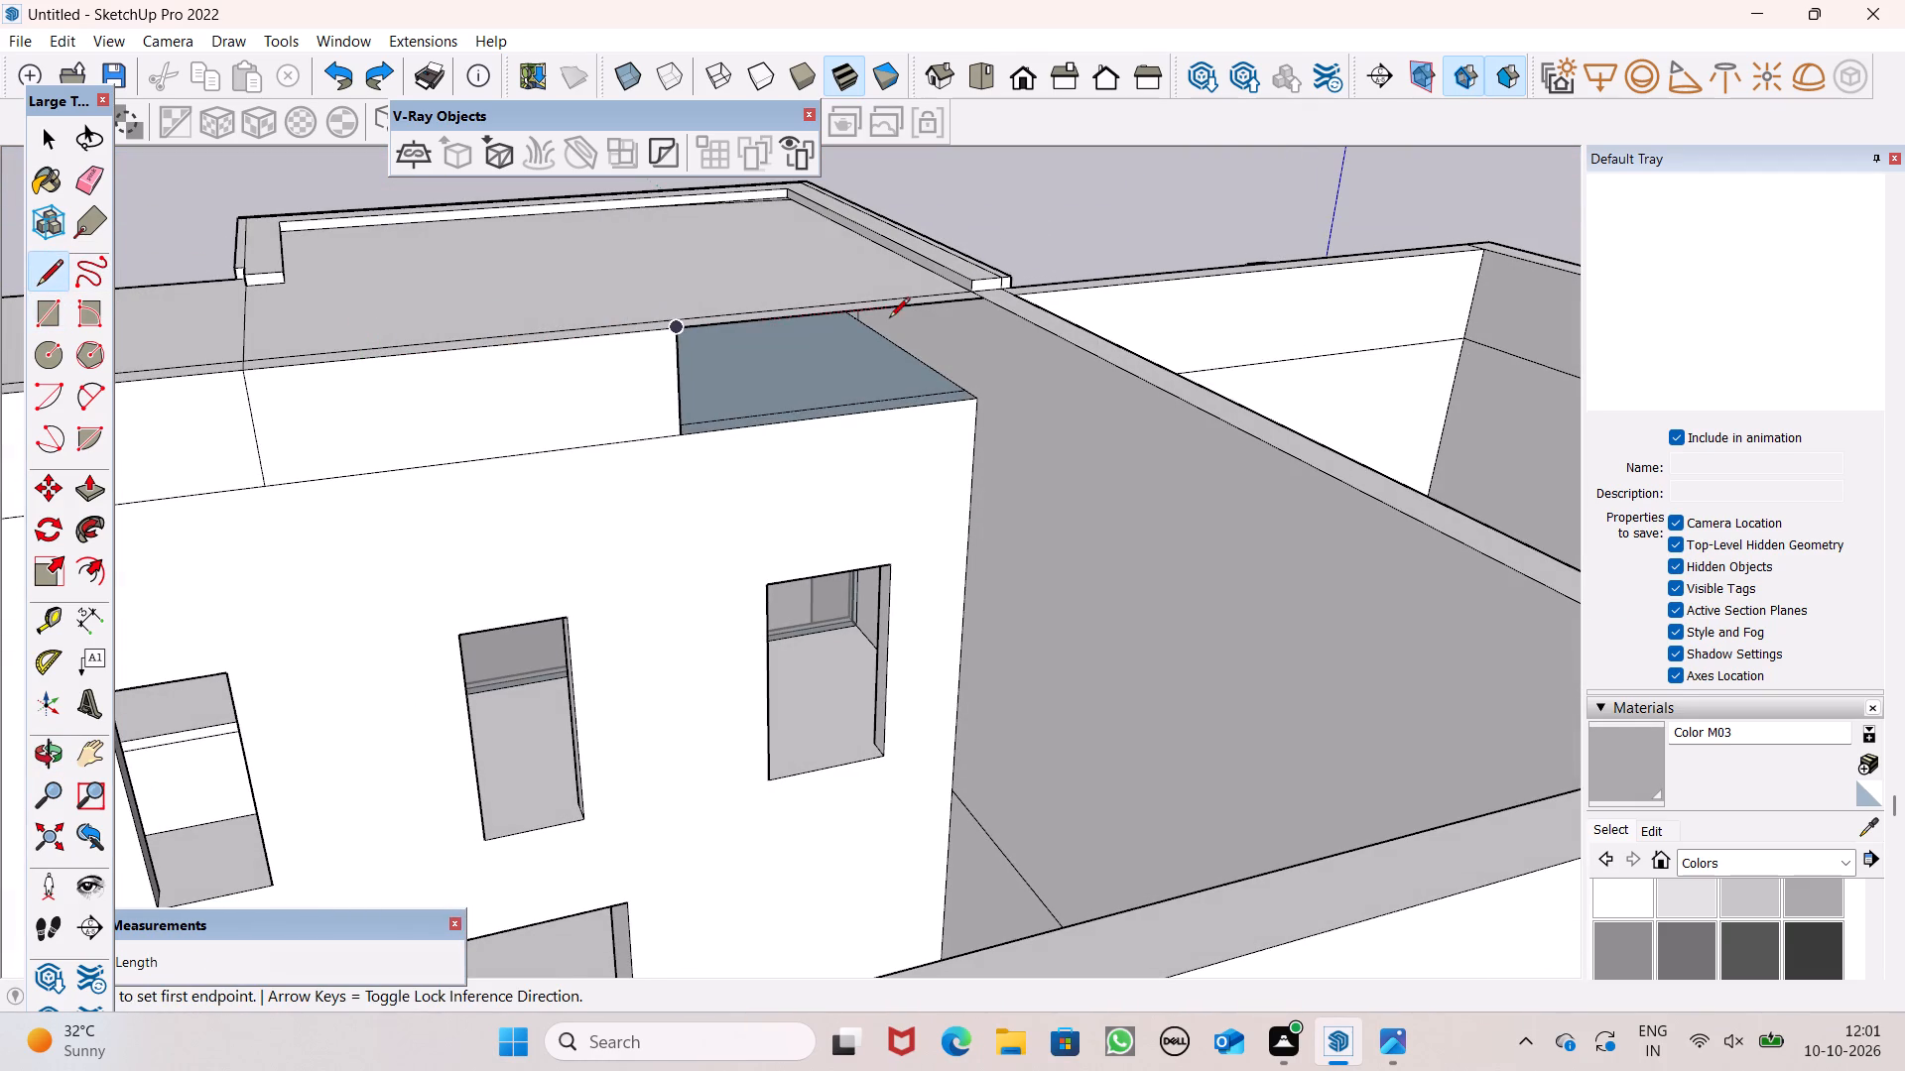
pyautogui.scroll(5, 907, 329)
pyautogui.click(998, 429)
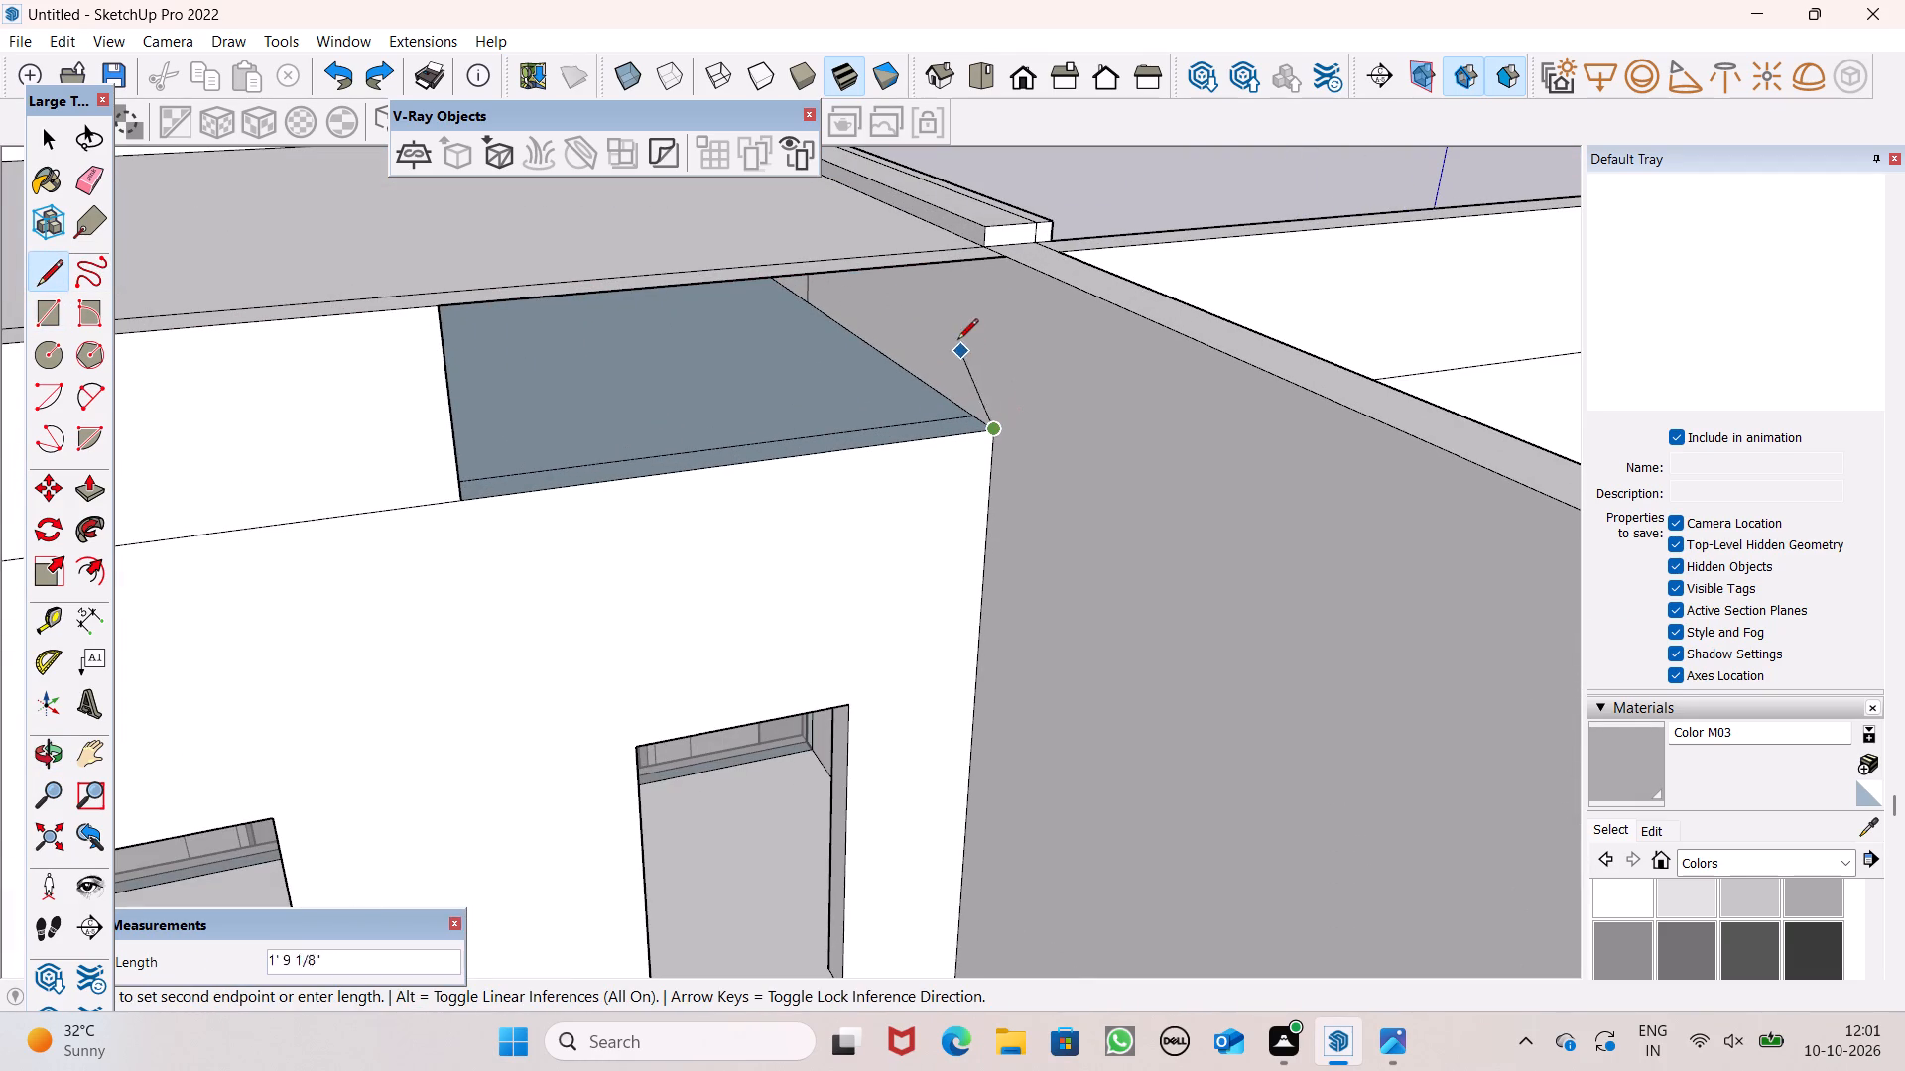
pyautogui.click(995, 267)
# Erase the three vertical seam lines dividing the wall band under the roof slab, above the brown-framed window and three window openings.
pyautogui.scroll(-2, 960, 341)
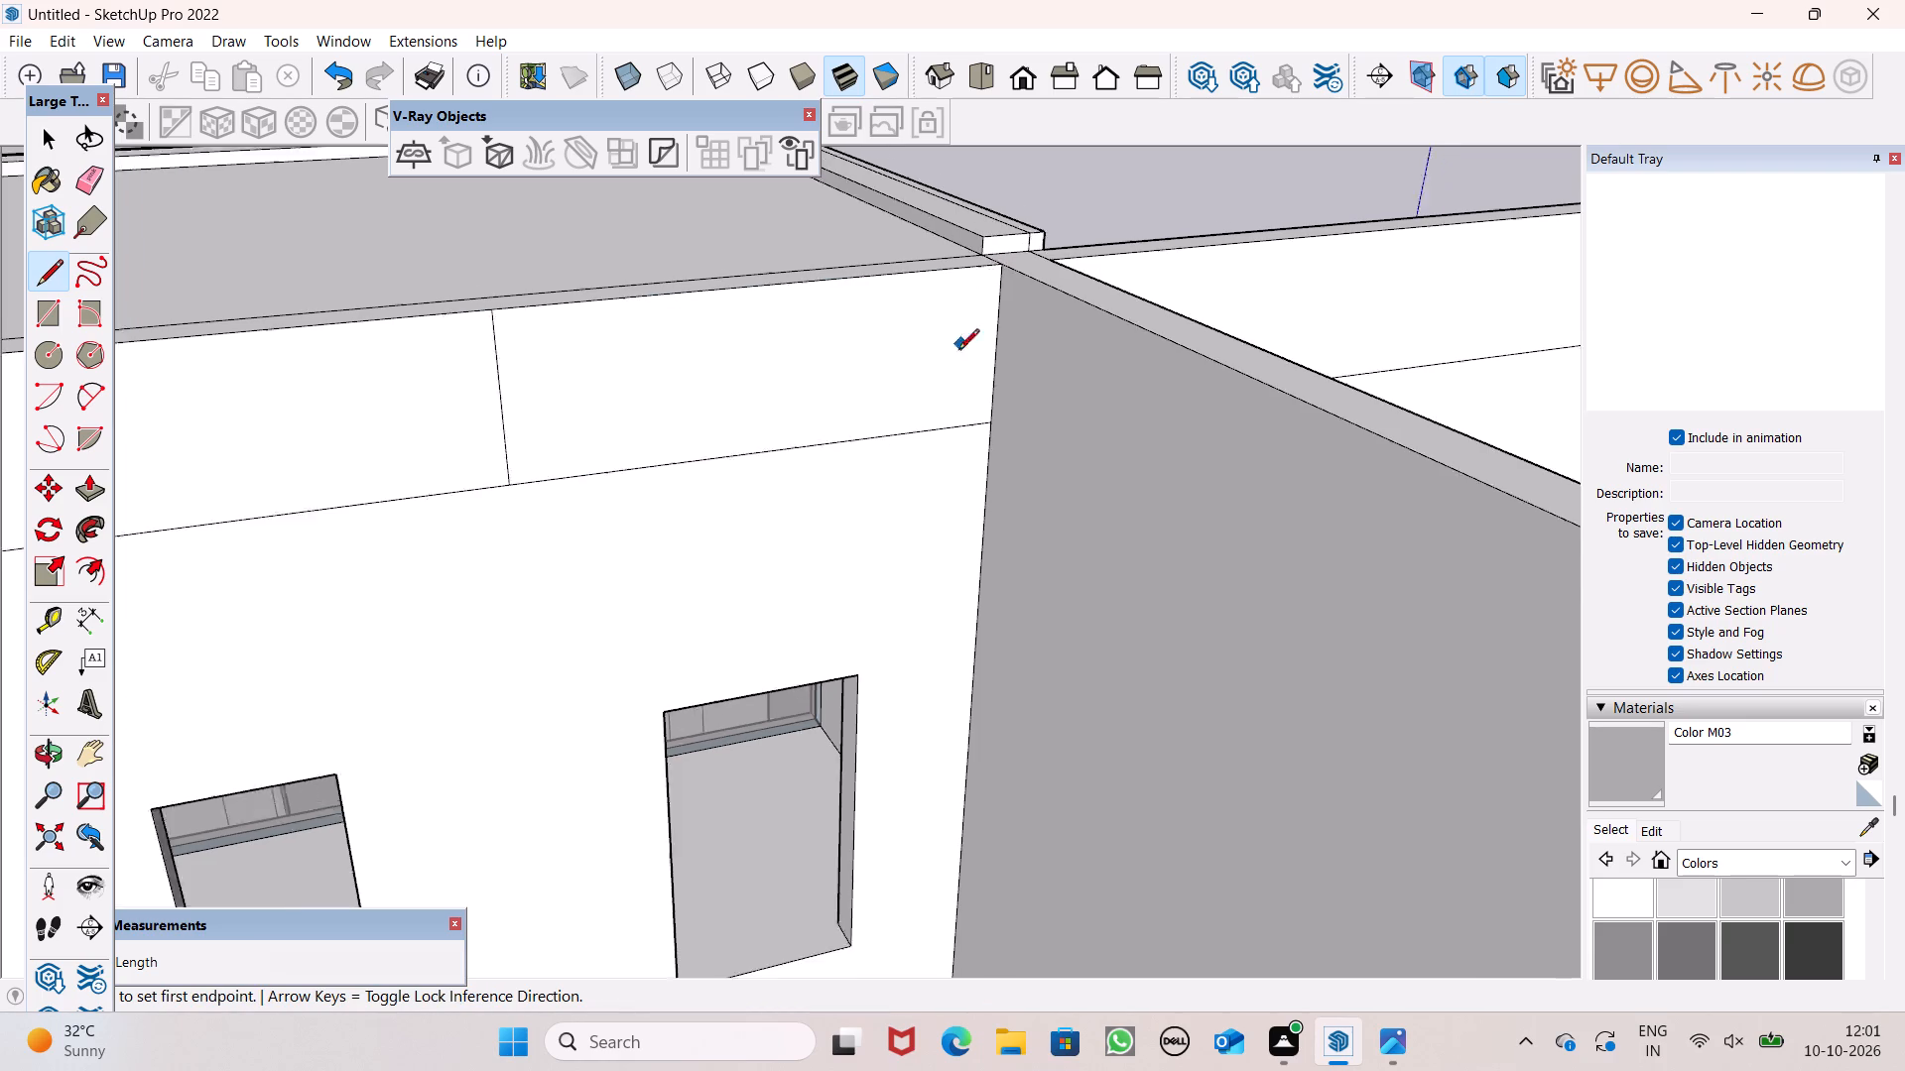
pyautogui.scroll(-3, 958, 351)
pyautogui.scroll(-13, 1072, 449)
pyautogui.scroll(1, 1204, 519)
pyautogui.moveTo(1193, 538); pyautogui.dragTo(1756, 674, button='middle')
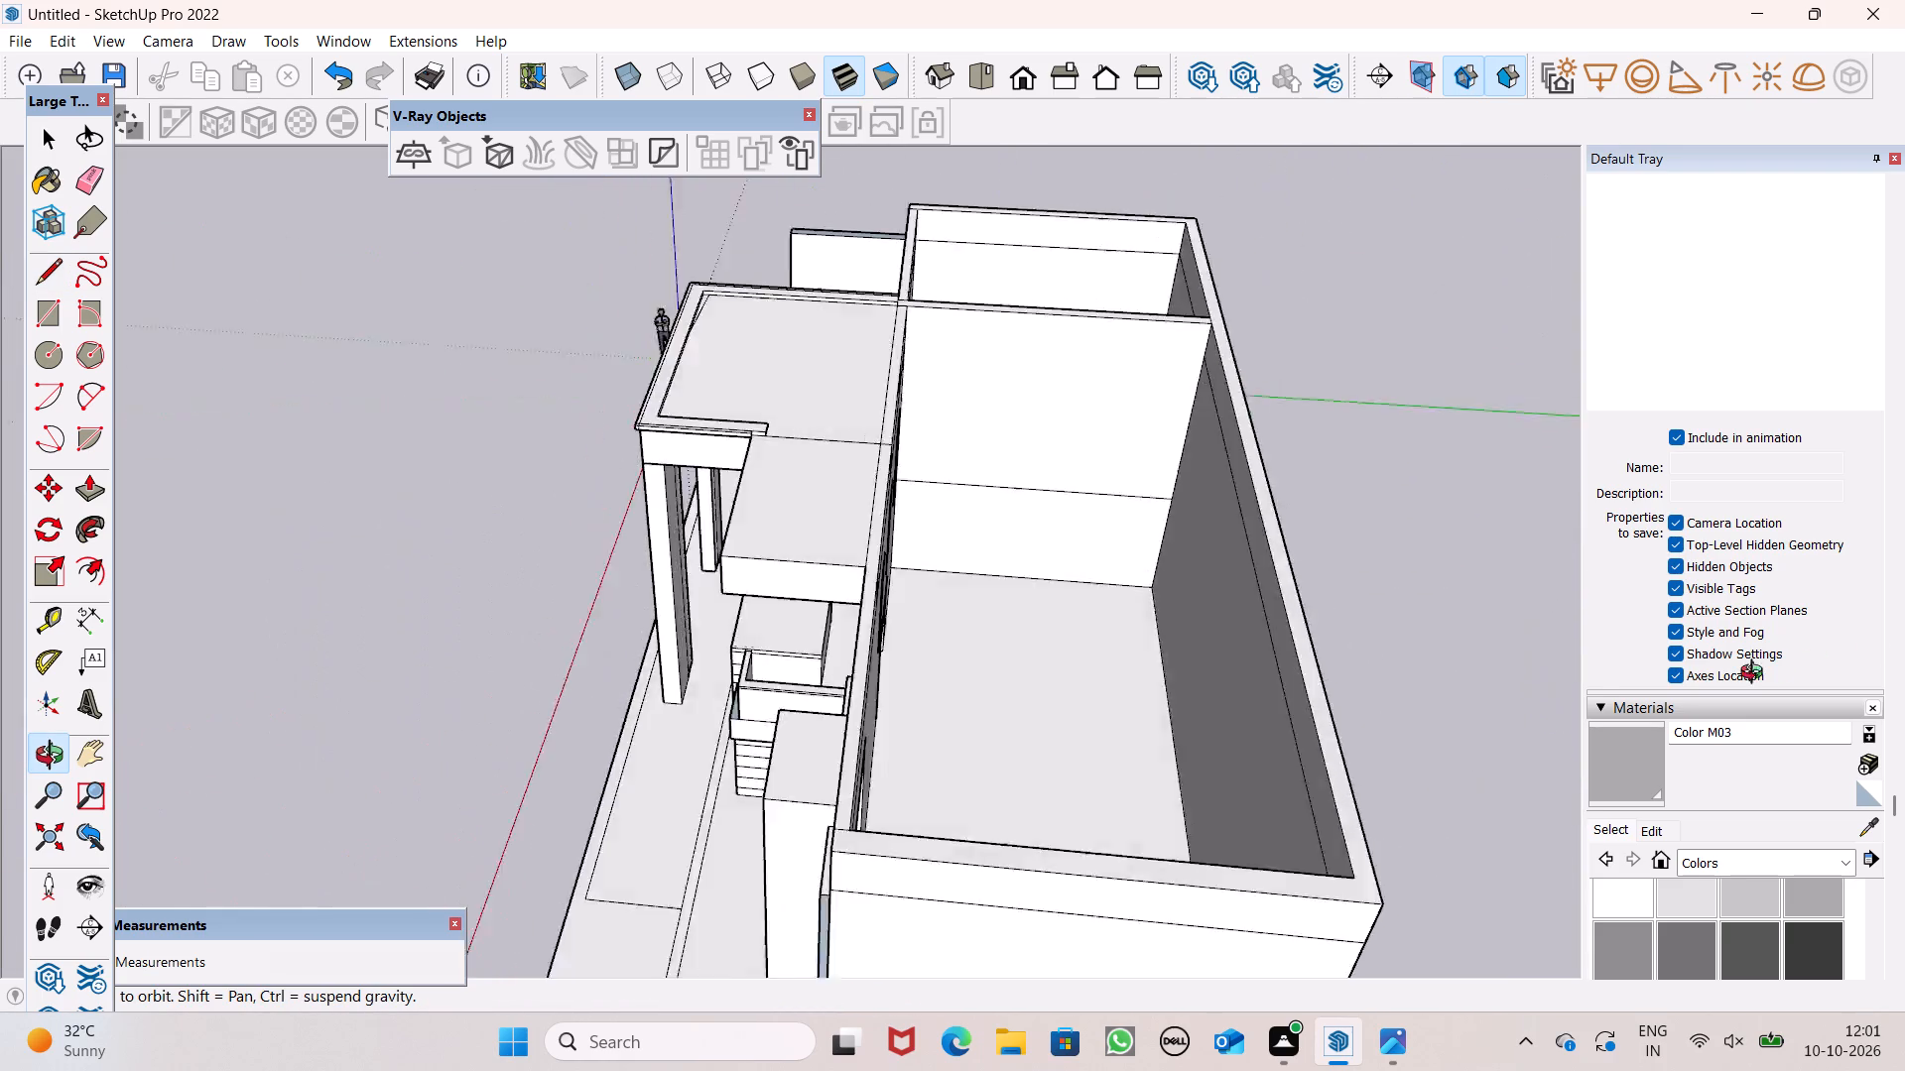
pyautogui.moveTo(1756, 674); pyautogui.dragTo(1146, 681, button='middle')
pyautogui.click(86, 184)
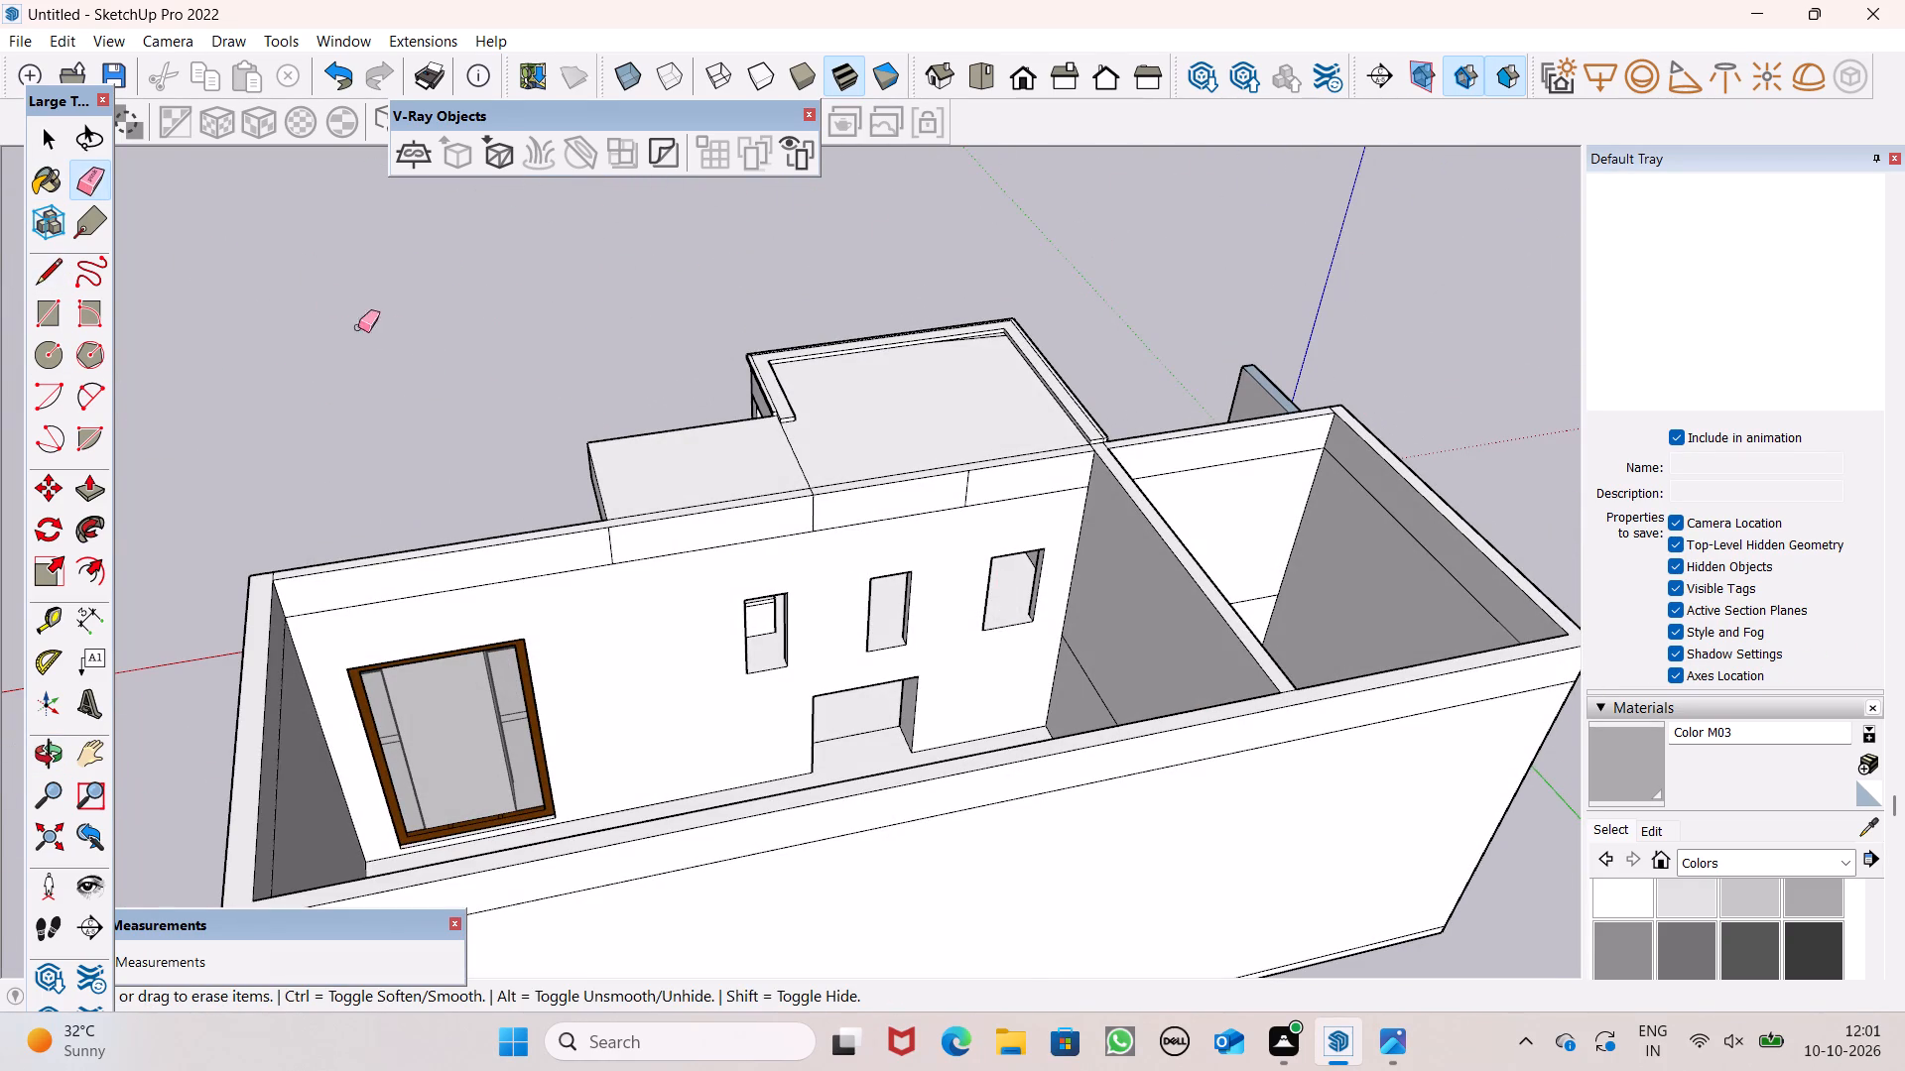
pyautogui.scroll(6, 633, 576)
pyautogui.moveTo(567, 511); pyautogui.dragTo(550, 514)
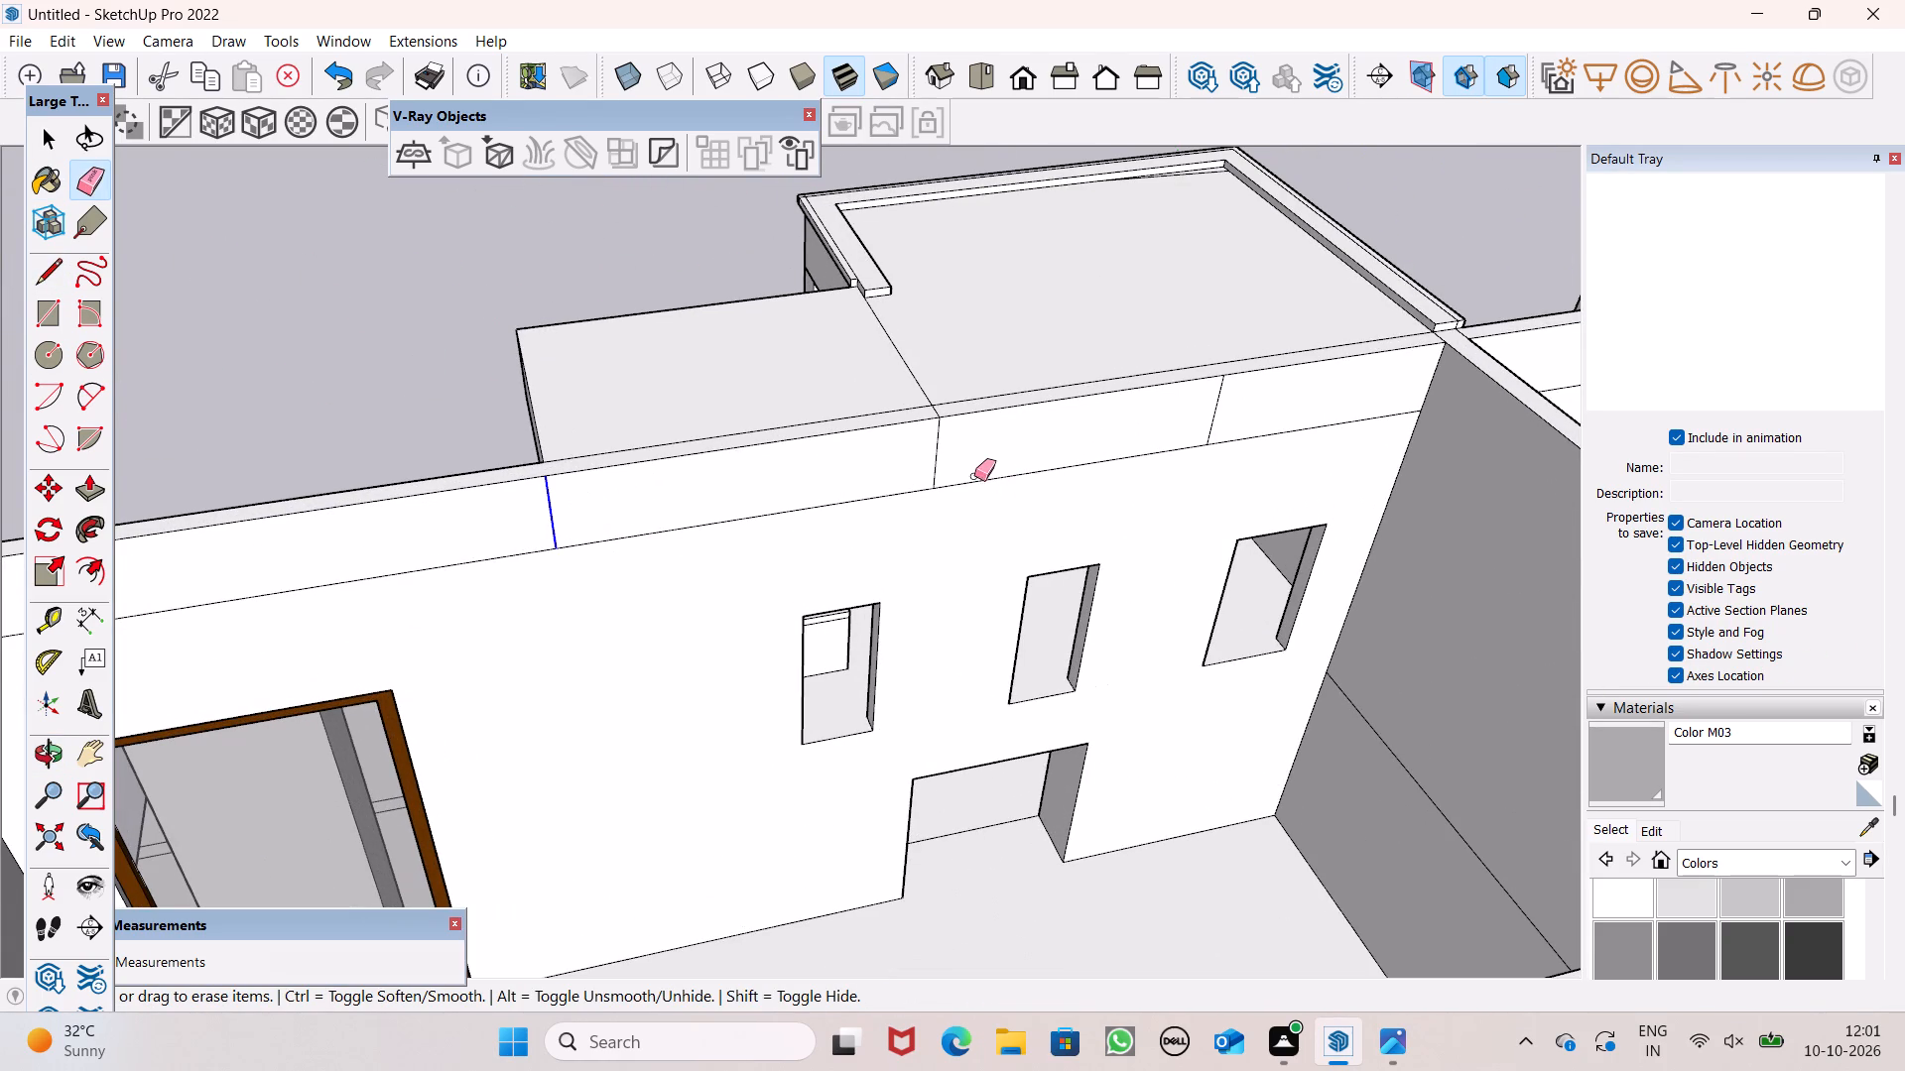
pyautogui.moveTo(924, 467); pyautogui.dragTo(941, 448)
pyautogui.moveTo(1201, 406); pyautogui.dragTo(1239, 395)
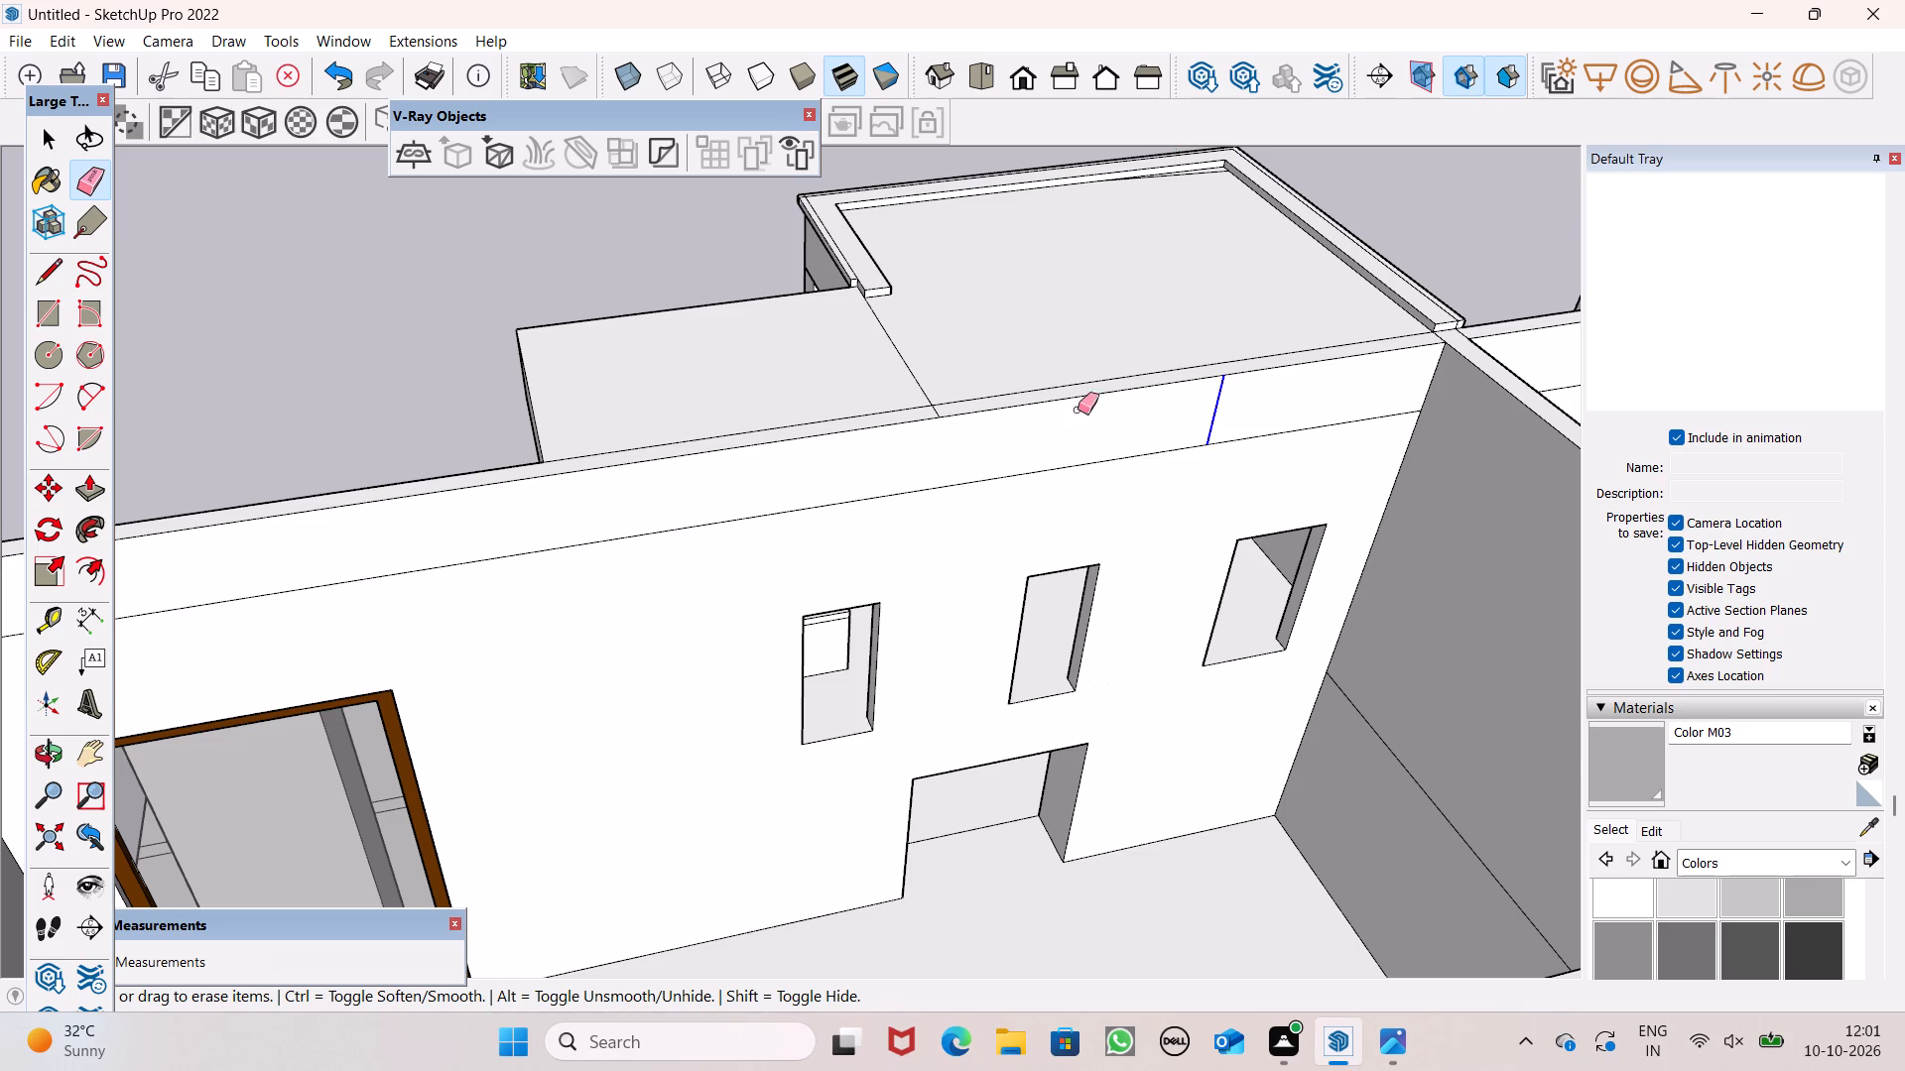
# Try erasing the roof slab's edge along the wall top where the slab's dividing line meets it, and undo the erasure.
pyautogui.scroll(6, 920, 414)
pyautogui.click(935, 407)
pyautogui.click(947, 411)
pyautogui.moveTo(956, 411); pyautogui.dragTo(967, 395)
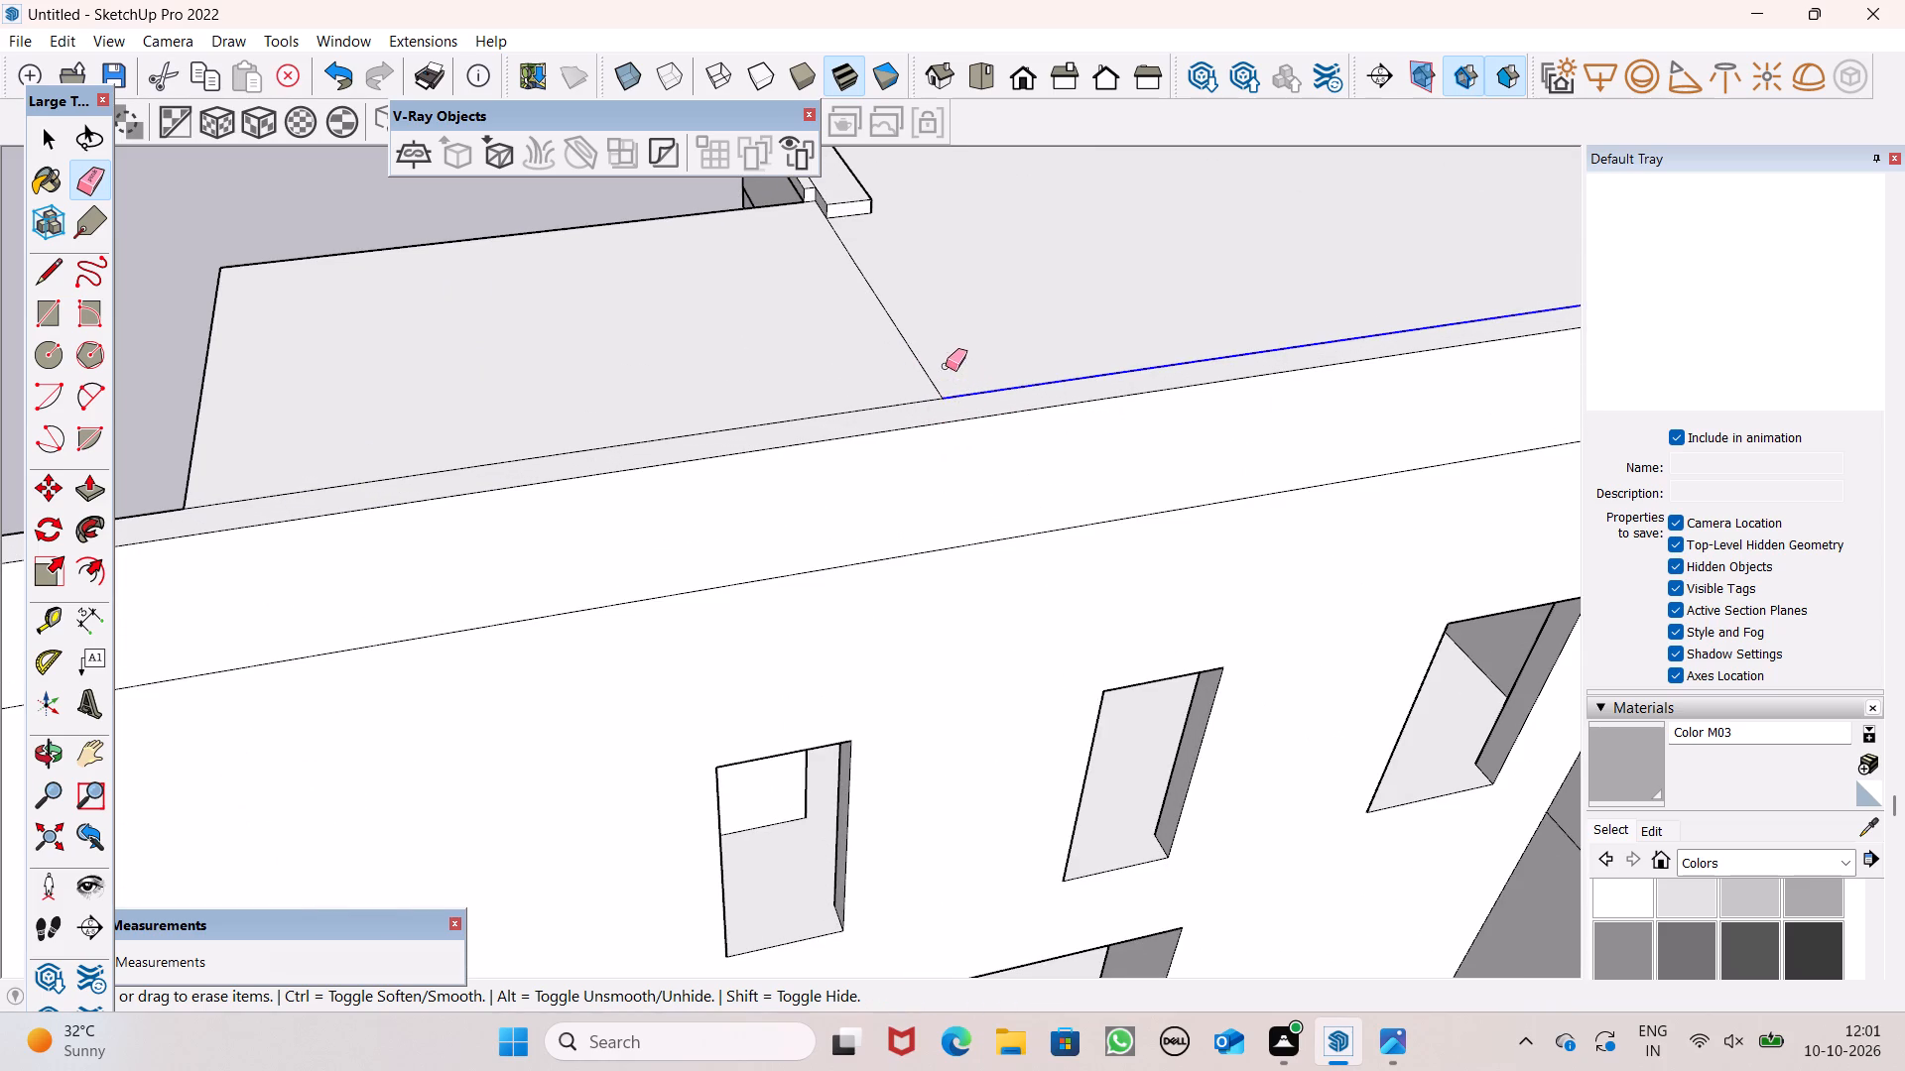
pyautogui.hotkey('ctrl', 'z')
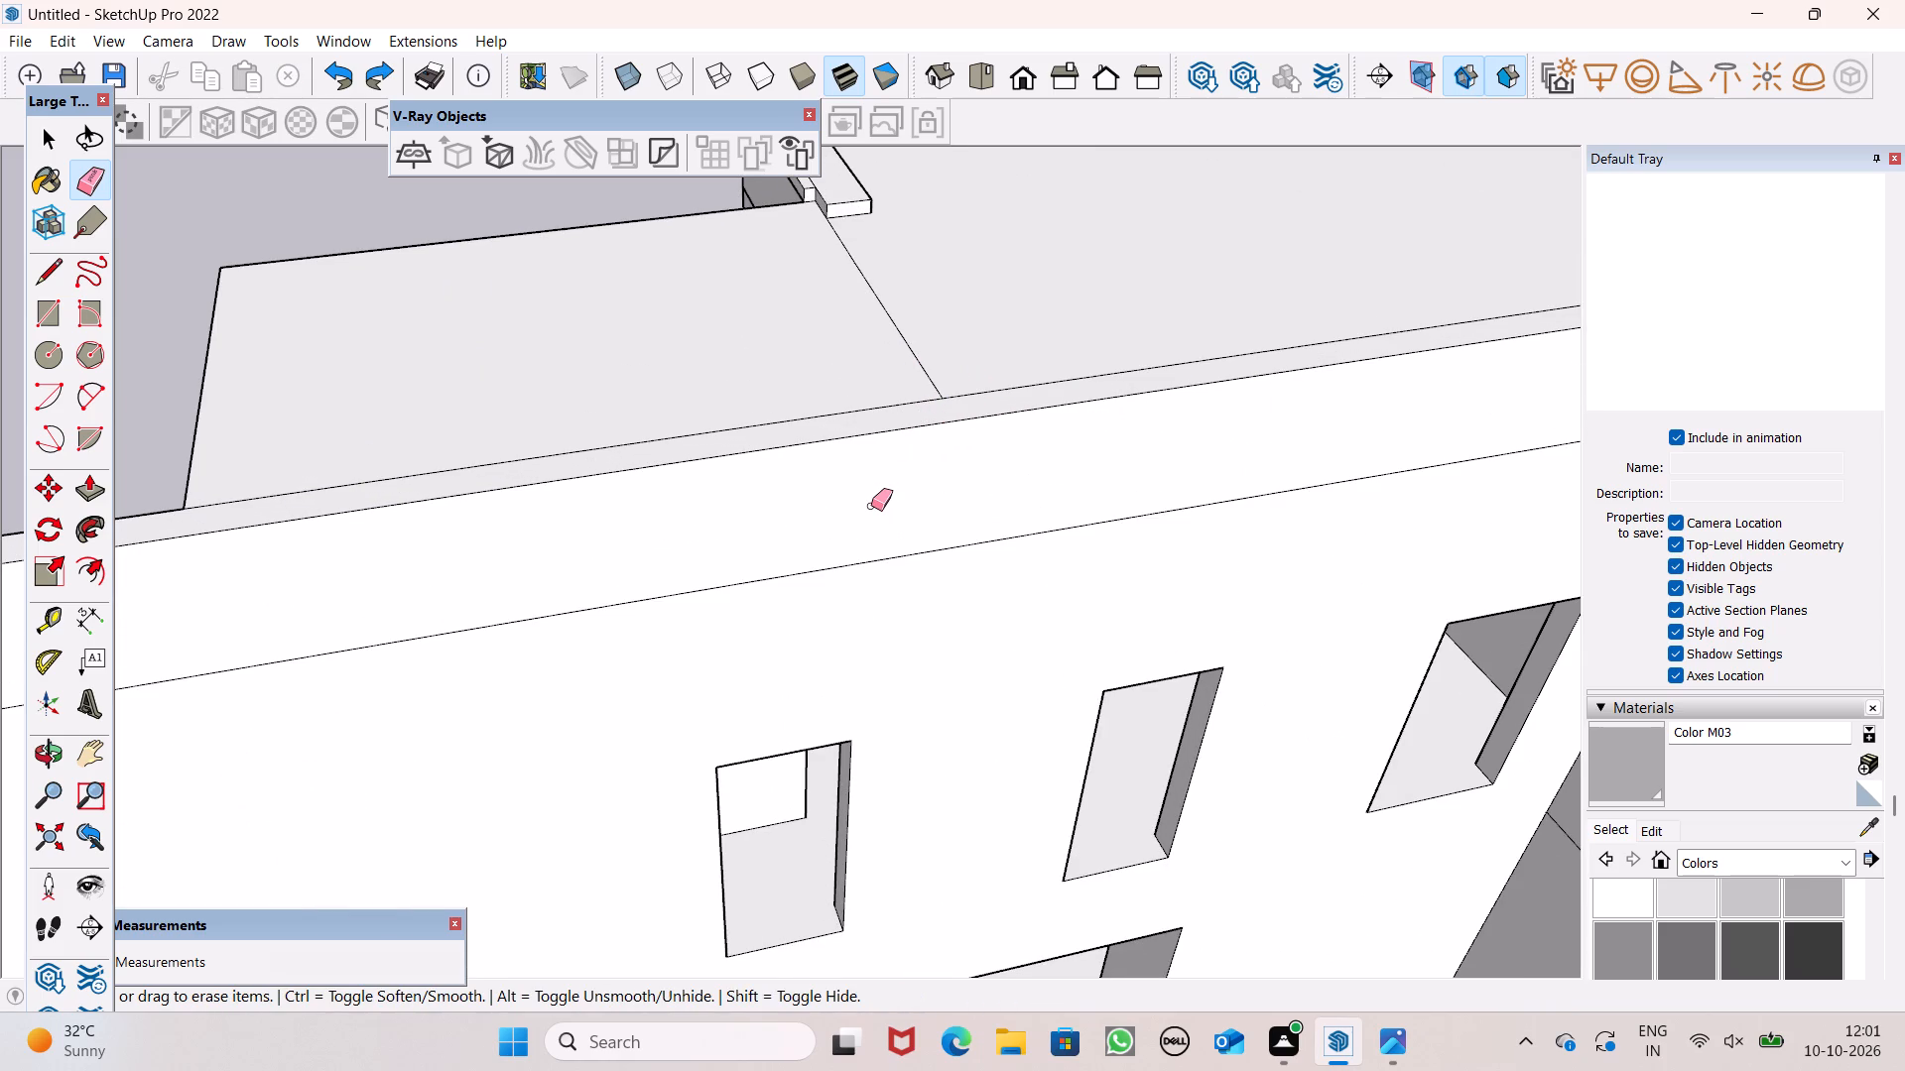
# Examine the inner wall, roof slab and front facade from inside and outside the house.
pyautogui.scroll(-5, 857, 600)
pyautogui.scroll(-4, 968, 488)
pyautogui.moveTo(1031, 515); pyautogui.dragTo(808, 364, button='middle')
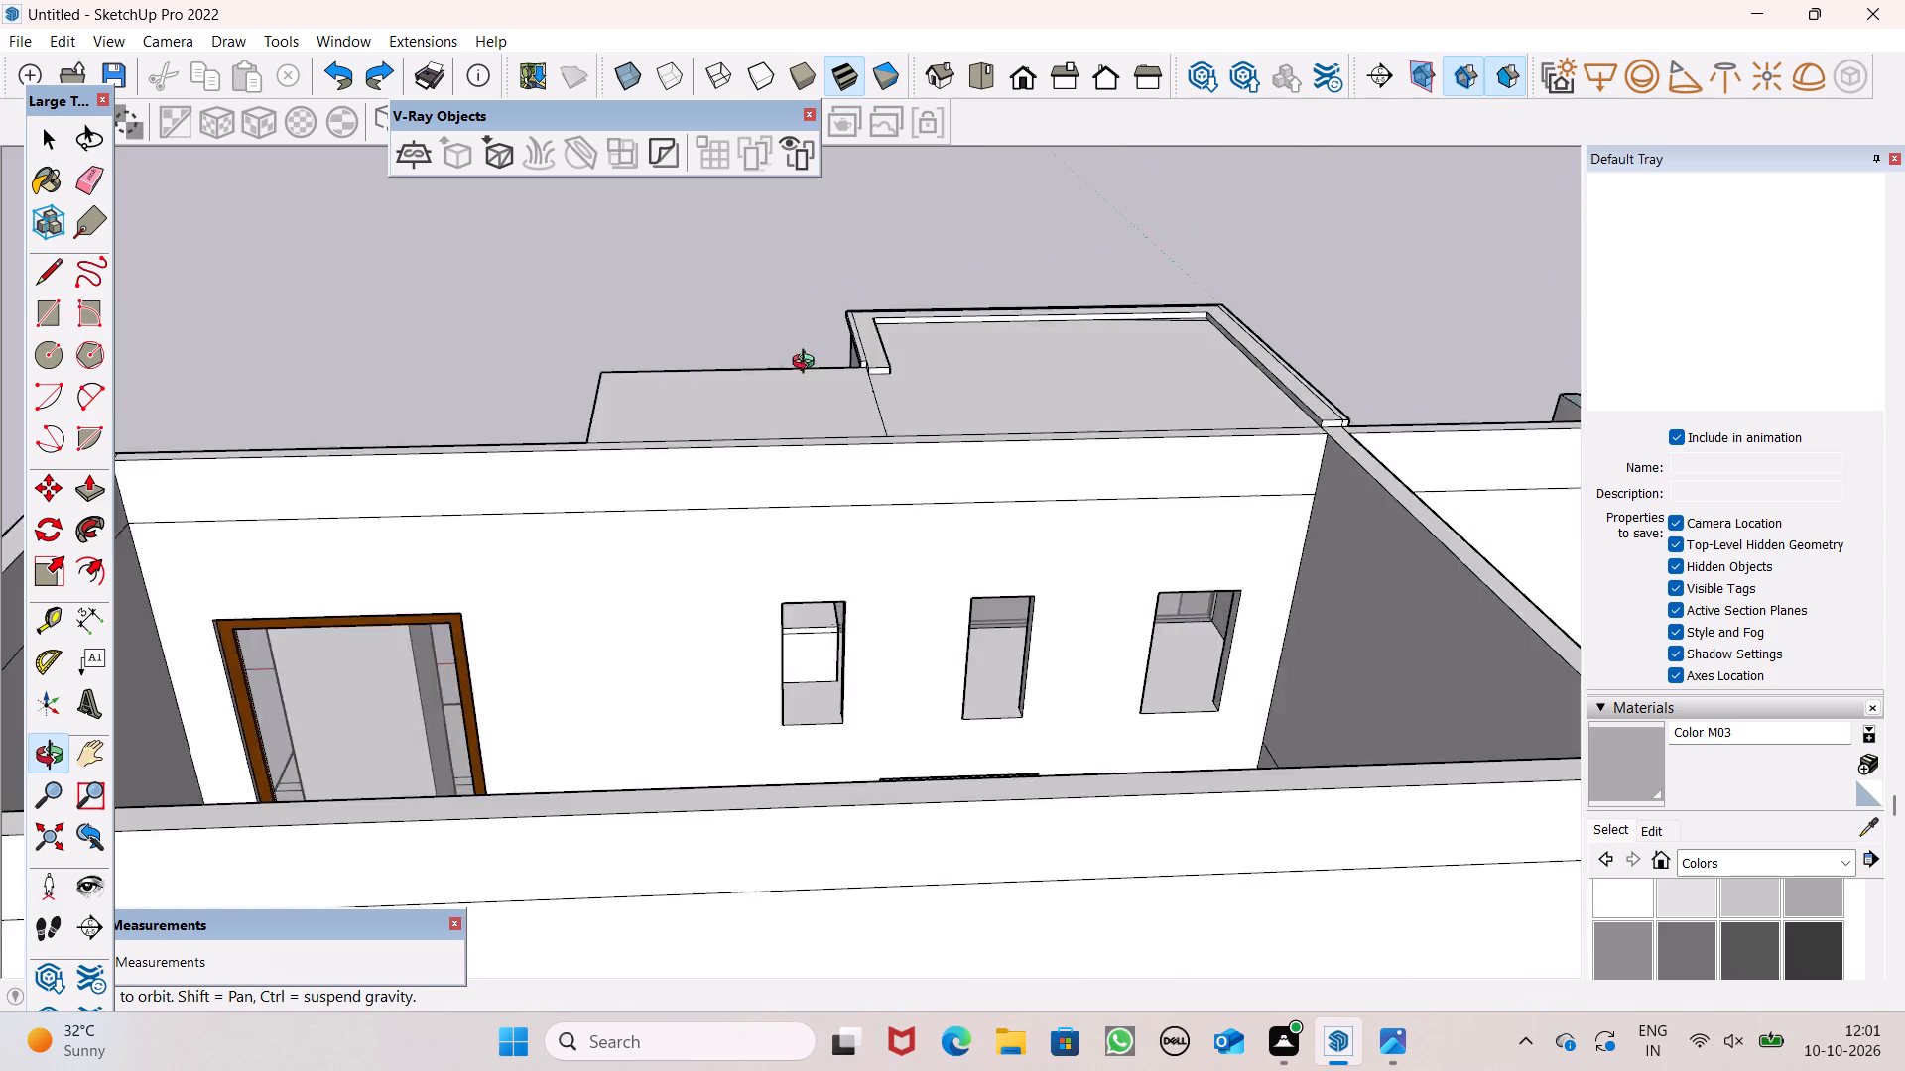
pyautogui.moveTo(808, 364); pyautogui.dragTo(1095, 499, button='middle')
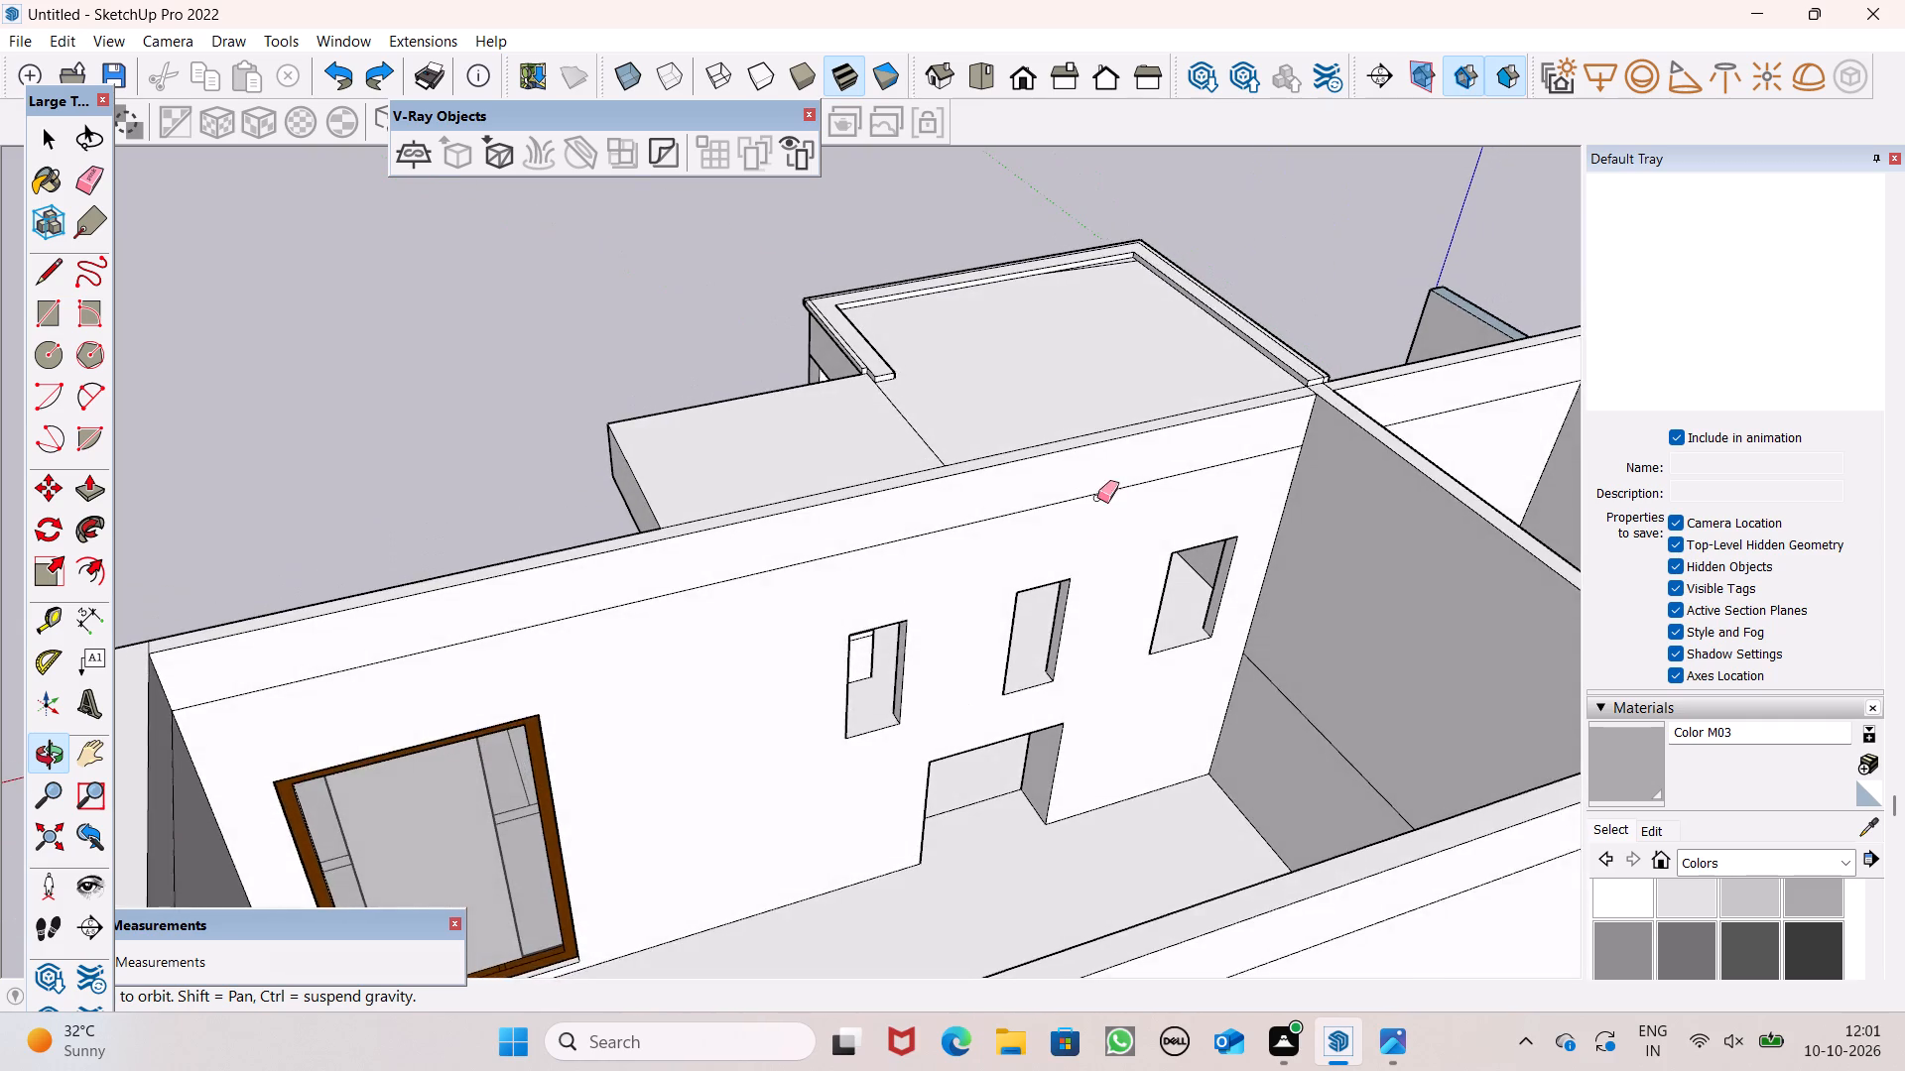
pyautogui.scroll(5, 1075, 717)
pyautogui.moveTo(1050, 694); pyautogui.dragTo(976, 514, button='middle')
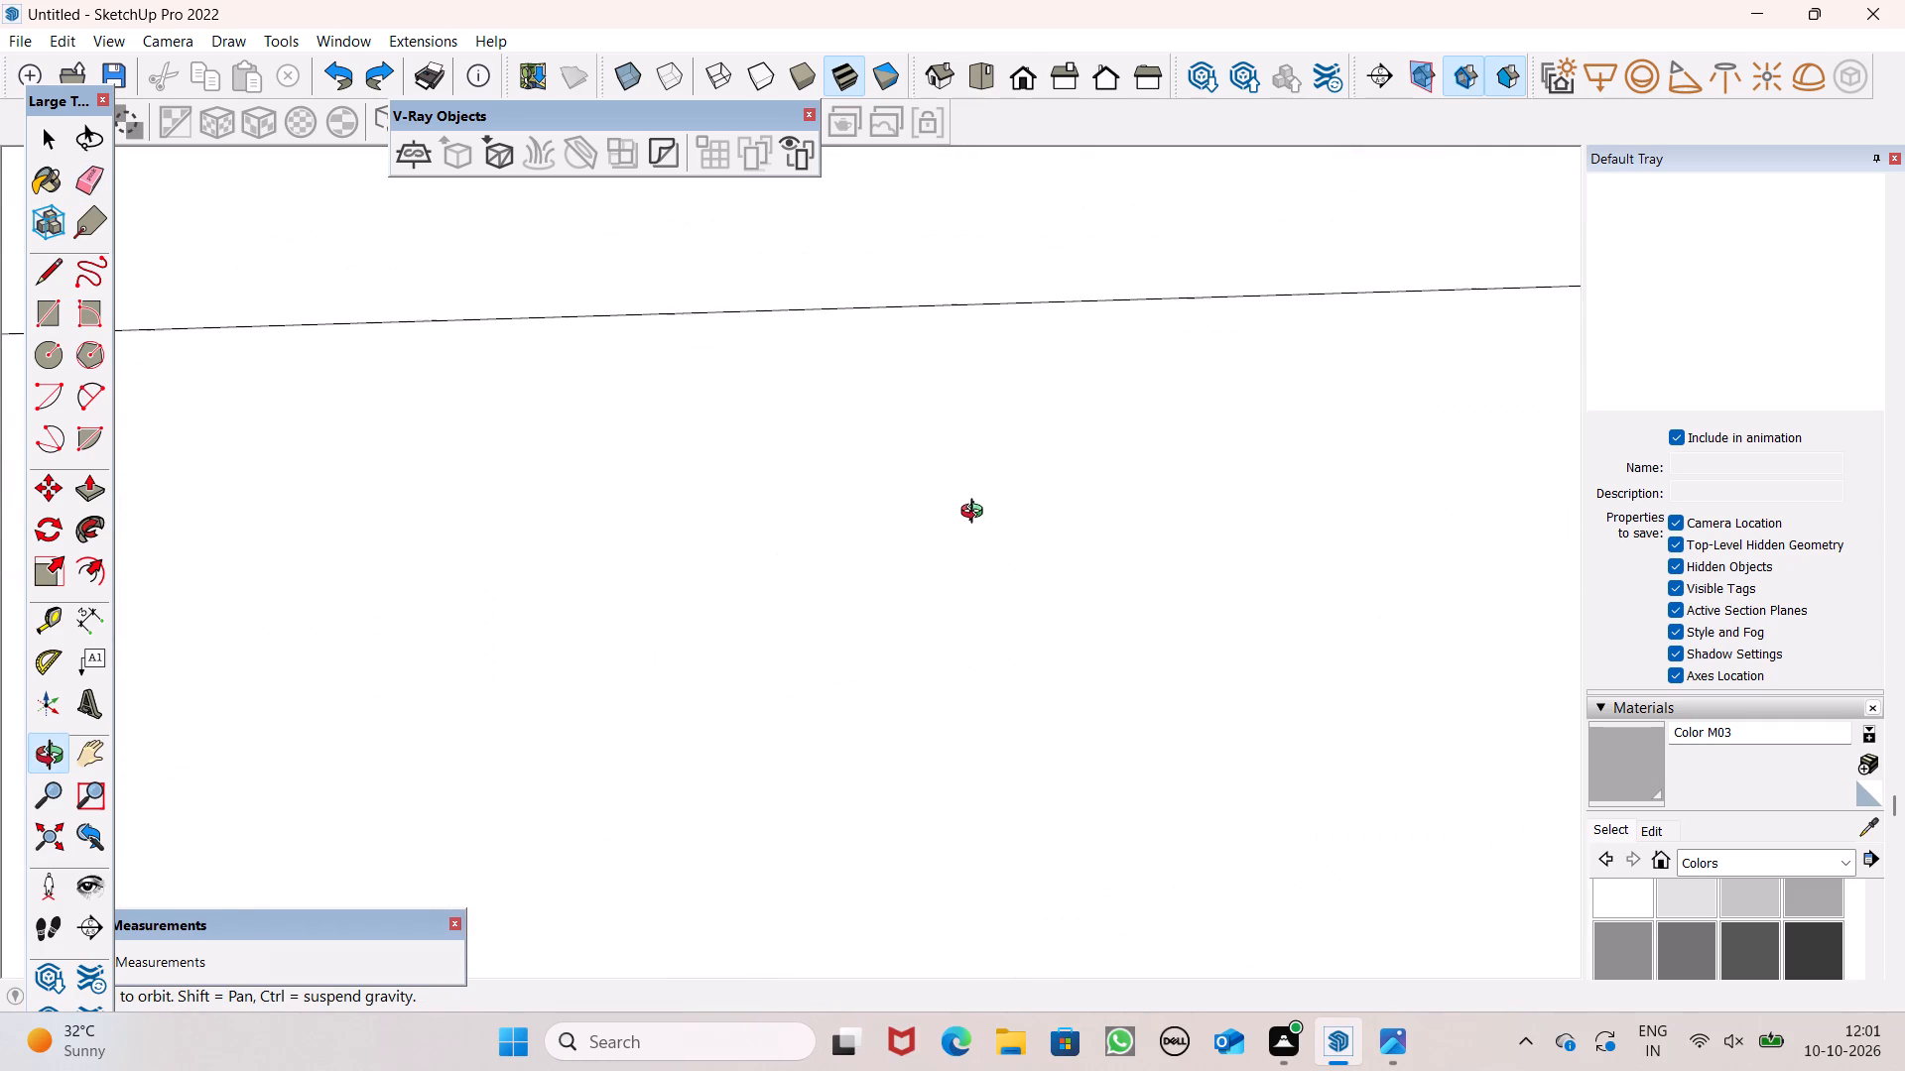
pyautogui.moveTo(976, 514); pyautogui.dragTo(1023, 630, button='middle')
pyautogui.scroll(5, 960, 588)
pyautogui.moveTo(965, 590); pyautogui.dragTo(1641, 522, button='middle')
pyautogui.moveTo(1437, 606); pyautogui.dragTo(1777, 602, button='middle')
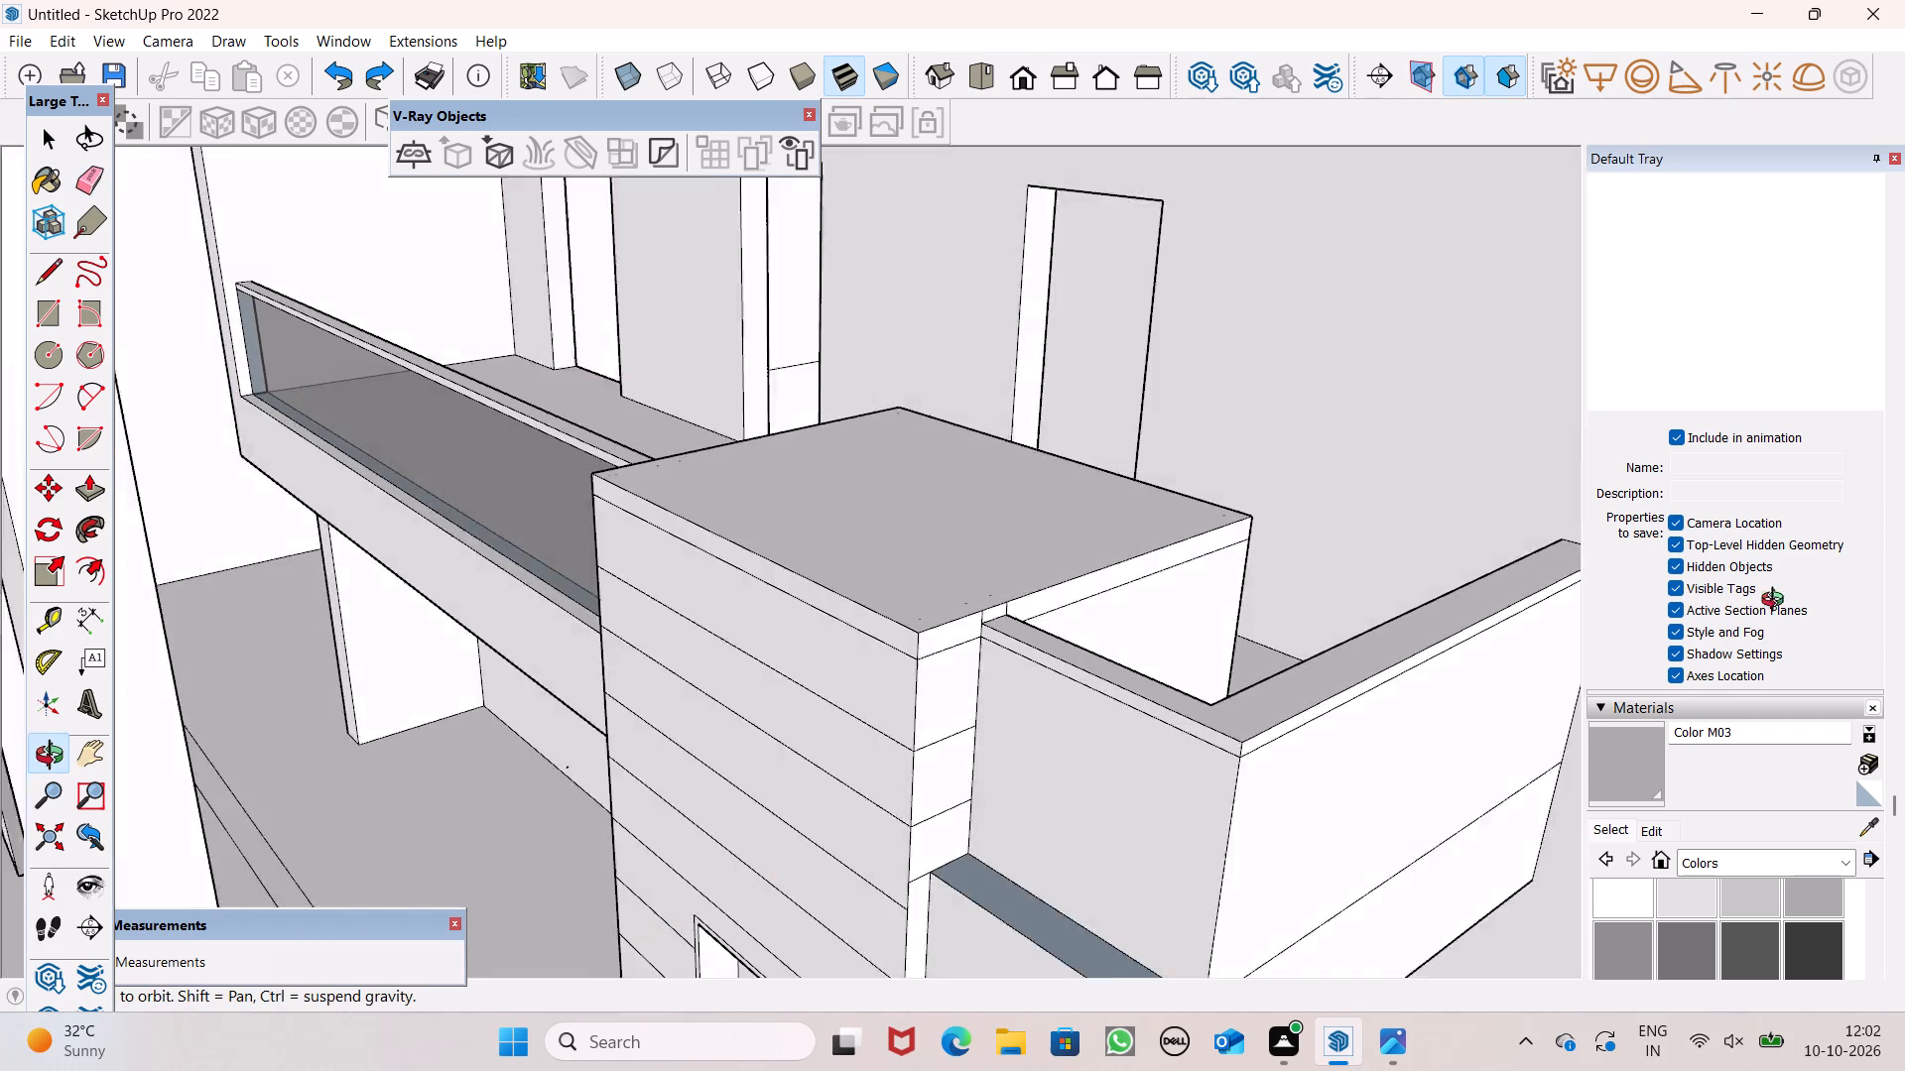
pyautogui.moveTo(1777, 602); pyautogui.dragTo(1815, 606, button='middle')
pyautogui.scroll(1, 1816, 607)
pyautogui.scroll(-2, 1306, 494)
pyautogui.scroll(-6, 1114, 387)
pyautogui.scroll(-5, 1071, 476)
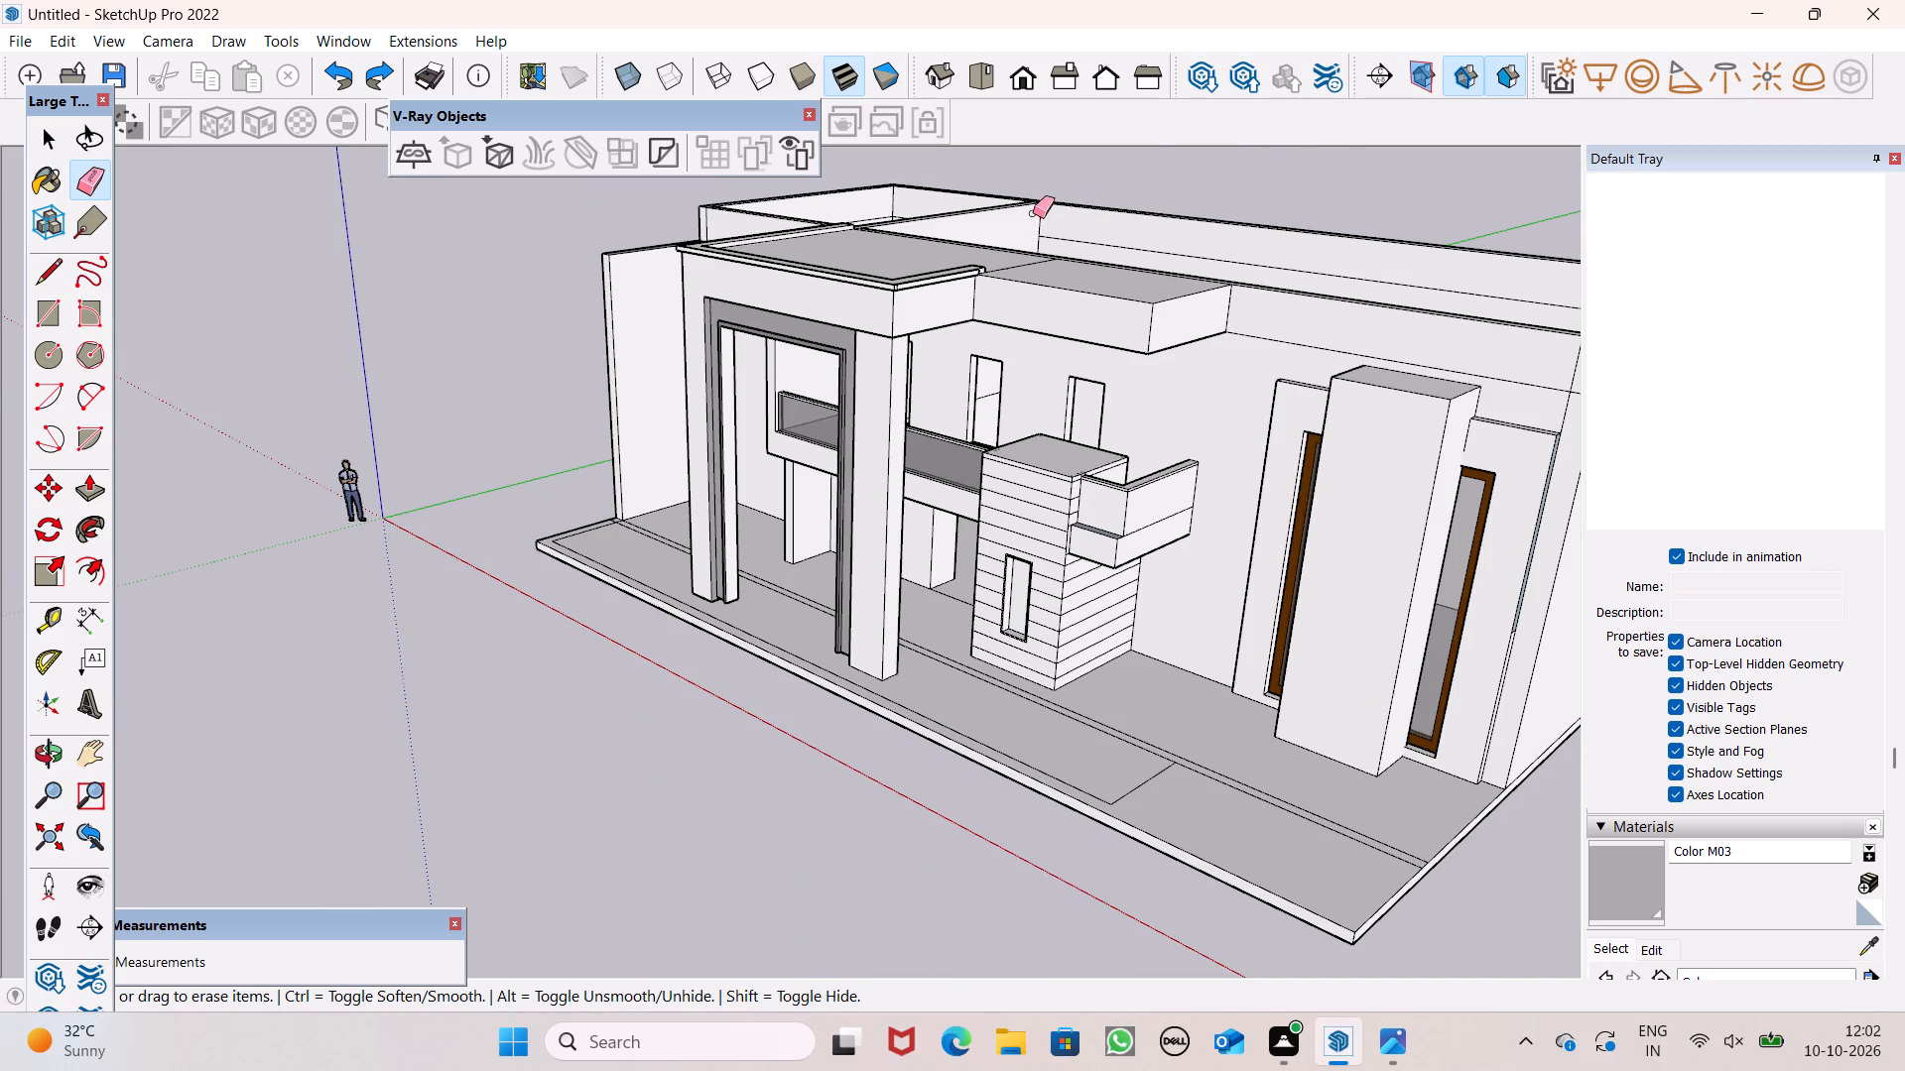
pyautogui.scroll(-3, 1033, 210)
pyautogui.moveTo(1047, 295); pyautogui.dragTo(1340, 422, button='middle')
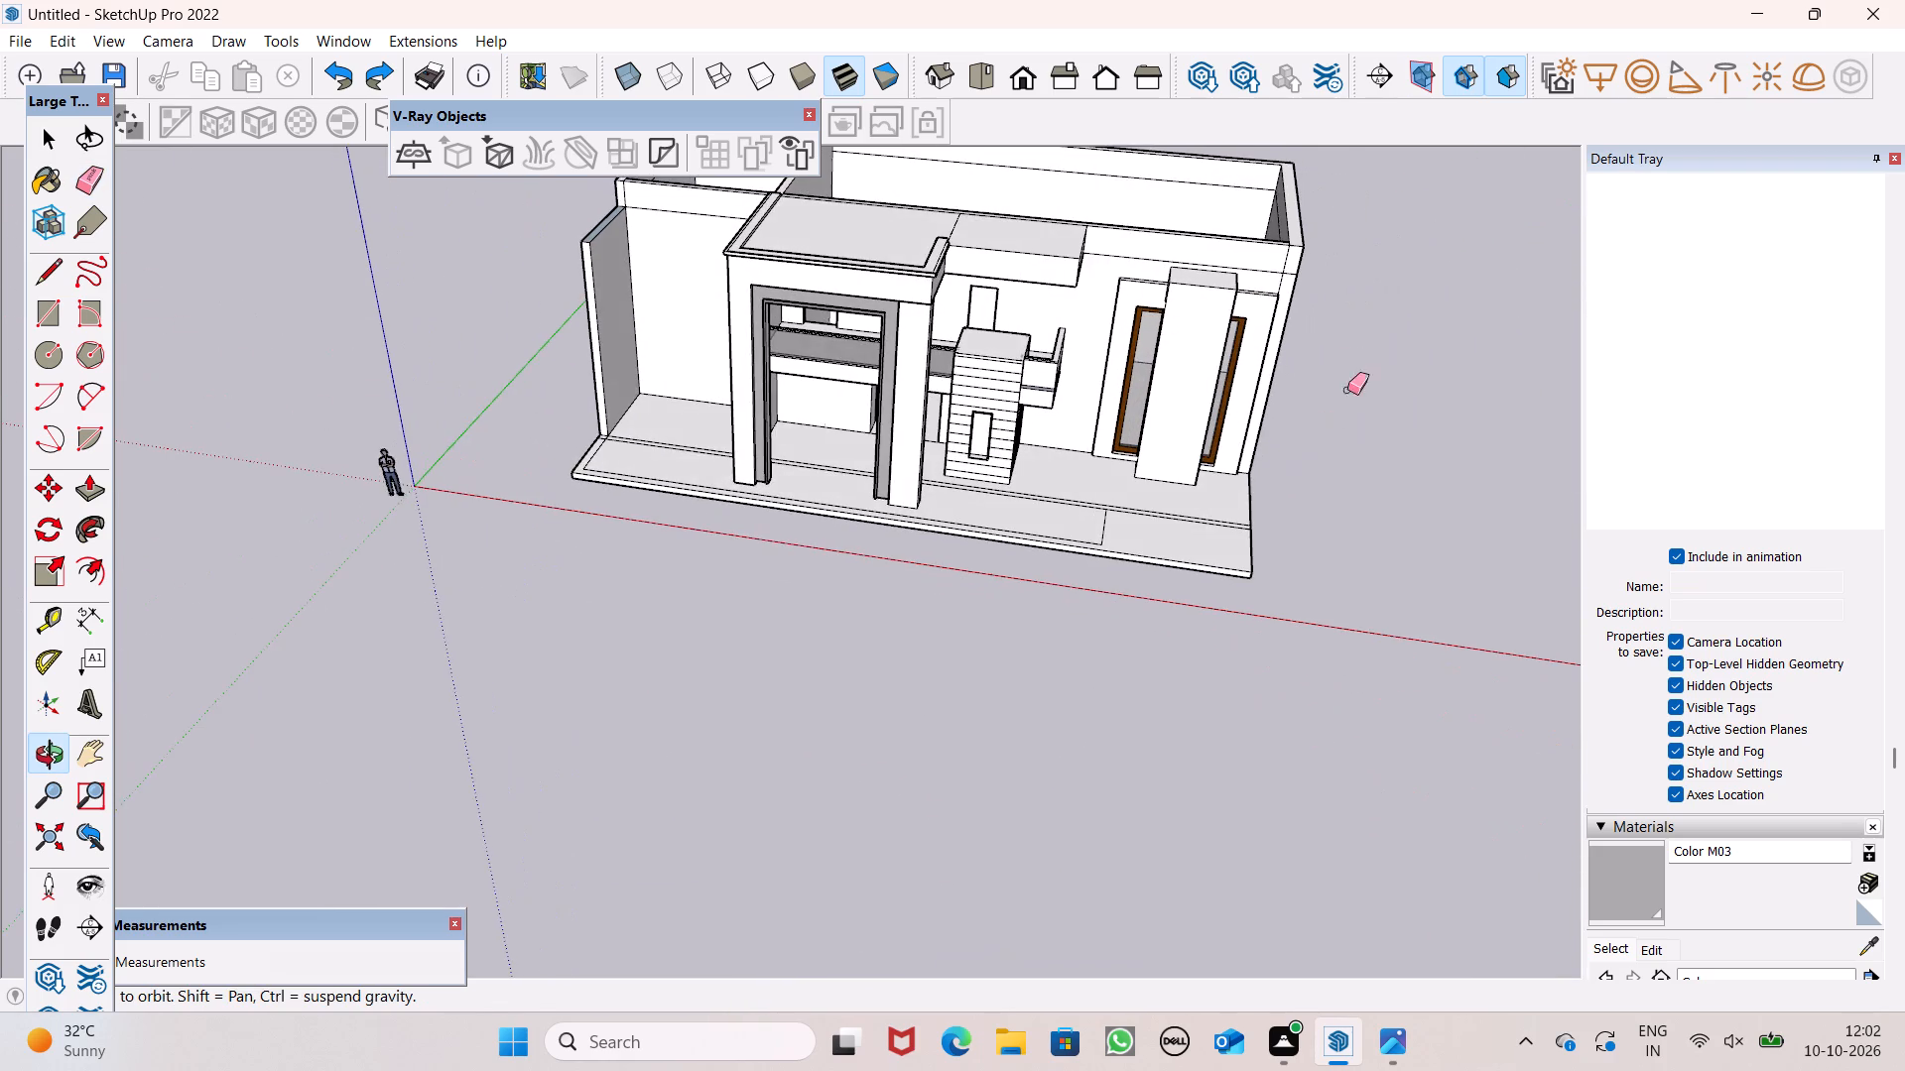
# Erase the dividing line across the roof slab beside the parapet's end, including the short leftover segment.
pyautogui.scroll(1, 1329, 331)
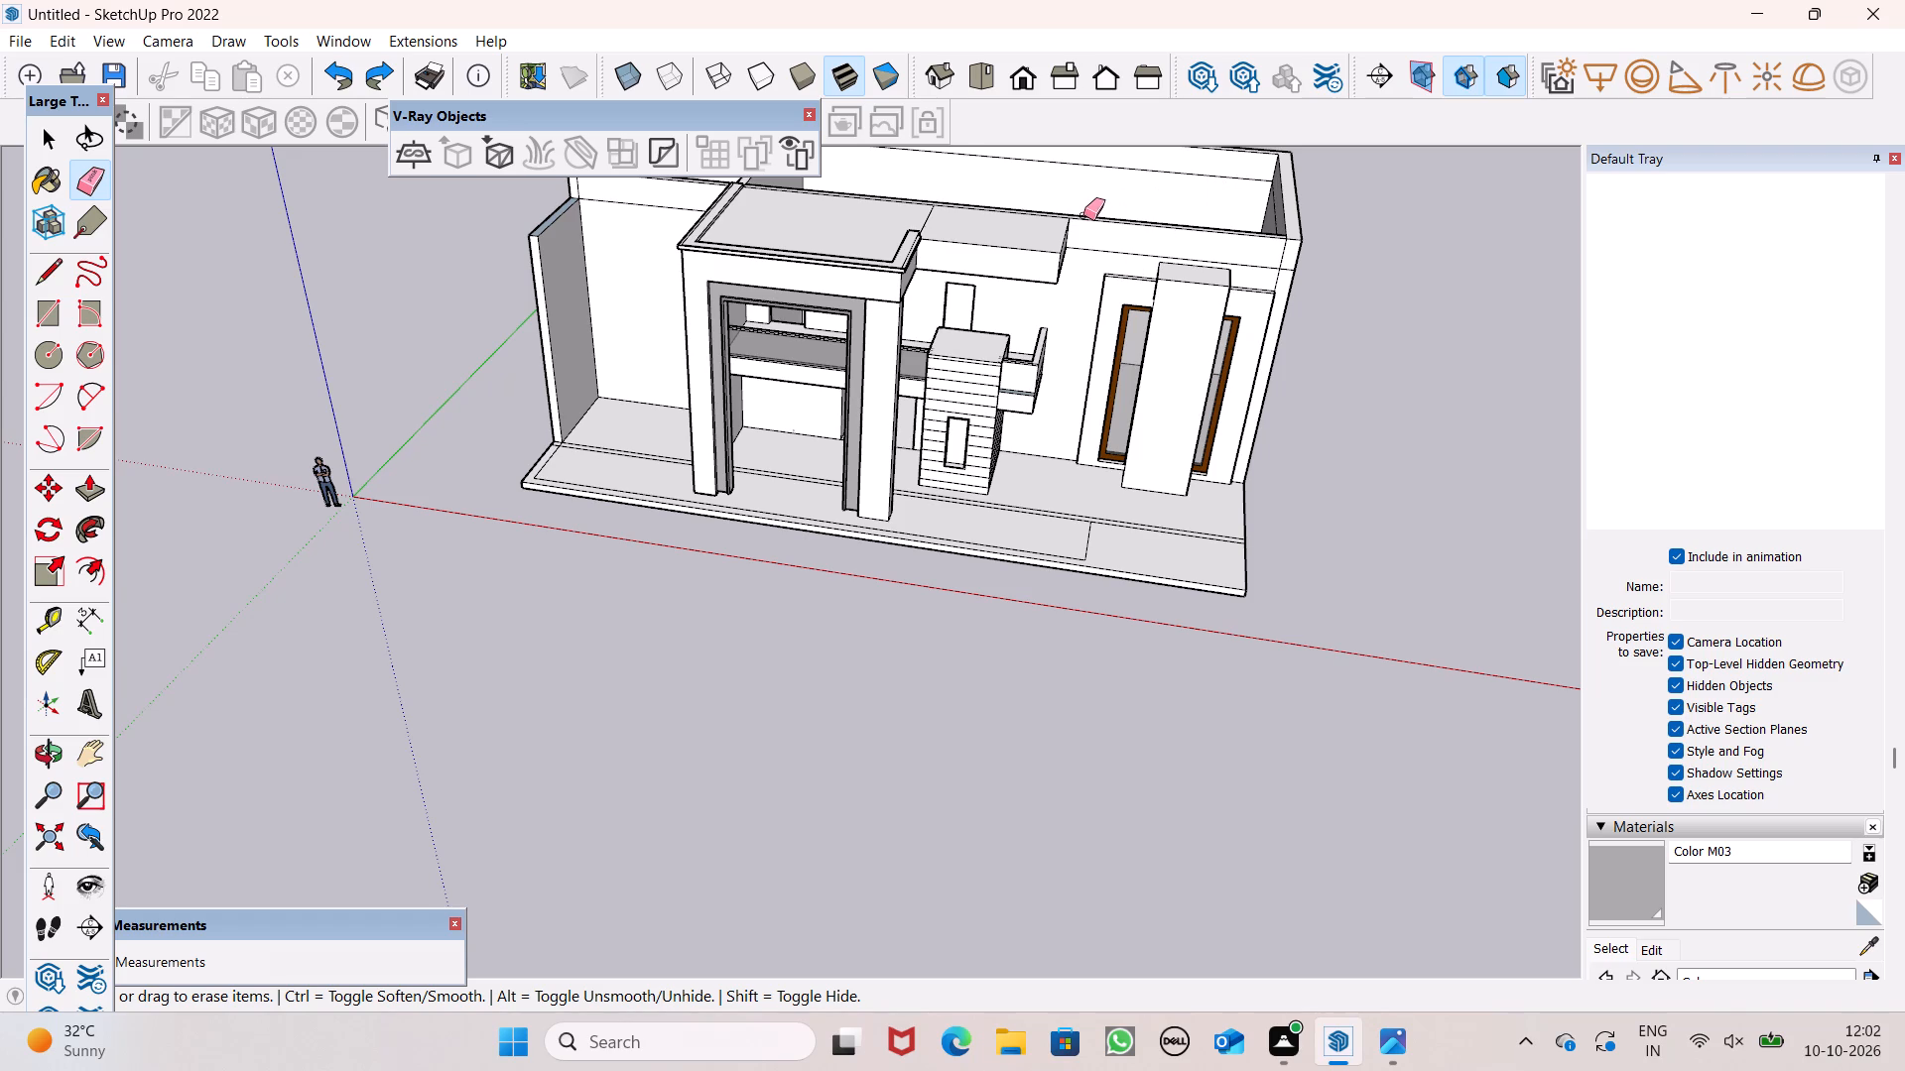
pyautogui.scroll(4, 958, 199)
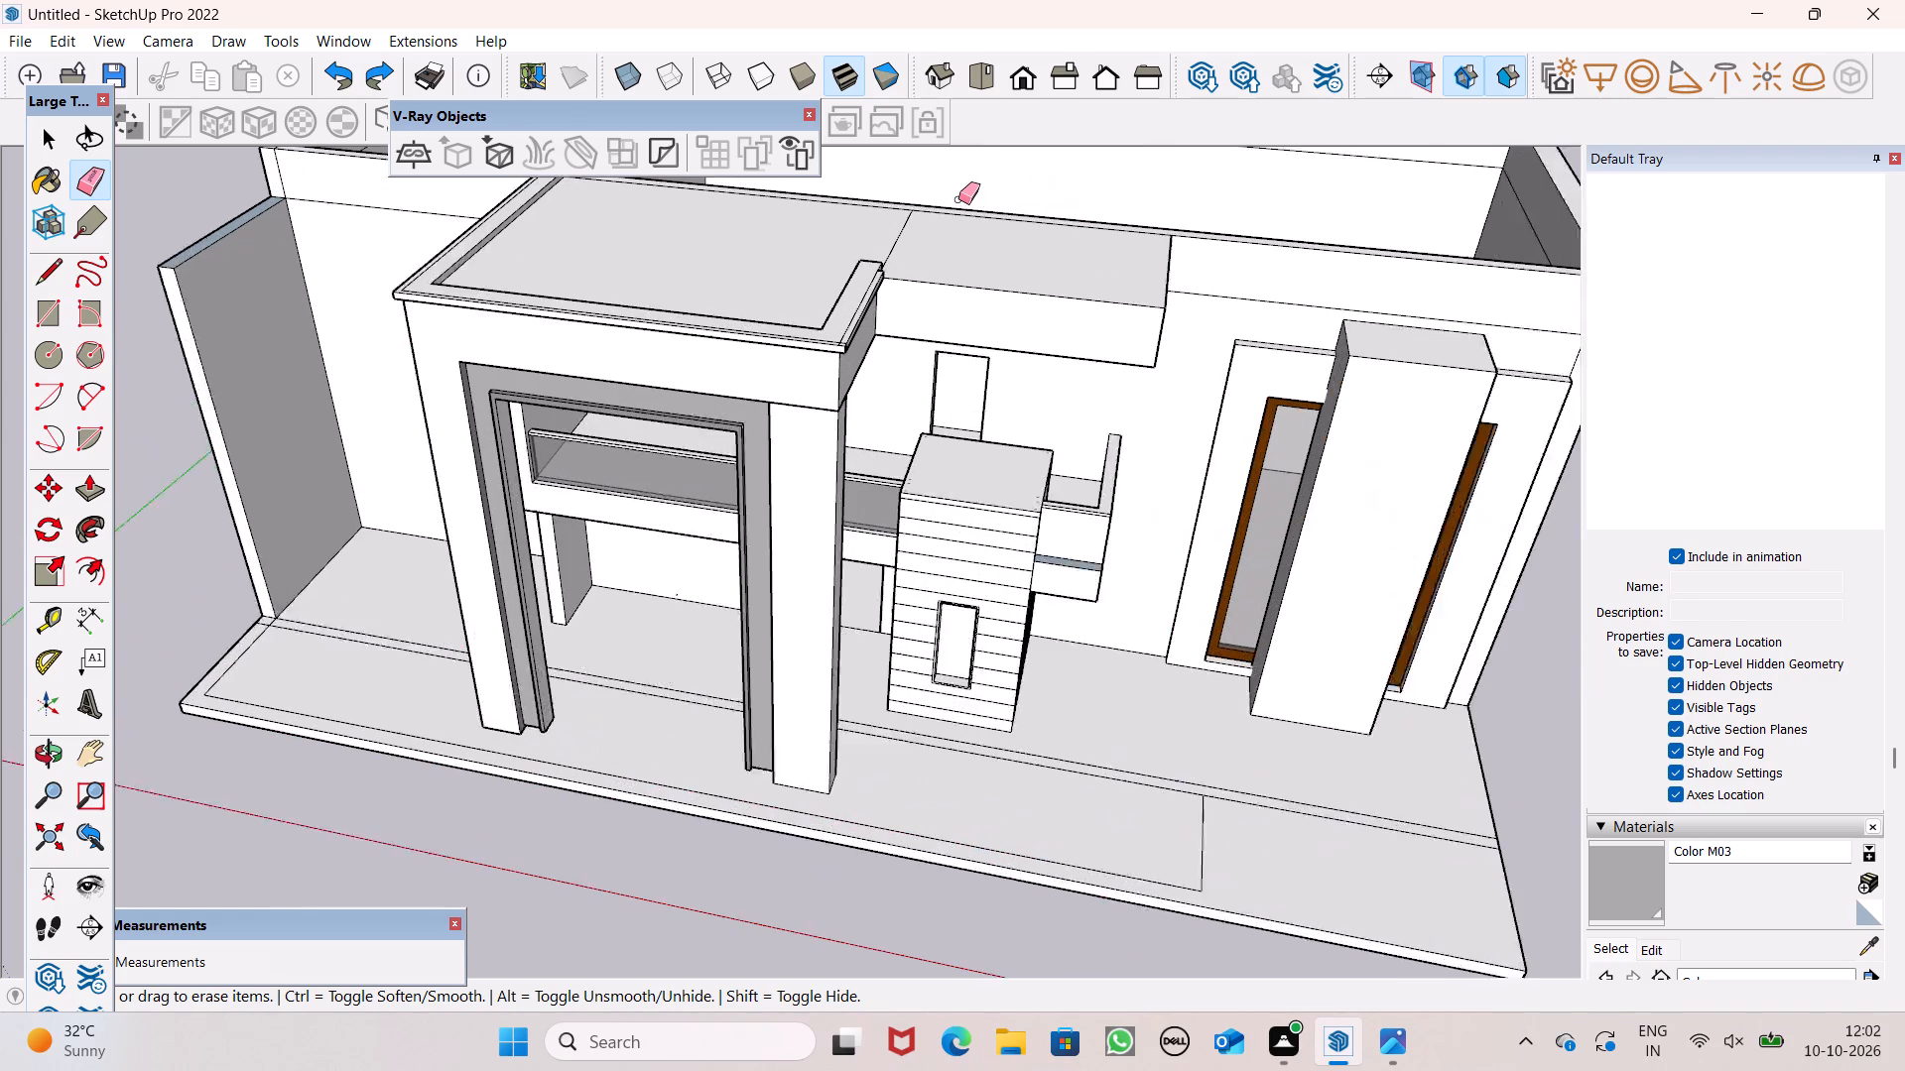
pyautogui.scroll(2, 958, 199)
pyautogui.click(886, 246)
pyautogui.scroll(-2, 931, 295)
pyautogui.moveTo(962, 304); pyautogui.dragTo(370, 430, button='middle')
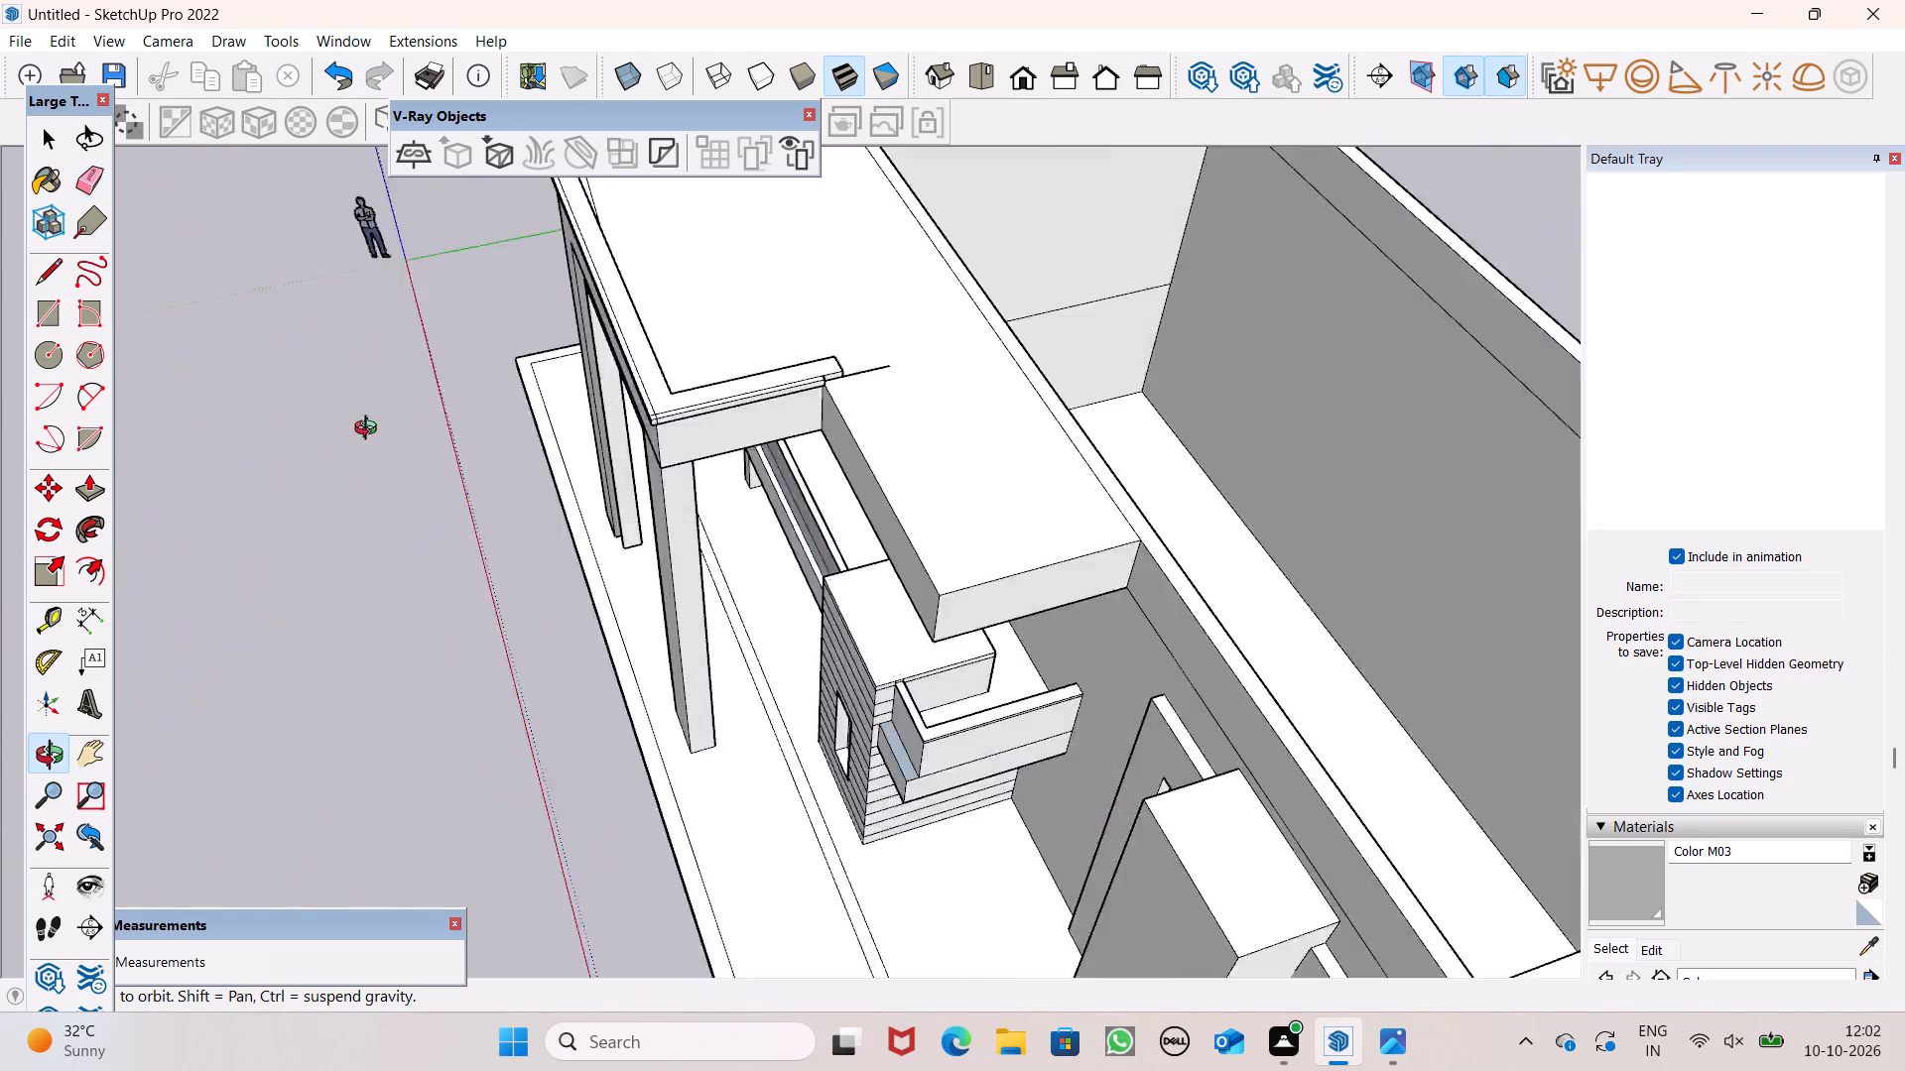
pyautogui.moveTo(370, 430); pyautogui.dragTo(257, 430, button='middle')
pyautogui.scroll(8, 847, 342)
pyautogui.moveTo(813, 454); pyautogui.dragTo(820, 437)
pyautogui.click(820, 435)
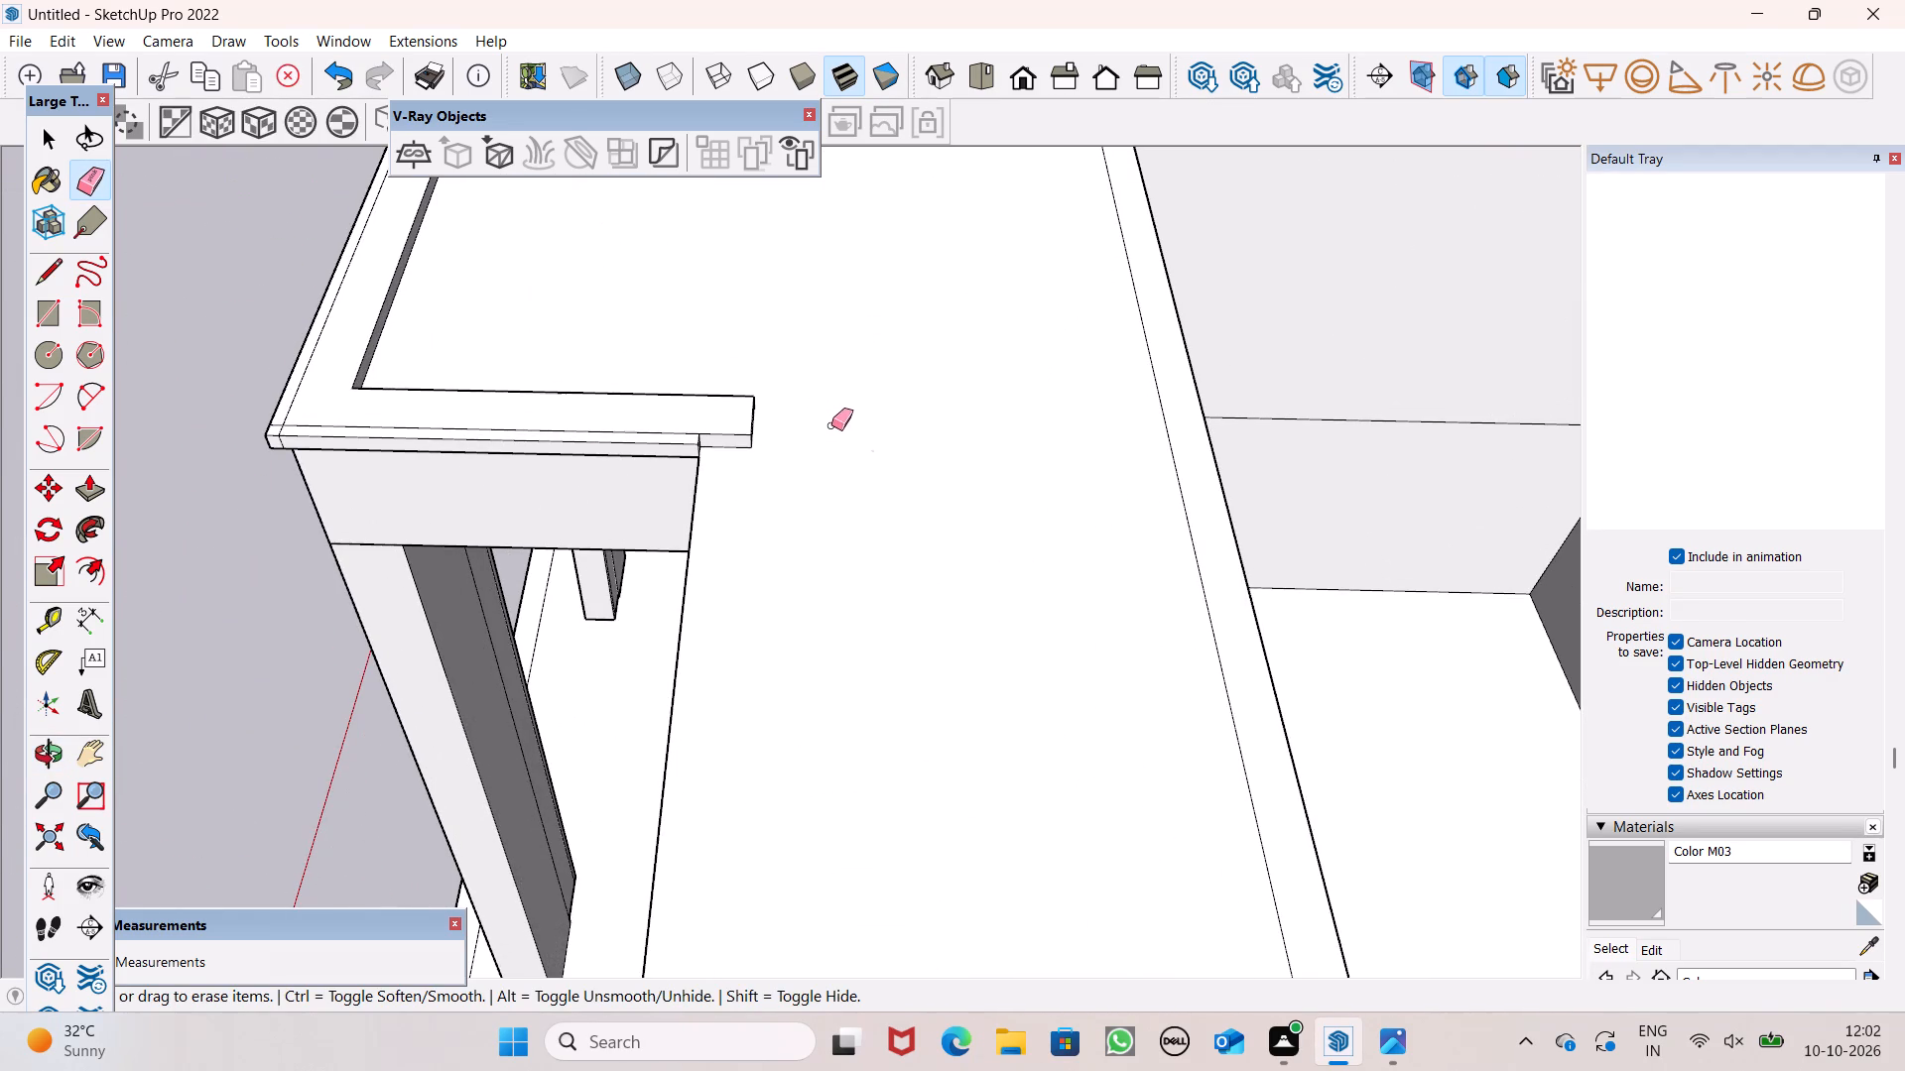
# Review the whole house facade from low, high and frontal viewpoints, checking the roof slab and parapet.
pyautogui.scroll(-12, 836, 439)
pyautogui.moveTo(1098, 539); pyautogui.dragTo(1904, 416, button='middle')
pyautogui.moveTo(1563, 578); pyautogui.dragTo(1109, 358, button='middle')
pyautogui.scroll(-3, 1109, 430)
pyautogui.moveTo(1067, 605); pyautogui.dragTo(1314, 516, button='middle')
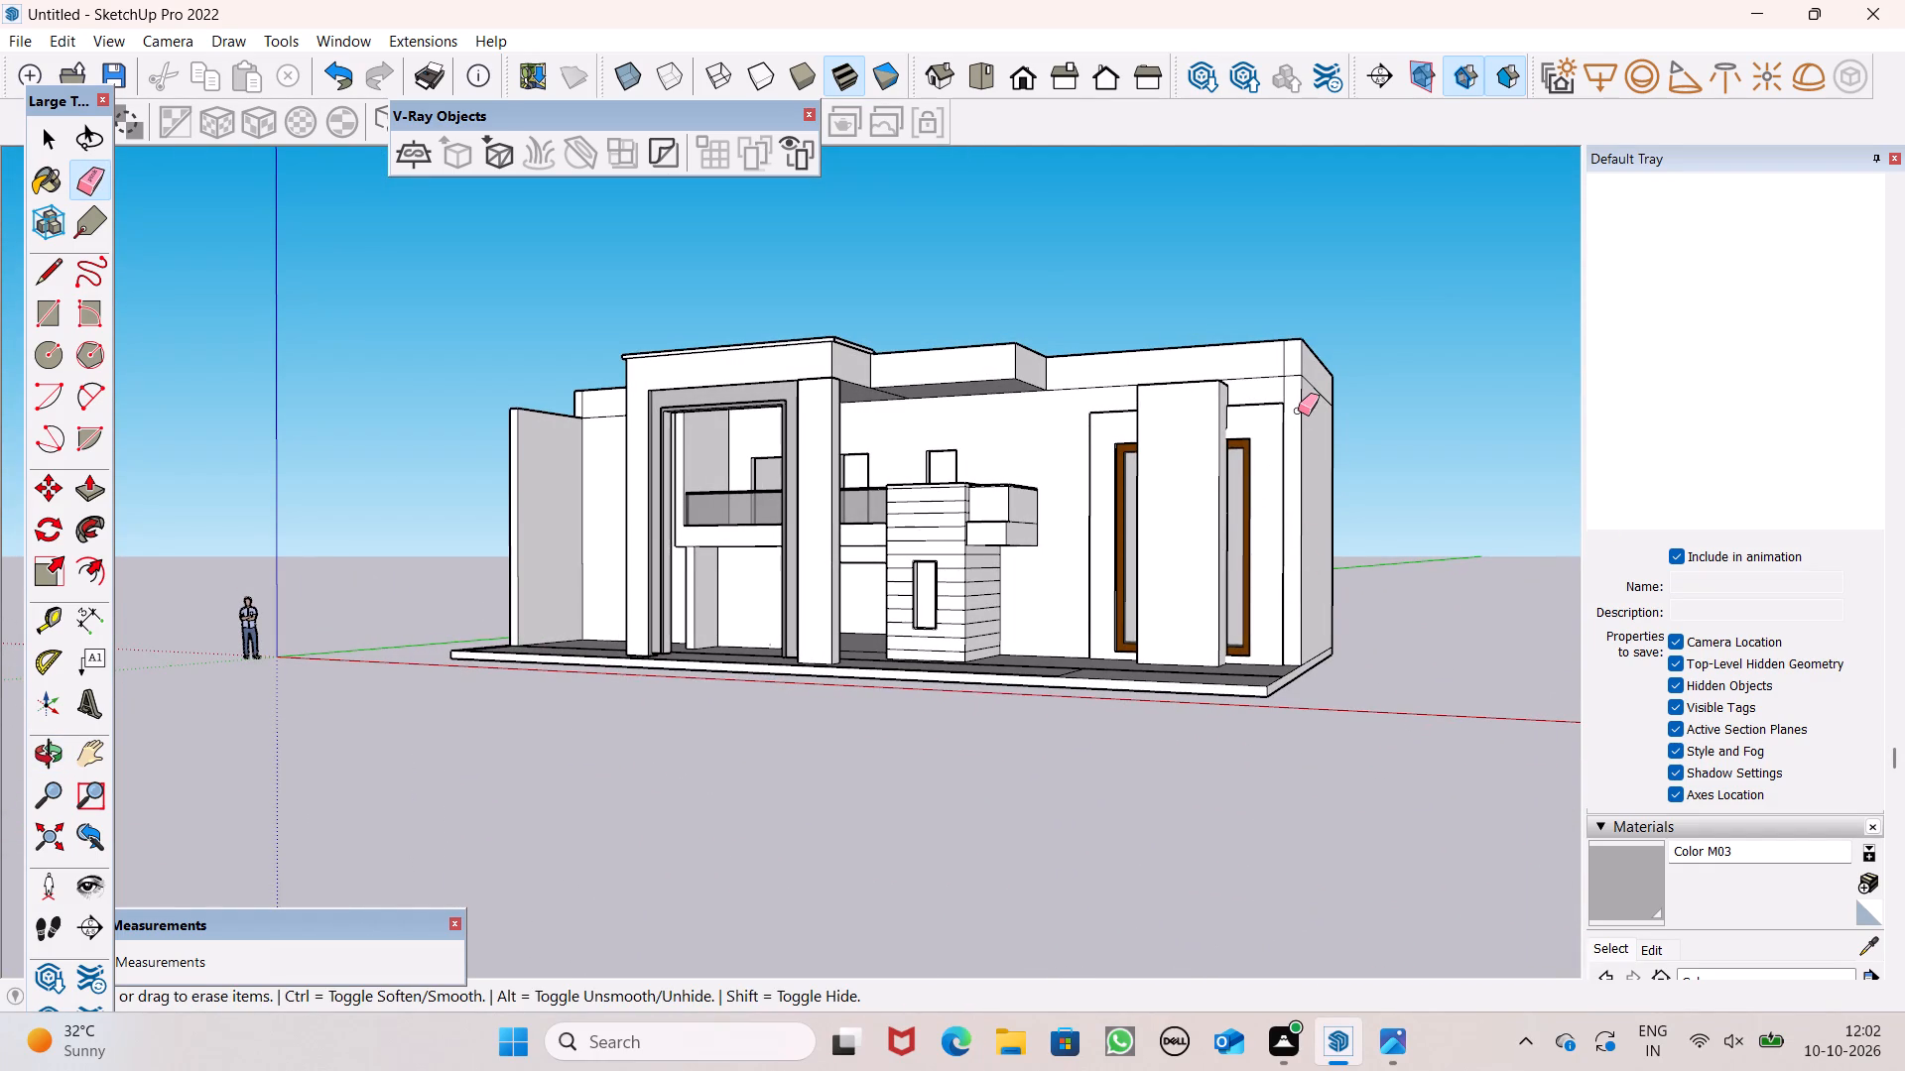
pyautogui.moveTo(1174, 502); pyautogui.dragTo(1145, 707, button='middle')
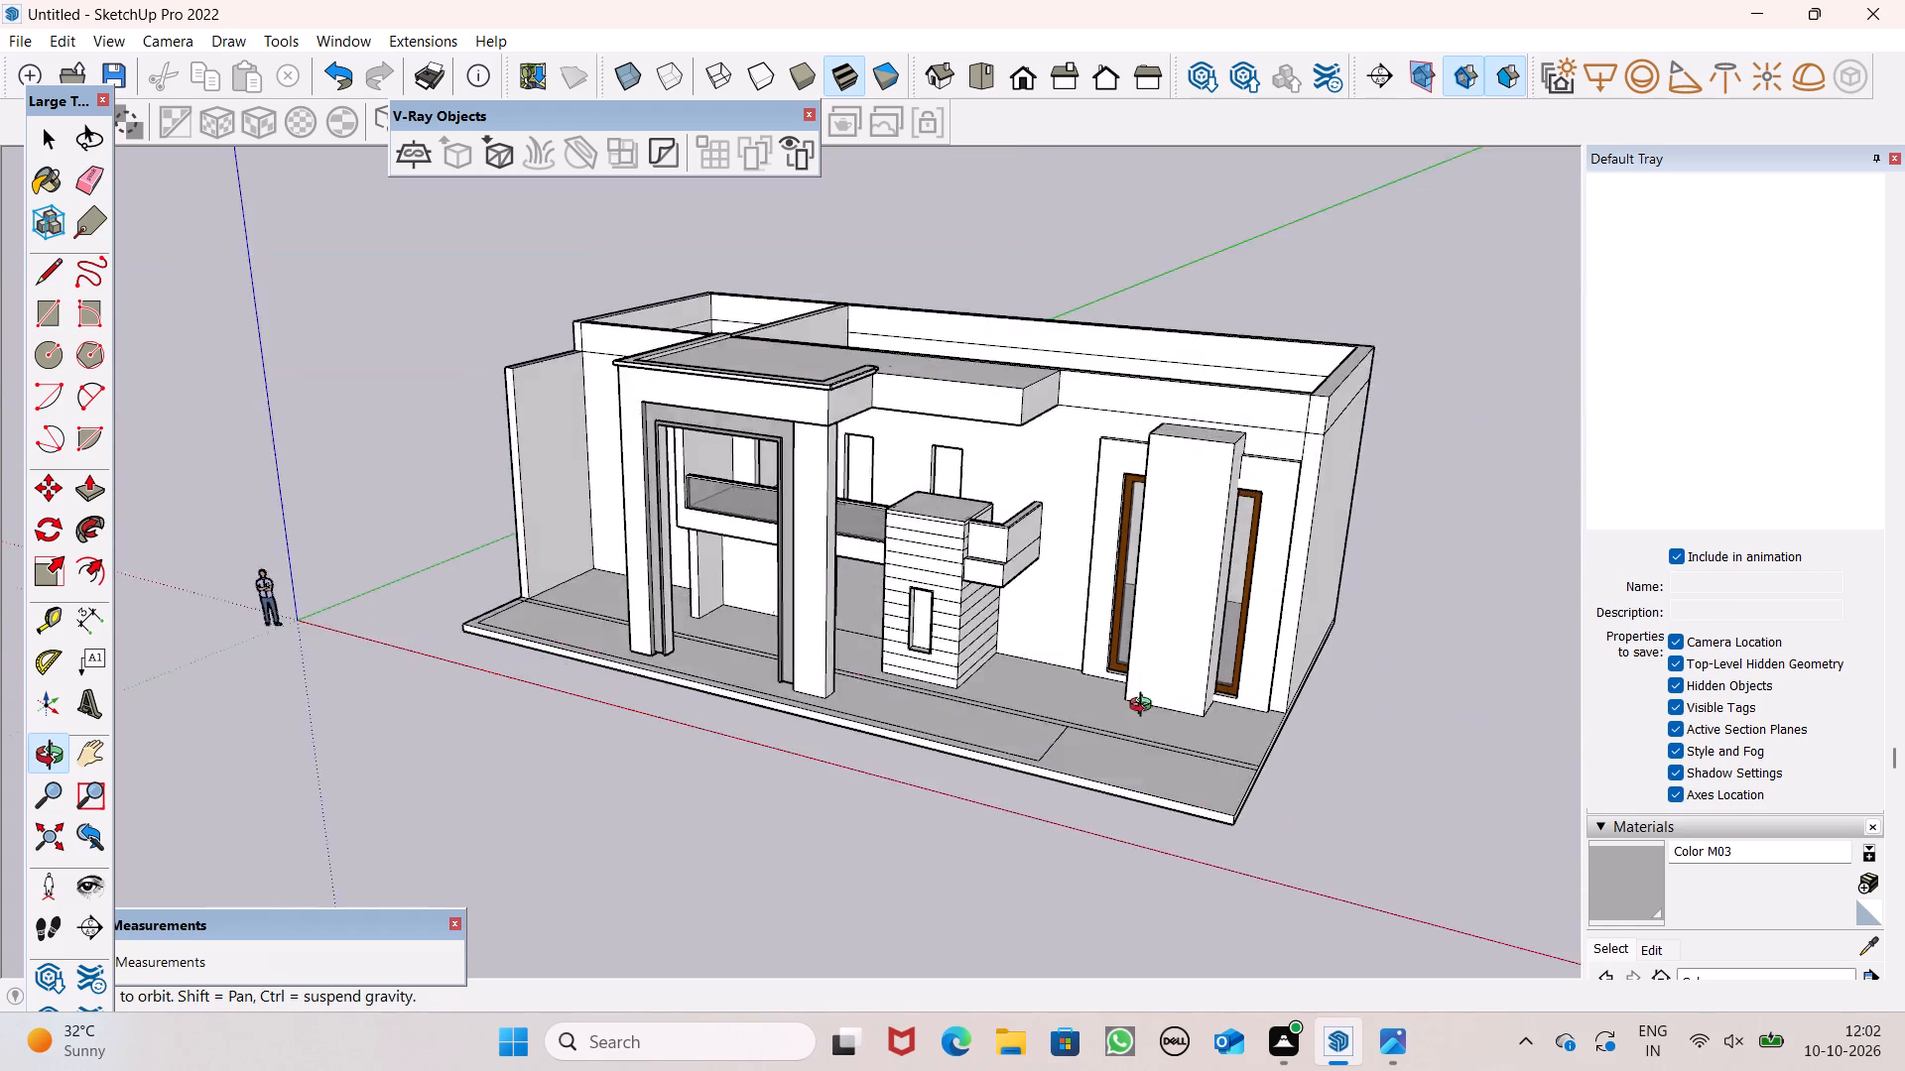
pyautogui.moveTo(1145, 707); pyautogui.dragTo(1347, 761, button='middle')
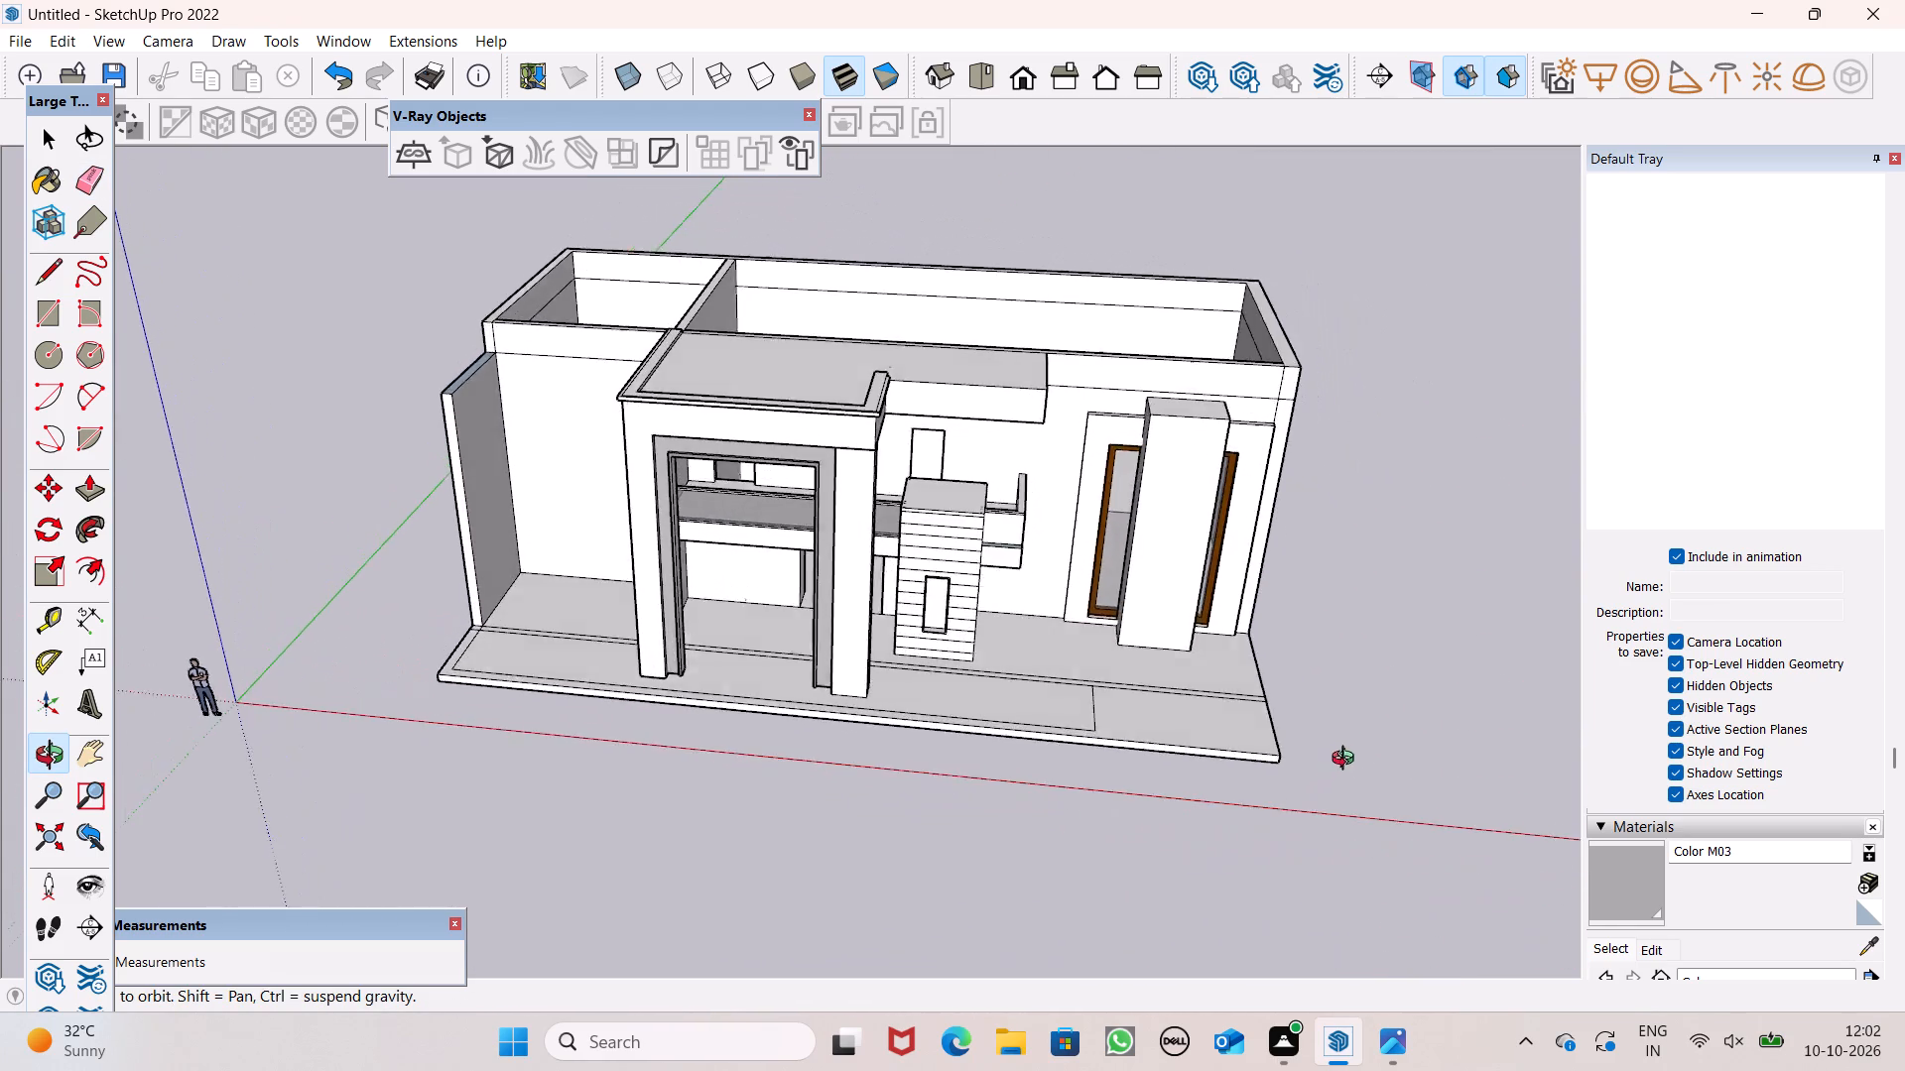
pyautogui.moveTo(1347, 761); pyautogui.dragTo(1355, 659, button='middle')
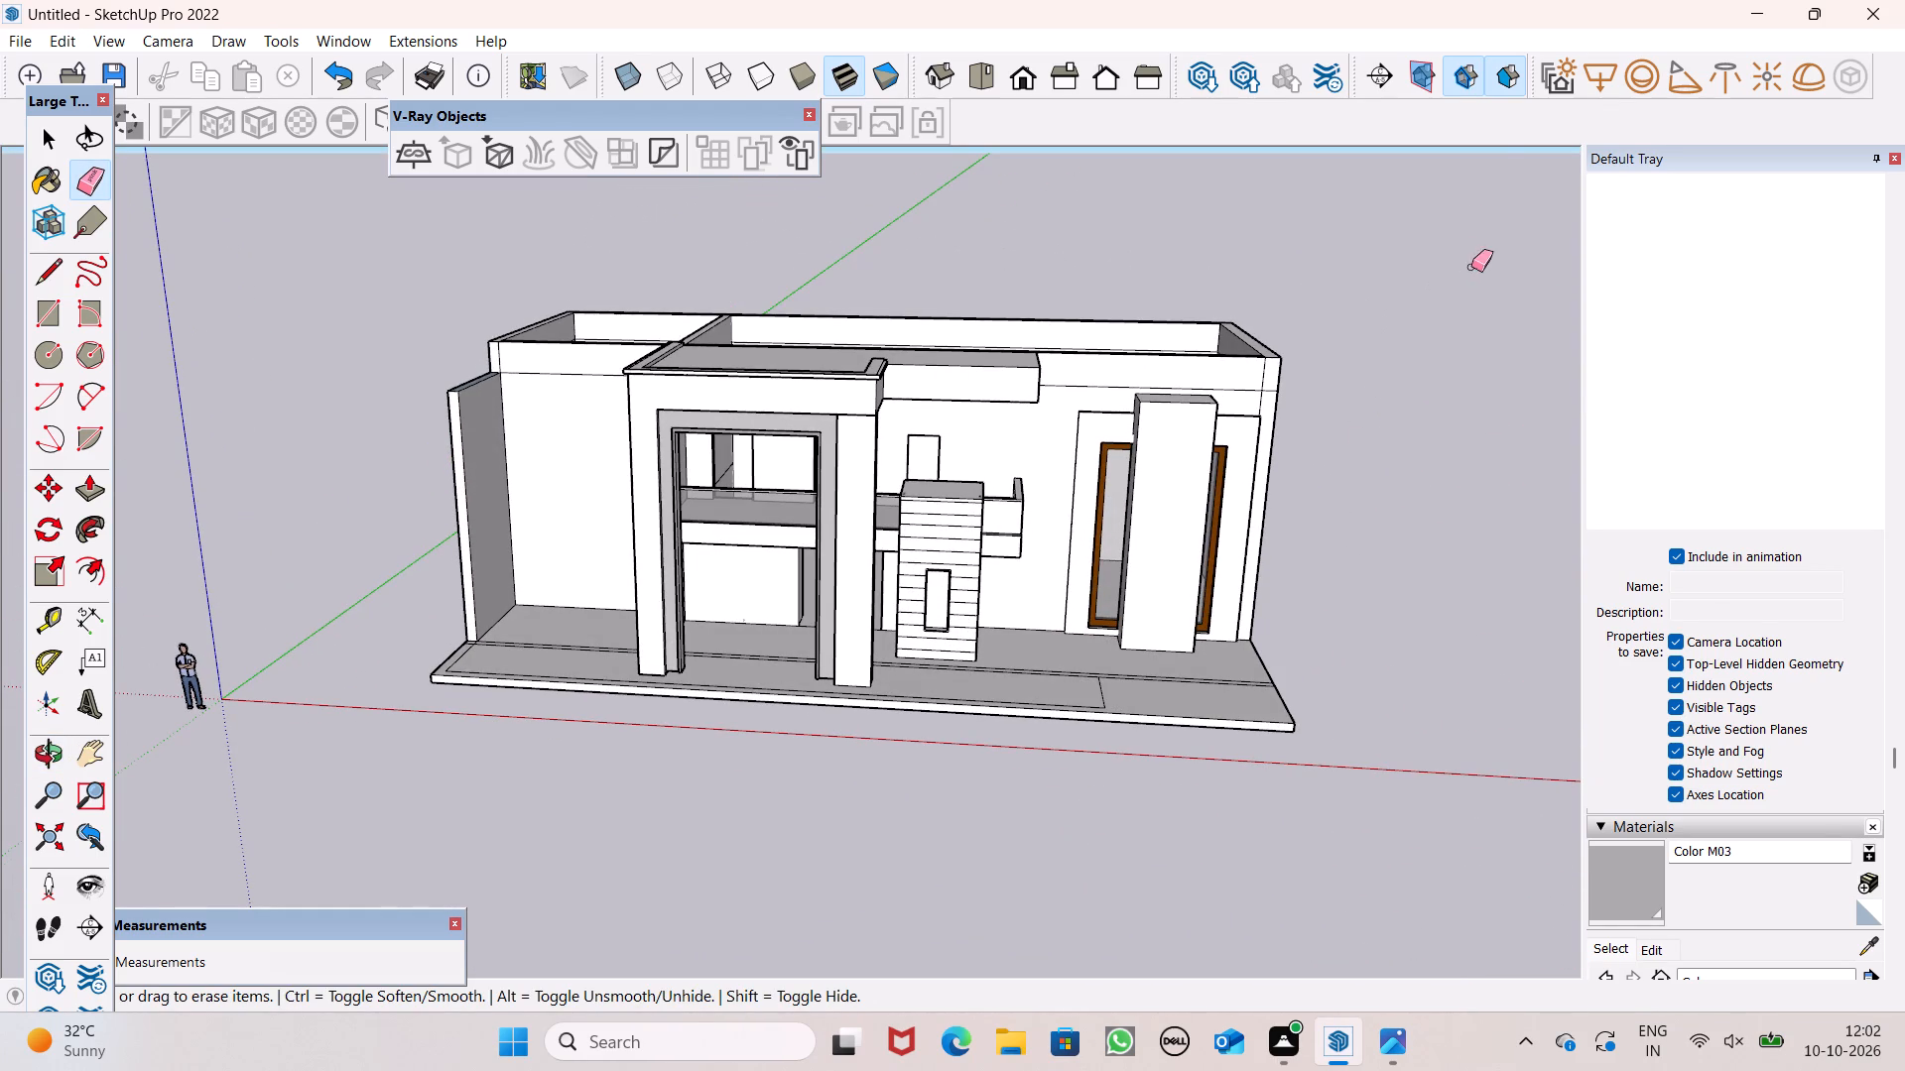
pyautogui.scroll(2, 1492, 173)
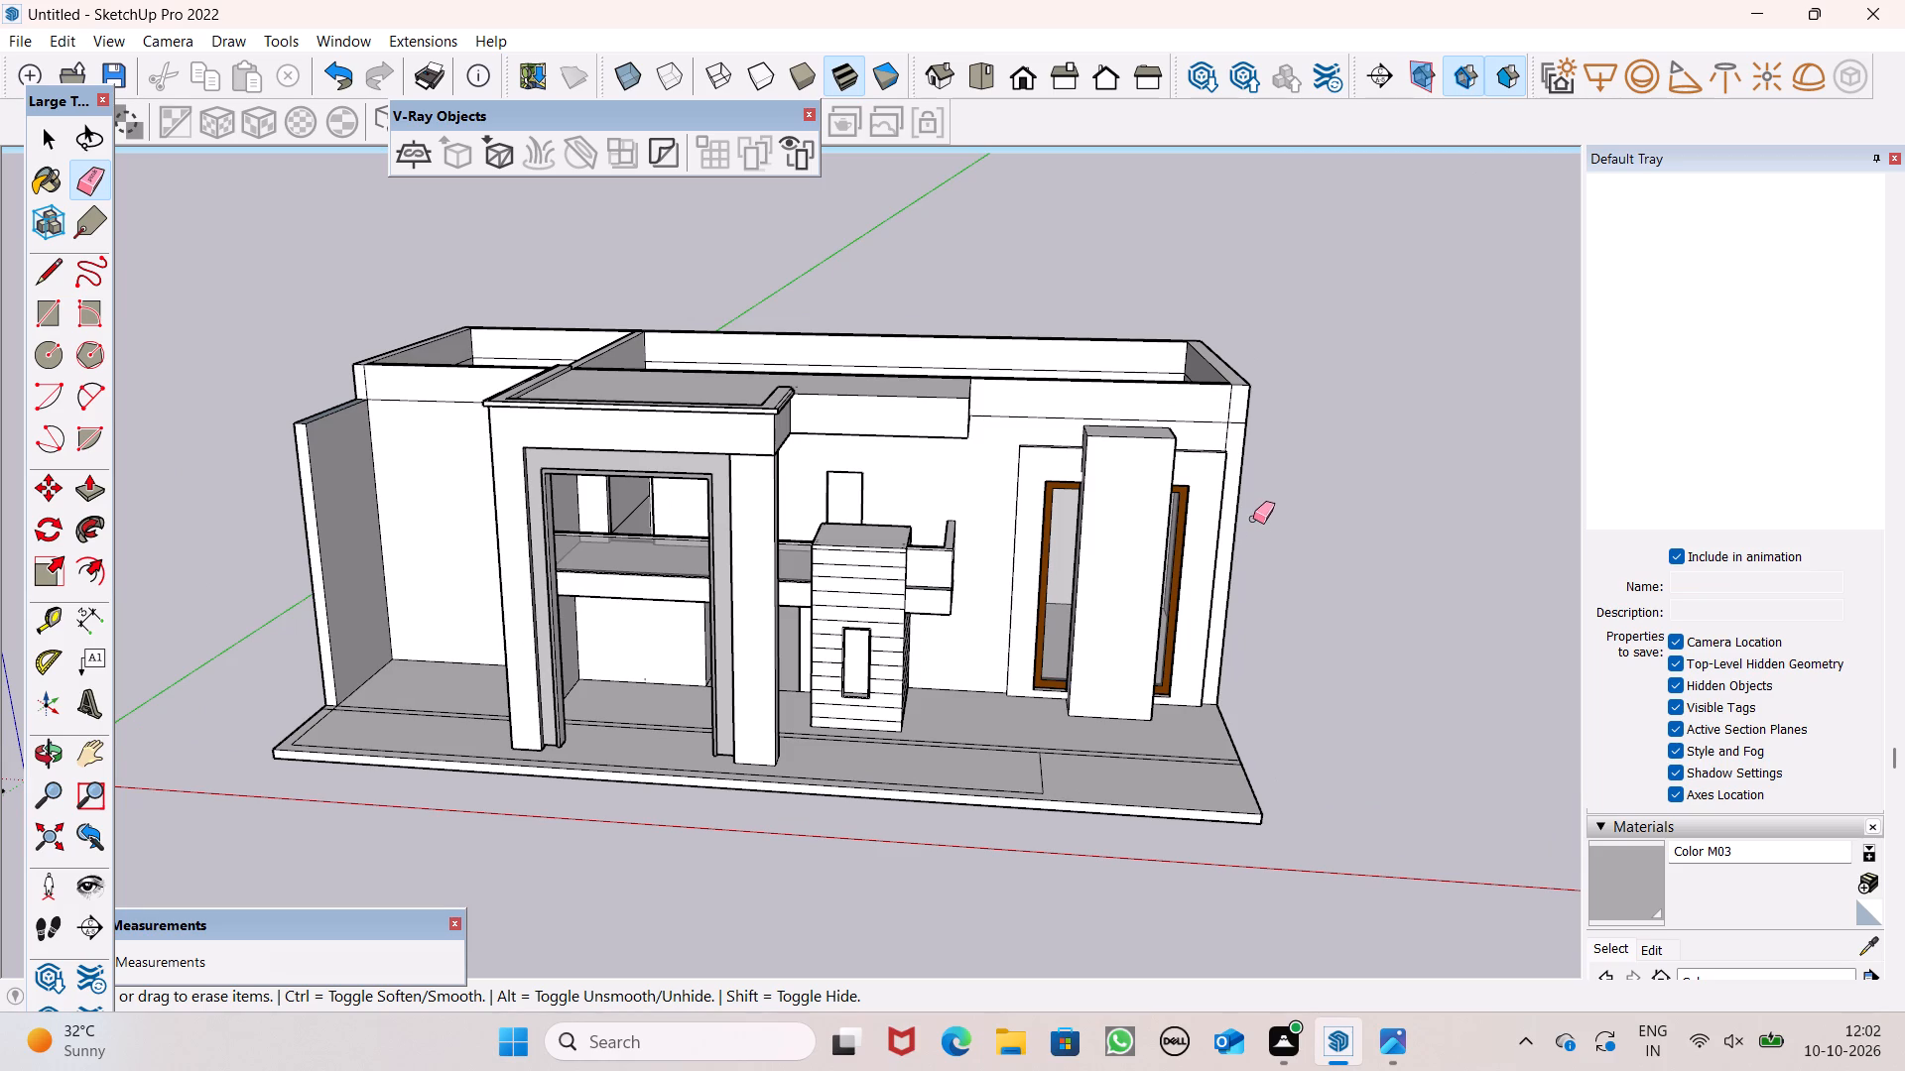
# Draw a line across the partition wall's top where it meets the front wall, continuing the front wall's inner edge.
pyautogui.scroll(-7, 1253, 524)
pyautogui.moveTo(1240, 476); pyautogui.dragTo(938, 886, button='middle')
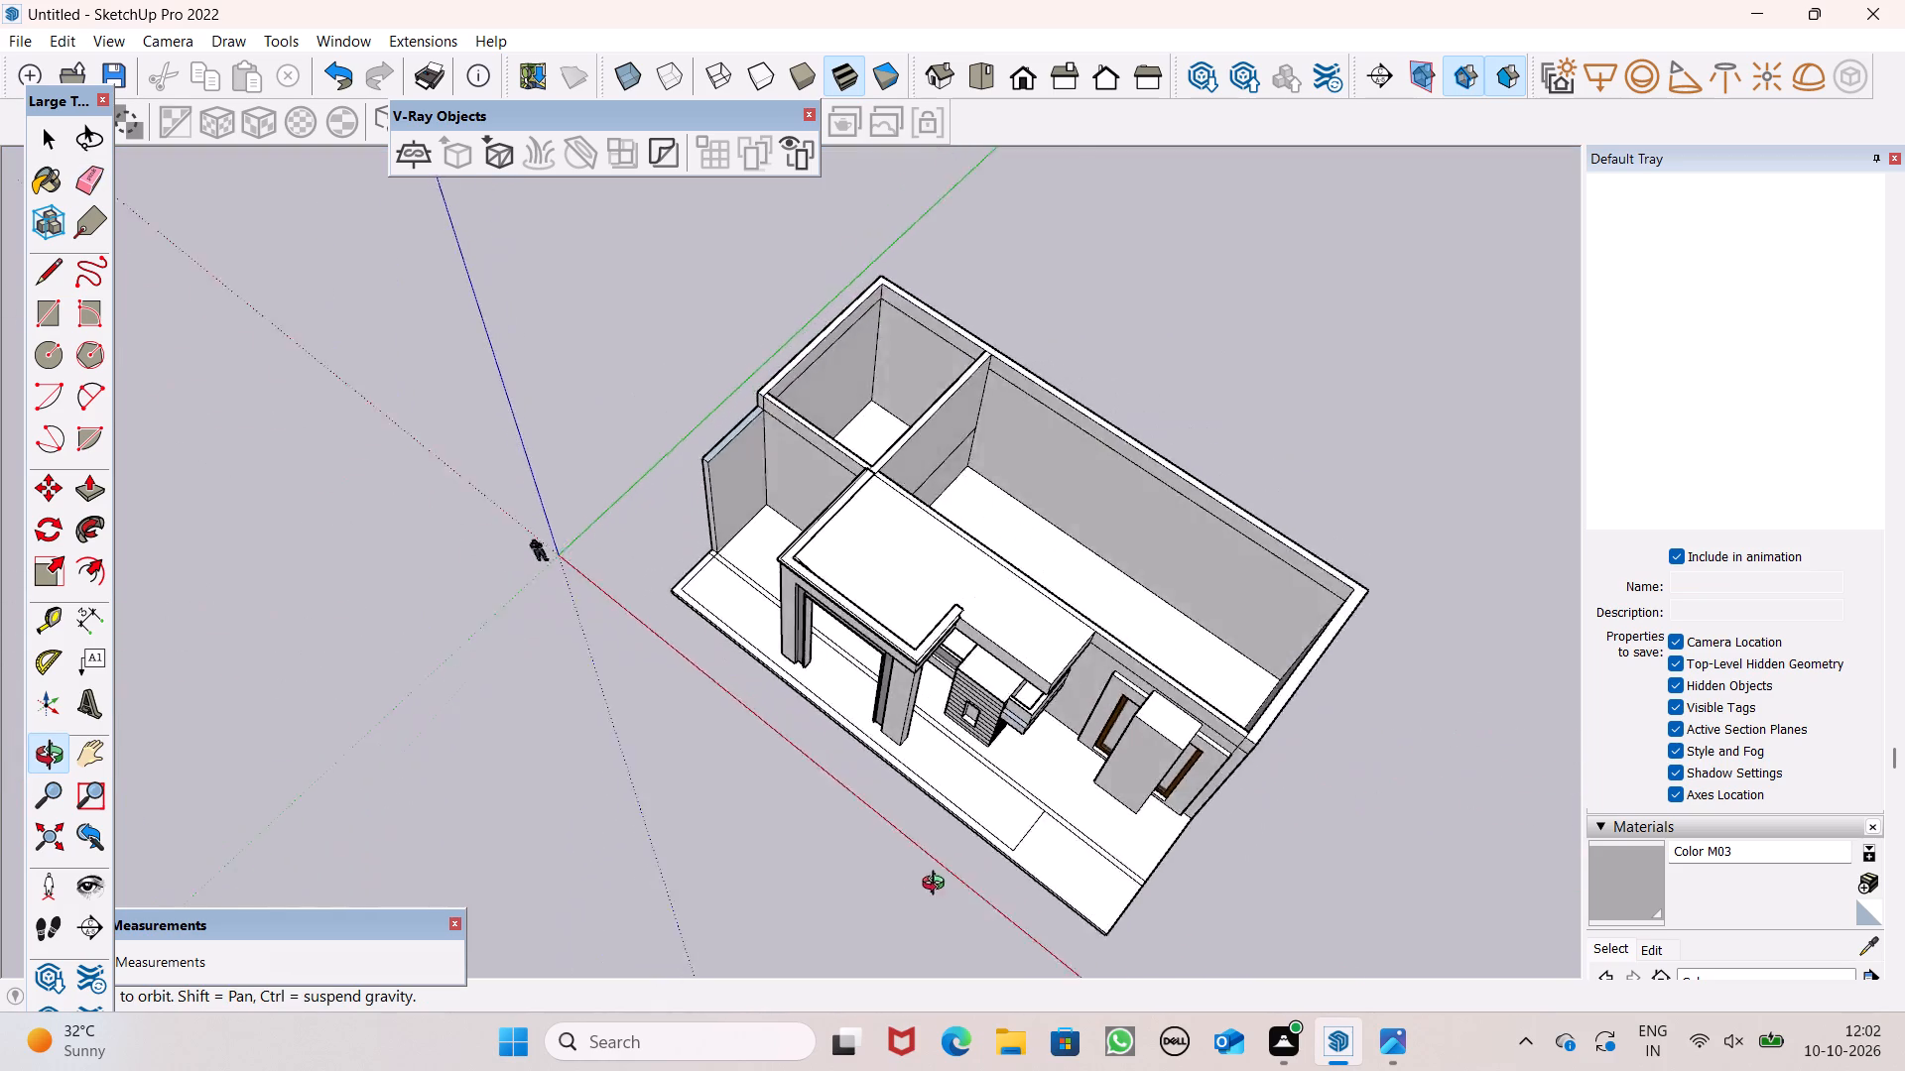
pyautogui.moveTo(938, 886); pyautogui.dragTo(797, 836, button='middle')
pyautogui.click(85, 489)
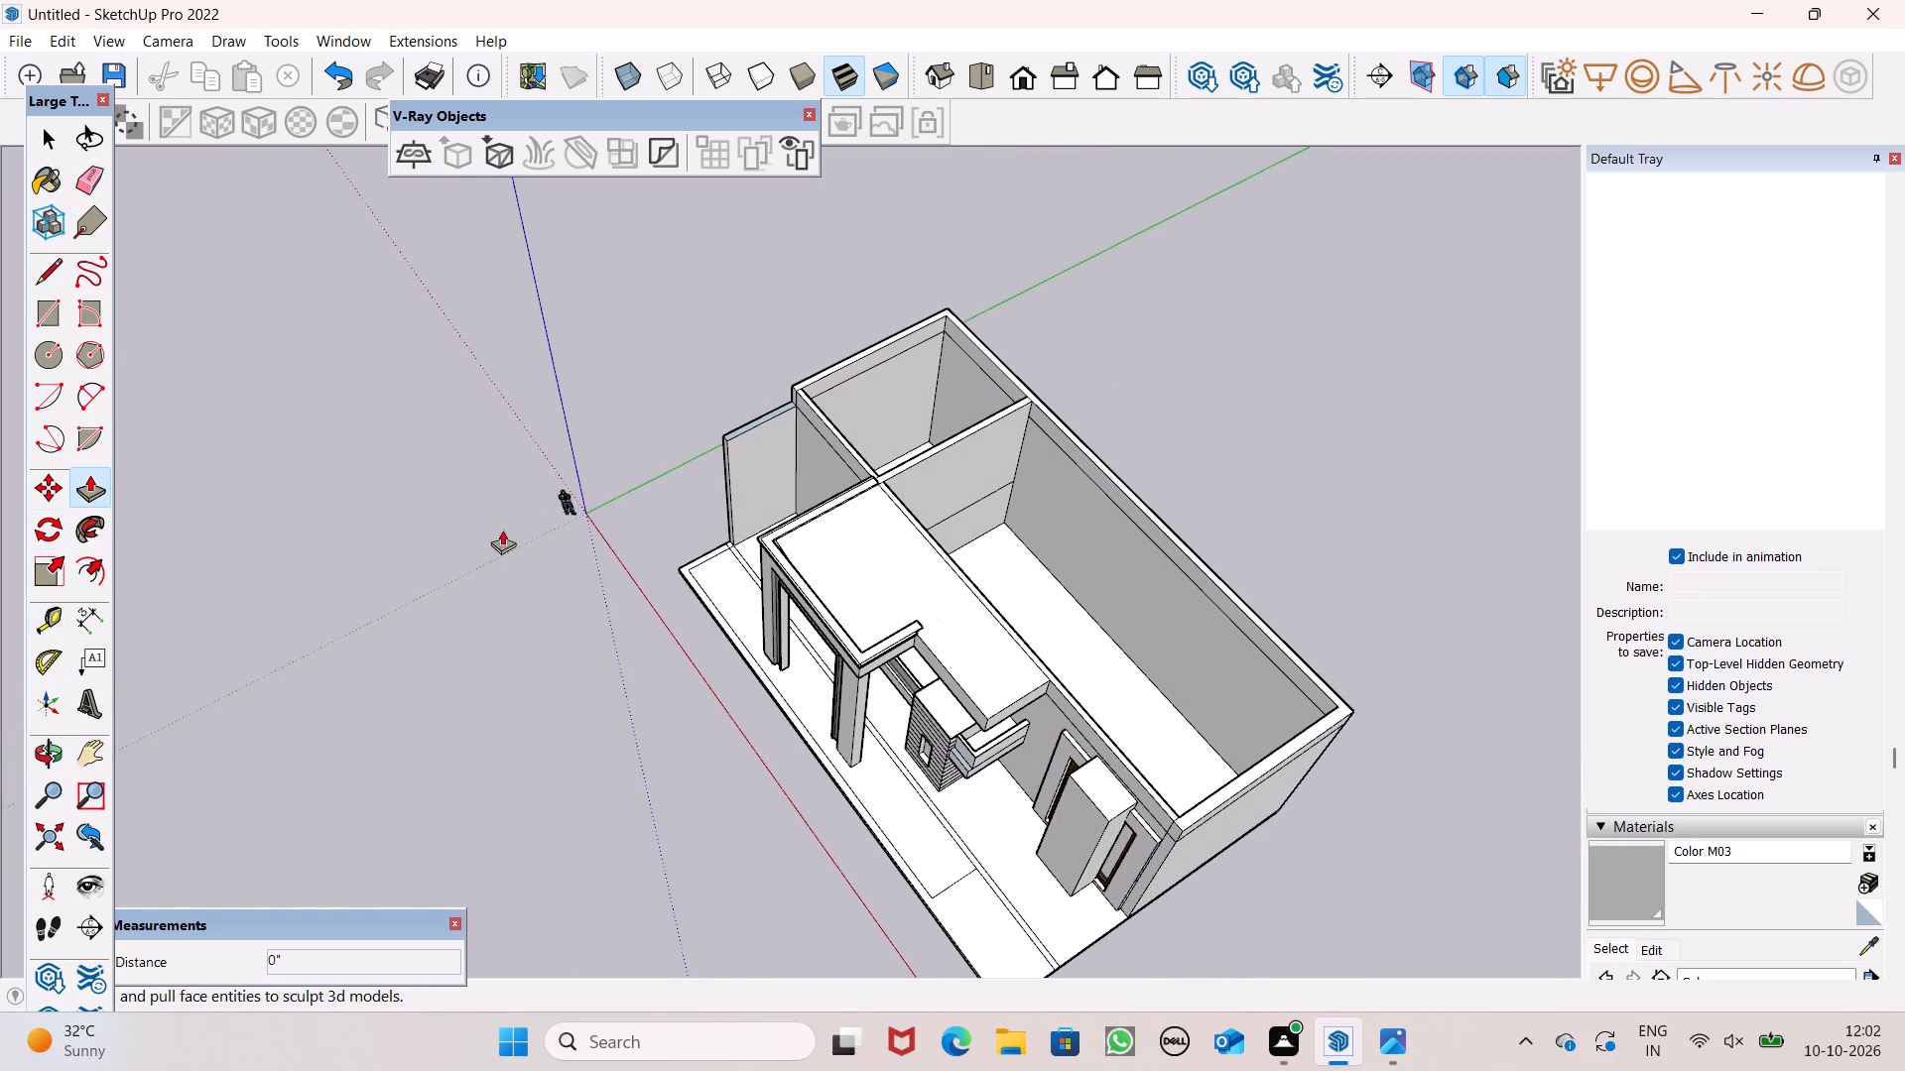
pyautogui.scroll(7, 805, 517)
pyautogui.moveTo(1041, 483); pyautogui.dragTo(468, 373, button='middle')
pyautogui.scroll(5, 907, 572)
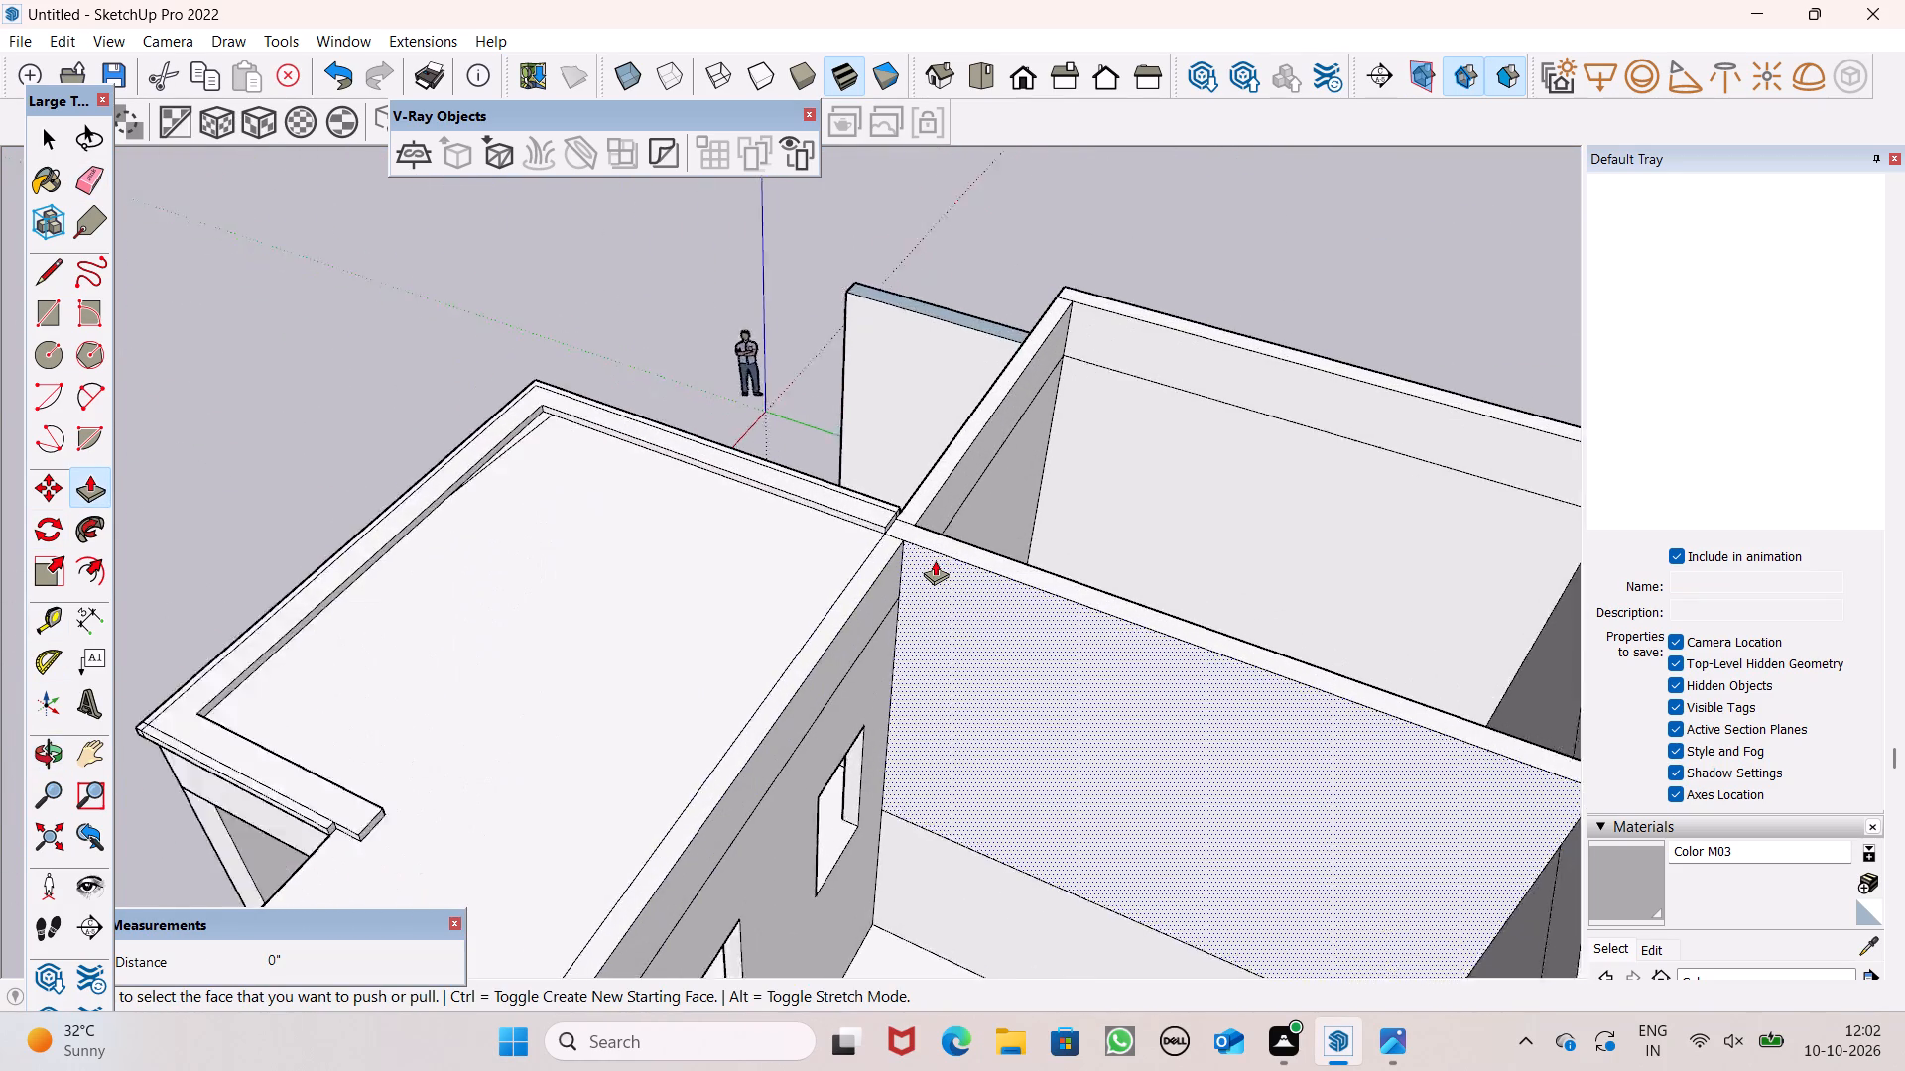
pyautogui.scroll(7, 935, 560)
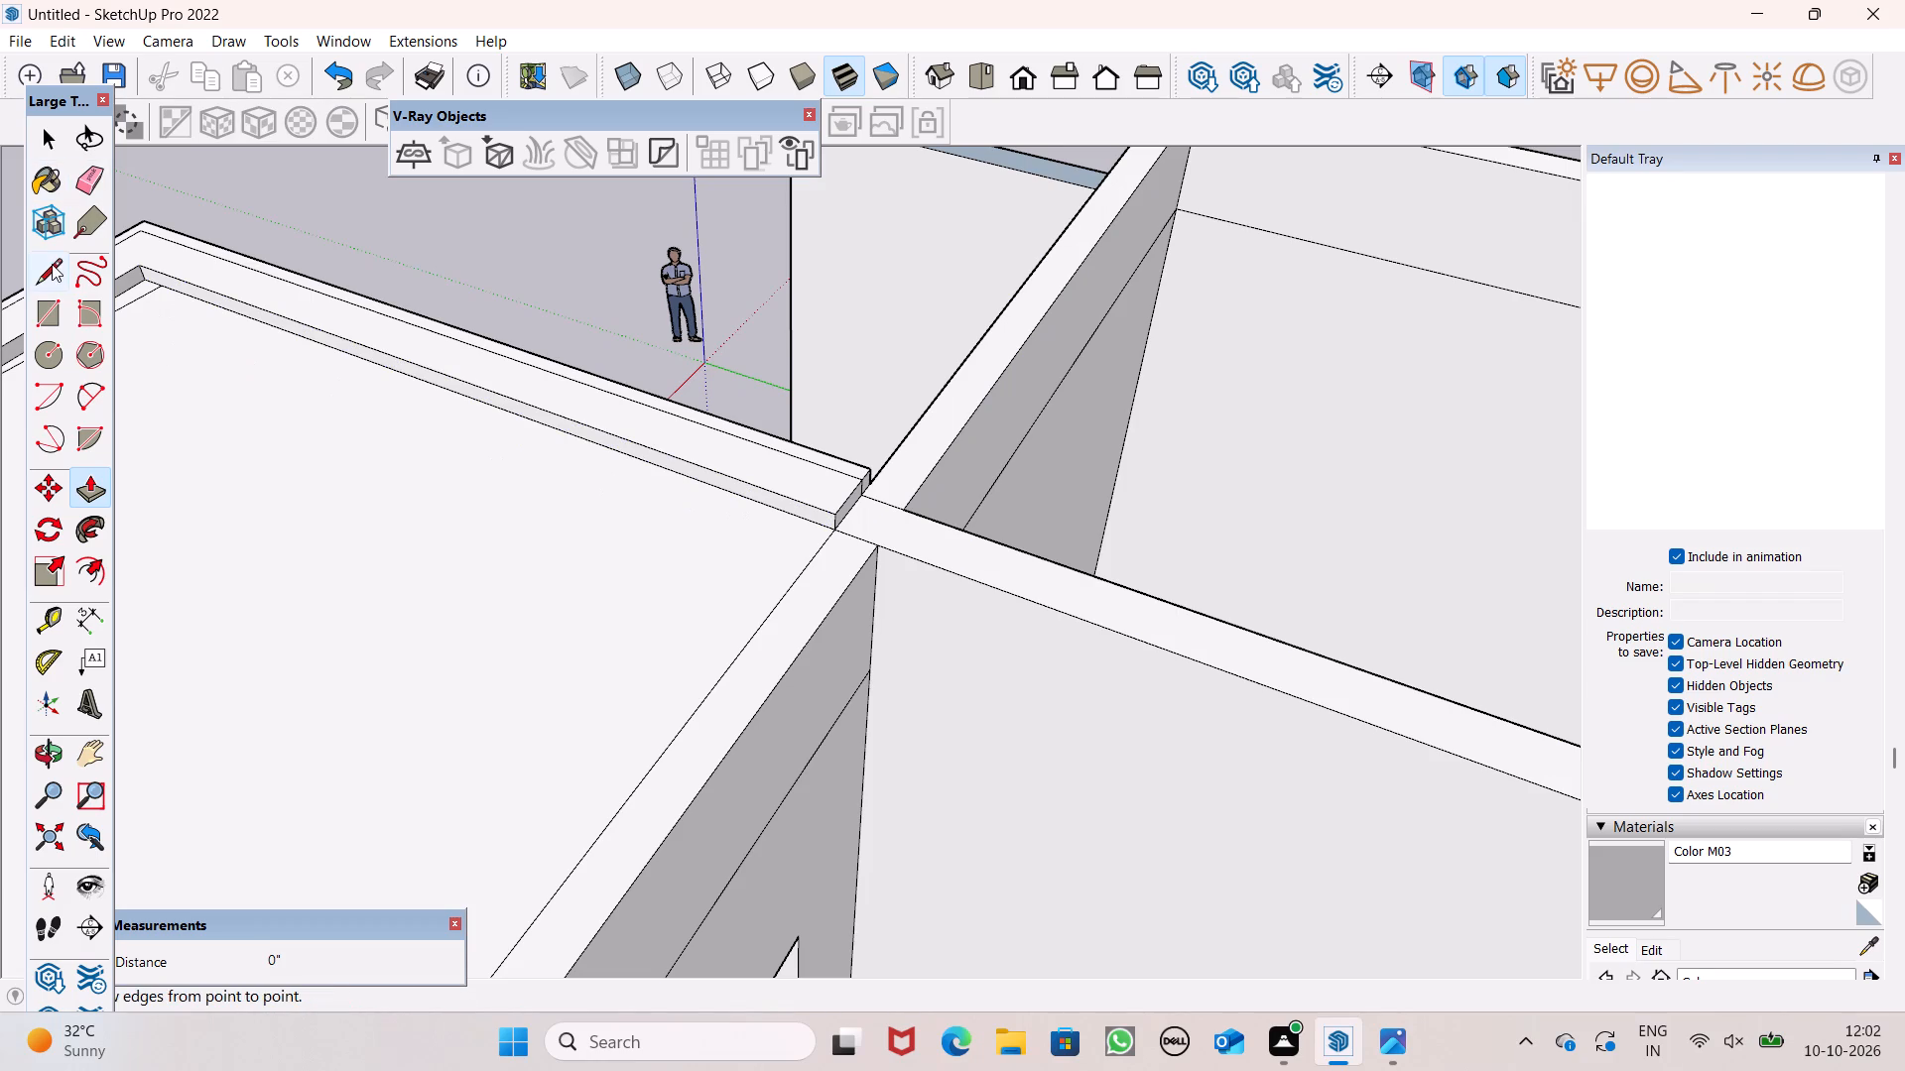
pyautogui.click(53, 265)
pyautogui.click(885, 543)
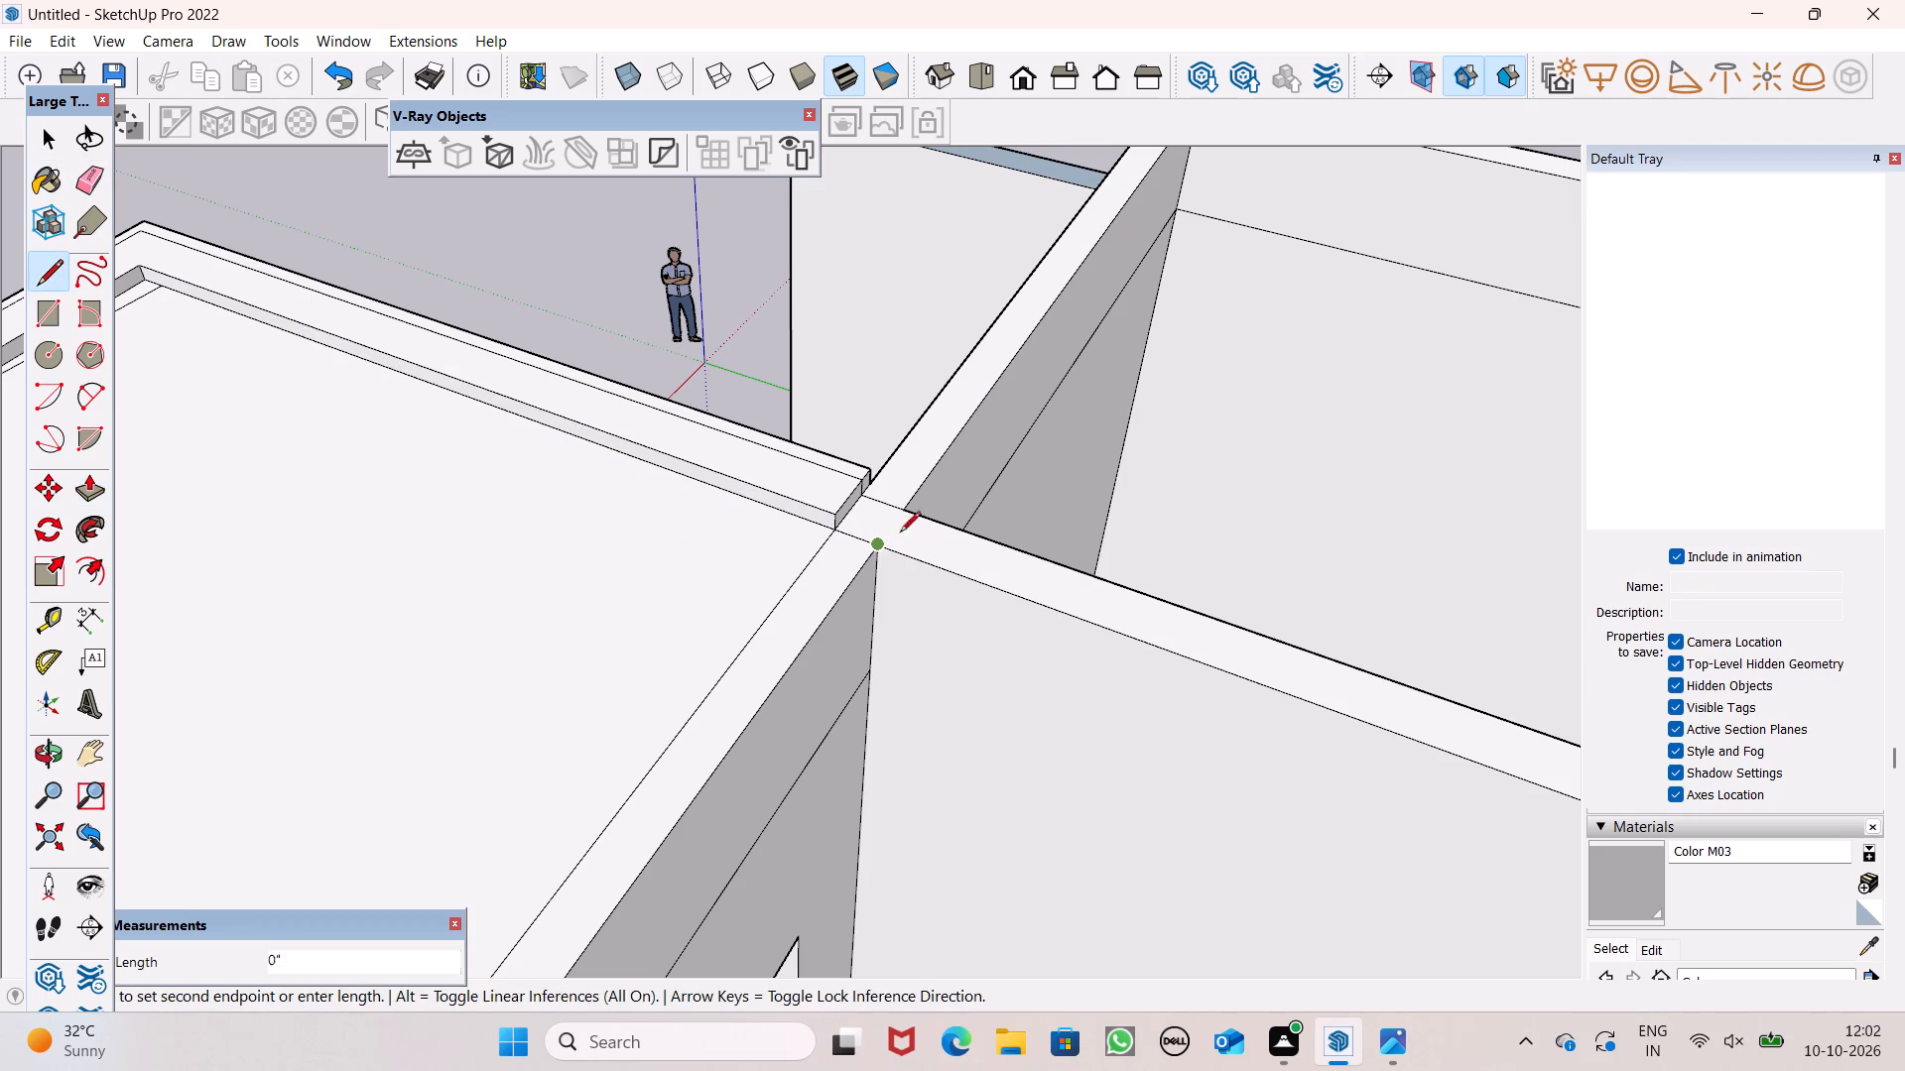
pyautogui.click(916, 513)
# Draw a line about 1' 4" long across the side wall's top at the far front corner, extending the front wall's inner edge.
pyautogui.scroll(-17, 994, 466)
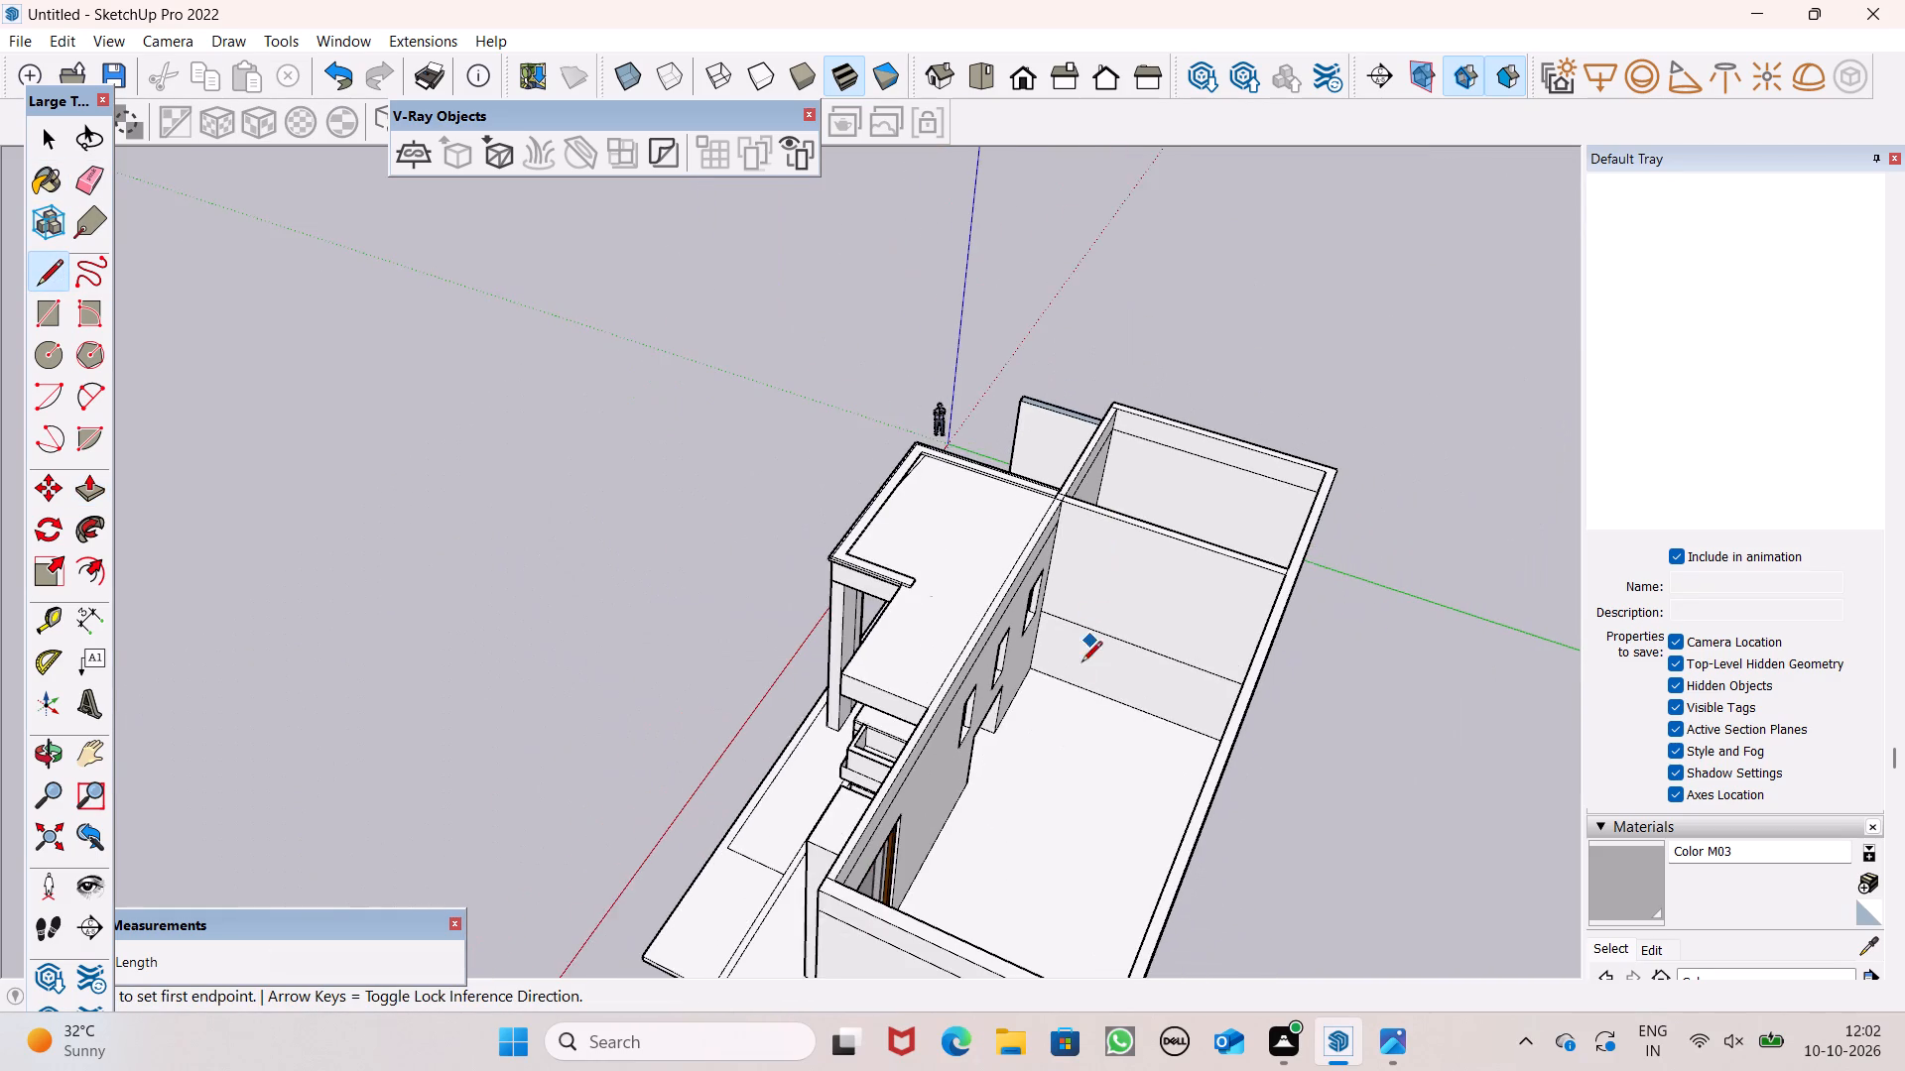
pyautogui.scroll(7, 827, 966)
pyautogui.scroll(5, 854, 846)
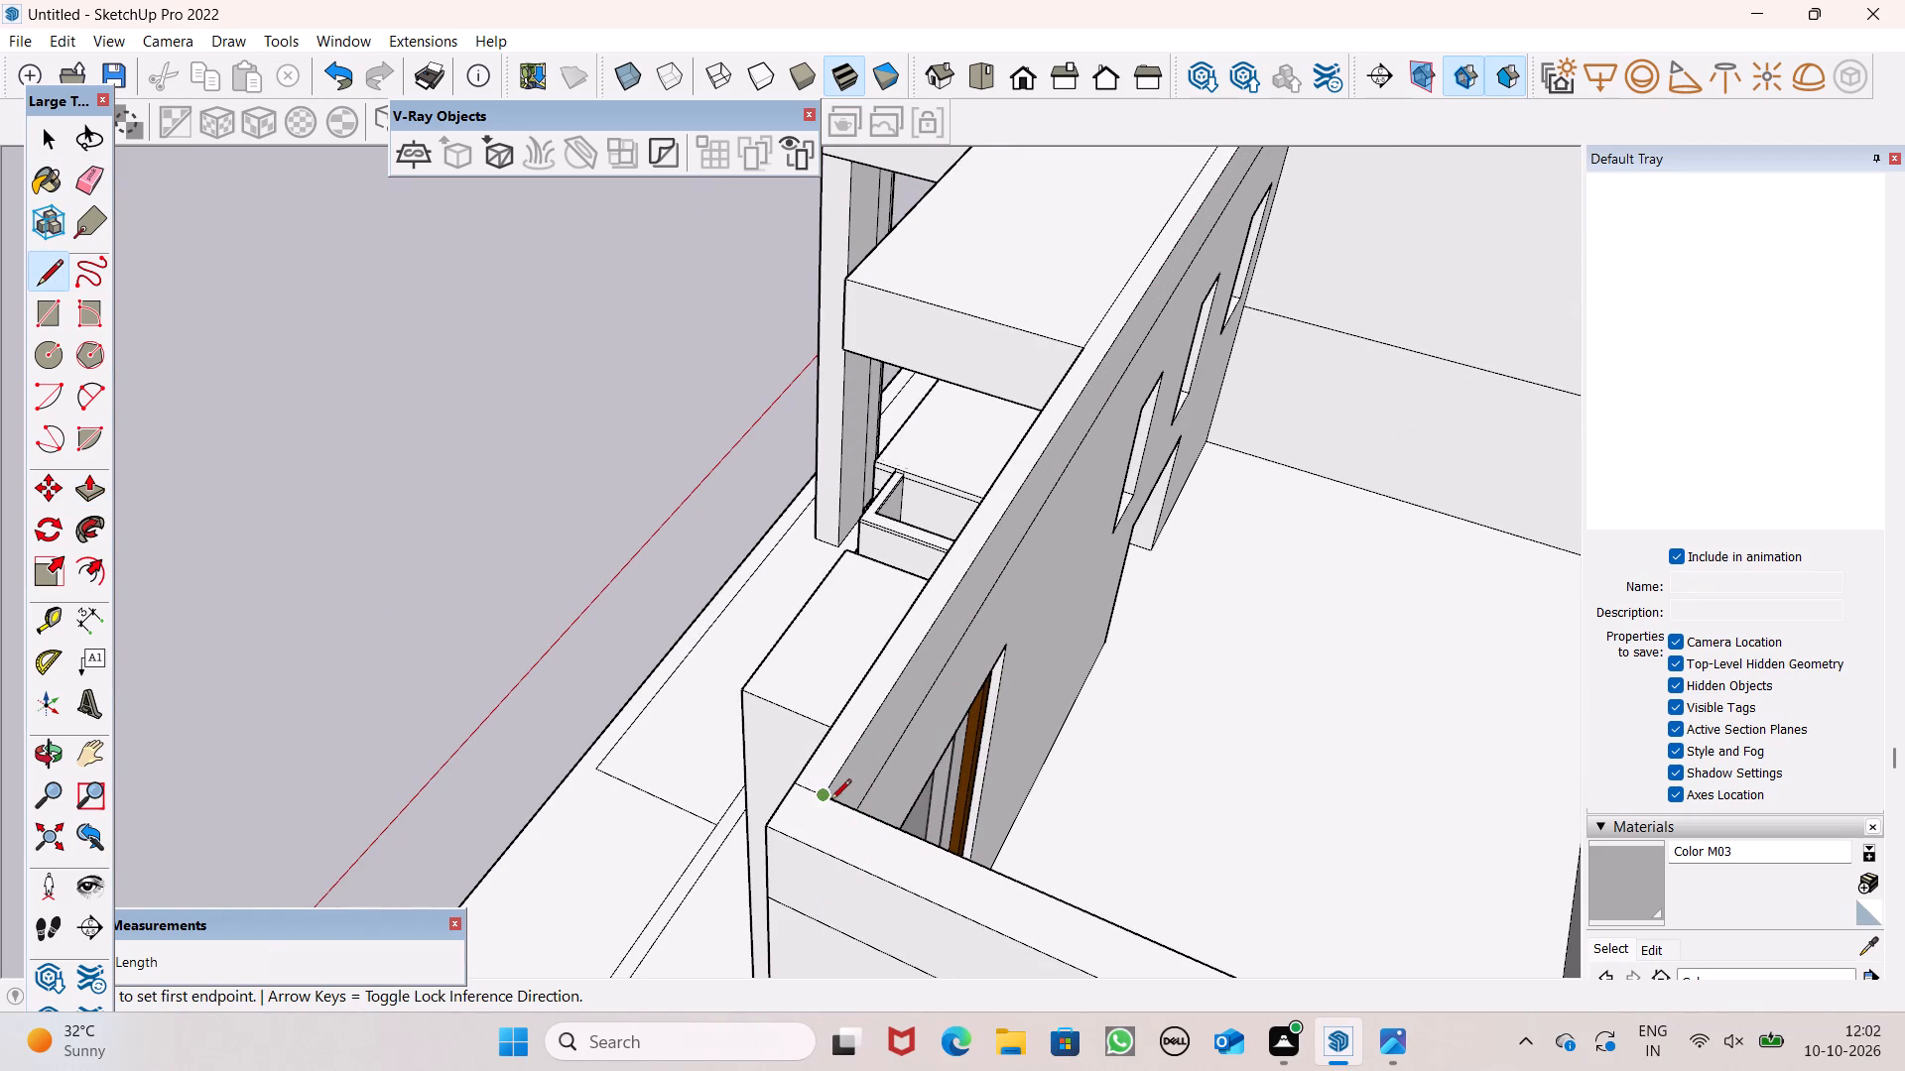
pyautogui.click(830, 801)
pyautogui.click(809, 844)
# Erase the short segments crossing the front wall's top at the far corner and at the partition wall junction.
pyautogui.click(79, 181)
pyautogui.scroll(2, 820, 823)
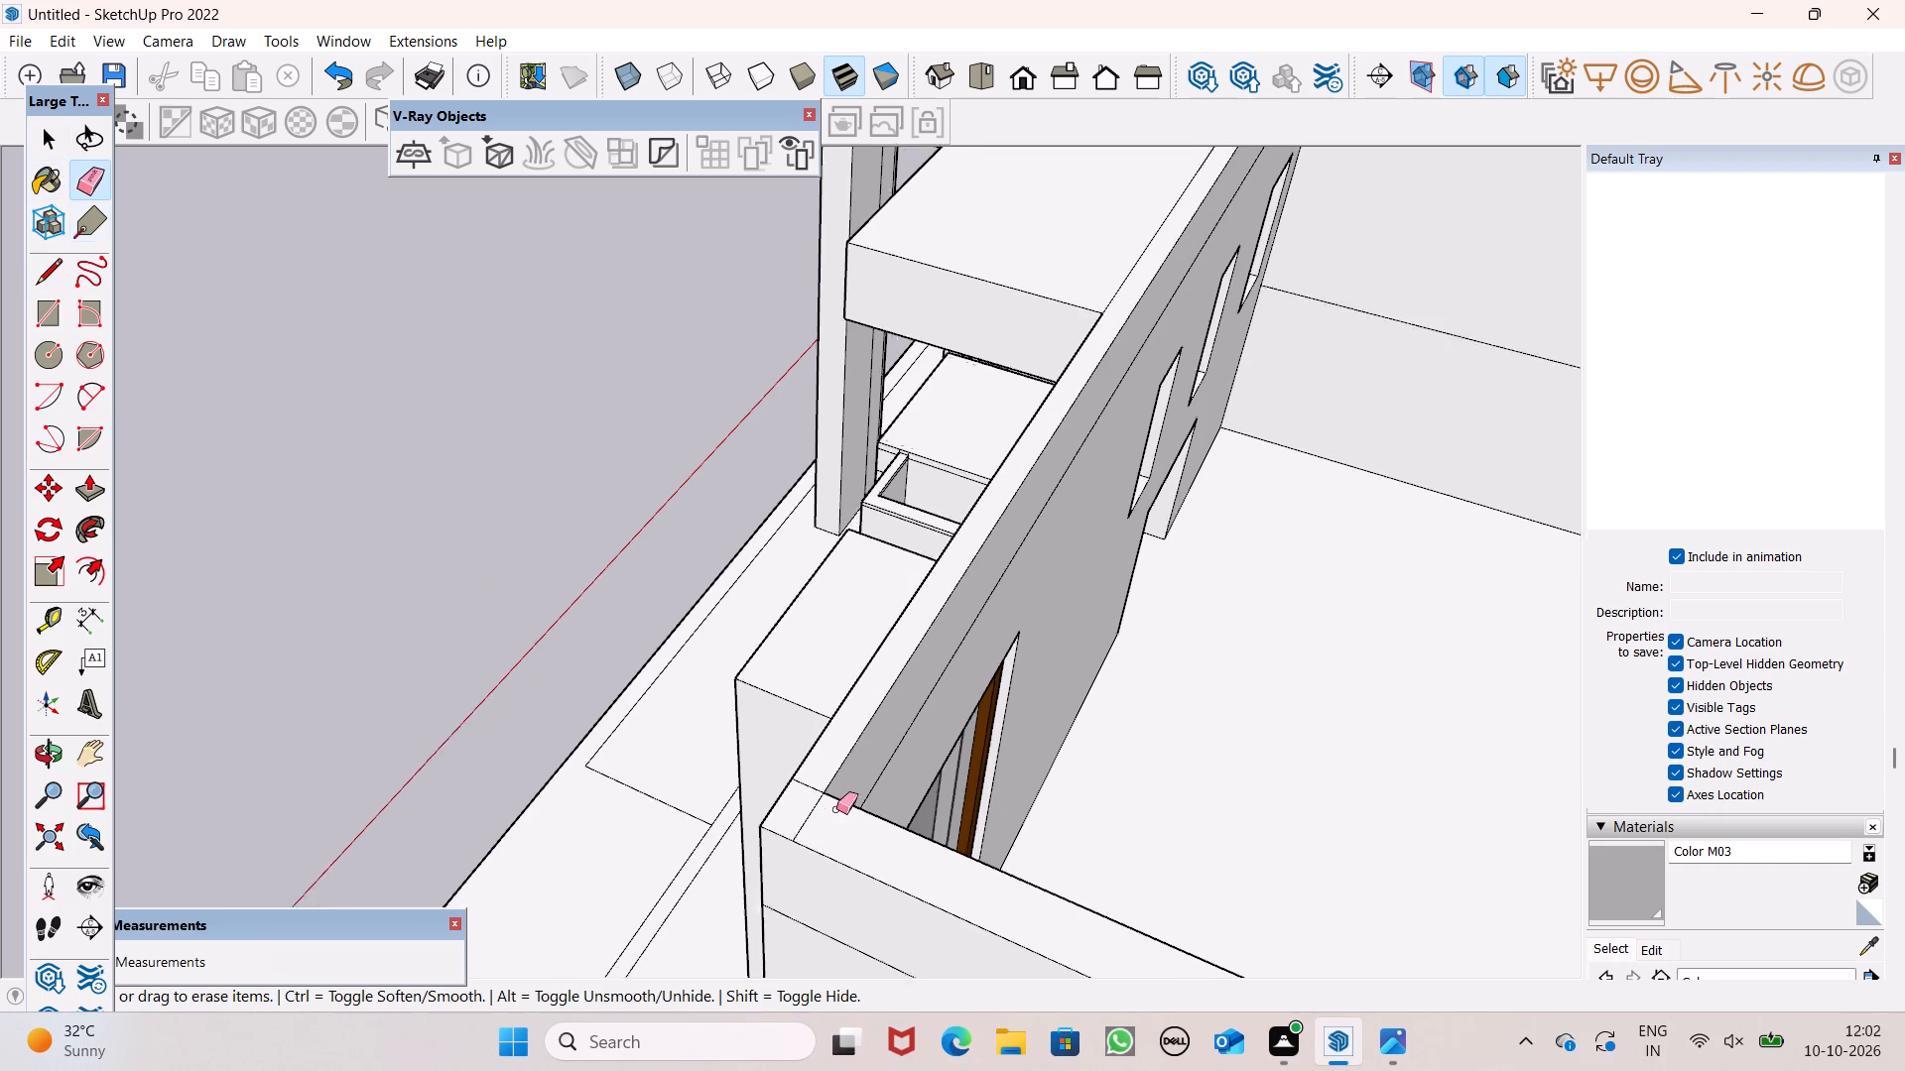
pyautogui.scroll(4, 836, 809)
pyautogui.moveTo(773, 793); pyautogui.dragTo(778, 767)
pyautogui.scroll(-9, 787, 776)
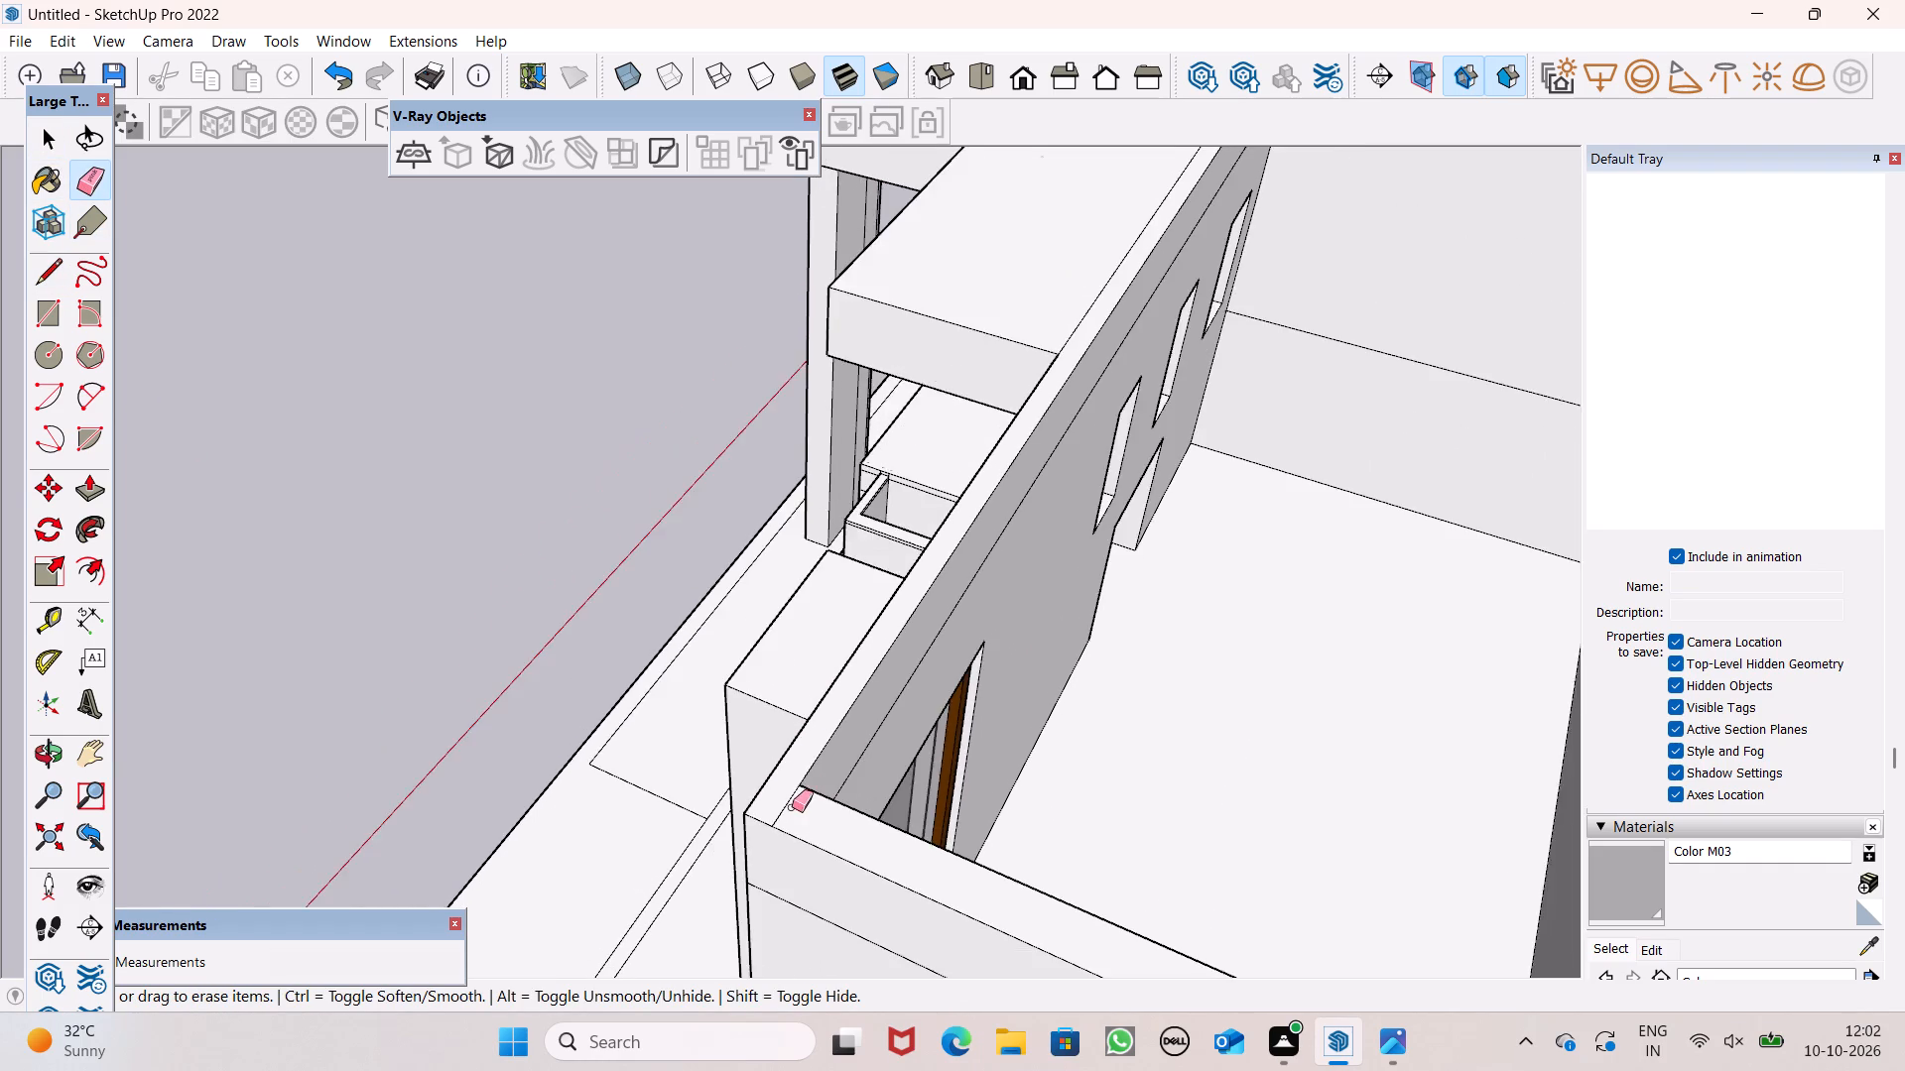
pyautogui.scroll(-5, 792, 807)
pyautogui.scroll(8, 1142, 153)
pyautogui.scroll(9, 1131, 397)
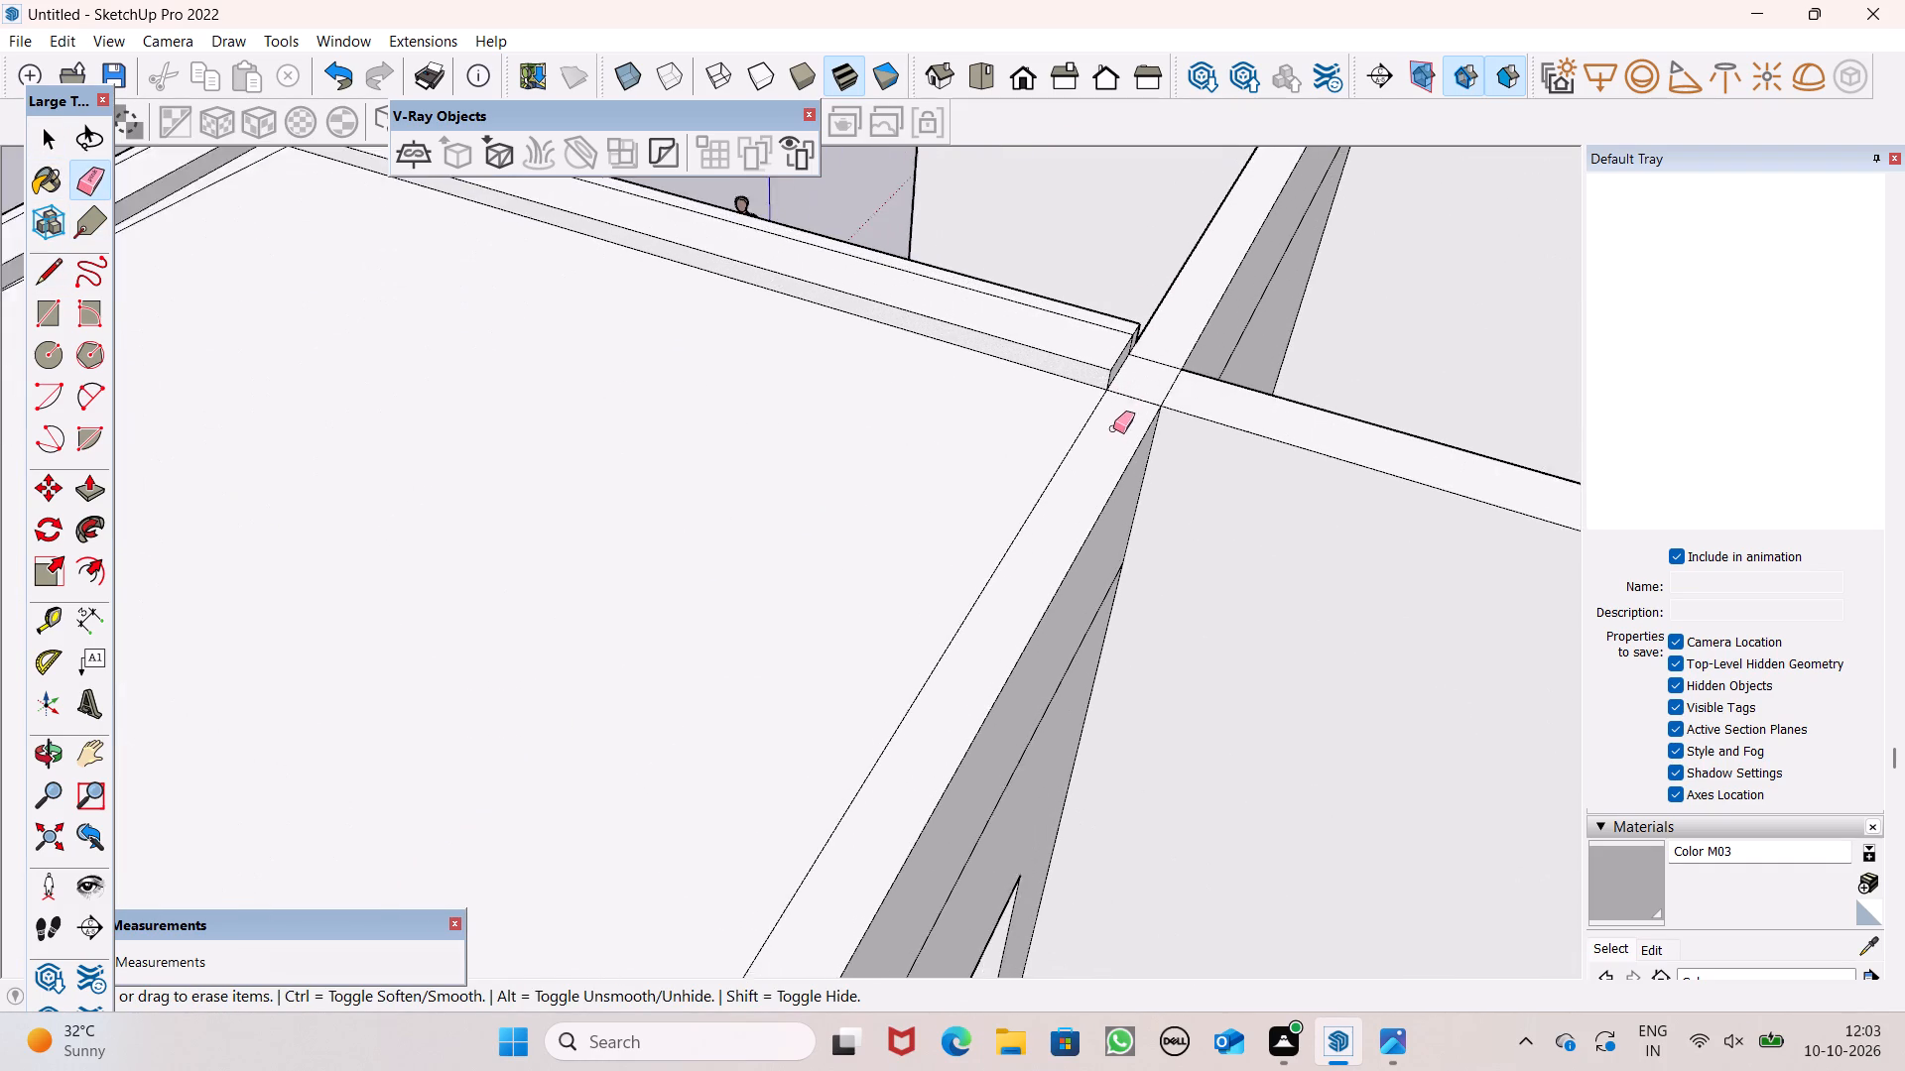
pyautogui.scroll(2, 1113, 428)
pyautogui.moveTo(1120, 412); pyautogui.dragTo(1132, 395)
pyautogui.moveTo(1139, 385); pyautogui.dragTo(1128, 408)
# Raise the floor face of the large room behind the front wall by 10' with Push/Pull.
pyautogui.scroll(-4, 1123, 426)
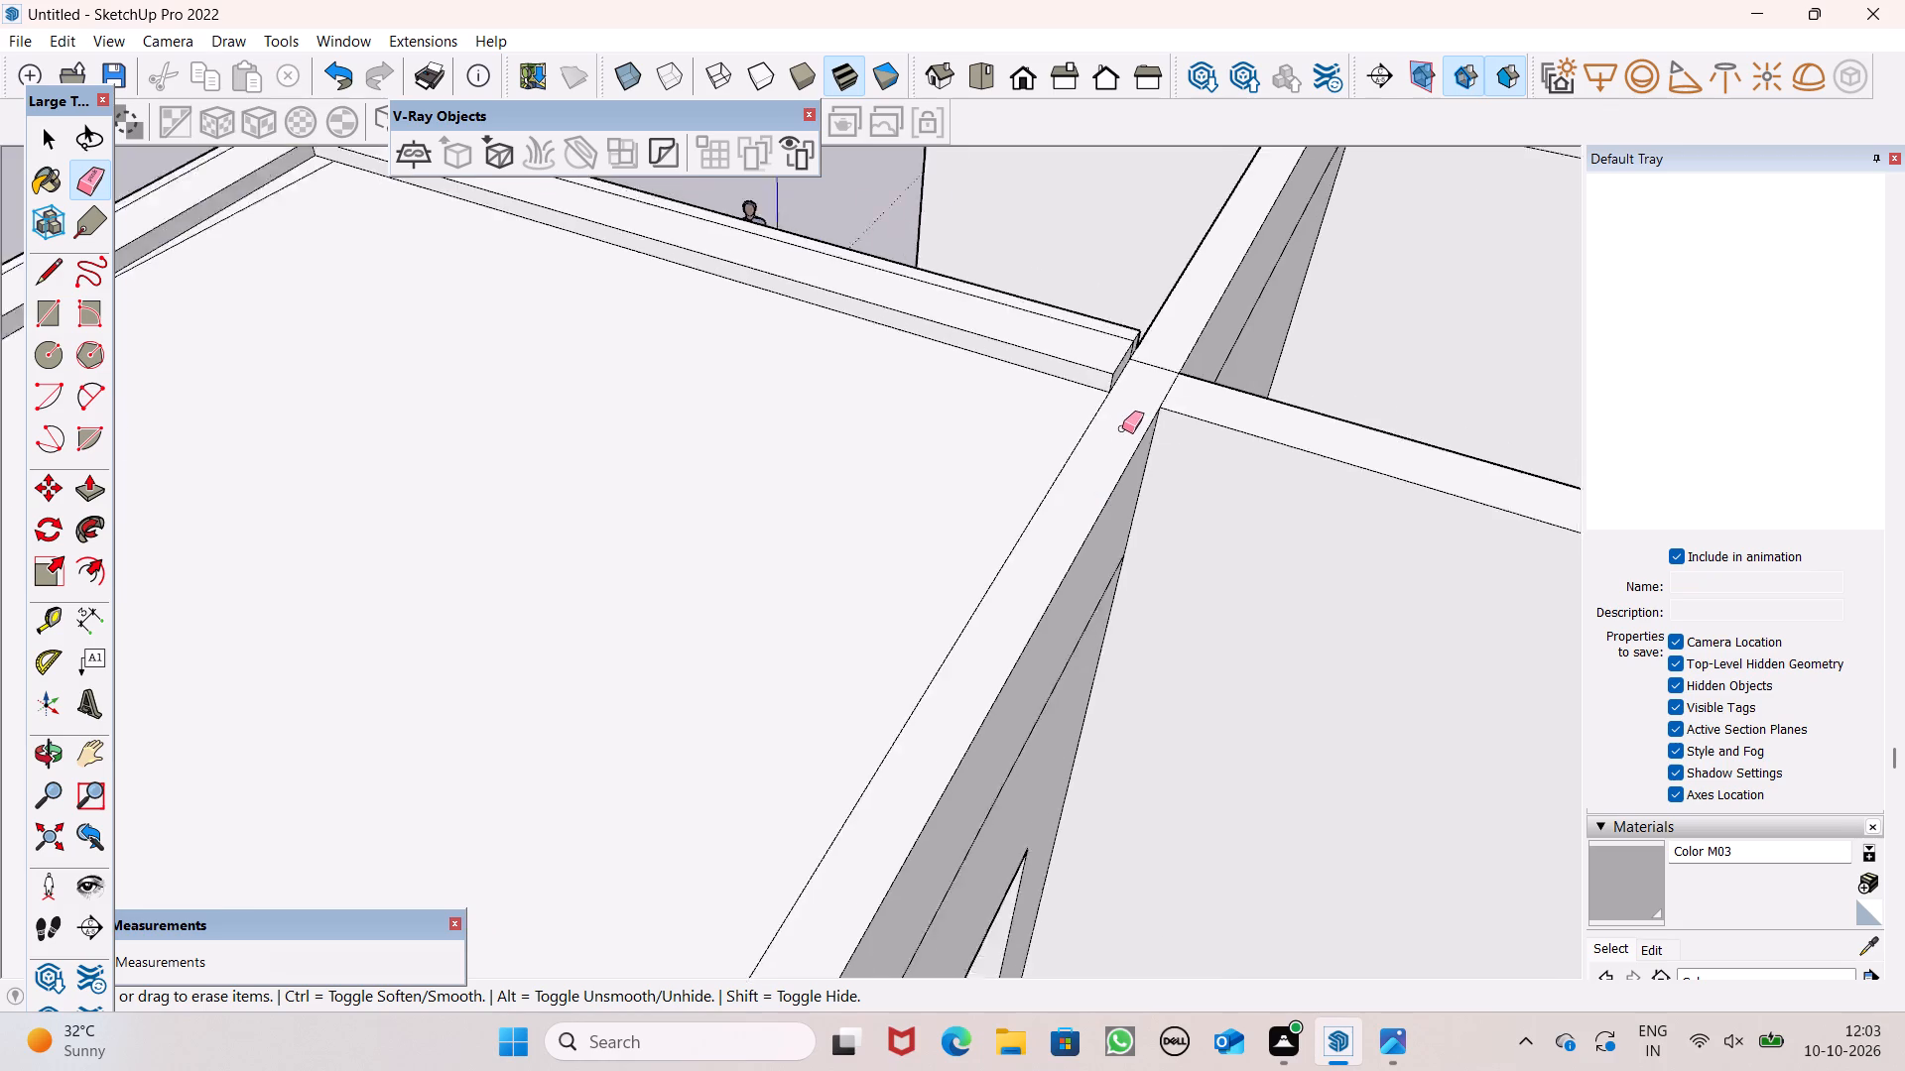
pyautogui.scroll(-17, 1122, 428)
pyautogui.scroll(-7, 1093, 489)
pyautogui.moveTo(1019, 739); pyautogui.dragTo(1214, 891, button='middle')
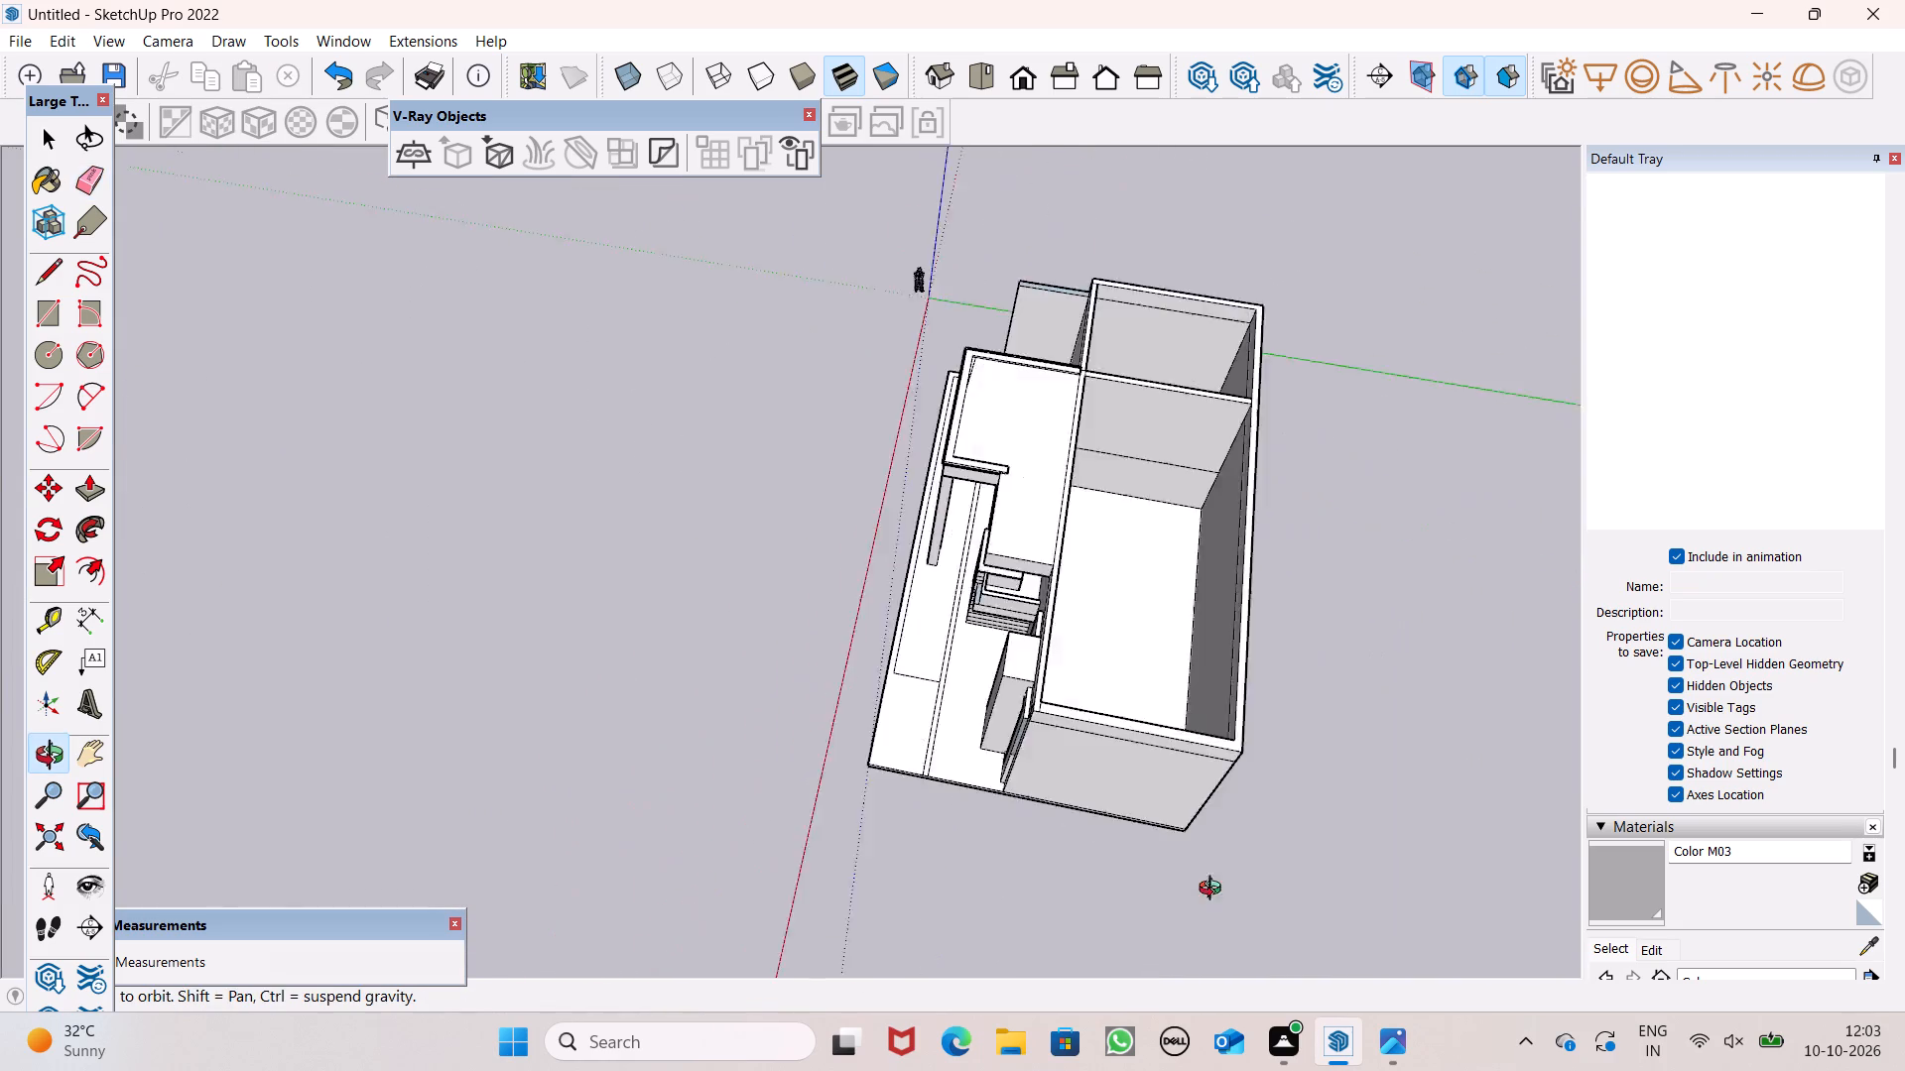
pyautogui.moveTo(1214, 891); pyautogui.dragTo(1460, 857, button='middle')
pyautogui.scroll(7, 1187, 455)
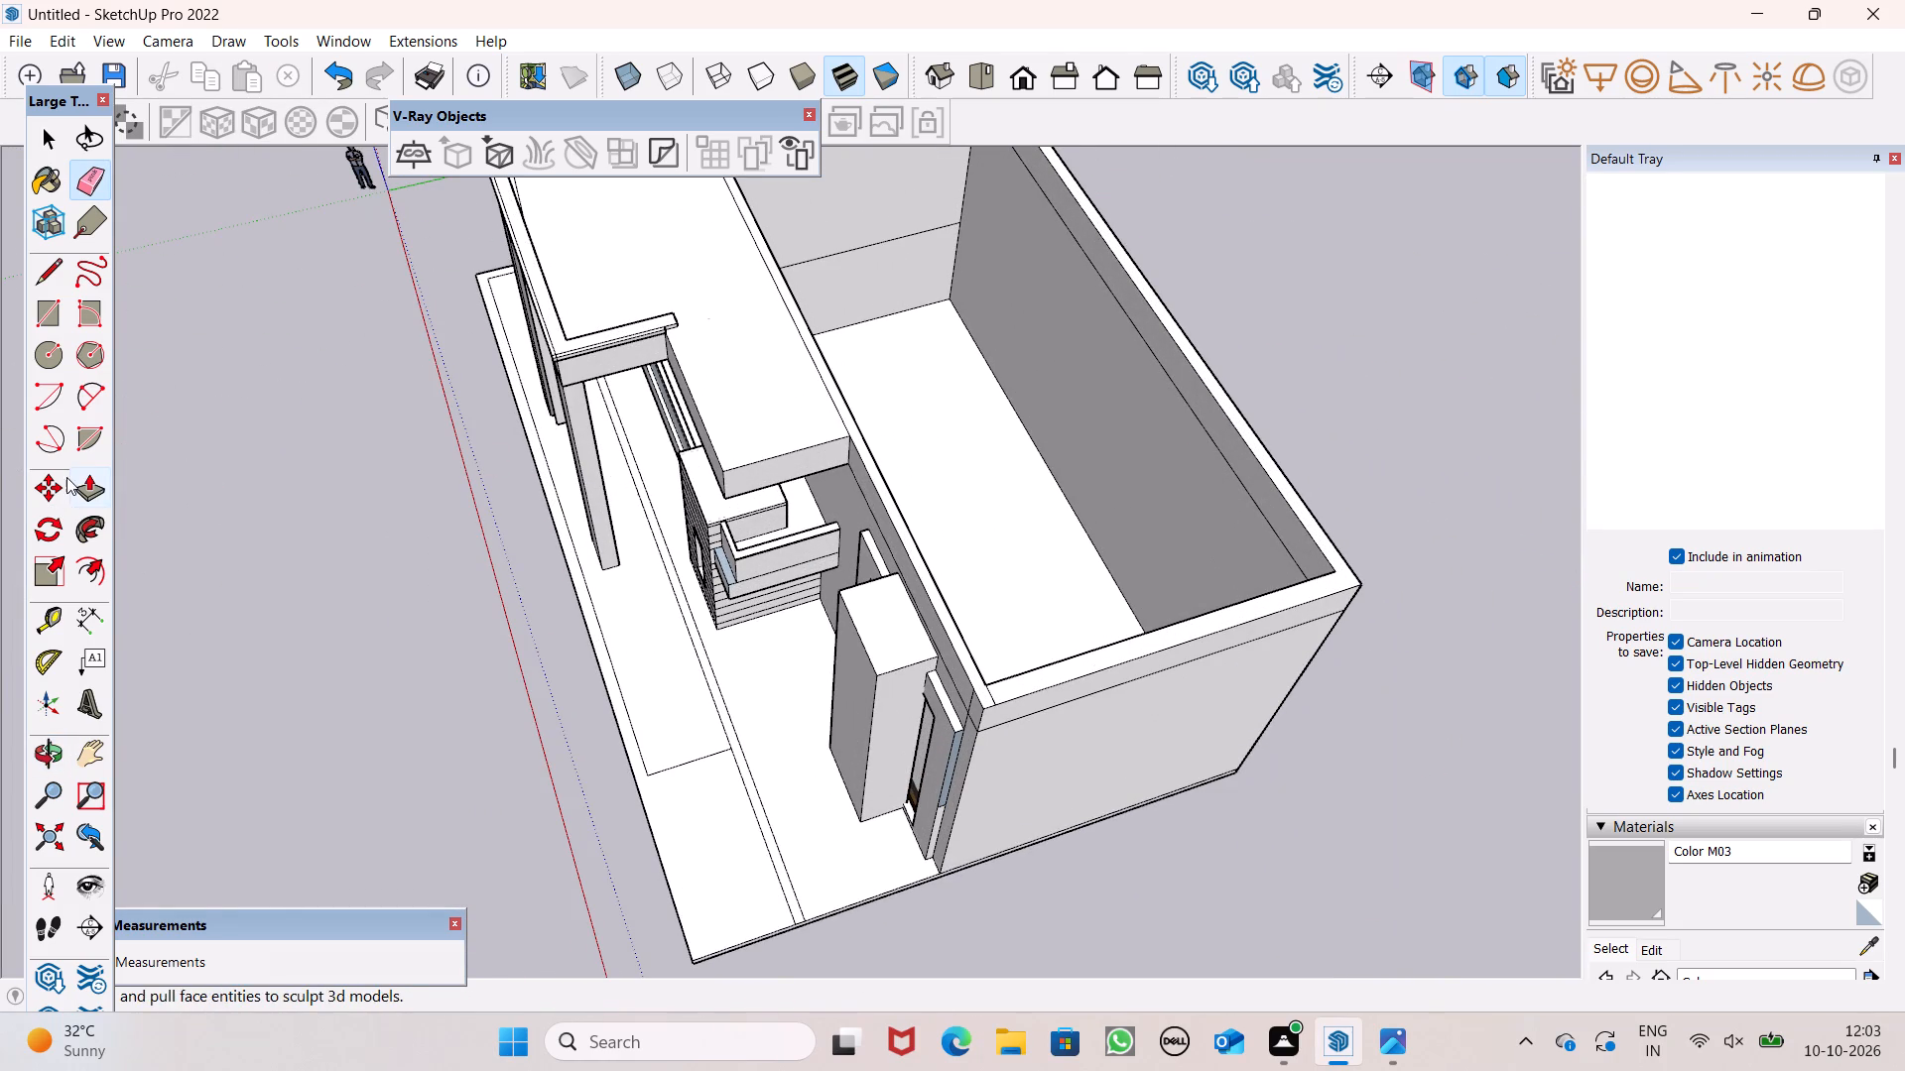
pyautogui.click(95, 485)
pyautogui.scroll(-6, 578, 647)
pyautogui.scroll(7, 677, 359)
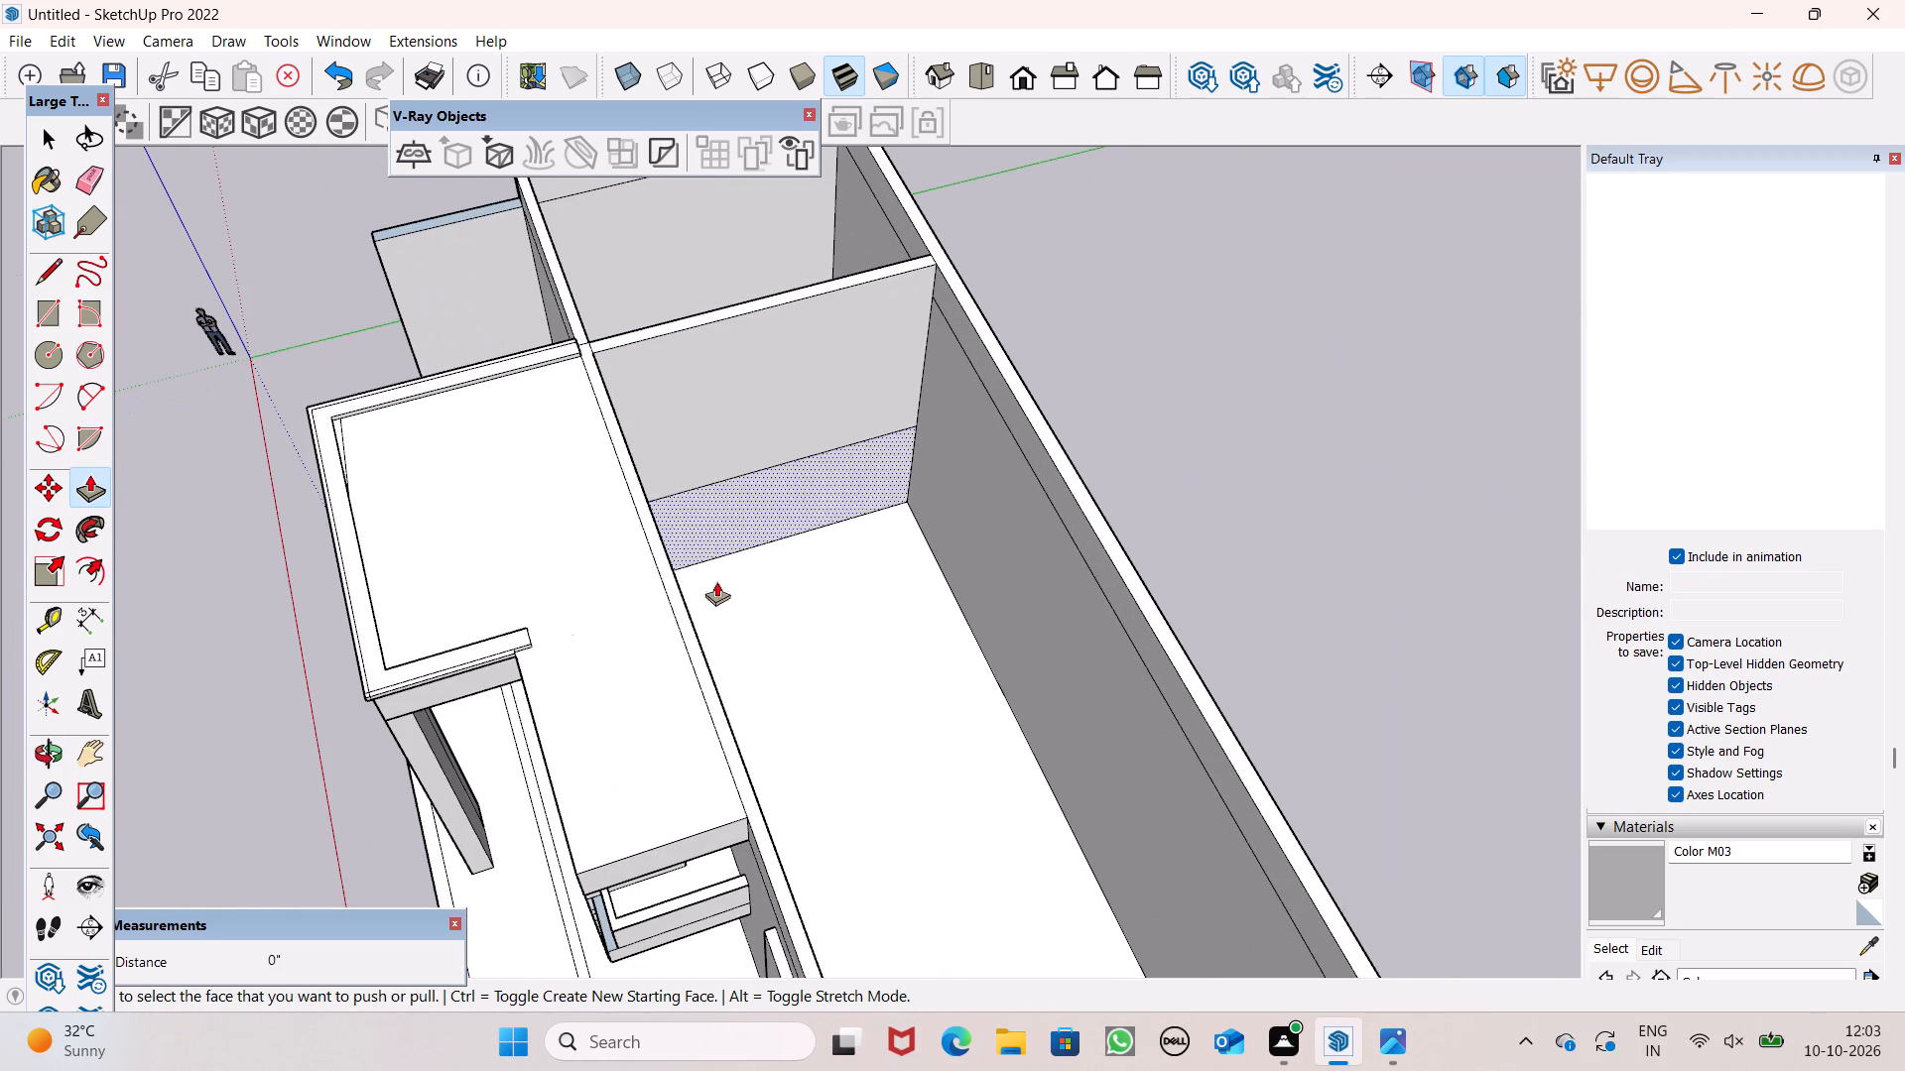
pyautogui.moveTo(719, 691); pyautogui.dragTo(531, 633)
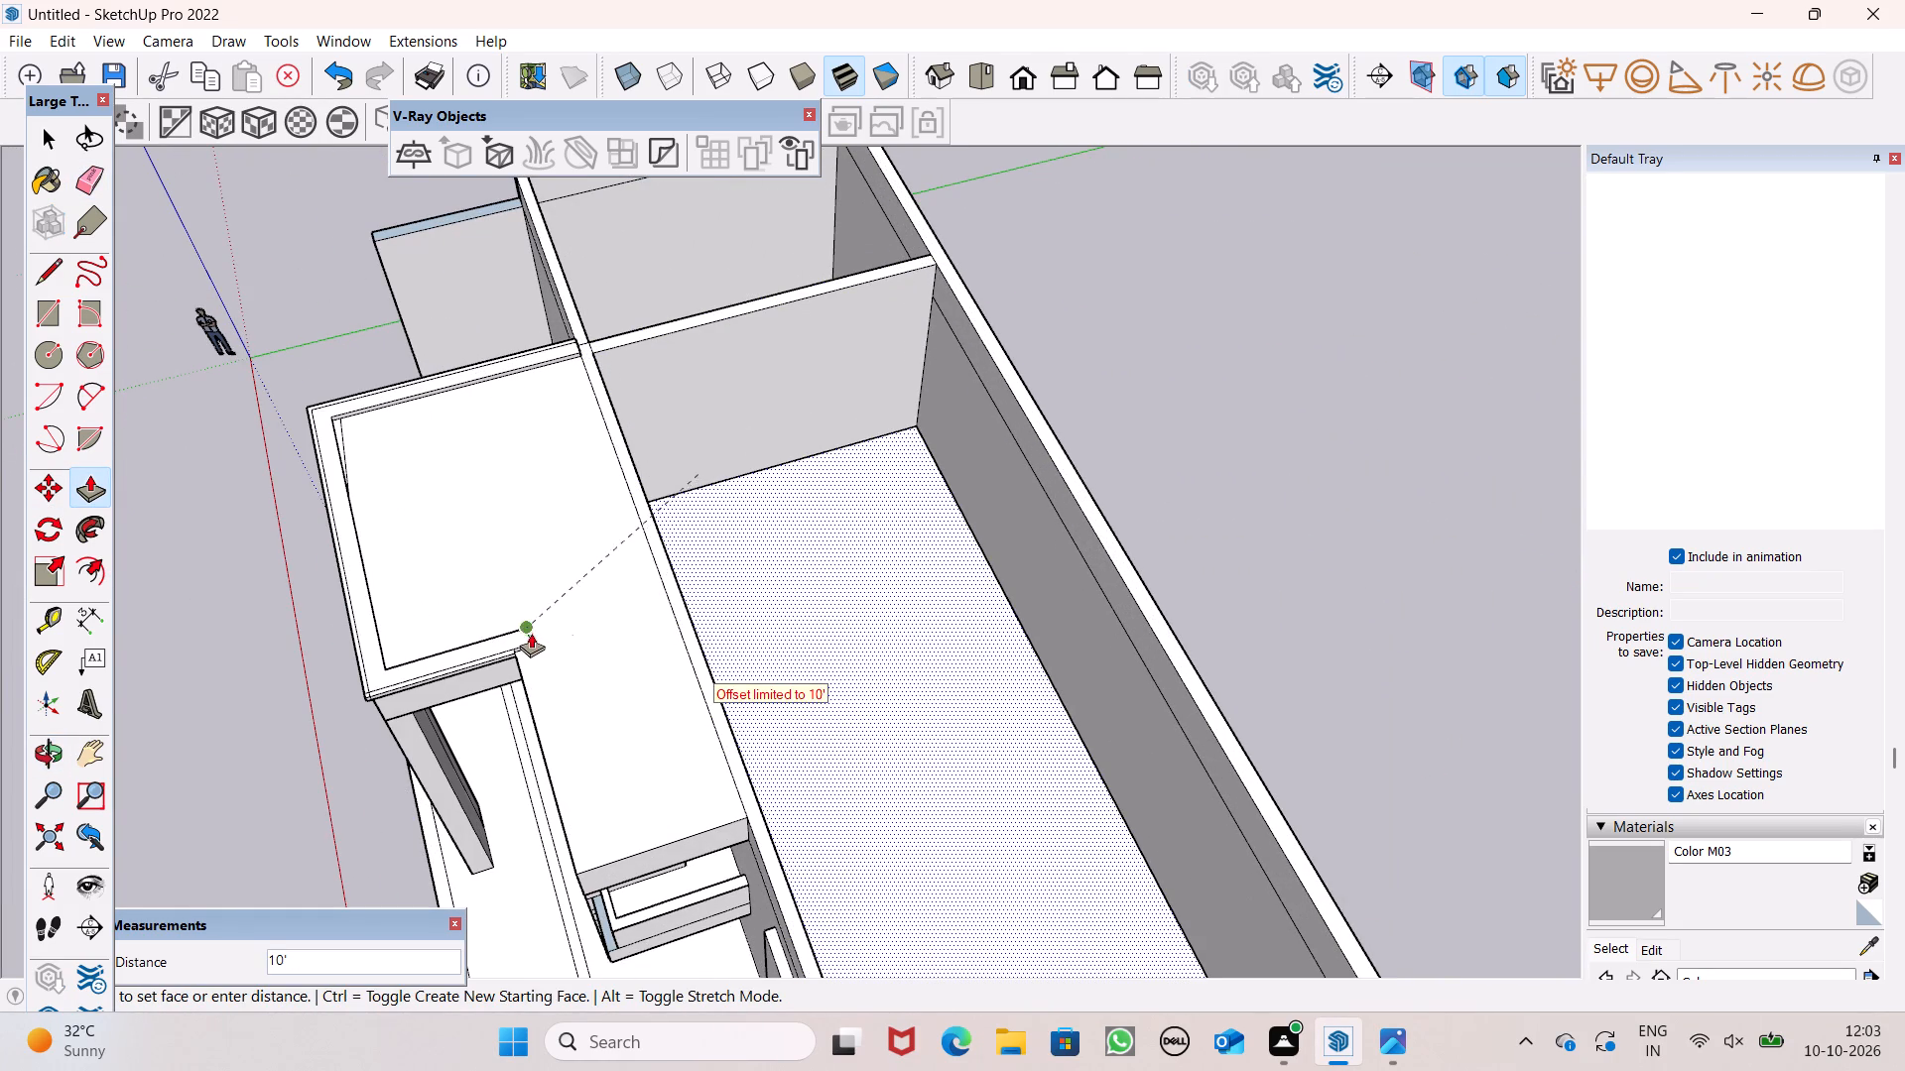
pyautogui.moveTo(531, 633); pyautogui.dragTo(528, 633)
# Examine the large room's floor, the partition wall and the front facade from inside and outside the house.
pyautogui.moveTo(648, 621); pyautogui.dragTo(442, 415, button='middle')
pyautogui.scroll(7, 561, 522)
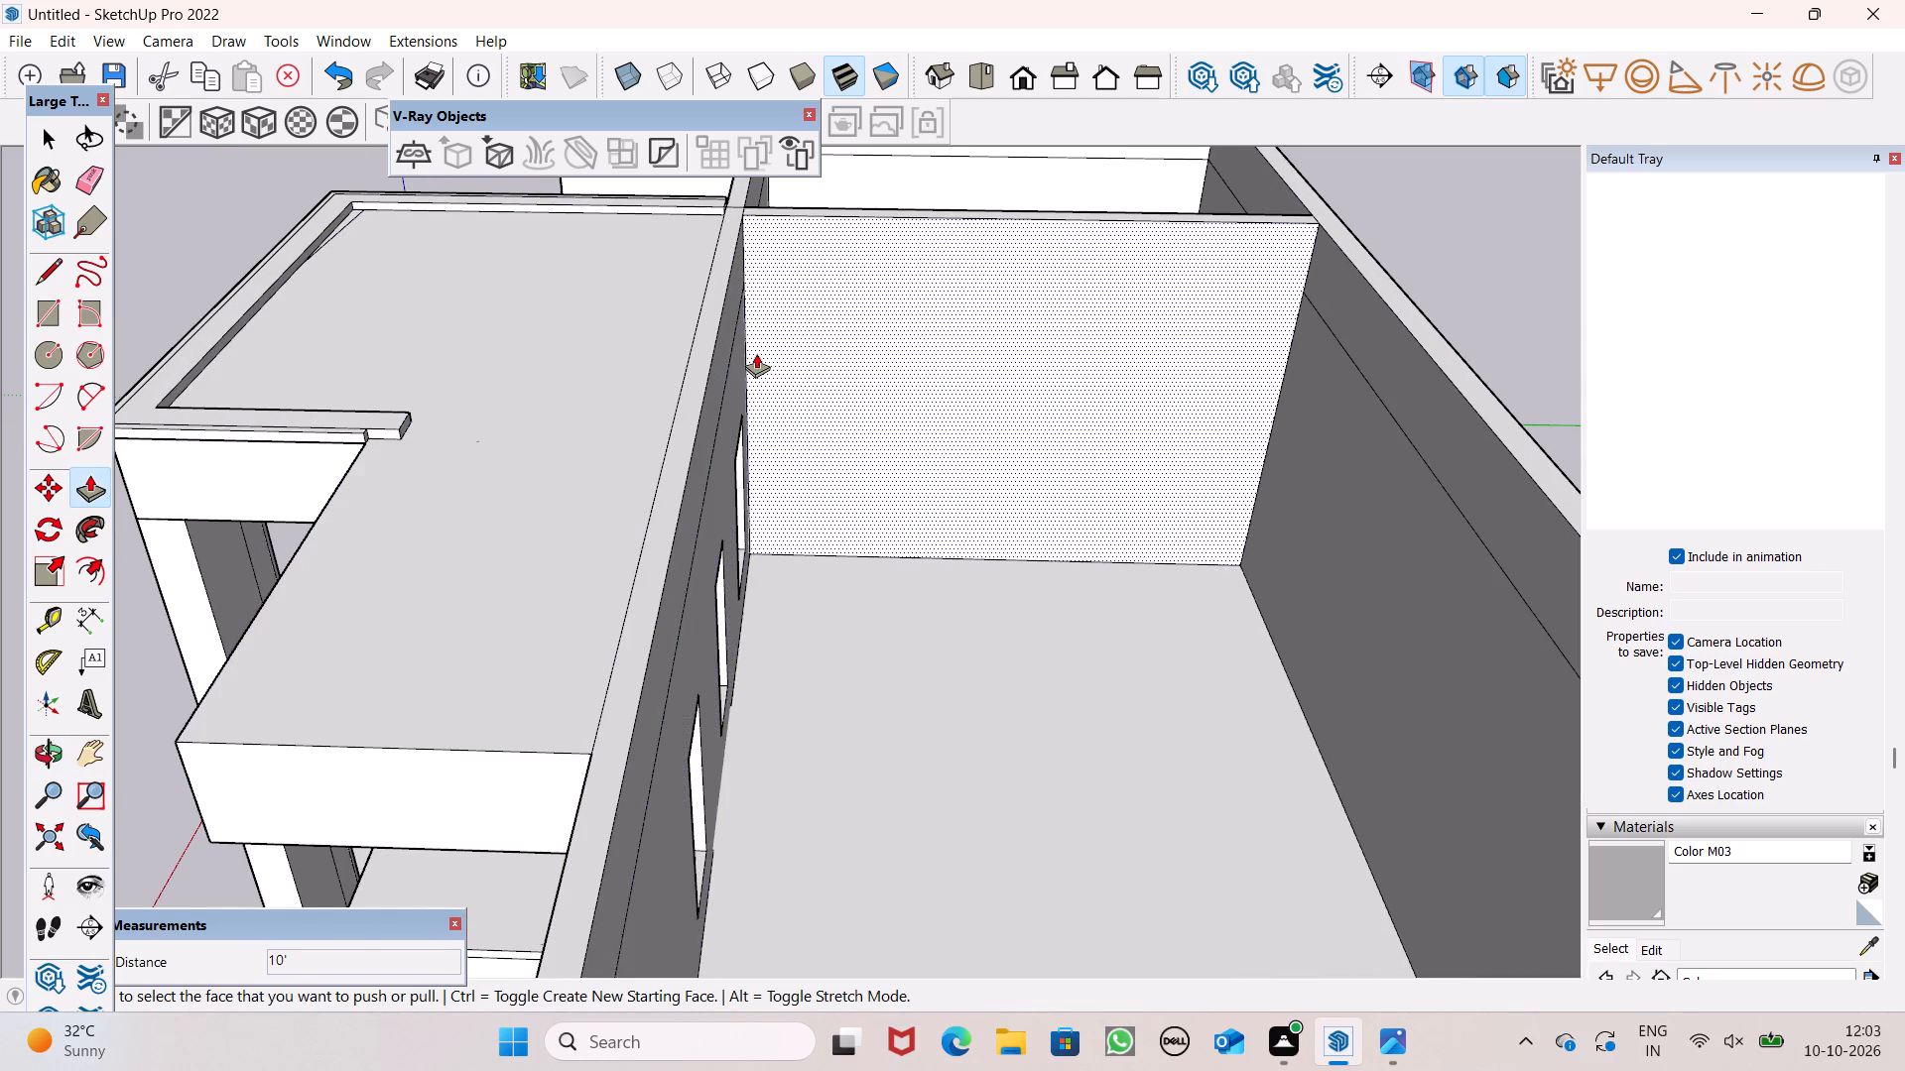
pyautogui.scroll(-5, 744, 358)
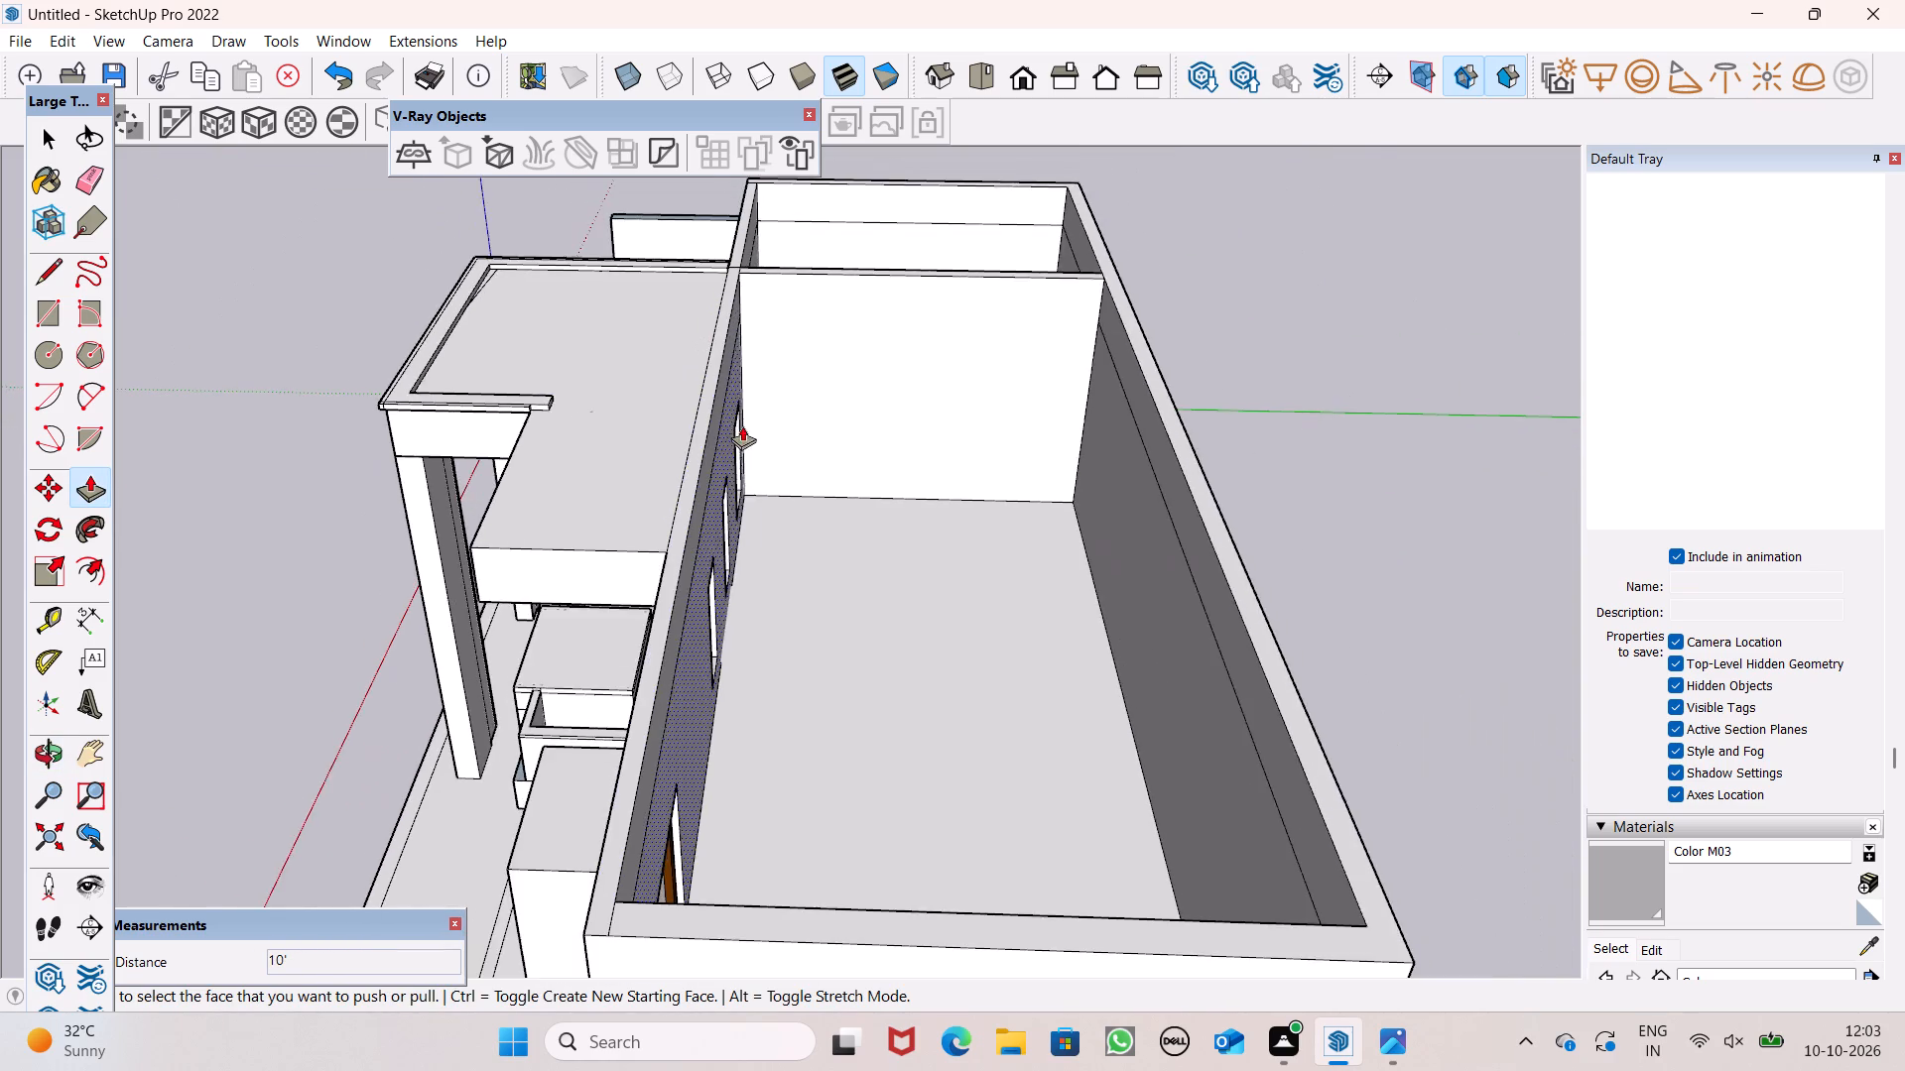
pyautogui.scroll(-3, 763, 525)
pyautogui.moveTo(802, 592); pyautogui.dragTo(1306, 442, button='middle')
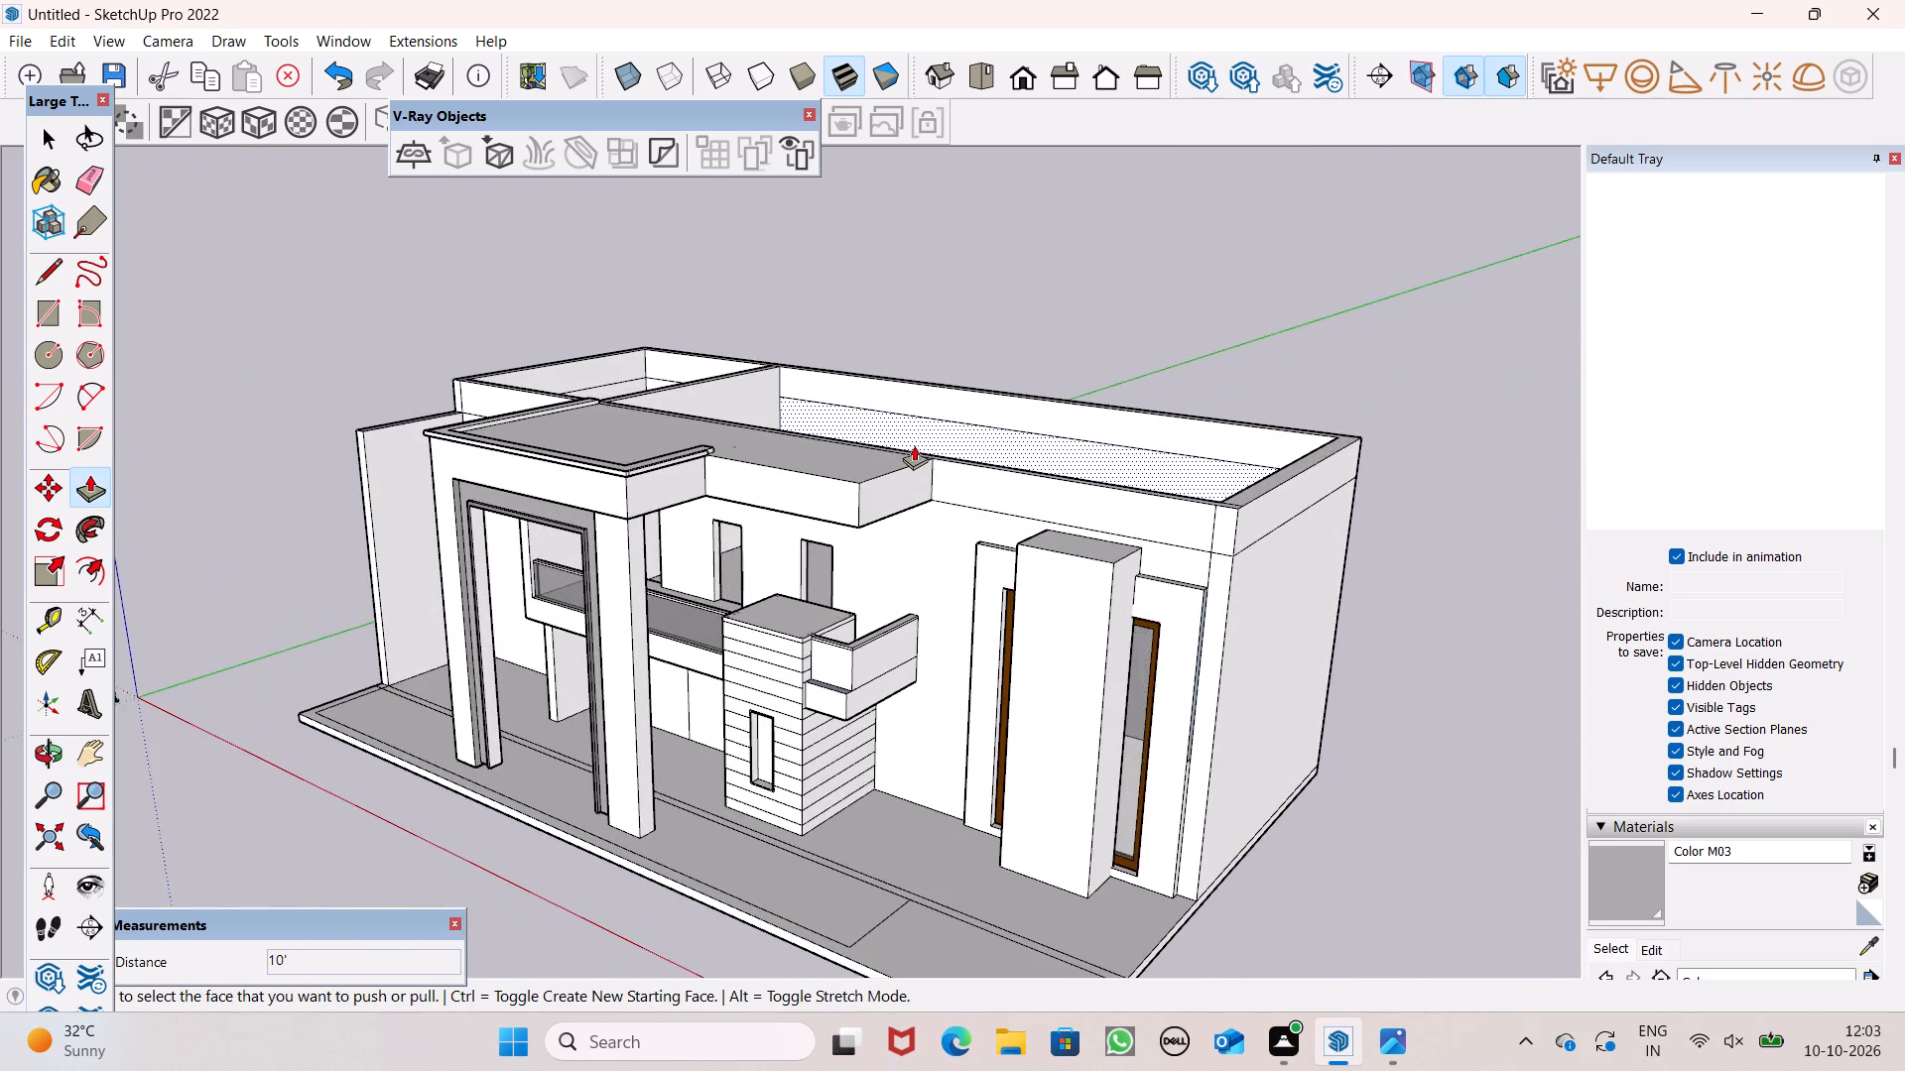
pyautogui.scroll(2, 914, 445)
pyautogui.moveTo(886, 440); pyautogui.dragTo(949, 439, button='middle')
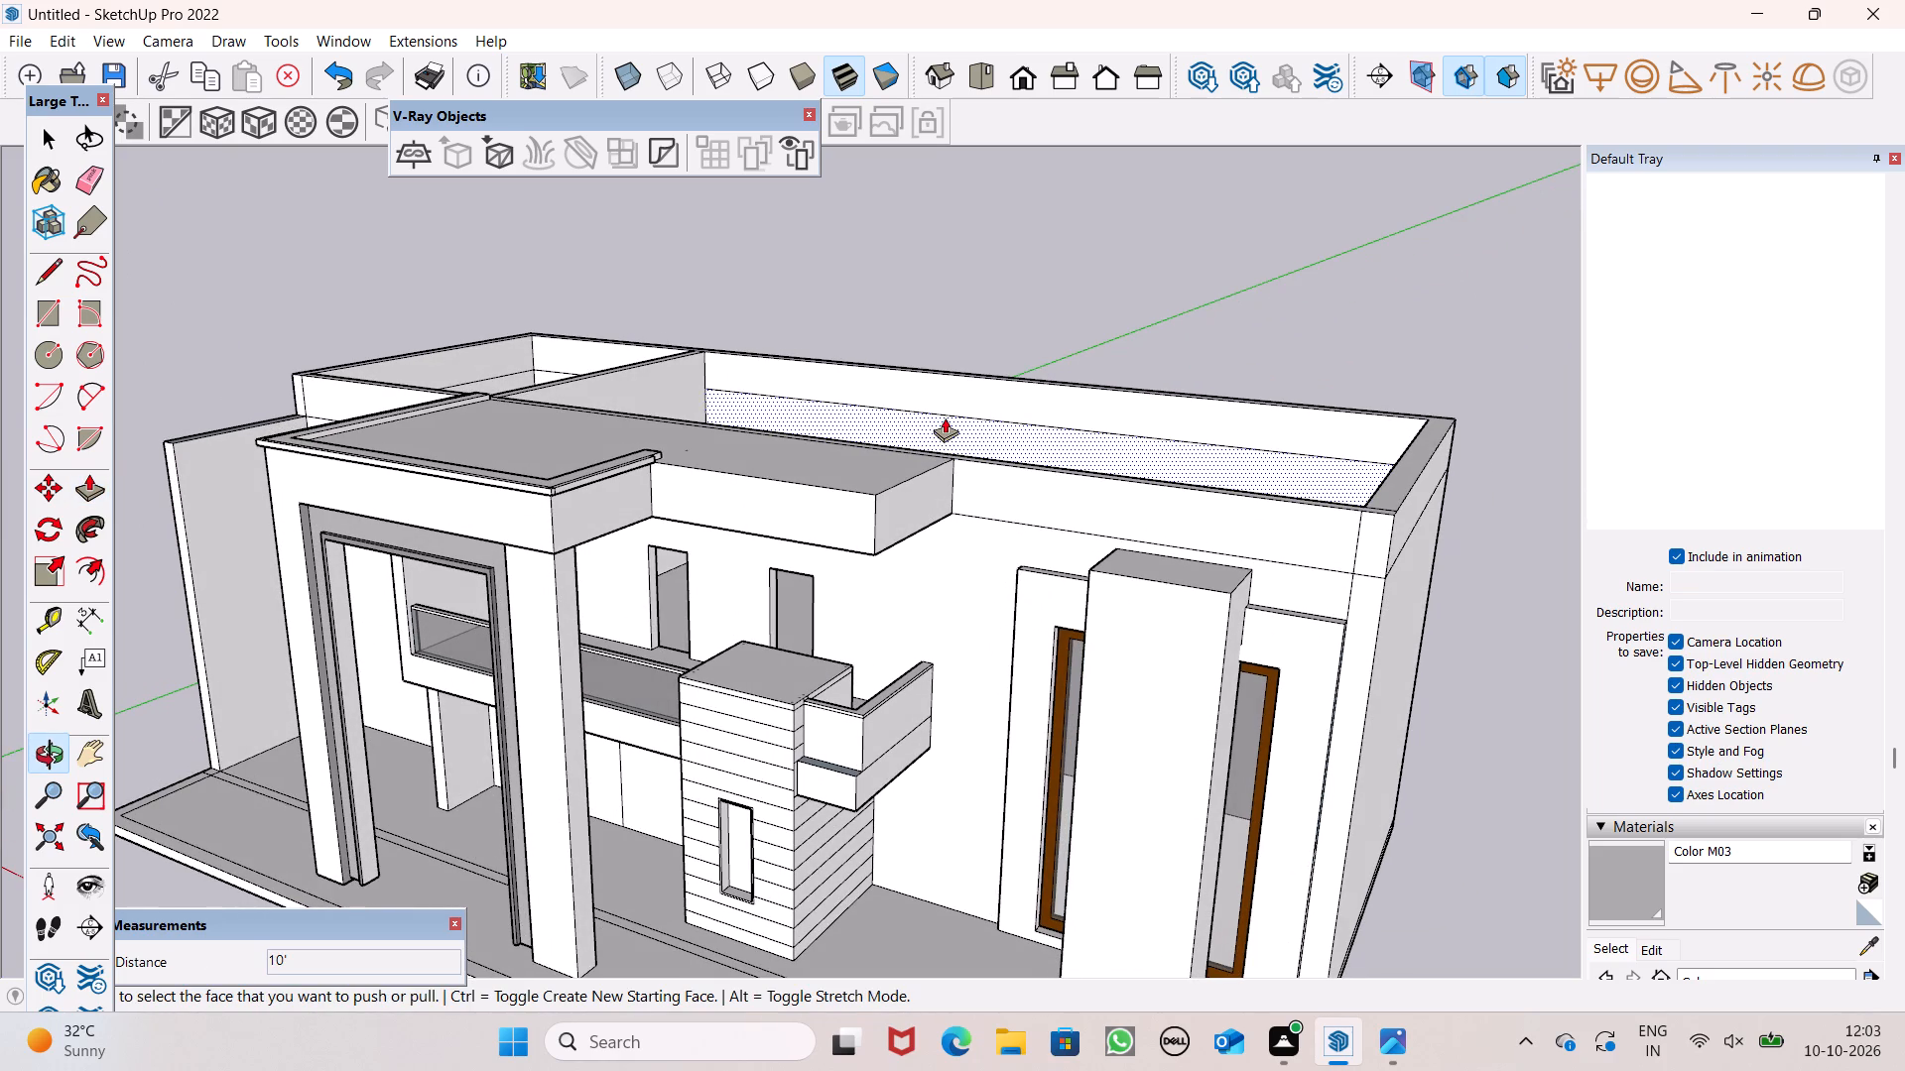
pyautogui.scroll(5, 871, 404)
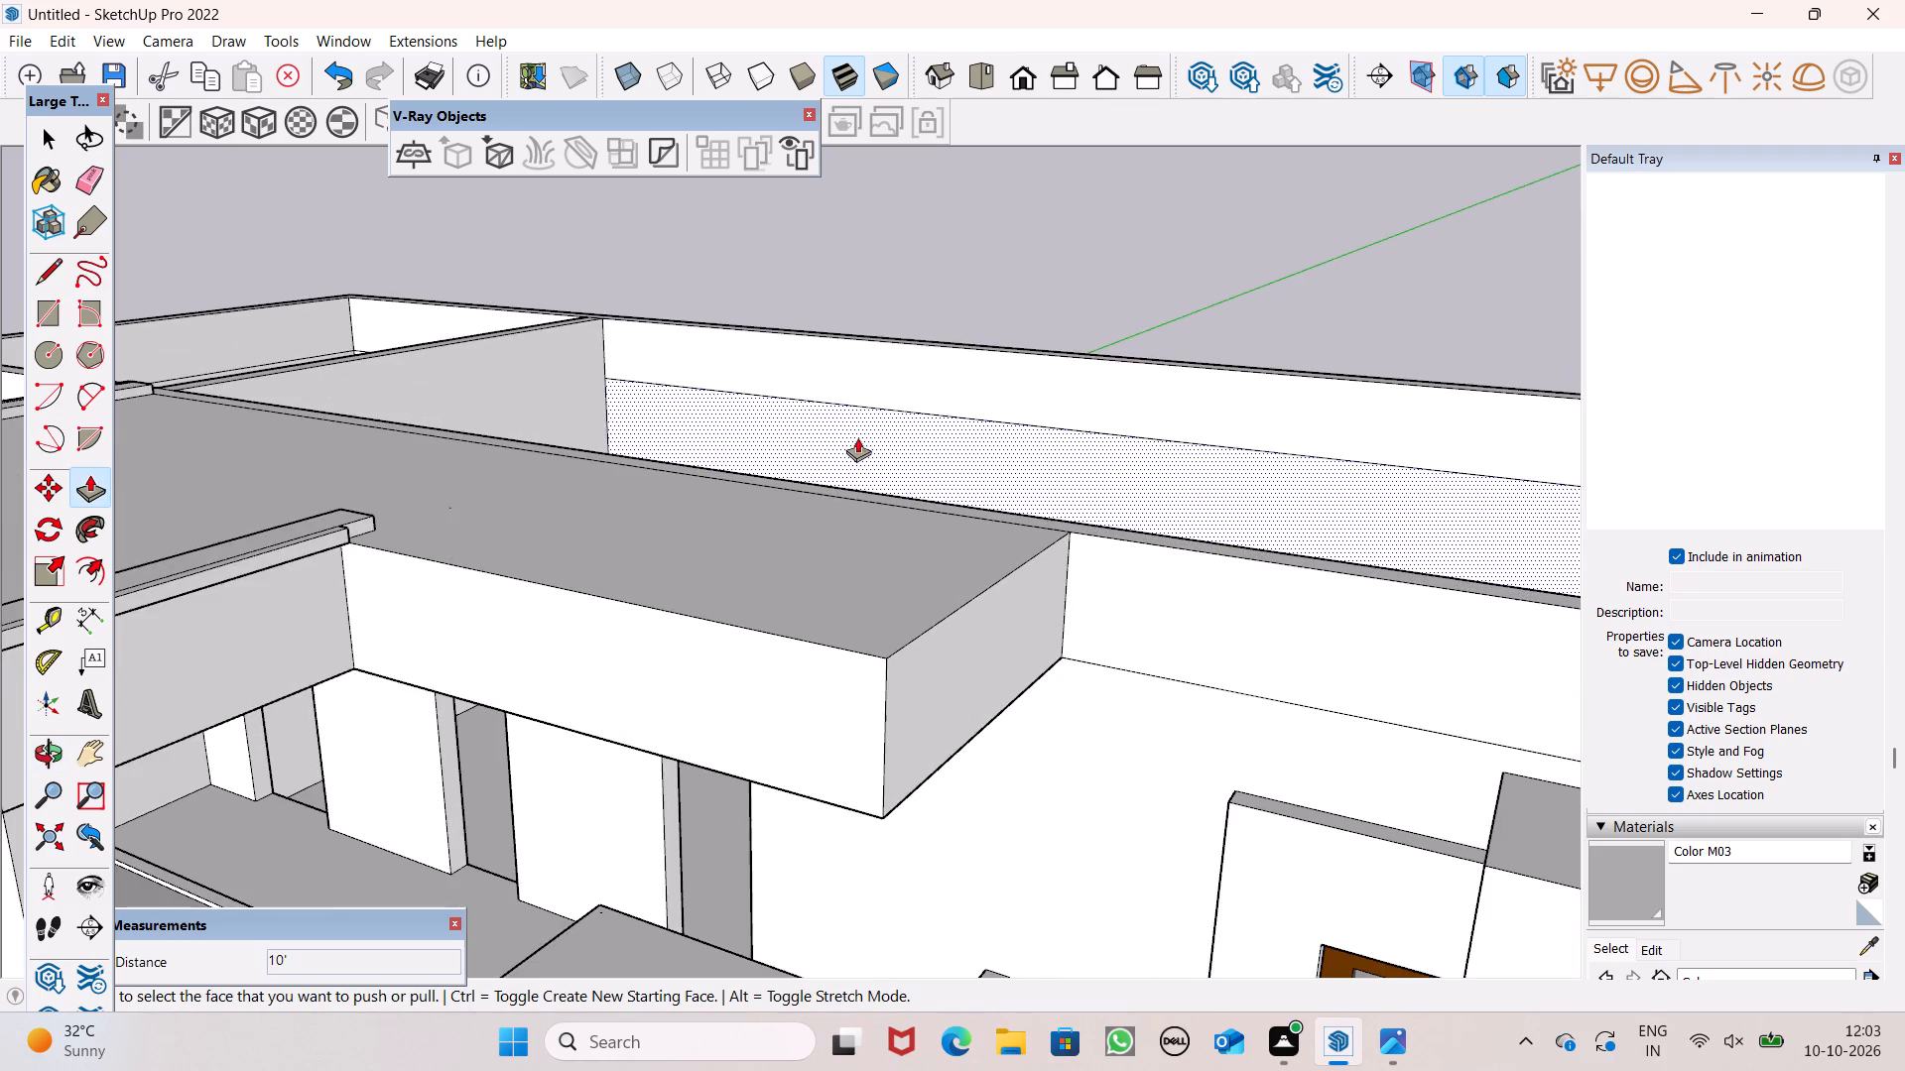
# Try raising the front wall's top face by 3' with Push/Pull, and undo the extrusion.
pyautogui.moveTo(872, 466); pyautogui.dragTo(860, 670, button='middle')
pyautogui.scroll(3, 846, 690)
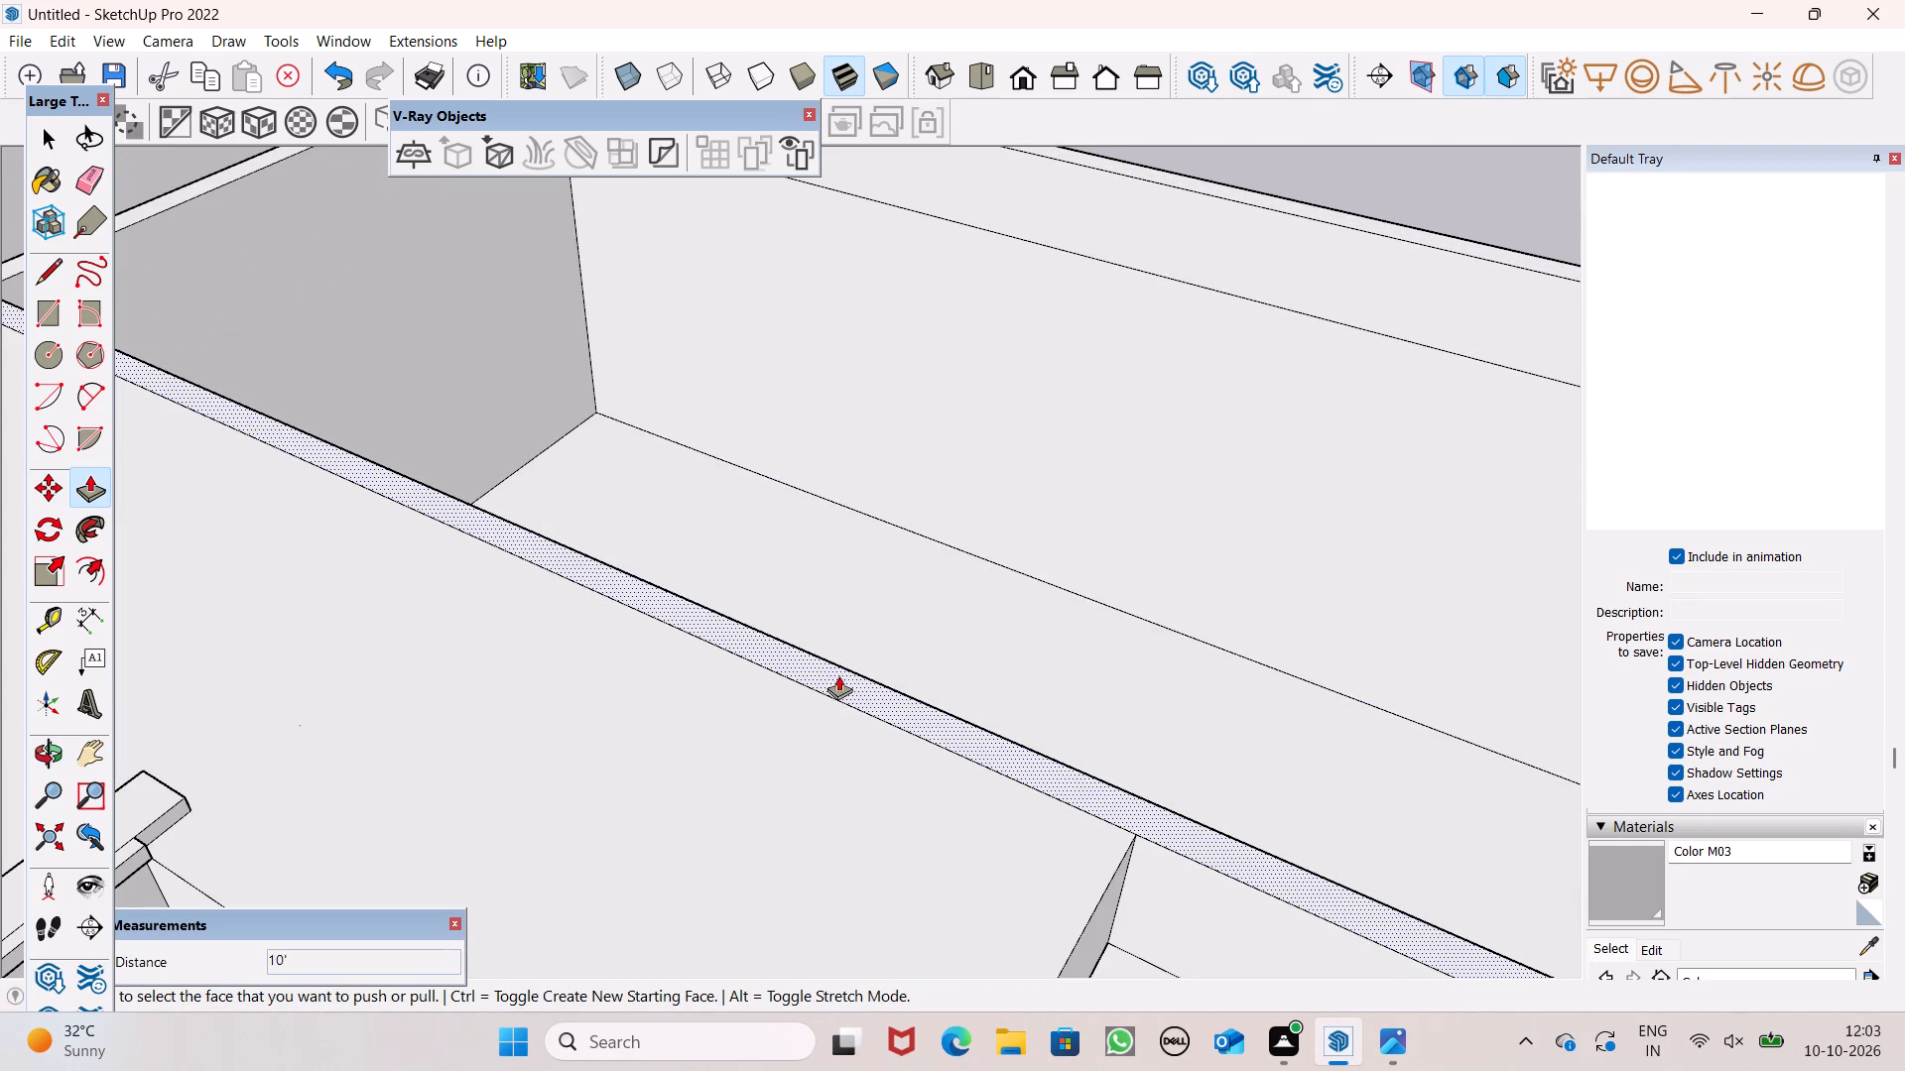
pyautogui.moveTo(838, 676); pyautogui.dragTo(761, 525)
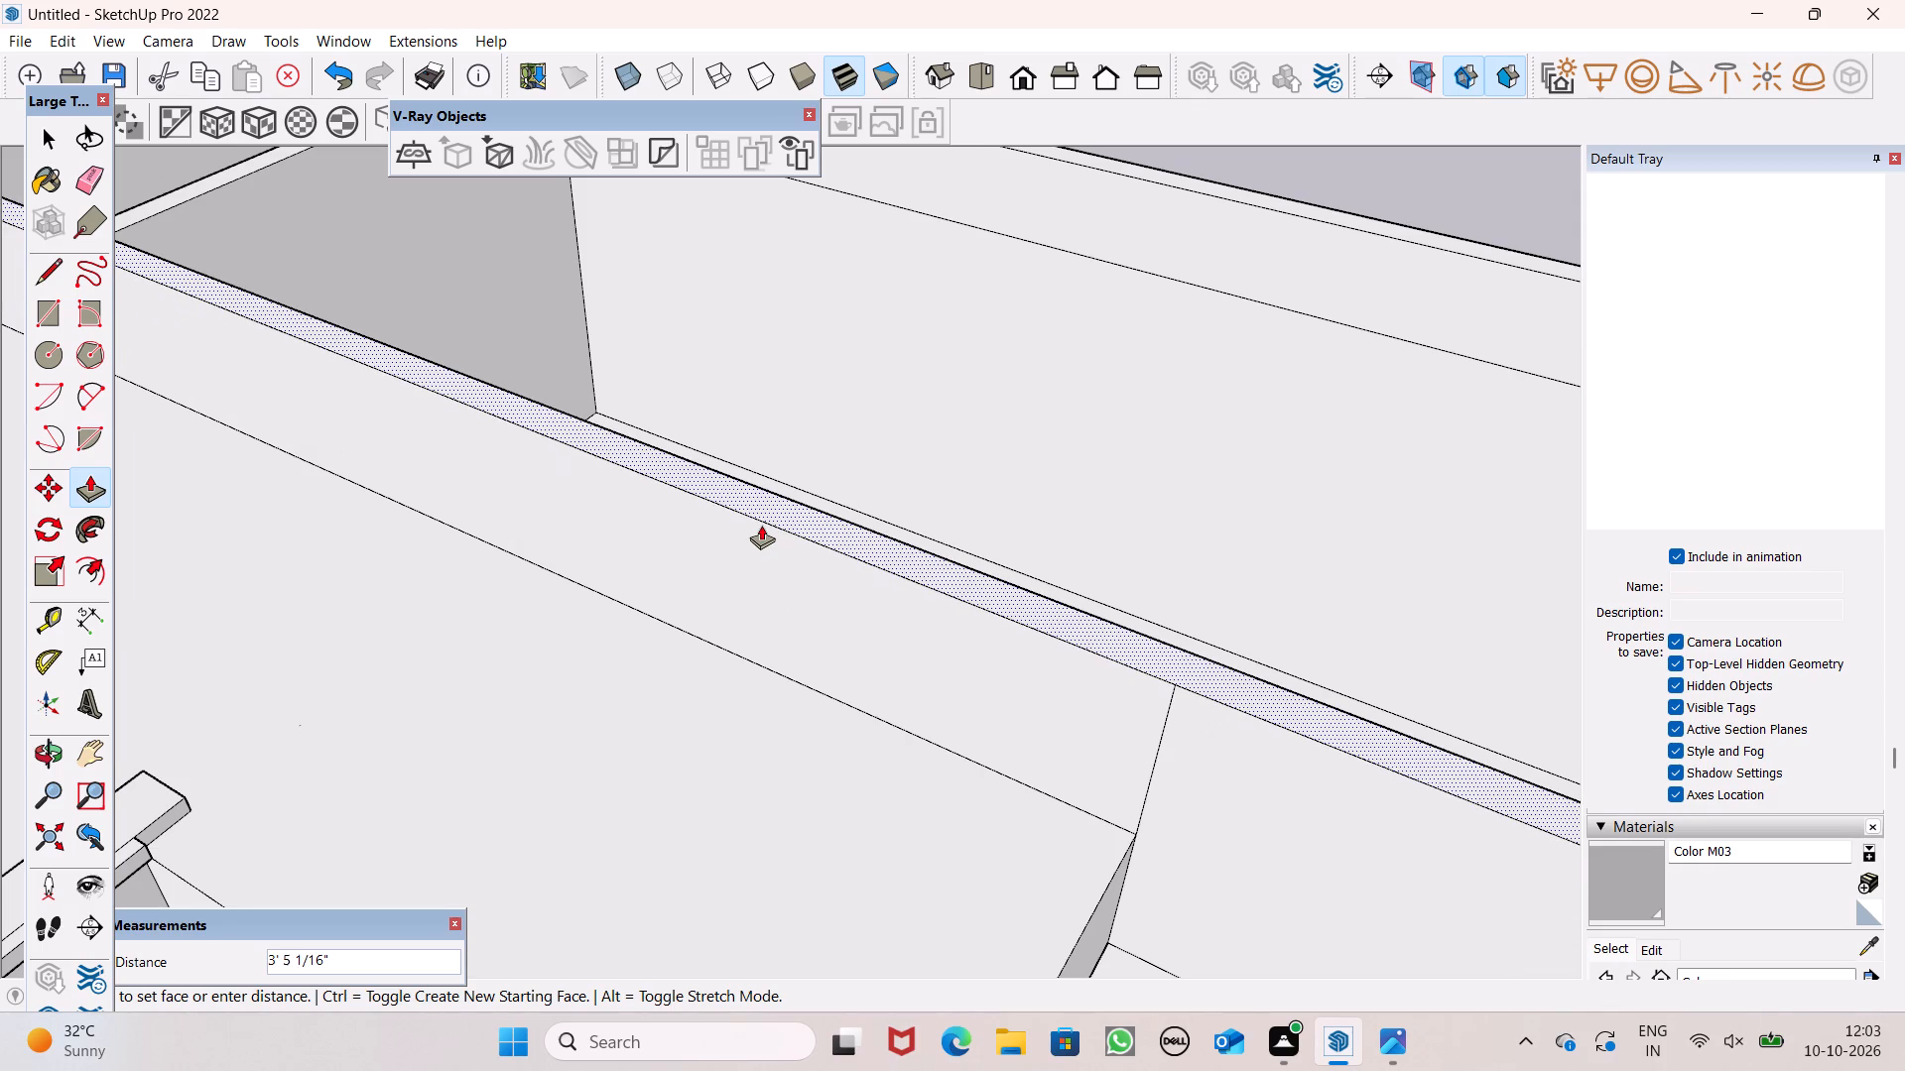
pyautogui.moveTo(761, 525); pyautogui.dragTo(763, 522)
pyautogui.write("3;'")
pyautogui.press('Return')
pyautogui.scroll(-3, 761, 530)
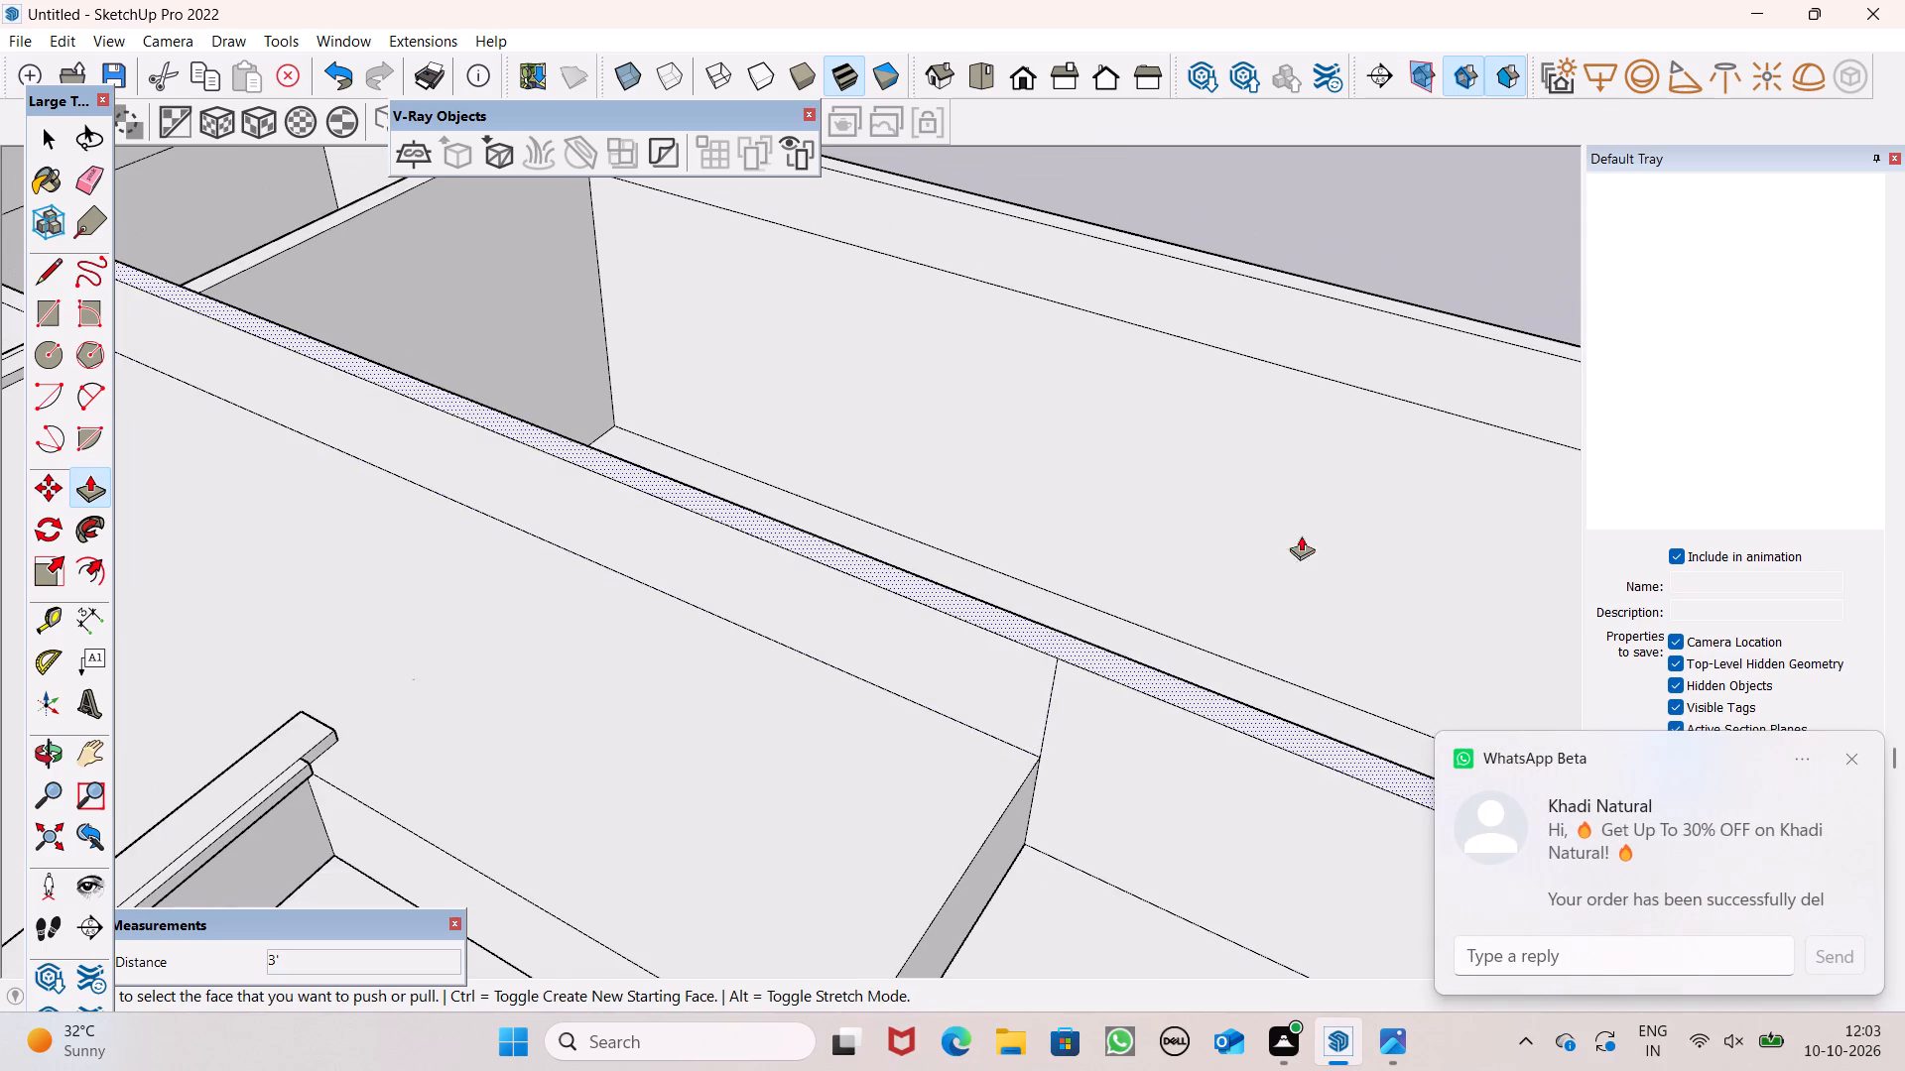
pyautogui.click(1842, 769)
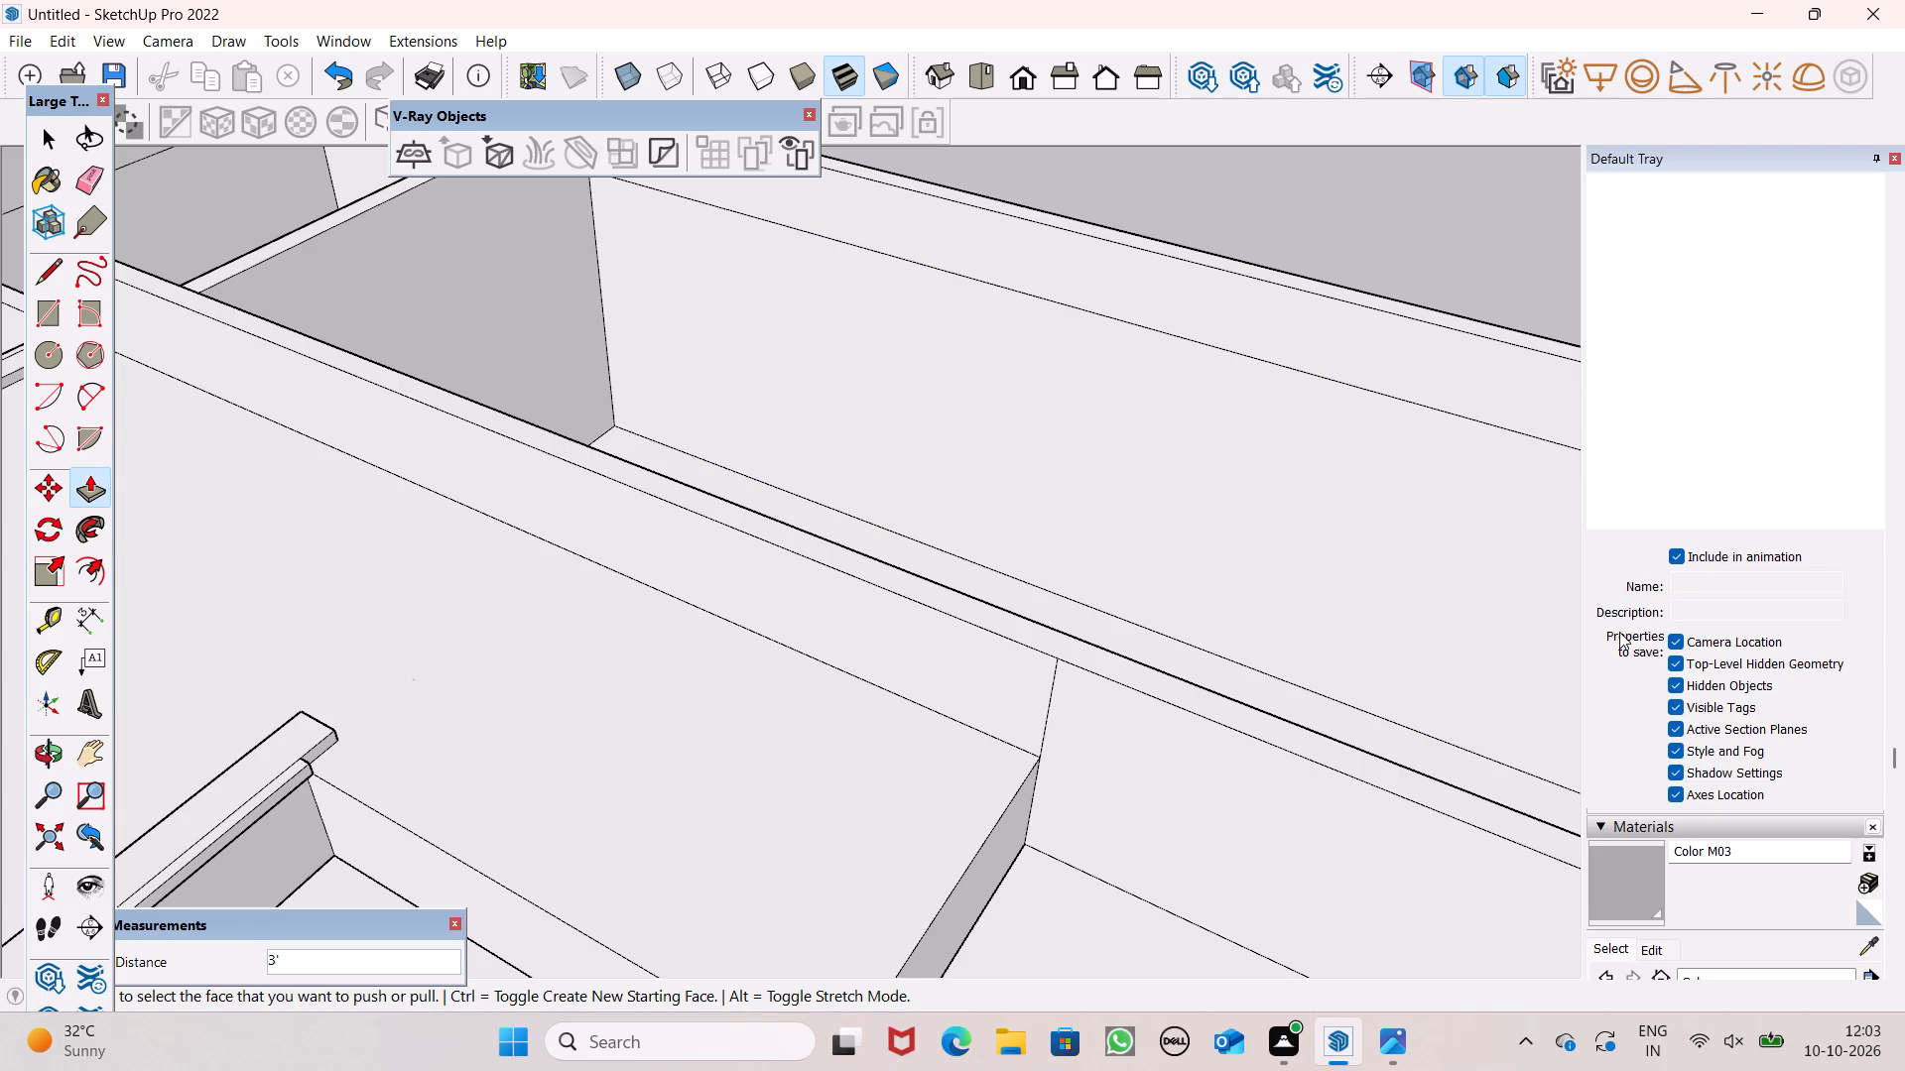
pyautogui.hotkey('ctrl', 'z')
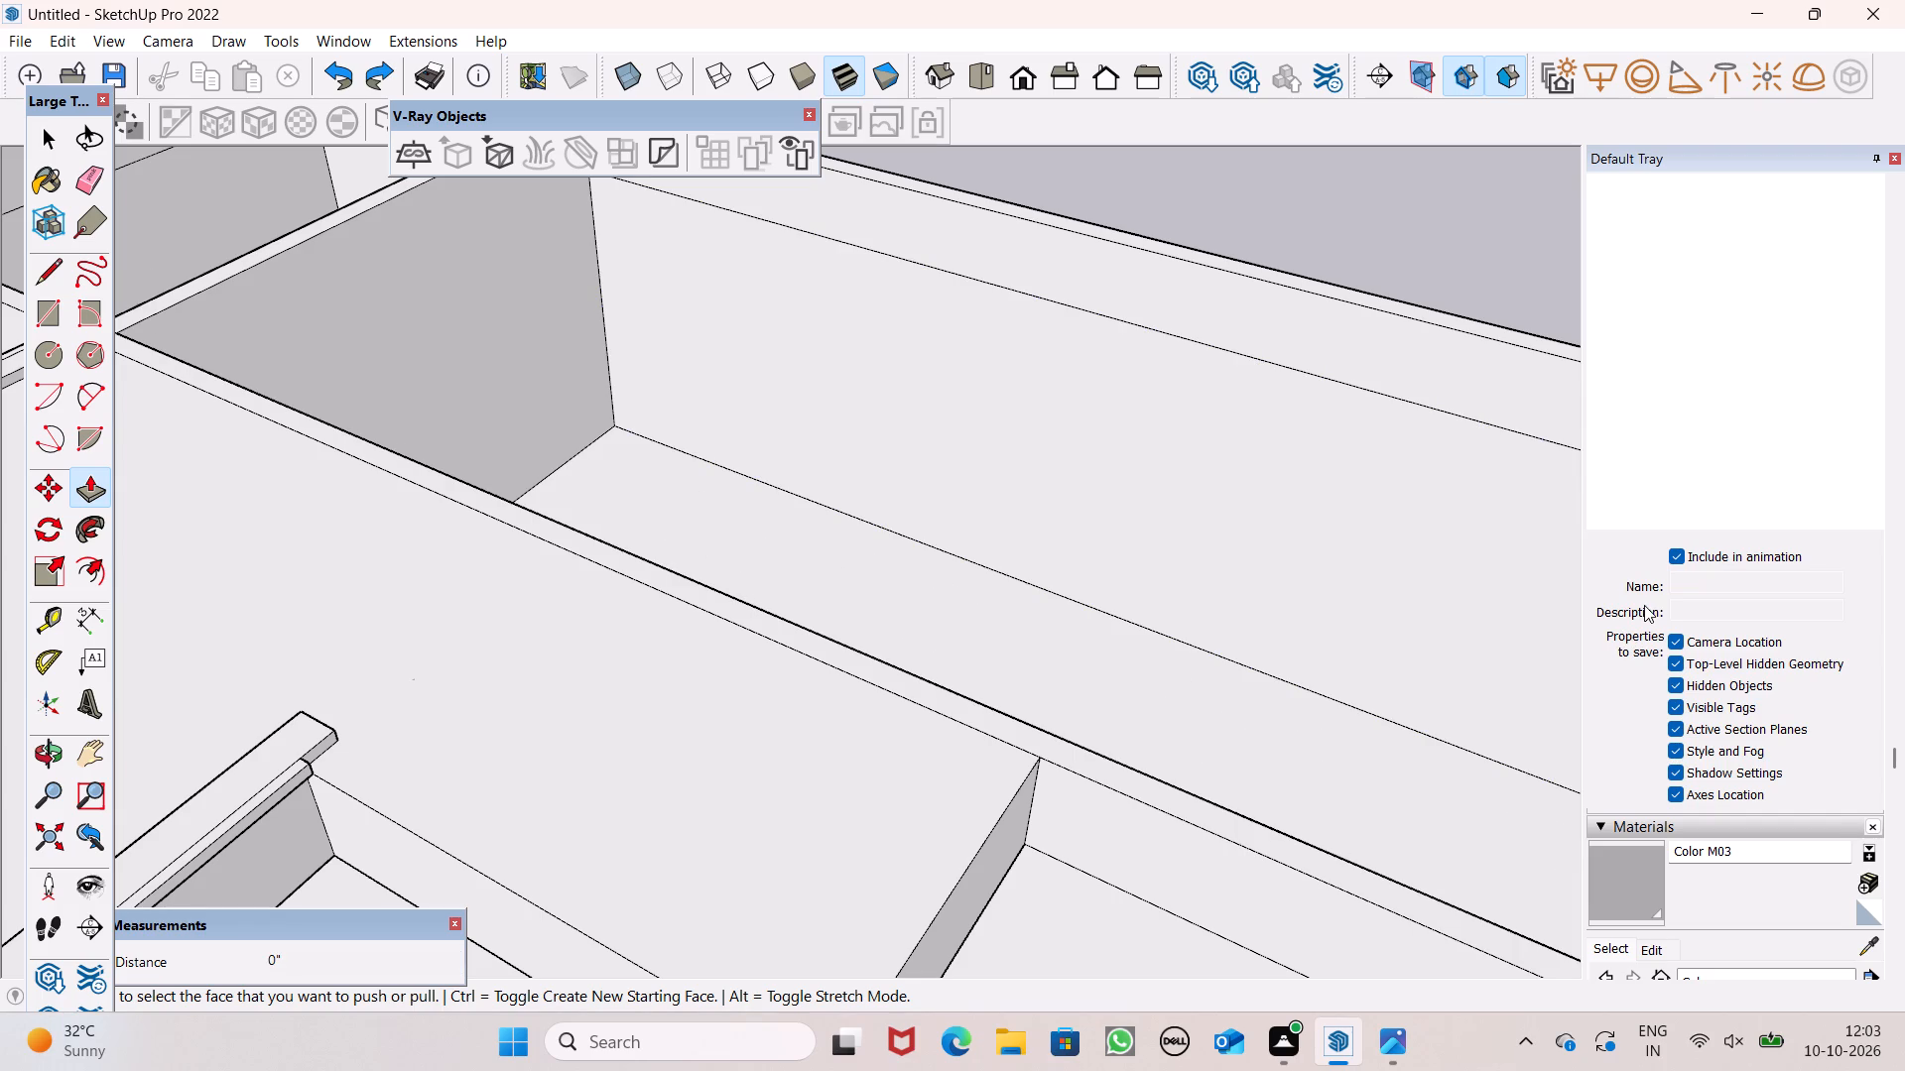
# Extrude the front wall's top face upward about 4' along the roof slab to form a parapet.
pyautogui.scroll(-4, 1557, 423)
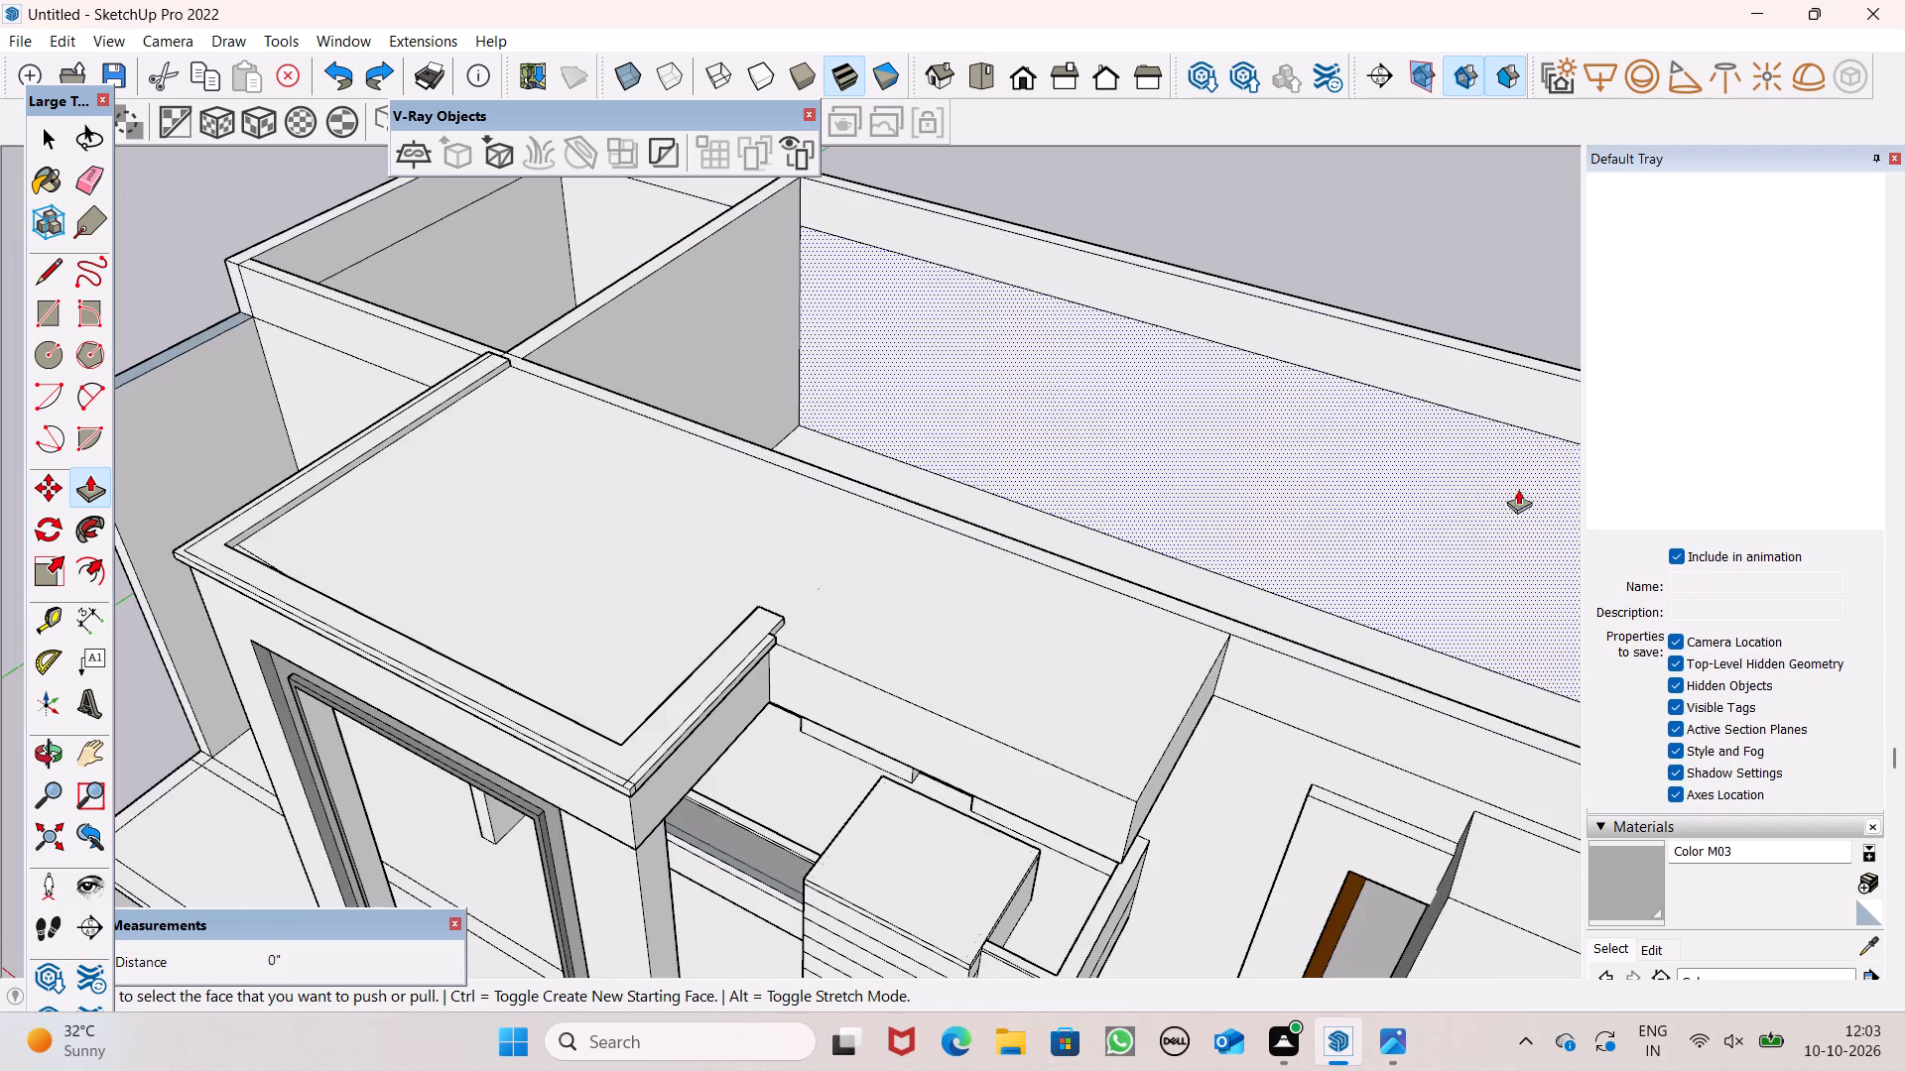
pyautogui.moveTo(1501, 504); pyautogui.dragTo(1278, 579, button='middle')
pyautogui.scroll(1, 1280, 579)
pyautogui.scroll(5, 895, 630)
pyautogui.scroll(-5, 904, 629)
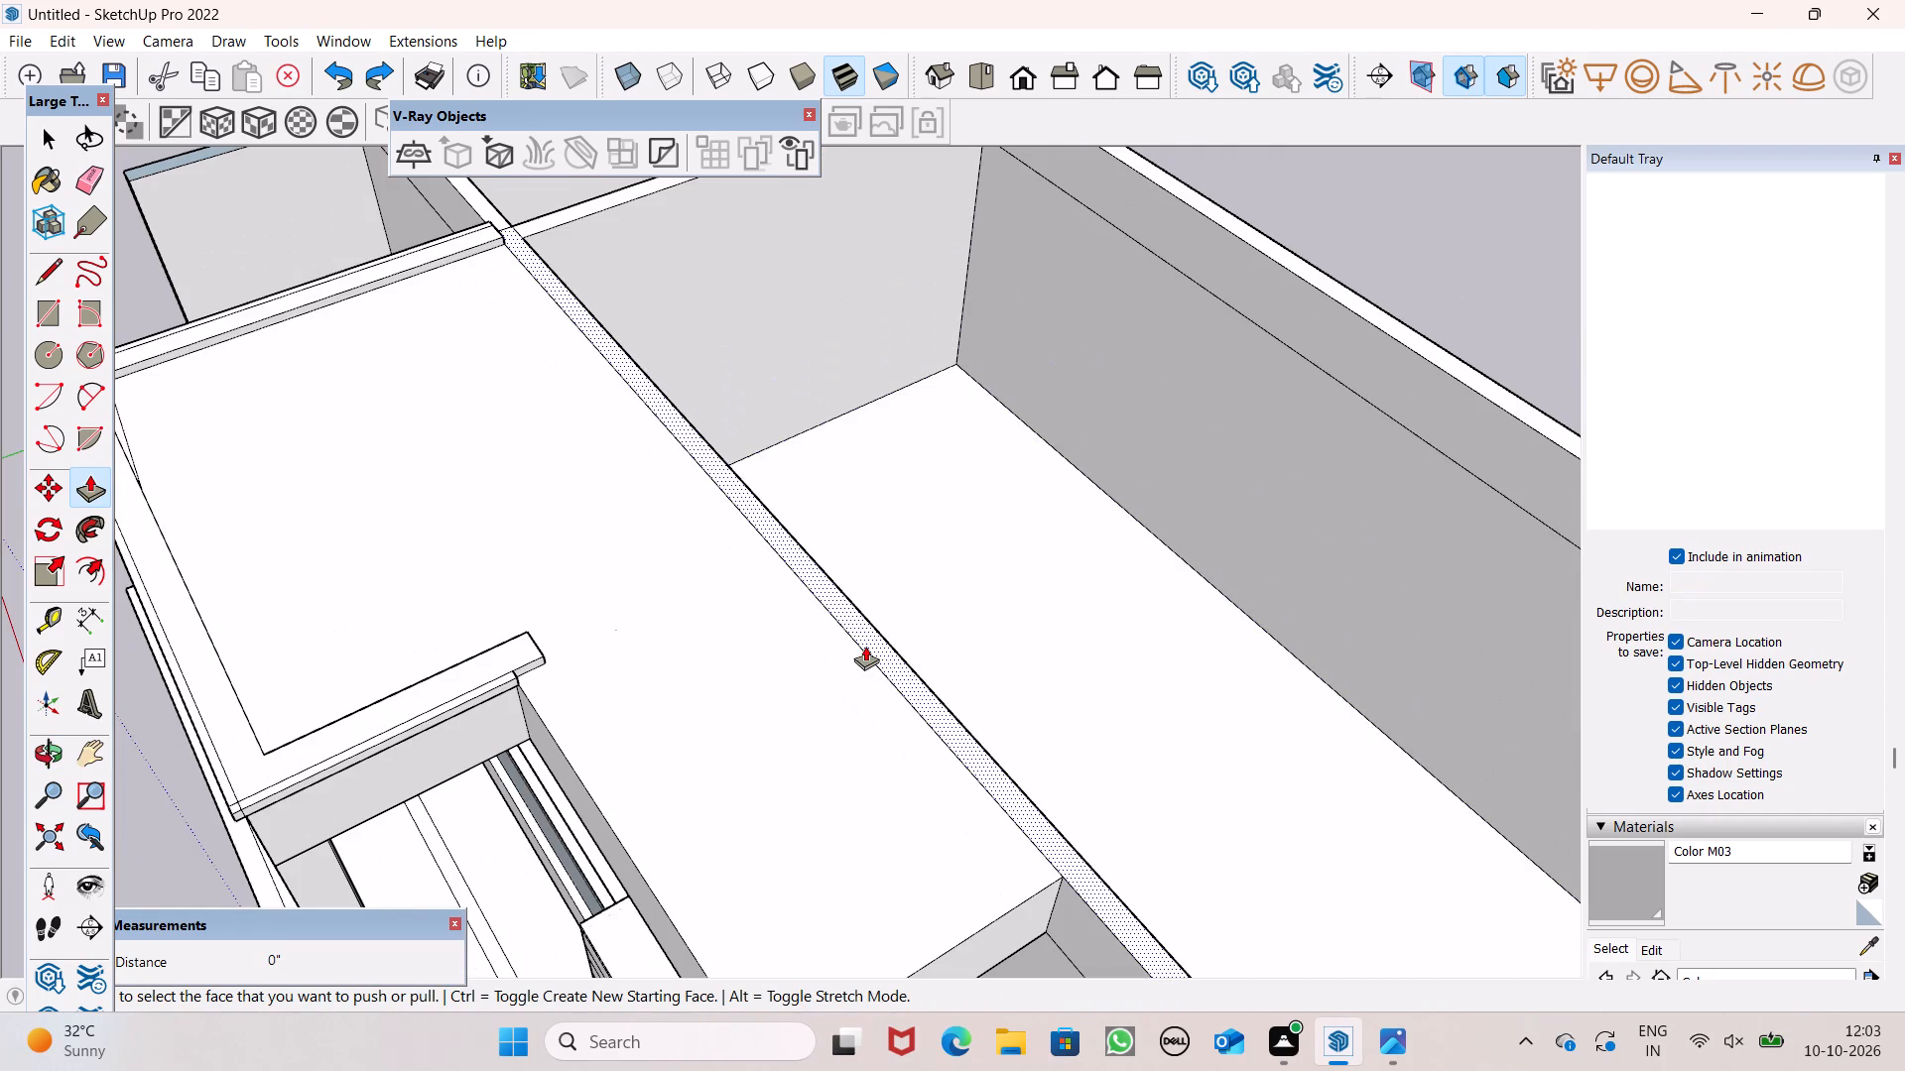
pyautogui.moveTo(865, 652); pyautogui.dragTo(845, 535)
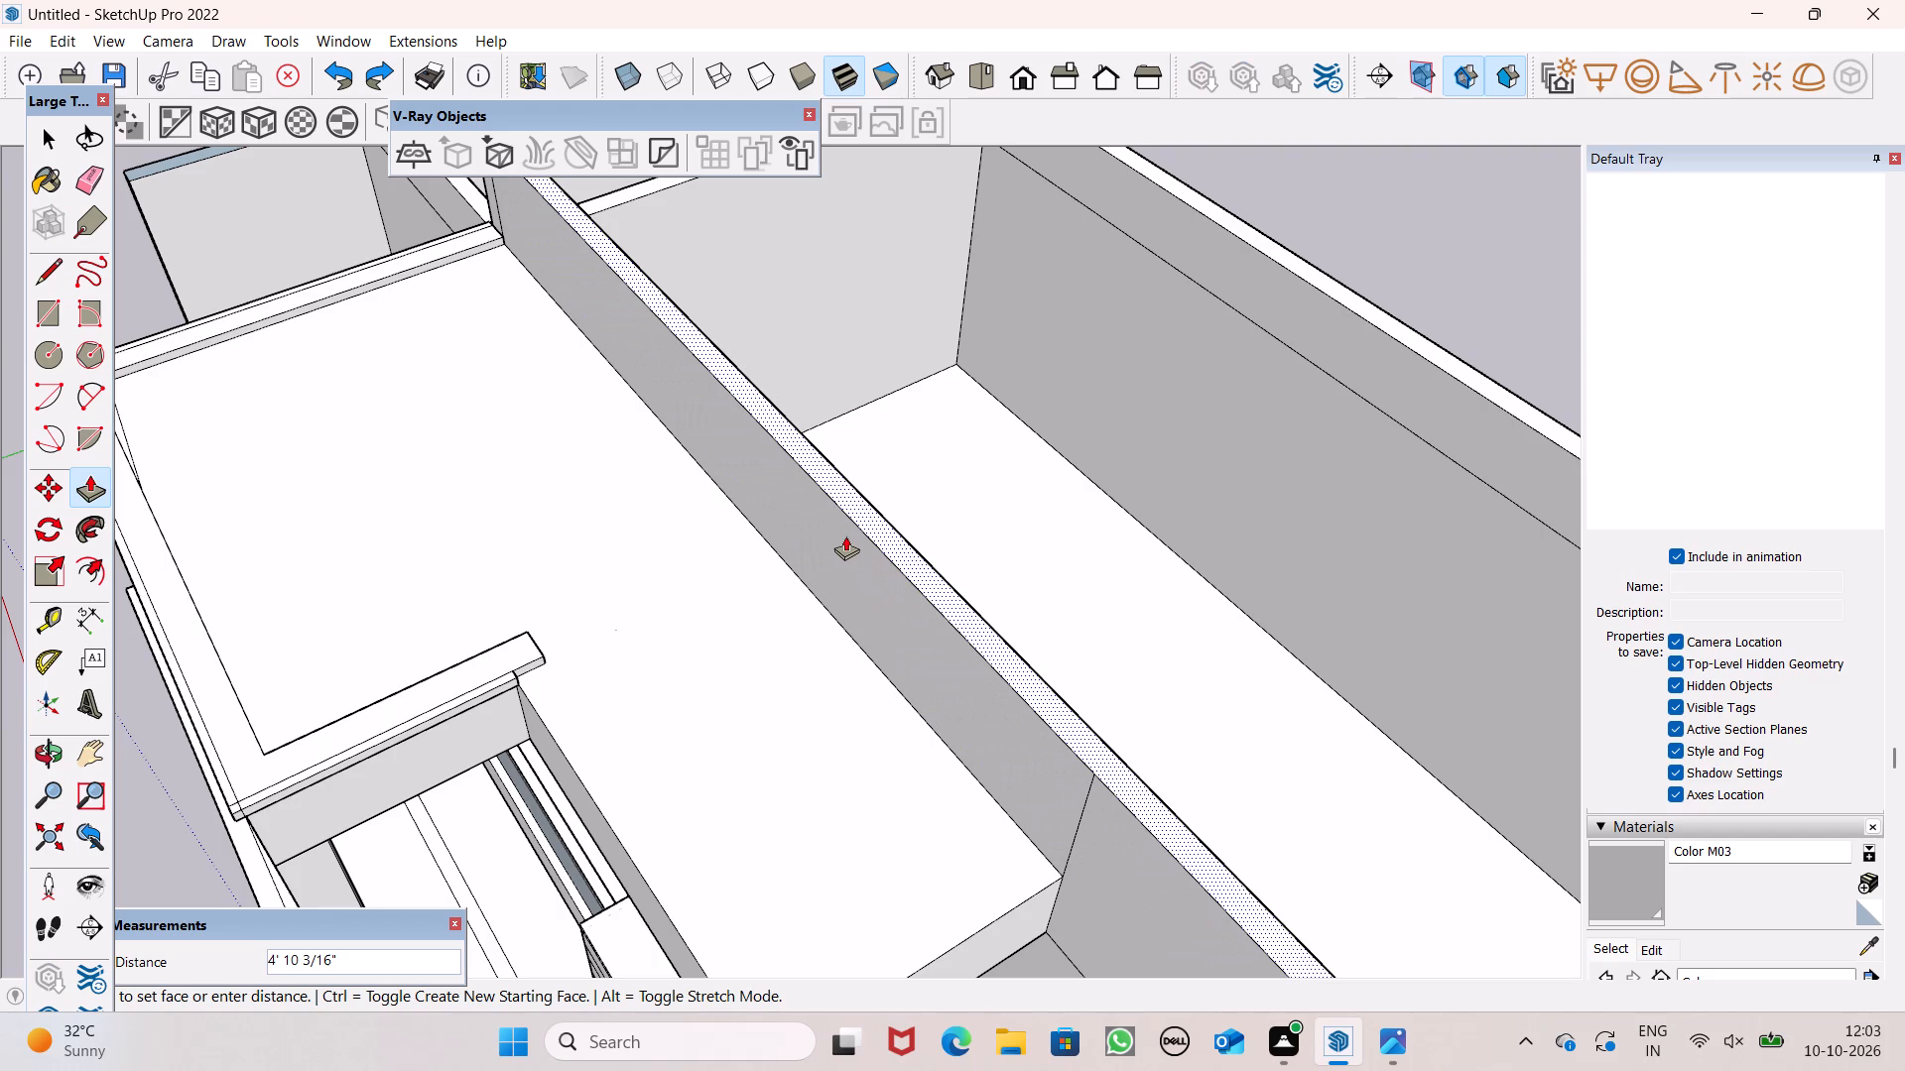
pyautogui.moveTo(845, 535); pyautogui.dragTo(855, 547)
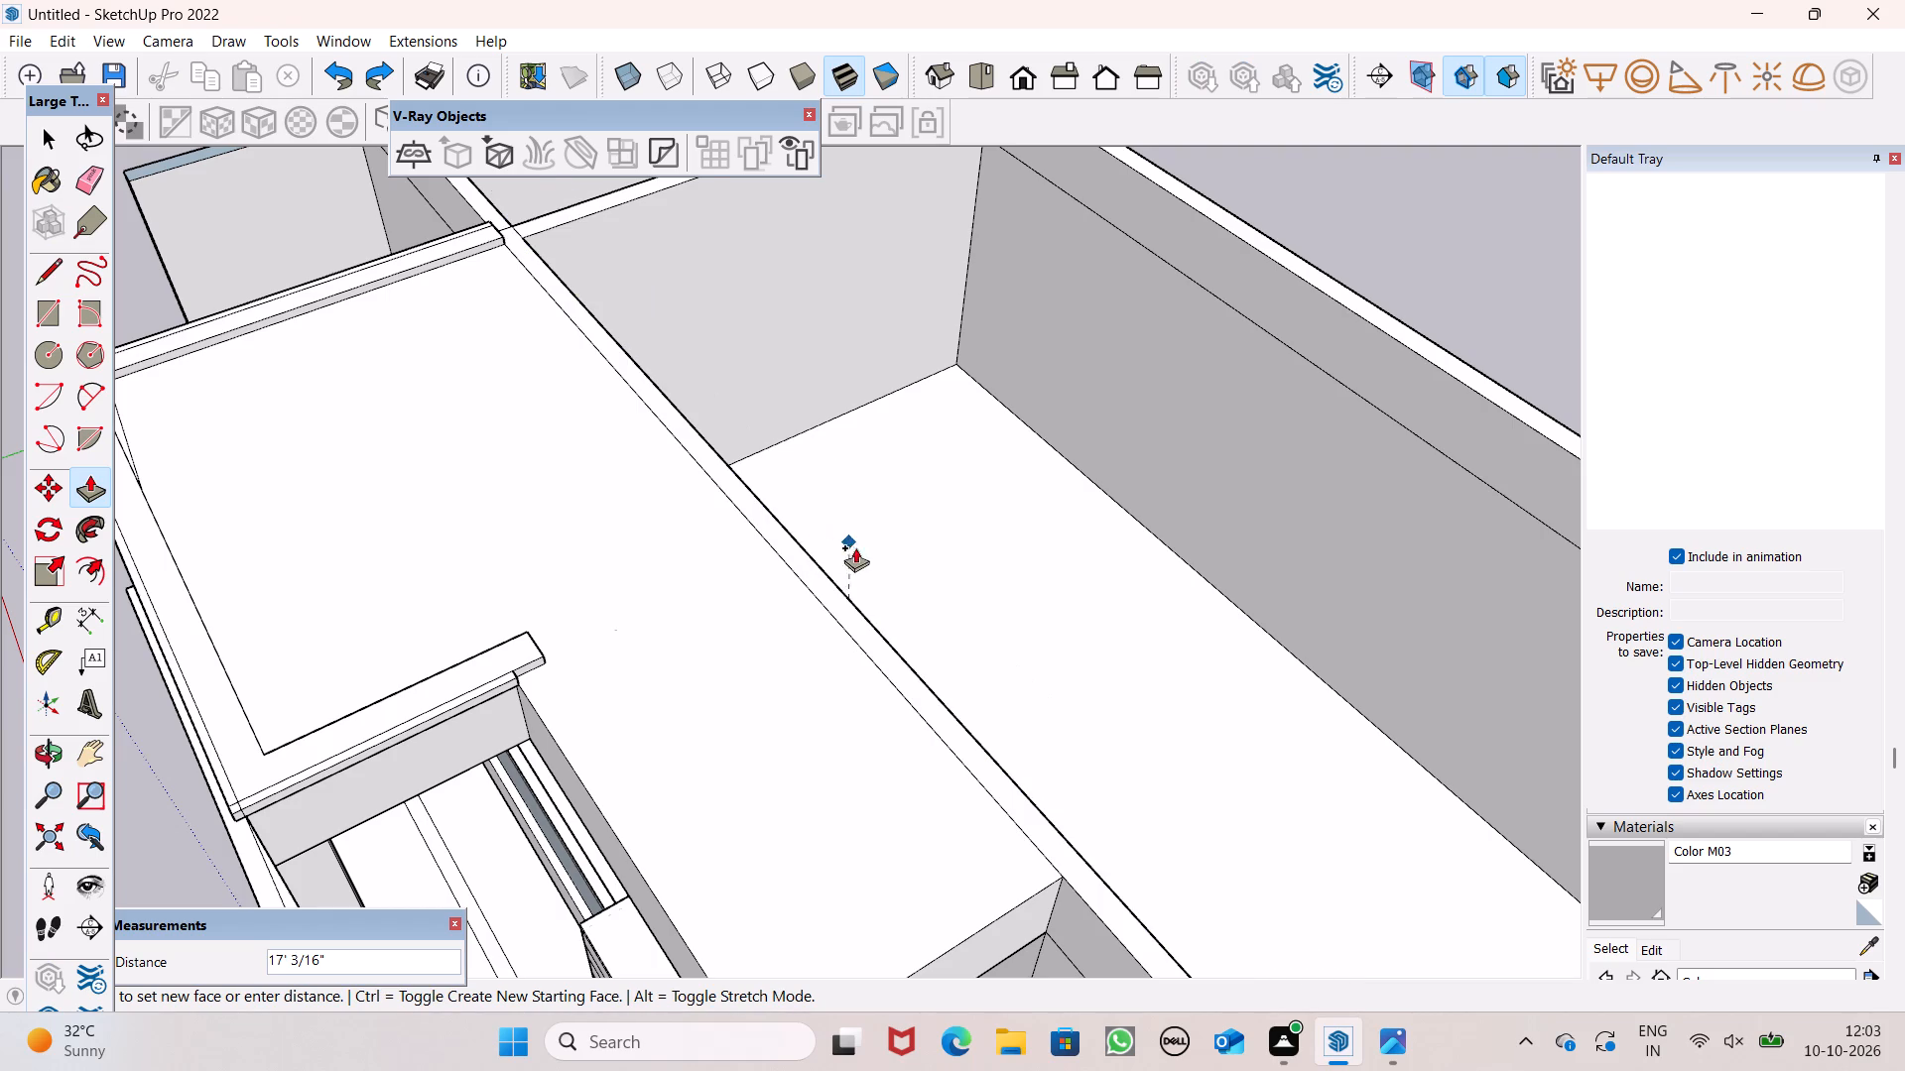
pyautogui.moveTo(855, 547); pyautogui.dragTo(888, 560)
# Review the front wall's parapet, the roof slab and the facade from outside the house.
pyautogui.scroll(-6, 1080, 540)
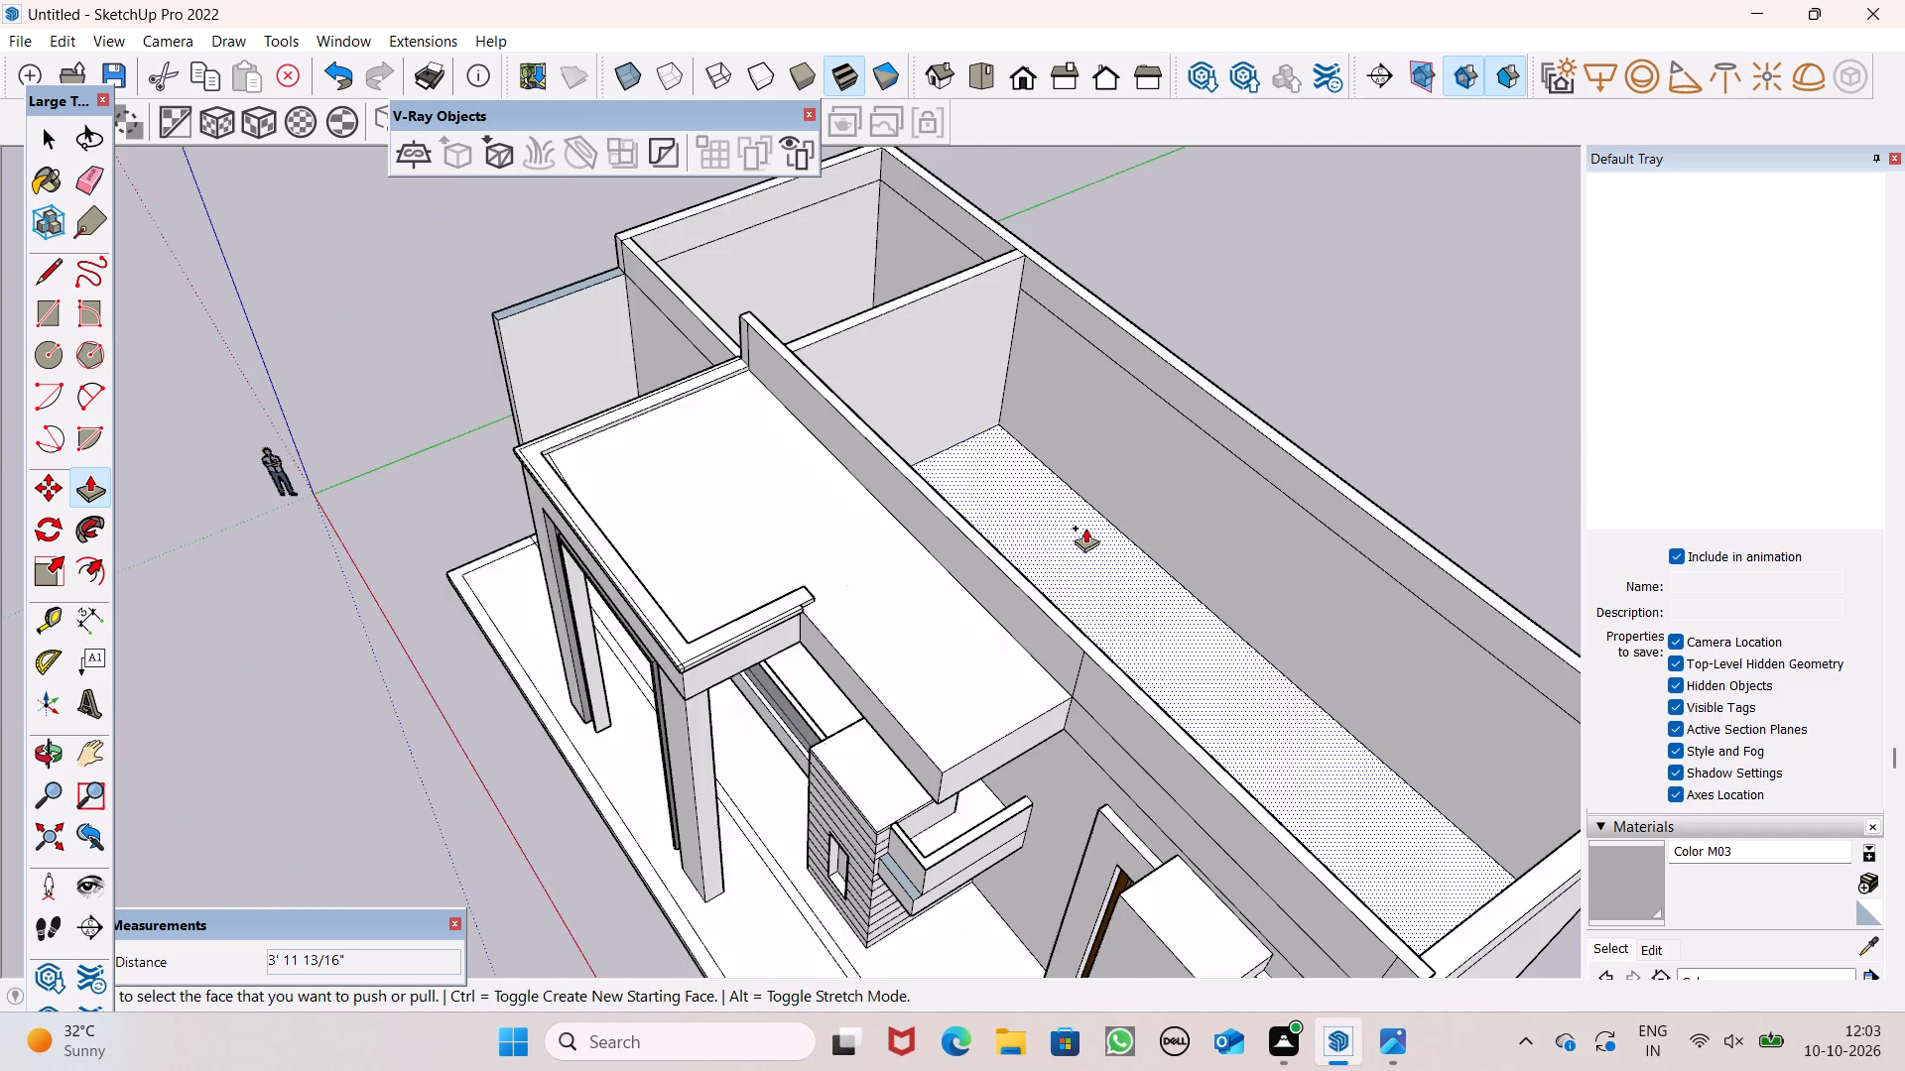
pyautogui.scroll(-6, 1087, 527)
pyautogui.scroll(1, 1143, 627)
pyautogui.moveTo(1143, 627); pyautogui.dragTo(1309, 391, button='middle')
pyautogui.moveTo(1072, 609); pyautogui.dragTo(1203, 533, button='middle')
pyautogui.scroll(3, 1203, 533)
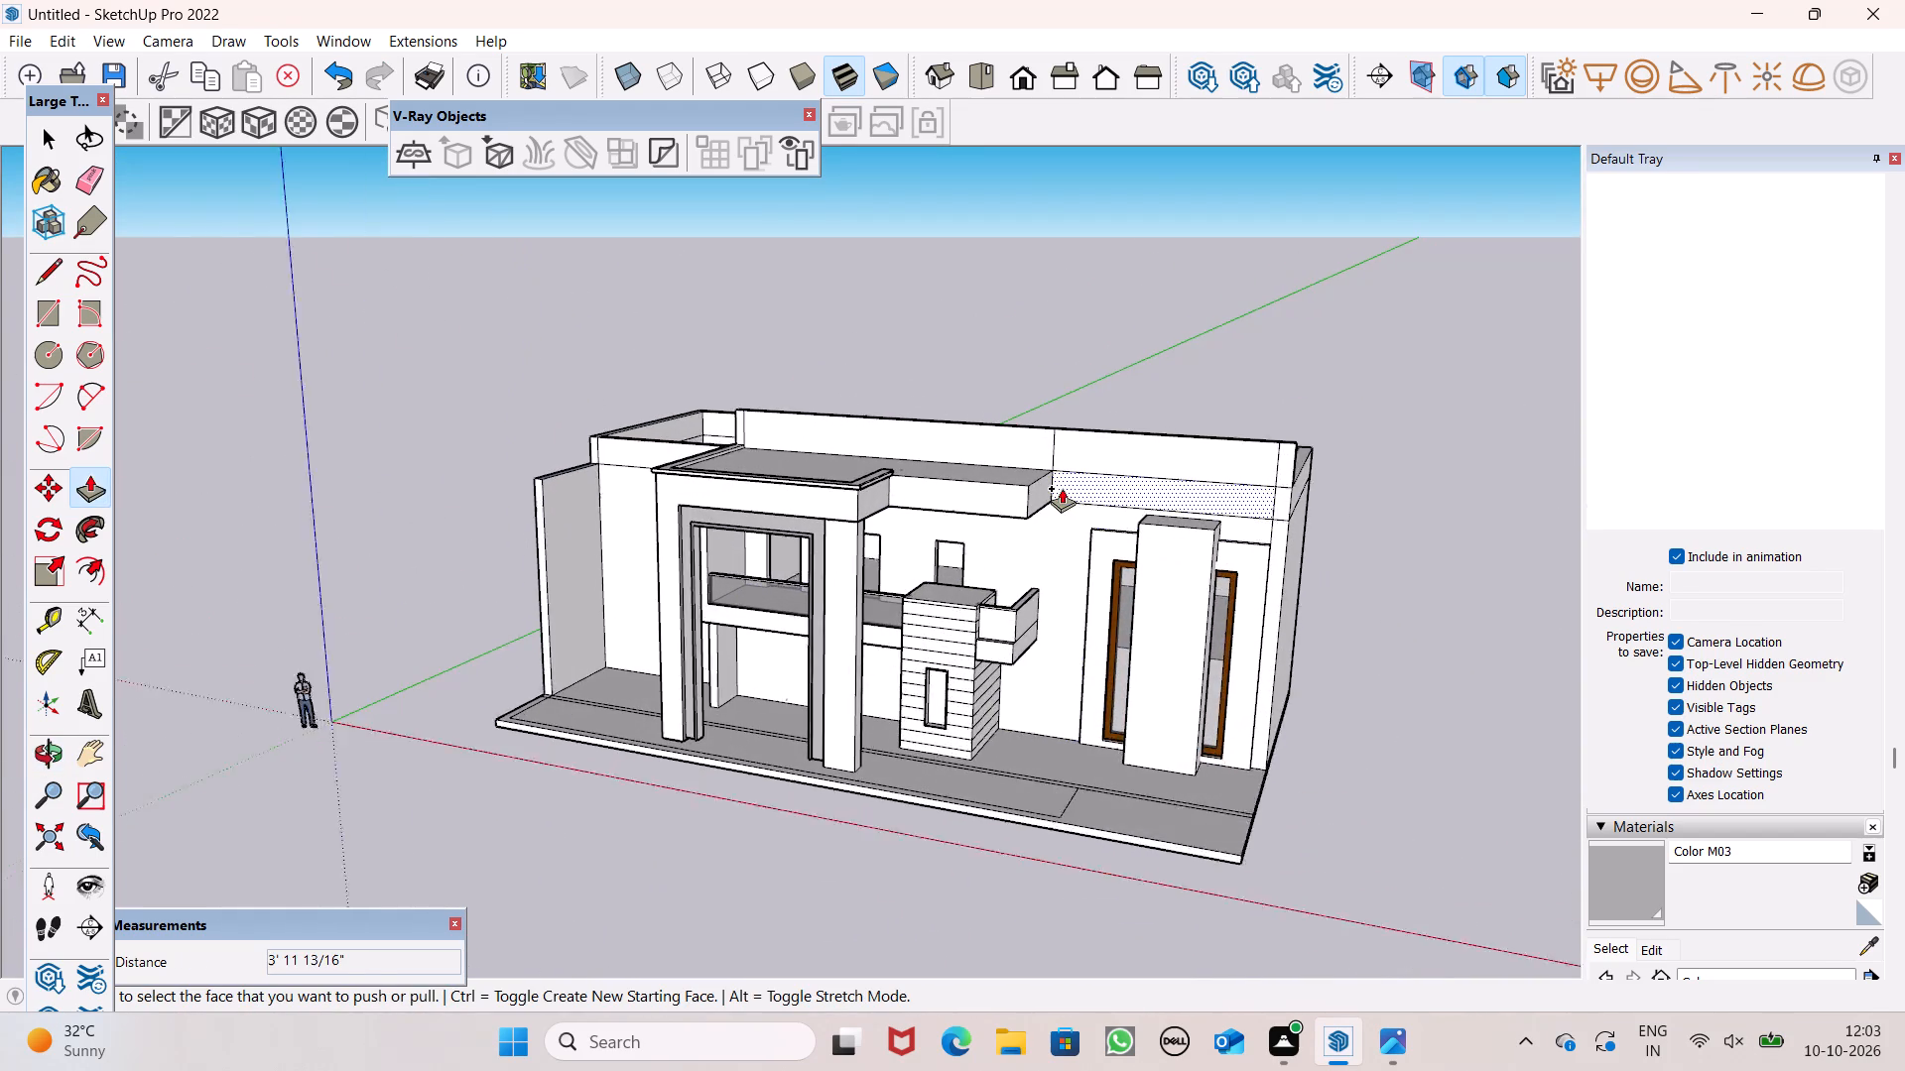
pyautogui.scroll(1, 1062, 488)
pyautogui.moveTo(1062, 488); pyautogui.dragTo(1118, 530, button='middle')
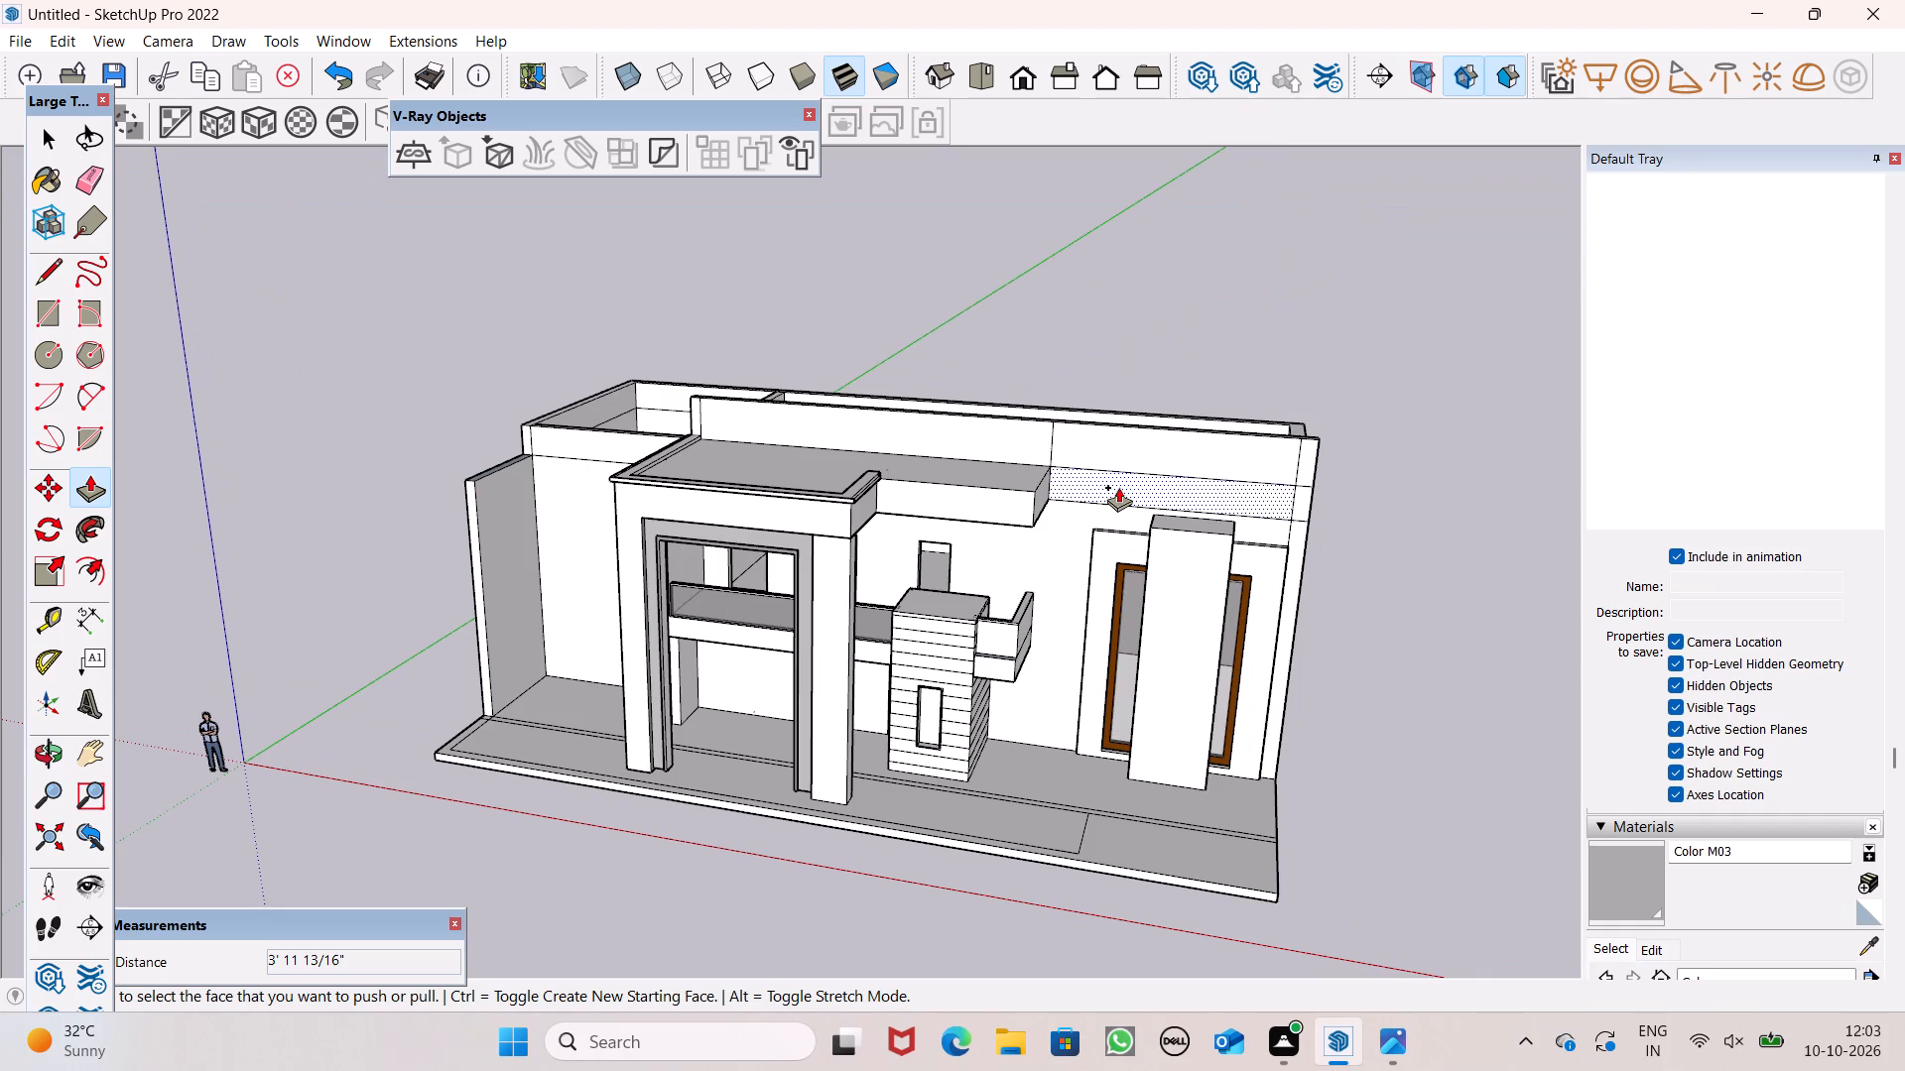
pyautogui.scroll(7, 1071, 416)
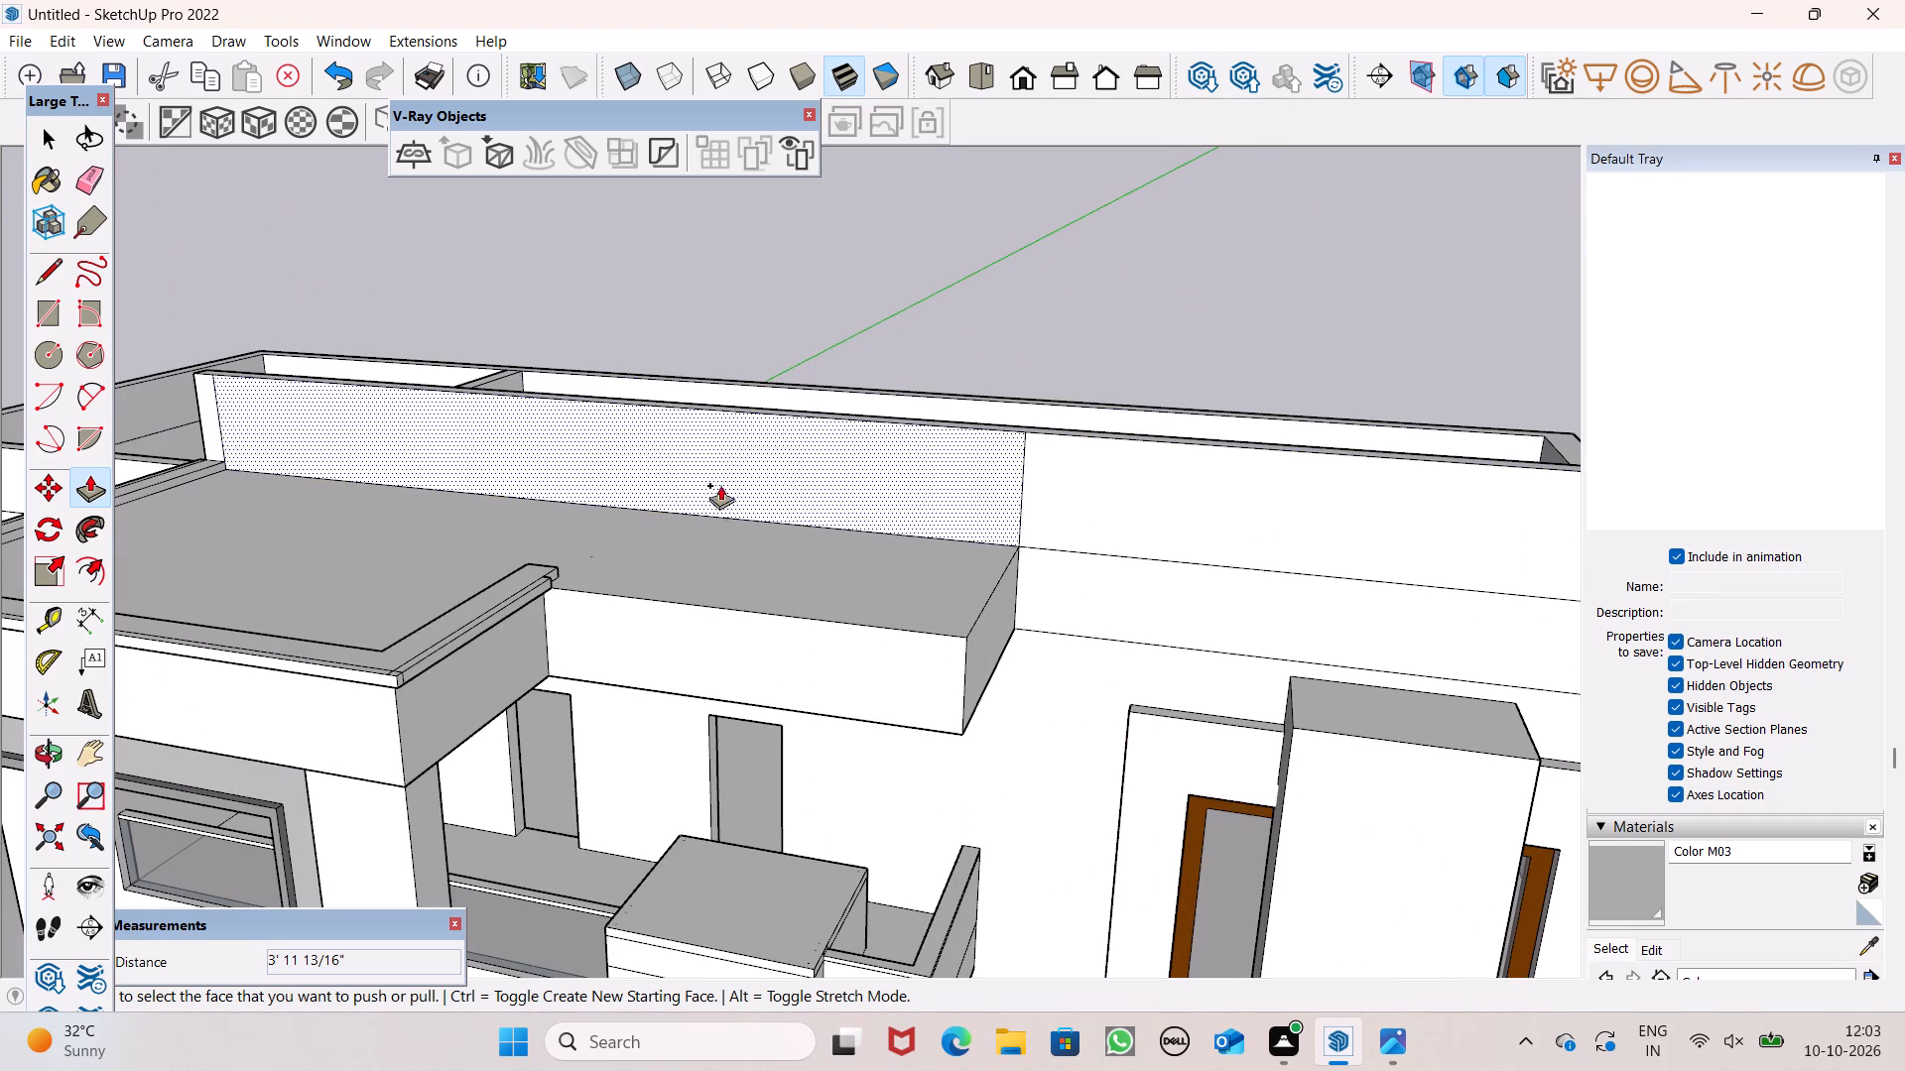
pyautogui.scroll(-5, 720, 496)
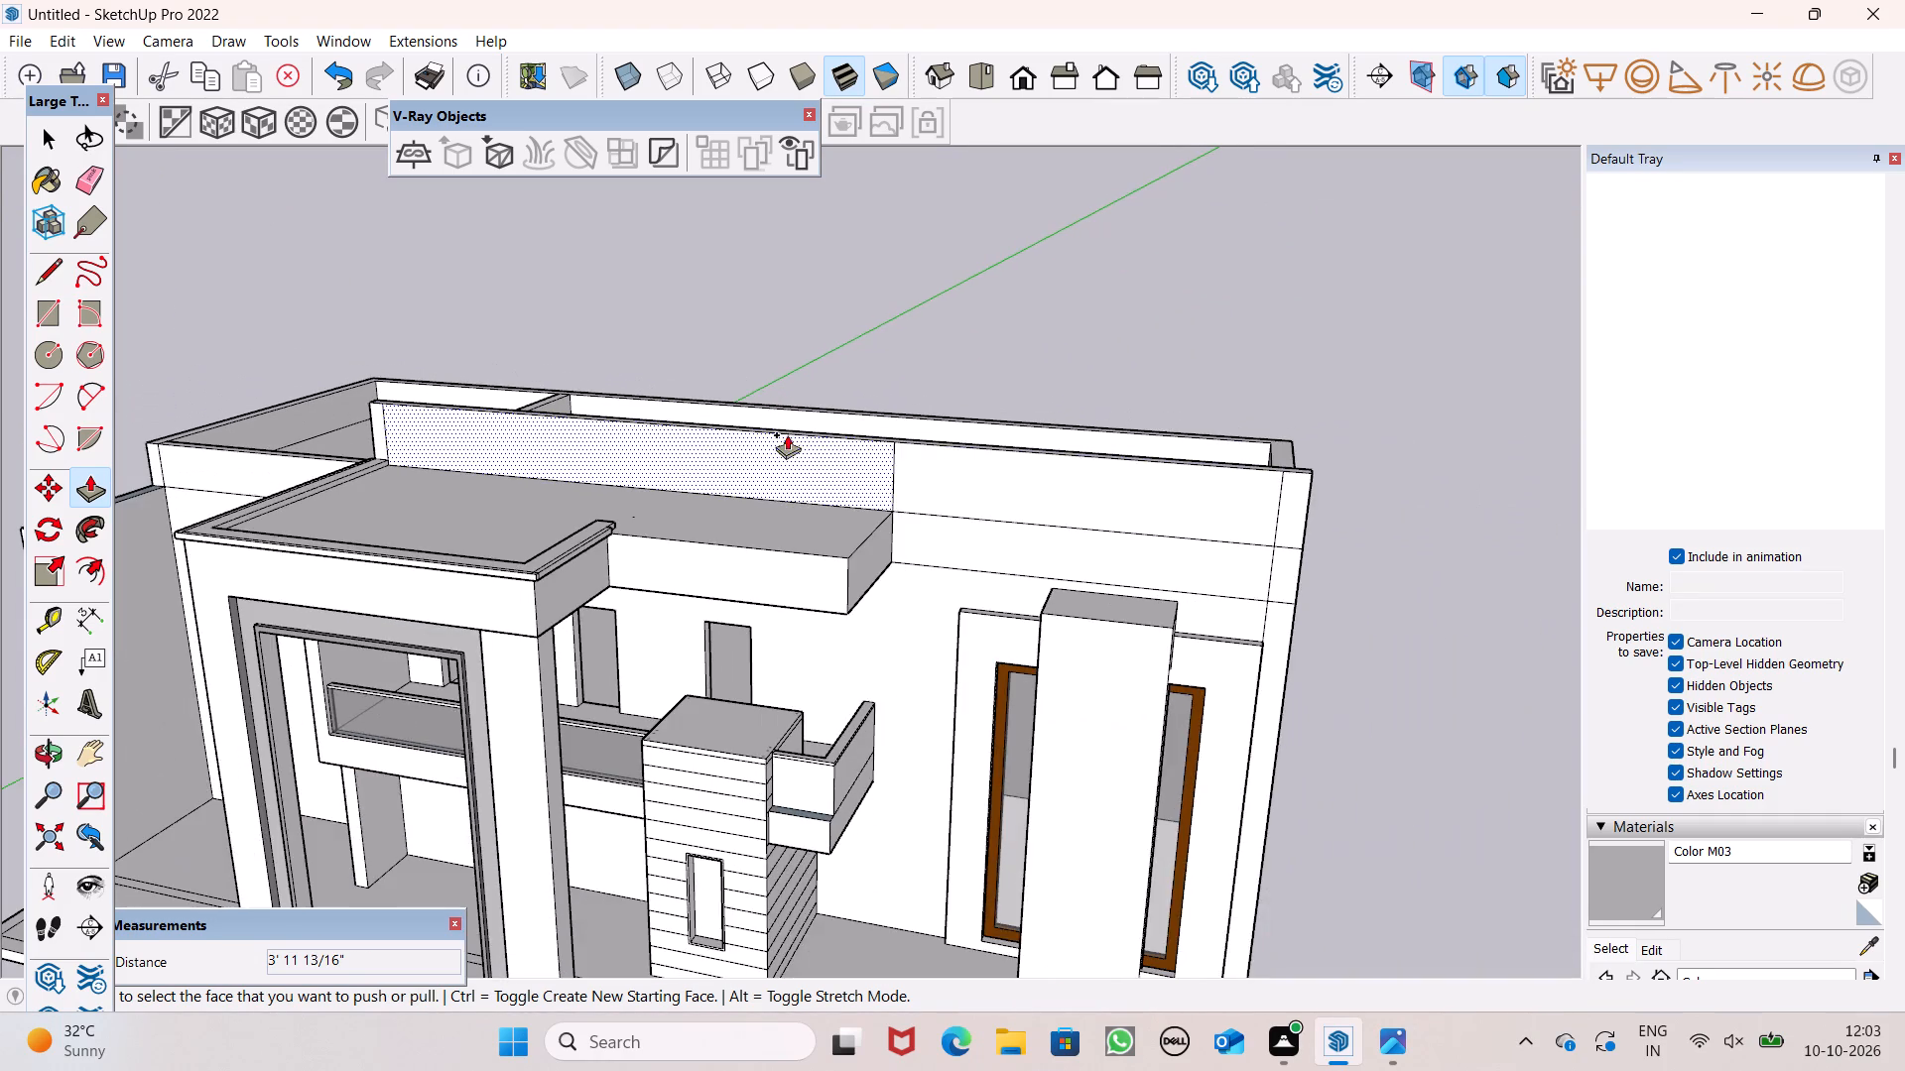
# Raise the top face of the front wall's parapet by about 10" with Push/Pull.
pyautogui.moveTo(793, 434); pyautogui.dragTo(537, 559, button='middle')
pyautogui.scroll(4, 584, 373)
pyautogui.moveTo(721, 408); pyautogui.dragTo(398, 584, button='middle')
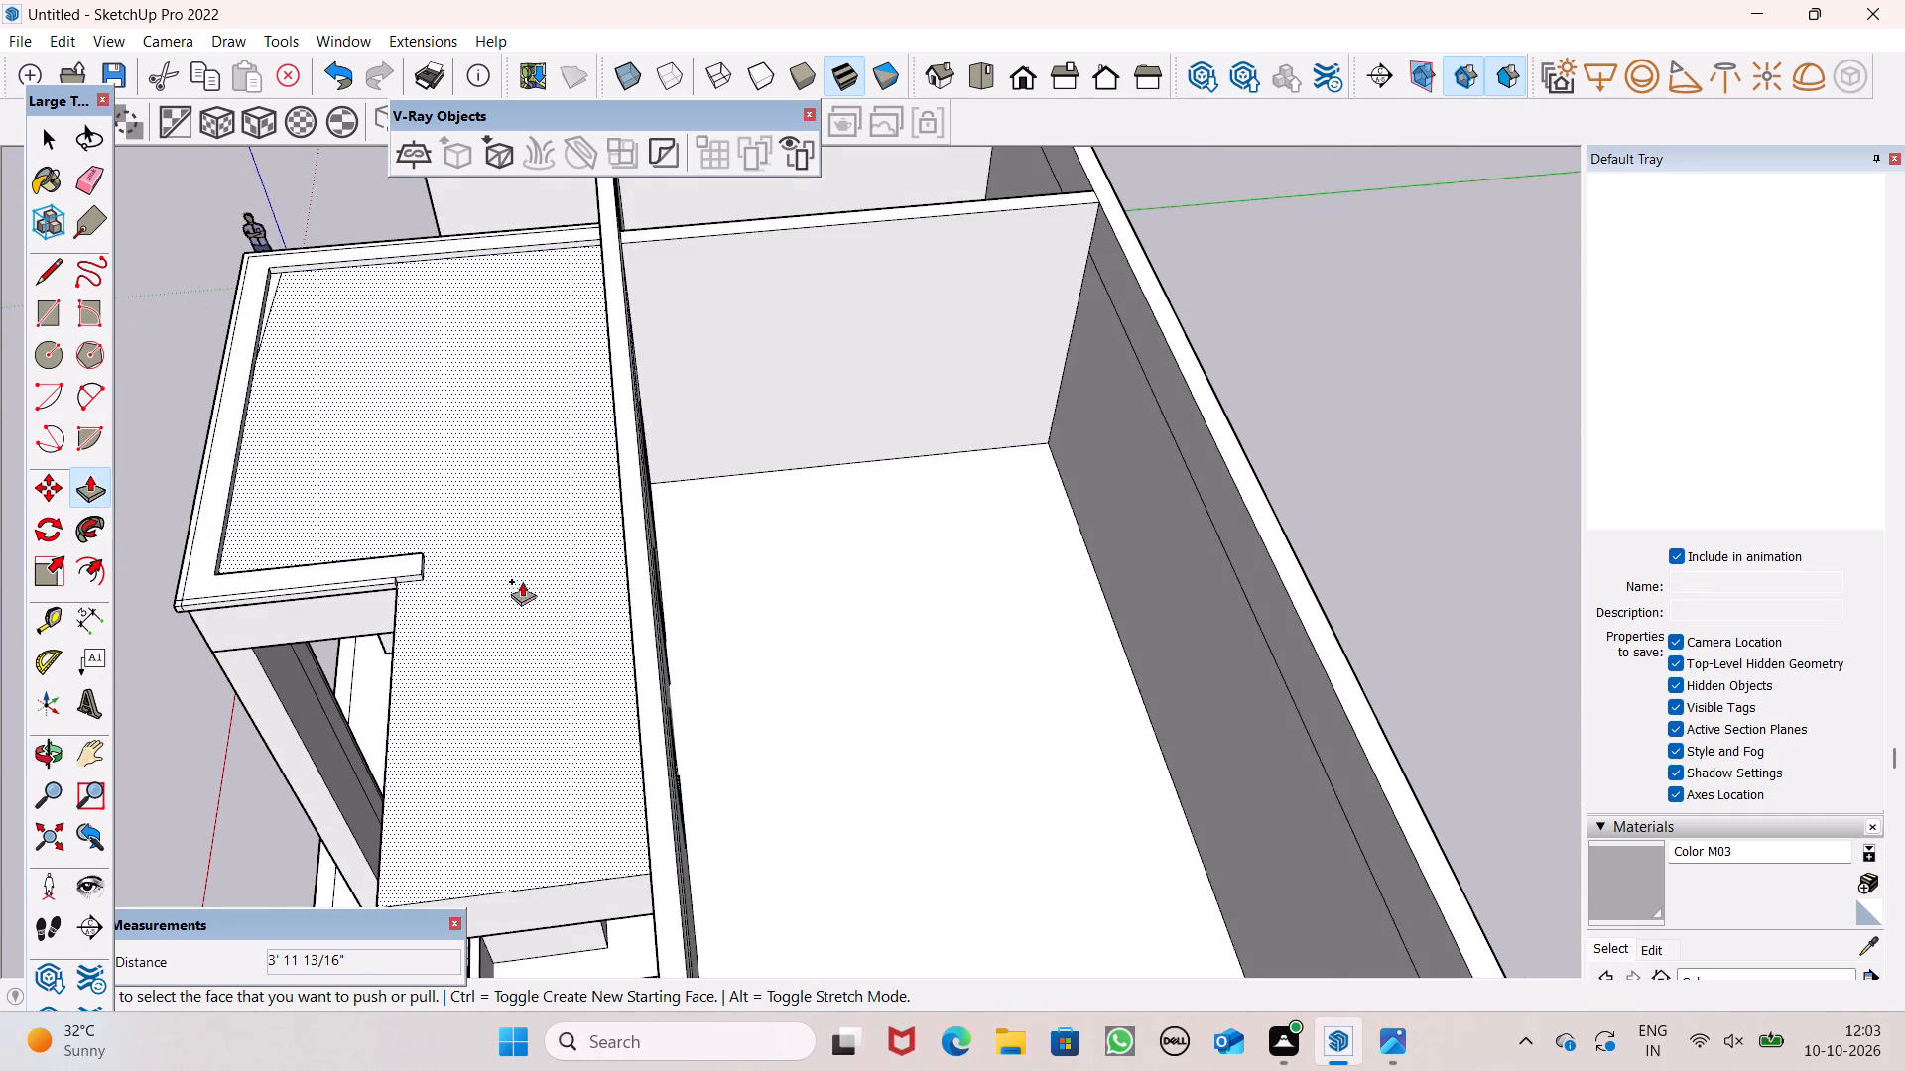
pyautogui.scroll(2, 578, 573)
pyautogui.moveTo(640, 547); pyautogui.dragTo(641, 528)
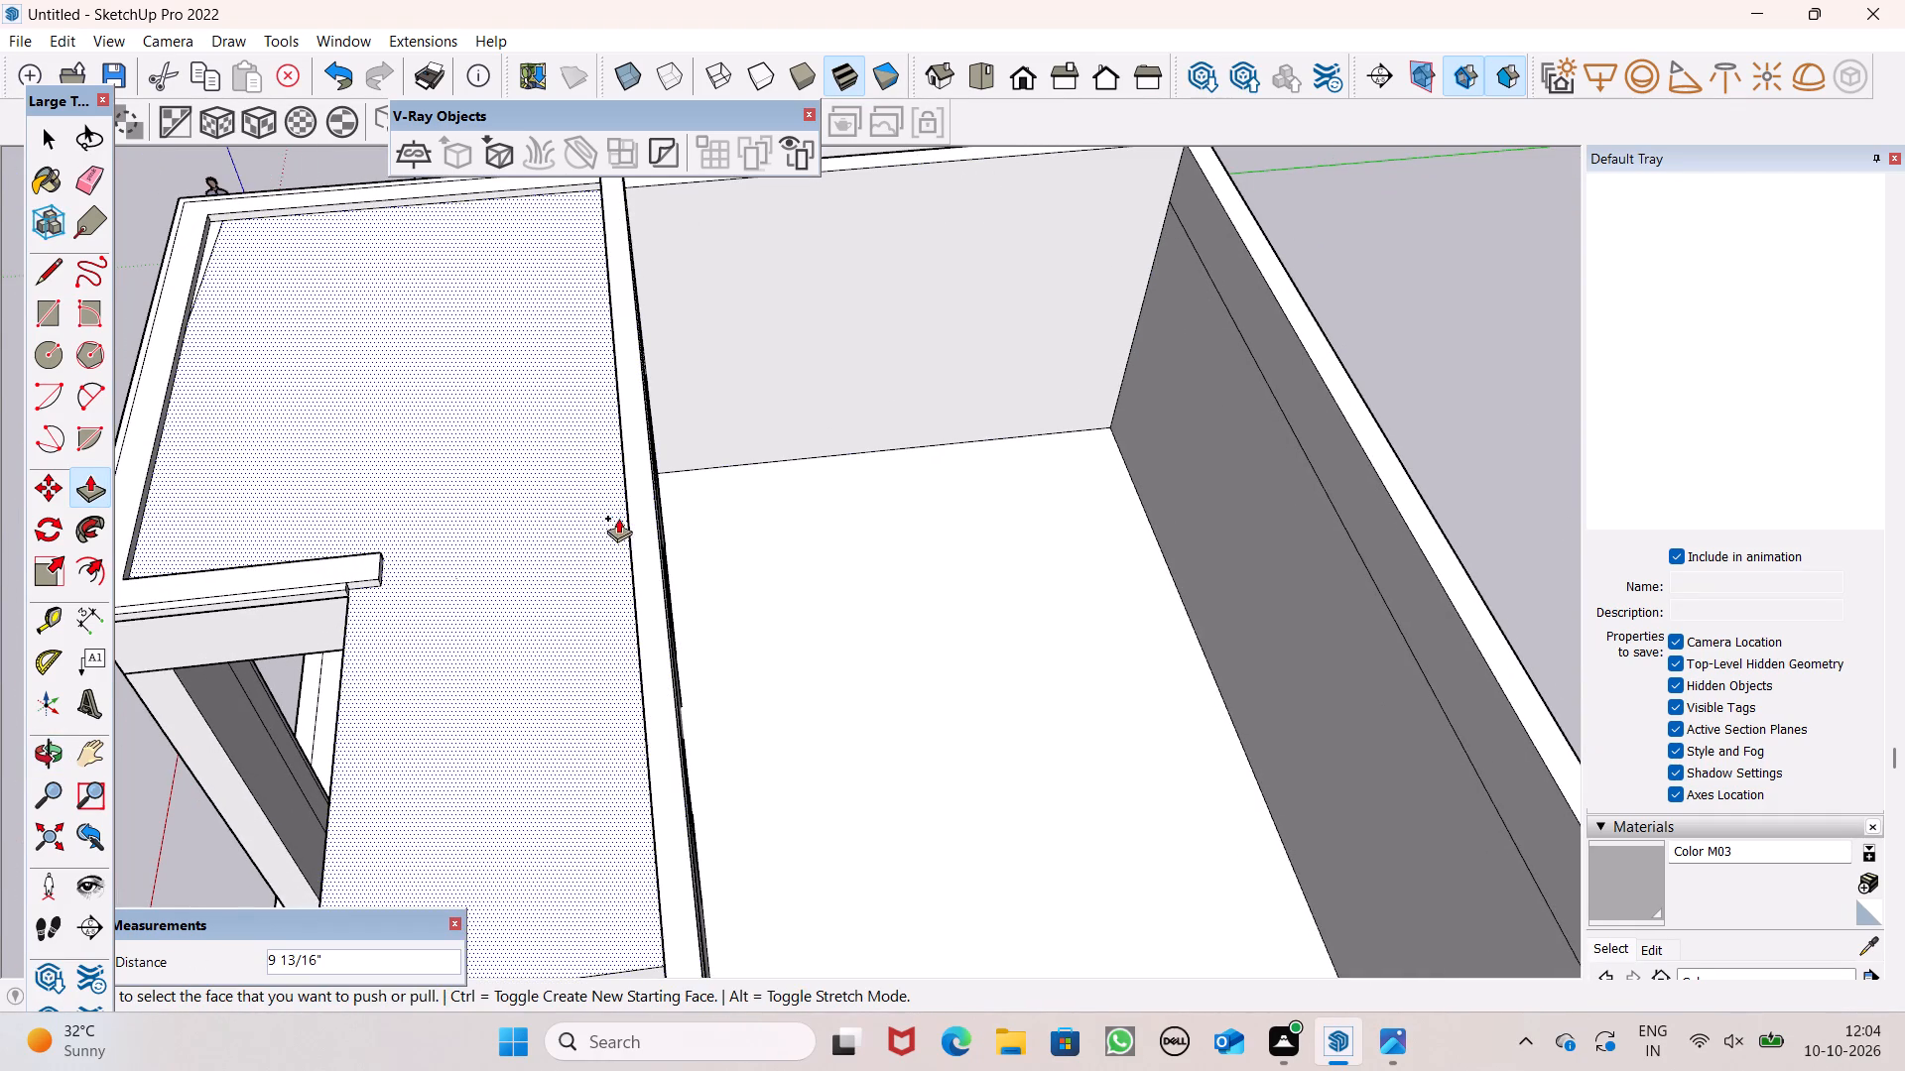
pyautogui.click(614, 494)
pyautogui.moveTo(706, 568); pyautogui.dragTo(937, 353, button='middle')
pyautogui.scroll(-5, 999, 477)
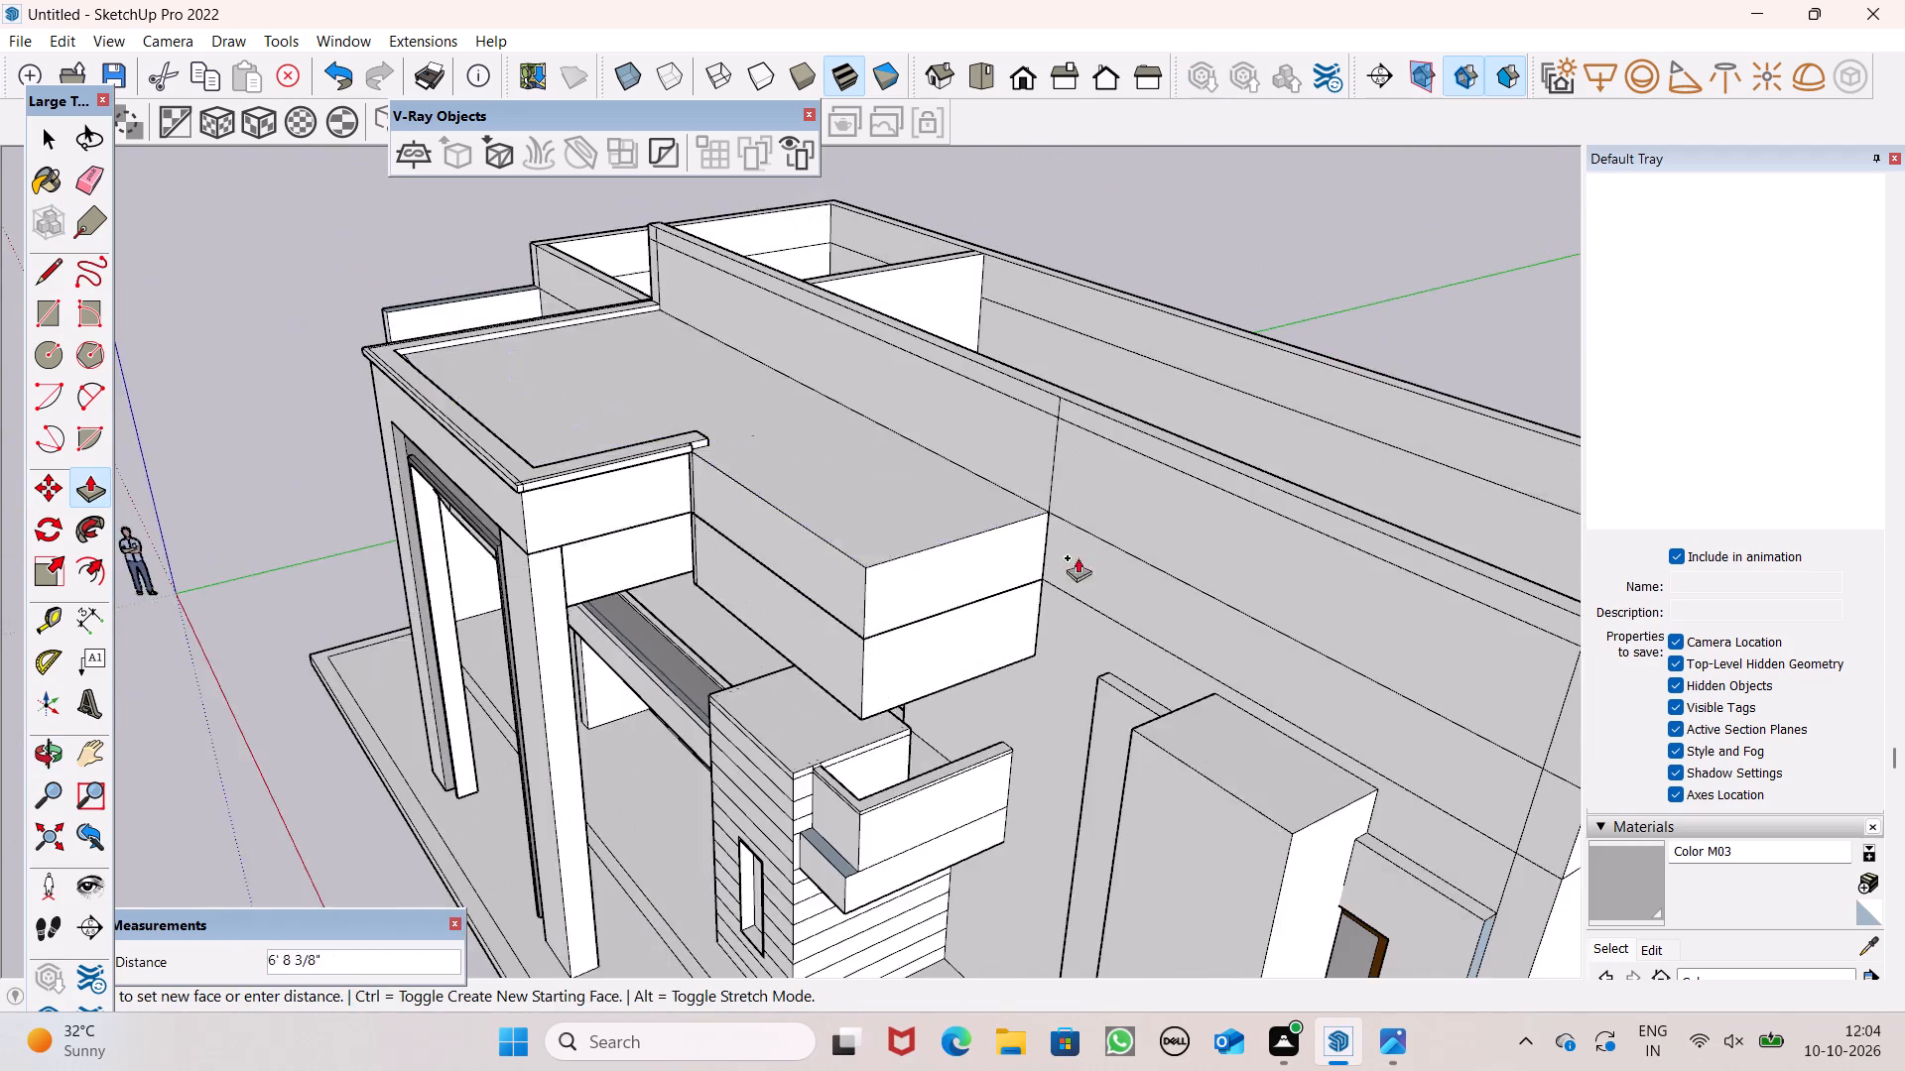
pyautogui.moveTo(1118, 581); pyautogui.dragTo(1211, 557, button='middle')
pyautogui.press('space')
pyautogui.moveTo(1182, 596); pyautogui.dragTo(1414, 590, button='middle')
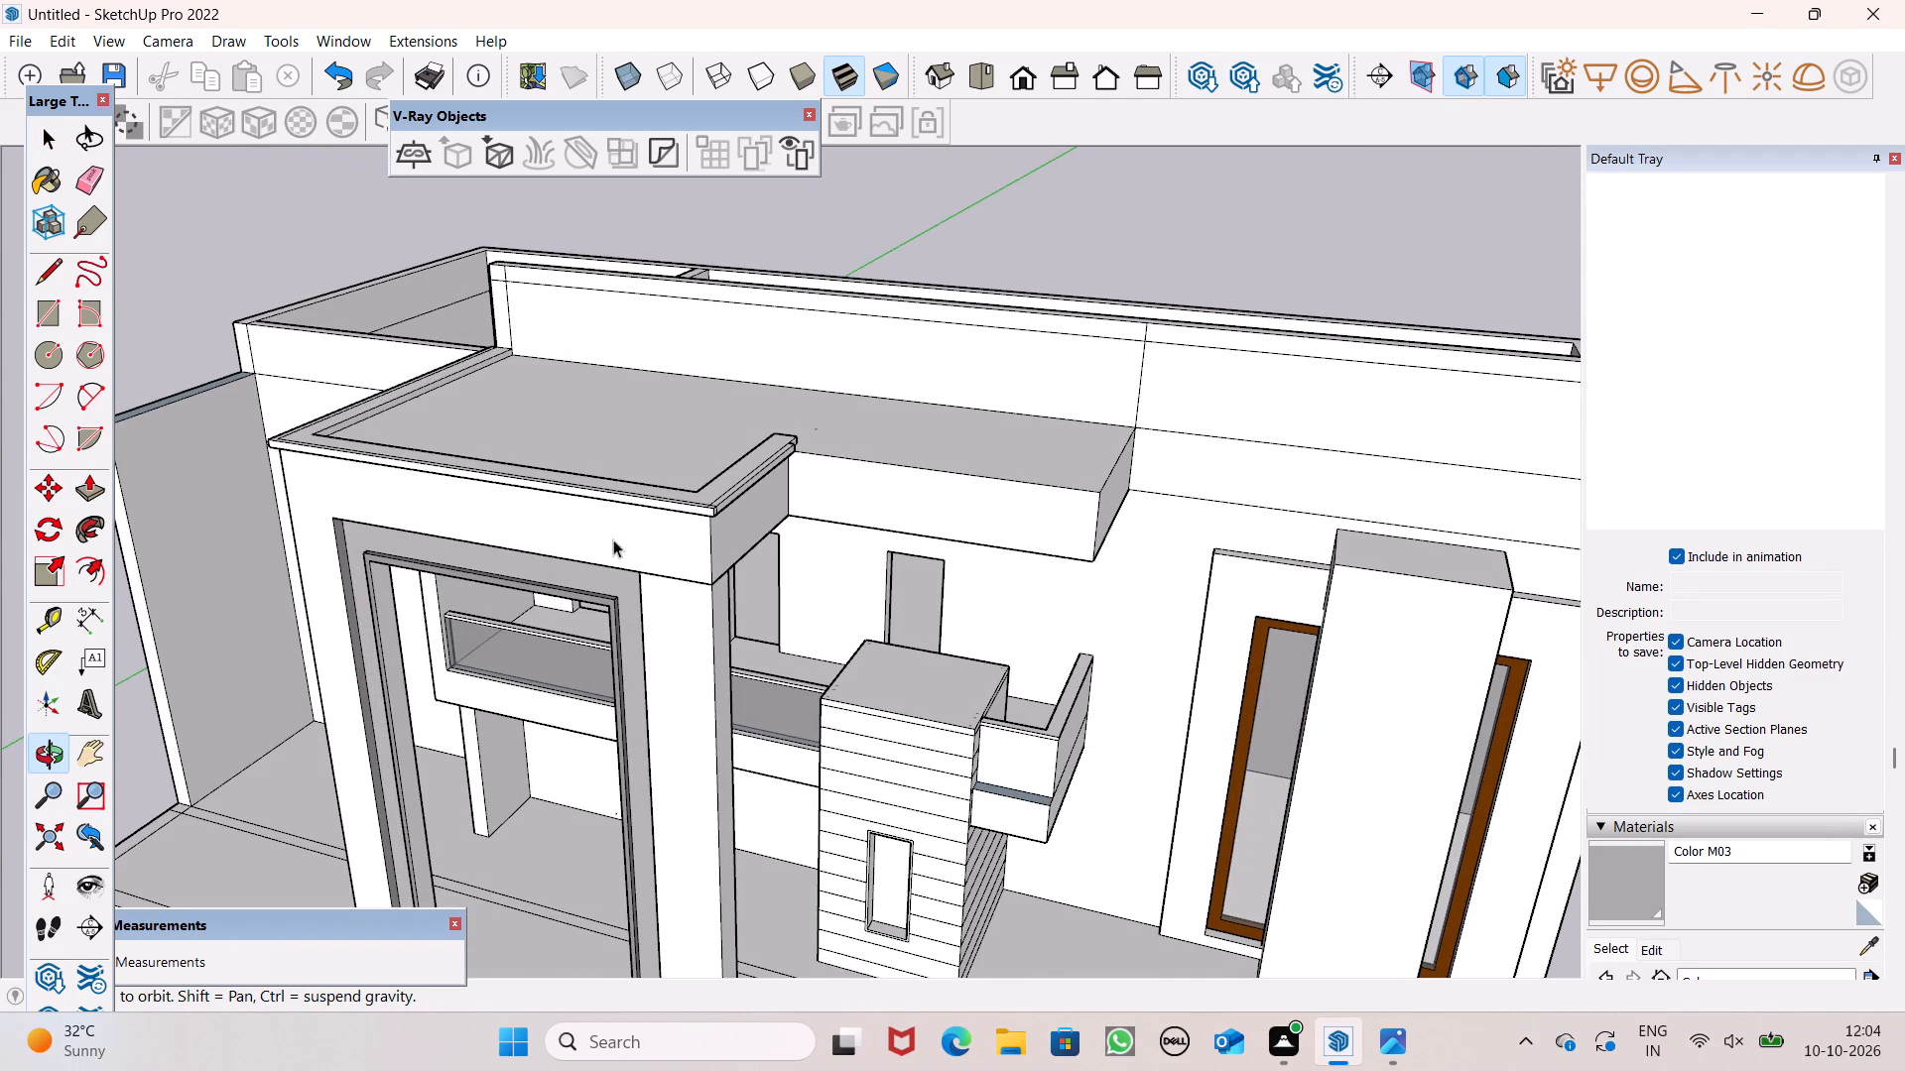
# Examine the roof slab, its raised rim and the front wall's parapet from several sides.
pyautogui.scroll(1, 571, 225)
pyautogui.scroll(1, 540, 390)
pyautogui.moveTo(546, 398); pyautogui.dragTo(629, 470, button='middle')
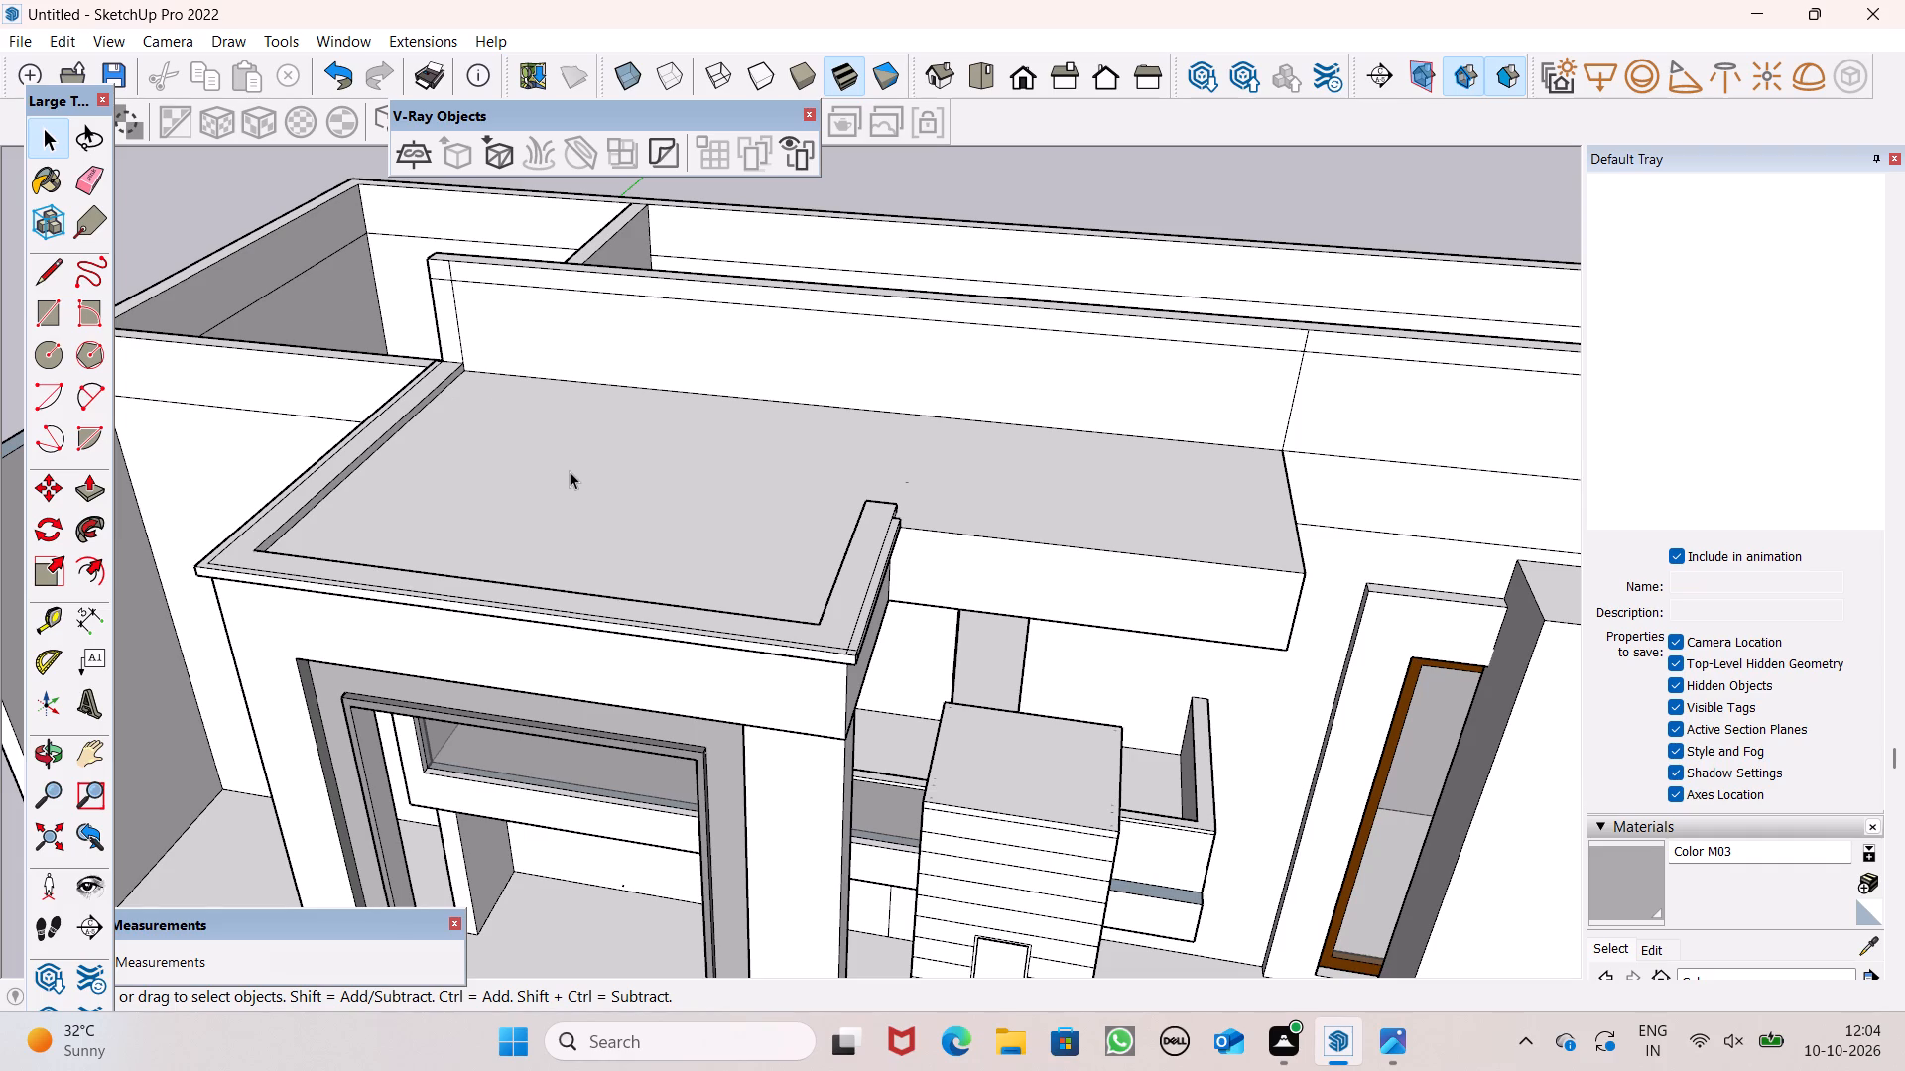
pyautogui.moveTo(847, 648); pyautogui.dragTo(659, 690, button='middle')
pyautogui.moveTo(791, 670); pyautogui.dragTo(743, 666, button='middle')
pyautogui.scroll(1, 743, 672)
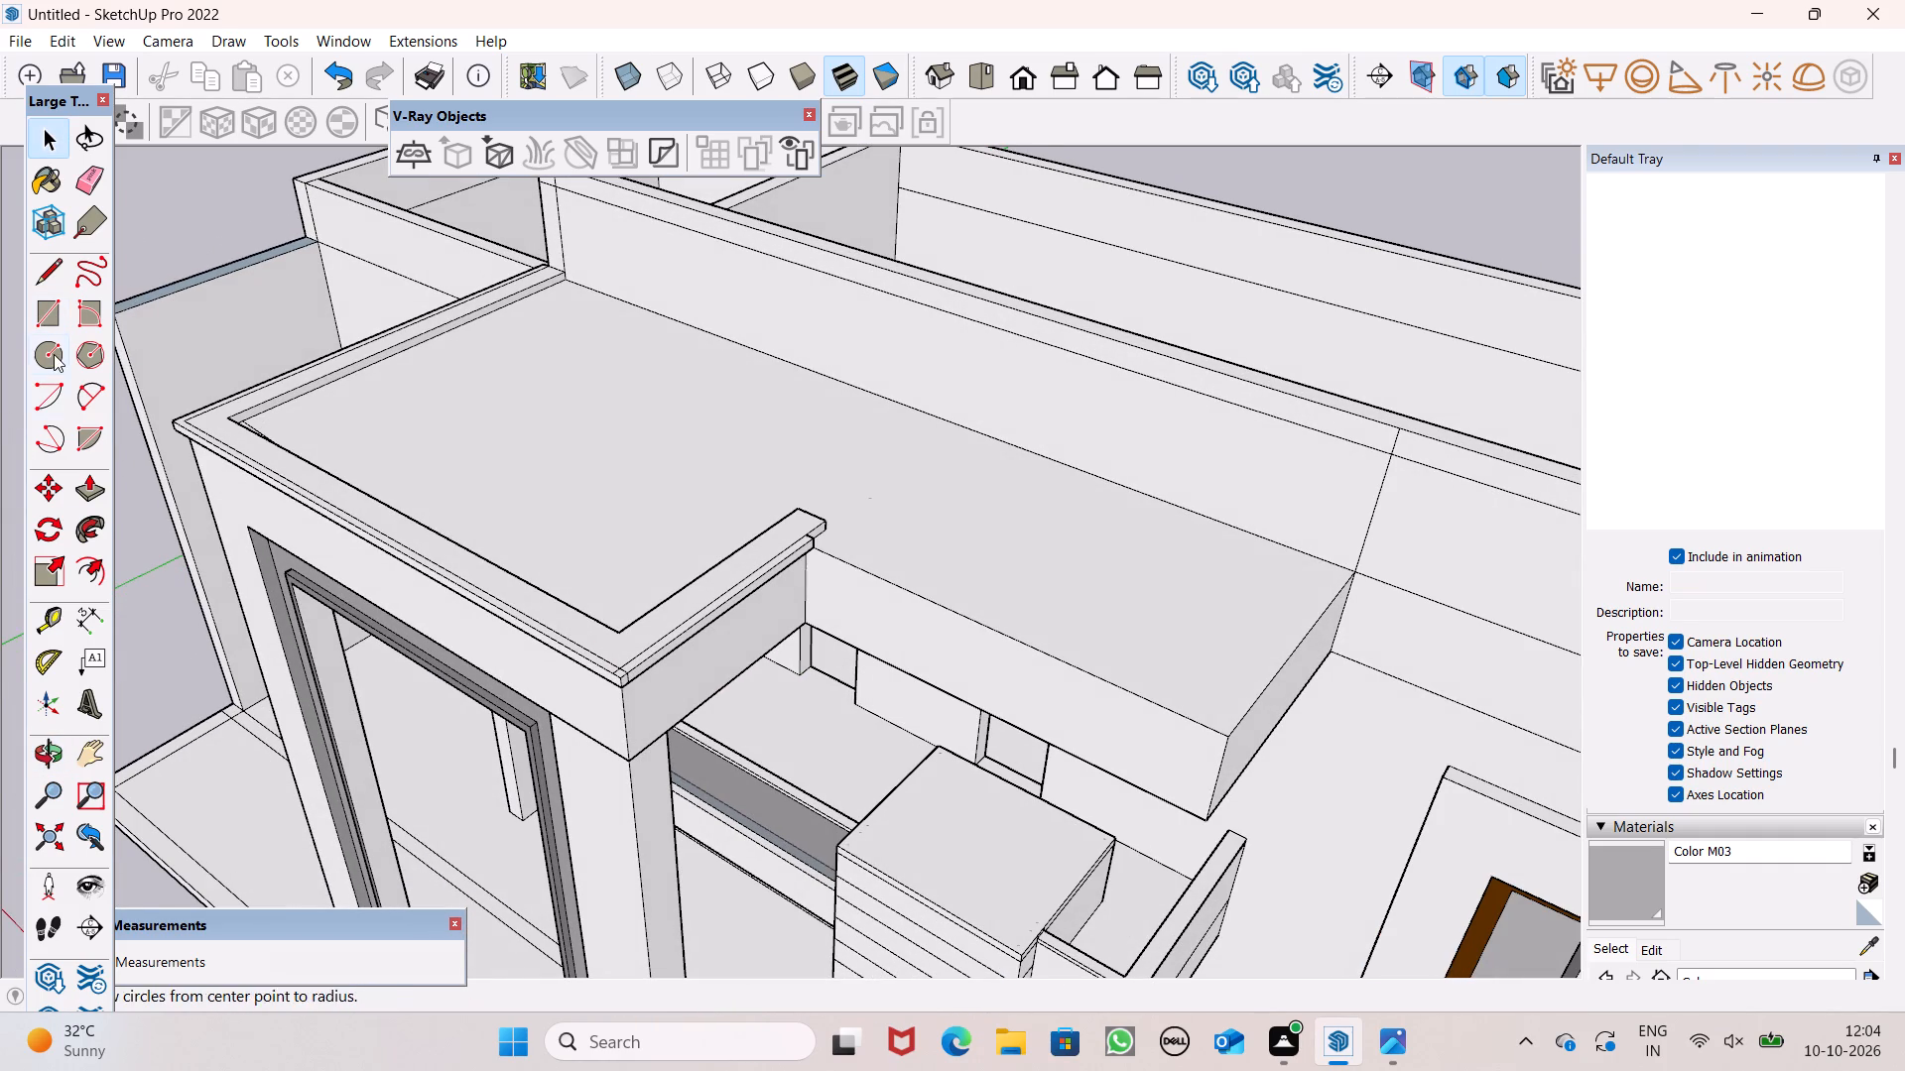
pyautogui.click(100, 490)
pyautogui.scroll(-1, 119, 490)
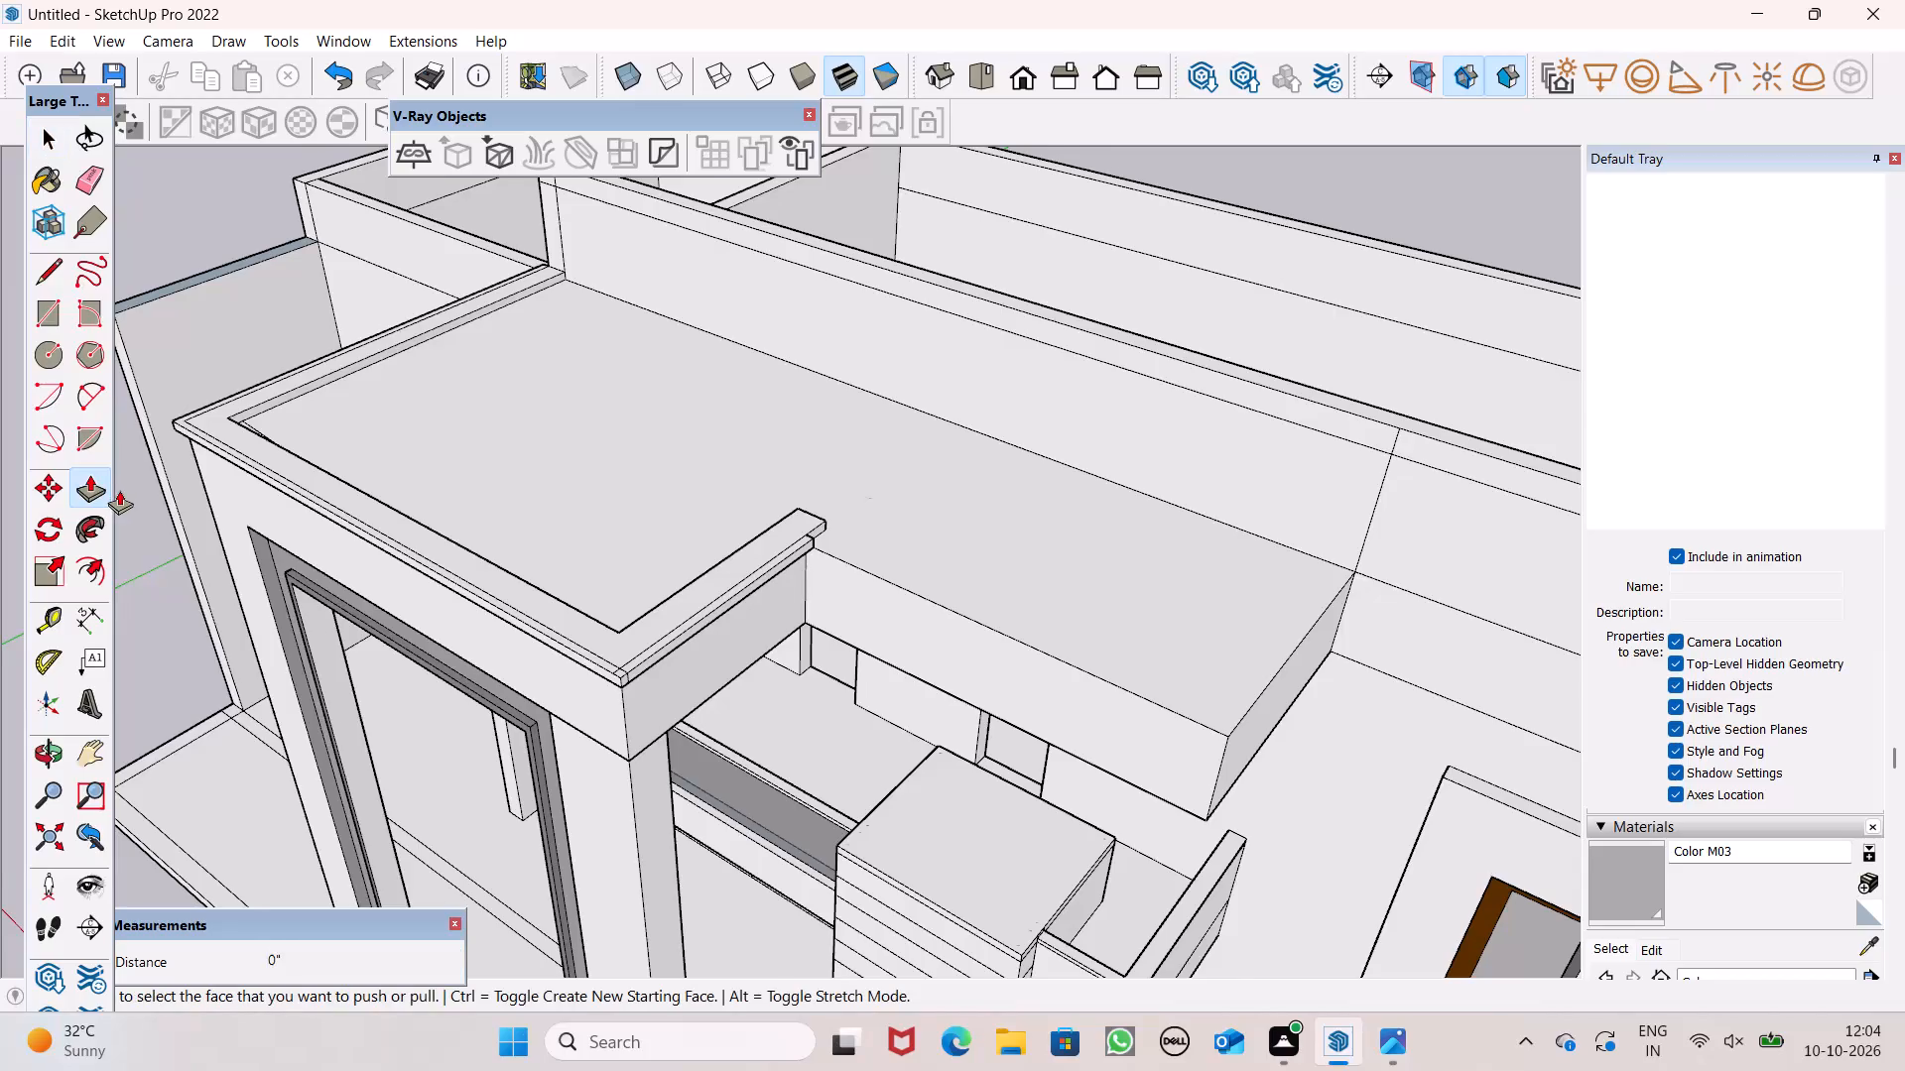
pyautogui.scroll(-1, 755, 503)
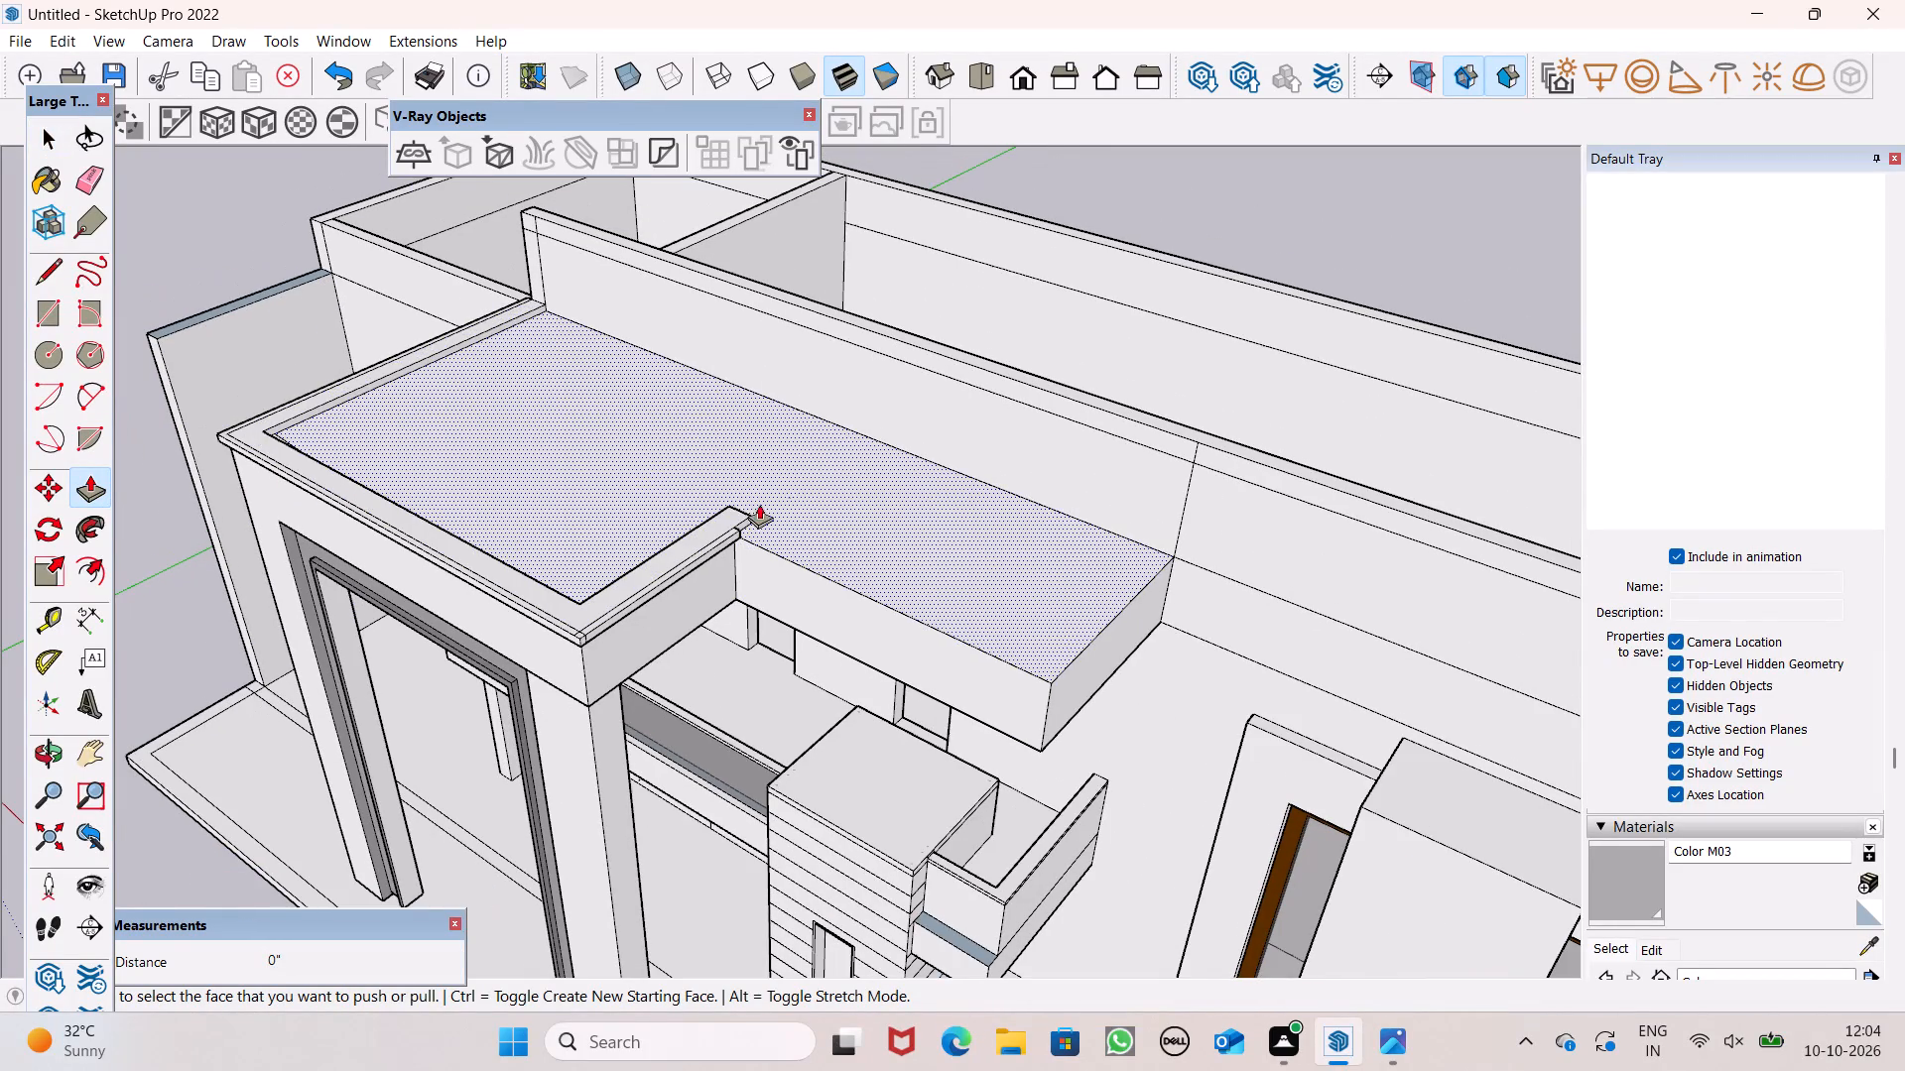
pyautogui.moveTo(654, 460); pyautogui.dragTo(1004, 578, button='middle')
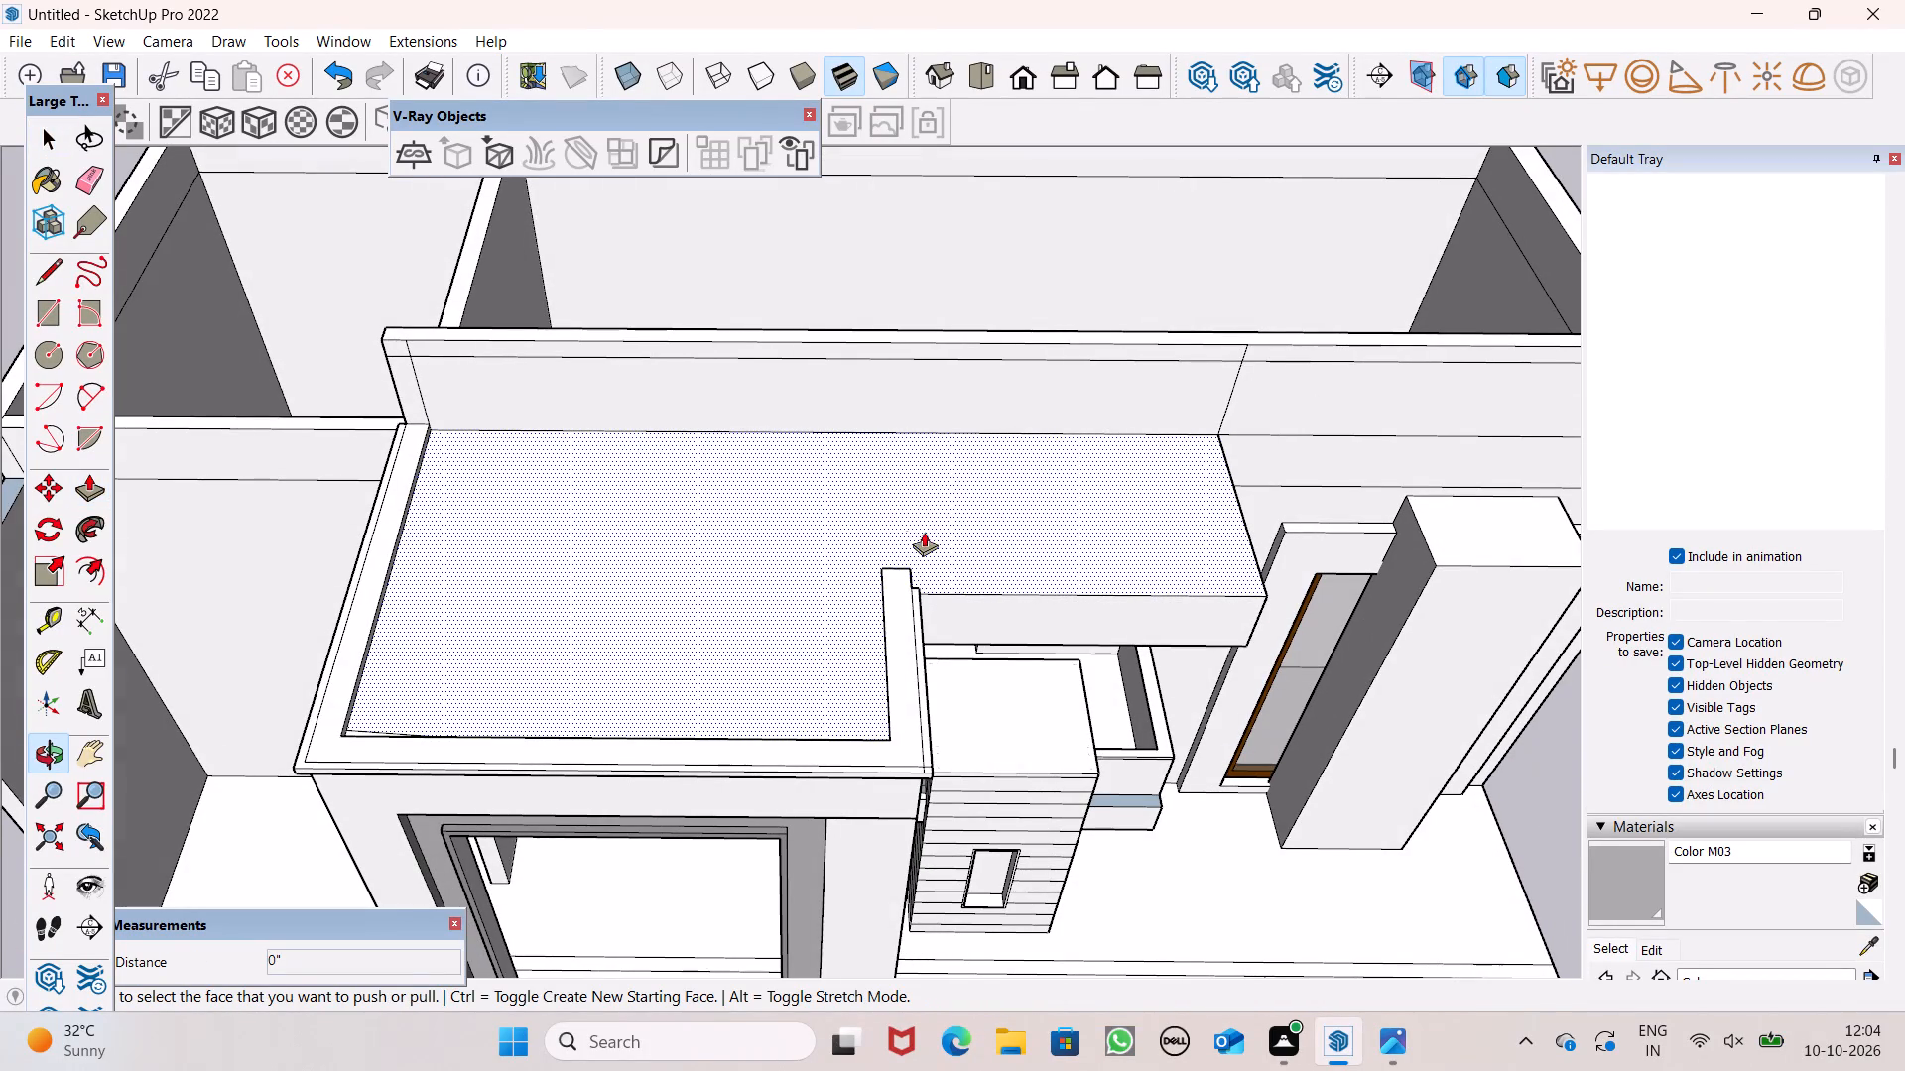
pyautogui.scroll(2, 867, 515)
pyautogui.moveTo(655, 493); pyautogui.dragTo(1103, 377, button='middle')
pyautogui.scroll(1, 964, 425)
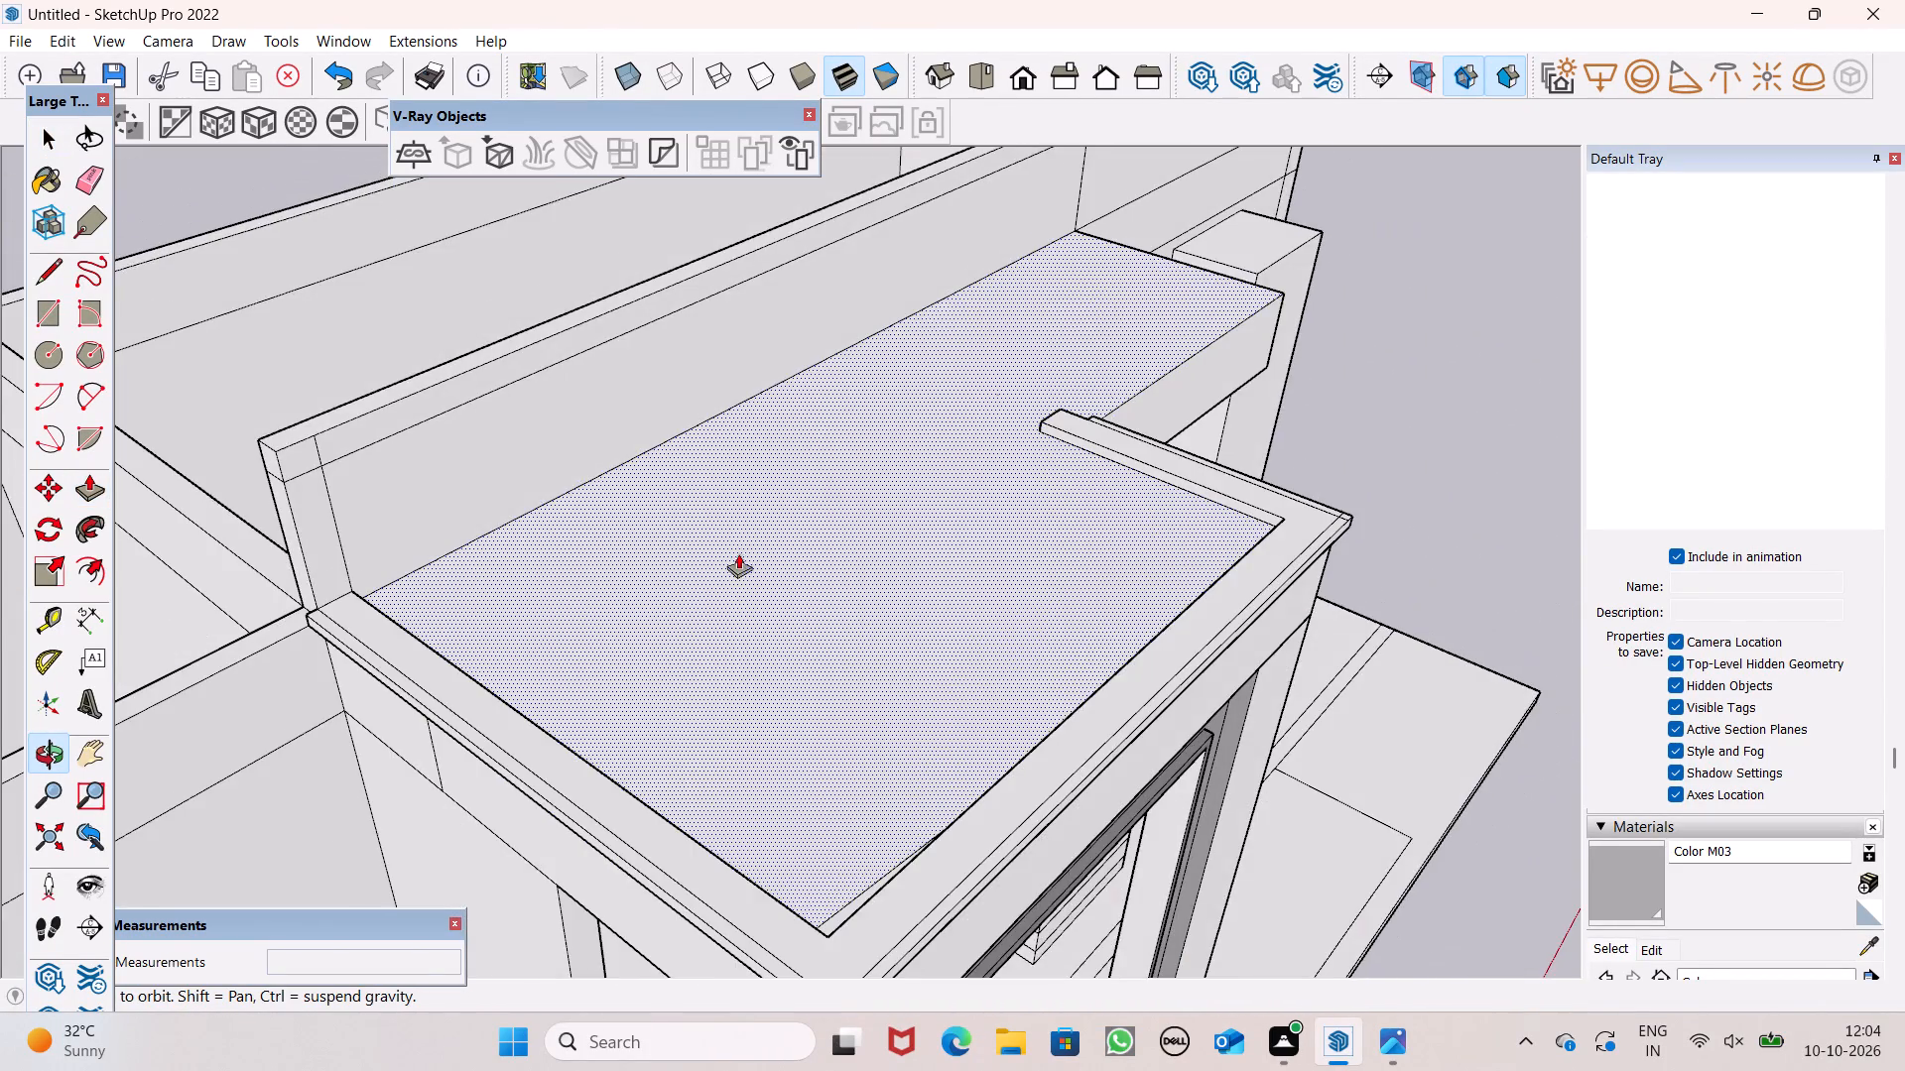
pyautogui.scroll(1, 725, 569)
pyautogui.moveTo(725, 569); pyautogui.dragTo(1119, 524, button='middle')
pyautogui.moveTo(988, 592); pyautogui.dragTo(1156, 578, button='middle')
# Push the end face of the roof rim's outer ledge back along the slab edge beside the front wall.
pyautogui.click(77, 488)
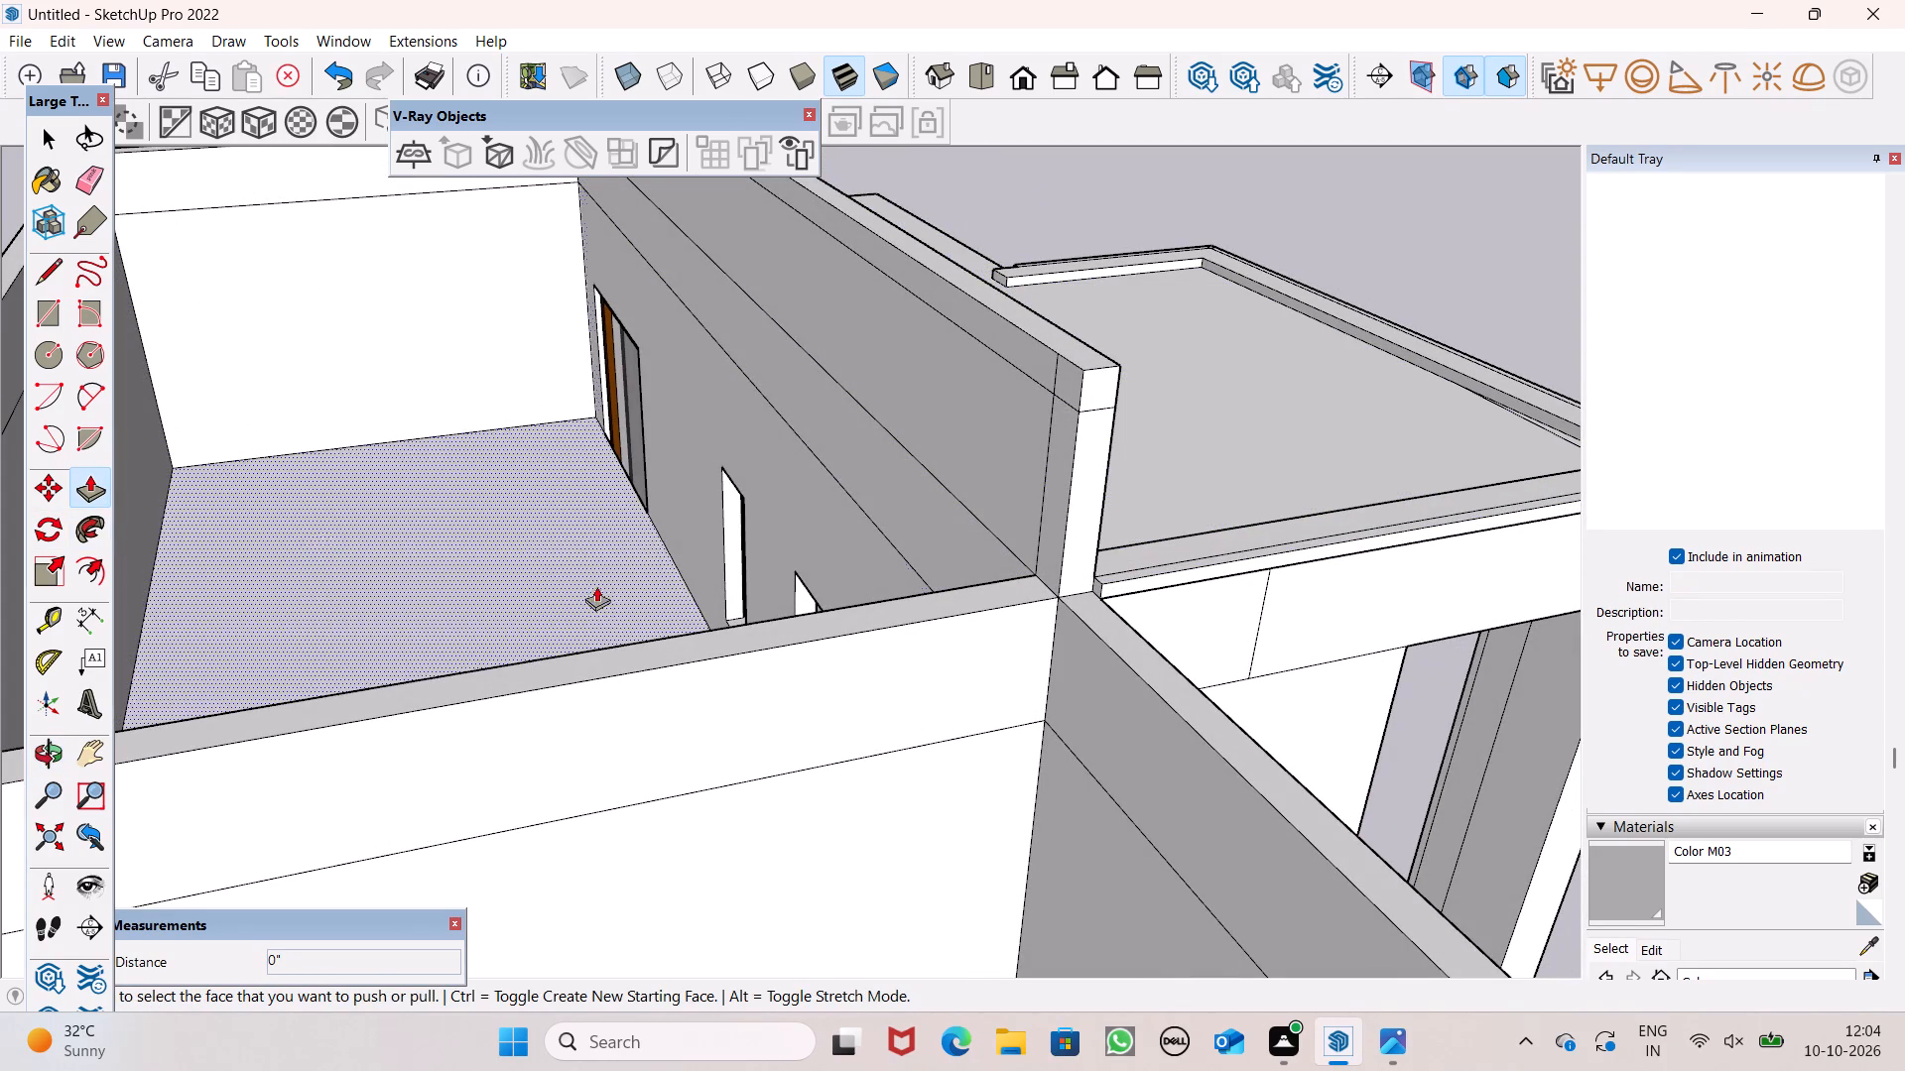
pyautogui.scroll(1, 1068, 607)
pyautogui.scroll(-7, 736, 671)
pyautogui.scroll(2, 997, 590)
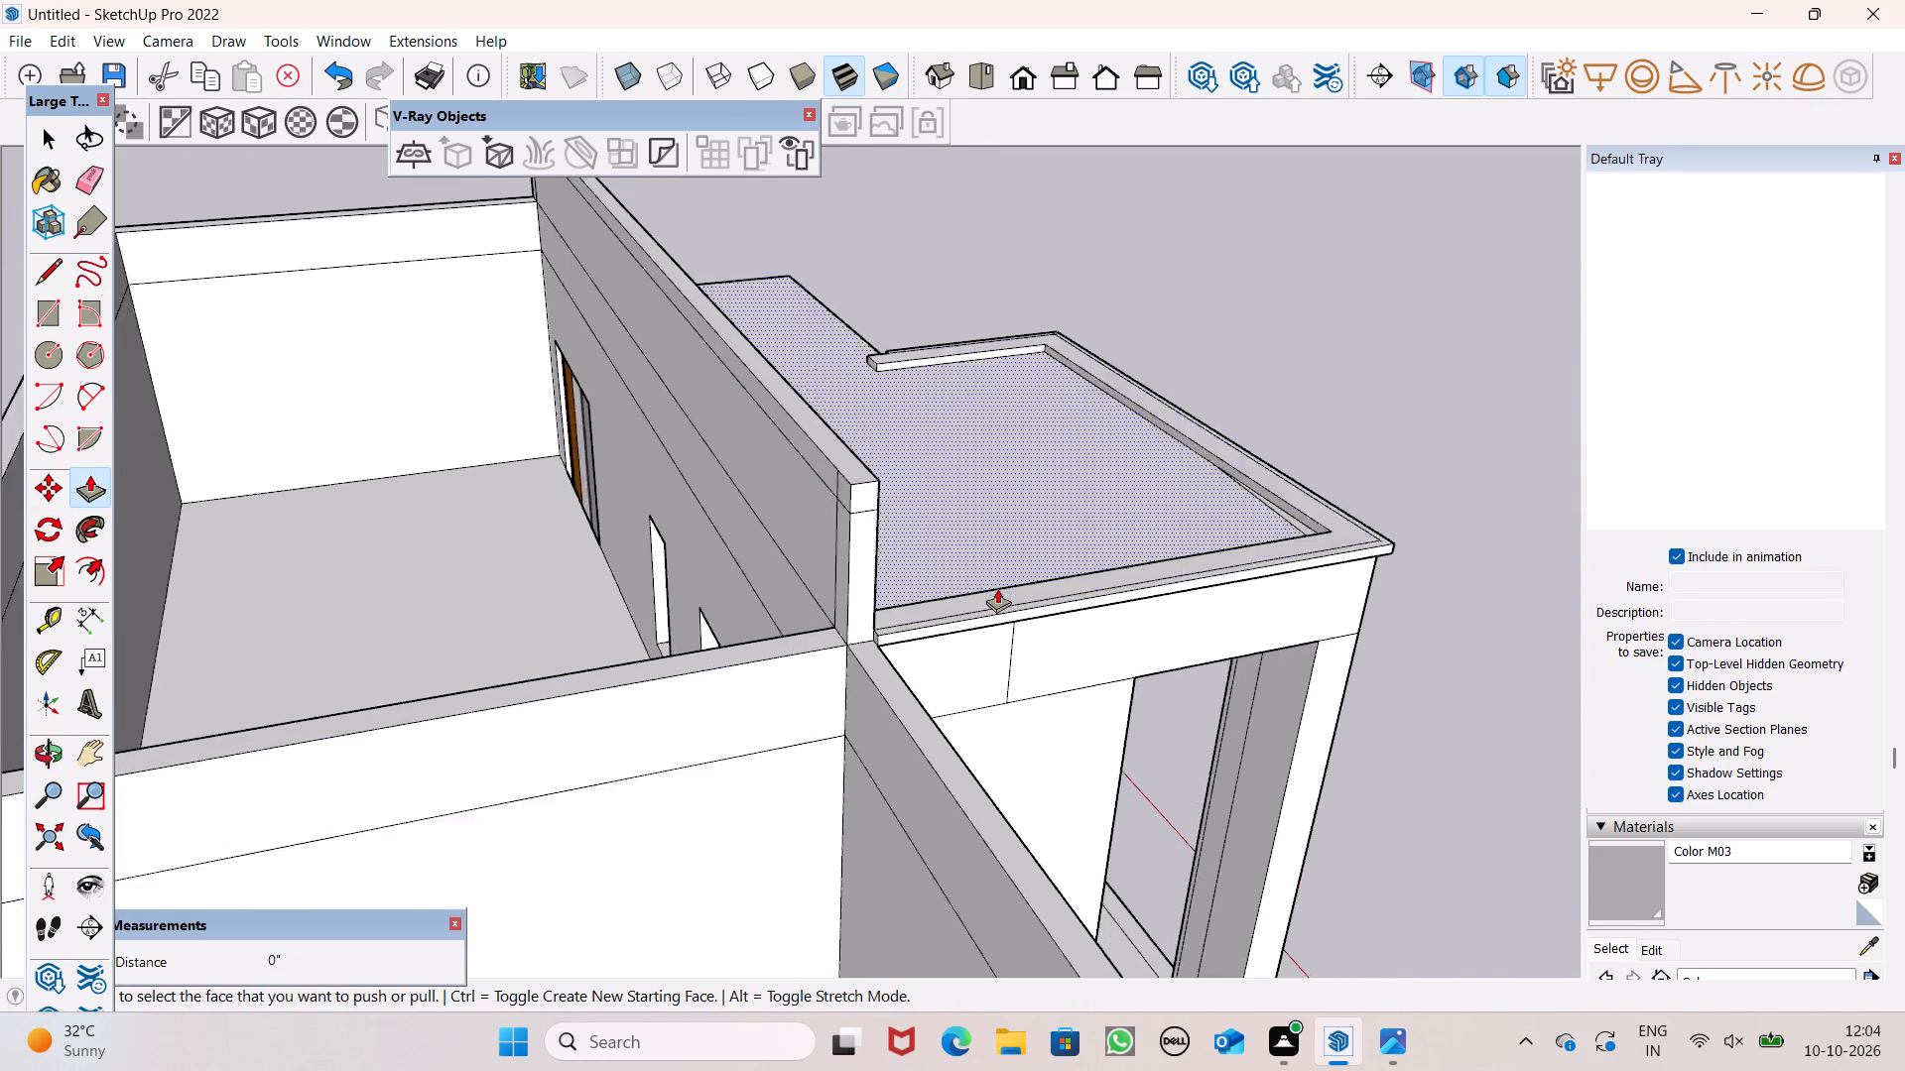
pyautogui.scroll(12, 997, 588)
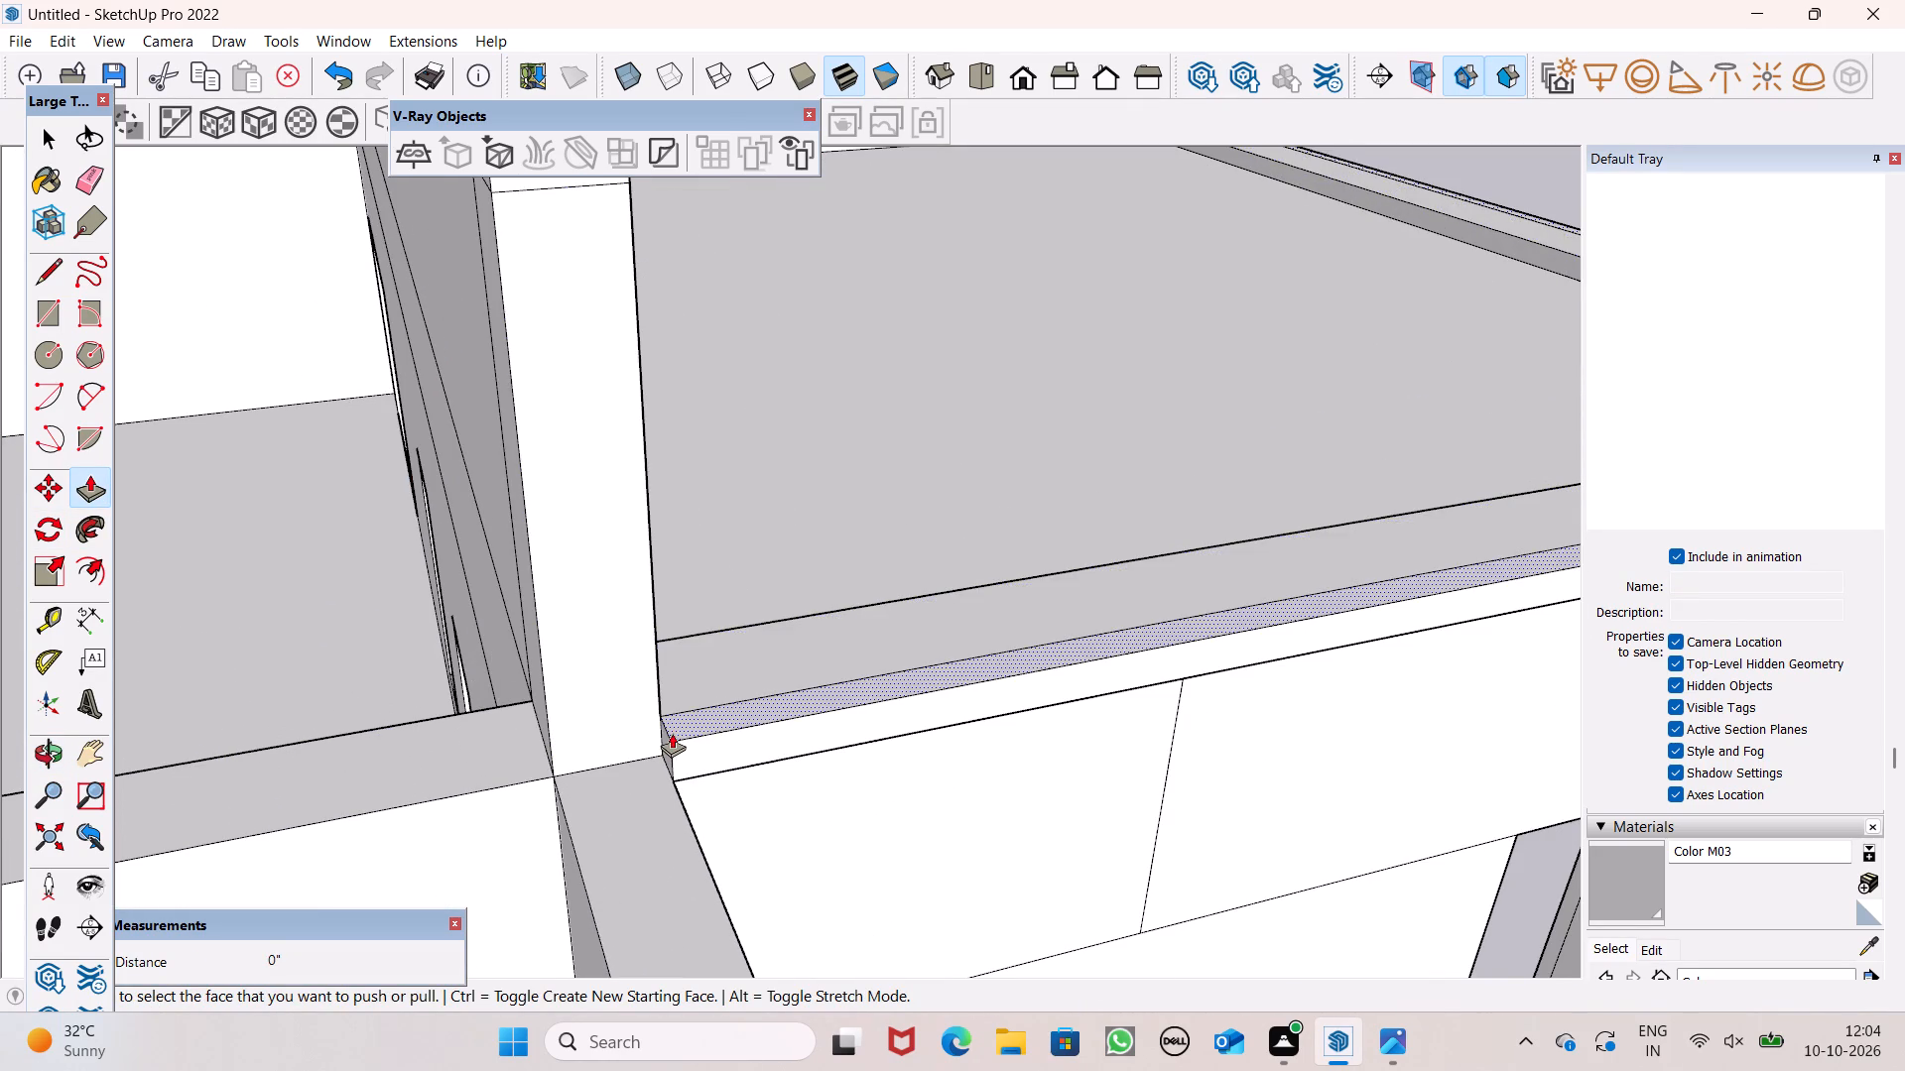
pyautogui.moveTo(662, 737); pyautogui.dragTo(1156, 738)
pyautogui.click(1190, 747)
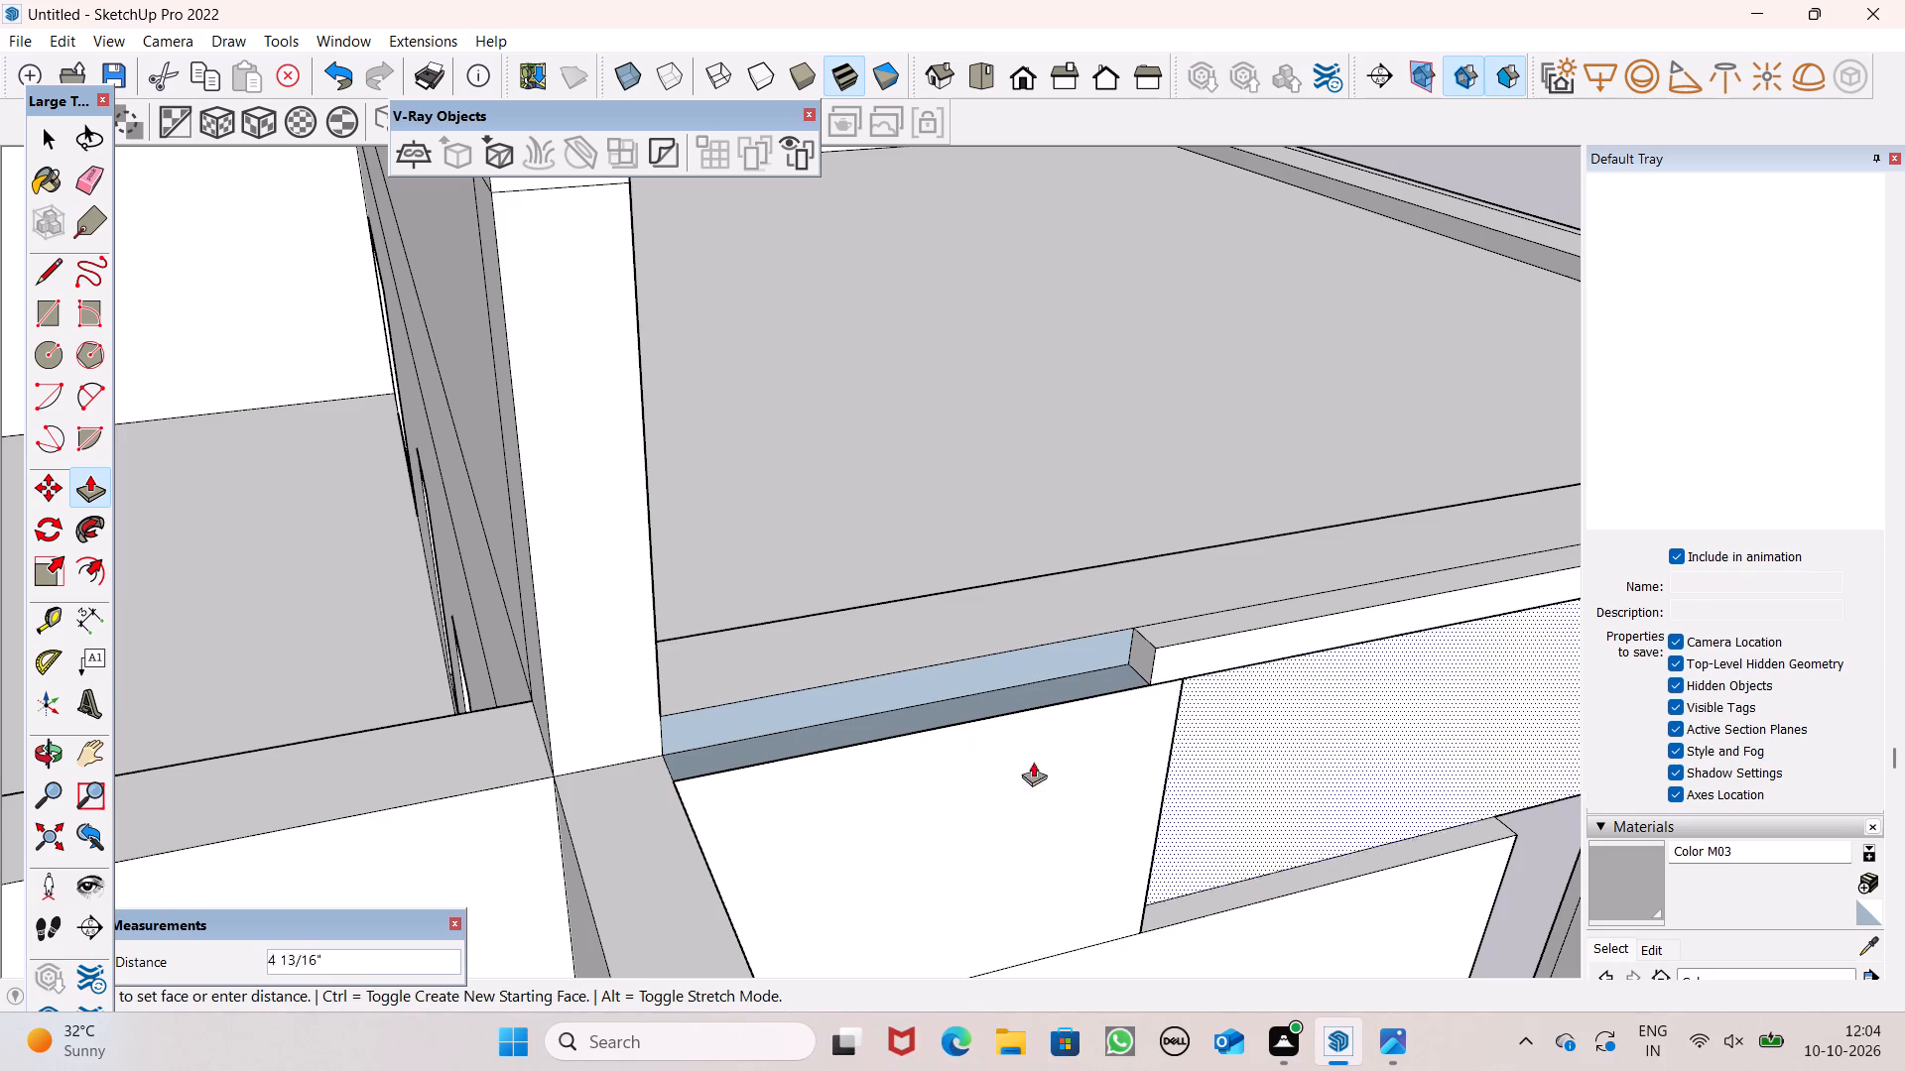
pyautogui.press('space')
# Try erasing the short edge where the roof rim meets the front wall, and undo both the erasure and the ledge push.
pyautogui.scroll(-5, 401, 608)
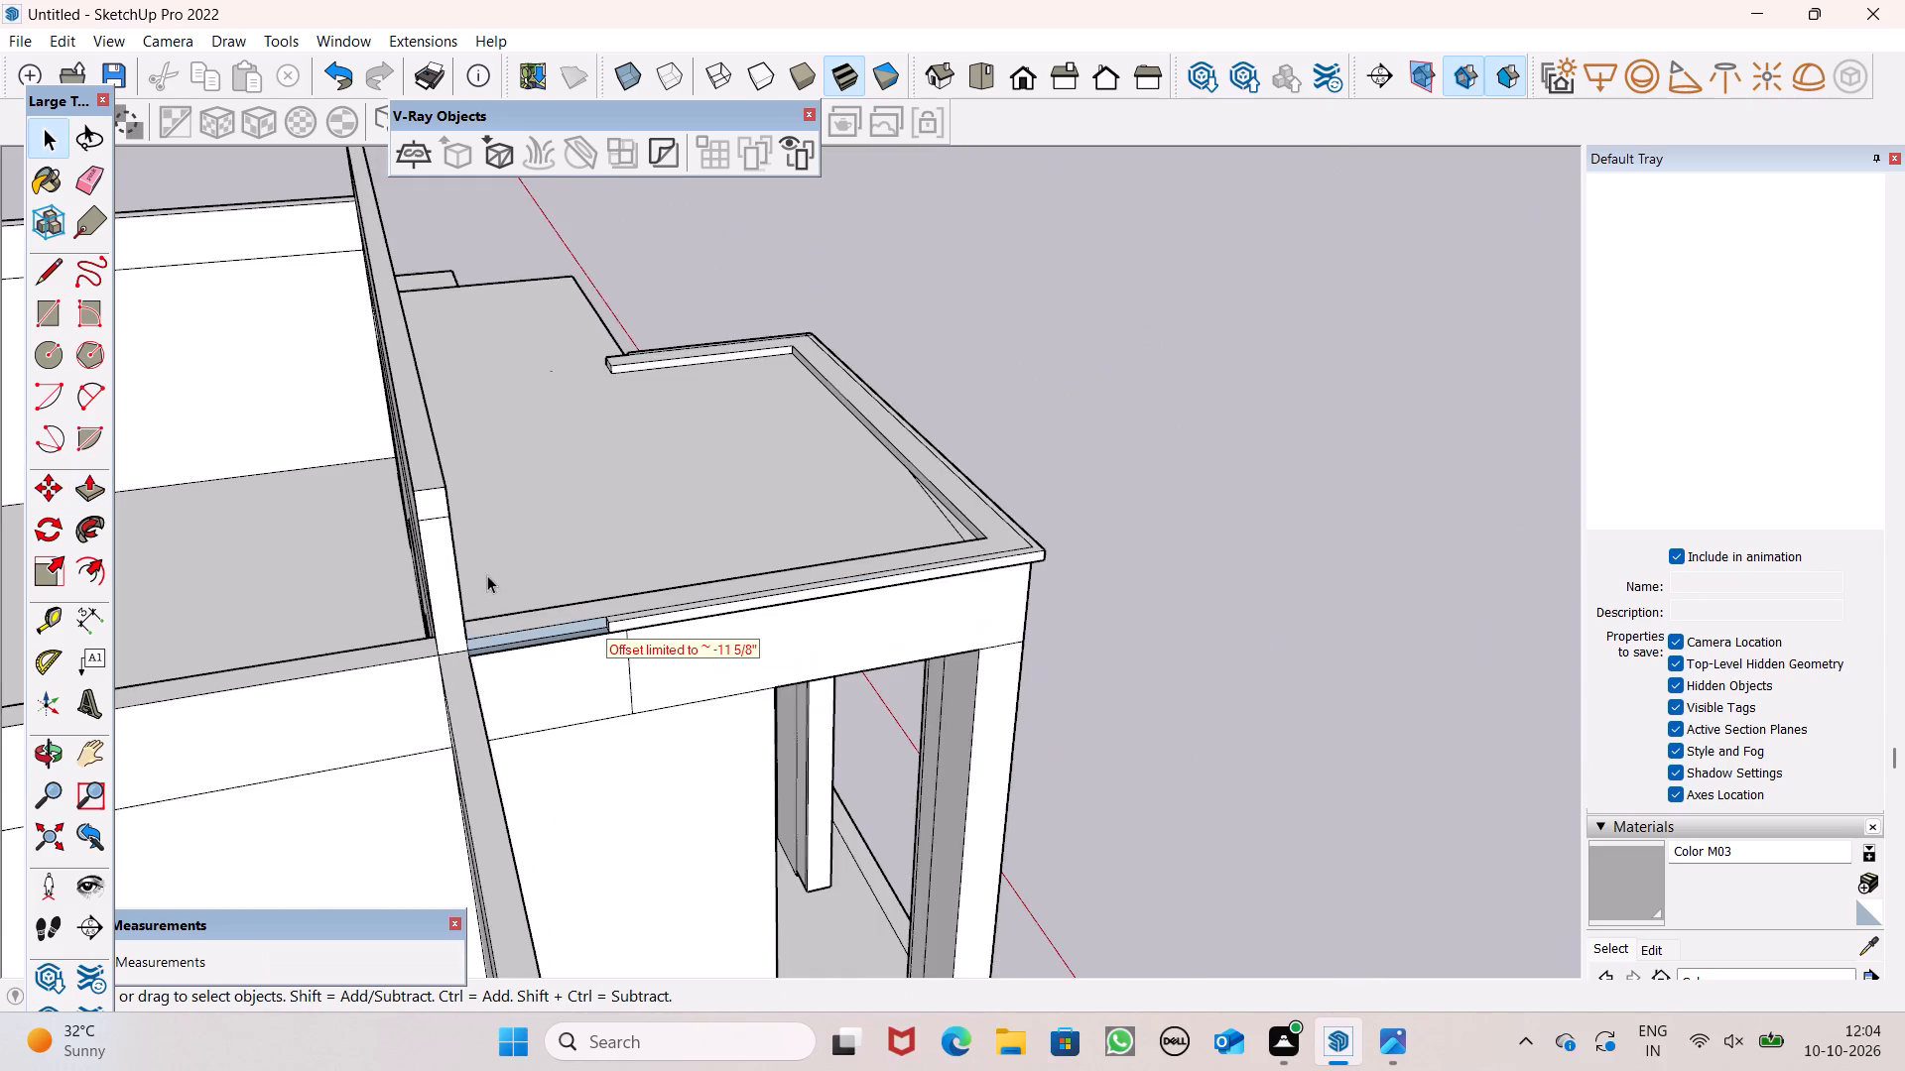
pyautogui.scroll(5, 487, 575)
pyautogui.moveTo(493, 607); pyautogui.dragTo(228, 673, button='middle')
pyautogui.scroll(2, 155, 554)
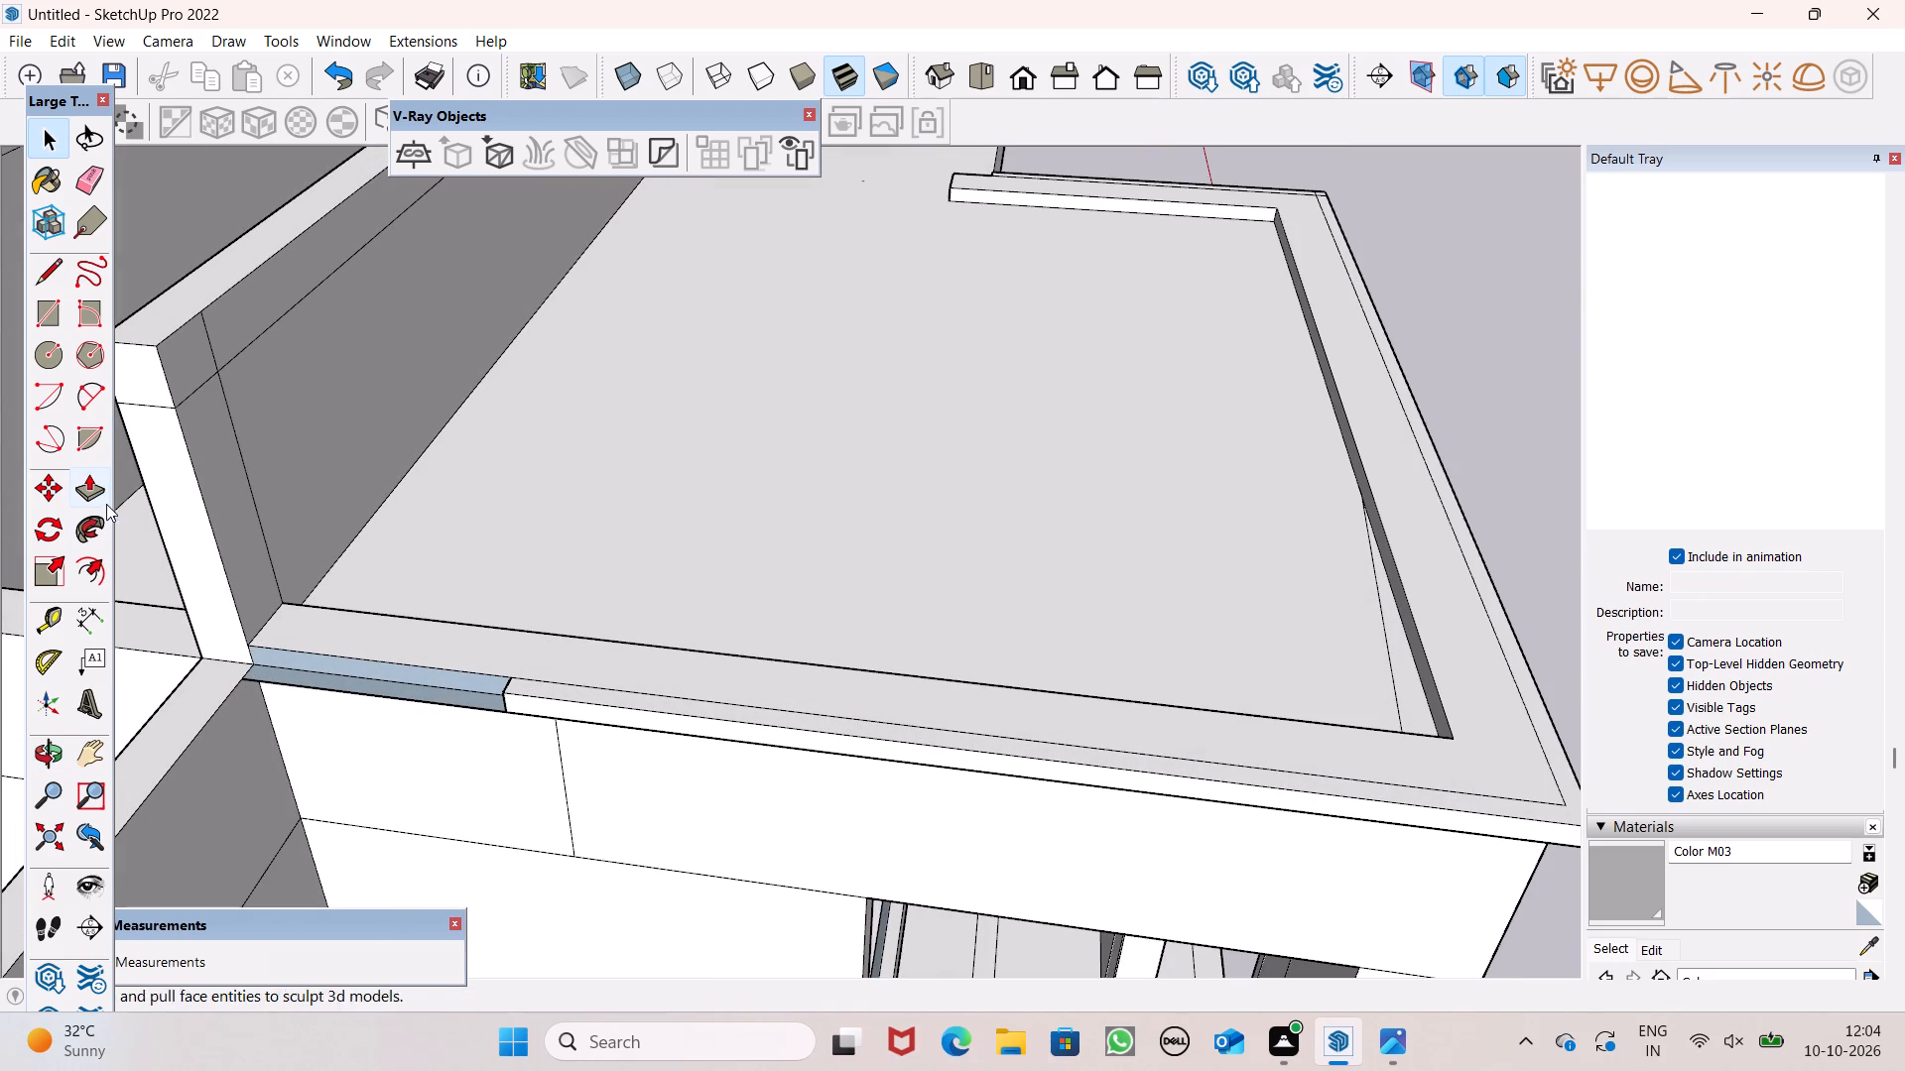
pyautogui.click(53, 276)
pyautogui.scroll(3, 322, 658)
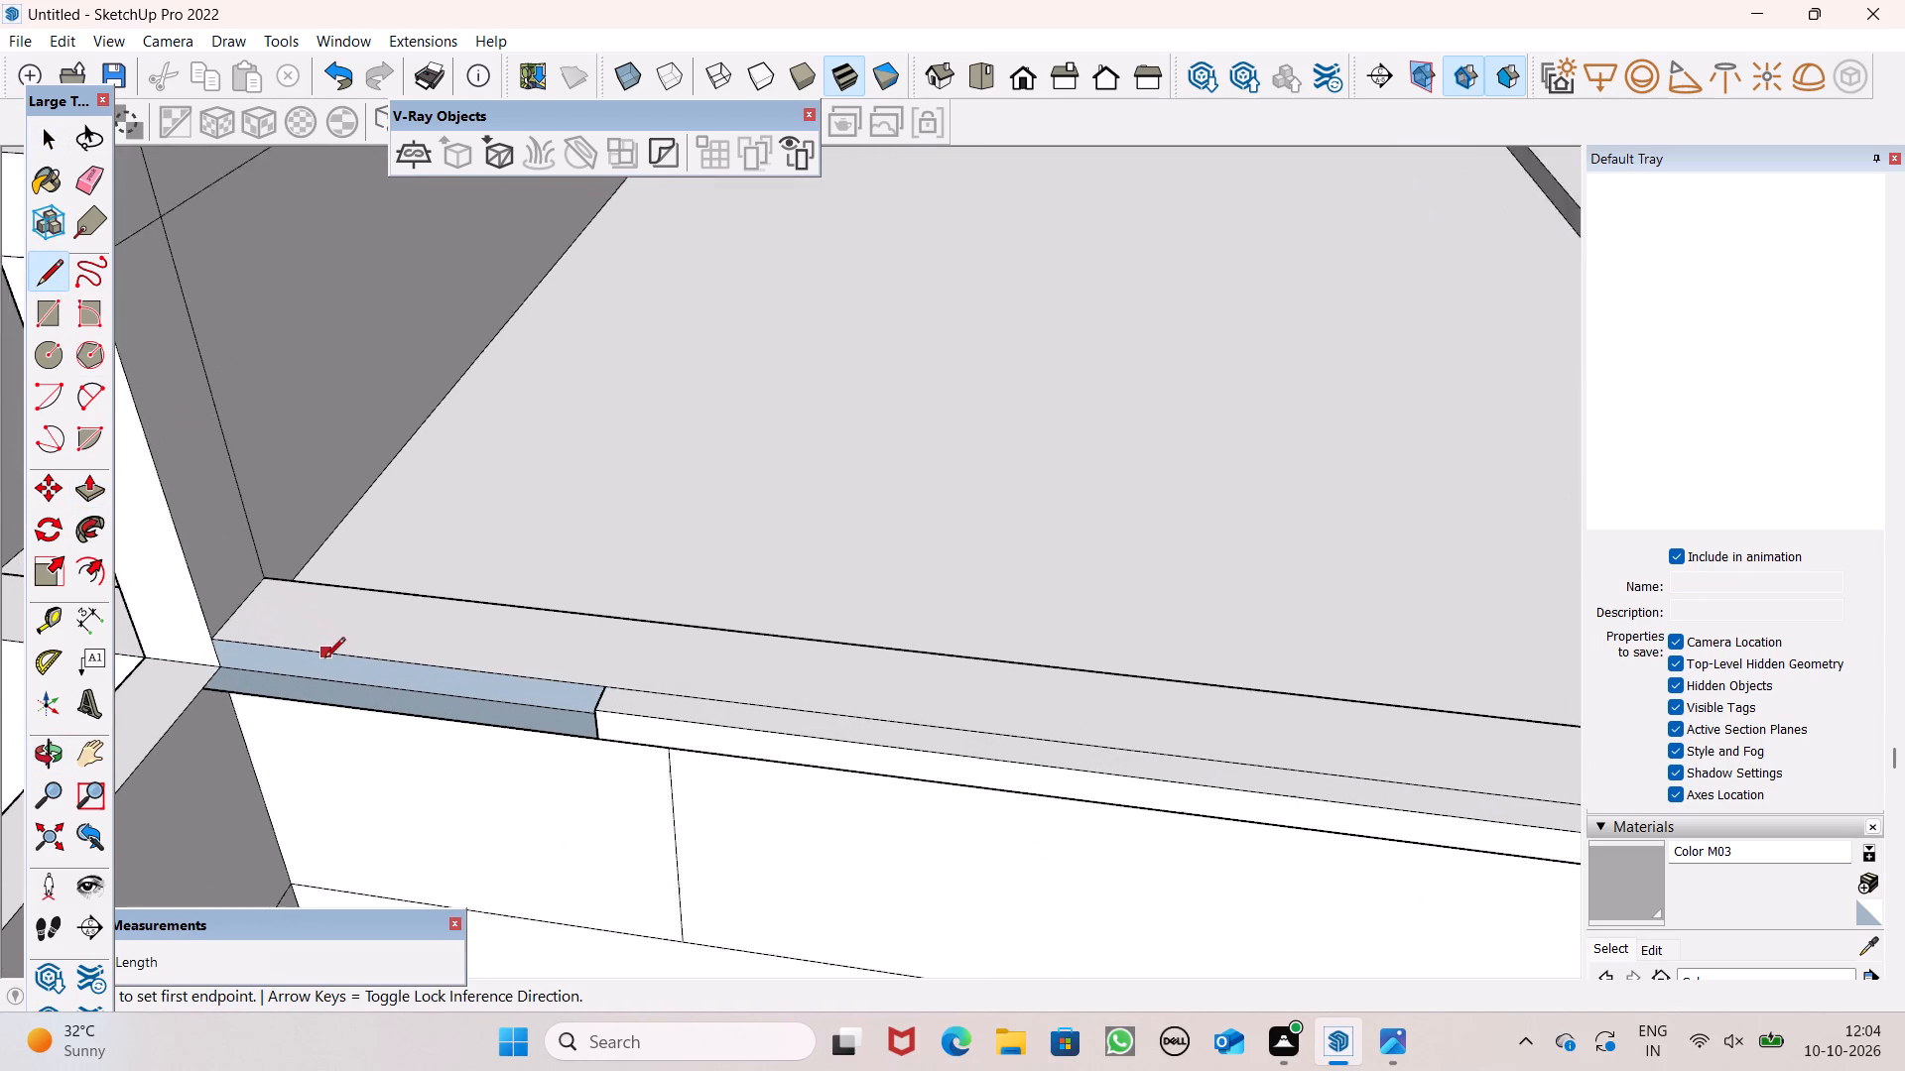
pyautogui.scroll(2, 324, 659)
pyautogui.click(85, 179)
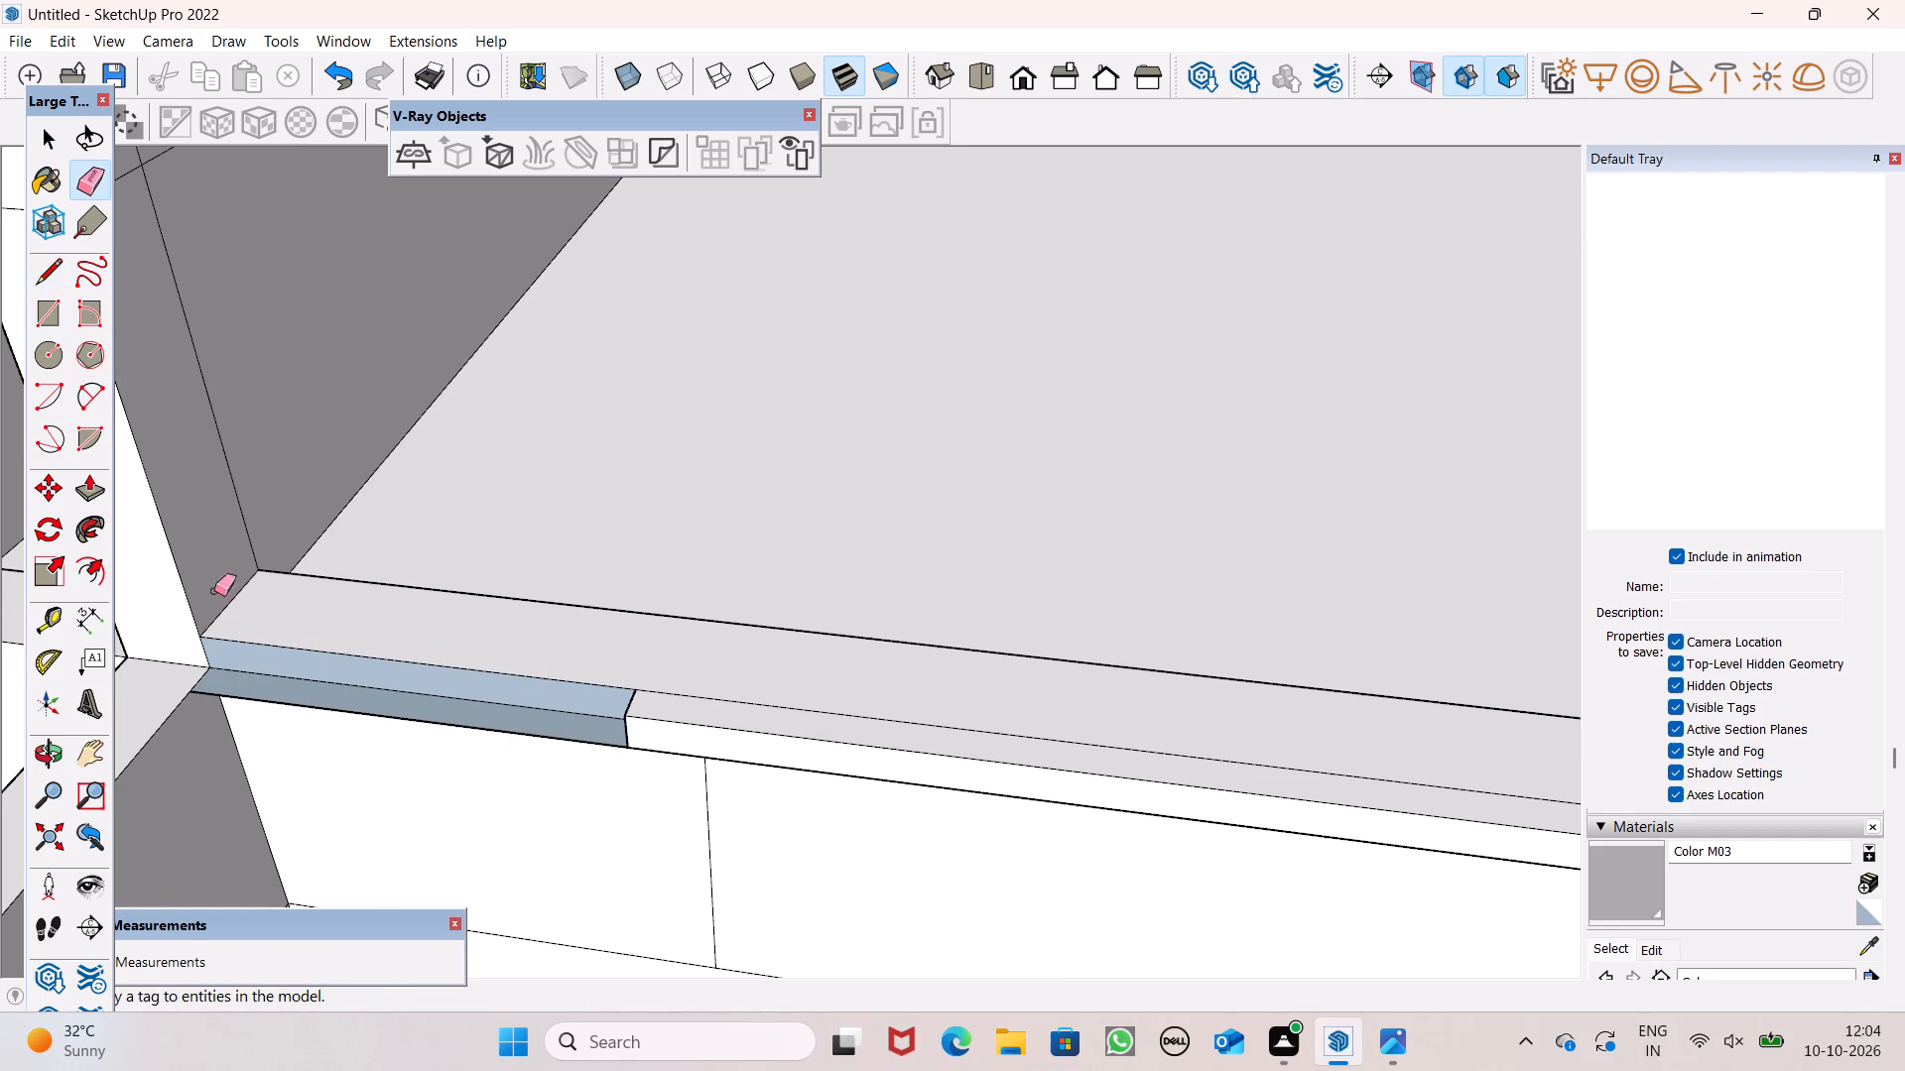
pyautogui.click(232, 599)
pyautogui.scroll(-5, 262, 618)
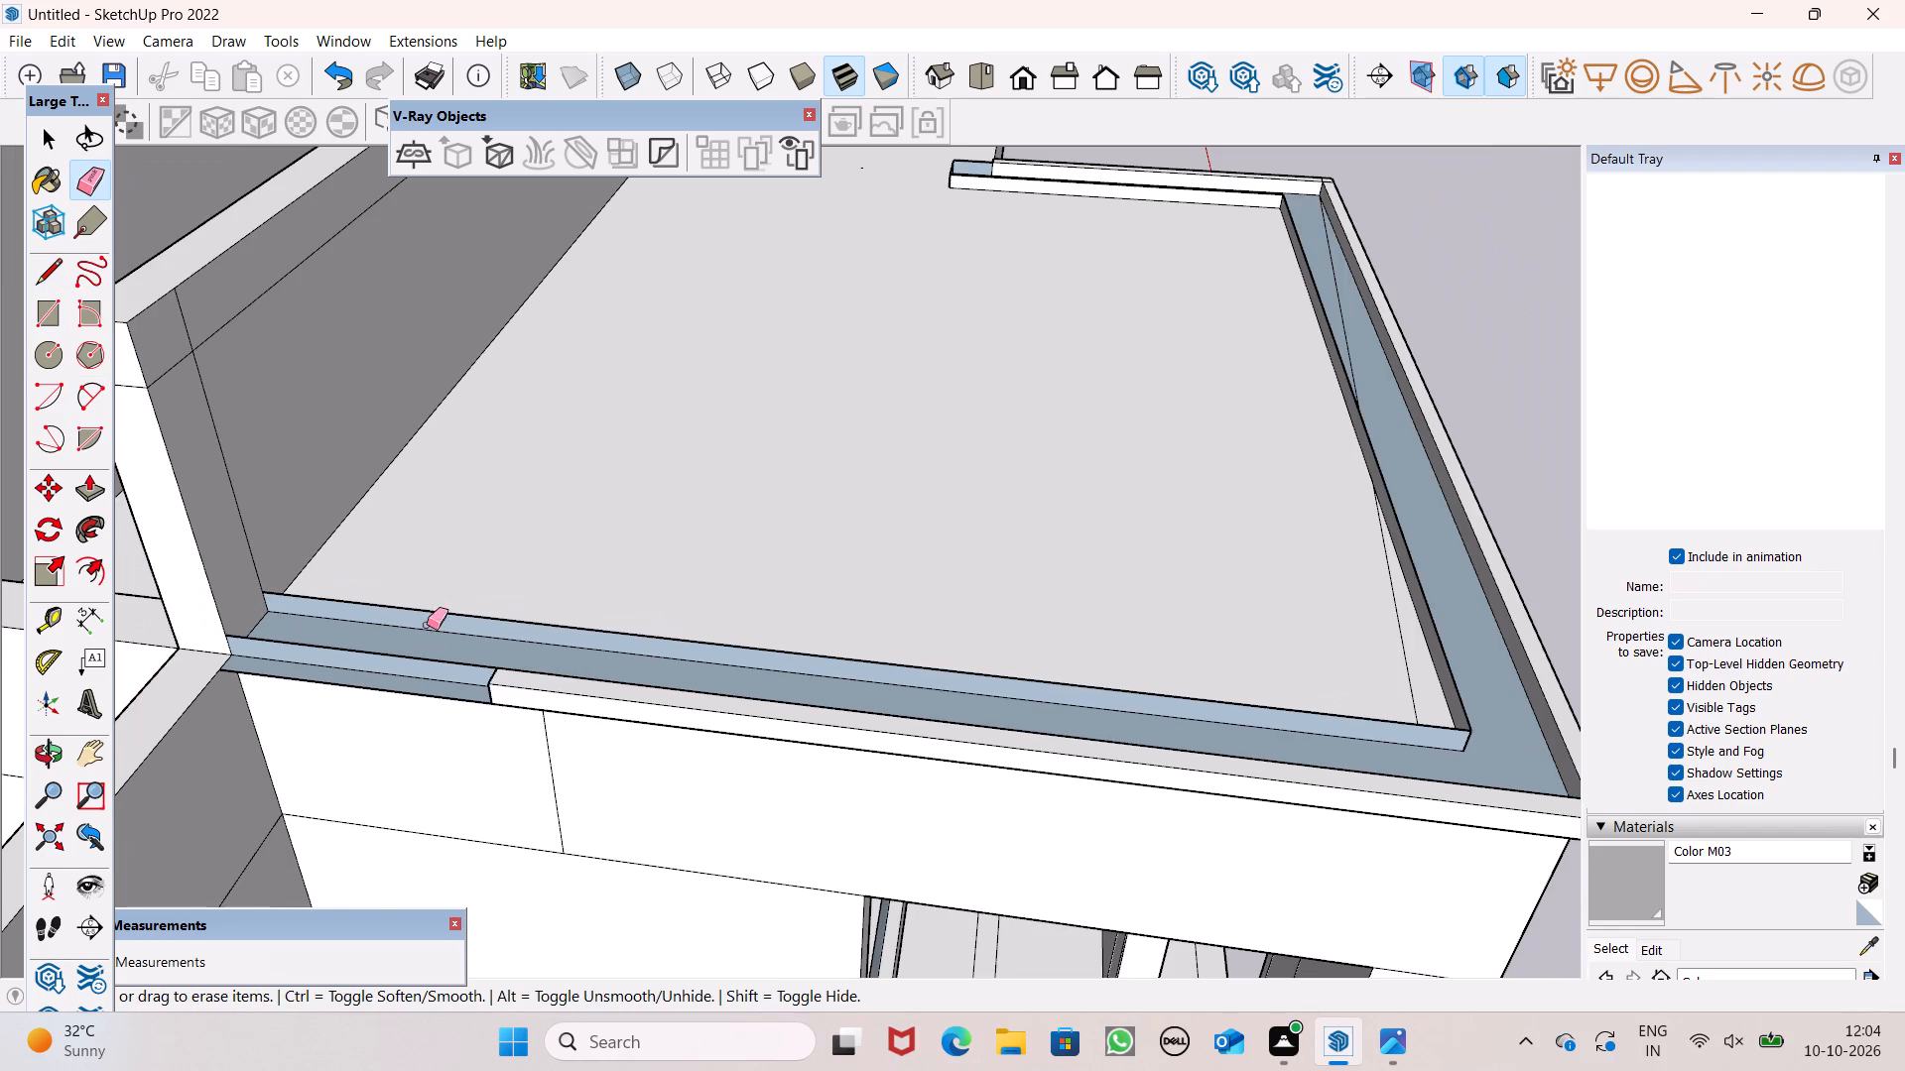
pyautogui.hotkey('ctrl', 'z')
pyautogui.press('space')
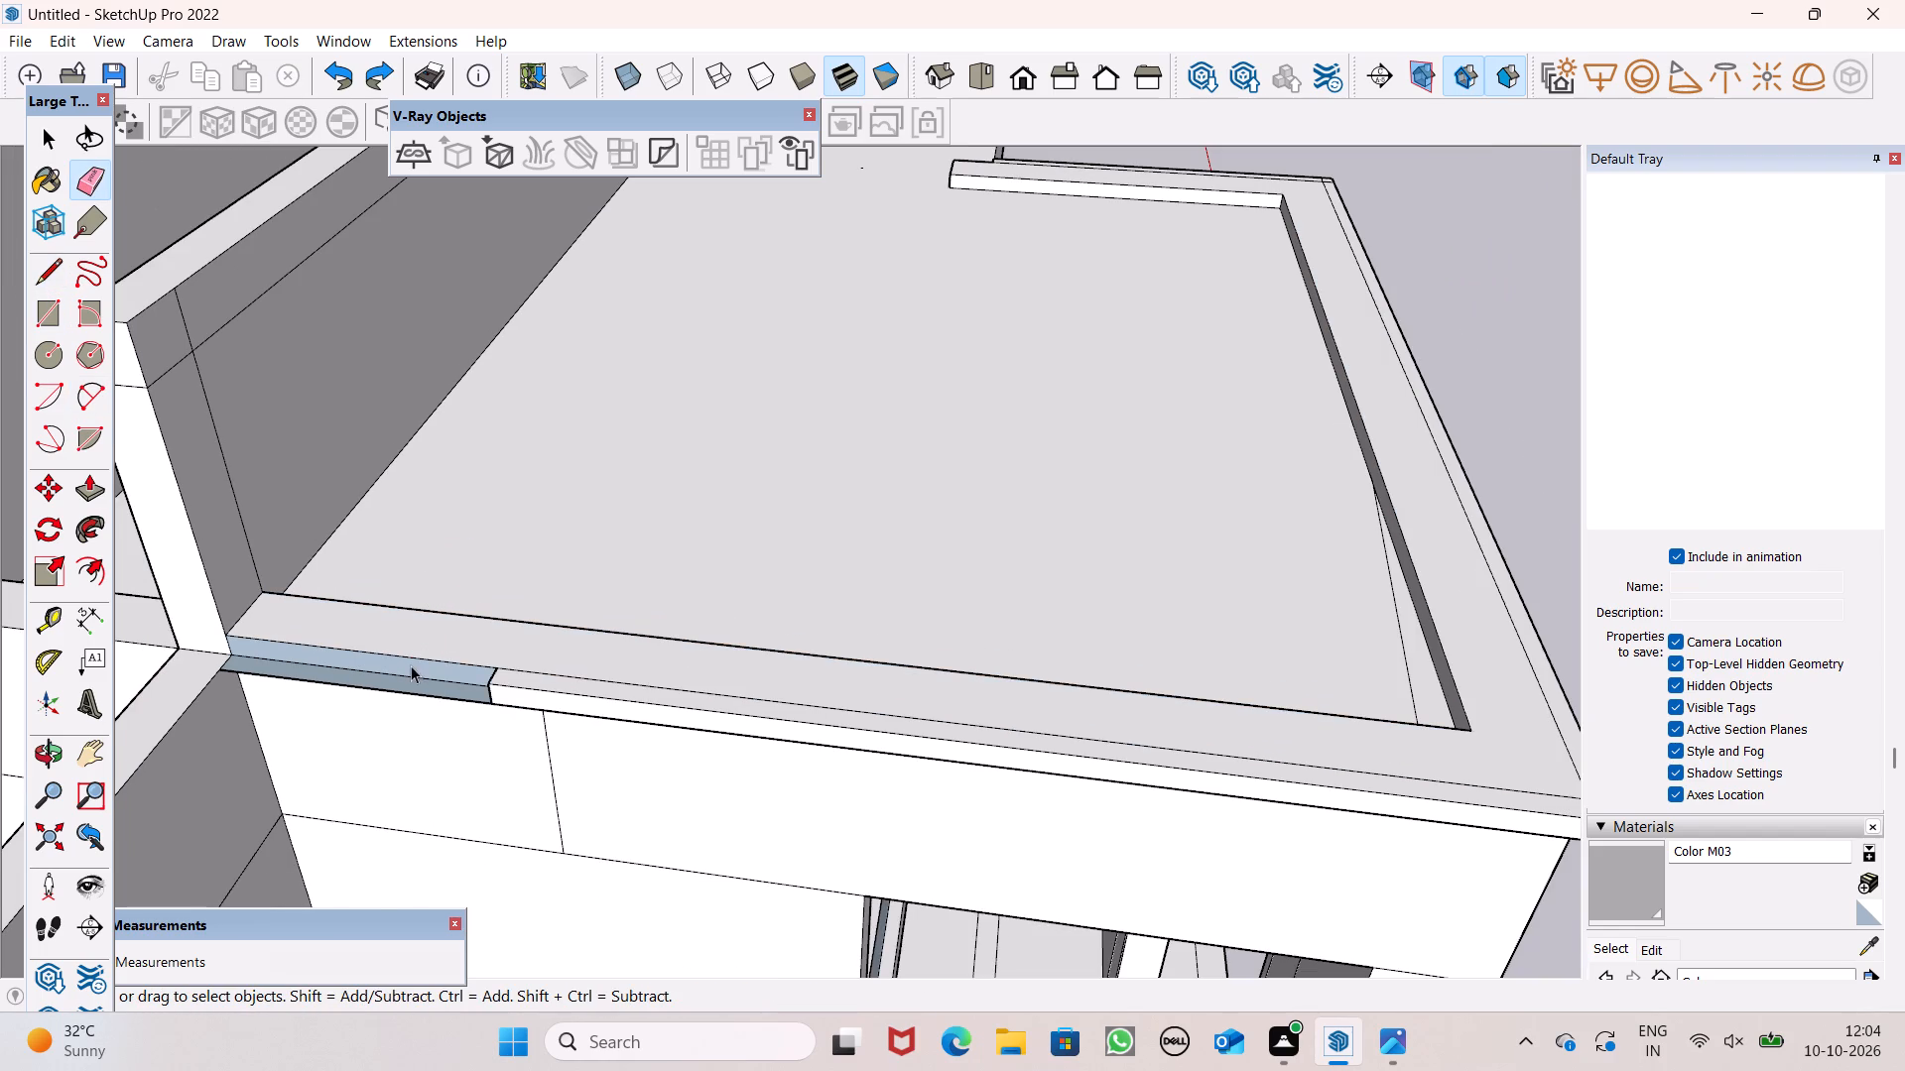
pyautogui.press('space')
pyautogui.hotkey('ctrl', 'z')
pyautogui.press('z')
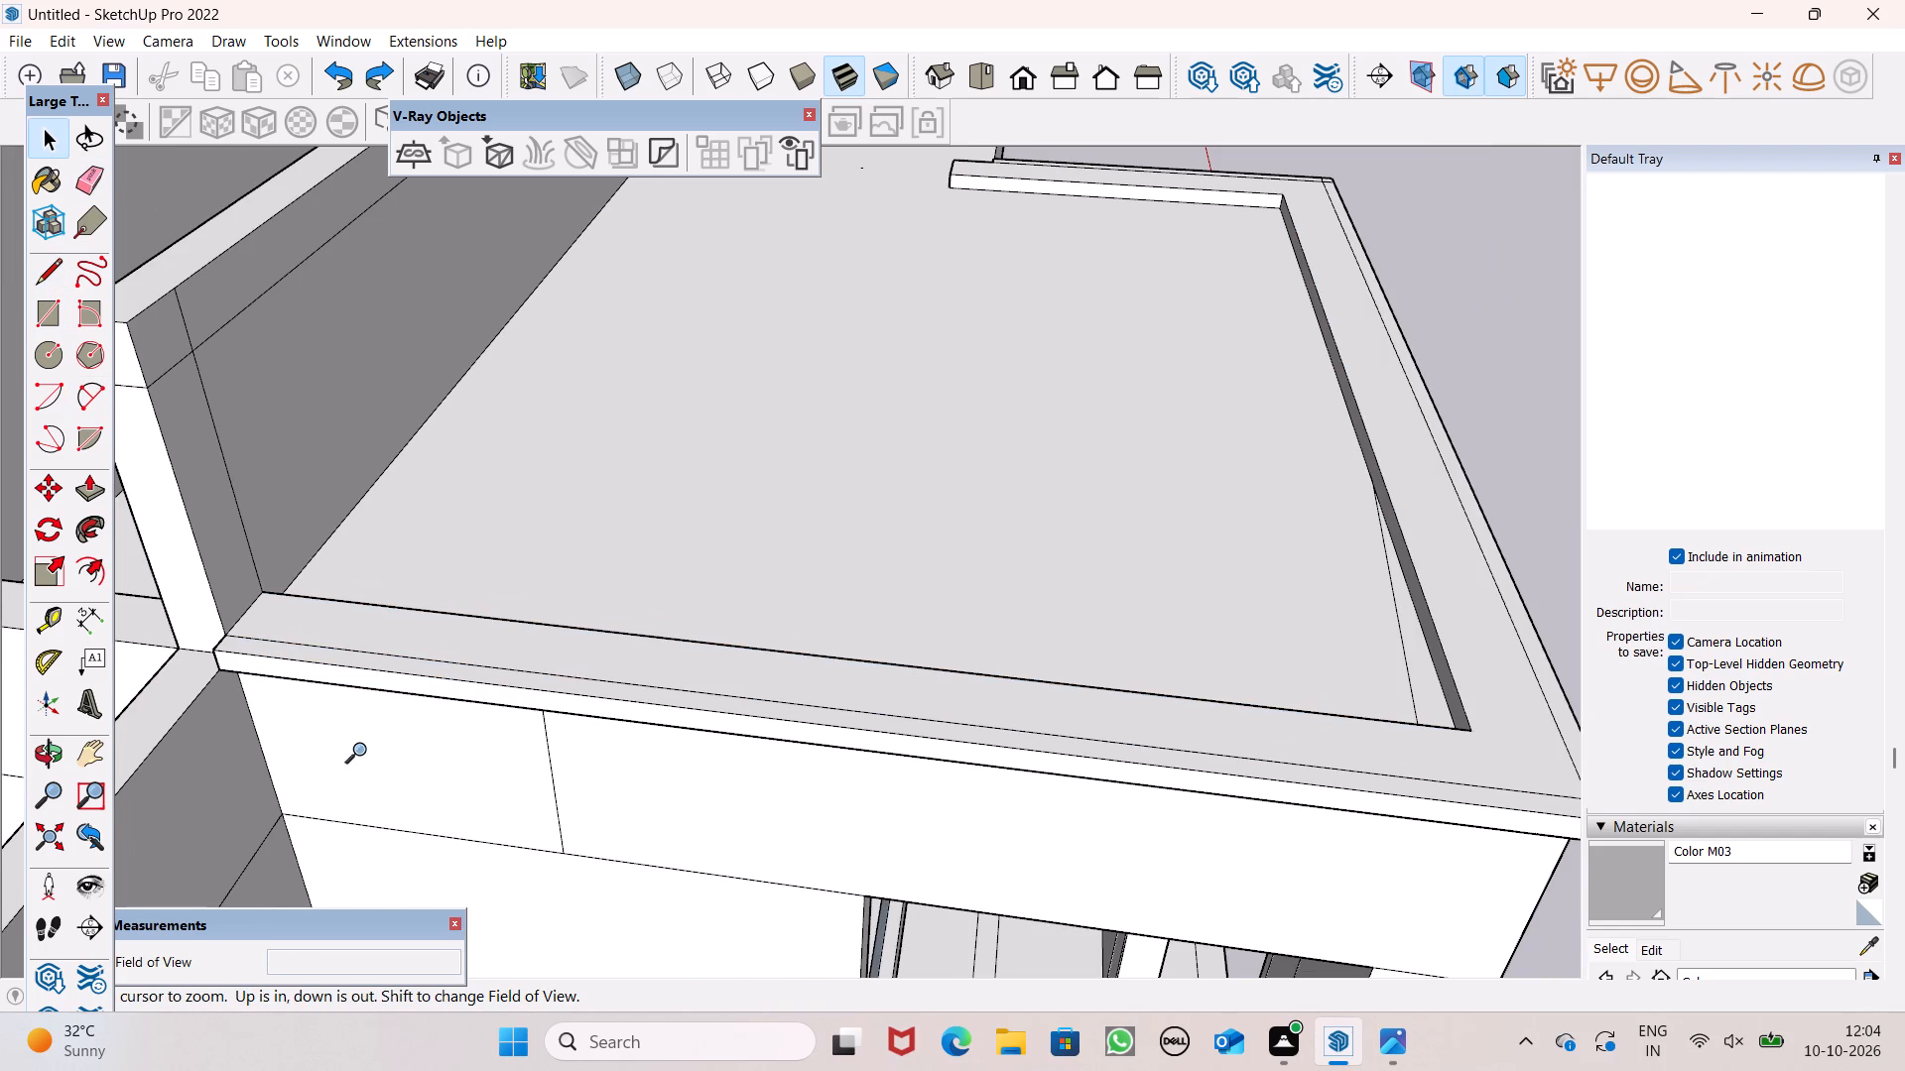
# Undo the front wall's parapet extrusions along the roof slab.
pyautogui.scroll(-3, 398, 764)
pyautogui.scroll(-12, 574, 743)
pyautogui.scroll(1, 613, 779)
pyautogui.scroll(-1, 613, 779)
pyautogui.moveTo(645, 814); pyautogui.dragTo(619, 872, button='middle')
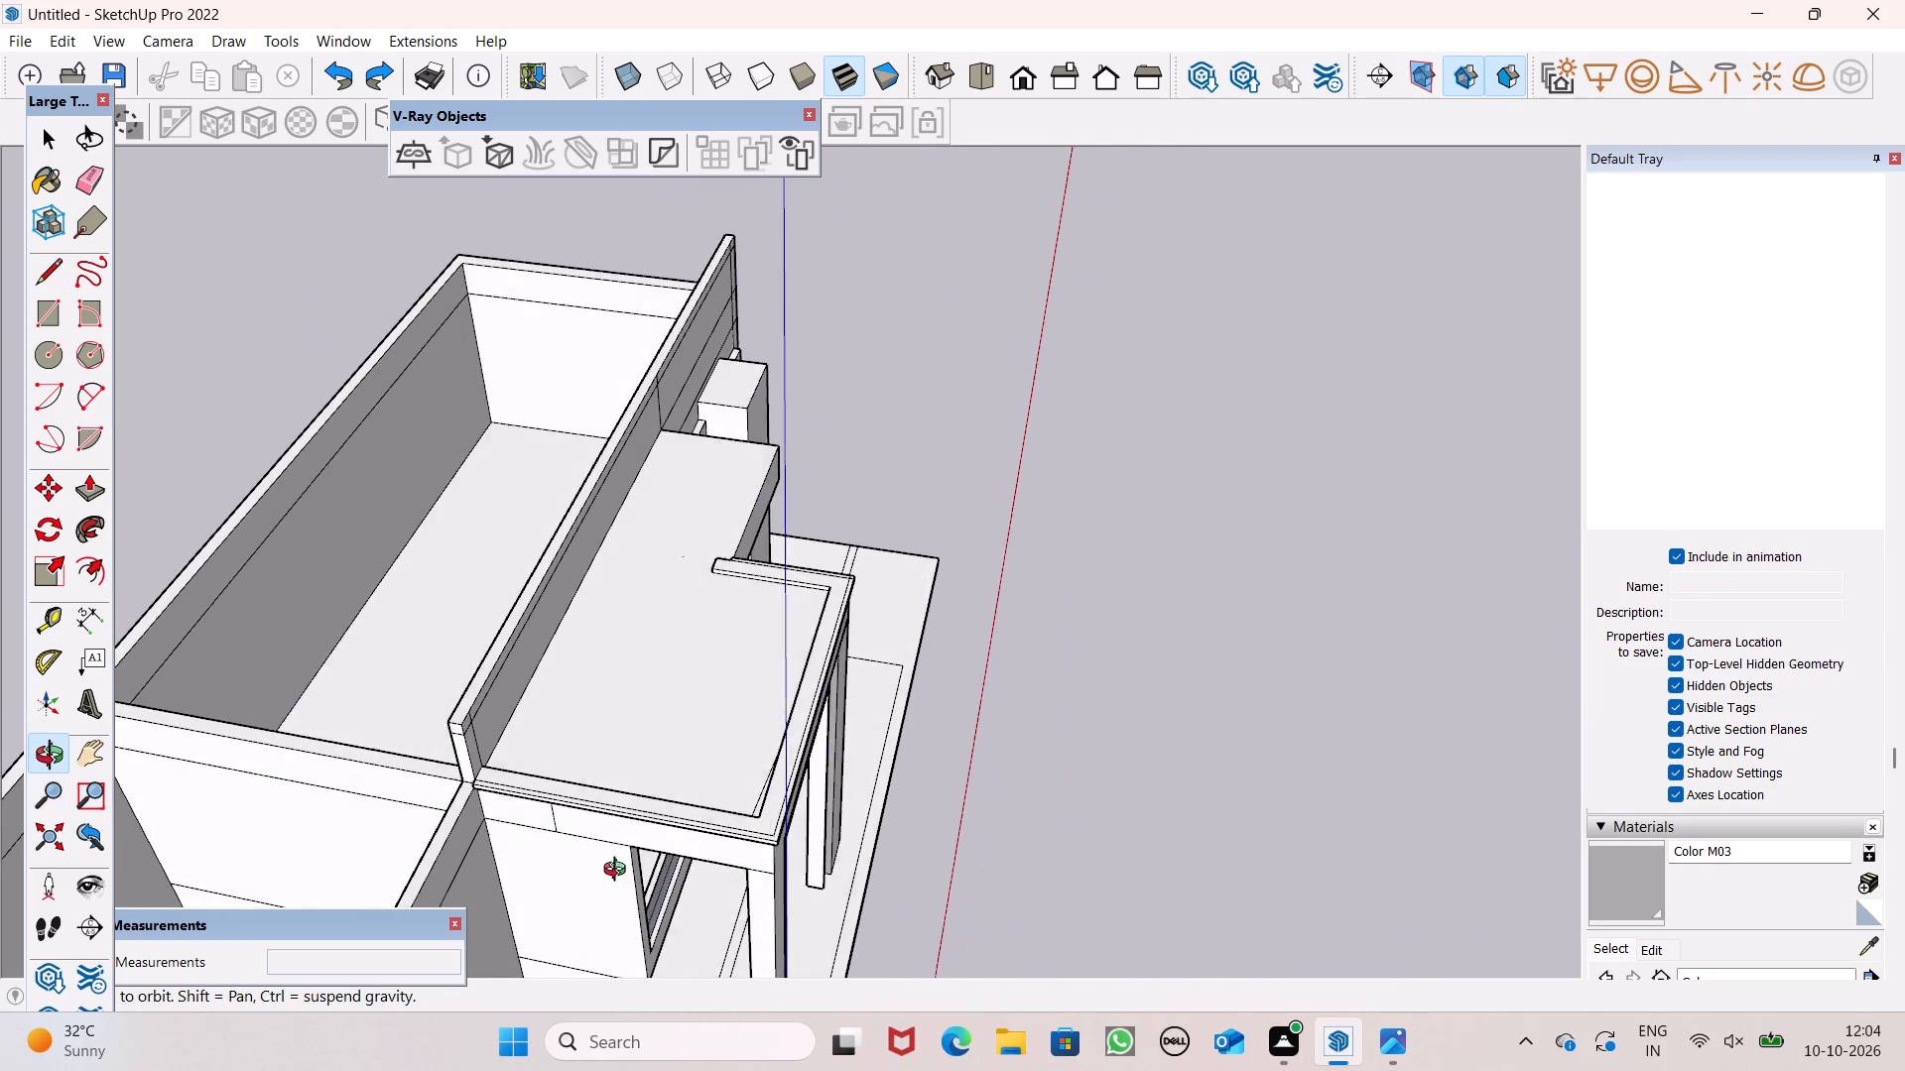
pyautogui.moveTo(619, 872); pyautogui.dragTo(620, 873, button='middle')
pyautogui.hotkey('ctrl', 'z')
pyautogui.hotkey('ctrl', 'z')
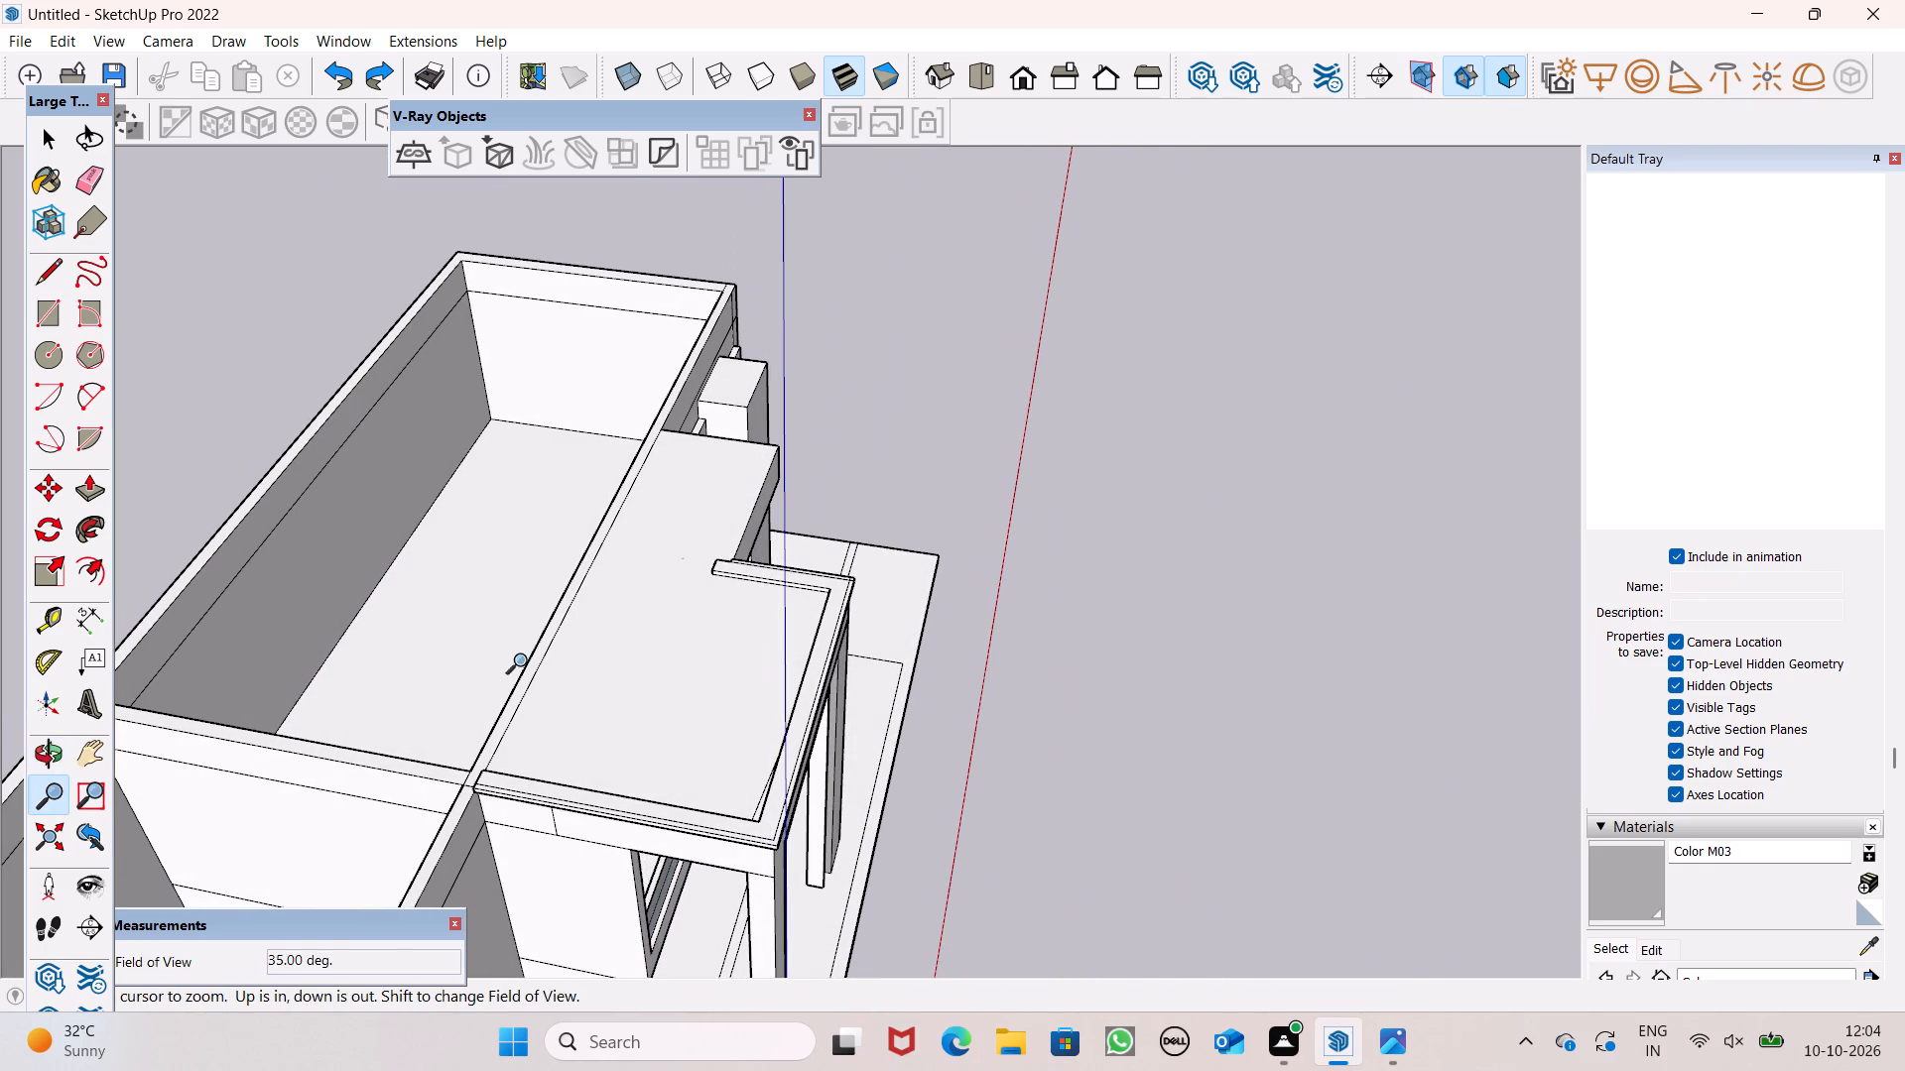
# Examine the junction of the roof slab's rim with the front wall and the partition wall.
pyautogui.scroll(-4, 525, 673)
pyautogui.moveTo(553, 706); pyautogui.dragTo(965, 762, button='middle')
pyautogui.scroll(2, 805, 771)
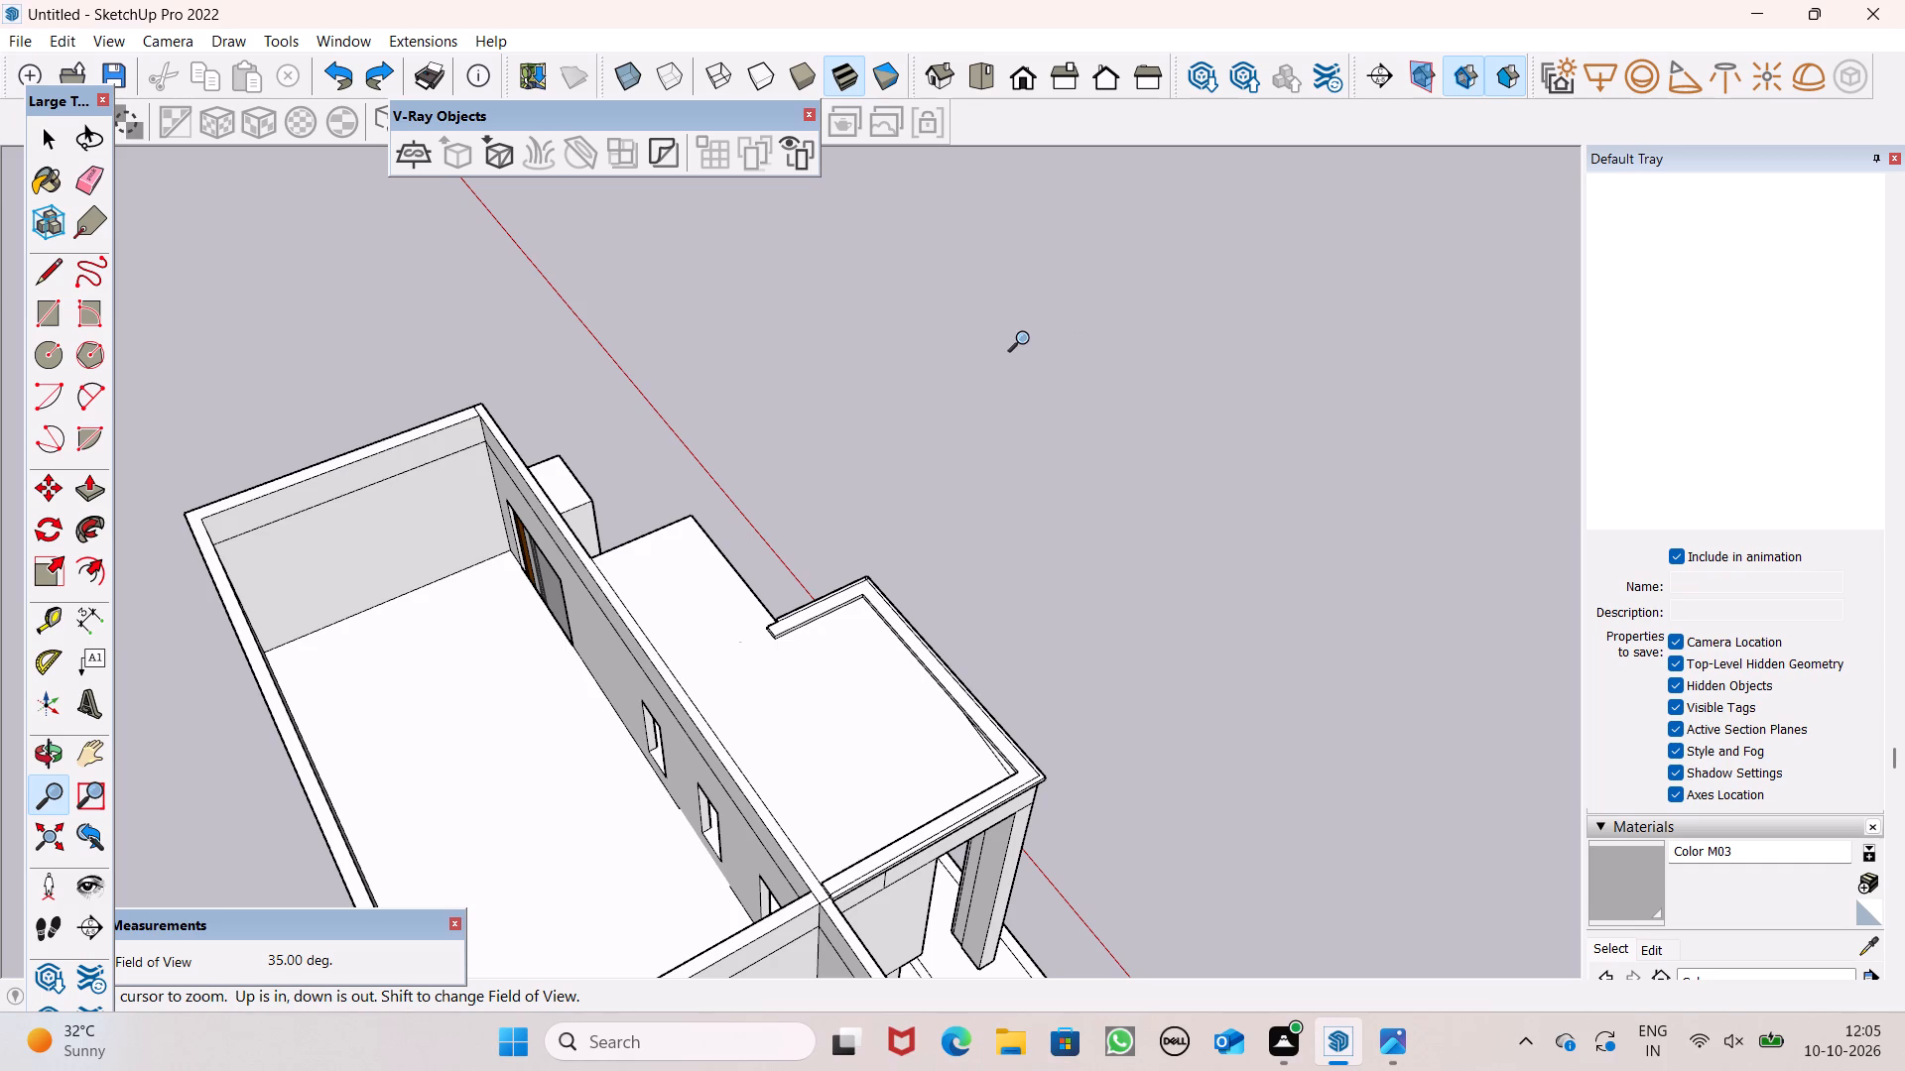
pyautogui.scroll(-4, 774, 486)
pyautogui.moveTo(883, 792); pyautogui.dragTo(1296, 699, button='middle')
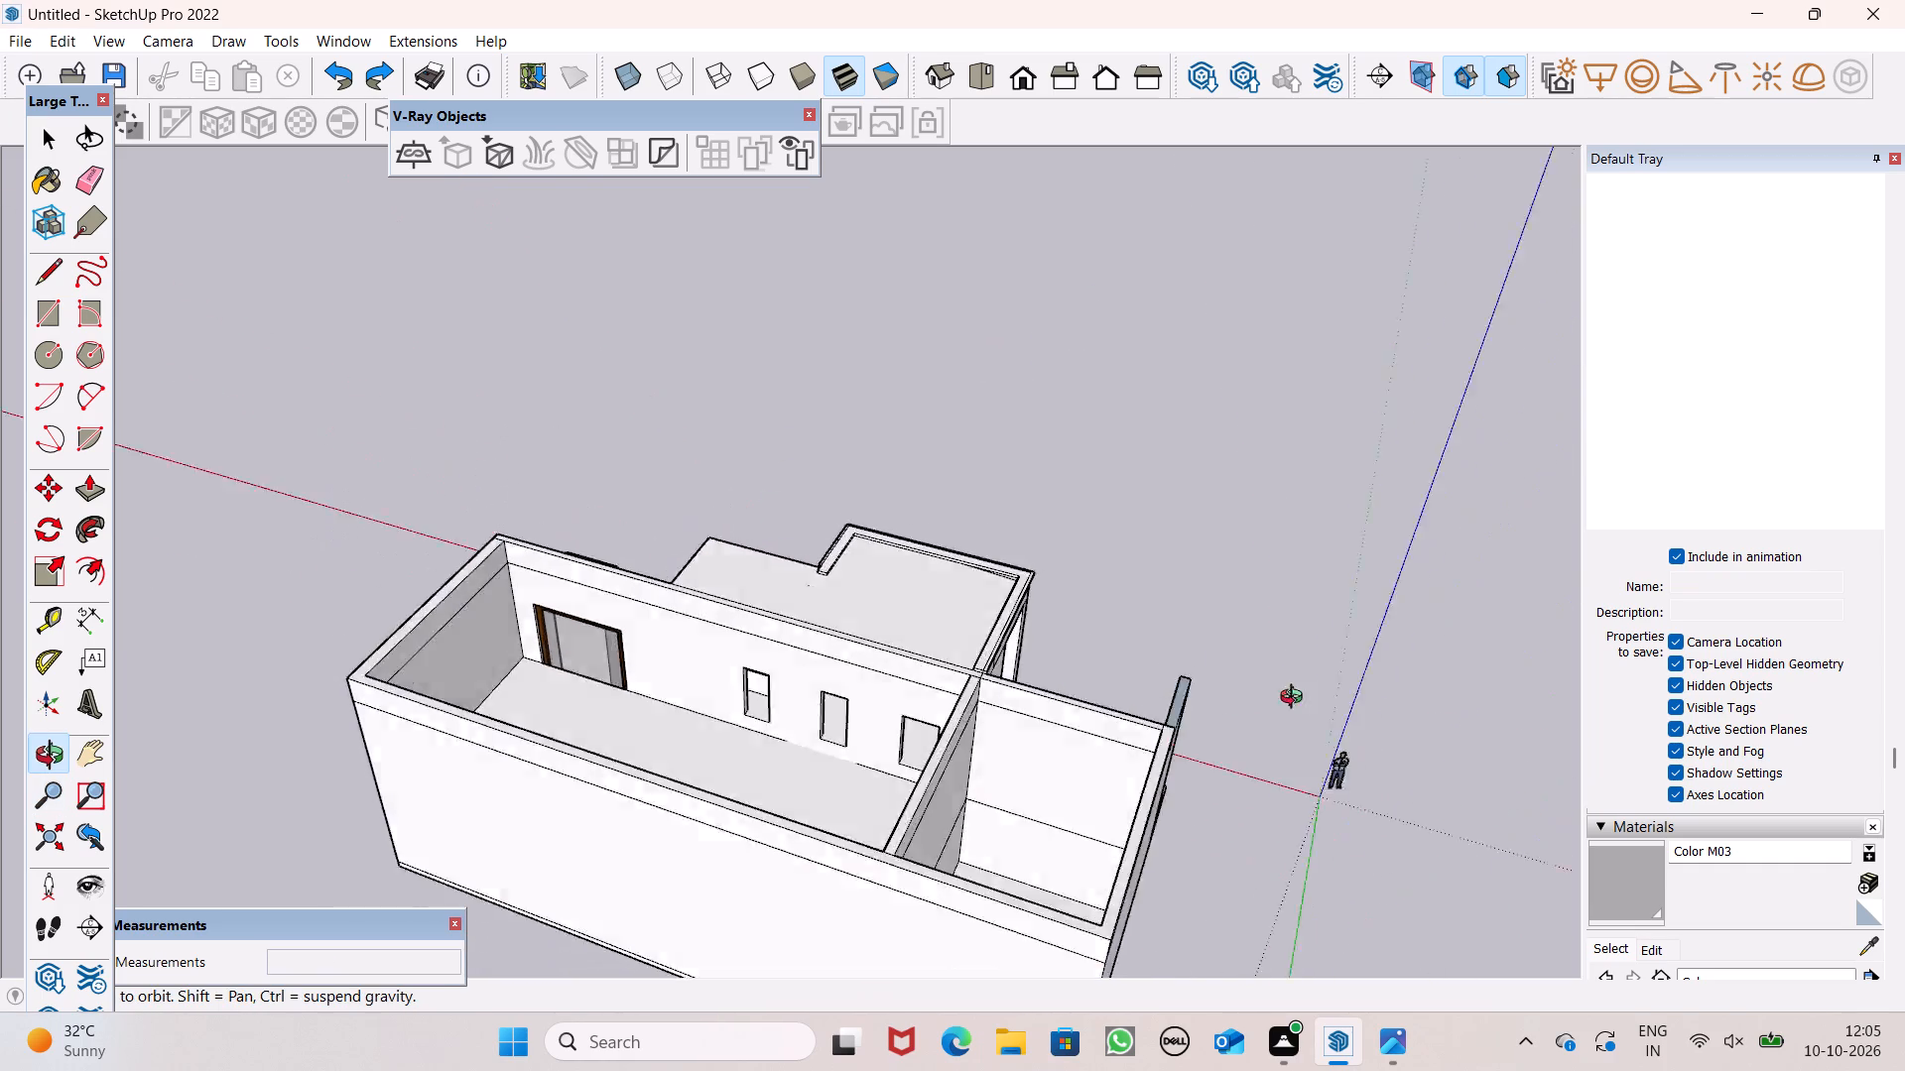
pyautogui.moveTo(1296, 699); pyautogui.dragTo(1340, 695, button='middle')
pyautogui.scroll(6, 1162, 574)
pyautogui.scroll(6, 1011, 641)
pyautogui.scroll(7, 866, 672)
pyautogui.scroll(2, 1322, 738)
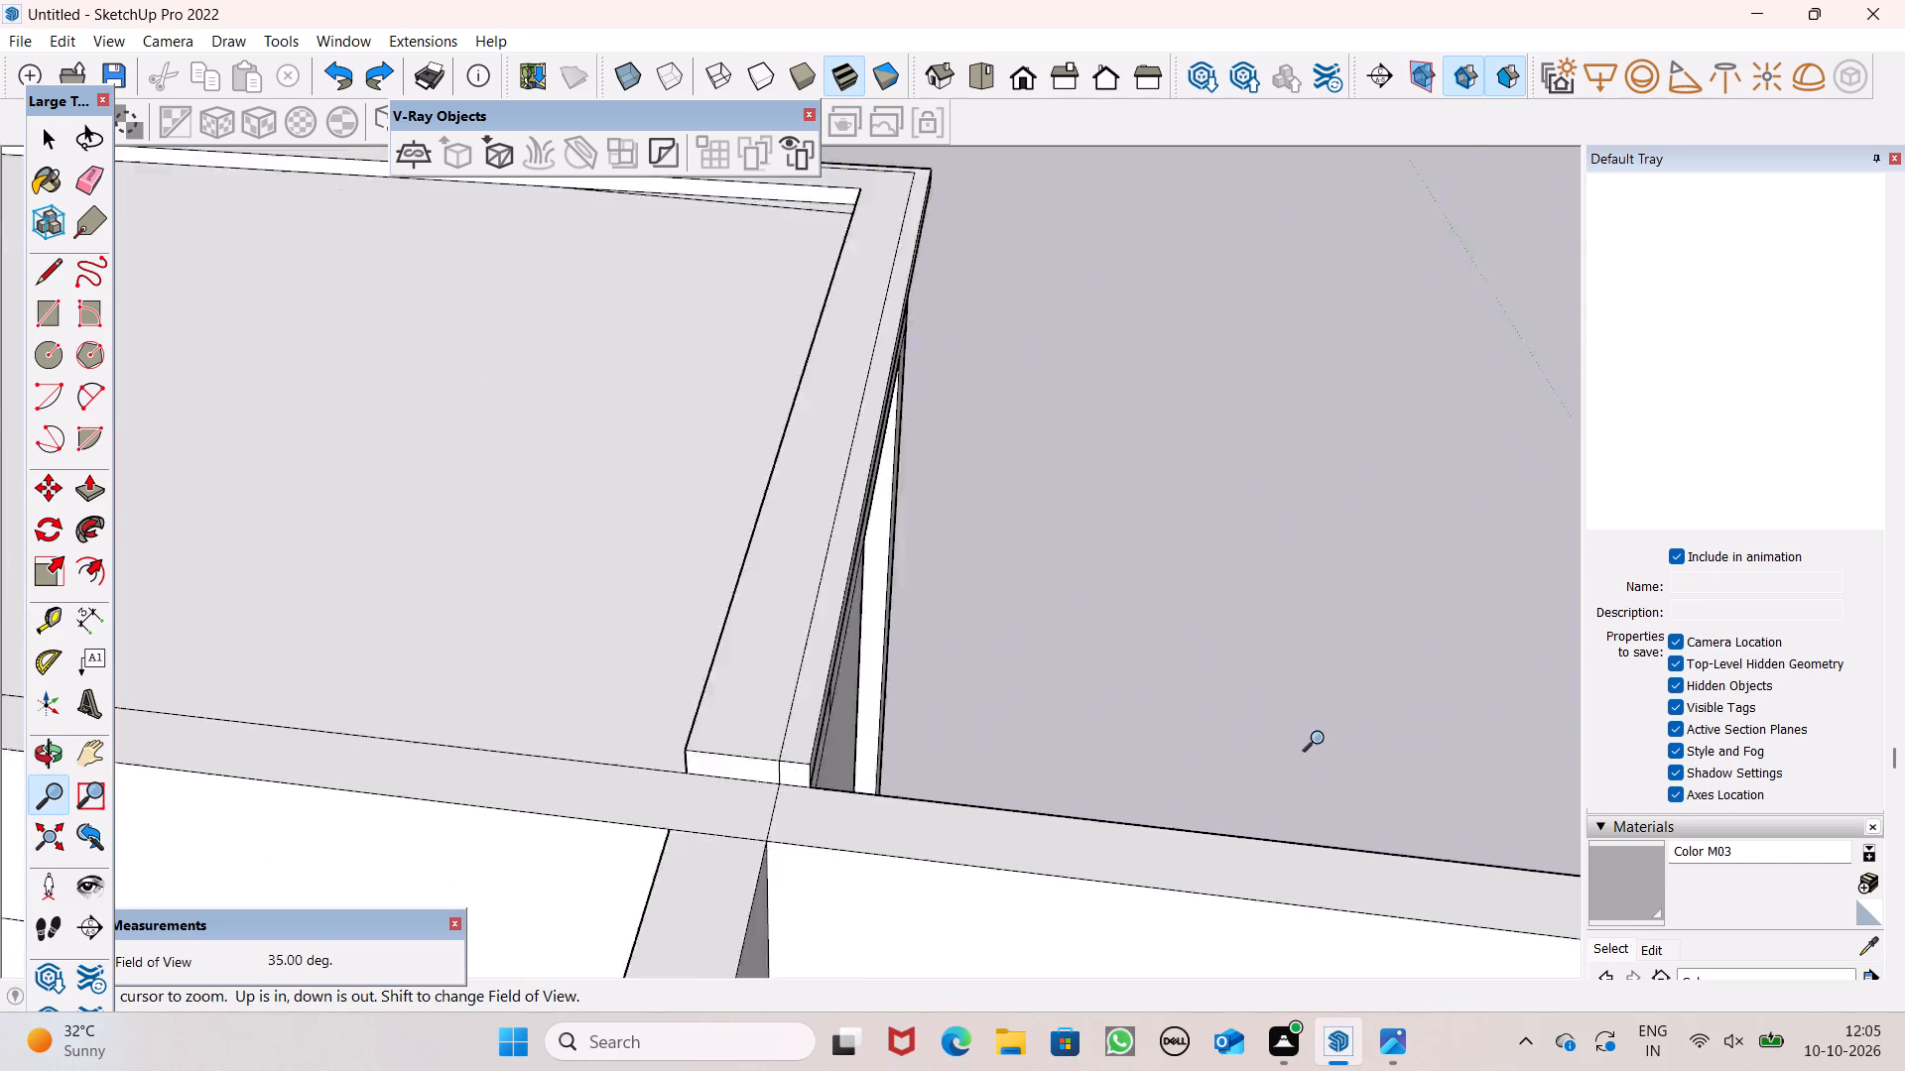
pyautogui.scroll(3, 1322, 738)
pyautogui.scroll(-7, 1292, 709)
pyautogui.scroll(2, 1164, 664)
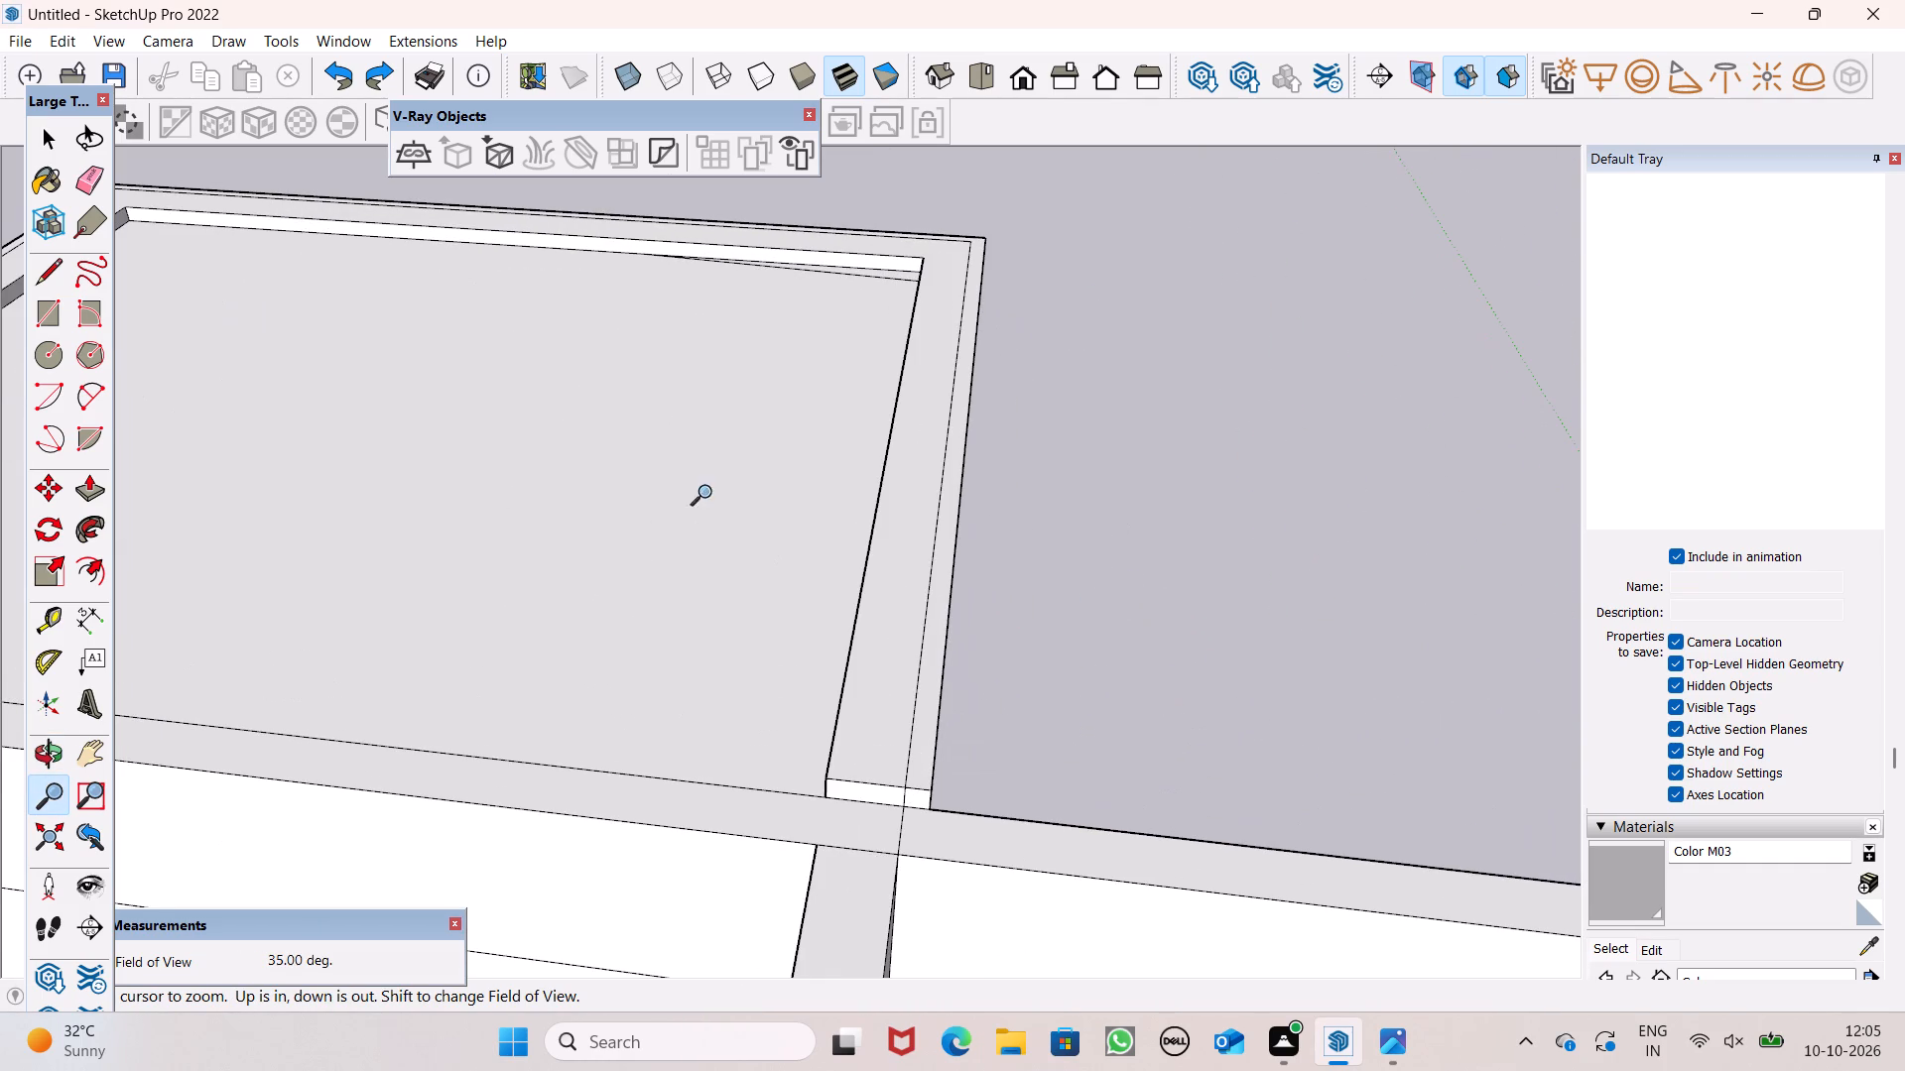
pyautogui.scroll(-5, 711, 553)
pyautogui.moveTo(831, 626); pyautogui.dragTo(998, 484, button='middle')
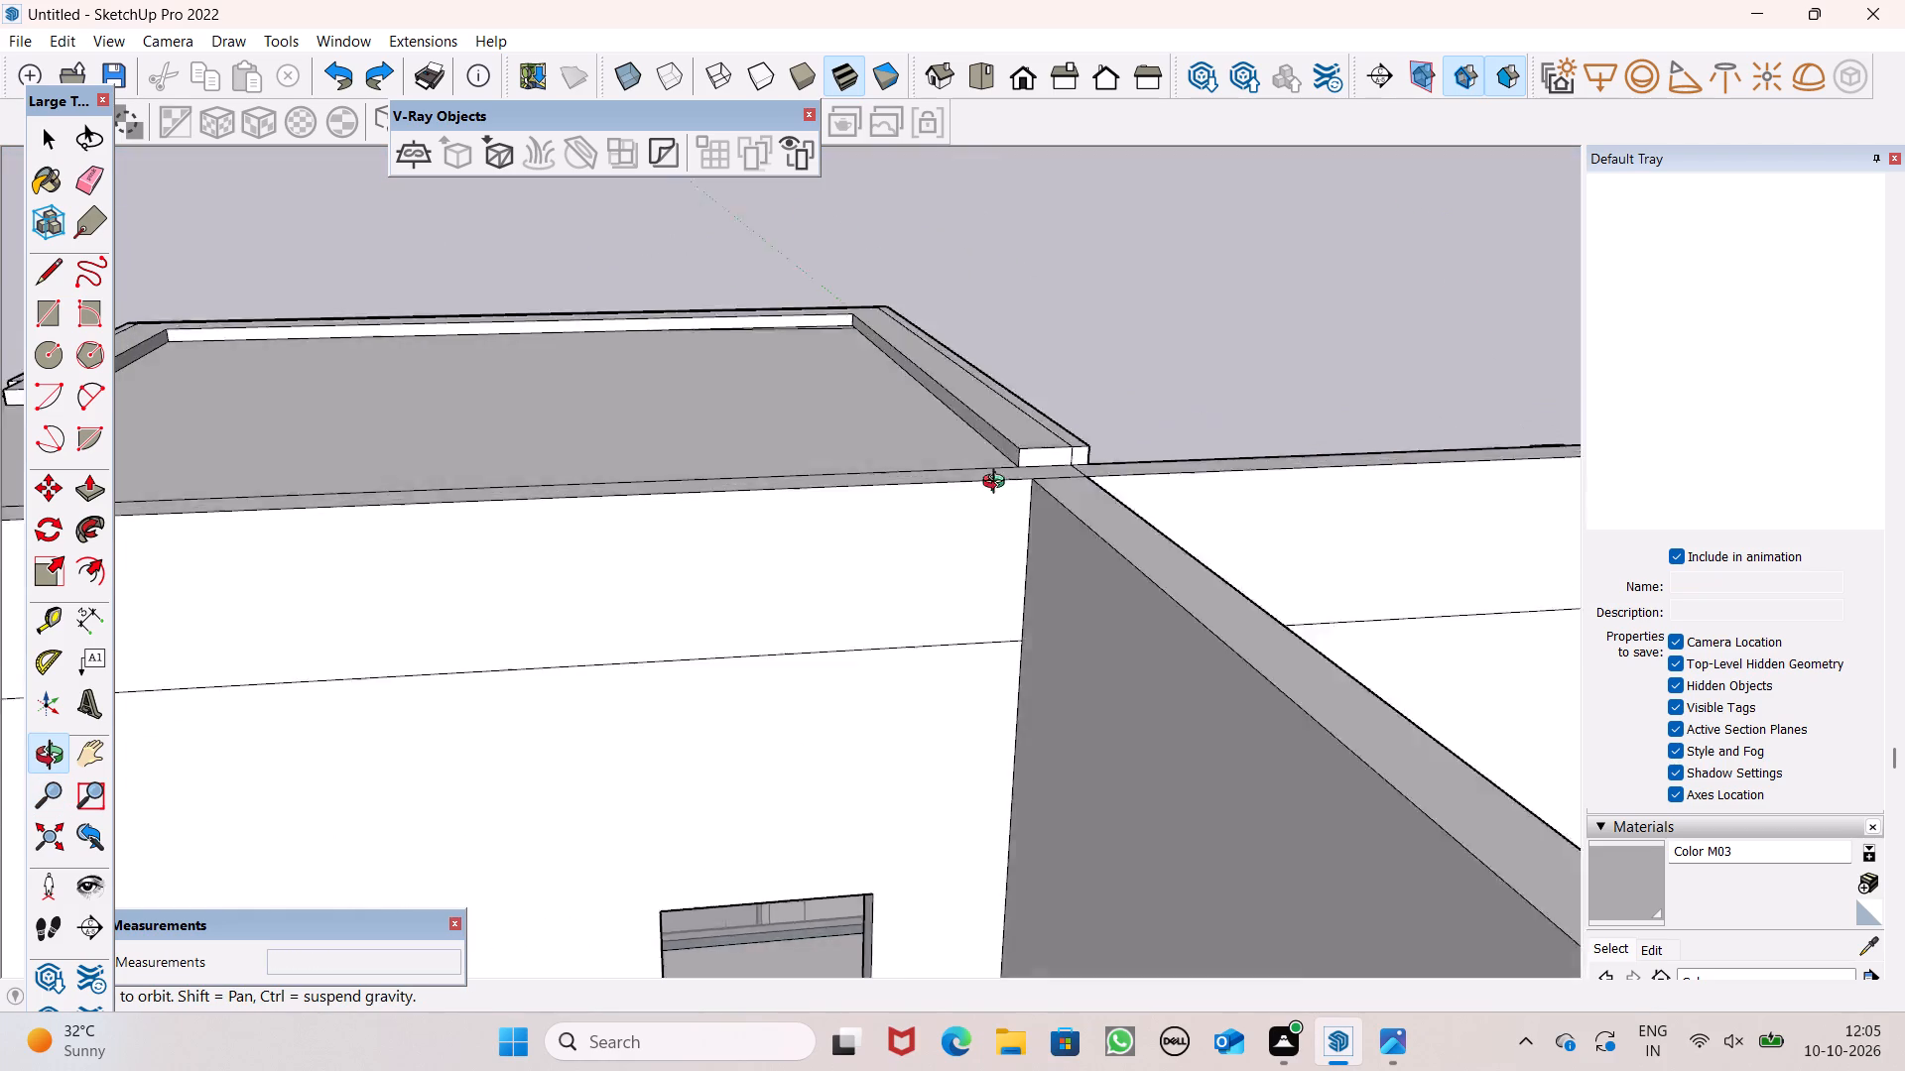
pyautogui.moveTo(998, 484); pyautogui.dragTo(823, 603, button='middle')
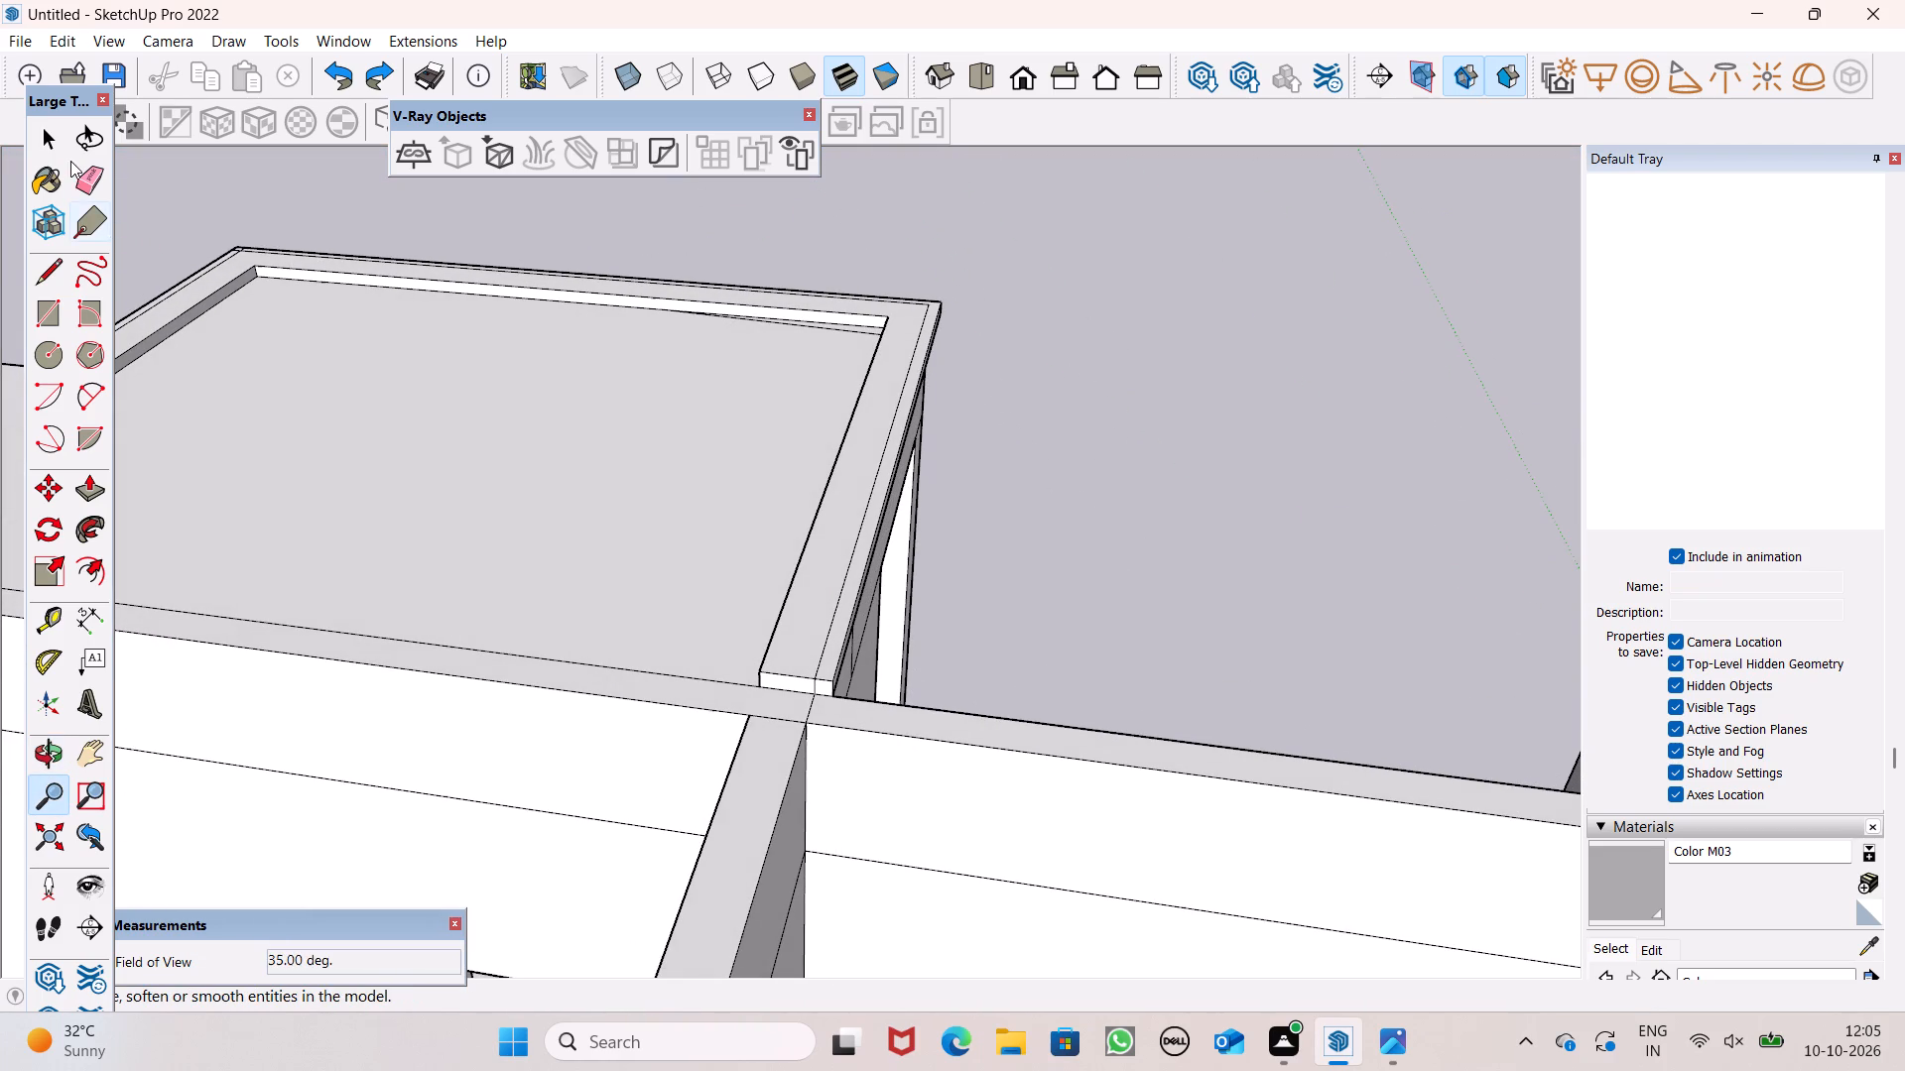
# Erase the seam lines on the roof rim's top, along the side meeting the front wall and the long outer side.
pyautogui.click(86, 178)
pyautogui.scroll(5, 765, 639)
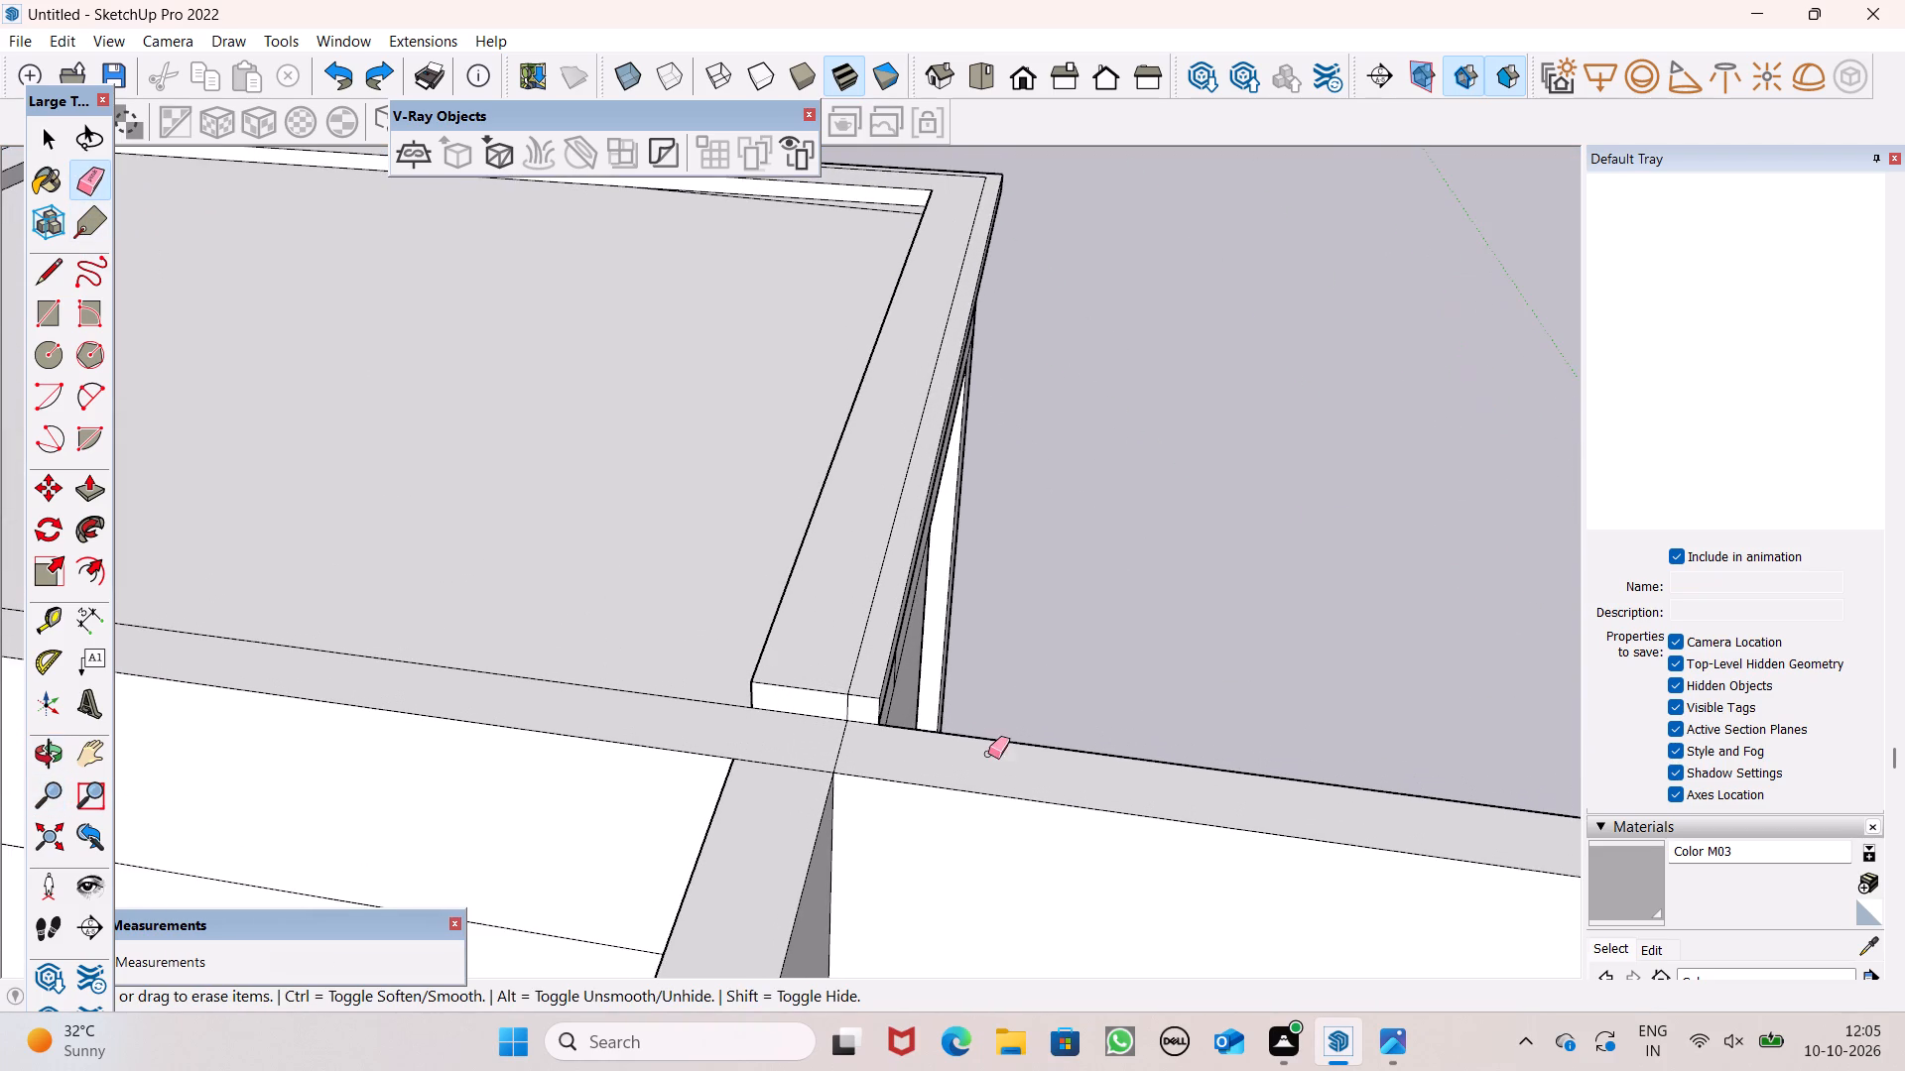
pyautogui.scroll(5, 929, 738)
pyautogui.moveTo(797, 698); pyautogui.dragTo(816, 685)
pyautogui.moveTo(815, 627); pyautogui.dragTo(832, 621)
pyautogui.scroll(-9, 748, 601)
pyautogui.scroll(7, 928, 203)
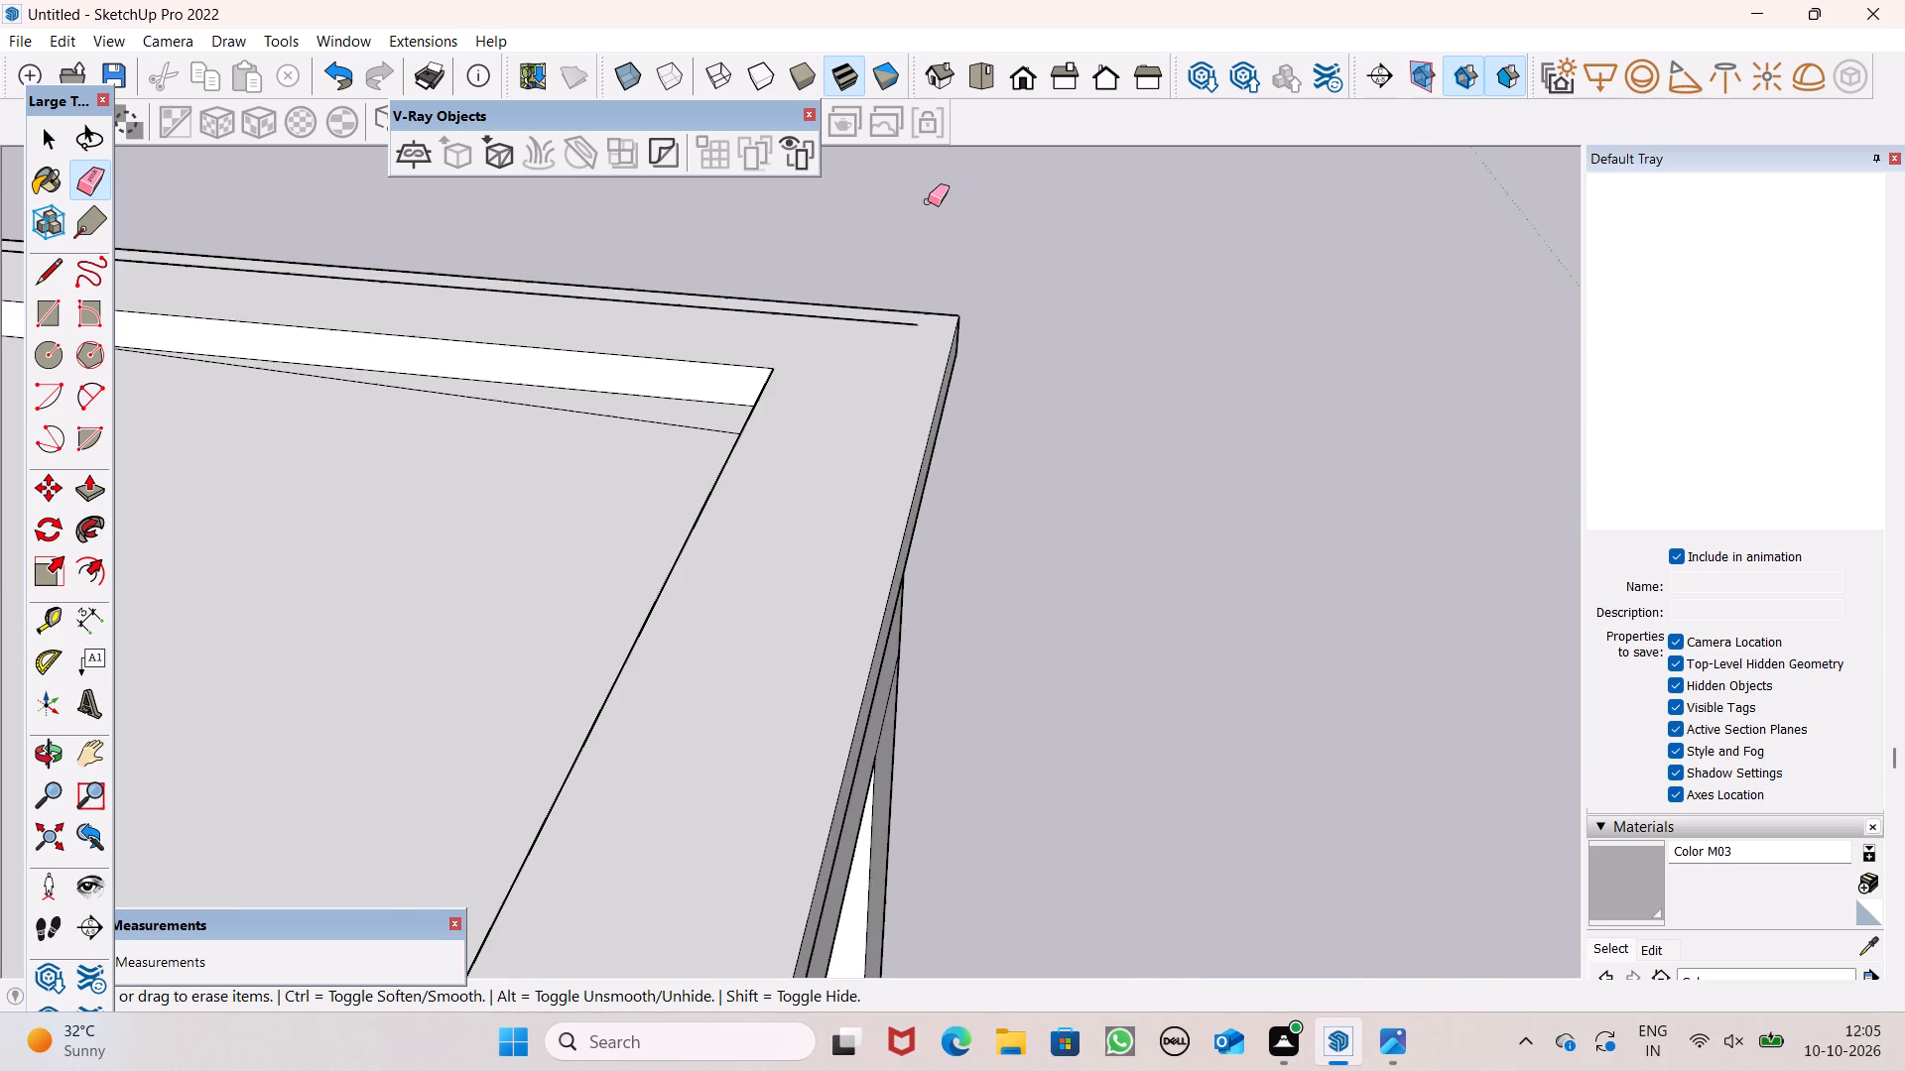
pyautogui.scroll(1, 928, 201)
pyautogui.scroll(4, 891, 280)
pyautogui.scroll(-4, 865, 394)
pyautogui.click(848, 483)
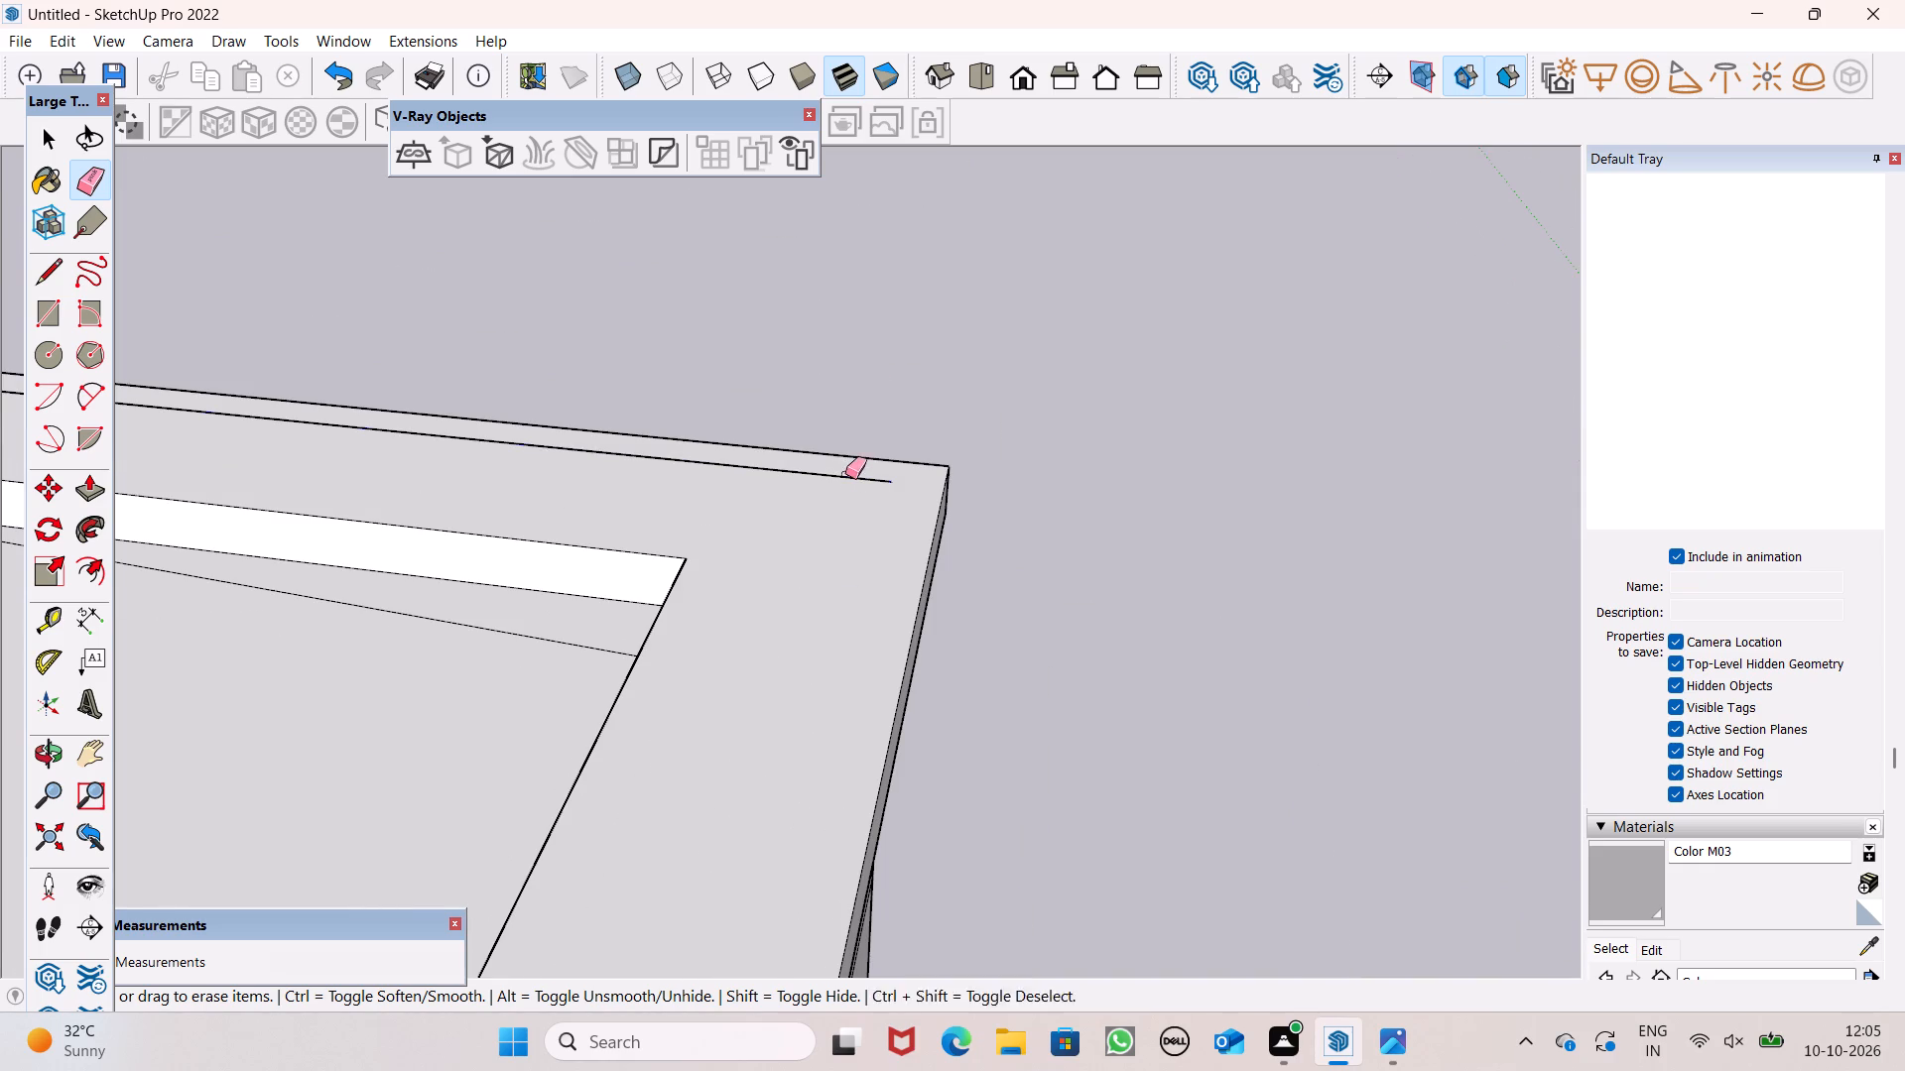
# Erase the remaining seam line on the rim's short side and the small leftover lines at its outer corner.
pyautogui.scroll(-6, 846, 440)
pyautogui.scroll(-5, 1041, 424)
pyautogui.scroll(-2, 1098, 484)
pyautogui.scroll(6, 285, 326)
pyautogui.scroll(4, 357, 594)
pyautogui.moveTo(389, 597); pyautogui.dragTo(384, 578)
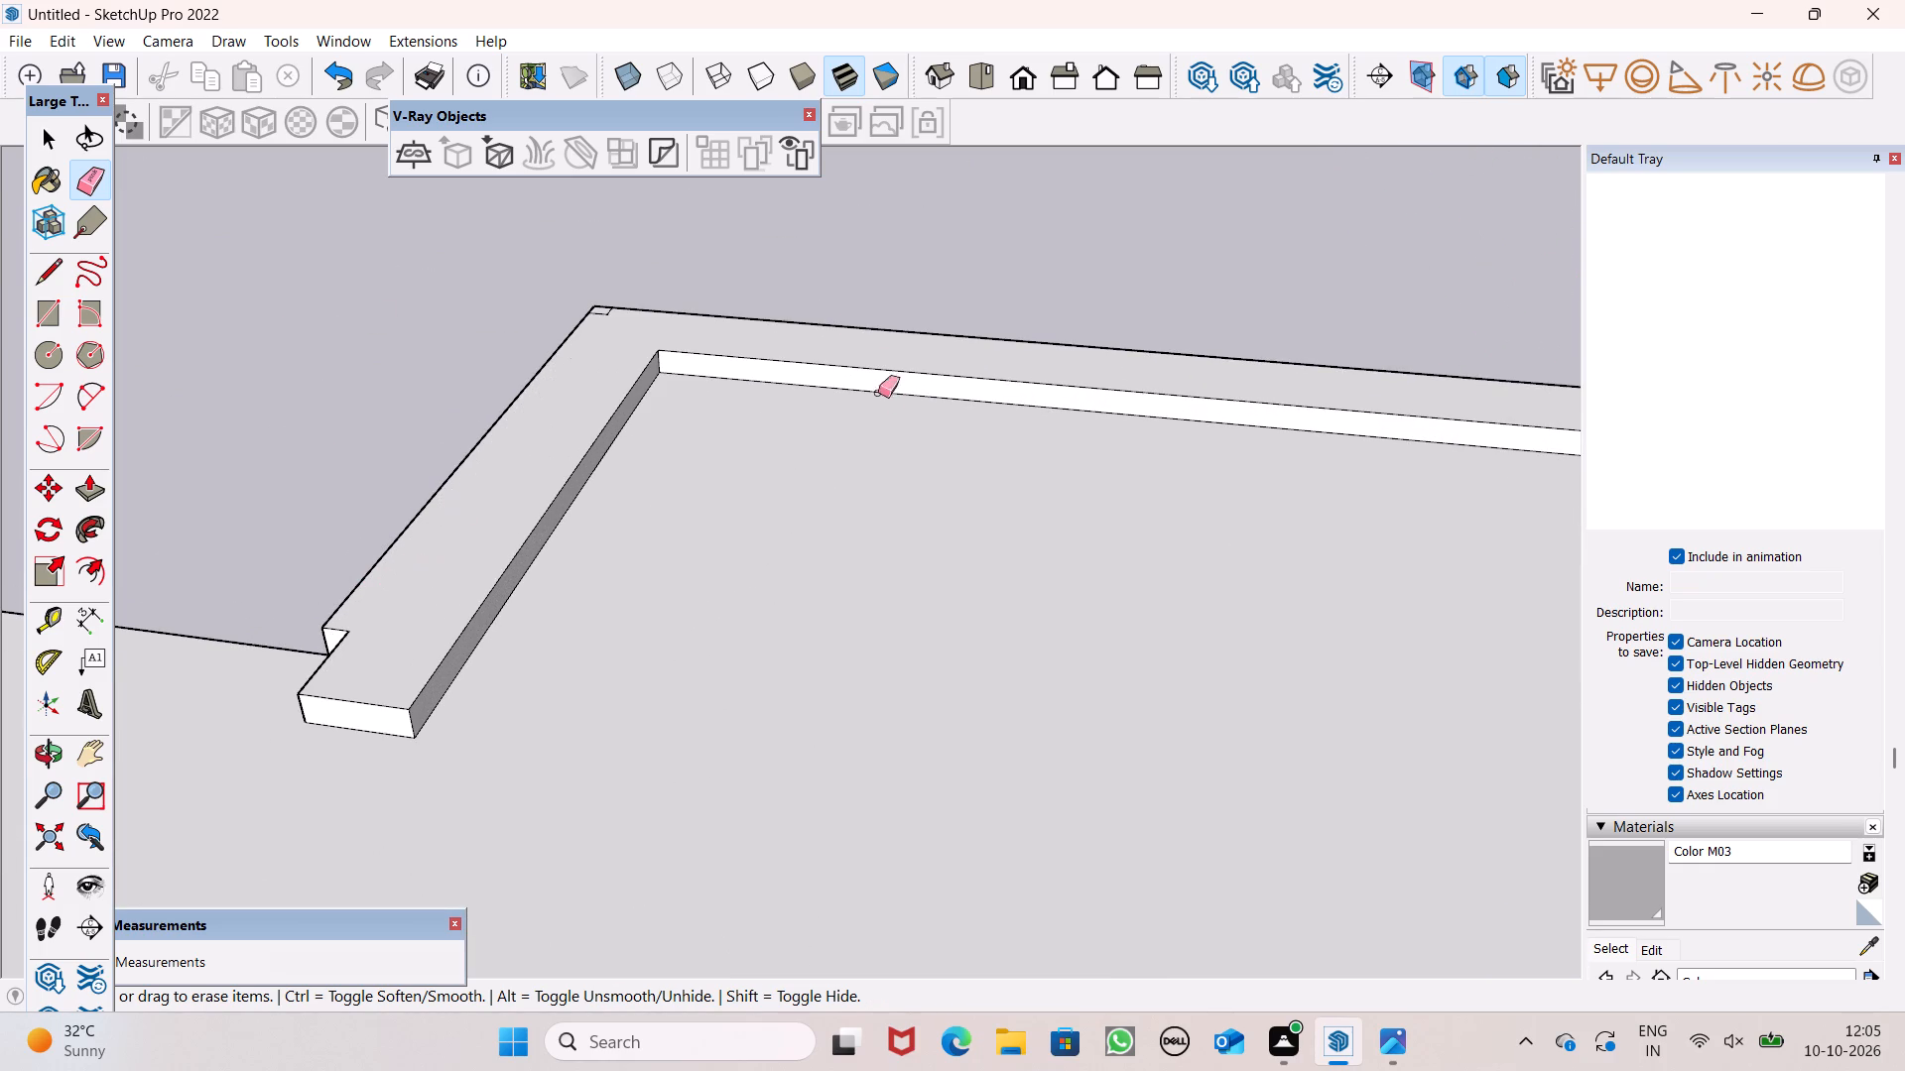
pyautogui.scroll(6, 686, 287)
pyautogui.scroll(5, 503, 404)
pyautogui.moveTo(374, 376); pyautogui.dragTo(354, 373)
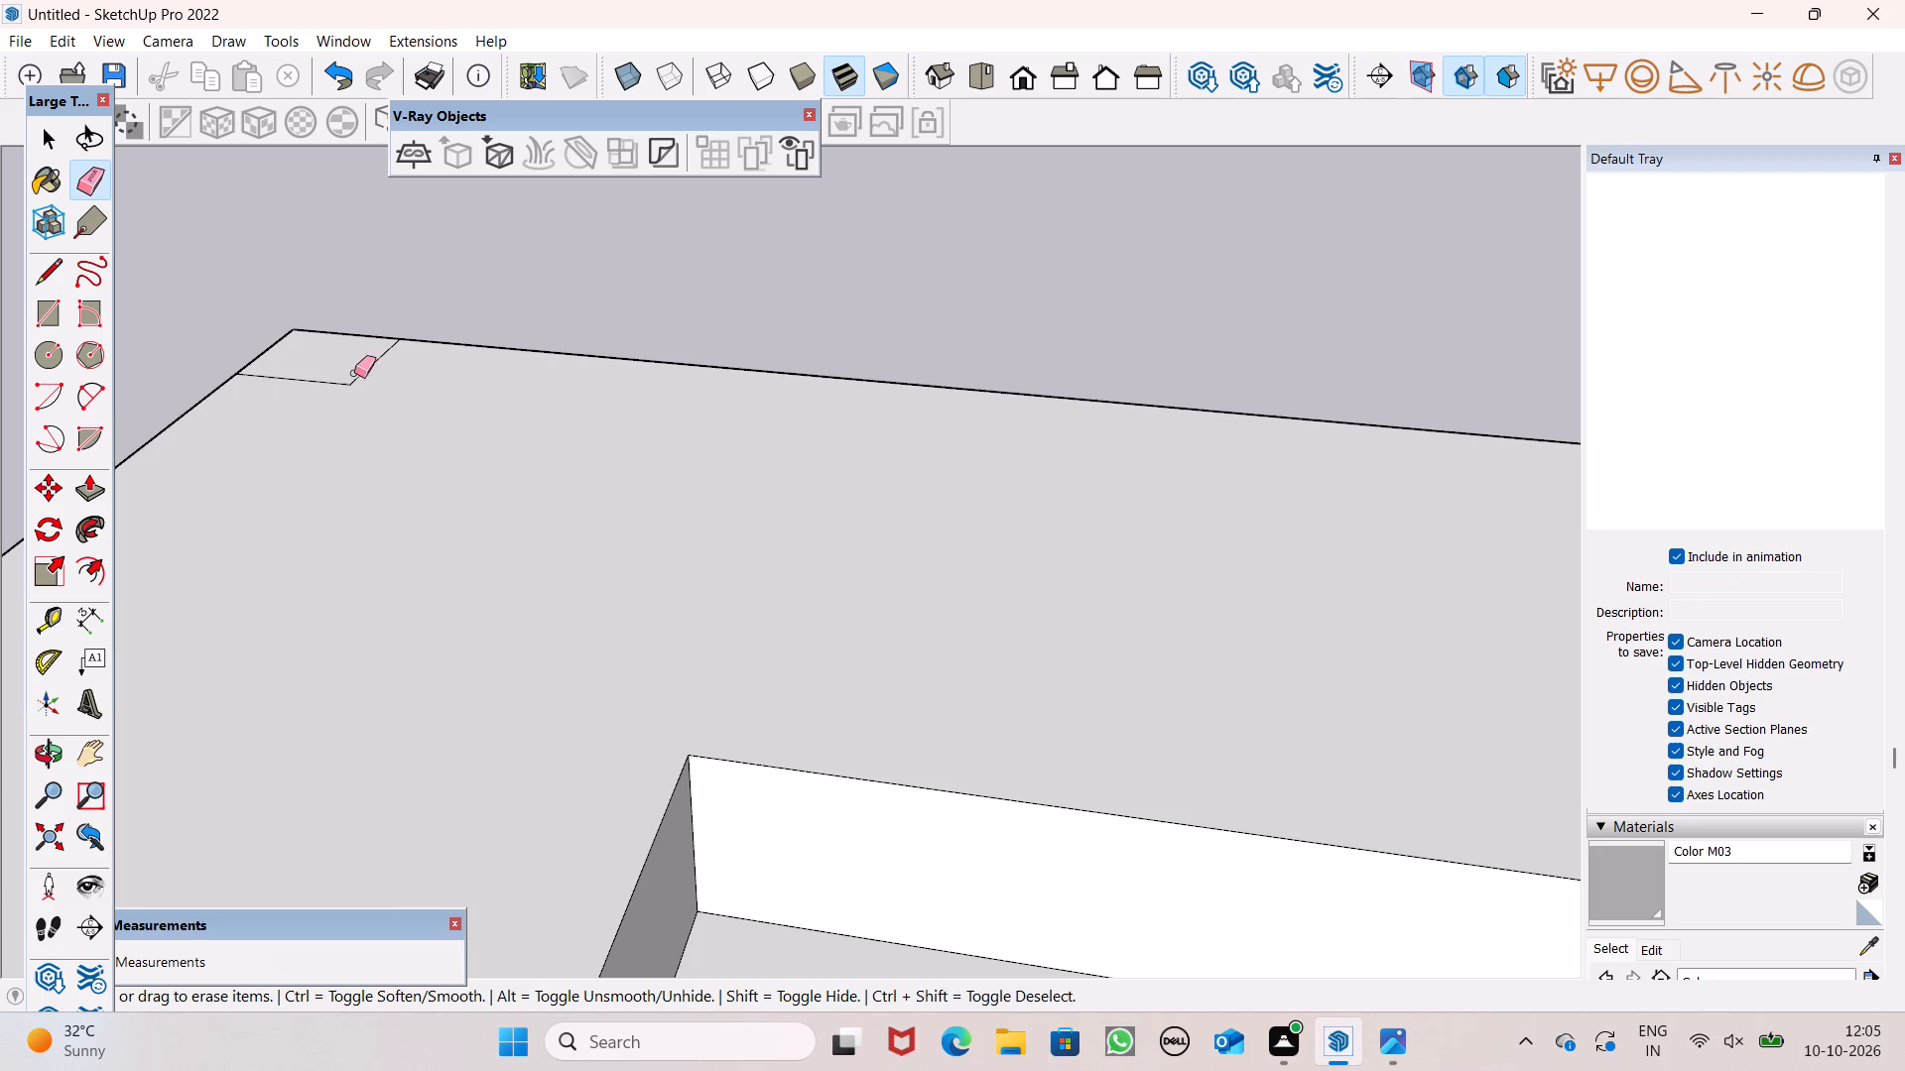
pyautogui.moveTo(354, 373); pyautogui.dragTo(319, 390)
pyautogui.scroll(-5, 403, 380)
pyautogui.scroll(1, 403, 380)
pyautogui.scroll(-4, 441, 283)
pyautogui.scroll(-8, 500, 396)
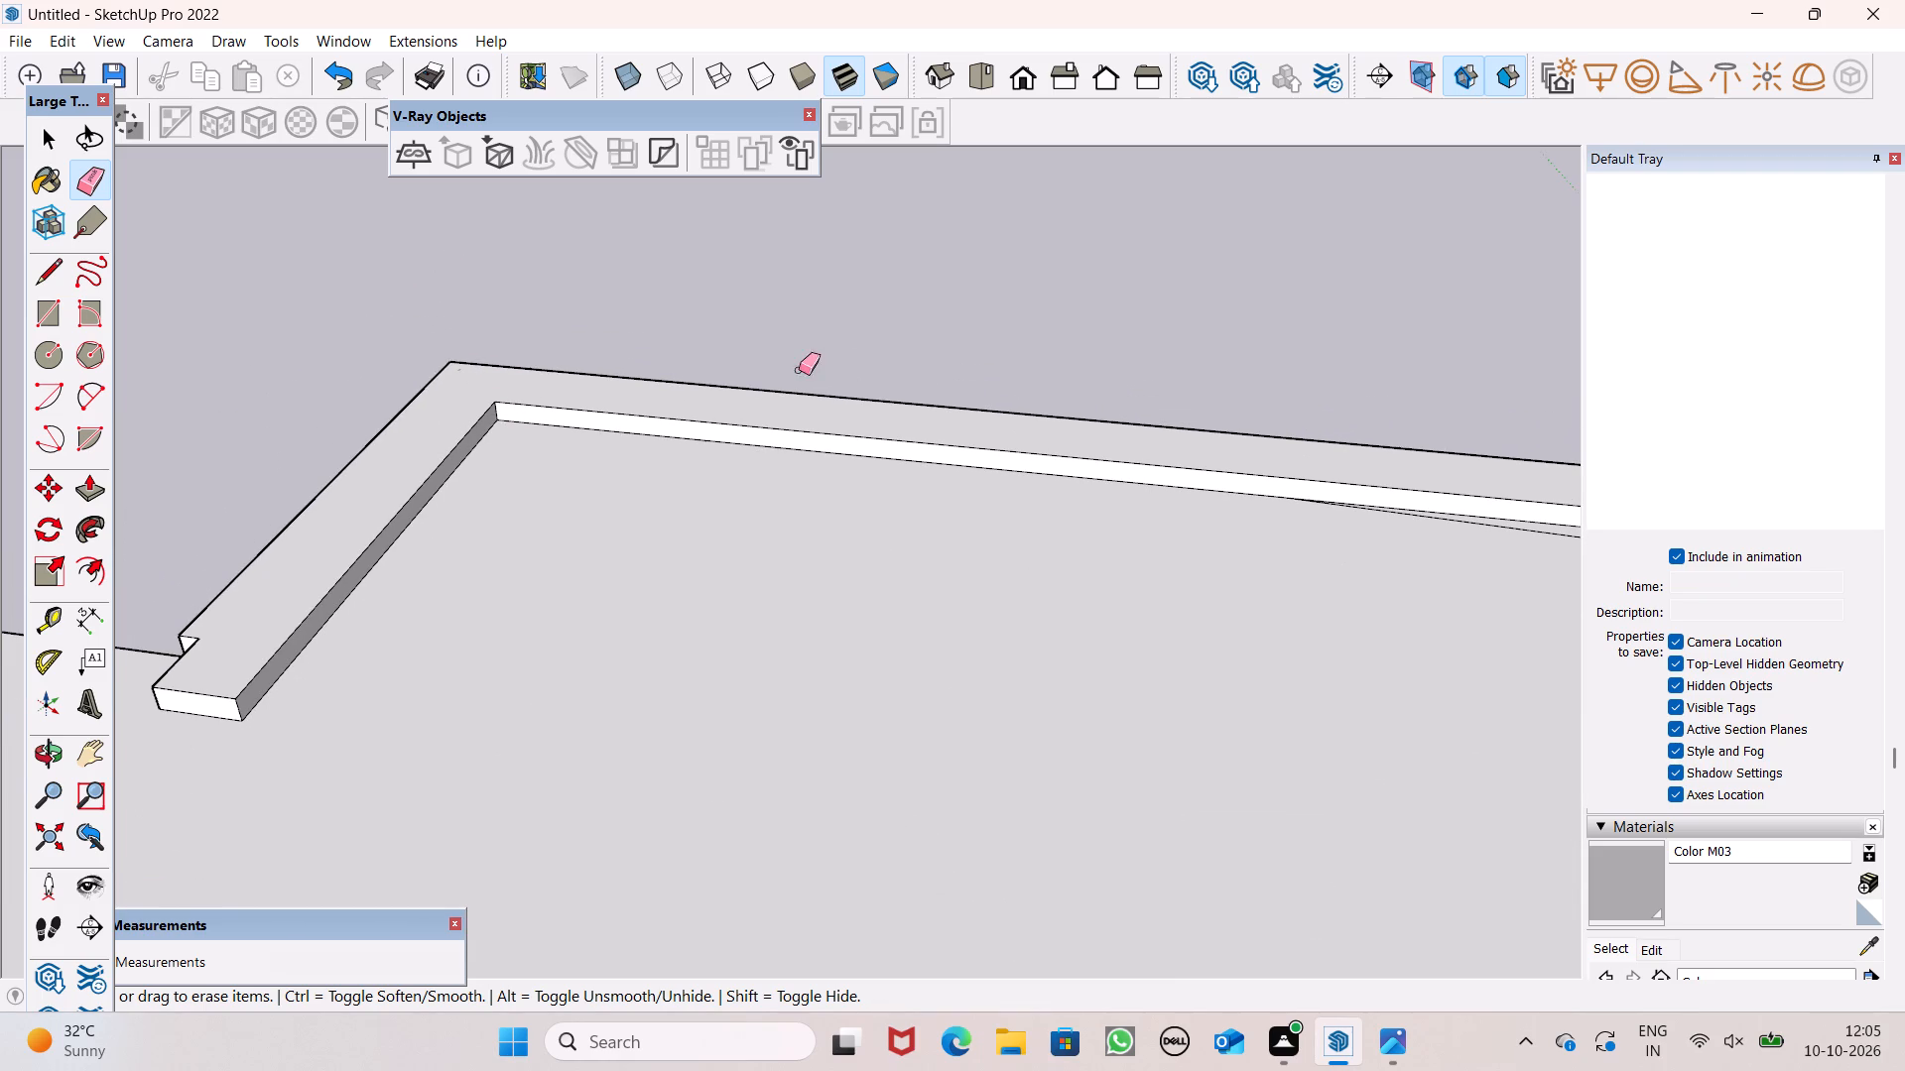
# Push the roof rim's end face back from the front wall, near the partition wall, by about 3' 4 1/8".
pyautogui.scroll(-2, 798, 334)
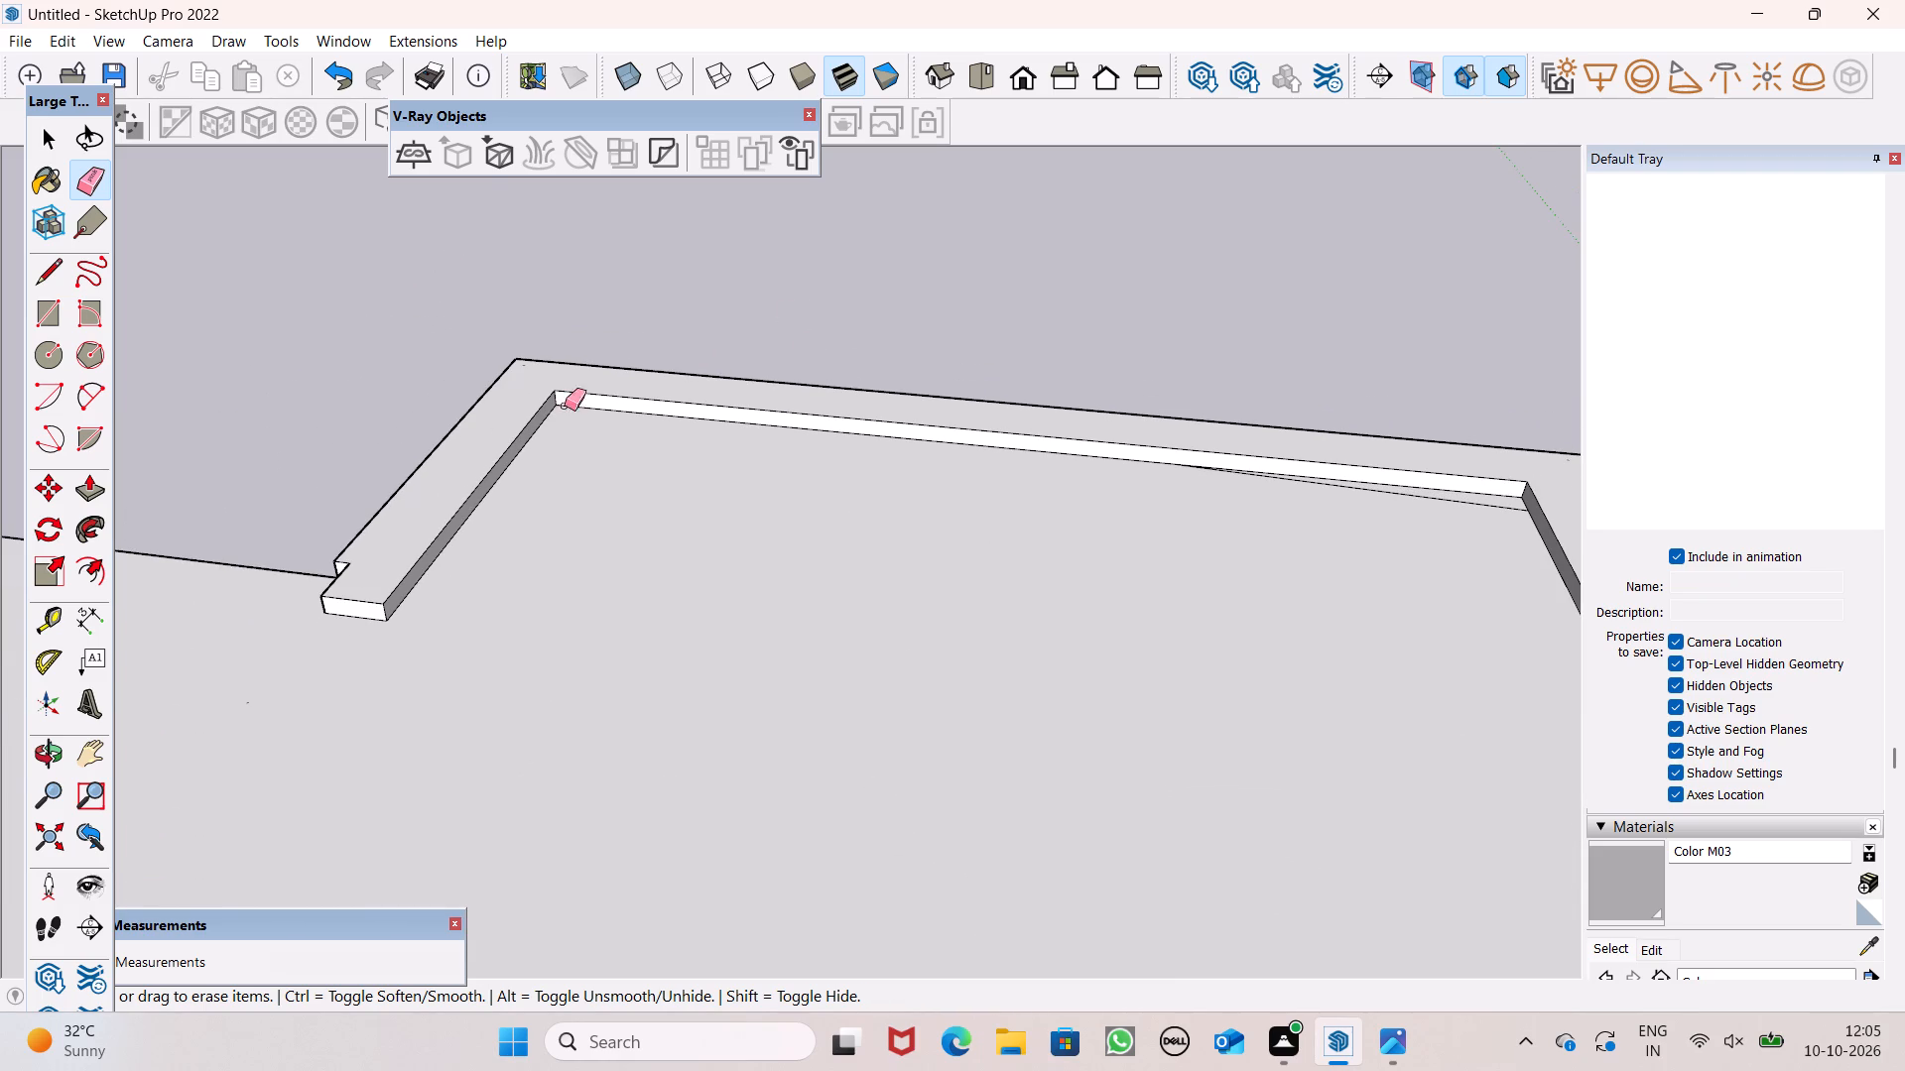
pyautogui.scroll(-4, 430, 356)
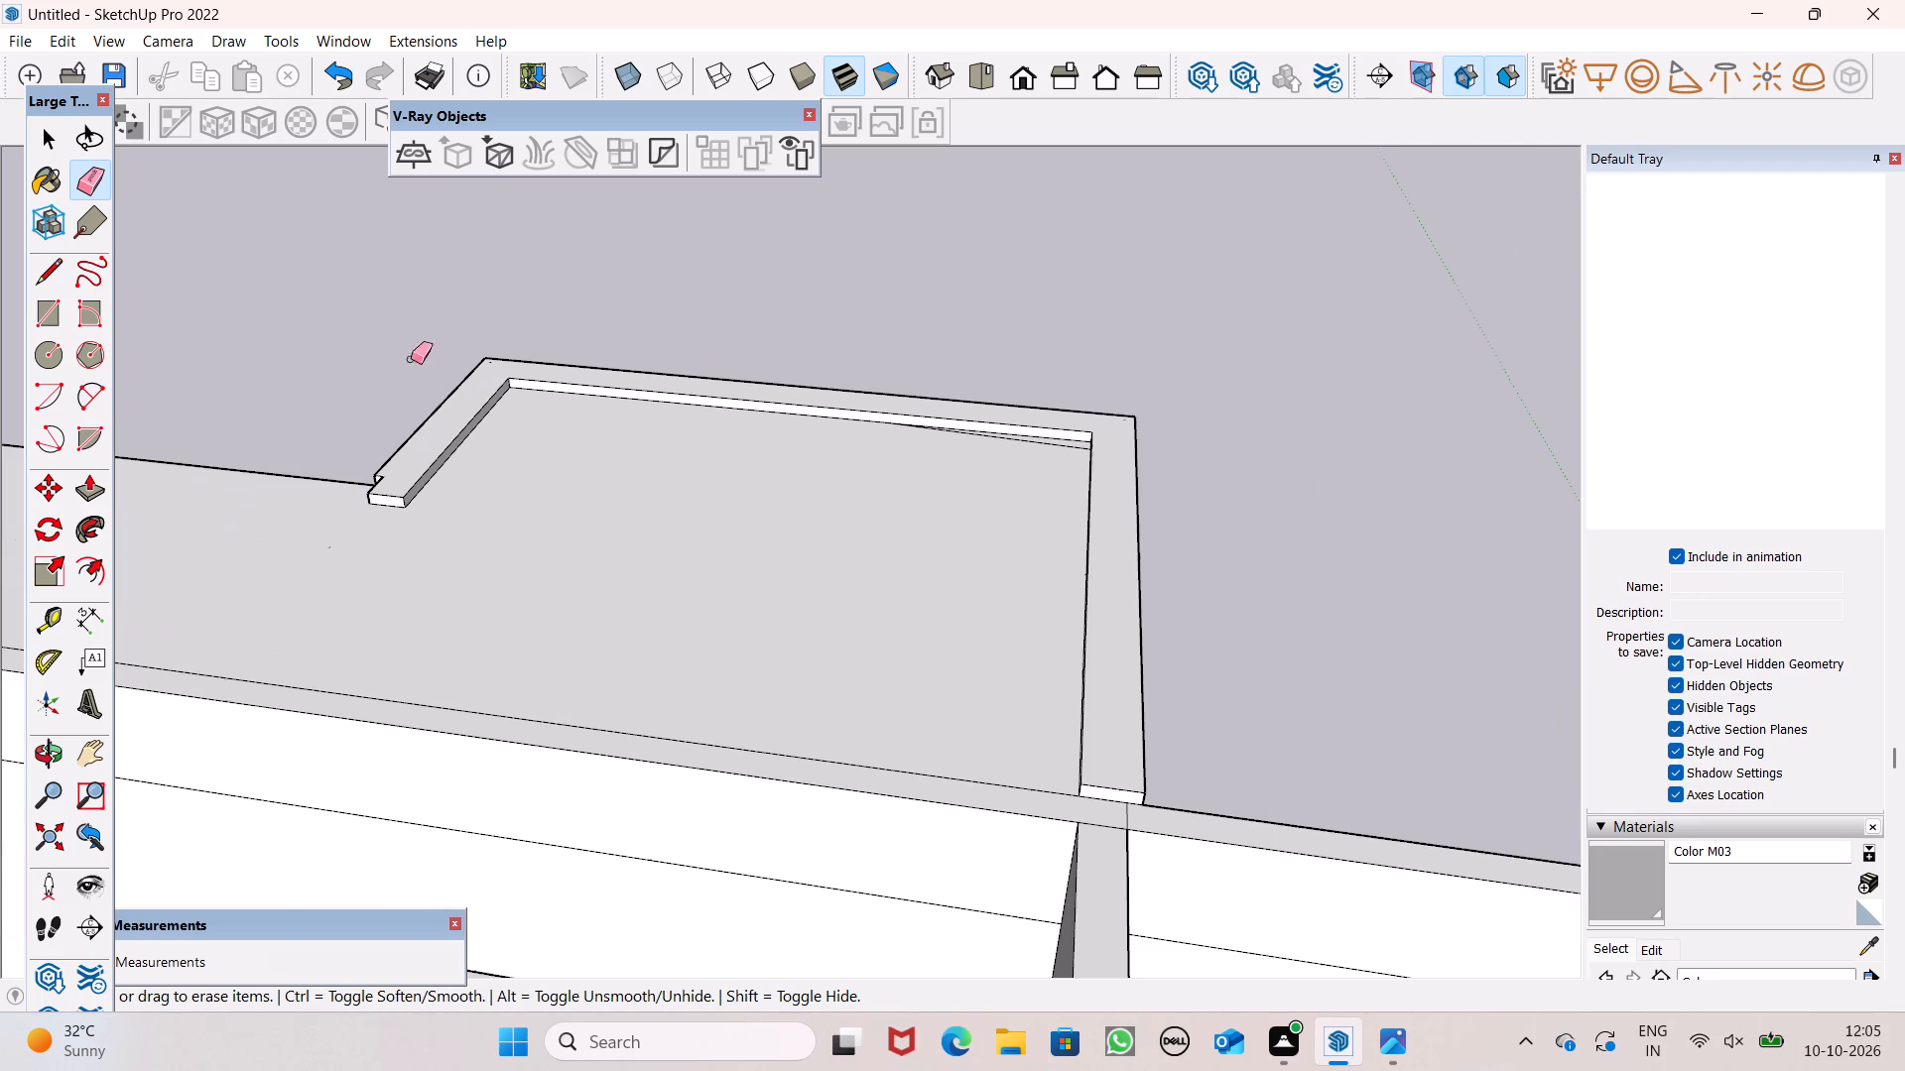
pyautogui.click(94, 505)
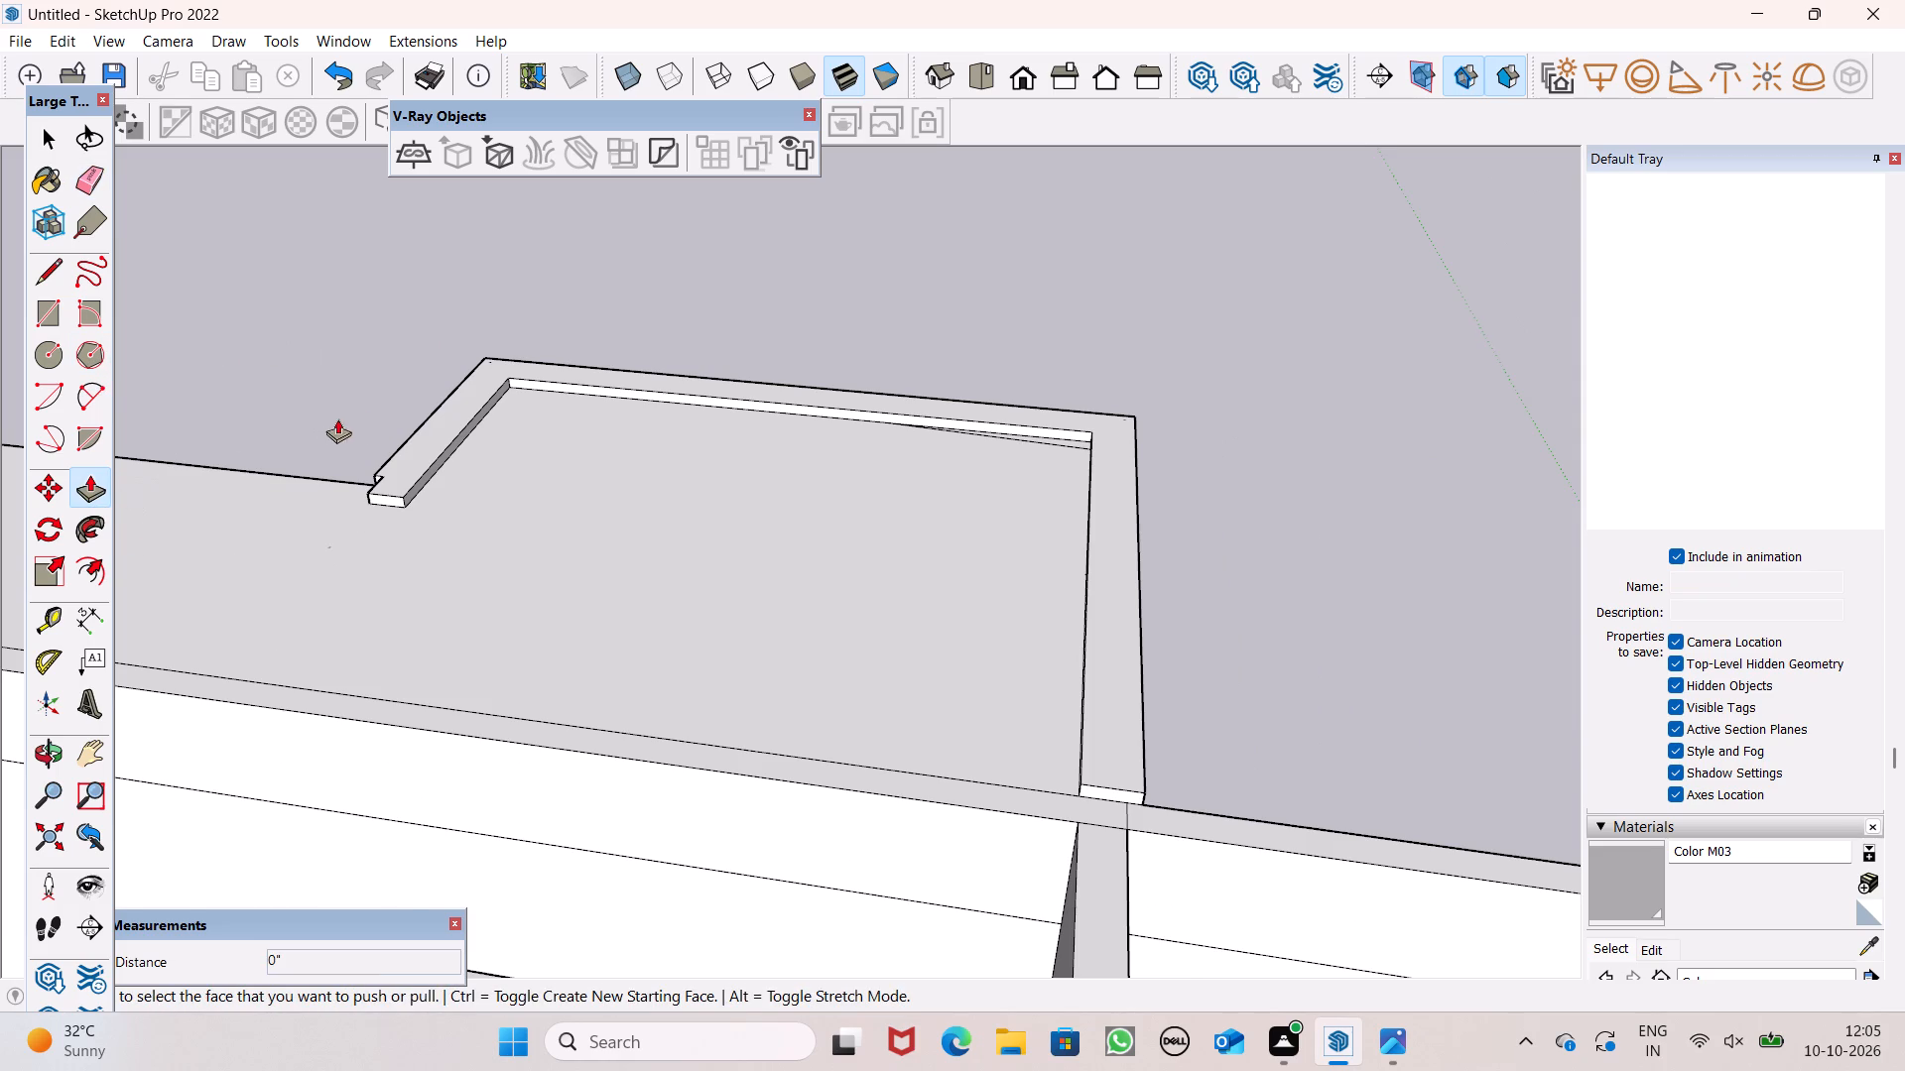
pyautogui.scroll(-1, 378, 413)
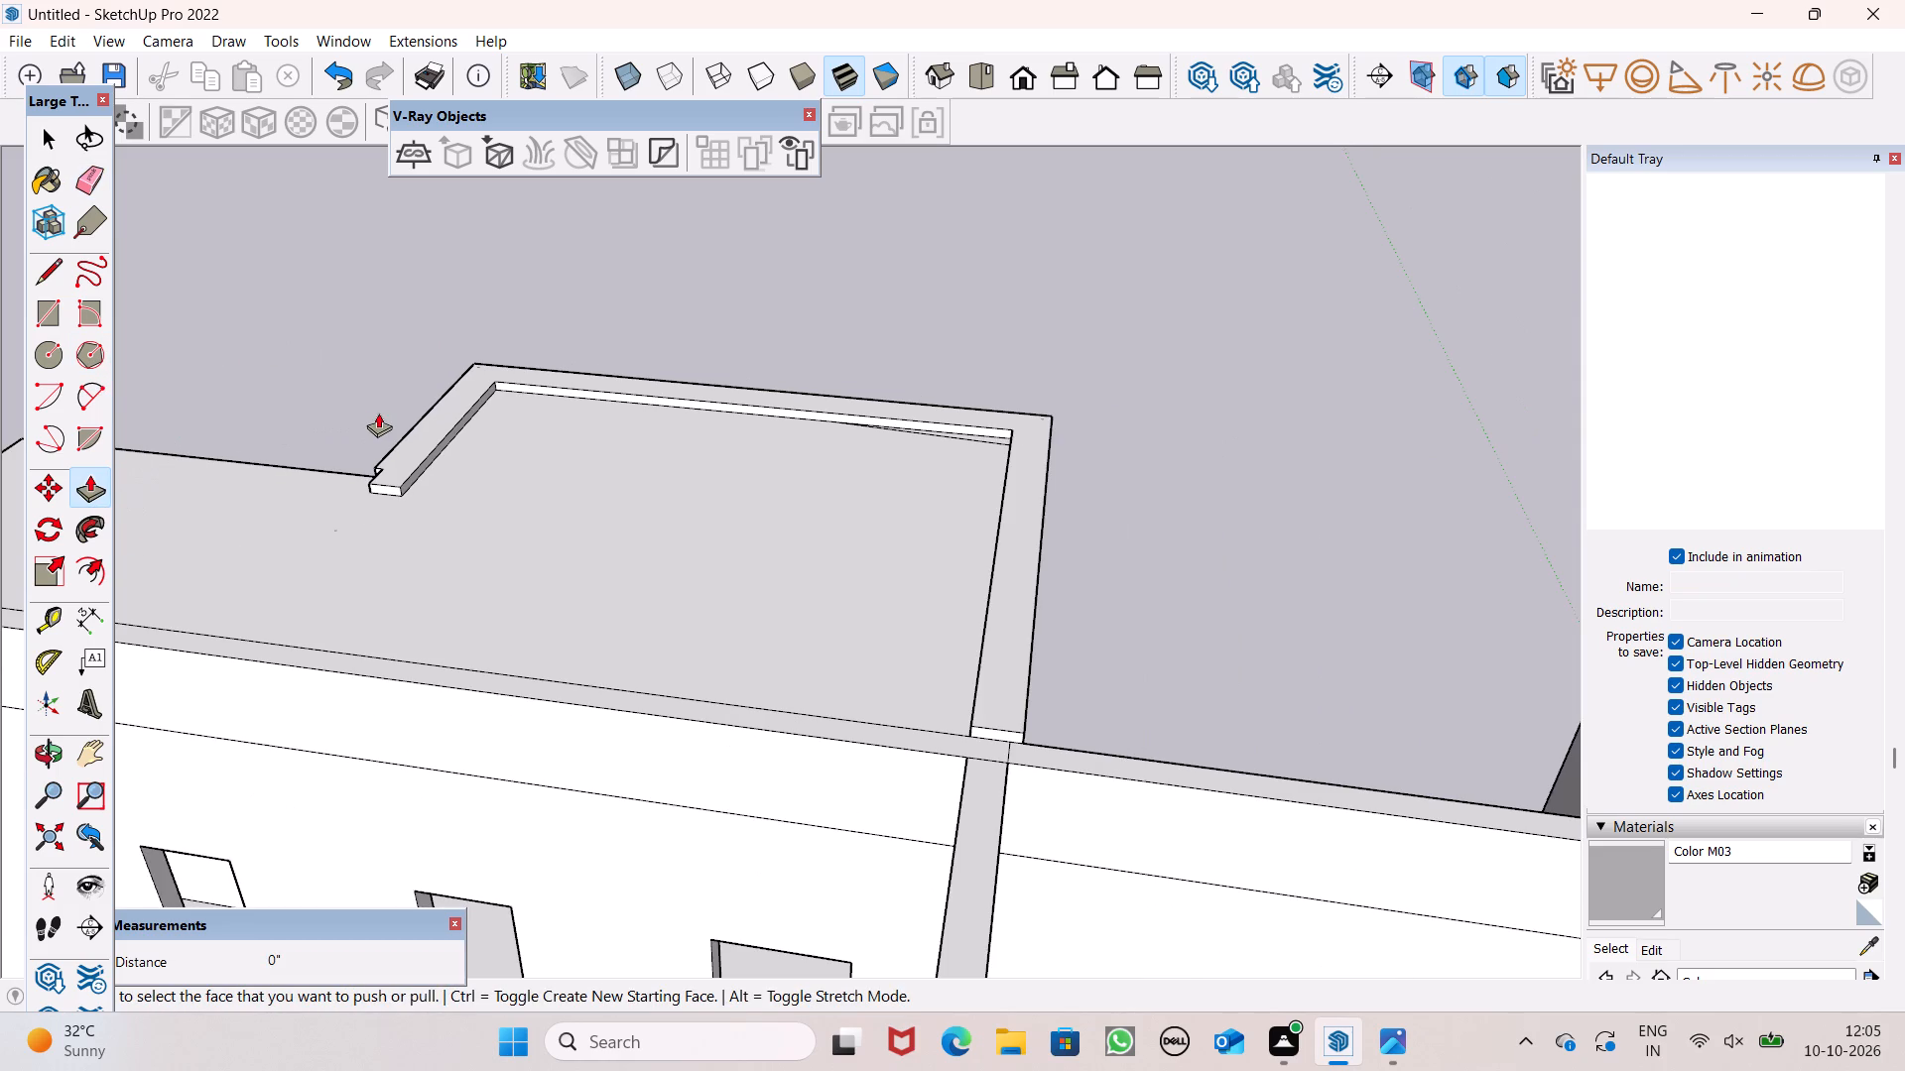
pyautogui.scroll(1, 1014, 759)
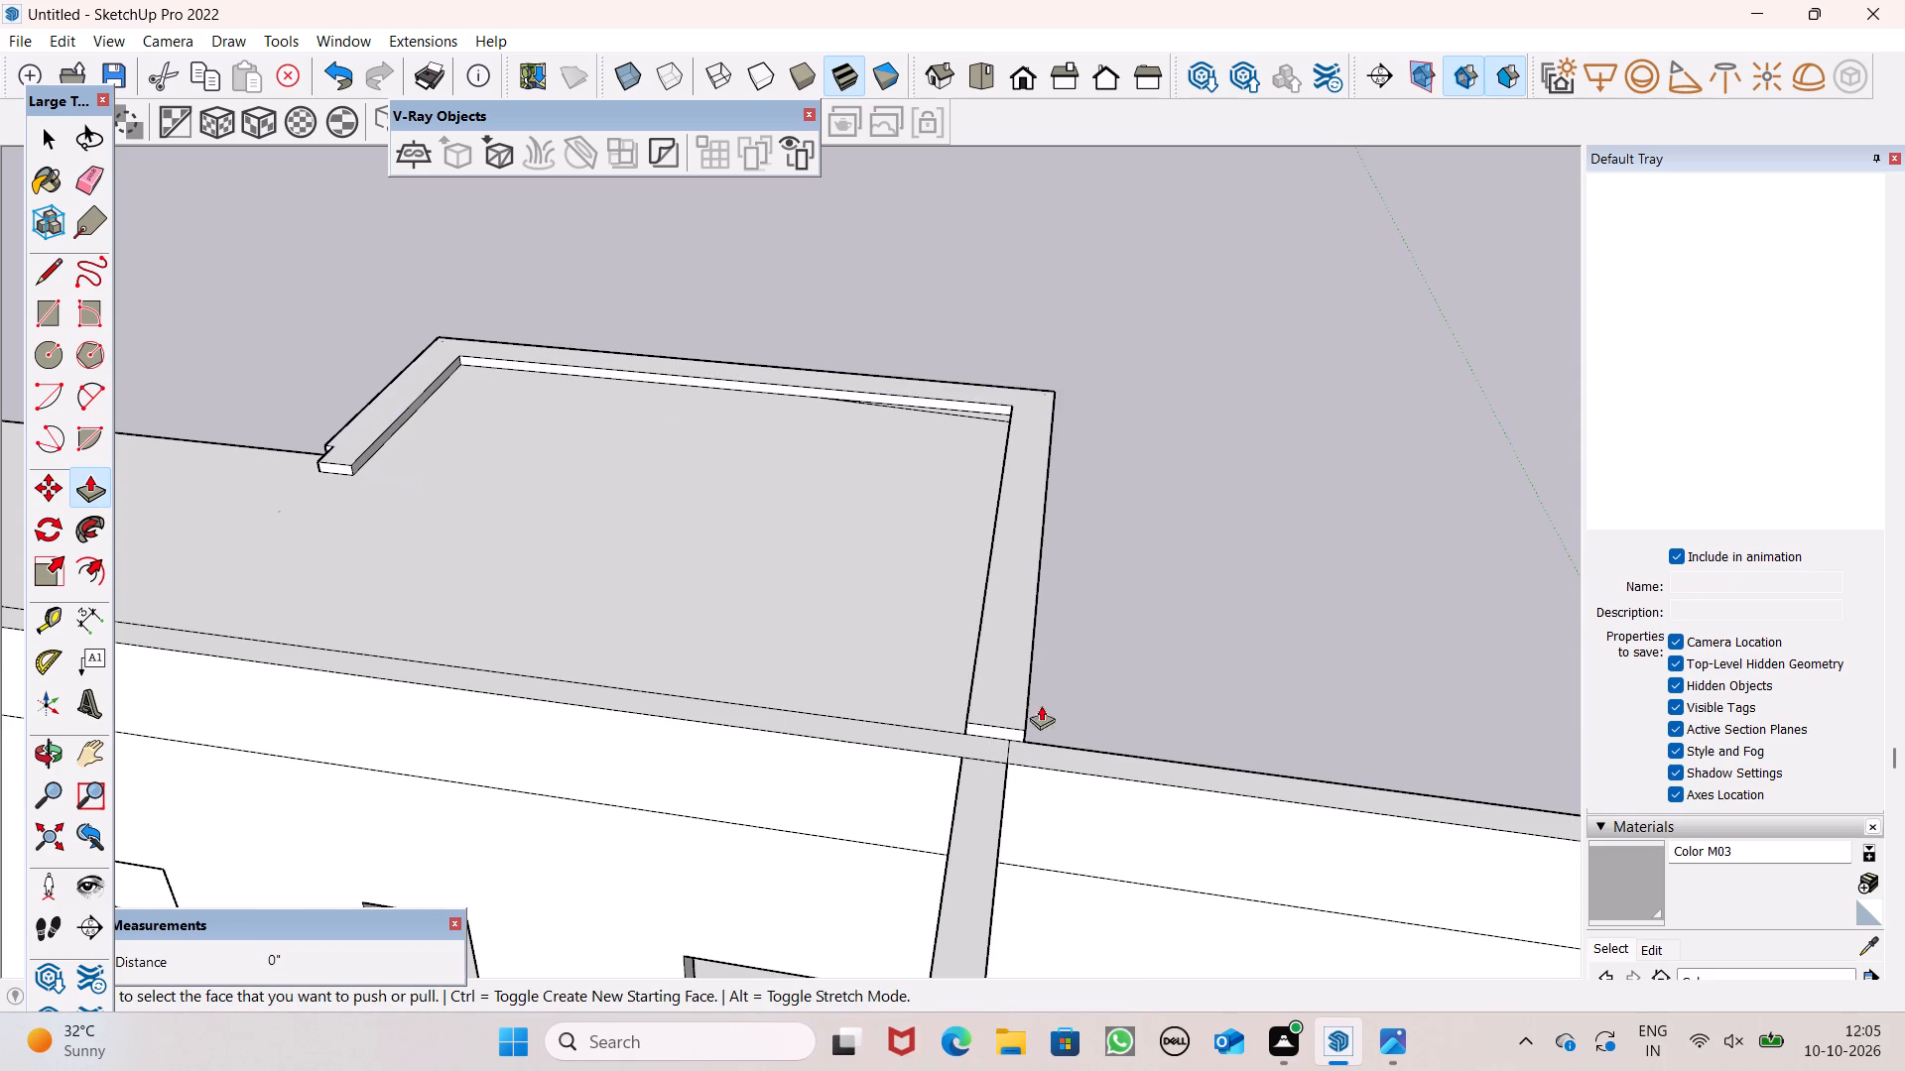
pyautogui.scroll(-2, 1071, 321)
pyautogui.scroll(2, 1149, 540)
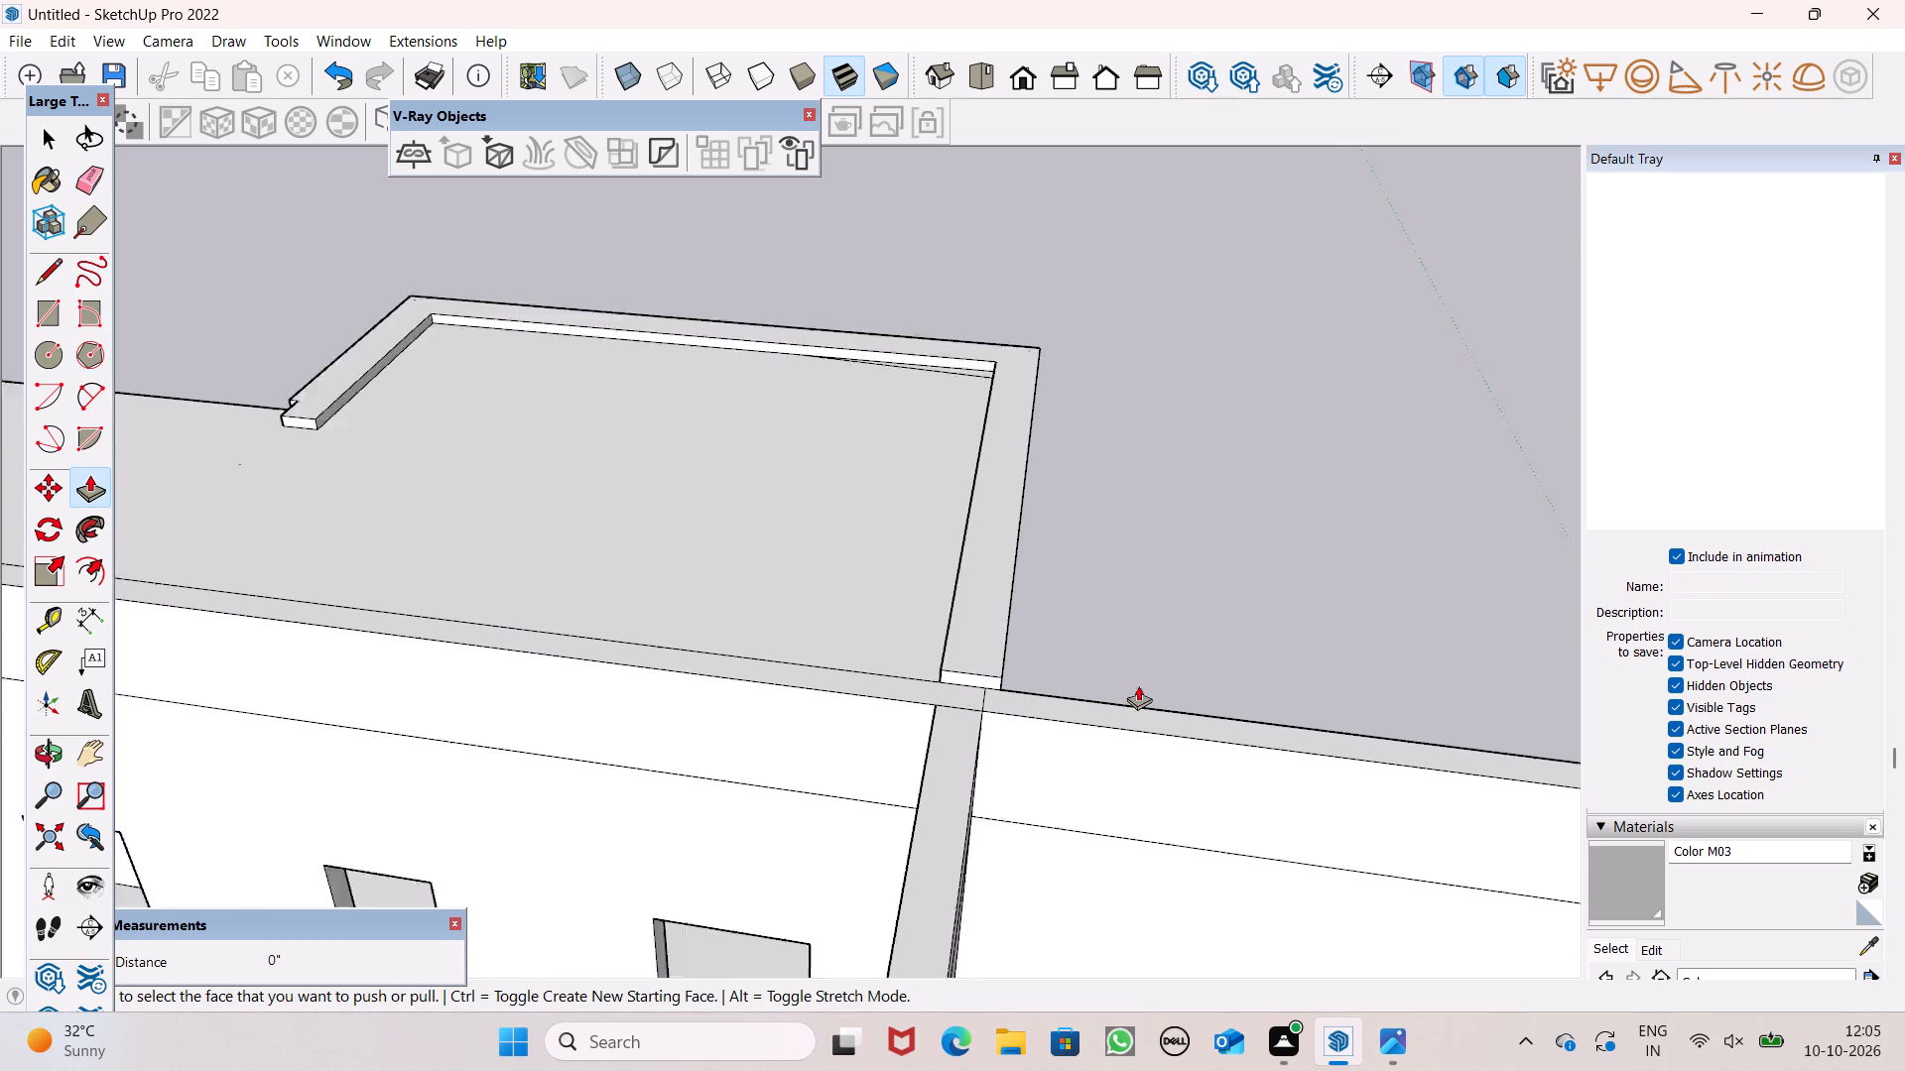
pyautogui.scroll(1, 1138, 685)
pyautogui.moveTo(937, 790); pyautogui.dragTo(952, 902, button='middle')
pyautogui.scroll(4, 965, 883)
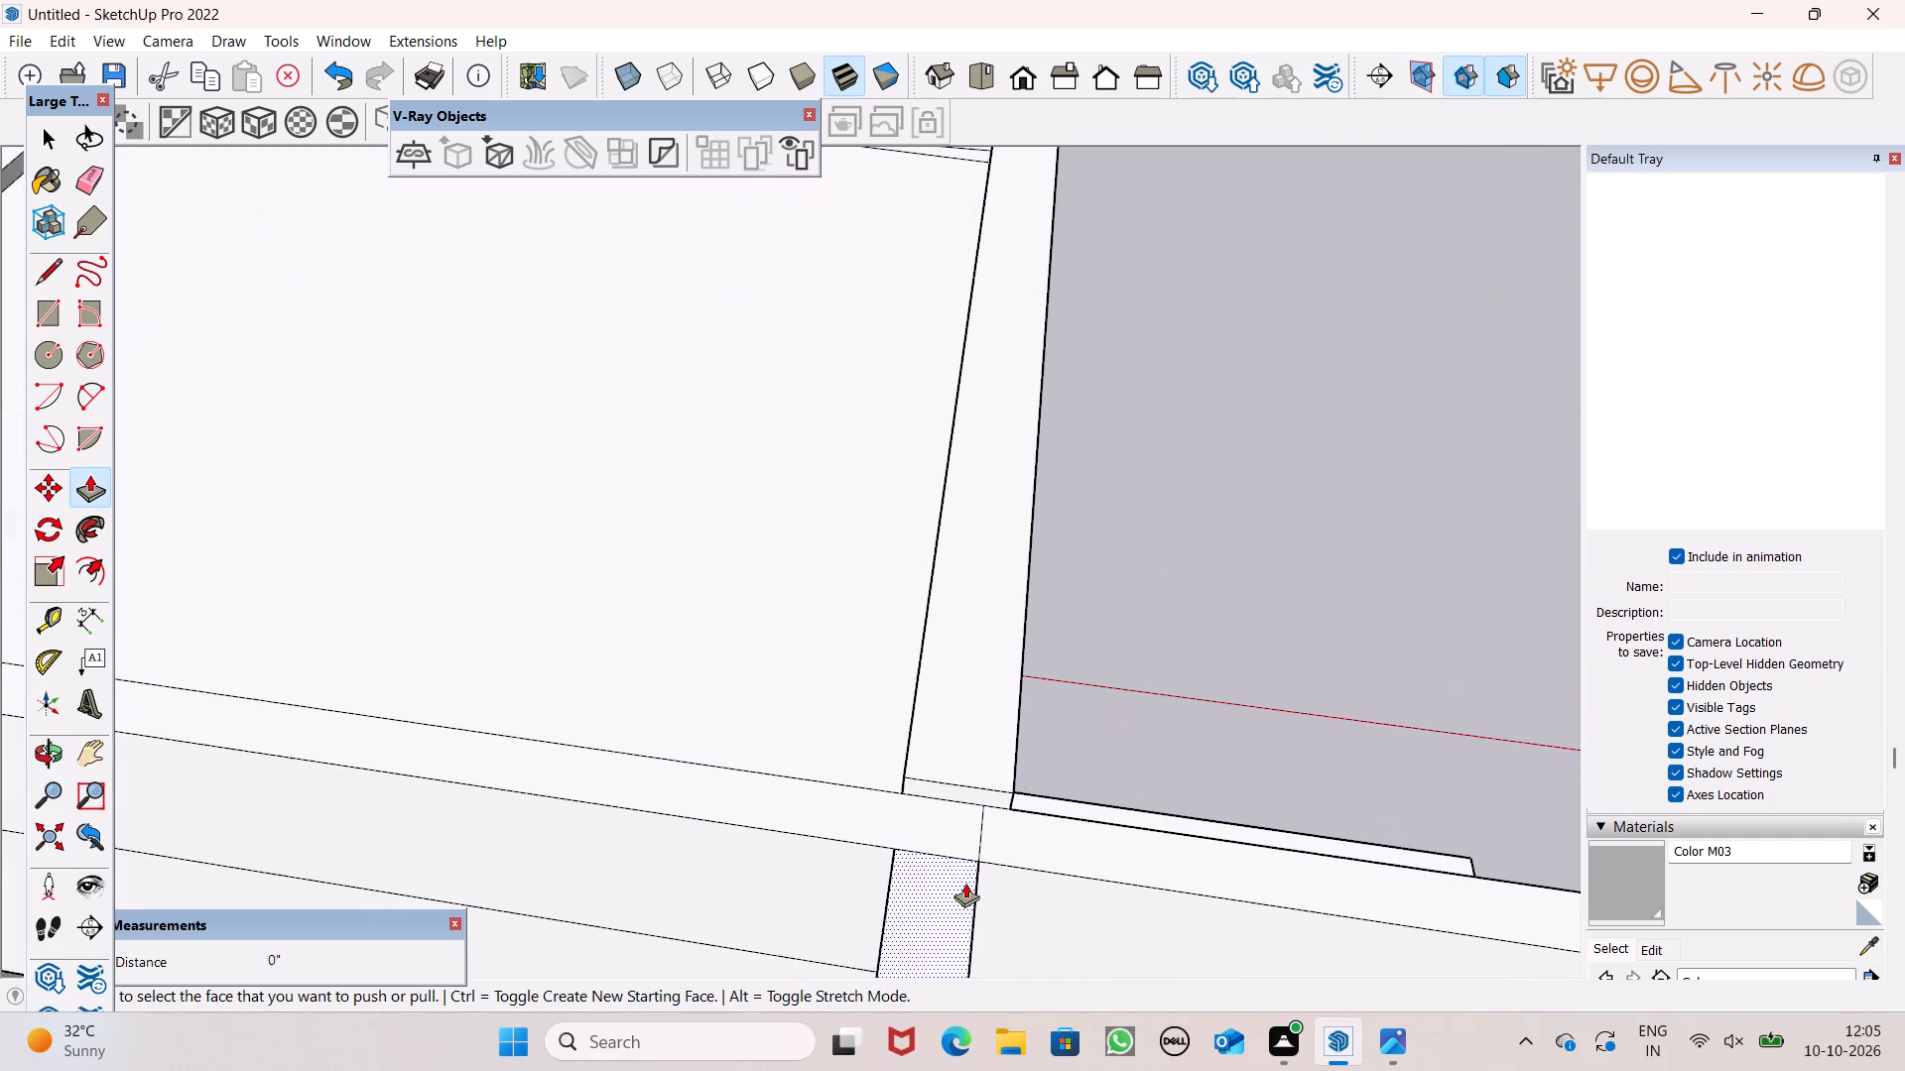
pyautogui.scroll(2, 965, 883)
pyautogui.moveTo(974, 843); pyautogui.dragTo(1024, 632, button='middle')
pyautogui.scroll(5, 1027, 580)
pyautogui.moveTo(985, 507); pyautogui.dragTo(982, 371)
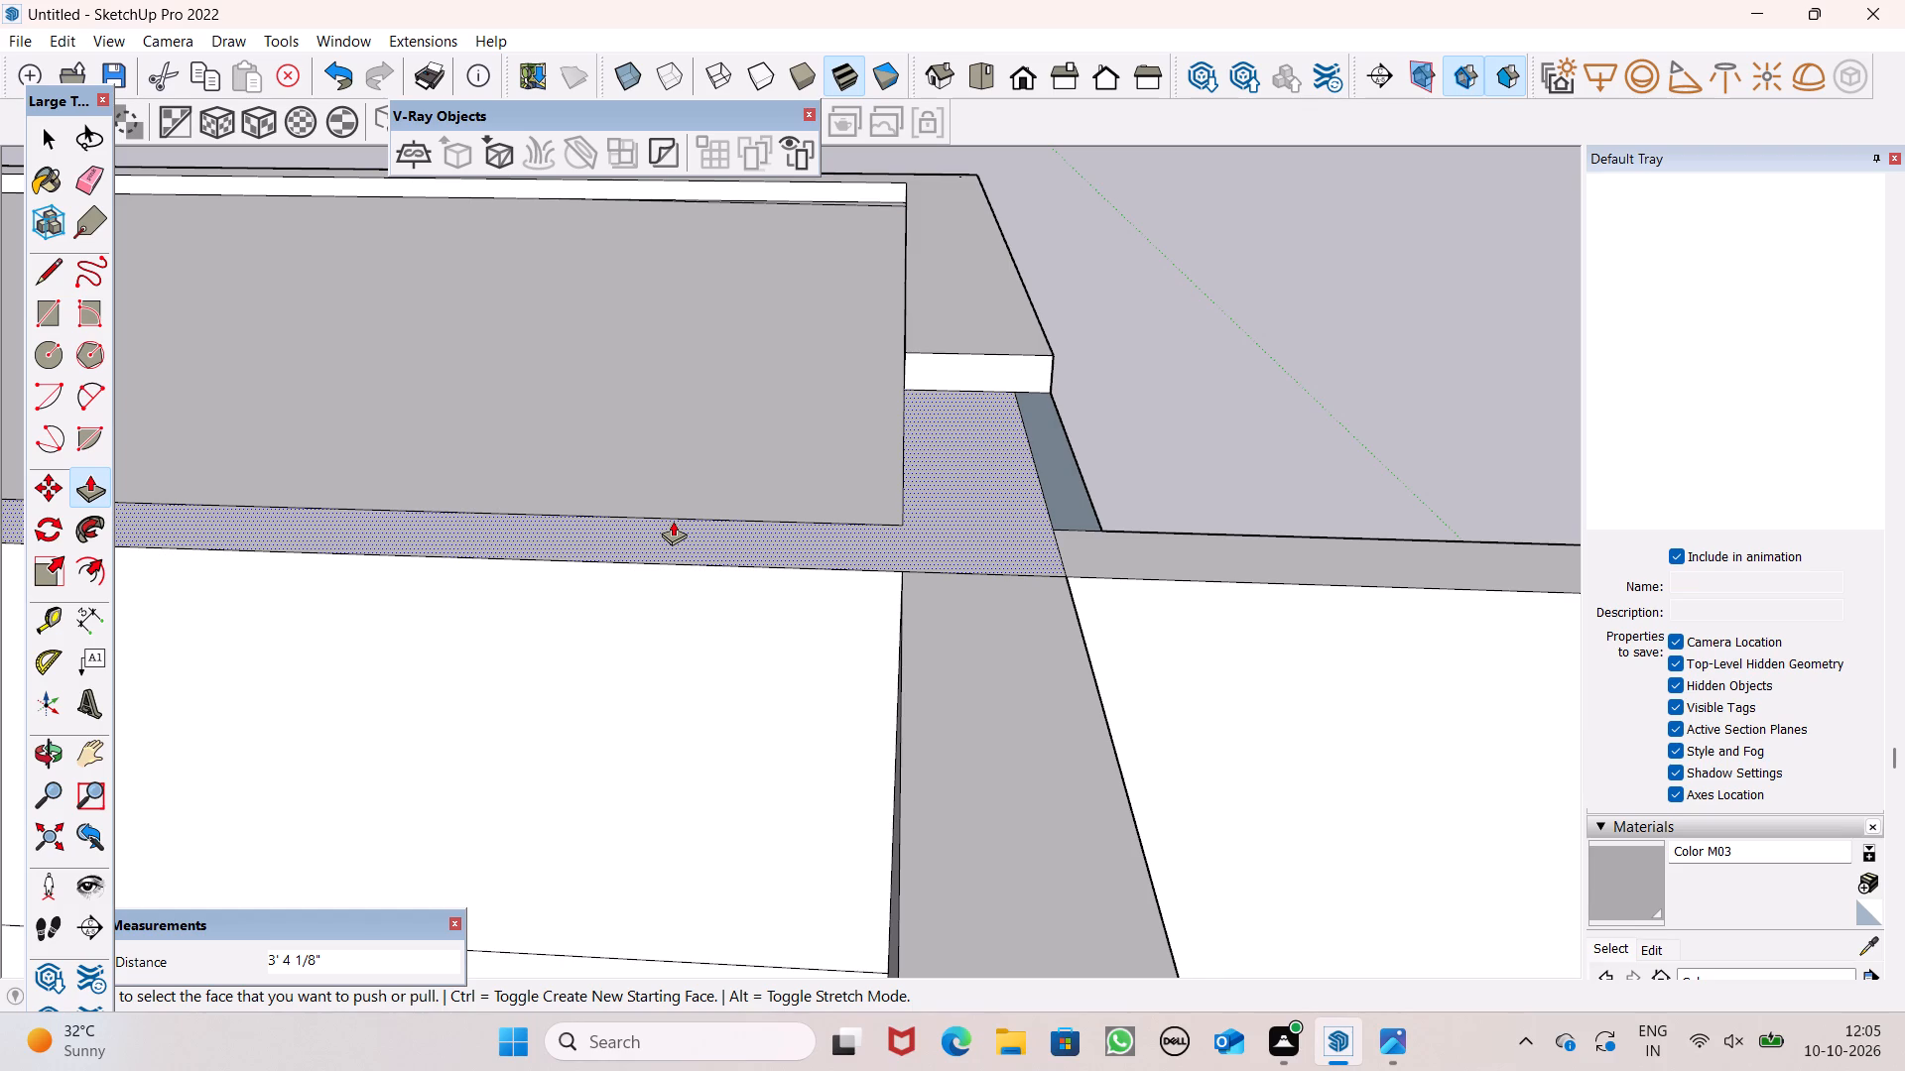
# Examine the gap between the roof rim's end and the front wall, and its junction with the partition wall.
pyautogui.scroll(-1, 901, 517)
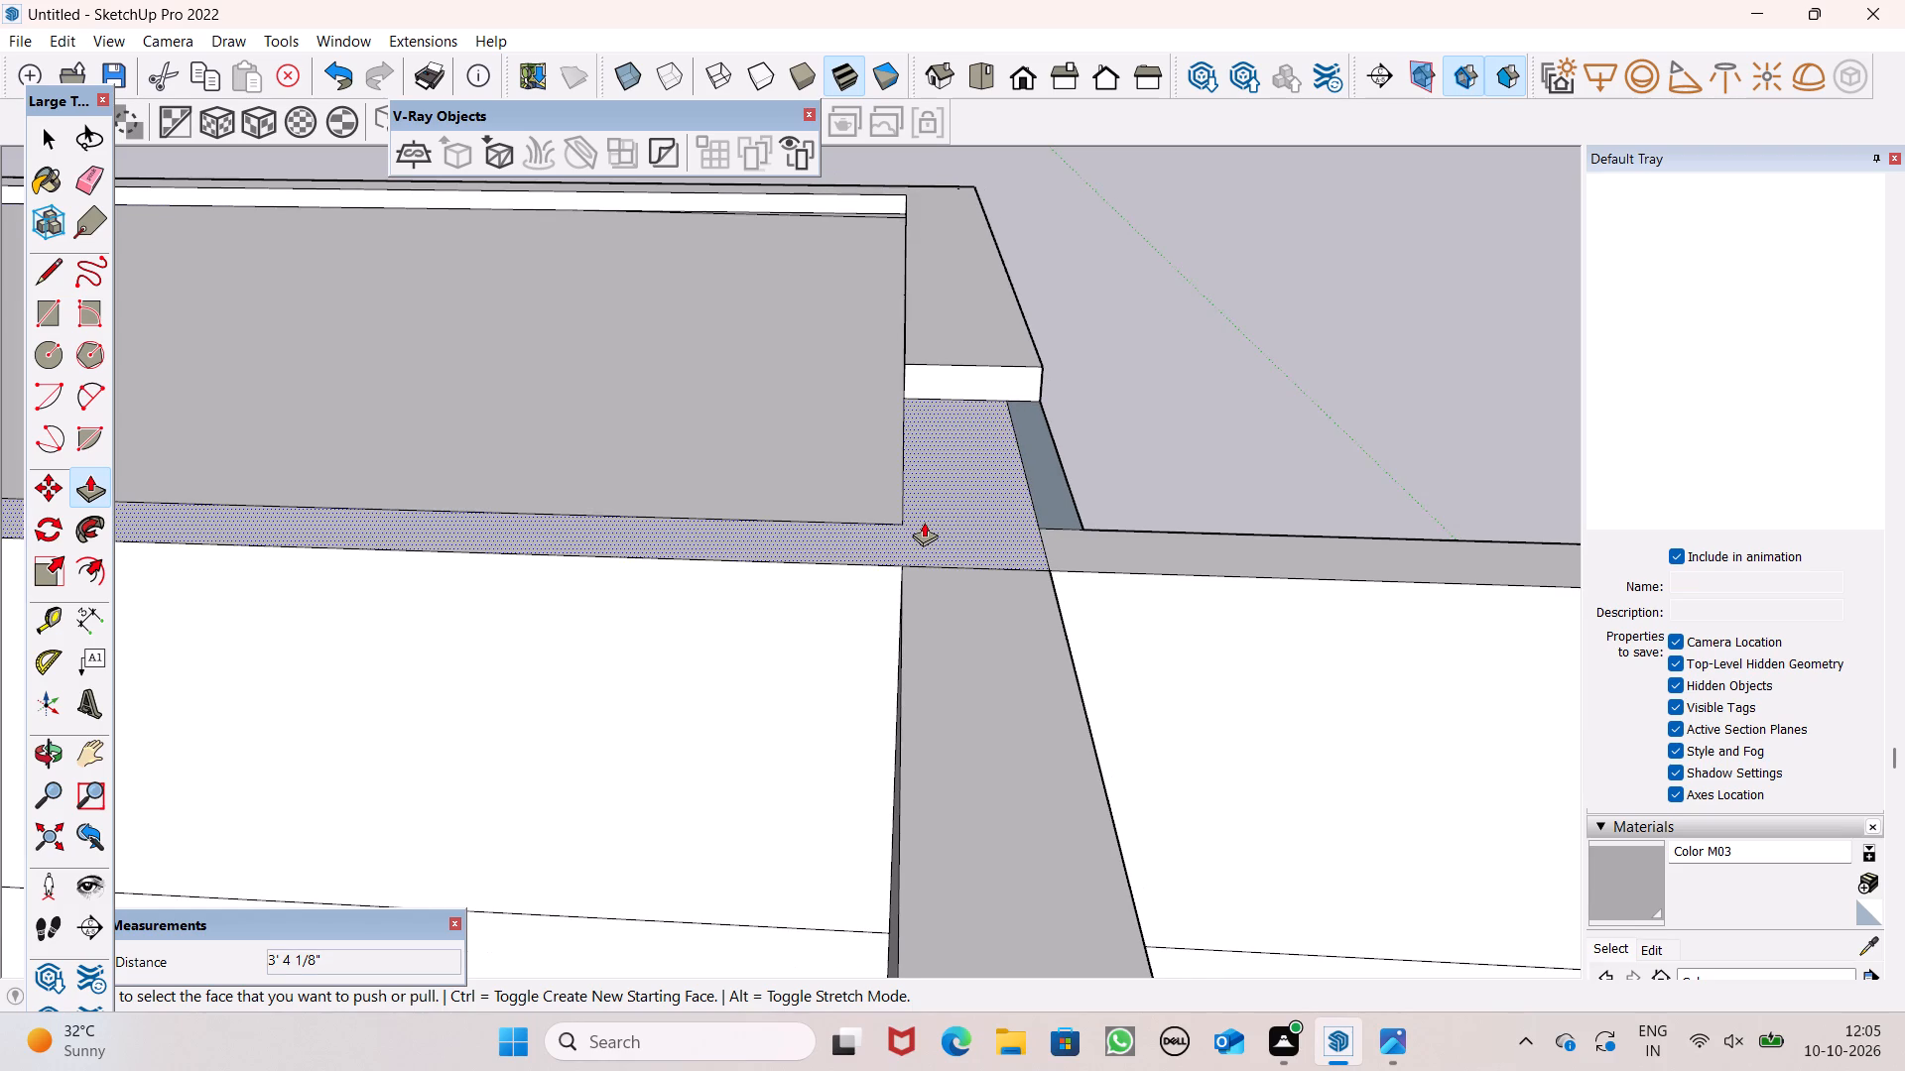
pyautogui.scroll(-3, 1017, 489)
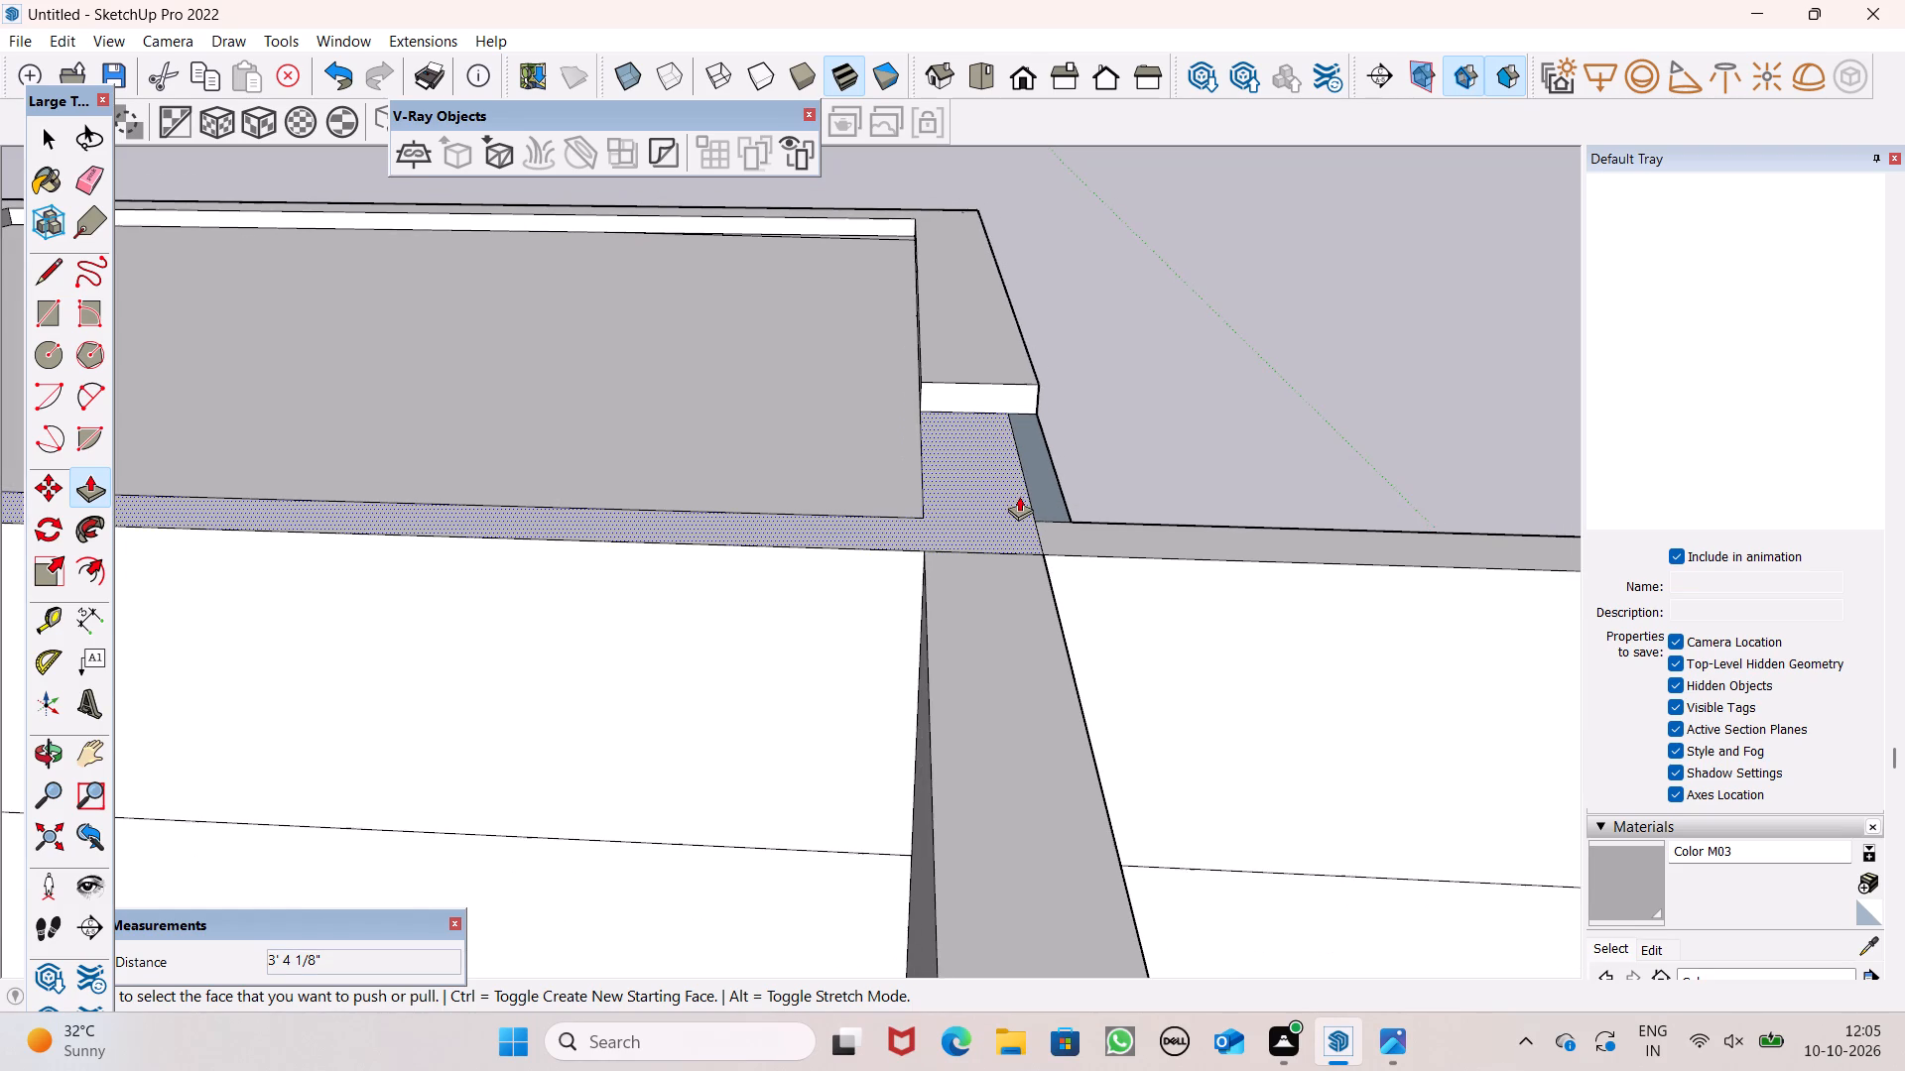
pyautogui.moveTo(1080, 537); pyautogui.dragTo(481, 574, button='middle')
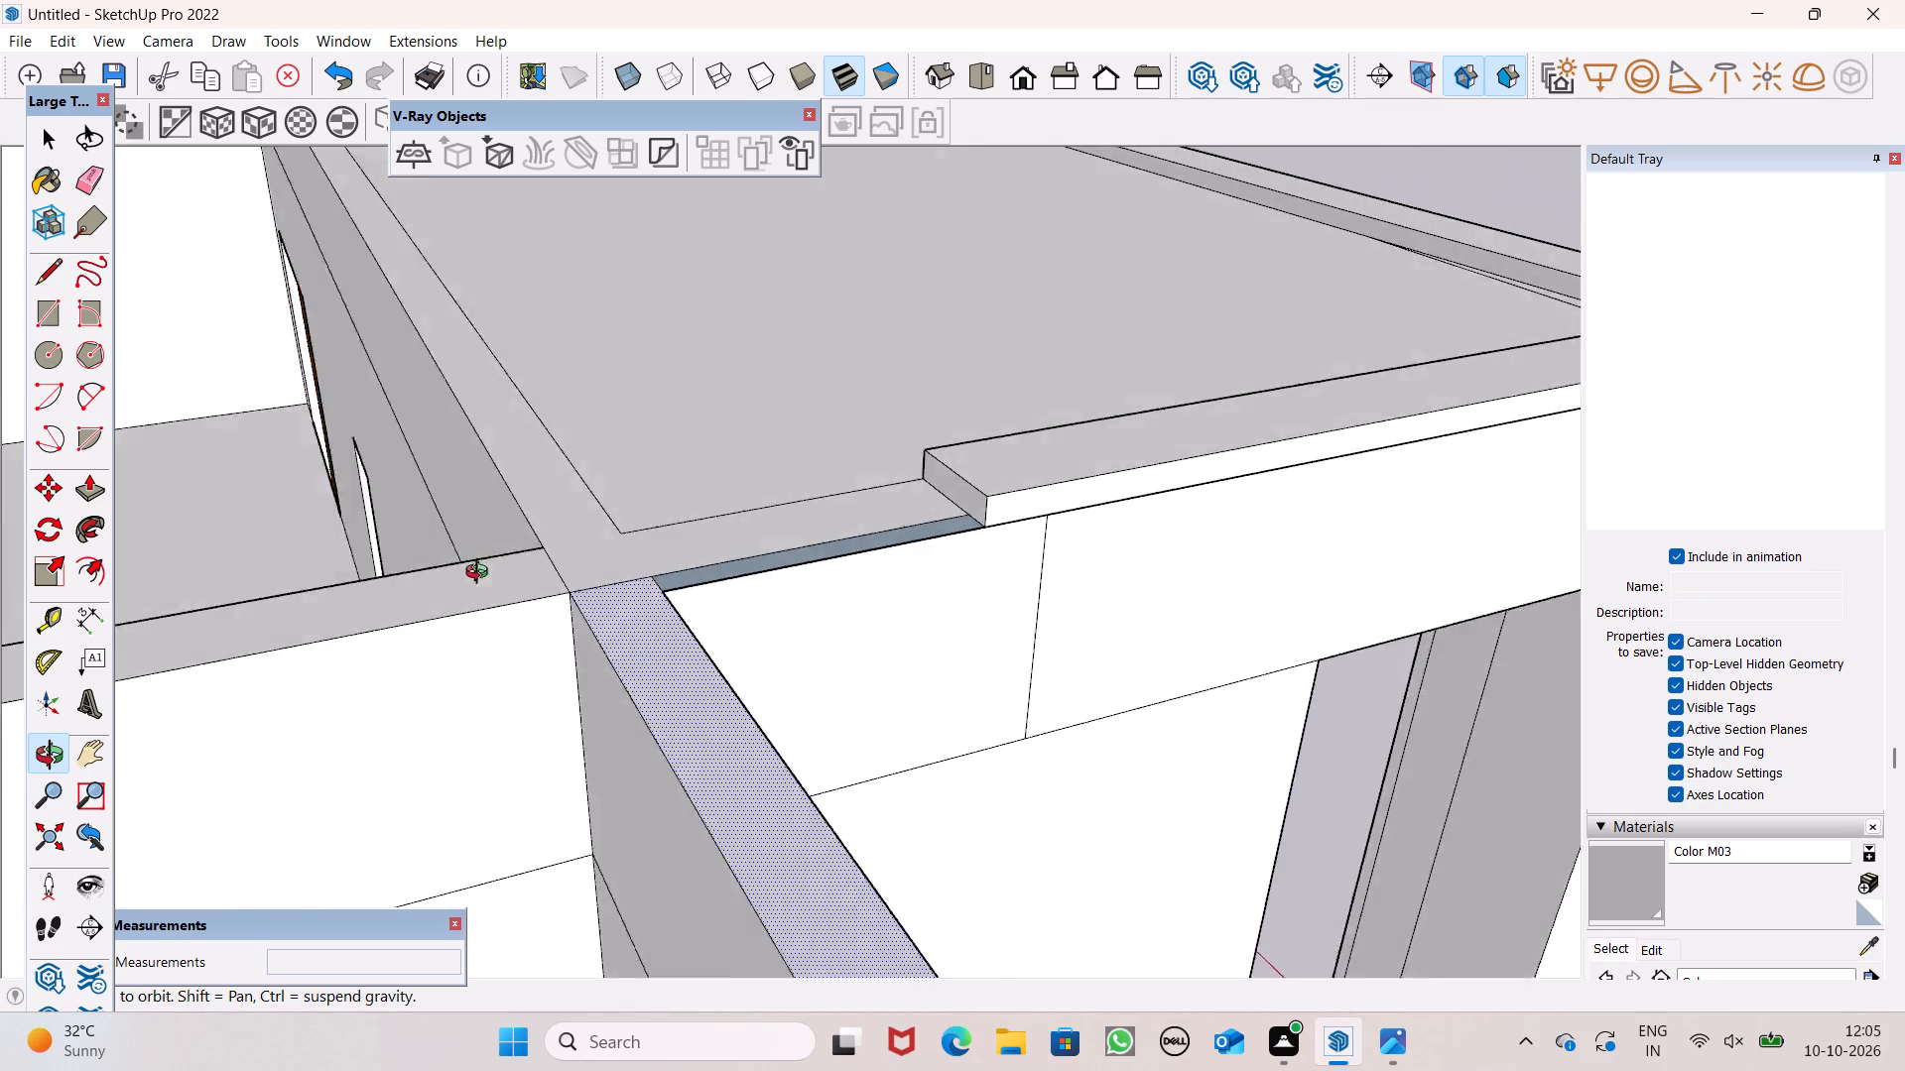
pyautogui.moveTo(481, 574); pyautogui.dragTo(288, 559, button='middle')
pyautogui.scroll(-2, 378, 529)
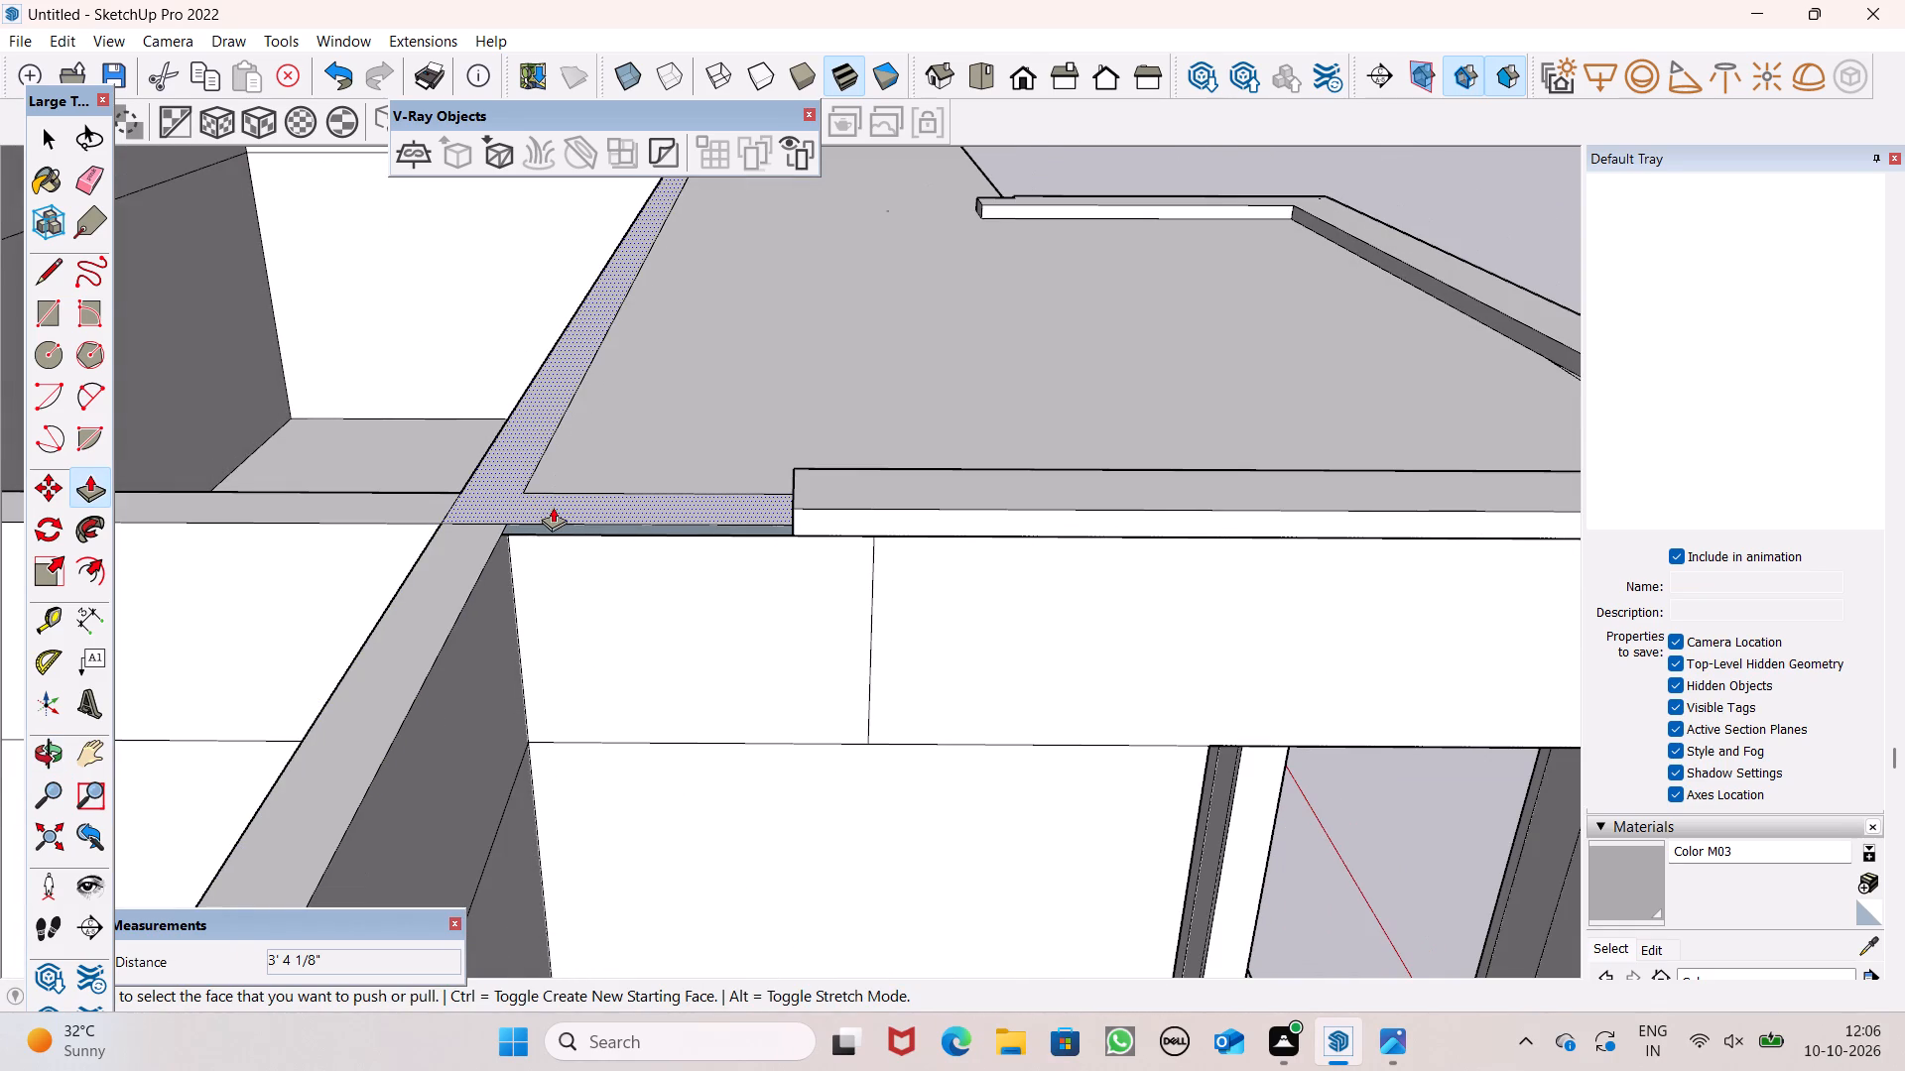
pyautogui.scroll(-2, 703, 509)
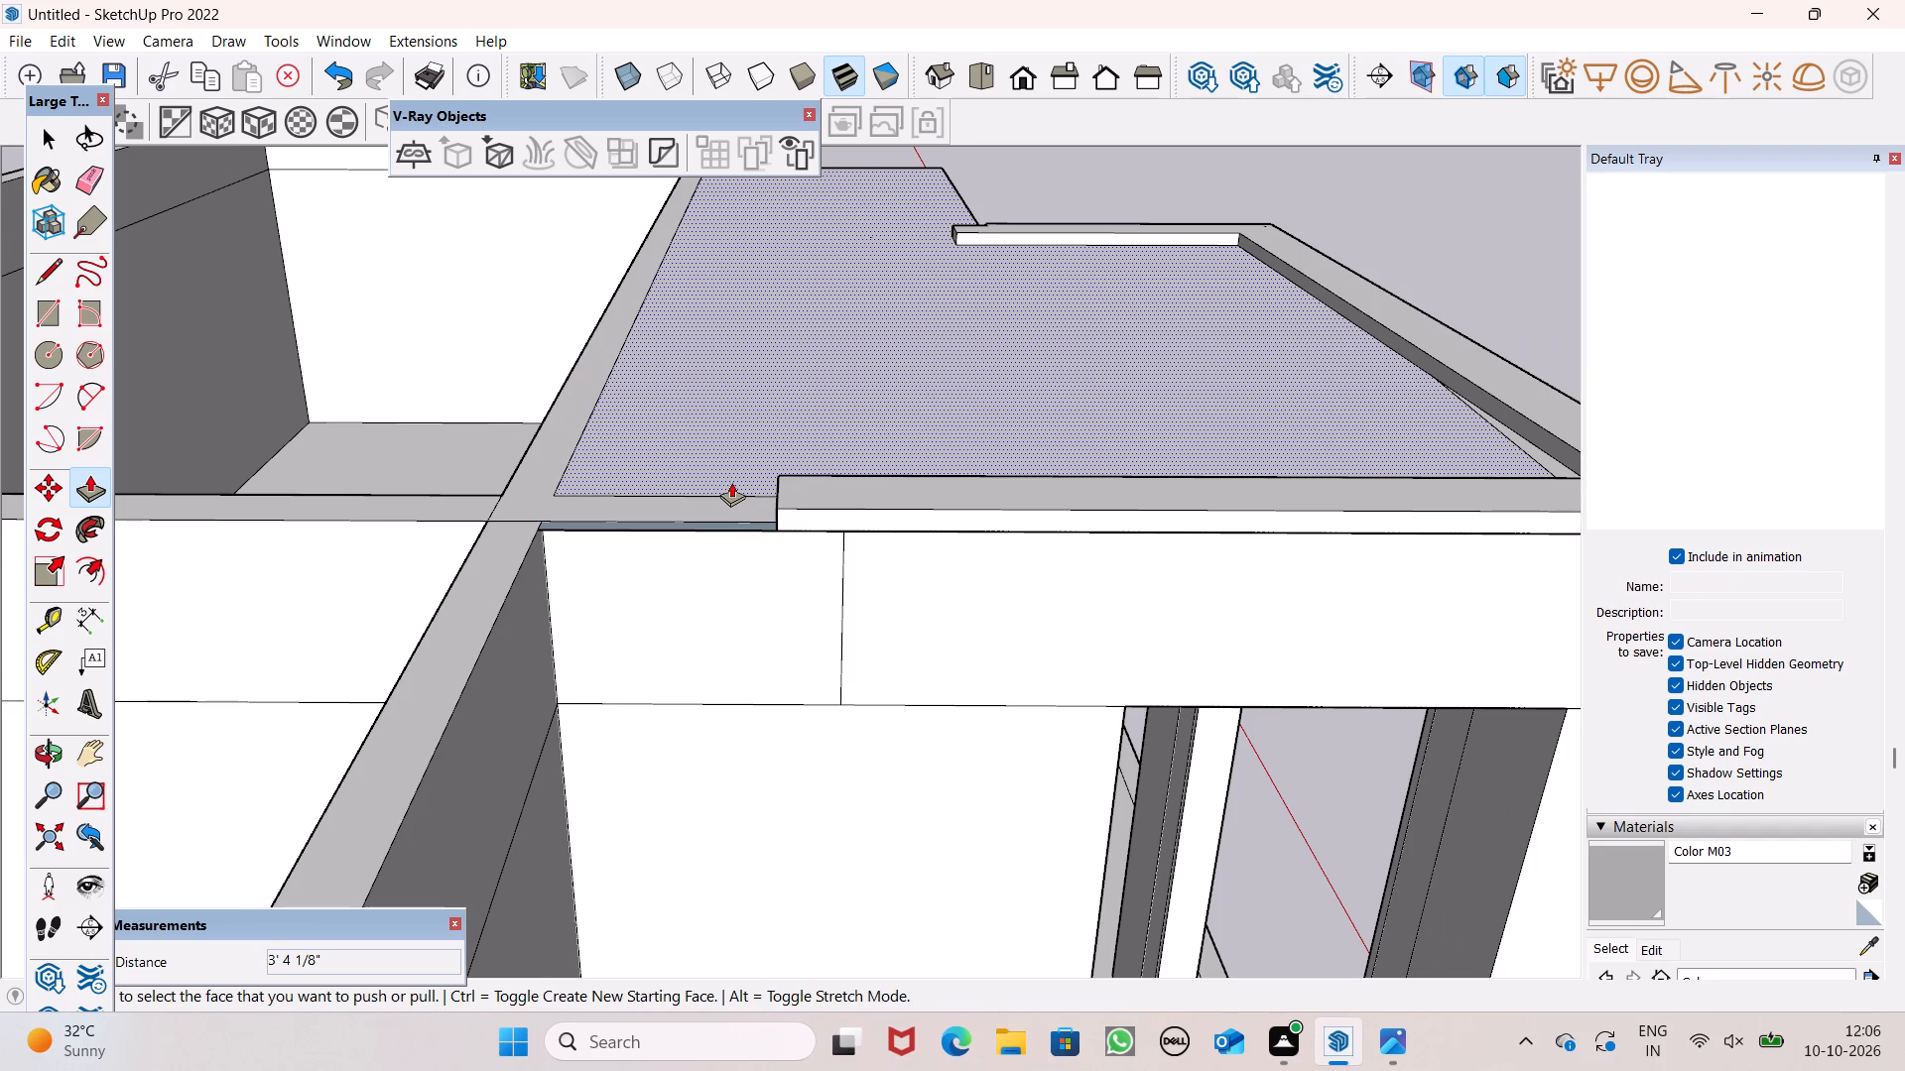
pyautogui.scroll(-2, 731, 482)
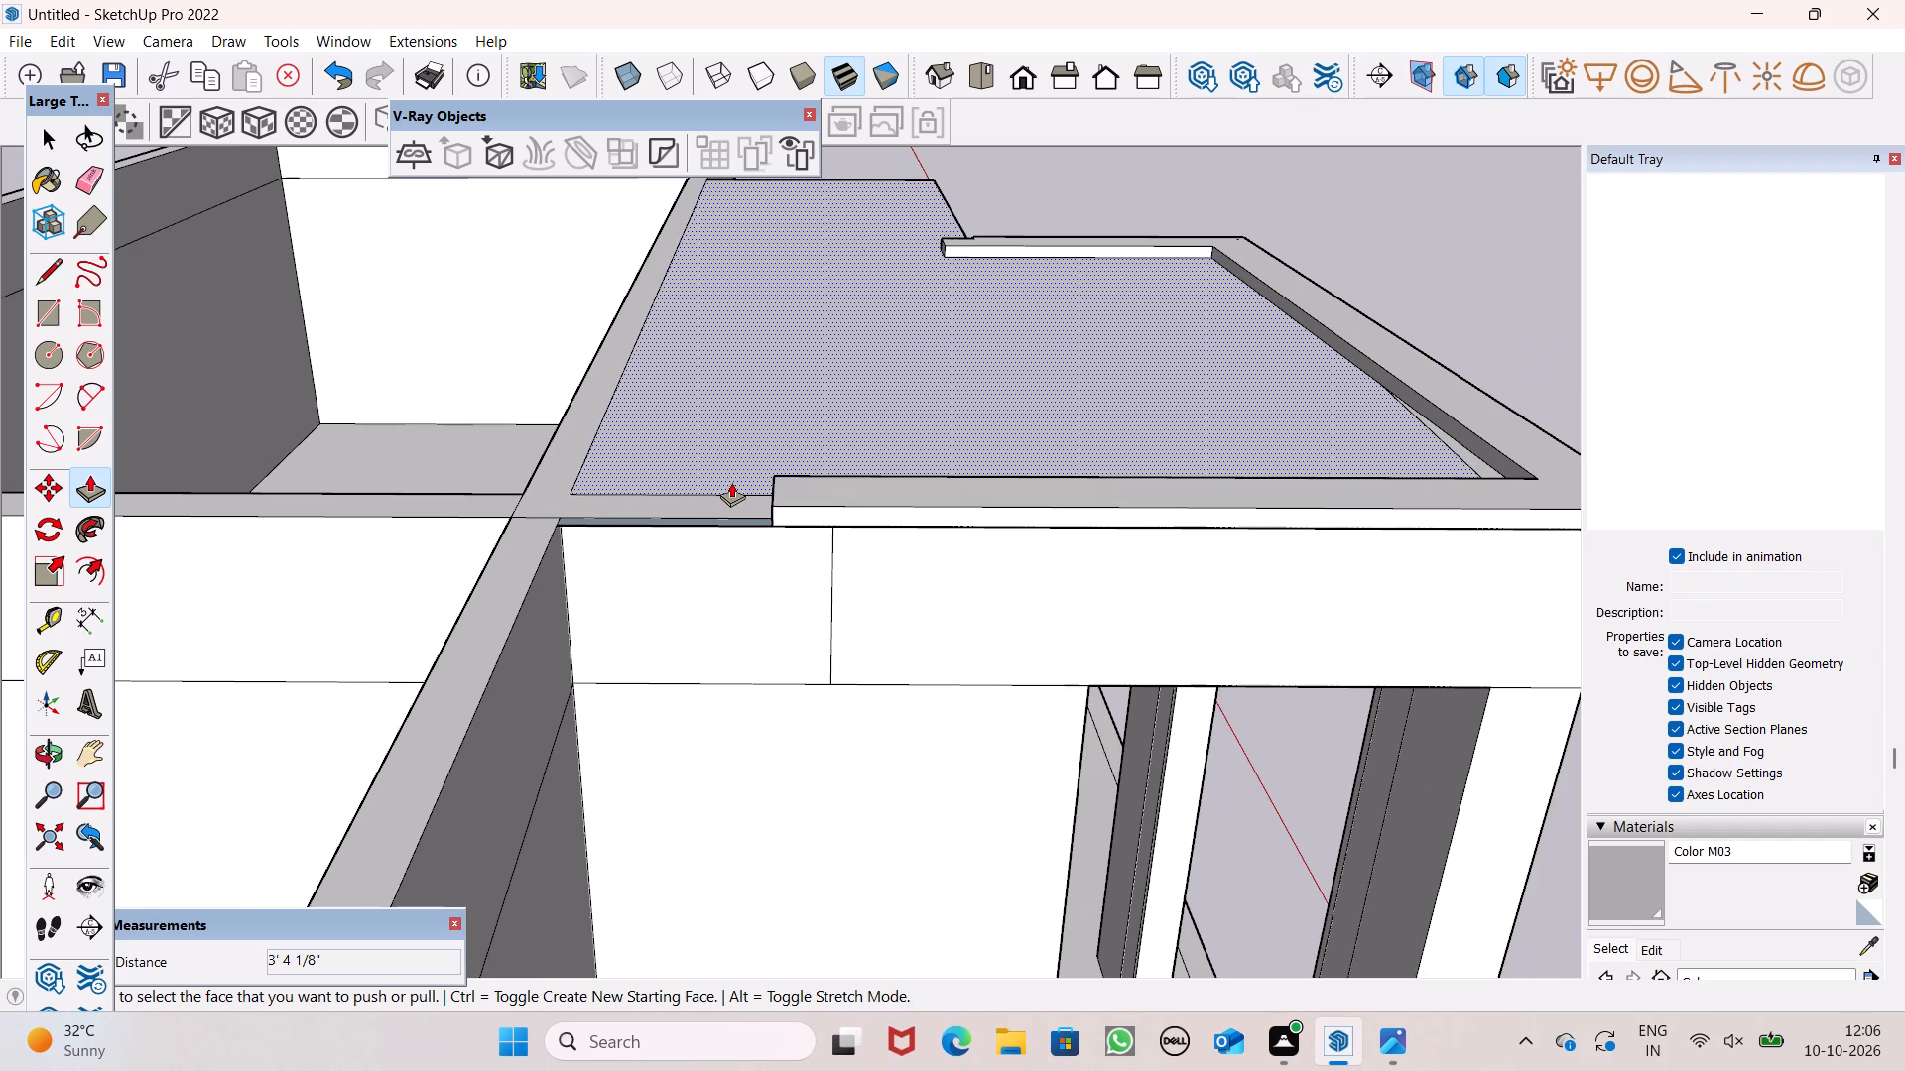
pyautogui.scroll(-4, 731, 482)
pyautogui.moveTo(825, 595); pyautogui.dragTo(812, 586, button='middle')
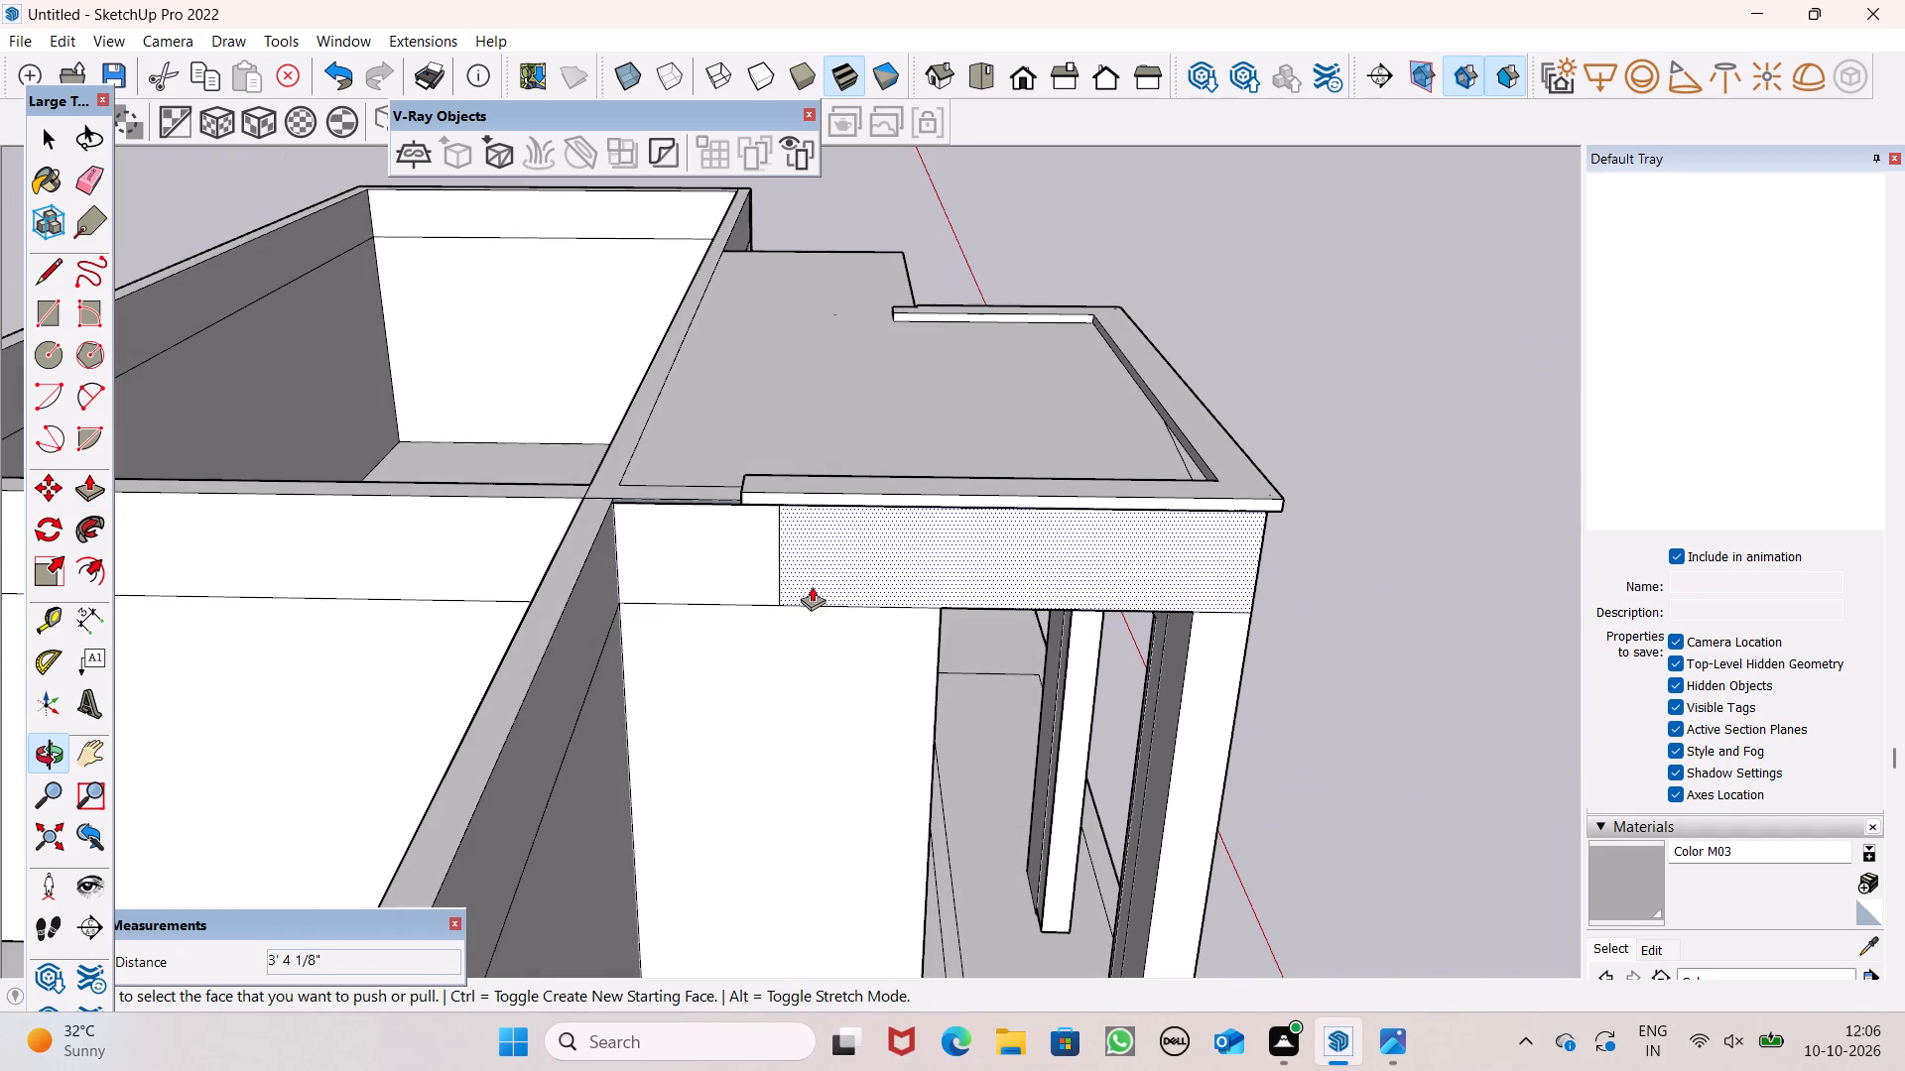
pyautogui.scroll(1, 801, 546)
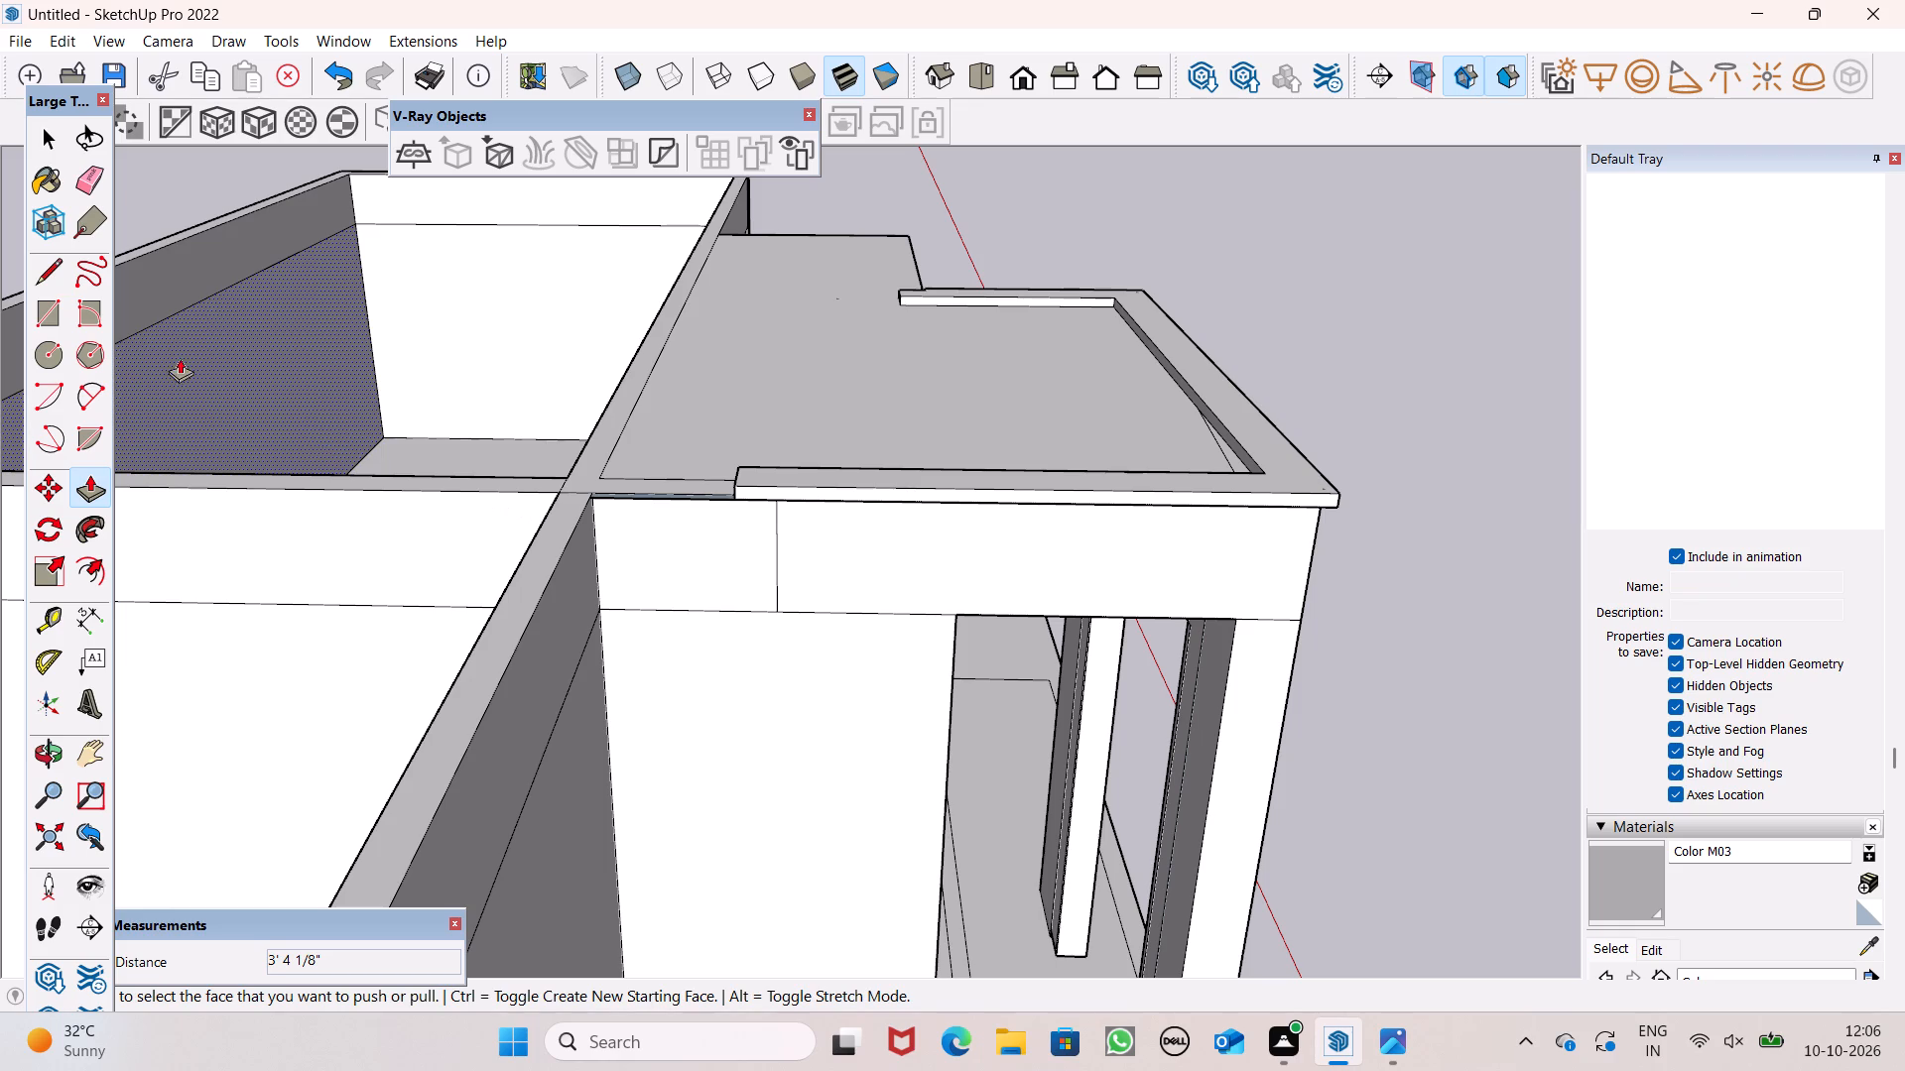
pyautogui.click(83, 194)
pyautogui.scroll(4, 705, 532)
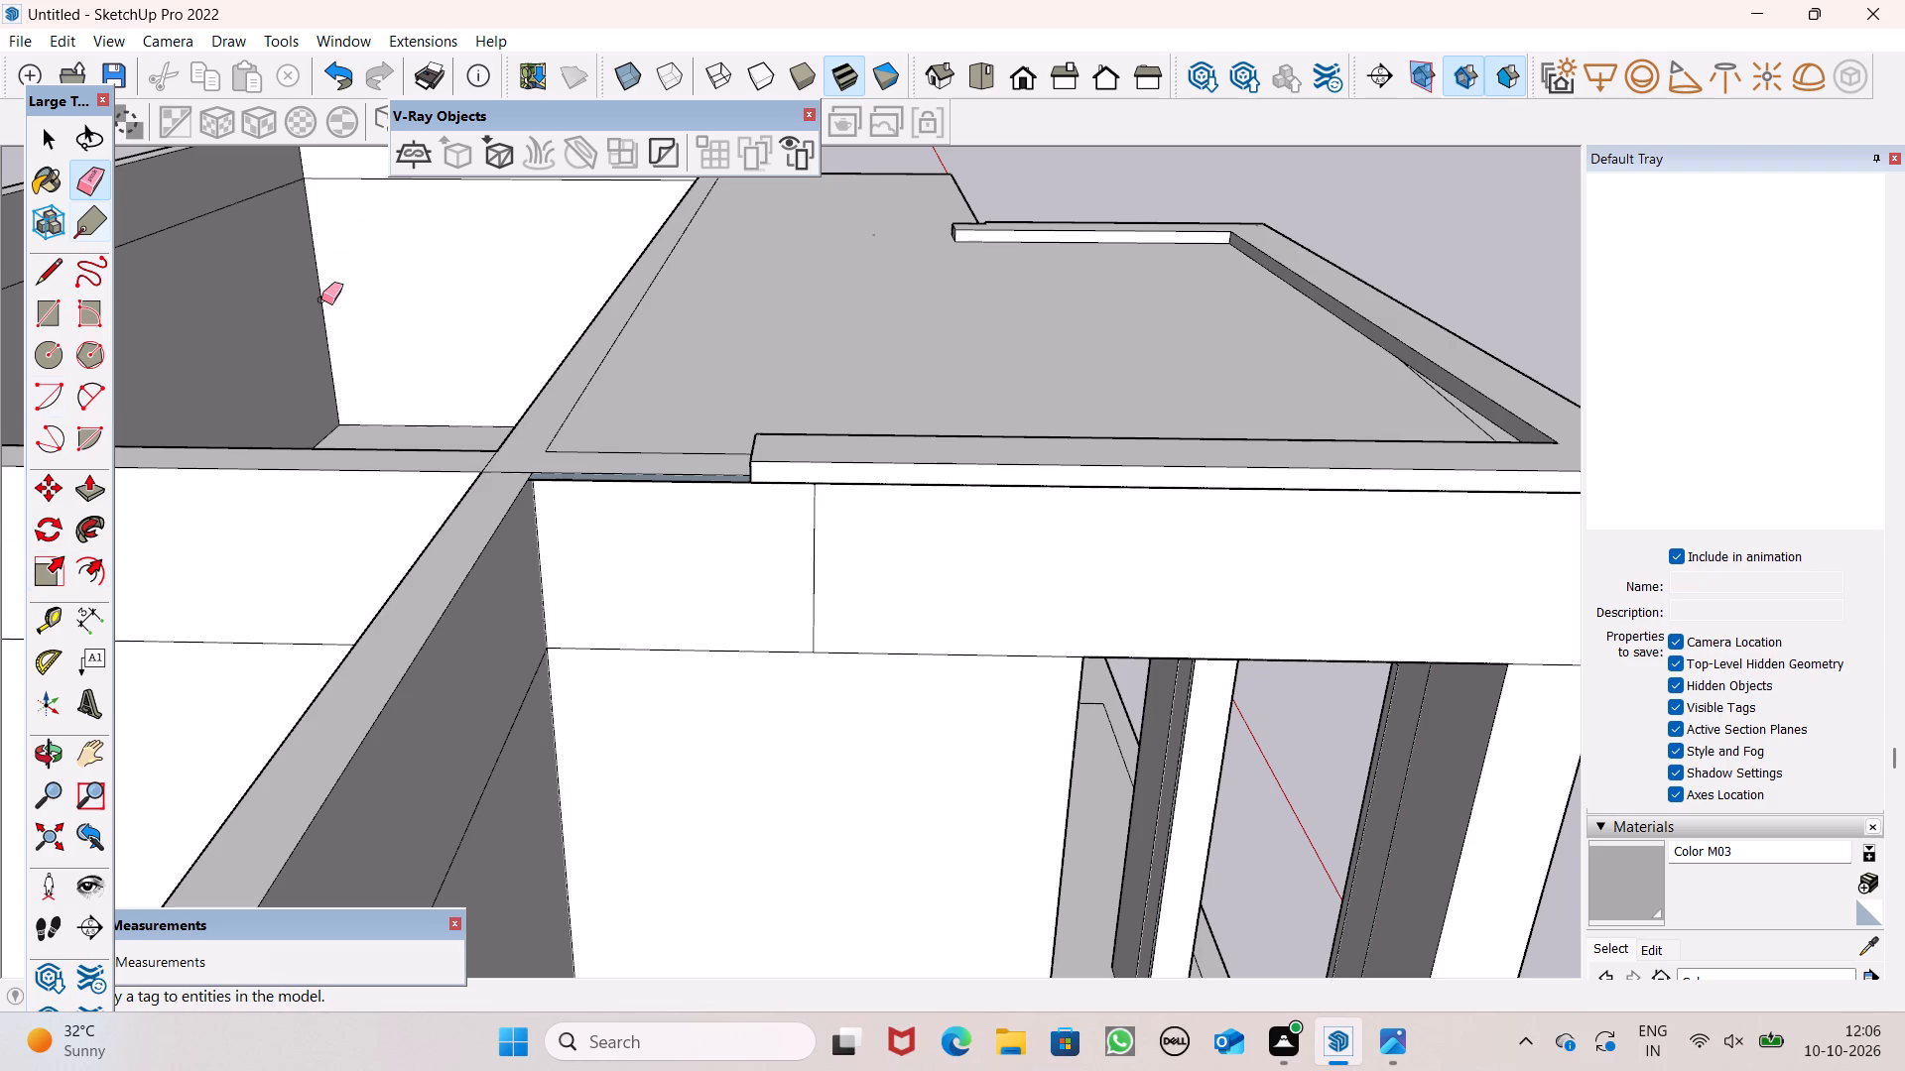
pyautogui.scroll(-2, 322, 300)
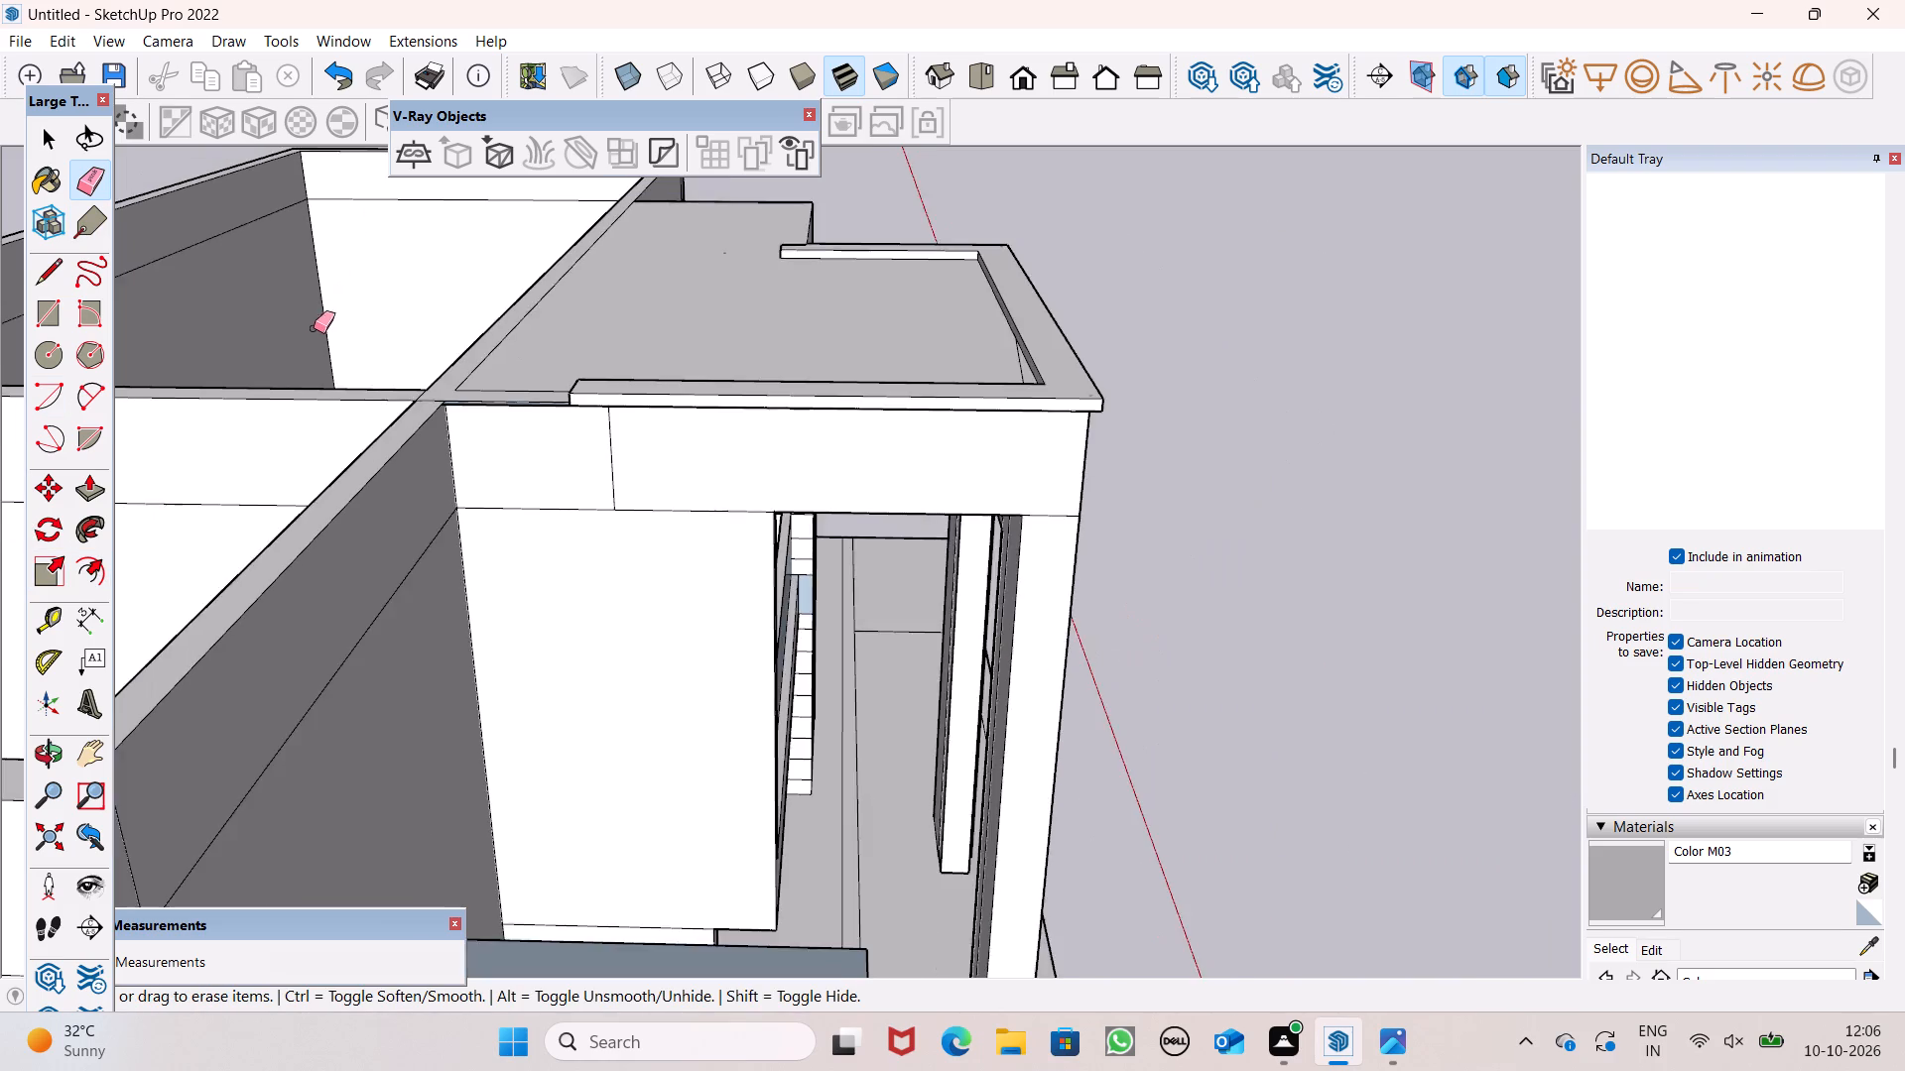
pyautogui.scroll(-5, 314, 328)
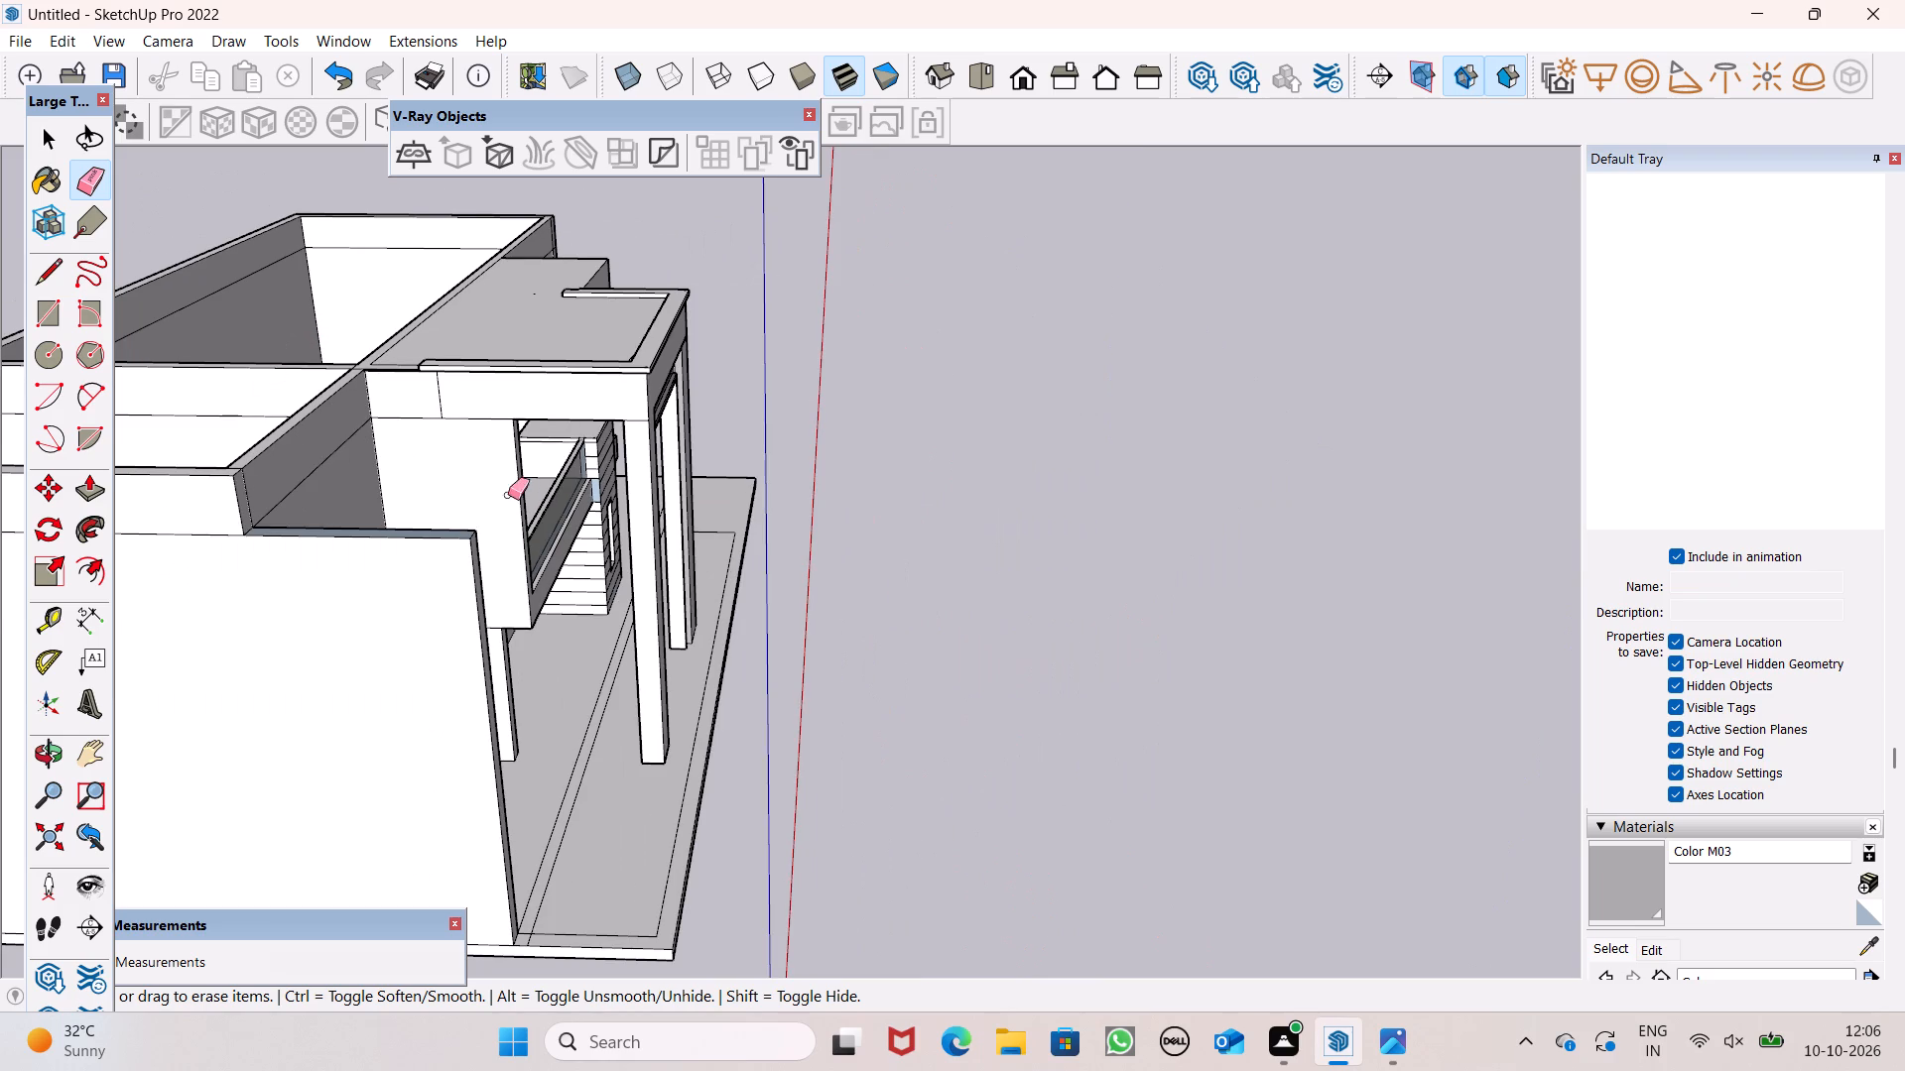
# Draw a line about 9 1/4" long across the front wall's top at the roof slab's far corner.
pyautogui.scroll(1, 468, 419)
pyautogui.moveTo(471, 419); pyautogui.dragTo(620, 677, button='middle')
pyautogui.scroll(2, 430, 784)
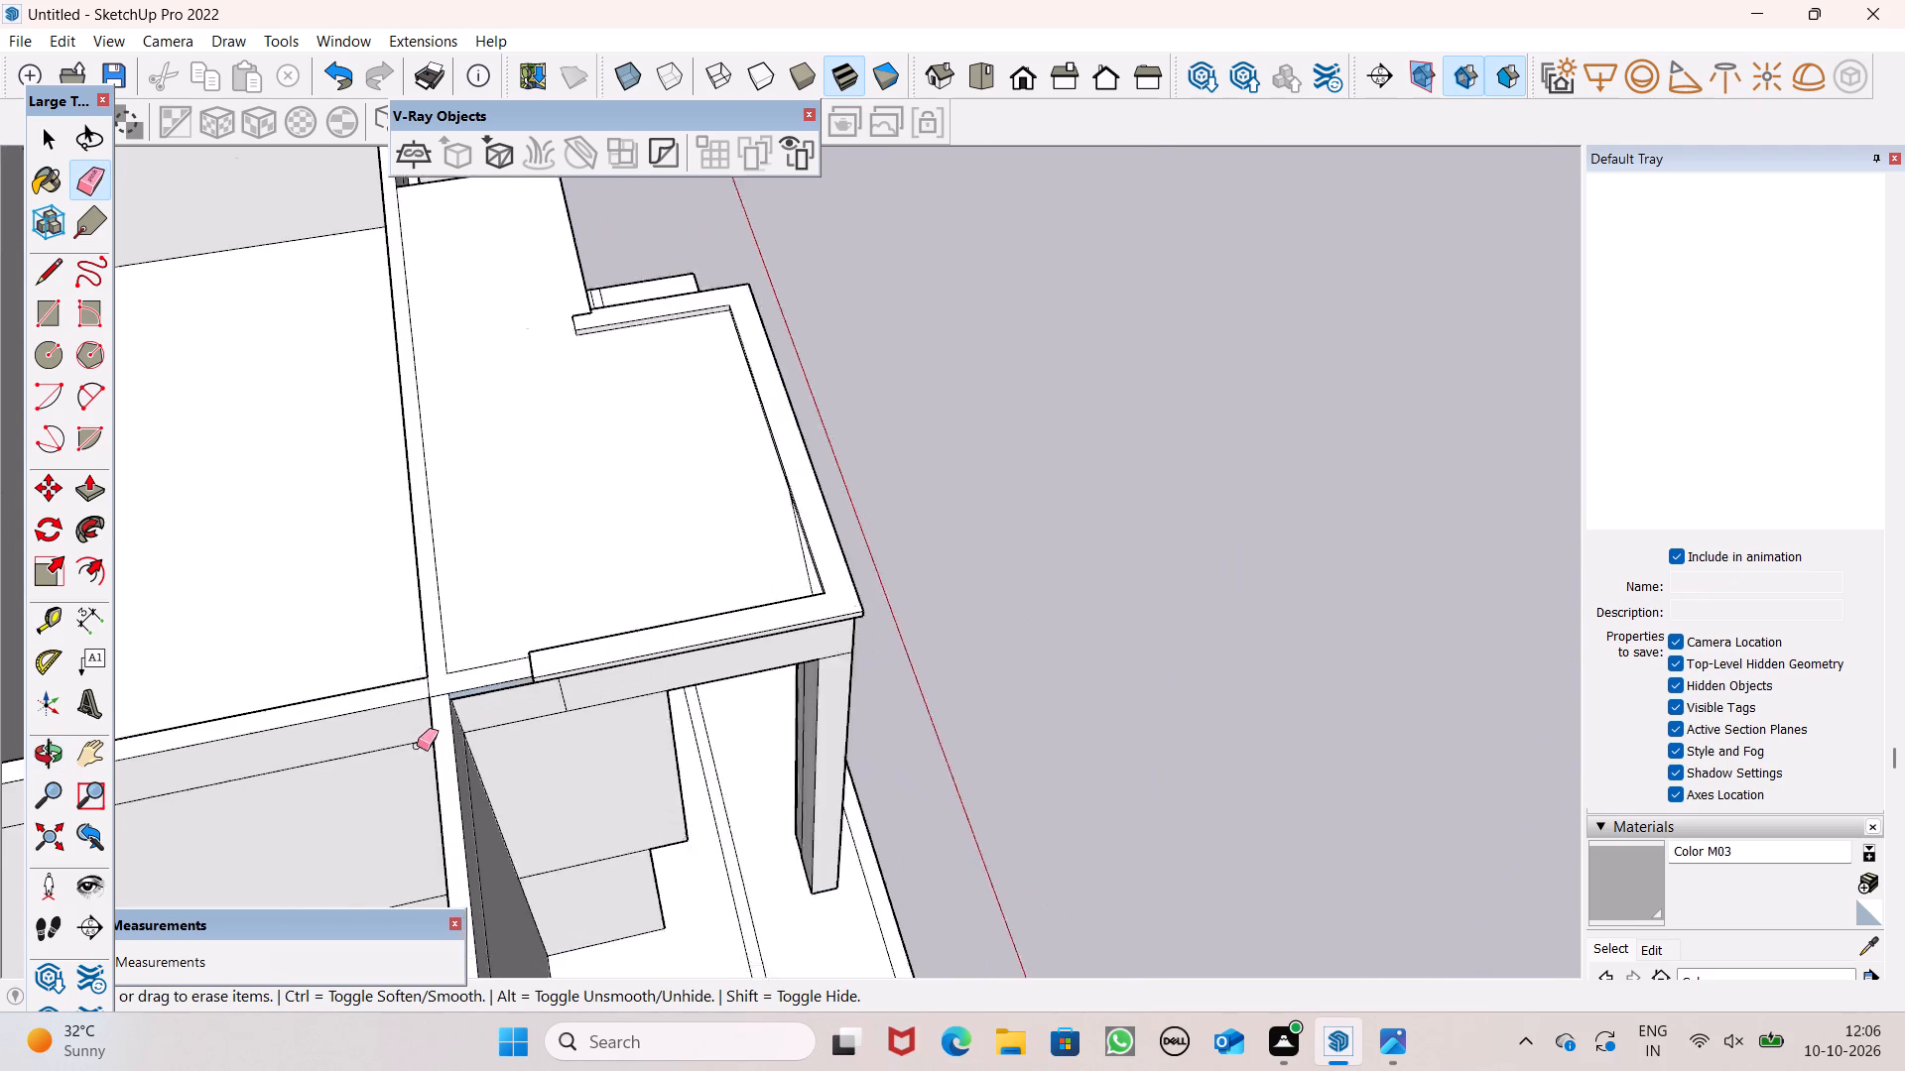
pyautogui.scroll(5, 417, 746)
pyautogui.scroll(-10, 461, 720)
pyautogui.scroll(6, 451, 371)
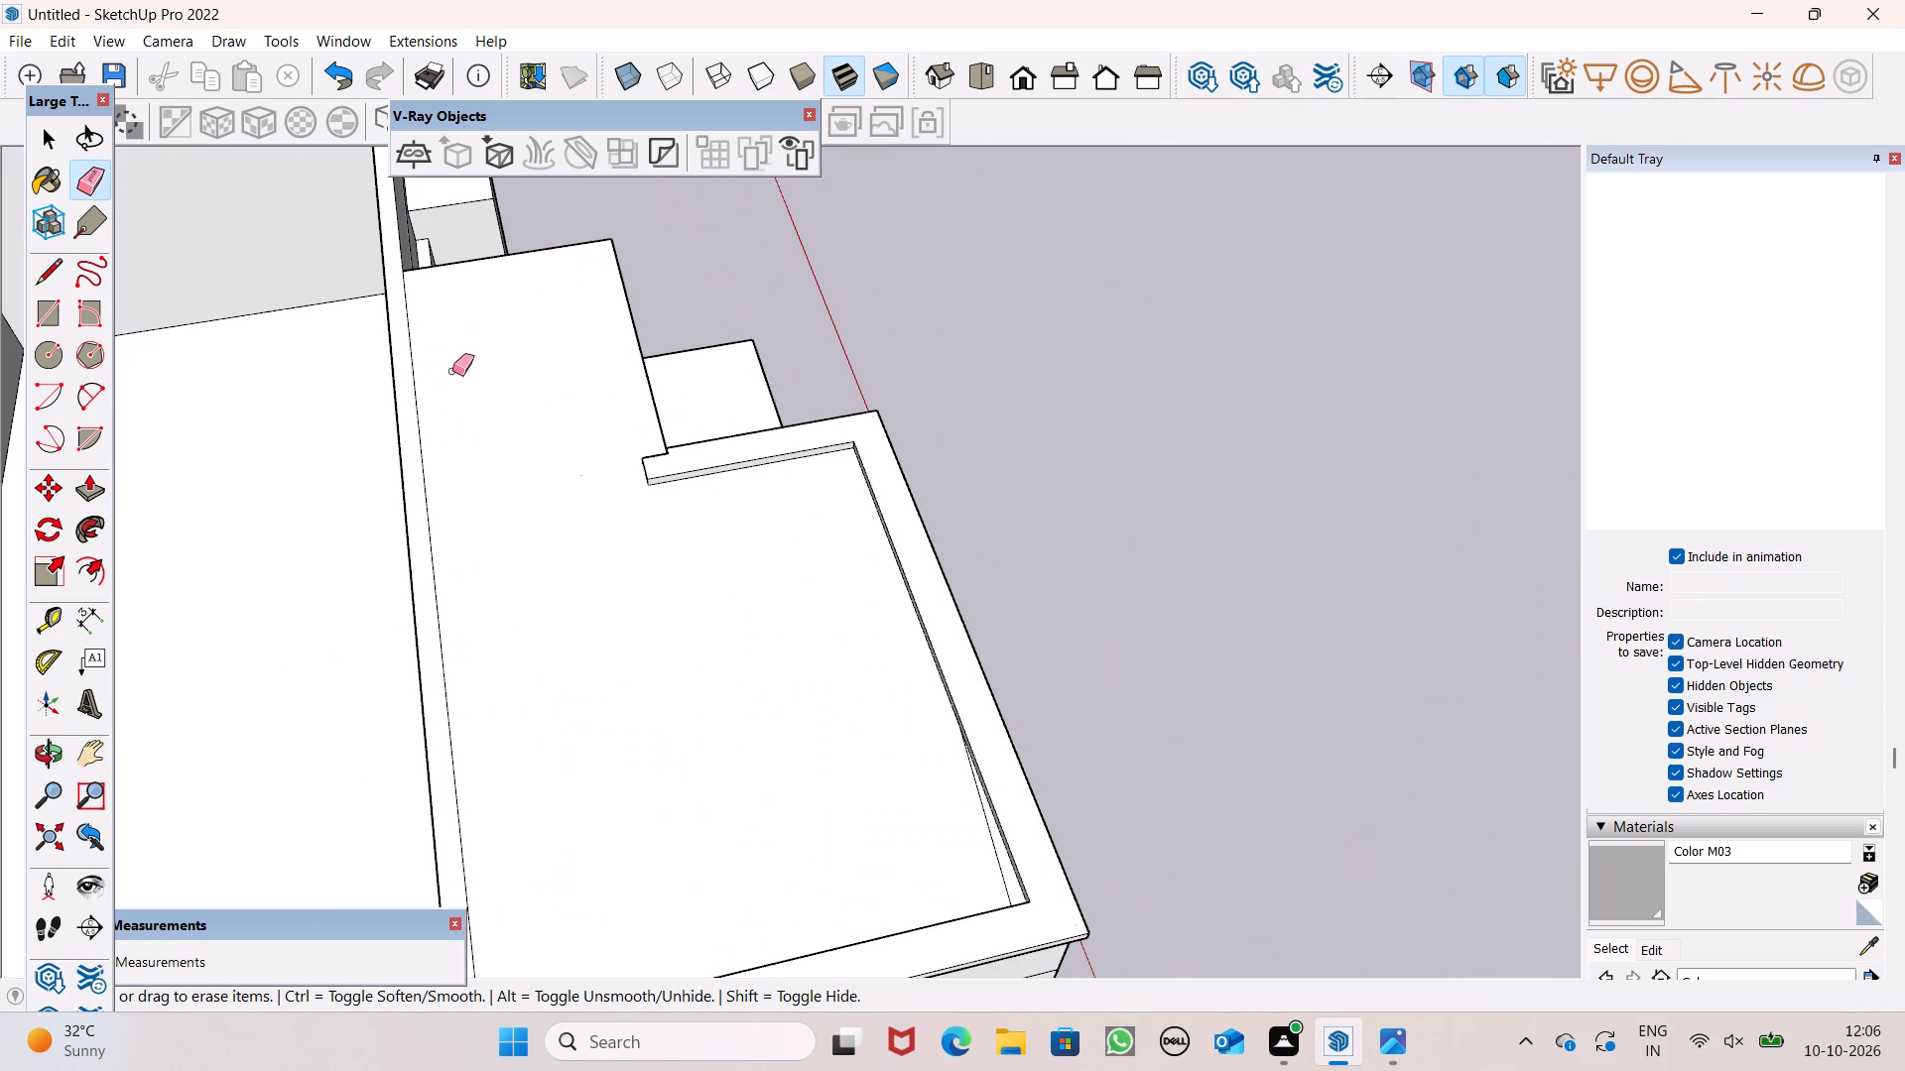
pyautogui.click(36, 286)
pyautogui.scroll(-4, 265, 386)
pyautogui.scroll(6, 363, 309)
pyautogui.scroll(-4, 379, 487)
pyautogui.scroll(6, 340, 340)
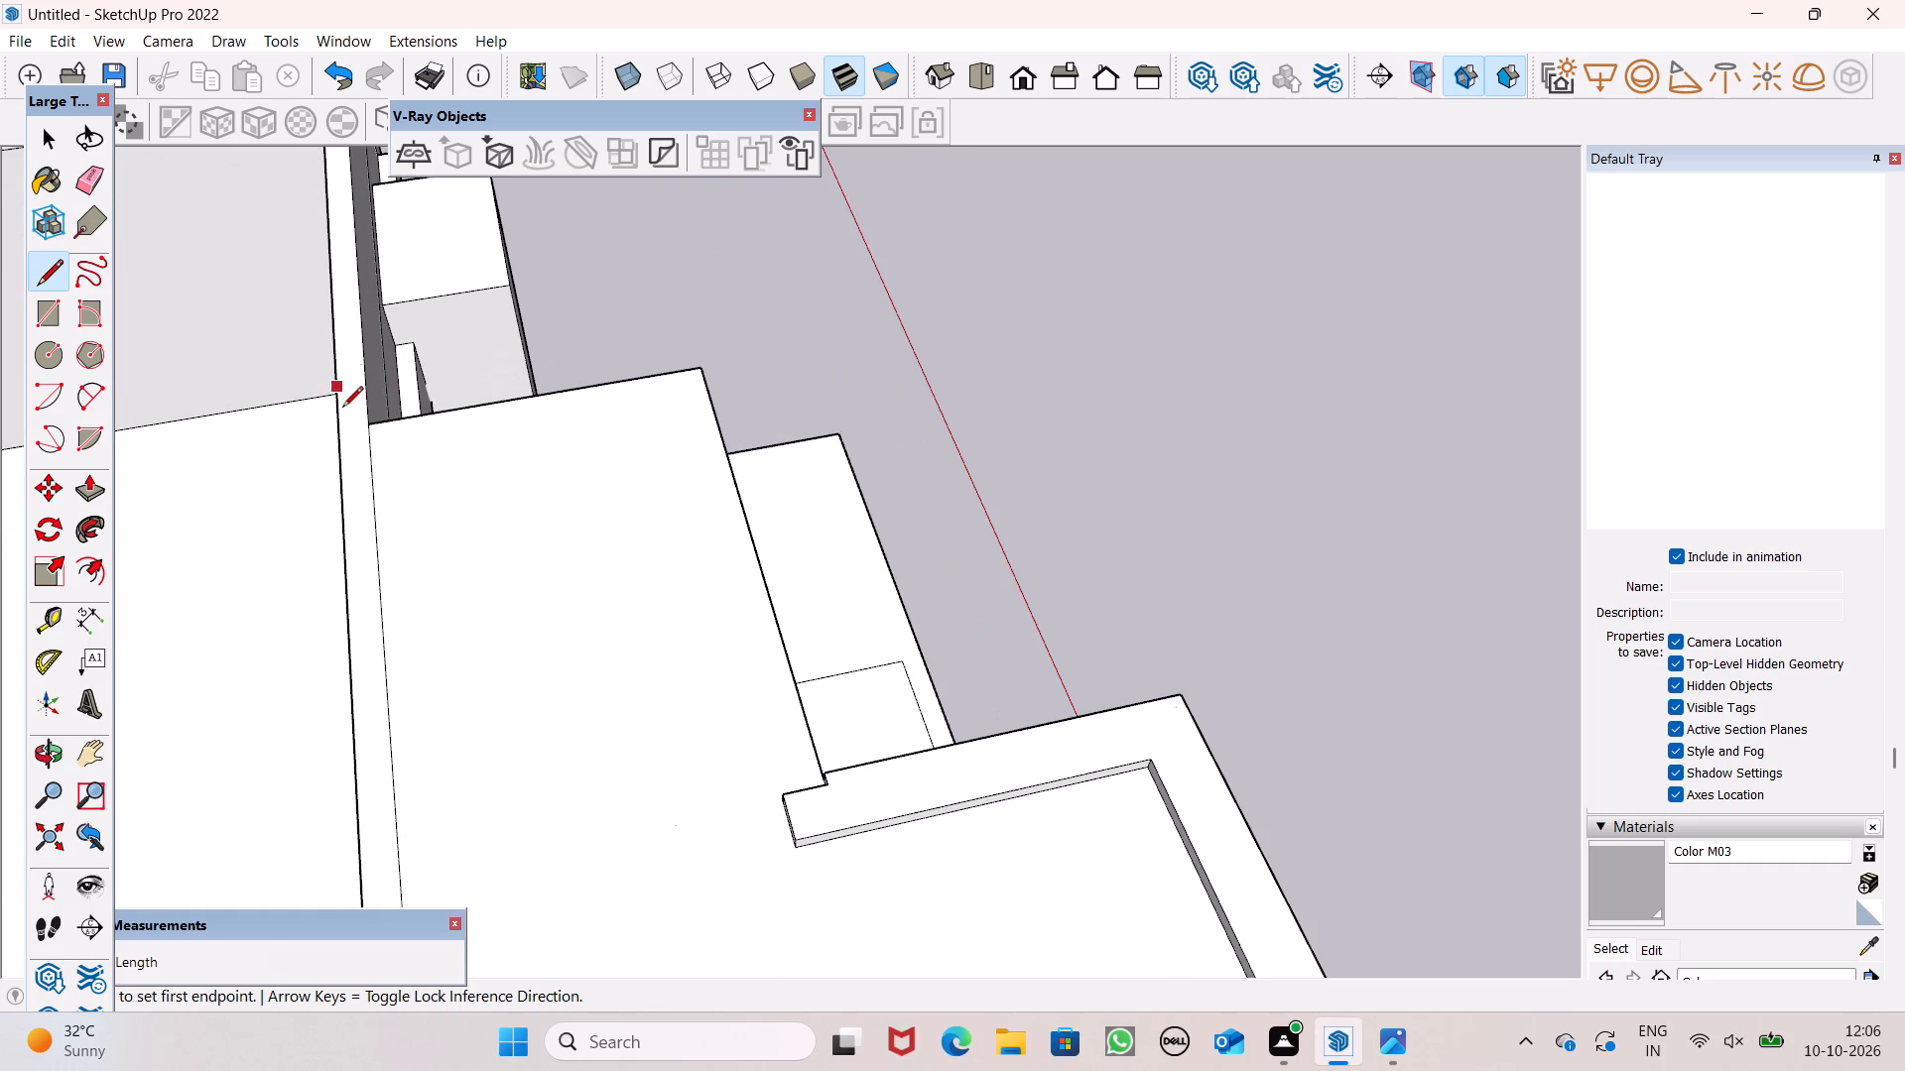
pyautogui.click(374, 426)
pyautogui.click(342, 432)
pyautogui.scroll(-6, 392, 384)
pyautogui.scroll(-5, 878, 473)
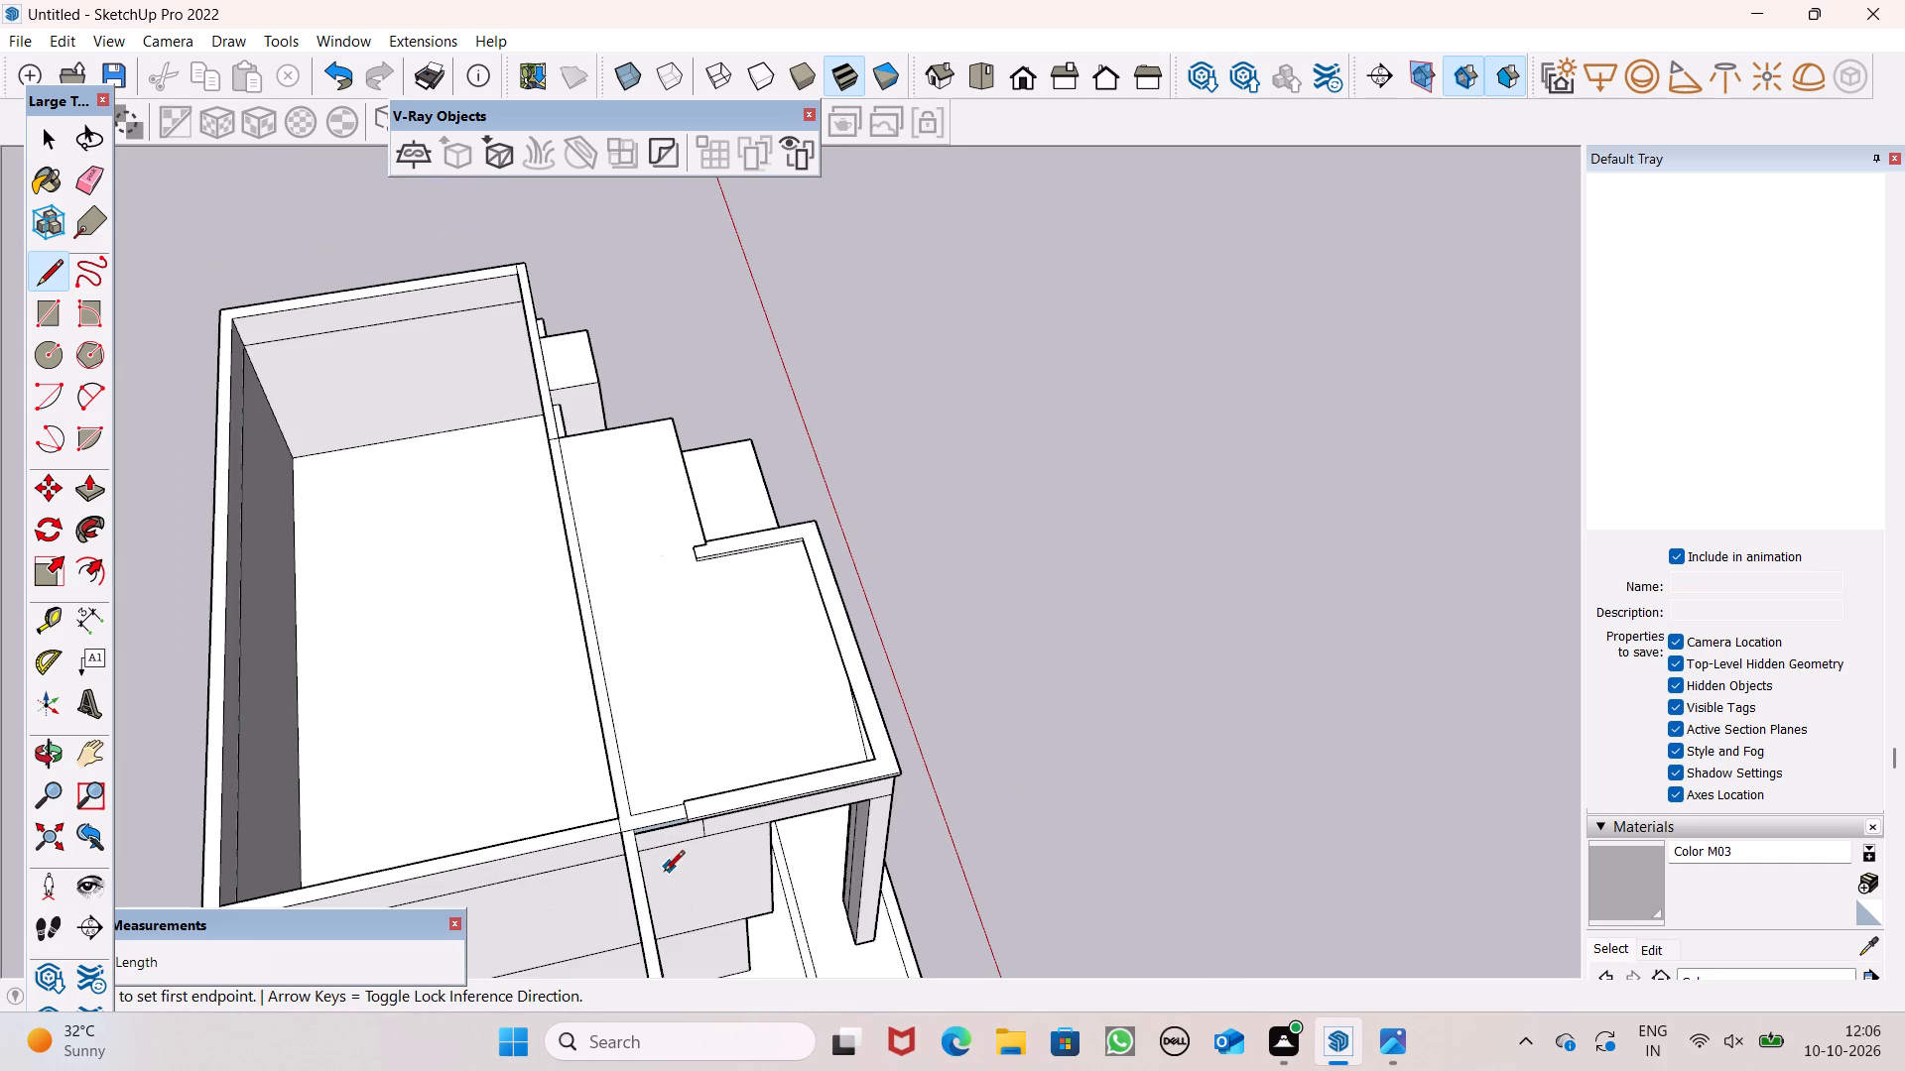
pyautogui.press('space')
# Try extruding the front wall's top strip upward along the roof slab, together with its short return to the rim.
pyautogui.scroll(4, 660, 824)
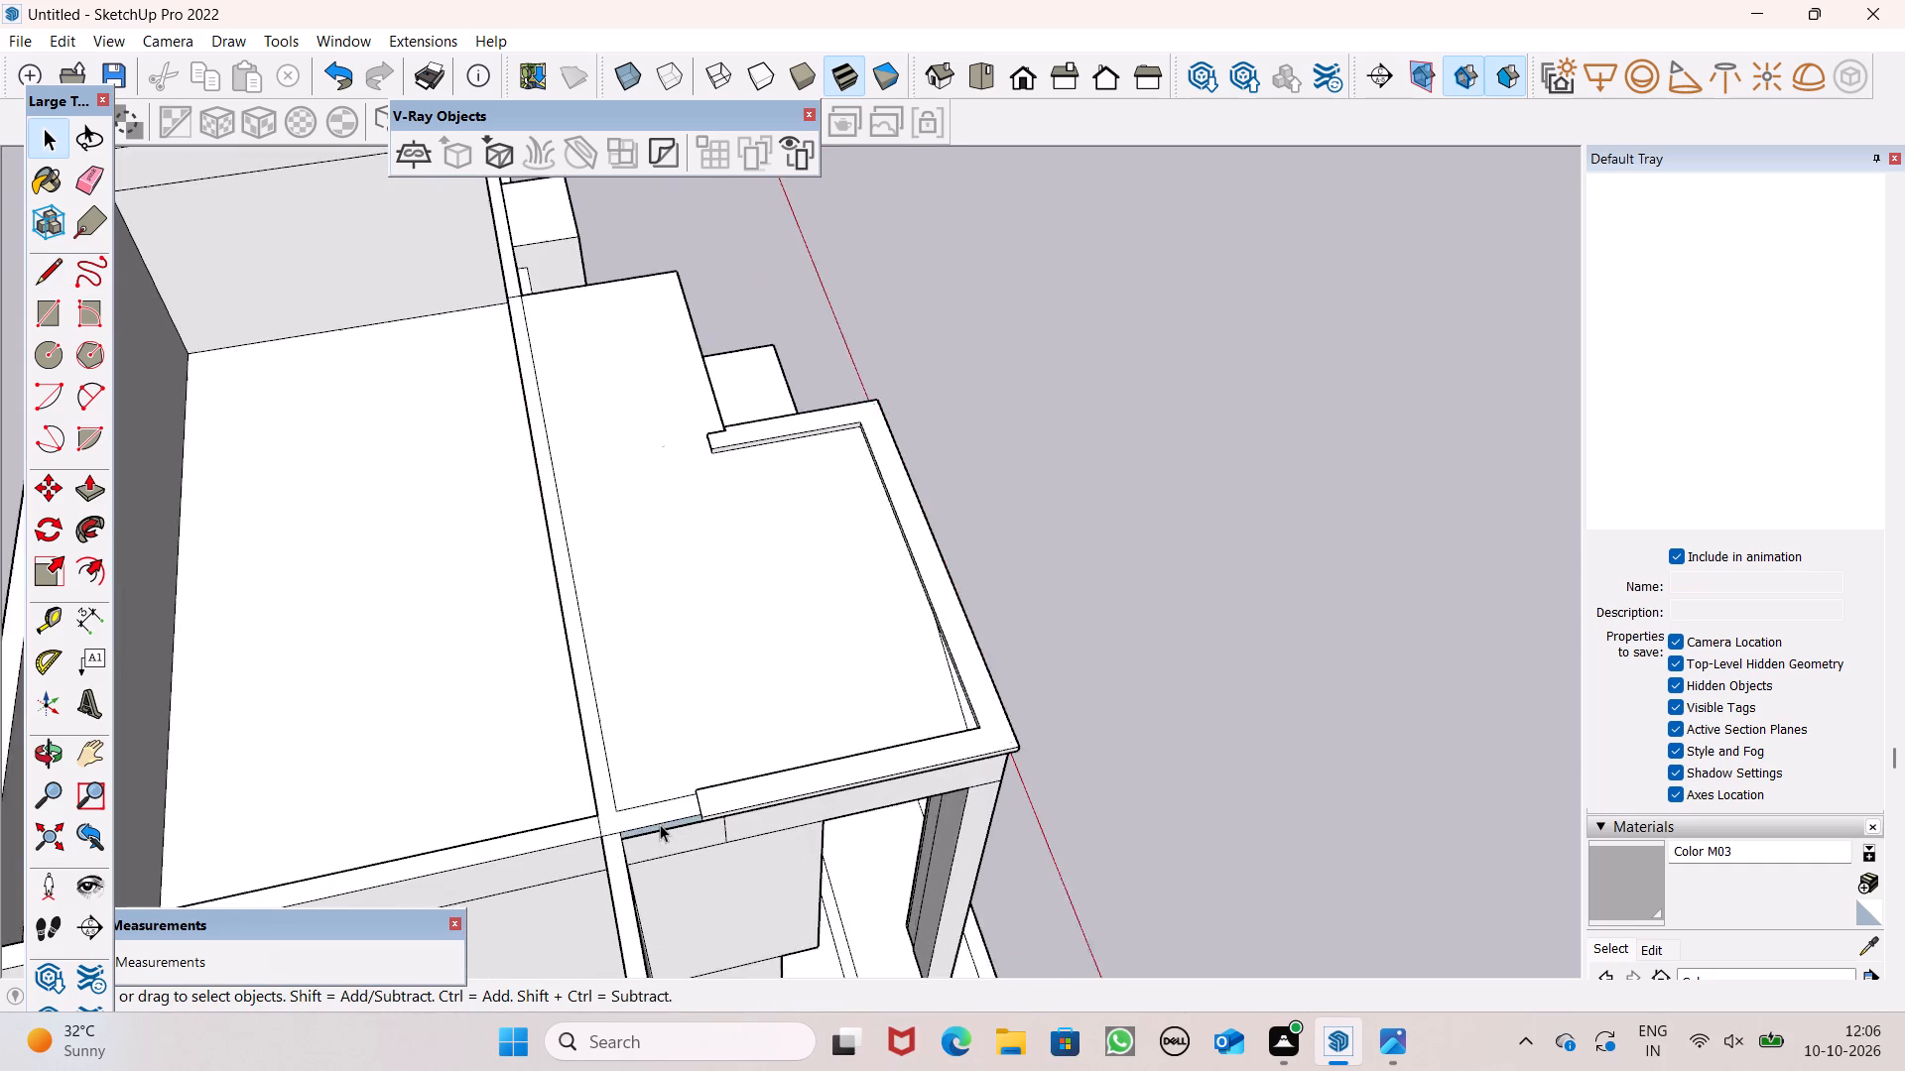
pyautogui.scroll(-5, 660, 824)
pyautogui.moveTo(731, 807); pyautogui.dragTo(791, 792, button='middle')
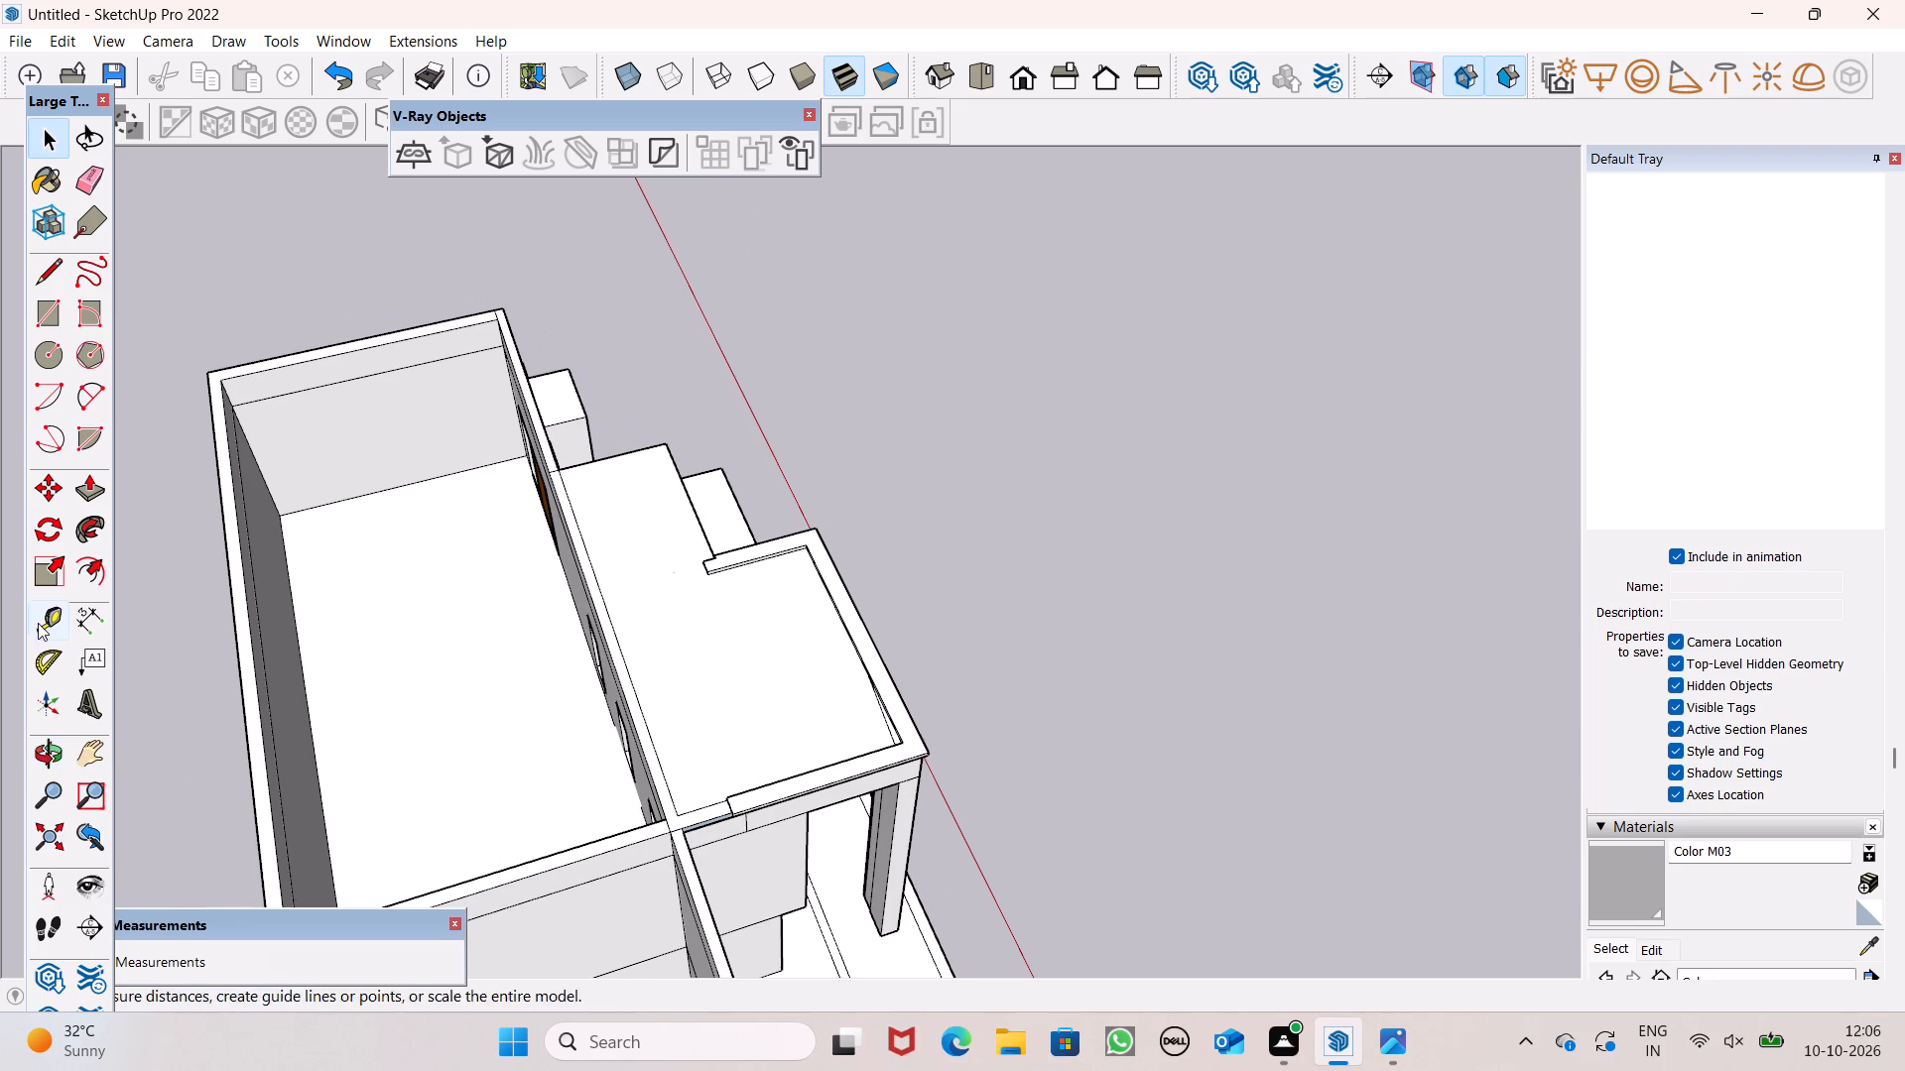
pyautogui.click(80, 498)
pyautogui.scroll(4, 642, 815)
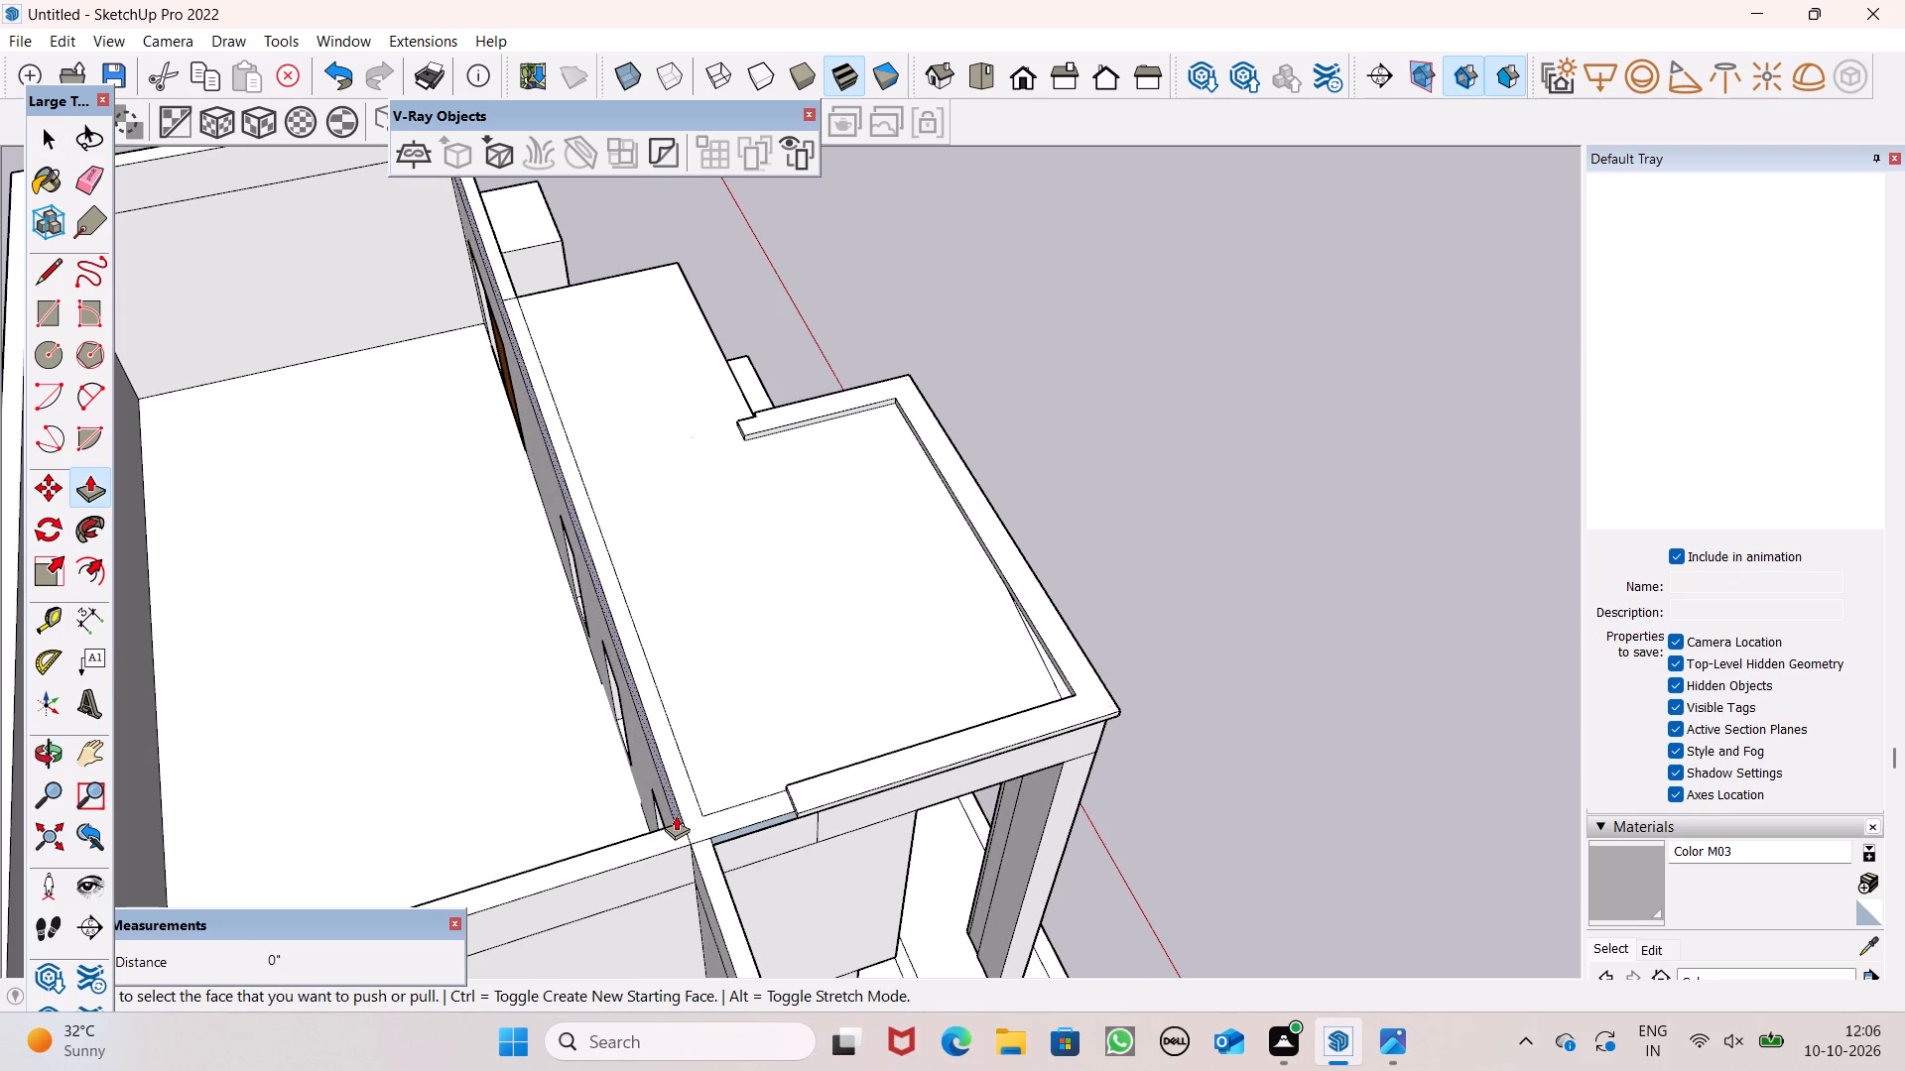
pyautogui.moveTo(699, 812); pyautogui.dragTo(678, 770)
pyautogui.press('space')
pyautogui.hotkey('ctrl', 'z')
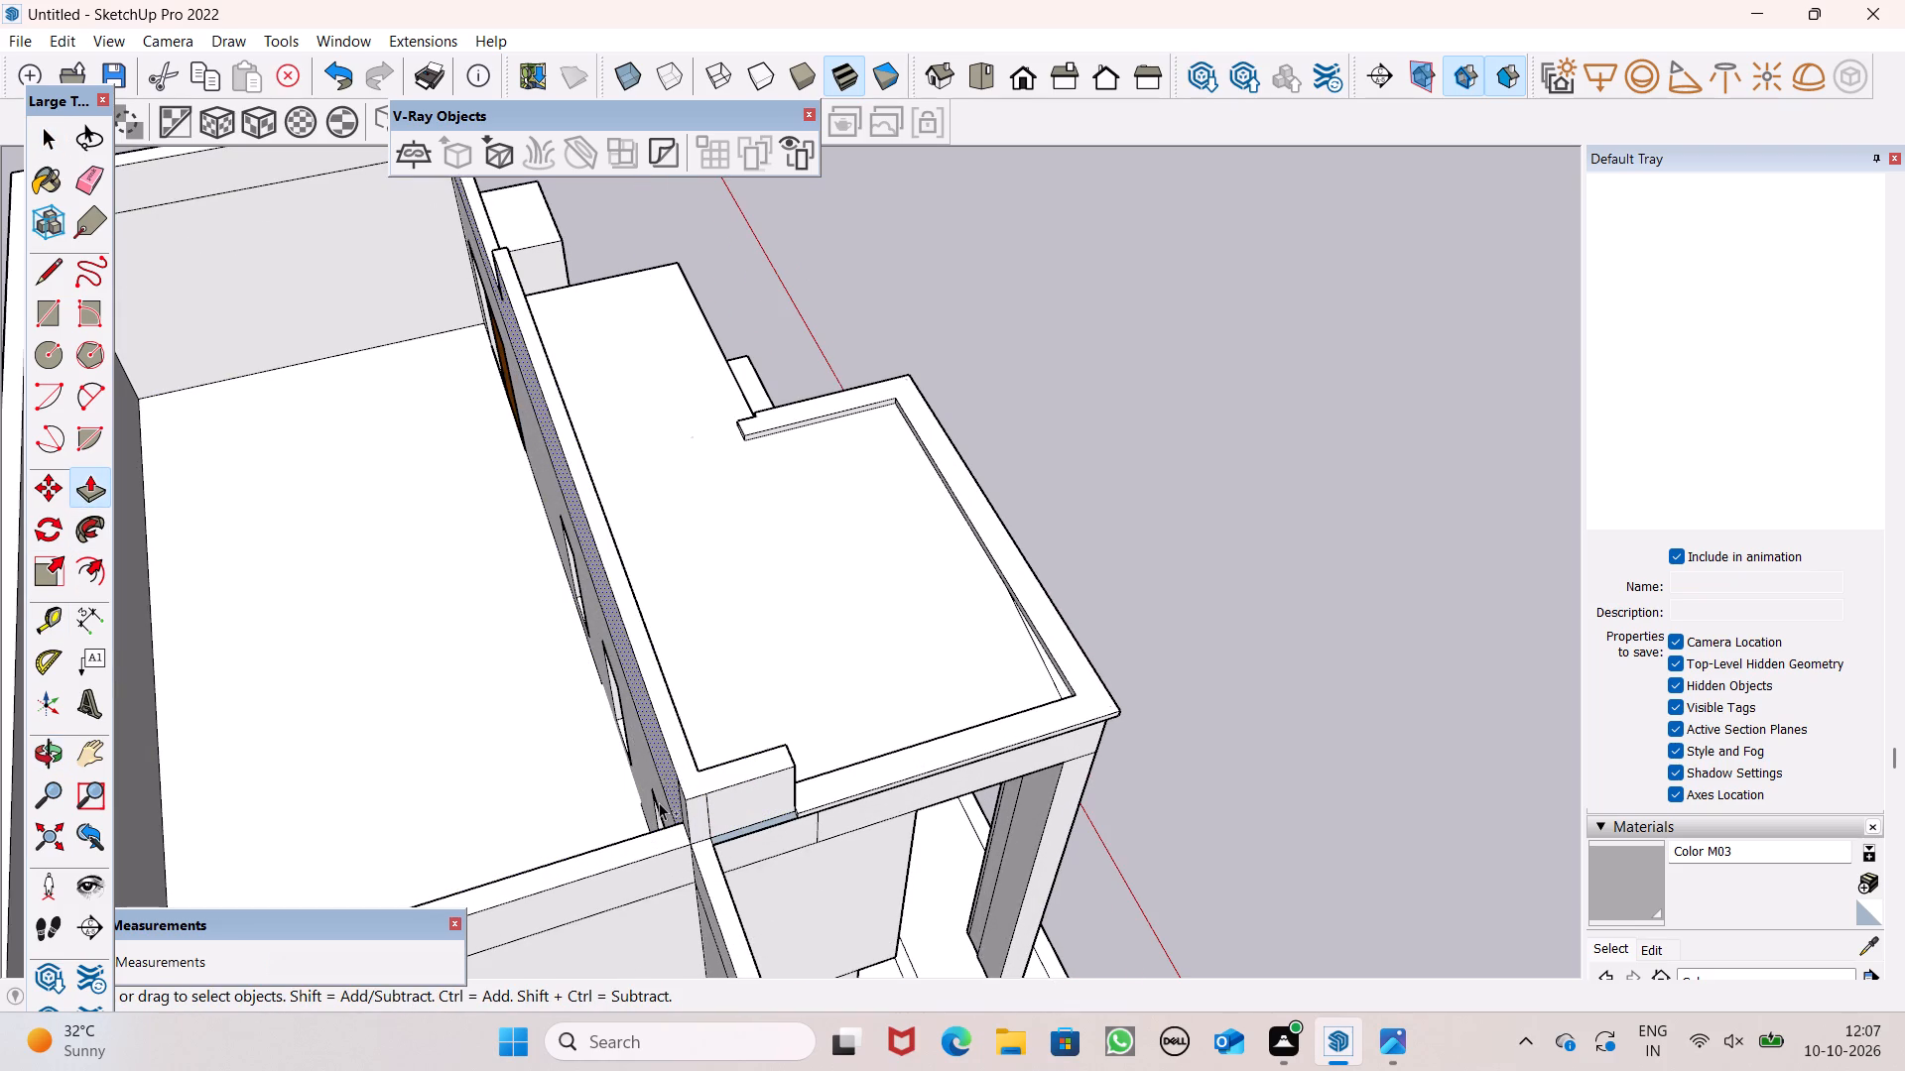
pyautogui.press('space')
# Draw a line across the top strip near the partition wall, separating the front wall's top from the short return to the rim.
pyautogui.moveTo(769, 811); pyautogui.dragTo(741, 830, button='middle')
pyautogui.scroll(1, 741, 830)
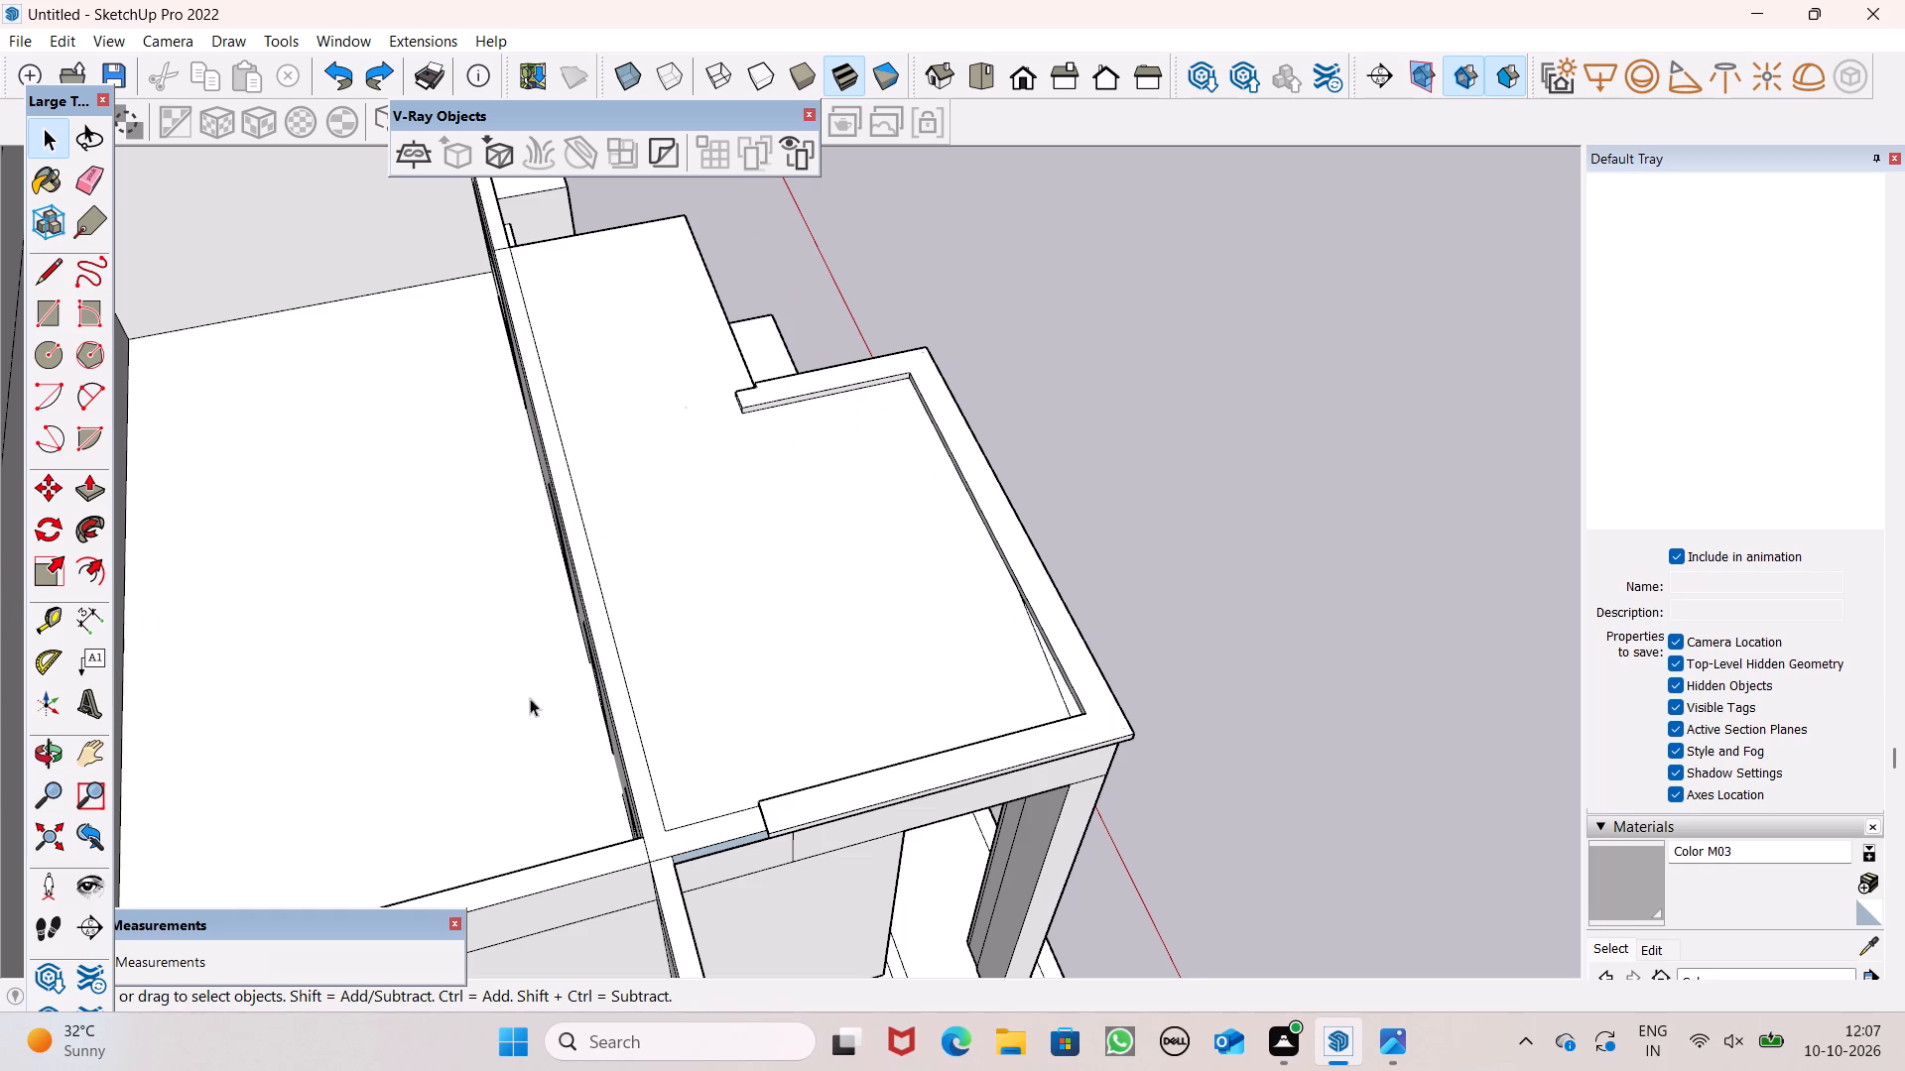
pyautogui.click(56, 285)
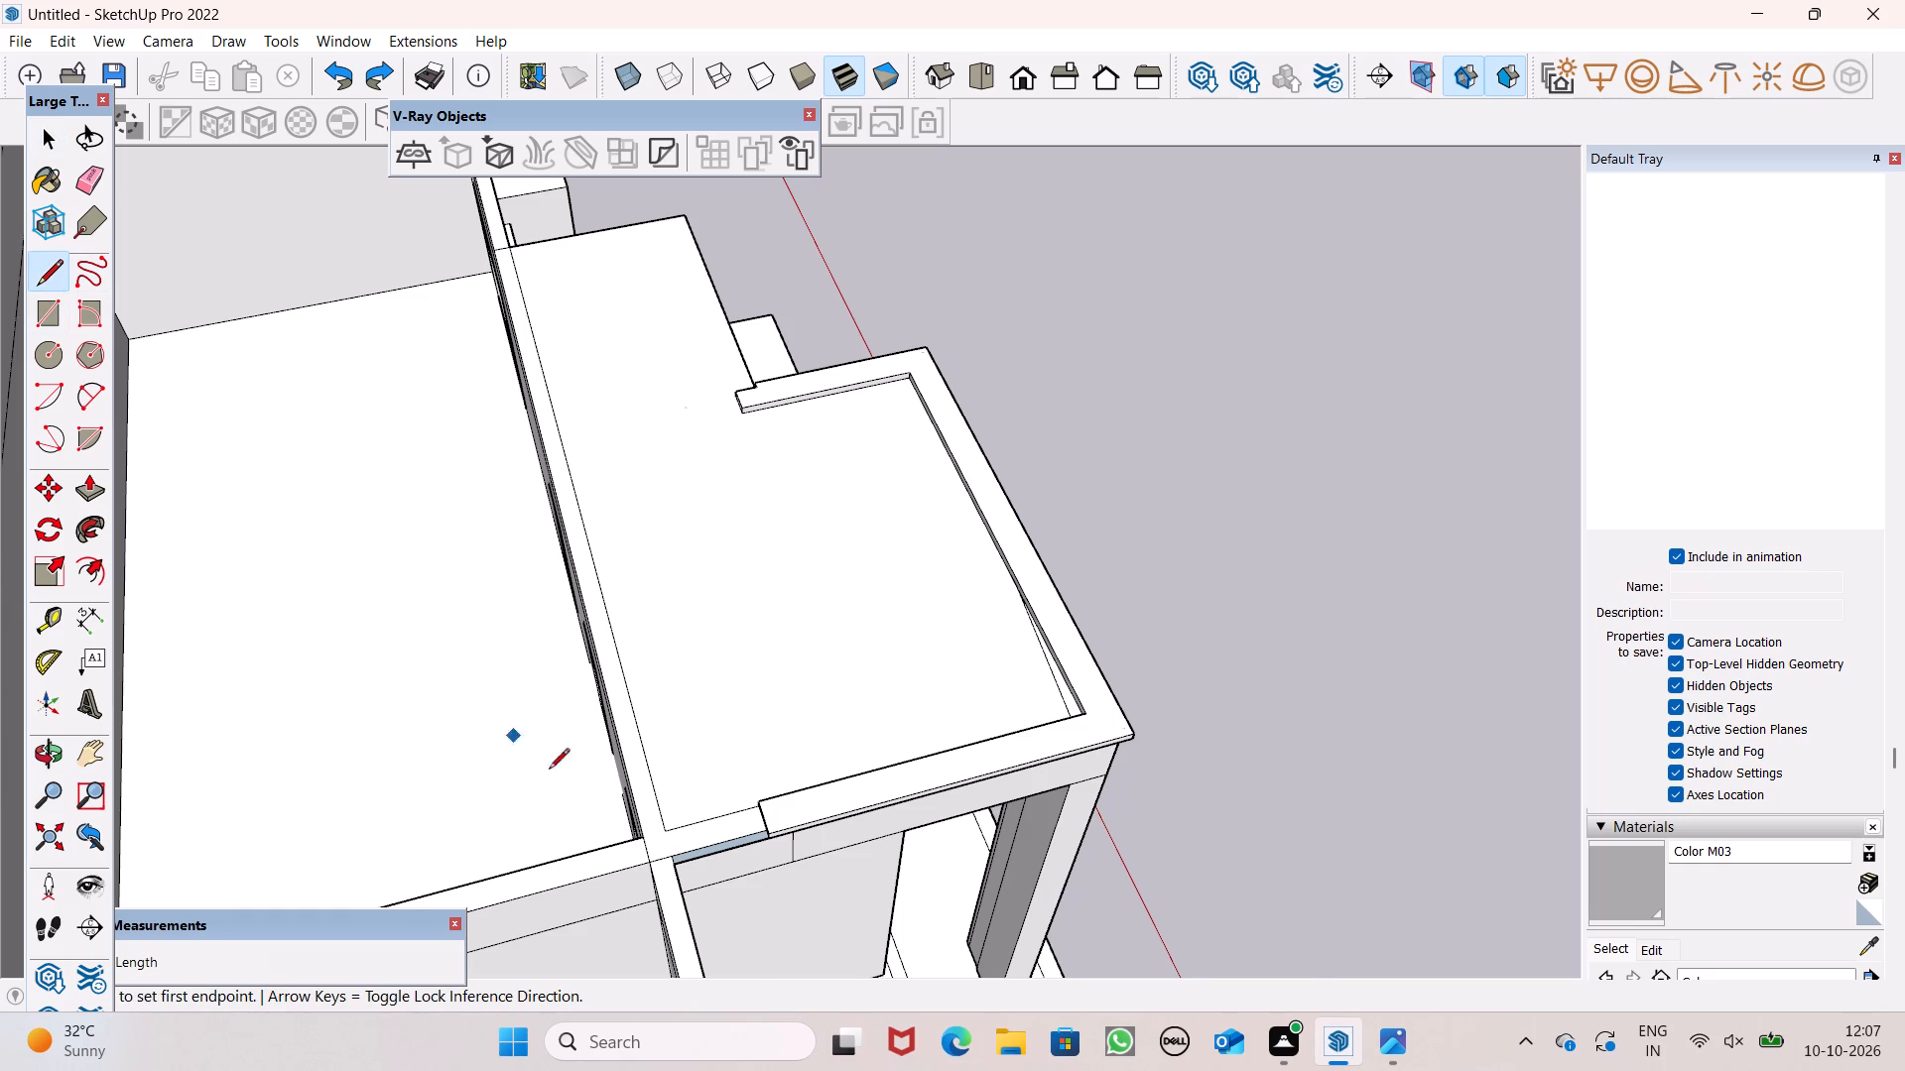
pyautogui.scroll(4, 765, 959)
pyautogui.scroll(8, 585, 826)
pyautogui.click(623, 689)
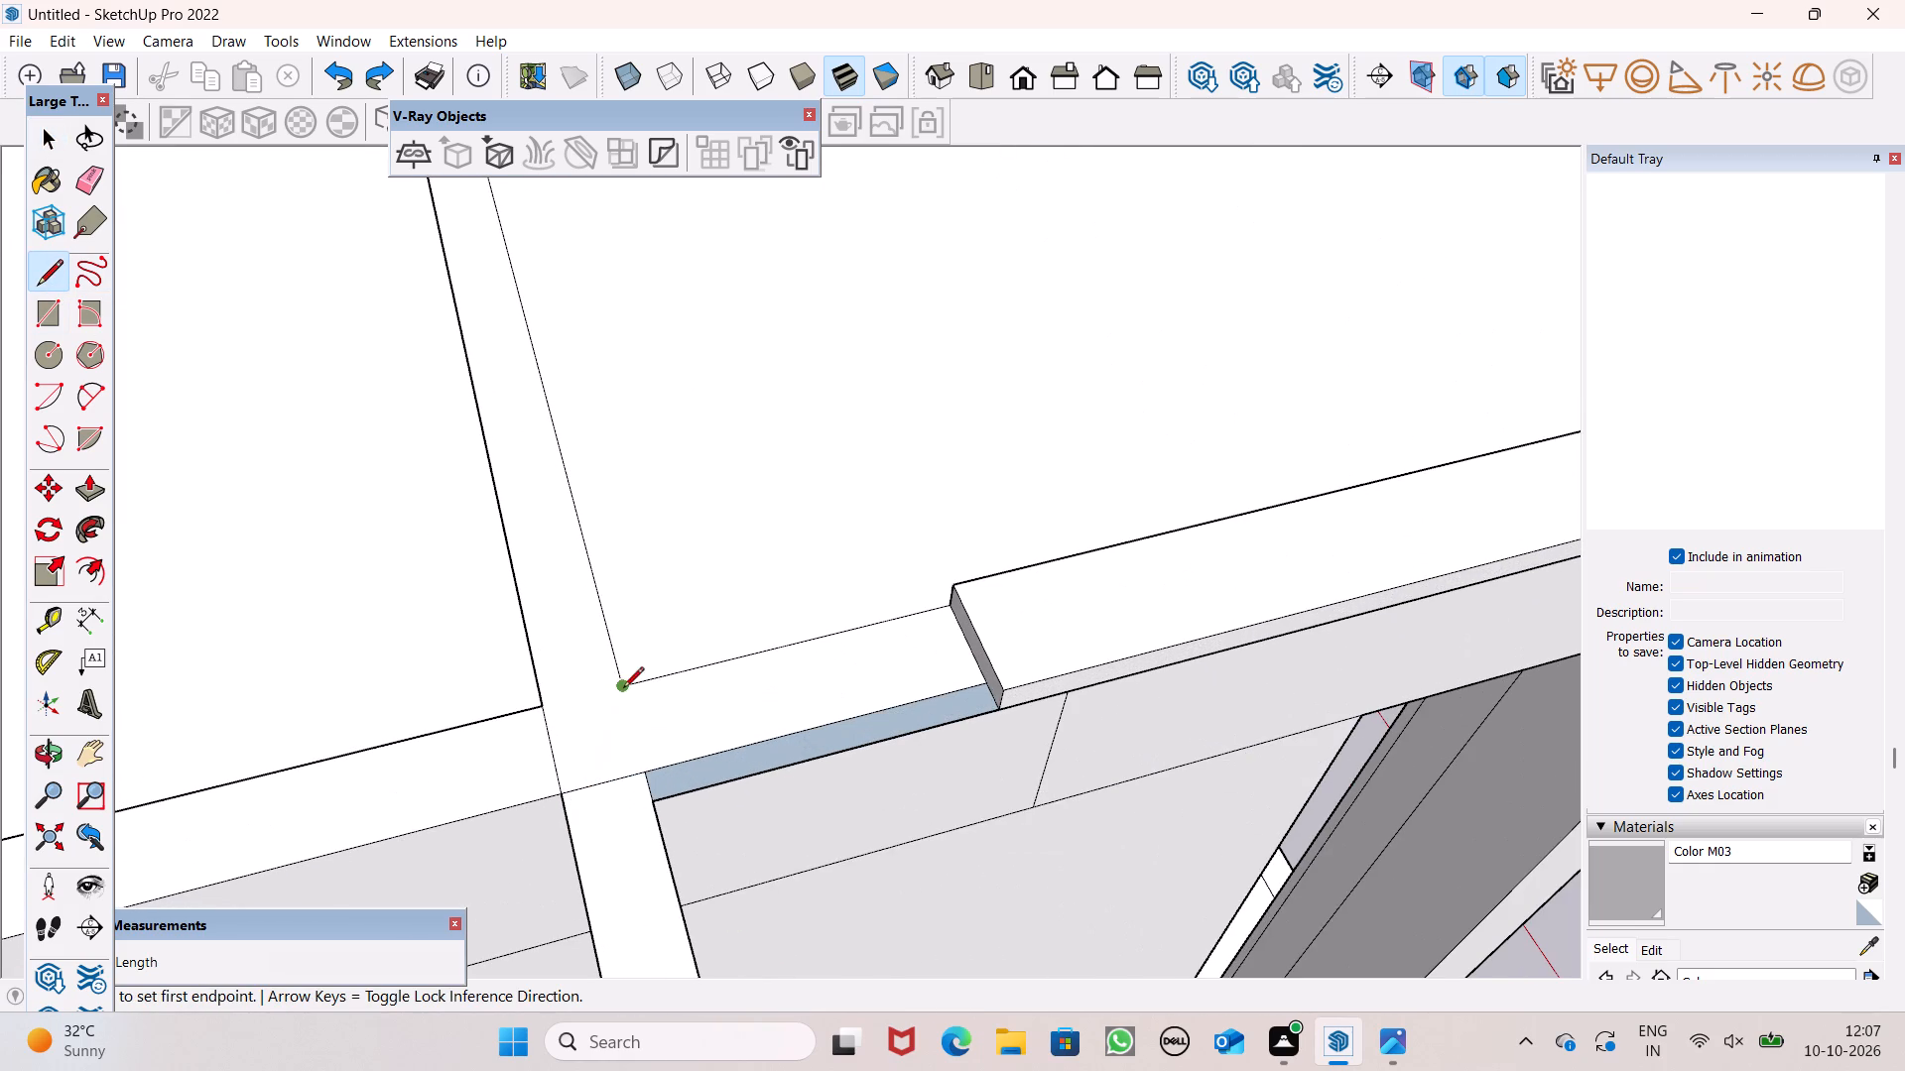
pyautogui.click(641, 770)
pyautogui.scroll(-10, 643, 813)
pyautogui.press('space')
# Examine the roof slab, its rim and the front wall's top strip from above and from the facade side.
pyautogui.scroll(-6, 721, 876)
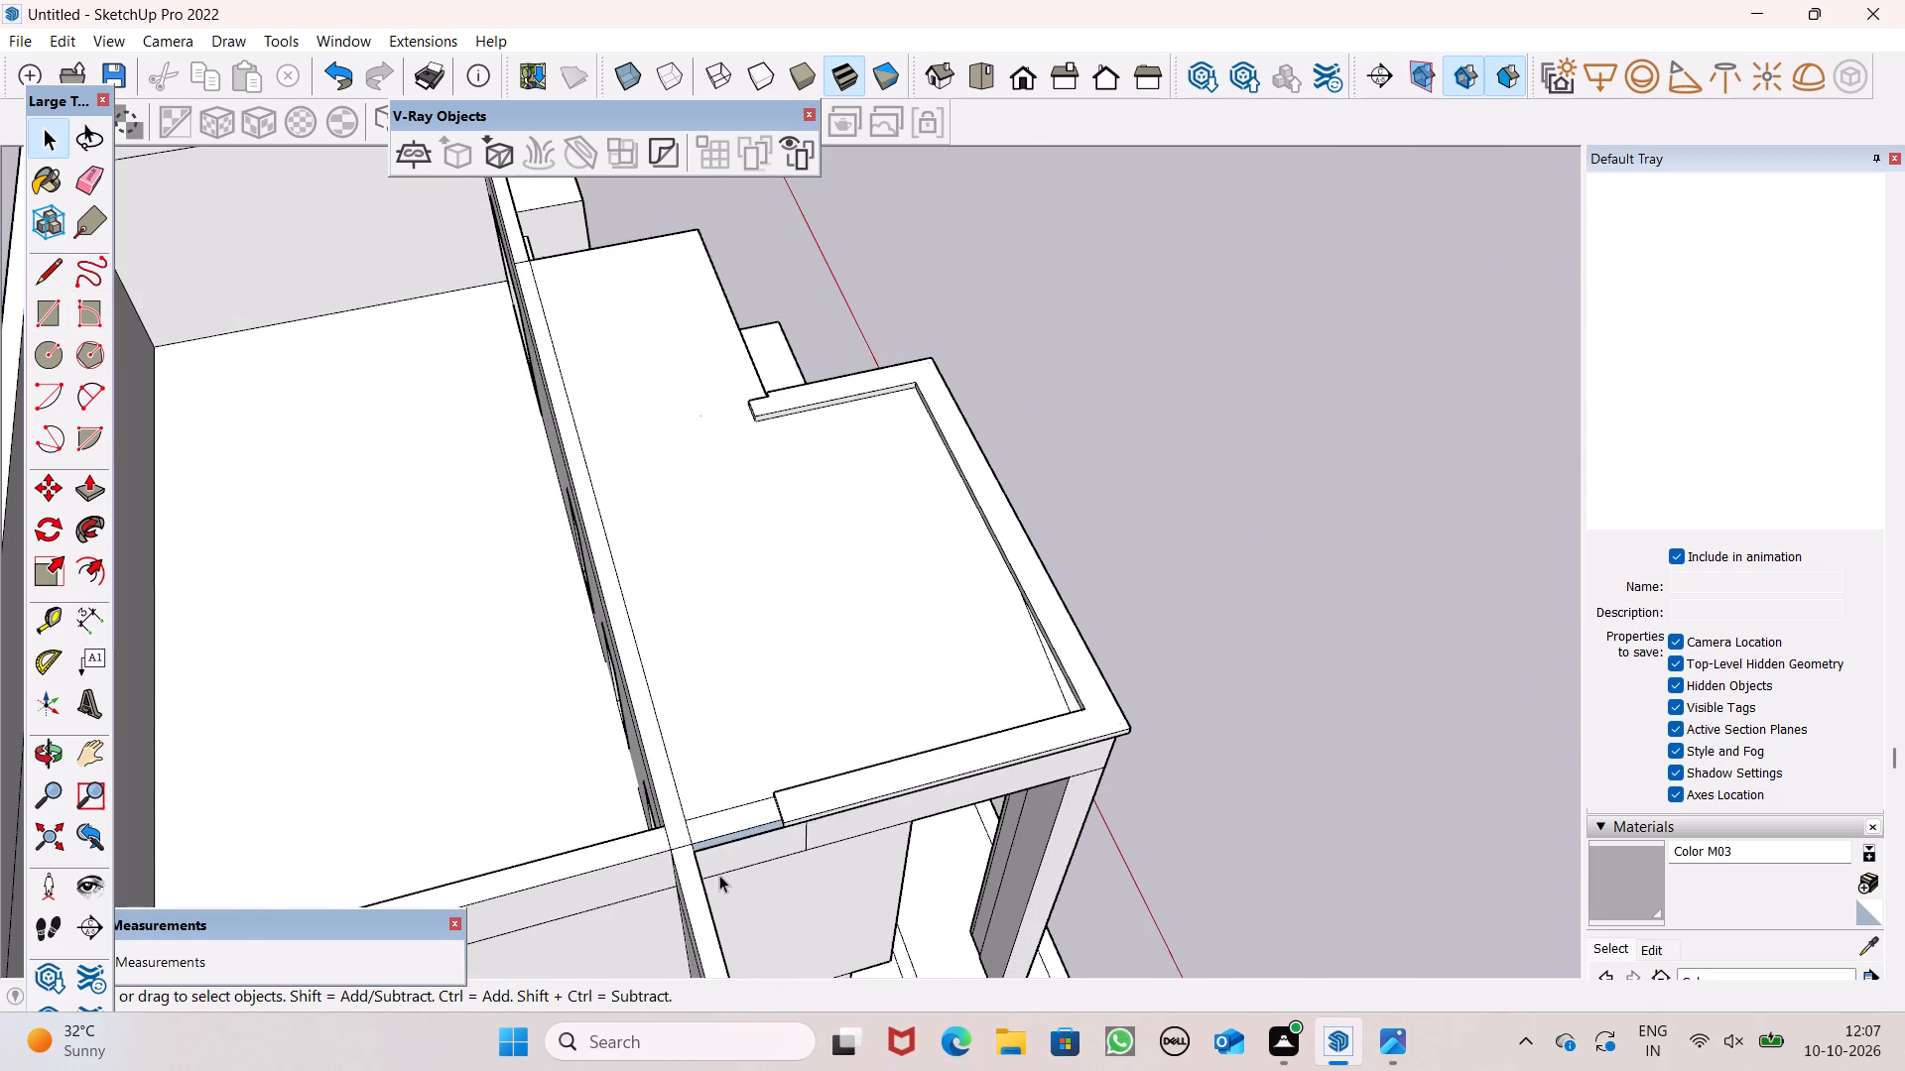
pyautogui.scroll(-3, 719, 875)
pyautogui.moveTo(713, 881); pyautogui.dragTo(781, 815, button='middle')
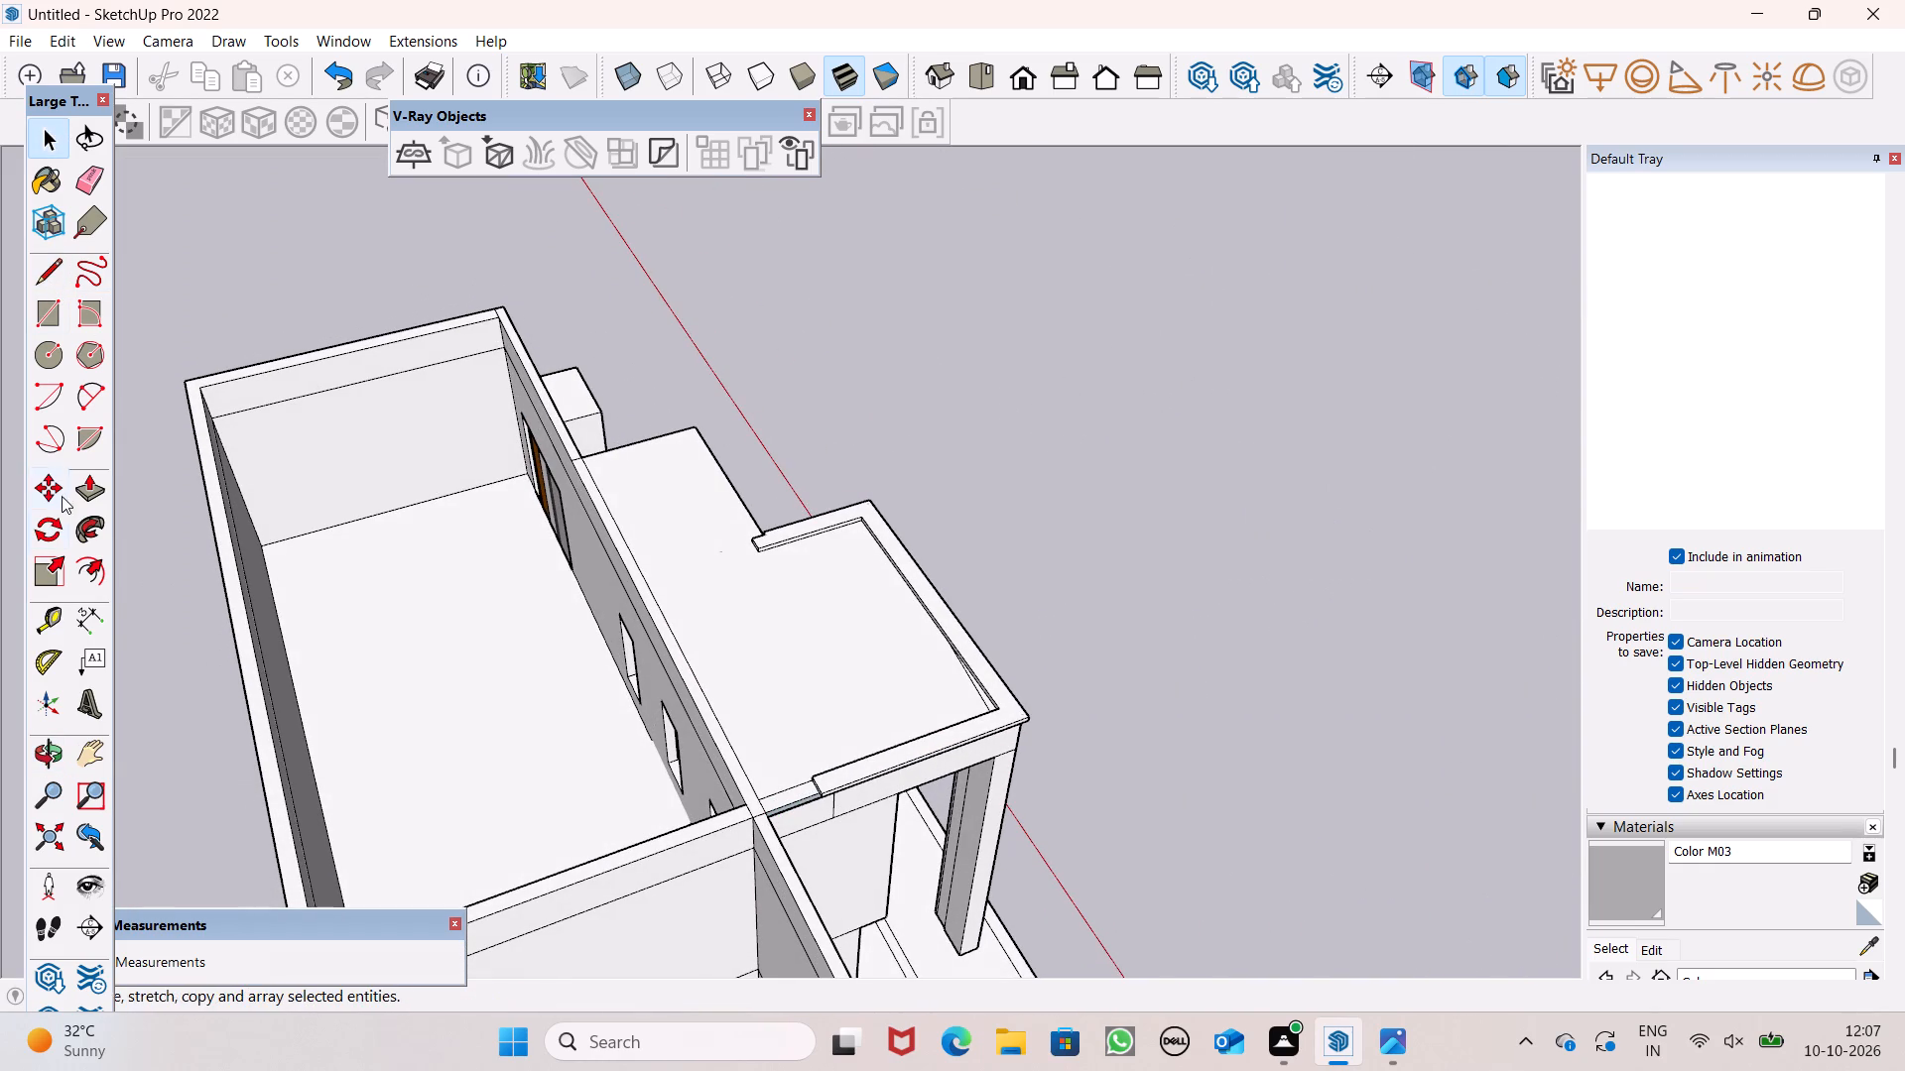
pyautogui.click(86, 487)
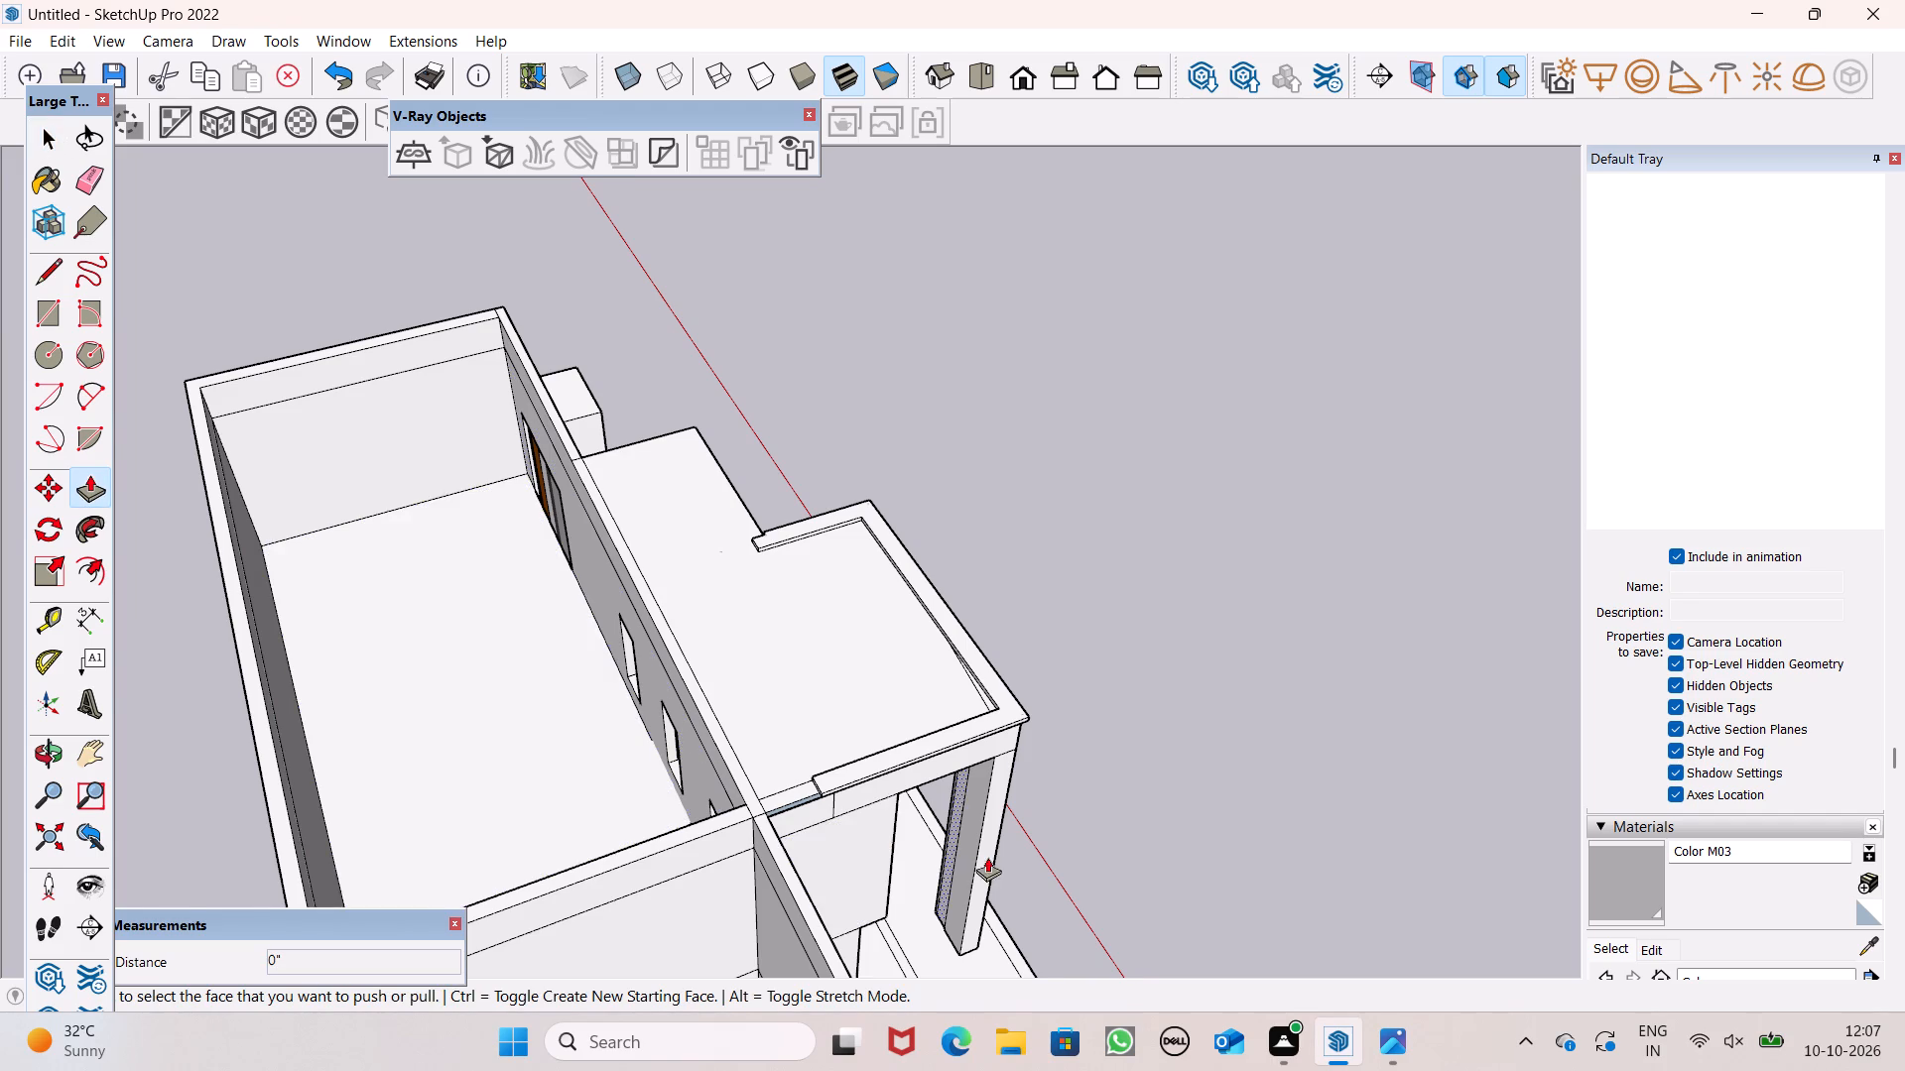
pyautogui.scroll(1, 985, 839)
pyautogui.scroll(-2, 868, 733)
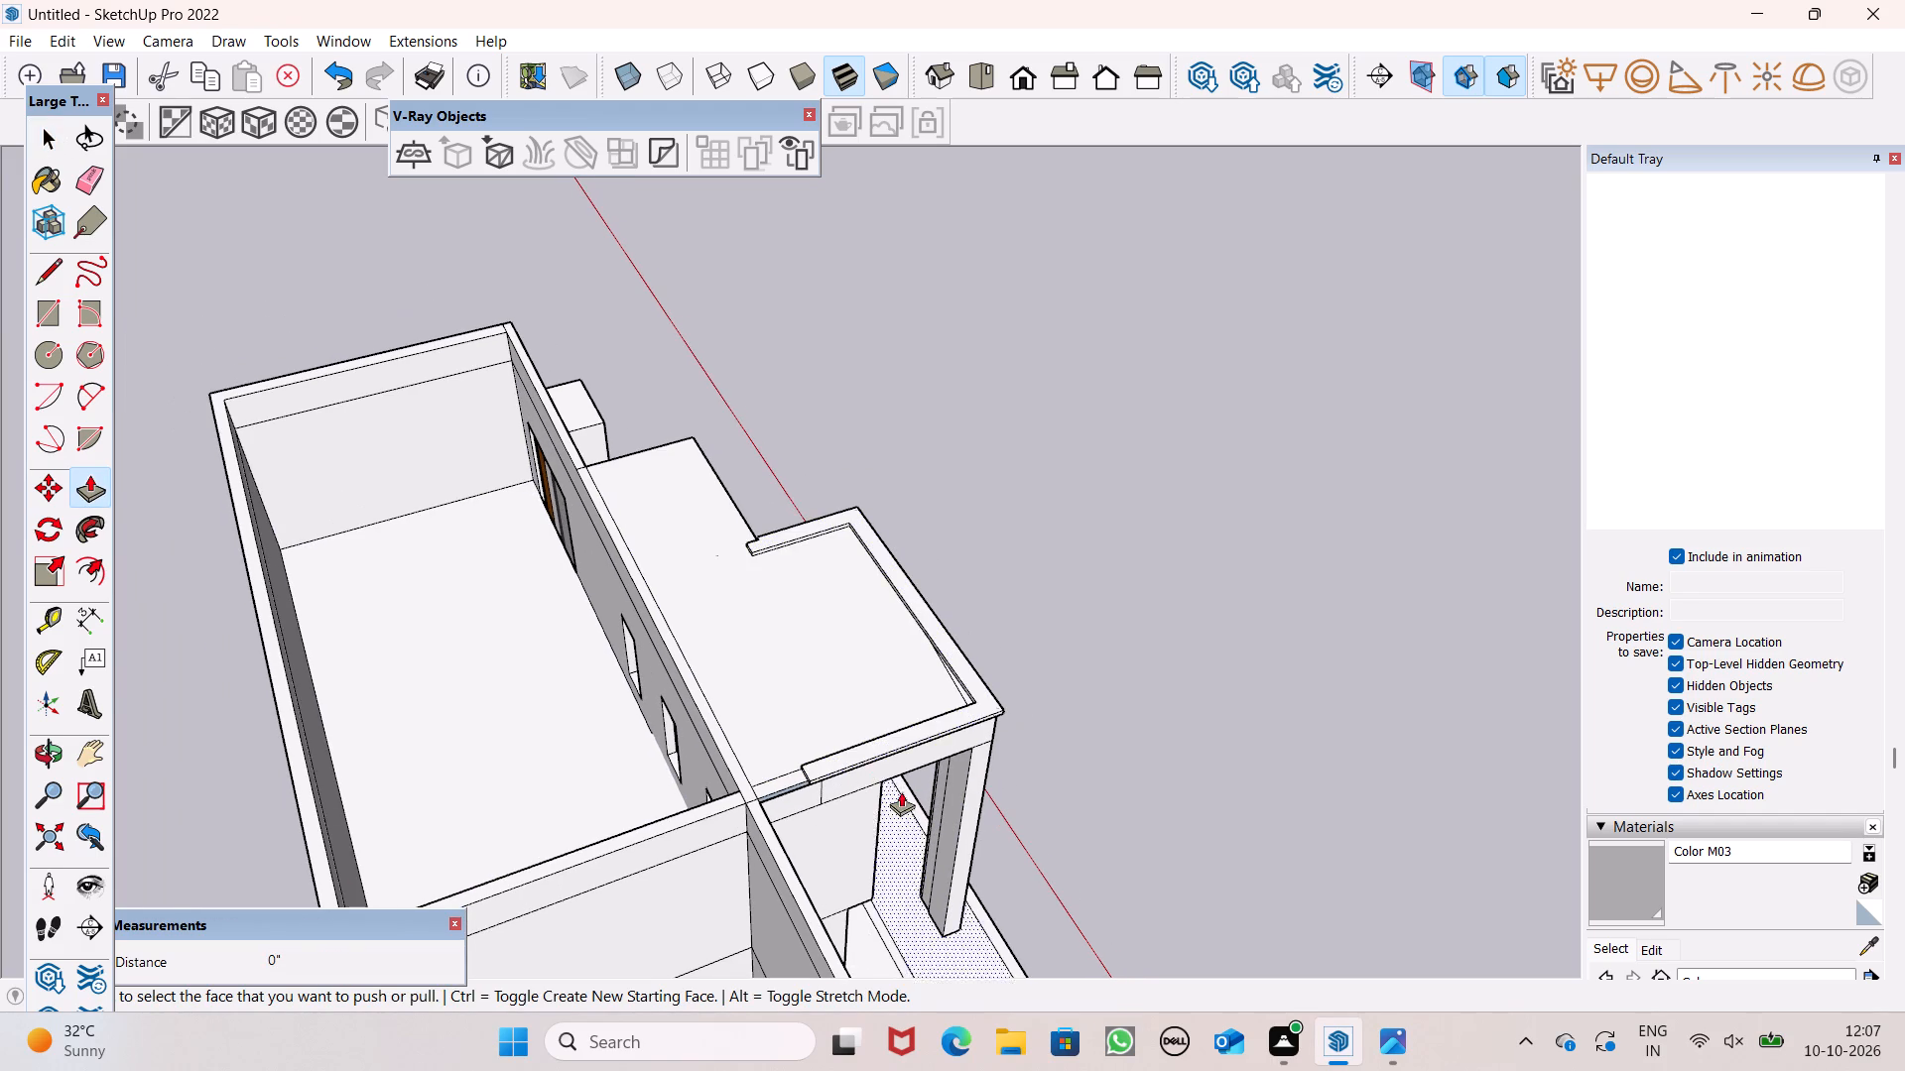
pyautogui.moveTo(906, 804); pyautogui.dragTo(615, 910, button='middle')
pyautogui.scroll(4, 485, 660)
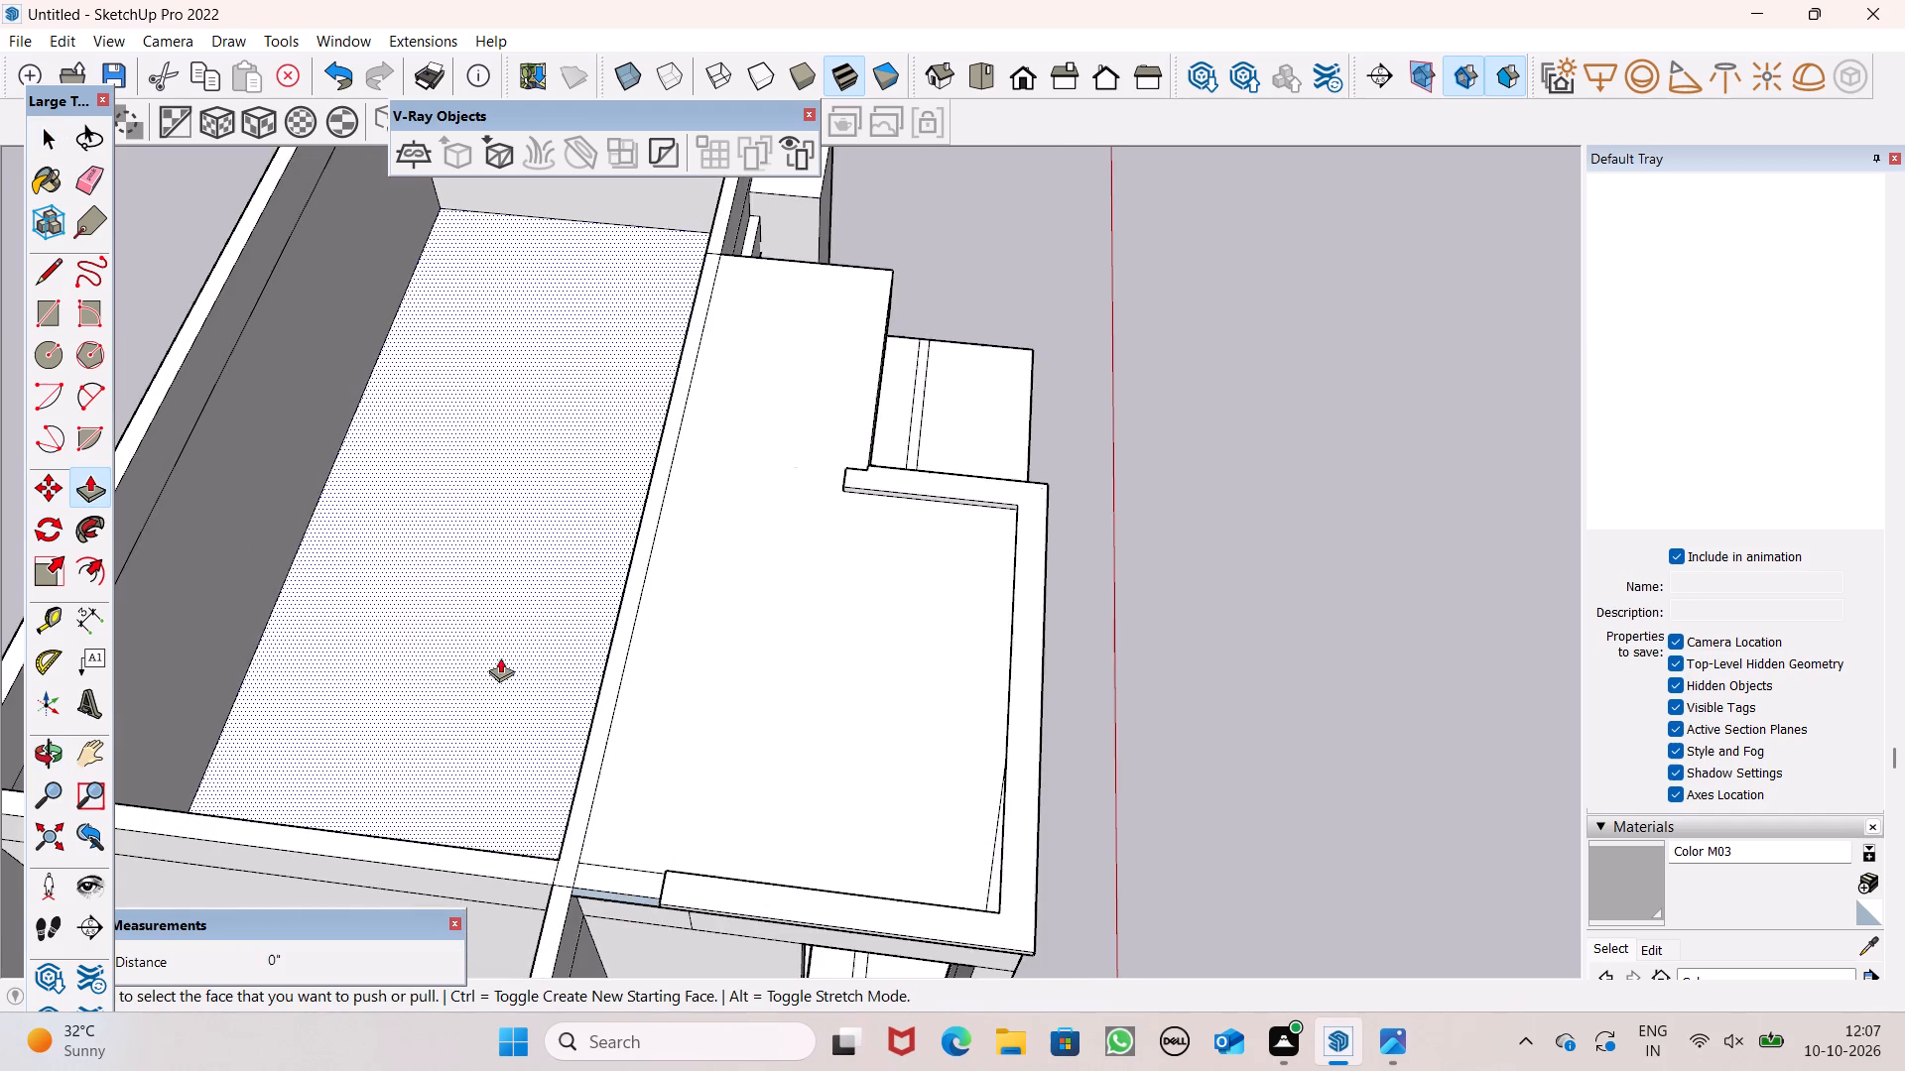
pyautogui.scroll(-1, 559, 716)
pyautogui.moveTo(681, 749); pyautogui.dragTo(370, 815, button='middle')
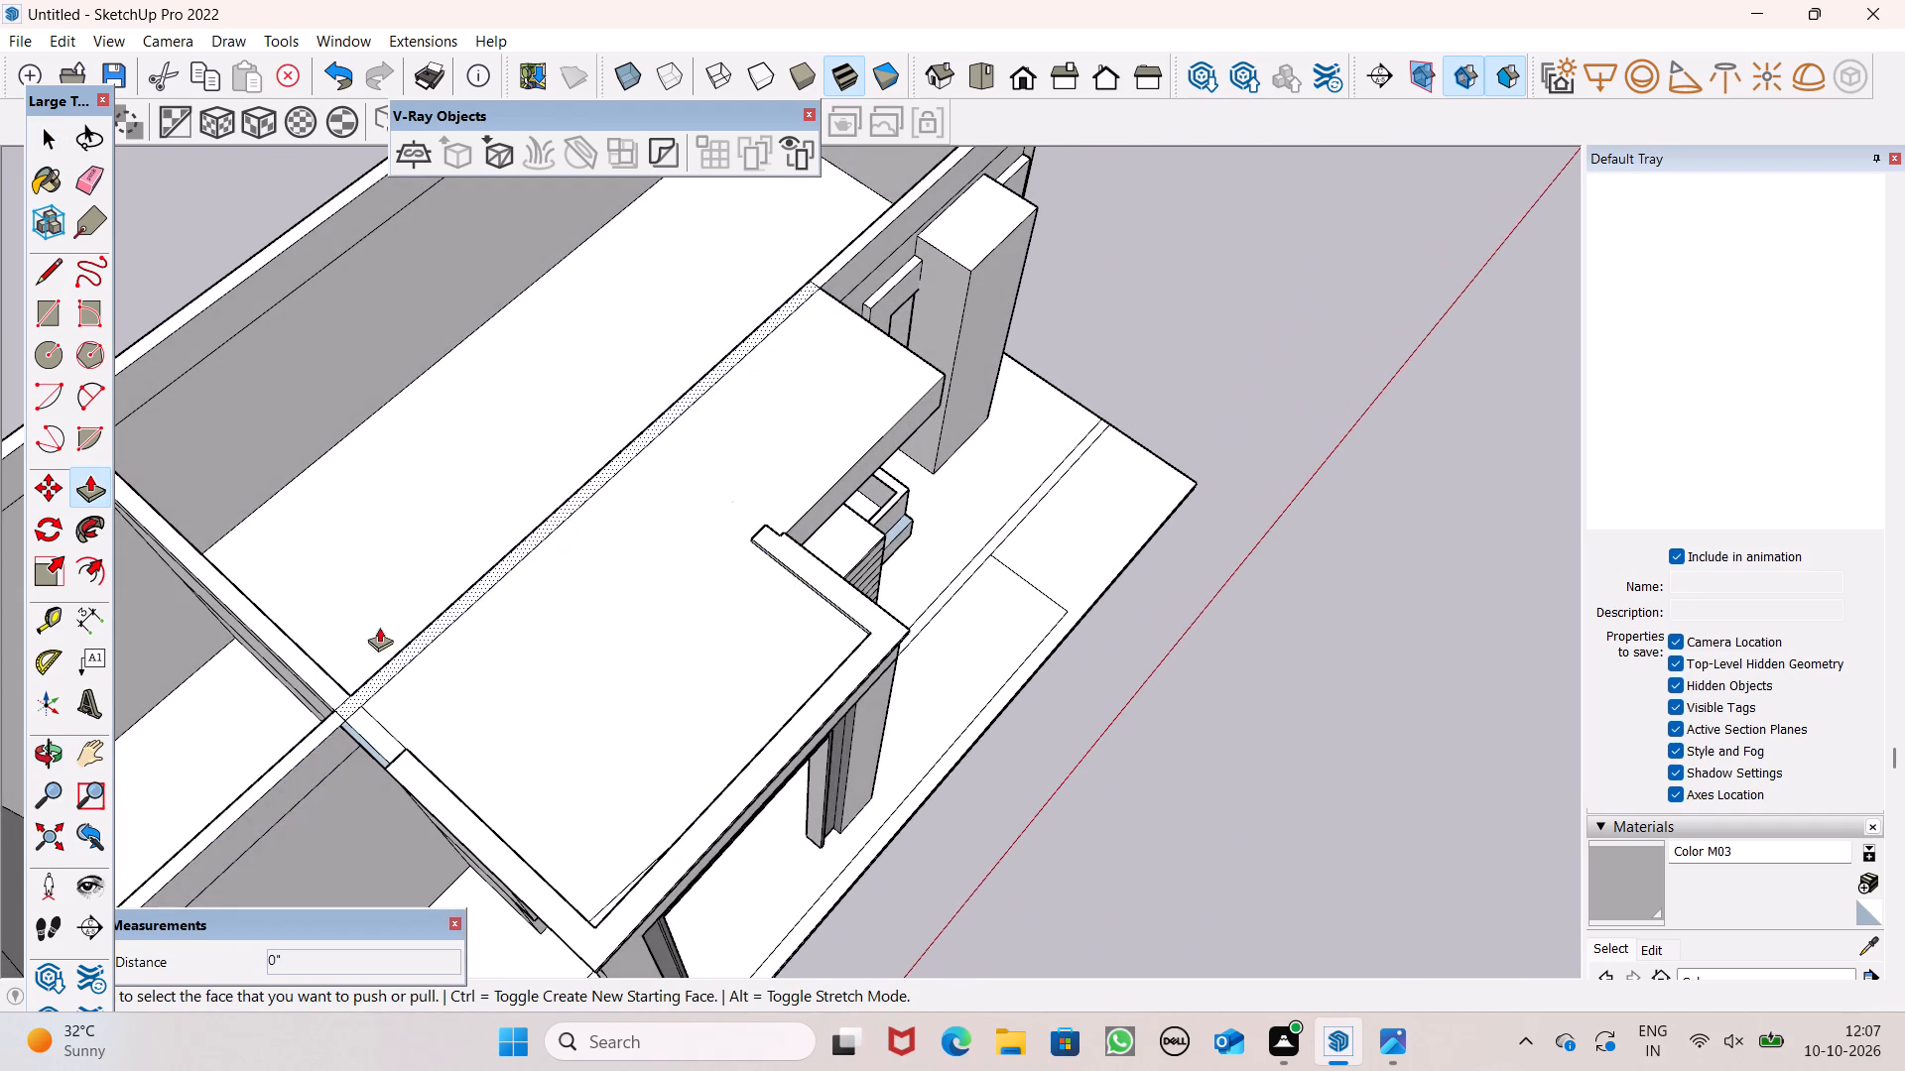
pyautogui.scroll(-1, 392, 619)
pyautogui.scroll(4, 375, 587)
pyautogui.scroll(-3, 394, 764)
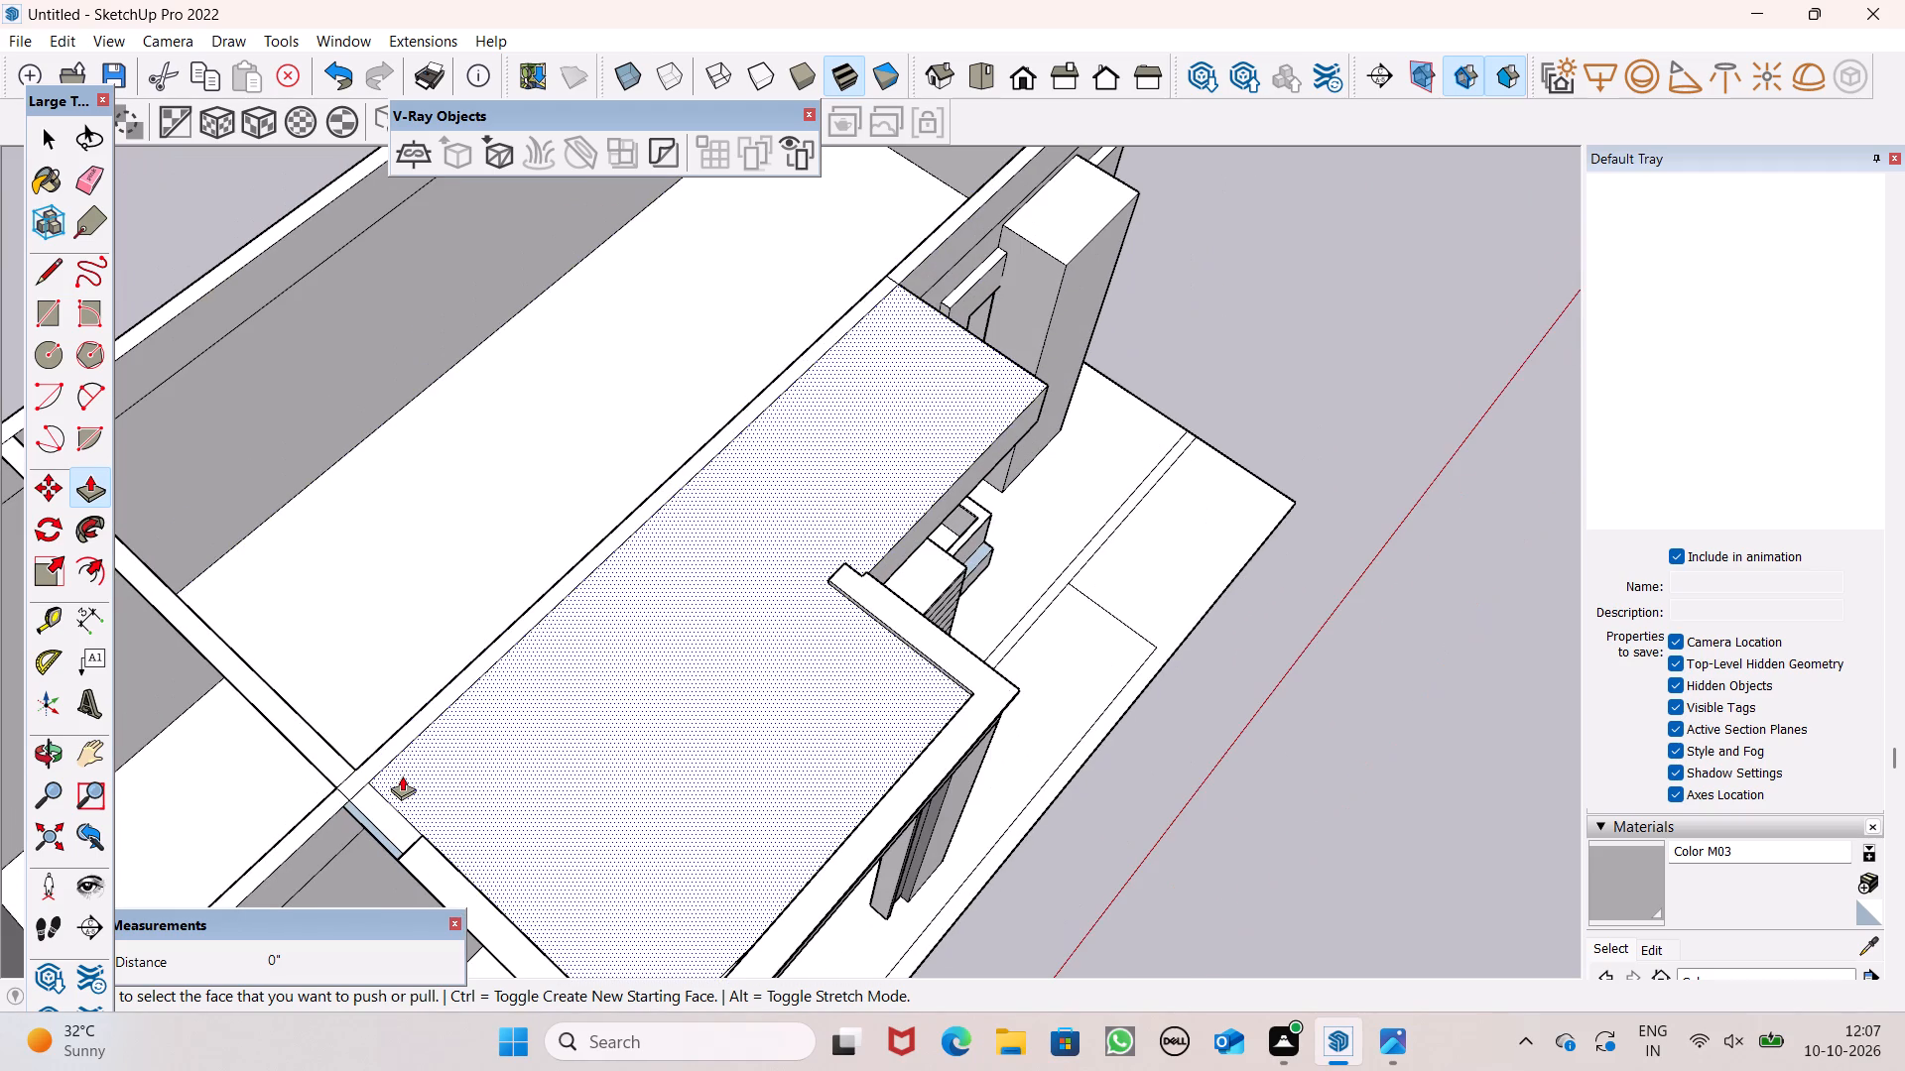
pyautogui.moveTo(686, 838); pyautogui.dragTo(506, 761, button='middle')
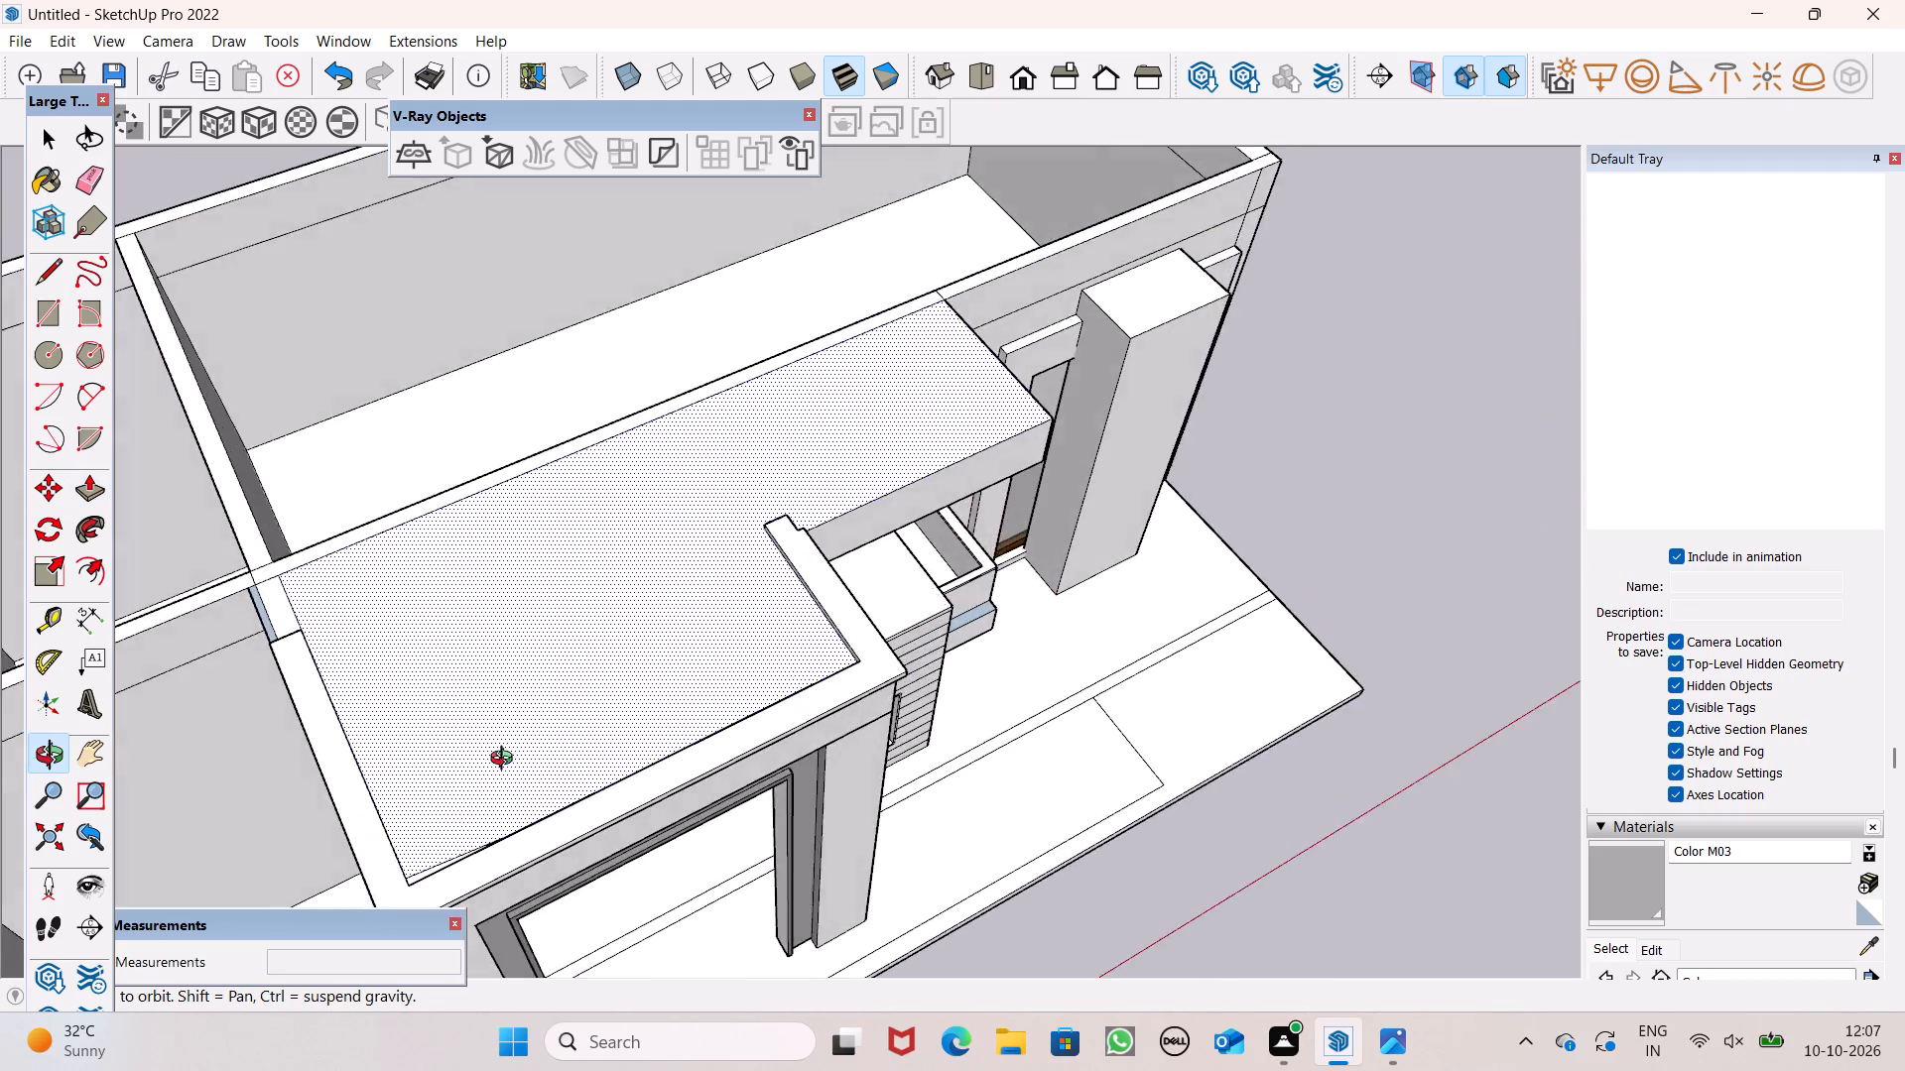
pyautogui.moveTo(506, 761); pyautogui.dragTo(456, 581, button='middle')
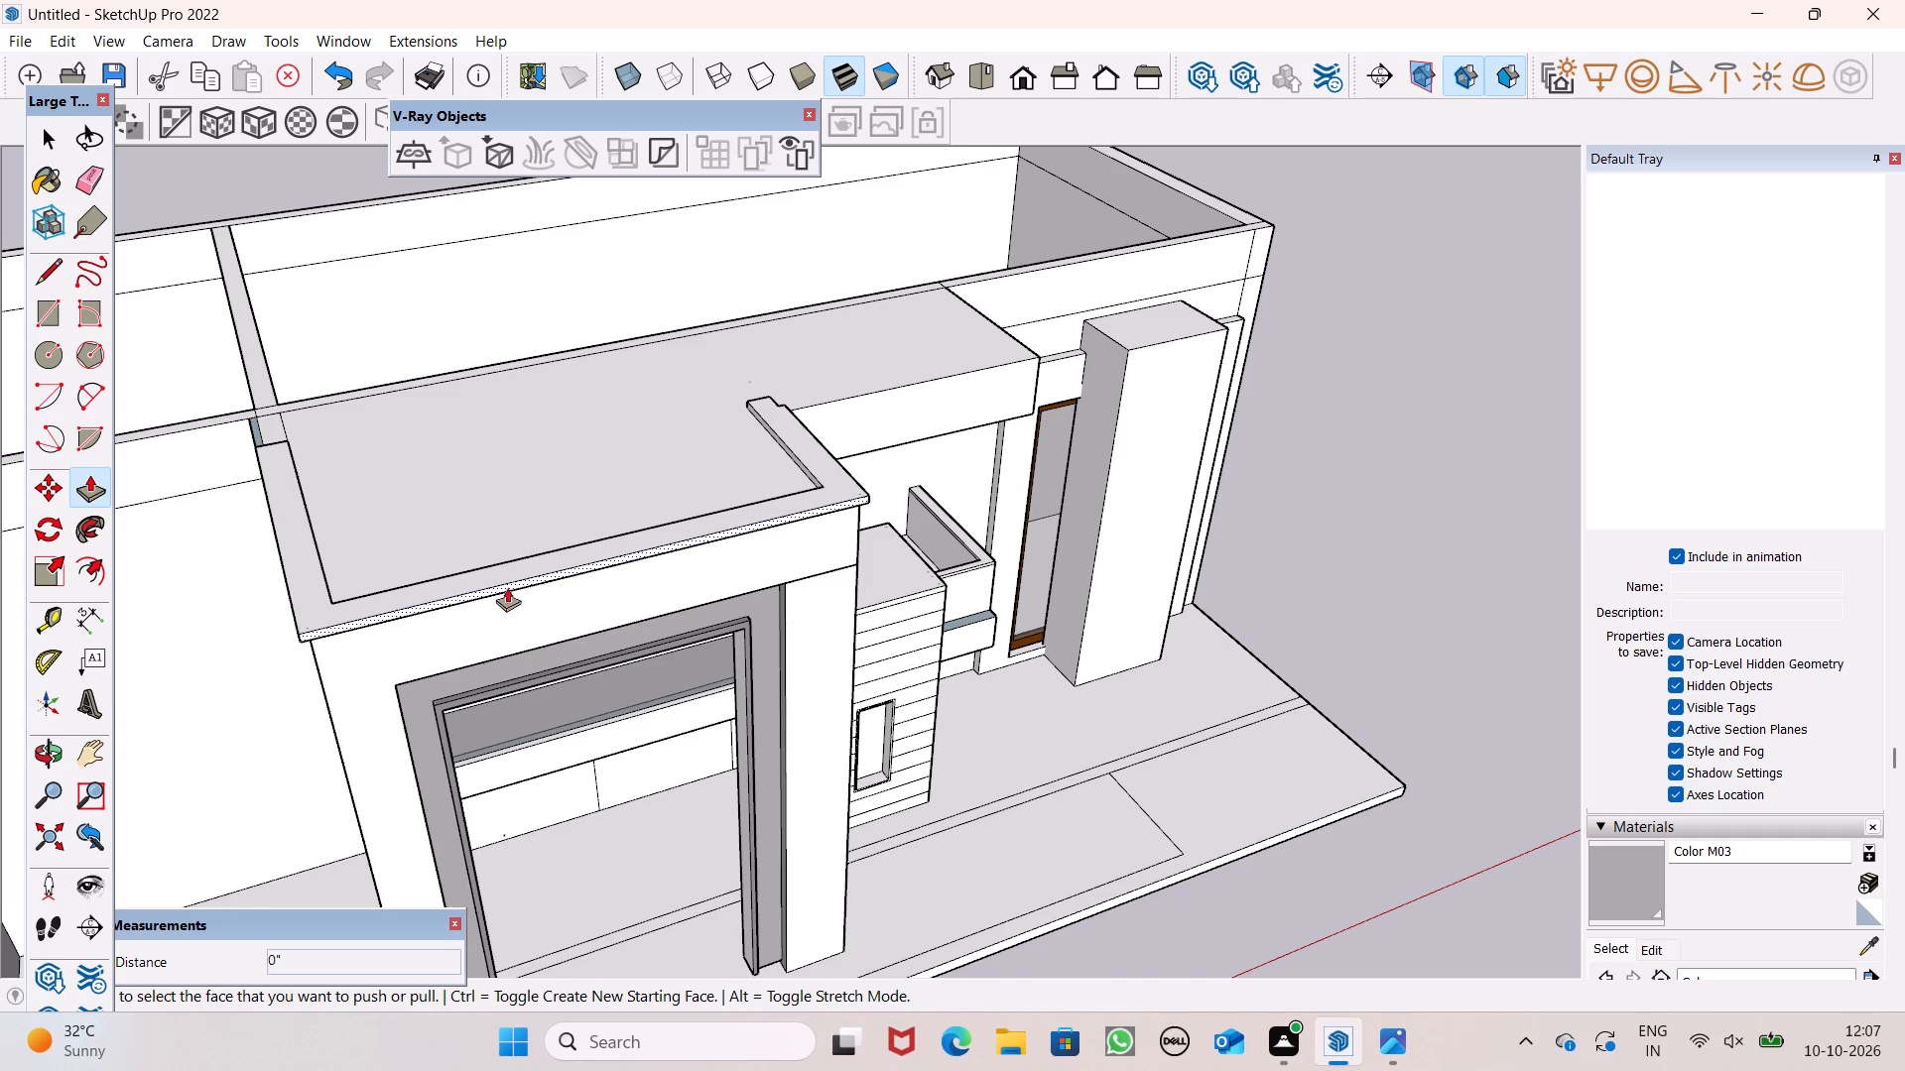
pyautogui.moveTo(507, 587); pyautogui.dragTo(972, 590, button='middle')
pyautogui.scroll(-3, 513, 660)
pyautogui.moveTo(568, 713); pyautogui.dragTo(569, 713, button='middle')
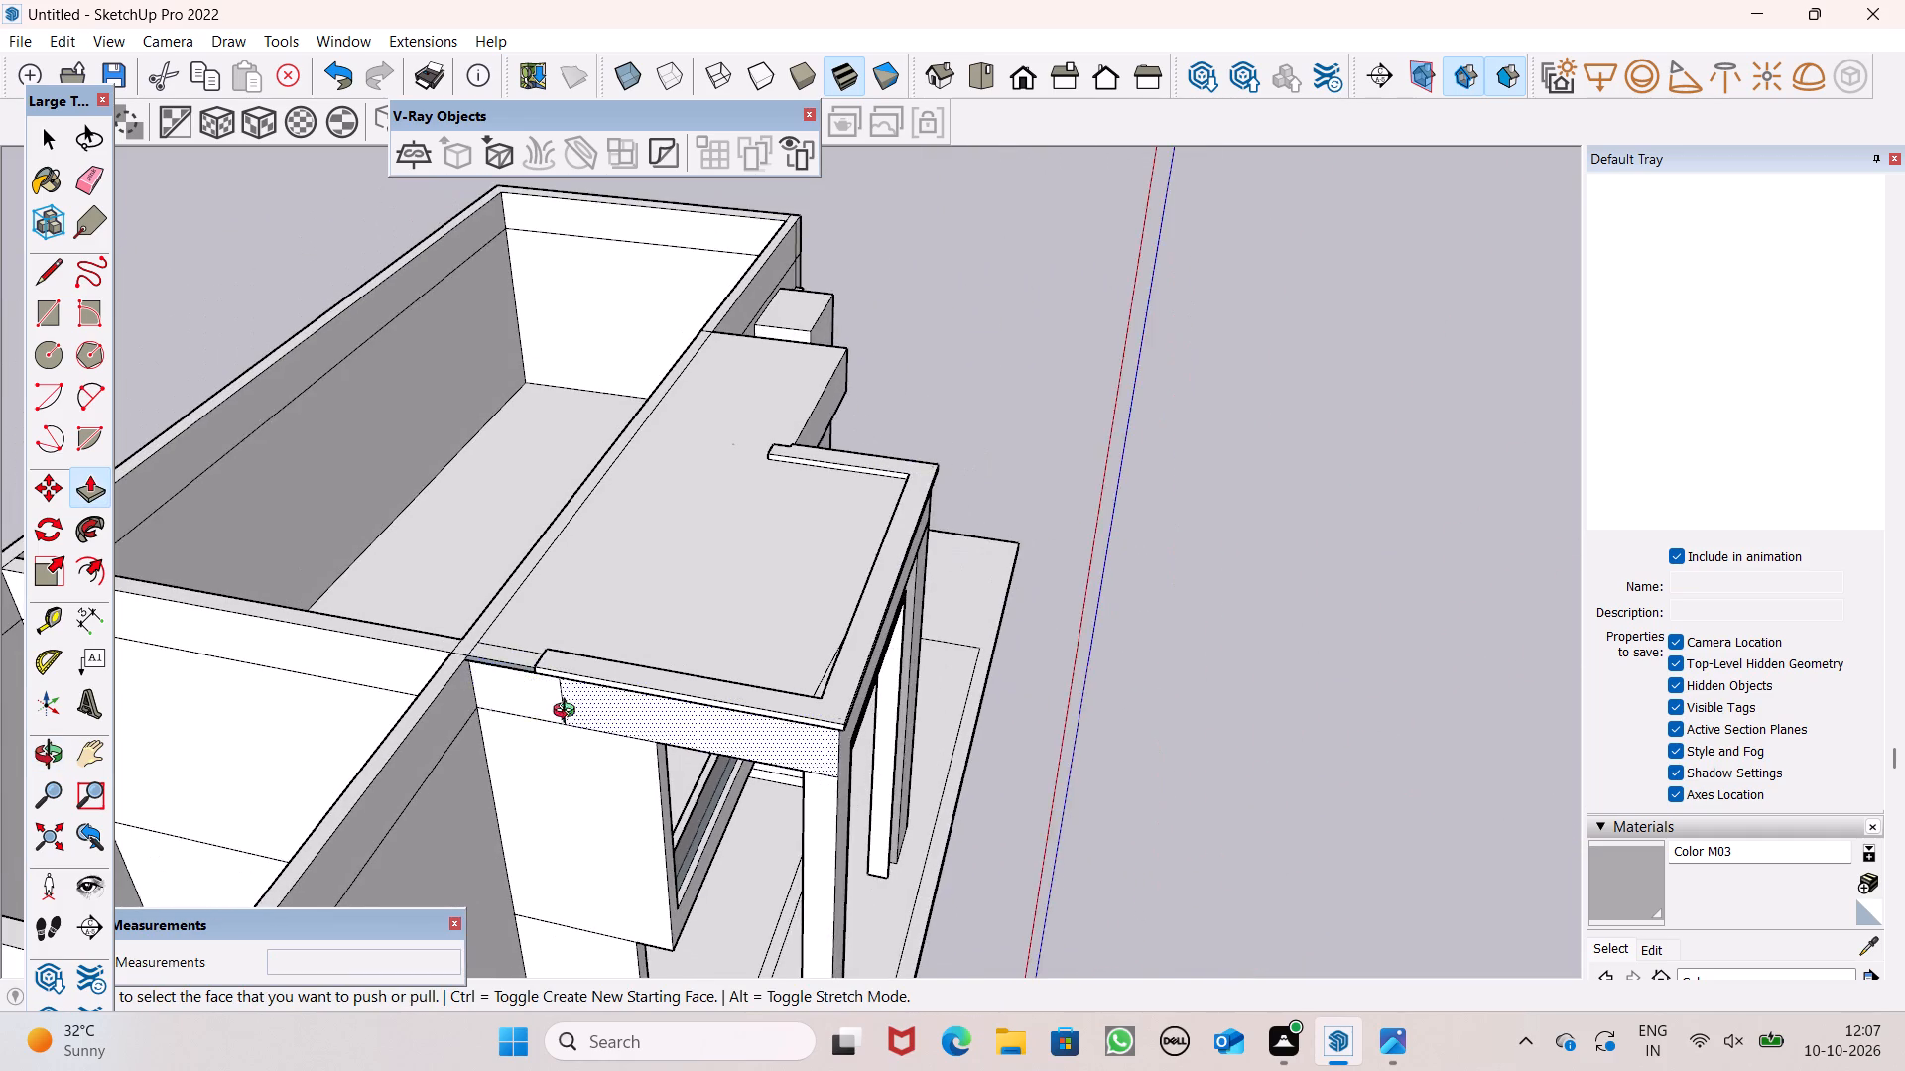
pyautogui.moveTo(569, 713); pyautogui.dragTo(620, 756, button='middle')
pyautogui.scroll(-2, 531, 730)
pyautogui.moveTo(563, 741); pyautogui.dragTo(600, 795, button='middle')
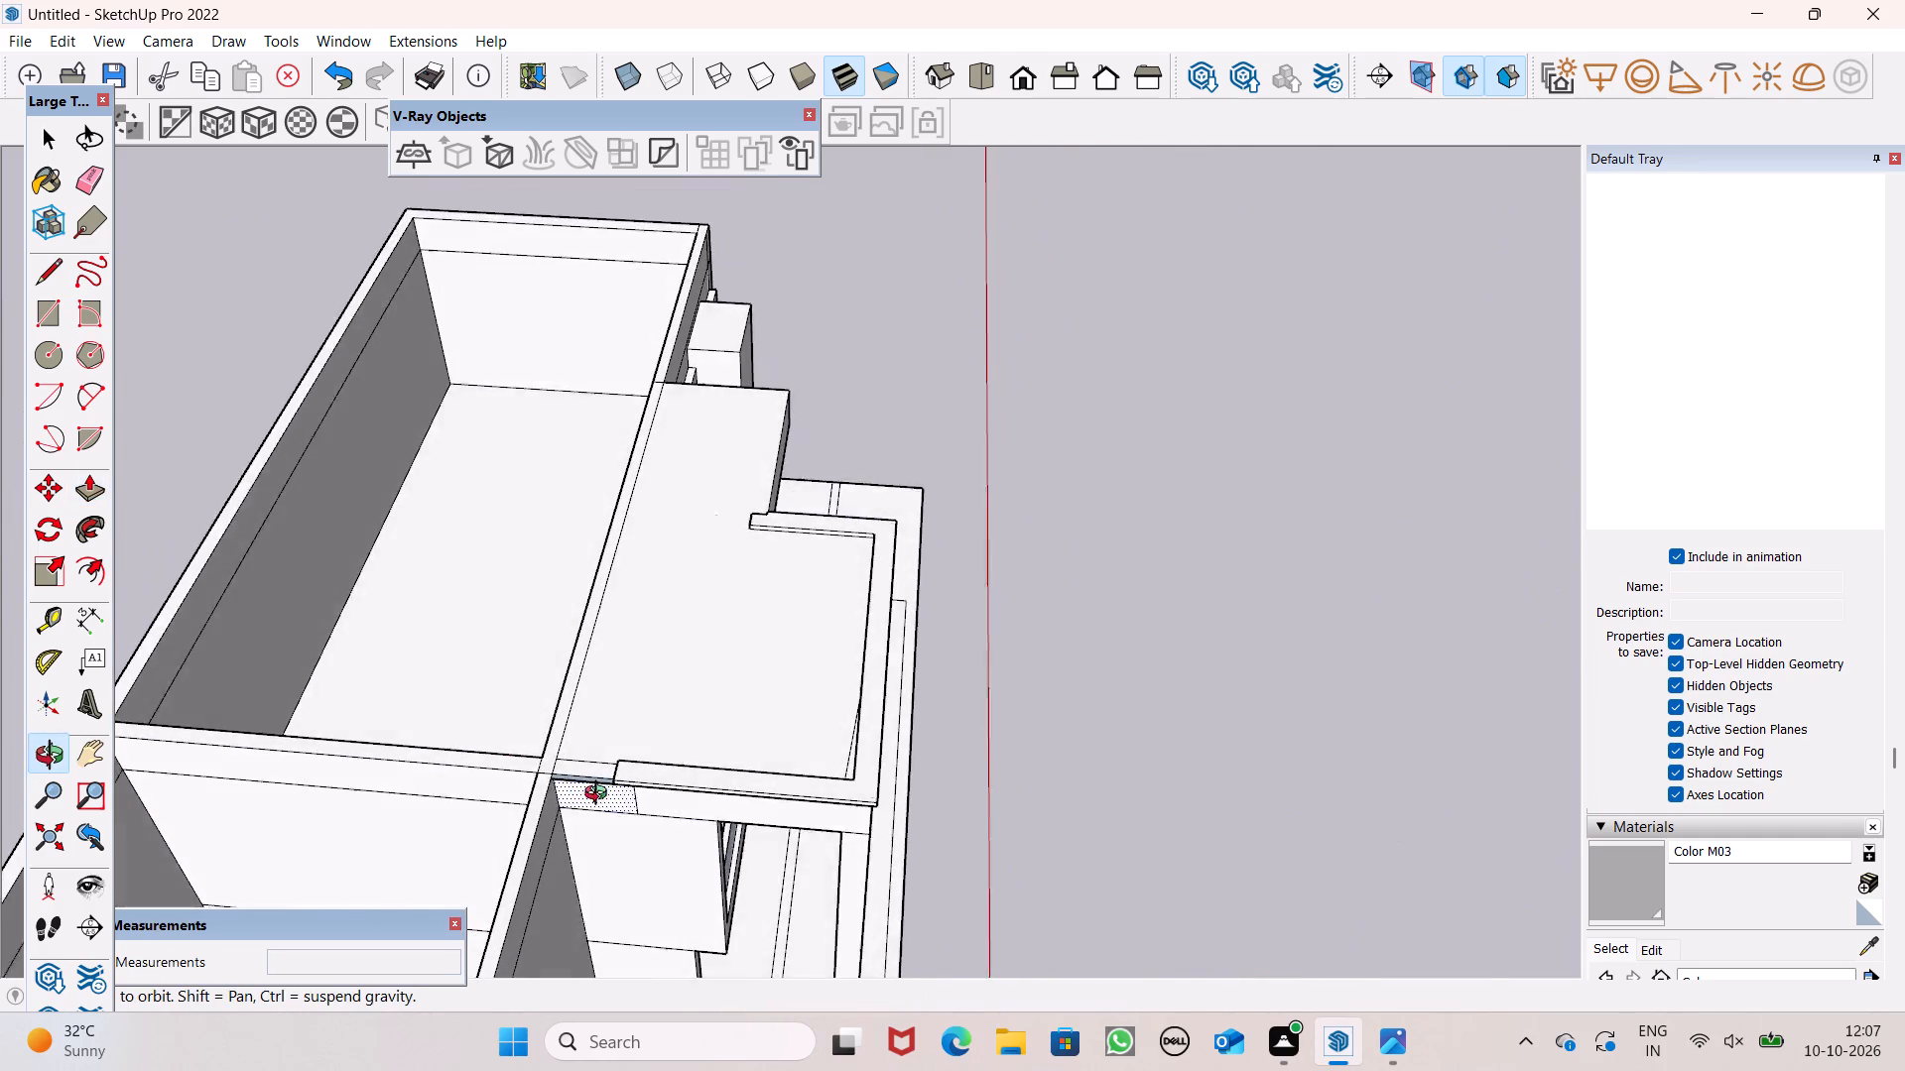
pyautogui.moveTo(600, 795); pyautogui.dragTo(595, 830, button='middle')
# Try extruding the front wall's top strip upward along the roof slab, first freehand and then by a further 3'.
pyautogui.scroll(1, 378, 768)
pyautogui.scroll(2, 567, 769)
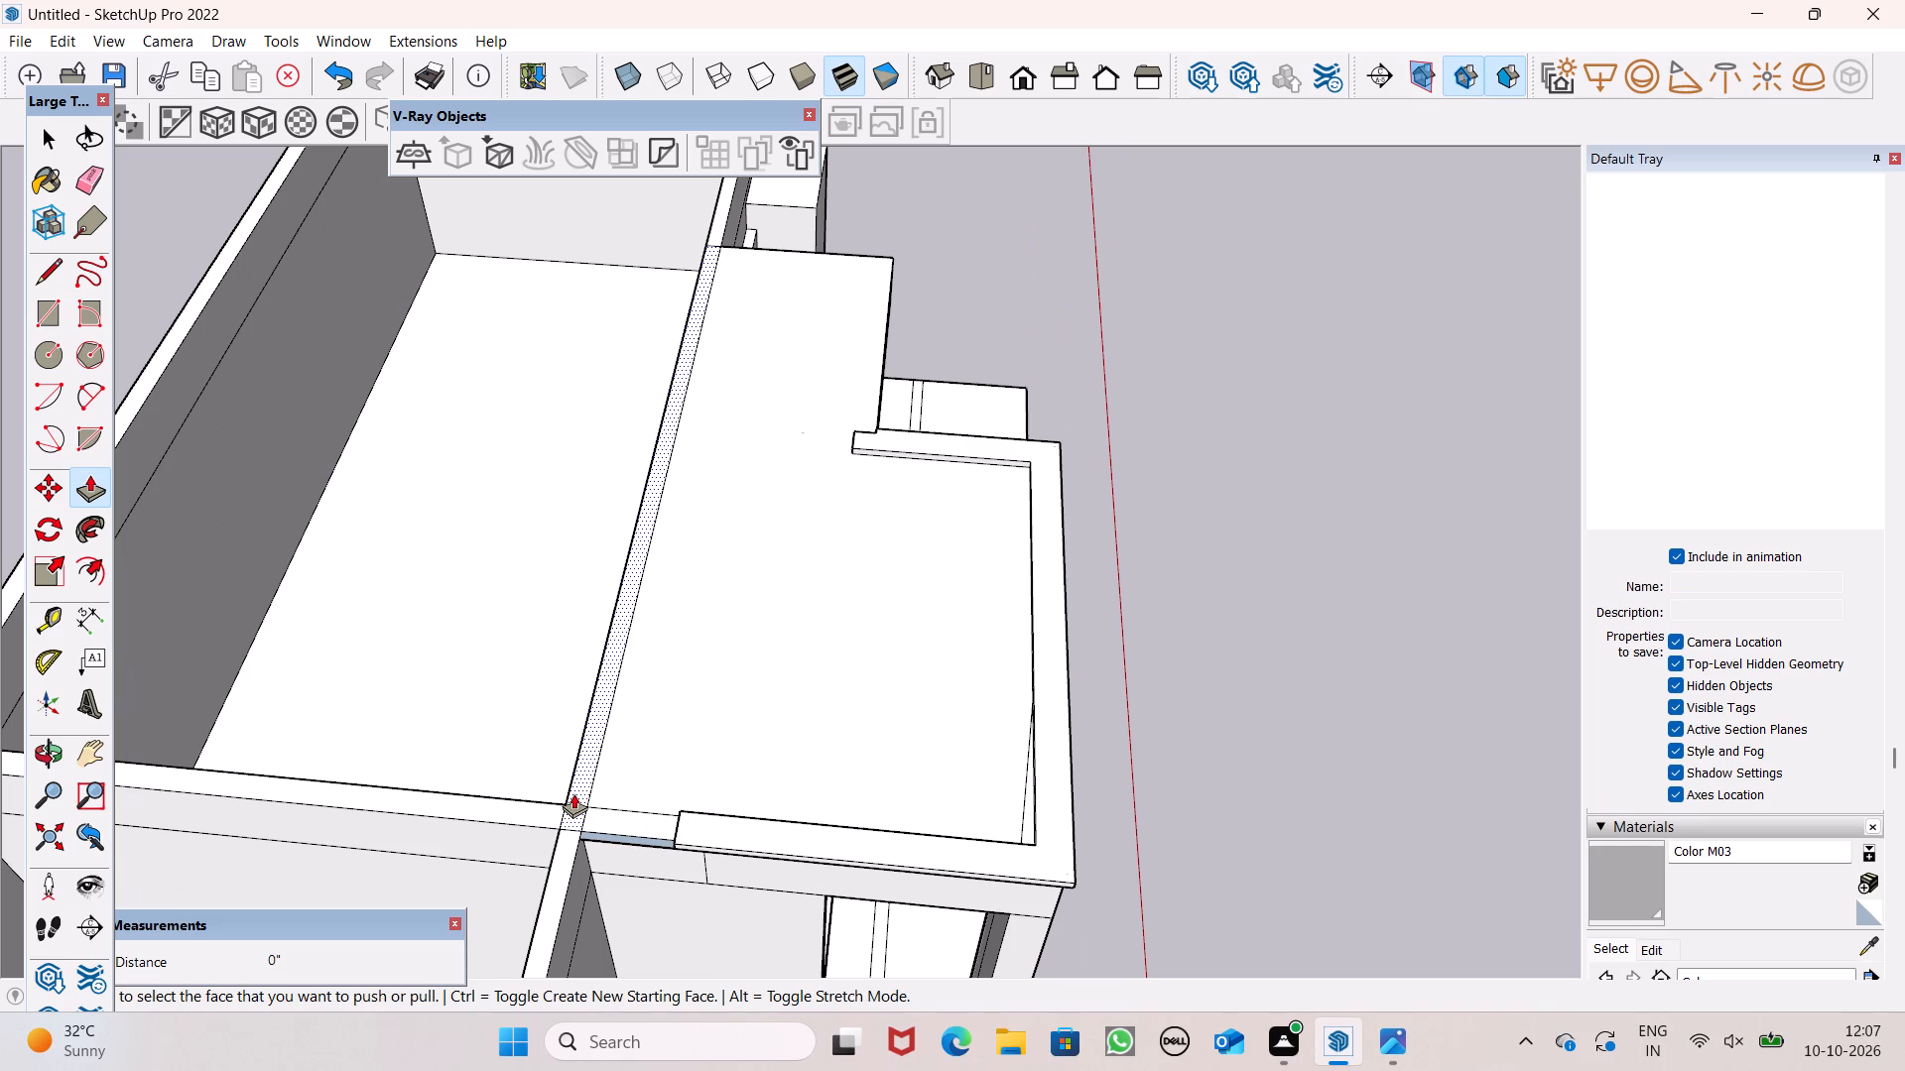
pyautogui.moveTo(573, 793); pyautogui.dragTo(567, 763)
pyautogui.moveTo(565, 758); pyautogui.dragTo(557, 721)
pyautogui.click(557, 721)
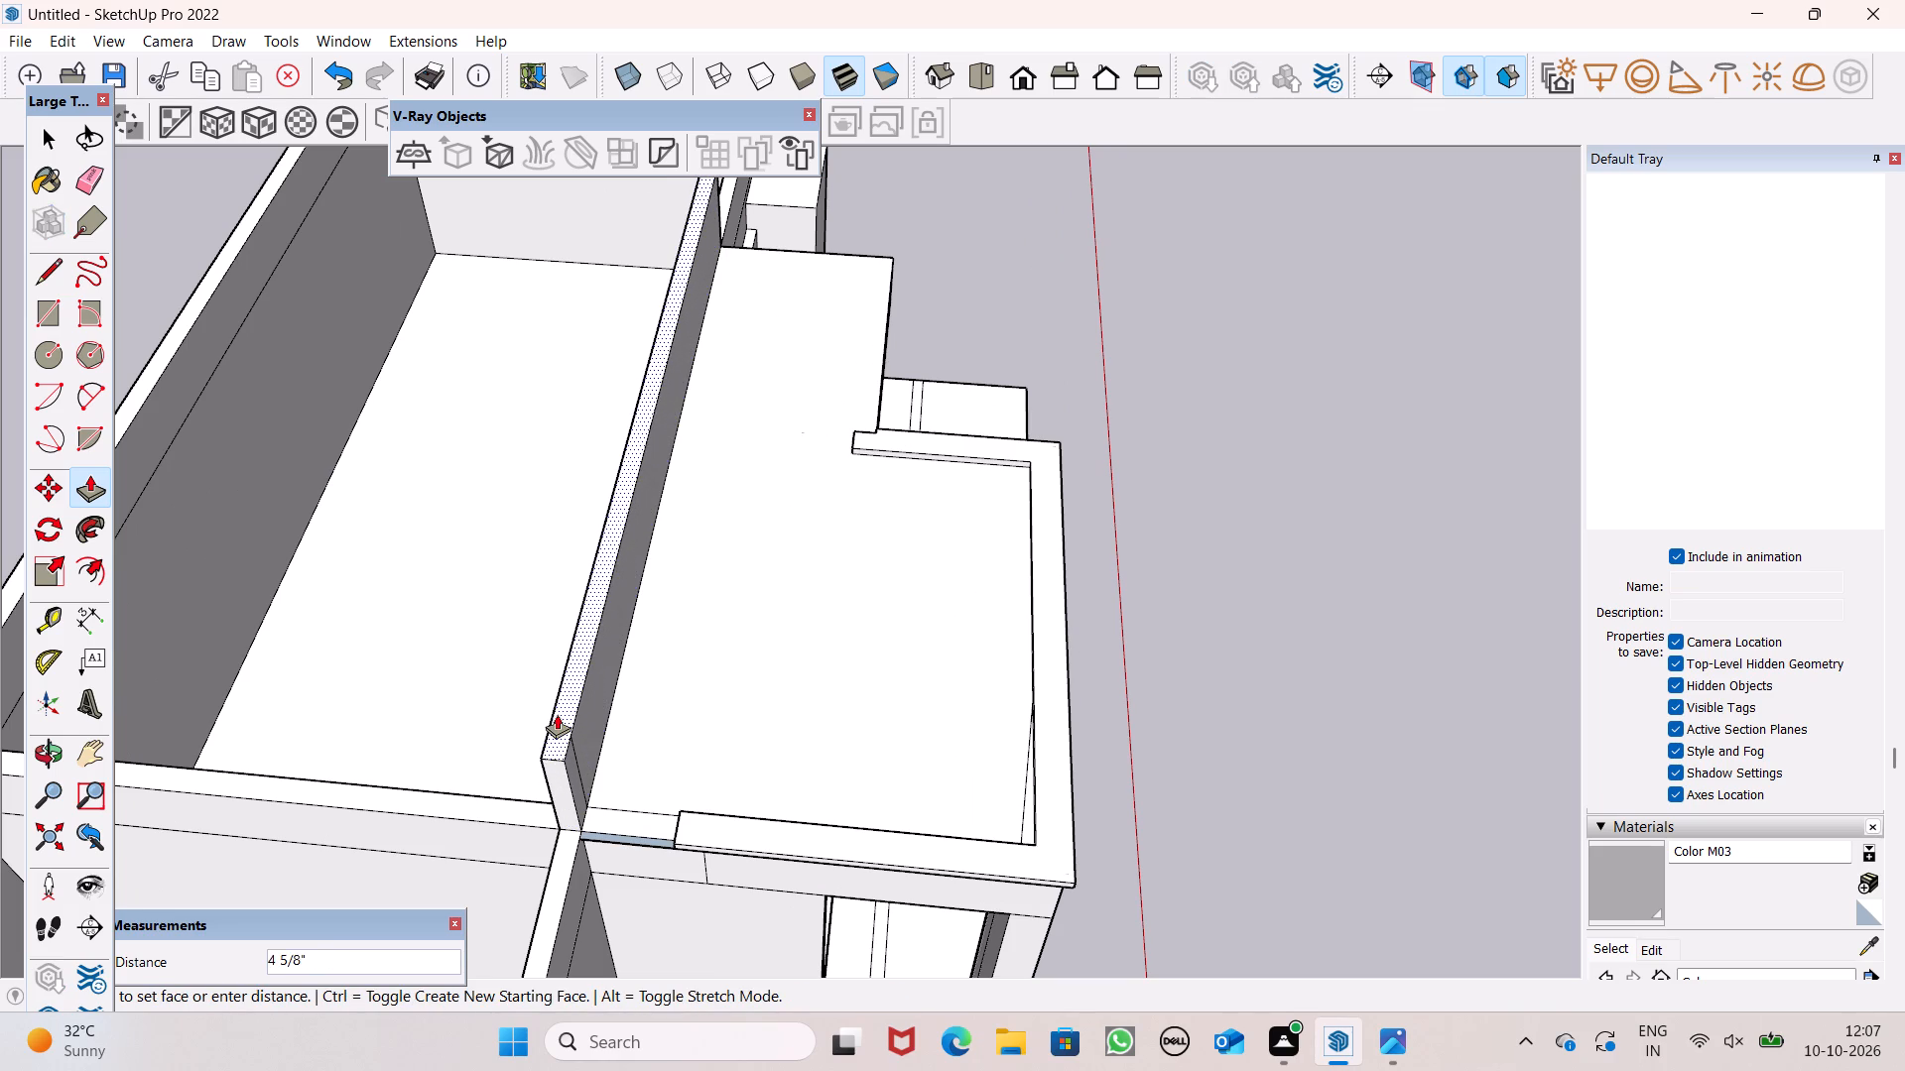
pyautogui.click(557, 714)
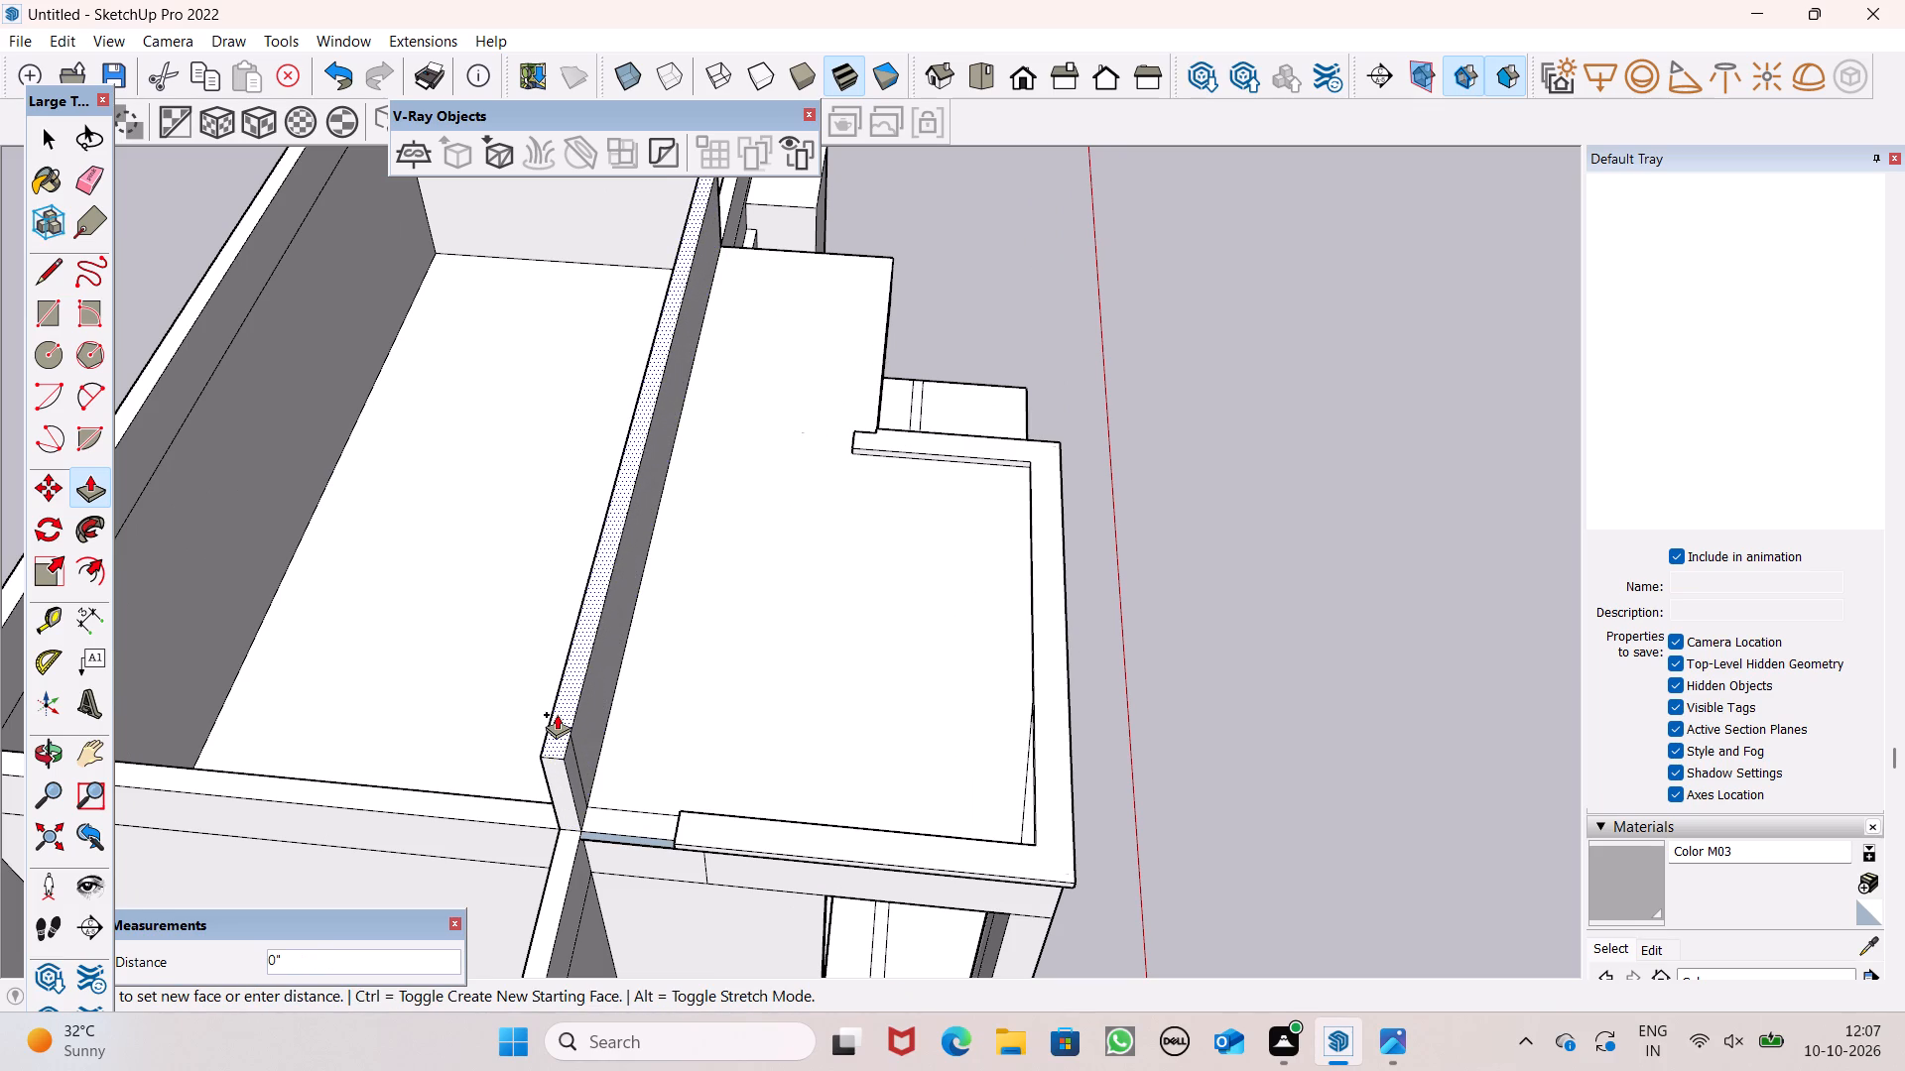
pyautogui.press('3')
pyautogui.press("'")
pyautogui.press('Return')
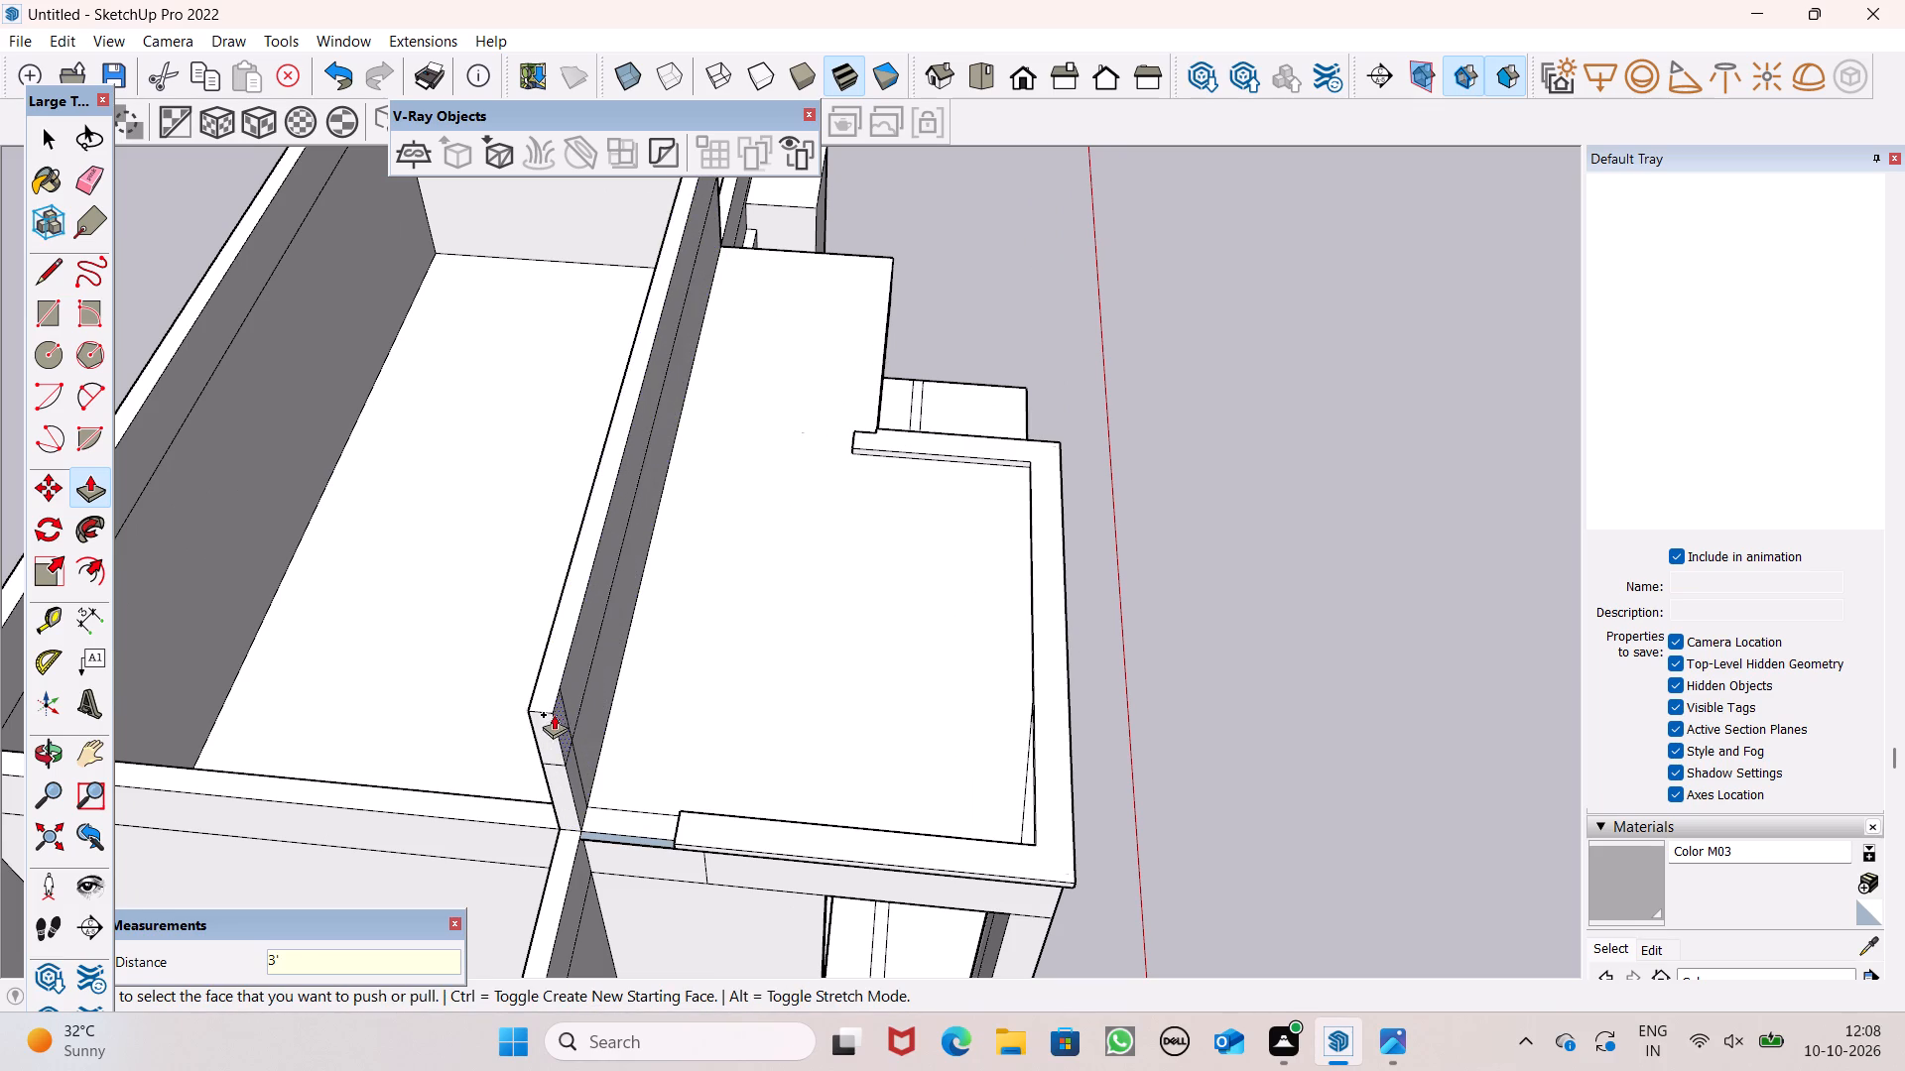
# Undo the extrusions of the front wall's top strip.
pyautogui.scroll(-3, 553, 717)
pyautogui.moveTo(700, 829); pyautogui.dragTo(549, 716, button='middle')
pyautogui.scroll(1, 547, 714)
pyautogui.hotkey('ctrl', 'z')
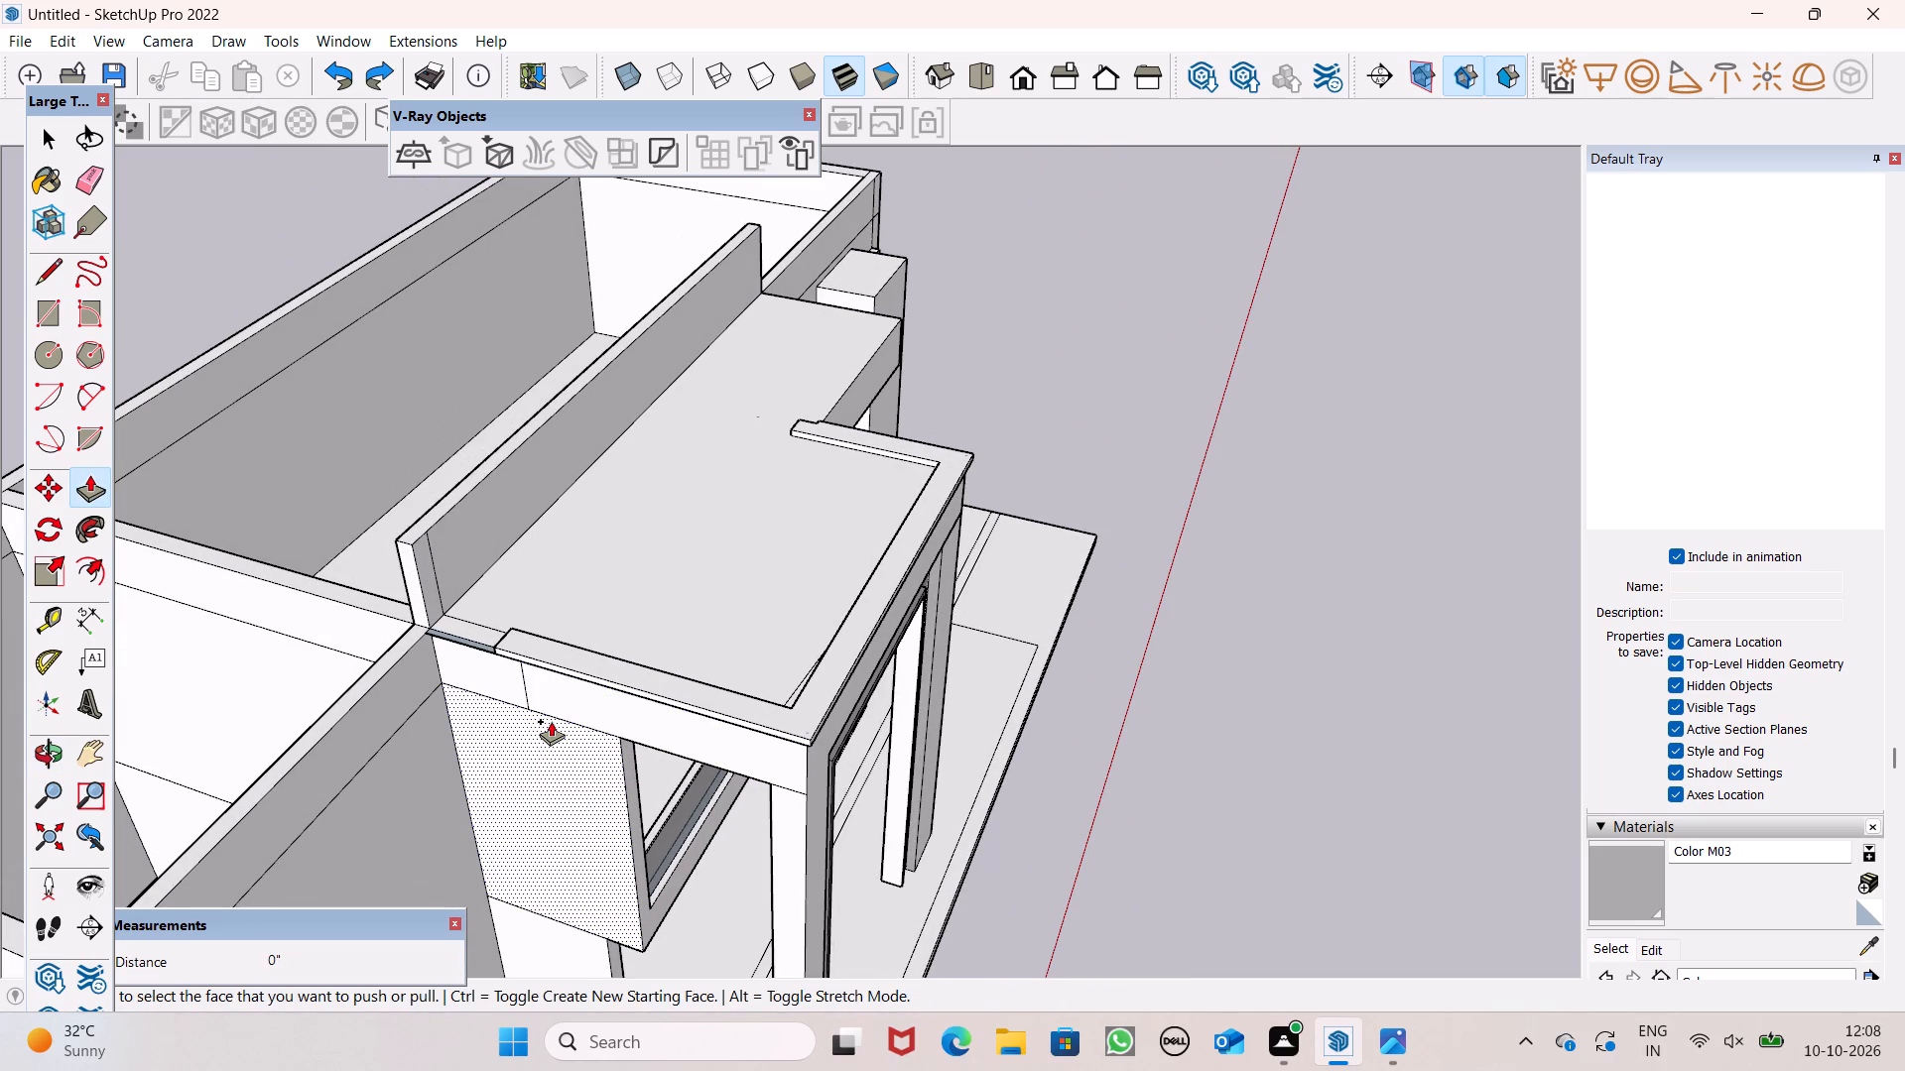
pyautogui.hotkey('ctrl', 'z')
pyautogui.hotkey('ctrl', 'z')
# Extrude the front wall's top strip along the roof slab upward by 3' to form a parapet.
pyautogui.scroll(6, 428, 591)
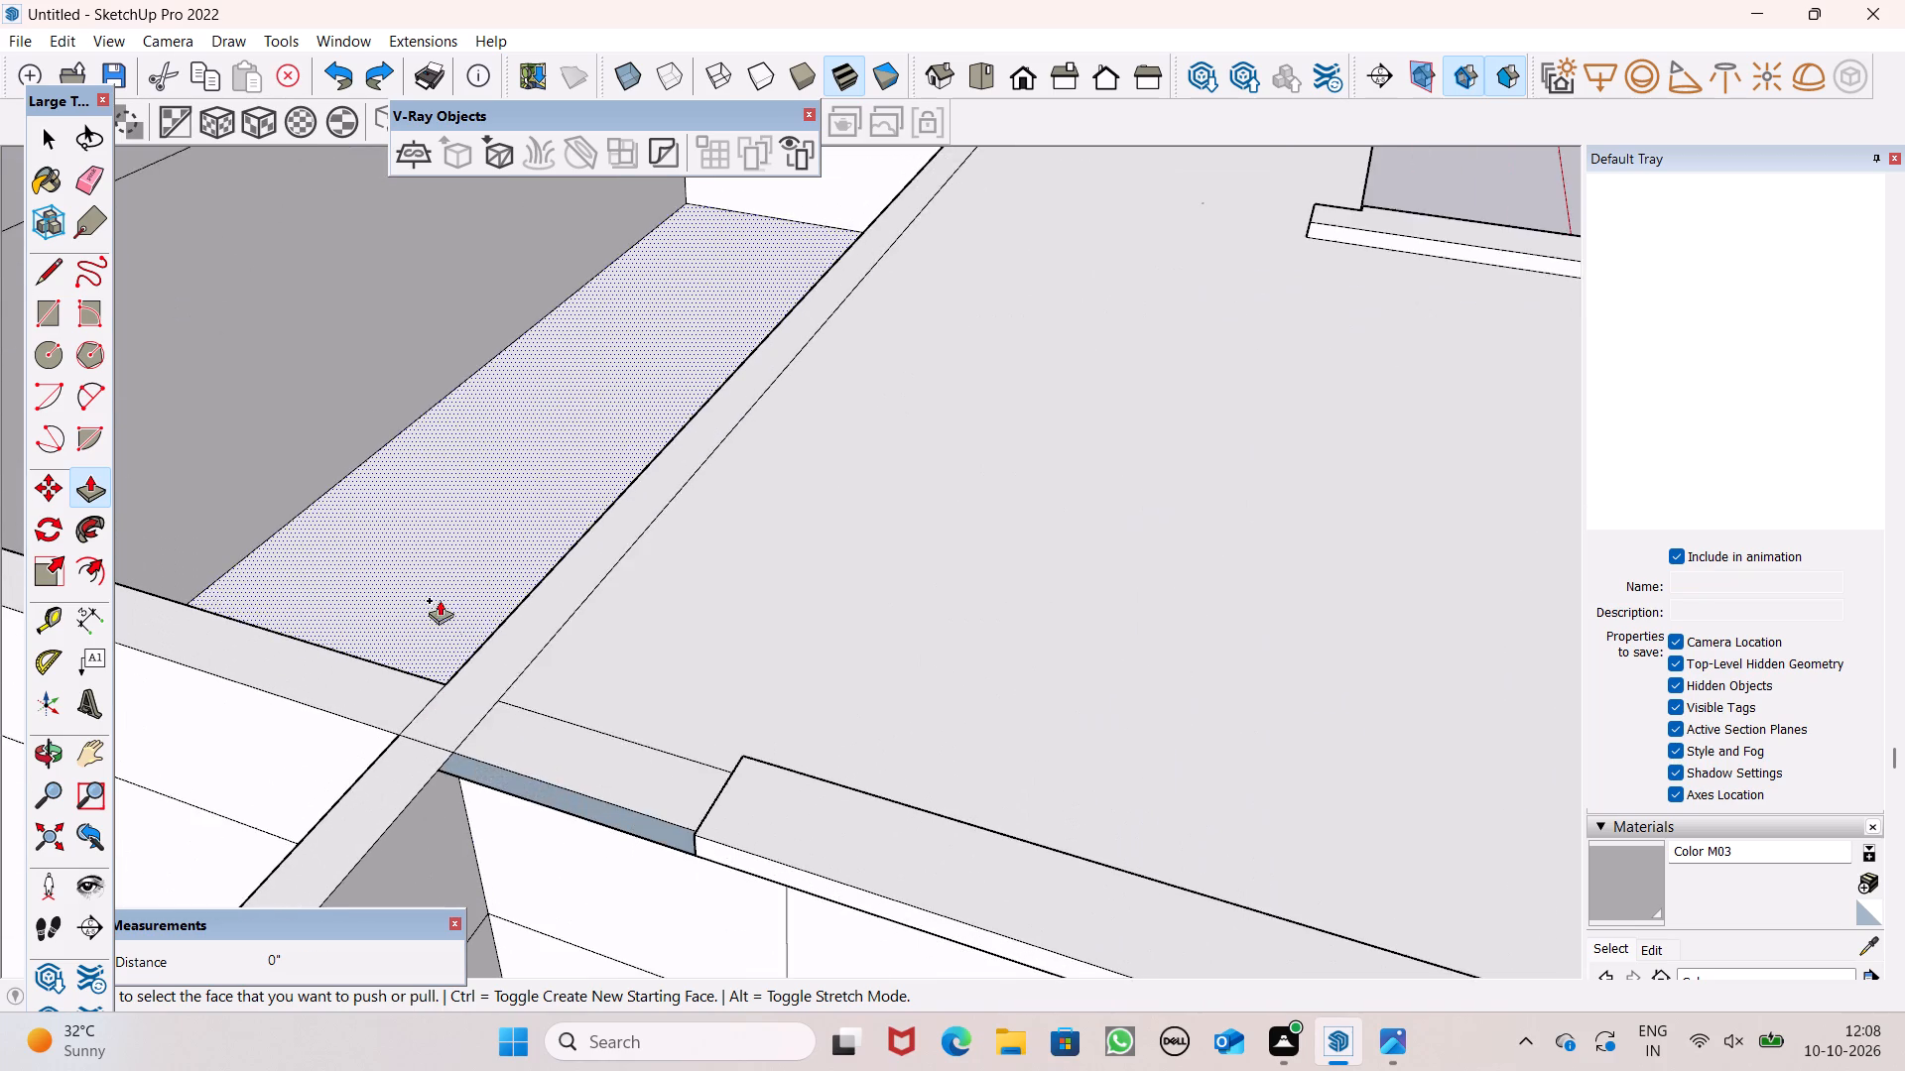
pyautogui.scroll(-6, 498, 721)
pyautogui.moveTo(546, 757); pyautogui.dragTo(580, 811, button='middle')
pyautogui.scroll(-5, 583, 798)
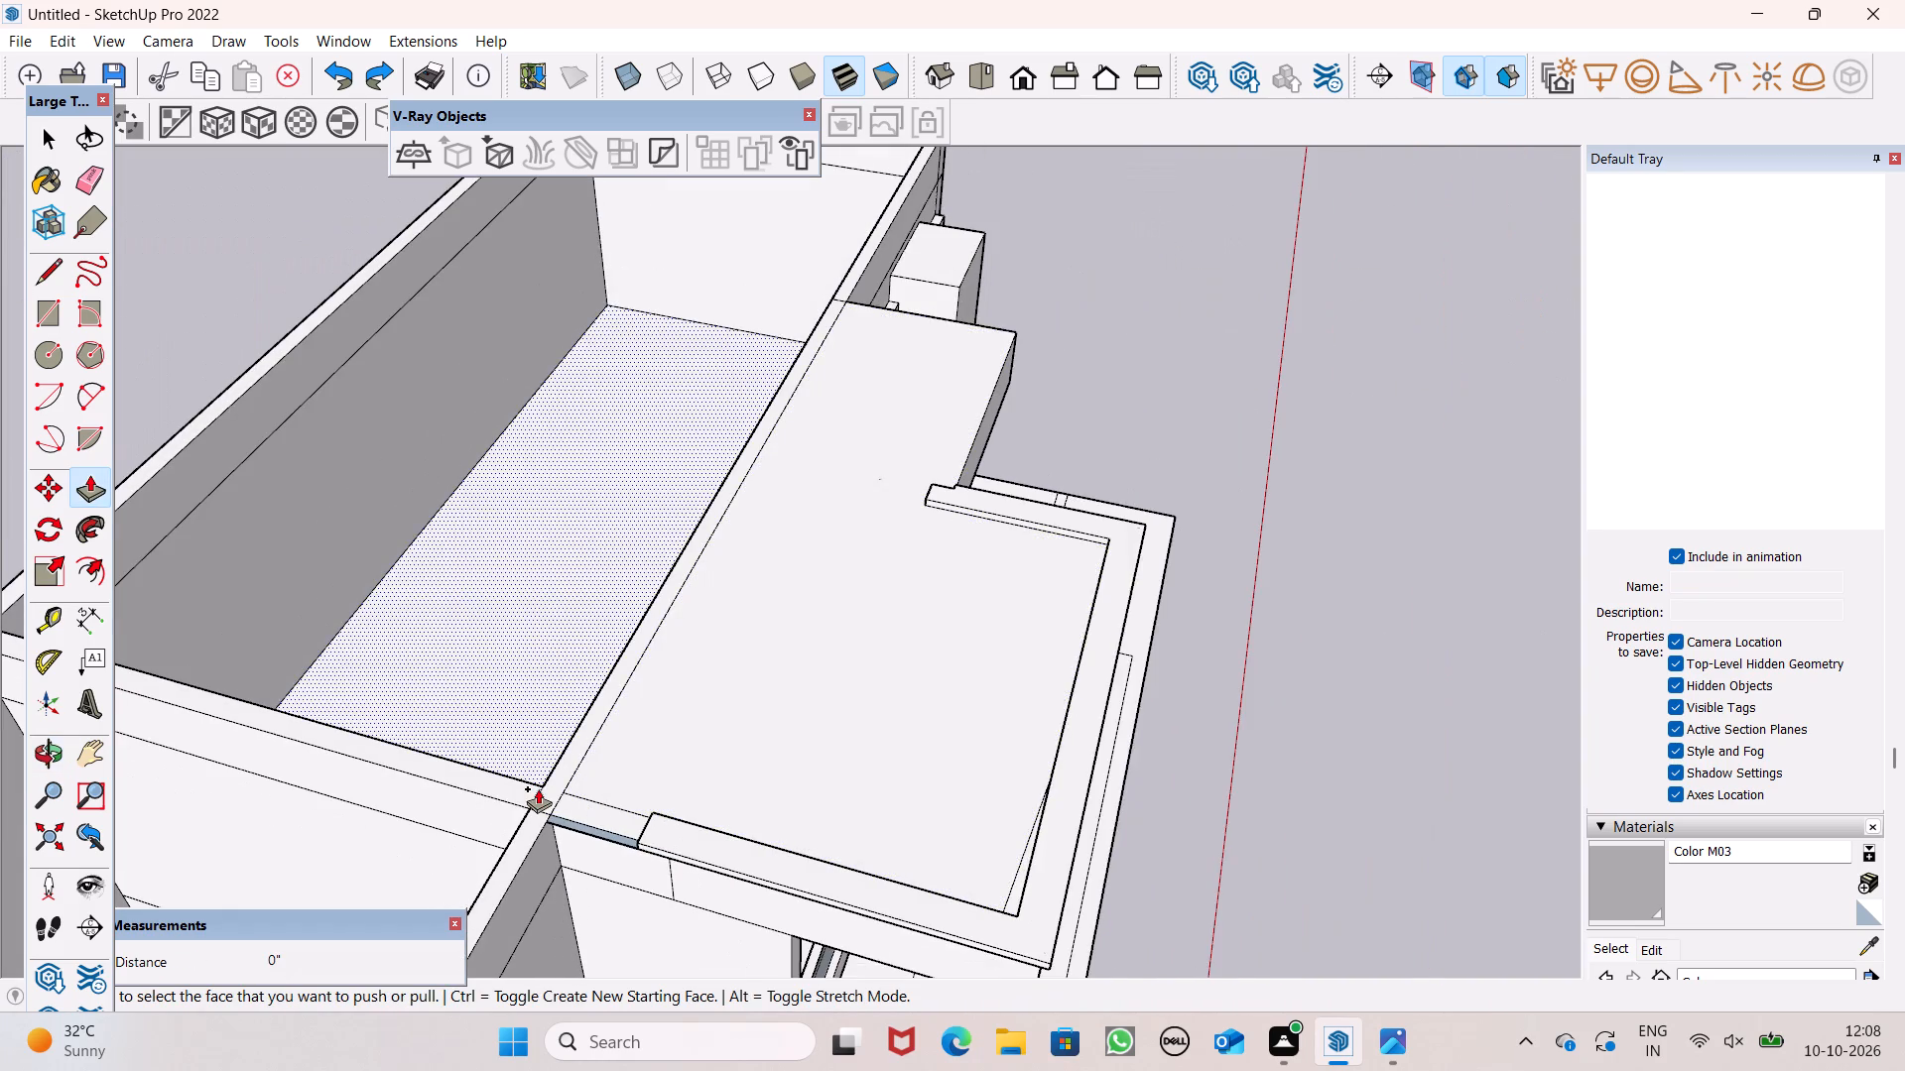
pyautogui.scroll(1, 538, 788)
pyautogui.moveTo(549, 798); pyautogui.dragTo(514, 705)
pyautogui.write("3'")
pyautogui.press('Return')
pyautogui.scroll(-5, 514, 705)
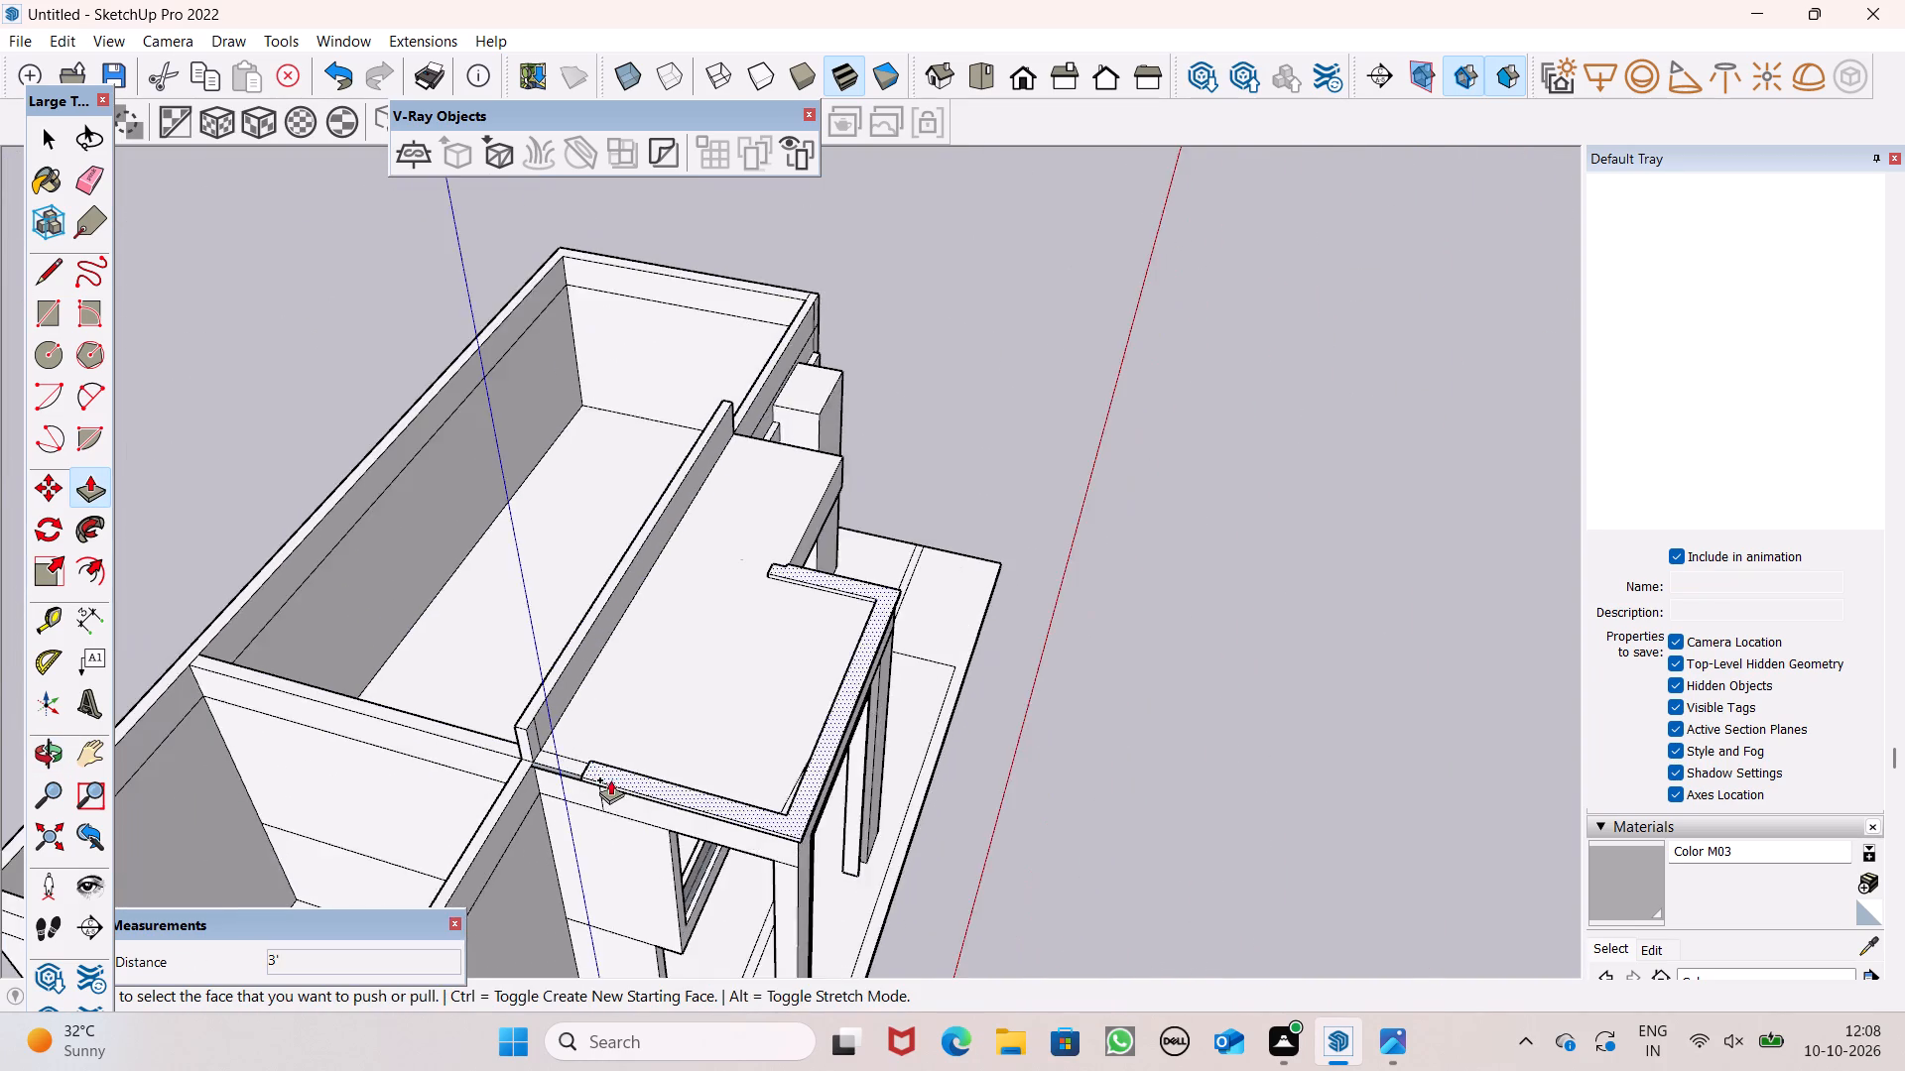
# Raise the top face of the parapet along the roof slab by a further 1'.
pyautogui.moveTo(610, 779); pyautogui.dragTo(377, 600, button='middle')
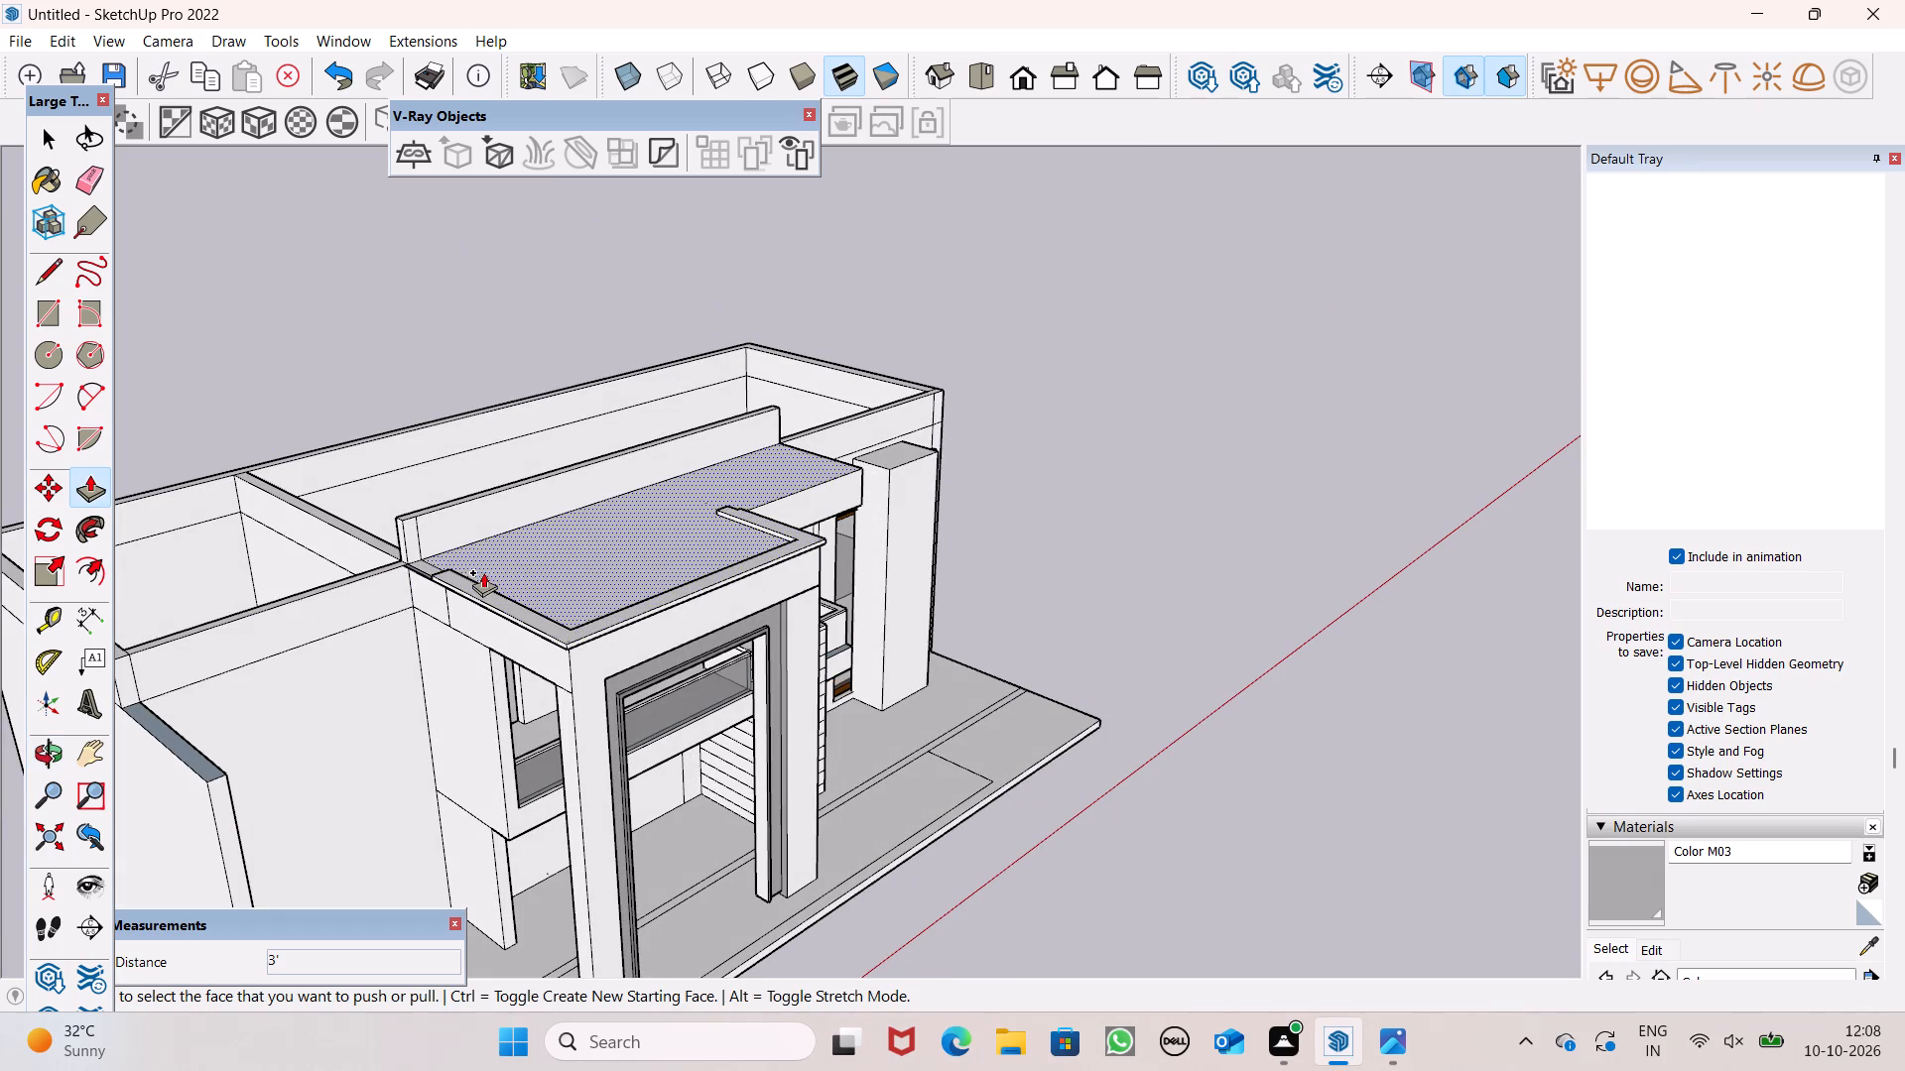
pyautogui.moveTo(559, 546); pyautogui.dragTo(590, 474, button='middle')
pyautogui.scroll(5, 514, 382)
pyautogui.moveTo(542, 548); pyautogui.dragTo(625, 617, button='middle')
pyautogui.scroll(5, 384, 632)
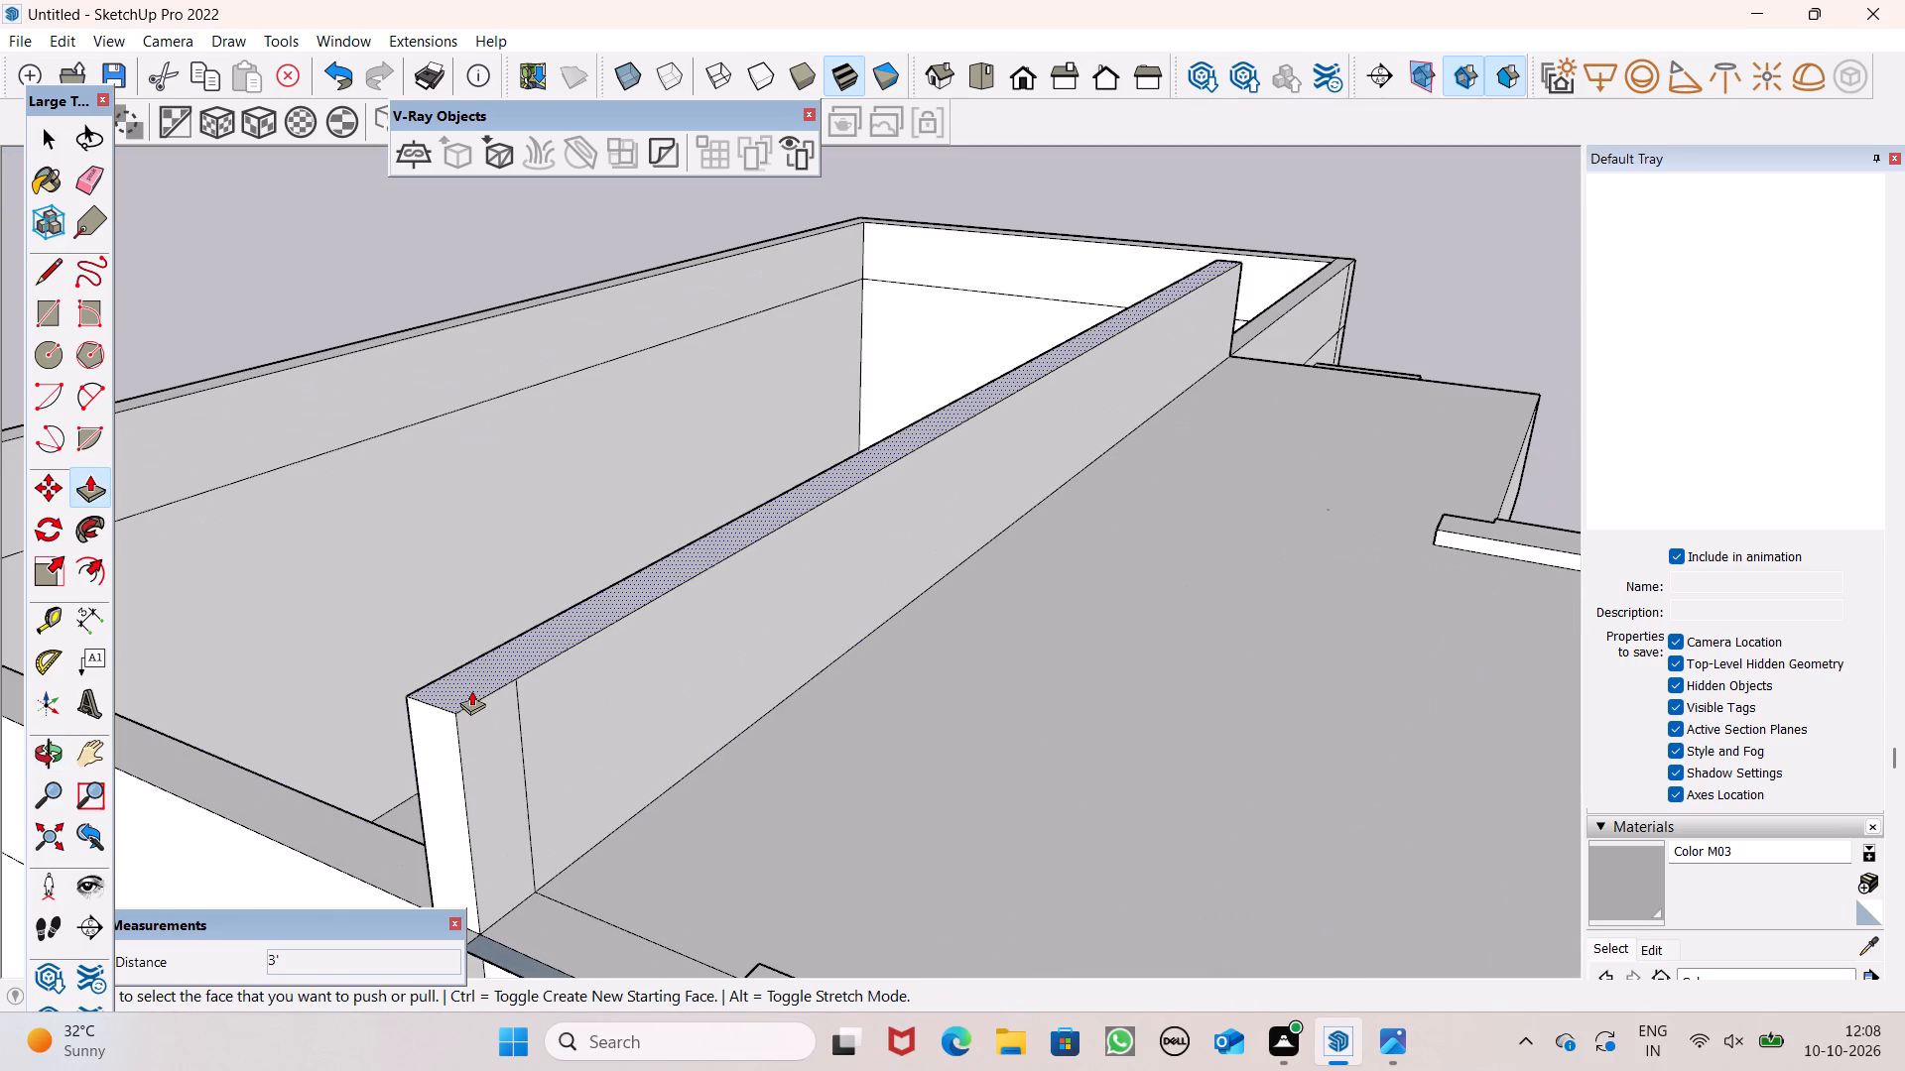
pyautogui.moveTo(471, 690); pyautogui.dragTo(419, 576)
pyautogui.write("1'")
pyautogui.press('Return')
# Thicken the parapet in stages by pulling its slab-facing side over the roof slab to the rim's end, the last stage about 10 3/4".
pyautogui.scroll(-5, 419, 591)
pyautogui.moveTo(771, 869); pyautogui.dragTo(570, 869, button='middle')
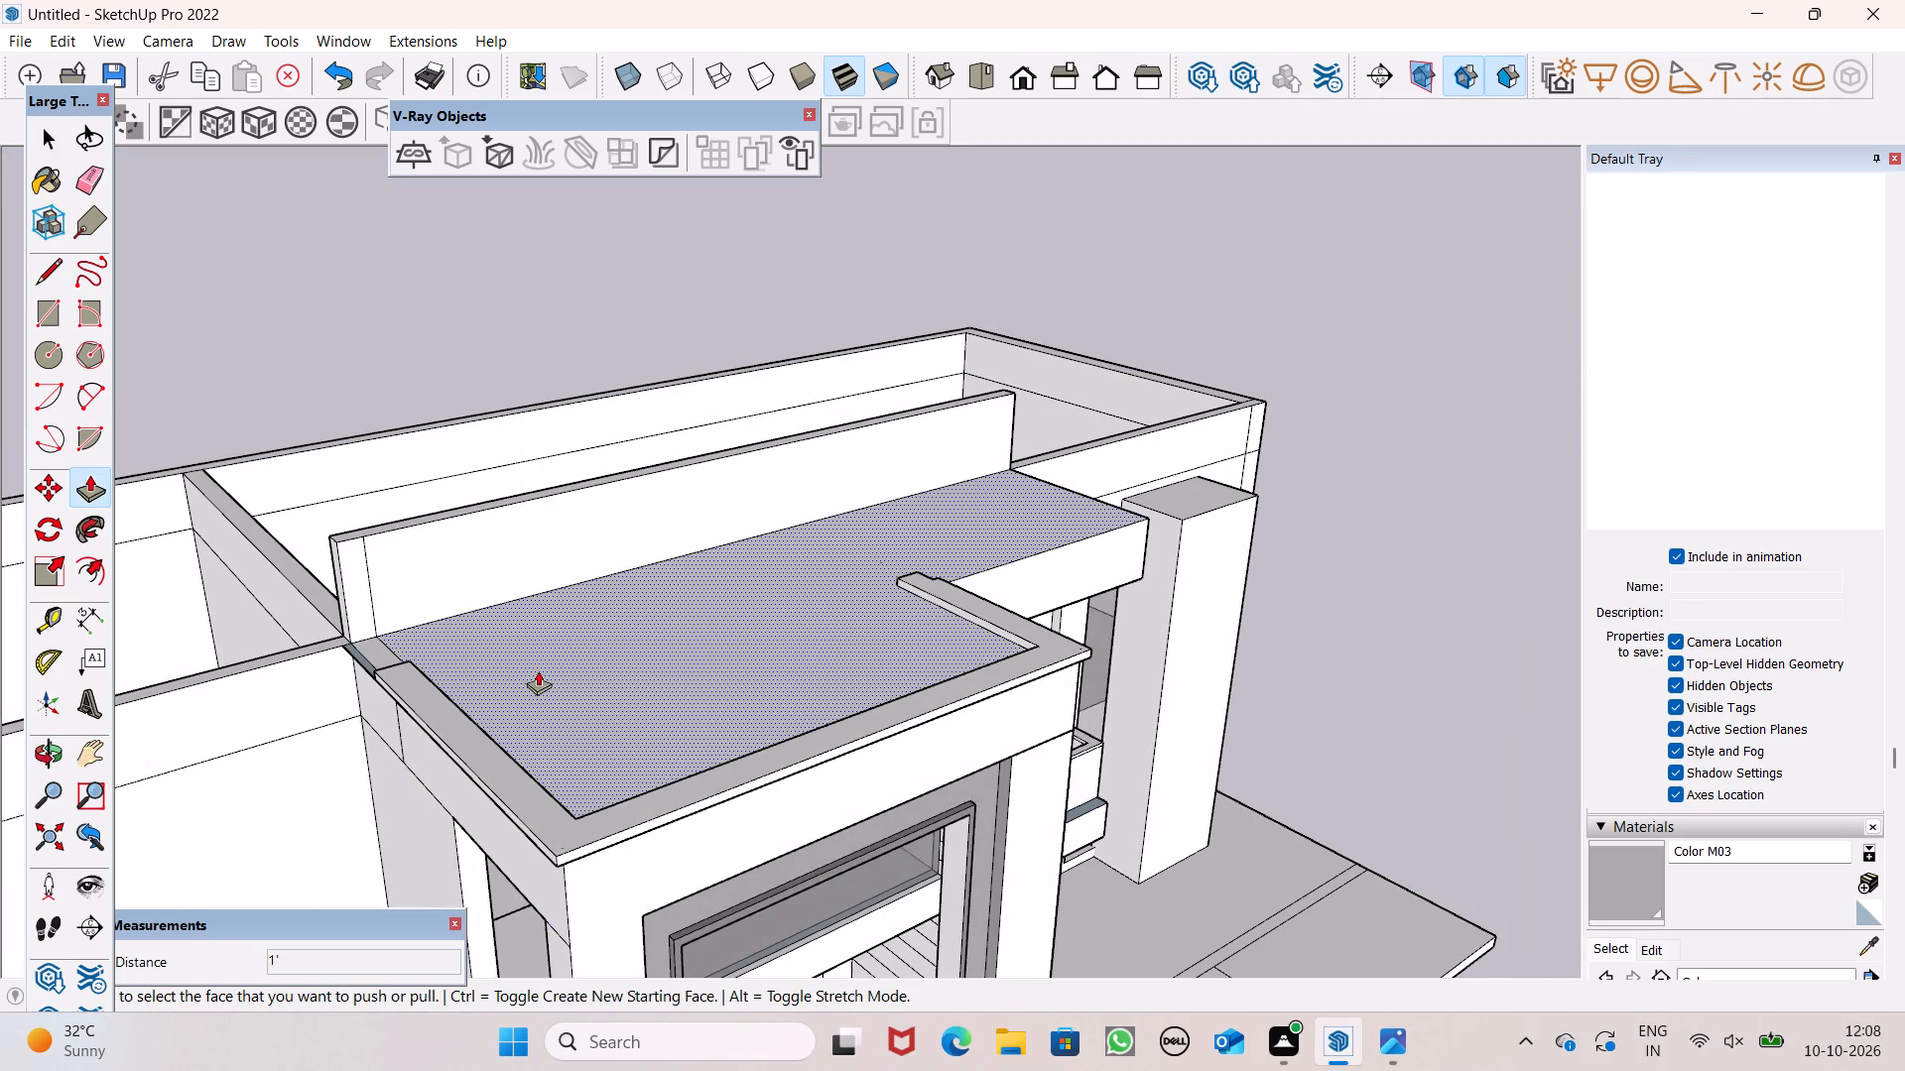
pyautogui.moveTo(569, 693); pyautogui.dragTo(288, 937, button='middle')
pyautogui.scroll(1, 69, 696)
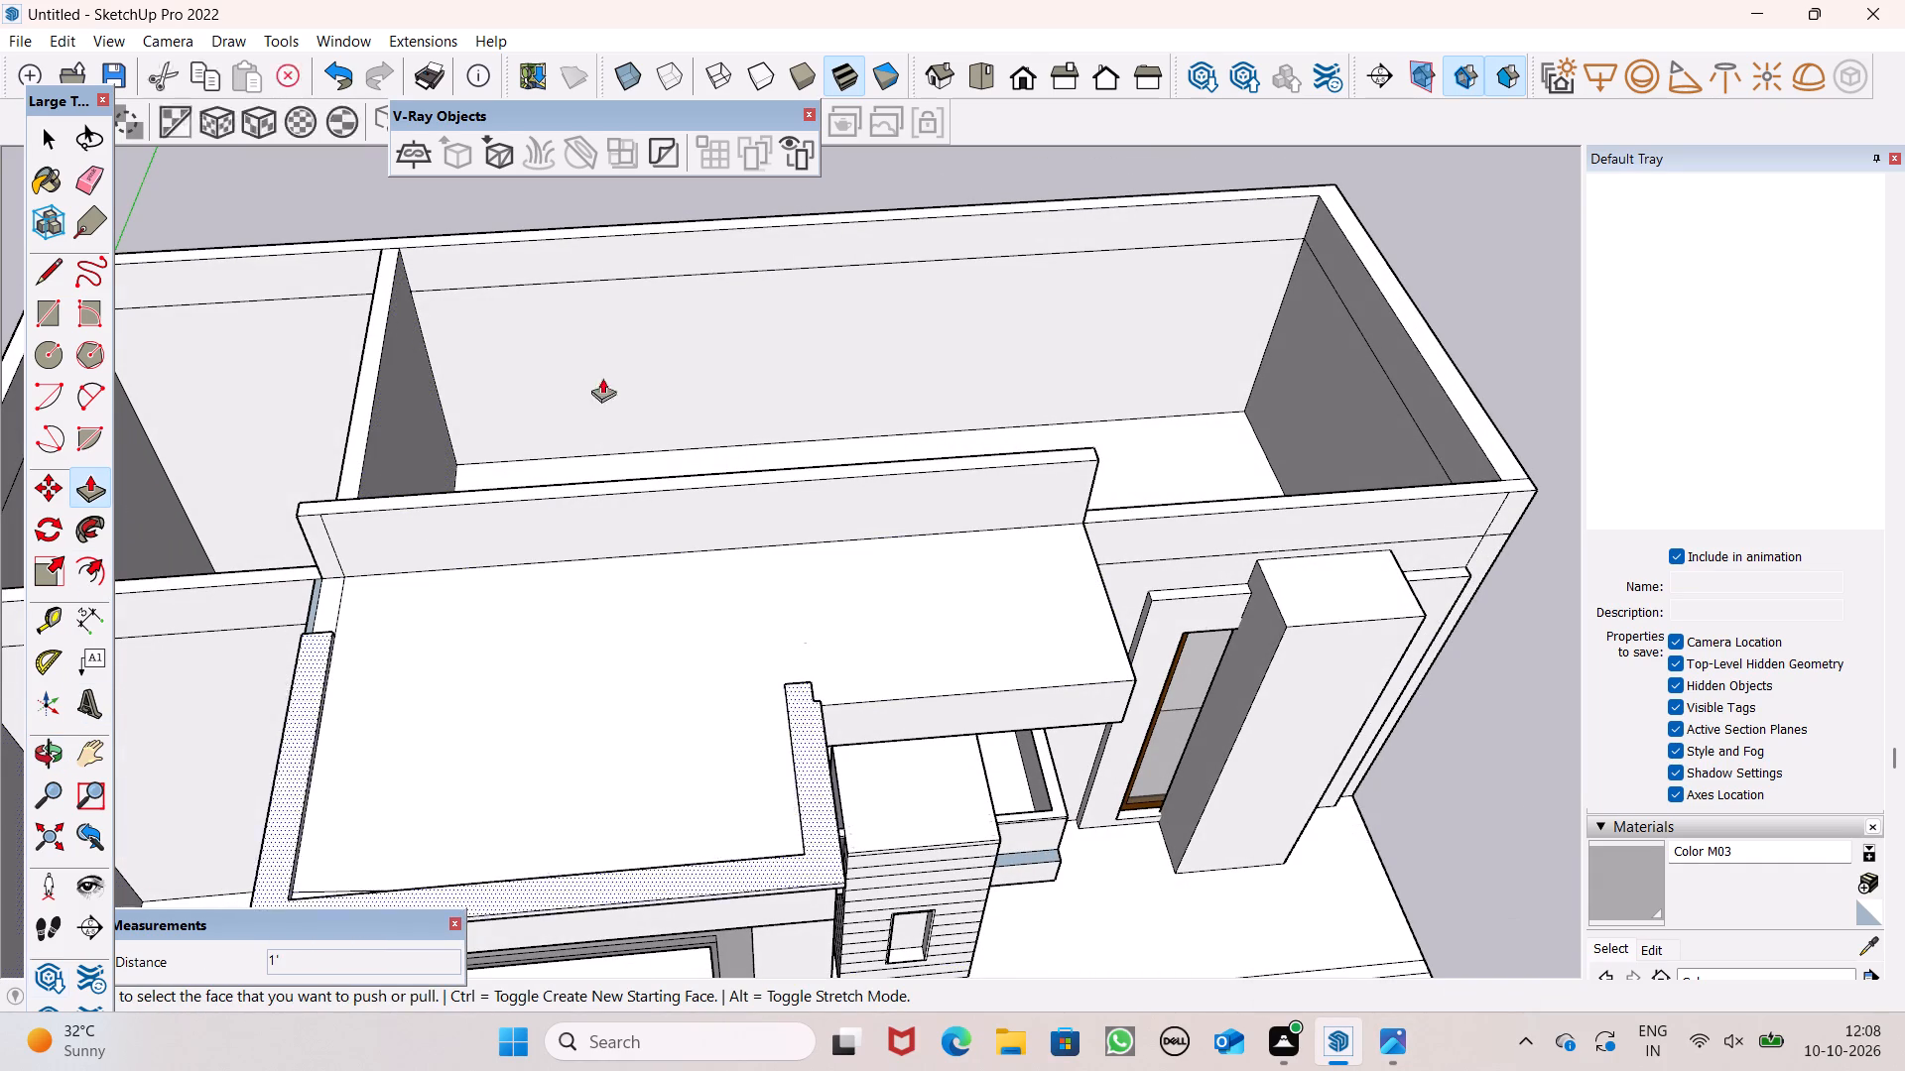
pyautogui.moveTo(462, 546); pyautogui.dragTo(466, 546)
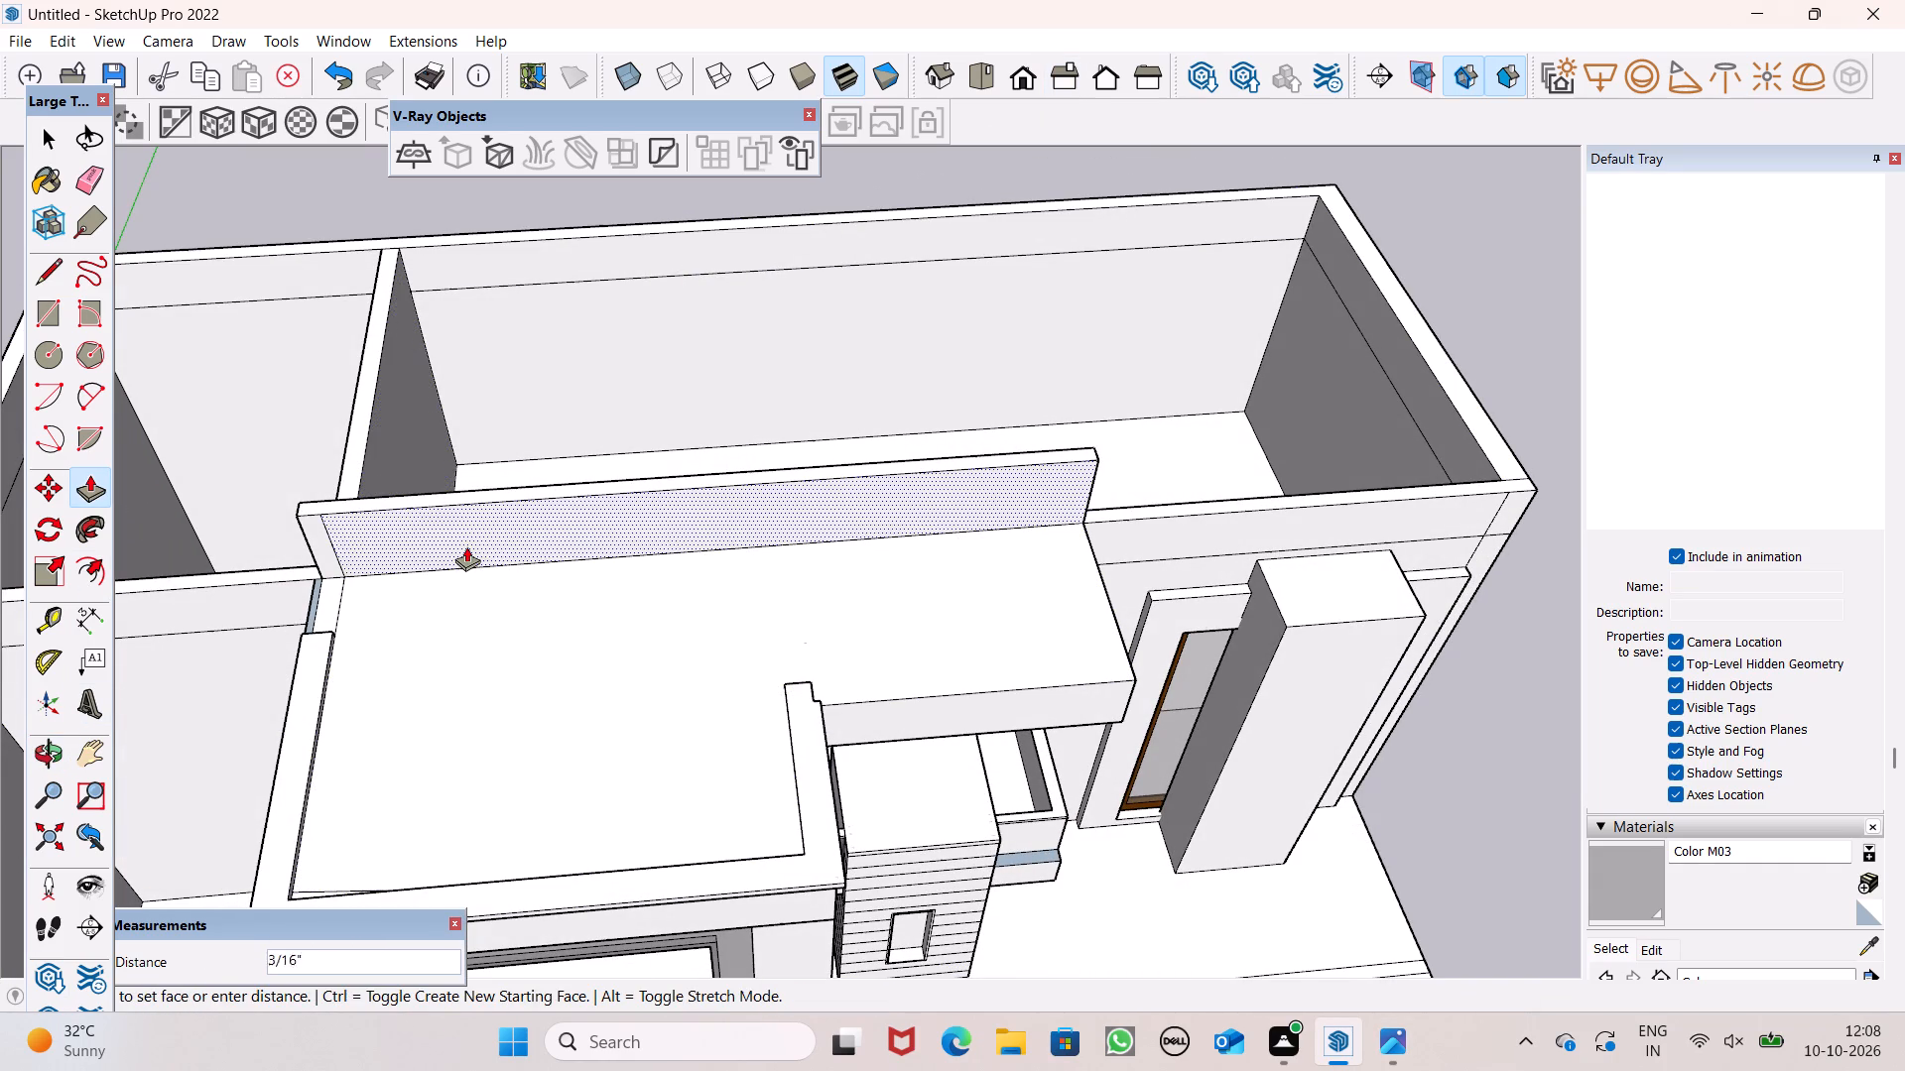
pyautogui.moveTo(466, 546); pyautogui.dragTo(470, 567)
pyautogui.click(470, 567)
pyautogui.tripleClick(470, 567)
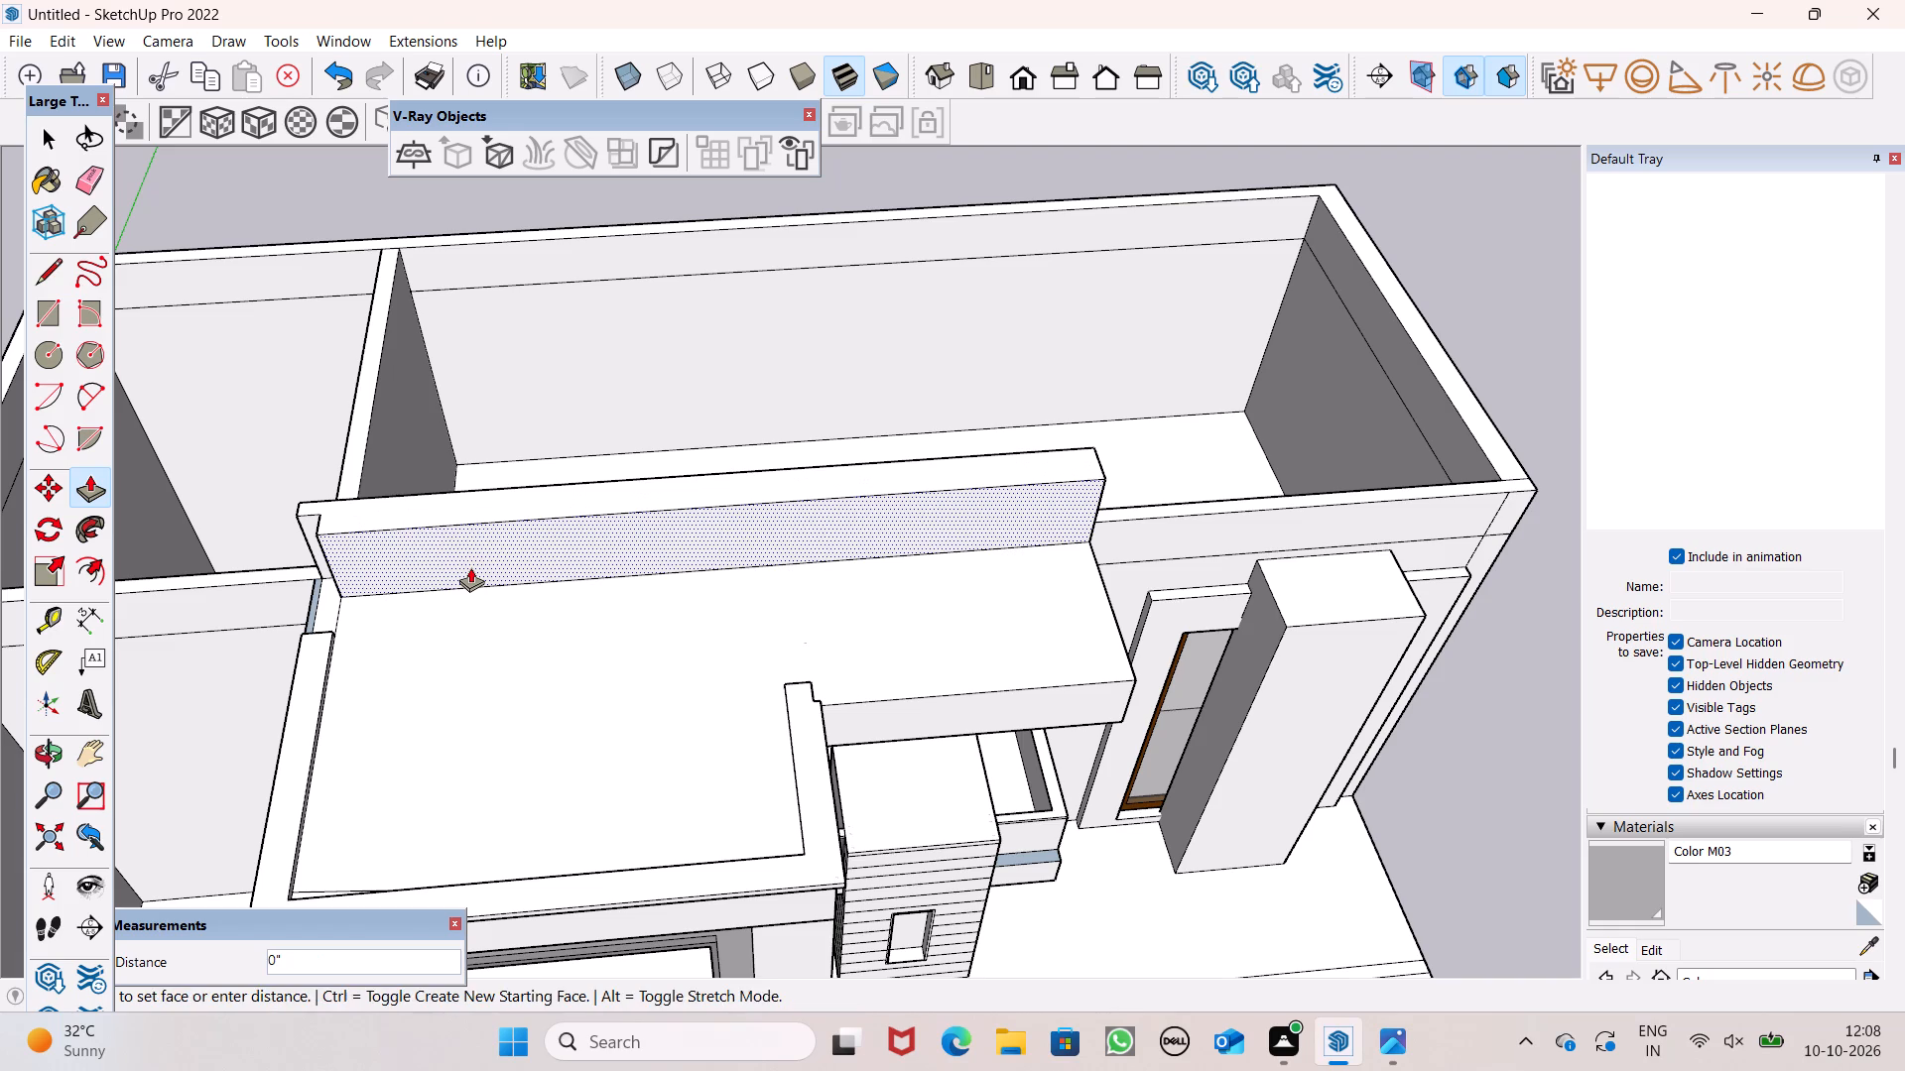
pyautogui.moveTo(480, 568); pyautogui.dragTo(836, 533, button='middle')
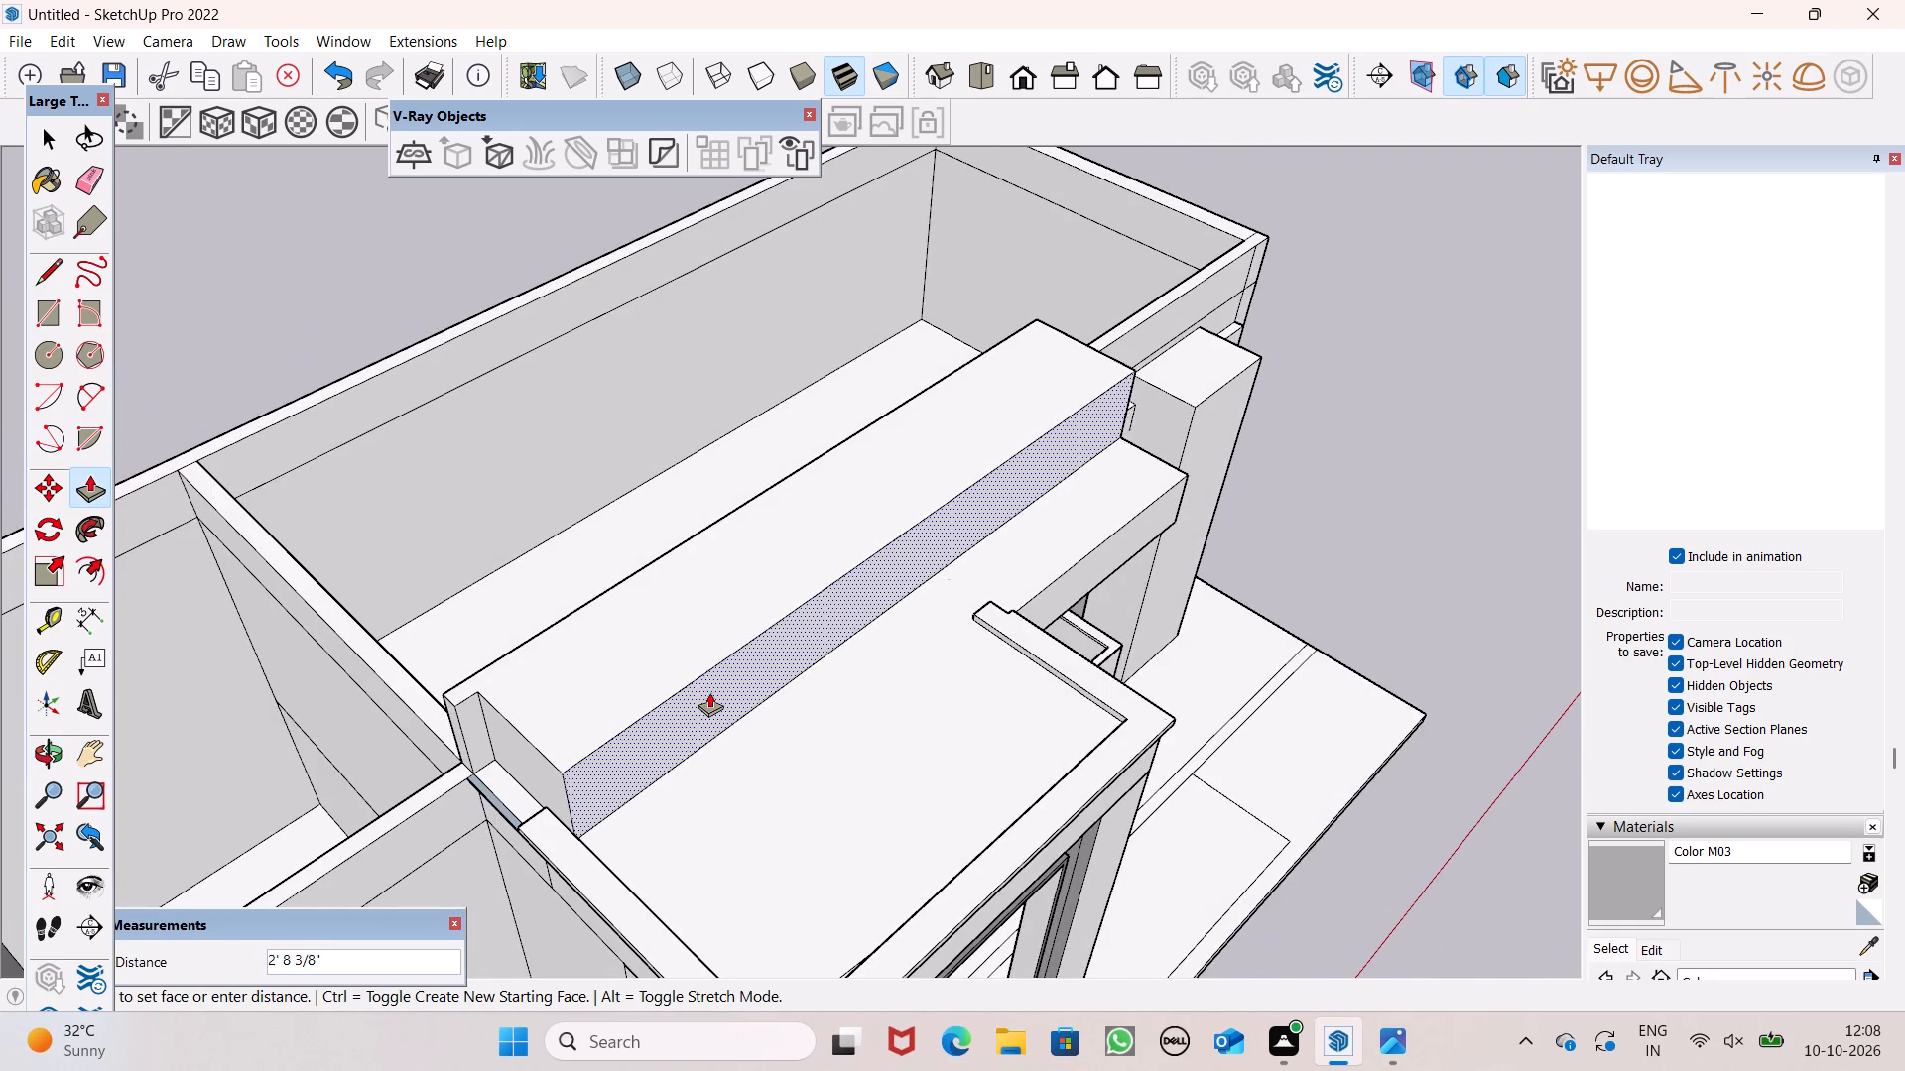
pyautogui.scroll(1, 709, 692)
pyautogui.click(679, 659)
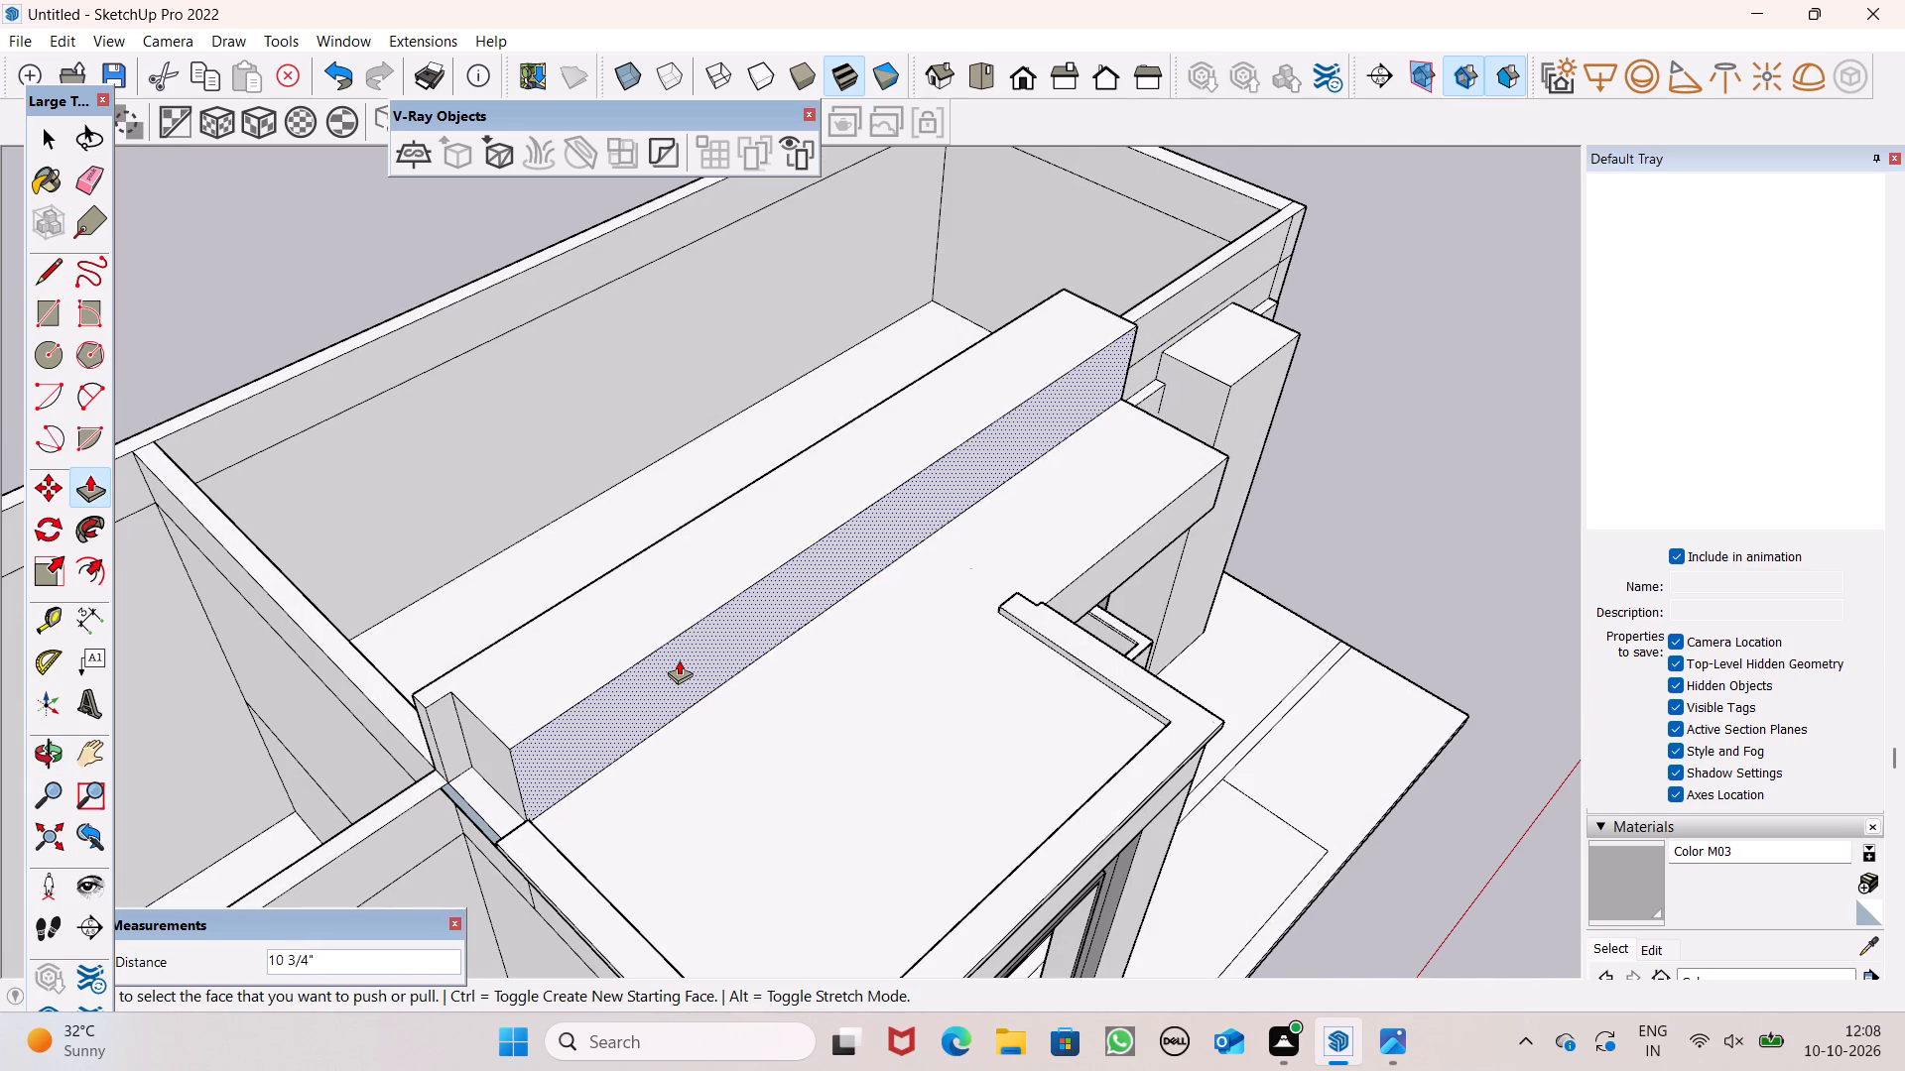
# Pull the parapet's short end section out about 3' 2 3/4" to align with the thickened side, and erase the vertical edge between them.
pyautogui.moveTo(451, 735); pyautogui.dragTo(523, 771)
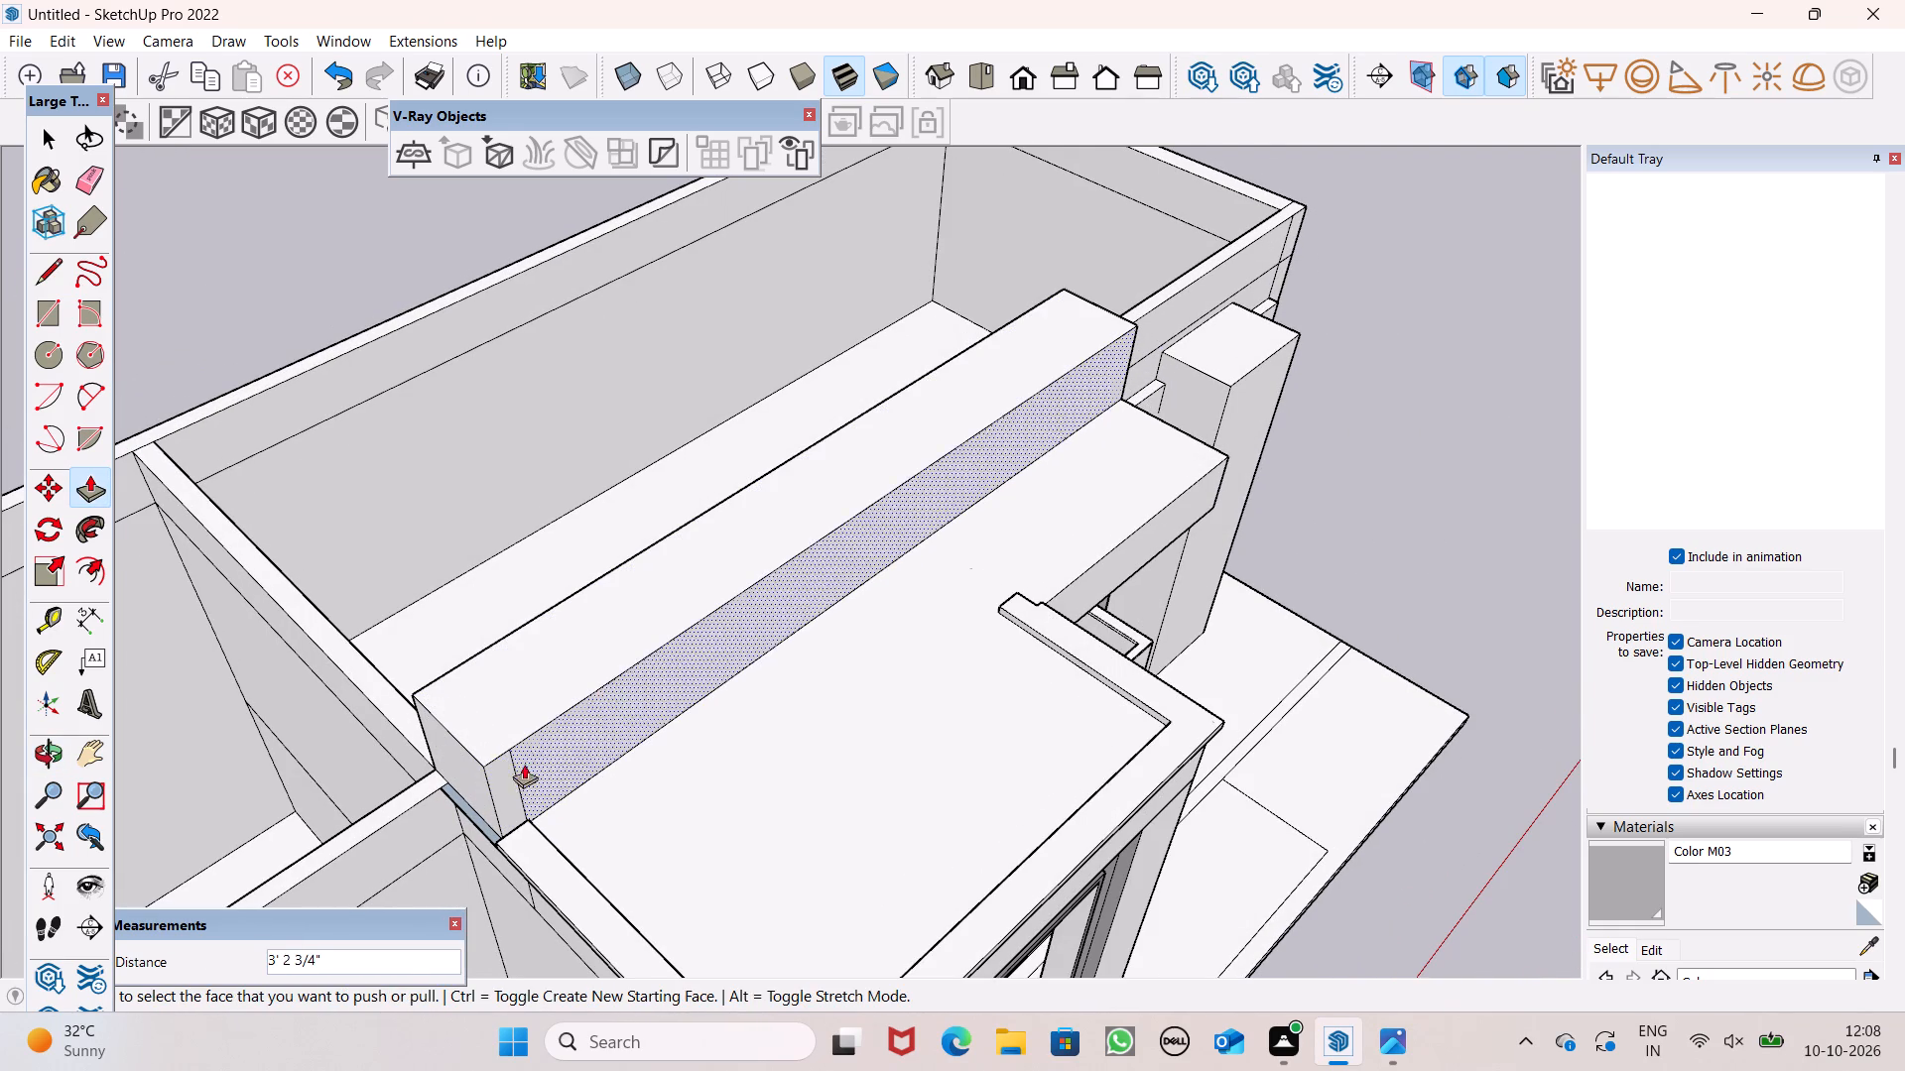
pyautogui.click(78, 179)
pyautogui.scroll(5, 485, 823)
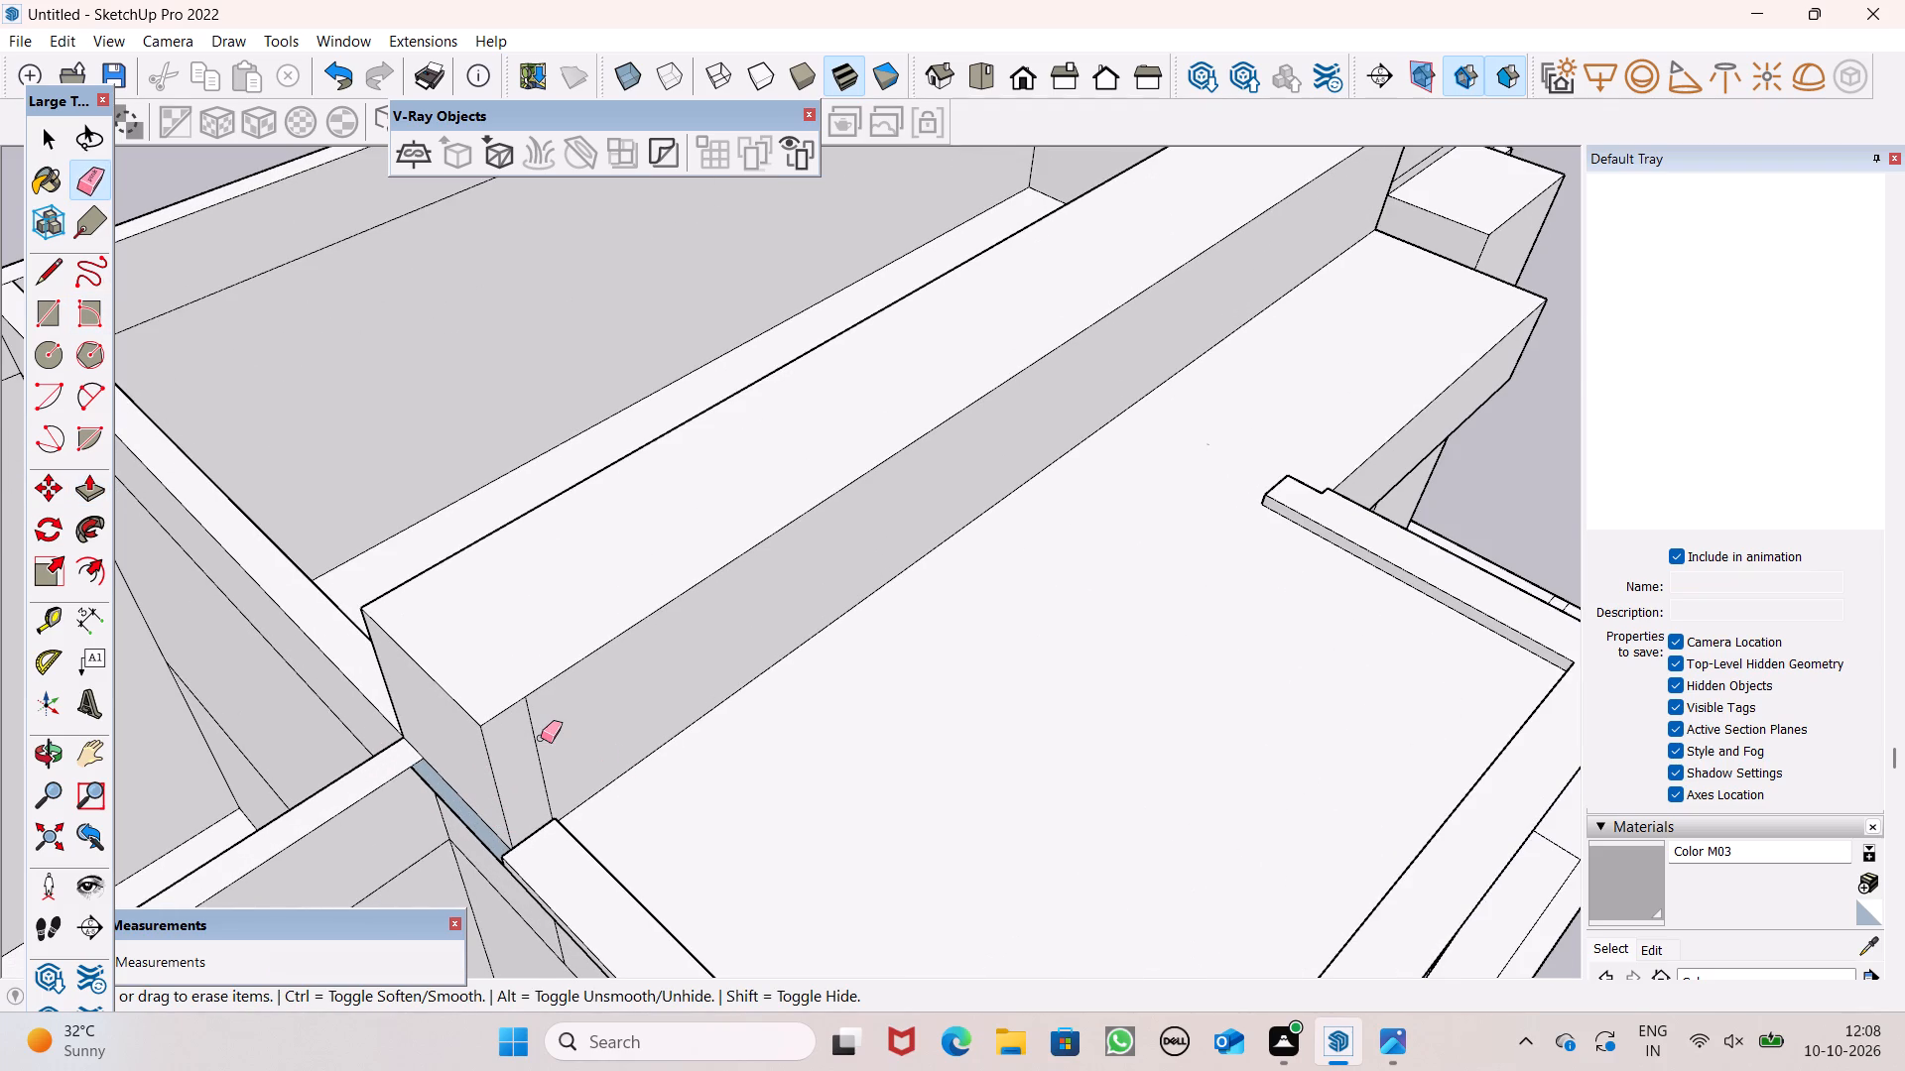
pyautogui.moveTo(541, 738); pyautogui.dragTo(524, 741)
# Examine the thickened parapet and the whole house facade from several sides.
pyautogui.scroll(-2, 578, 668)
pyautogui.moveTo(536, 746); pyautogui.dragTo(712, 772, button='middle')
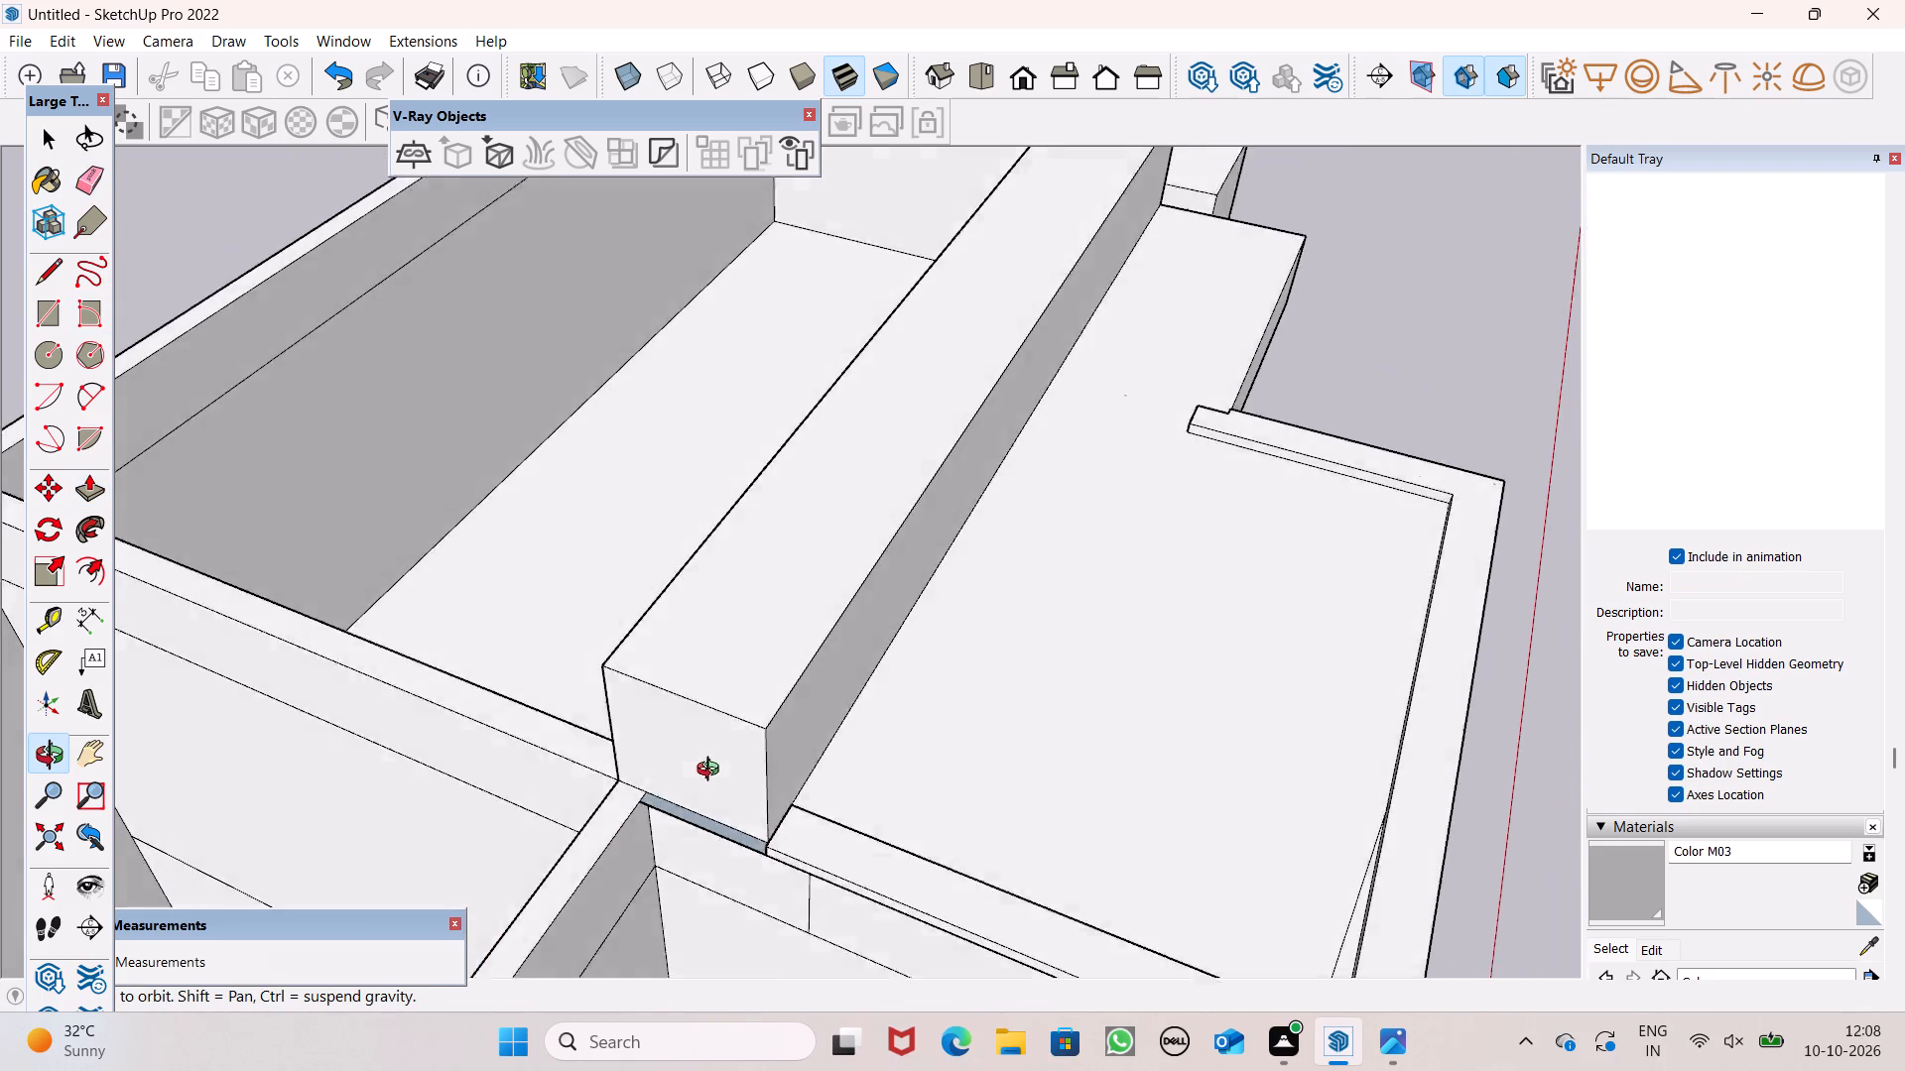
pyautogui.moveTo(712, 772); pyautogui.dragTo(664, 811, button='middle')
pyautogui.scroll(-6, 885, 591)
pyautogui.scroll(1, 898, 619)
pyautogui.scroll(-1, 898, 619)
pyautogui.moveTo(1071, 691); pyautogui.dragTo(866, 684, button='middle')
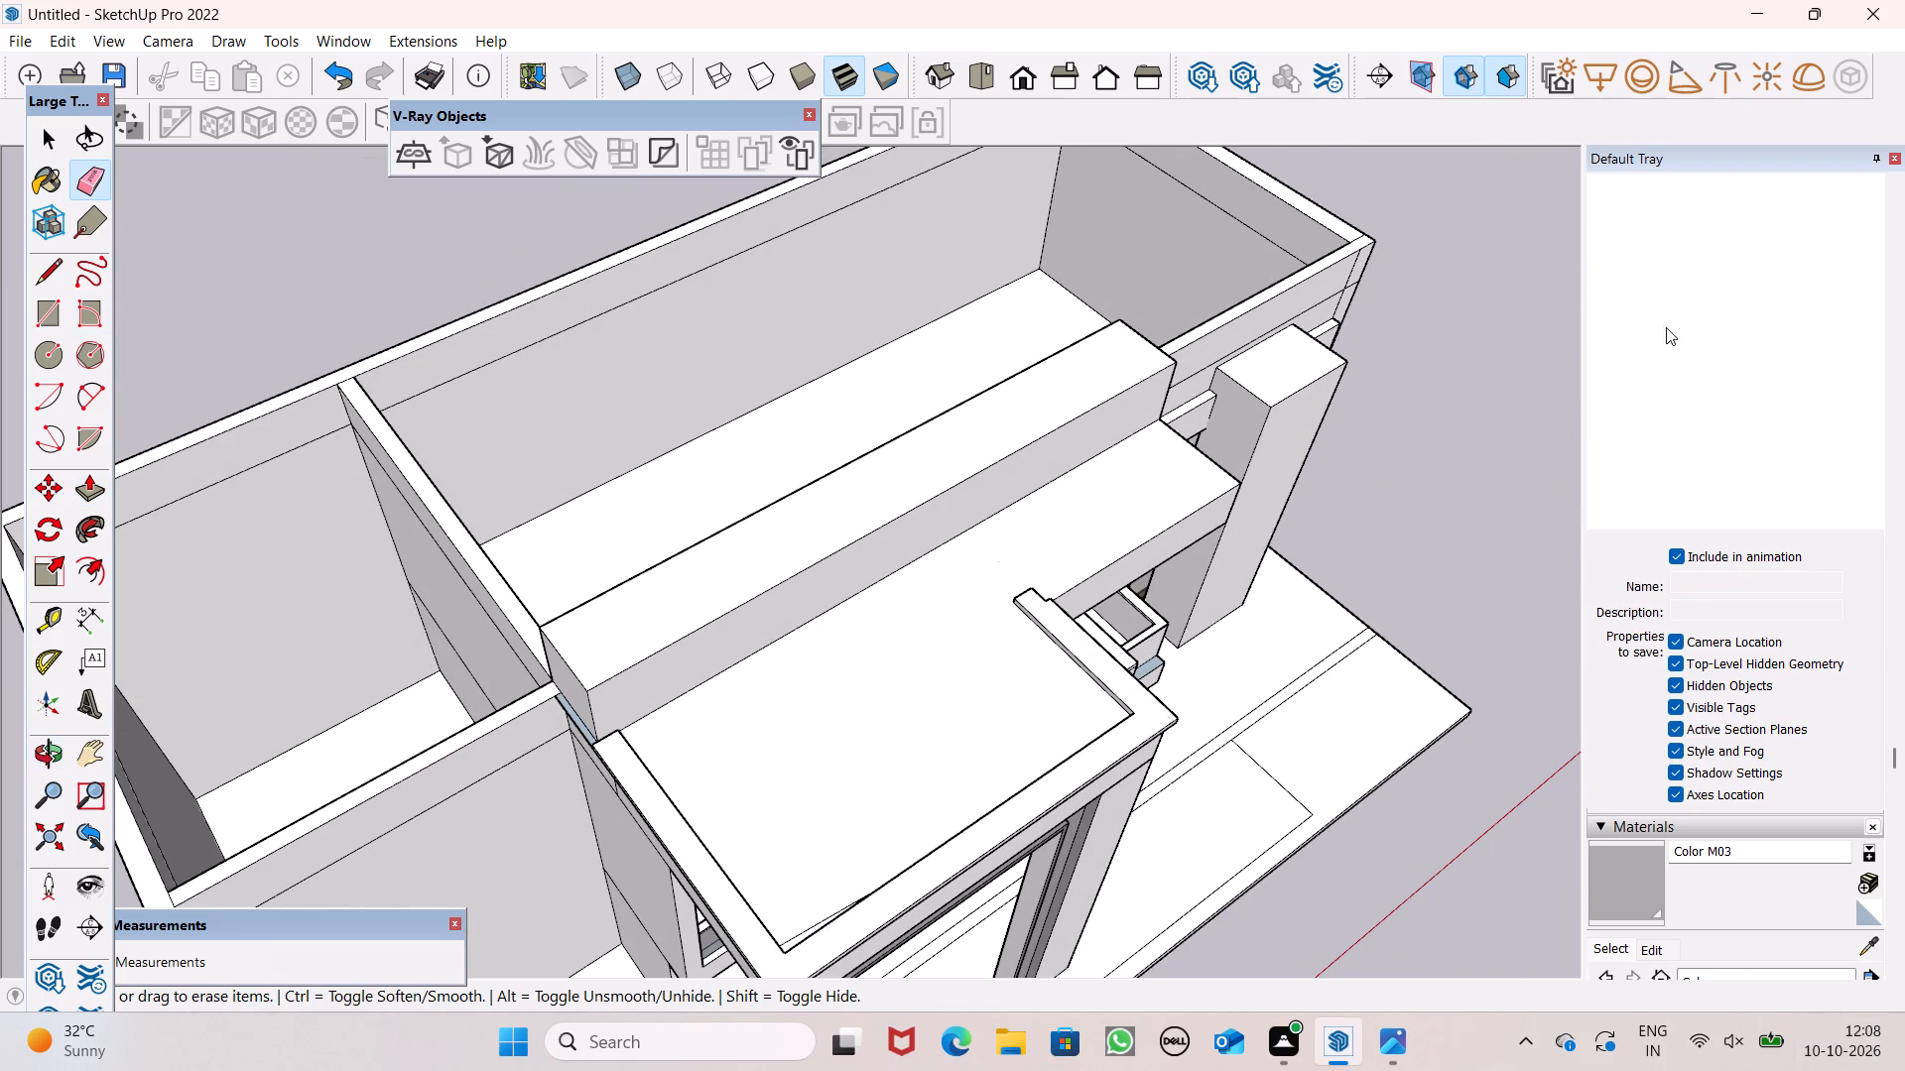
pyautogui.scroll(-4, 1149, 723)
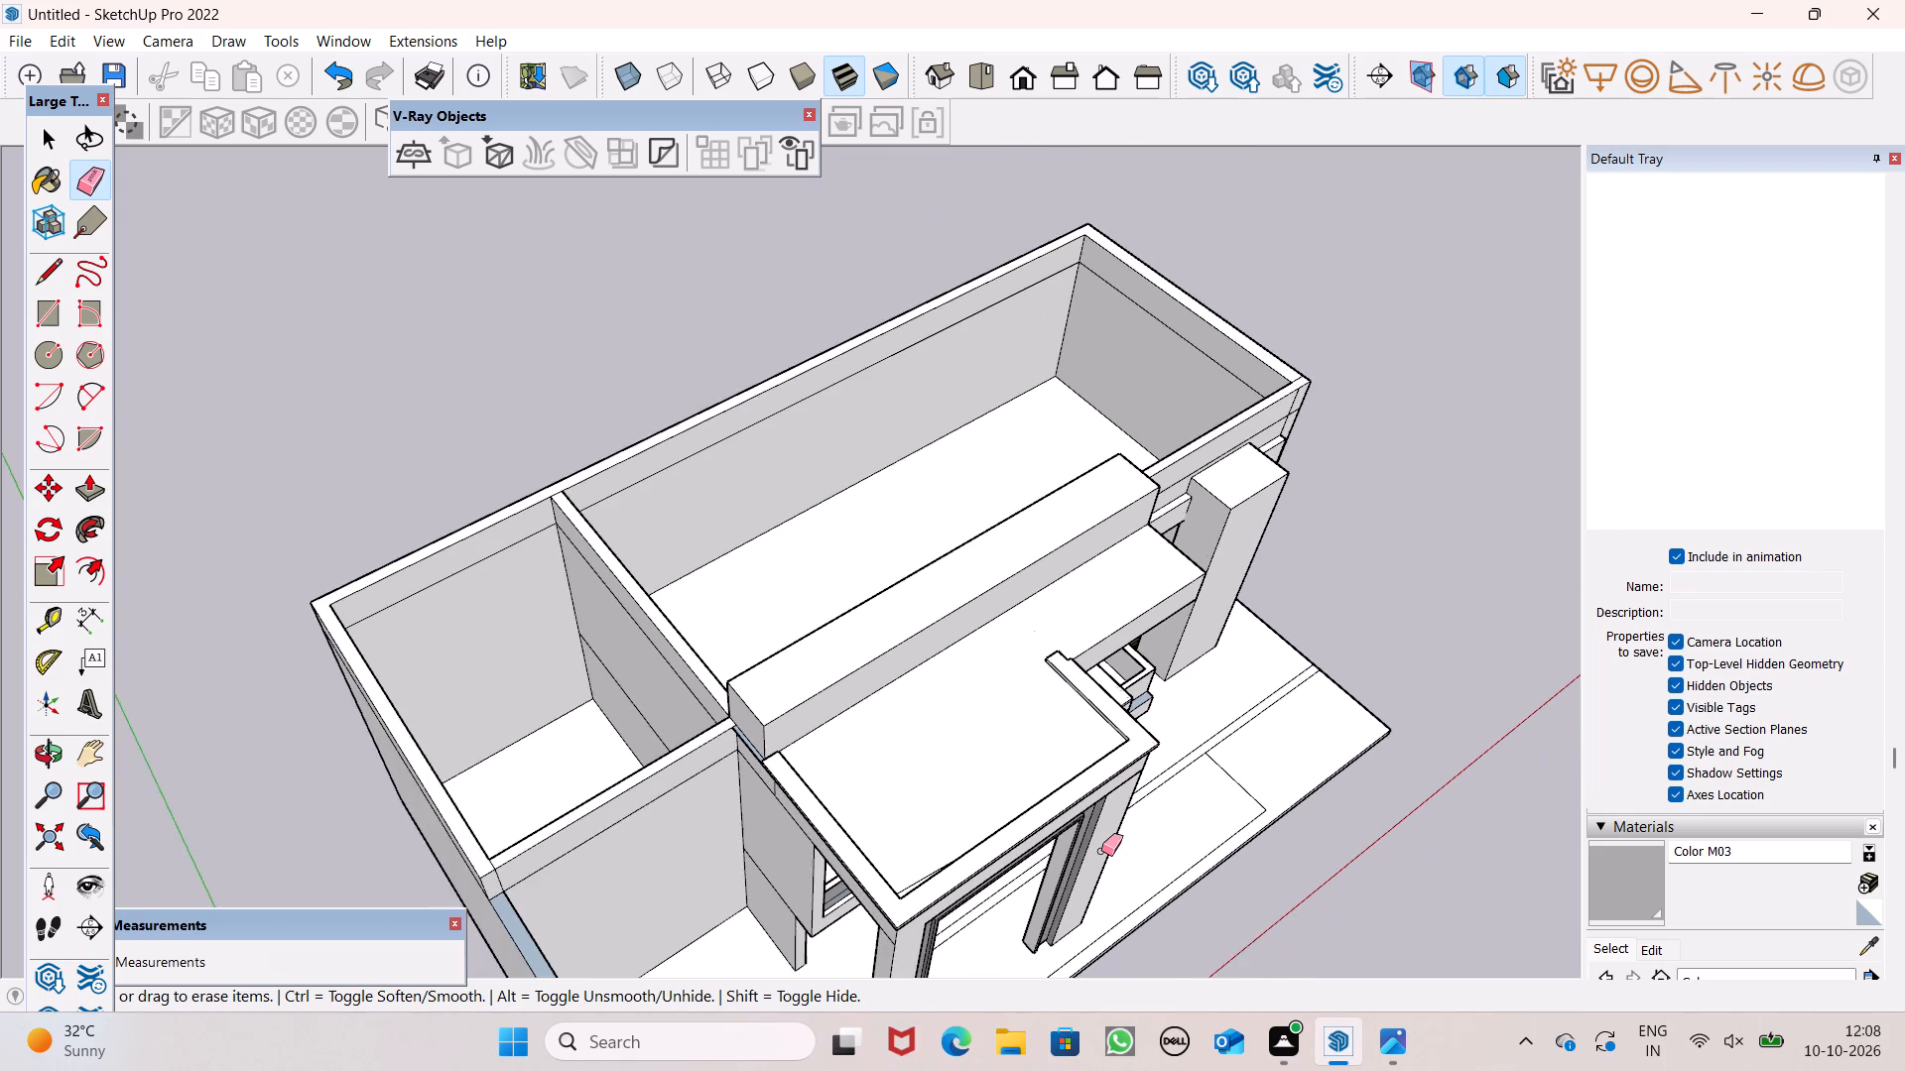
pyautogui.scroll(-3, 1106, 854)
pyautogui.moveTo(1186, 882); pyautogui.dragTo(652, 654, button='middle')
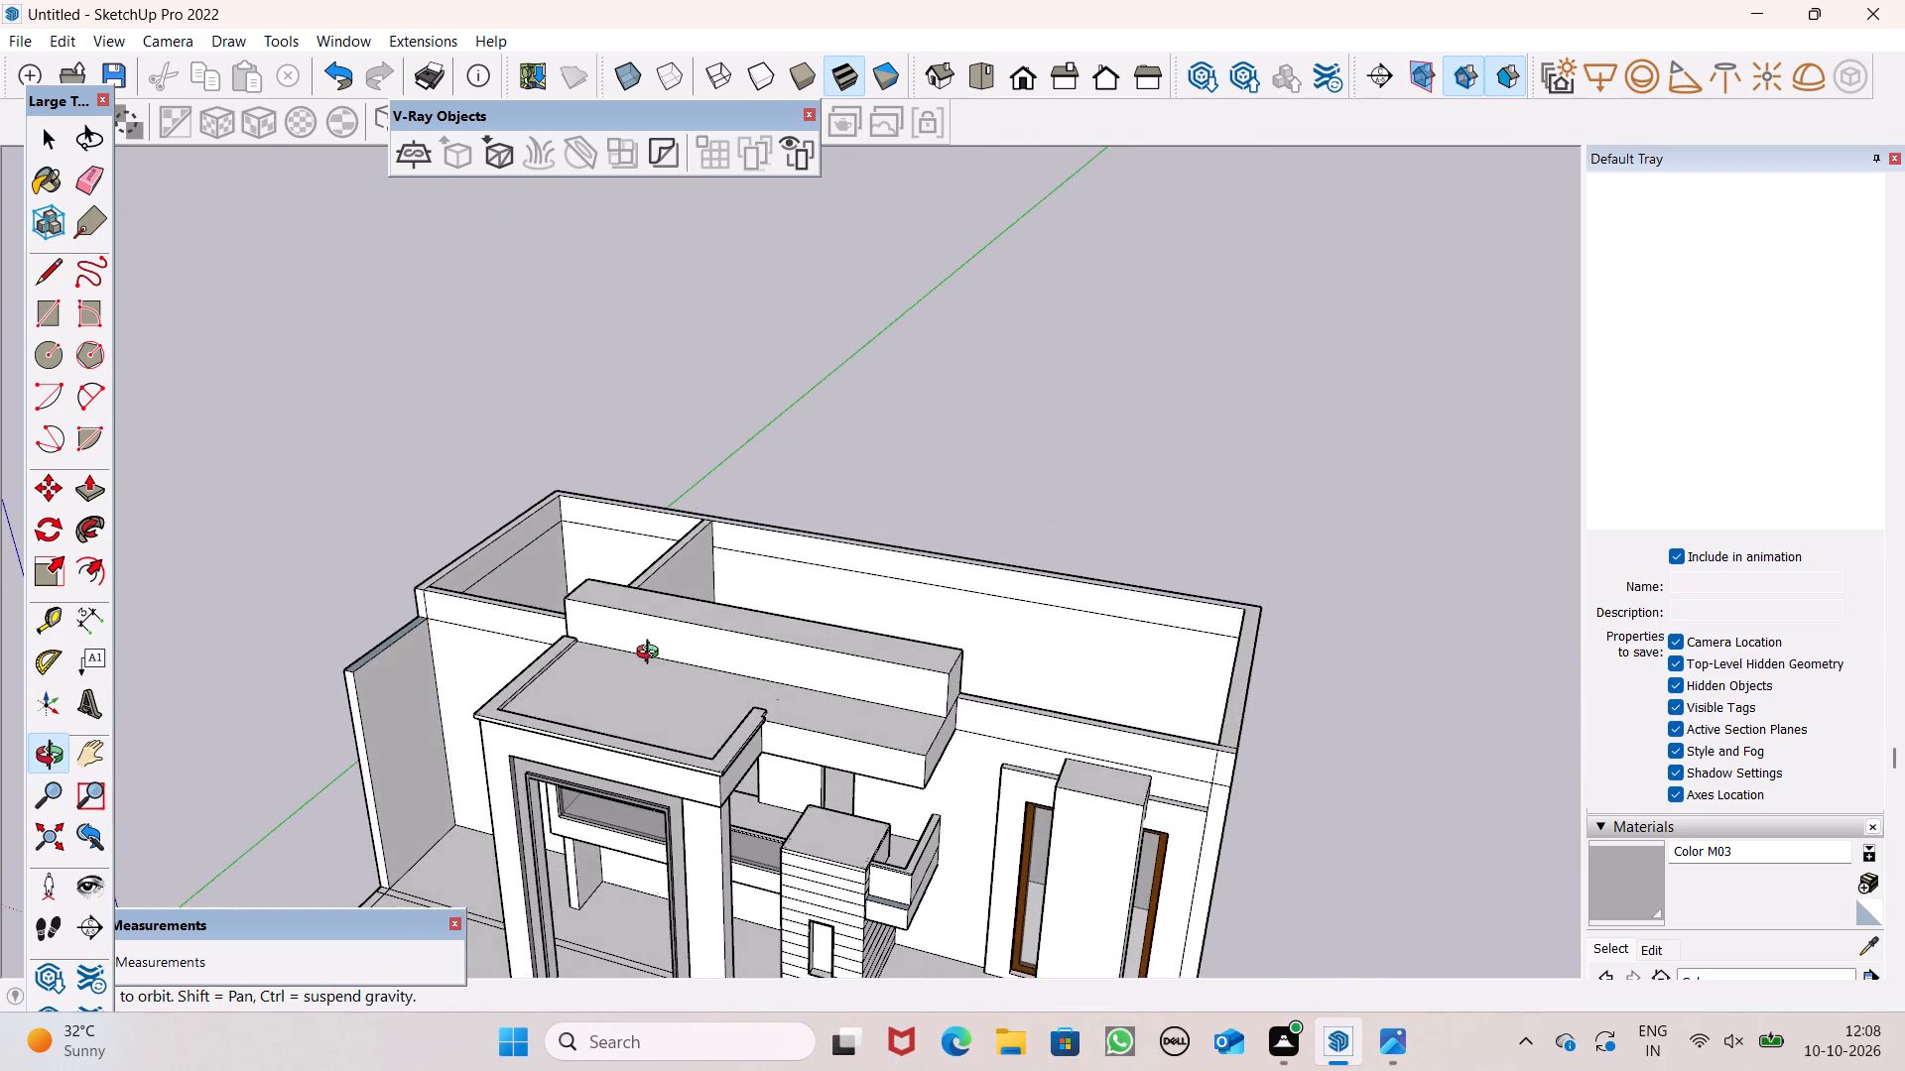
pyautogui.moveTo(652, 654); pyautogui.dragTo(836, 608, button='middle')
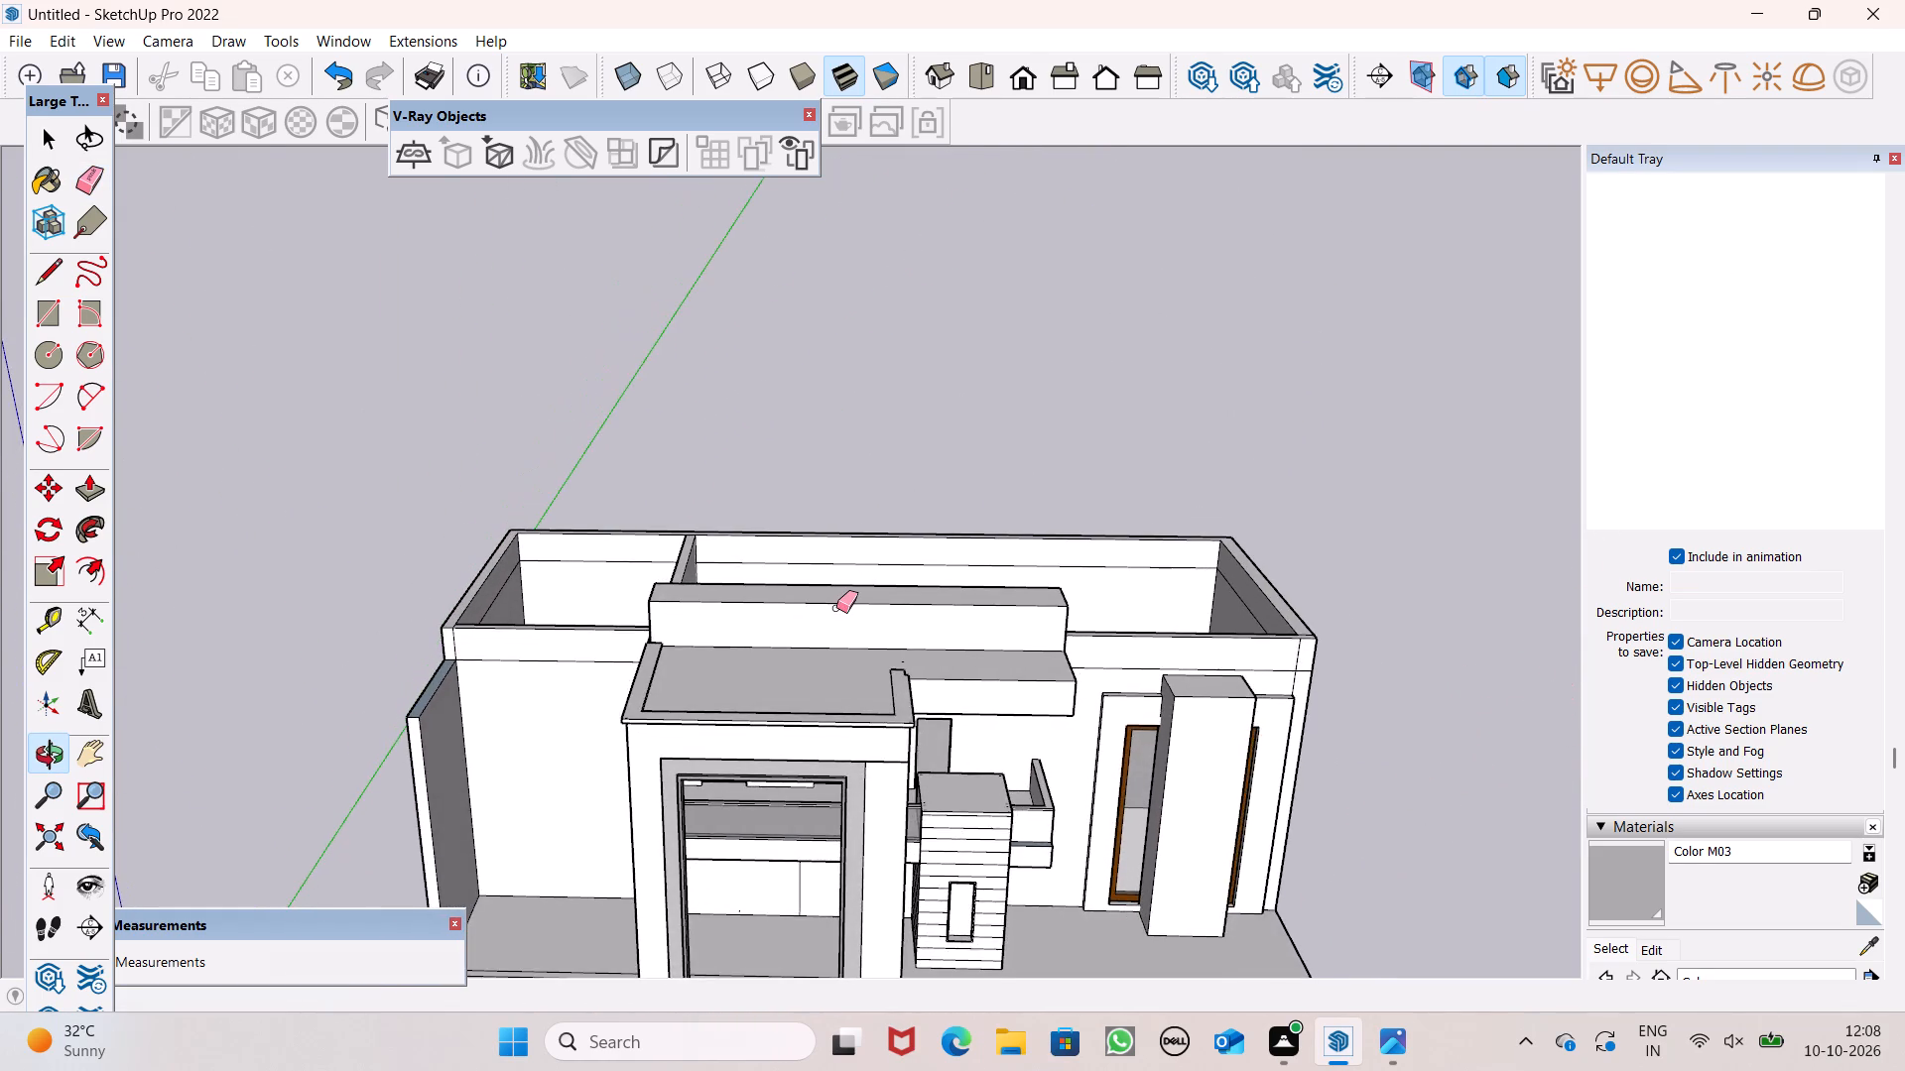
pyautogui.scroll(1, 836, 608)
pyautogui.scroll(-2, 836, 608)
pyautogui.moveTo(882, 606); pyautogui.dragTo(412, 568, button='middle')
pyautogui.scroll(-2, 1030, 763)
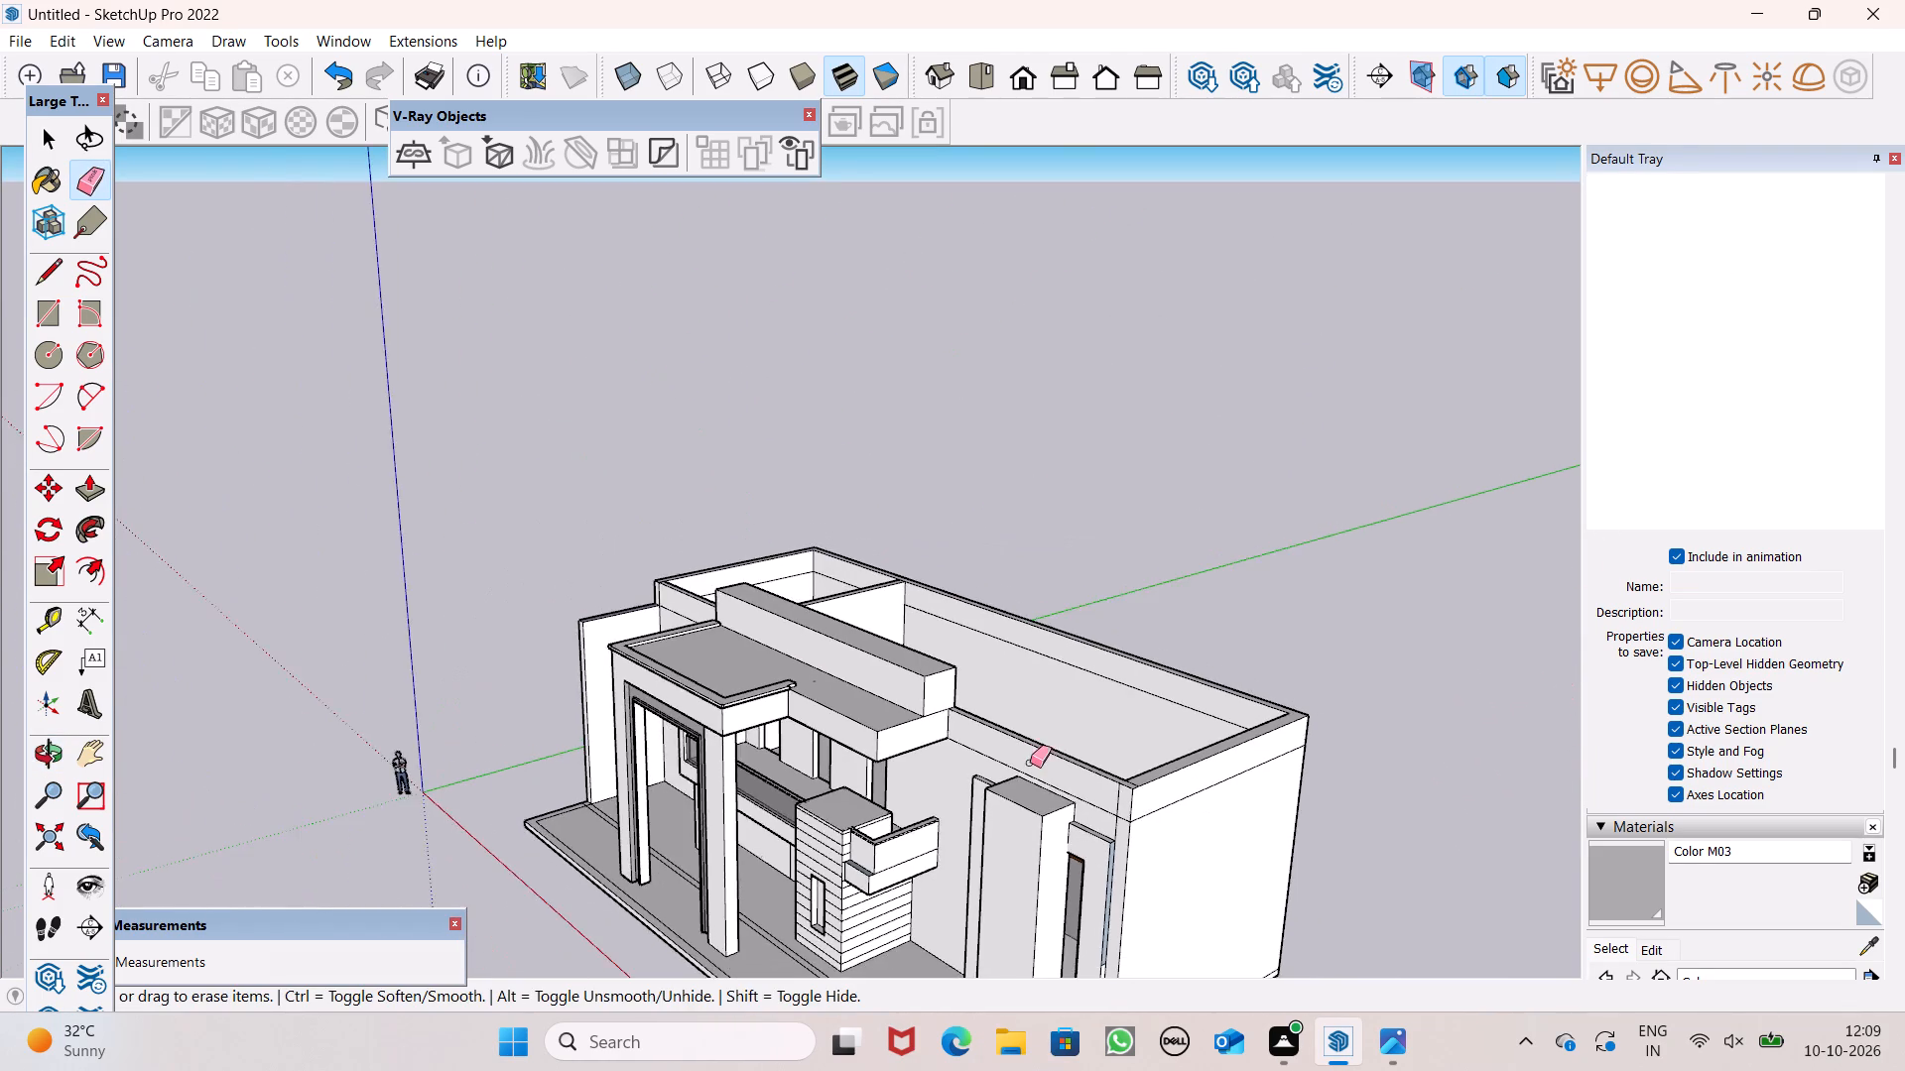
# Push the parapet's slab-facing side back about 2' 5 3/4" to thin the block along the roof slab.
pyautogui.moveTo(1042, 793); pyautogui.dragTo(855, 897, button='middle')
pyautogui.scroll(7, 838, 742)
pyautogui.moveTo(894, 749); pyautogui.dragTo(868, 771, button='middle')
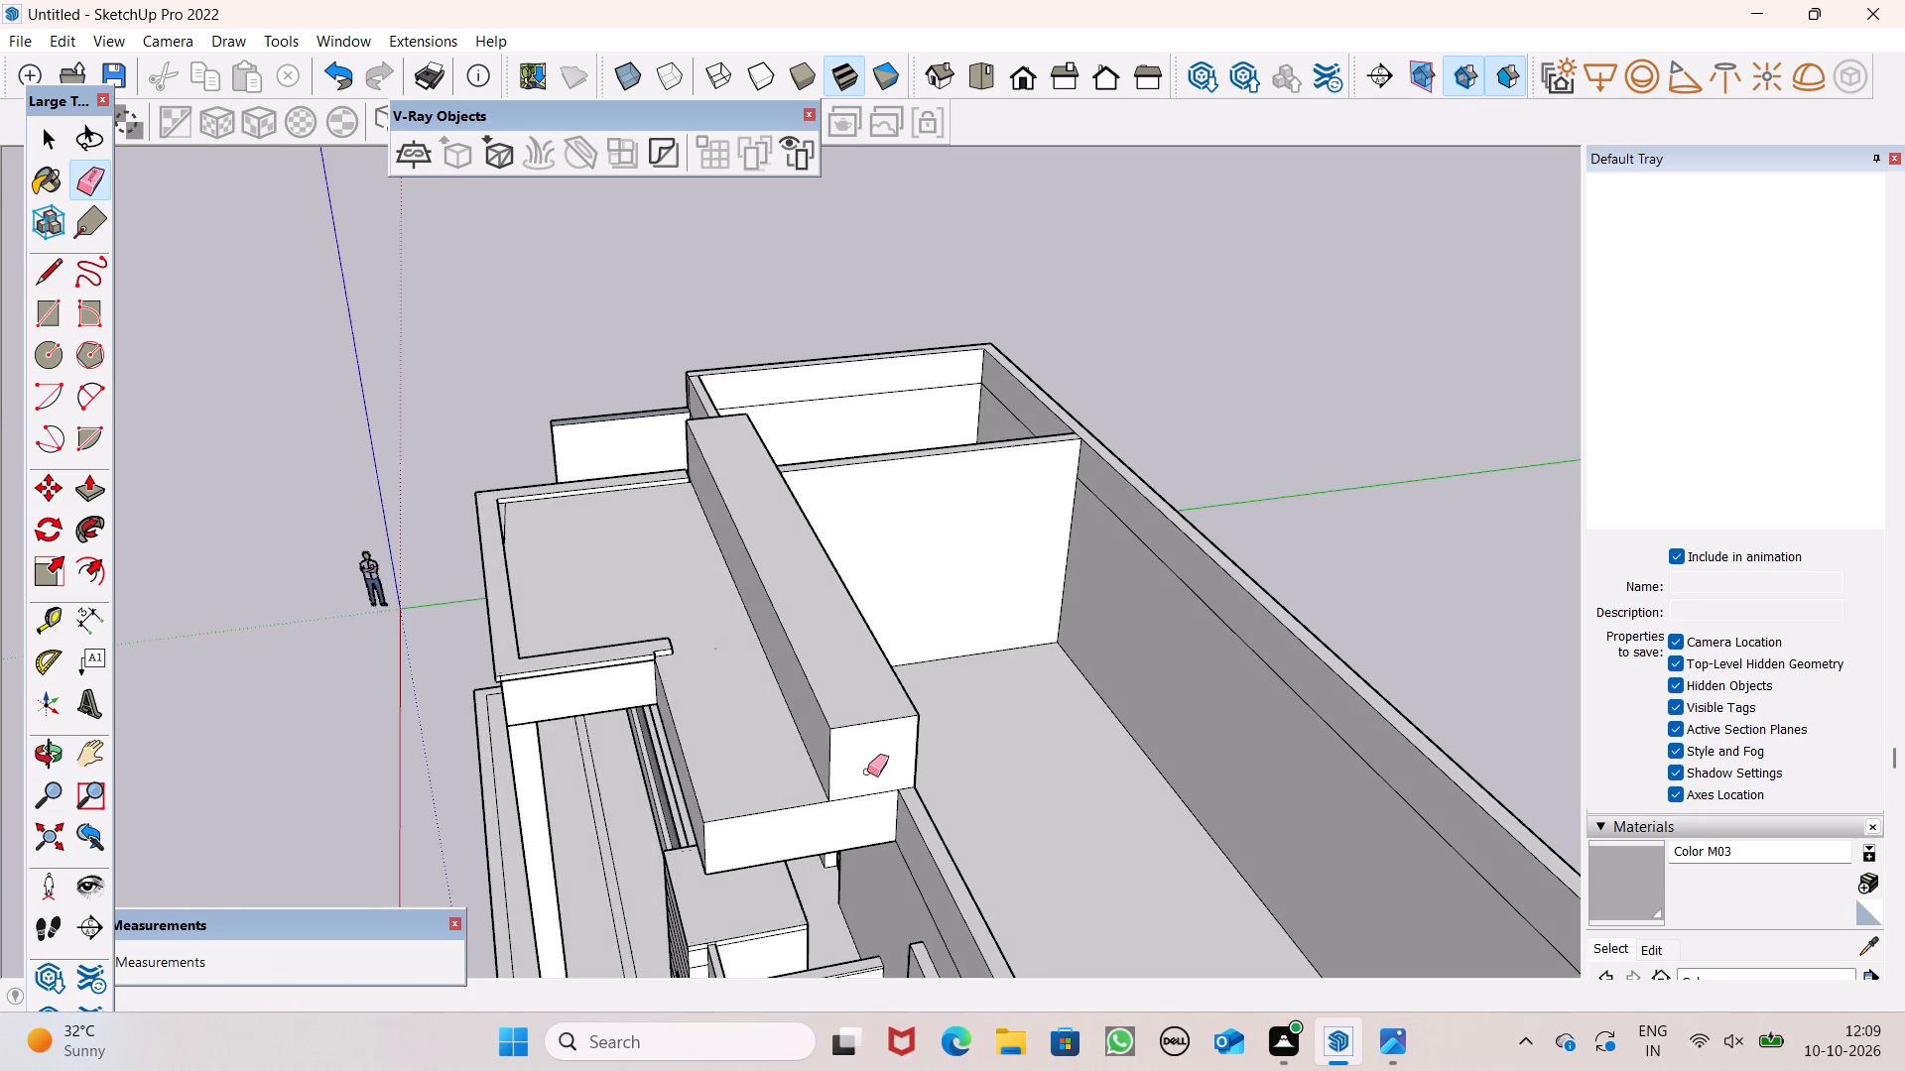
pyautogui.scroll(-3, 910, 737)
pyautogui.moveTo(942, 758); pyautogui.dragTo(572, 804, button='middle')
pyautogui.middleClick(572, 804)
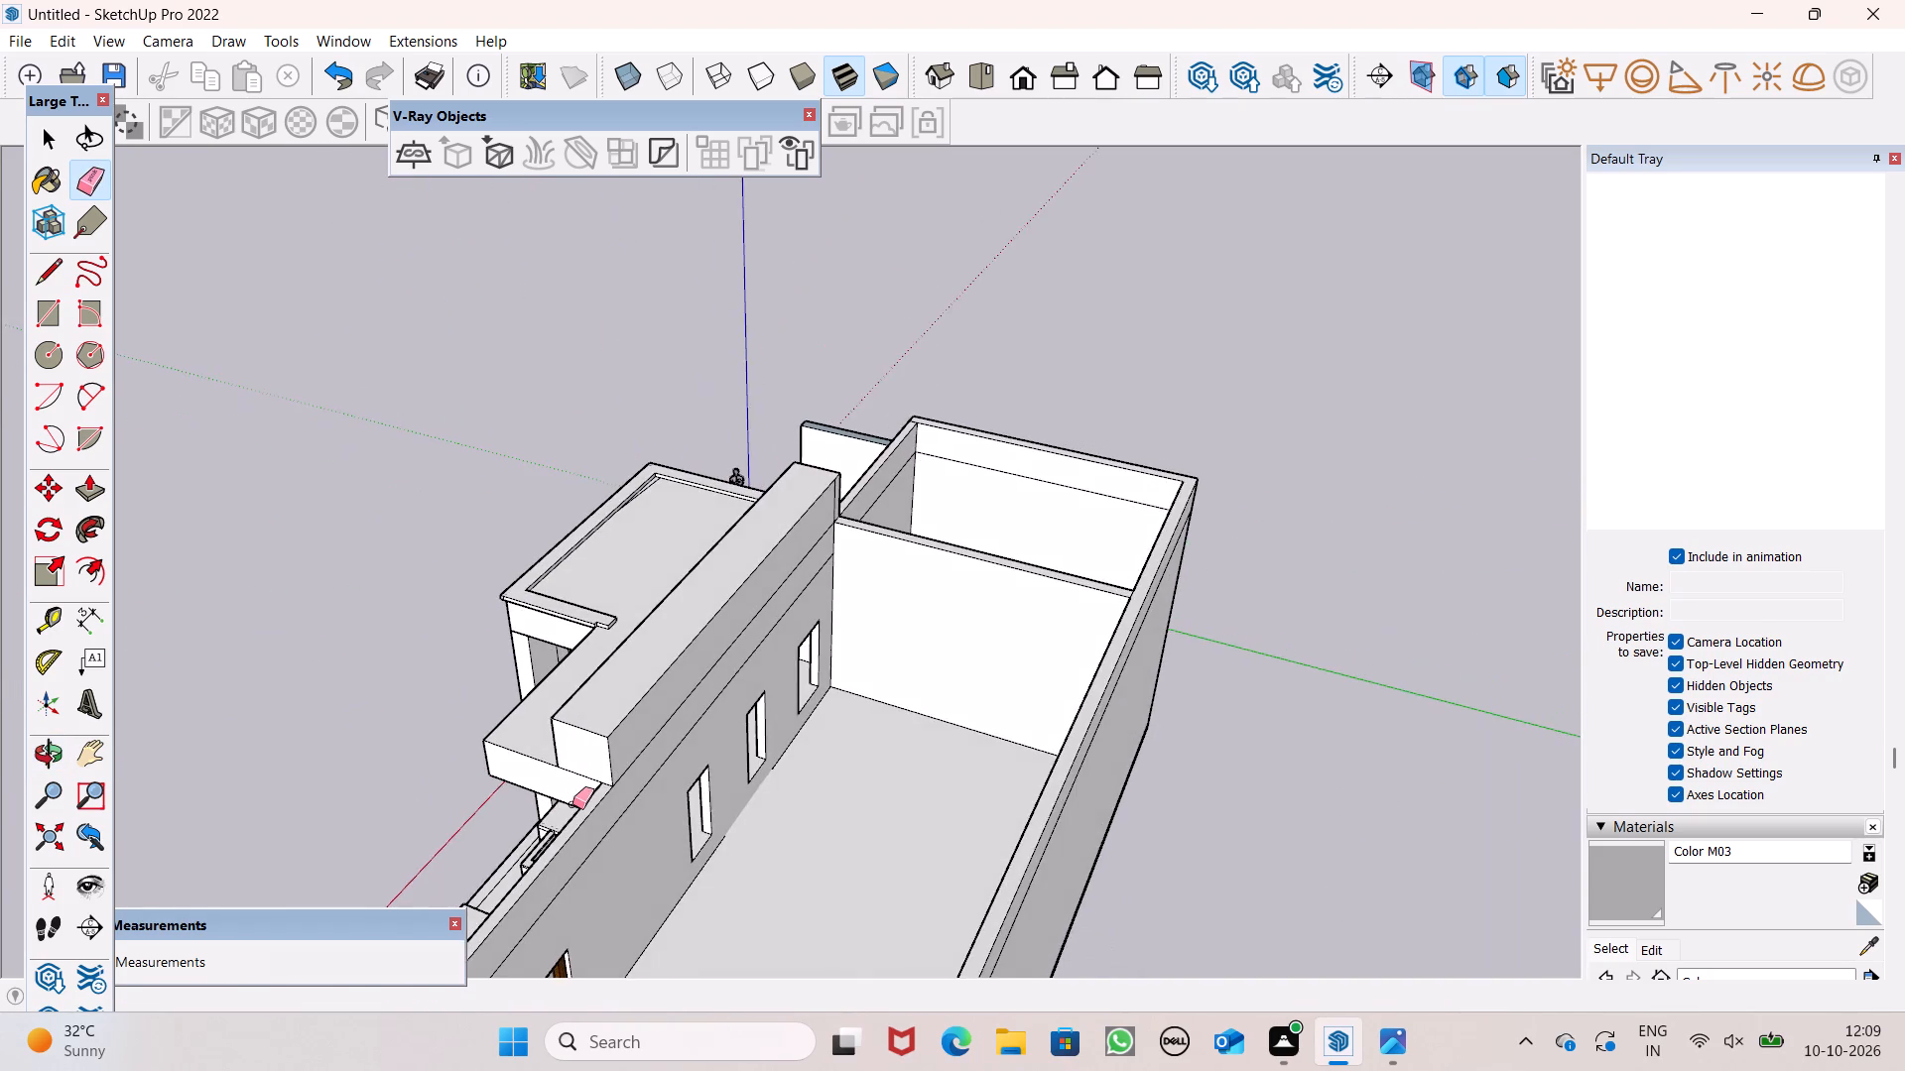
pyautogui.scroll(4, 622, 799)
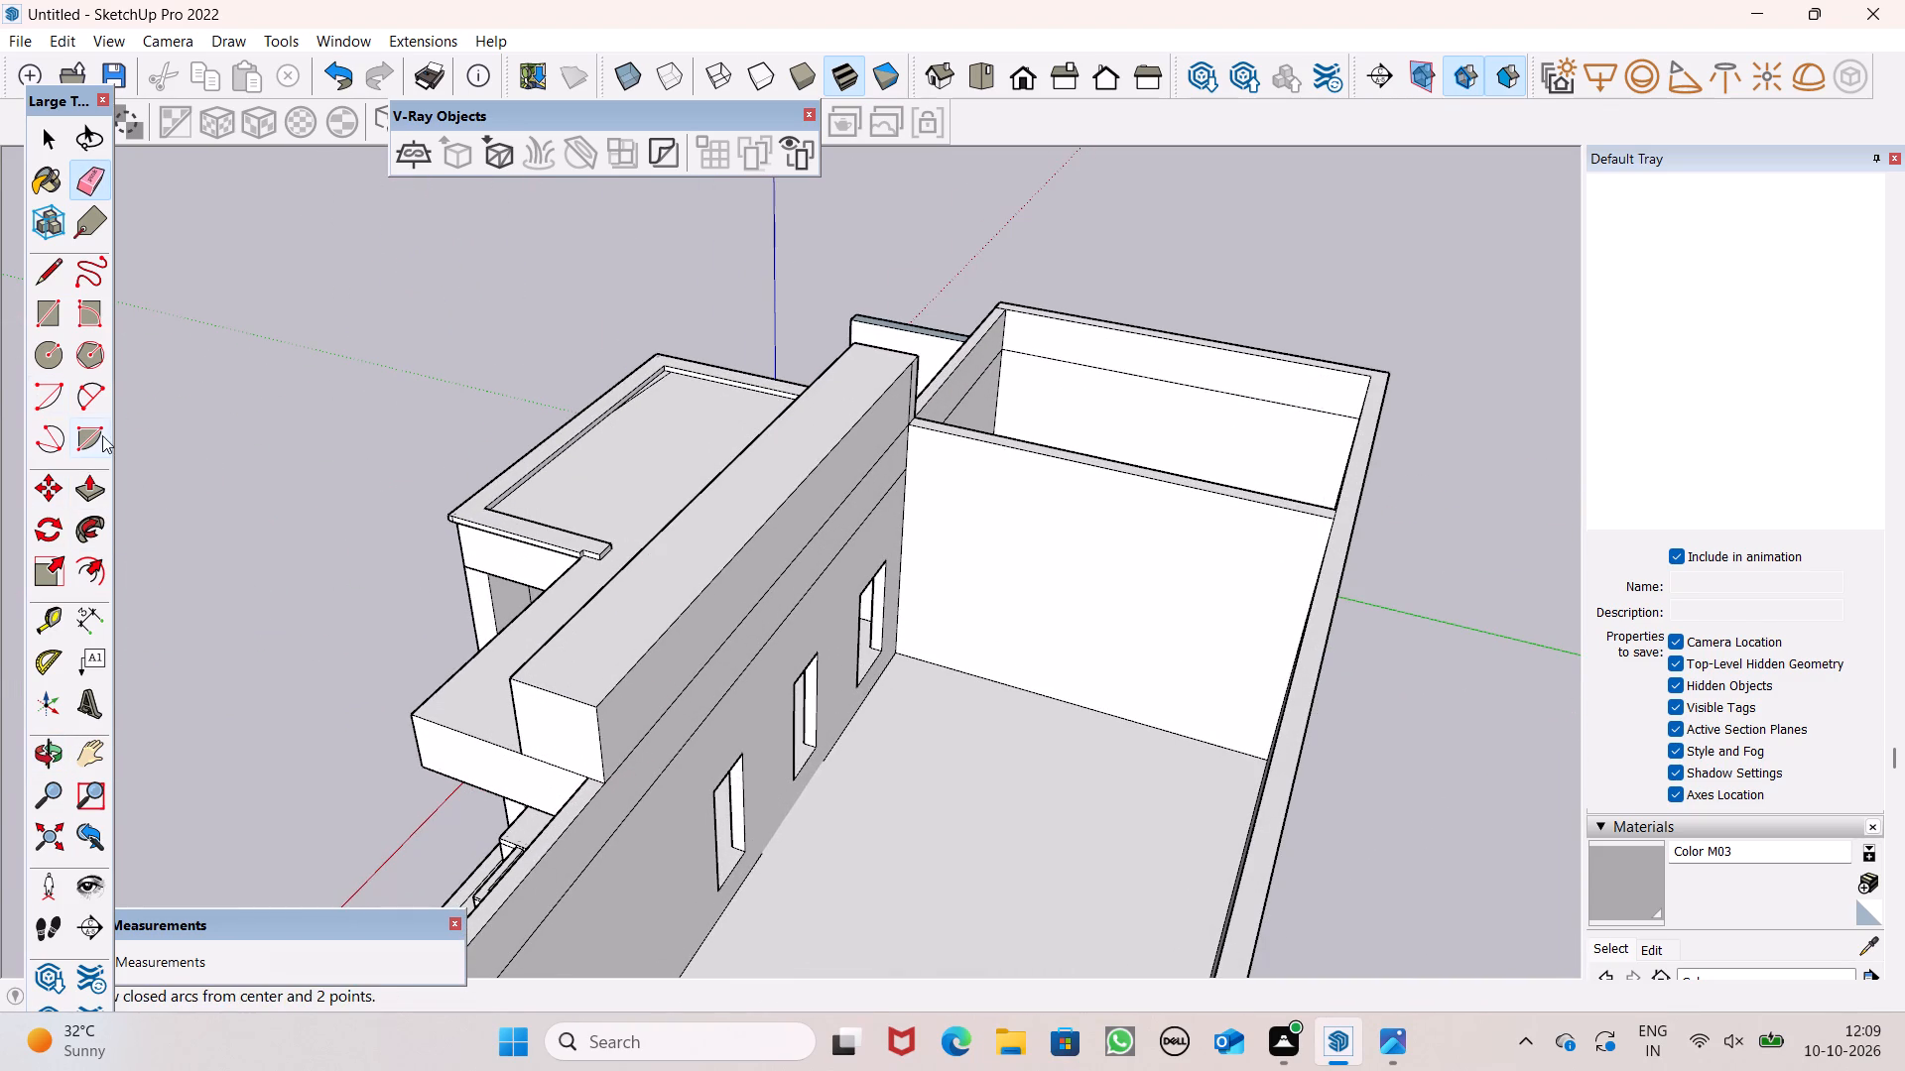
pyautogui.click(95, 493)
pyautogui.scroll(-4, 419, 489)
pyautogui.moveTo(567, 596); pyautogui.dragTo(1191, 643, button='middle')
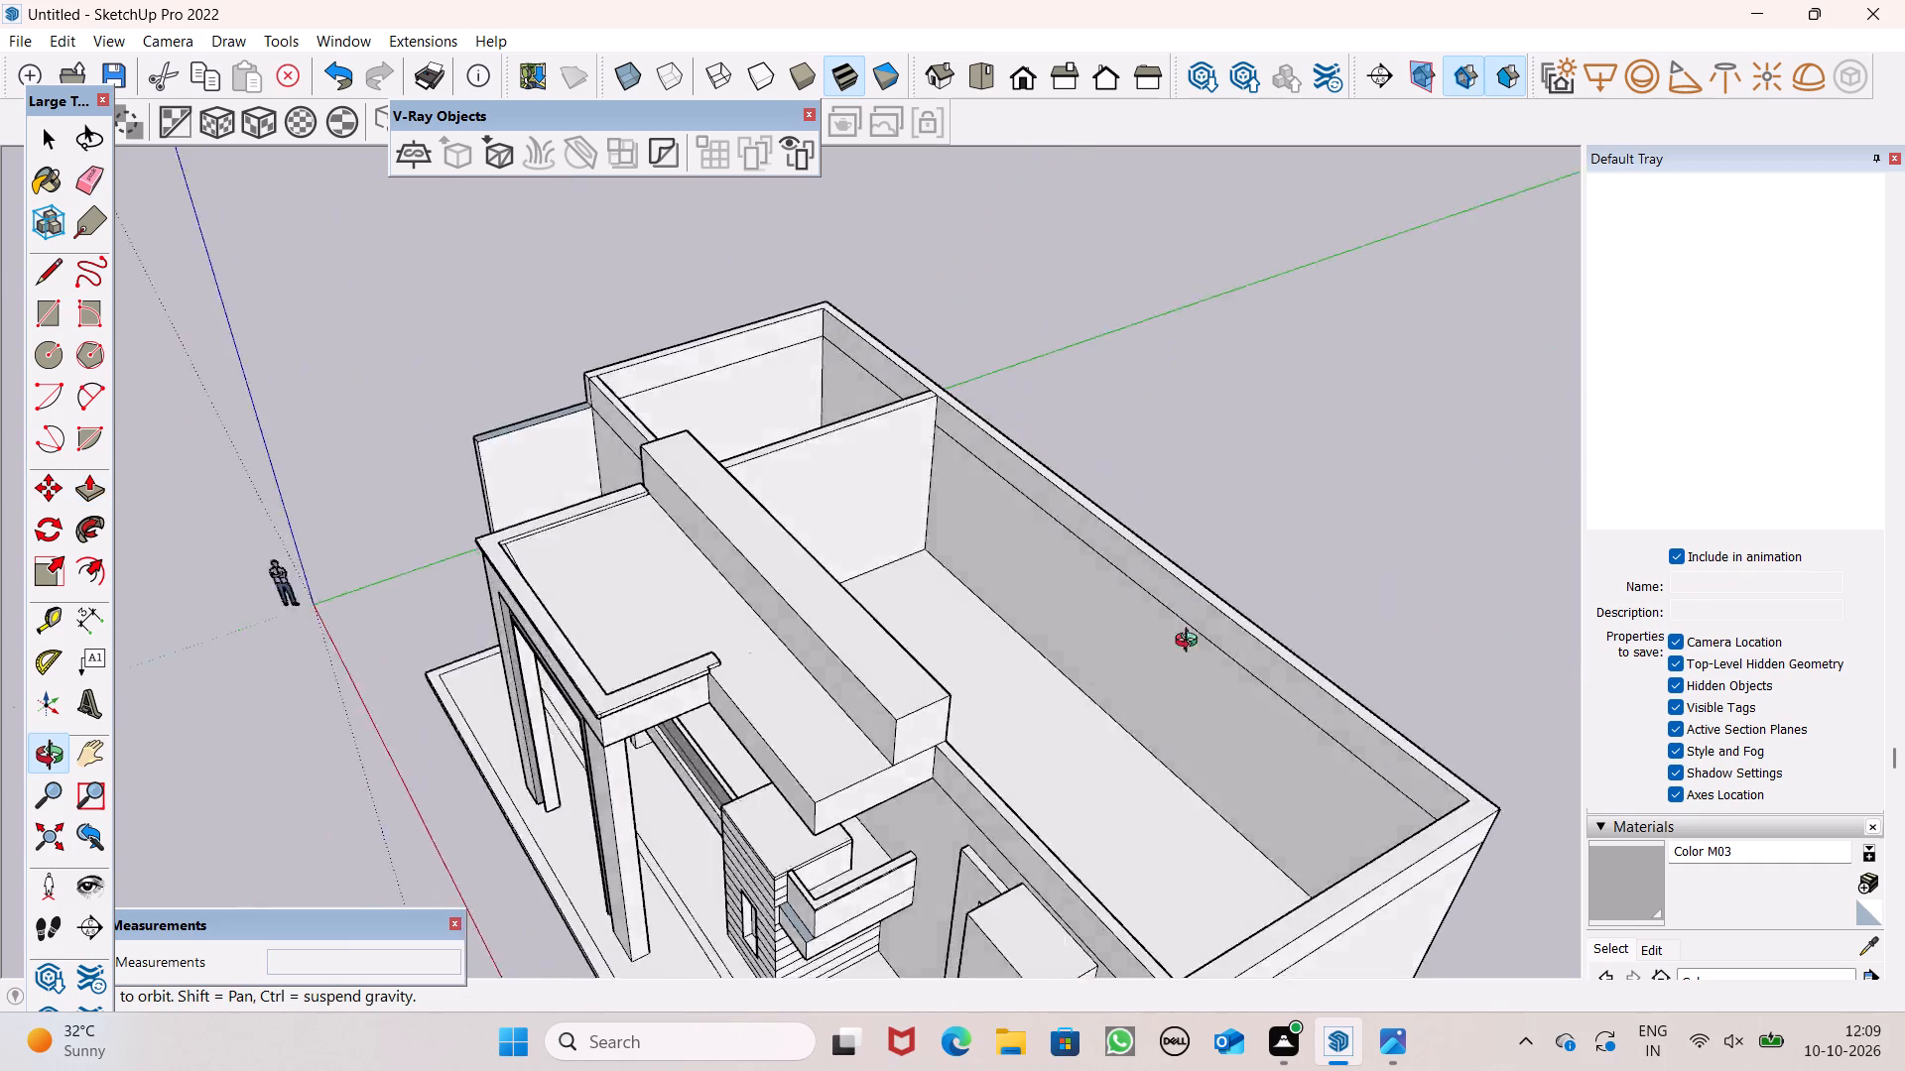
pyautogui.moveTo(1191, 643); pyautogui.dragTo(1407, 629, button='middle')
pyautogui.scroll(1, 811, 621)
pyautogui.moveTo(1310, 770); pyautogui.dragTo(1317, 760, button='middle')
pyautogui.scroll(2, 1043, 639)
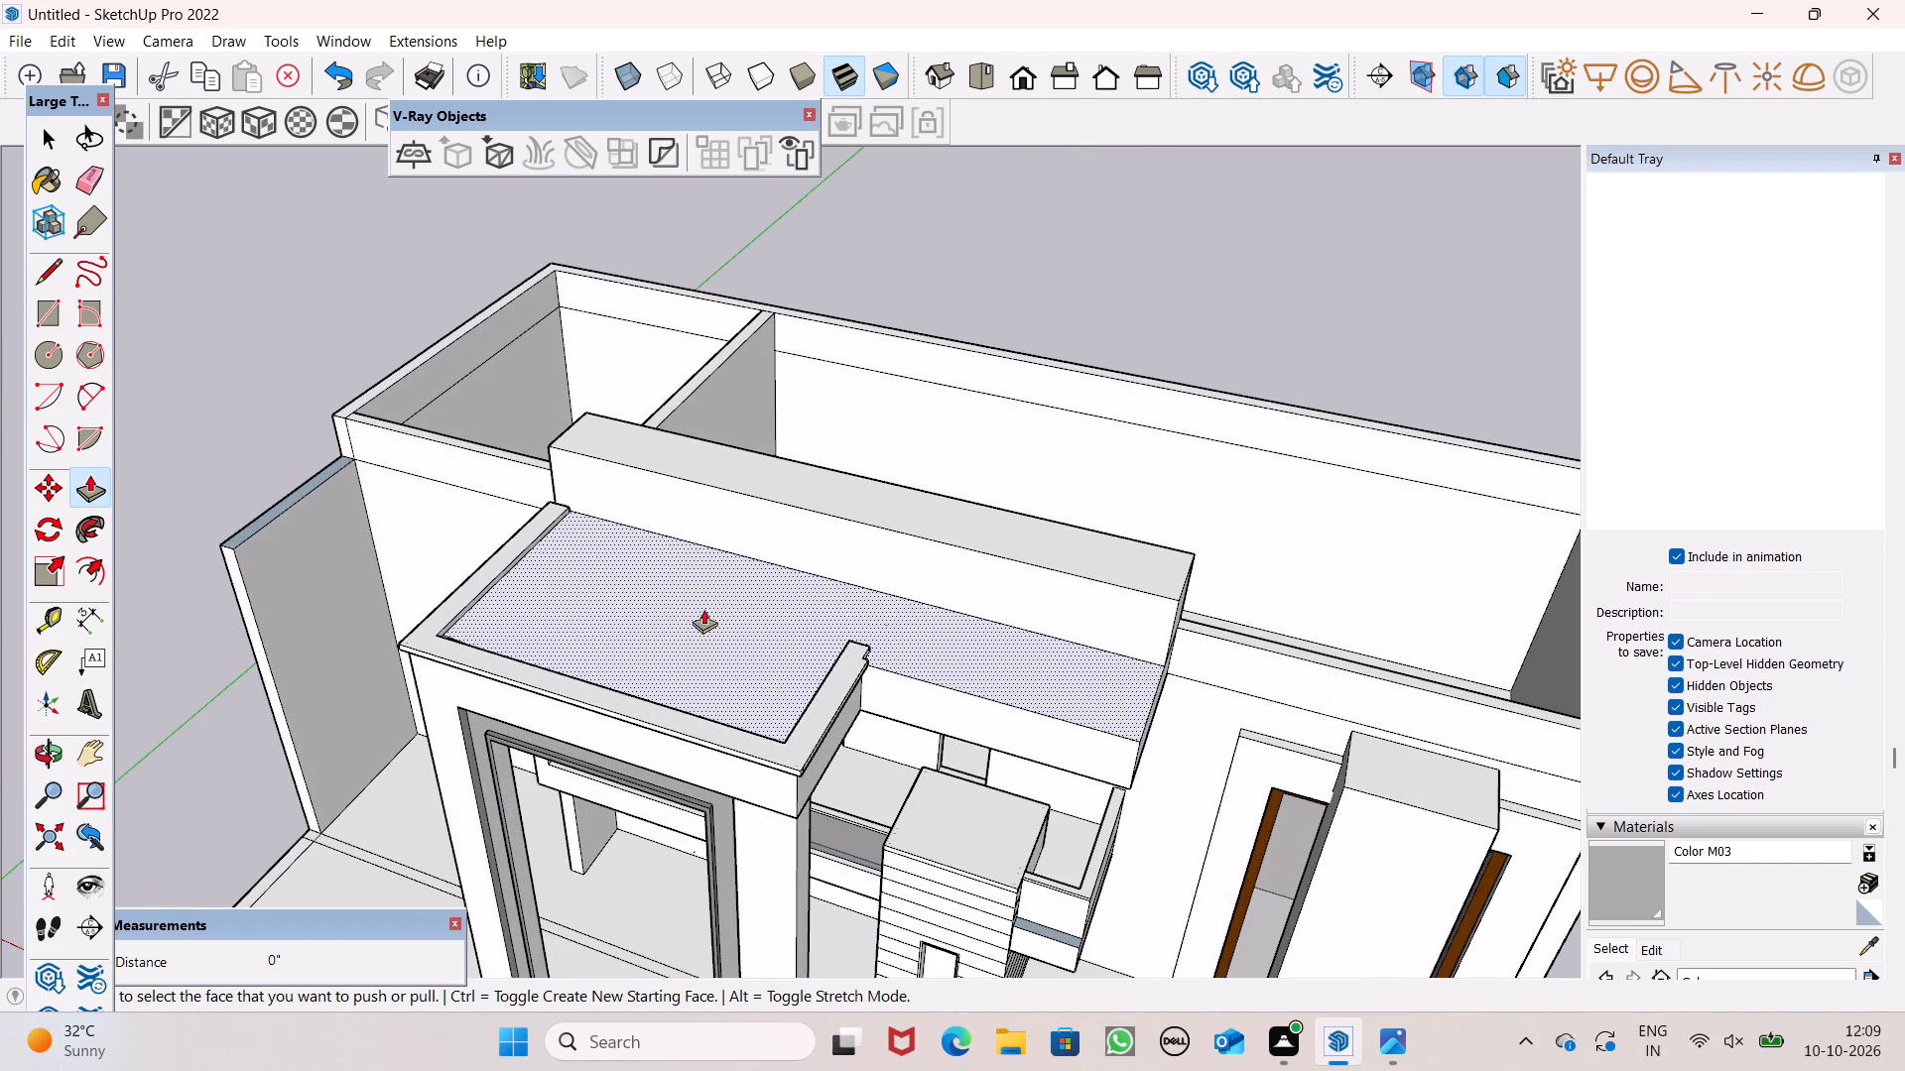
pyautogui.moveTo(663, 489); pyautogui.dragTo(873, 584, button='middle')
pyautogui.moveTo(887, 584); pyautogui.dragTo(897, 584, button='middle')
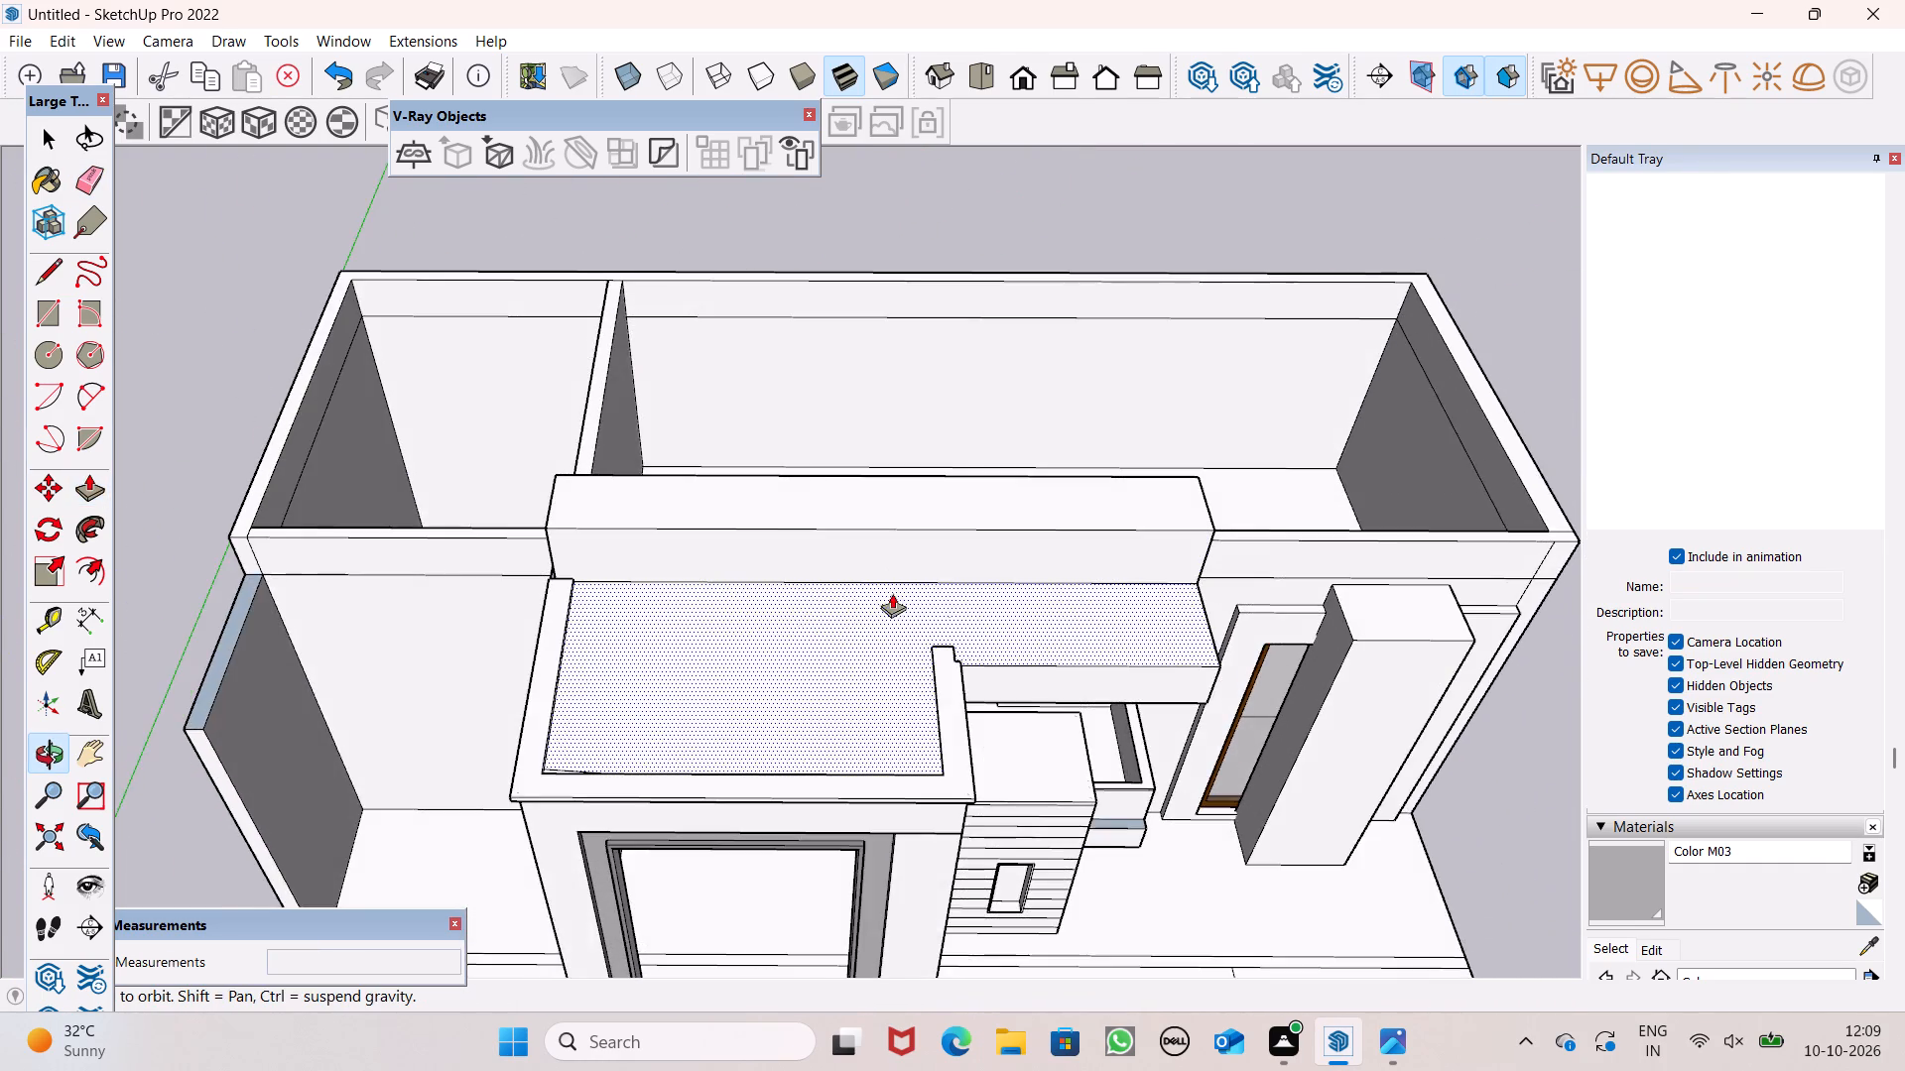
pyautogui.scroll(5, 844, 593)
pyautogui.moveTo(755, 546); pyautogui.dragTo(755, 491)
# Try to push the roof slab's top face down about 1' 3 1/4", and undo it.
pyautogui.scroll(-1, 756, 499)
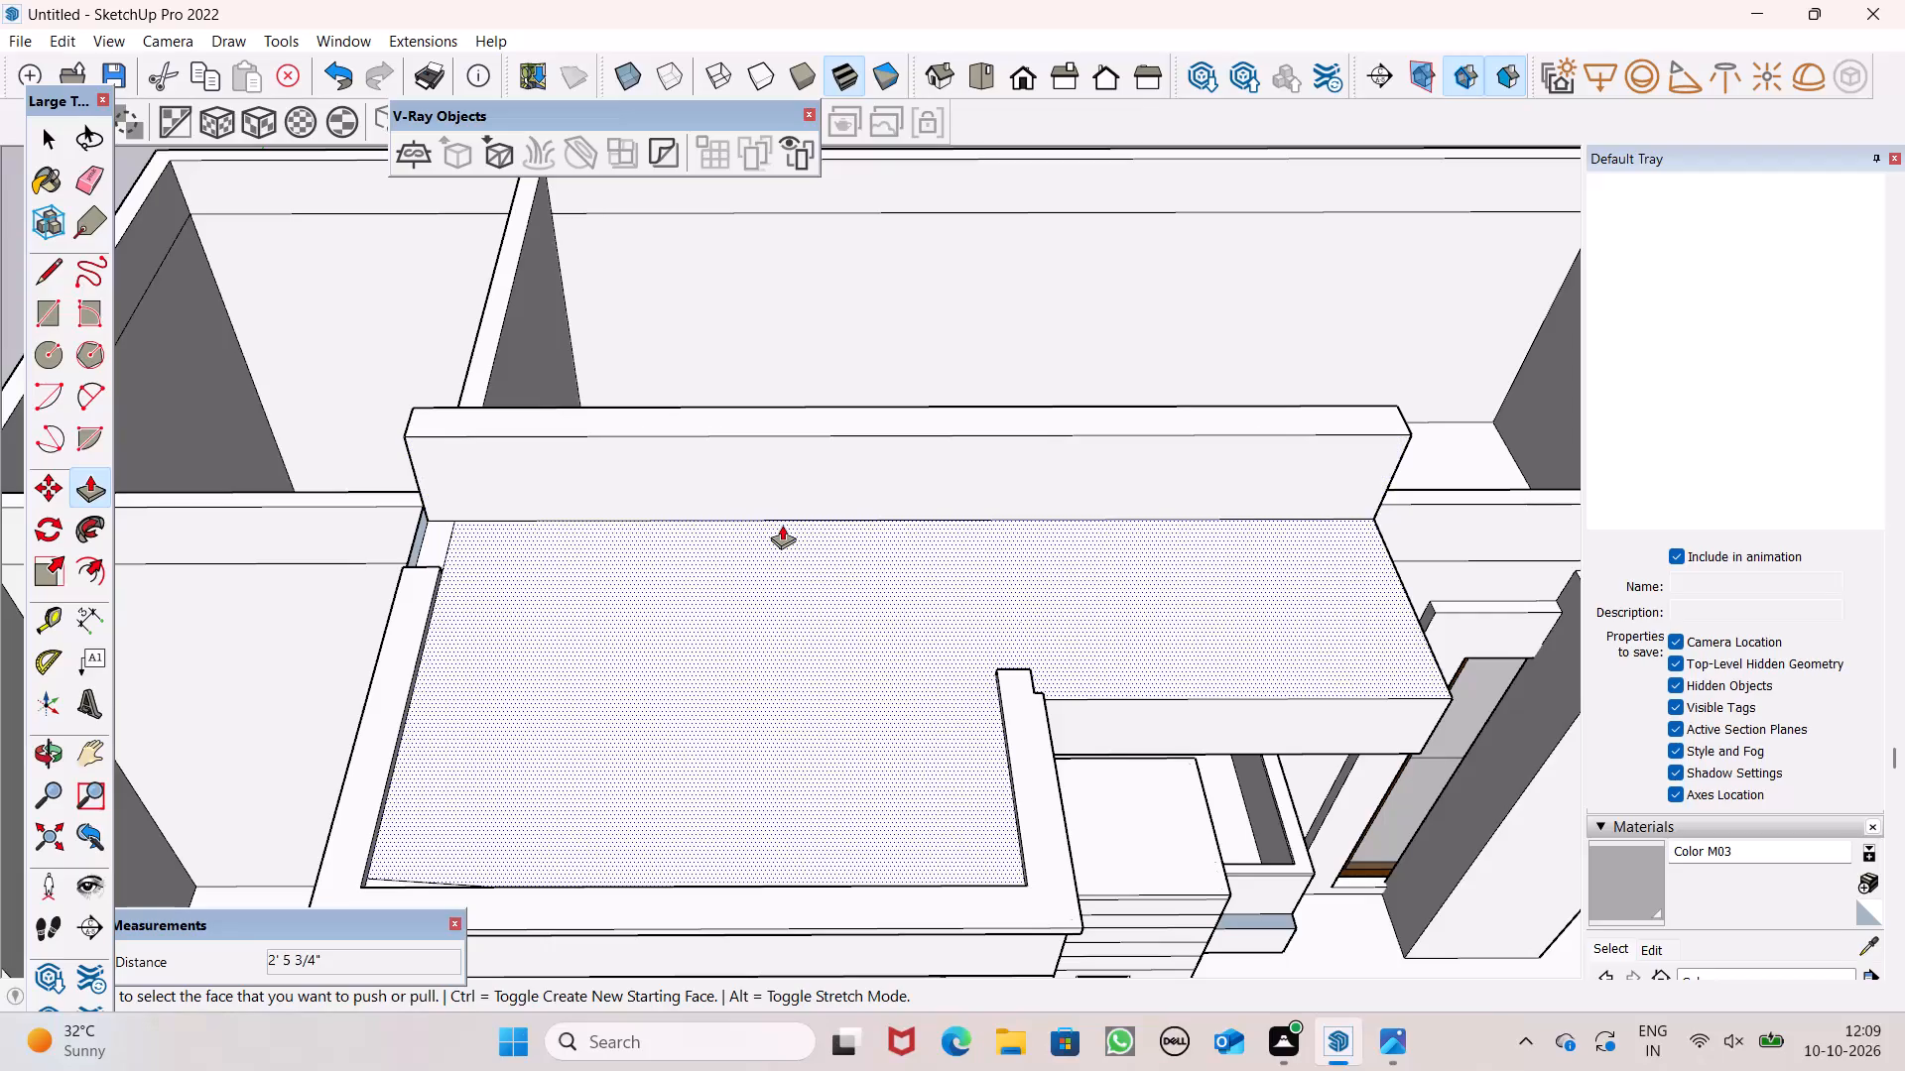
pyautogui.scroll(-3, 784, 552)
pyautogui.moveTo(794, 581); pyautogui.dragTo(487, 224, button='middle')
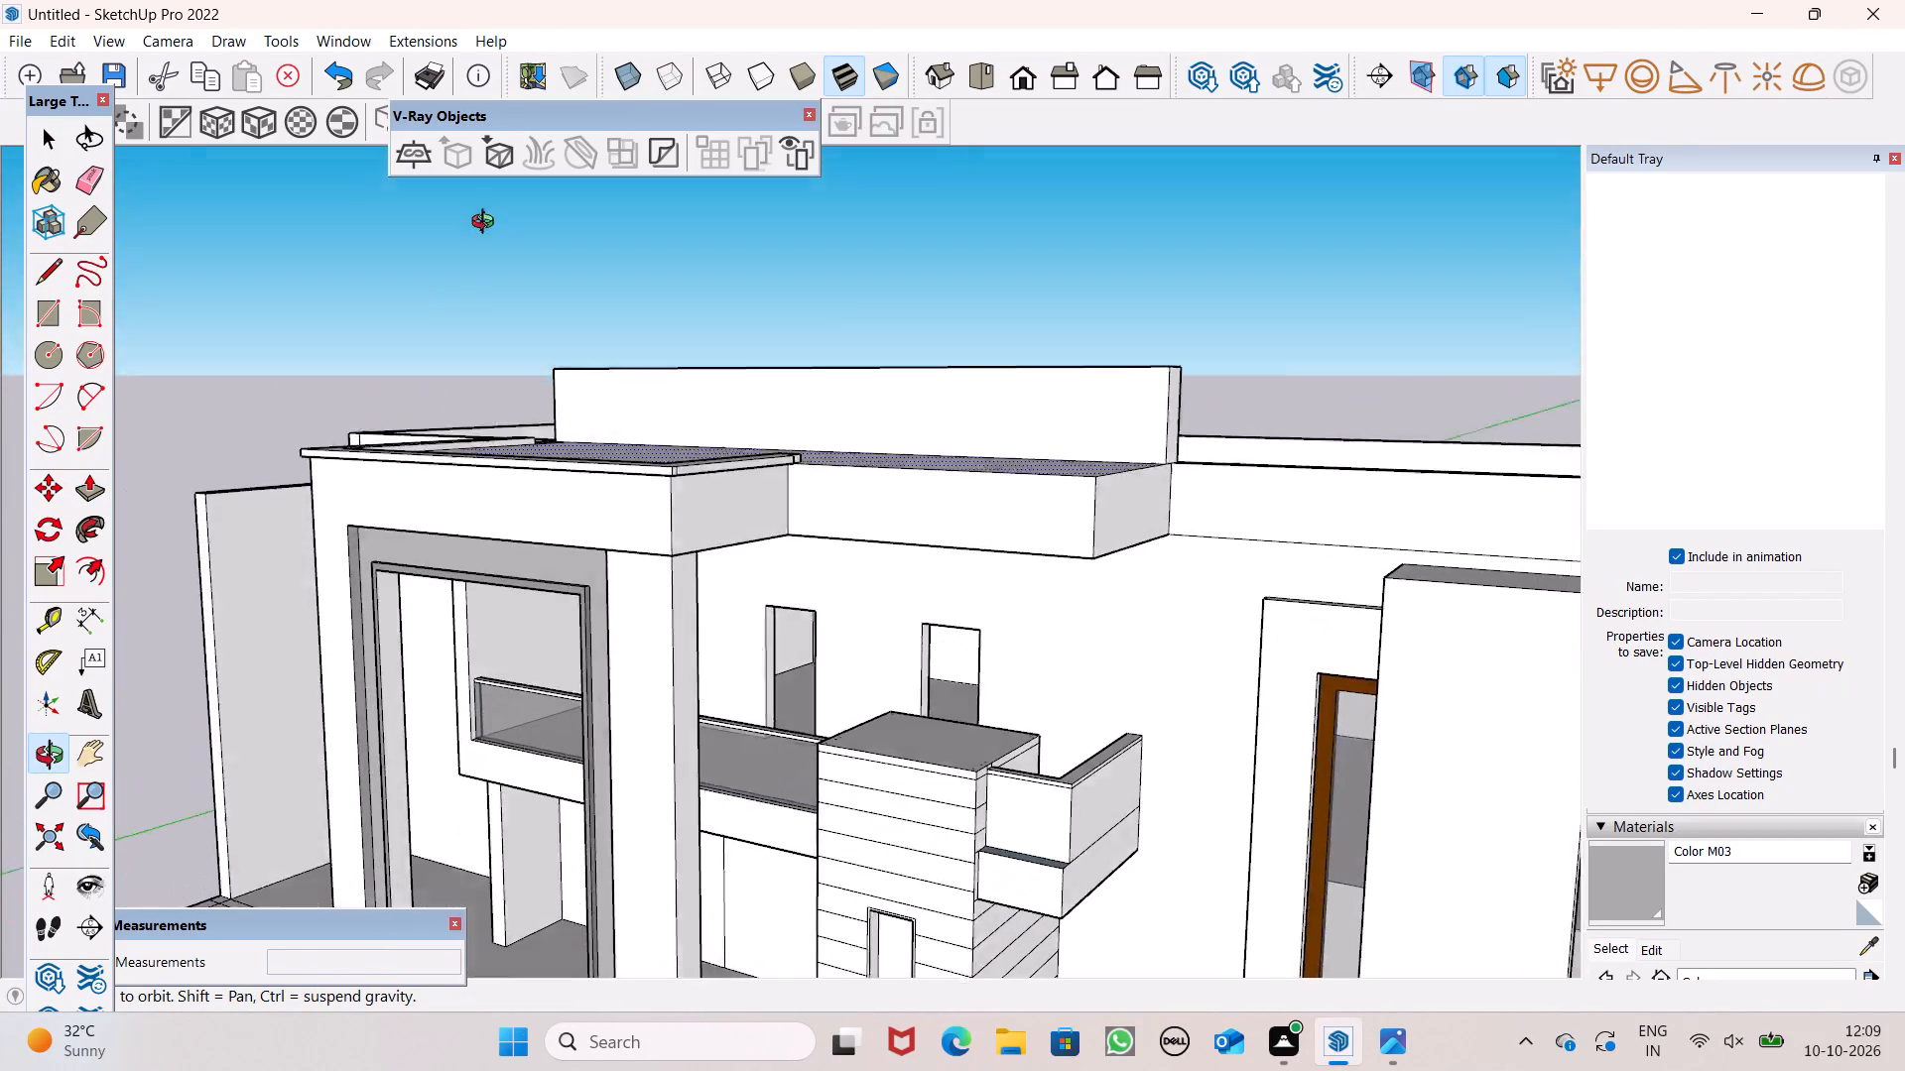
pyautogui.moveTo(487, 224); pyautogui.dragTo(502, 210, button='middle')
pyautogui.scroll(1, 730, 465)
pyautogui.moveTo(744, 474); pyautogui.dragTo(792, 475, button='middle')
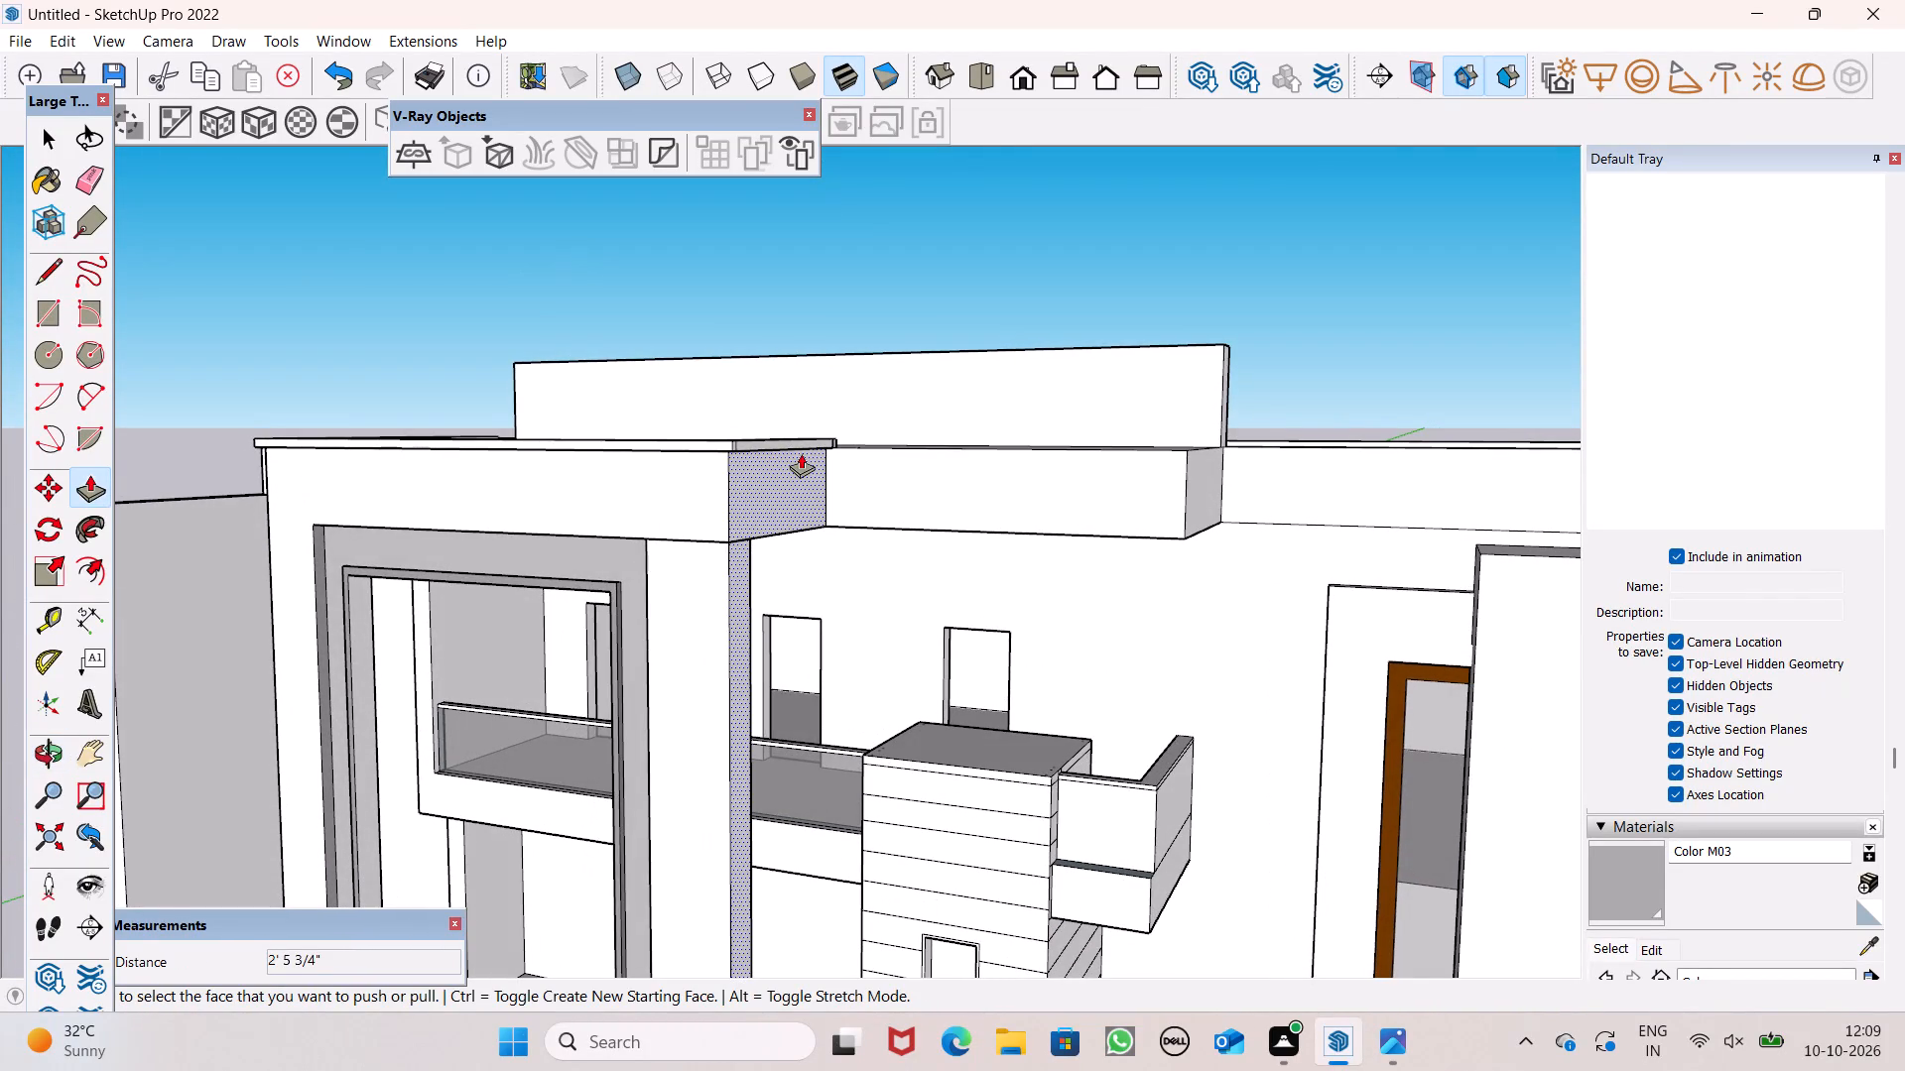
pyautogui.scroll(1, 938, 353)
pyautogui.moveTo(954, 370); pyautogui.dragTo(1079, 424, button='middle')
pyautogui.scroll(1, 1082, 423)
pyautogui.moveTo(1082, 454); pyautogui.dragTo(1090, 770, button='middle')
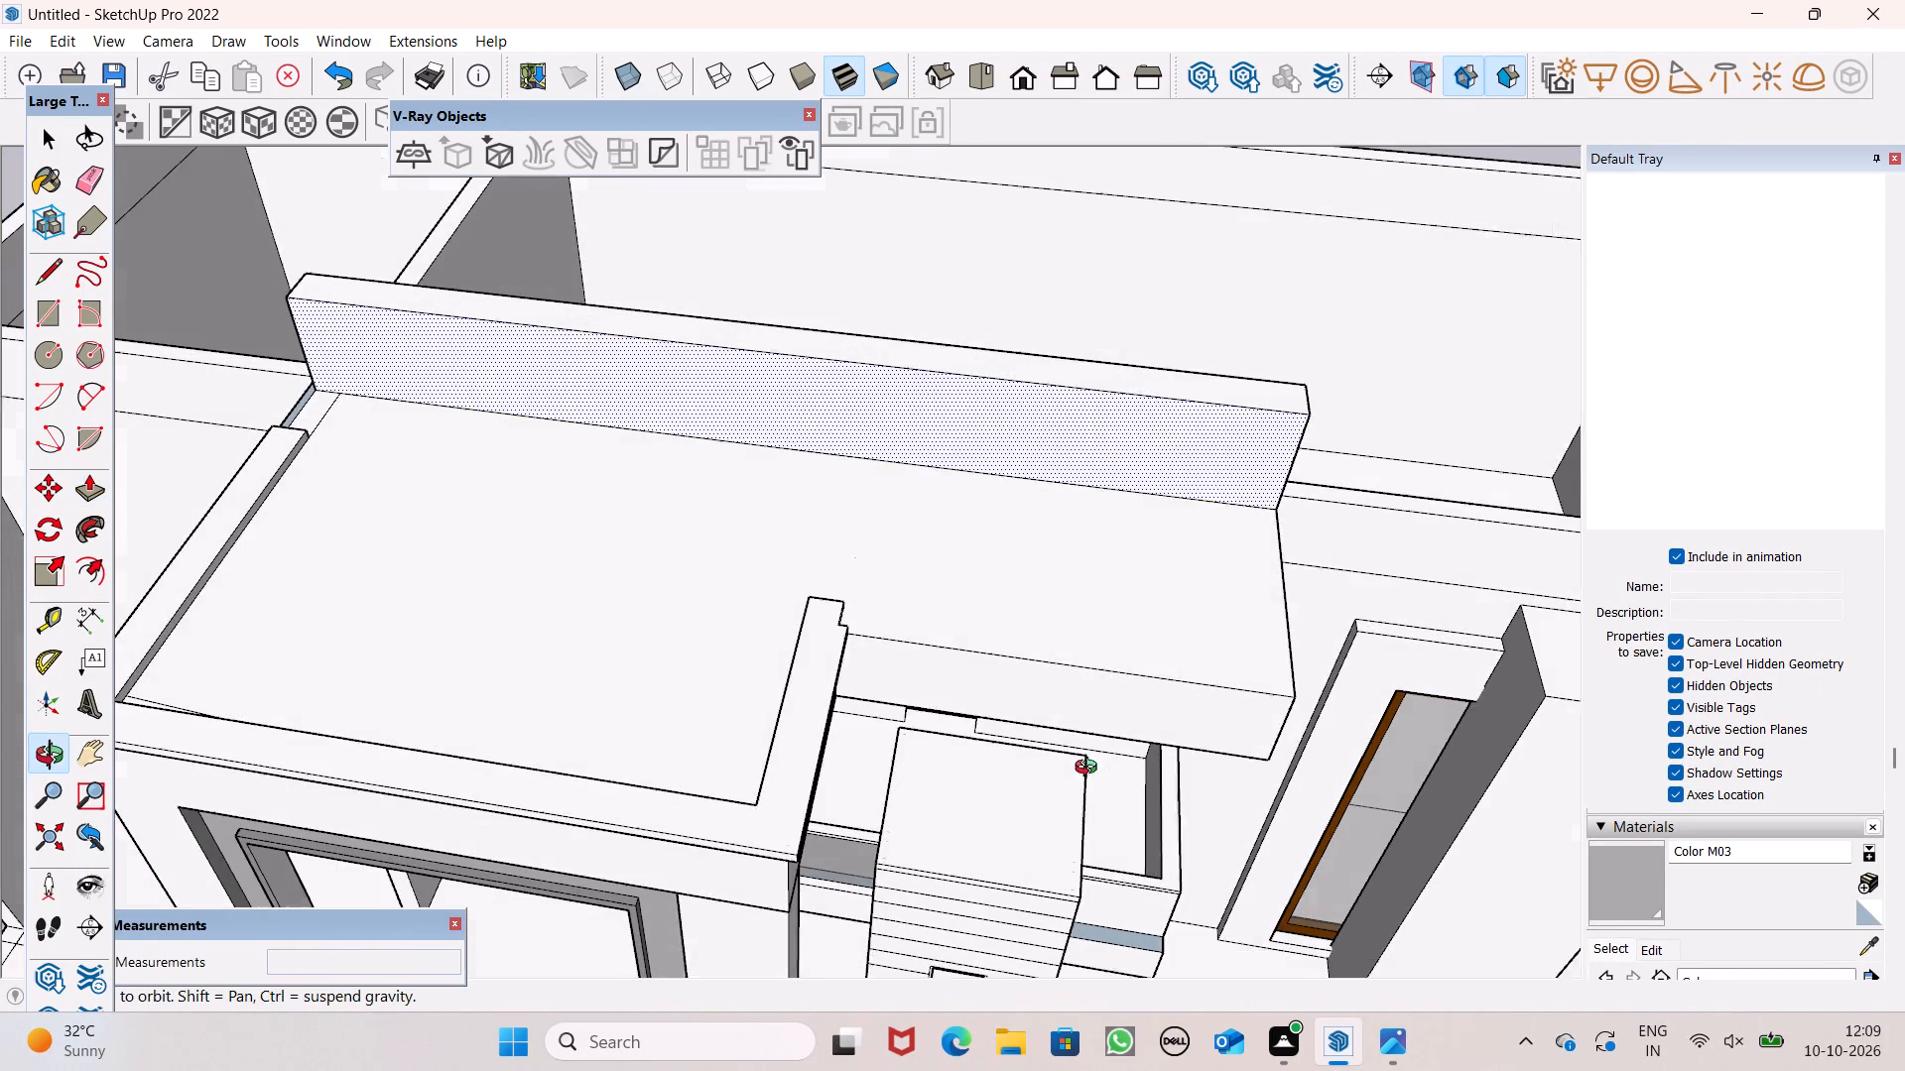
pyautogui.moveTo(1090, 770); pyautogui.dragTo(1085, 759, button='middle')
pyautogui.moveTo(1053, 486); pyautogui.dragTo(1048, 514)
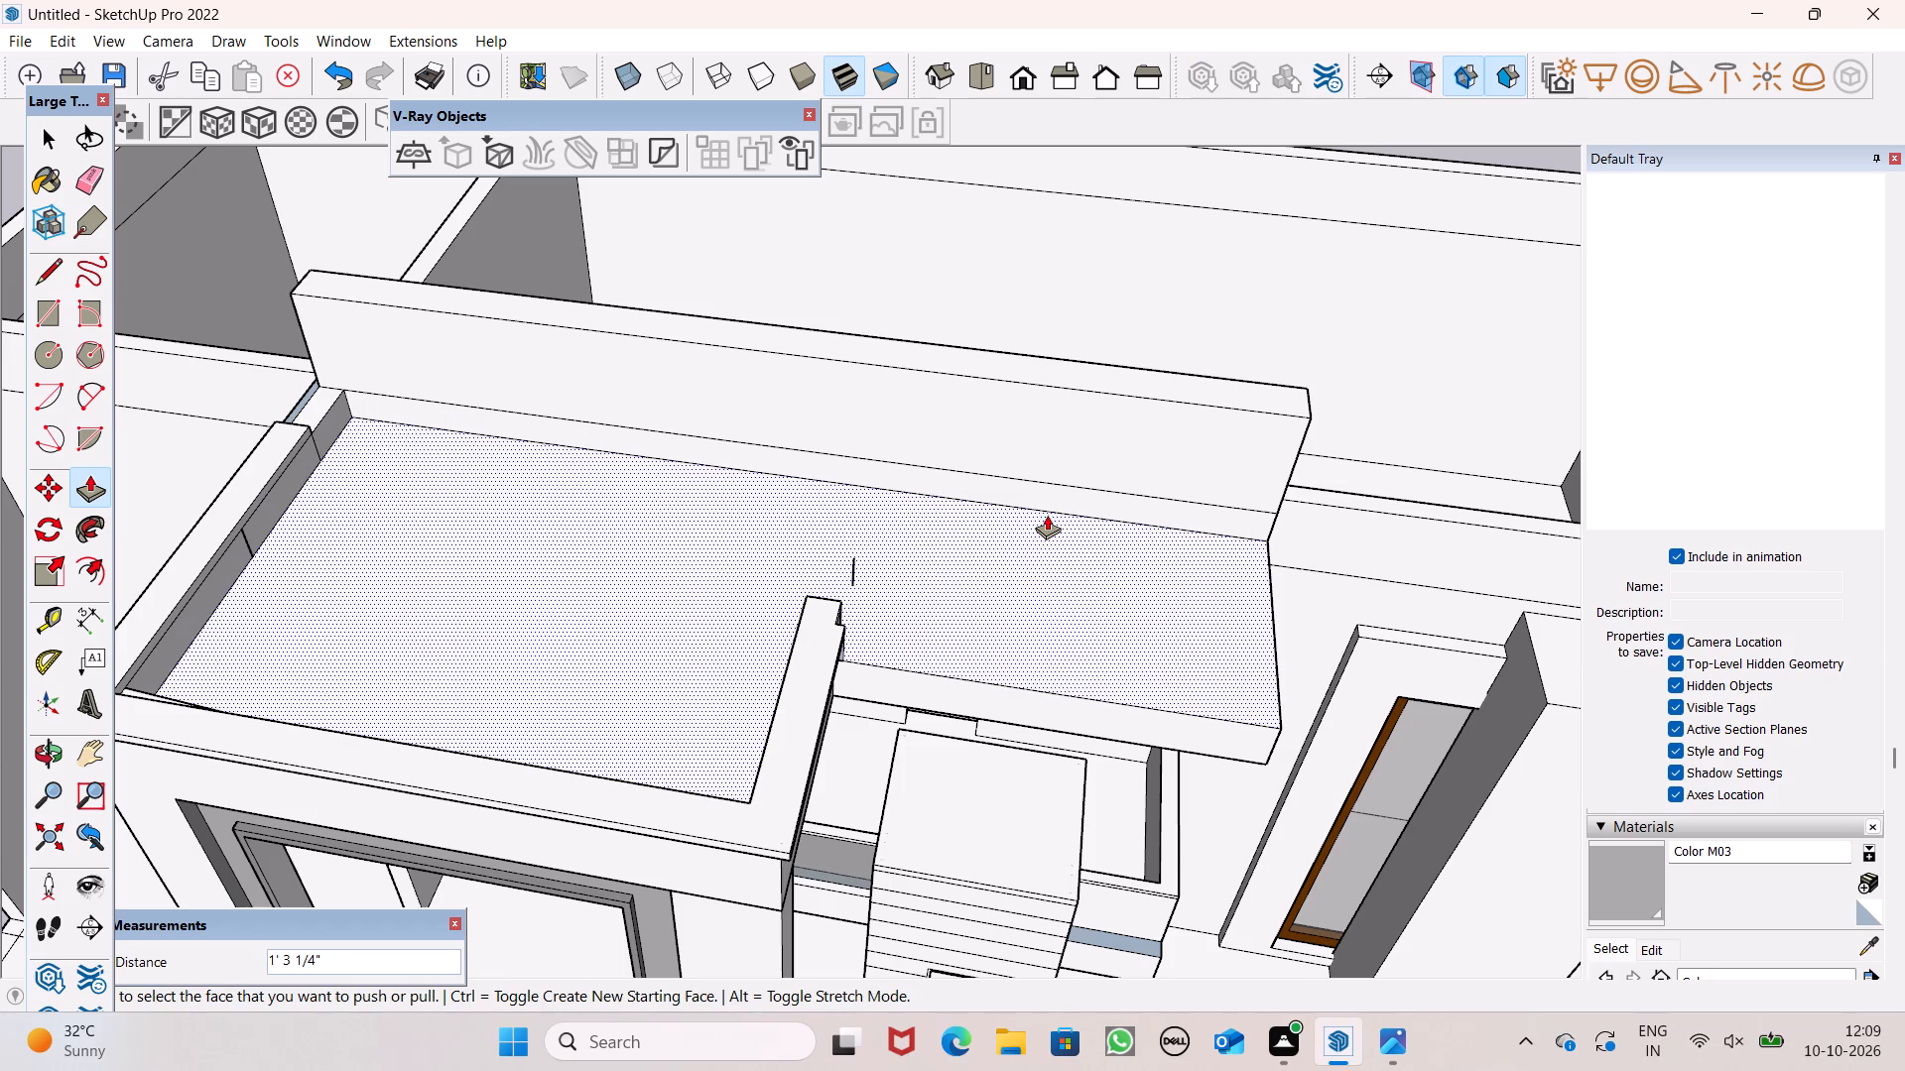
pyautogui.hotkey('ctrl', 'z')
# Pull the parapet's slab-facing side out about 2' 4 1/2" over the roof slab toward the rim's end.
pyautogui.moveTo(856, 407); pyautogui.dragTo(829, 449)
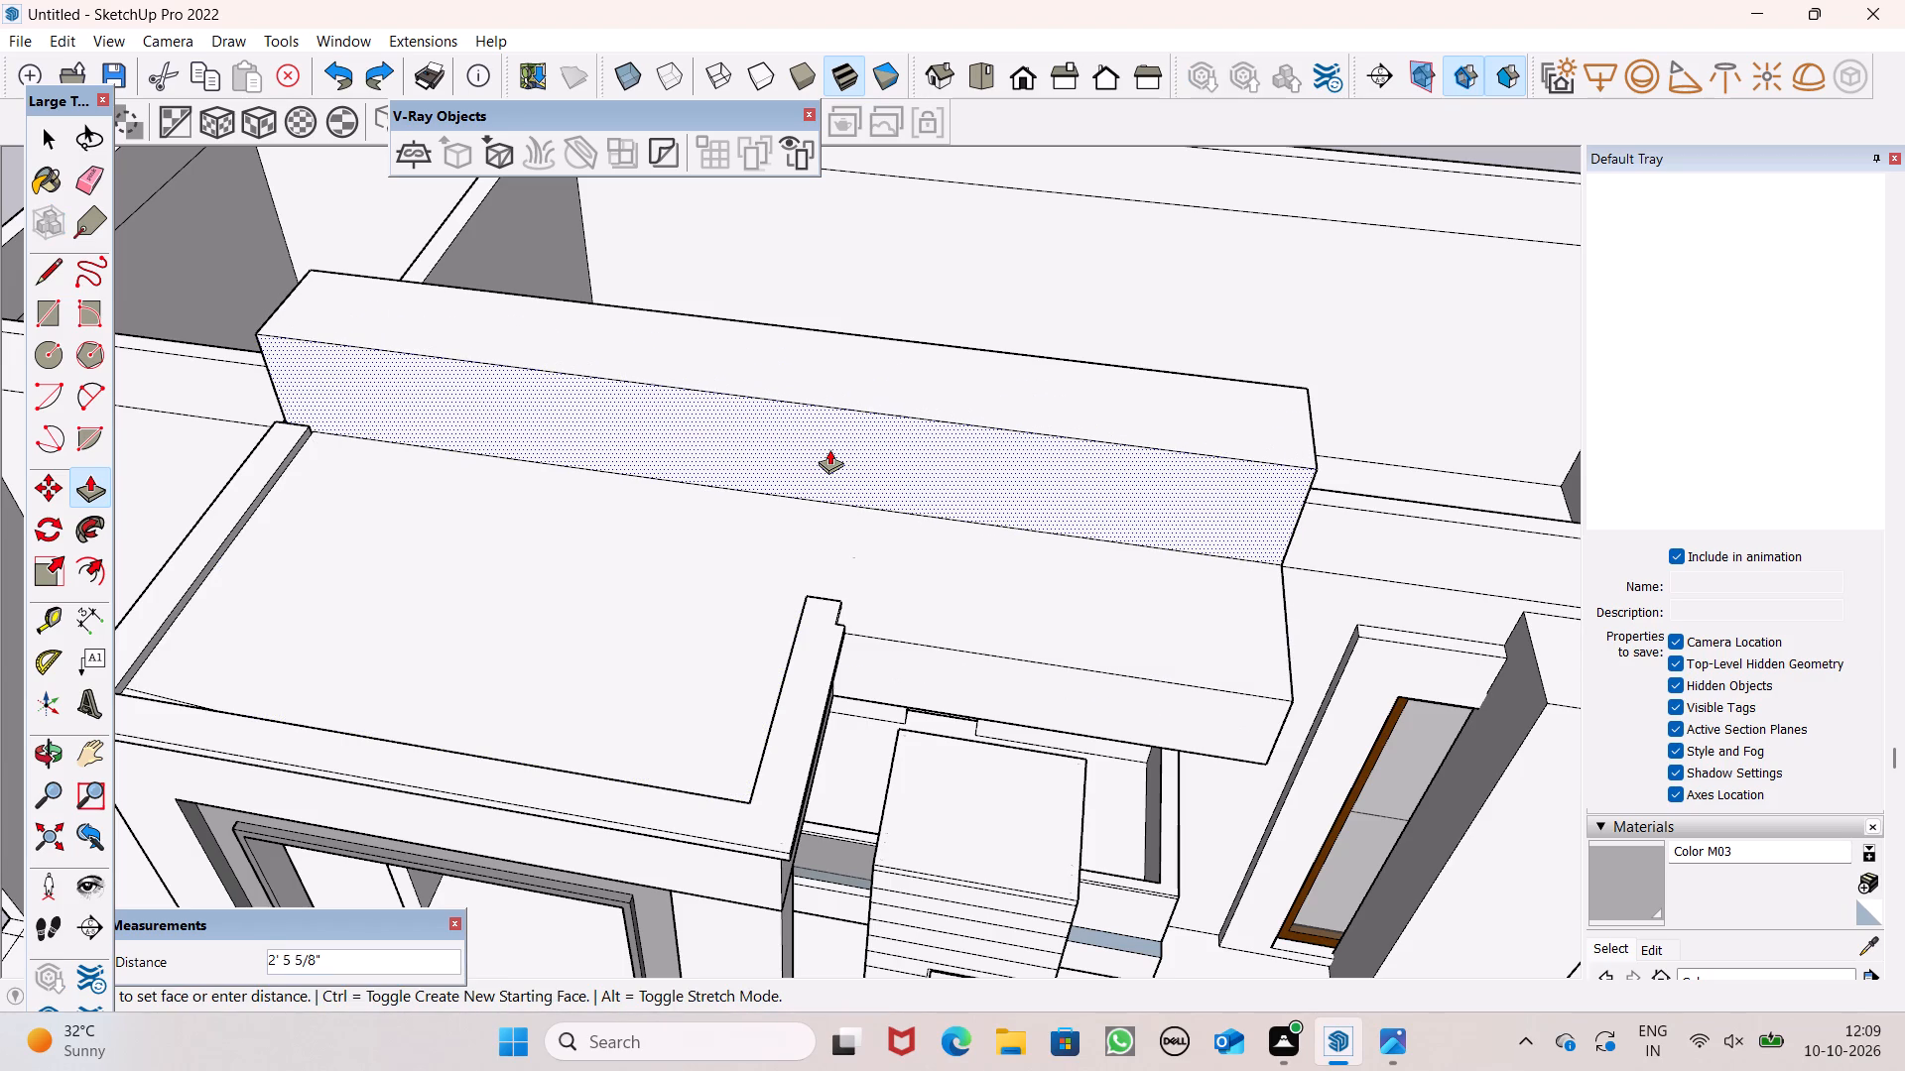
pyautogui.moveTo(829, 449); pyautogui.dragTo(829, 447)
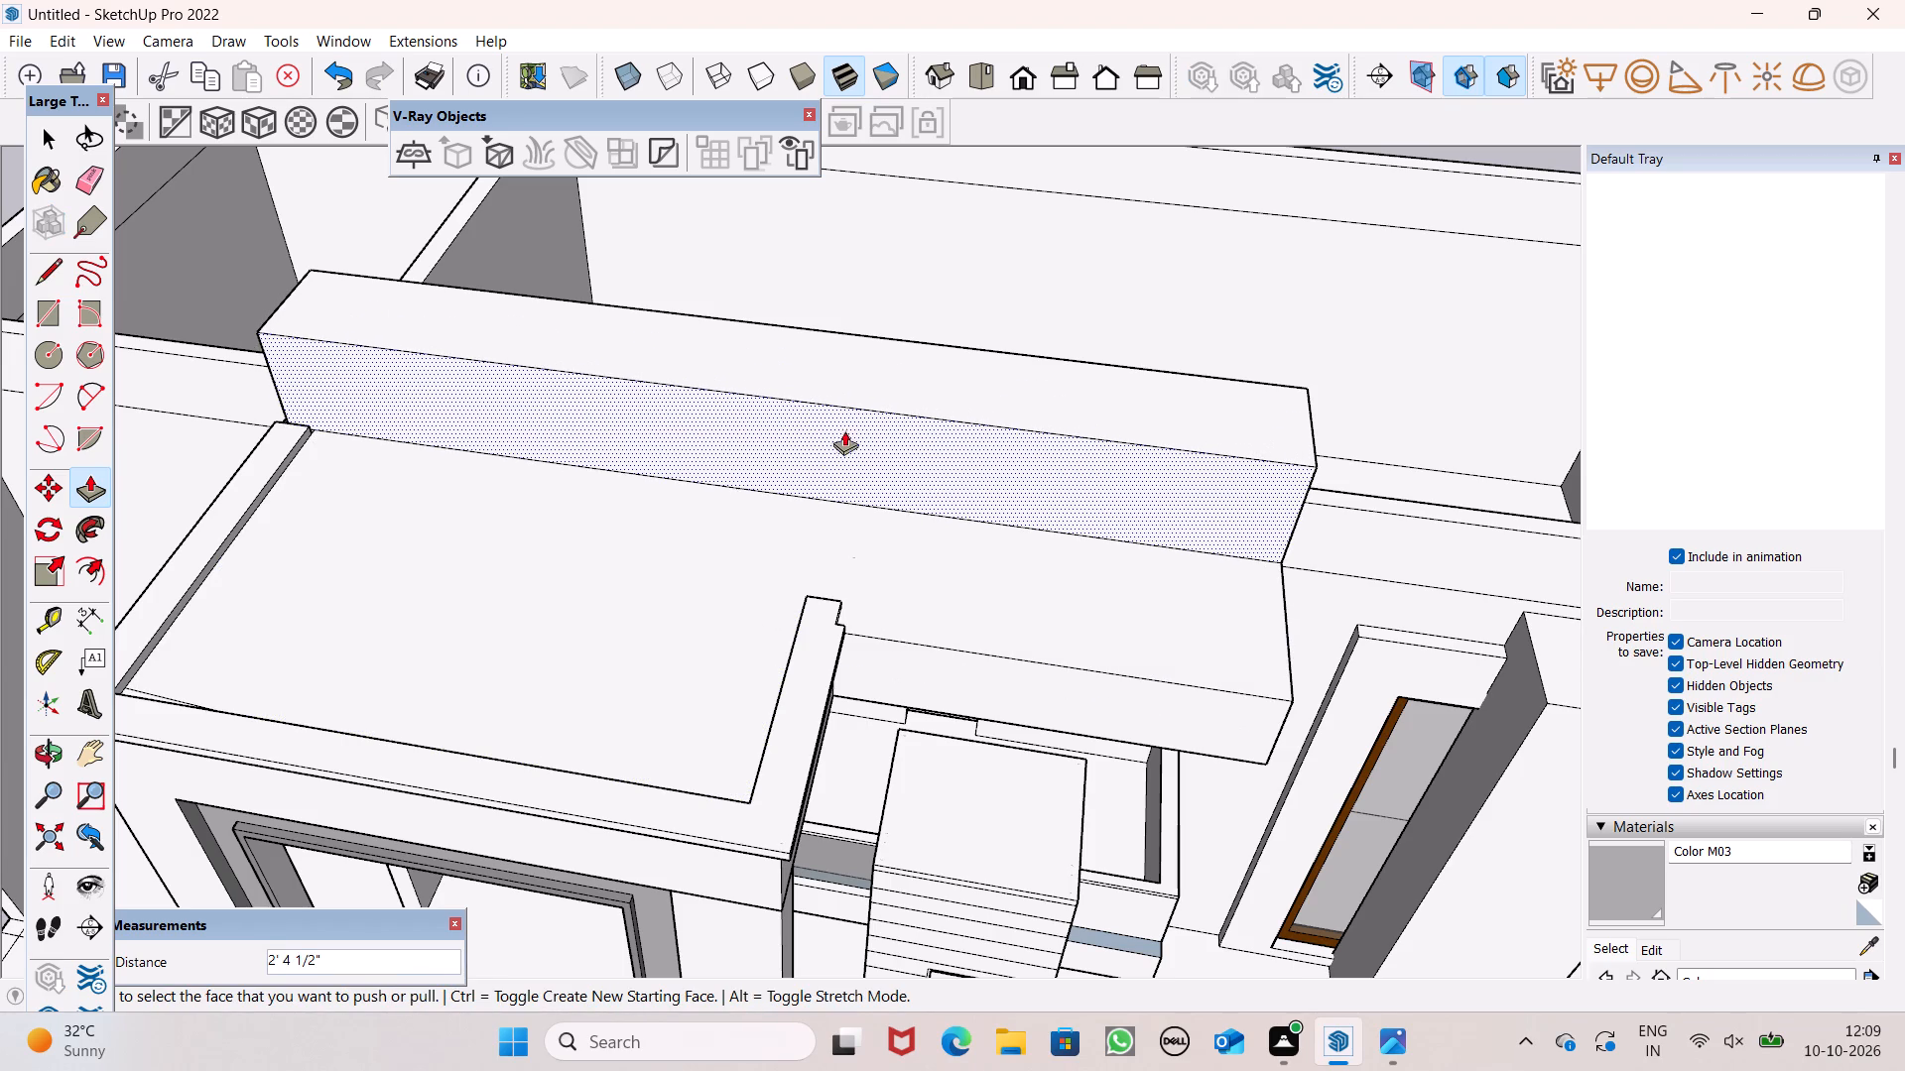
# Extend the roof rim's end face about 2 5/8" to close the small gap at the parapet's end corner.
pyautogui.scroll(4, 395, 311)
pyautogui.scroll(-3, 322, 396)
pyautogui.moveTo(302, 550); pyautogui.dragTo(1274, 471, button='middle')
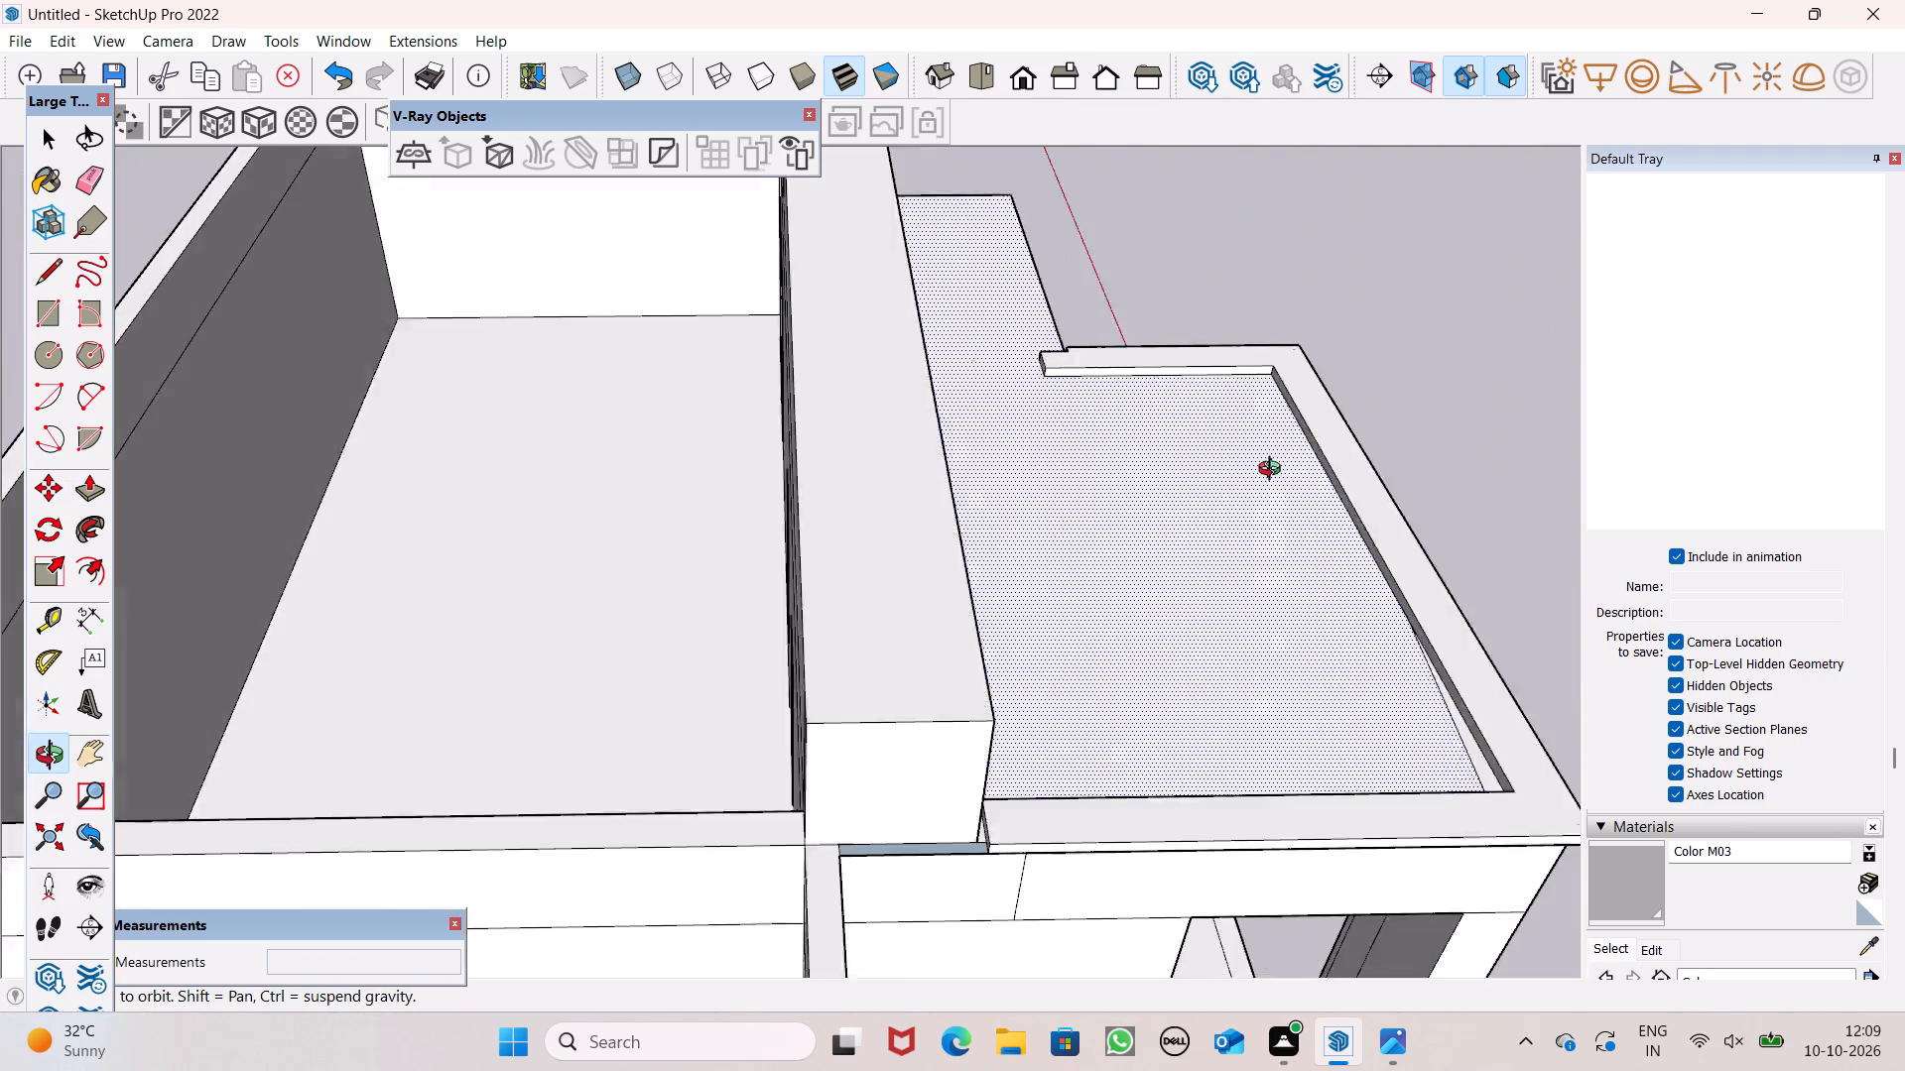
pyautogui.moveTo(1274, 471); pyautogui.dragTo(1303, 413, button='middle')
pyautogui.scroll(7, 1045, 721)
pyautogui.scroll(-1, 1073, 660)
pyautogui.scroll(6, 1073, 660)
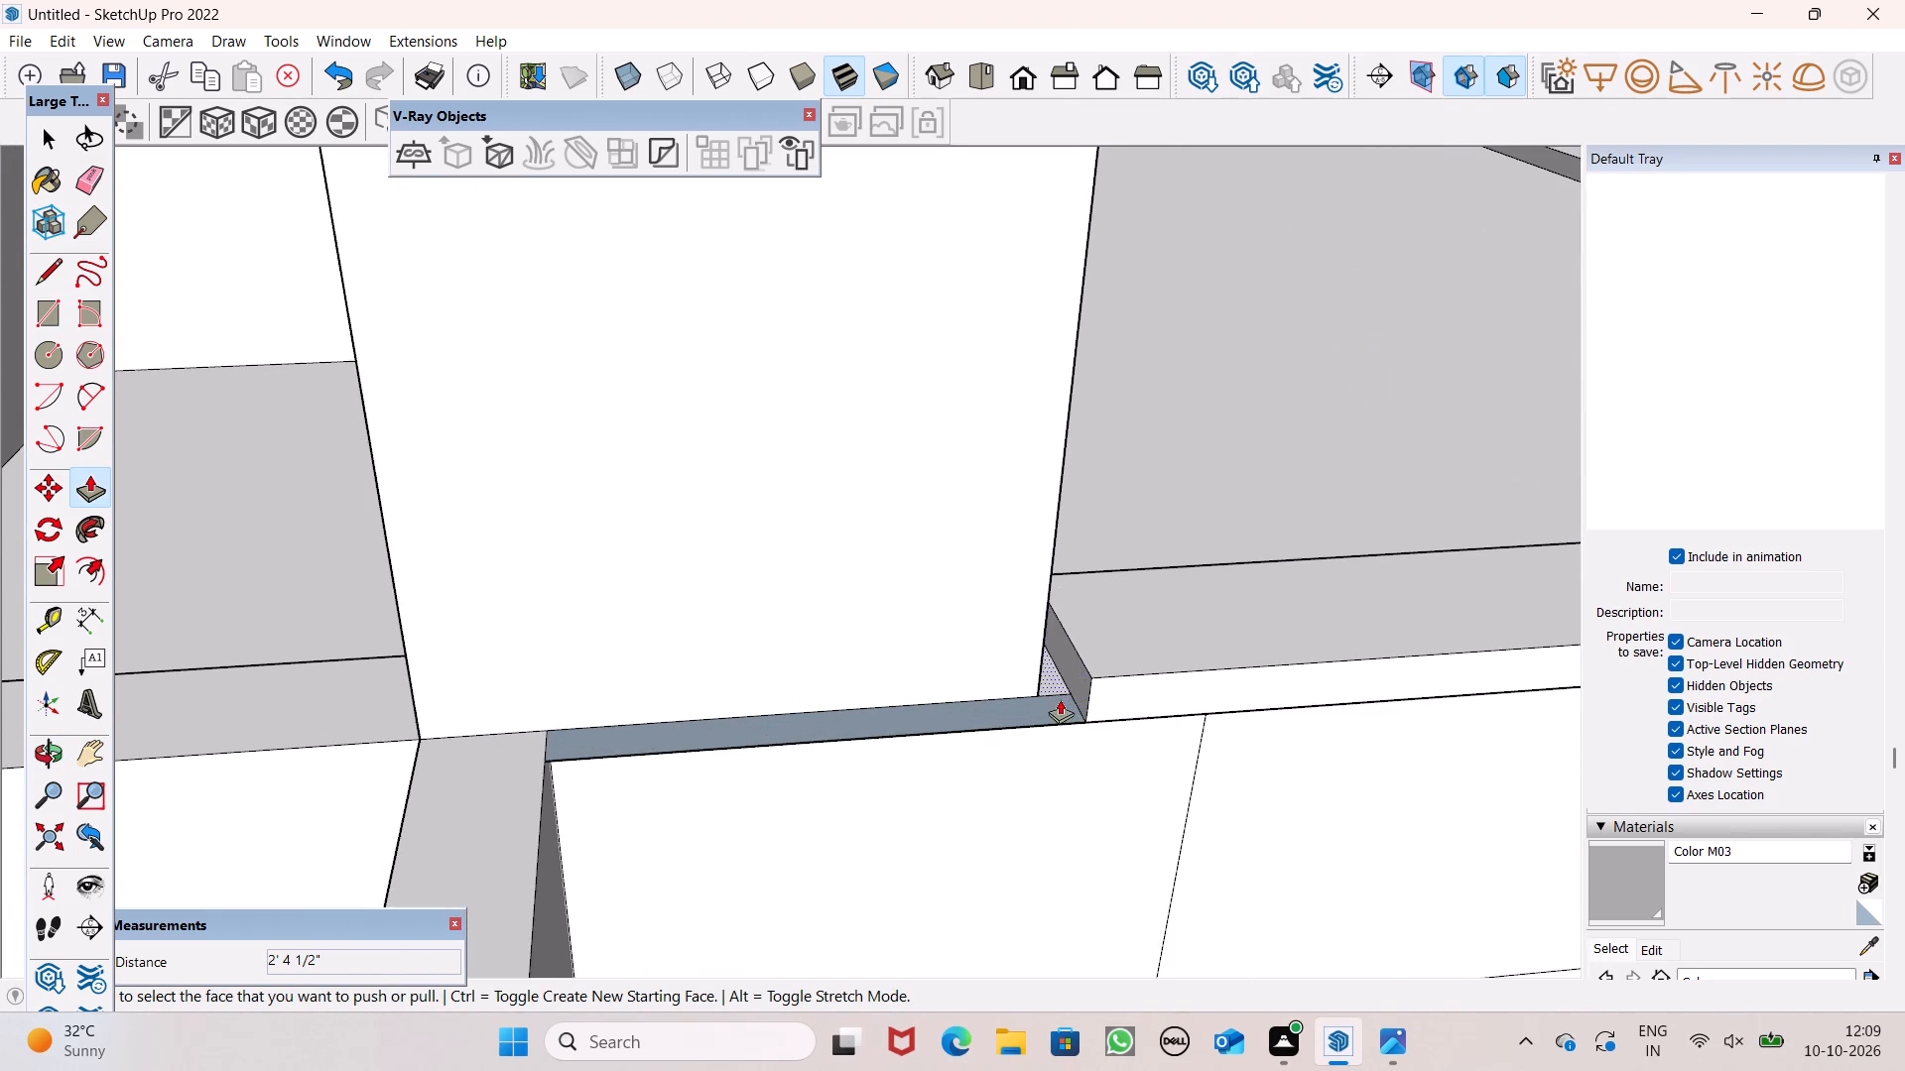
pyautogui.scroll(3, 1060, 699)
pyautogui.moveTo(1074, 653); pyautogui.dragTo(1056, 661)
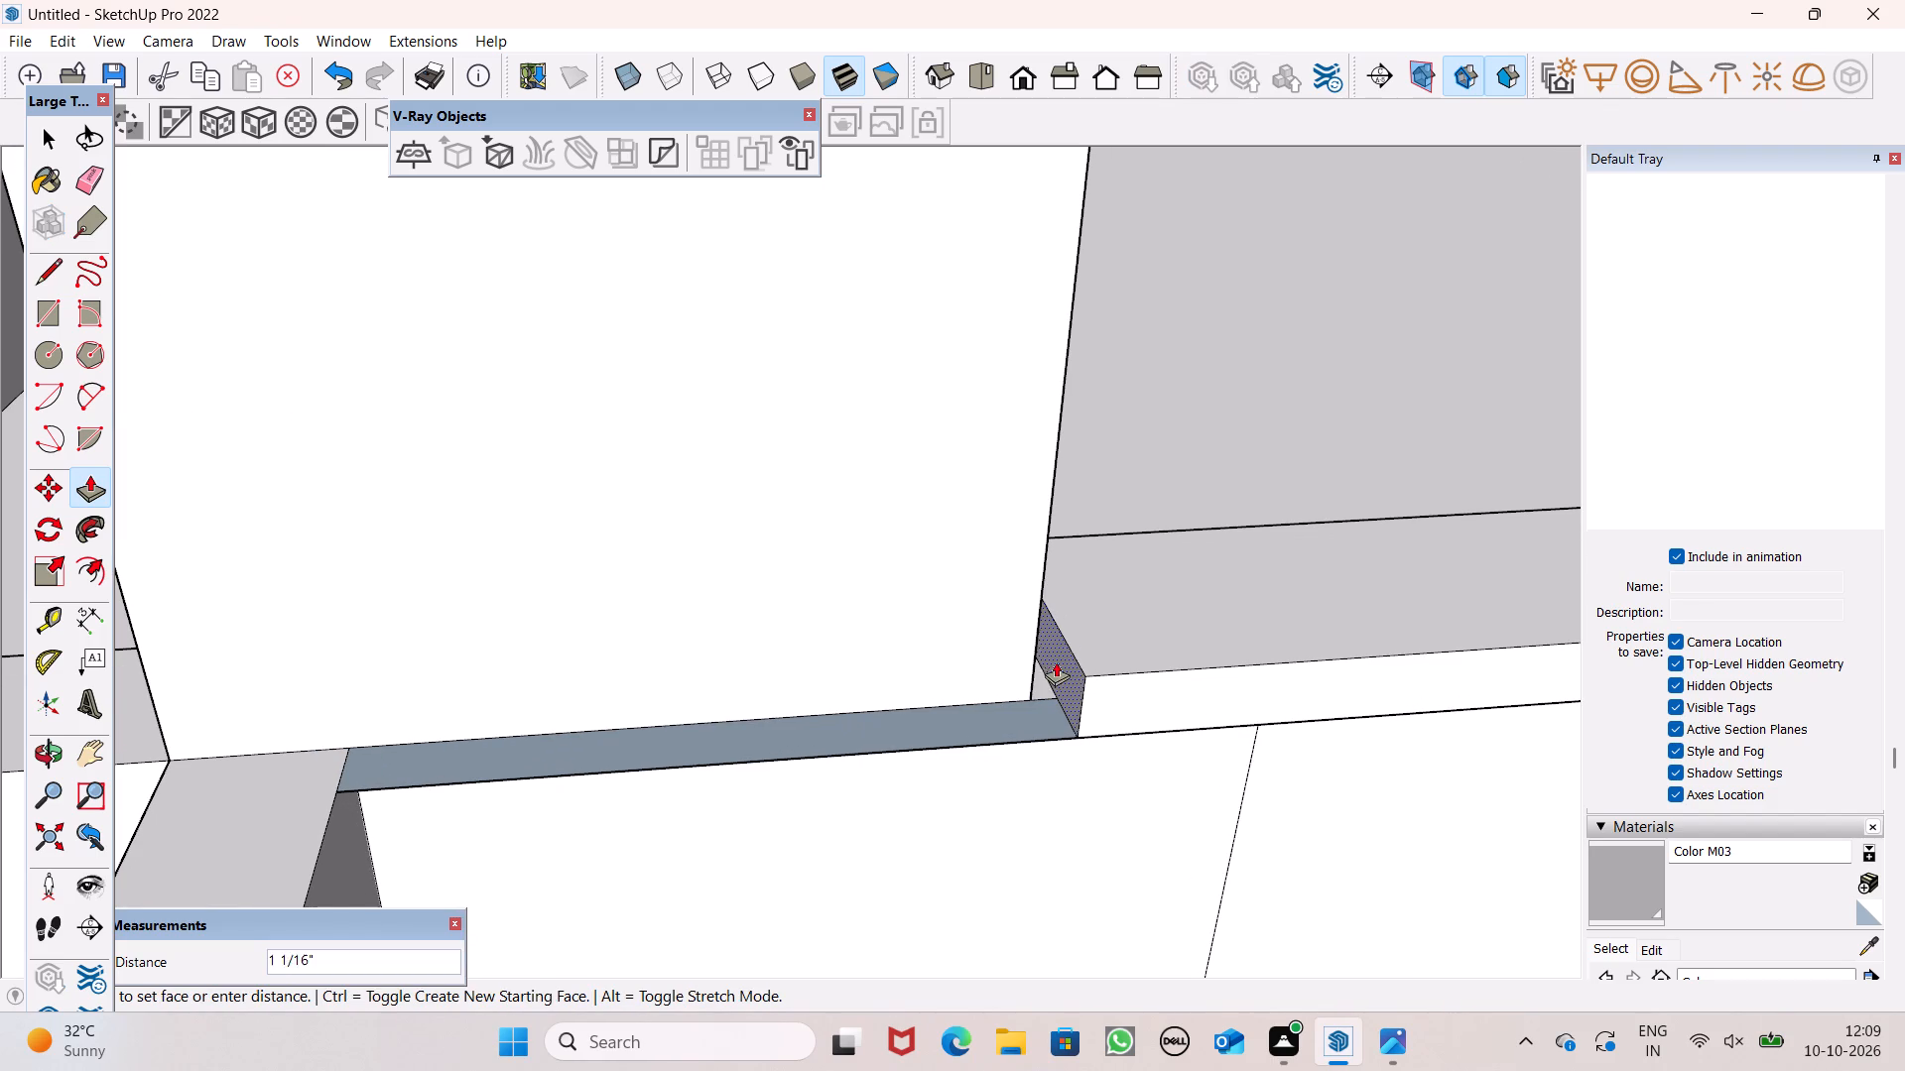
pyautogui.moveTo(1056, 661); pyautogui.dragTo(1032, 674)
# Examine the parapet and rim junction and the whole house facade from several sides.
pyautogui.scroll(-8, 988, 579)
pyautogui.scroll(1, 991, 614)
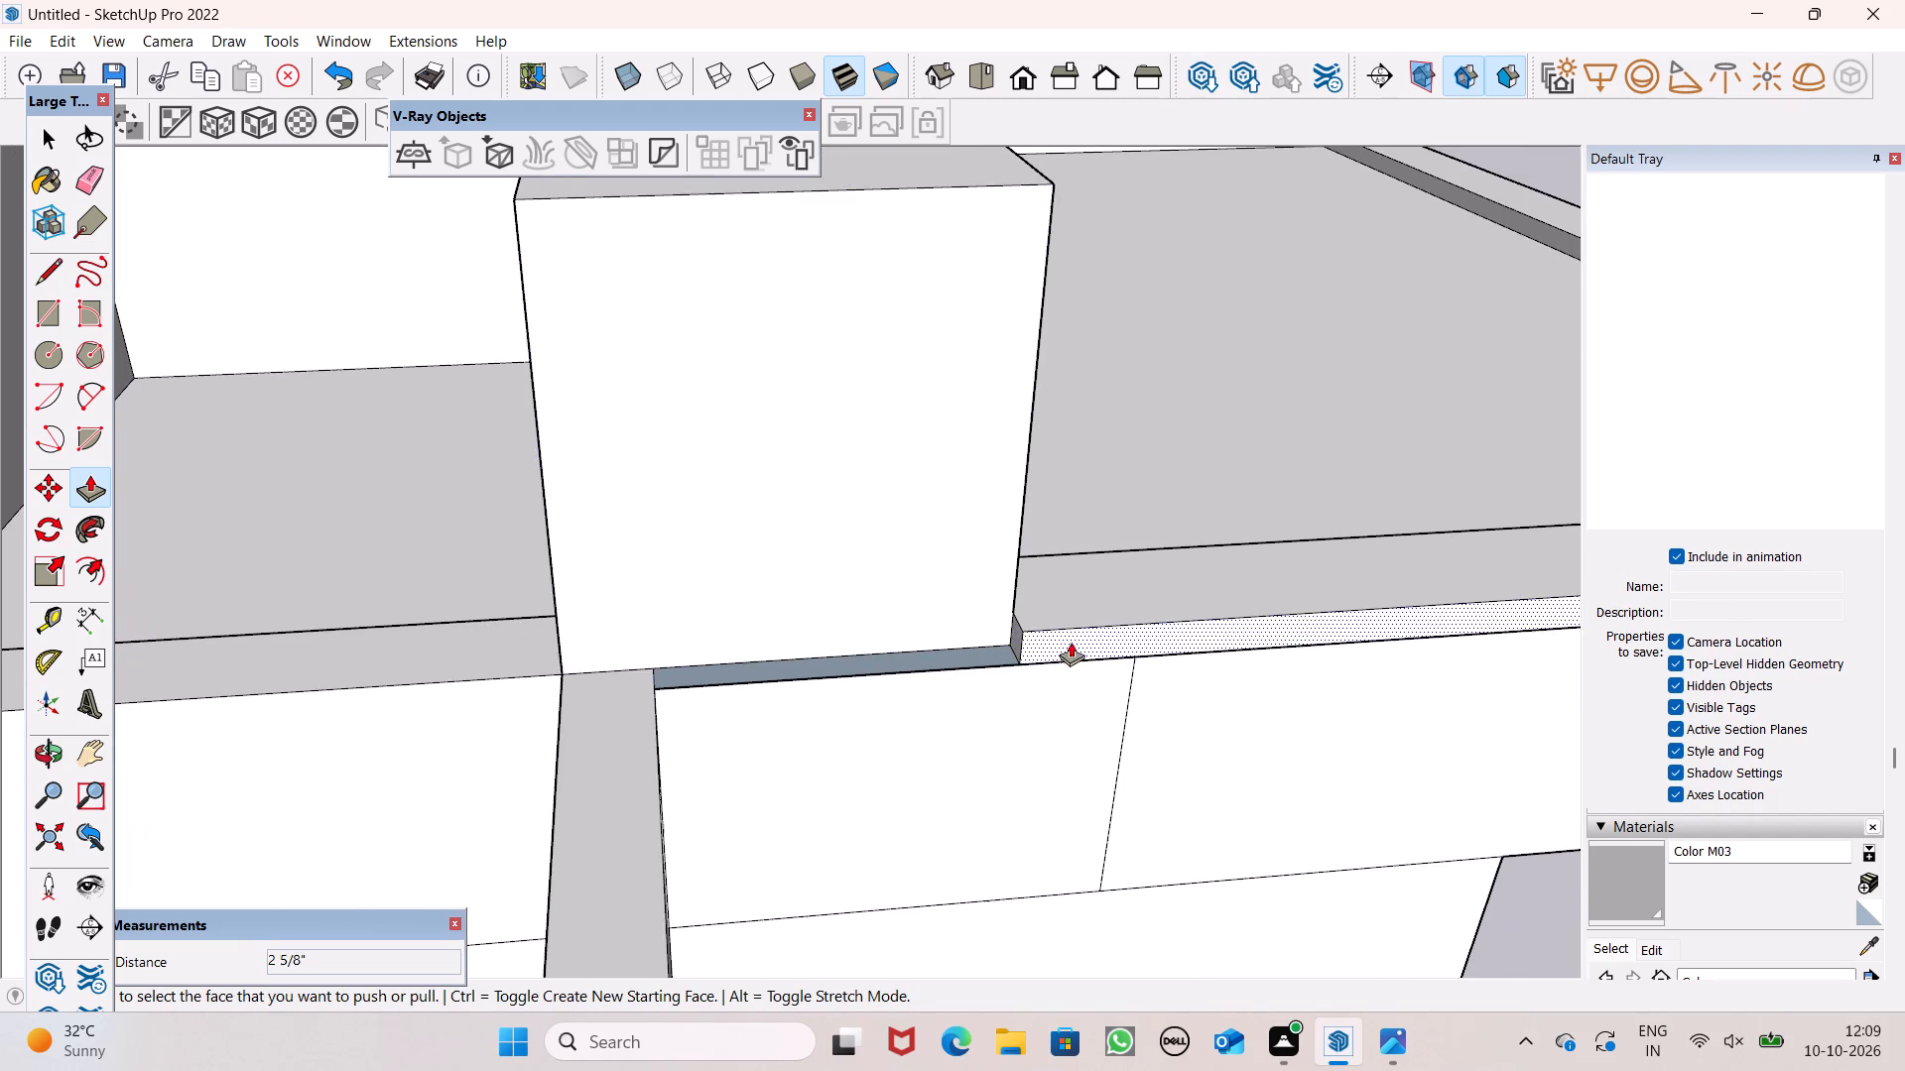
pyautogui.scroll(-3, 1069, 641)
pyautogui.scroll(-1, 981, 215)
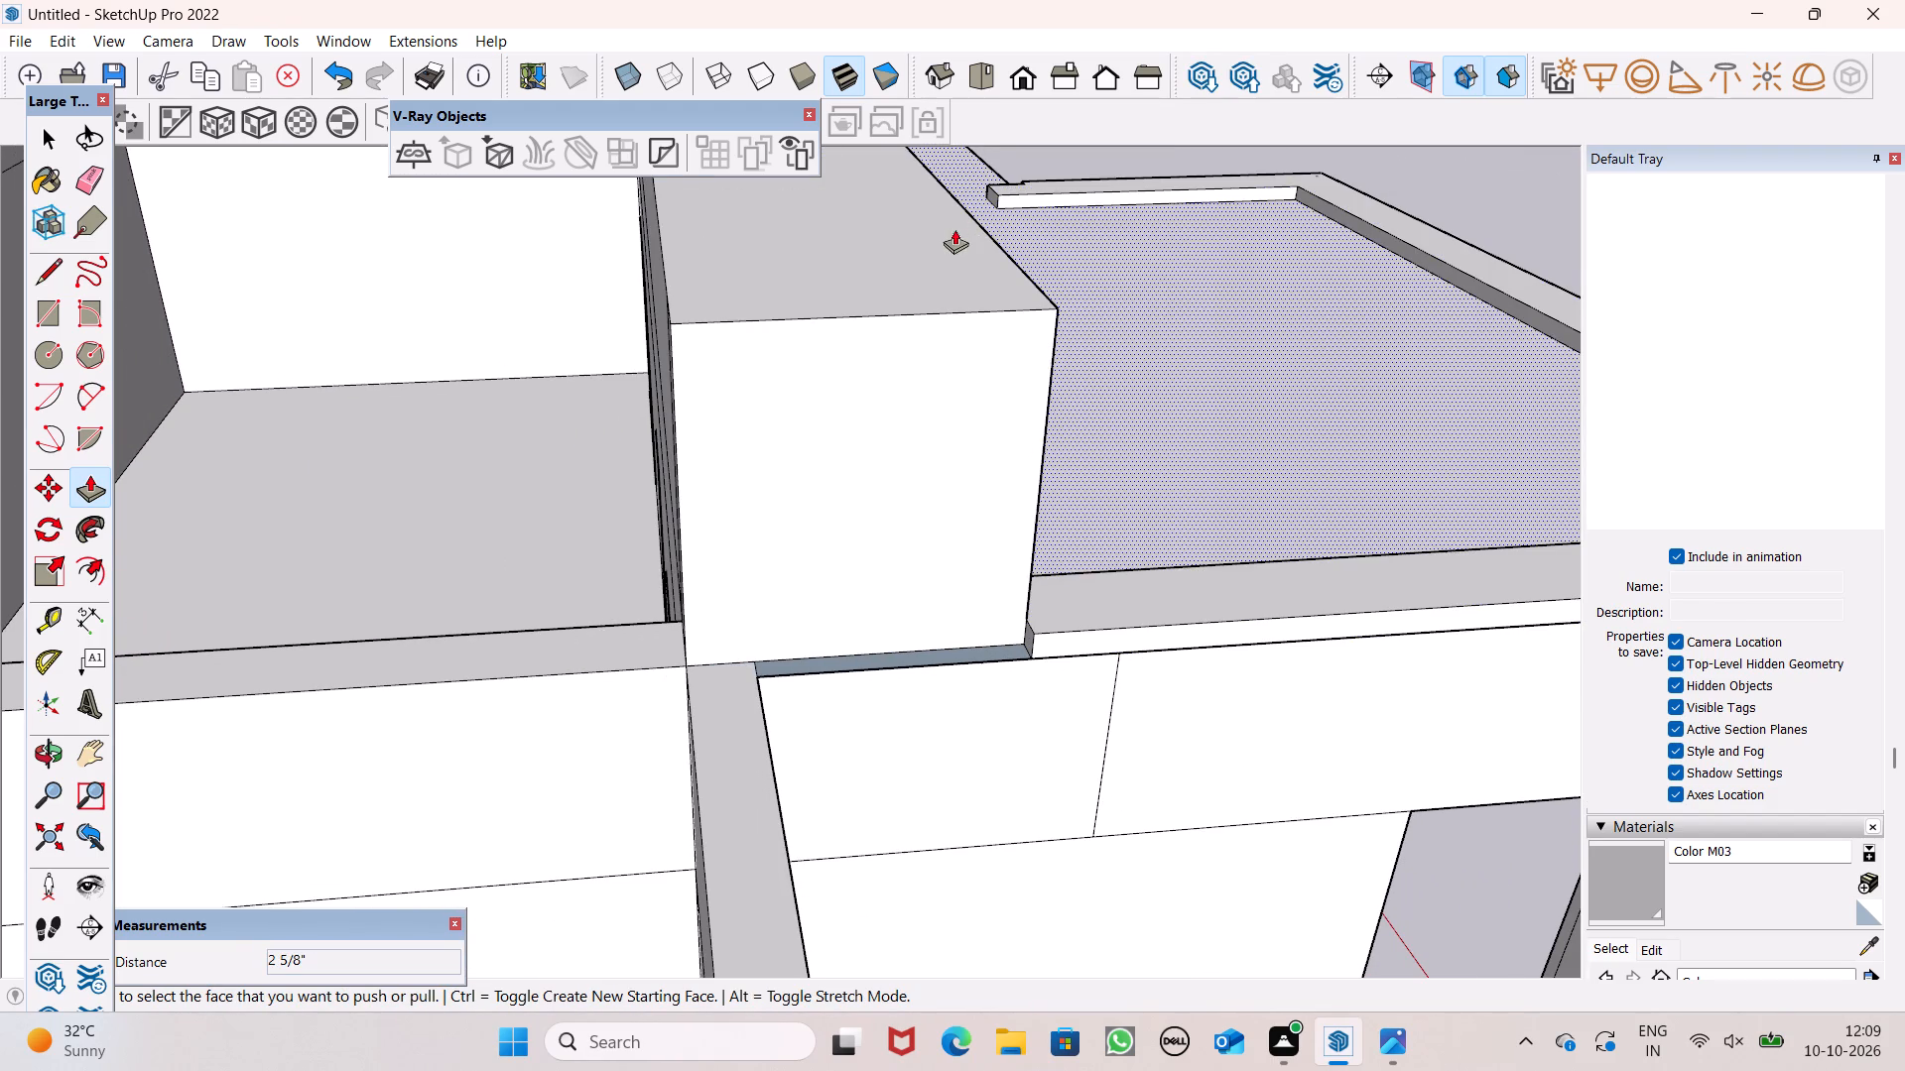
pyautogui.scroll(-7, 968, 341)
pyautogui.scroll(-7, 981, 447)
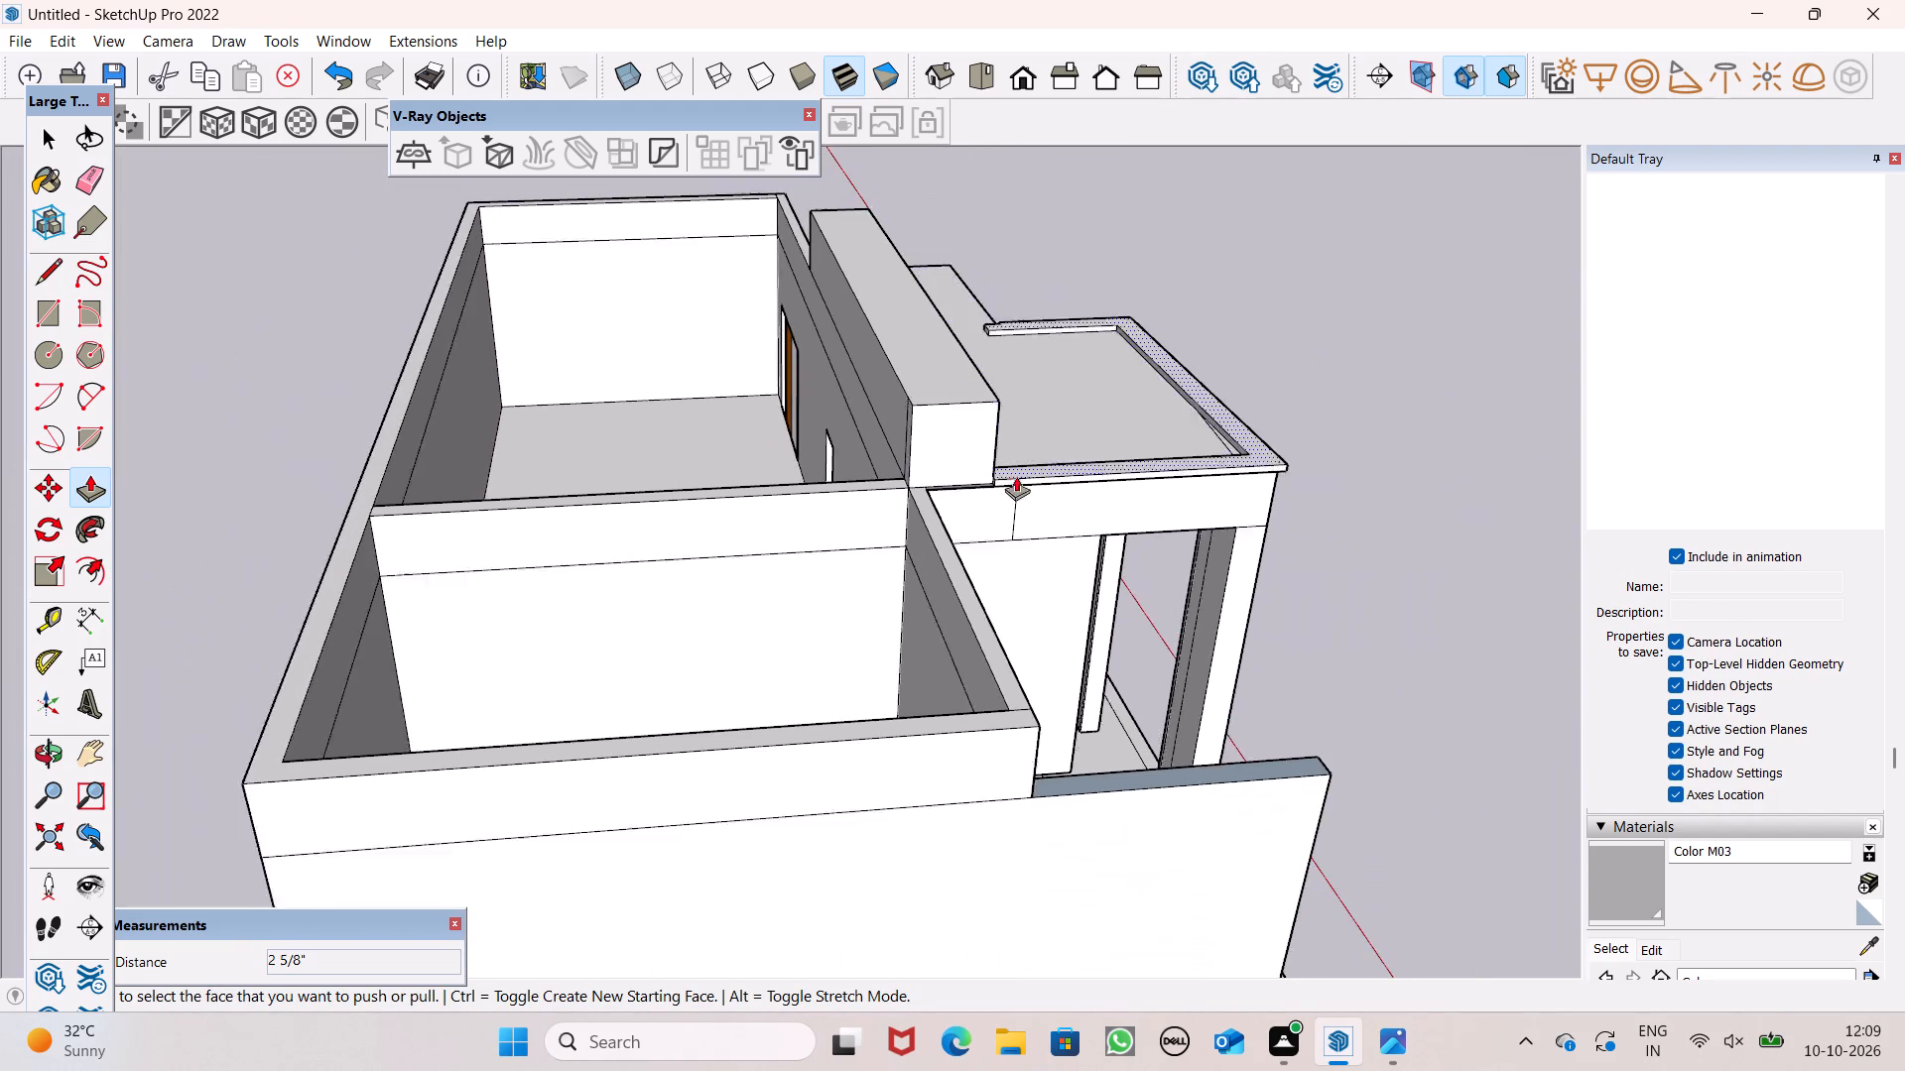
pyautogui.moveTo(1035, 514); pyautogui.dragTo(309, 534, button='middle')
pyautogui.scroll(1, 1123, 492)
pyautogui.moveTo(1063, 517); pyautogui.dragTo(1000, 531, button='middle')
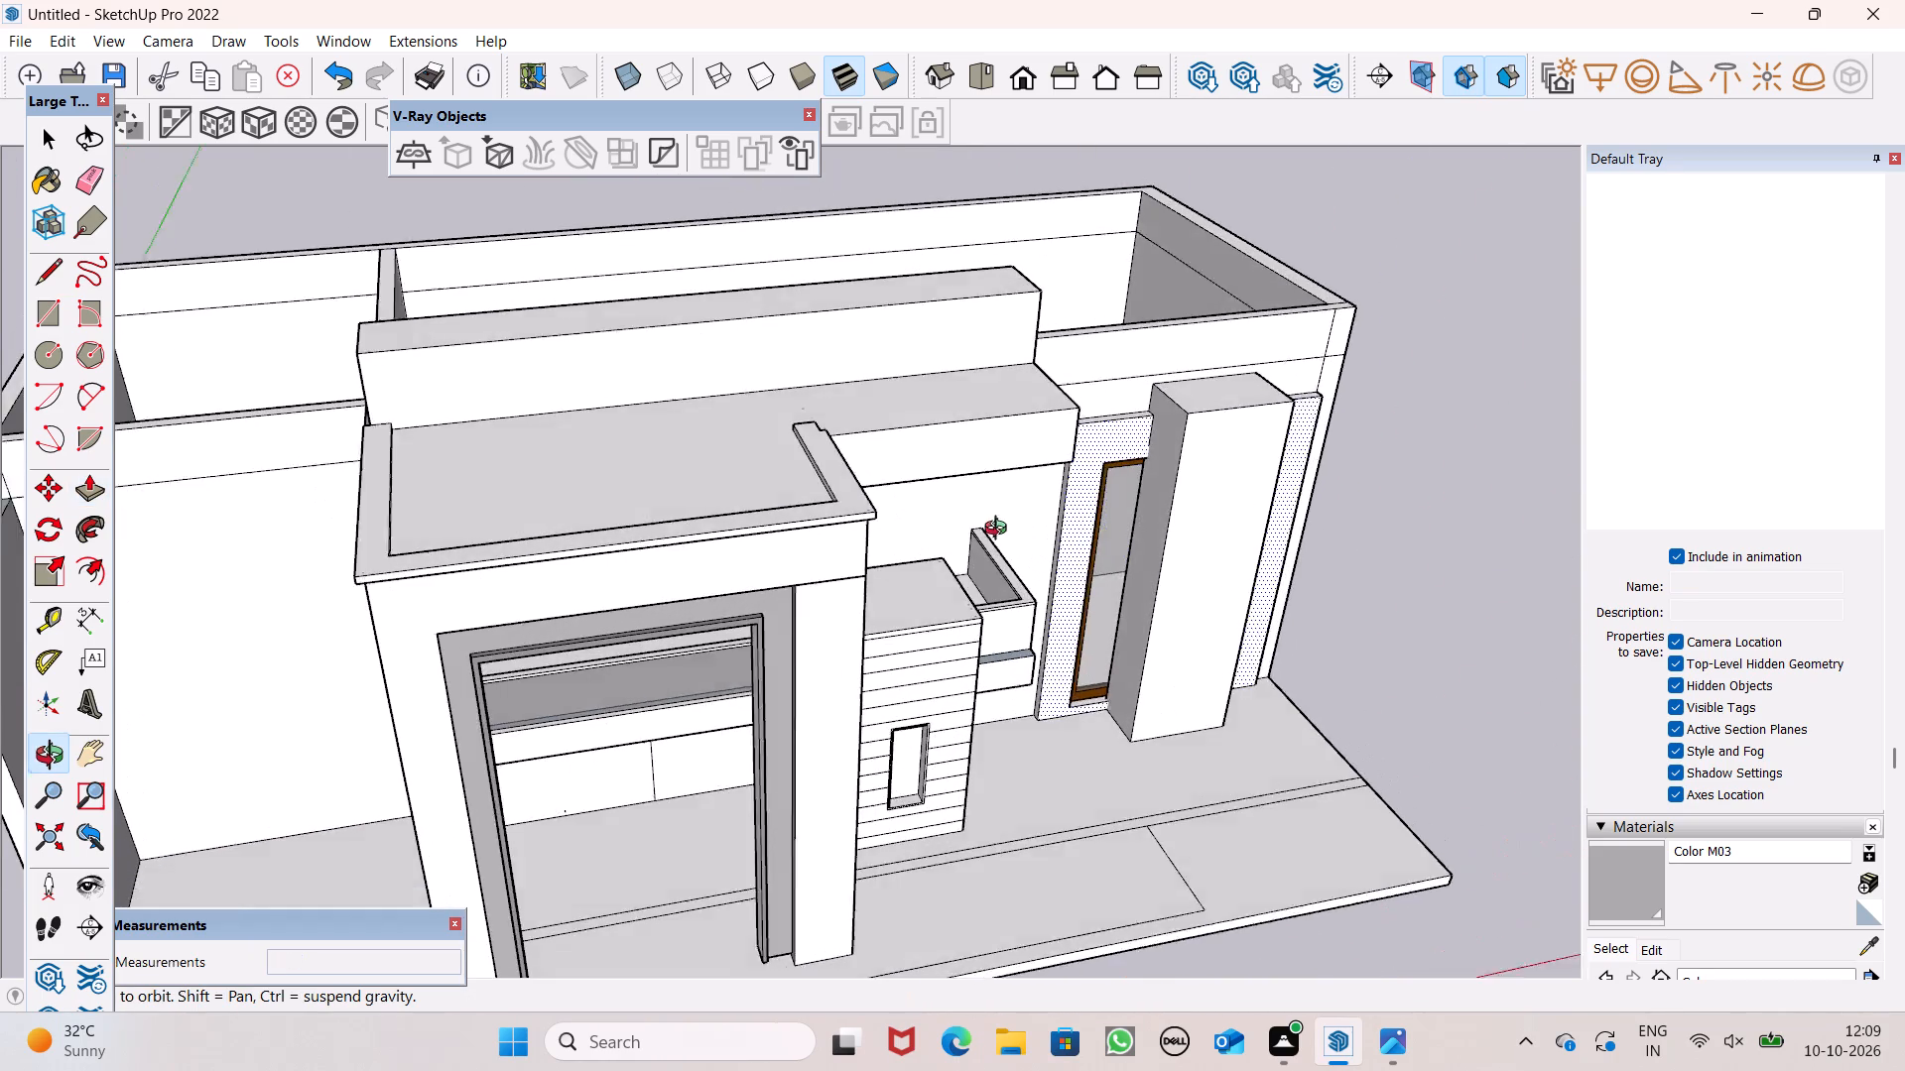
pyautogui.moveTo(1000, 531); pyautogui.dragTo(953, 458, button='middle')
pyautogui.scroll(-2, 926, 449)
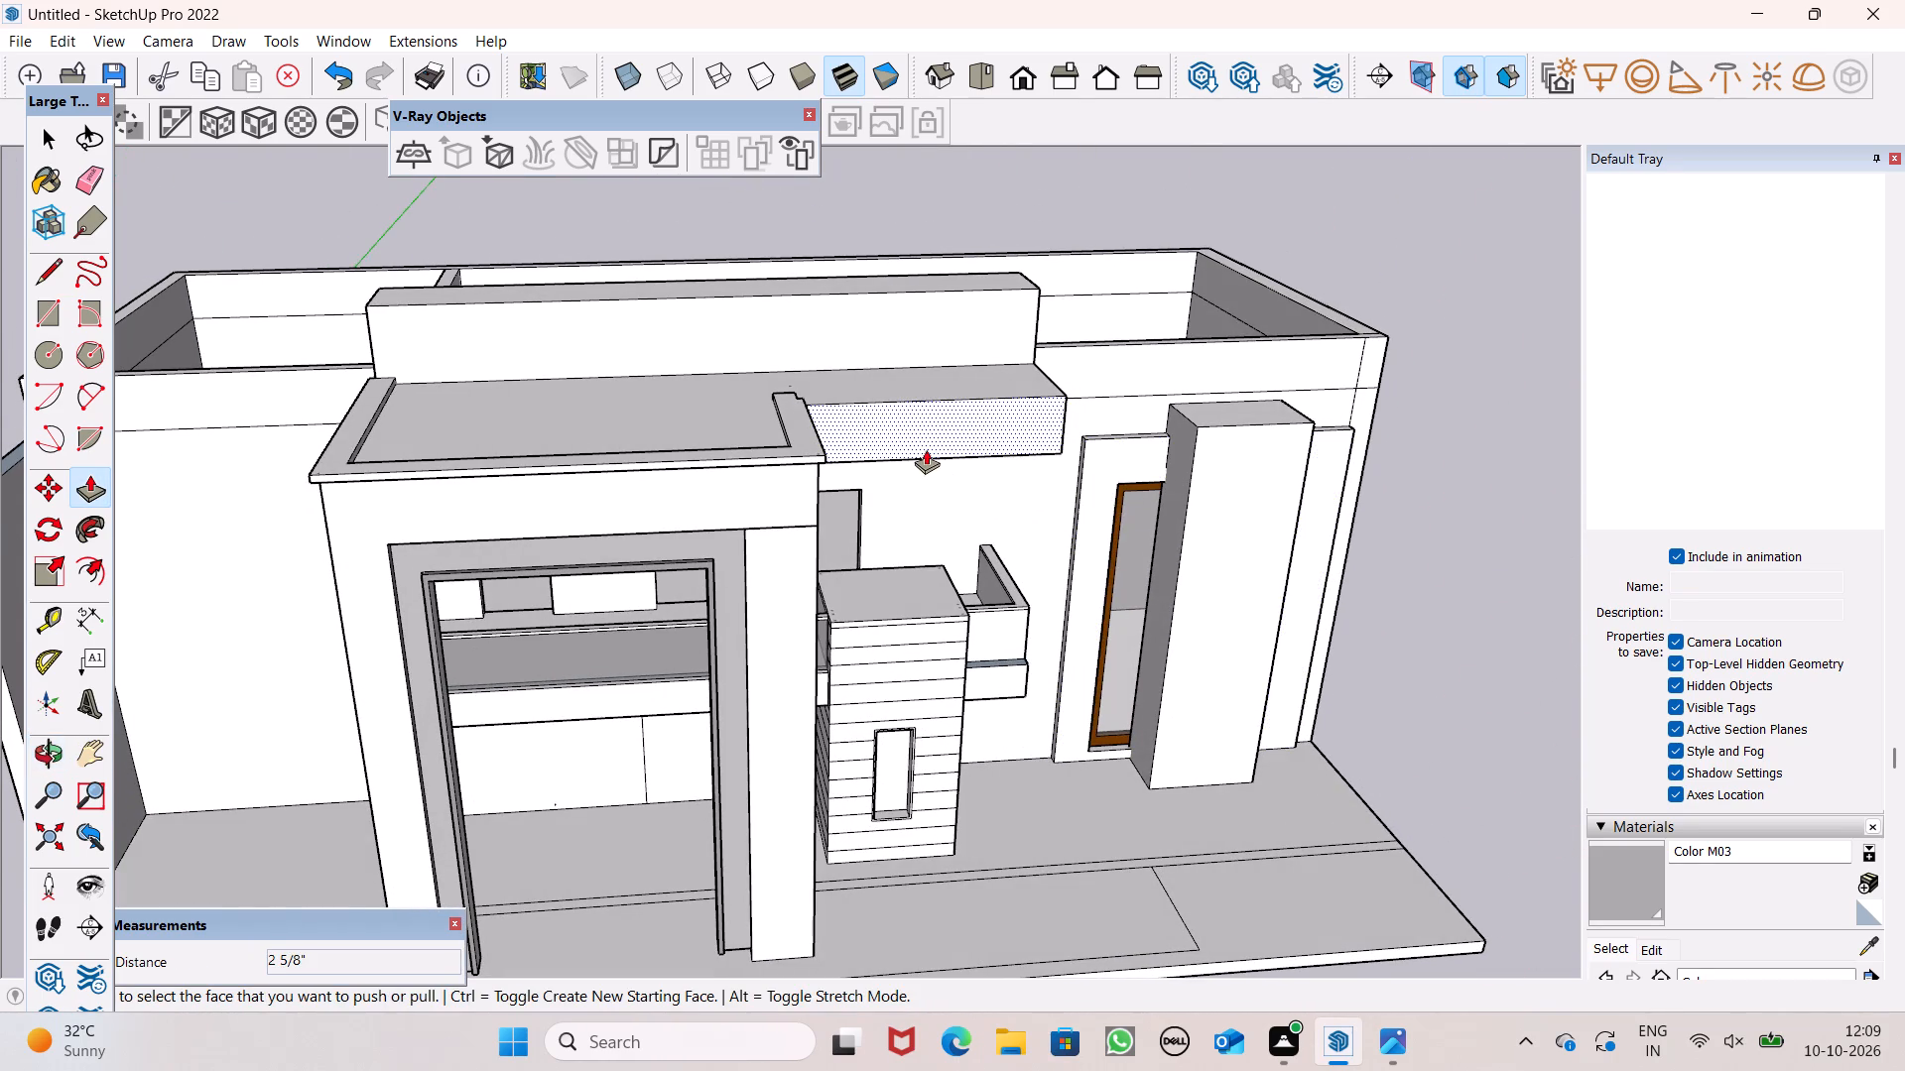
pyautogui.scroll(-3, 926, 449)
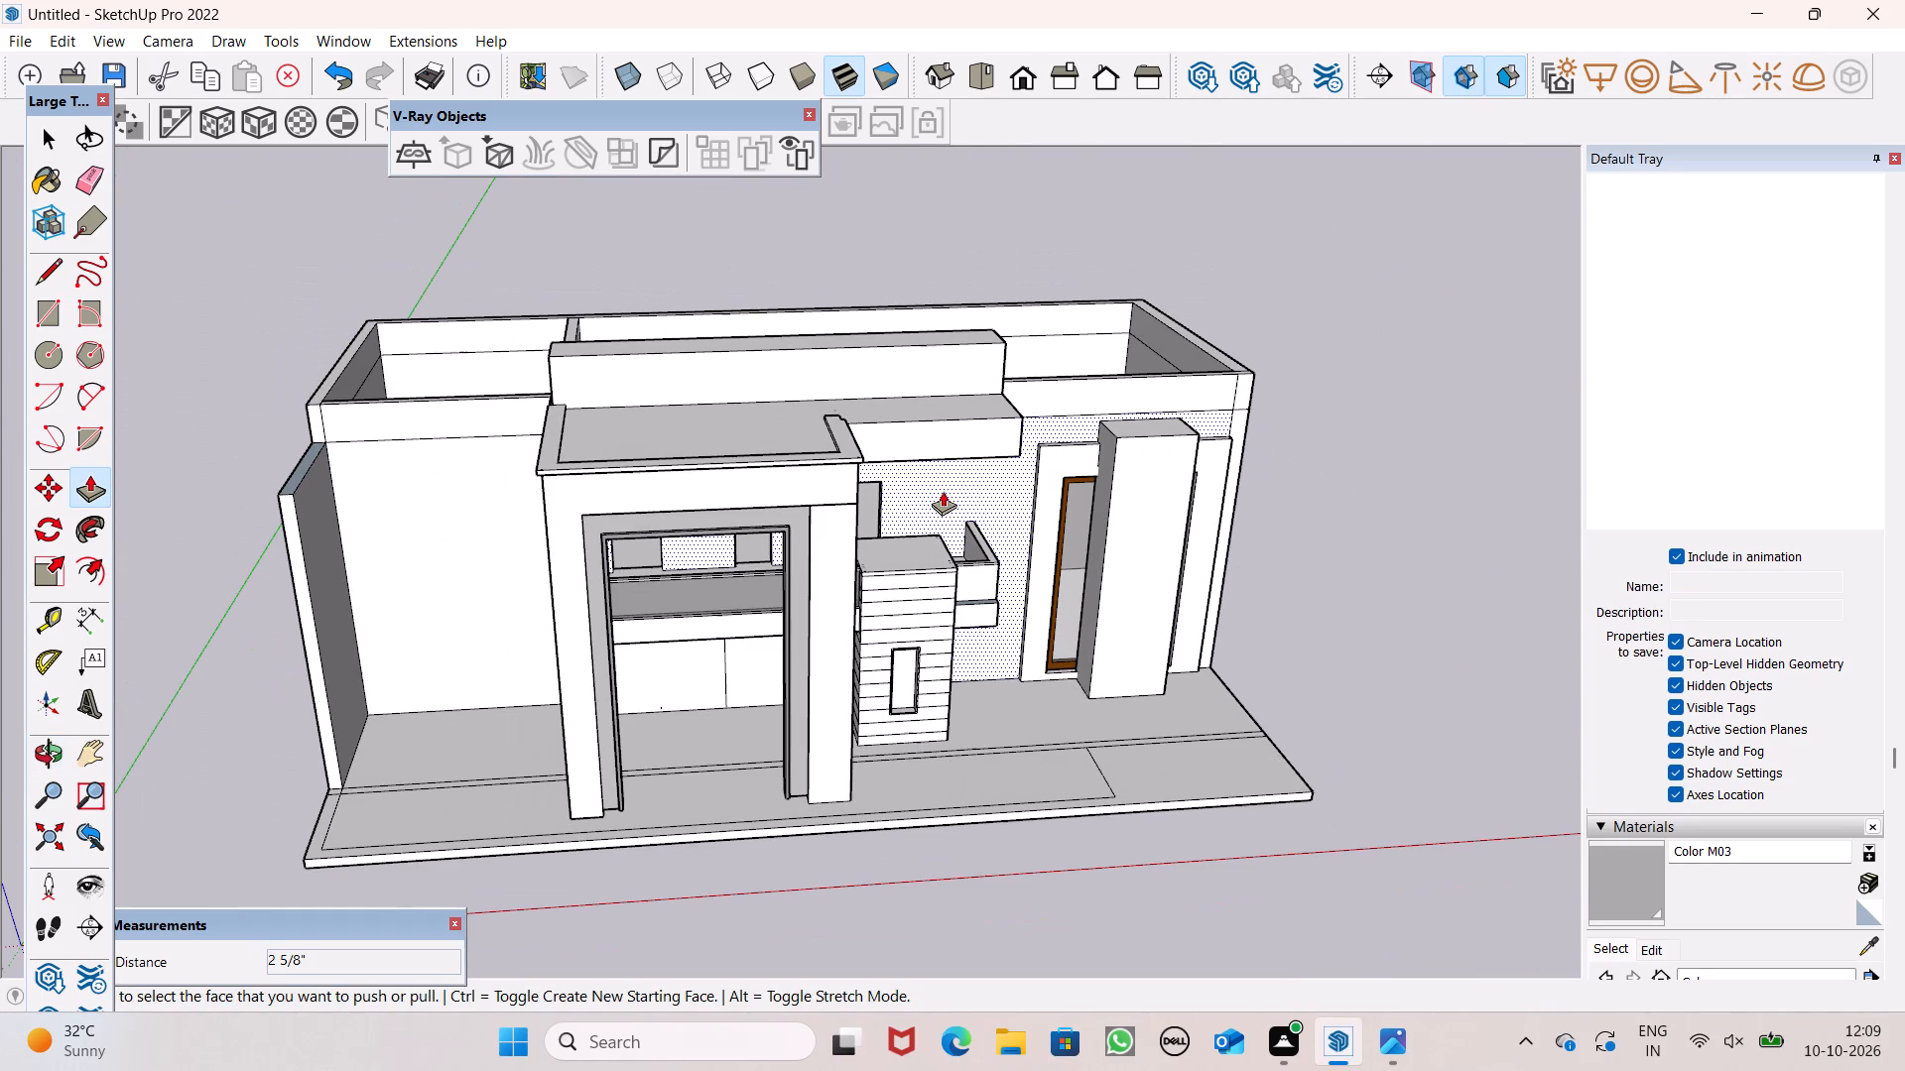
pyautogui.scroll(-2, 943, 488)
pyautogui.moveTo(1020, 461); pyautogui.dragTo(859, 510, button='middle')
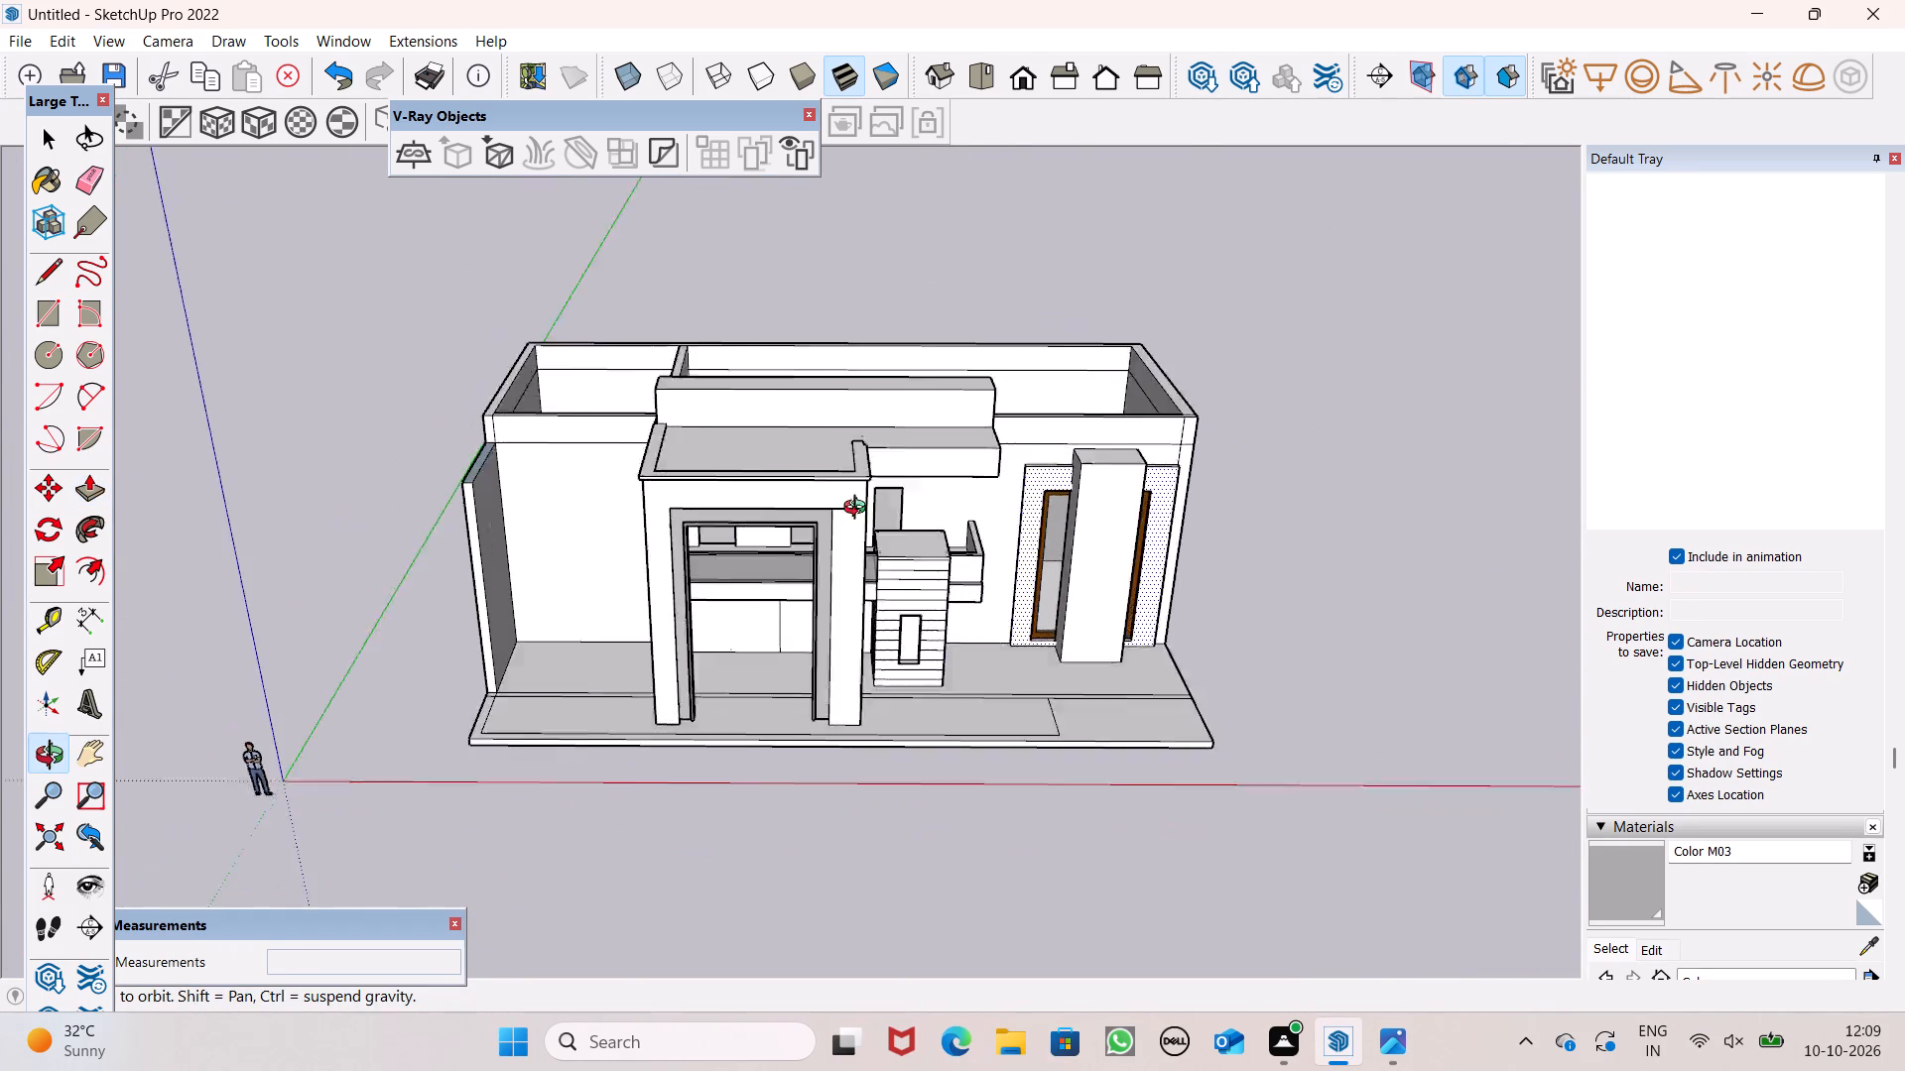
pyautogui.moveTo(859, 510); pyautogui.dragTo(766, 562, button='middle')
pyautogui.scroll(3, 1133, 552)
pyautogui.moveTo(1145, 535); pyautogui.dragTo(1135, 568, button='middle')
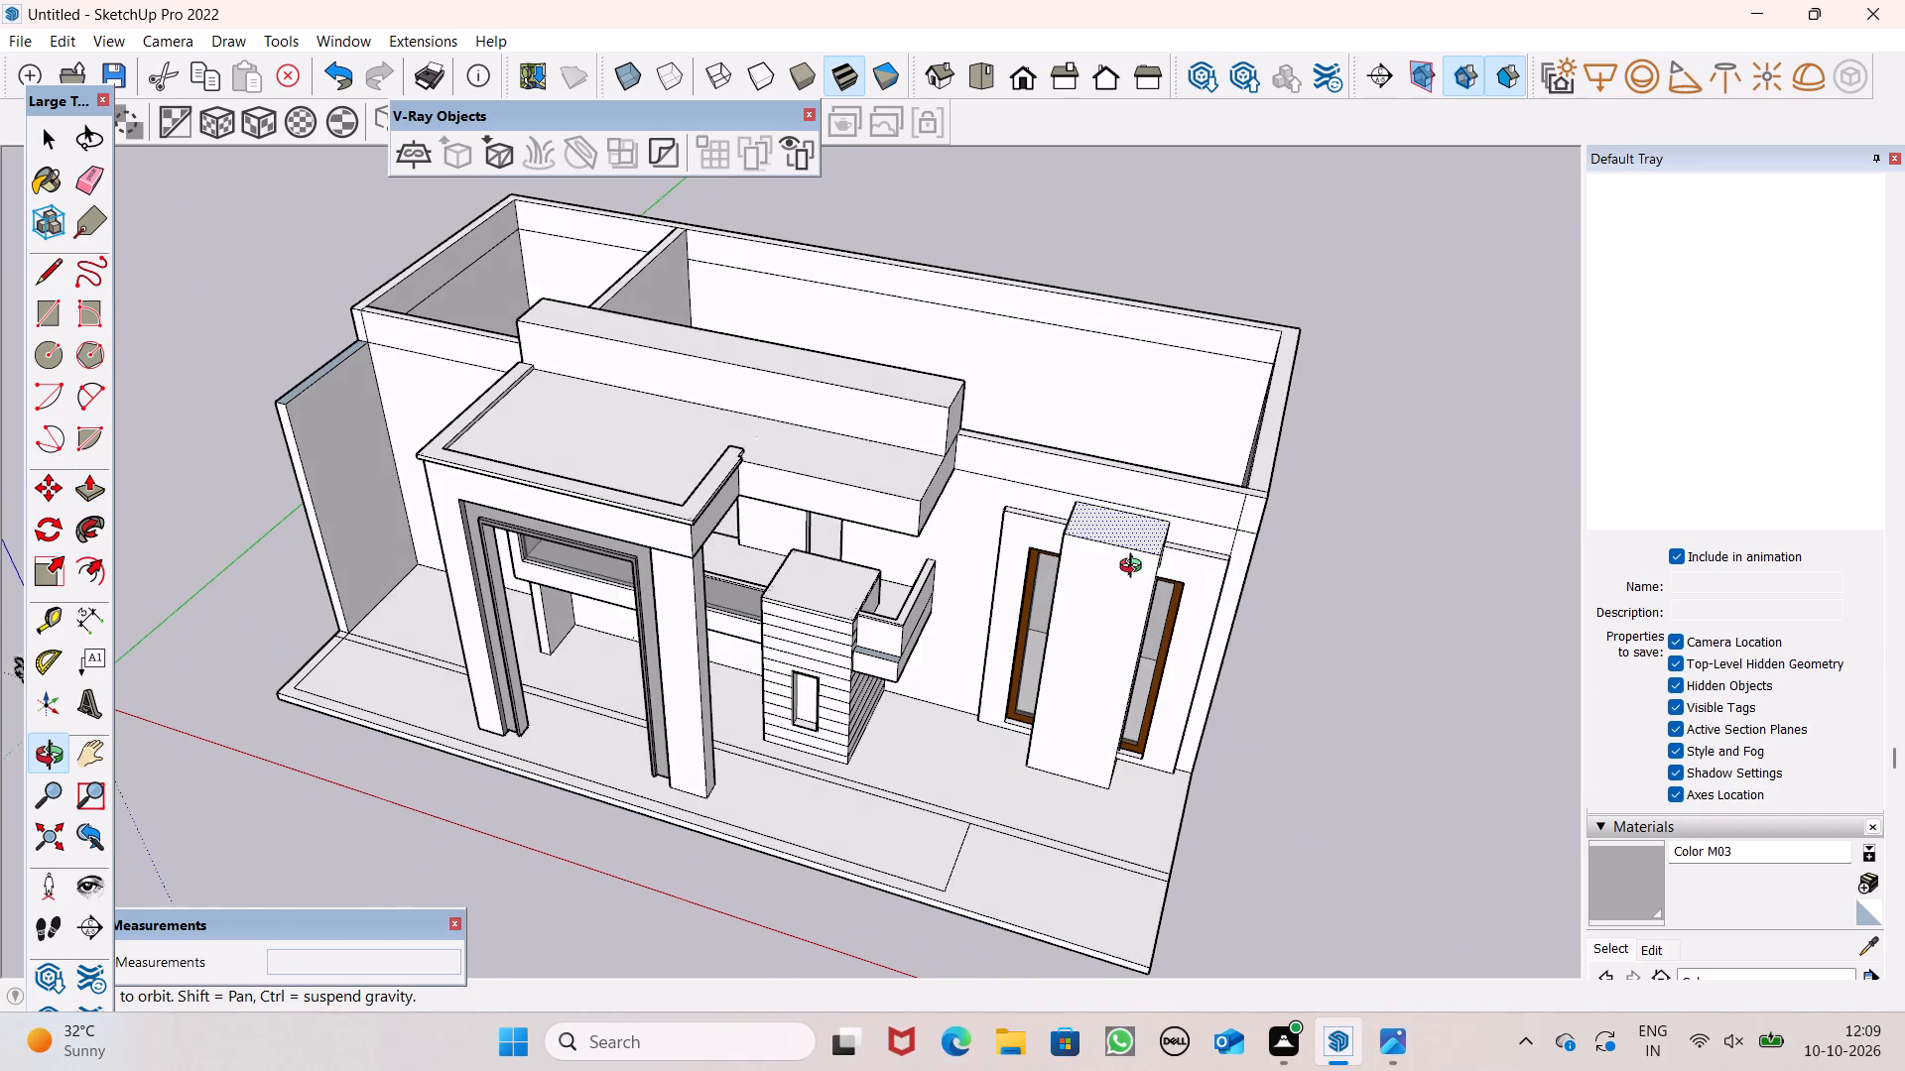
pyautogui.moveTo(1135, 568); pyautogui.dragTo(1096, 426, button='middle')
pyautogui.scroll(3, 1004, 369)
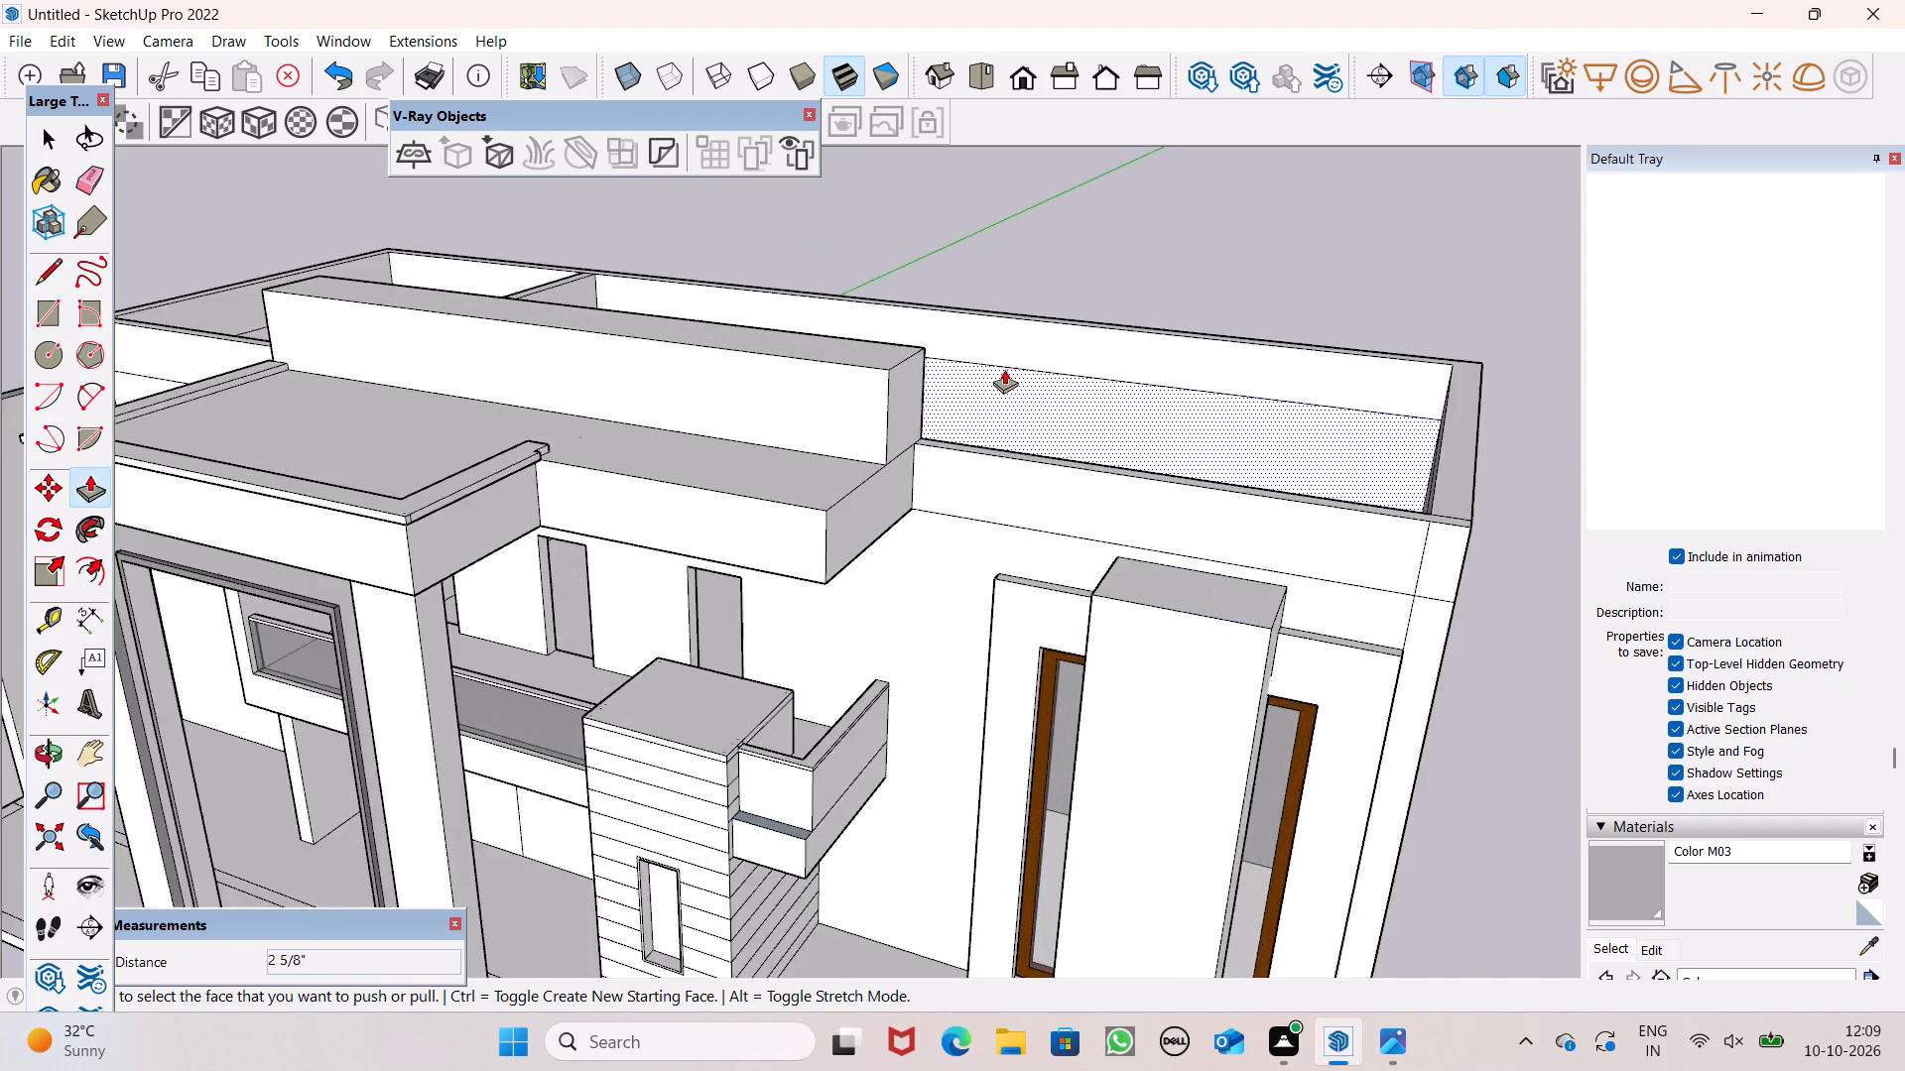
pyautogui.scroll(3, 1004, 369)
pyautogui.moveTo(1025, 491); pyautogui.dragTo(1031, 650, button='middle')
pyautogui.scroll(-2, 986, 569)
pyautogui.scroll(1, 986, 569)
pyautogui.scroll(-3, 986, 569)
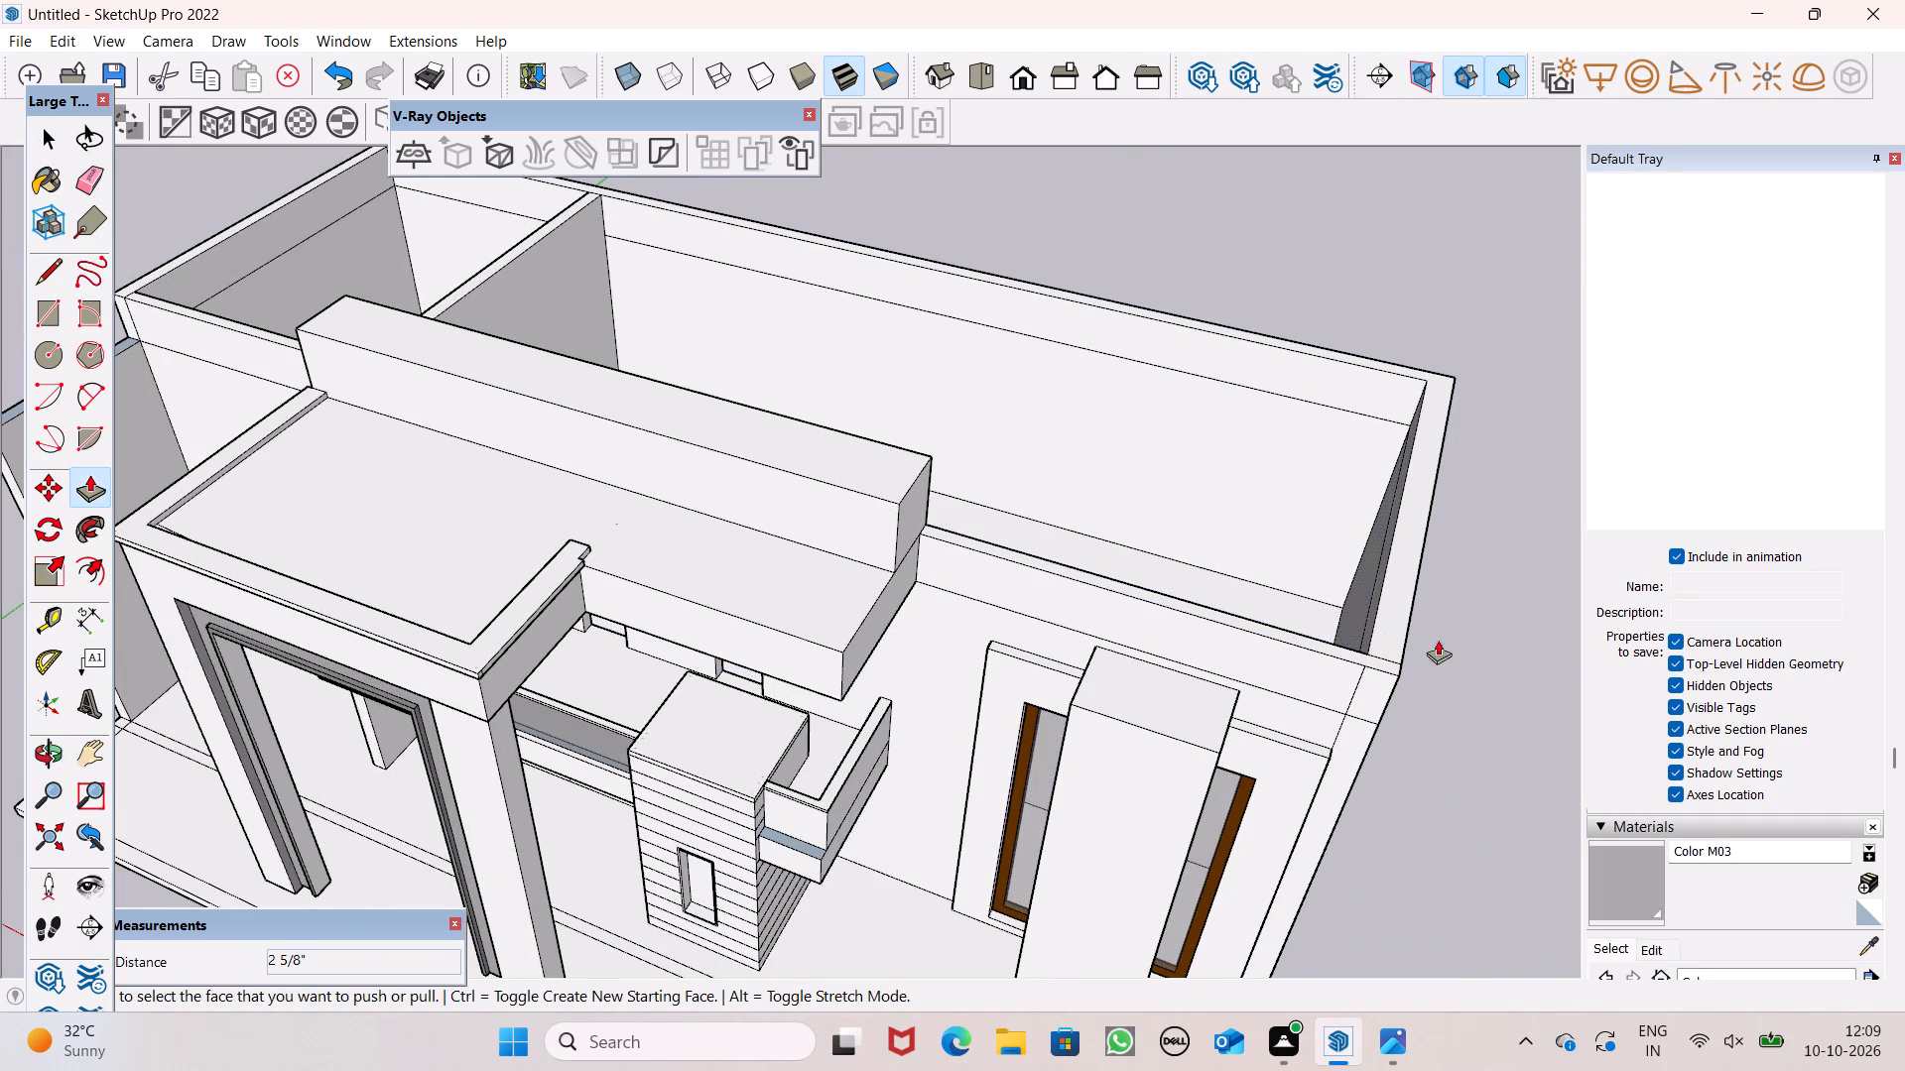
# Raise the top face of the column between the brown-framed windows by 7', above the wall top.
pyautogui.scroll(1, 1413, 656)
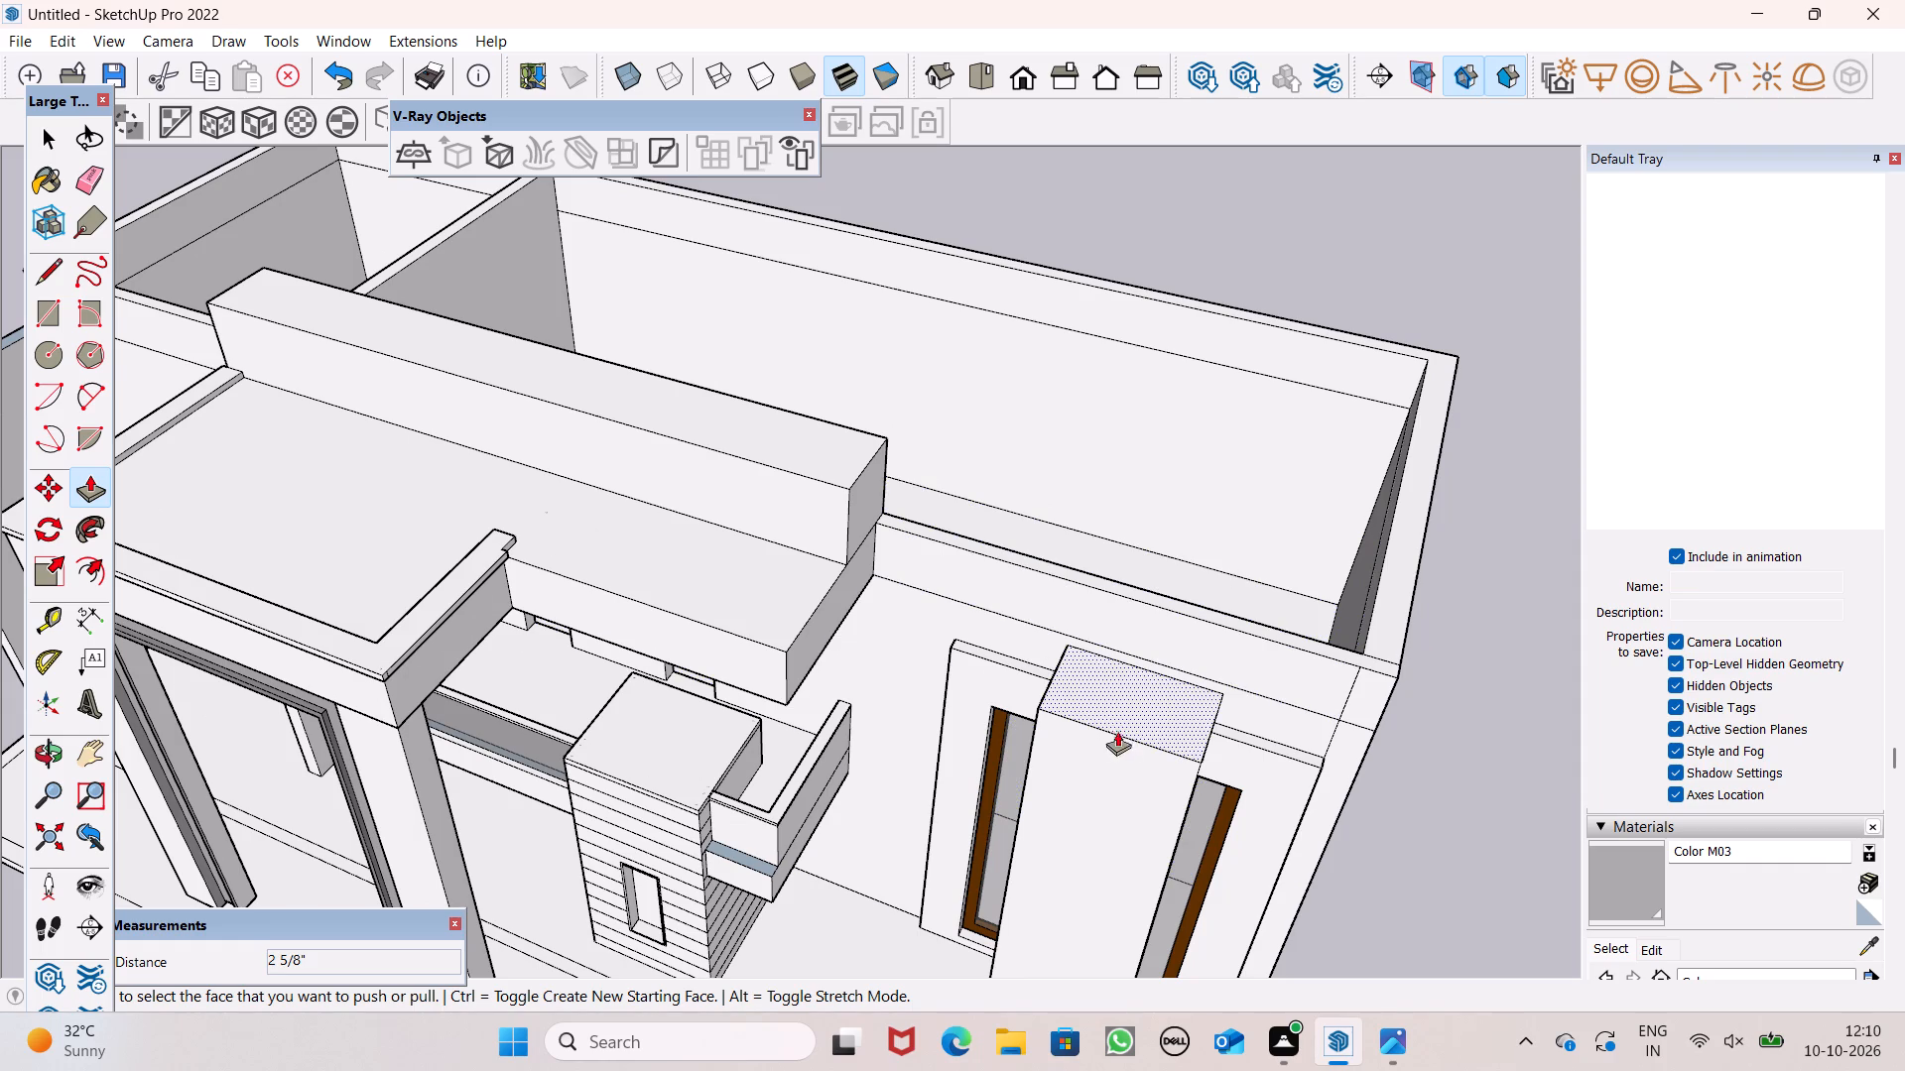
pyautogui.moveTo(1116, 691); pyautogui.dragTo(1087, 669)
pyautogui.moveTo(1102, 680); pyautogui.dragTo(901, 450)
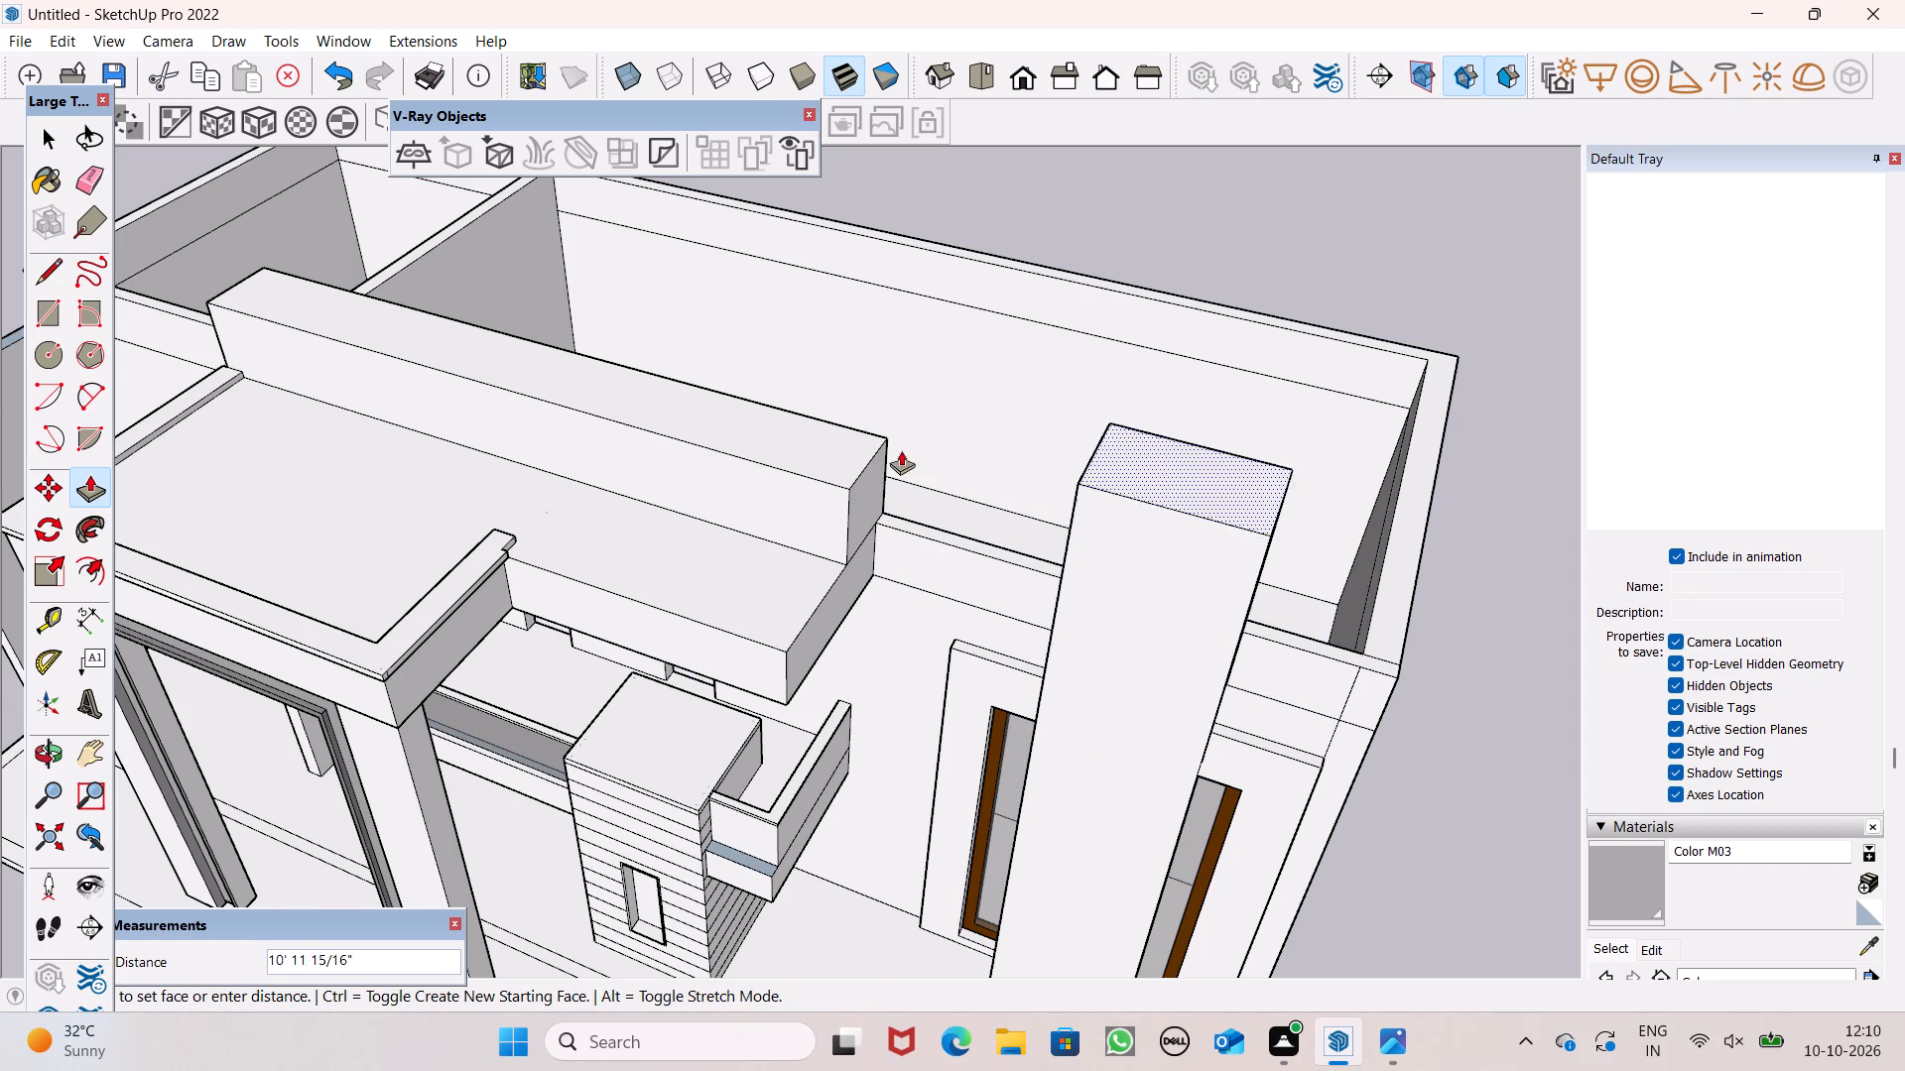
pyautogui.moveTo(901, 450); pyautogui.dragTo(842, 446)
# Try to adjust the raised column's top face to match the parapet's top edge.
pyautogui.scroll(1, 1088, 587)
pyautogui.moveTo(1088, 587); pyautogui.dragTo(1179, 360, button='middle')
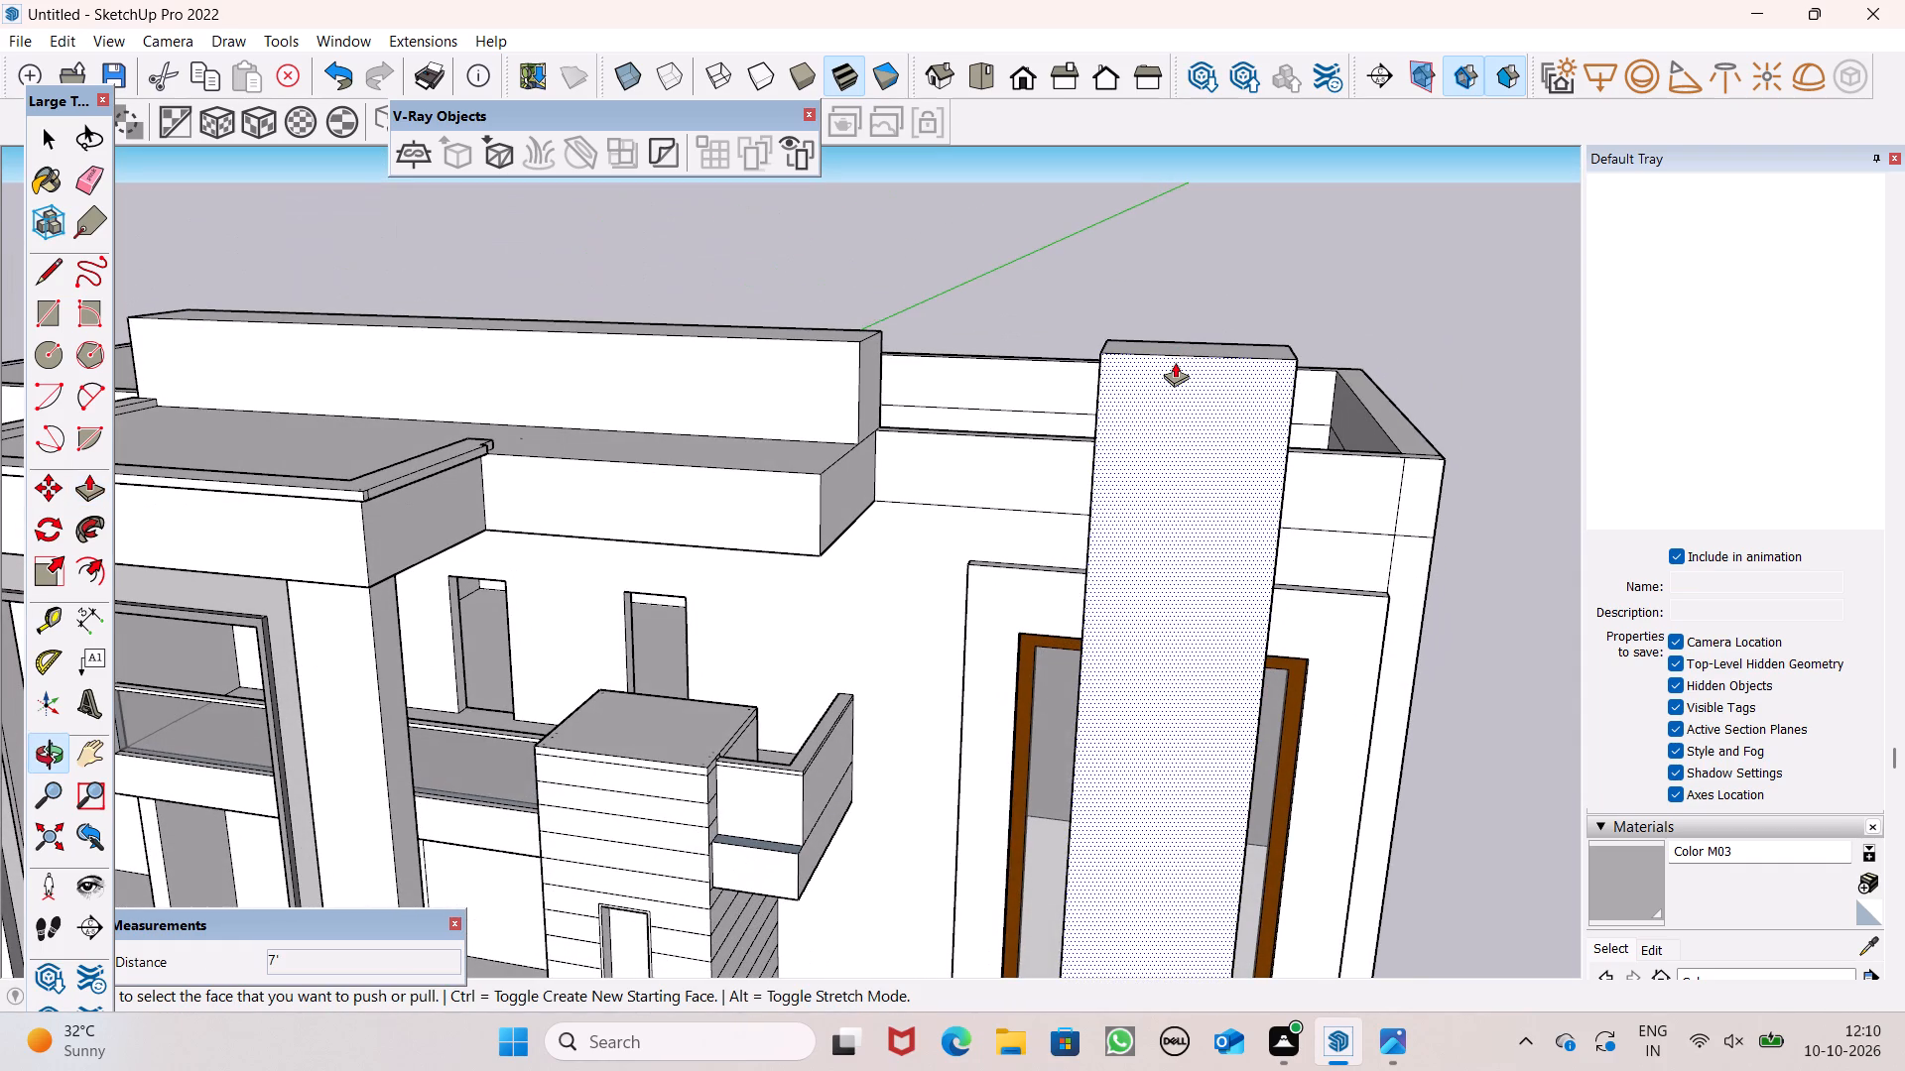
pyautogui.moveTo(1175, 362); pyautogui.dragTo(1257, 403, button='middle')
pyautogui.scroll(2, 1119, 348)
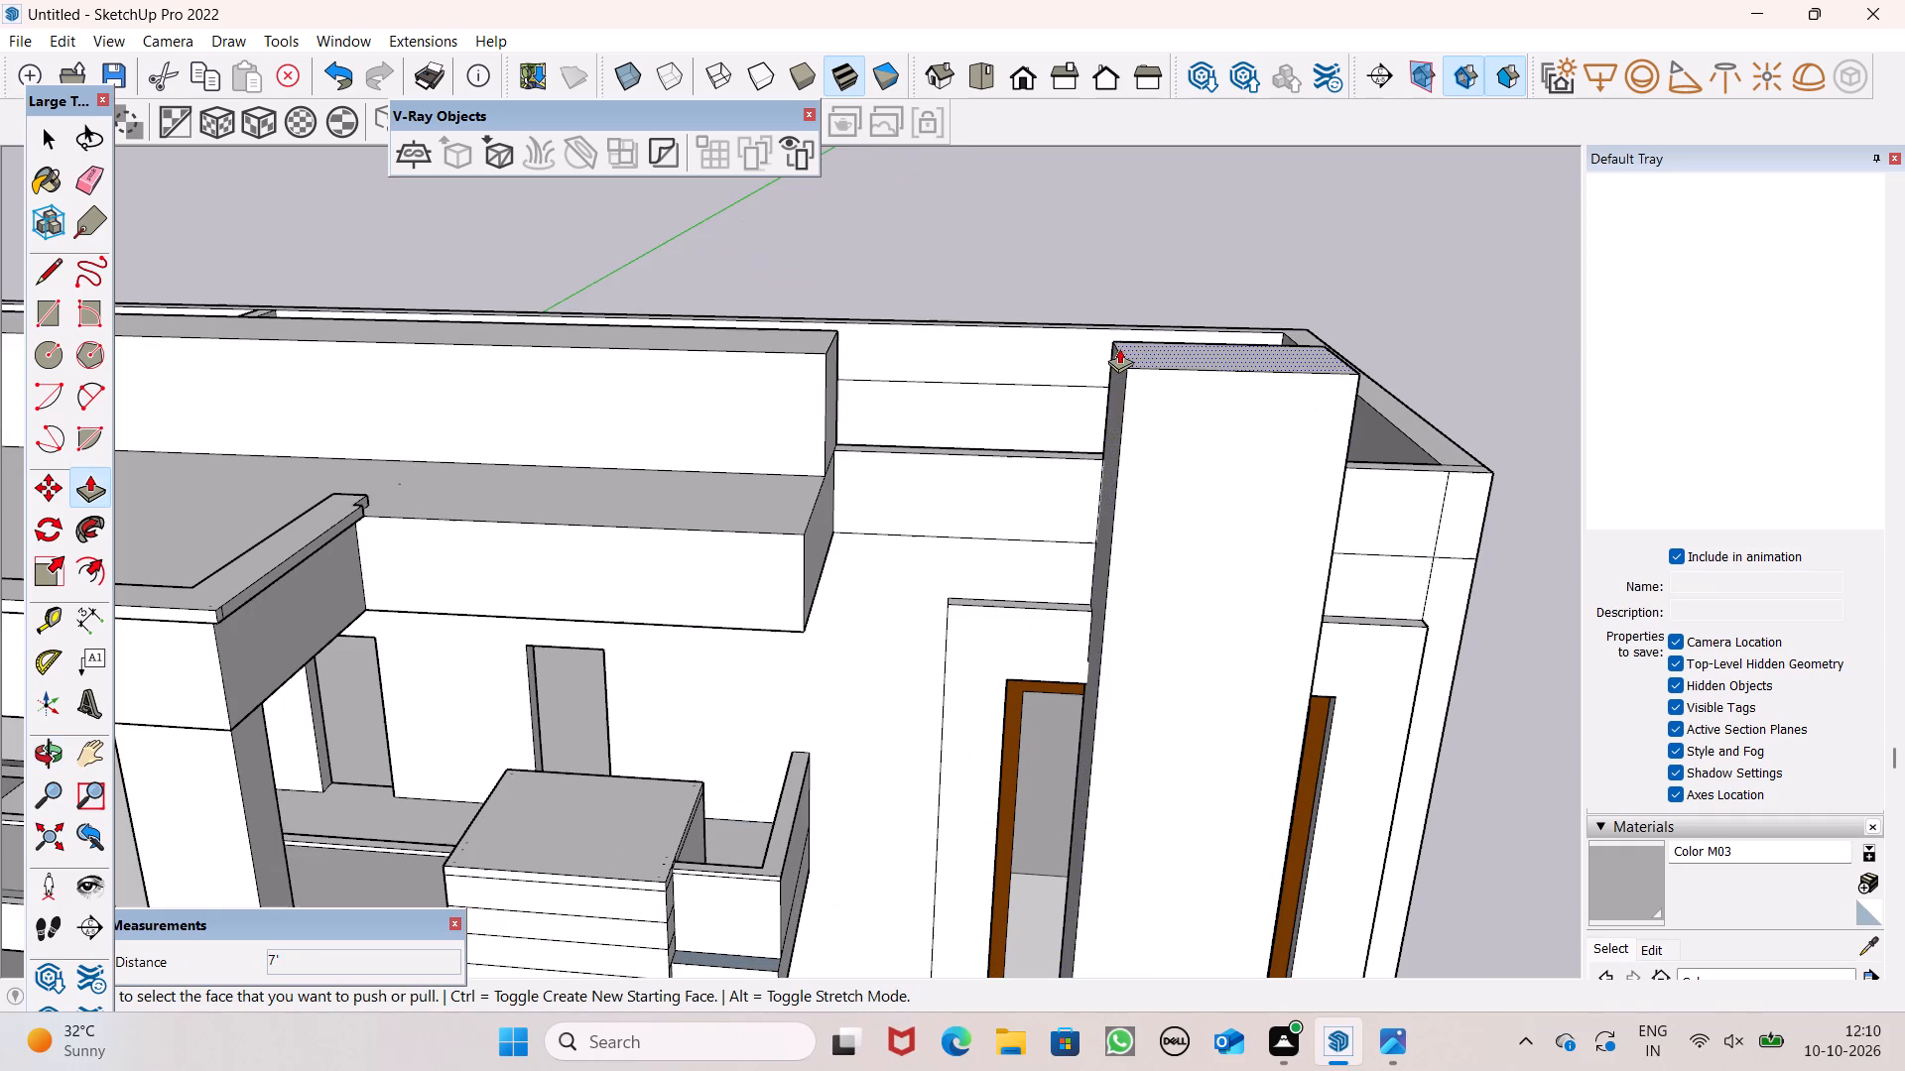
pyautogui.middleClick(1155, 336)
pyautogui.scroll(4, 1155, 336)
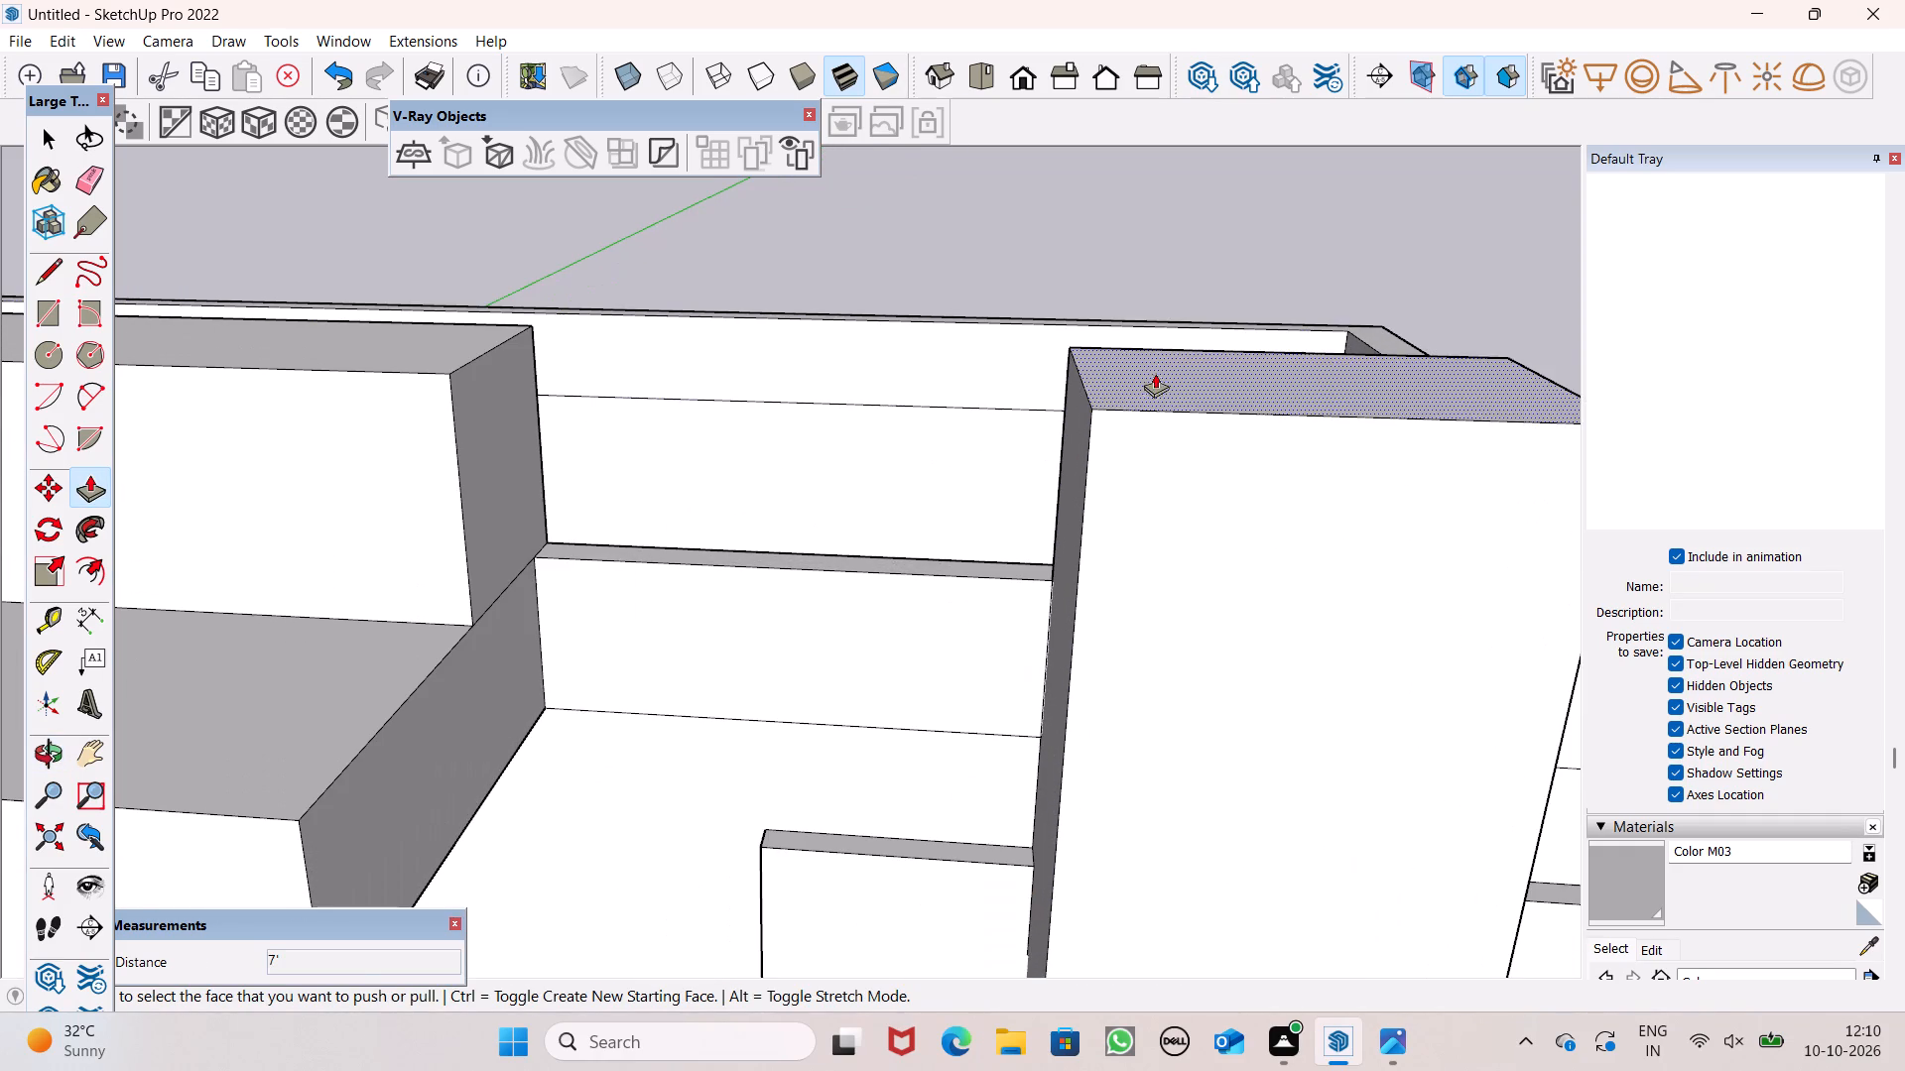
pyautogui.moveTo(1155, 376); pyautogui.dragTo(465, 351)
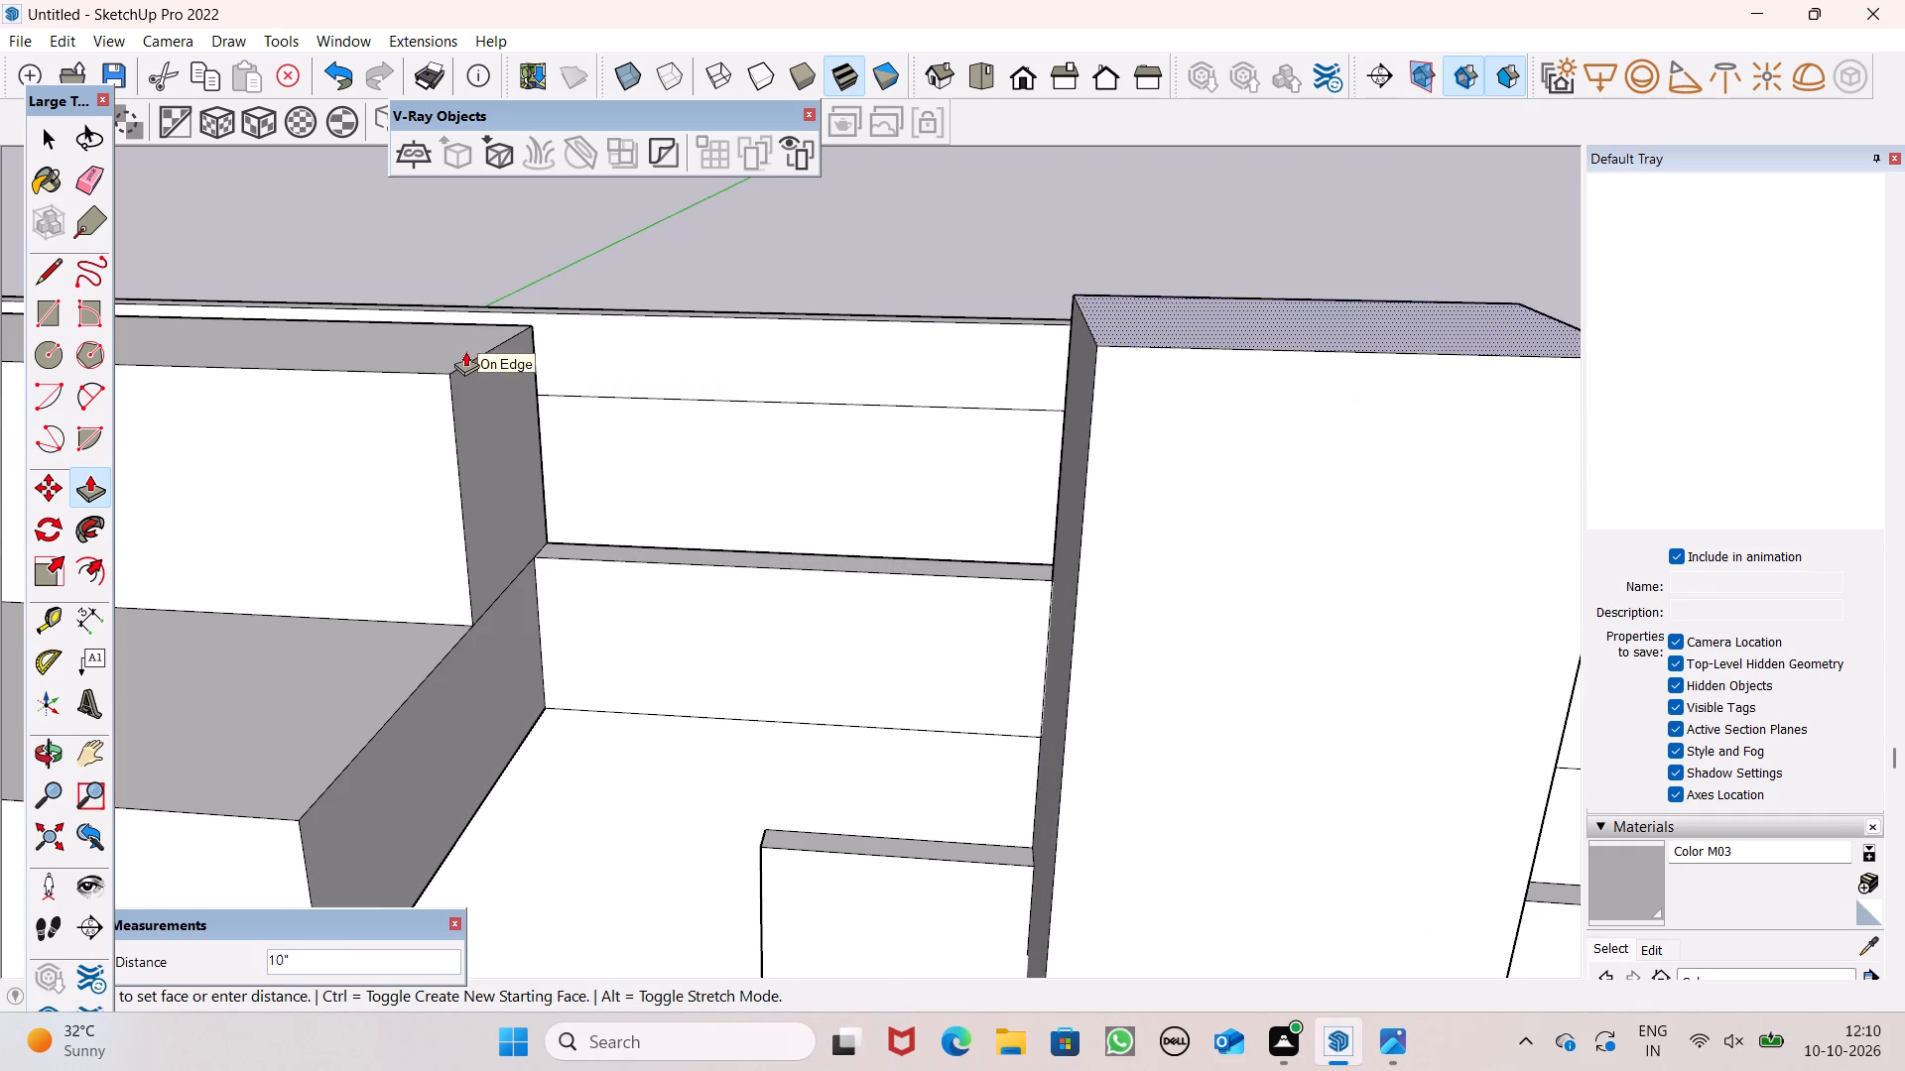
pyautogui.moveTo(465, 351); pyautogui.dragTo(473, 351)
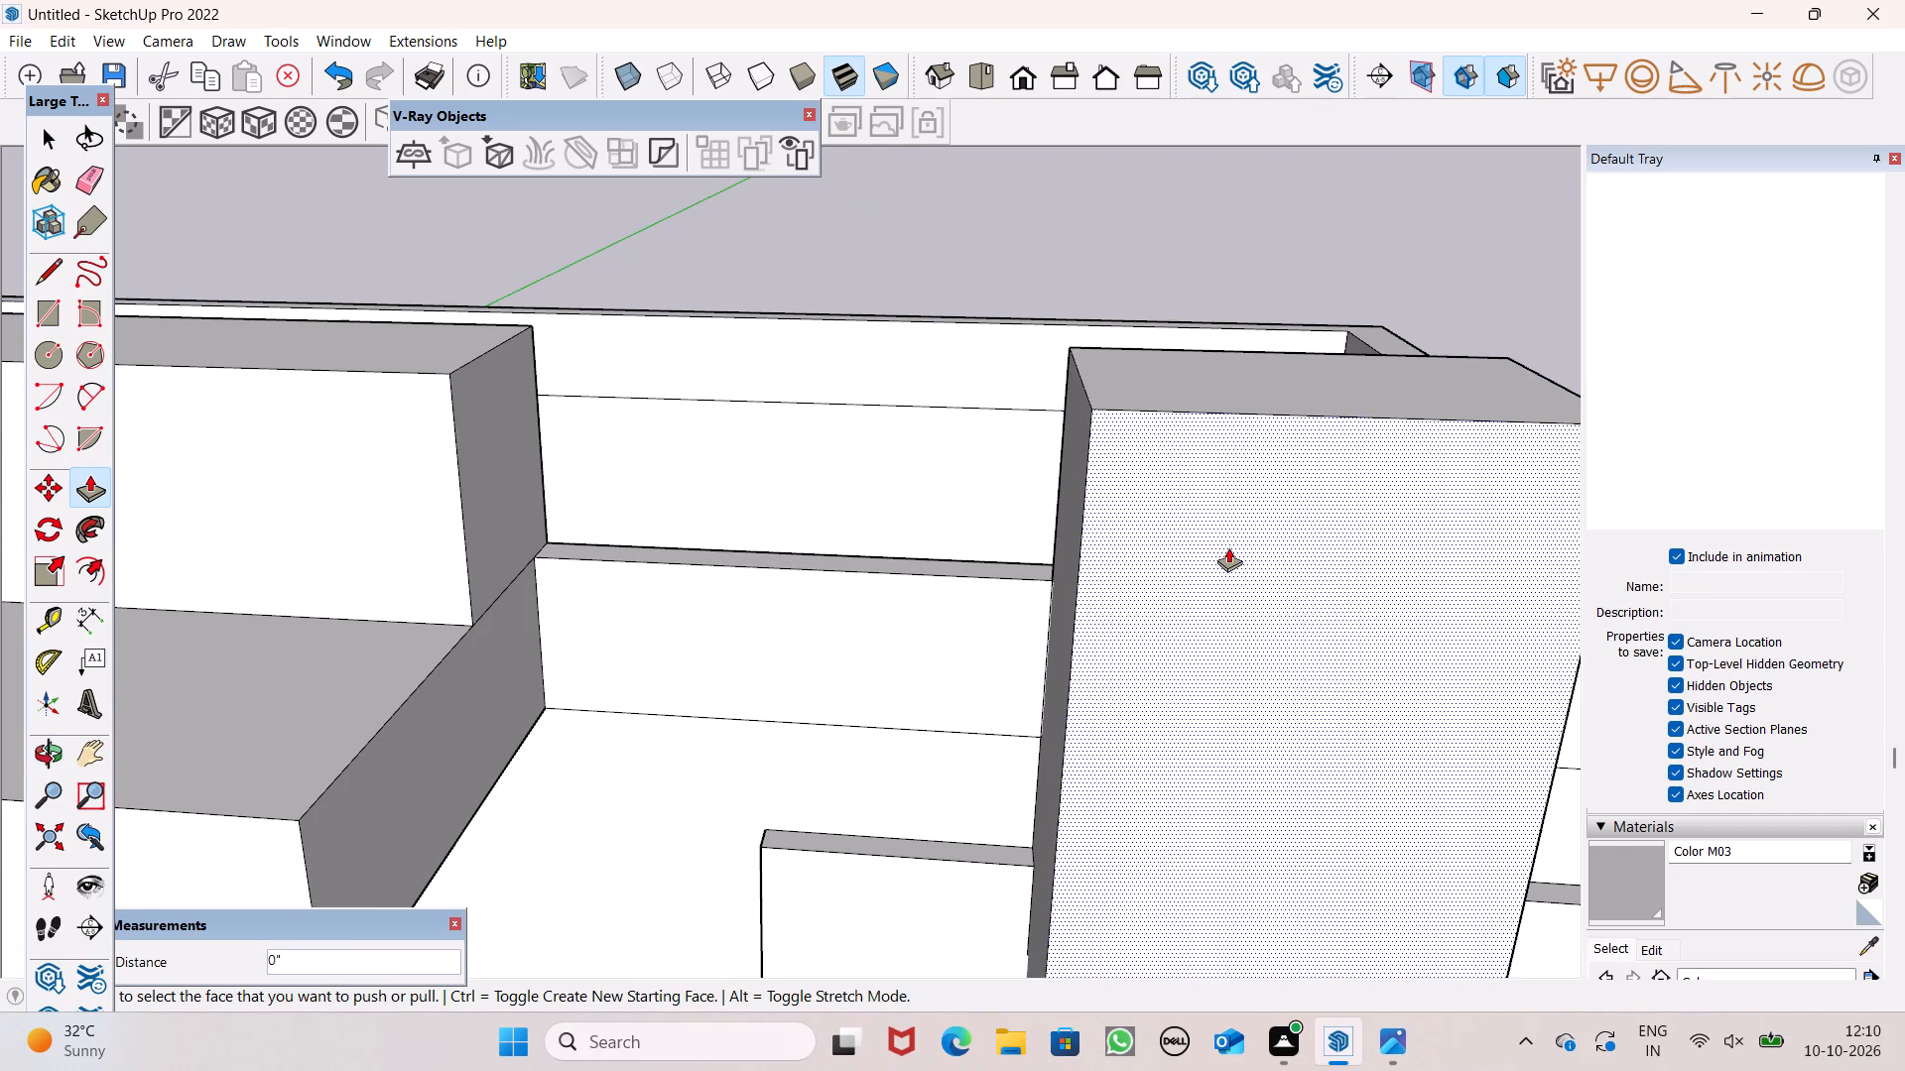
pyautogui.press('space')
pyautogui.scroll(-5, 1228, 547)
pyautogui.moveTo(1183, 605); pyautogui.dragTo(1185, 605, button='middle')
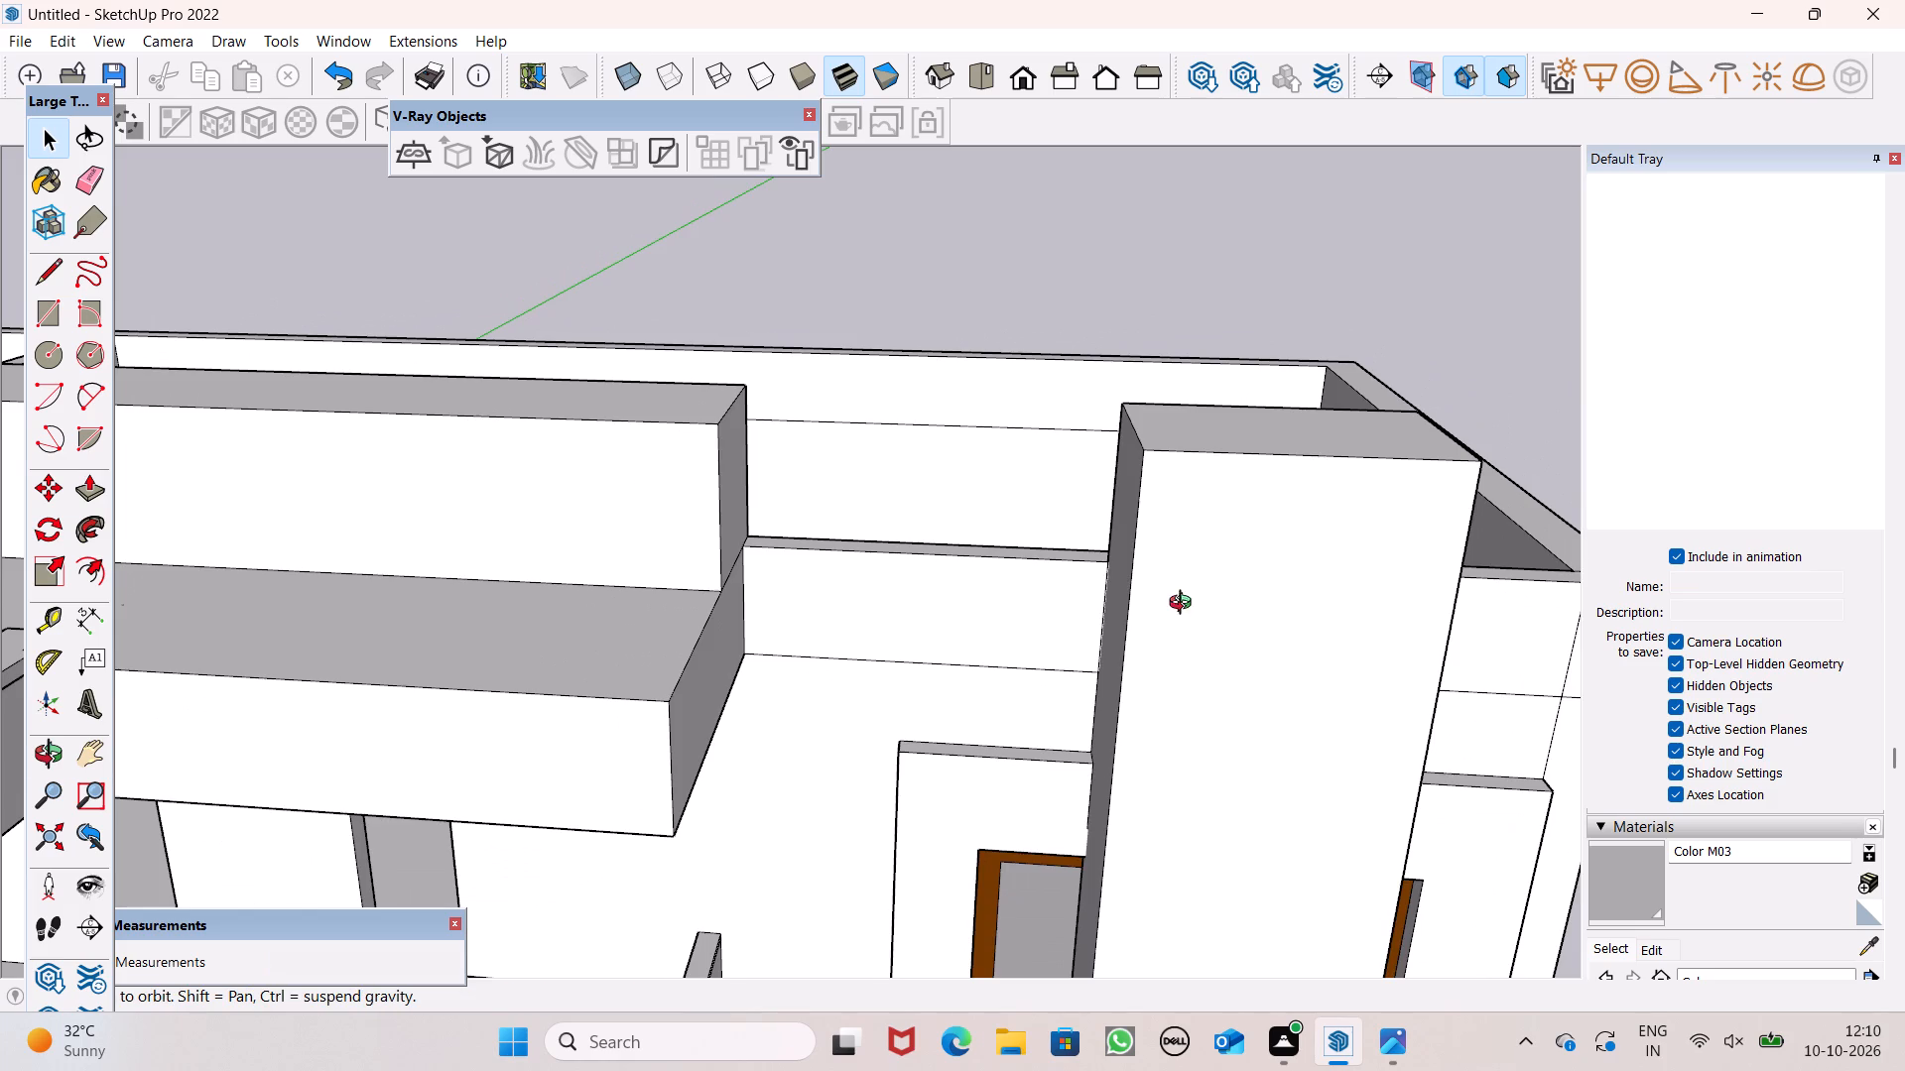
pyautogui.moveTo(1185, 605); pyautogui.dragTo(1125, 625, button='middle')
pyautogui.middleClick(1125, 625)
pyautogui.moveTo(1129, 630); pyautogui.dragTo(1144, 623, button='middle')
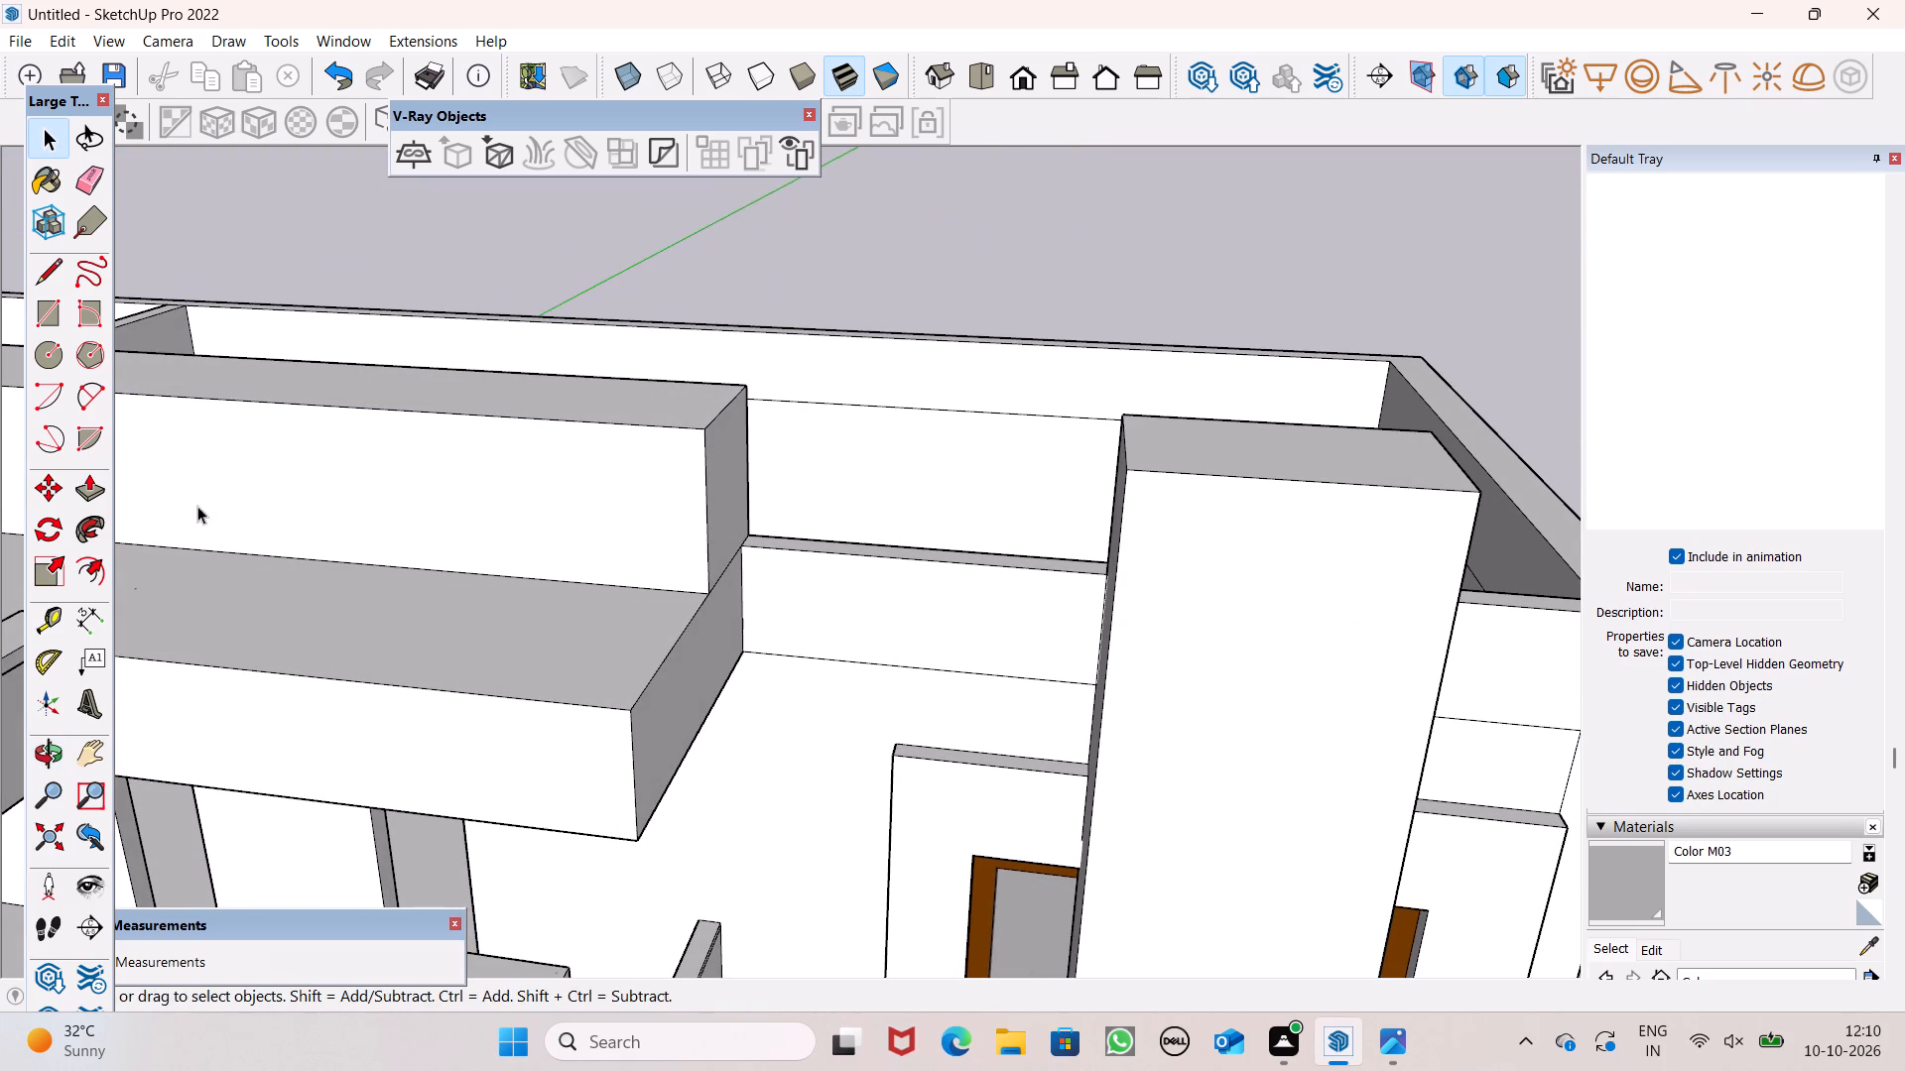
# Raise the top face of the wall behind the column 4', level with the parapet block's top edge.
pyautogui.click(98, 494)
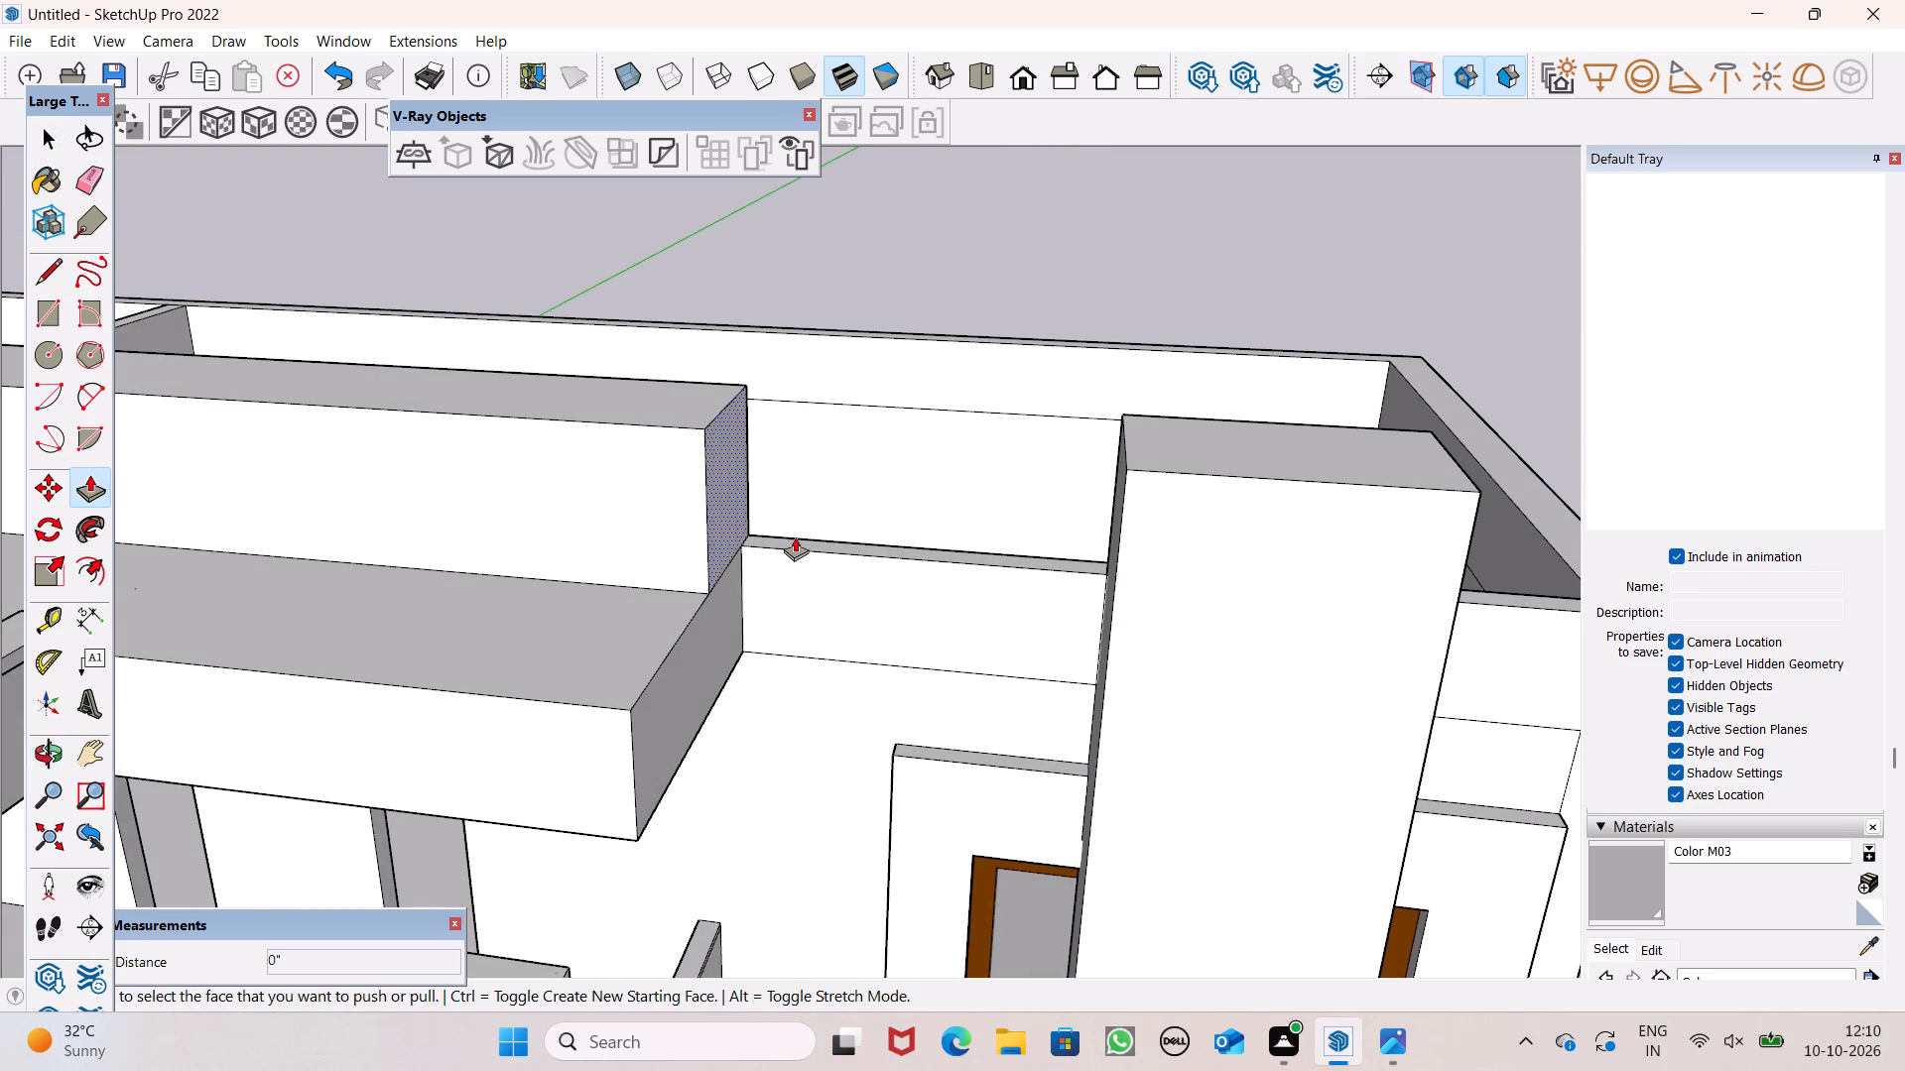
pyautogui.moveTo(795, 539); pyautogui.dragTo(705, 425)
# Erase the seam edge between the parapet block's top face and the raised wall's top face.
pyautogui.scroll(-3, 663, 491)
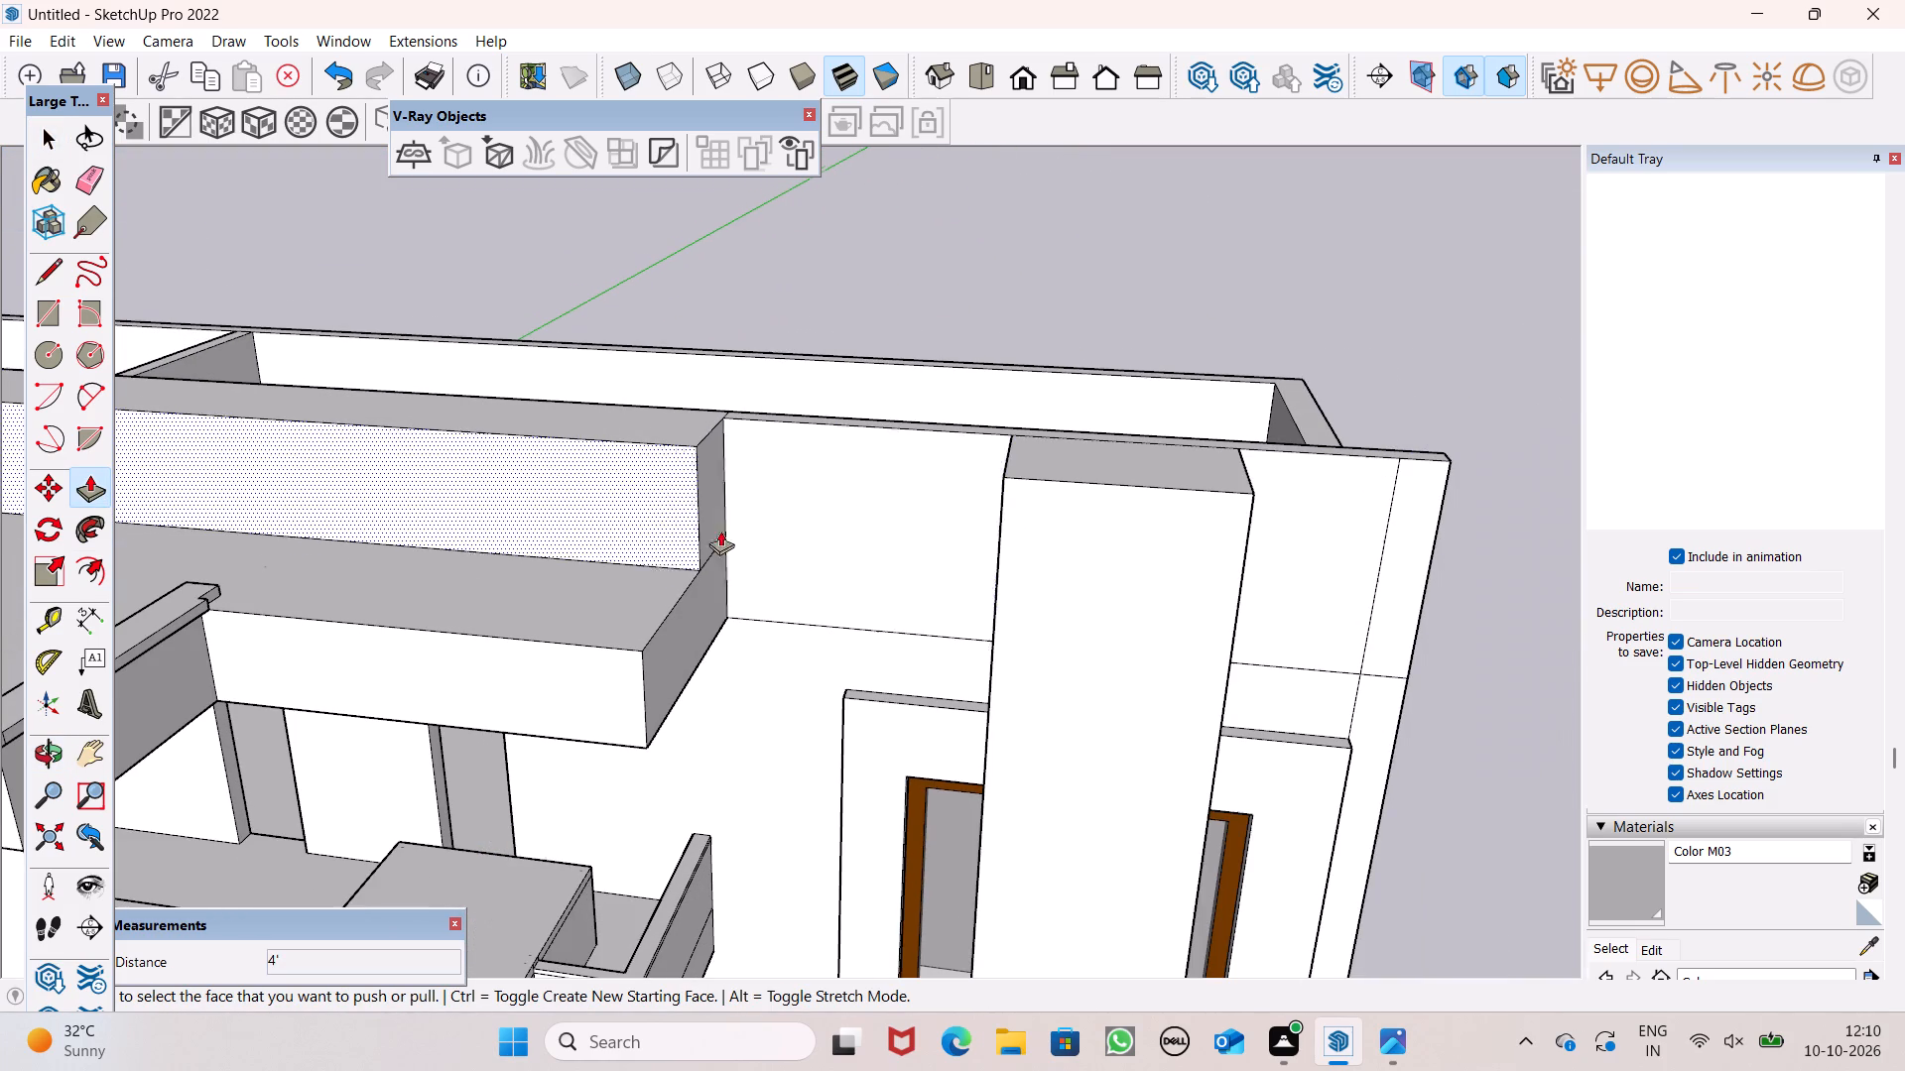
pyautogui.scroll(-6, 1023, 577)
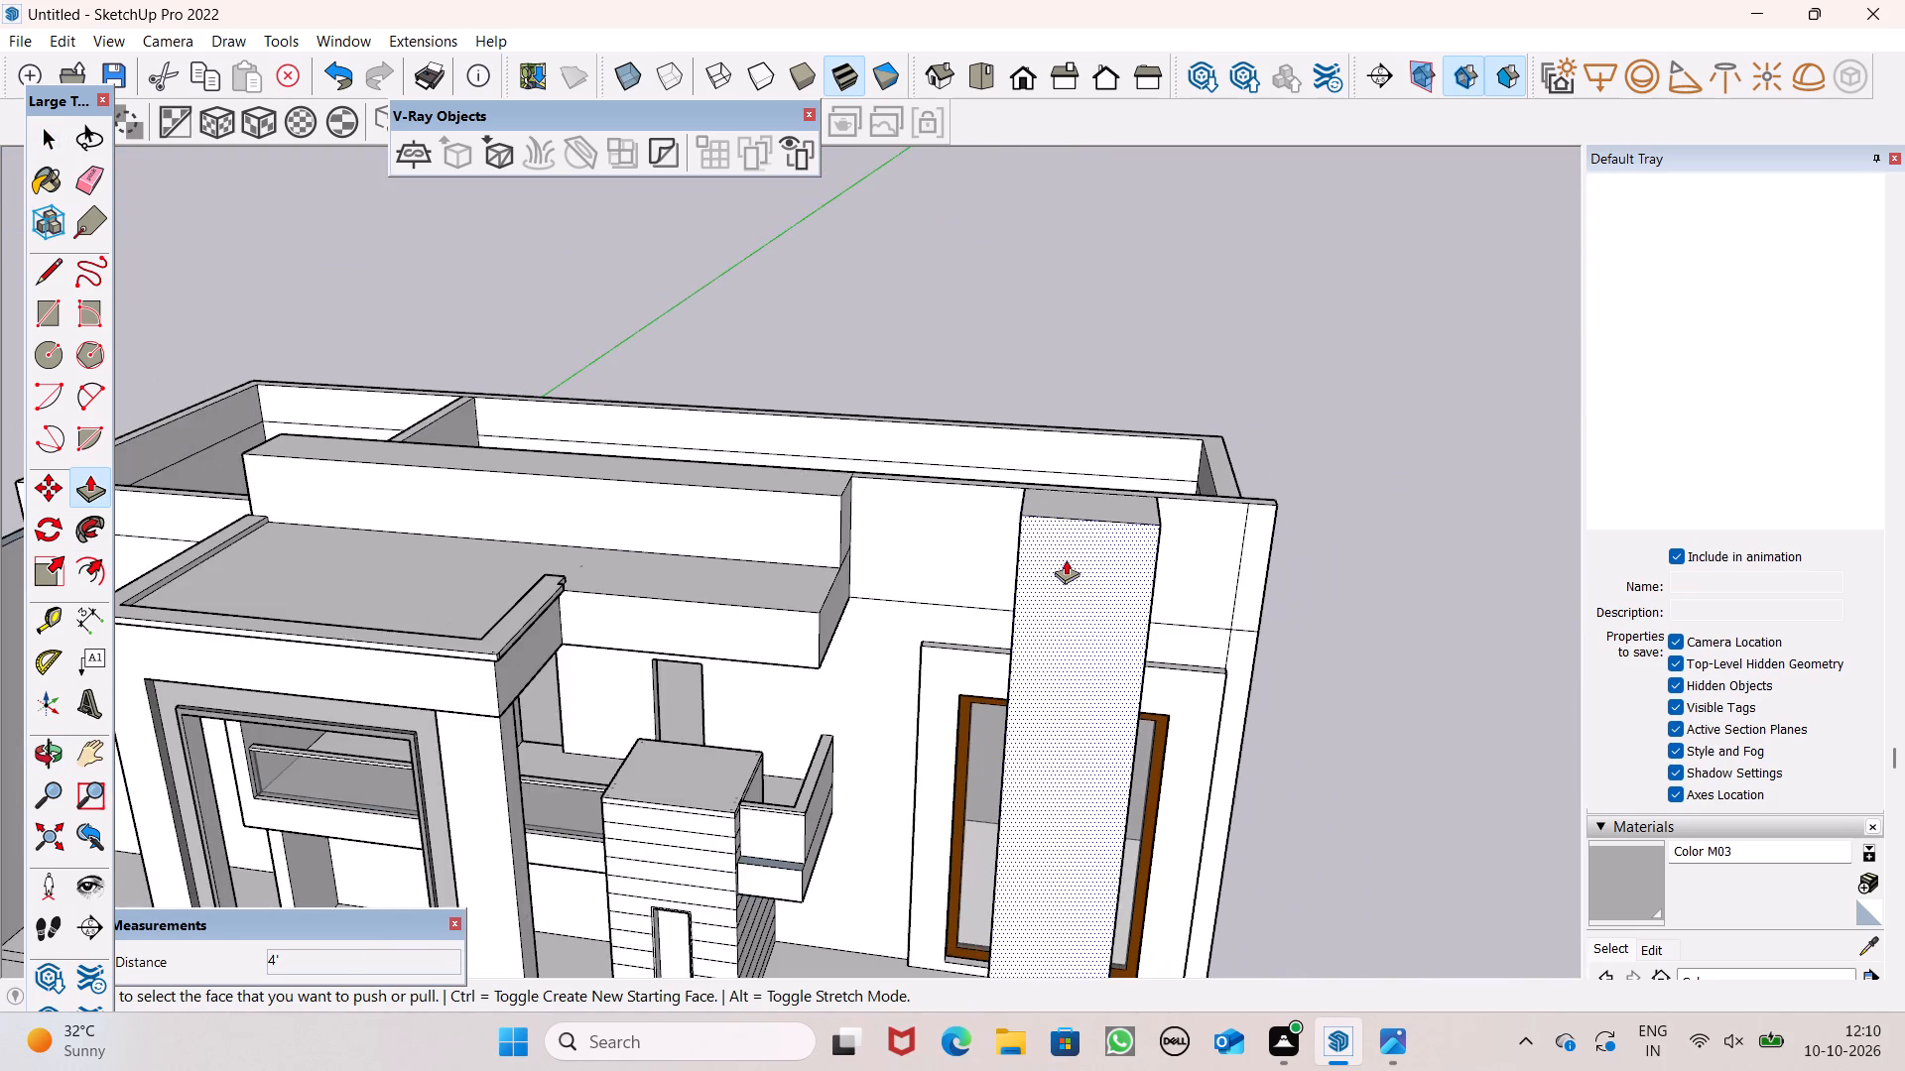
pyautogui.moveTo(1065, 564); pyautogui.dragTo(1020, 759, button='middle')
pyautogui.scroll(4, 883, 515)
pyautogui.scroll(-4, 883, 511)
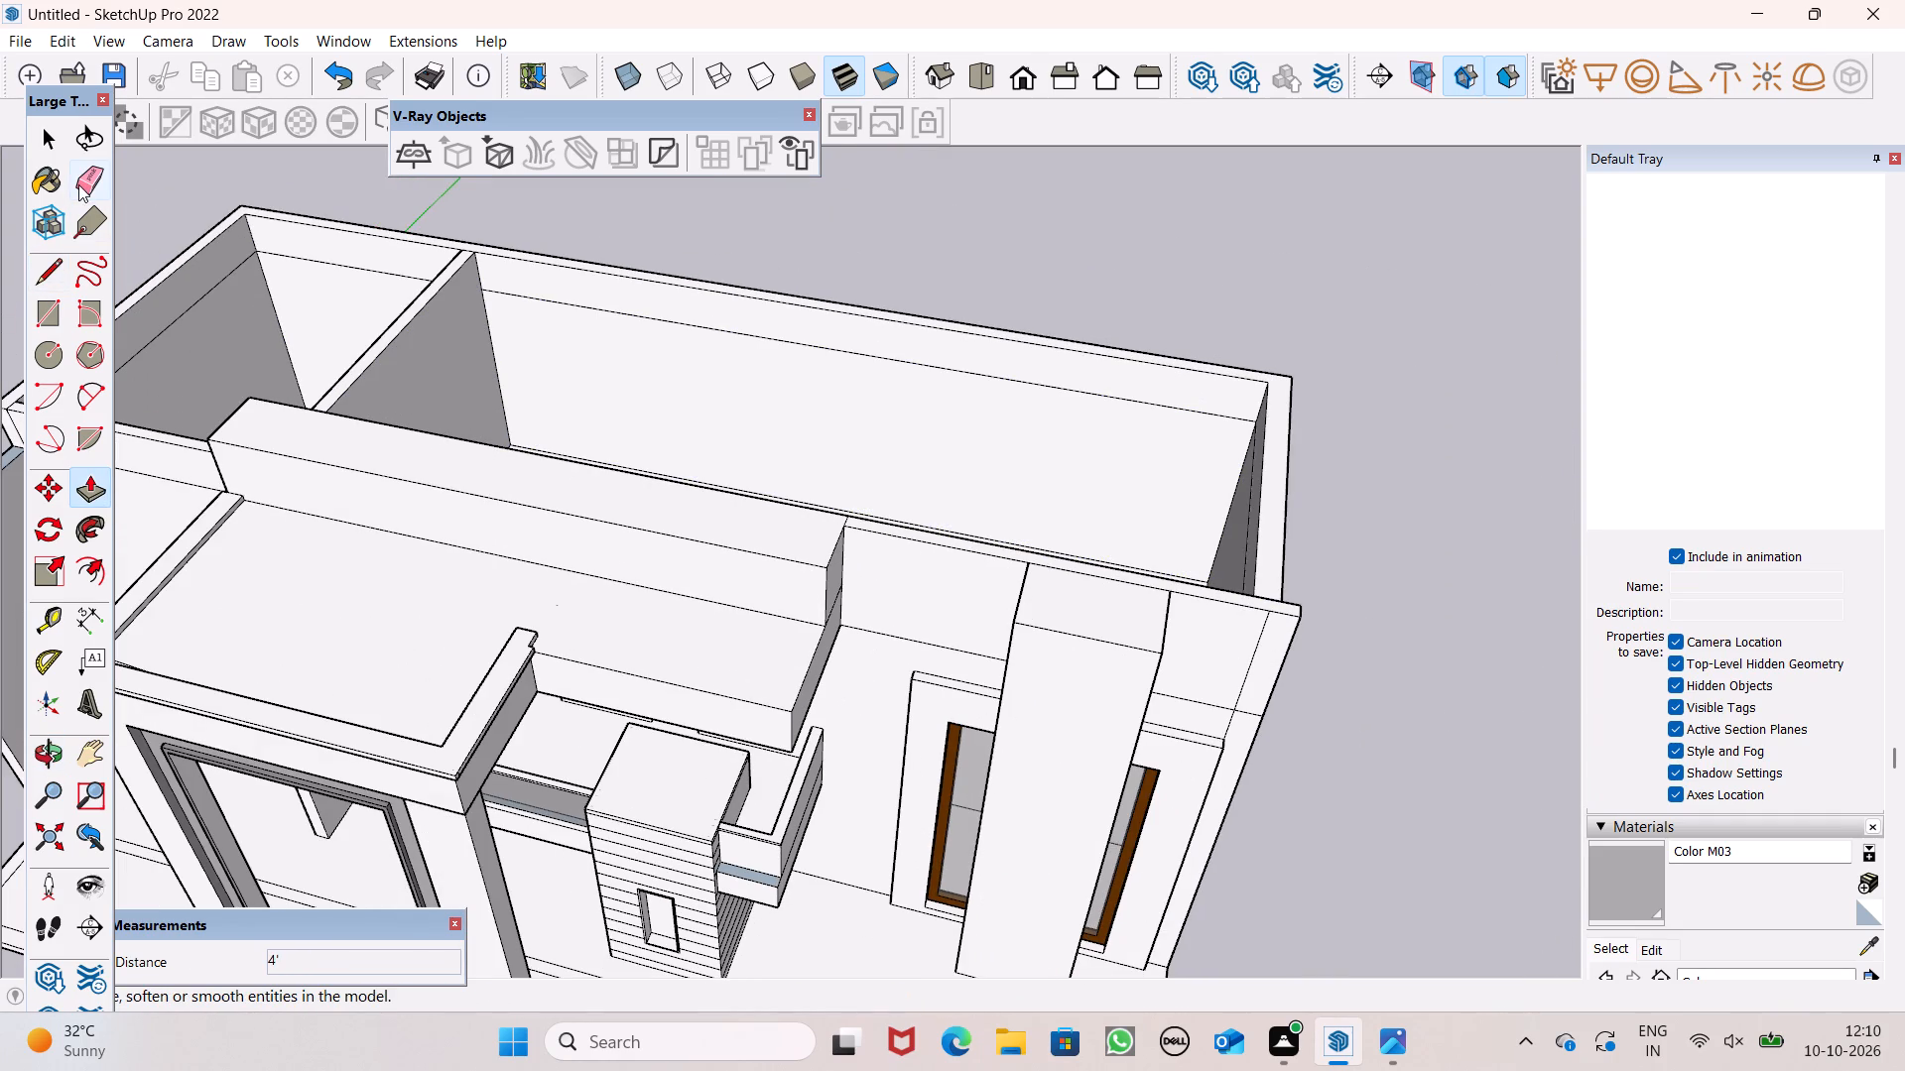
pyautogui.click(78, 184)
pyautogui.scroll(3, 539, 535)
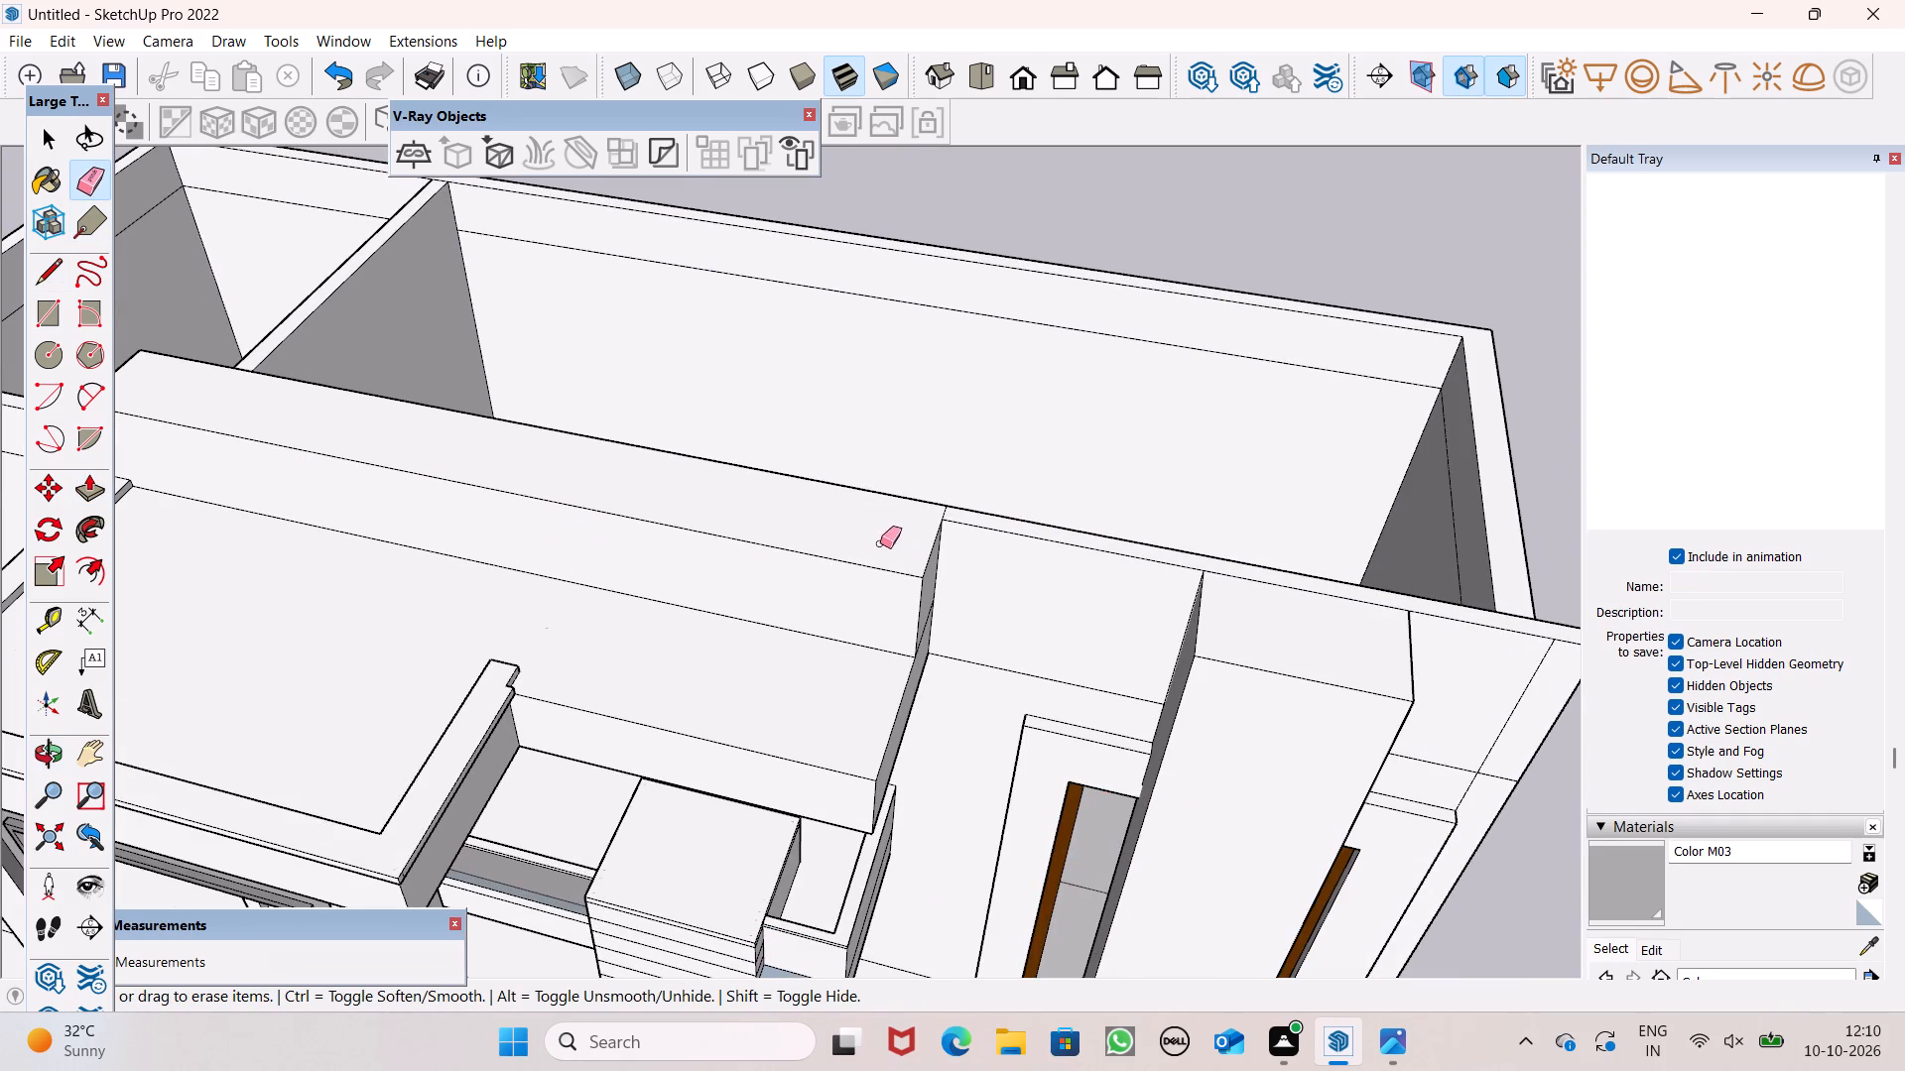
pyautogui.scroll(6, 933, 533)
pyautogui.click(955, 498)
pyautogui.scroll(-2, 975, 461)
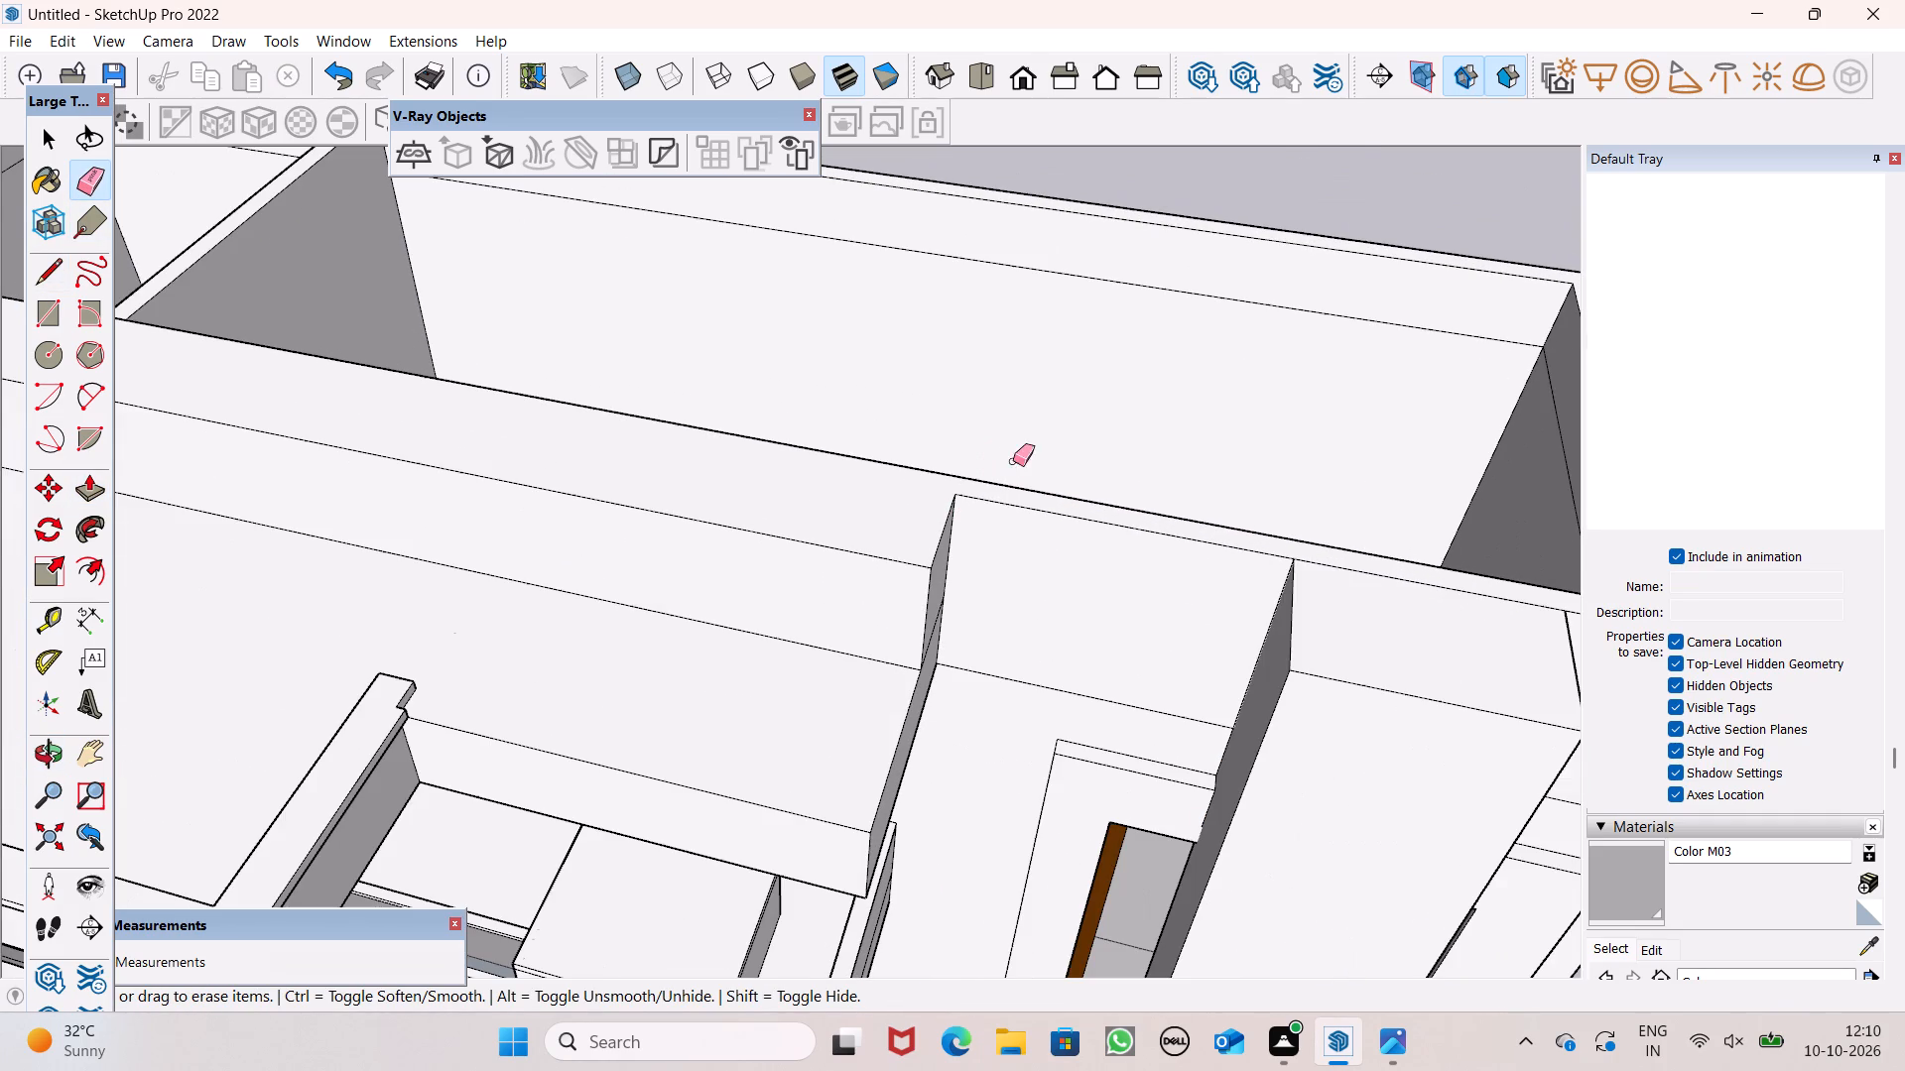
pyautogui.scroll(-4, 1409, 530)
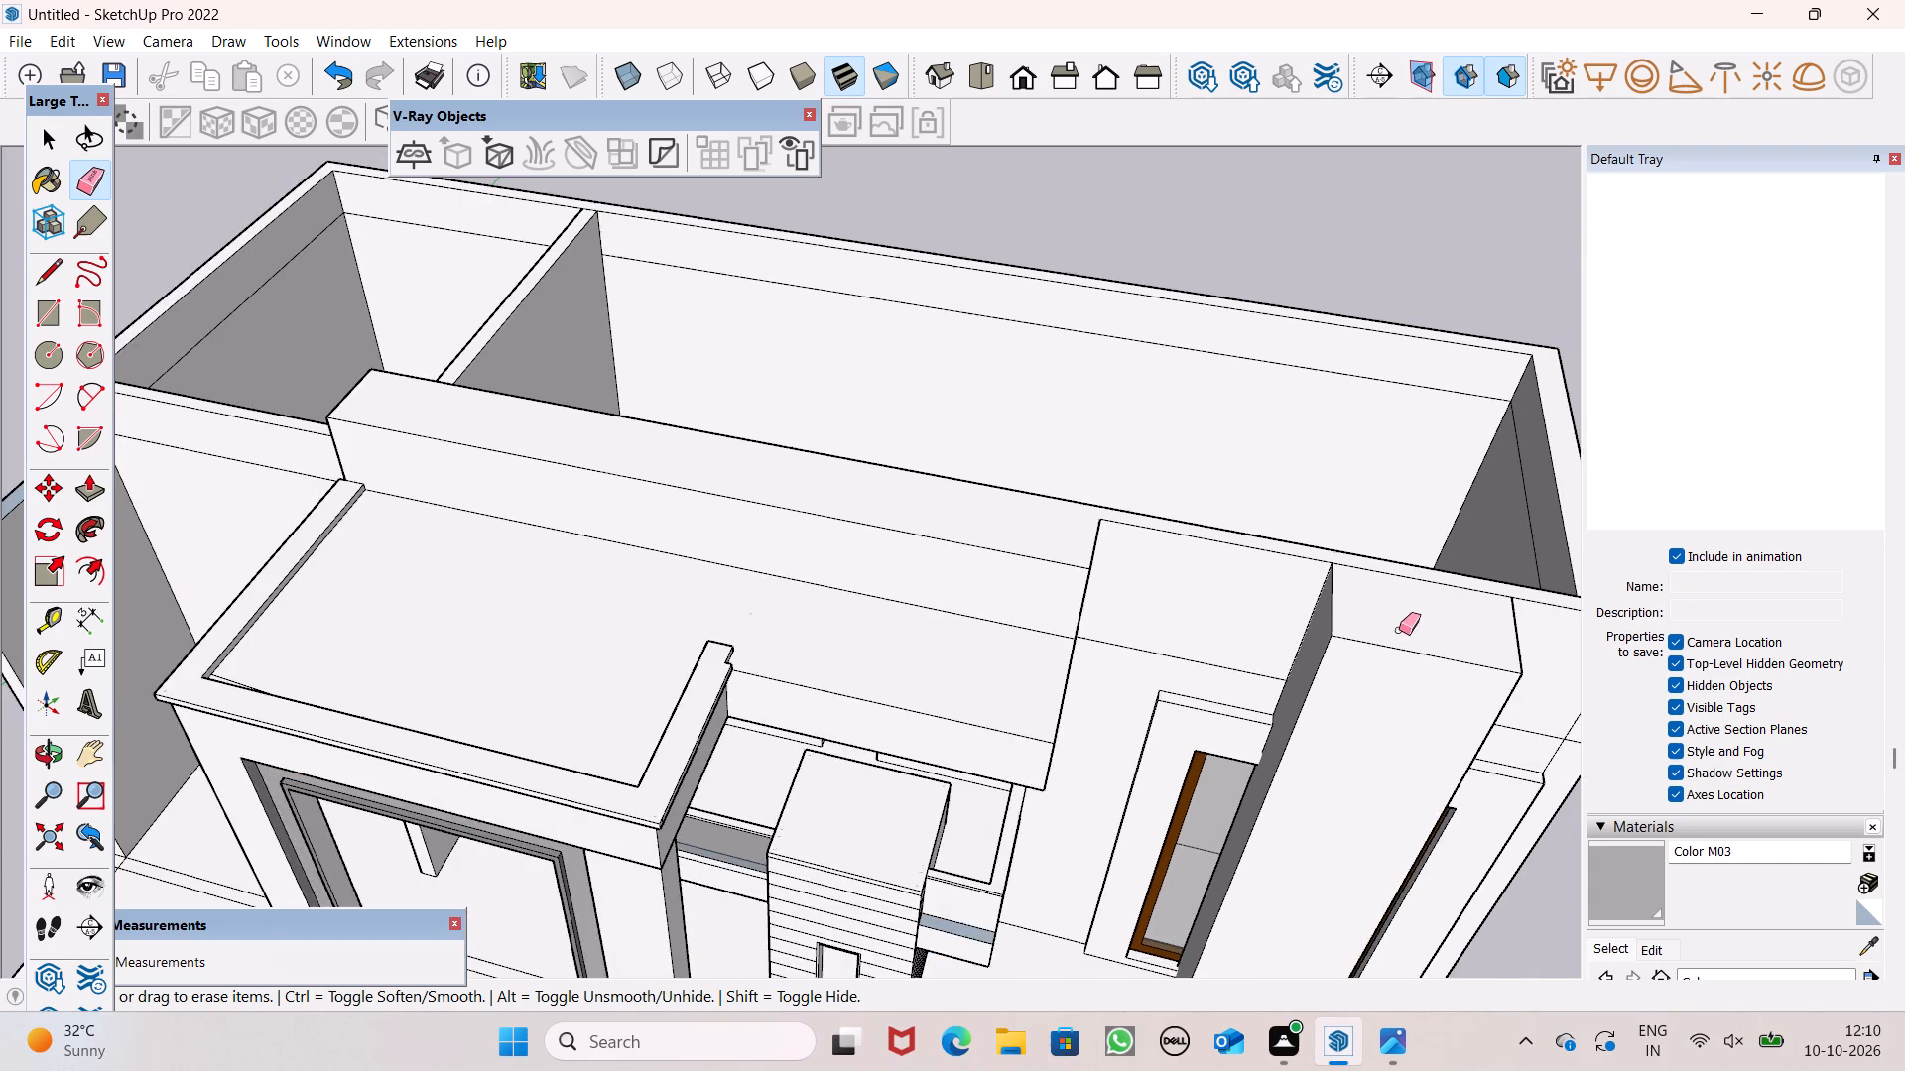
pyautogui.scroll(-4, 1104, 588)
pyautogui.press('space')
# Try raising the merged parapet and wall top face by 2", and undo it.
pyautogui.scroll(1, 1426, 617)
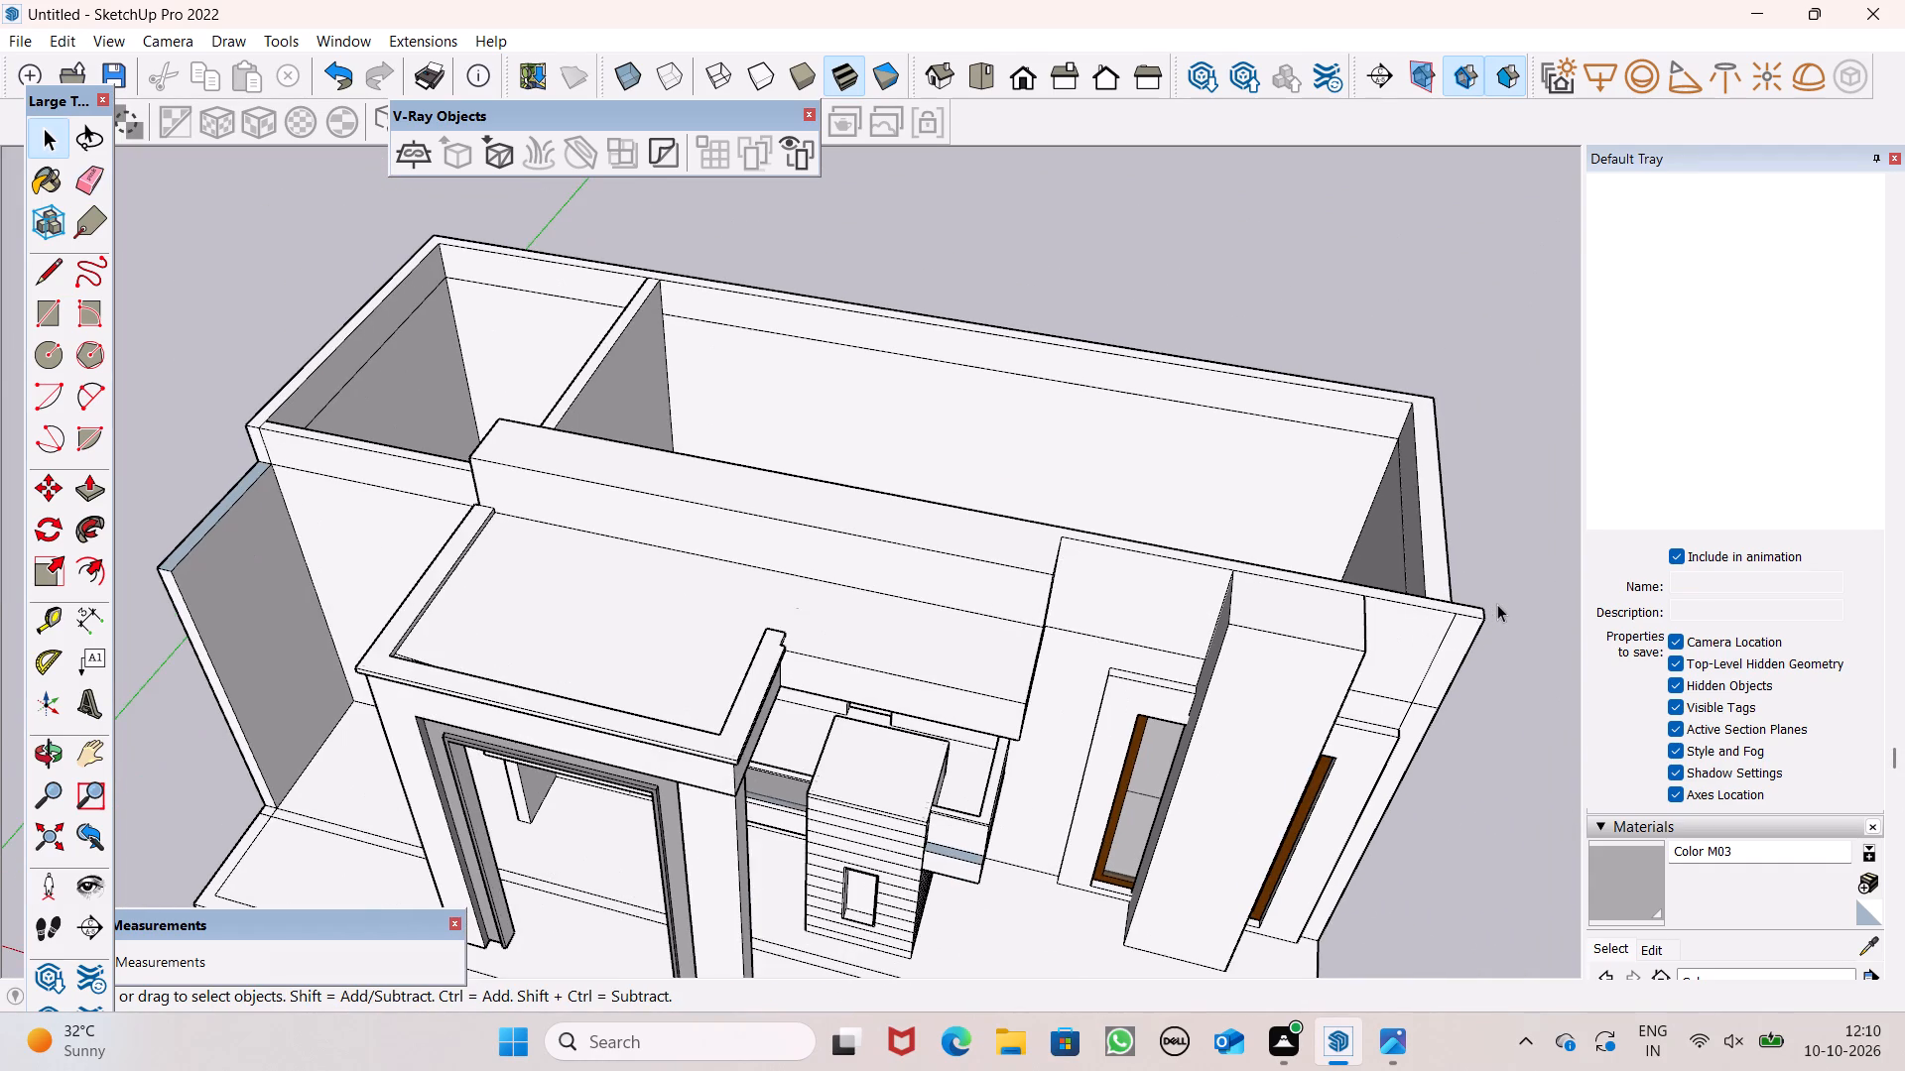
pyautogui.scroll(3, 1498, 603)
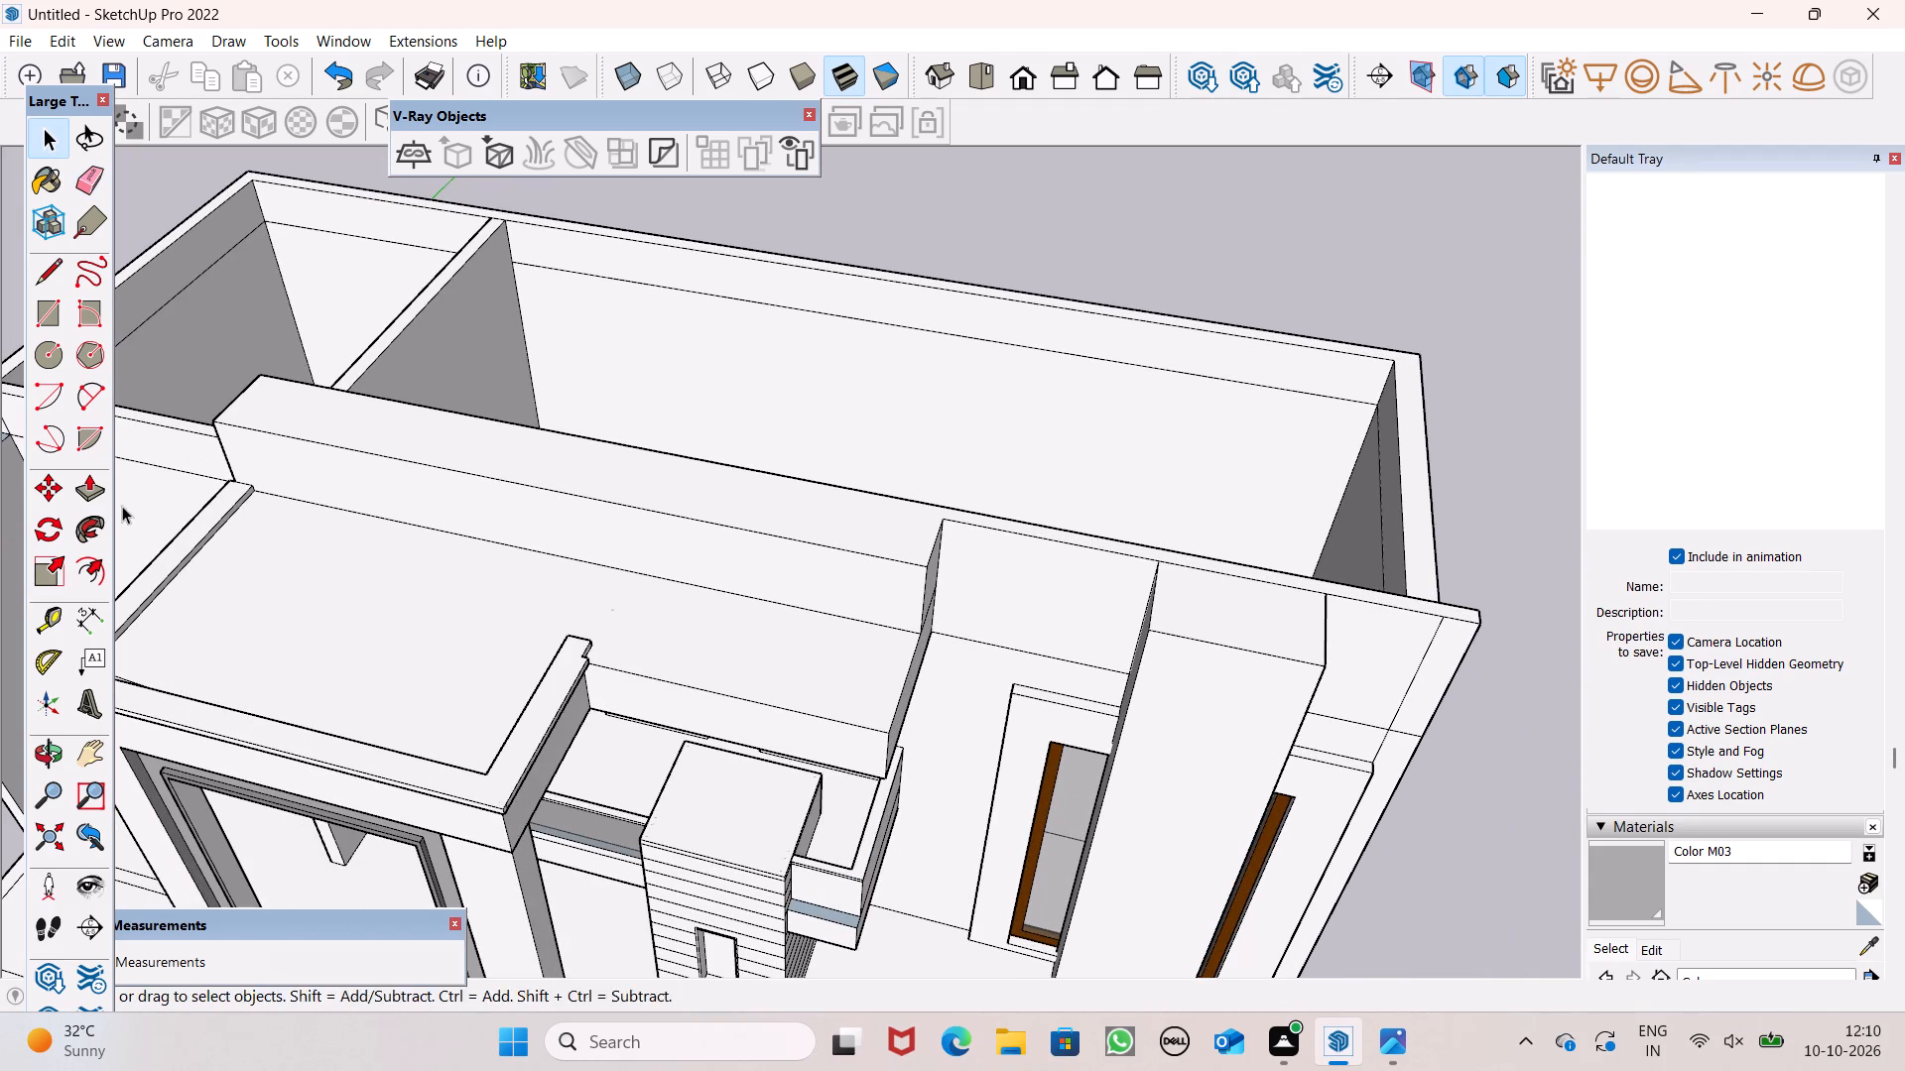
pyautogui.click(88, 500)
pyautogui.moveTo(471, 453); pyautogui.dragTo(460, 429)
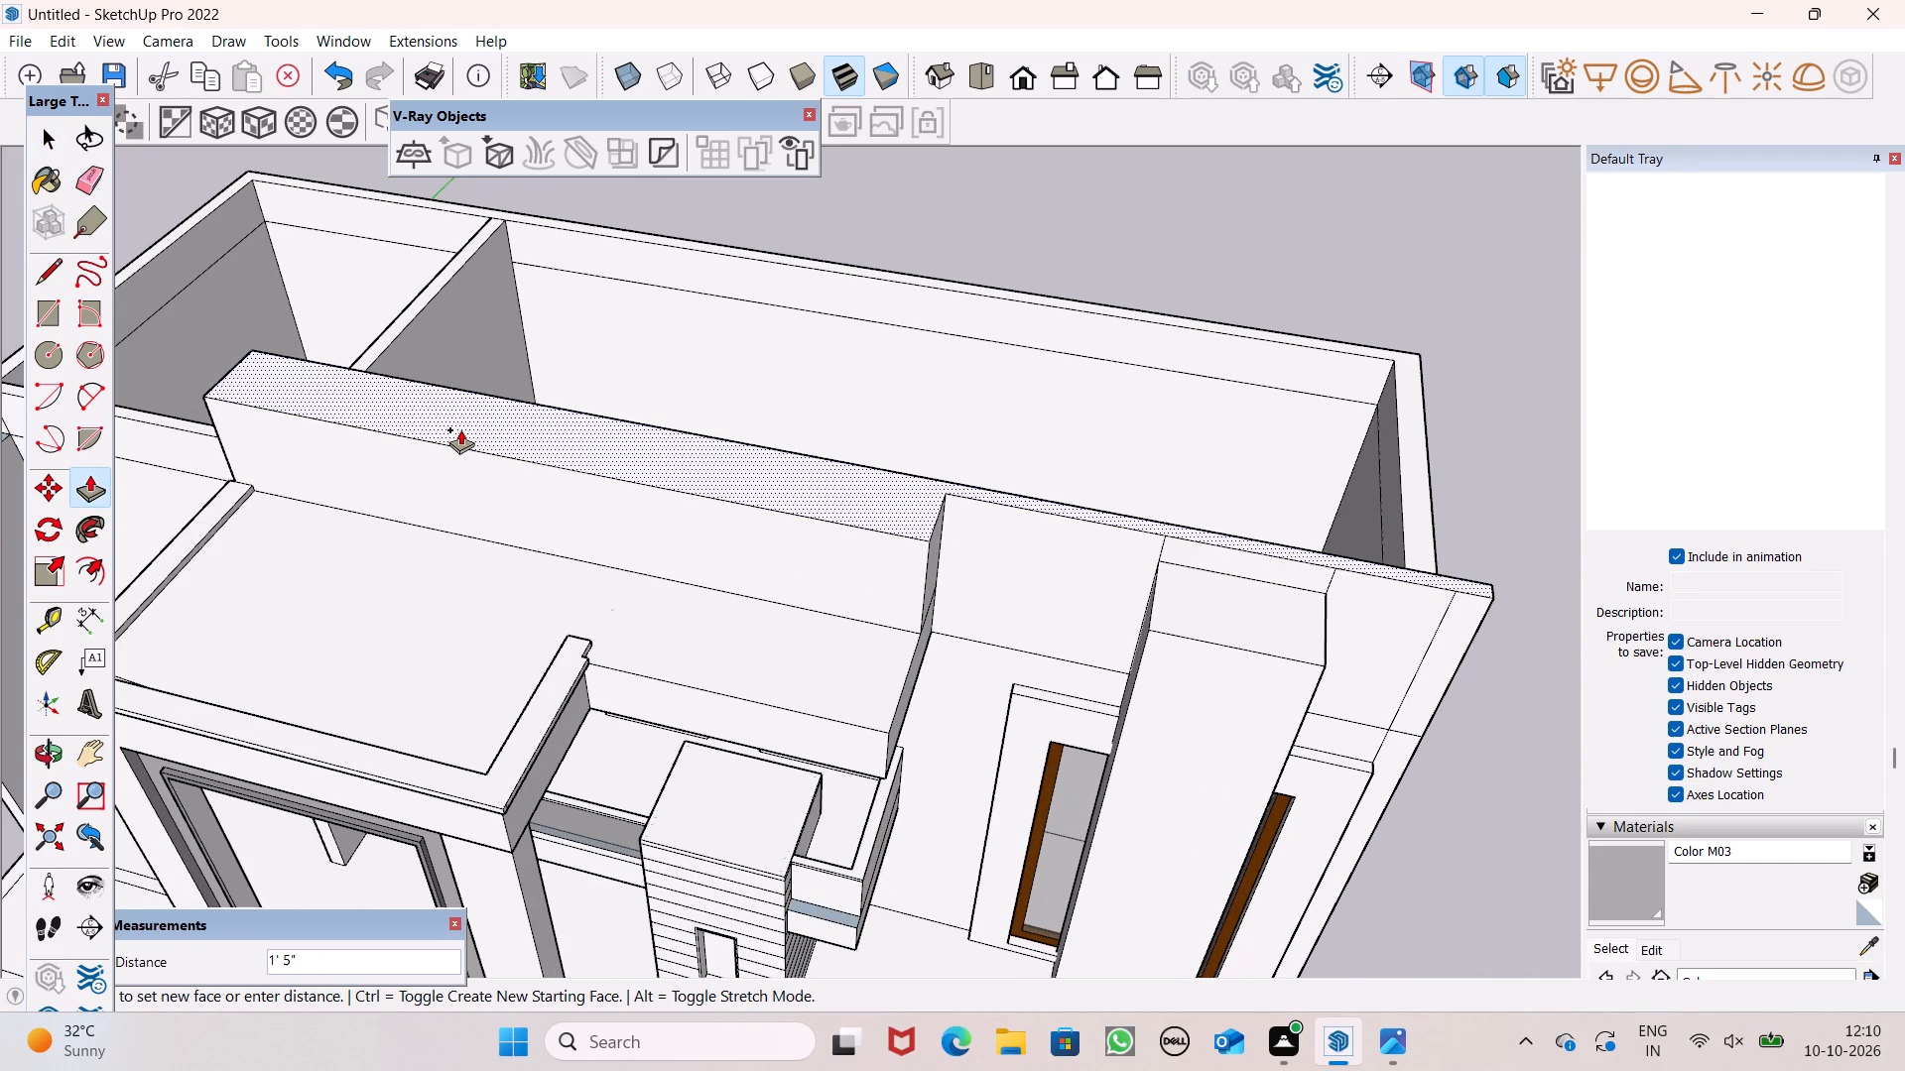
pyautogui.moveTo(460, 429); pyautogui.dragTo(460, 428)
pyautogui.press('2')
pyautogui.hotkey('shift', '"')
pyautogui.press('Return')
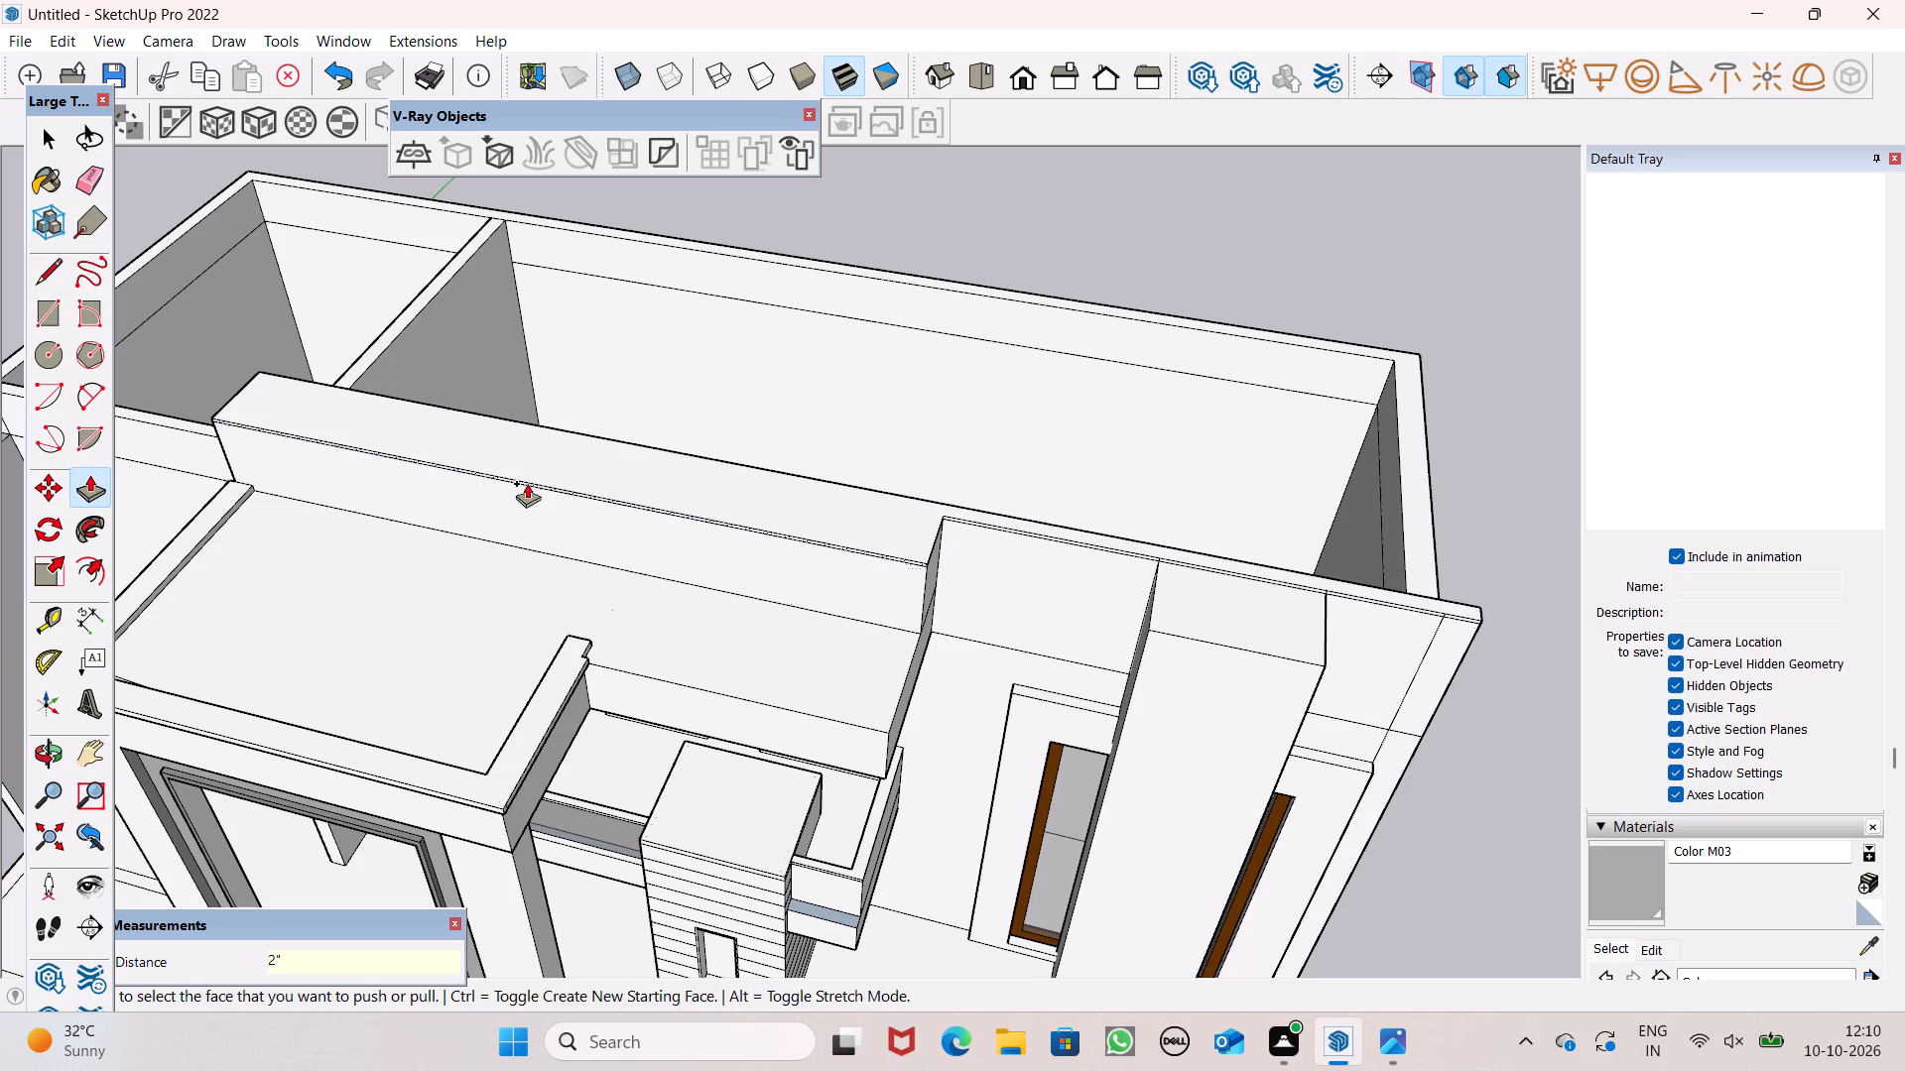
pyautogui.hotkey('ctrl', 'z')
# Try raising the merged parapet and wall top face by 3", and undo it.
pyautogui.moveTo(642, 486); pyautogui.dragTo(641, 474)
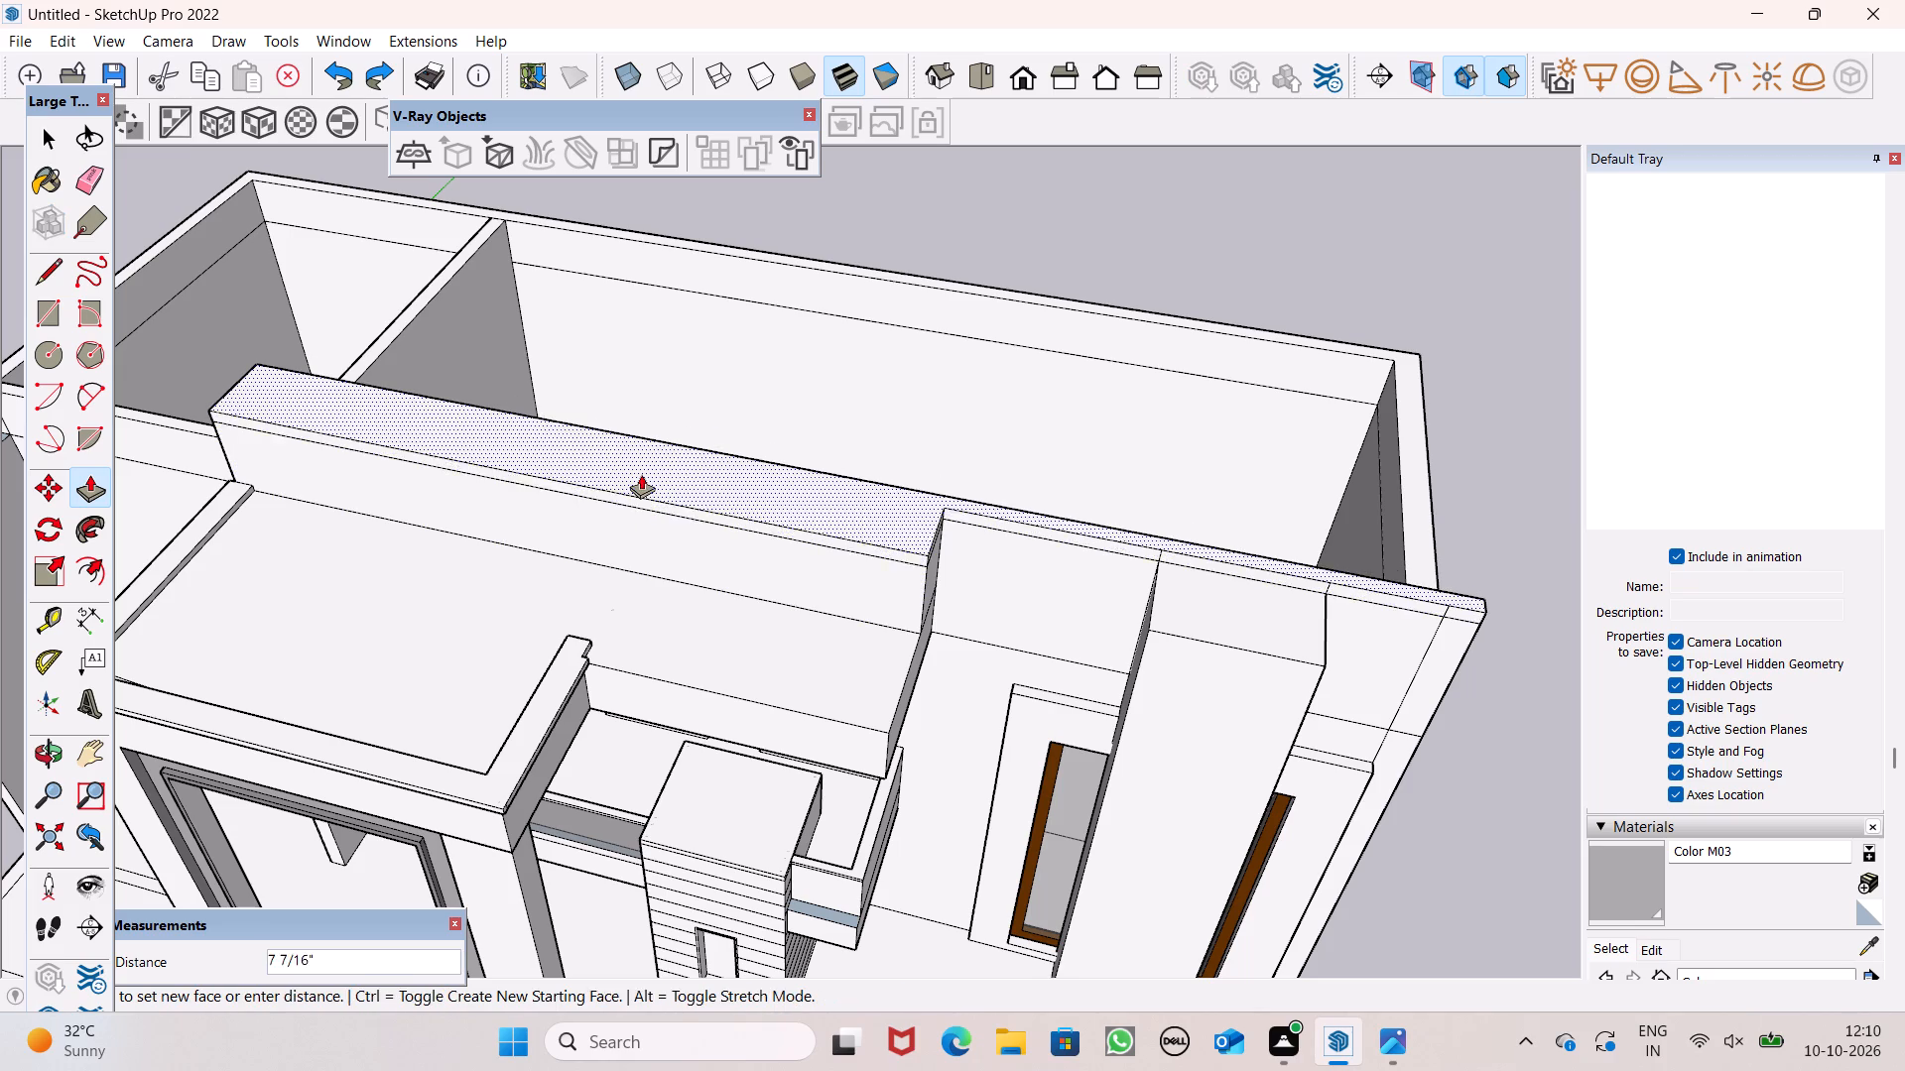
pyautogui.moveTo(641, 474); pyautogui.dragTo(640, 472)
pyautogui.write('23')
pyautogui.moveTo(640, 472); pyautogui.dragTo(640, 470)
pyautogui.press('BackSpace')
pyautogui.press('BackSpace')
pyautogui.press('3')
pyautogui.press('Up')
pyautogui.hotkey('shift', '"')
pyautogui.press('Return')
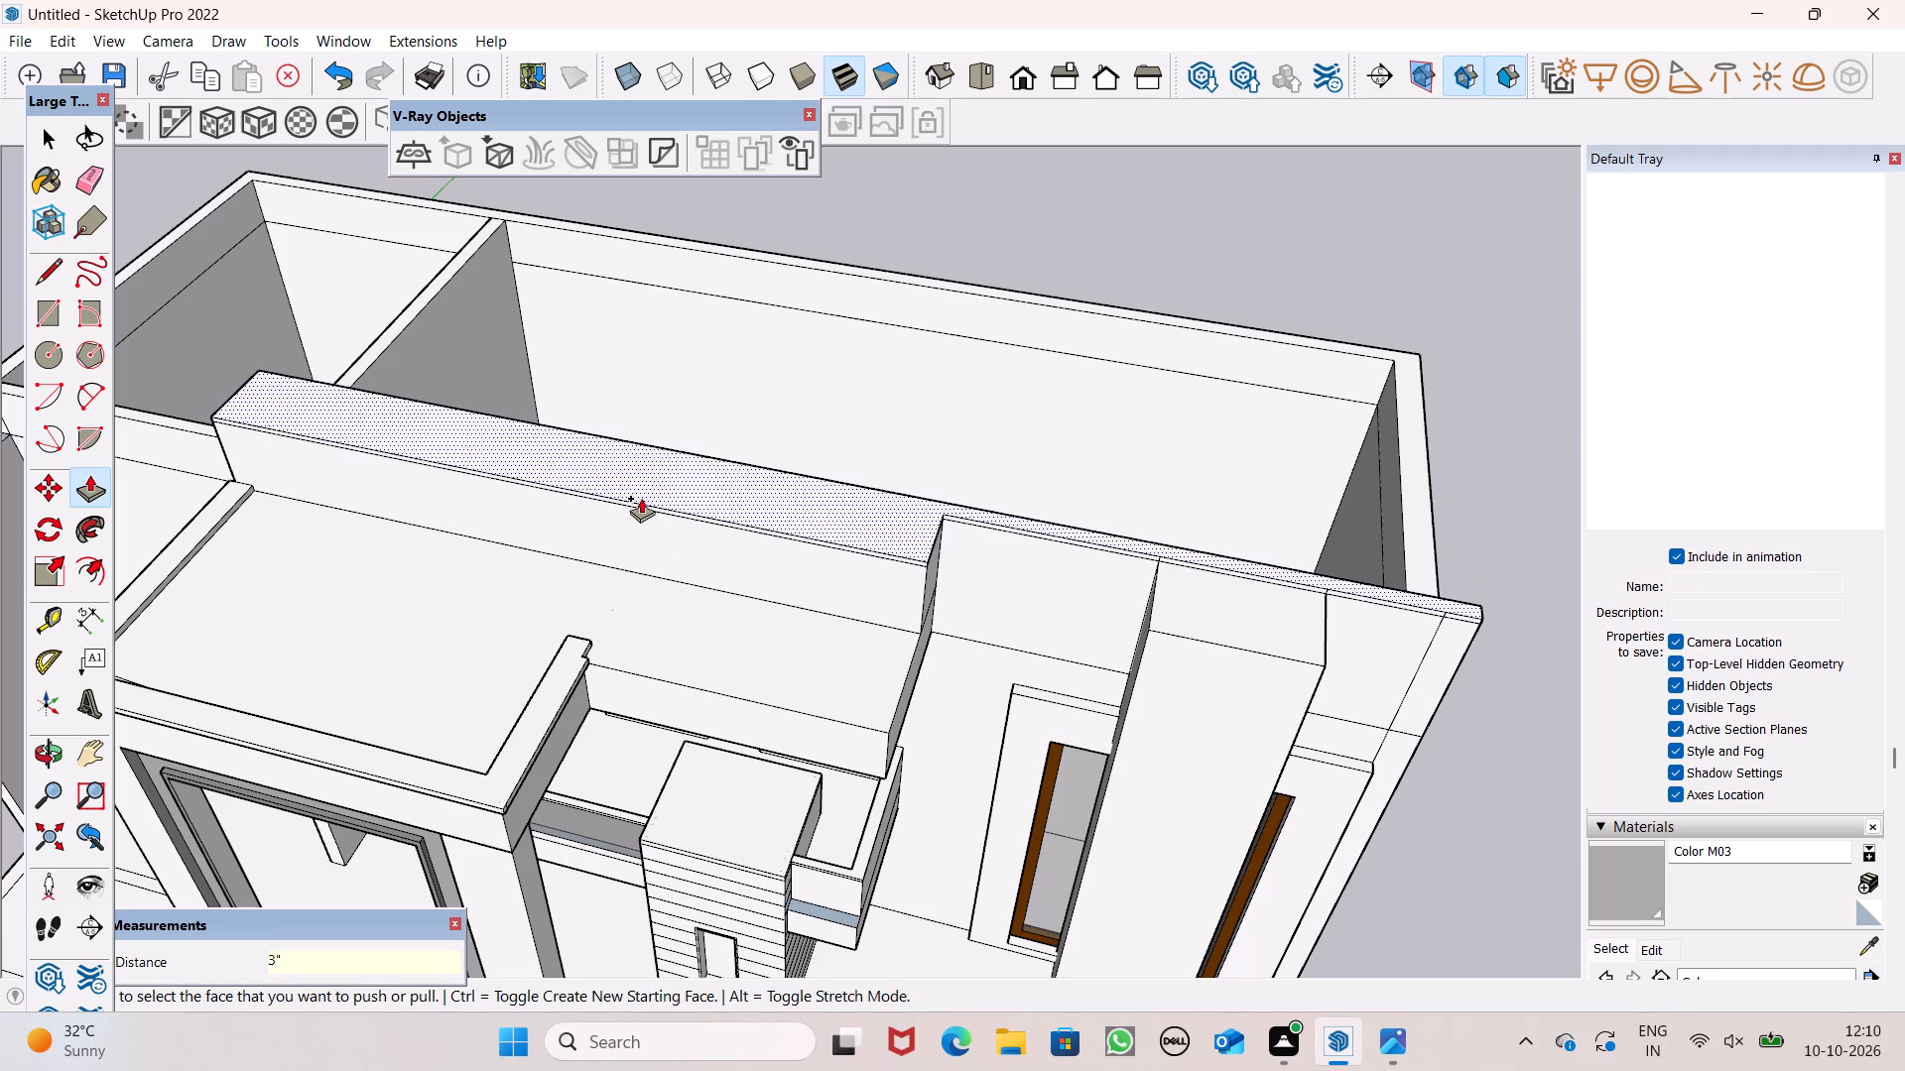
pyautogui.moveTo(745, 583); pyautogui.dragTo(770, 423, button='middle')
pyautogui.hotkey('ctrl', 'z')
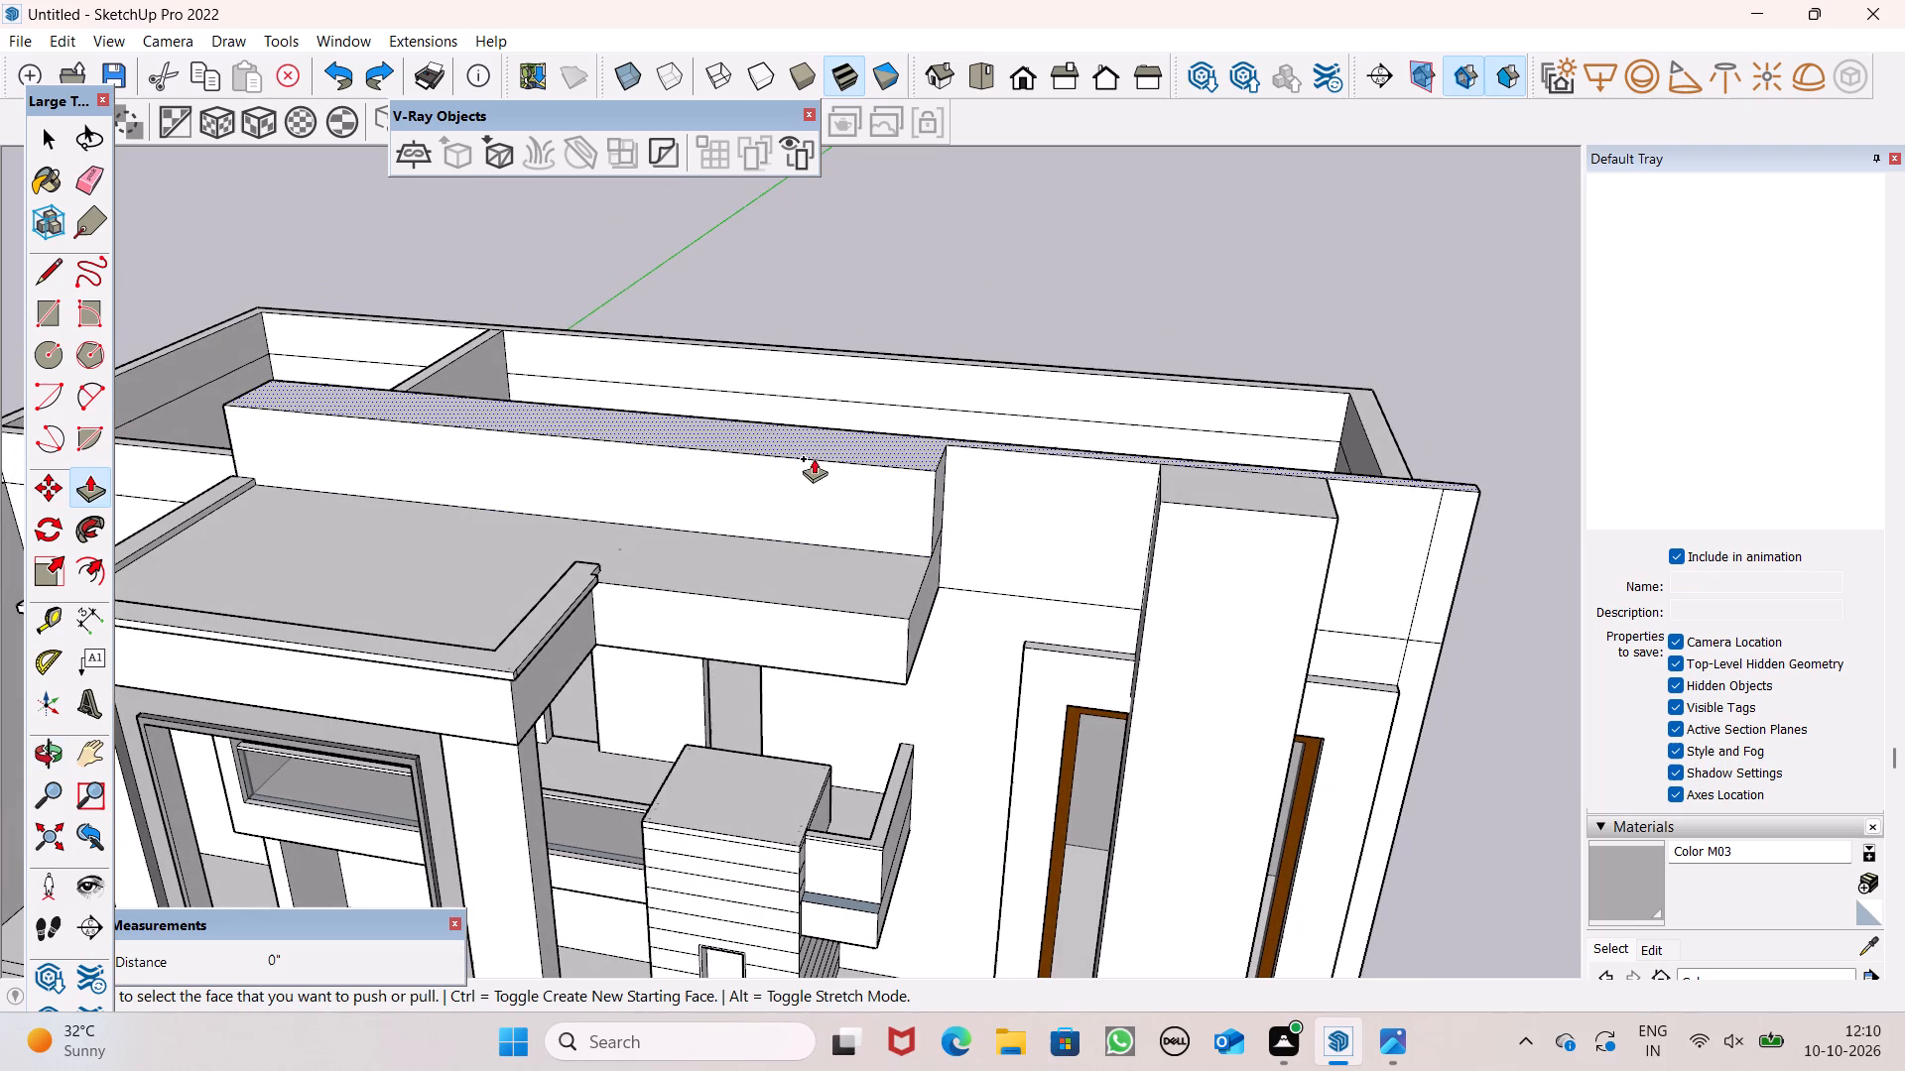
# Raise the merged parapet and wall top face by 4" as a separate band.
pyautogui.scroll(5, 789, 423)
pyautogui.moveTo(783, 445); pyautogui.dragTo(782, 425)
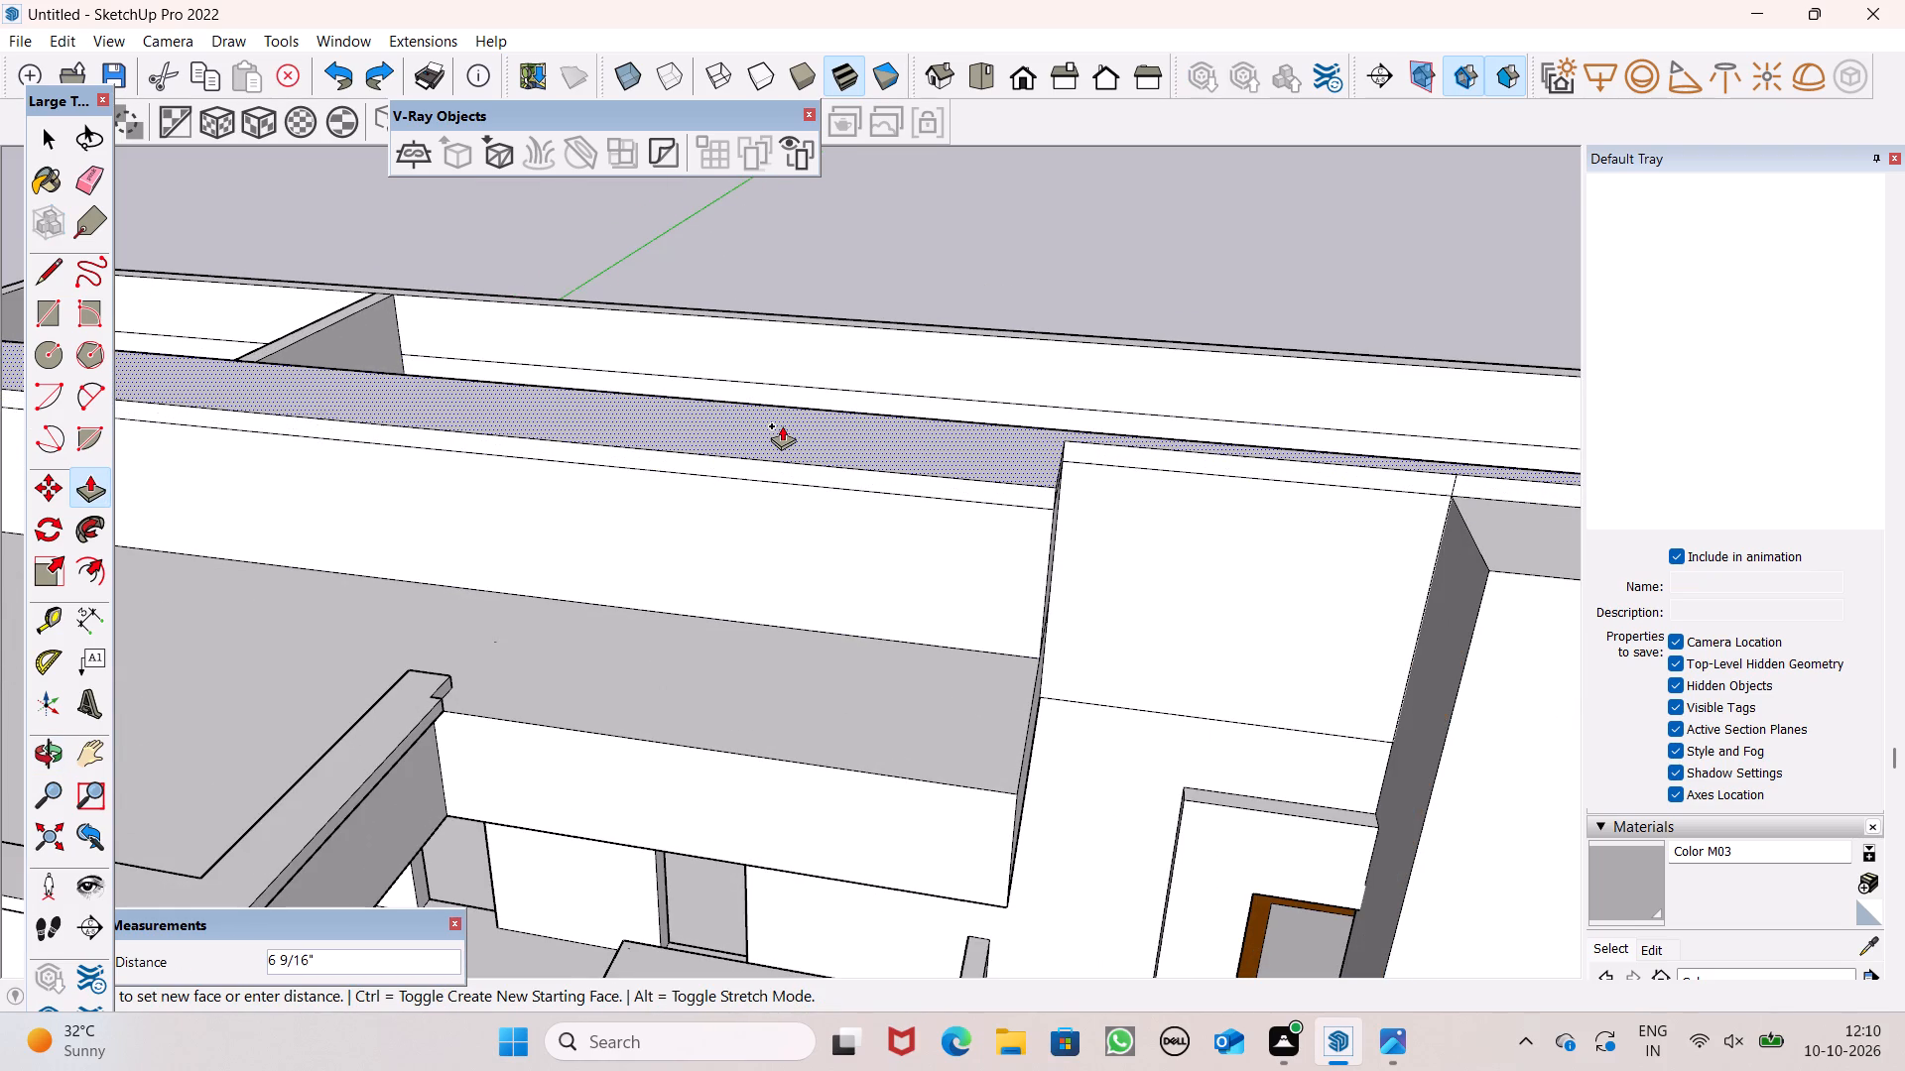
pyautogui.moveTo(782, 425); pyautogui.dragTo(782, 424)
pyautogui.press('4')
pyautogui.hotkey('shift', '"')
pyautogui.press('Return')
pyautogui.scroll(-3, 748, 439)
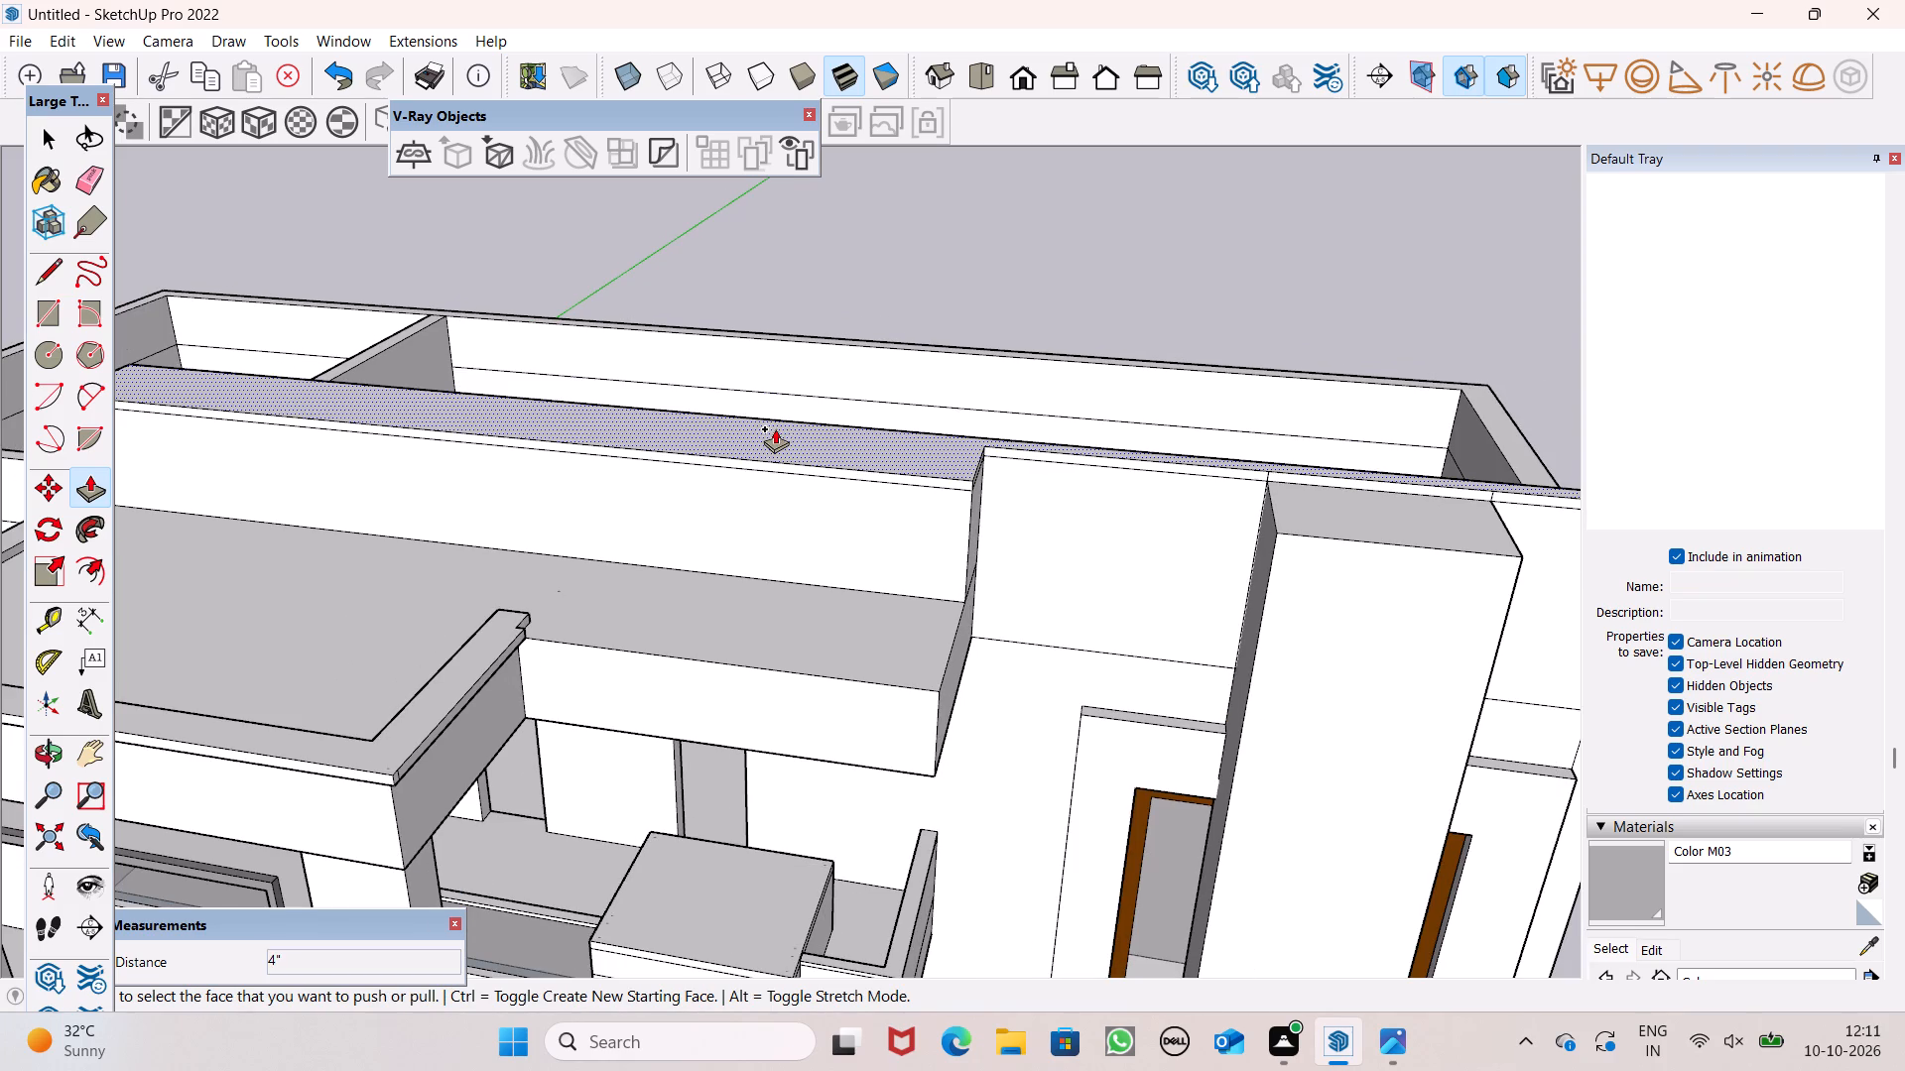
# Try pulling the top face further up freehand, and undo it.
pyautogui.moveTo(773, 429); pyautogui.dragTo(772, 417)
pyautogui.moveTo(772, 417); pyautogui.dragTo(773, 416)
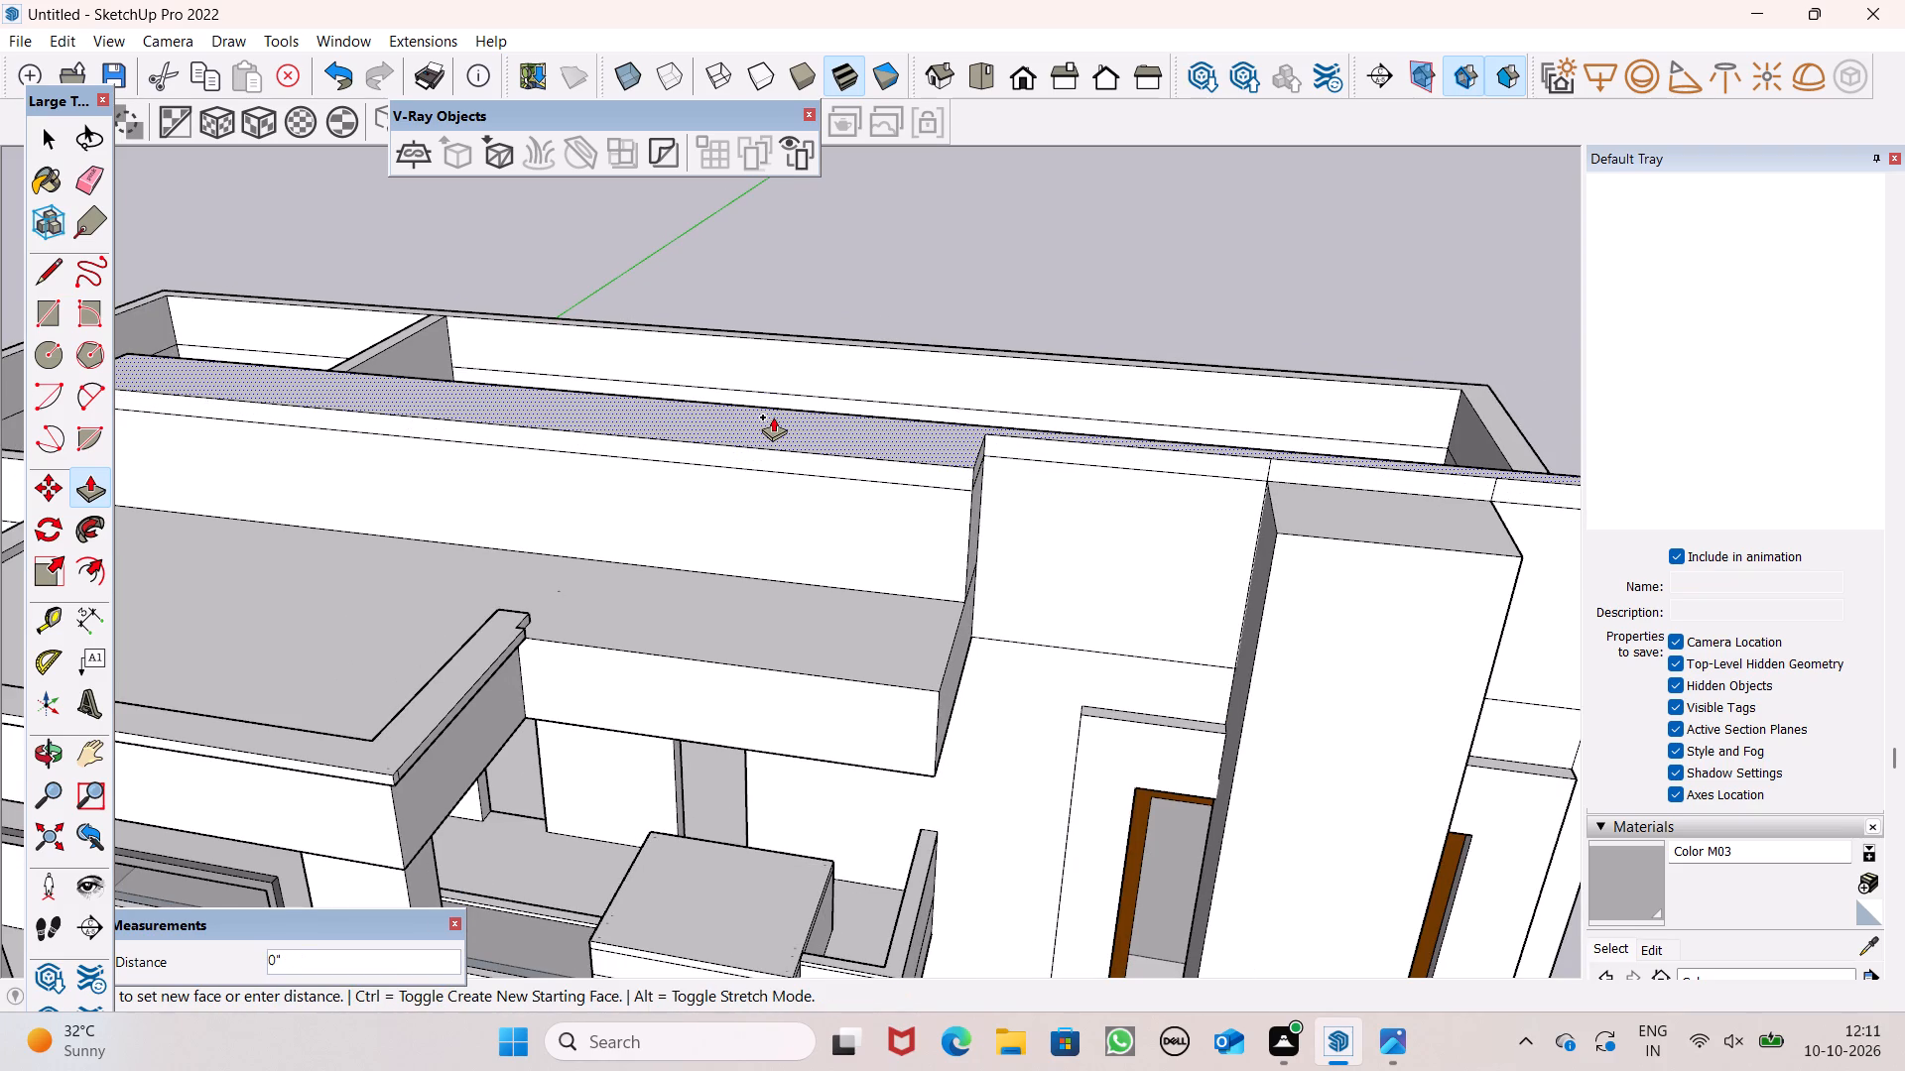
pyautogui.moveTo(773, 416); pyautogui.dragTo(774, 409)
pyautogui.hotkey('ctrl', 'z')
# Raise the top face another 6" as a second band above the 4" band.
pyautogui.moveTo(765, 436); pyautogui.dragTo(768, 417)
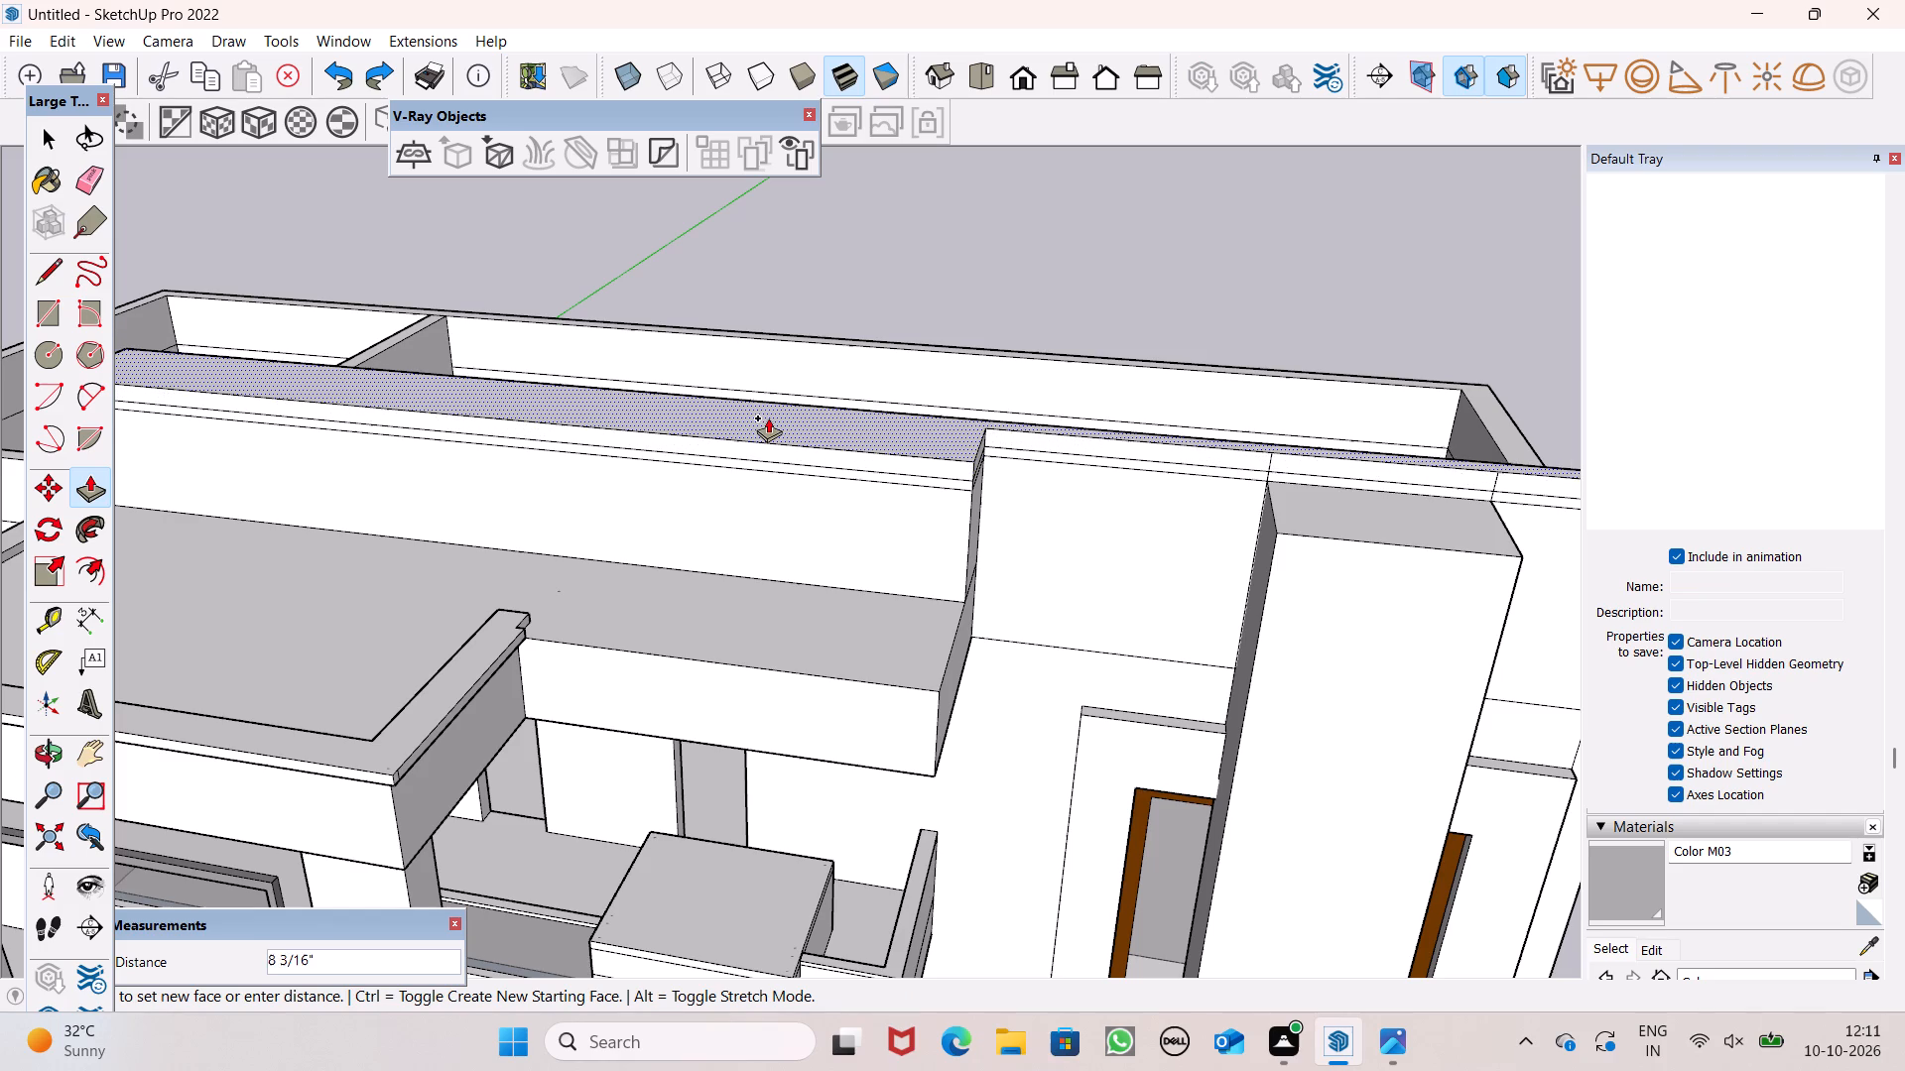
pyautogui.moveTo(768, 417); pyautogui.dragTo(770, 416)
pyautogui.press('4')
pyautogui.press('BackSpace')
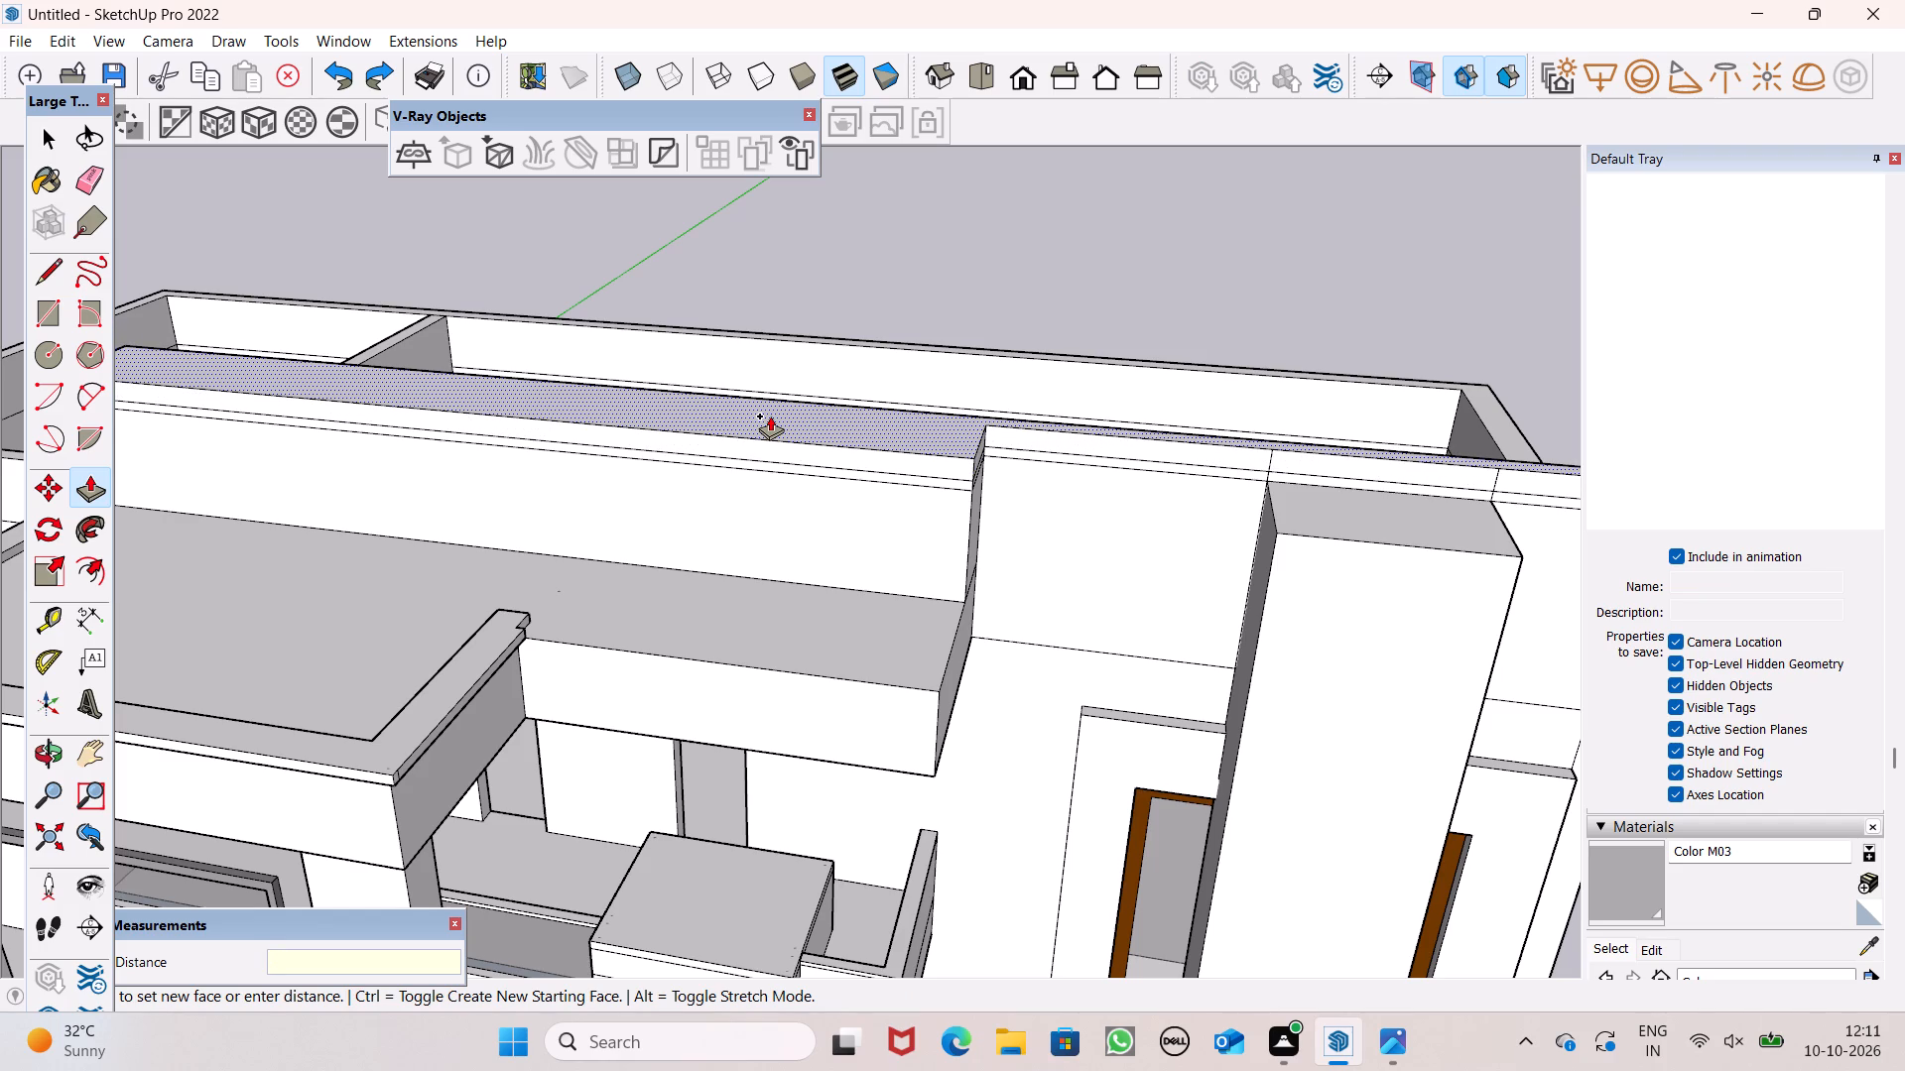
pyautogui.moveTo(770, 416); pyautogui.dragTo(770, 415)
pyautogui.write('6"')
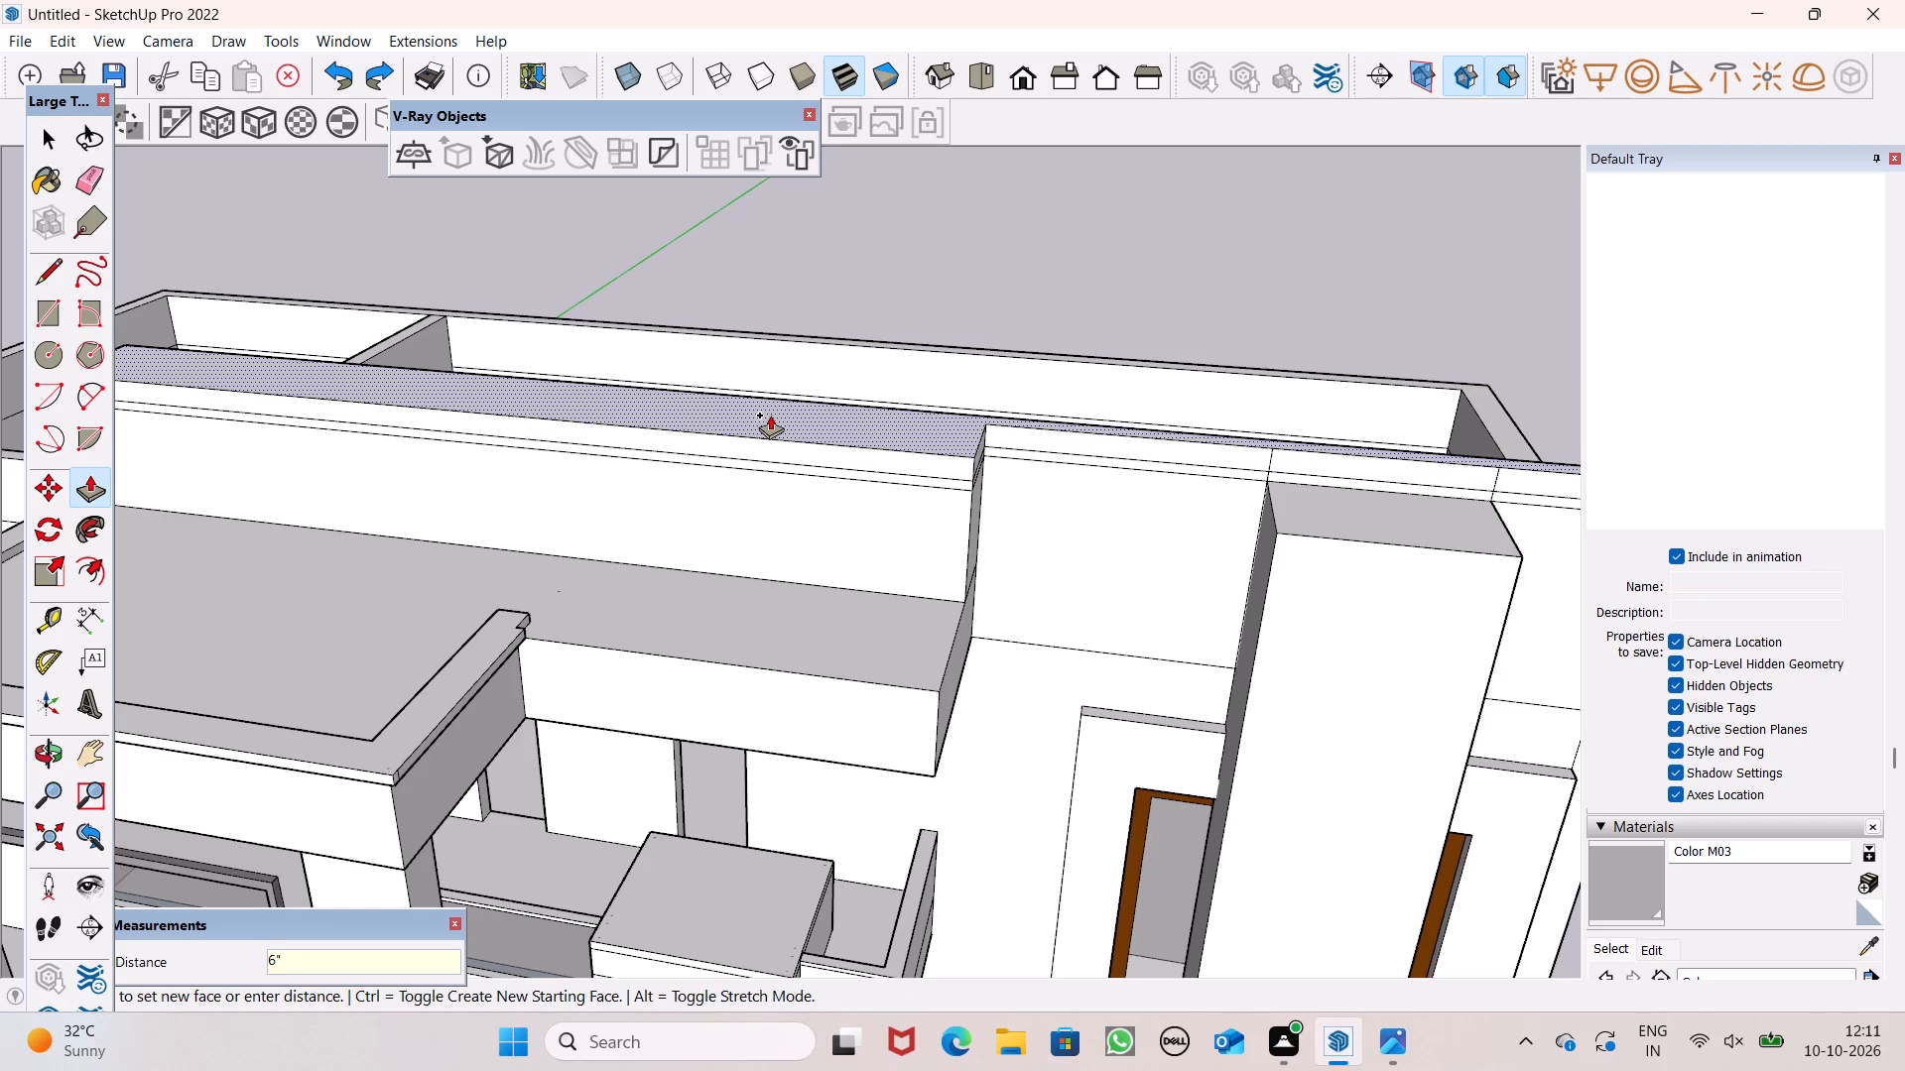
pyautogui.moveTo(770, 415); pyautogui.dragTo(768, 426)
pyautogui.press('Return')
pyautogui.scroll(-2, 763, 435)
pyautogui.press('space')
# Pull the front face of the lower 4" band outward along the parapet block.
pyautogui.scroll(4, 812, 465)
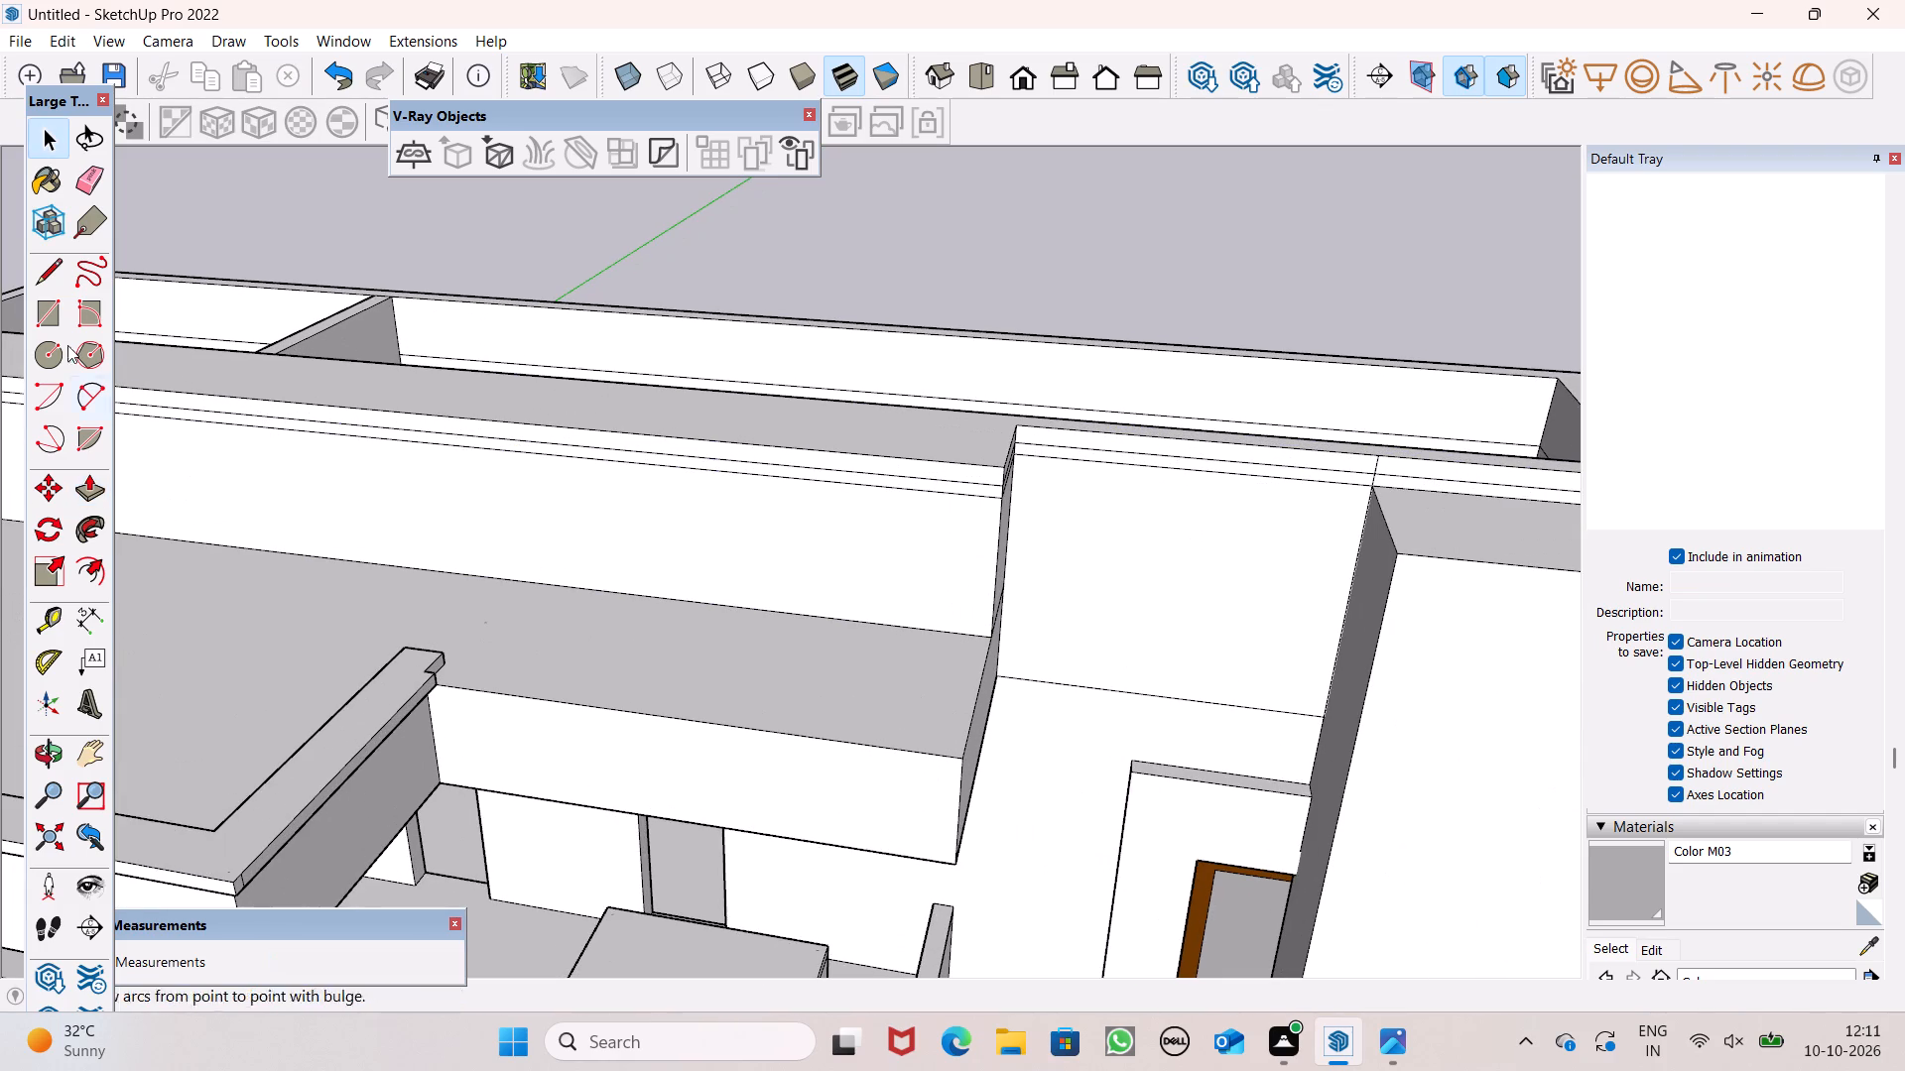
pyautogui.click(87, 487)
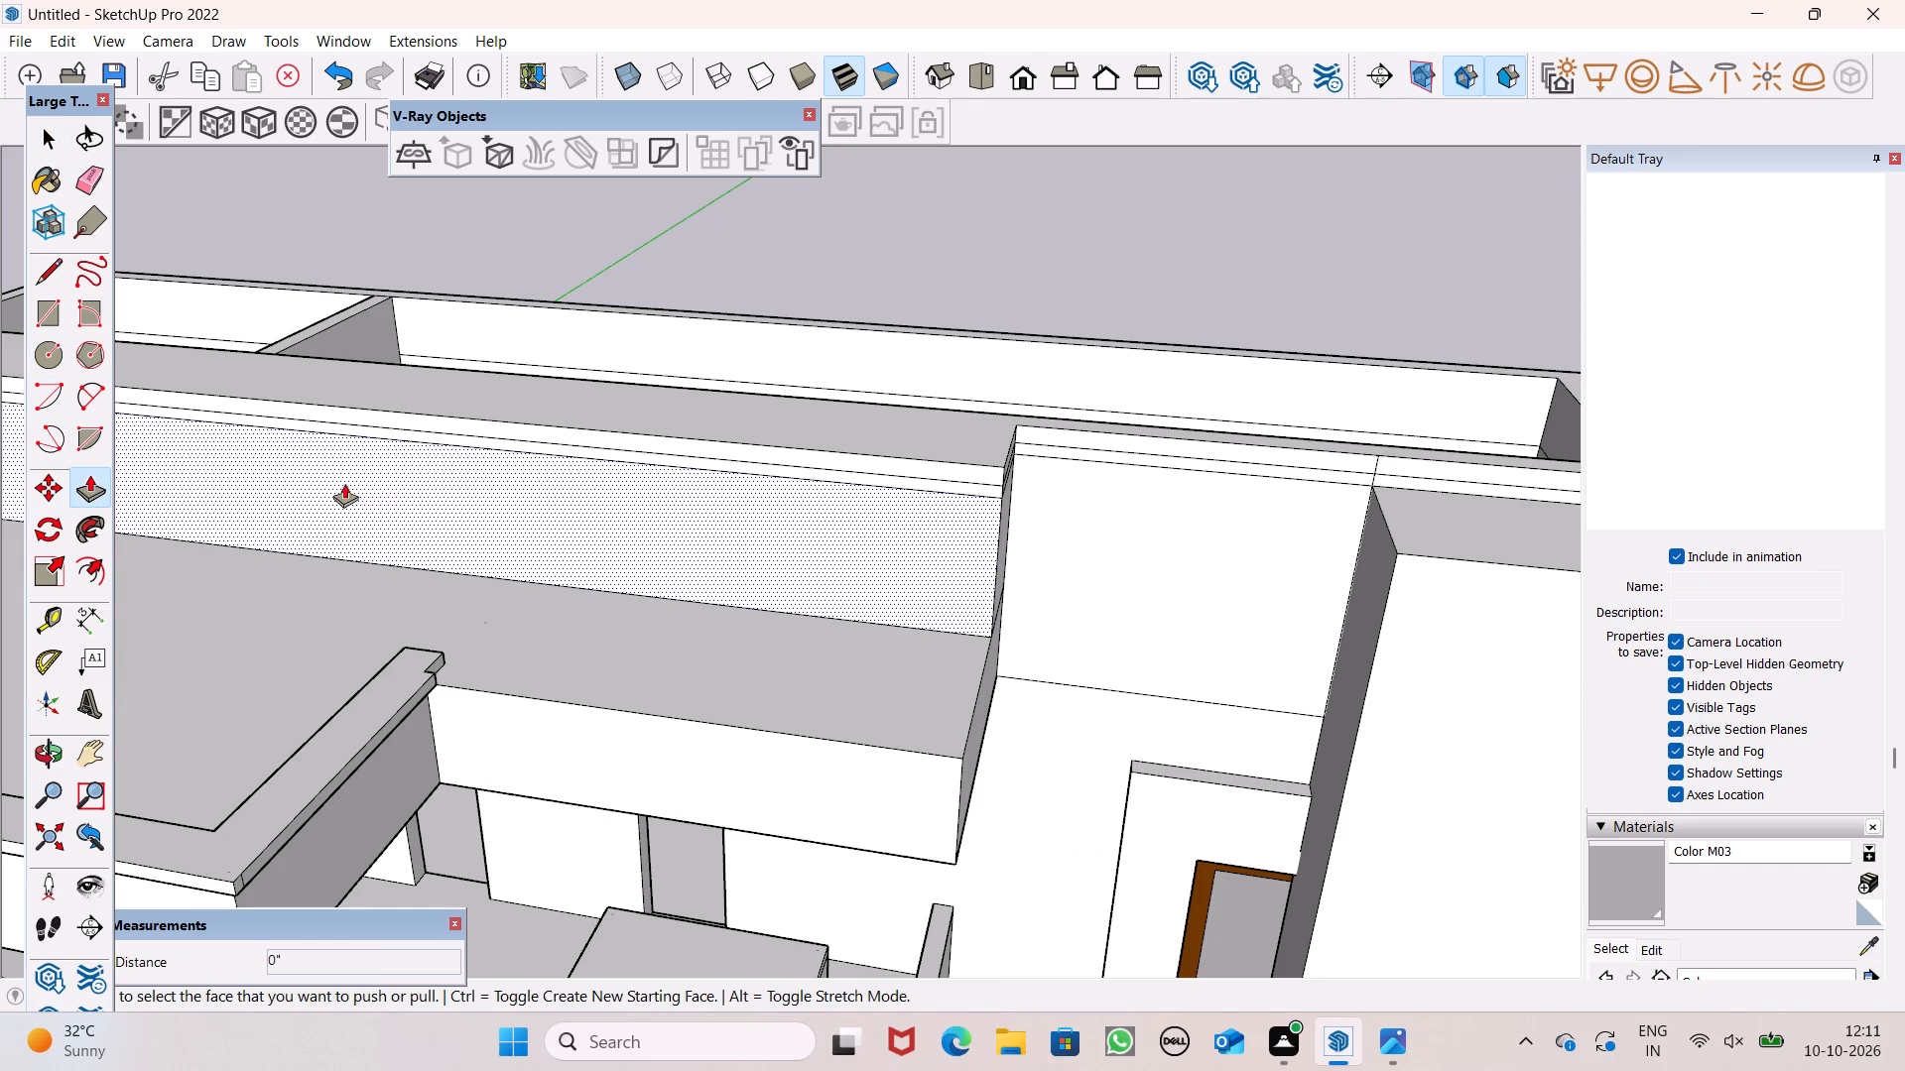
pyautogui.scroll(3, 401, 452)
pyautogui.scroll(-8, 491, 569)
pyautogui.scroll(1, 446, 526)
pyautogui.scroll(-1, 446, 527)
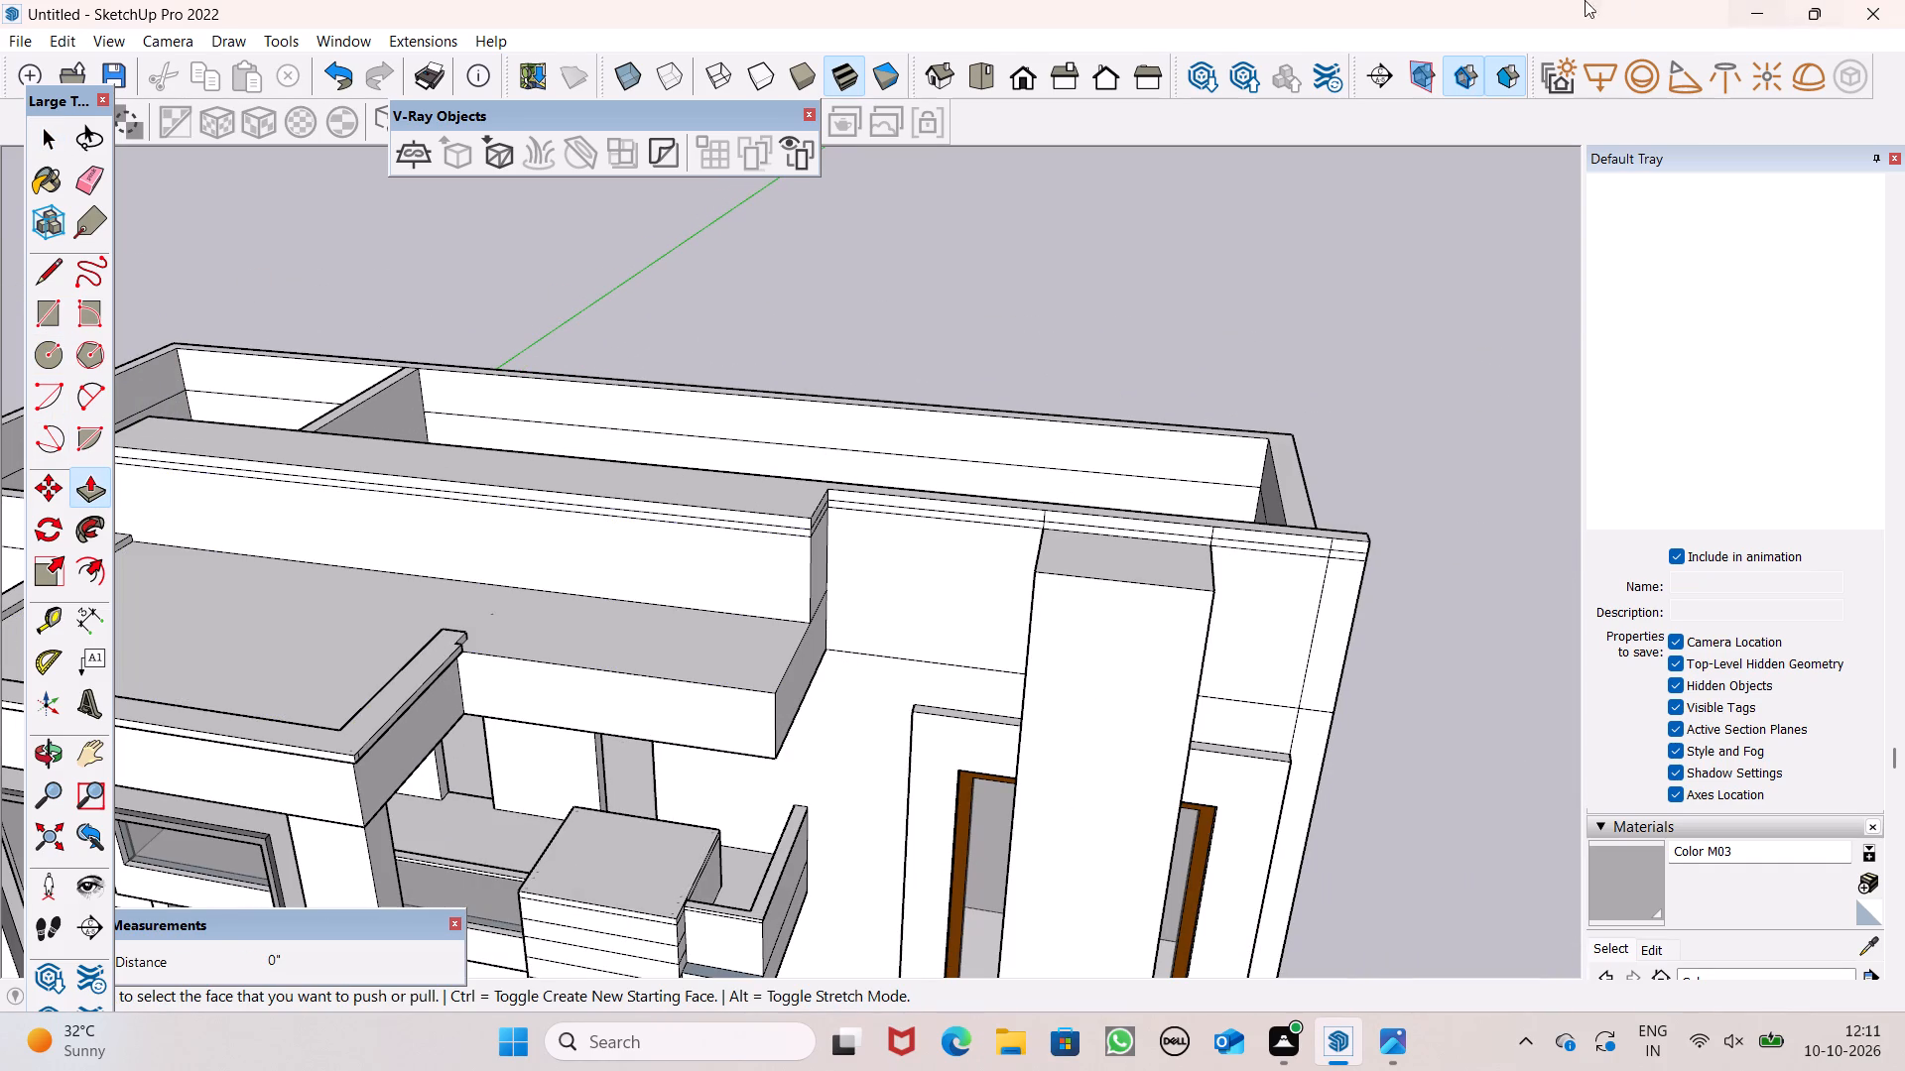
pyautogui.scroll(-4, 908, 519)
pyautogui.scroll(6, 699, 515)
pyautogui.moveTo(1035, 571); pyautogui.dragTo(982, 547, button='middle')
pyautogui.scroll(2, 978, 541)
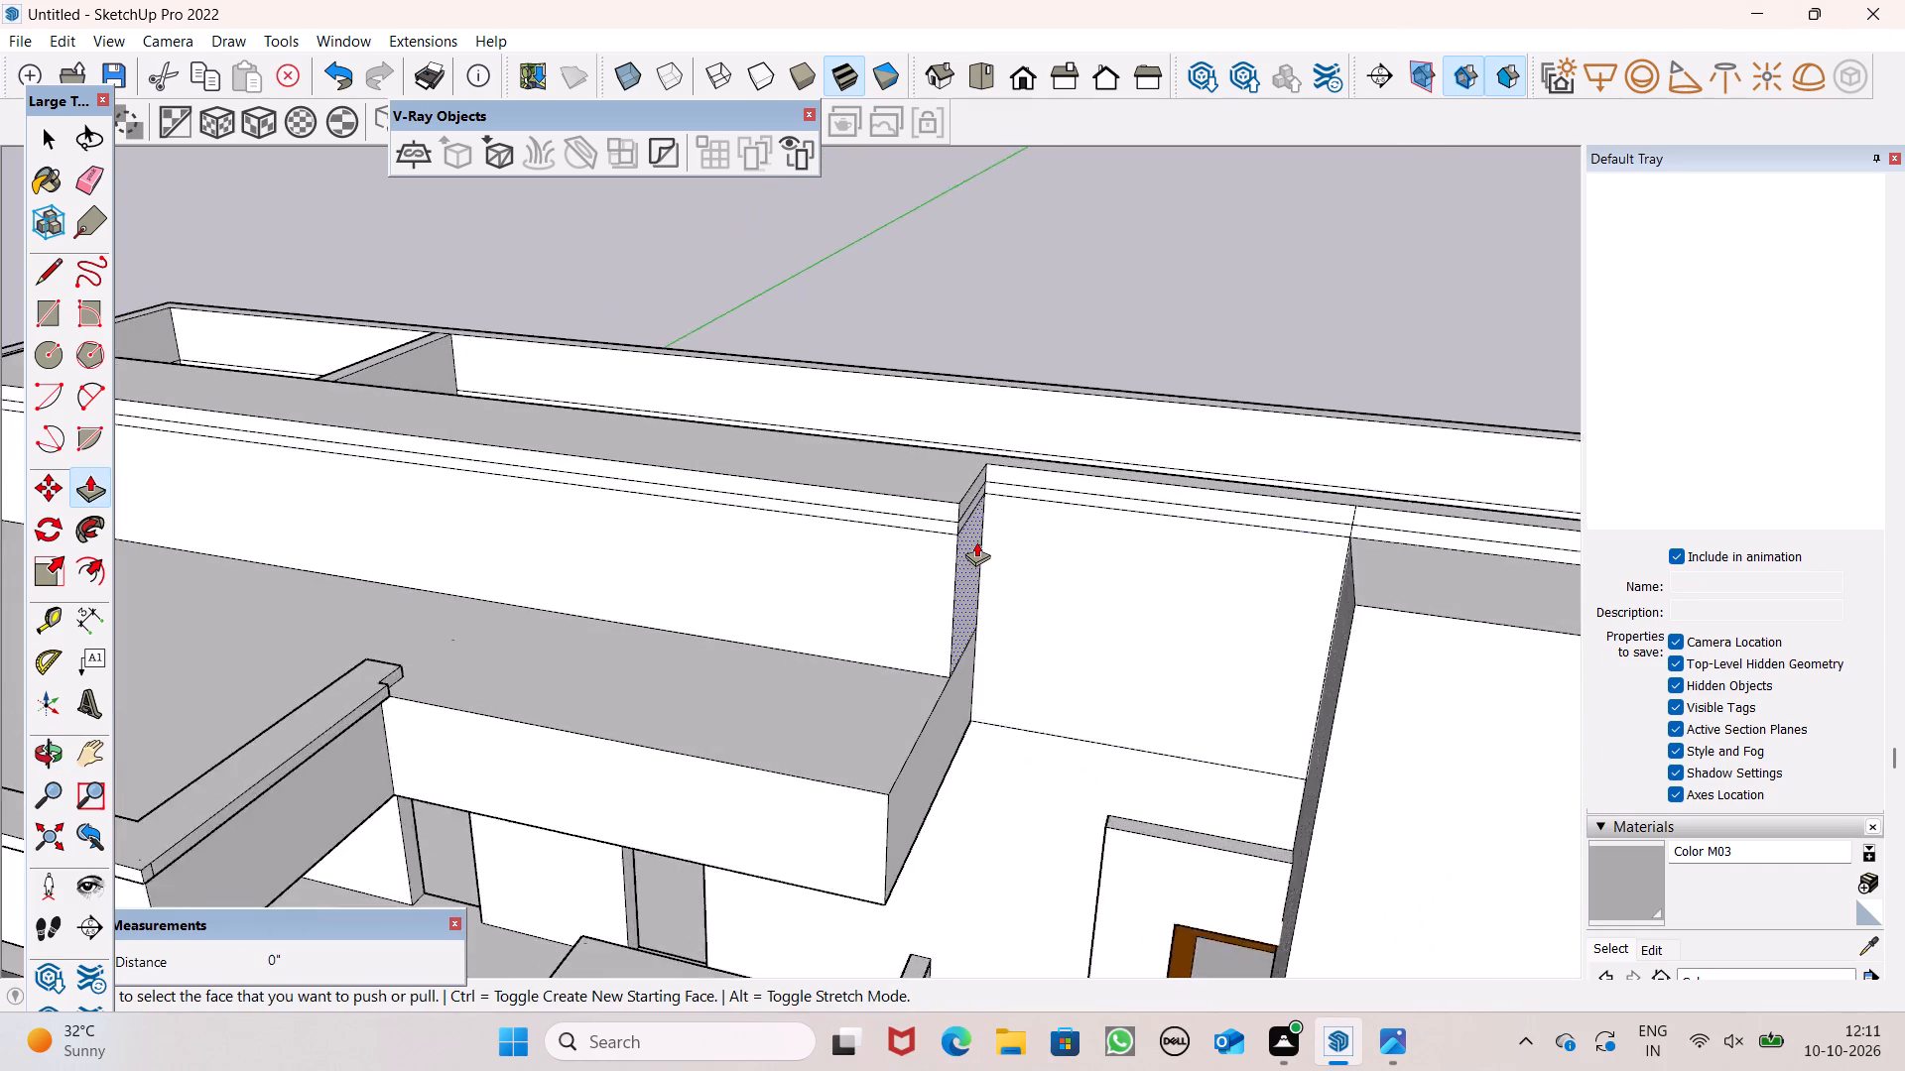
pyautogui.scroll(4, 976, 541)
pyautogui.moveTo(983, 543); pyautogui.dragTo(881, 510, button='middle')
pyautogui.scroll(5, 870, 510)
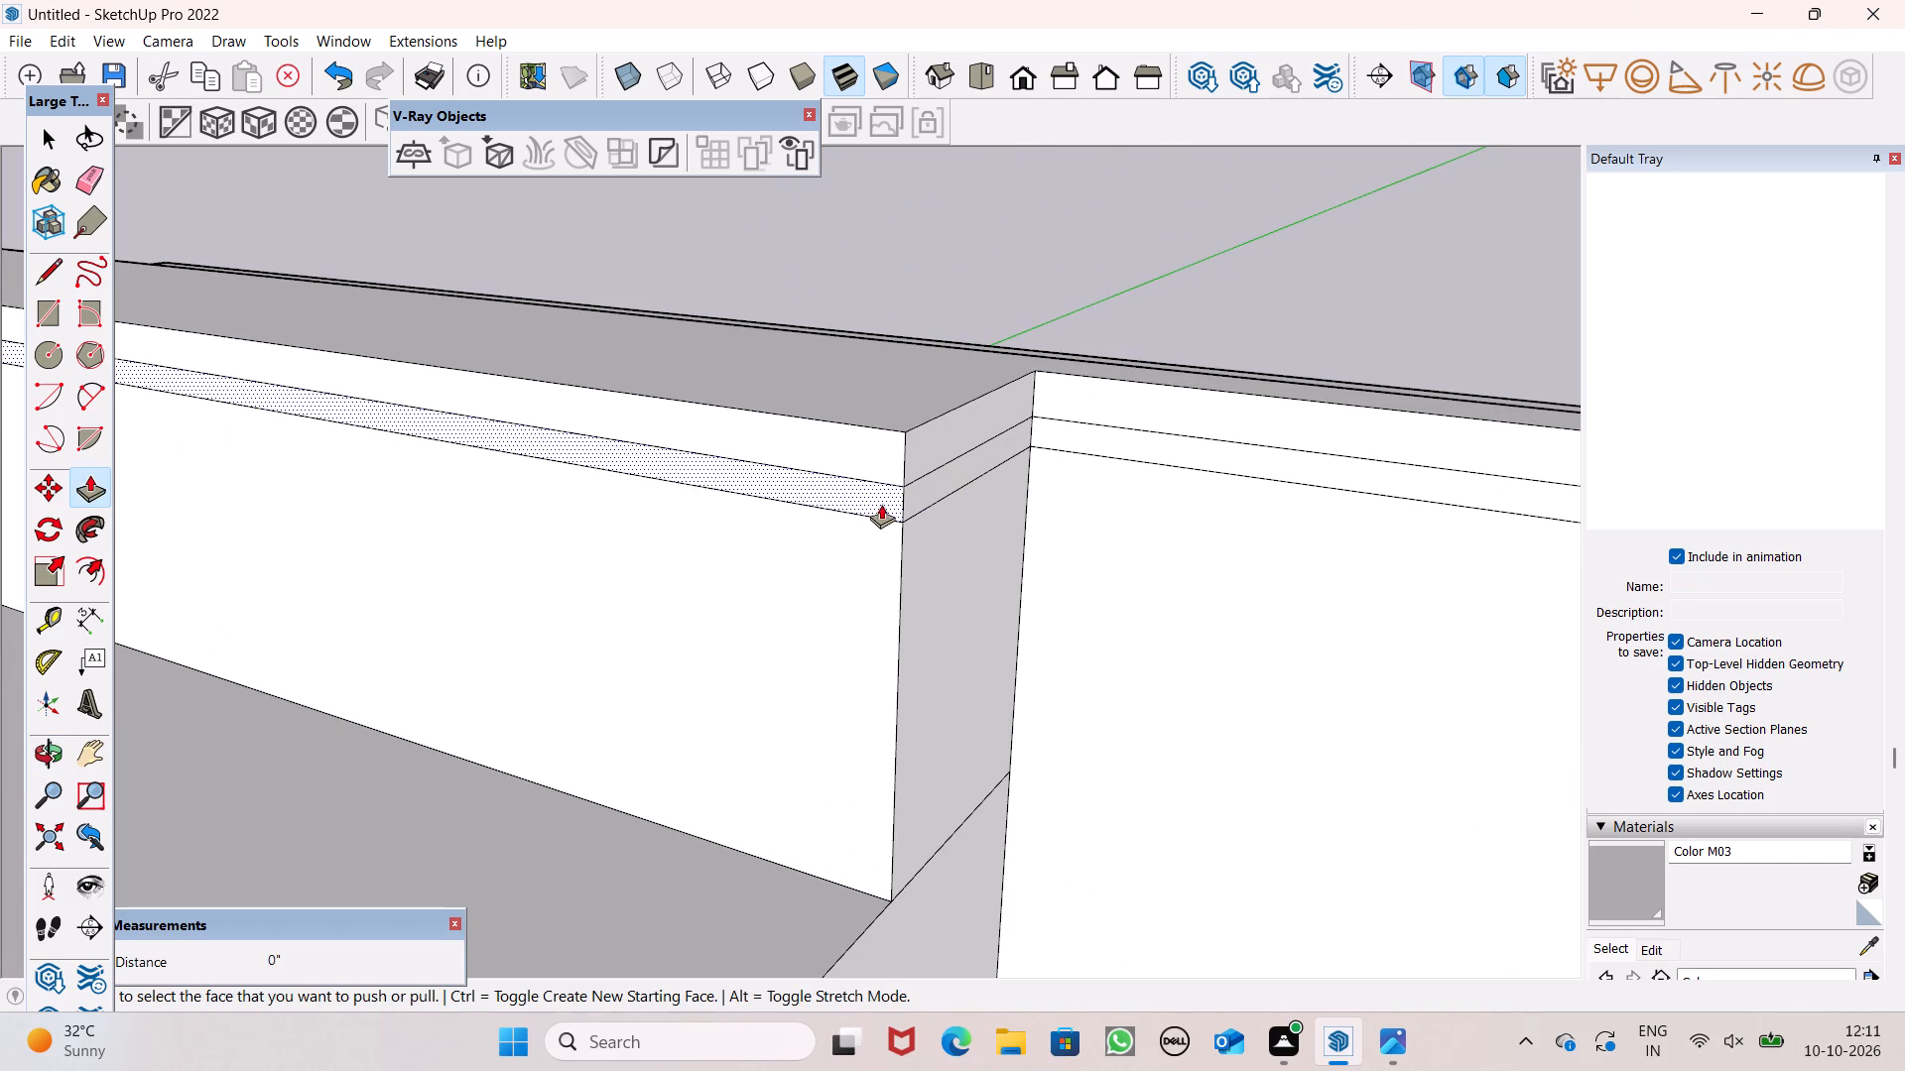
pyautogui.moveTo(881, 502); pyautogui.dragTo(857, 504)
# Pull the lower band's end face at the parapet block's corner out about 1 3/8", and another 1 3/16".
pyautogui.moveTo(907, 510); pyautogui.dragTo(919, 514)
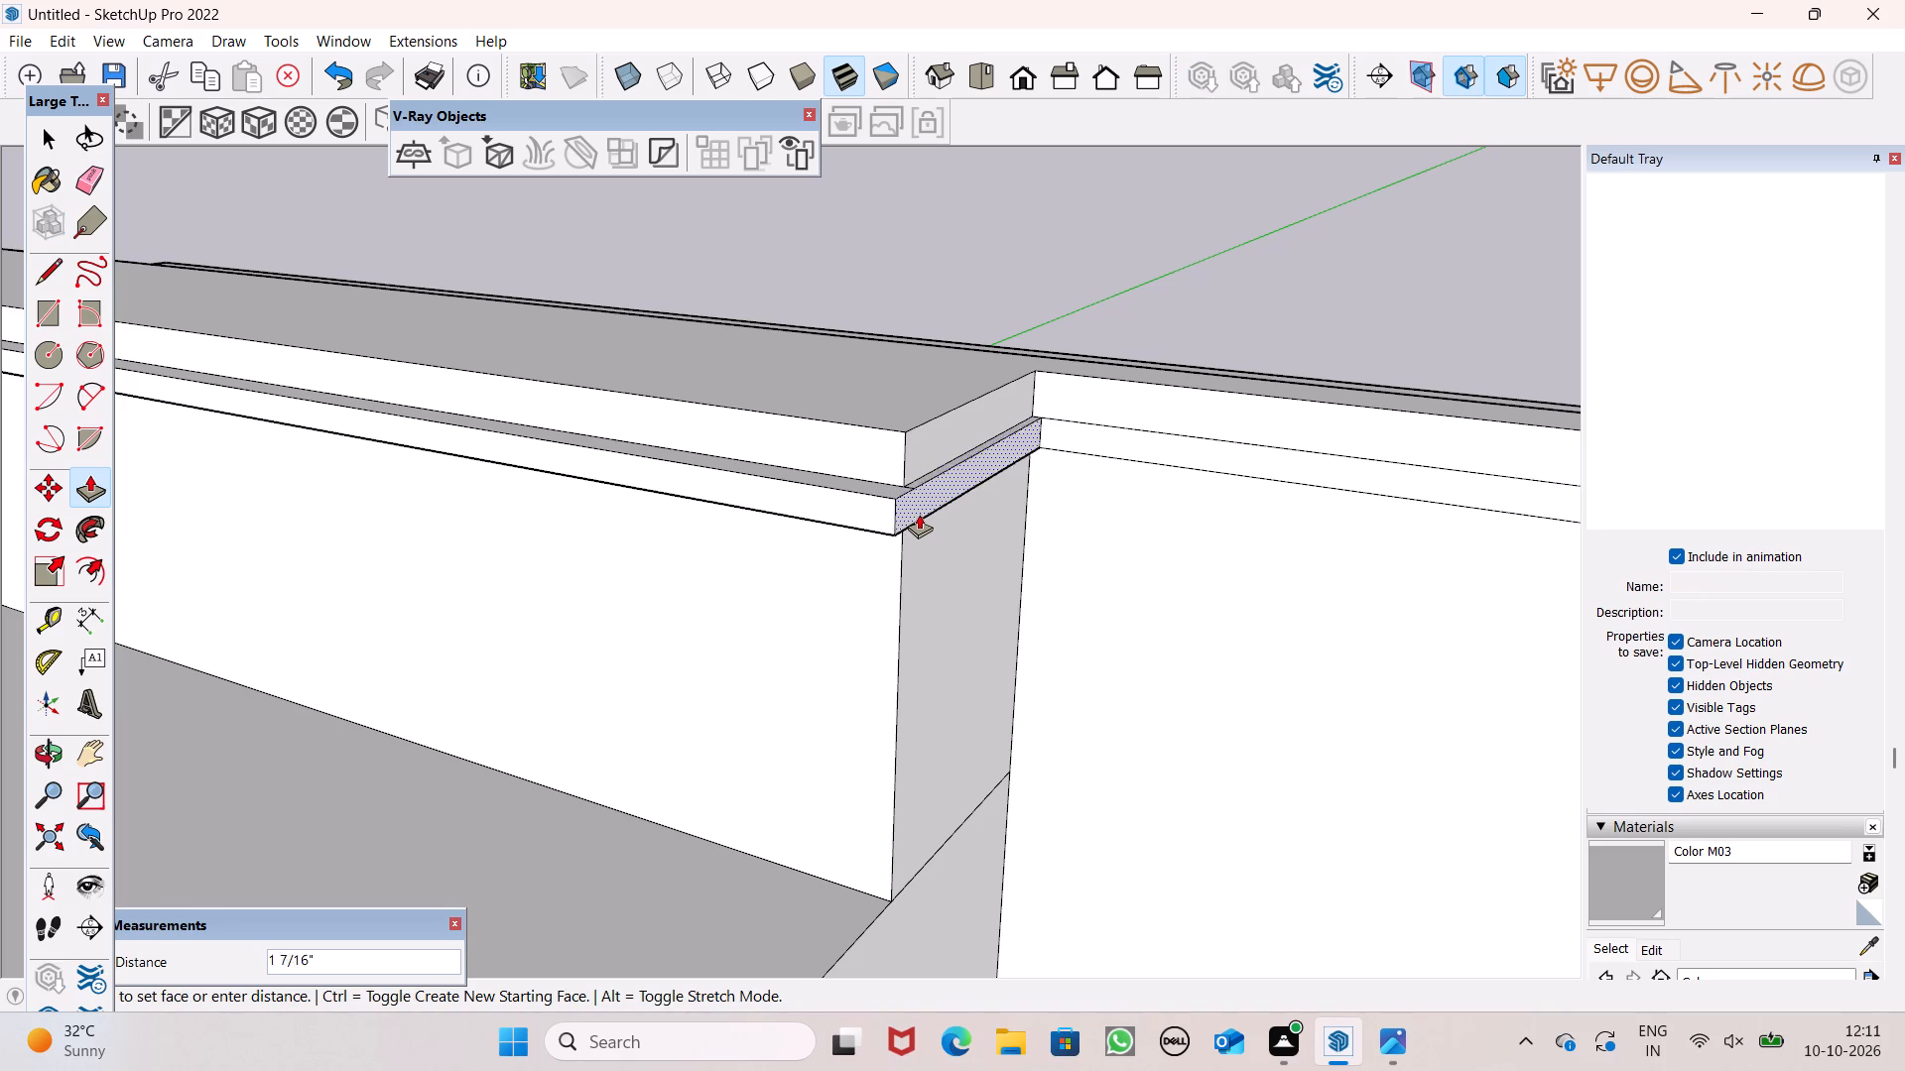
pyautogui.moveTo(919, 514); pyautogui.dragTo(918, 515)
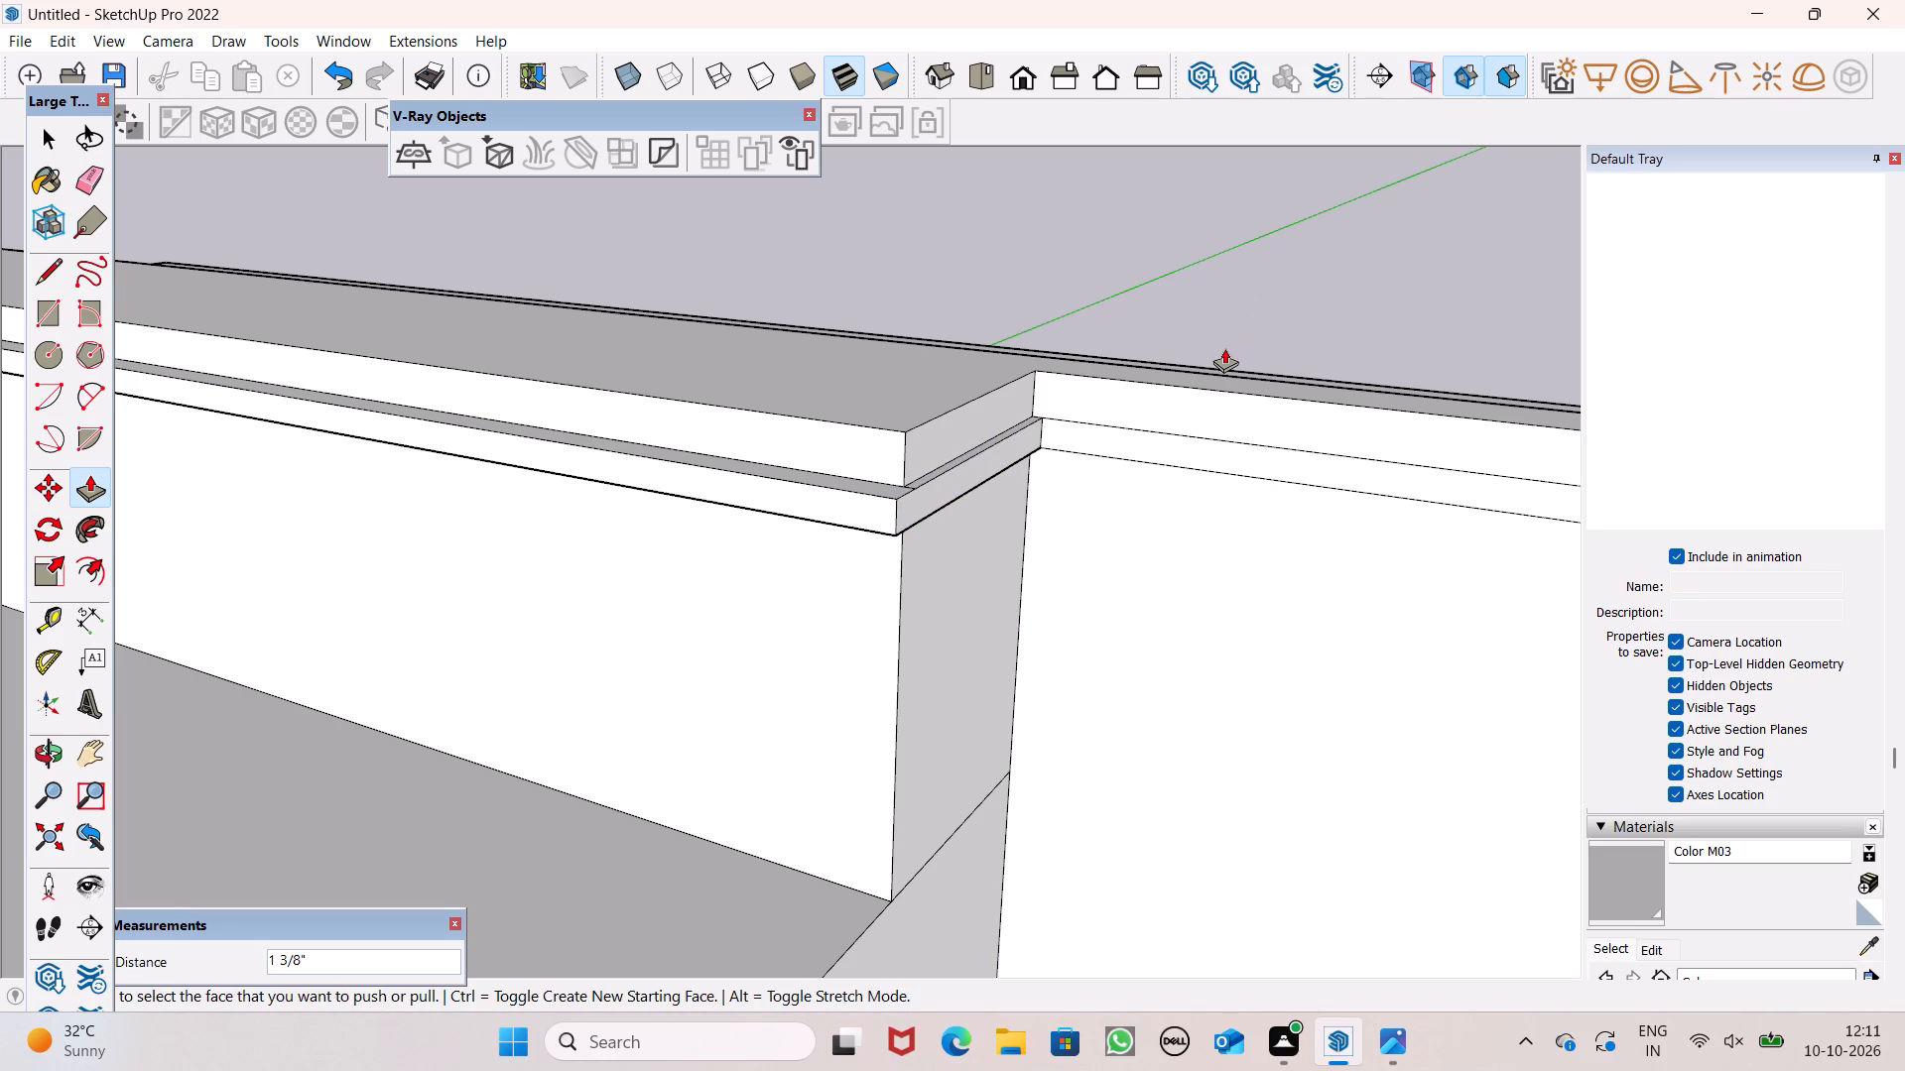
pyautogui.moveTo(1256, 365); pyautogui.dragTo(1291, 500, button='middle')
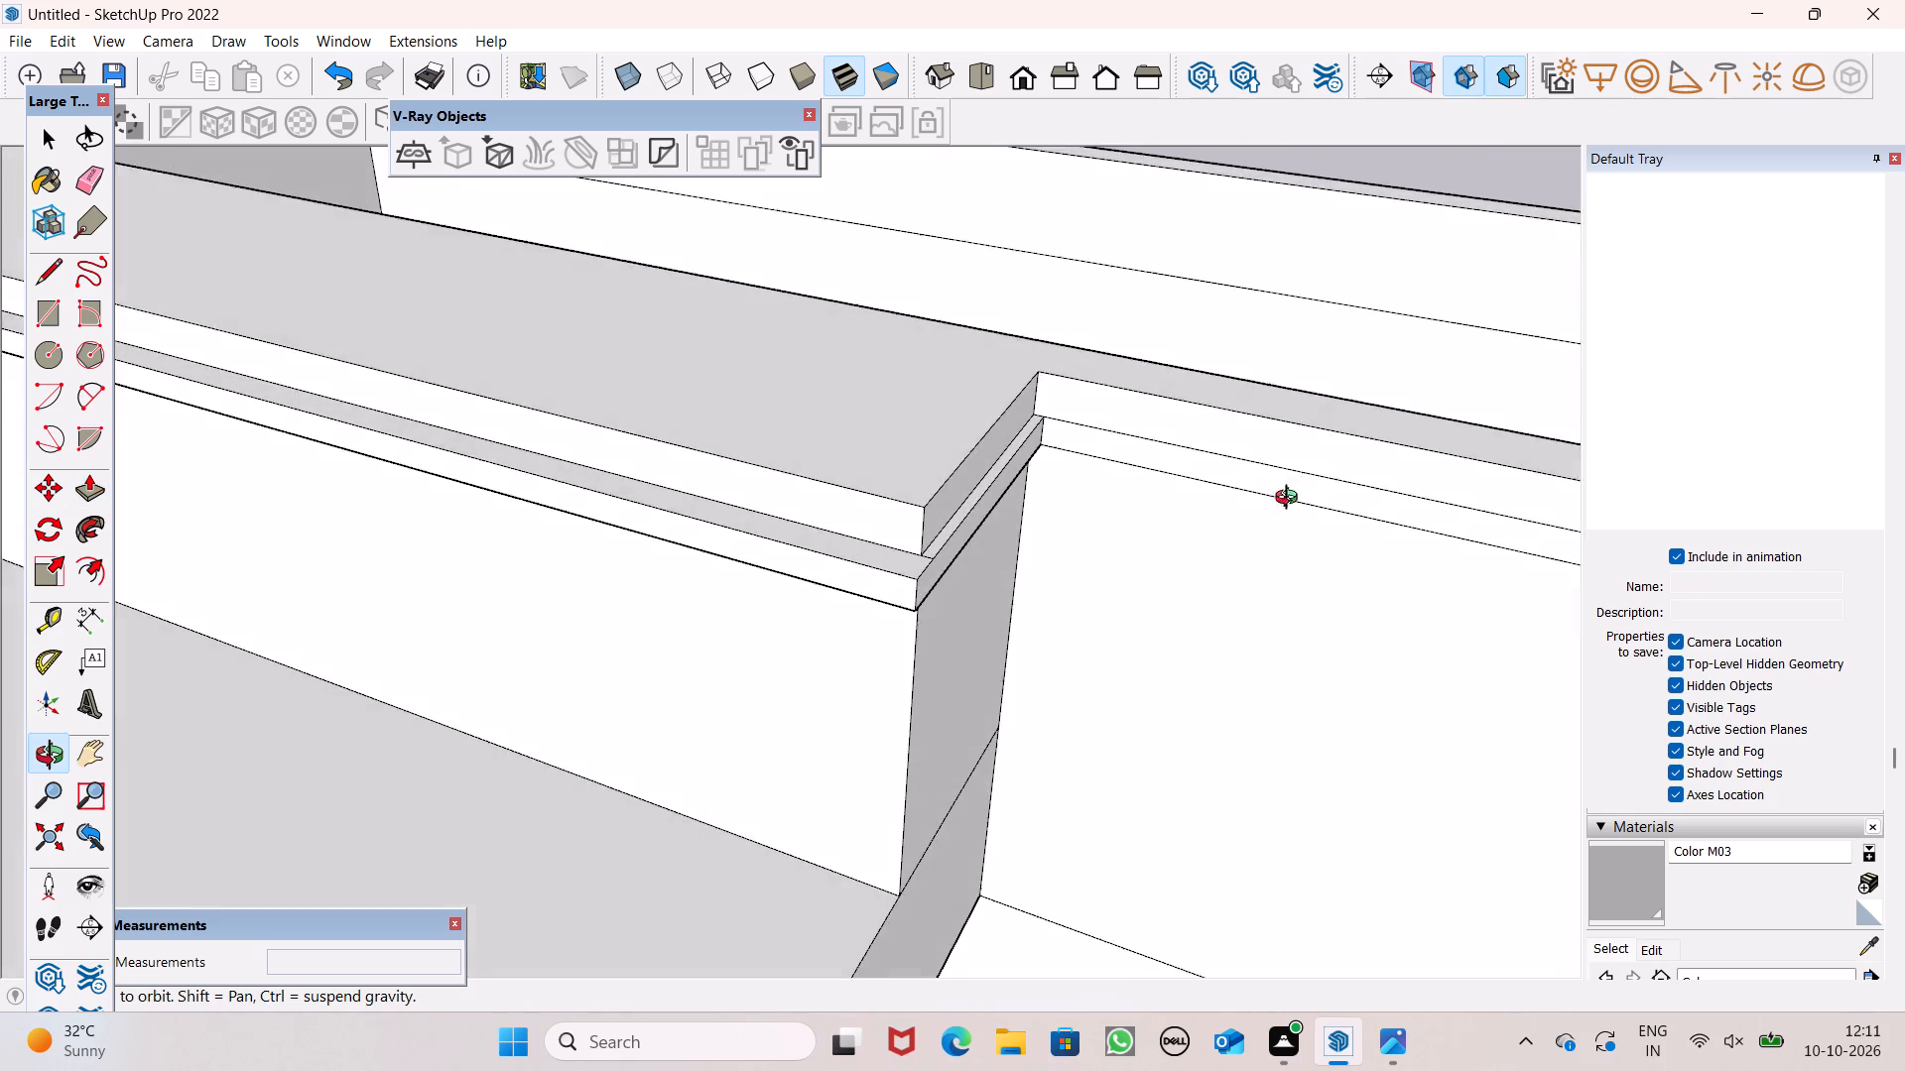
pyautogui.moveTo(1291, 500); pyautogui.dragTo(1344, 591, button='middle')
pyautogui.scroll(5, 1093, 644)
pyautogui.moveTo(810, 592); pyautogui.dragTo(827, 615)
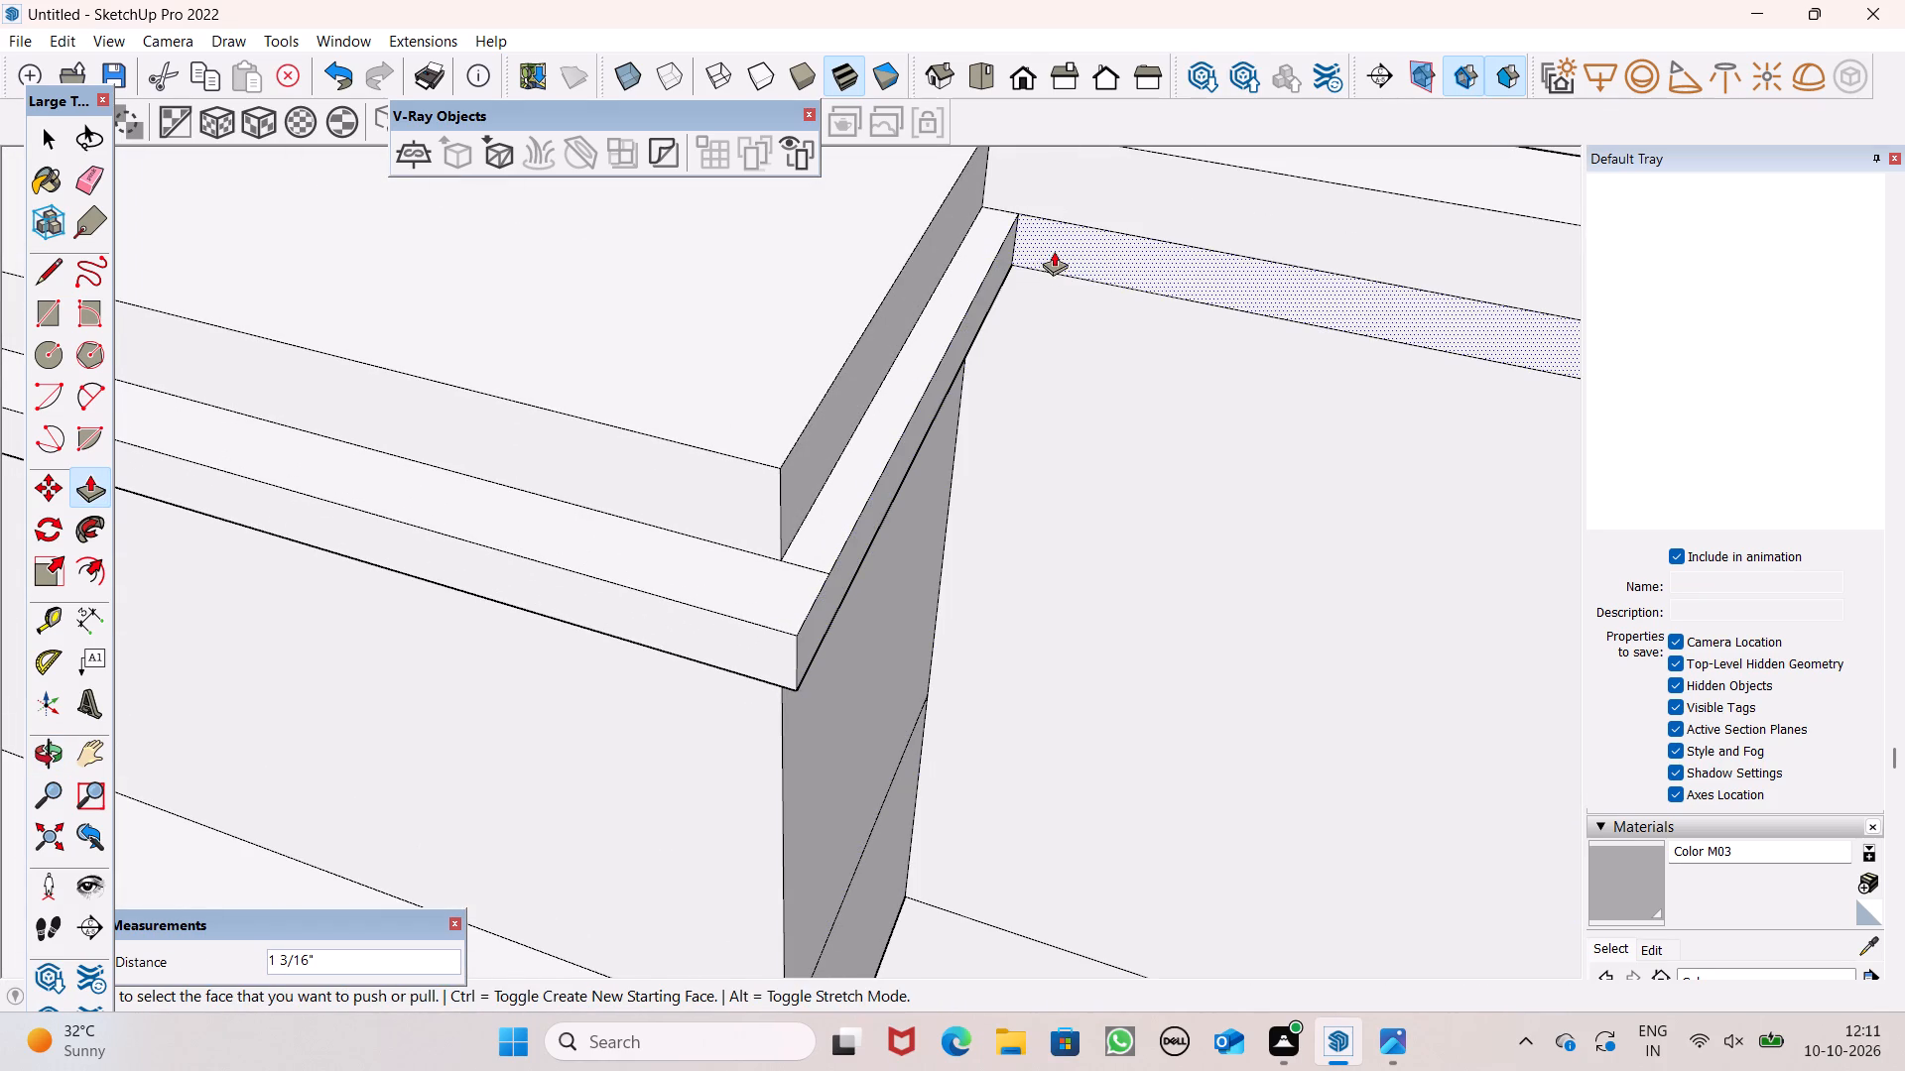
# Pull the lower band's face on the adjoining wall out about 3 3/8" to continue the projecting strip.
pyautogui.moveTo(1055, 250); pyautogui.dragTo(1041, 274)
# Examine the projecting strip along the parapet and its junction with the column between the brown-framed windows.
pyautogui.scroll(-5, 1044, 281)
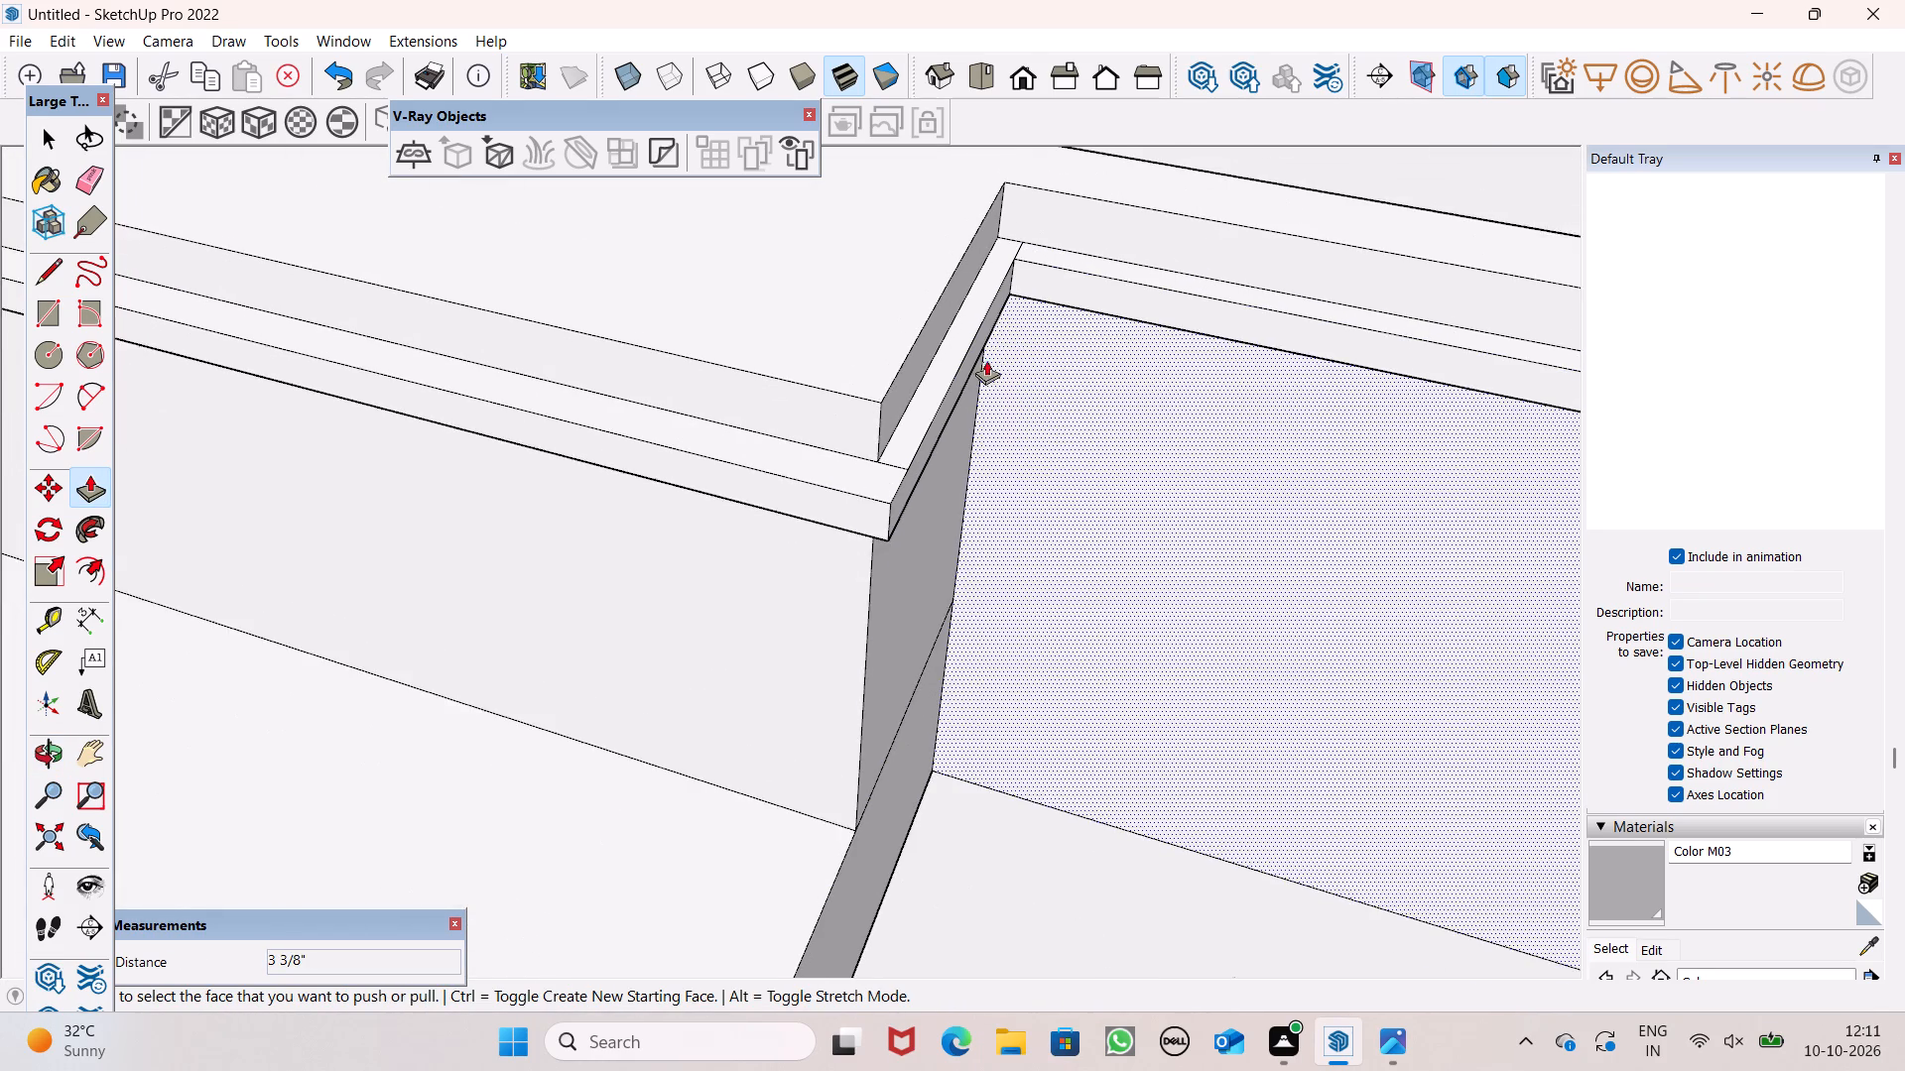
pyautogui.scroll(-13, 986, 336)
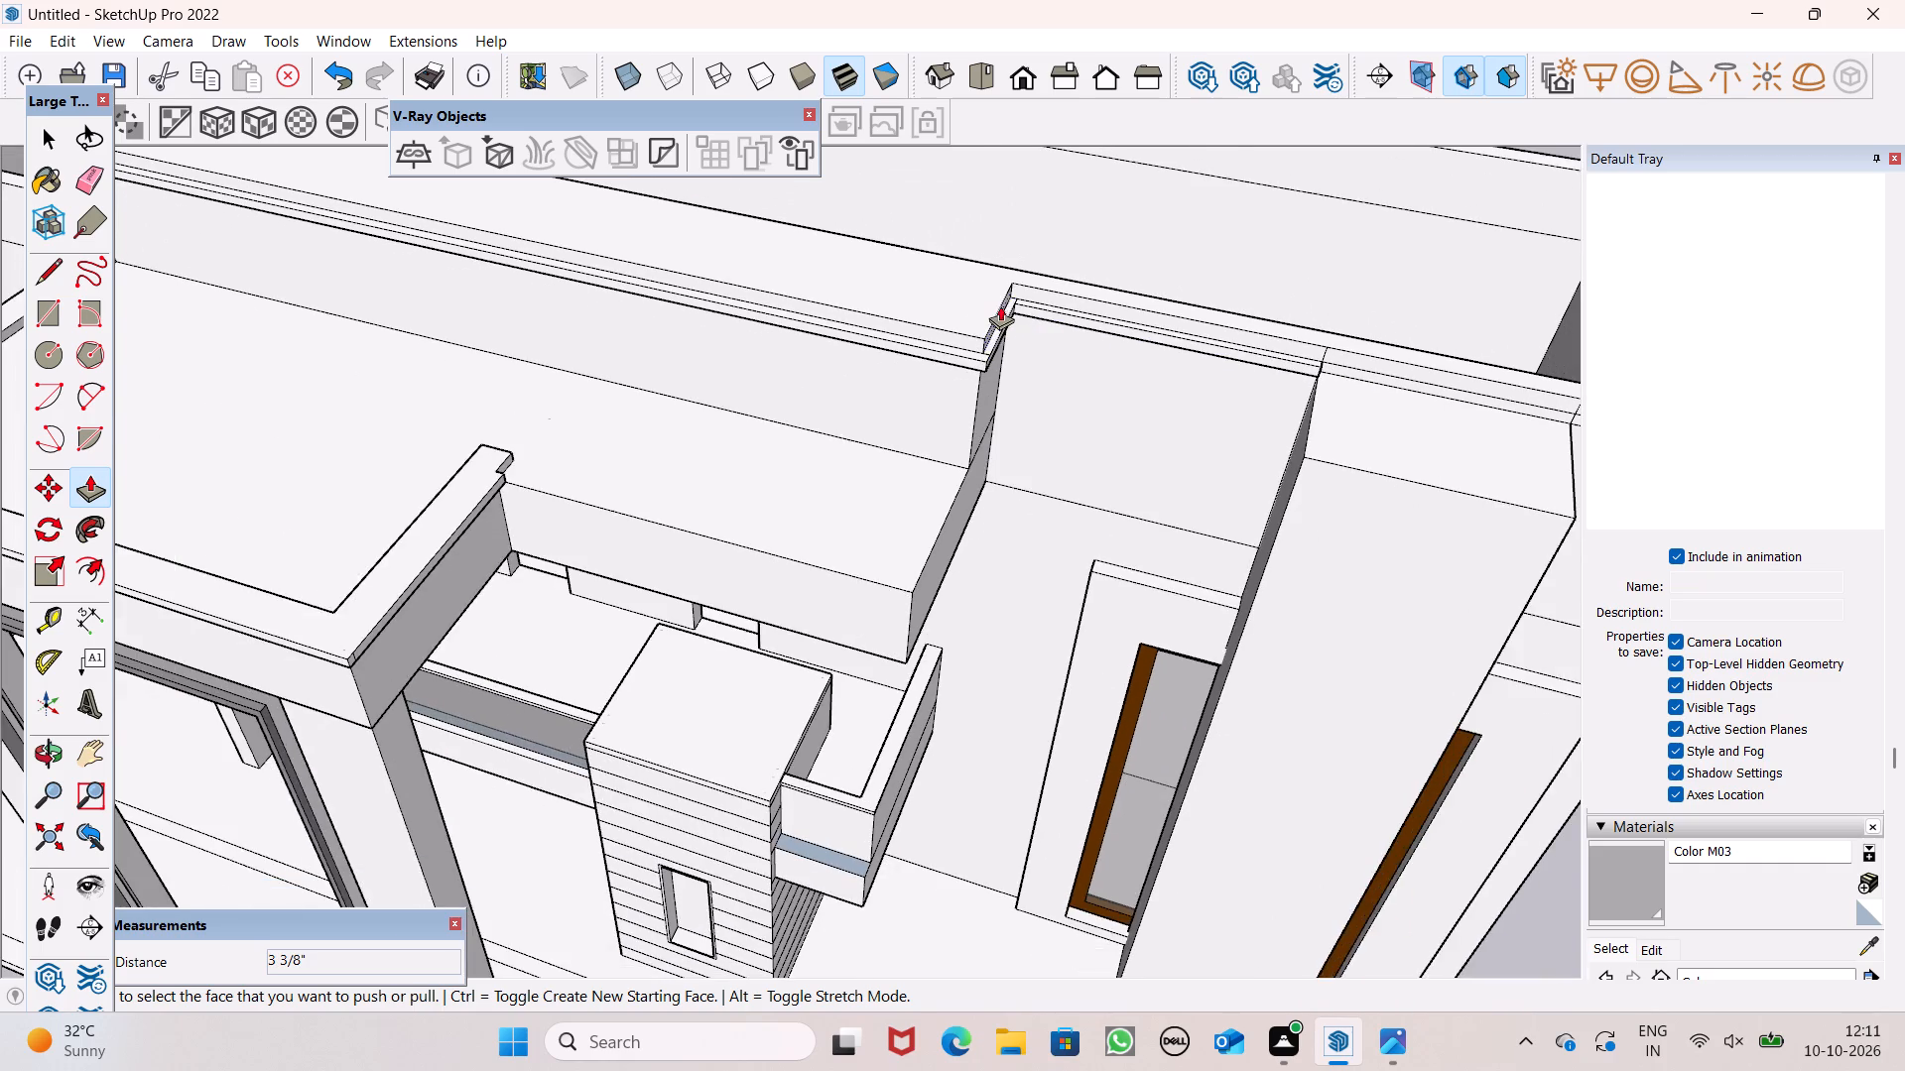
pyautogui.scroll(-4, 1000, 297)
pyautogui.moveTo(978, 297); pyautogui.dragTo(1044, 315, button='middle')
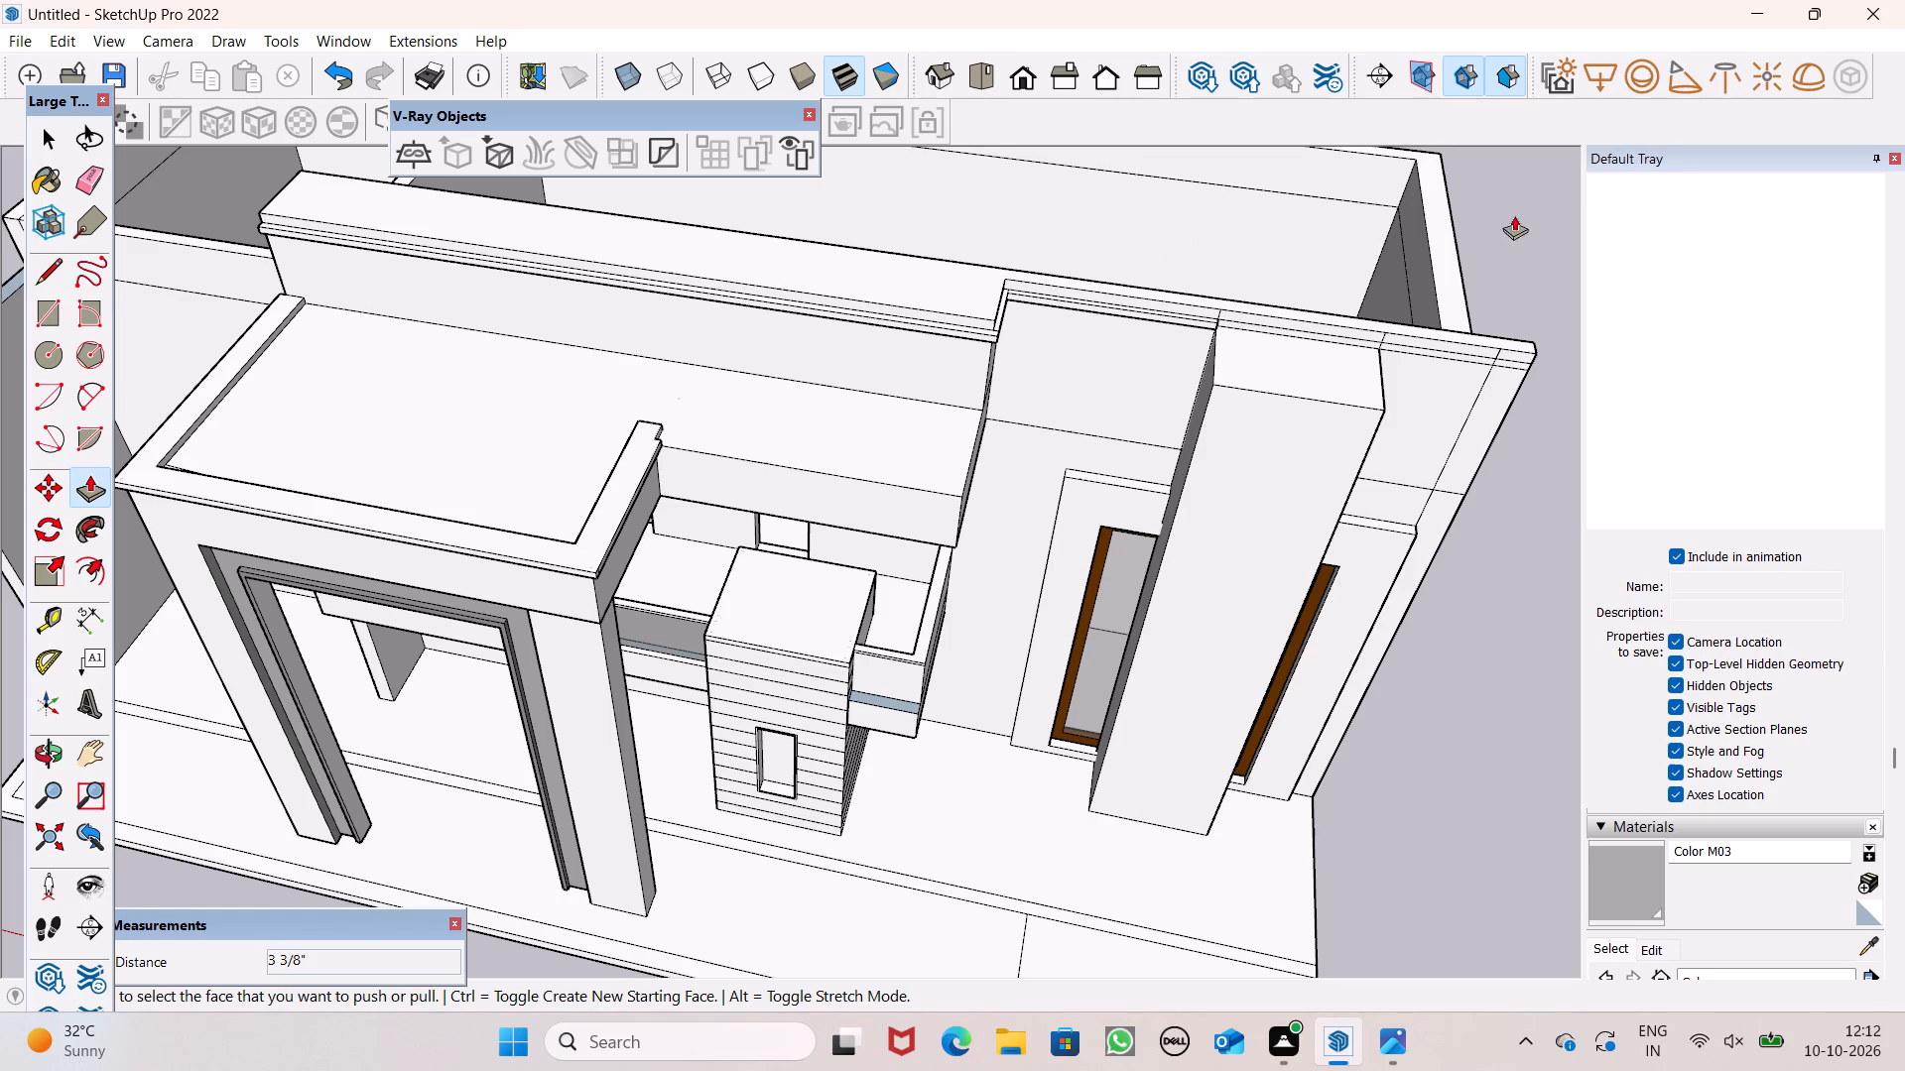
pyautogui.moveTo(1270, 353); pyautogui.dragTo(1189, 336, button='middle')
pyautogui.scroll(1, 1253, 377)
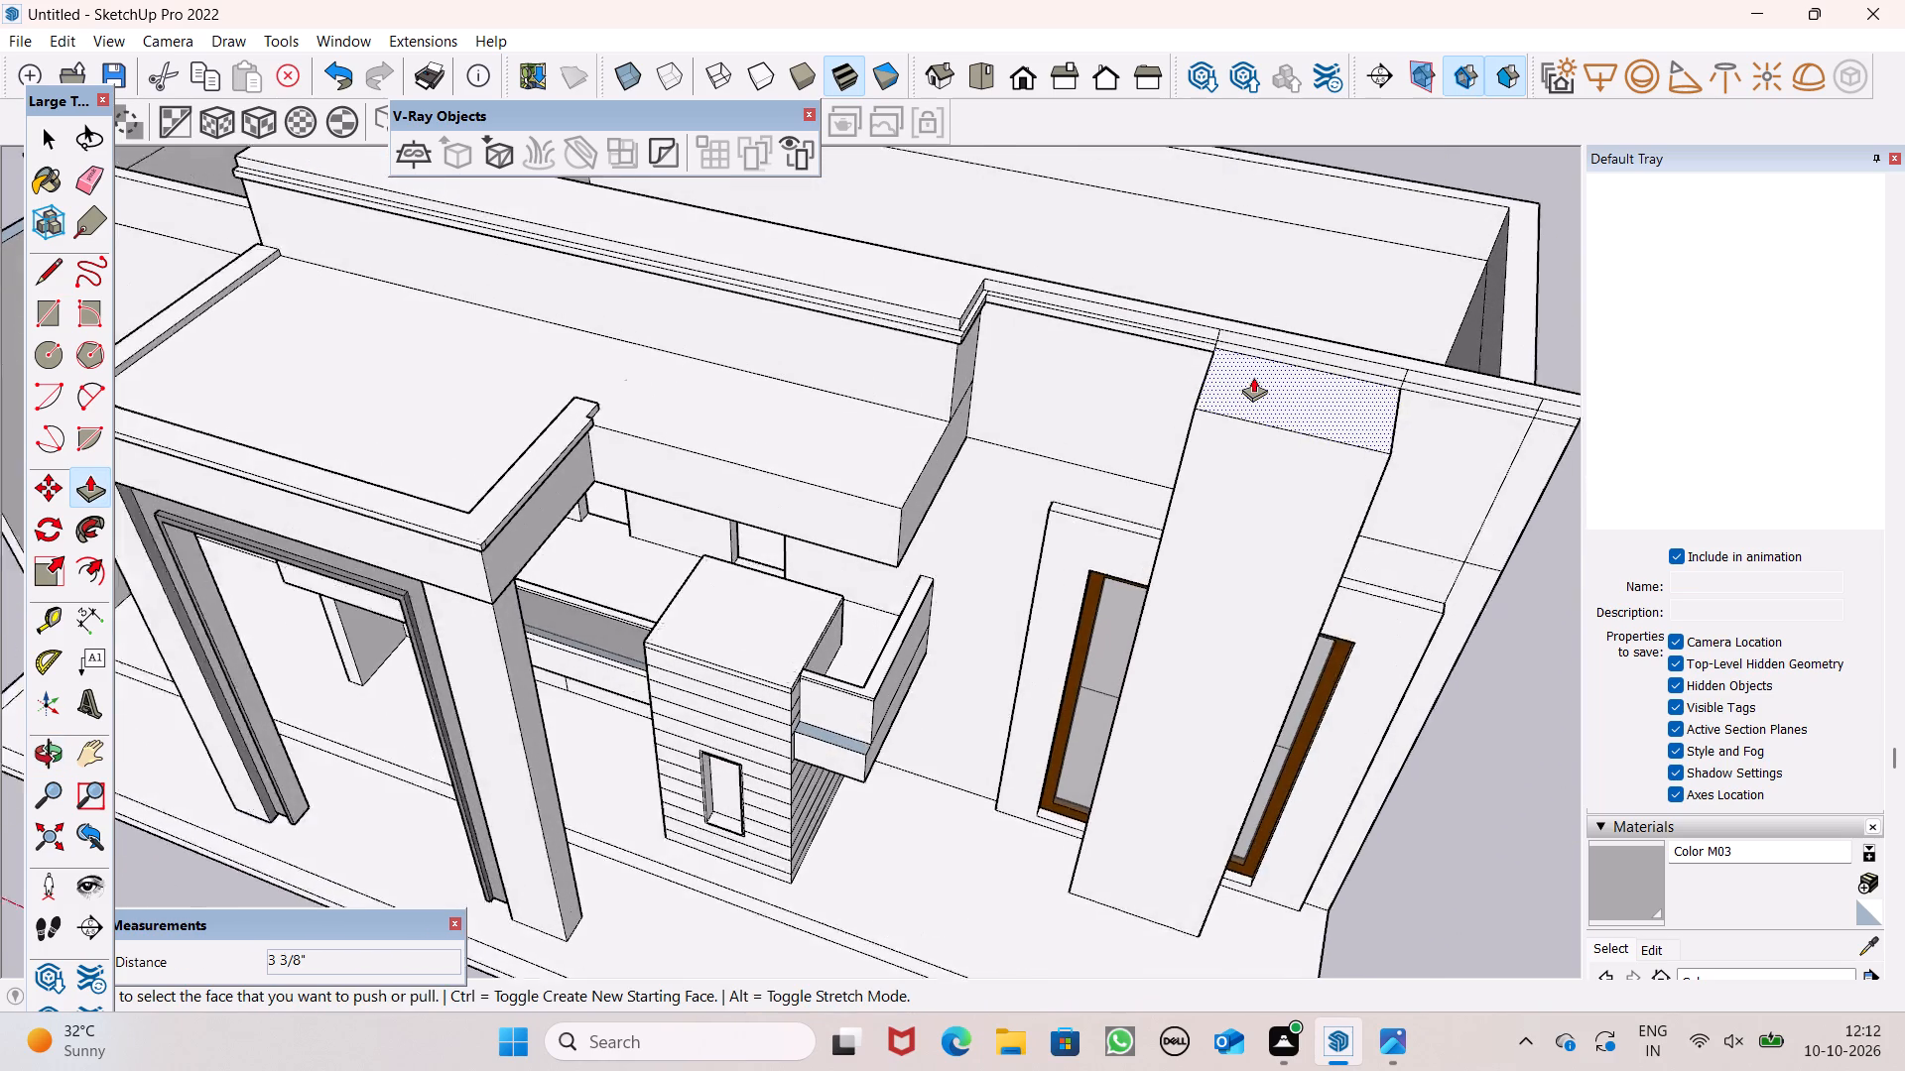
pyautogui.scroll(2, 1253, 377)
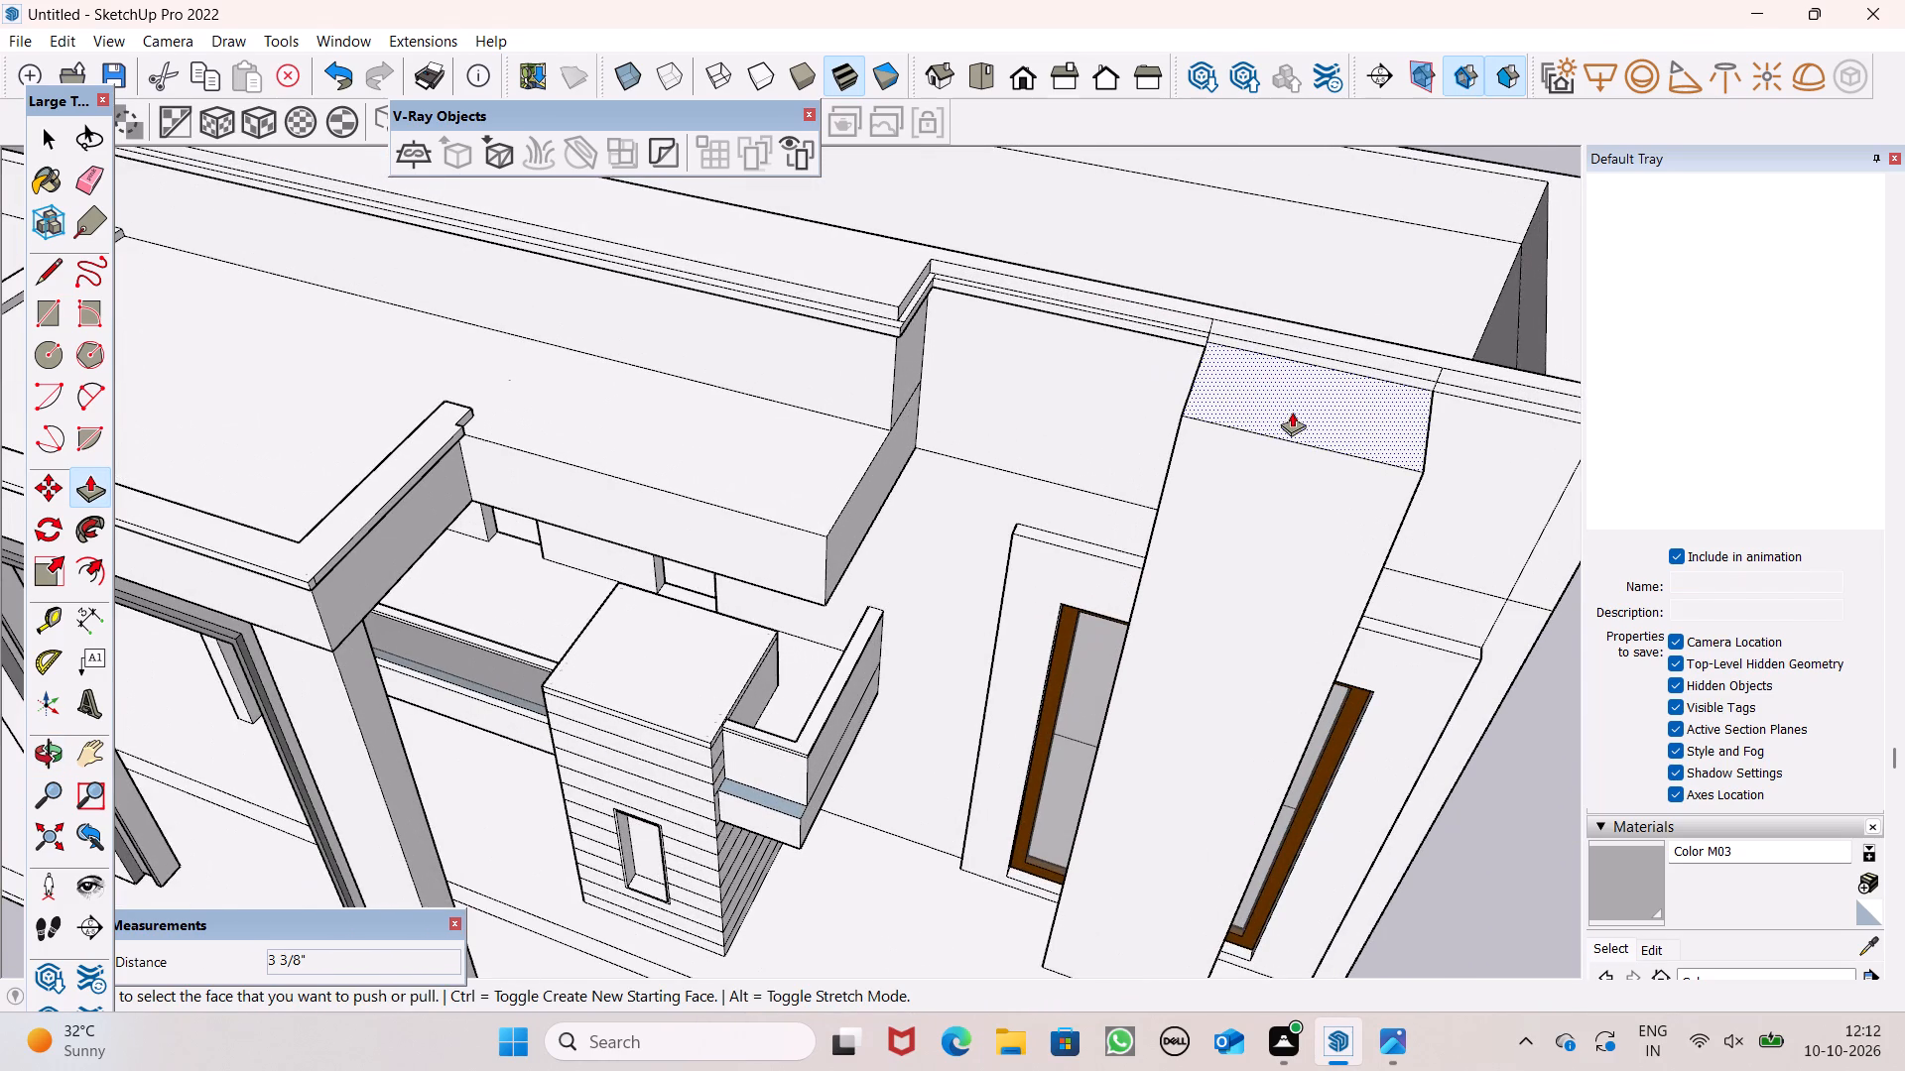
pyautogui.scroll(7, 1294, 415)
pyautogui.moveTo(1269, 387); pyautogui.dragTo(1368, 372, button='middle')
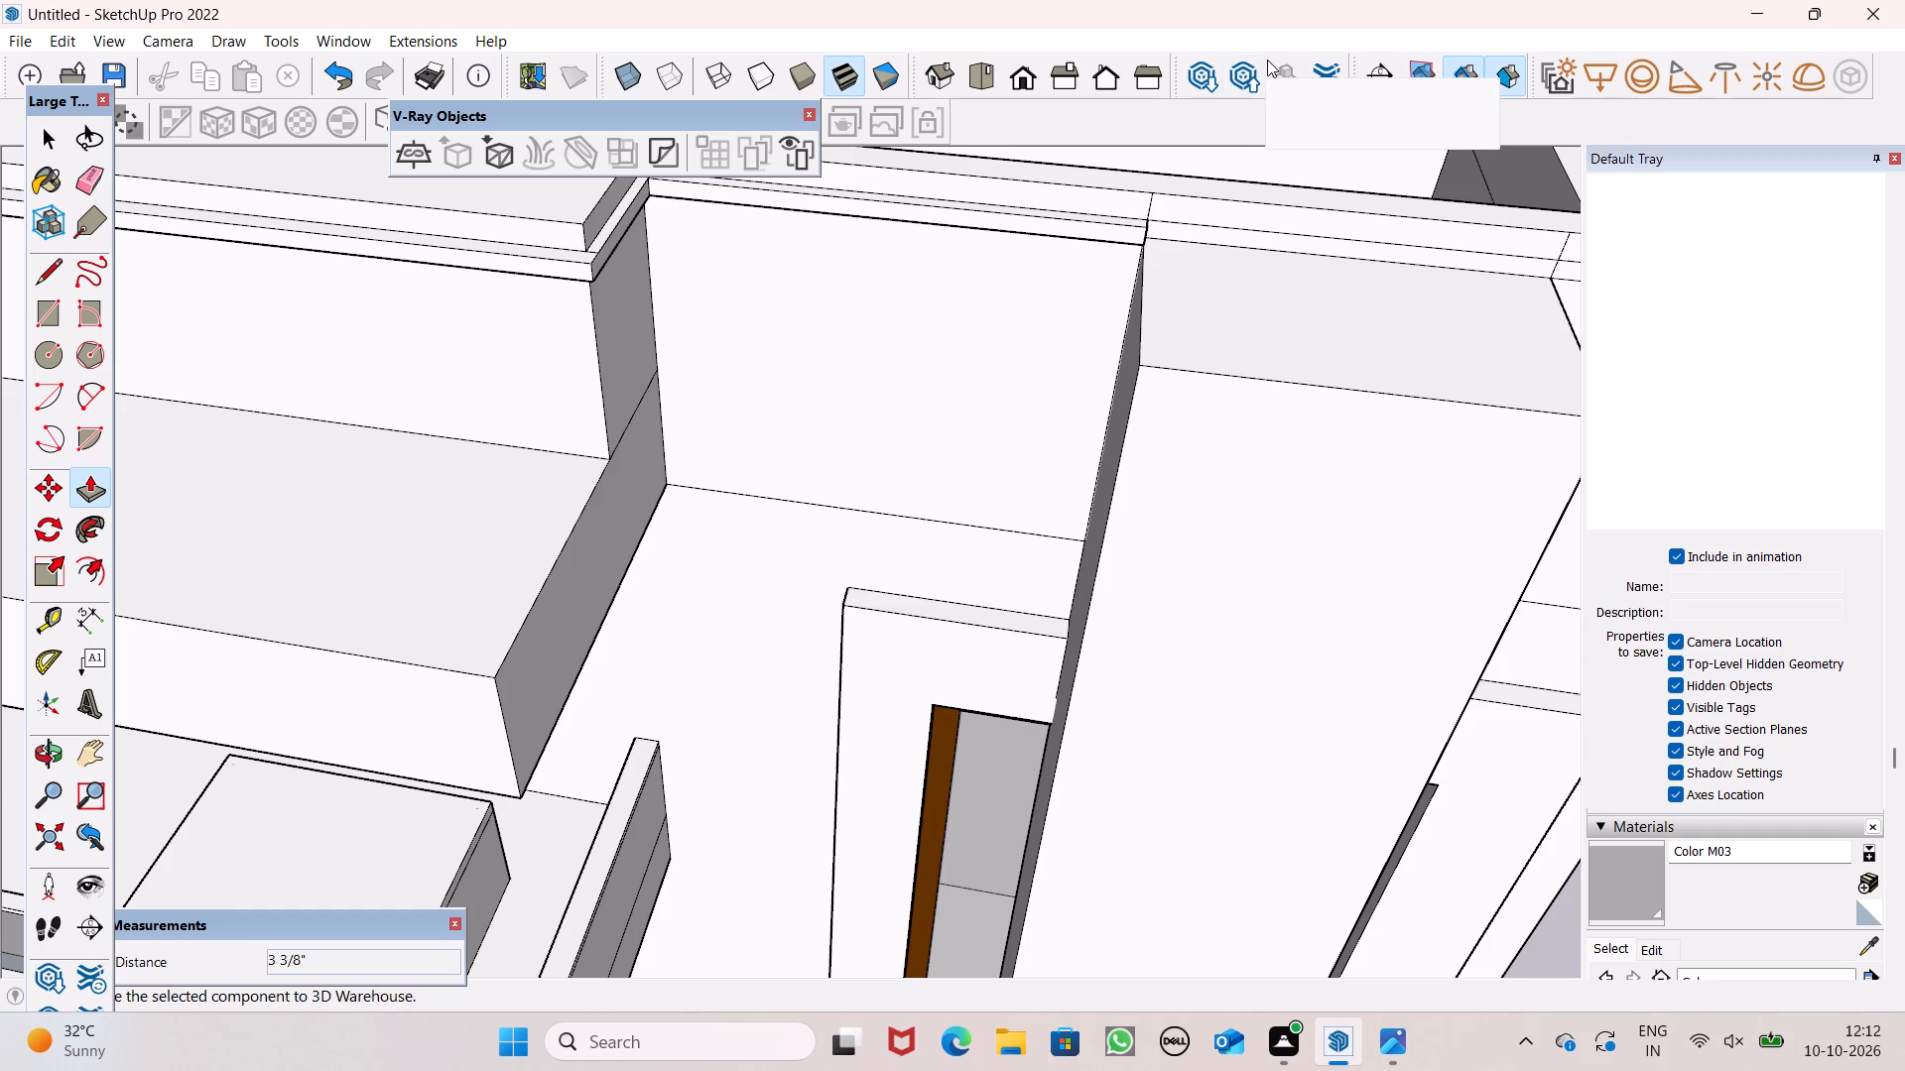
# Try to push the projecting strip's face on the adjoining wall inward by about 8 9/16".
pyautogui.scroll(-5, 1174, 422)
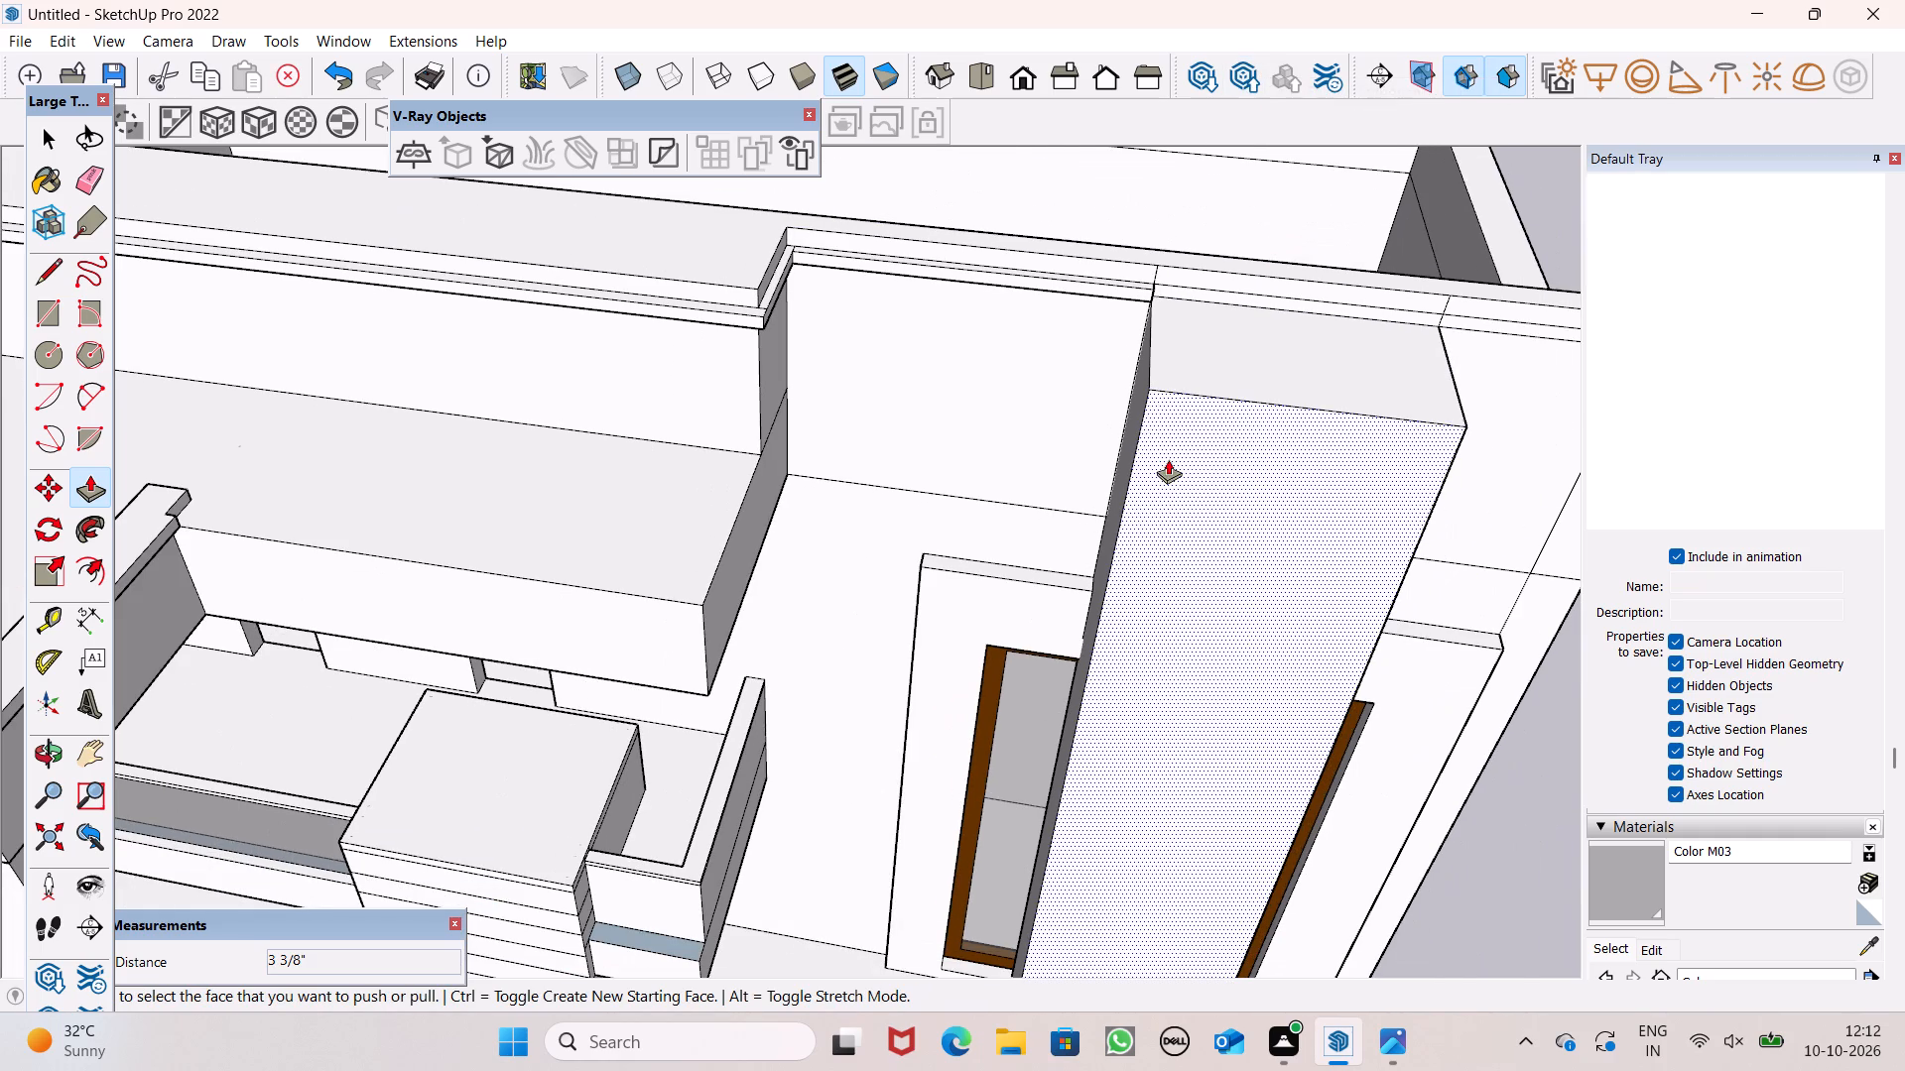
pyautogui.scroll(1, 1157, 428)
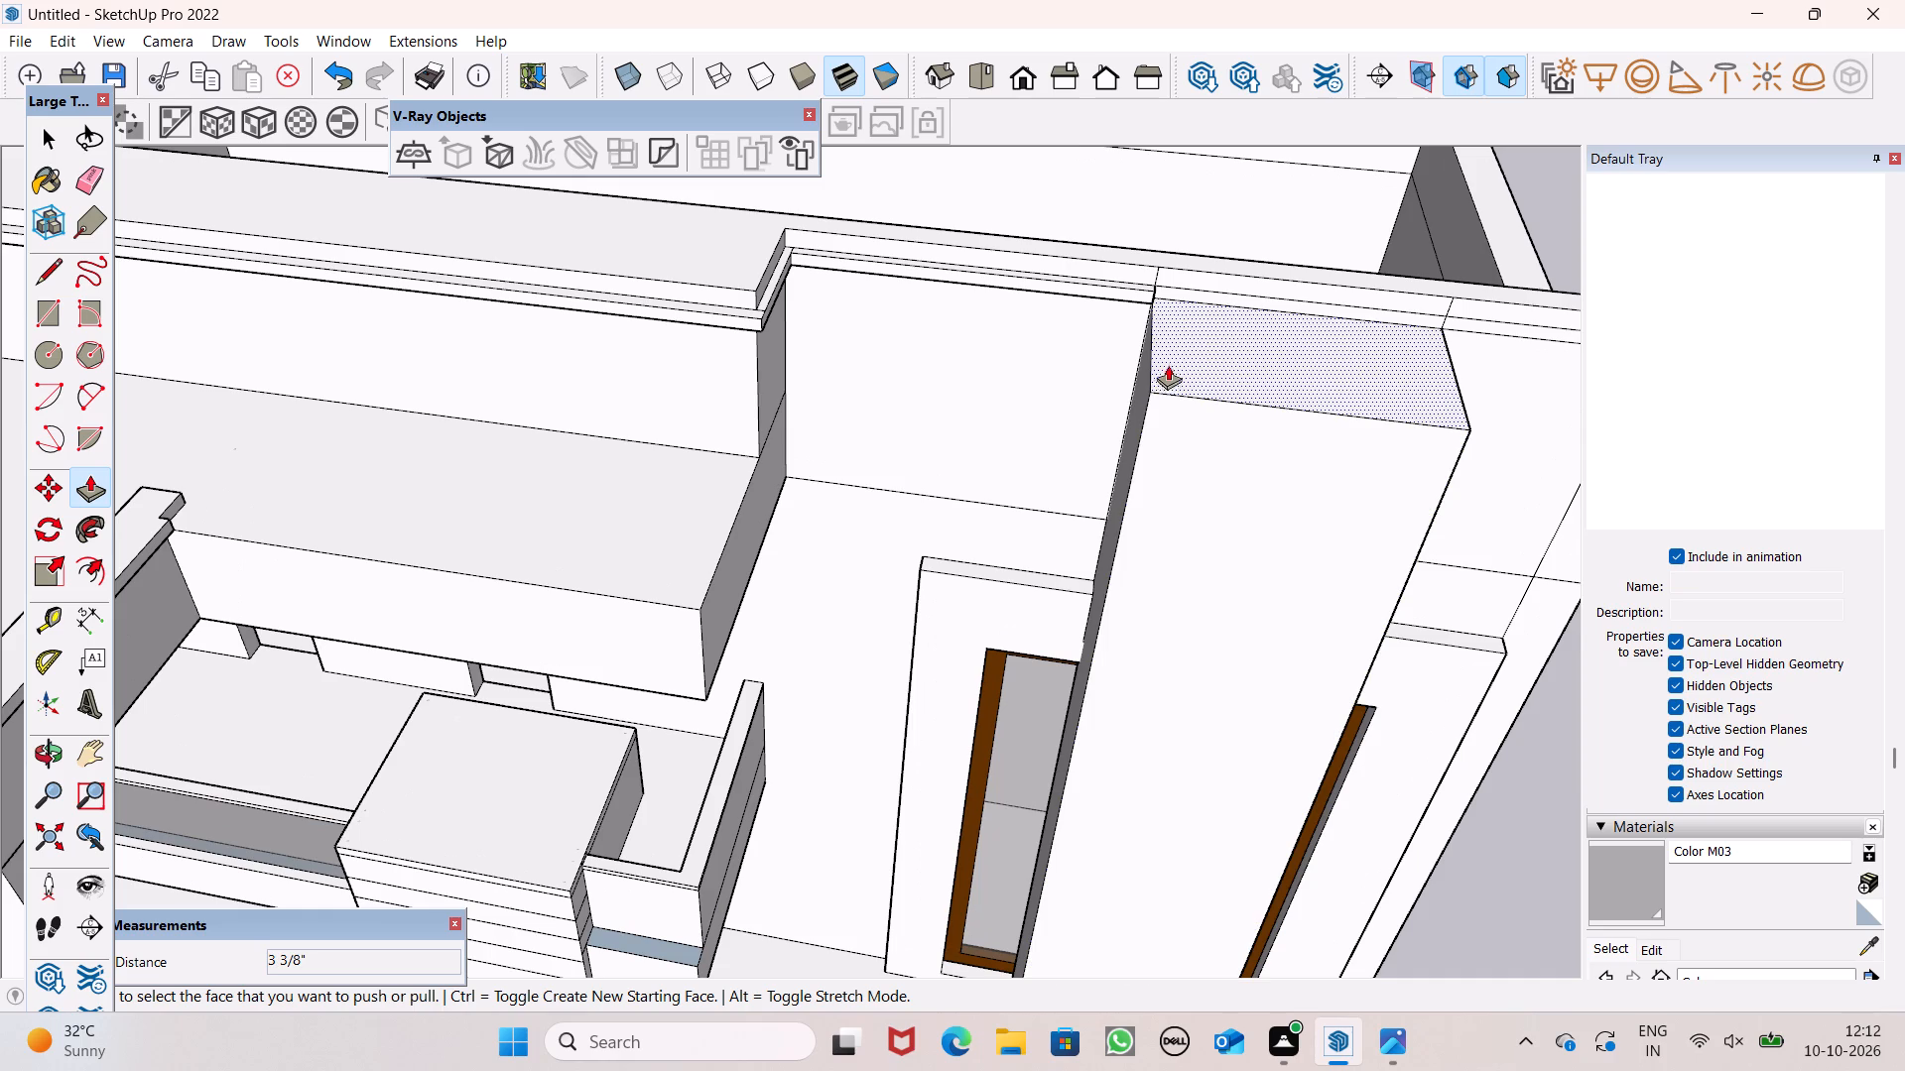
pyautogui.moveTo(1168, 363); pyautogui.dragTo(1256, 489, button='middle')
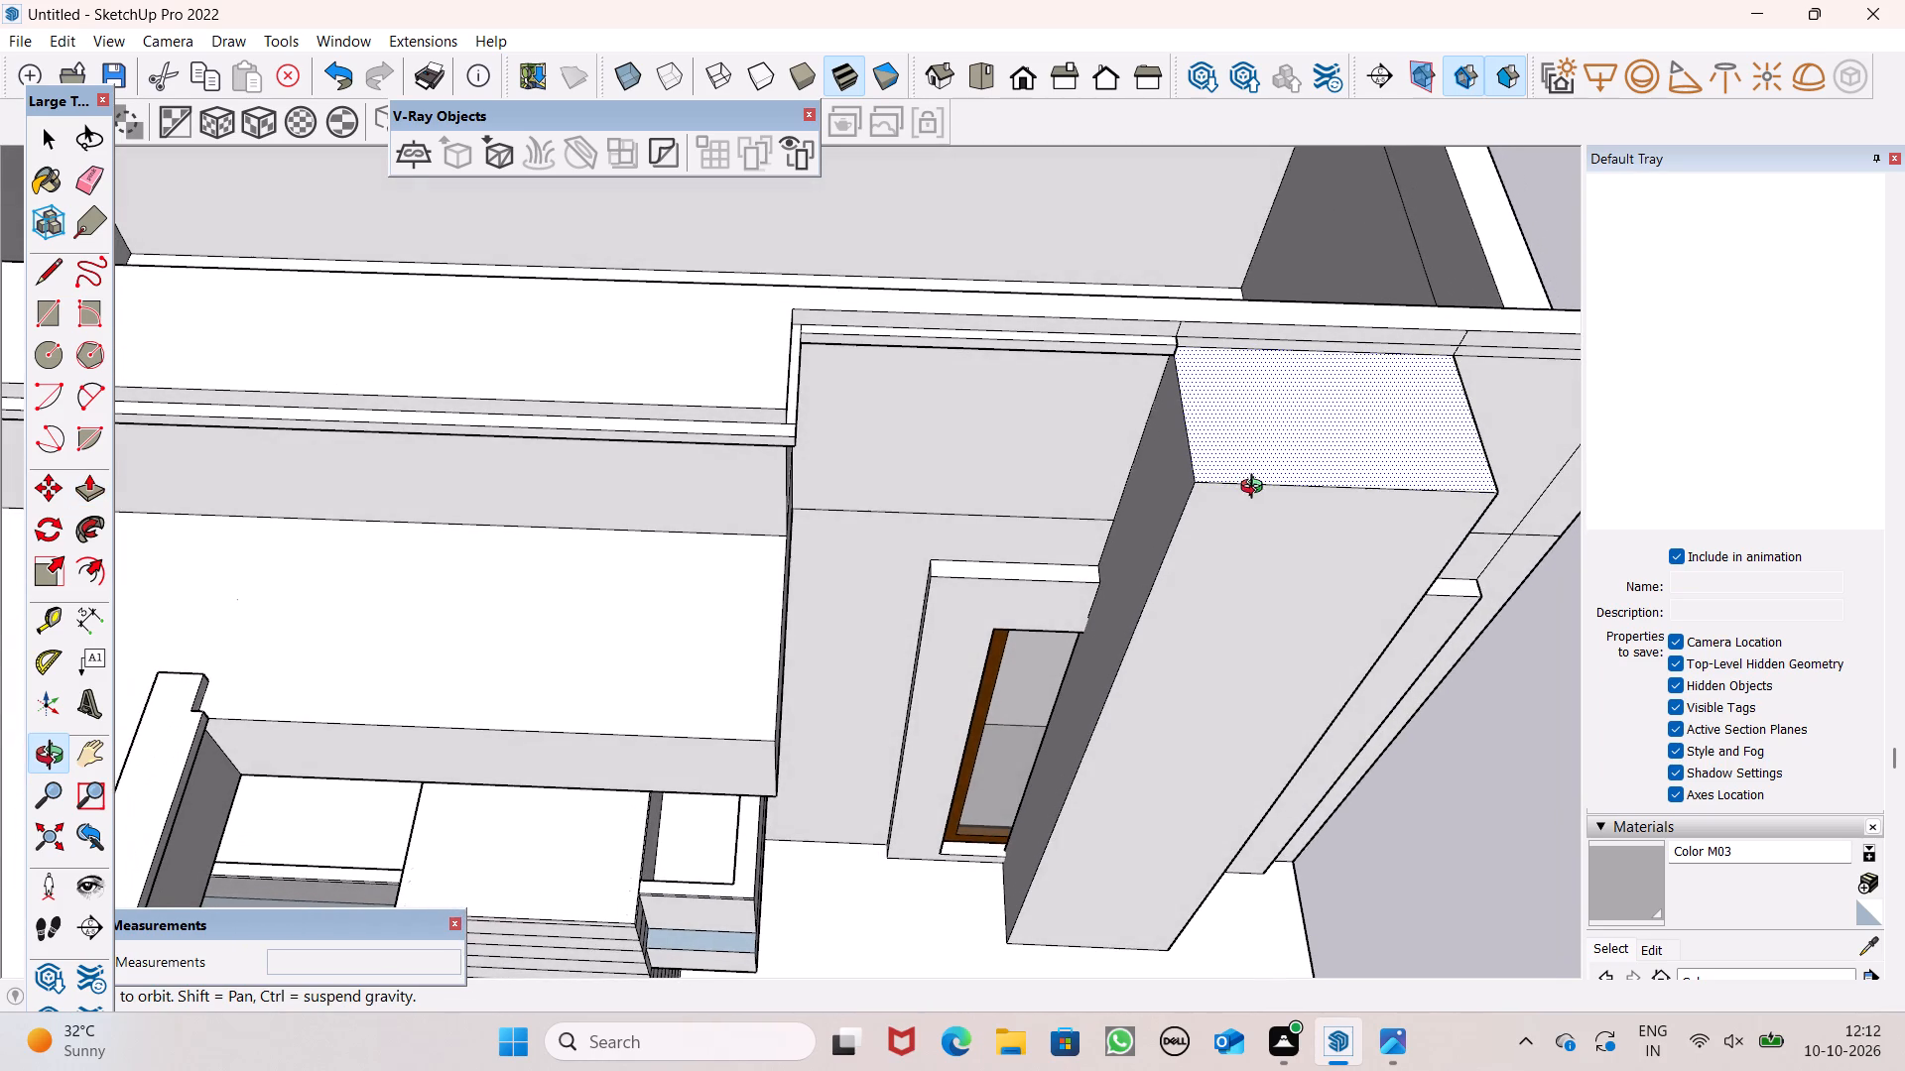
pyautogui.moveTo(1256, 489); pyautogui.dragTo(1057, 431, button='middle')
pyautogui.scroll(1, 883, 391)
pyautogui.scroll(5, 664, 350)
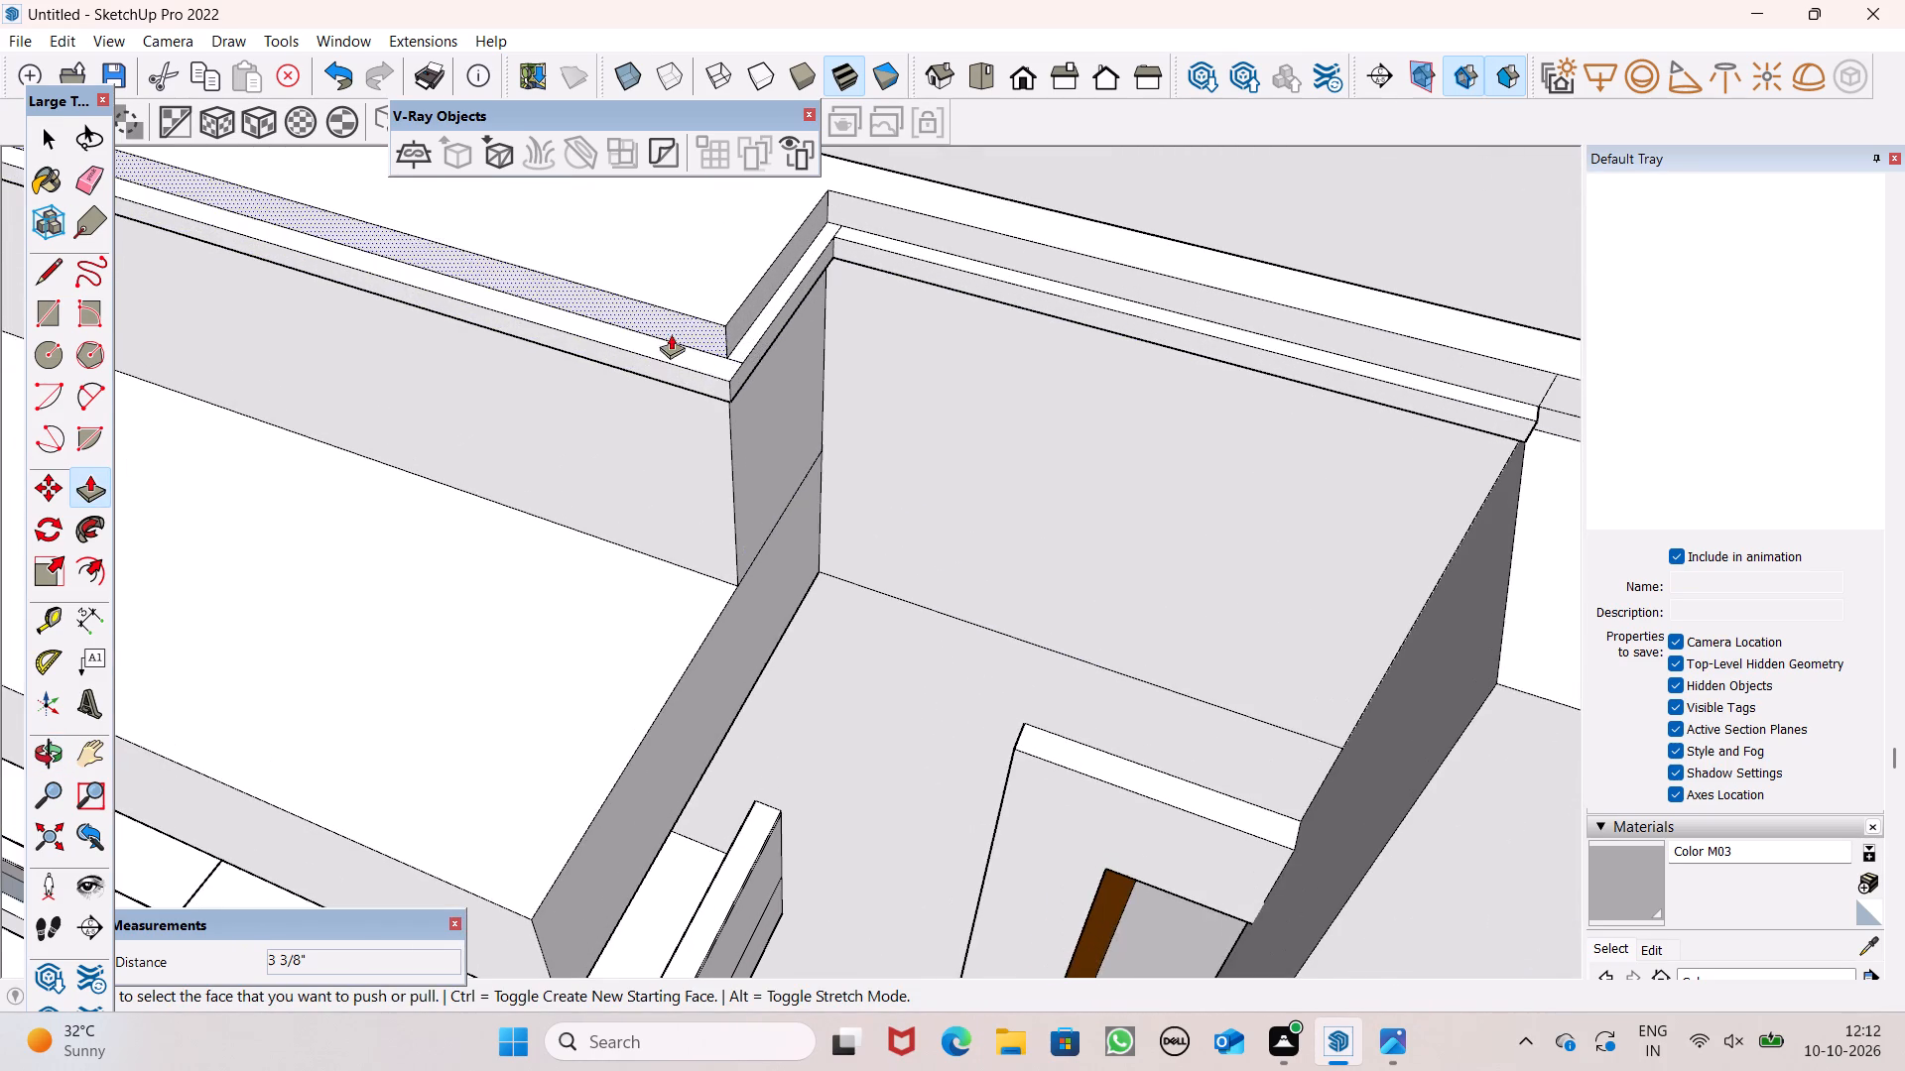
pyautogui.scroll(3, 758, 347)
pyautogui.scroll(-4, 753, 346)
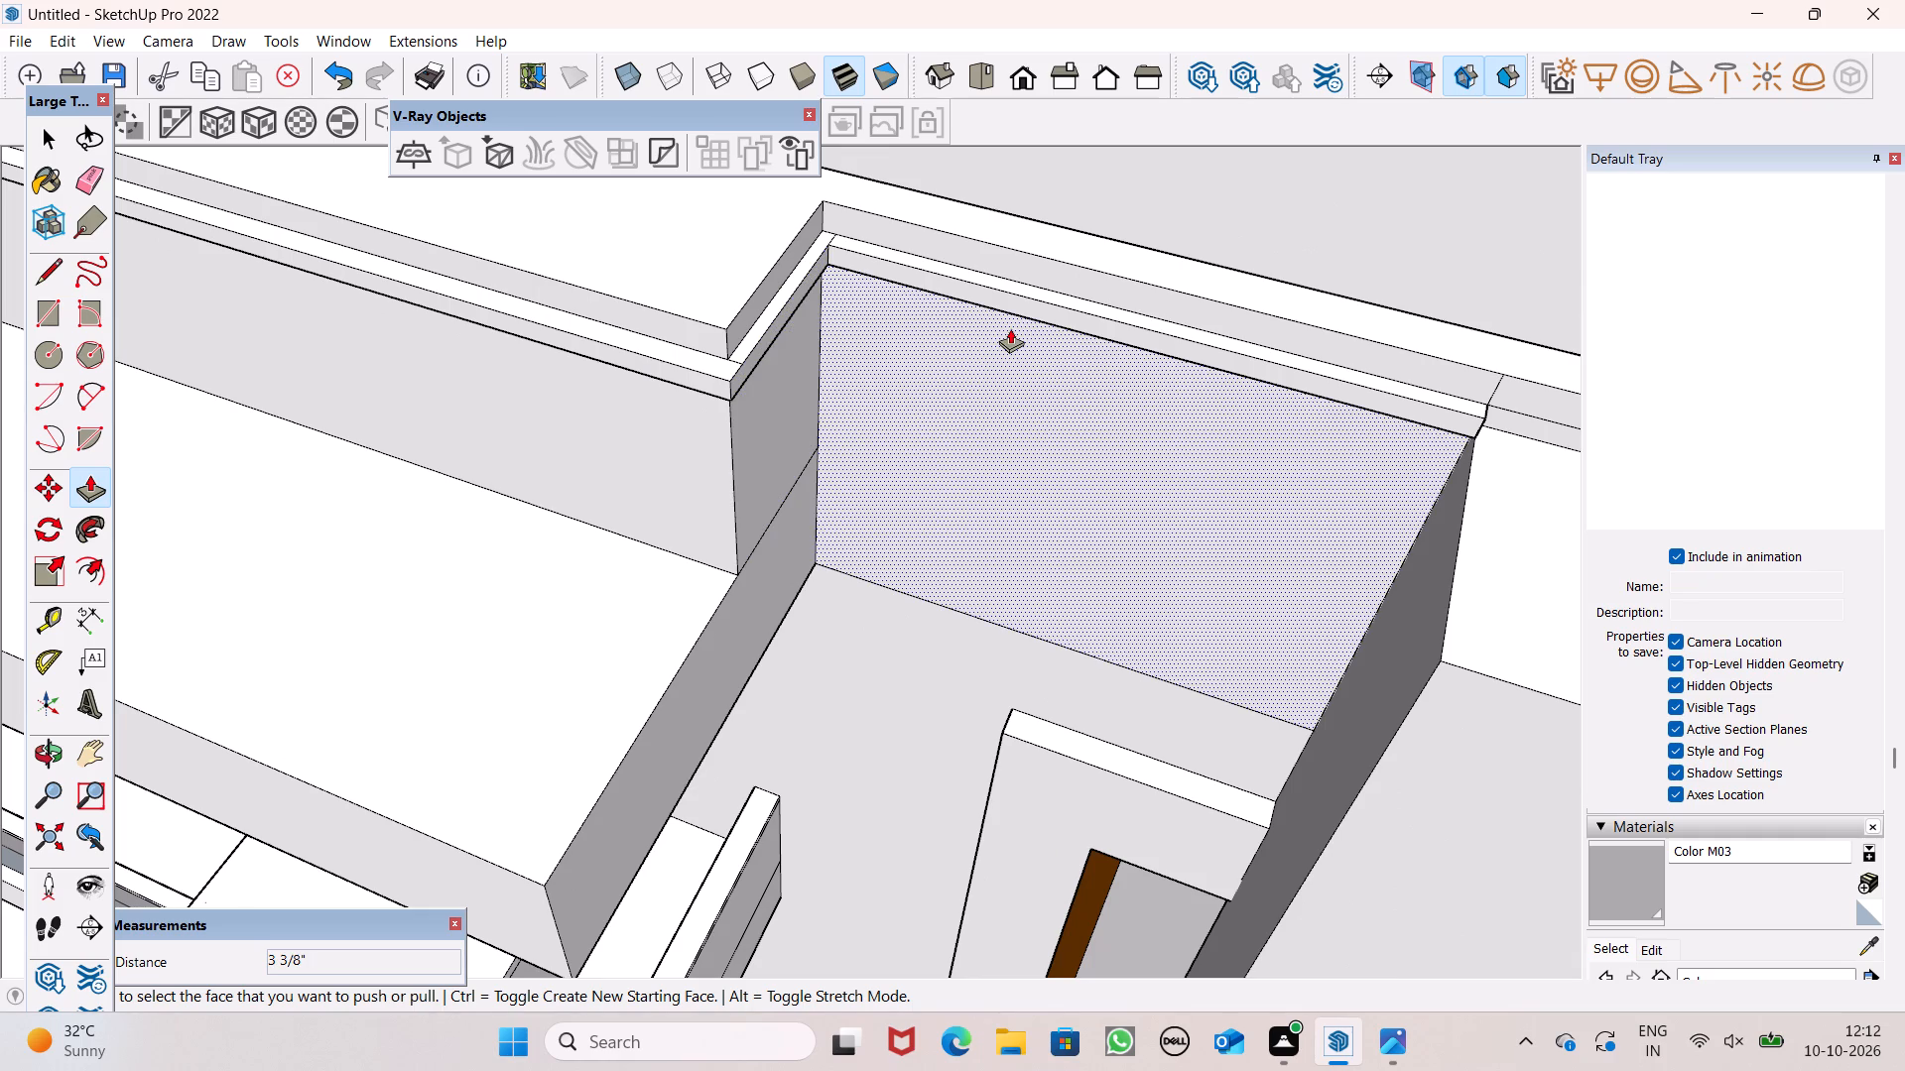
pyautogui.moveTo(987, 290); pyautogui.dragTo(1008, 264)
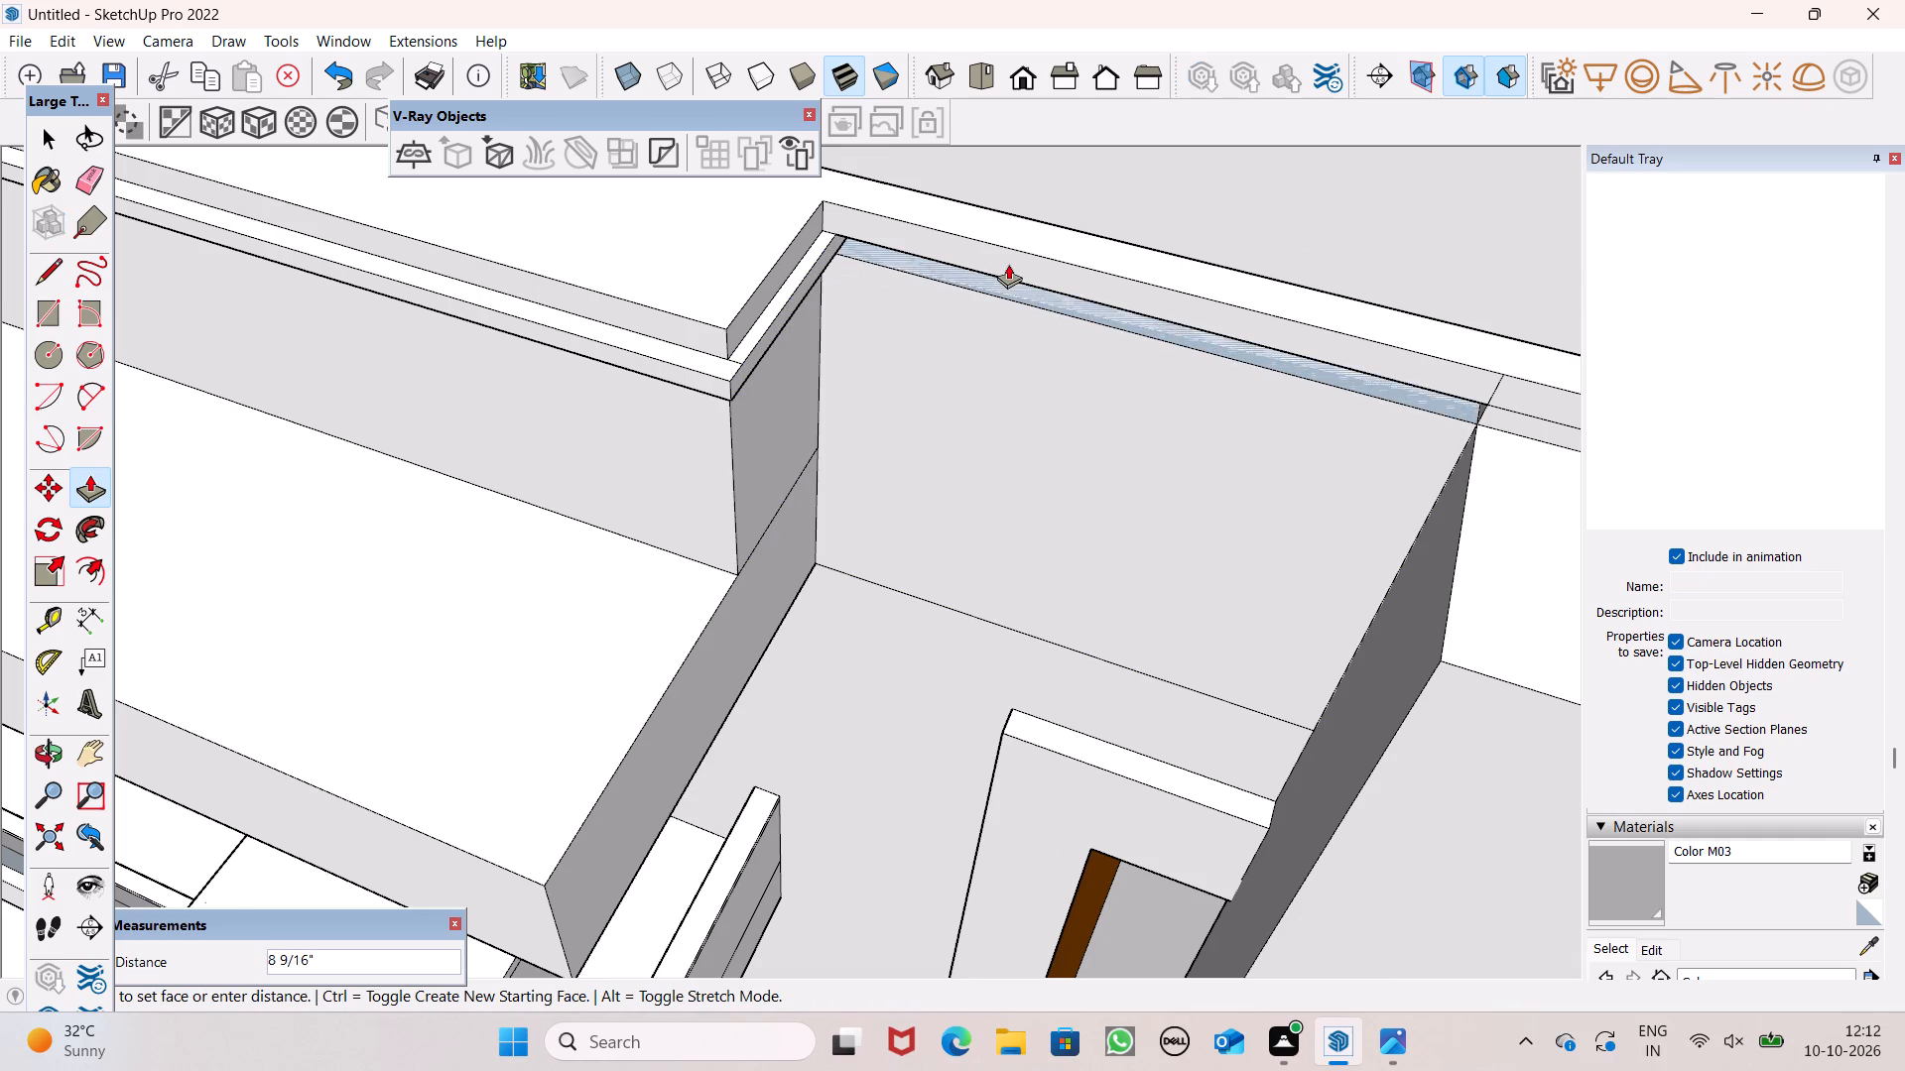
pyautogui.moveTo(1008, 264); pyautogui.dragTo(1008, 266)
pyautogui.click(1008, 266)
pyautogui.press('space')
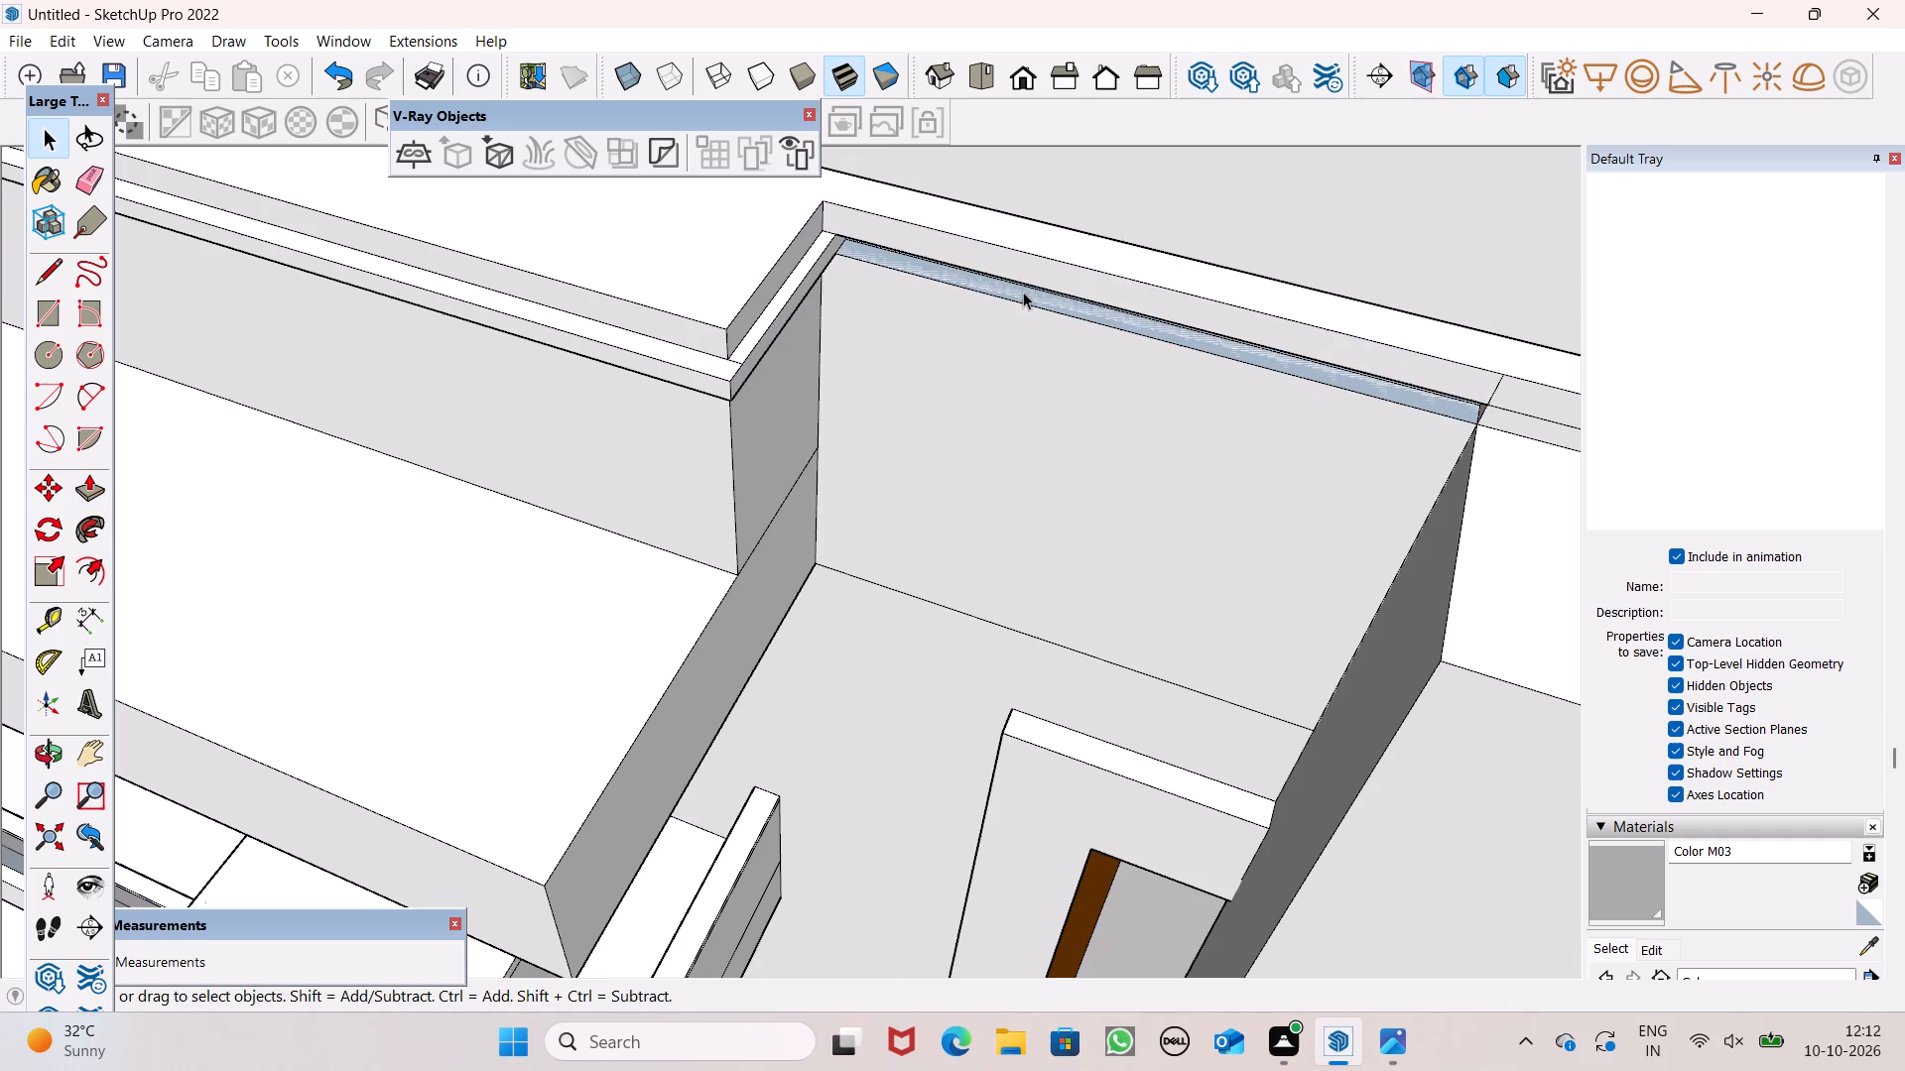
# Undo the push on the adjoining wall's strip and its earlier outward pull.
pyautogui.hotkey('ctrl', 'z')
pyautogui.hotkey('ctrl', 'z')
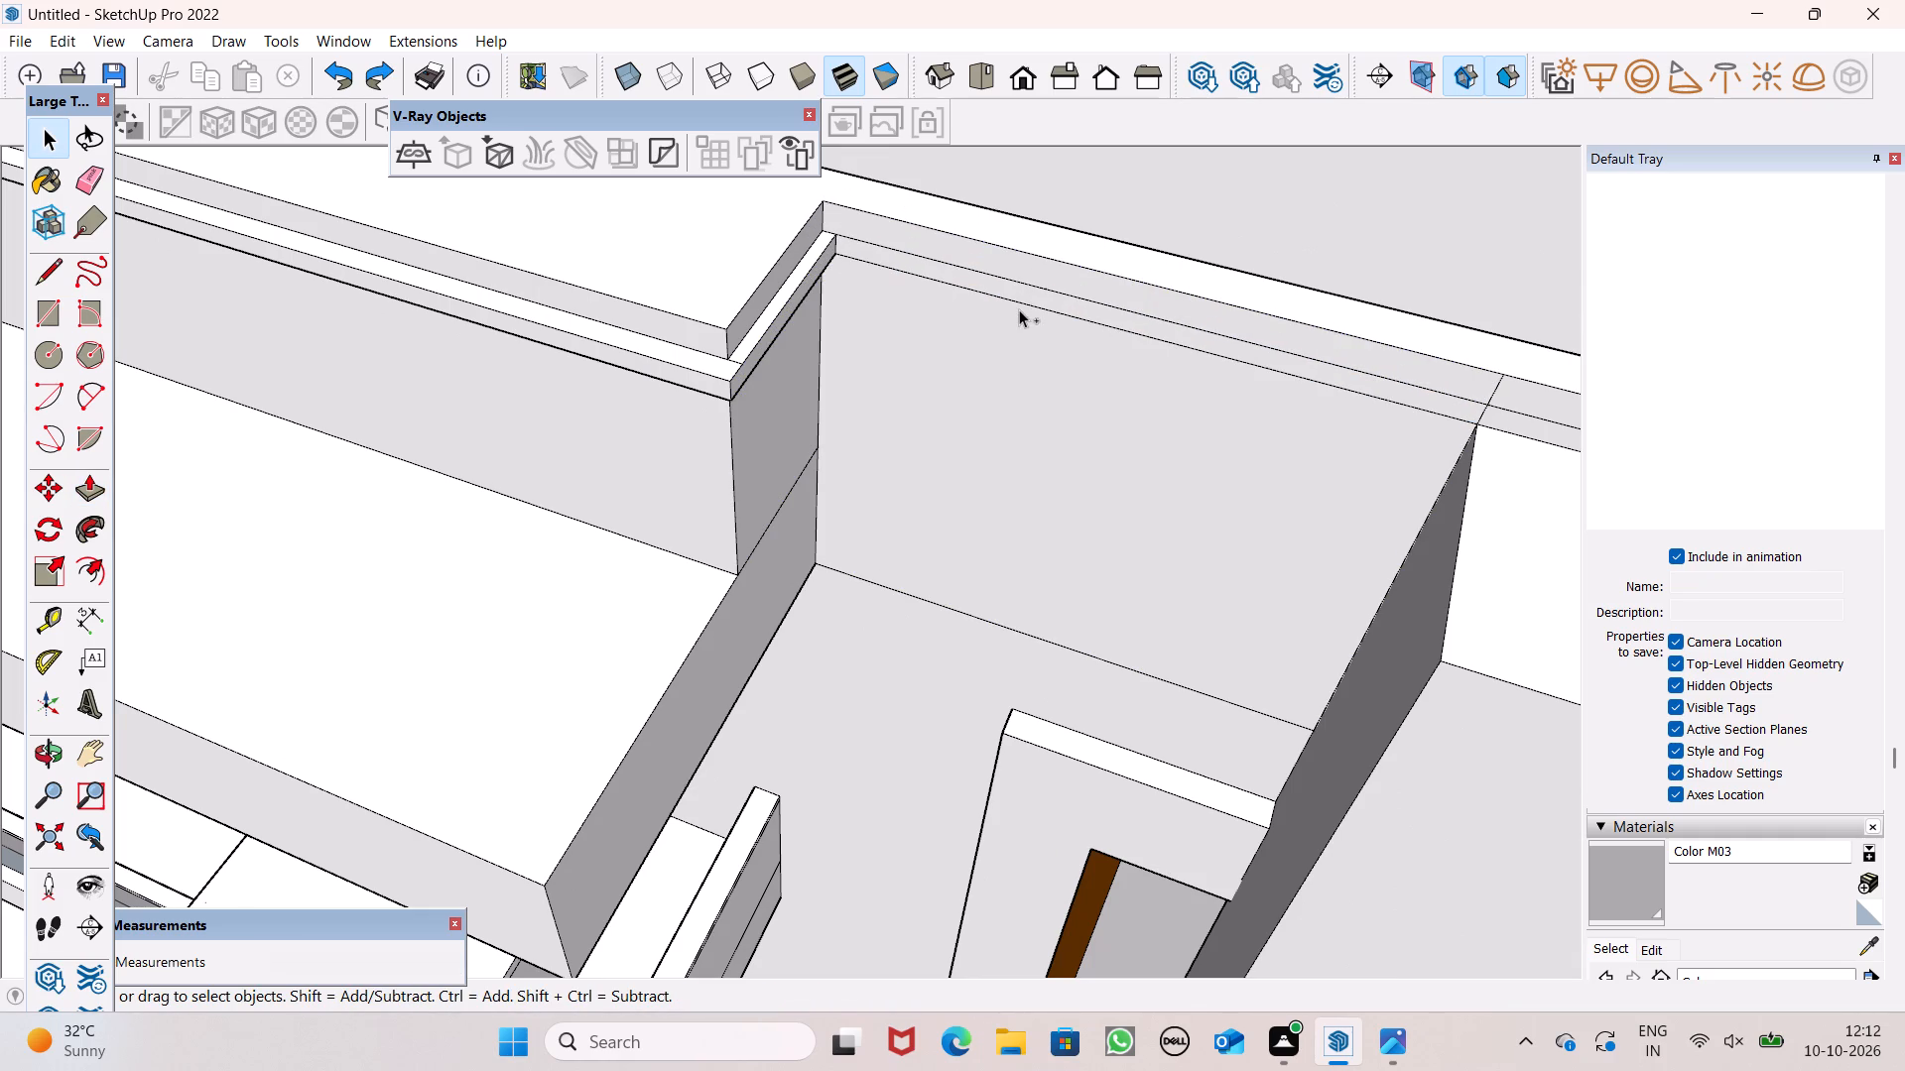
# Pull the lower band's end face at the parapet block's corner out about 2 1/16".
pyautogui.scroll(-2, 1019, 260)
pyautogui.moveTo(1074, 322); pyautogui.dragTo(1051, 314, button='middle')
pyautogui.middleClick(1051, 314)
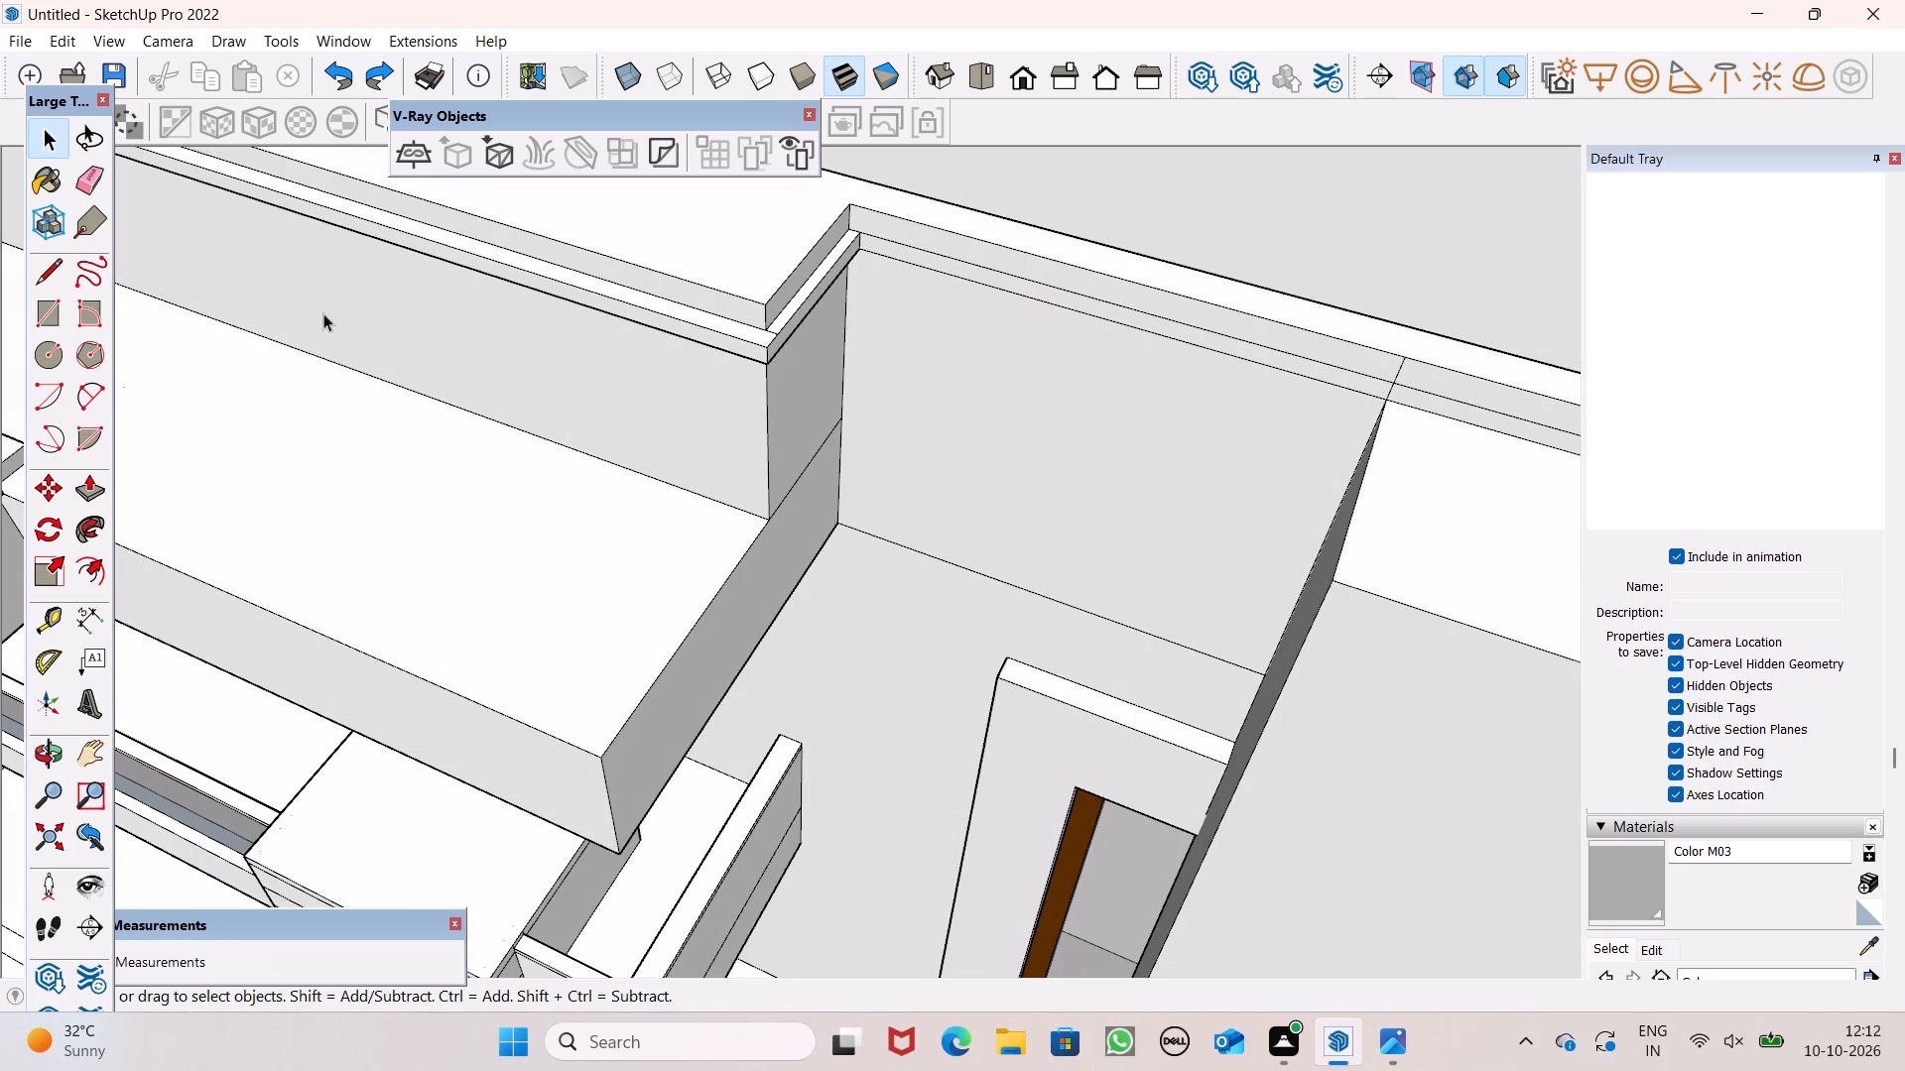
pyautogui.click(86, 474)
pyautogui.scroll(4, 810, 251)
pyautogui.scroll(-1, 878, 240)
pyautogui.scroll(1, 874, 244)
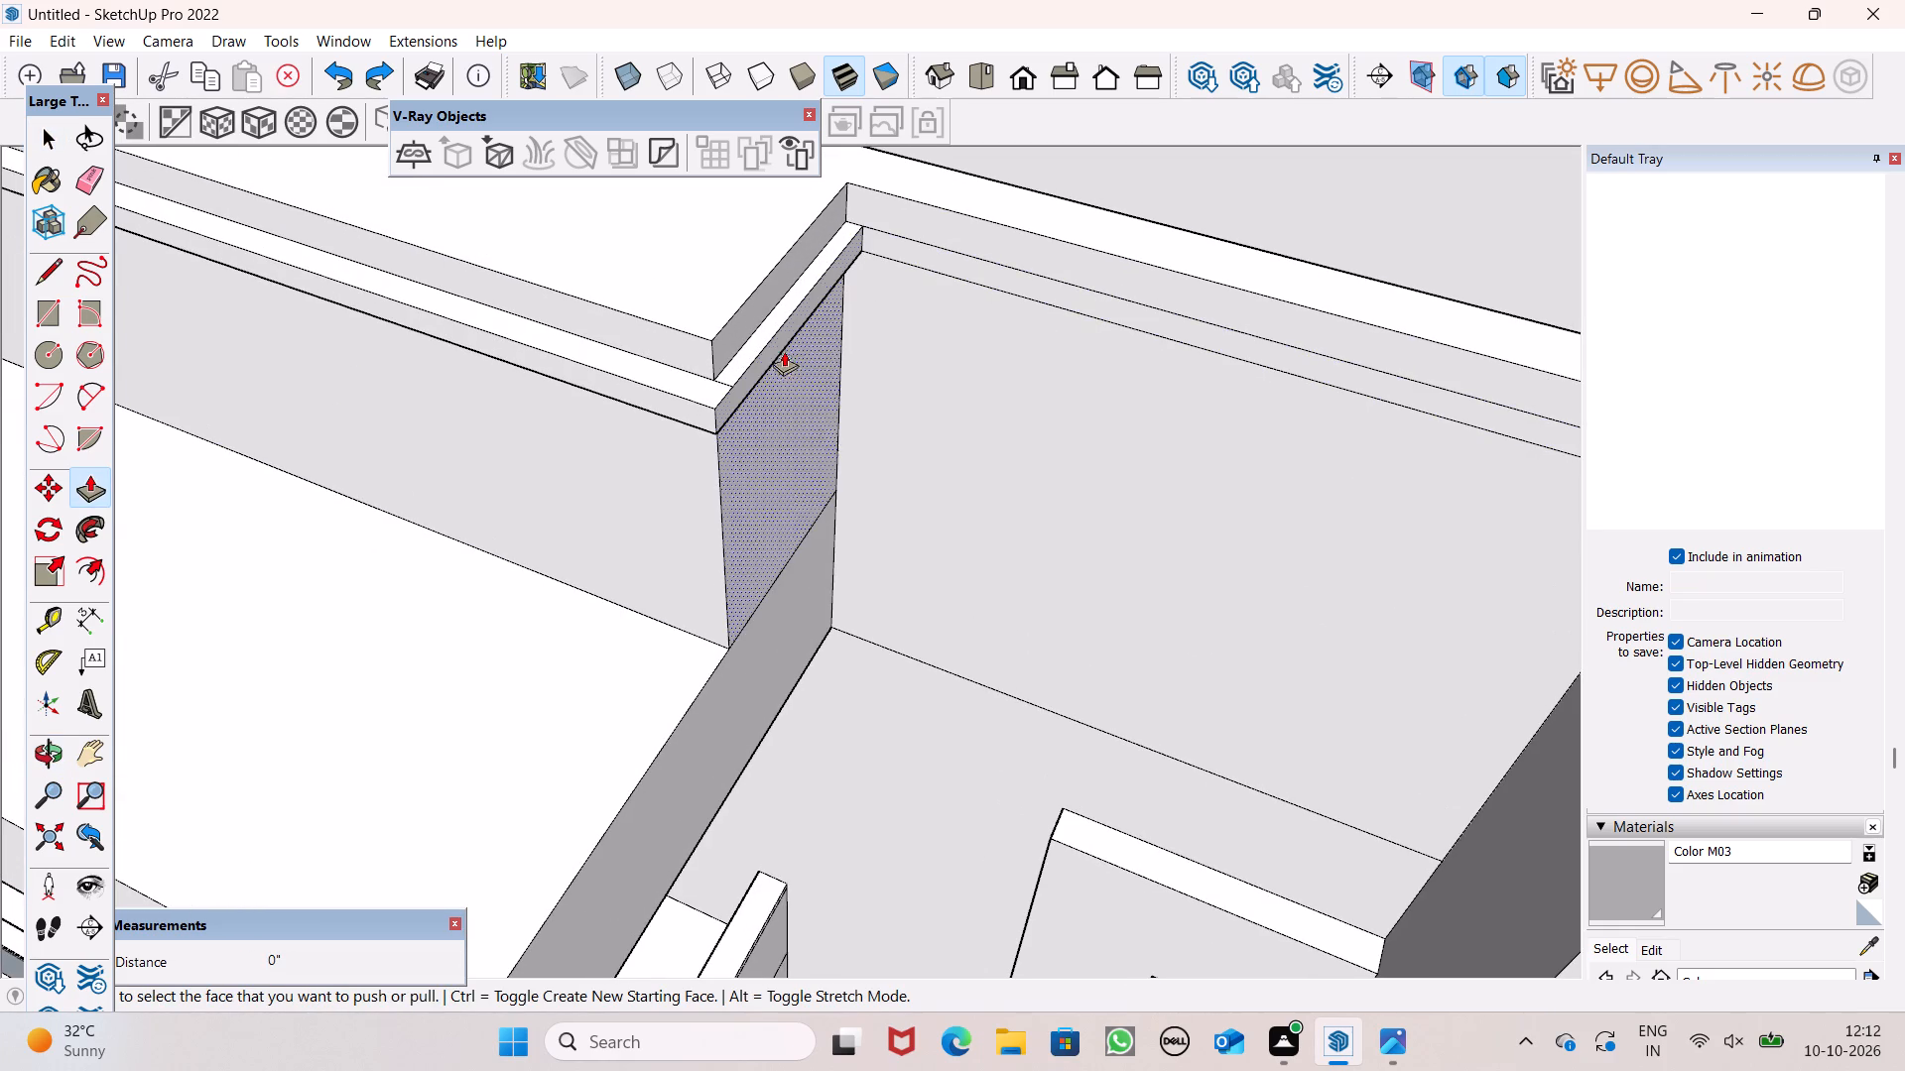
pyautogui.moveTo(761, 364); pyautogui.dragTo(777, 365)
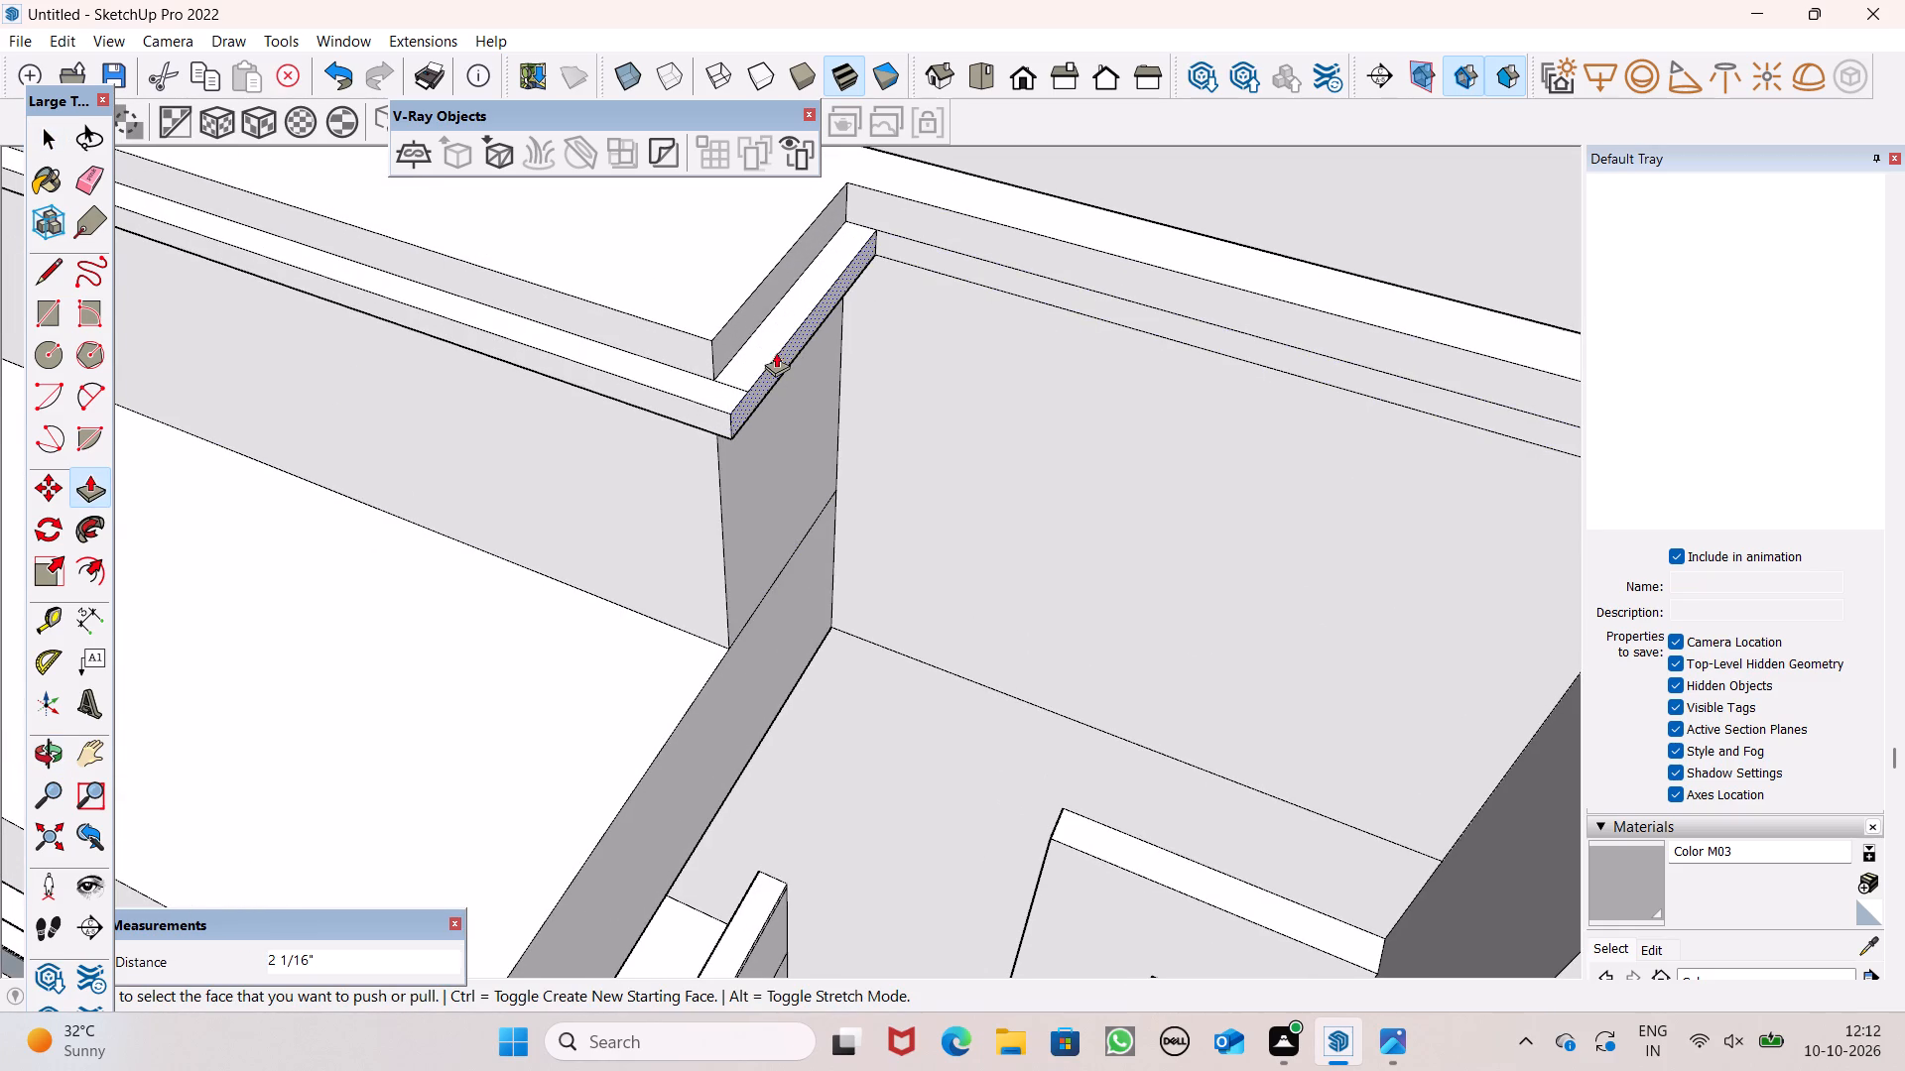
# Pull the upper band's front face outward along the length of the parapet block.
pyautogui.scroll(-6, 782, 374)
pyautogui.moveTo(782, 385); pyautogui.dragTo(819, 351, button='middle')
pyautogui.scroll(4, 717, 315)
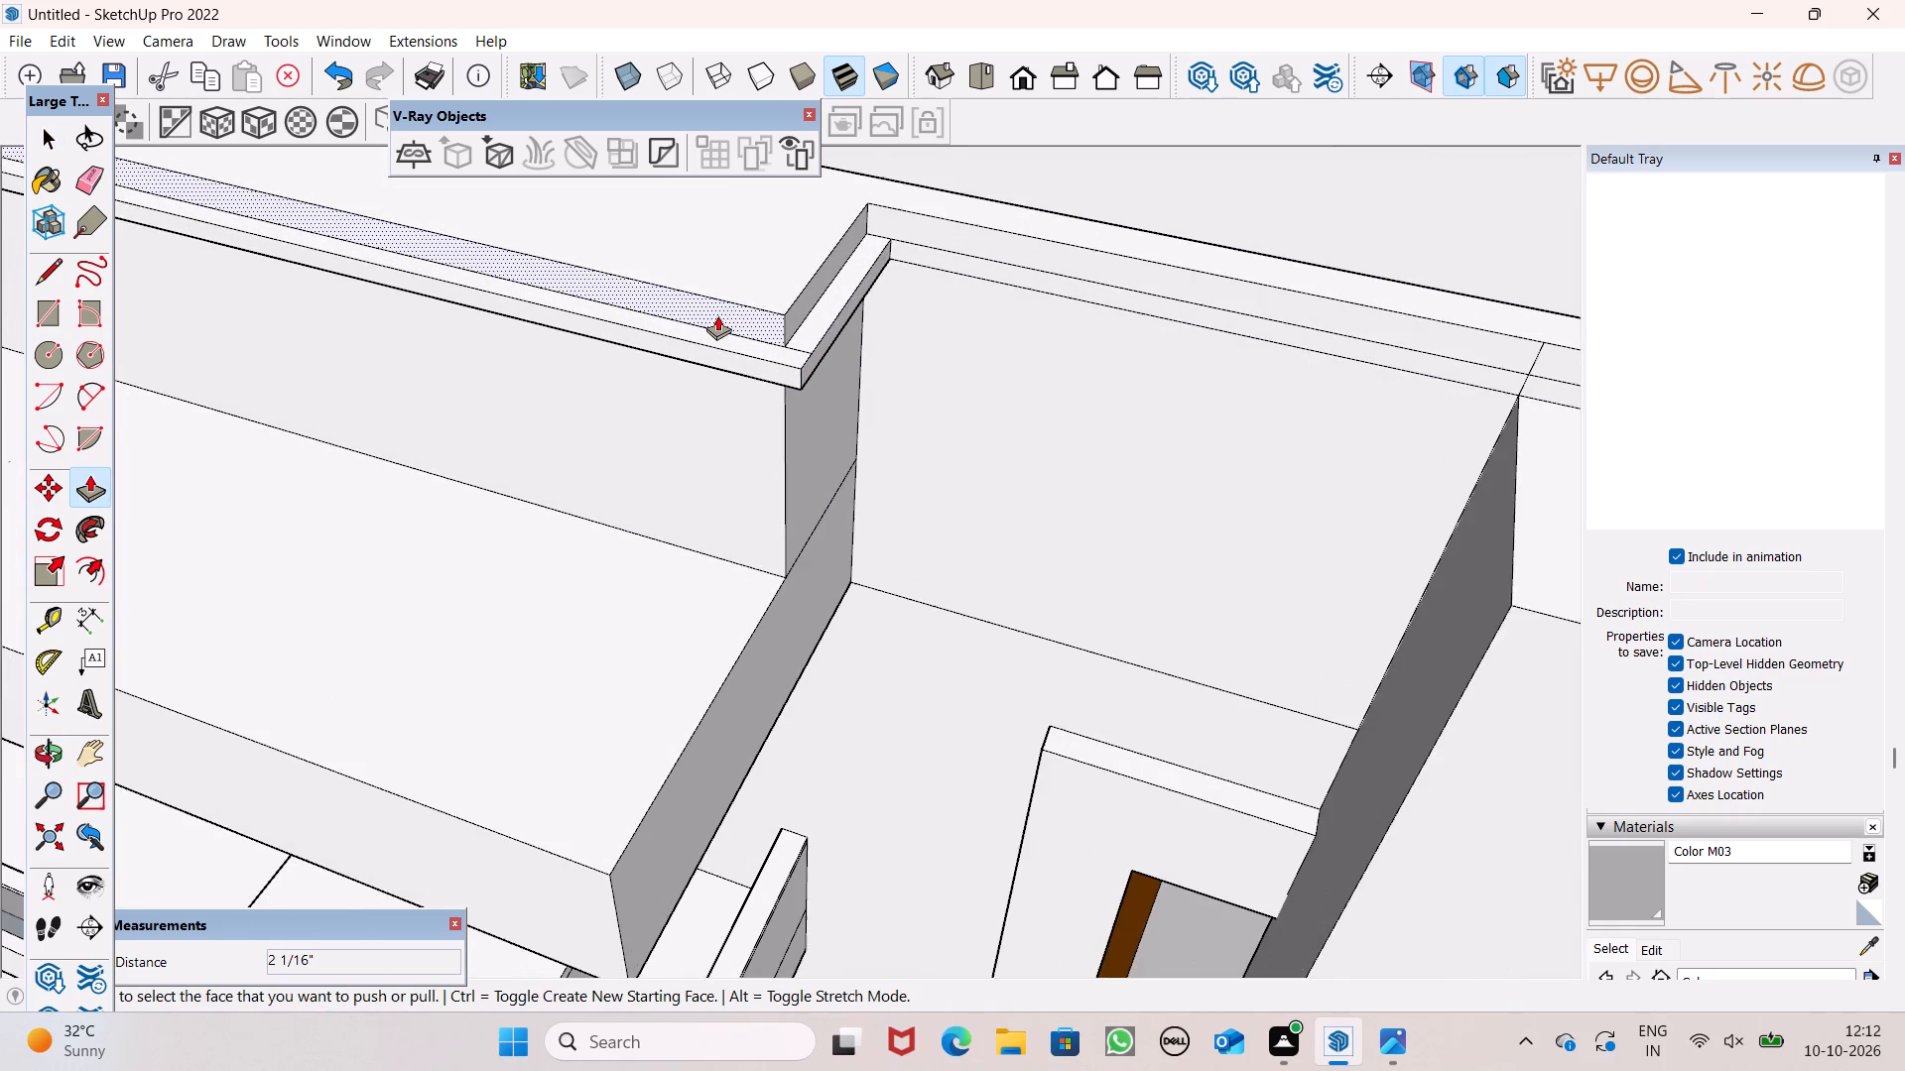
pyautogui.scroll(4, 717, 315)
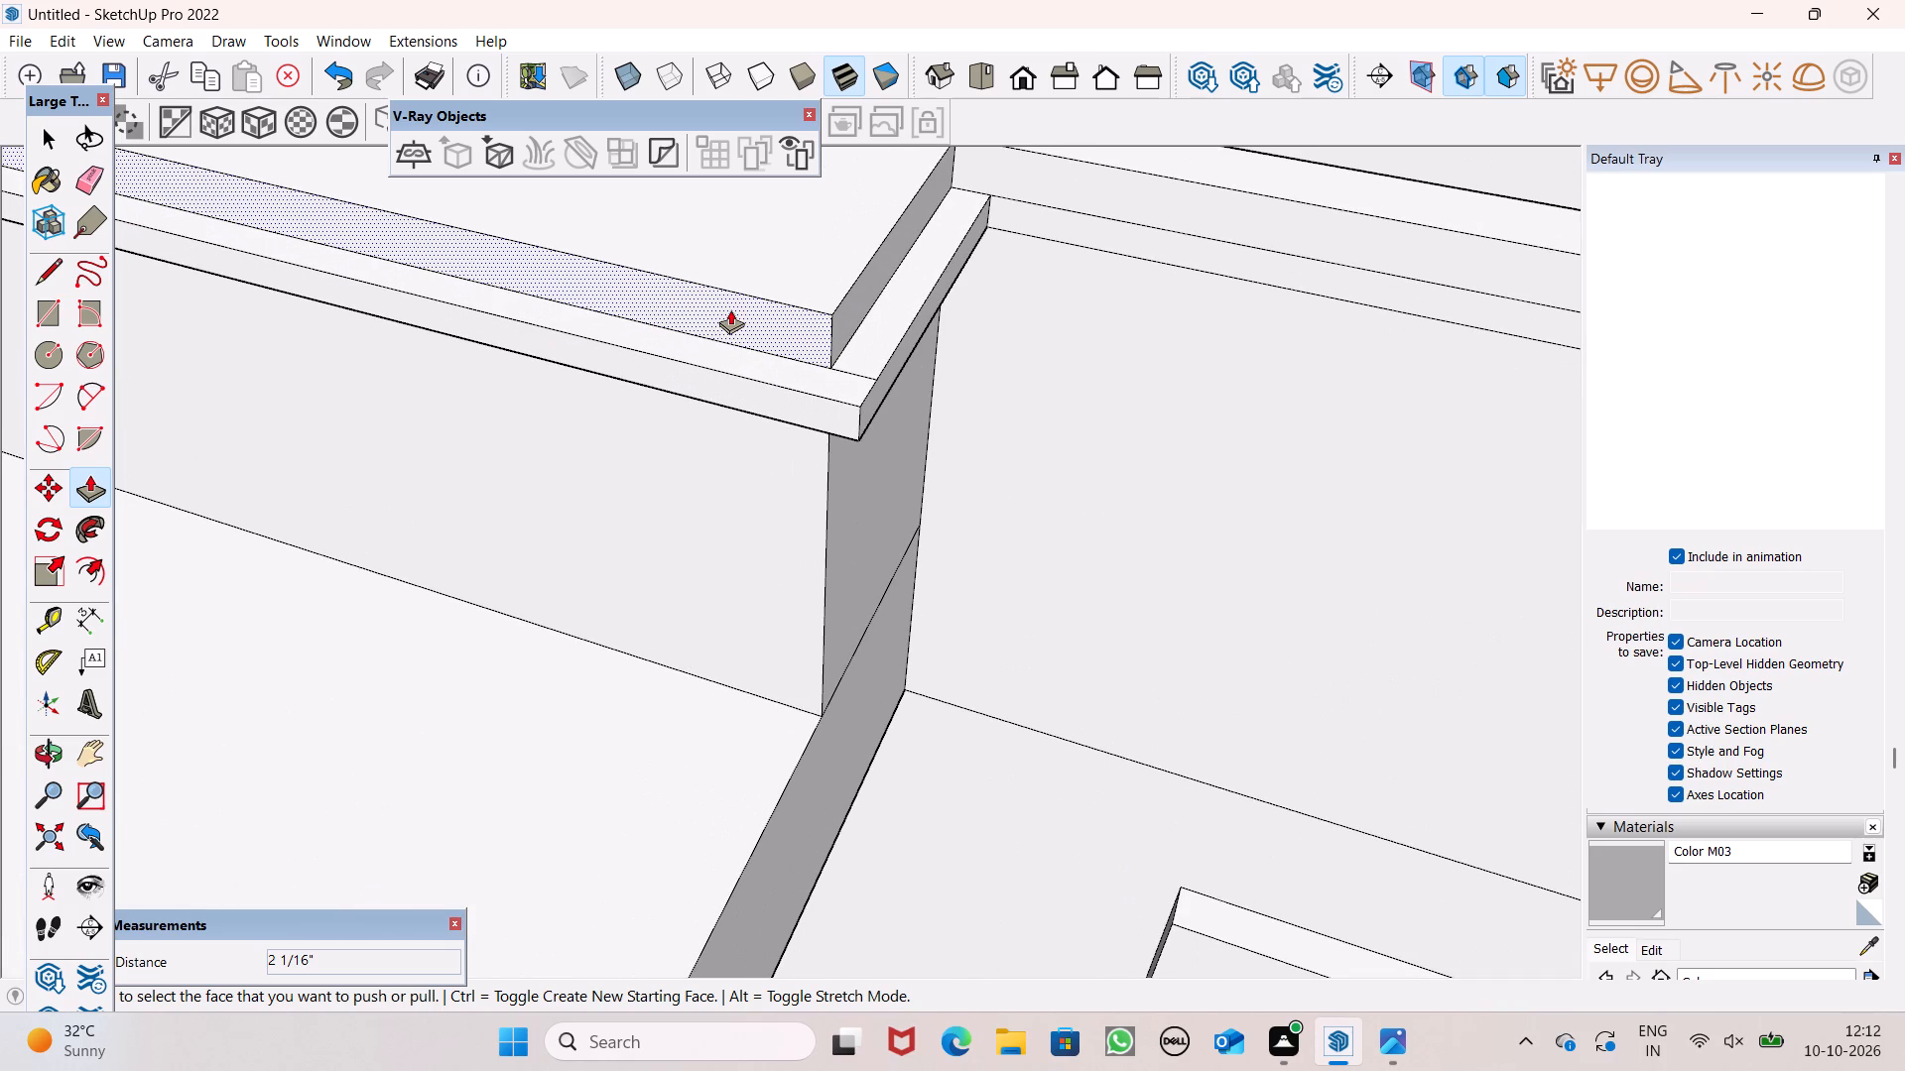
pyautogui.moveTo(749, 302); pyautogui.dragTo(744, 318)
pyautogui.doubleClick(744, 318)
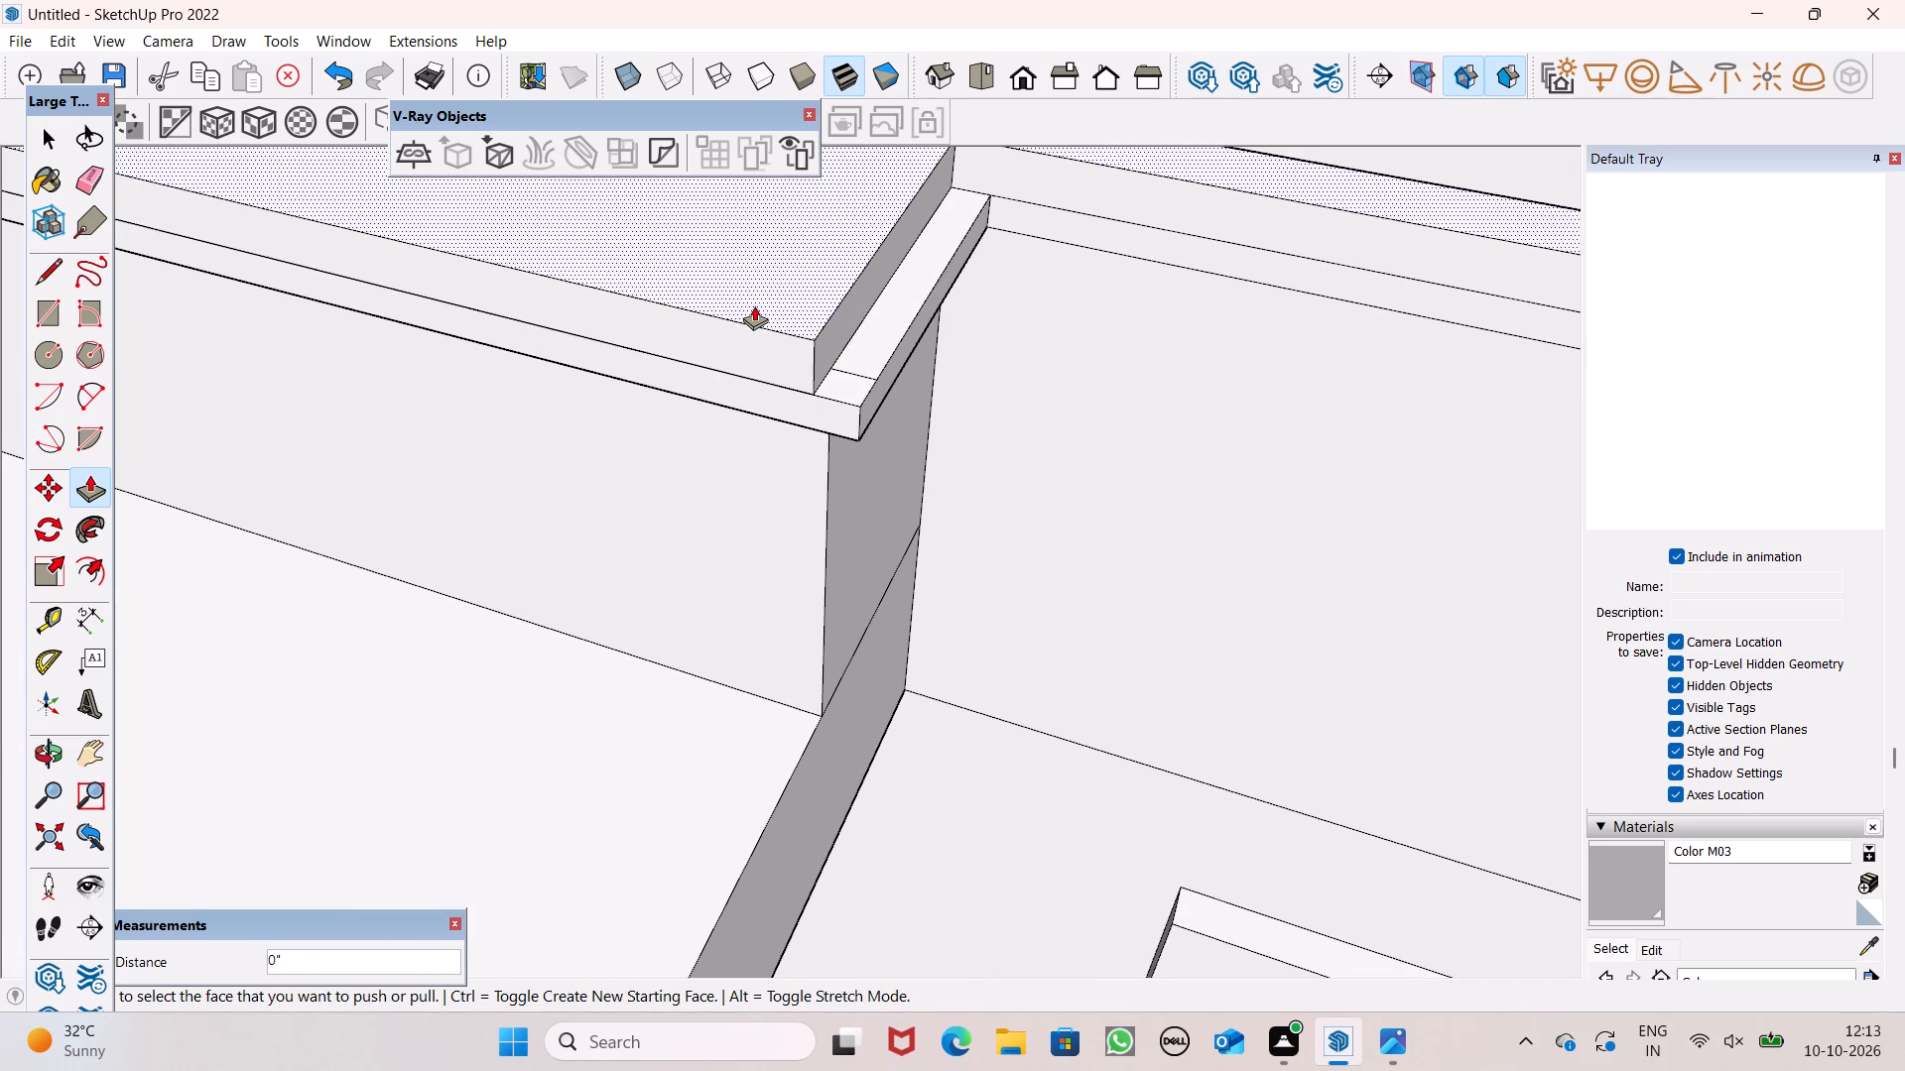
pyautogui.moveTo(752, 329); pyautogui.dragTo(767, 323)
# Pull the upper band's end face at the parapet block's corner out about 3 5/8".
pyautogui.moveTo(834, 325); pyautogui.dragTo(858, 345)
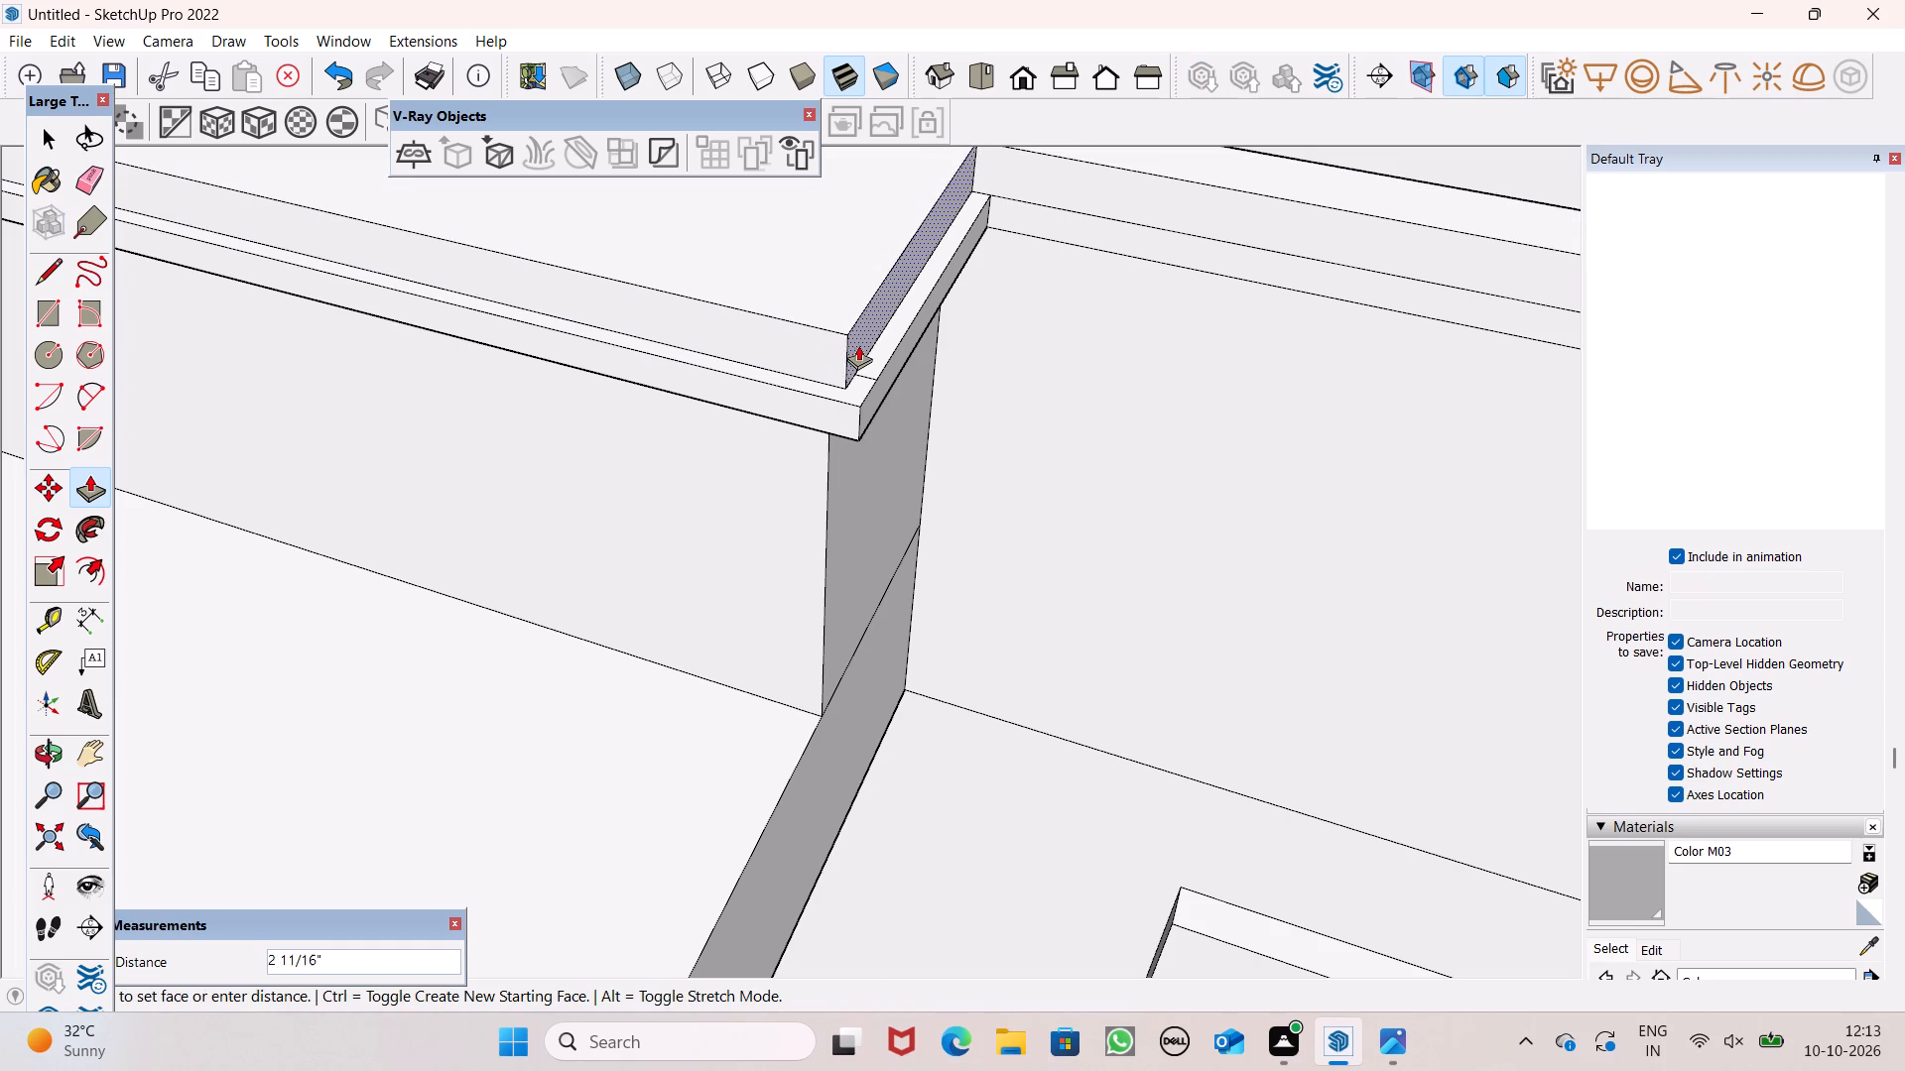
pyautogui.moveTo(858, 345); pyautogui.dragTo(864, 362)
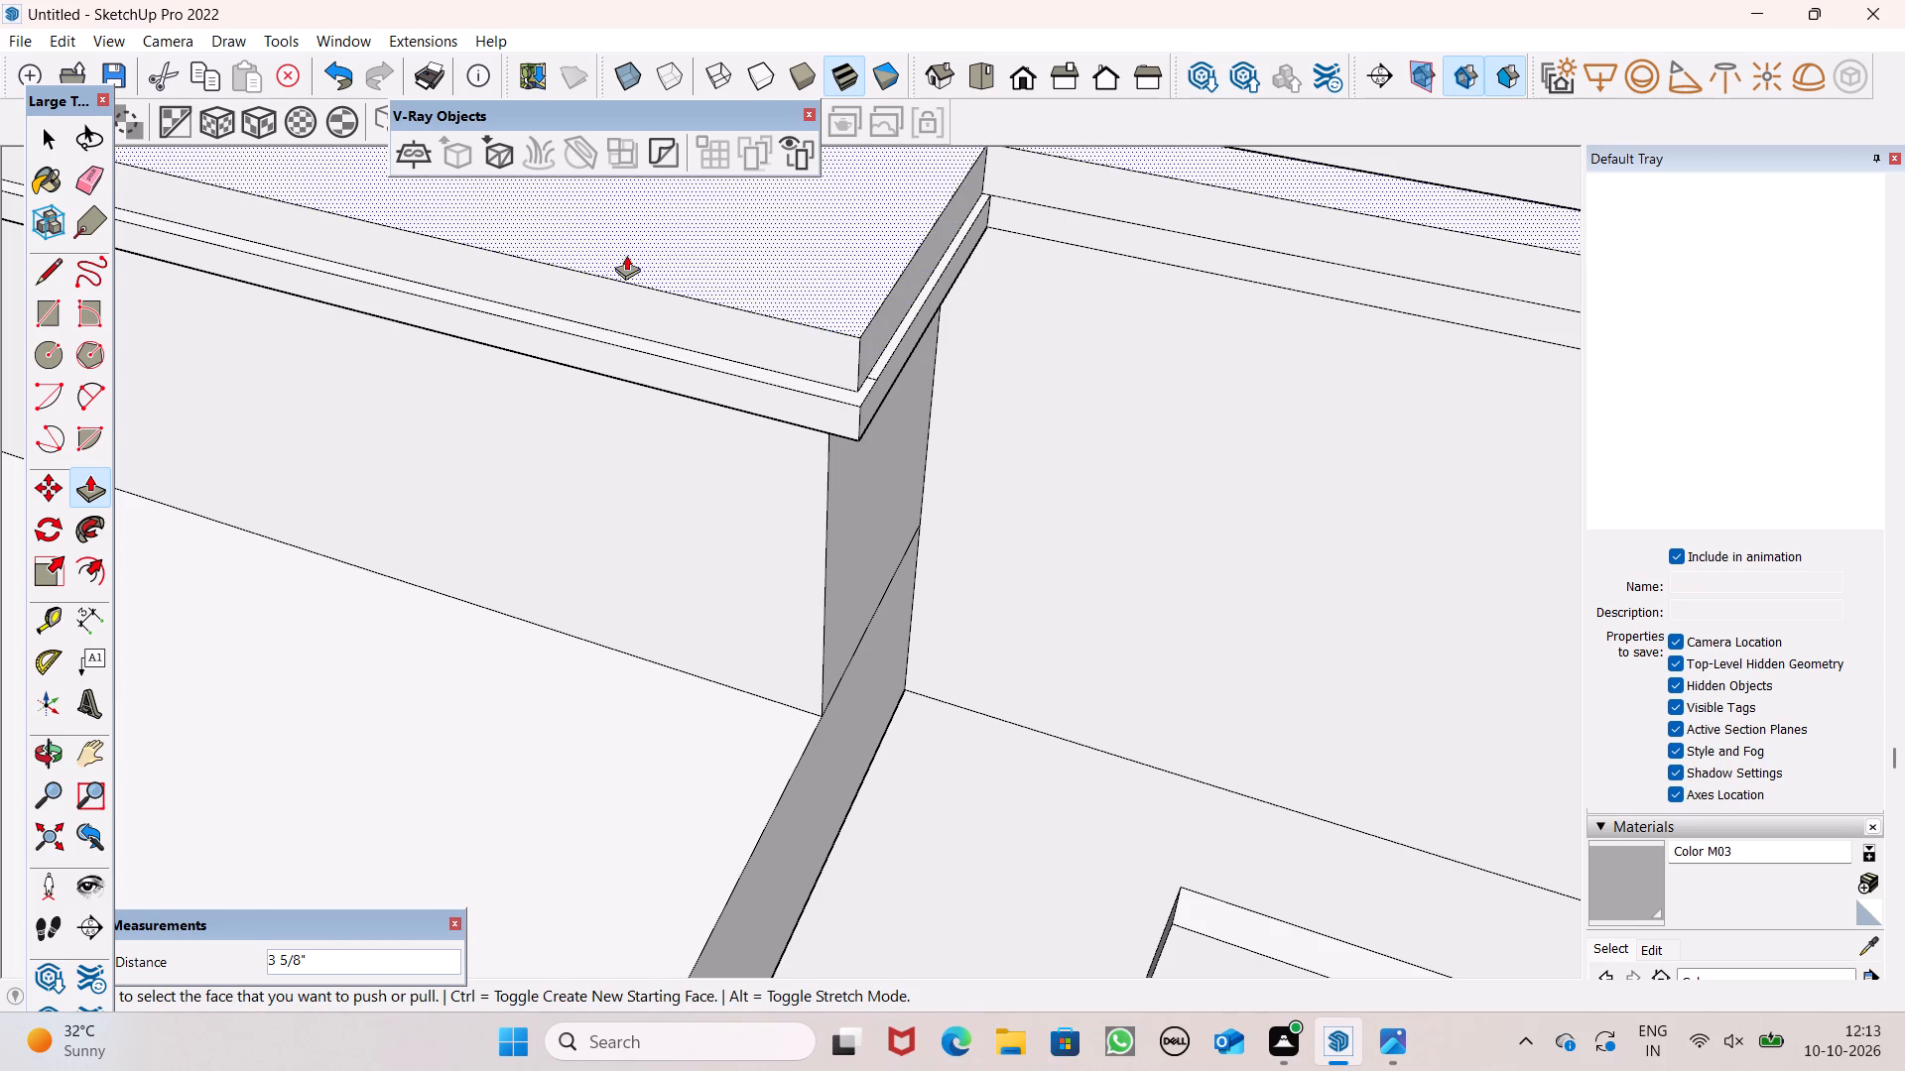
# Pull the lower band's end face and long front face slightly further out at the parapet block's corner.
pyautogui.scroll(-3, 851, 437)
pyautogui.moveTo(892, 537); pyautogui.dragTo(926, 355, button='middle')
pyautogui.scroll(-10, 969, 475)
pyautogui.moveTo(990, 492); pyautogui.dragTo(778, 319, button='middle')
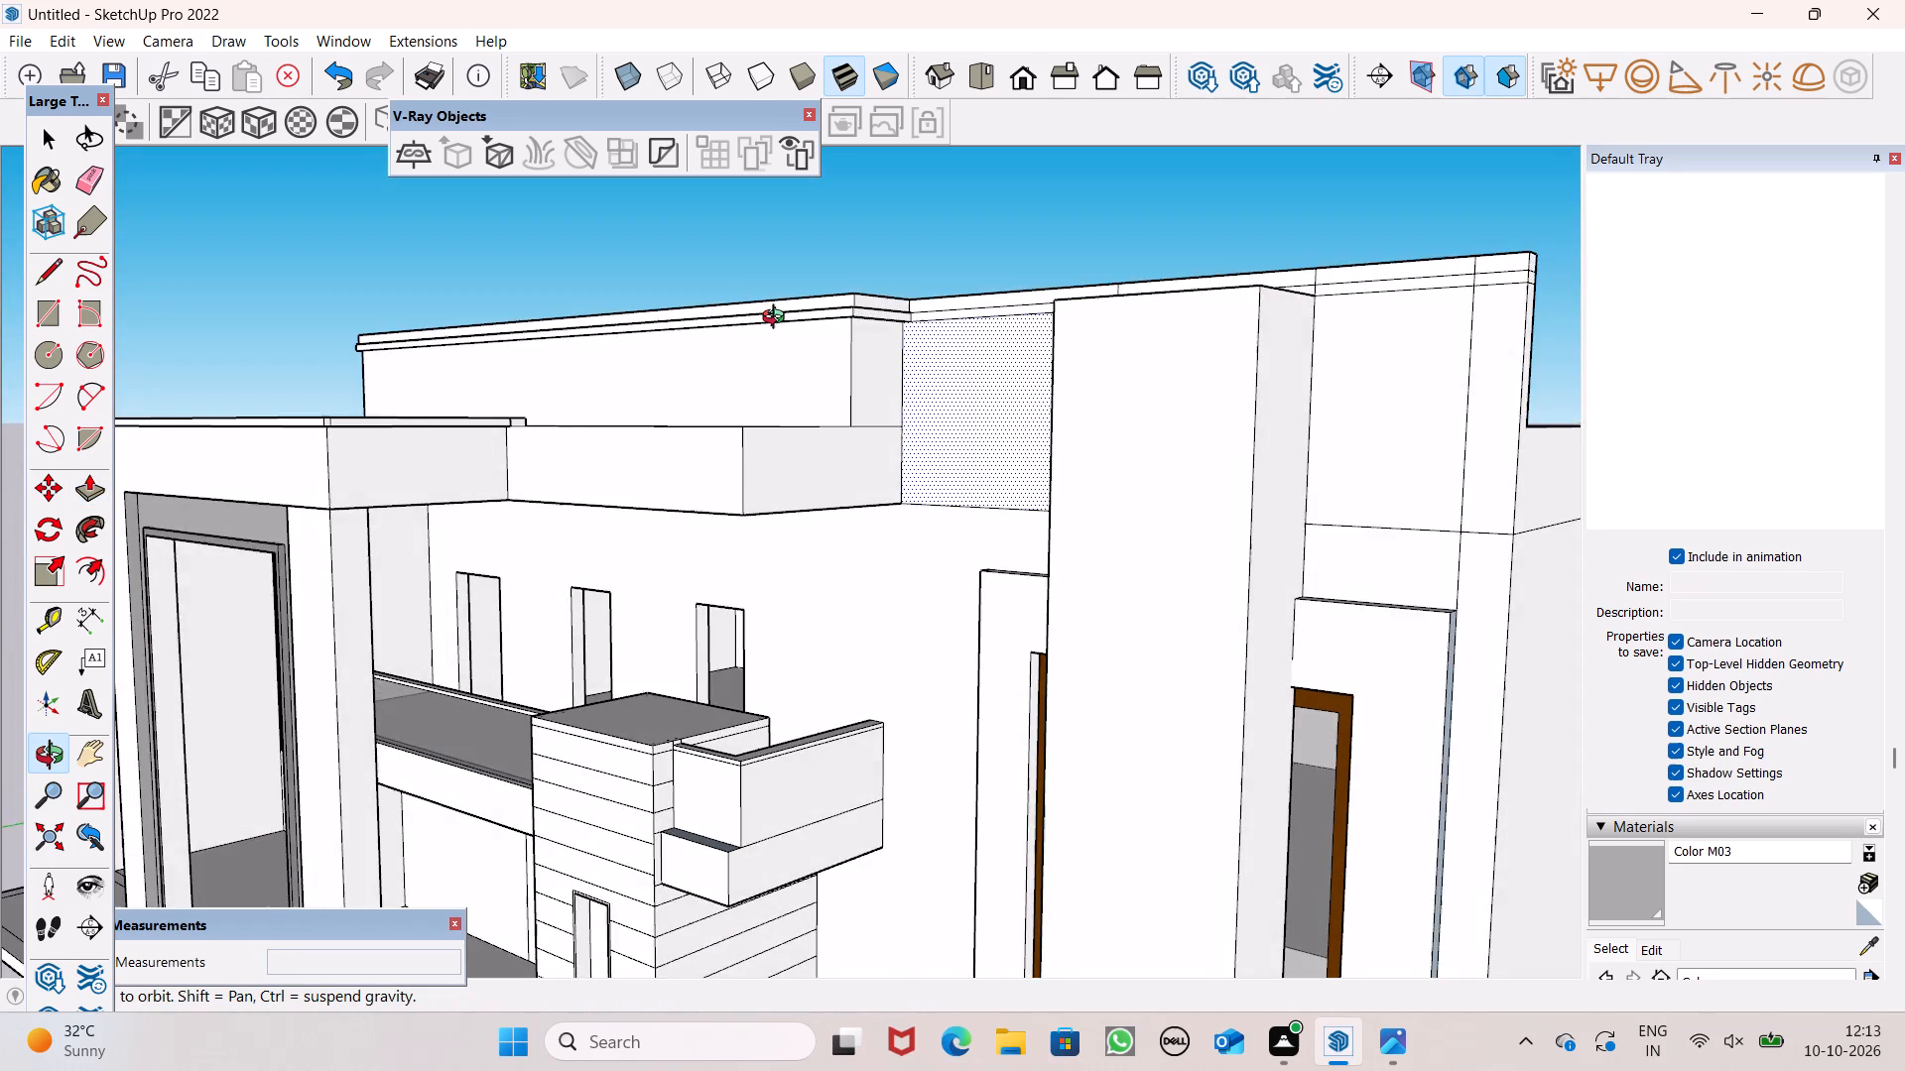
pyautogui.moveTo(778, 319); pyautogui.dragTo(649, 663, button='middle')
pyautogui.middleClick(649, 663)
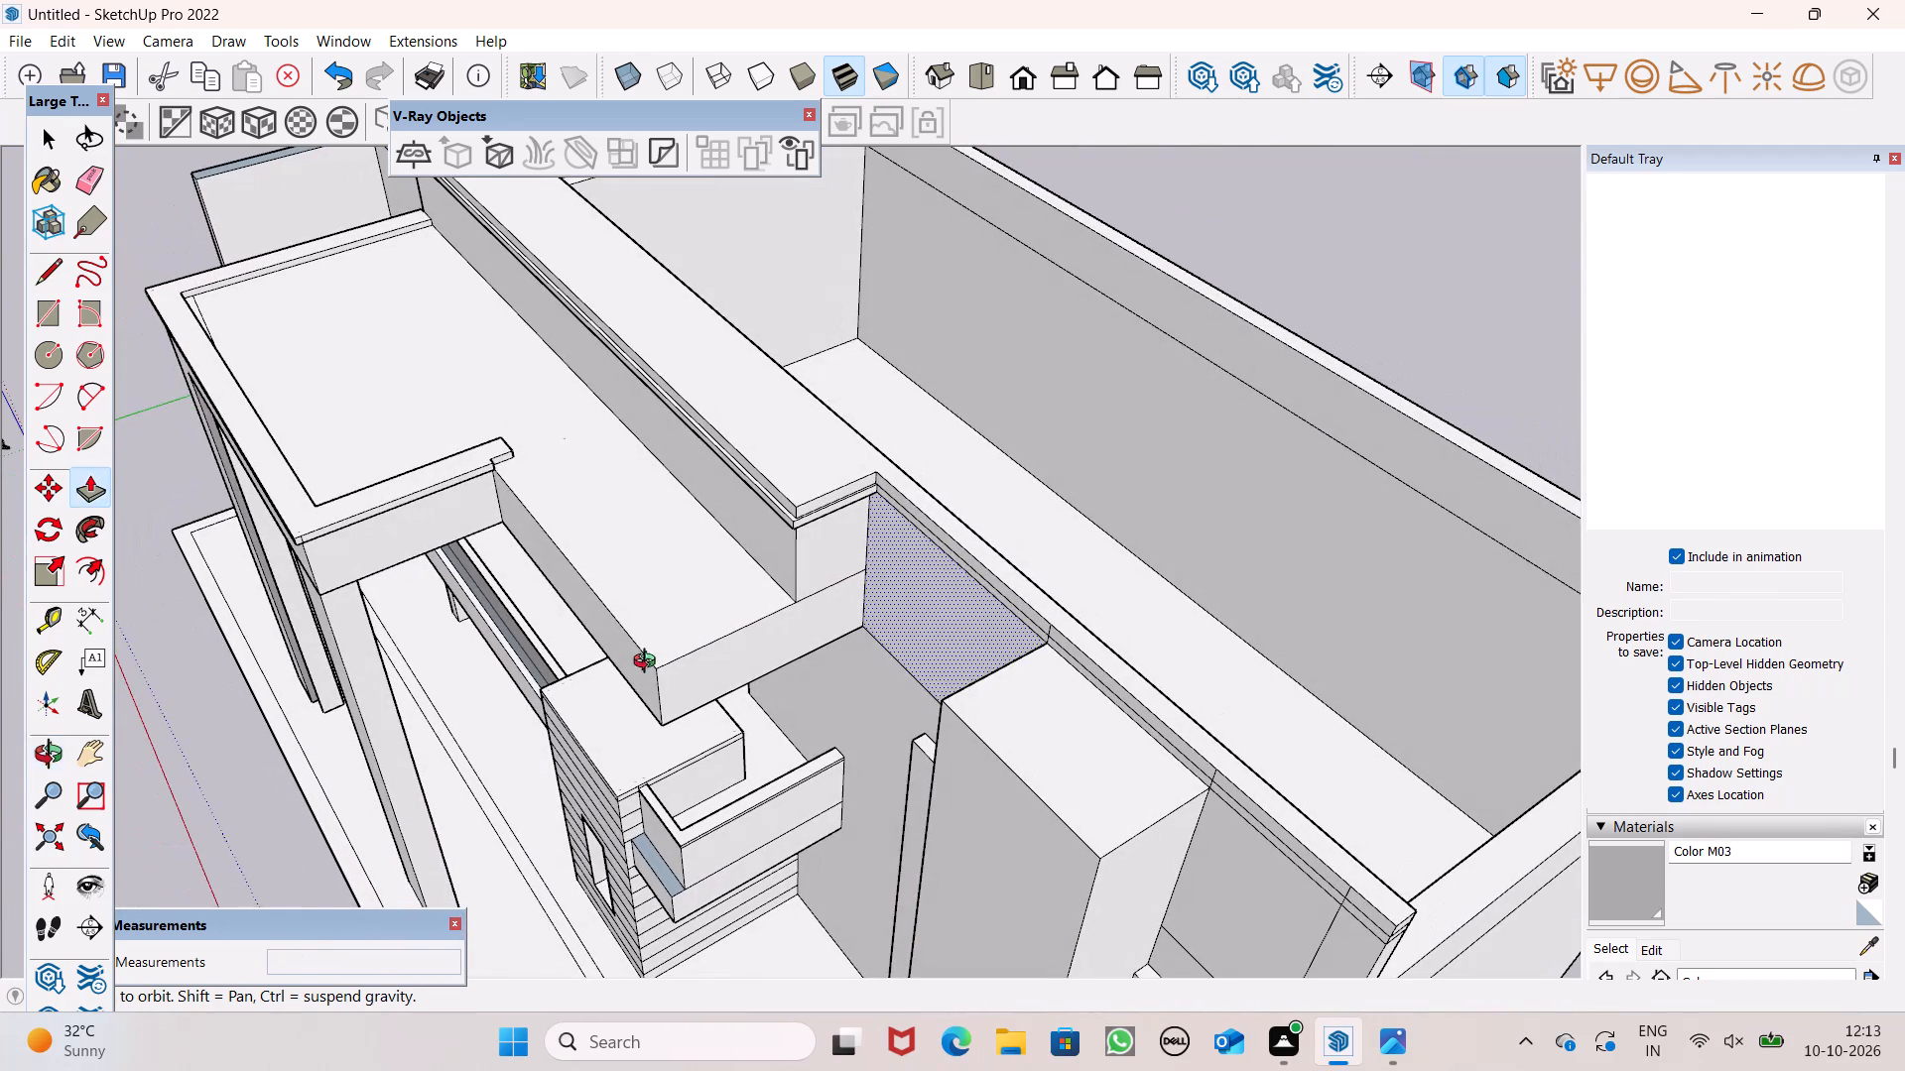
pyautogui.scroll(2, 840, 446)
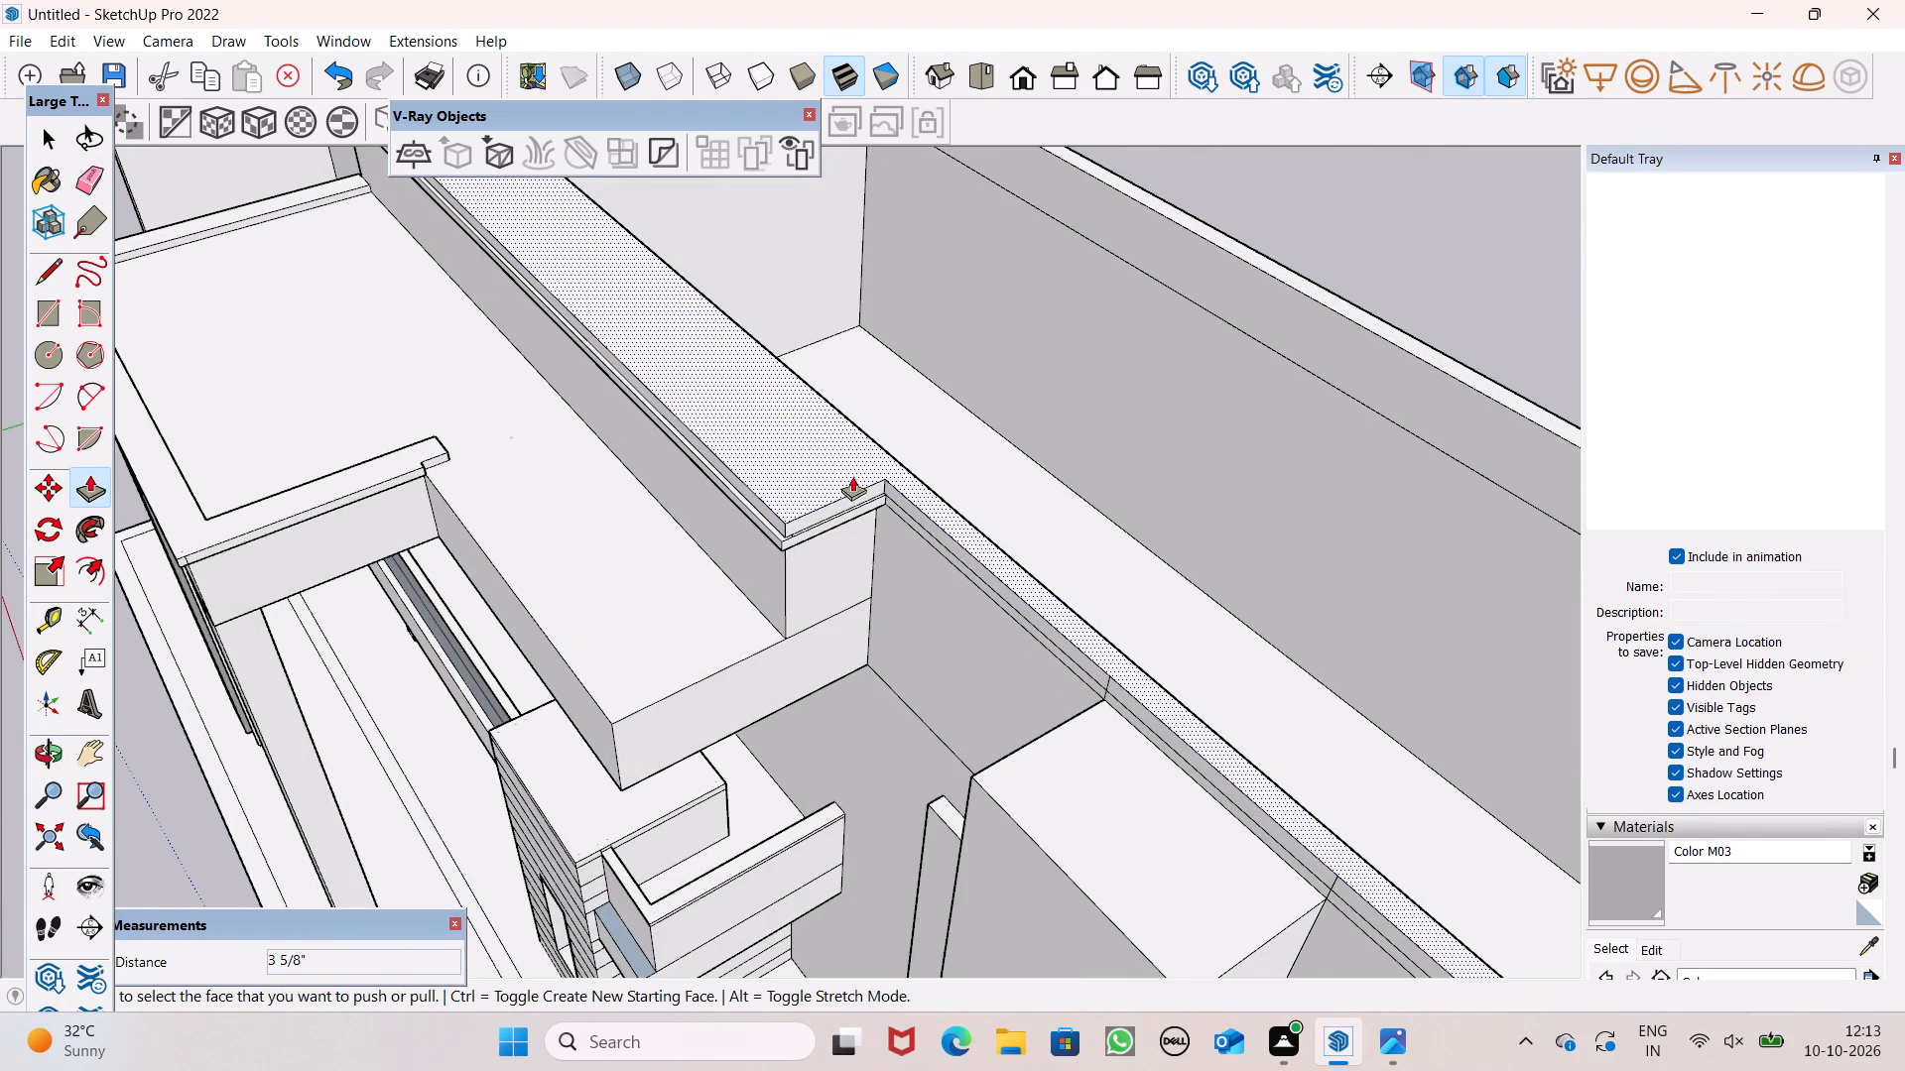
pyautogui.scroll(13, 754, 518)
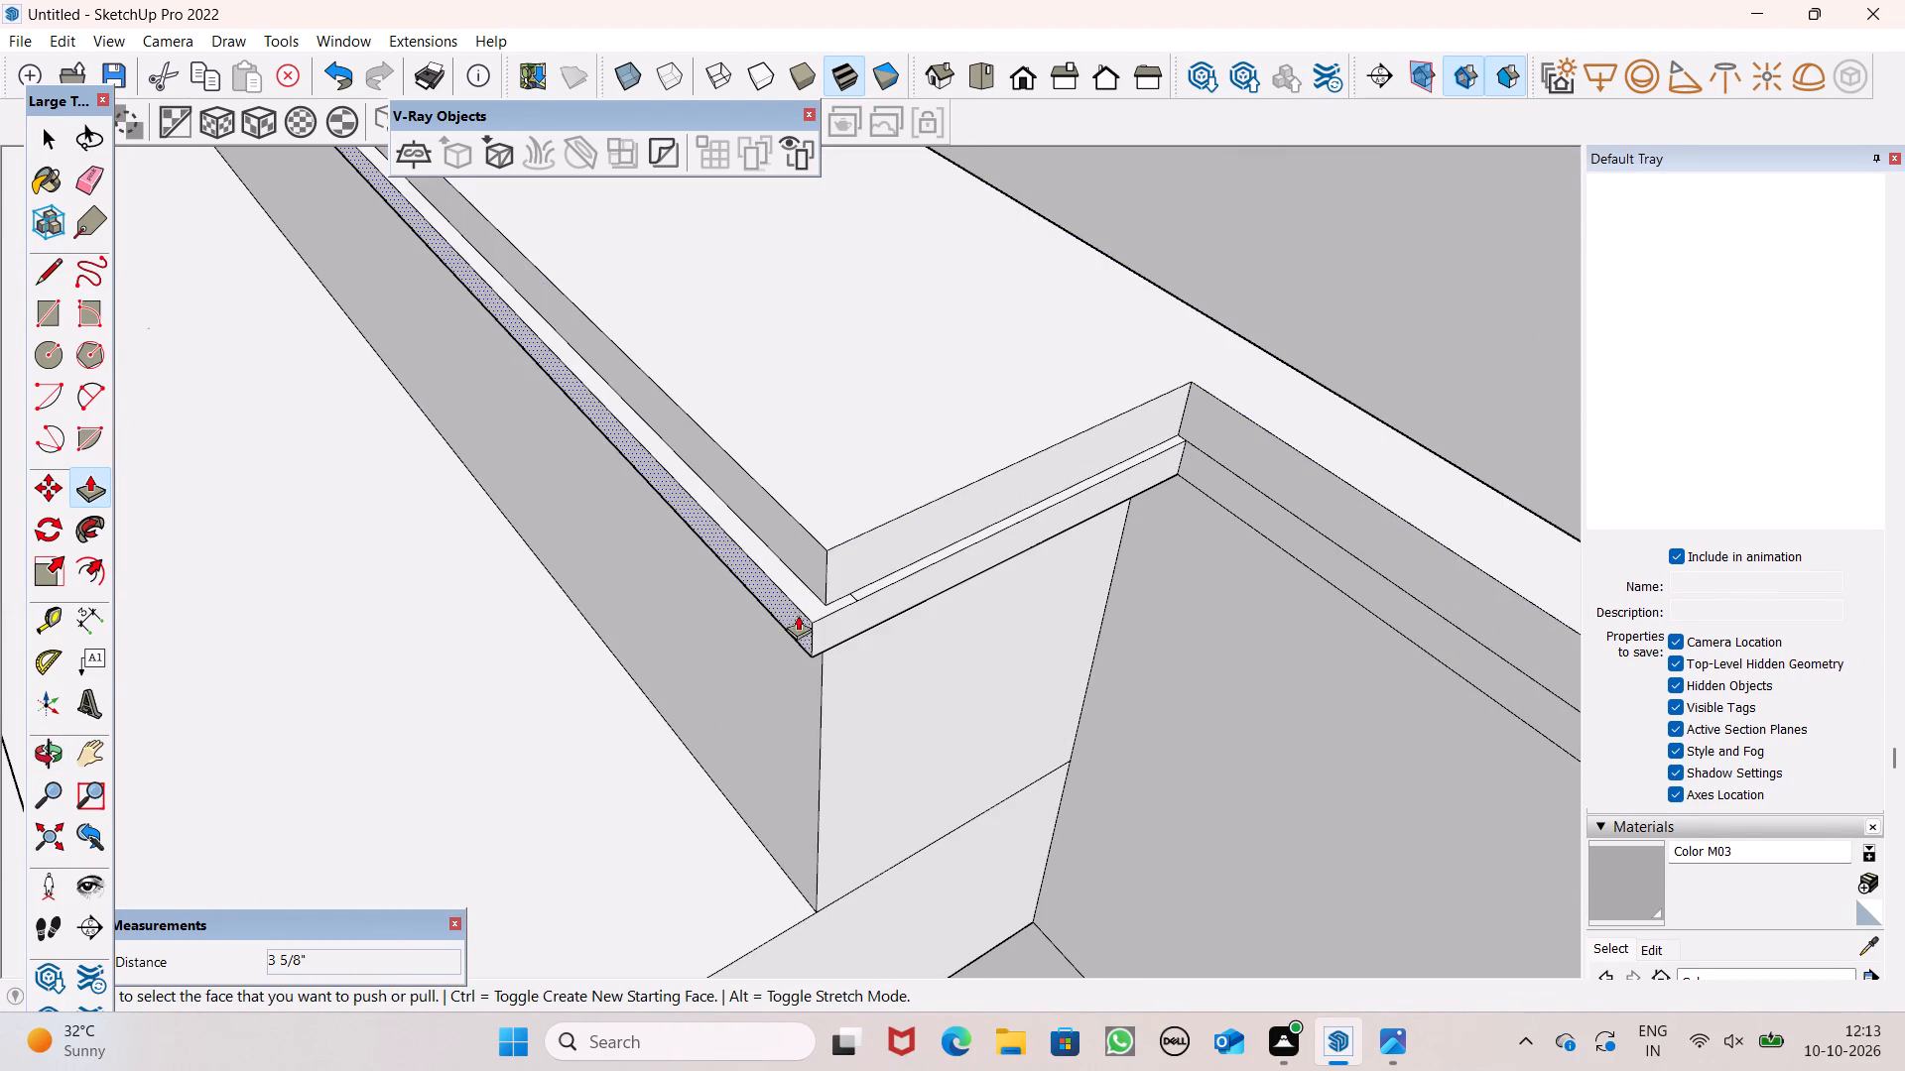
pyautogui.moveTo(847, 618); pyautogui.dragTo(847, 630)
pyautogui.moveTo(796, 618); pyautogui.dragTo(796, 620)
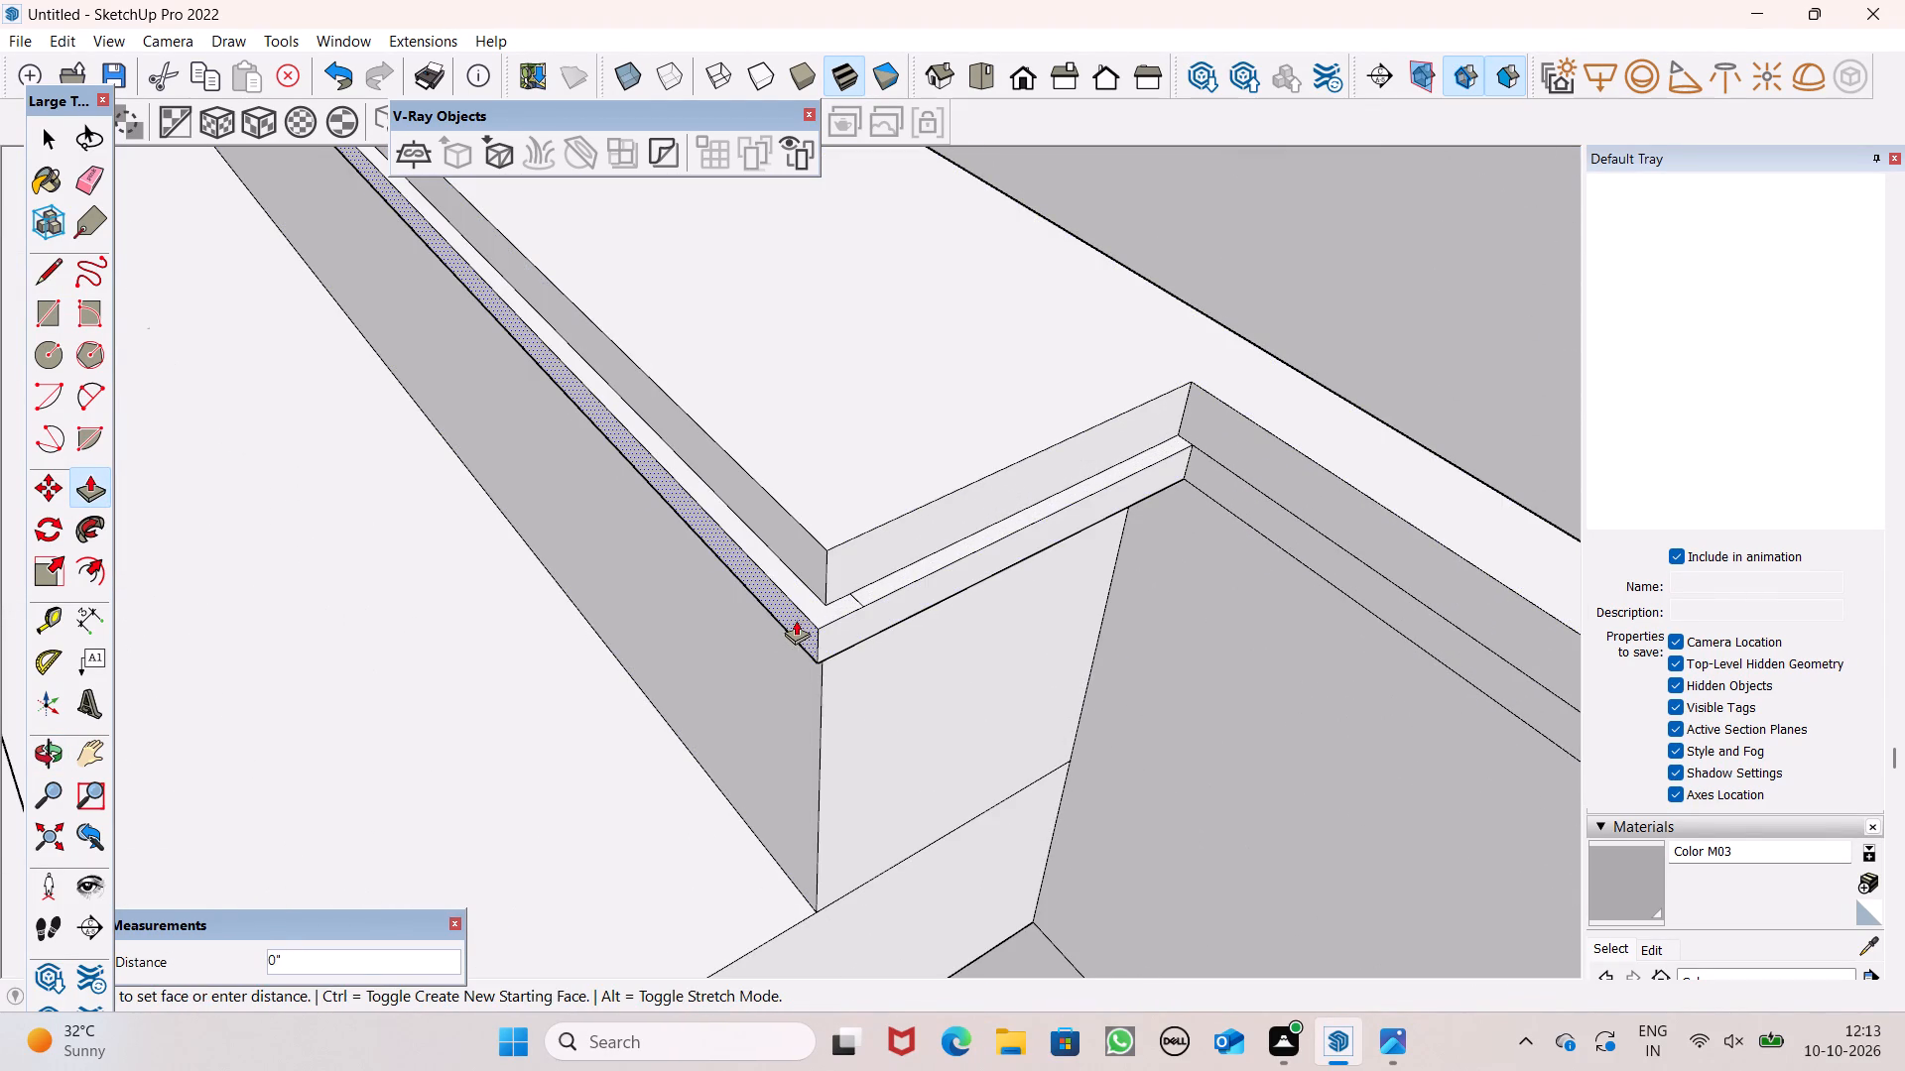
pyautogui.moveTo(796, 620); pyautogui.dragTo(785, 627)
pyautogui.click(785, 627)
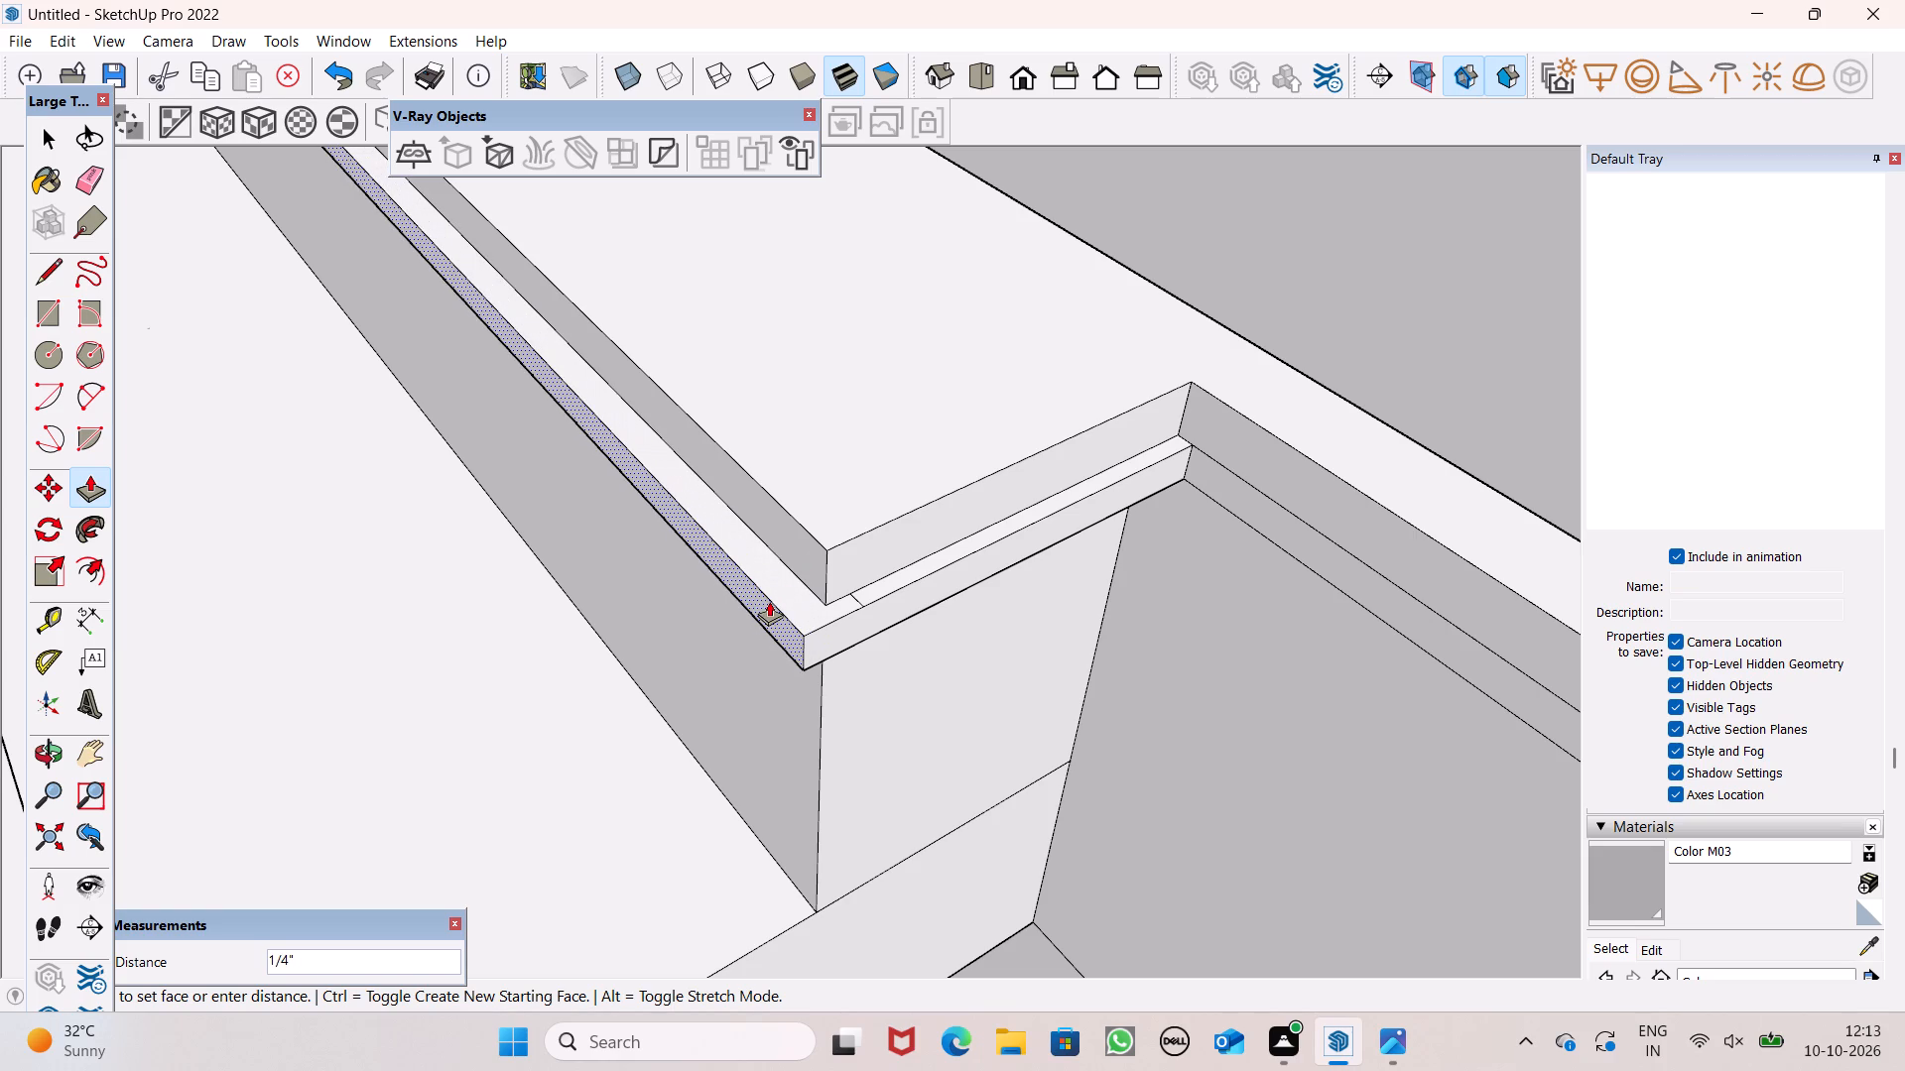
pyautogui.click(767, 600)
# Extend the lower band's end face further outward at the parapet block's corner.
pyautogui.moveTo(828, 636); pyautogui.dragTo(829, 661)
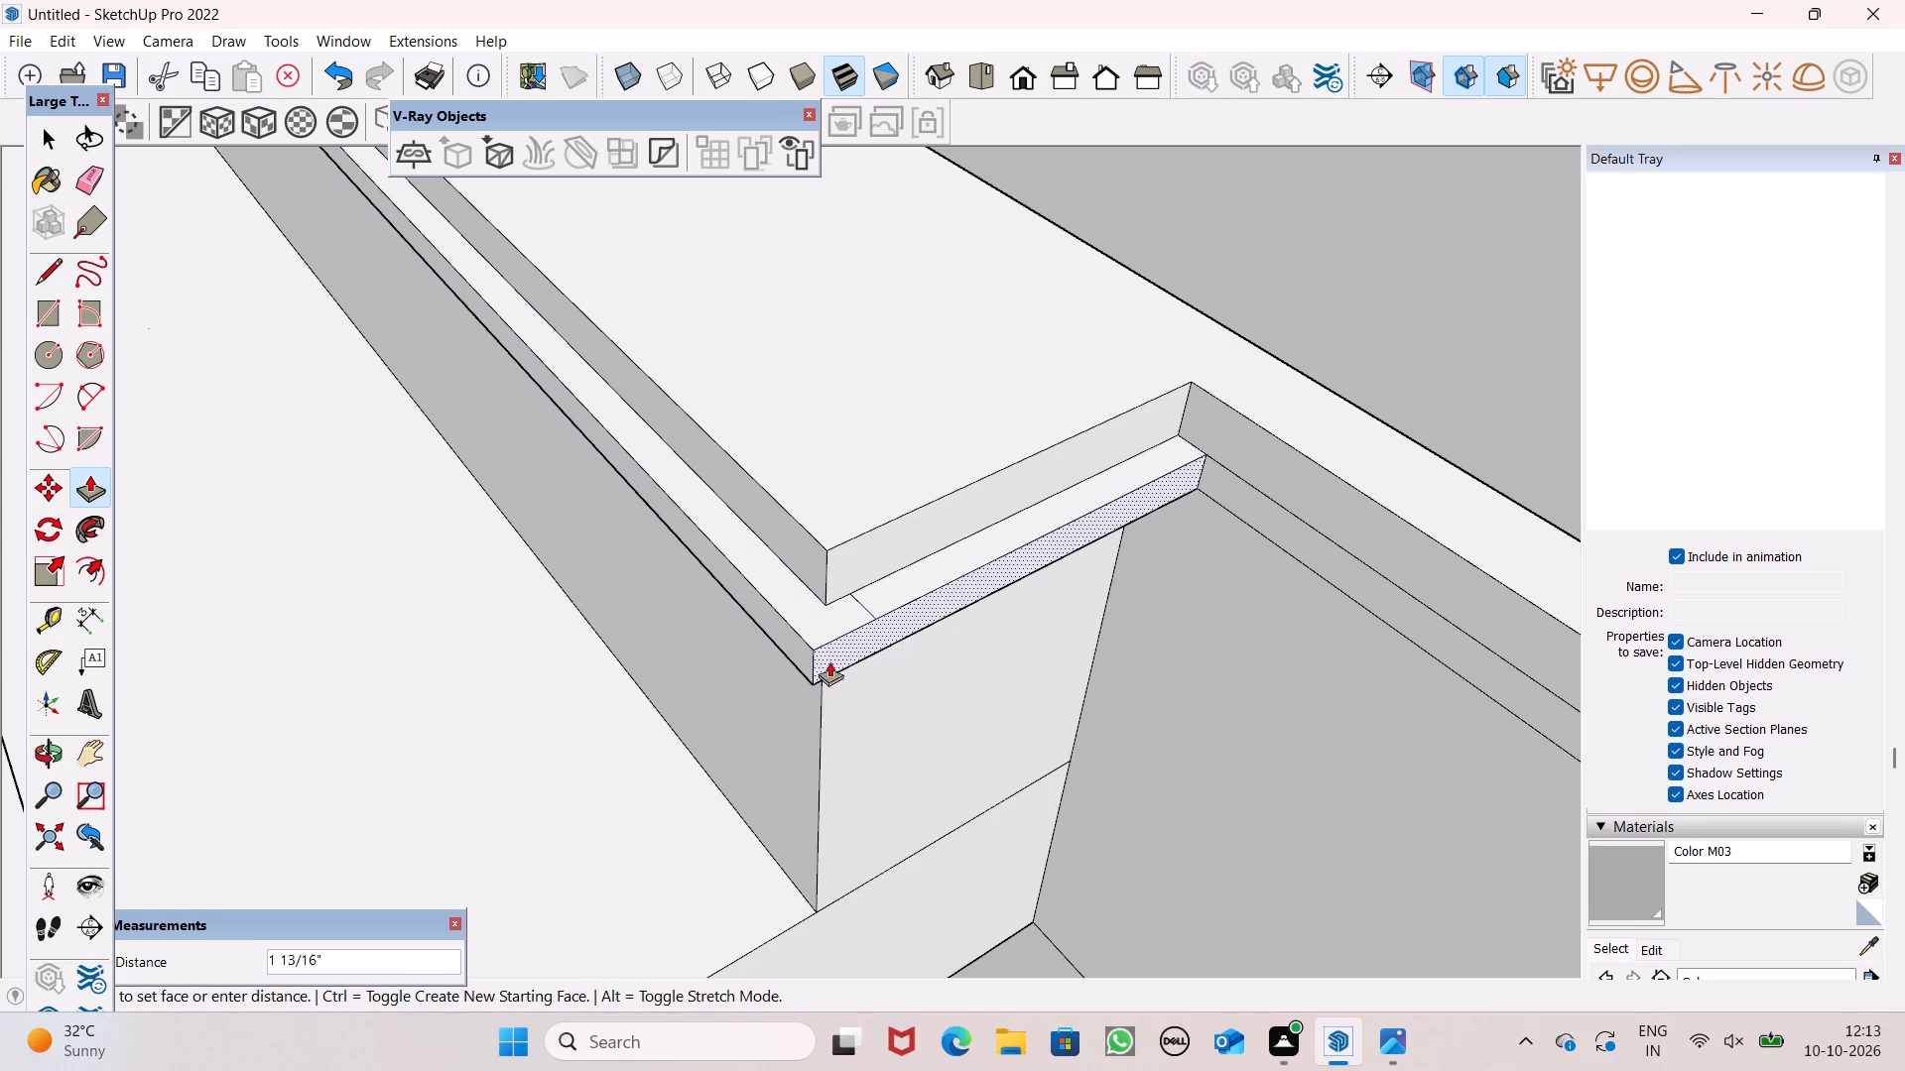
pyautogui.moveTo(829, 661); pyautogui.dragTo(831, 669)
pyautogui.click(832, 670)
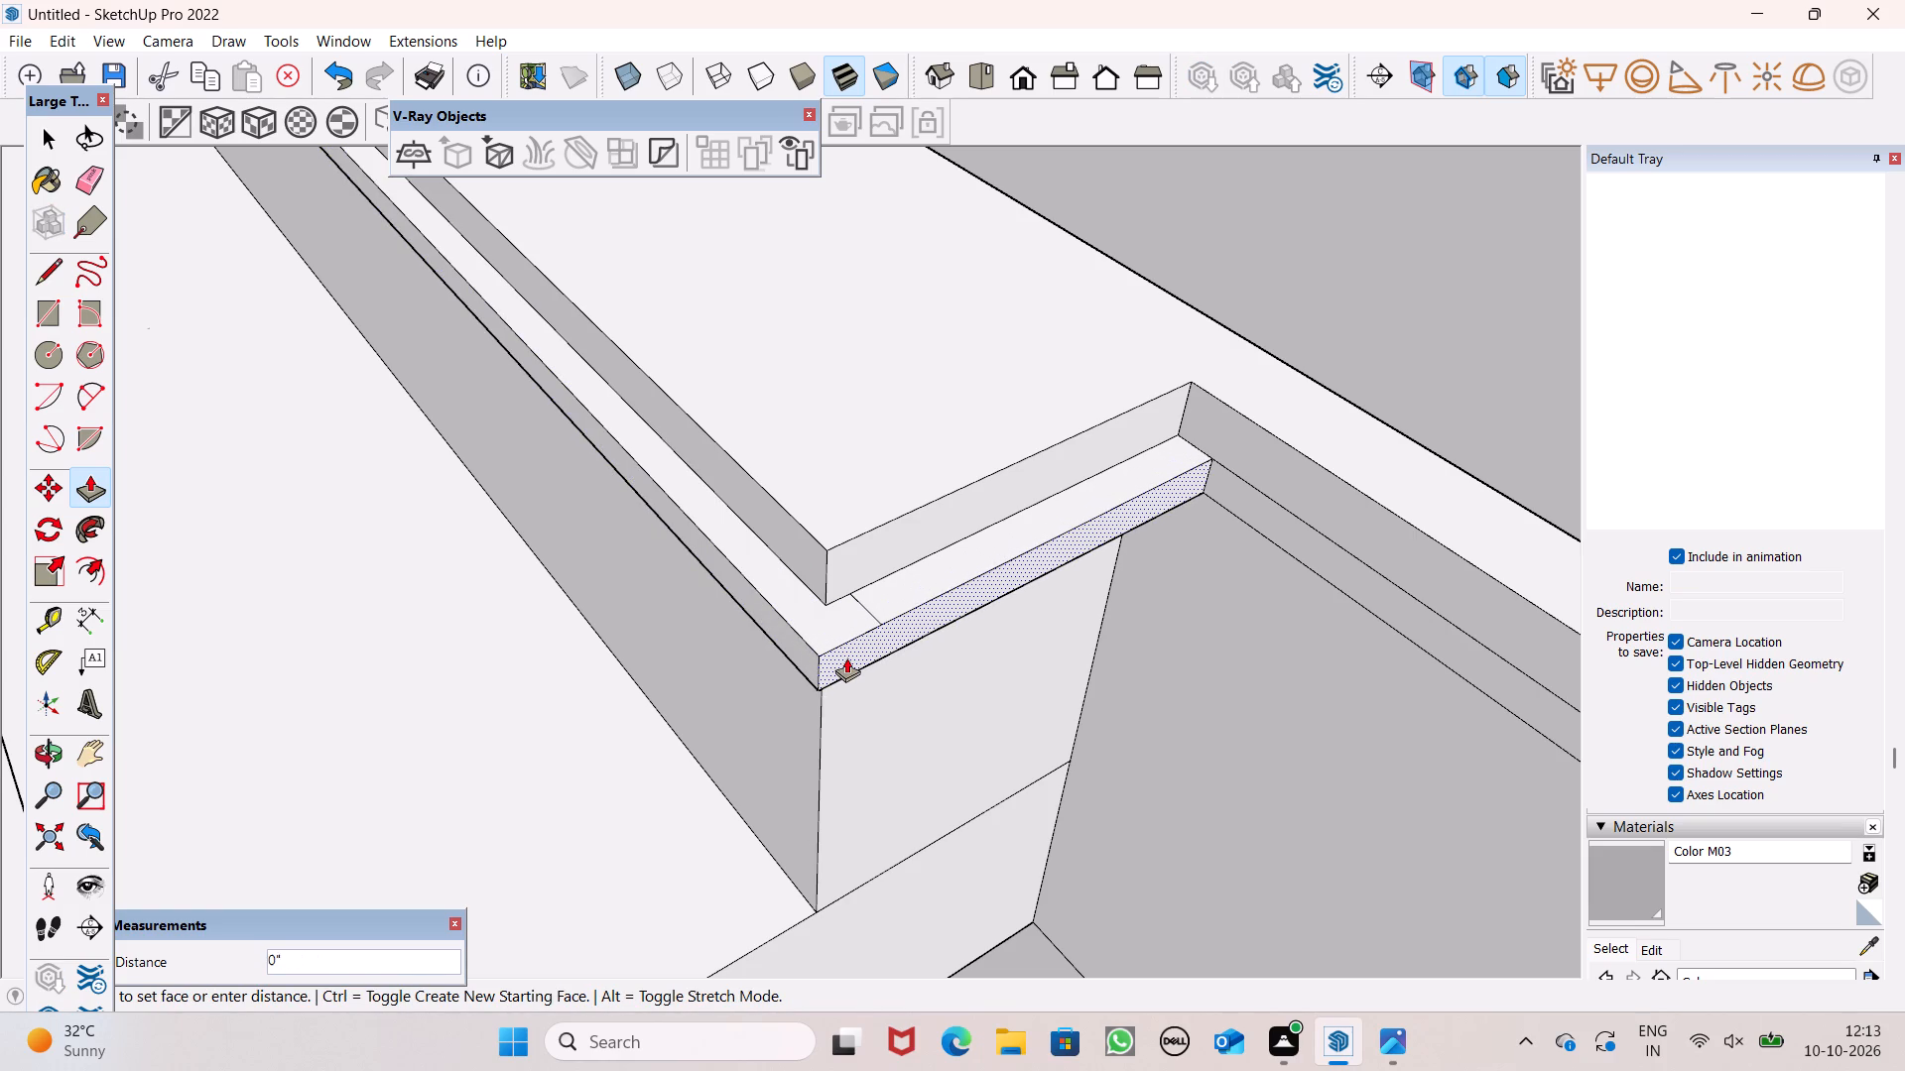
pyautogui.click(846, 656)
# Pull the upper band's end face outward at the corner and push it back about 2 3/8".
pyautogui.moveTo(876, 561); pyautogui.dragTo(882, 588)
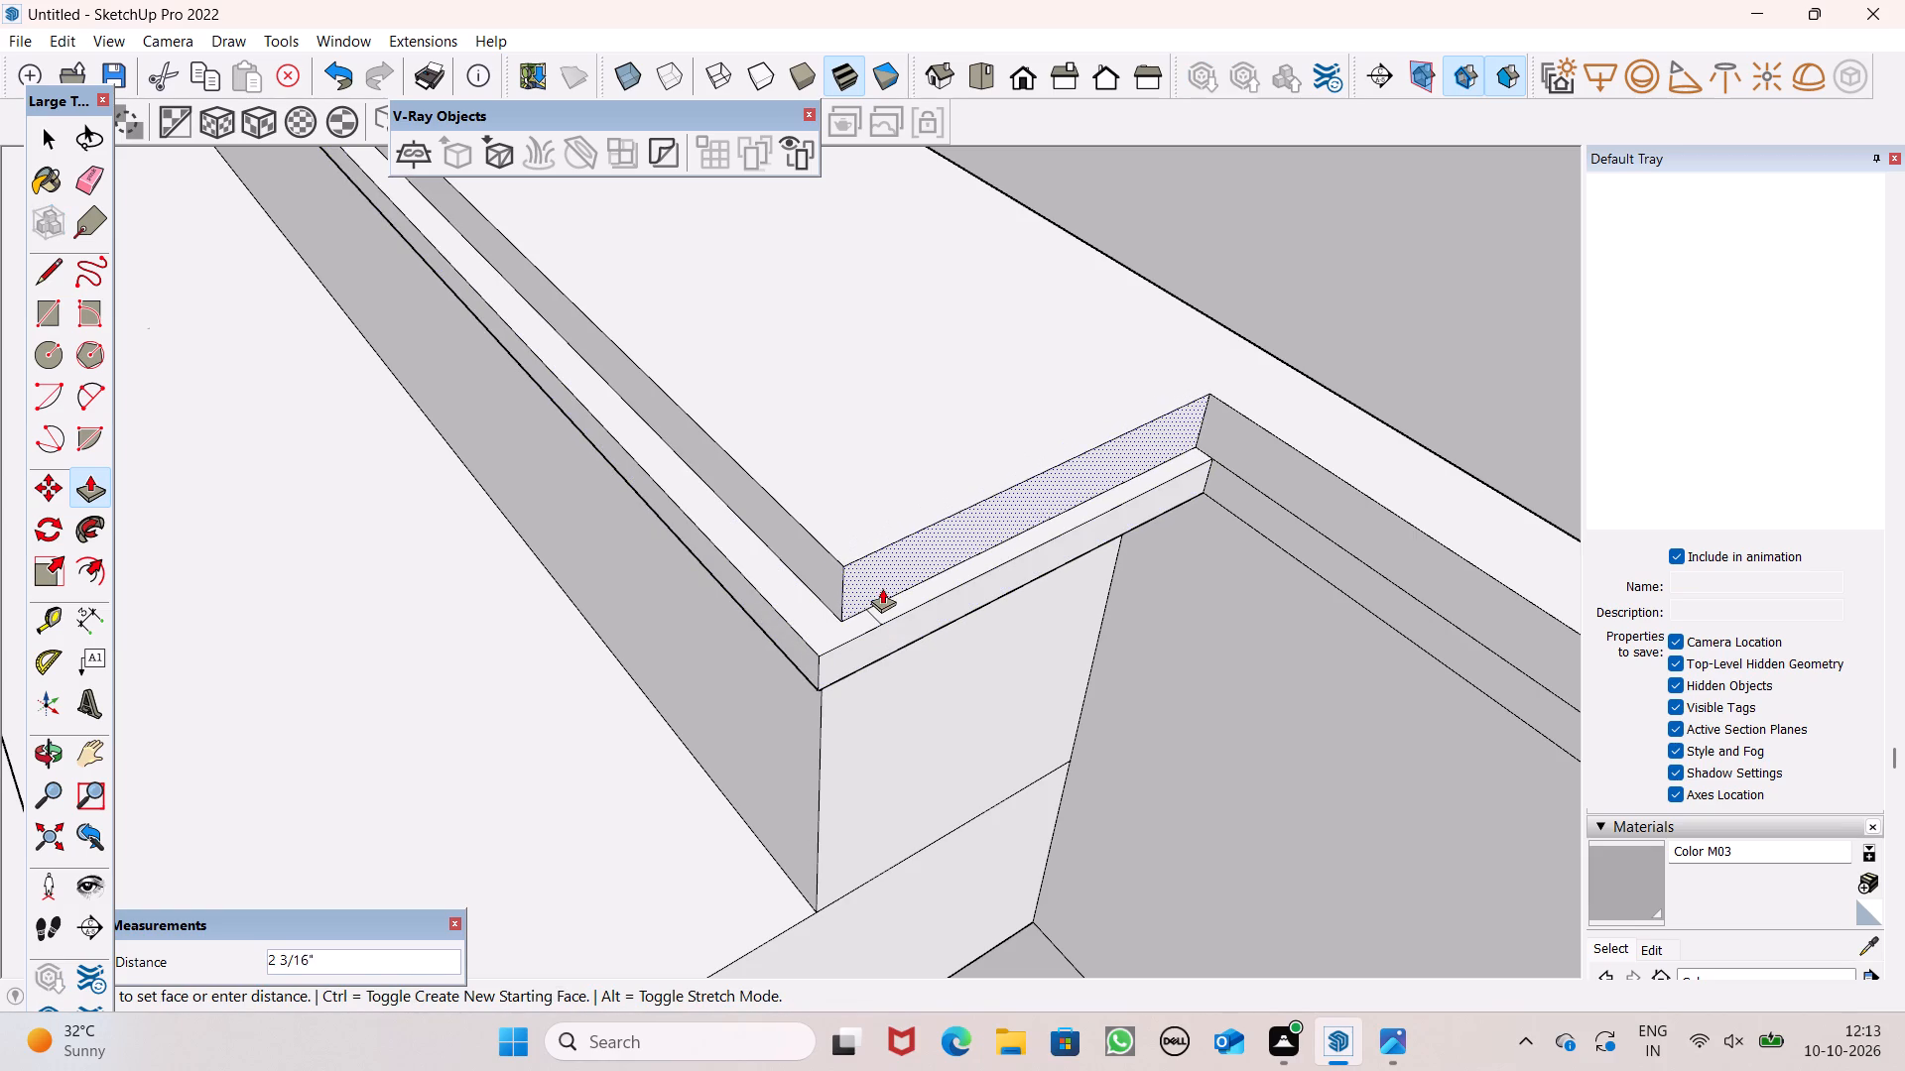
pyautogui.moveTo(882, 588); pyautogui.dragTo(882, 597)
pyautogui.click(882, 597)
pyautogui.moveTo(882, 598); pyautogui.dragTo(884, 579)
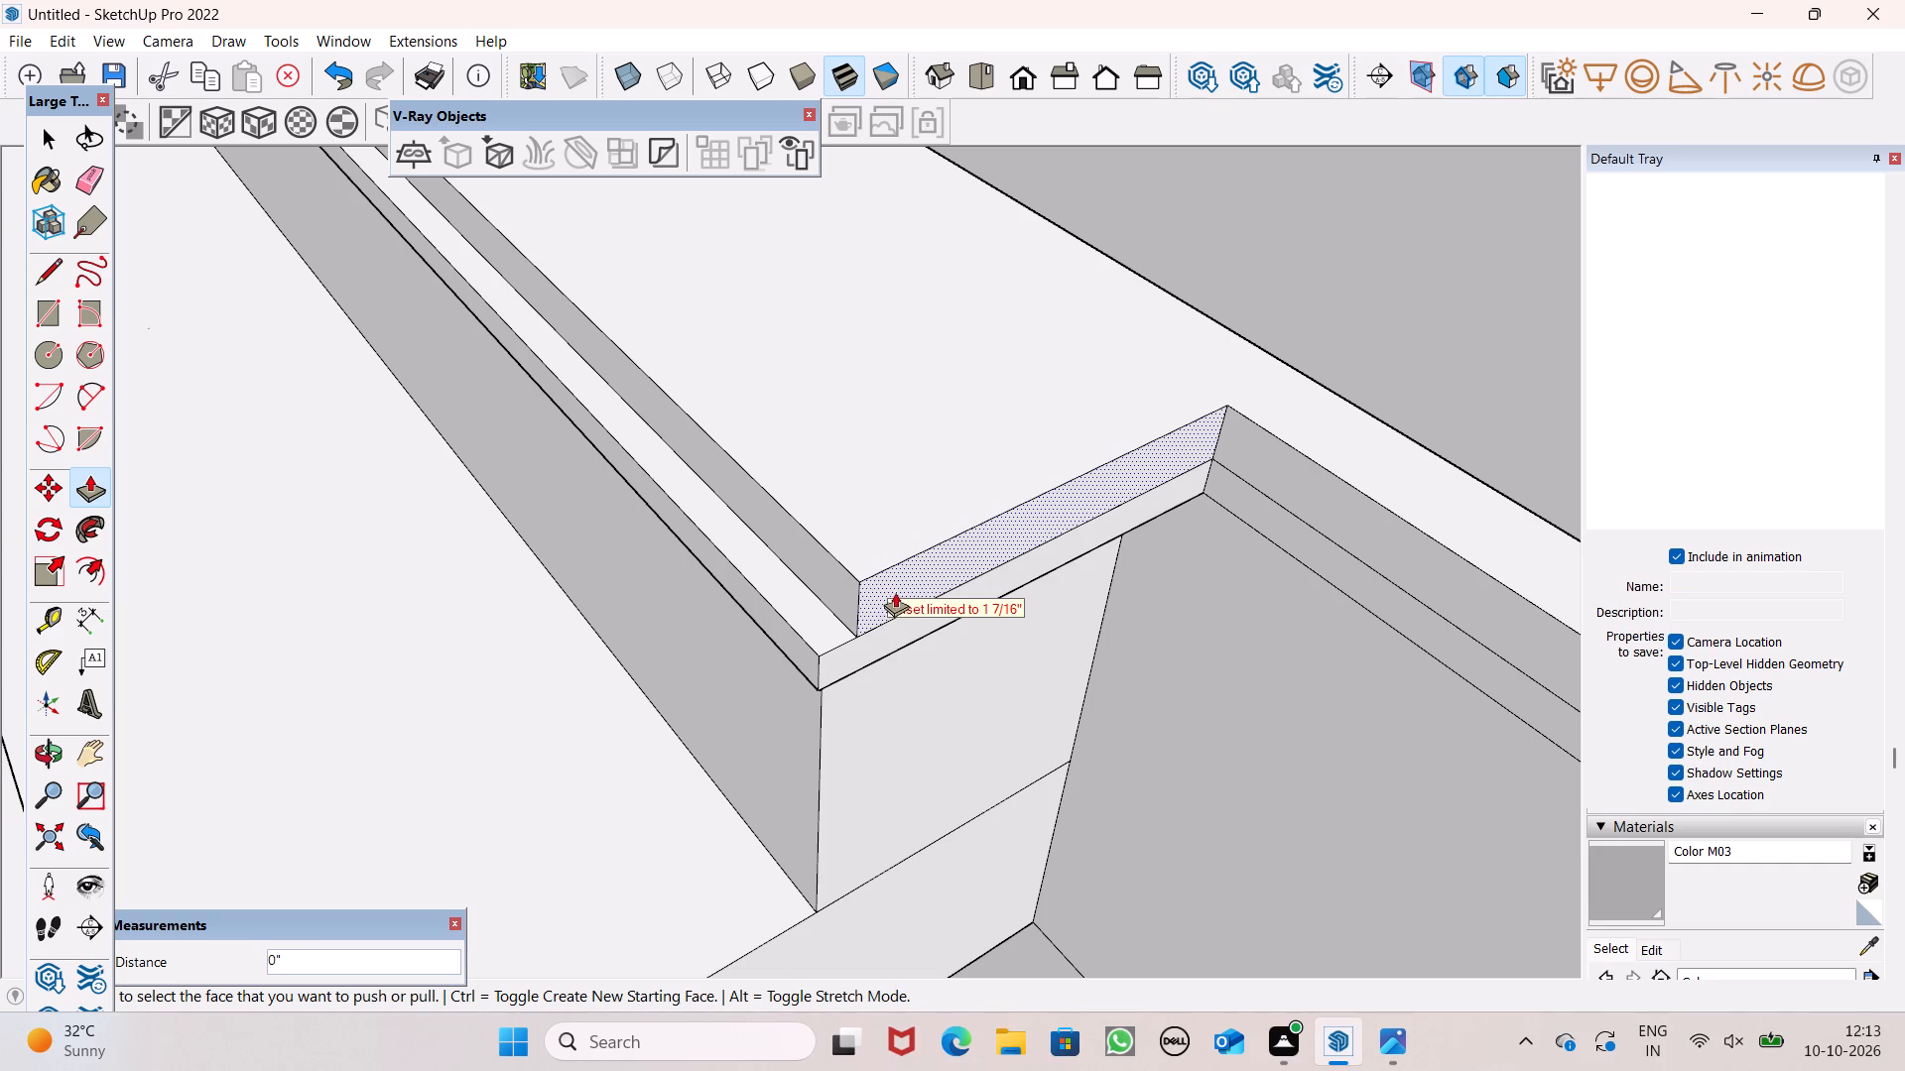
pyautogui.moveTo(895, 591); pyautogui.dragTo(879, 571)
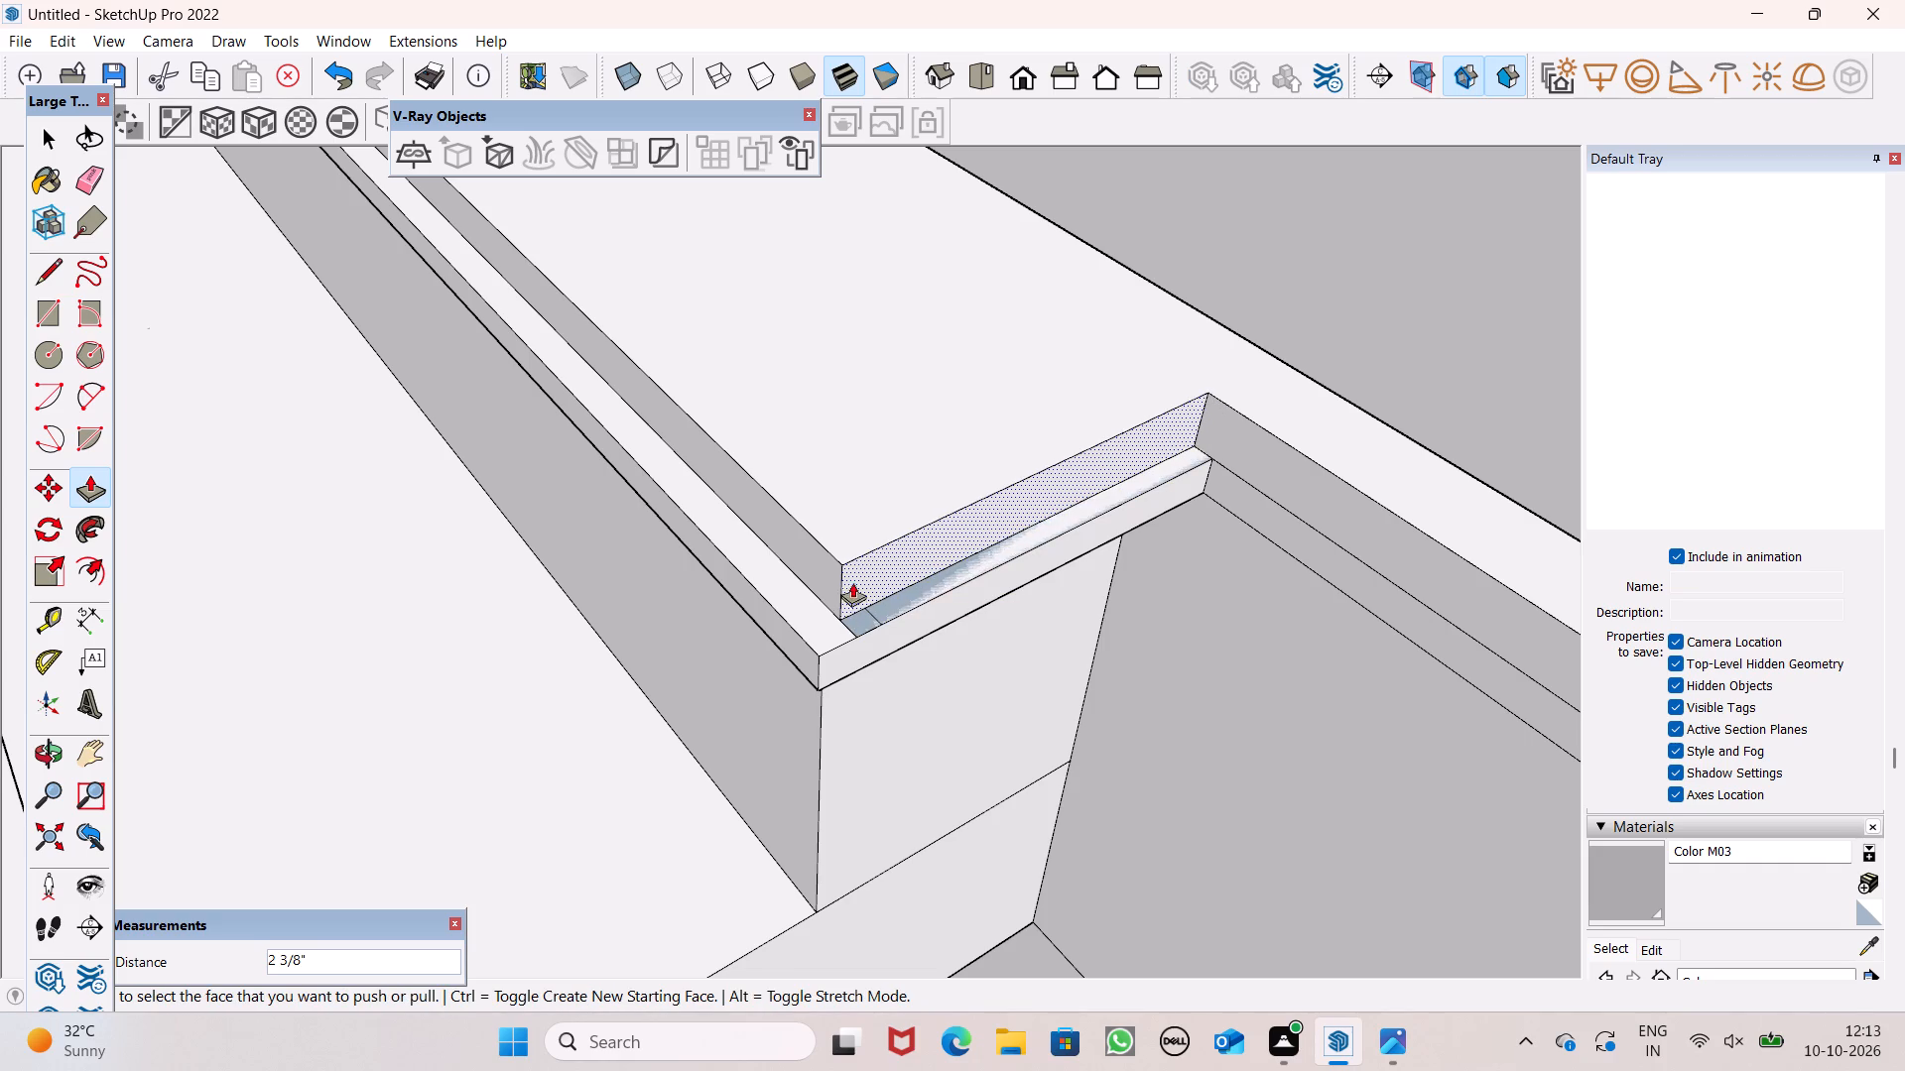
# Pull the upper band's long front face out about 13/16".
pyautogui.moveTo(817, 570); pyautogui.dragTo(811, 580)
# Erase the two stray cross edges on the ledge between the upper and lower bands at the corner.
pyautogui.scroll(-3, 427, 372)
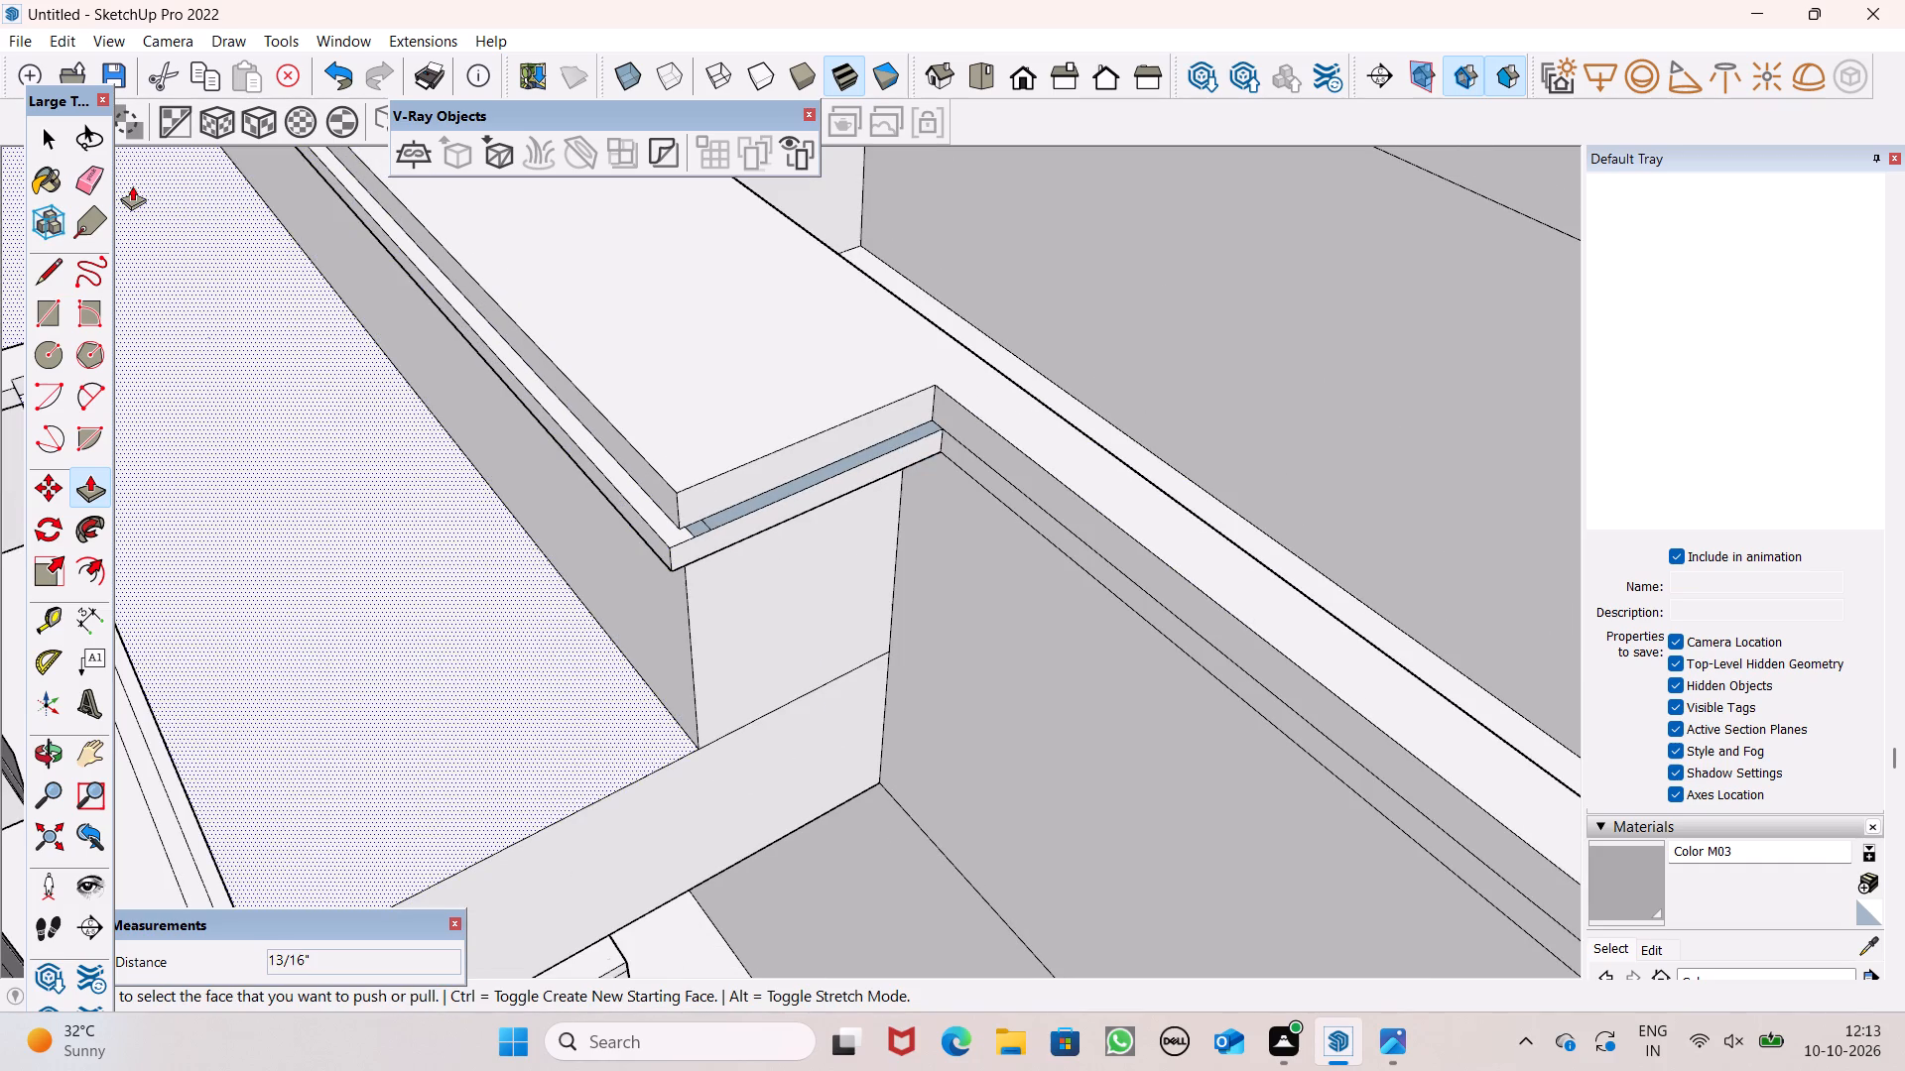
pyautogui.click(79, 190)
pyautogui.scroll(4, 570, 275)
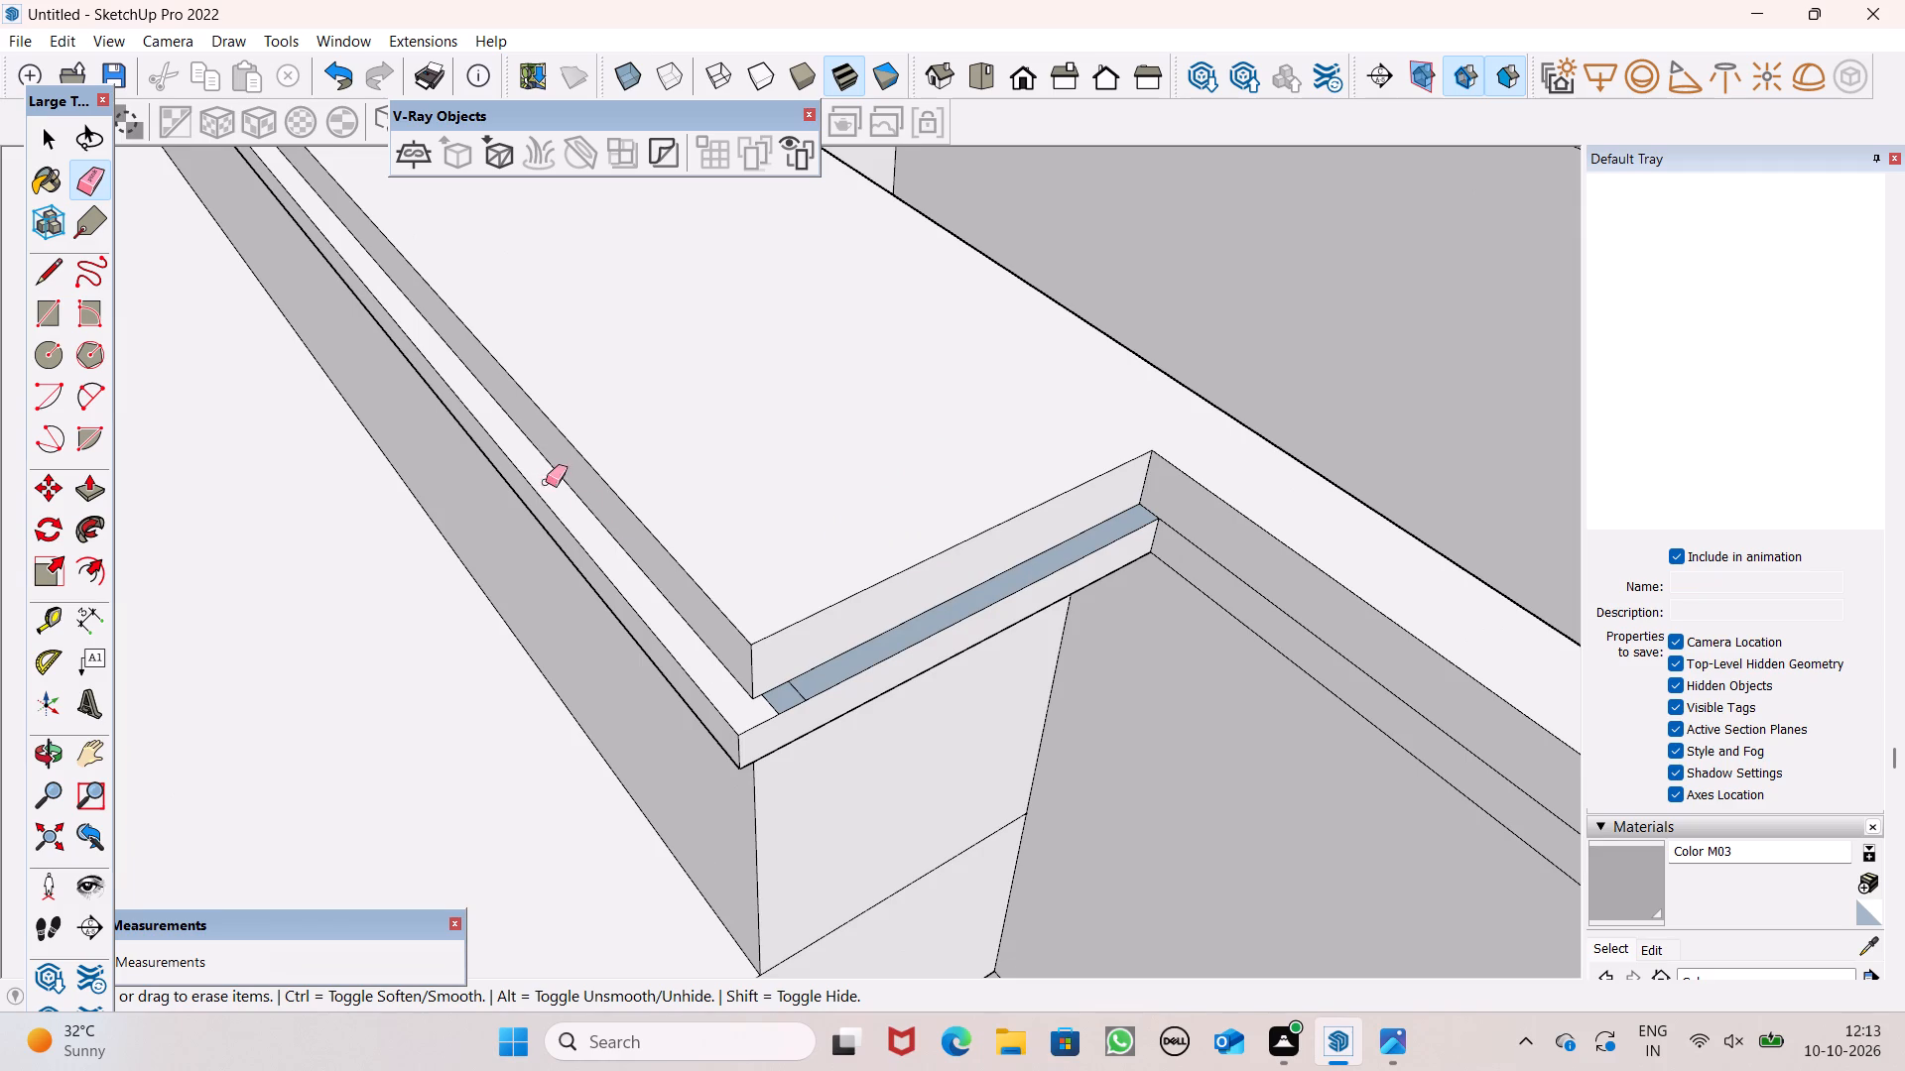
pyautogui.scroll(4, 704, 682)
pyautogui.scroll(6, 848, 720)
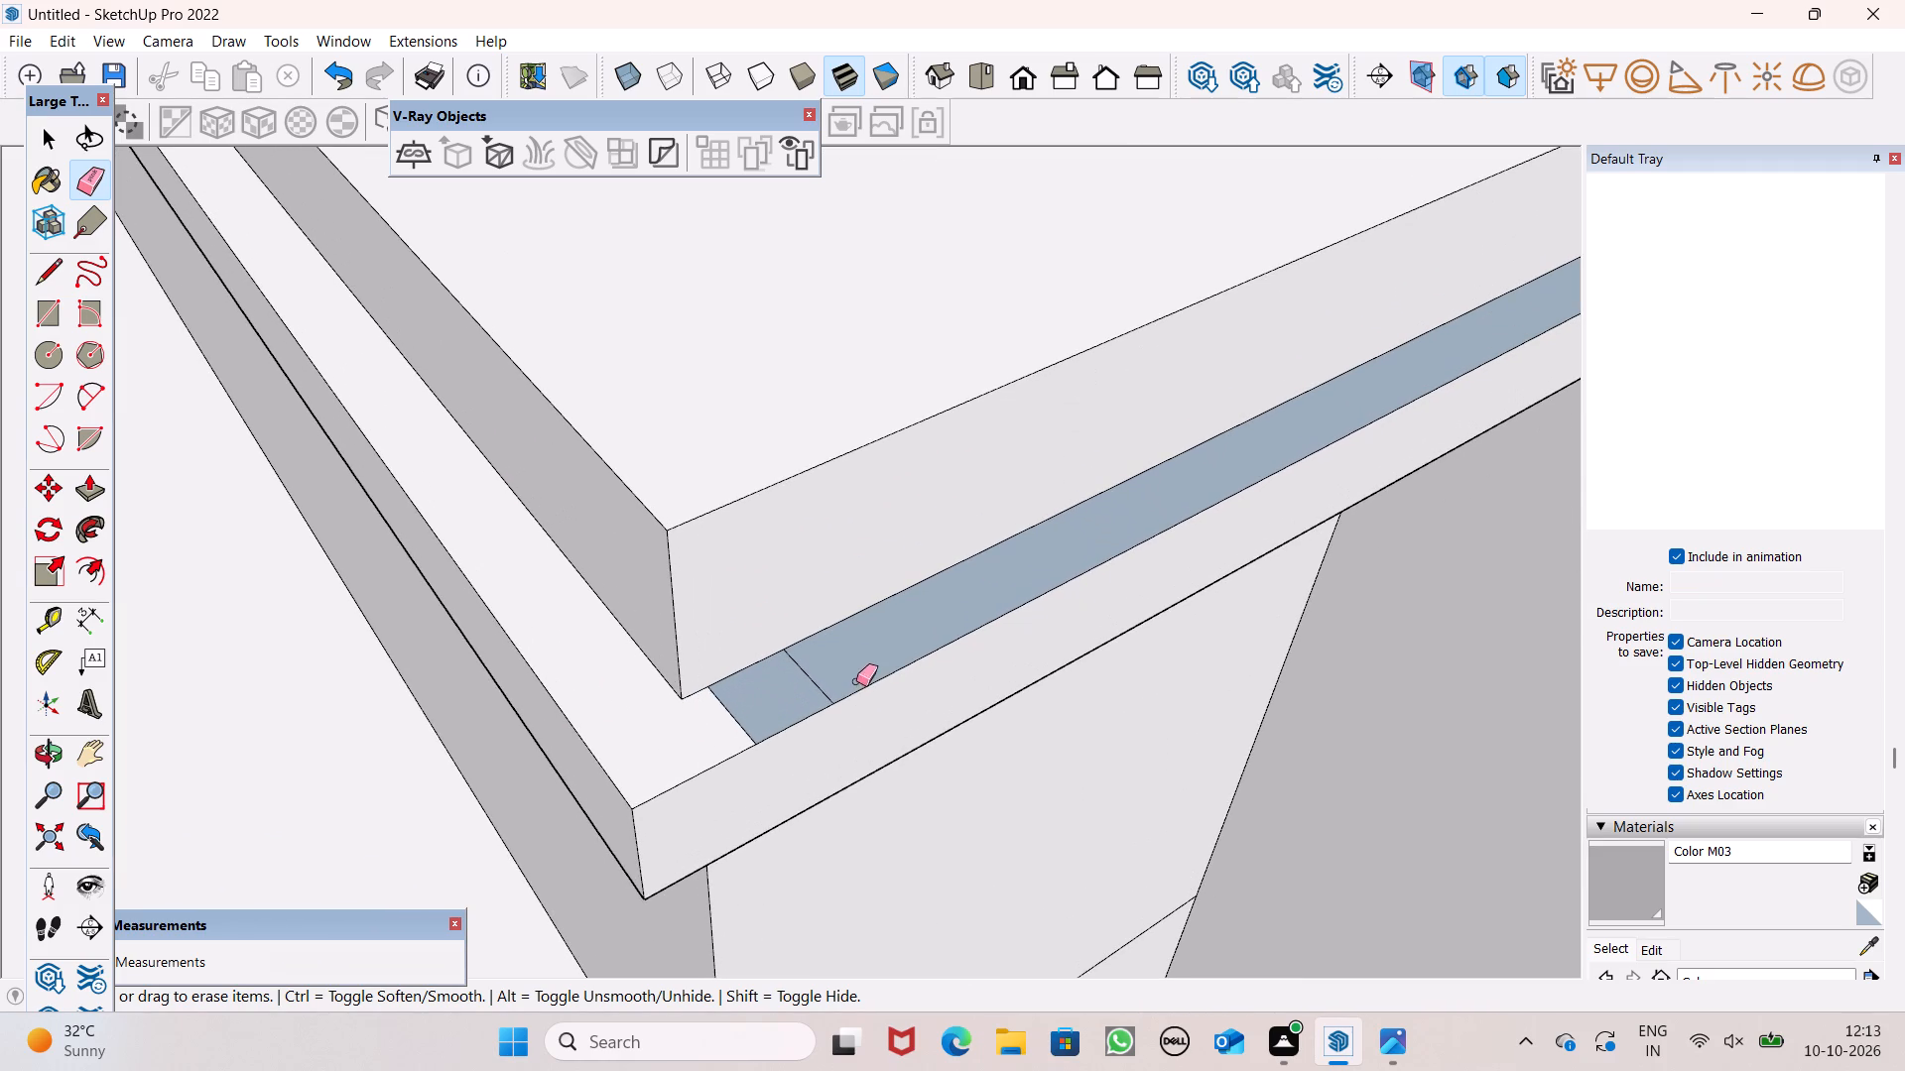
pyautogui.moveTo(821, 678); pyautogui.dragTo(809, 682)
pyautogui.doubleClick(729, 721)
# Examine the stepped parapet bands and their junction with the adjoining wall from above and below.
pyautogui.scroll(-6, 751, 703)
pyautogui.scroll(-3, 882, 583)
pyautogui.scroll(-15, 953, 470)
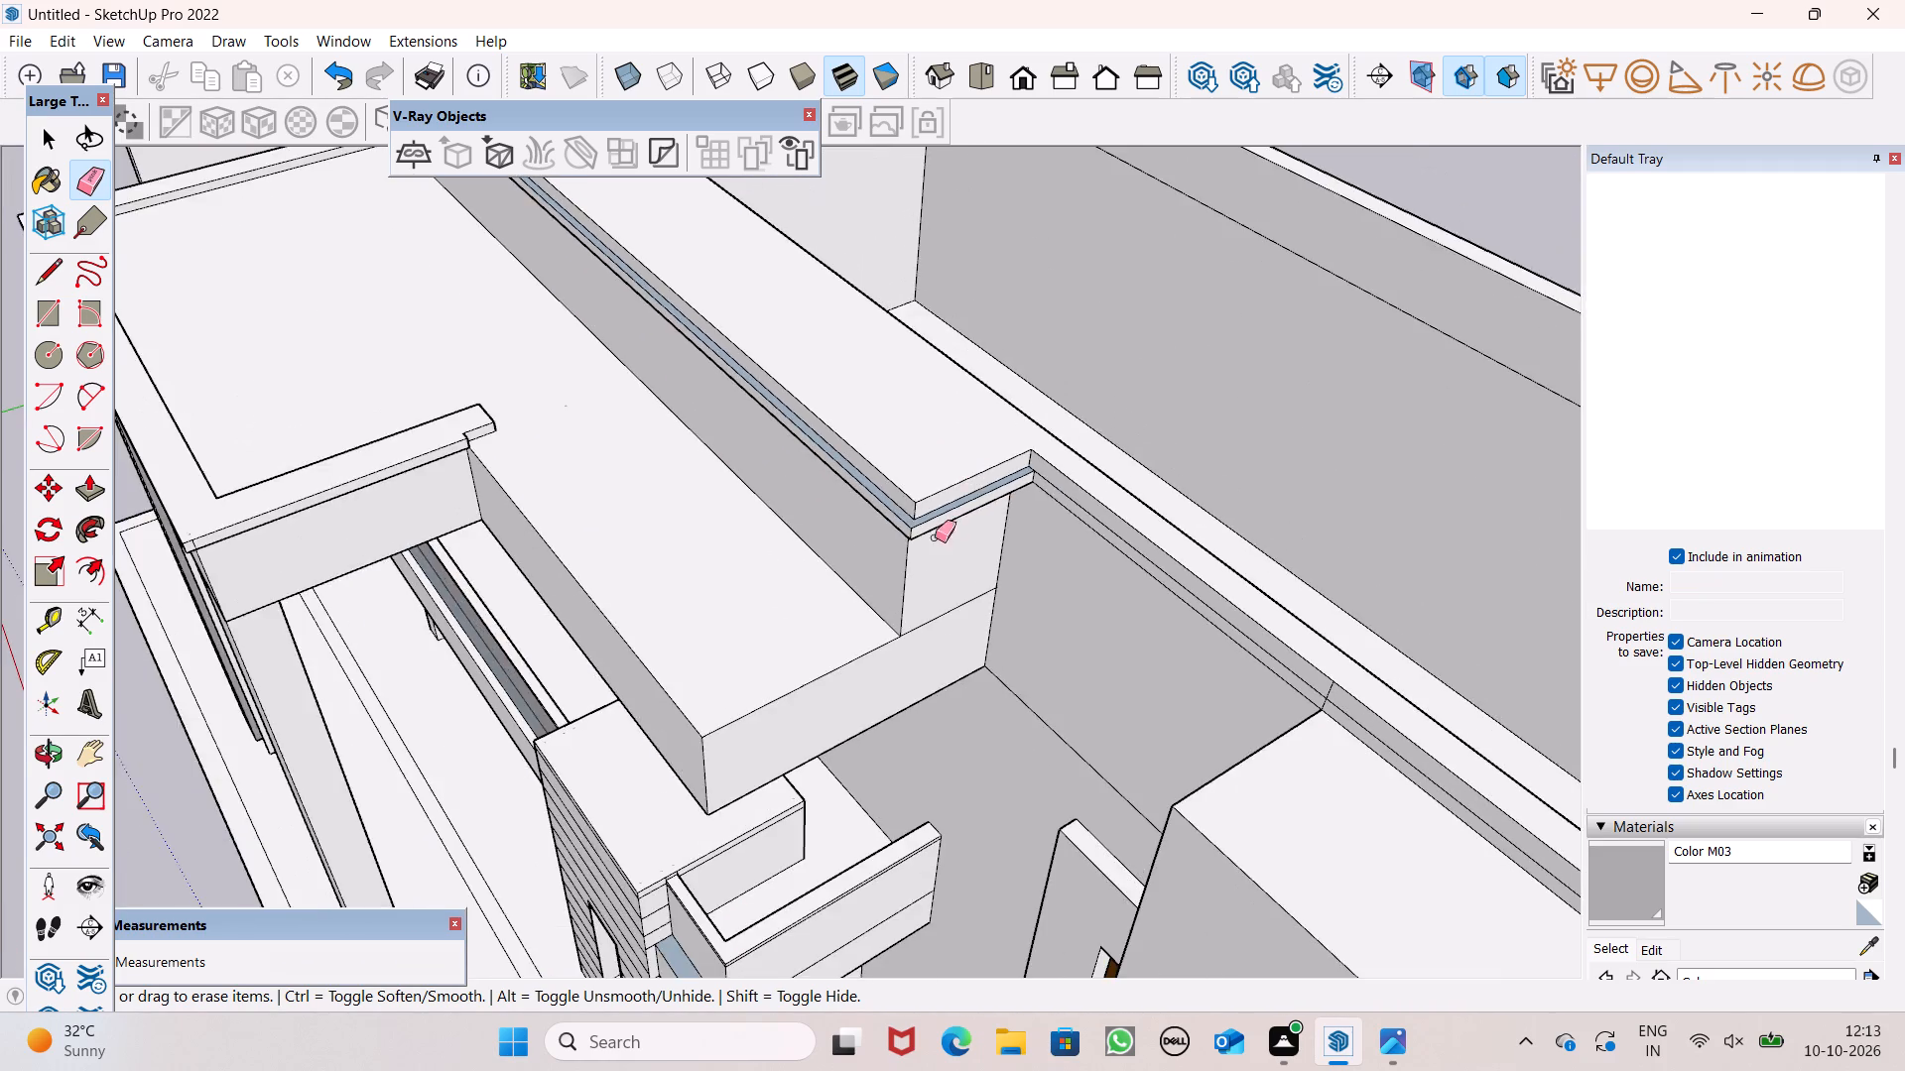
pyautogui.moveTo(935, 535); pyautogui.dragTo(1255, 329, button='middle')
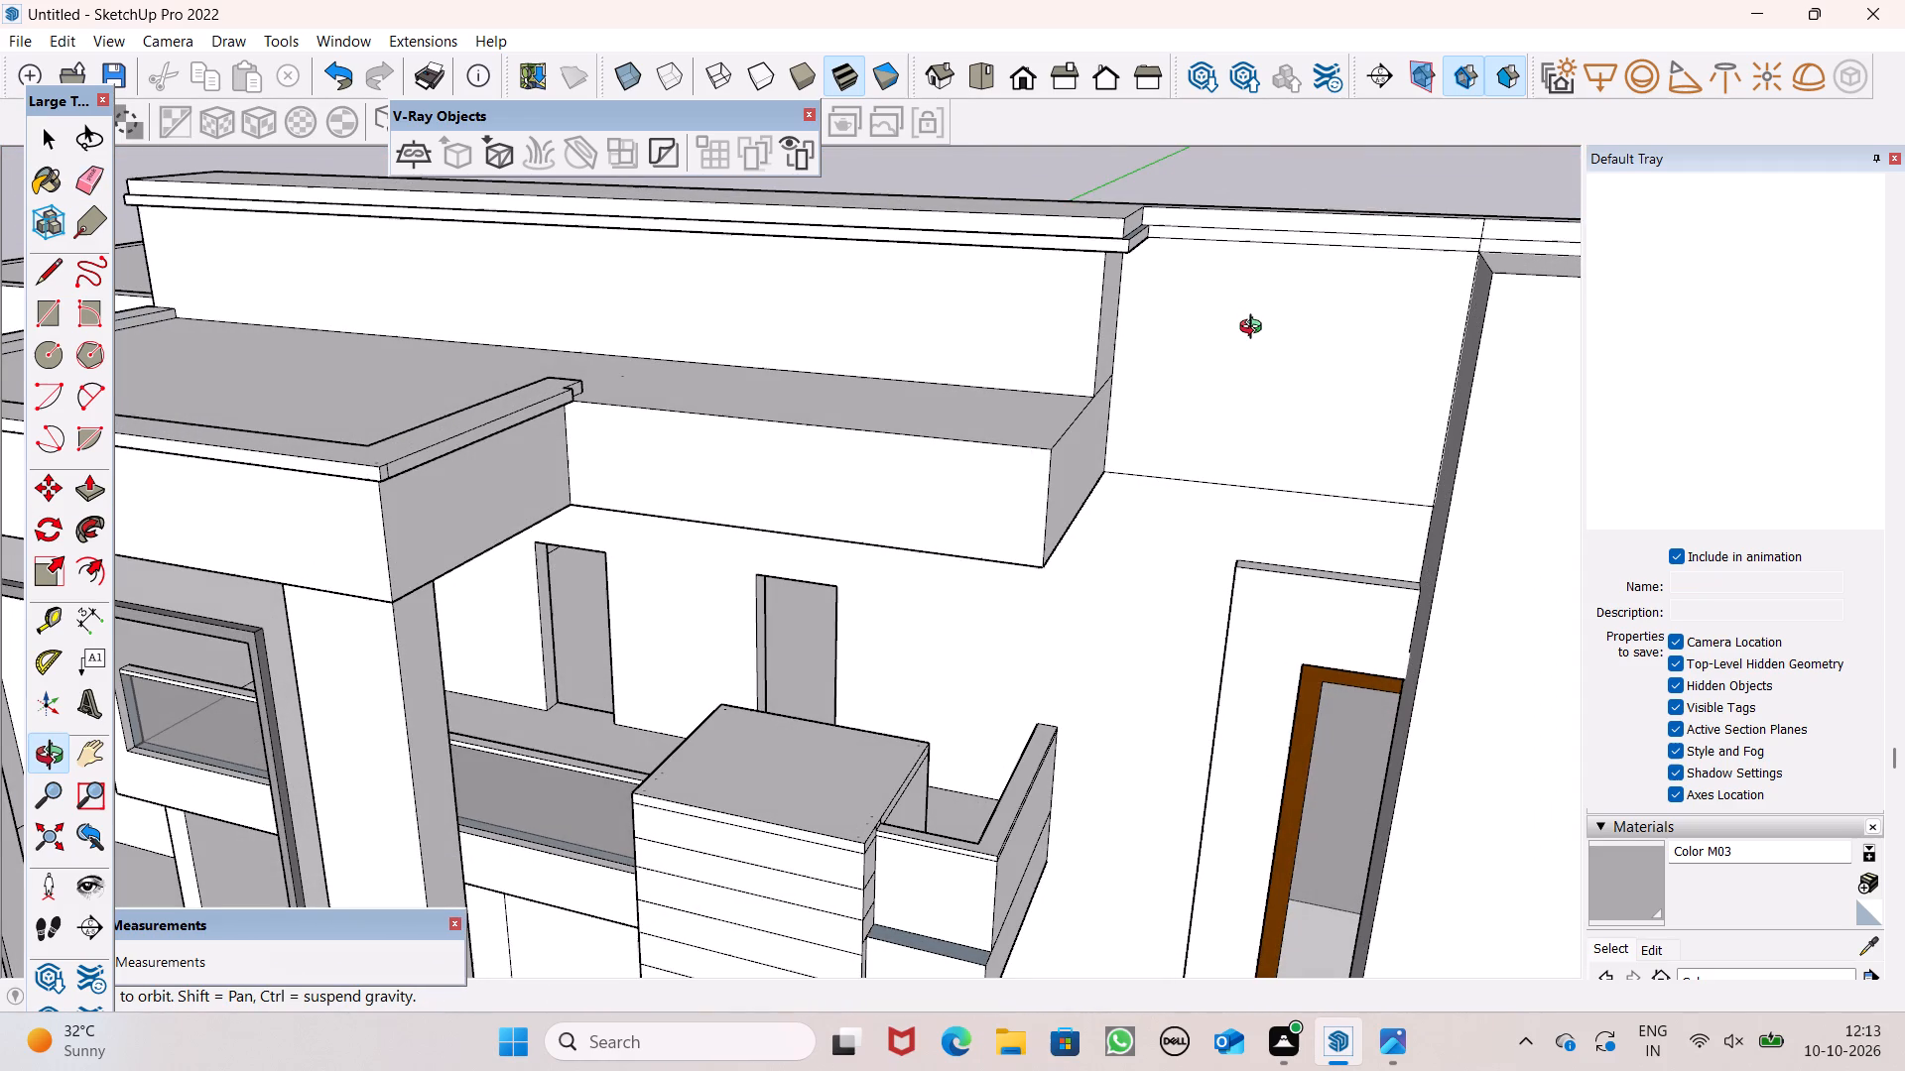
pyautogui.moveTo(1255, 329); pyautogui.dragTo(1256, 329, button='middle')
pyautogui.middleClick(1256, 329)
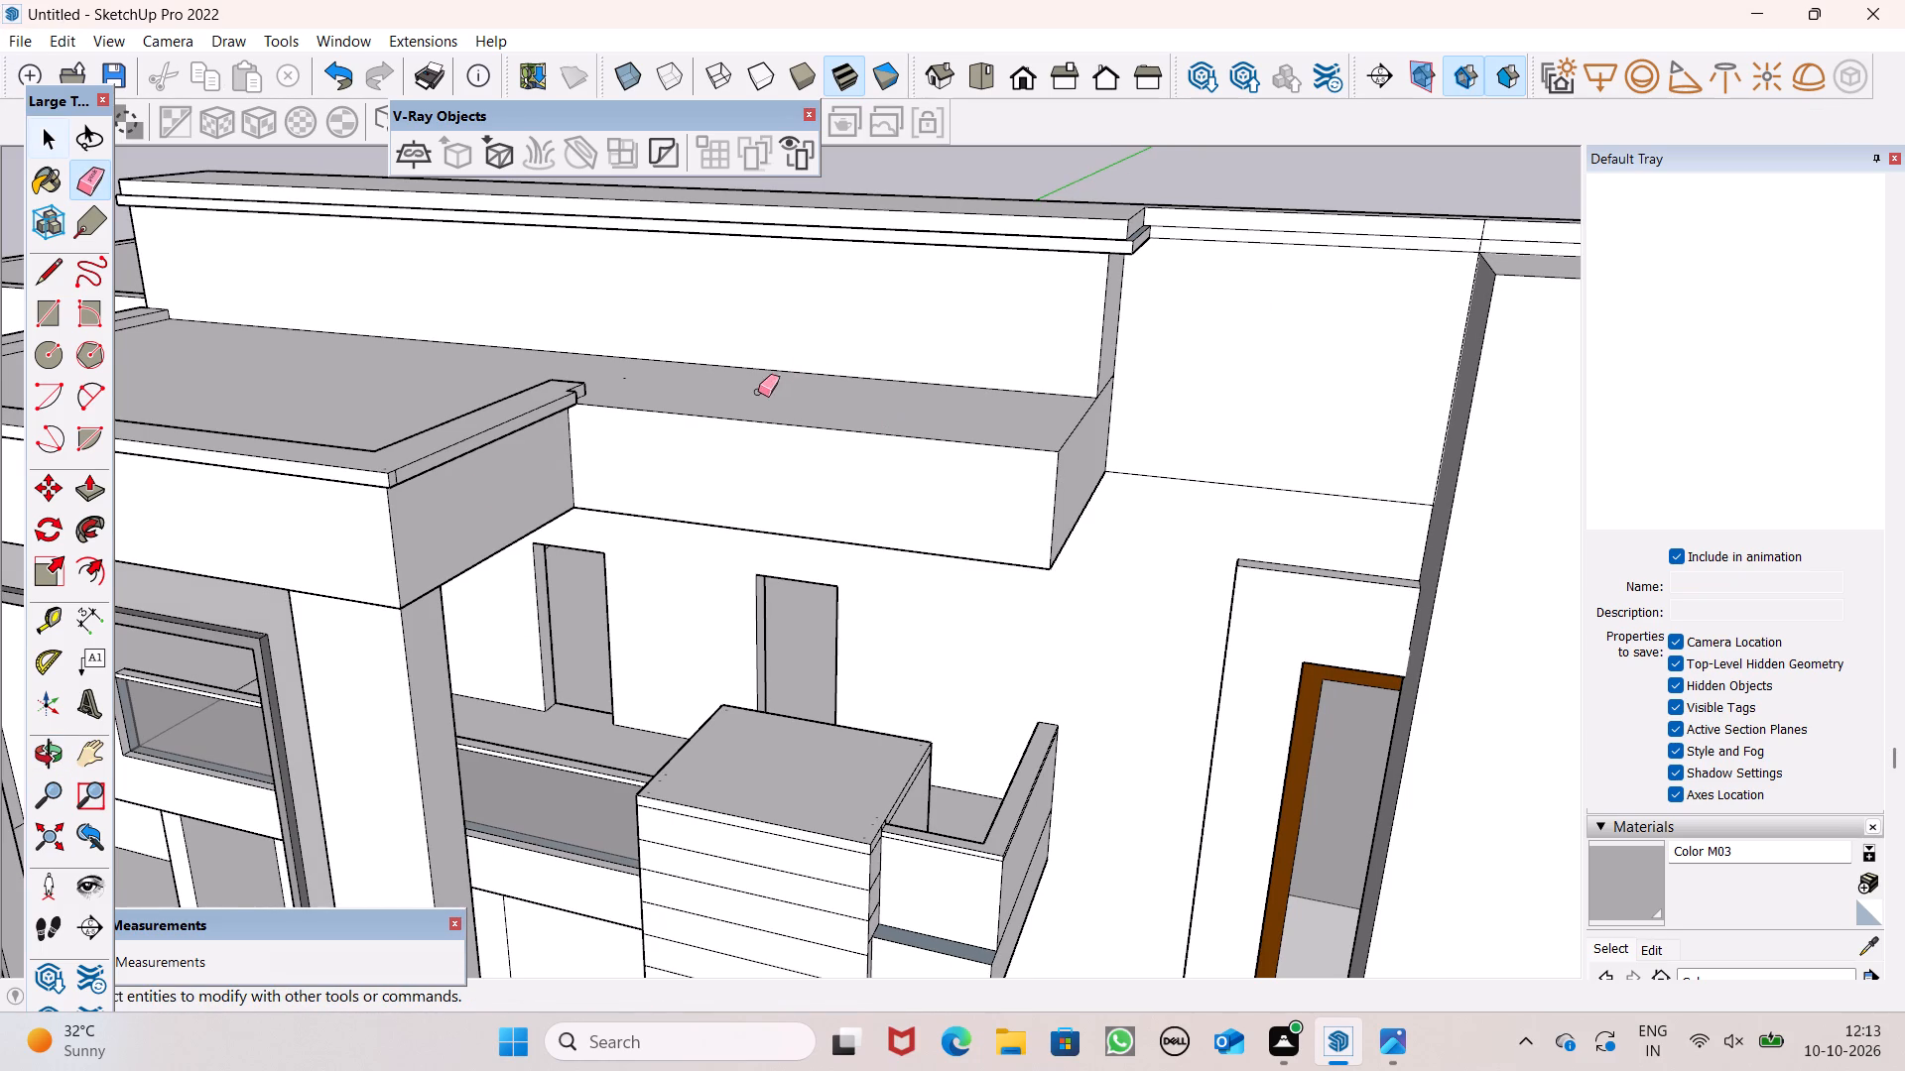
pyautogui.scroll(-3, 758, 392)
pyautogui.scroll(2, 1162, 285)
pyautogui.moveTo(1258, 365); pyautogui.dragTo(1169, 205, button='middle')
pyautogui.scroll(1, 1262, 364)
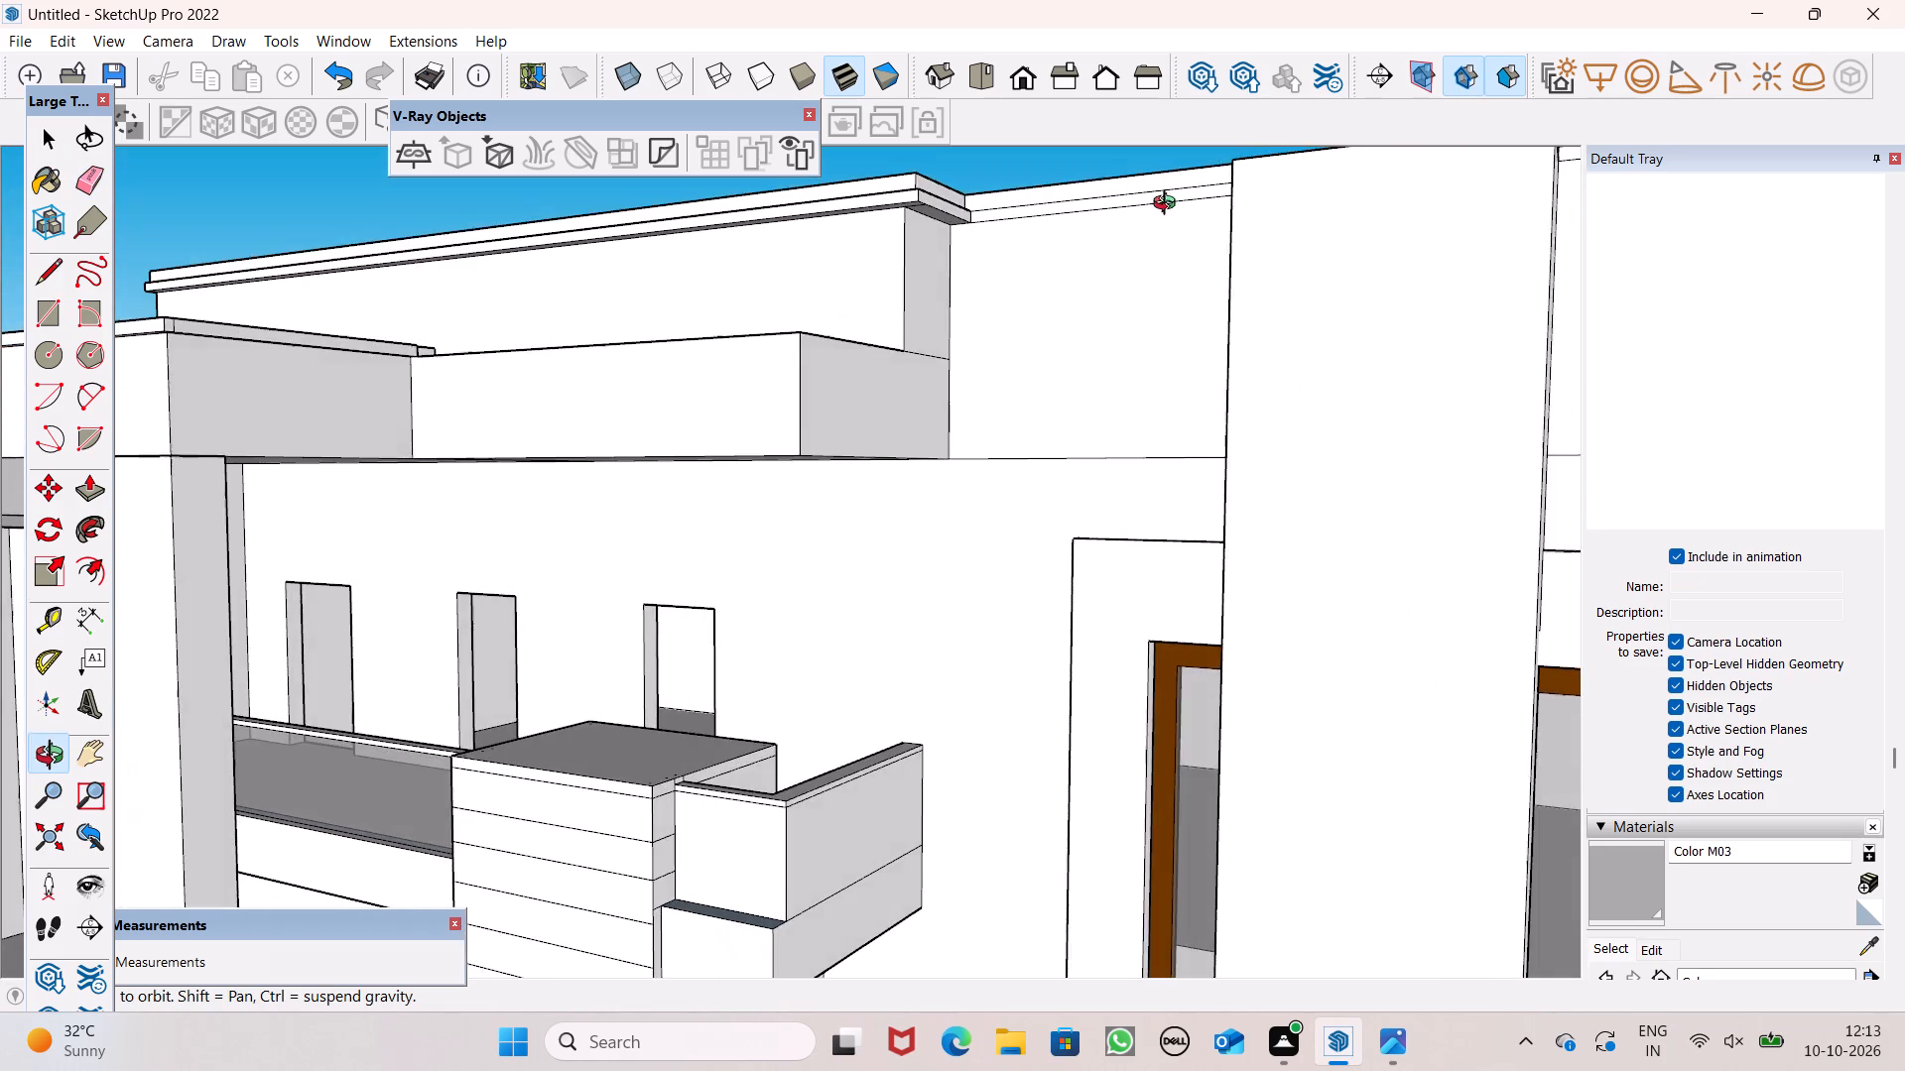
# Erase the lower horizontal line on the wall between the parapet block and the tall projecting pillar.
pyautogui.moveTo(1169, 205); pyautogui.dragTo(1306, 495, button='middle')
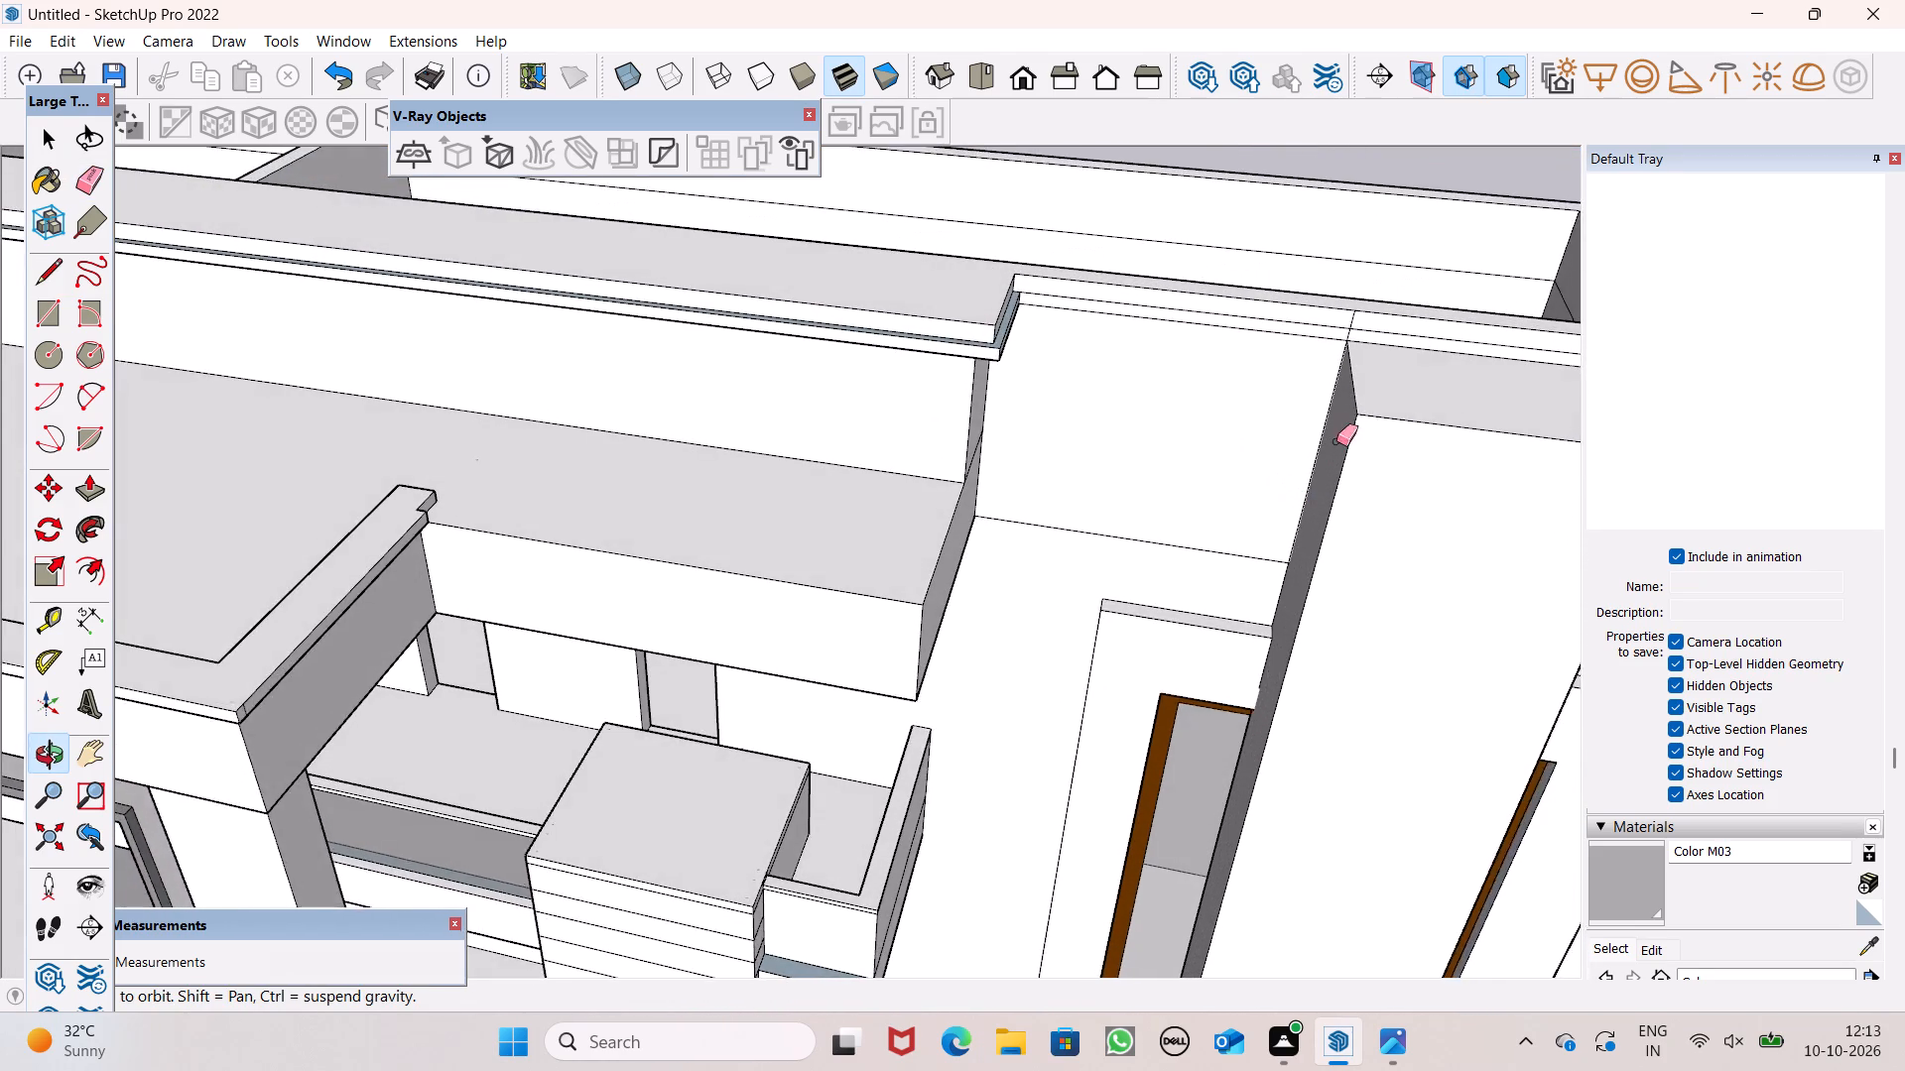
pyautogui.scroll(1, 1364, 401)
pyautogui.scroll(-3, 1161, 390)
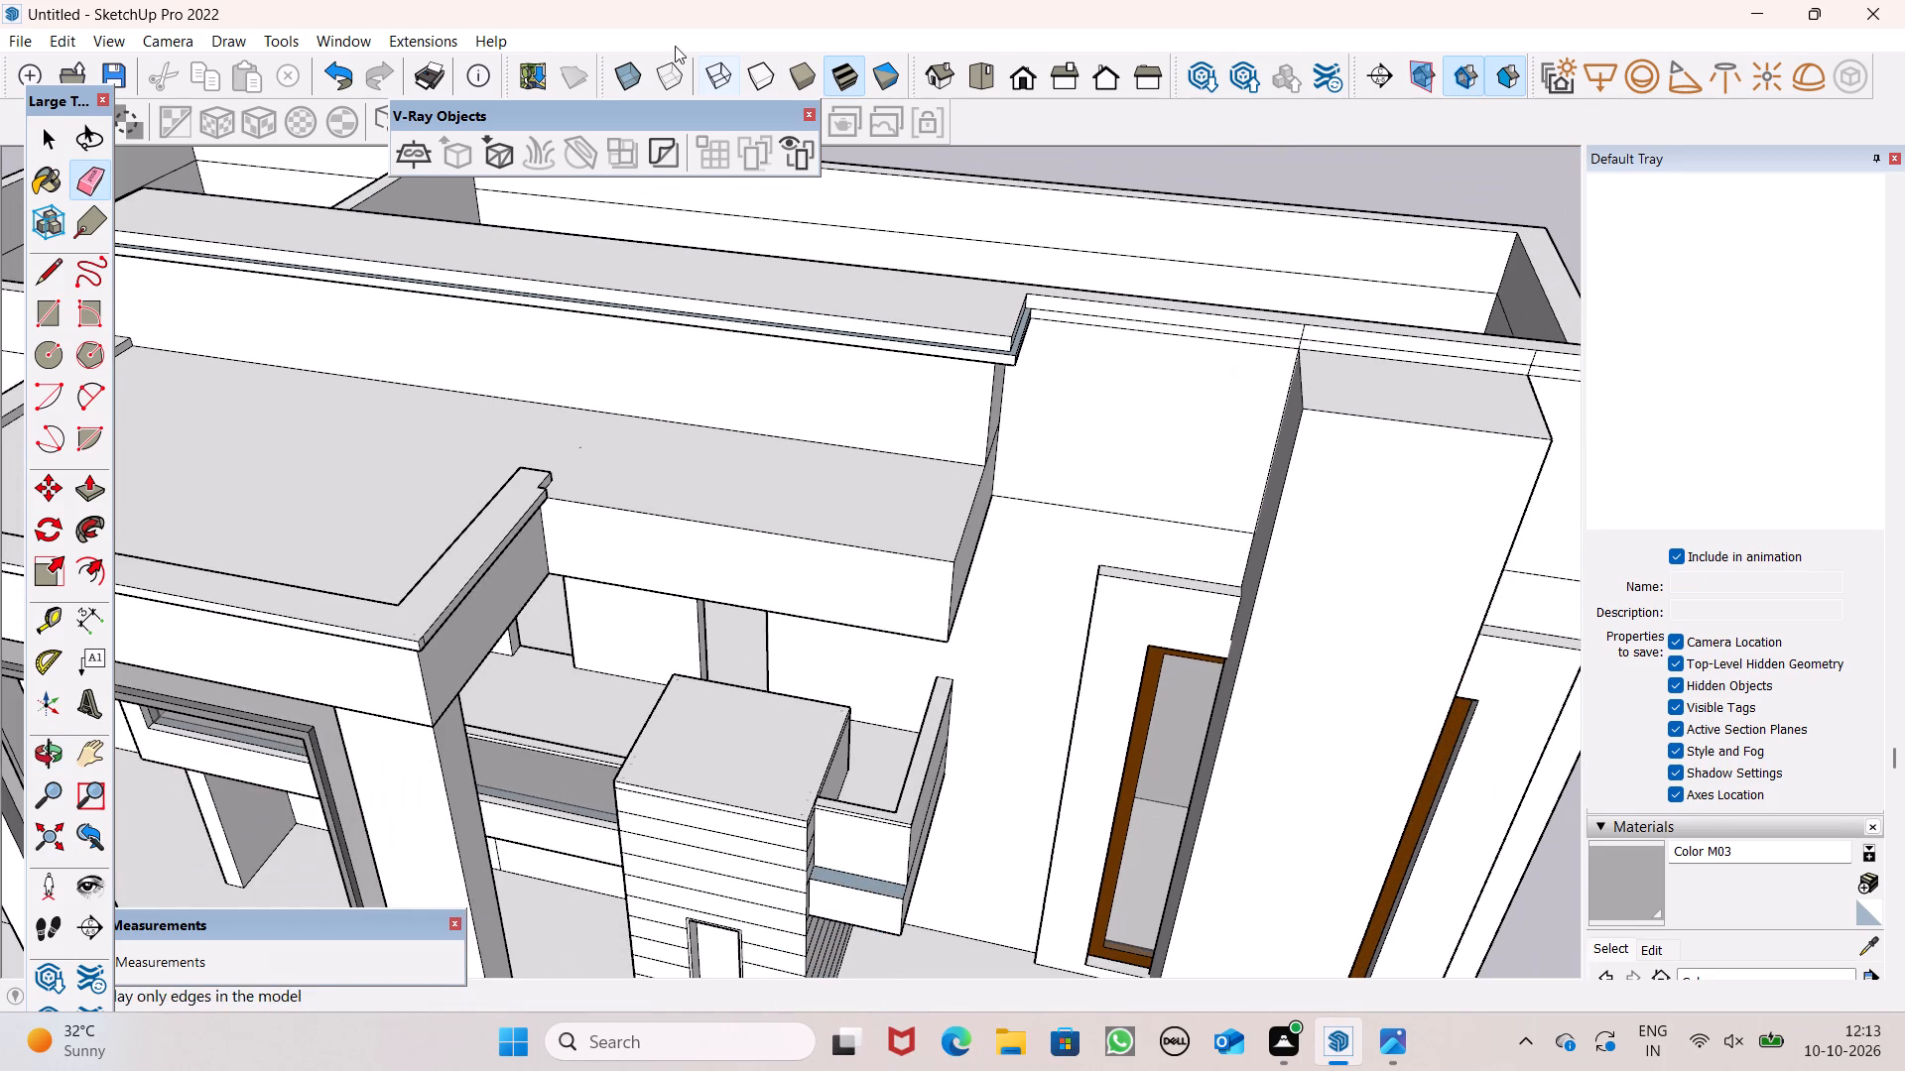
pyautogui.click(96, 500)
pyautogui.scroll(-3, 108, 499)
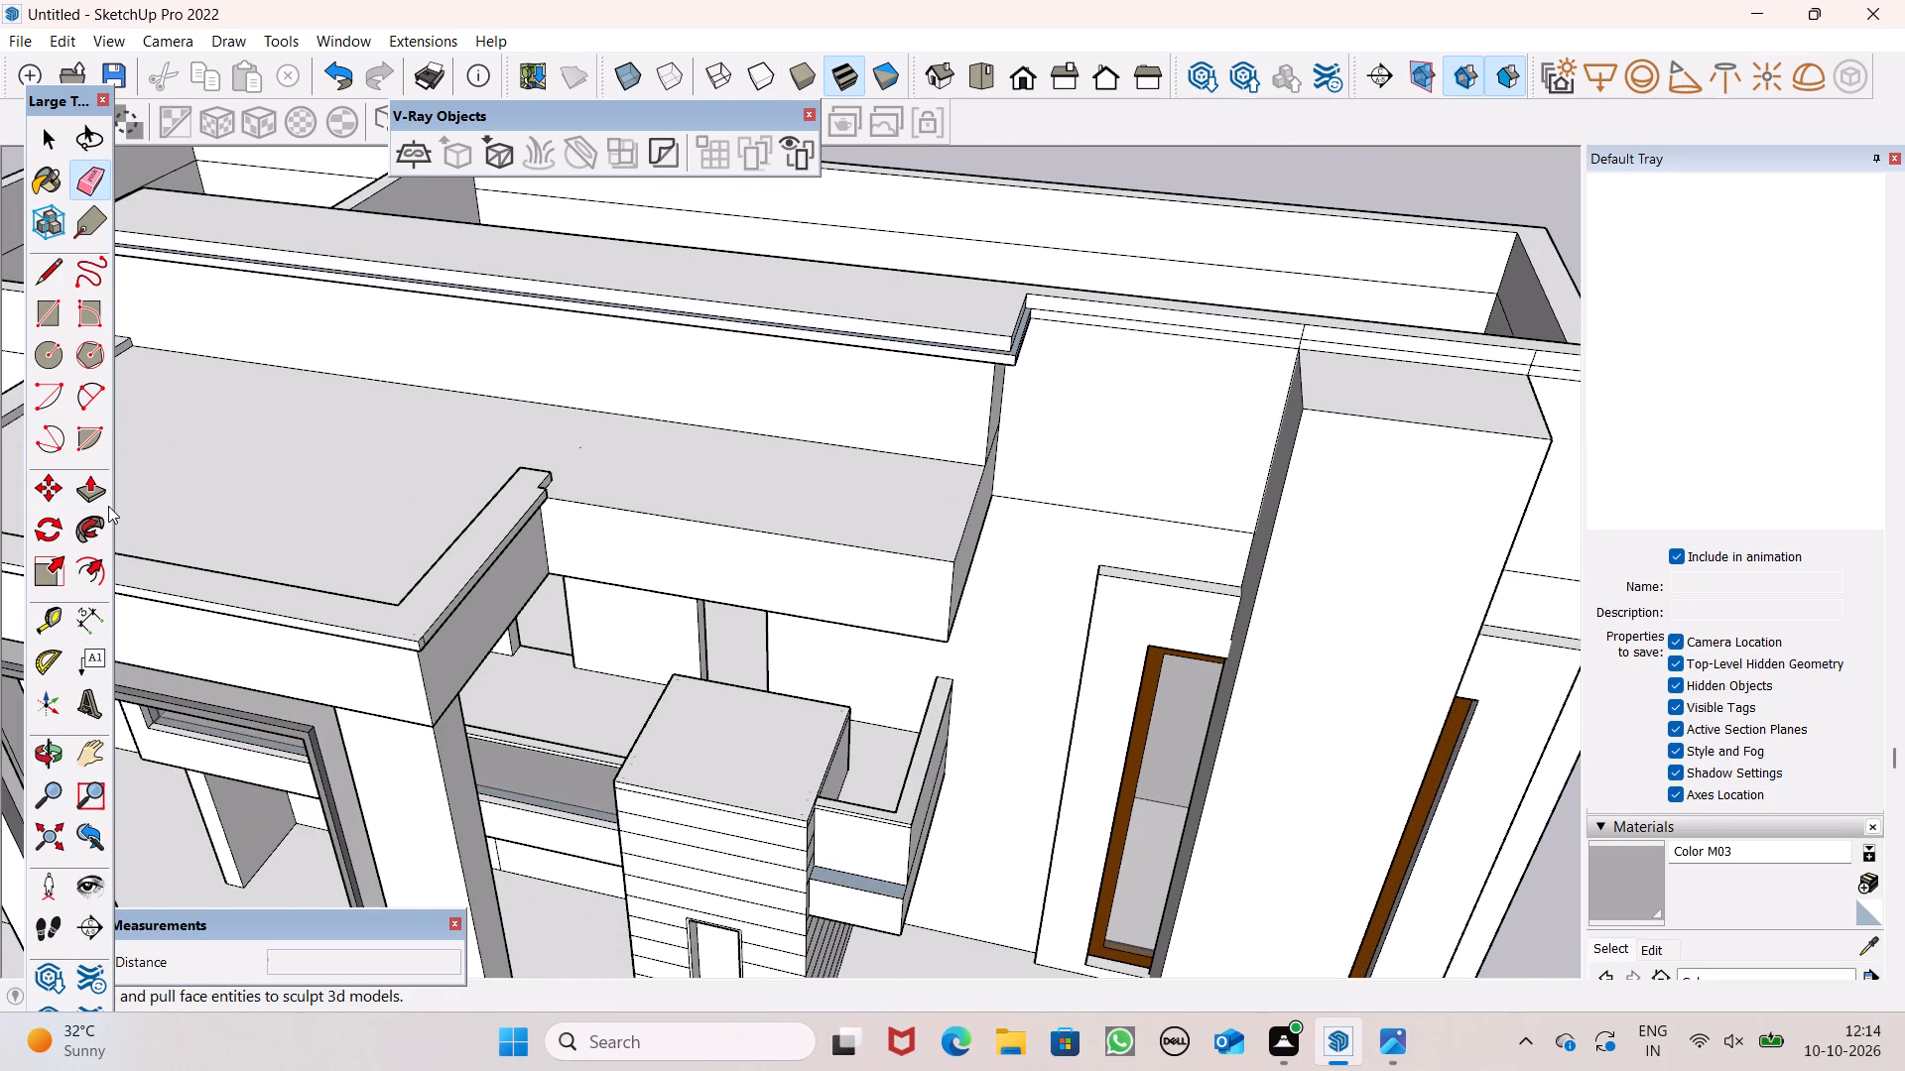
pyautogui.scroll(-2, 778, 734)
pyautogui.scroll(3, 1326, 361)
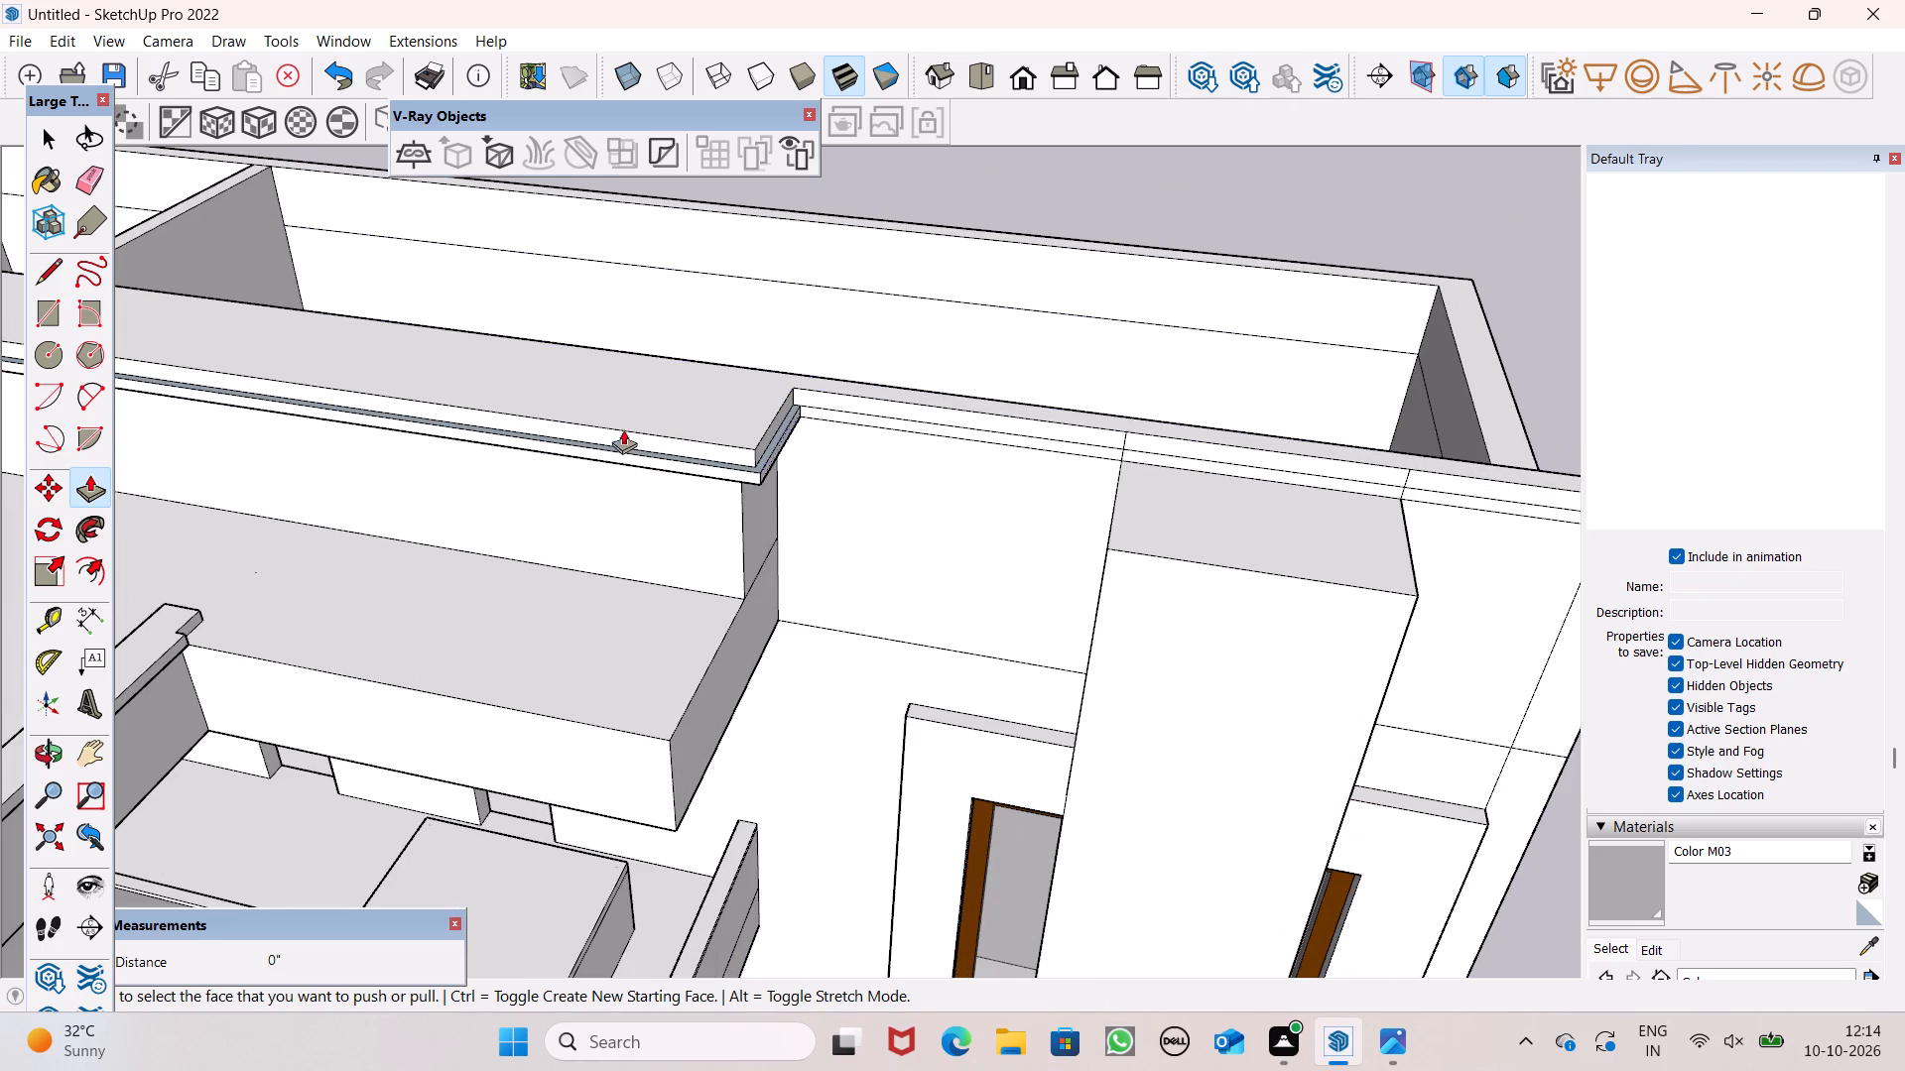
pyautogui.click(82, 181)
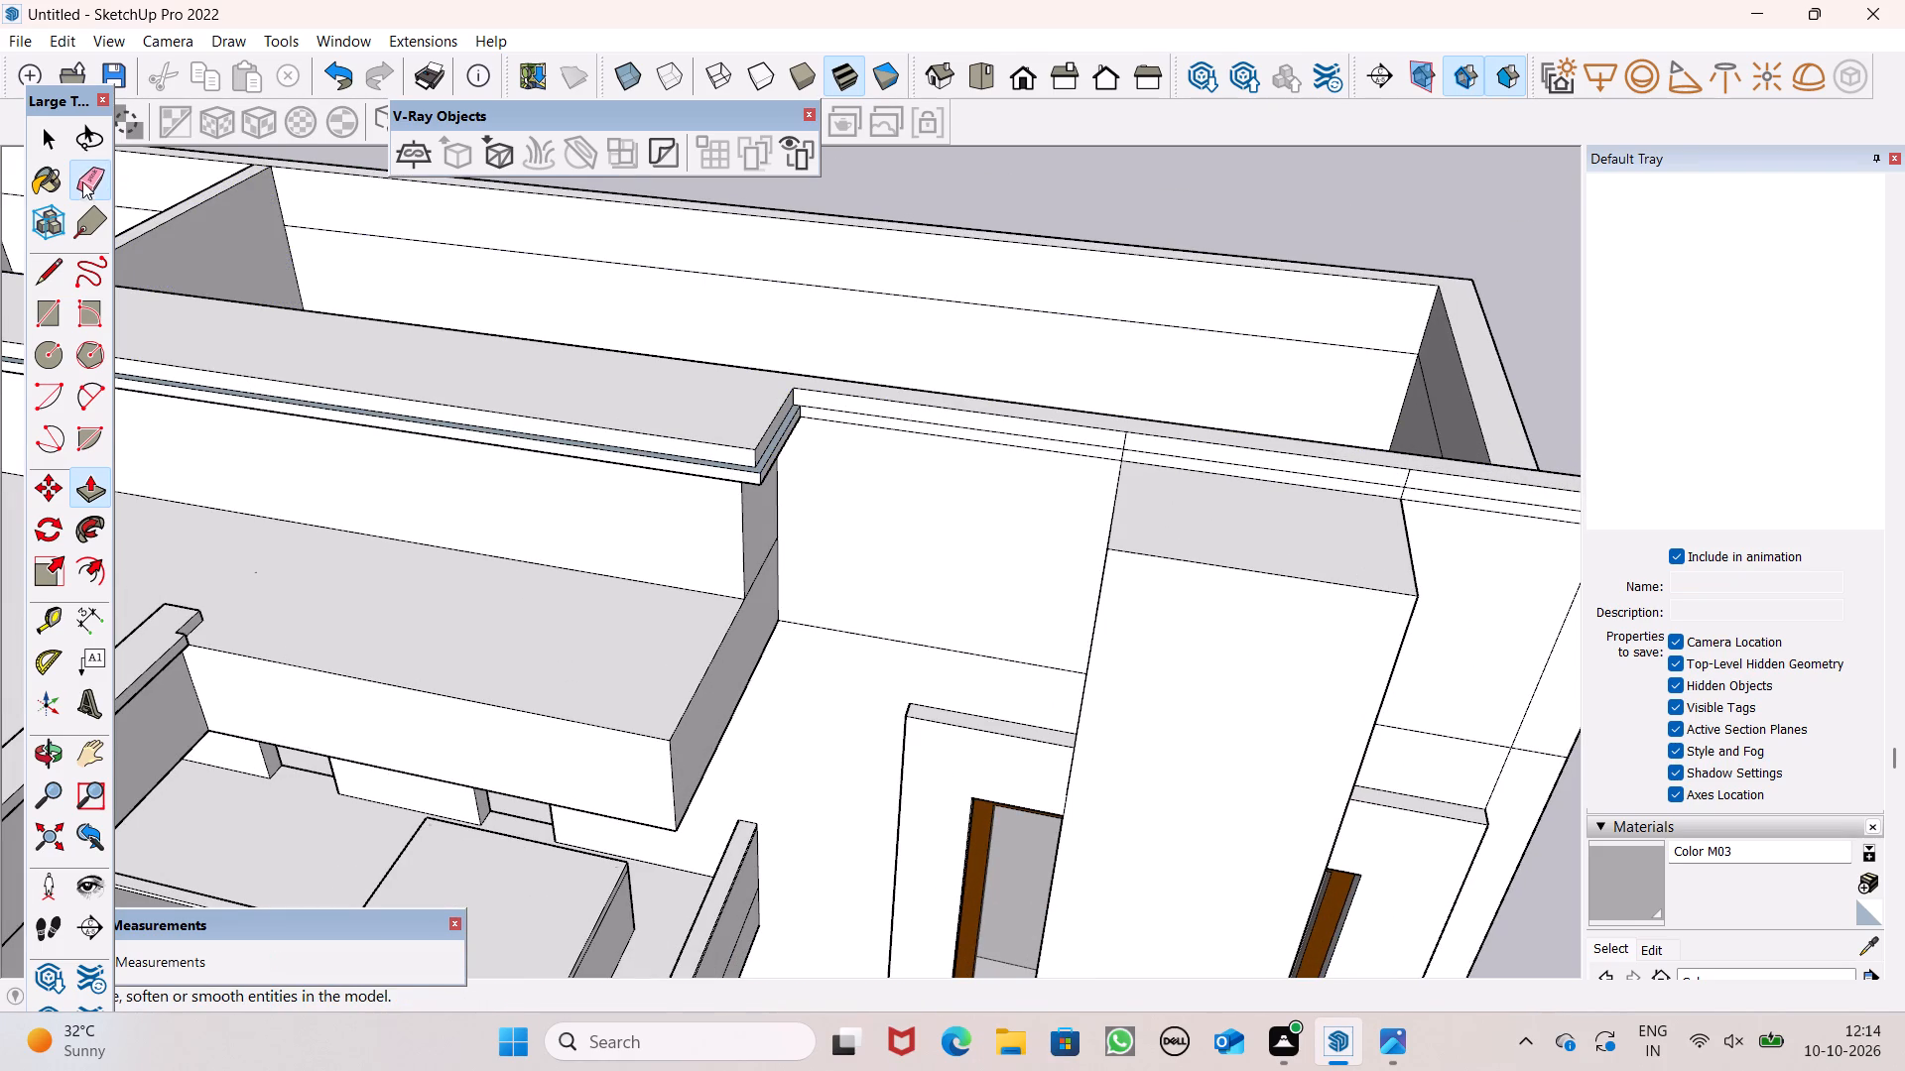
pyautogui.scroll(4, 965, 532)
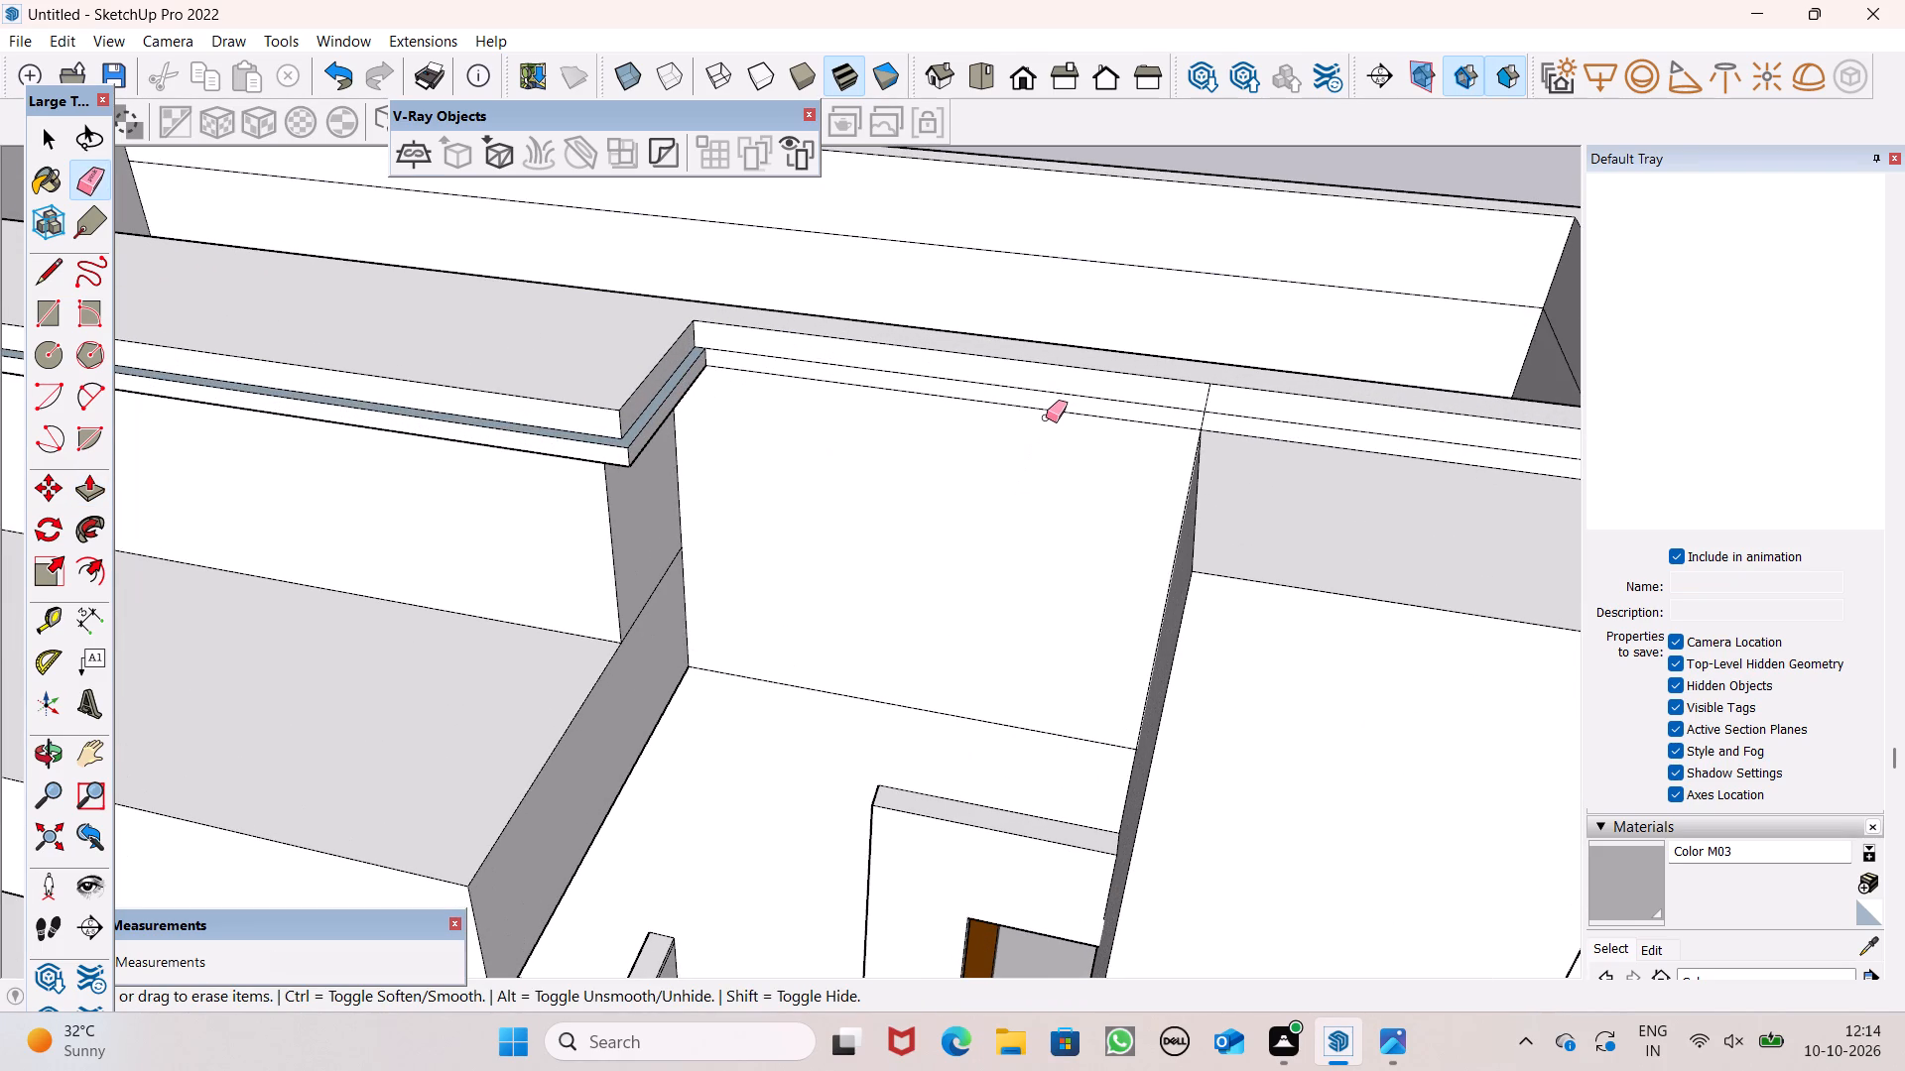
pyautogui.click(1046, 417)
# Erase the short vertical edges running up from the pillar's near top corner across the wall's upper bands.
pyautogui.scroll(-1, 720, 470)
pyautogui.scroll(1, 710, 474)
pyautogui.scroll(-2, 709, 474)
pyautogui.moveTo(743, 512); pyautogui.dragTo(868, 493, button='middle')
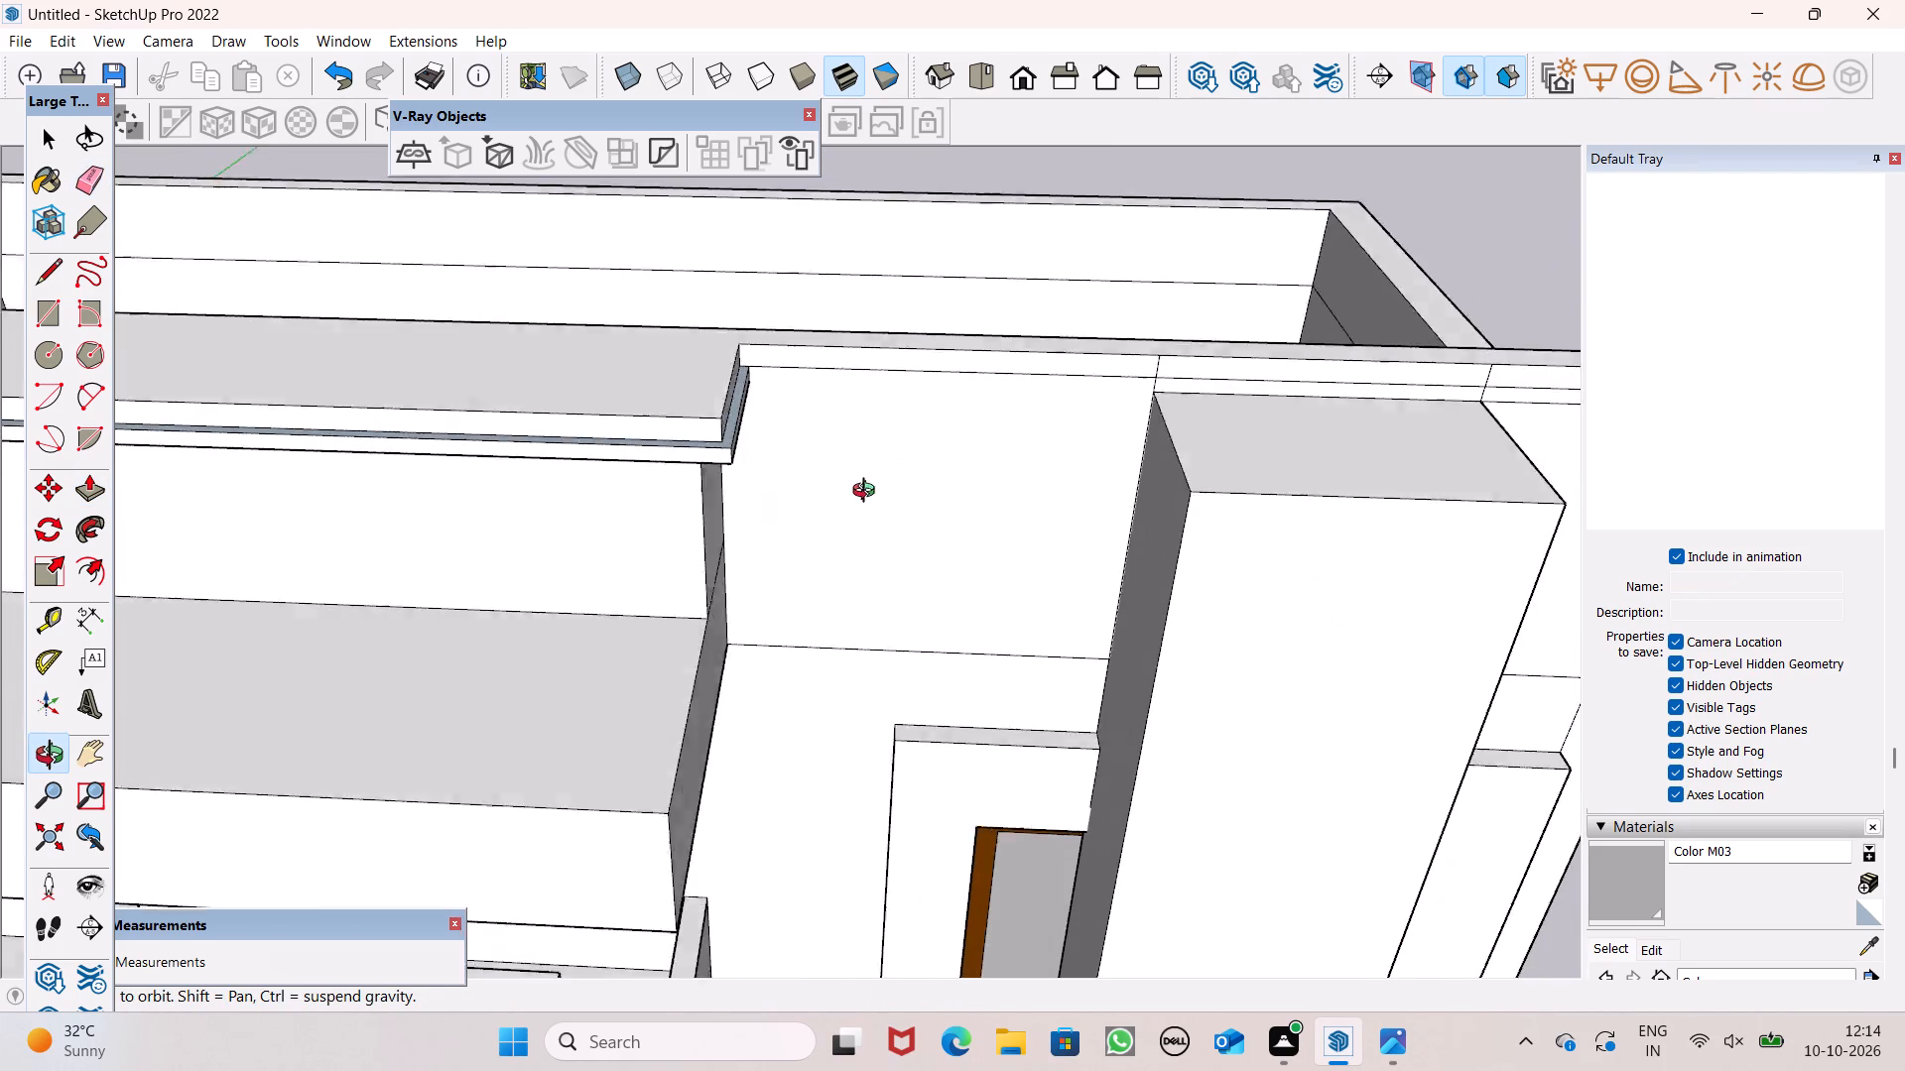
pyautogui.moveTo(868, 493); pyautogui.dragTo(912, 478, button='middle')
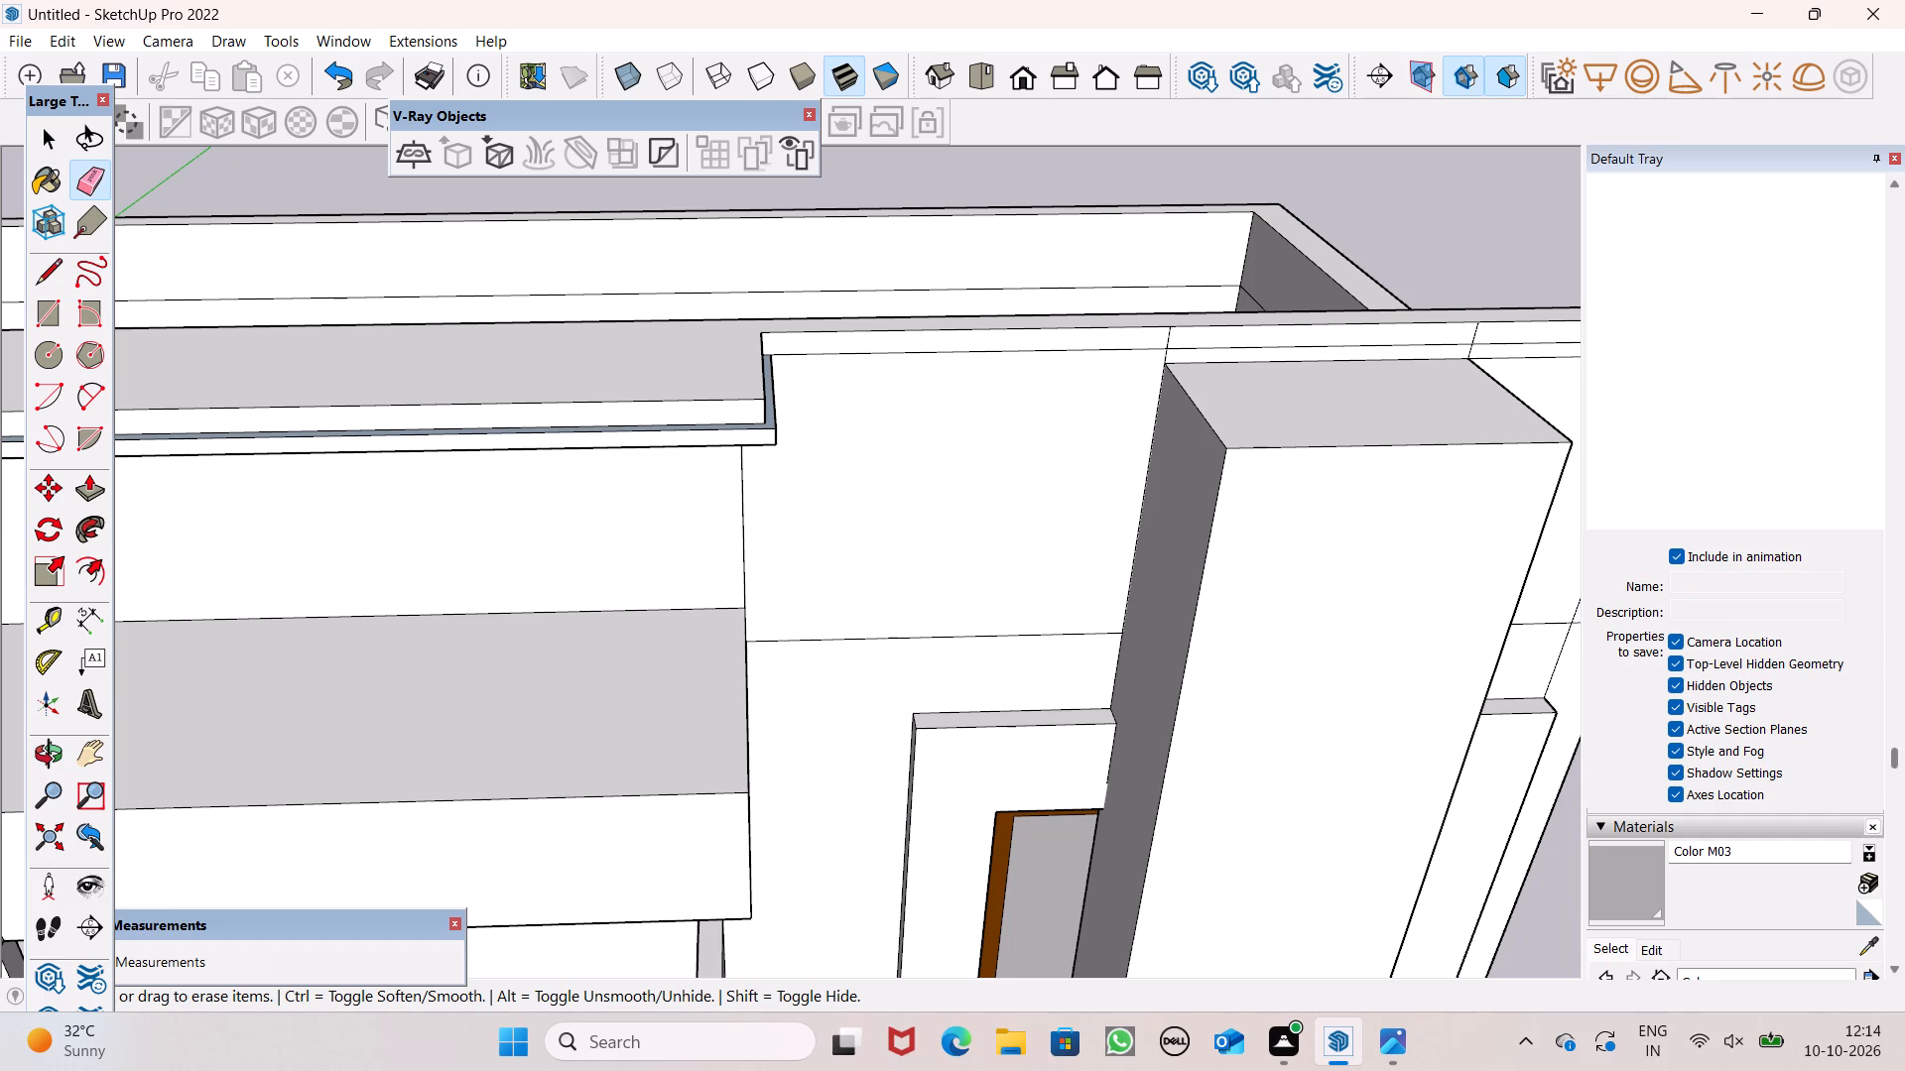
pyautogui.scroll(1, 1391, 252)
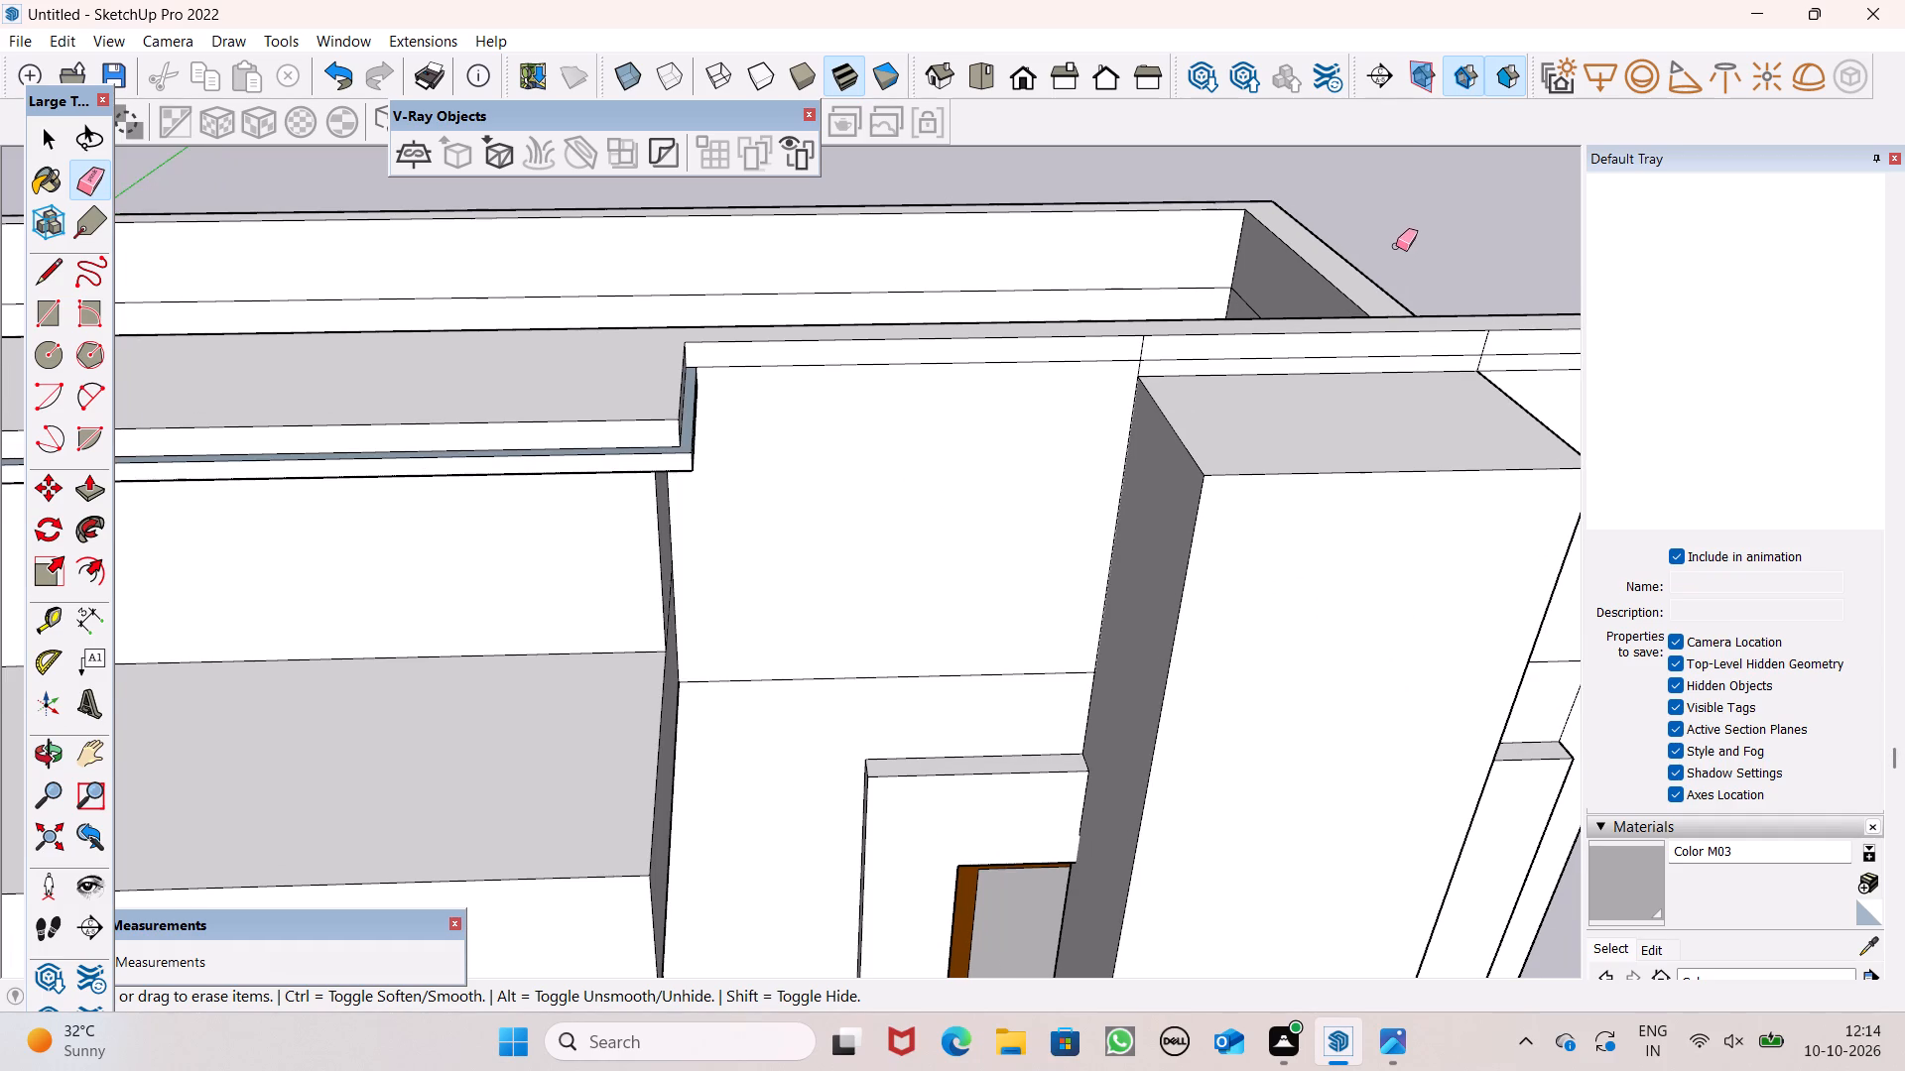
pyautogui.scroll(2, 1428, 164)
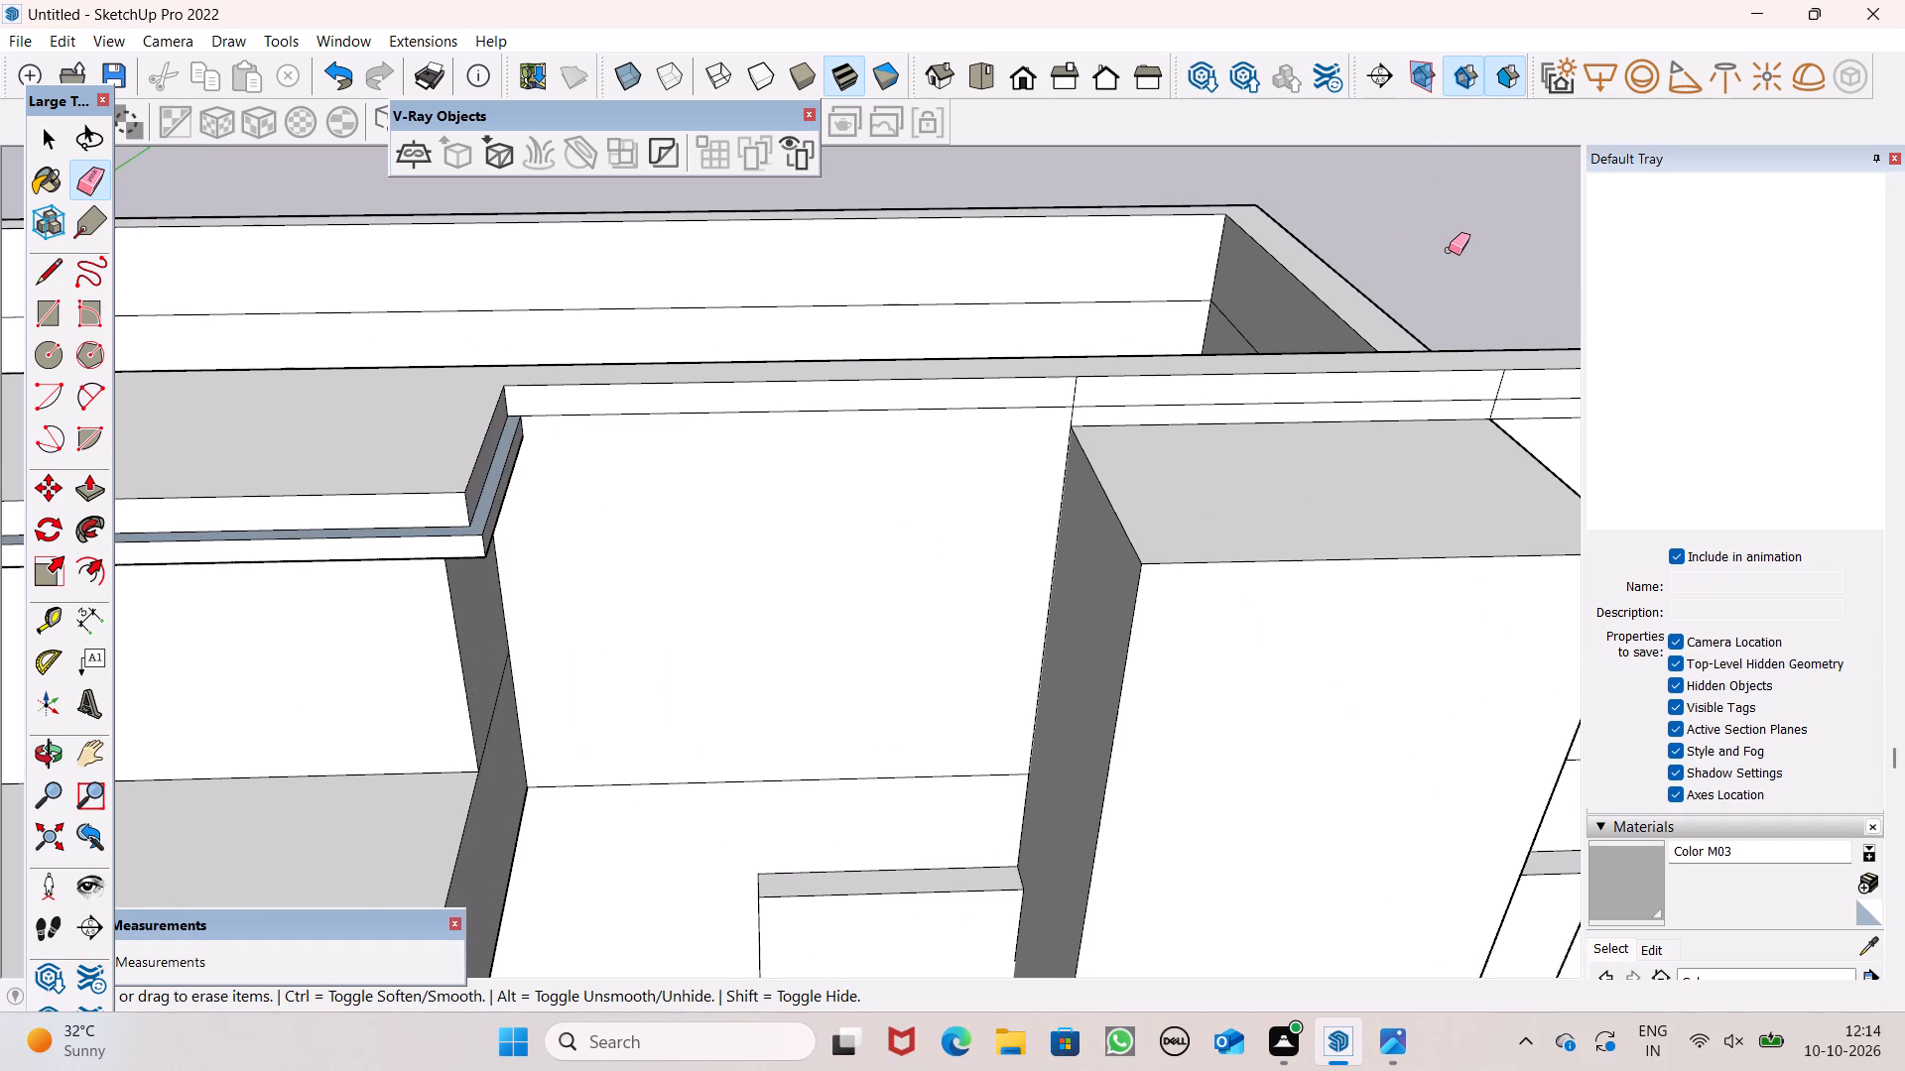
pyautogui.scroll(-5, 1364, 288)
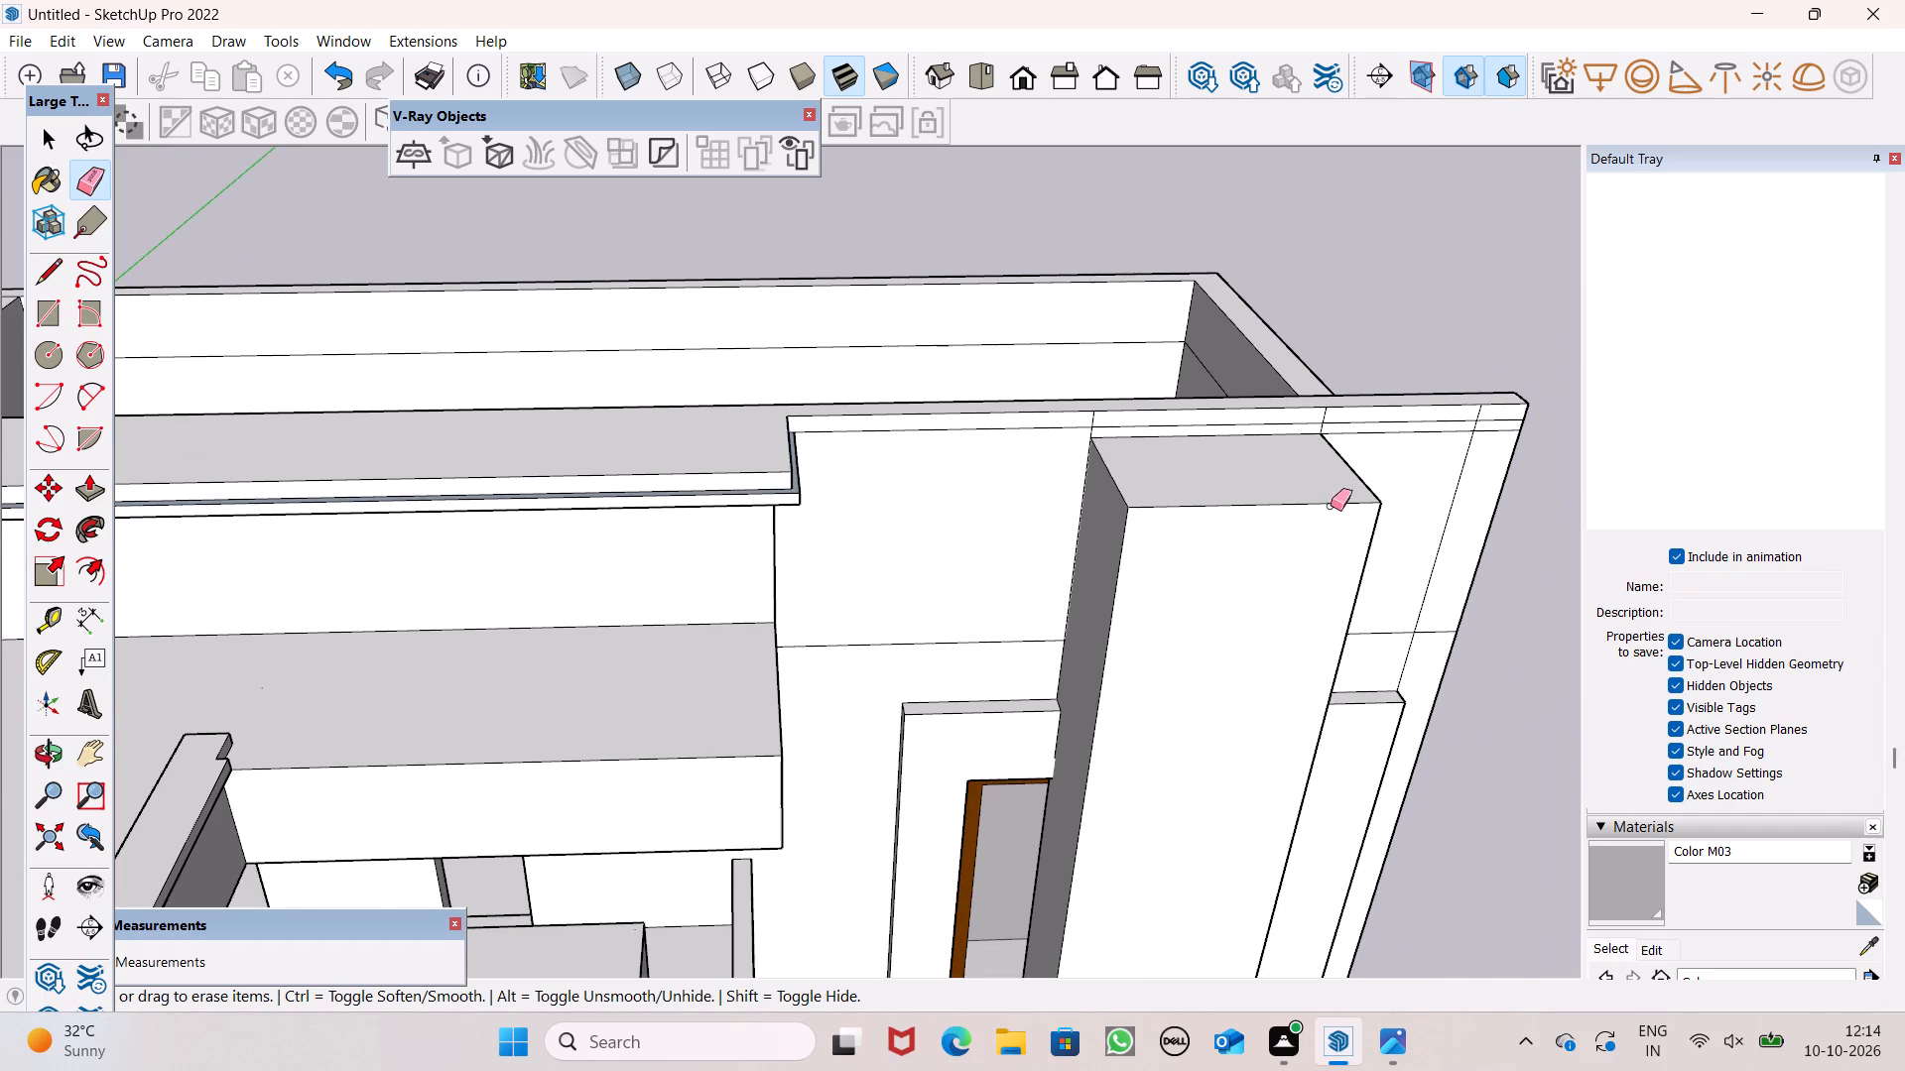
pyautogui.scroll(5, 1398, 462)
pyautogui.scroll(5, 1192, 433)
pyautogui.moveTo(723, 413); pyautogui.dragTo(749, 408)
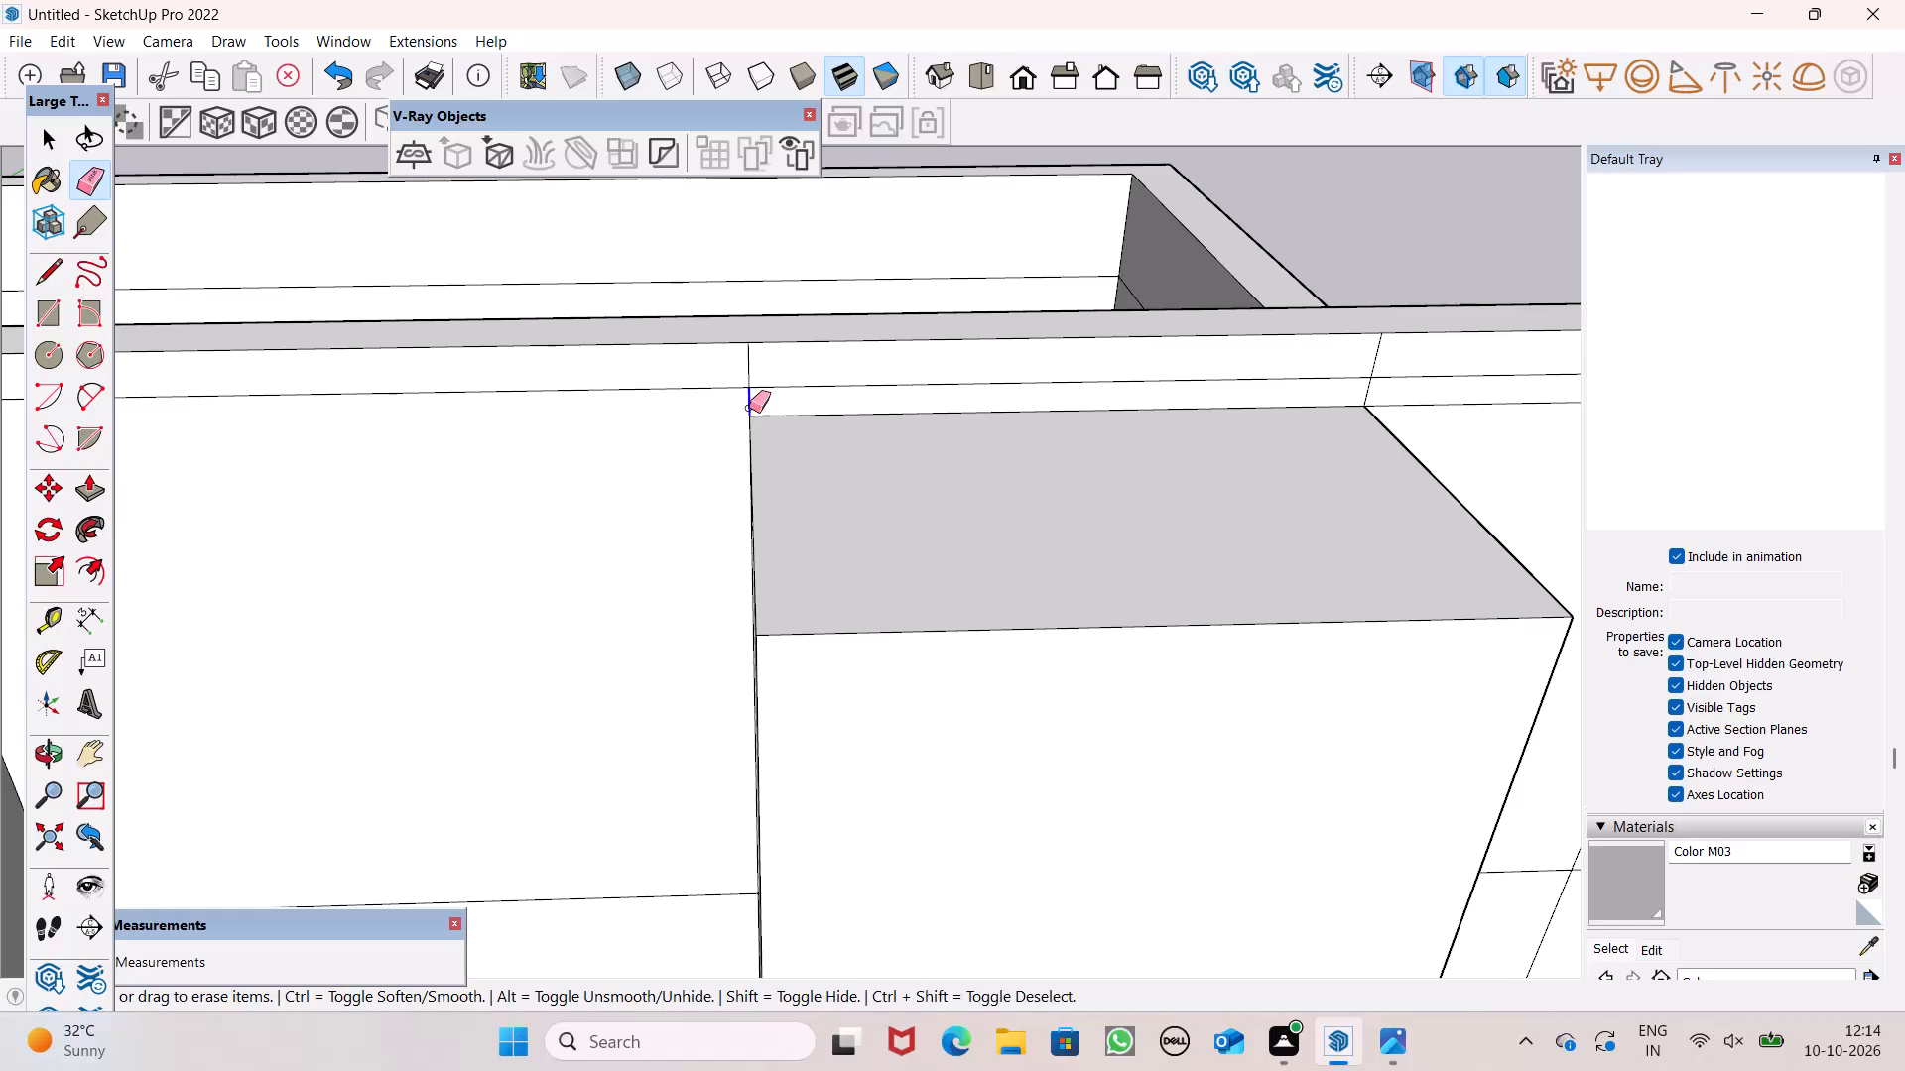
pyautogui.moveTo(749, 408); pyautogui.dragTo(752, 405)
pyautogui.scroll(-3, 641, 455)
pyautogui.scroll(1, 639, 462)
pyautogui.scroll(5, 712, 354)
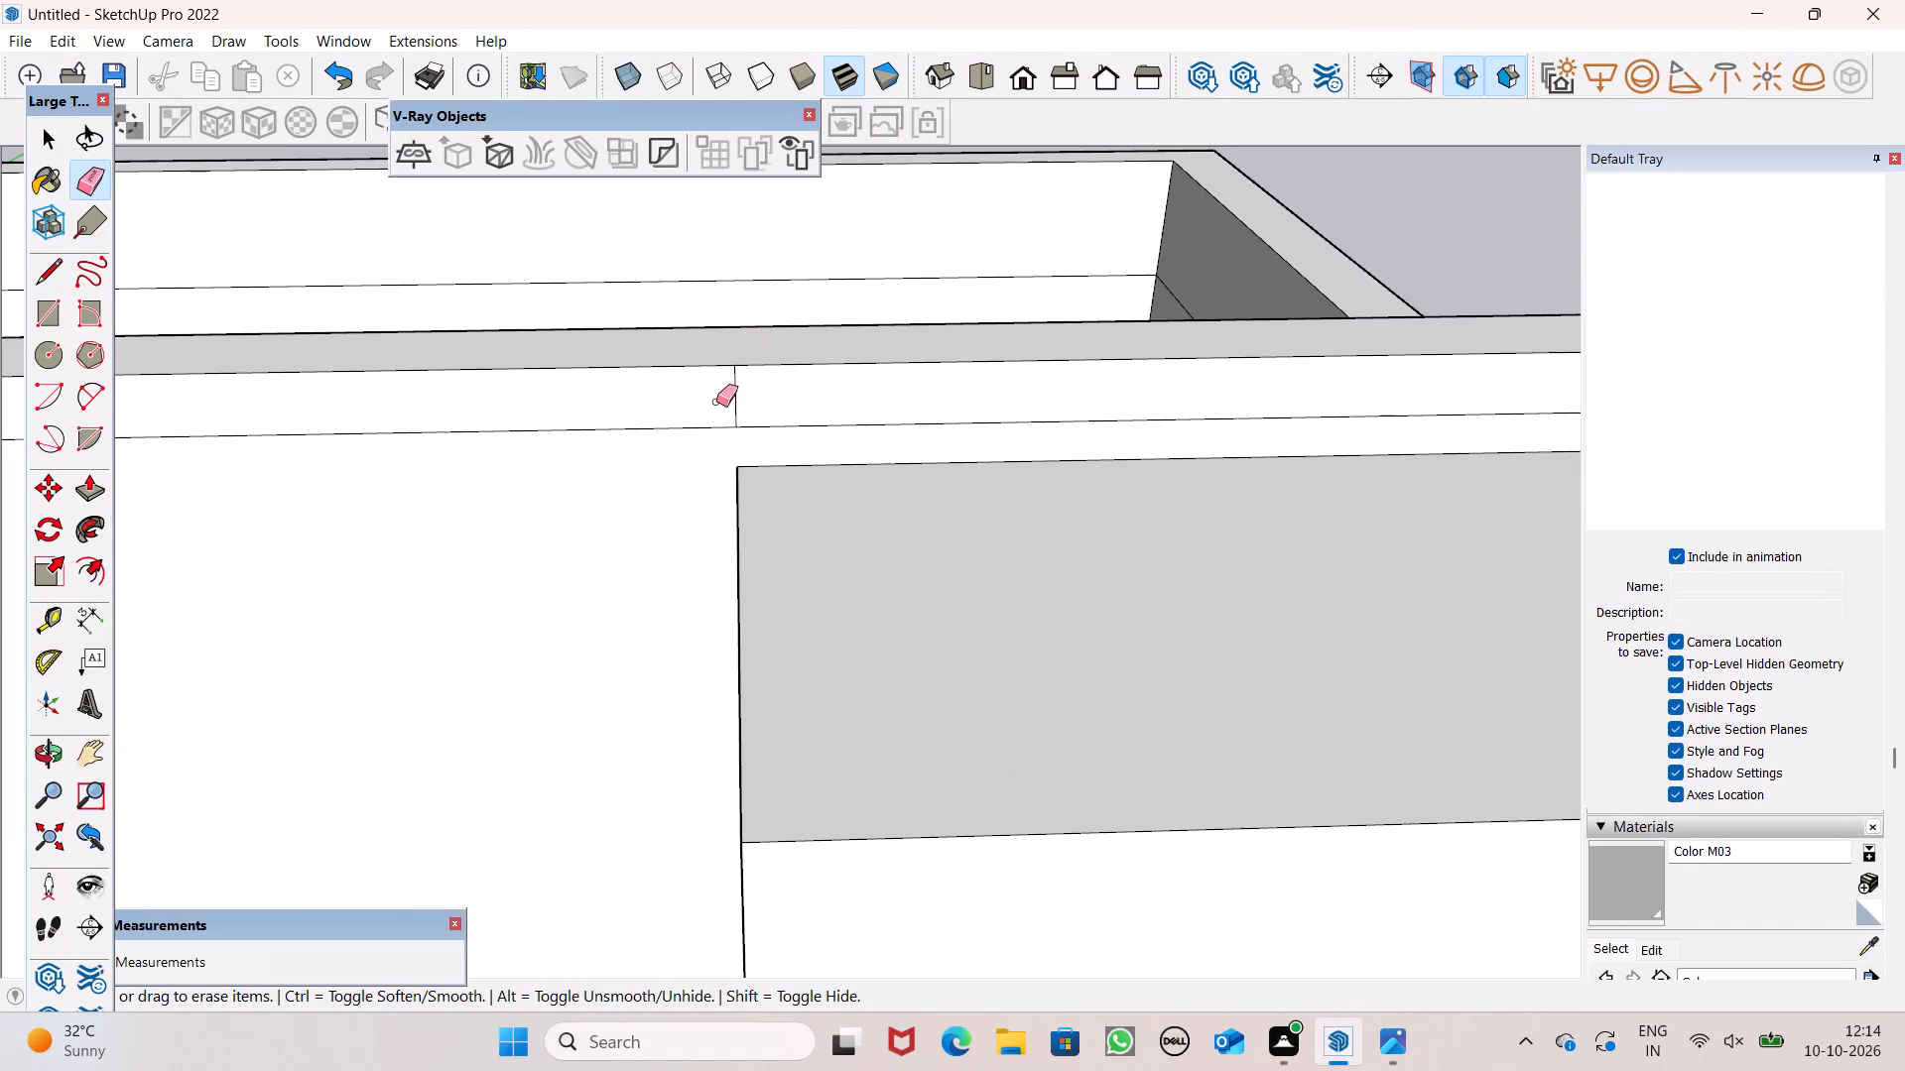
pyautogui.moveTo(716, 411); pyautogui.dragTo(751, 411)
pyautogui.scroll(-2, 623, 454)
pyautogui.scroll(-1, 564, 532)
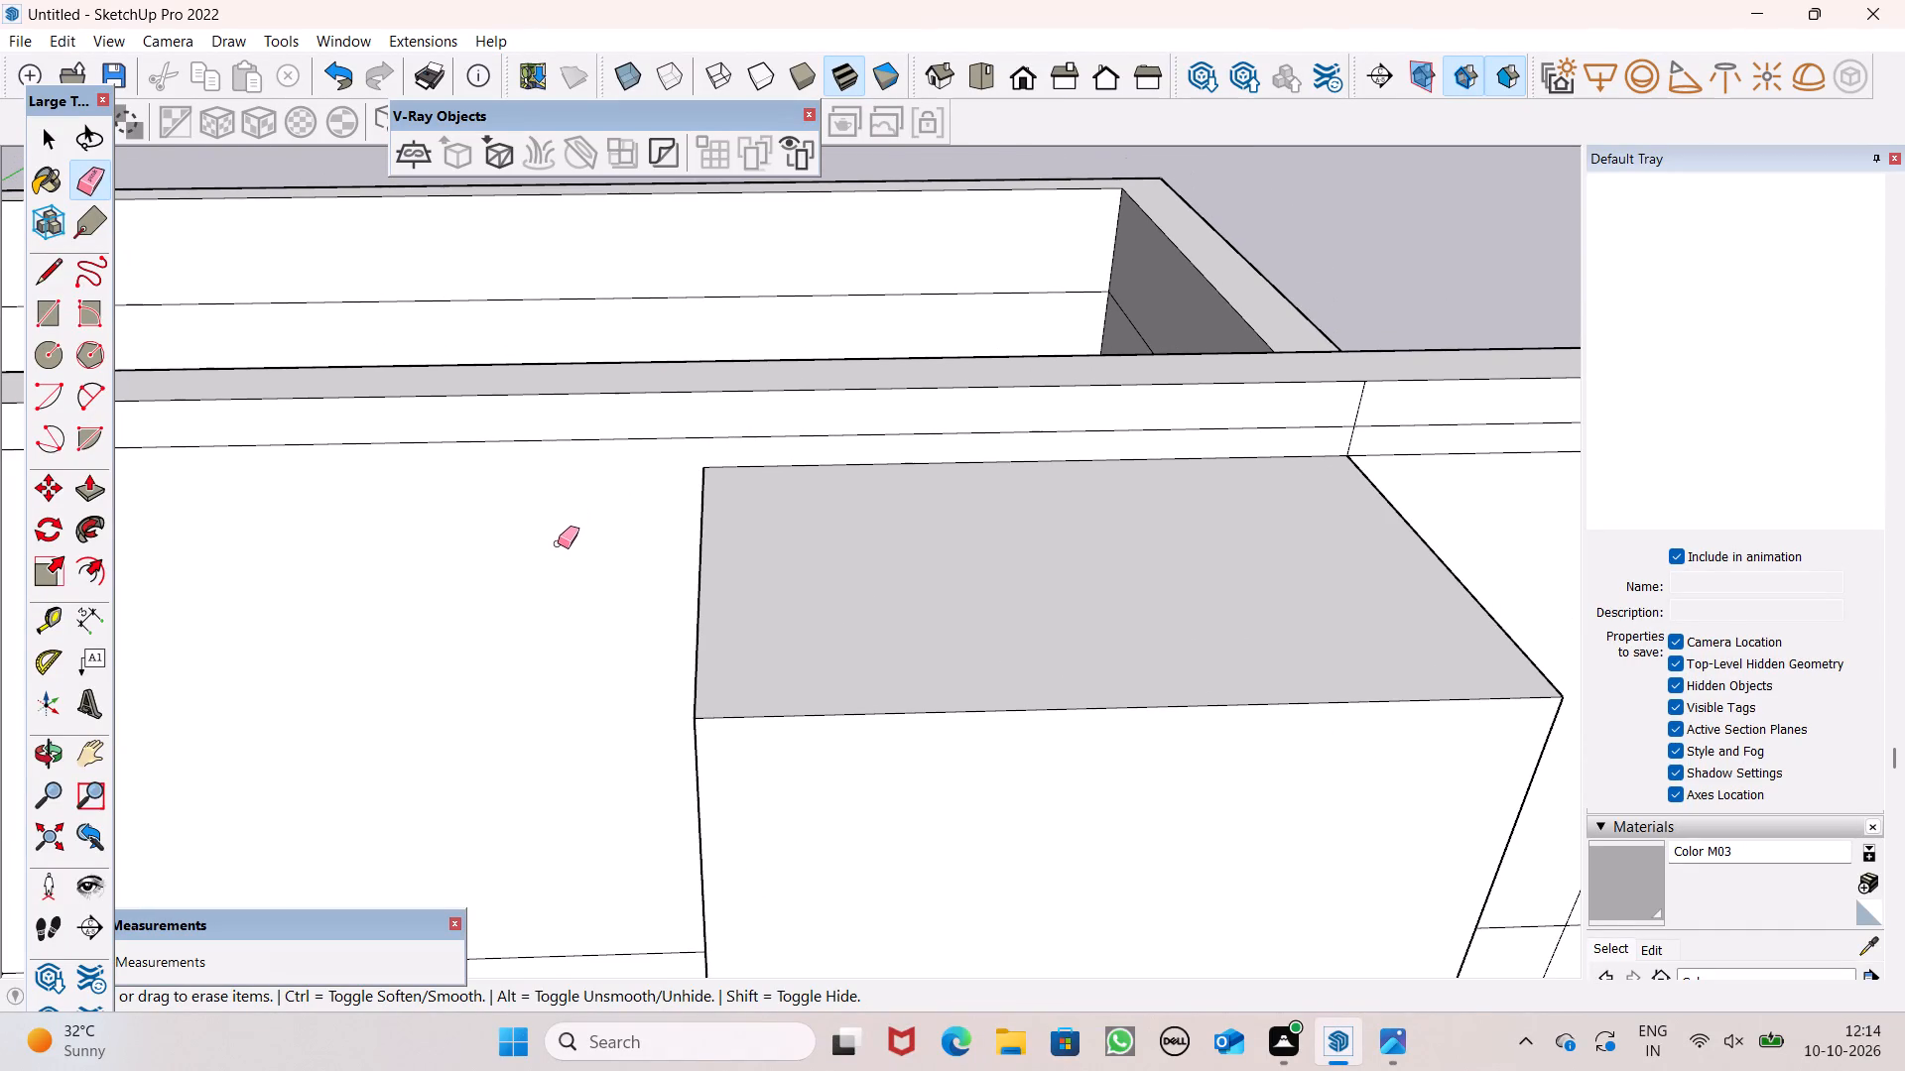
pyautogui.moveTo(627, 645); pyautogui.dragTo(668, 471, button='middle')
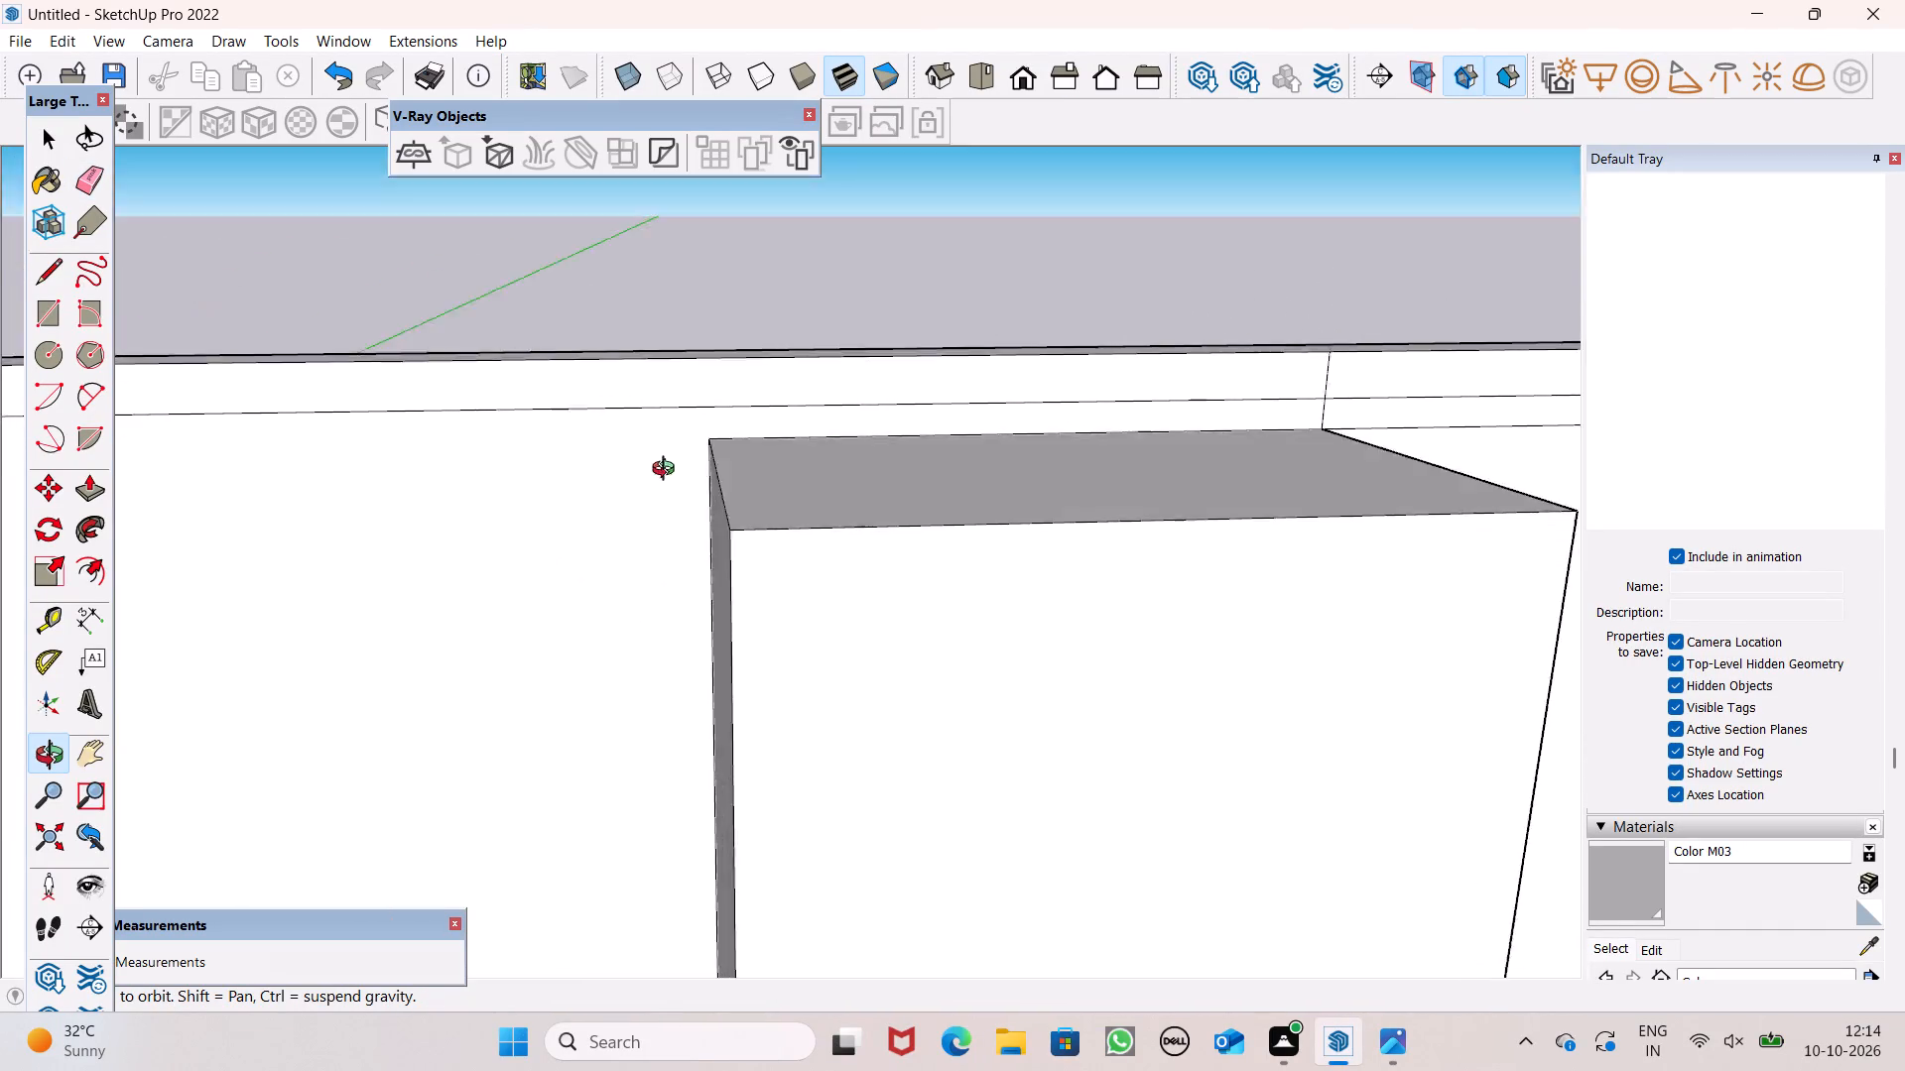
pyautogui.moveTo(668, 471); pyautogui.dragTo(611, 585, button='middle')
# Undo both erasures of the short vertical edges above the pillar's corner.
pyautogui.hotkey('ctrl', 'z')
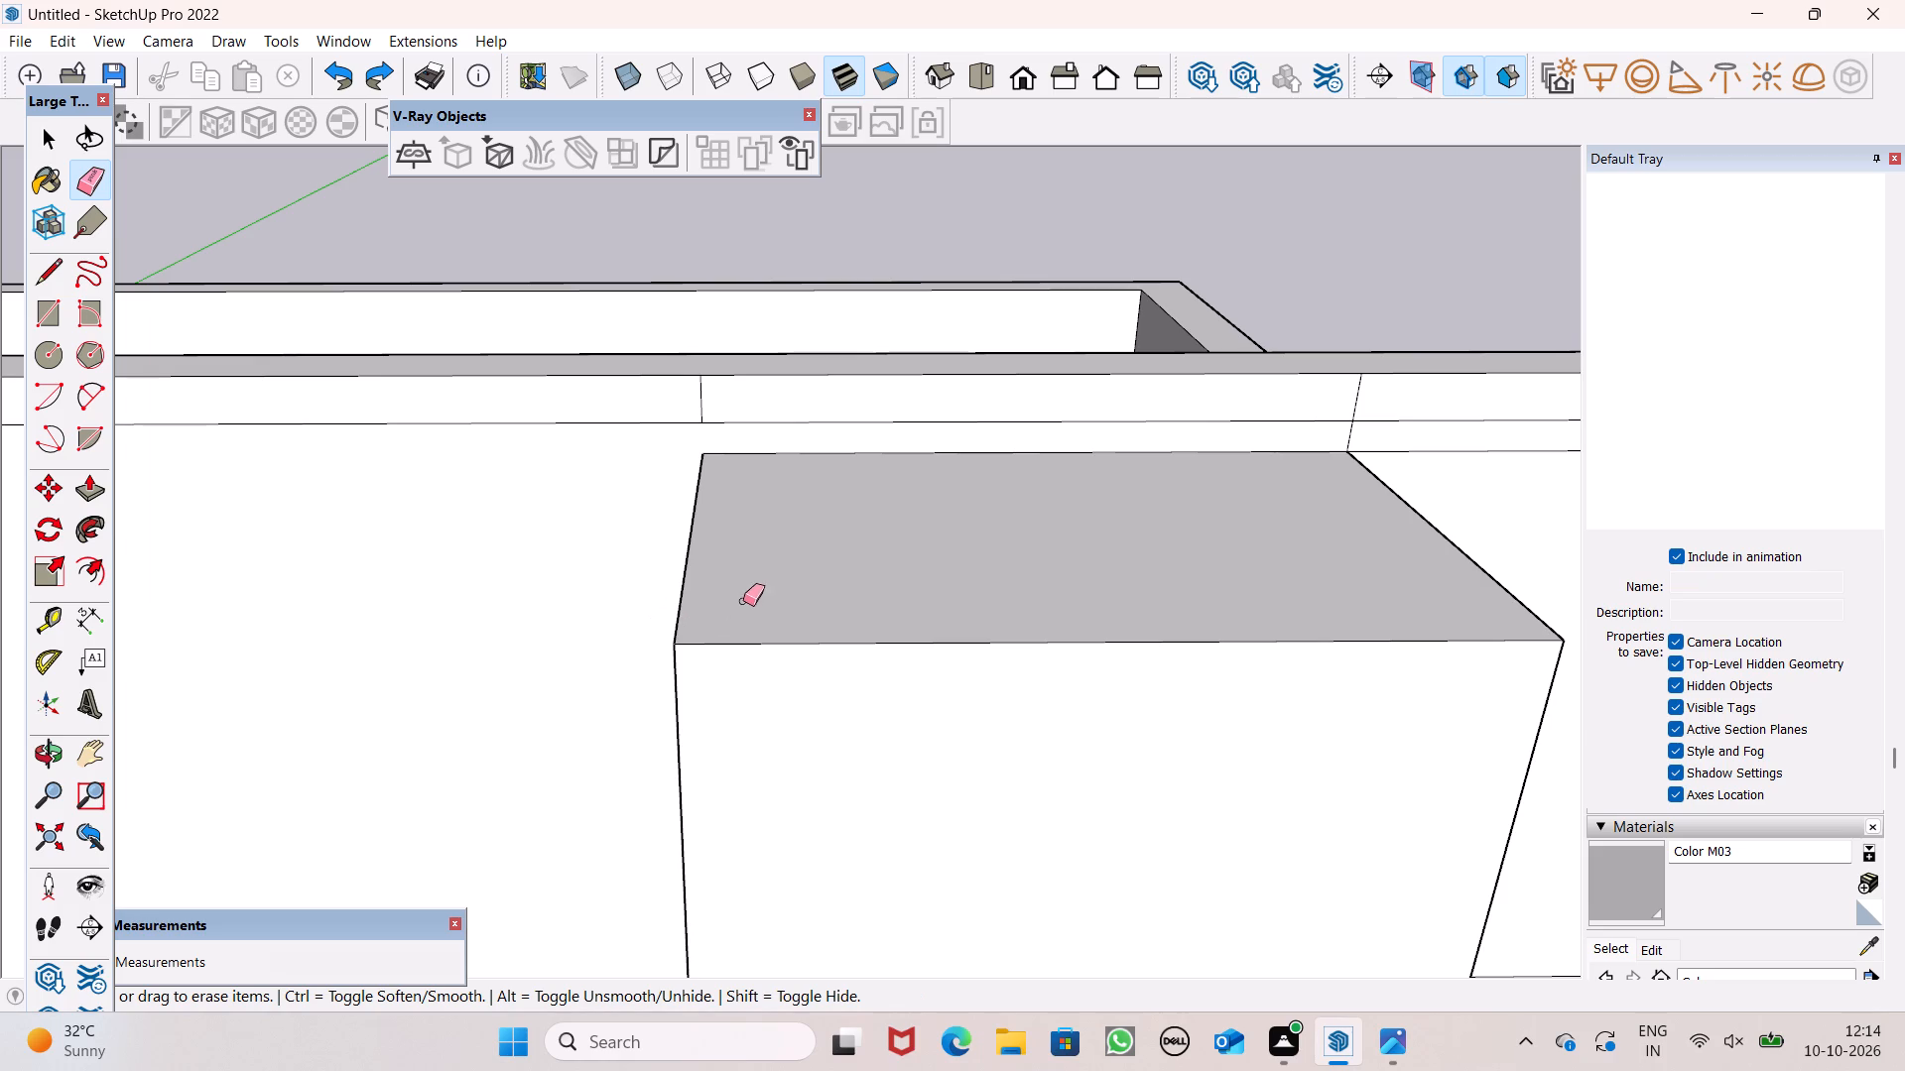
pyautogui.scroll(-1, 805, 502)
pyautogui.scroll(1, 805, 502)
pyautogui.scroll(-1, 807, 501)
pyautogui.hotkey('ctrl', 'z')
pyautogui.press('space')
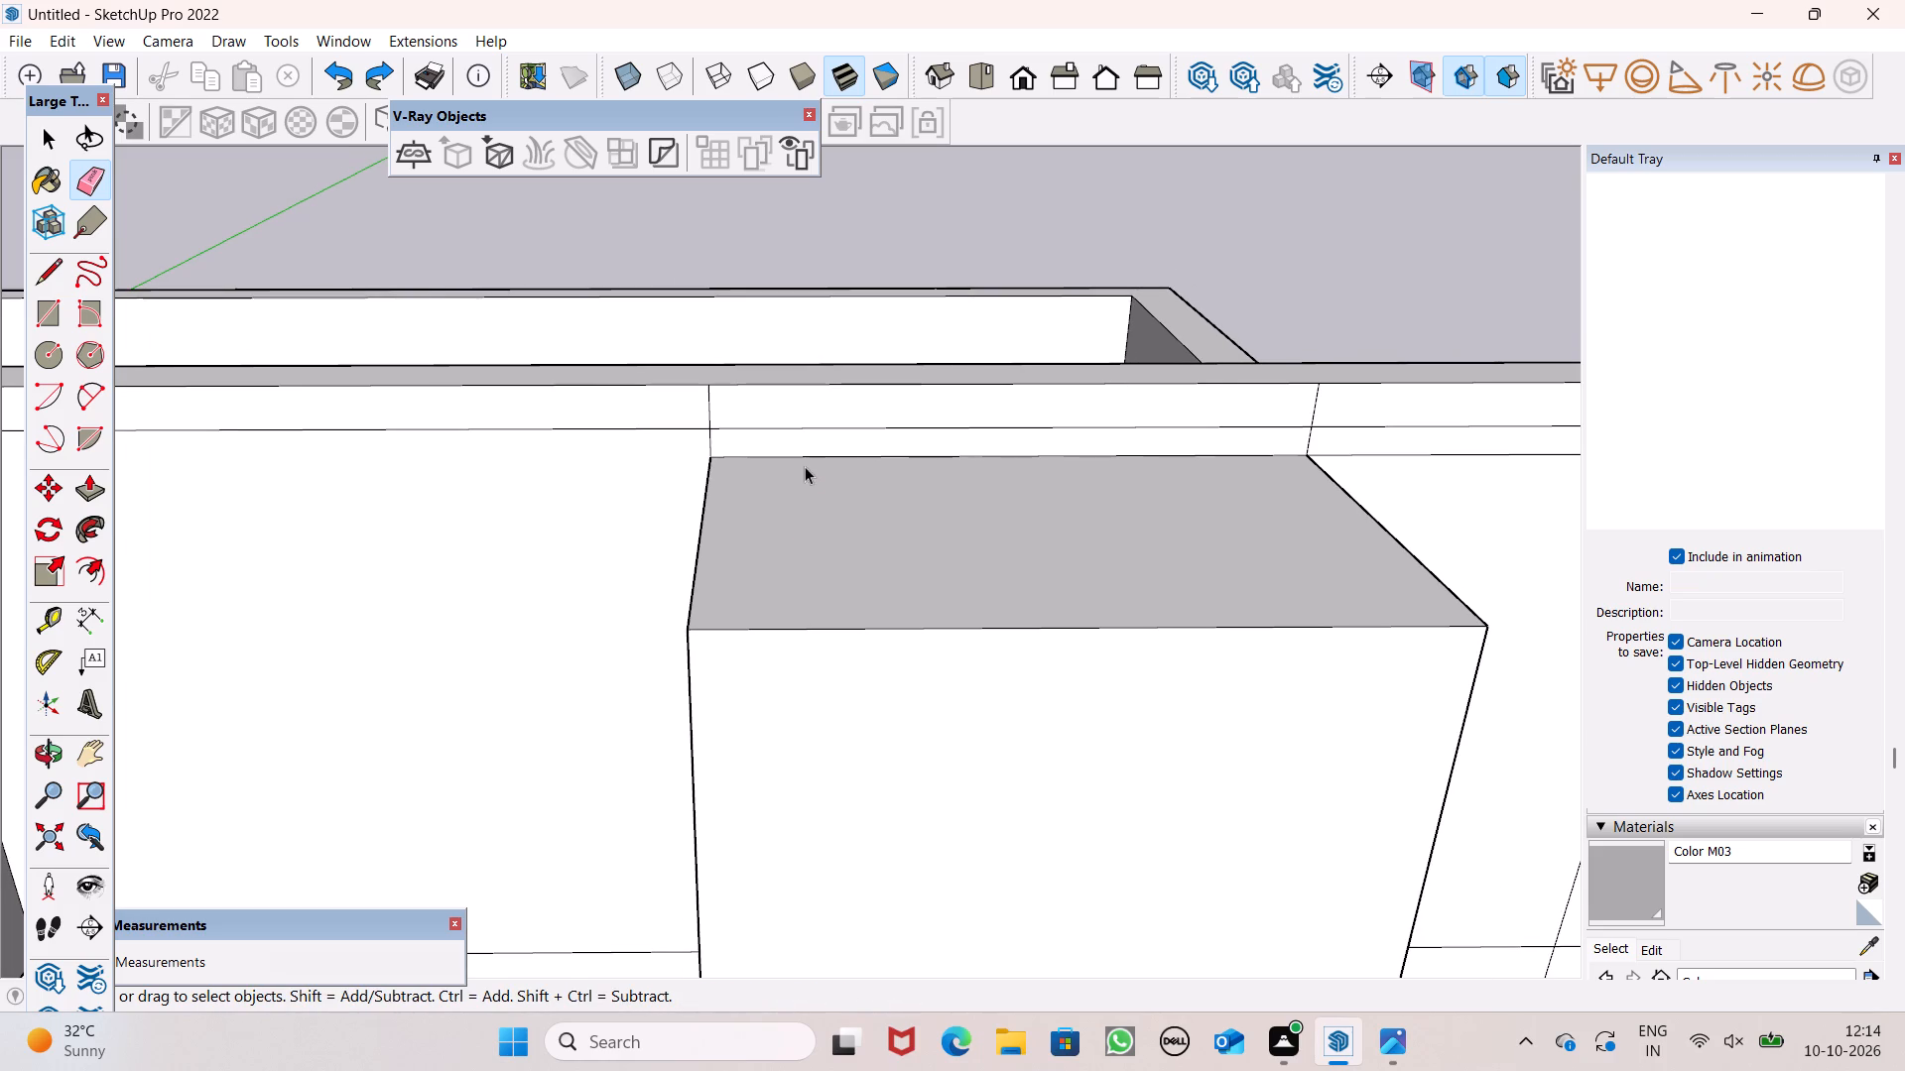
# Pull the top wall strip between the parapet block and the pillar outward about 3 7/8".
pyautogui.scroll(-5, 844, 440)
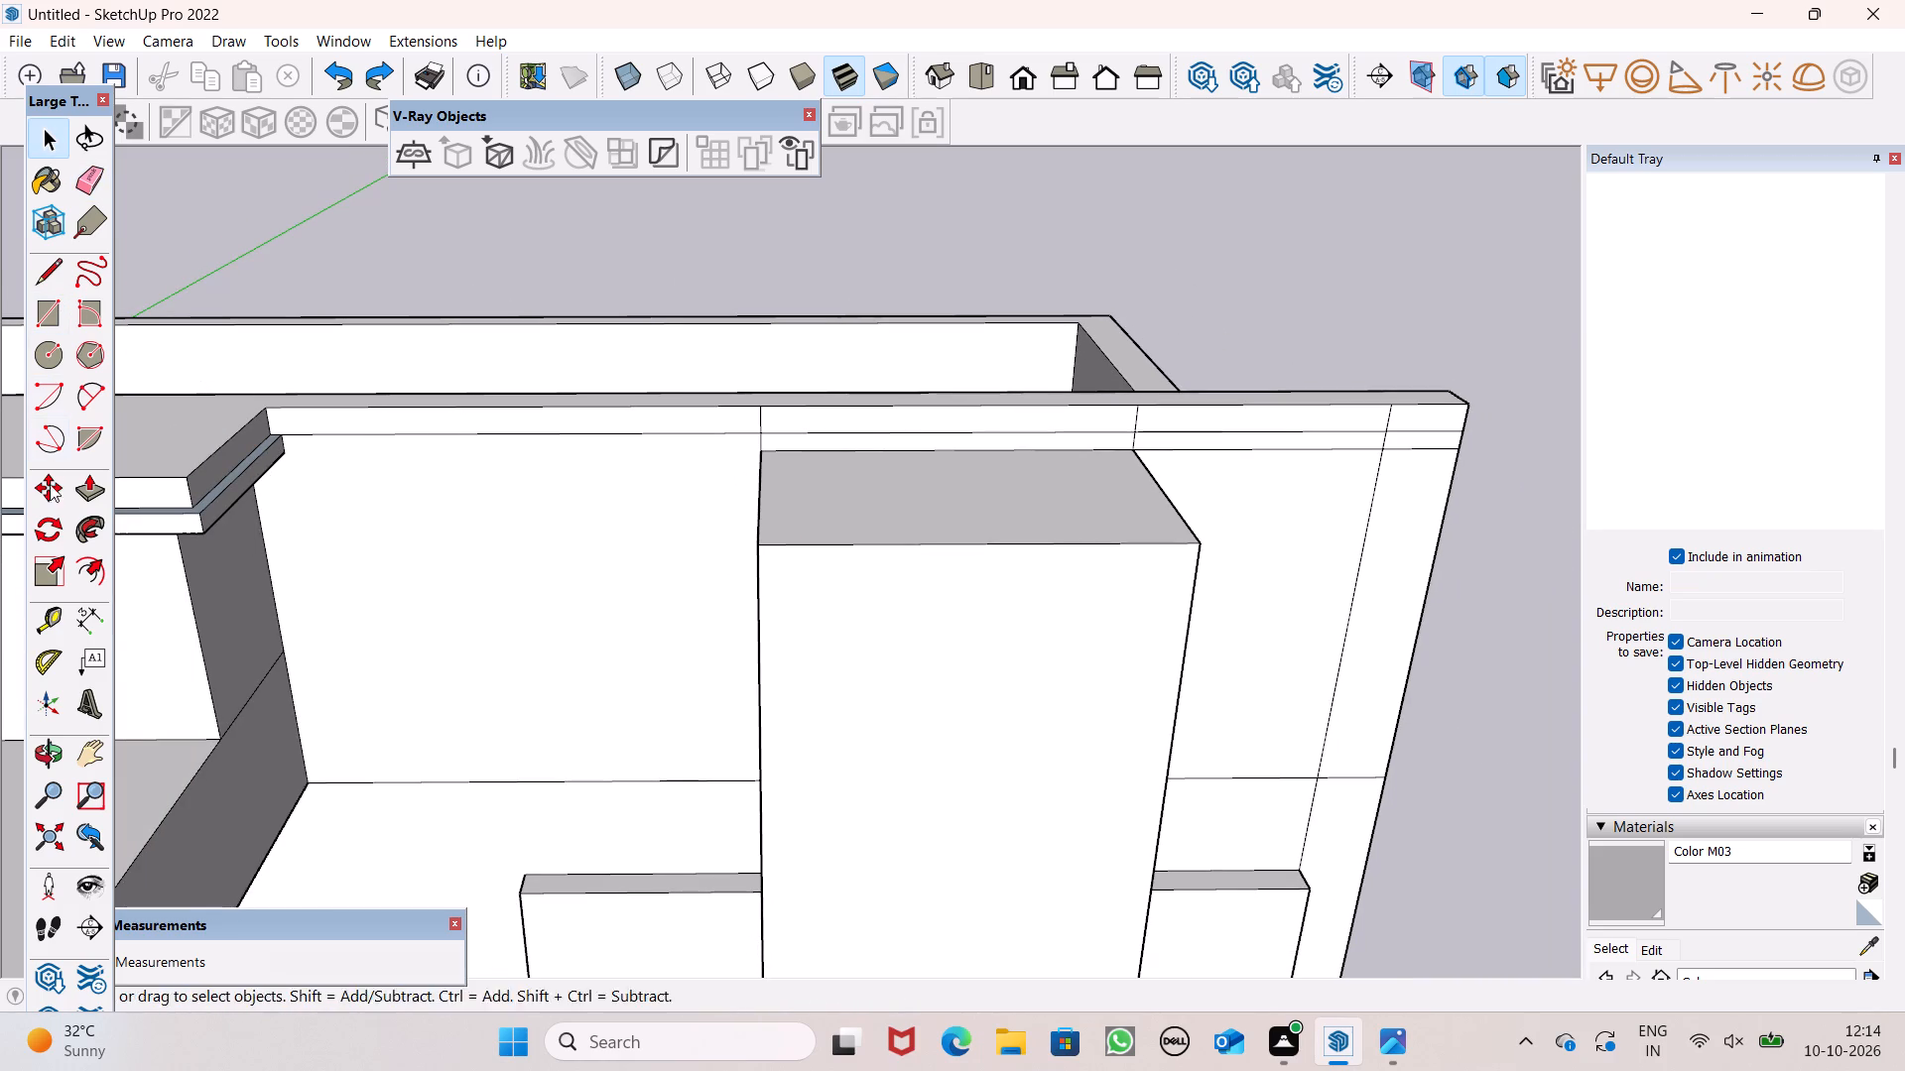
pyautogui.click(85, 483)
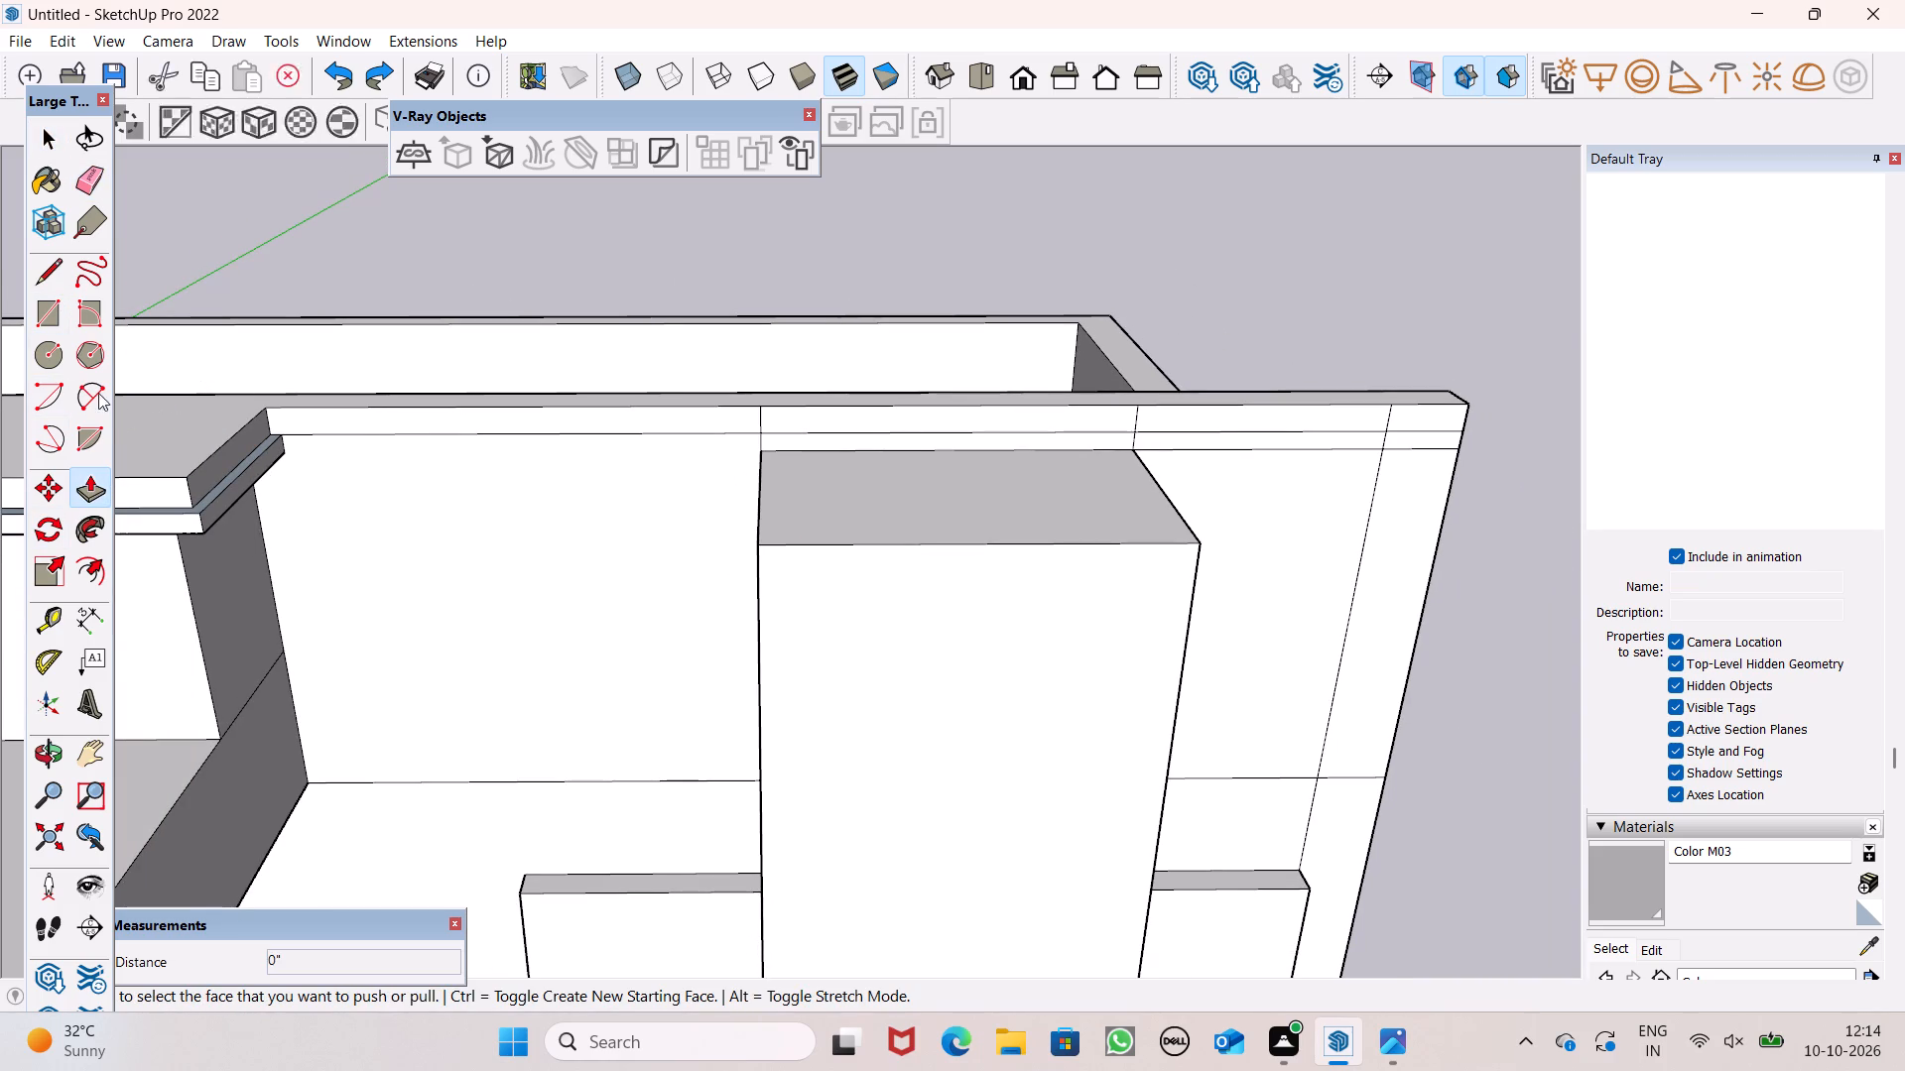
pyautogui.scroll(3, 57, 370)
pyautogui.scroll(2, 159, 392)
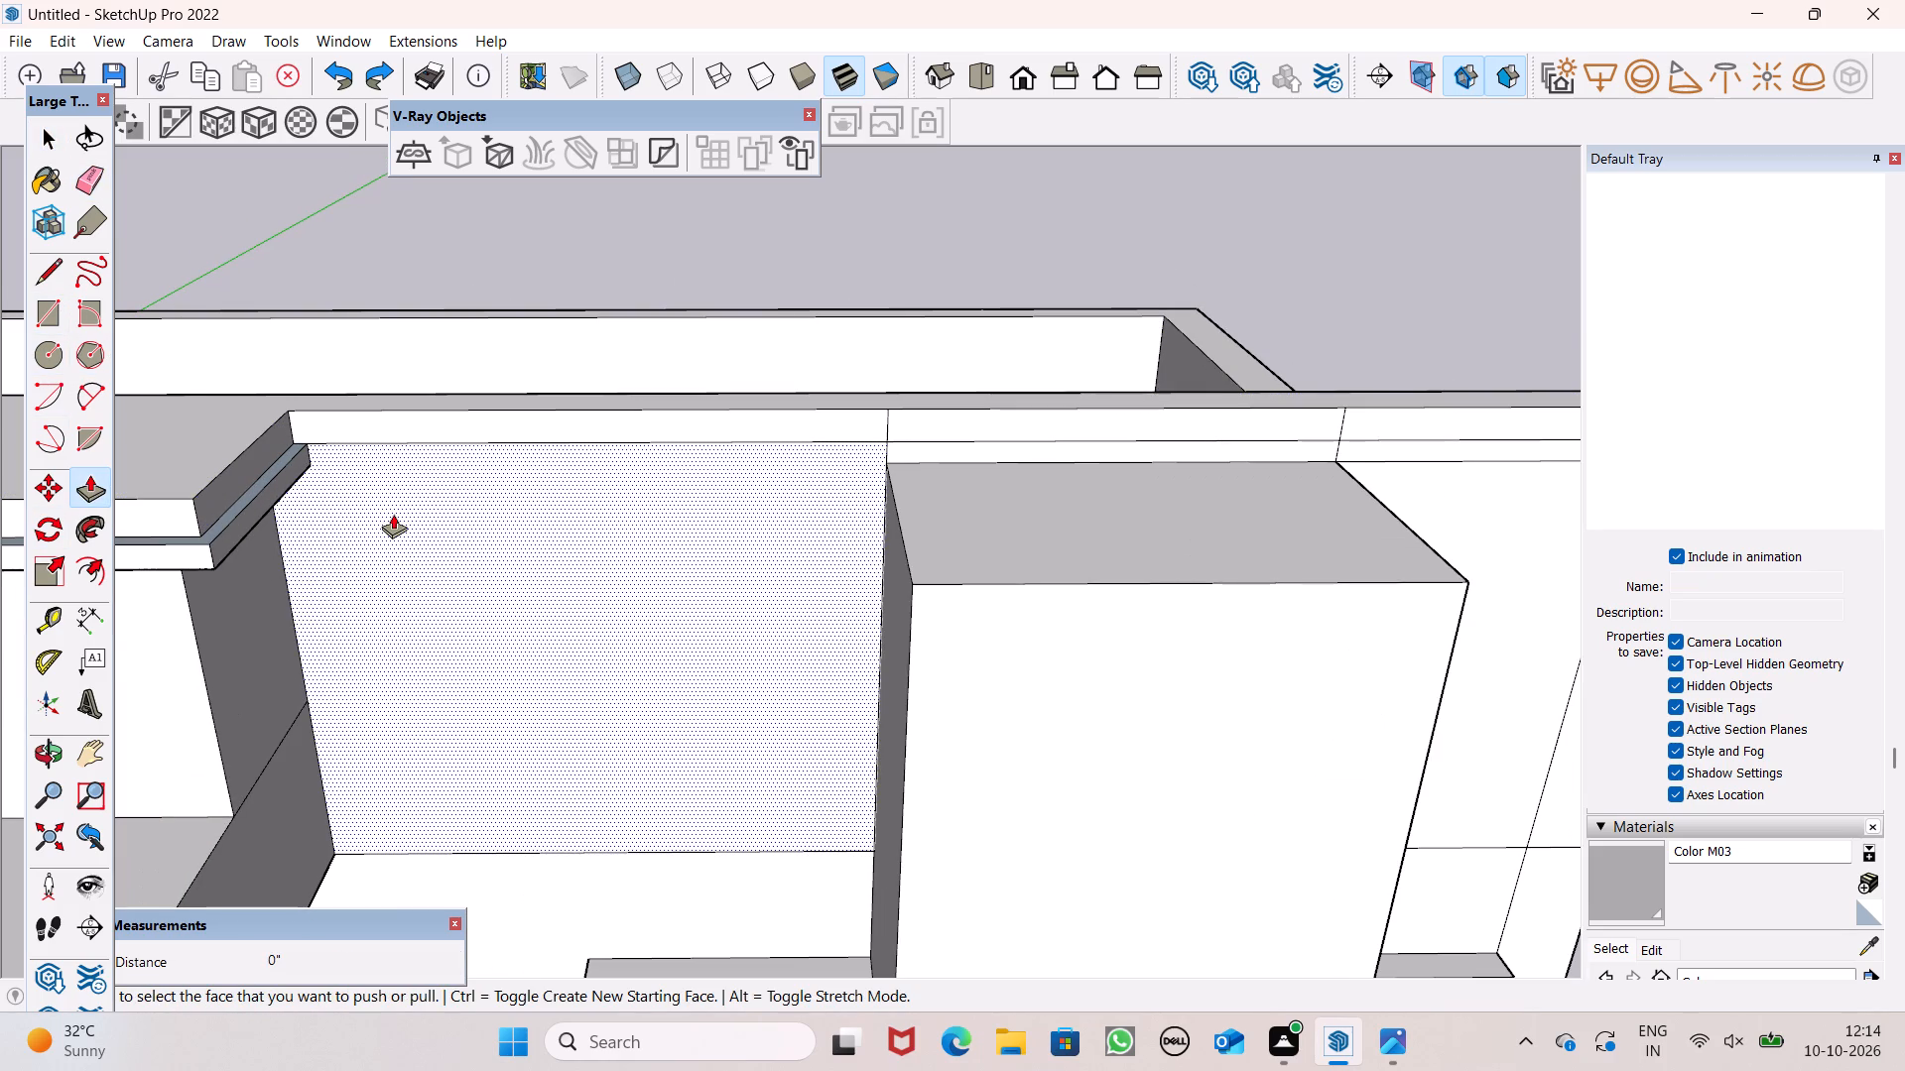
pyautogui.scroll(1, 392, 513)
pyautogui.moveTo(406, 509); pyautogui.dragTo(441, 564, button='middle')
pyautogui.scroll(1, 441, 563)
pyautogui.scroll(2, 286, 412)
pyautogui.moveTo(285, 413); pyautogui.dragTo(284, 416)
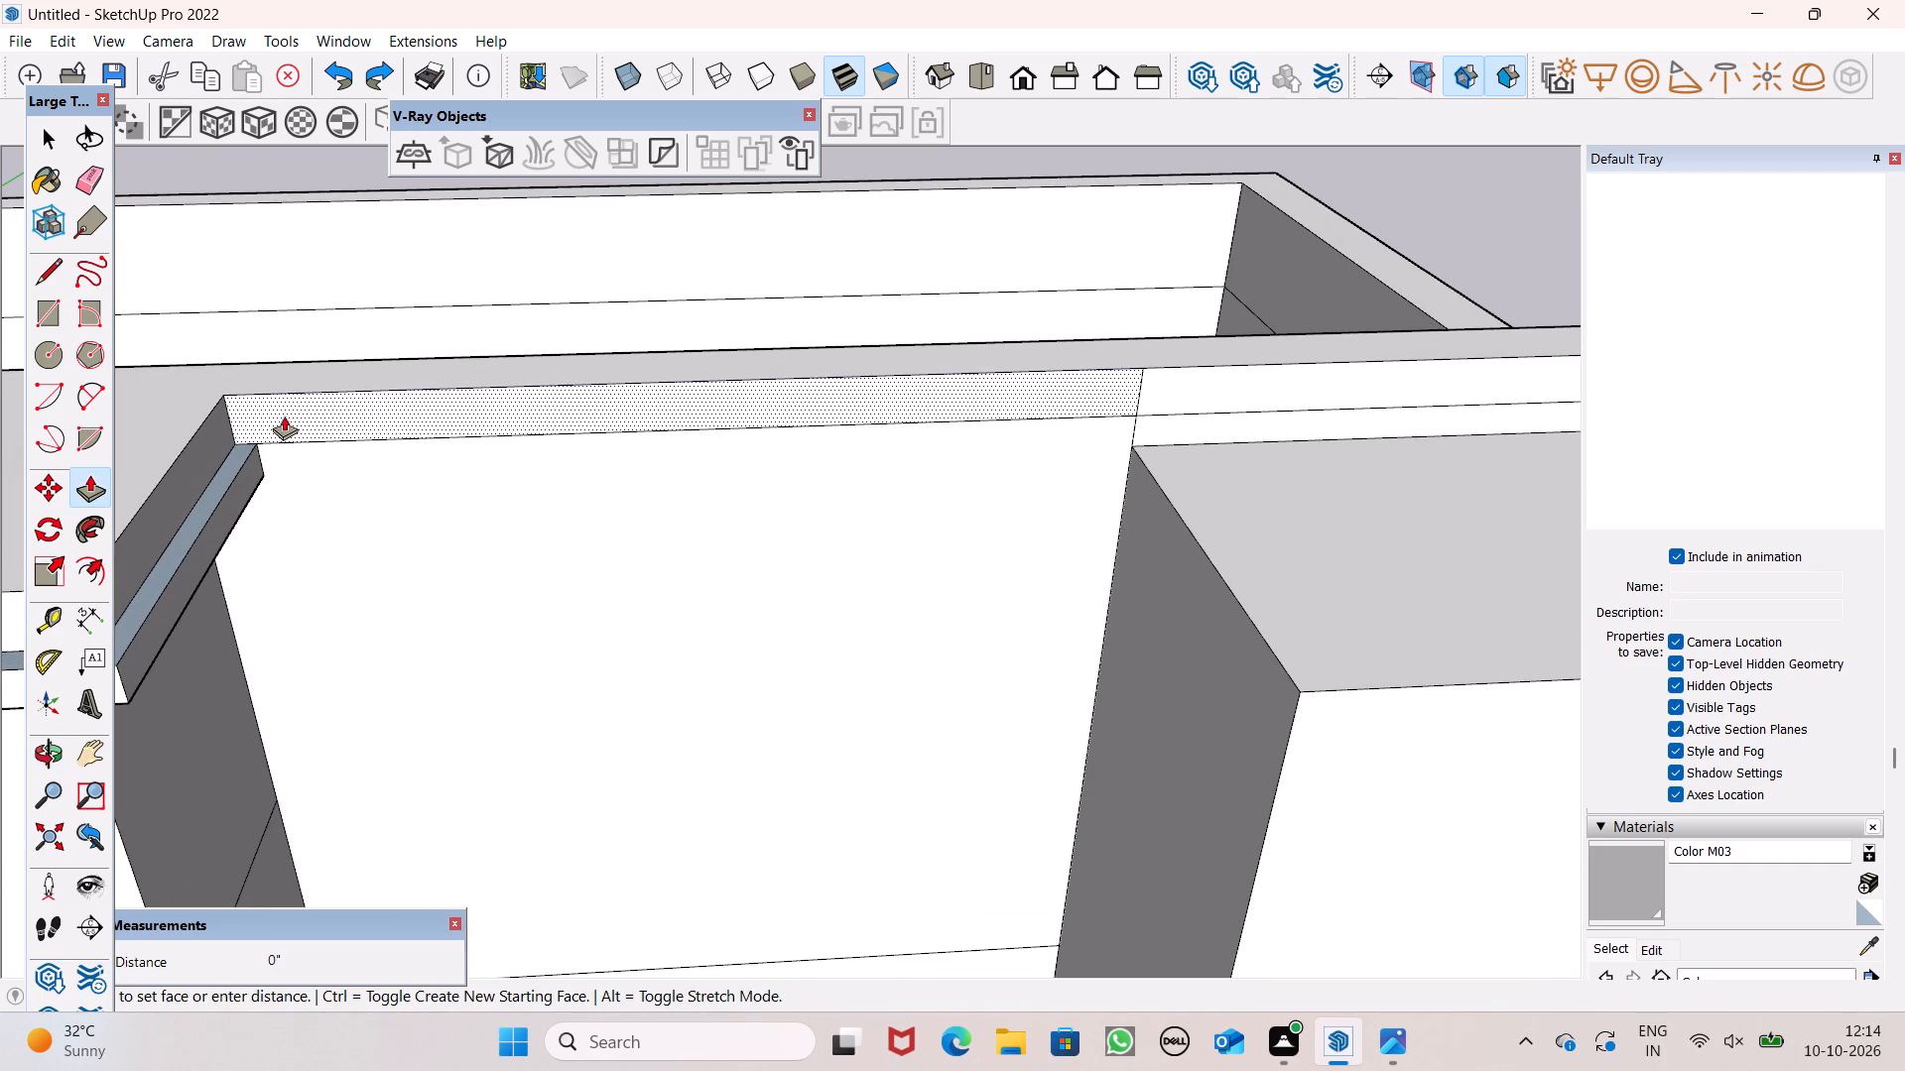
pyautogui.moveTo(284, 416); pyautogui.dragTo(283, 421)
pyautogui.click(283, 421)
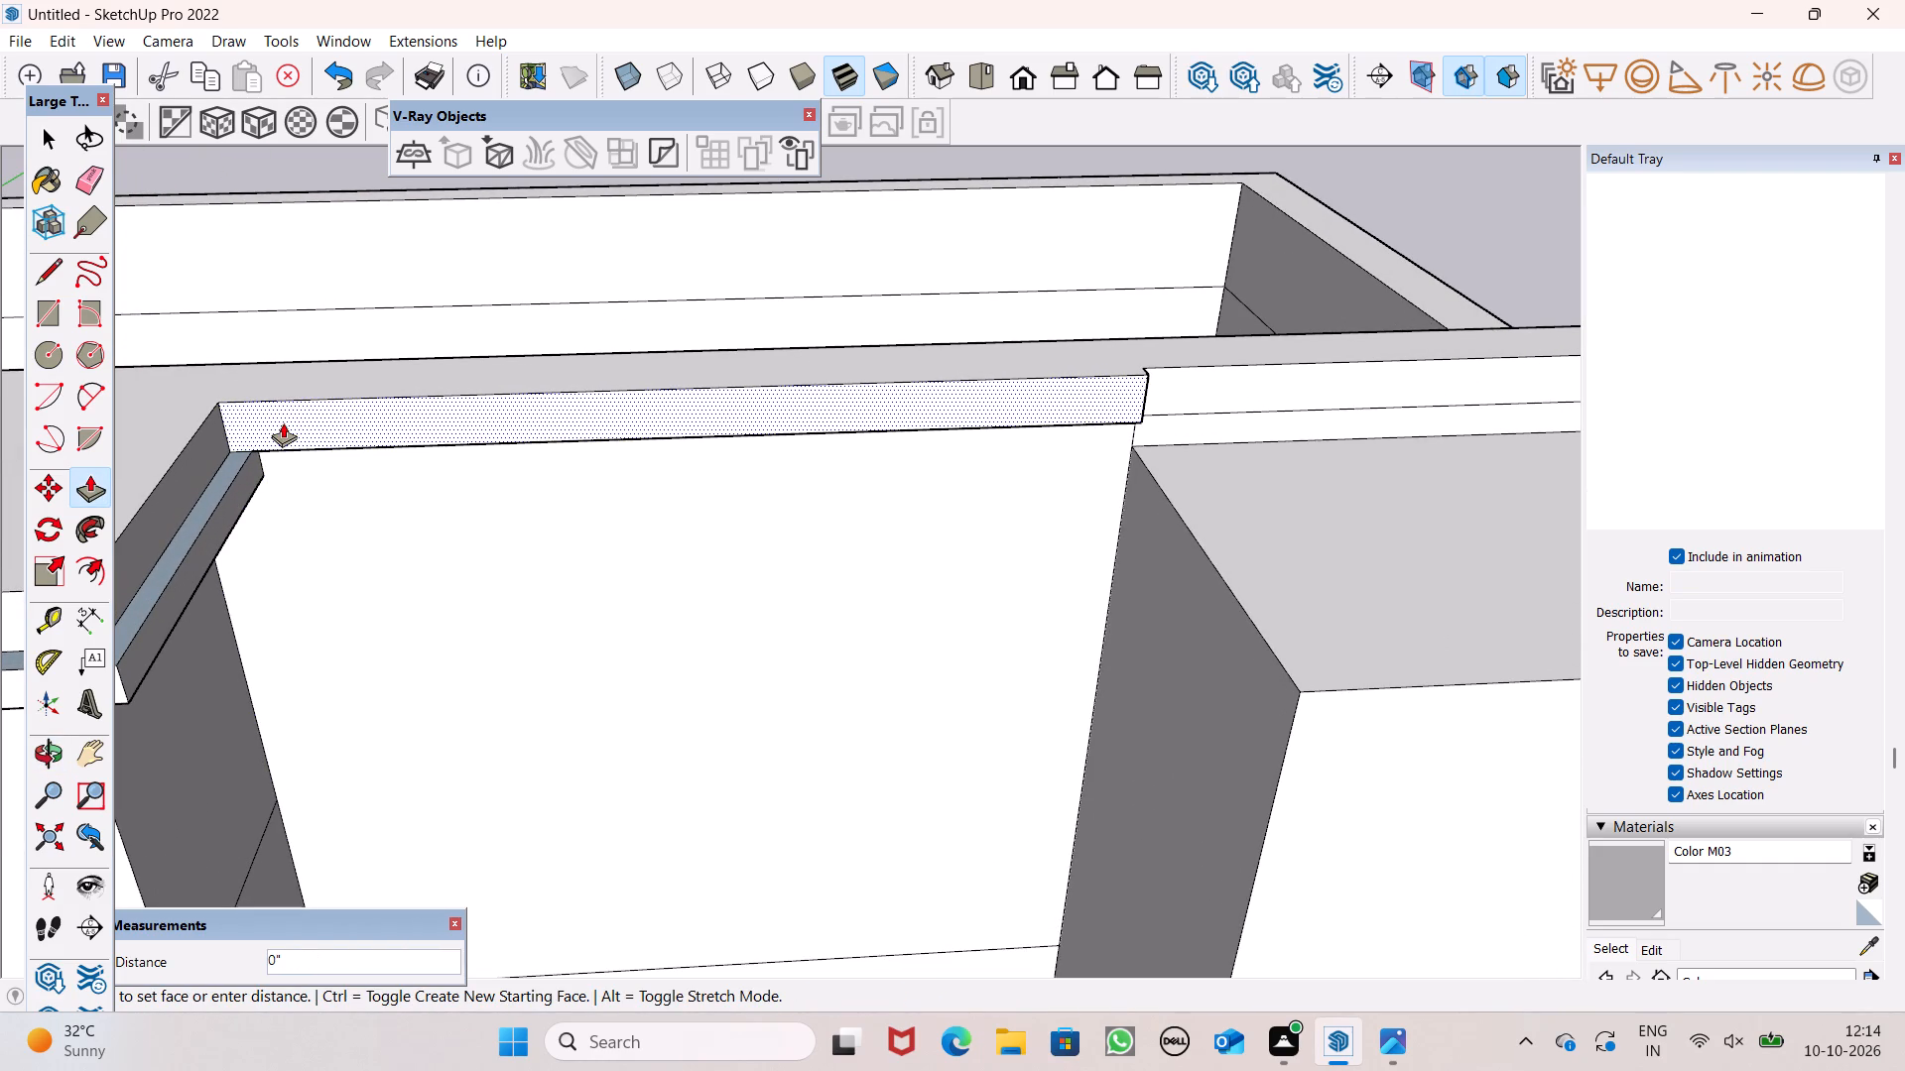
pyautogui.click(283, 422)
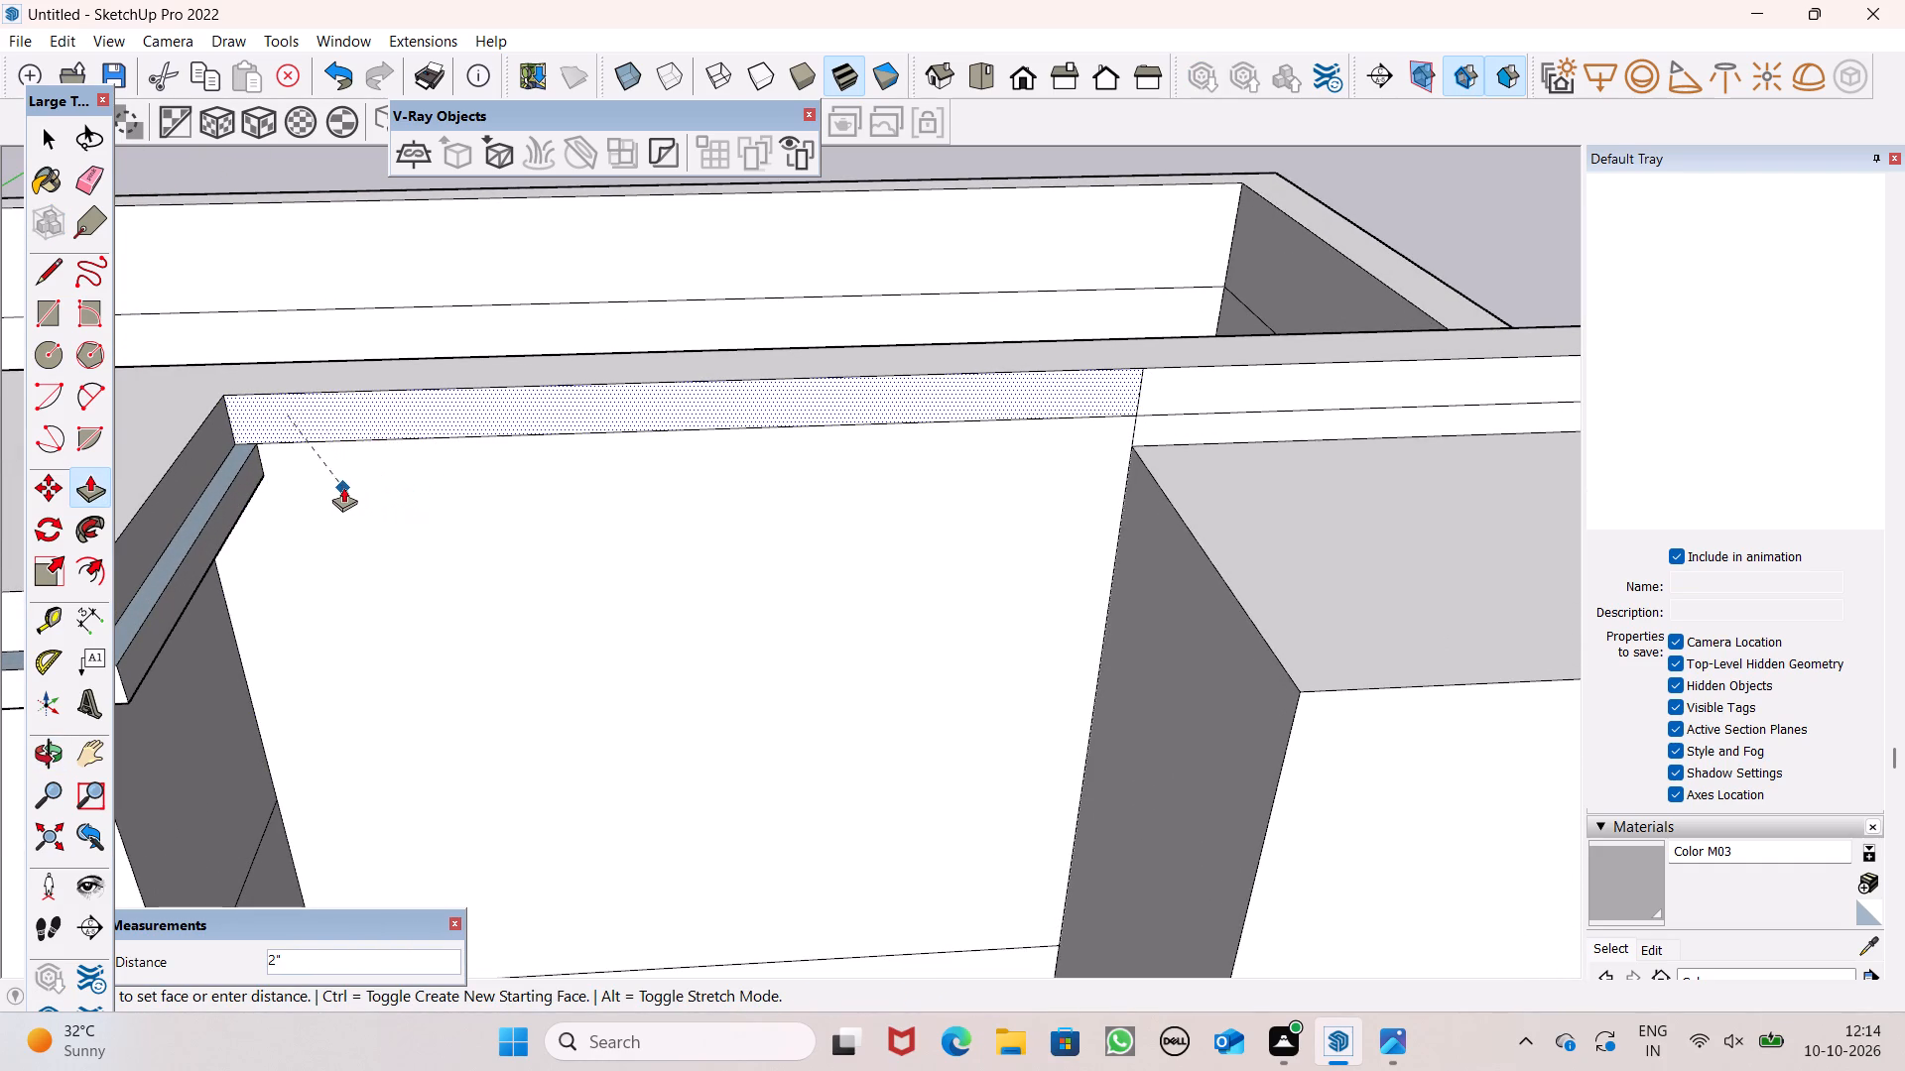
pyautogui.hotkey('ctrl', 'z')
pyautogui.moveTo(278, 421); pyautogui.dragTo(280, 434)
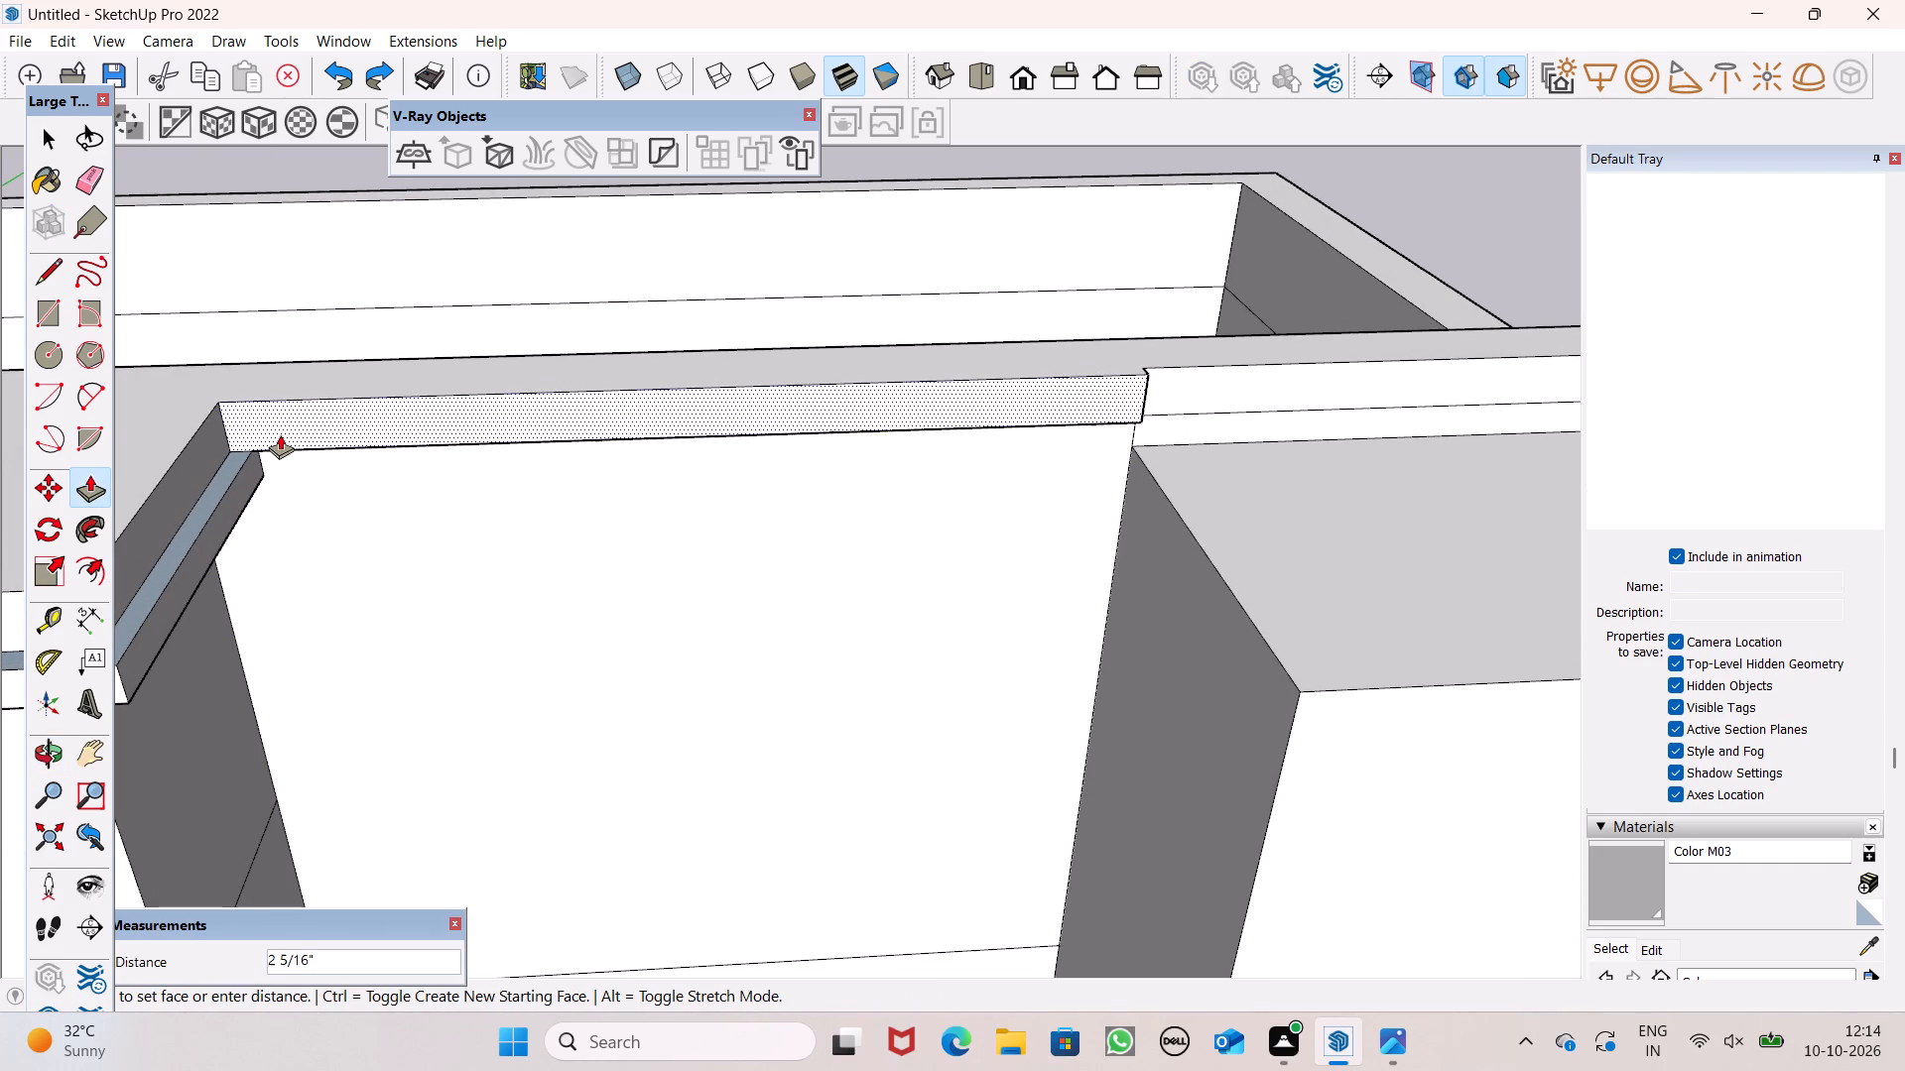
pyautogui.moveTo(280, 434); pyautogui.dragTo(278, 441)
# Pull the wall strip above the pillar outward about 4' 8 1/16" so it caps and overhangs the pillar's top.
pyautogui.scroll(-6, 329, 411)
pyautogui.moveTo(405, 573); pyautogui.dragTo(426, 330, button='middle')
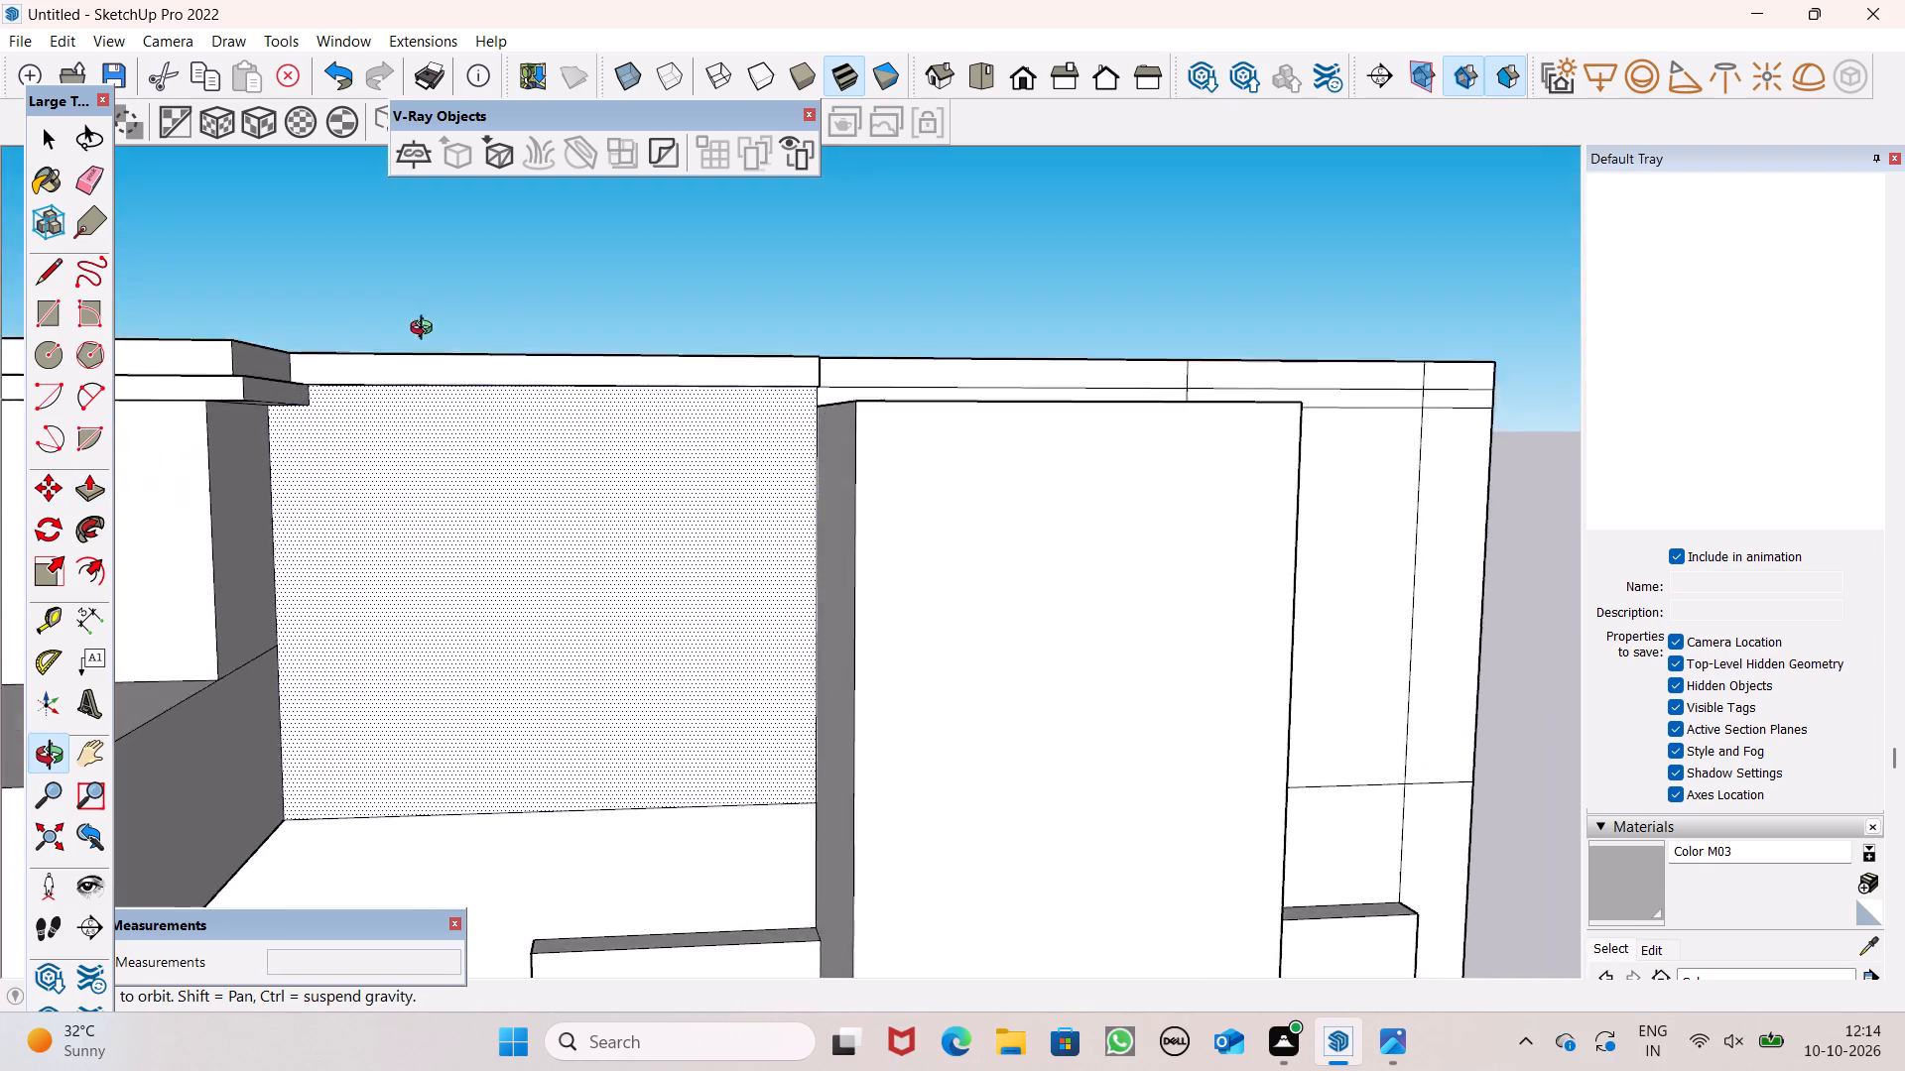
pyautogui.moveTo(426, 330); pyautogui.dragTo(340, 179, button='middle')
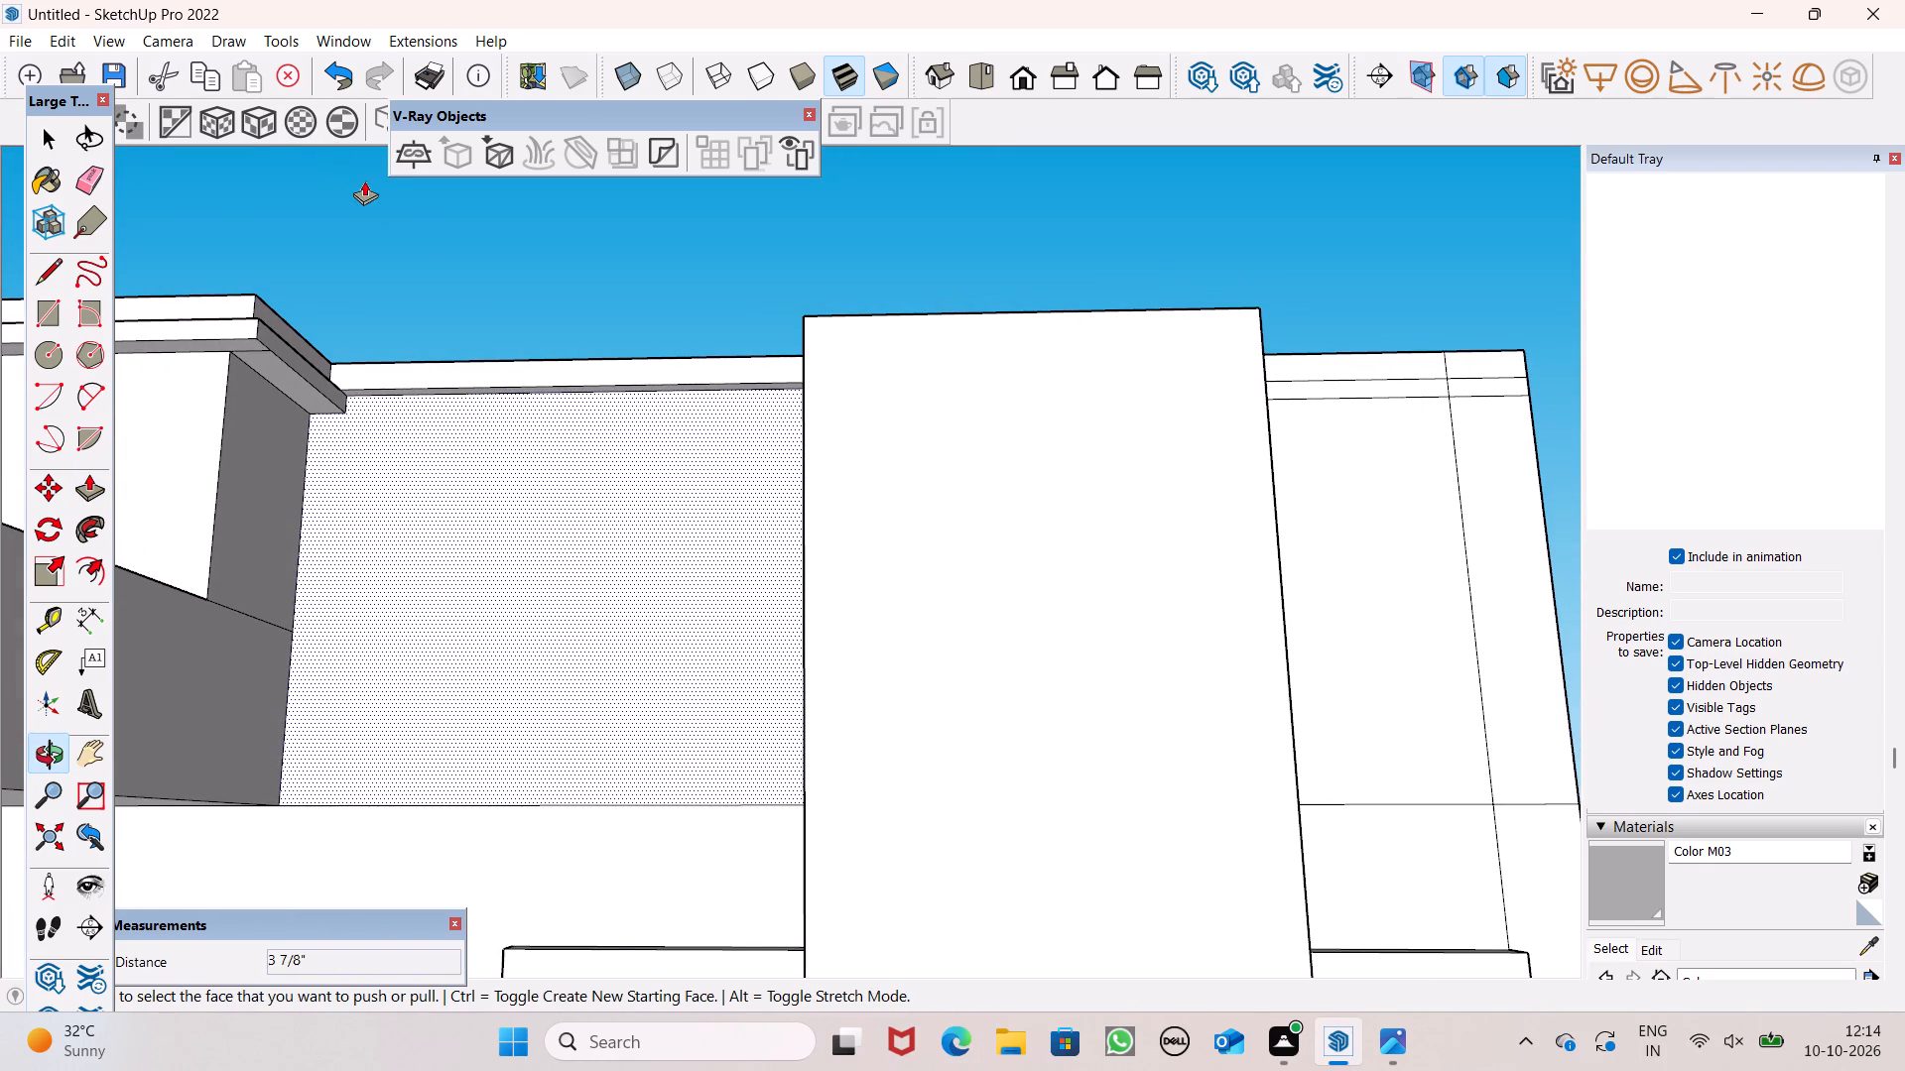
pyautogui.scroll(-1, 480, 332)
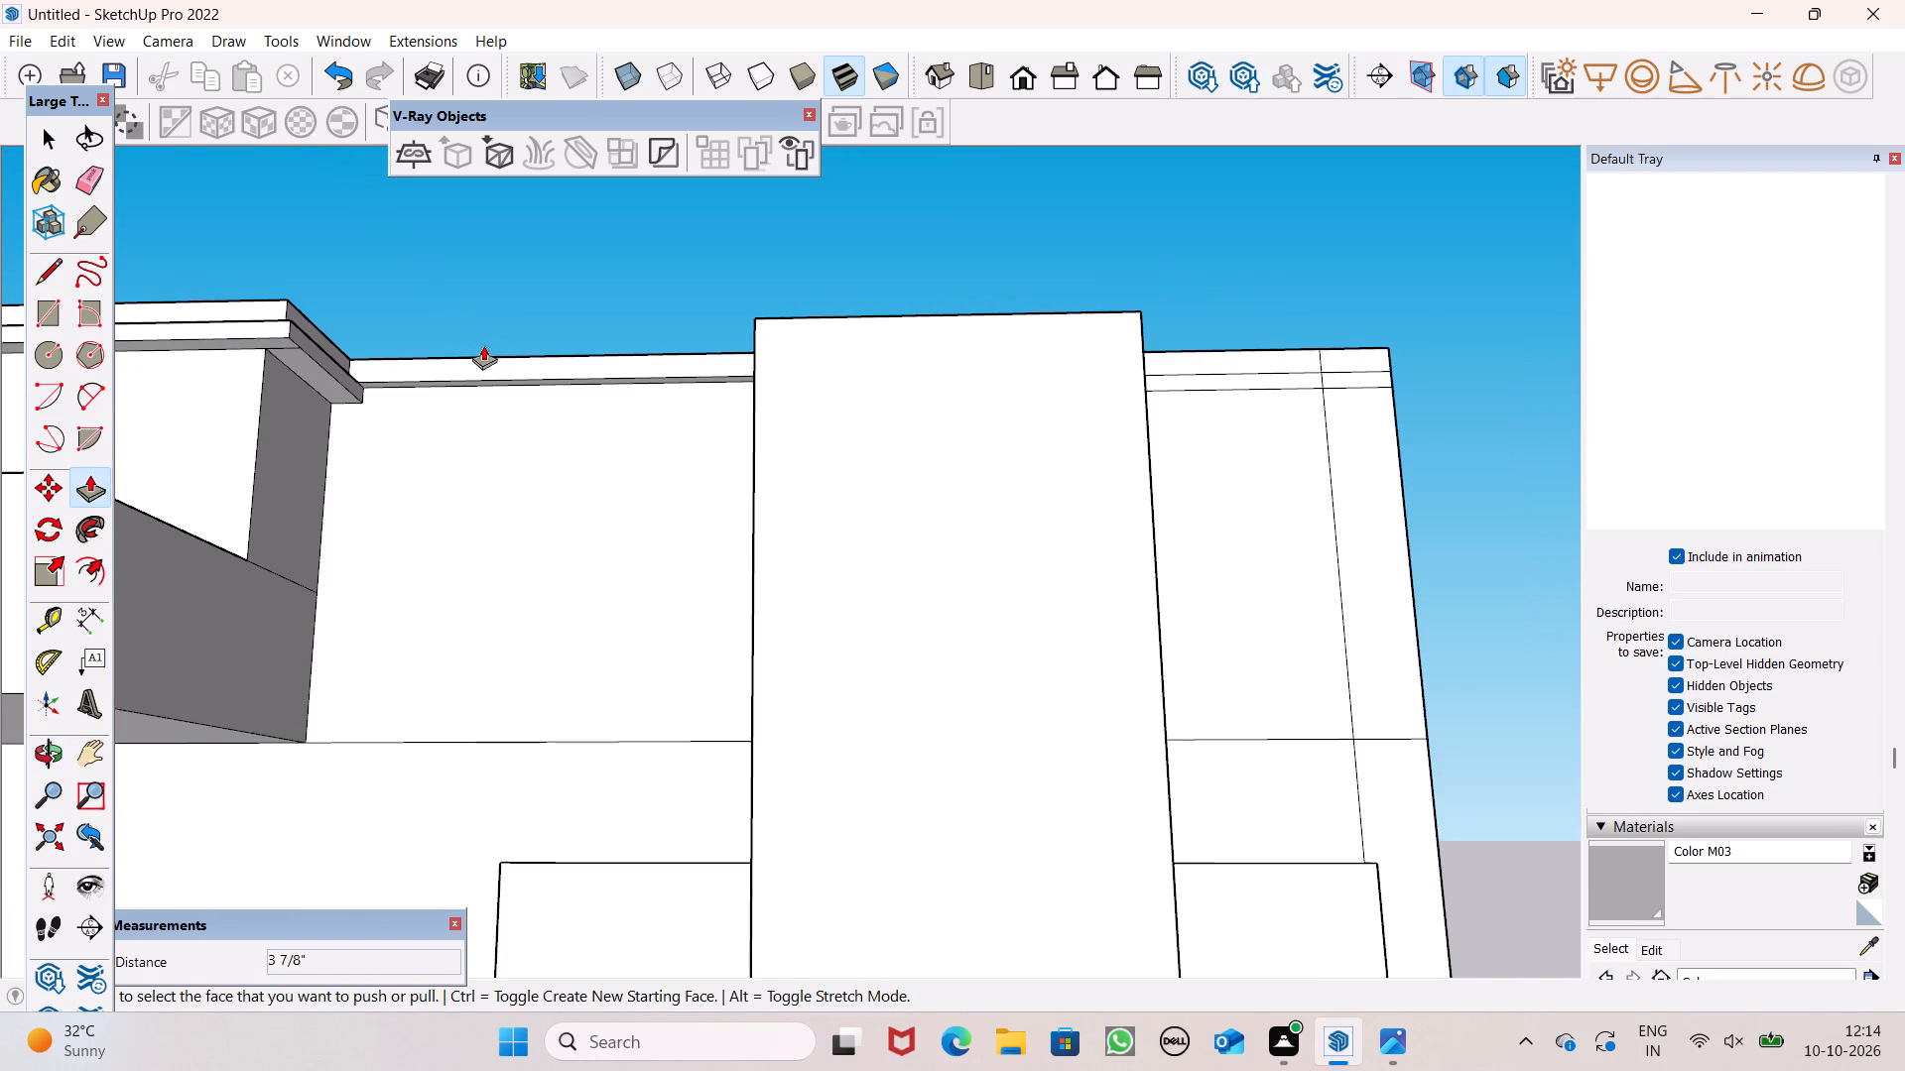
pyautogui.scroll(-1, 483, 363)
pyautogui.moveTo(496, 438); pyautogui.dragTo(419, 756, button='middle')
pyautogui.scroll(1, 912, 415)
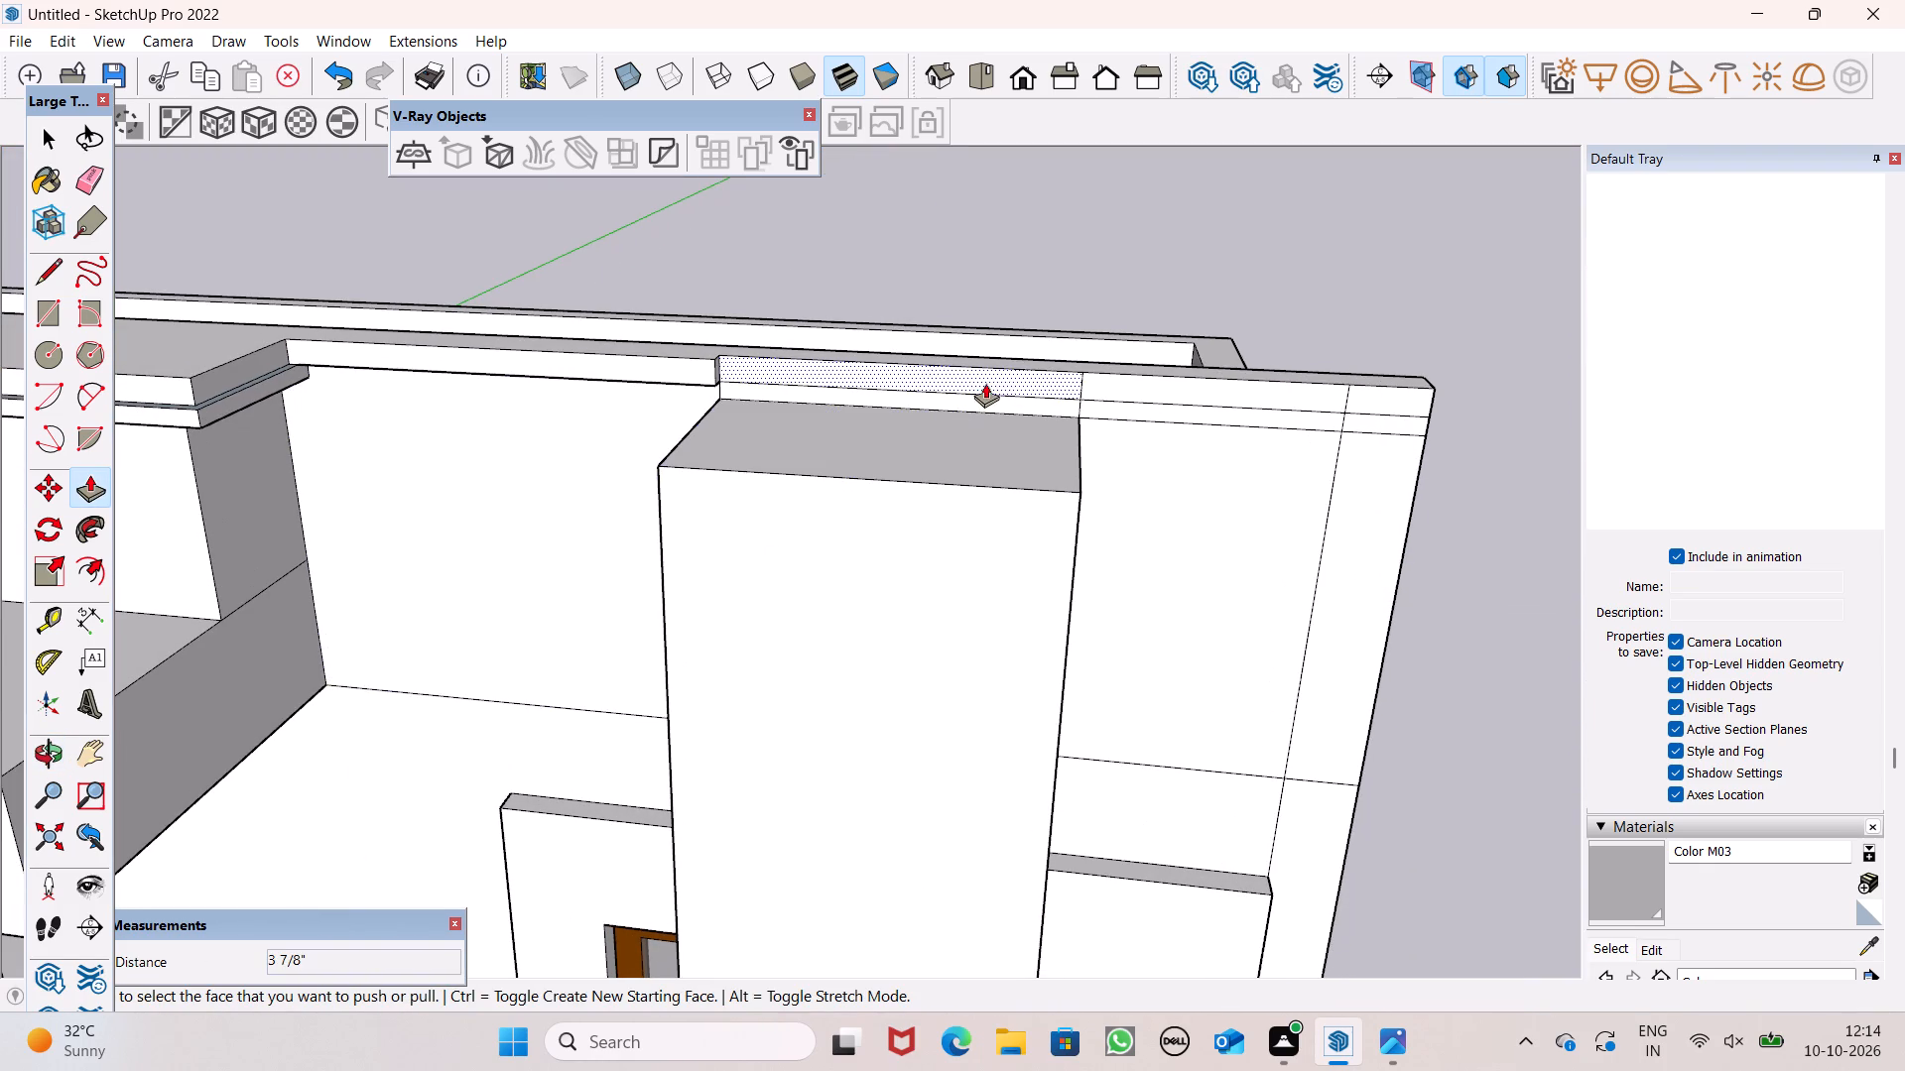
pyautogui.moveTo(1023, 336); pyautogui.dragTo(1045, 452, button='middle')
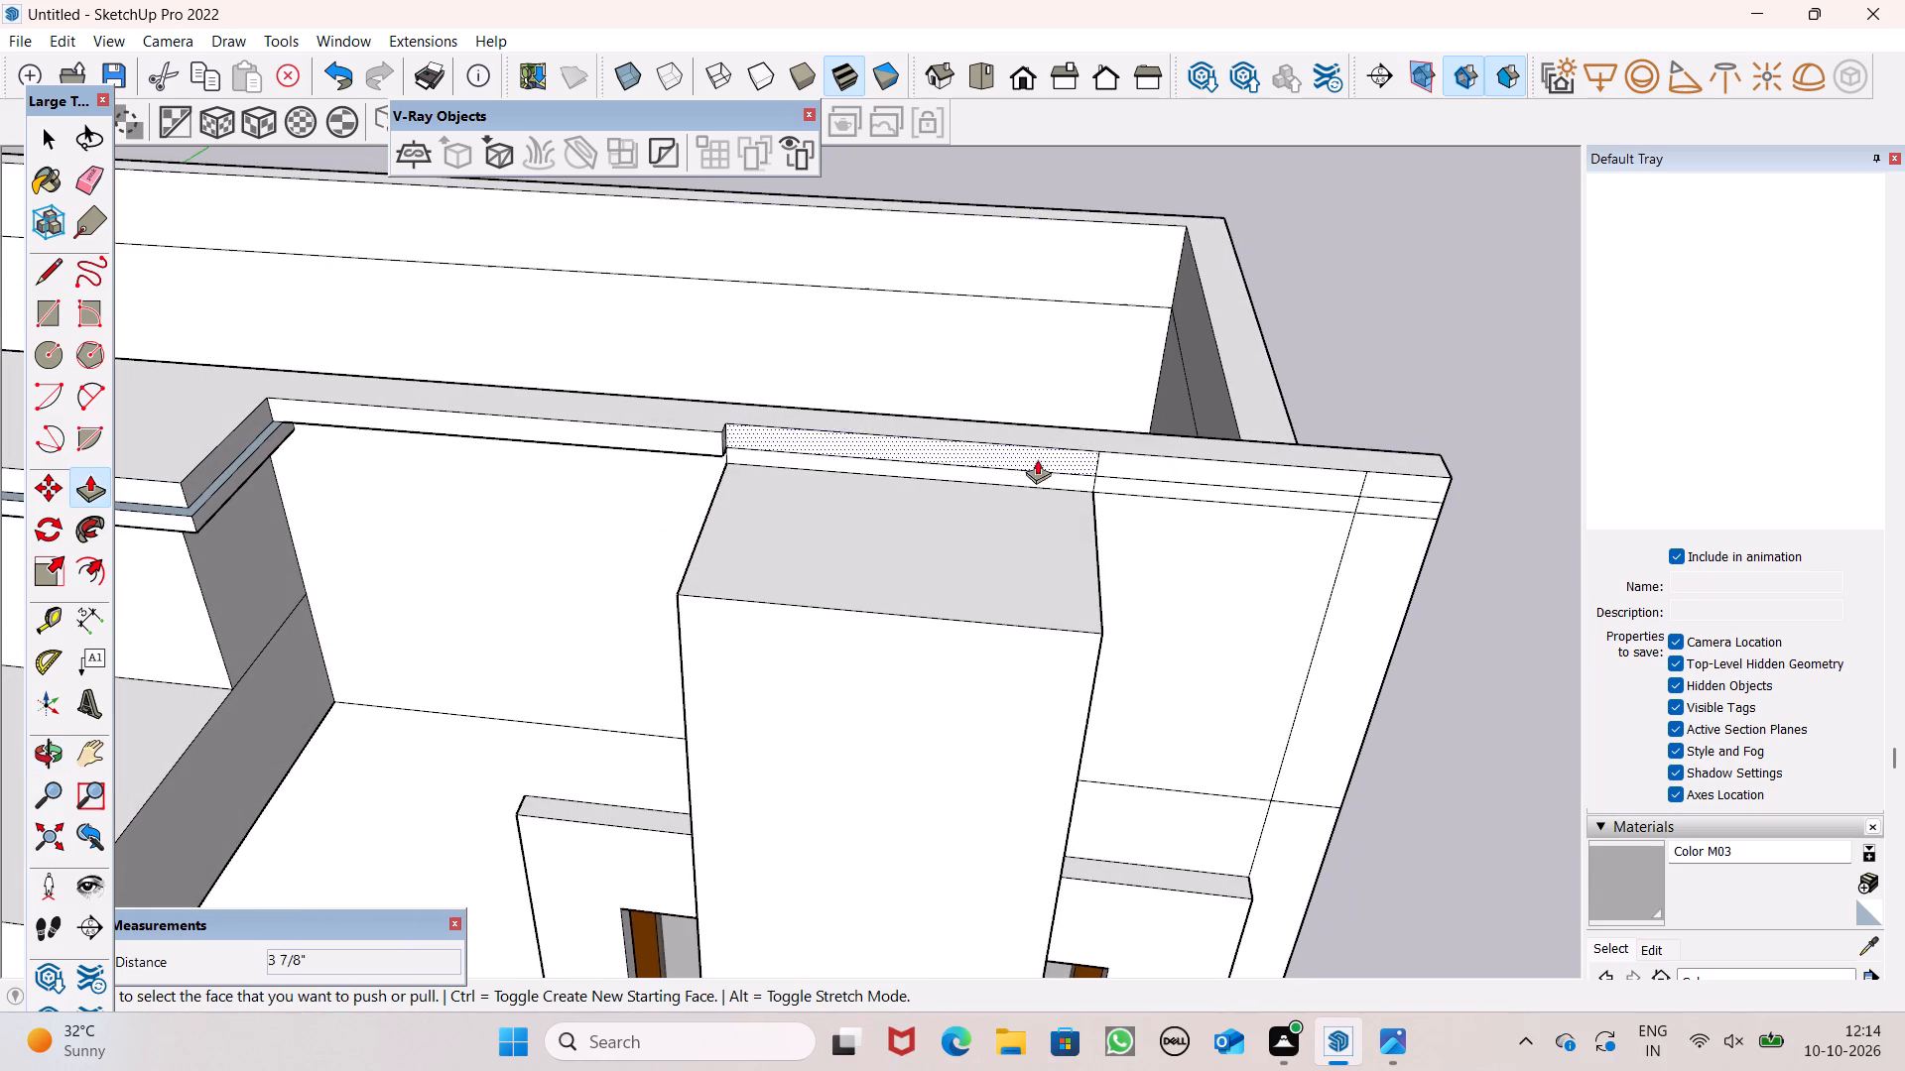
pyautogui.moveTo(839, 467); pyautogui.dragTo(816, 593)
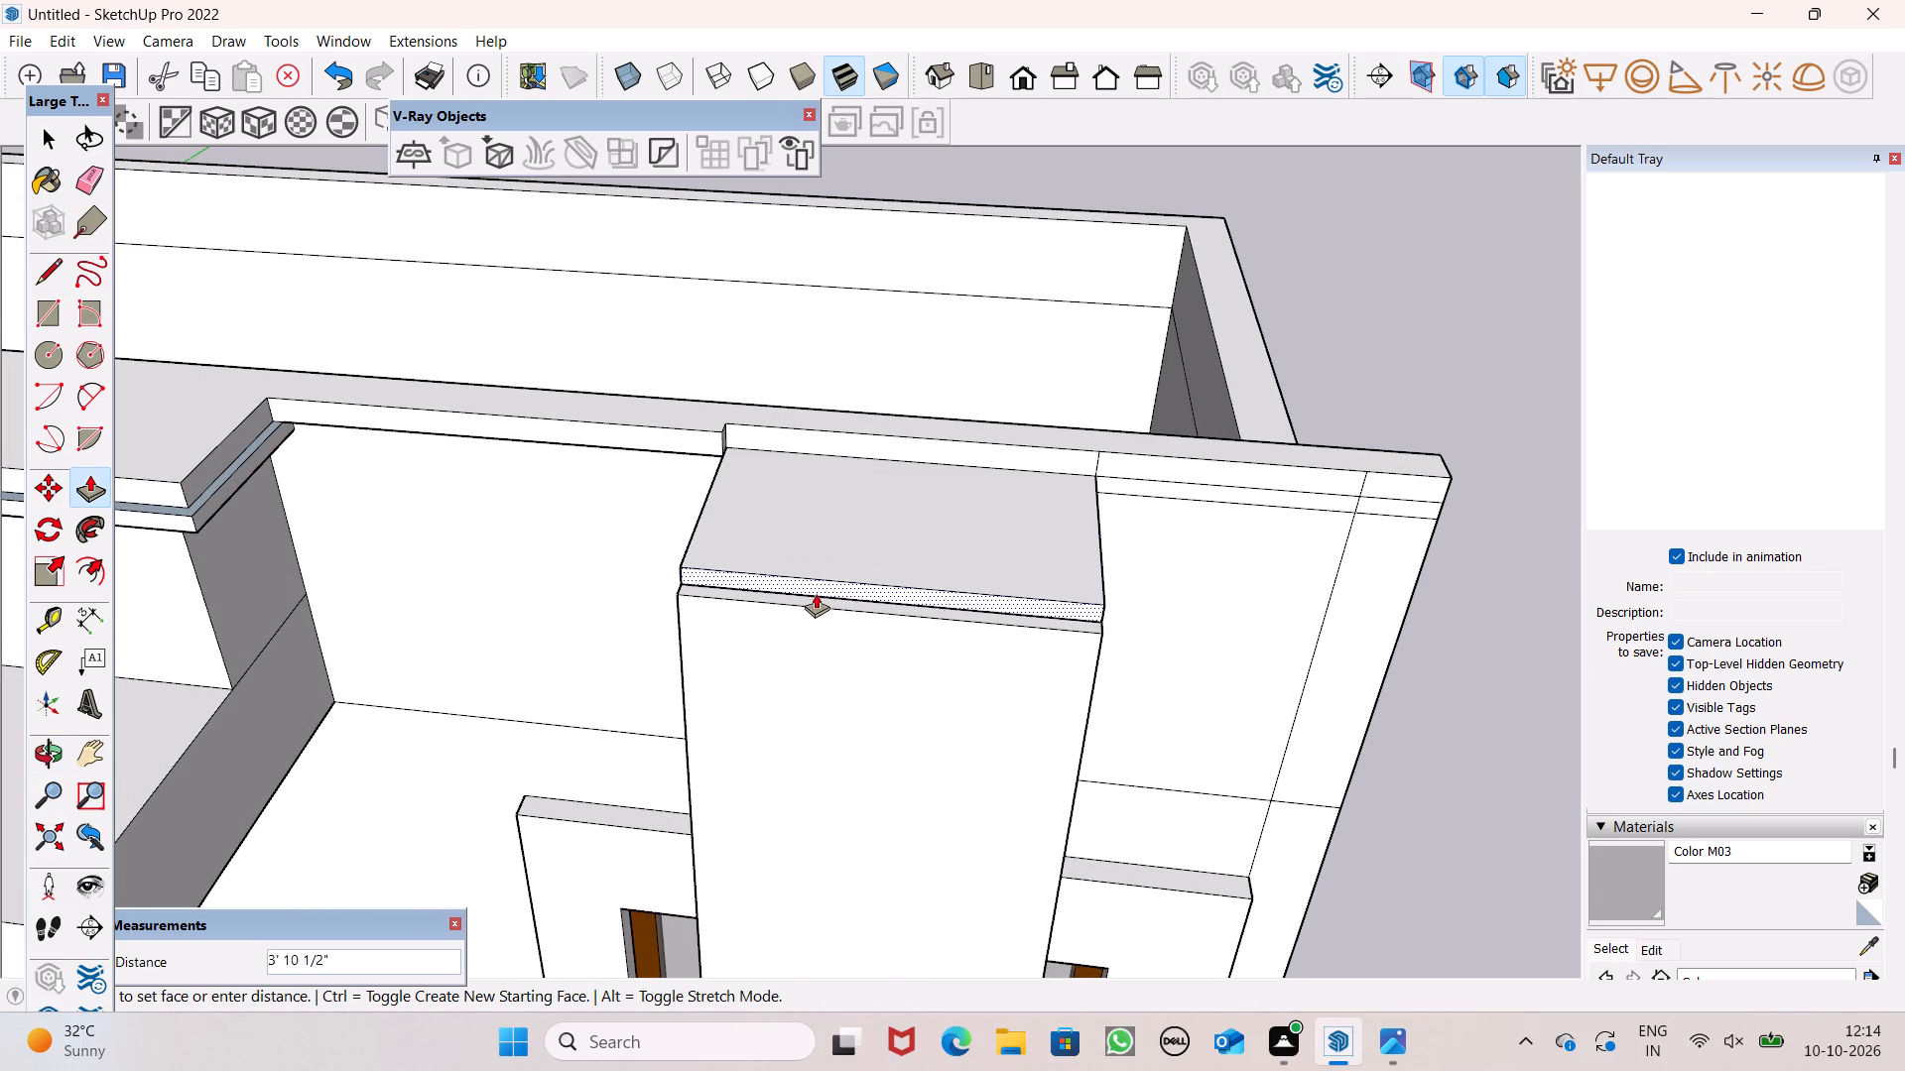
pyautogui.moveTo(816, 593); pyautogui.dragTo(806, 623)
# Pull the pillar cap's side face toward the parapet block outward about 3 7/16".
pyautogui.scroll(-4, 807, 519)
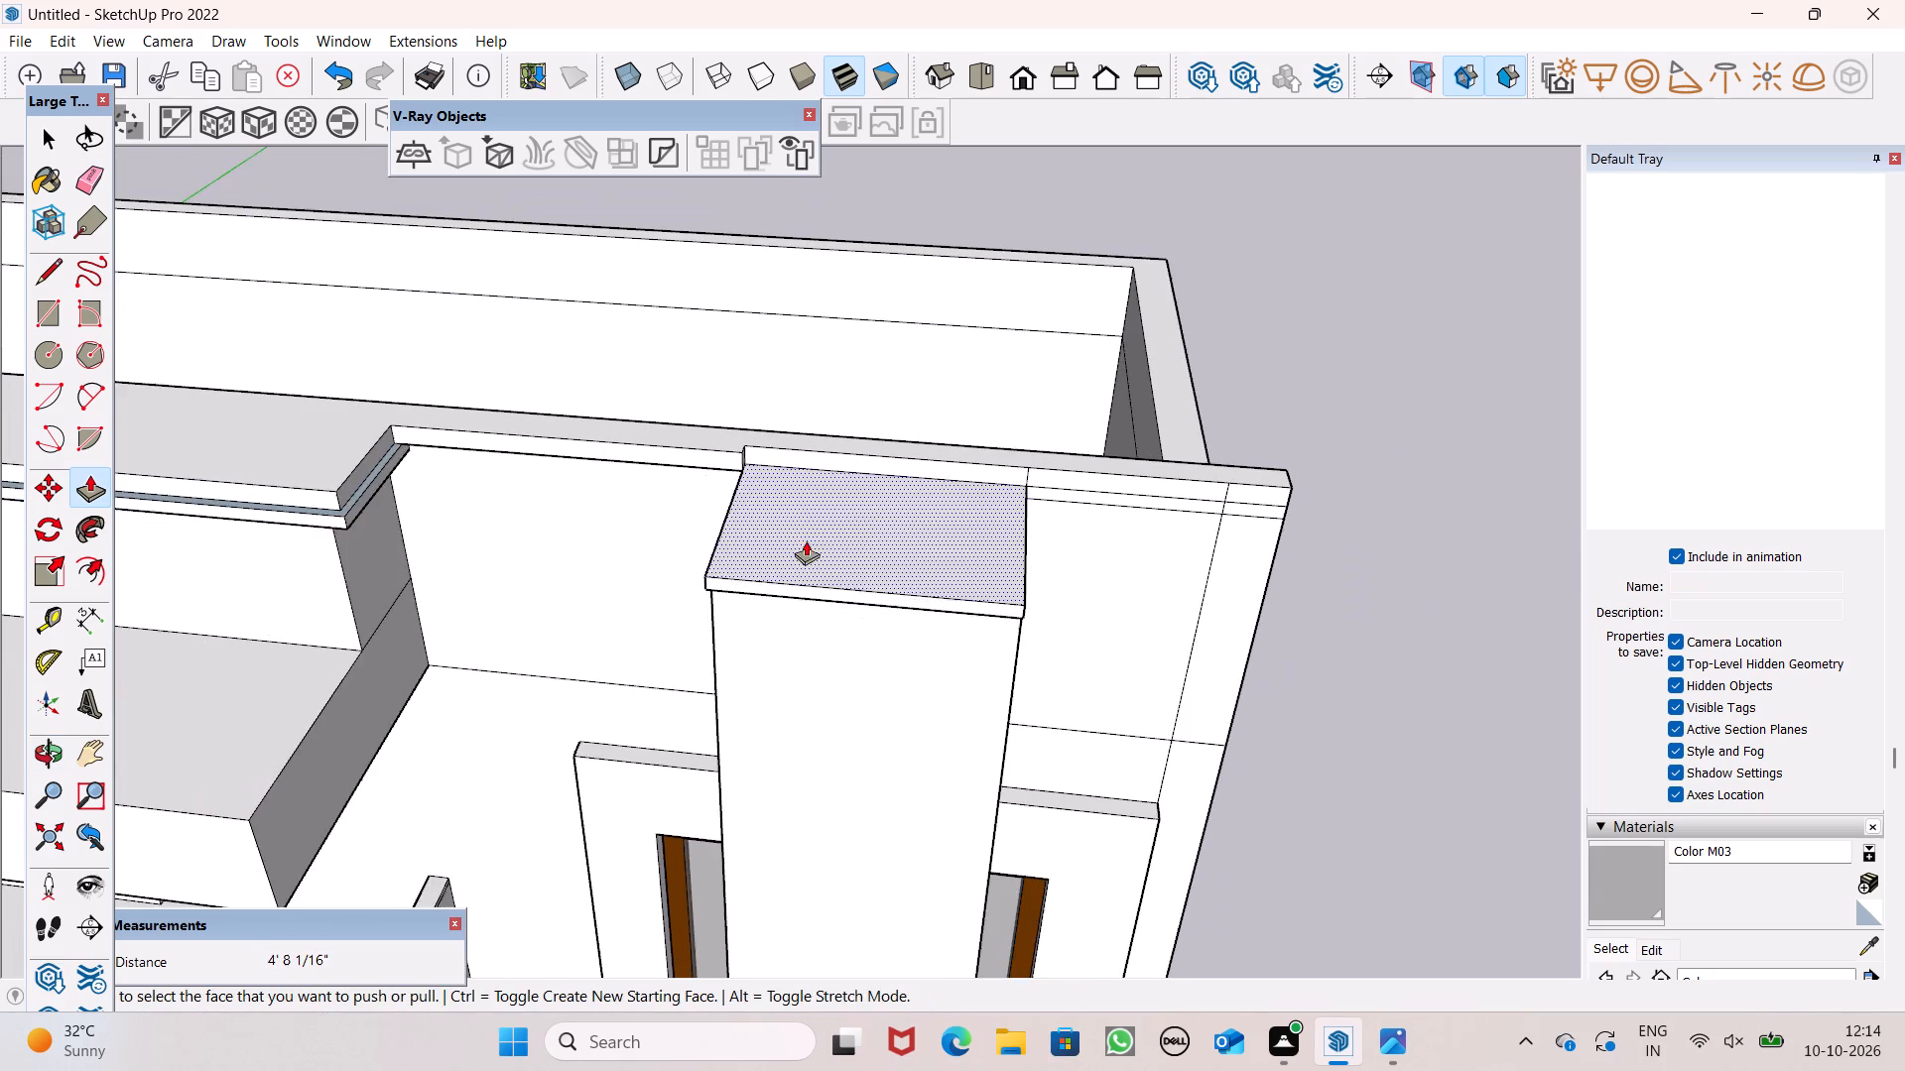
pyautogui.moveTo(800, 552); pyautogui.dragTo(1086, 338, button='middle')
pyautogui.scroll(4, 796, 459)
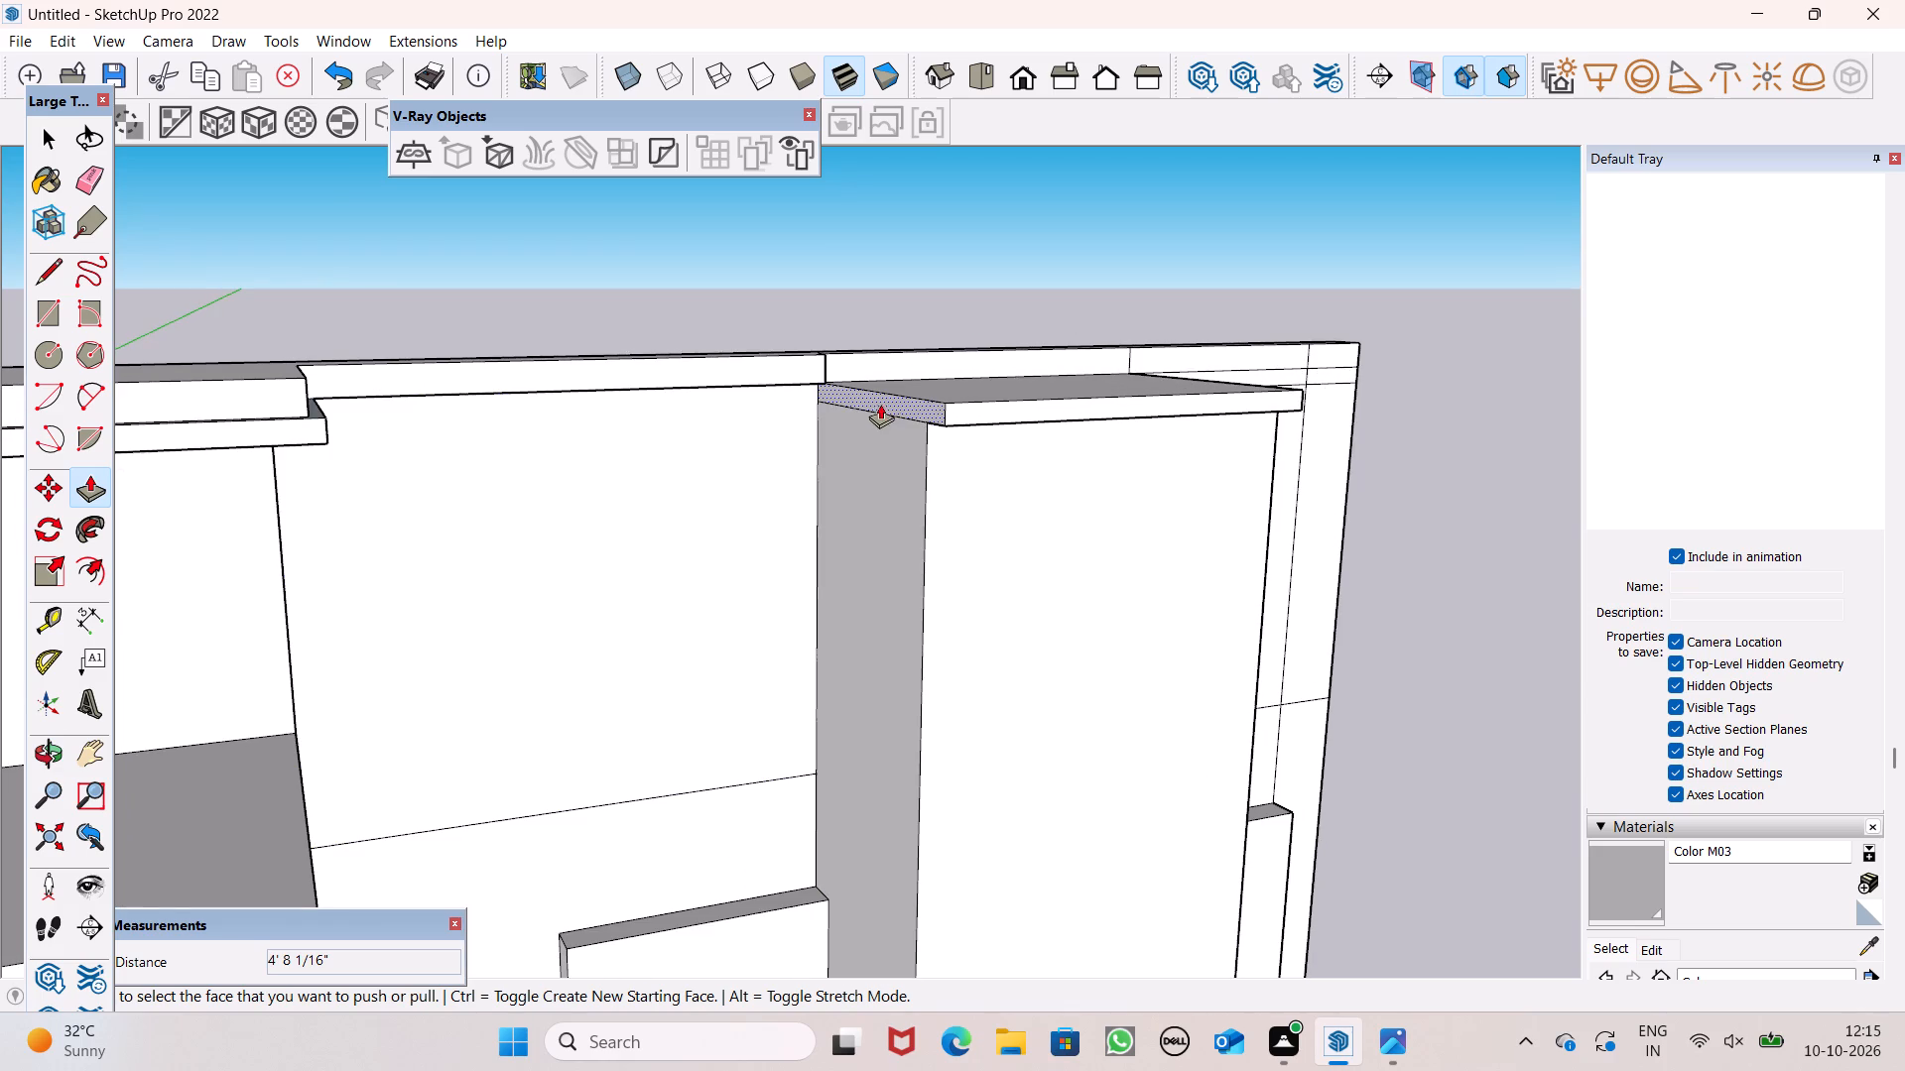
pyautogui.moveTo(884, 400); pyautogui.dragTo(868, 413)
# Pull the pillar cap's opposite side face outward about 6 13/16" beyond the pillar's far side.
pyautogui.scroll(-2, 1094, 465)
pyautogui.moveTo(1167, 472); pyautogui.dragTo(1089, 366, button='middle')
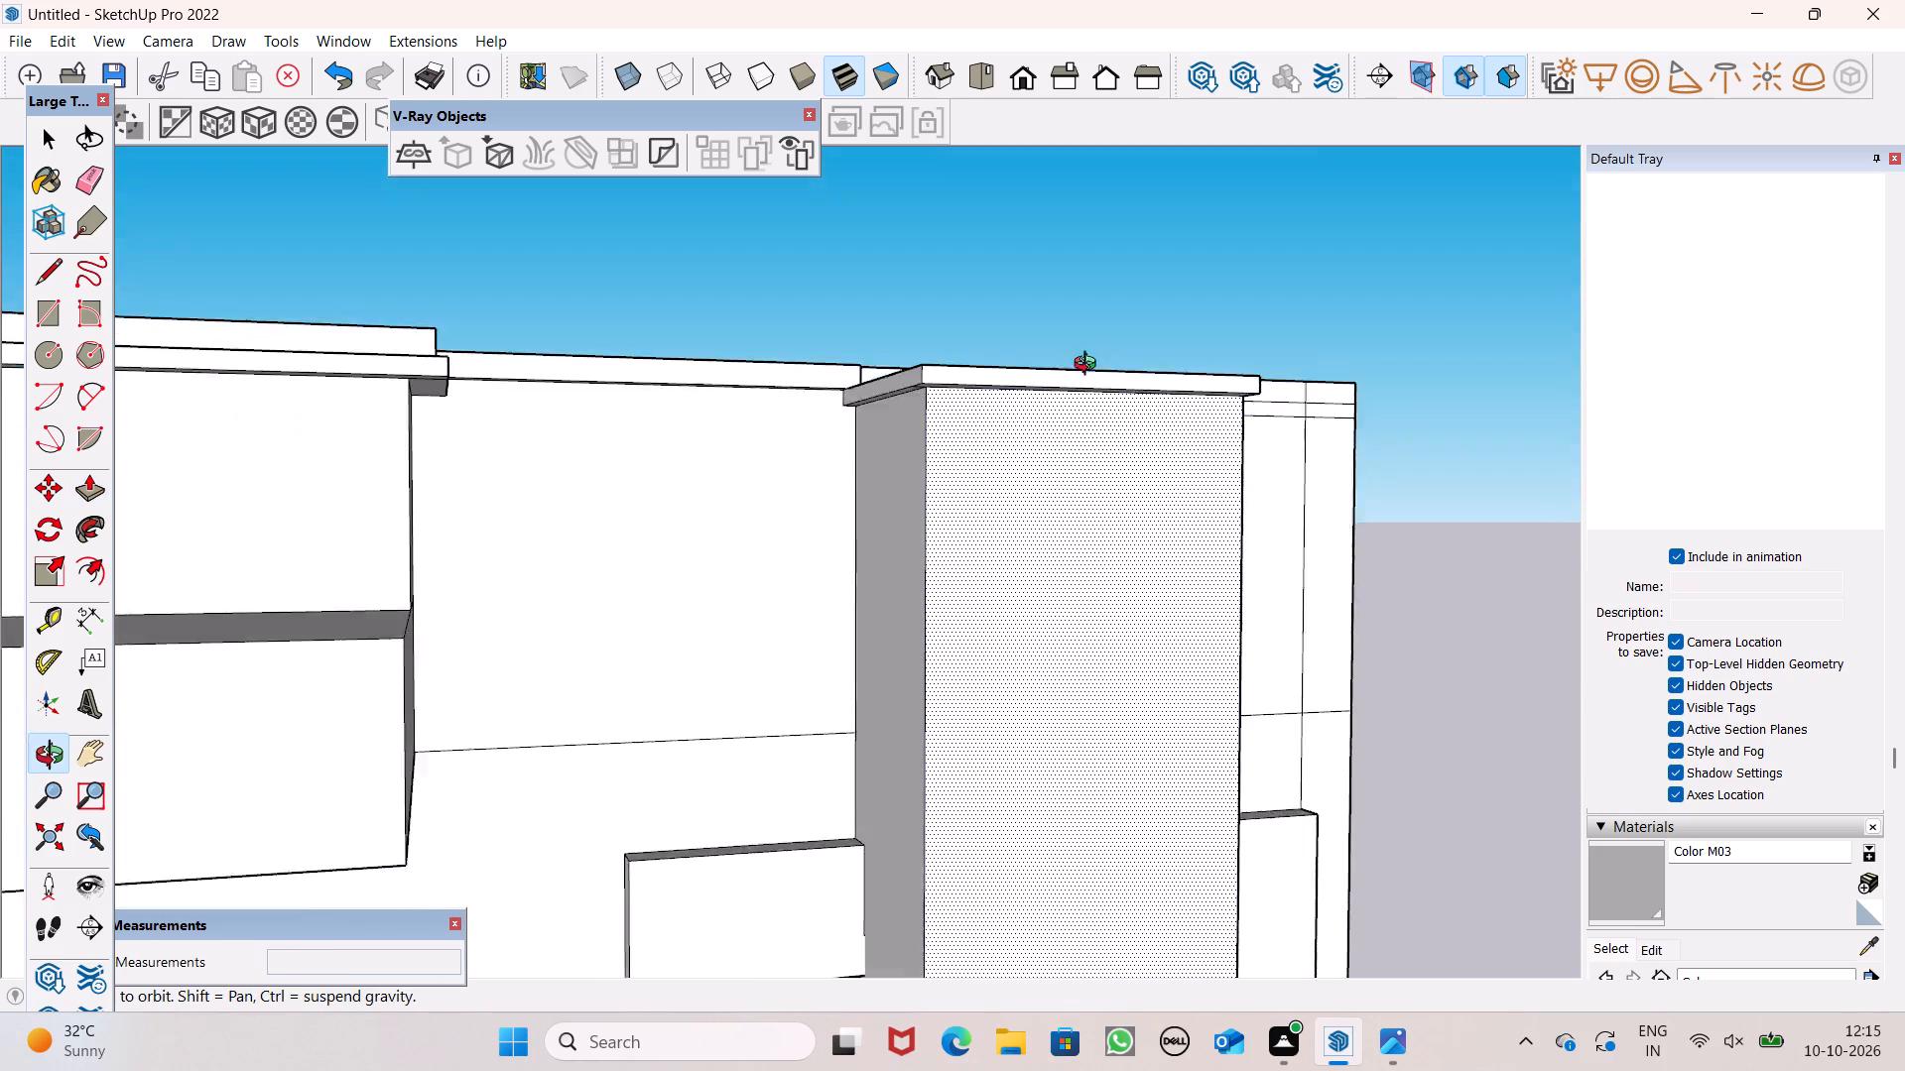
pyautogui.moveTo(1089, 366); pyautogui.dragTo(427, 332, button='middle')
pyautogui.middleClick(427, 332)
pyautogui.scroll(1, 740, 432)
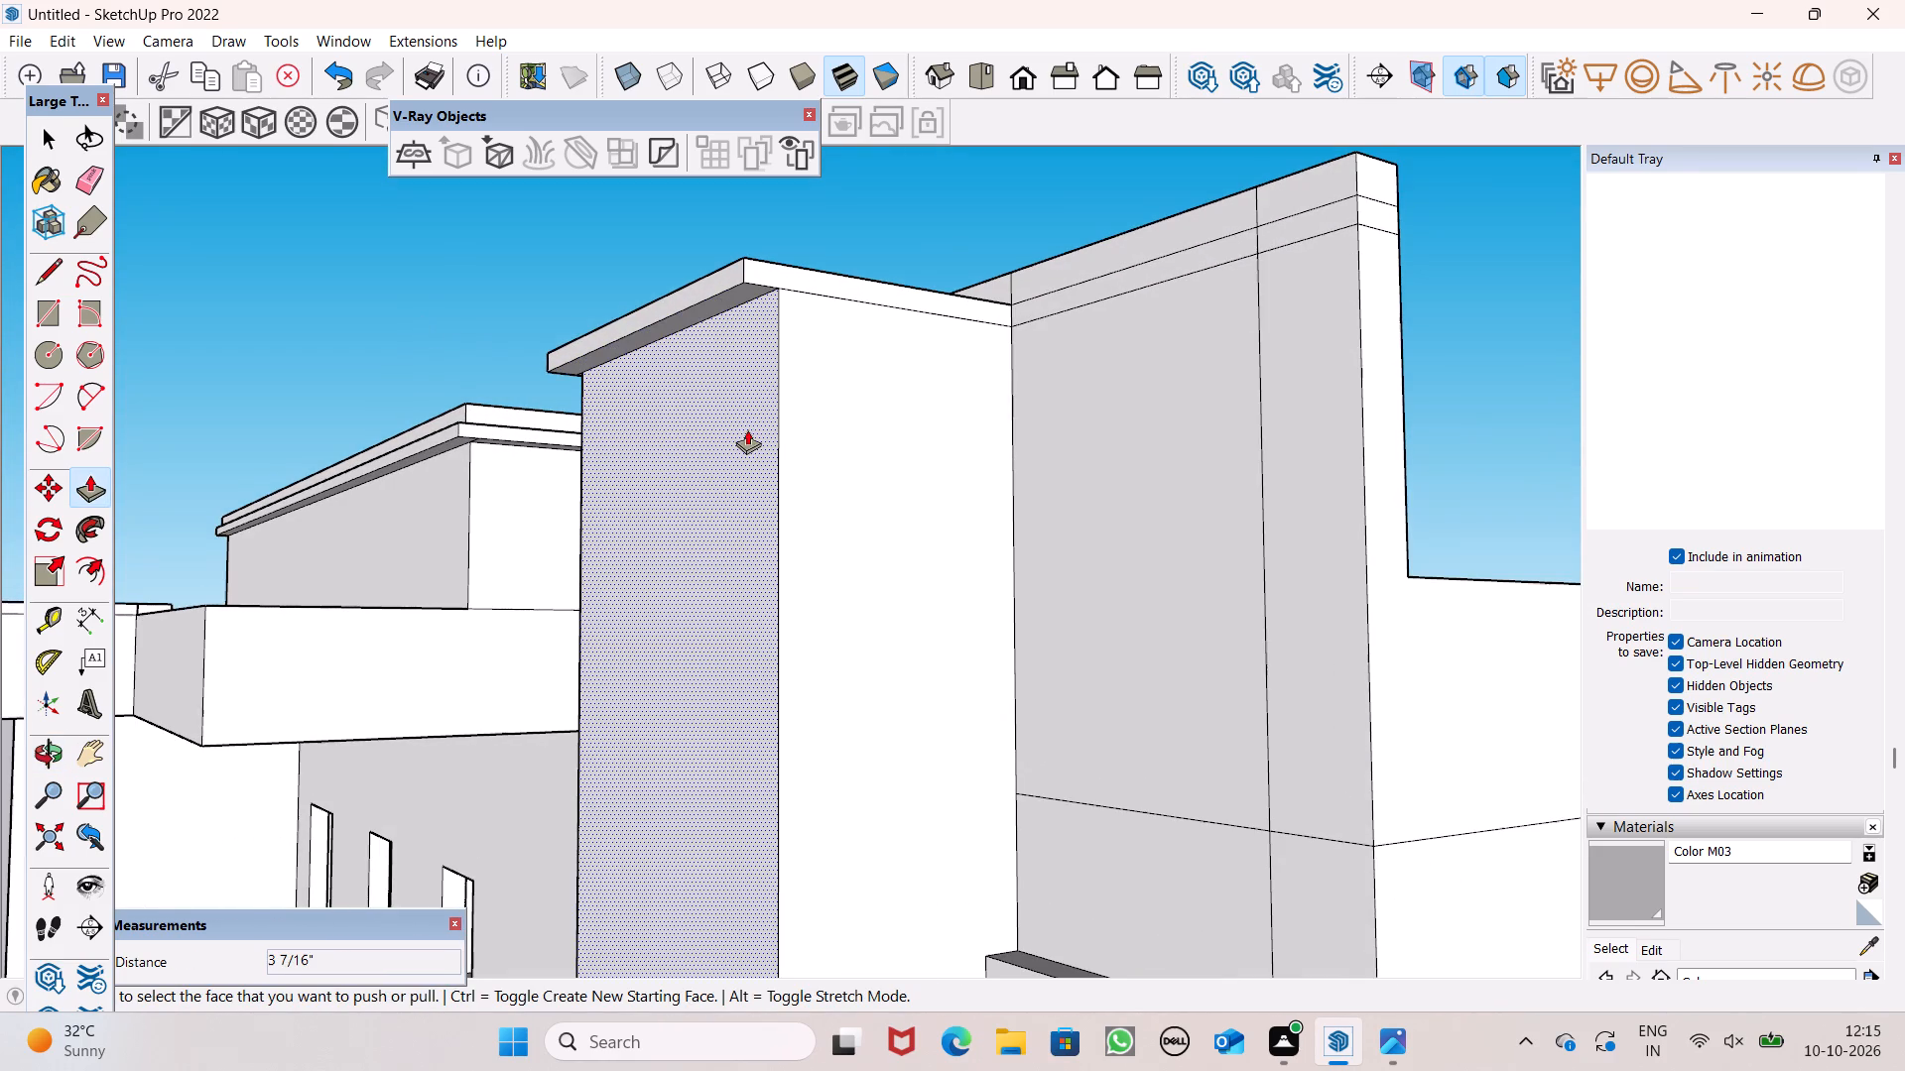
pyautogui.moveTo(771, 275); pyautogui.dragTo(800, 280)
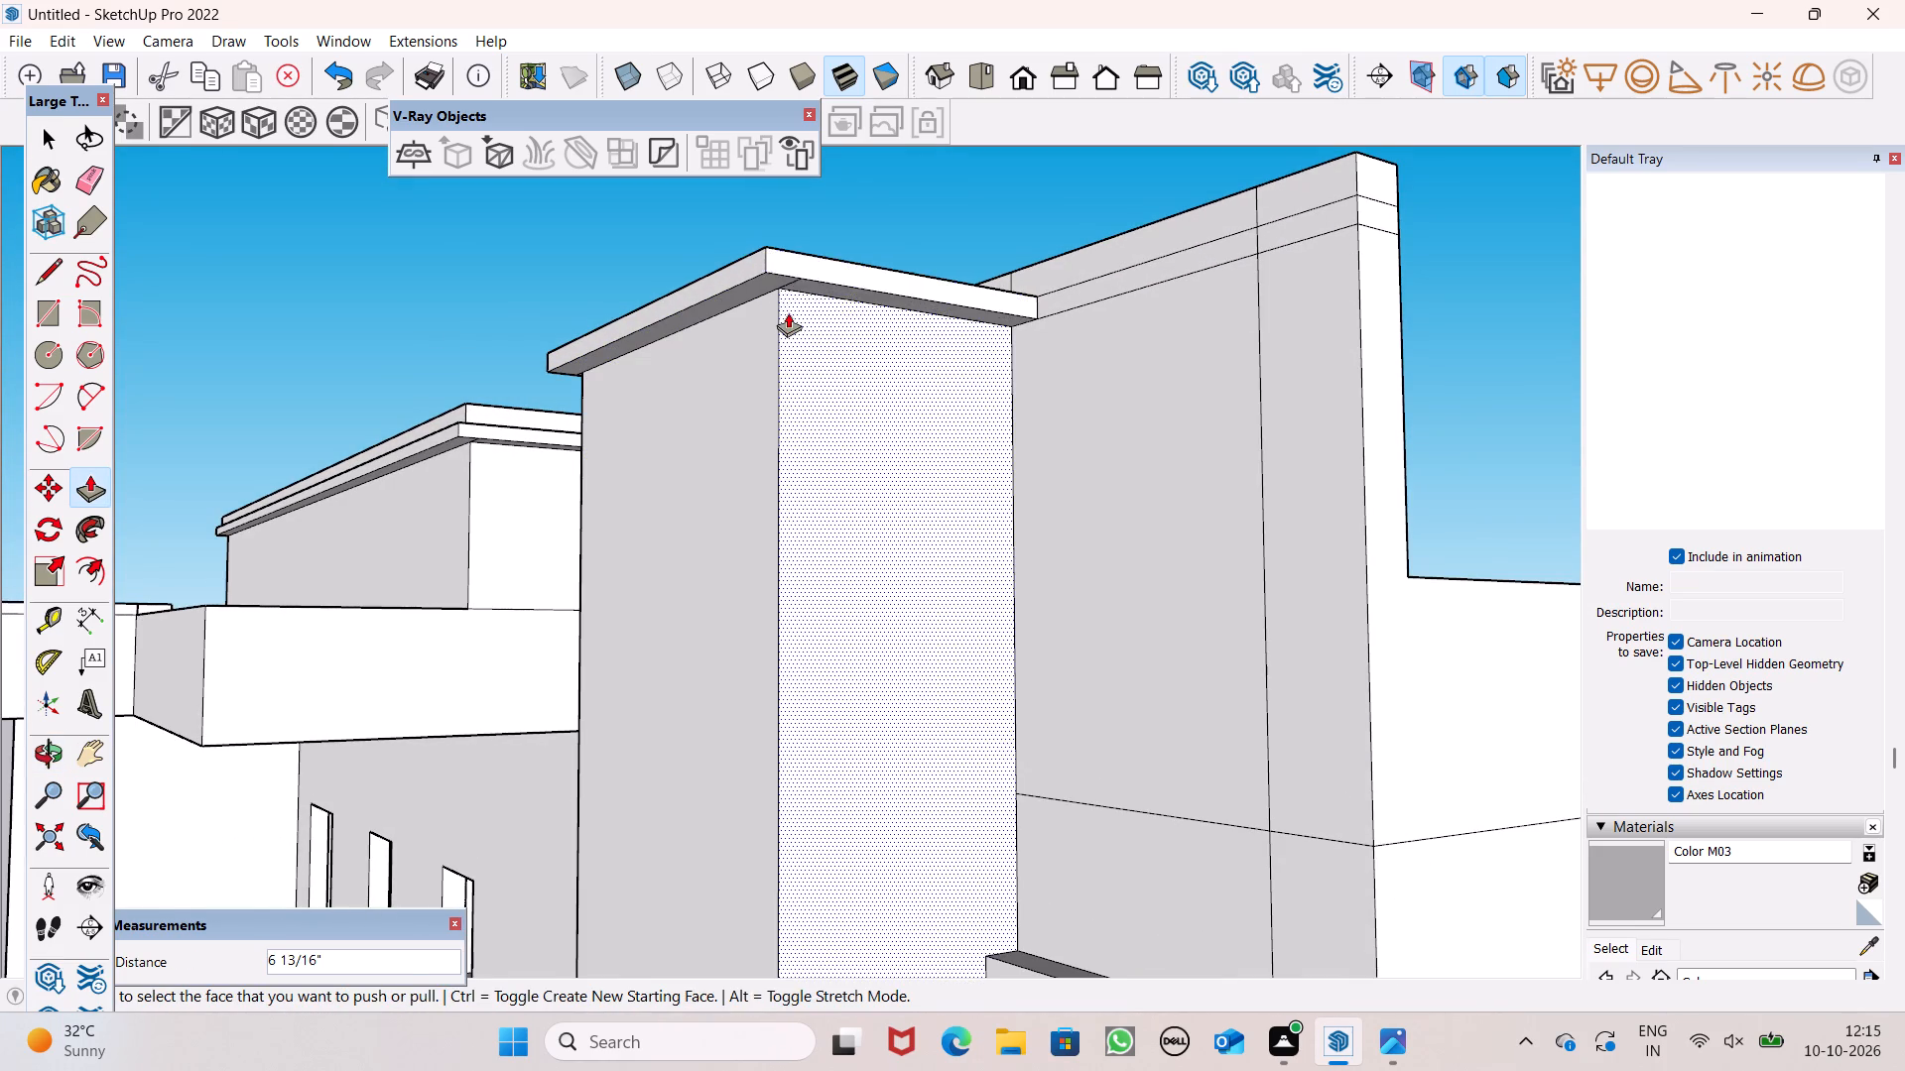
# Pull the top wall strip above the pillar cap outward about 4' 4 3/16" to form an upper cap tier.
pyautogui.scroll(-5, 787, 321)
pyautogui.moveTo(852, 395); pyautogui.dragTo(978, 773, button='middle')
pyautogui.scroll(5, 1017, 643)
pyautogui.moveTo(998, 596); pyautogui.dragTo(934, 670)
pyautogui.moveTo(963, 589); pyautogui.dragTo(964, 600)
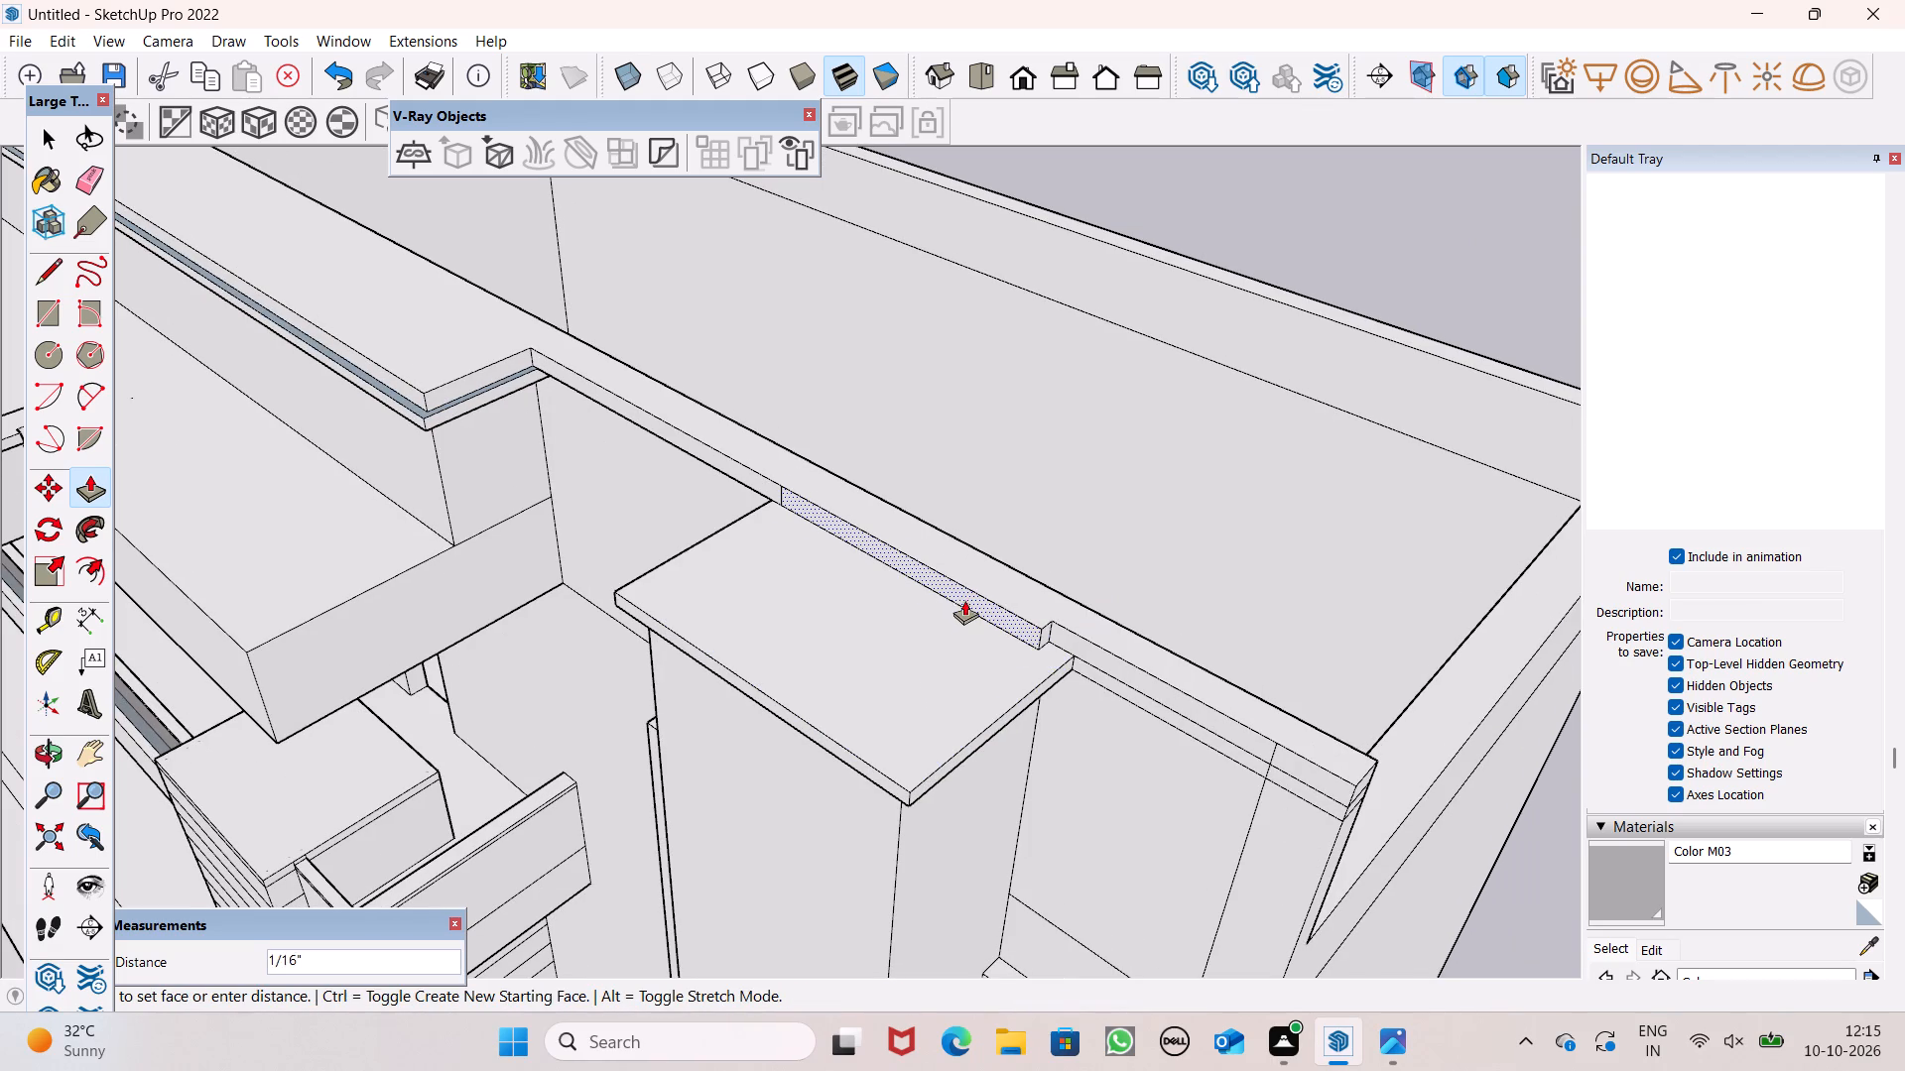
pyautogui.moveTo(964, 600); pyautogui.dragTo(869, 730)
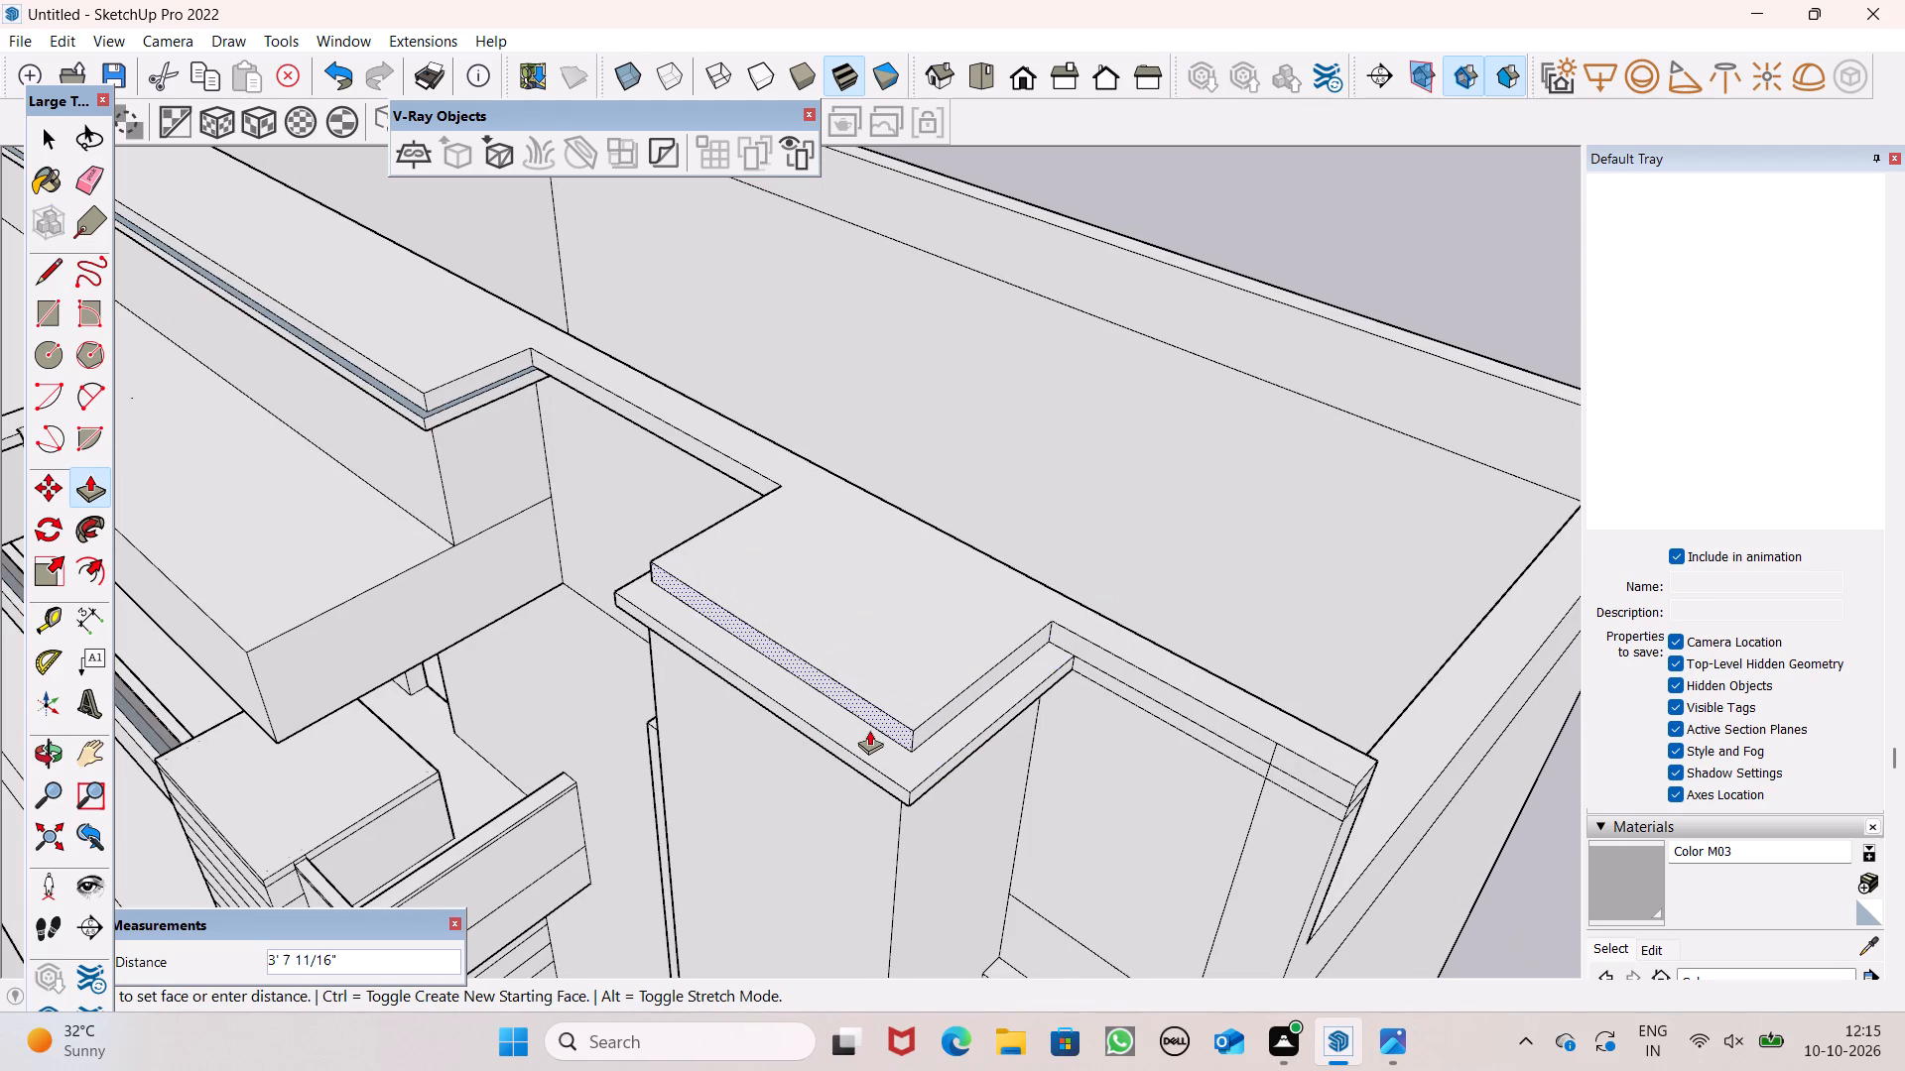
pyautogui.moveTo(869, 730); pyautogui.dragTo(868, 730)
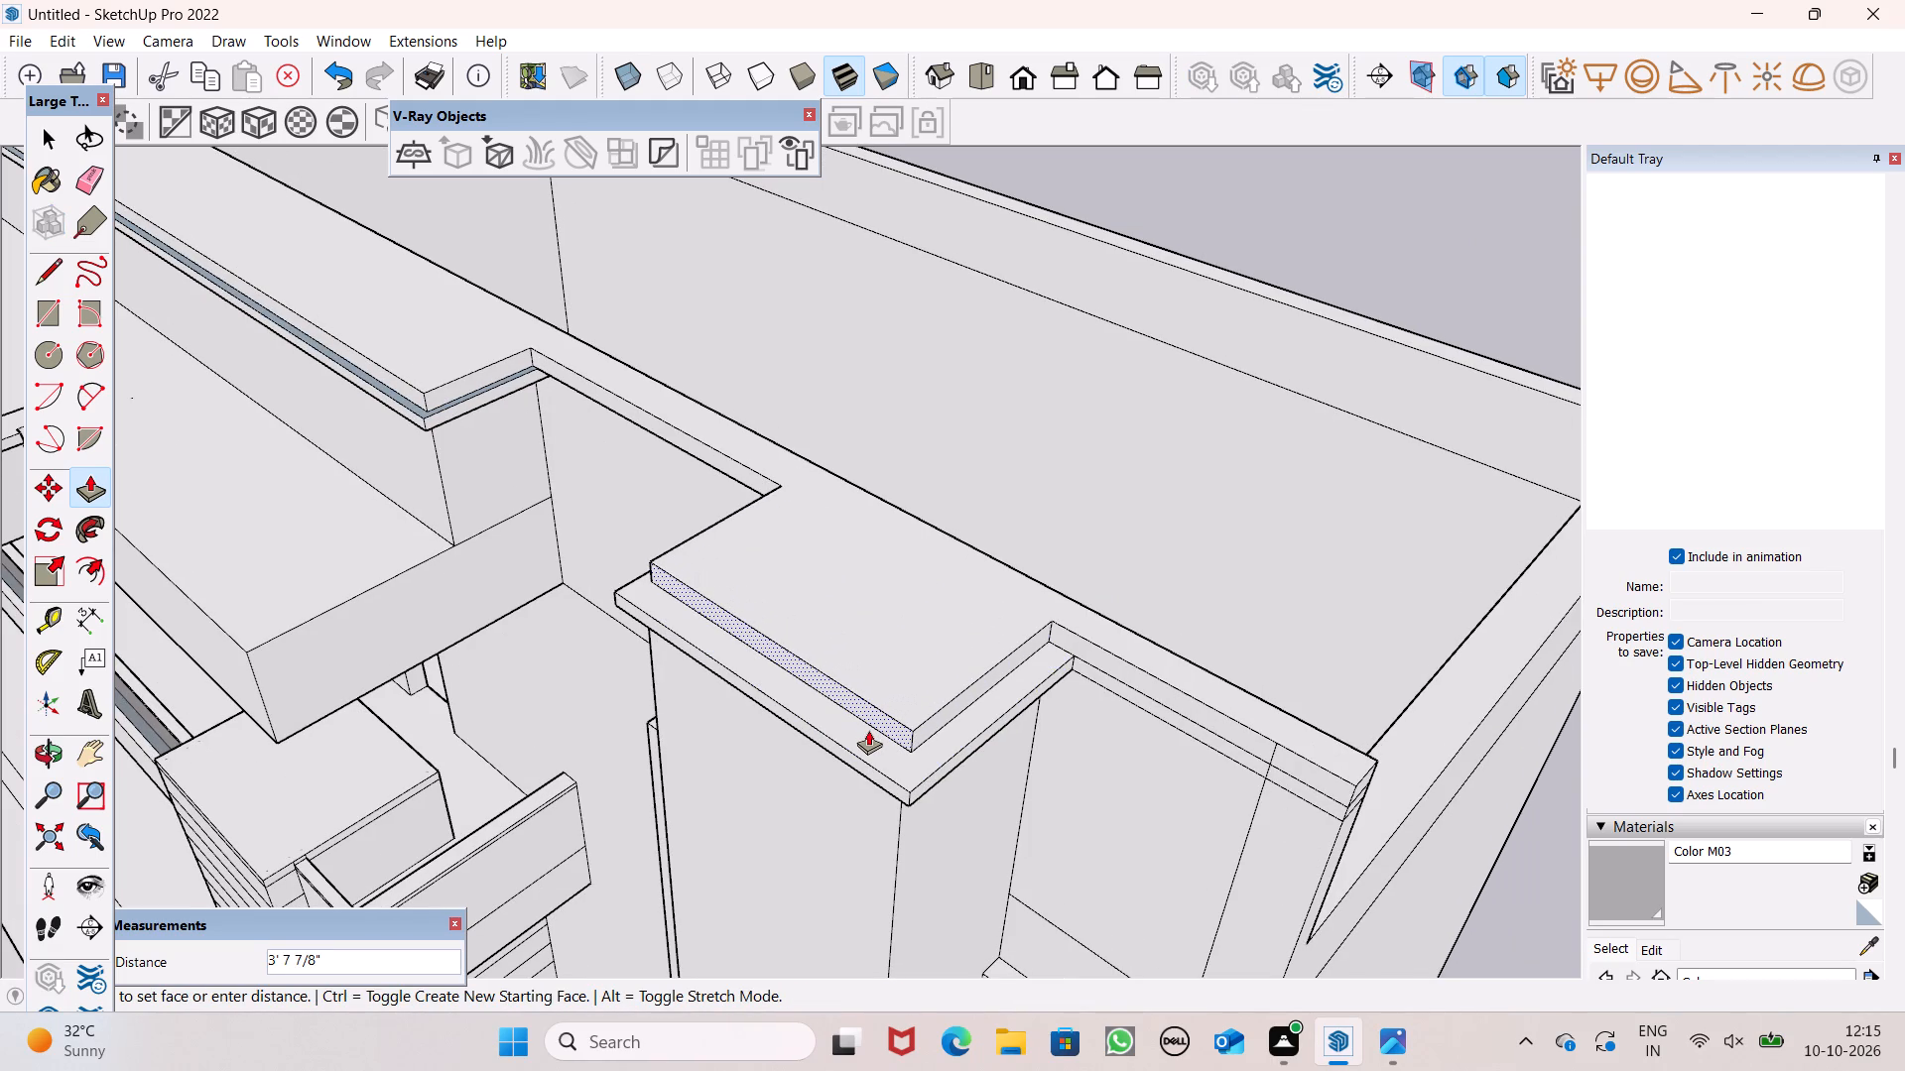
pyautogui.moveTo(868, 730); pyautogui.dragTo(851, 742)
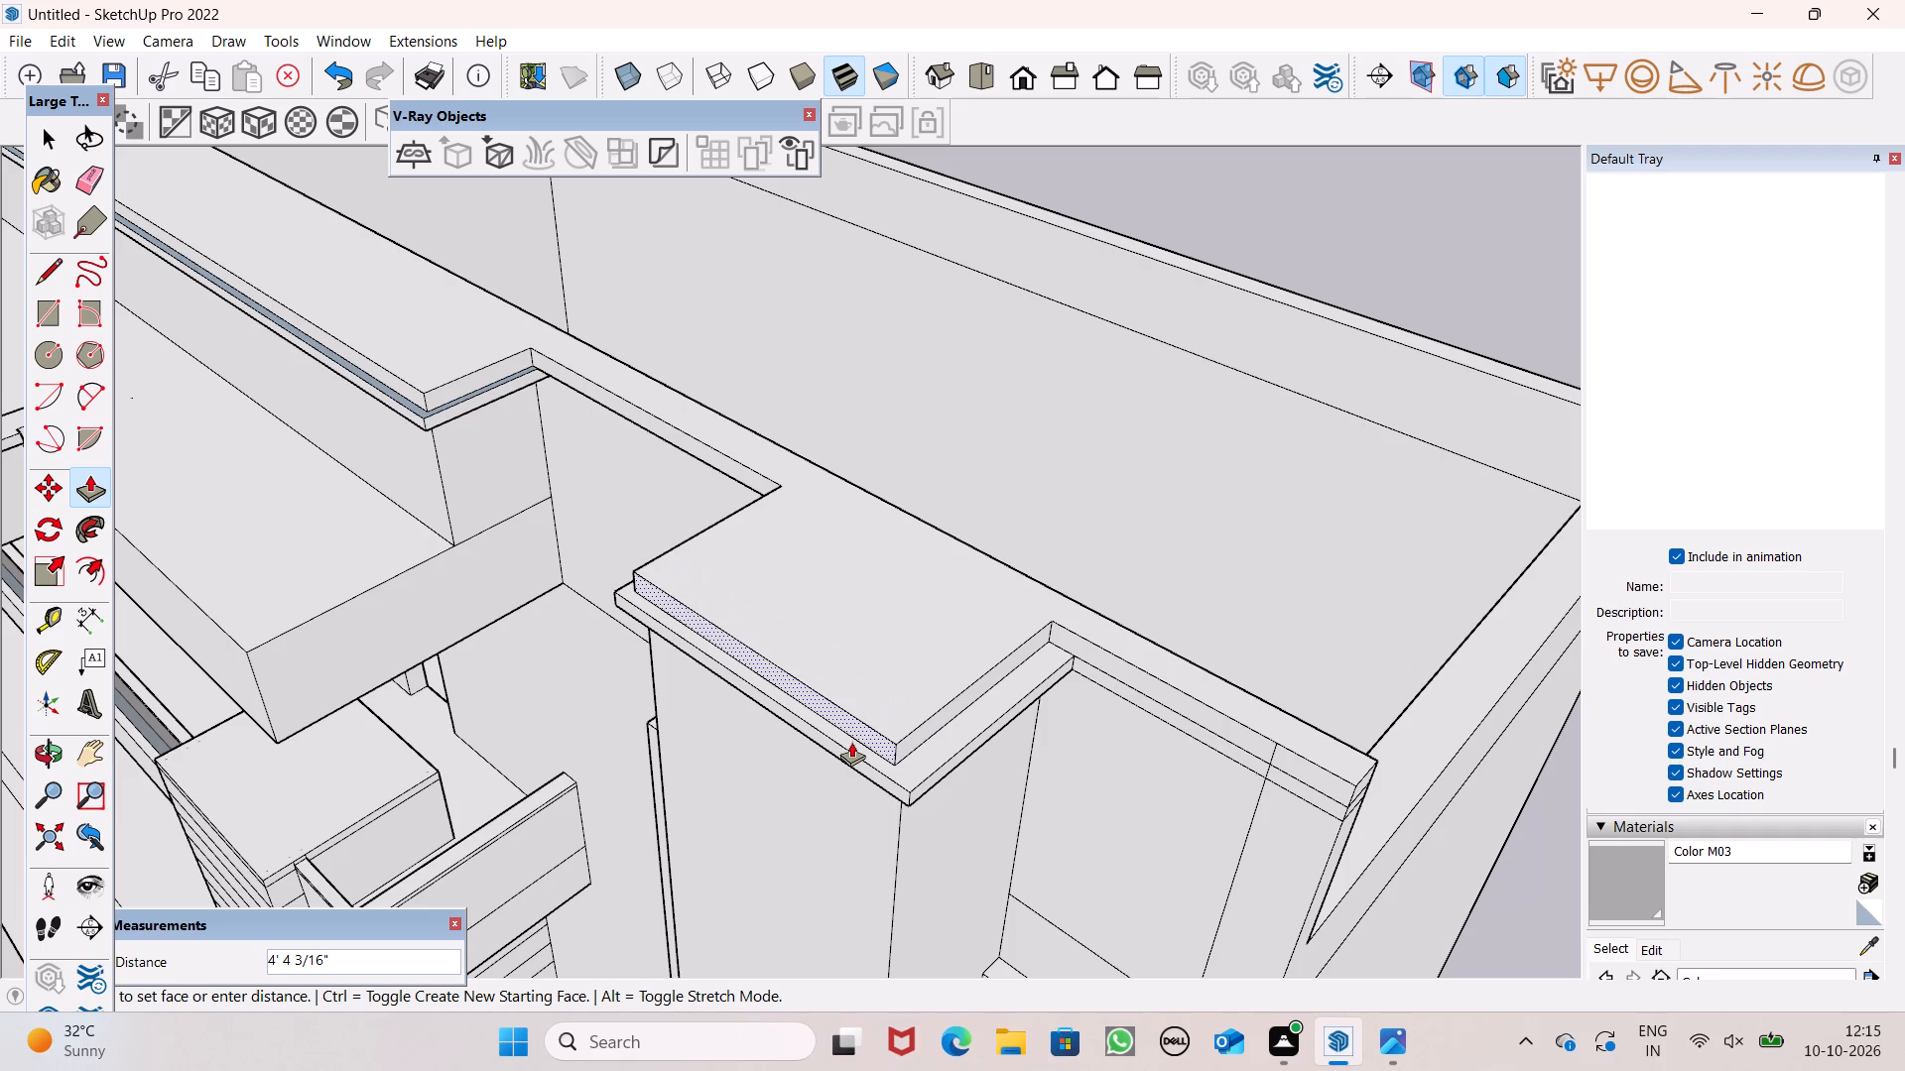
pyautogui.moveTo(851, 742); pyautogui.dragTo(837, 751)
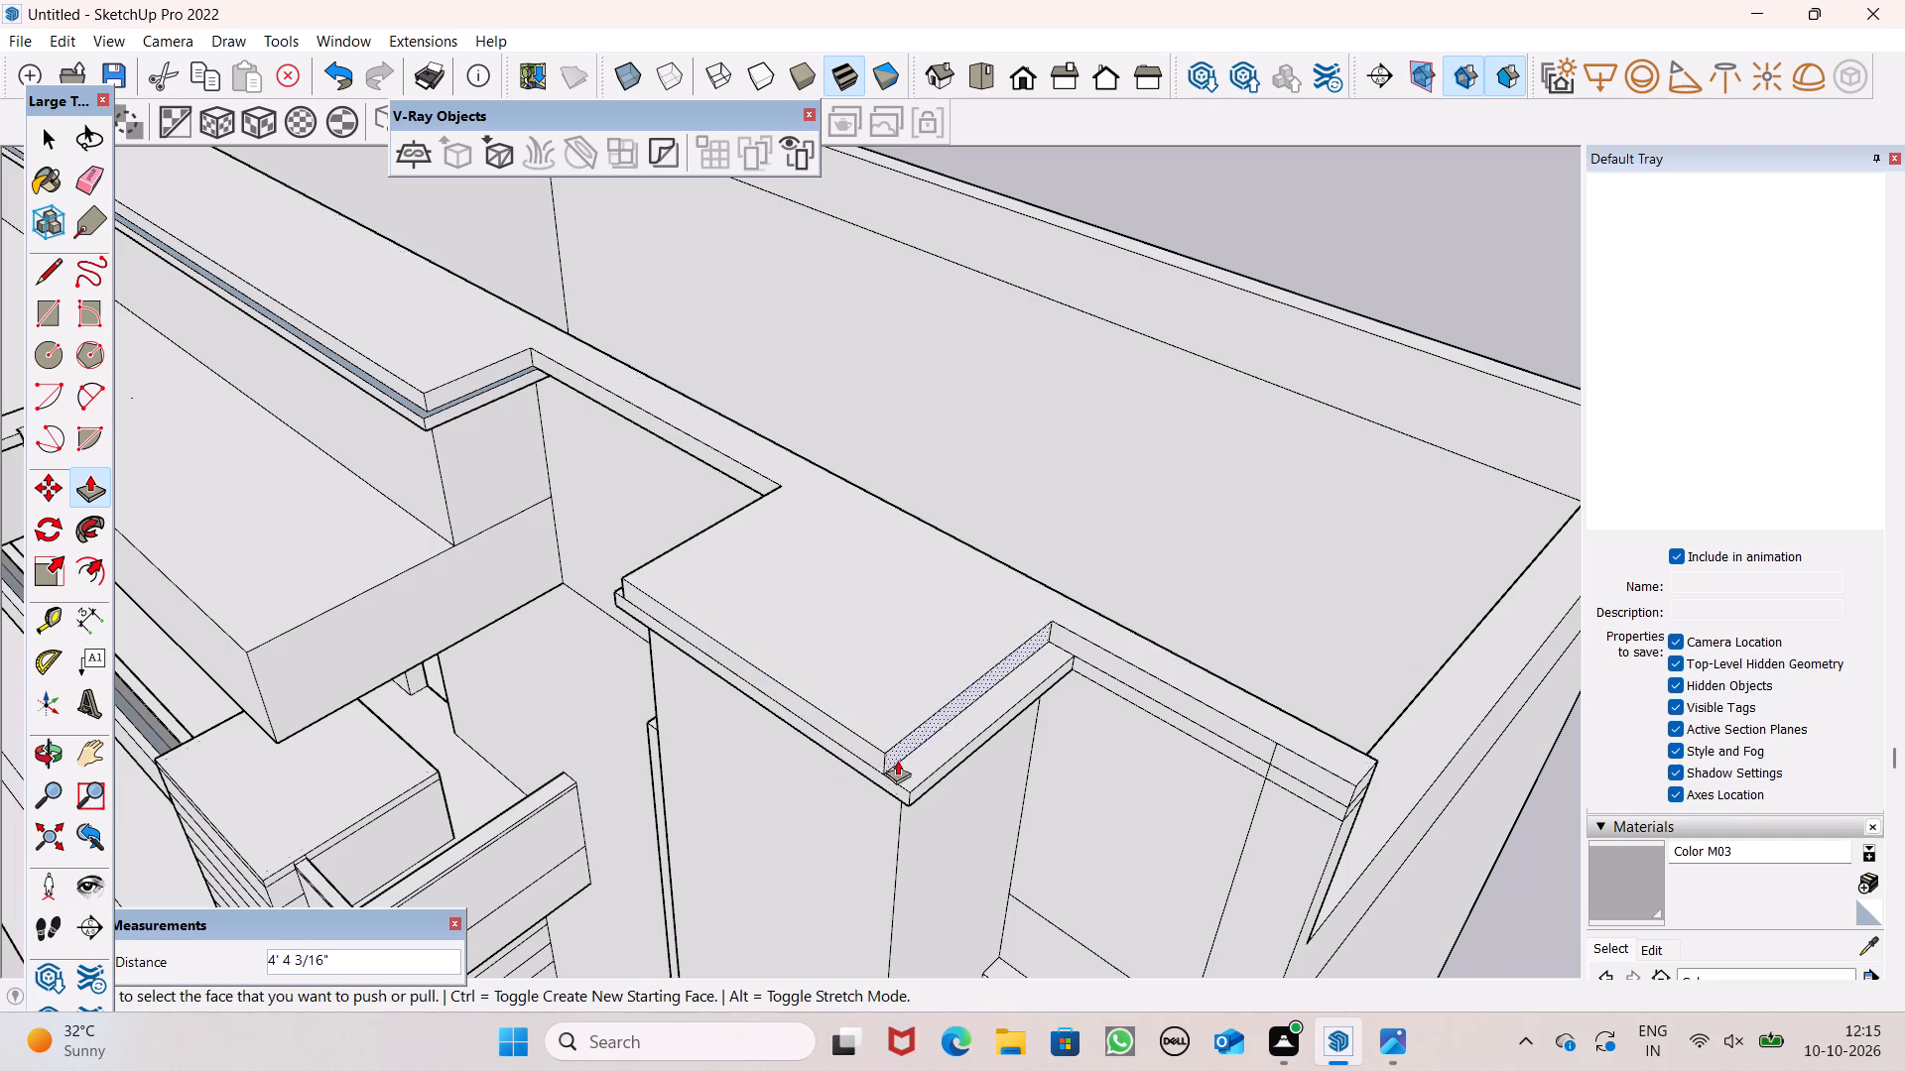
# Pull the upper cap tier's front face farther outward so it overhangs the lower tier's front edge.
pyautogui.scroll(1, 900, 770)
pyautogui.moveTo(901, 770); pyautogui.dragTo(1002, 546, button='middle')
pyautogui.scroll(5, 1006, 525)
pyautogui.moveTo(940, 486); pyautogui.dragTo(940, 484)
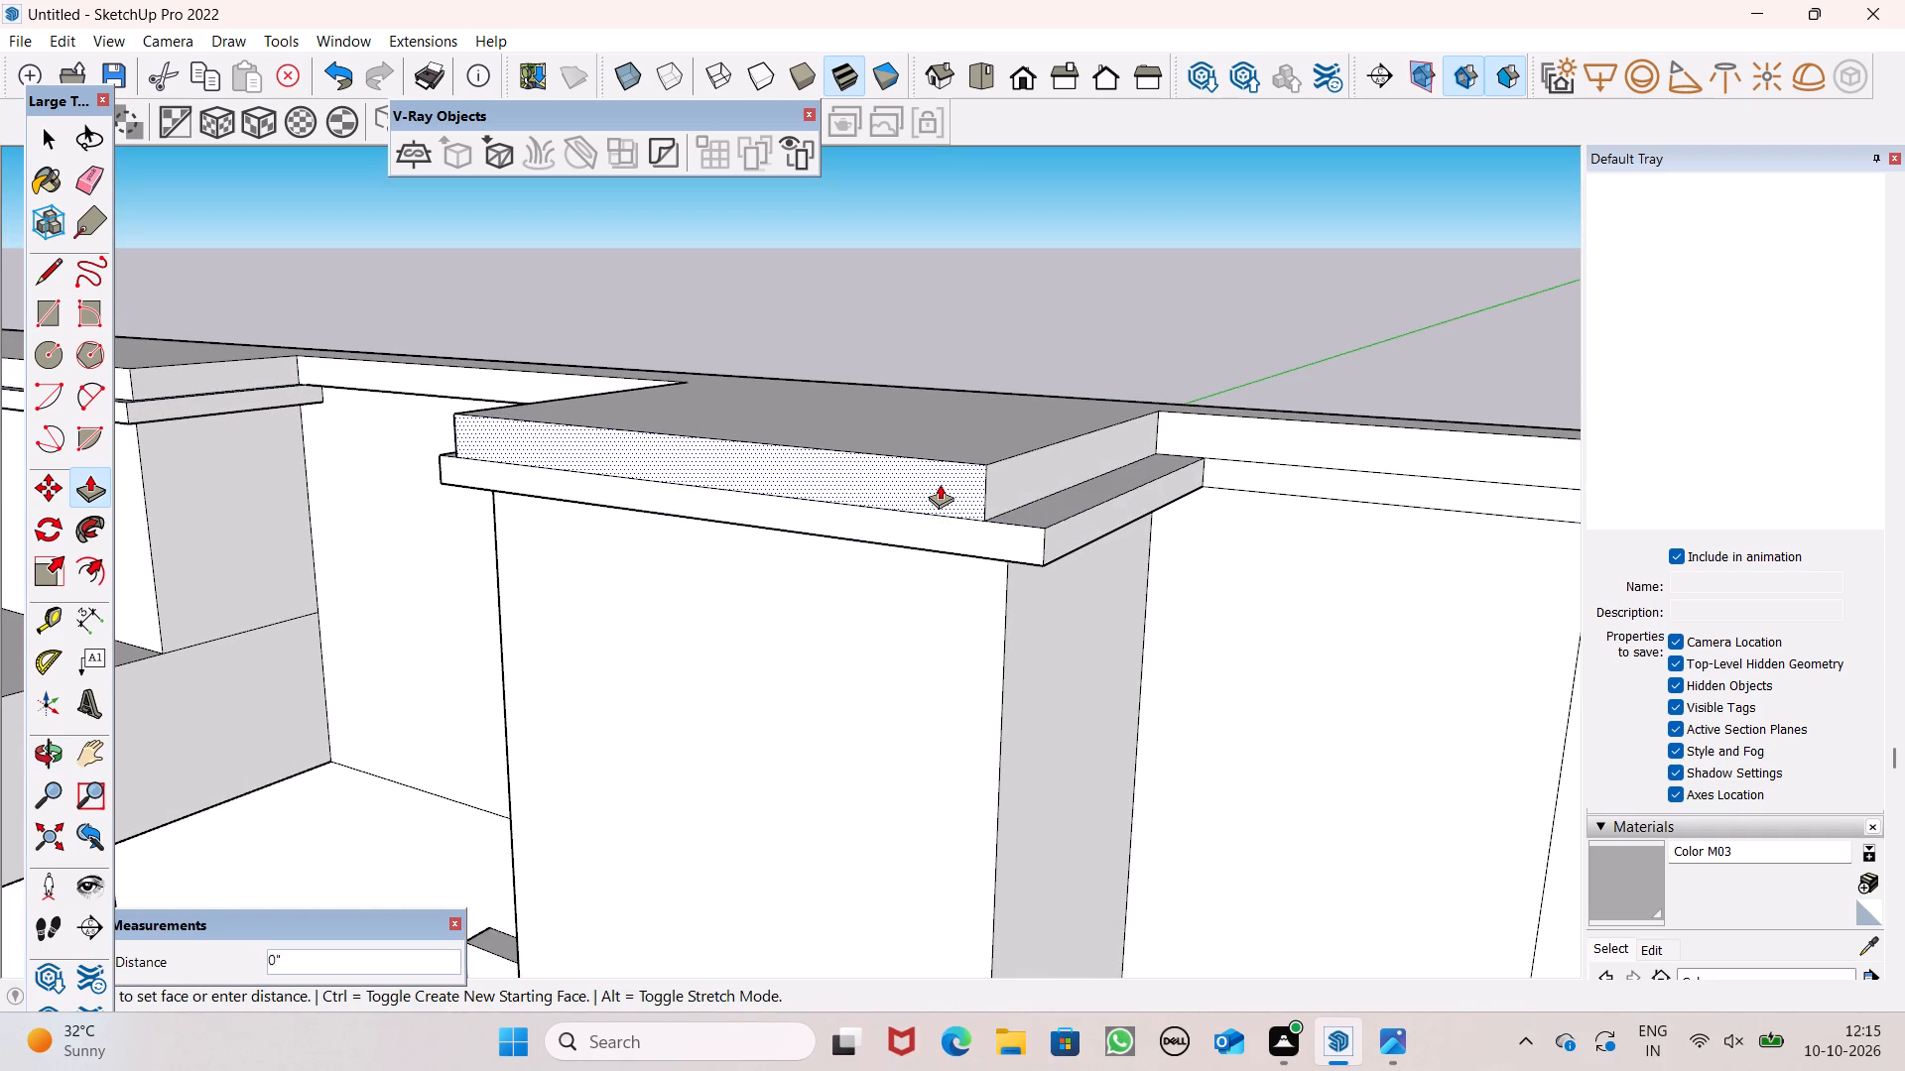
pyautogui.moveTo(940, 484); pyautogui.dragTo(935, 507)
# Pull the upper tier's side face away from the parapet block outward about 6 13/16", plus about 4 7/8" past the lower tier.
pyautogui.scroll(-3, 1028, 466)
pyautogui.moveTo(1442, 601); pyautogui.dragTo(1160, 599, button='middle')
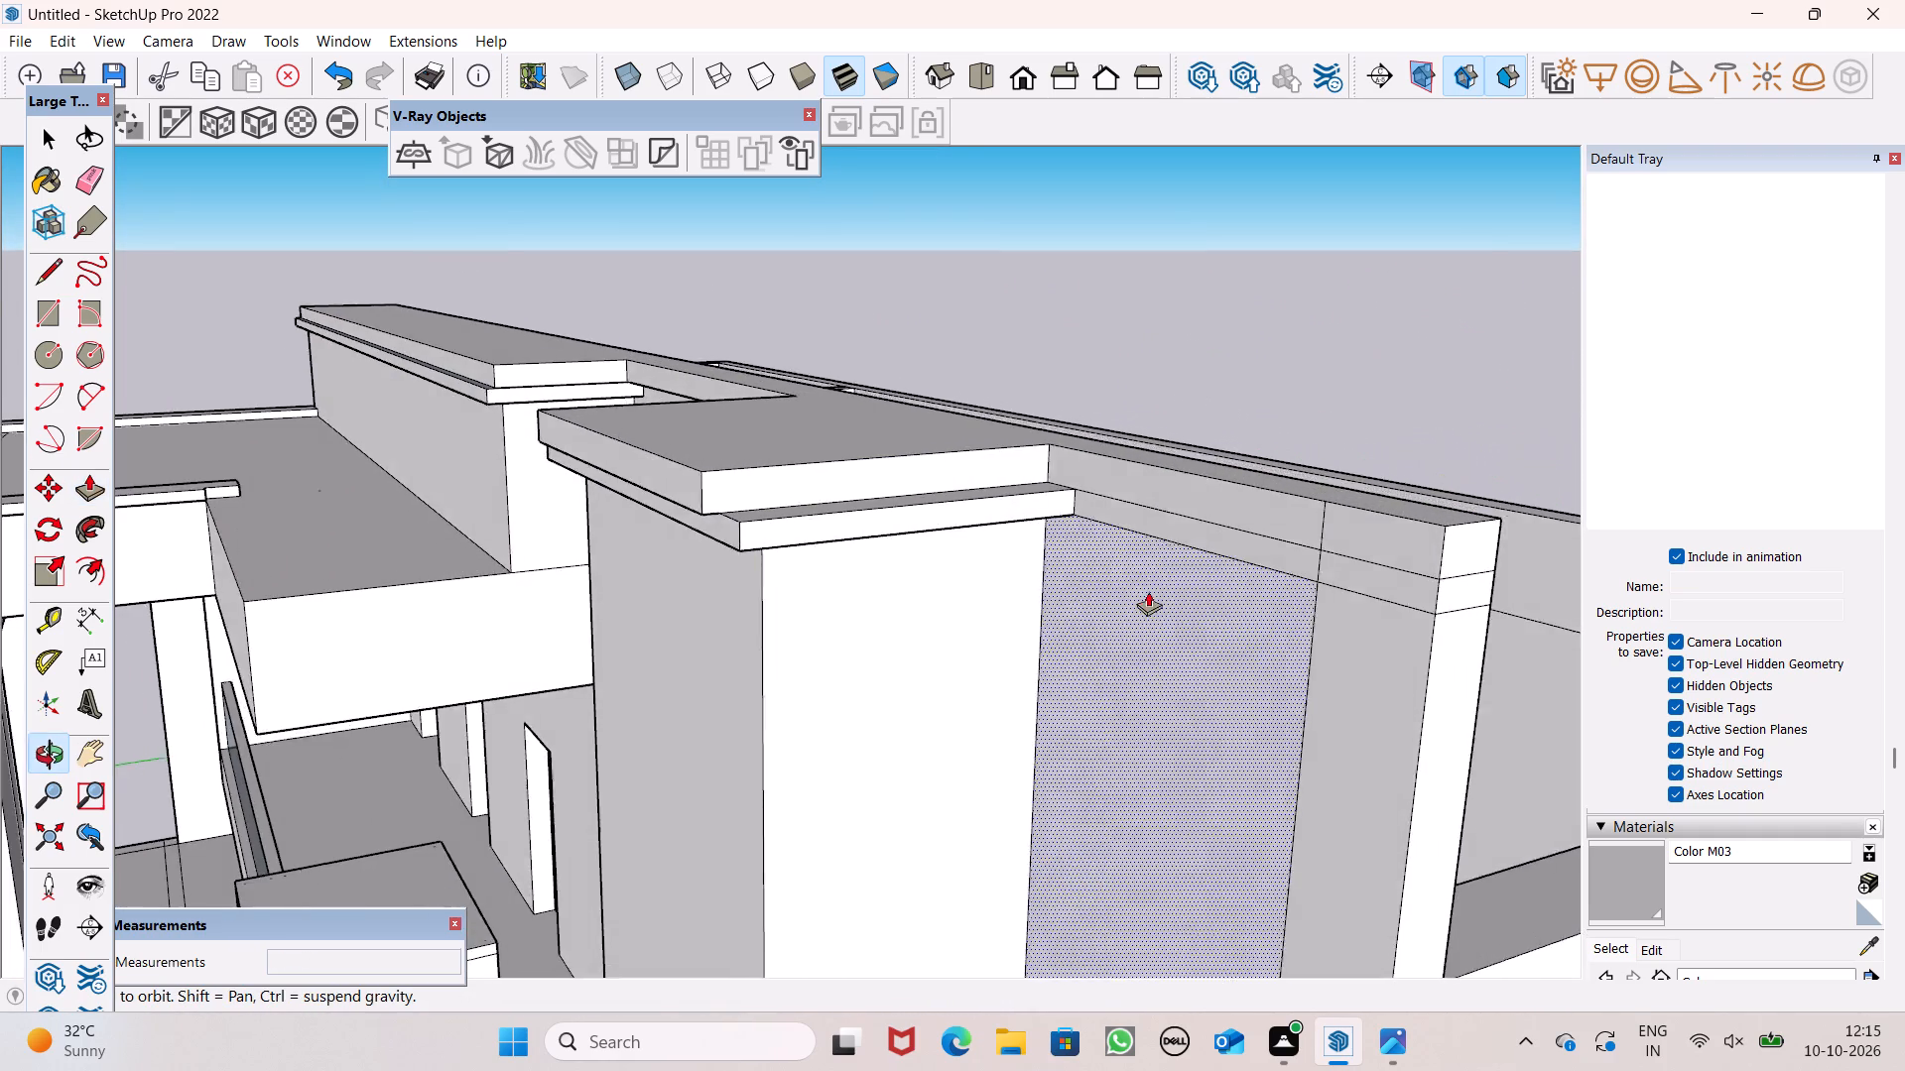
pyautogui.scroll(5, 845, 460)
pyautogui.moveTo(833, 496); pyautogui.dragTo(879, 564)
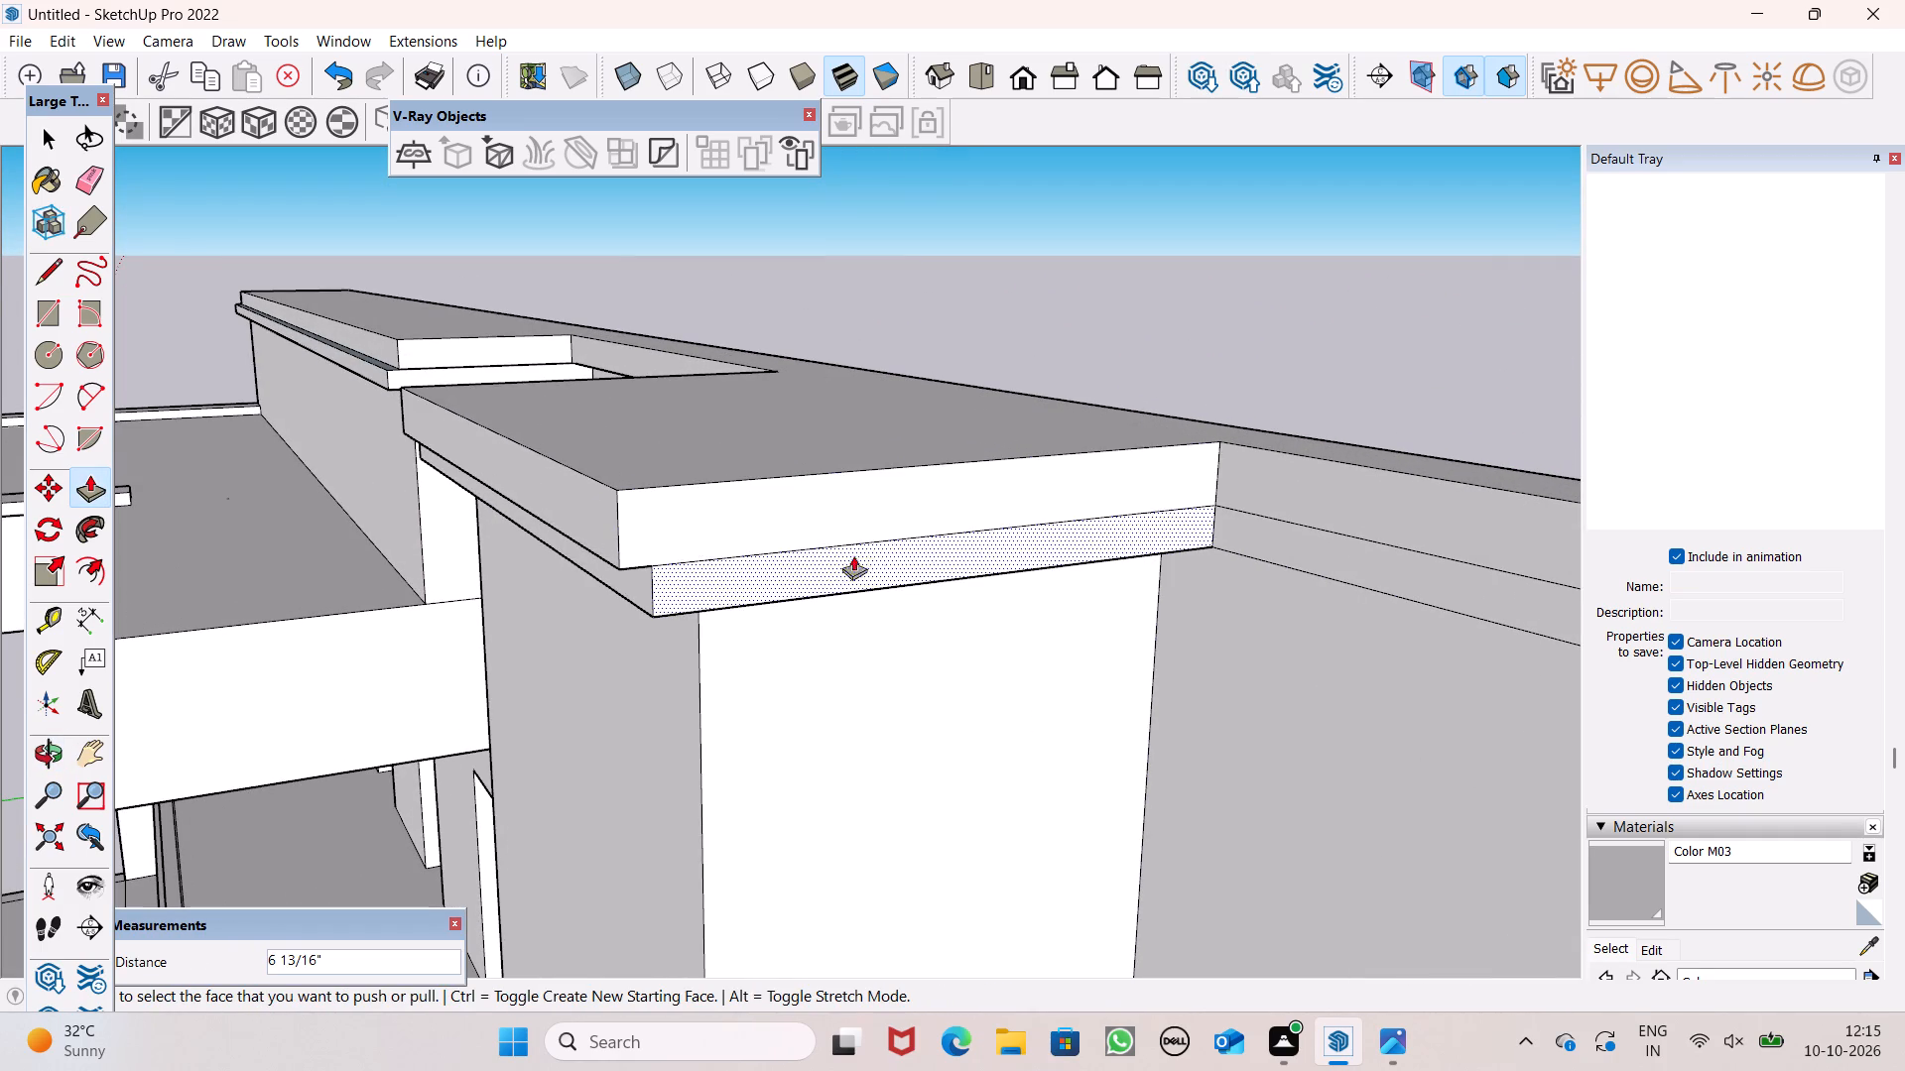
pyautogui.moveTo(821, 529); pyautogui.dragTo(846, 549)
# Pull the upper tier's side face toward the parapet block outward about 3 7/16", plus about 5 3/8" past the lower tier.
pyautogui.scroll(-4, 785, 549)
pyautogui.moveTo(769, 607); pyautogui.dragTo(1058, 481, button='middle')
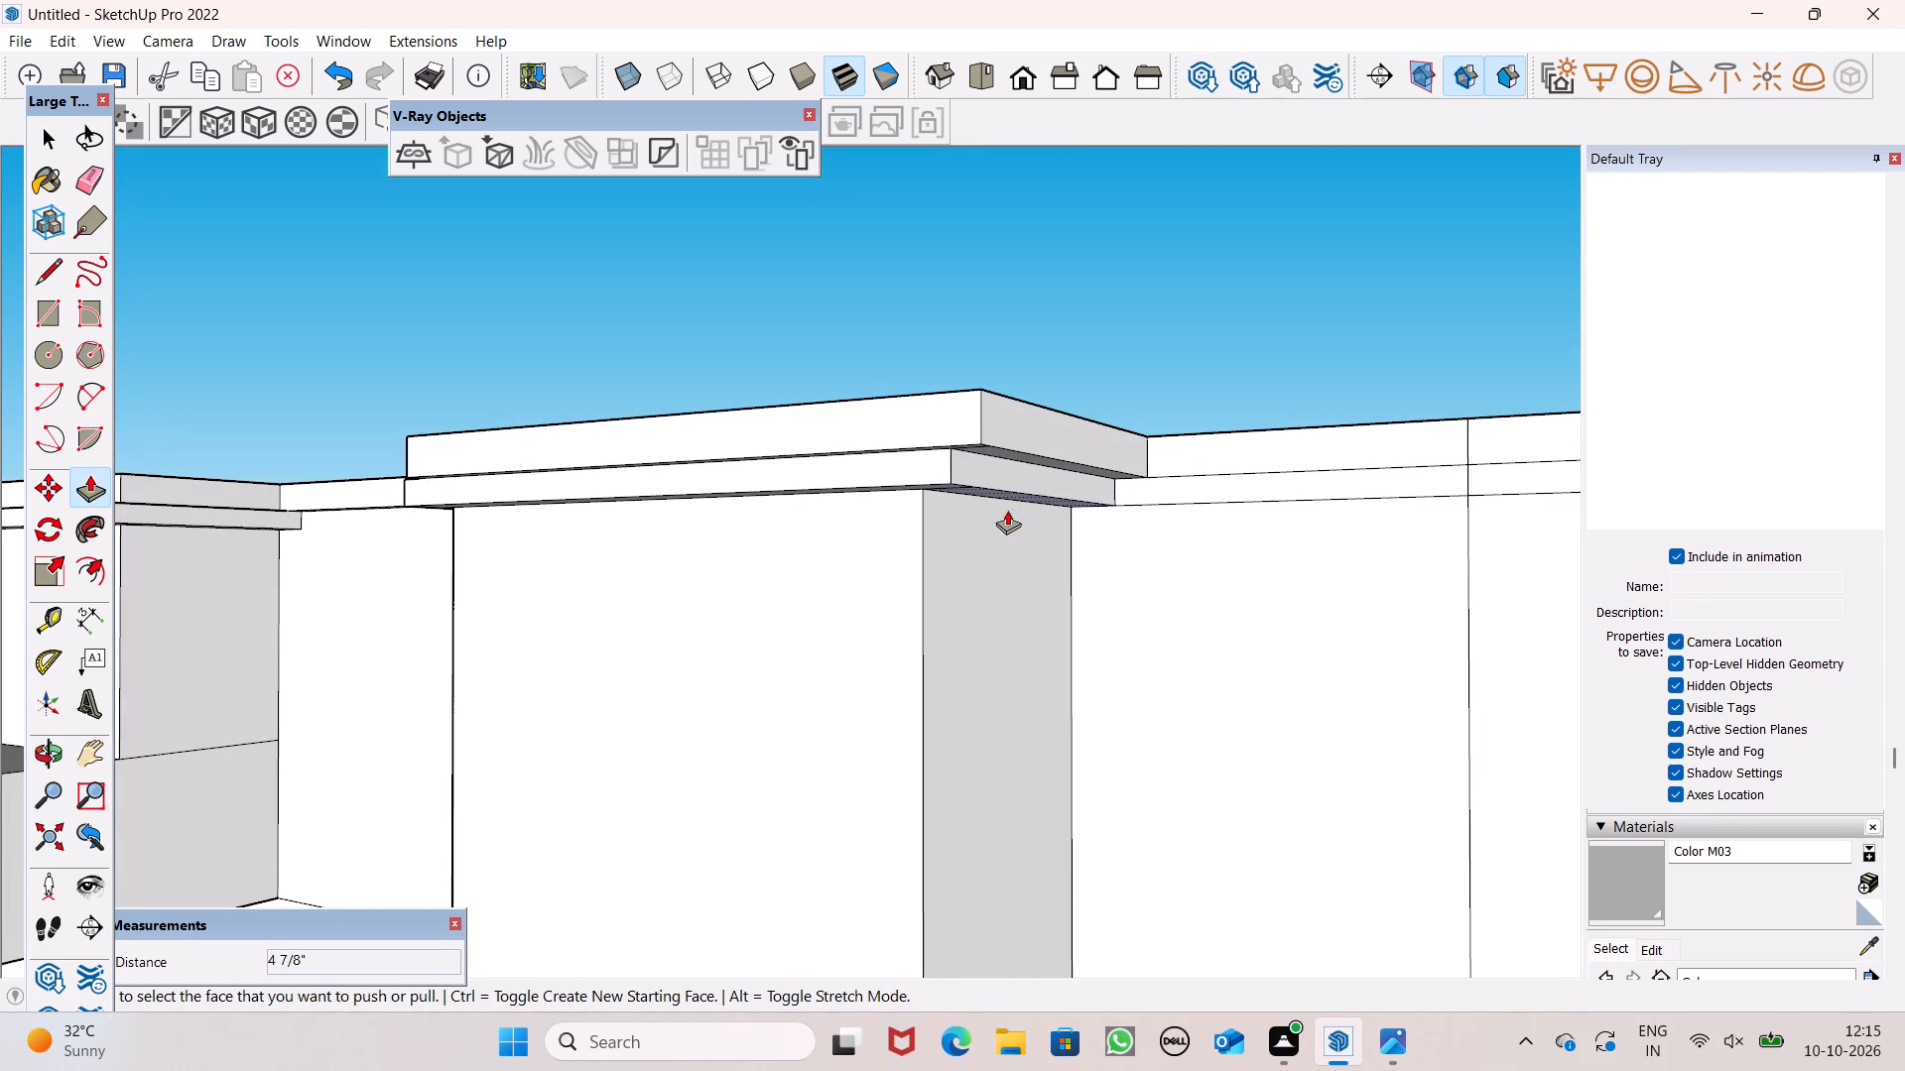
pyautogui.scroll(-3, 1007, 510)
pyautogui.moveTo(1033, 523); pyautogui.dragTo(1274, 575, button='middle')
pyautogui.moveTo(1069, 535); pyautogui.dragTo(1579, 570, button='middle')
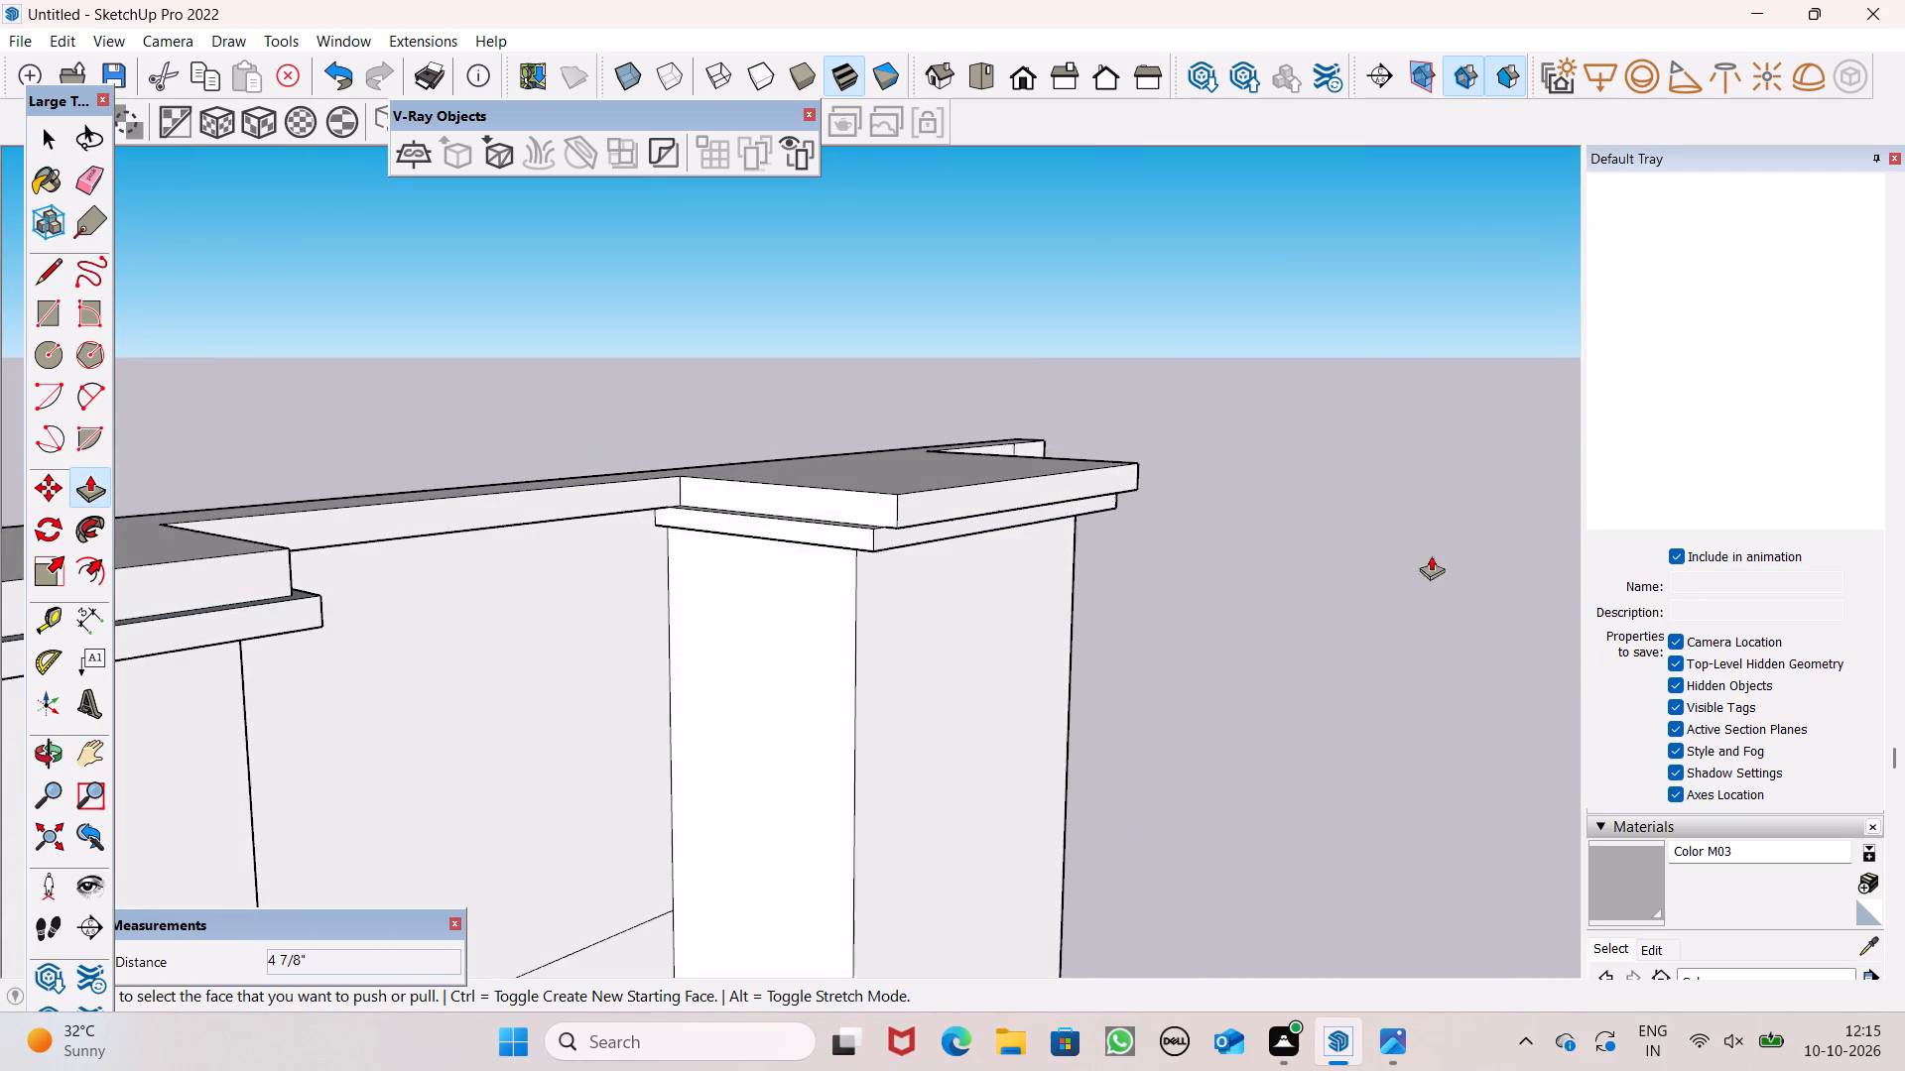
pyautogui.scroll(6, 883, 497)
pyautogui.moveTo(834, 521); pyautogui.dragTo(790, 565)
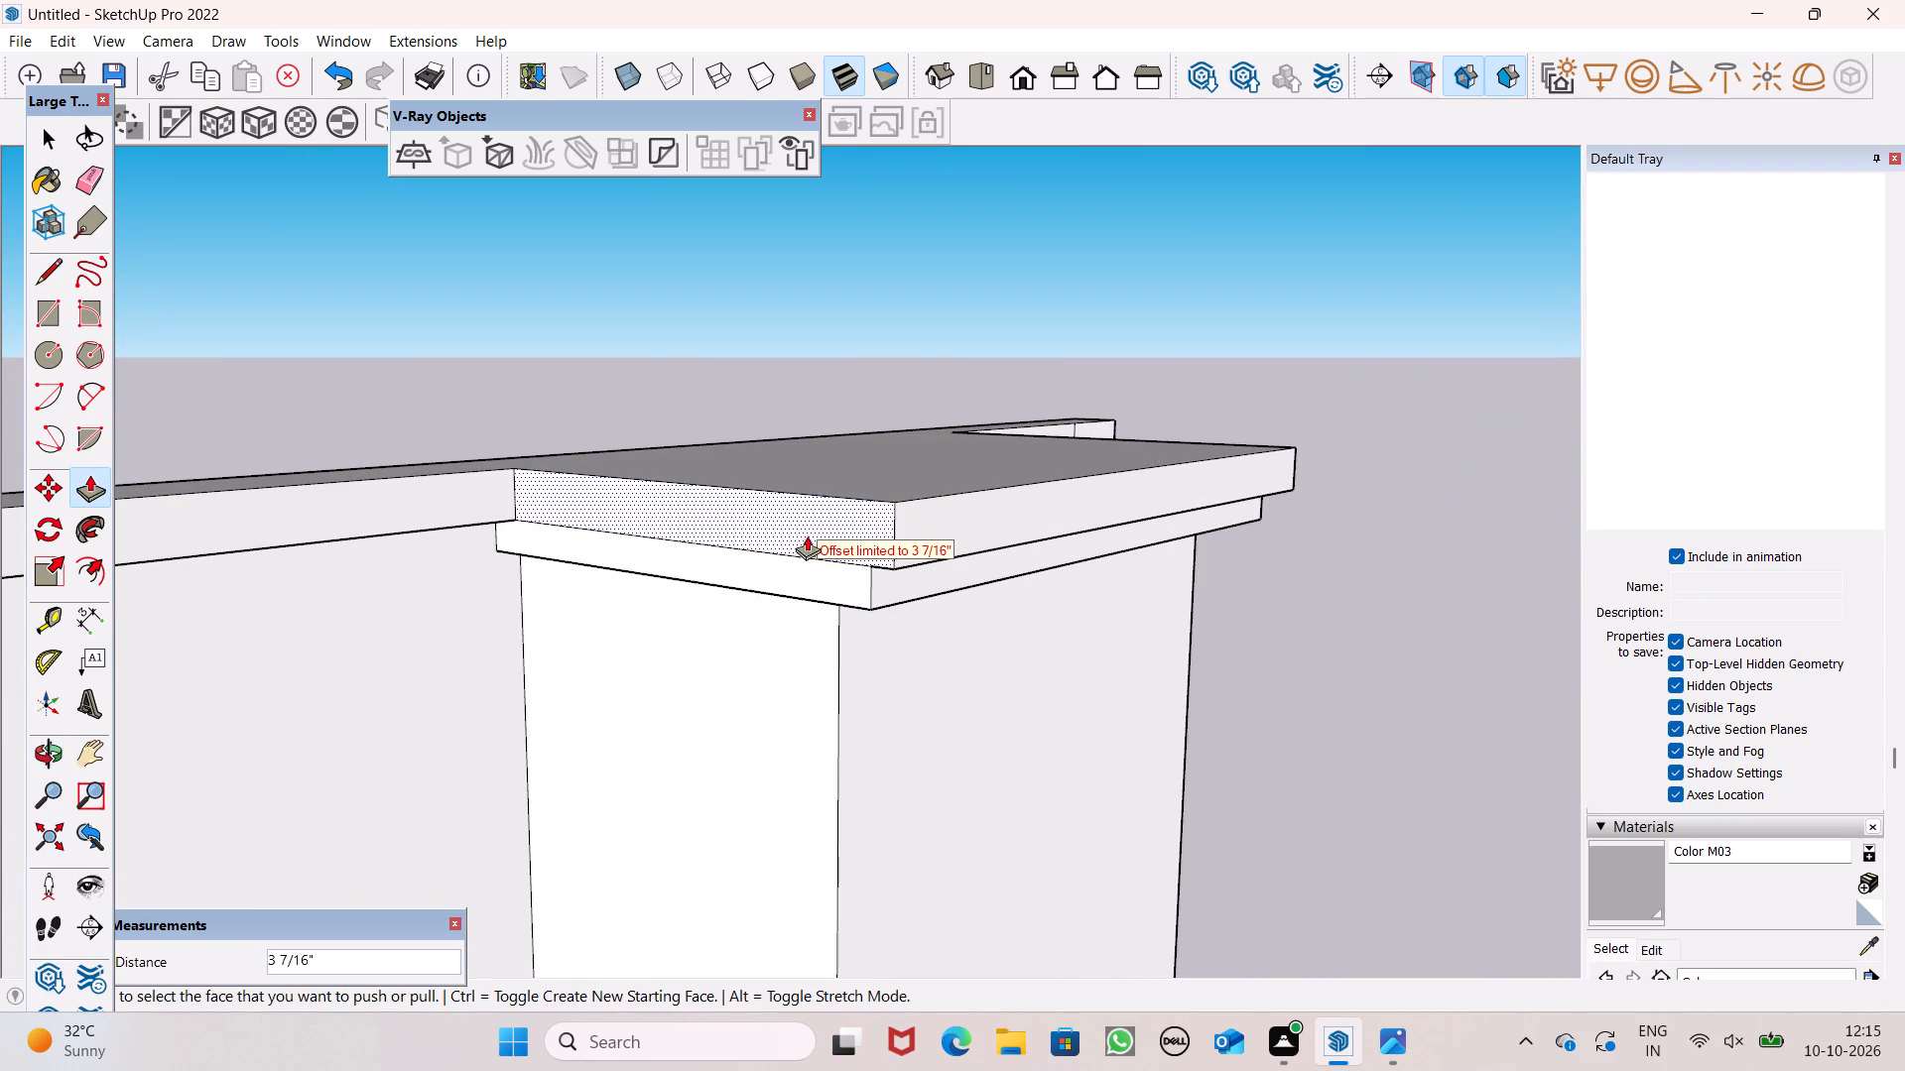
pyautogui.moveTo(807, 534); pyautogui.dragTo(771, 555)
# Erase the corner seam lines under both pillar cap tiers on the side toward the parapet block.
pyautogui.scroll(-1, 792, 525)
pyautogui.moveTo(841, 549); pyautogui.dragTo(436, 380, button='middle')
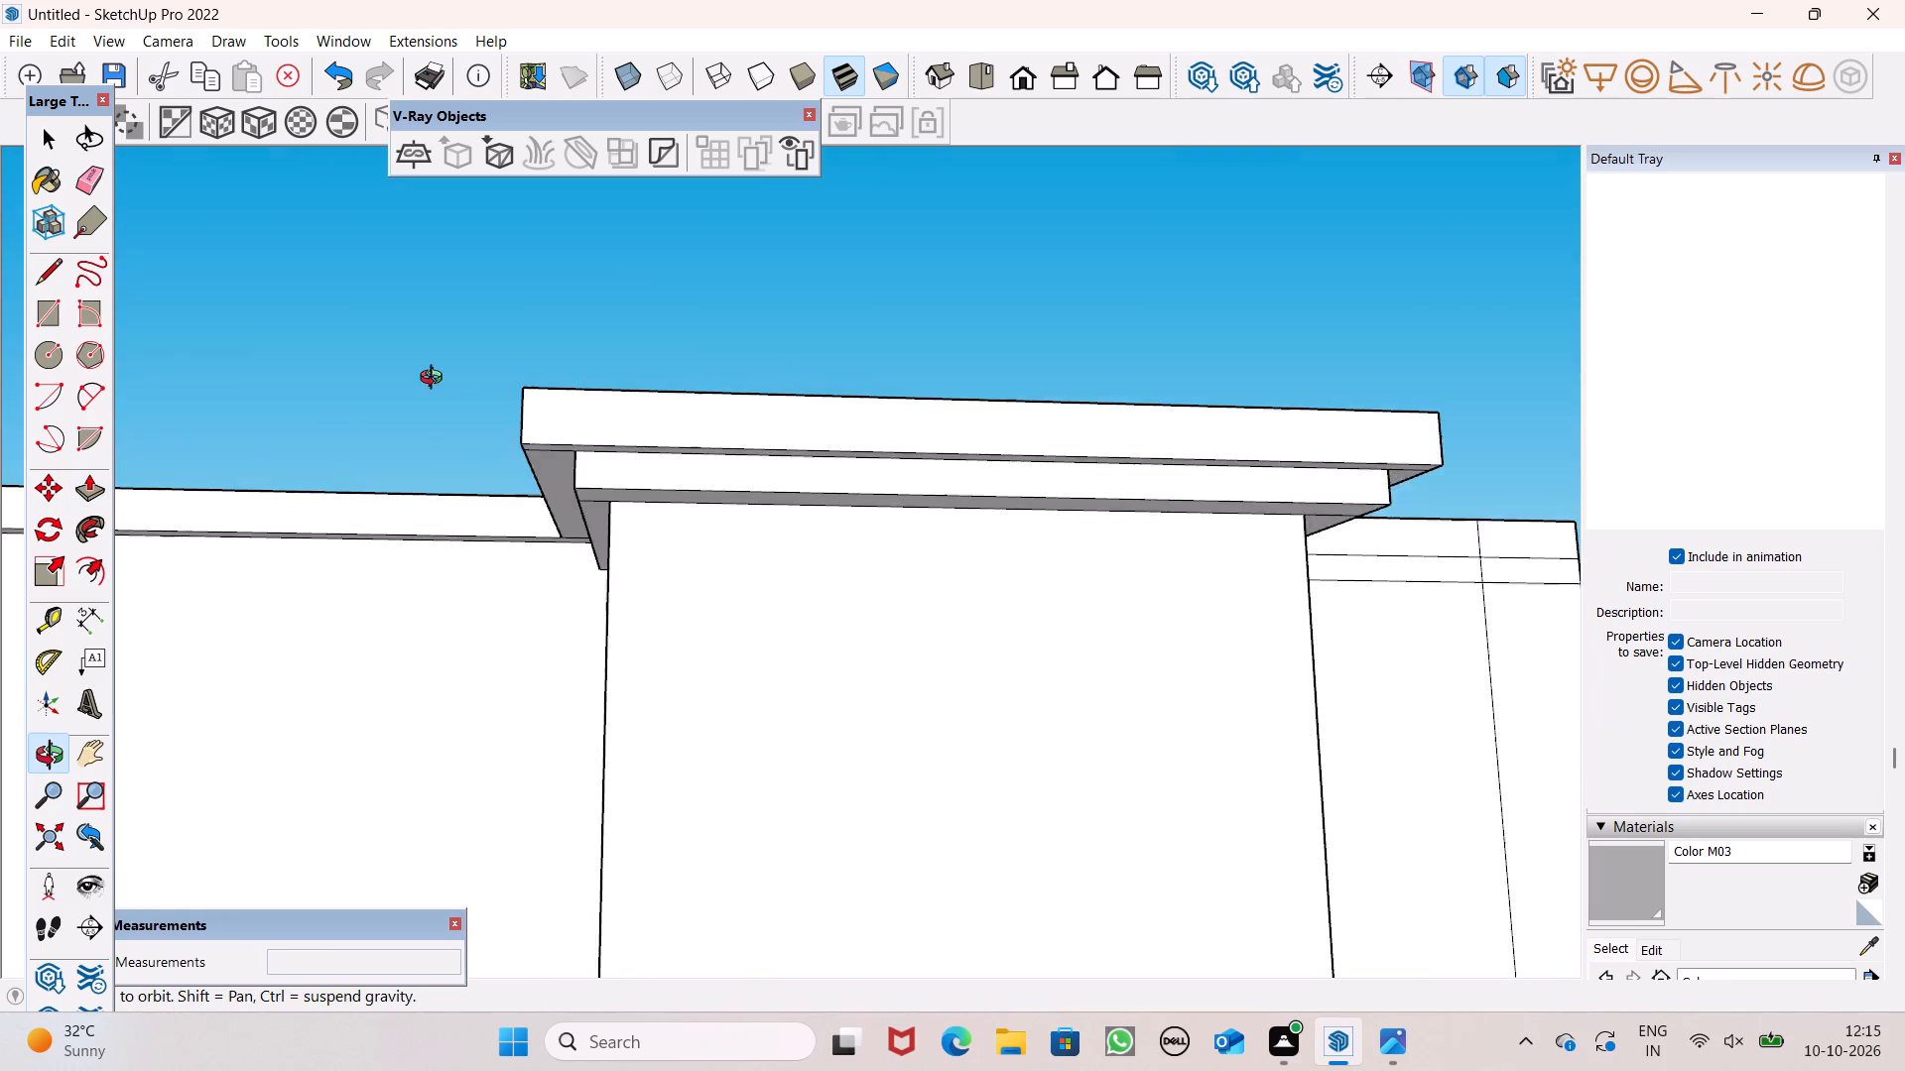
pyautogui.moveTo(436, 380); pyautogui.dragTo(453, 255, button='middle')
pyautogui.scroll(-1, 420, 180)
pyautogui.scroll(1, 858, 413)
pyautogui.moveTo(858, 413); pyautogui.dragTo(863, 372, button='middle')
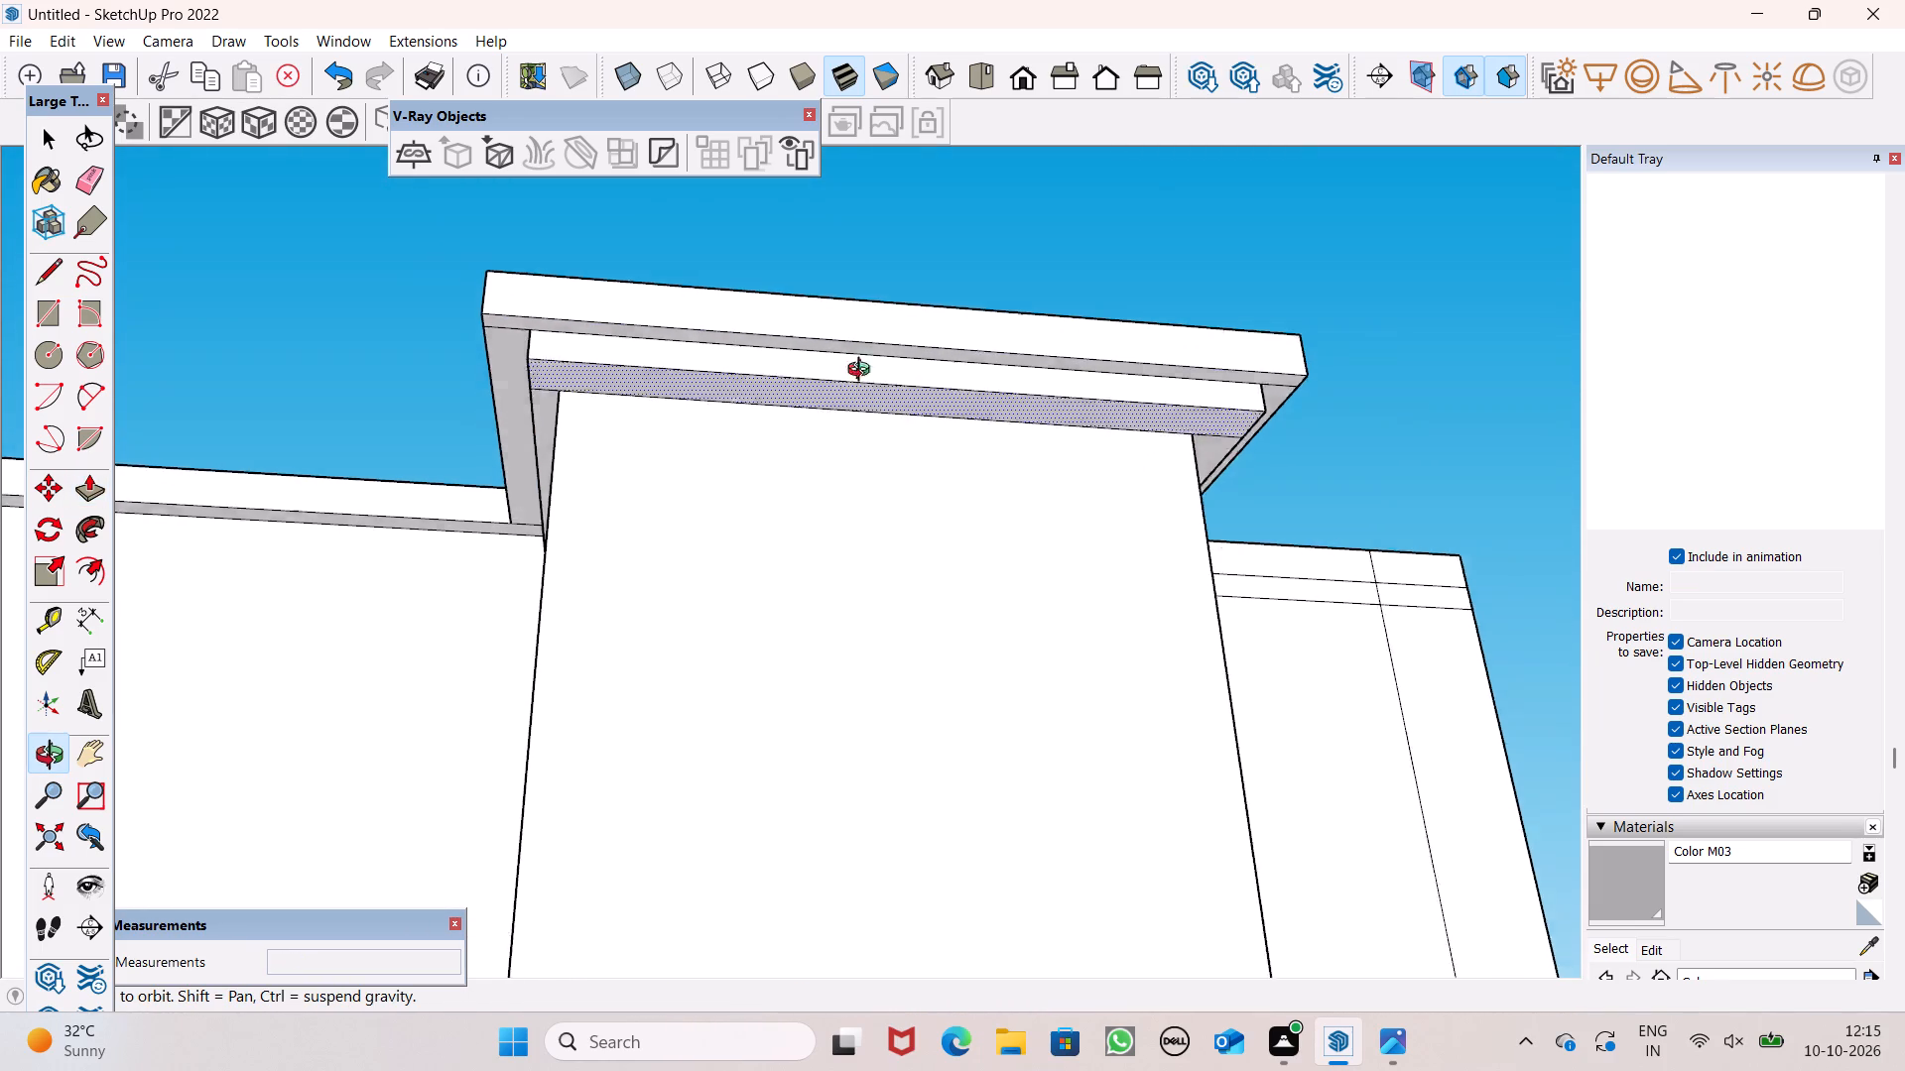
pyautogui.moveTo(863, 372); pyautogui.dragTo(766, 282, button='middle')
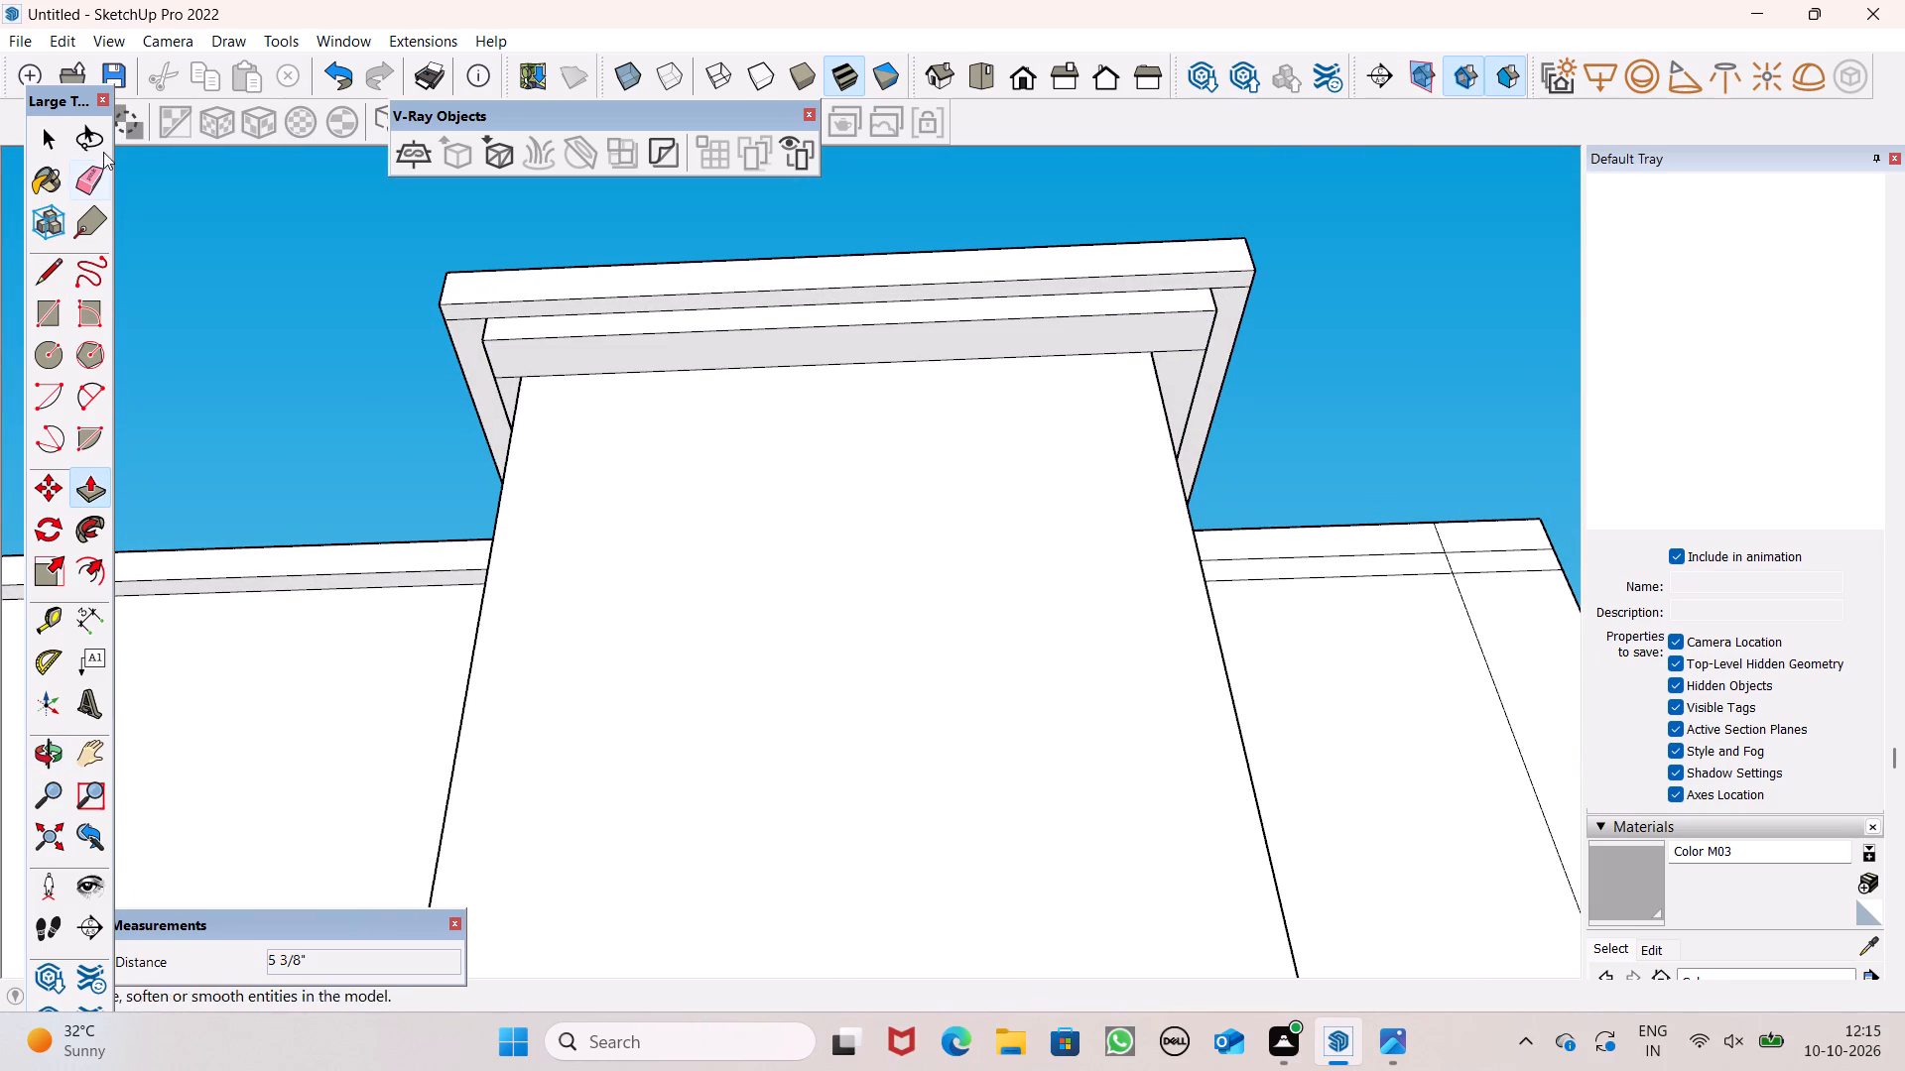
pyautogui.click(74, 184)
pyautogui.scroll(1, 461, 376)
pyautogui.scroll(-1, 461, 376)
pyautogui.scroll(5, 461, 376)
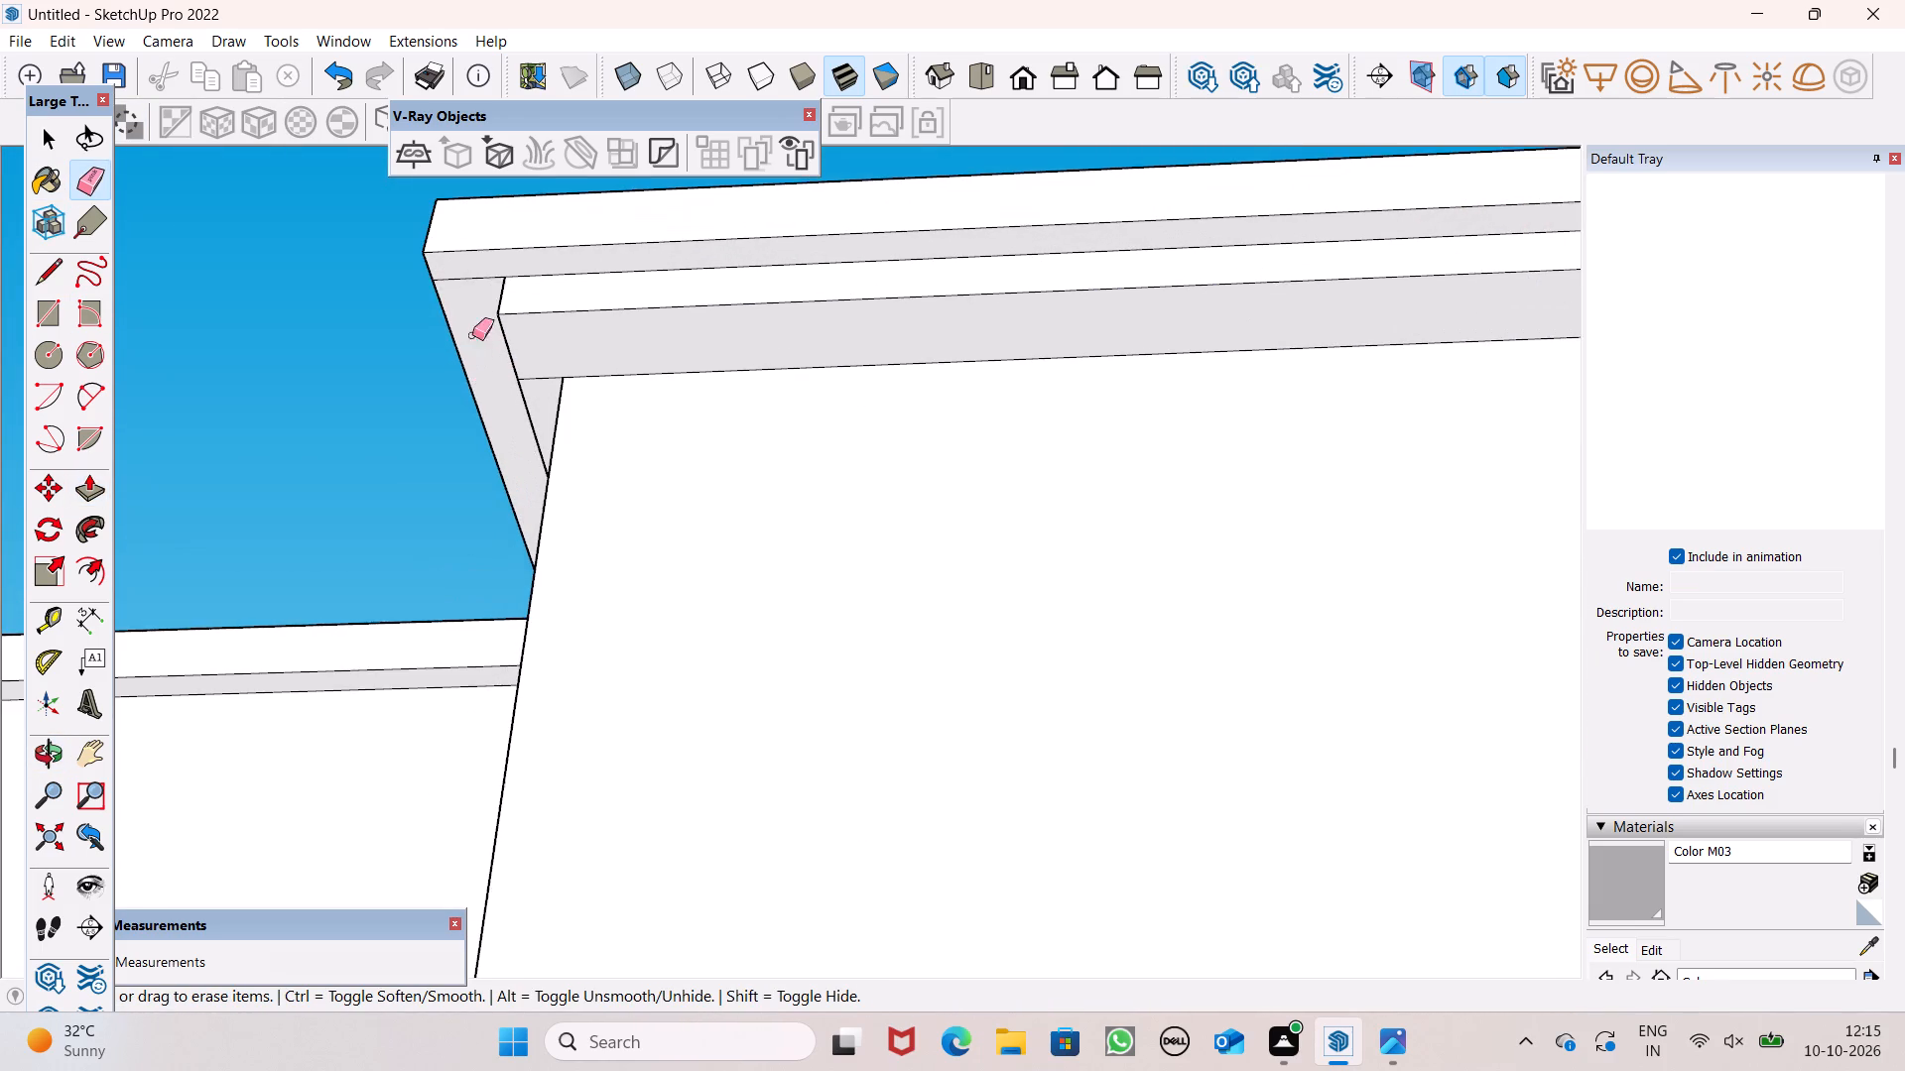
pyautogui.scroll(5, 488, 290)
pyautogui.moveTo(488, 254); pyautogui.dragTo(482, 281)
pyautogui.moveTo(517, 488); pyautogui.dragTo(649, 448, button='middle')
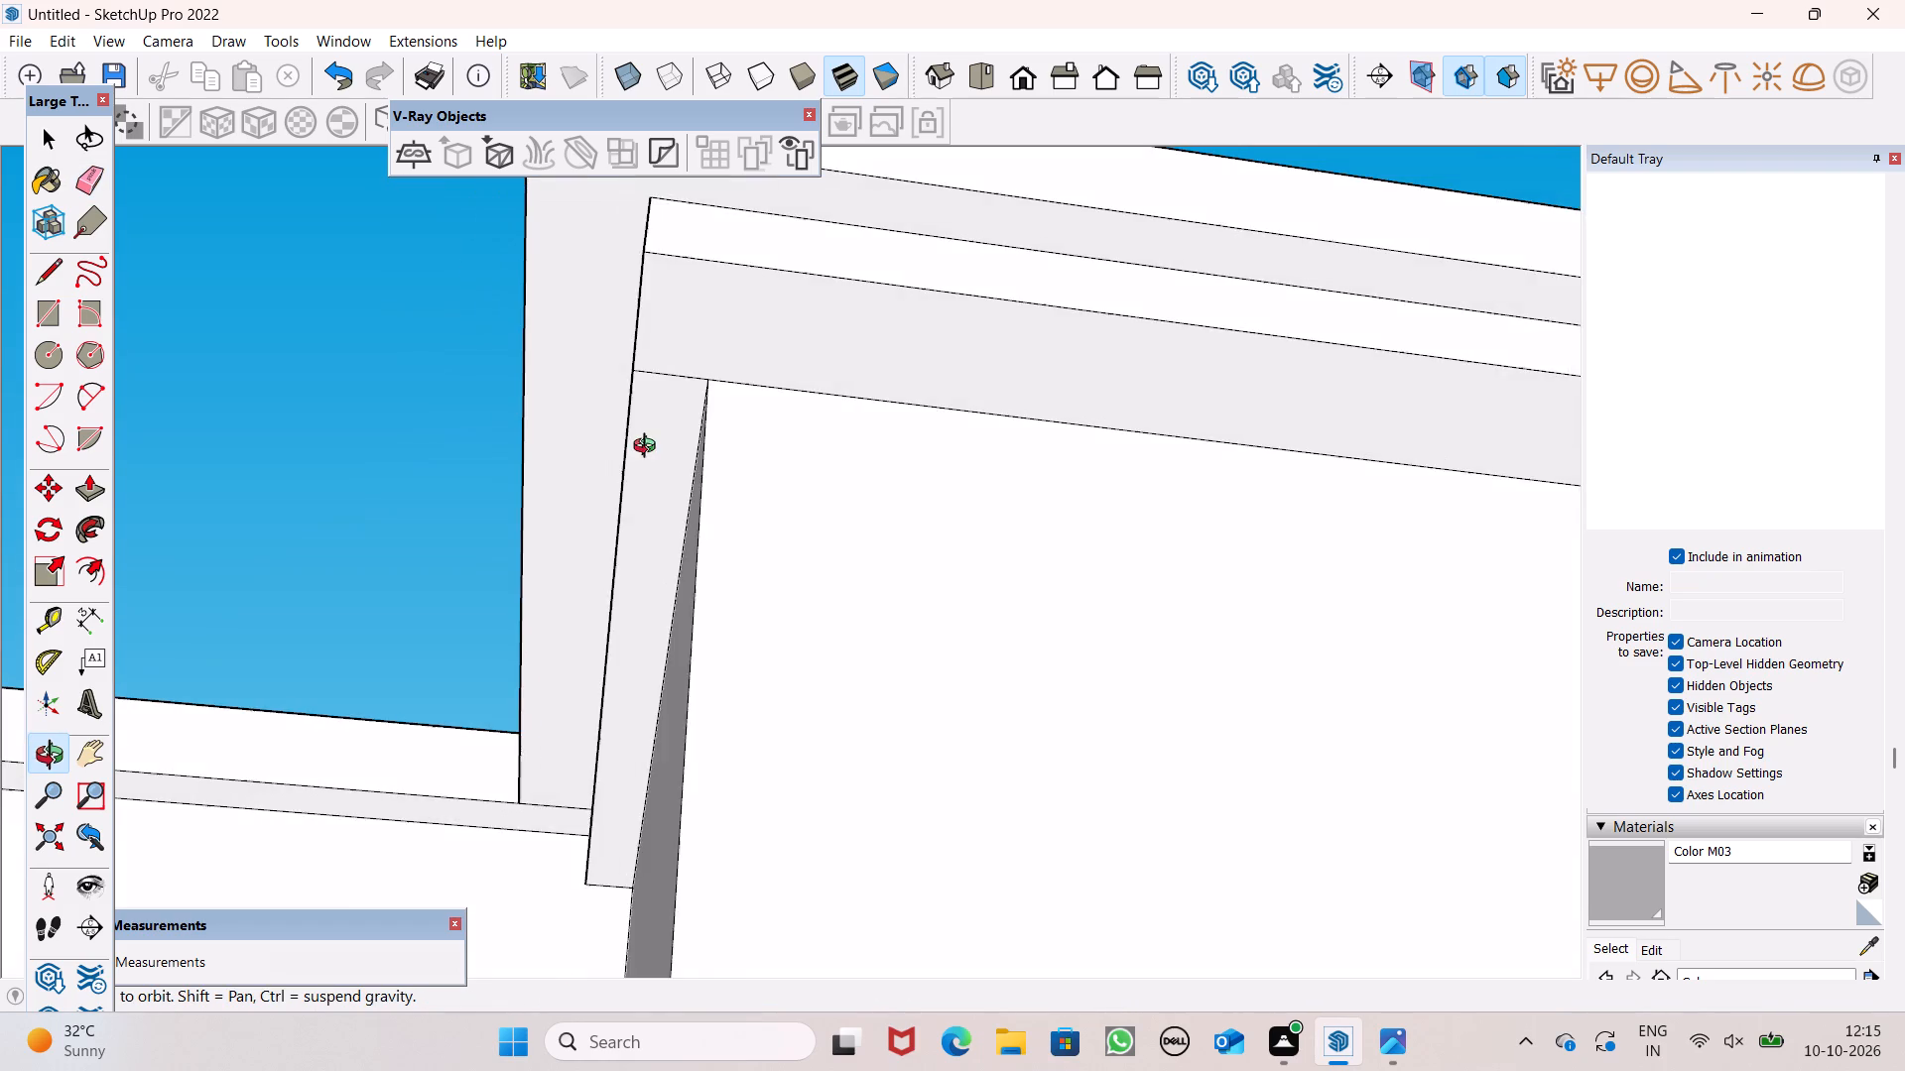
pyautogui.moveTo(649, 448); pyautogui.dragTo(650, 489, button='middle')
pyautogui.scroll(-11, 643, 491)
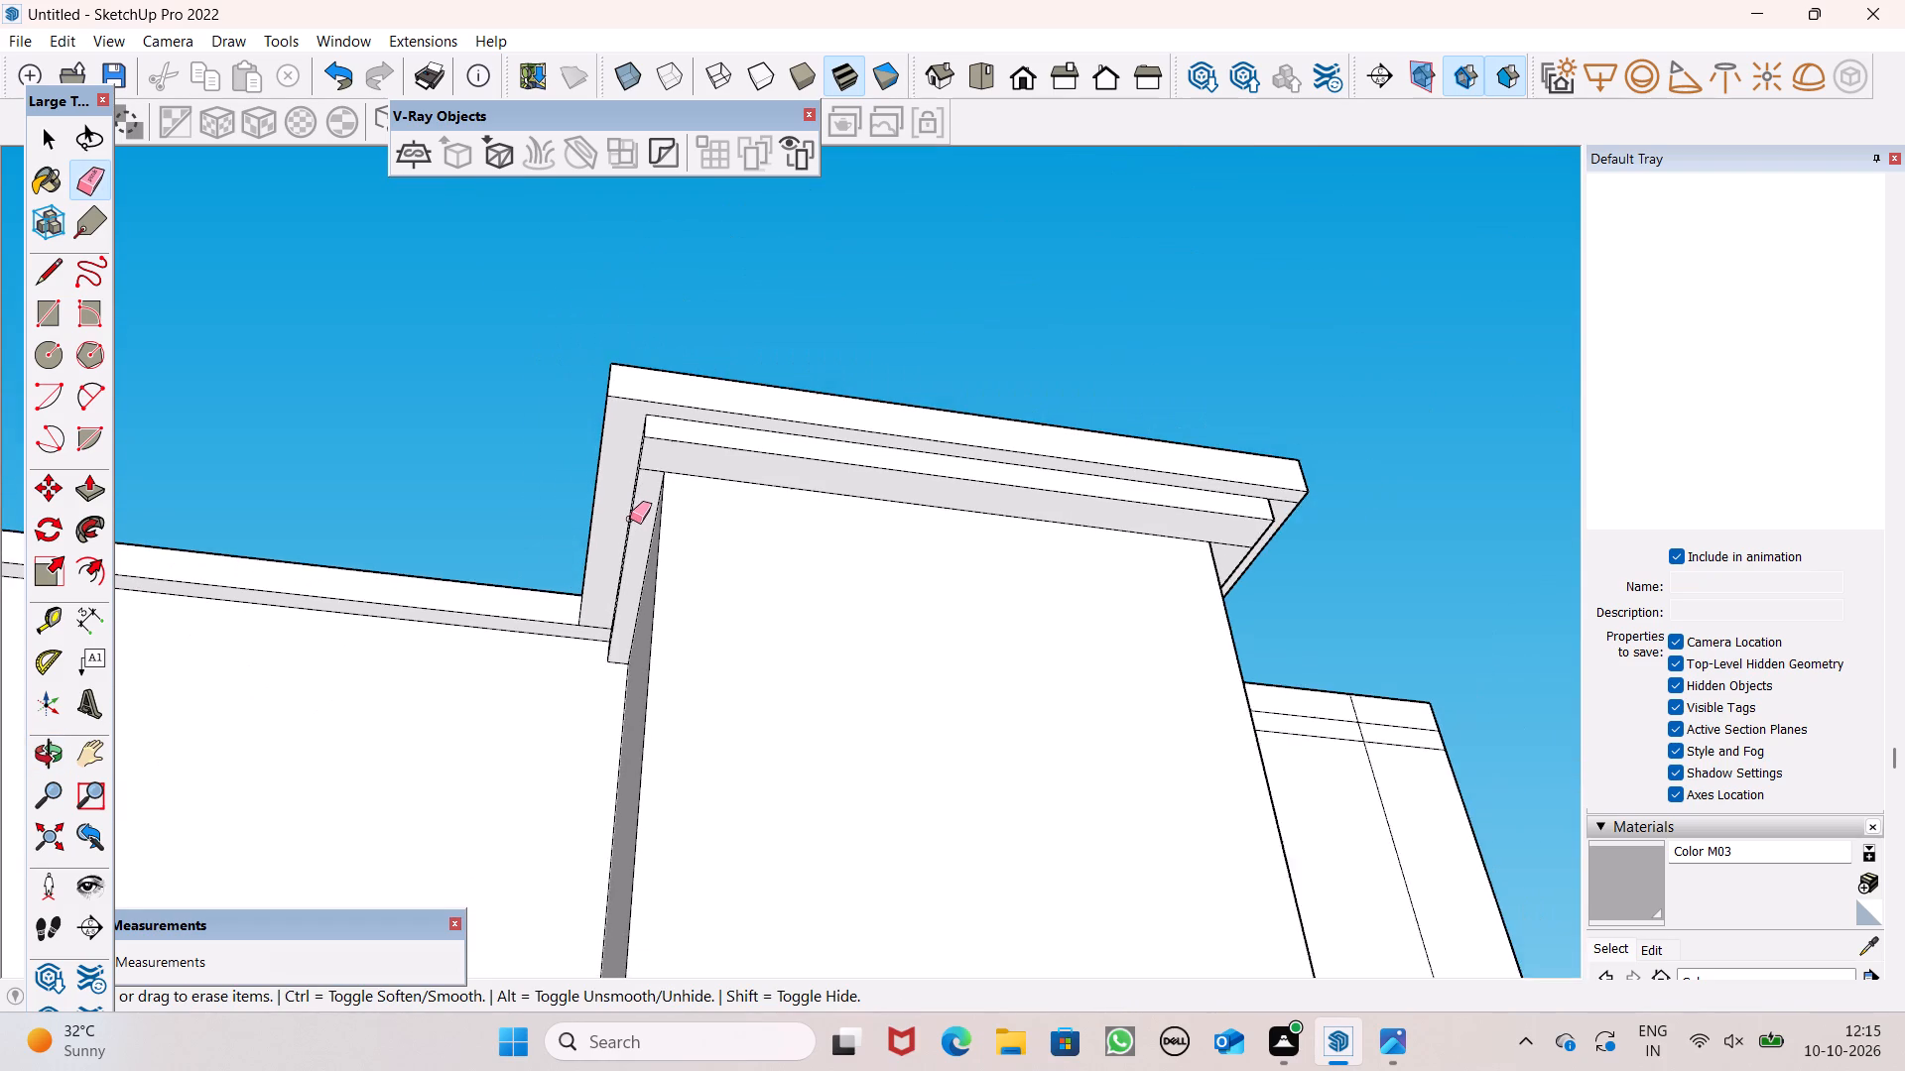
pyautogui.scroll(-1, 630, 519)
pyautogui.scroll(9, 684, 492)
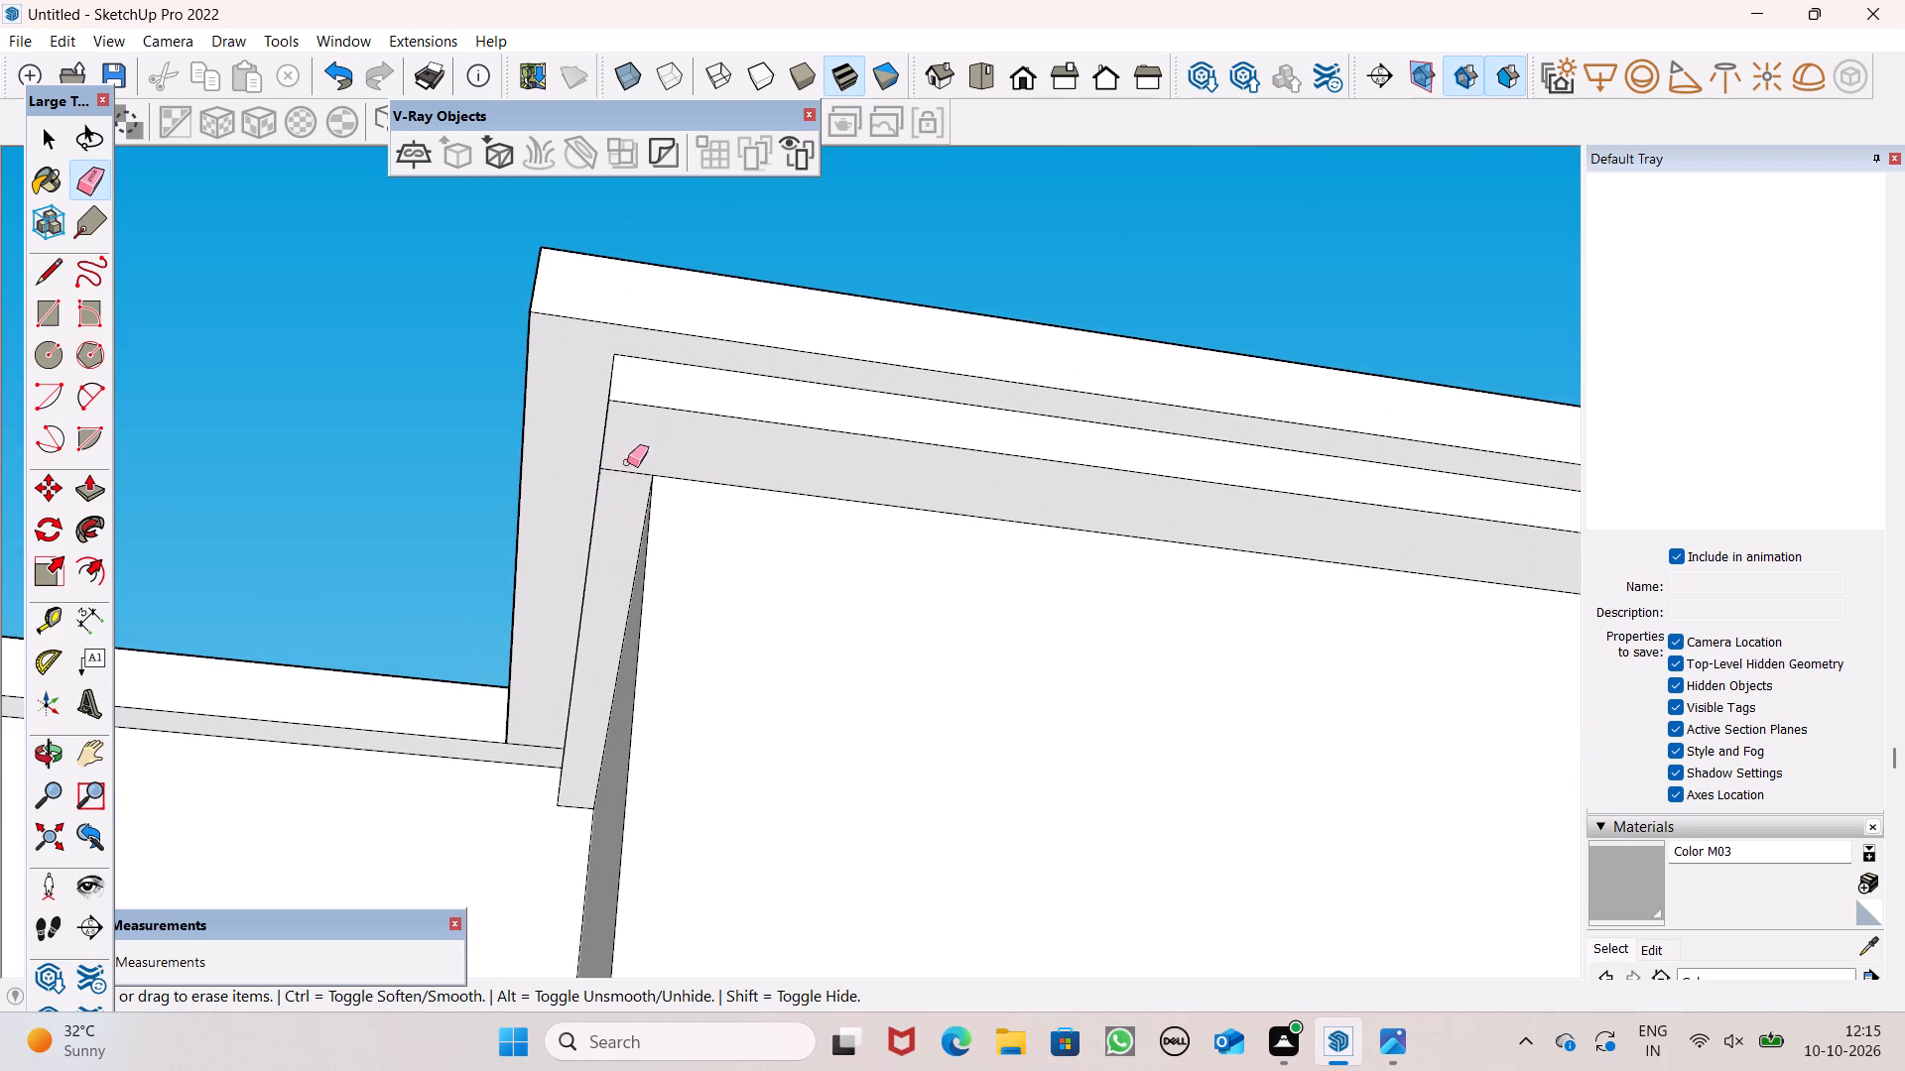
pyautogui.moveTo(627, 462); pyautogui.dragTo(616, 493)
# Erase the corner seam lines under both pillar cap tiers on the side away from the parapet block.
pyautogui.scroll(-6, 550, 523)
pyautogui.scroll(1, 492, 579)
pyautogui.moveTo(1017, 496); pyautogui.dragTo(786, 423, button='middle')
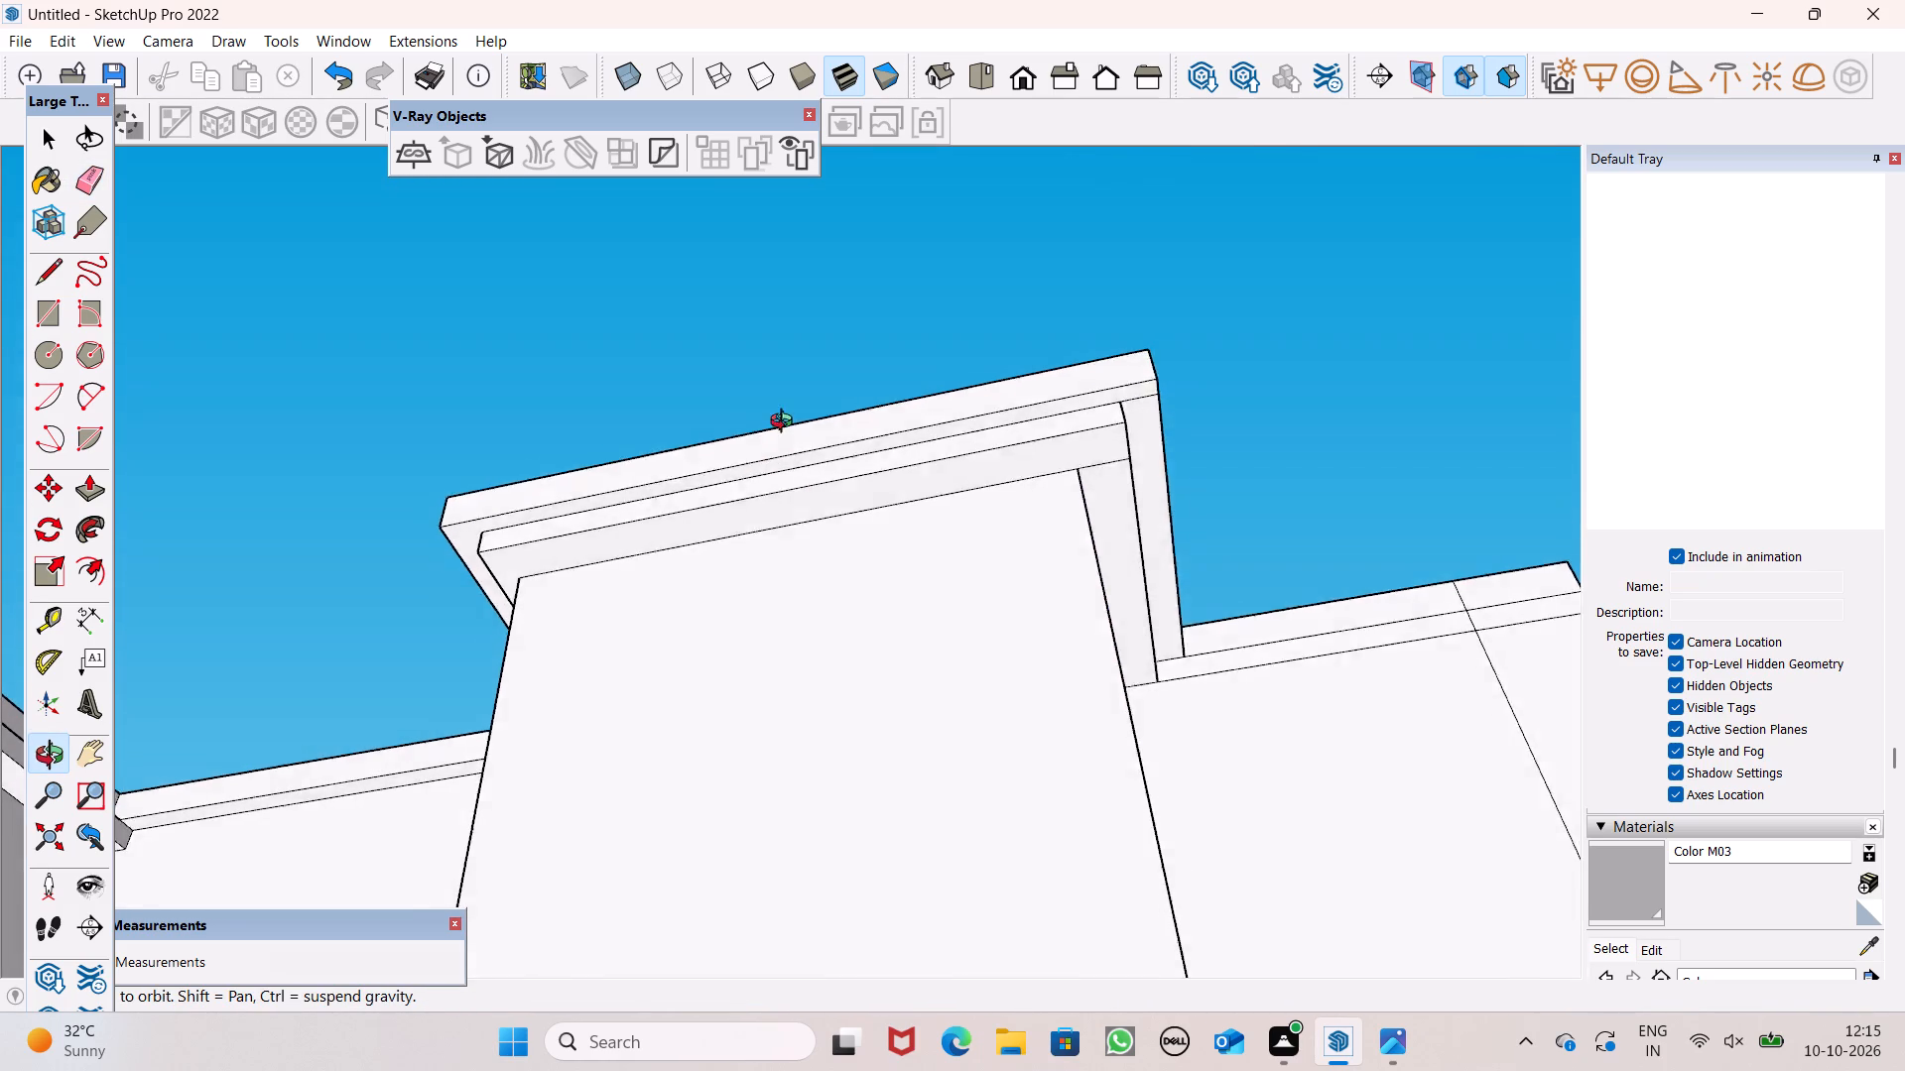
pyautogui.moveTo(786, 423); pyautogui.dragTo(802, 415, button='middle')
pyautogui.scroll(6, 1011, 568)
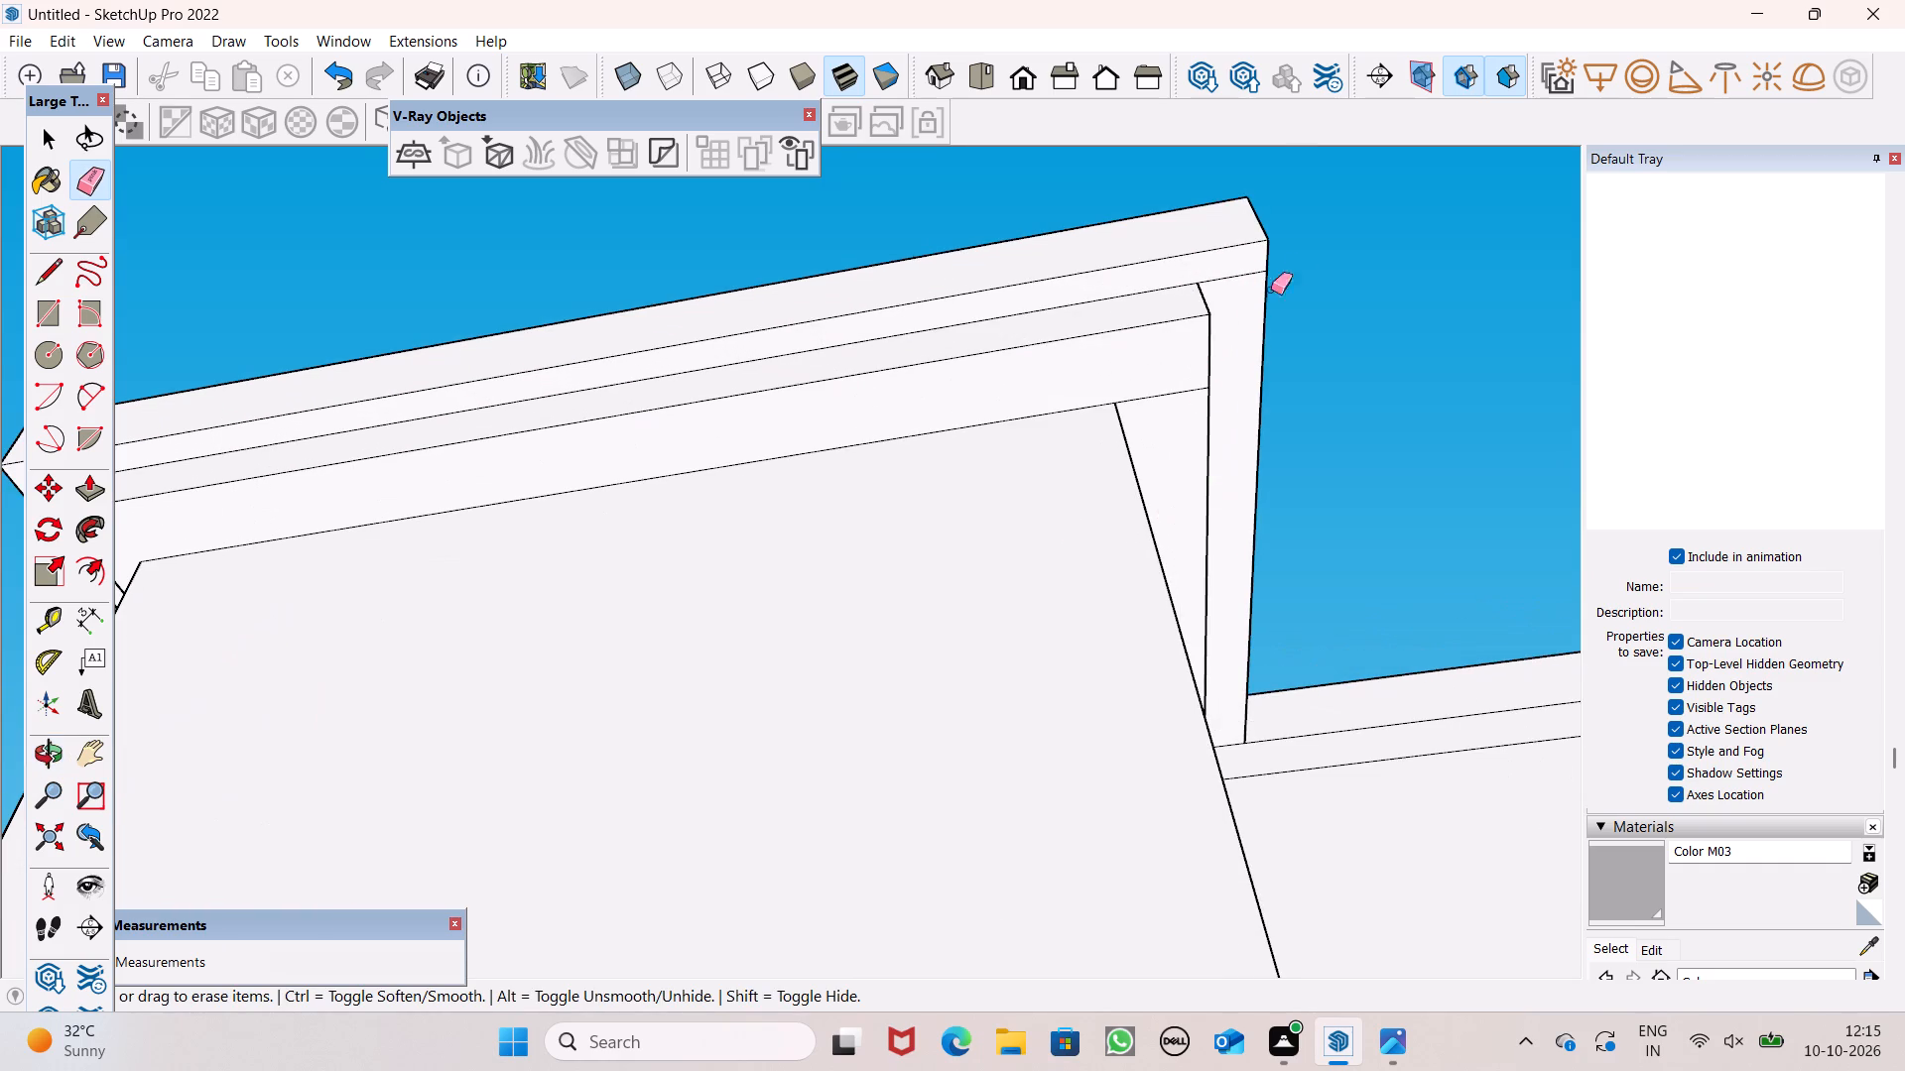
pyautogui.scroll(6, 1293, 242)
pyautogui.scroll(-5, 1218, 297)
pyautogui.moveTo(1100, 347); pyautogui.dragTo(1100, 365)
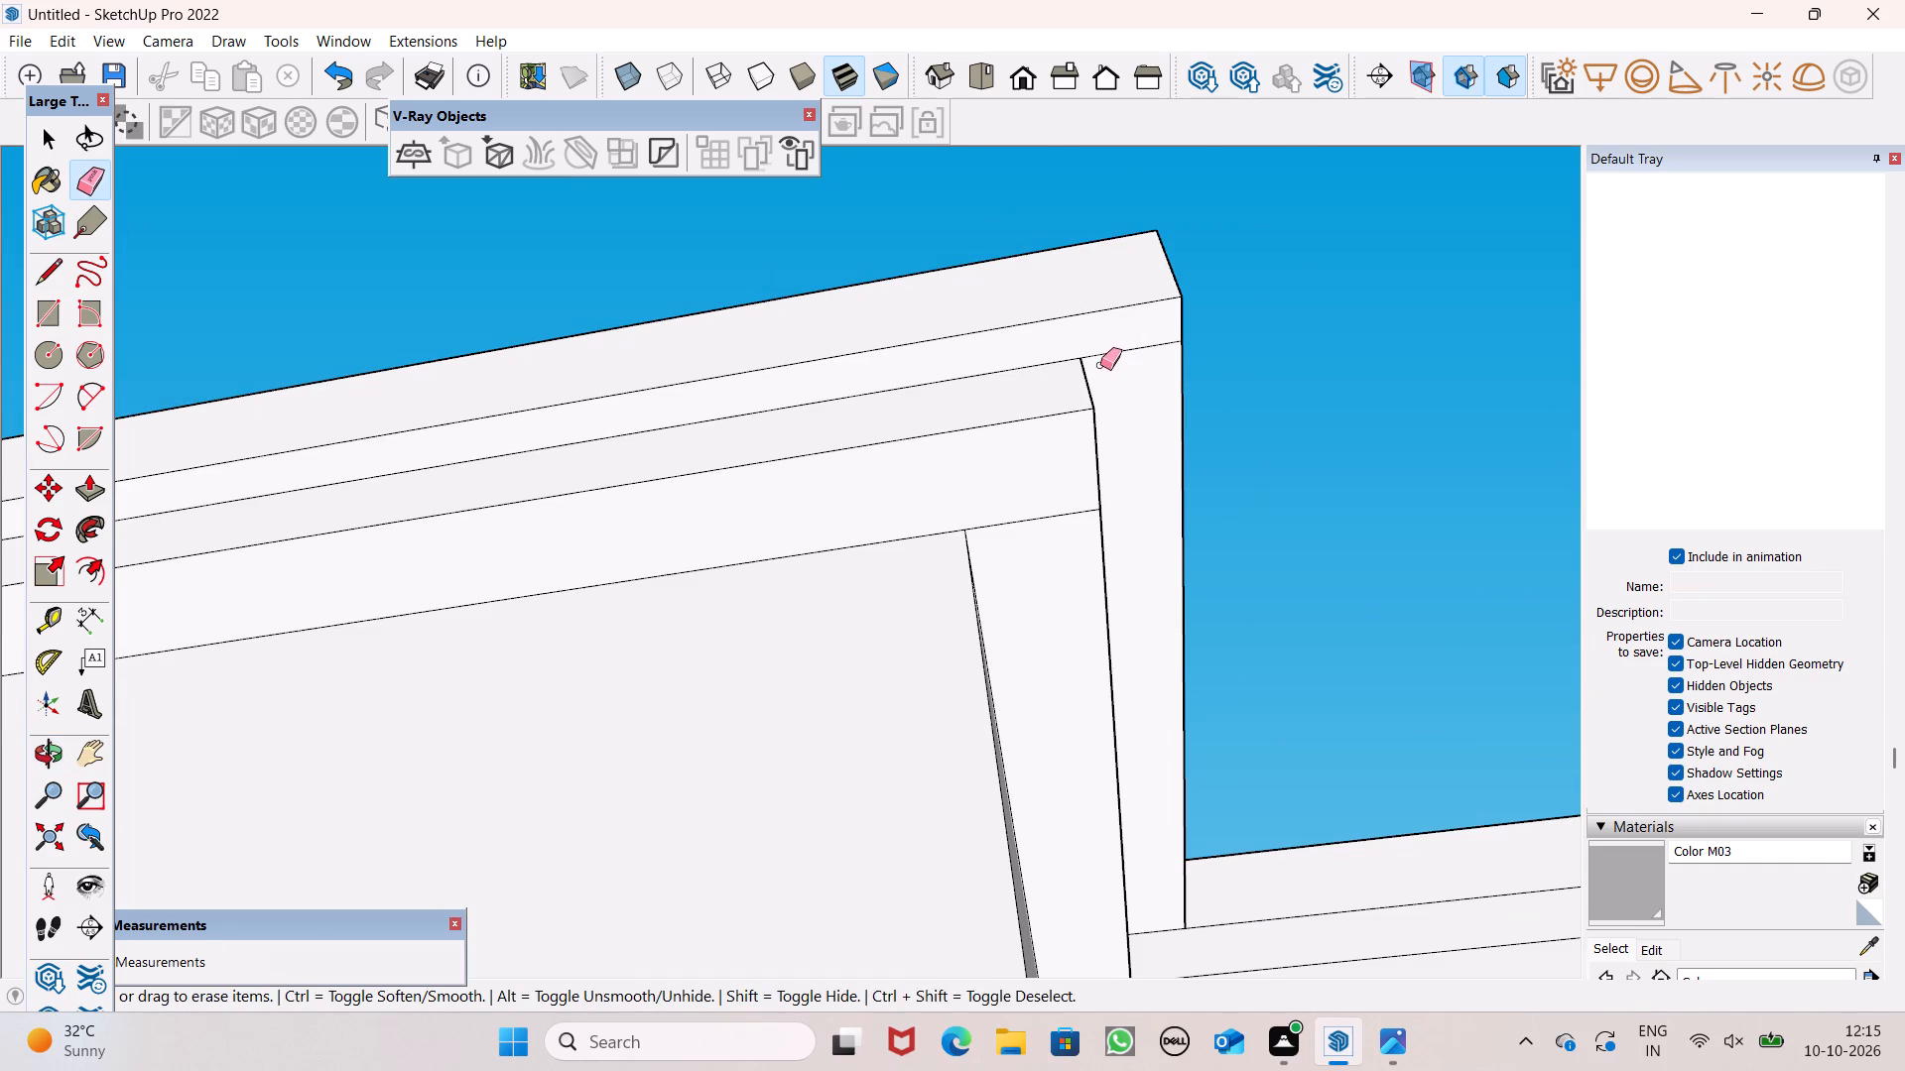
pyautogui.moveTo(1100, 365); pyautogui.dragTo(1105, 369)
pyautogui.click(1074, 519)
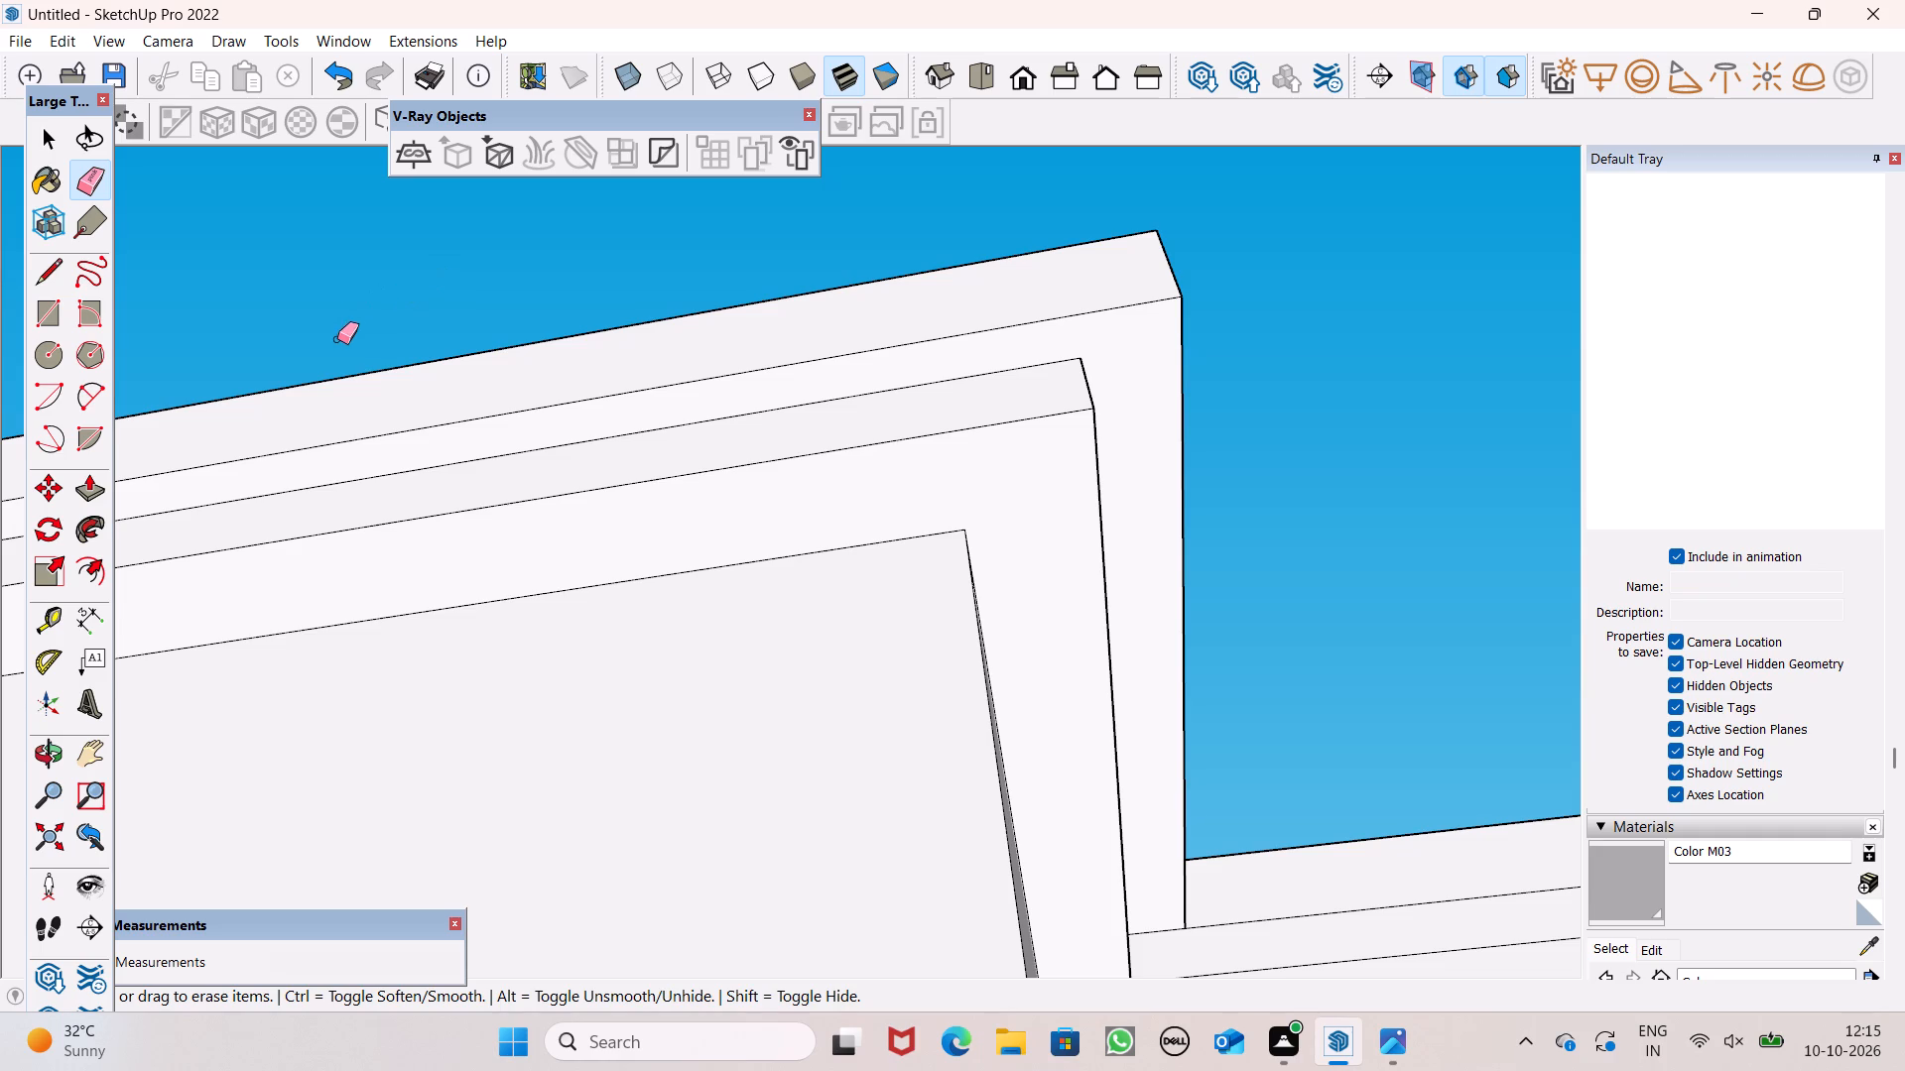
pyautogui.press('space')
# Examine the two-tier pillar cap against the parapet block and the whole house facade.
pyautogui.scroll(-3, 696, 442)
pyautogui.scroll(-12, 752, 369)
pyautogui.moveTo(934, 518); pyautogui.dragTo(1284, 776, button='middle')
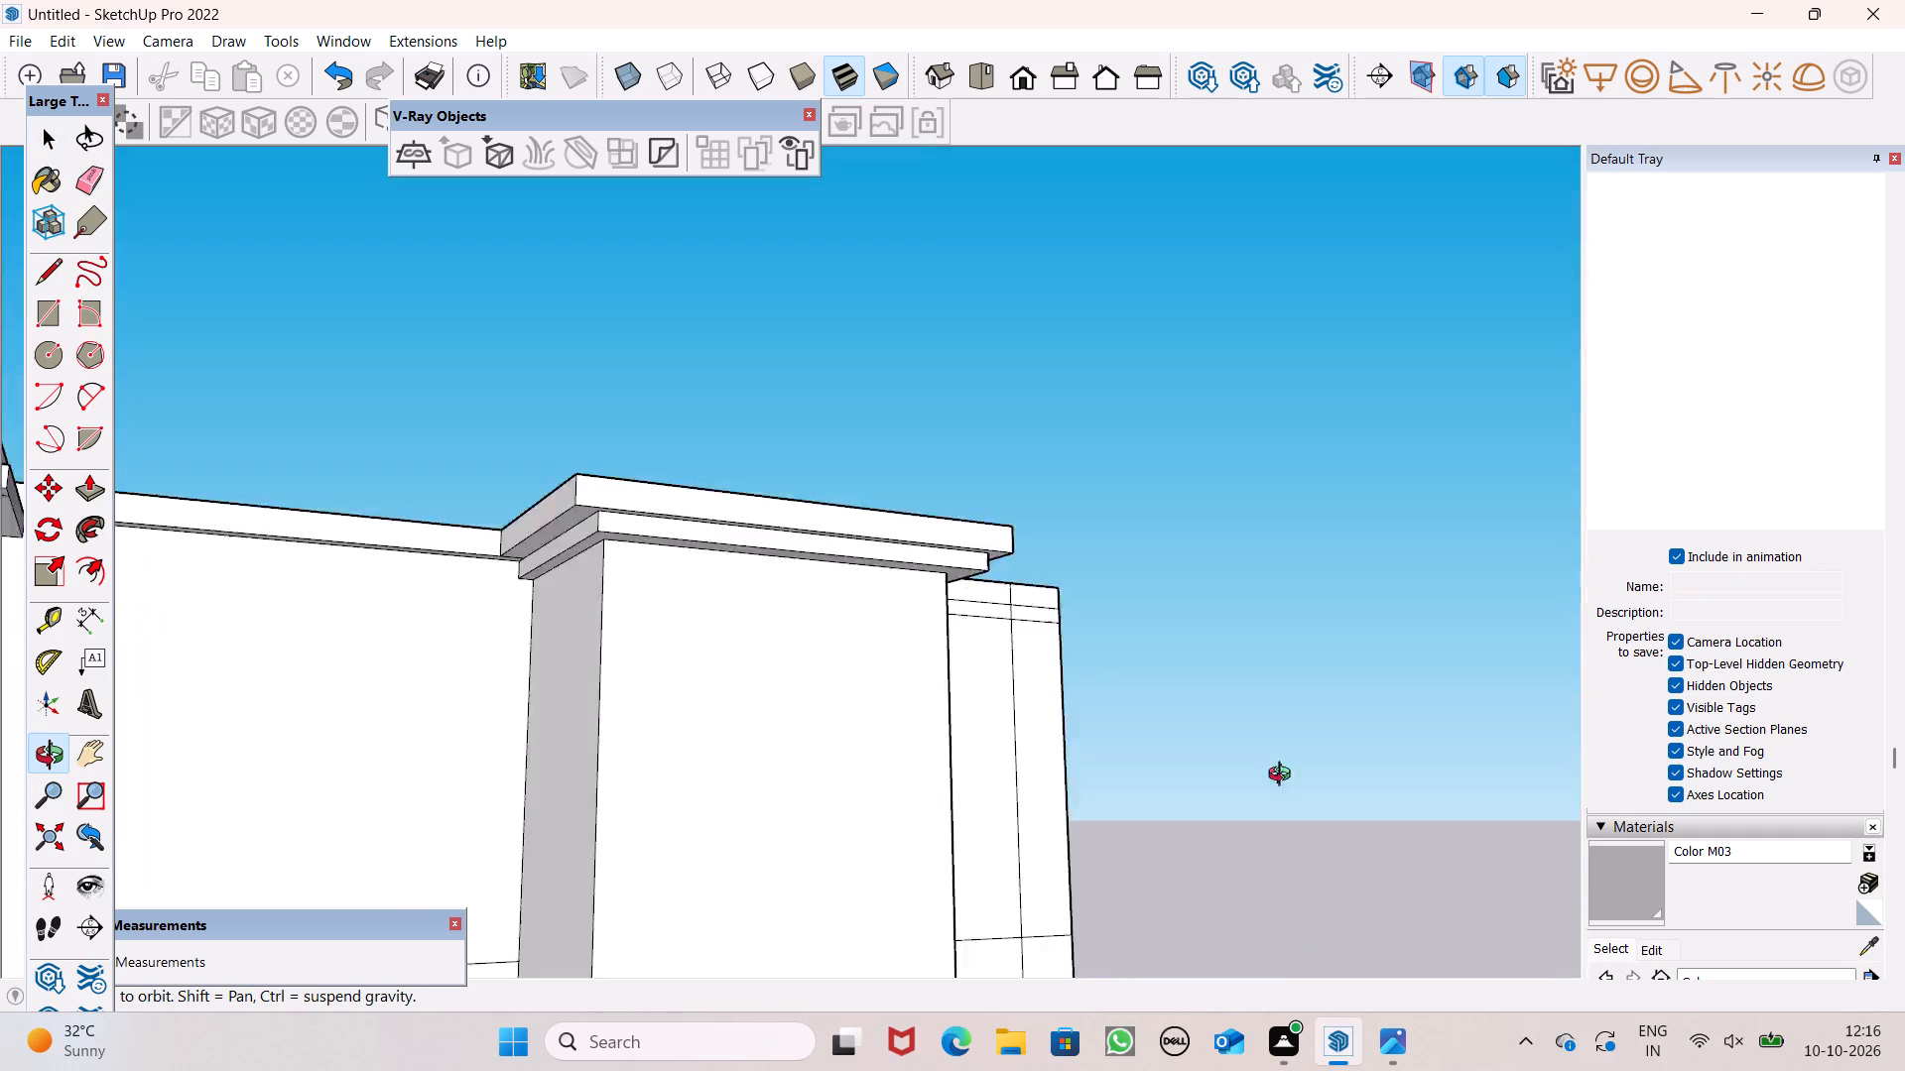
pyautogui.moveTo(1284, 776); pyautogui.dragTo(1376, 729, button='middle')
pyautogui.scroll(-5, 940, 723)
pyautogui.scroll(-2, 952, 643)
pyautogui.moveTo(973, 747); pyautogui.dragTo(896, 890, button='middle')
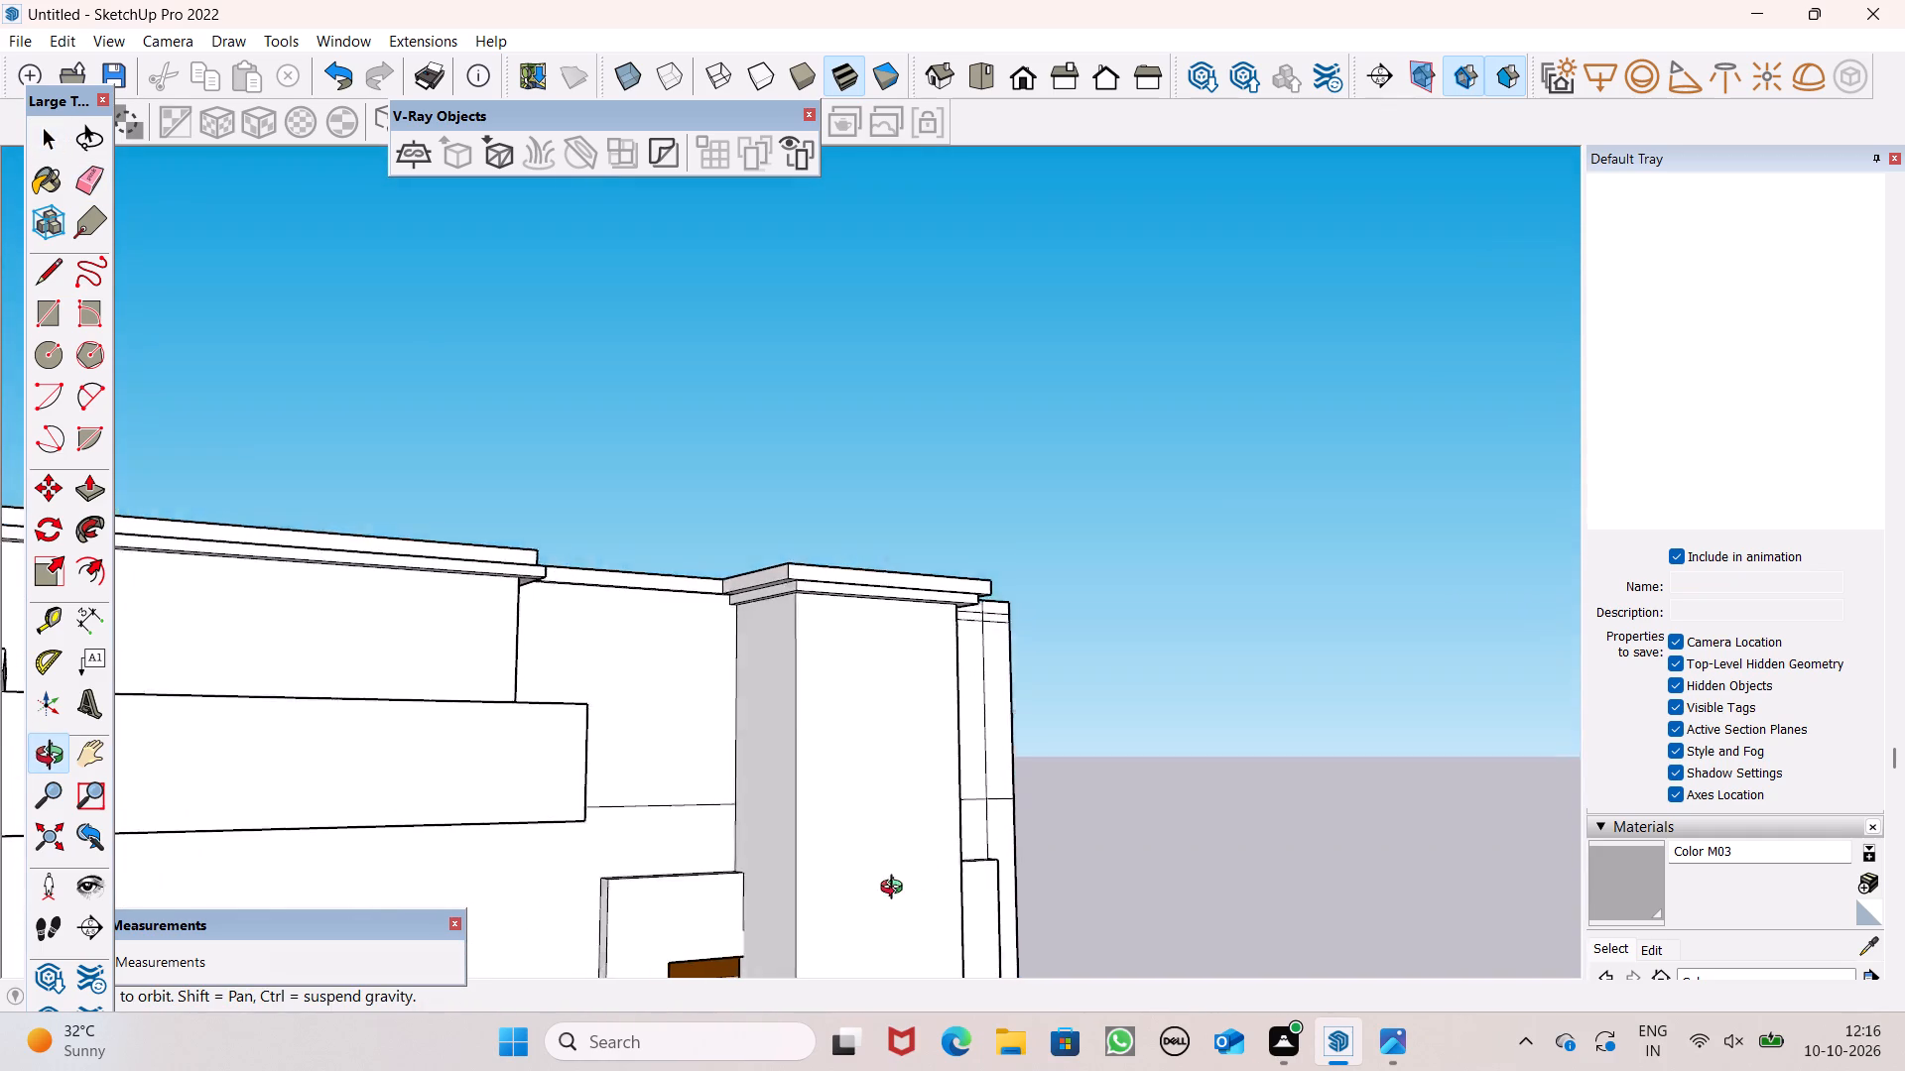
pyautogui.moveTo(896, 890); pyautogui.dragTo(784, 1028, button='middle')
pyautogui.scroll(-2, 993, 652)
pyautogui.moveTo(977, 714); pyautogui.dragTo(835, 805, button='middle')
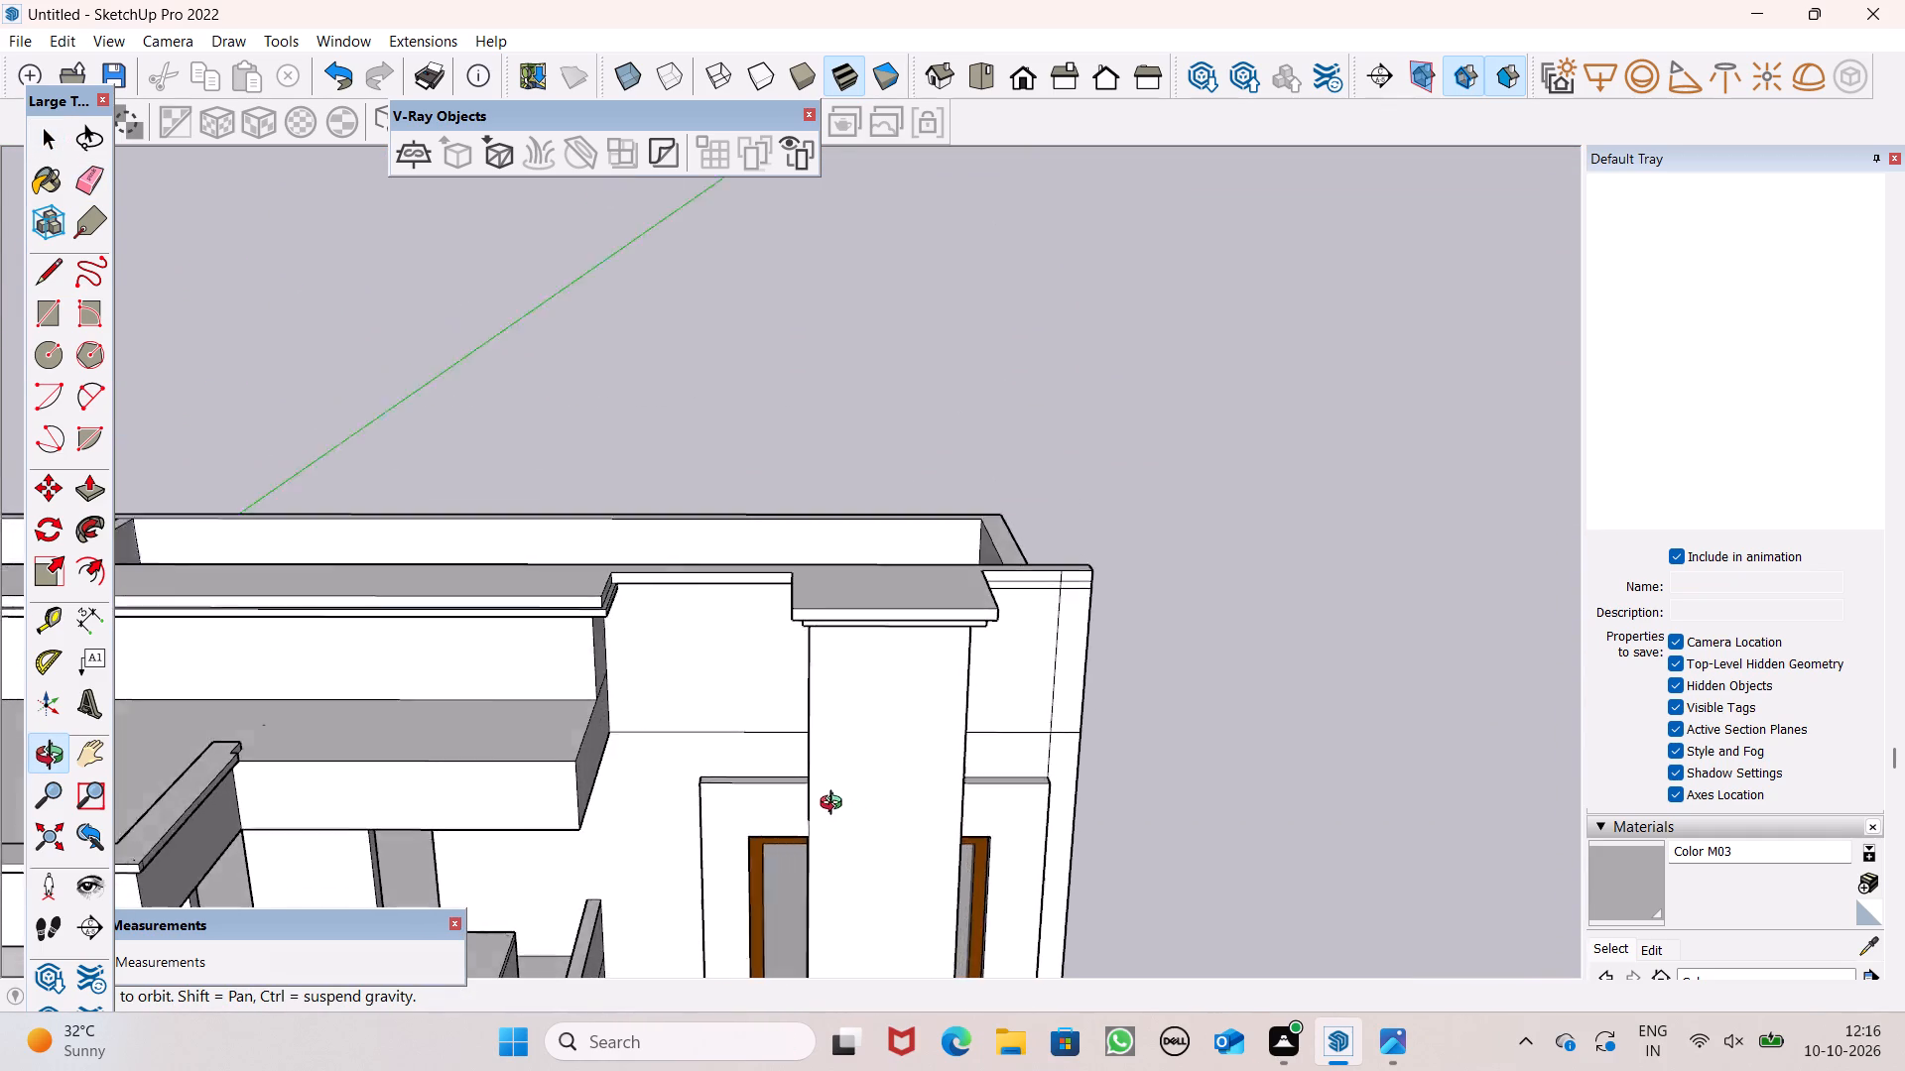
pyautogui.moveTo(835, 805); pyautogui.dragTo(830, 677, button='middle')
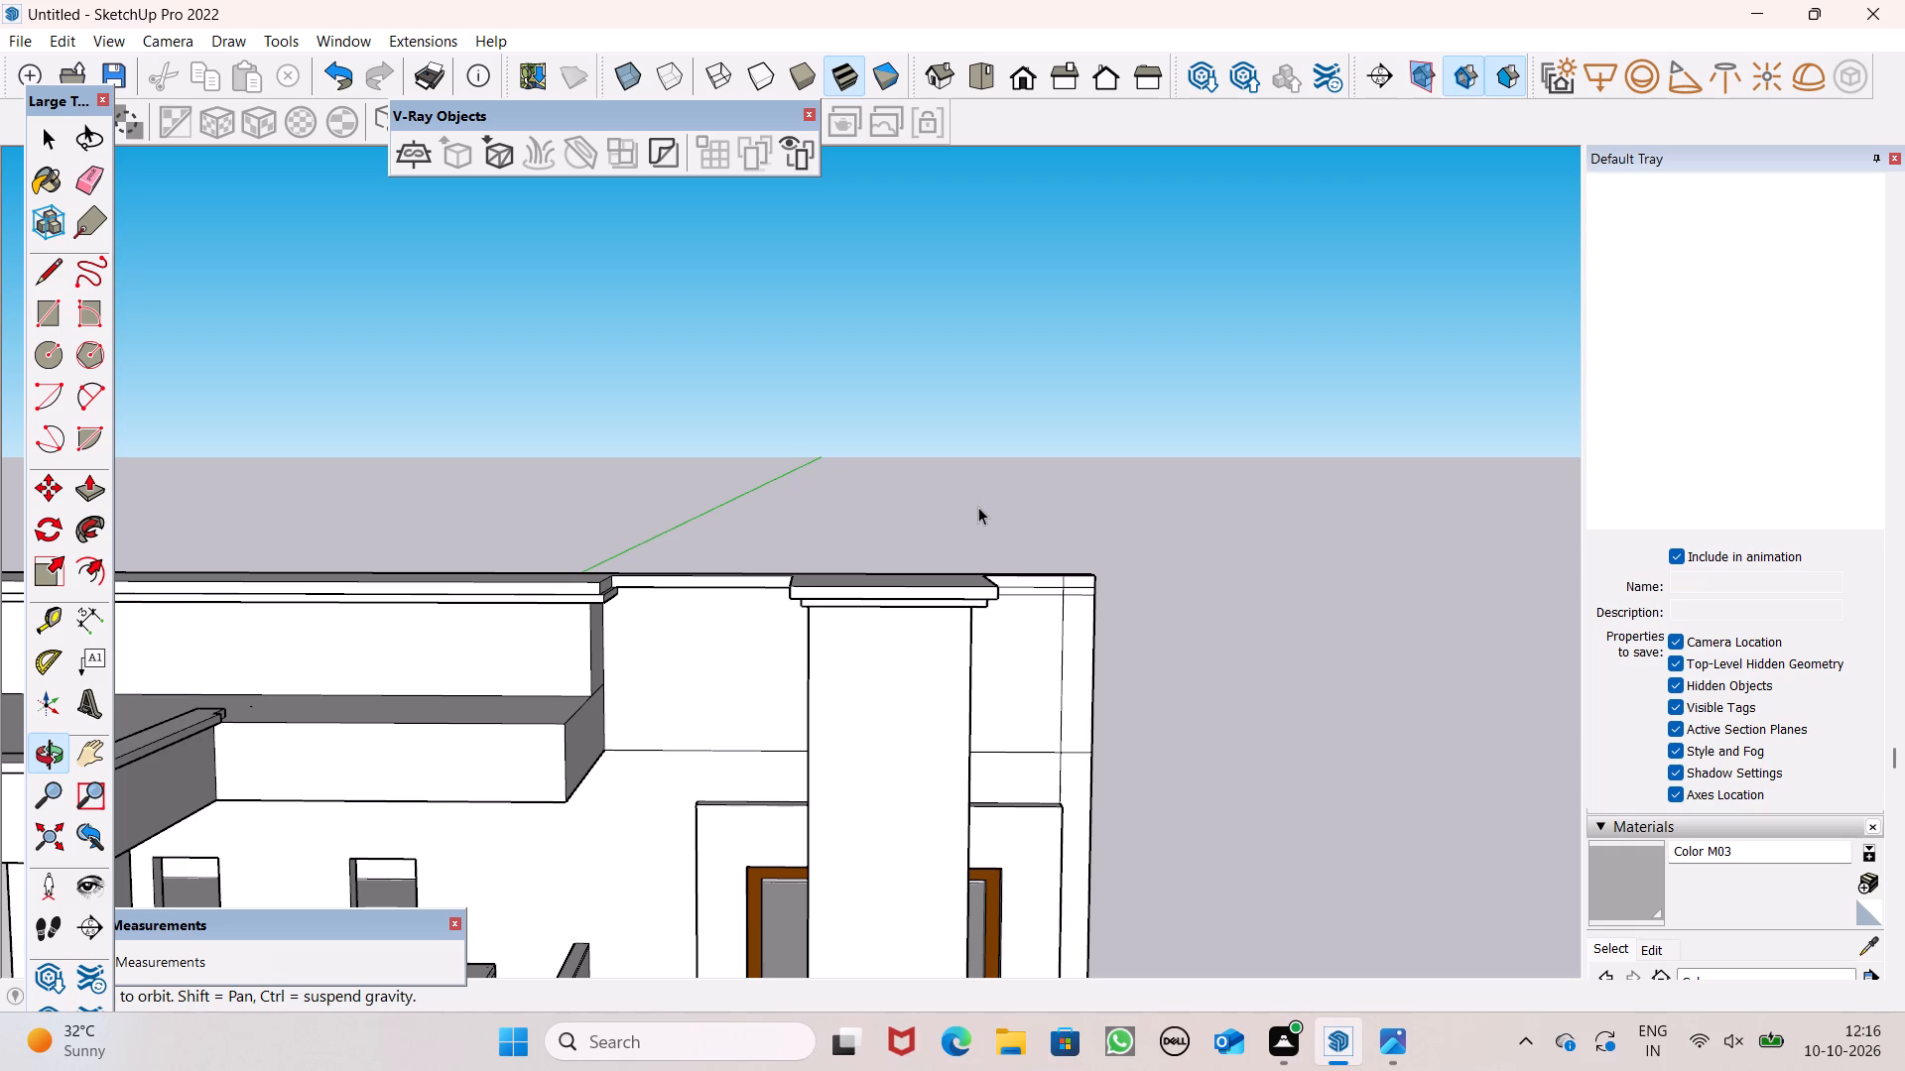
pyautogui.scroll(-8, 968, 399)
pyautogui.moveTo(920, 440); pyautogui.dragTo(780, 718, button='middle')
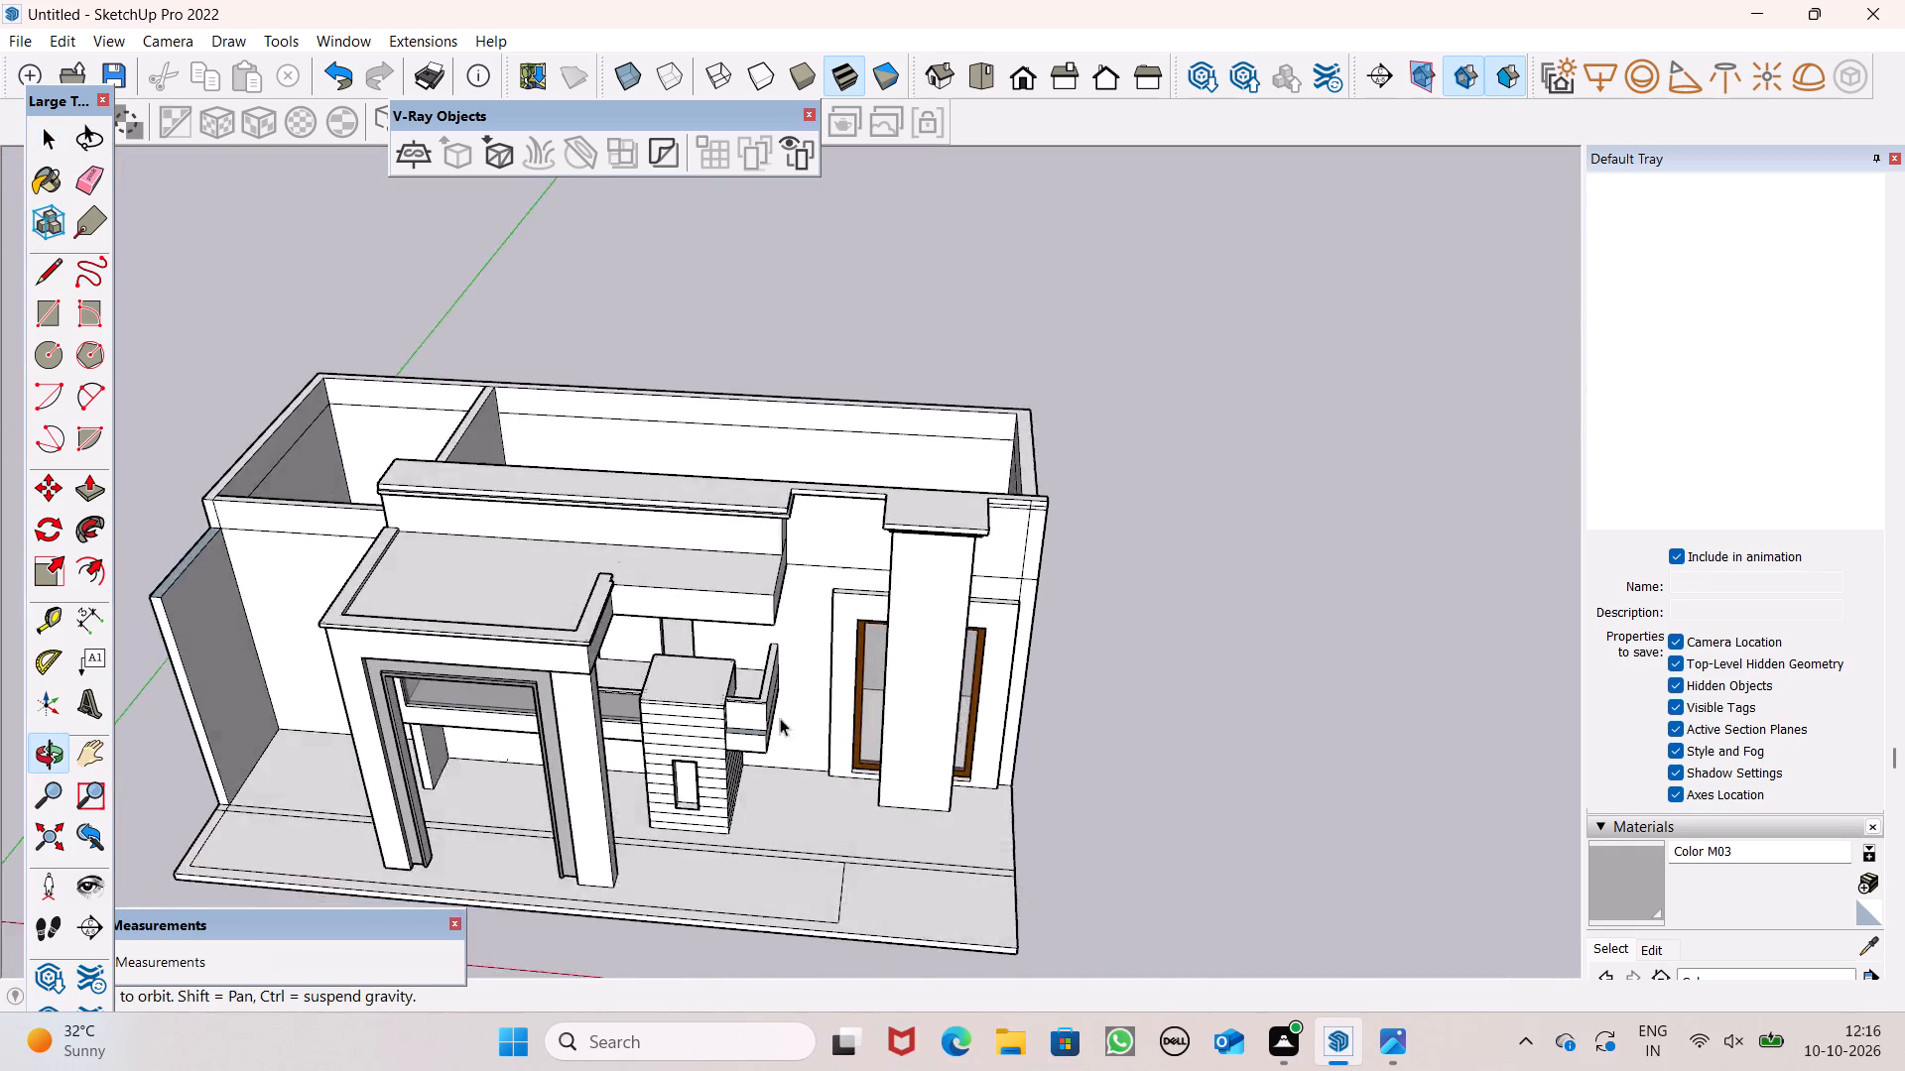
pyautogui.moveTo(780, 718); pyautogui.dragTo(814, 724, button='middle')
# Push the front face of the parapet block's lower band inward about 2 5/16".
pyautogui.scroll(8, 815, 355)
pyautogui.scroll(-1, 790, 641)
pyautogui.scroll(7, 785, 644)
pyautogui.scroll(-2, 670, 659)
pyautogui.moveTo(553, 689); pyautogui.dragTo(578, 576, button='middle')
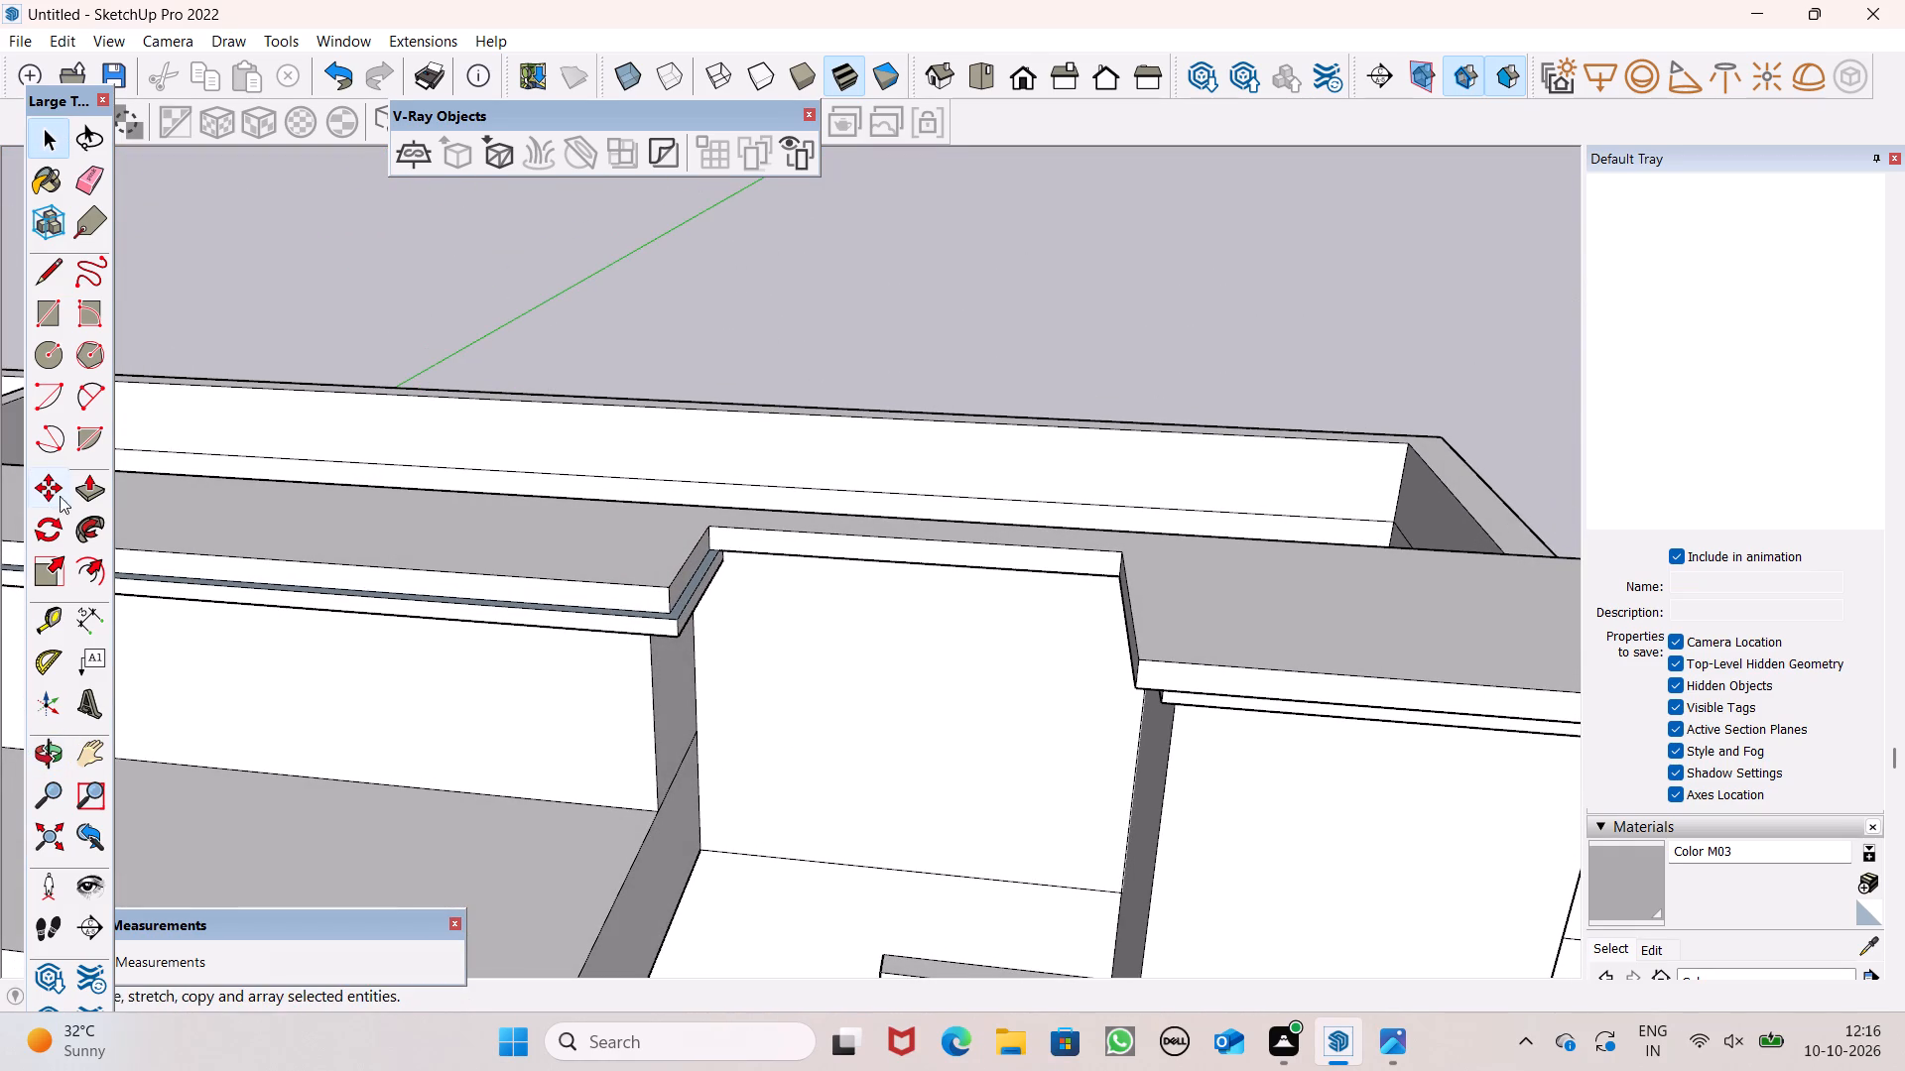
pyautogui.click(80, 486)
pyautogui.scroll(6, 528, 656)
pyautogui.click(663, 574)
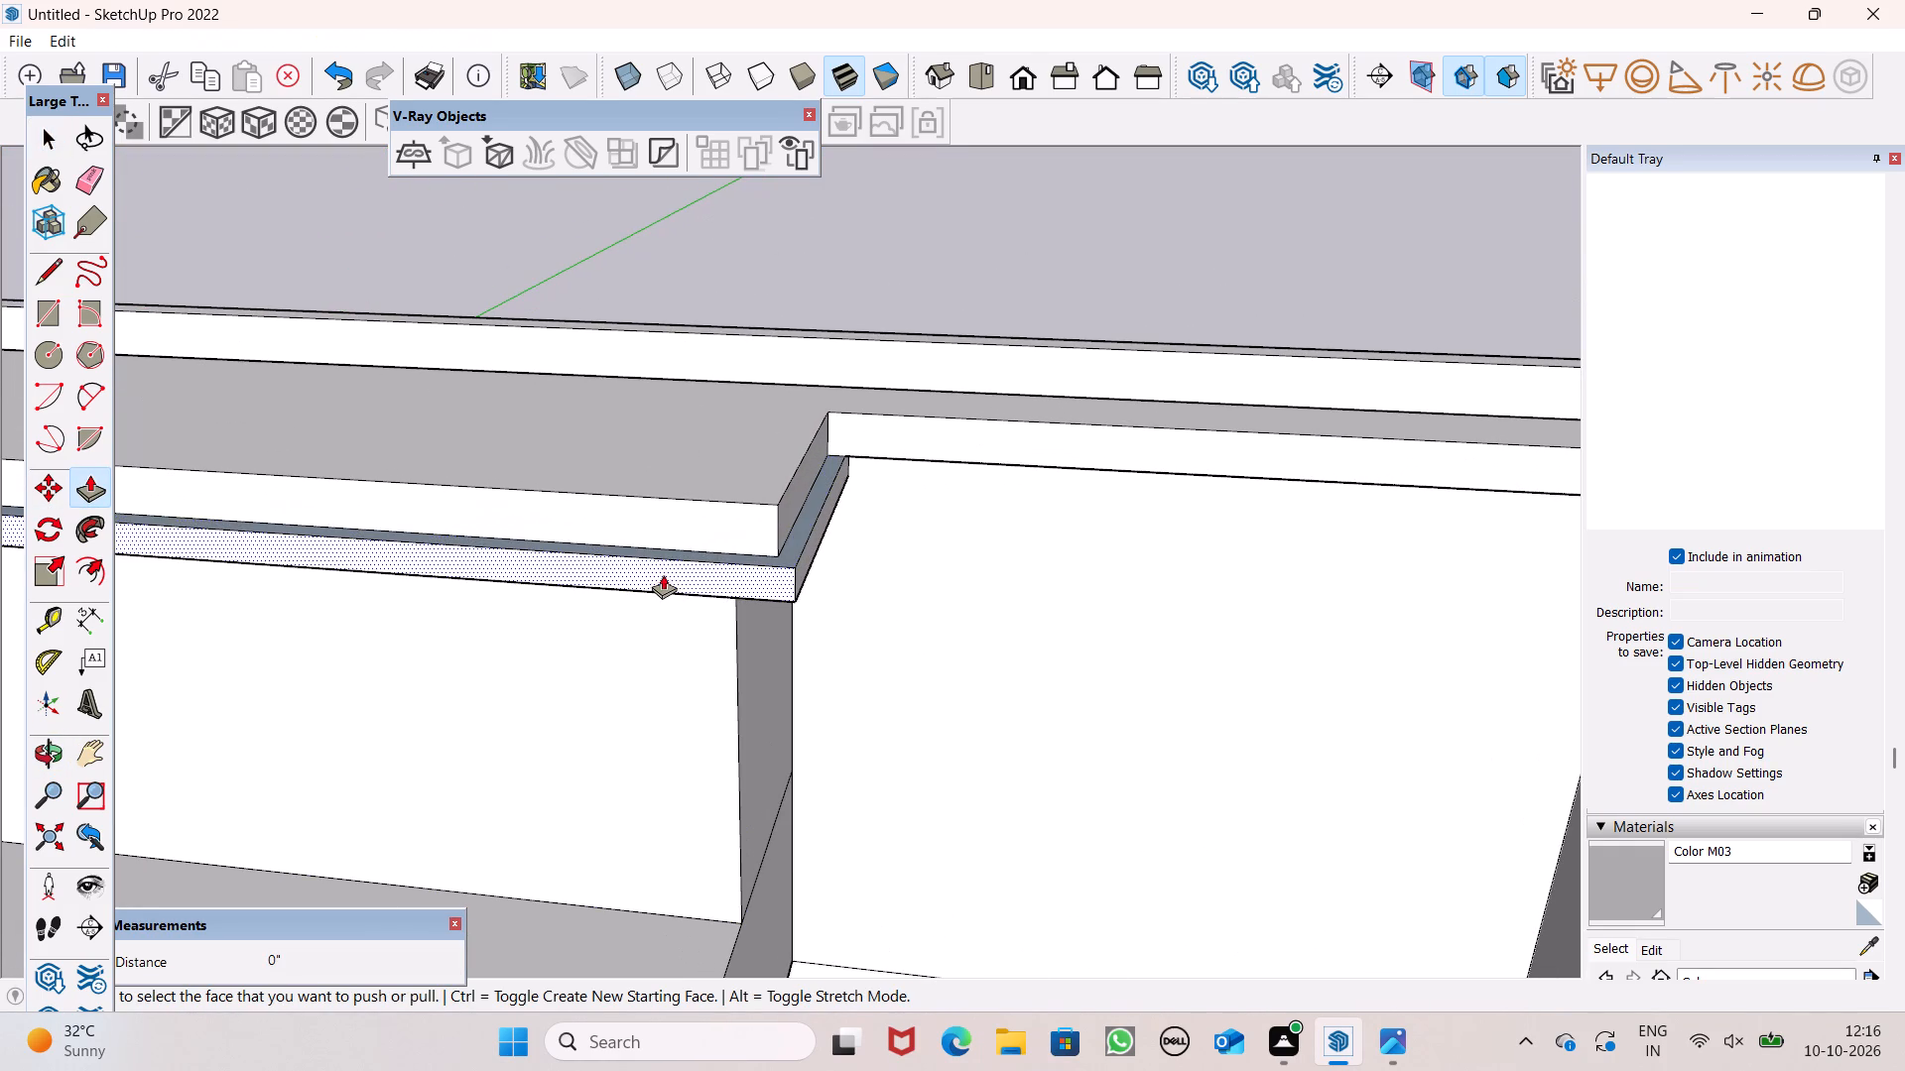
pyautogui.scroll(5, 856, 538)
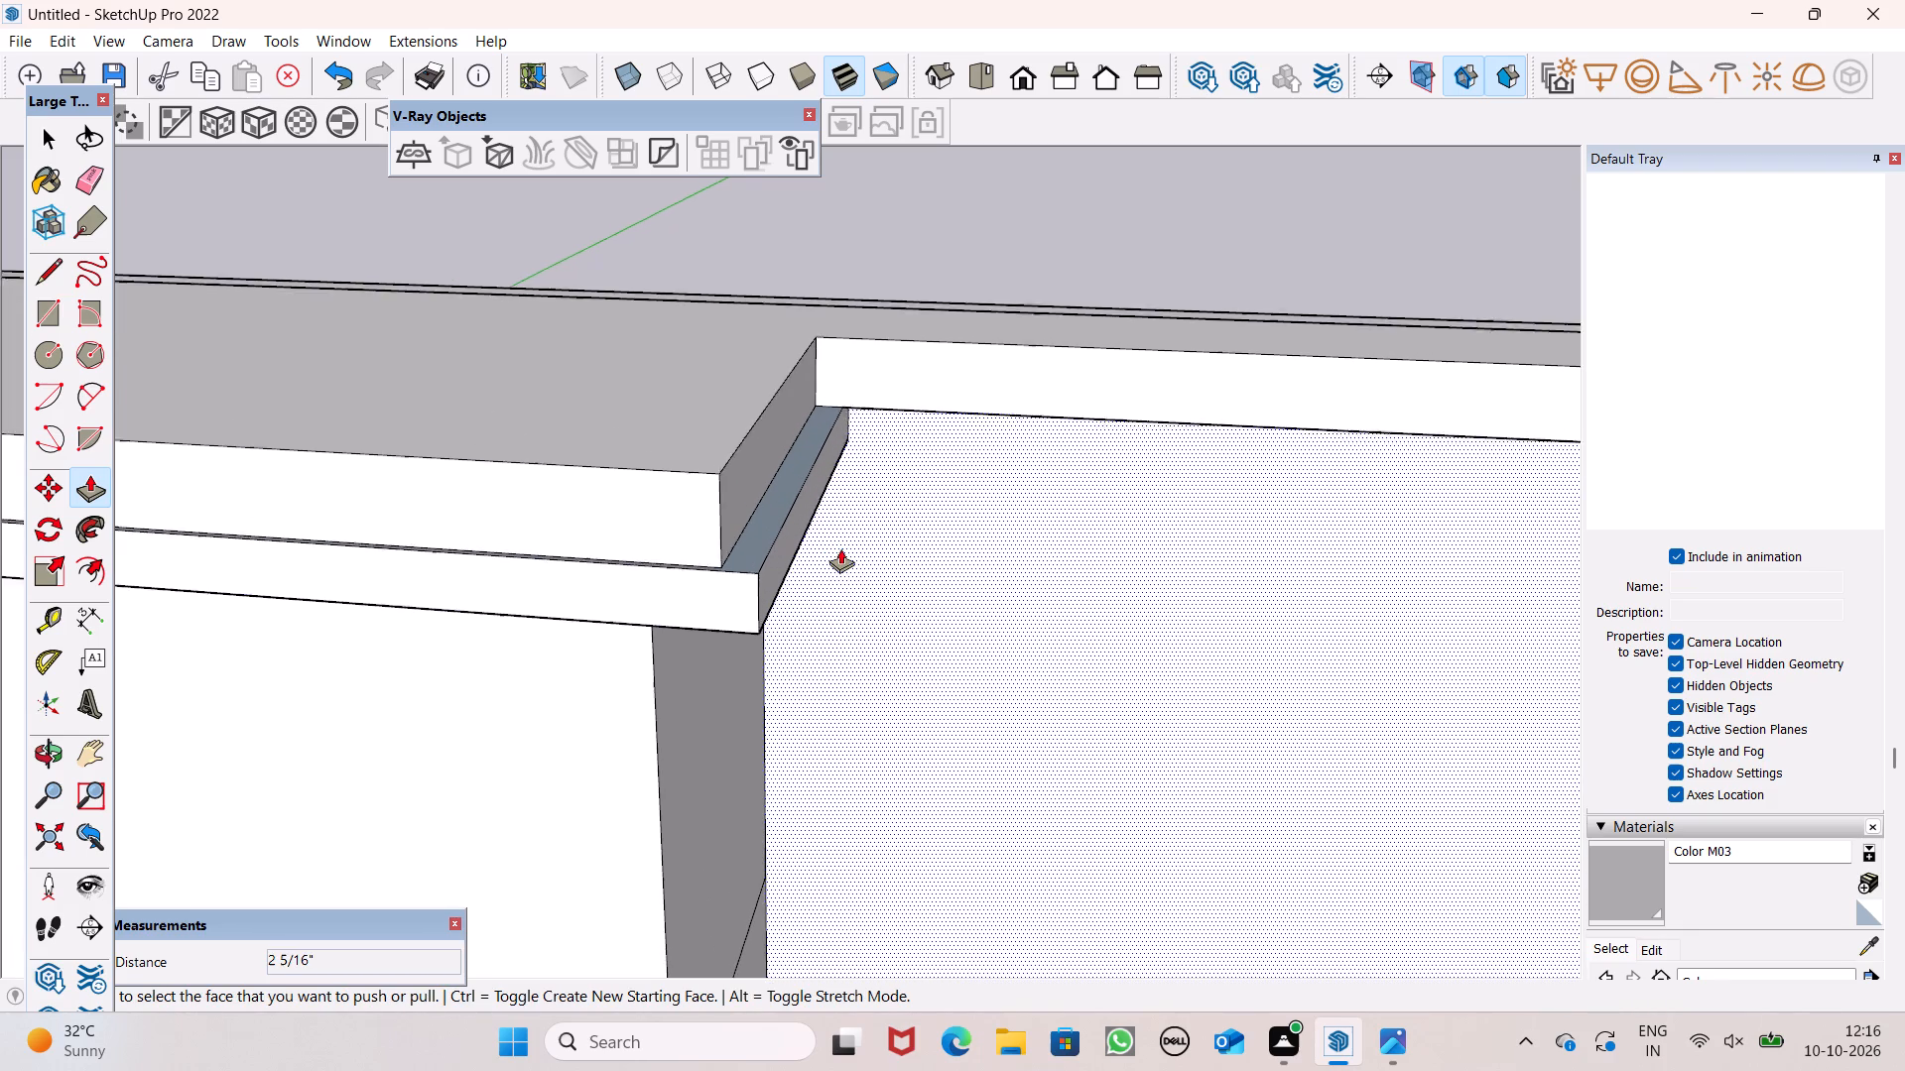
# Push the end face of the parapet block's lower band inward on the side facing the pillar.
pyautogui.scroll(2, 840, 548)
pyautogui.moveTo(728, 587); pyautogui.dragTo(690, 604)
pyautogui.click(690, 604)
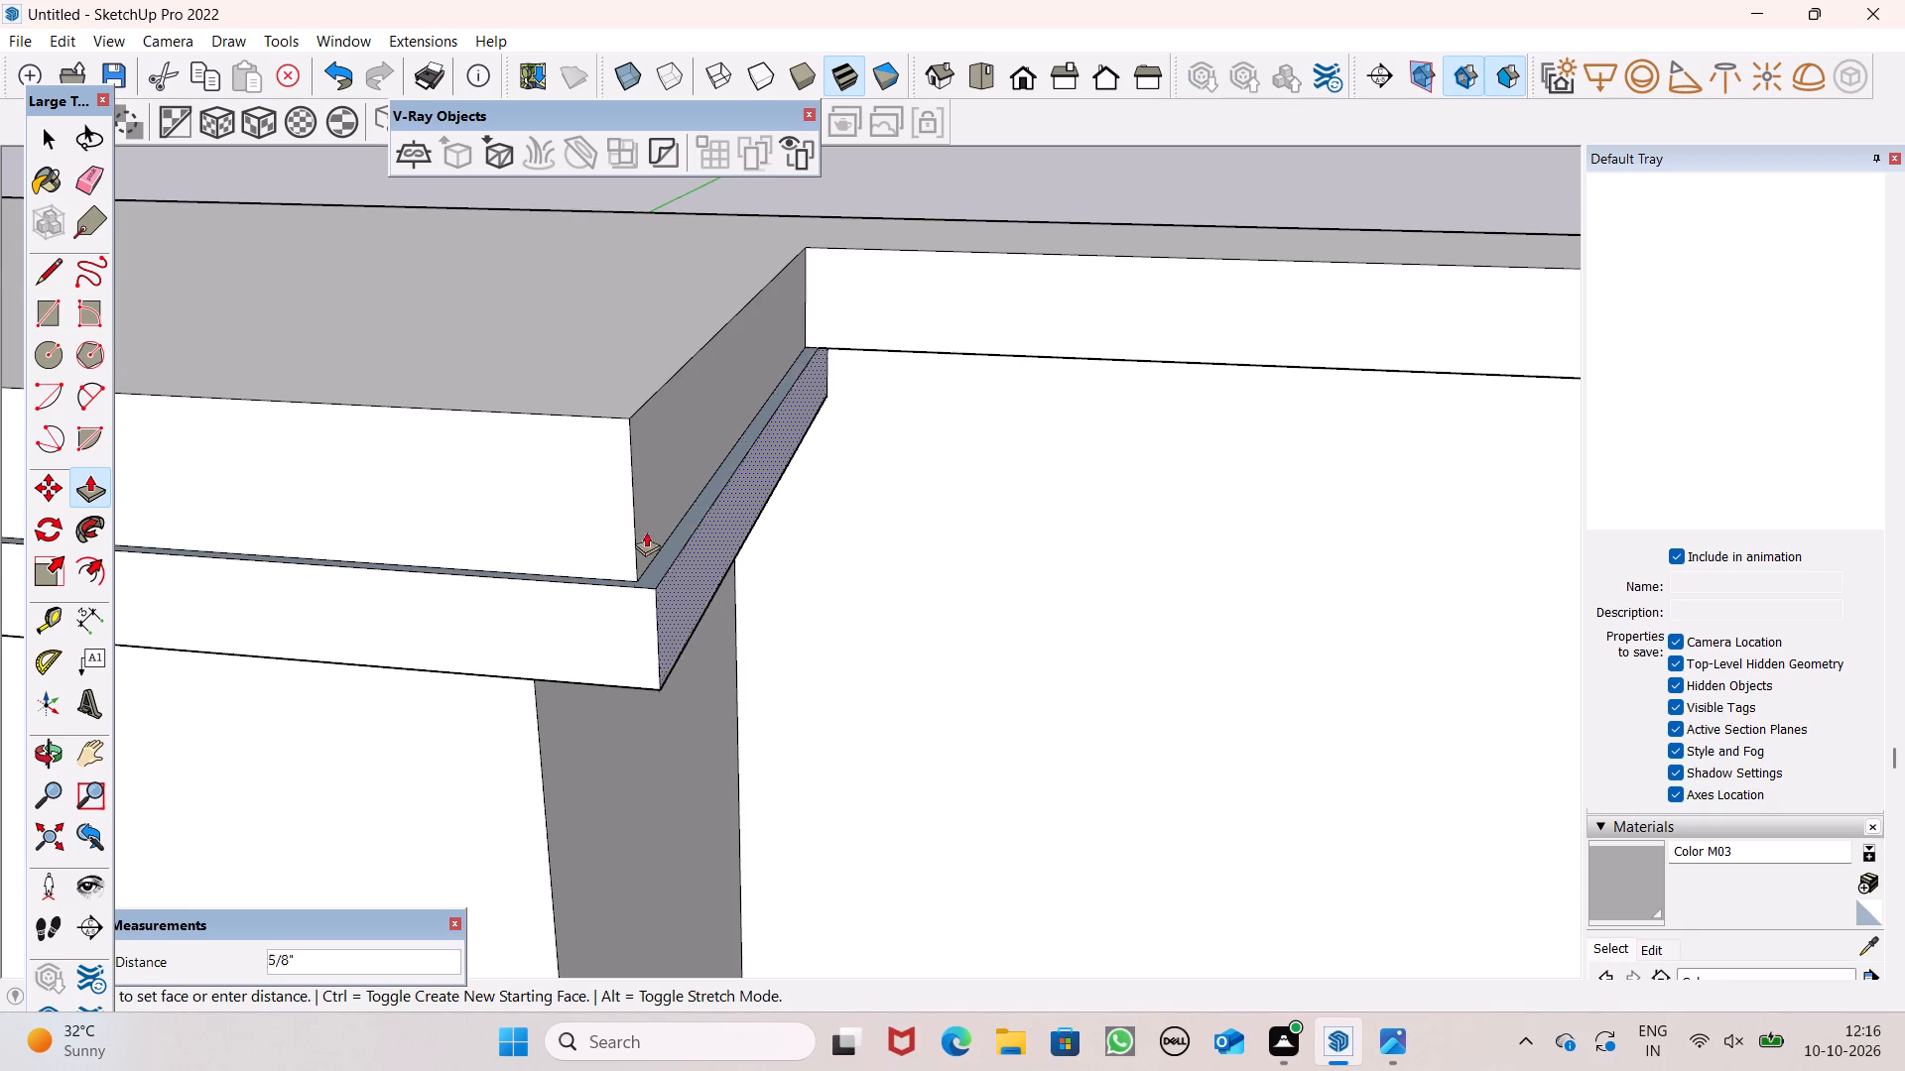
pyautogui.click(702, 547)
# Pull the upper band's end face toward the pillar outward past the lower band, finishing with a pull of about 3 1/2".
pyautogui.moveTo(671, 483); pyautogui.dragTo(709, 483)
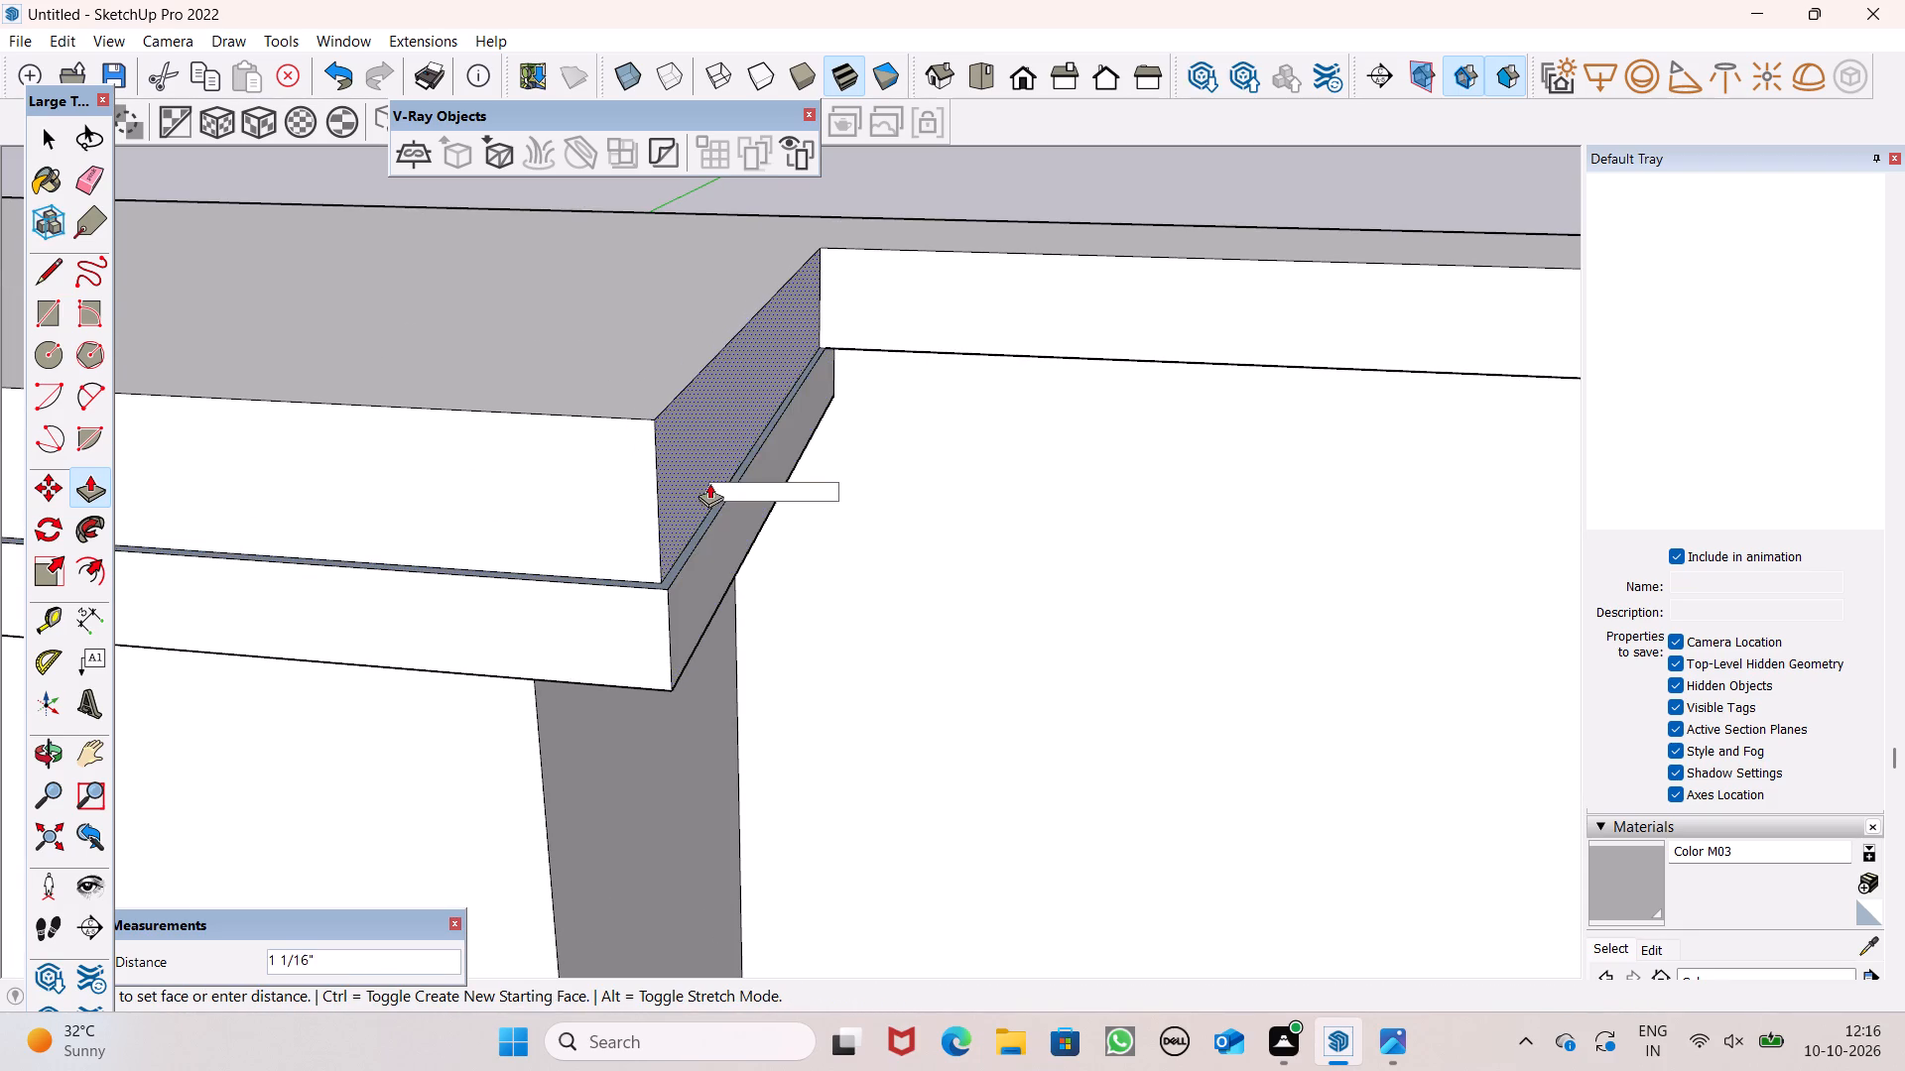
pyautogui.moveTo(709, 483); pyautogui.dragTo(760, 520)
pyautogui.moveTo(698, 475); pyautogui.dragTo(788, 519)
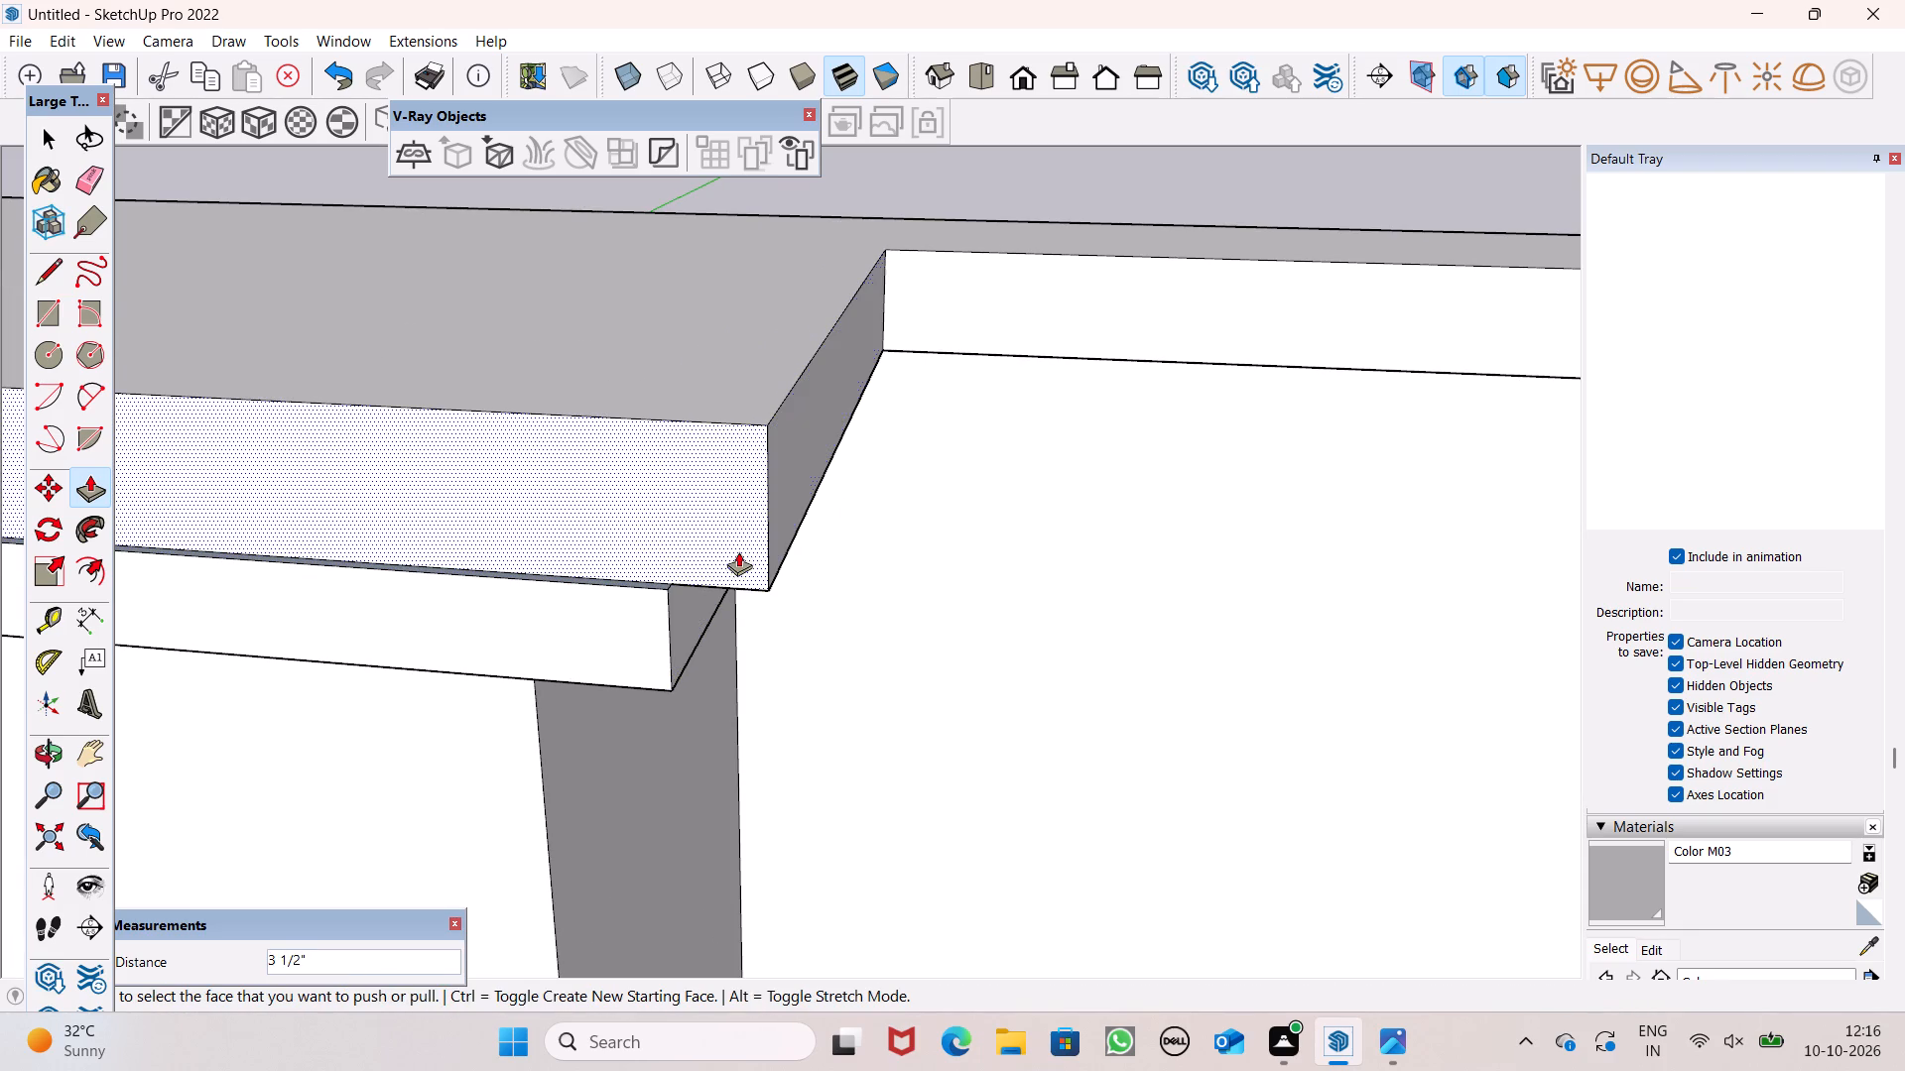
# Pull the front face of the parapet block's upper band outward so it overhangs the lower band.
pyautogui.moveTo(649, 506); pyautogui.dragTo(617, 593)
pyautogui.scroll(-5, 863, 446)
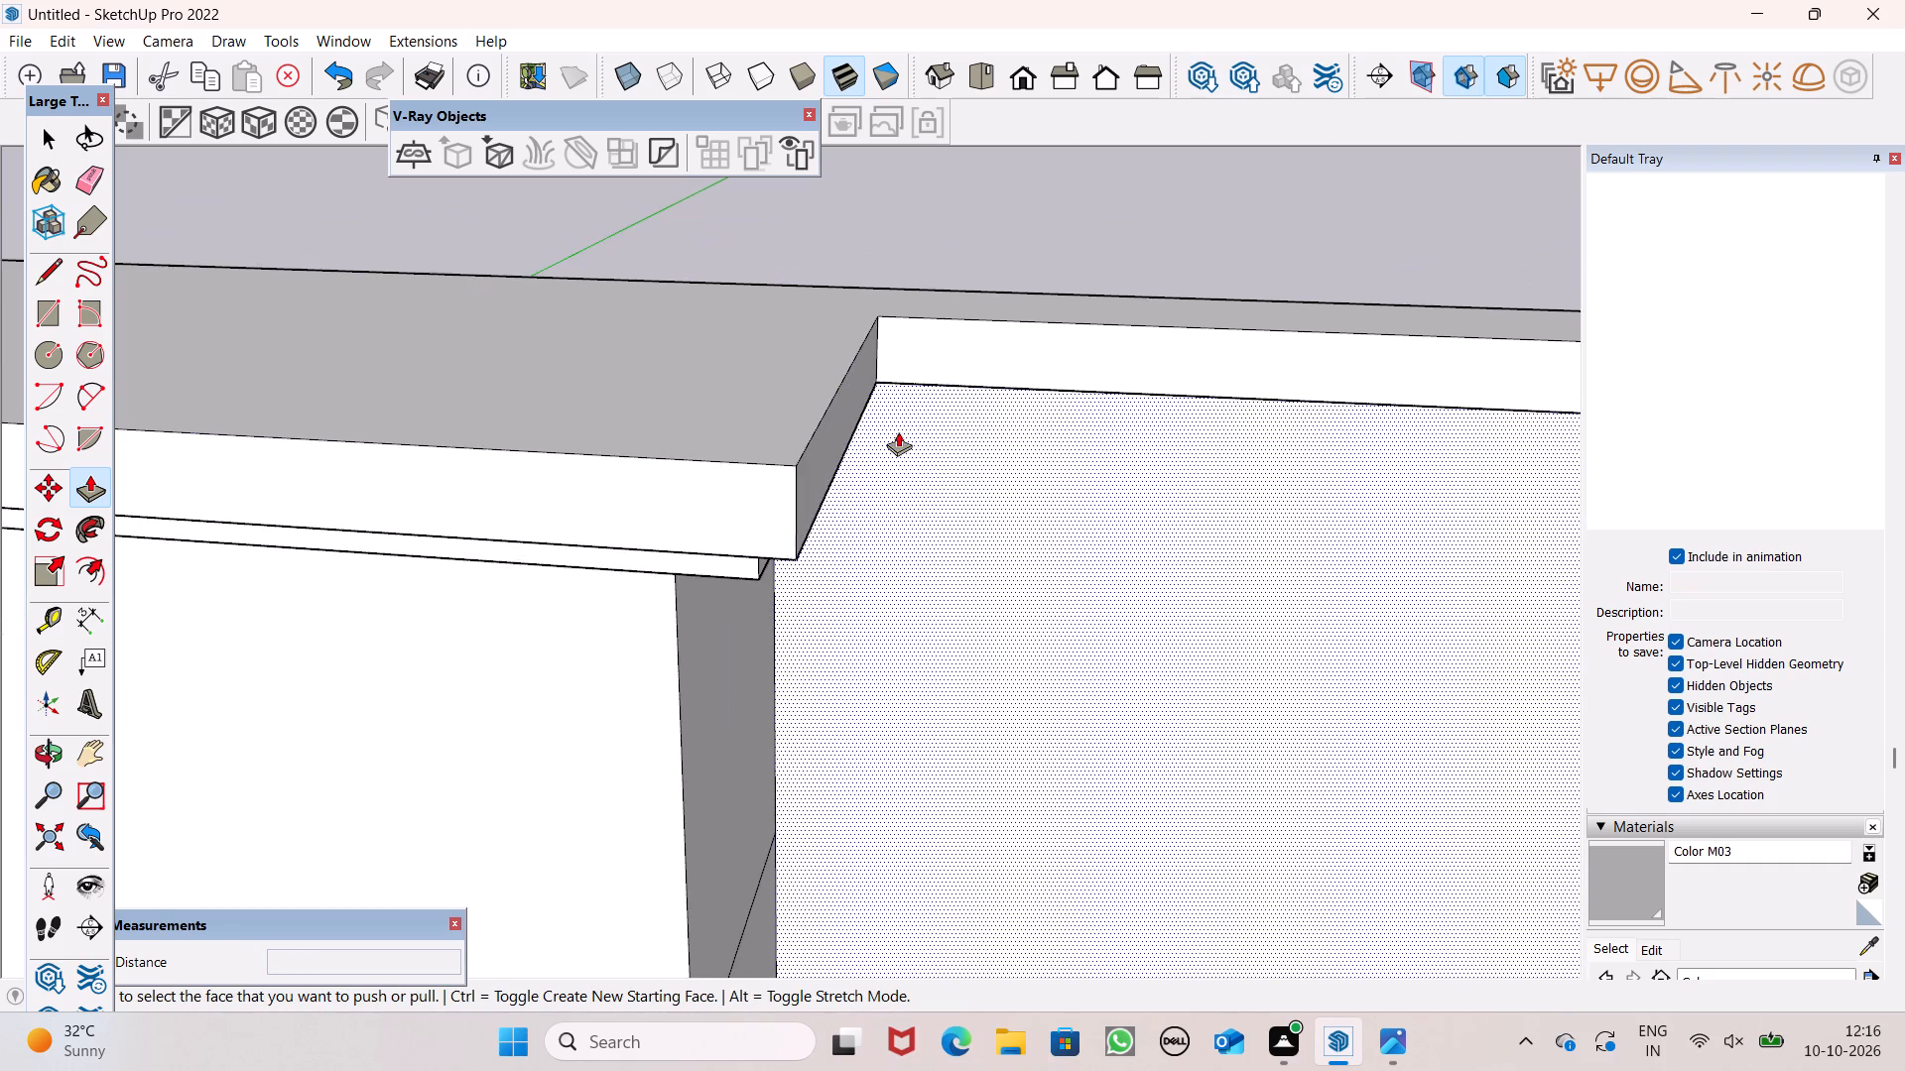
pyautogui.scroll(-7, 909, 436)
pyautogui.scroll(-10, 735, 451)
pyautogui.moveTo(754, 458); pyautogui.dragTo(1156, 397, button='middle')
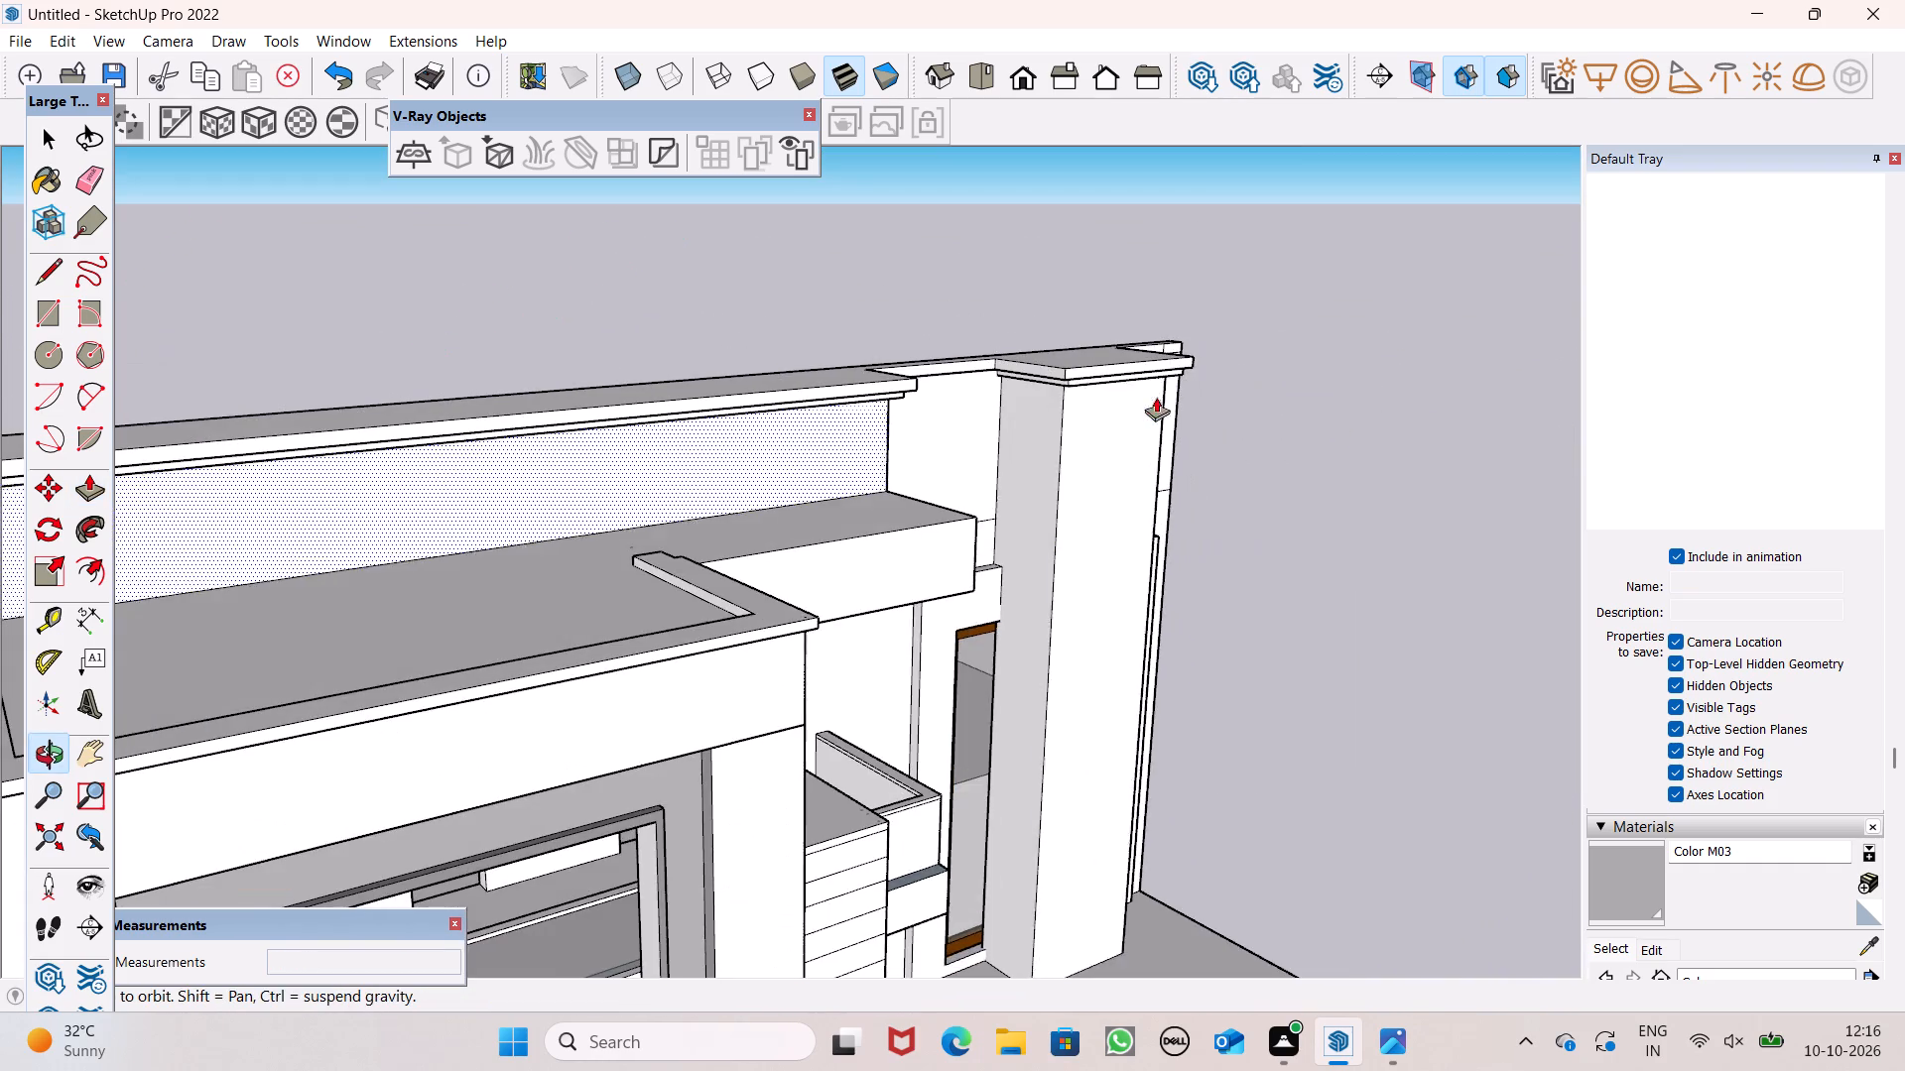
# Pull the upper band's face at the parapet block's end away from the pillar outward beyond the lower band.
pyautogui.moveTo(1156, 397); pyautogui.dragTo(1155, 397, button='middle')
pyautogui.scroll(-9, 861, 327)
pyautogui.moveTo(460, 440); pyautogui.dragTo(703, 430, button='middle')
pyautogui.scroll(-1, 576, 387)
pyautogui.scroll(5, 576, 387)
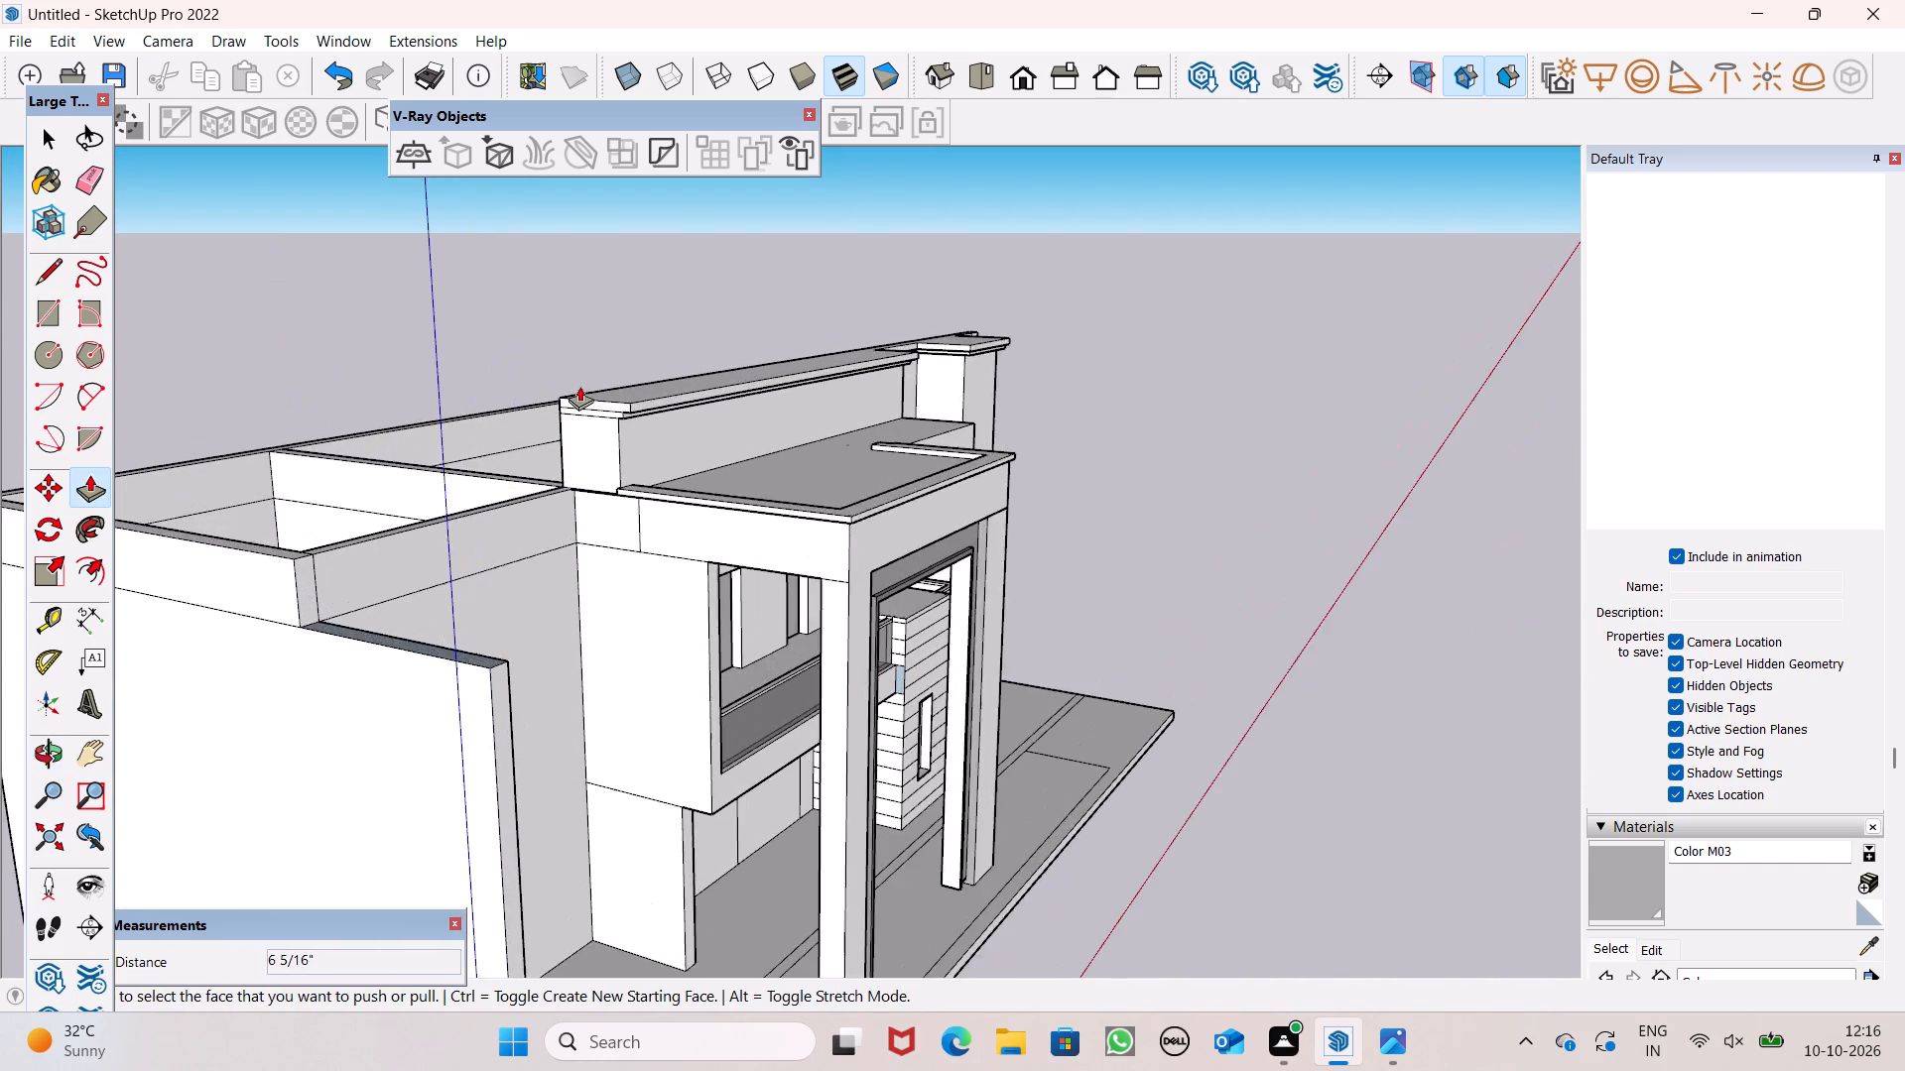
pyautogui.scroll(6, 584, 386)
pyautogui.moveTo(647, 479); pyautogui.dragTo(698, 459, button='middle')
pyautogui.scroll(6, 647, 479)
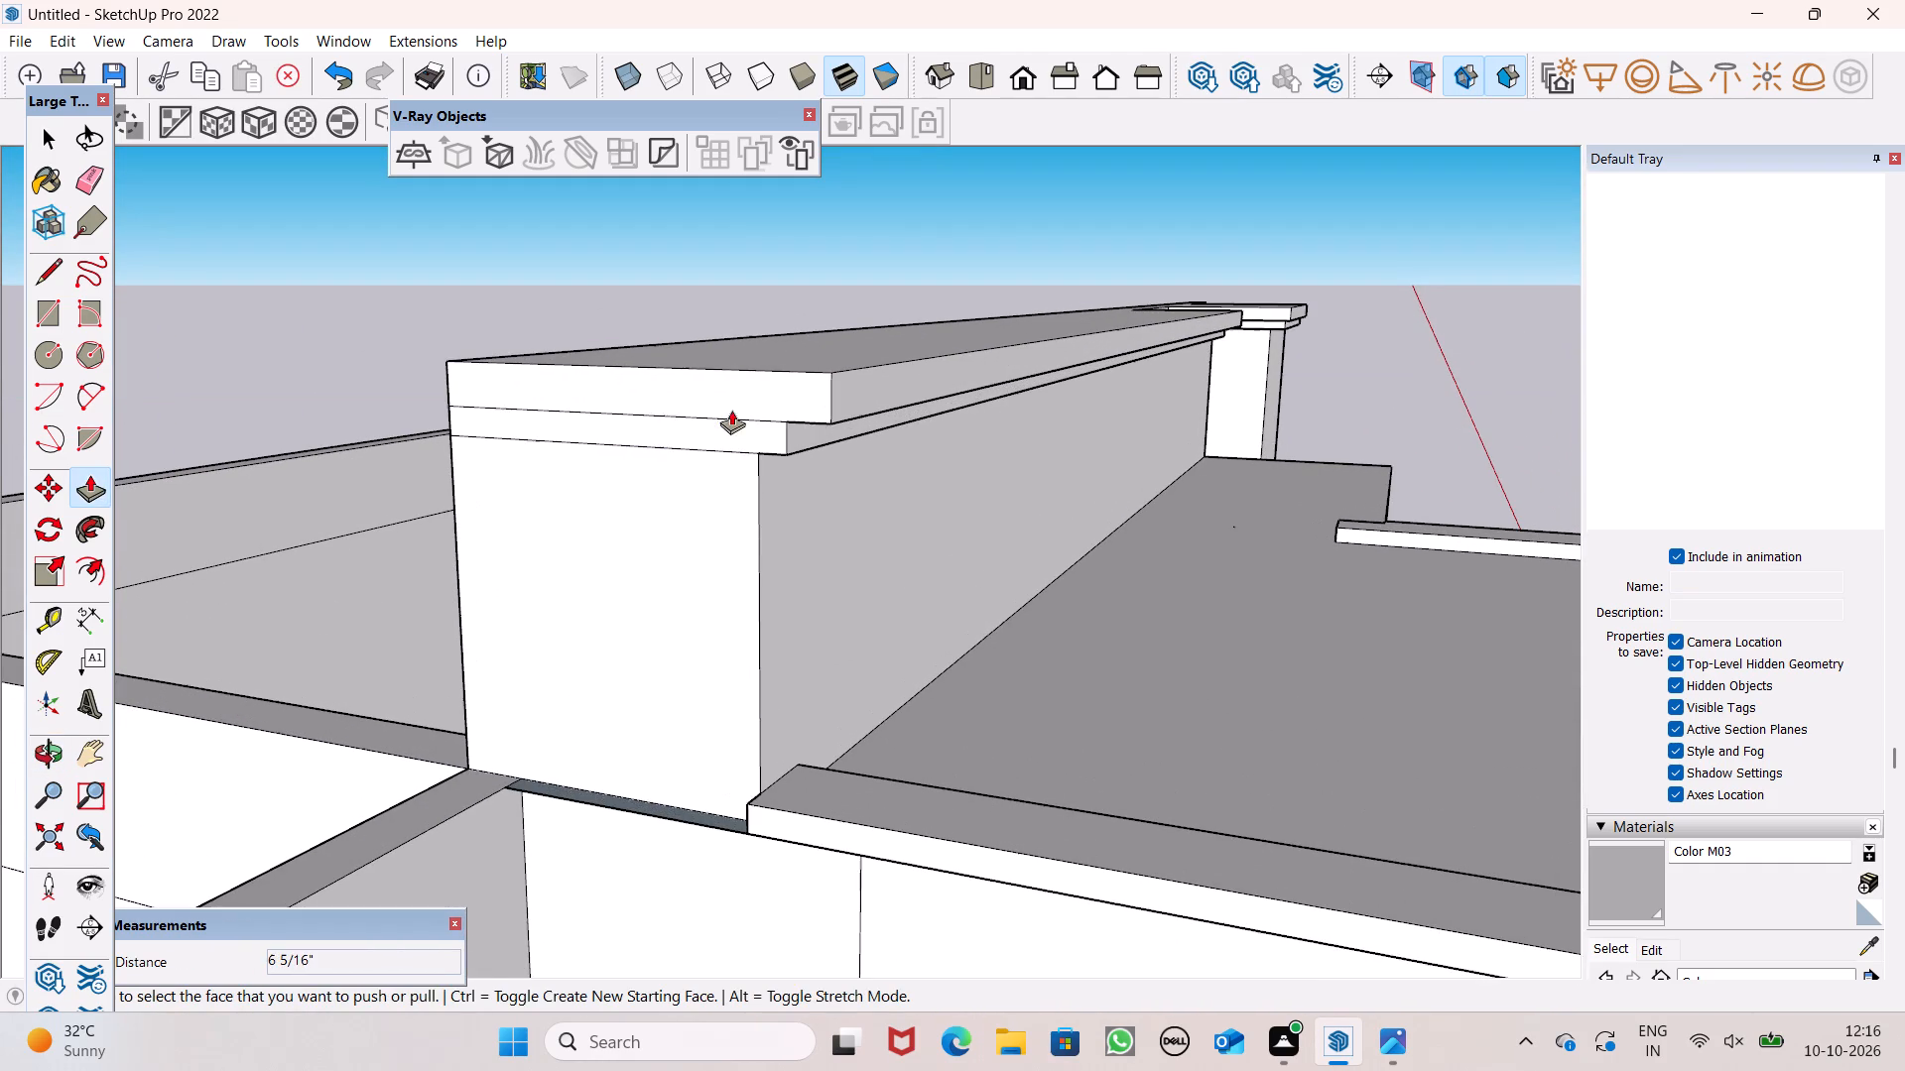
pyautogui.moveTo(749, 388); pyautogui.dragTo(719, 418)
# Pull the lower band's face at the same parapet block end outward about 1 3/8".
pyautogui.scroll(1, 852, 548)
pyautogui.moveTo(852, 548); pyautogui.dragTo(764, 435, button='middle')
pyautogui.scroll(4, 679, 390)
pyautogui.moveTo(698, 346); pyautogui.dragTo(683, 358)
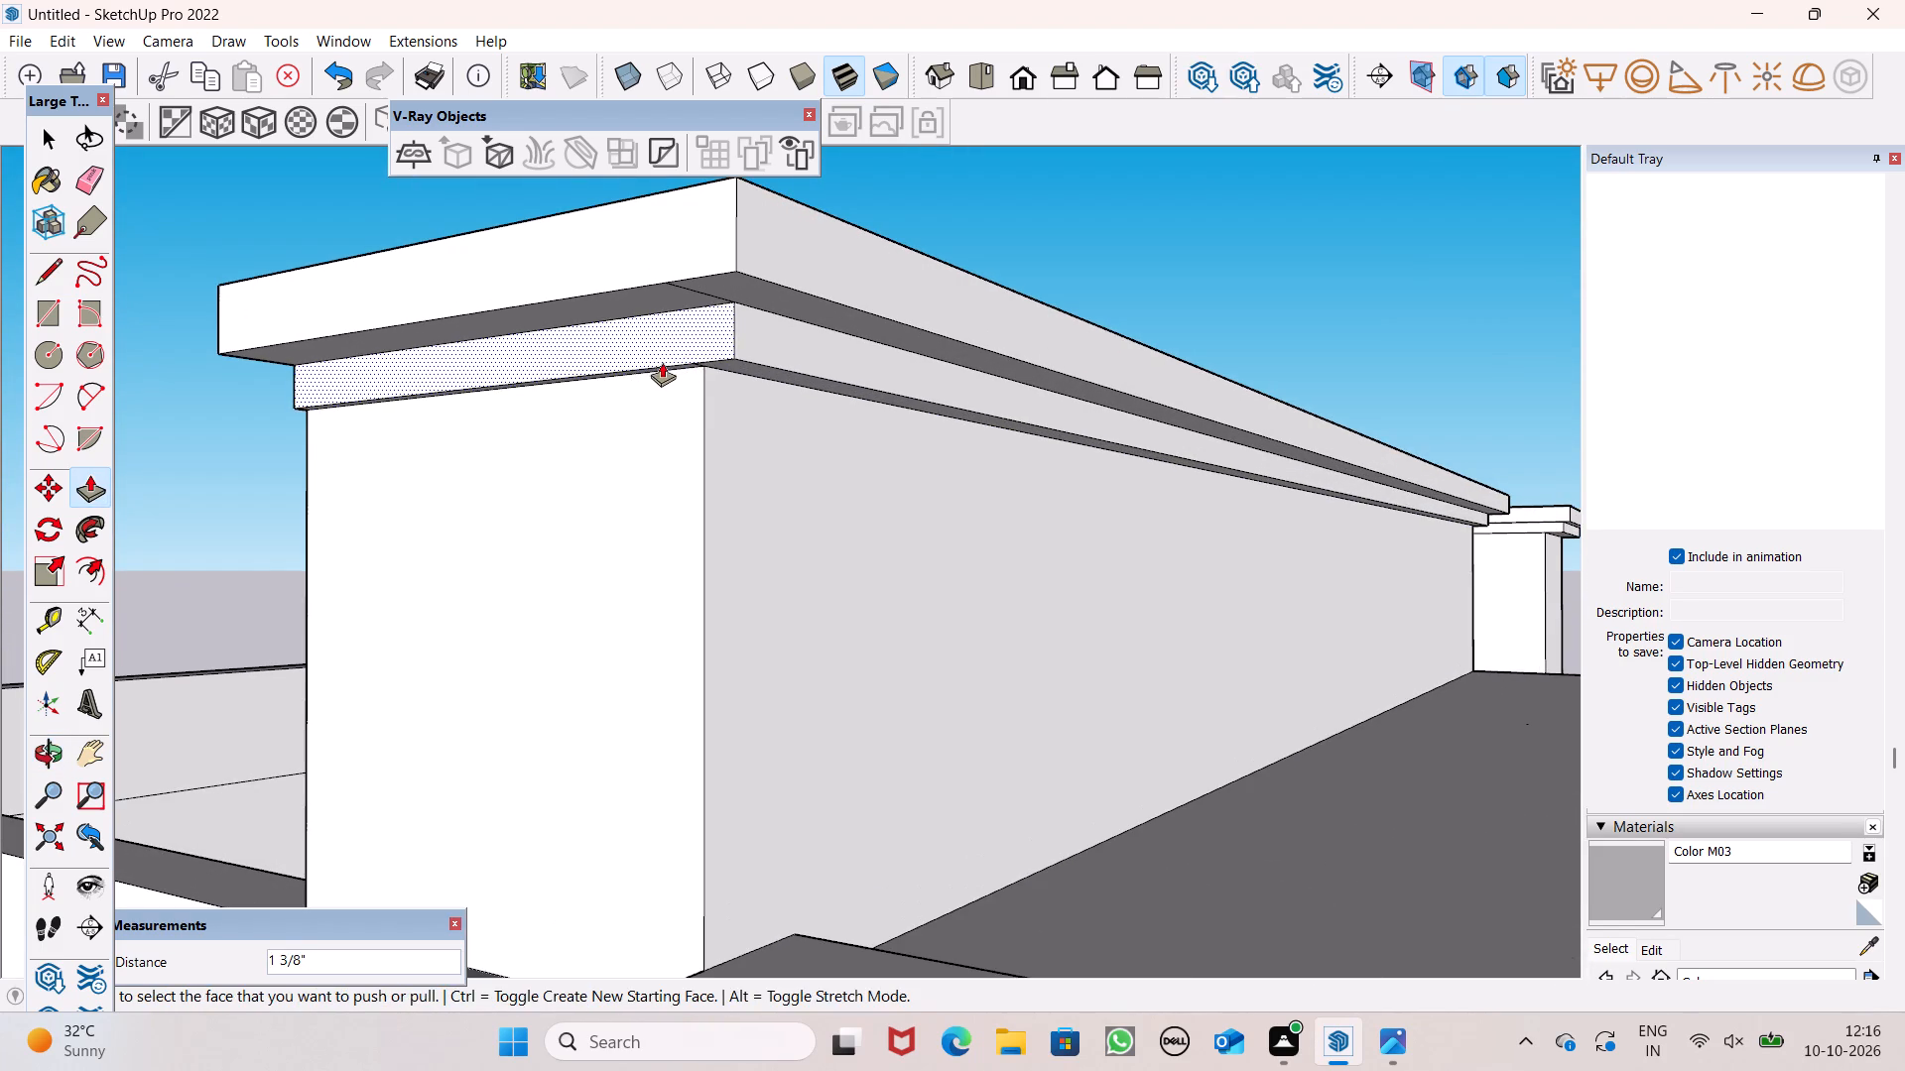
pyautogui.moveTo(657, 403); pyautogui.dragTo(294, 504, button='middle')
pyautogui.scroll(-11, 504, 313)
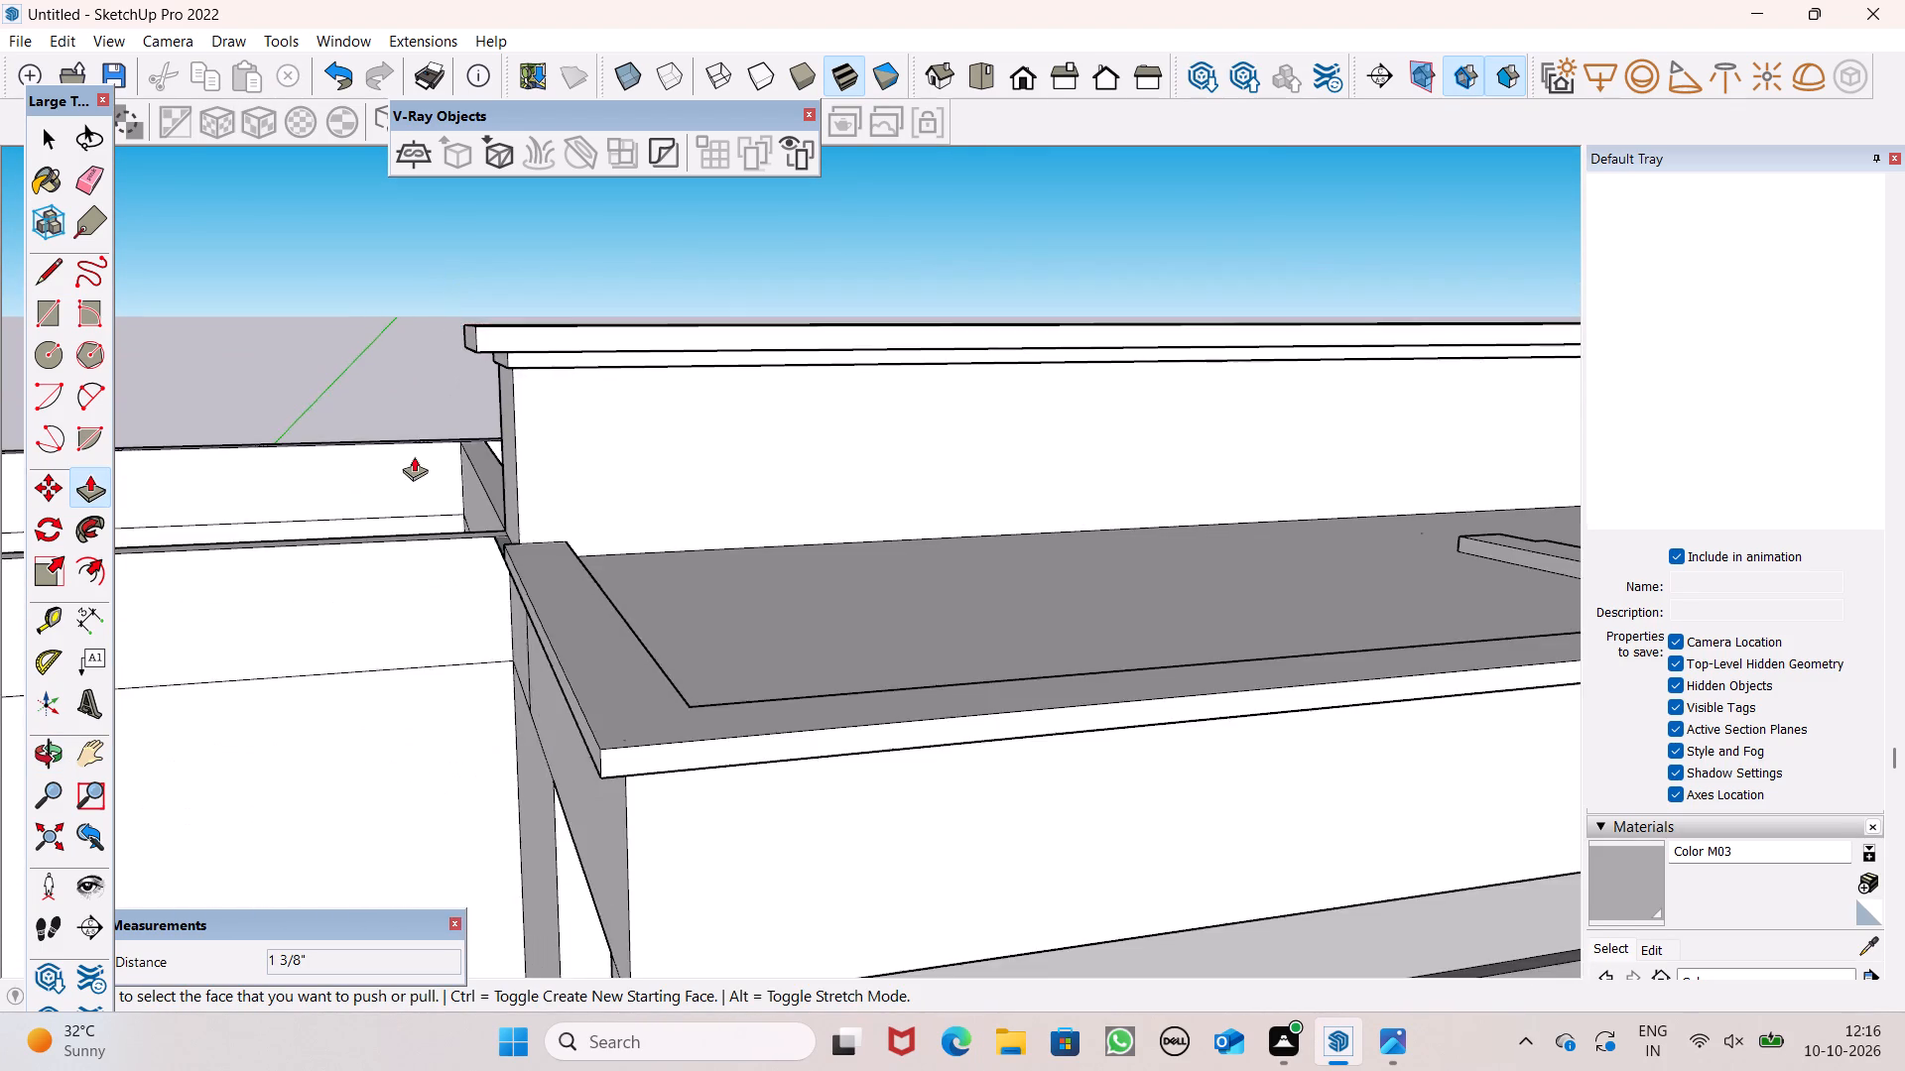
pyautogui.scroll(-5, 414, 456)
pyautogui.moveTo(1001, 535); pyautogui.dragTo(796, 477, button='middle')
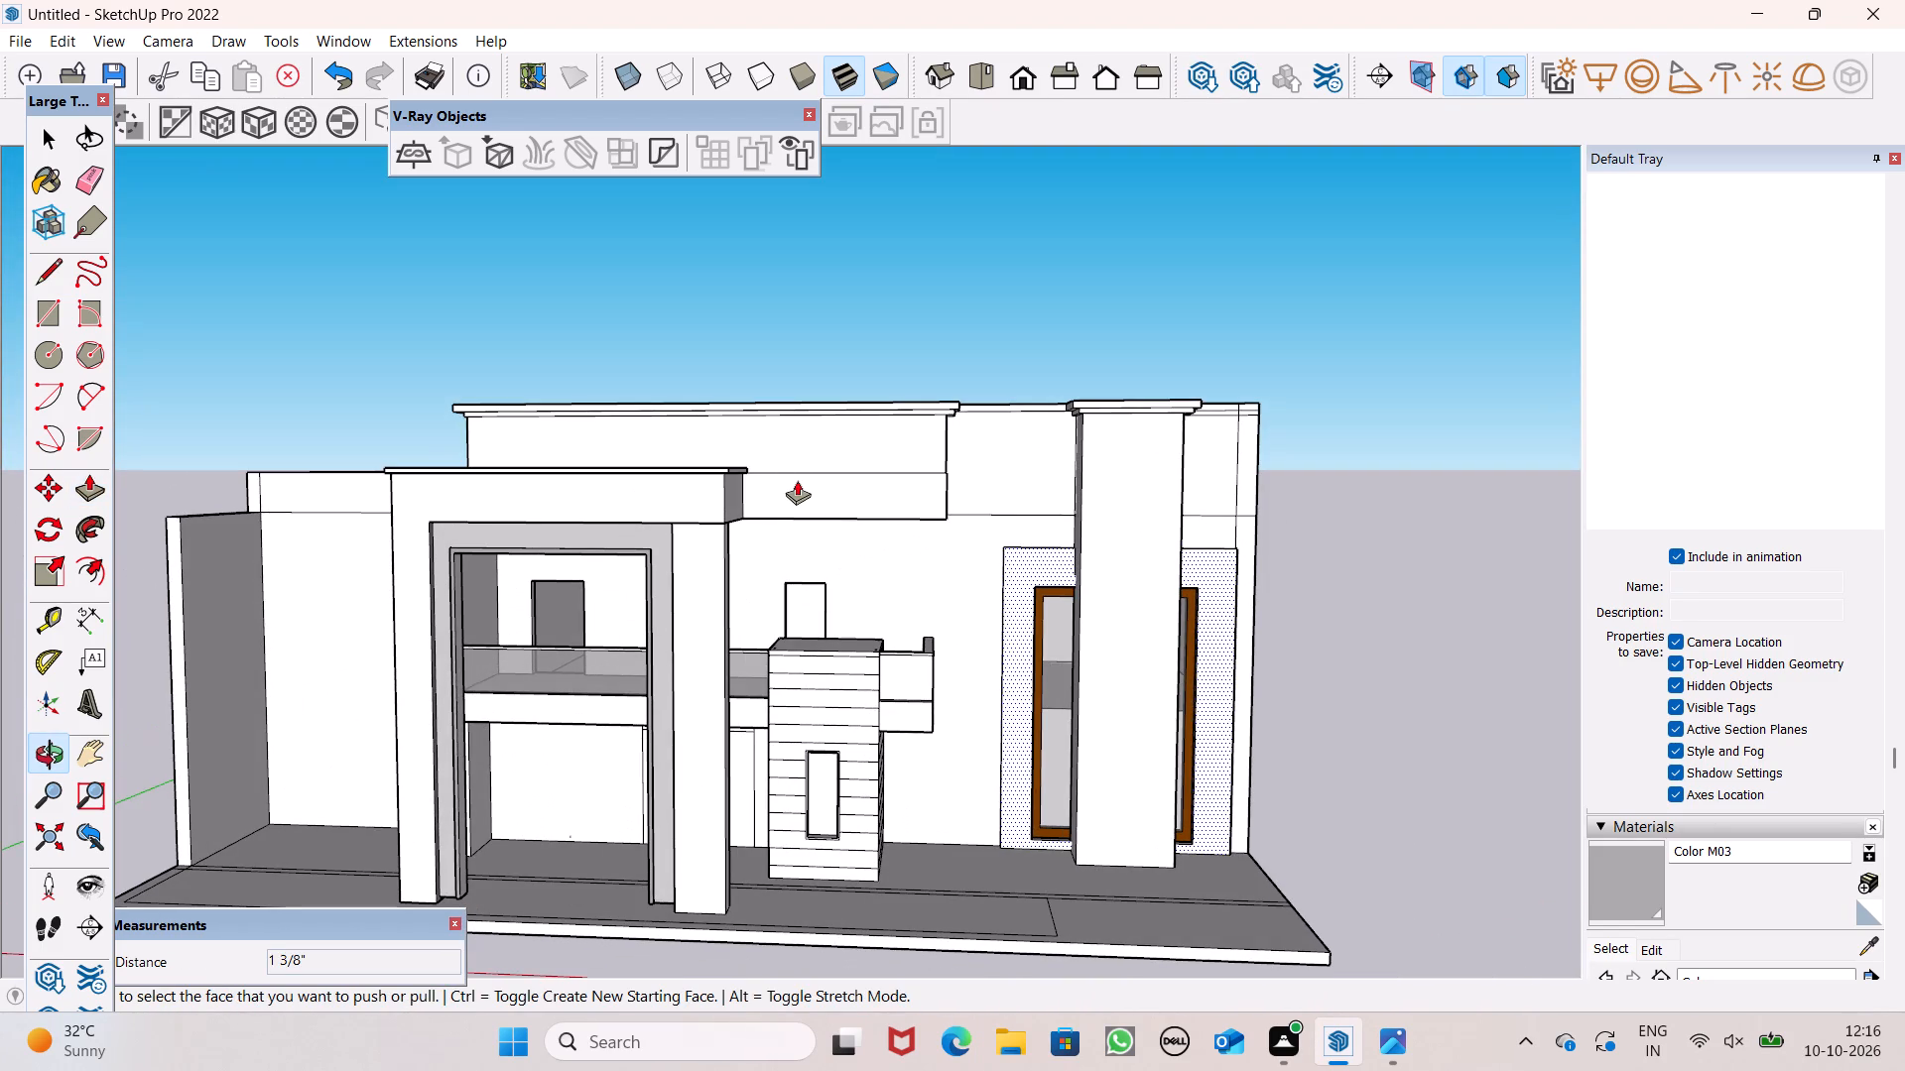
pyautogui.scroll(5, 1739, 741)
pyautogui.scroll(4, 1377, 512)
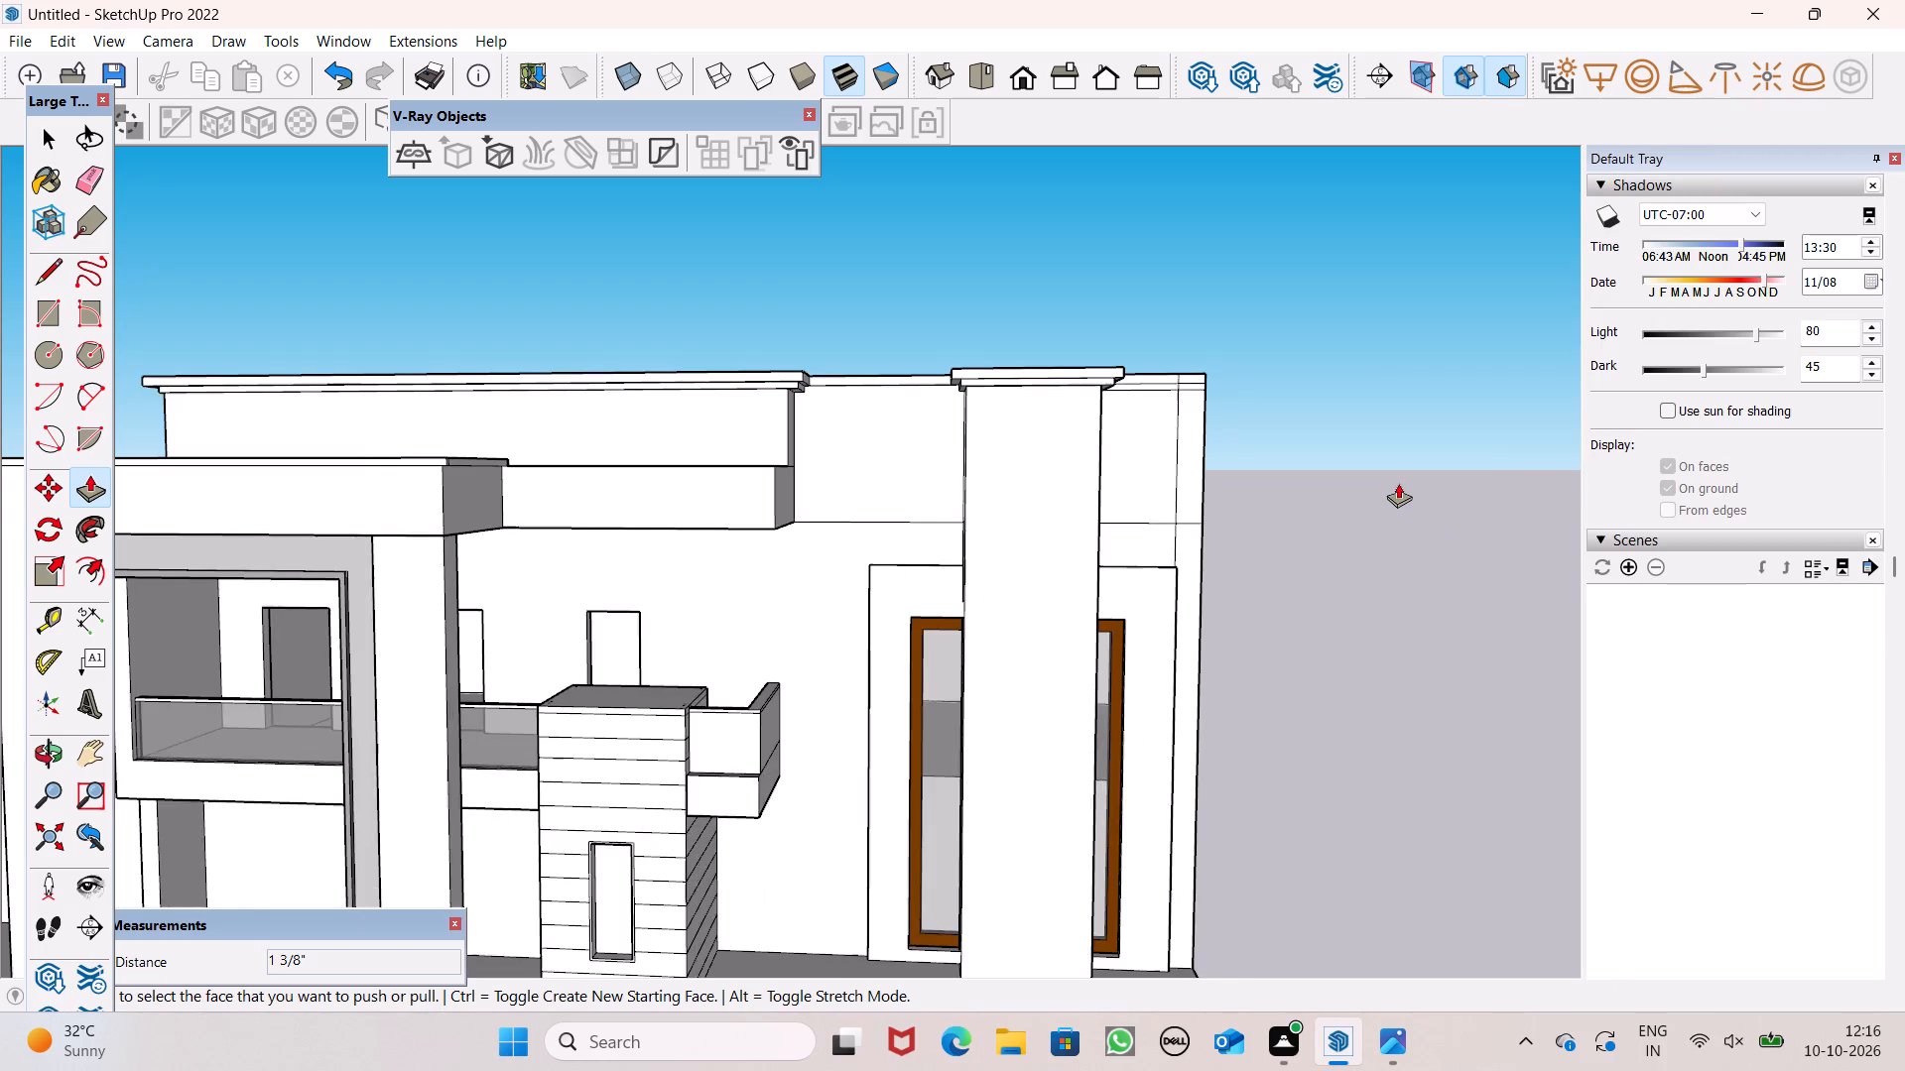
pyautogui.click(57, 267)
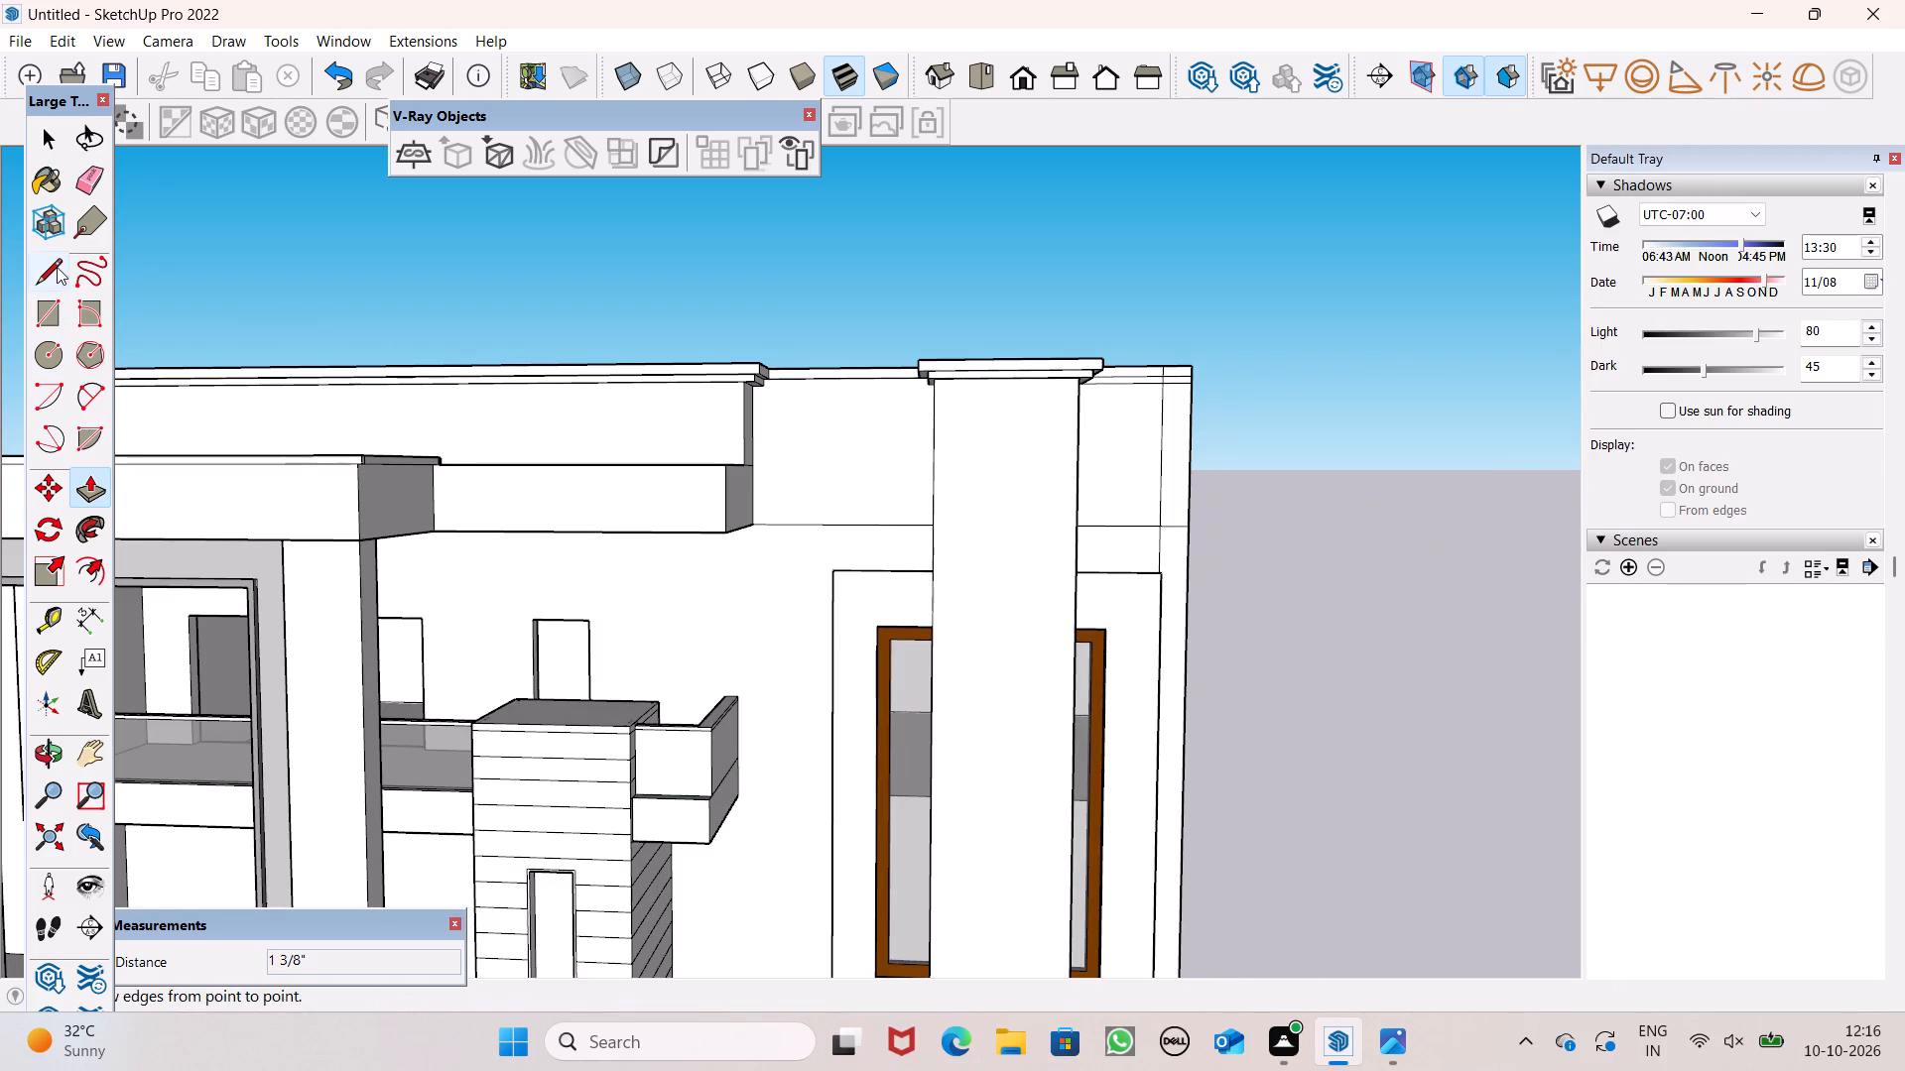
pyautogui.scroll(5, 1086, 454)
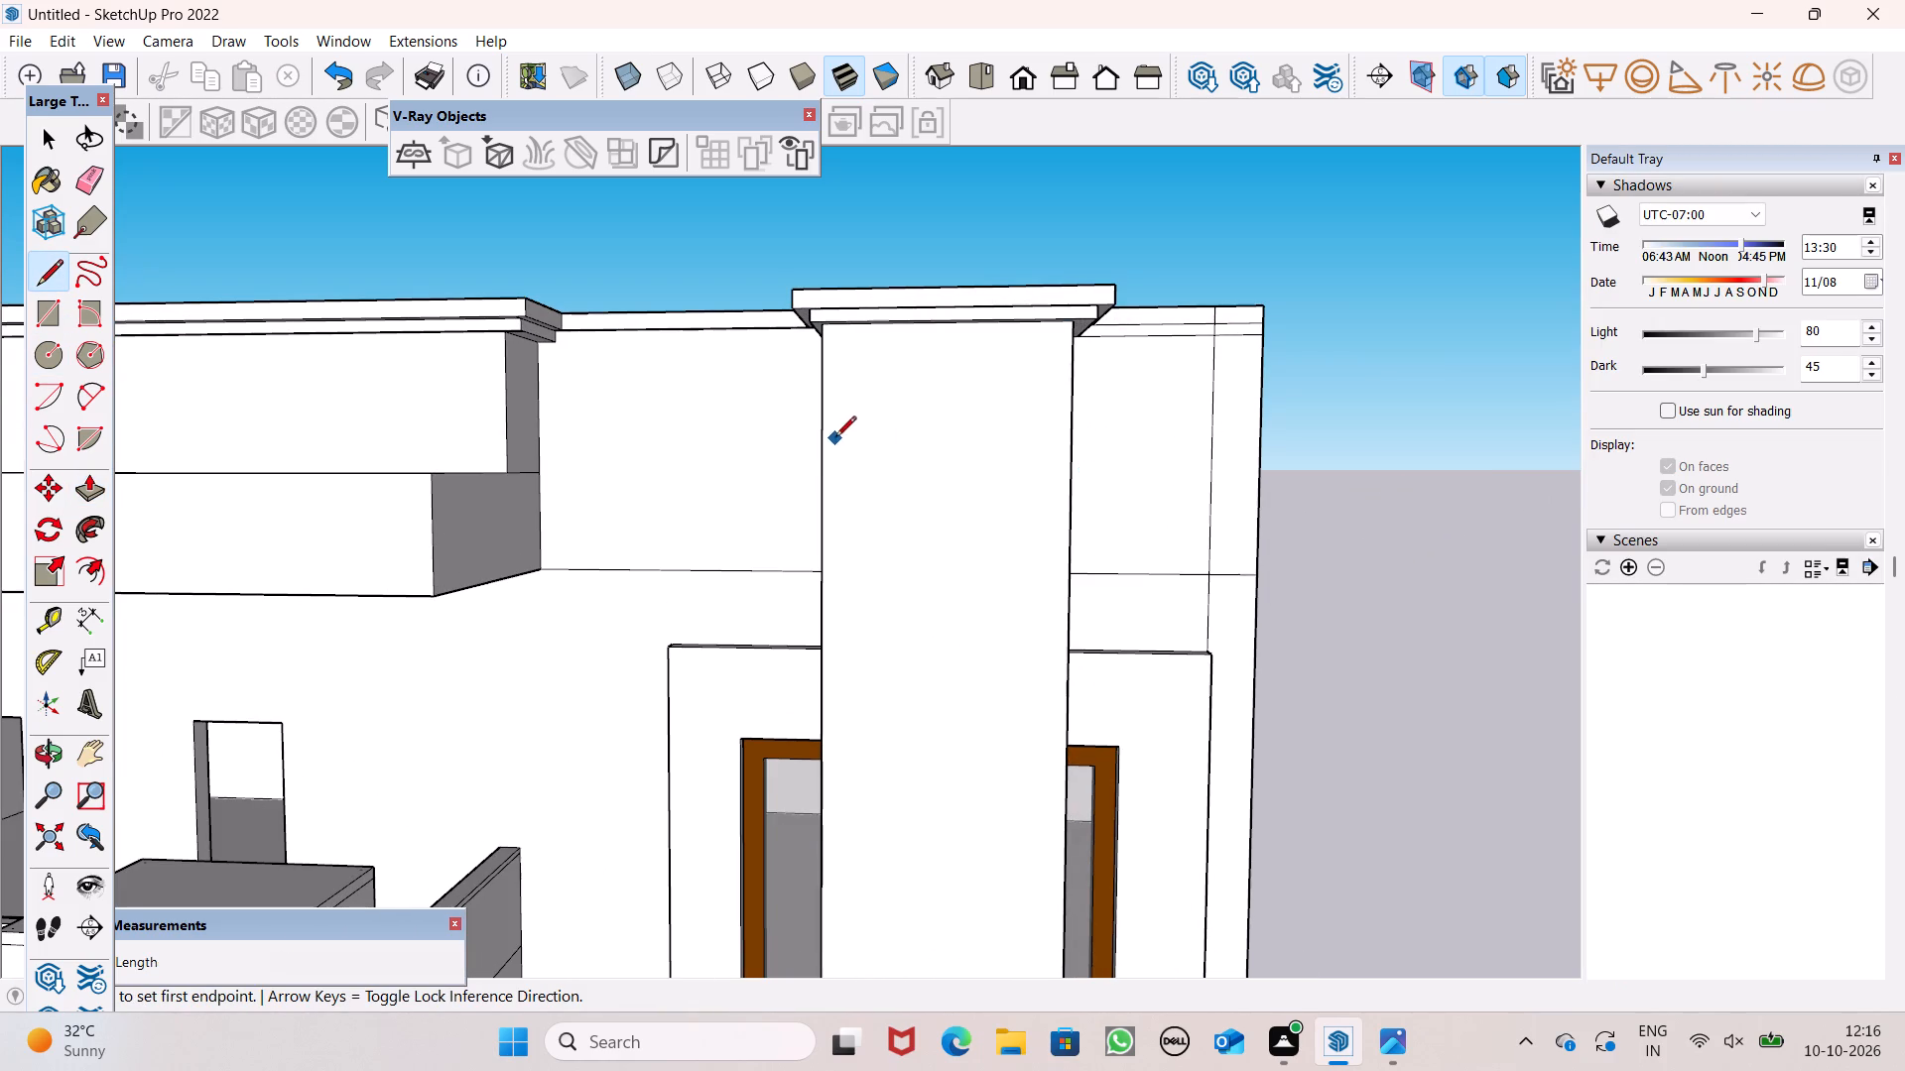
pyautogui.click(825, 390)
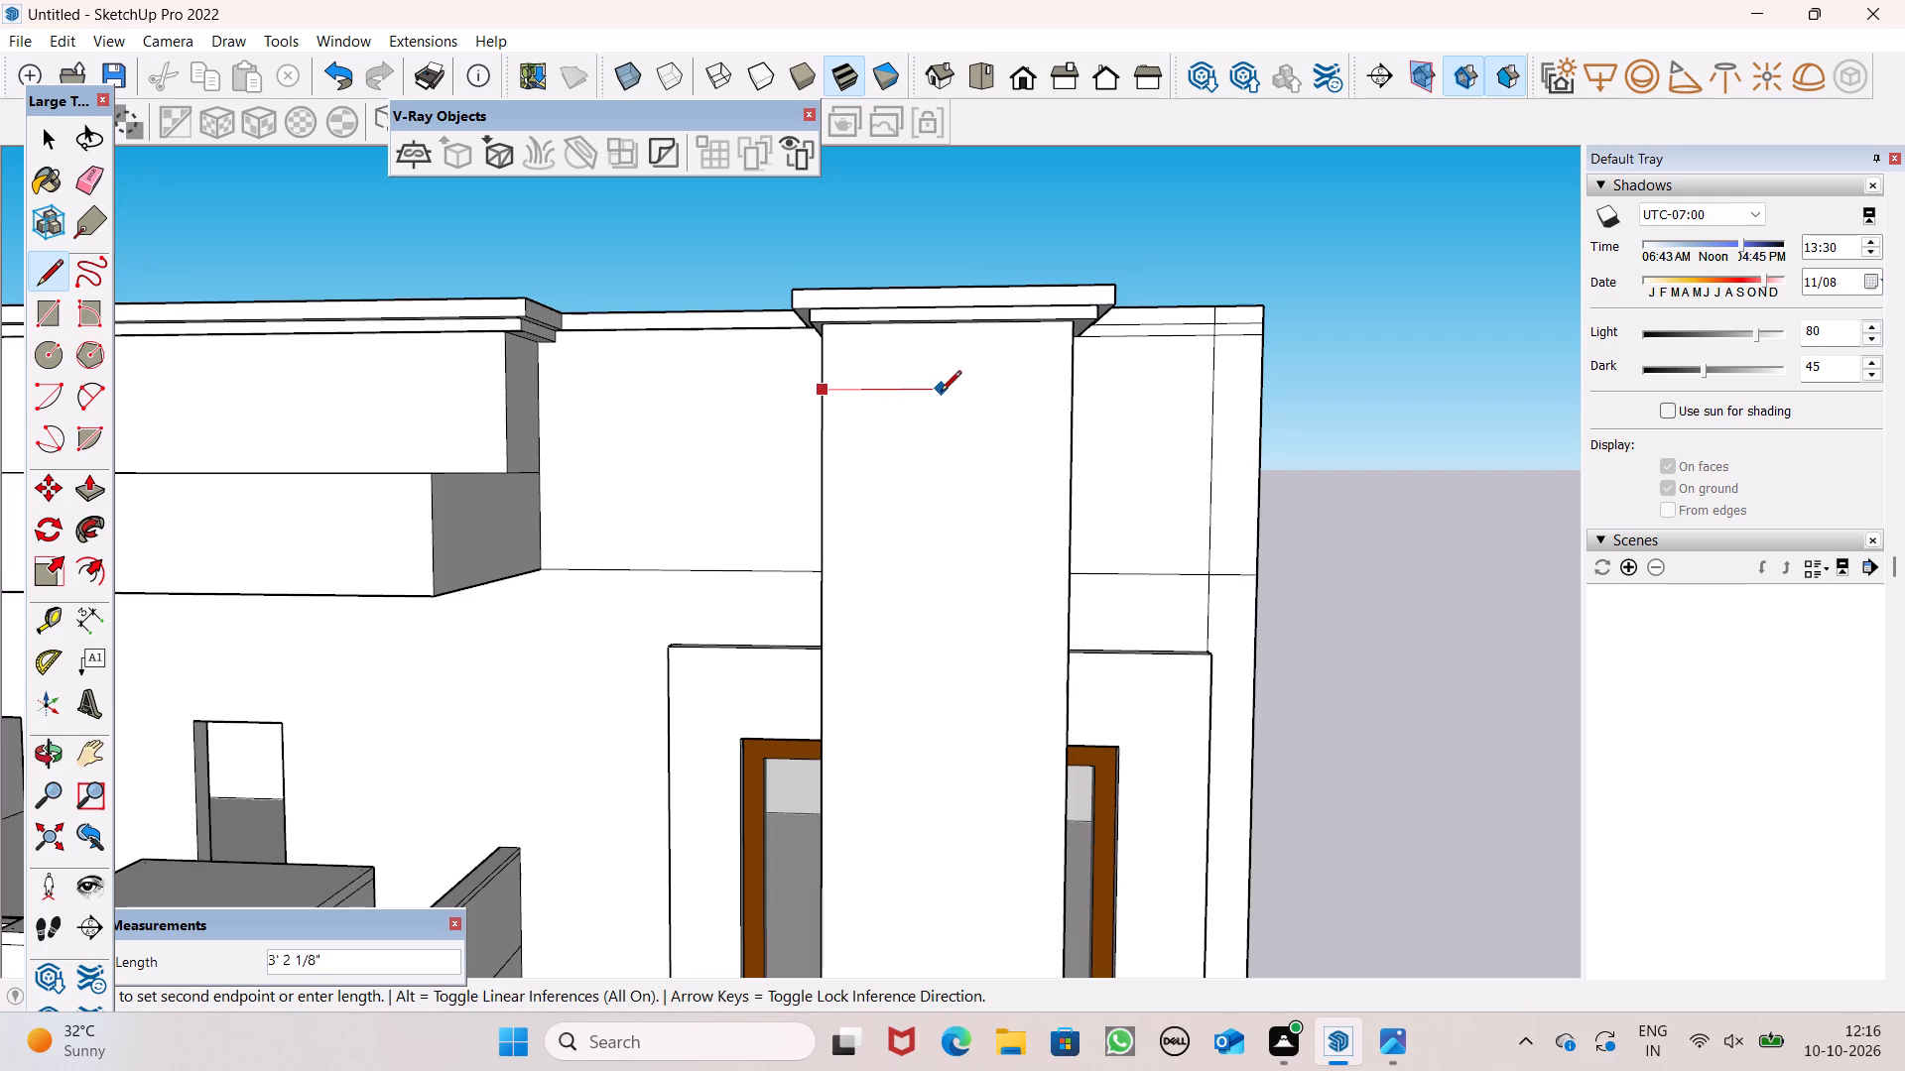
# Draw a thin rectangle across the full width of the pillar's front face below the cap, about 2 7/16" high.
pyautogui.click(59, 326)
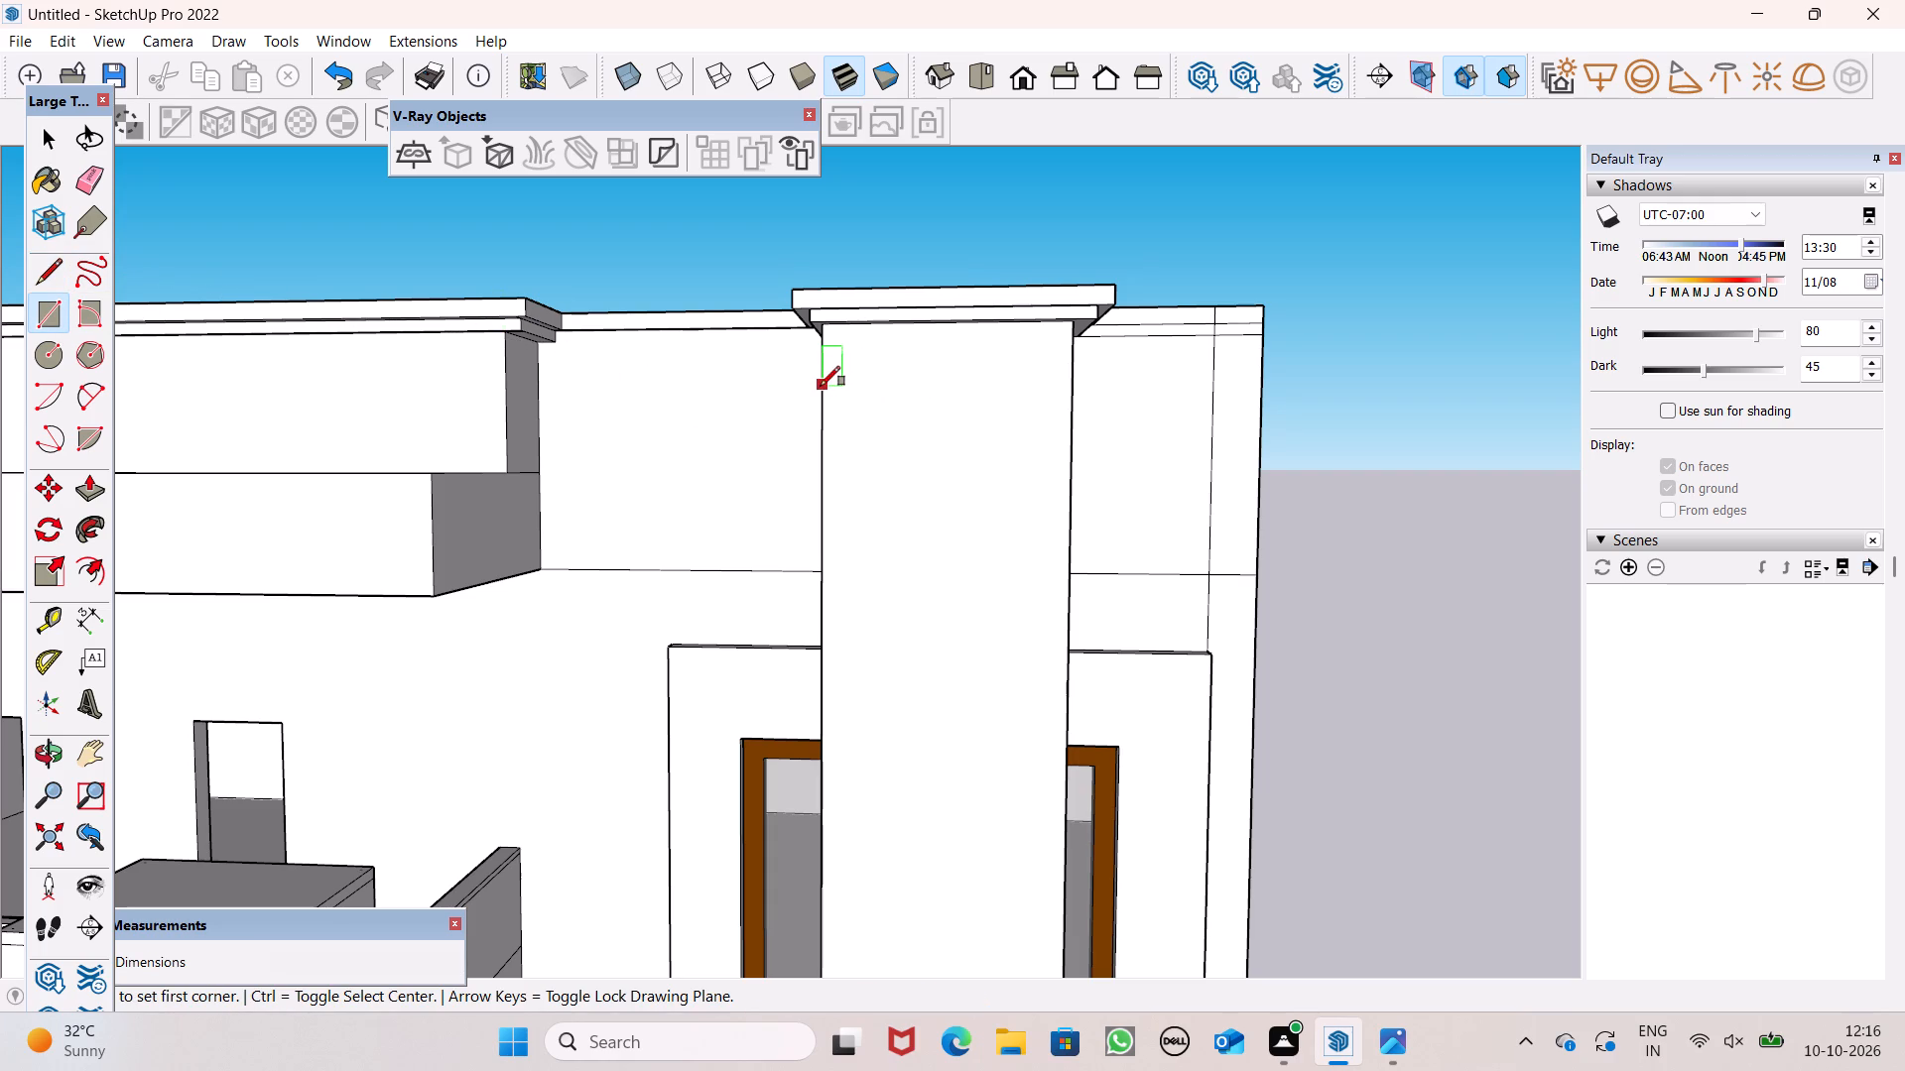
pyautogui.click(825, 396)
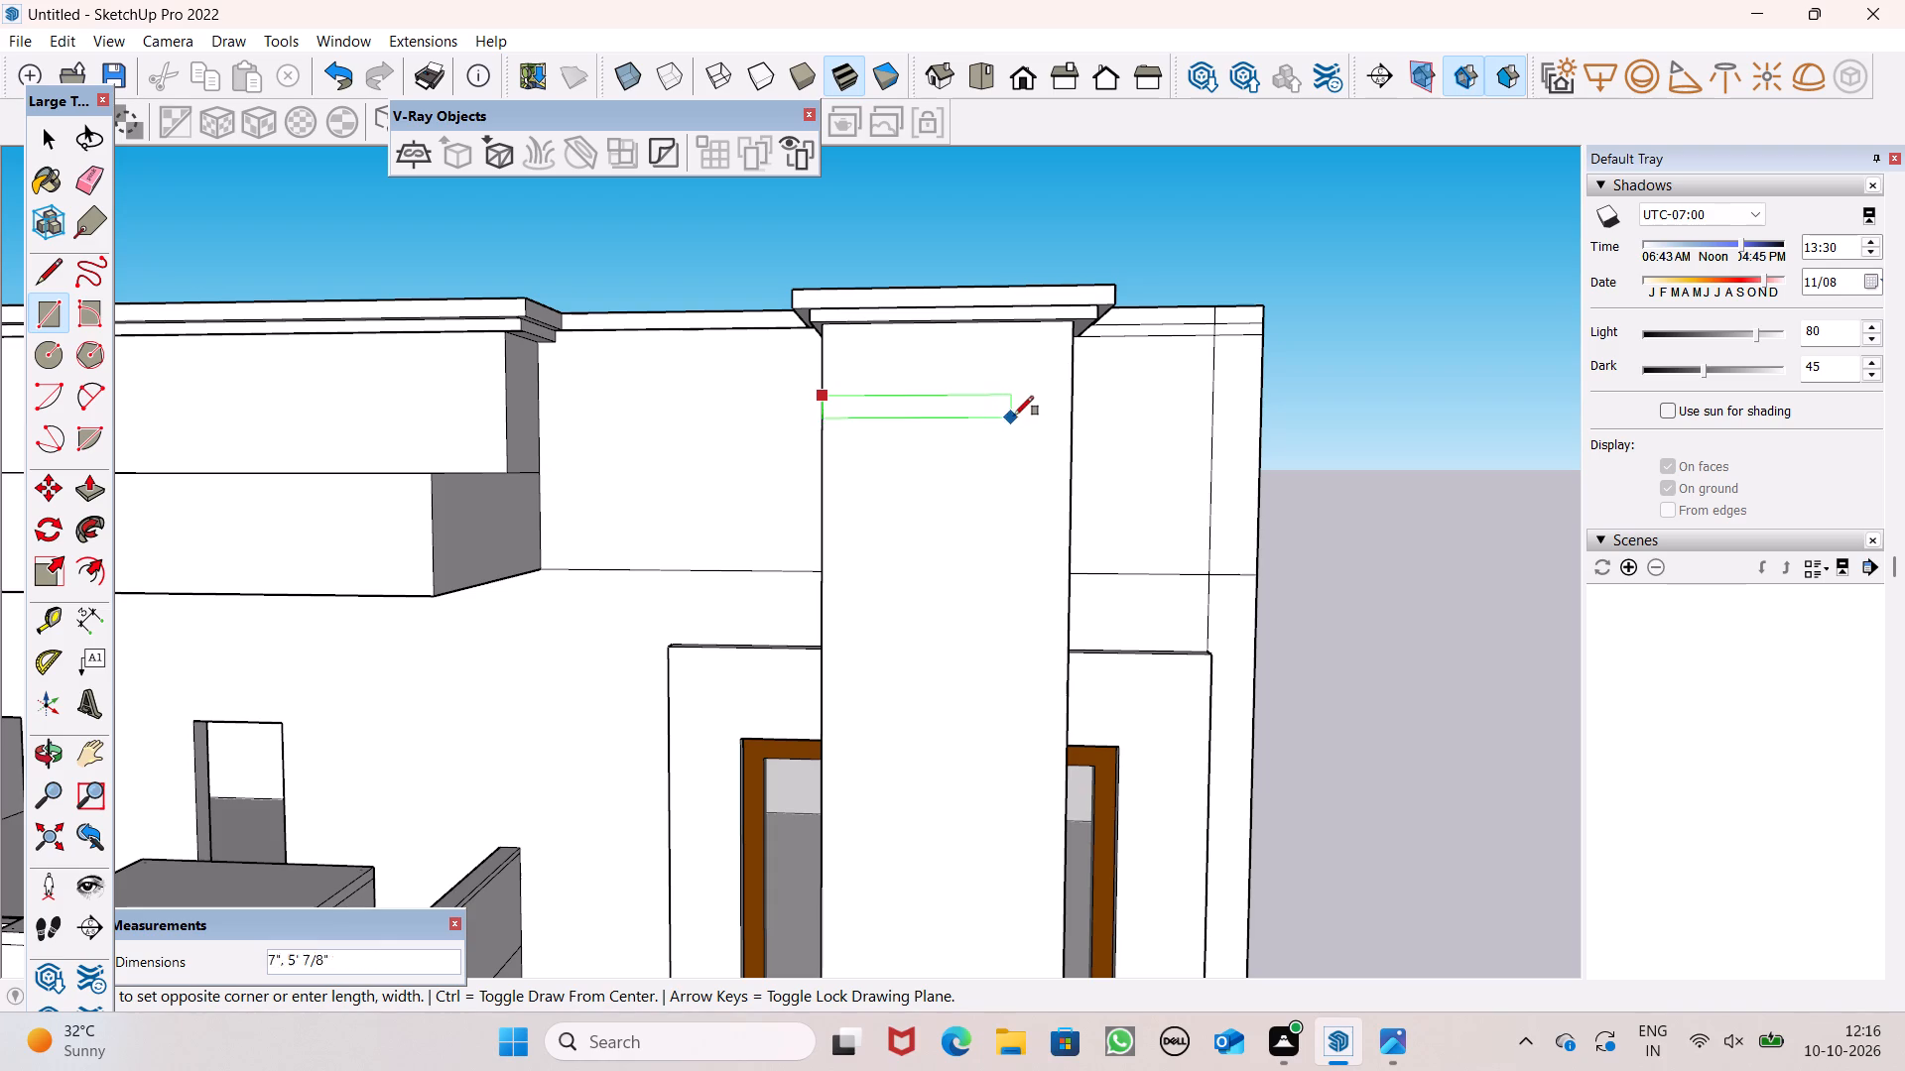
pyautogui.scroll(2, 1067, 411)
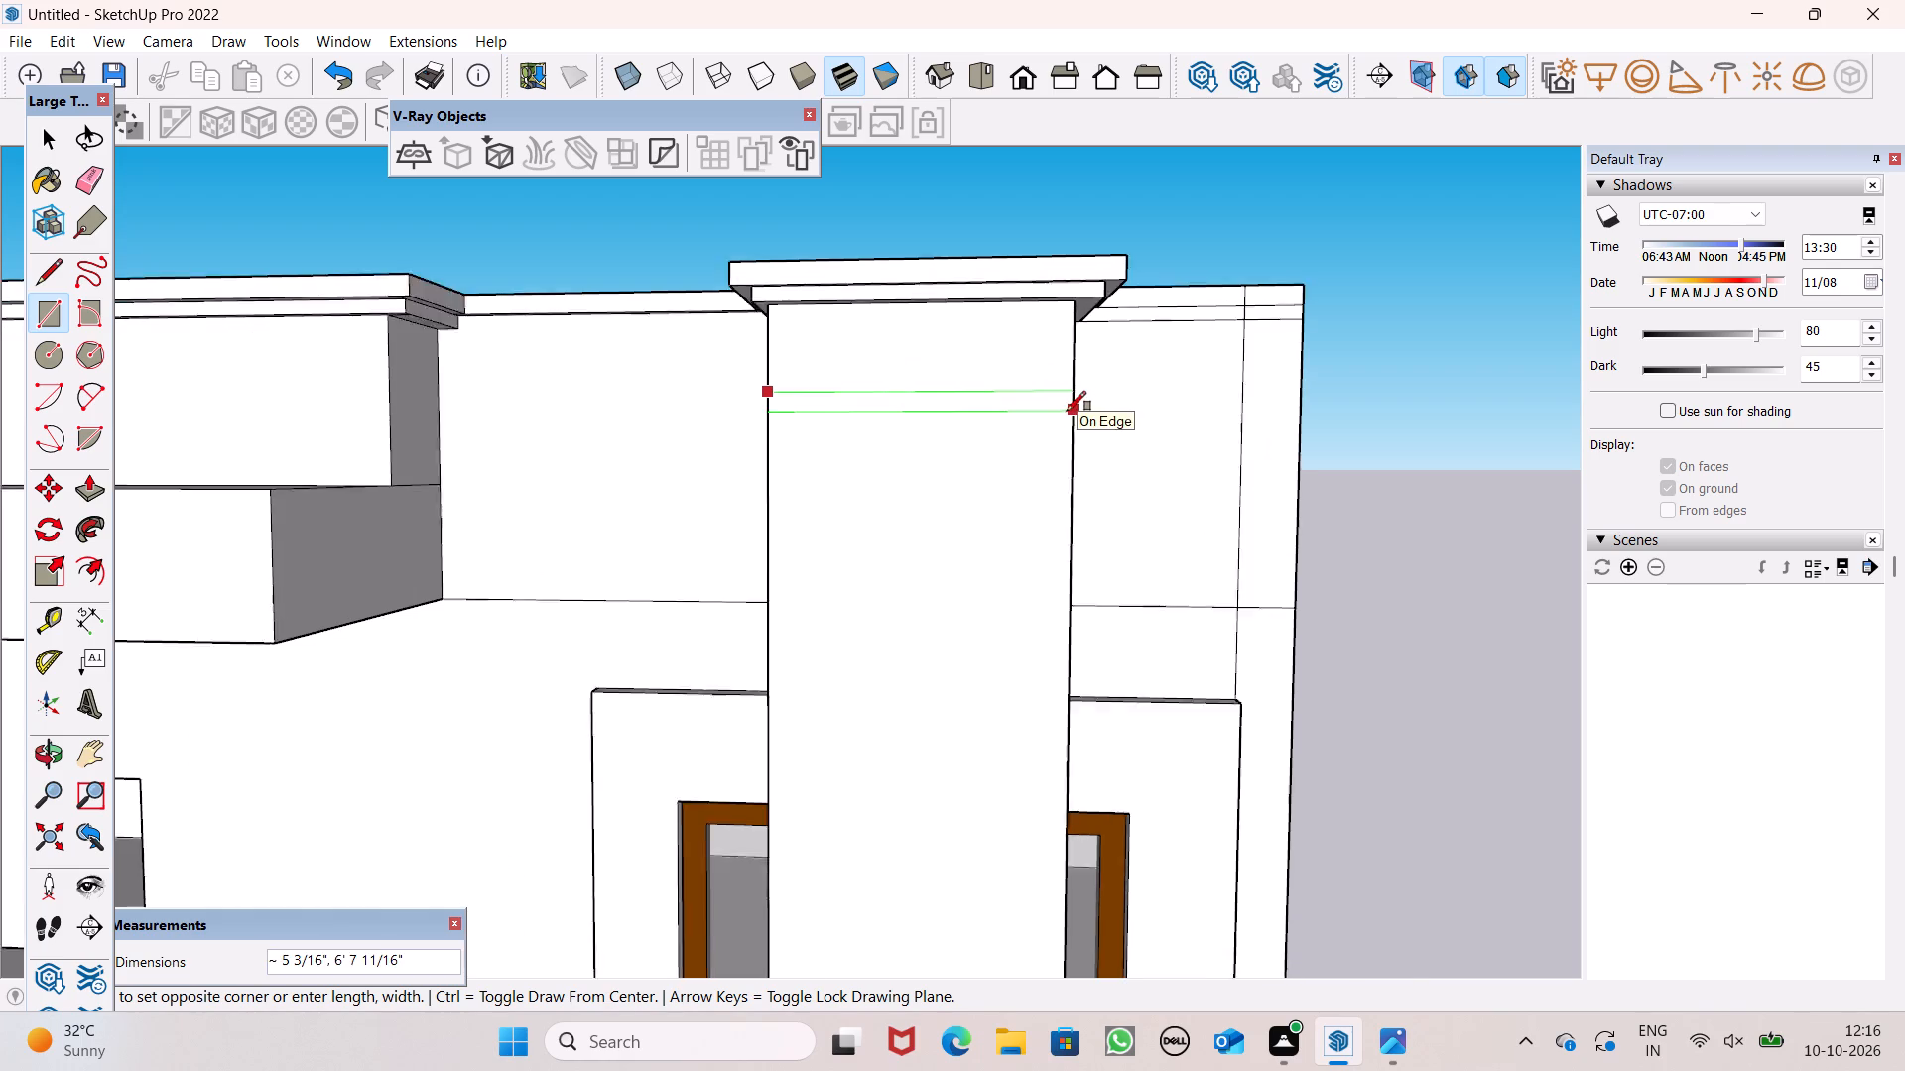
pyautogui.scroll(5, 1067, 411)
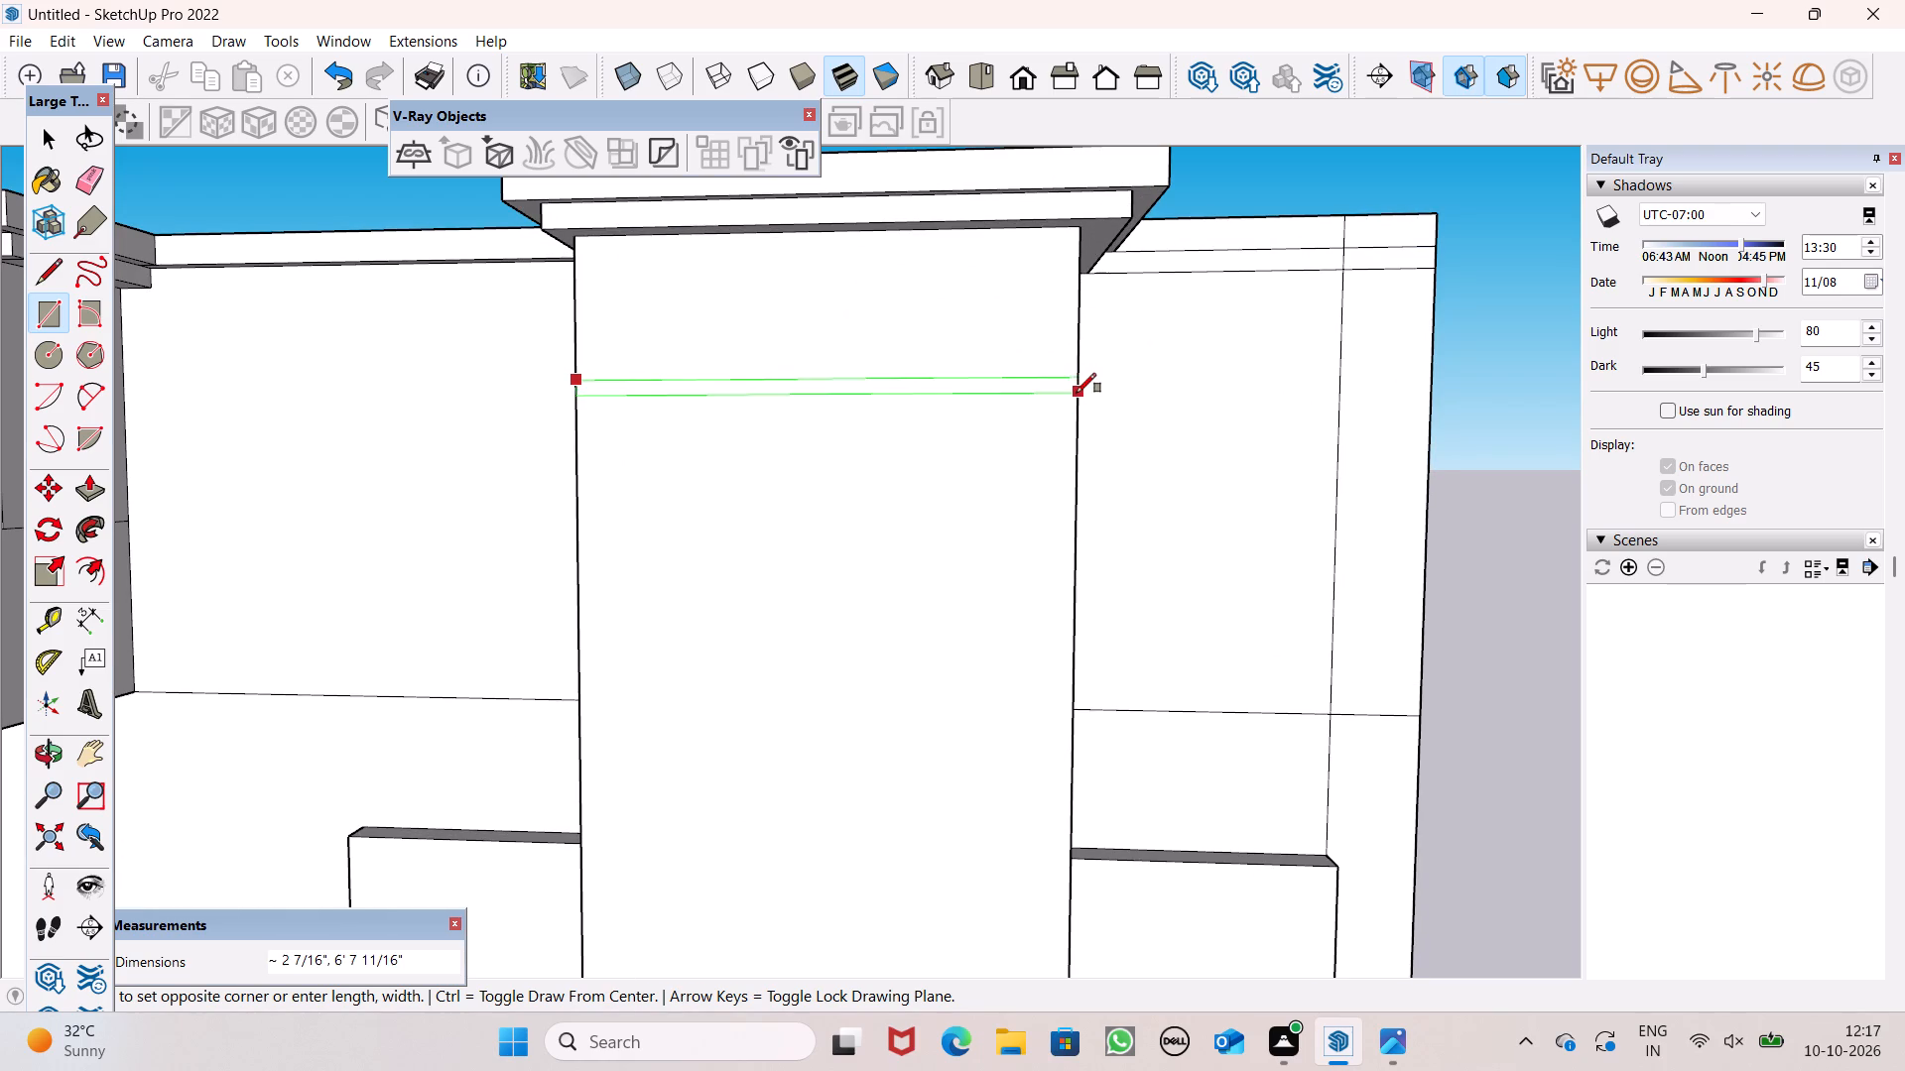
pyautogui.scroll(5, 1077, 393)
pyautogui.click(1075, 393)
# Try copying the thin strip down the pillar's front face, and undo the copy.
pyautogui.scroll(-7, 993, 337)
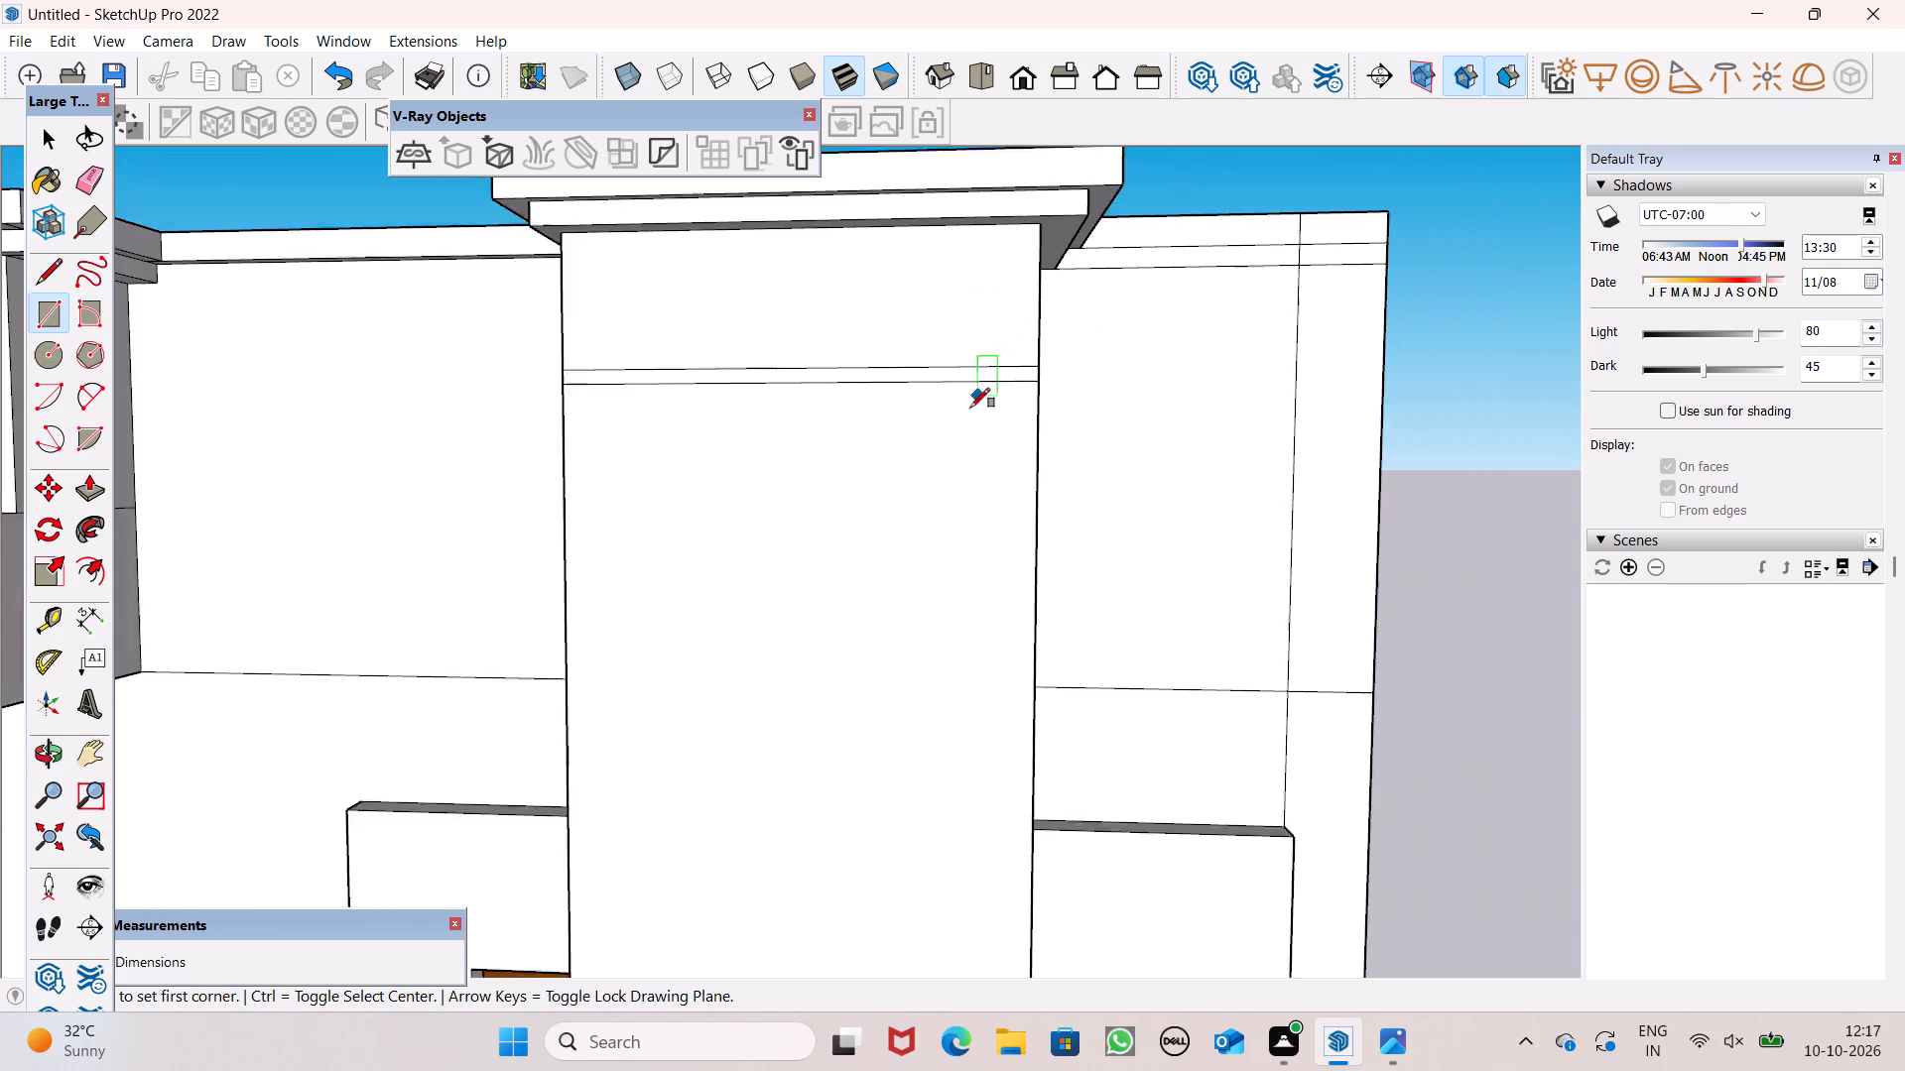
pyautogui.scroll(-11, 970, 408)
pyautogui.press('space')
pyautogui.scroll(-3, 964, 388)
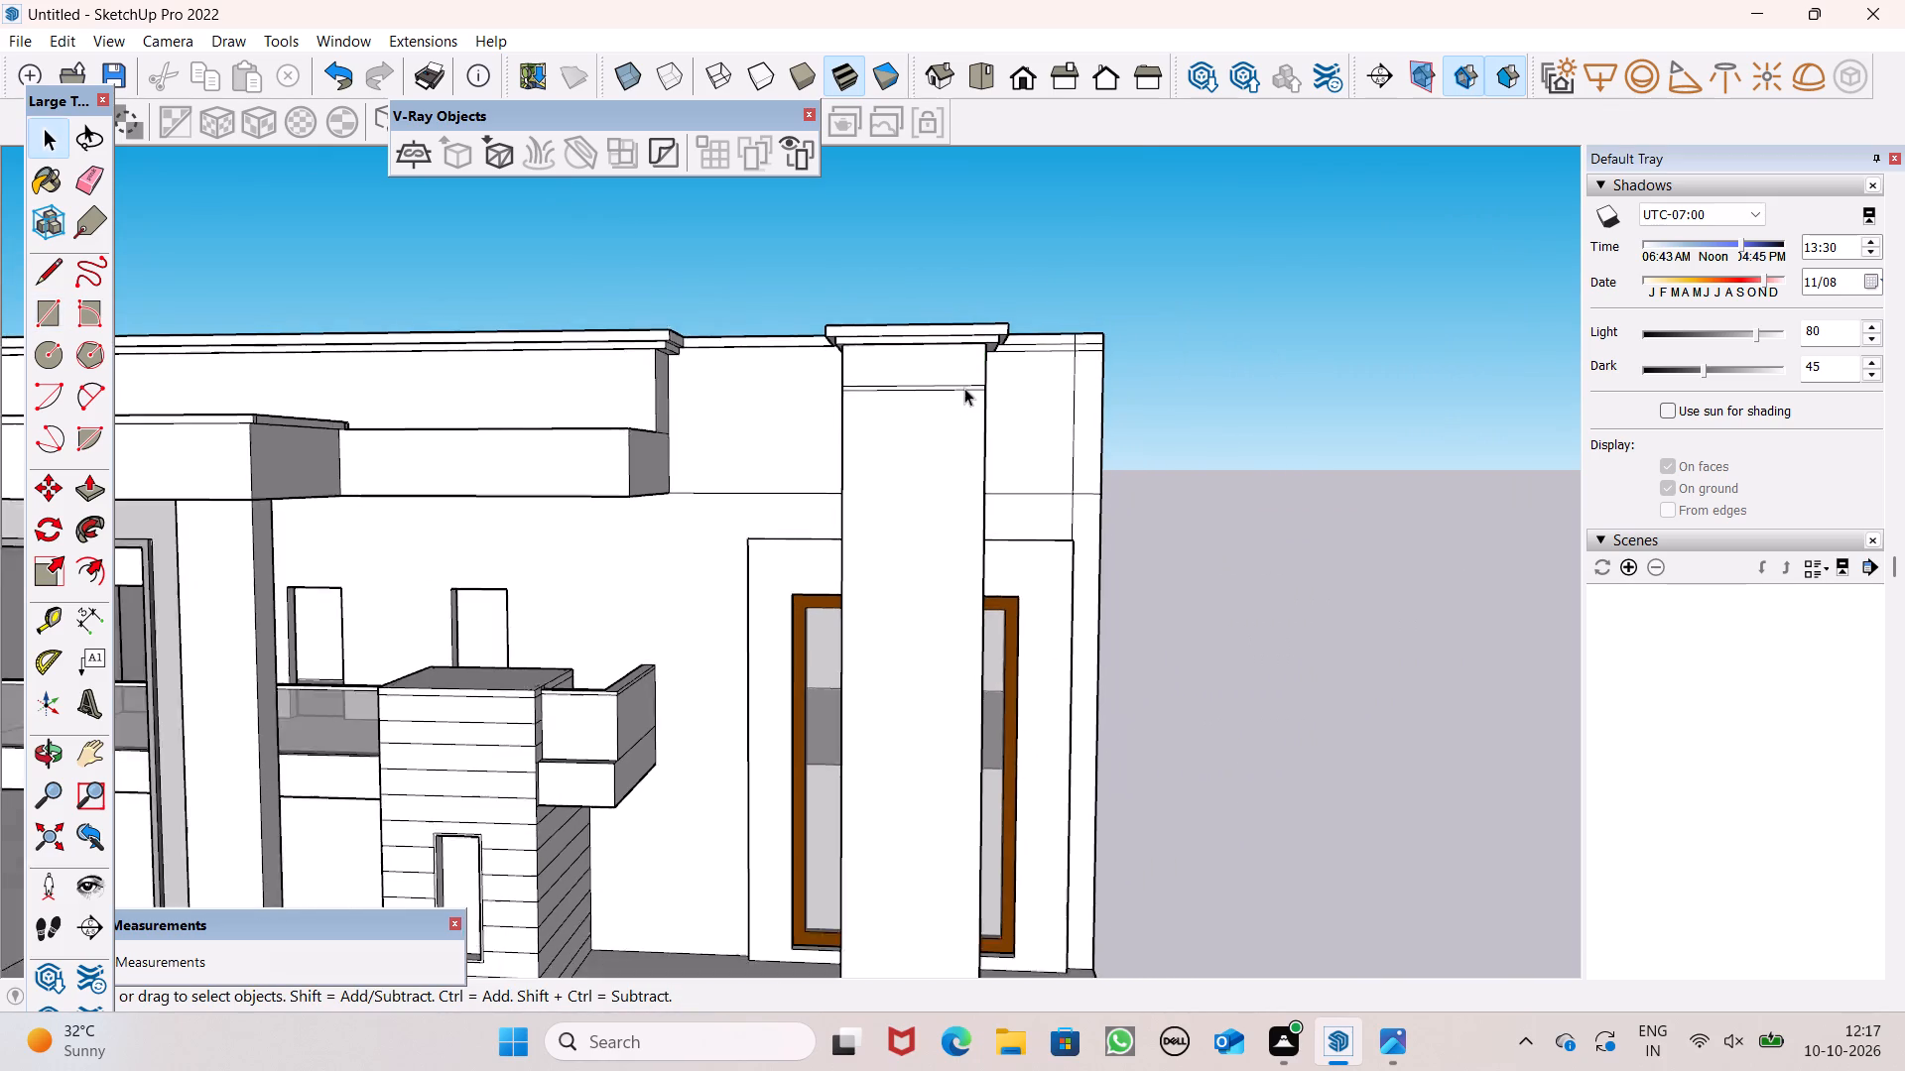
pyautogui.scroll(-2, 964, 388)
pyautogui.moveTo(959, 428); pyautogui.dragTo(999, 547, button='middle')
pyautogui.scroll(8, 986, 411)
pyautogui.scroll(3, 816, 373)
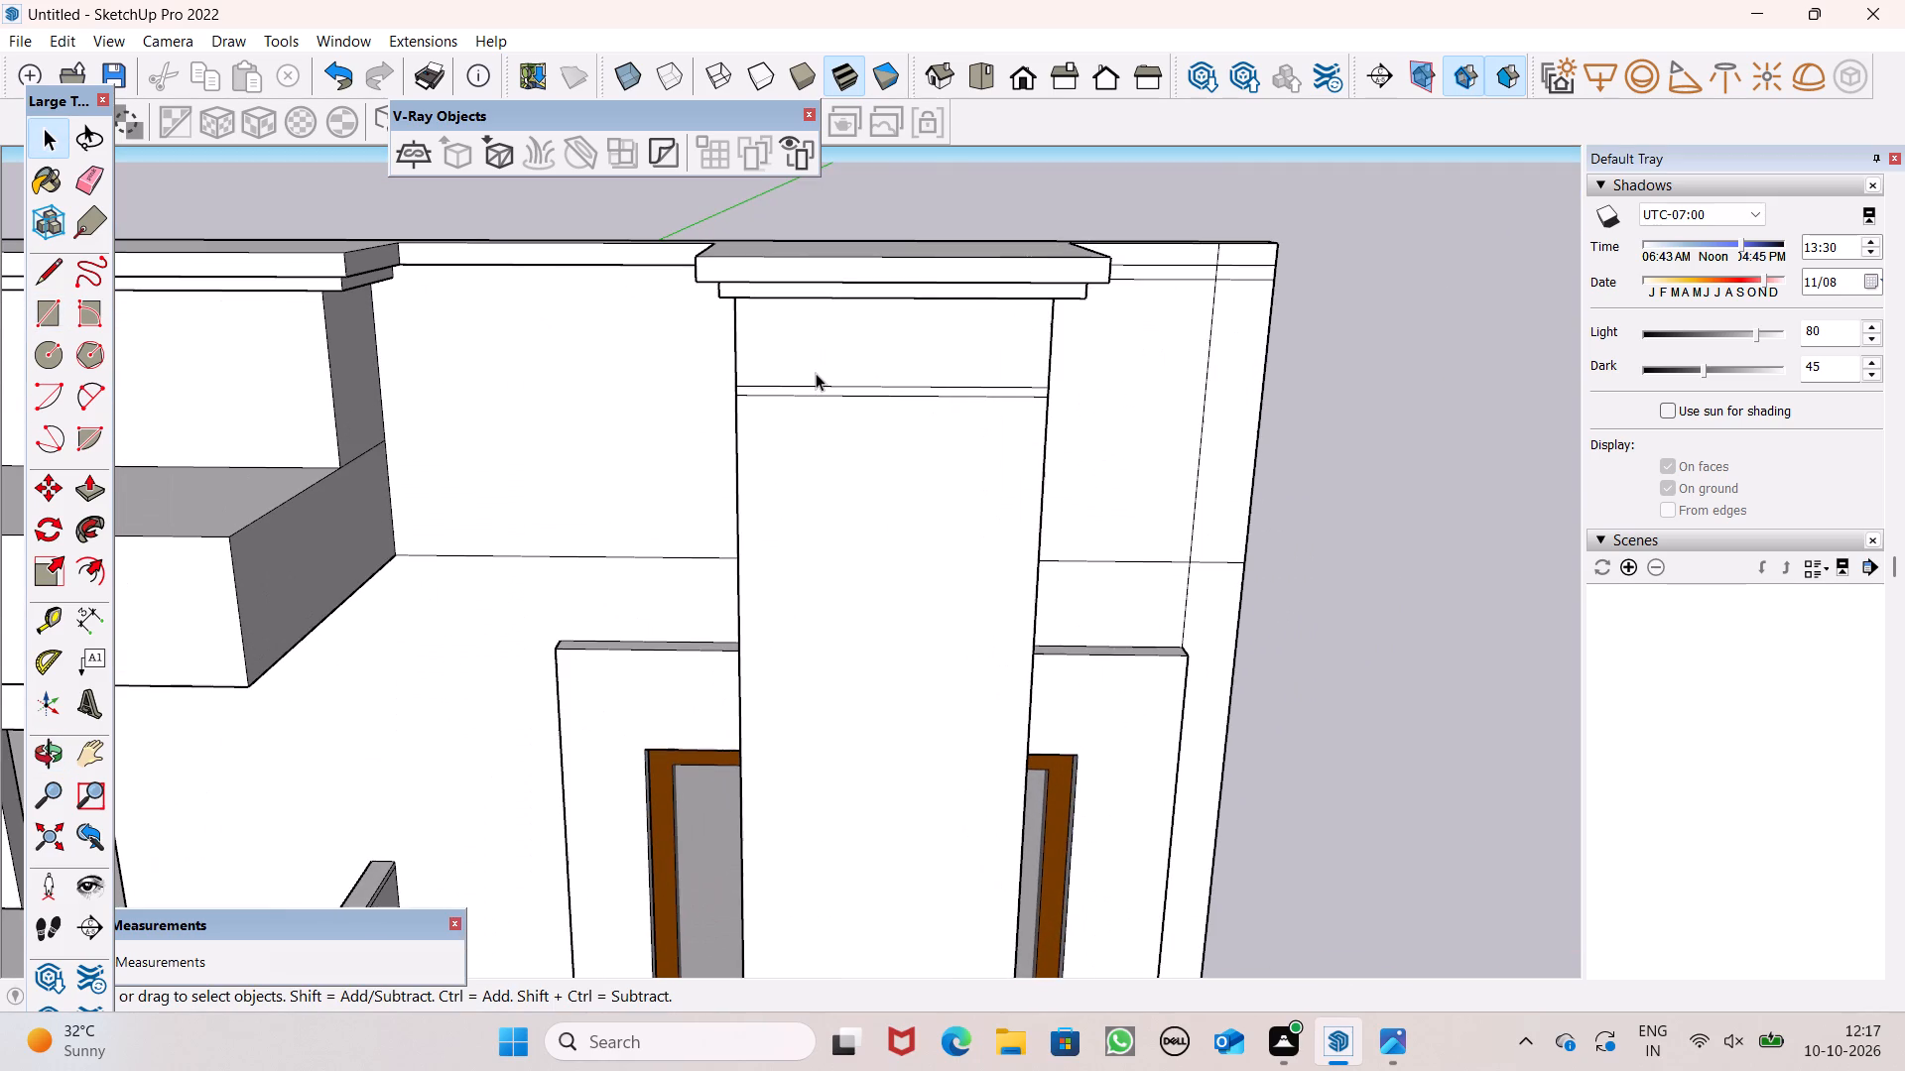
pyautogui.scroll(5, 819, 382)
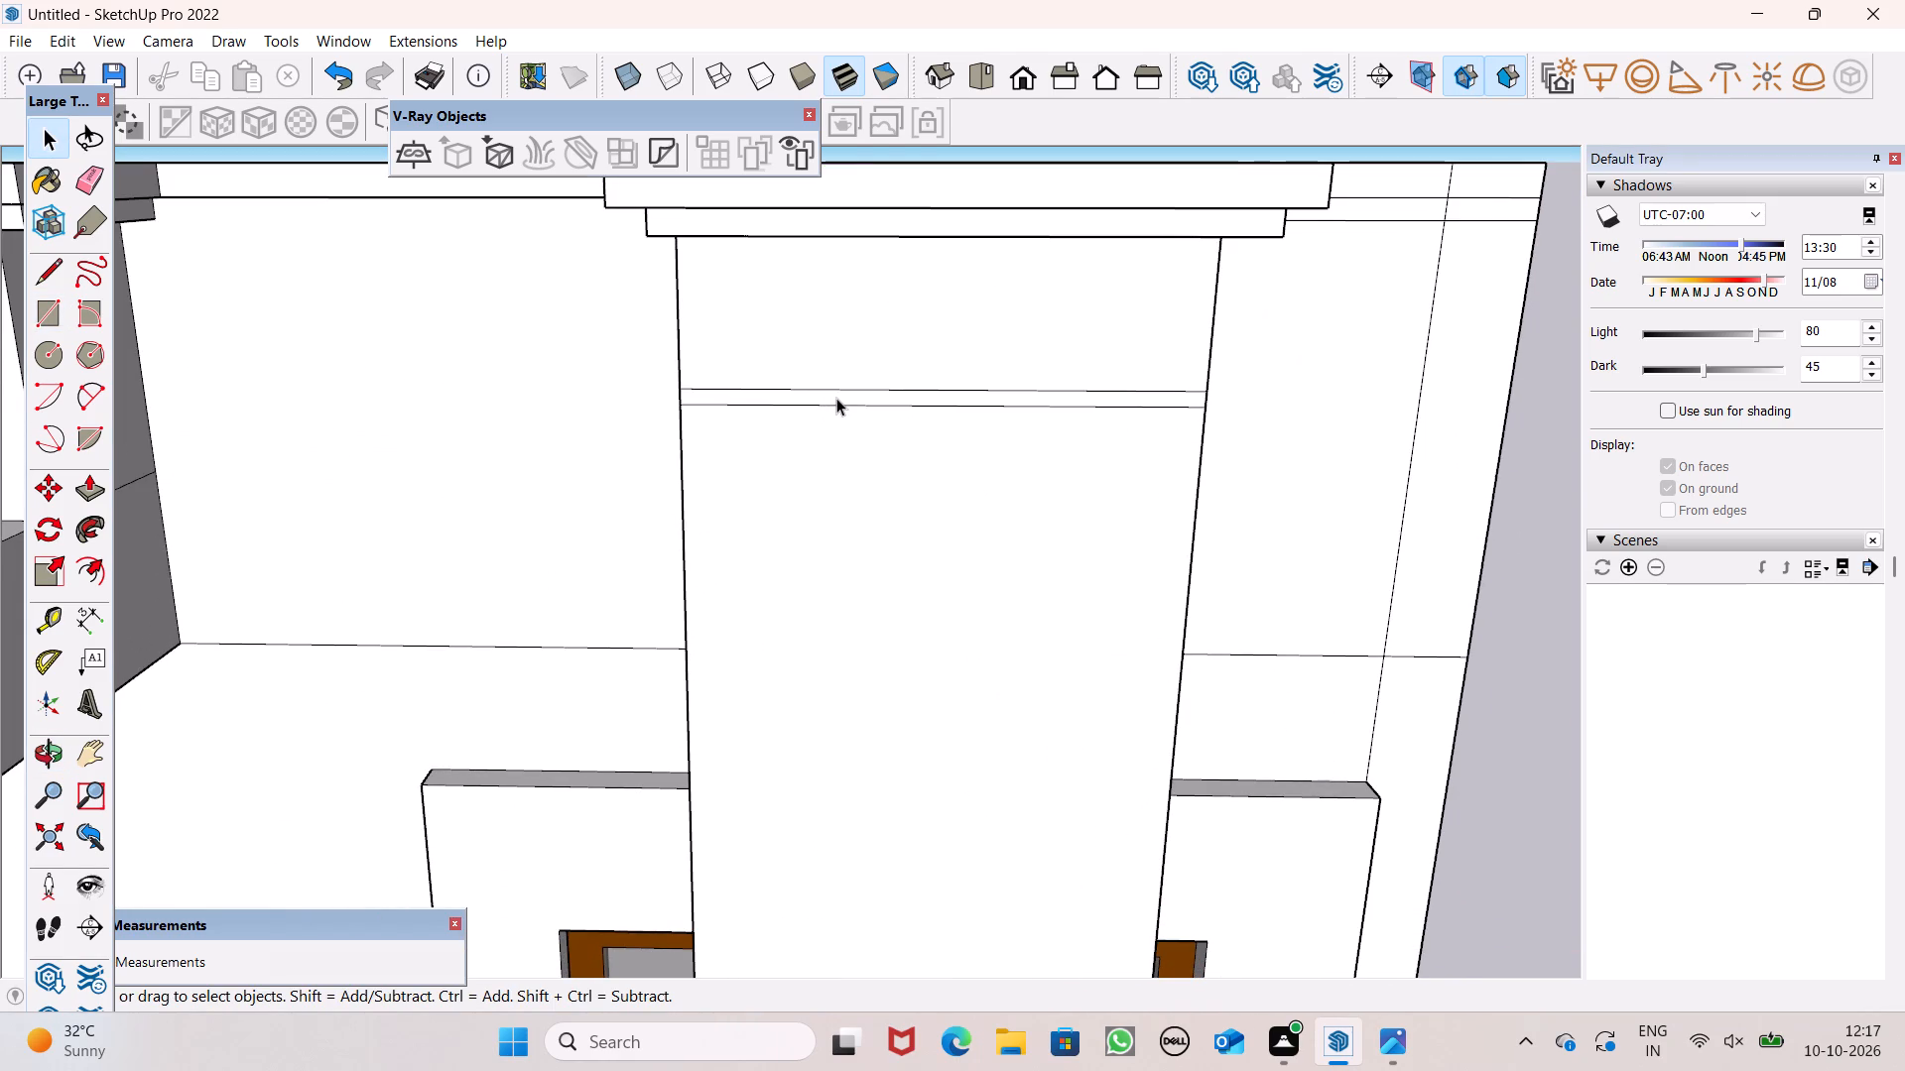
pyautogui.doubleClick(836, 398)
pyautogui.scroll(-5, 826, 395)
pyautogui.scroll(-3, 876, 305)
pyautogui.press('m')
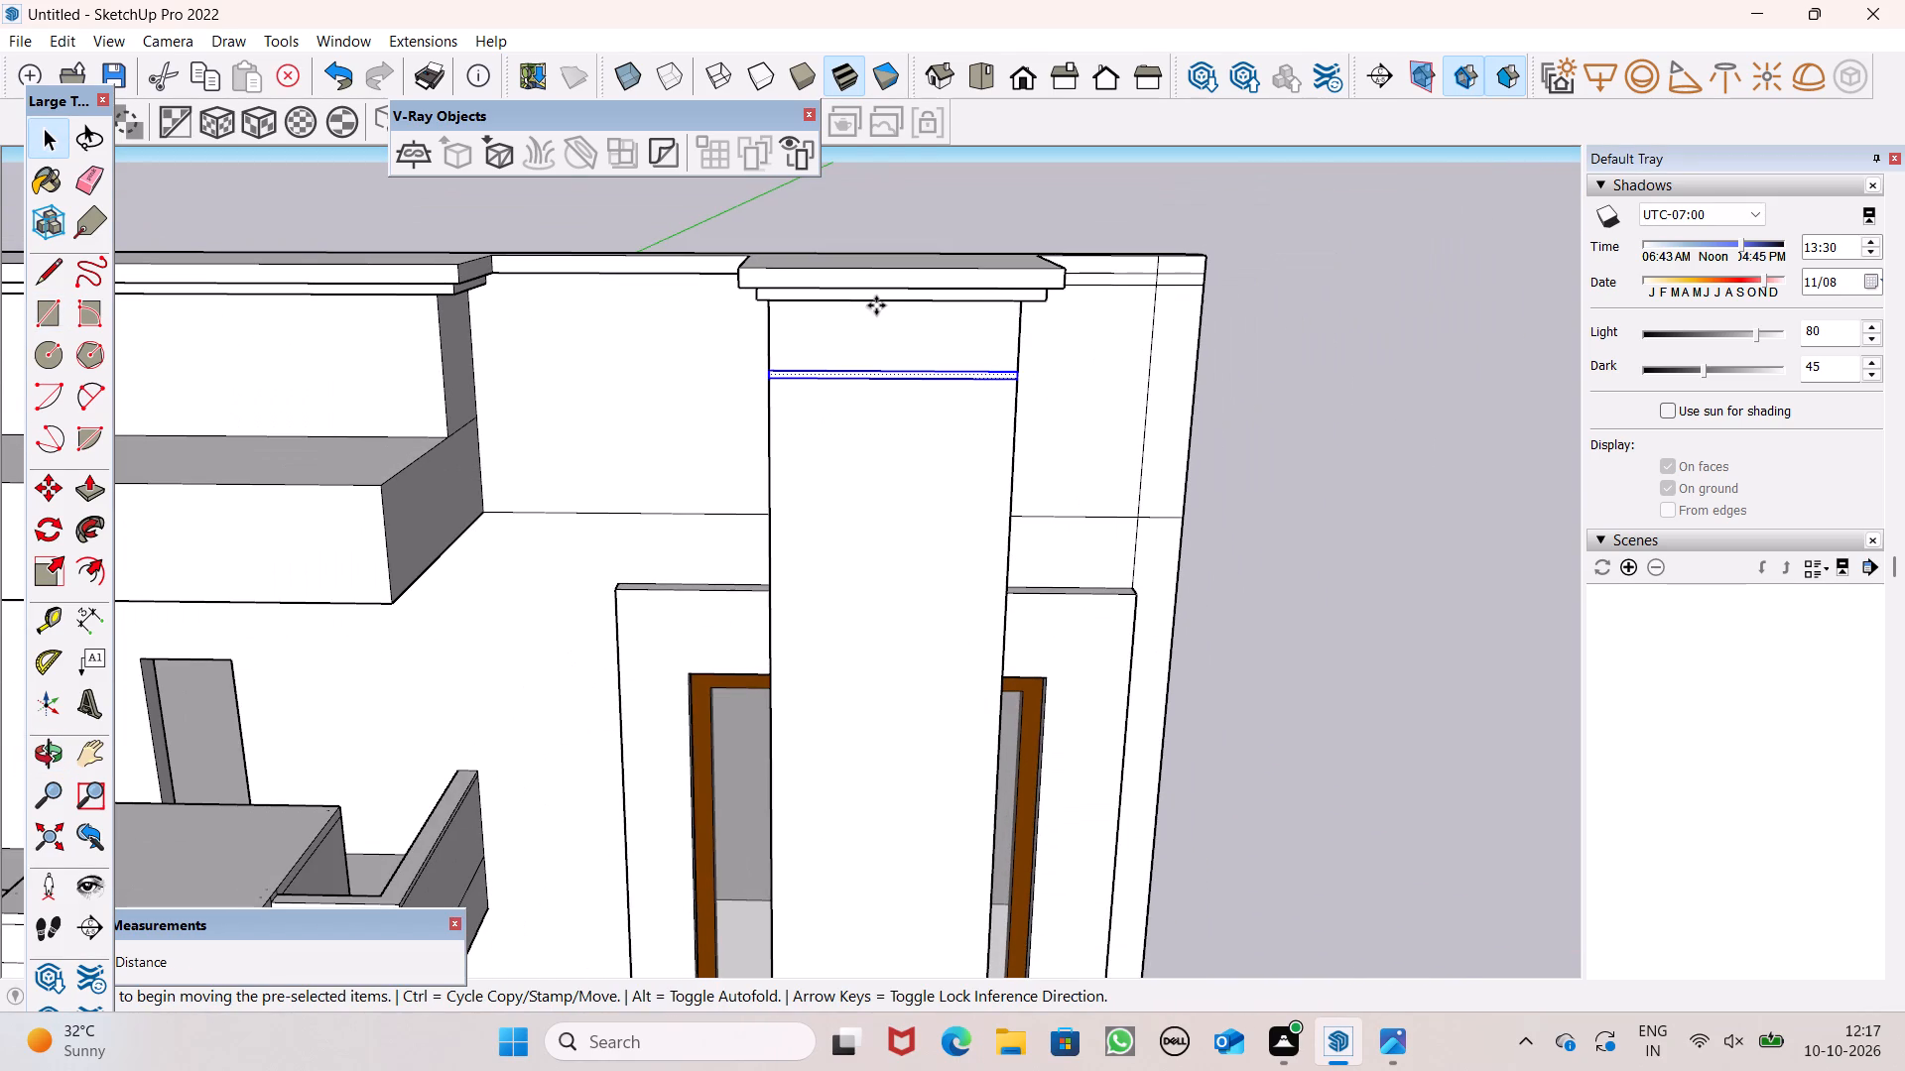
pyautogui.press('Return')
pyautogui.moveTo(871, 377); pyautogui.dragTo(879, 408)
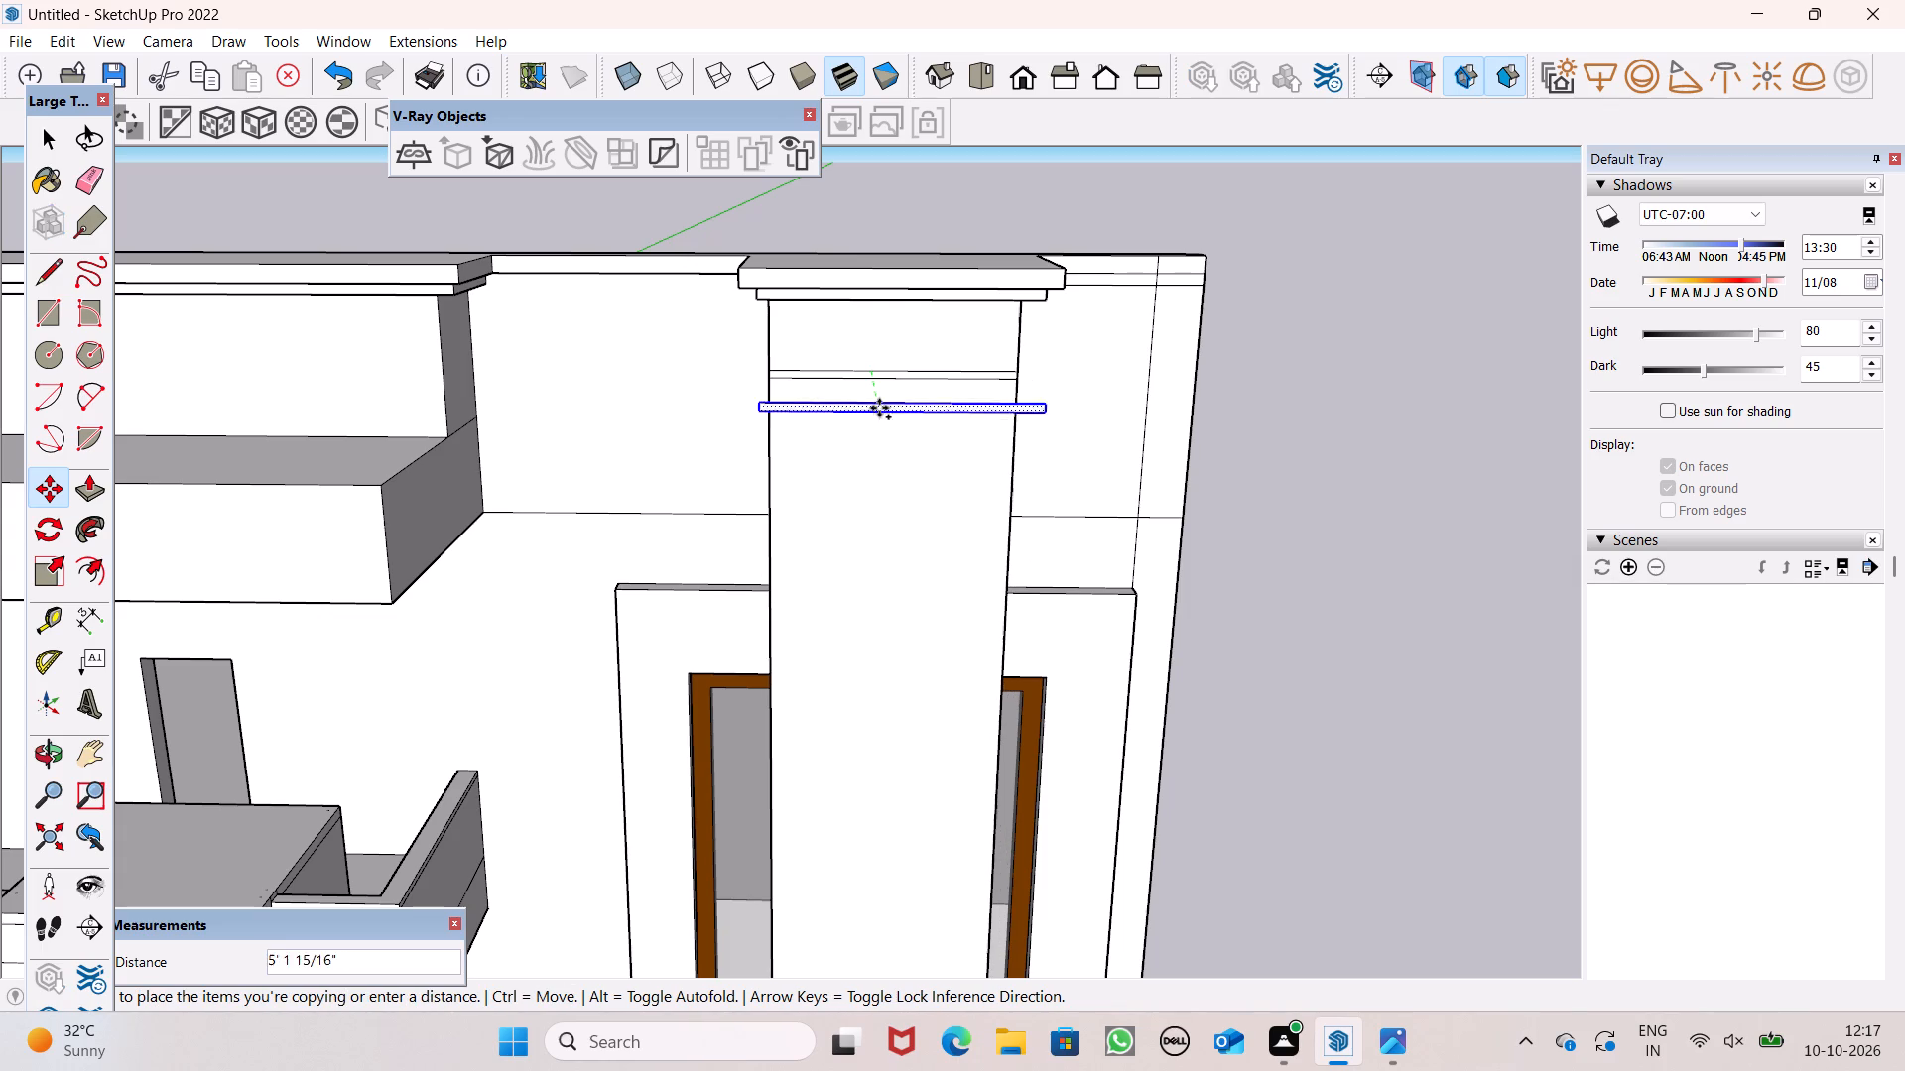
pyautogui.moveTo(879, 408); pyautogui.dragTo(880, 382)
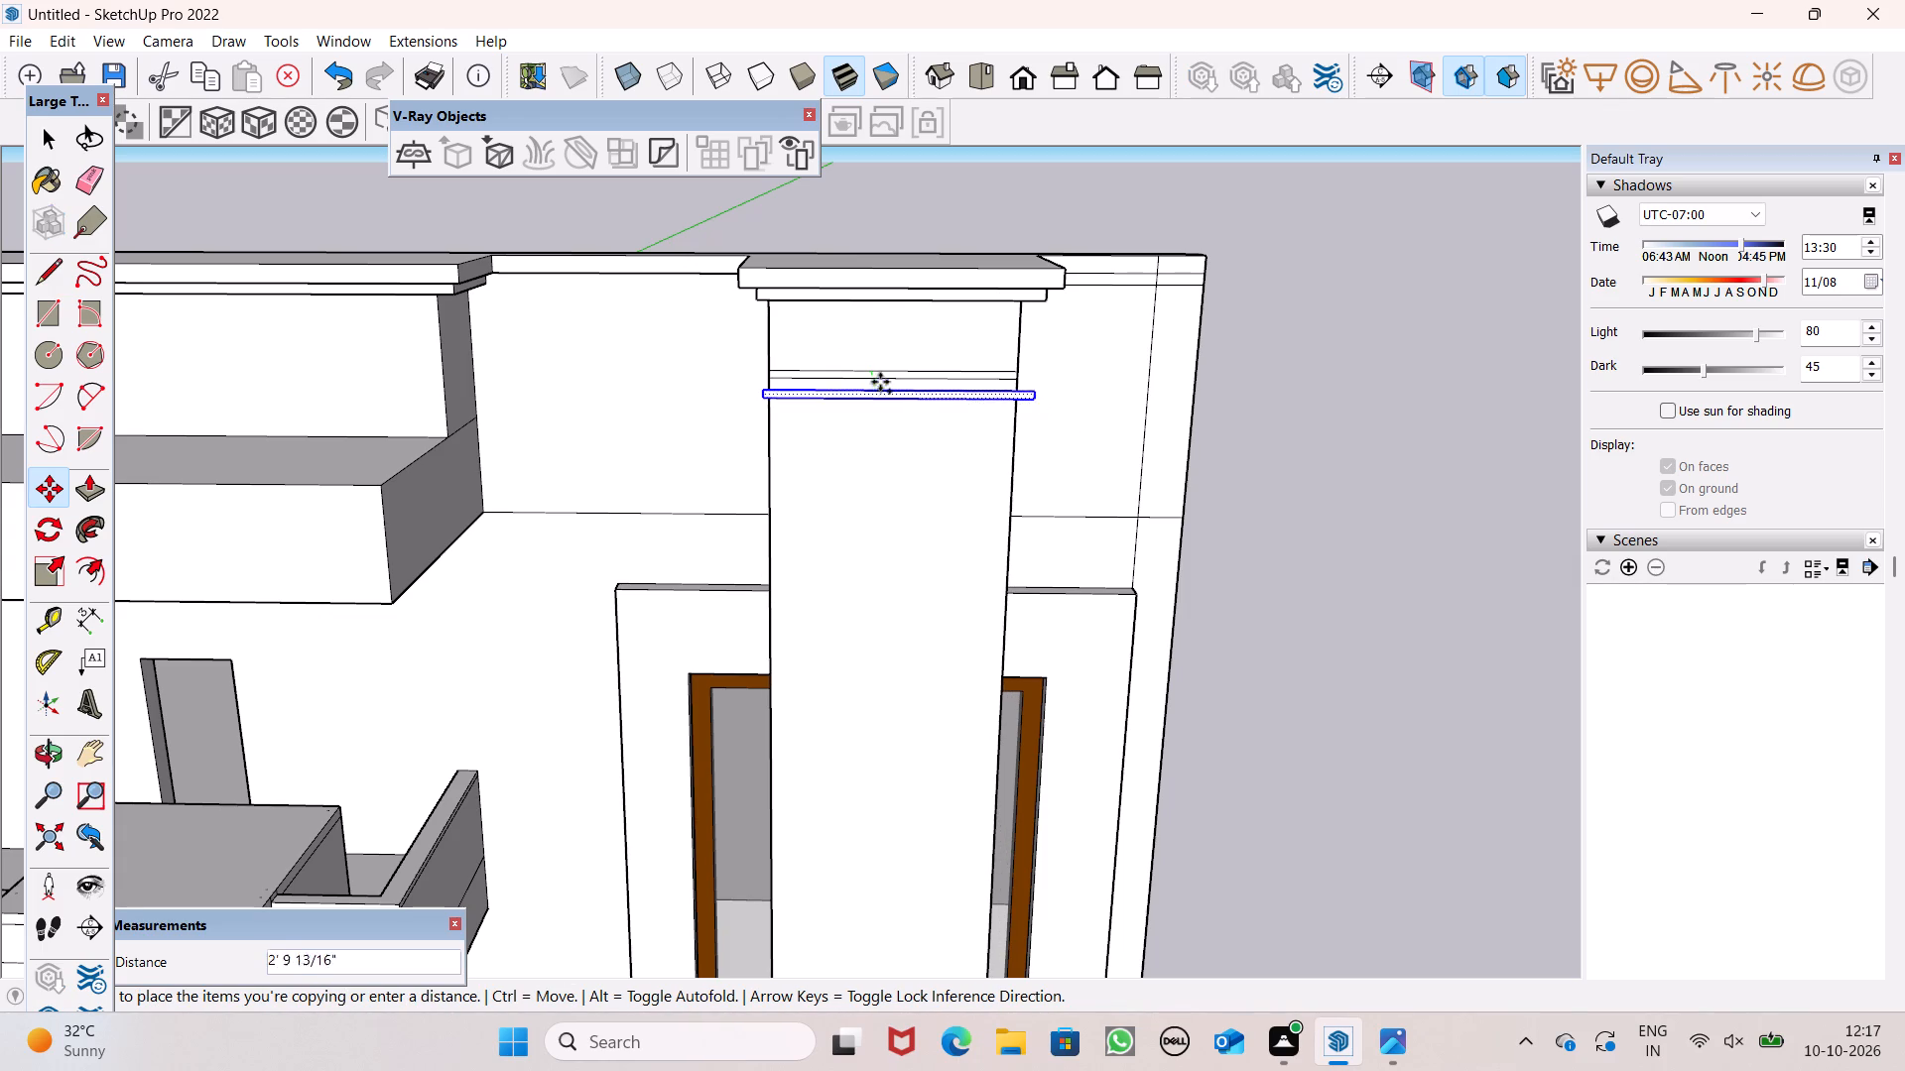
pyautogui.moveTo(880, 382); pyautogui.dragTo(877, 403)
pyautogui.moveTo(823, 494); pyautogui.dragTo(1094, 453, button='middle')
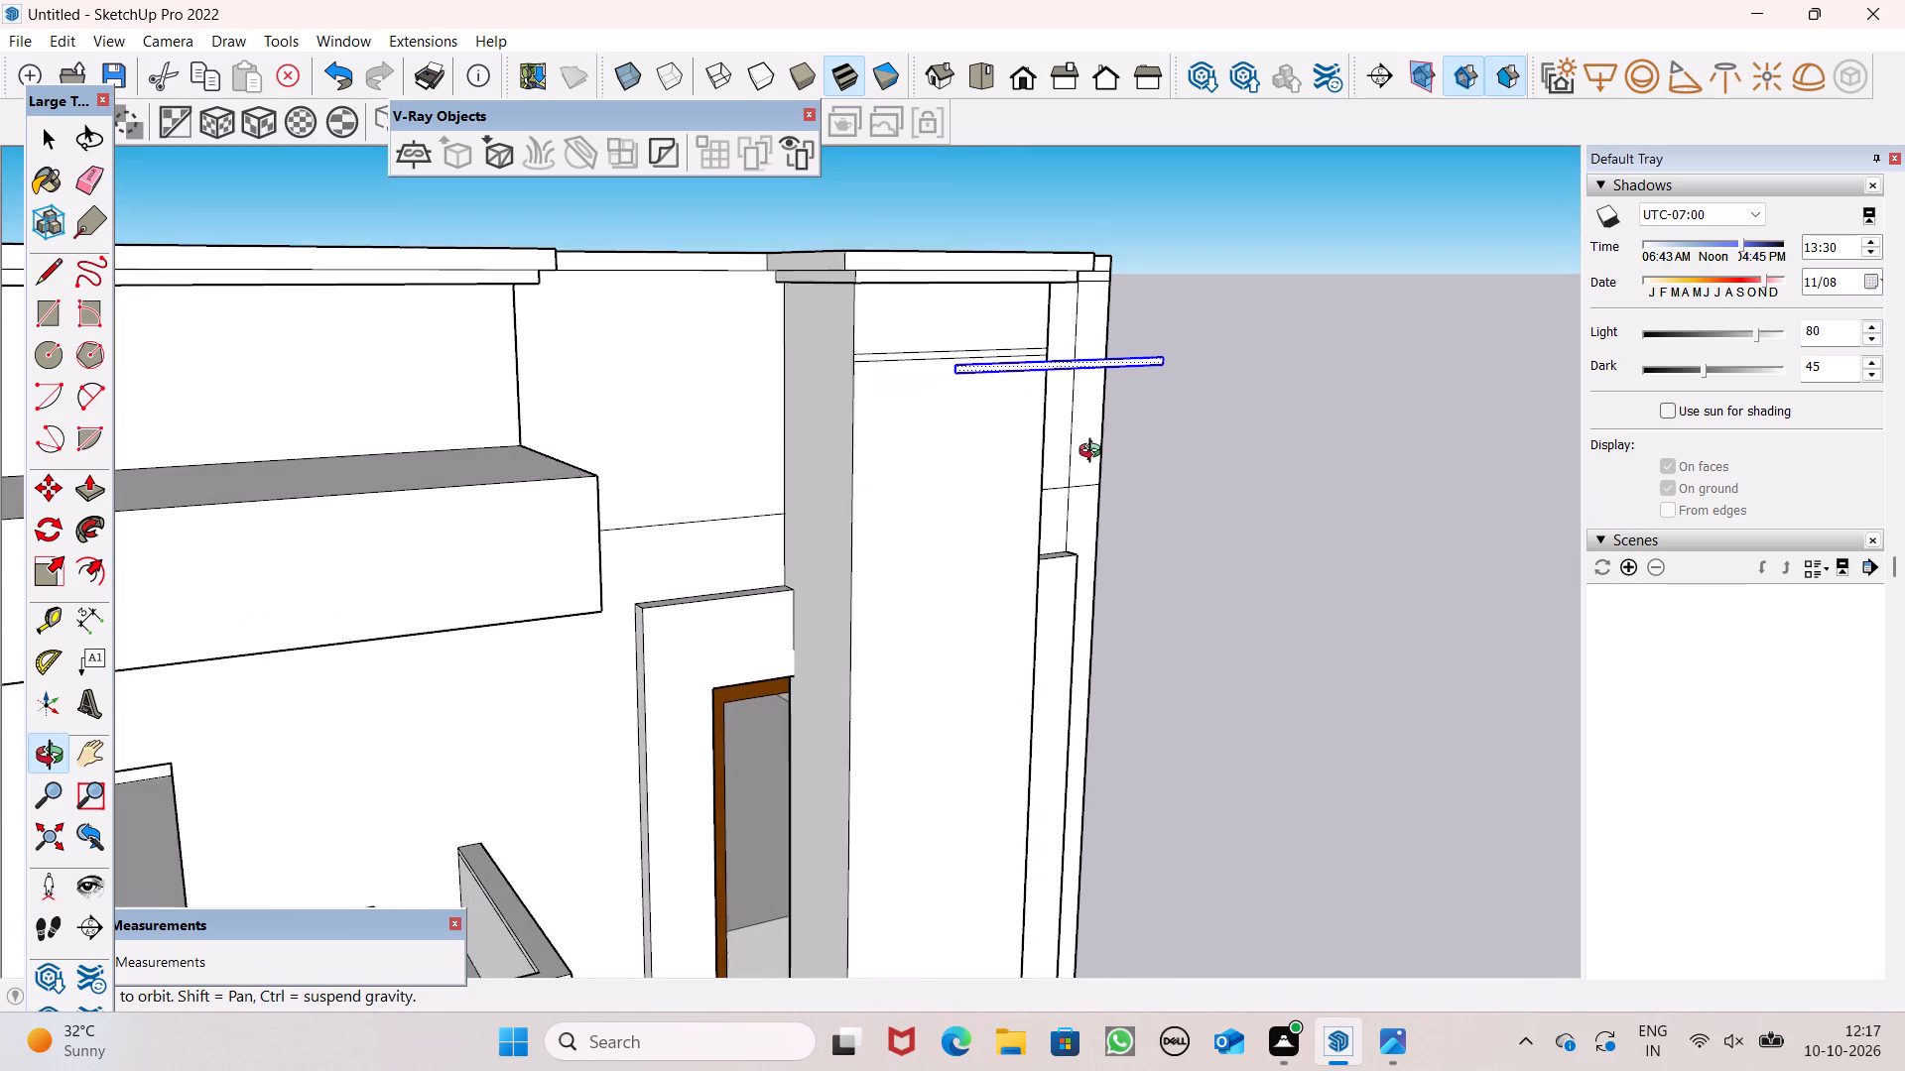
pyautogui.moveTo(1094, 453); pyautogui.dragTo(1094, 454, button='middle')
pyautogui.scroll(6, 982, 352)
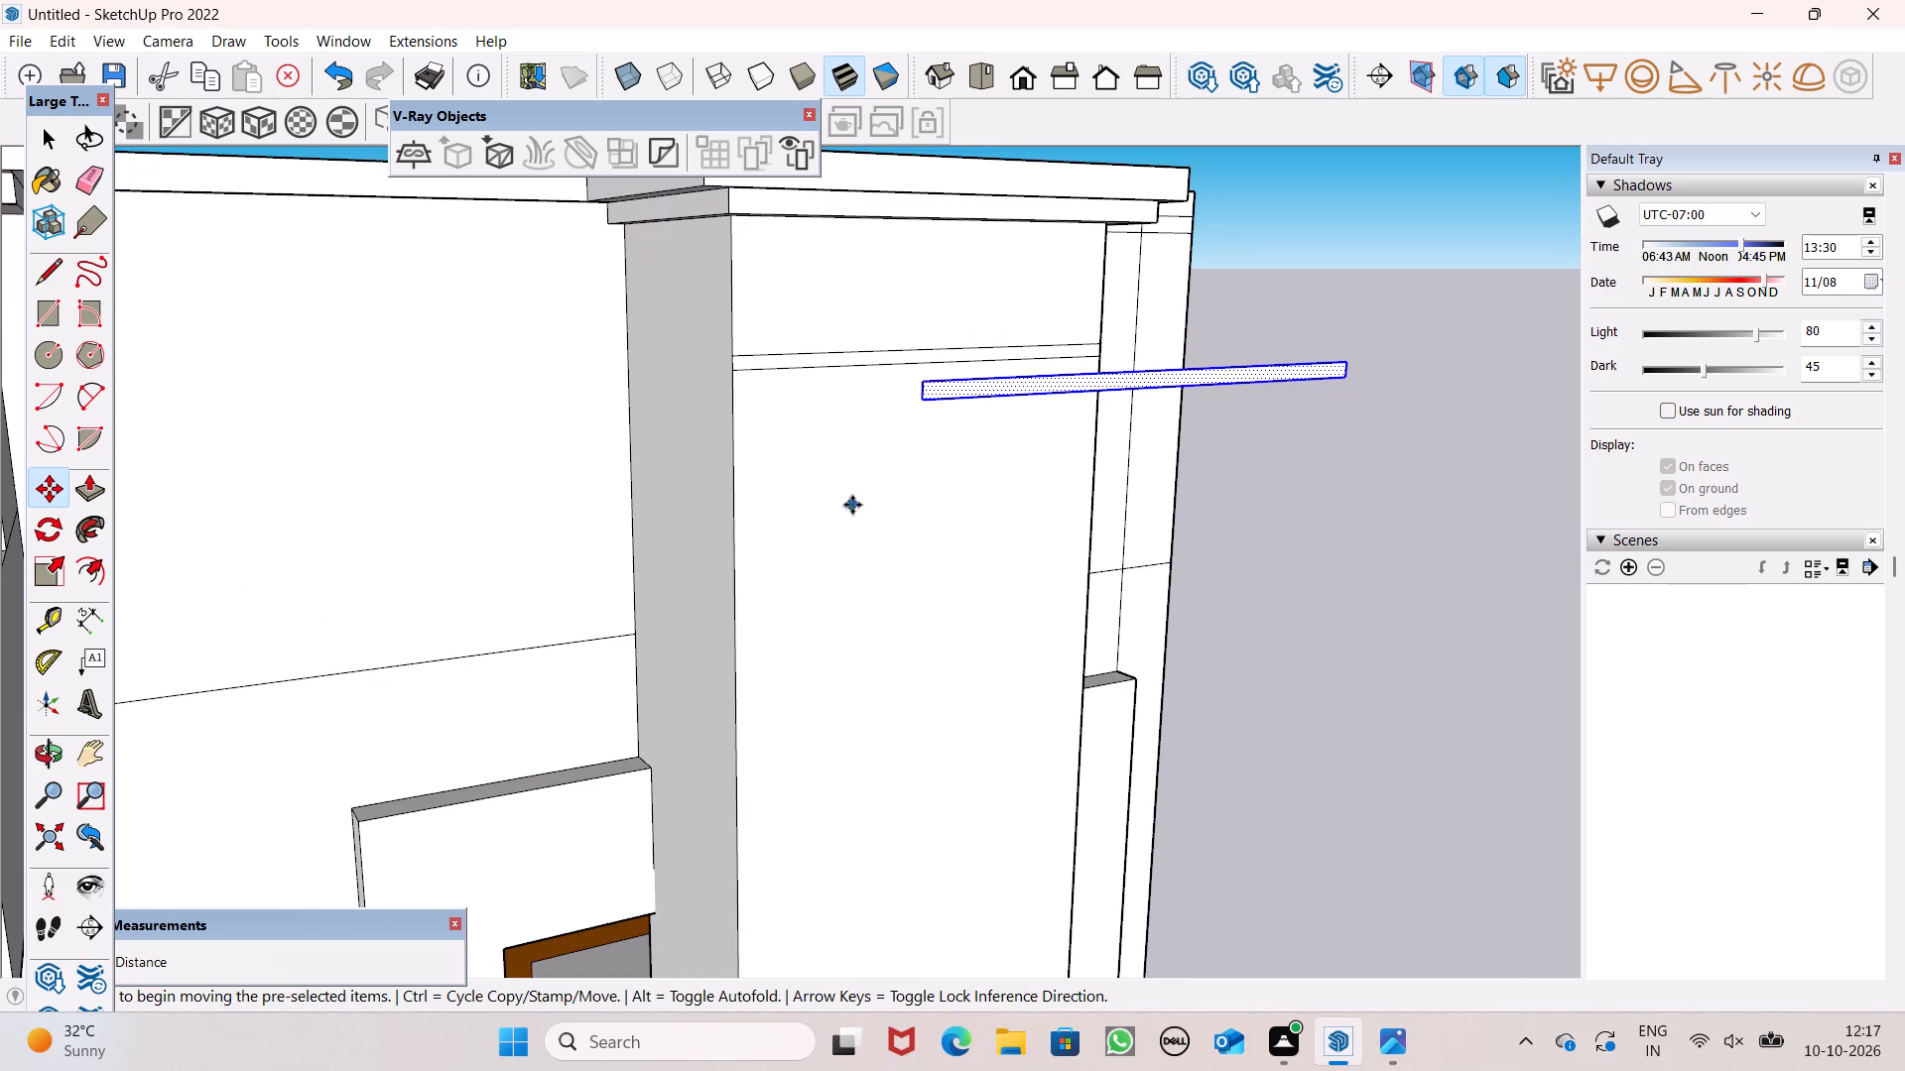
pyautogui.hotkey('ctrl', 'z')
# Select the thin strip on the pillar and copy it straight down the front face by about 1' 4".
pyautogui.scroll(-2, 962, 507)
pyautogui.moveTo(963, 503); pyautogui.dragTo(805, 515, button='middle')
pyautogui.scroll(1, 805, 515)
pyautogui.press('space')
pyautogui.scroll(-2, 828, 373)
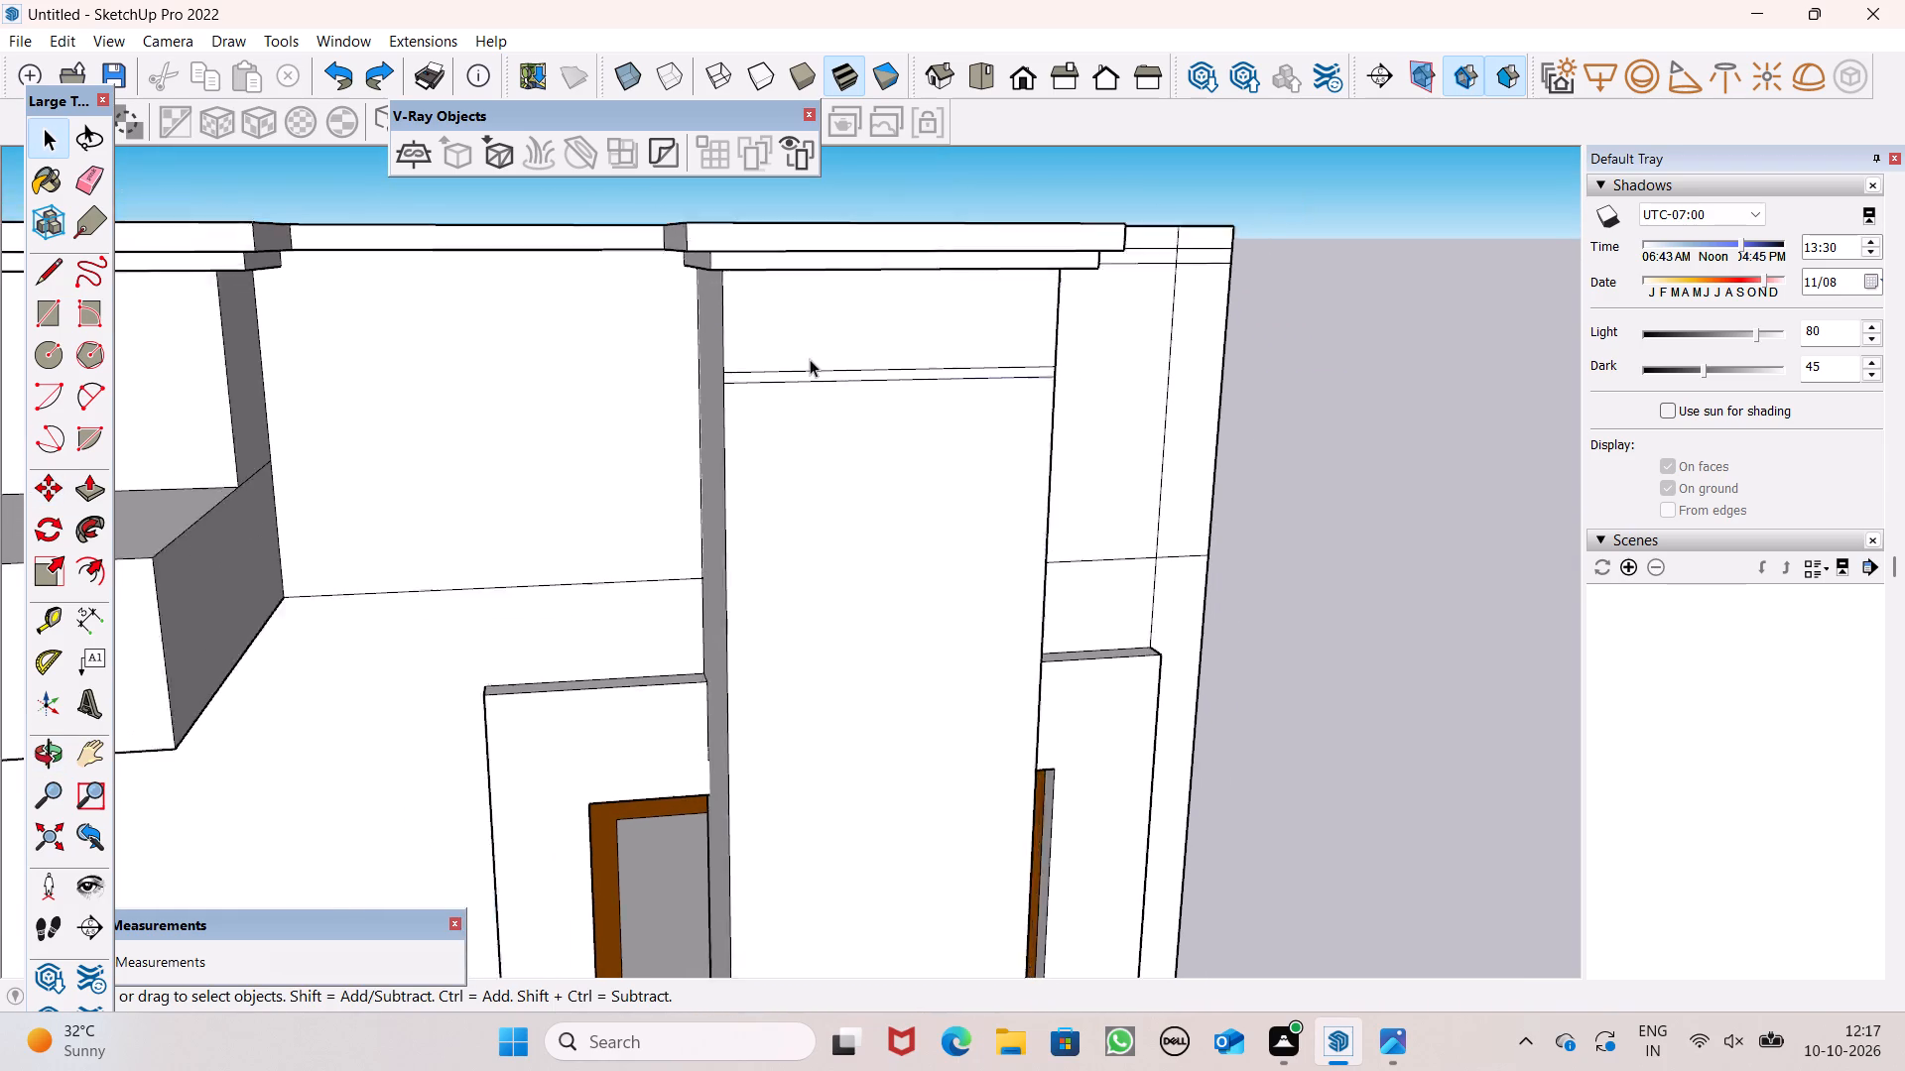
pyautogui.scroll(-3, 810, 359)
pyautogui.scroll(3, 1143, 504)
pyautogui.scroll(3, 723, 346)
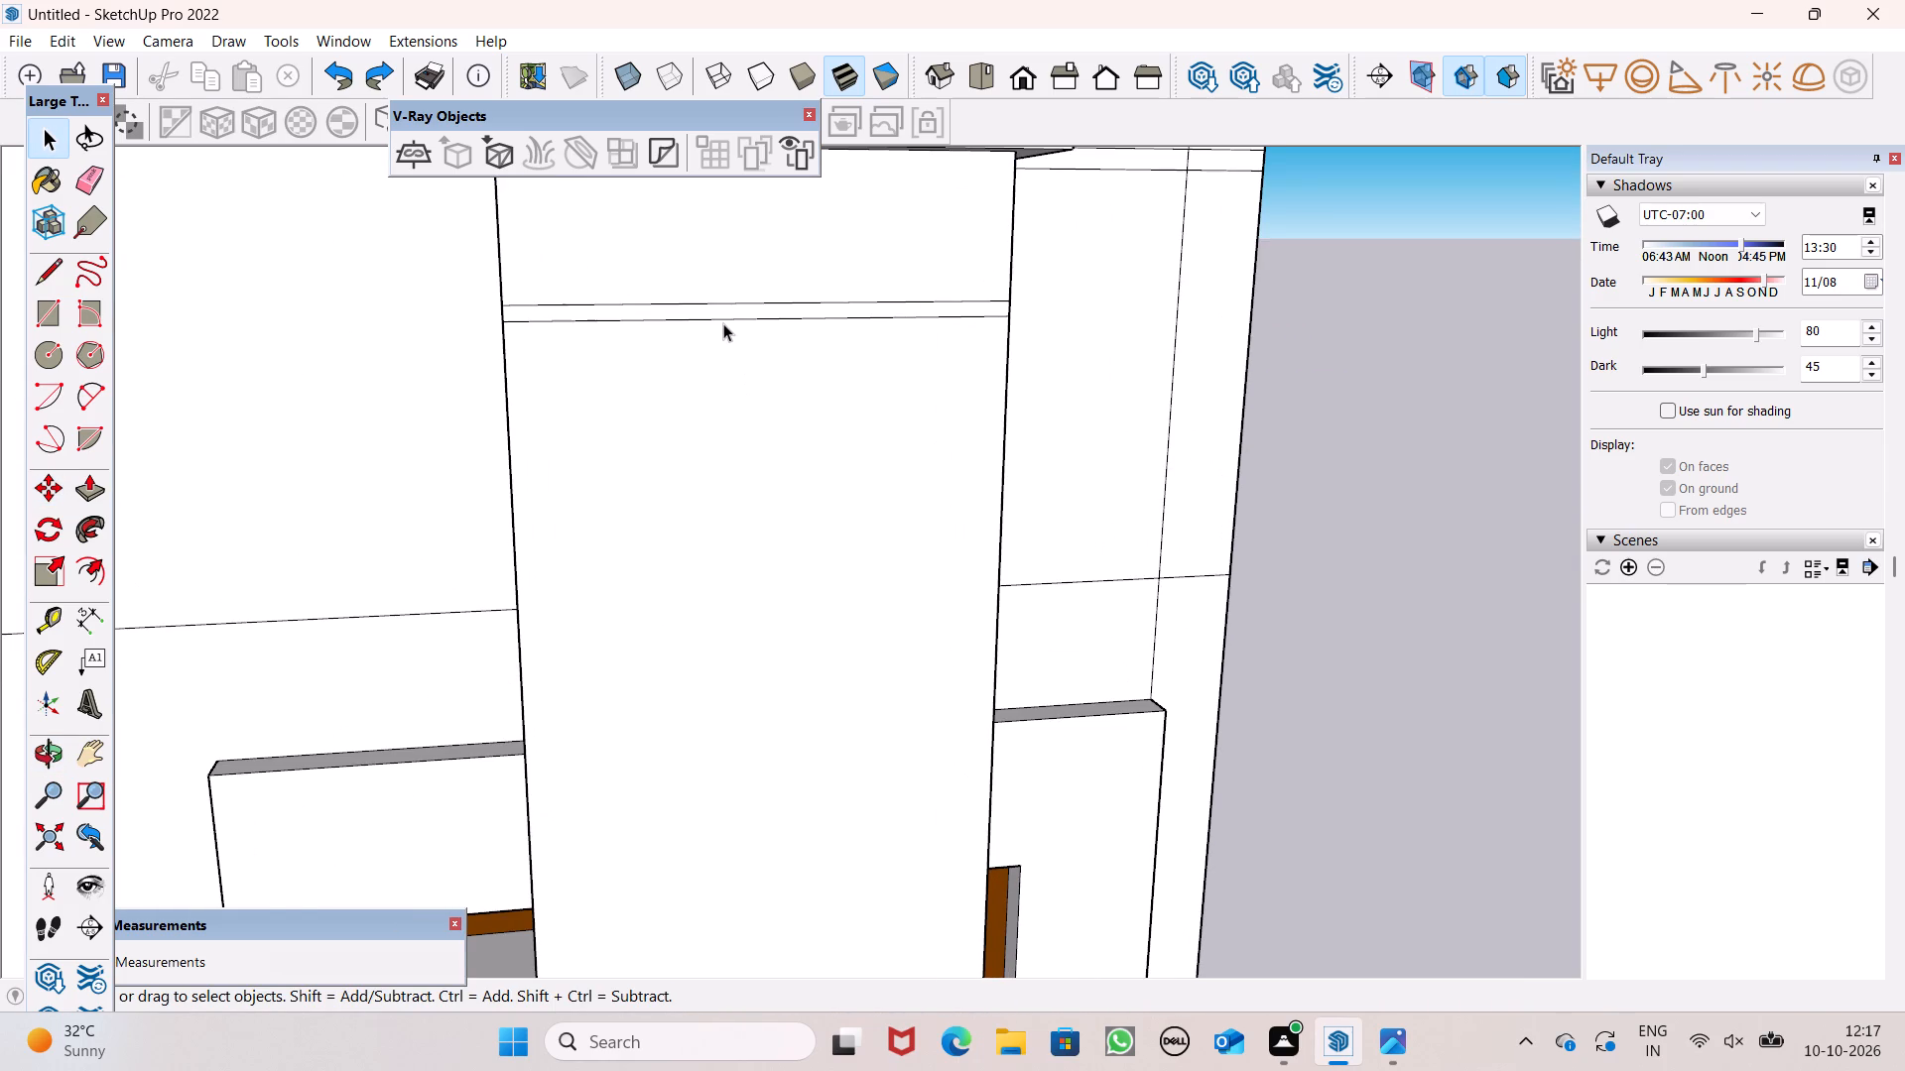
pyautogui.doubleClick(718, 306)
pyautogui.scroll(-7, 749, 417)
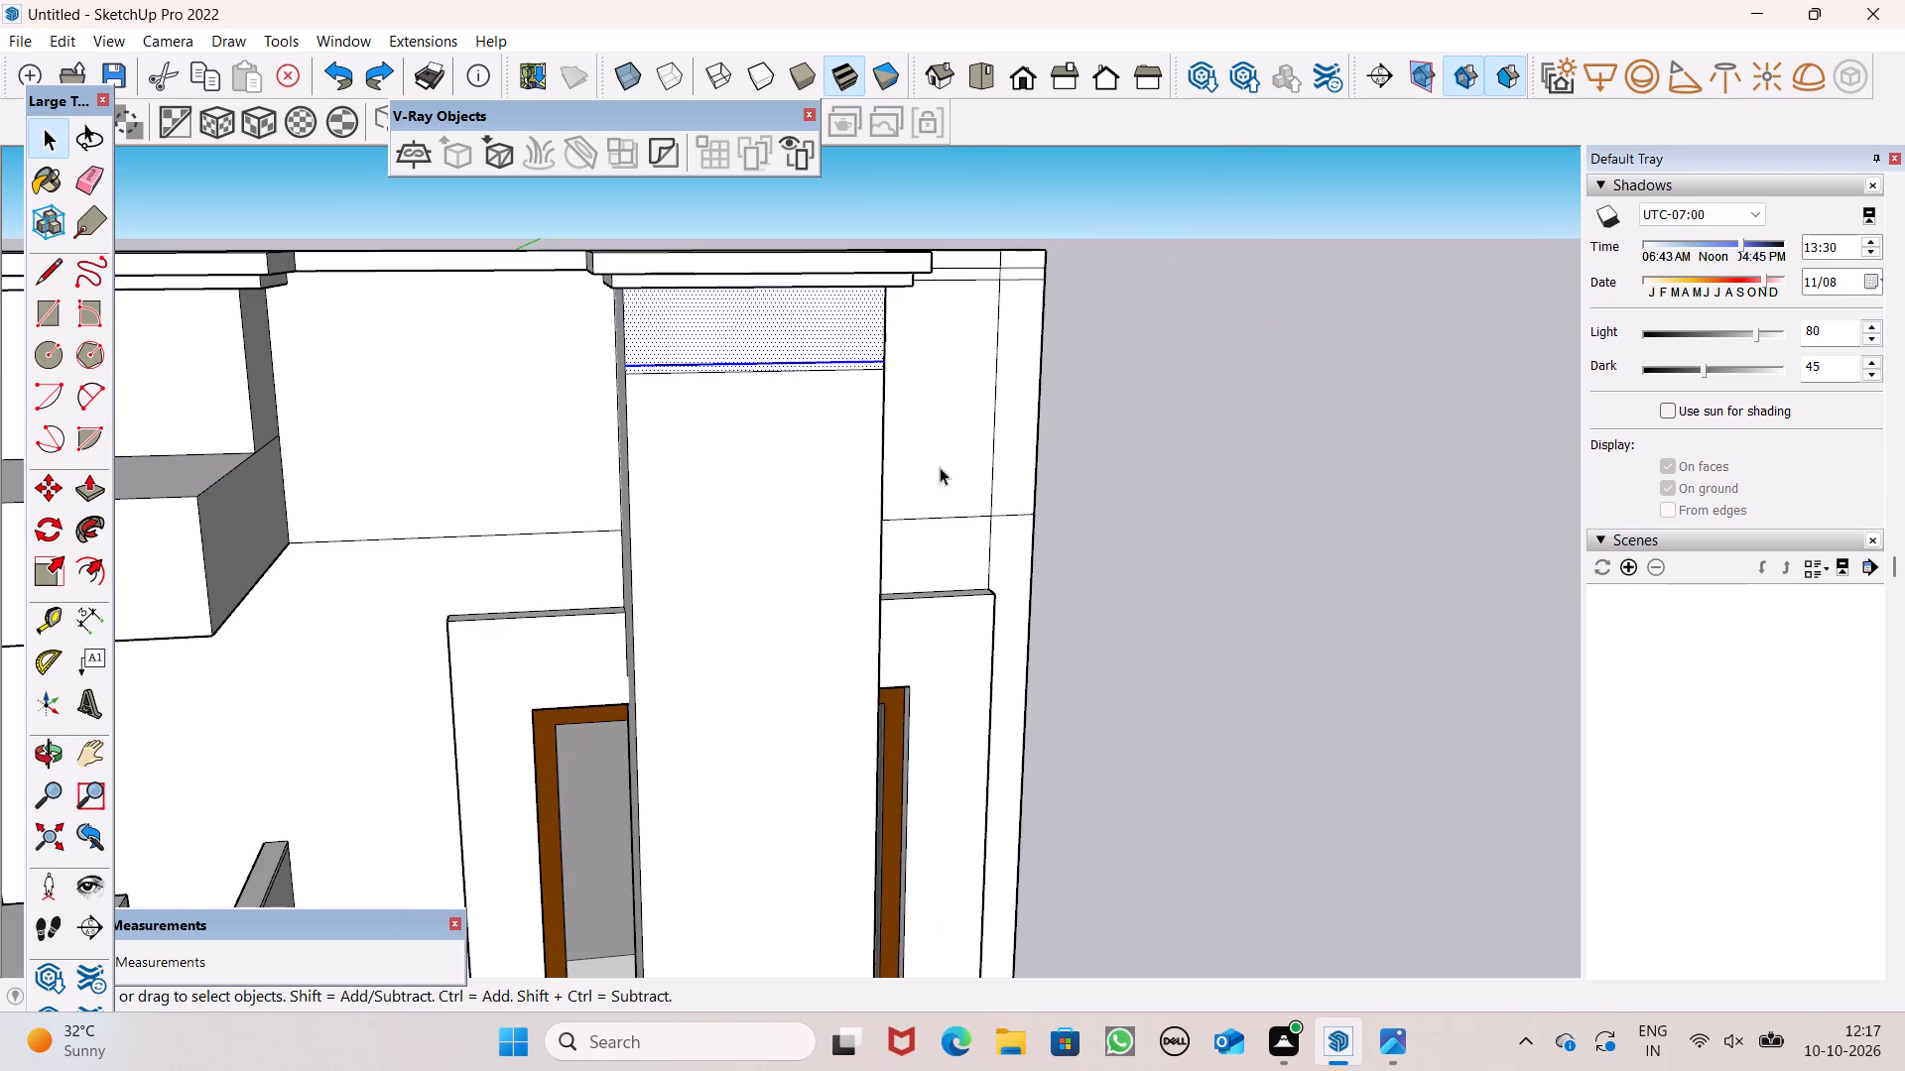
pyautogui.click(1141, 491)
pyautogui.scroll(4, 936, 332)
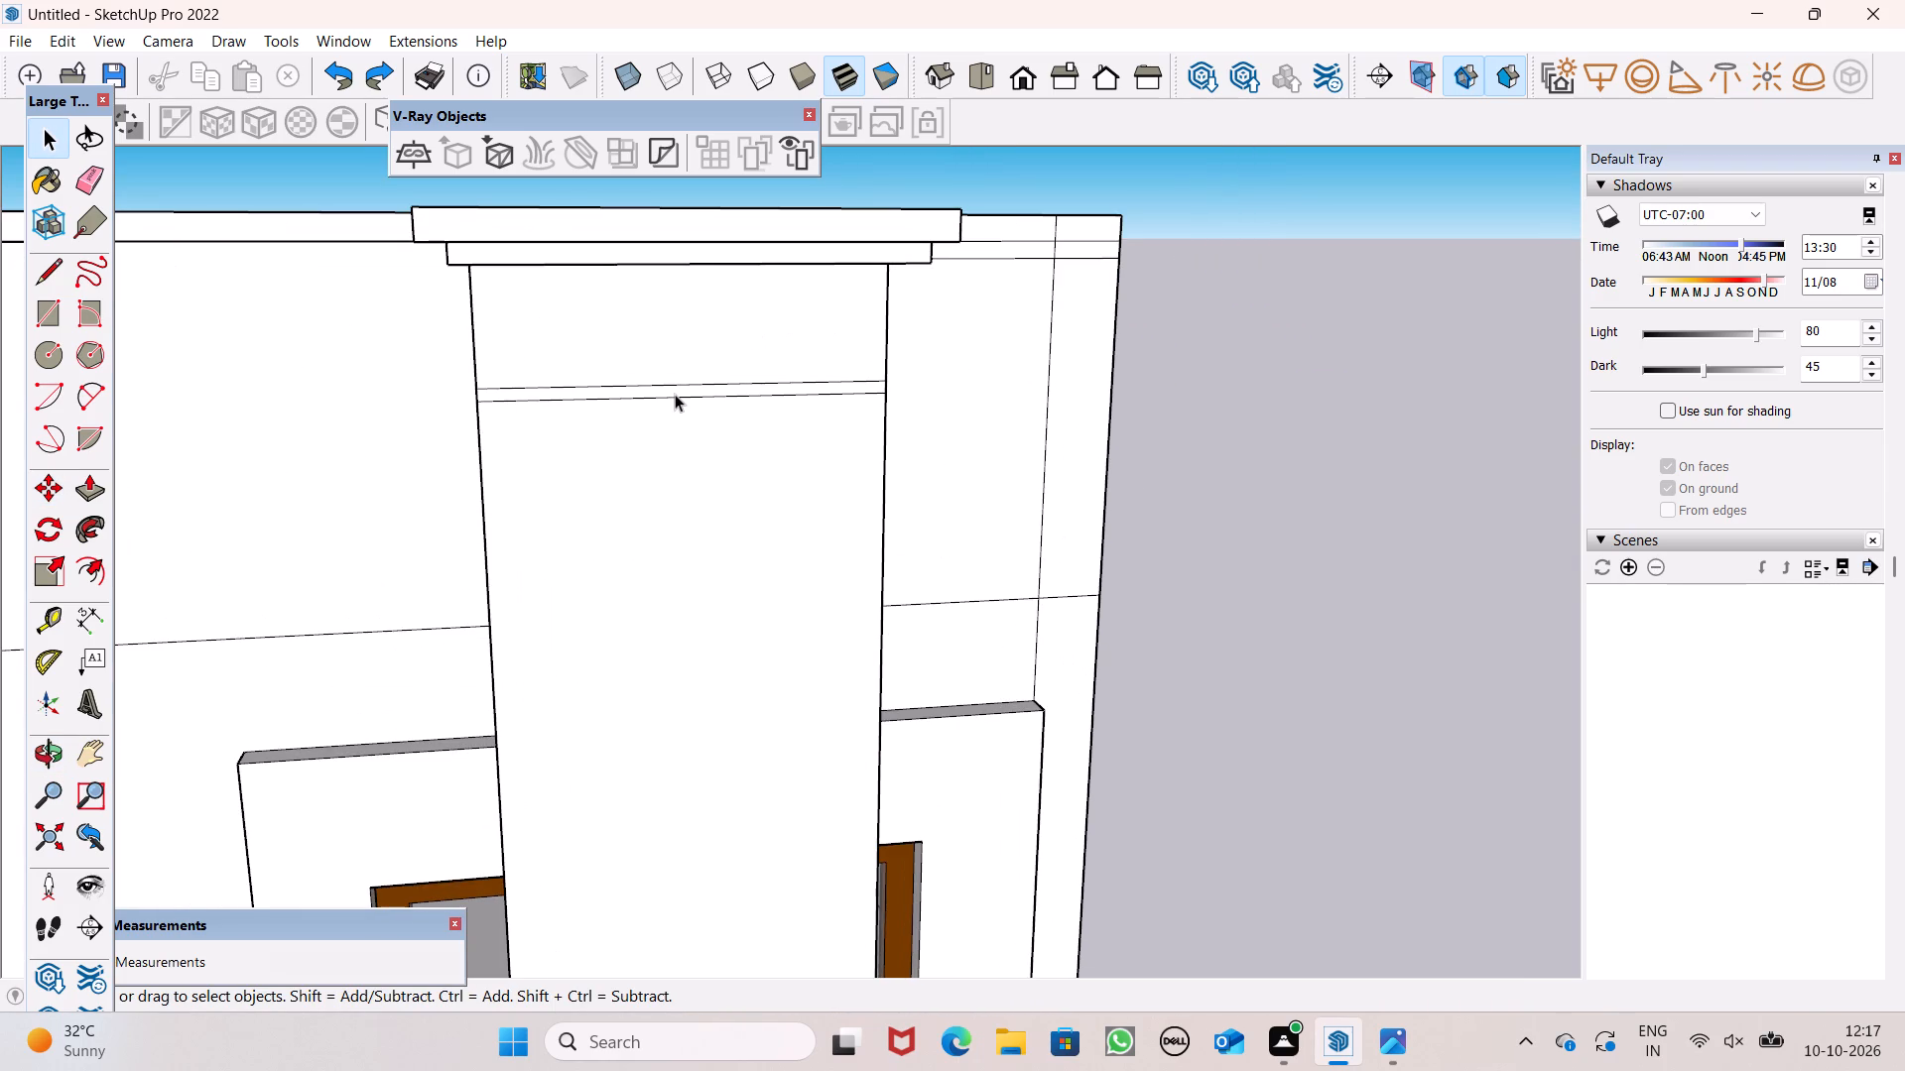
pyautogui.doubleClick(680, 390)
pyautogui.scroll(-2, 680, 385)
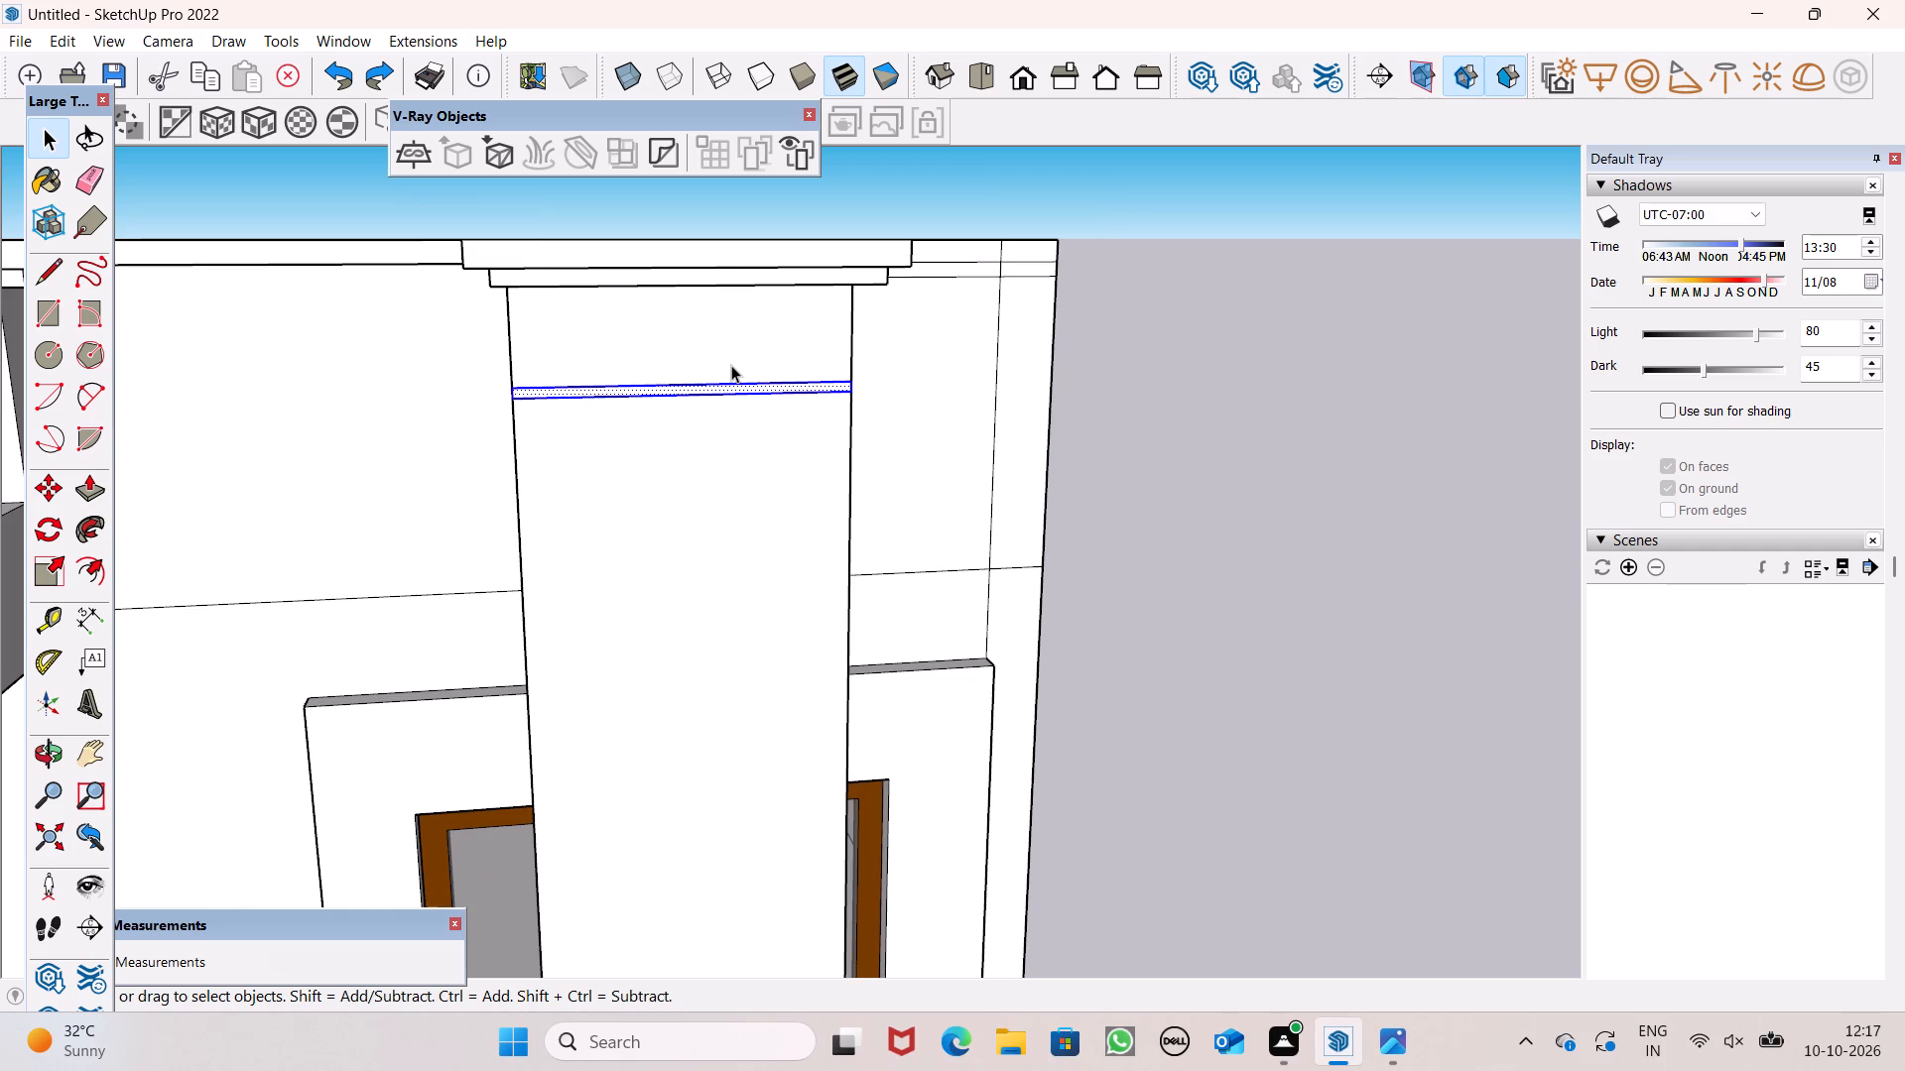
pyautogui.press('m')
pyautogui.press('Return')
pyautogui.moveTo(697, 390); pyautogui.dragTo(697, 392)
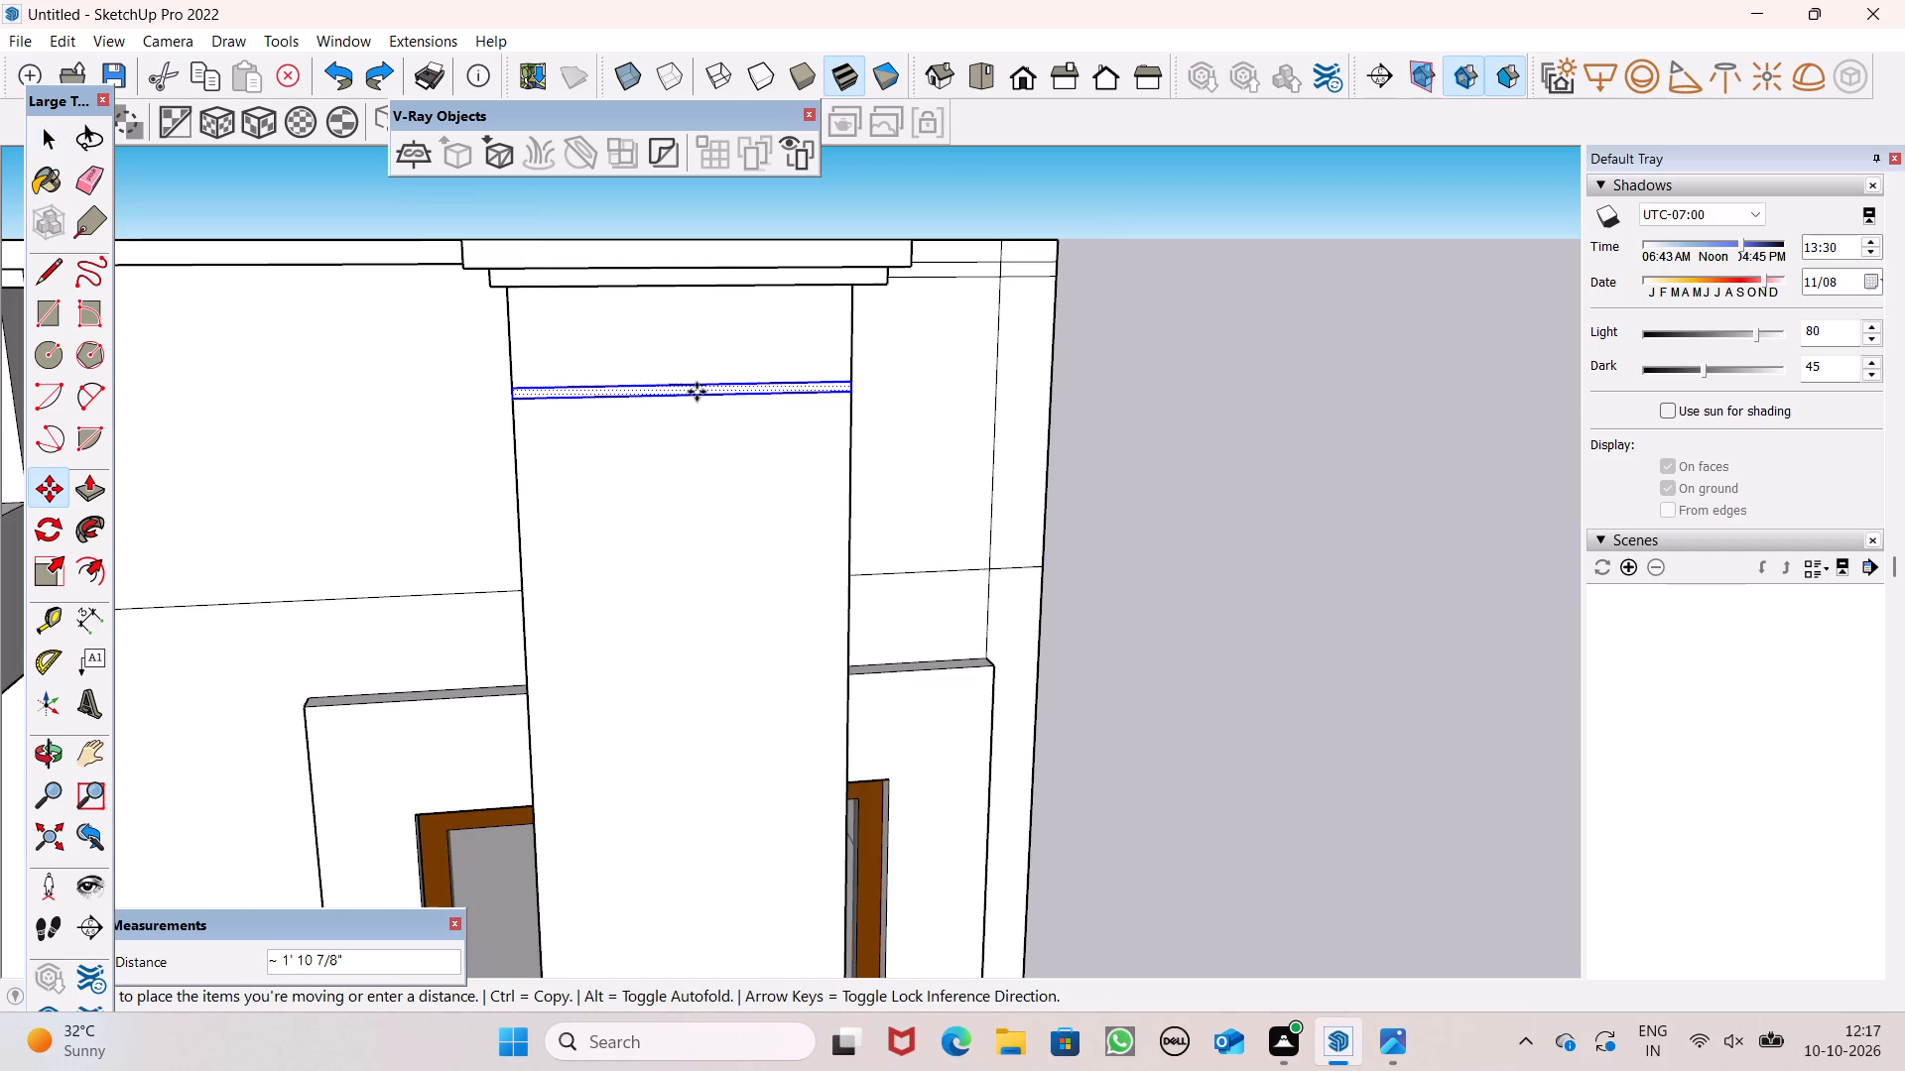
pyautogui.moveTo(697, 392); pyautogui.dragTo(725, 410)
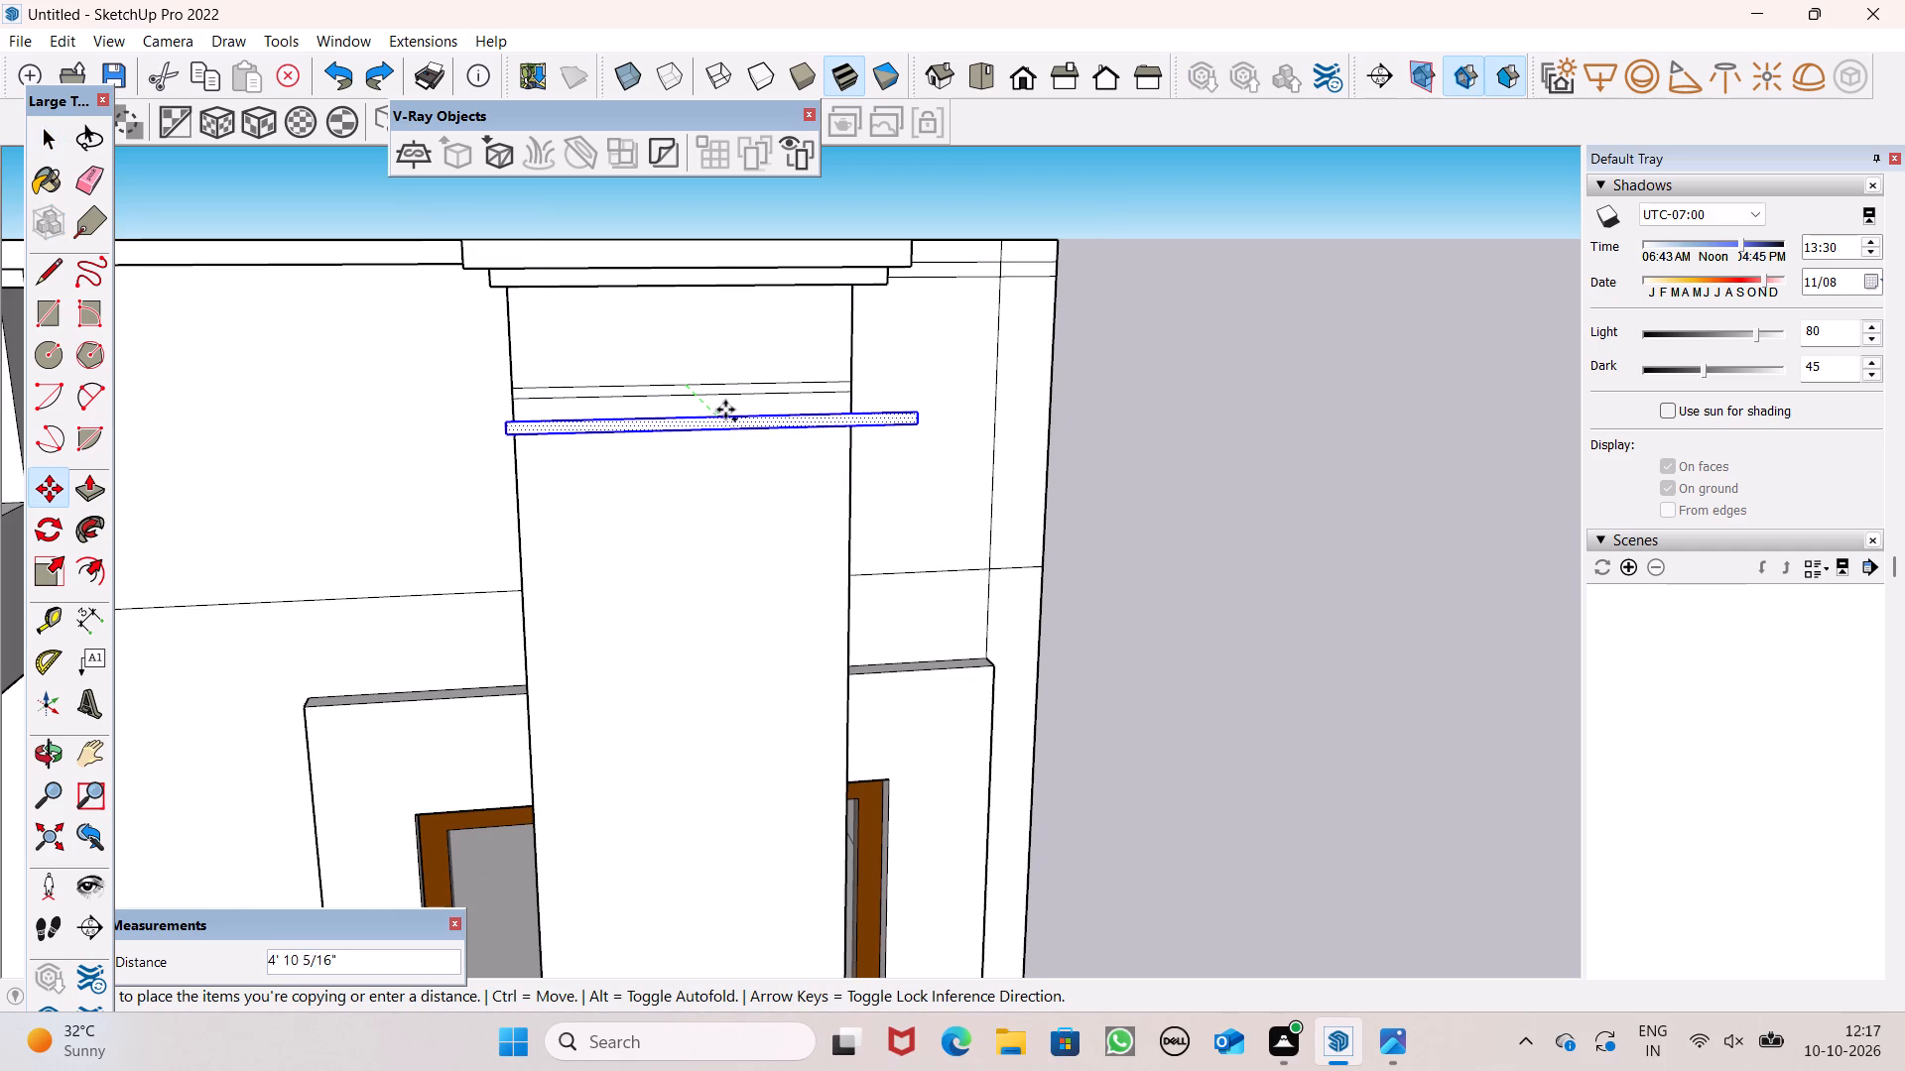
pyautogui.moveTo(725, 410); pyautogui.dragTo(701, 455)
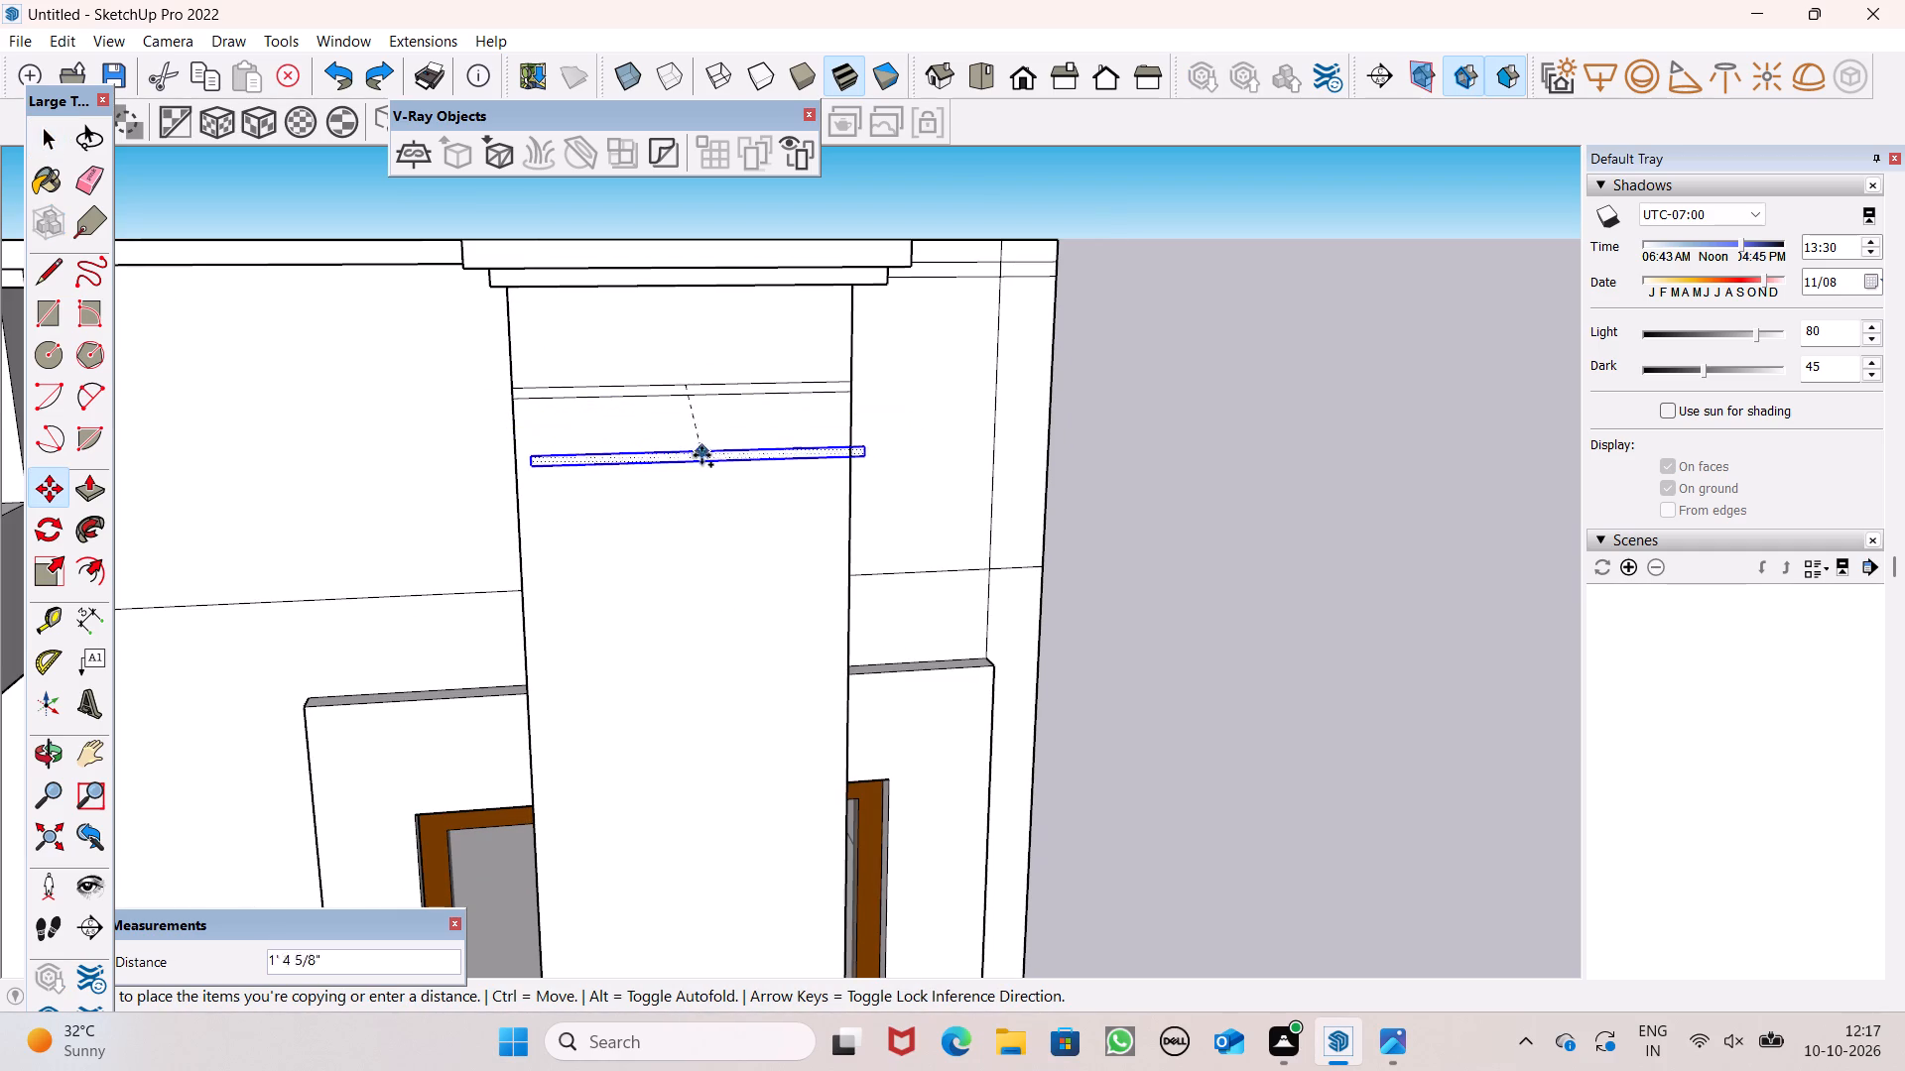
pyautogui.moveTo(701, 455); pyautogui.dragTo(692, 478)
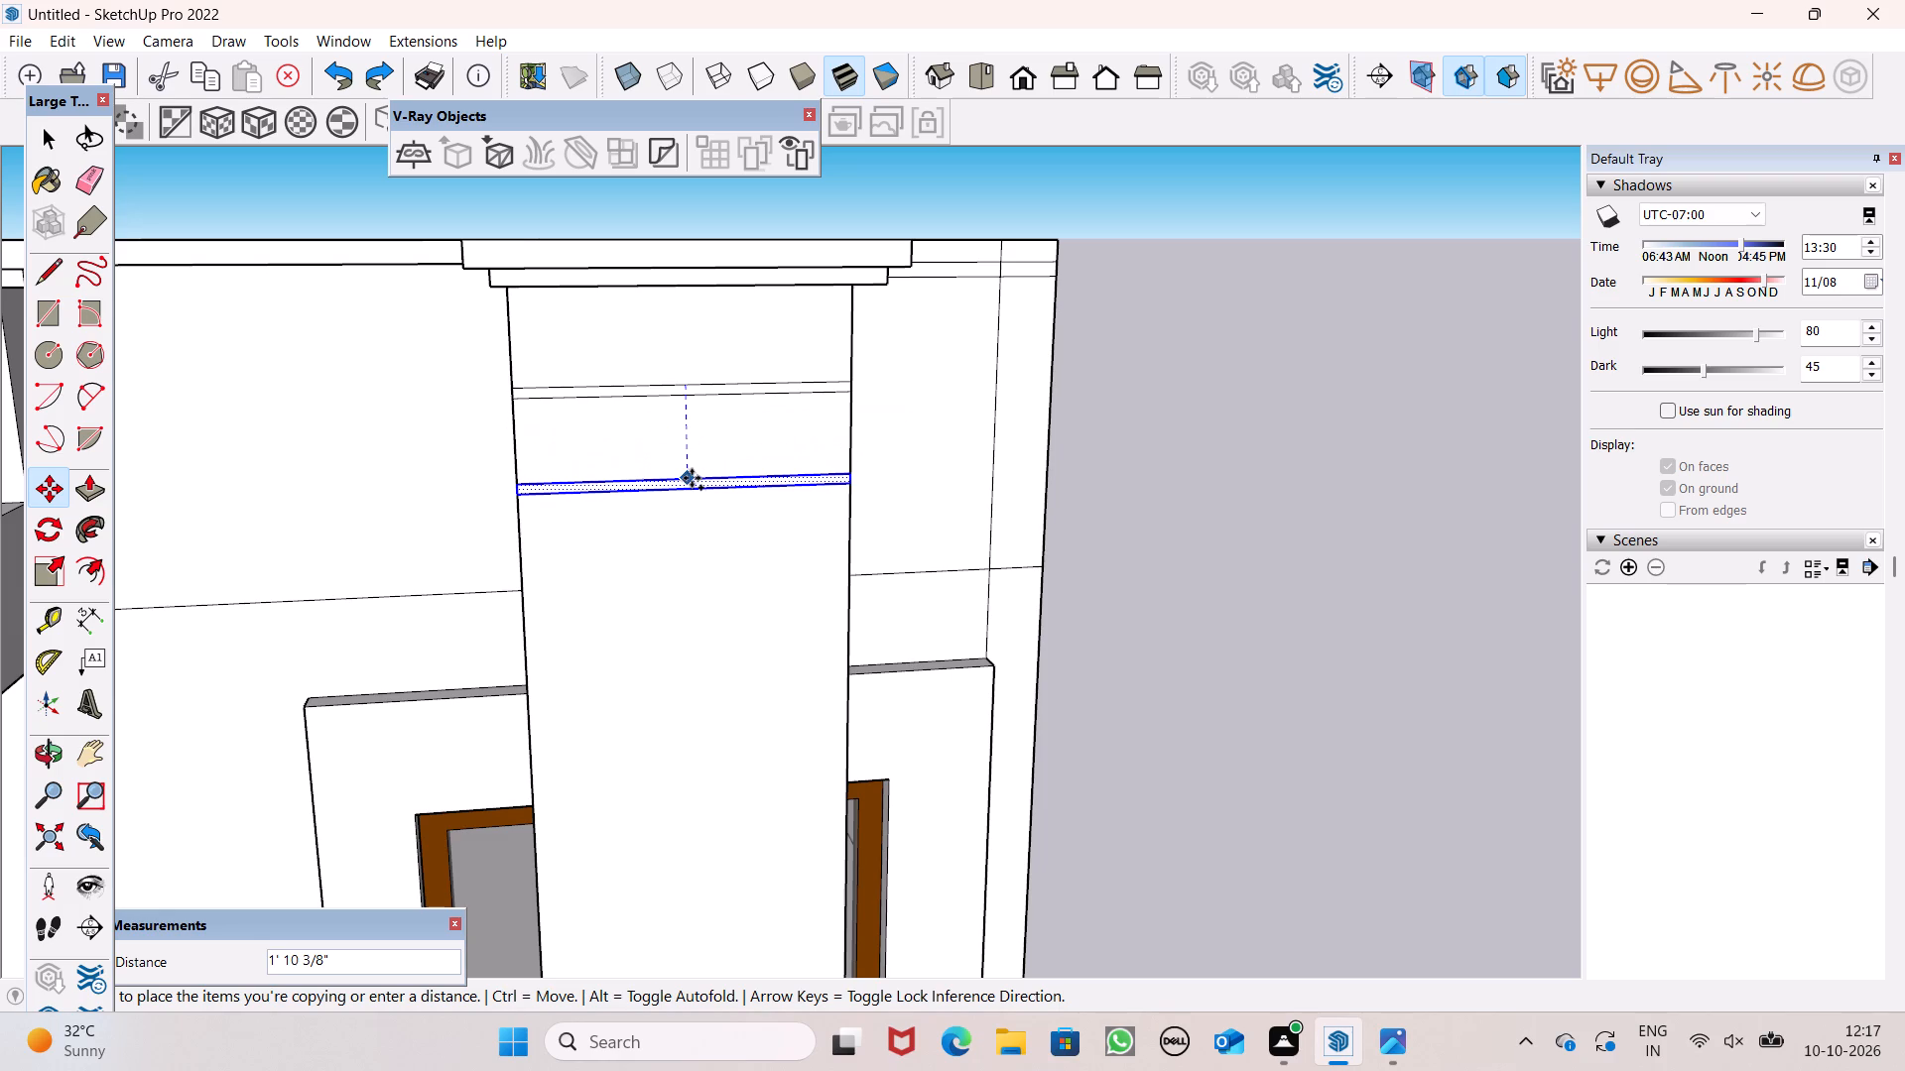
pyautogui.moveTo(692, 478); pyautogui.dragTo(686, 452)
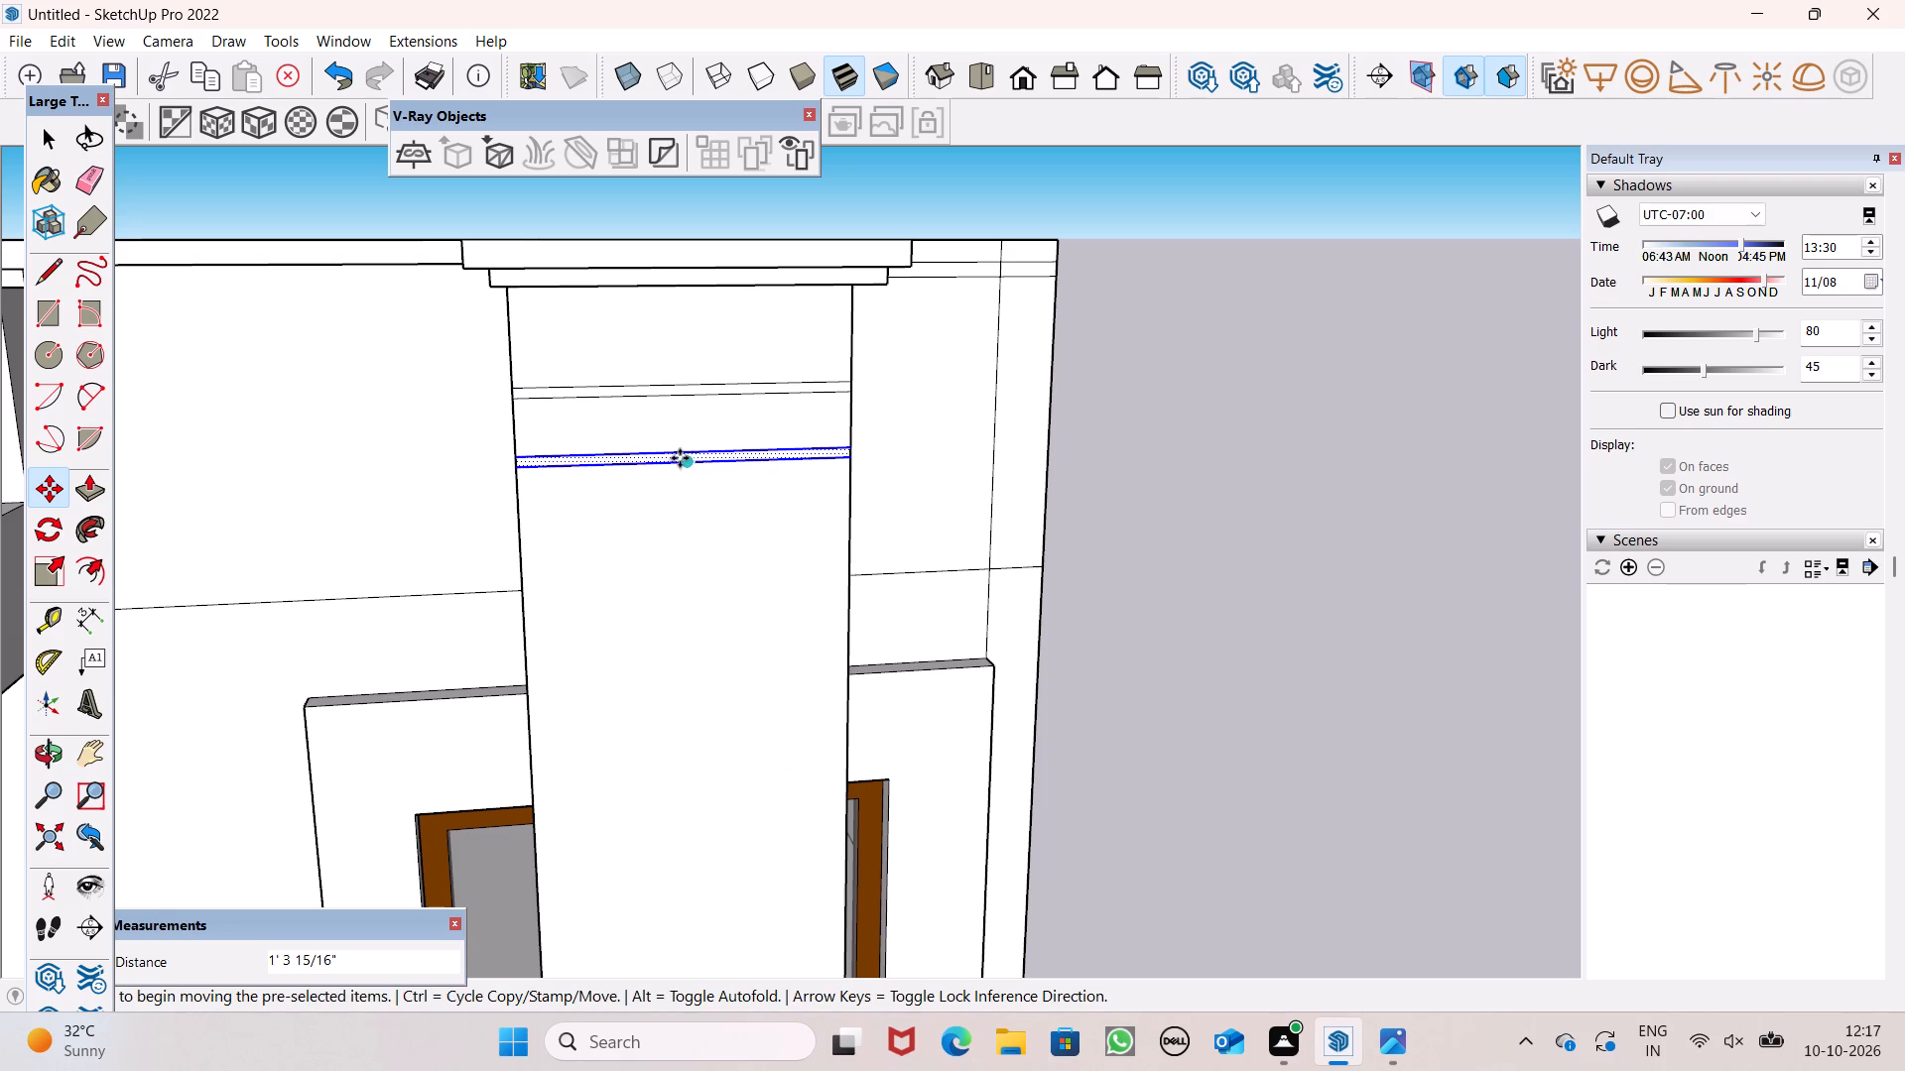
# Copy the second strip straight down the pillar's front face by about 1' 6" and clear the selection.
pyautogui.moveTo(680, 458); pyautogui.dragTo(672, 545)
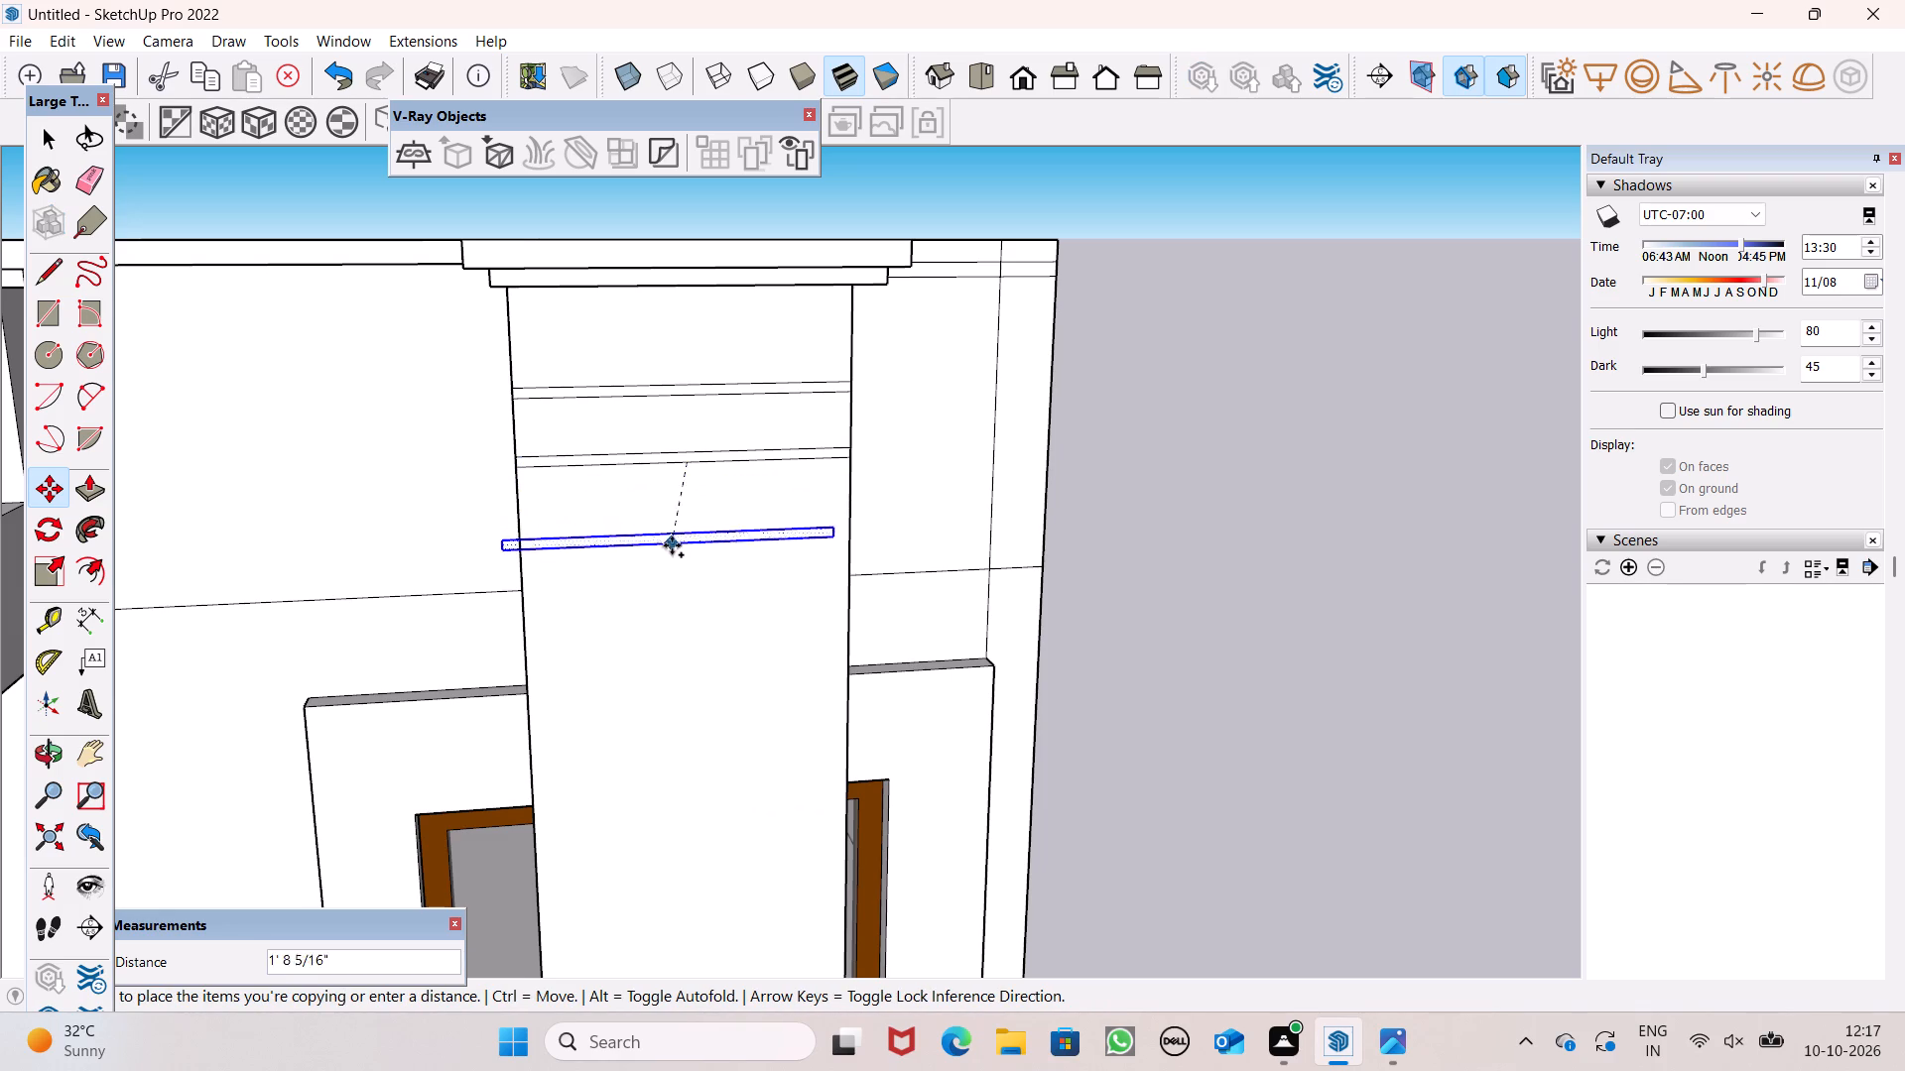
pyautogui.moveTo(672, 545); pyautogui.dragTo(684, 536)
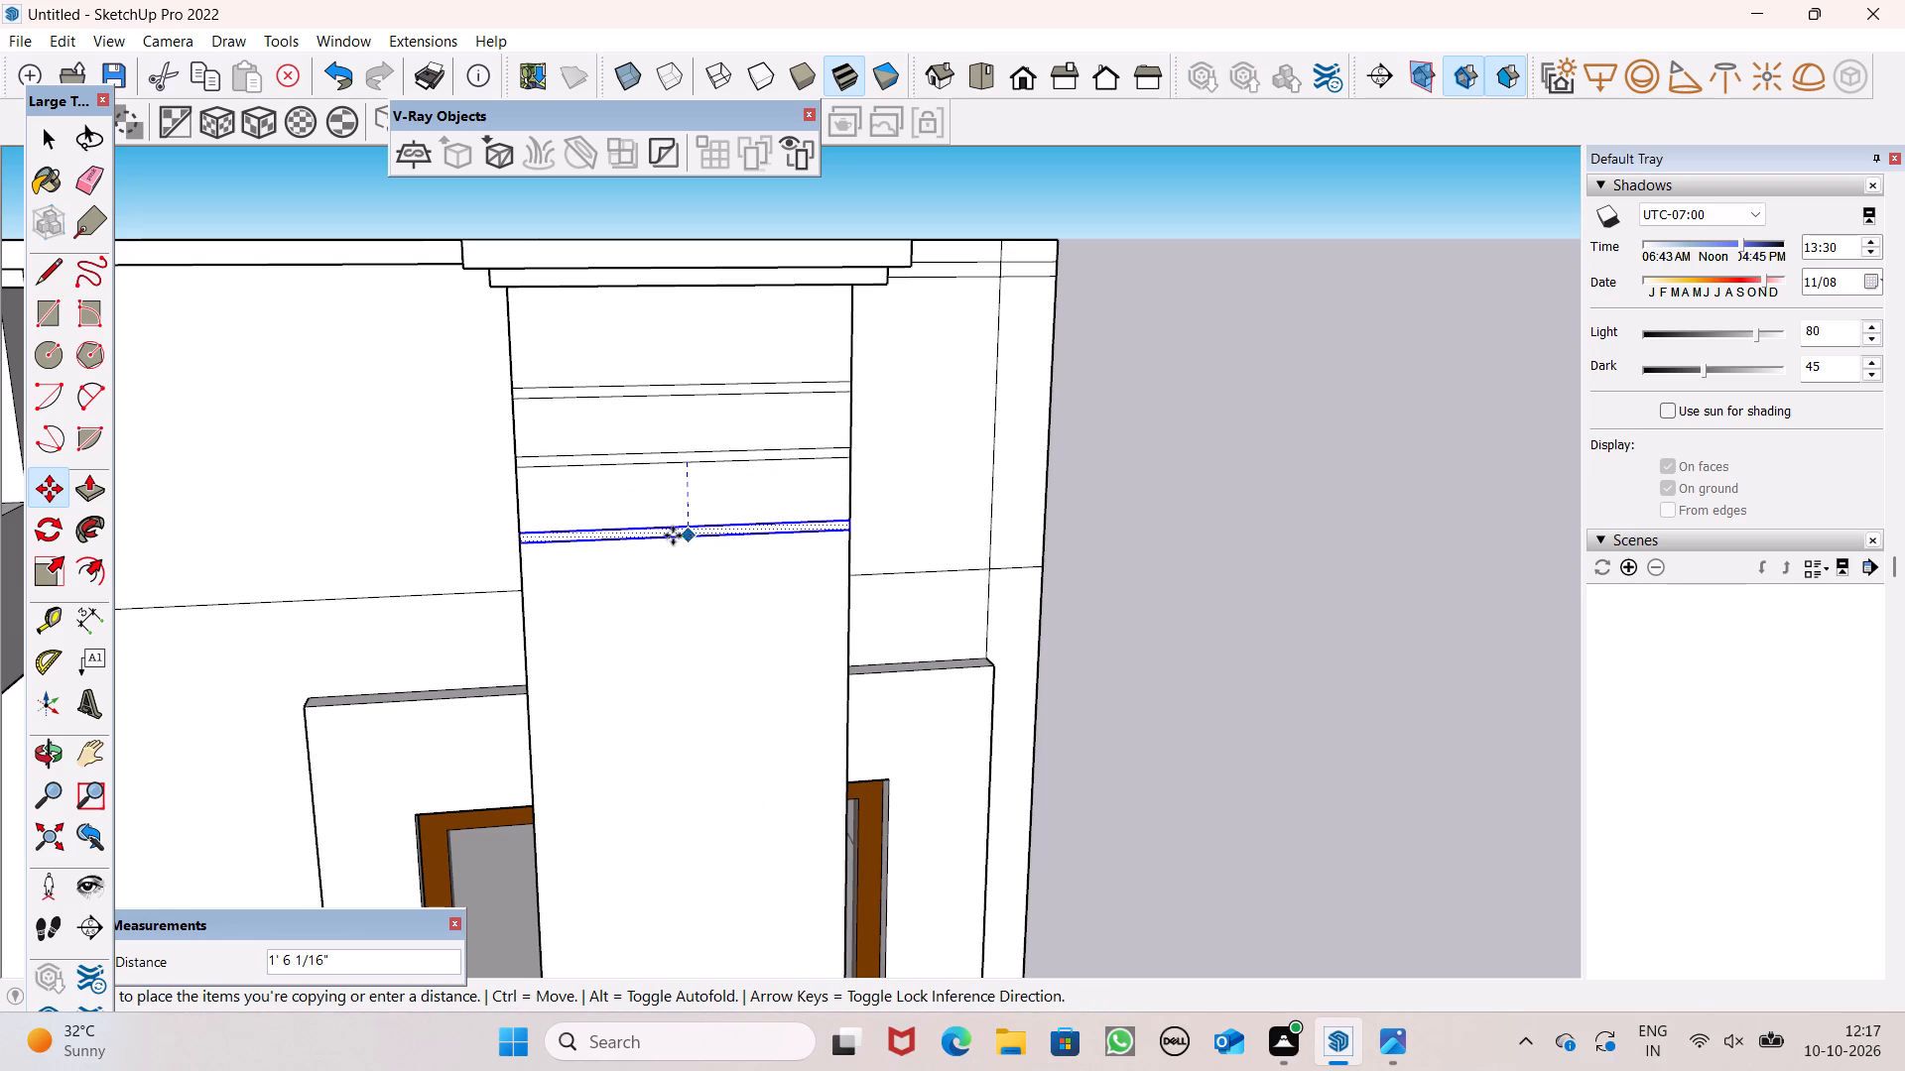
pyautogui.press('space')
pyautogui.click(1194, 621)
pyautogui.scroll(-3, 772, 25)
pyautogui.scroll(1, 754, 50)
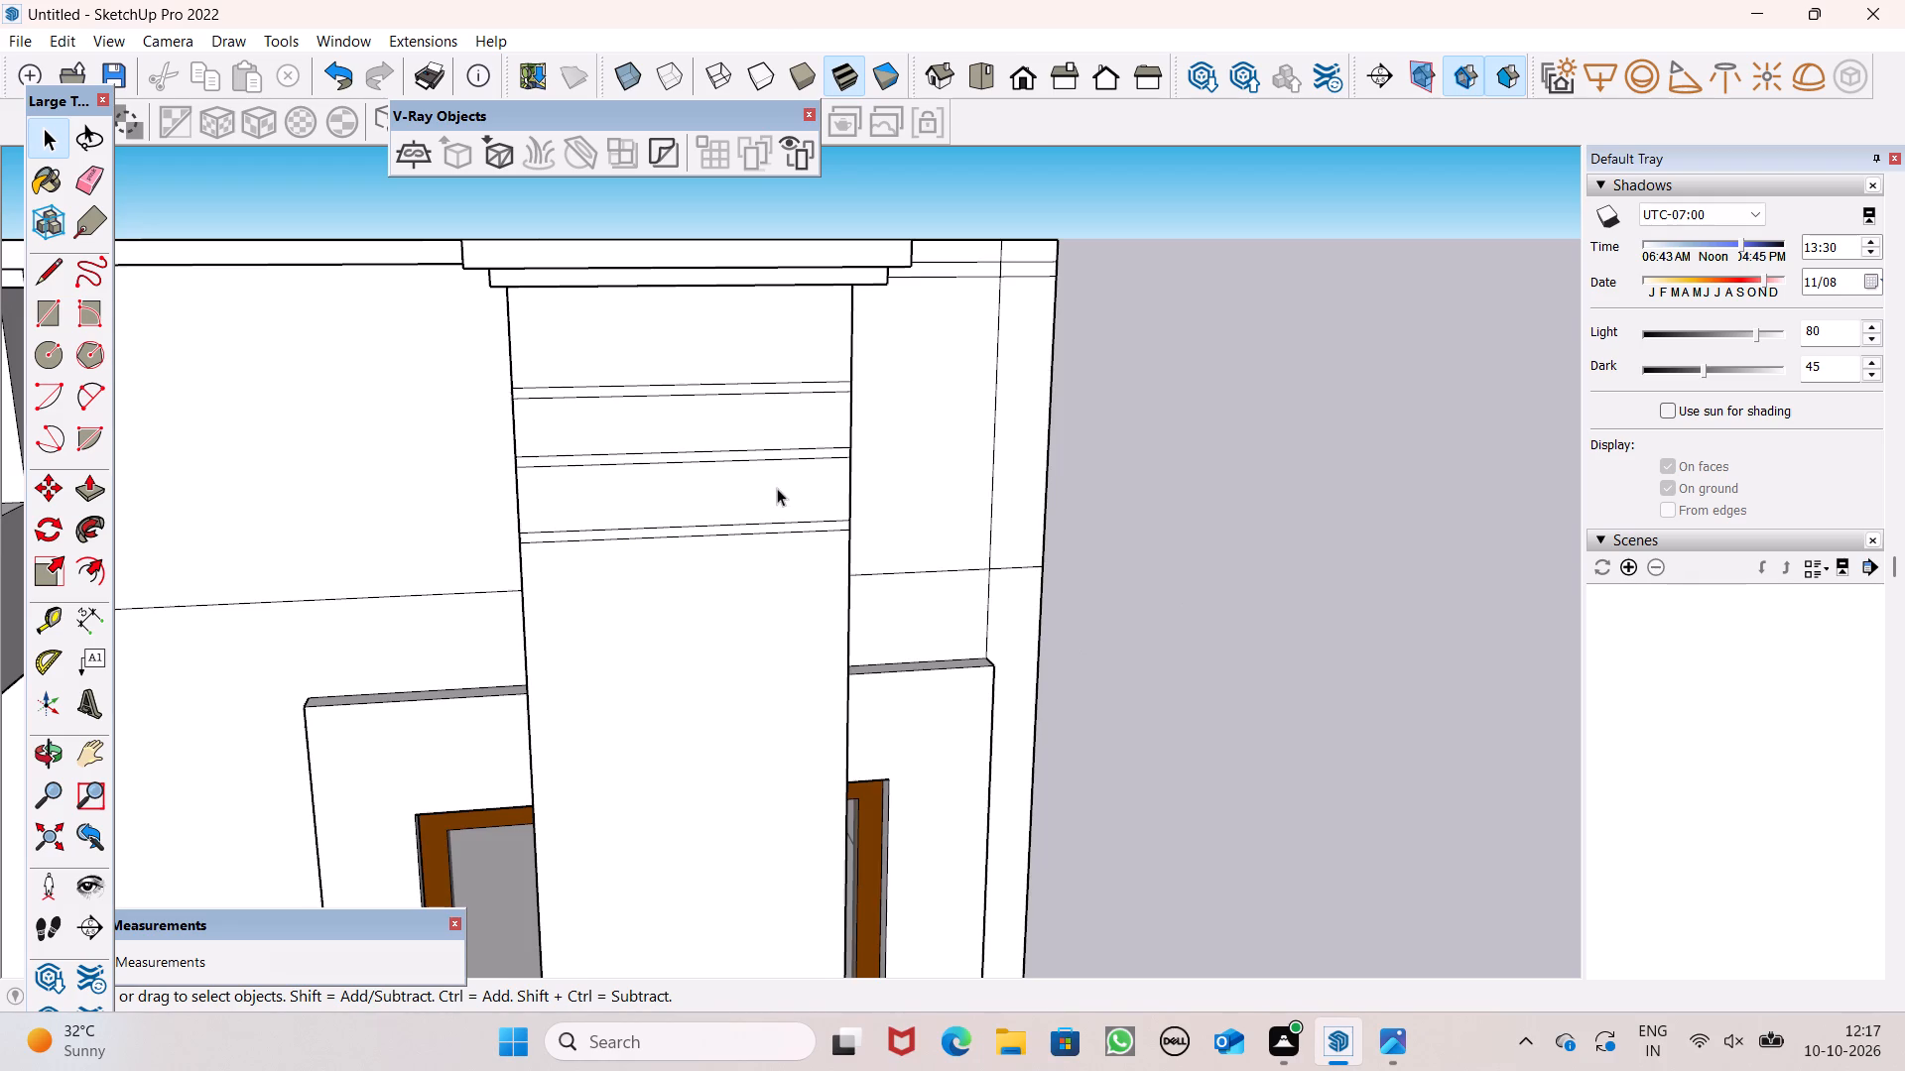
# Draw a narrow vertical rectangle on the pillar's front face from the cap's underside to the base, about 3 1/2" wide and 31' high.
pyautogui.scroll(-3, 776, 502)
pyautogui.moveTo(811, 467); pyautogui.dragTo(795, 334, button='middle')
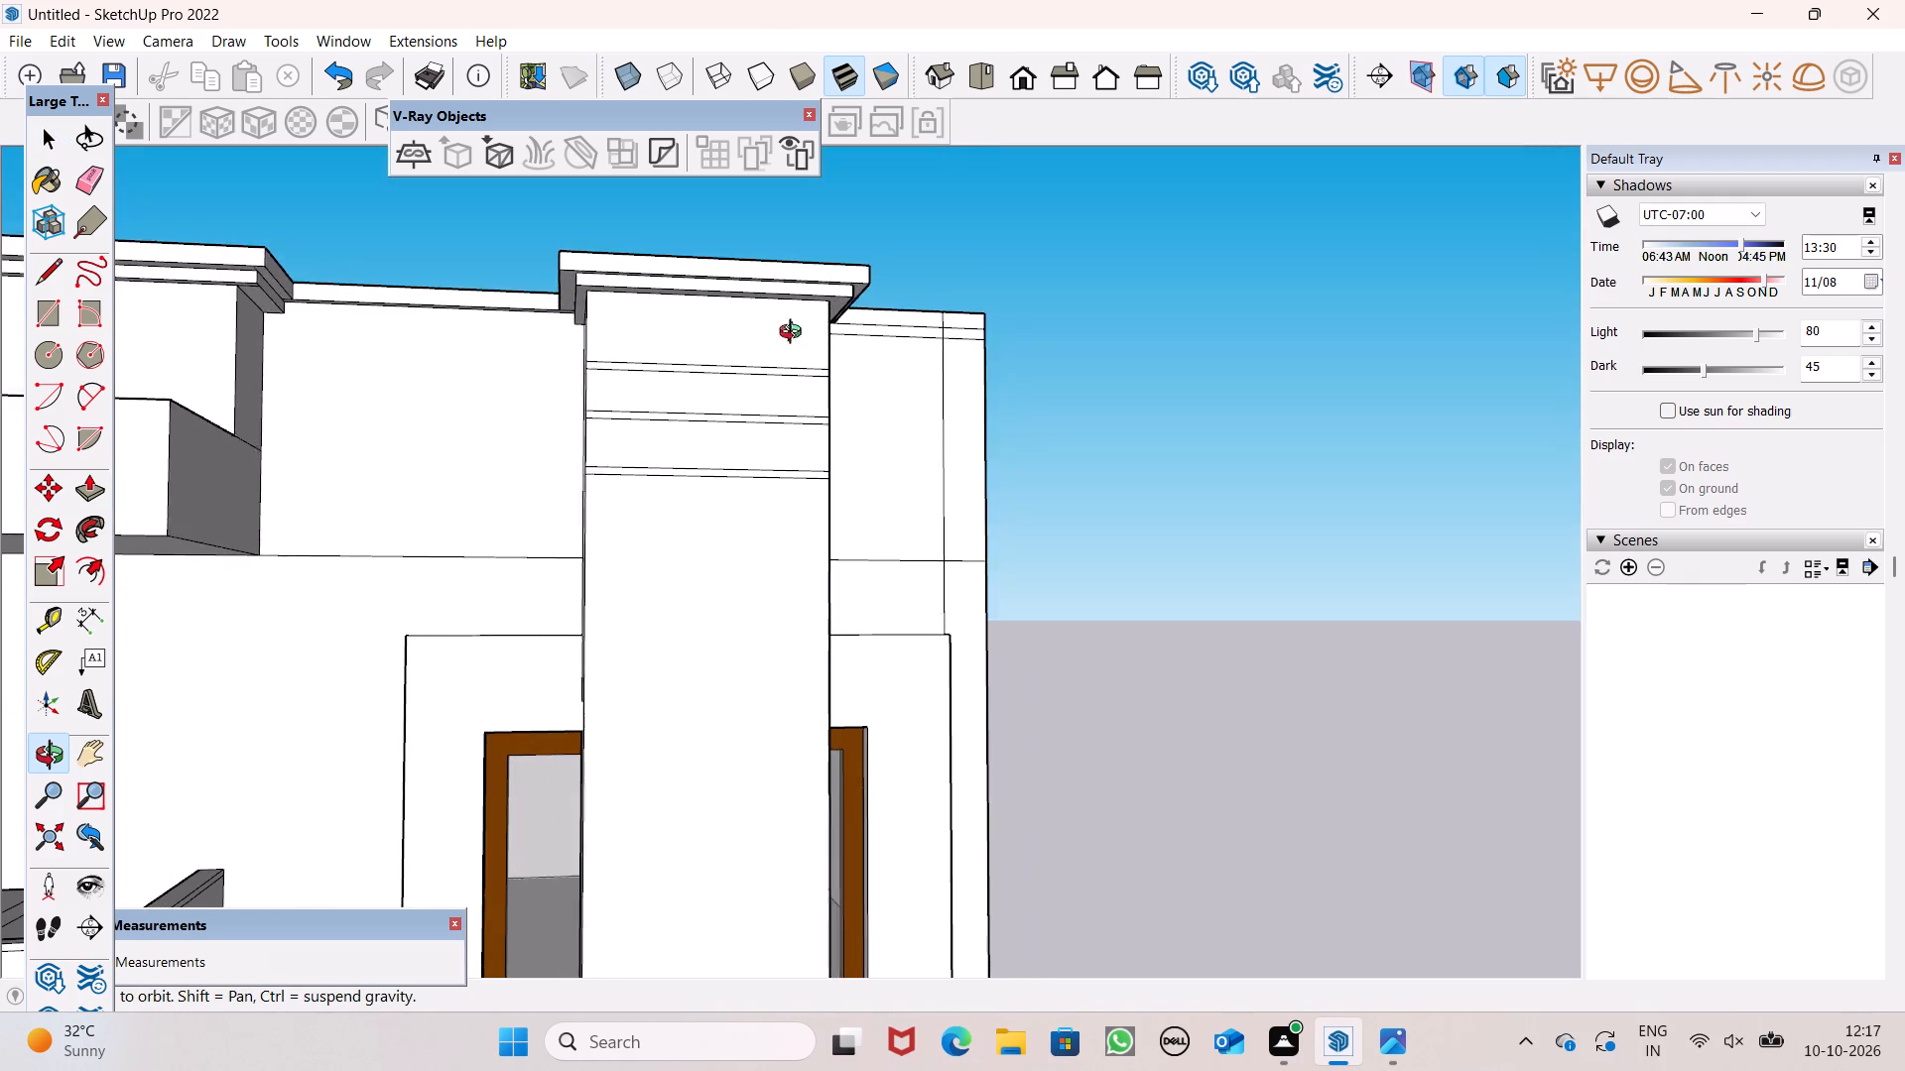
pyautogui.moveTo(795, 334); pyautogui.dragTo(788, 356, button='middle')
pyautogui.scroll(-3, 819, 259)
pyautogui.moveTo(819, 314); pyautogui.dragTo(777, 457, button='middle')
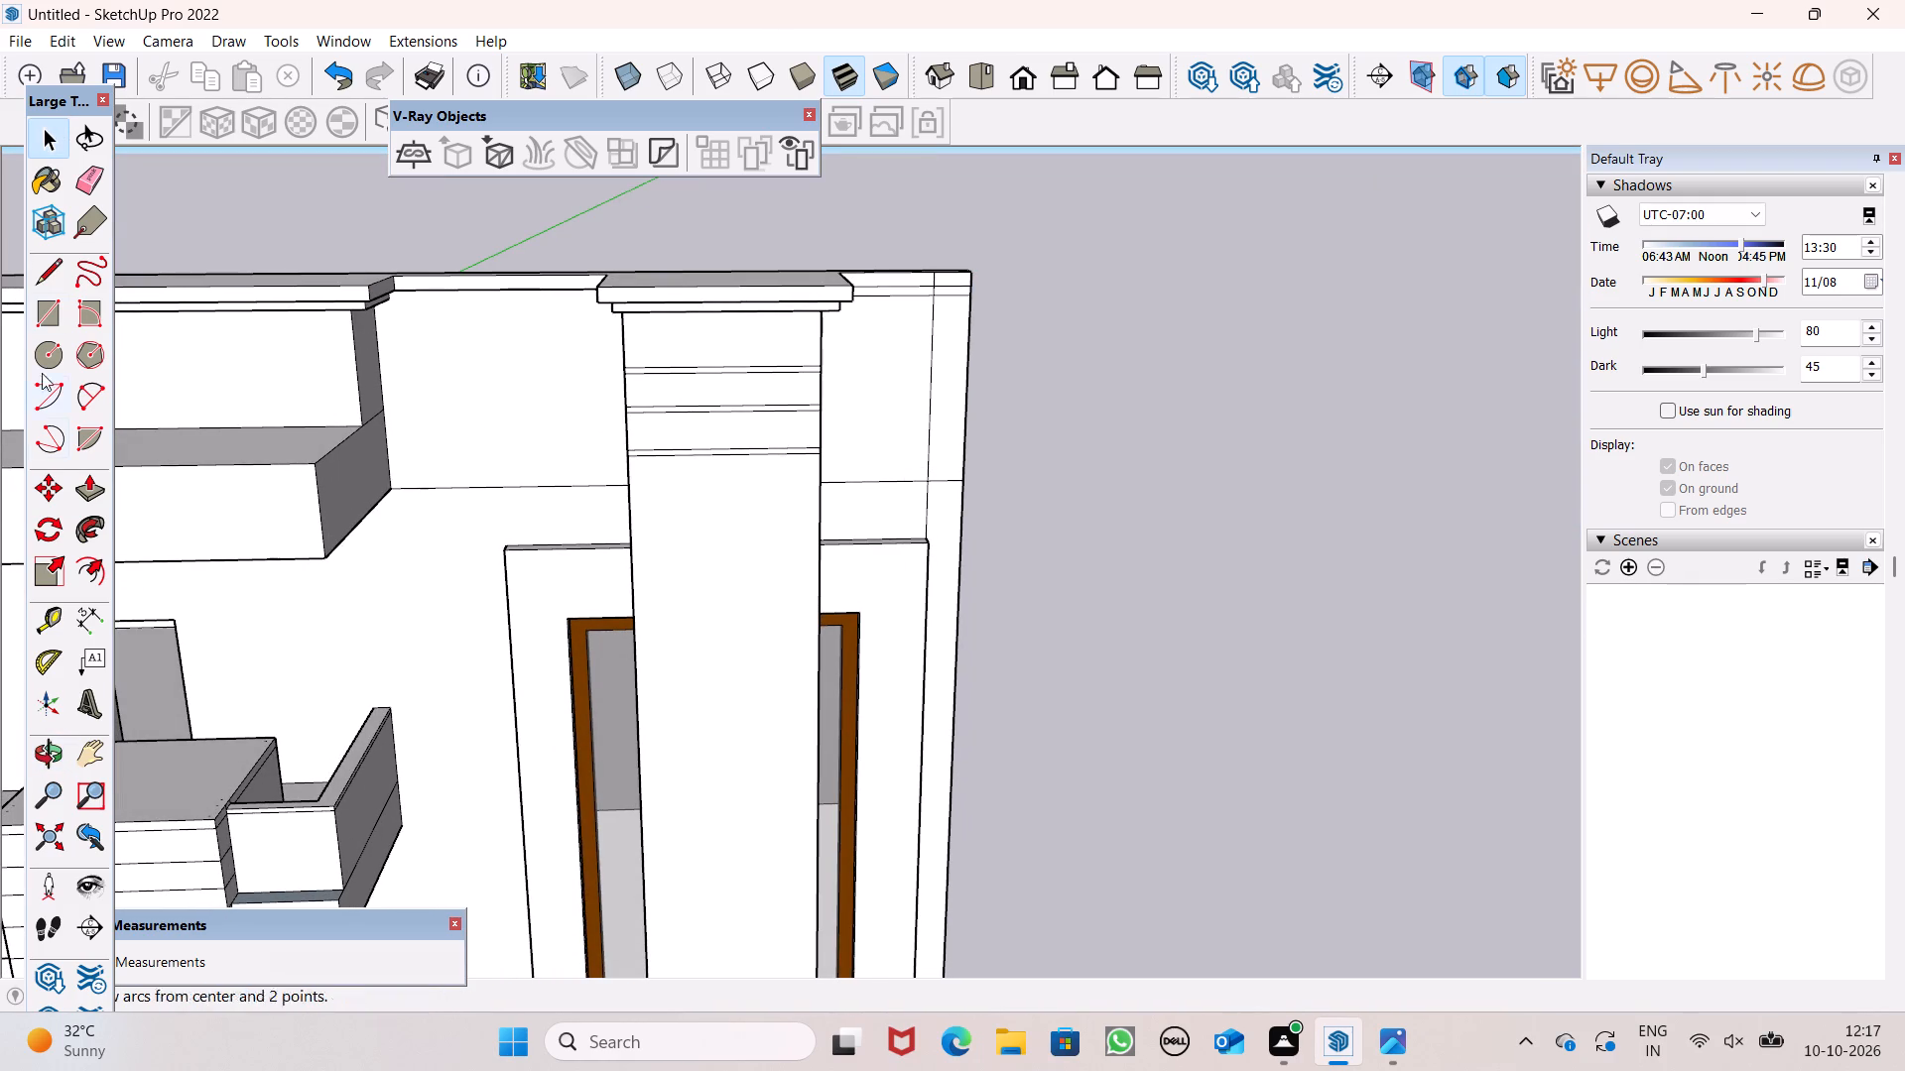
pyautogui.click(35, 317)
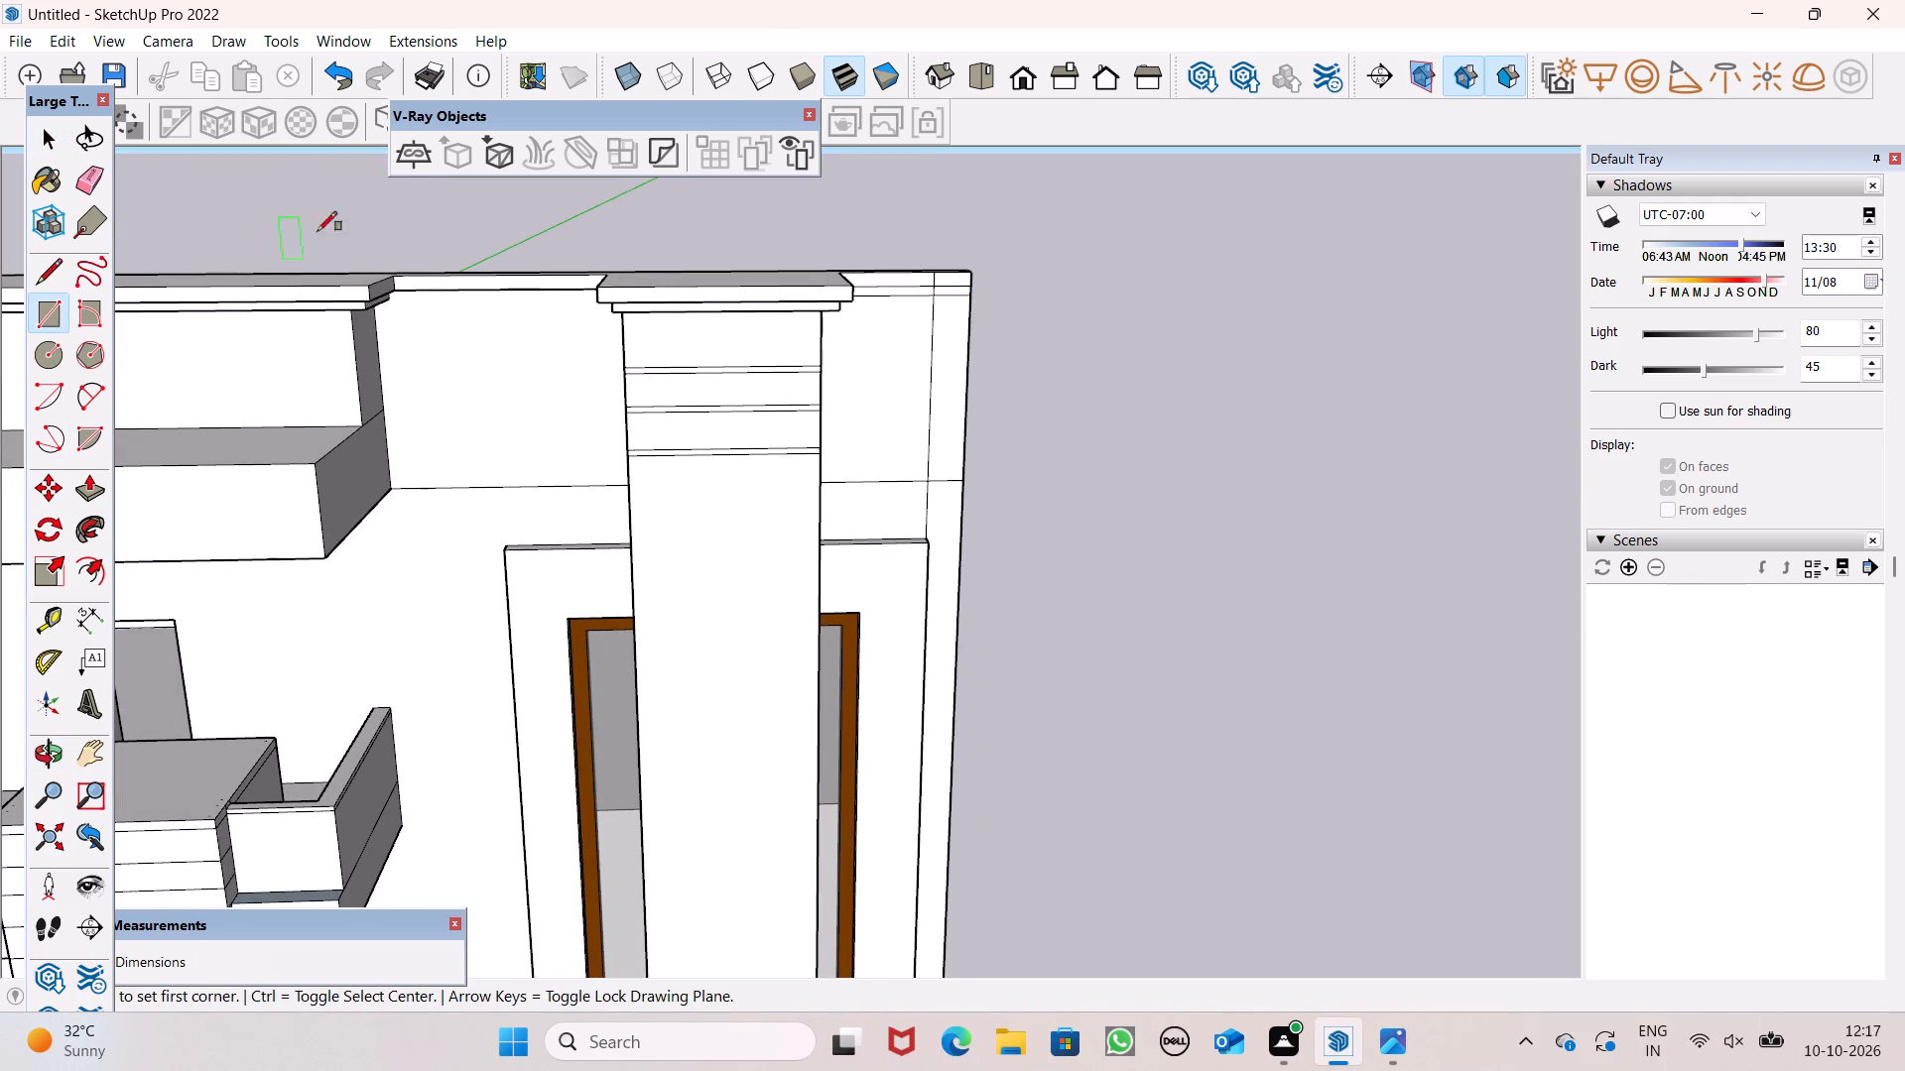
pyautogui.scroll(-5, 557, 243)
pyautogui.moveTo(759, 608); pyautogui.dragTo(800, 556, button='middle')
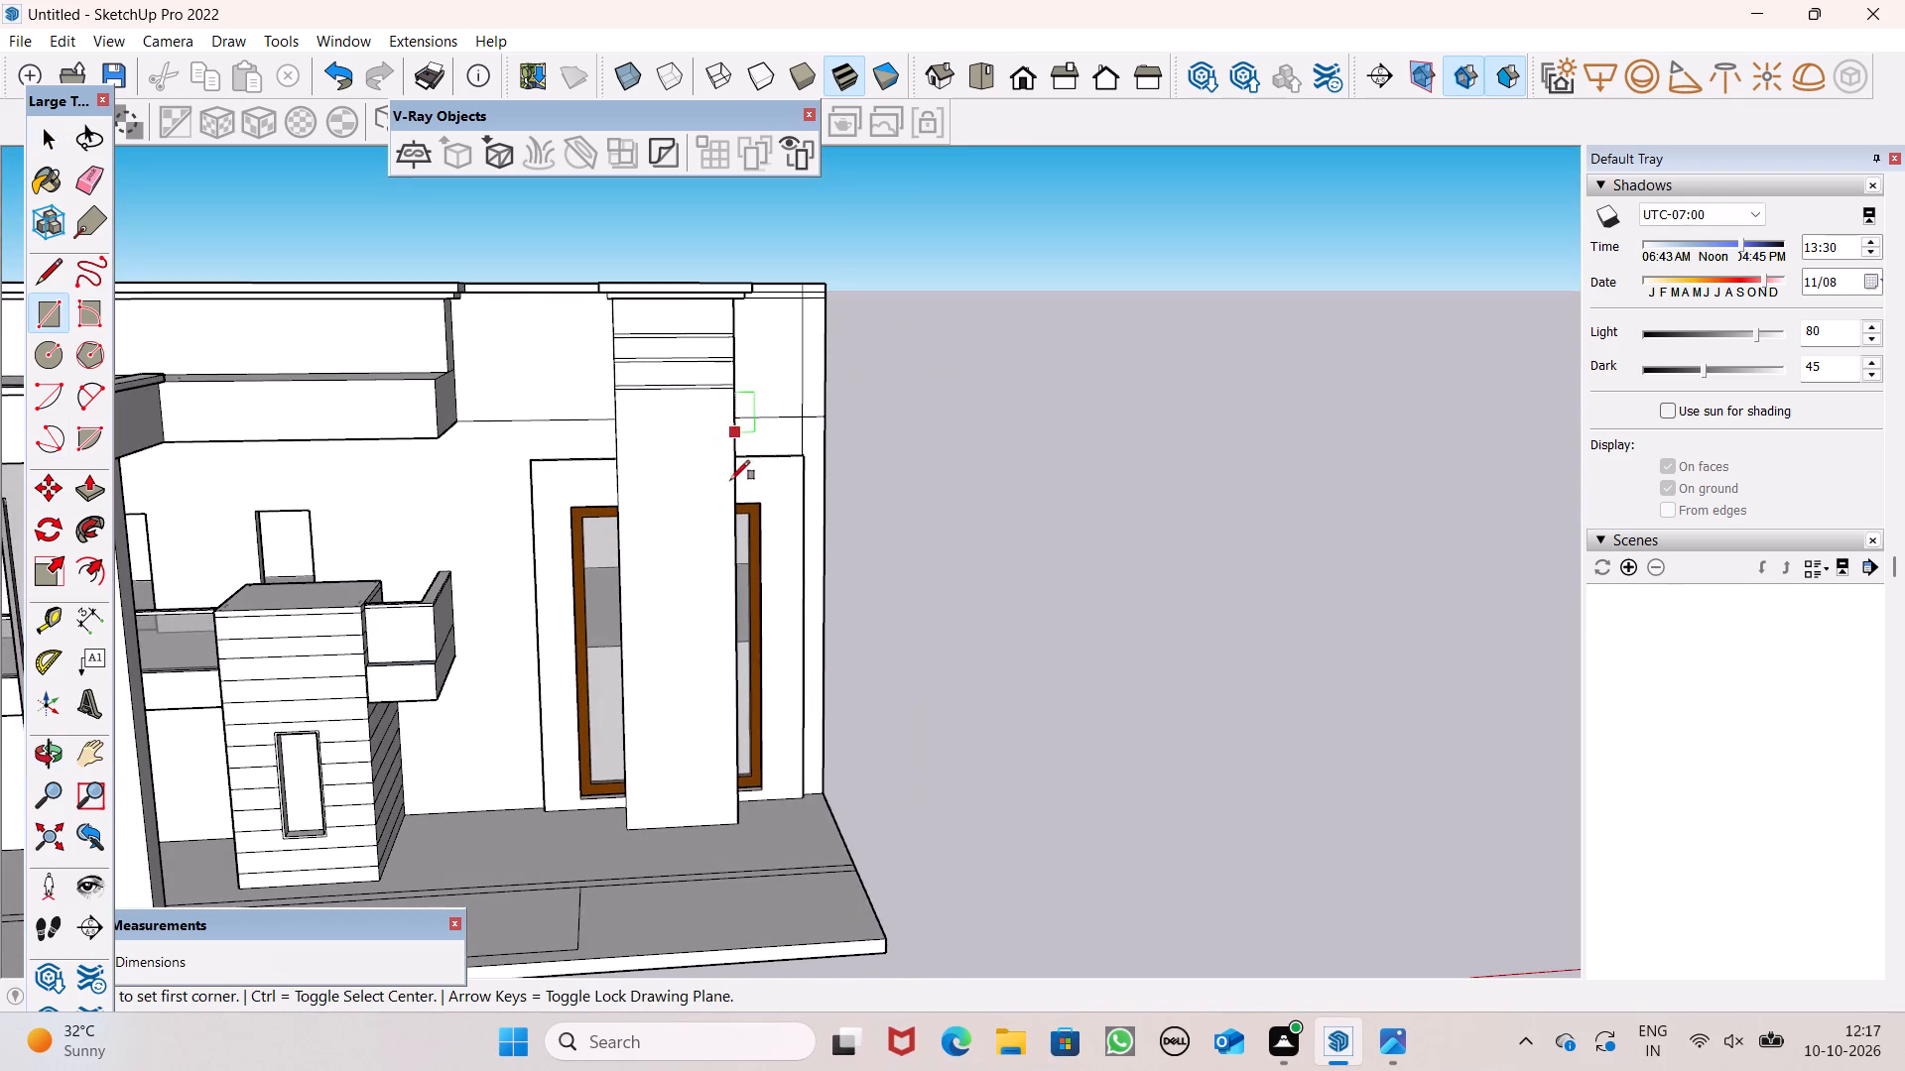
pyautogui.moveTo(728, 487); pyautogui.dragTo(685, 270, button='middle')
pyautogui.scroll(1, 728, 487)
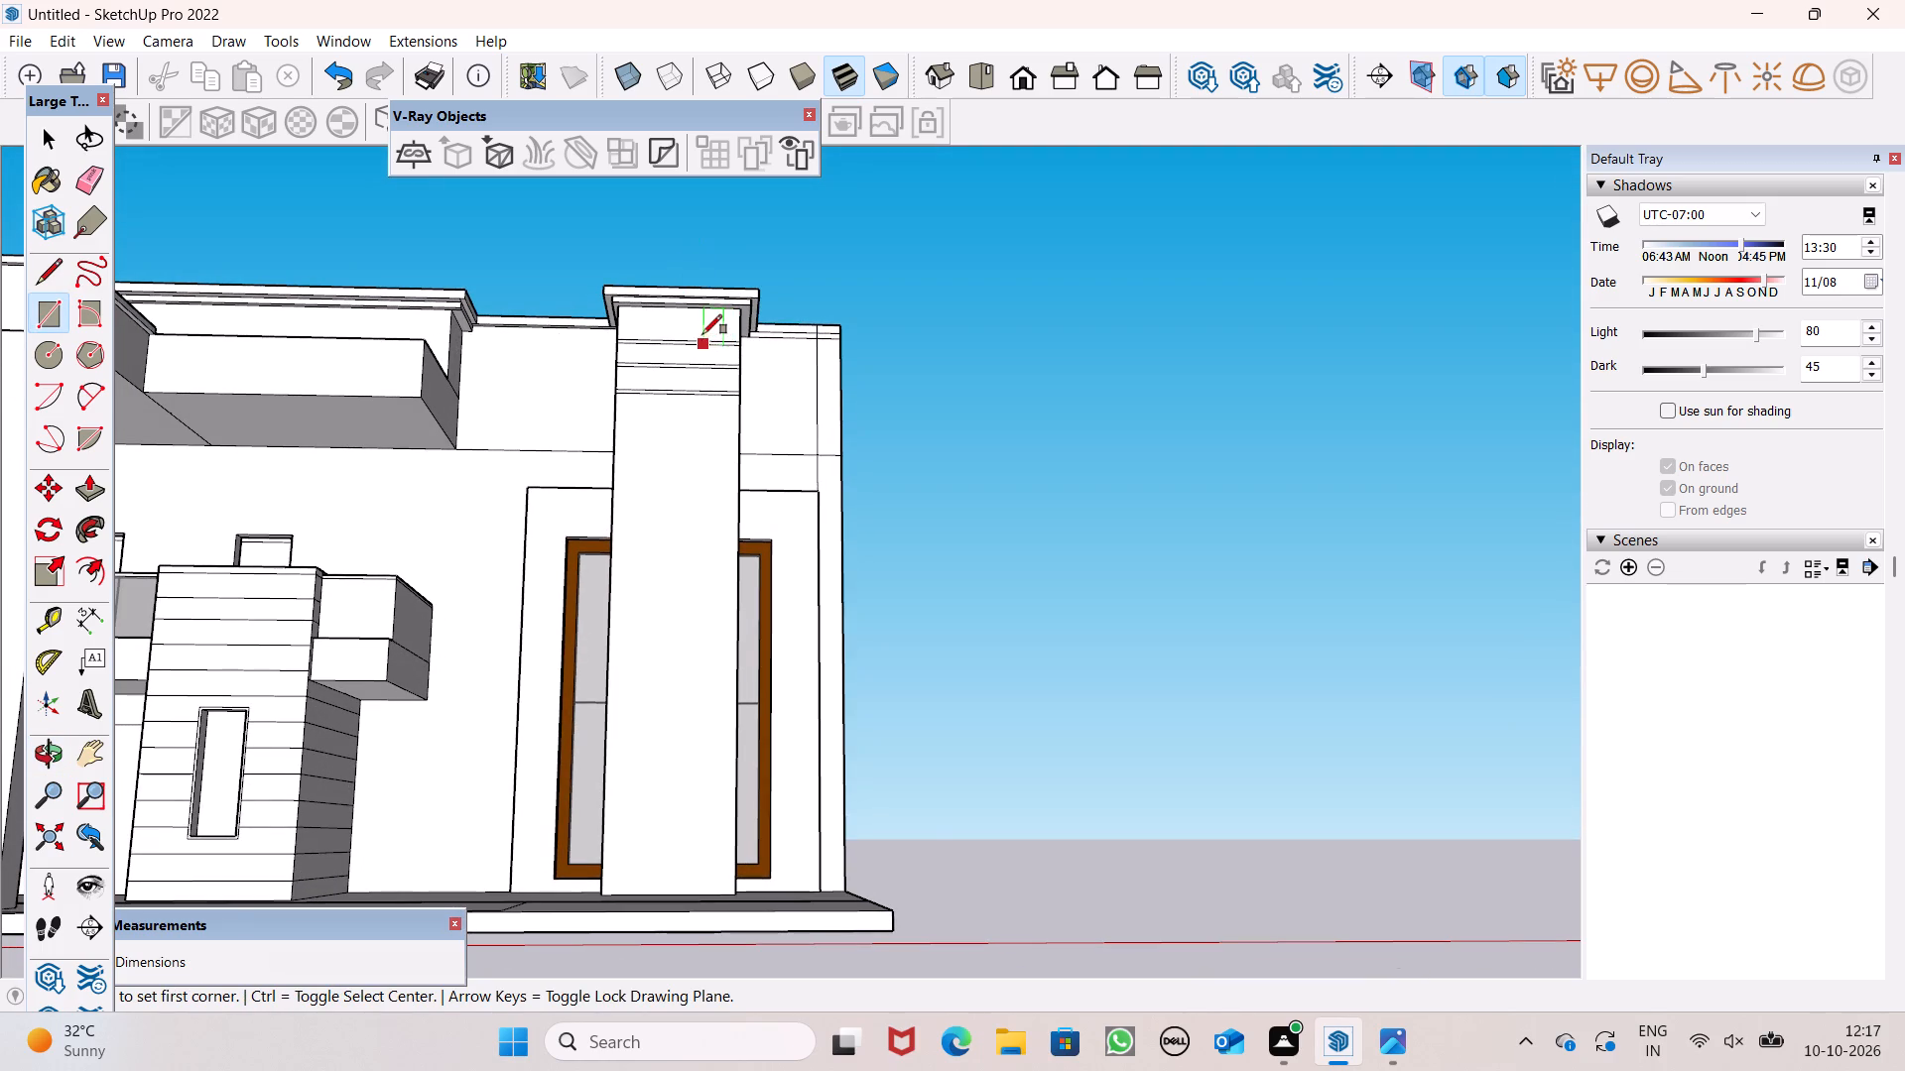
pyautogui.scroll(5, 702, 334)
pyautogui.scroll(3, 642, 275)
pyautogui.scroll(-4, 590, 393)
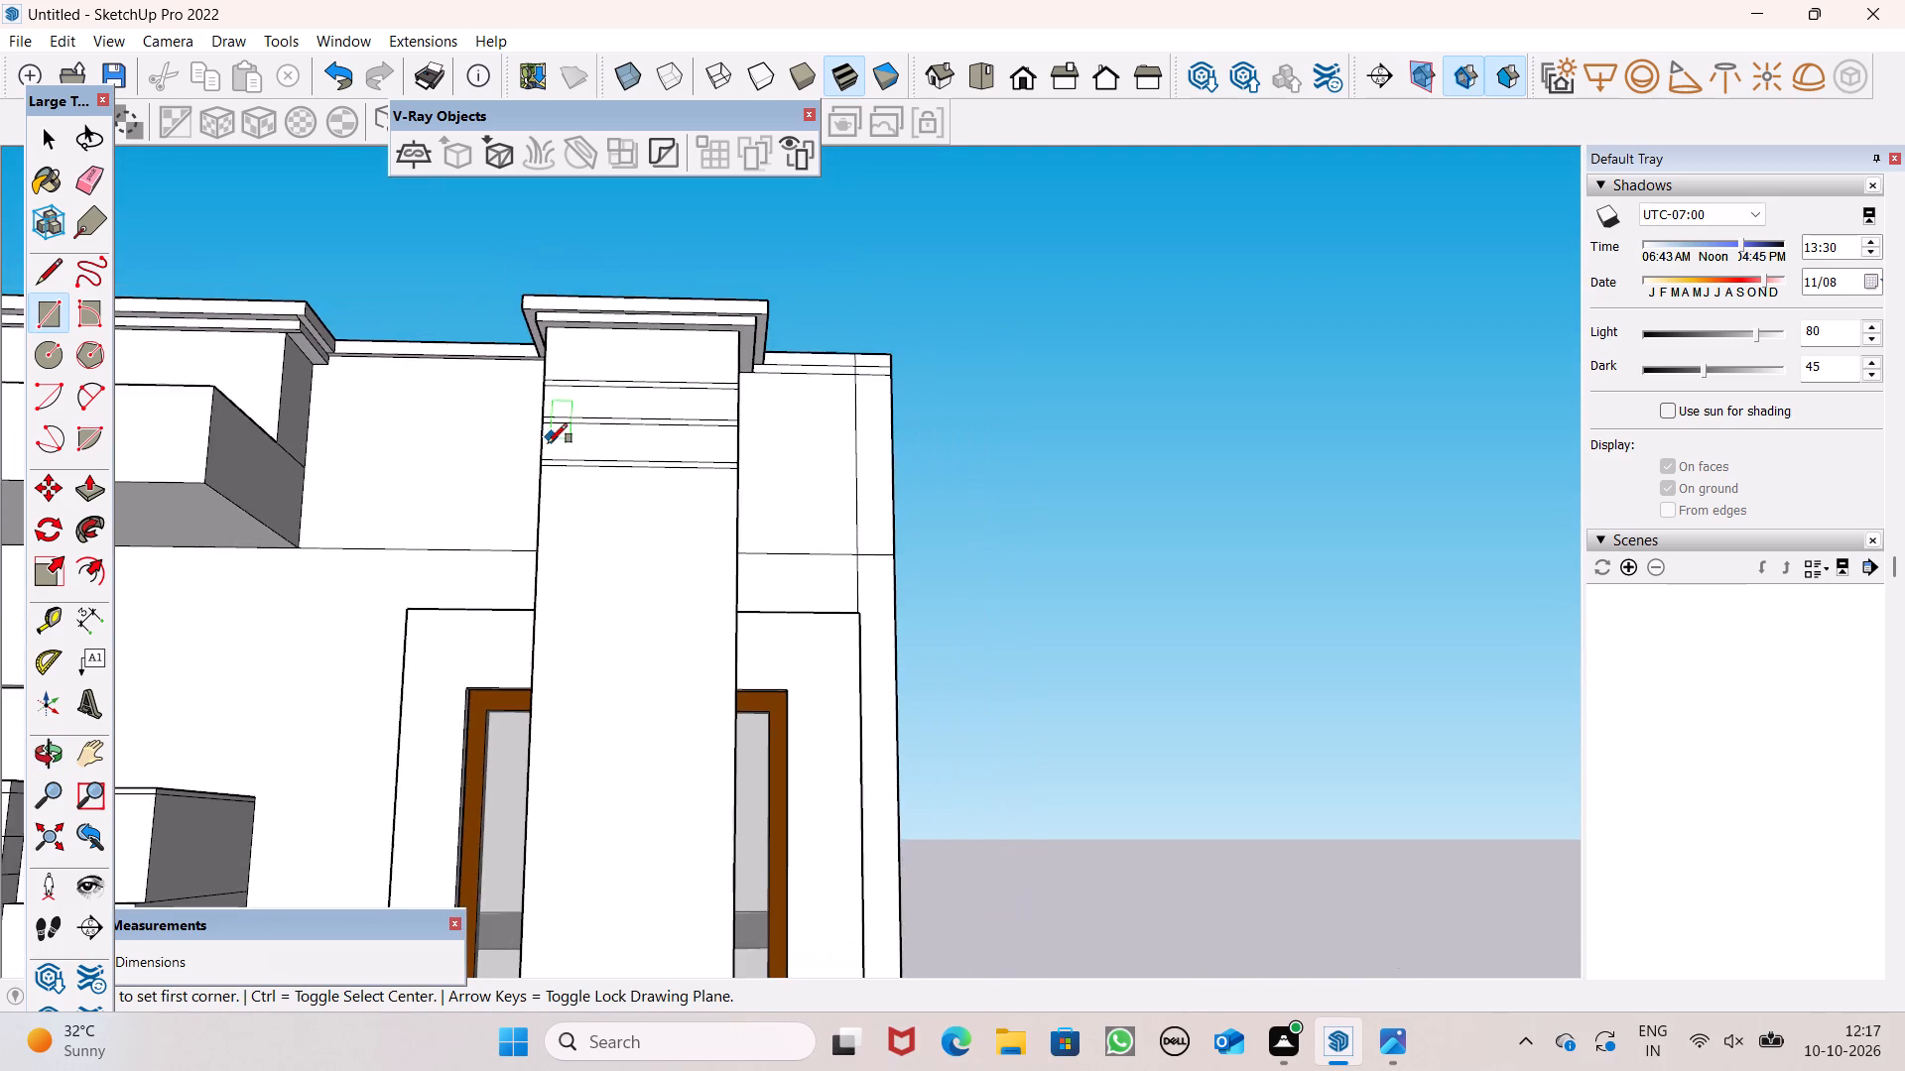
pyautogui.scroll(-2, 546, 462)
pyautogui.moveTo(590, 598); pyautogui.dragTo(498, 549, button='middle')
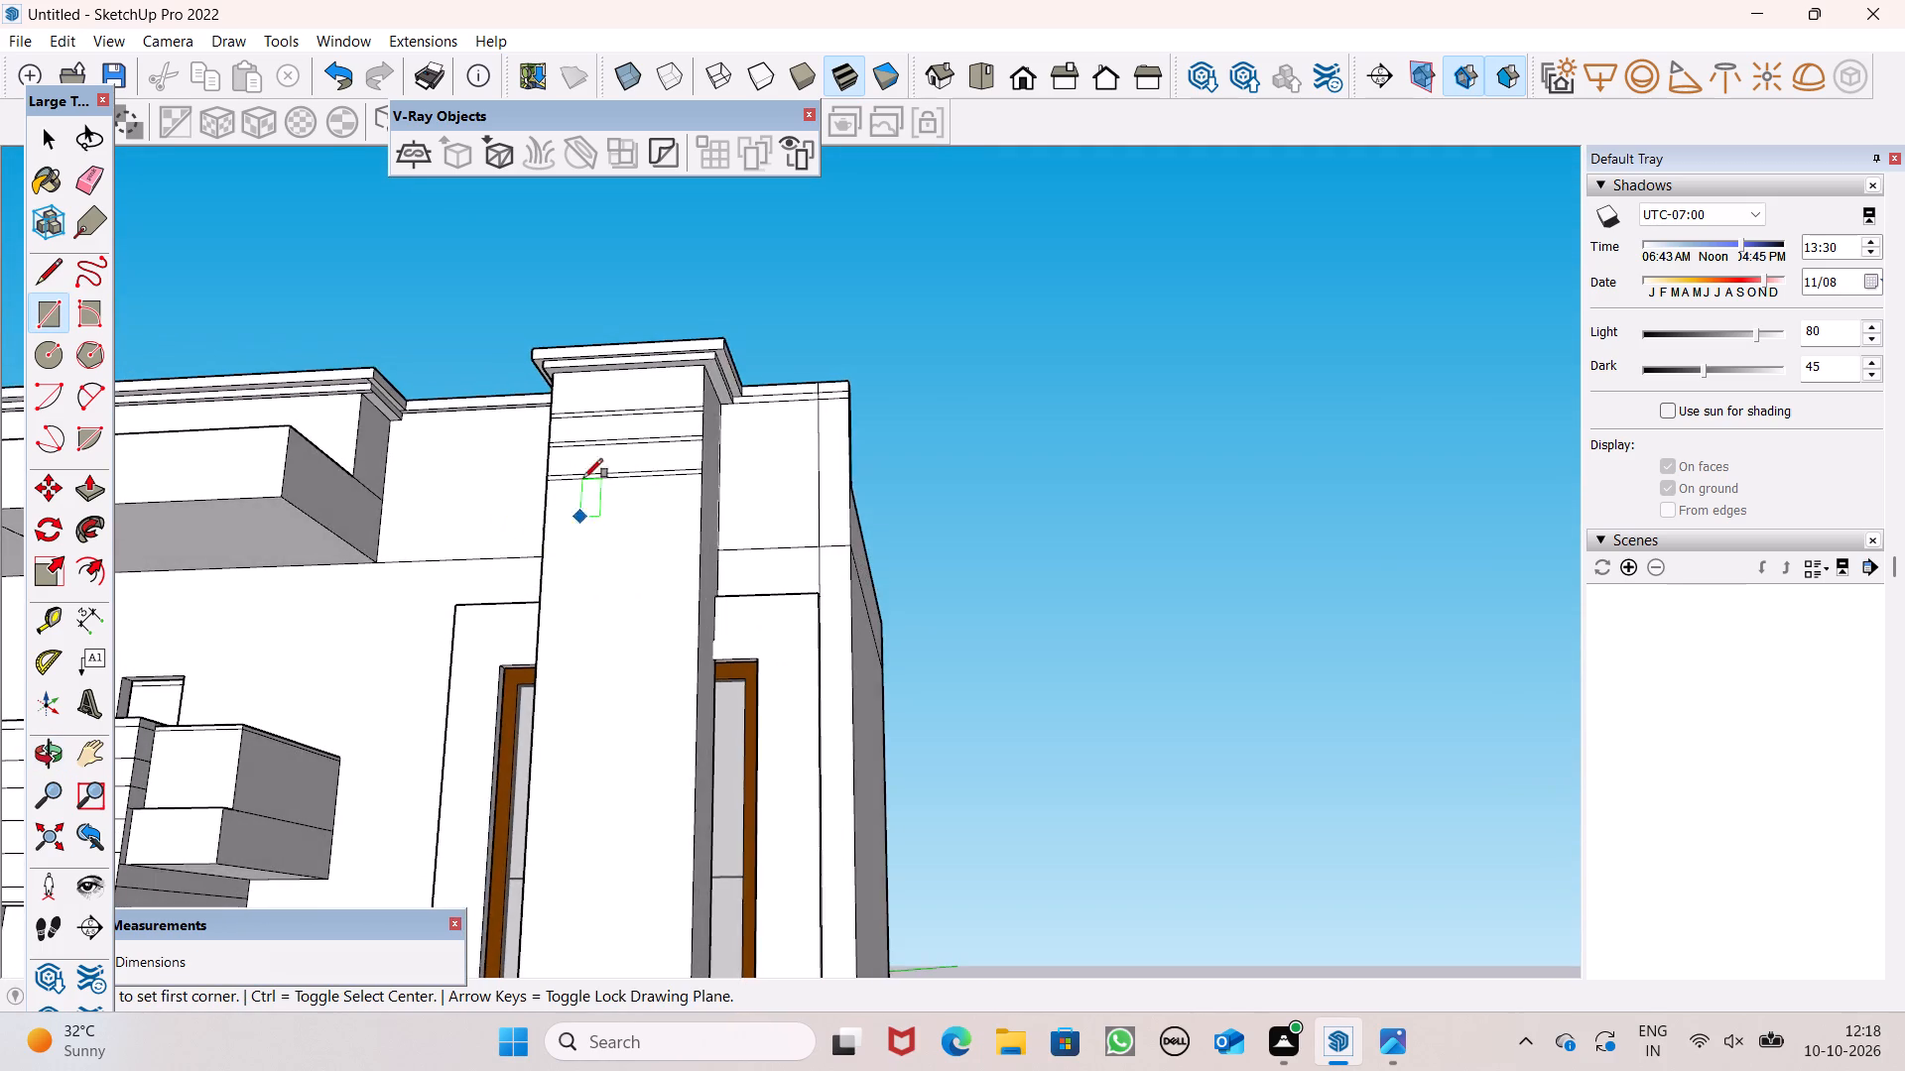
pyautogui.scroll(-9, 577, 413)
pyautogui.moveTo(632, 550); pyautogui.dragTo(916, 714, button='middle')
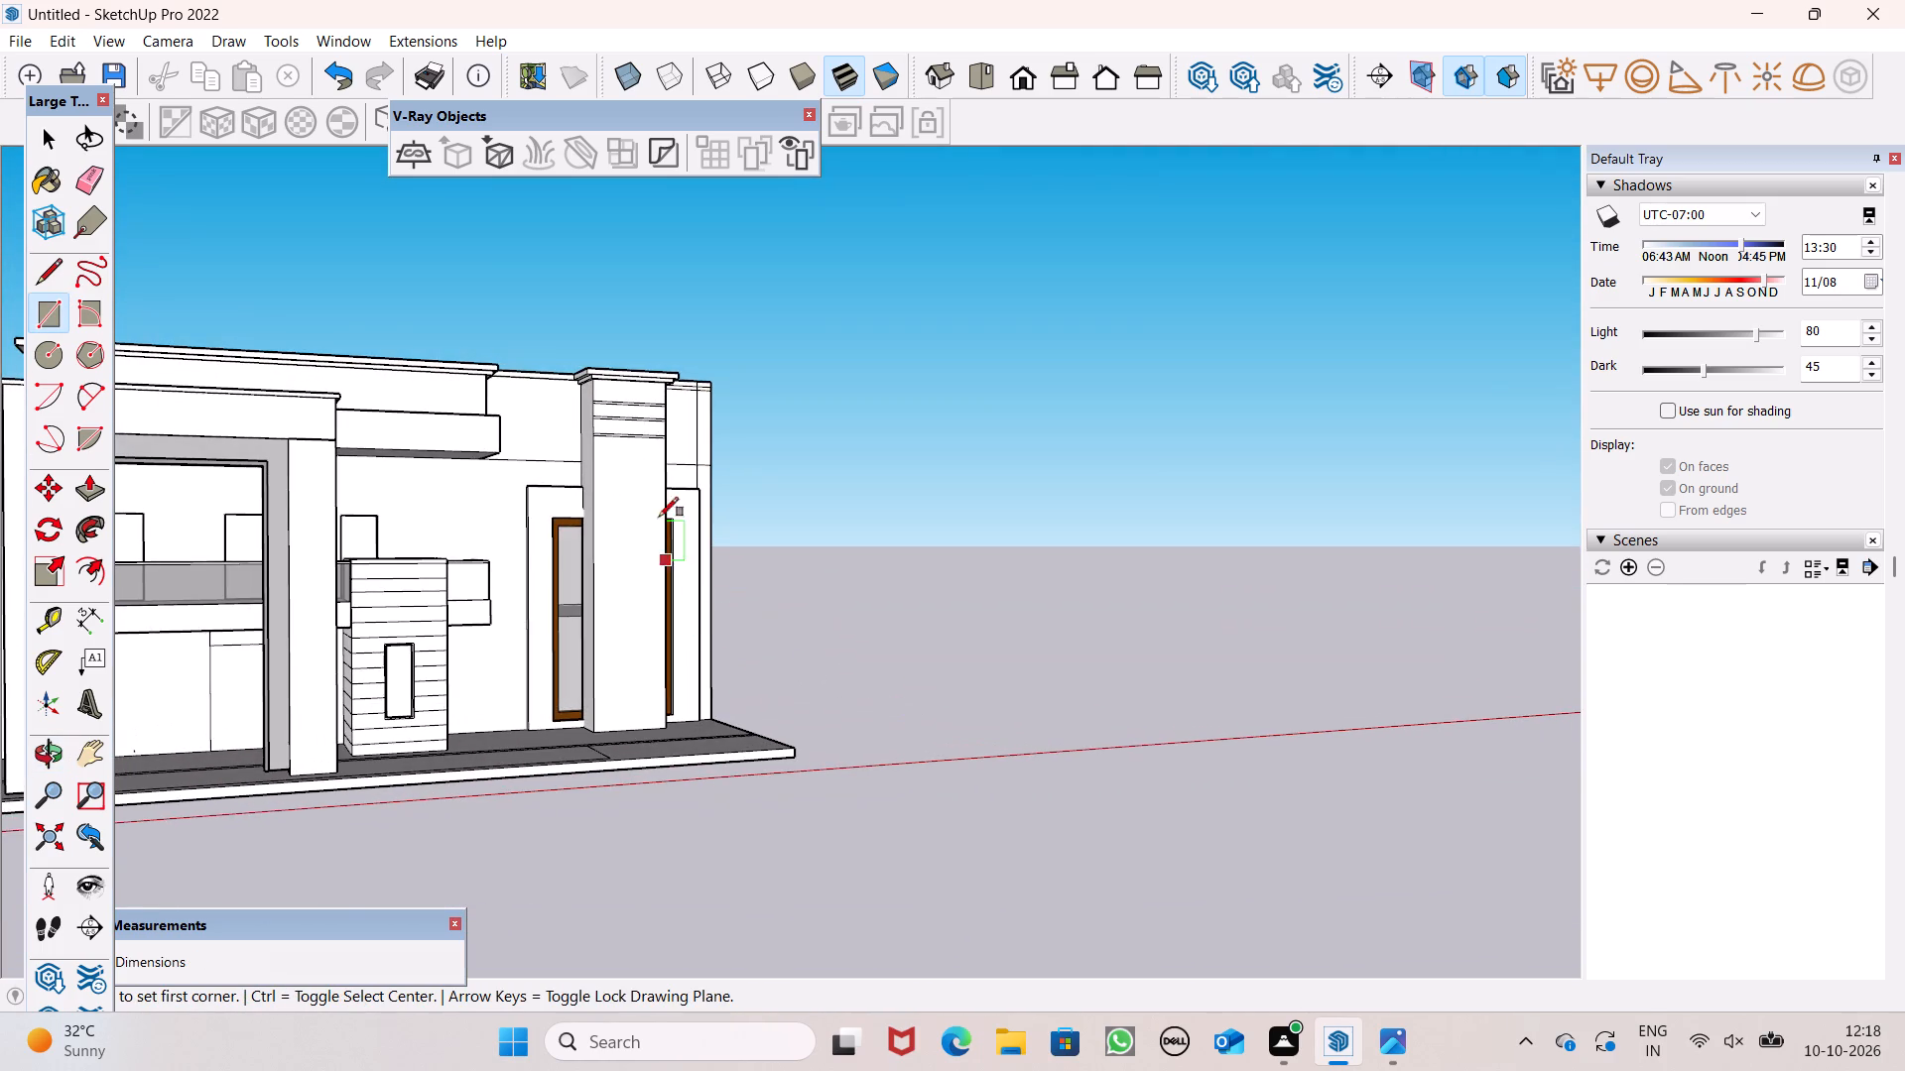
pyautogui.scroll(2, 650, 495)
pyautogui.moveTo(650, 630); pyautogui.dragTo(496, 609, button='middle')
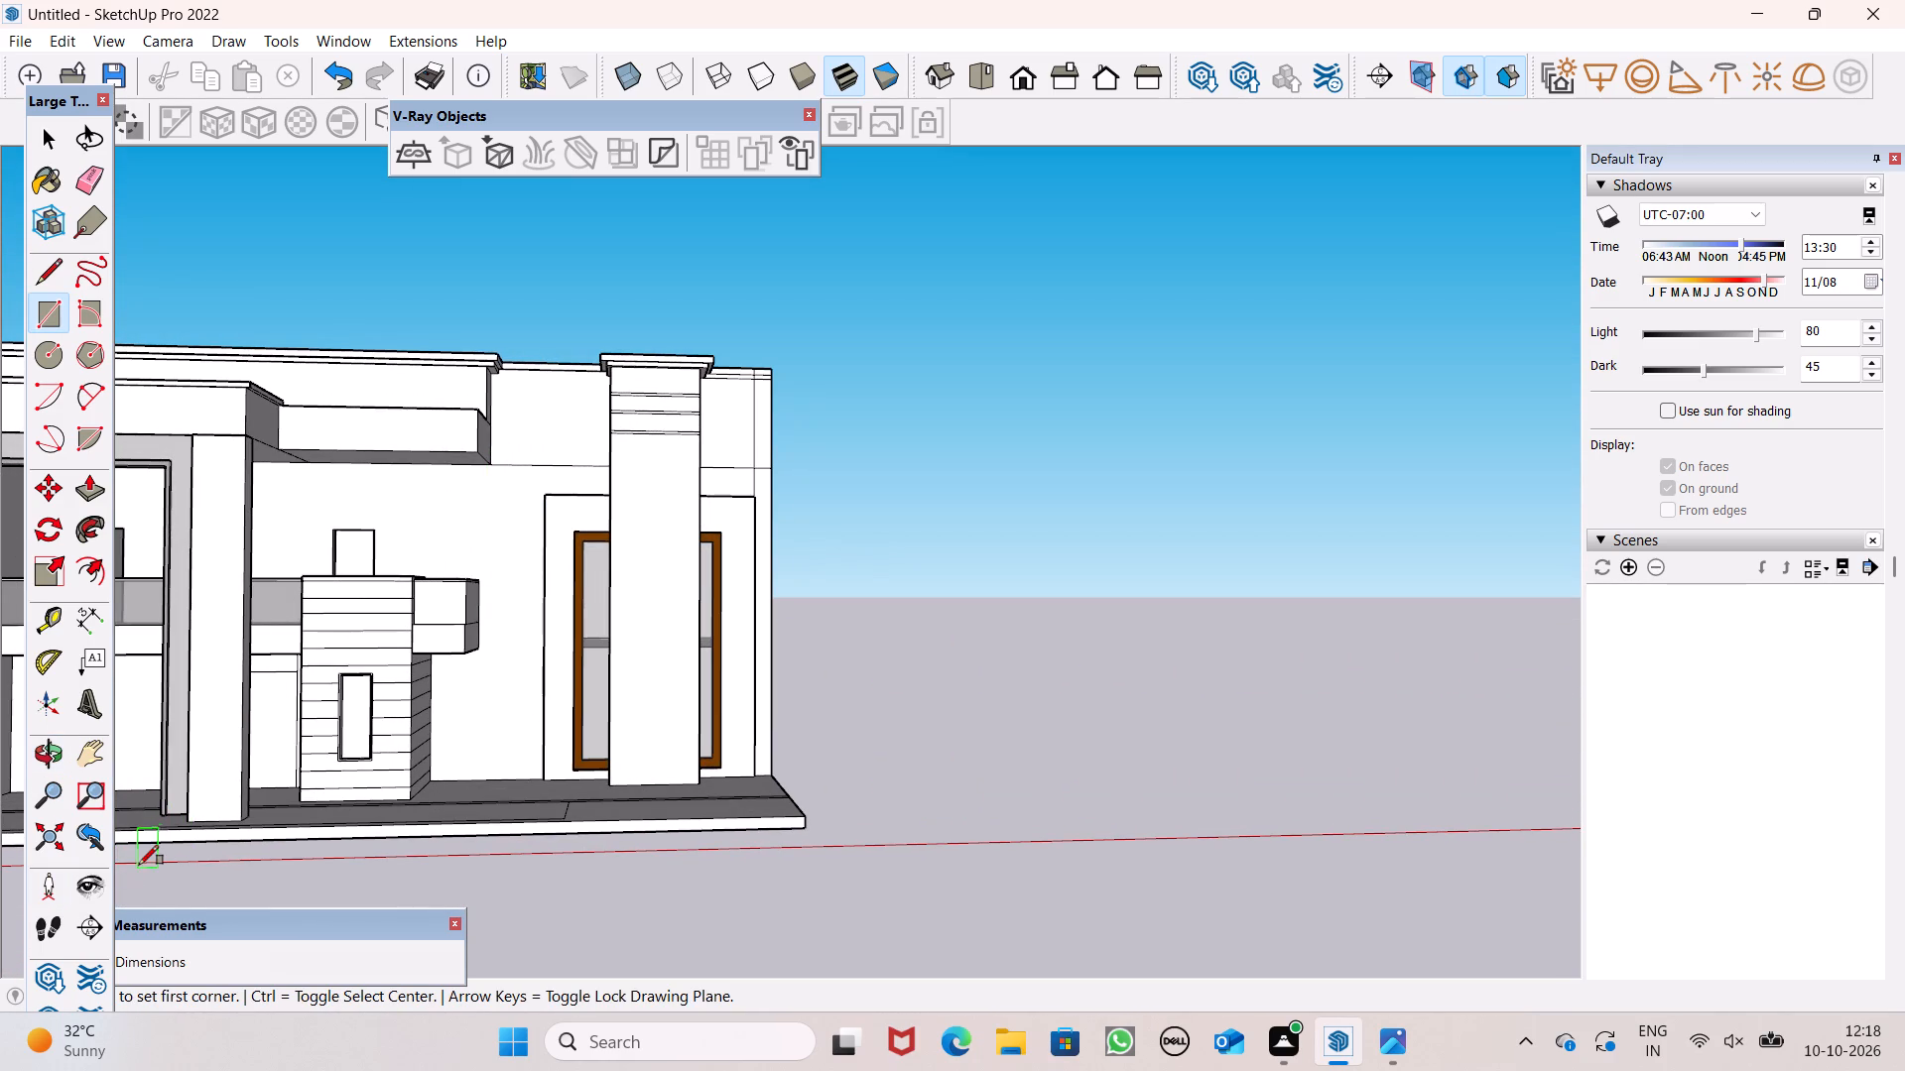
pyautogui.scroll(-3, 293, 1061)
pyautogui.moveTo(426, 1070); pyautogui.dragTo(484, 1070, button='middle')
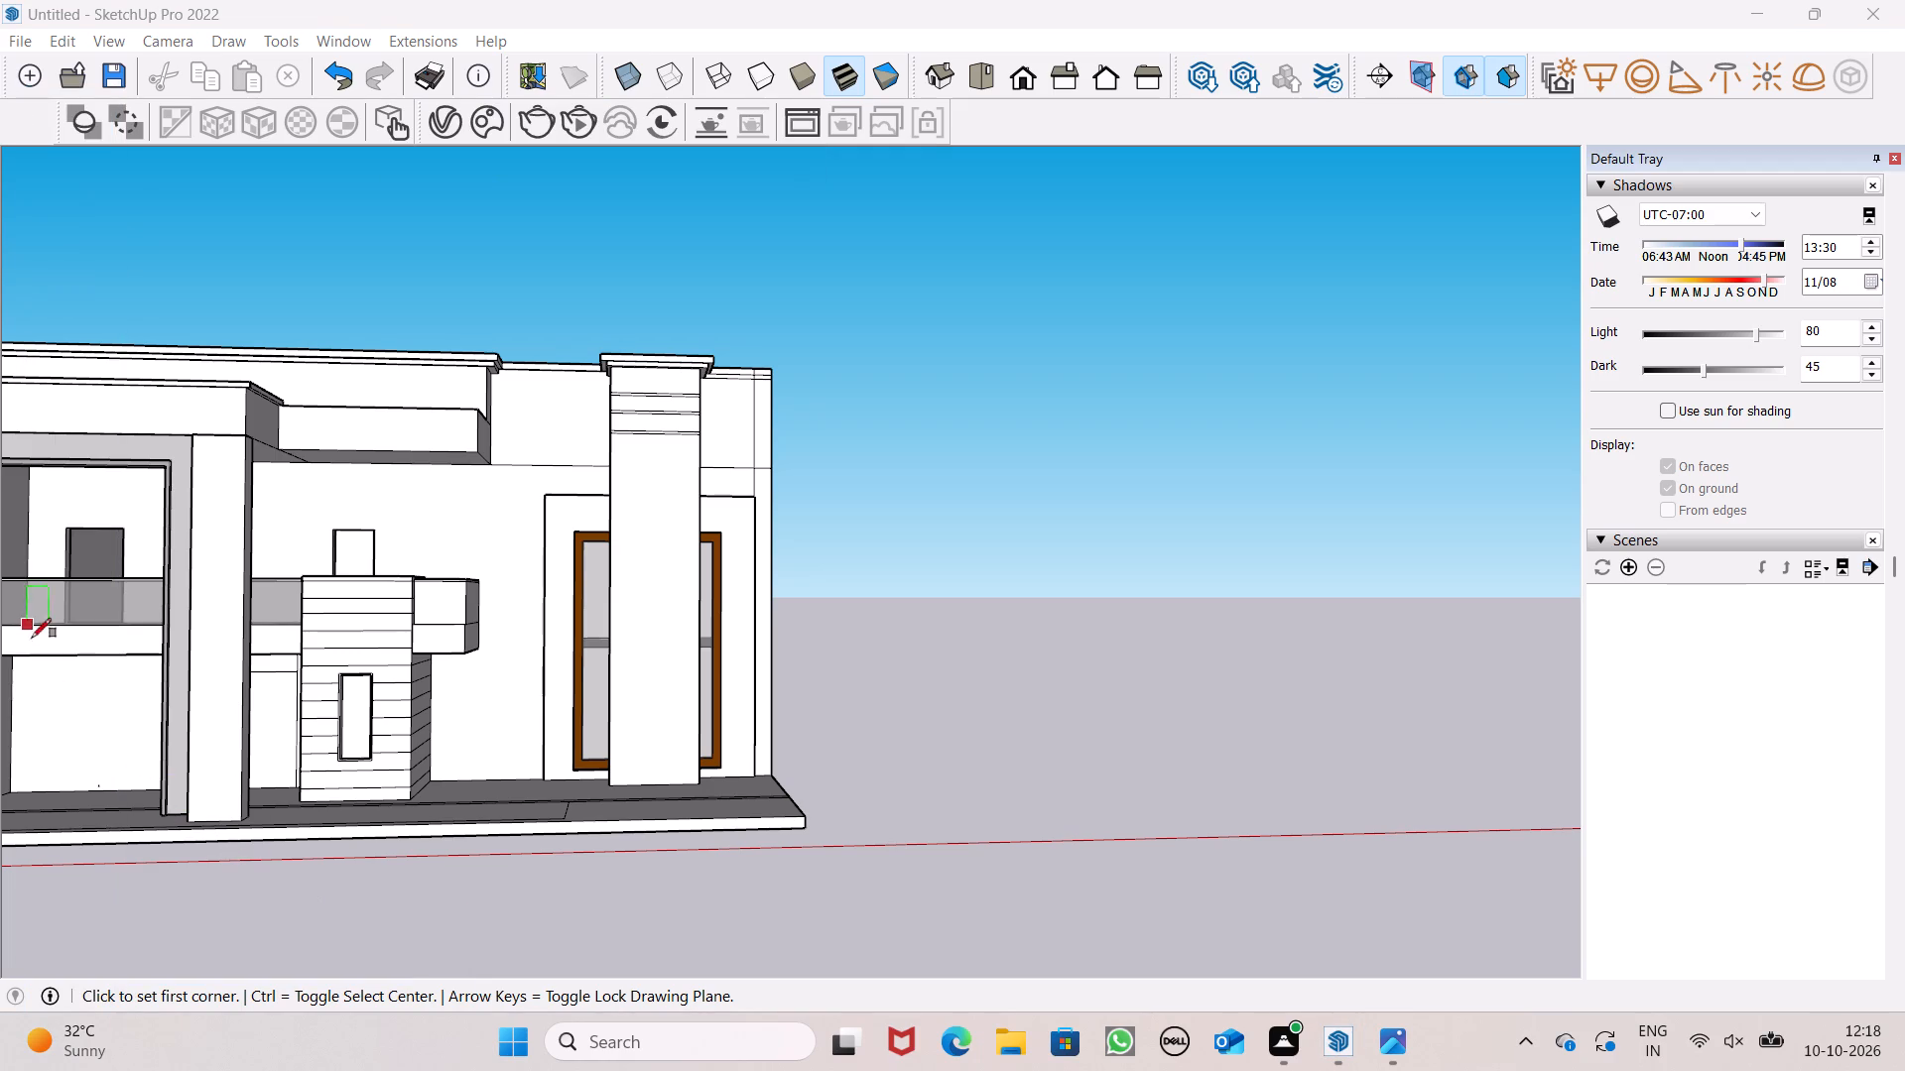
pyautogui.scroll(1, 627, 682)
pyautogui.moveTo(628, 681); pyautogui.dragTo(641, 705, button='middle')
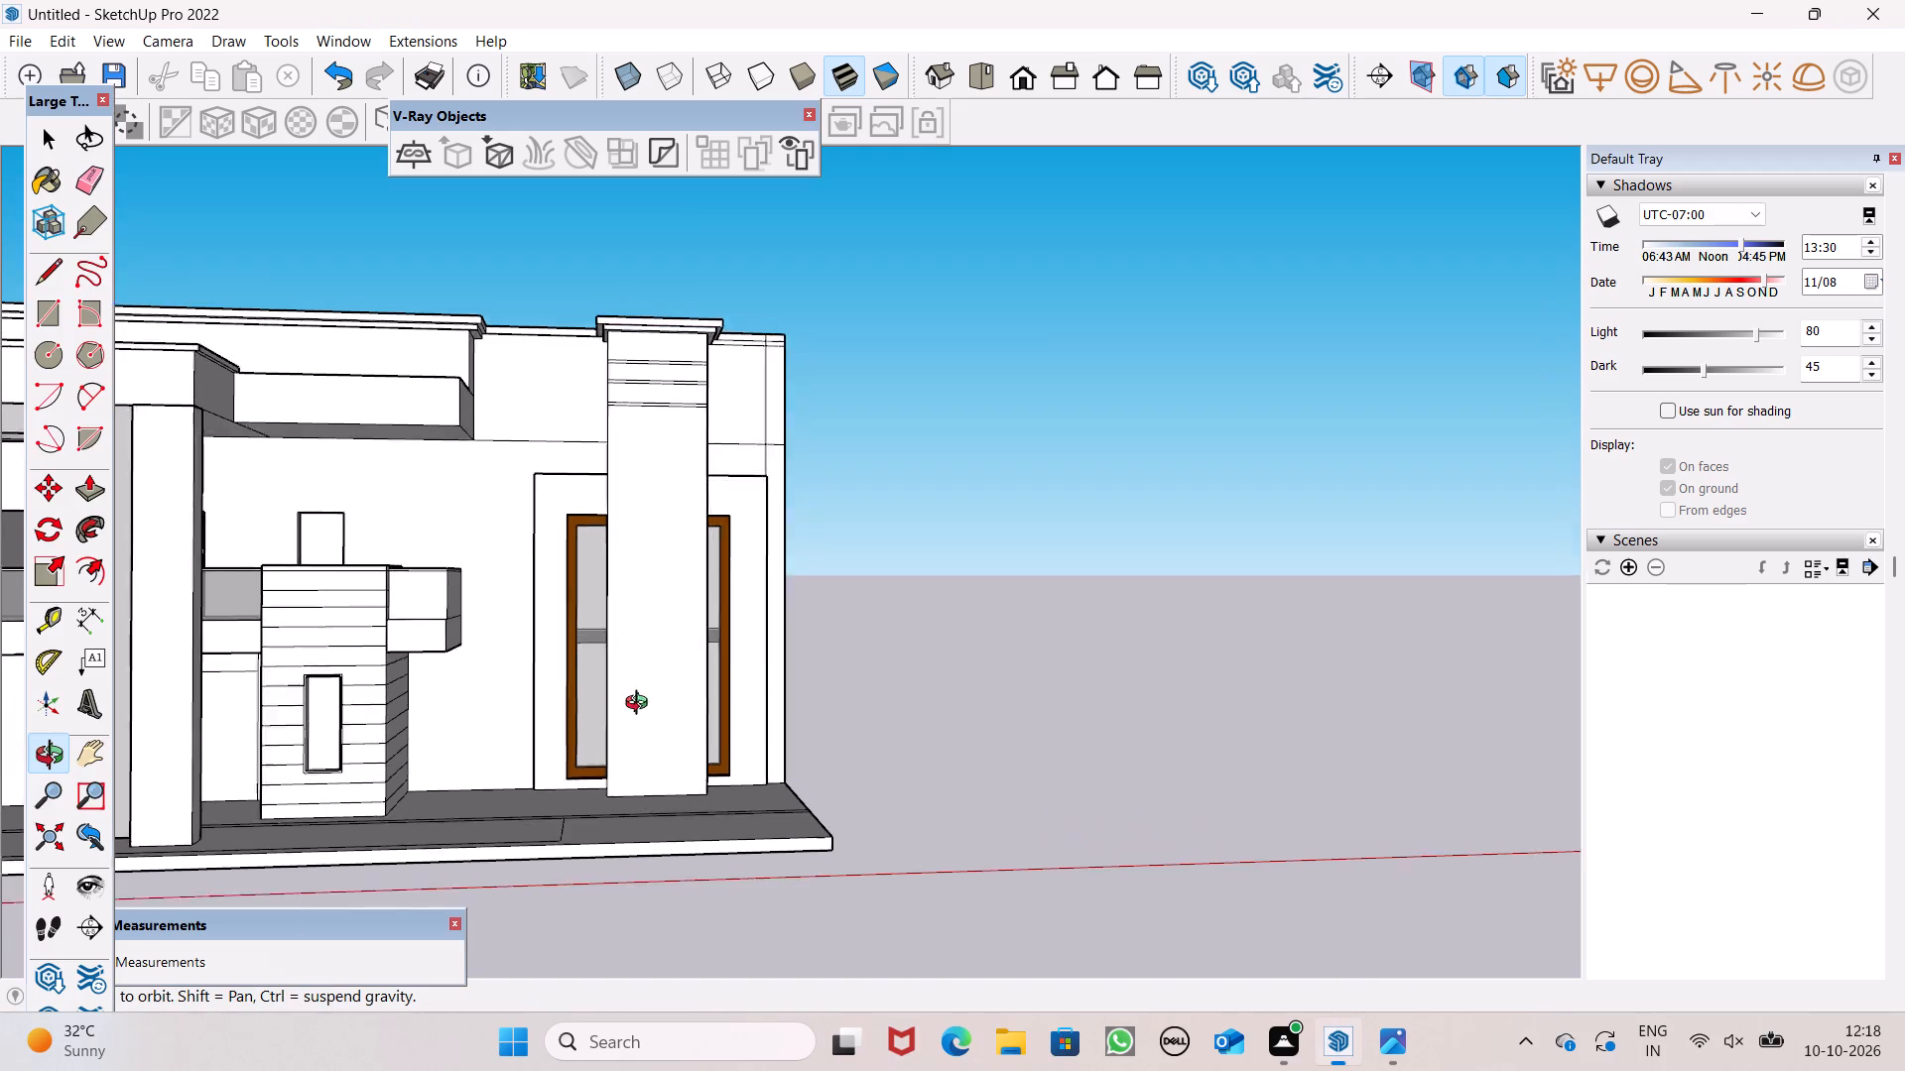
pyautogui.moveTo(641, 705); pyautogui.dragTo(700, 706, button='middle')
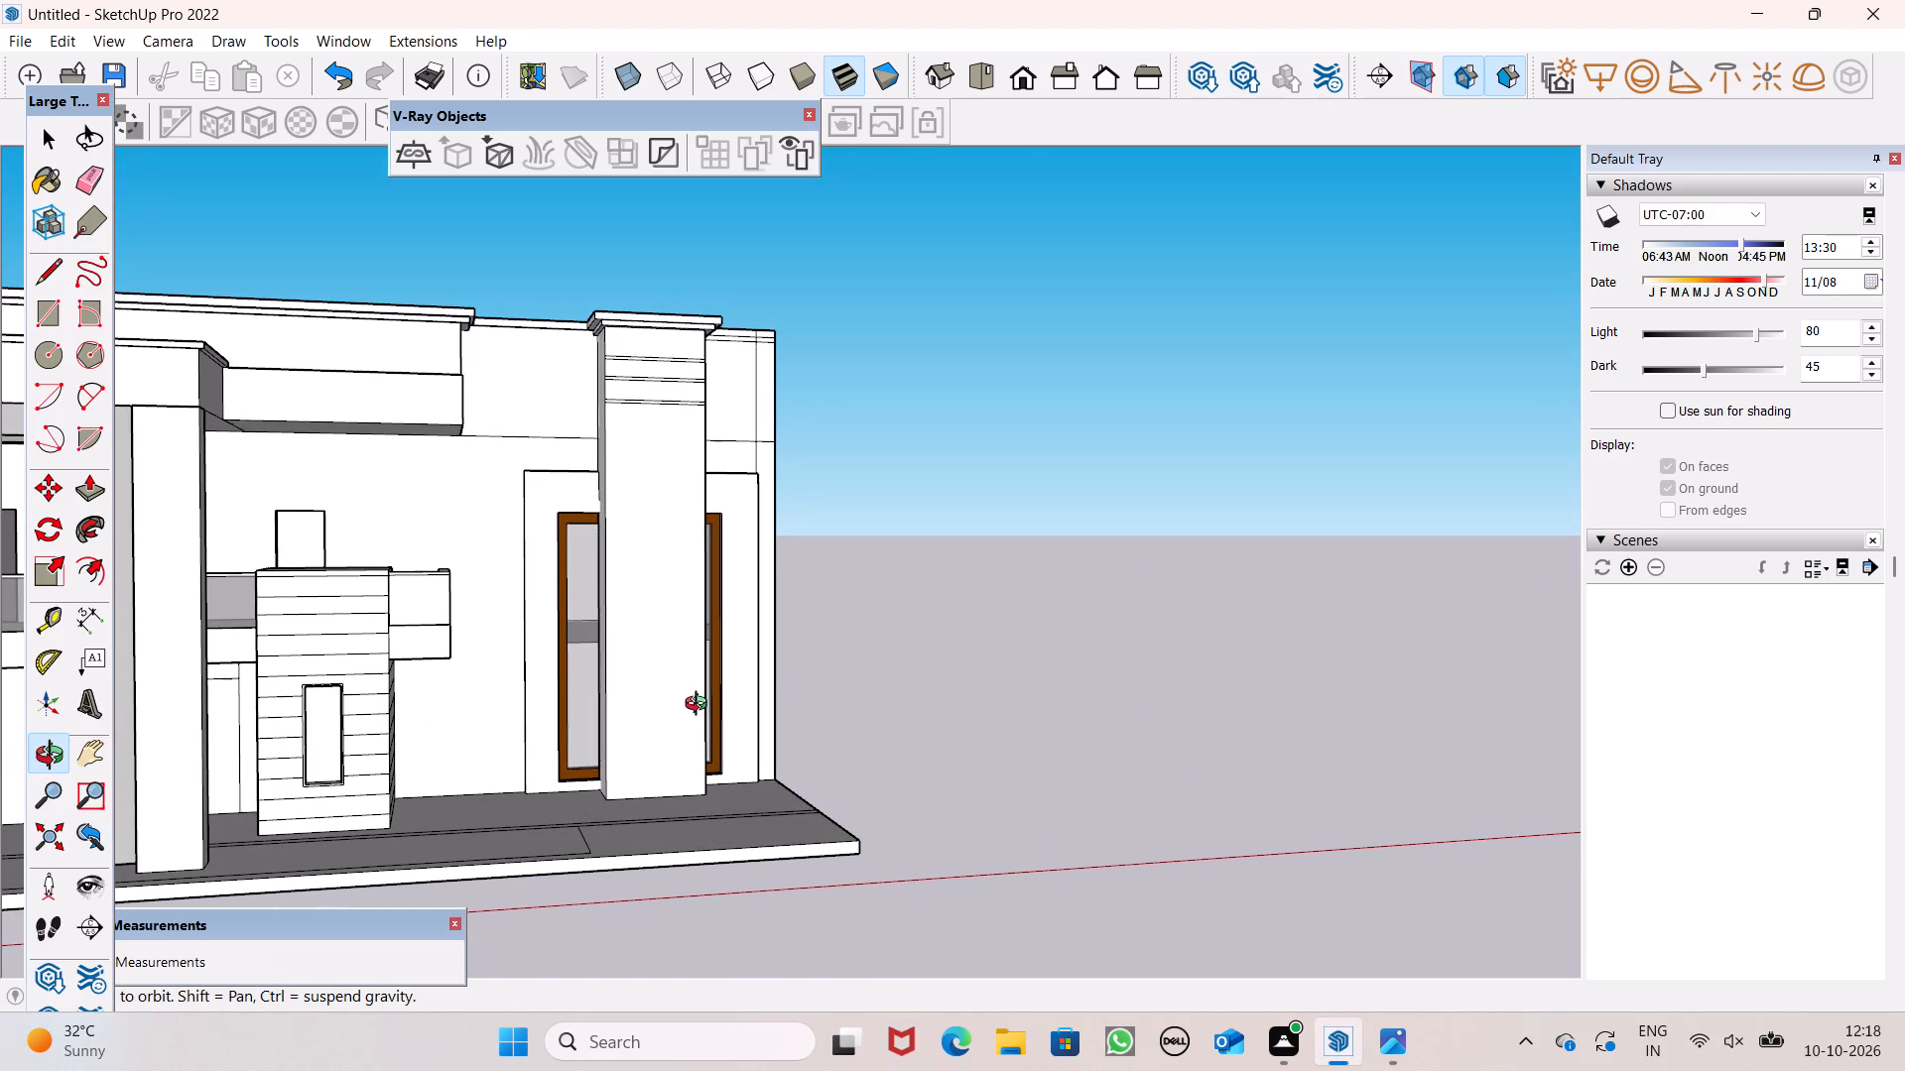
pyautogui.moveTo(700, 706); pyautogui.dragTo(632, 641, button='middle')
pyautogui.scroll(6, 632, 559)
pyautogui.scroll(-3, 624, 352)
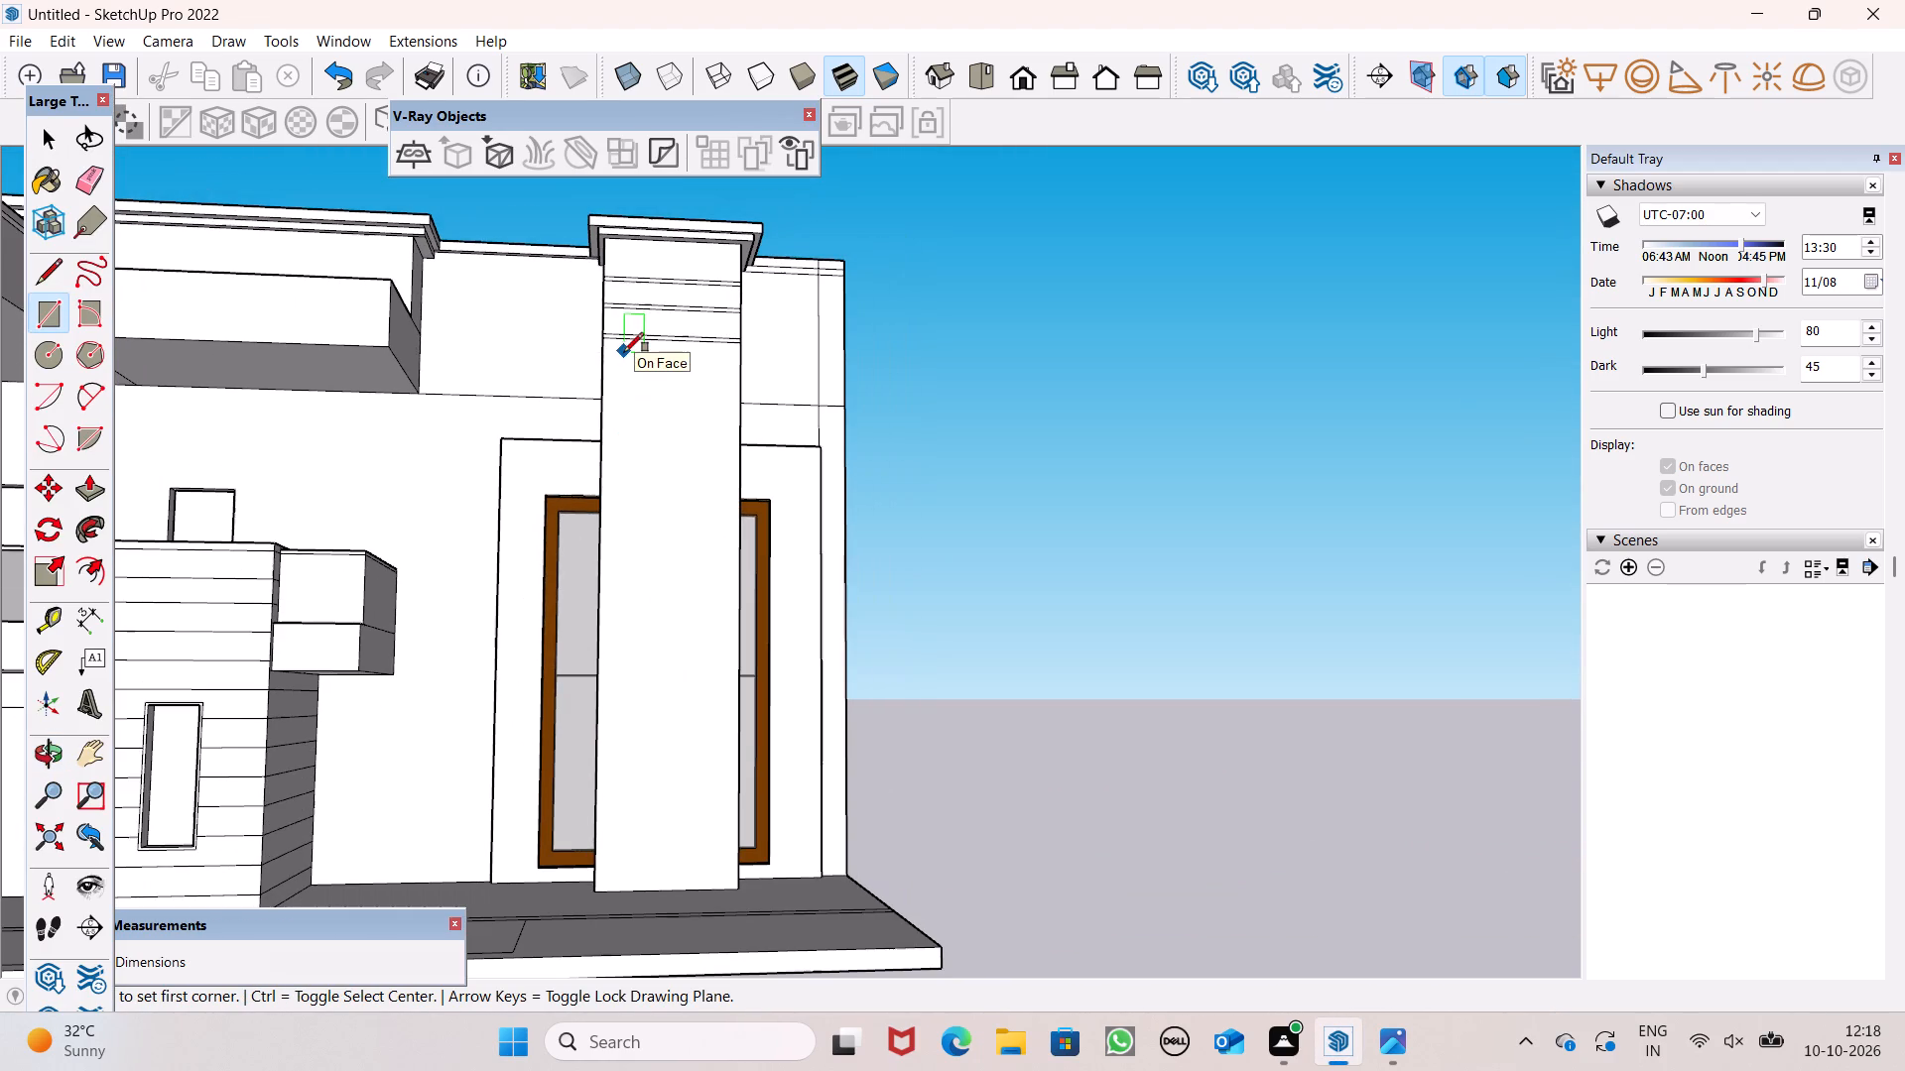
pyautogui.scroll(4, 747, 97)
pyautogui.scroll(2, 632, 253)
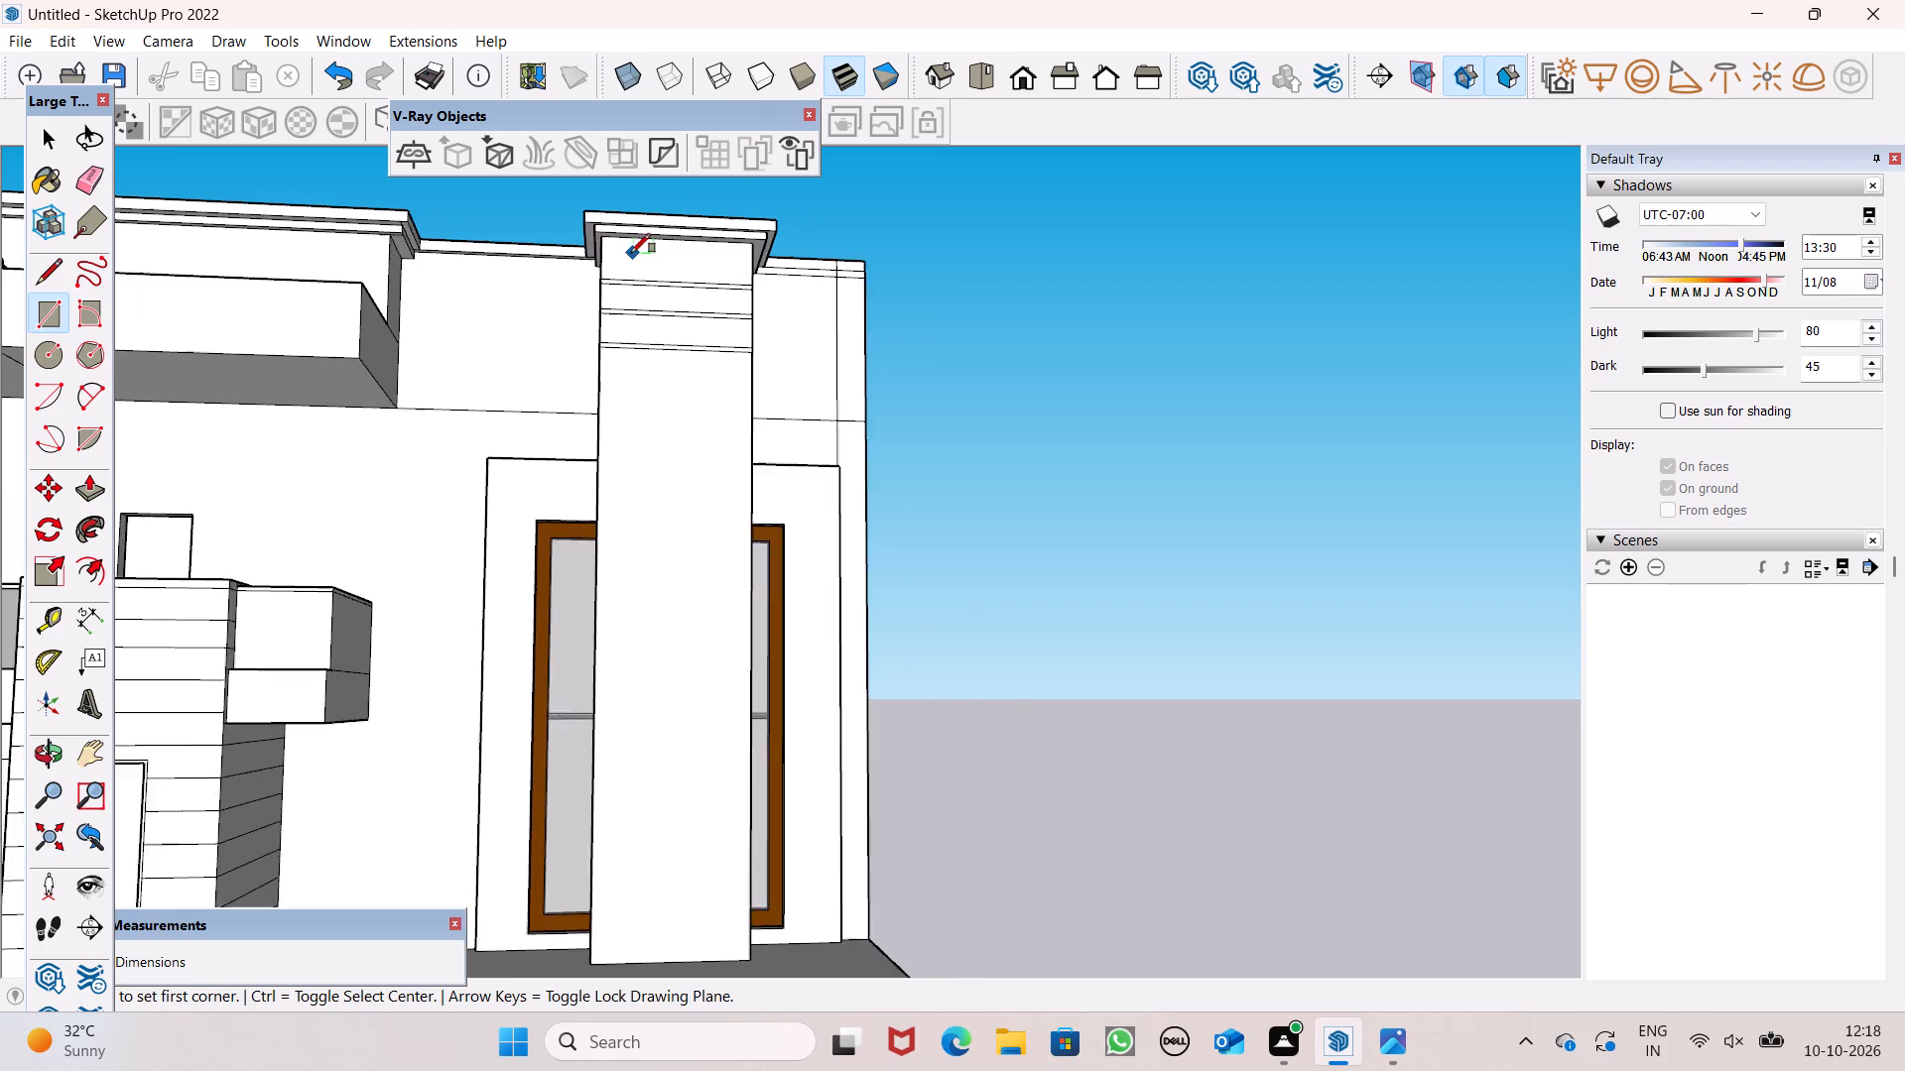
pyautogui.scroll(3, 631, 253)
pyautogui.scroll(6, 734, 253)
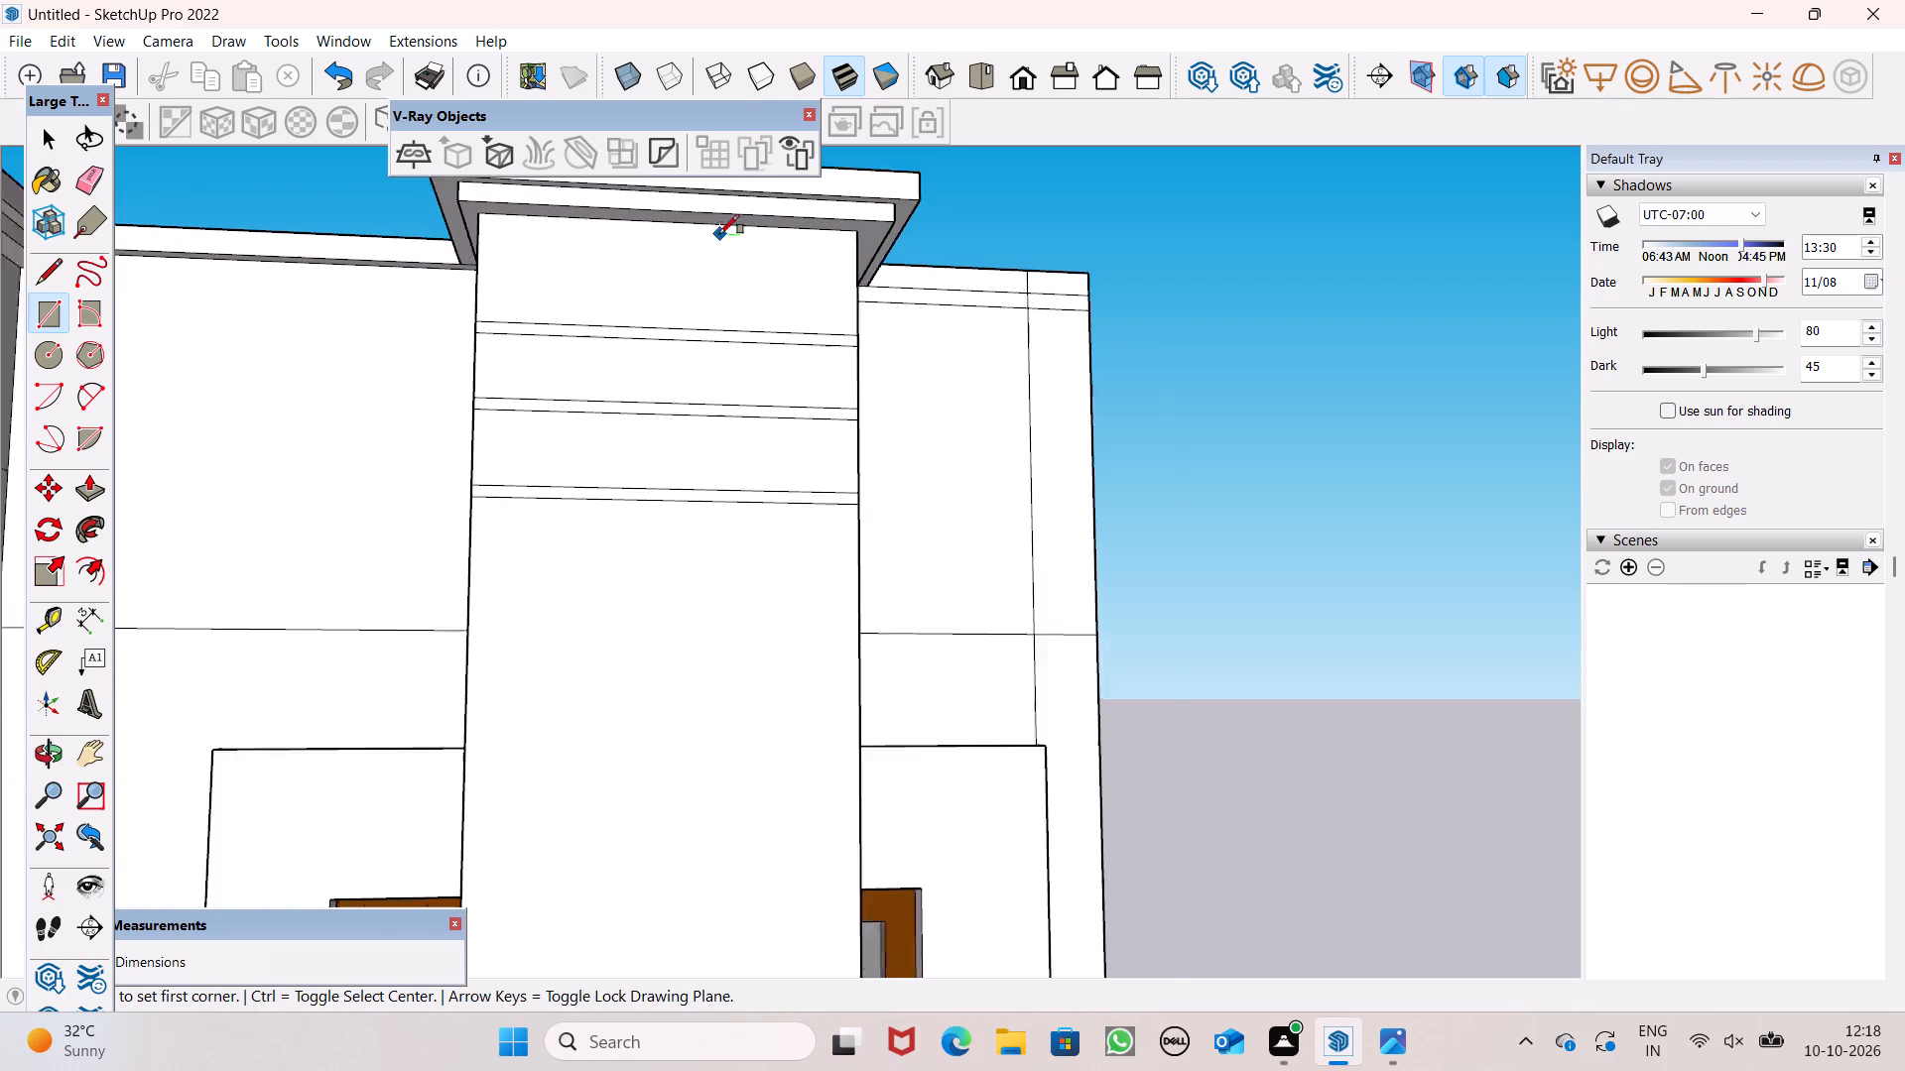
pyautogui.scroll(1, 719, 234)
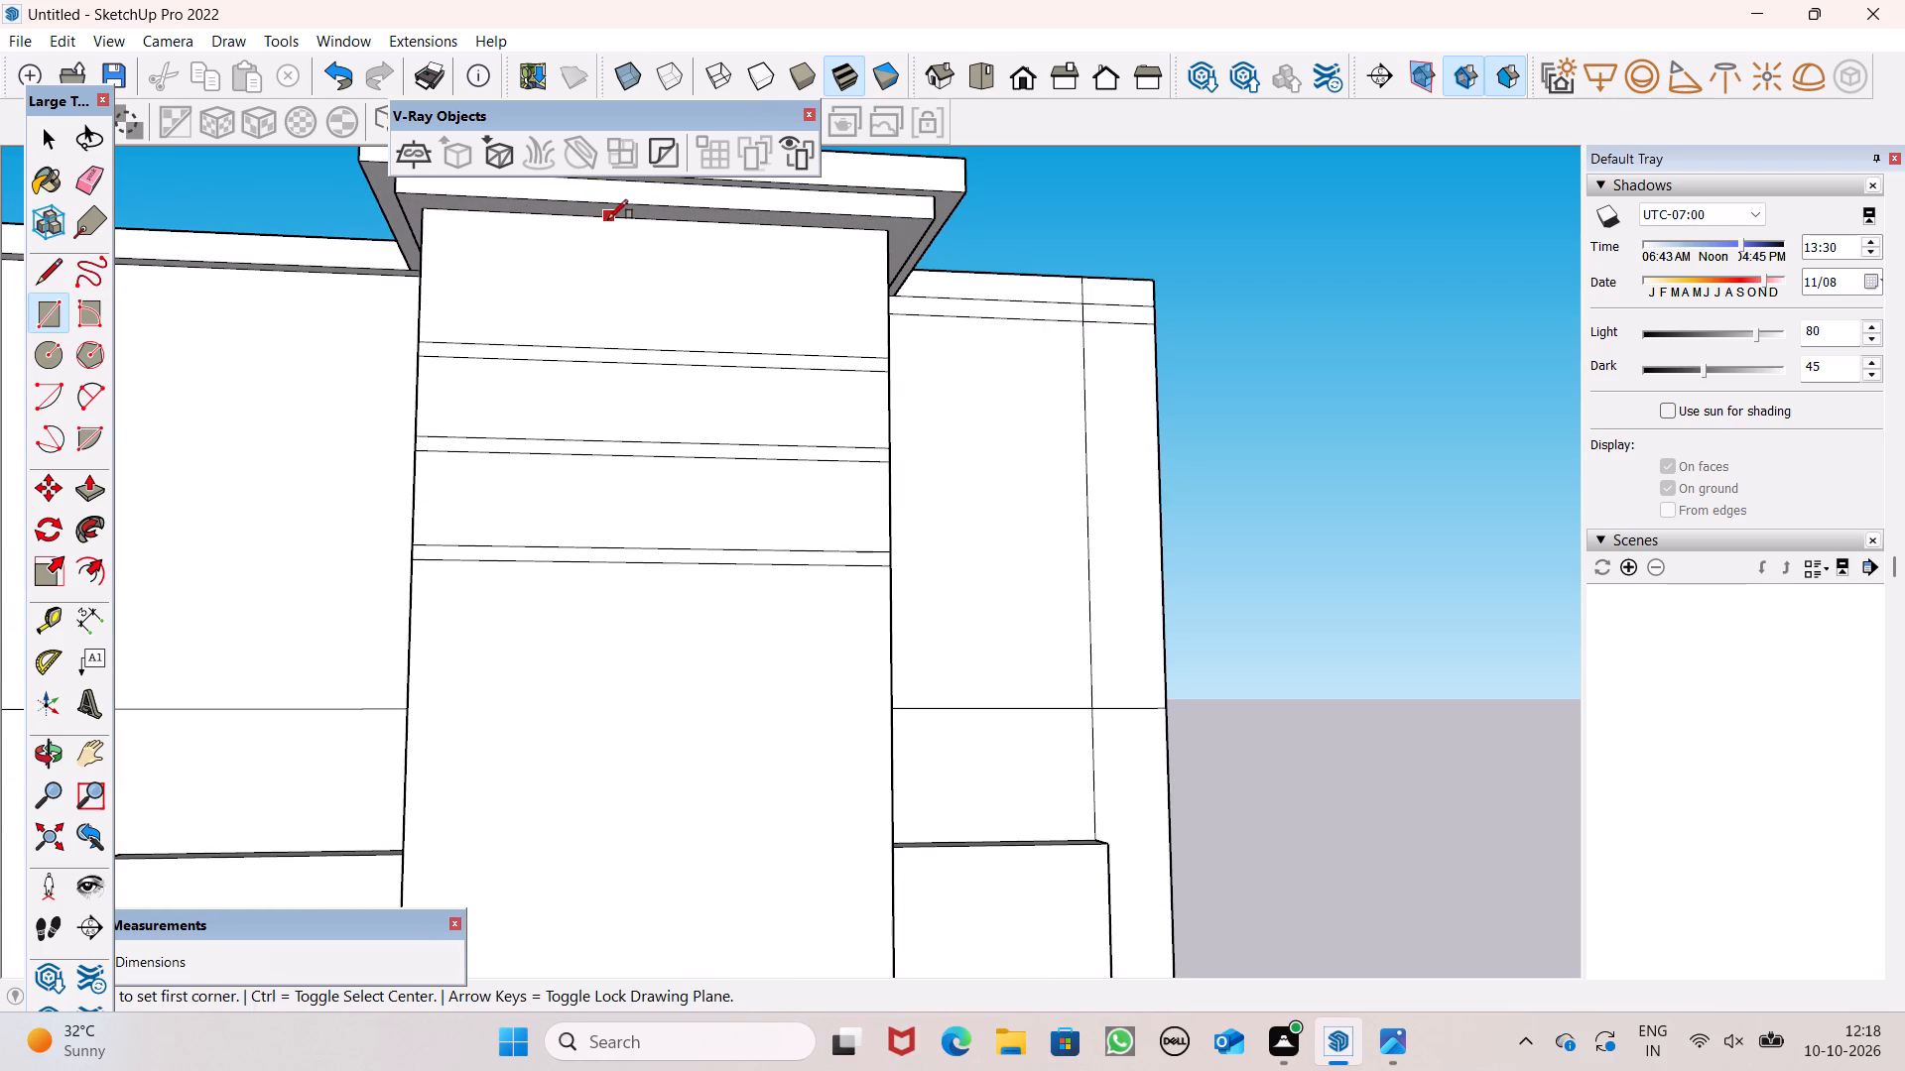
pyautogui.click(608, 219)
pyautogui.scroll(-5, 628, 293)
pyautogui.scroll(-2, 637, 407)
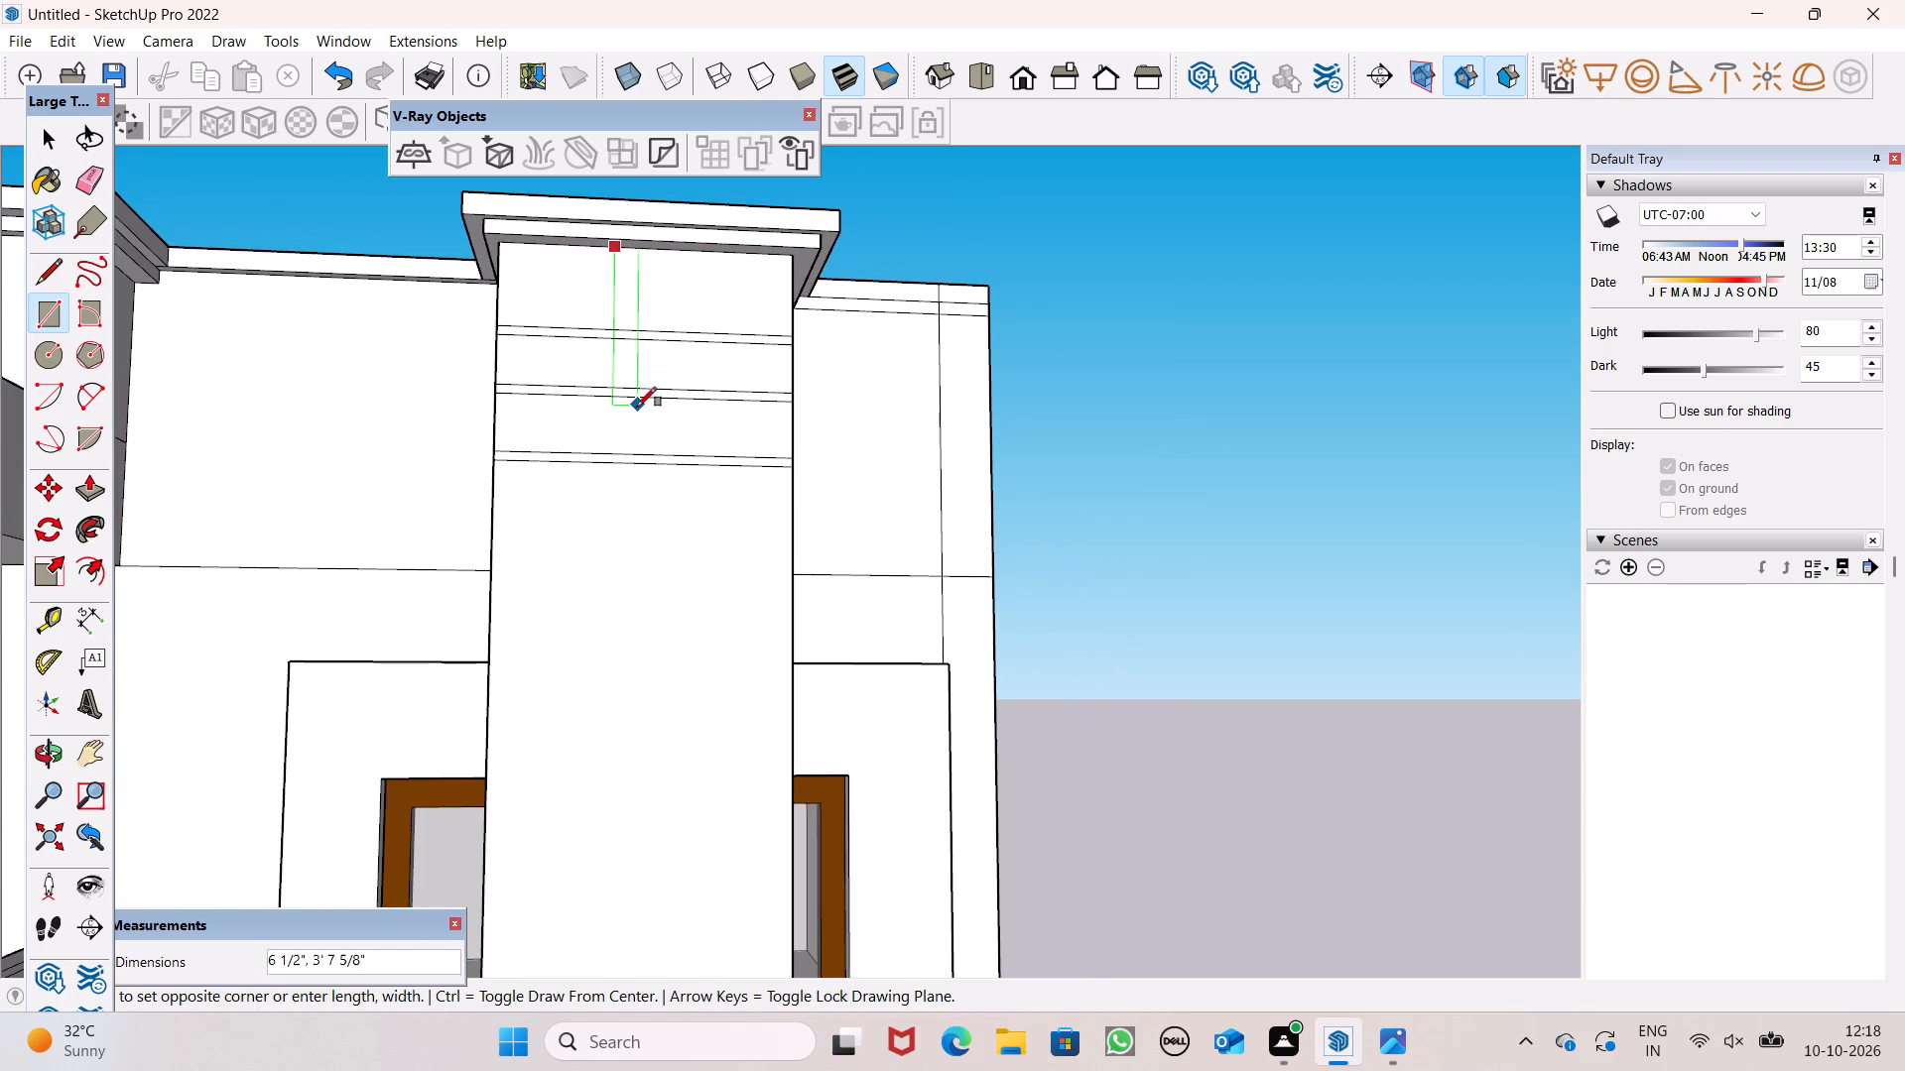
pyautogui.scroll(-8, 637, 407)
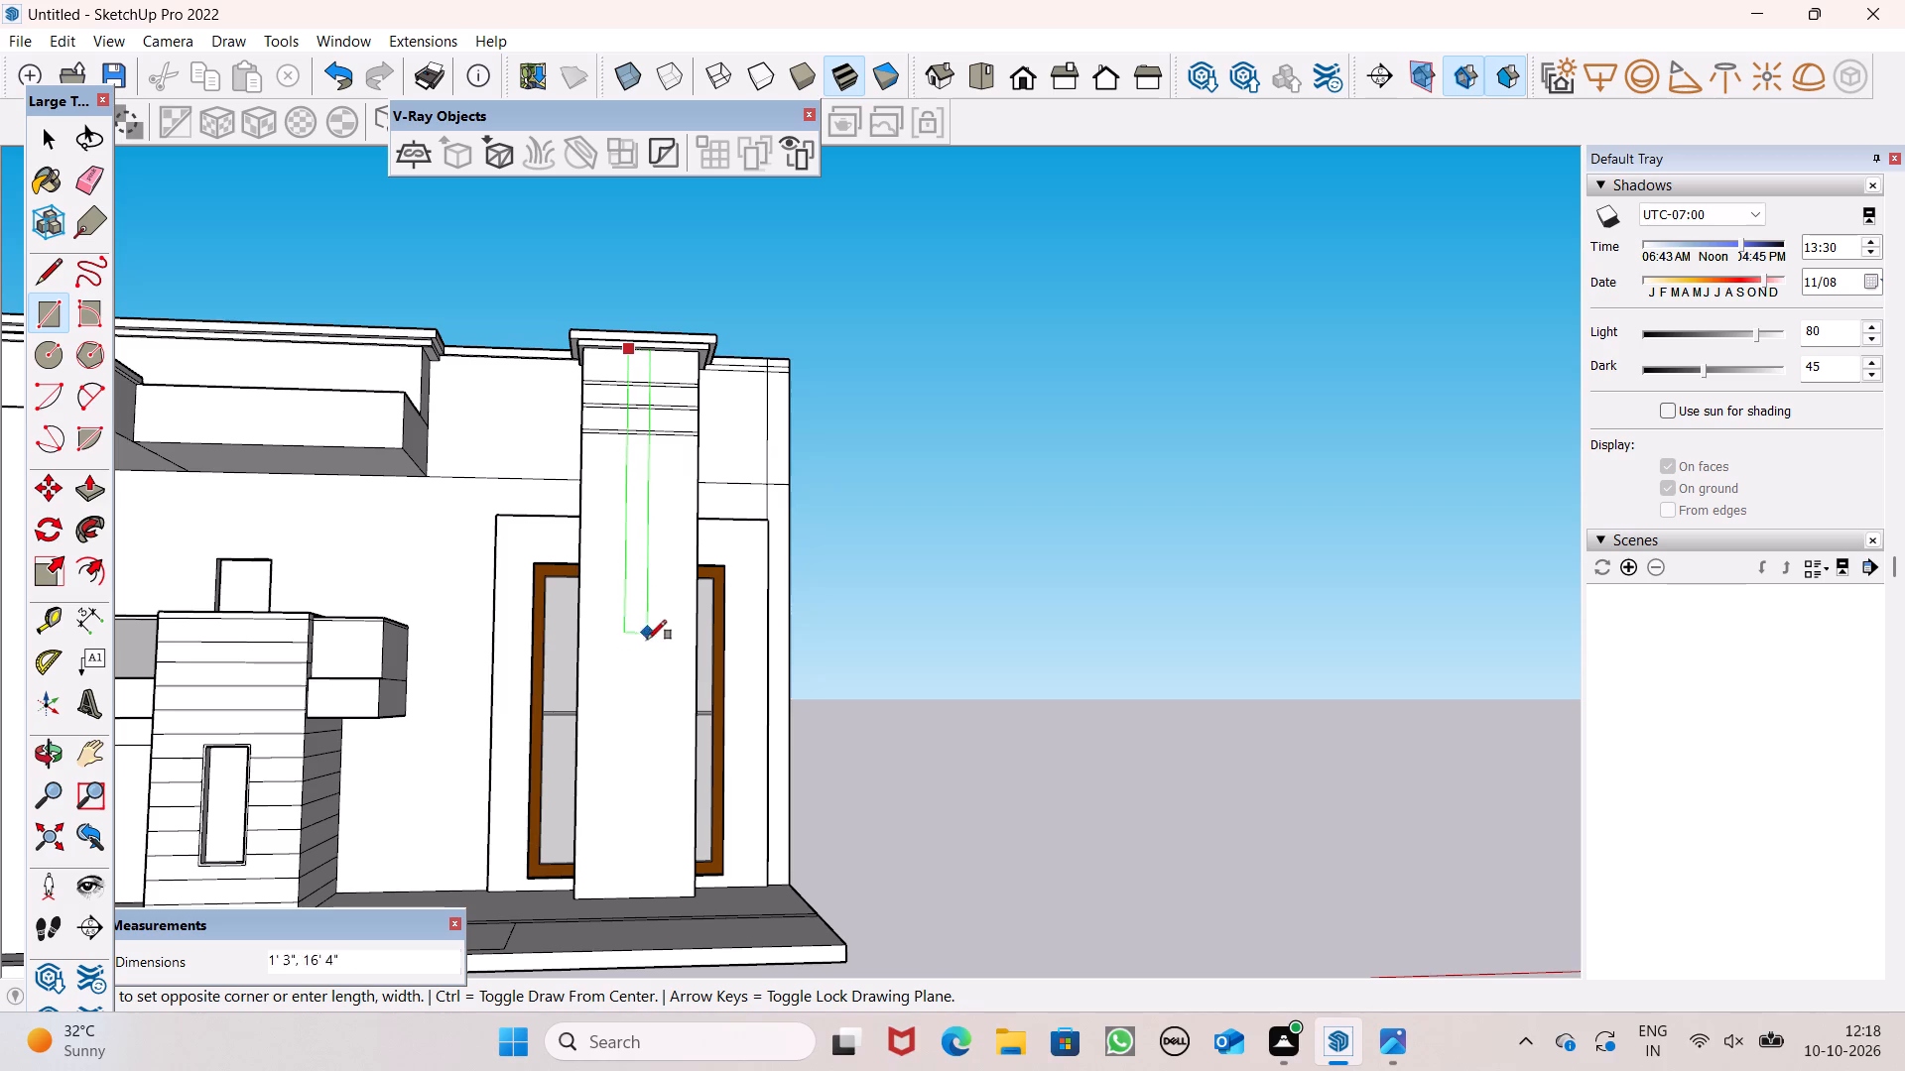
pyautogui.scroll(2, 640, 897)
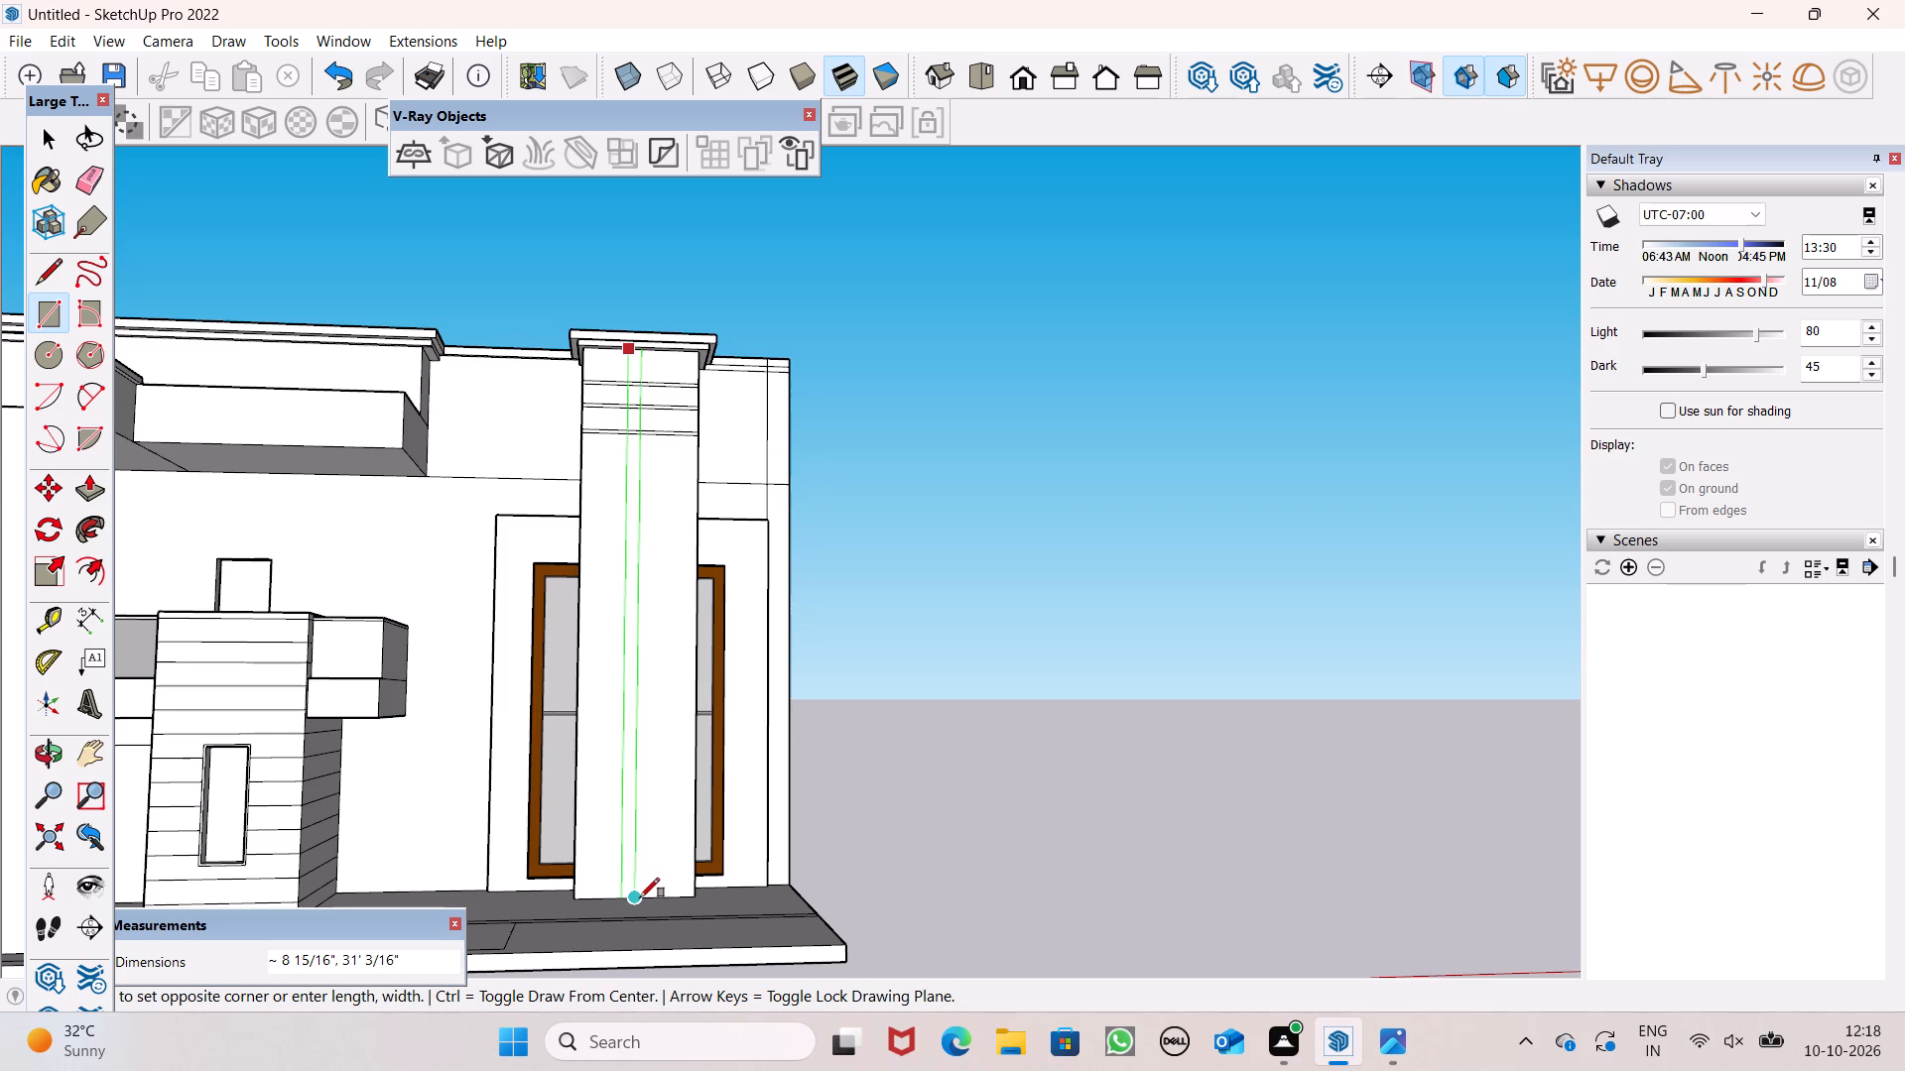
pyautogui.scroll(4, 640, 897)
pyautogui.moveTo(638, 895); pyautogui.dragTo(621, 1042, button='middle')
pyautogui.scroll(1, 610, 969)
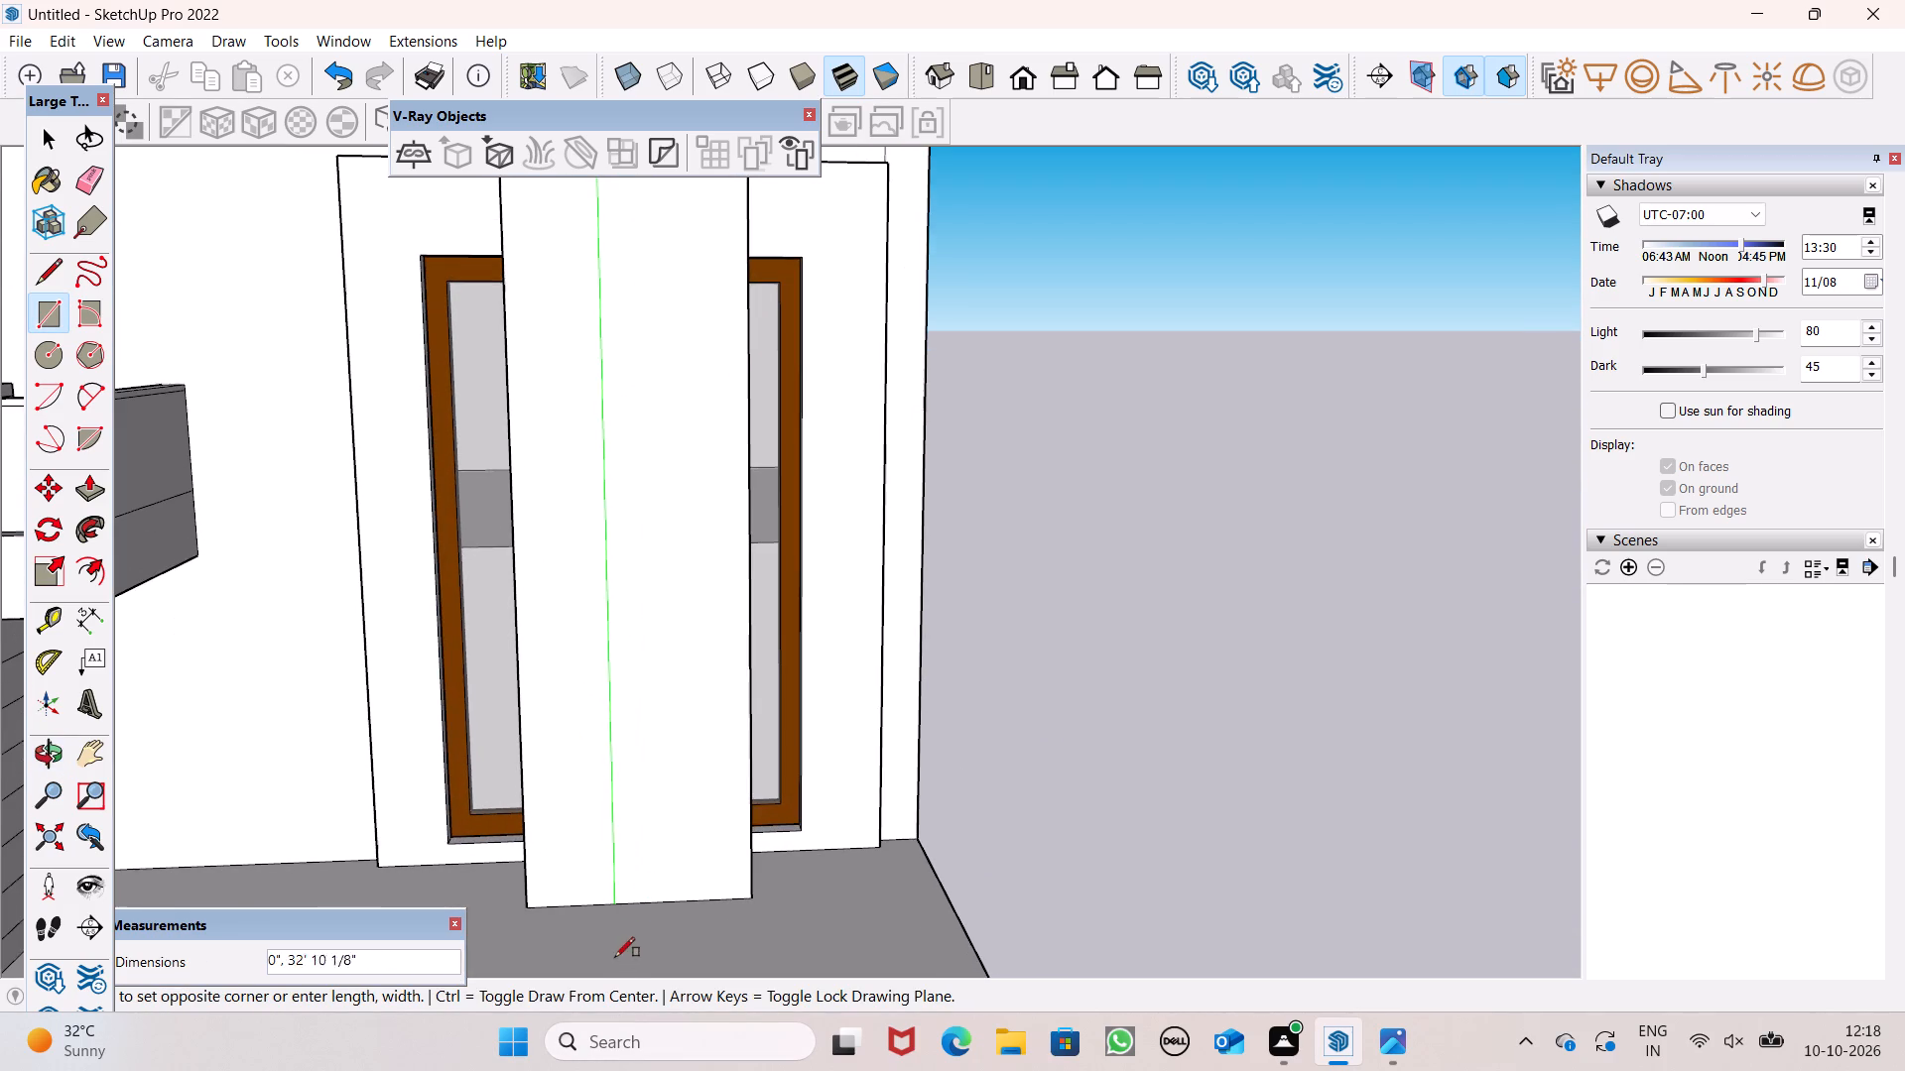
pyautogui.scroll(2, 630, 920)
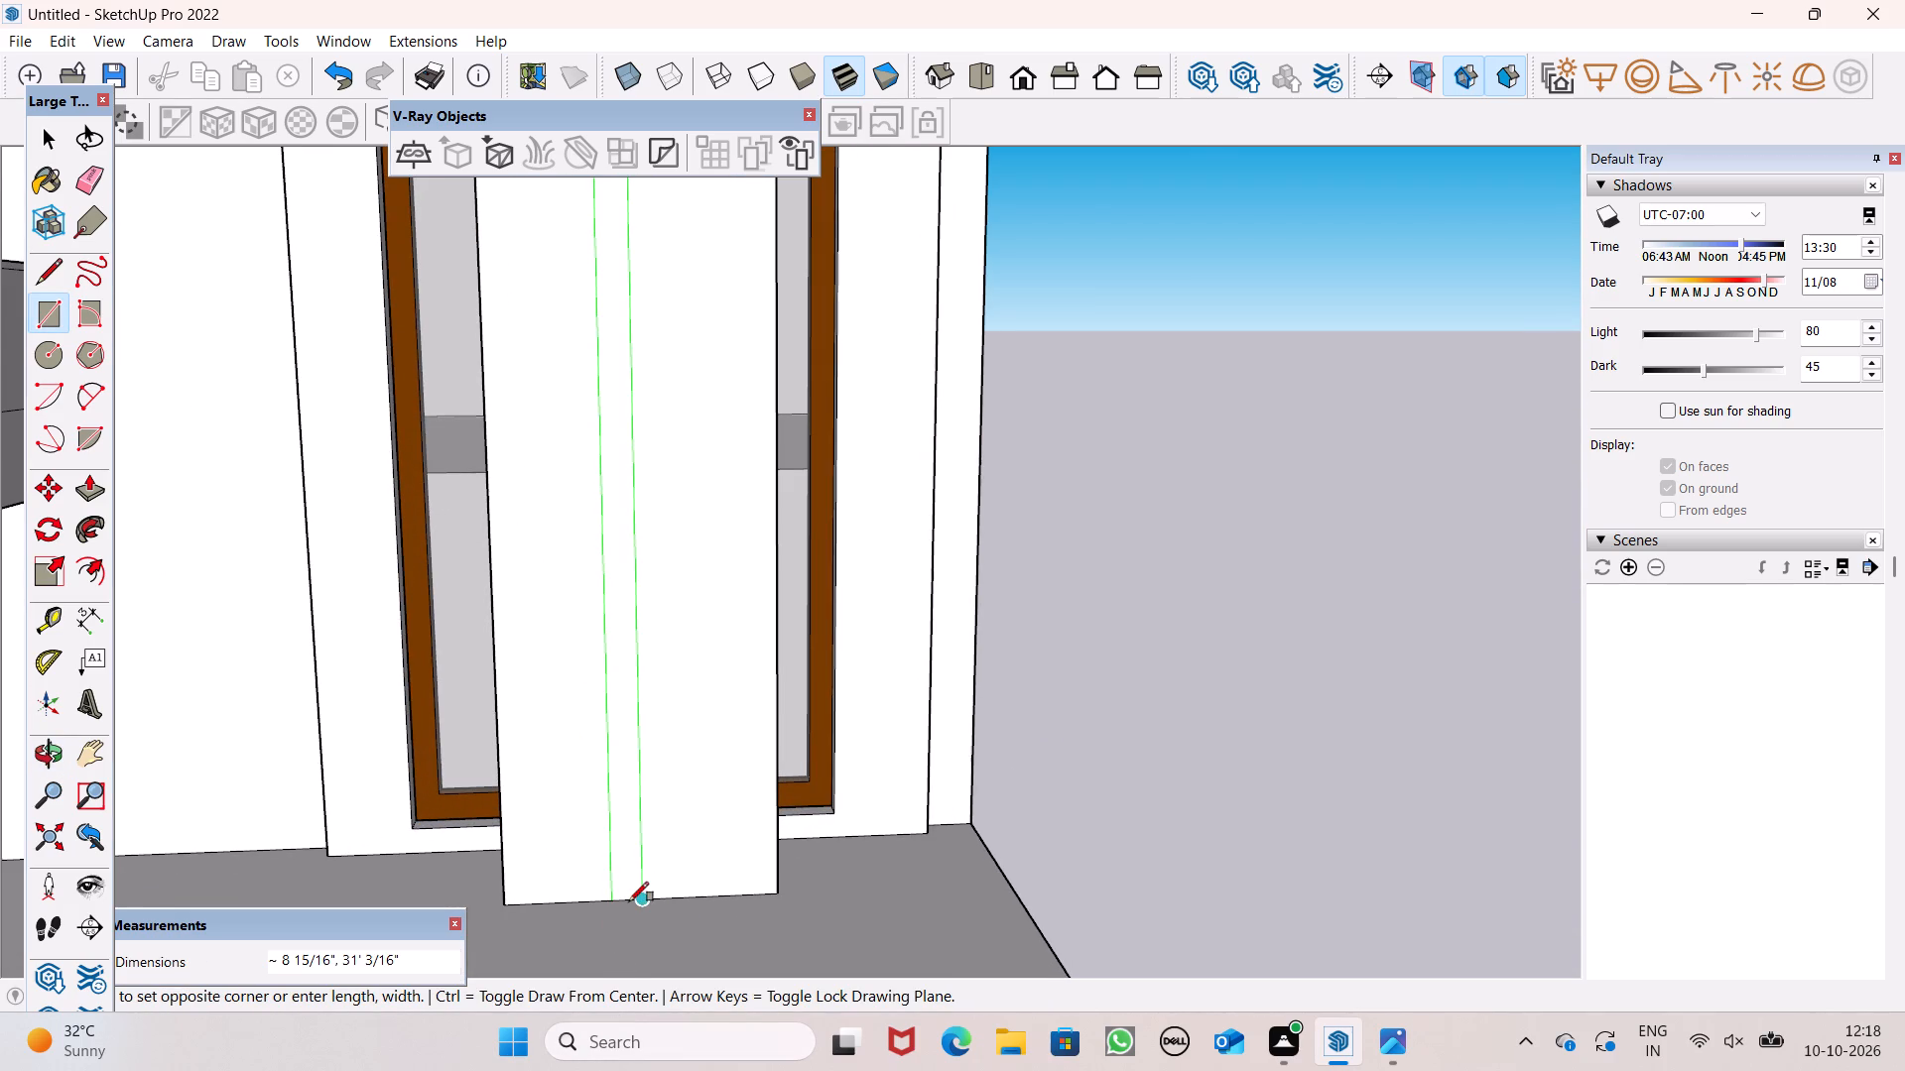
pyautogui.scroll(6, 629, 901)
pyautogui.click(619, 897)
pyautogui.scroll(-2, 664, 941)
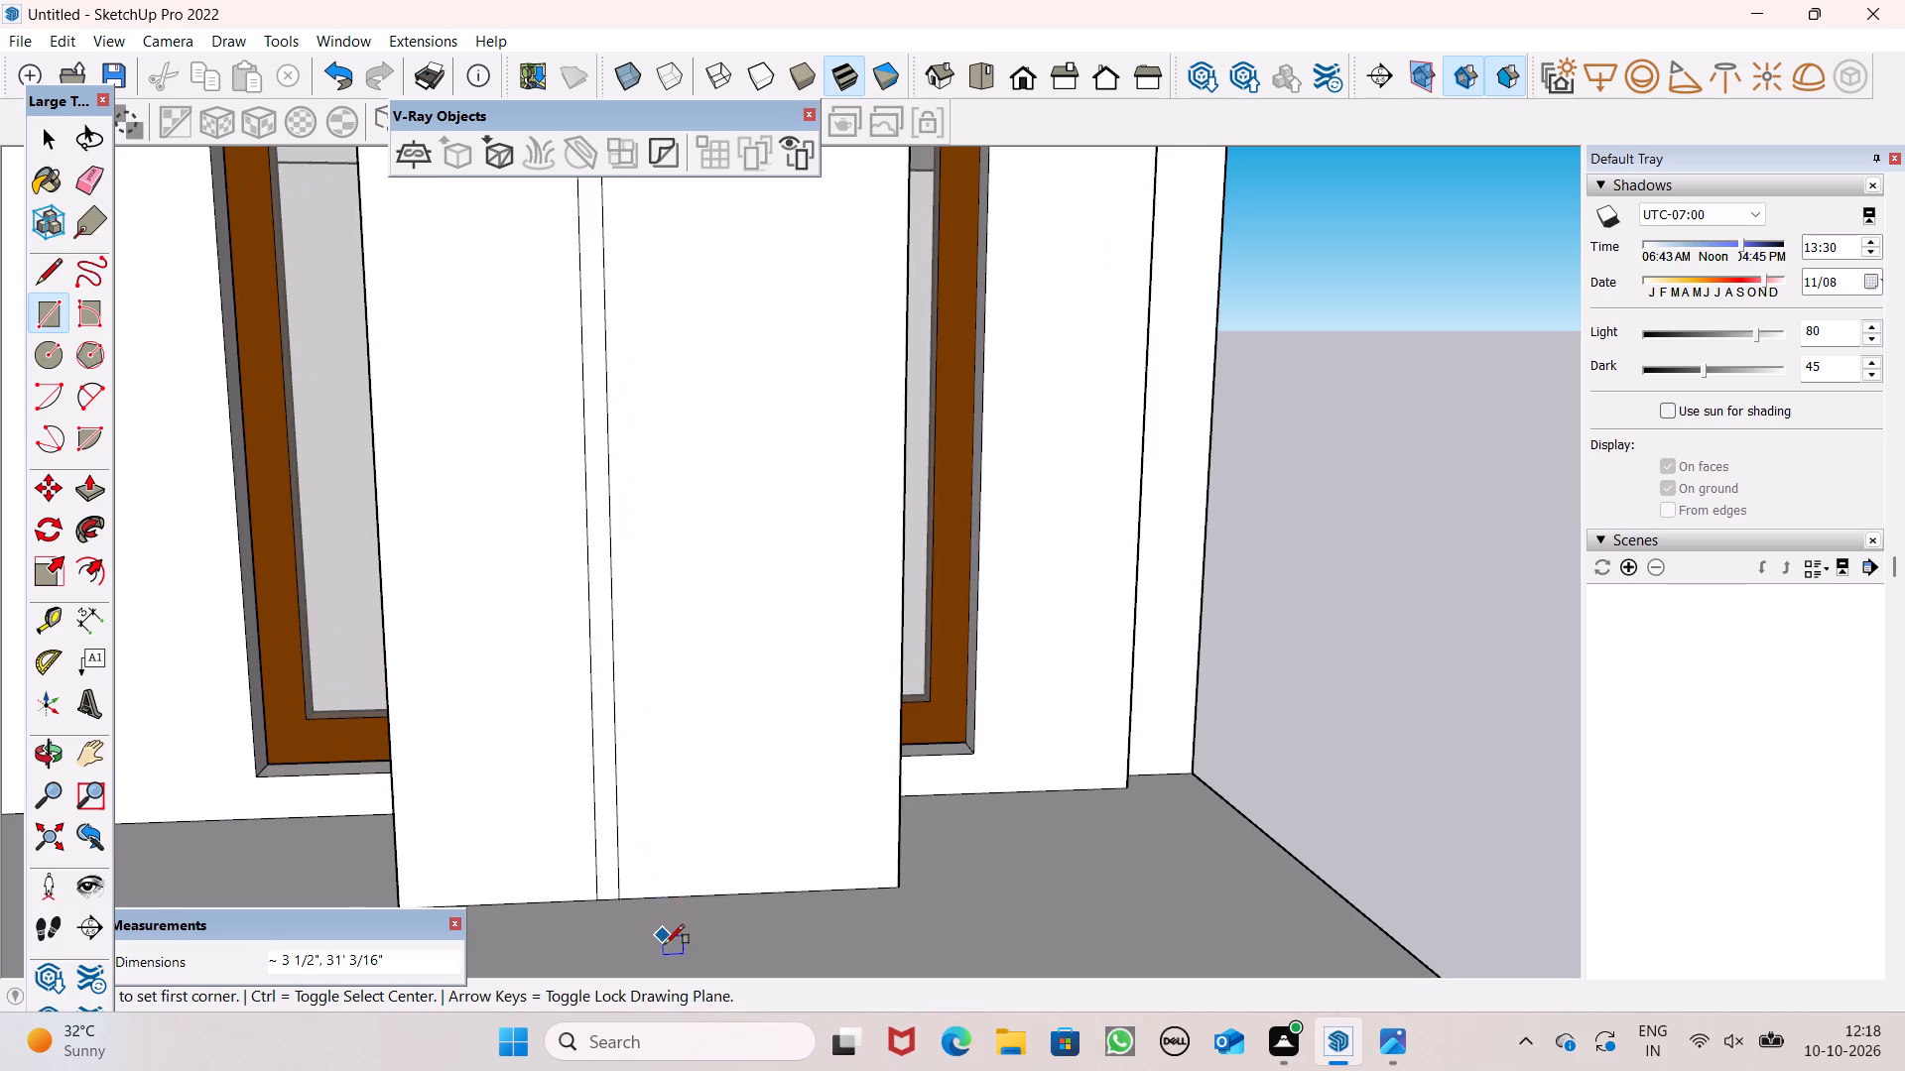
pyautogui.scroll(-18, 665, 944)
pyautogui.press('space')
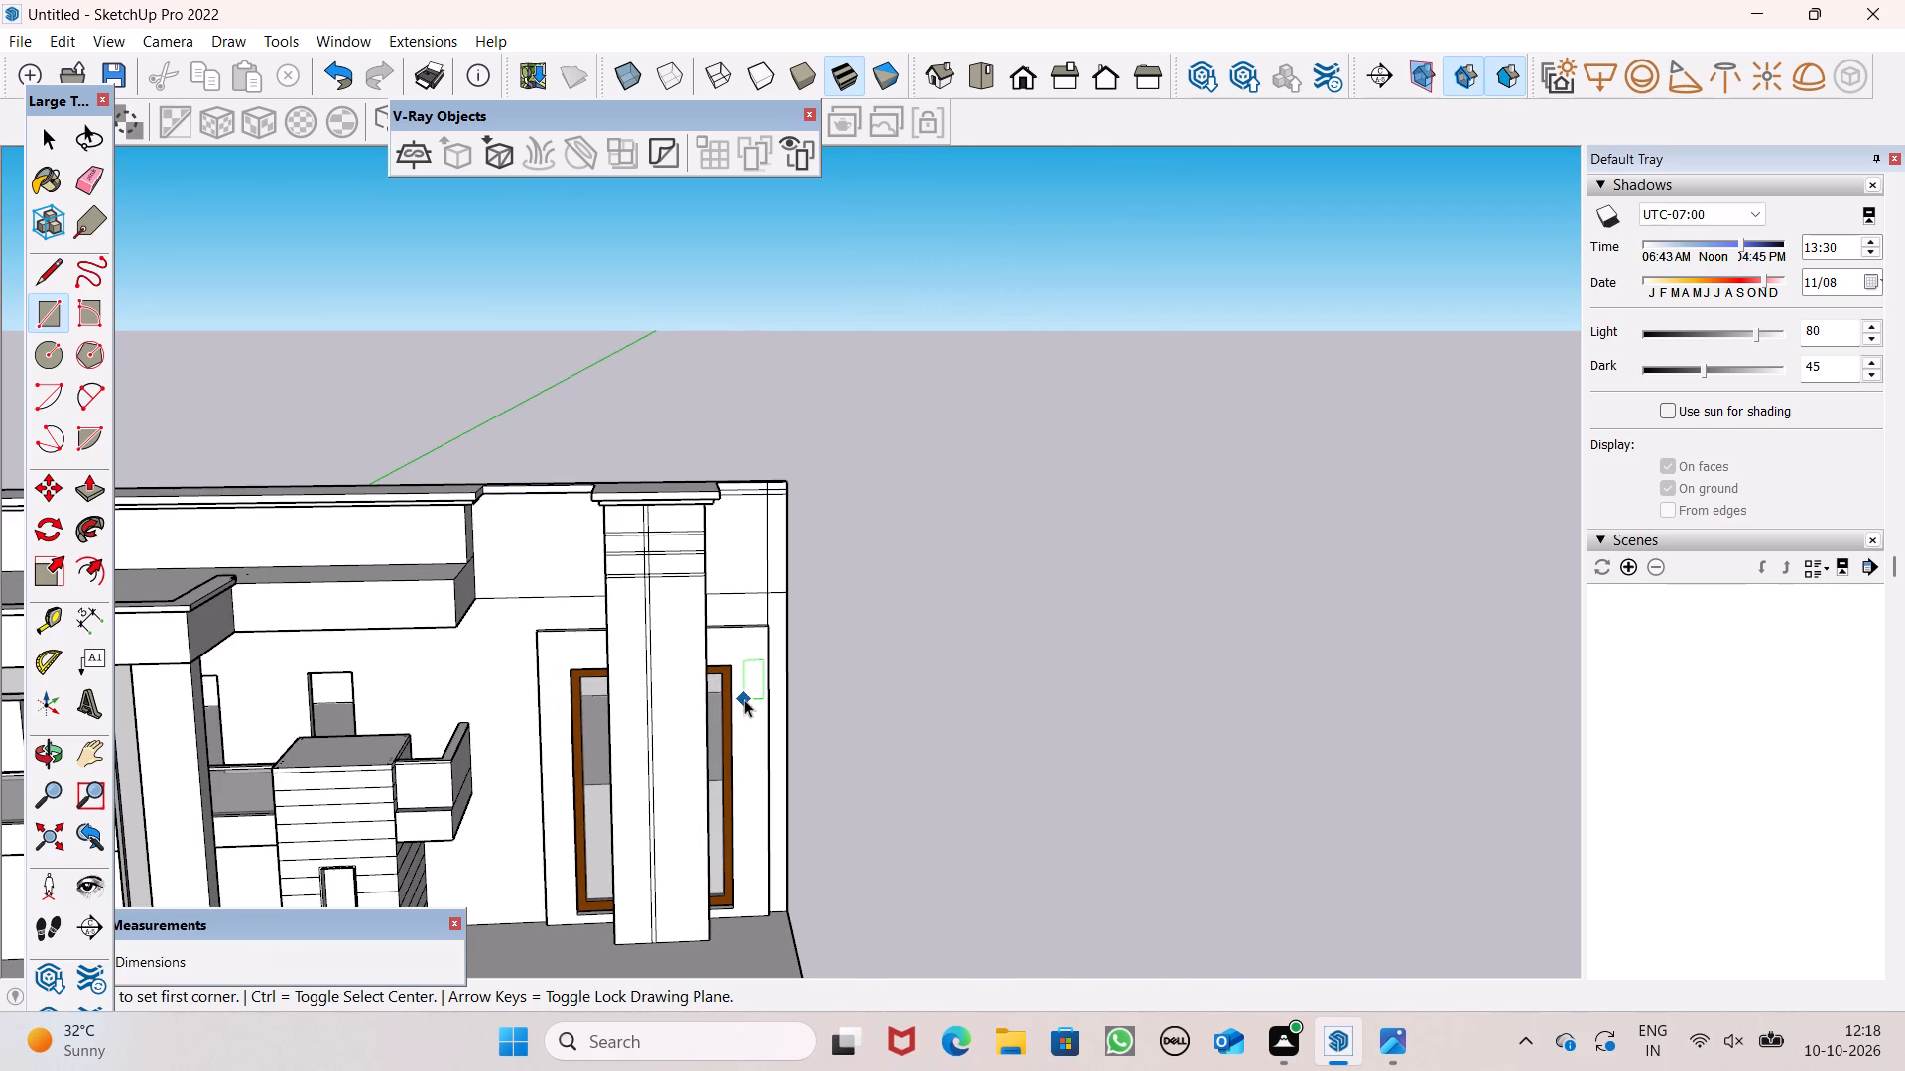
# Select all segments of the vertical strip, including its crossings with the horizontal strips, and place a copy a short distance to its right.
pyautogui.scroll(5, 693, 463)
pyautogui.scroll(5, 672, 589)
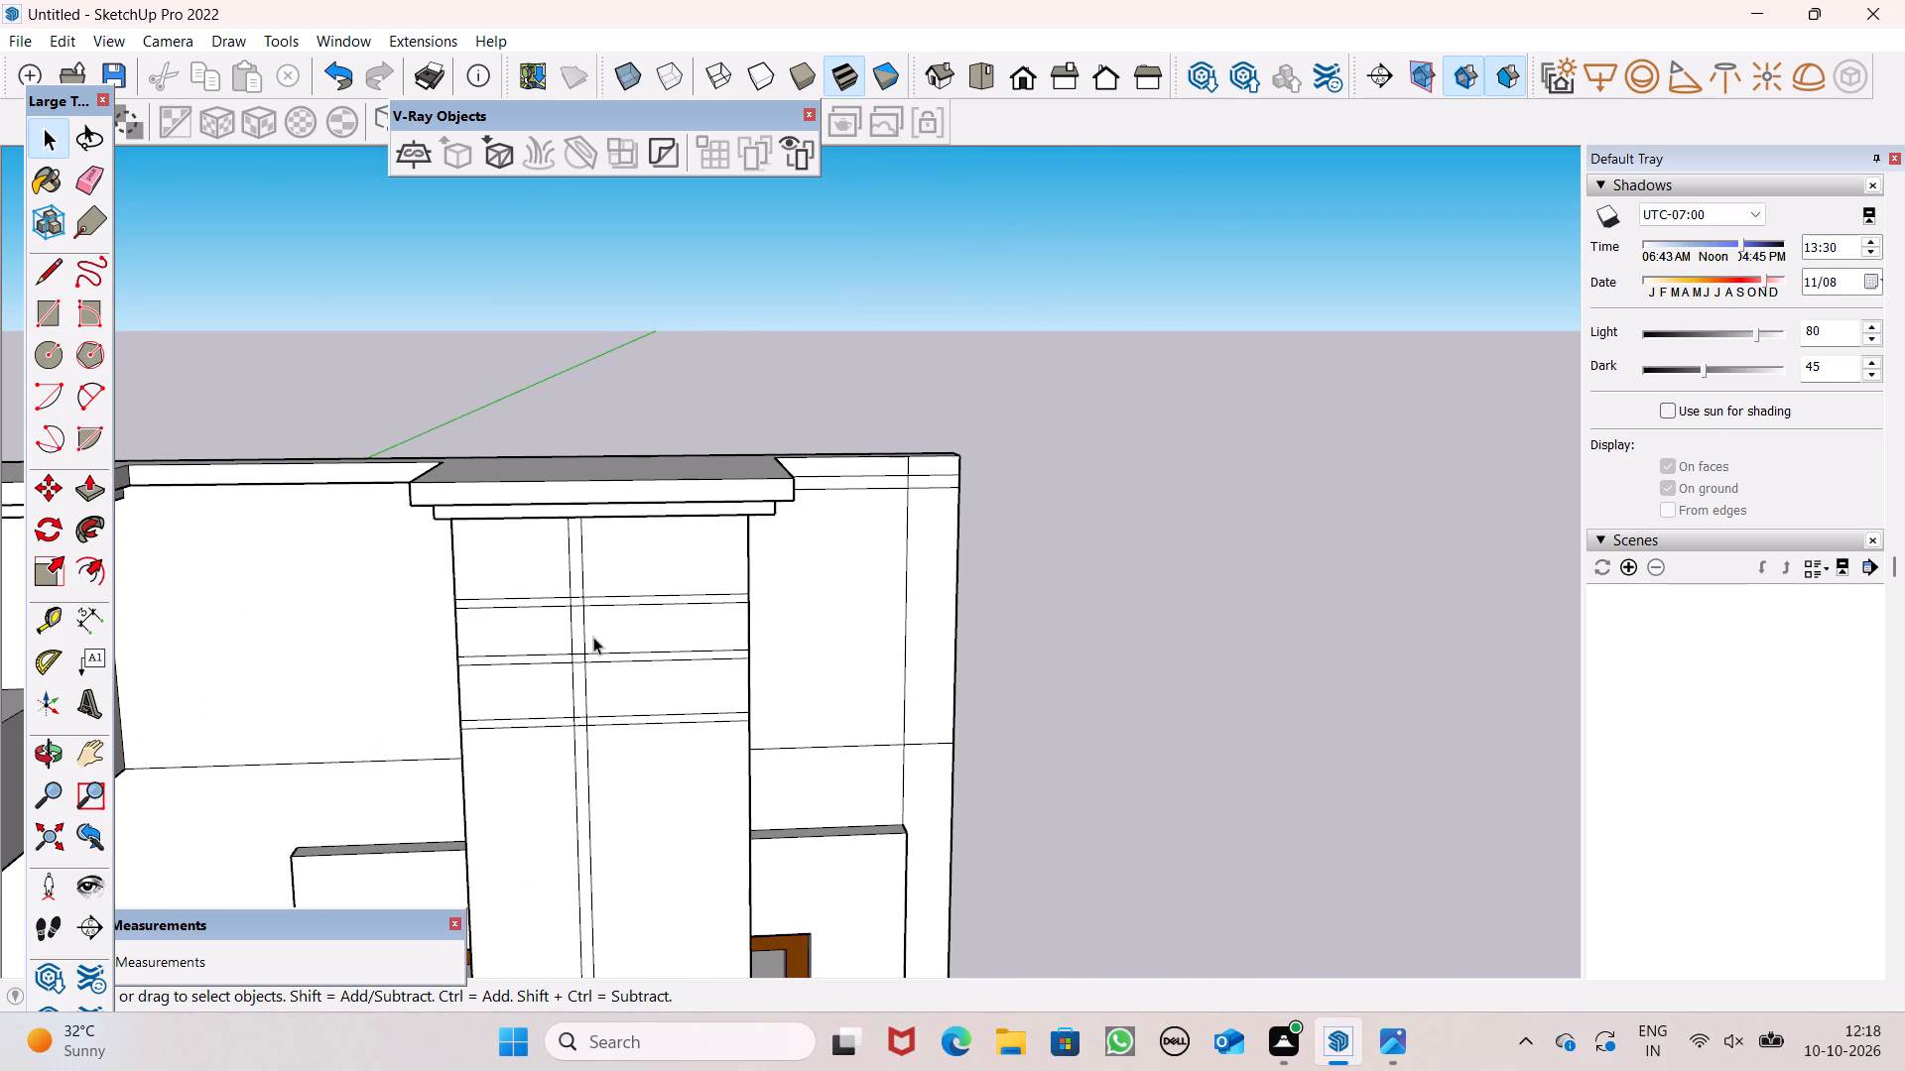
pyautogui.keyDown('ctrl'); pyautogui.doubleClick(576, 631); pyautogui.keyUp('ctrl')
pyautogui.keyDown('ctrl'); pyautogui.doubleClick(574, 576); pyautogui.keyUp('ctrl')
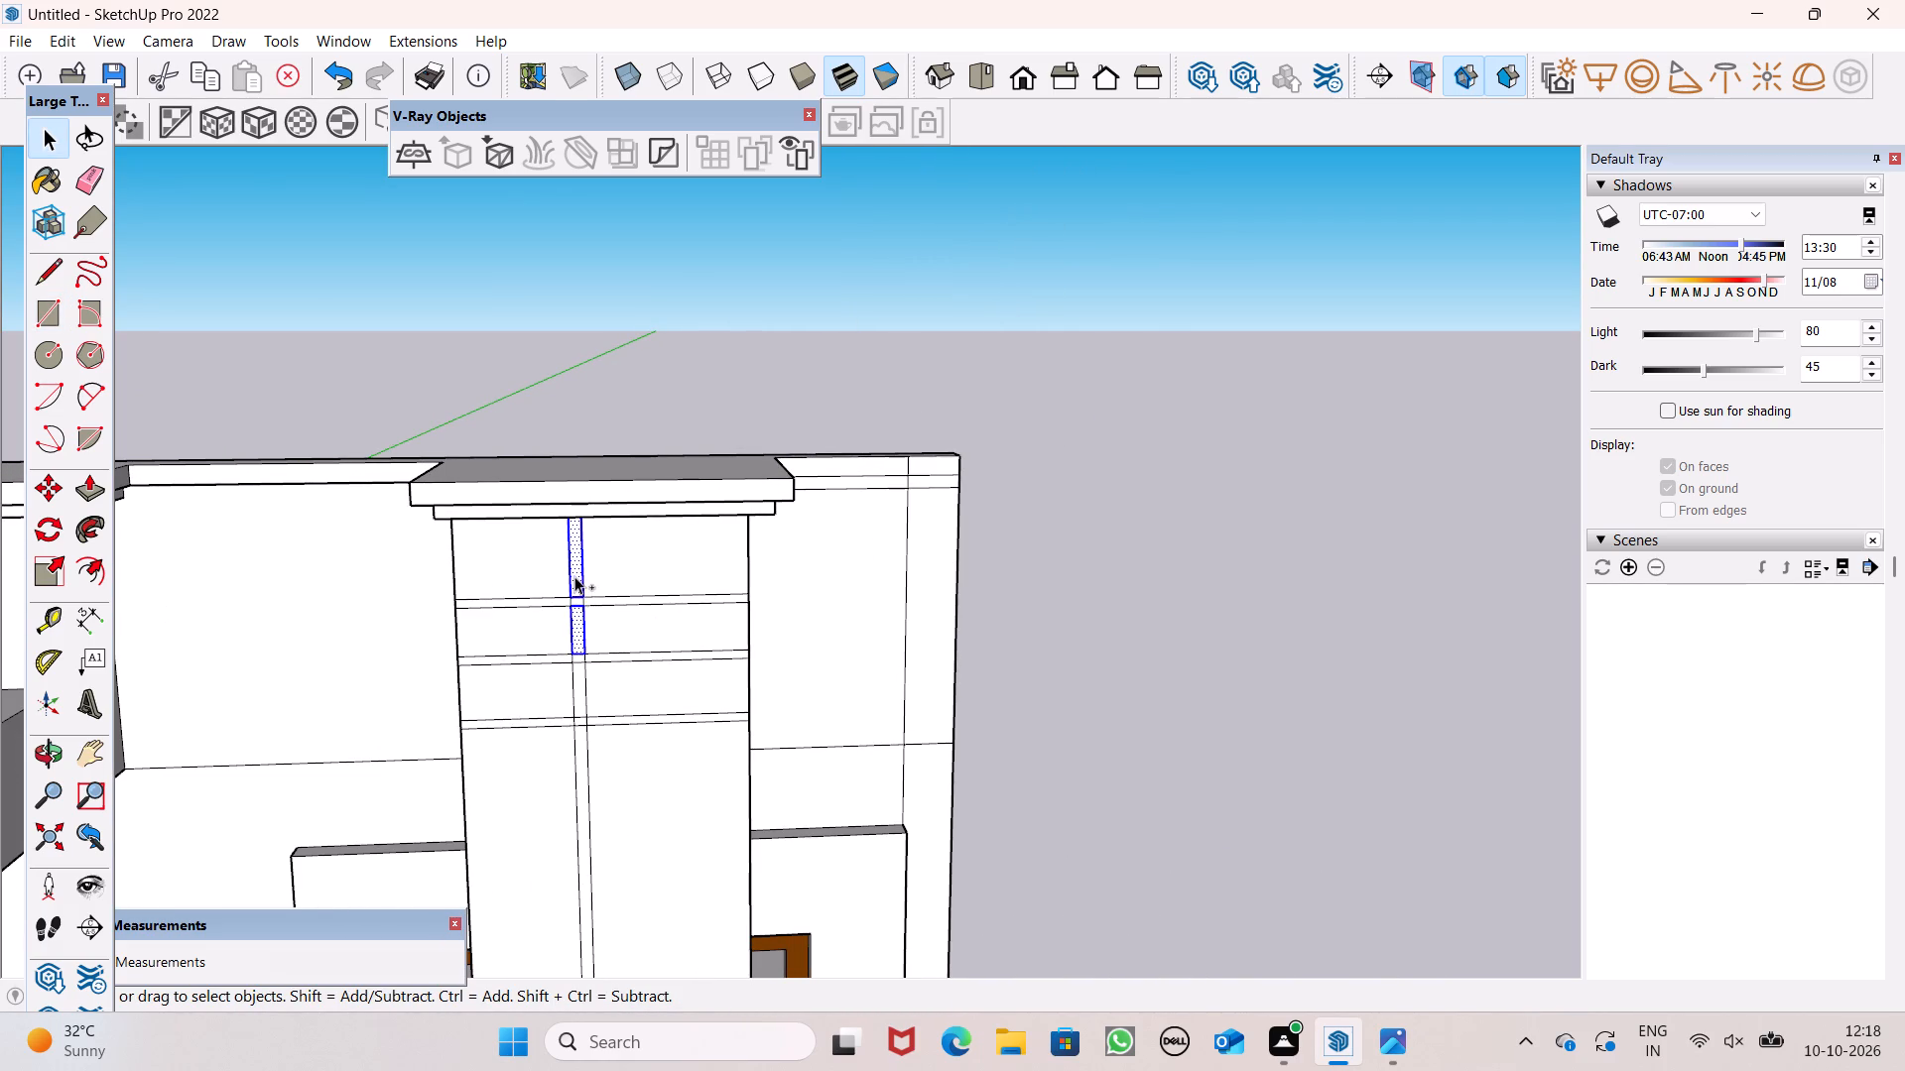
pyautogui.keyDown('ctrl'); pyautogui.doubleClick(580, 702); pyautogui.keyUp('ctrl')
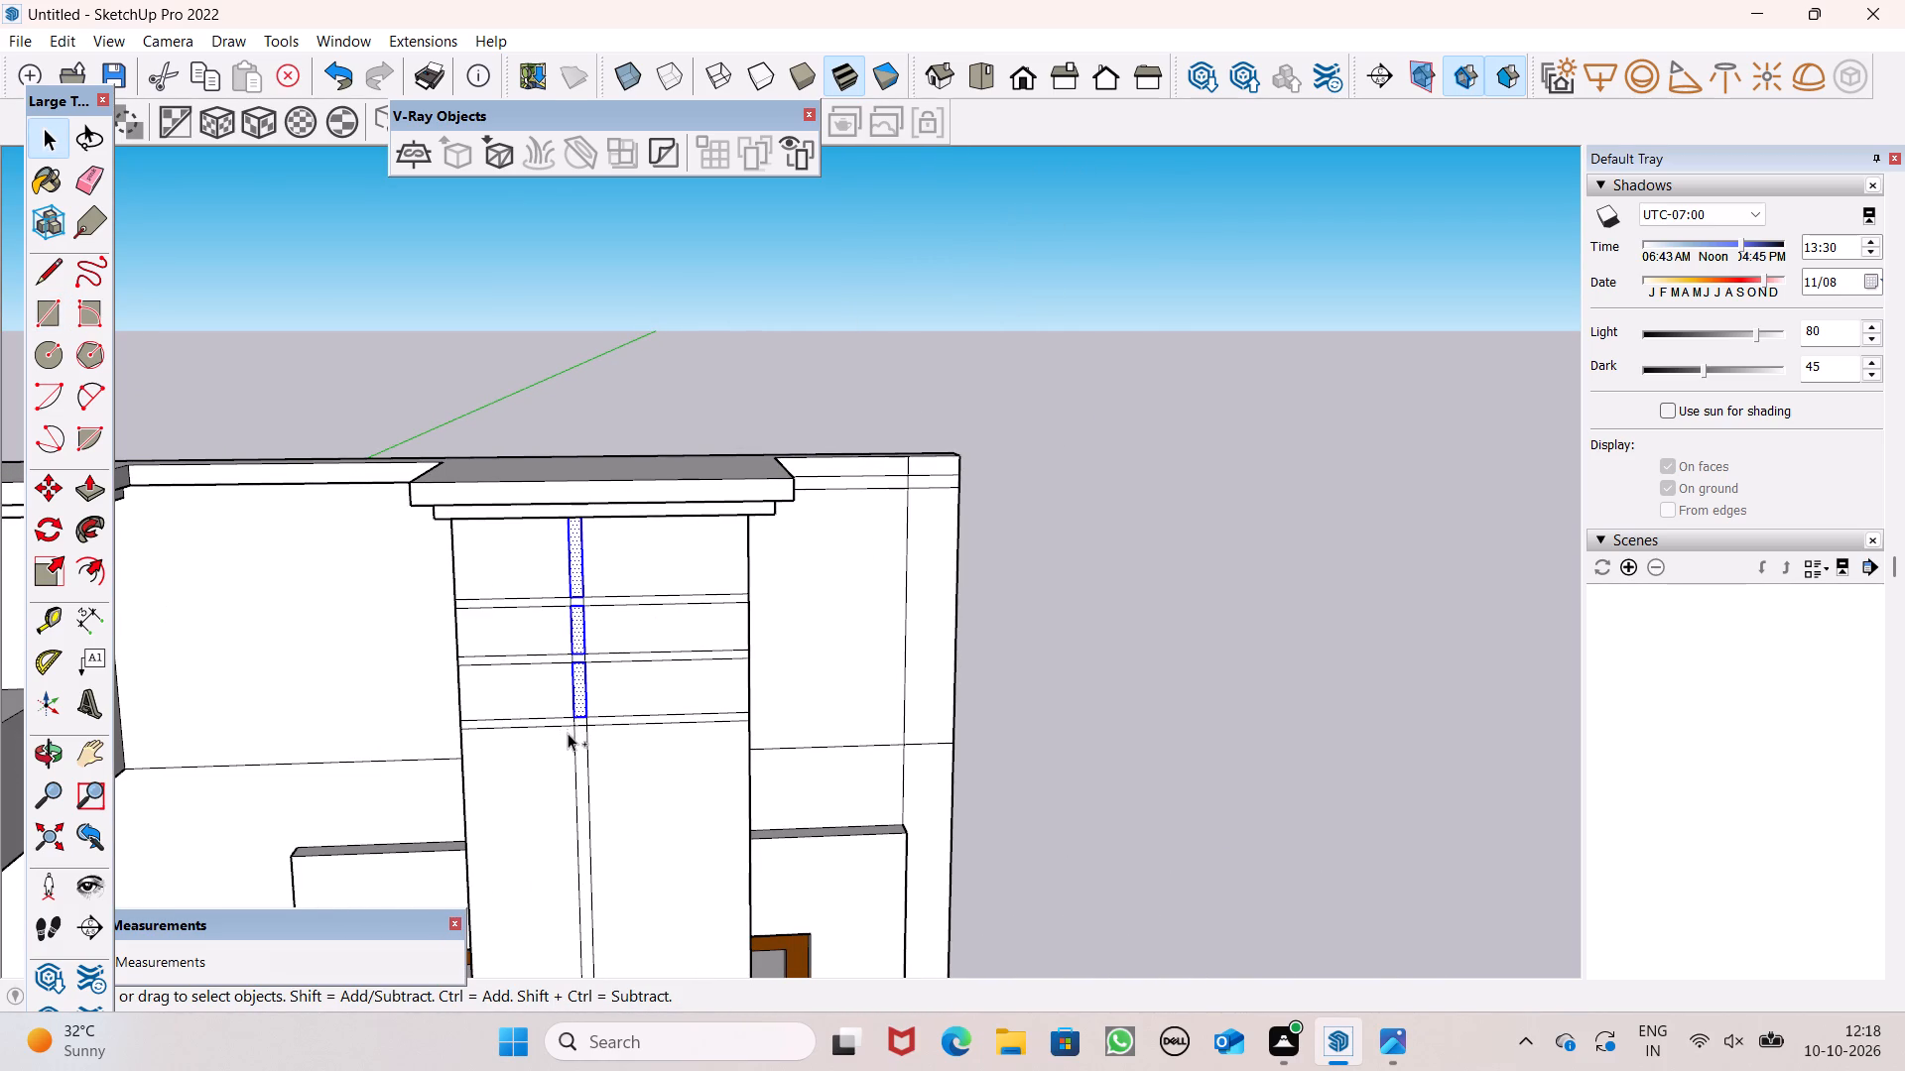
pyautogui.keyDown('ctrl'); pyautogui.doubleClick(582, 753); pyautogui.keyUp('ctrl')
pyautogui.keyDown('ctrl'); pyautogui.scroll(6, 577, 726); pyautogui.keyUp('ctrl')
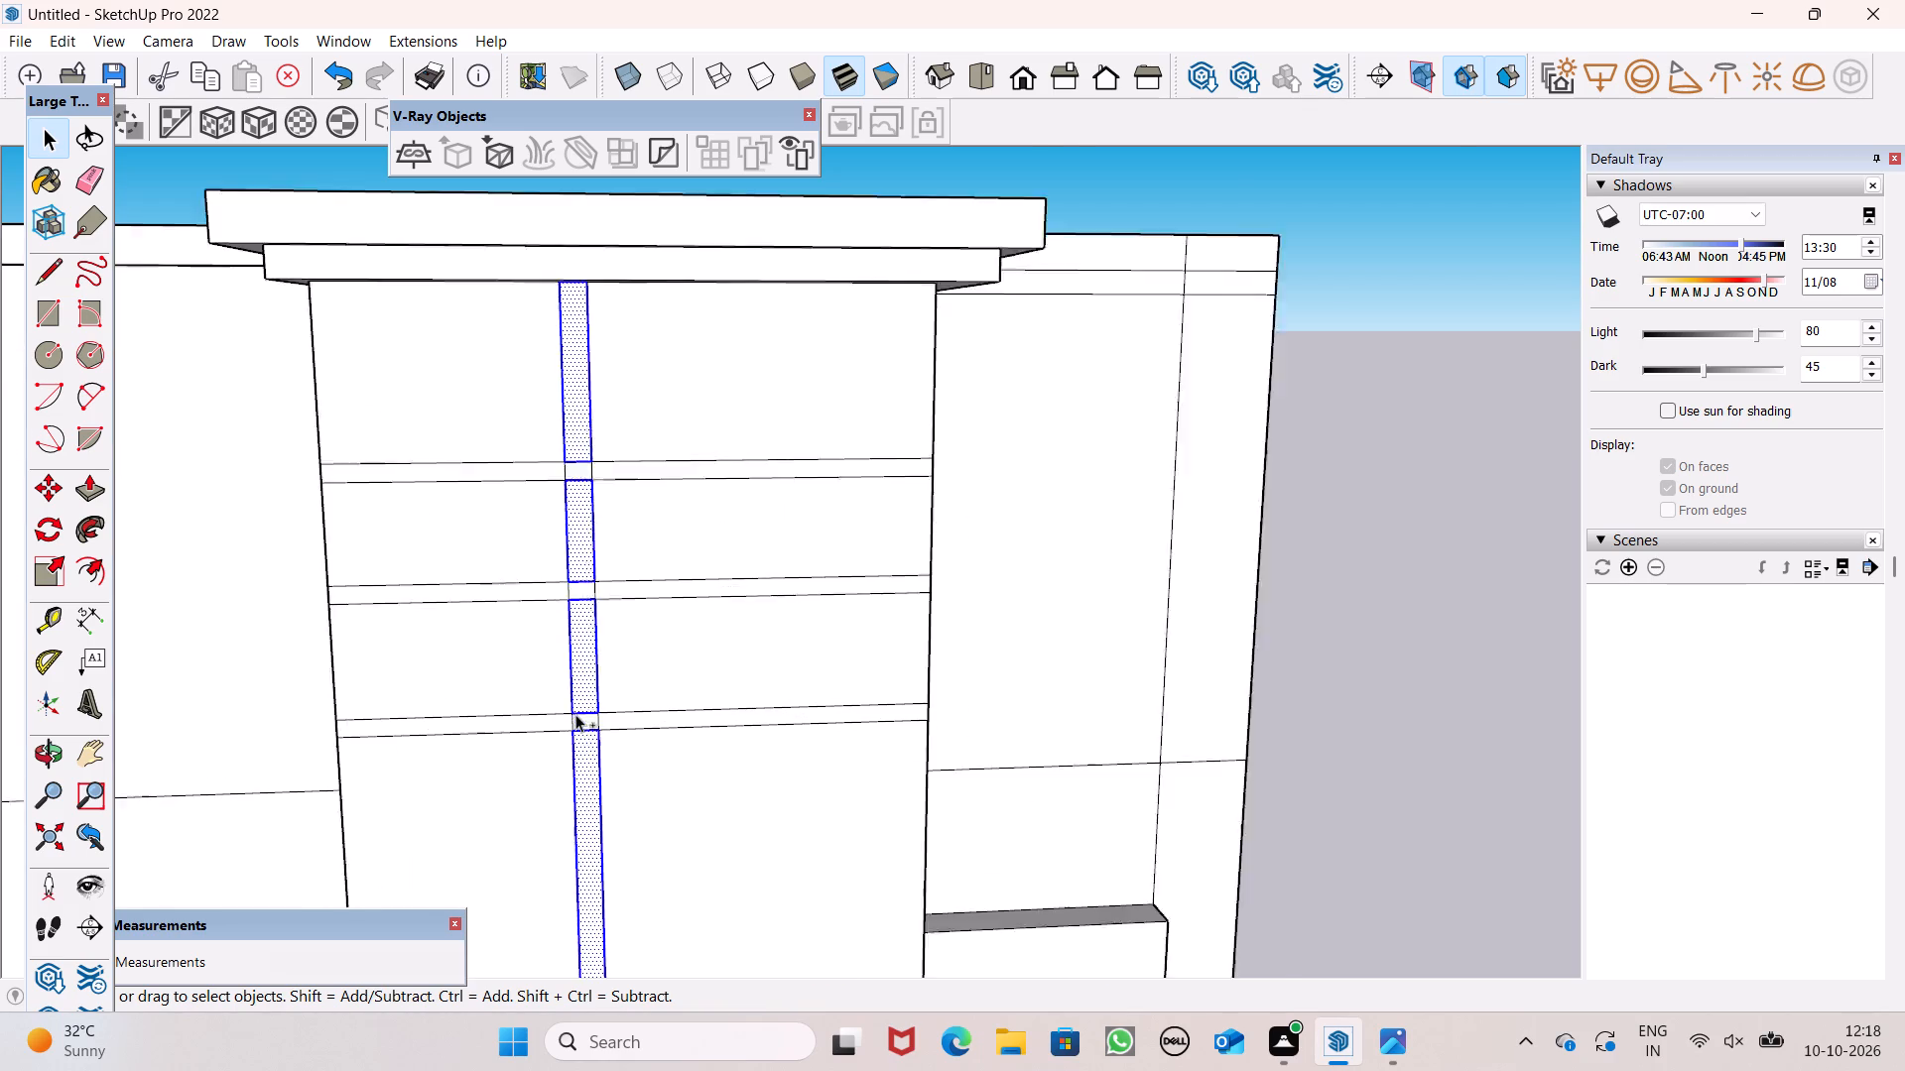
pyautogui.keyDown('ctrl'); pyautogui.scroll(3, 575, 714); pyautogui.keyUp('ctrl')
pyautogui.keyDown('ctrl'); pyautogui.scroll(-1, 579, 711); pyautogui.keyUp('ctrl')
pyautogui.keyDown('ctrl'); pyautogui.scroll(2, 579, 711); pyautogui.keyUp('ctrl')
pyautogui.keyDown('ctrl'); pyautogui.doubleClick(584, 728); pyautogui.keyUp('ctrl')
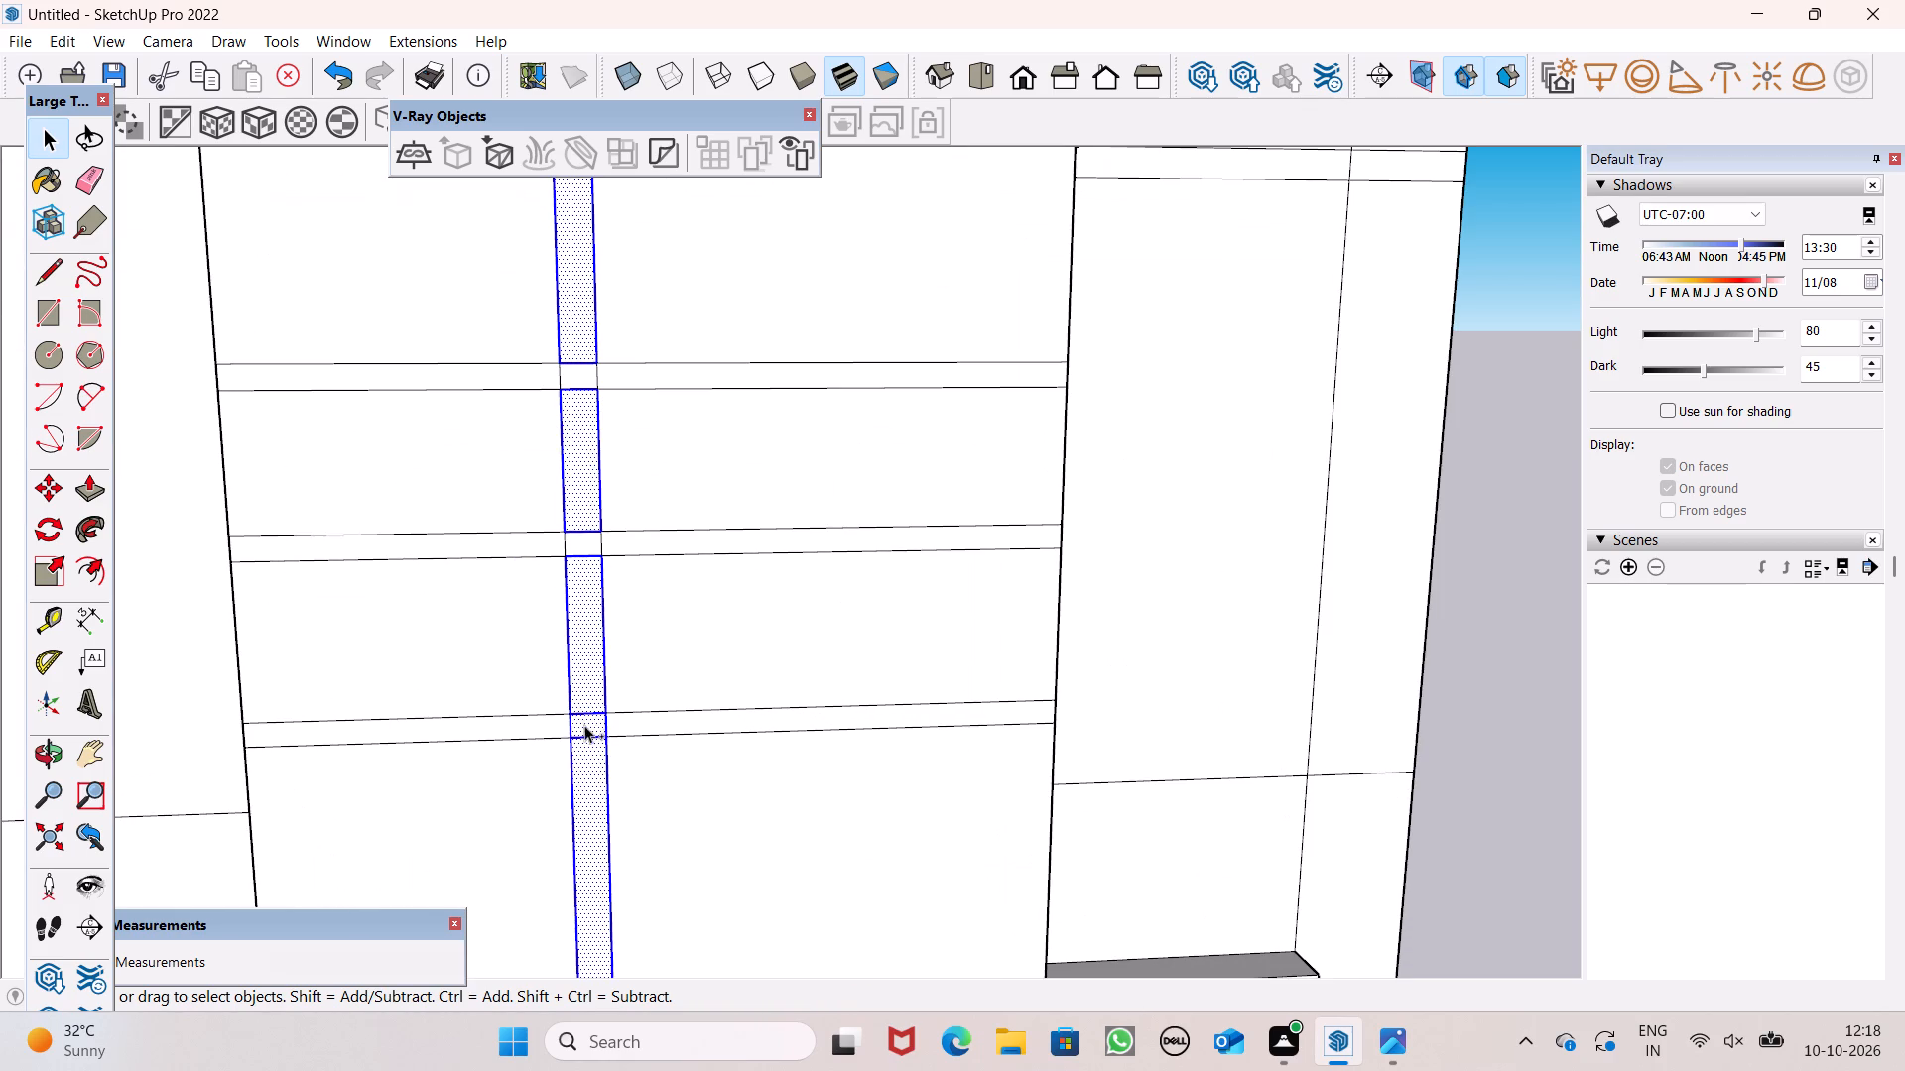
pyautogui.keyDown('ctrl'); pyautogui.doubleClick(579, 542); pyautogui.keyUp('ctrl')
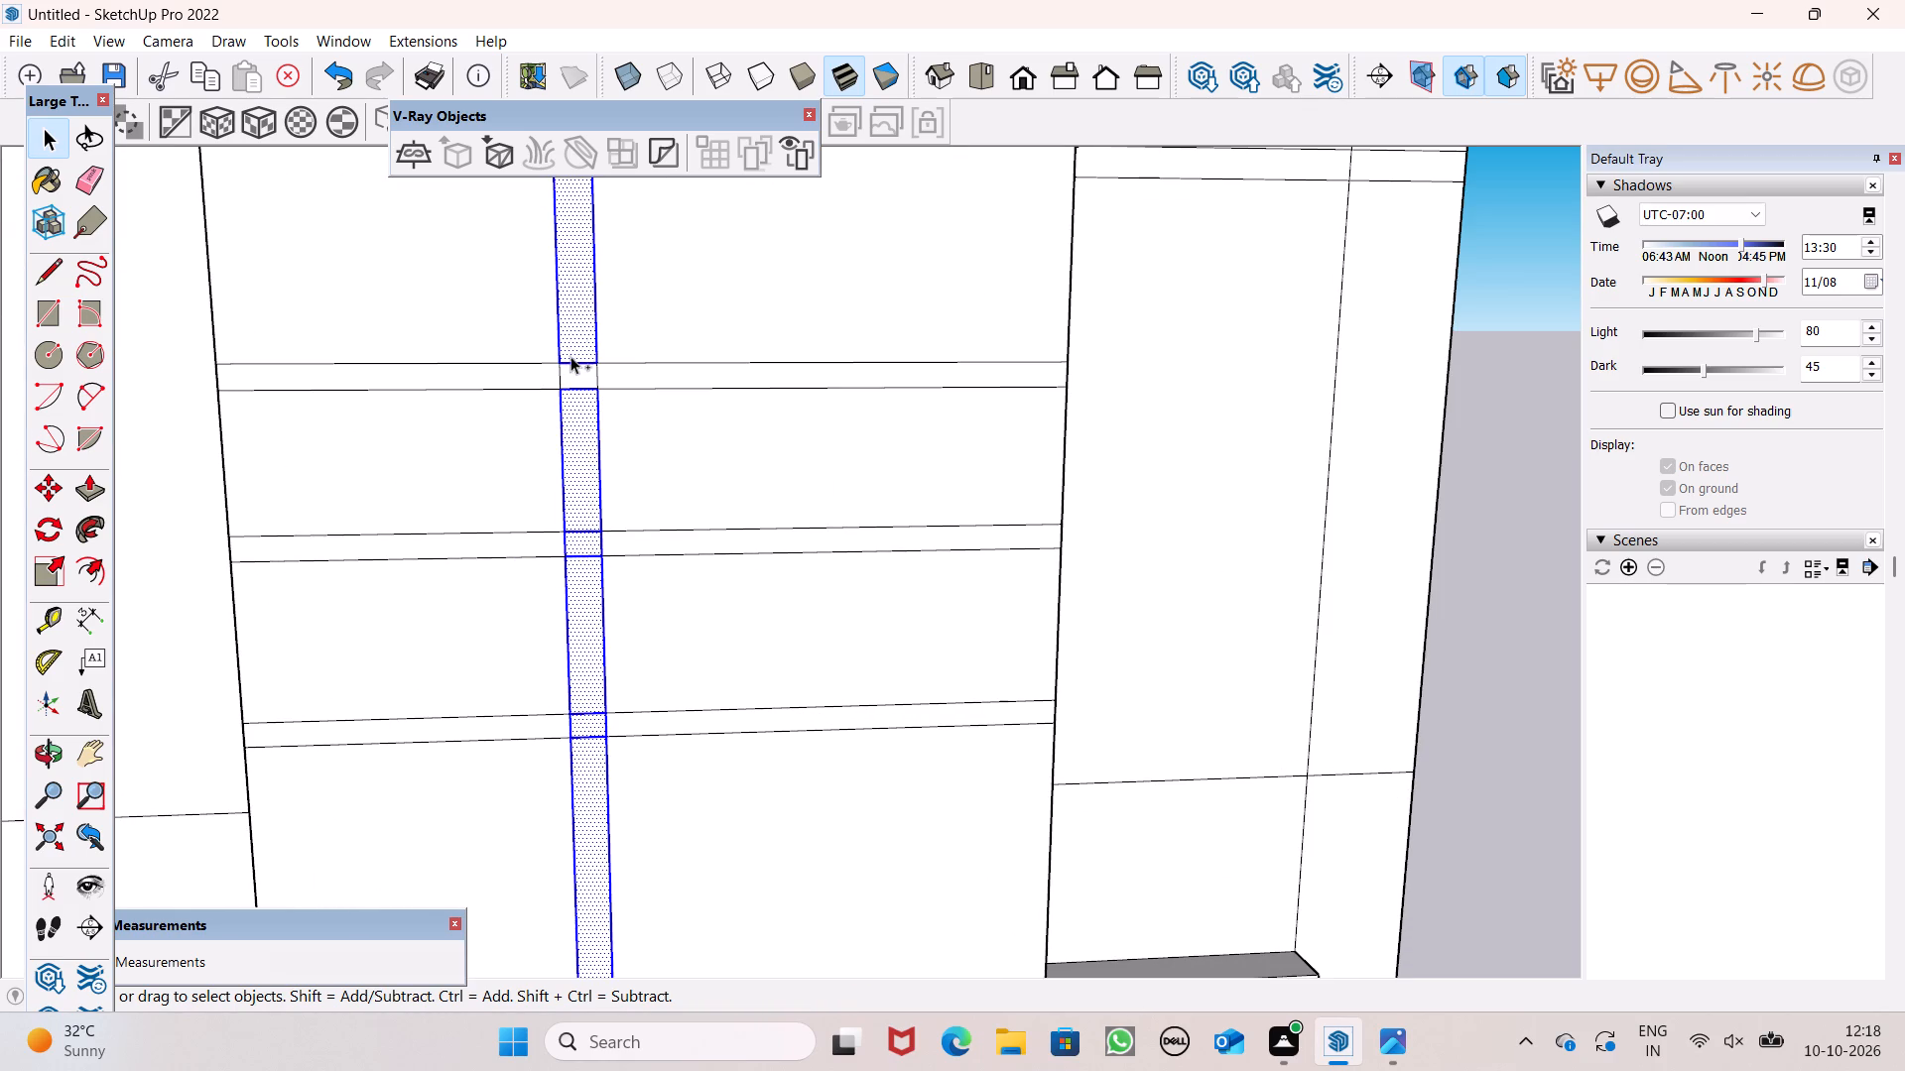
pyautogui.keyDown('ctrl'); pyautogui.doubleClick(576, 372); pyautogui.keyUp('ctrl')
pyautogui.keyDown('ctrl'); pyautogui.scroll(-16, 578, 372); pyautogui.keyUp('ctrl')
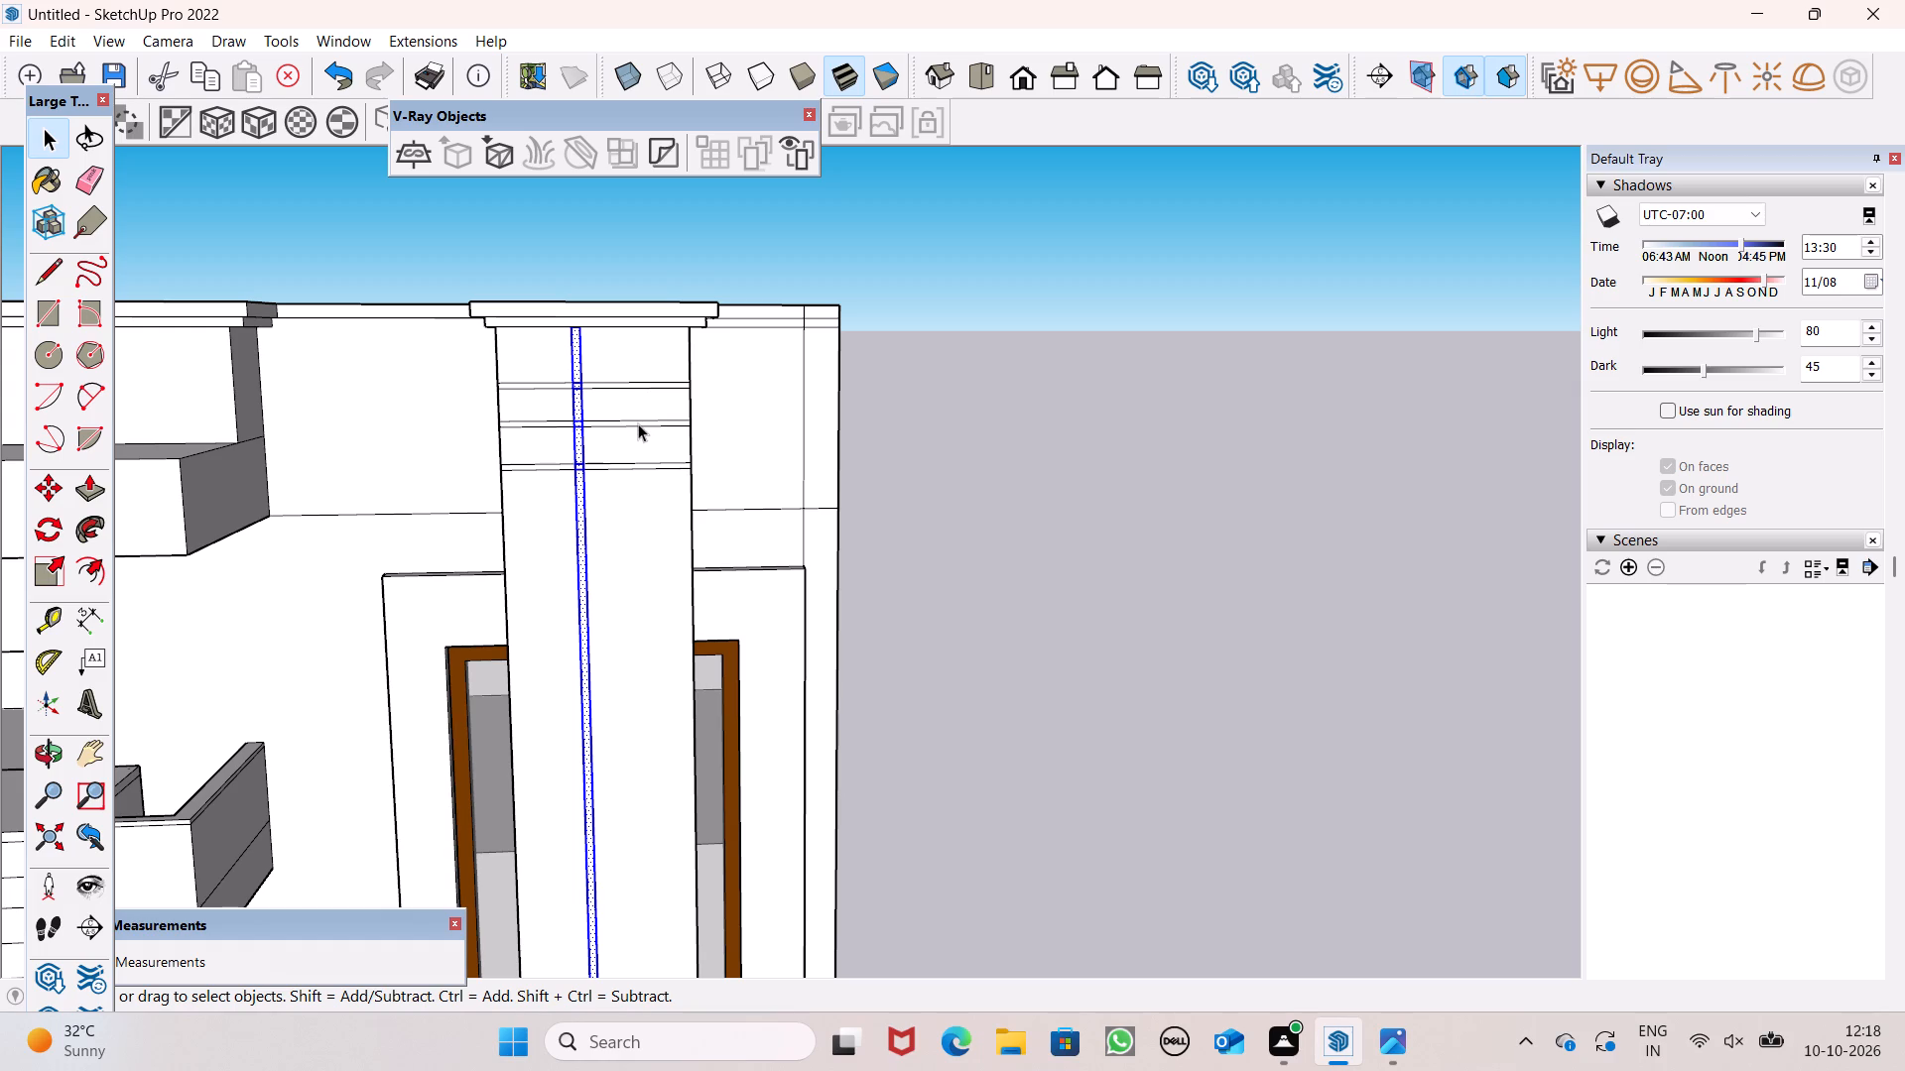
pyautogui.press('m')
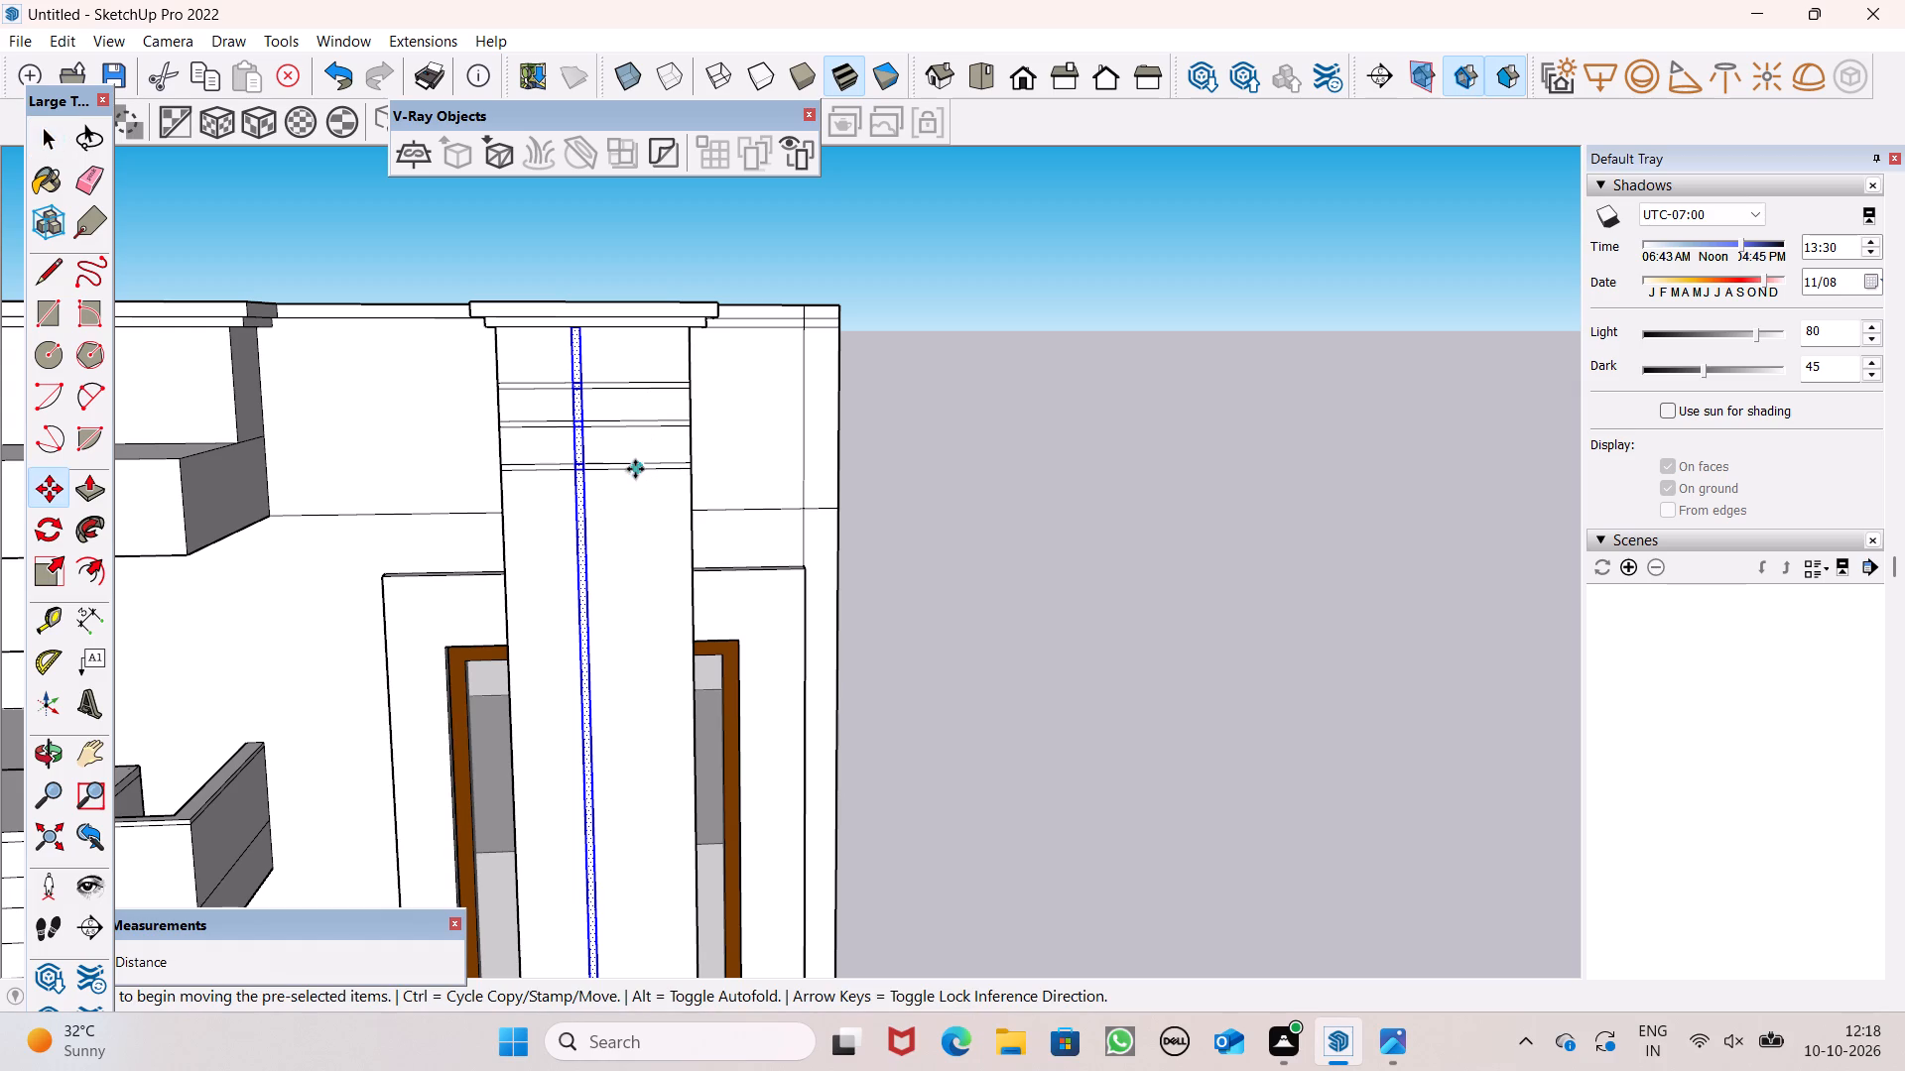
pyautogui.press('Return')
pyautogui.moveTo(589, 536); pyautogui.dragTo(625, 529)
pyautogui.moveTo(625, 529); pyautogui.dragTo(622, 526)
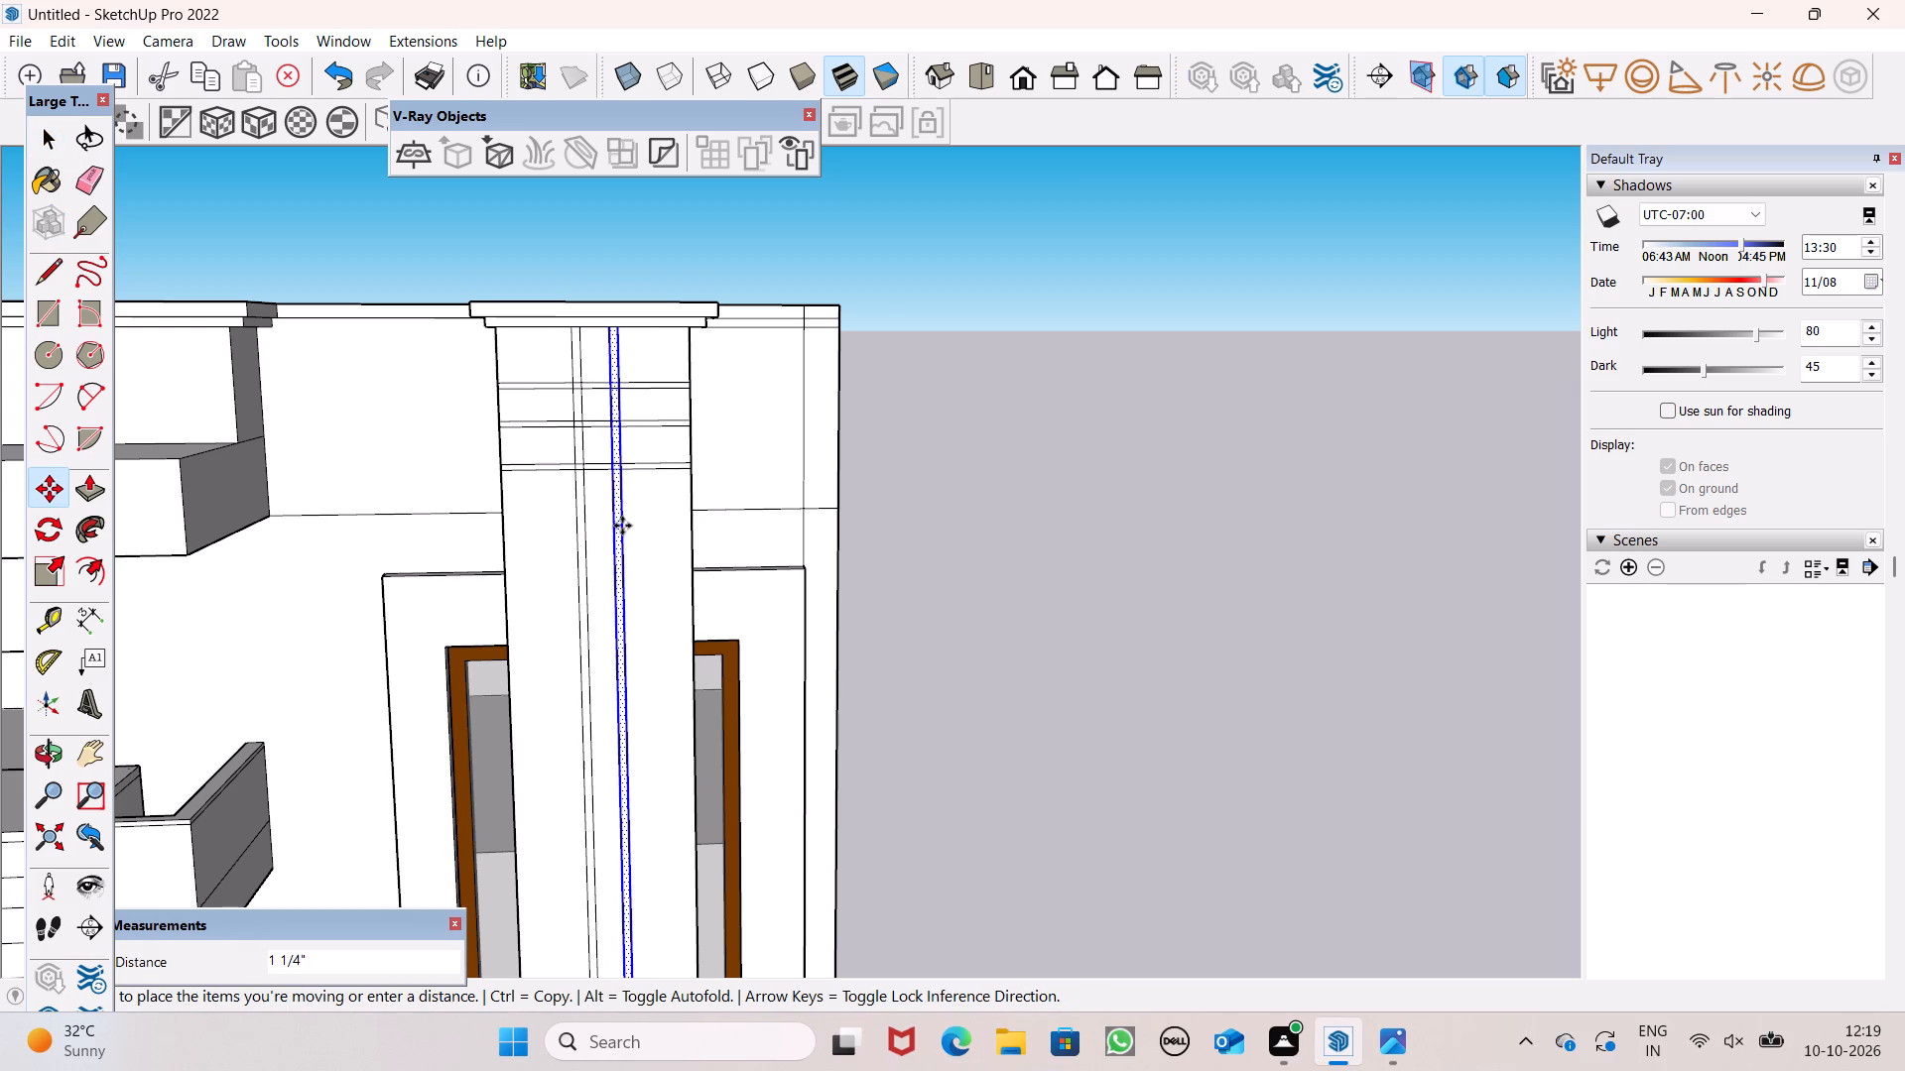
pyautogui.moveTo(622, 526); pyautogui.dragTo(614, 526)
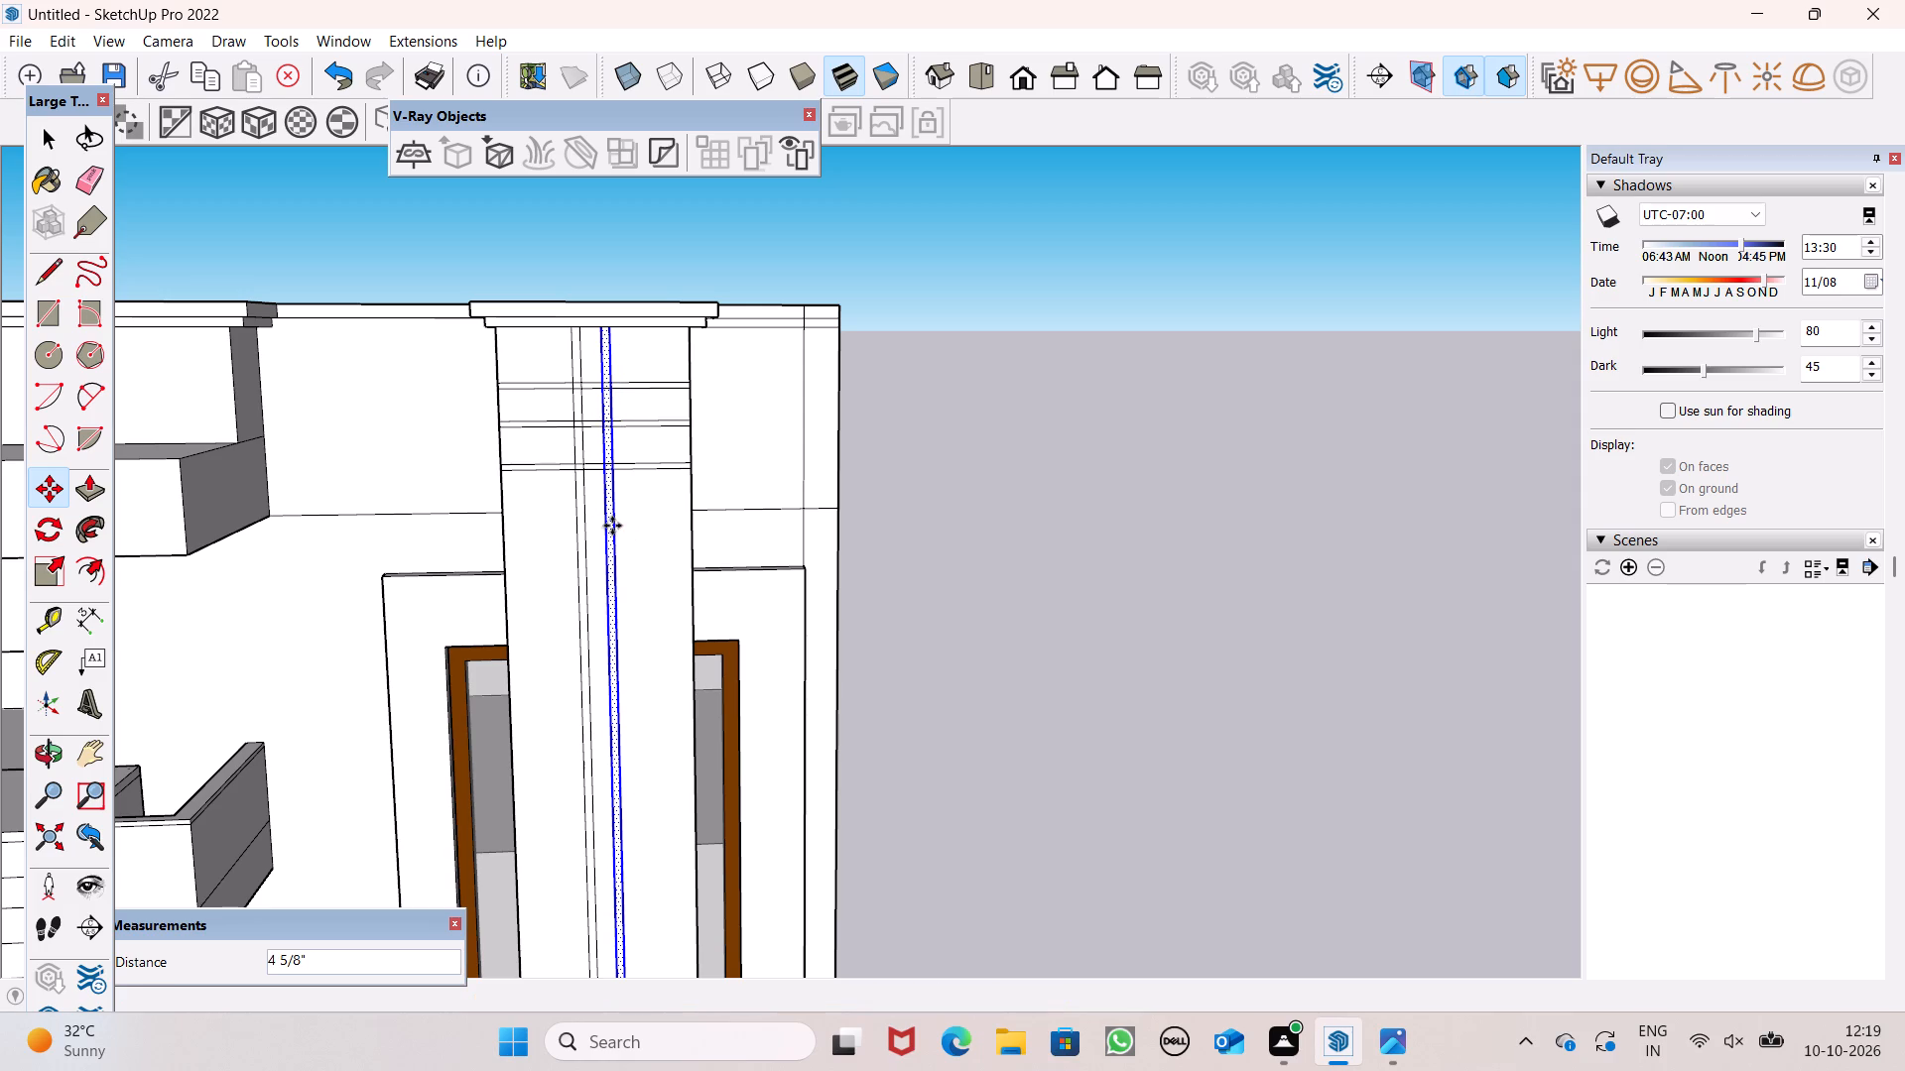
# Copy the vertical strip about 1' 2" to the right on the pillar front, shift it back about 3 5/16", and clear the selection.
pyautogui.moveTo(610, 524); pyautogui.dragTo(647, 524)
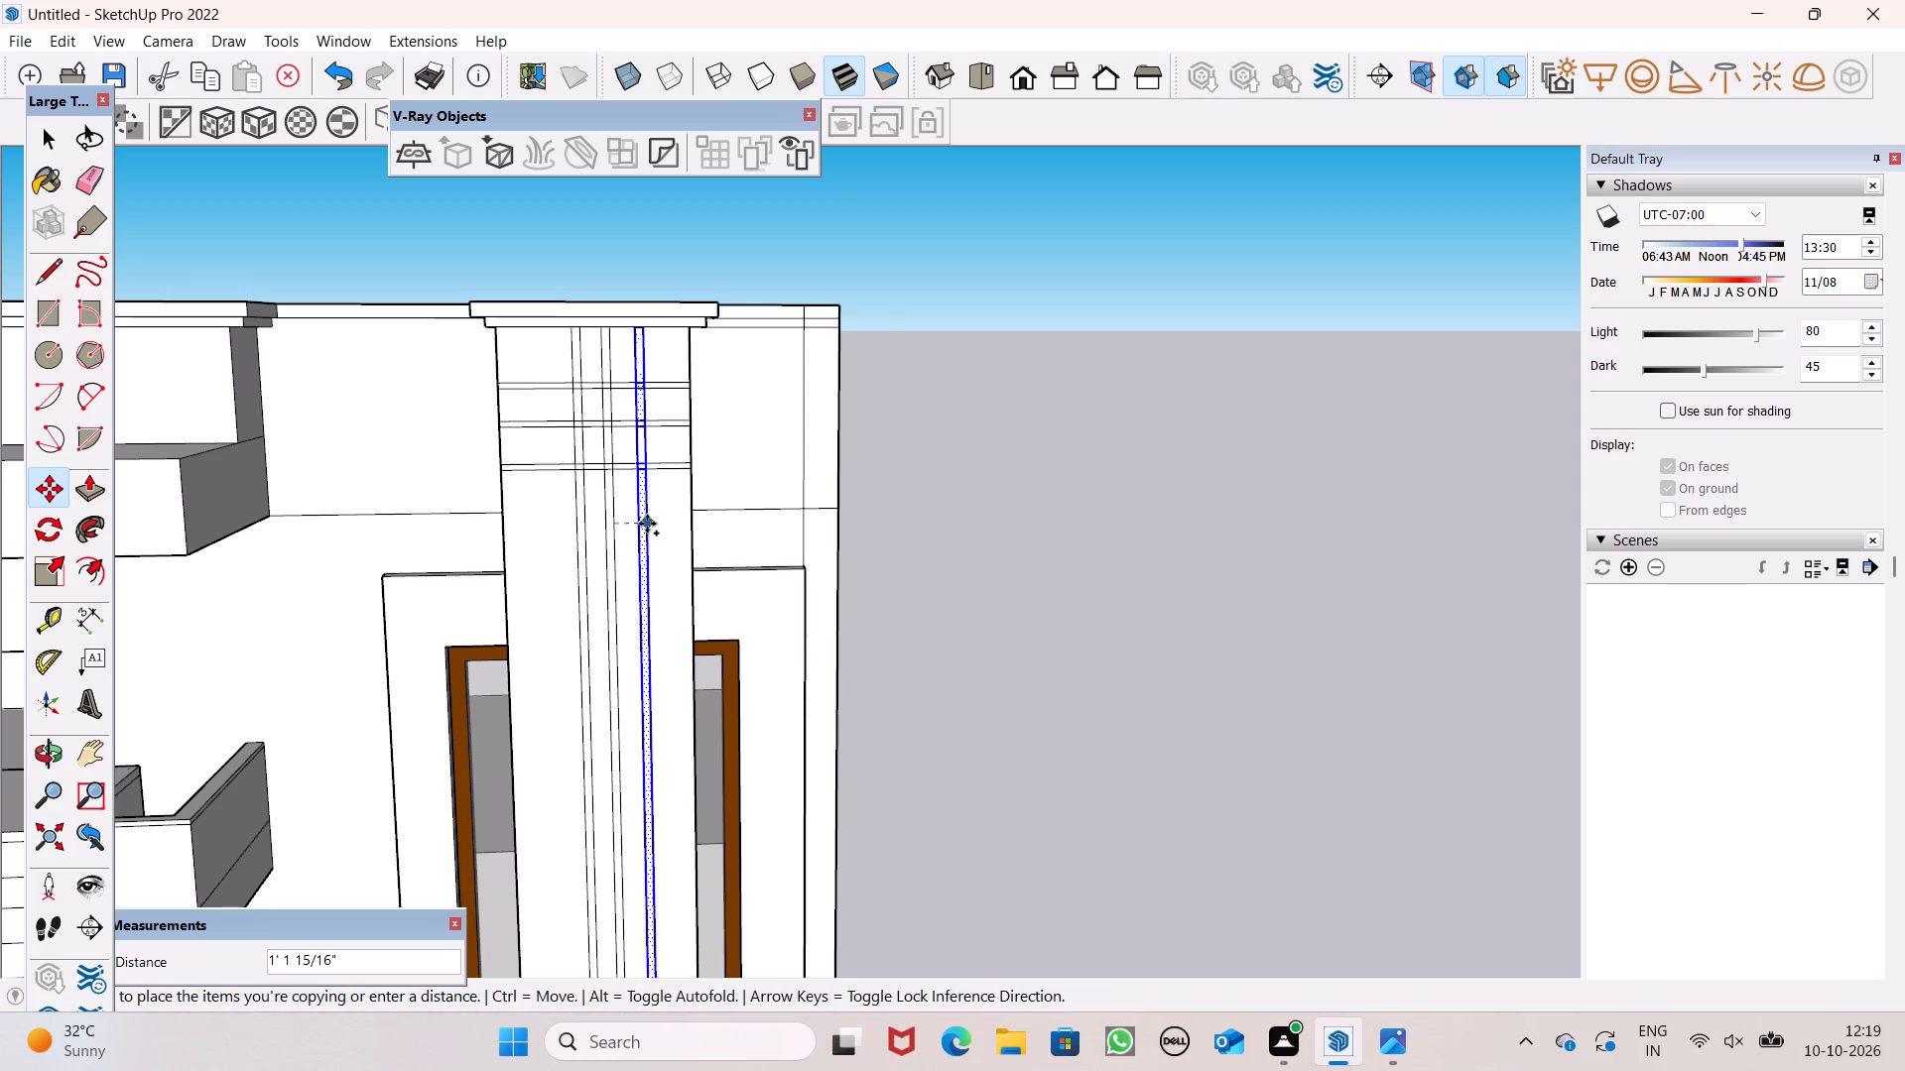
pyautogui.moveTo(647, 524); pyautogui.dragTo(638, 520)
pyautogui.click(638, 520)
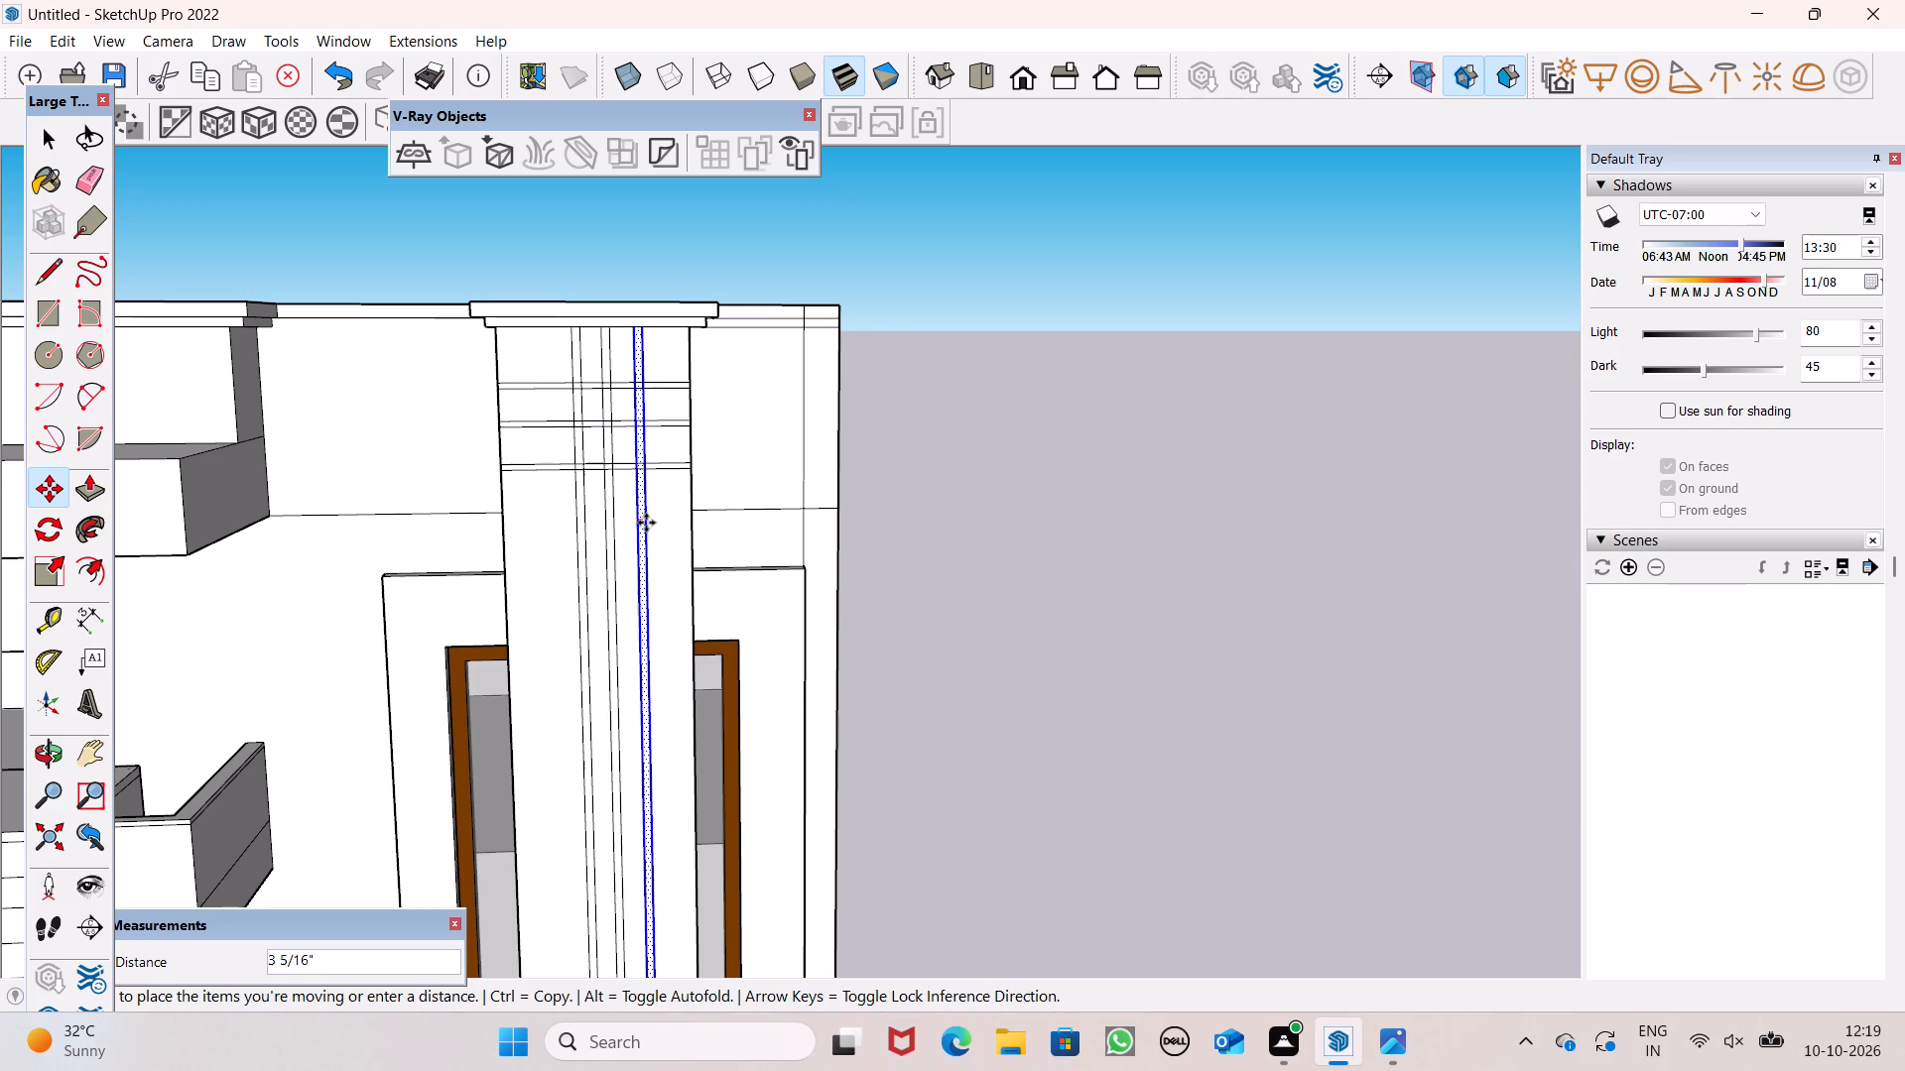
pyautogui.press('space')
pyautogui.click(1197, 634)
# Review the pillar's strip grid and the whole facade from near, far and raised viewpoints.
pyautogui.scroll(-6, 998, 492)
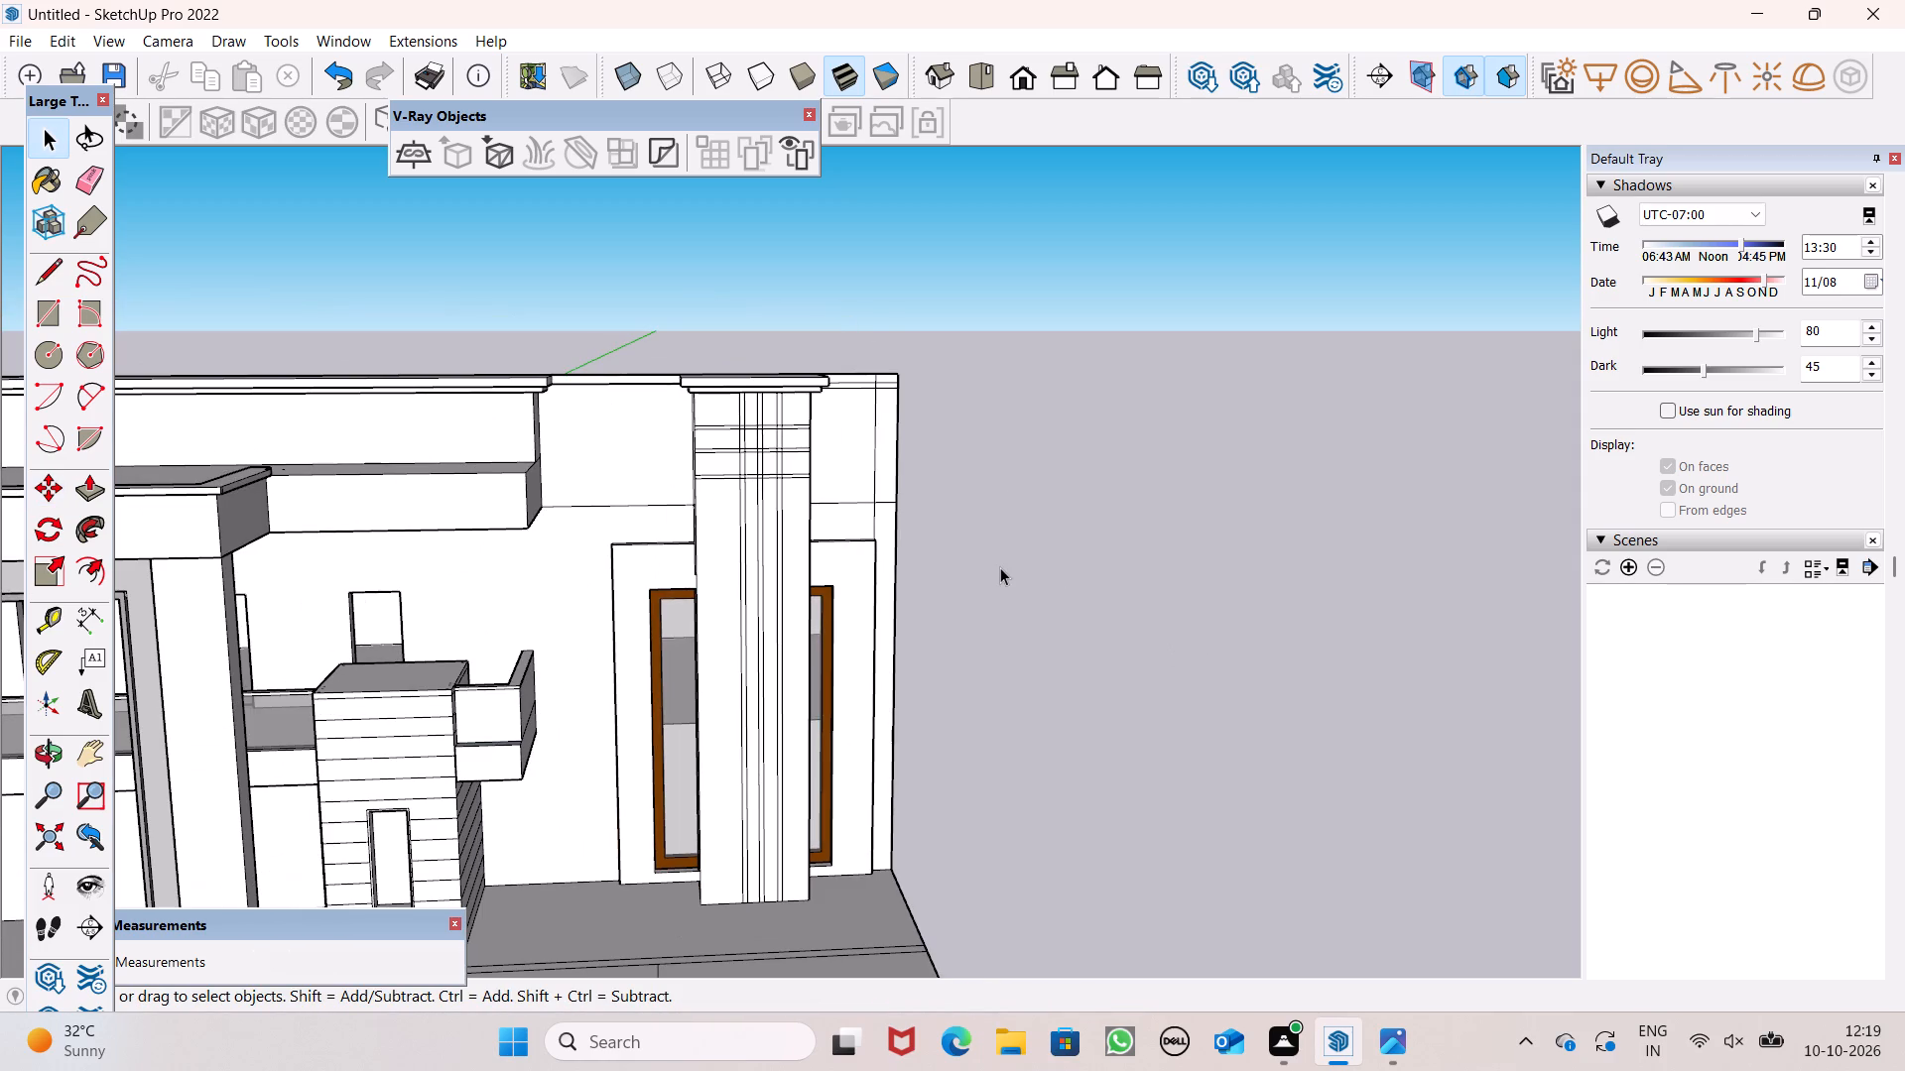
pyautogui.scroll(2, 874, 308)
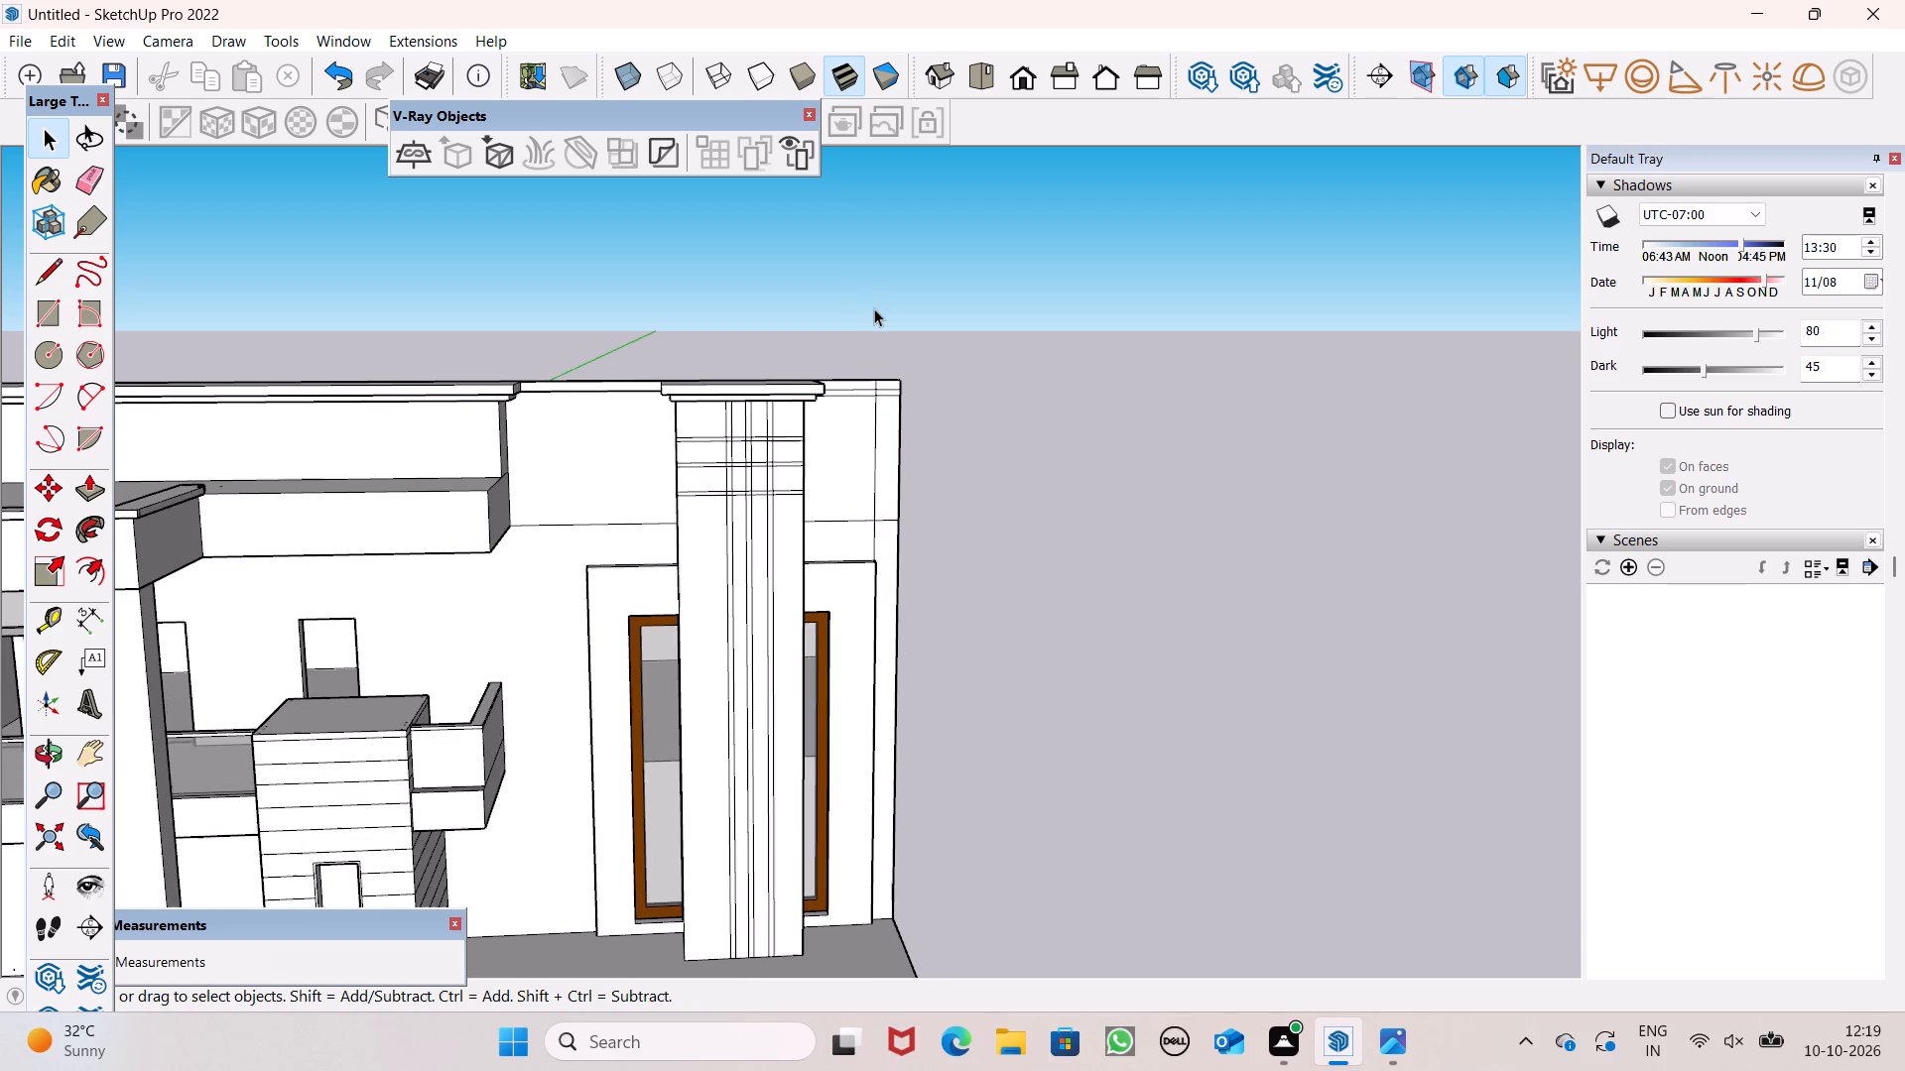
pyautogui.scroll(4, 874, 308)
pyautogui.scroll(4, 692, 591)
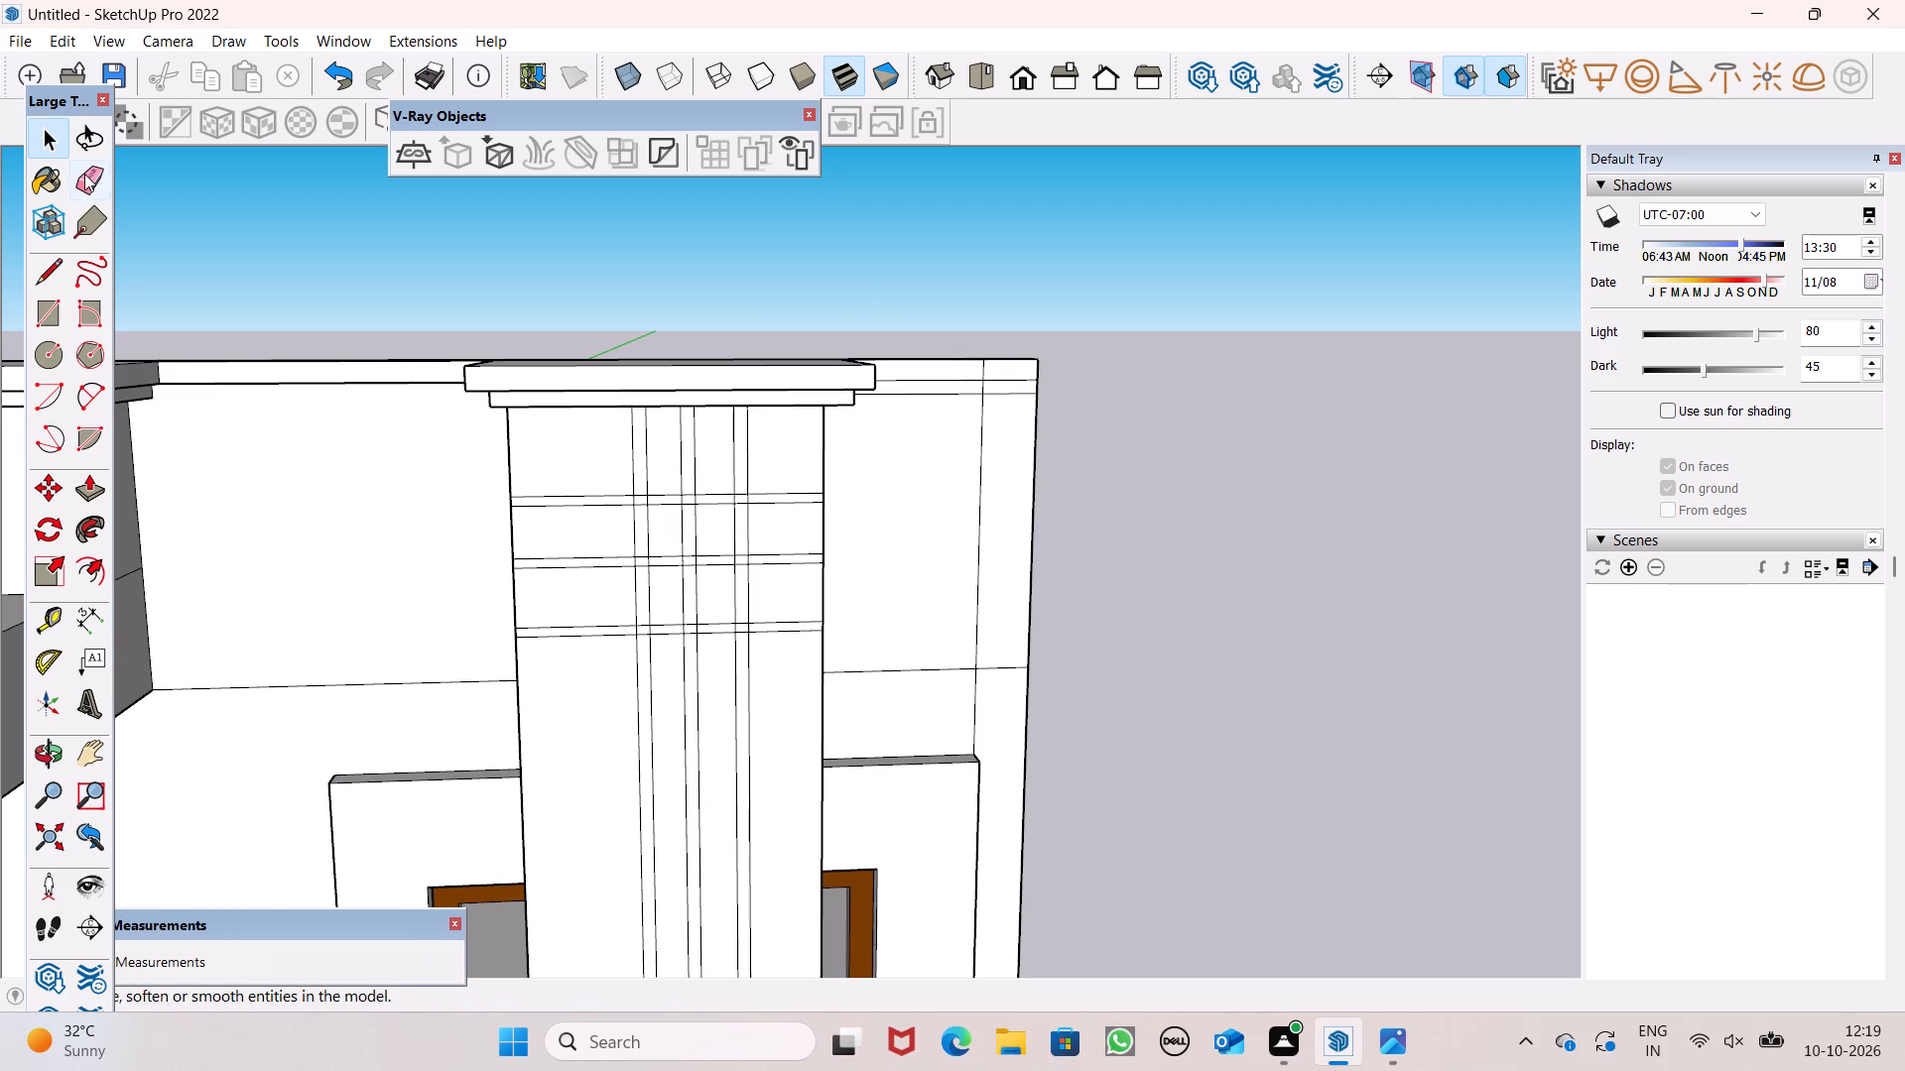
pyautogui.click(92, 176)
pyautogui.scroll(3, 686, 434)
pyautogui.scroll(-1, 683, 446)
pyautogui.scroll(7, 683, 454)
pyautogui.scroll(3, 576, 567)
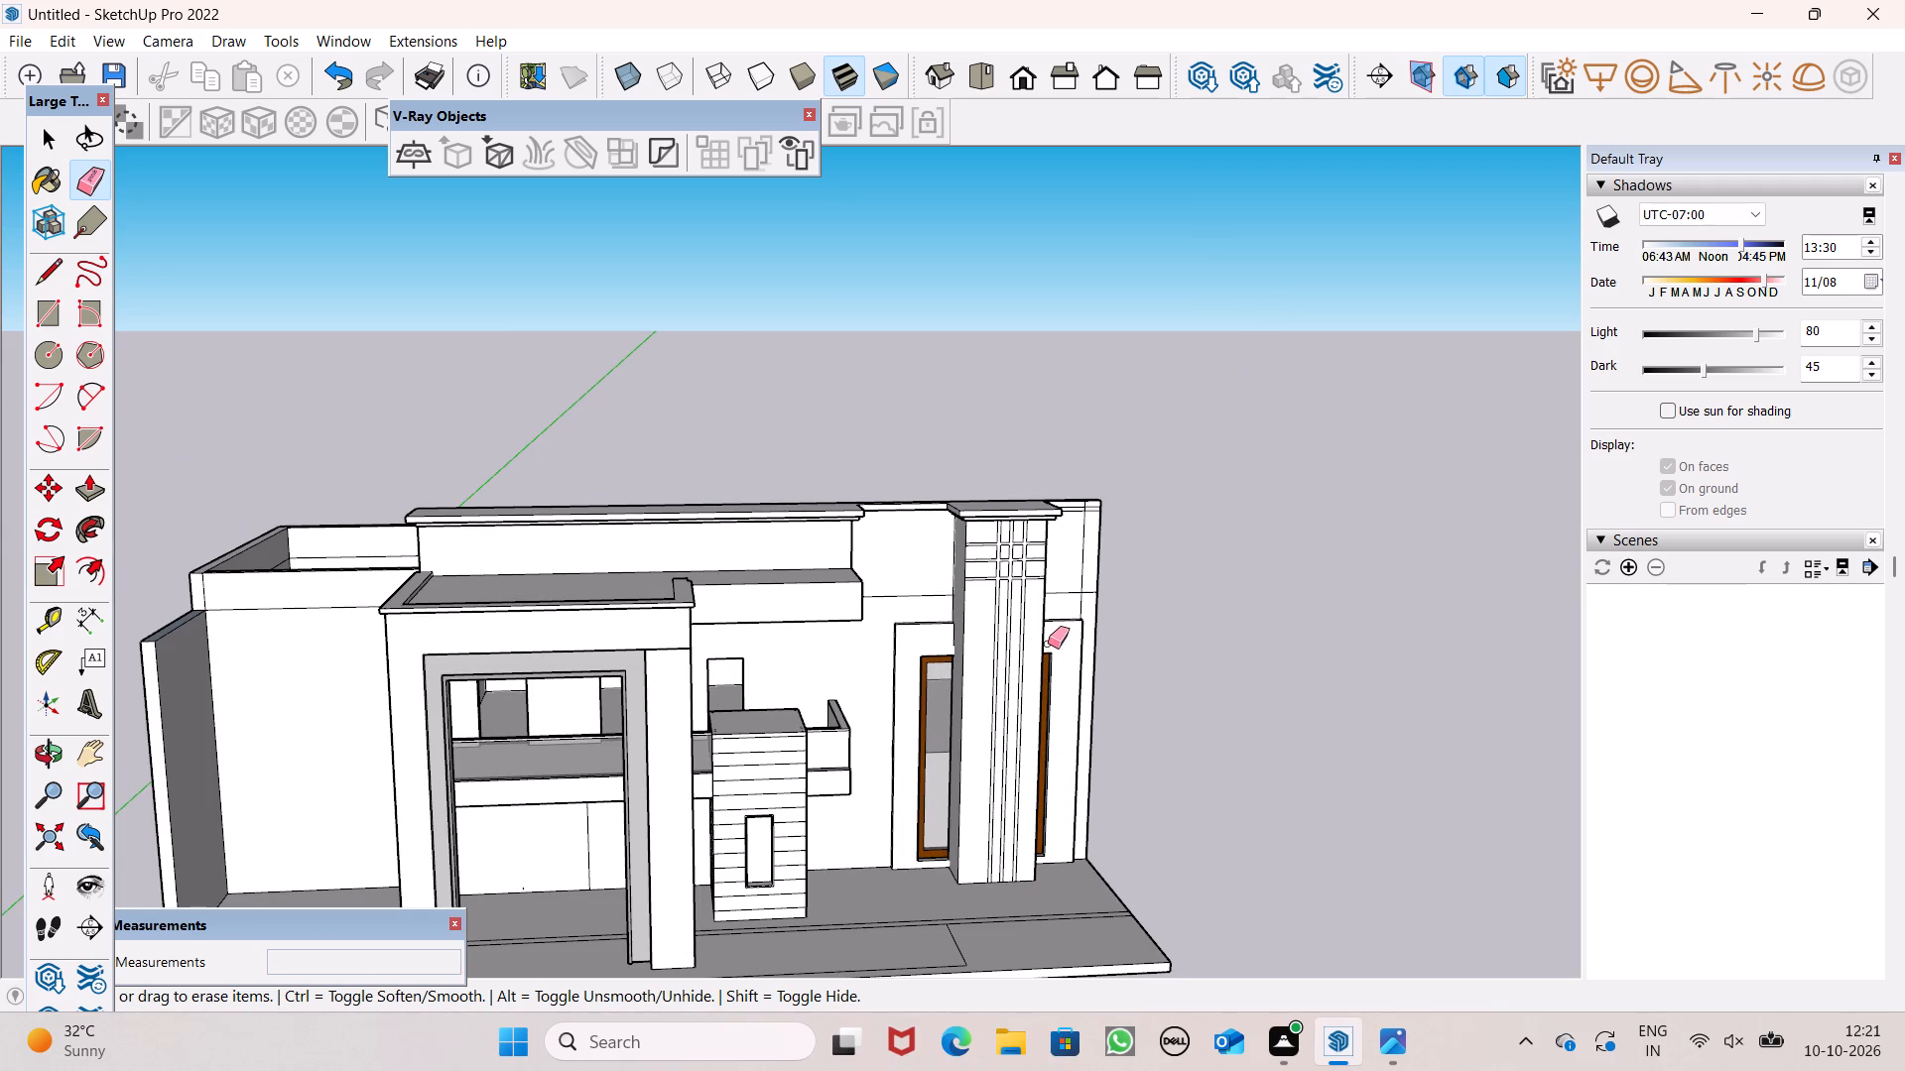
pyautogui.scroll(5, 912, 592)
pyautogui.scroll(-3, 912, 592)
pyautogui.scroll(-4, 991, 597)
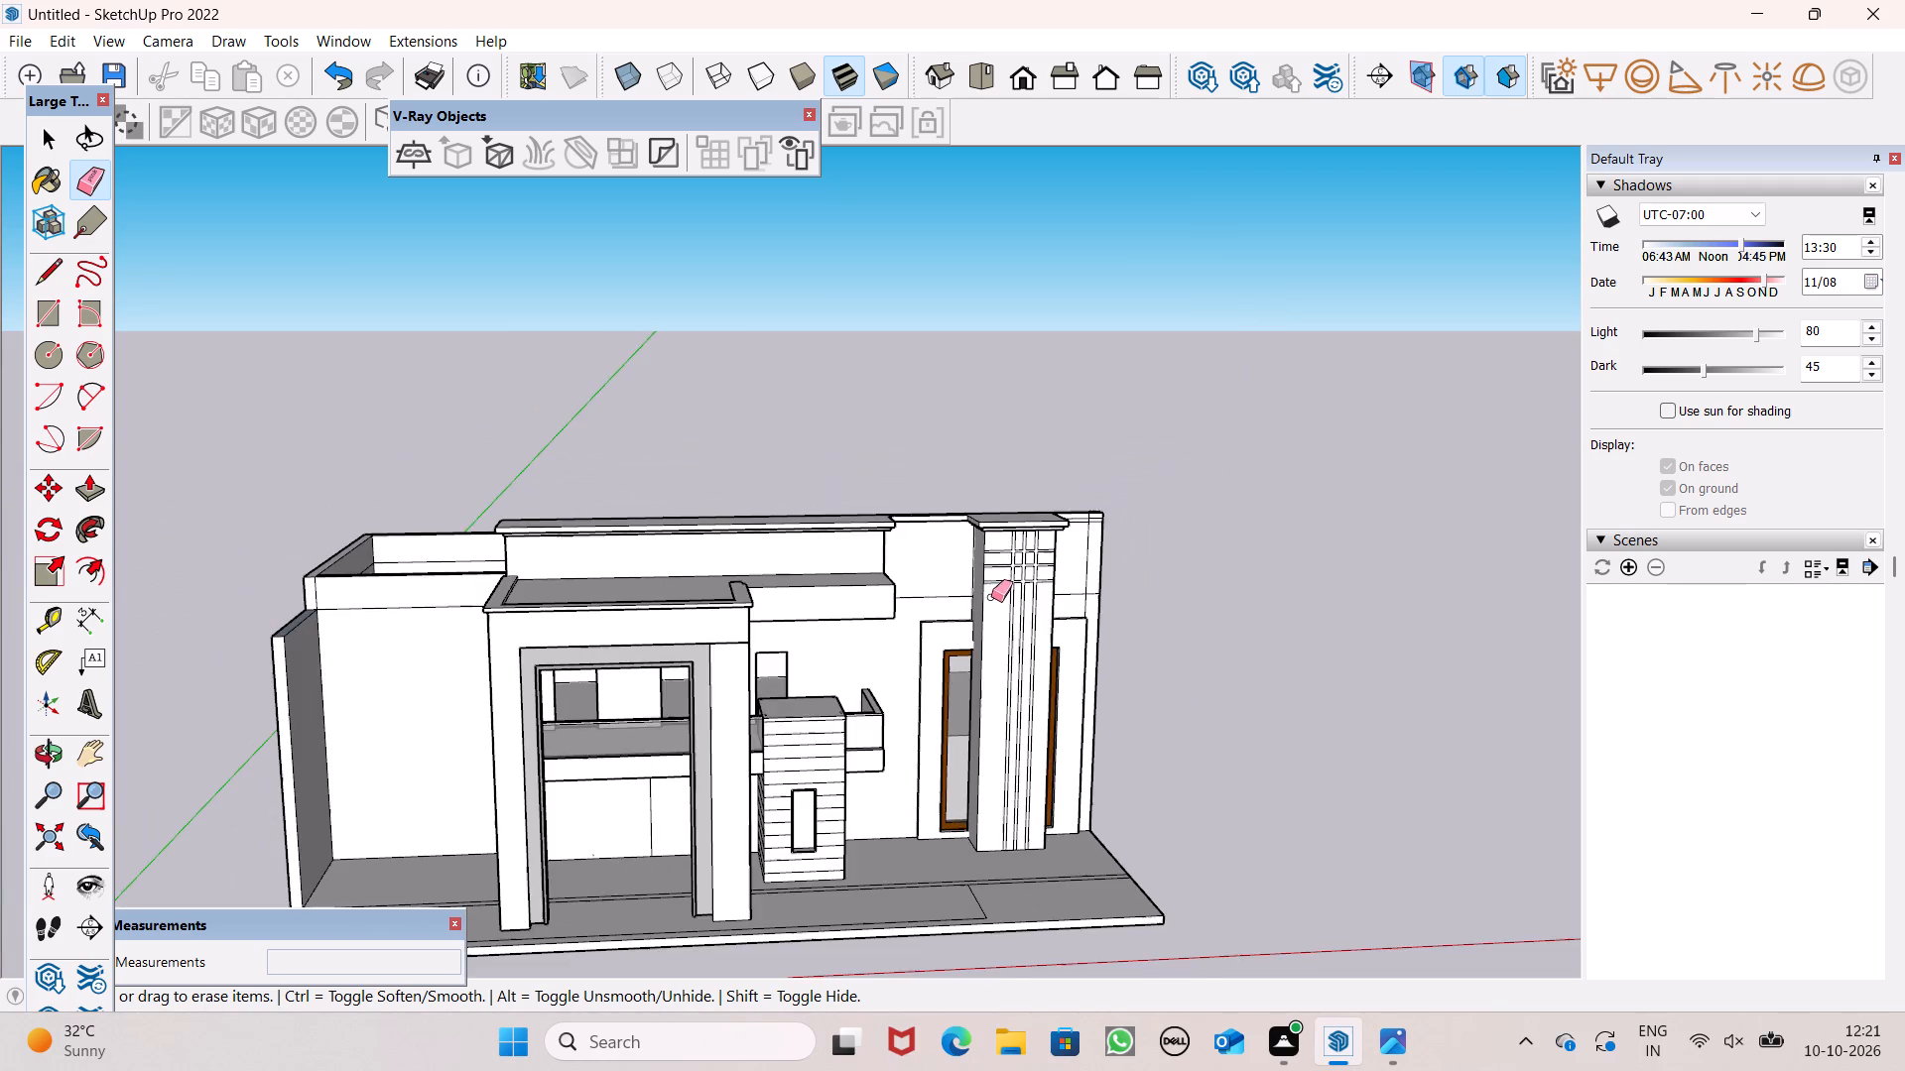
pyautogui.moveTo(1013, 627); pyautogui.dragTo(919, 628, button='middle')
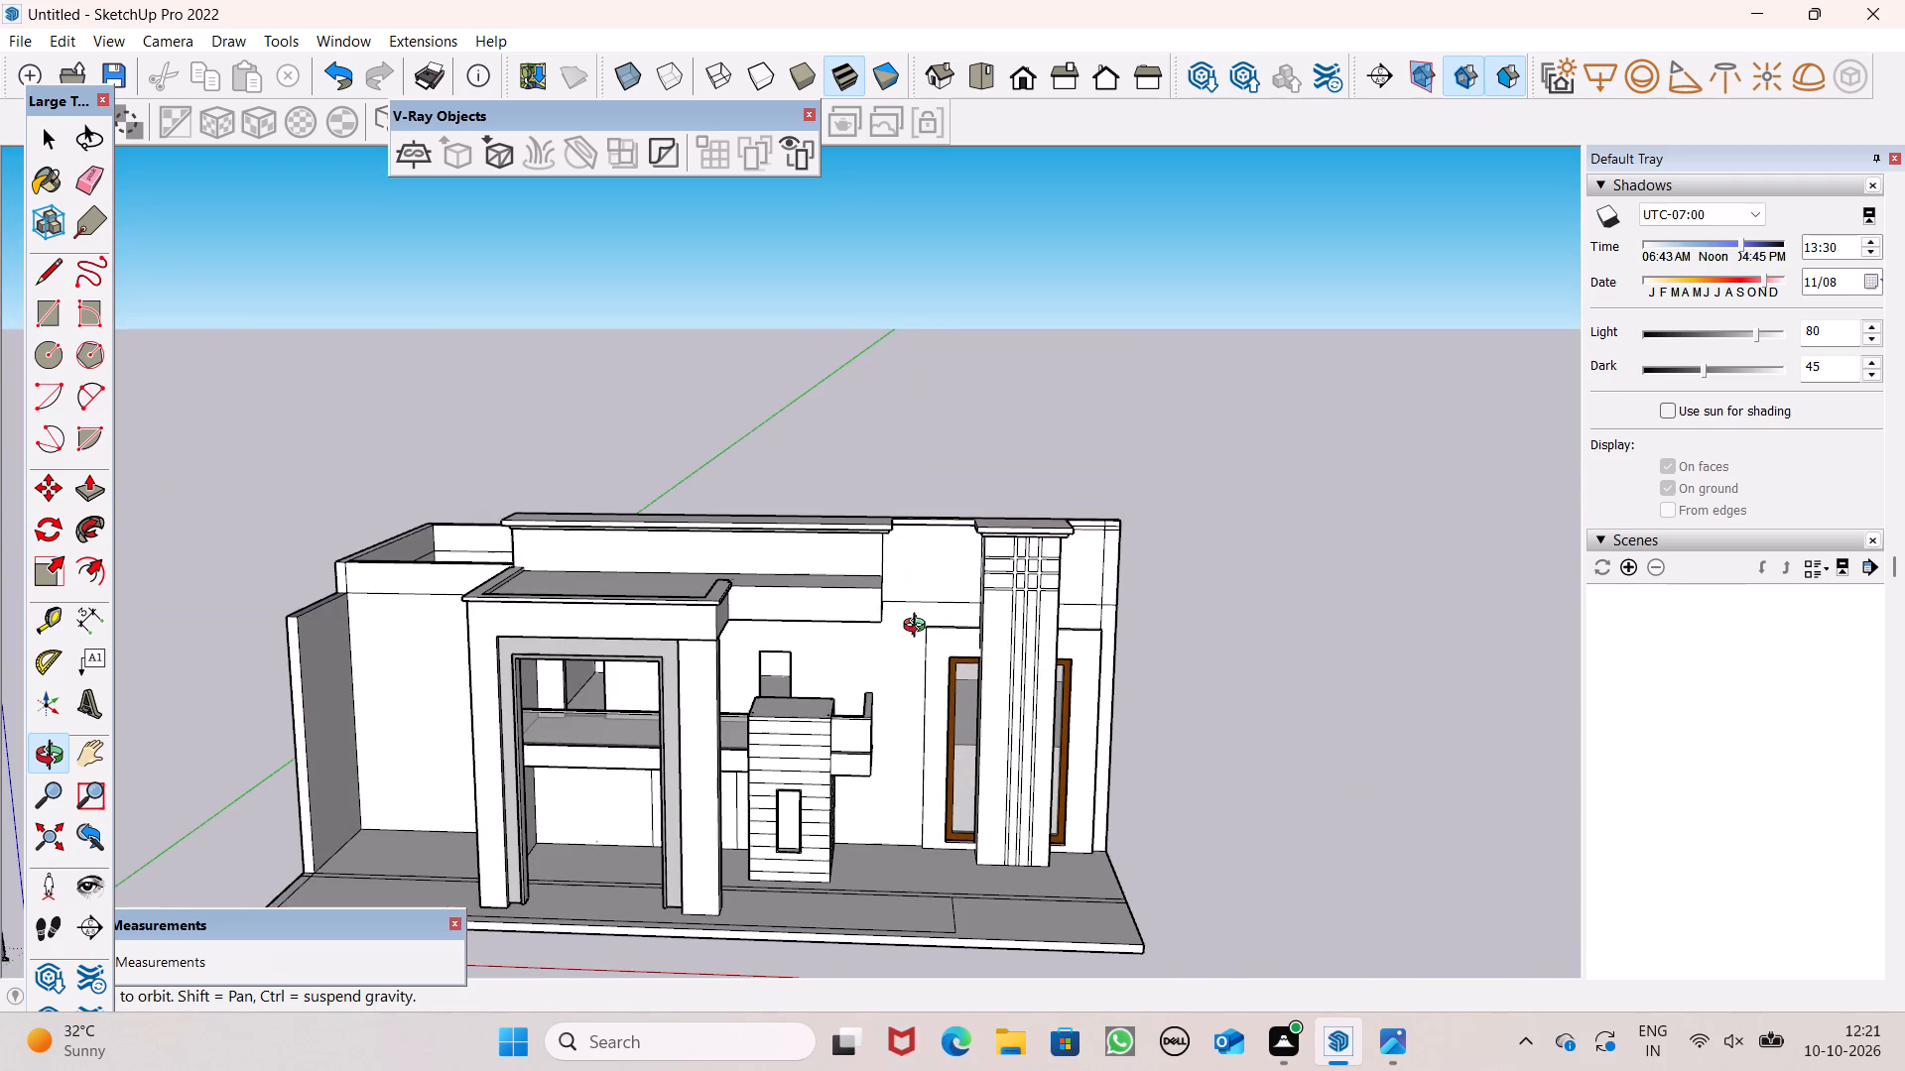
pyautogui.moveTo(919, 628); pyautogui.dragTo(940, 701, button='middle')
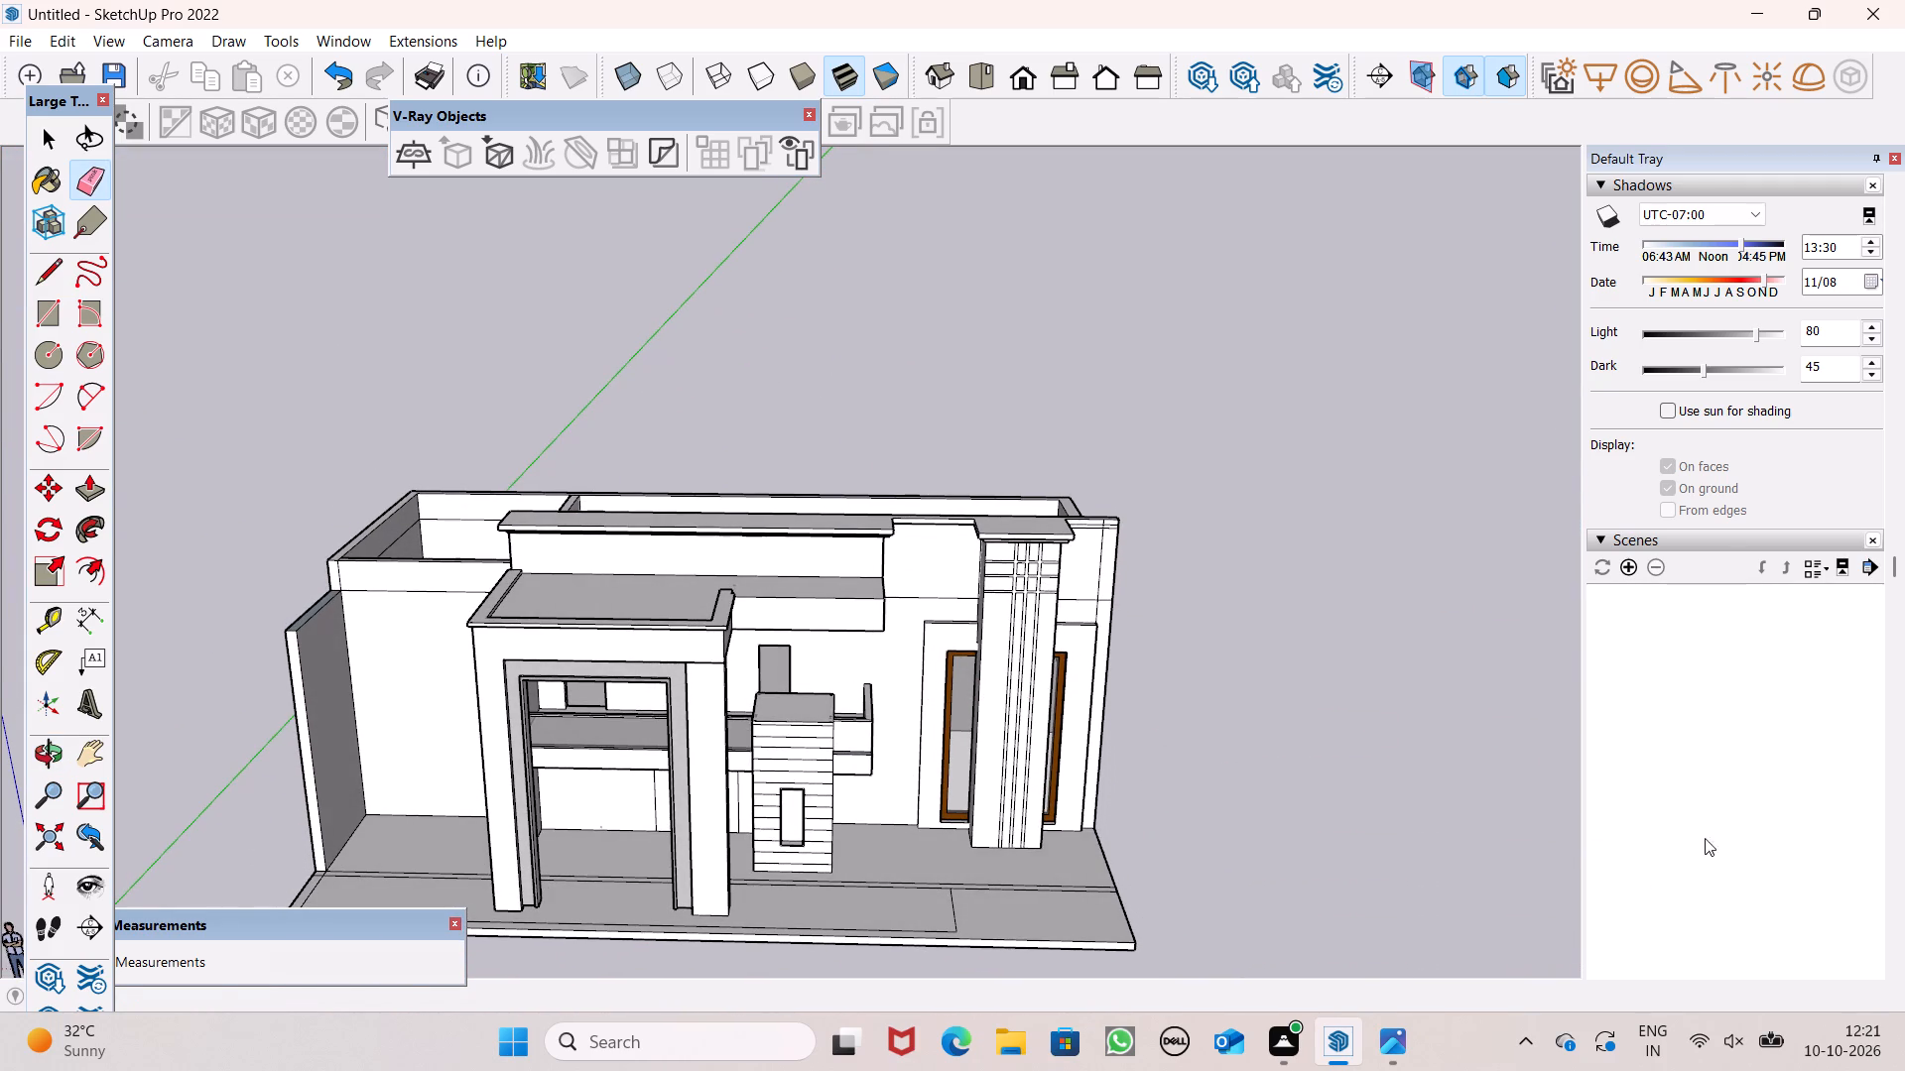
pyautogui.scroll(7, 1722, 768)
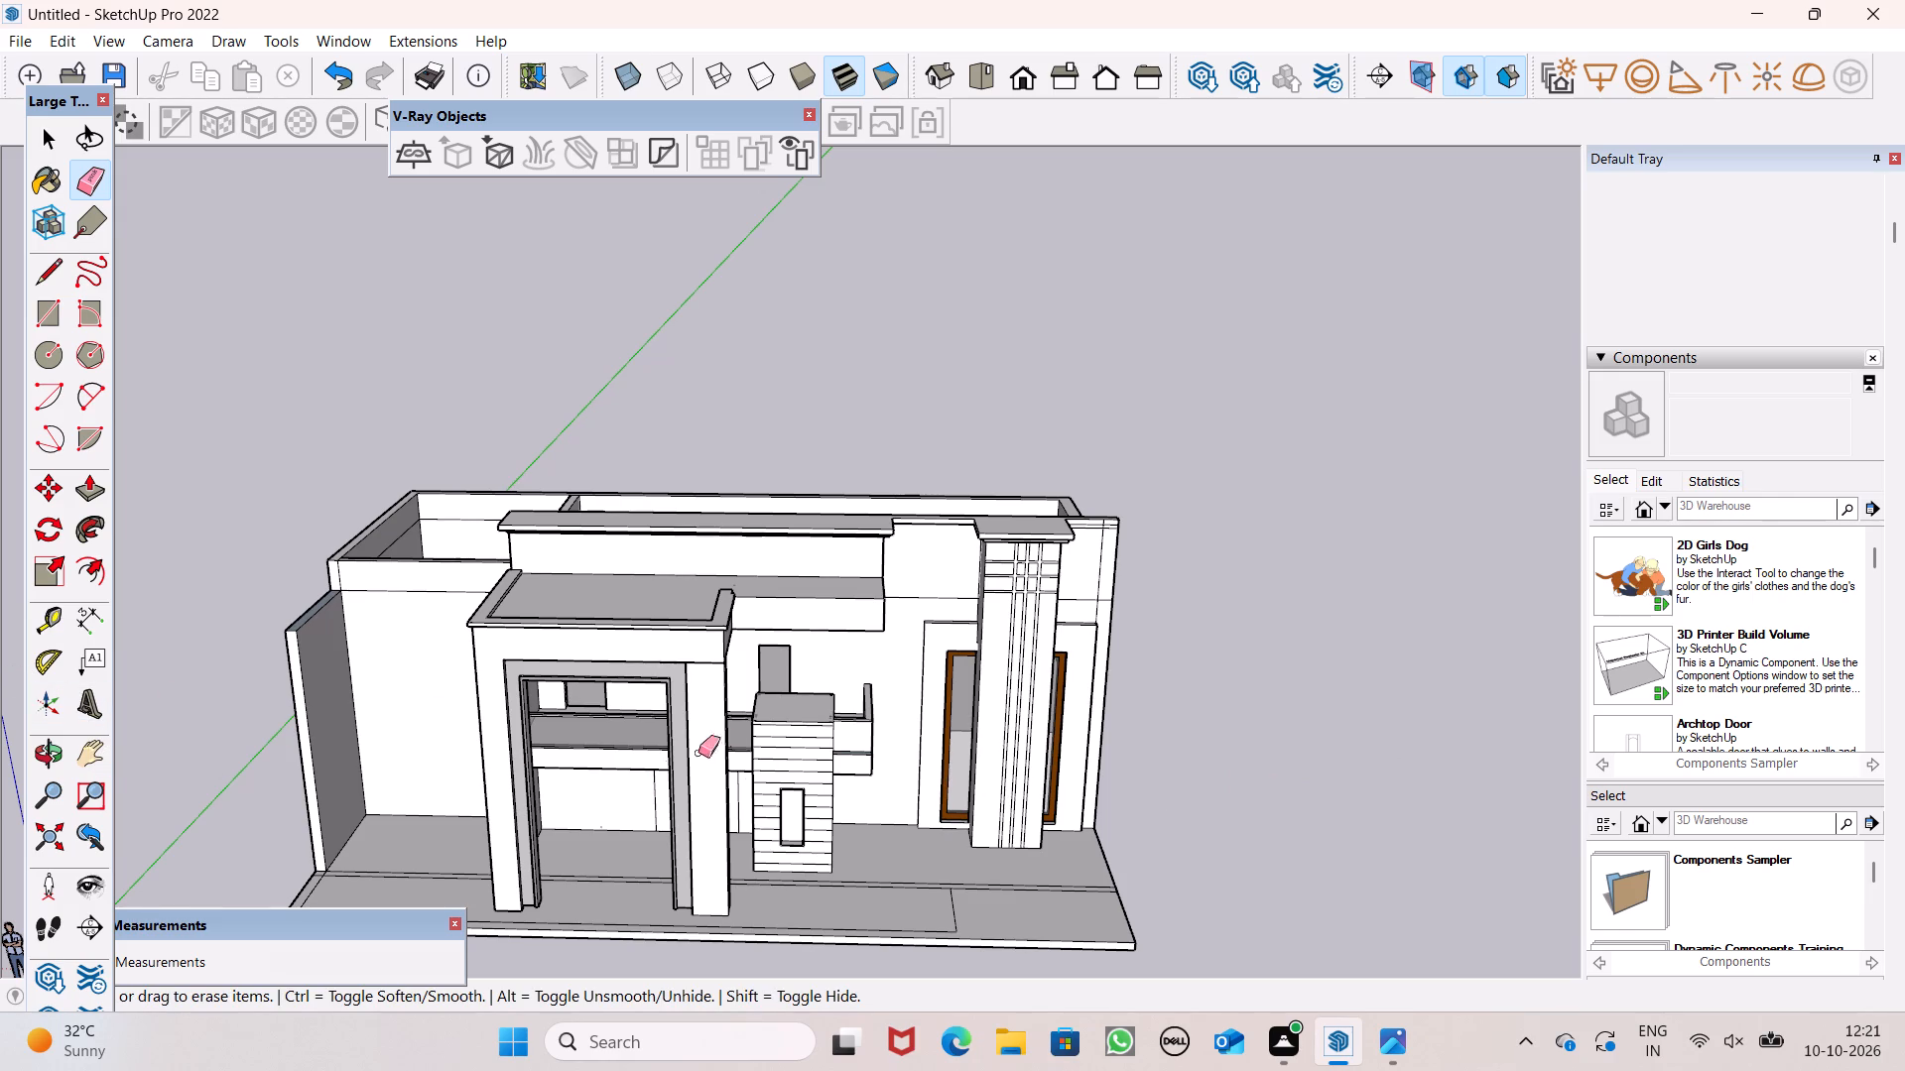
# Draw a line straight up the wall from the window surround's upper left corner, then across to the pillar's side.
pyautogui.click(48, 285)
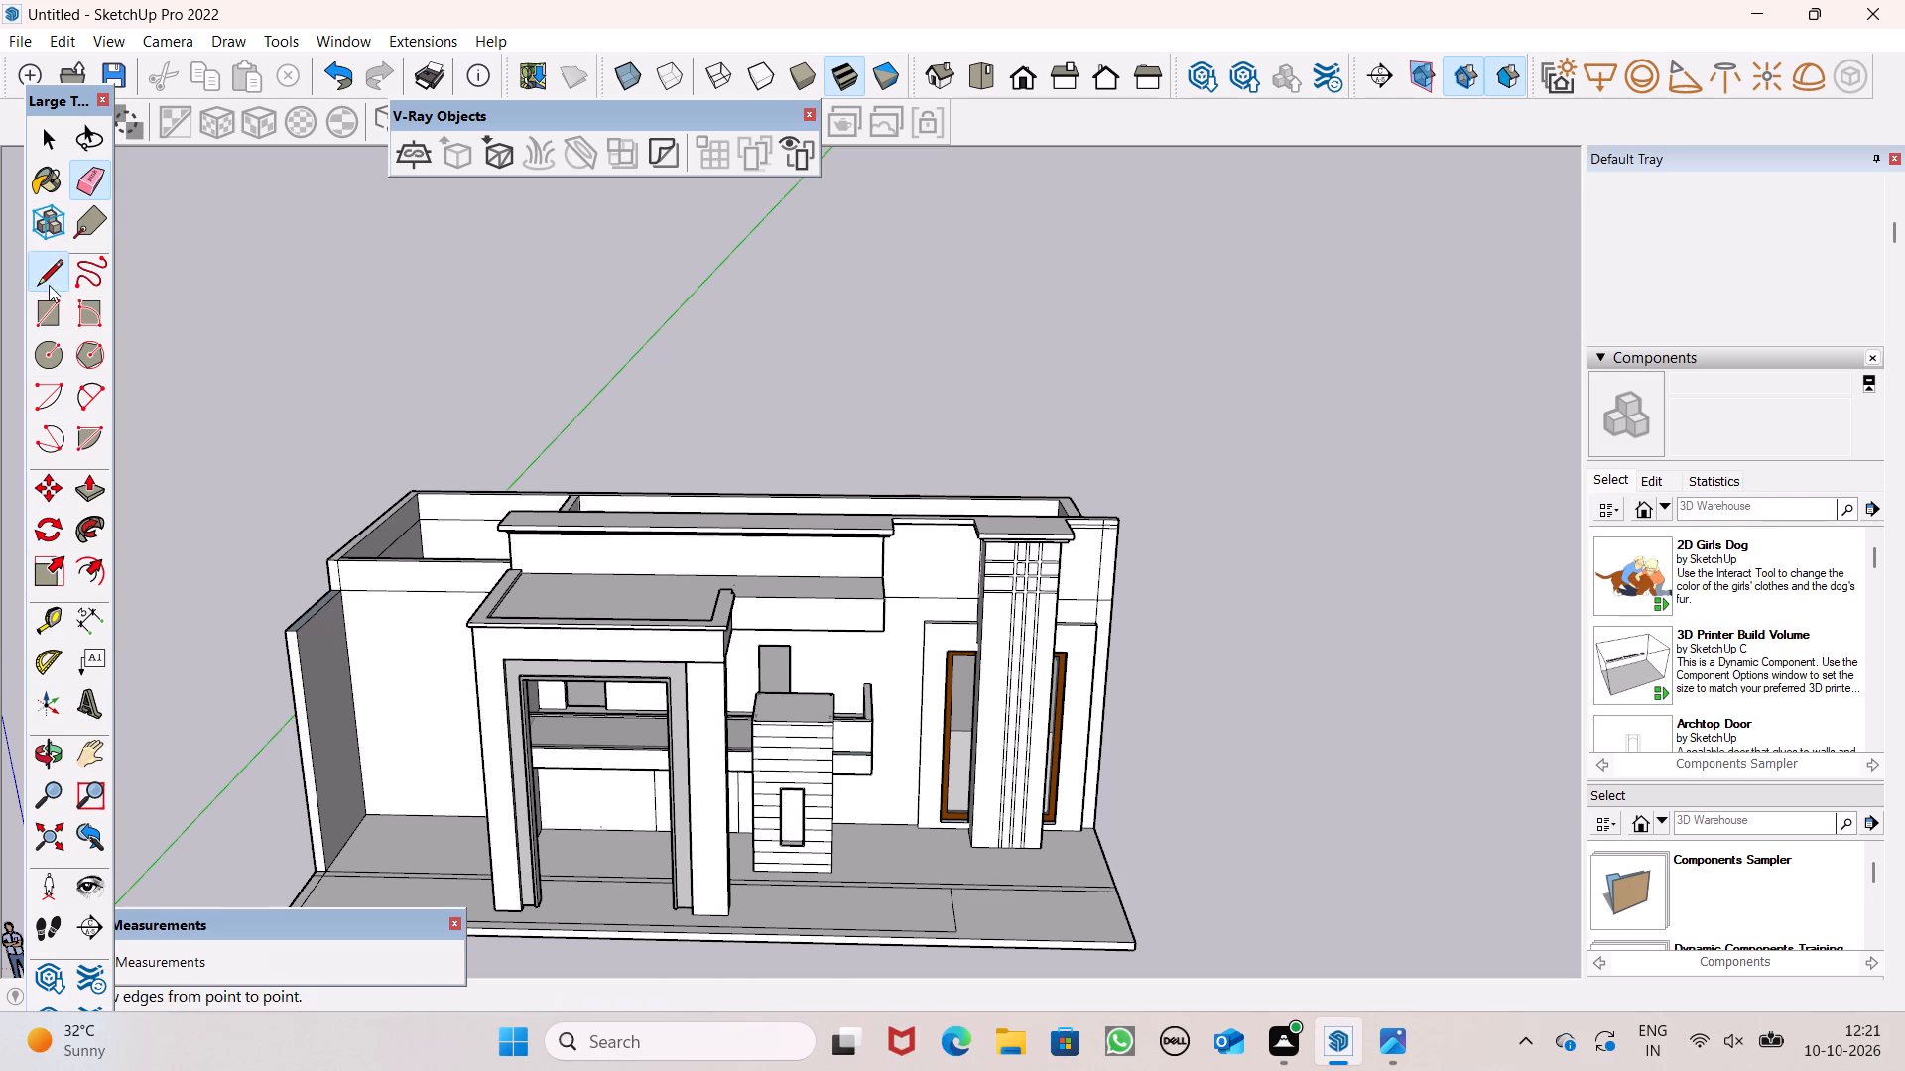
pyautogui.scroll(9, 1027, 596)
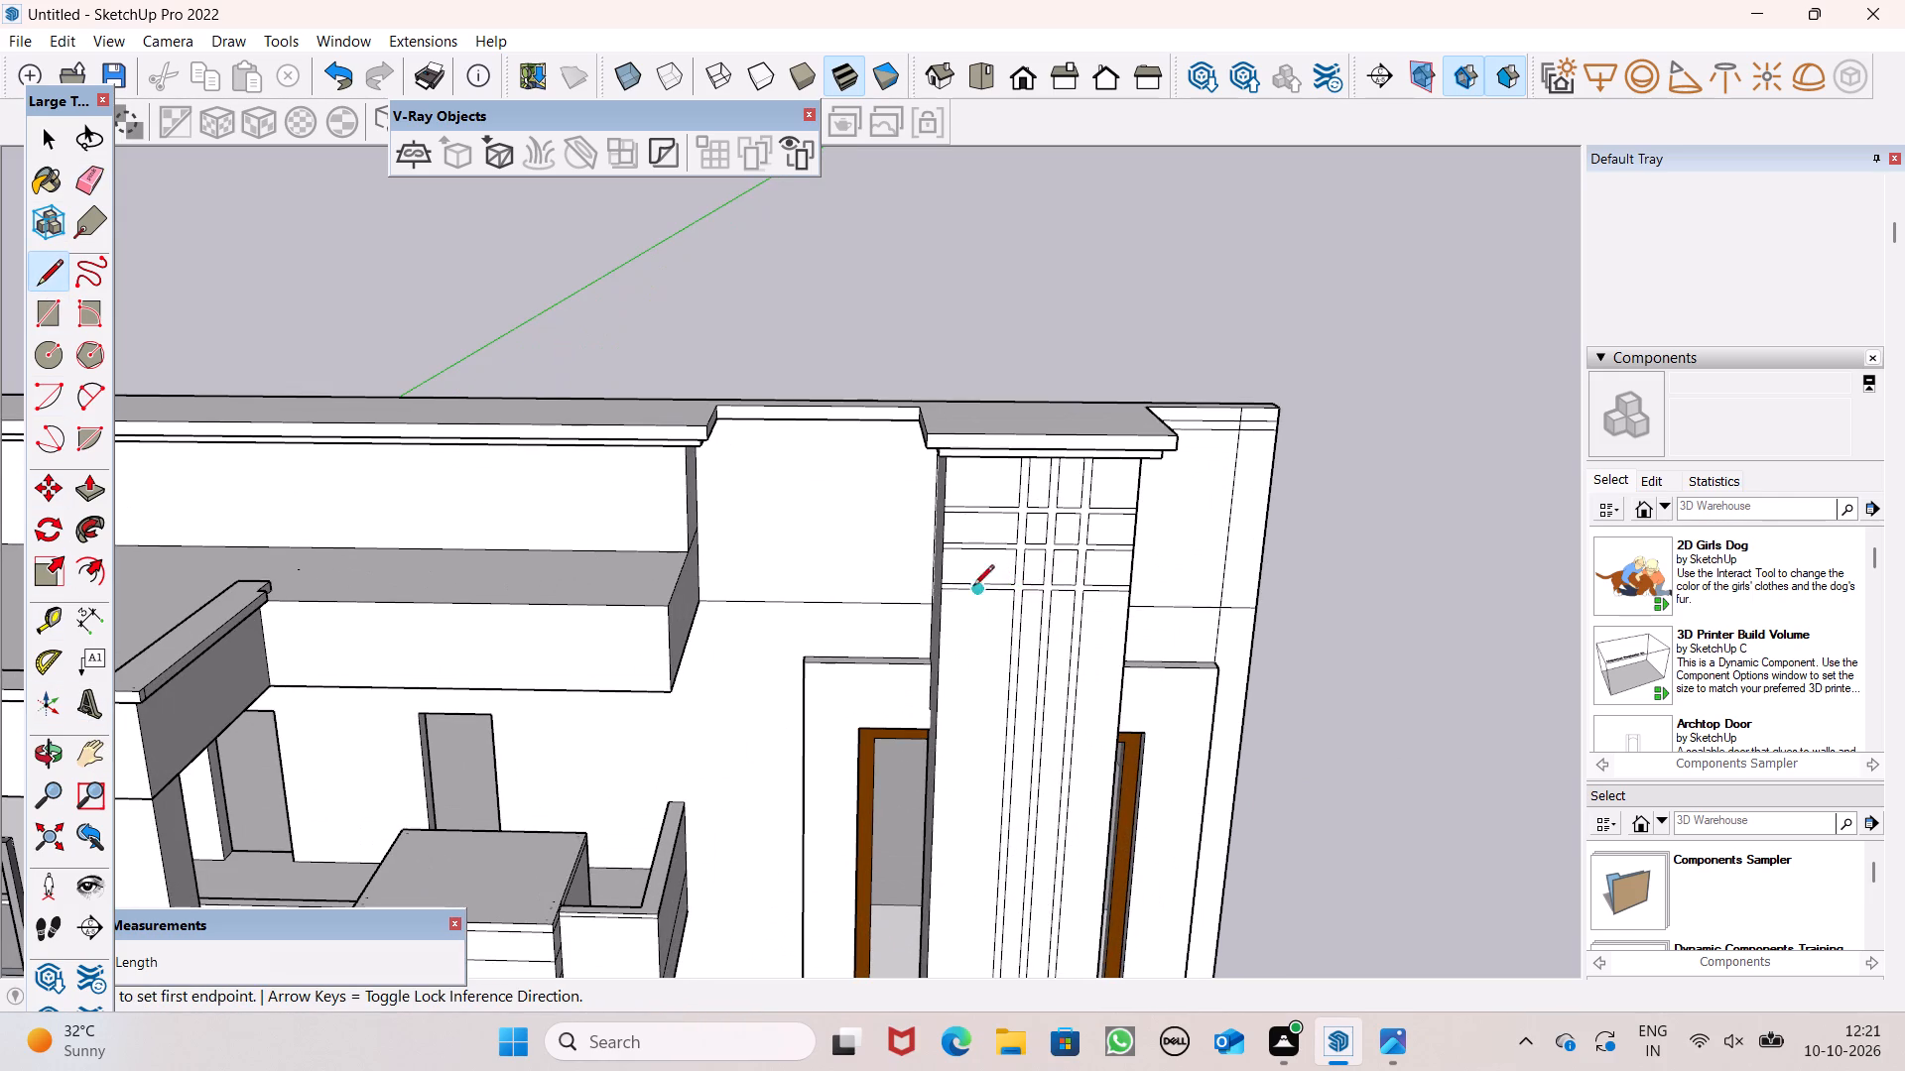
pyautogui.scroll(7, 920, 546)
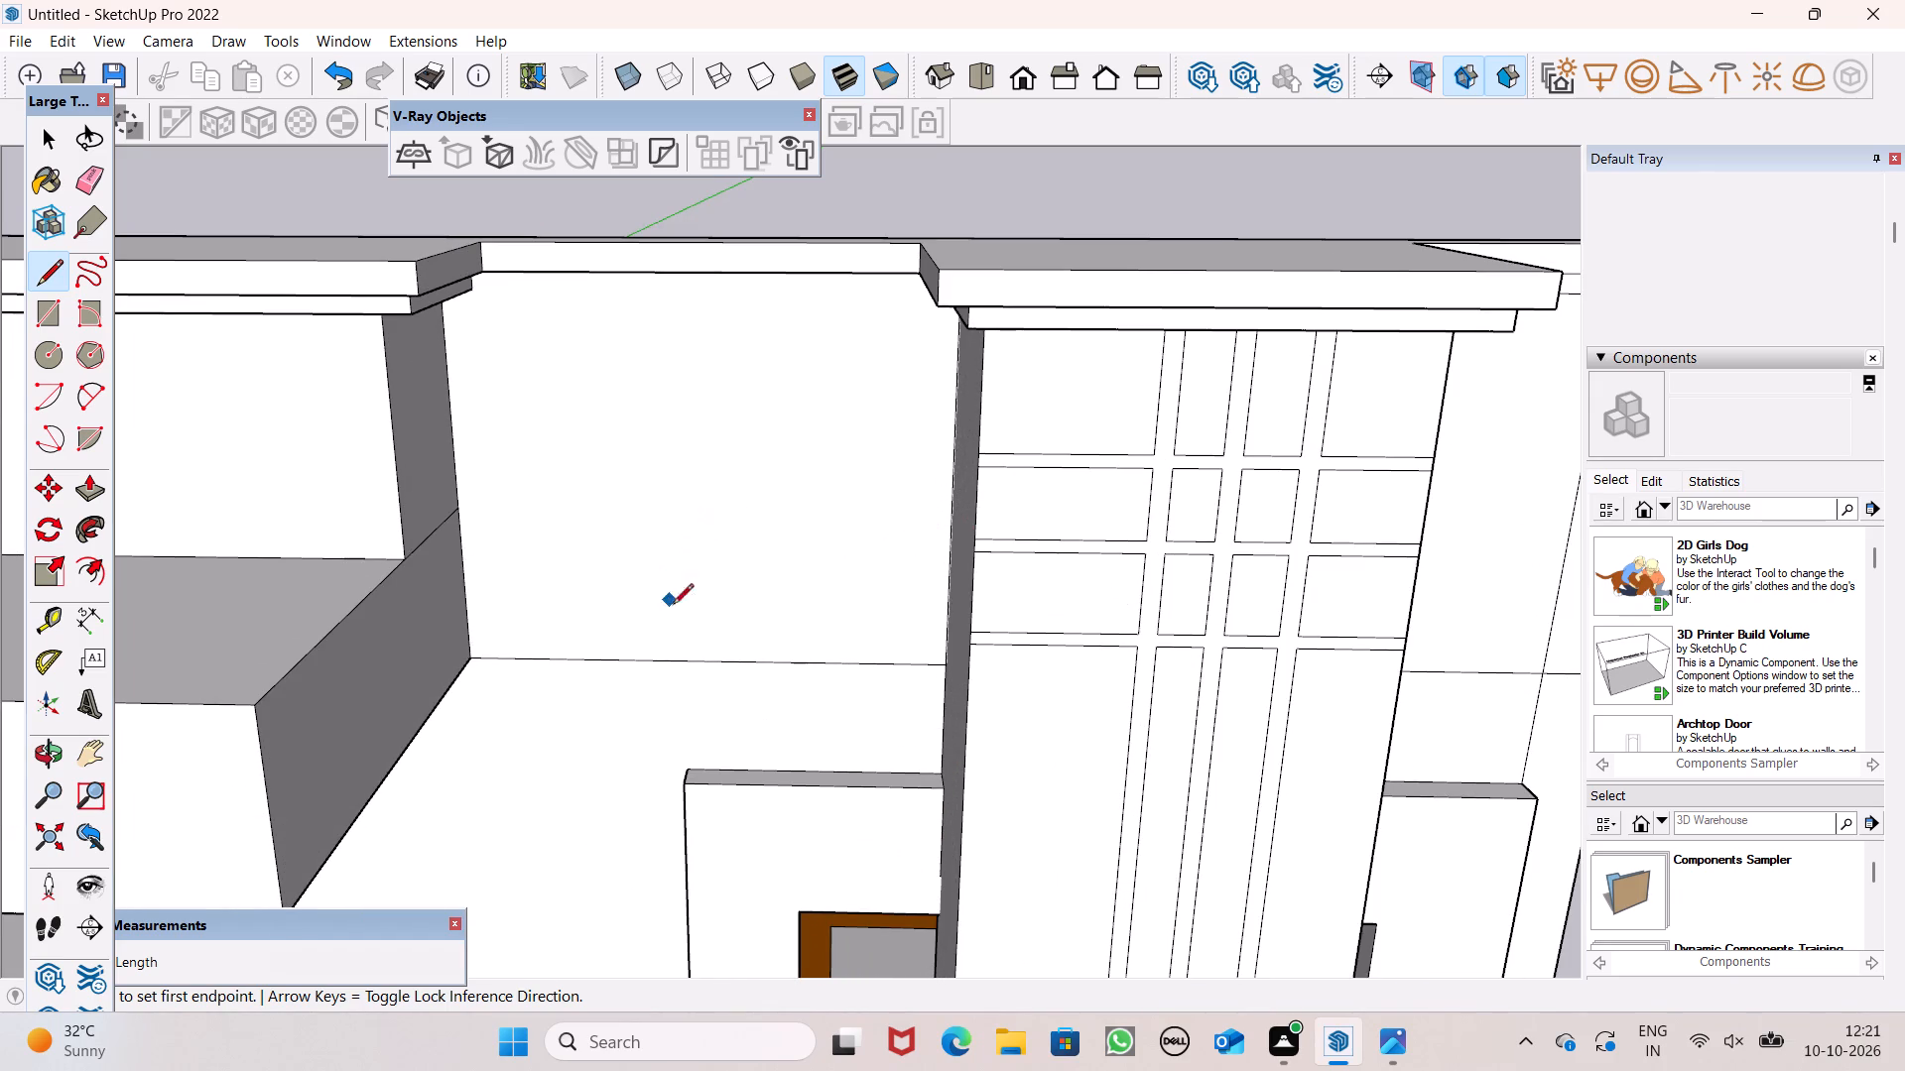
pyautogui.scroll(-3, 751, 570)
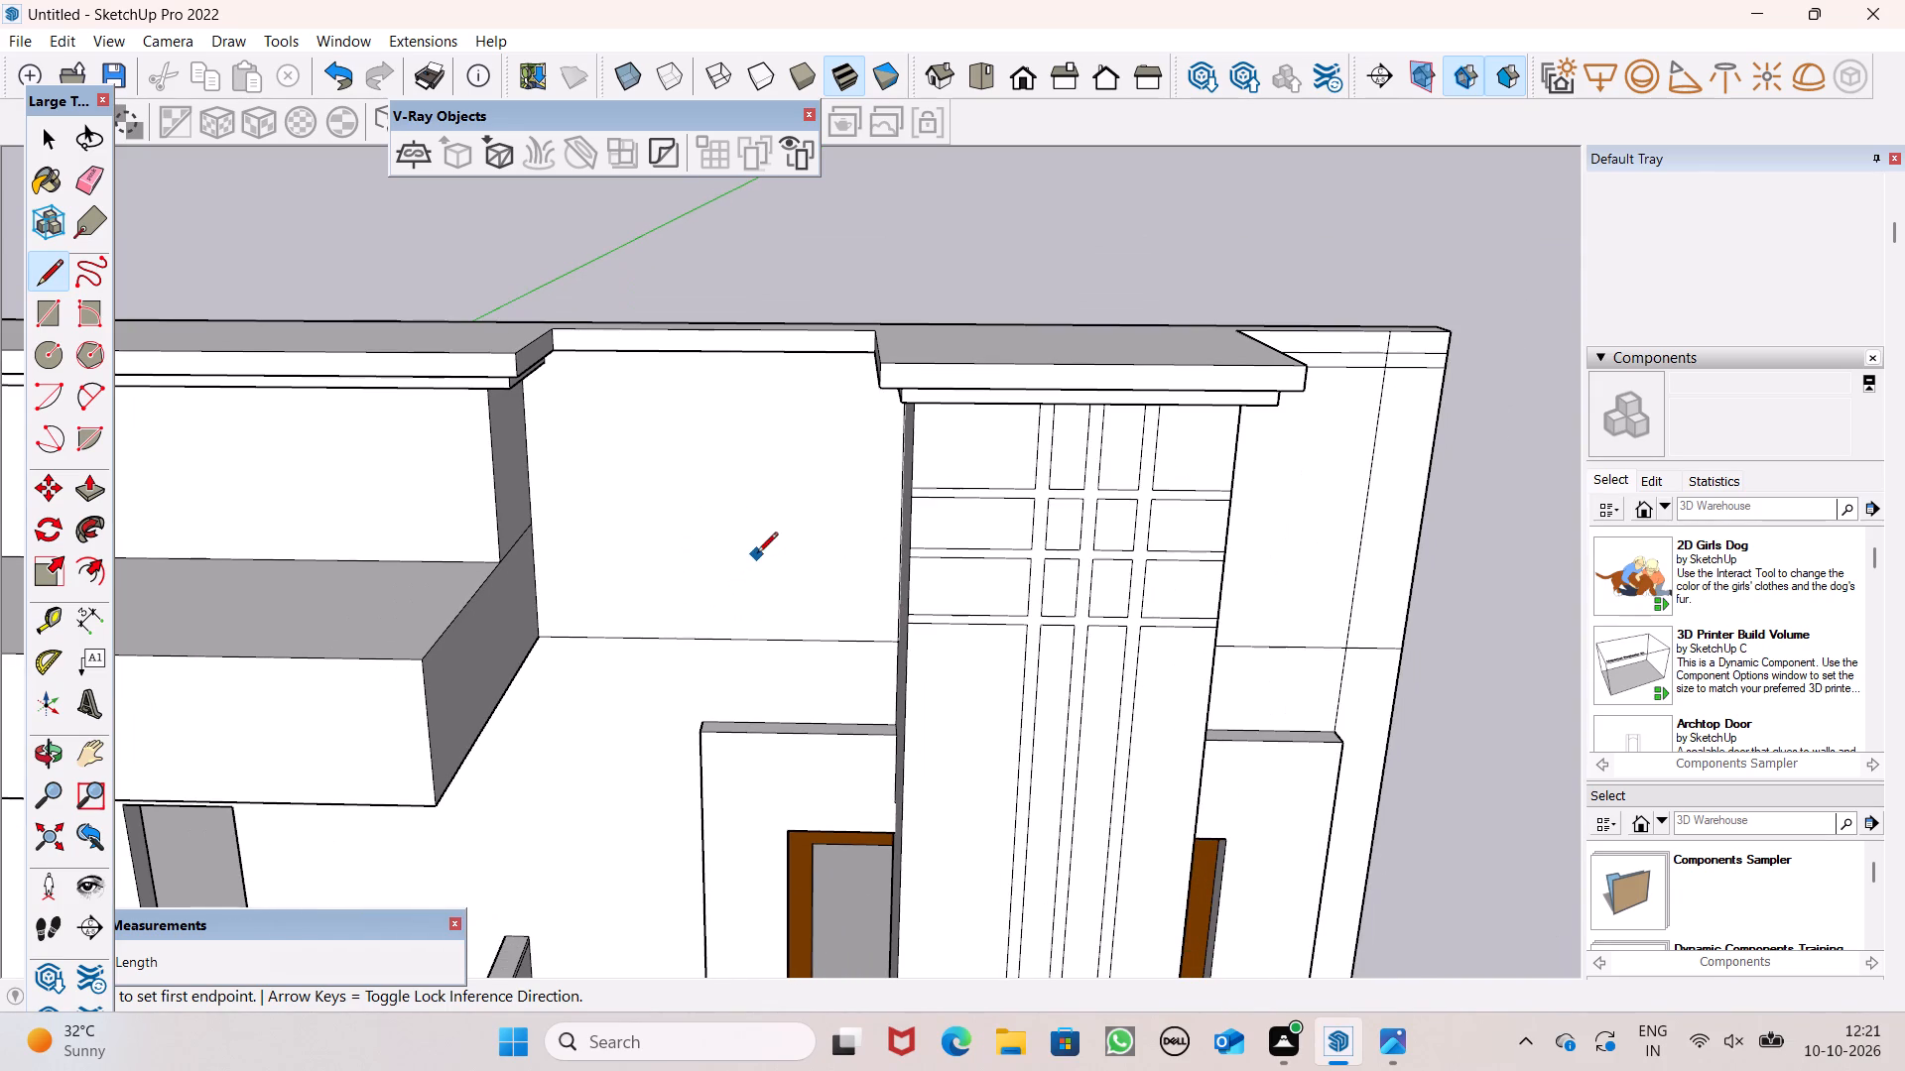
pyautogui.click(708, 719)
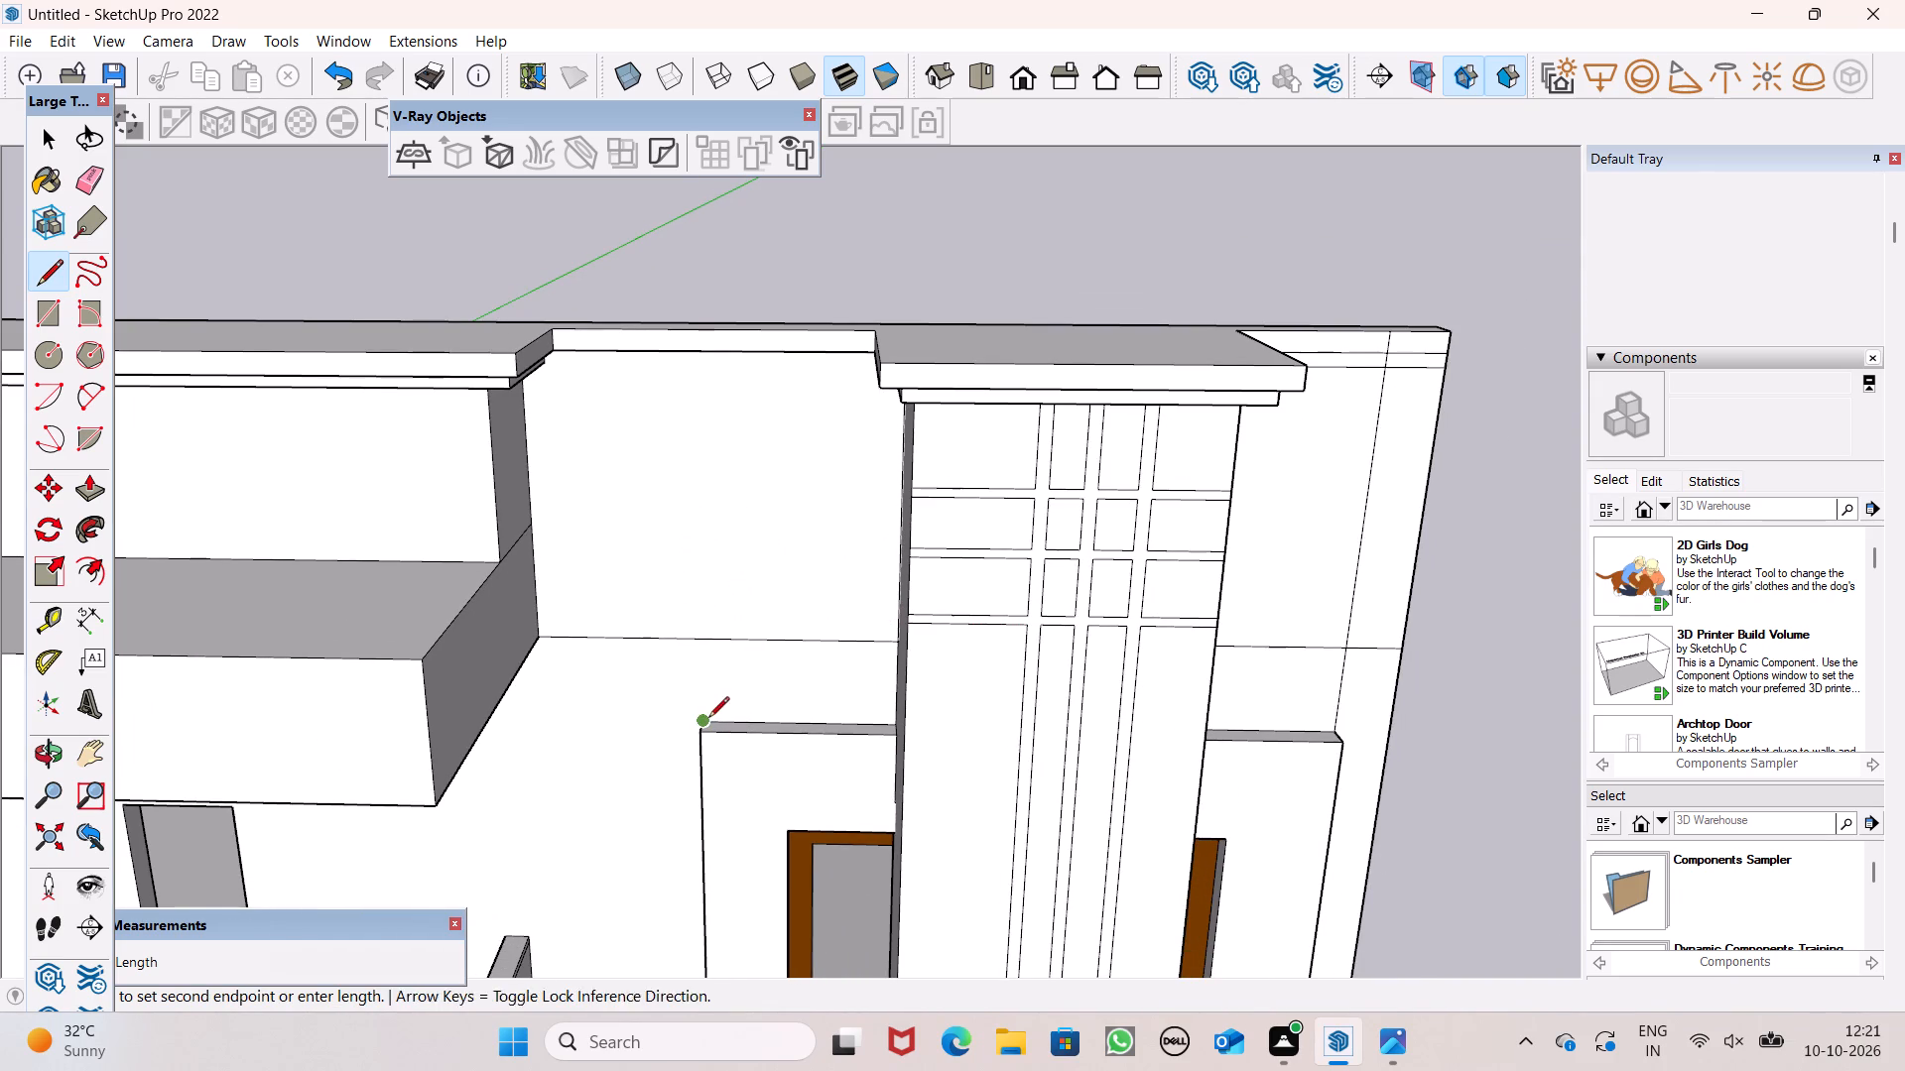
pyautogui.click(700, 541)
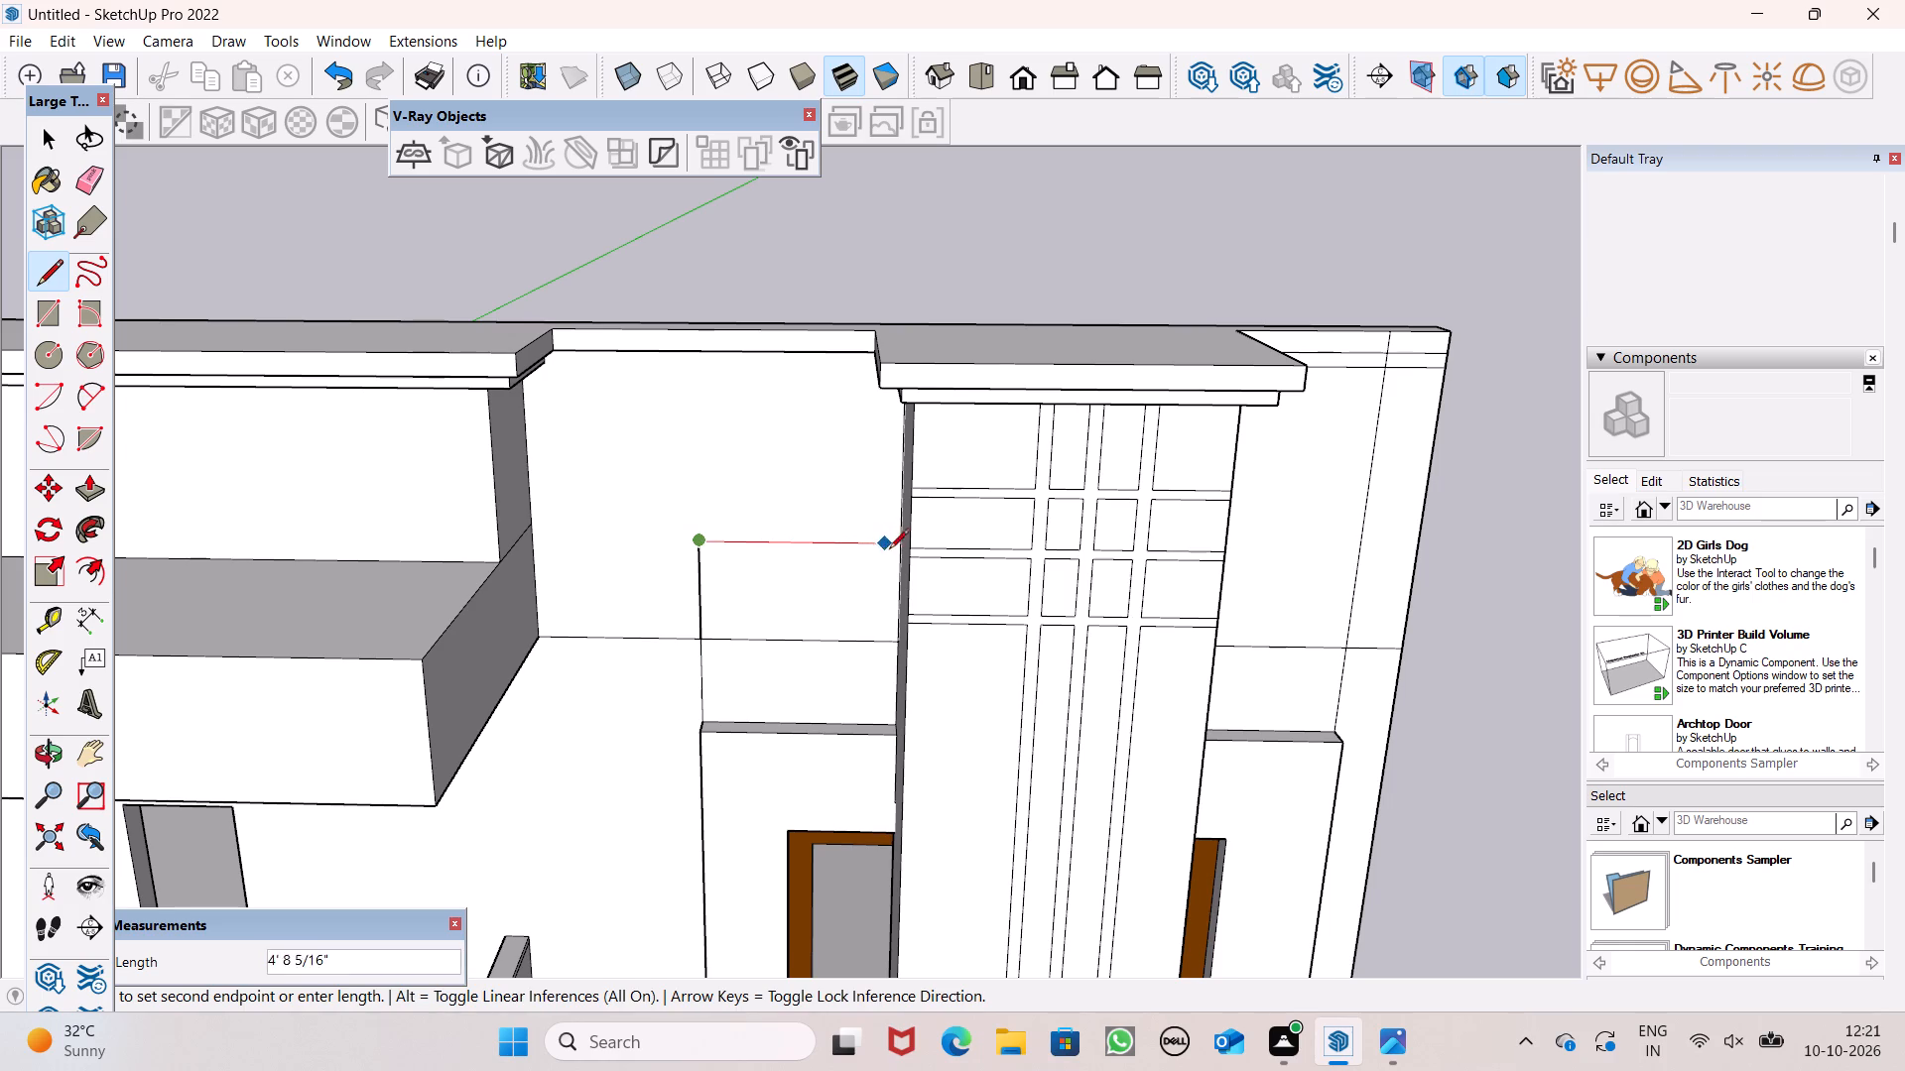
pyautogui.click(896, 550)
# Draw a horizontal line about 4' 6" long from the pillar's other side to the vertical wall line above the window surround.
pyautogui.scroll(-2, 1193, 636)
pyautogui.moveTo(1267, 669); pyautogui.dragTo(1116, 725, button='middle')
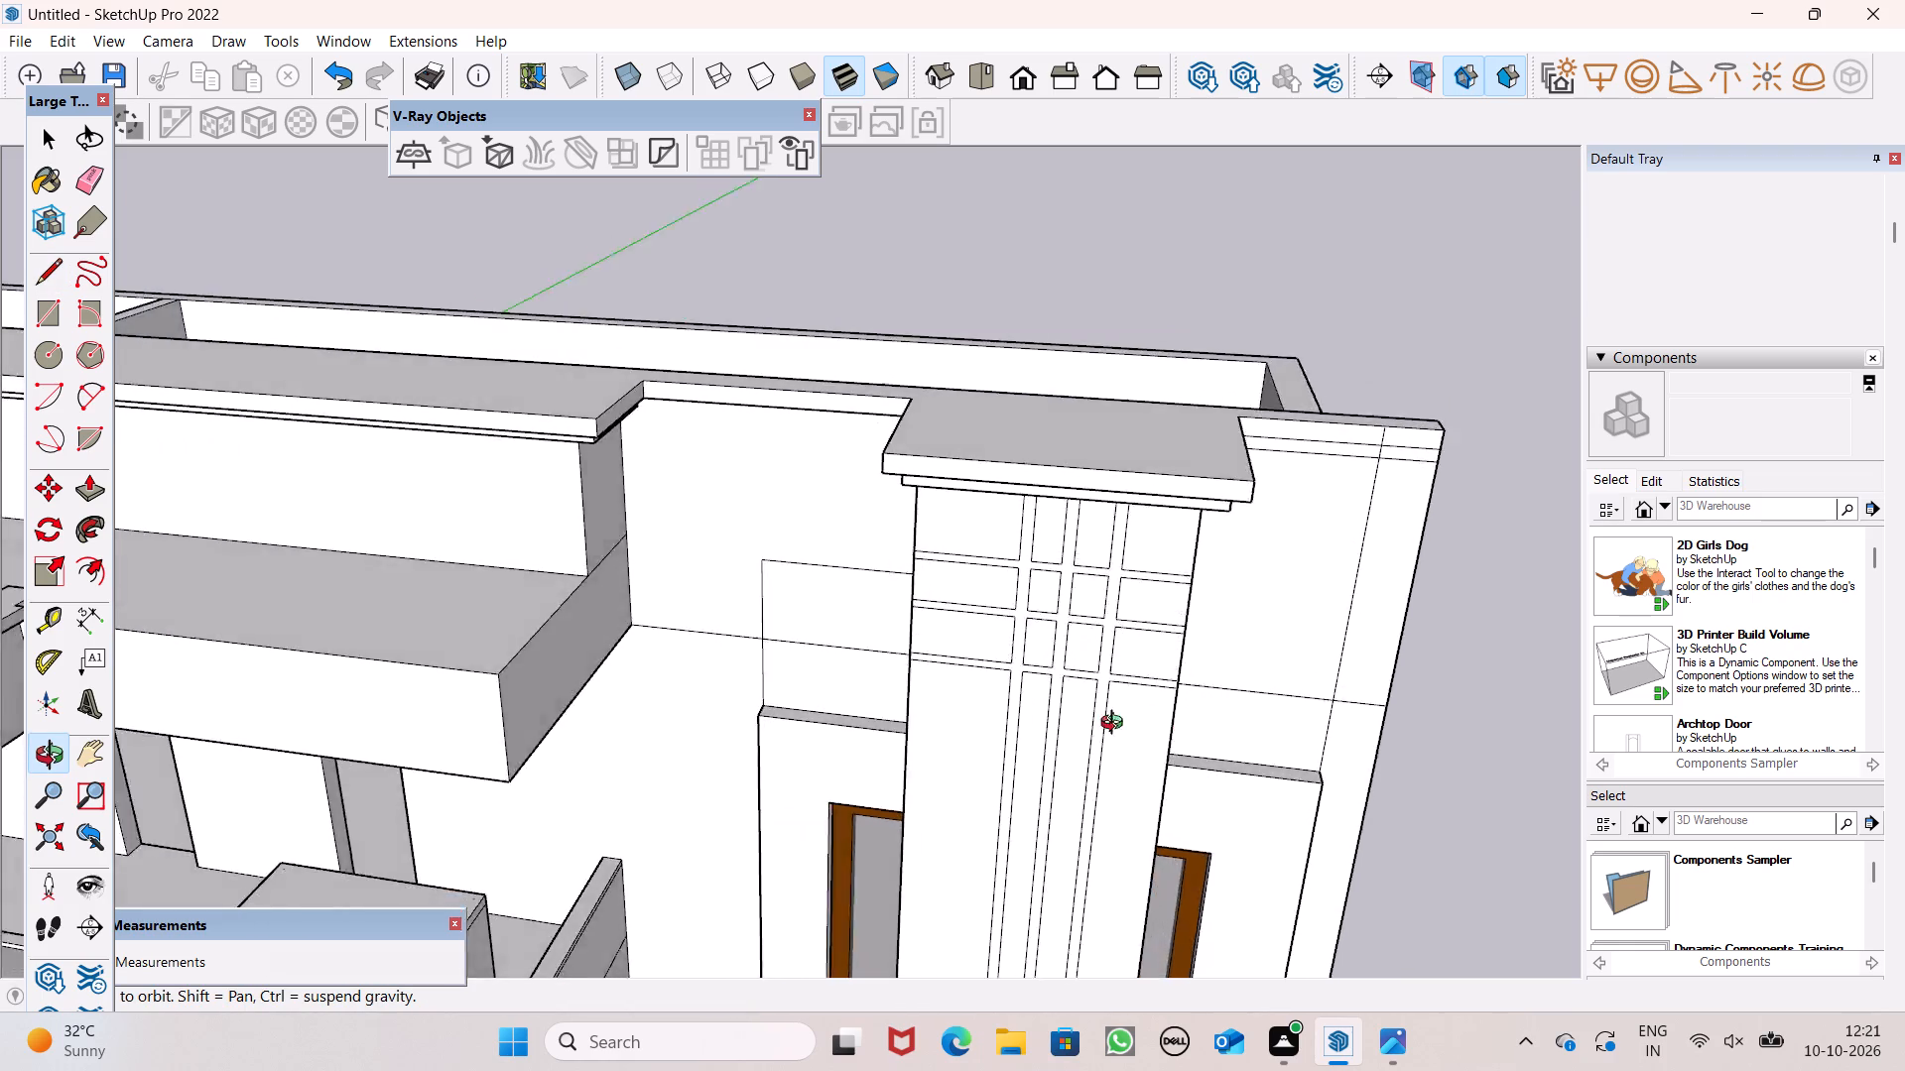
pyautogui.moveTo(1116, 725); pyautogui.dragTo(980, 657, button='middle')
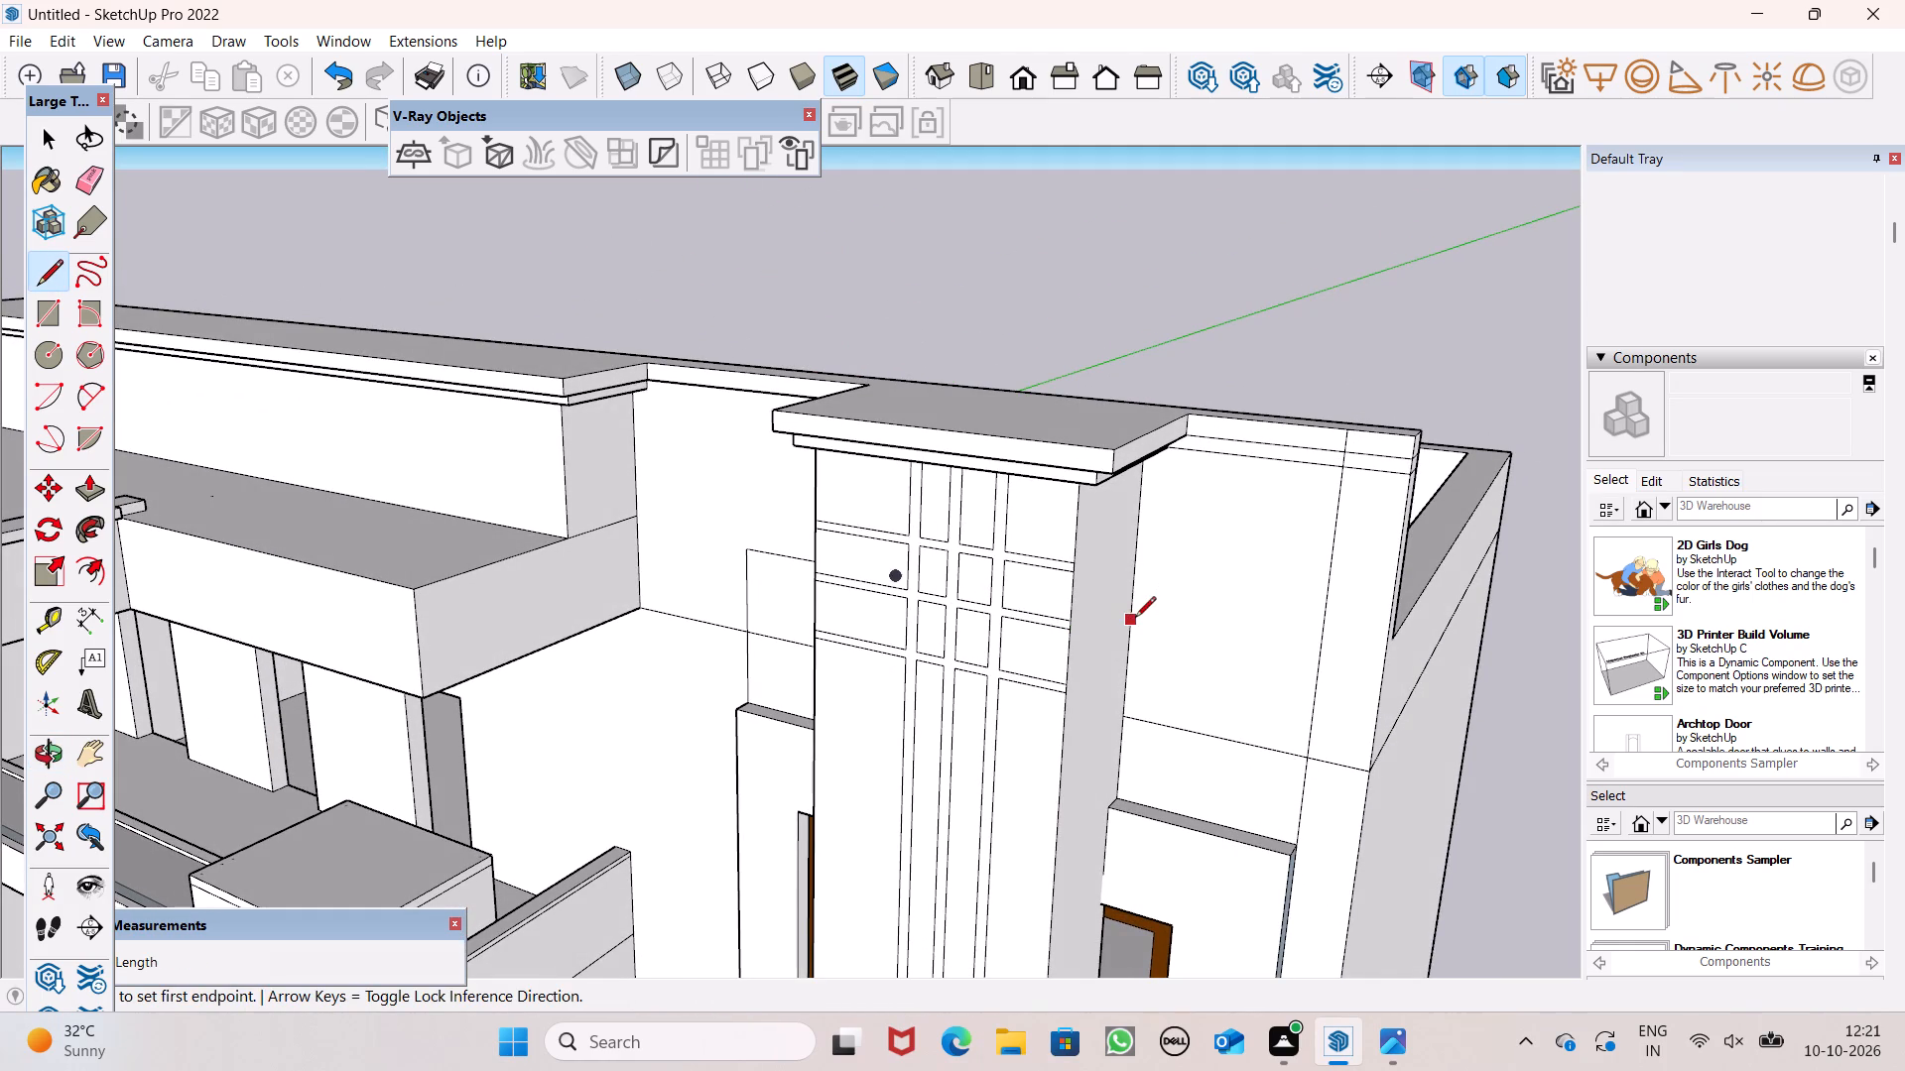
pyautogui.click(1135, 619)
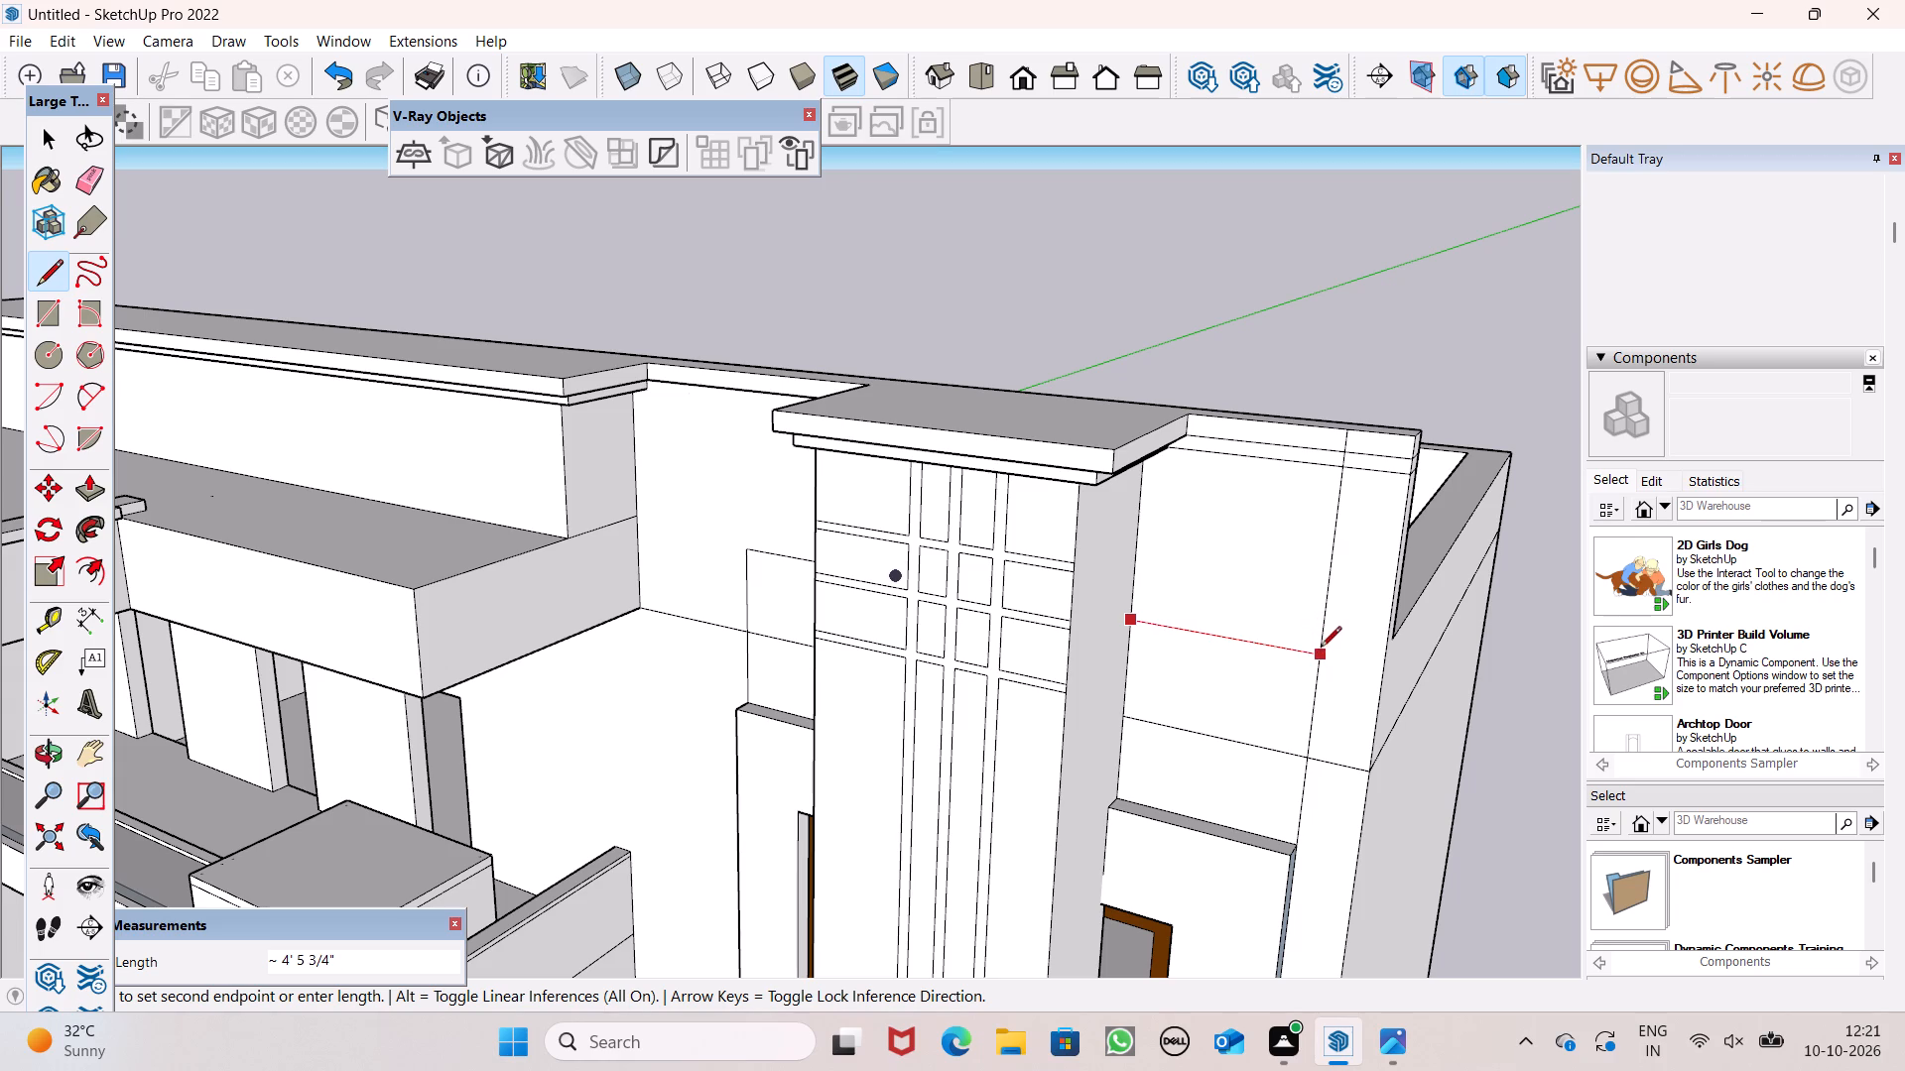
pyautogui.click(1321, 651)
# Erase the old horizontal wall line segments crossing the new panels above the window surround on both sides of the pillar.
pyautogui.scroll(-4, 1306, 625)
pyautogui.scroll(1, 1311, 624)
pyautogui.scroll(-5, 1333, 628)
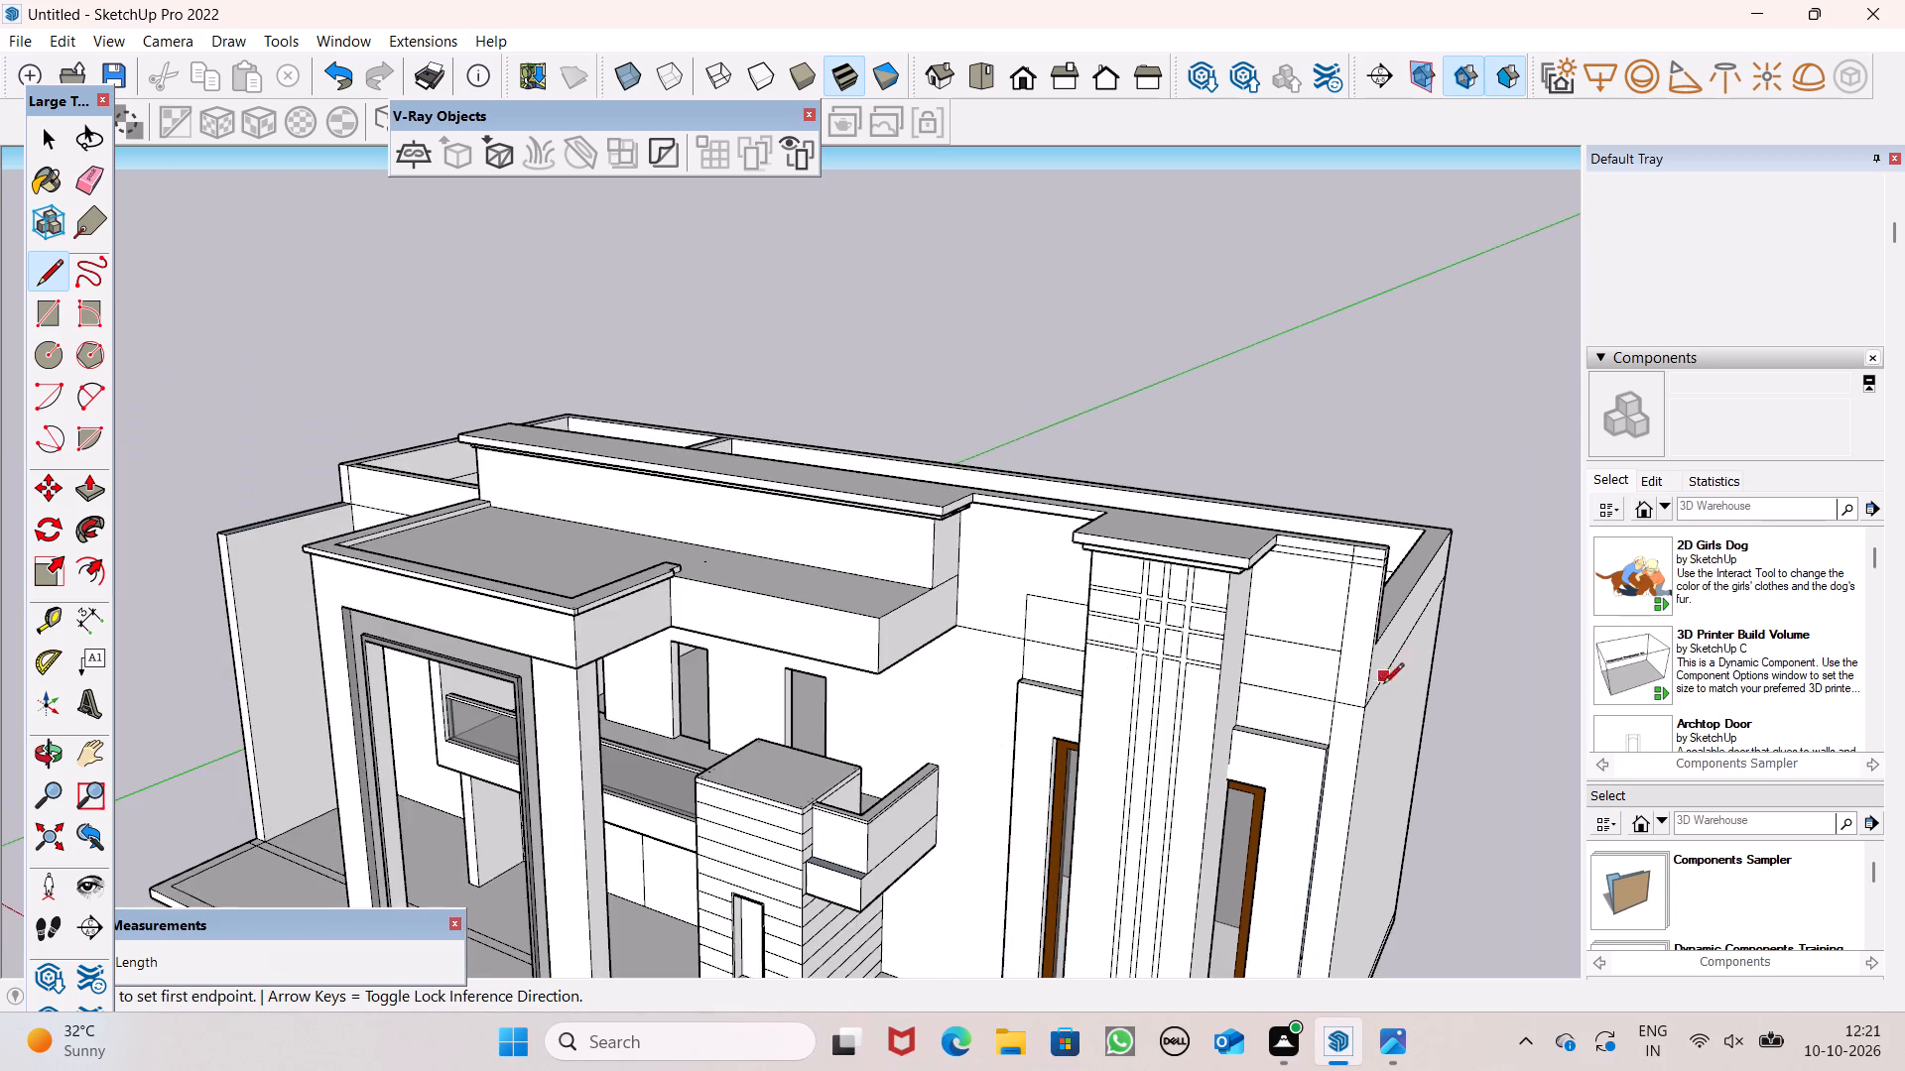
pyautogui.moveTo(1367, 699); pyautogui.dragTo(1489, 699, button='middle')
pyautogui.scroll(3, 1372, 636)
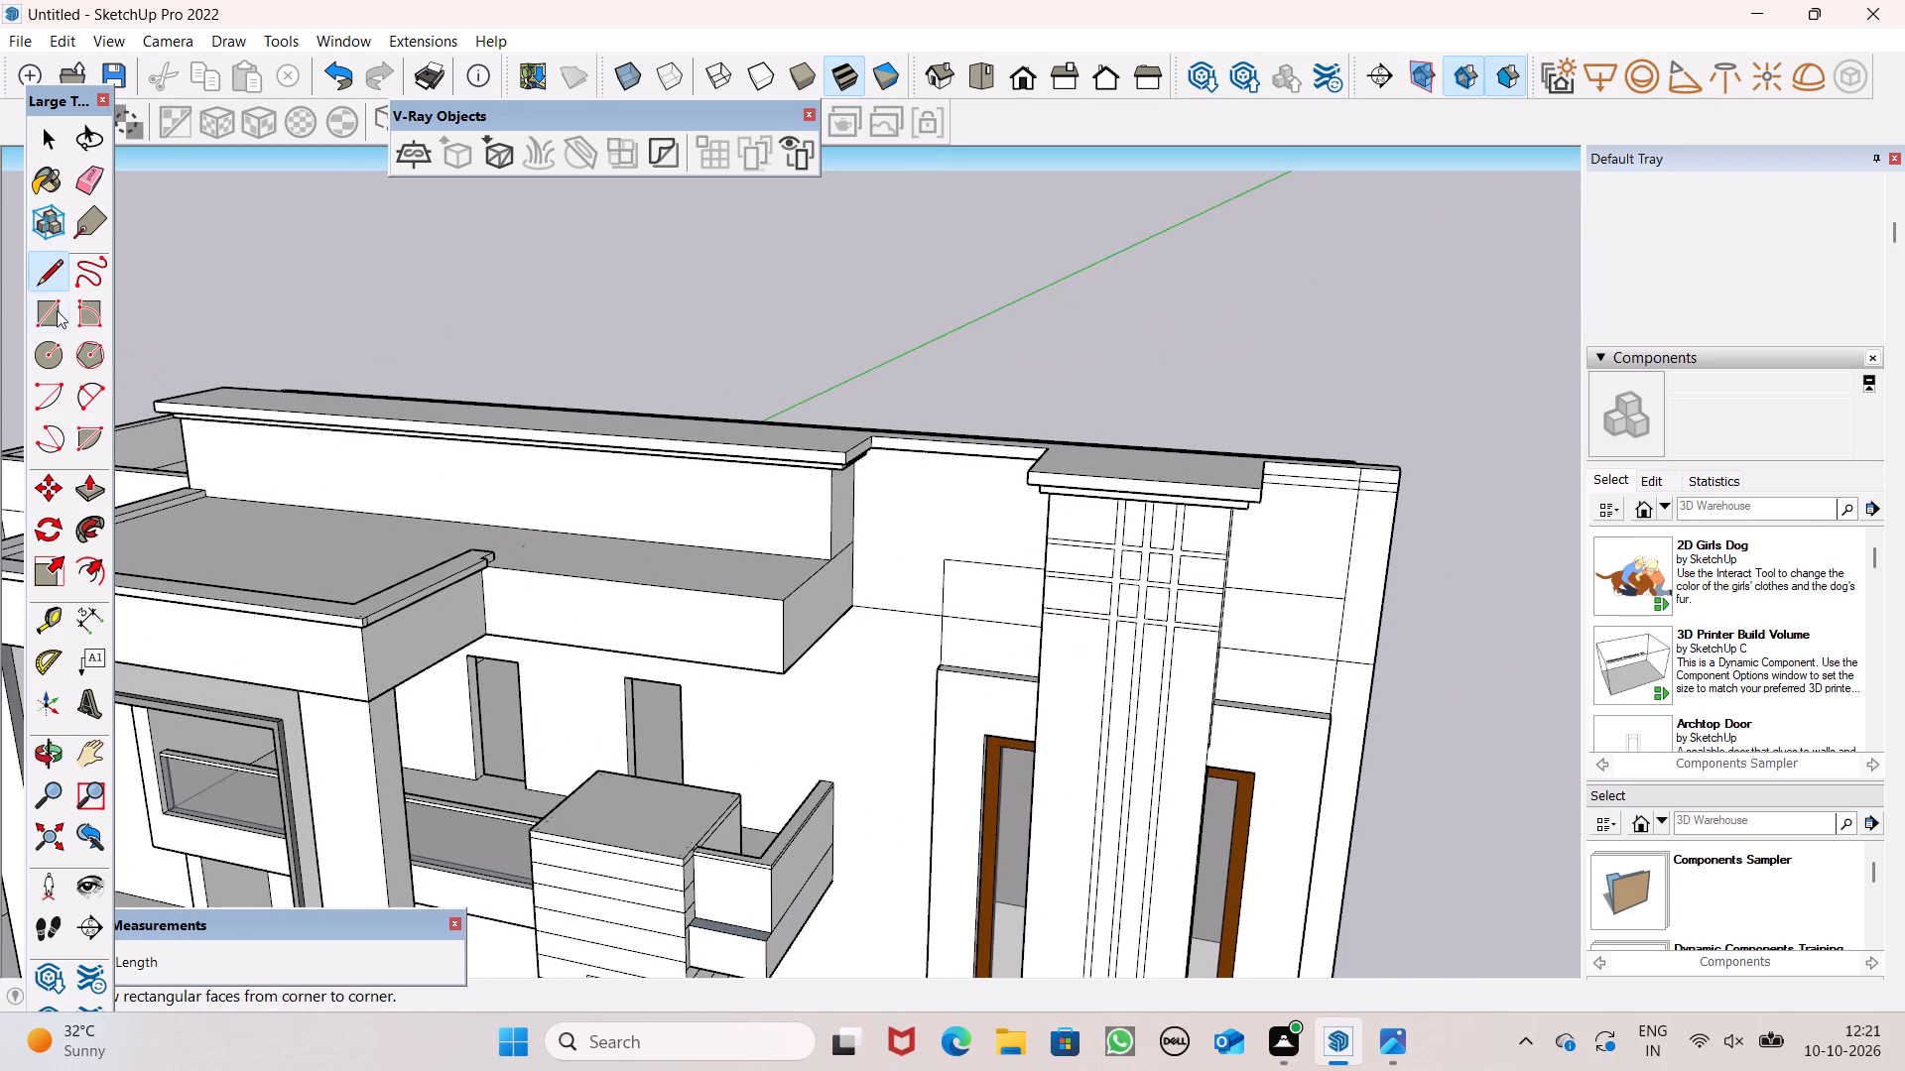
pyautogui.click(105, 192)
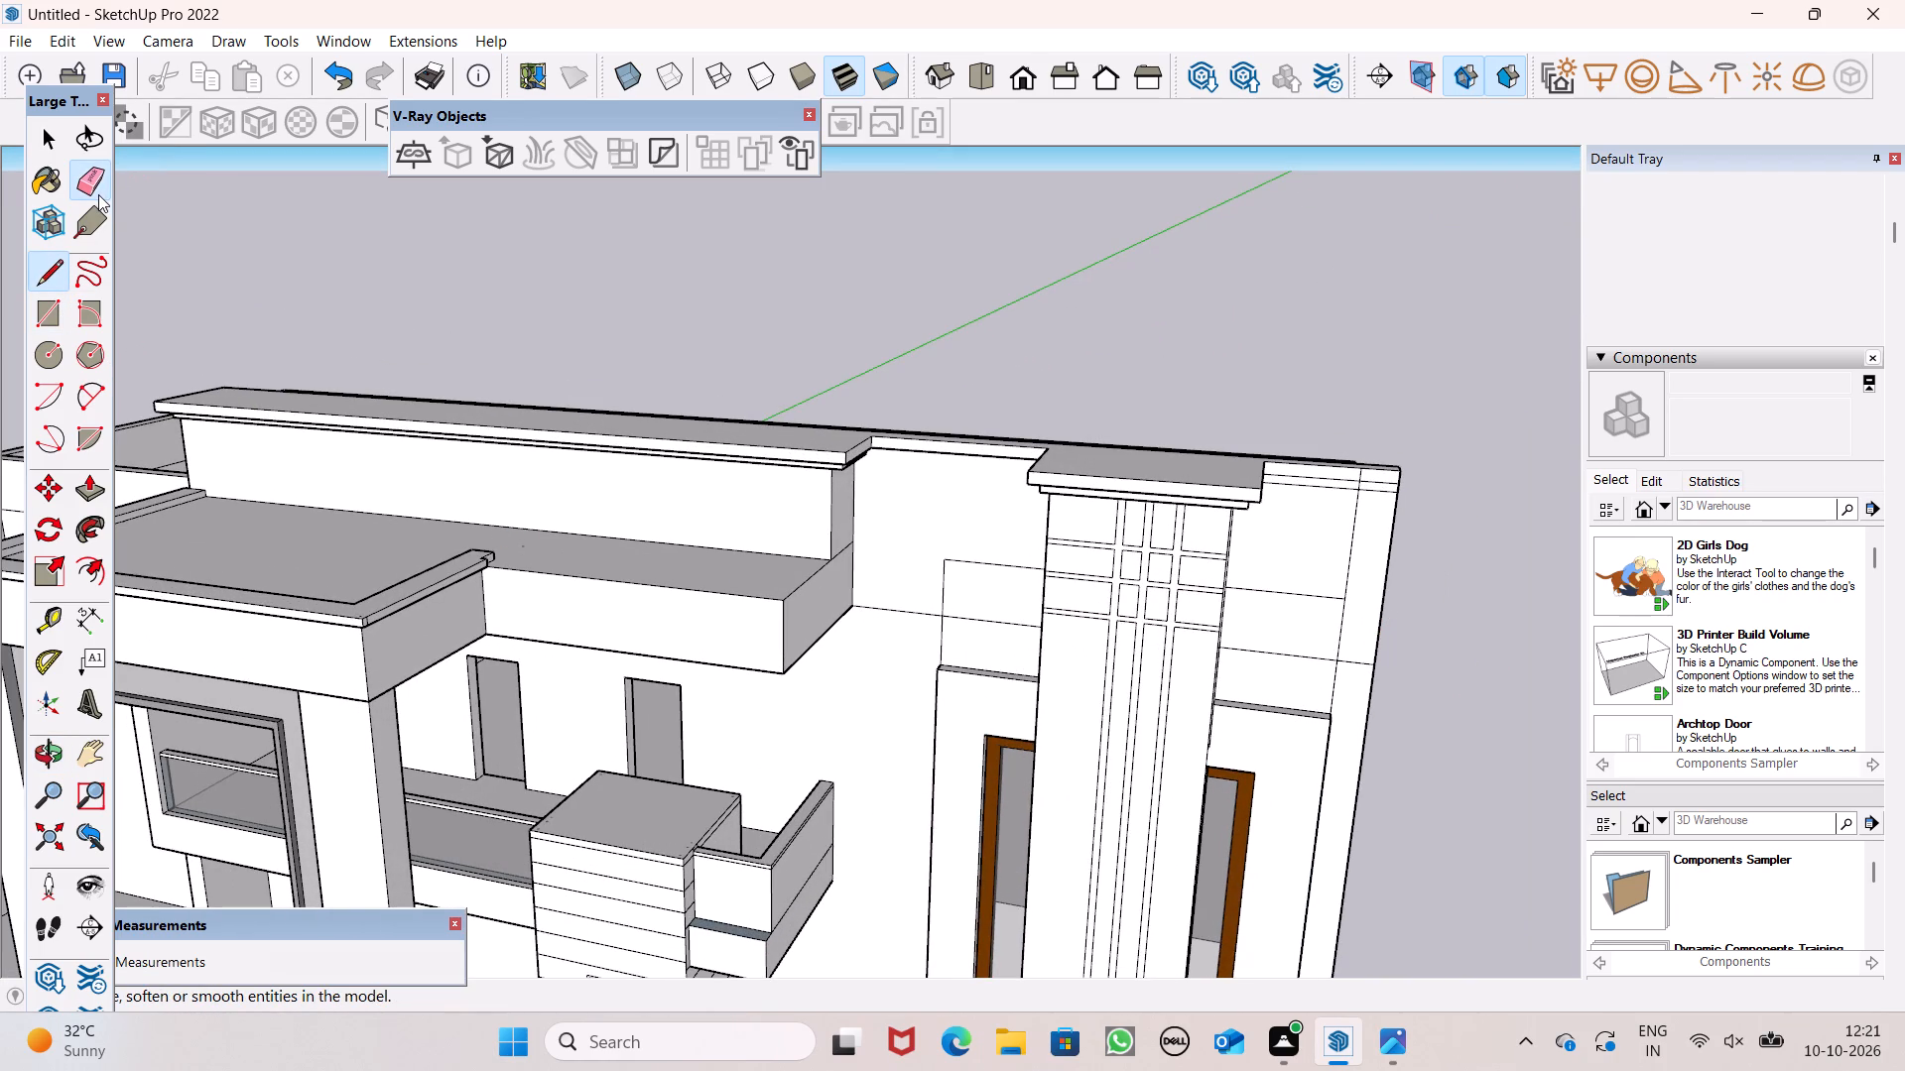
pyautogui.doubleClick(95, 194)
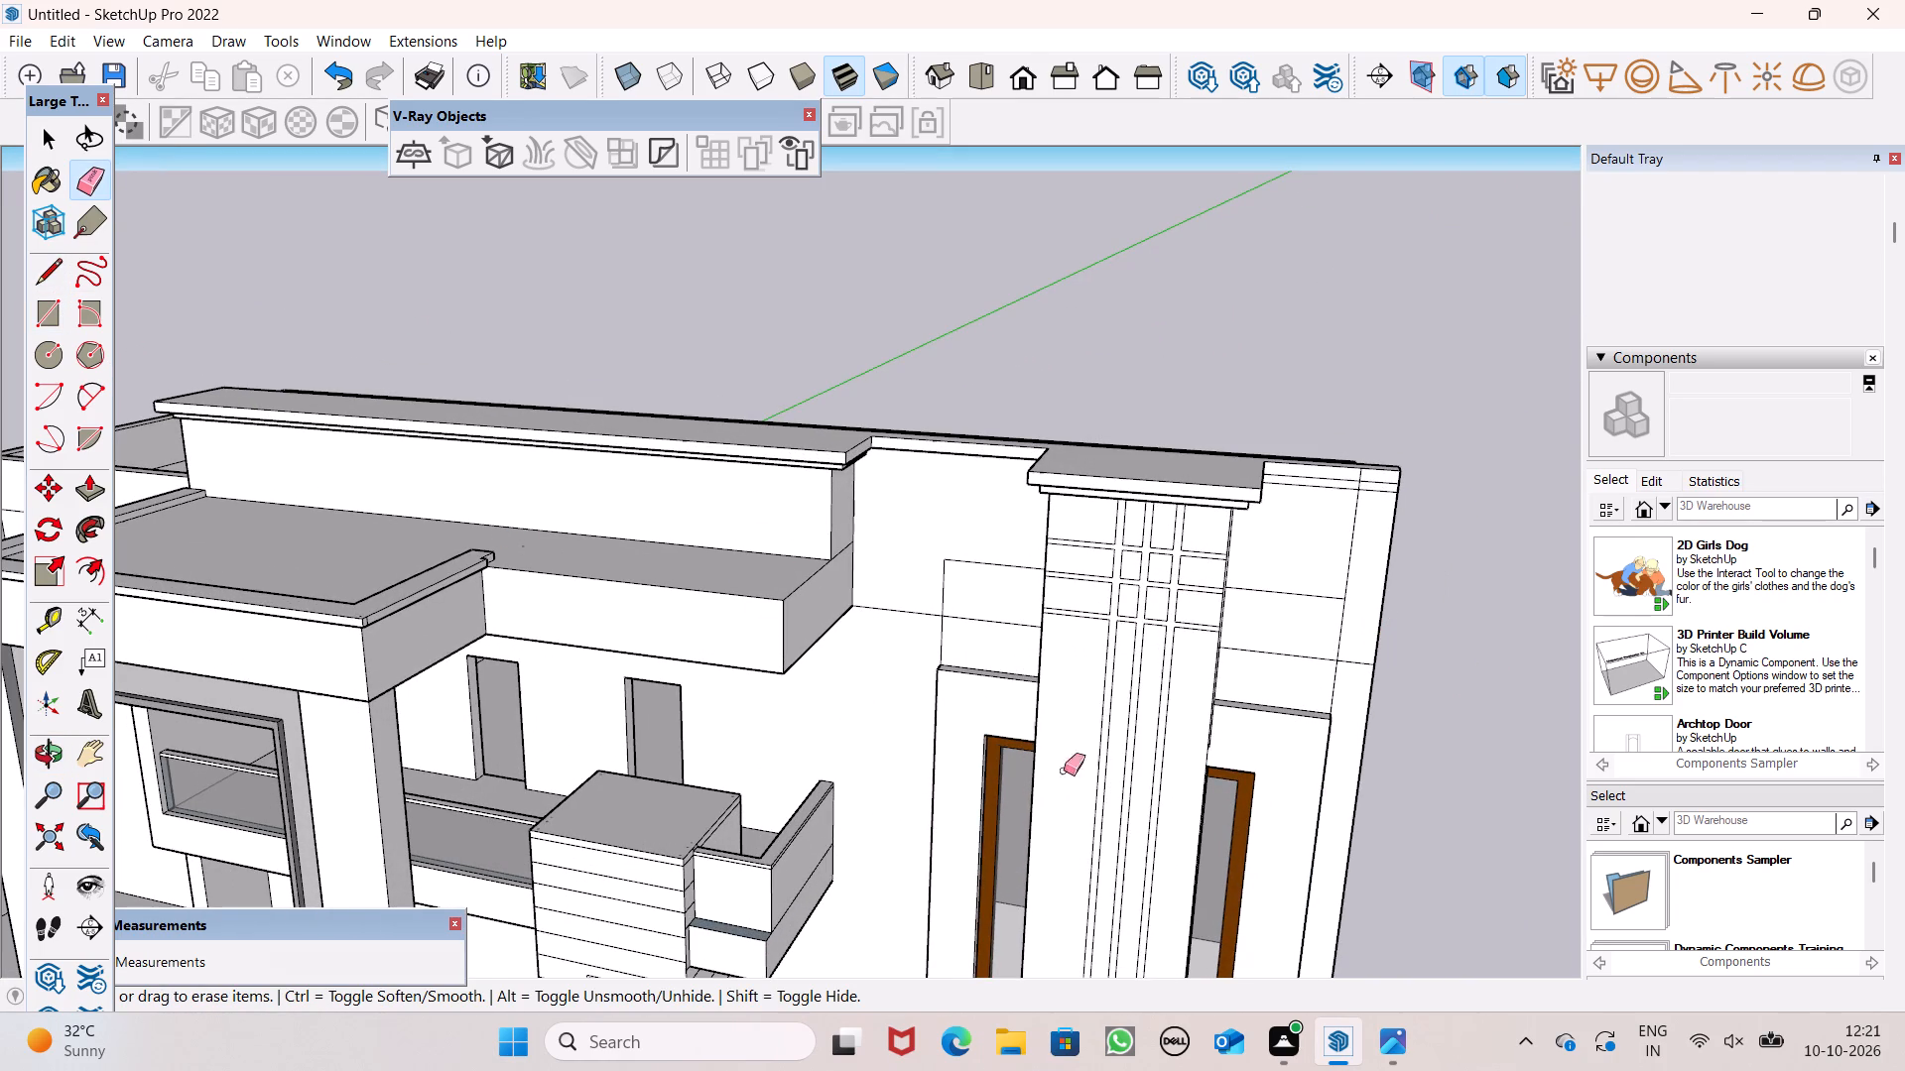
pyautogui.scroll(4, 969, 642)
pyautogui.moveTo(969, 598); pyautogui.dragTo(971, 620)
pyautogui.scroll(-3, 539, 651)
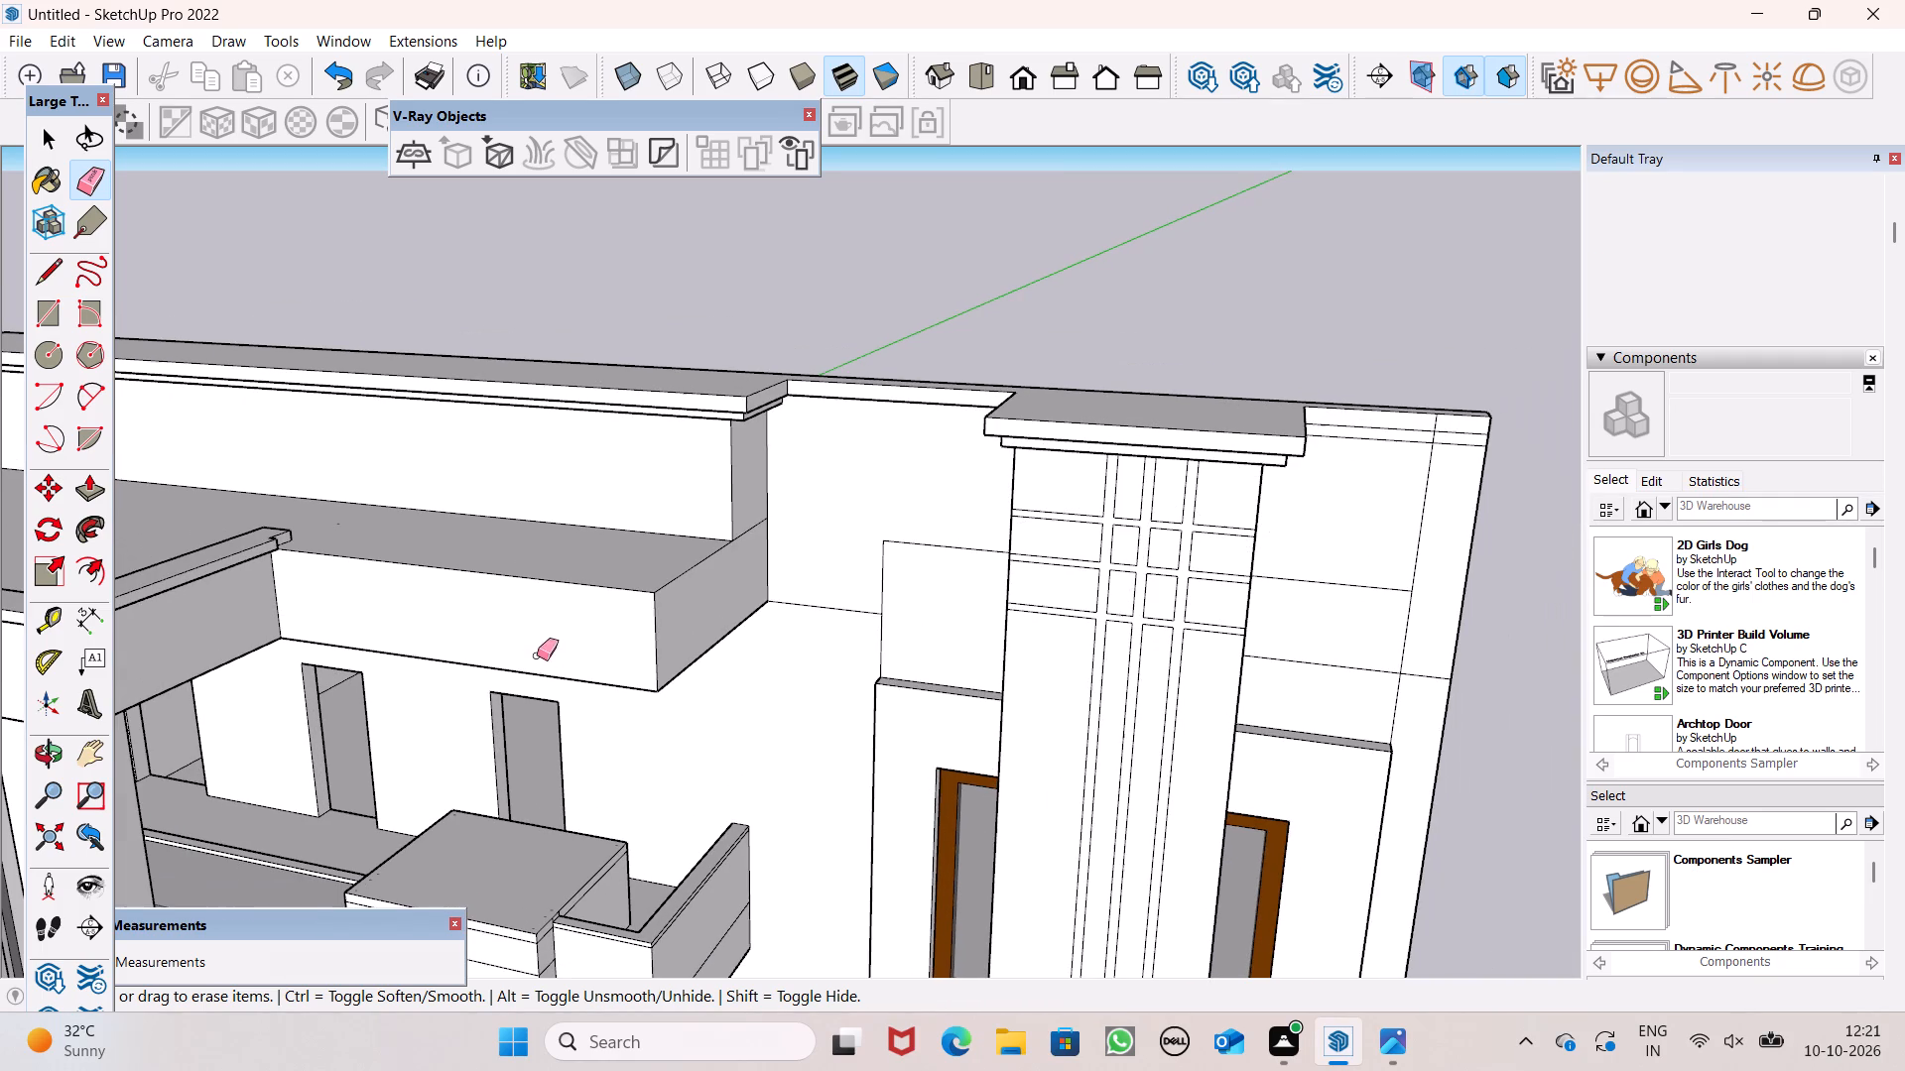
pyautogui.click(1305, 674)
pyautogui.click(1299, 672)
pyautogui.scroll(-4, 509, 798)
pyautogui.press('space')
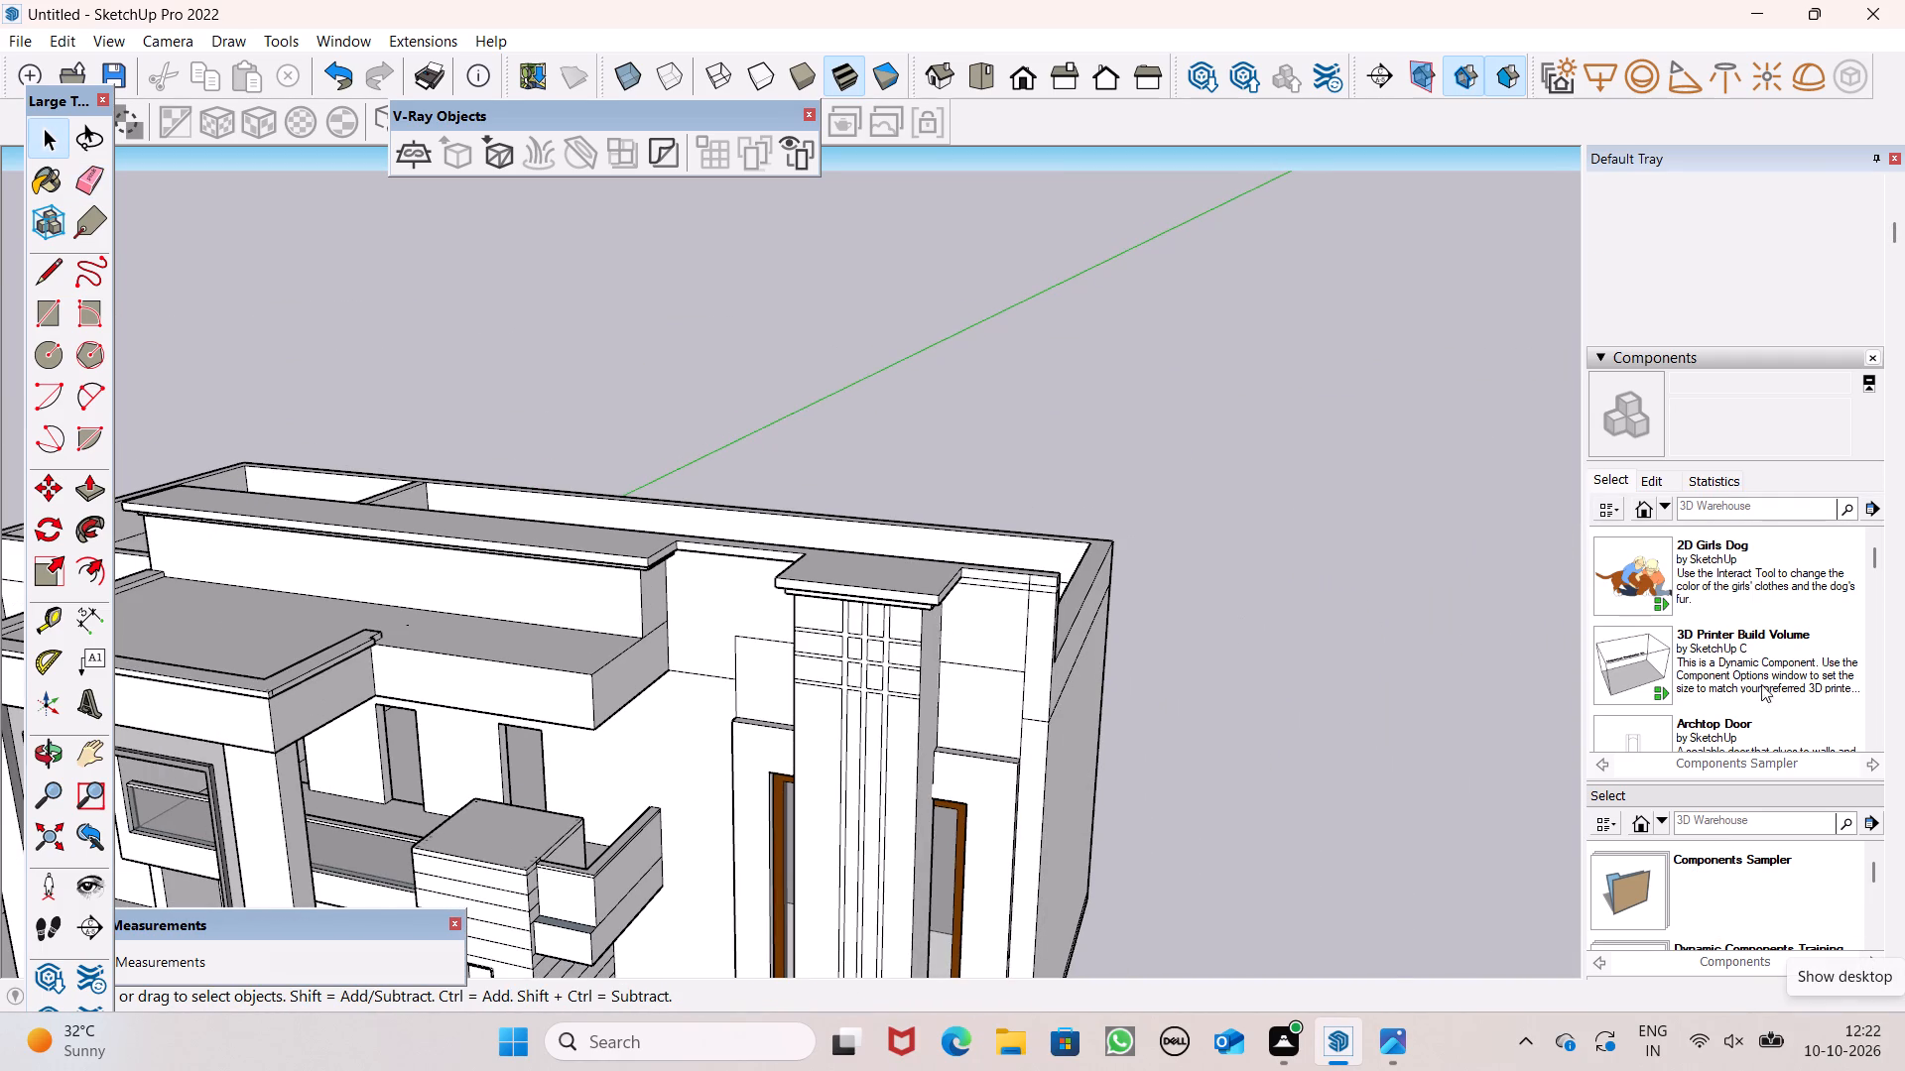
# Push/Pull the wall panel above the window surround, on the pillar's left side, outward 7 5/16" flush with the surround.
pyautogui.scroll(-6, 1185, 341)
pyautogui.moveTo(1174, 530); pyautogui.dragTo(1452, 619, button='middle')
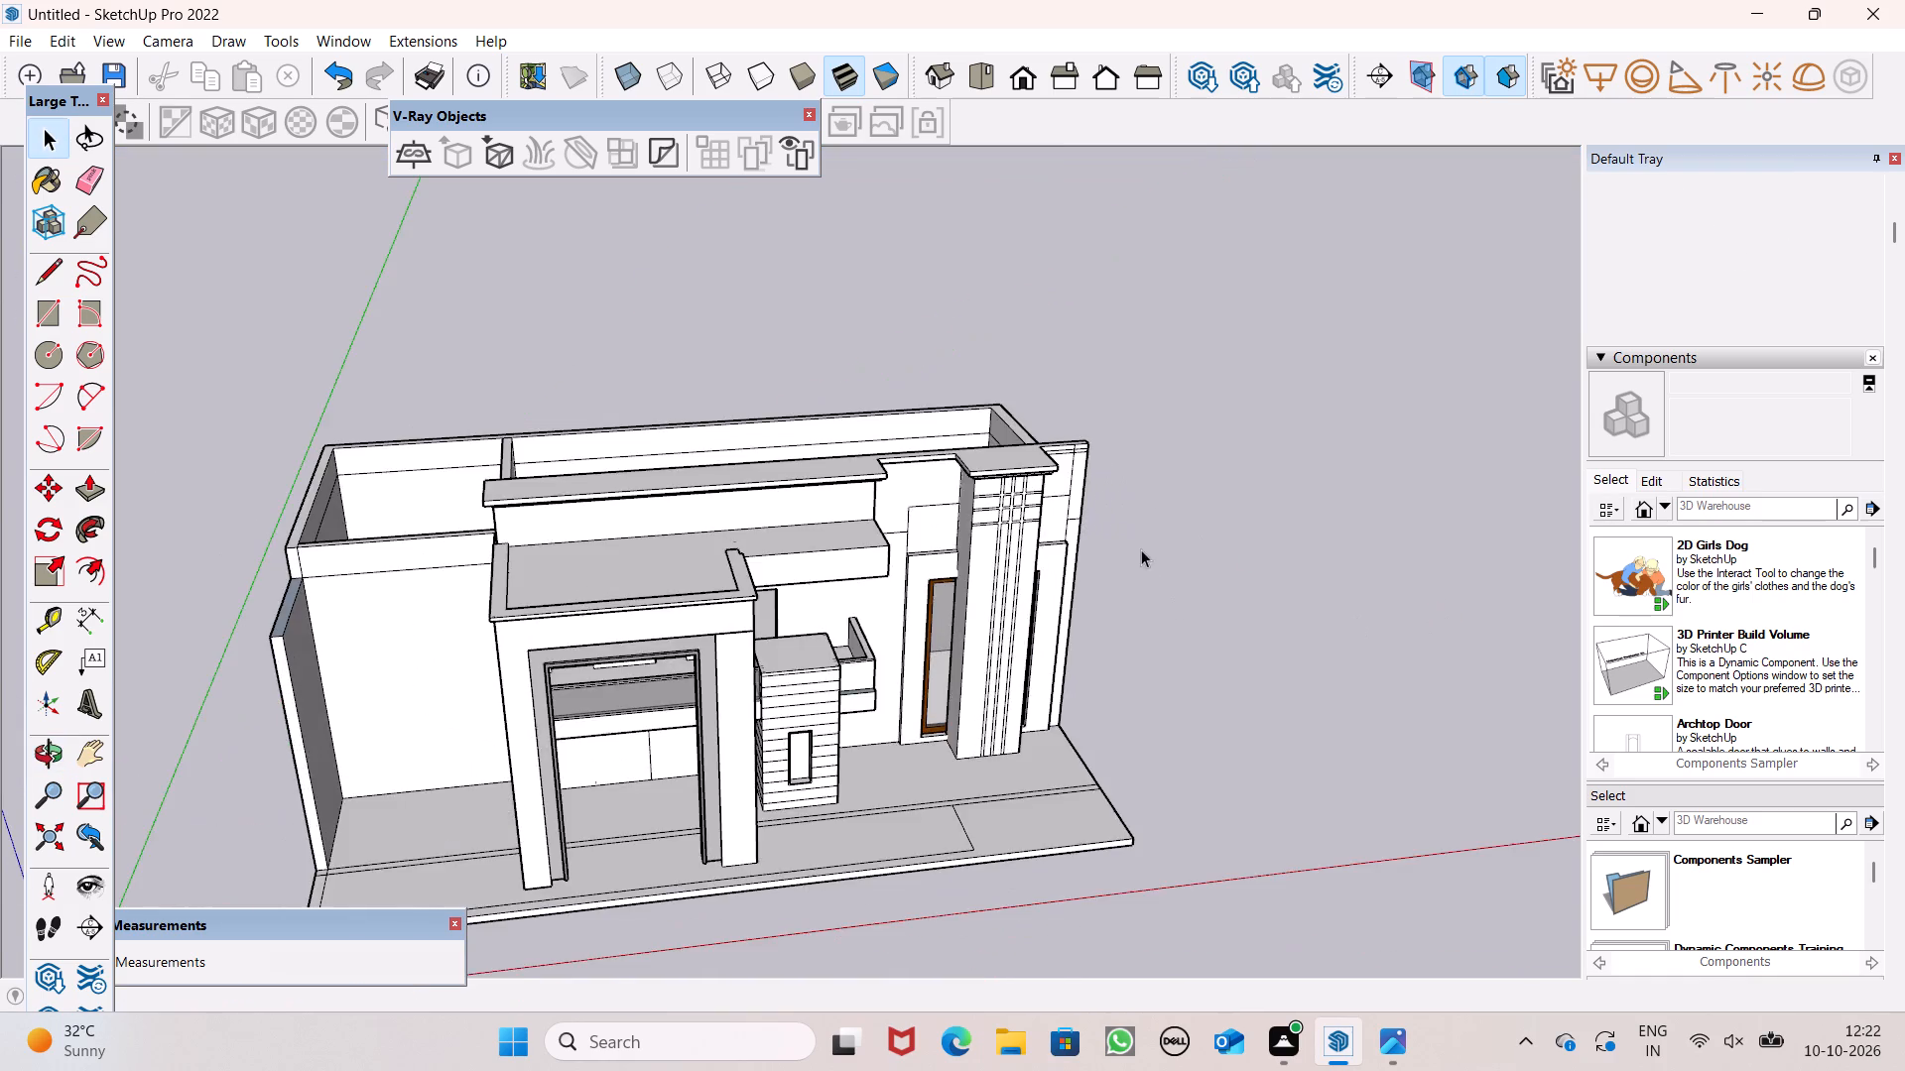
pyautogui.scroll(6, 1141, 549)
pyautogui.scroll(1, 1033, 540)
pyautogui.moveTo(1033, 540); pyautogui.dragTo(1098, 564, button='middle')
pyautogui.scroll(3, 884, 526)
pyautogui.scroll(-1, 882, 525)
pyautogui.scroll(1, 882, 525)
pyautogui.scroll(2, 750, 511)
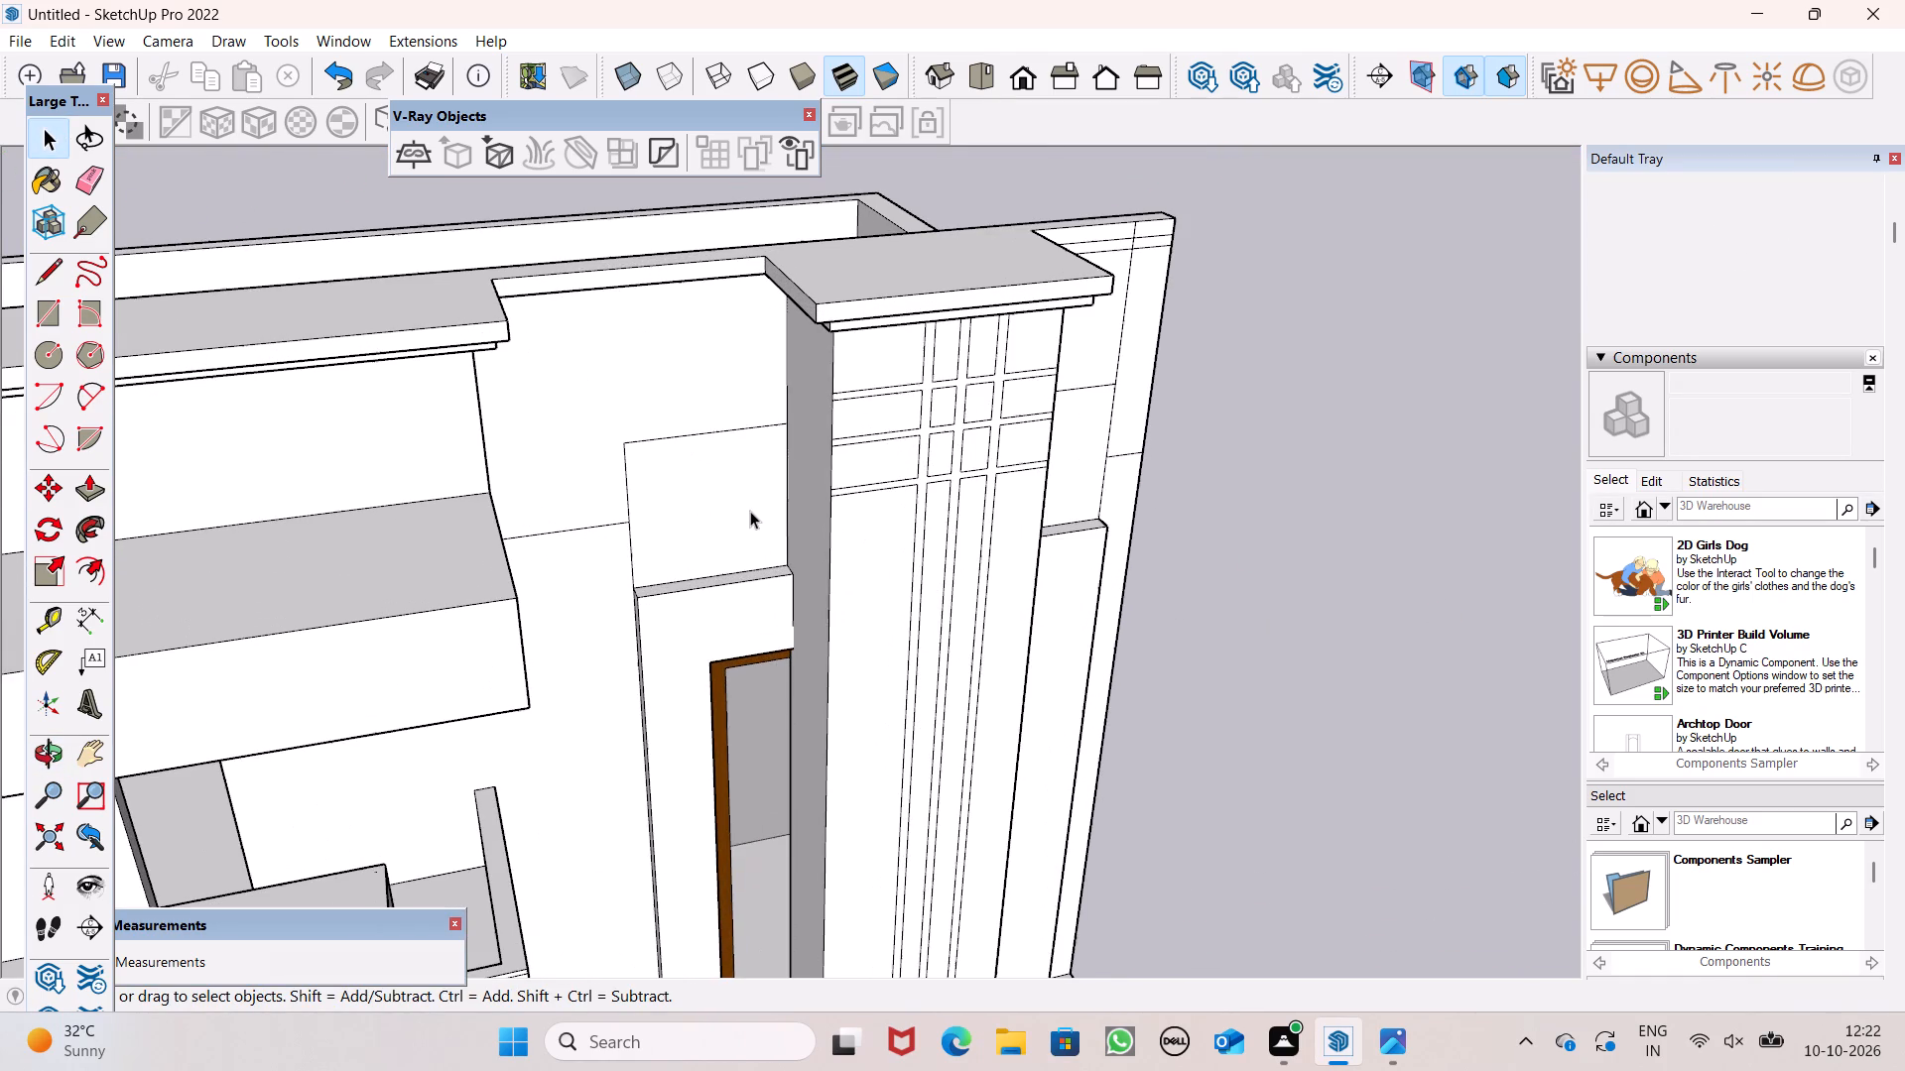
pyautogui.click(96, 489)
pyautogui.scroll(3, 750, 544)
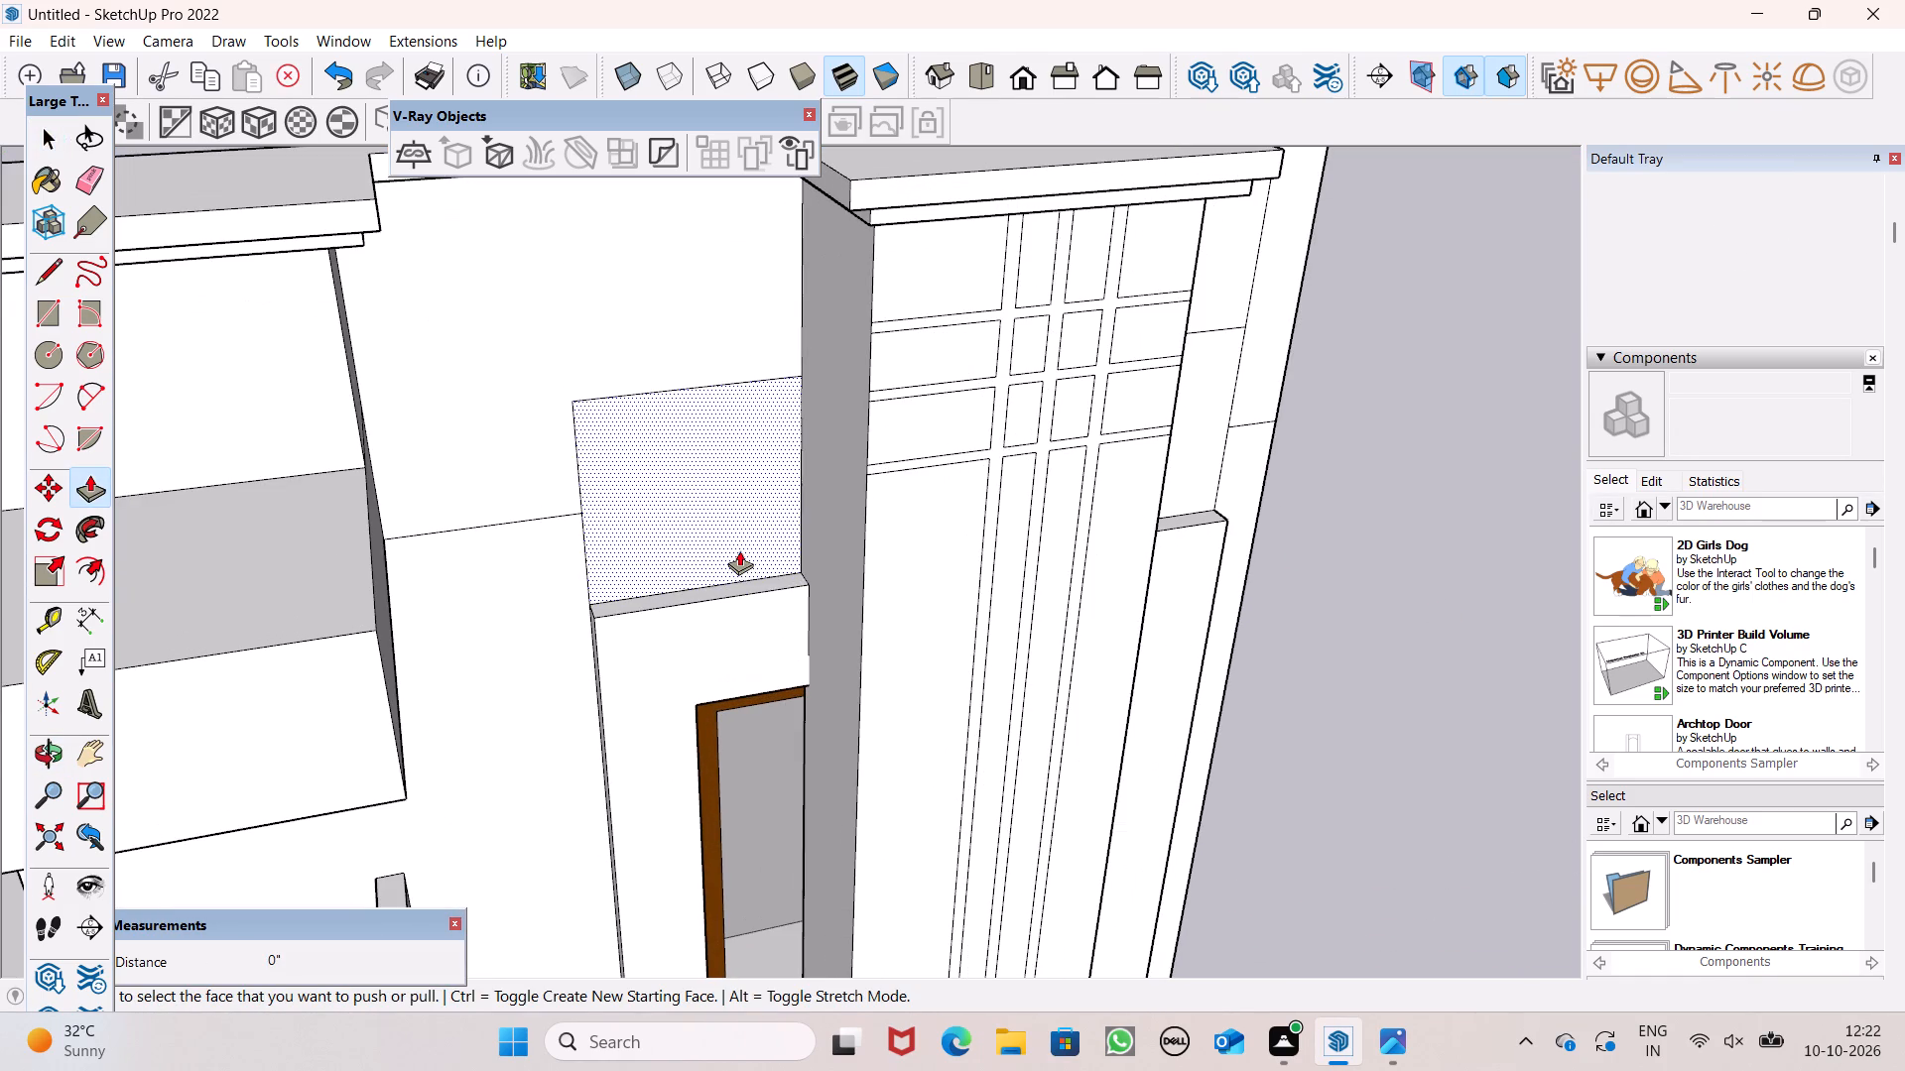
pyautogui.moveTo(739, 550); pyautogui.dragTo(697, 621)
# Push/Pull the matching panel above the surround on the pillar's right side outward 7 5/16".
pyautogui.scroll(-3, 778, 531)
pyautogui.moveTo(868, 576); pyautogui.dragTo(863, 578, button='middle')
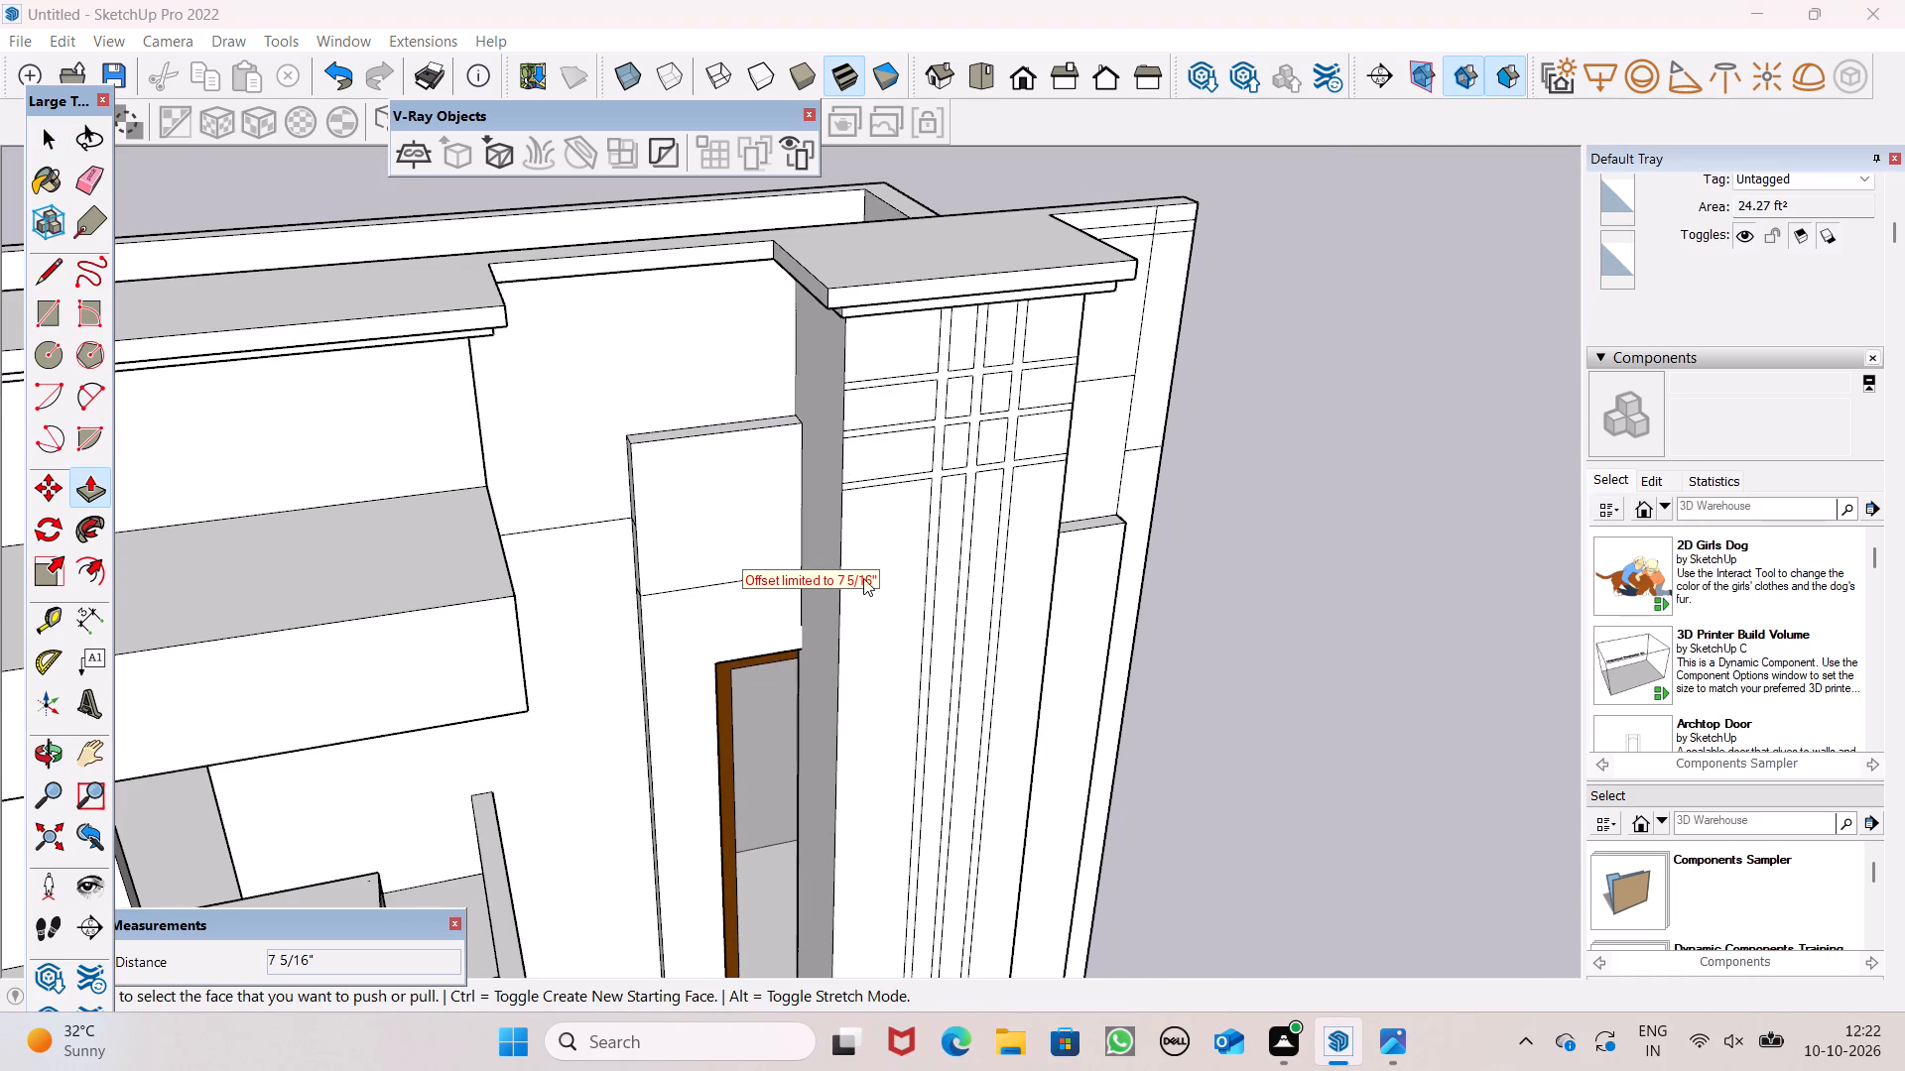
pyautogui.moveTo(863, 578); pyautogui.dragTo(620, 475, button='middle')
pyautogui.scroll(-3, 853, 574)
pyautogui.moveTo(918, 651); pyautogui.dragTo(746, 560, button='middle')
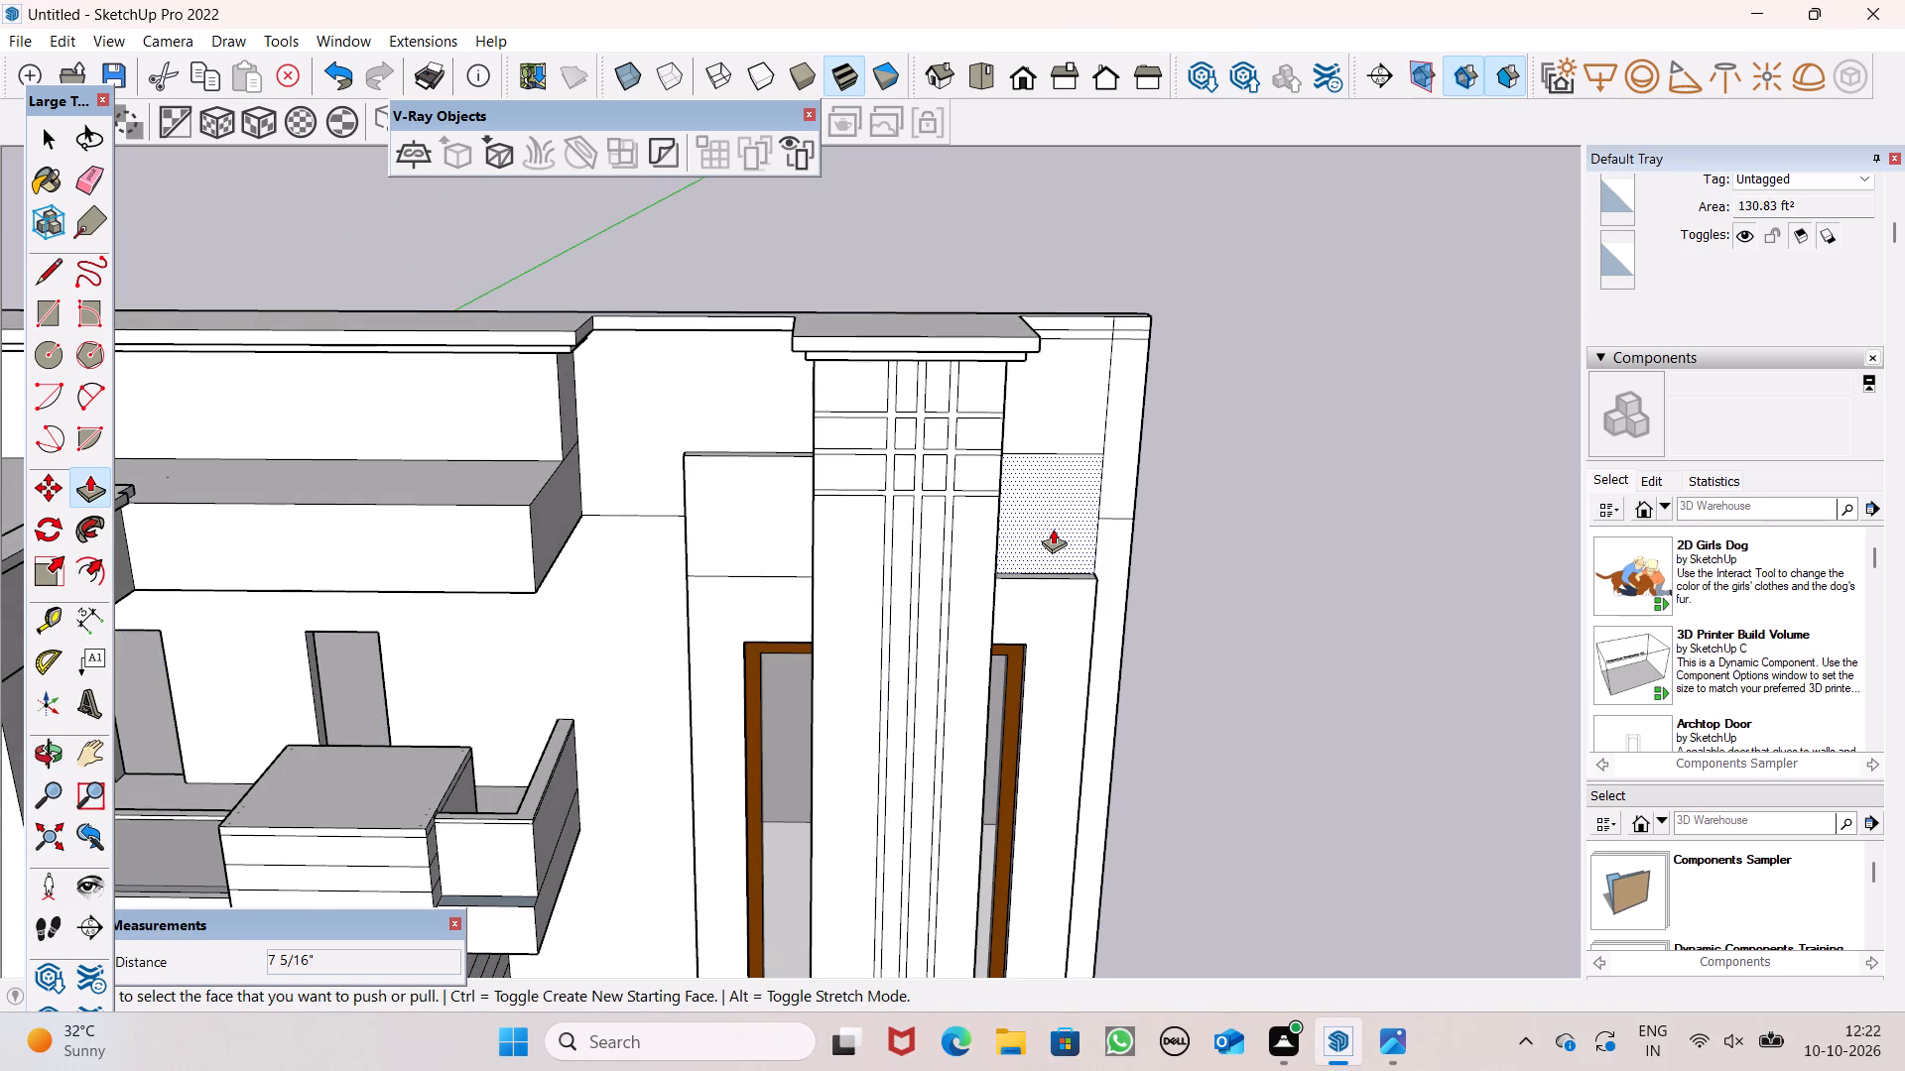
pyautogui.moveTo(1053, 528); pyautogui.dragTo(1039, 579)
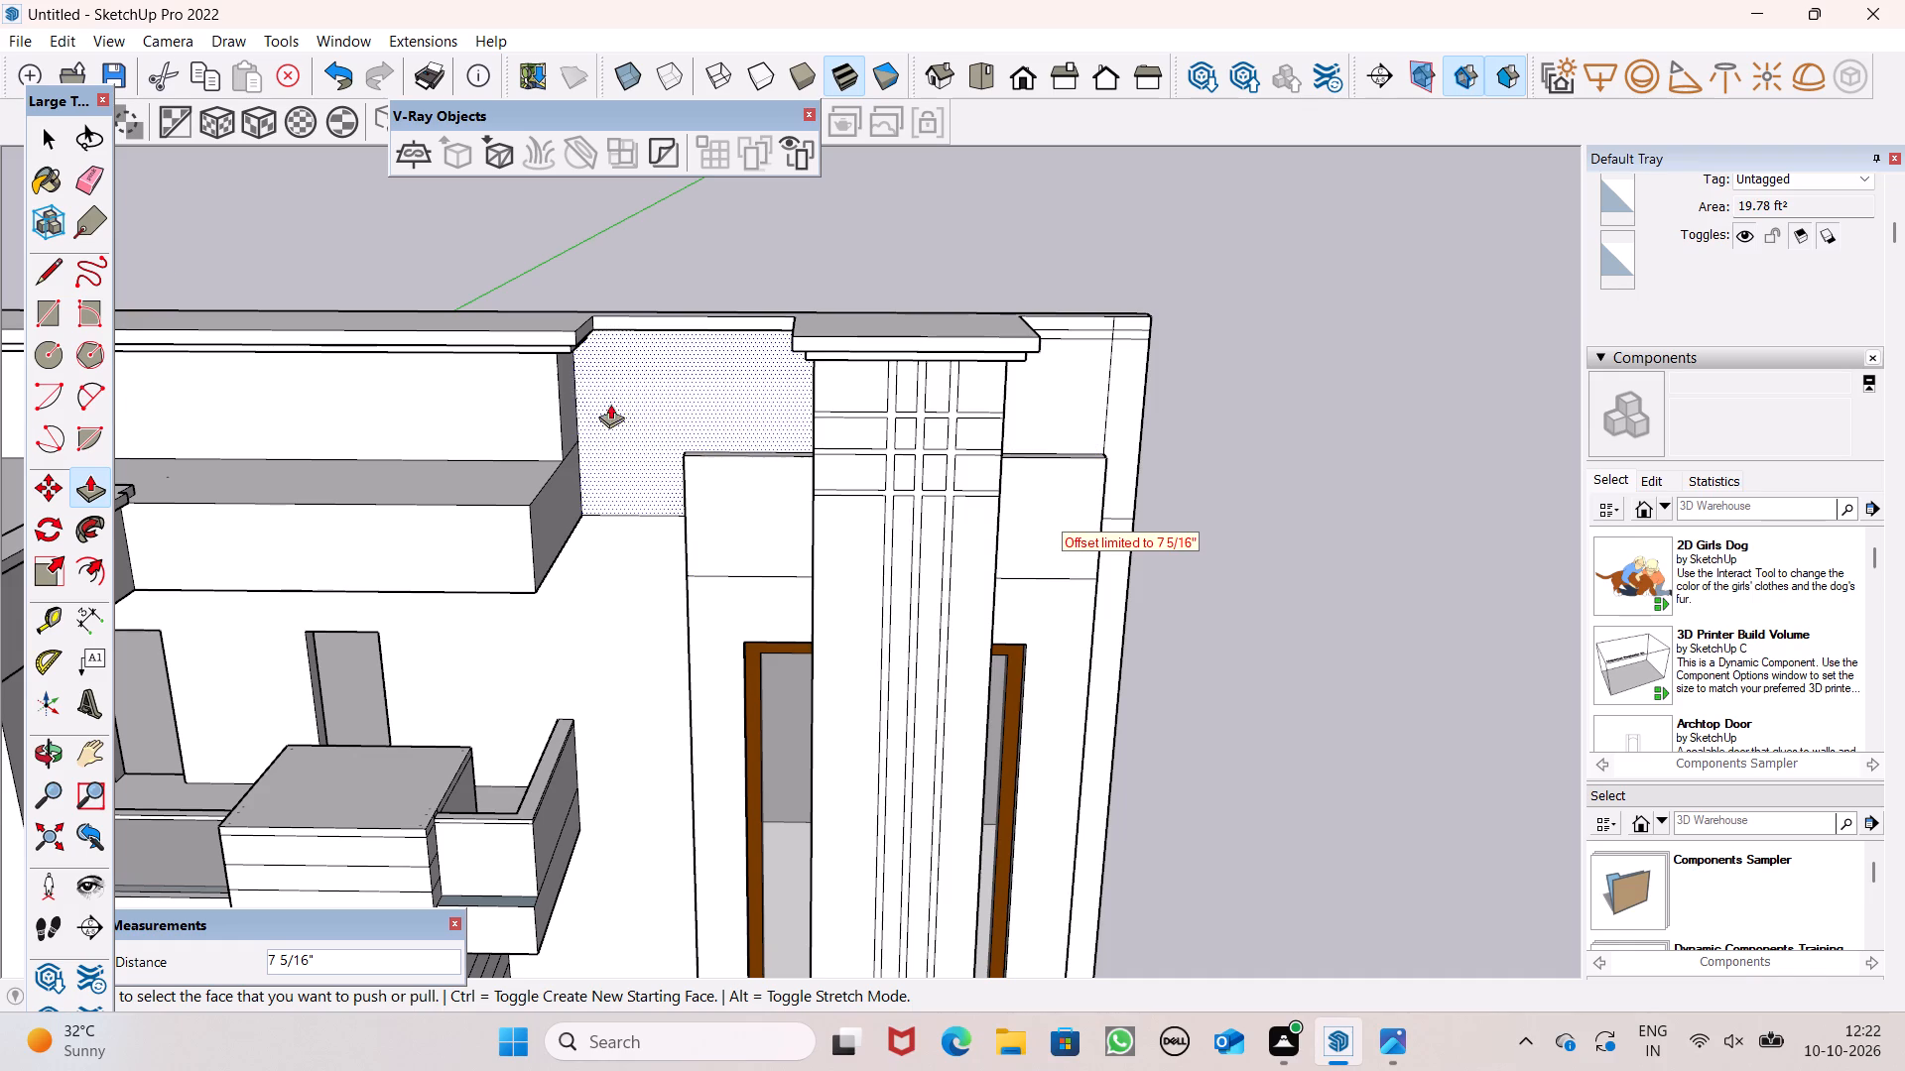
# Erase the horizontal seam lines between the raised panels and the window surround on both sides of the pillar.
pyautogui.click(88, 189)
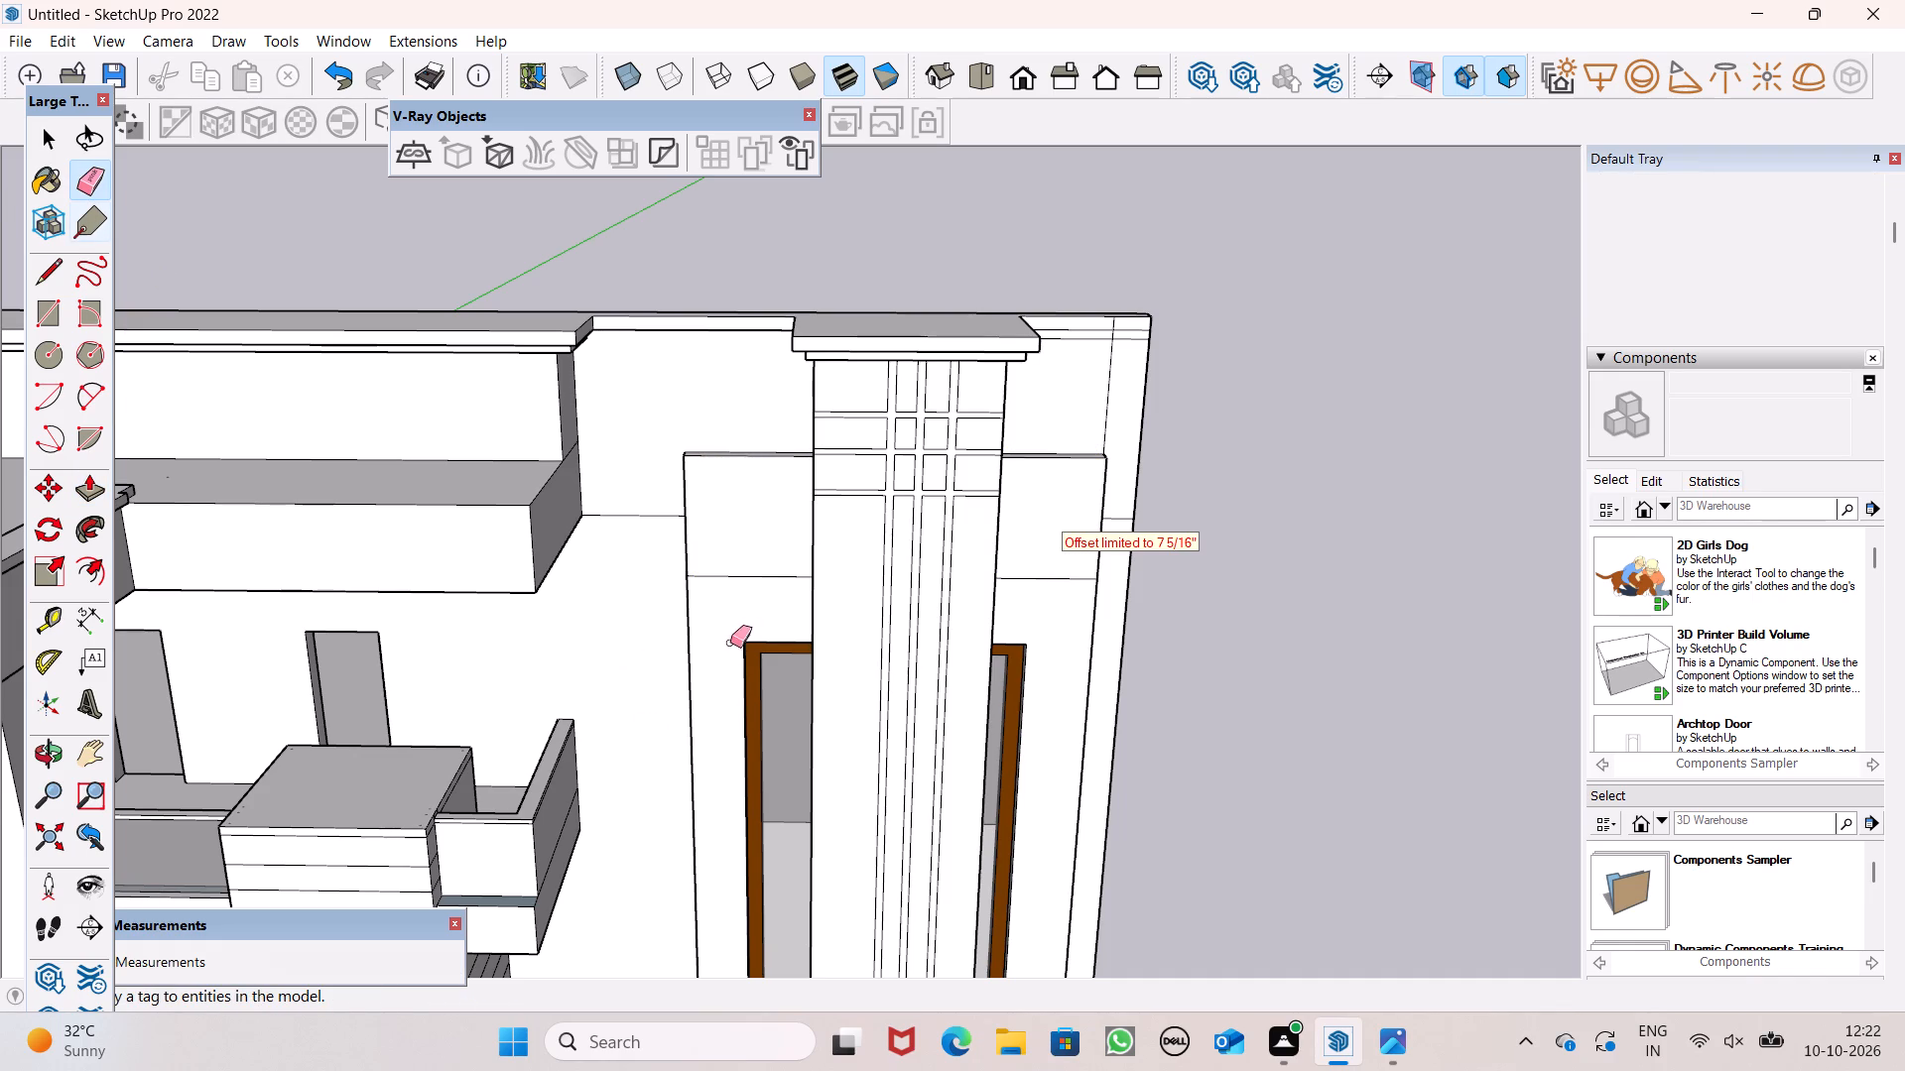
pyautogui.moveTo(756, 571); pyautogui.dragTo(752, 584)
pyautogui.moveTo(1047, 581); pyautogui.dragTo(1057, 586)
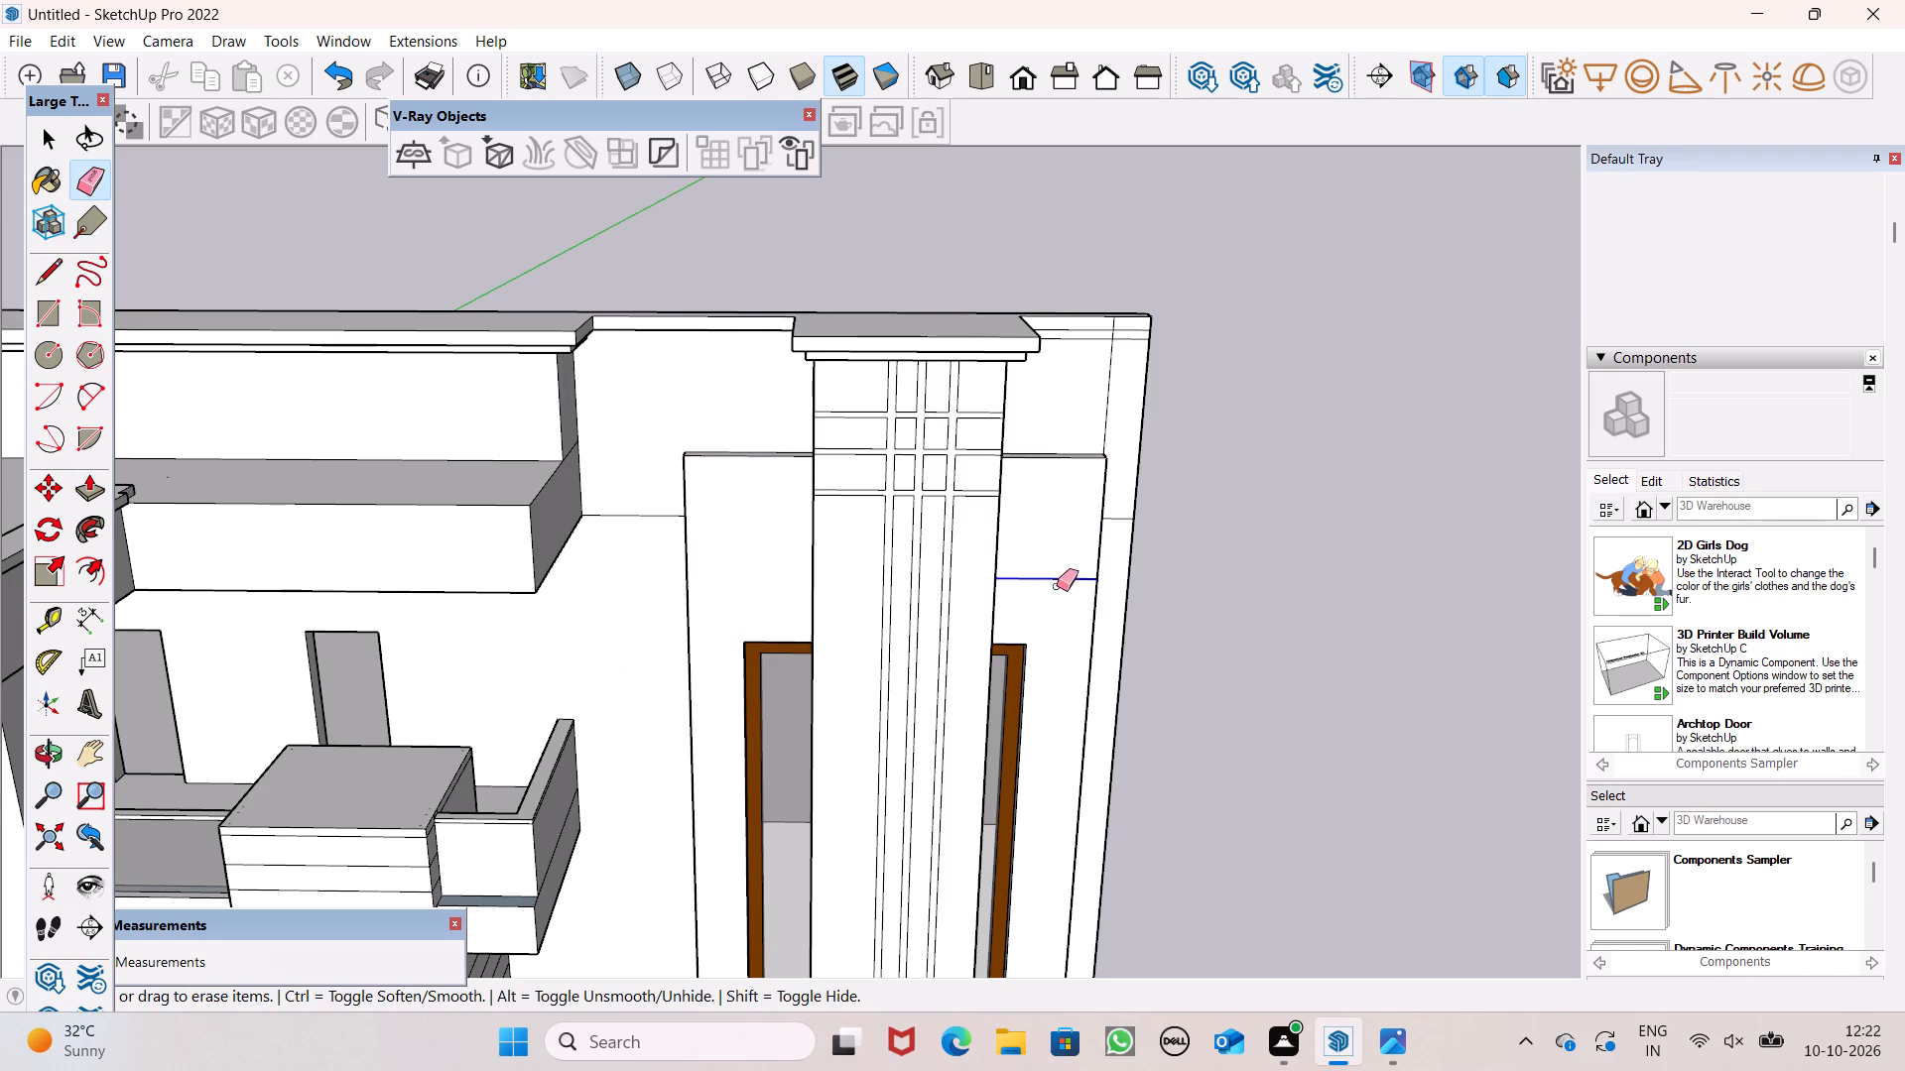
pyautogui.moveTo(1057, 586); pyautogui.dragTo(1055, 594)
# Inspect the heightened window surround and pillar from eye level and from above.
pyautogui.scroll(-8, 1240, 593)
pyautogui.scroll(1, 1211, 646)
pyautogui.moveTo(1255, 712); pyautogui.dragTo(1255, 565, button='middle')
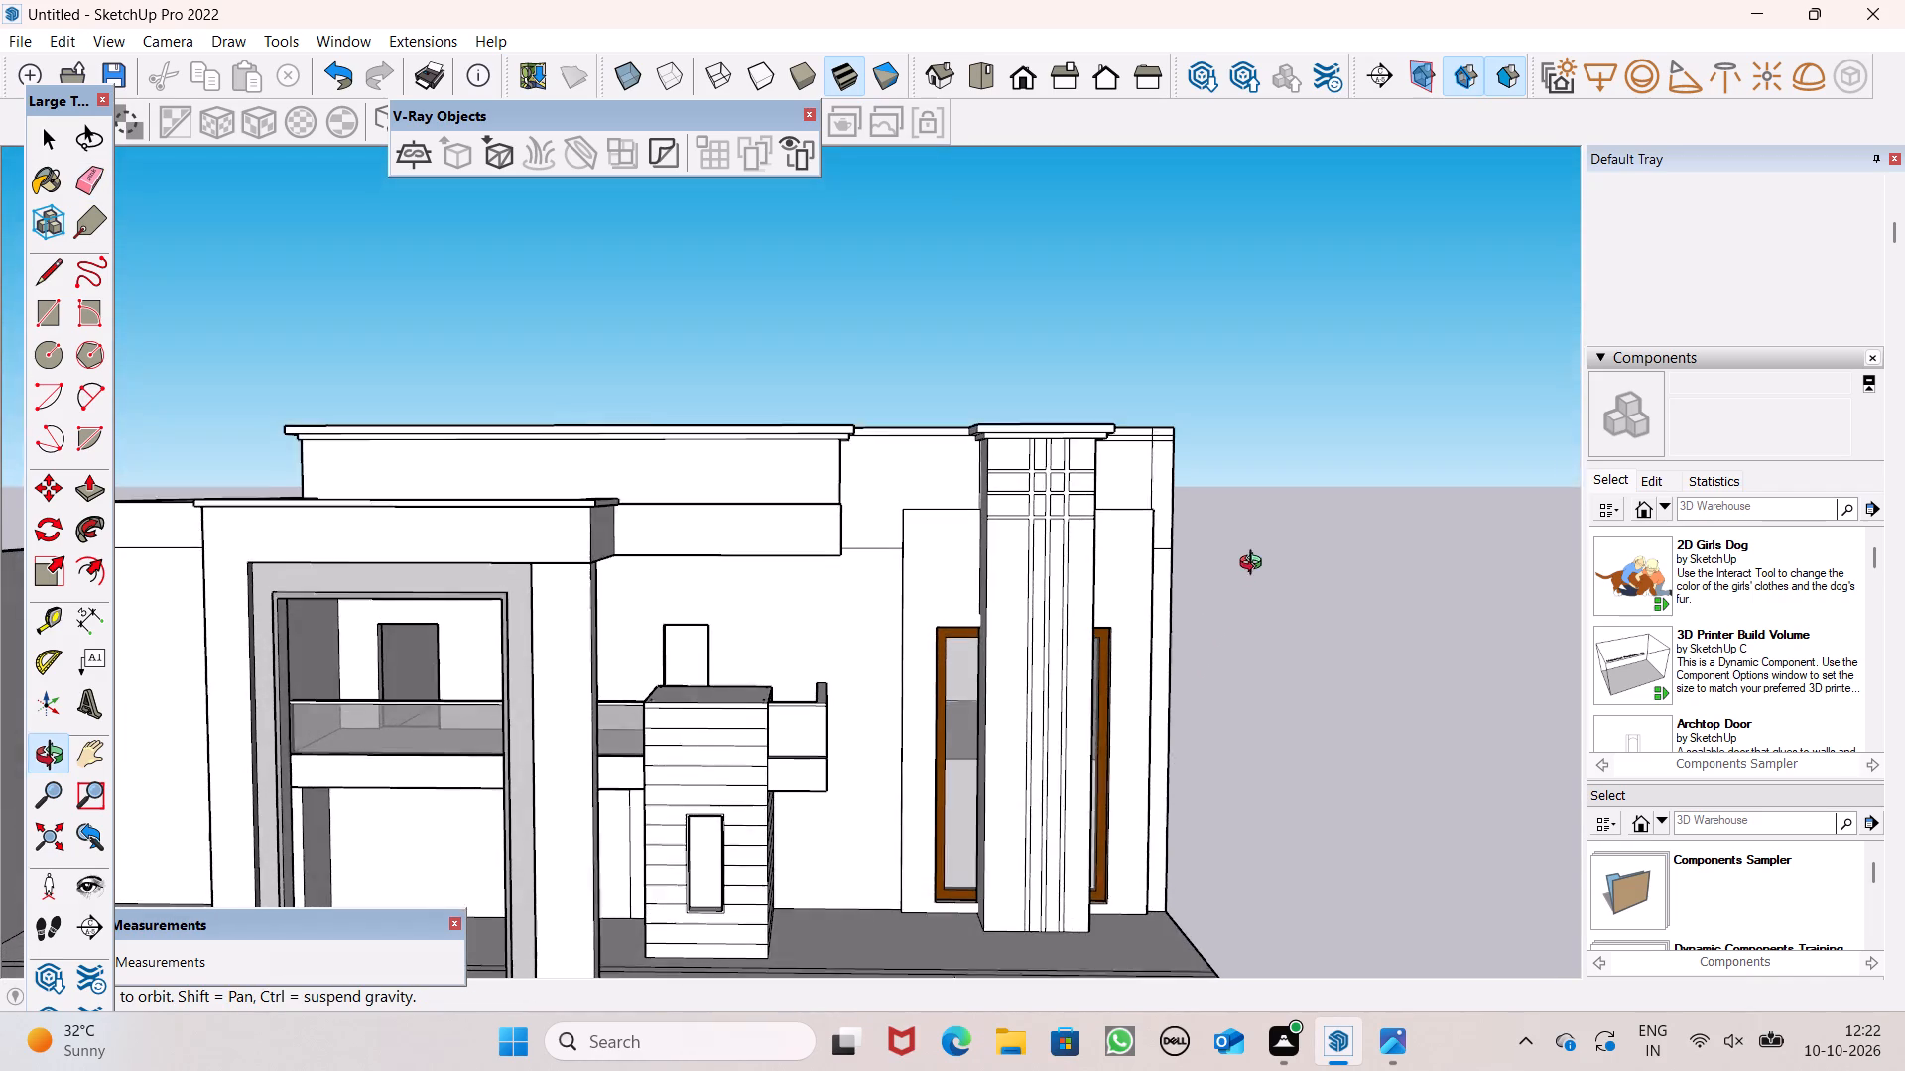
pyautogui.moveTo(1255, 565); pyautogui.dragTo(1256, 562, button='middle')
pyautogui.moveTo(1245, 589); pyautogui.dragTo(1364, 868, button='middle')
pyautogui.scroll(7, 1094, 524)
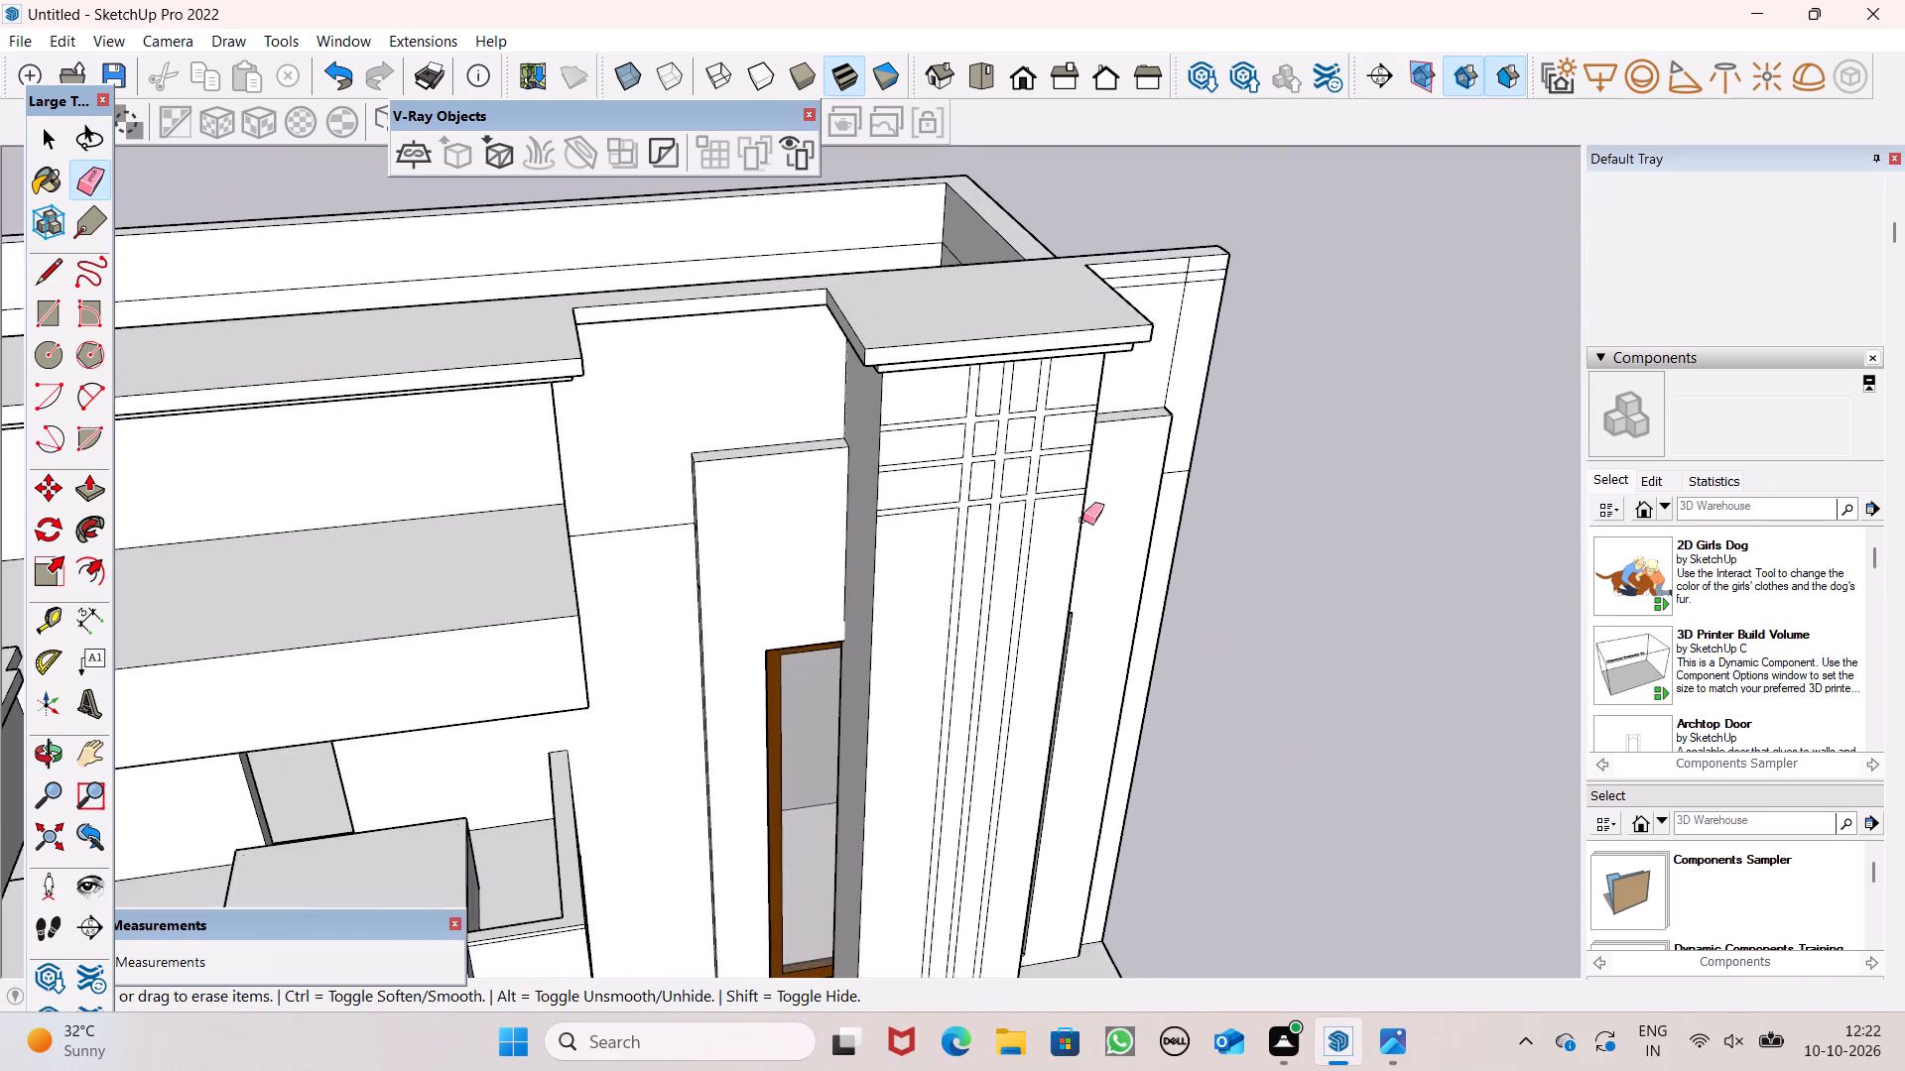
# Push/Pull the top face of the window surround on the pillar's left side downward about 1' 6 9/16".
pyautogui.moveTo(1119, 549); pyautogui.dragTo(1224, 664, button='middle')
pyautogui.scroll(1, 933, 532)
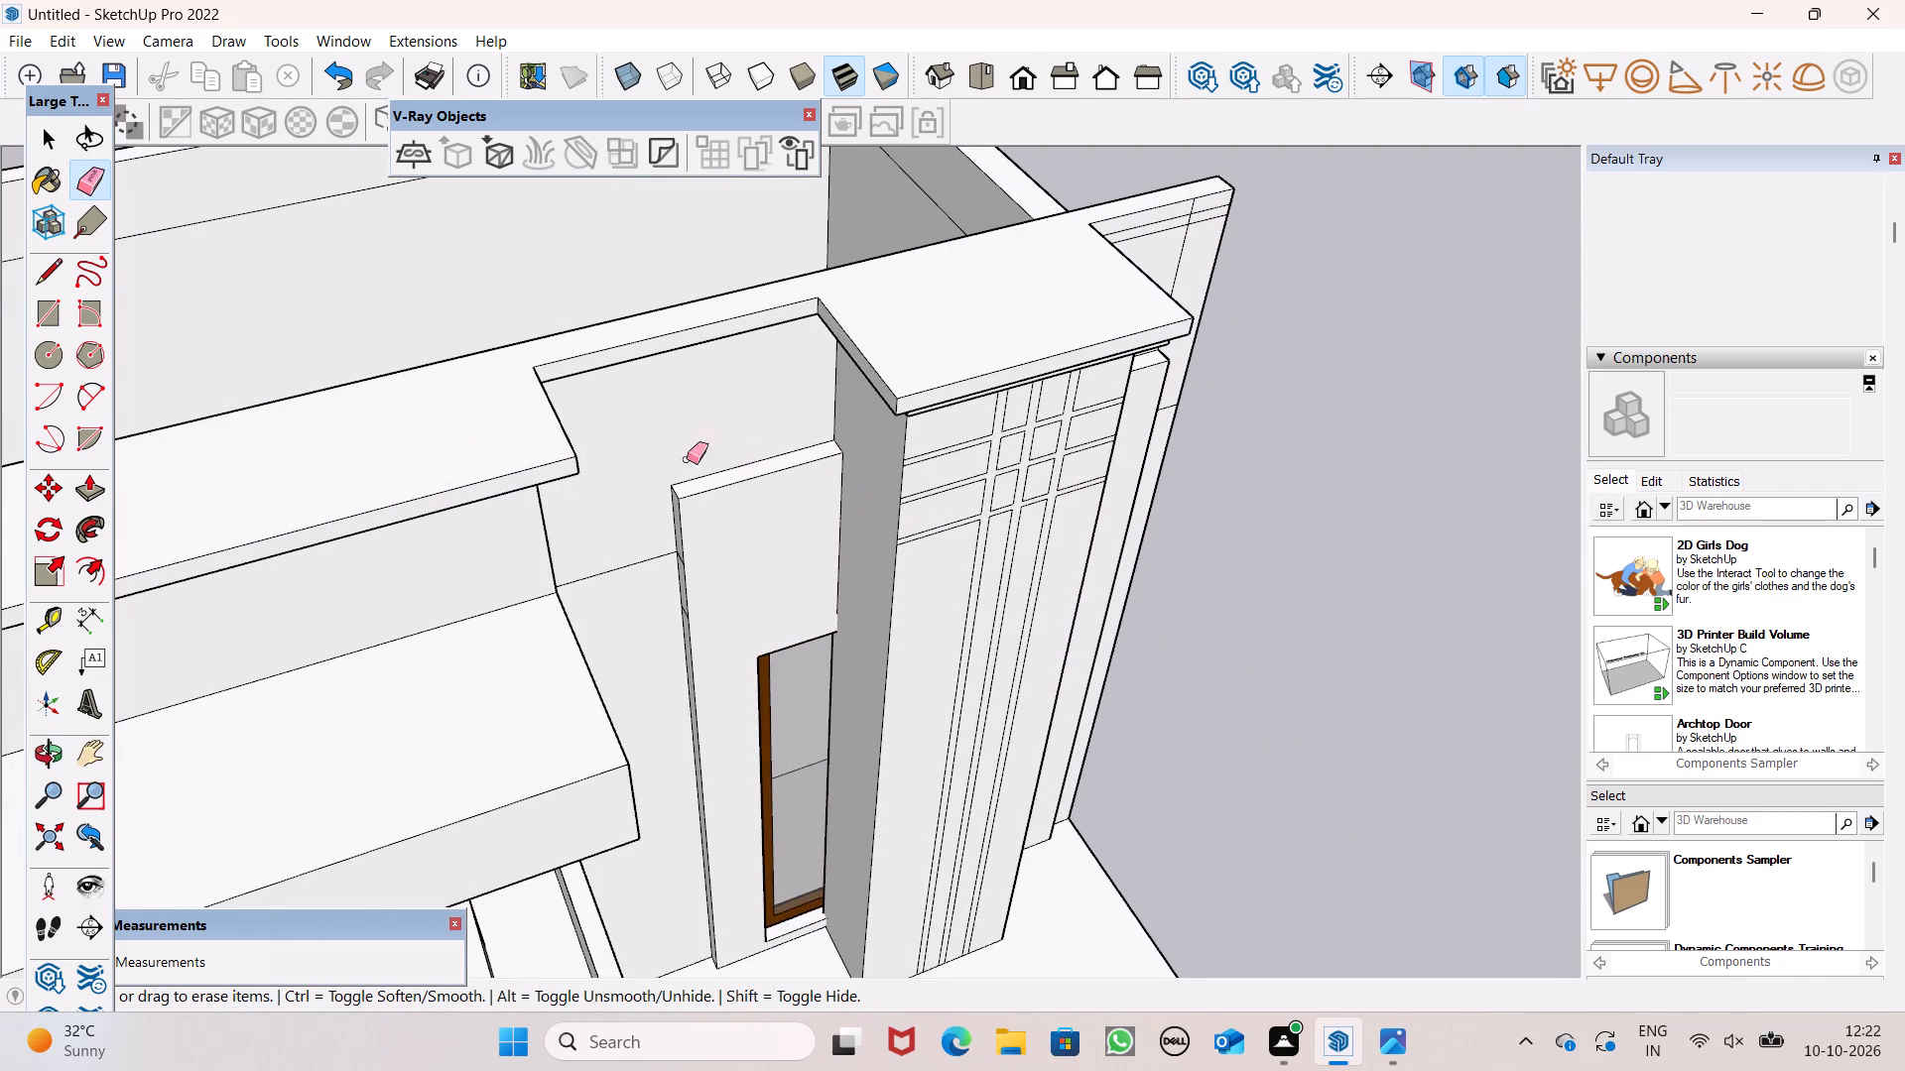
pyautogui.click(97, 482)
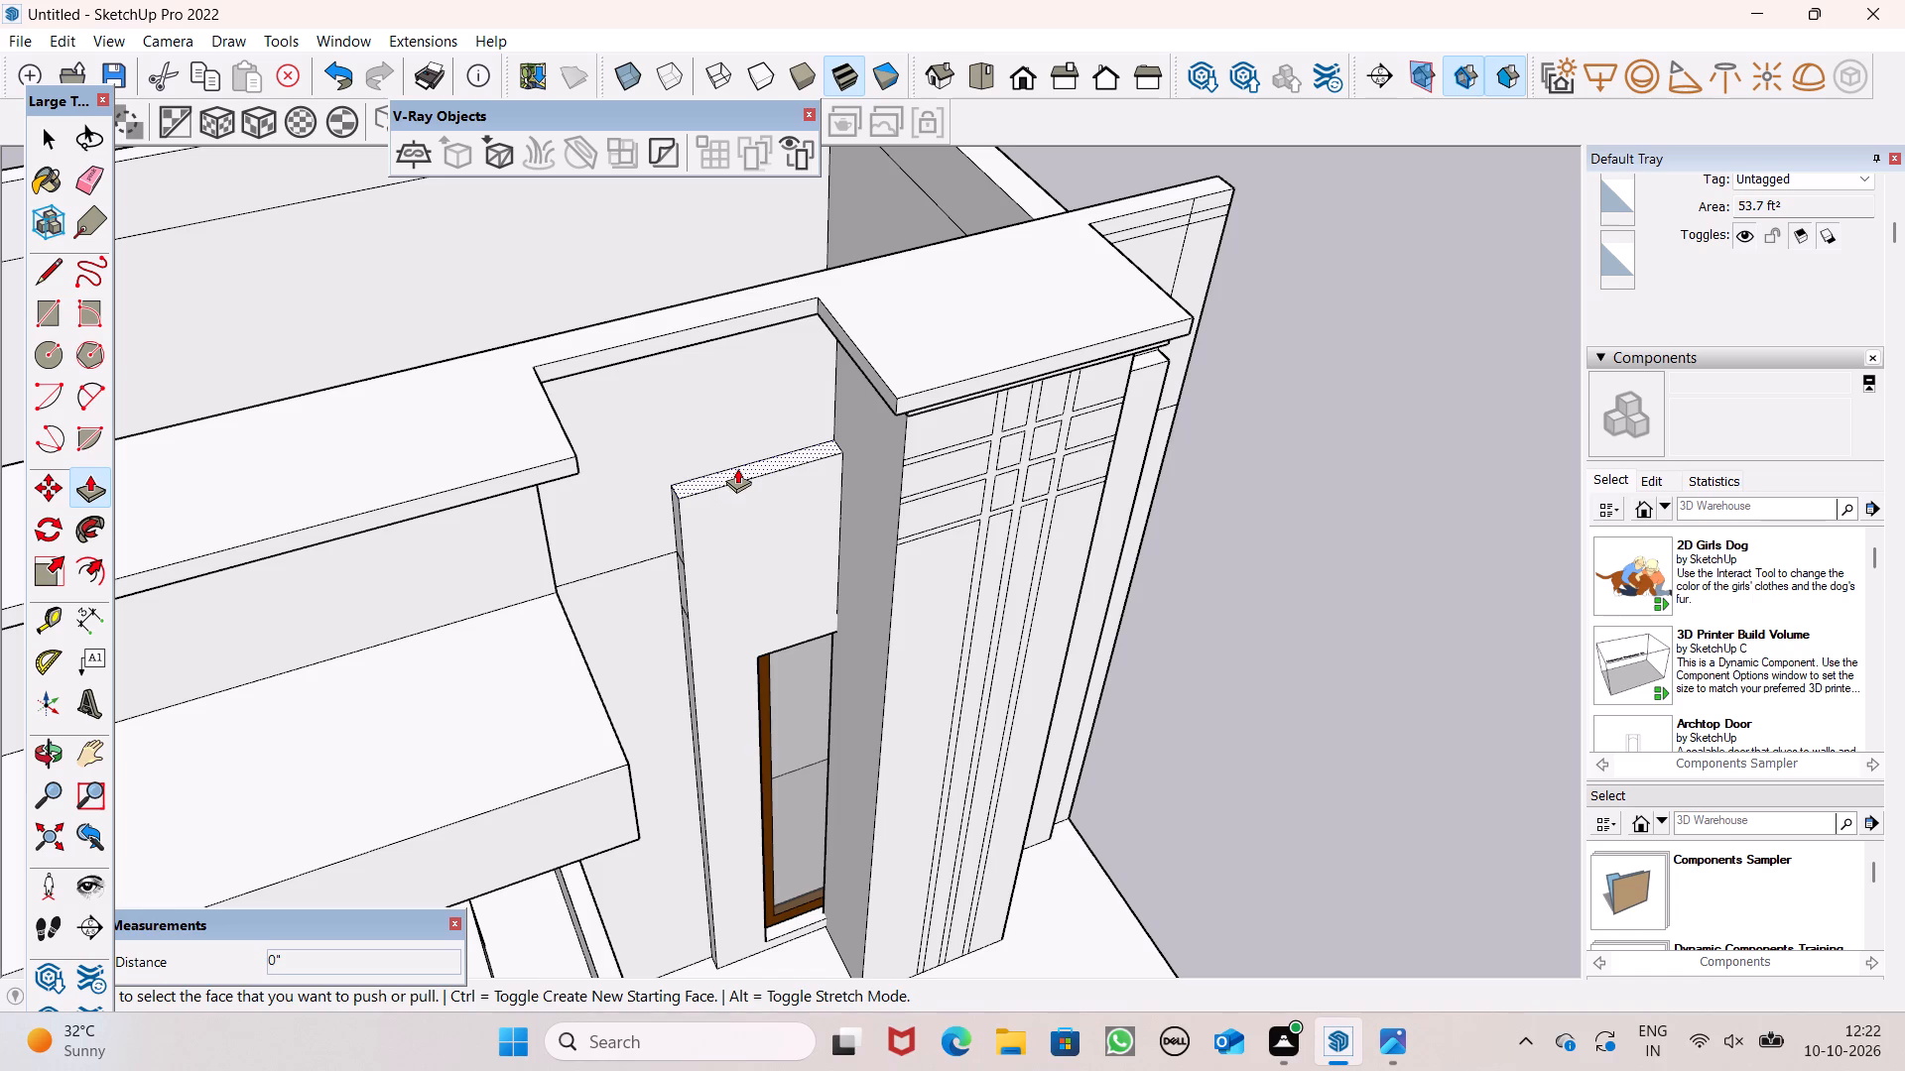
pyautogui.moveTo(737, 470); pyautogui.dragTo(729, 511)
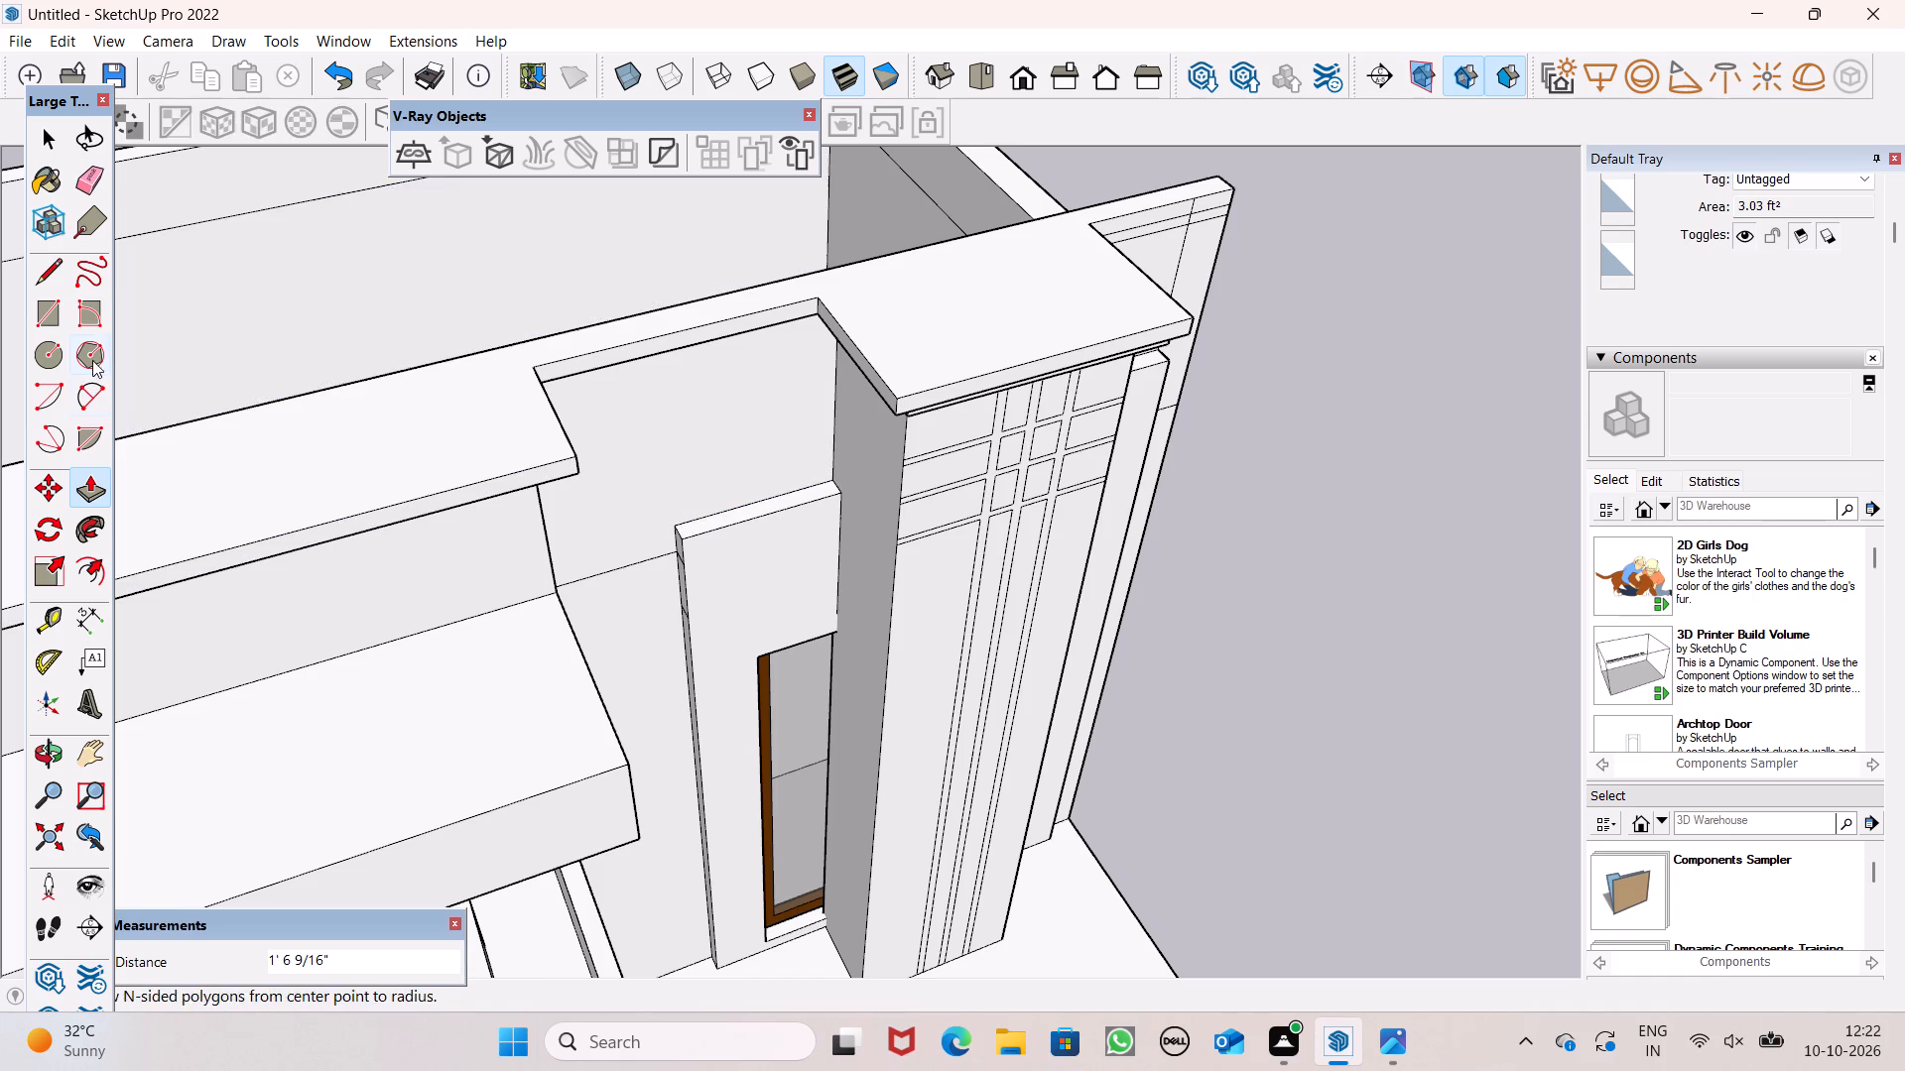
# Erase the two short seam lines across the outer side face of the window surround left of the pillar.
pyautogui.click(80, 167)
pyautogui.scroll(5, 792, 651)
pyautogui.moveTo(941, 631); pyautogui.dragTo(1143, 599, button='middle')
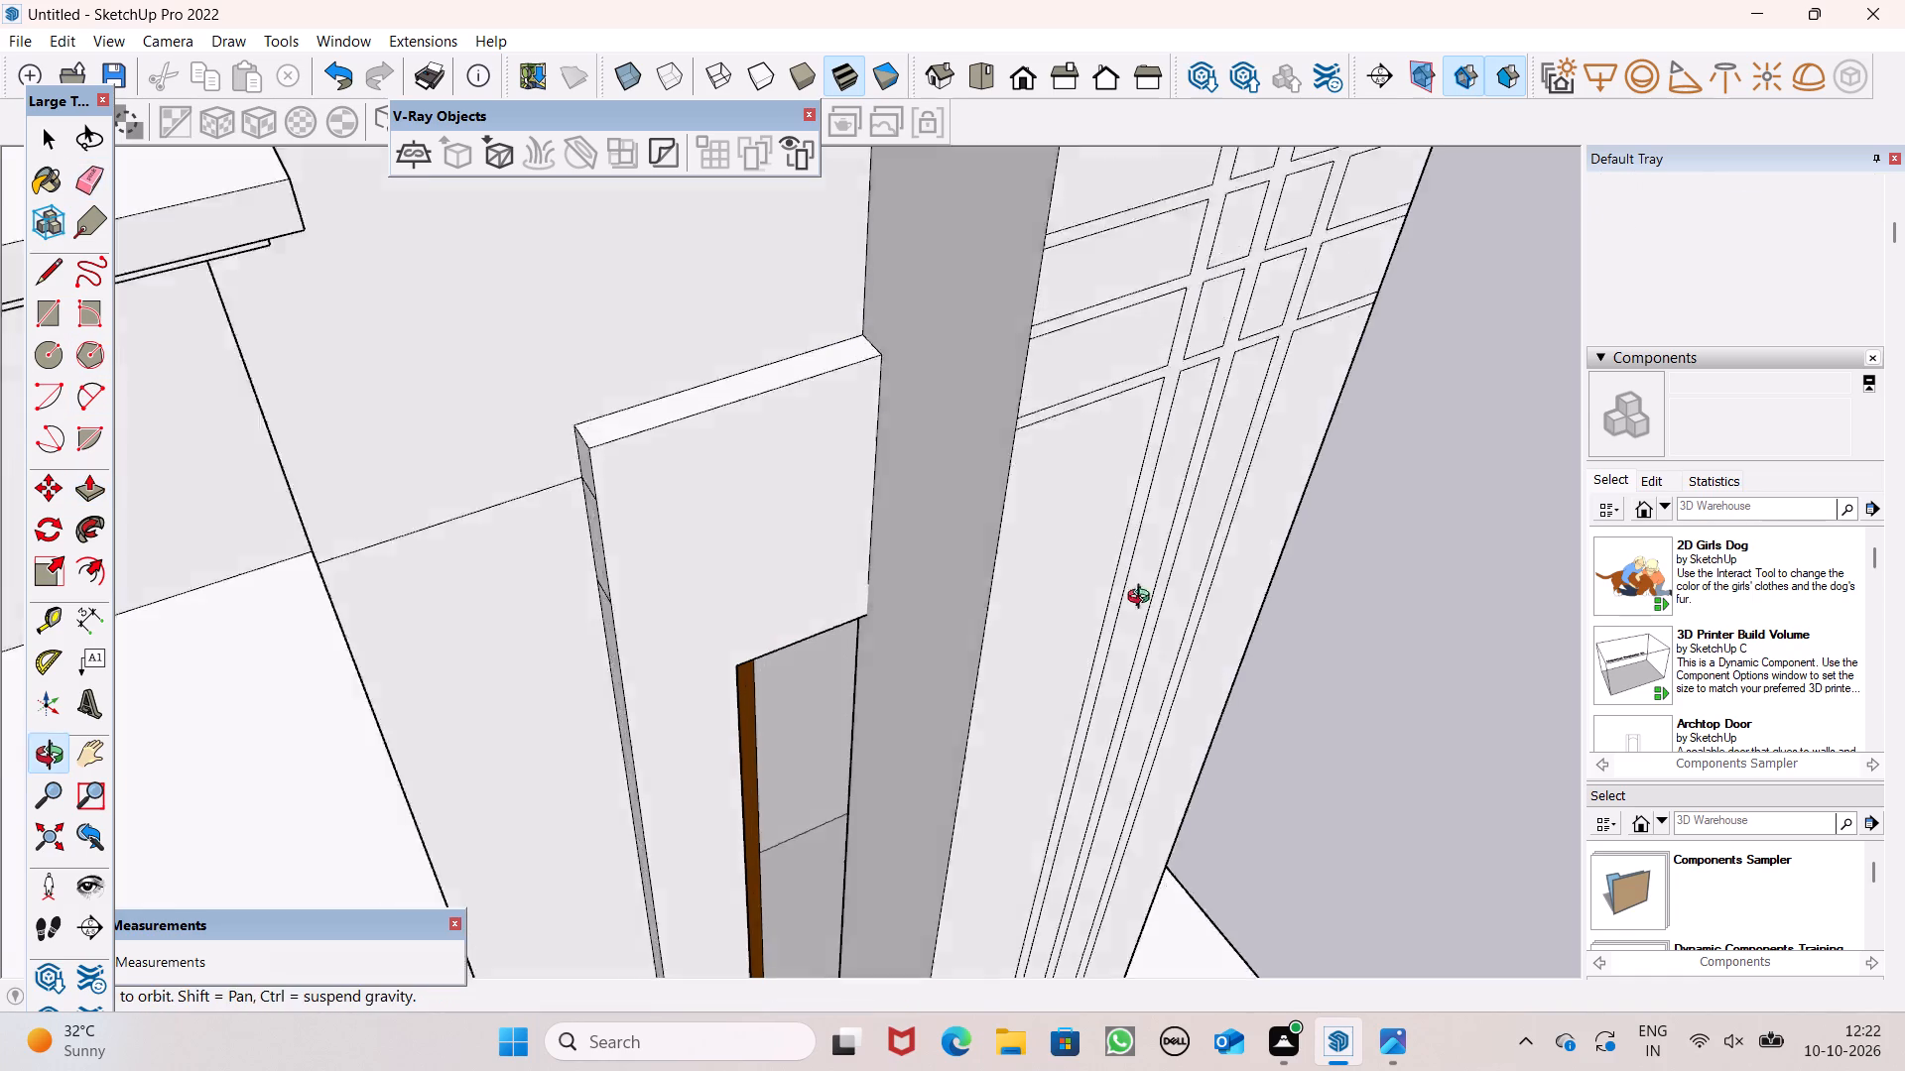
pyautogui.moveTo(1143, 599); pyautogui.dragTo(1319, 532, button='middle')
pyautogui.scroll(1, 1078, 570)
pyautogui.moveTo(1065, 580); pyautogui.dragTo(661, 631, button='middle')
pyautogui.scroll(6, 829, 576)
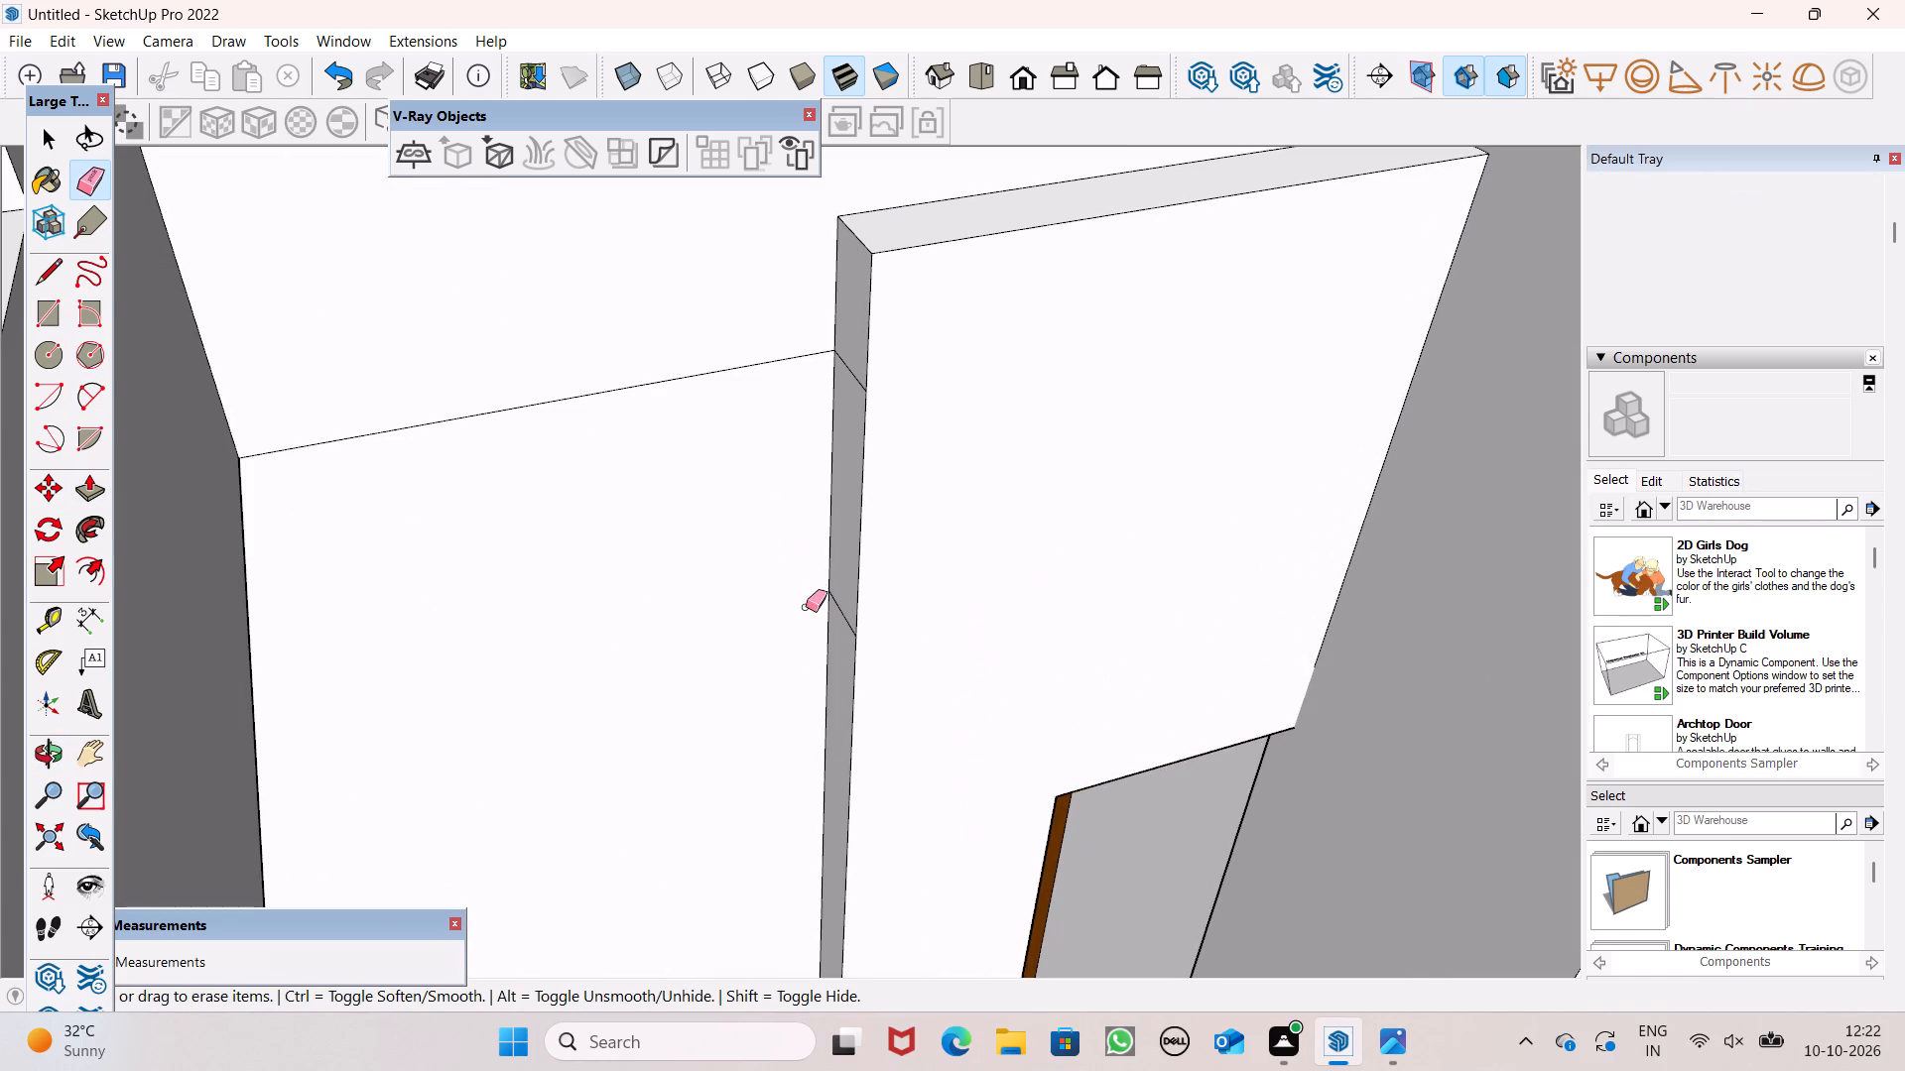
pyautogui.moveTo(847, 611); pyautogui.dragTo(846, 620)
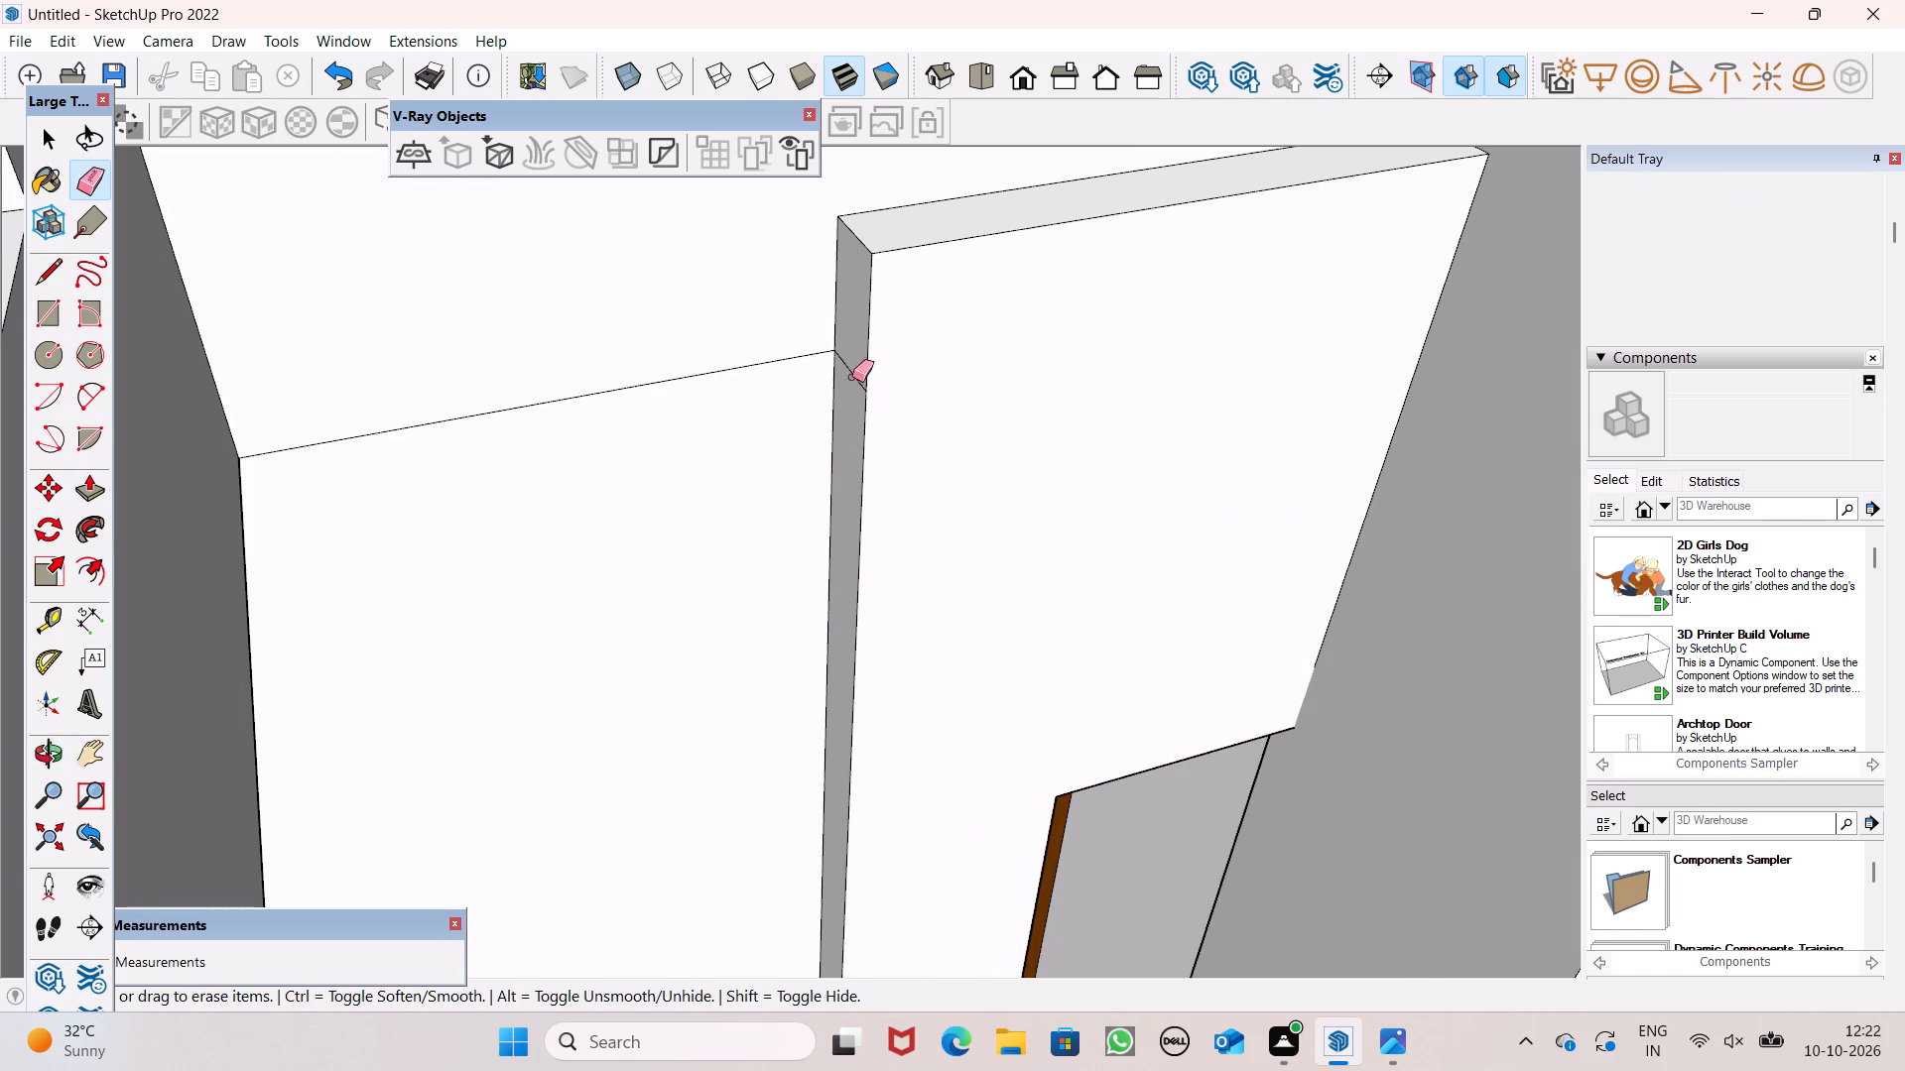
pyautogui.click(851, 373)
# Examine the whole house from the front, from above and from the pillar-side corner to review the facade's proportions.
pyautogui.scroll(-14, 894, 390)
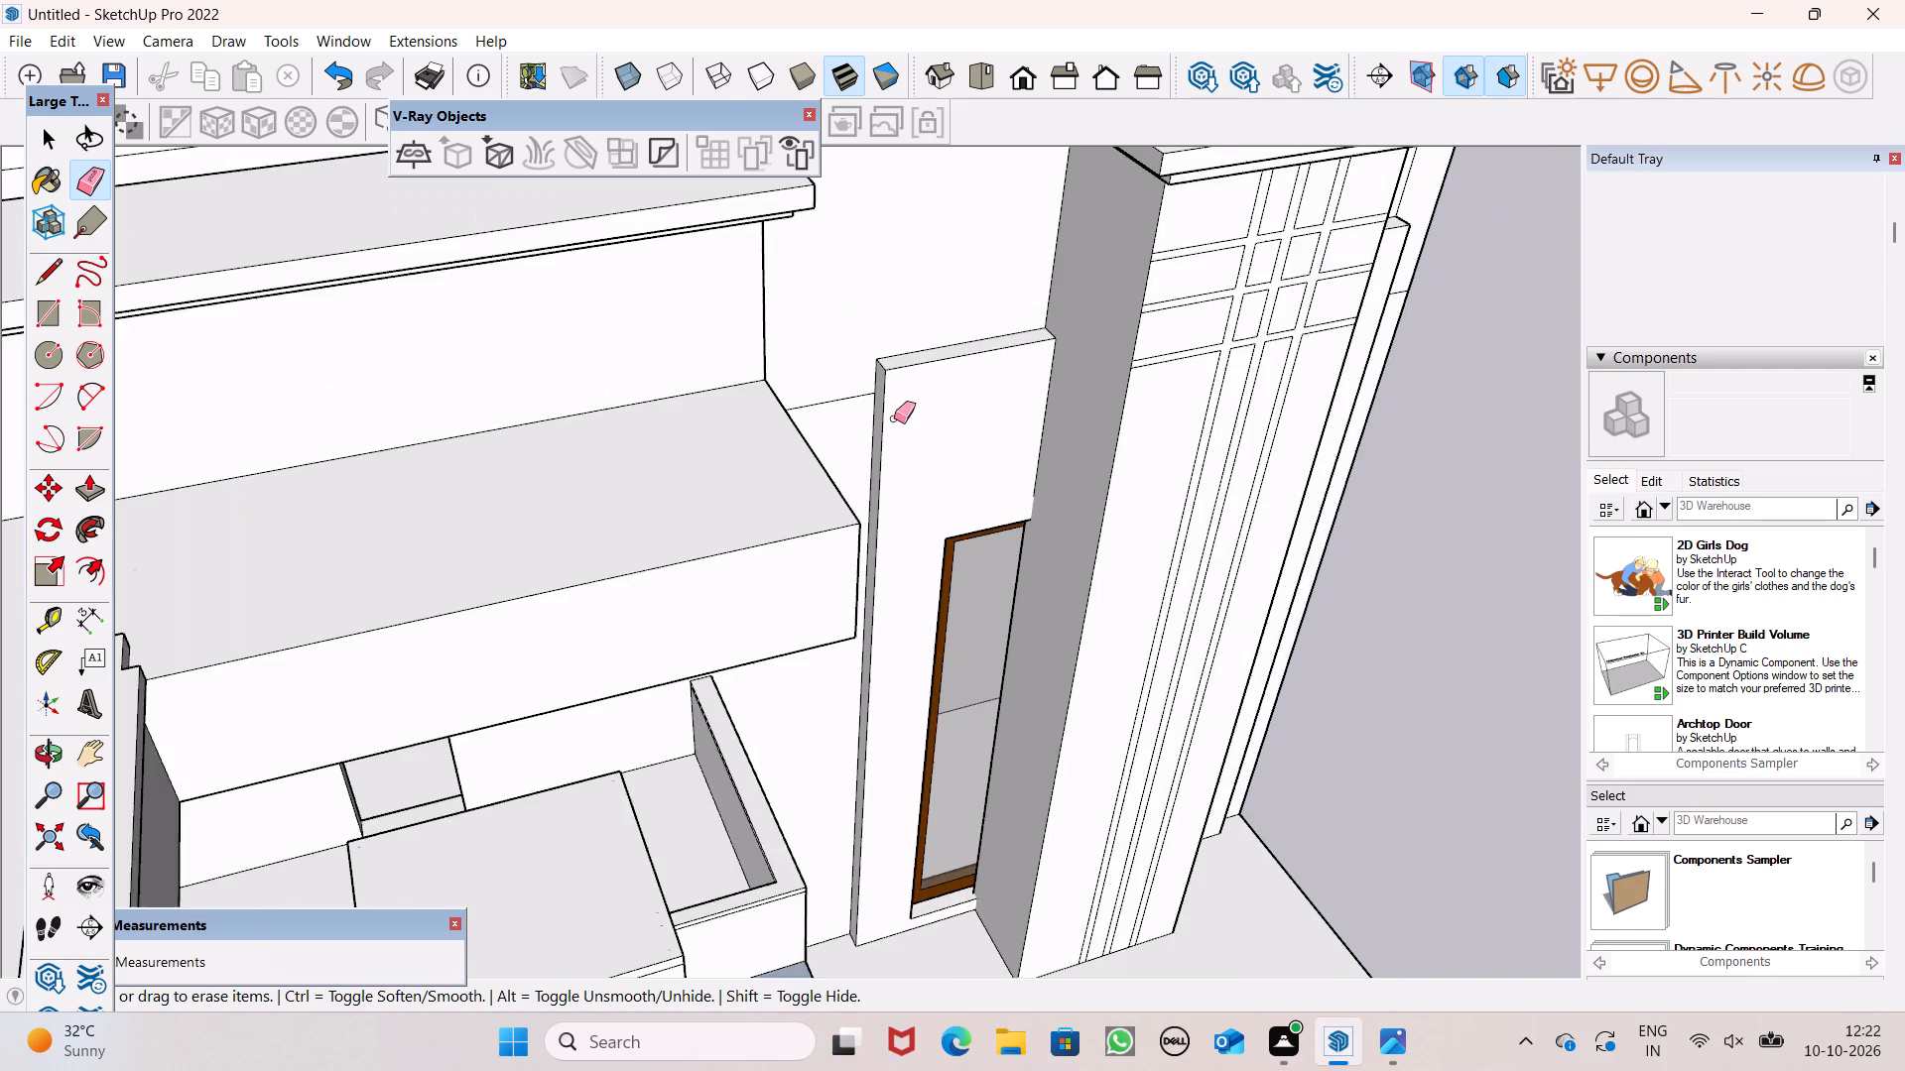
pyautogui.scroll(-7, 1205, 545)
pyautogui.moveTo(1263, 558); pyautogui.dragTo(1019, 369, button='middle')
pyautogui.scroll(-10, 1061, 365)
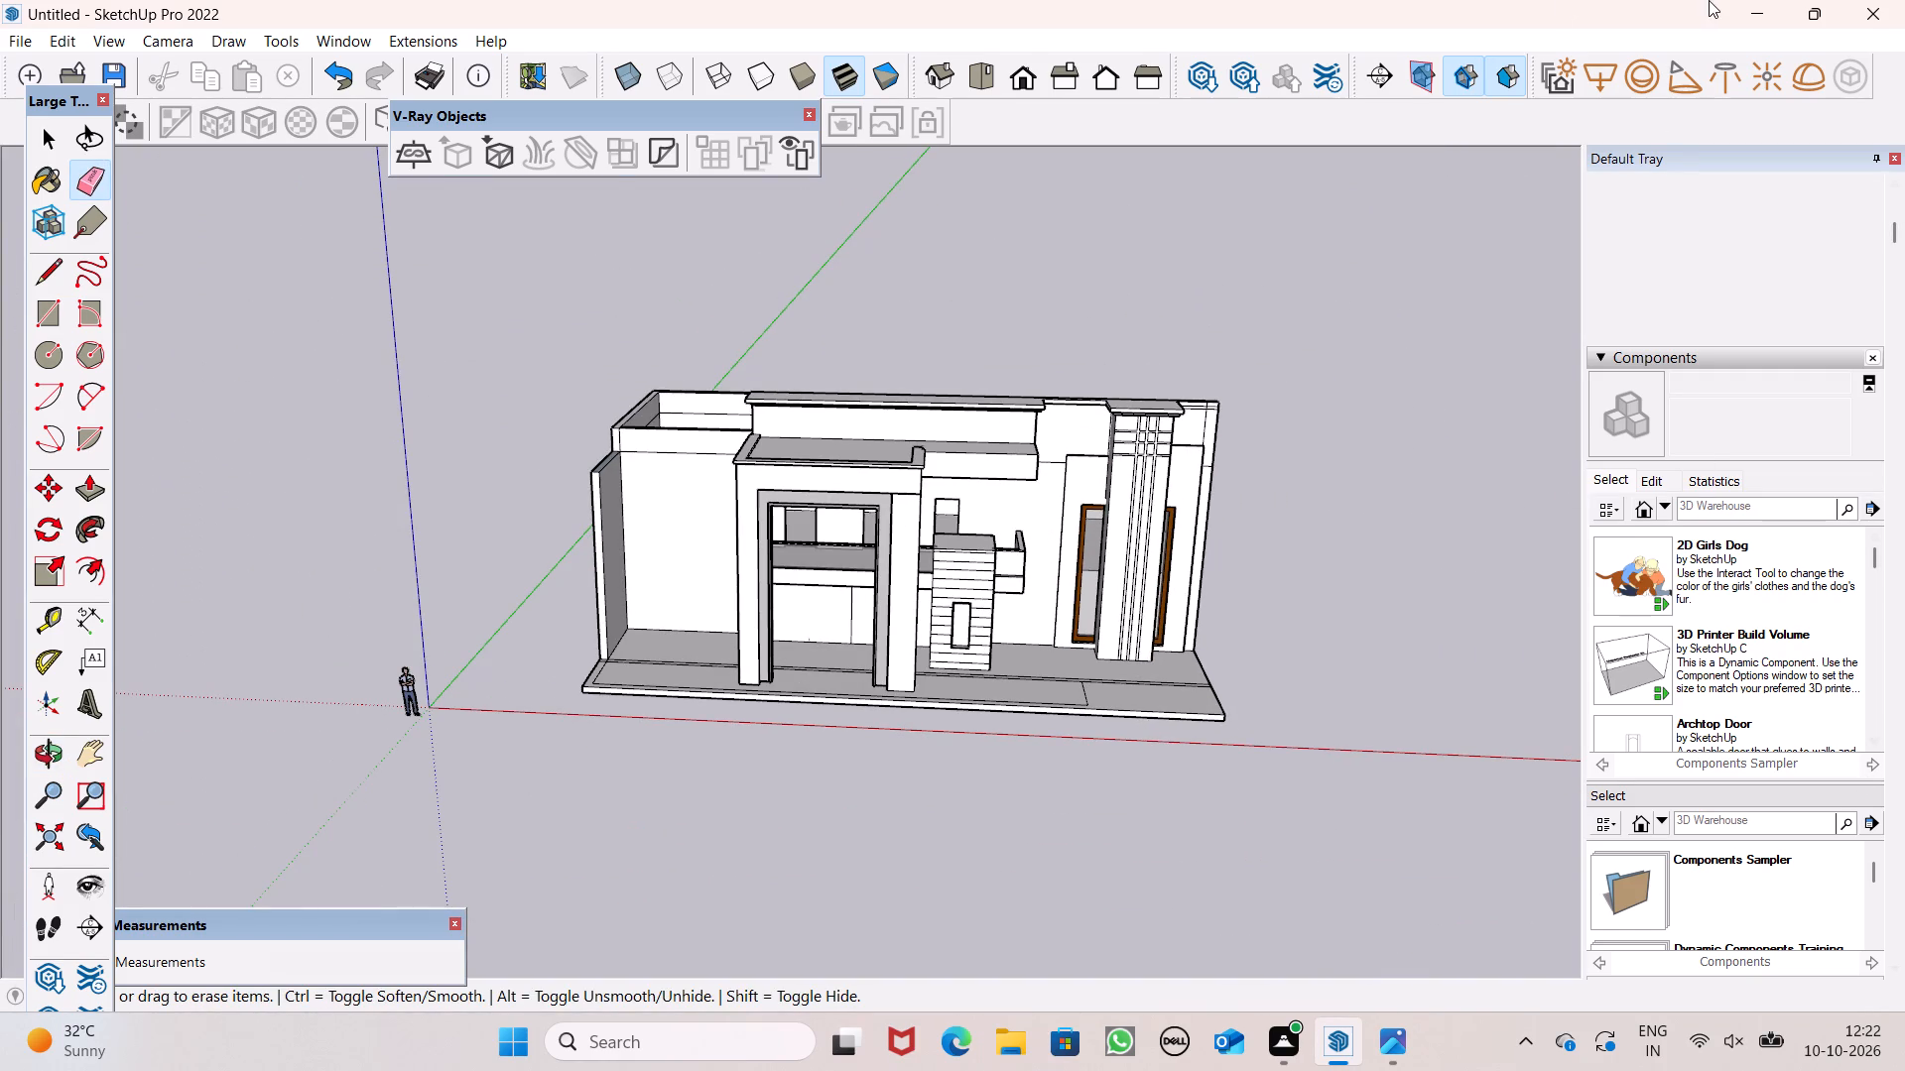
pyautogui.scroll(-5, 1375, 348)
pyautogui.press('space')
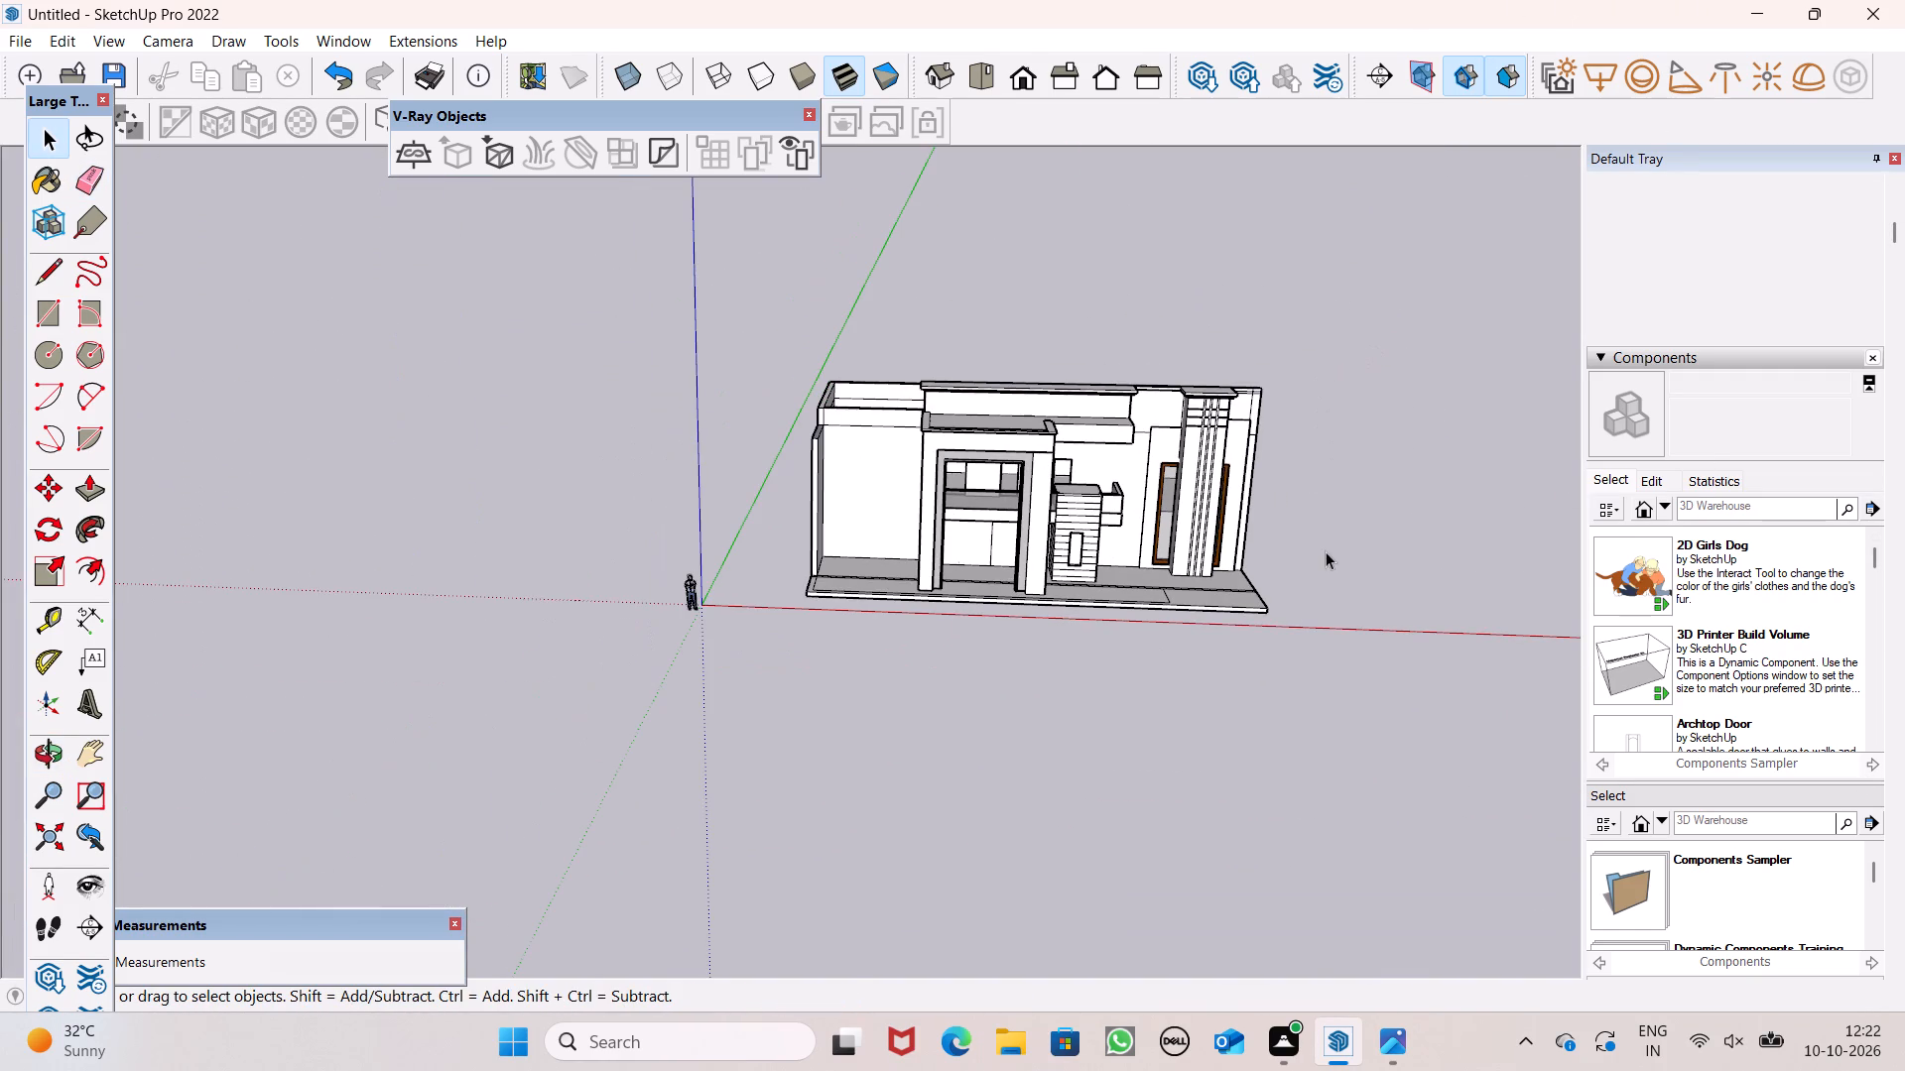
pyautogui.scroll(-1, 1280, 507)
pyautogui.scroll(1, 1283, 503)
pyautogui.scroll(-1, 1283, 503)
pyautogui.moveTo(1333, 536); pyautogui.dragTo(844, 444, button='middle')
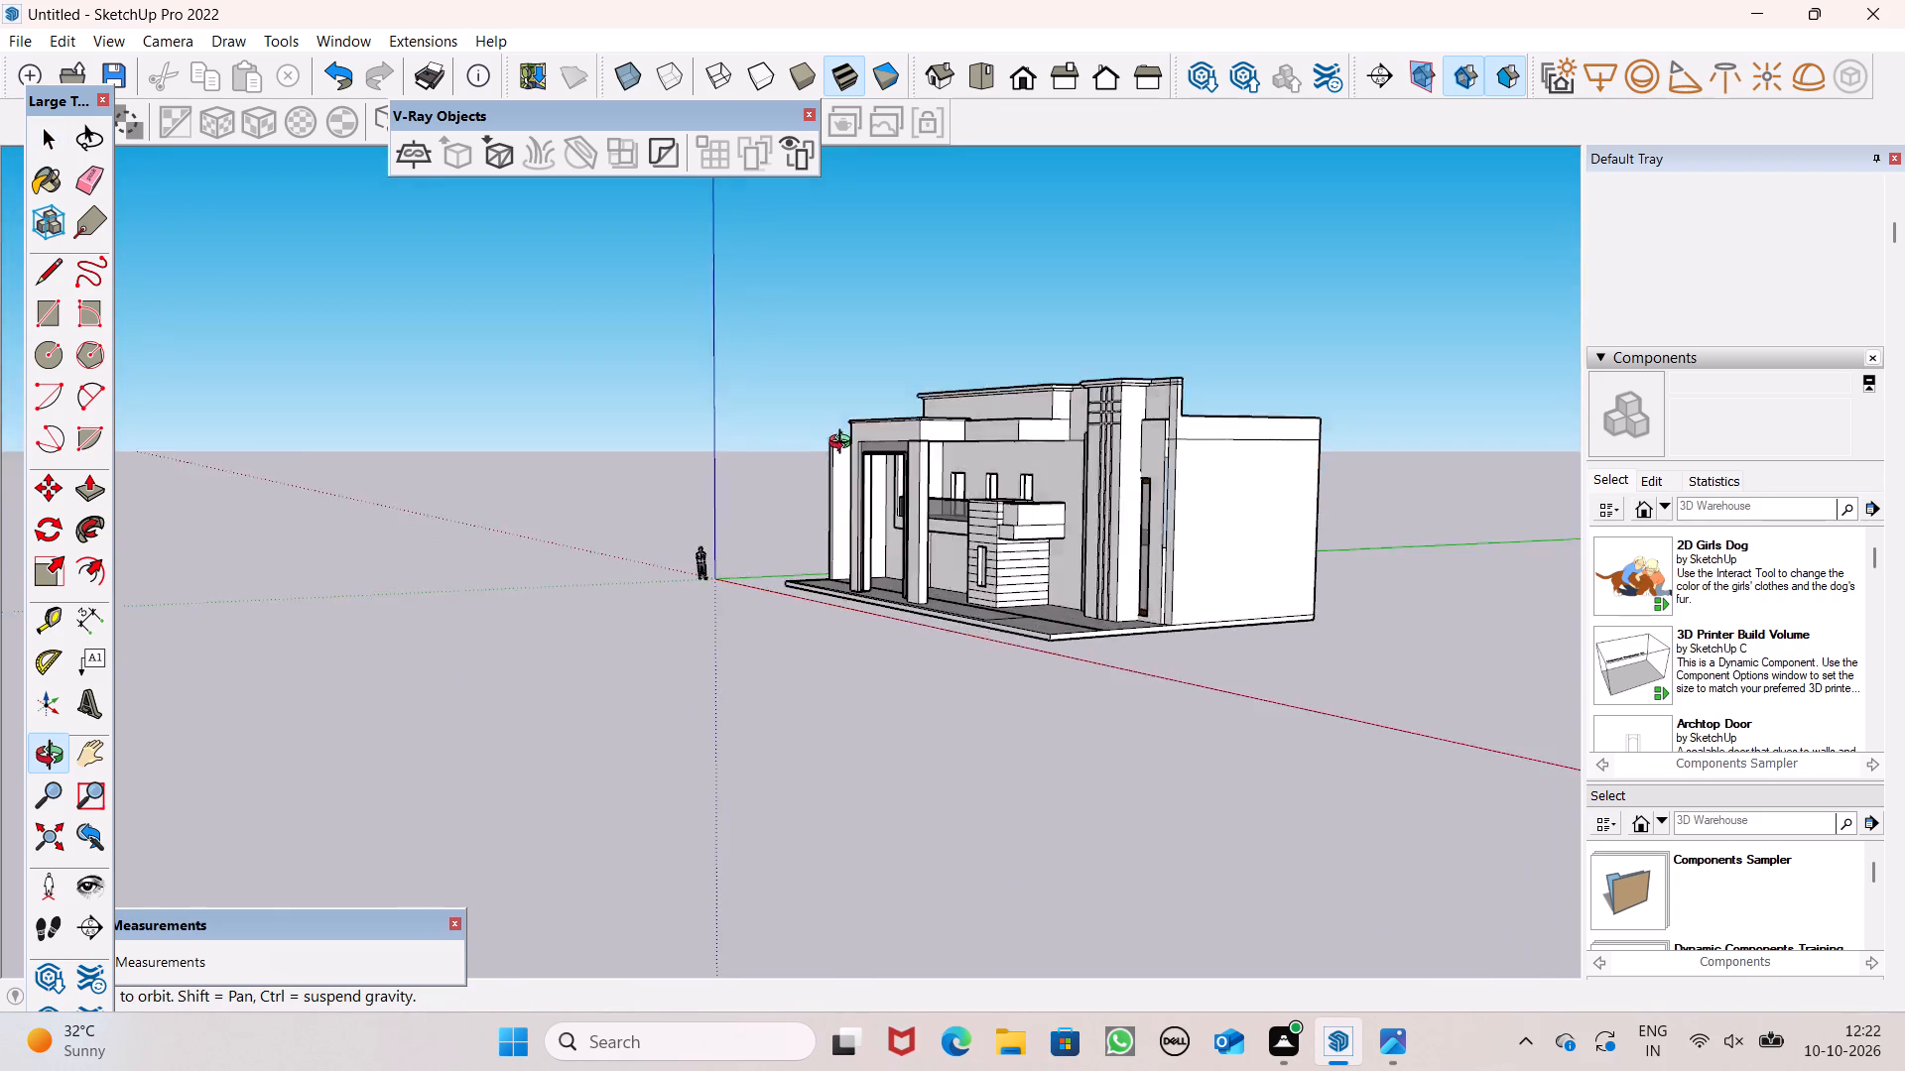
pyautogui.moveTo(844, 444); pyautogui.dragTo(952, 474, button='middle')
pyautogui.scroll(1, 1257, 622)
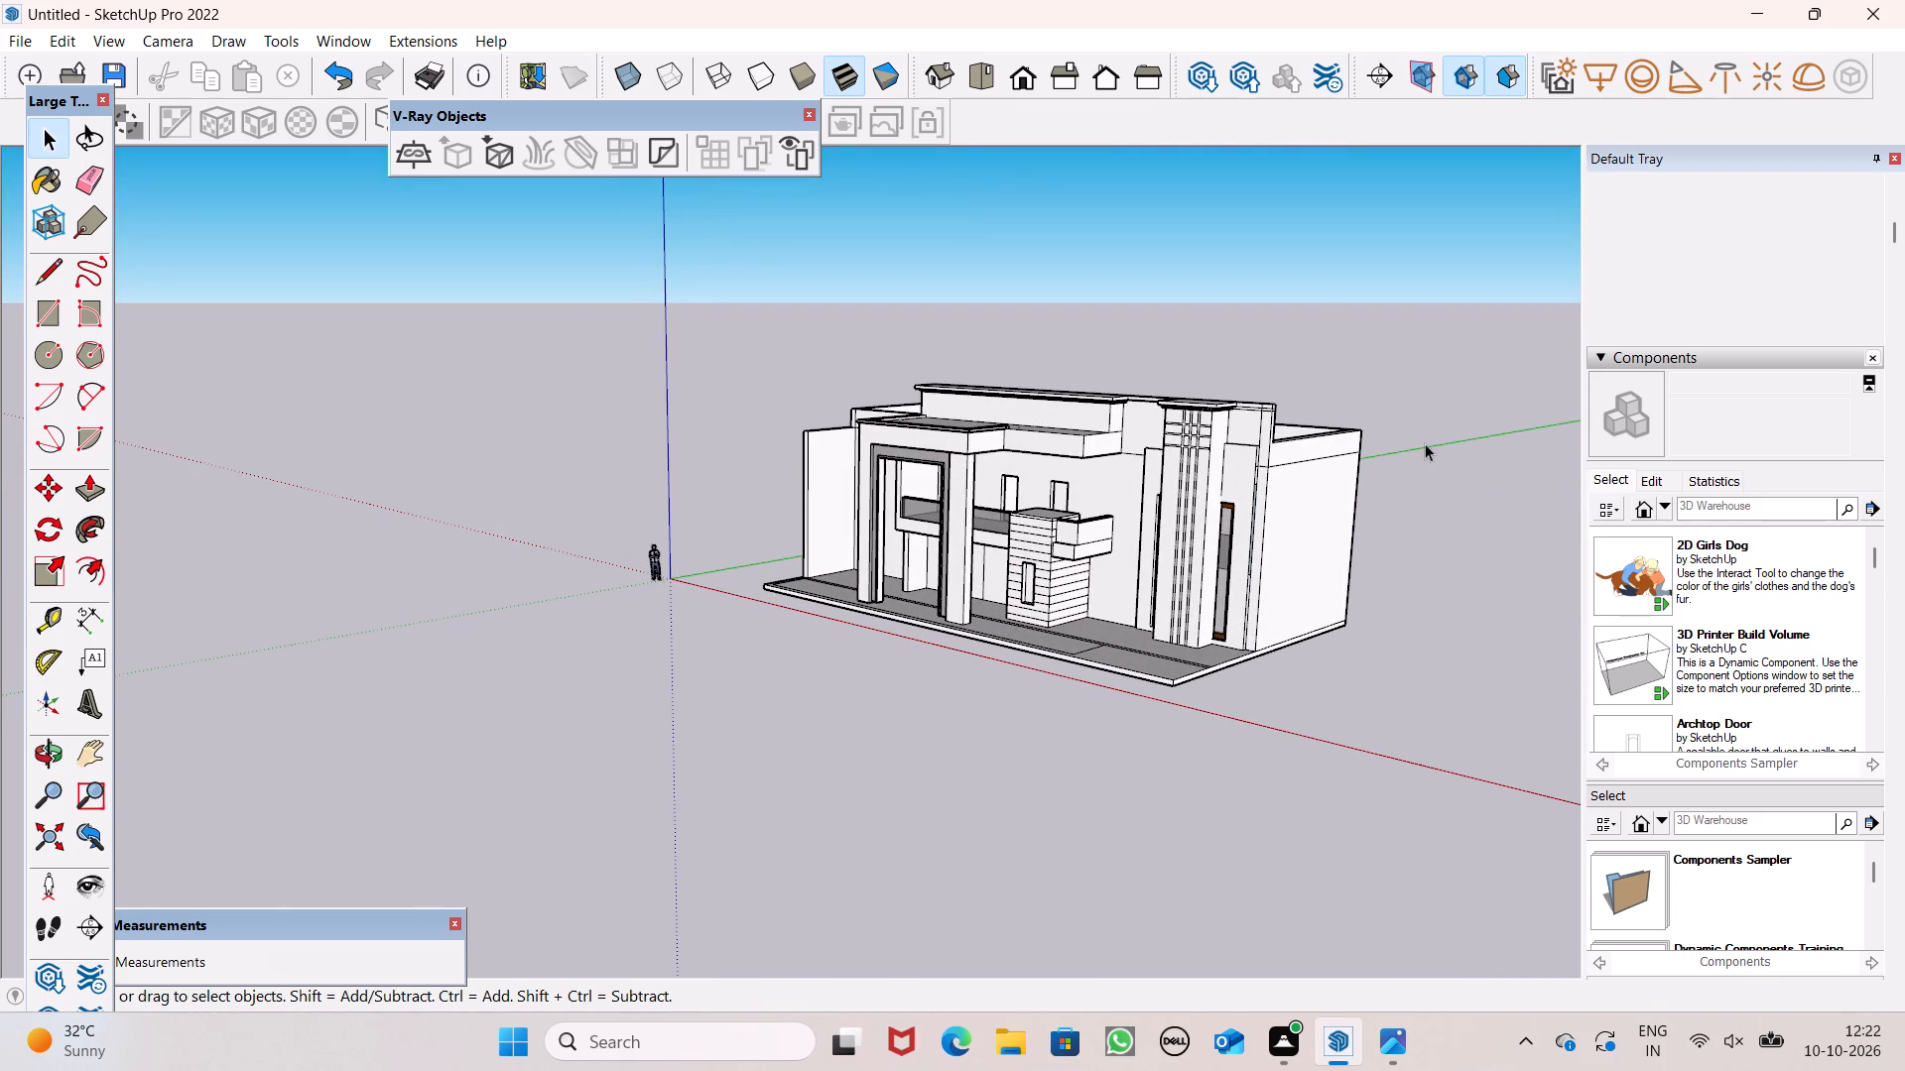
pyautogui.scroll(2, 1425, 443)
pyautogui.scroll(6, 1078, 586)
pyautogui.moveTo(1046, 561); pyautogui.dragTo(1324, 593, button='middle')
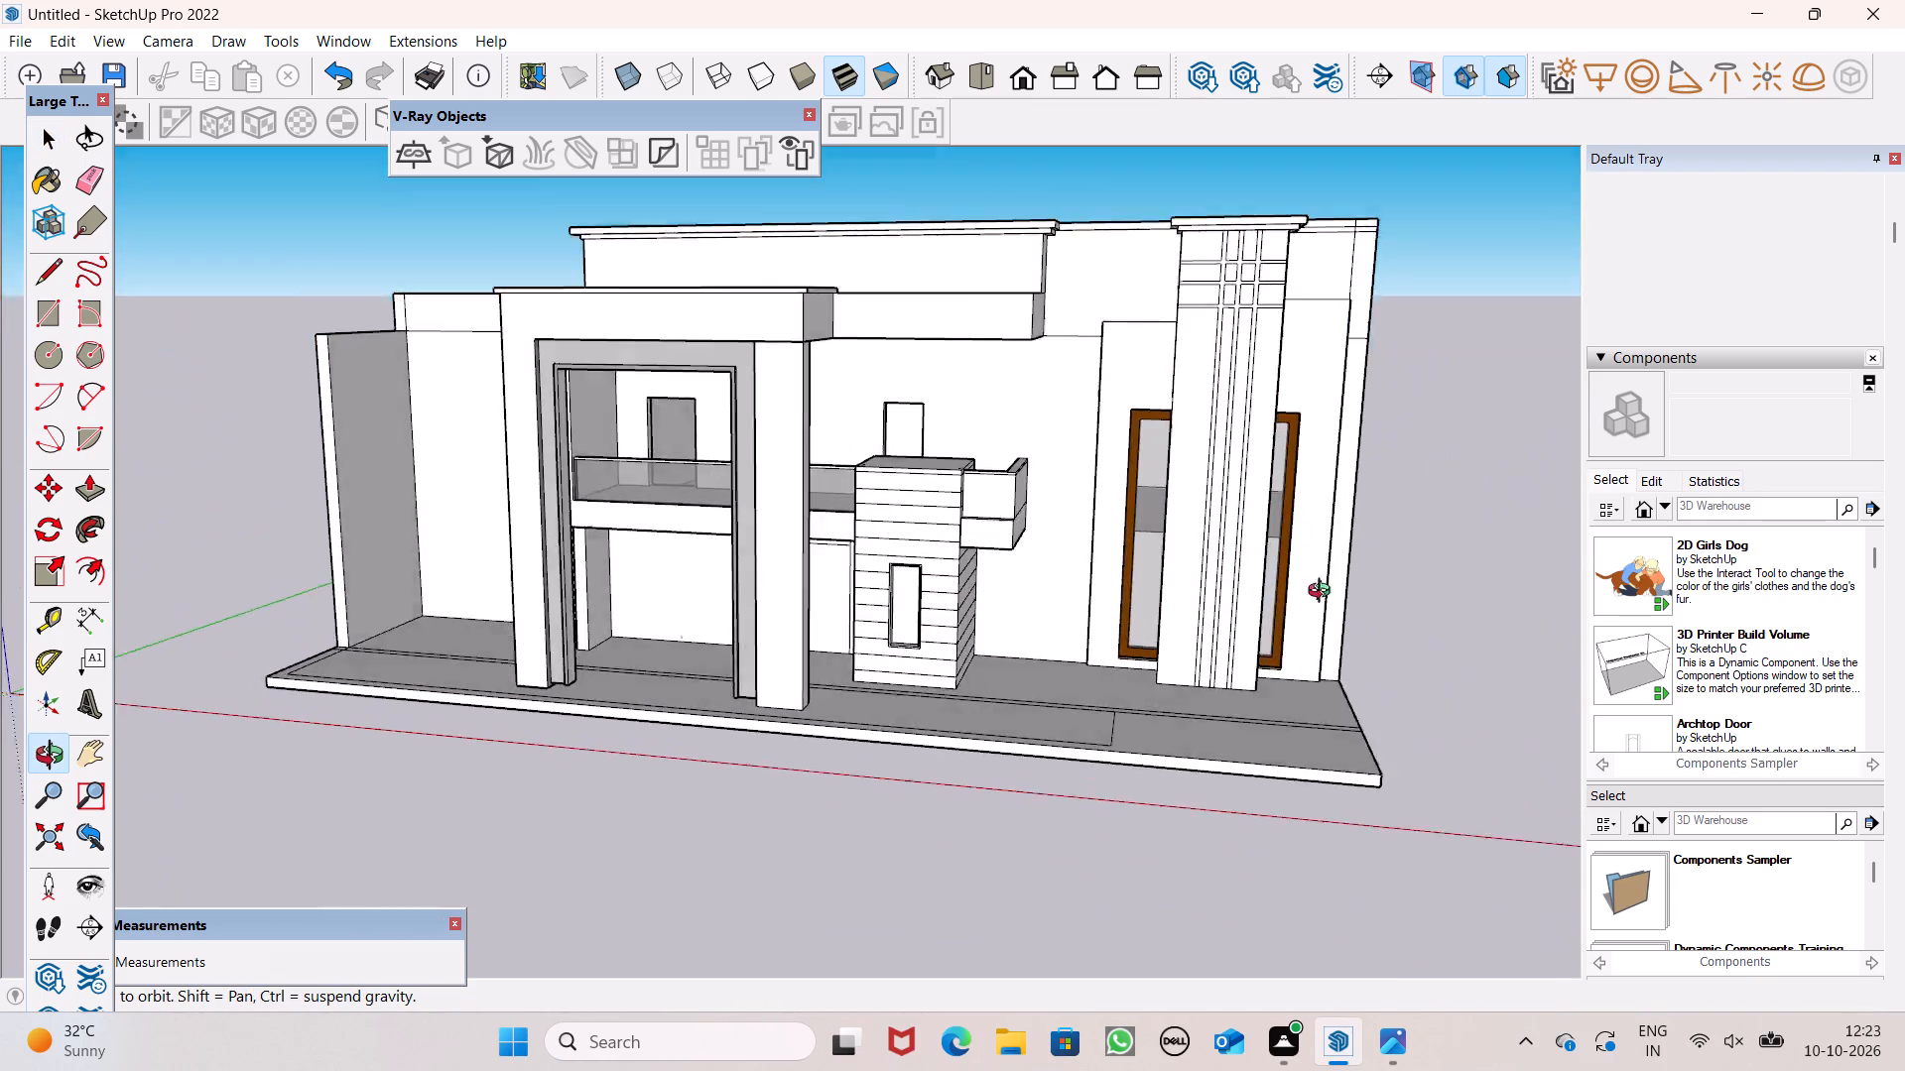
pyautogui.moveTo(1324, 593); pyautogui.dragTo(1249, 955, button='middle')
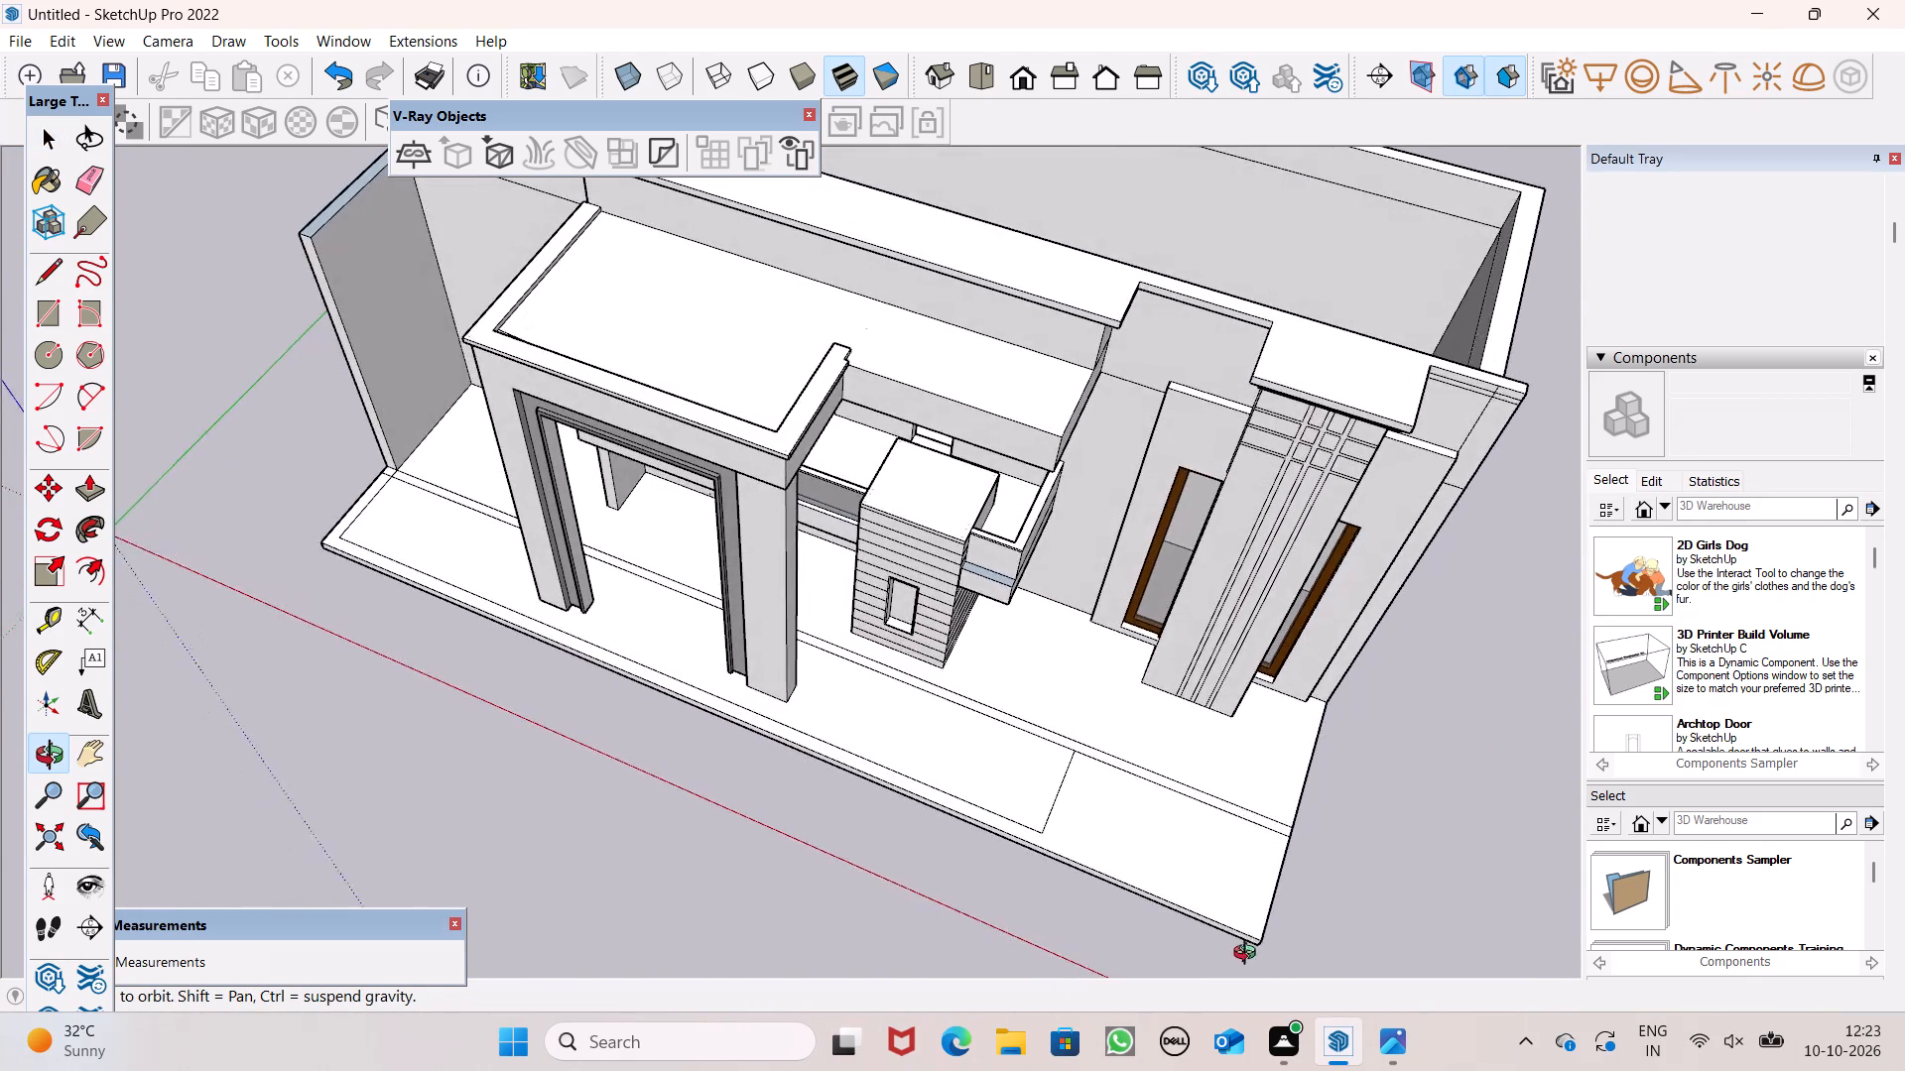
pyautogui.moveTo(1249, 955); pyautogui.dragTo(1280, 892, button='middle')
pyautogui.scroll(-5, 1278, 721)
pyautogui.scroll(-5, 961, 561)
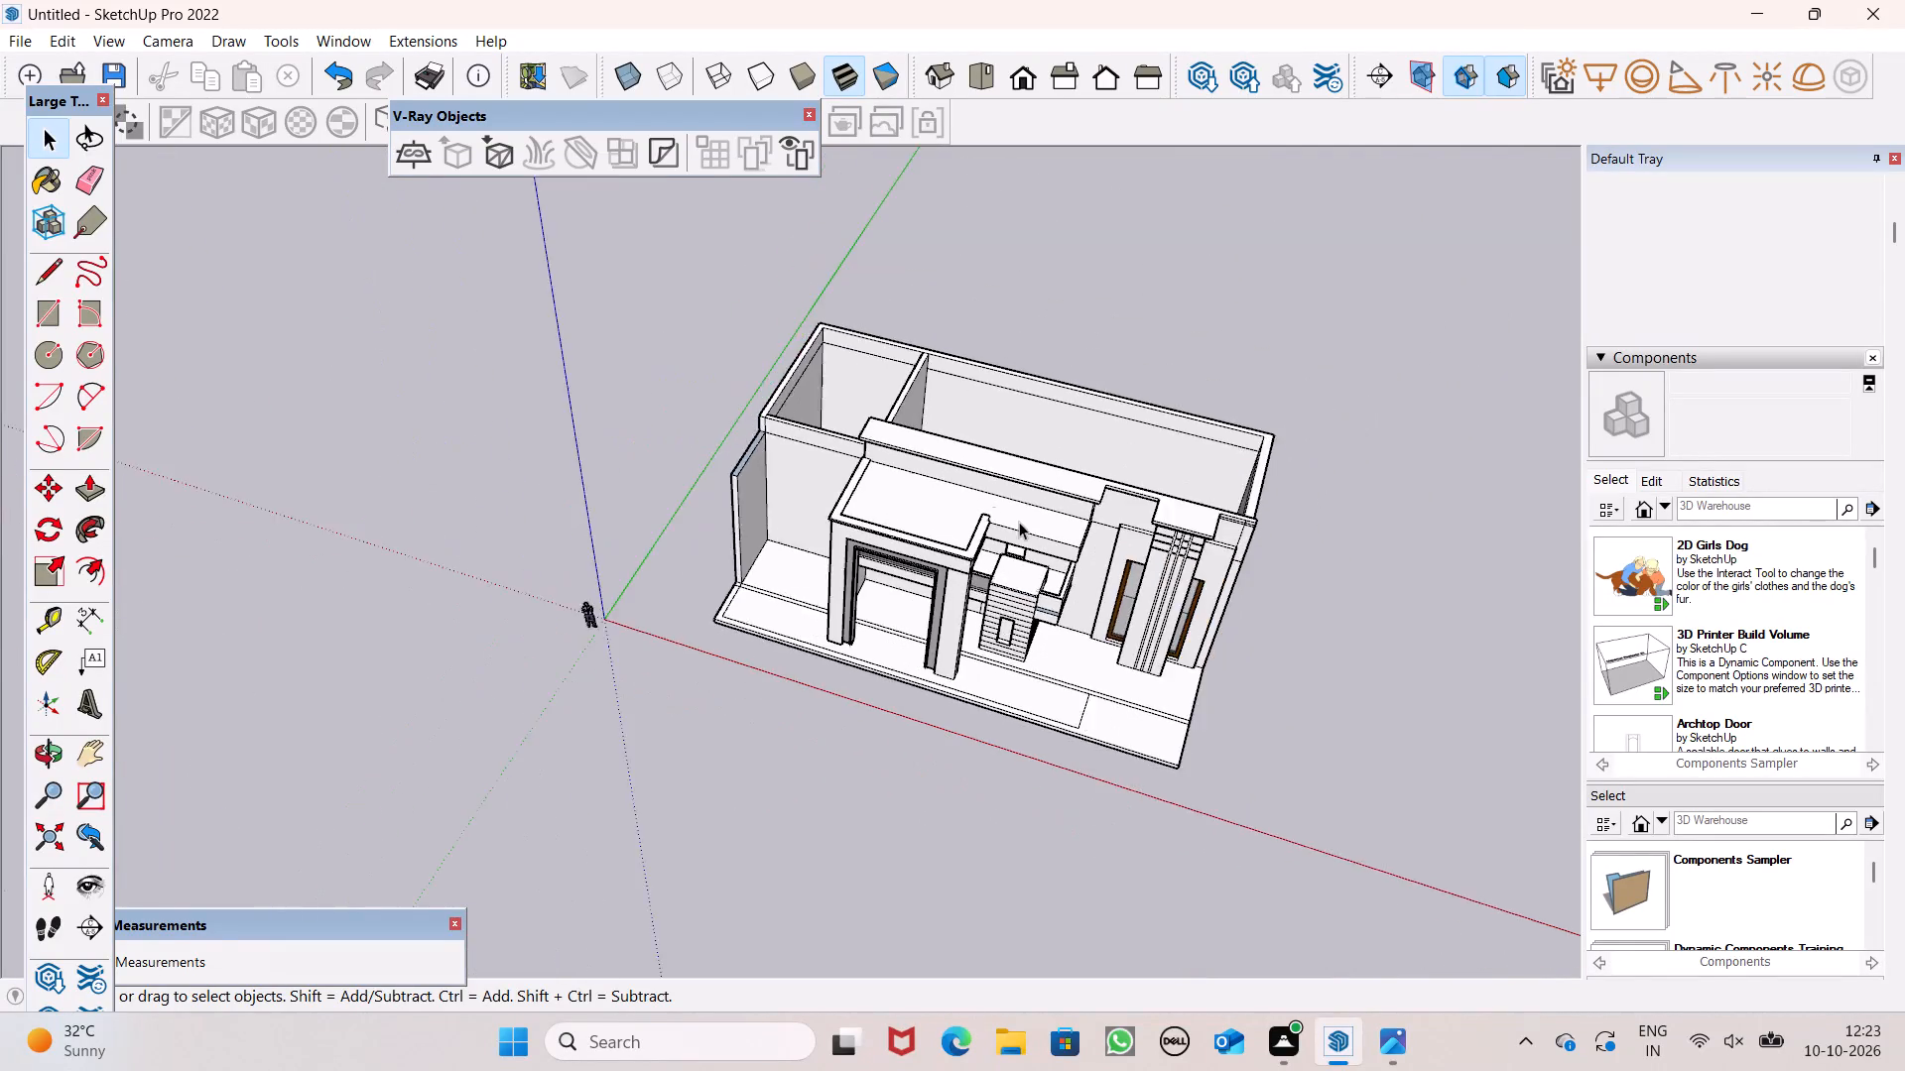
pyautogui.scroll(-3, 1019, 522)
pyautogui.moveTo(1279, 667); pyautogui.dragTo(1191, 364, button='middle')
pyautogui.scroll(8, 1137, 739)
pyautogui.moveTo(1184, 568); pyautogui.dragTo(1066, 571, button='middle')
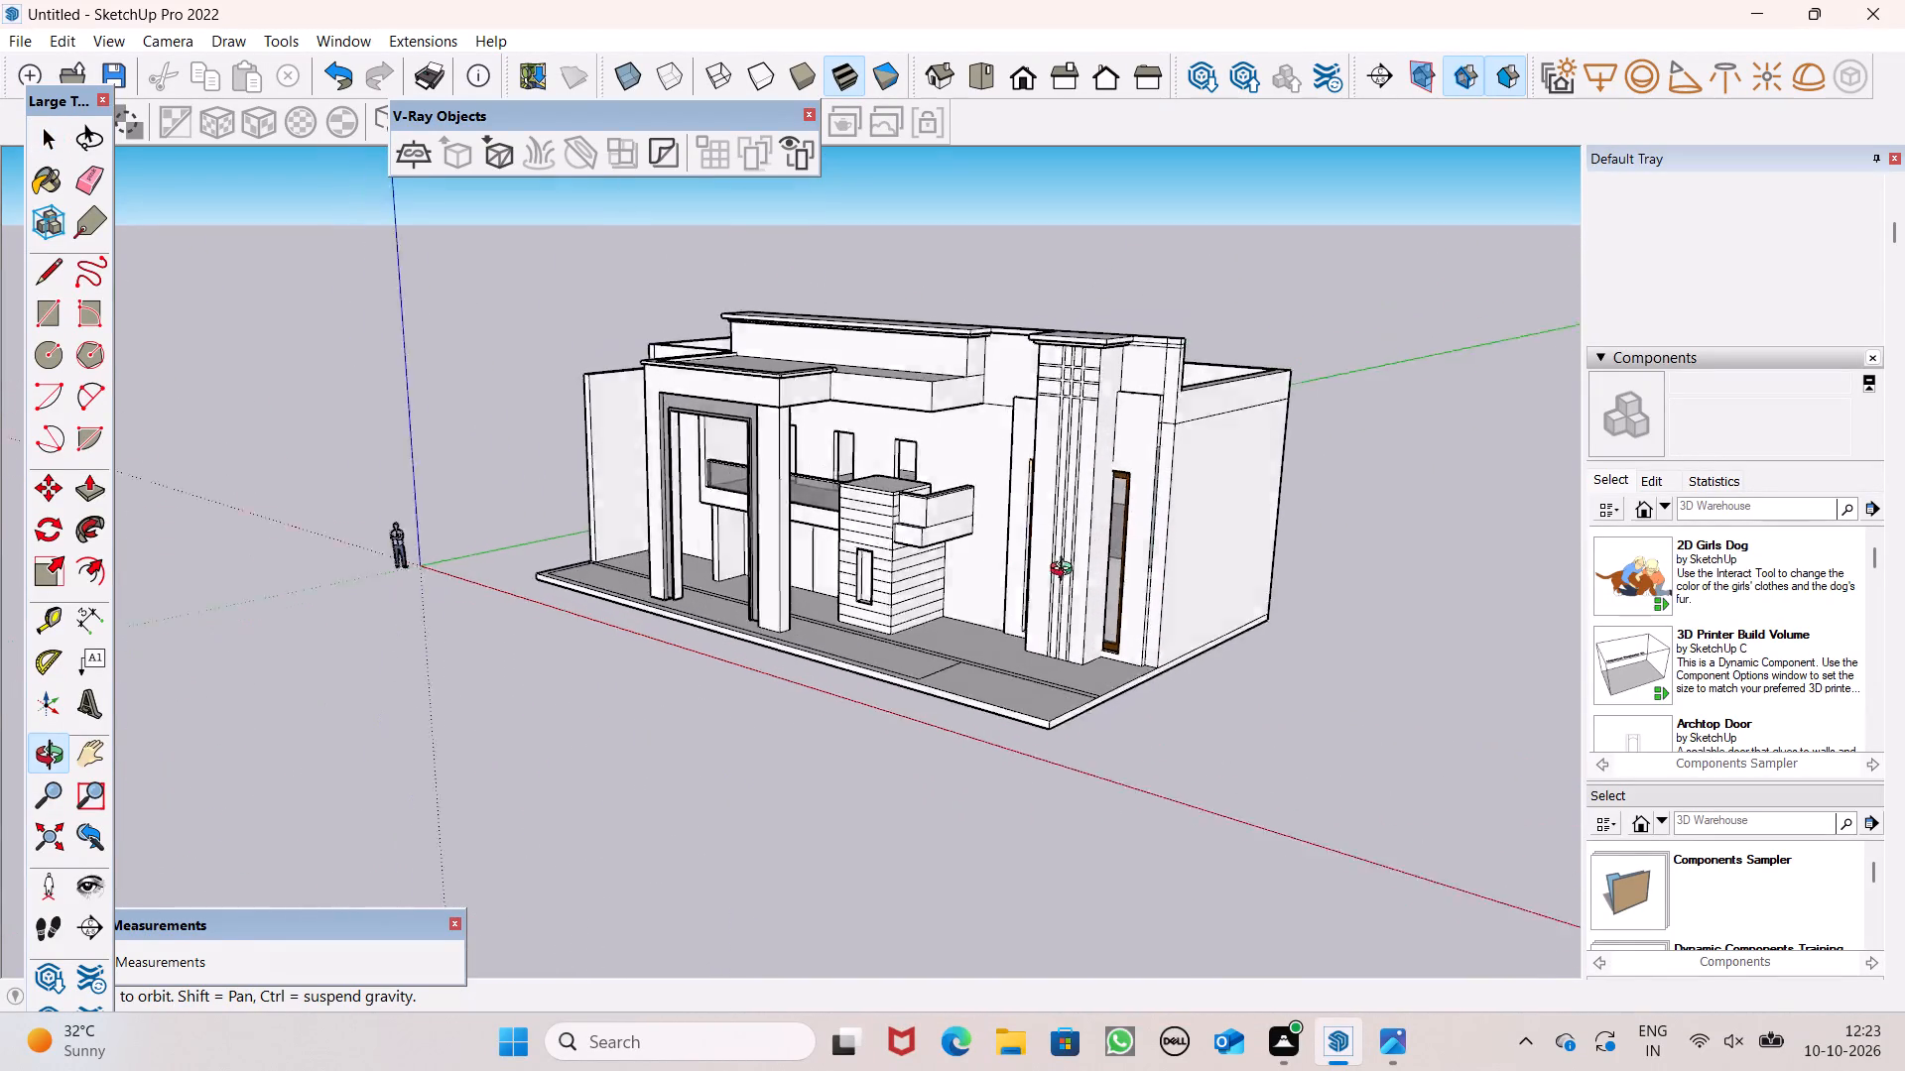
pyautogui.moveTo(1066, 571); pyautogui.dragTo(1052, 479, button='middle')
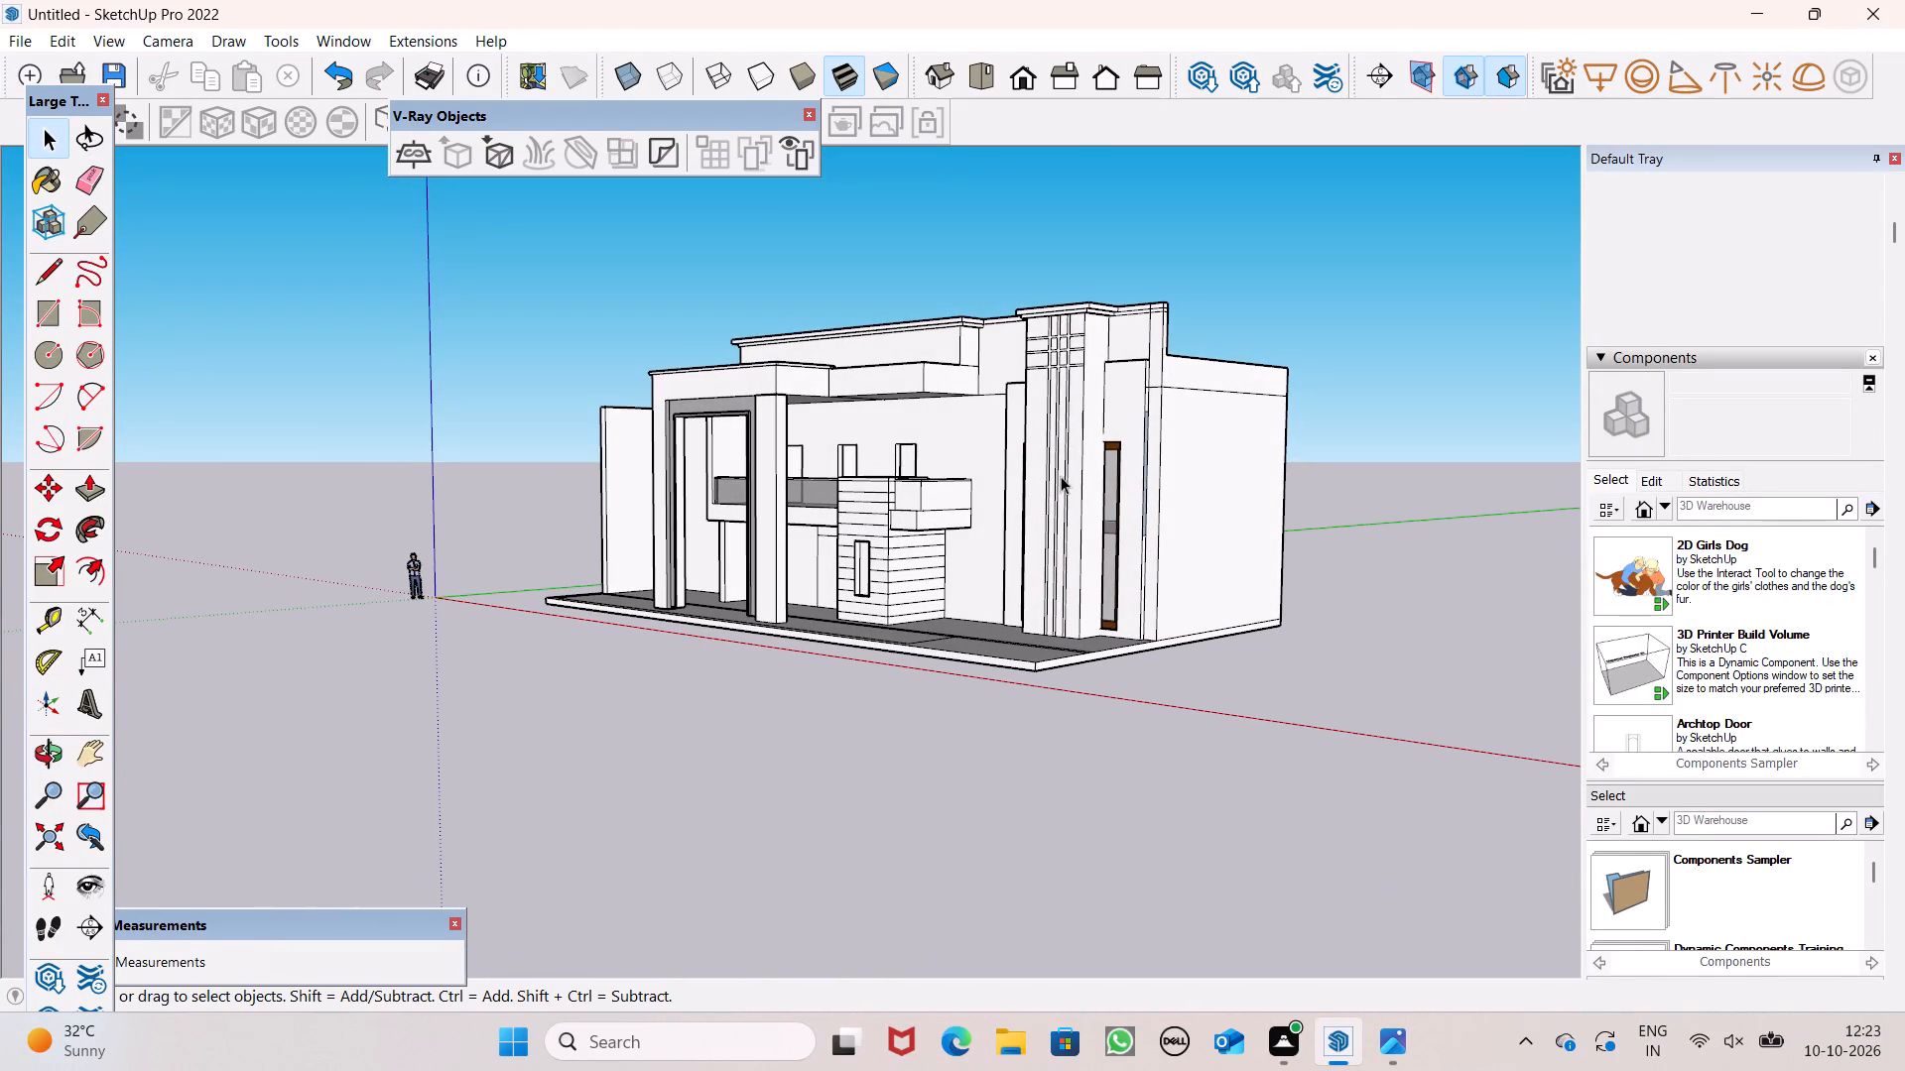
# Examine the window surround and side wall on the pillar's right side up close.
pyautogui.scroll(2, 1127, 522)
pyautogui.moveTo(1155, 525); pyautogui.dragTo(1337, 602, button='middle')
pyautogui.scroll(5, 1172, 480)
pyautogui.moveTo(1207, 555); pyautogui.dragTo(986, 601, button='middle')
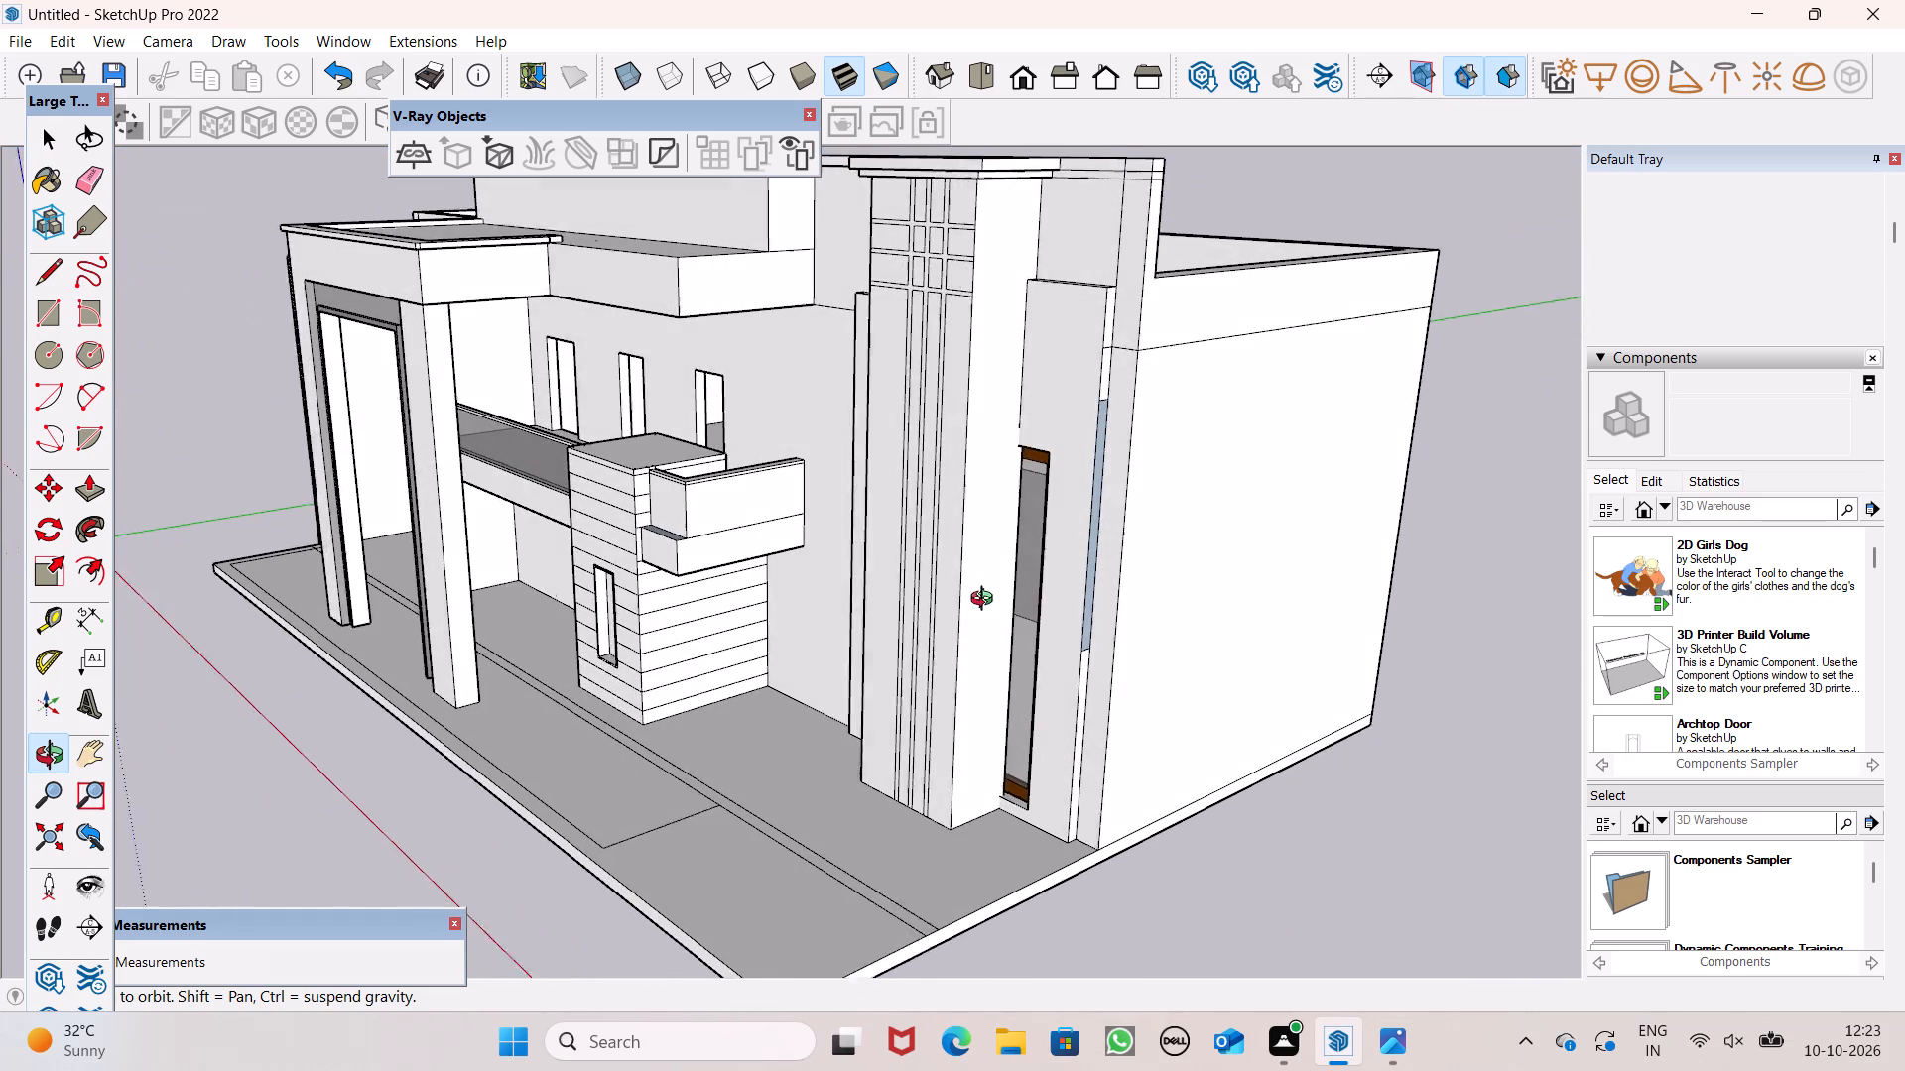
pyautogui.moveTo(986, 601); pyautogui.dragTo(1017, 602, button='middle')
pyautogui.scroll(10, 1083, 423)
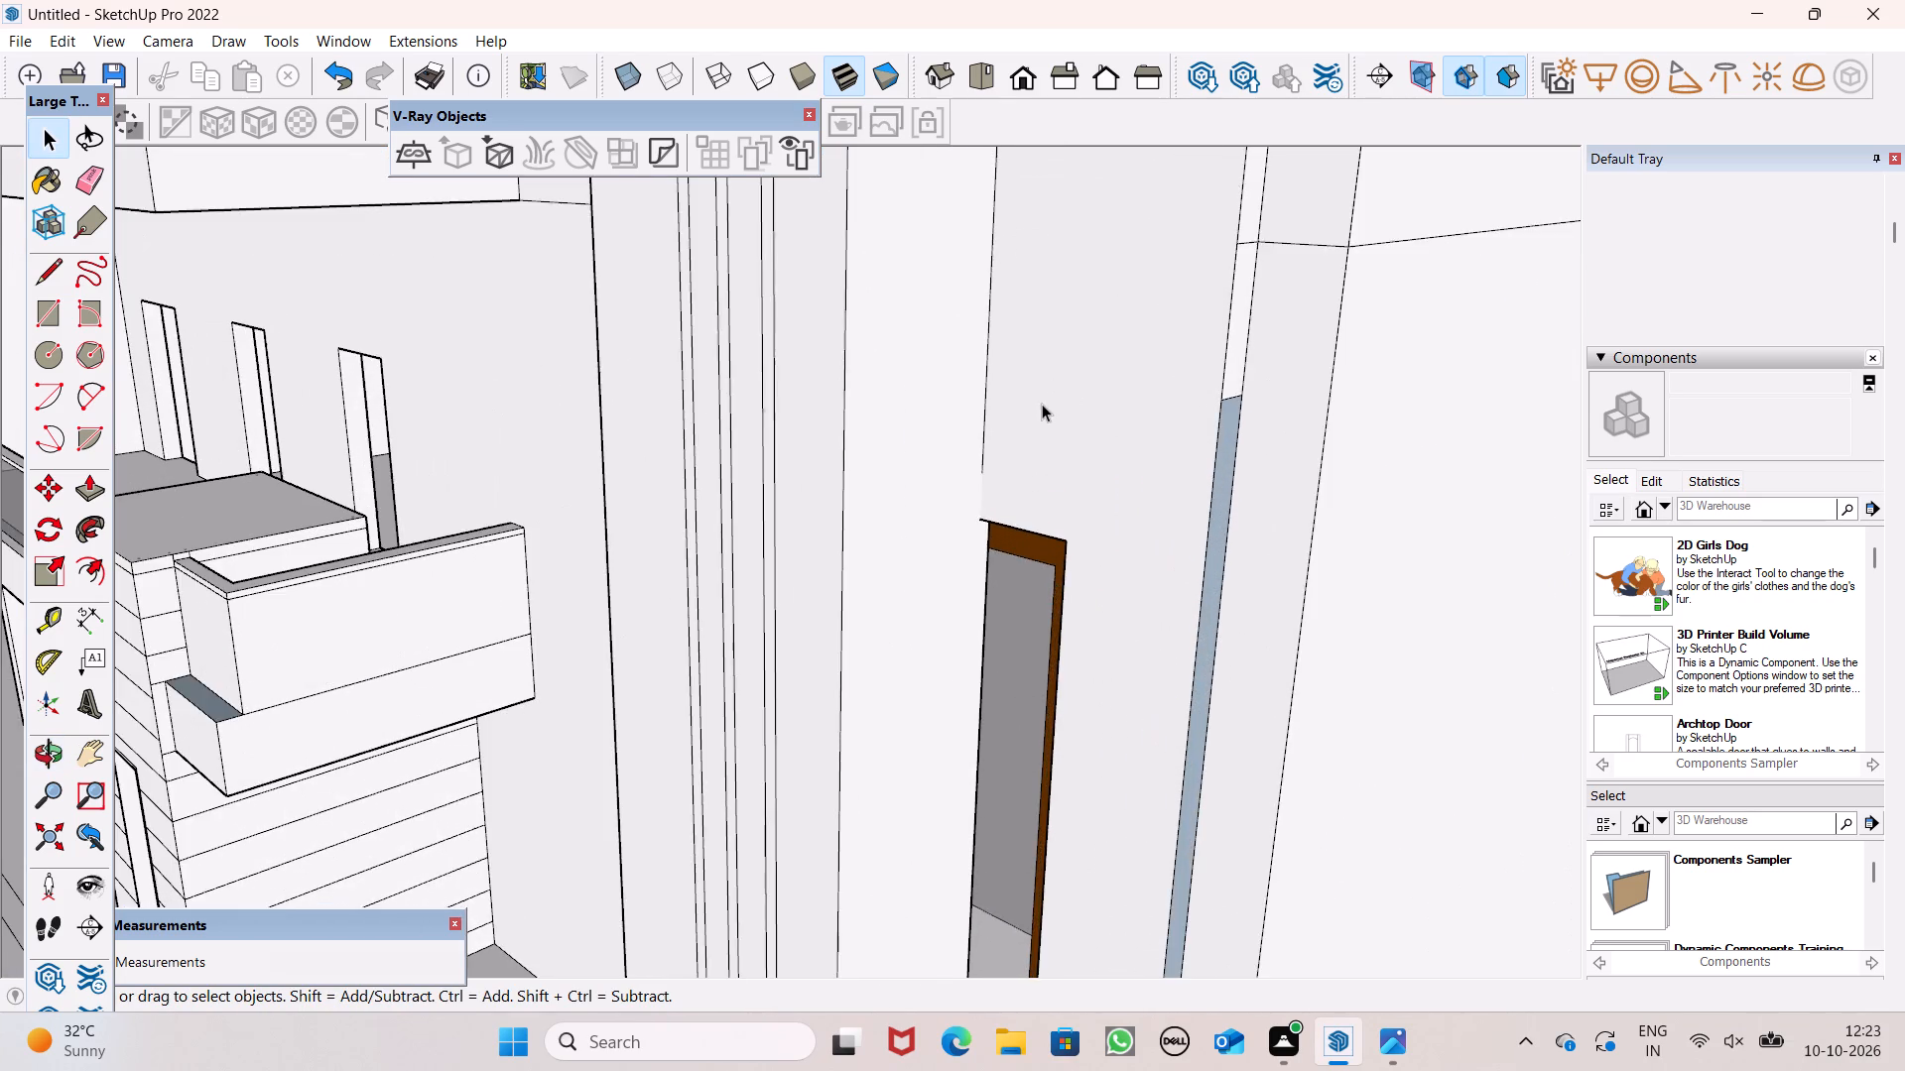
pyautogui.scroll(5, 1024, 411)
pyautogui.scroll(-15, 1033, 448)
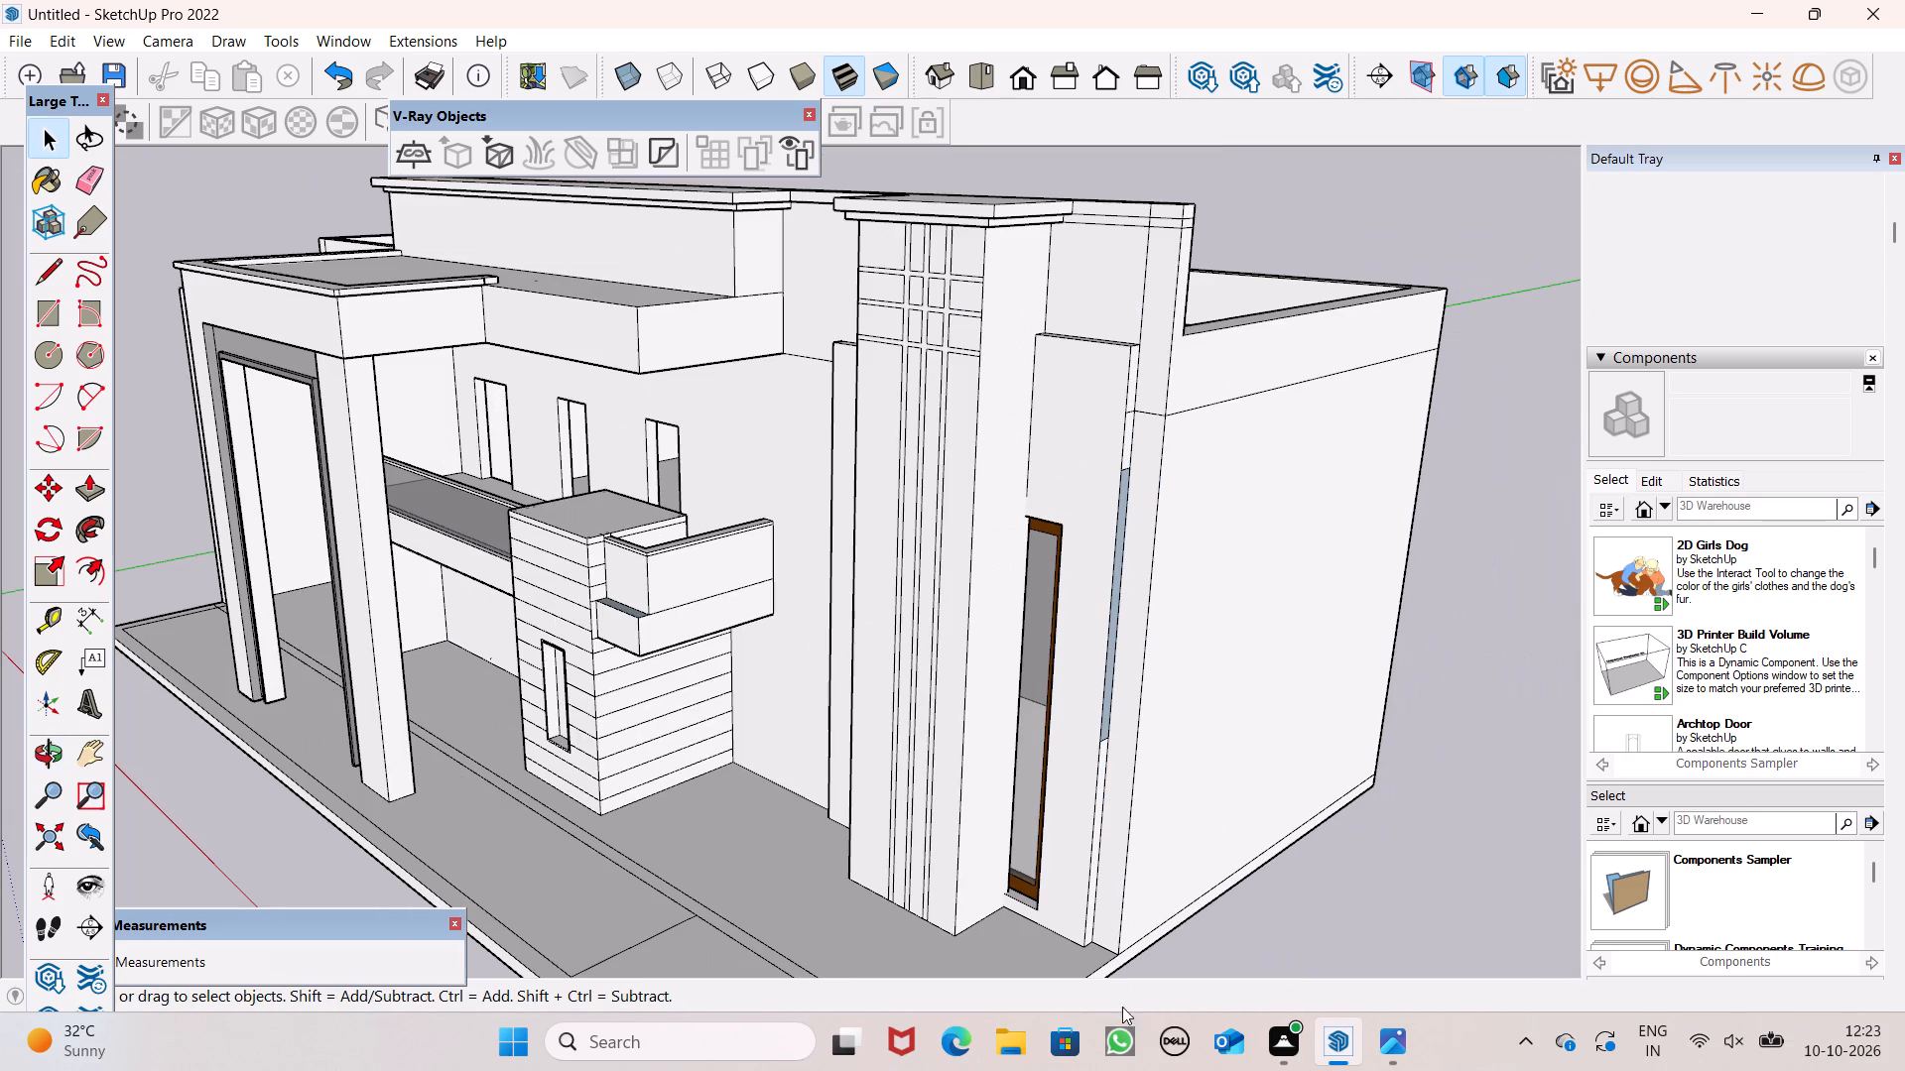
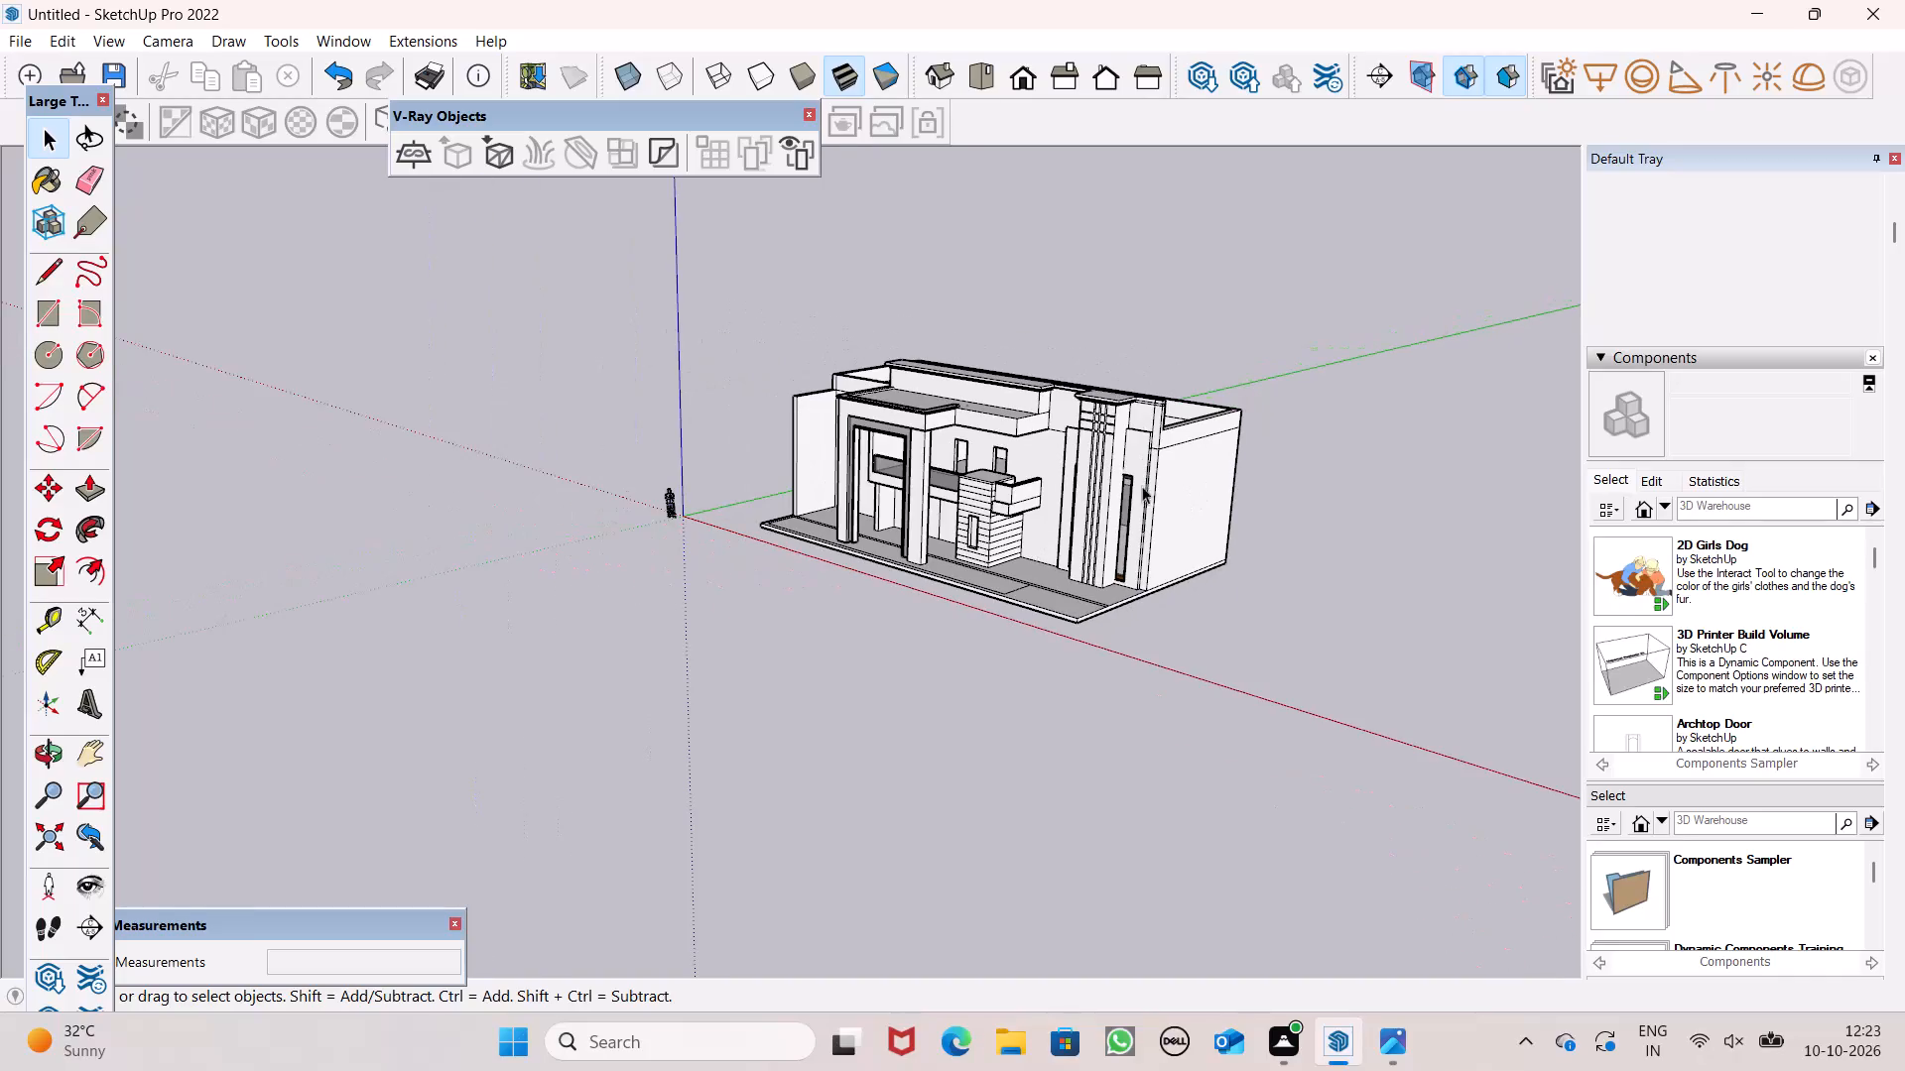
# Inspect the building model's front facade, entrance portal, parapets and side walls from several angles and distances.
pyautogui.moveTo(1234, 549); pyautogui.dragTo(1415, 578, button='middle')
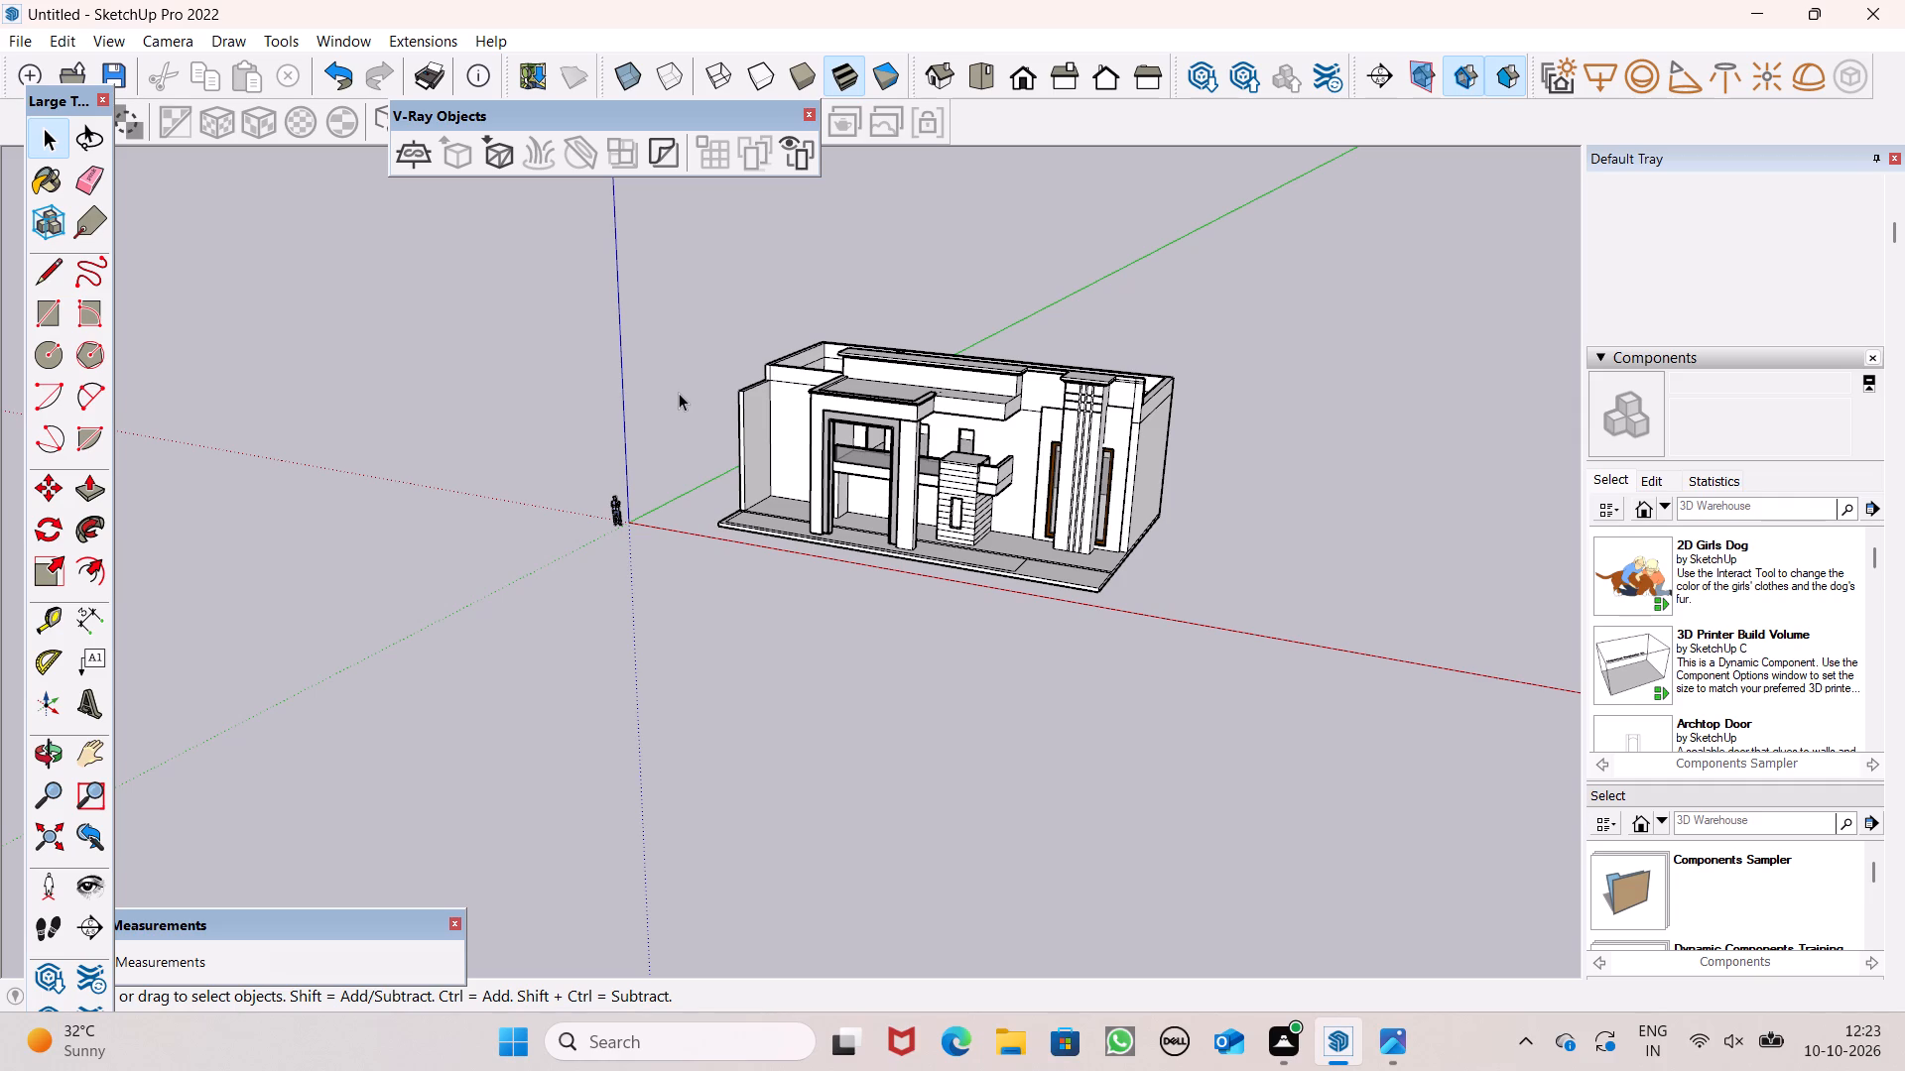
pyautogui.scroll(-2, 734, 366)
pyautogui.moveTo(1003, 523); pyautogui.dragTo(1125, 648, button='middle')
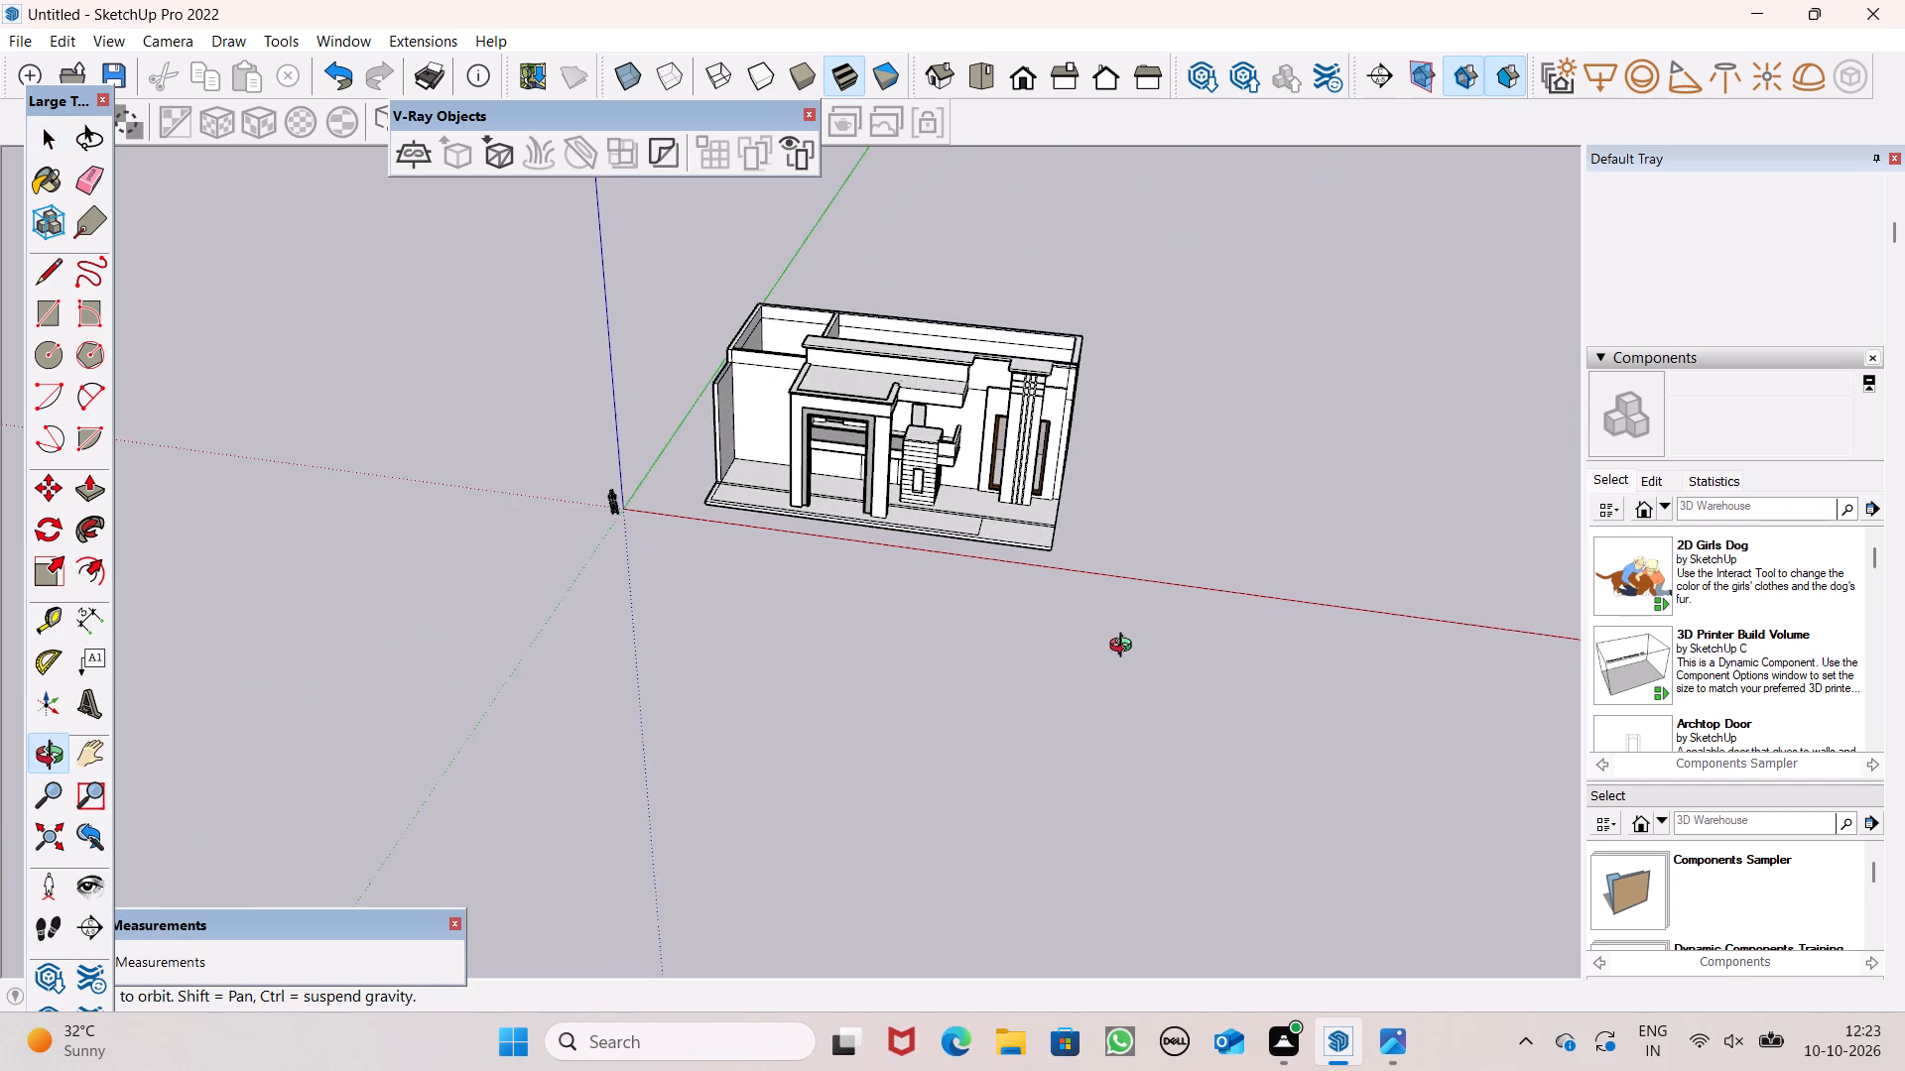
pyautogui.moveTo(1125, 648); pyautogui.dragTo(1154, 638, button='middle')
pyautogui.scroll(6, 989, 352)
pyautogui.moveTo(630, 672); pyautogui.dragTo(901, 563, button='middle')
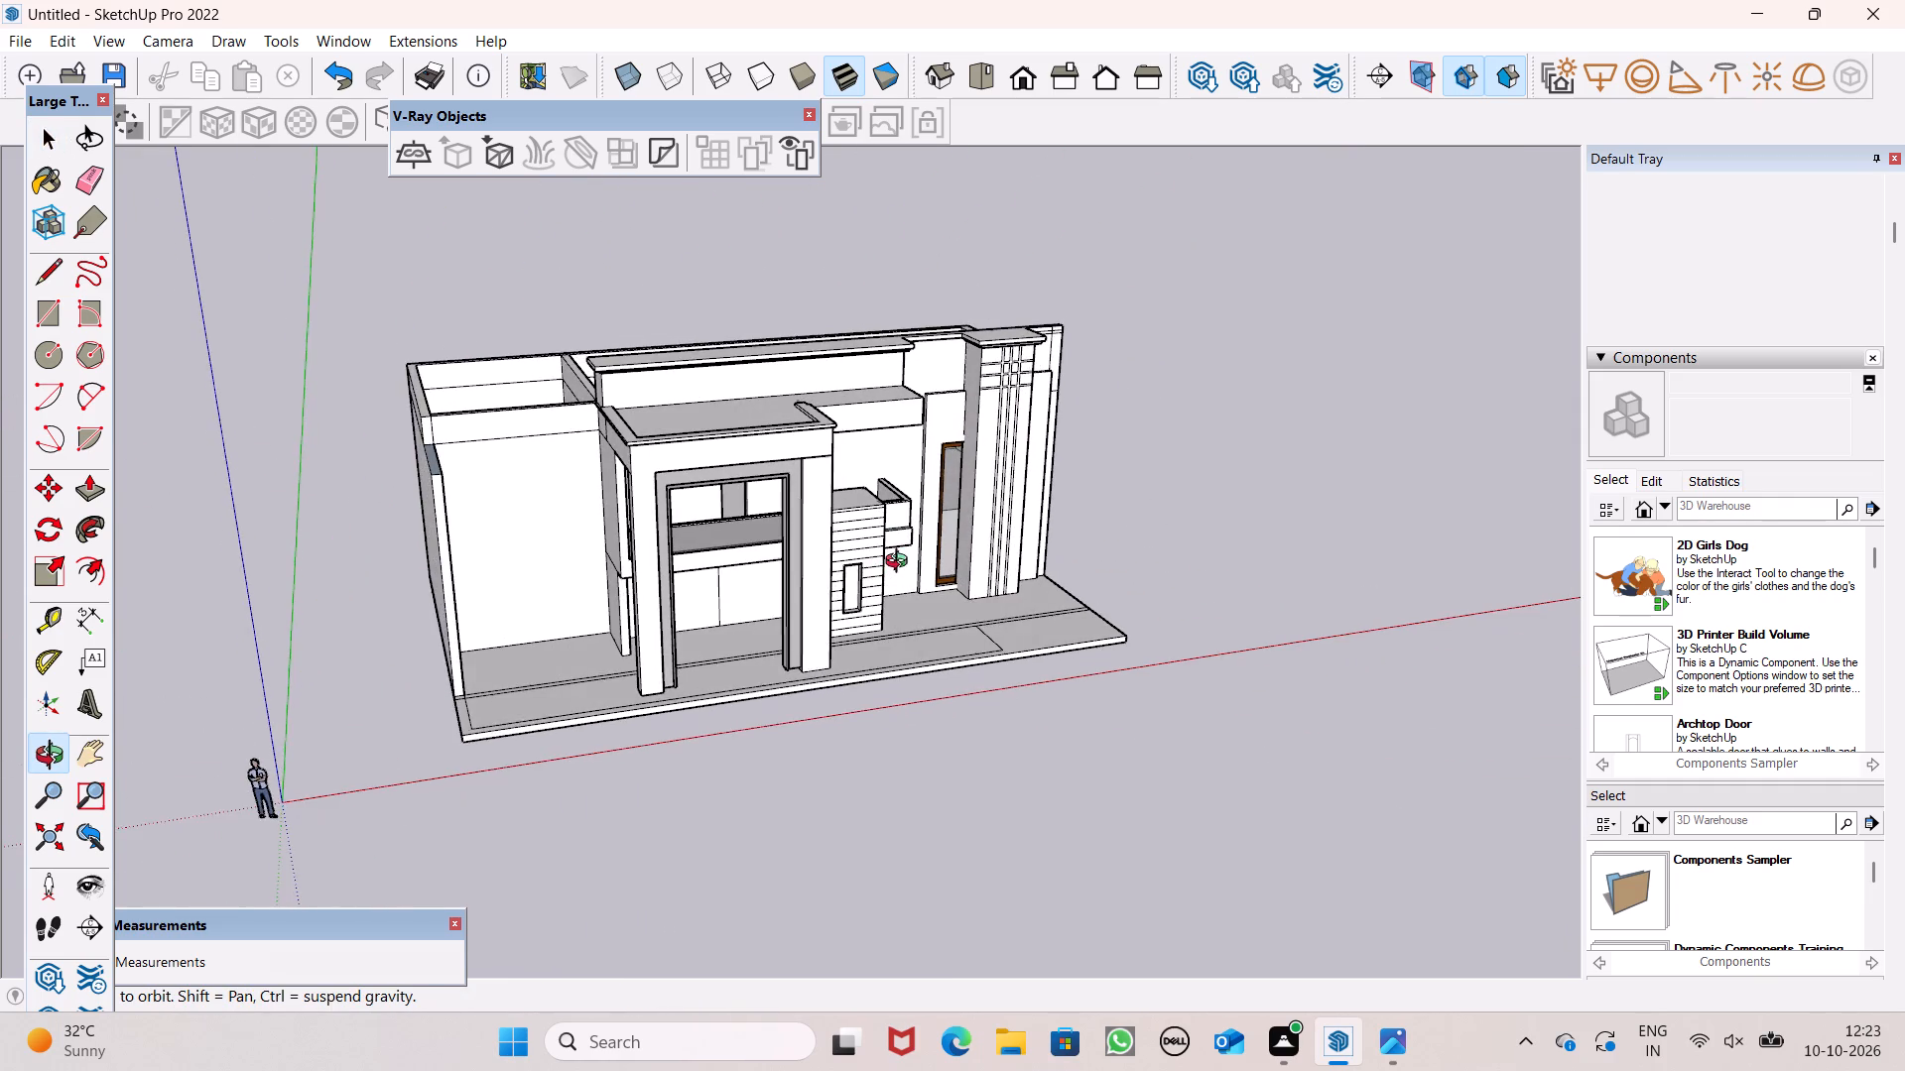
pyautogui.moveTo(901, 563); pyautogui.dragTo(901, 562, button='middle')
pyautogui.scroll(1, 901, 562)
pyautogui.scroll(6, 655, 474)
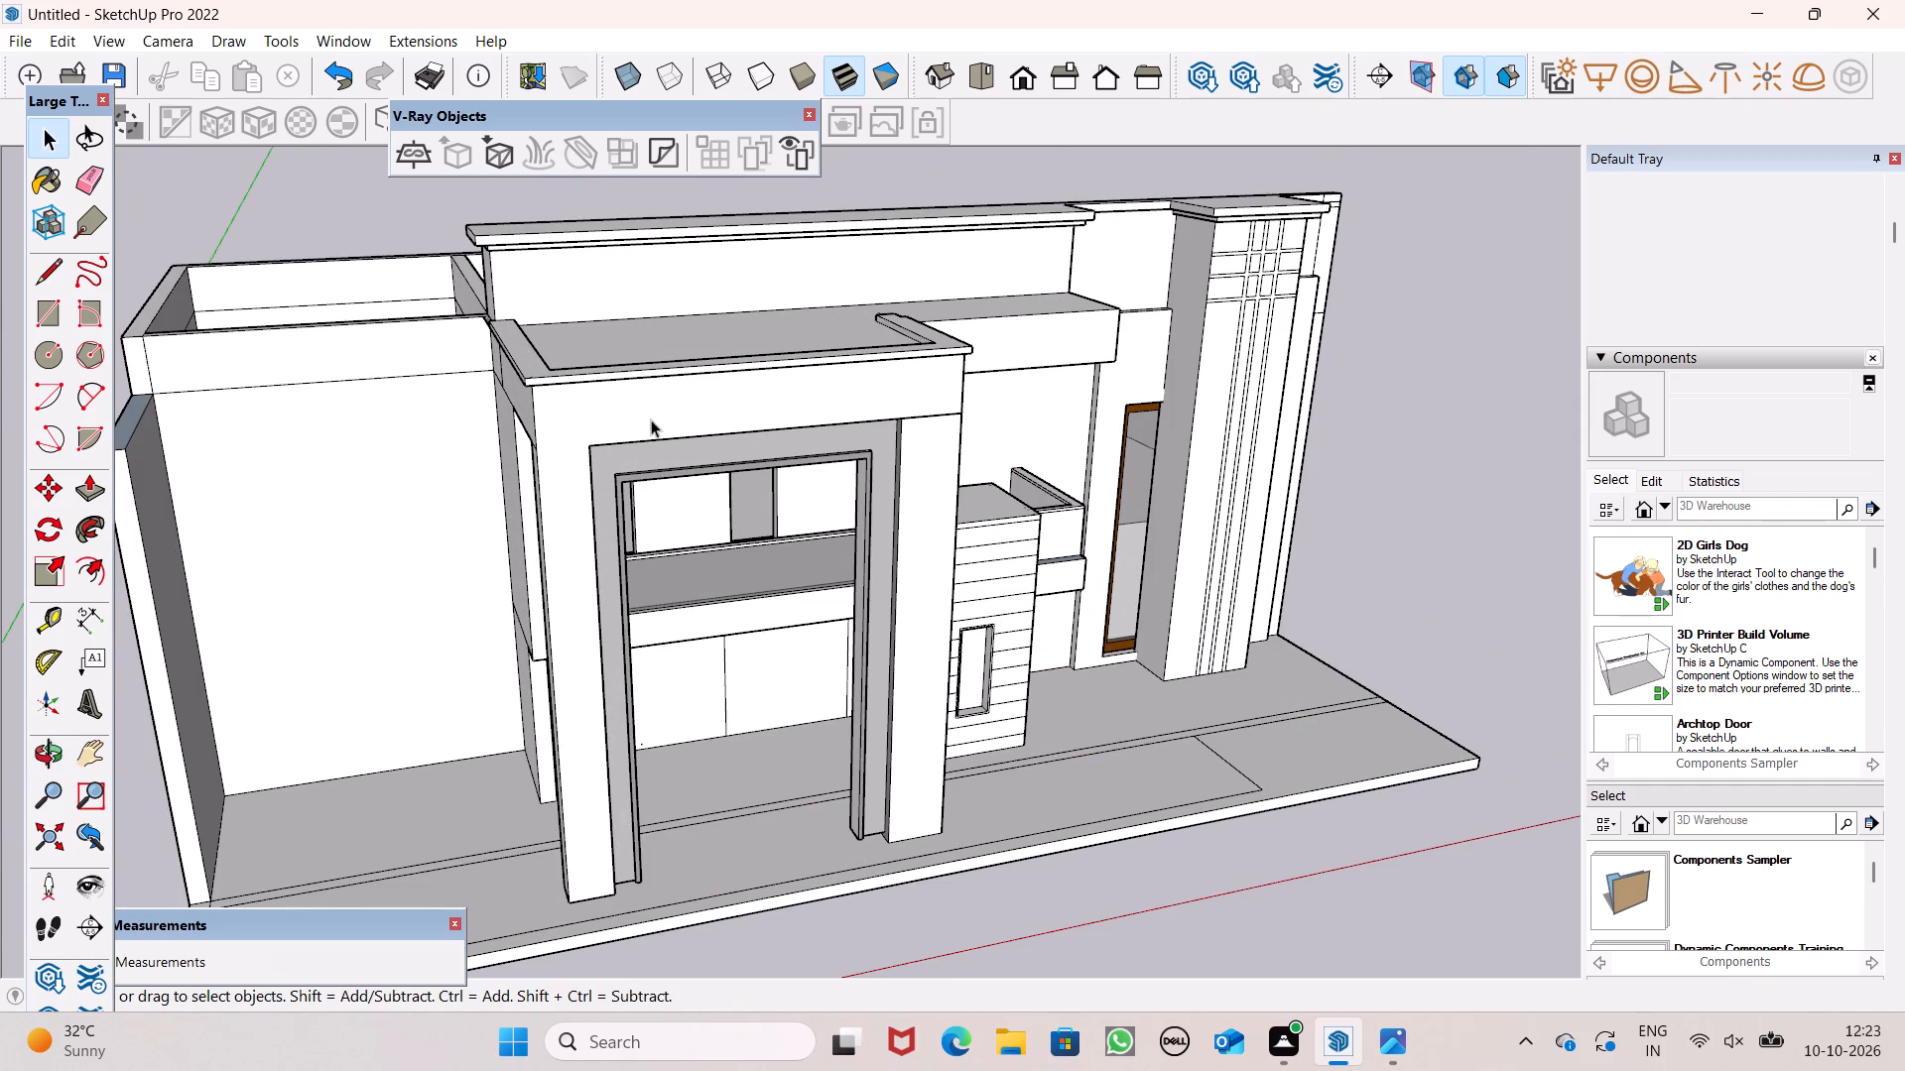
pyautogui.scroll(-3, 680, 334)
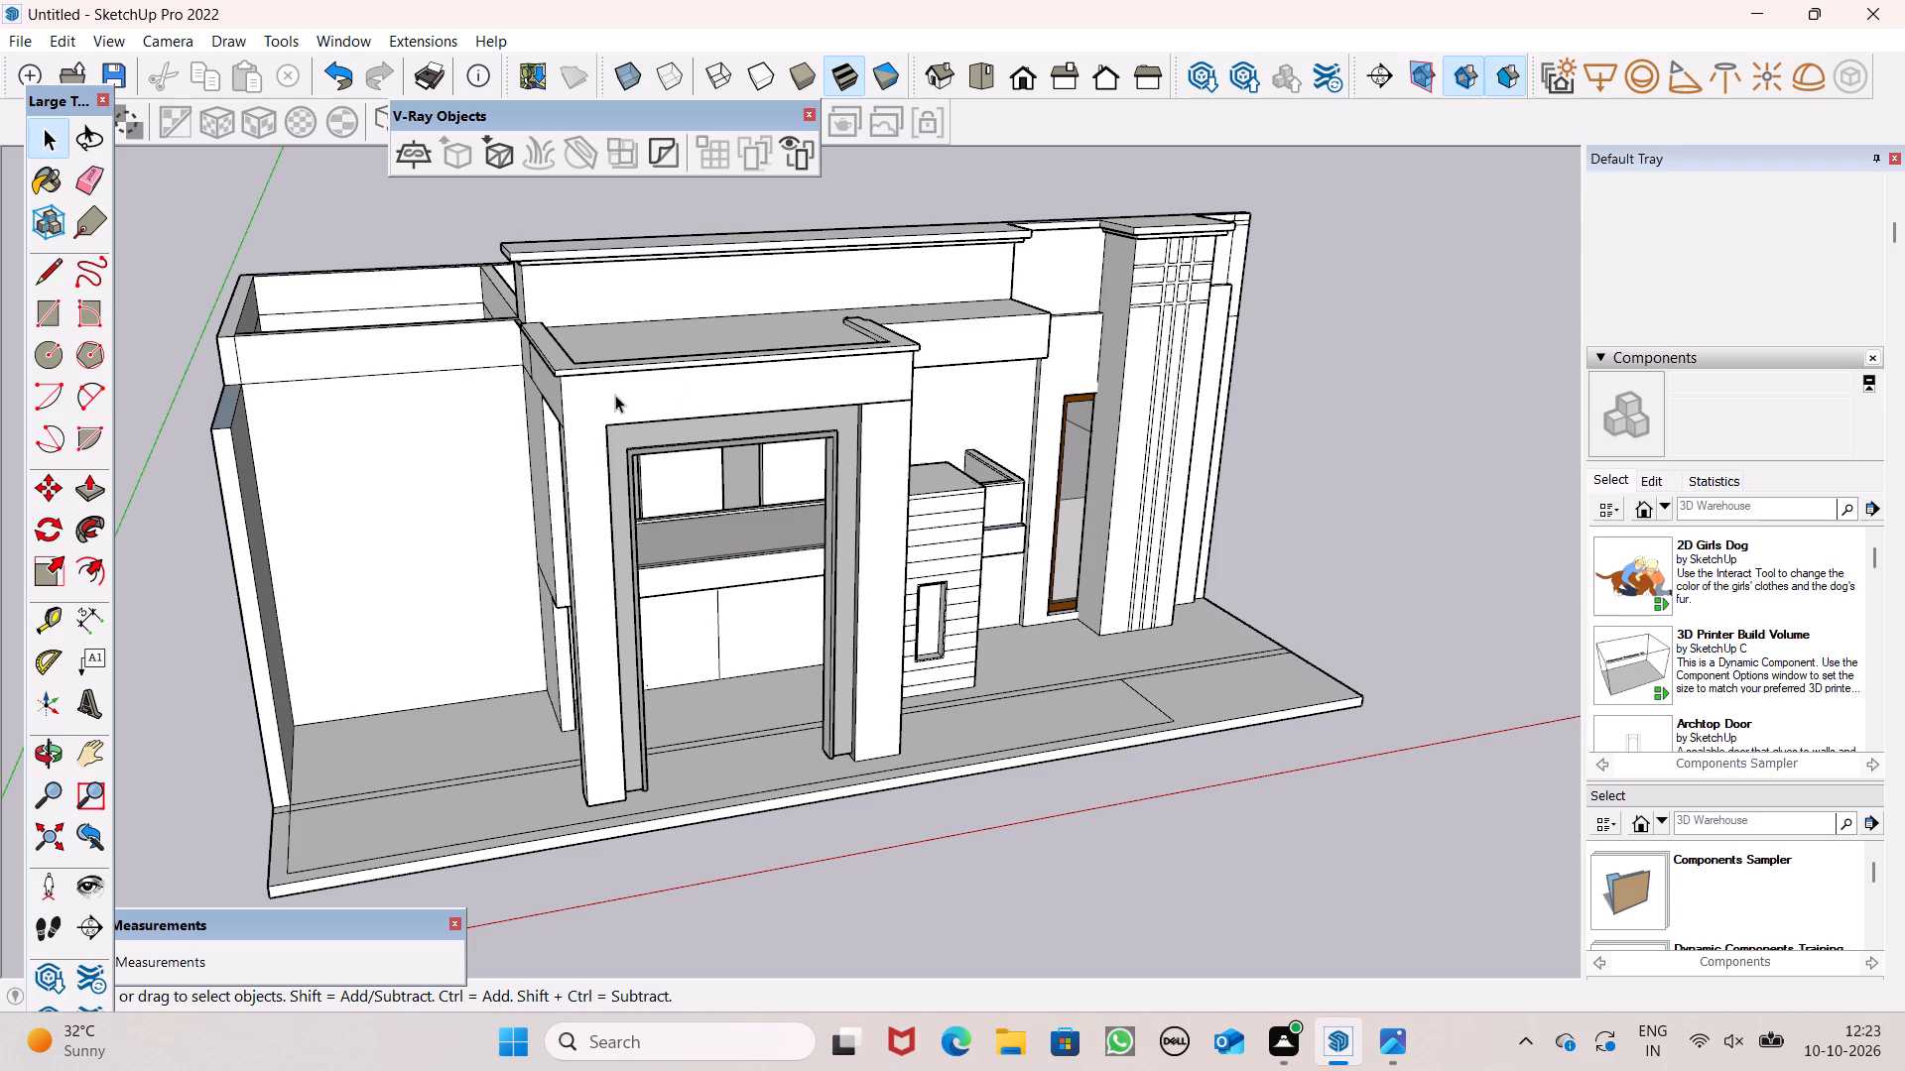
pyautogui.scroll(-4, 617, 395)
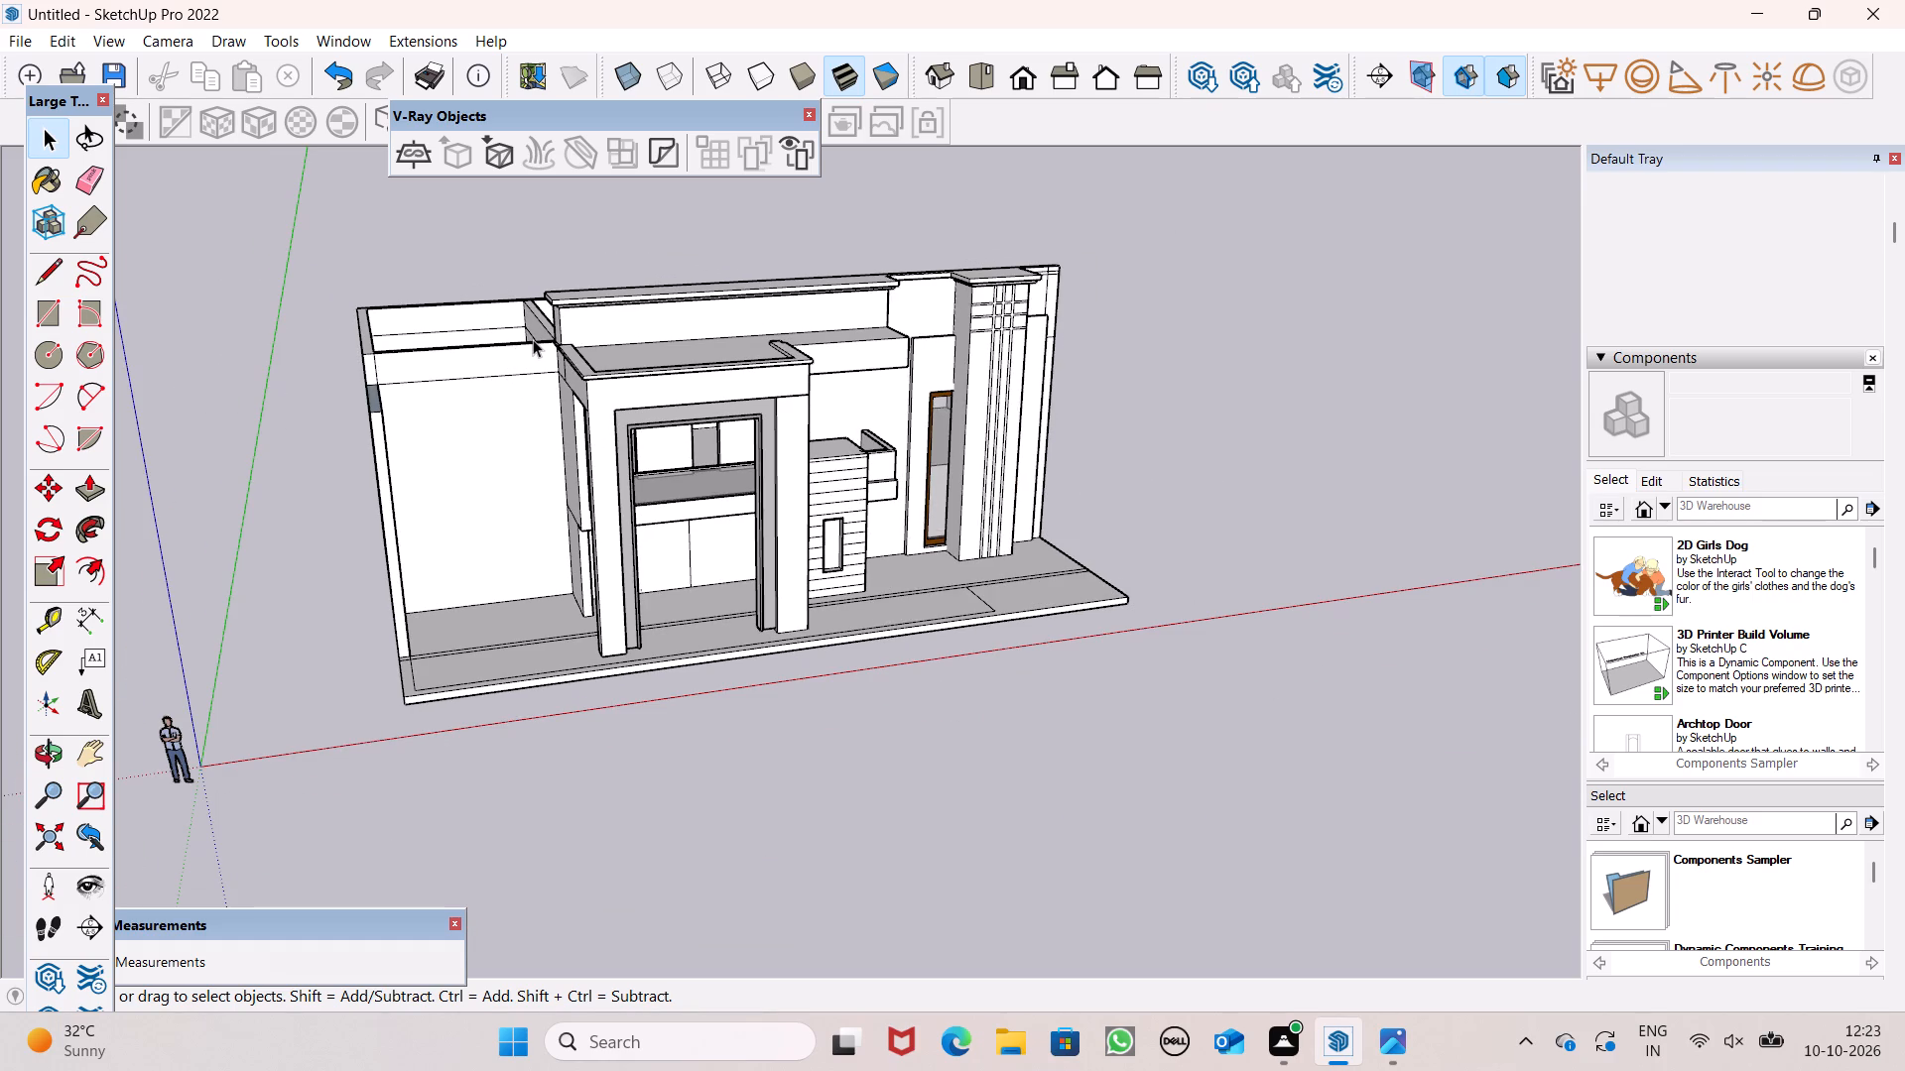
pyautogui.scroll(-2, 533, 339)
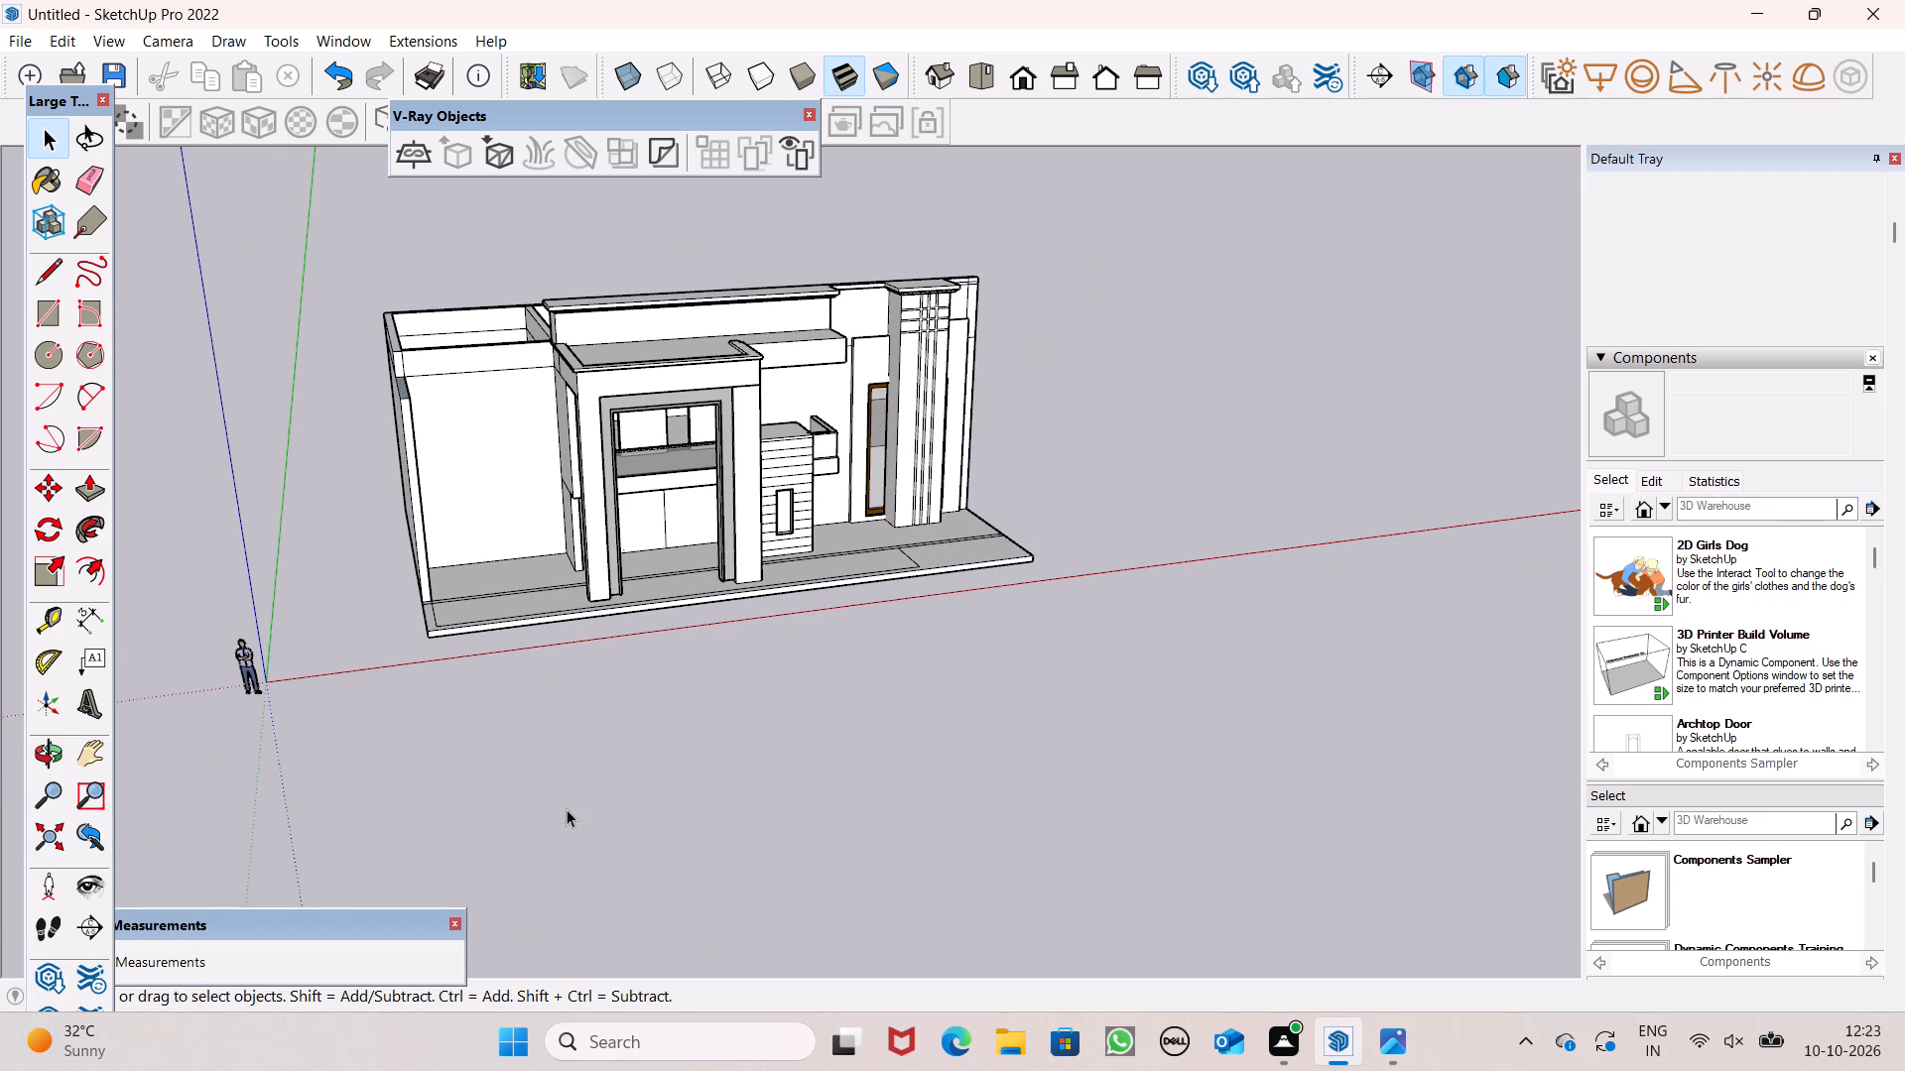
pyautogui.scroll(-2, 554, 827)
pyautogui.moveTo(573, 823); pyautogui.dragTo(506, 925, button='middle')
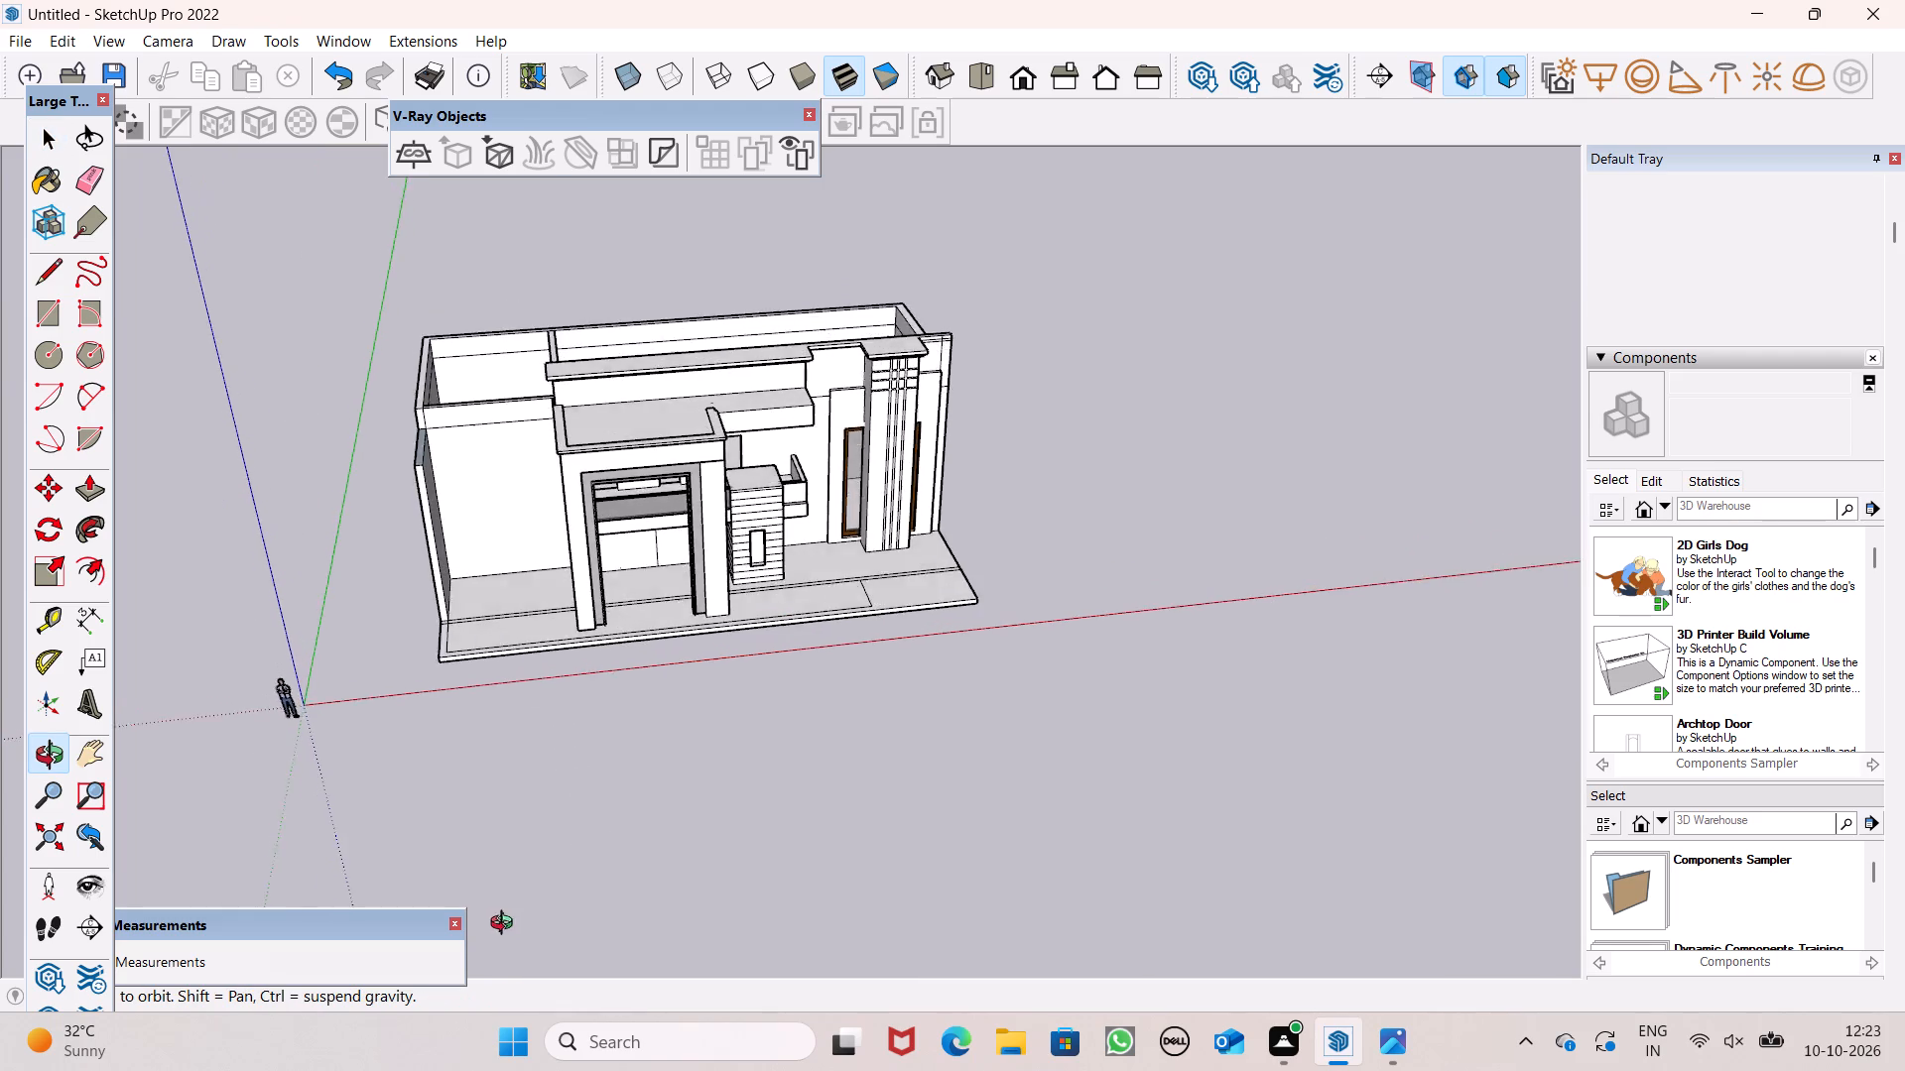
pyautogui.moveTo(506, 925); pyautogui.dragTo(731, 901, button='middle')
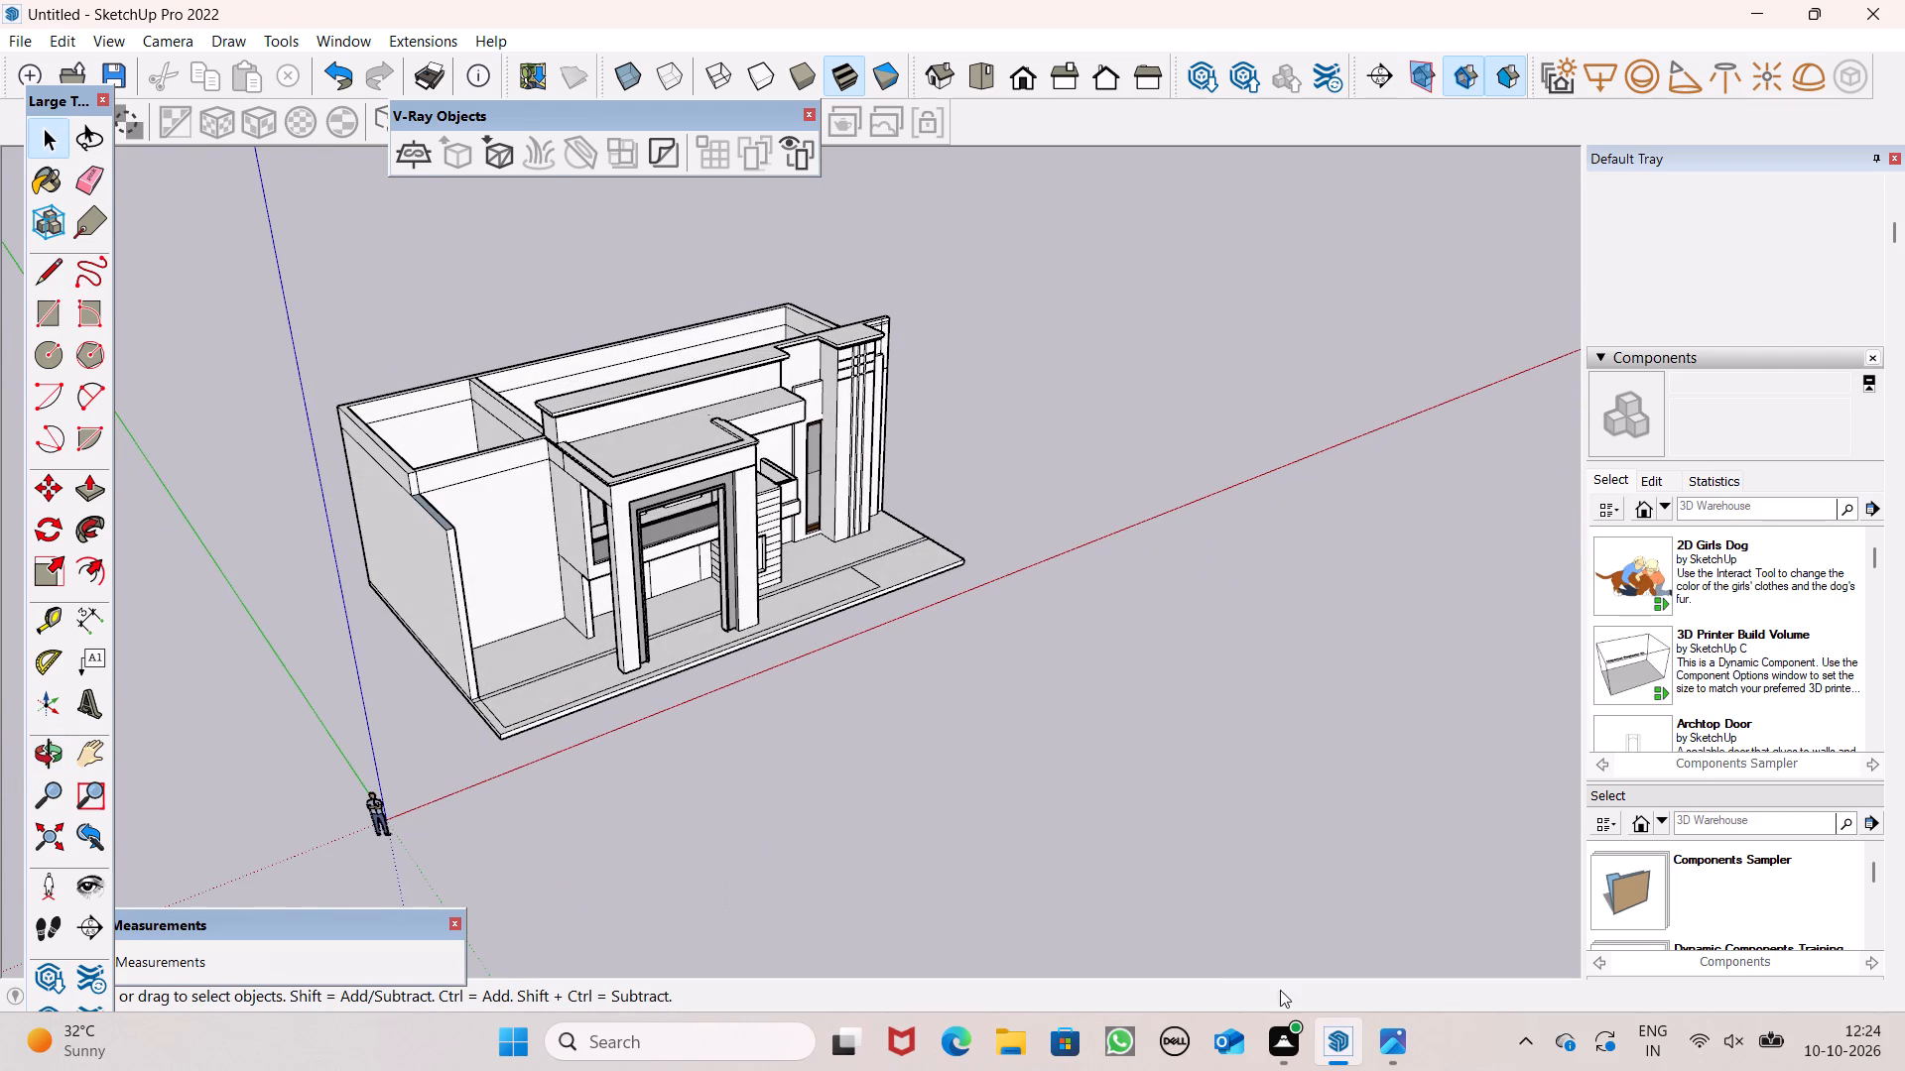
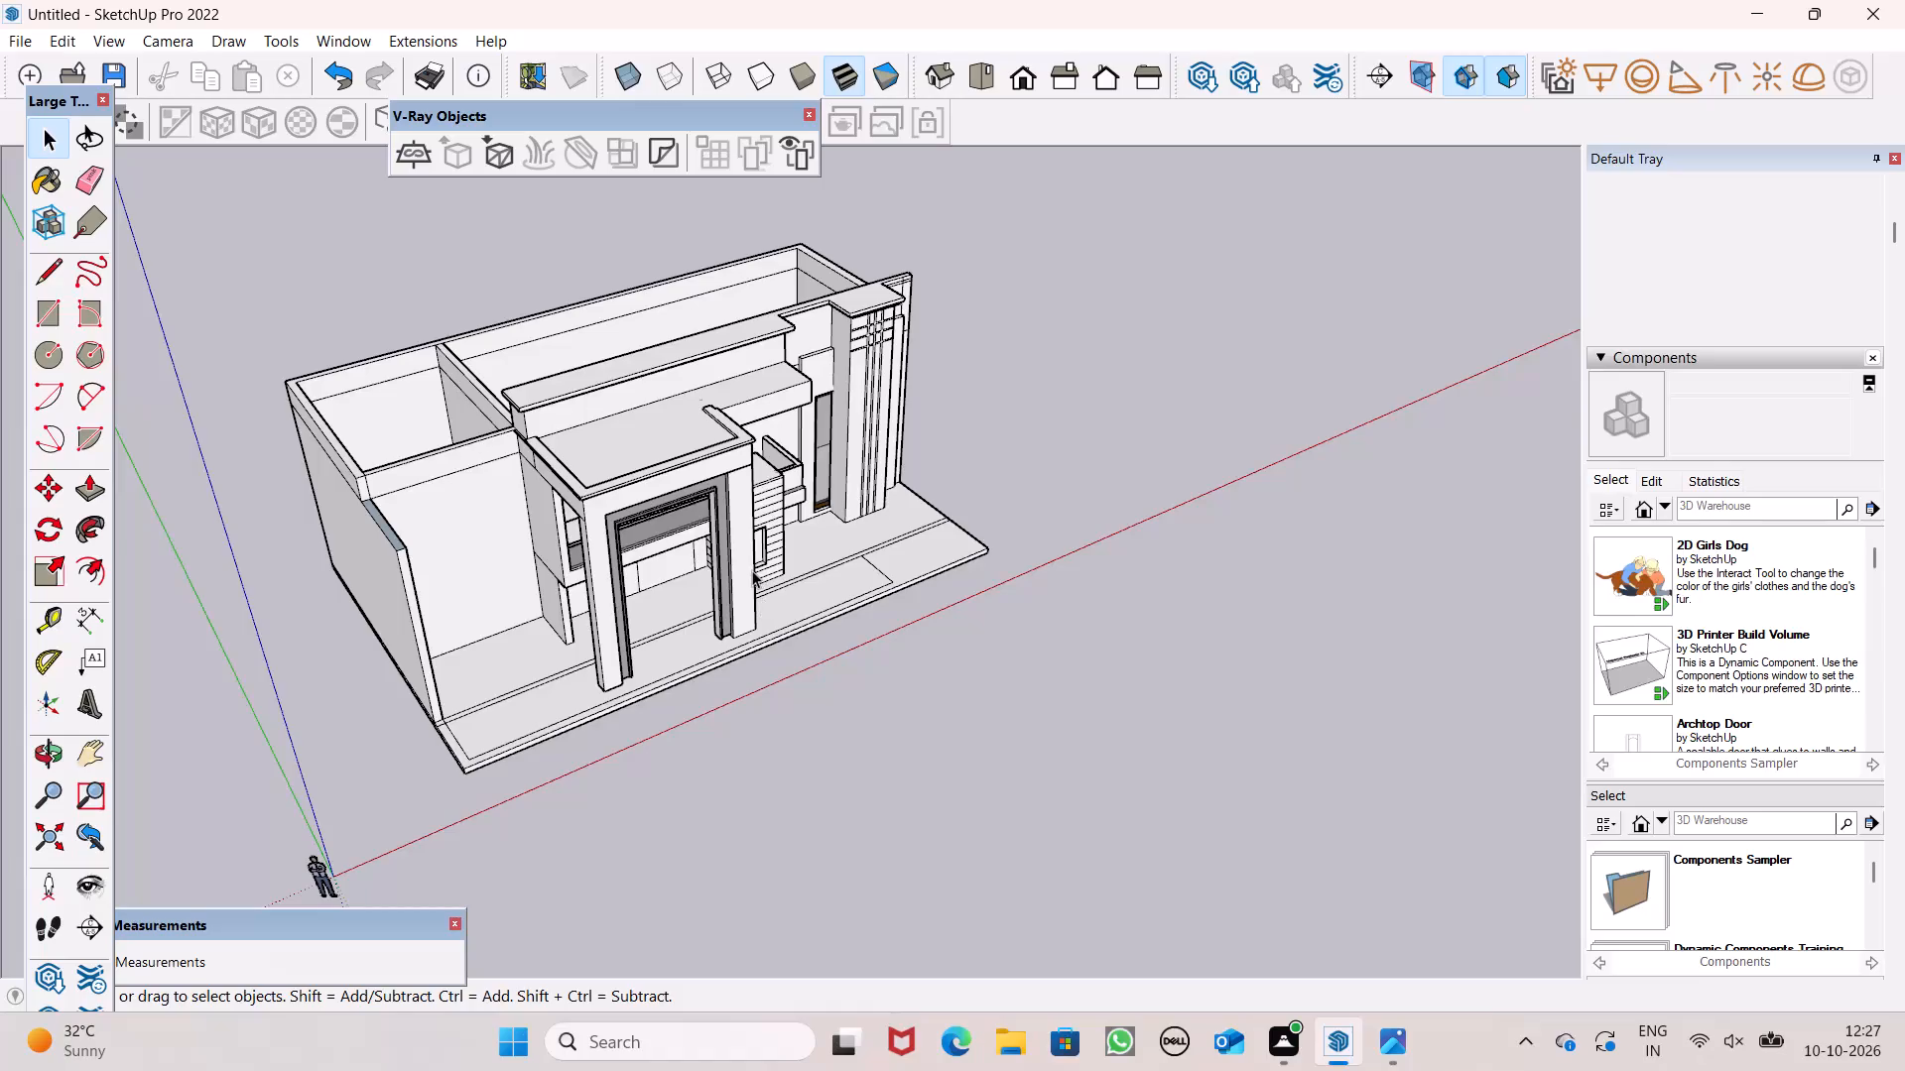
# Erase the stray short edges on the base slab at the foot of the projecting side wall.
pyautogui.scroll(-1, 935, 620)
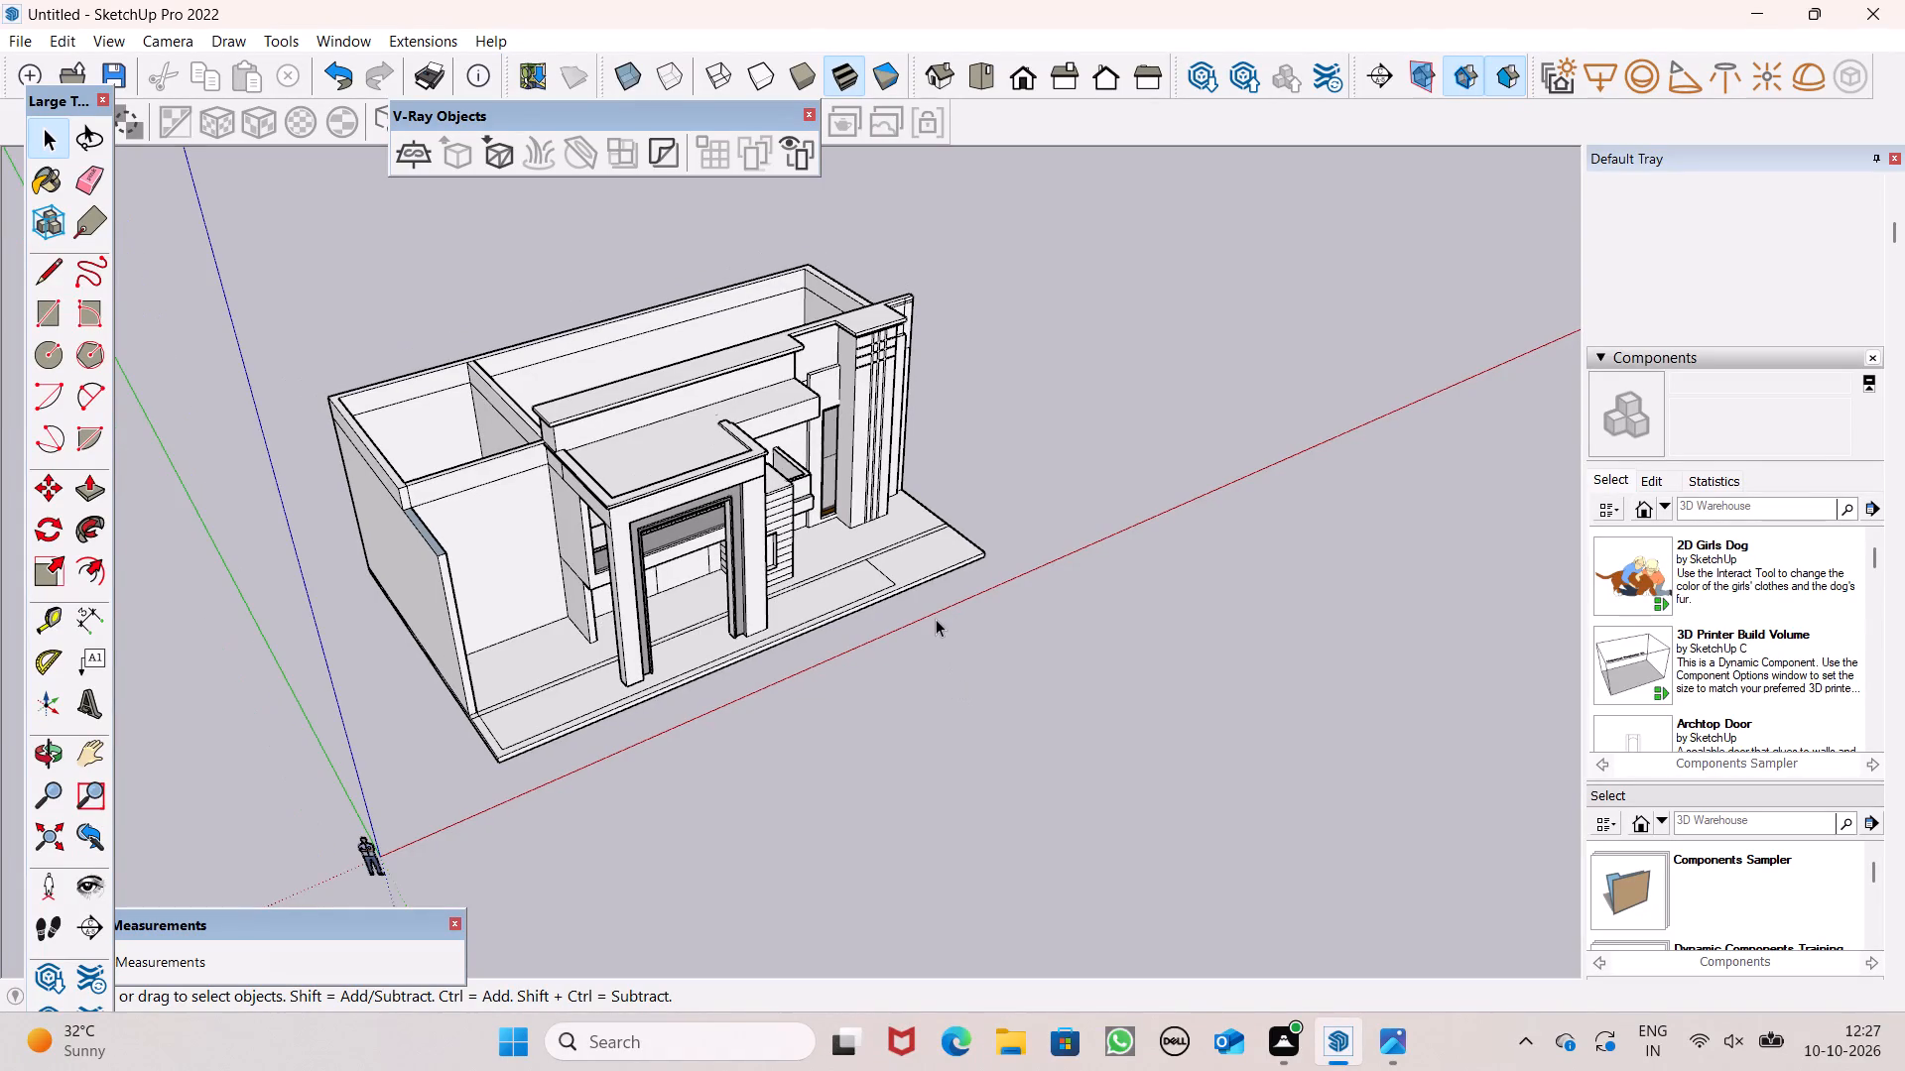
pyautogui.moveTo(944, 641); pyautogui.dragTo(621, 751, button='middle')
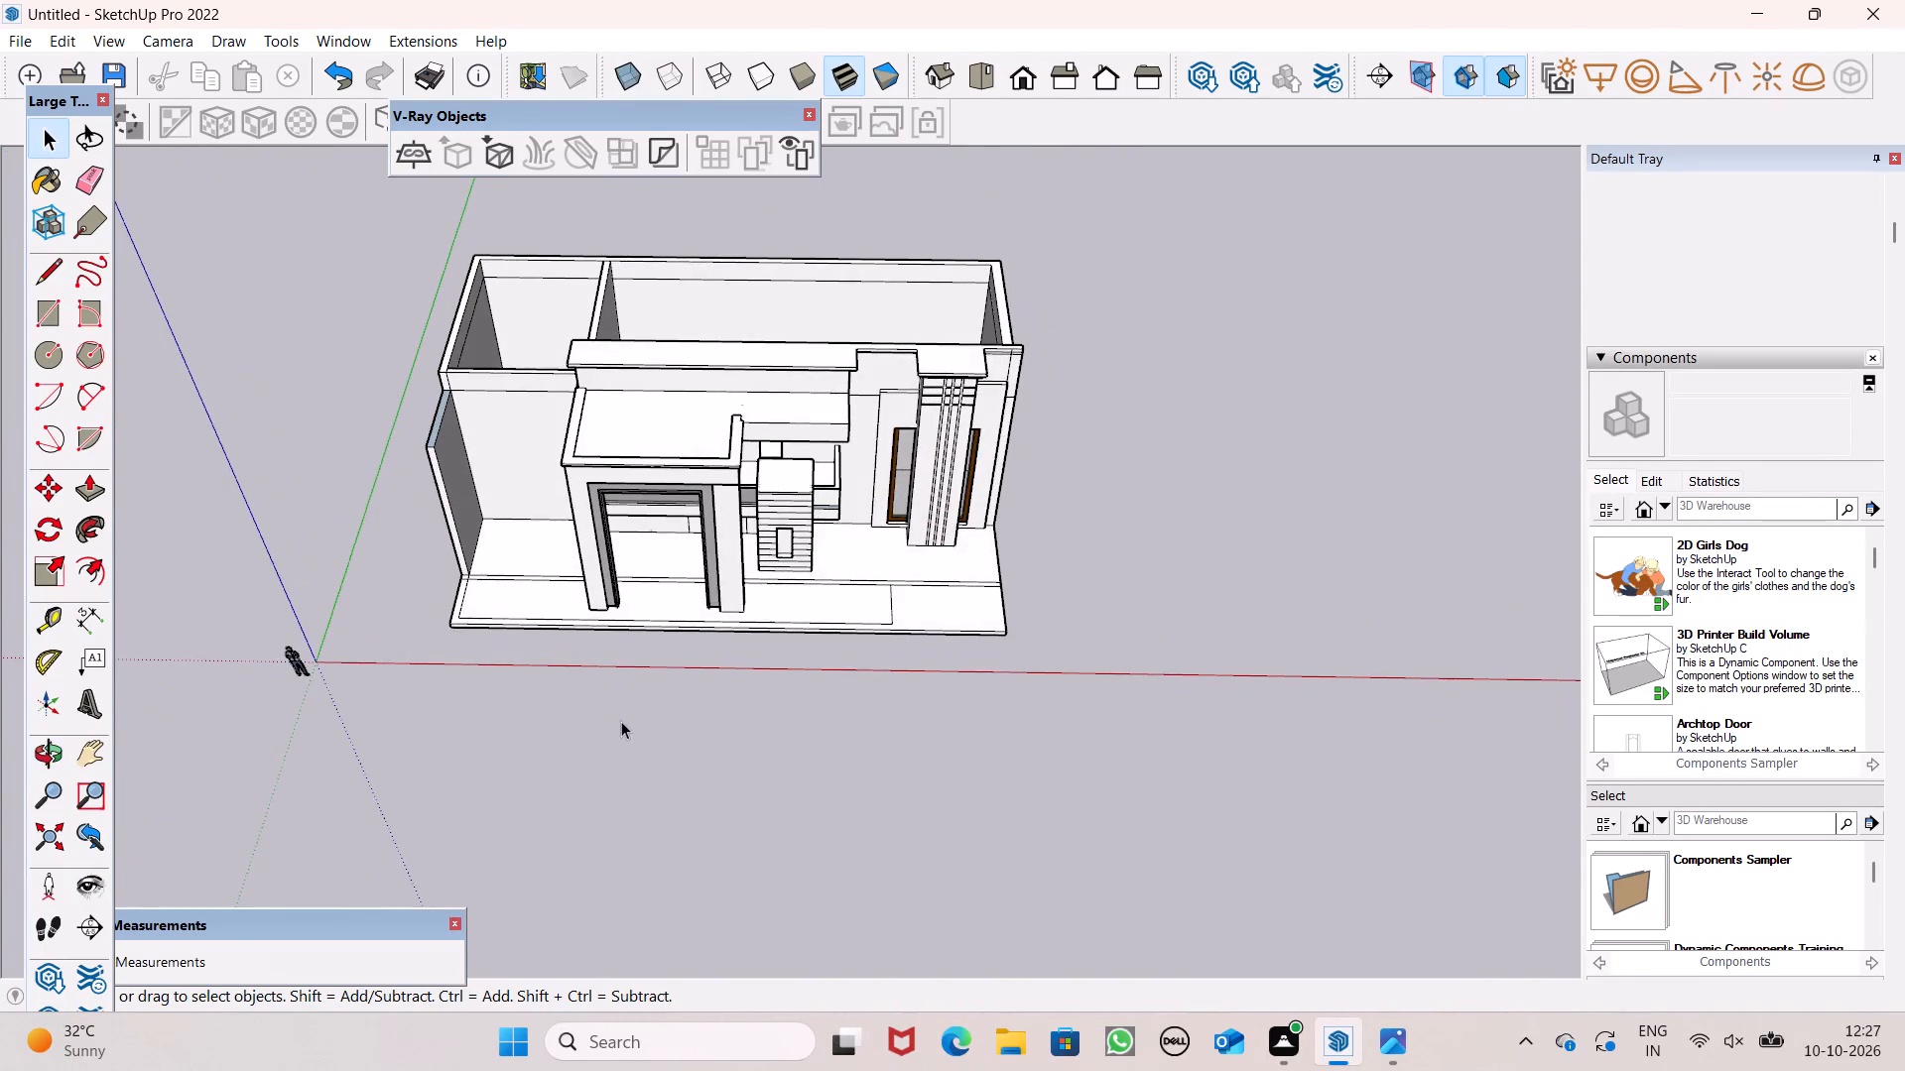
pyautogui.scroll(2, 616, 597)
pyautogui.click(80, 184)
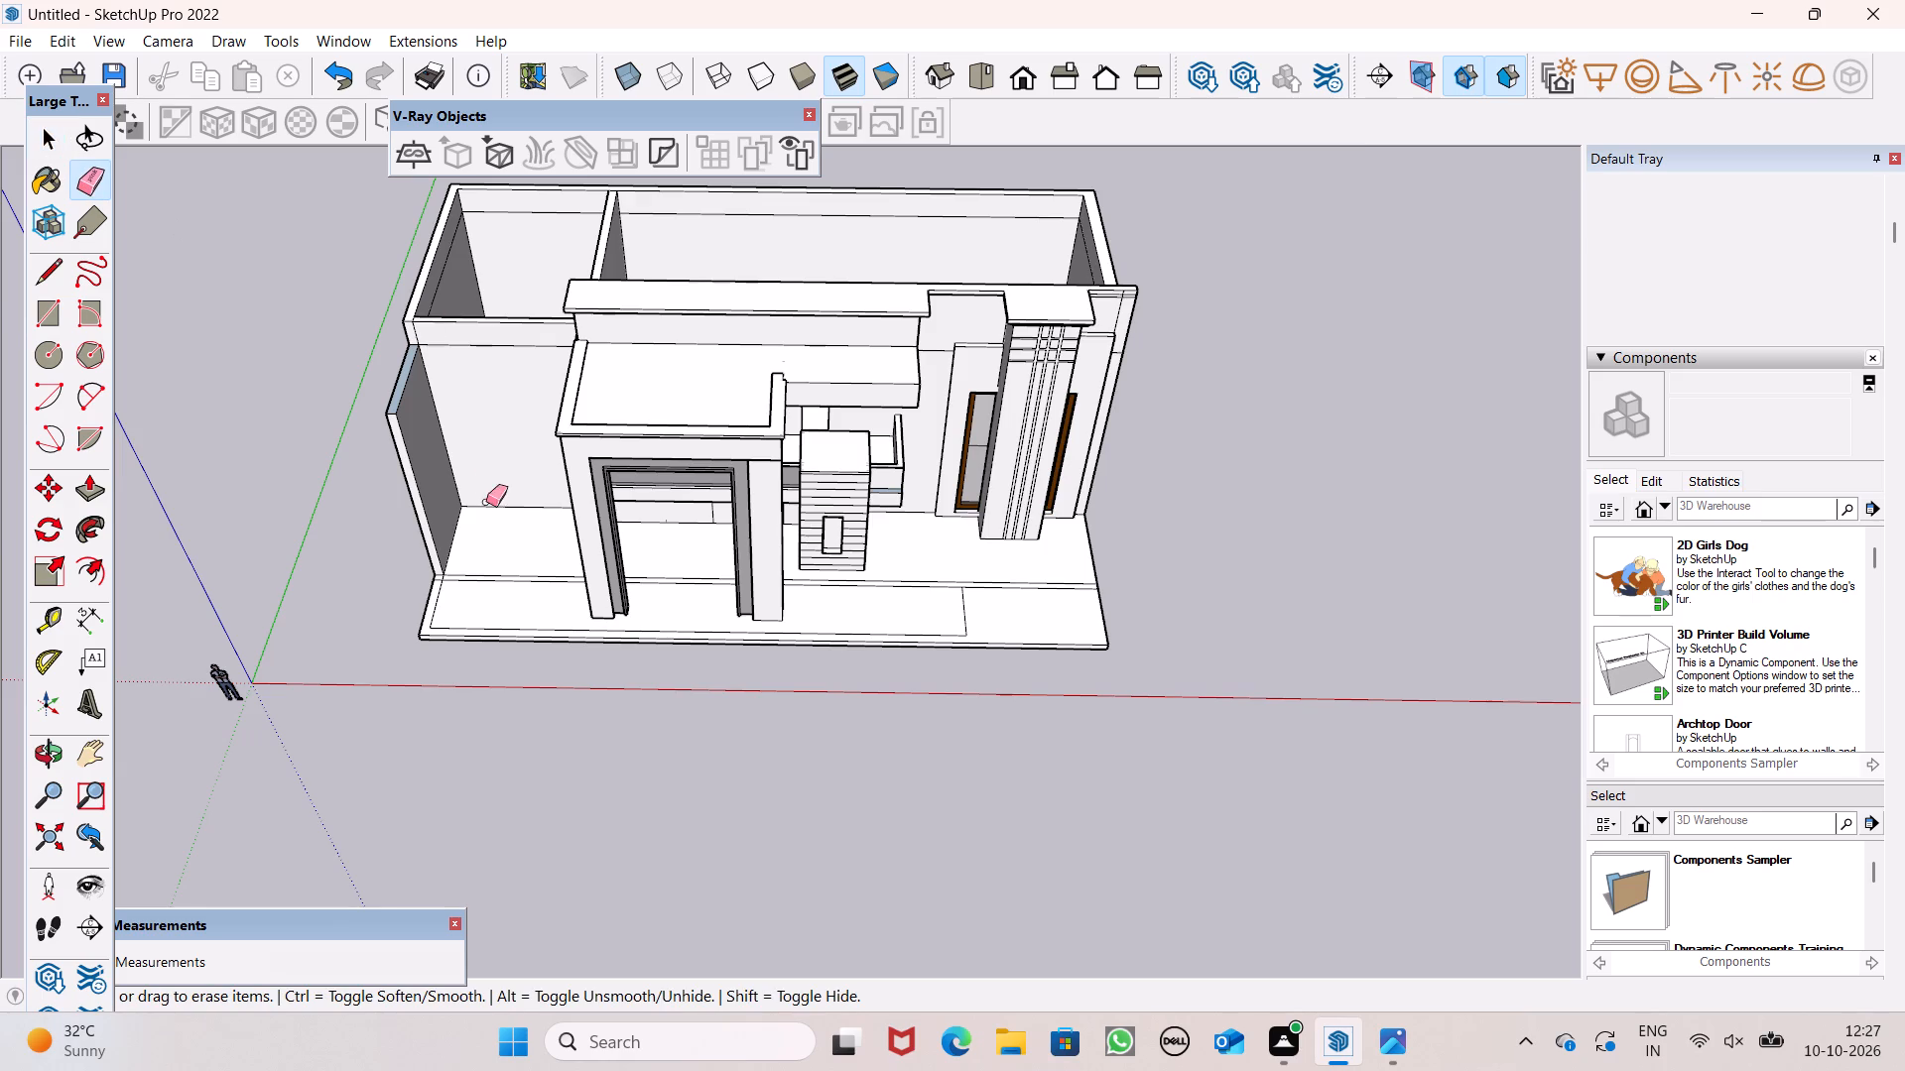
pyautogui.scroll(4, 486, 510)
pyautogui.moveTo(451, 606); pyautogui.dragTo(454, 629)
pyautogui.scroll(13, 449, 618)
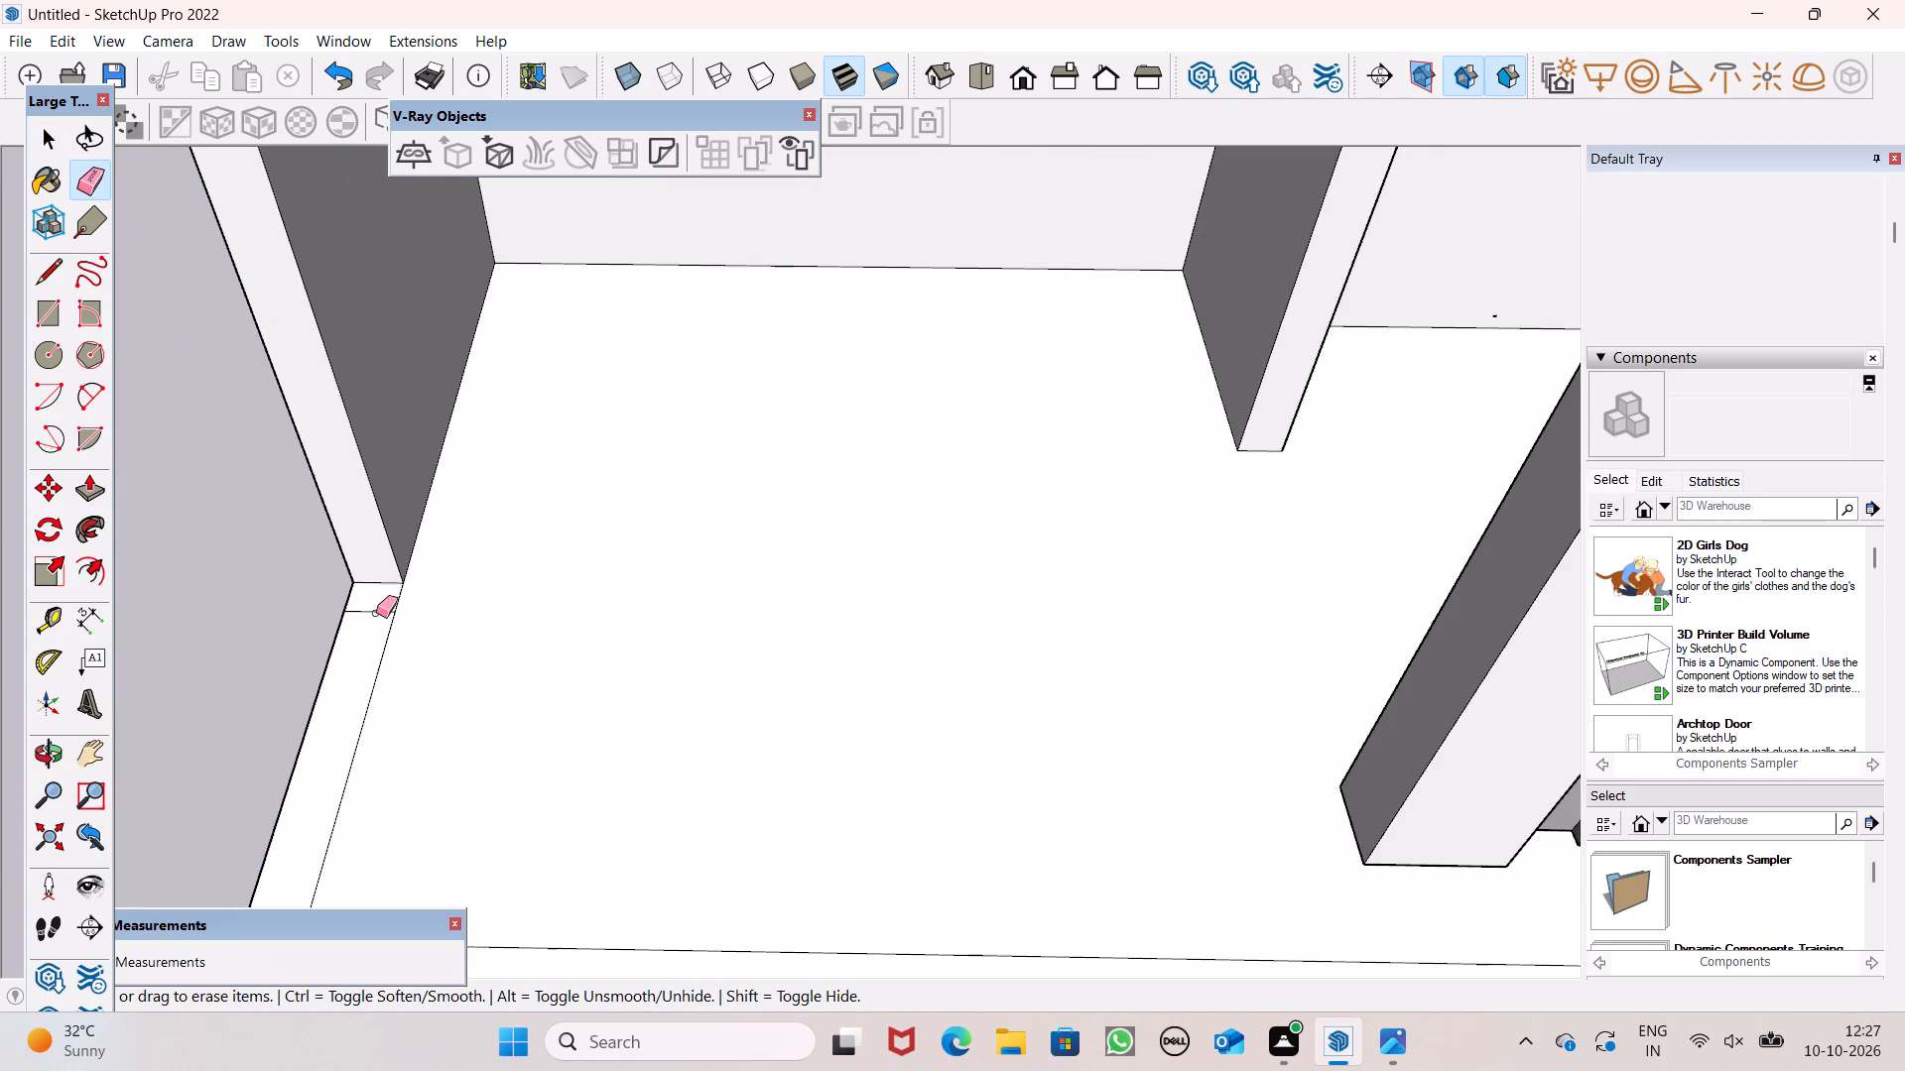
pyautogui.click(374, 609)
# Draw an edge about 15' 1" long from the rectangular outline's front corner to the slab's side edge, near the grooved column.
pyautogui.scroll(-7, 392, 584)
pyautogui.scroll(-3, 499, 599)
pyautogui.scroll(-4, 758, 660)
pyautogui.moveTo(888, 685); pyautogui.dragTo(813, 601, button='middle')
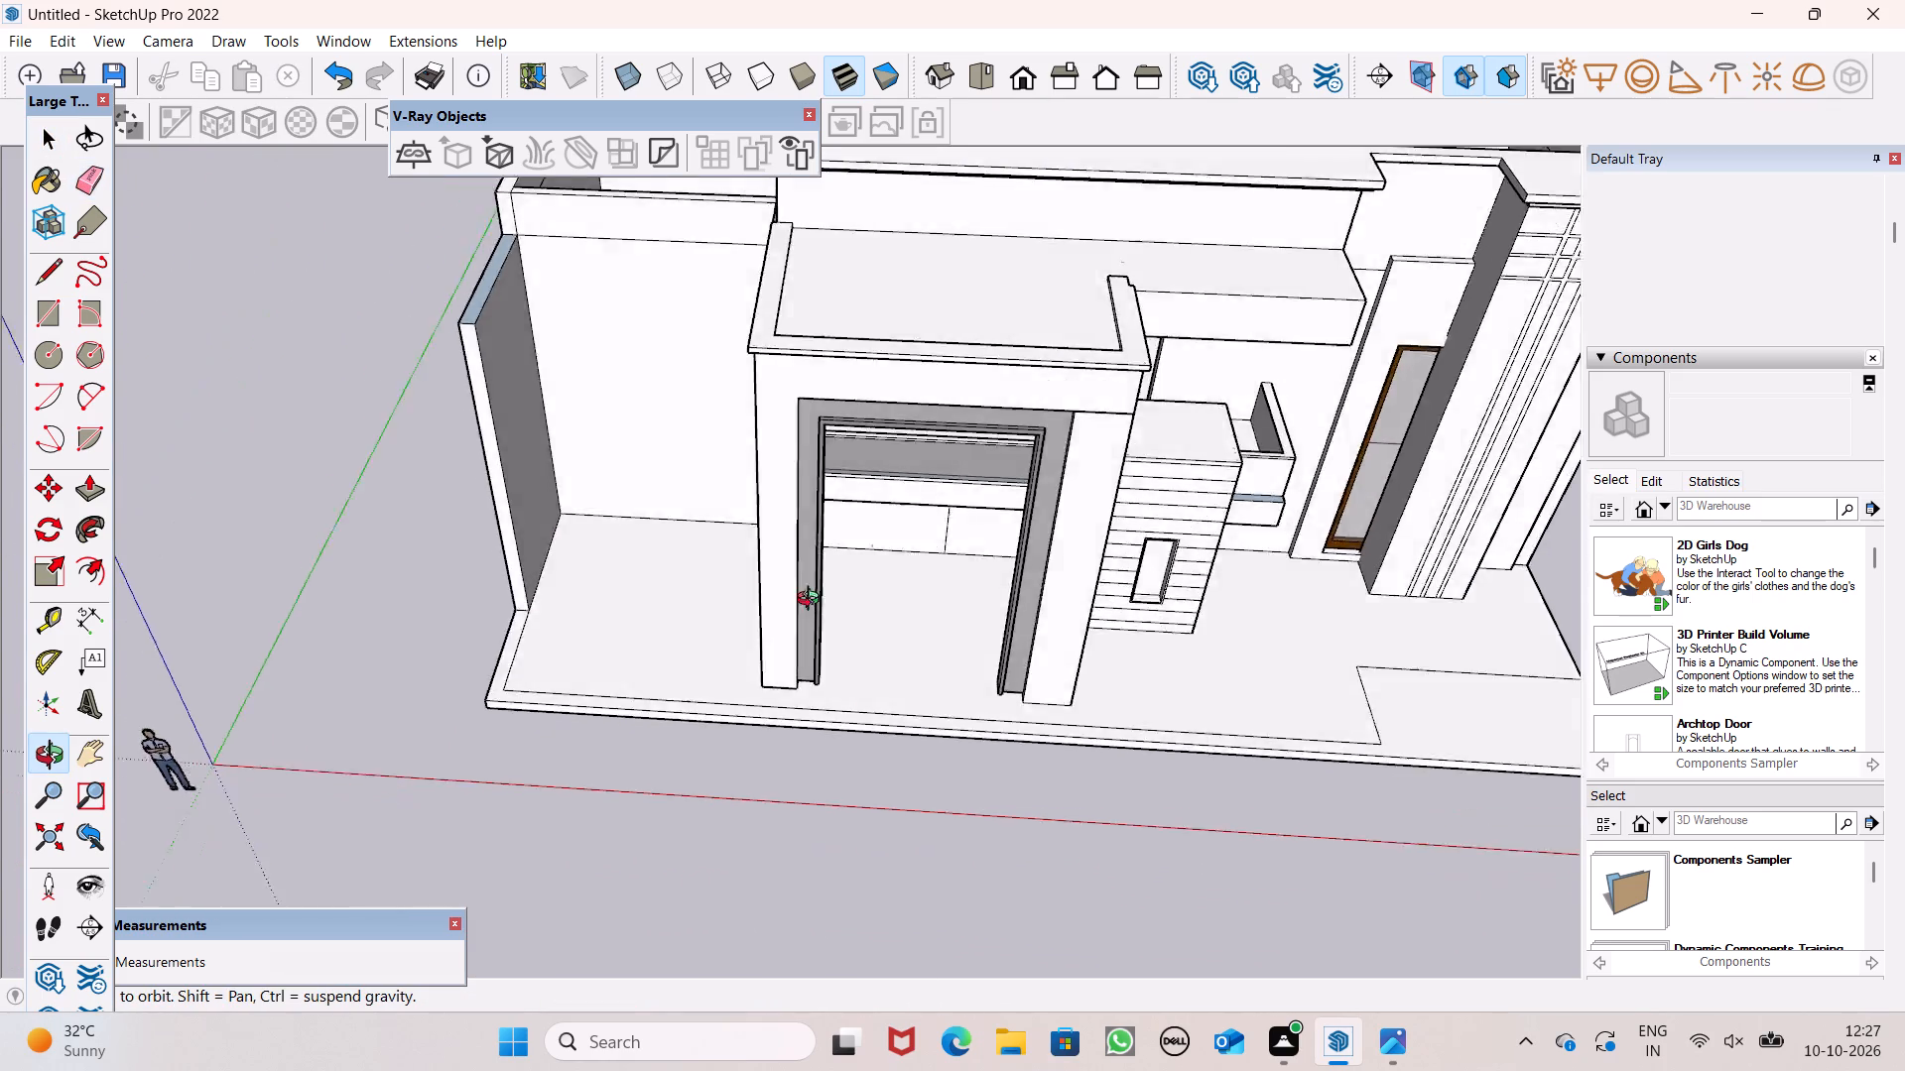
pyautogui.moveTo(813, 601); pyautogui.dragTo(422, 547, button='middle')
pyautogui.scroll(1, 422, 547)
pyautogui.scroll(-4, 480, 550)
pyautogui.moveTo(720, 762); pyautogui.dragTo(1024, 768, button='middle')
pyautogui.scroll(6, 1202, 745)
pyautogui.scroll(-6, 692, 694)
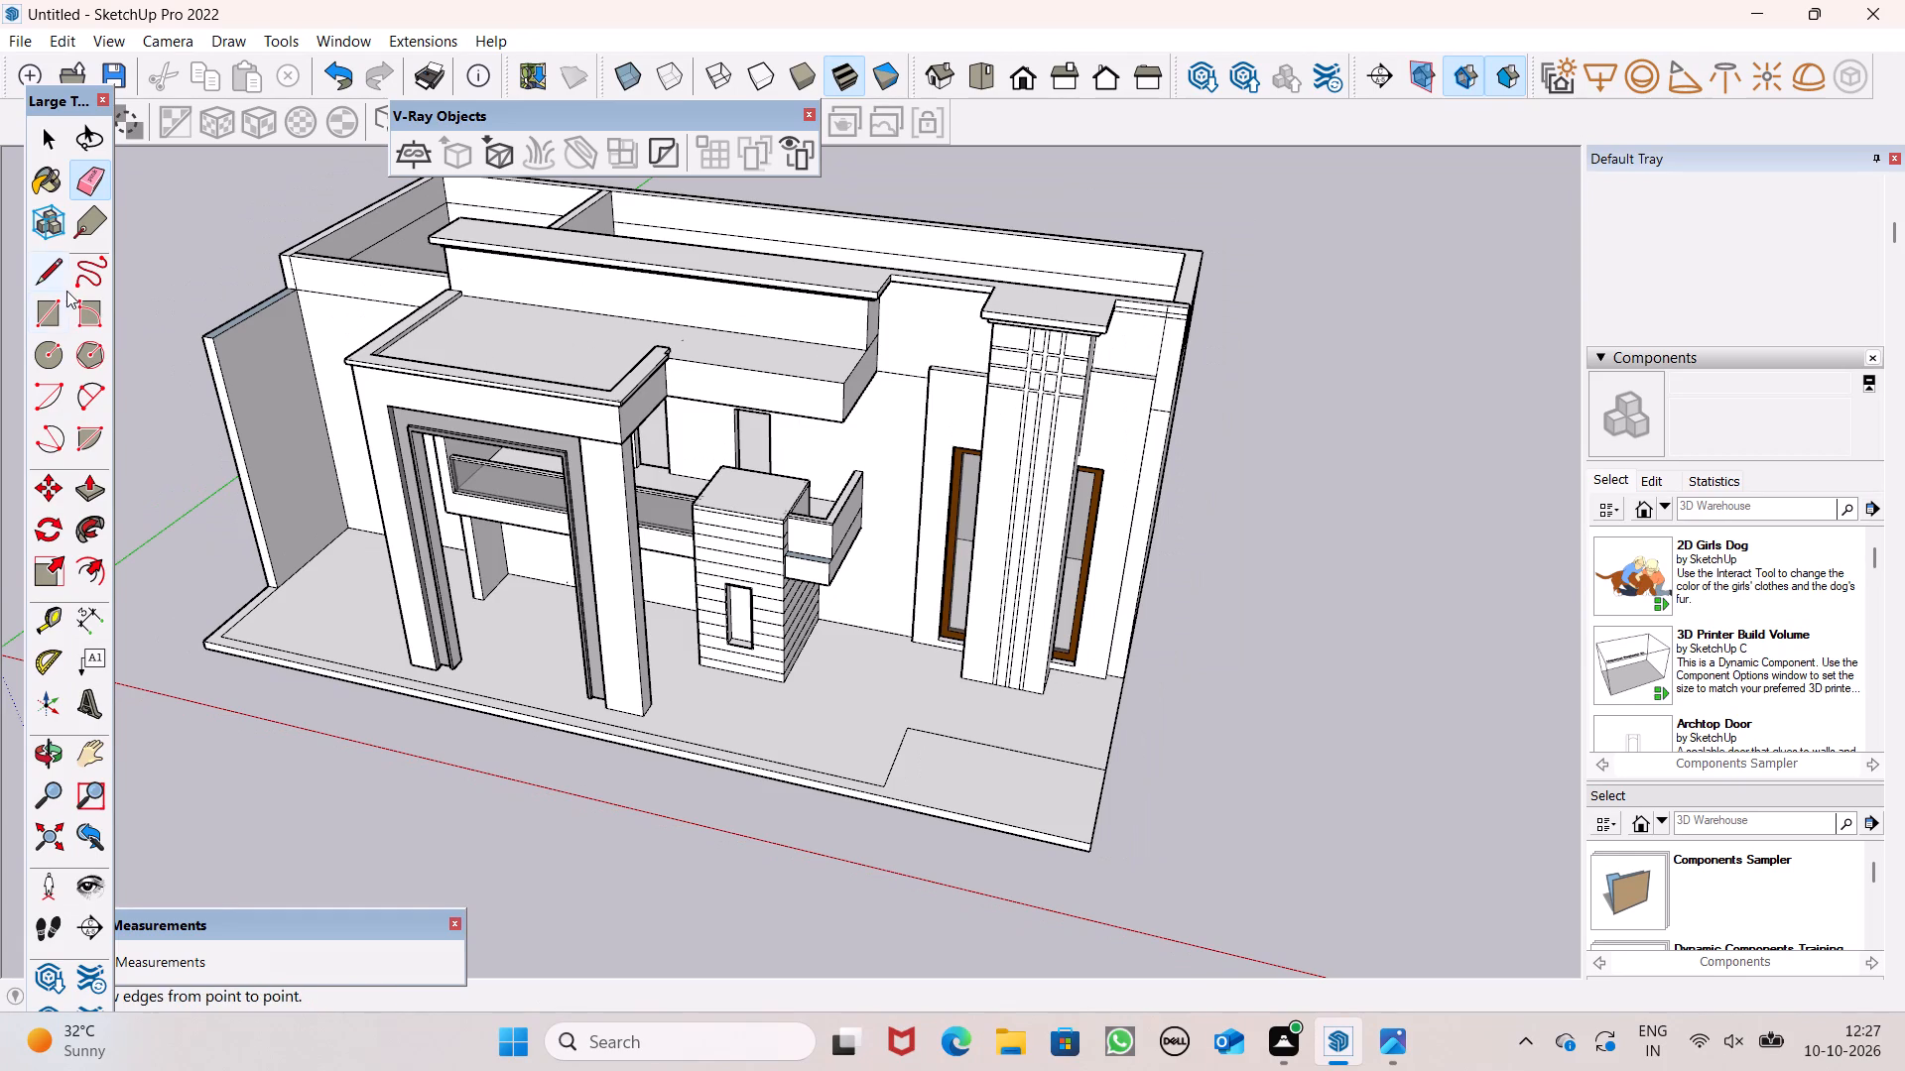
pyautogui.click(66, 280)
pyautogui.scroll(-3, 461, 501)
pyautogui.moveTo(611, 698); pyautogui.dragTo(734, 755, button='middle')
pyautogui.scroll(5, 980, 663)
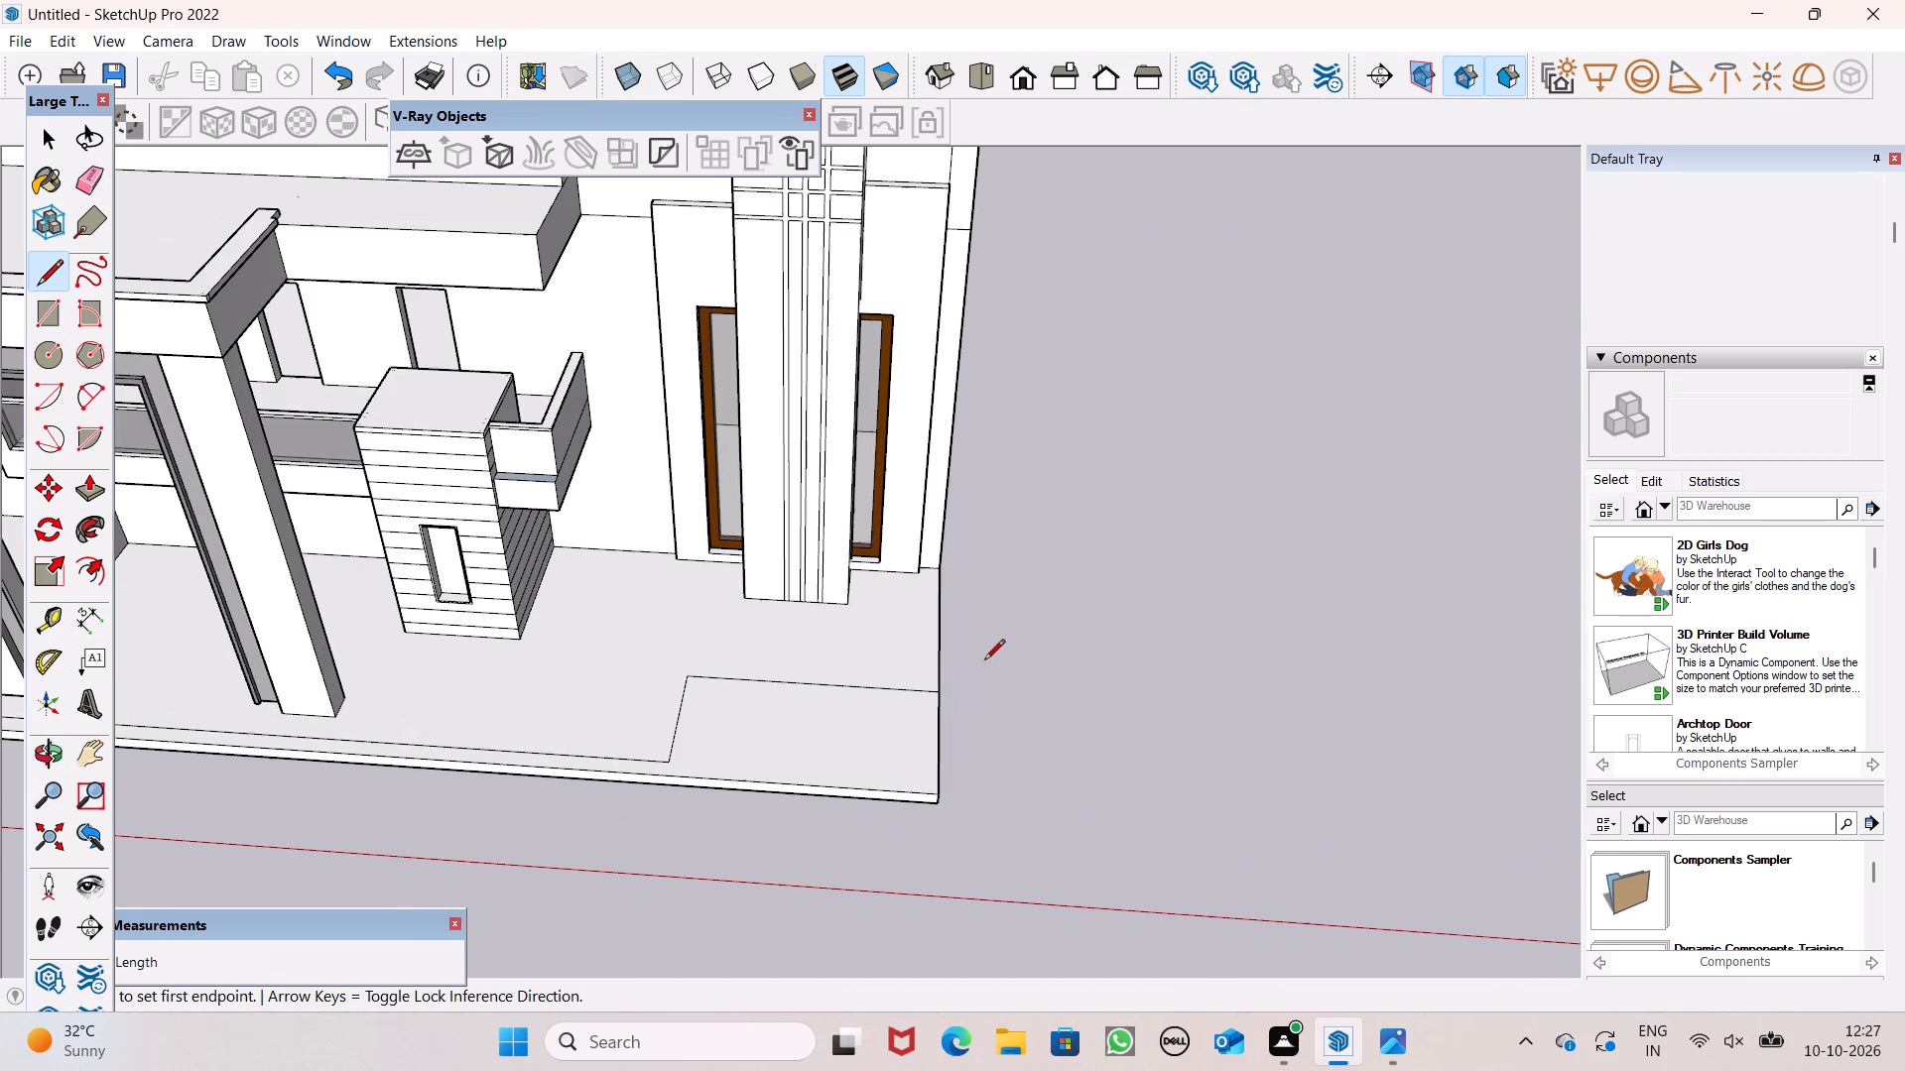
pyautogui.scroll(1, 984, 661)
pyautogui.click(667, 764)
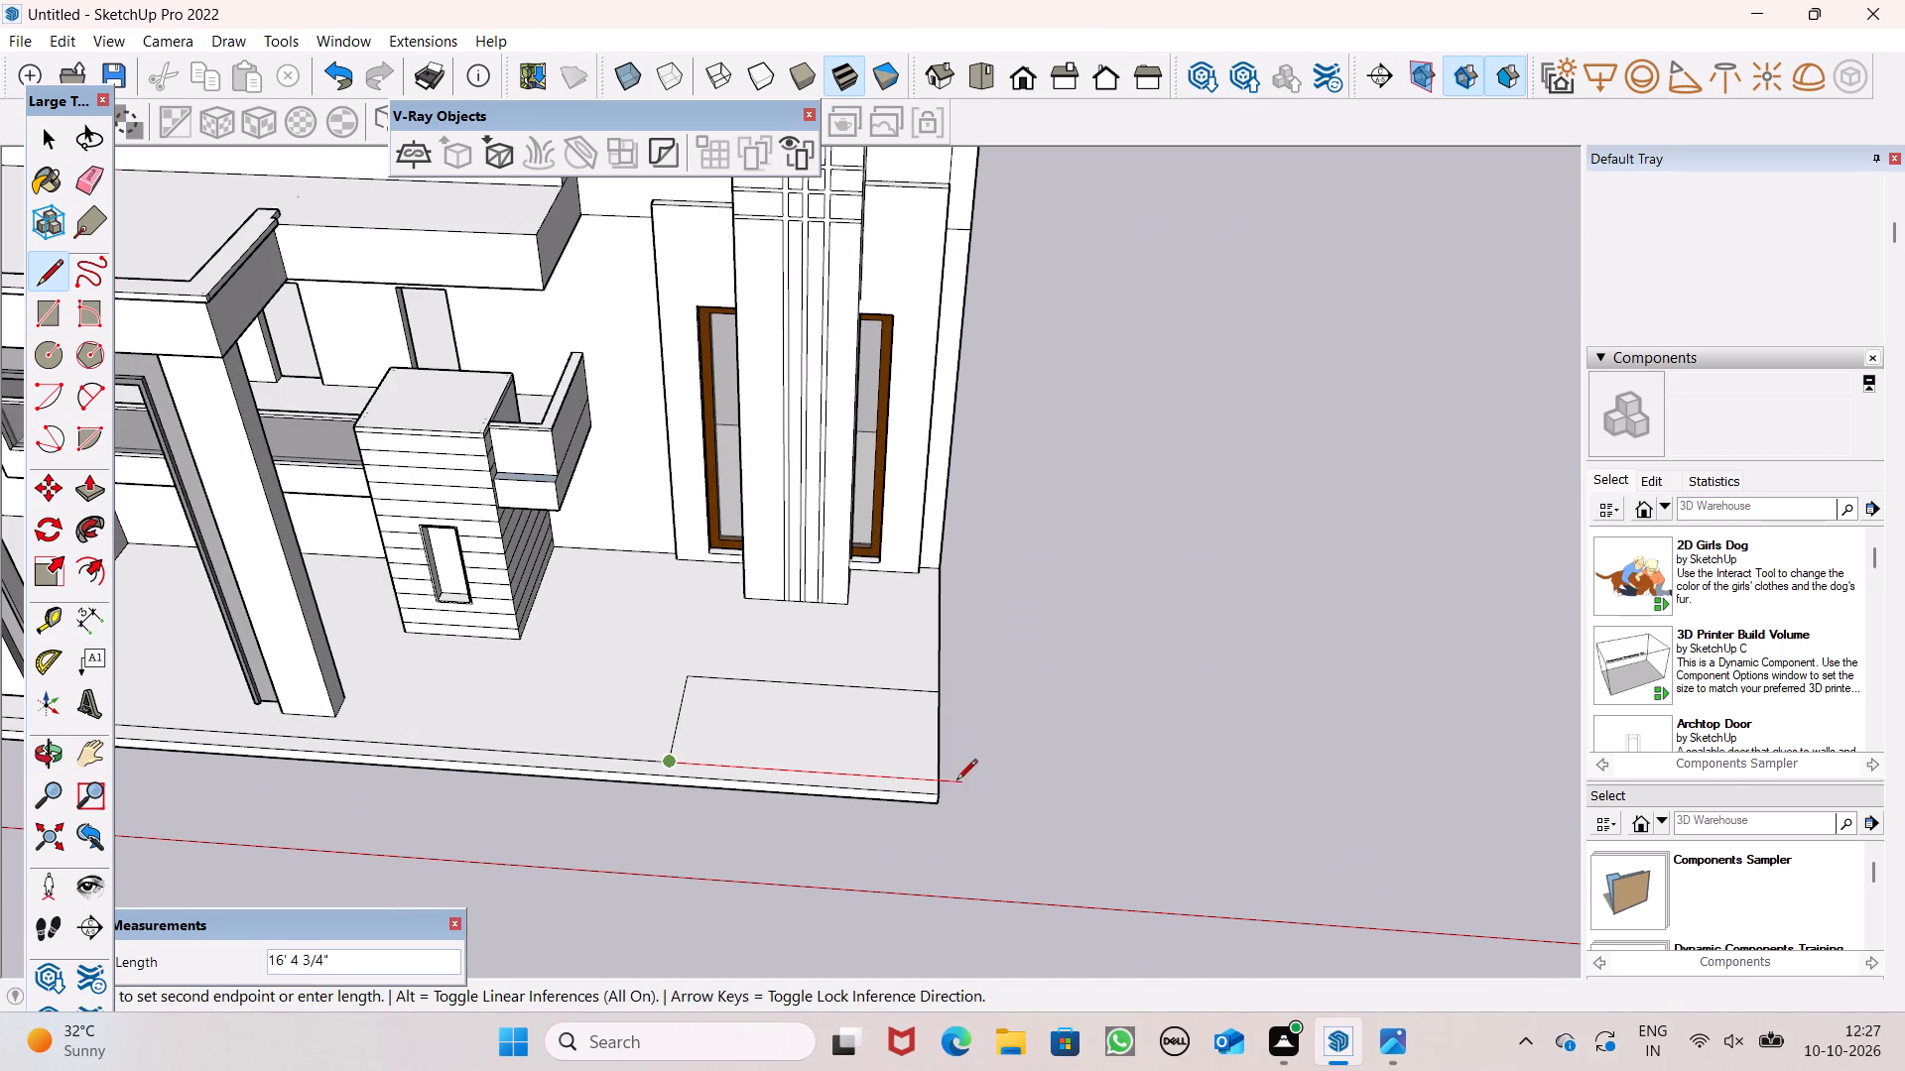
pyautogui.click(934, 774)
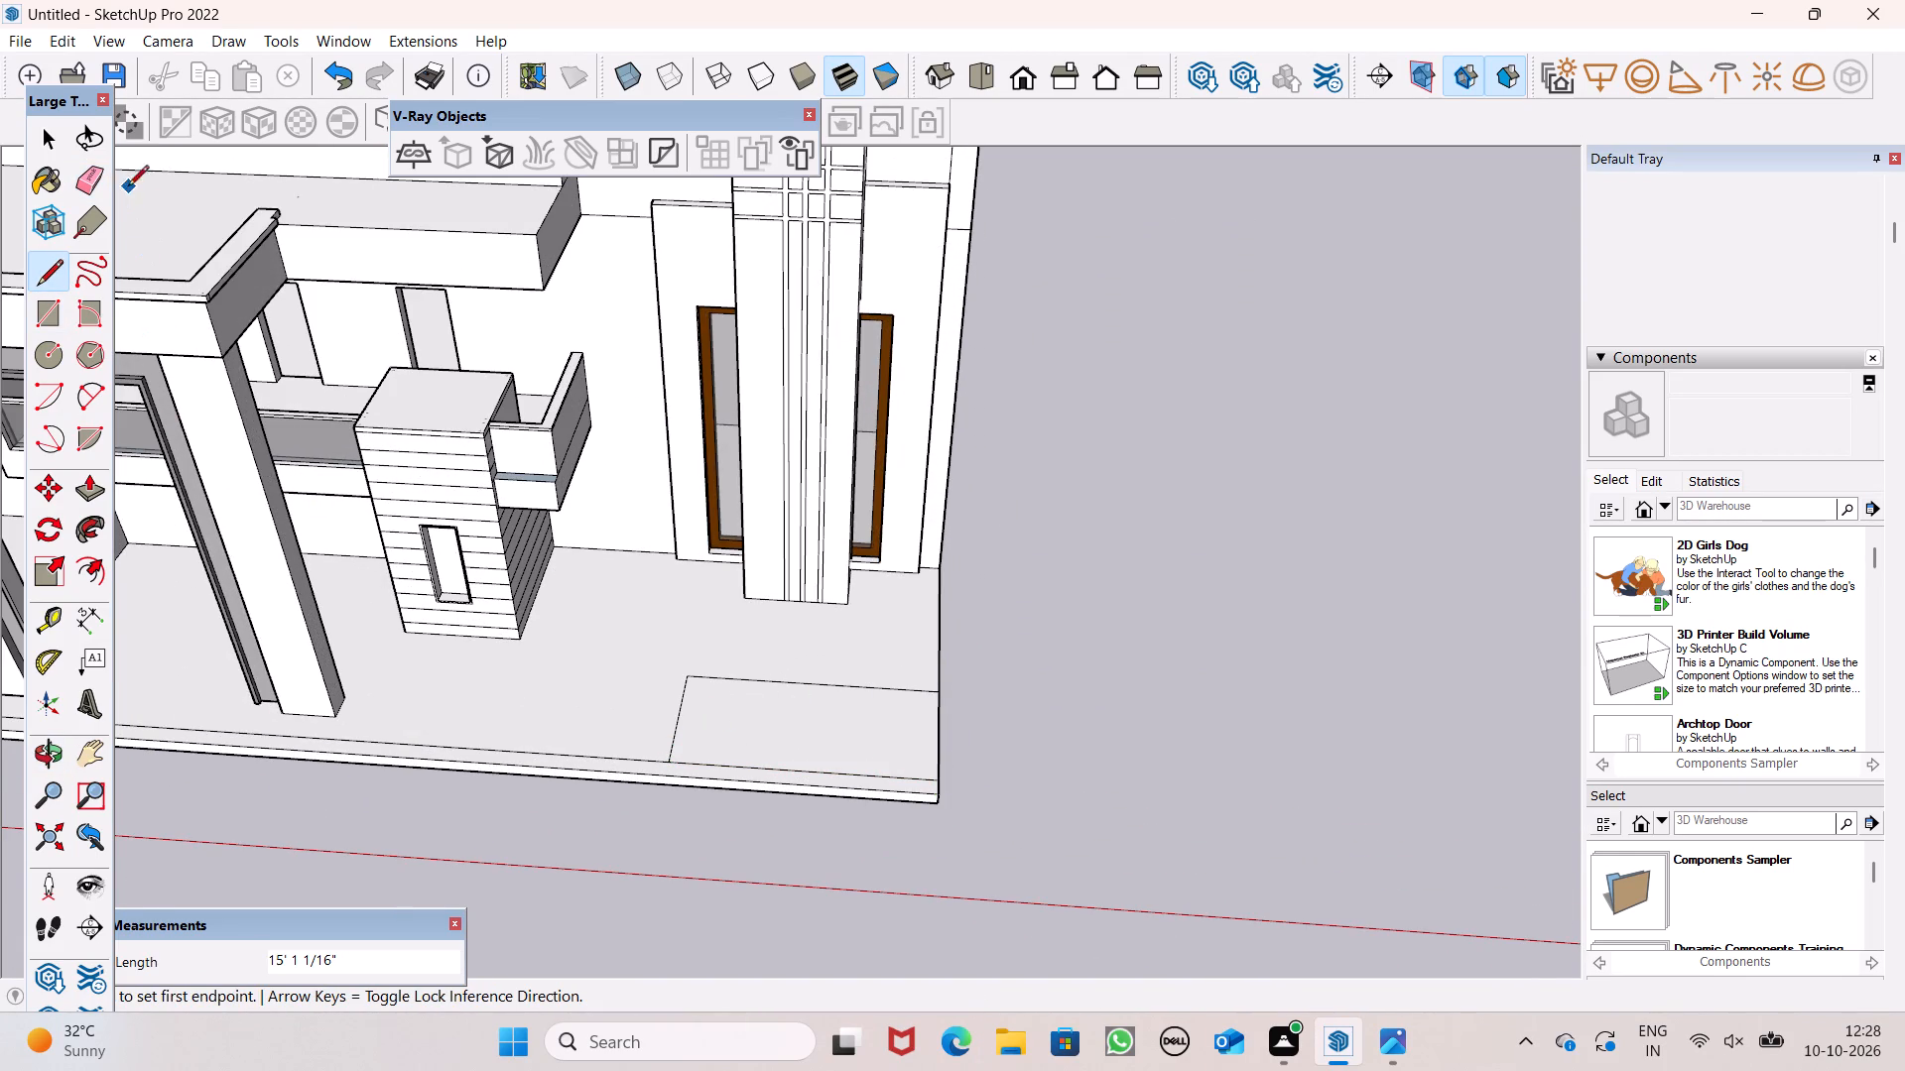
# Erase the two edges outlining the rectangular patch on the slab in front of the grooved column.
pyautogui.click(86, 184)
pyautogui.moveTo(728, 684); pyautogui.dragTo(693, 660)
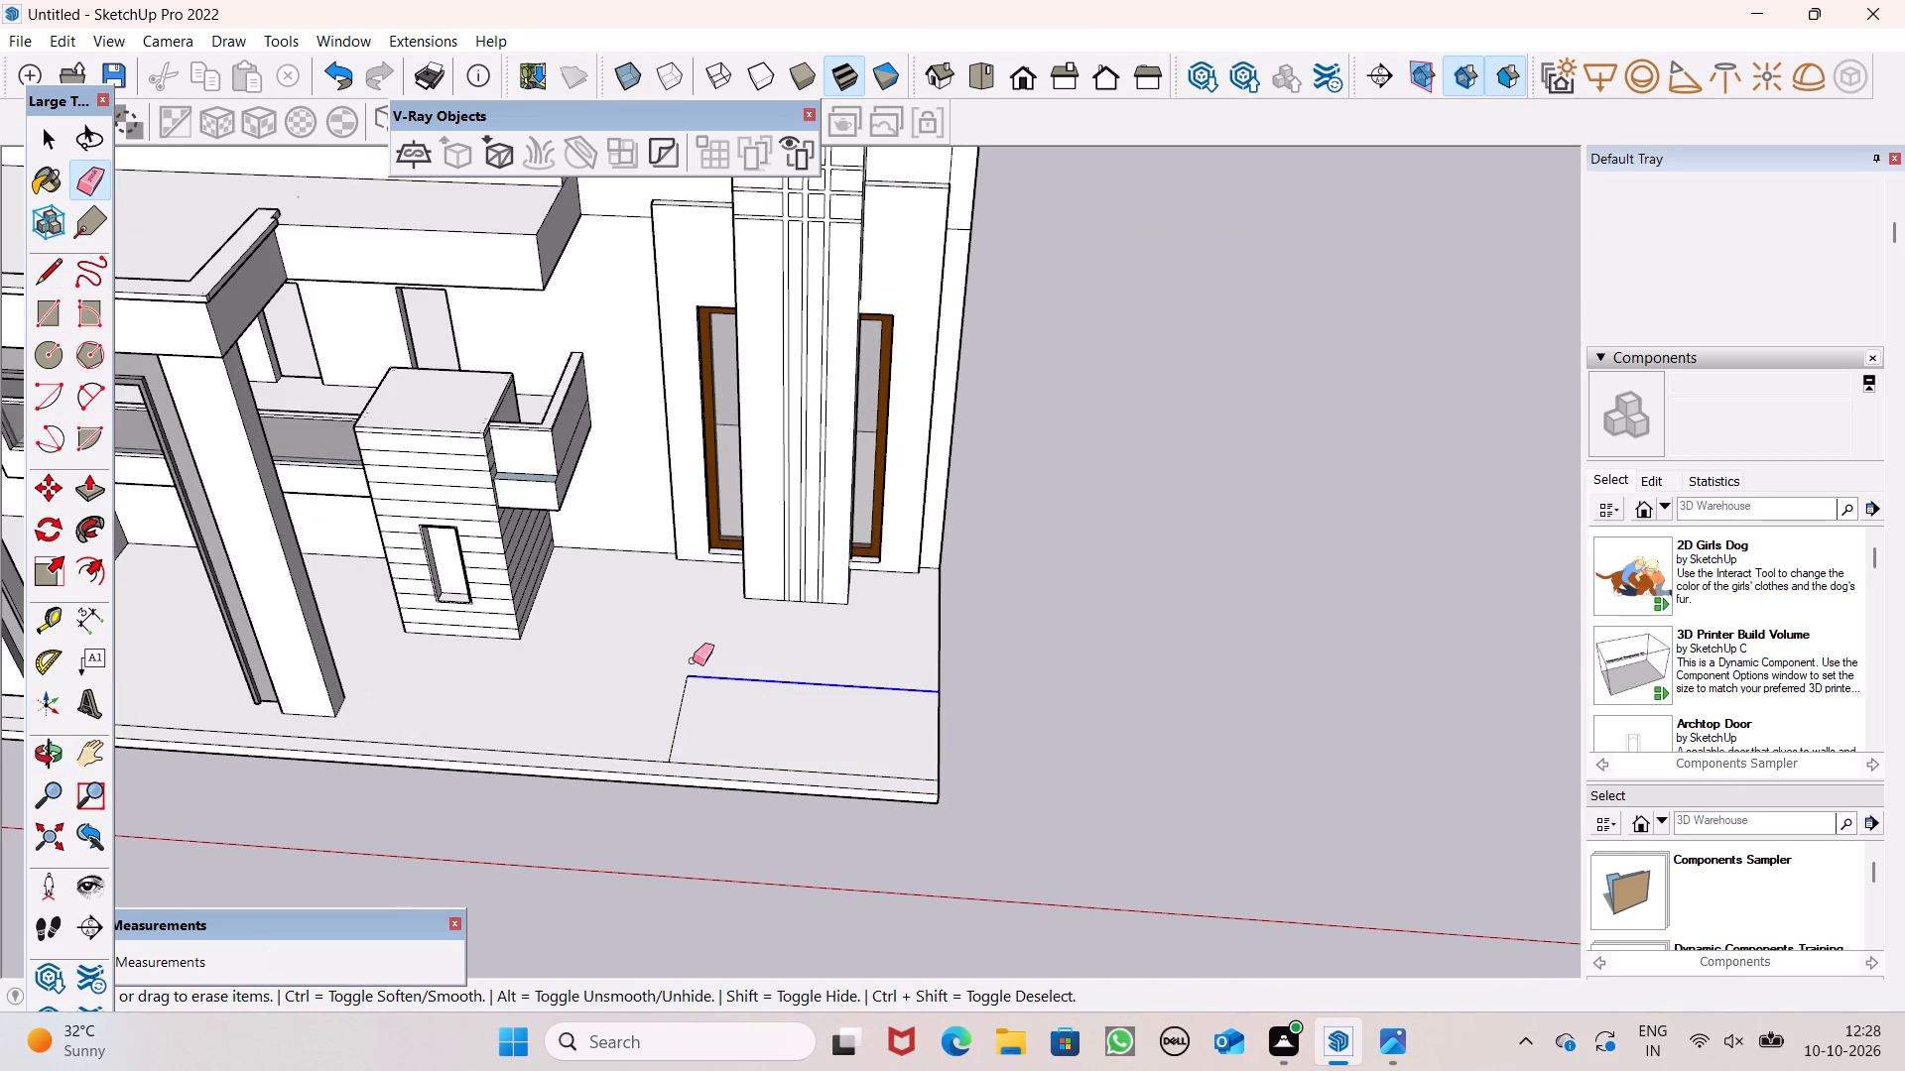
pyautogui.moveTo(693, 660); pyautogui.dragTo(675, 699)
pyautogui.scroll(-6, 714, 648)
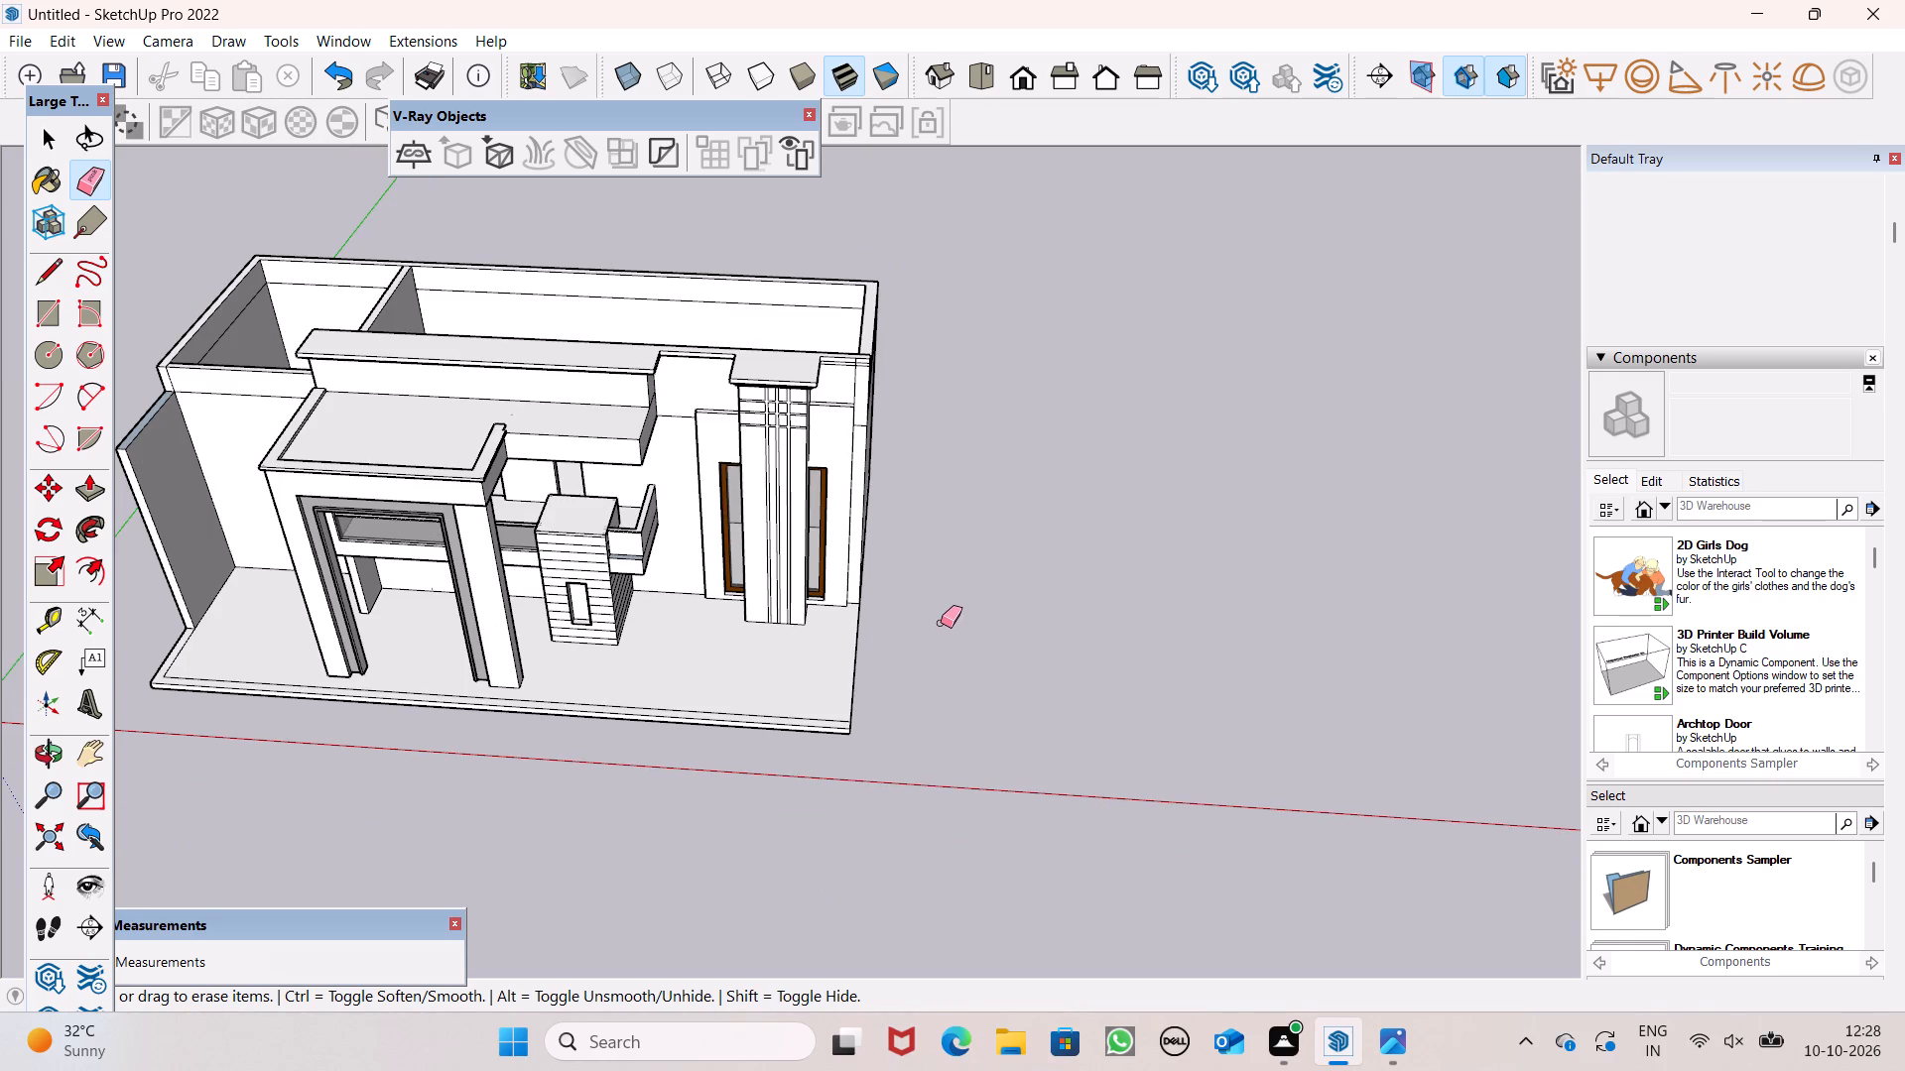
pyautogui.press('space')
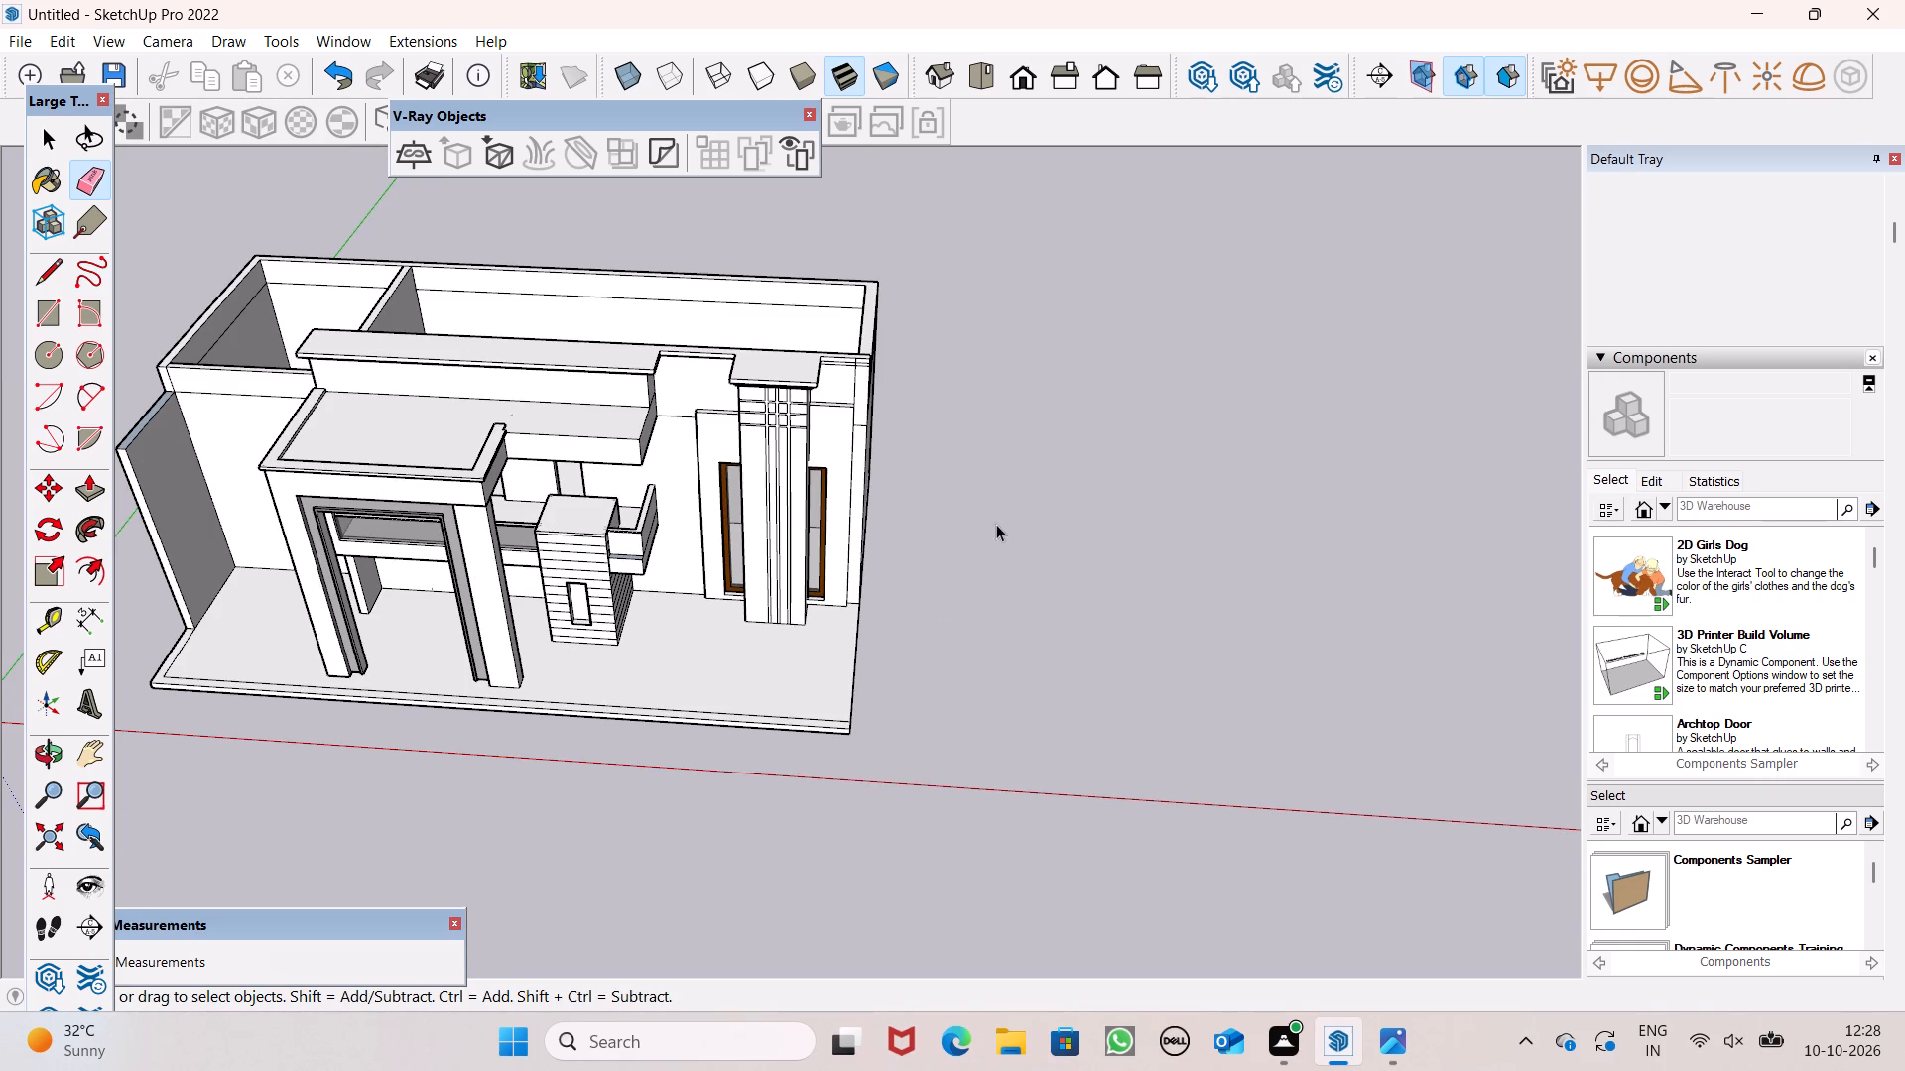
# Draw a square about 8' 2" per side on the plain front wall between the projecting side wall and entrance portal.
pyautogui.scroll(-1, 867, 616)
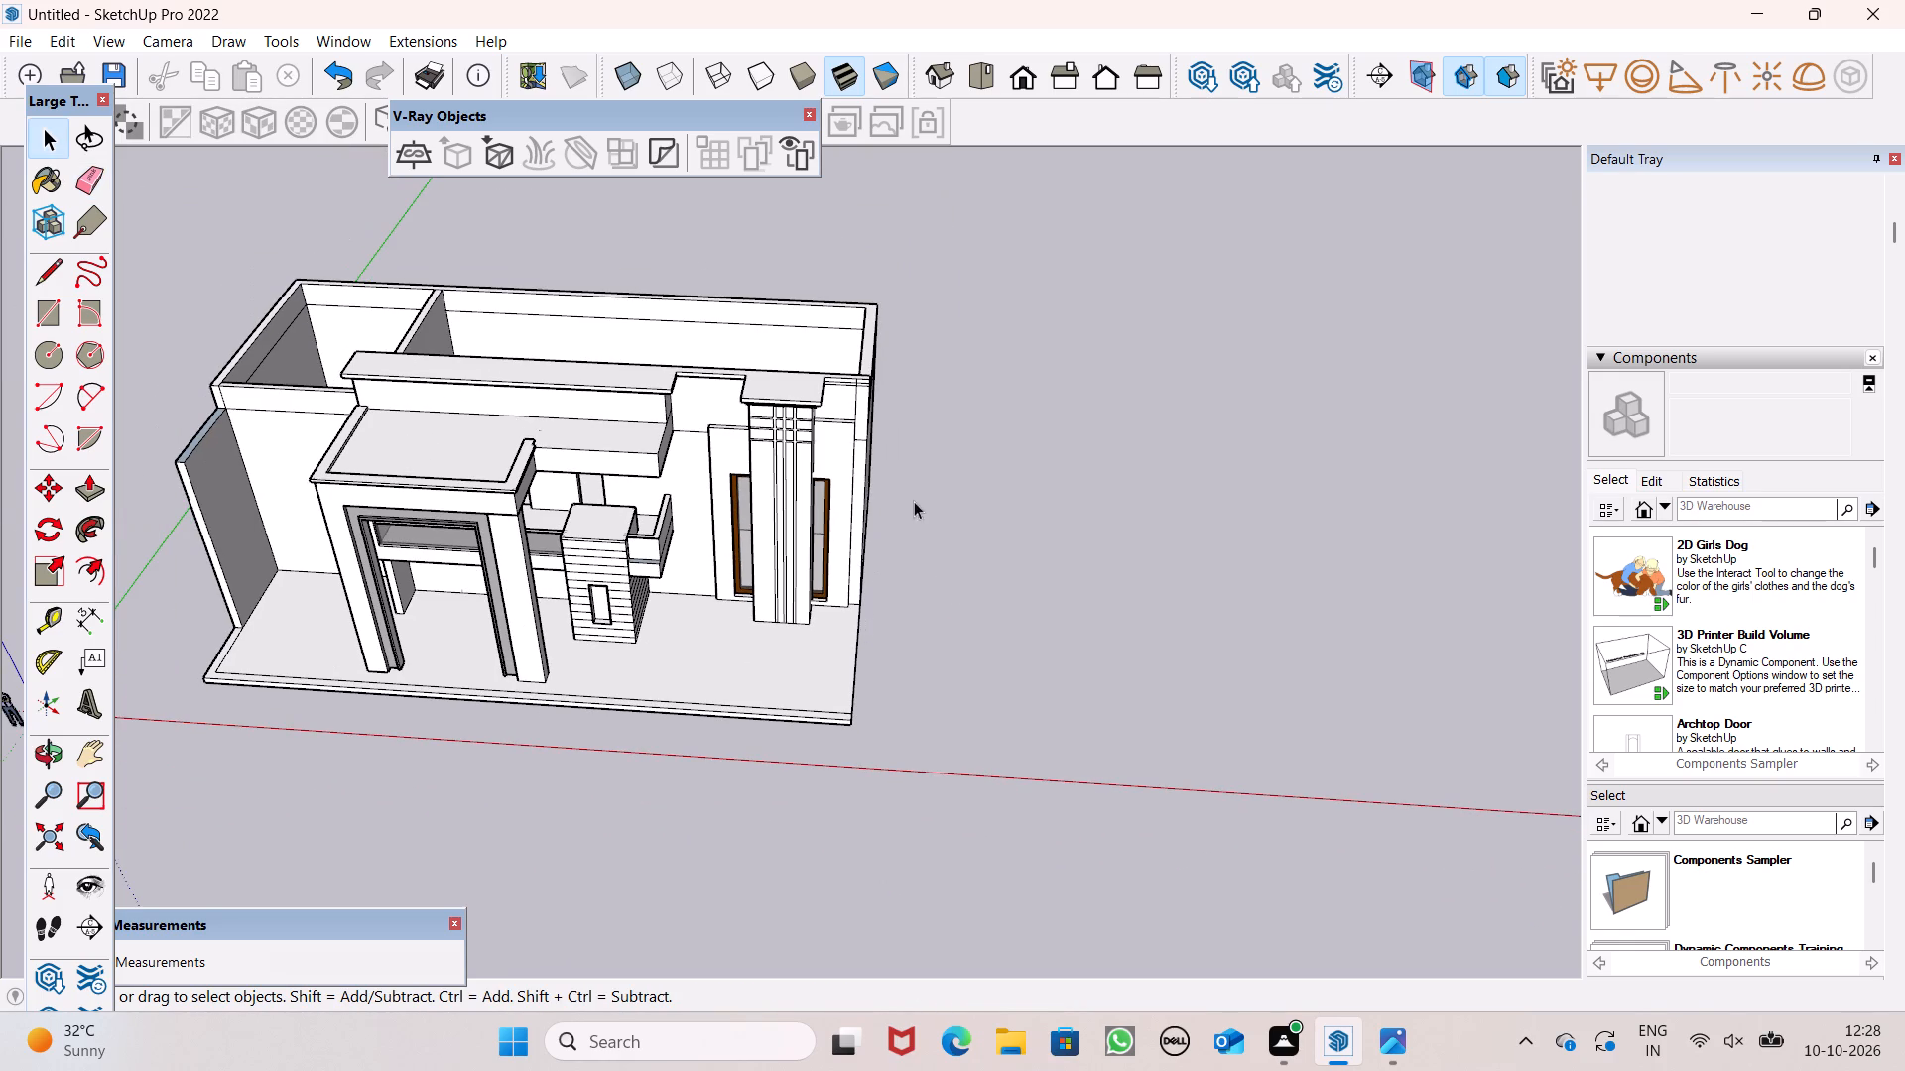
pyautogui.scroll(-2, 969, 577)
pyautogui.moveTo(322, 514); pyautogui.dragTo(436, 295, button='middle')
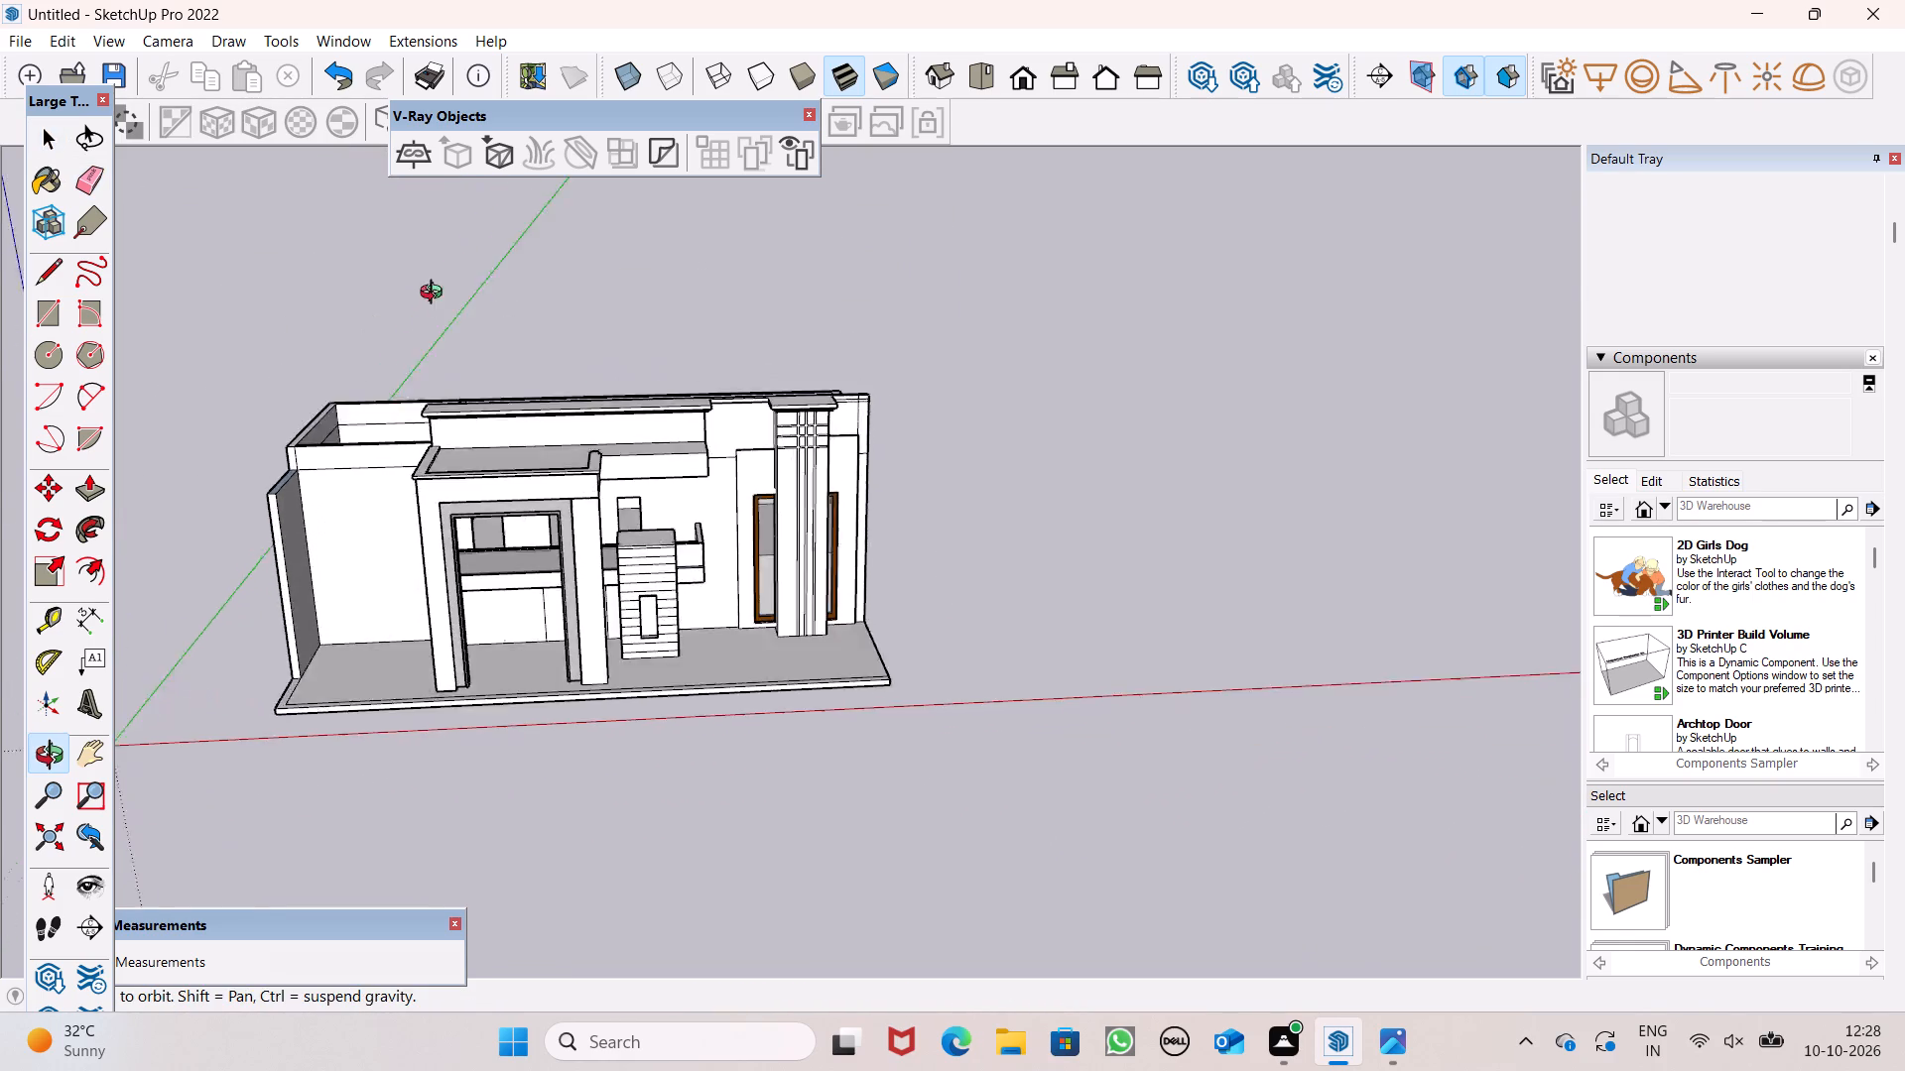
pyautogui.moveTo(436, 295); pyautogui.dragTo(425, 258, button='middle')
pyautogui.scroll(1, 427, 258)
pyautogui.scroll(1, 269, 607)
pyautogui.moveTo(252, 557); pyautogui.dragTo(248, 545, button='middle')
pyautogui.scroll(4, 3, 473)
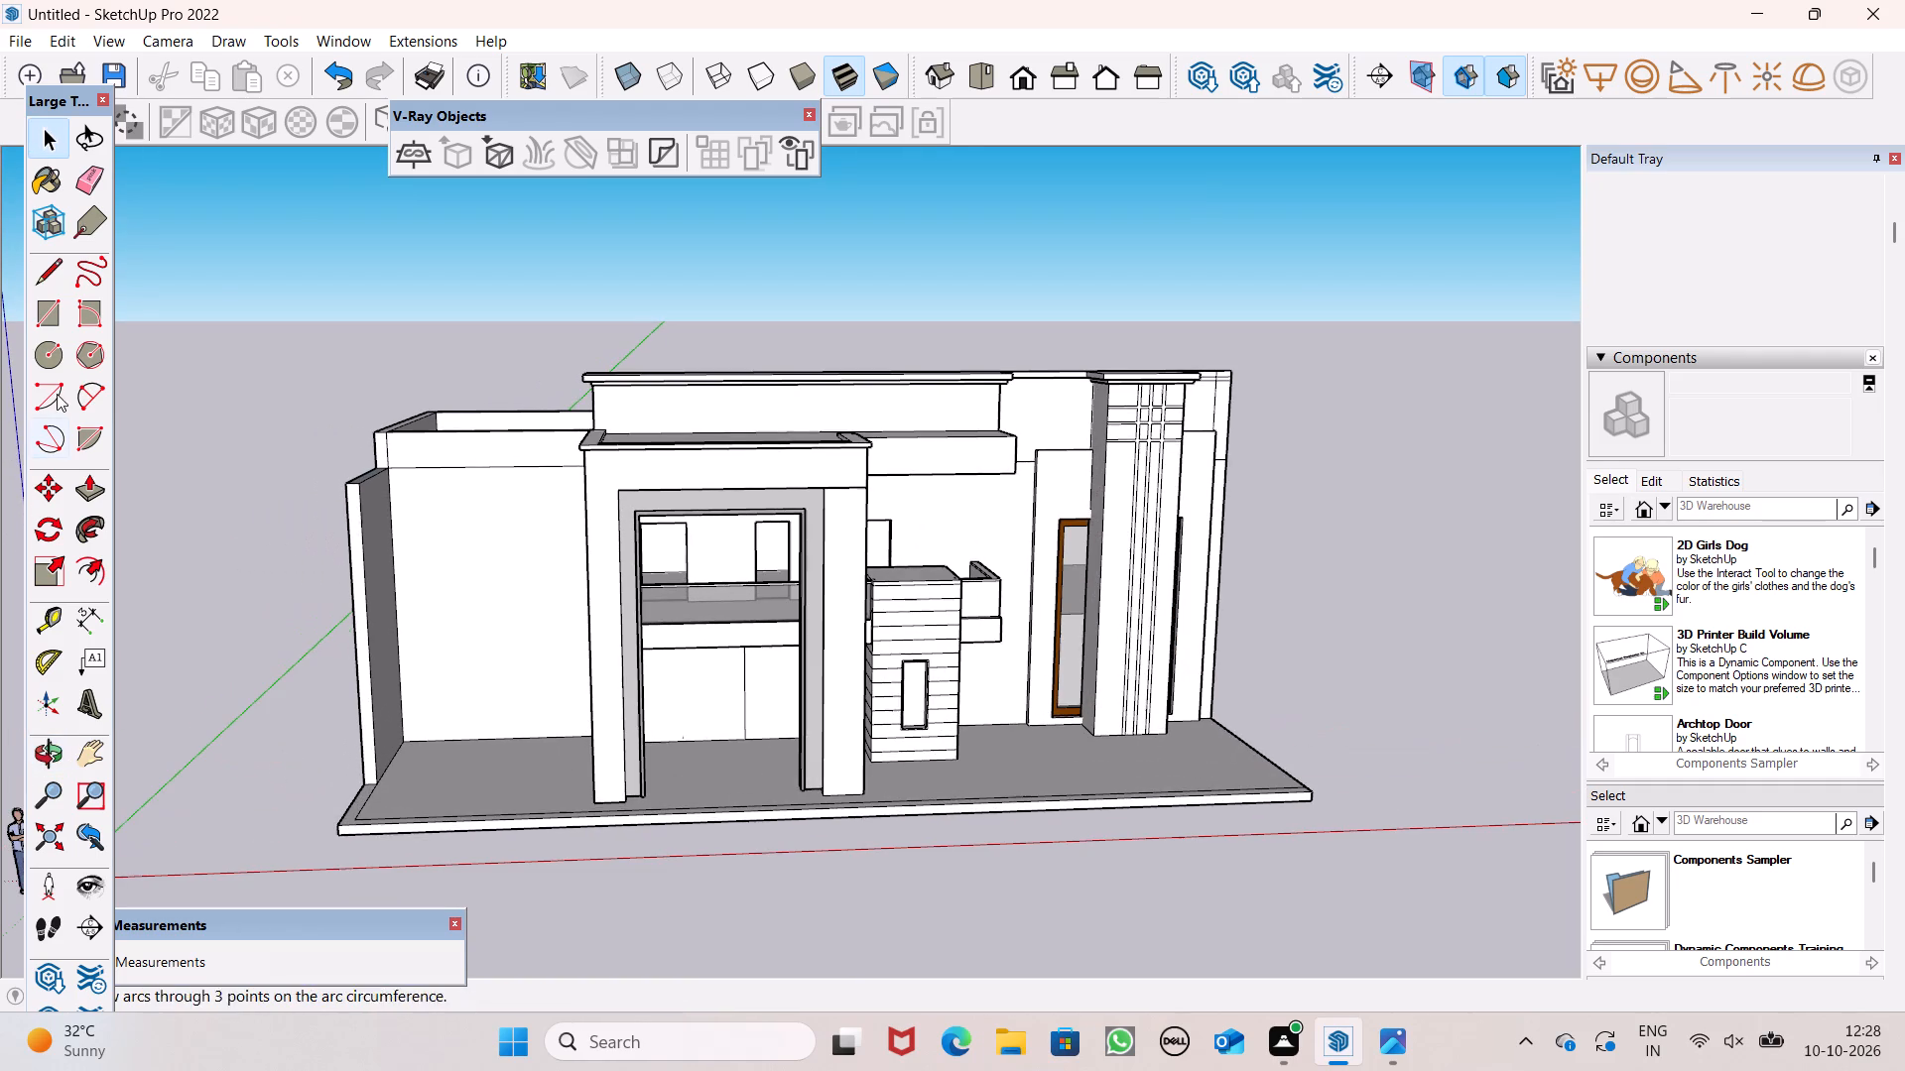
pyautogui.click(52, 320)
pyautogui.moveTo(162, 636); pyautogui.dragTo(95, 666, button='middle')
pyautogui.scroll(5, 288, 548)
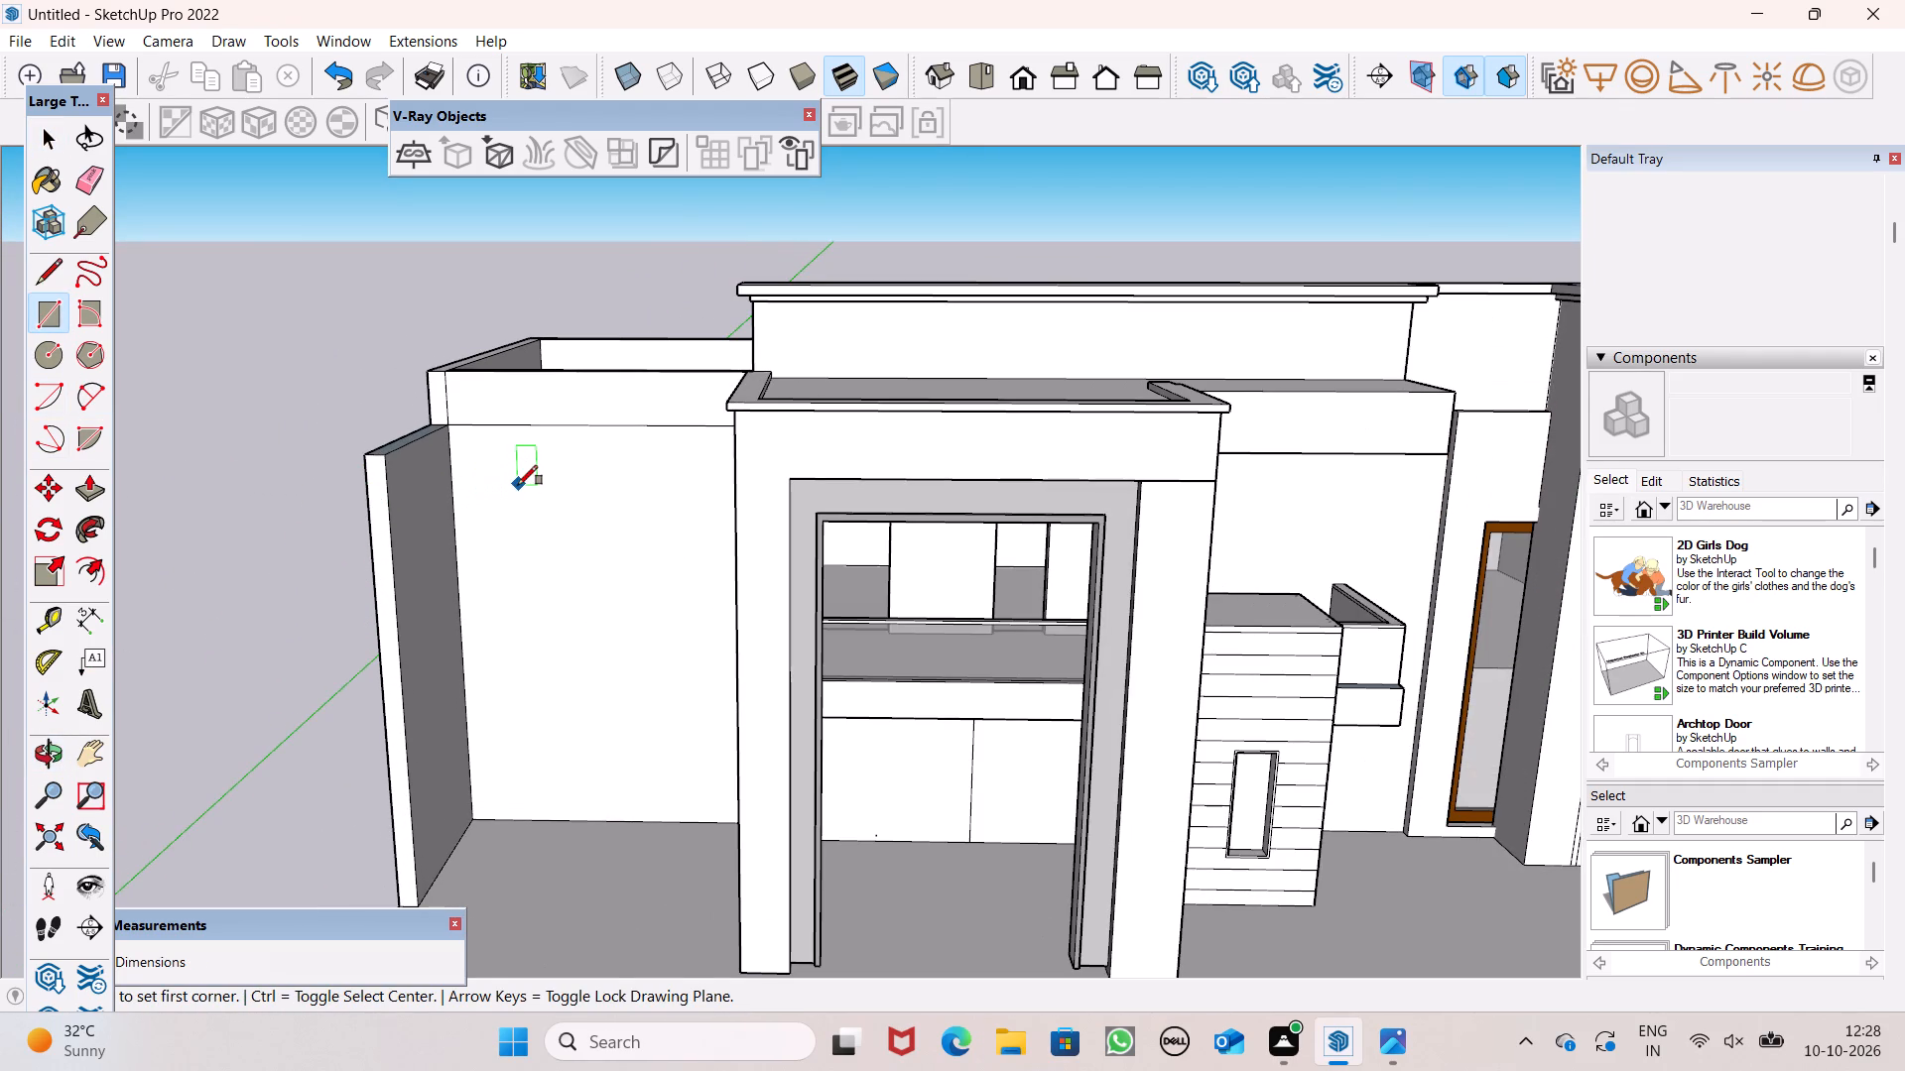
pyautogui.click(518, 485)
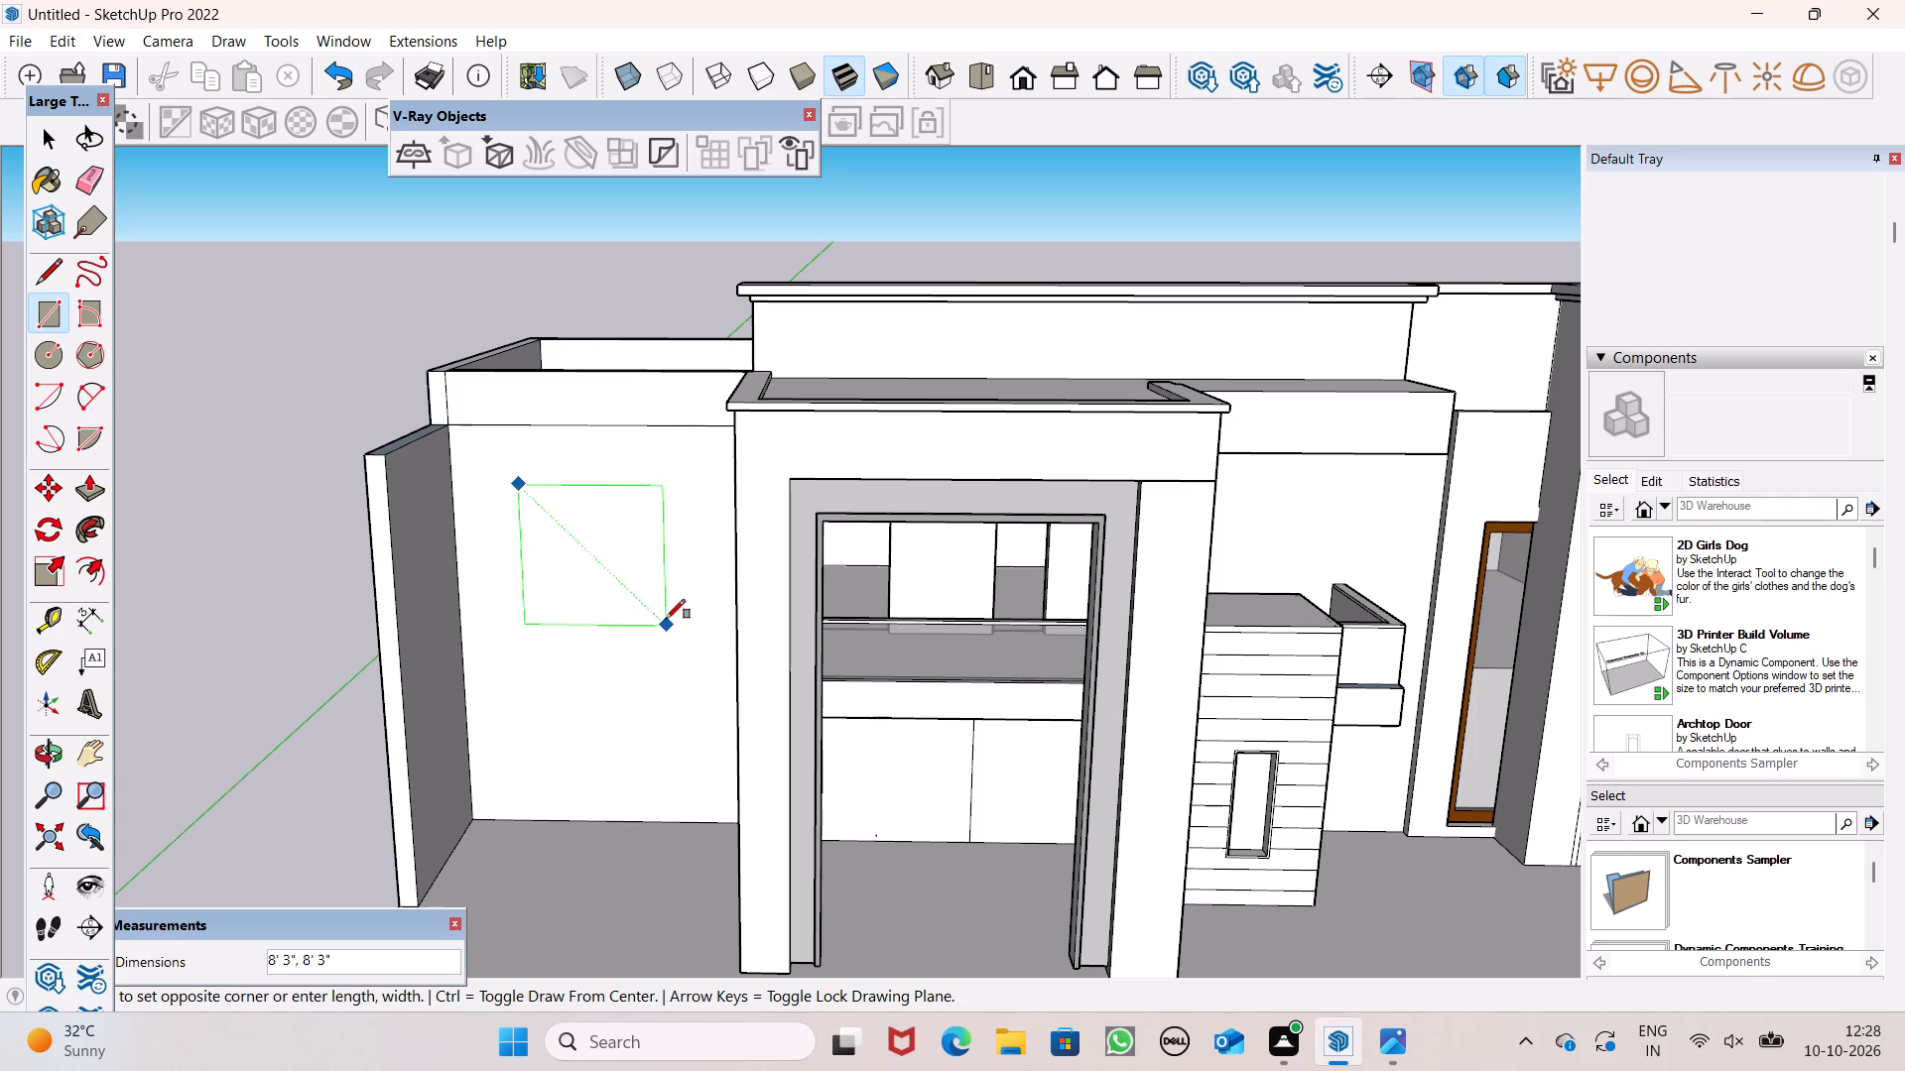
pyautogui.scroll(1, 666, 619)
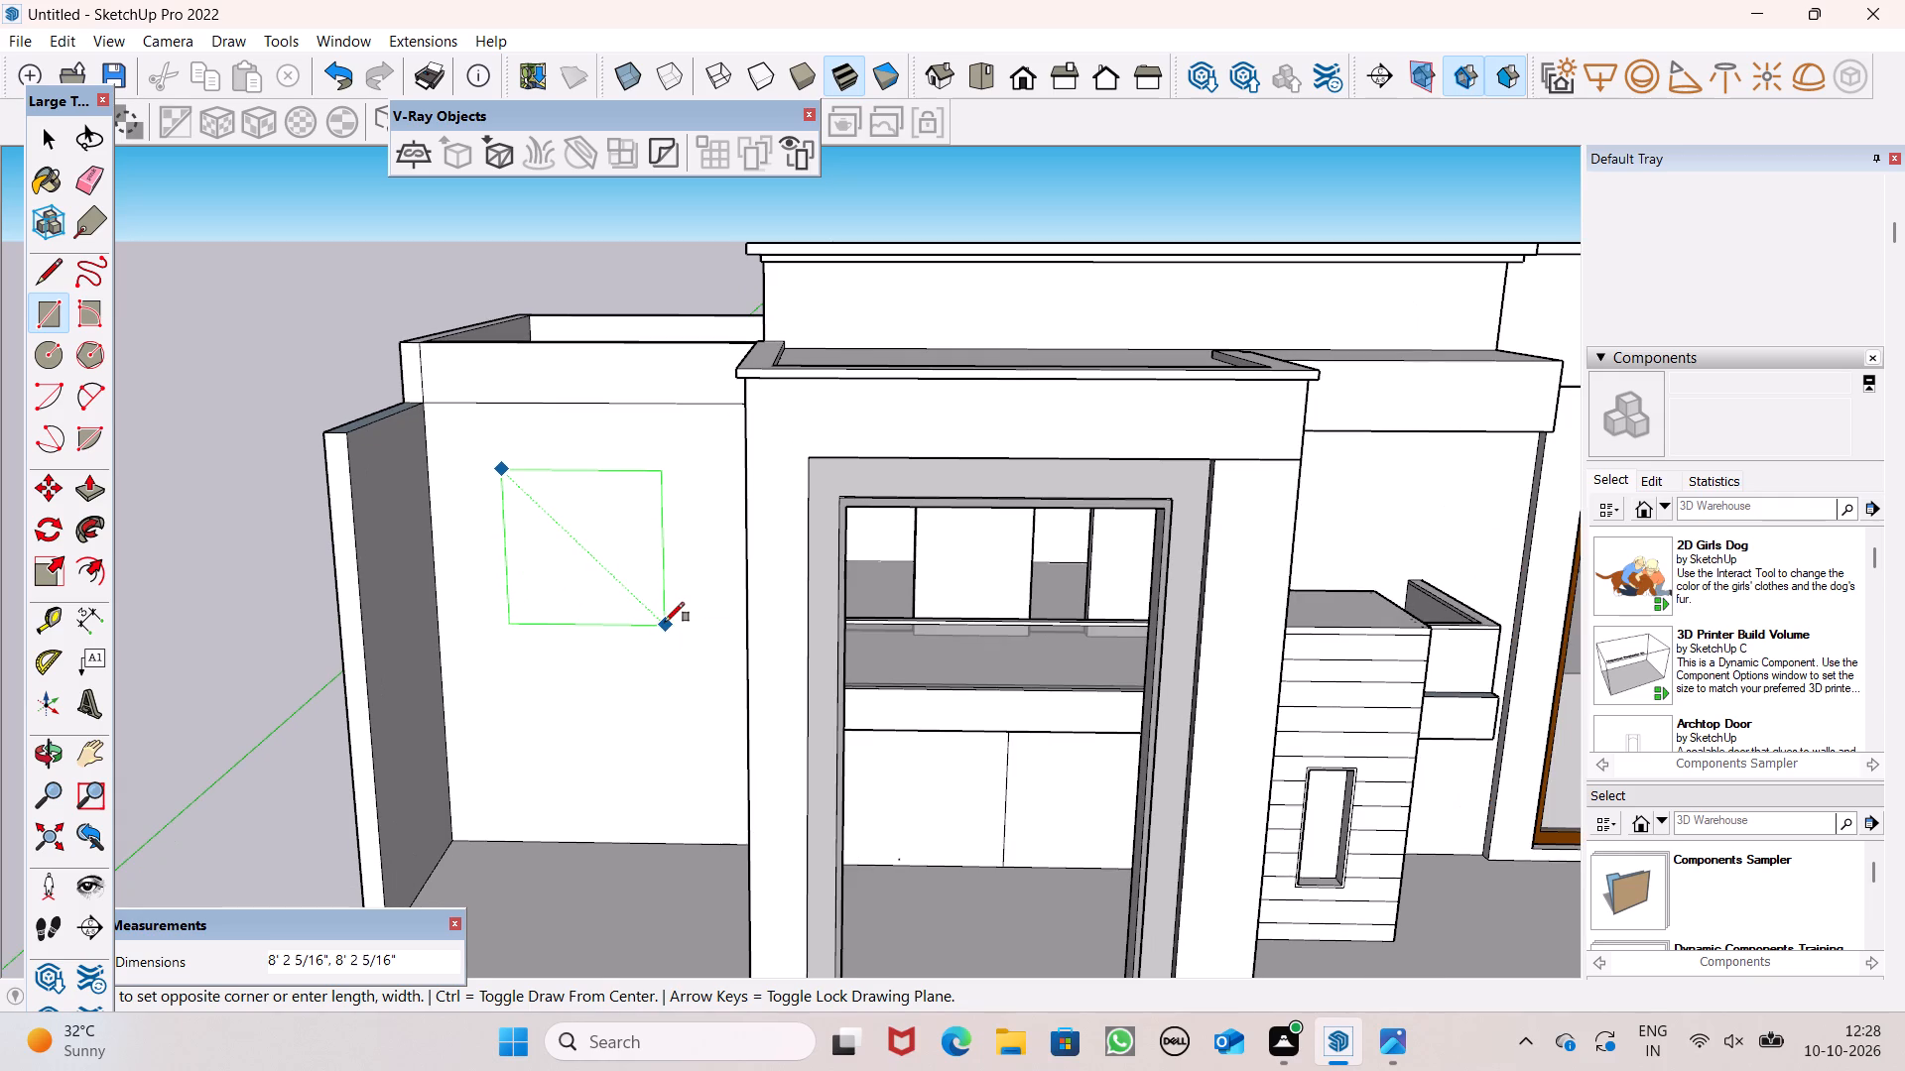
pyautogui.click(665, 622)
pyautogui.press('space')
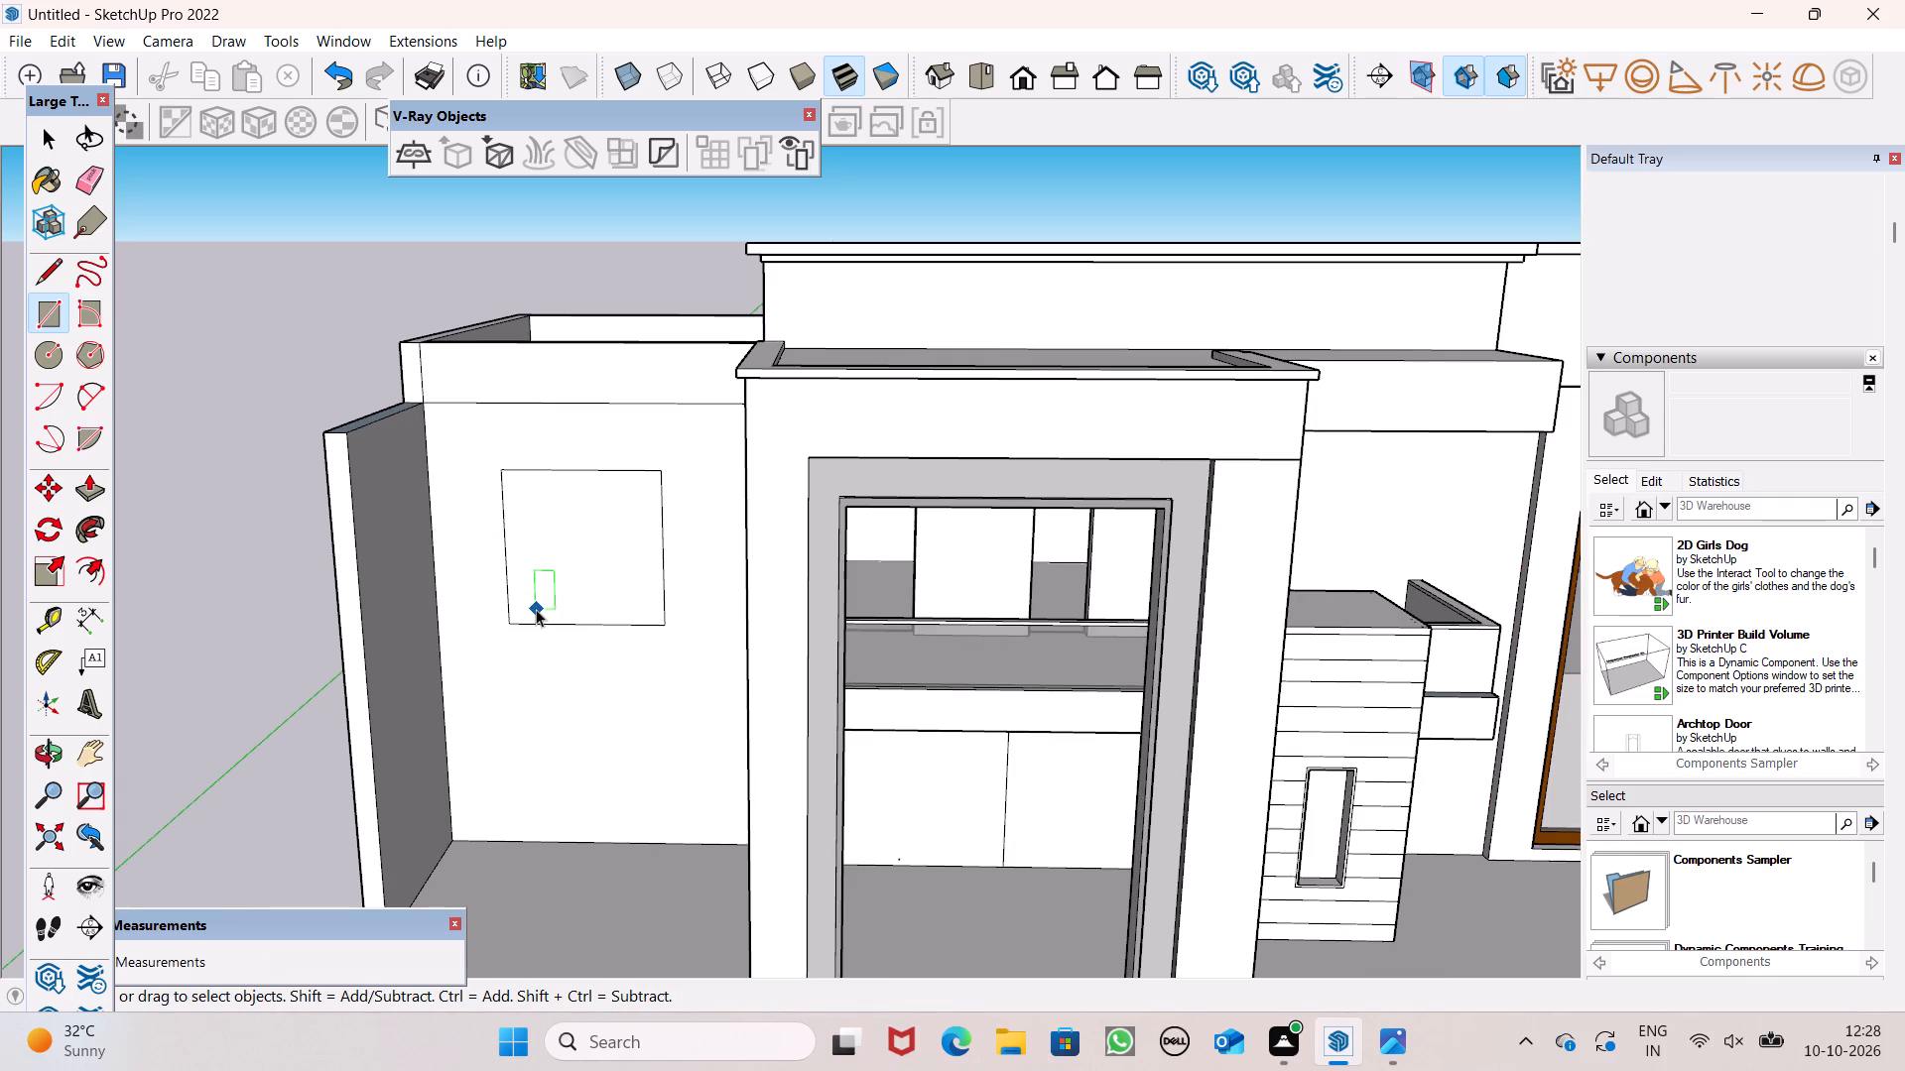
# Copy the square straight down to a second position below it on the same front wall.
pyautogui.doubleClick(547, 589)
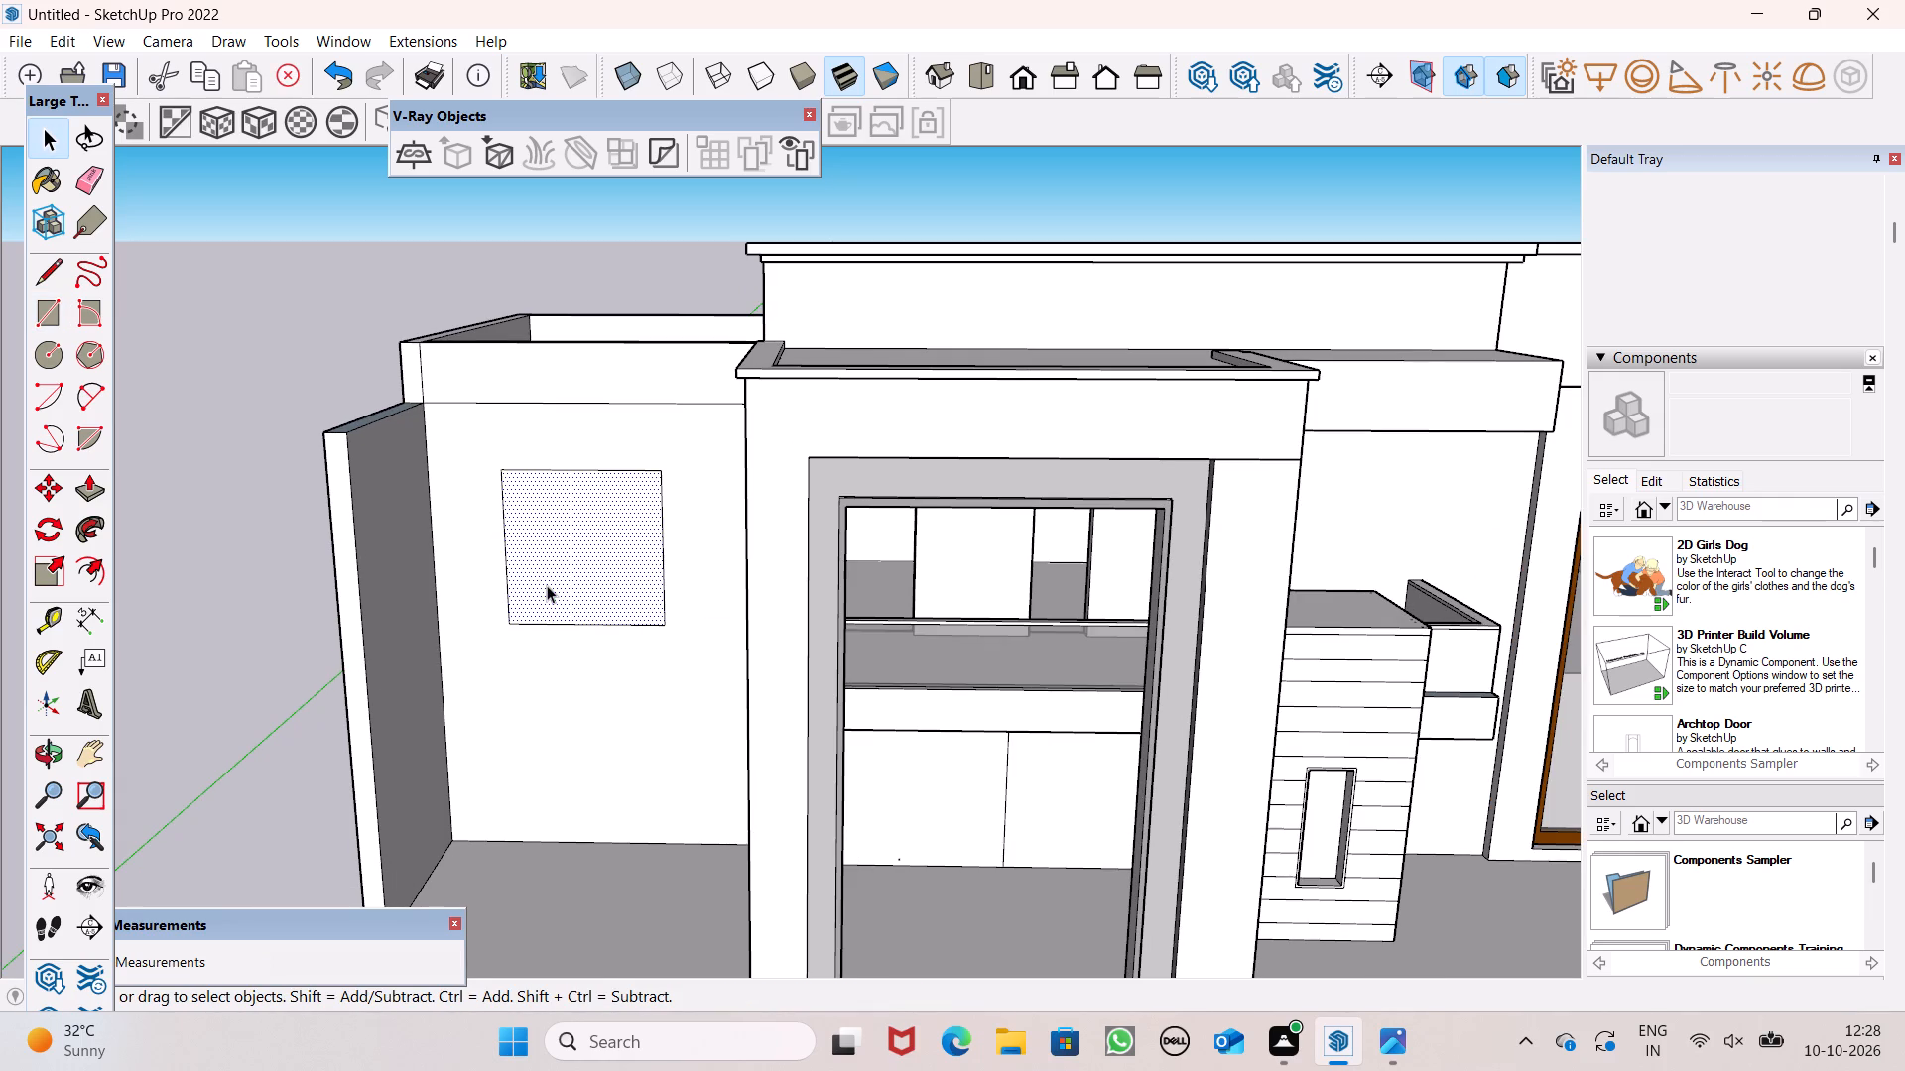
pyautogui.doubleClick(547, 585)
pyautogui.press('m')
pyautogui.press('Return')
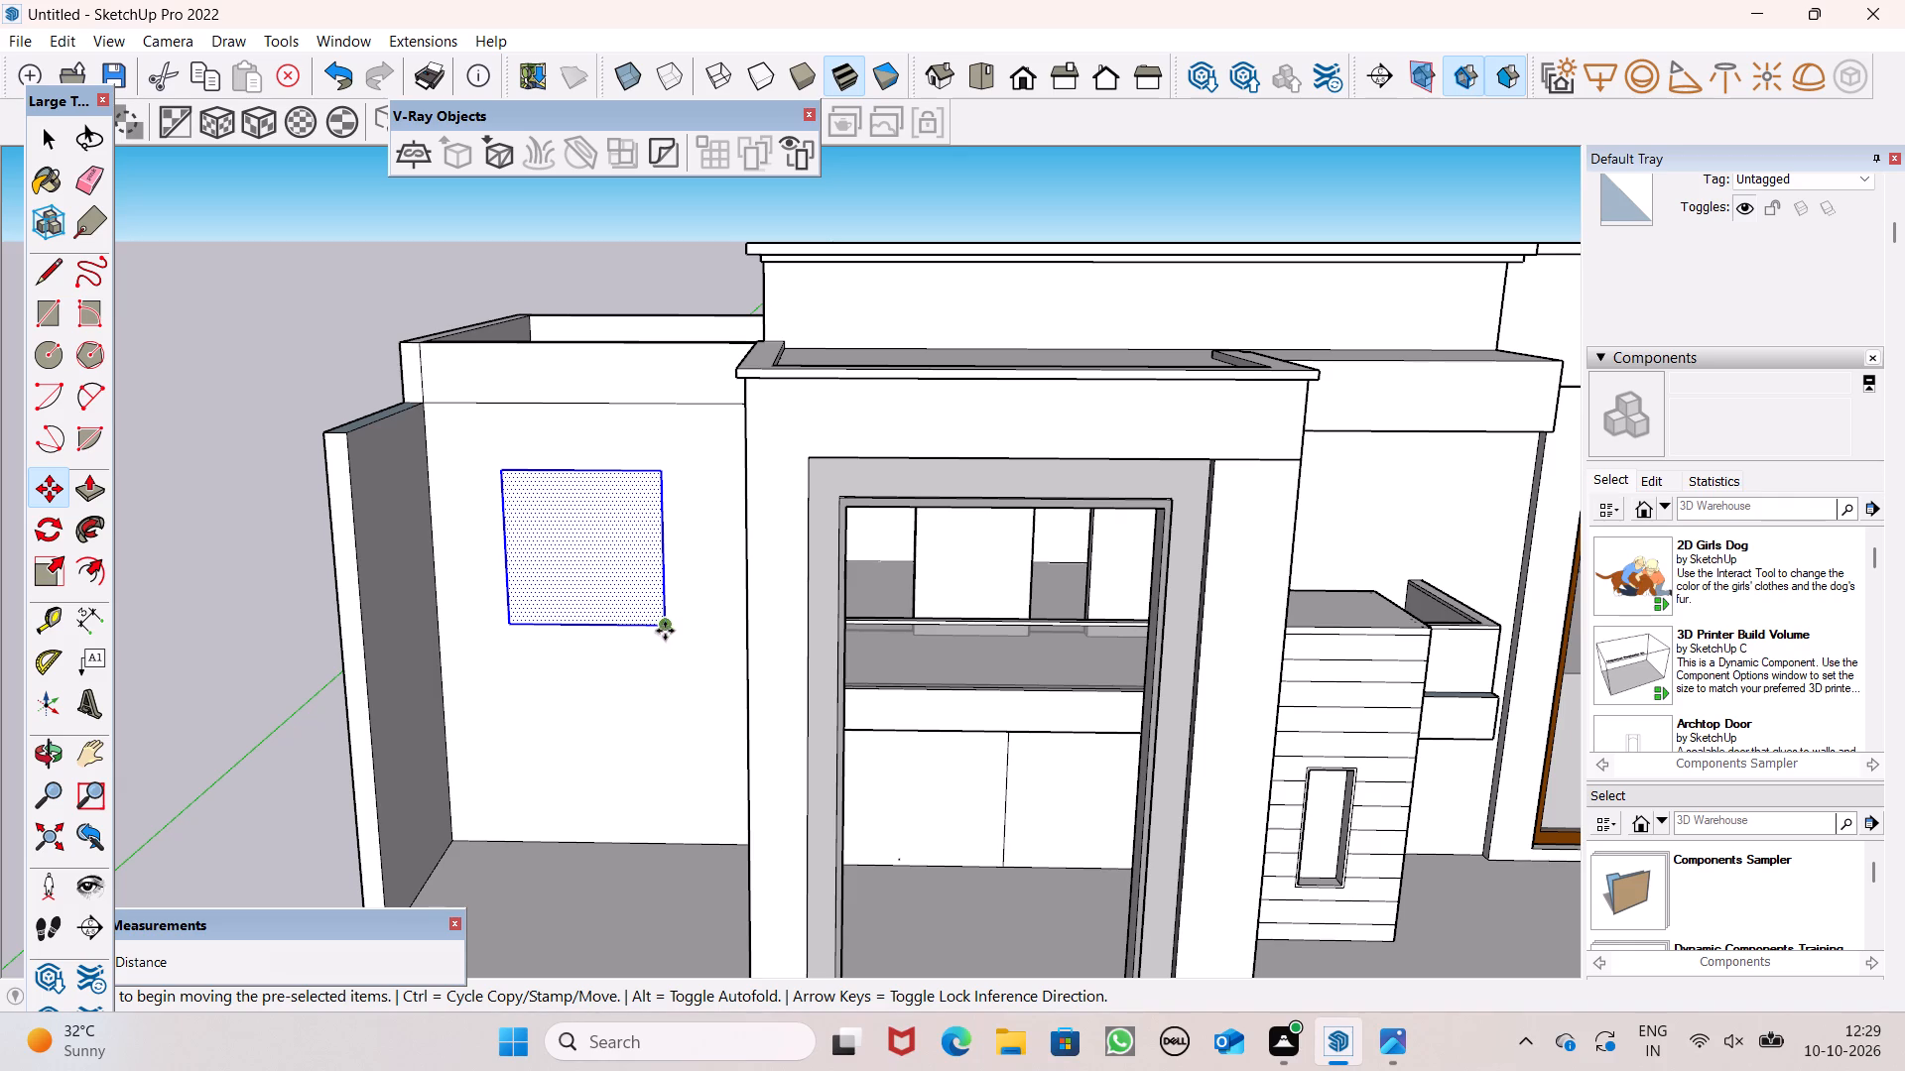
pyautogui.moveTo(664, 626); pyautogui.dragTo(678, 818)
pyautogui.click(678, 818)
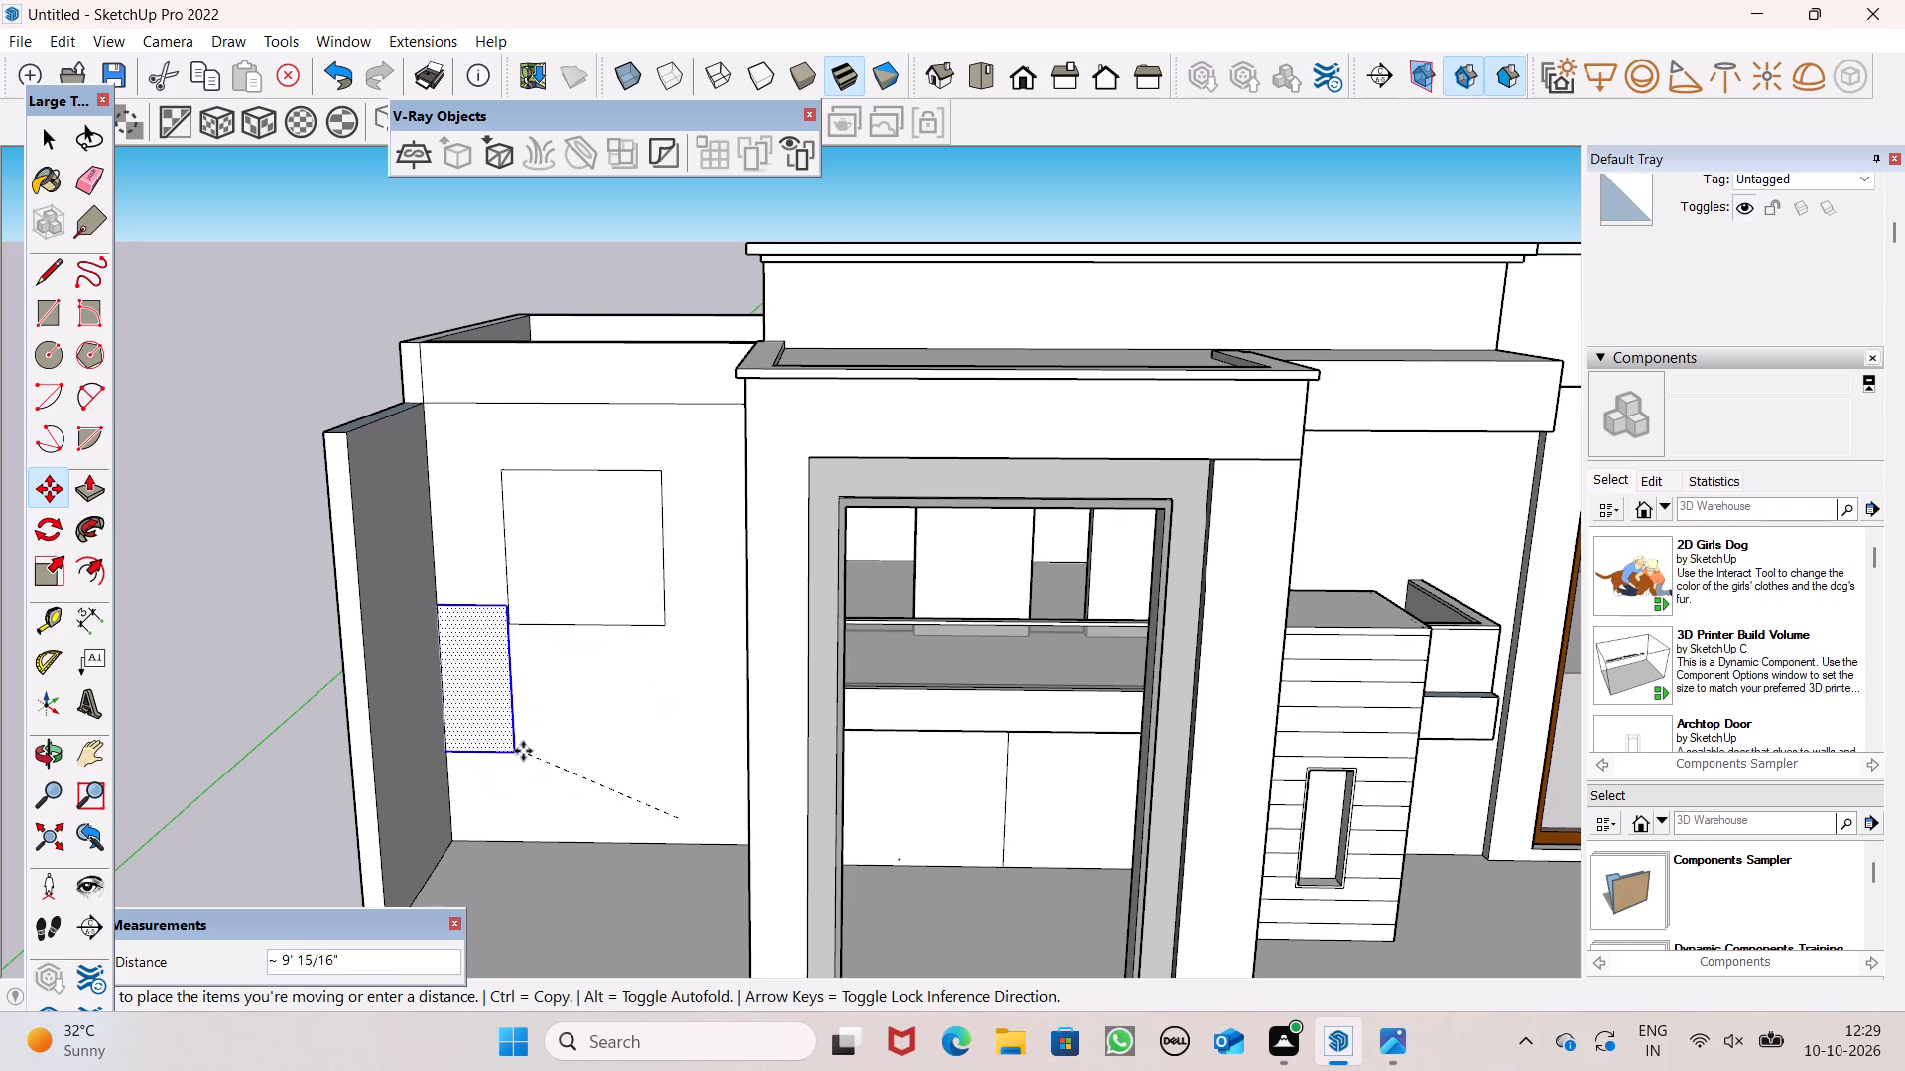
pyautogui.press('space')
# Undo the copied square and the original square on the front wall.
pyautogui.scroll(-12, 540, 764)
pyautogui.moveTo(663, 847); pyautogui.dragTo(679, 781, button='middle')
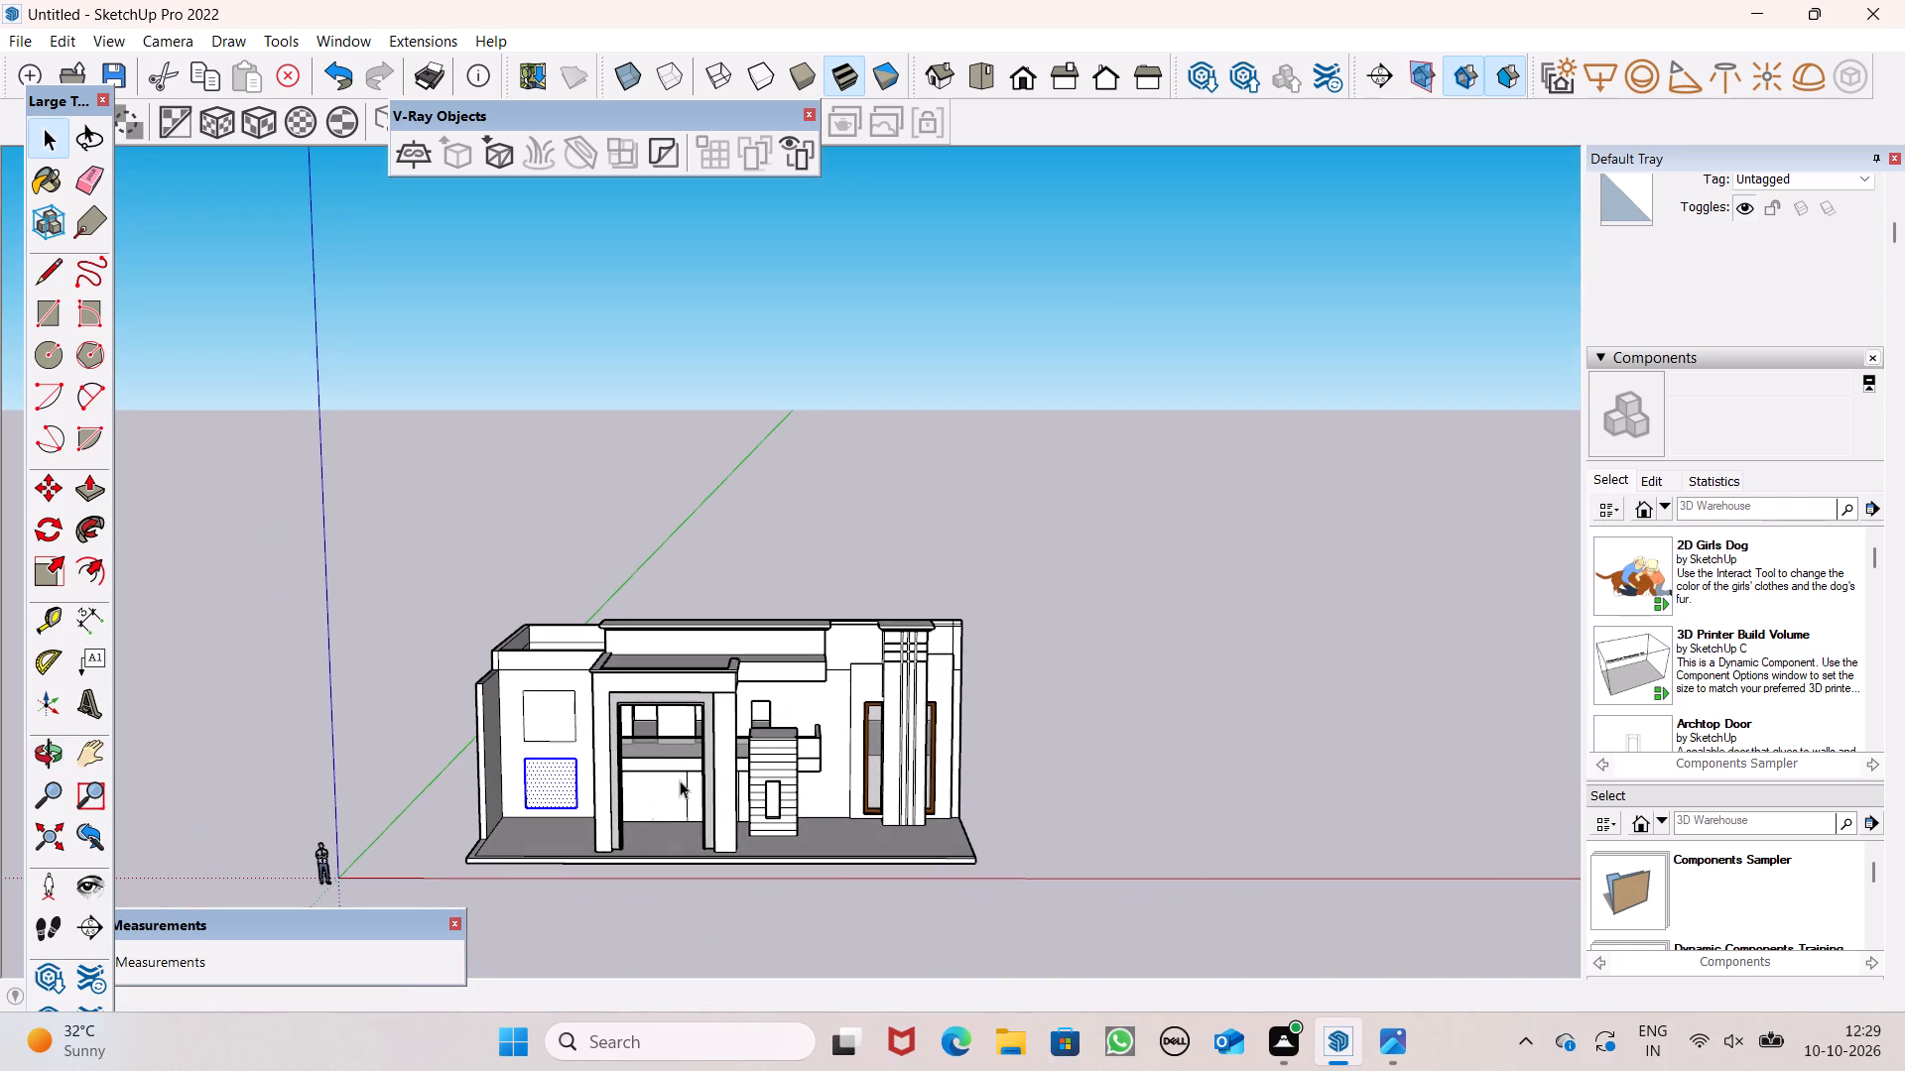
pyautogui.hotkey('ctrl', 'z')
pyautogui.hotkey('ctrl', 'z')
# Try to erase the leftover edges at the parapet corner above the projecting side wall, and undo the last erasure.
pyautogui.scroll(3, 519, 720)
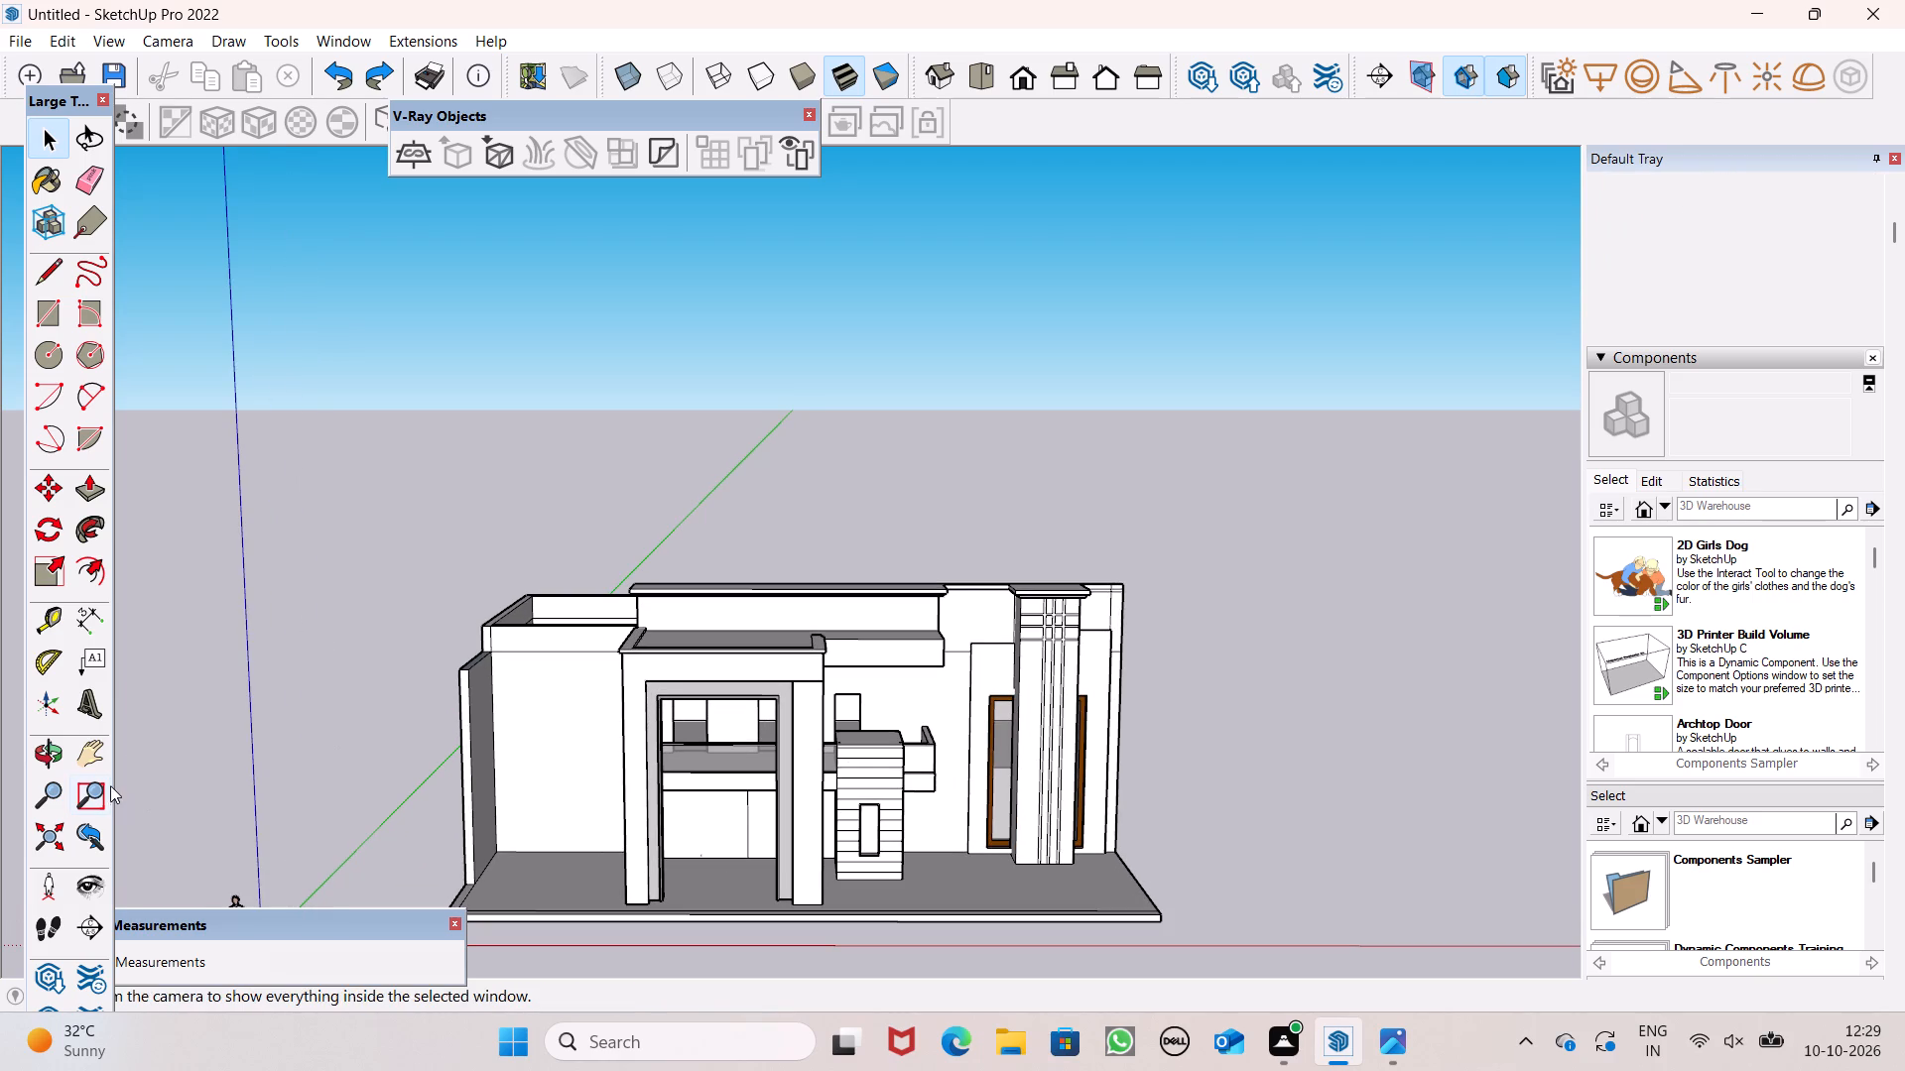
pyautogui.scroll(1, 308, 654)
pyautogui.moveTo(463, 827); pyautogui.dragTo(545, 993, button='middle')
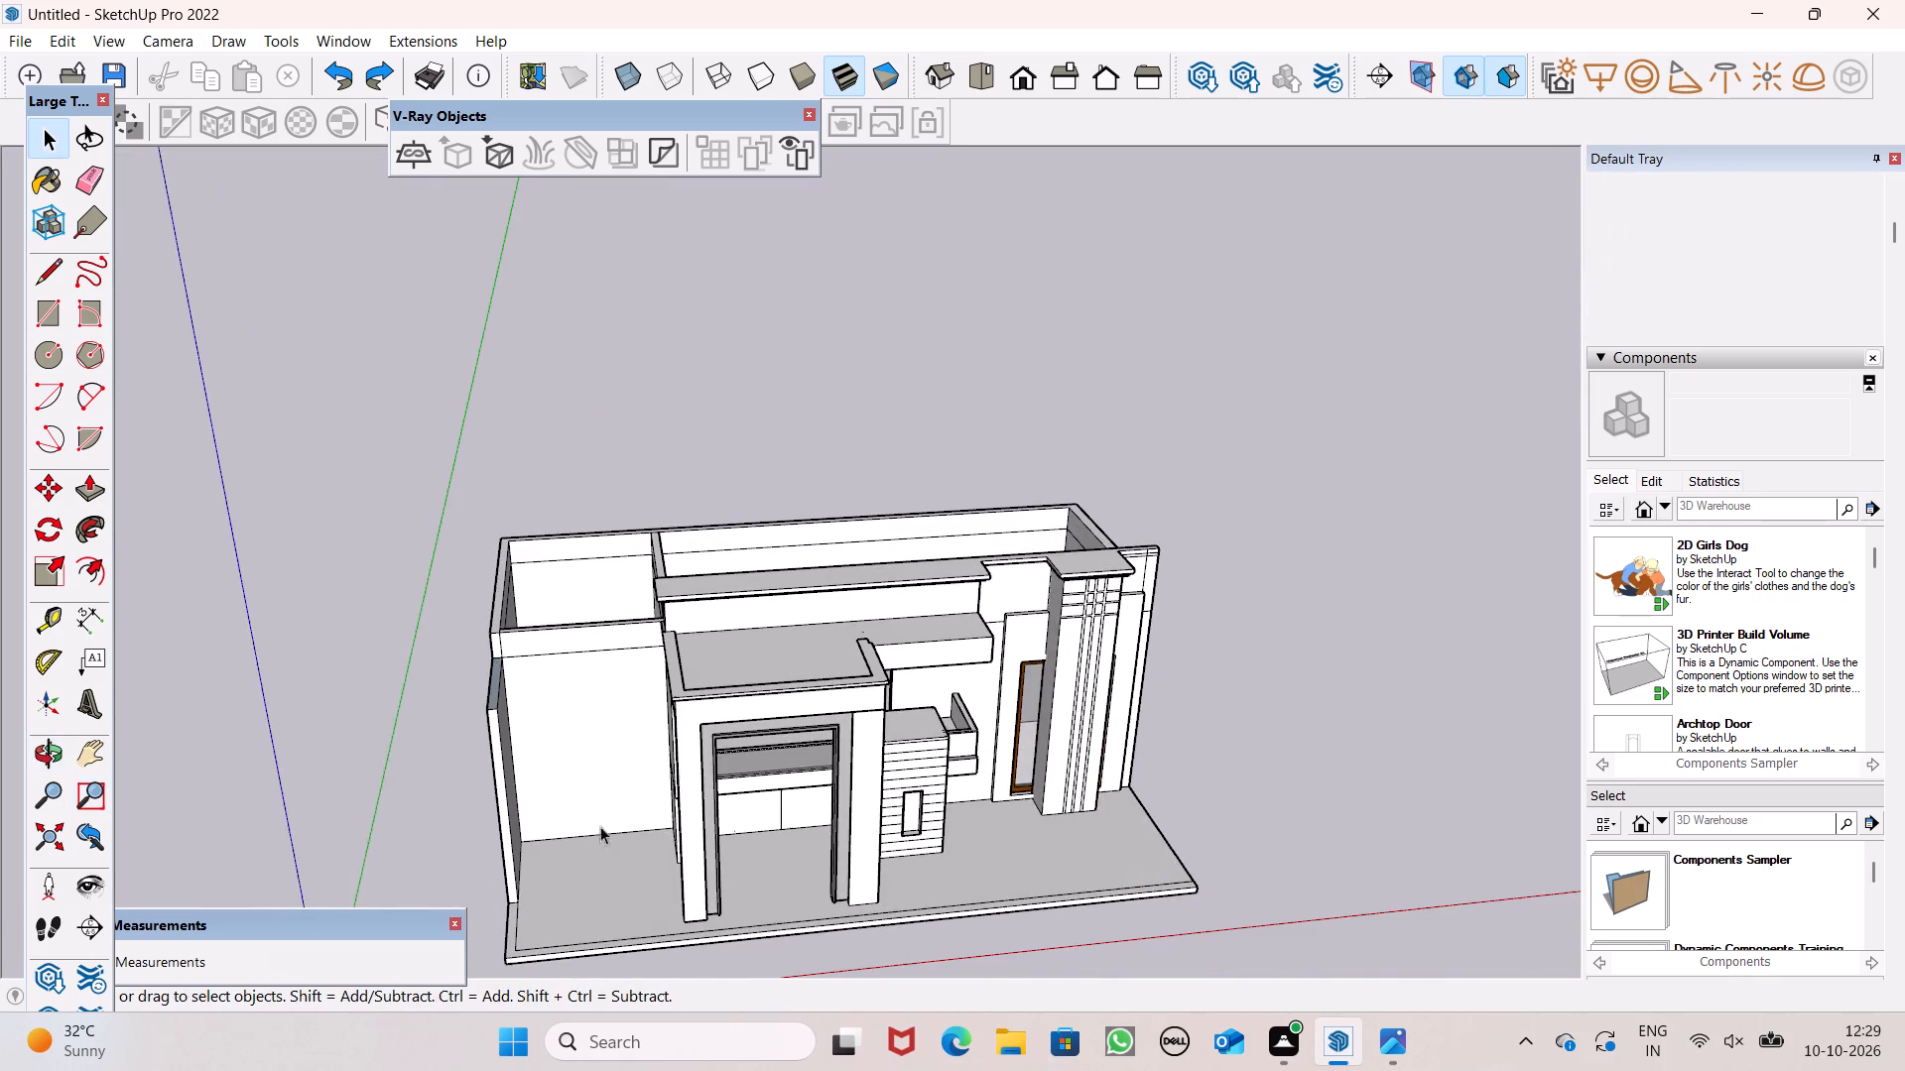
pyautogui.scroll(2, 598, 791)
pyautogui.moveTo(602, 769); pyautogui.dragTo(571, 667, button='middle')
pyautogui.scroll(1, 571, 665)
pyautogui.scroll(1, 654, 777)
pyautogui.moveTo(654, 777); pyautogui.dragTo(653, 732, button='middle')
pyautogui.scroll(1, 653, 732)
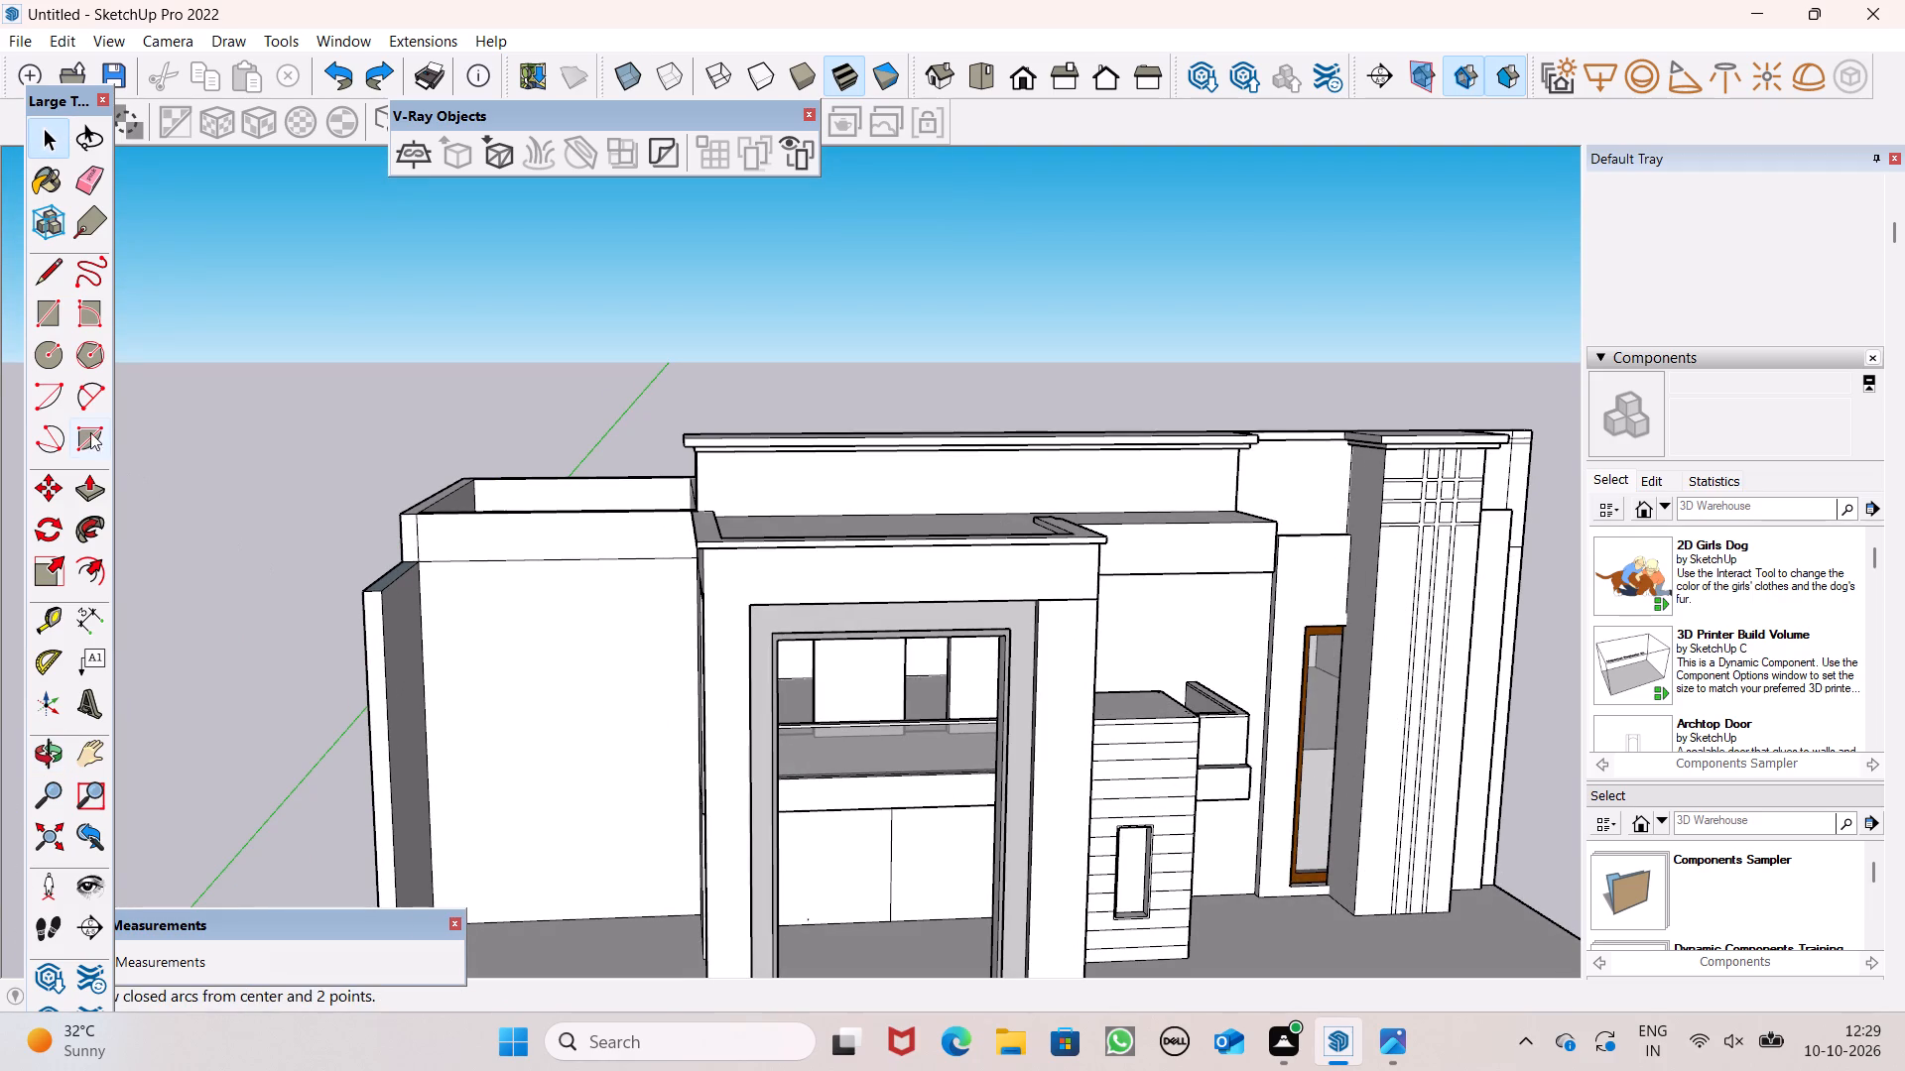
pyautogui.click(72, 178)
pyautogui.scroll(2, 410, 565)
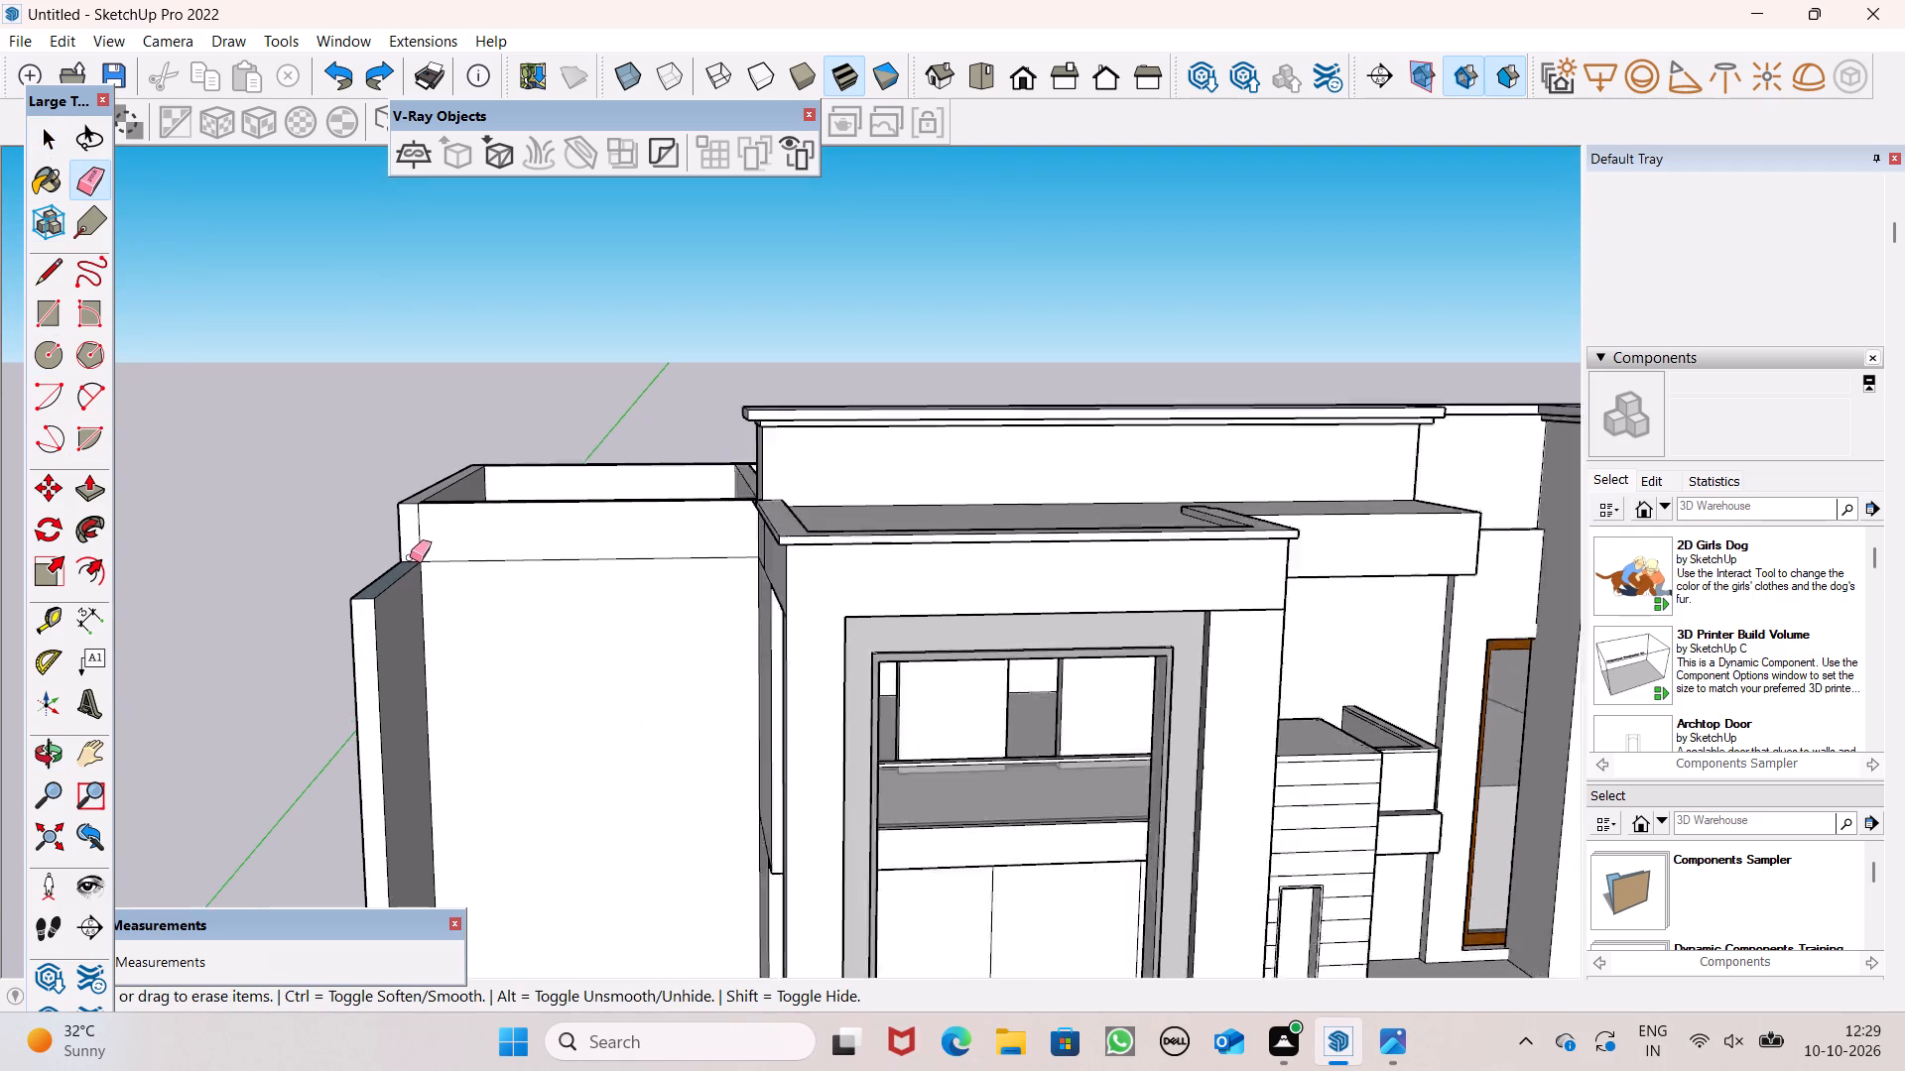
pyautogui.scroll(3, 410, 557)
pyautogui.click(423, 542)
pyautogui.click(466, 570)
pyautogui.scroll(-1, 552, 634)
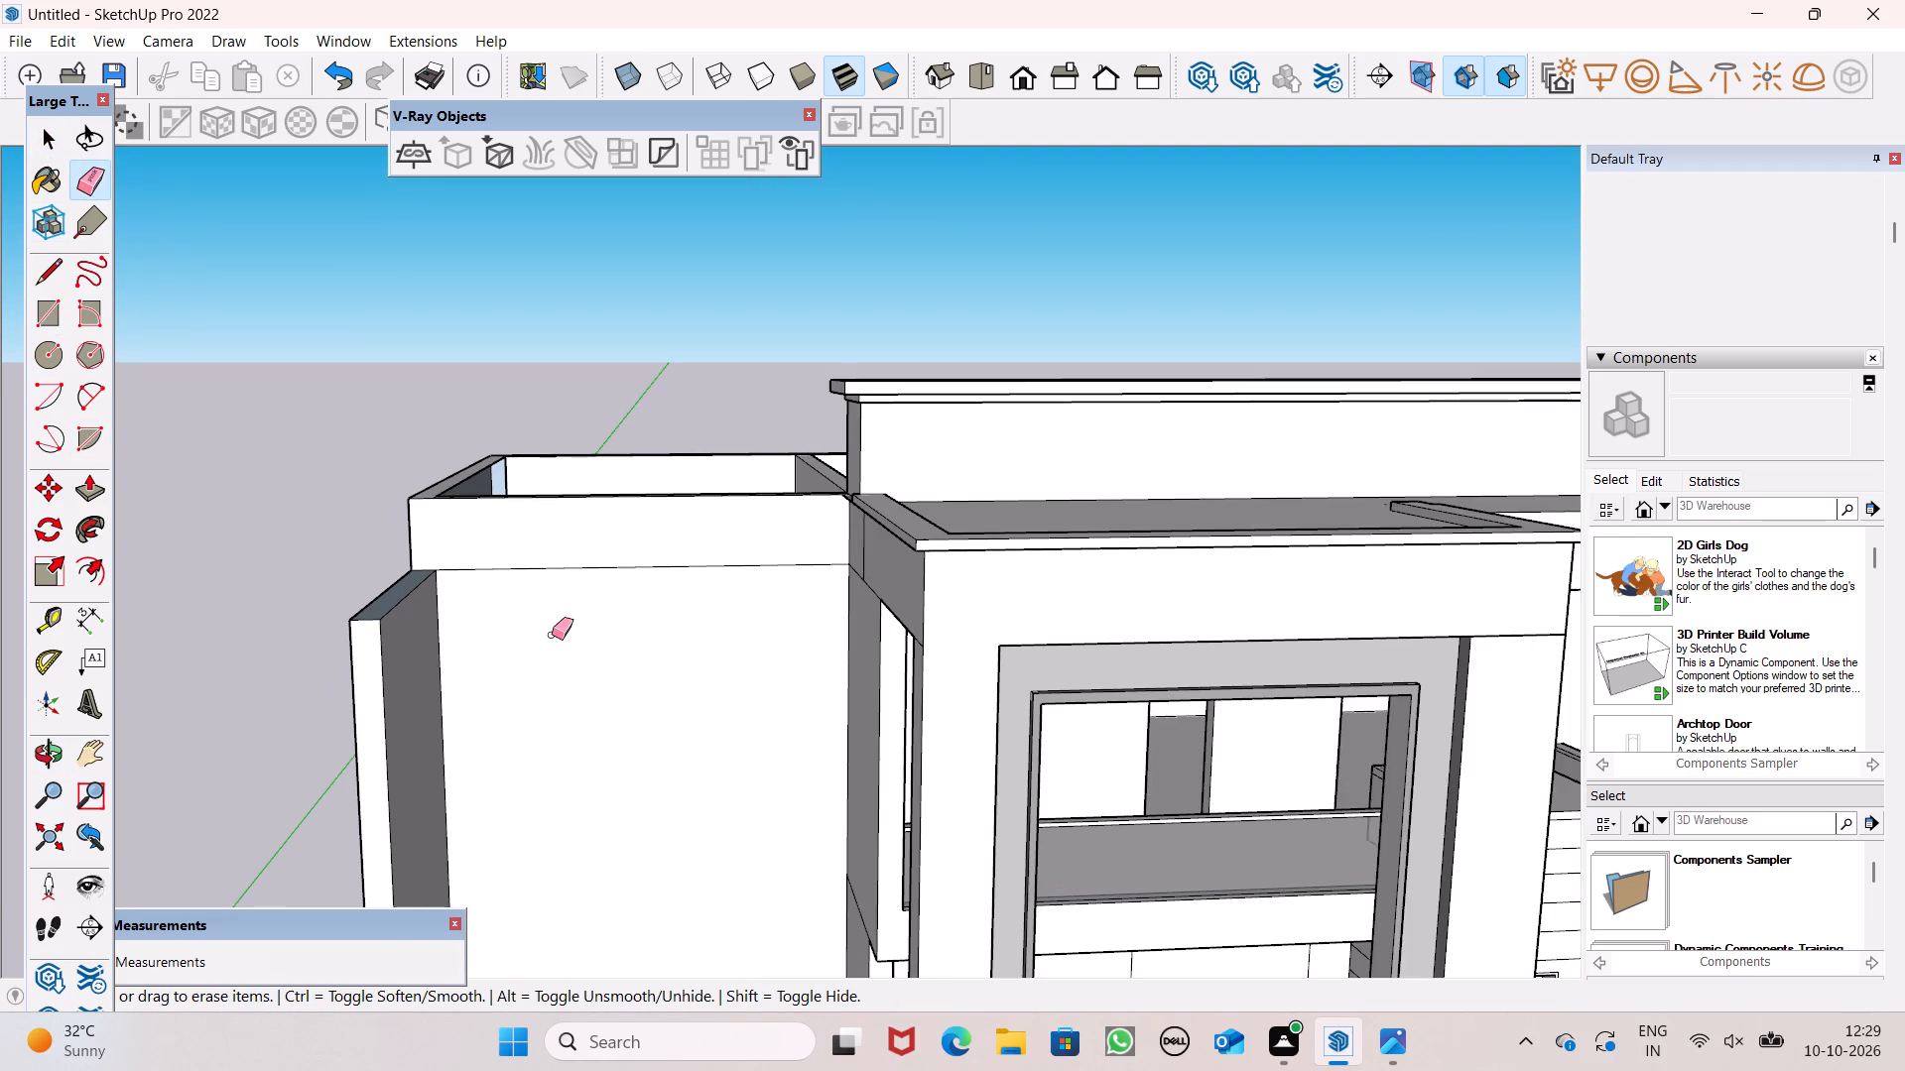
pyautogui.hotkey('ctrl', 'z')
# Erase the horizontal parapet lines on the inner faces of the small room's front wall and partition wall.
pyautogui.scroll(-4, 512, 686)
pyautogui.moveTo(524, 733); pyautogui.dragTo(1181, 1063, button='middle')
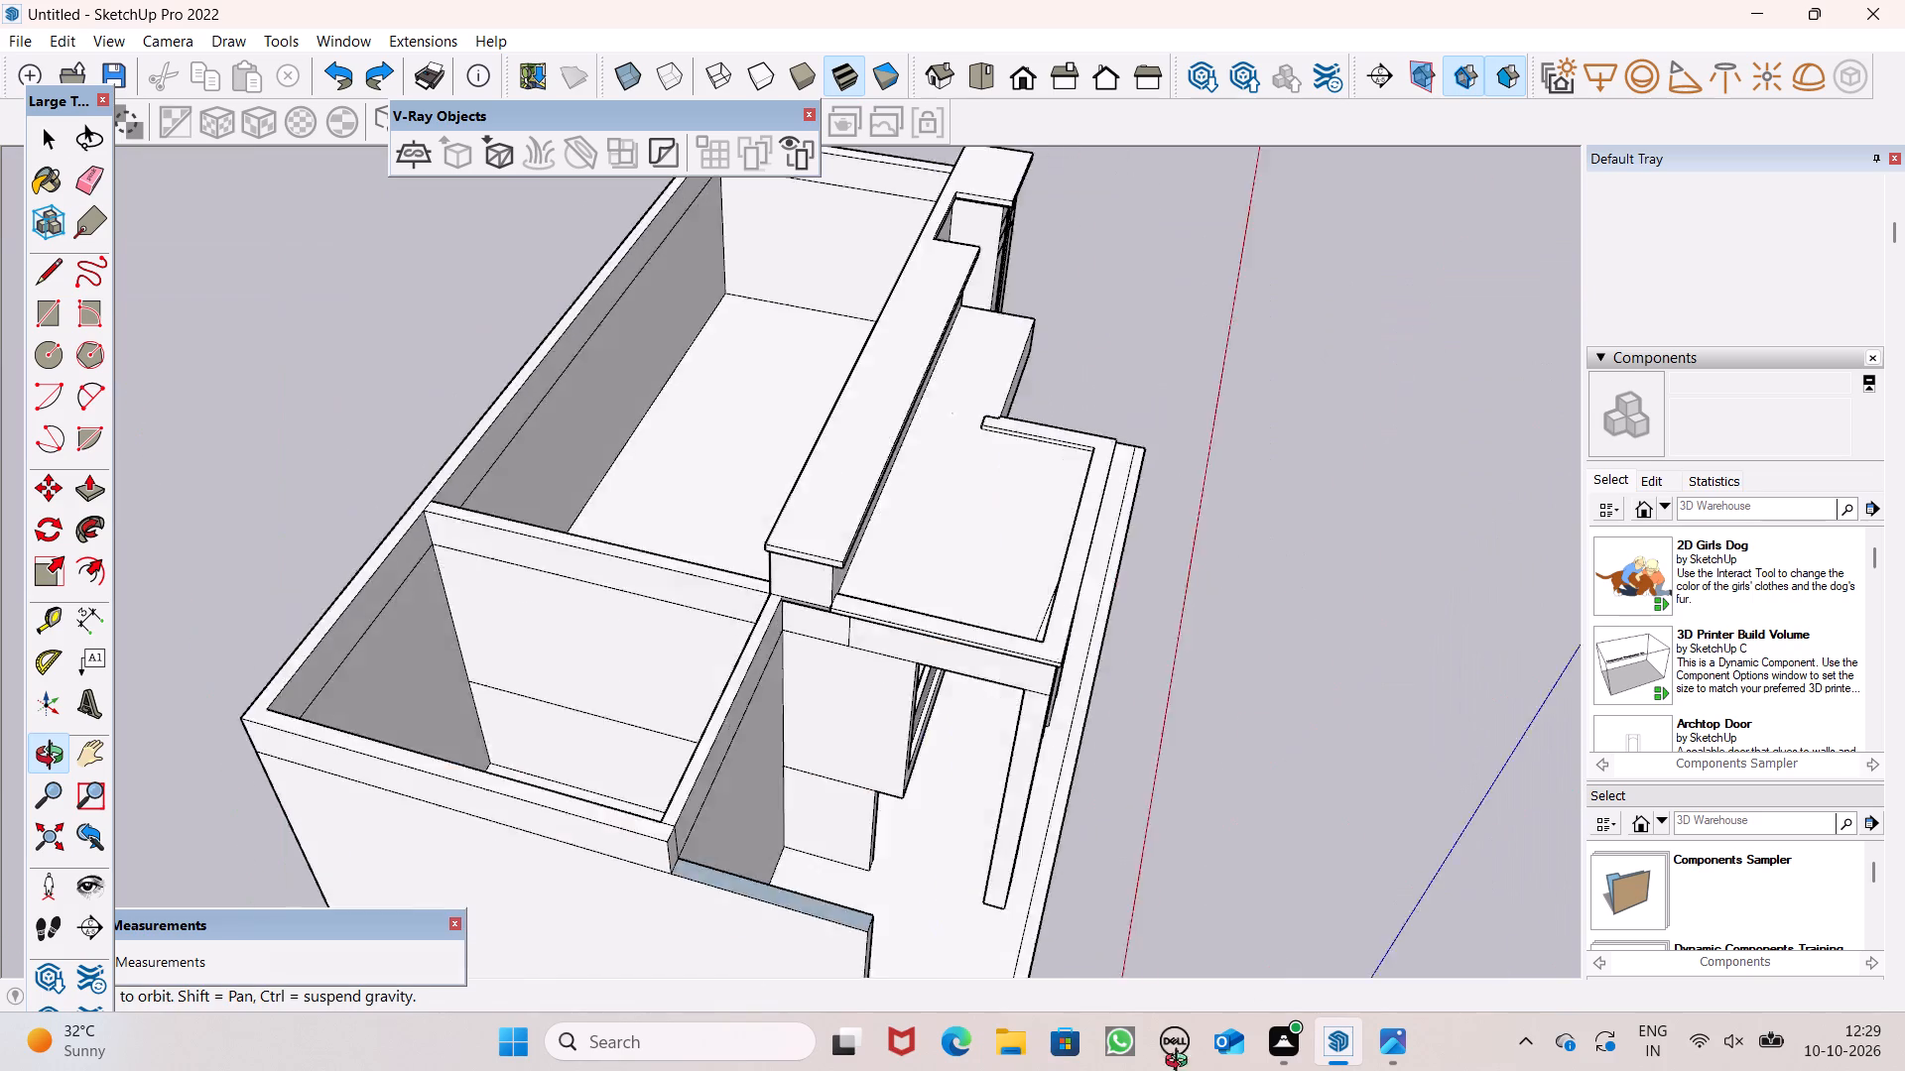
pyautogui.moveTo(1181, 1063); pyautogui.dragTo(1246, 1010, button='middle')
pyautogui.scroll(1, 970, 799)
pyautogui.moveTo(968, 799); pyautogui.dragTo(1375, 710, button='middle')
pyautogui.scroll(4, 1080, 535)
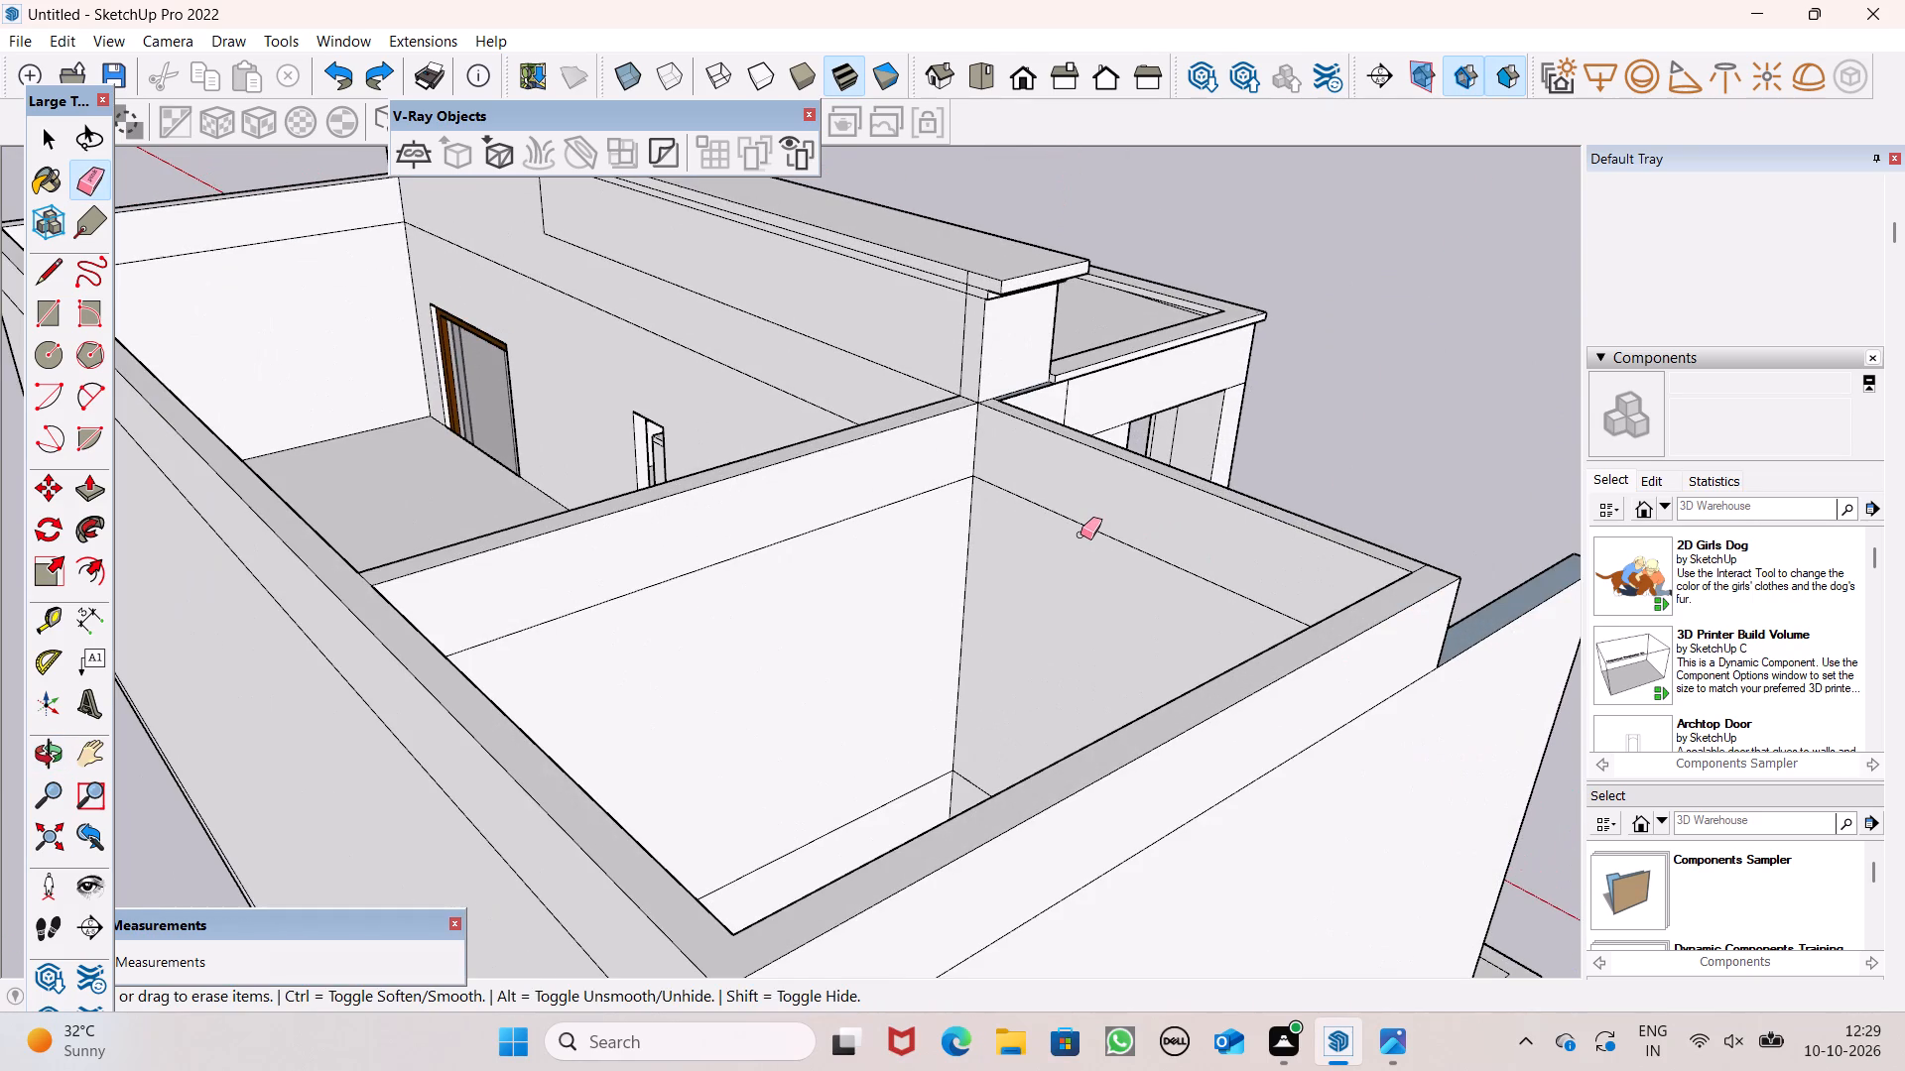
pyautogui.click(1080, 534)
pyautogui.click(1081, 531)
pyautogui.click(1089, 532)
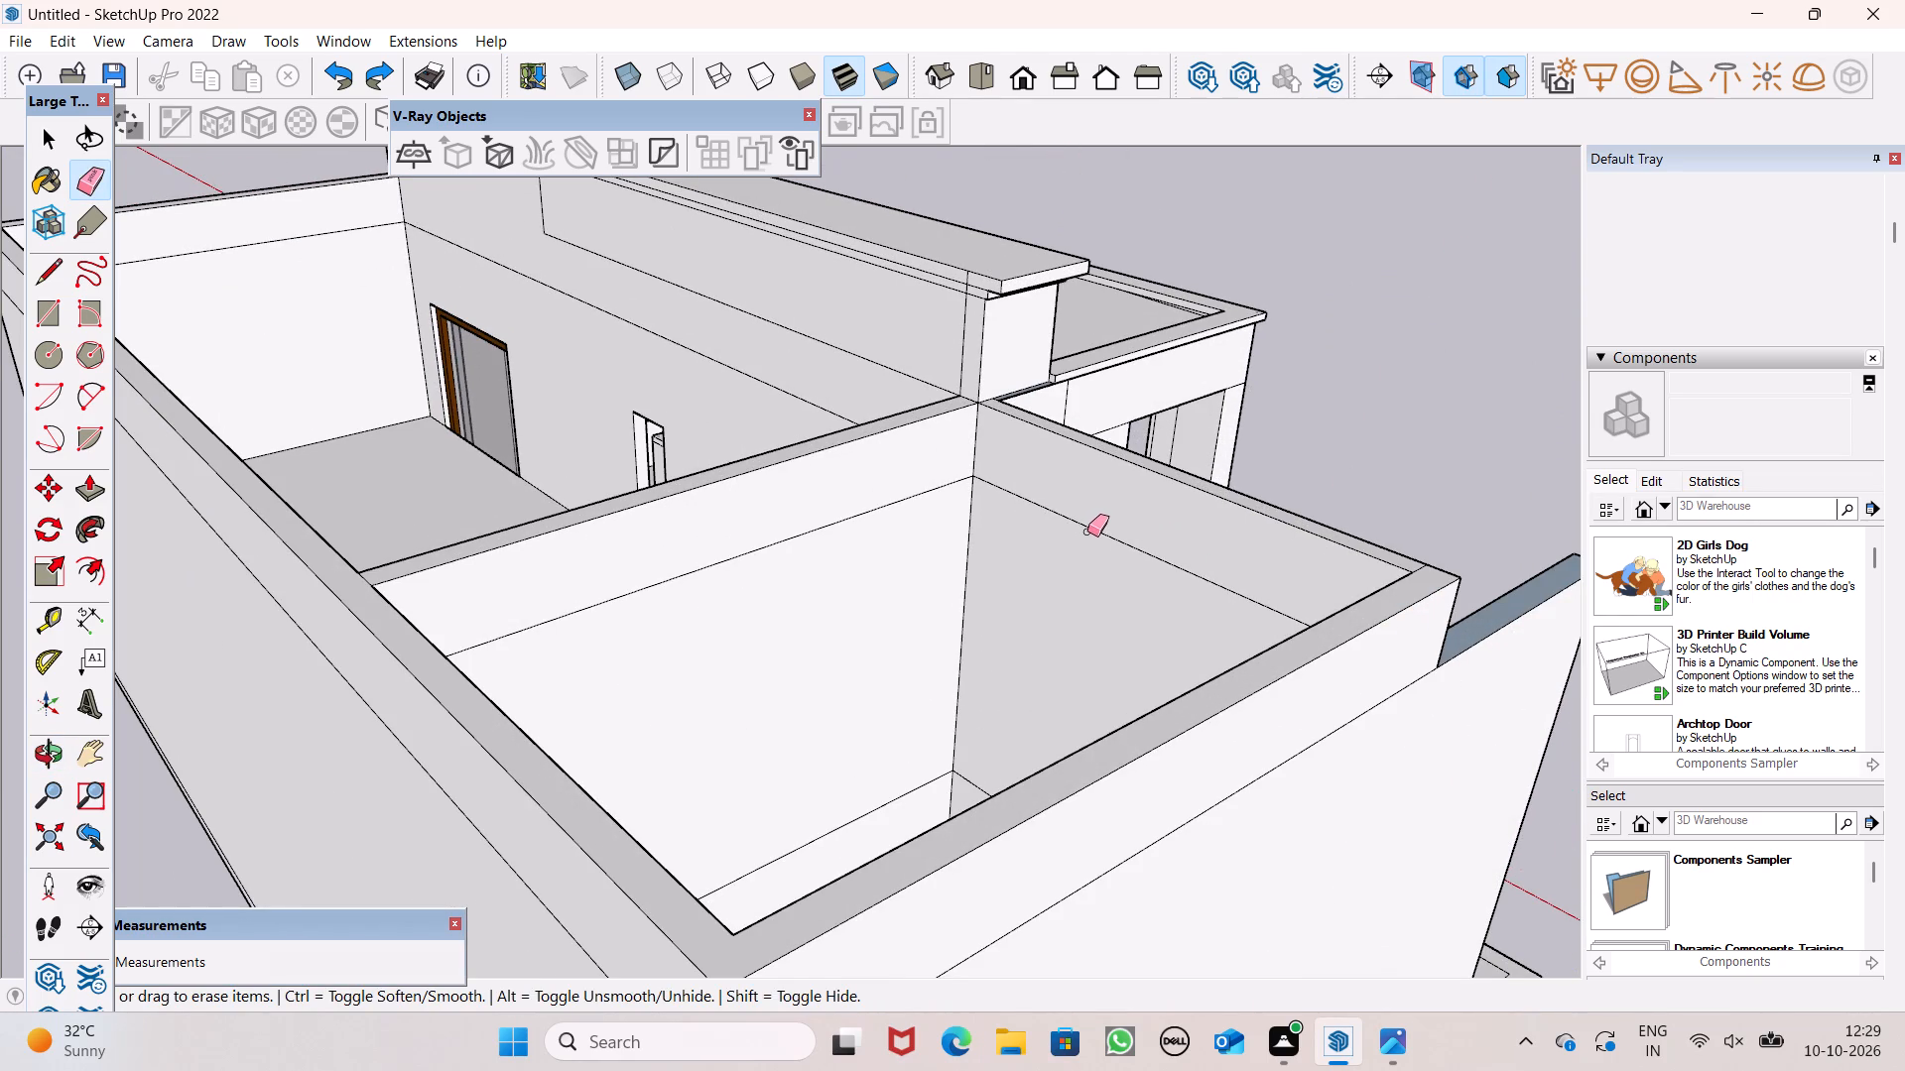
pyautogui.click(1087, 532)
pyautogui.moveTo(1088, 513); pyautogui.dragTo(1089, 541)
pyautogui.click(886, 504)
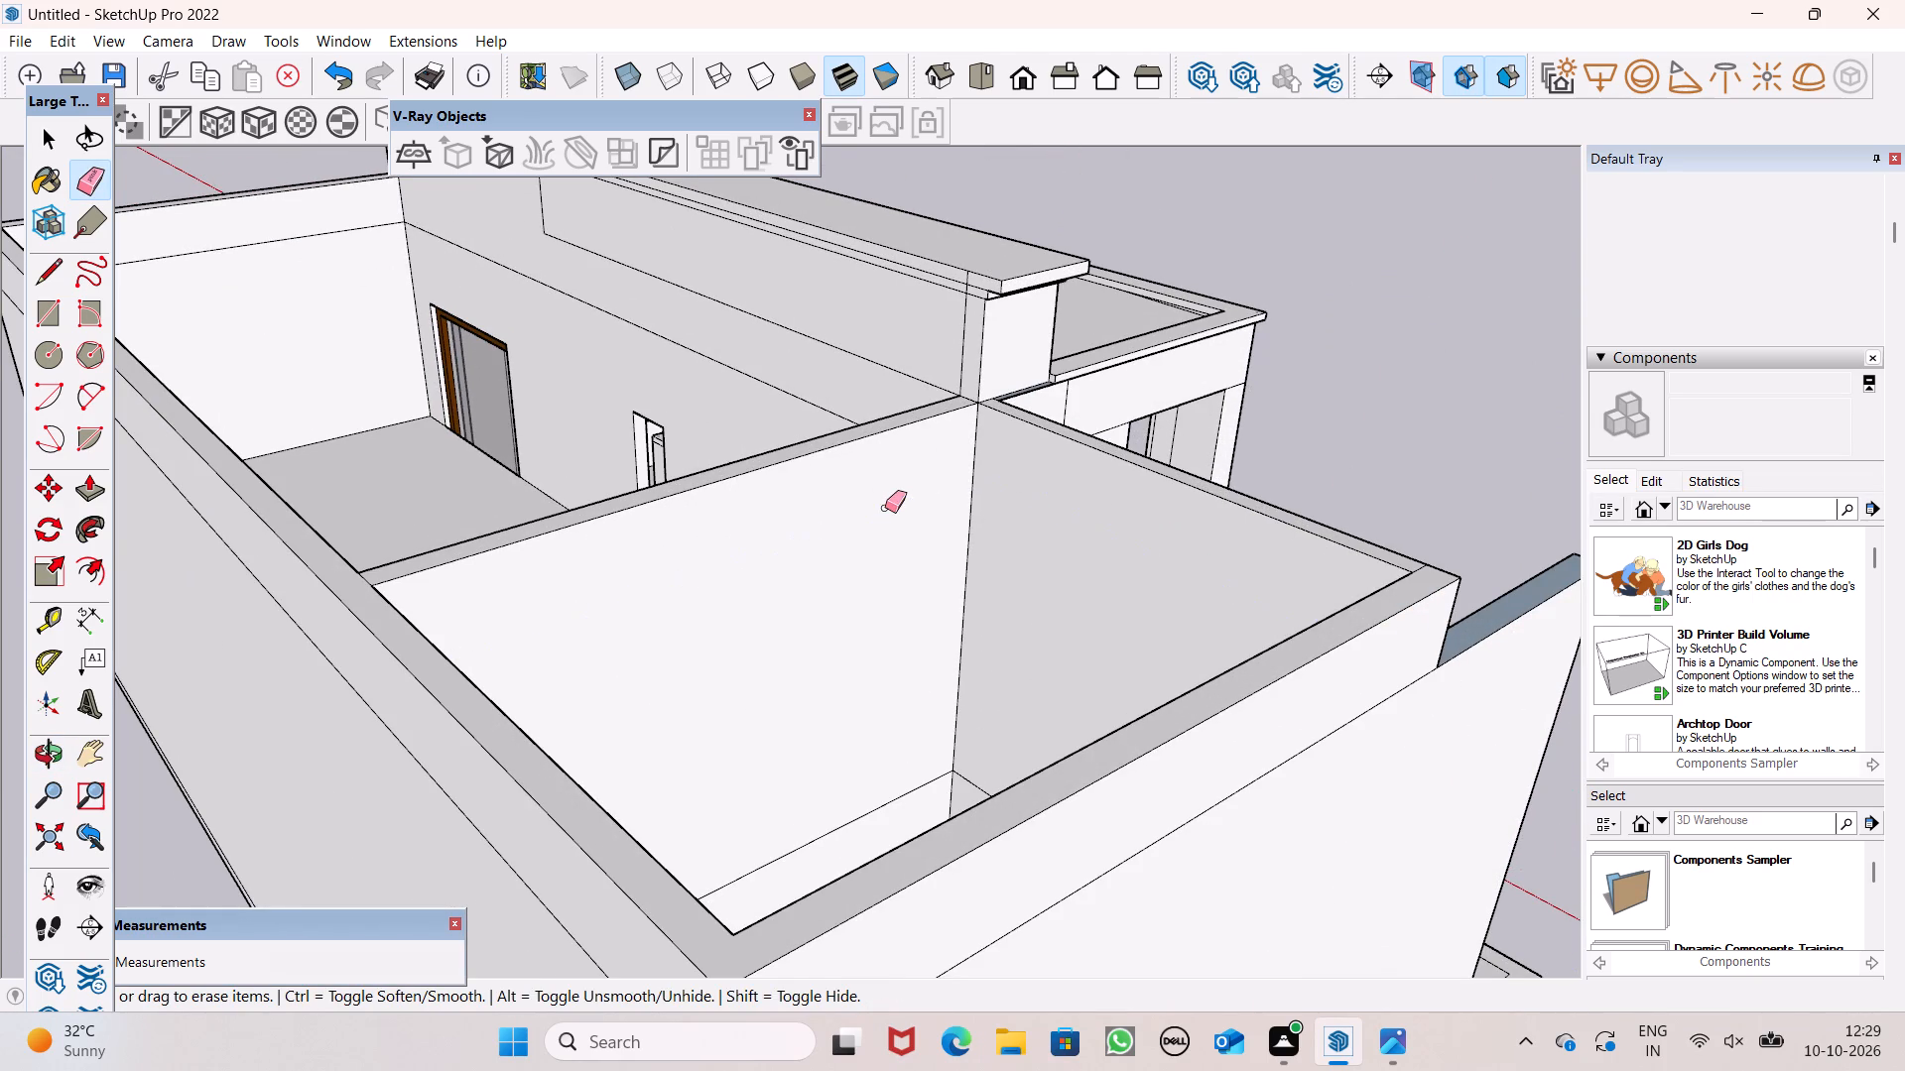
# Erase the leftover vertical edge on the side fascia of the porch canopy, near where it meets the small room's wall.
pyautogui.scroll(-5, 874, 549)
pyautogui.moveTo(839, 708); pyautogui.dragTo(519, 774, button='middle')
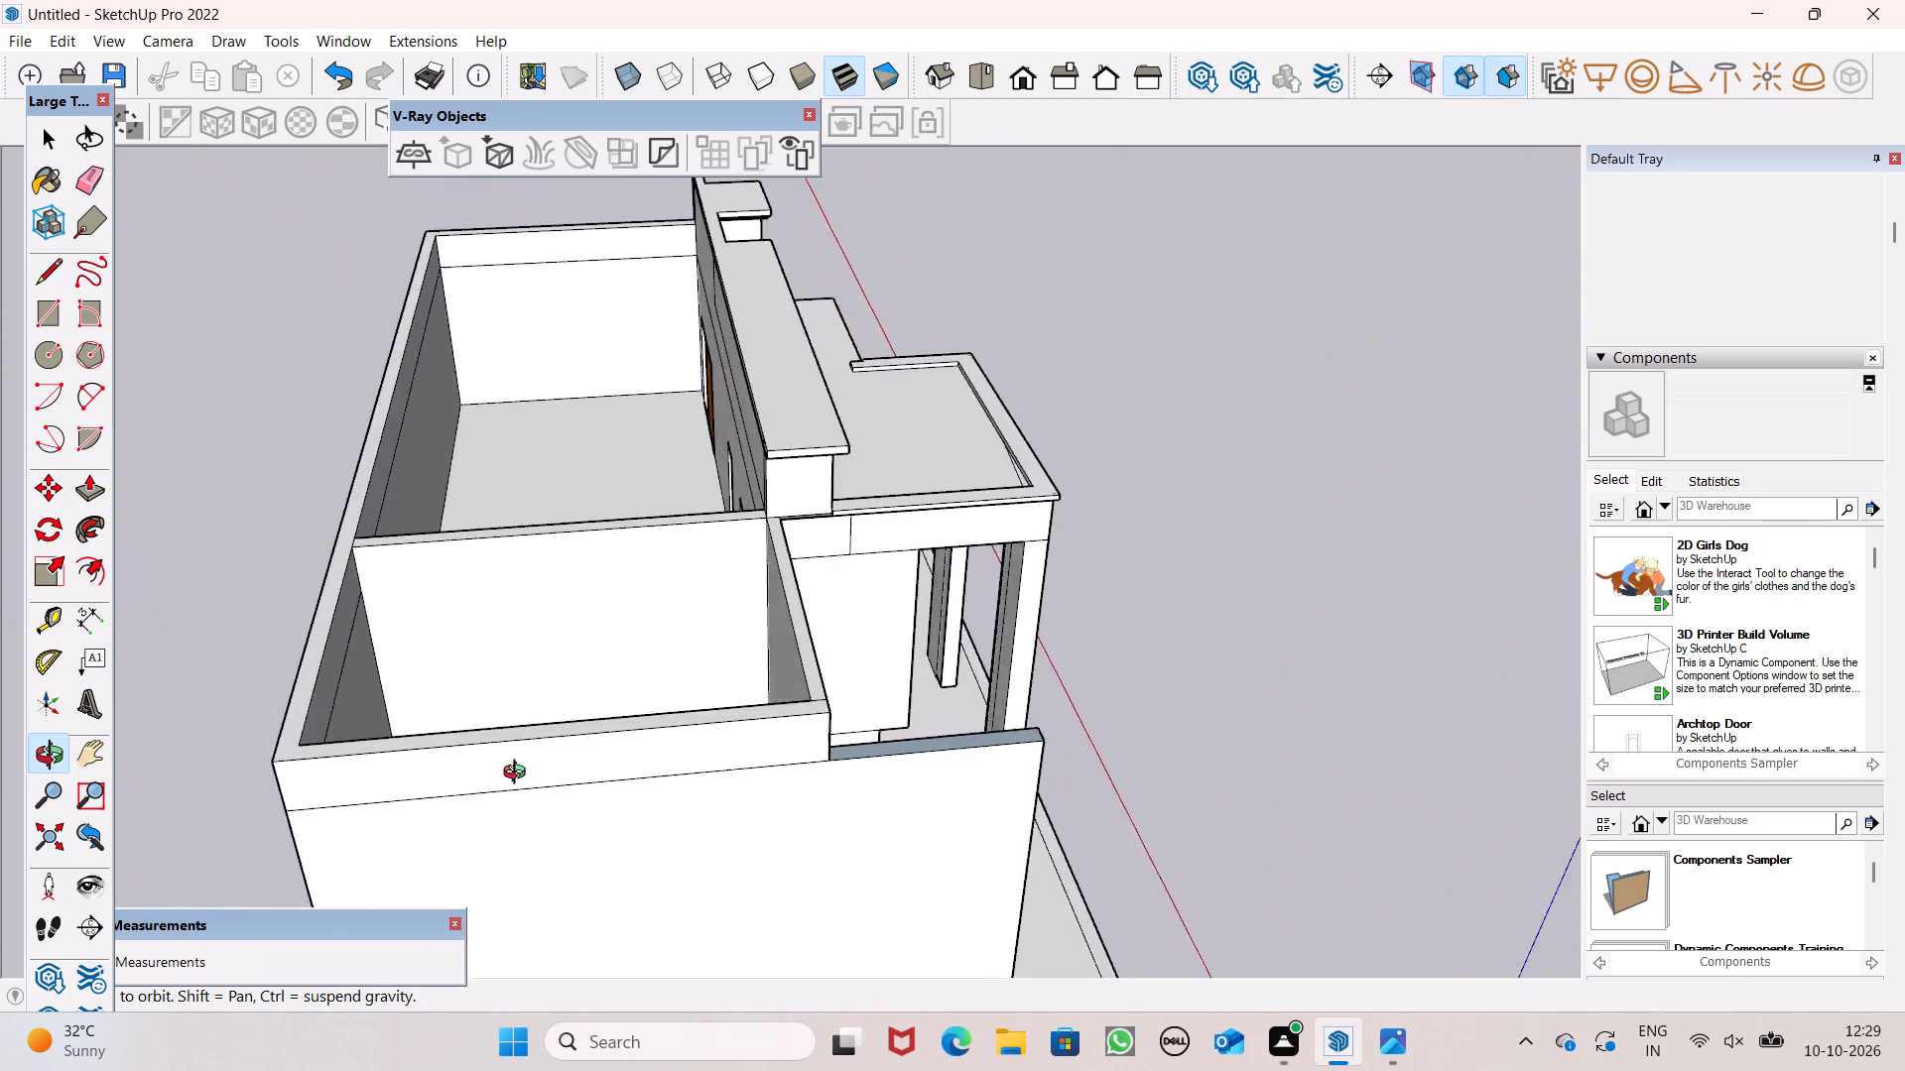
pyautogui.moveTo(519, 774); pyautogui.dragTo(18, 895, button='middle')
pyautogui.scroll(2, 167, 543)
pyautogui.scroll(-4, 309, 563)
pyautogui.moveTo(398, 635); pyautogui.dragTo(241, 519, button='middle')
pyautogui.scroll(1, 241, 519)
pyautogui.scroll(2, 319, 484)
pyautogui.moveTo(437, 550); pyautogui.dragTo(441, 456, button='middle')
pyautogui.scroll(1, 440, 457)
pyautogui.moveTo(580, 465); pyautogui.dragTo(665, 552, button='middle')
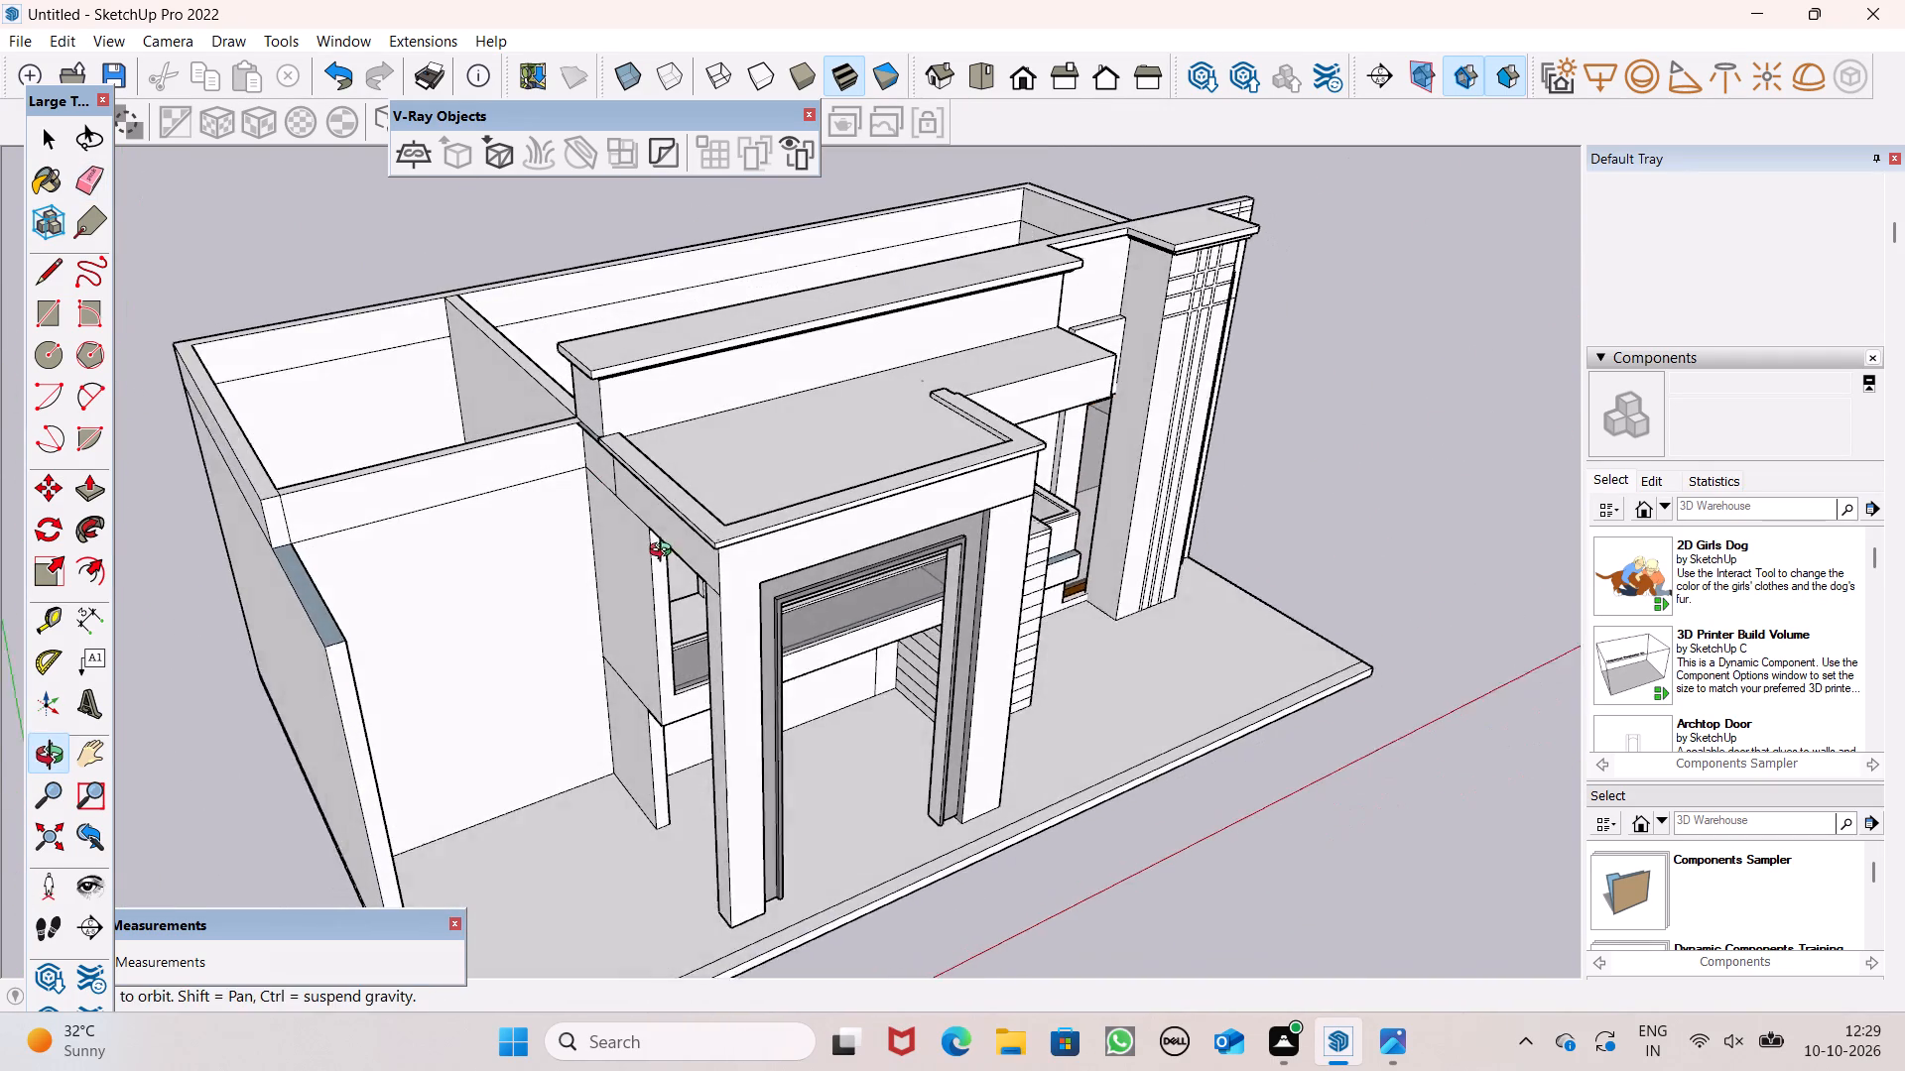
pyautogui.moveTo(665, 552); pyautogui.dragTo(675, 552, button='middle')
pyautogui.scroll(5, 680, 508)
pyautogui.click(575, 475)
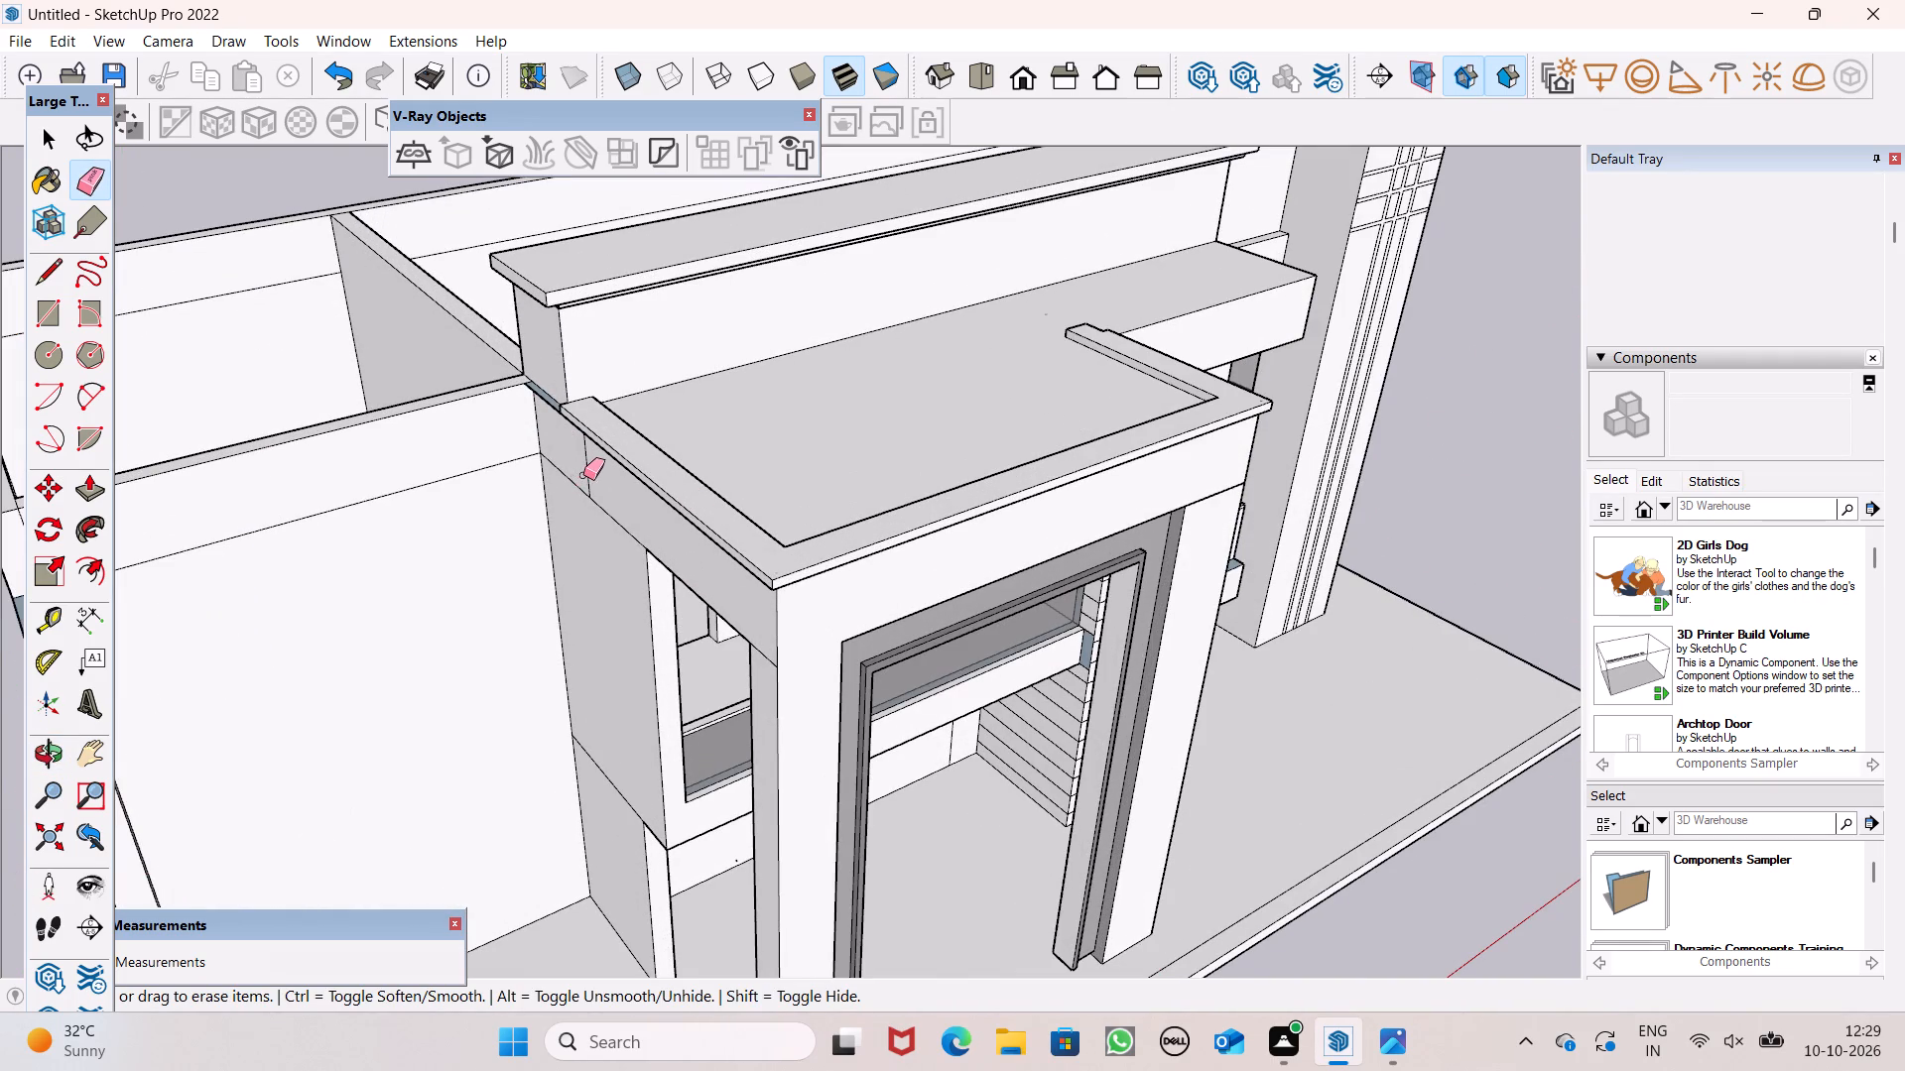
pyautogui.click(583, 475)
pyautogui.moveTo(580, 472); pyautogui.dragTo(595, 471)
# Examine the porch canopy, its side wall and the small room's front wall for remaining leftover edges.
pyautogui.scroll(-5, 540, 471)
pyautogui.moveTo(568, 498); pyautogui.dragTo(899, 780, button='middle')
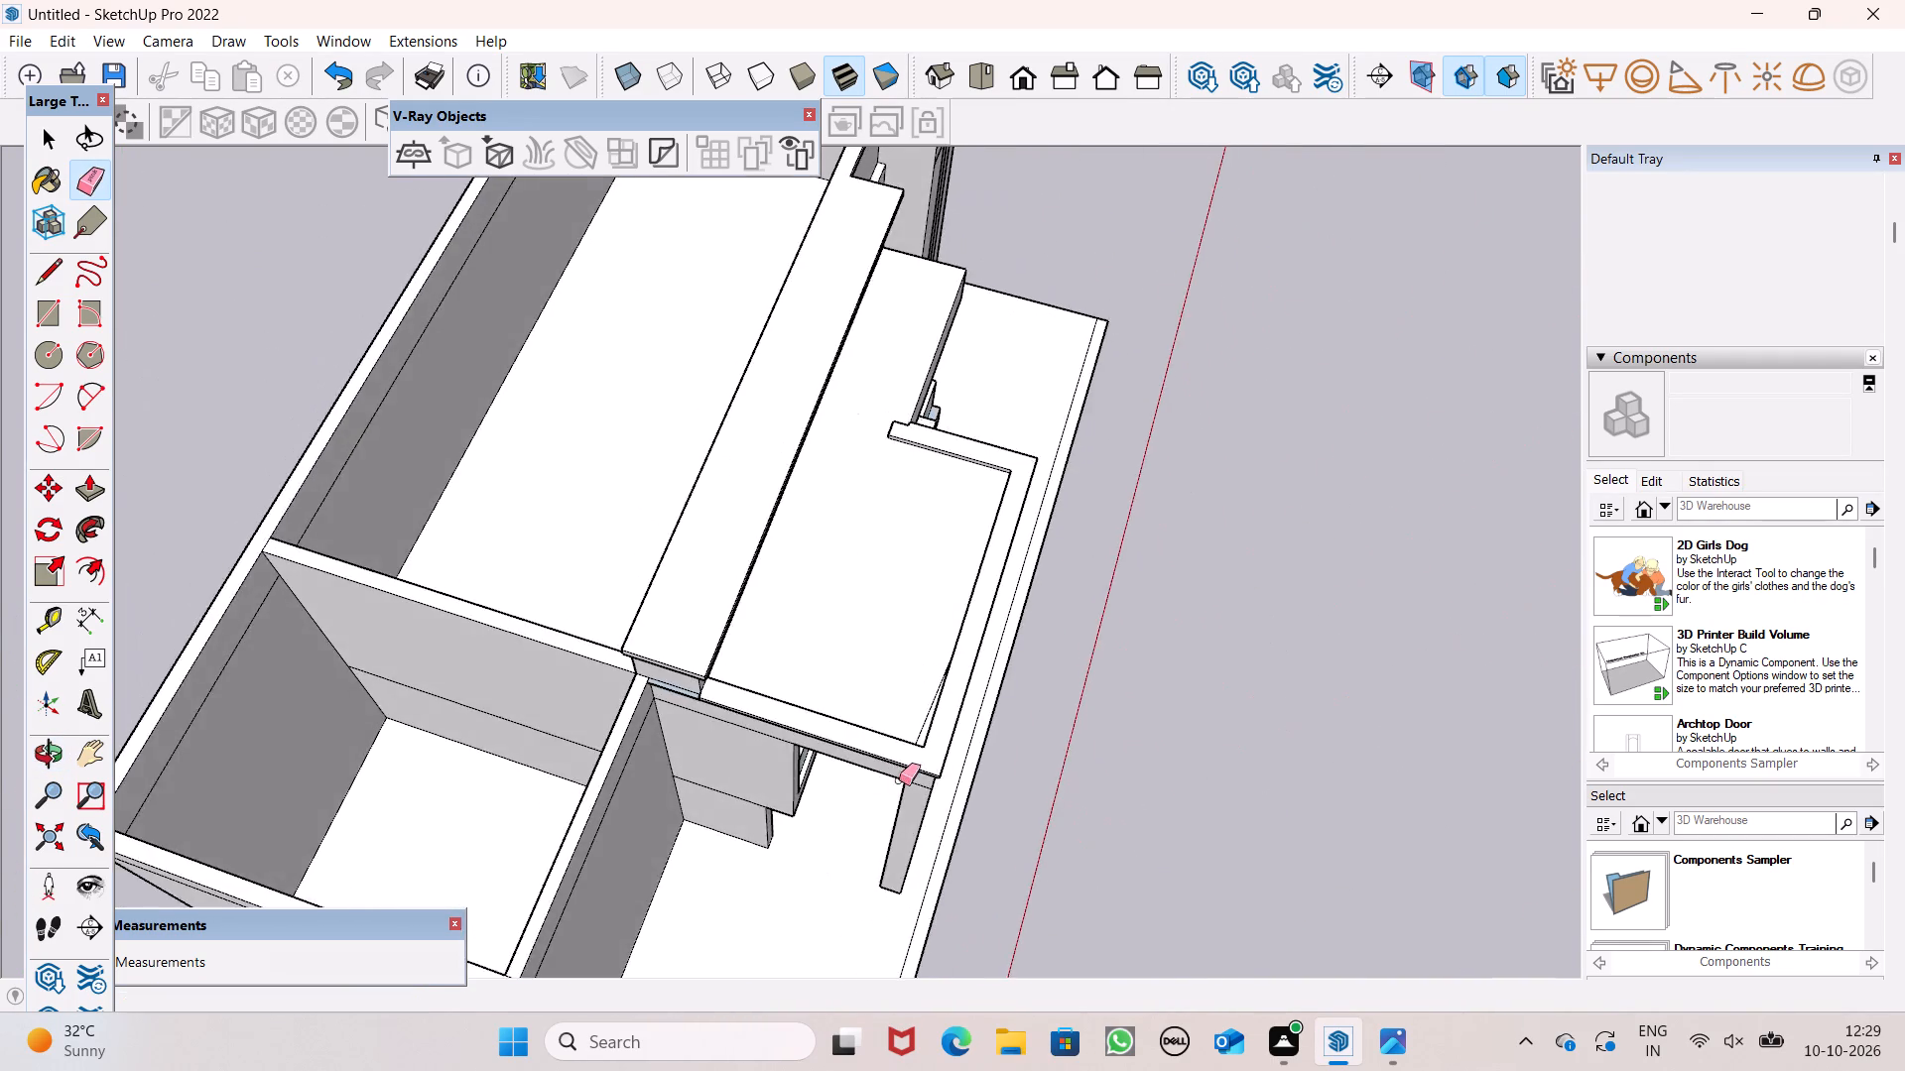
pyautogui.scroll(7, 772, 774)
pyautogui.moveTo(763, 849); pyautogui.dragTo(598, 596, button='middle')
pyautogui.scroll(-1, 633, 663)
pyautogui.scroll(1, 633, 663)
pyautogui.scroll(-3, 633, 665)
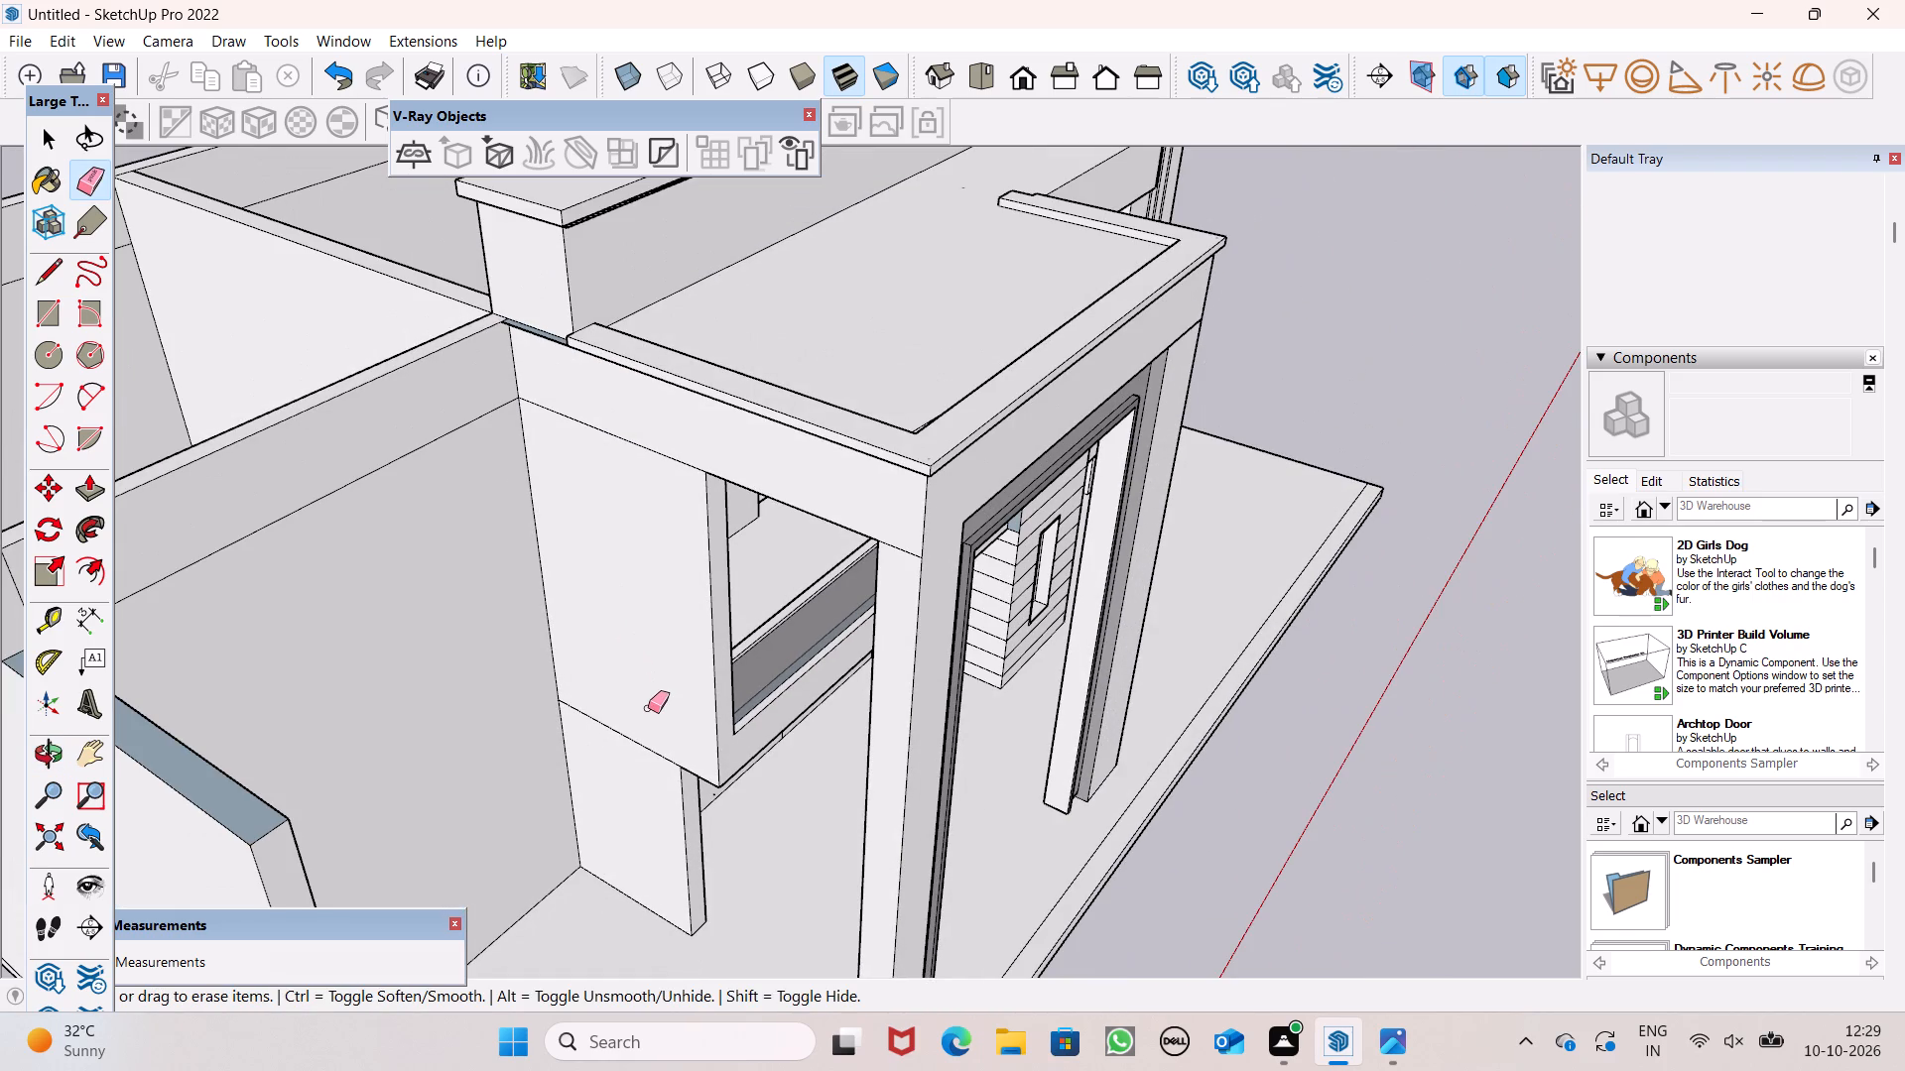
pyautogui.moveTo(744, 736); pyautogui.dragTo(642, 569, button='middle')
pyautogui.scroll(1, 742, 713)
pyautogui.scroll(-3, 656, 530)
pyautogui.moveTo(601, 537); pyautogui.dragTo(509, 546, button='middle')
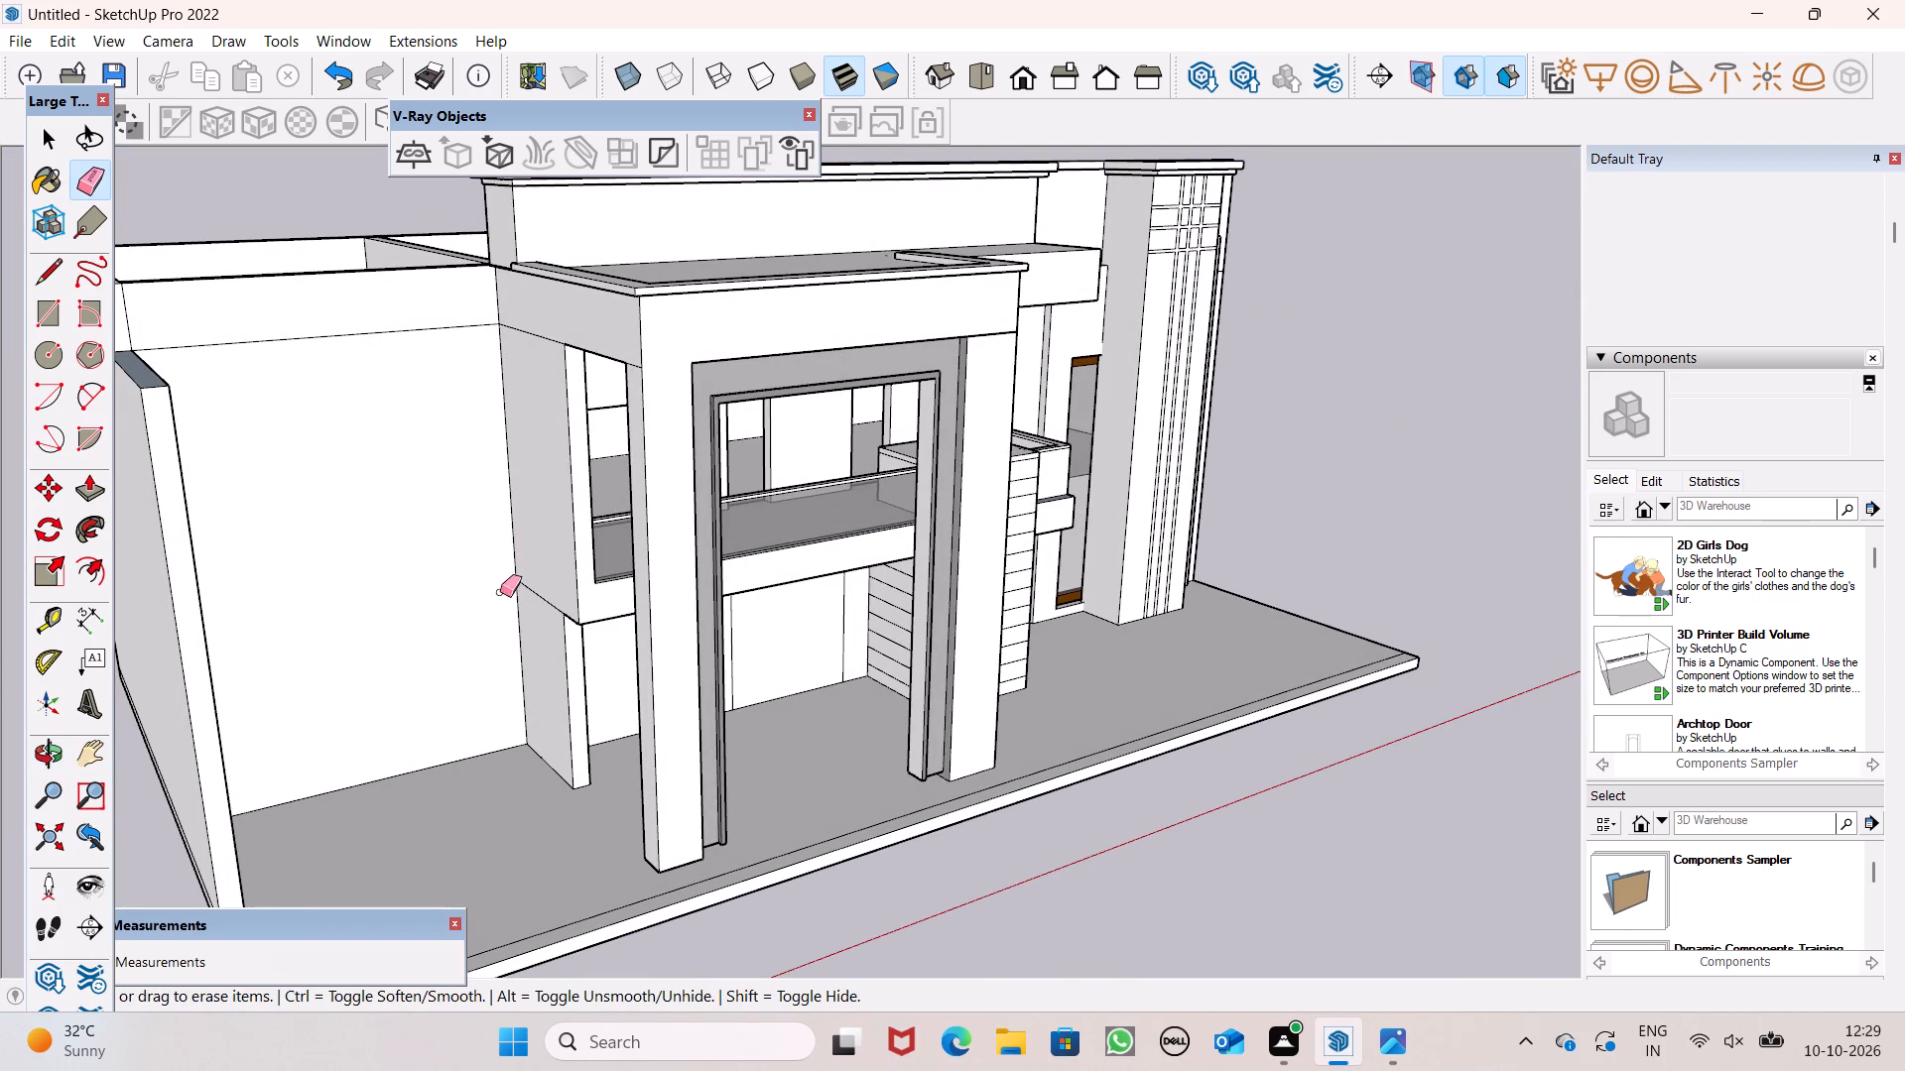
pyautogui.scroll(-6, 483, 444)
pyautogui.scroll(3, 291, 311)
pyautogui.moveTo(334, 457); pyautogui.dragTo(271, 472, button='middle')
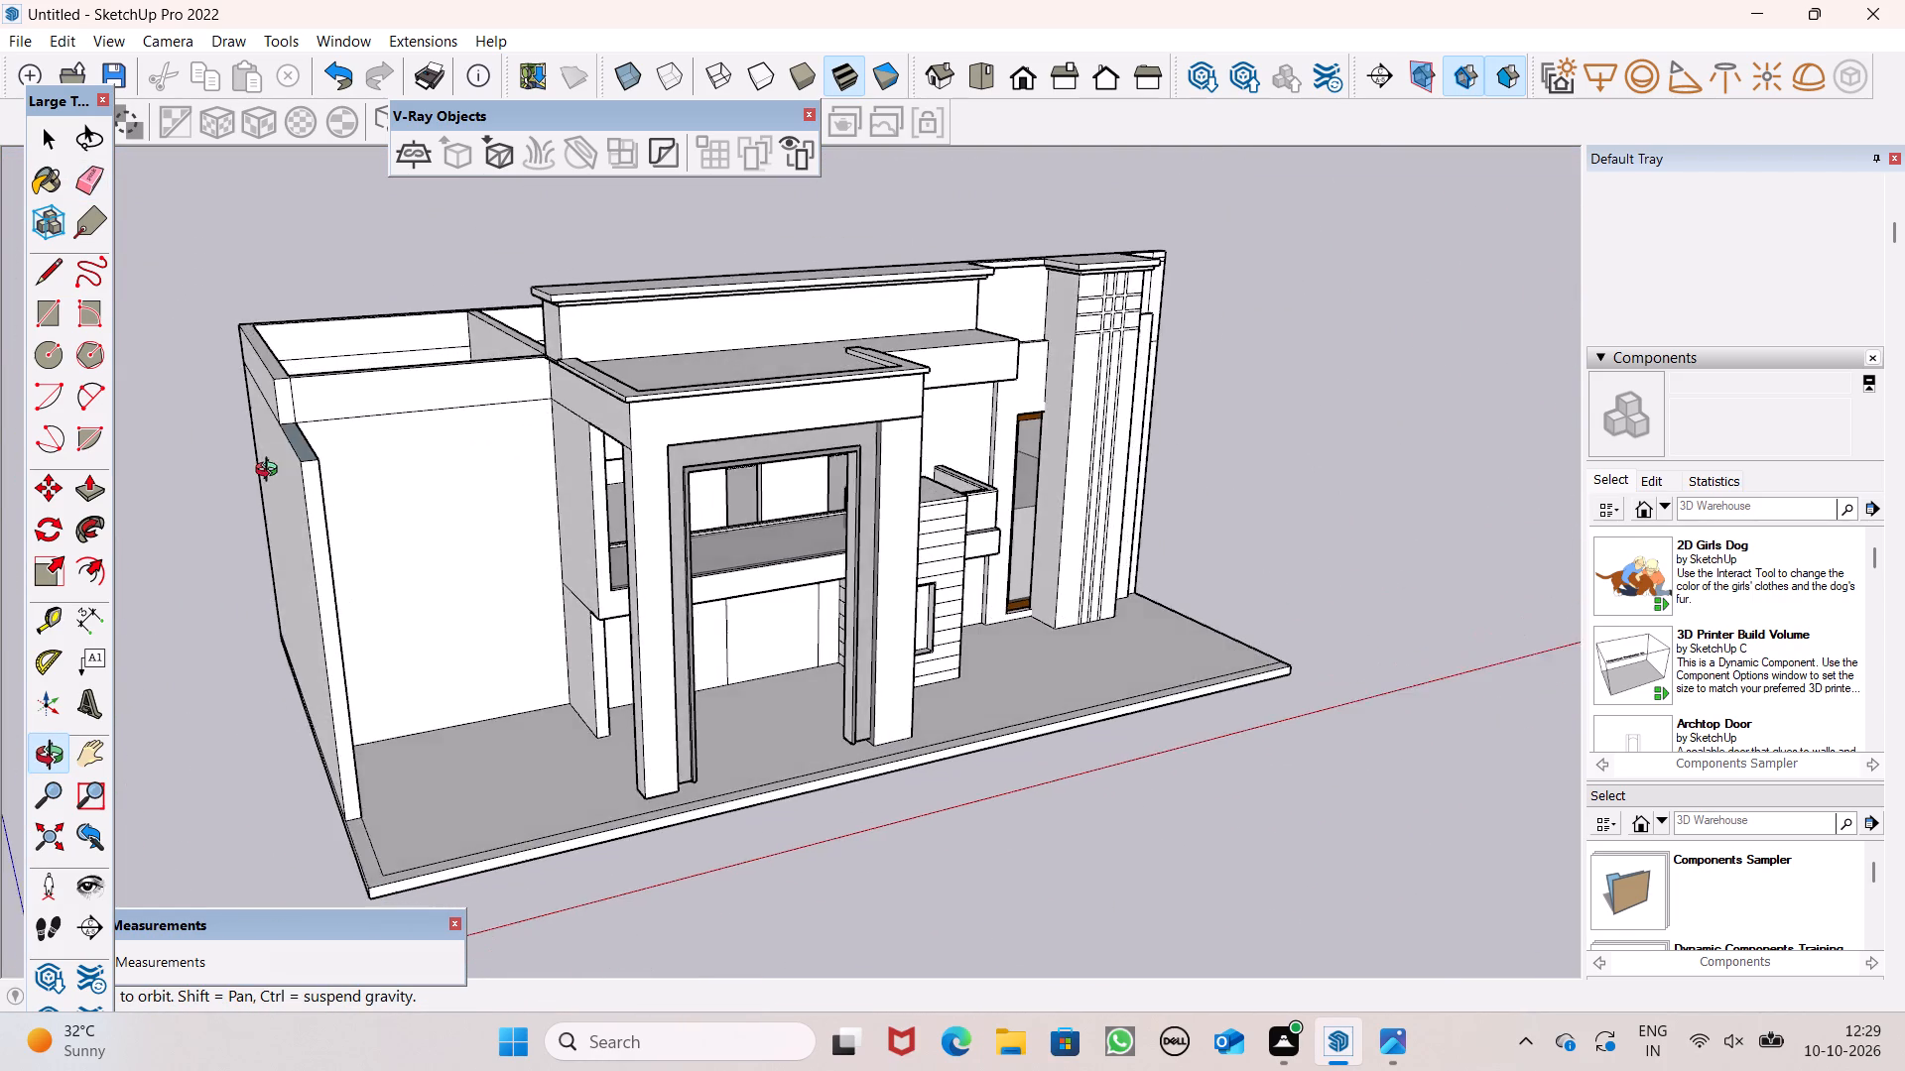
pyautogui.moveTo(271, 472); pyautogui.dragTo(72, 390, button='middle')
# Draw a window rectangle about 6' 7" by 6' 4" on the upper part of the small room's front wall.
pyautogui.scroll(4, 254, 369)
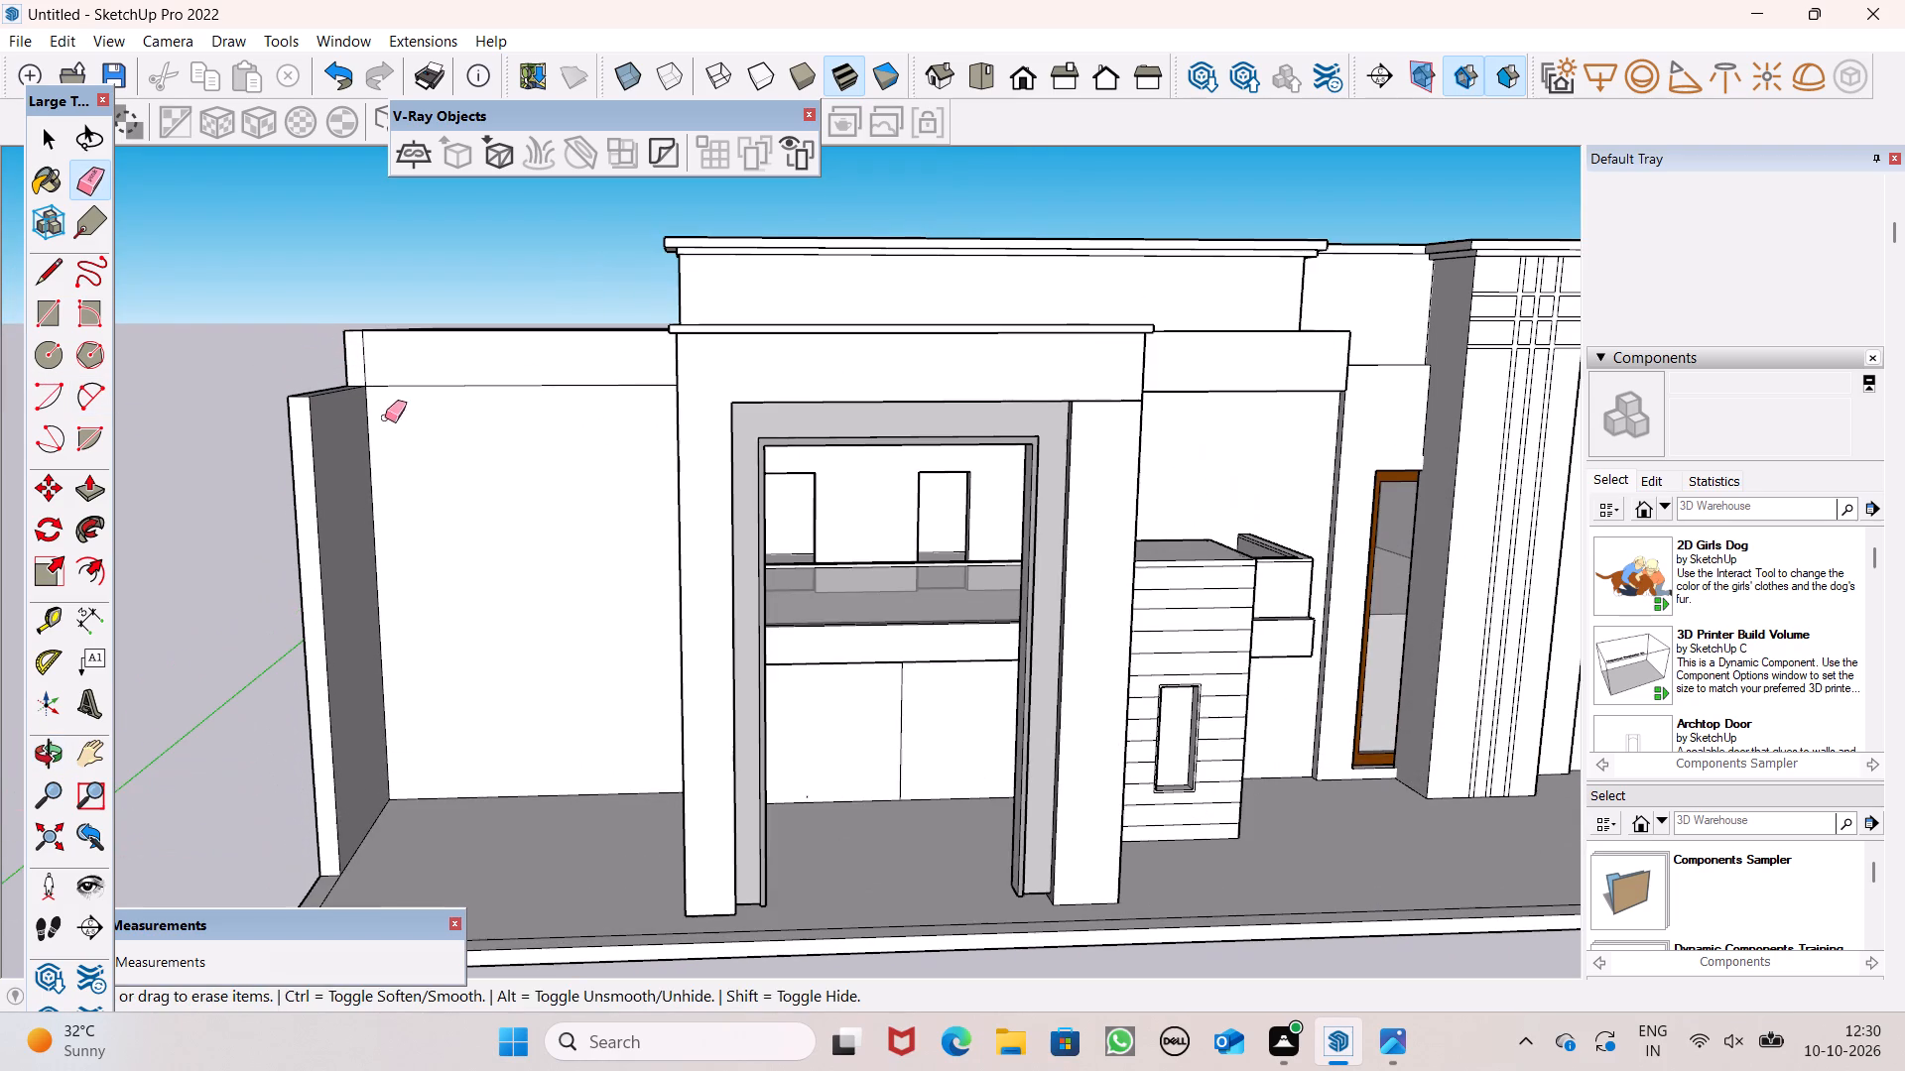
pyautogui.moveTo(352, 498); pyautogui.dragTo(366, 643, button='middle')
pyautogui.scroll(2, 463, 604)
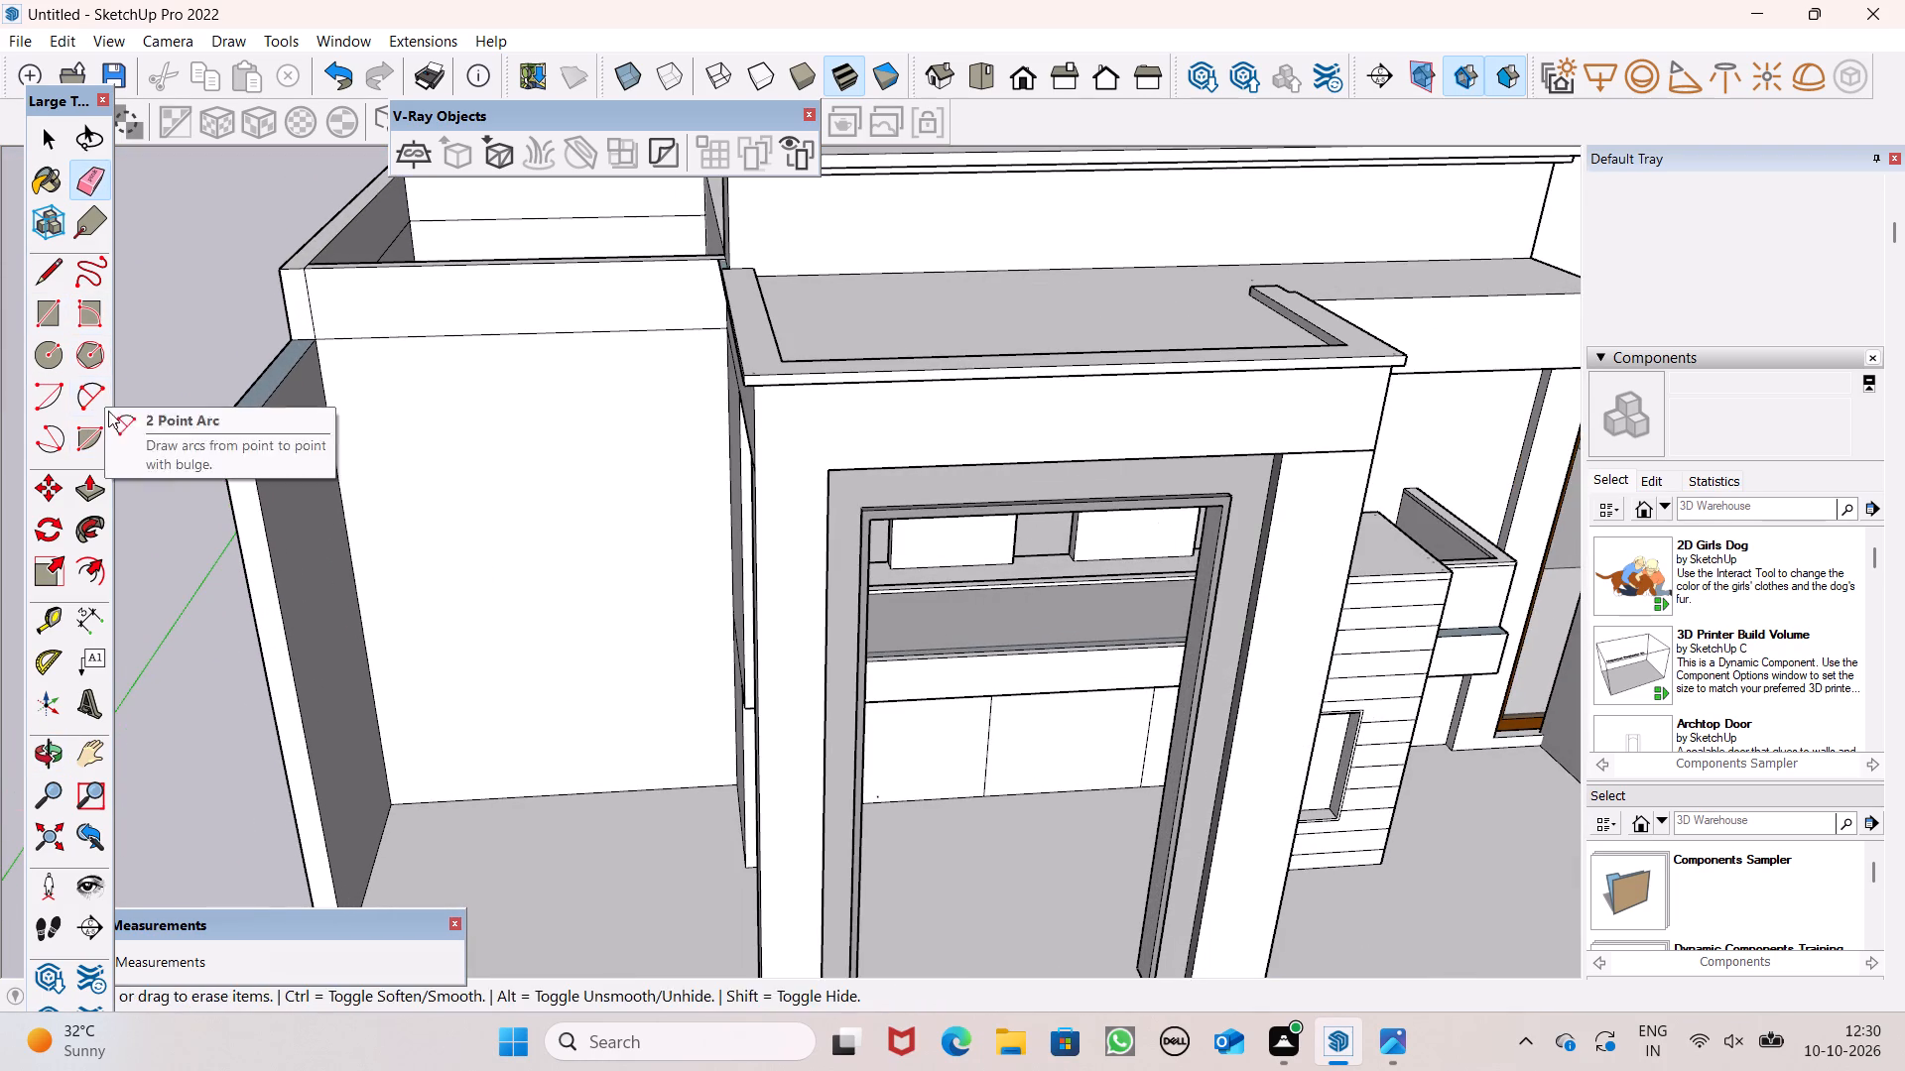
pyautogui.click(88, 481)
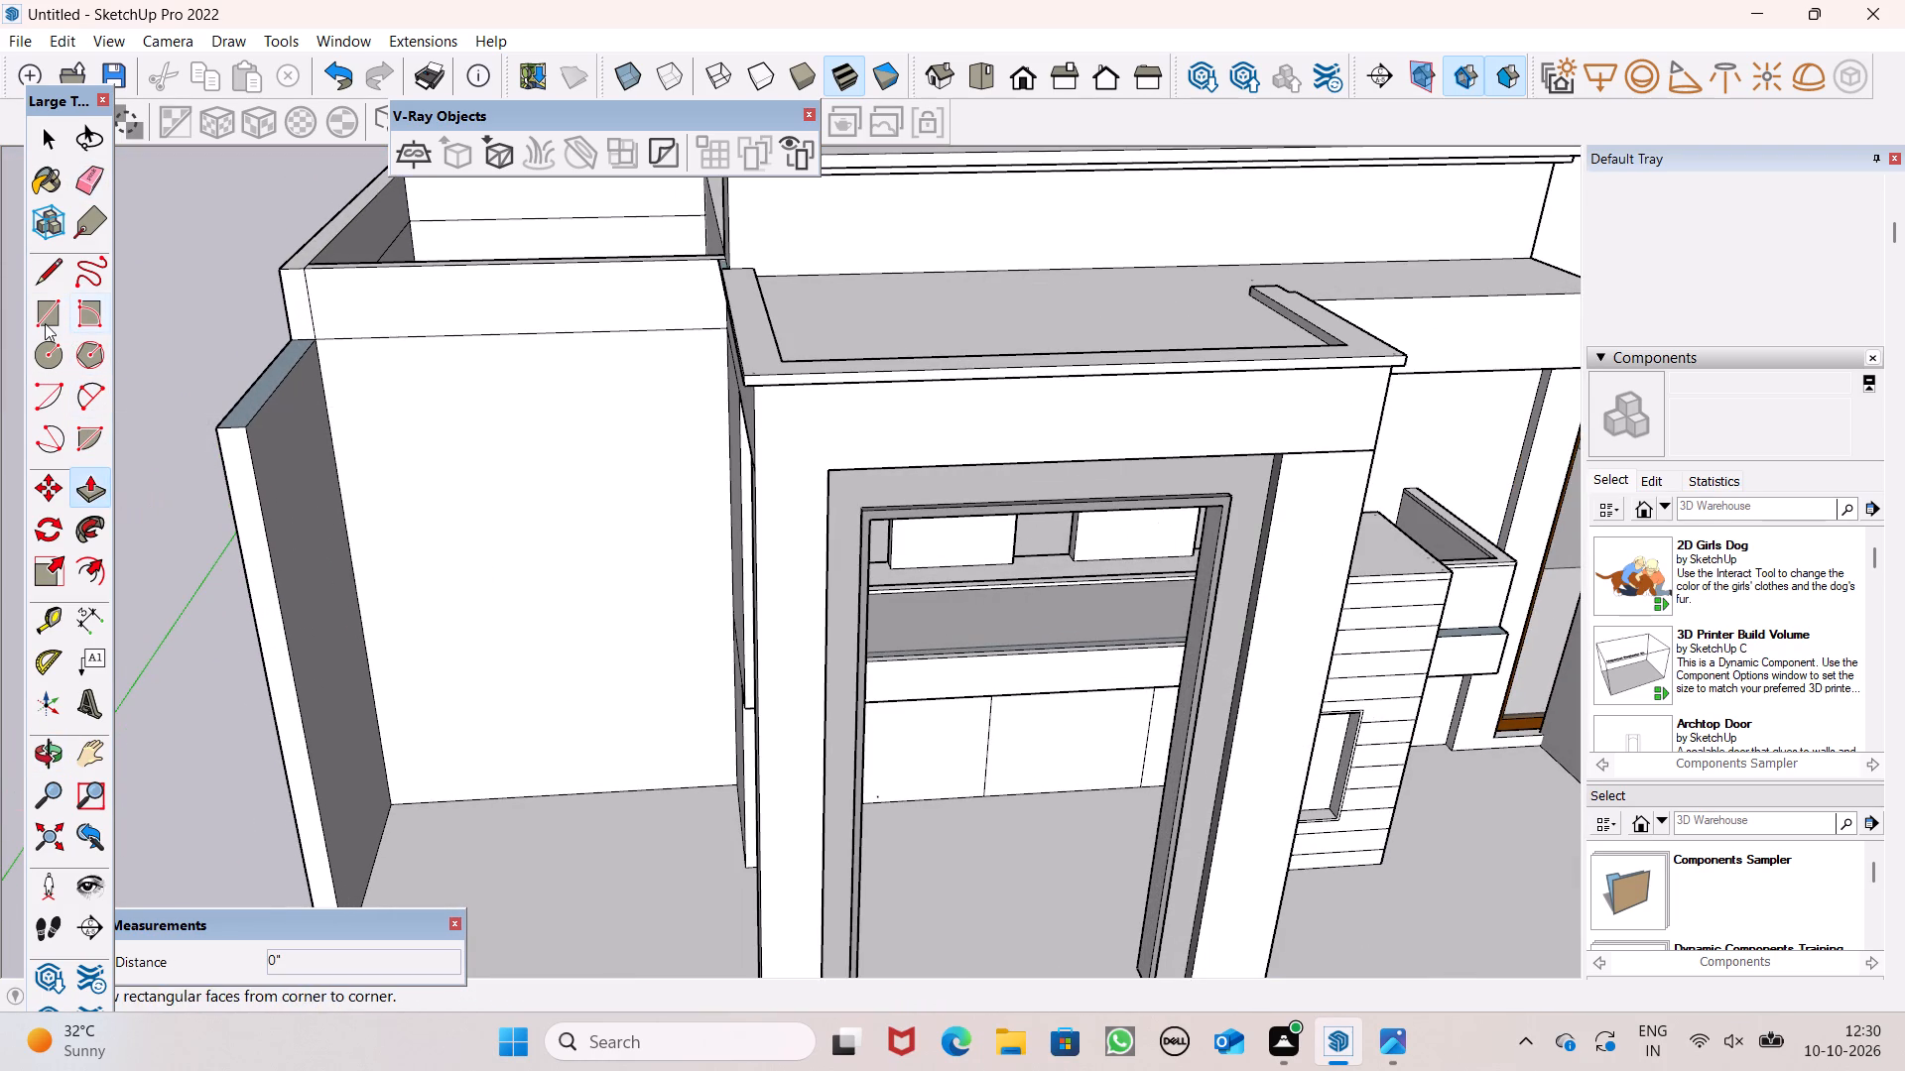
pyautogui.click(45, 323)
pyautogui.moveTo(458, 470); pyautogui.dragTo(435, 437, button='middle')
pyautogui.scroll(4, 486, 362)
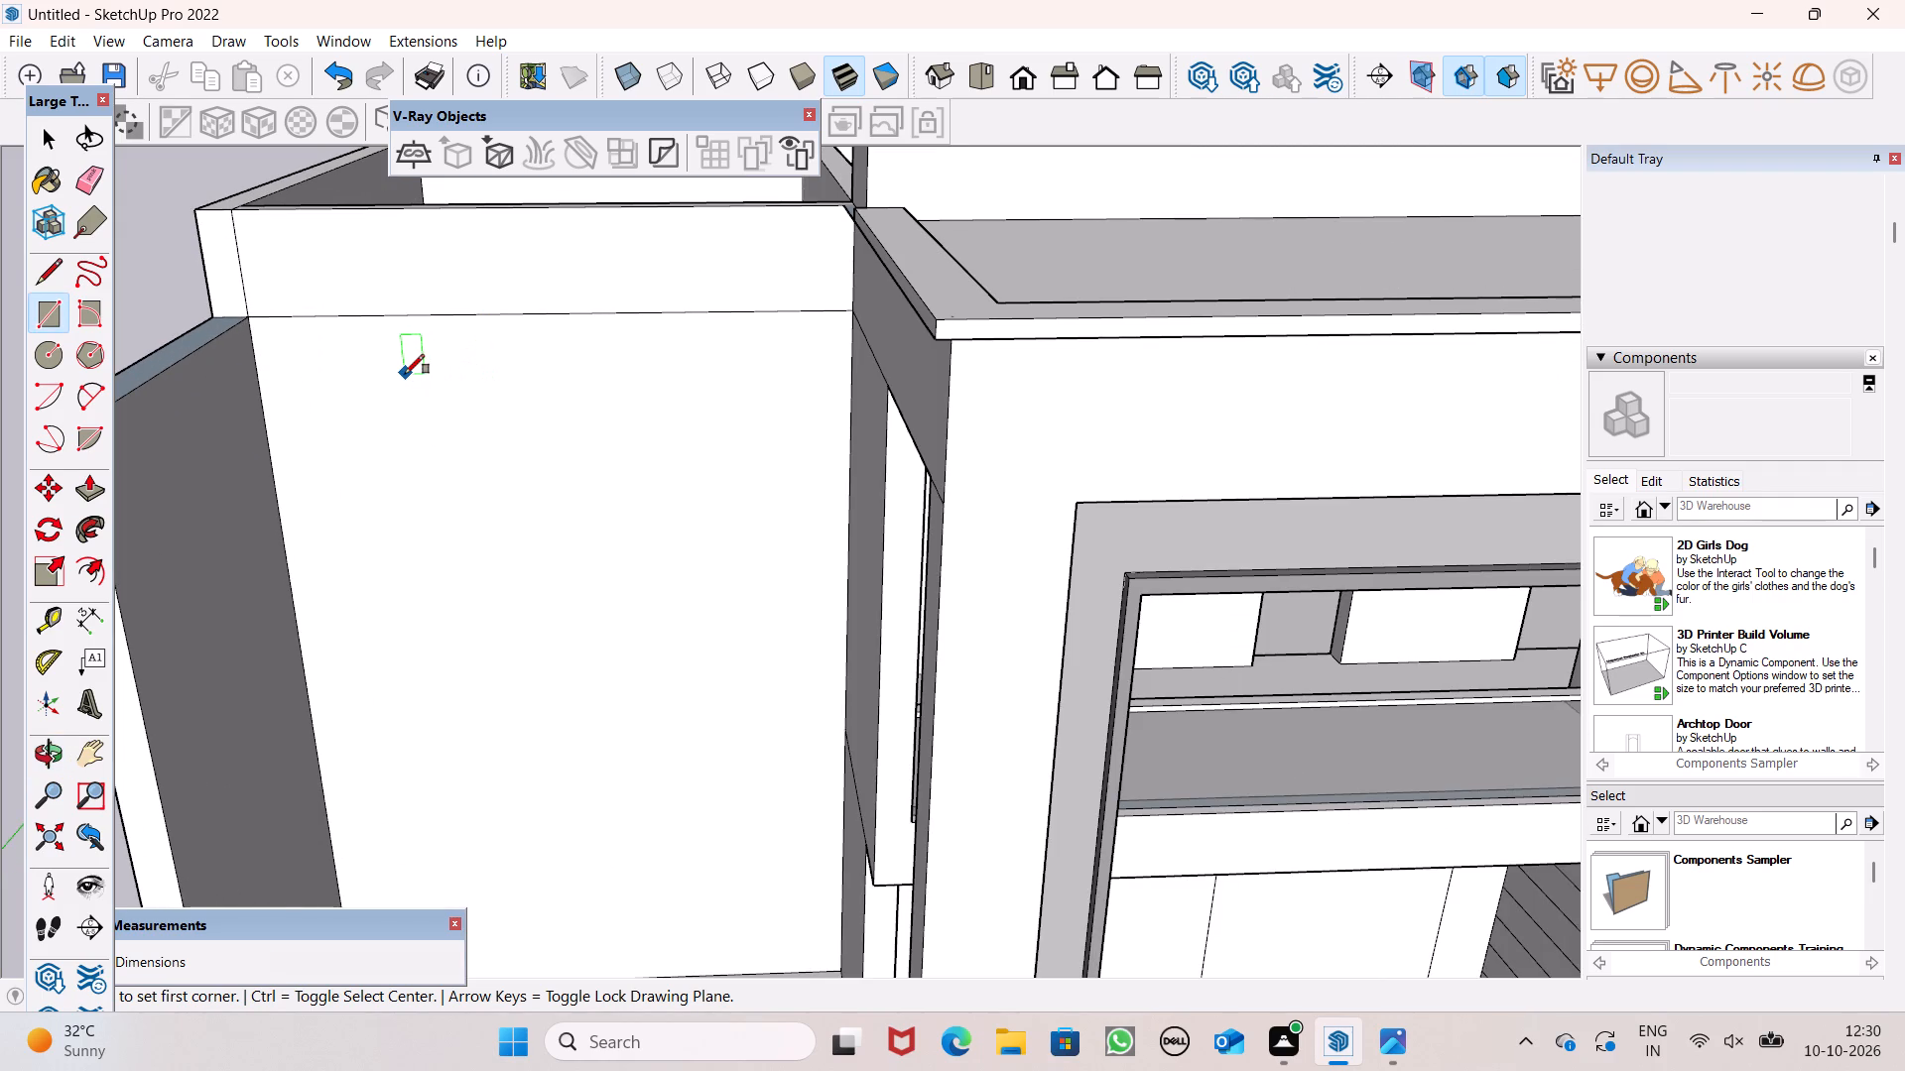
pyautogui.click(406, 368)
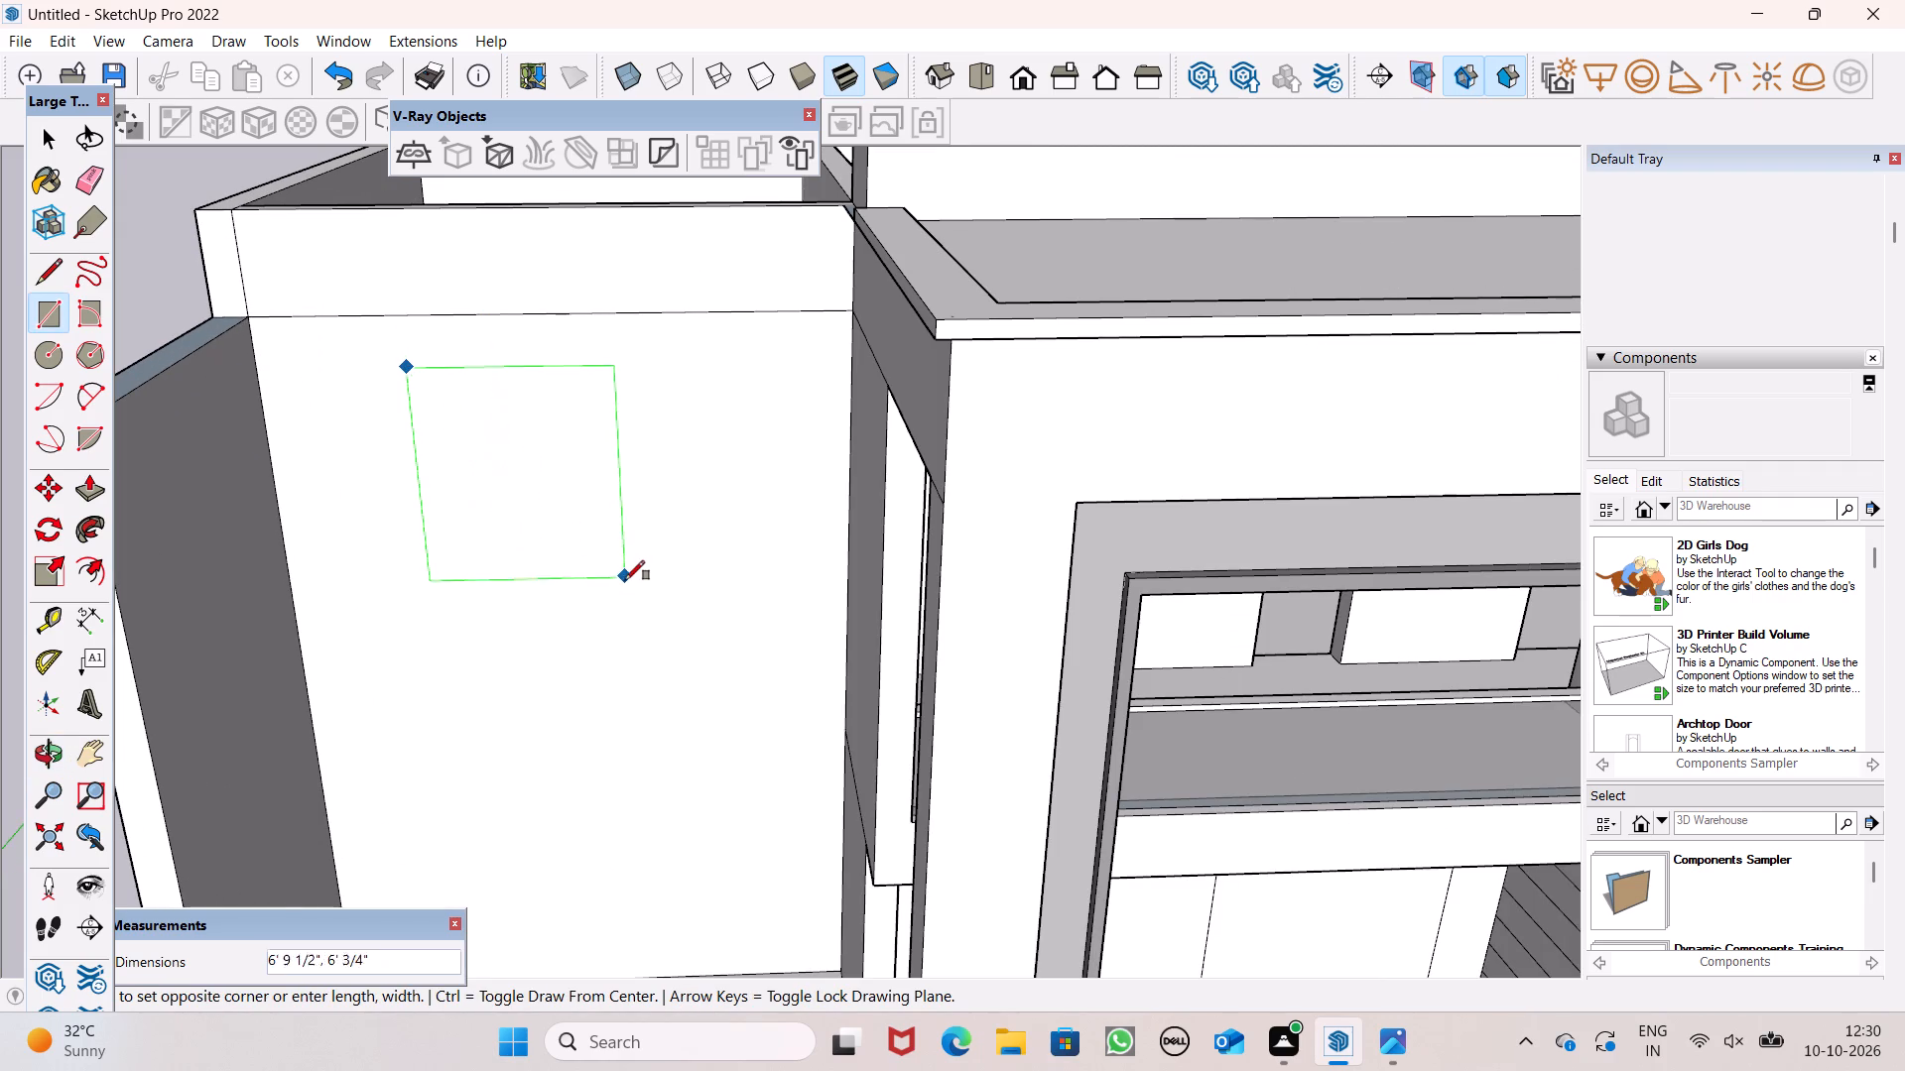
pyautogui.click(640, 562)
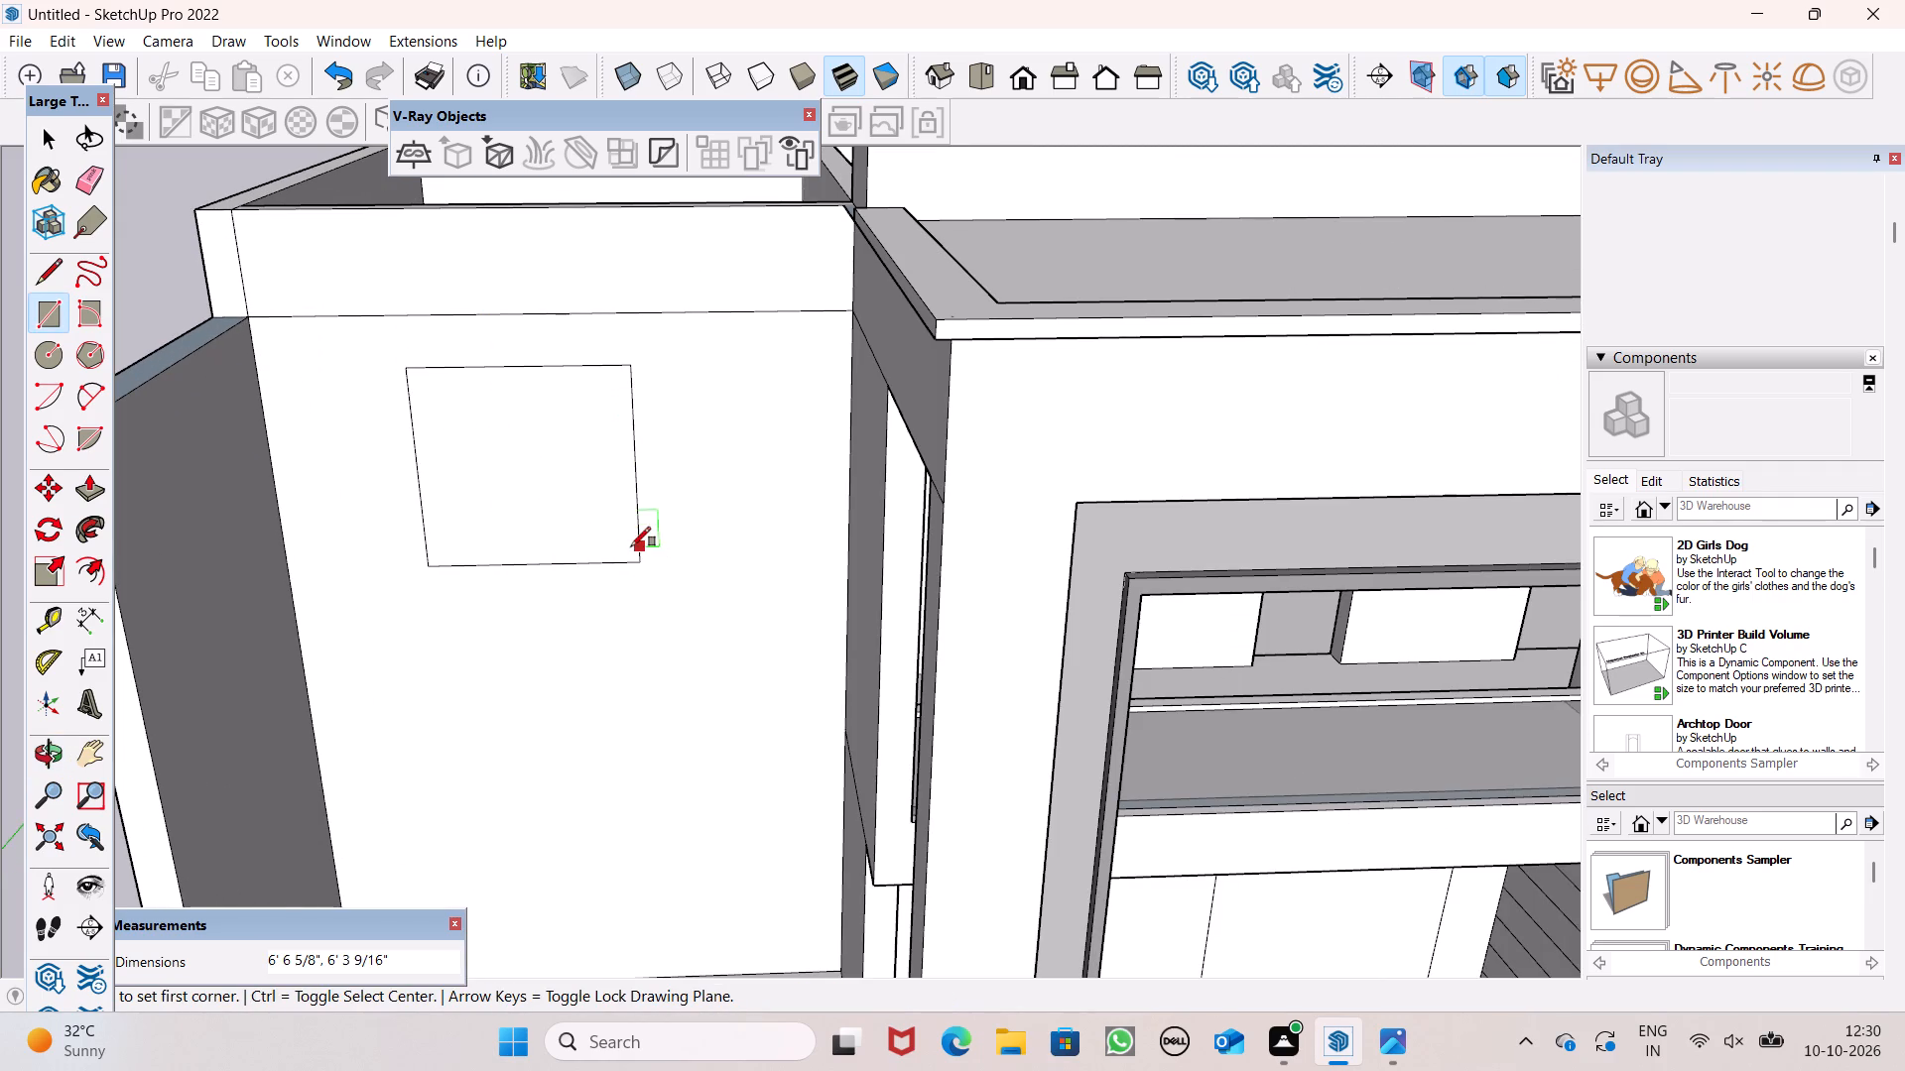
# Copy the window square about 9' 11 3/4" straight down on the same front wall.
pyautogui.press('space')
pyautogui.scroll(-6, 609, 563)
pyautogui.doubleClick(605, 548)
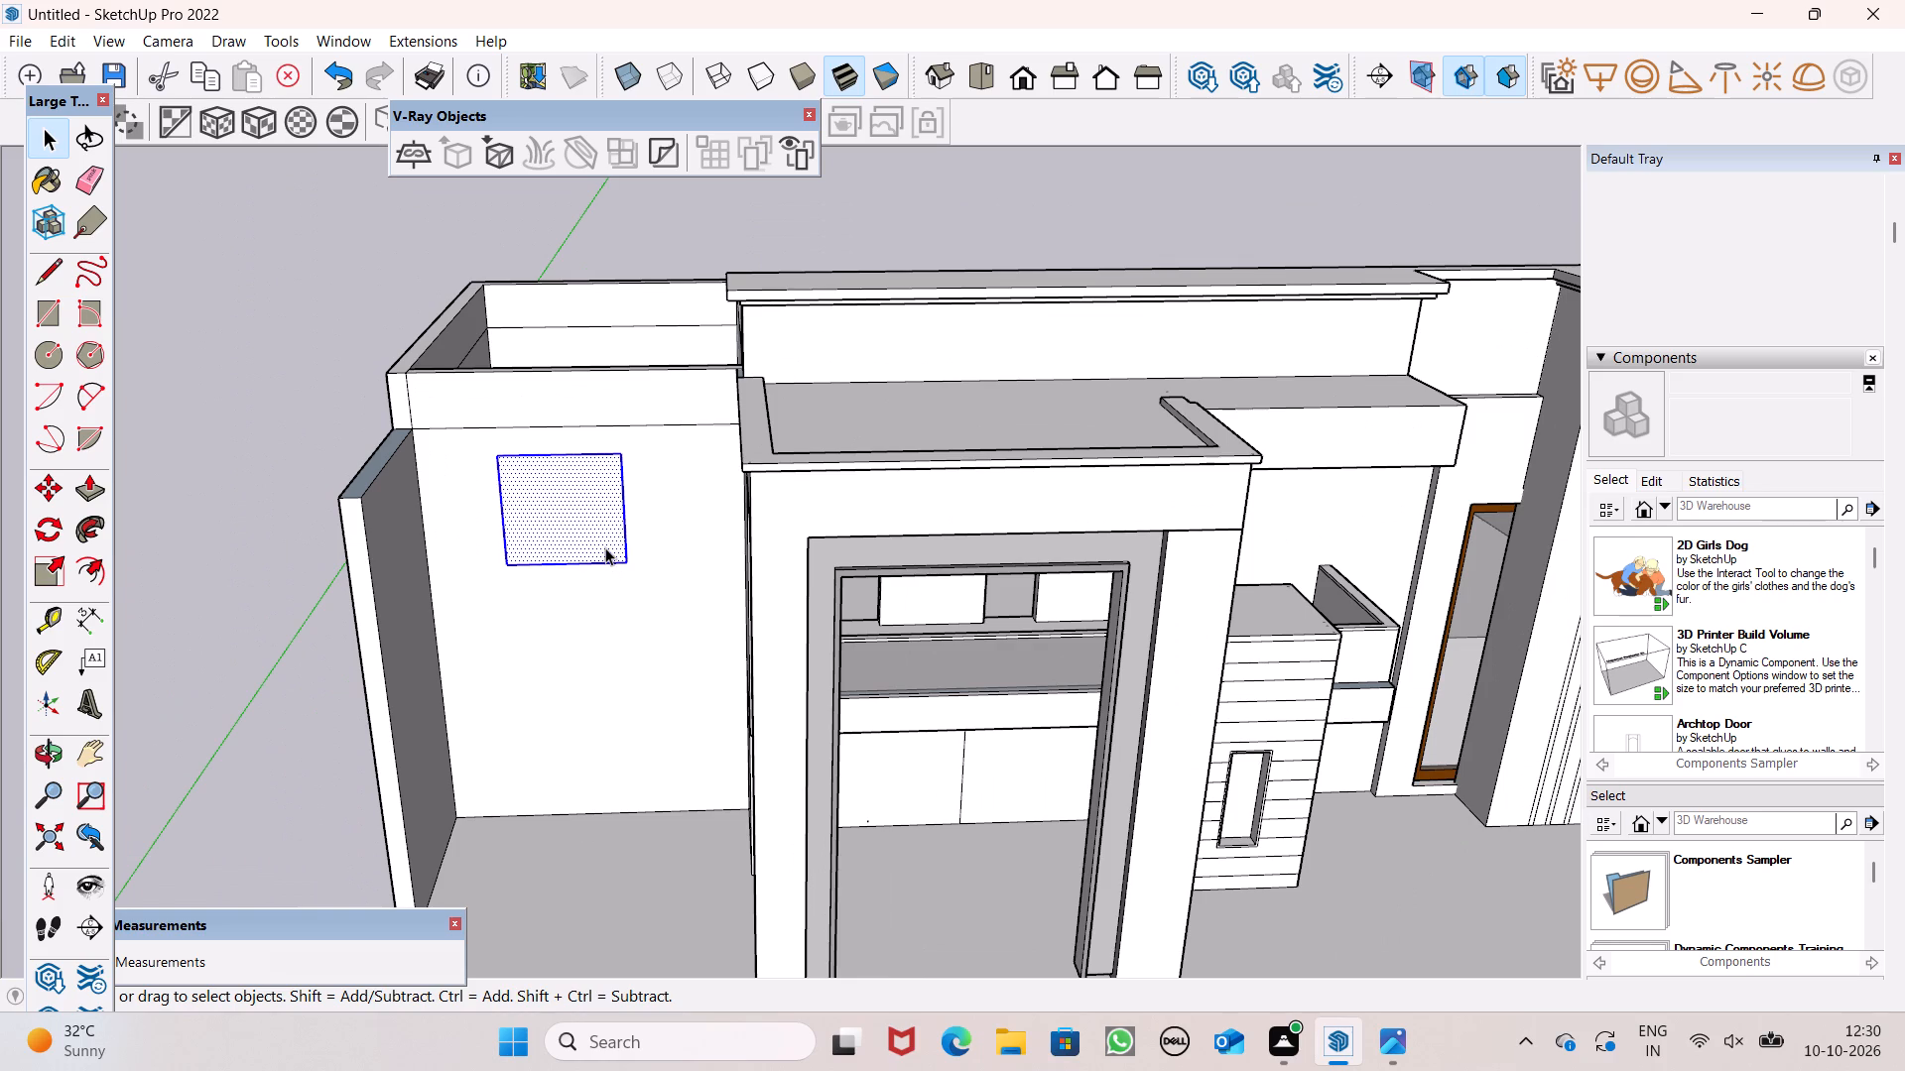
pyautogui.press('m')
pyautogui.press('Return')
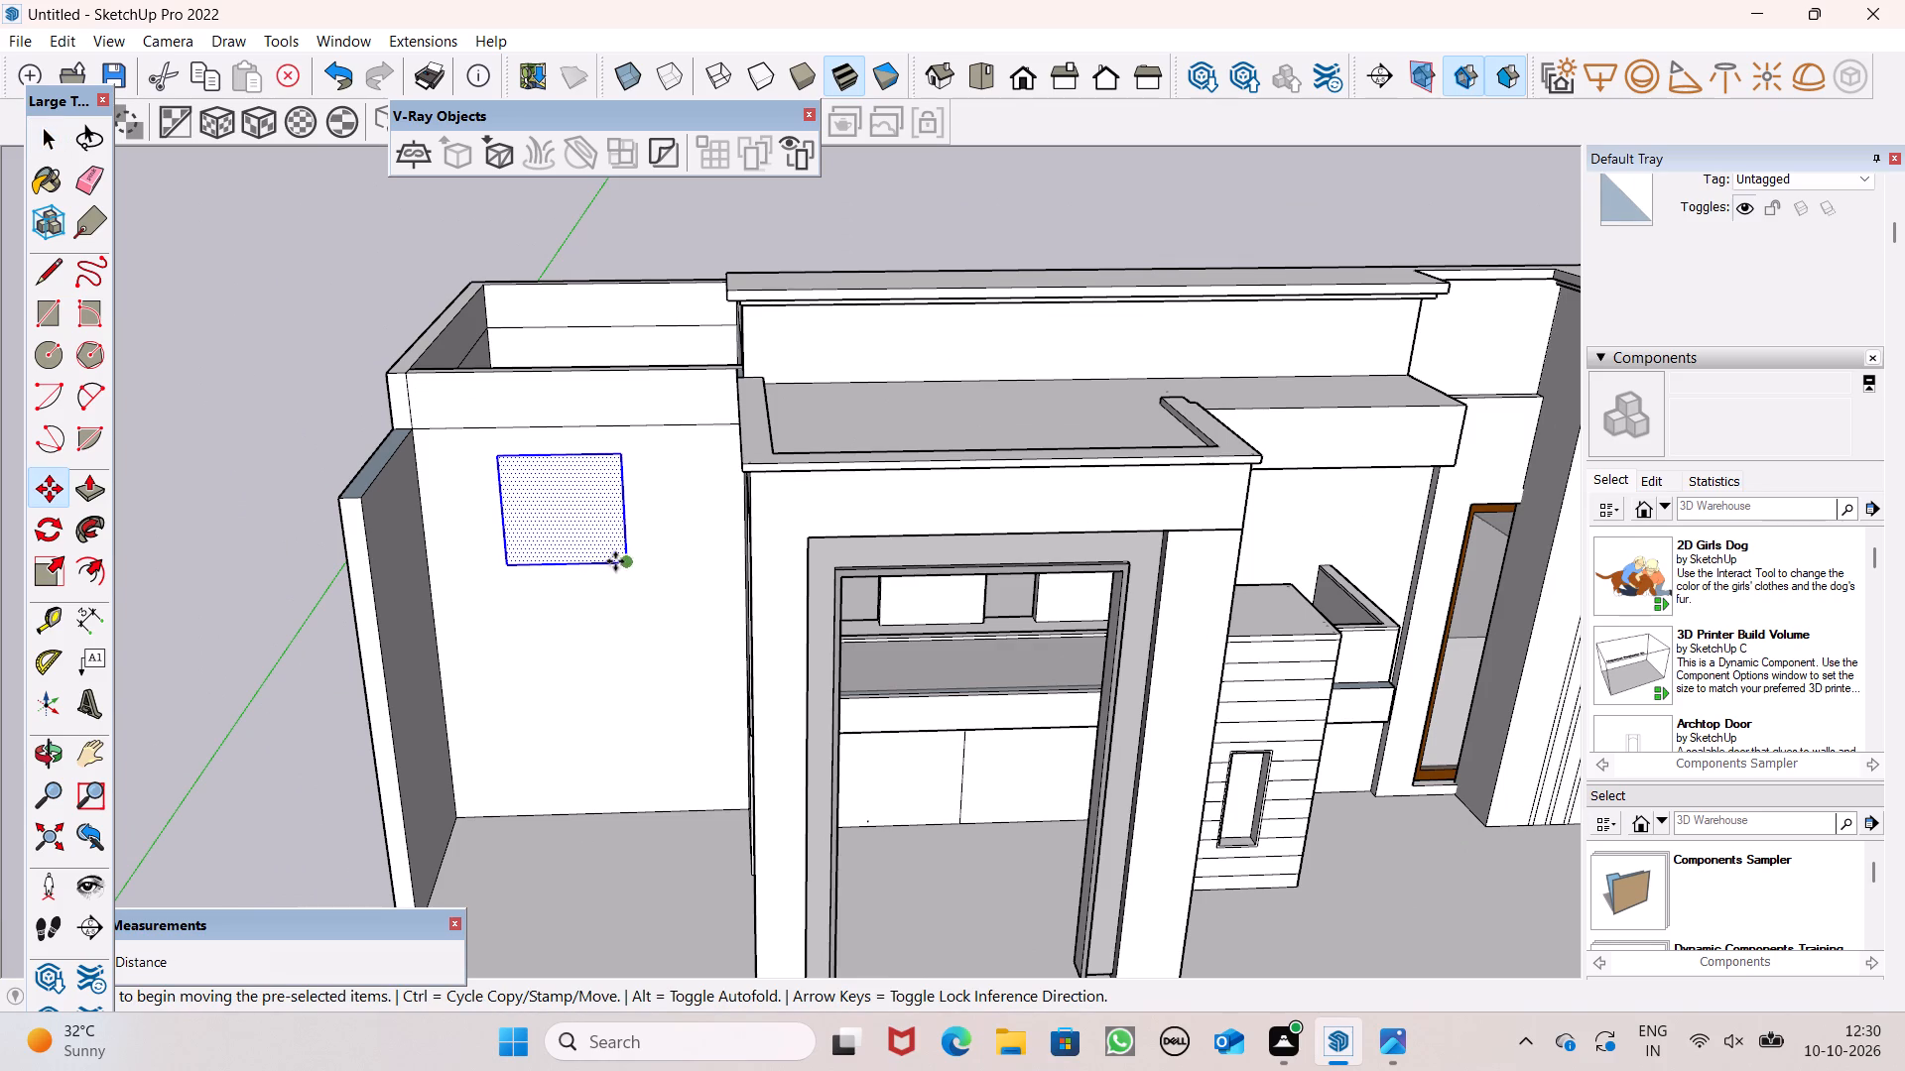
pyautogui.moveTo(624, 560); pyautogui.dragTo(645, 721)
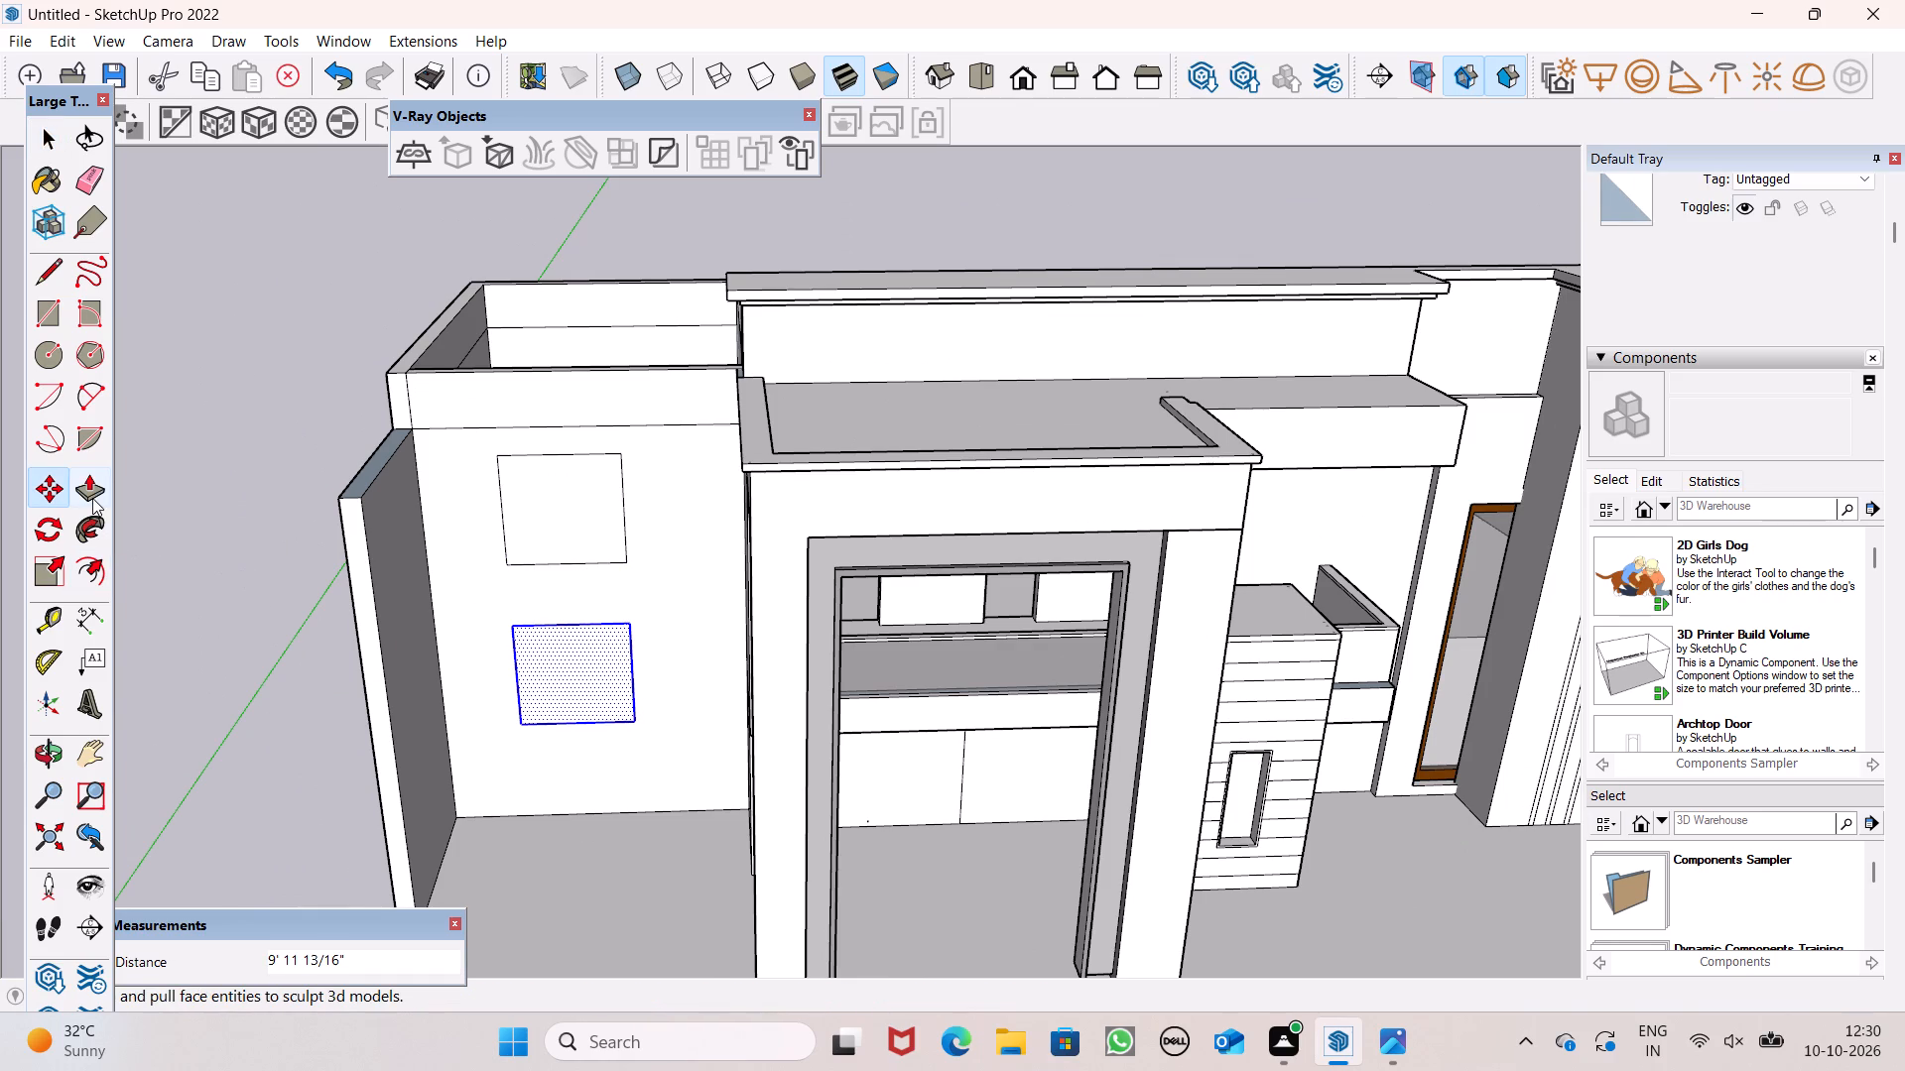
pyautogui.press('space')
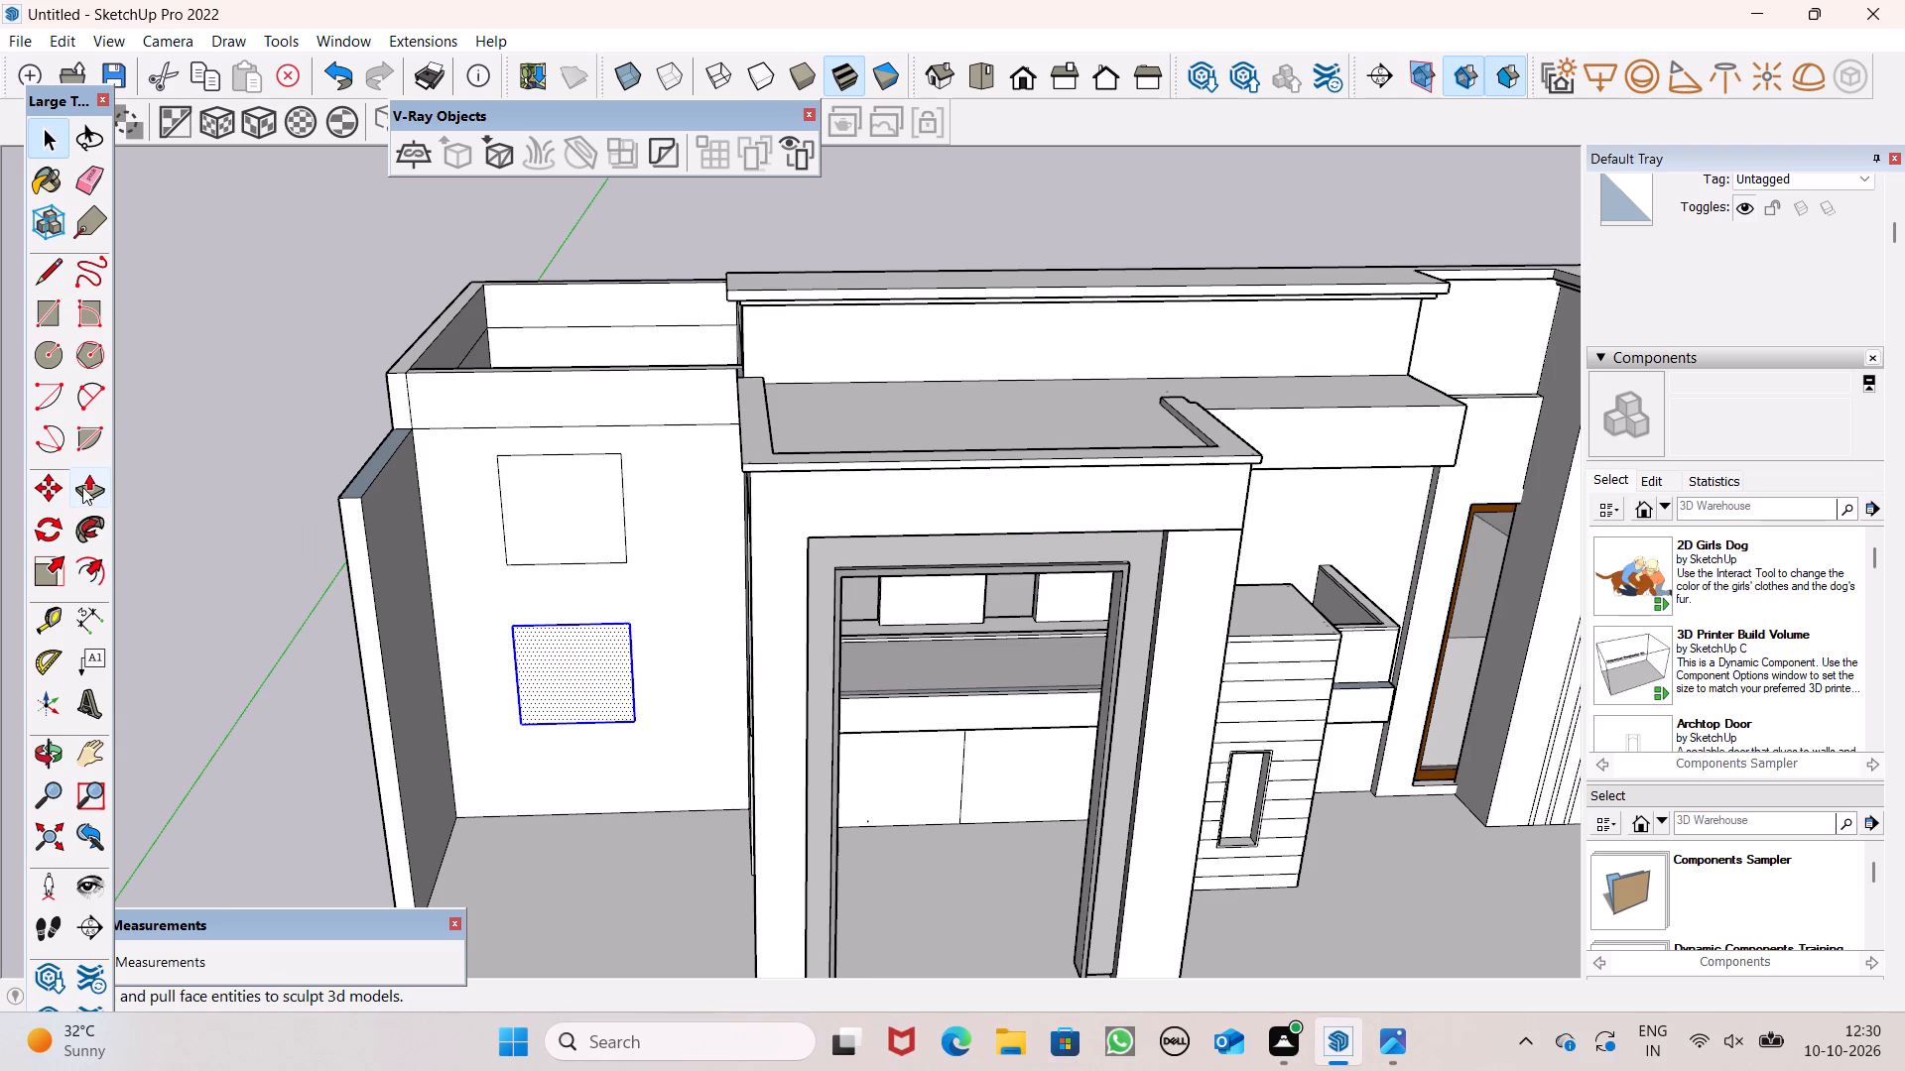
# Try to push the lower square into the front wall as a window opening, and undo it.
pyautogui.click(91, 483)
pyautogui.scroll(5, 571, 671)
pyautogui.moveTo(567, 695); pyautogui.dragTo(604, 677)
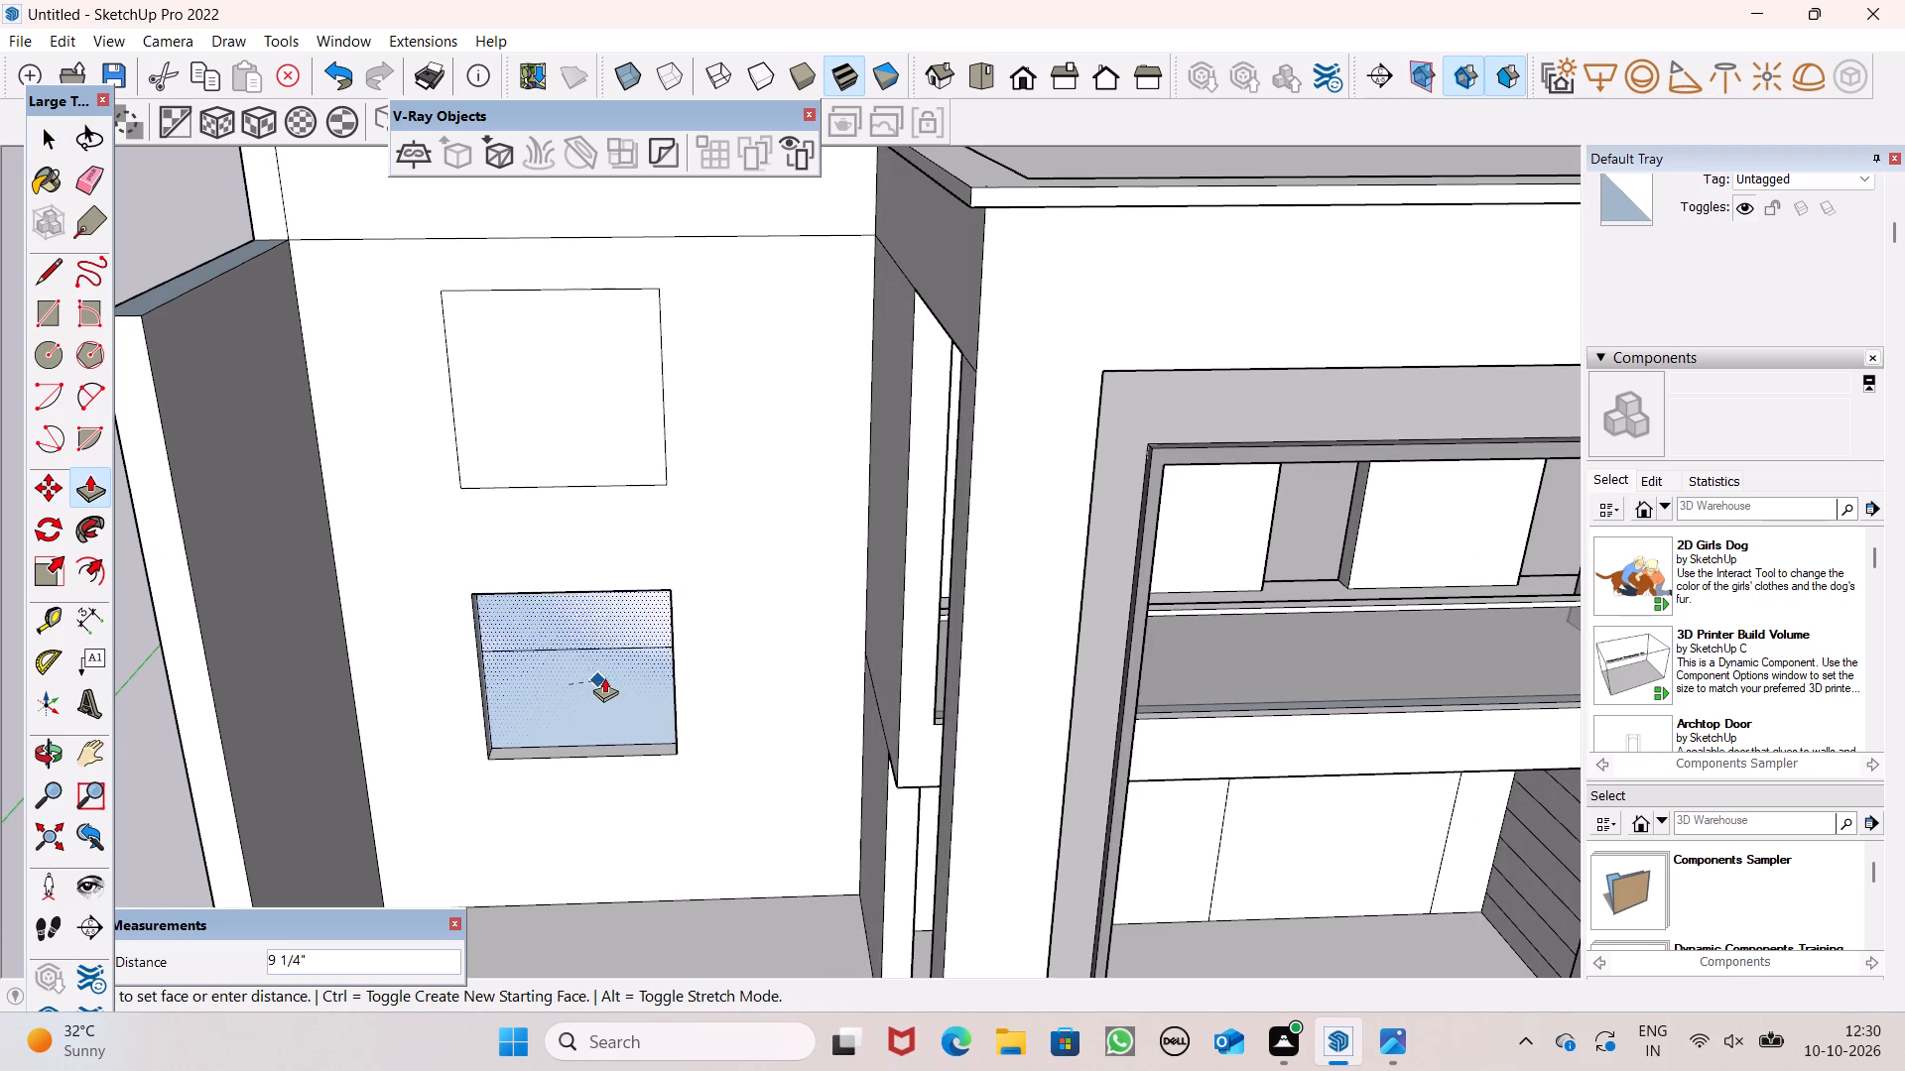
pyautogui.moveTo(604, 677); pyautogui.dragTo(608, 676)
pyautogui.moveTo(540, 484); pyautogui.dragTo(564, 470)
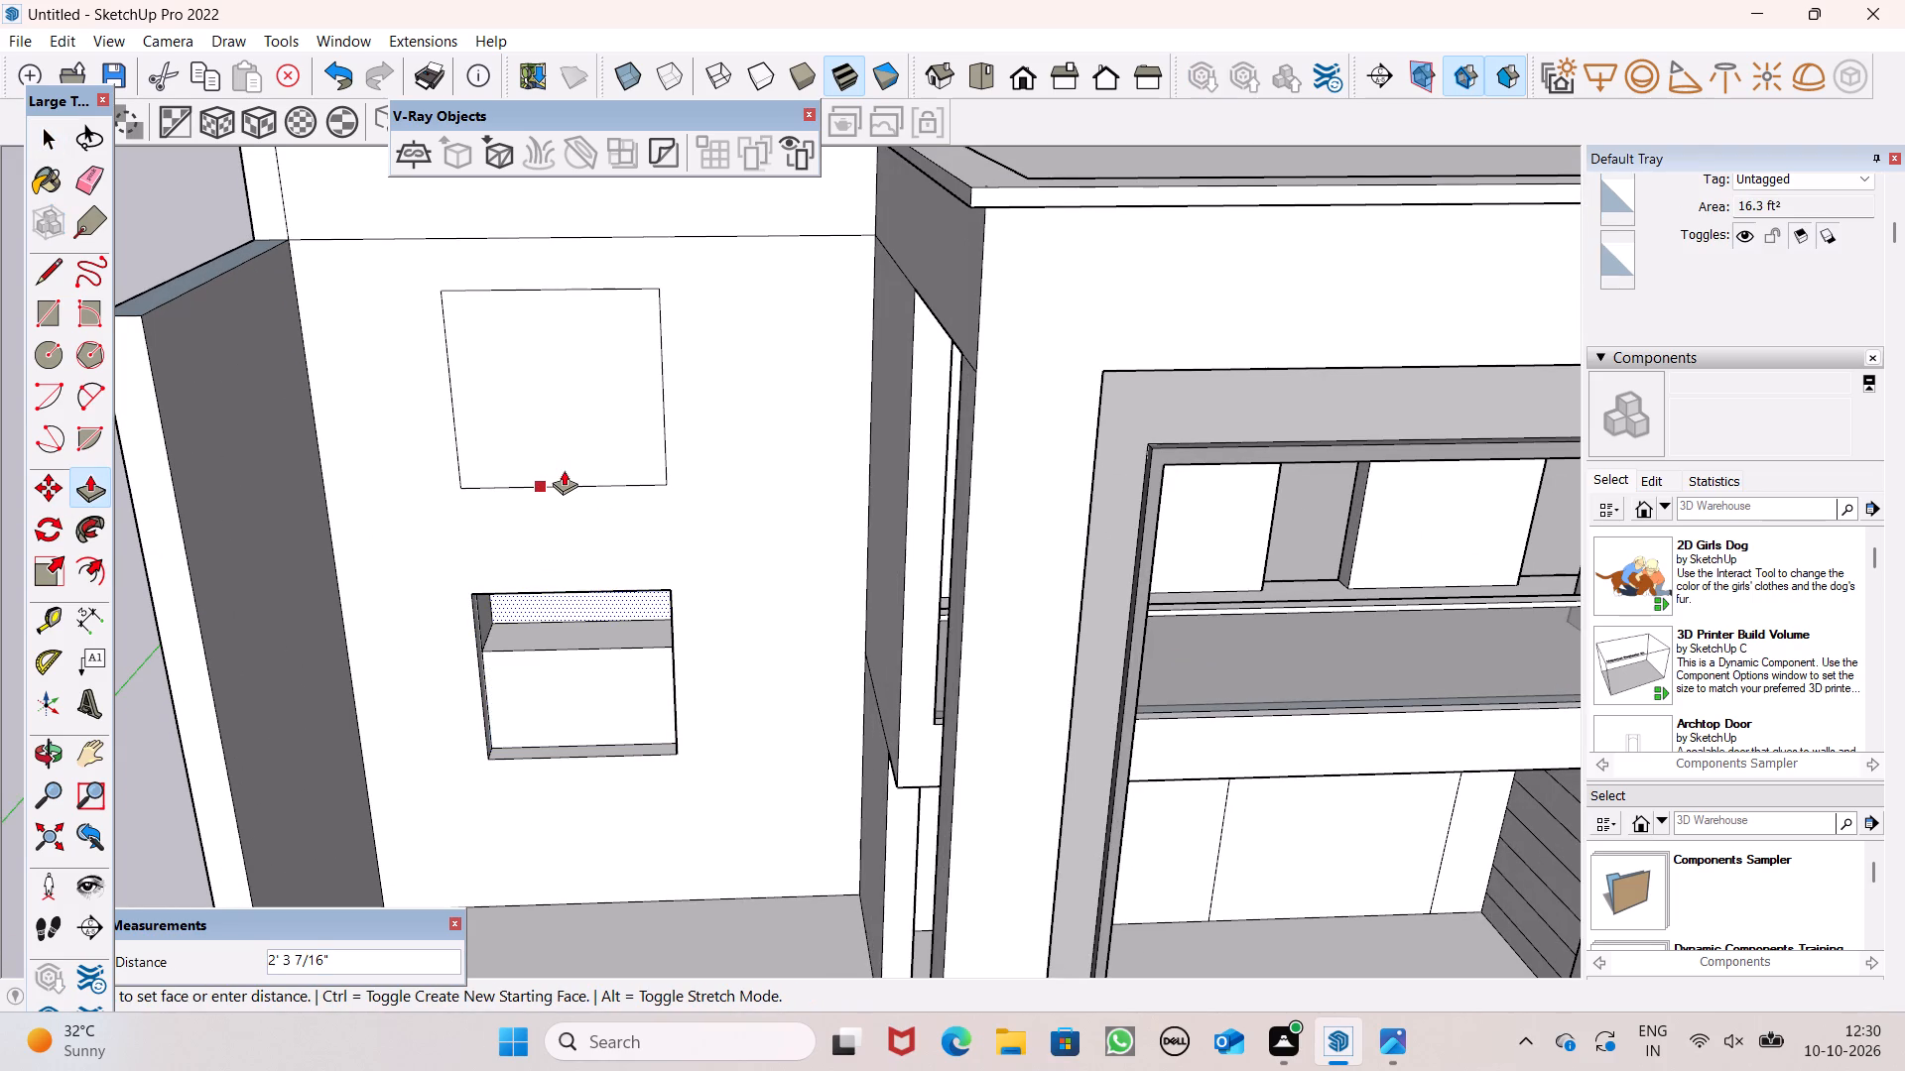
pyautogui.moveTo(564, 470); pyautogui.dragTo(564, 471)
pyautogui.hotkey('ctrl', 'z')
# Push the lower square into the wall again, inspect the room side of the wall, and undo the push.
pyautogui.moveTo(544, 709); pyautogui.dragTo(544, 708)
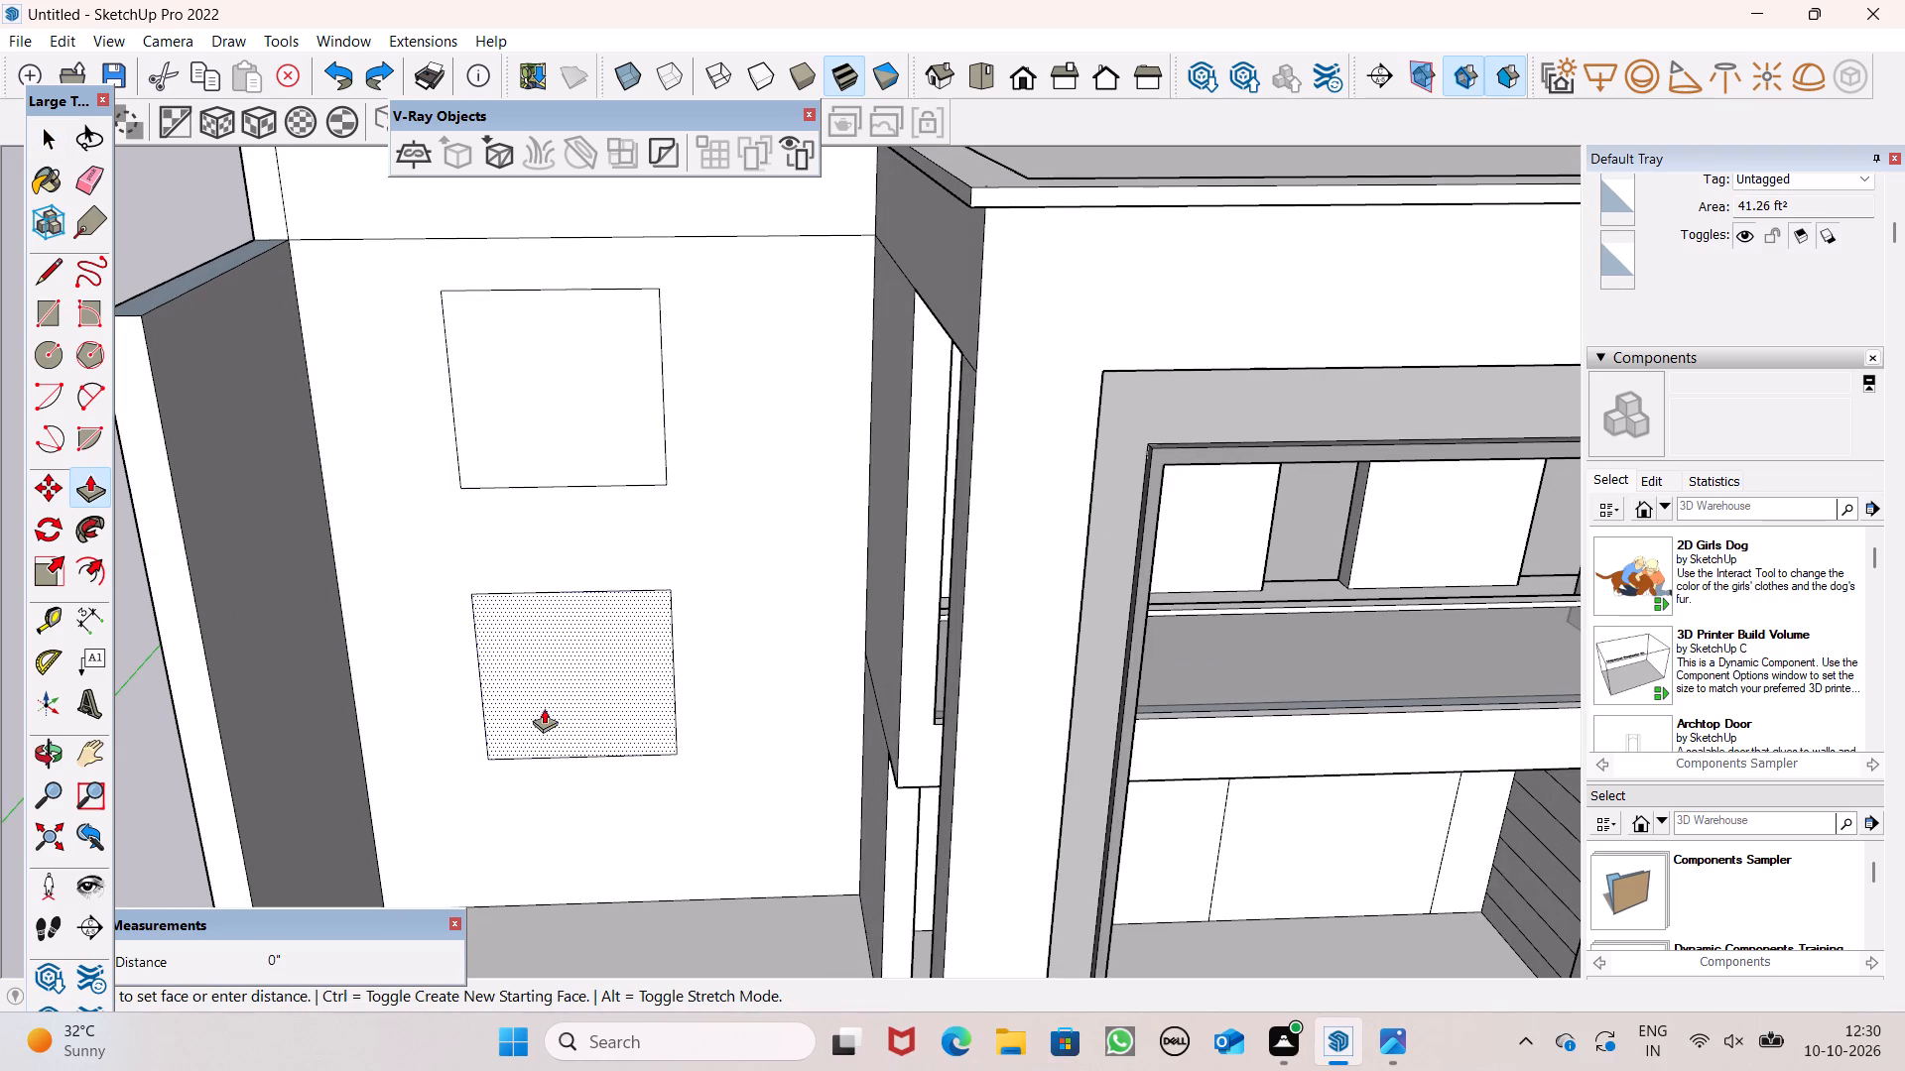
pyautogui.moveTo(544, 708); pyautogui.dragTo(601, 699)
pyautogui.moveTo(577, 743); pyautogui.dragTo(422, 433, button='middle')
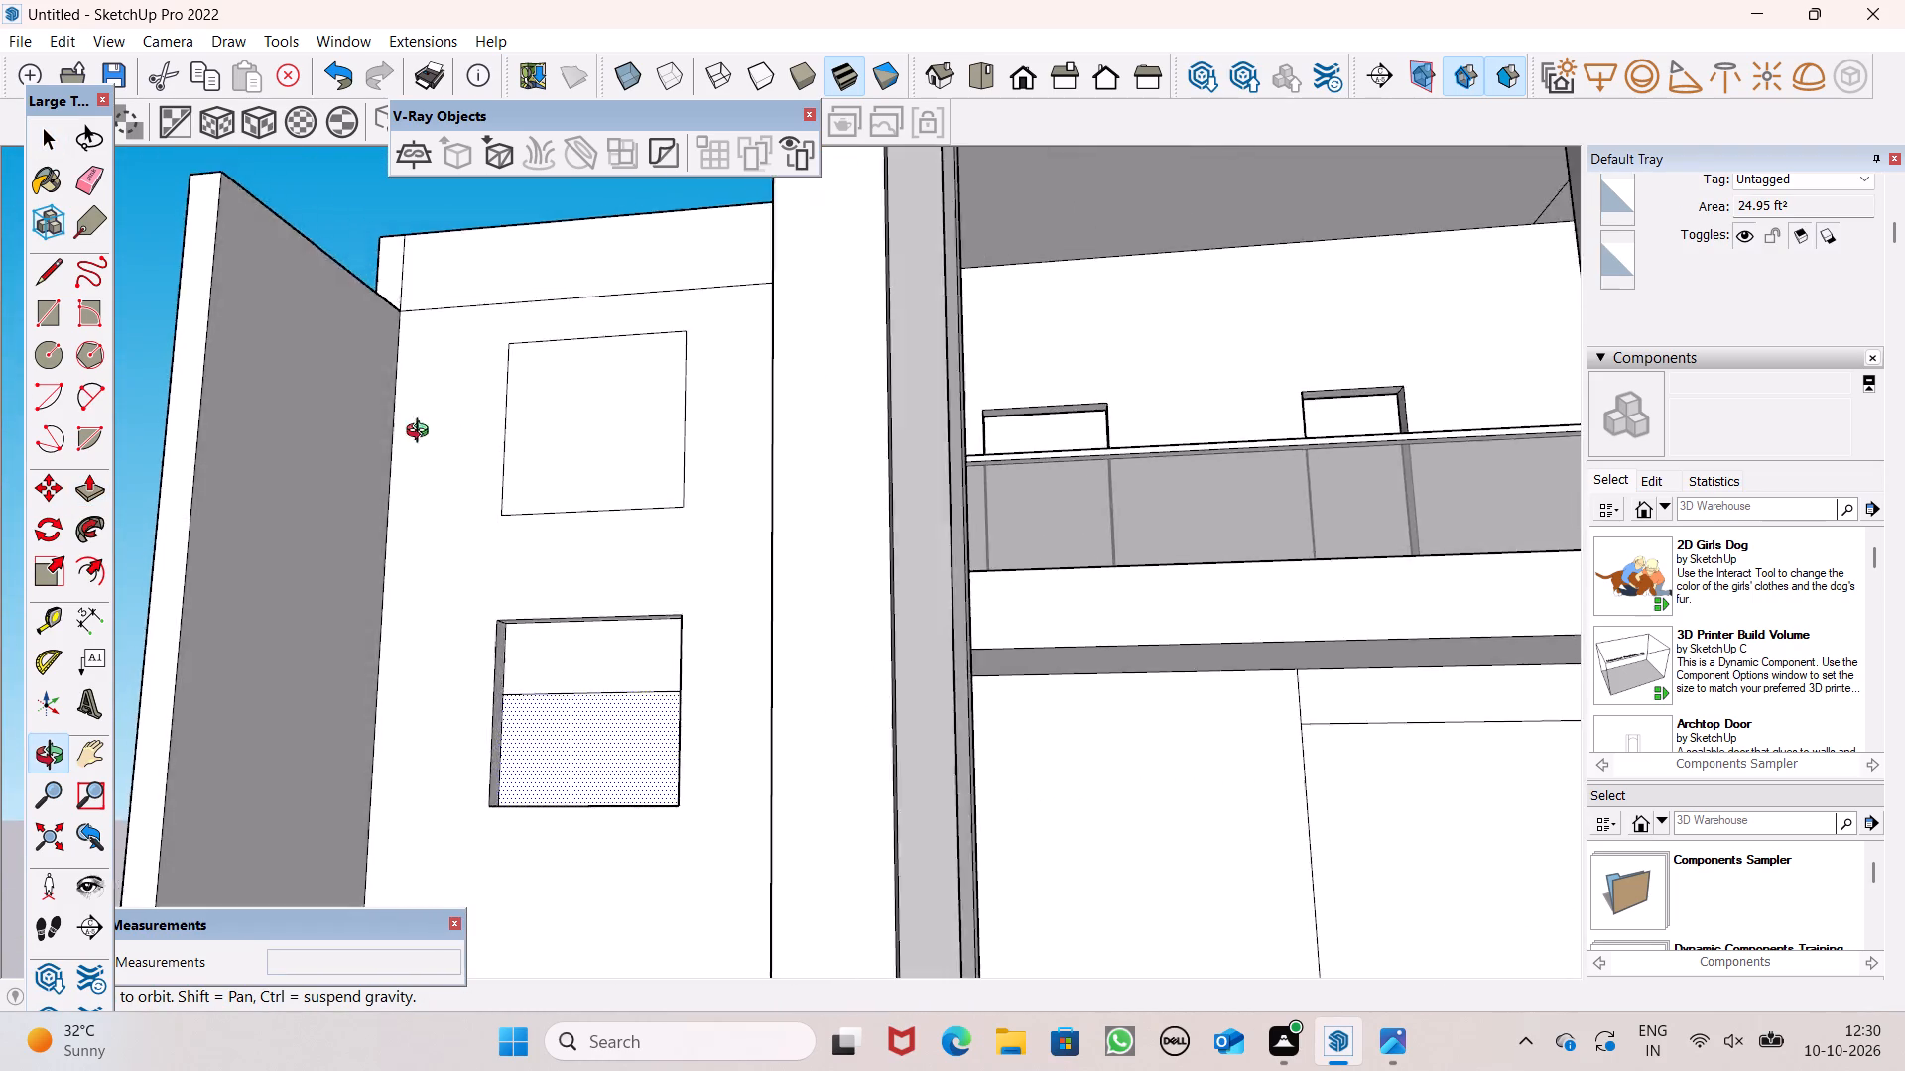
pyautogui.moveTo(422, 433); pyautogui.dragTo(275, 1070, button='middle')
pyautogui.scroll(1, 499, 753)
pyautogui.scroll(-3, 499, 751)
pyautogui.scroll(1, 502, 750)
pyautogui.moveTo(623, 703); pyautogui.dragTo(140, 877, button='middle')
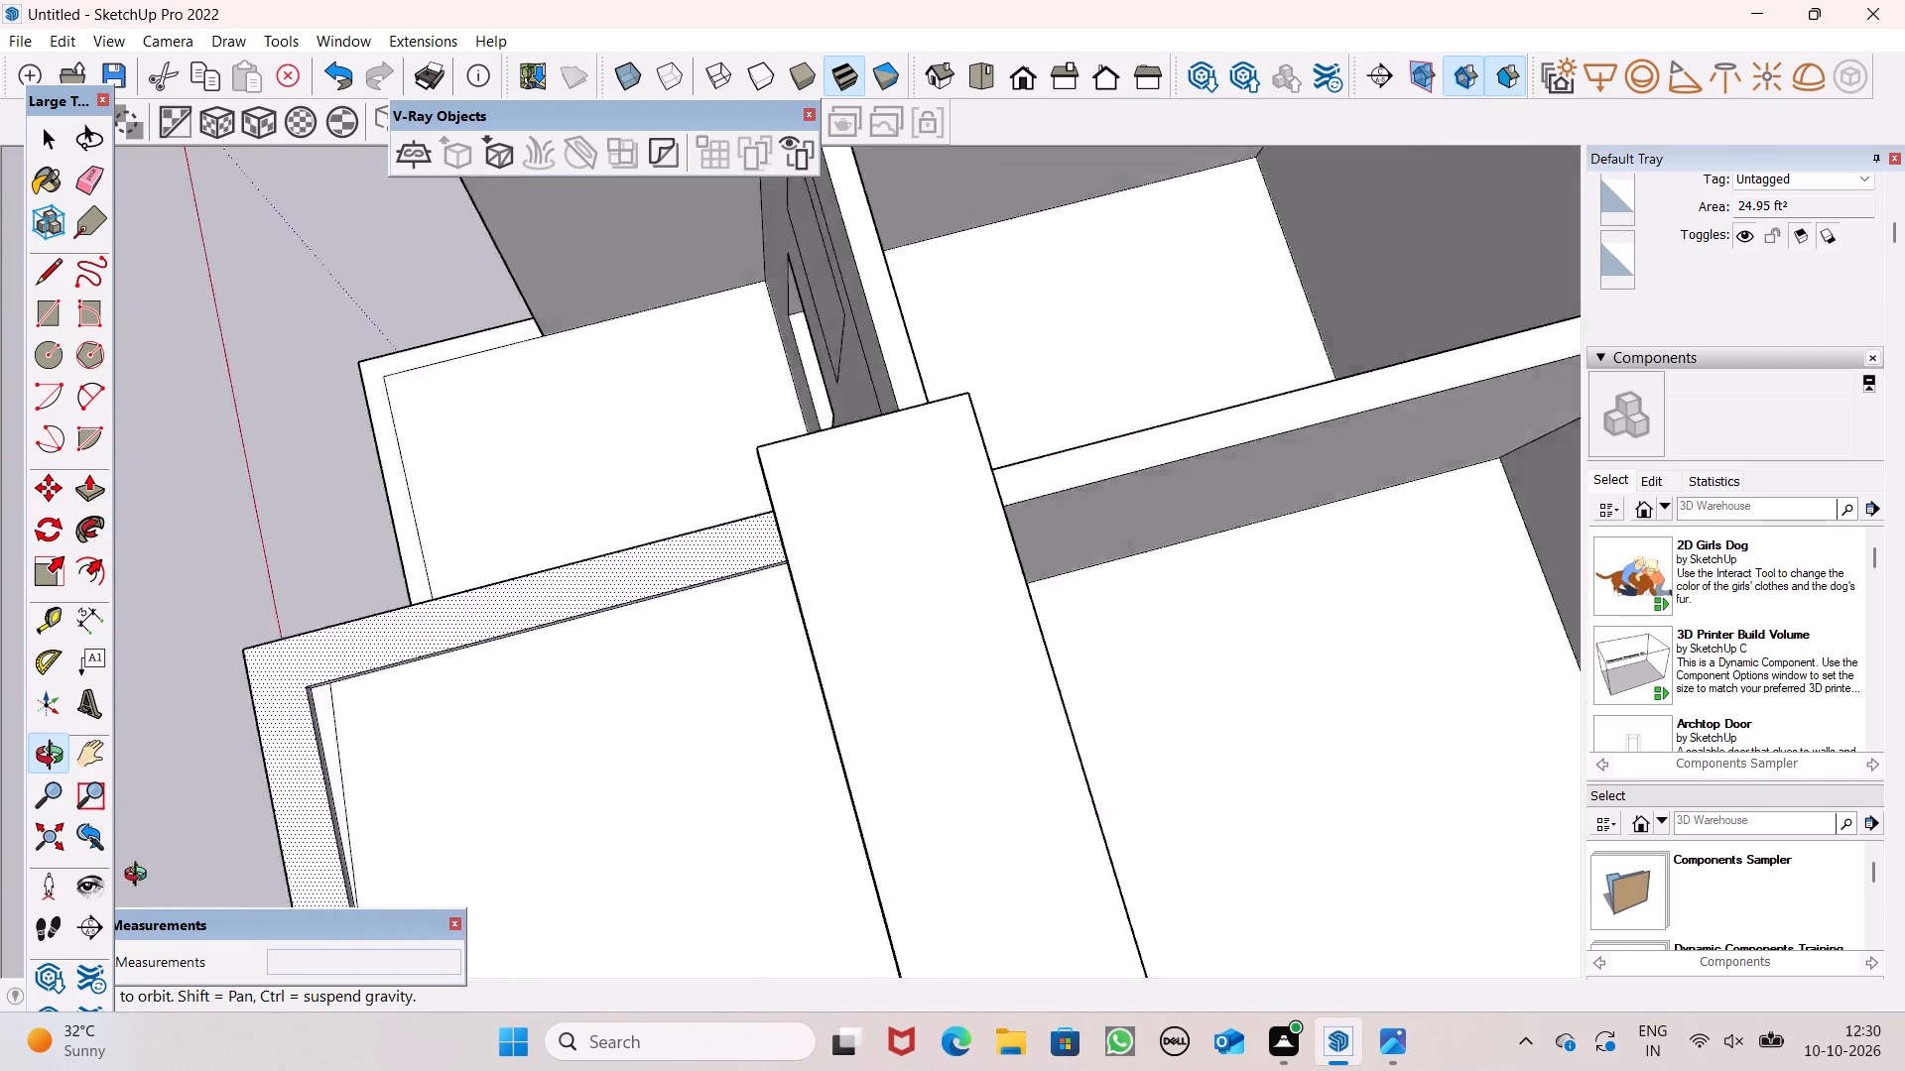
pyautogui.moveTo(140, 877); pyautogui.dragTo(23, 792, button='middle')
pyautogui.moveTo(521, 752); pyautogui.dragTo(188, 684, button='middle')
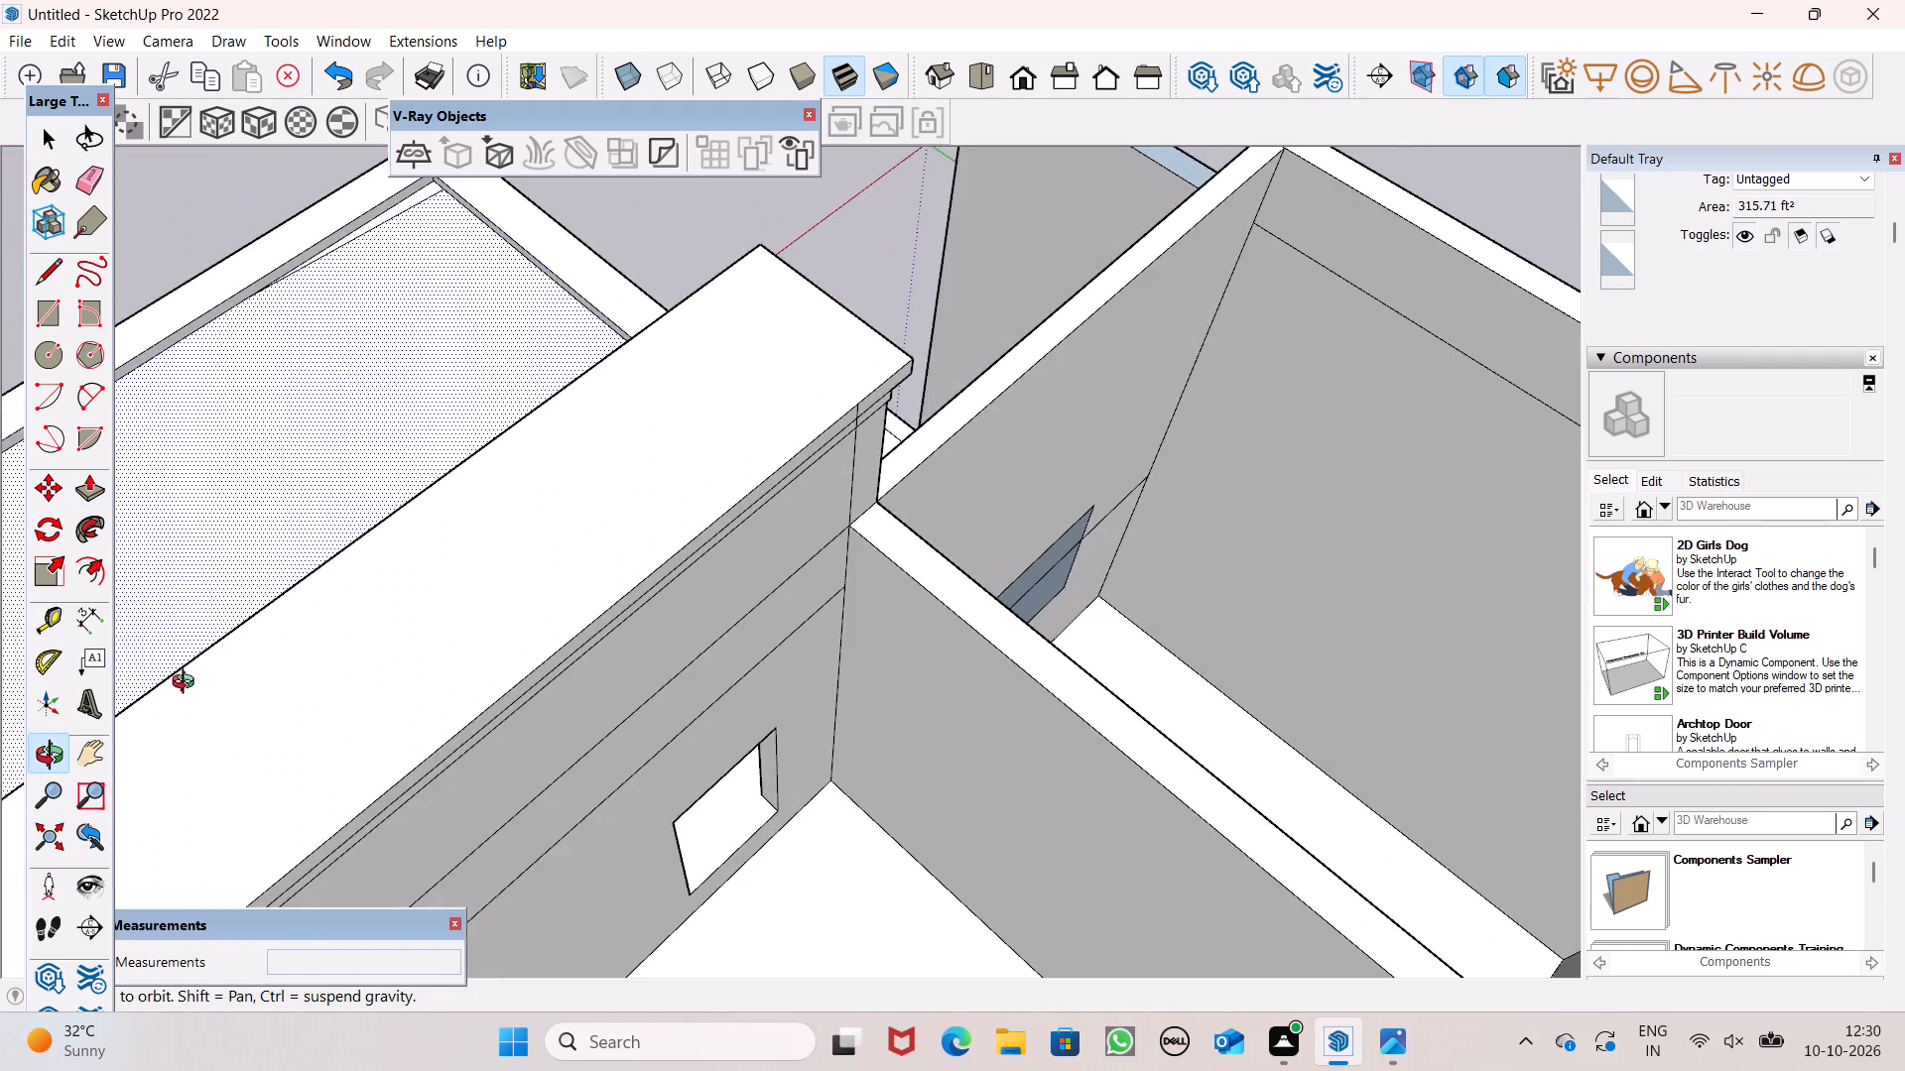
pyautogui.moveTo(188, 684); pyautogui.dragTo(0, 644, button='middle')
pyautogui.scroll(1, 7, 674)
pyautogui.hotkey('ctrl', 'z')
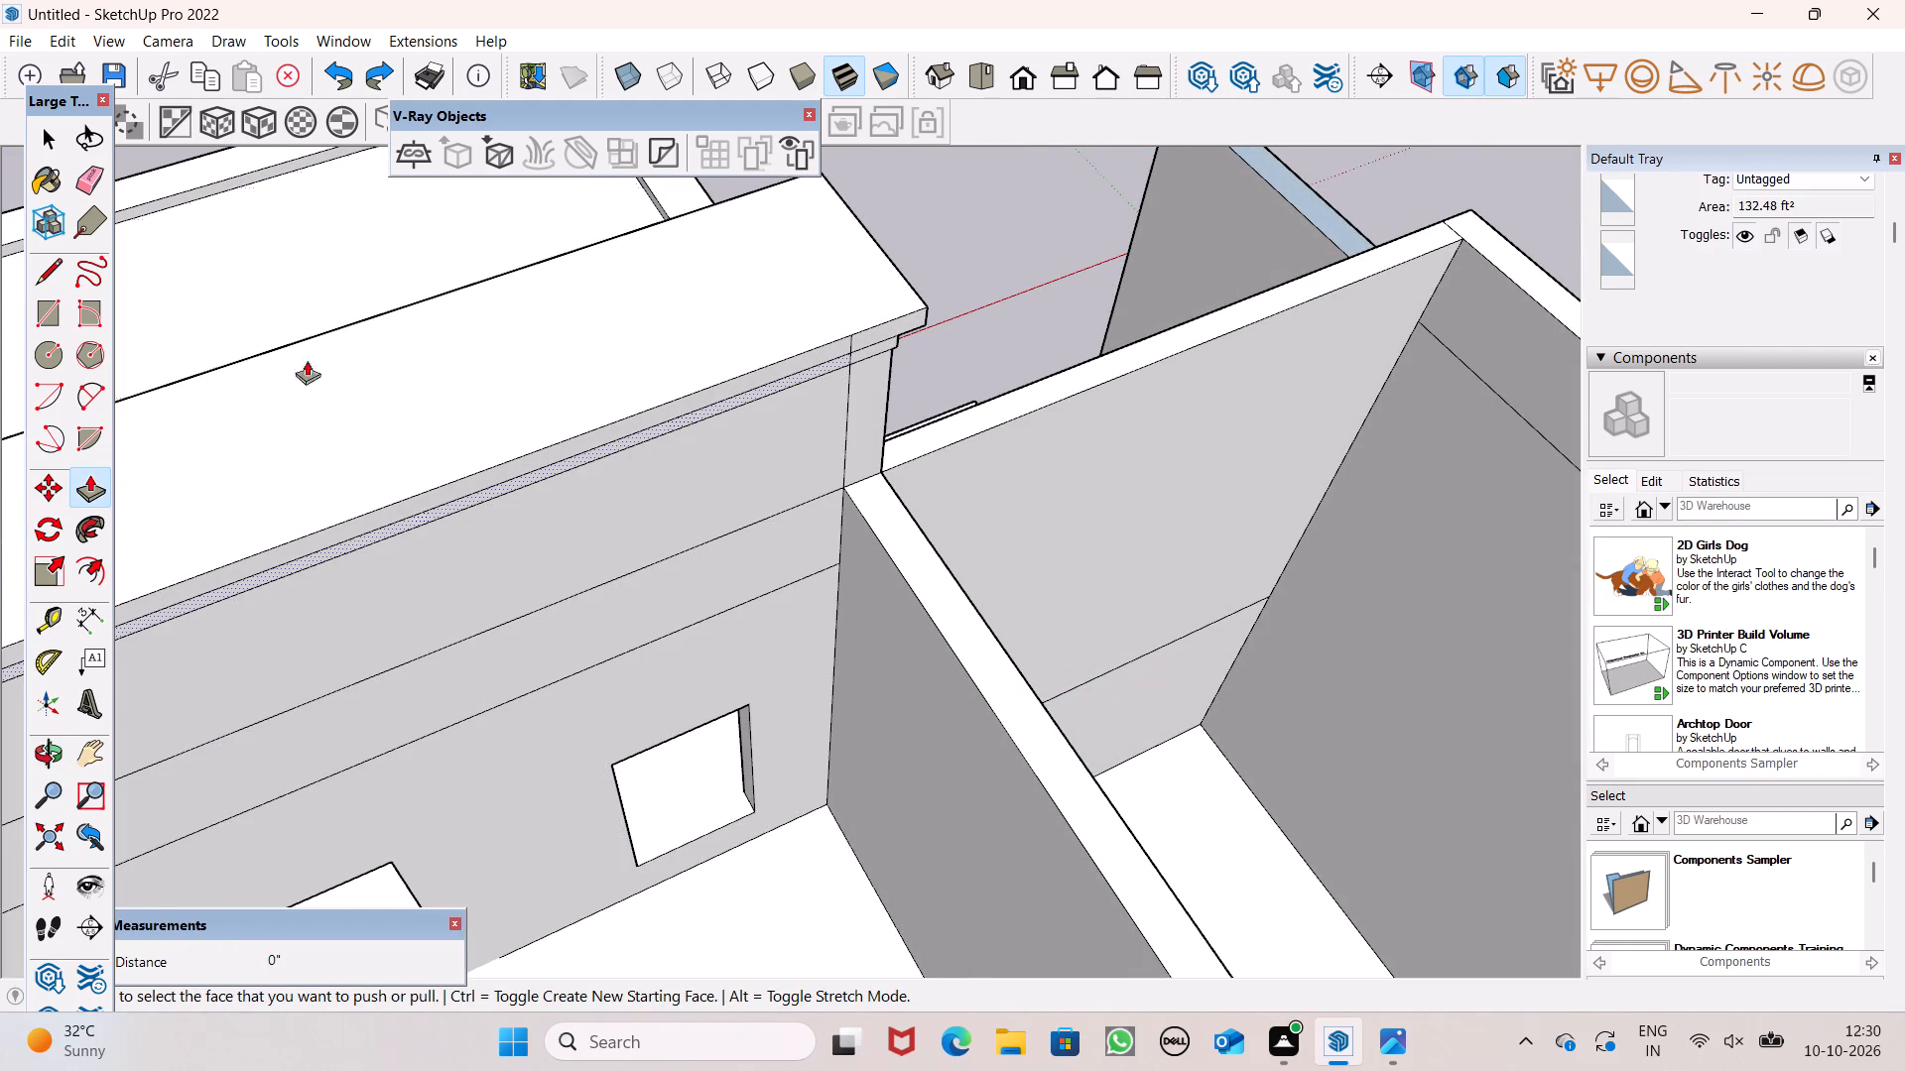
# Erase the horizontal line low on the inner face of the small room's front wall, behind the lower square.
pyautogui.click(91, 175)
pyautogui.moveTo(1088, 671); pyautogui.dragTo(1101, 696)
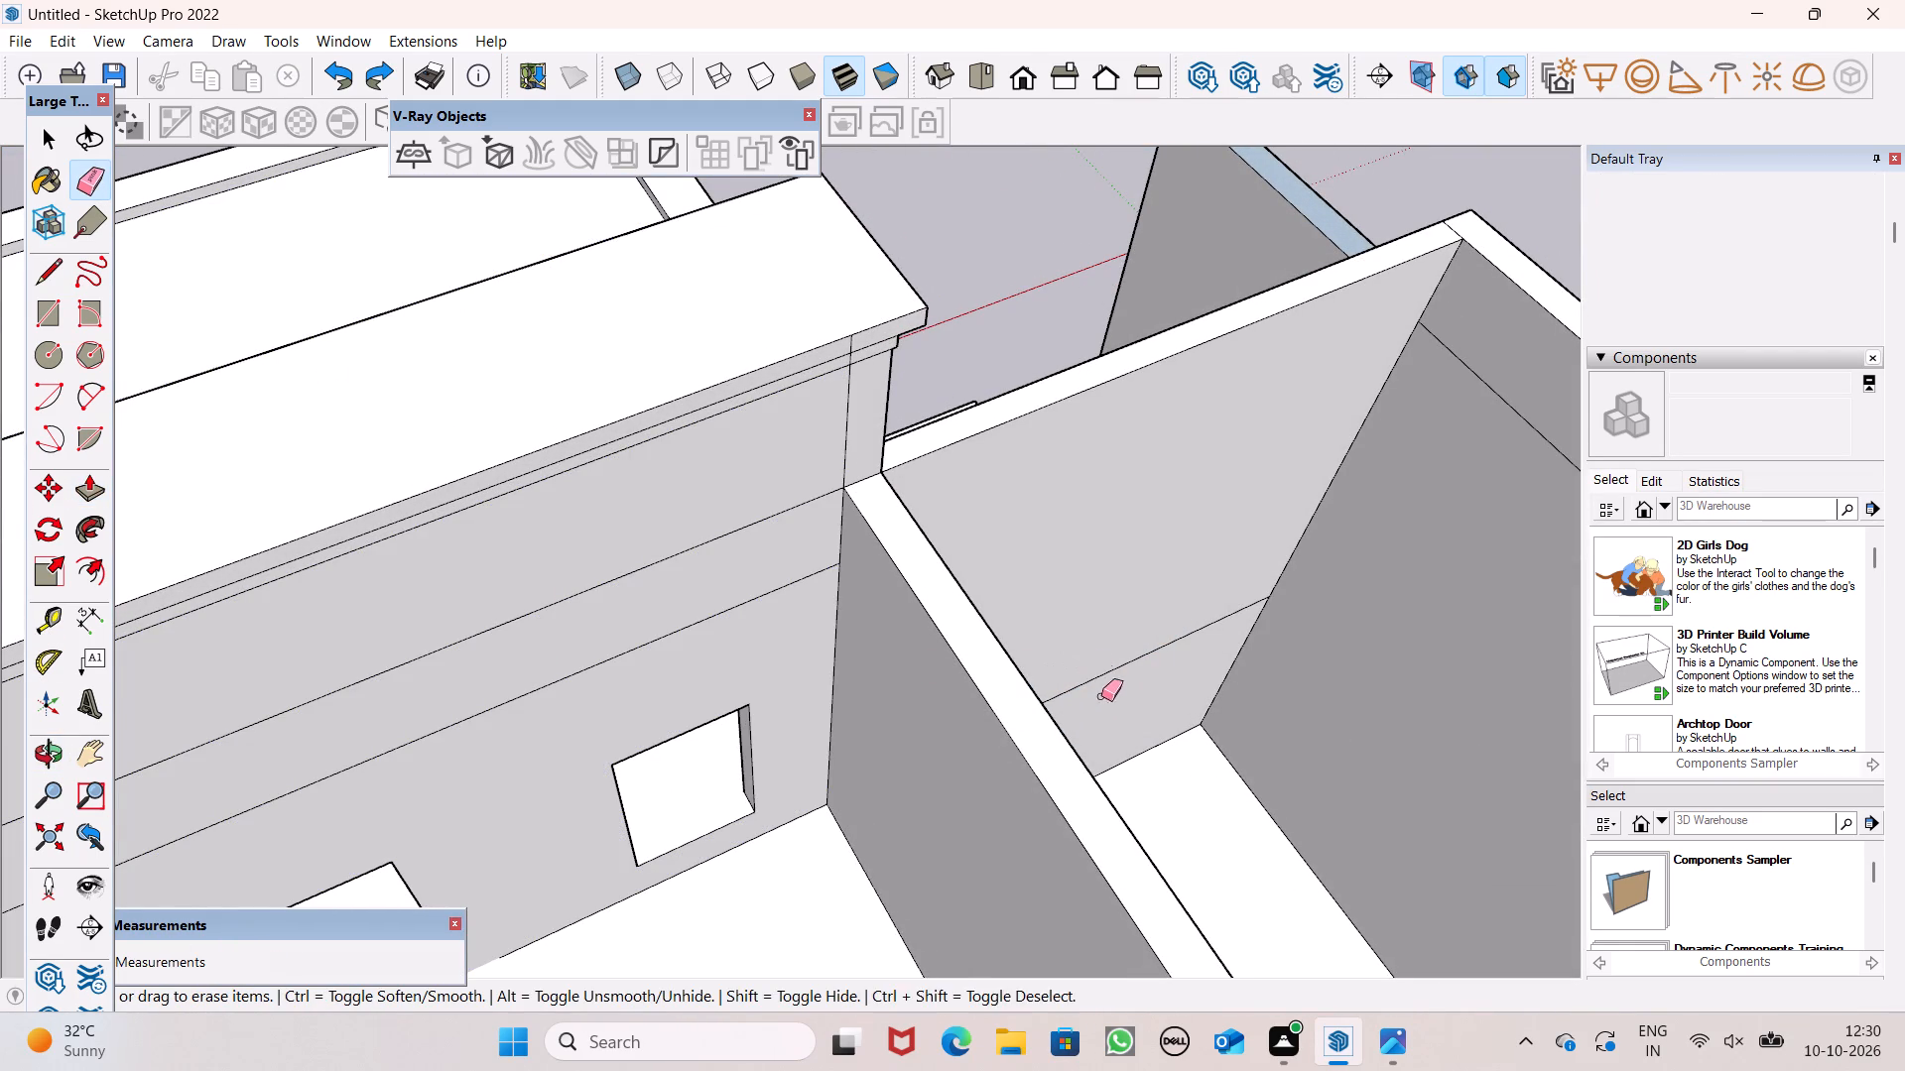
pyautogui.moveTo(1101, 696); pyautogui.dragTo(1102, 699)
# Push the lower square 9 1/4" through the small room's front wall to cut a window opening.
pyautogui.scroll(1, 1012, 684)
pyautogui.scroll(-3, 1008, 689)
pyautogui.scroll(-3, 726, 966)
pyautogui.moveTo(765, 934); pyautogui.dragTo(1860, 1006, button='middle')
pyautogui.moveTo(597, 705); pyautogui.dragTo(1074, 648, button='middle')
pyautogui.scroll(1, 1098, 671)
pyautogui.scroll(3, 578, 508)
pyautogui.moveTo(617, 664); pyautogui.dragTo(561, 617, button='middle')
pyautogui.press('space')
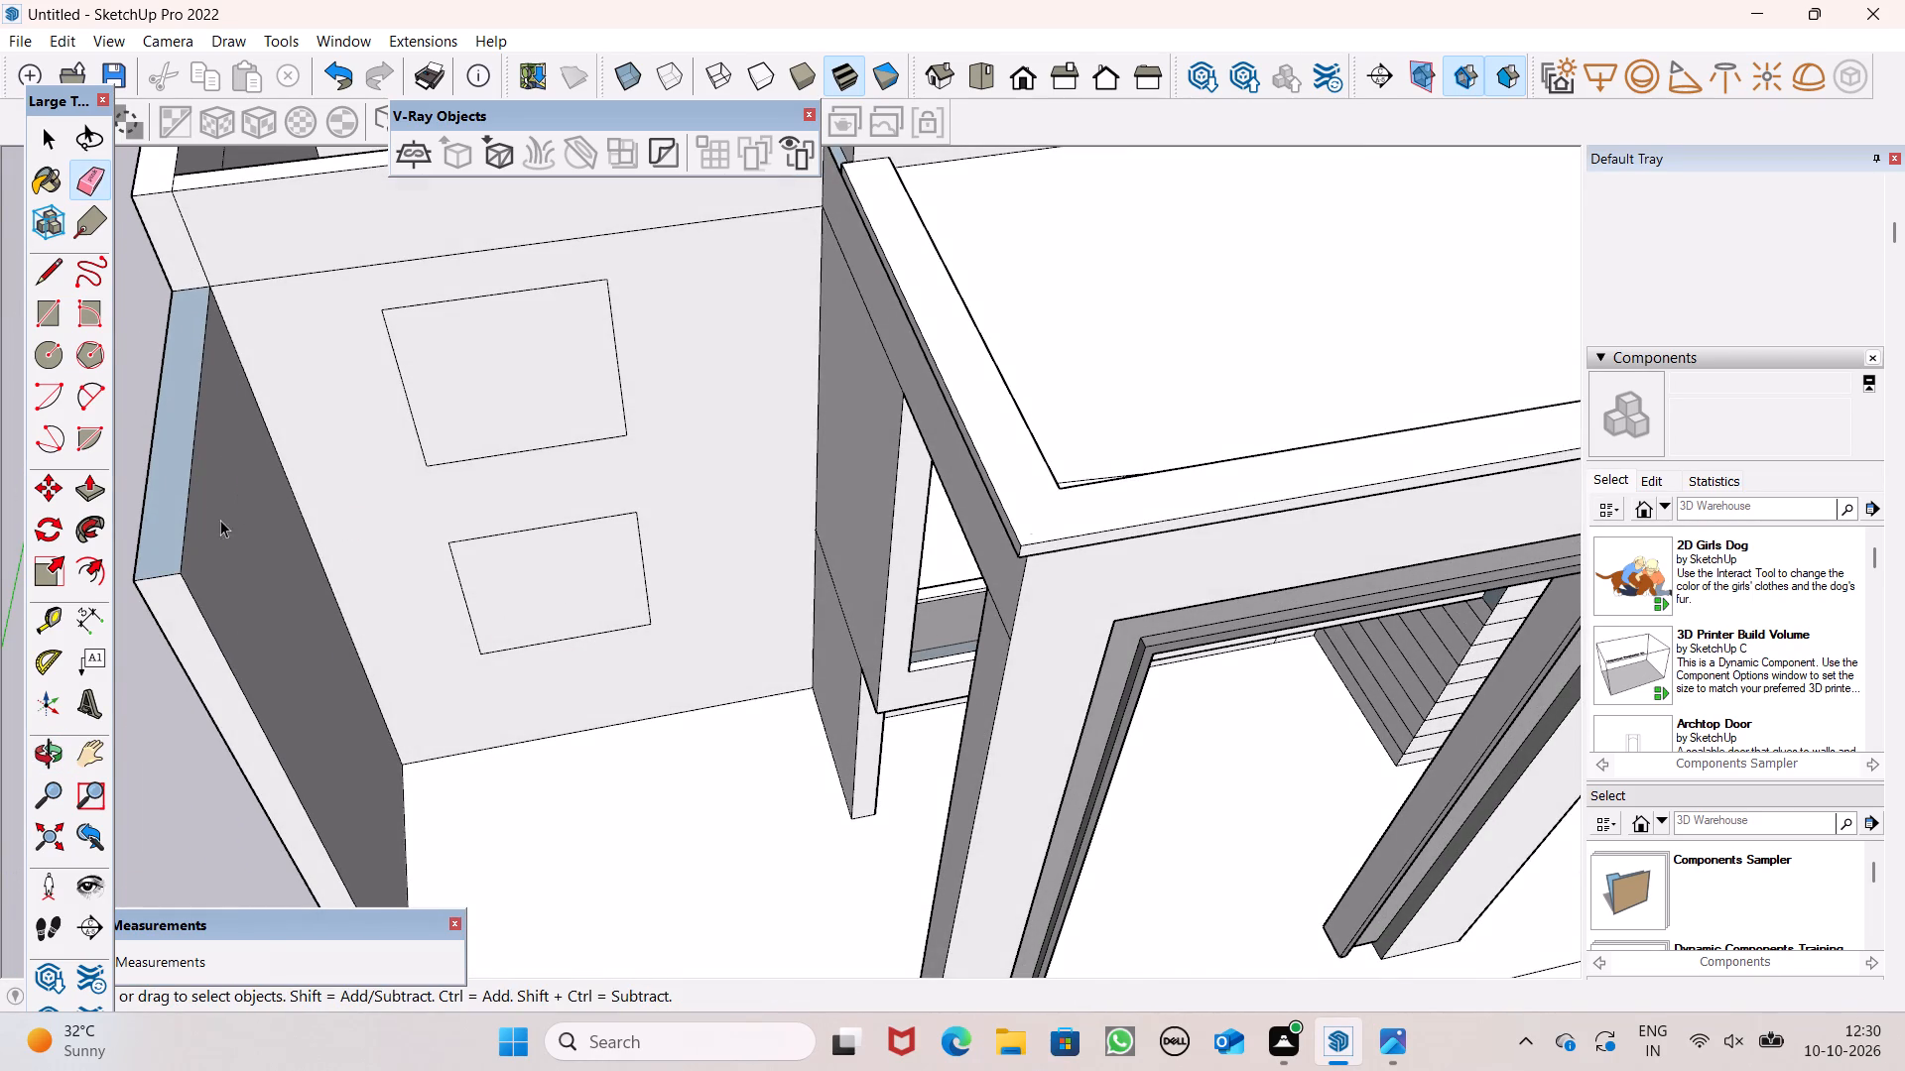
pyautogui.click(94, 483)
pyautogui.moveTo(530, 585); pyautogui.dragTo(496, 542, button='middle')
pyautogui.scroll(1, 517, 554)
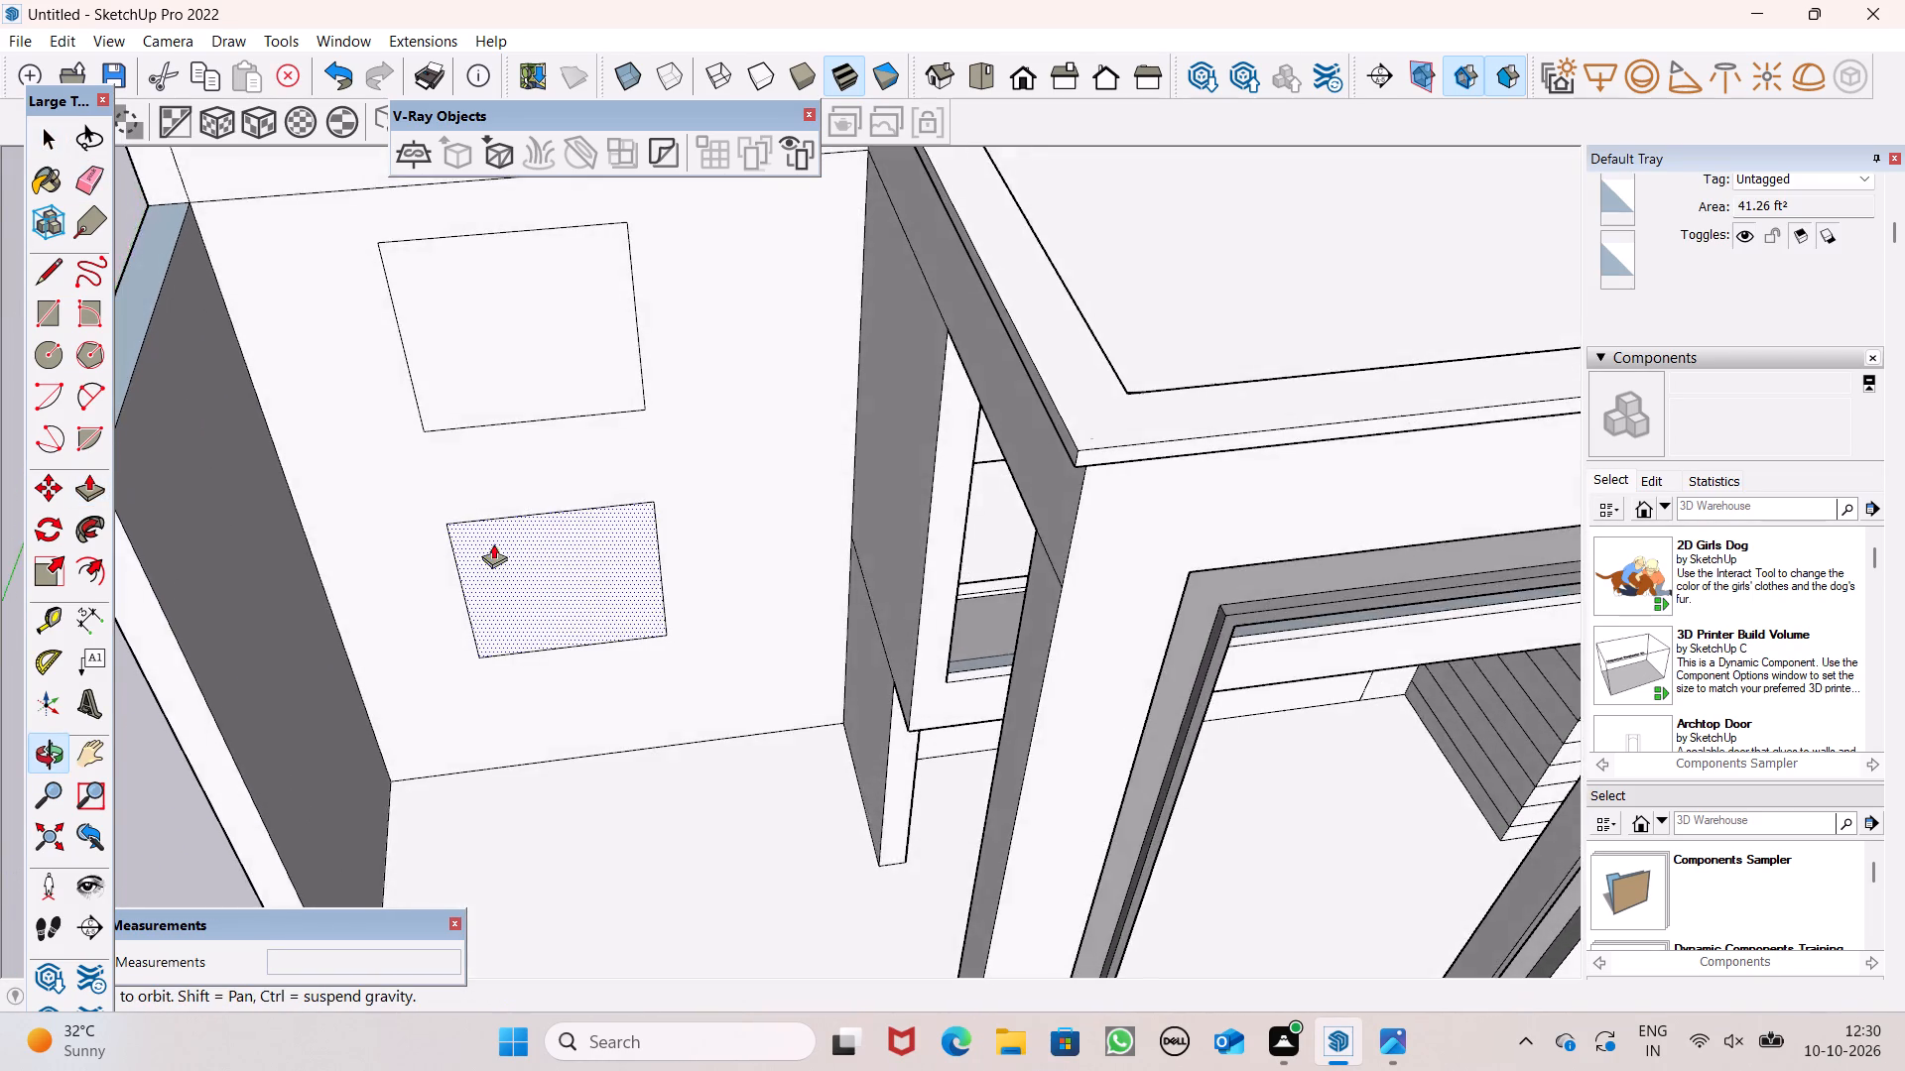
pyautogui.scroll(5, 496, 584)
pyautogui.moveTo(555, 652); pyautogui.dragTo(623, 614)
# Push the upper square 9 1/4" through the same front wall to cut a second window opening.
pyautogui.scroll(-4, 571, 599)
pyautogui.moveTo(617, 684); pyautogui.dragTo(565, 537, button='middle')
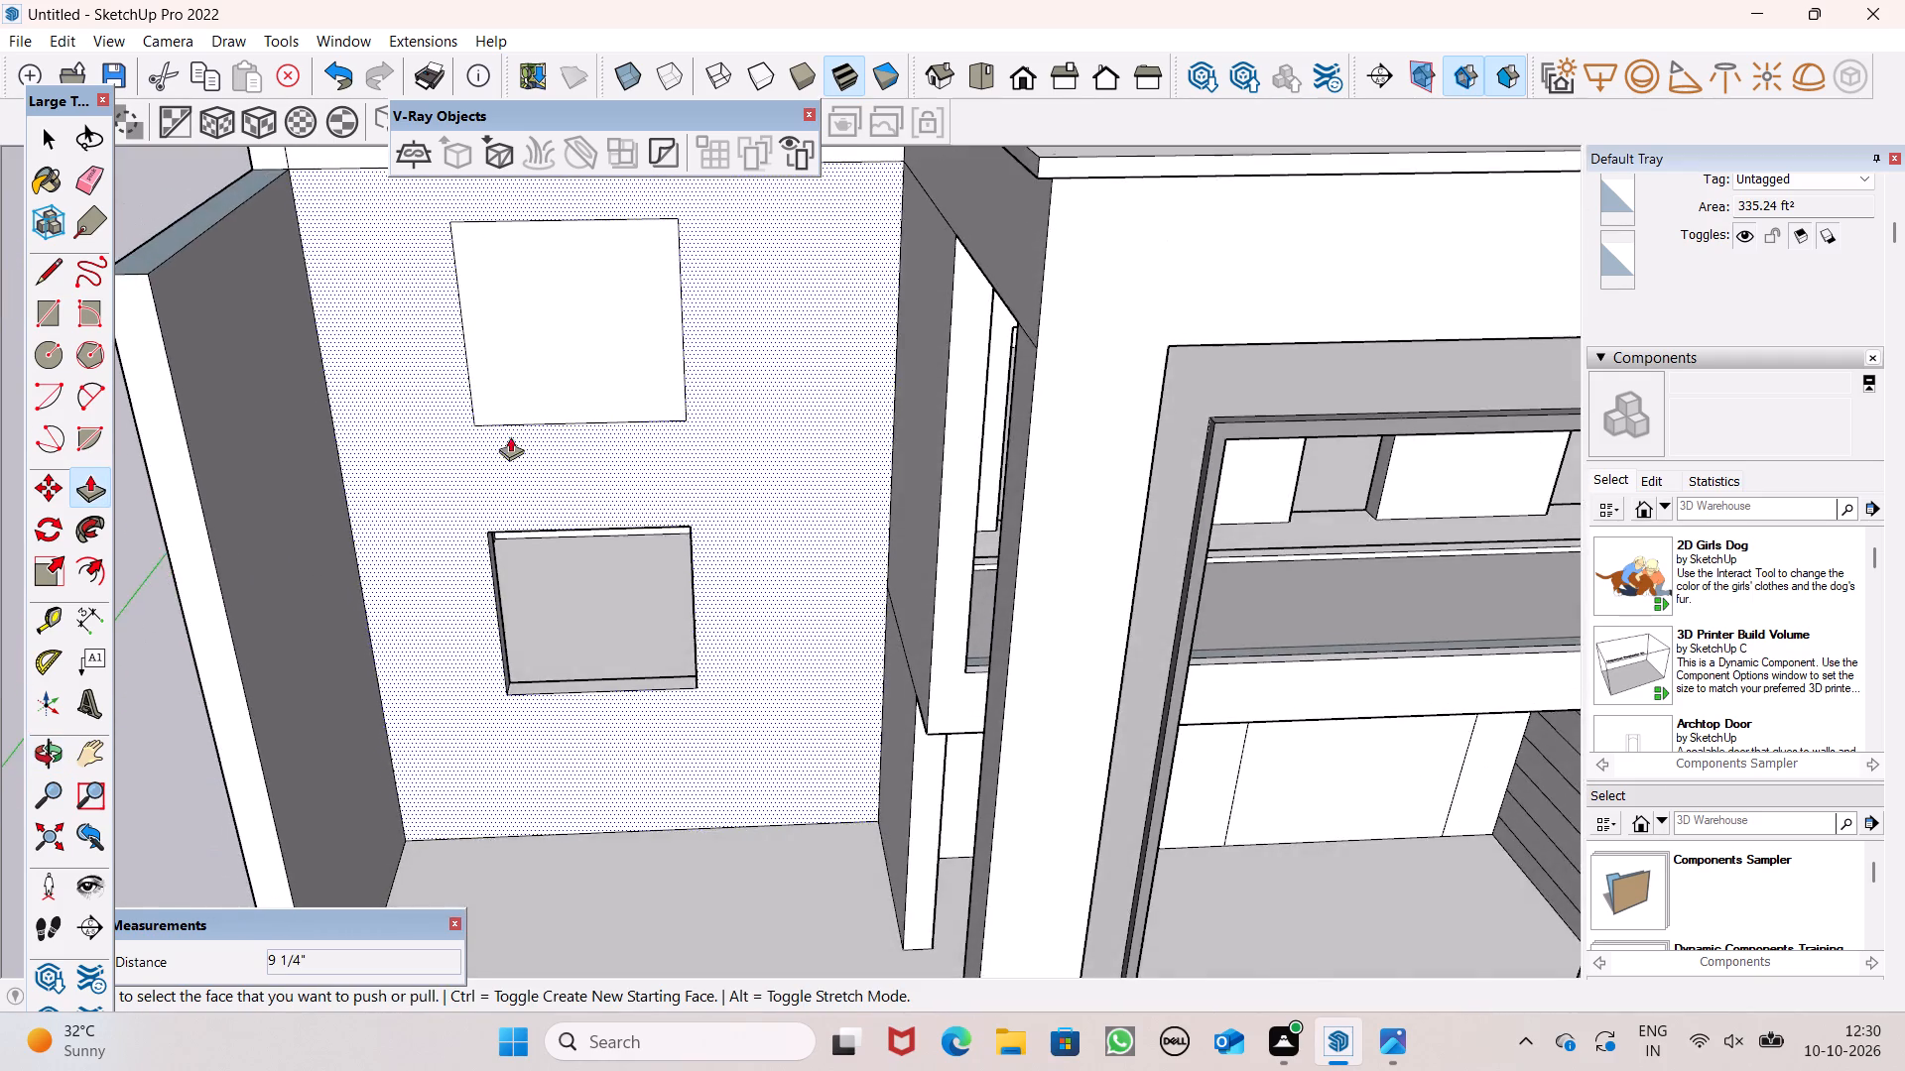
pyautogui.scroll(4, 508, 391)
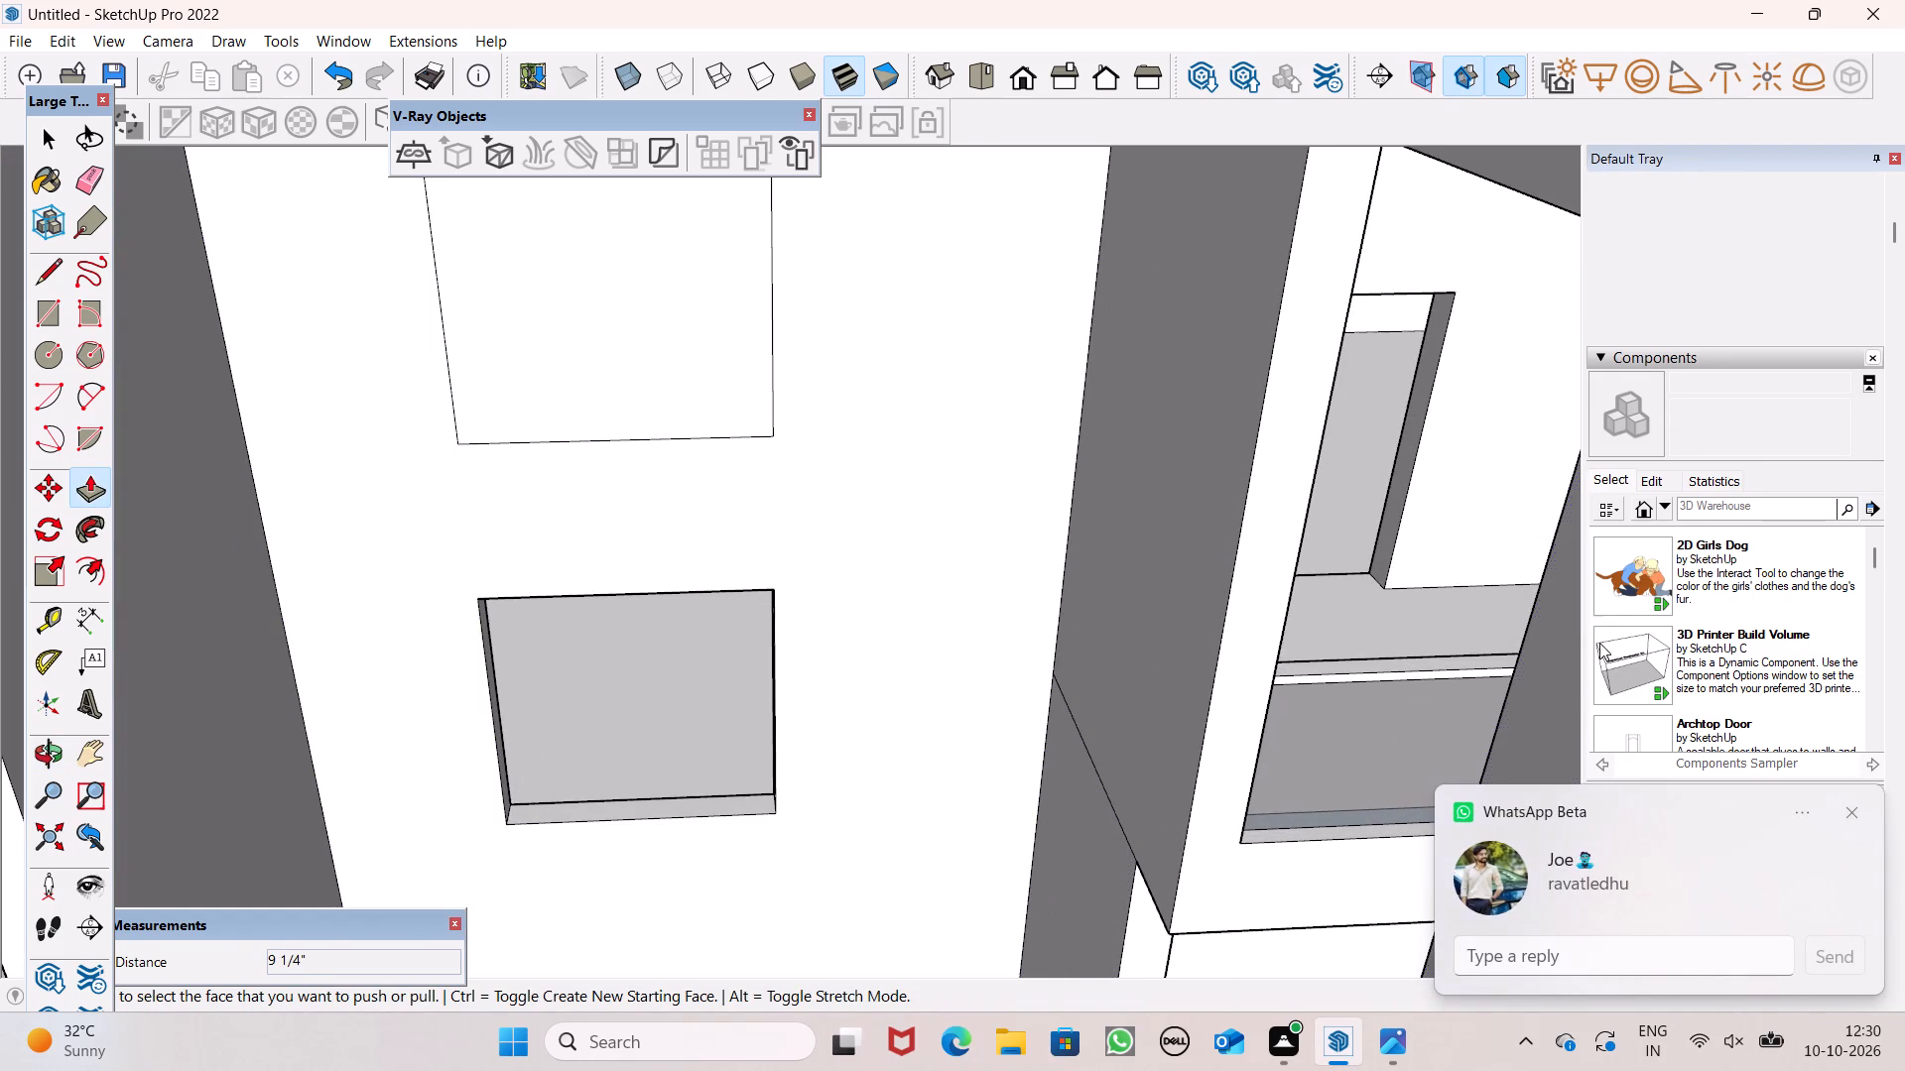
pyautogui.click(1853, 817)
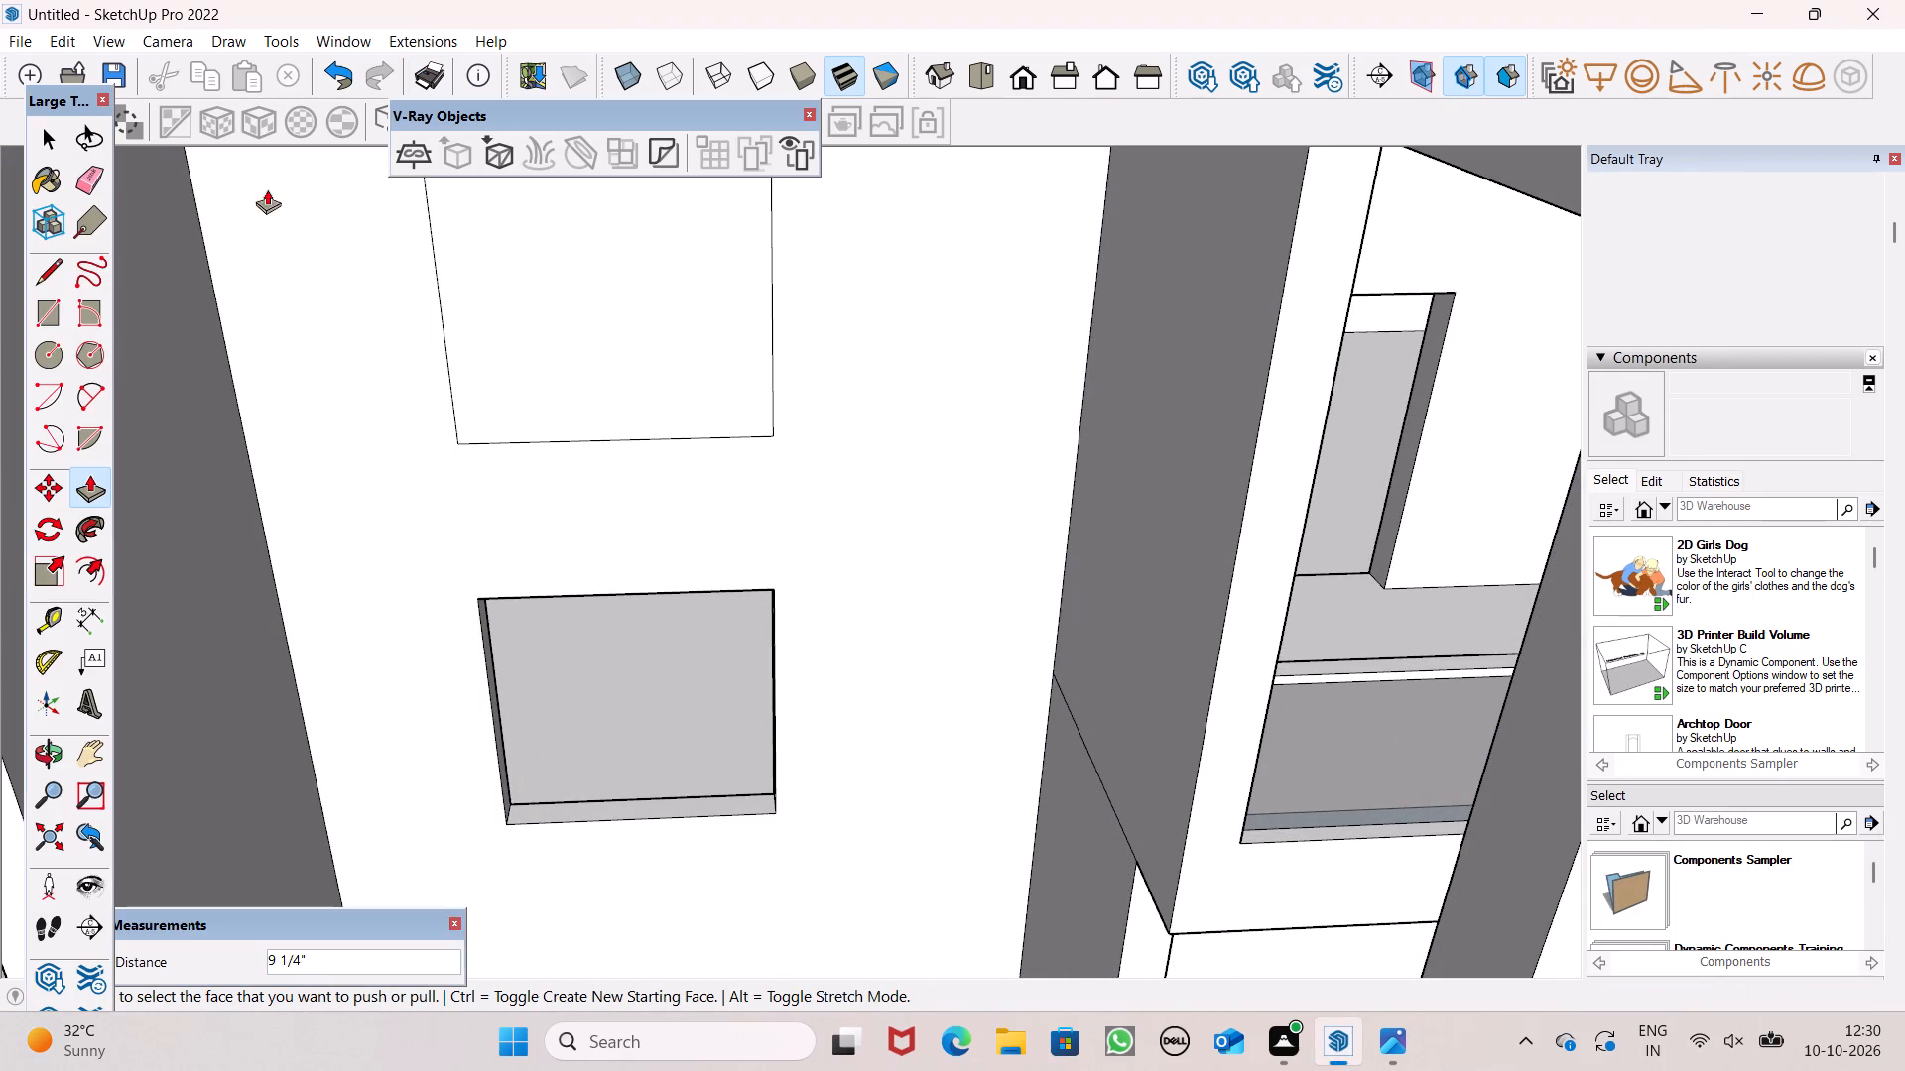
pyautogui.moveTo(538, 420); pyautogui.dragTo(597, 392)
pyautogui.scroll(-6, 568, 443)
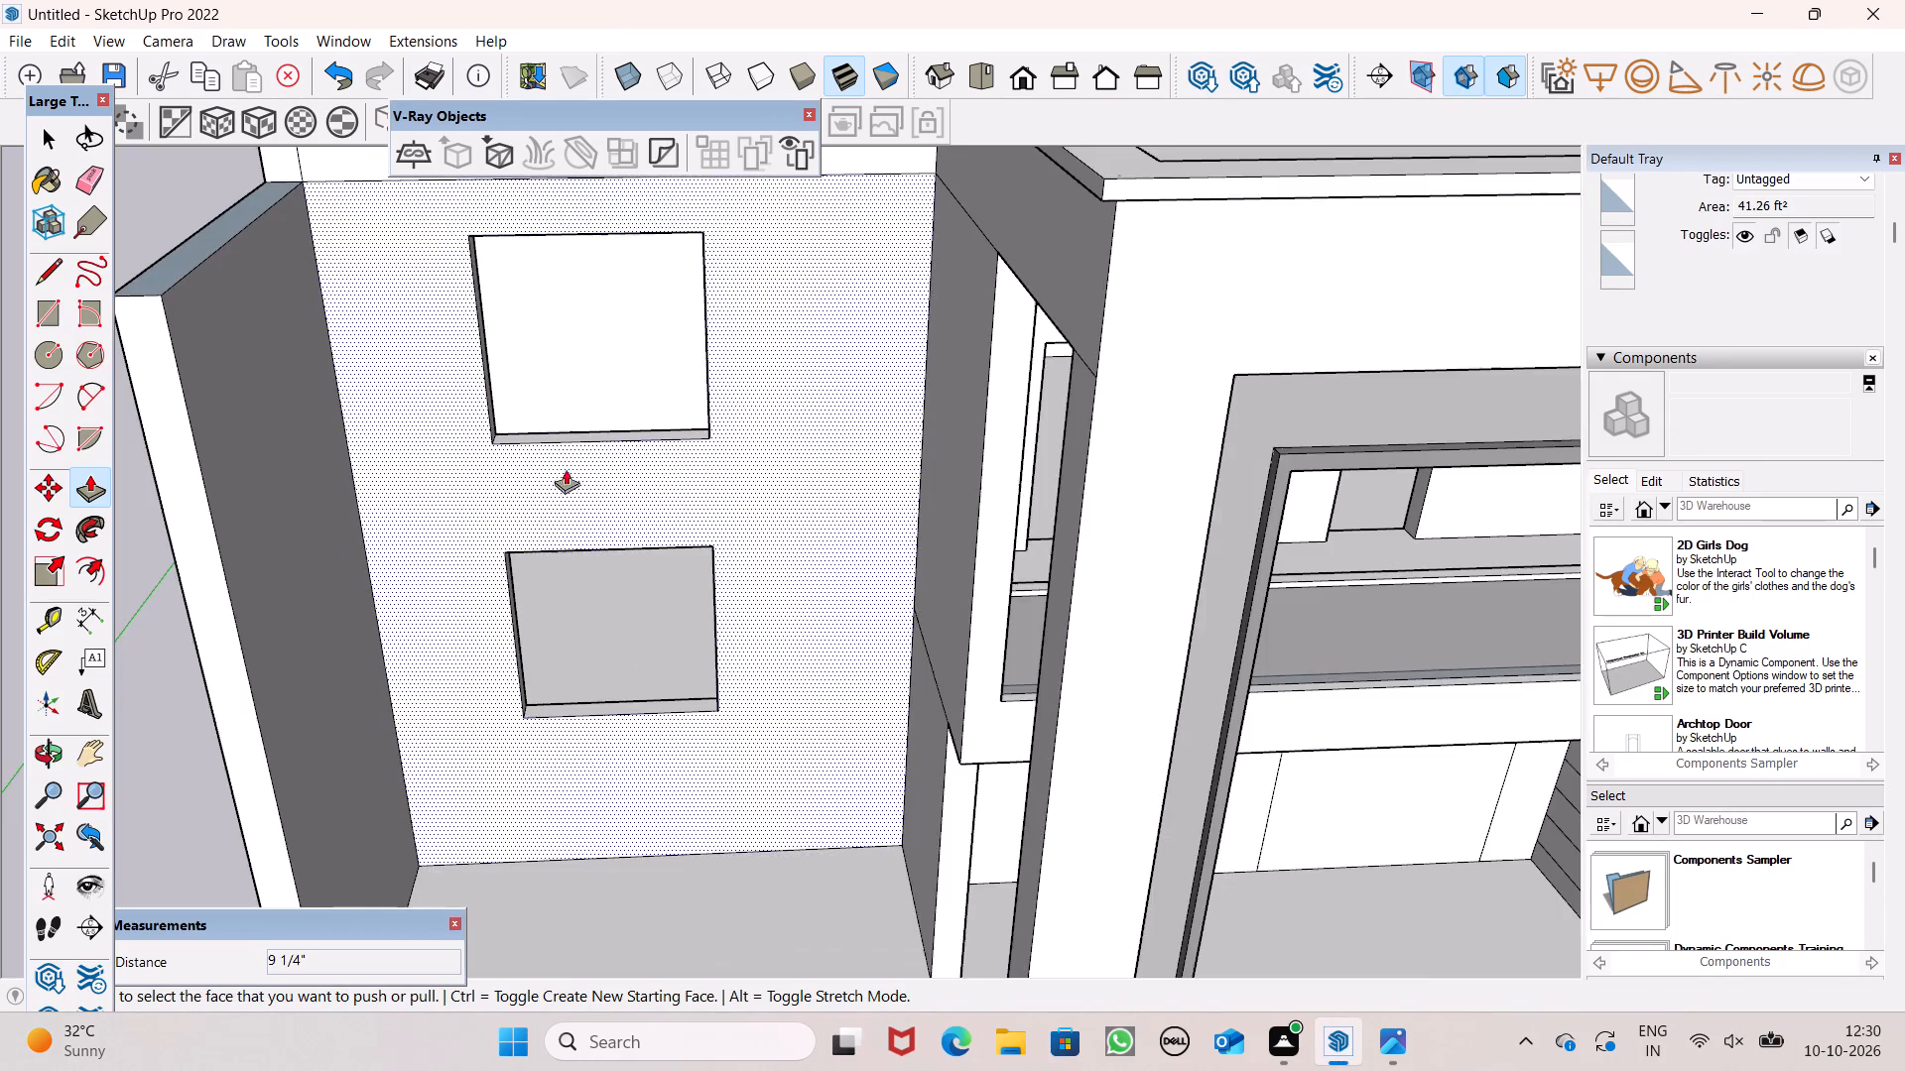
# Examine the two window openings and the whole front elevation from several angles.
pyautogui.scroll(-5, 638, 499)
pyautogui.moveTo(691, 515); pyautogui.dragTo(1019, 529, button='middle')
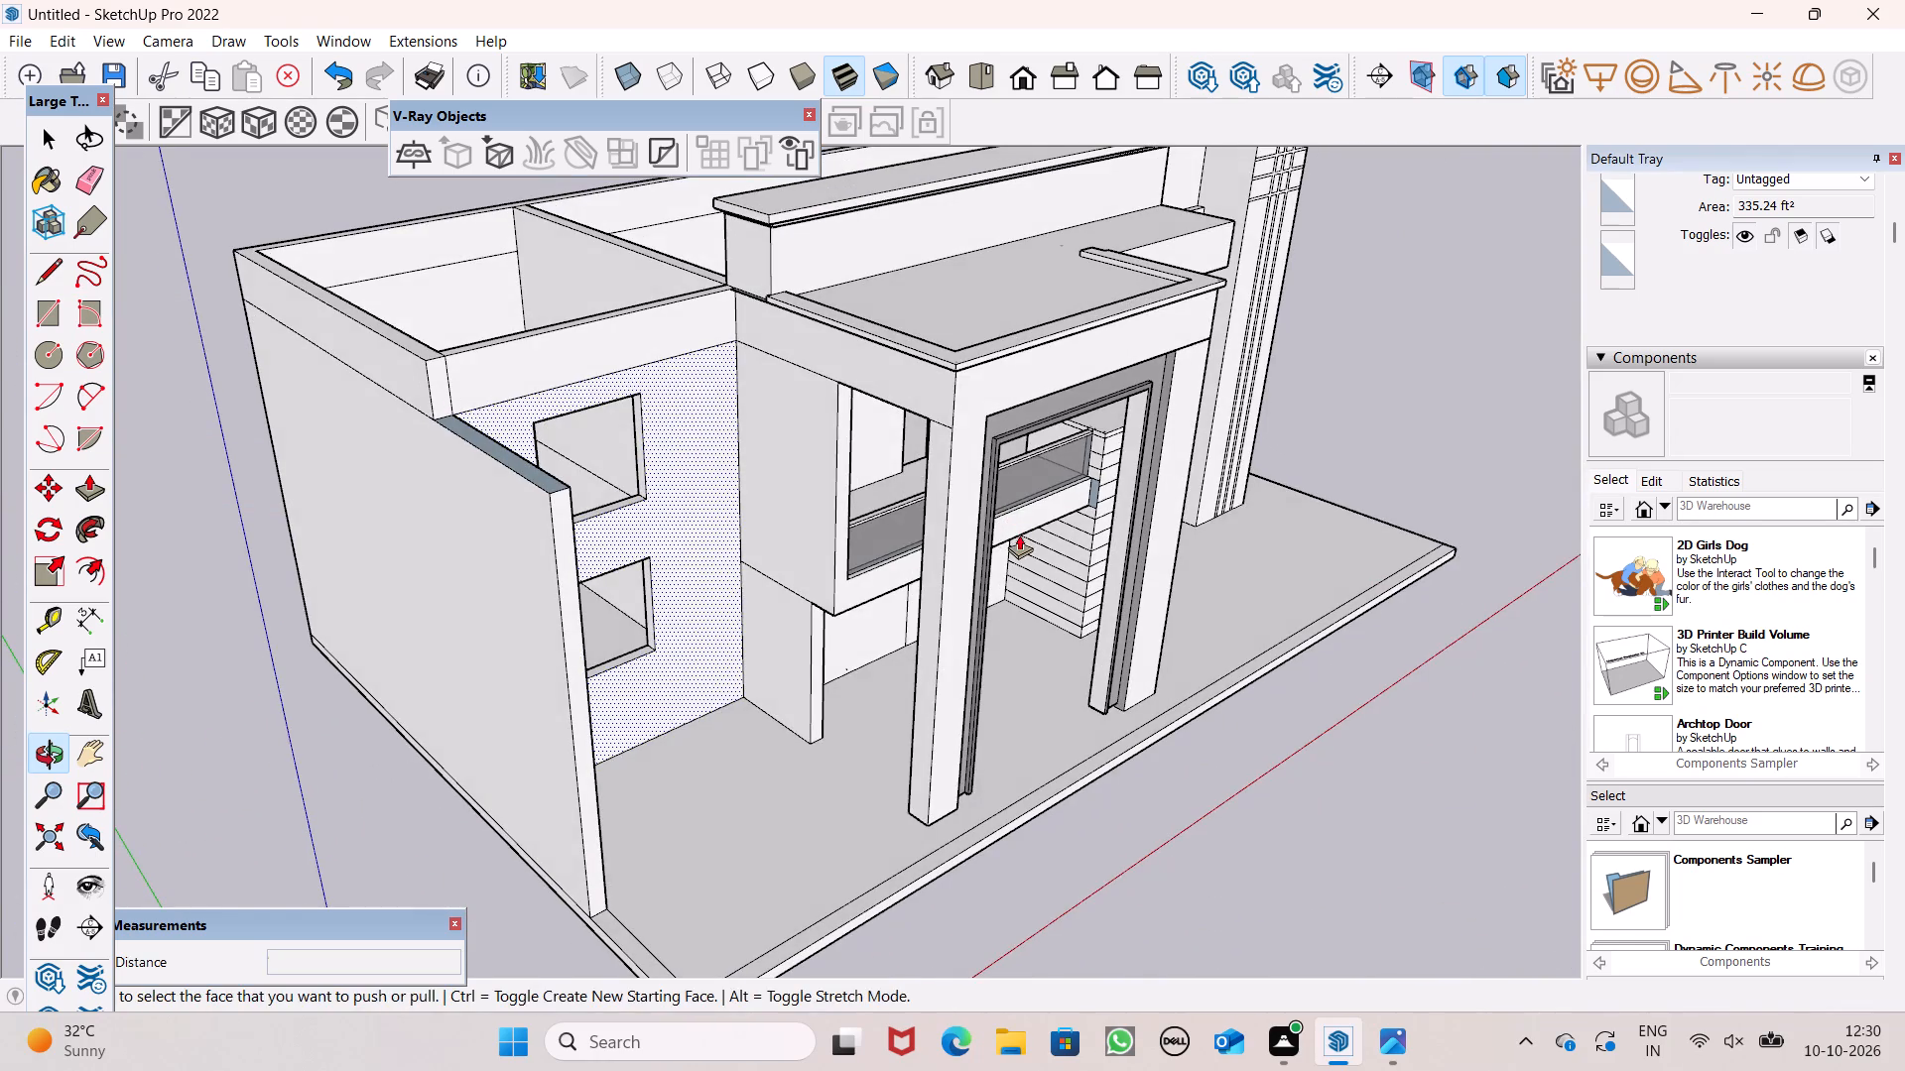
pyautogui.press('space')
pyautogui.scroll(-4, 1016, 538)
pyautogui.moveTo(982, 624); pyautogui.dragTo(830, 610, button='middle')
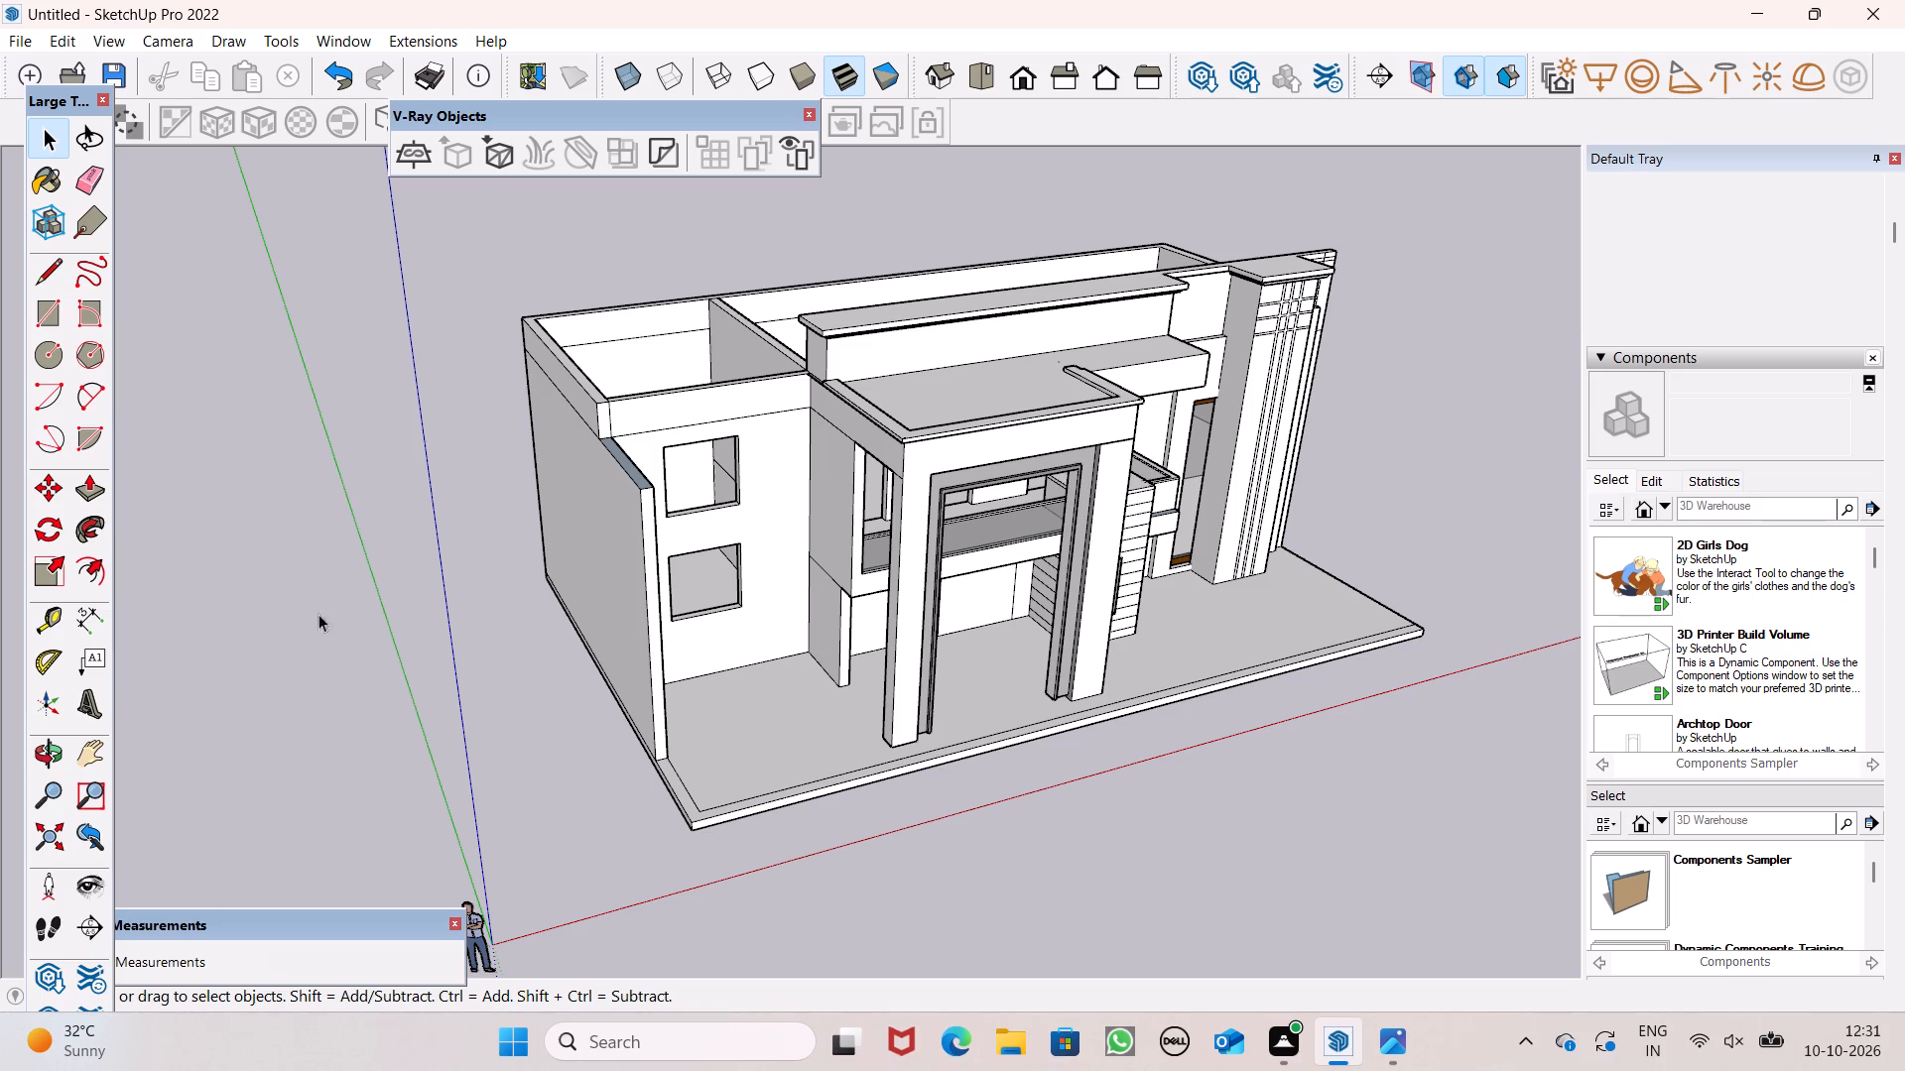
pyautogui.scroll(-6, 706, 627)
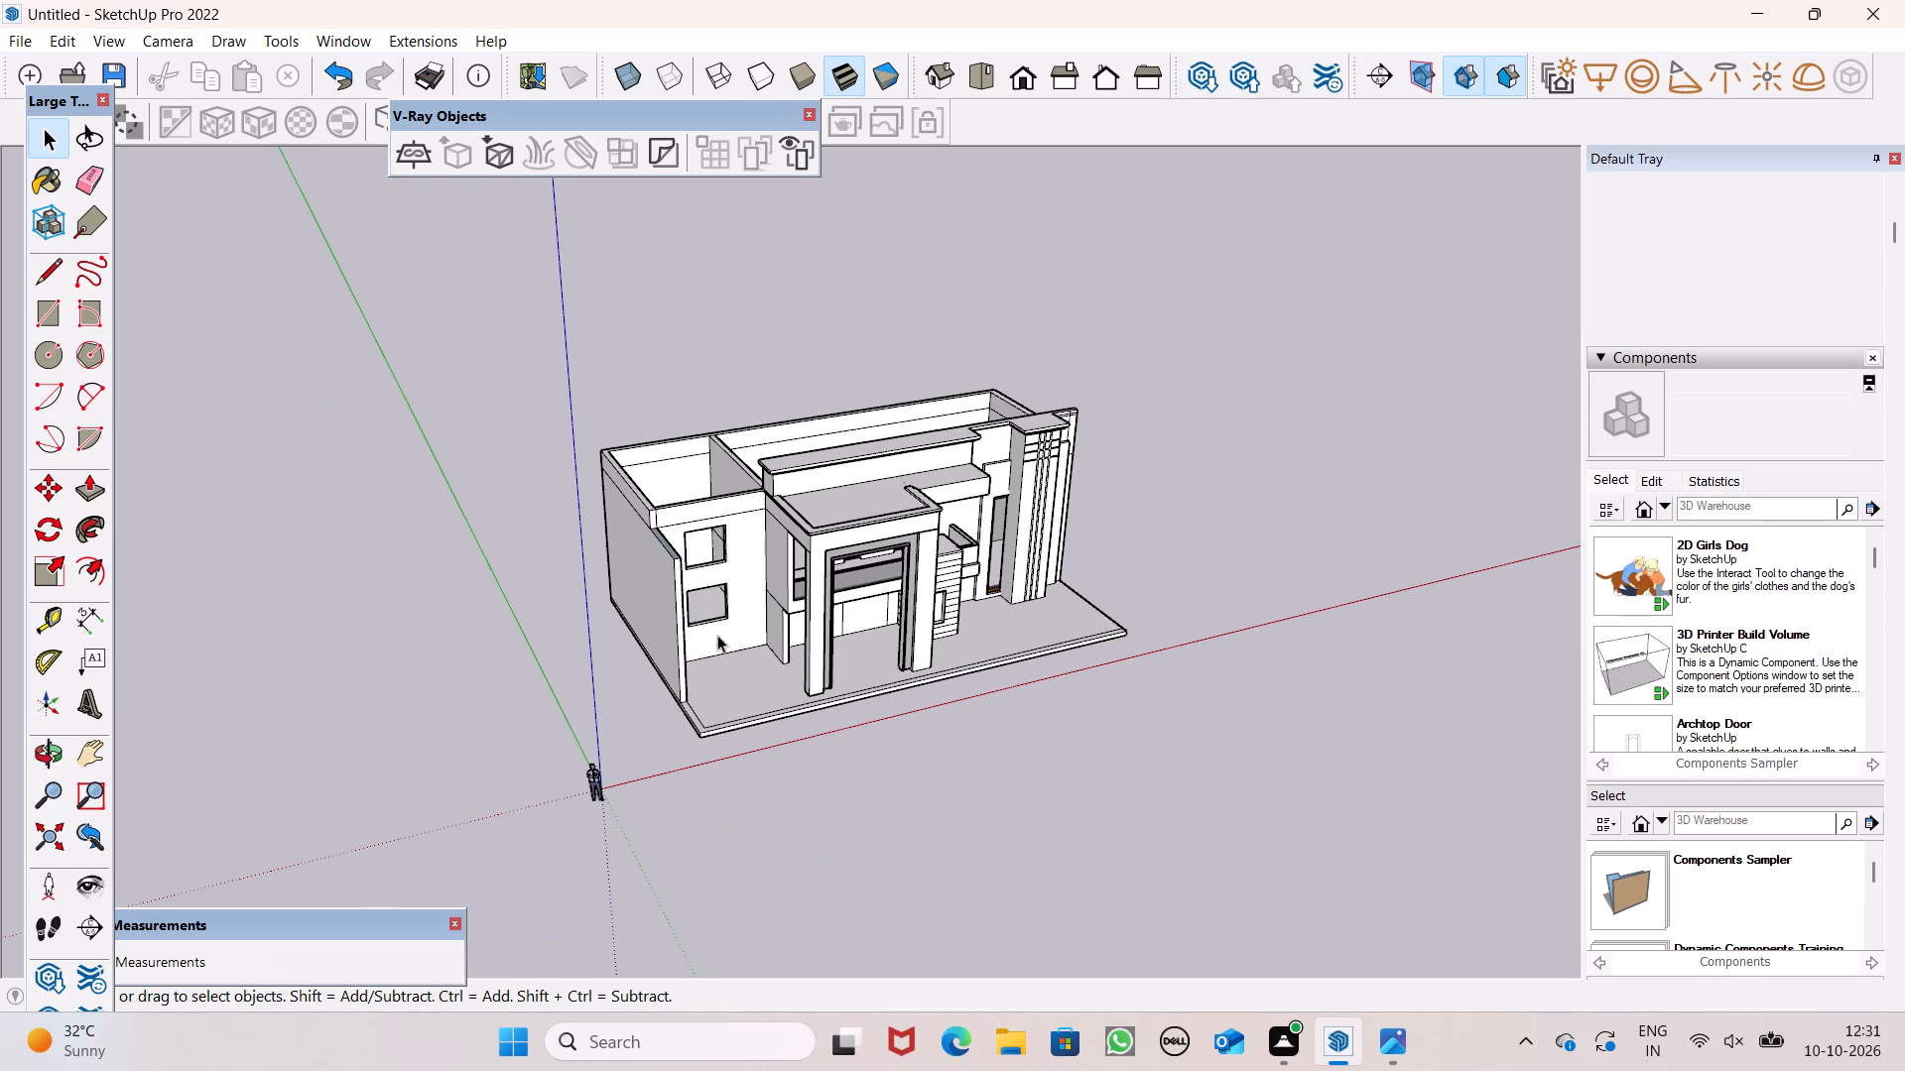
pyautogui.moveTo(855, 589); pyautogui.dragTo(556, 520, button='middle')
pyautogui.moveTo(744, 640); pyautogui.dragTo(807, 685, button='middle')
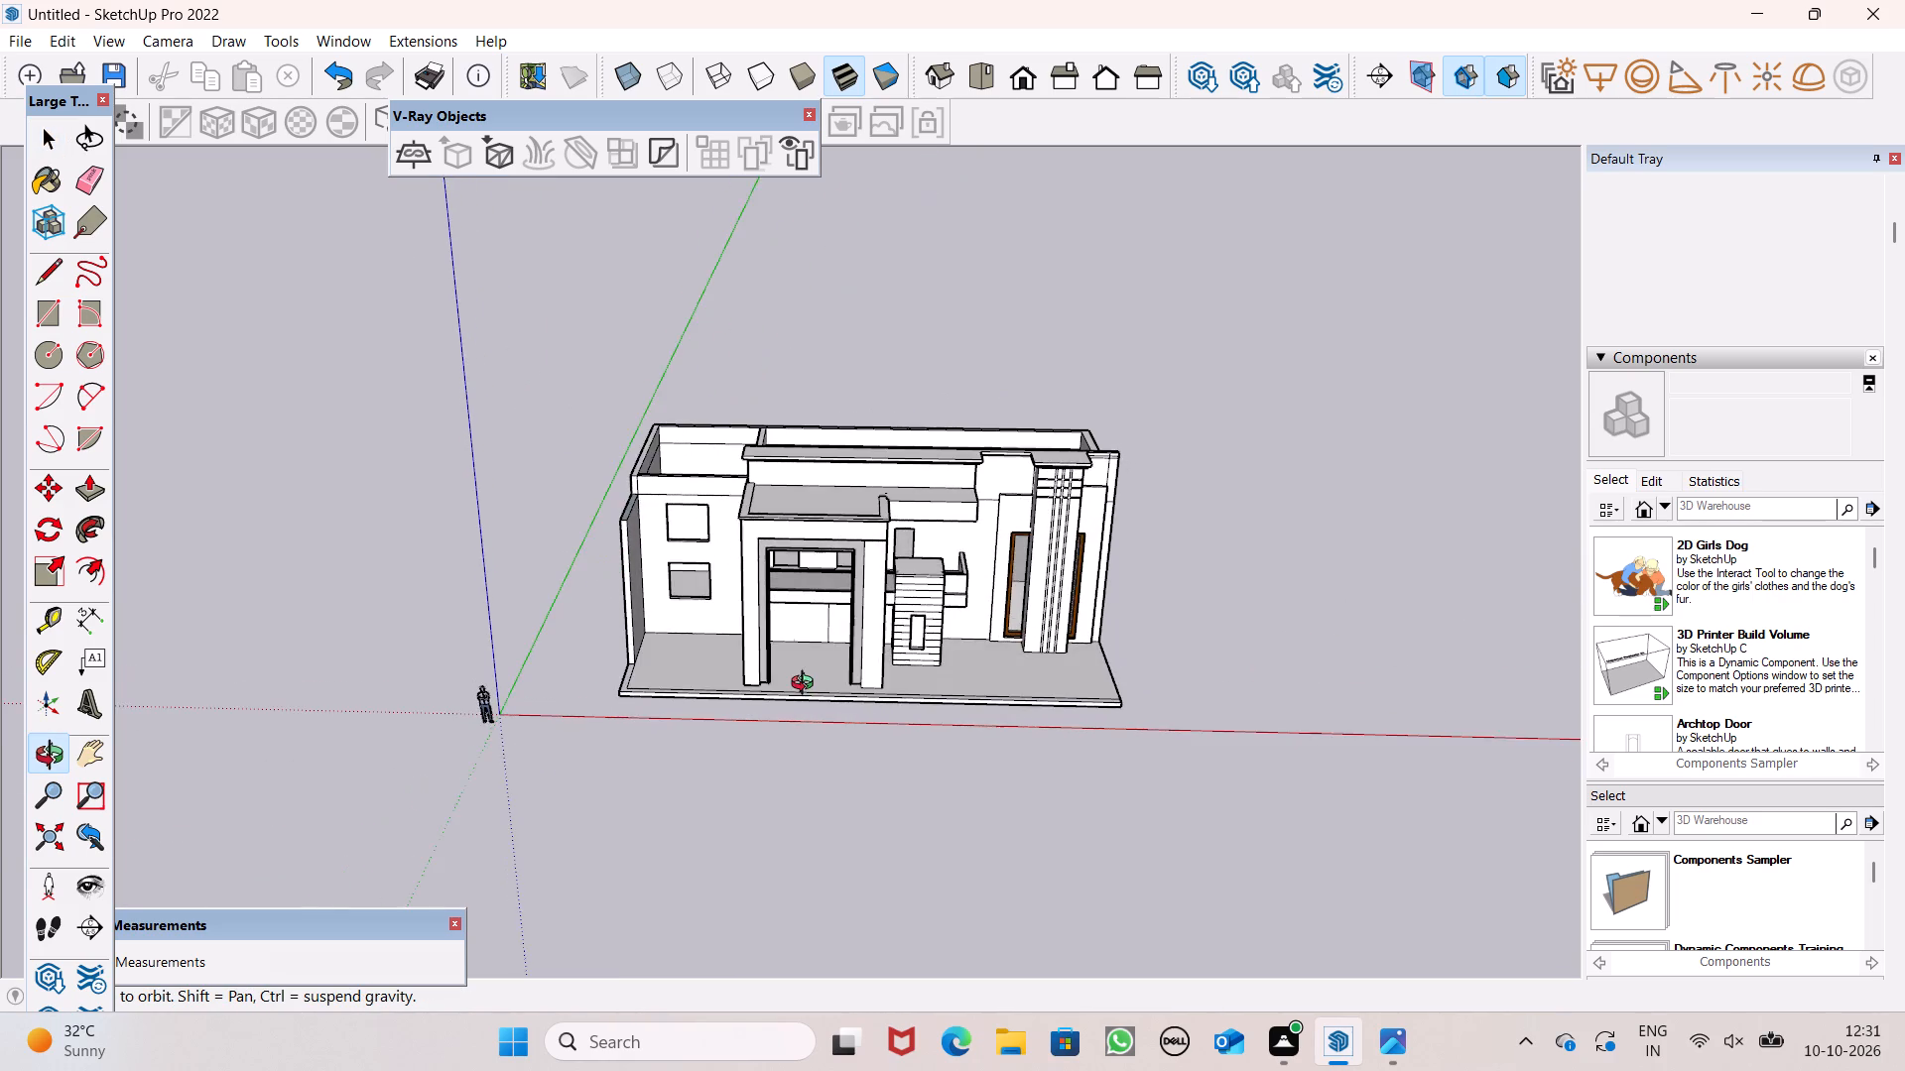
# Undo the two window cuts in the small room's front wall, leaving only the square outlines.
pyautogui.moveTo(807, 685); pyautogui.dragTo(843, 613, button='middle')
pyautogui.scroll(1, 843, 613)
pyautogui.scroll(6, 574, 564)
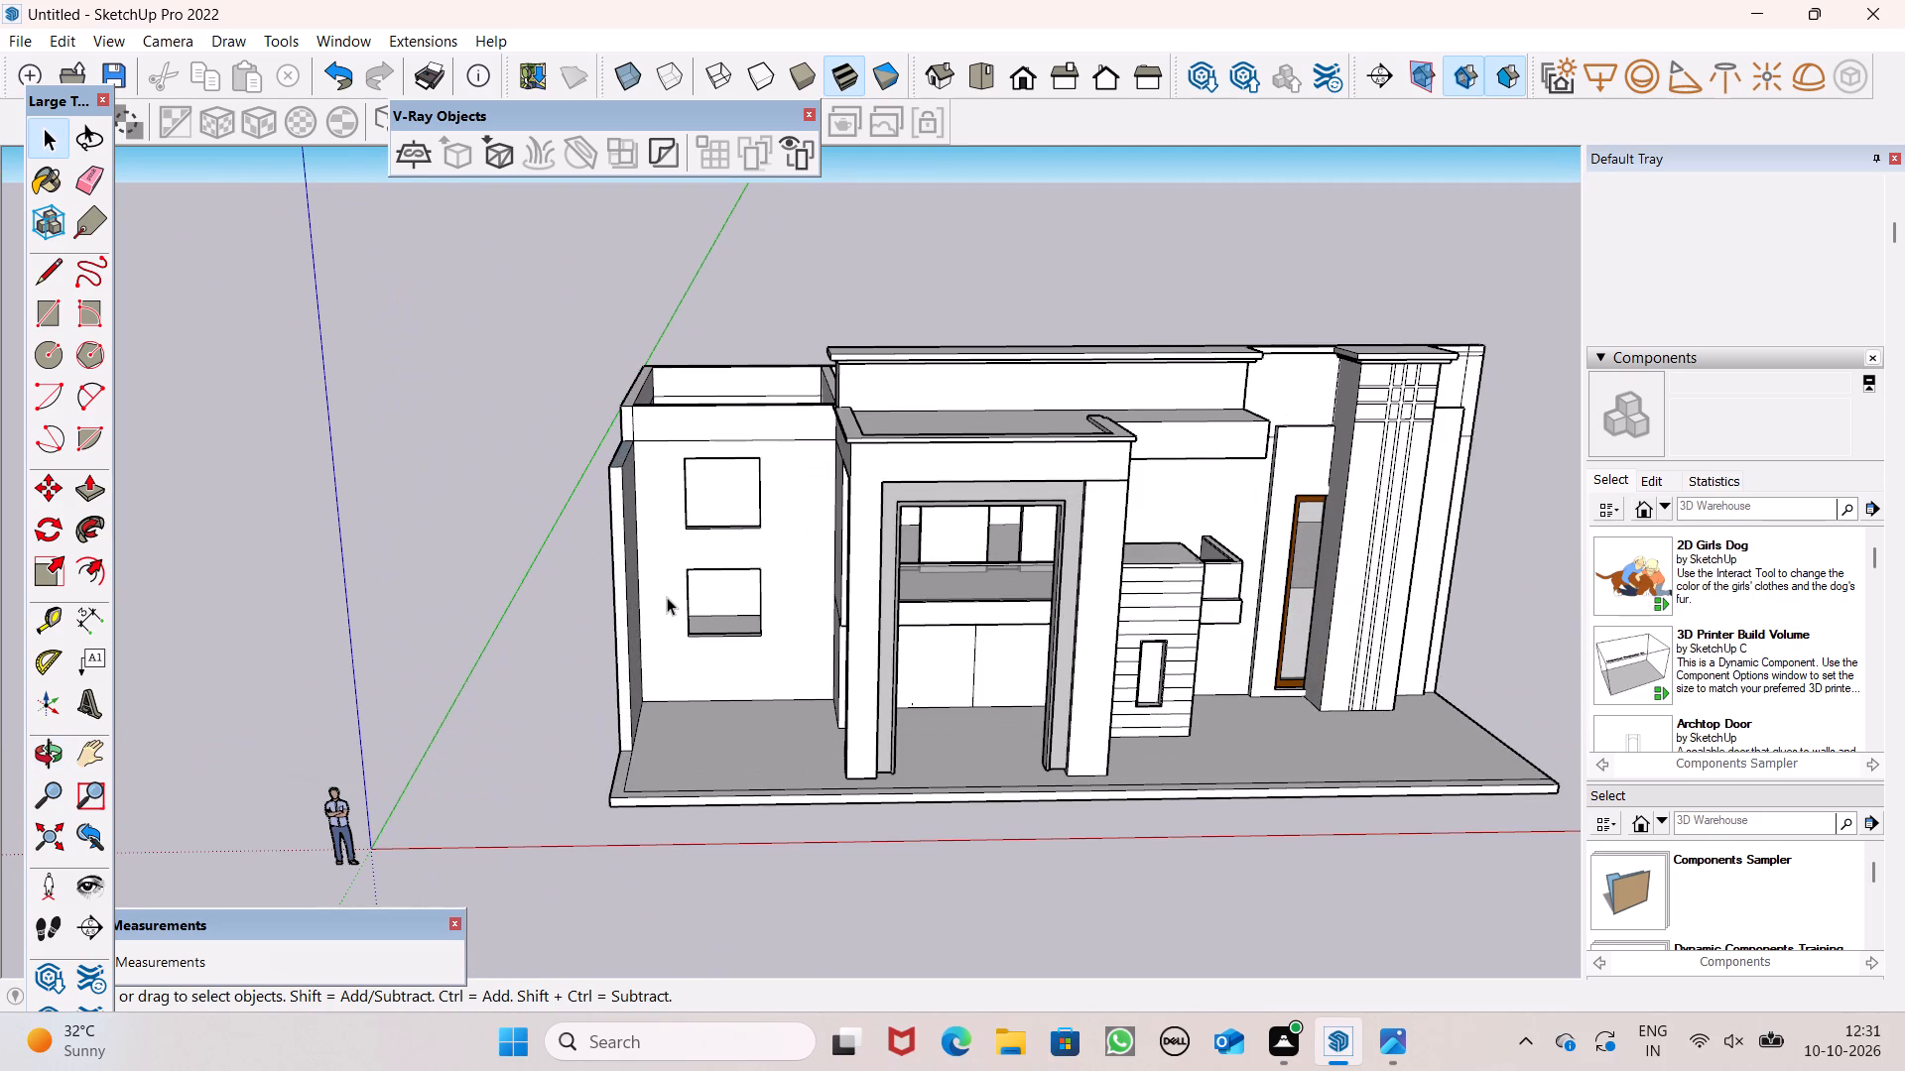
pyautogui.scroll(4, 719, 582)
pyautogui.moveTo(783, 607); pyautogui.dragTo(699, 528, button='middle')
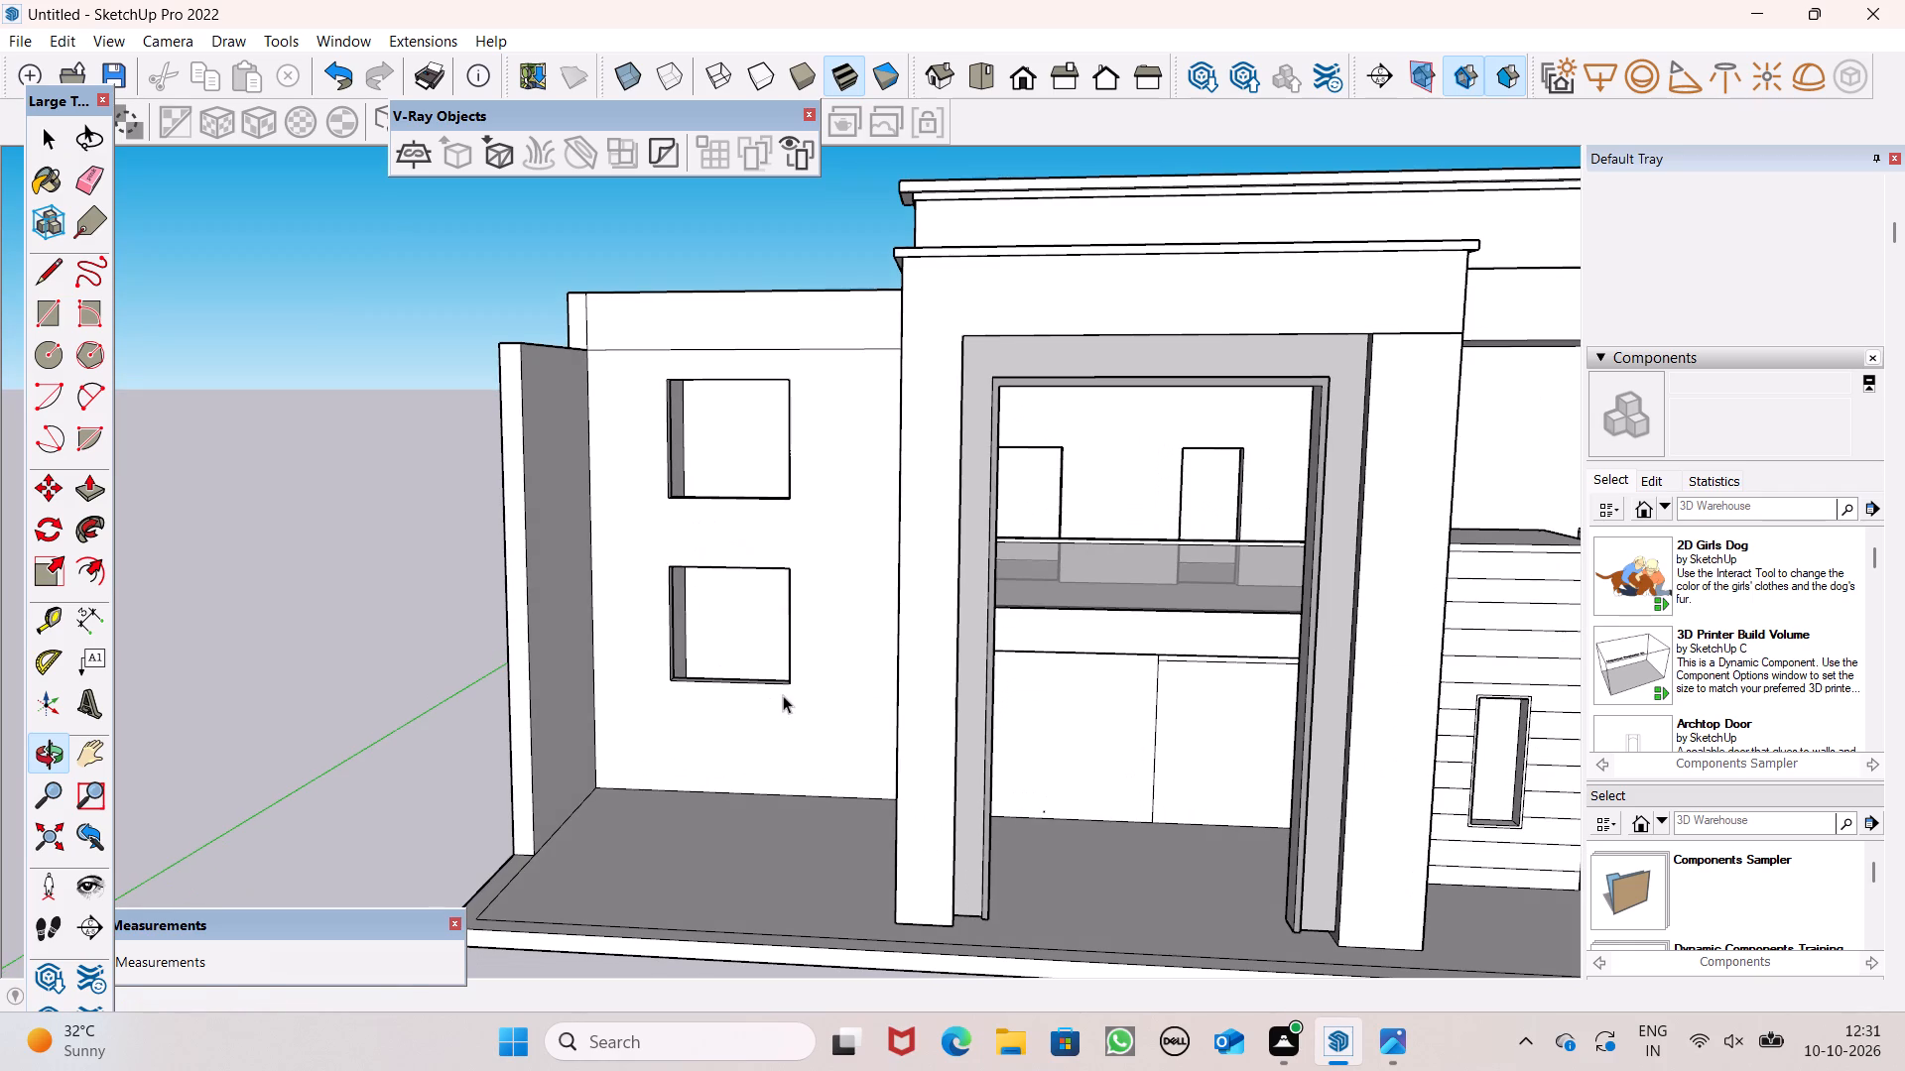
pyautogui.moveTo(809, 719); pyautogui.dragTo(856, 835, button='middle')
pyautogui.hotkey('ctrl', 'z')
pyautogui.hotkey('ctrl', 'z')
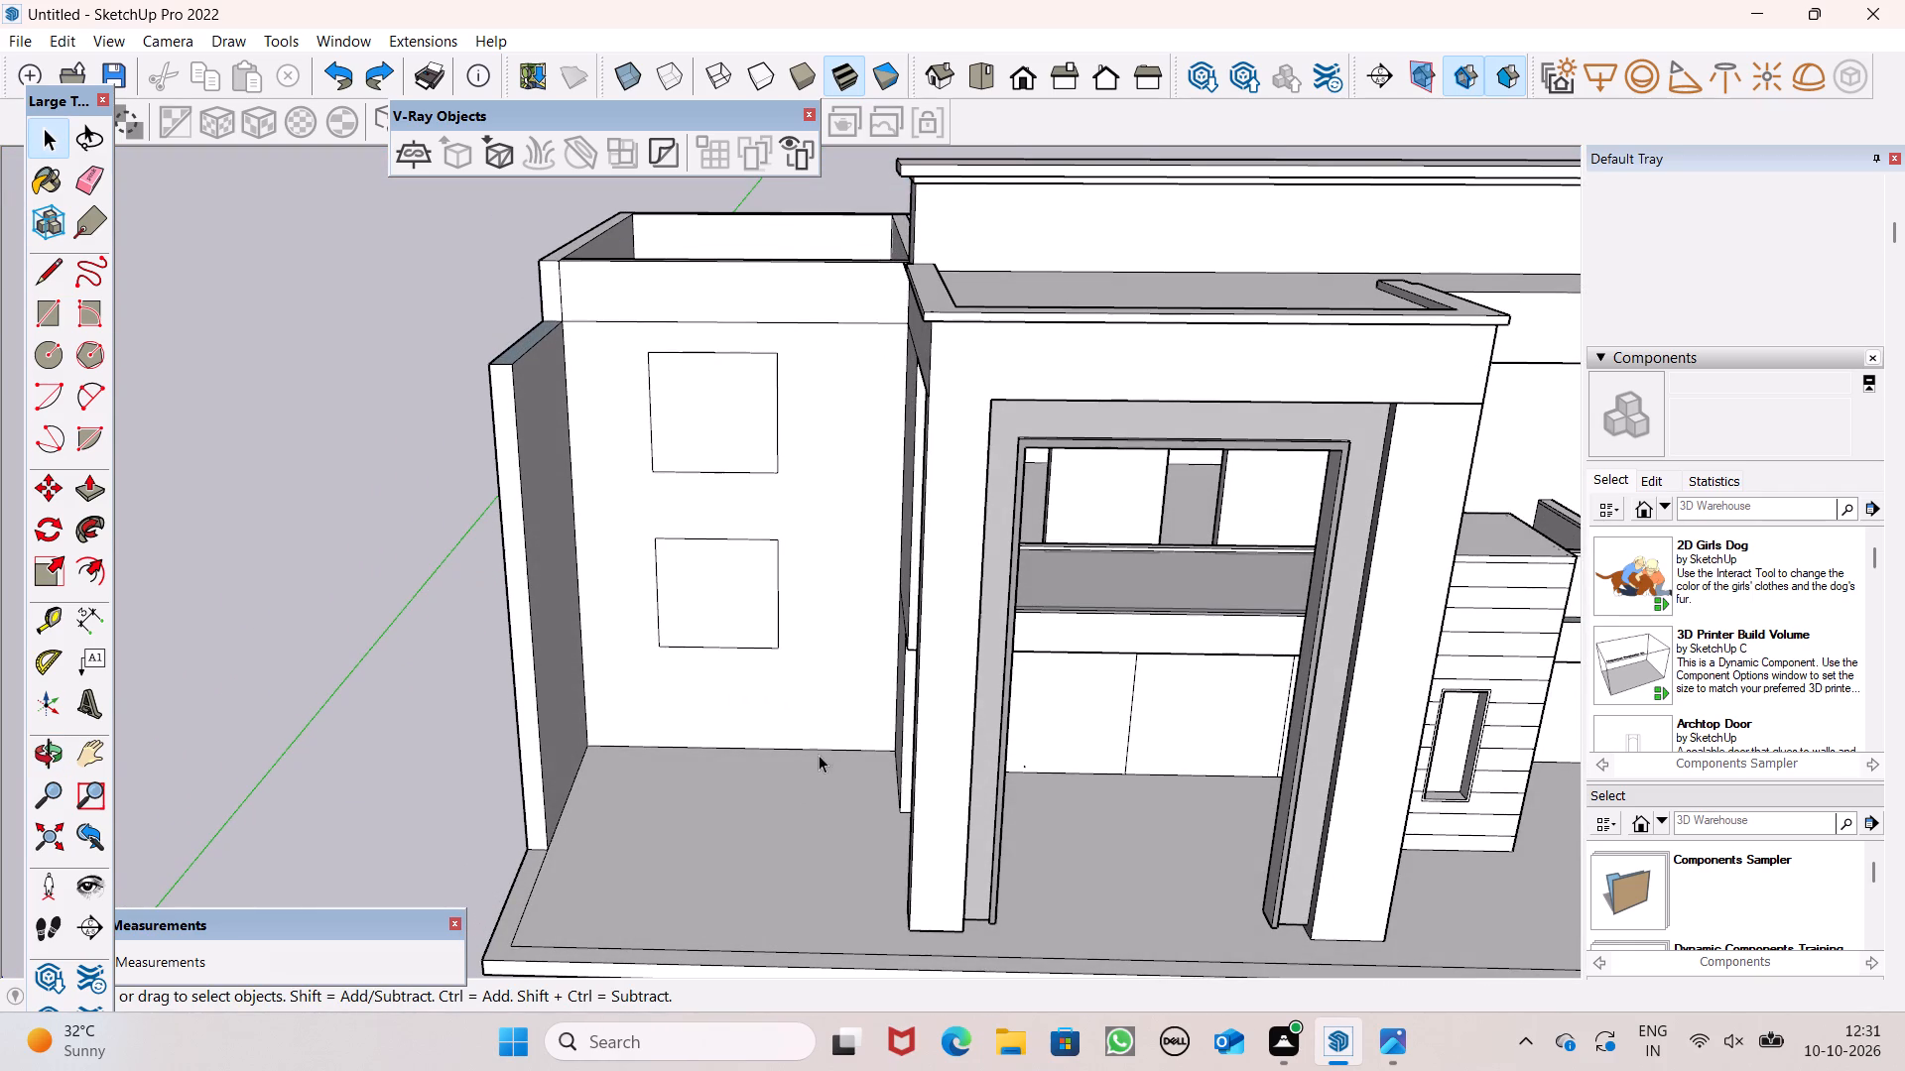
# Move the lower window square down about 2' 7" on the small room's front wall.
pyautogui.press('space')
pyautogui.doubleClick(704, 585)
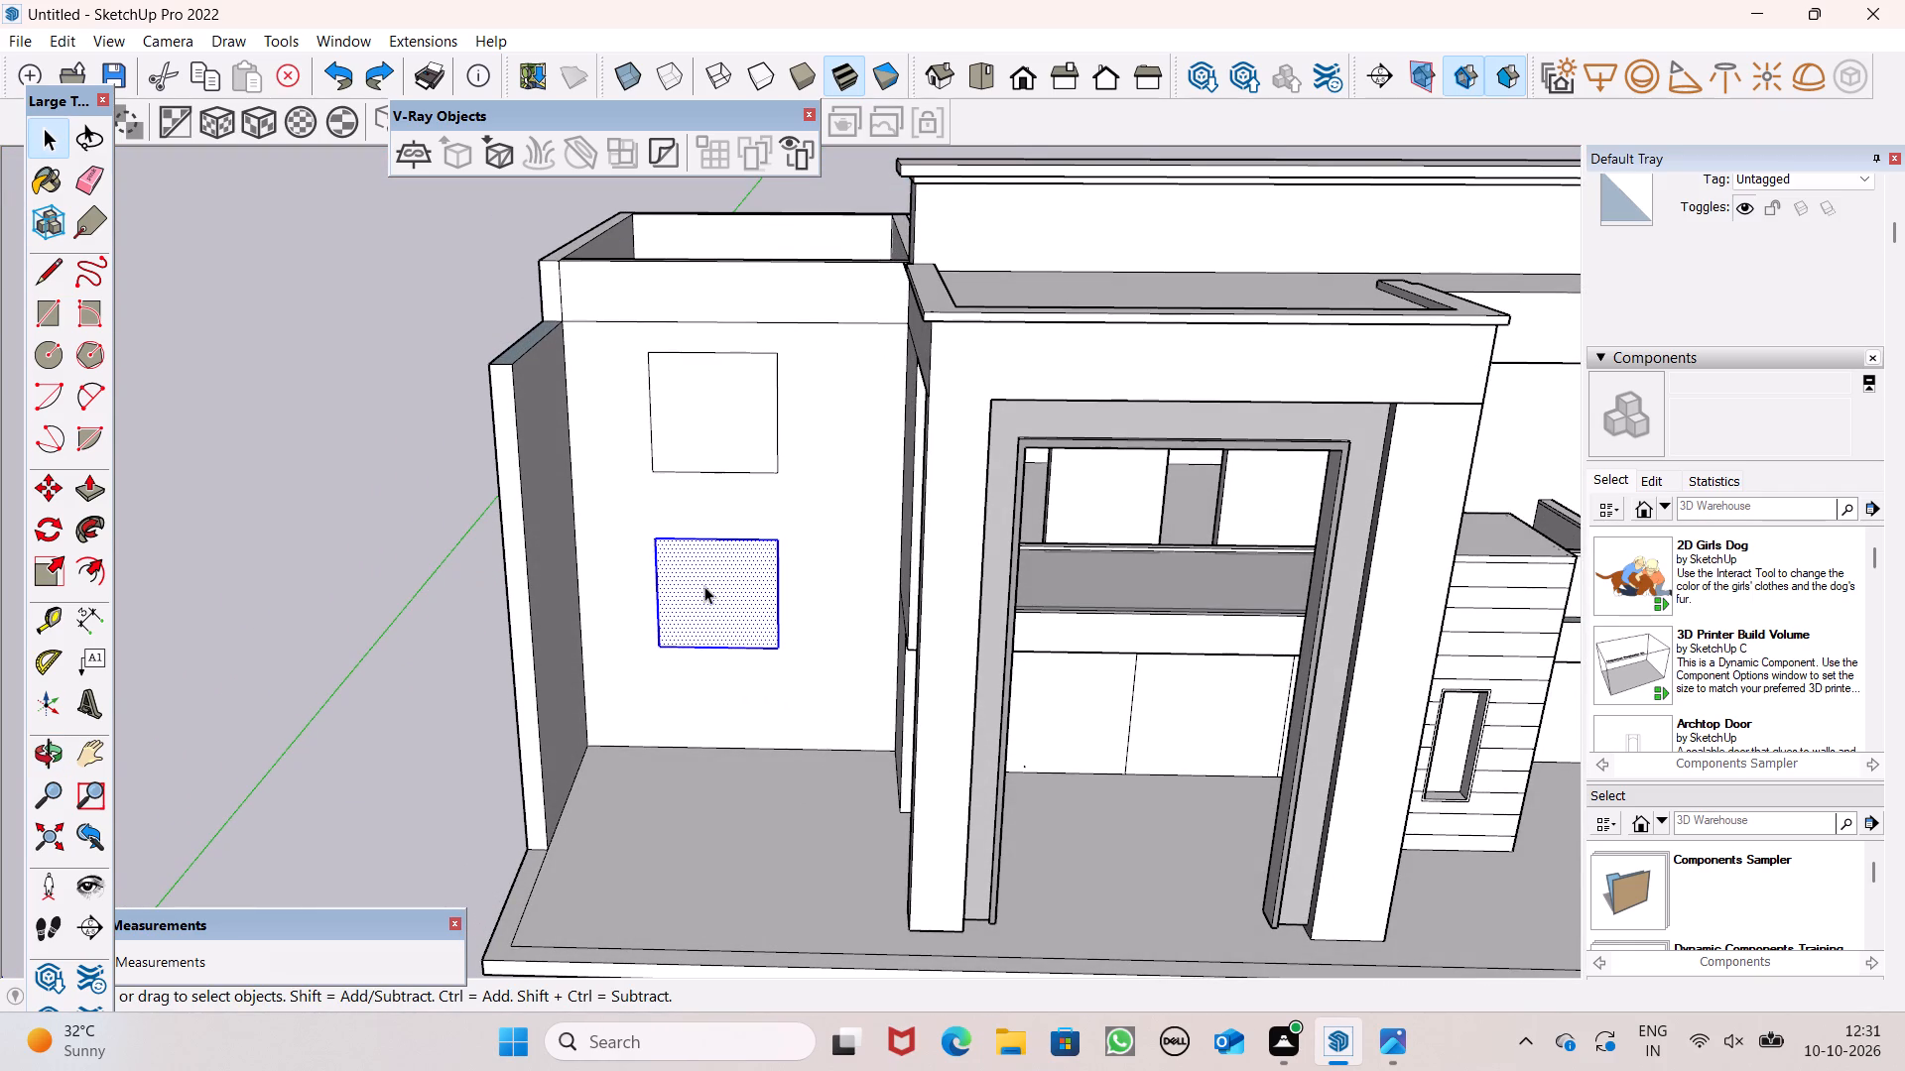
pyautogui.scroll(1, 848, 687)
pyautogui.moveTo(848, 687); pyautogui.dragTo(820, 654, button='middle')
pyautogui.scroll(5, 816, 655)
pyautogui.moveTo(814, 656); pyautogui.dragTo(813, 636, button='middle')
pyautogui.scroll(1, 813, 636)
pyautogui.press('m')
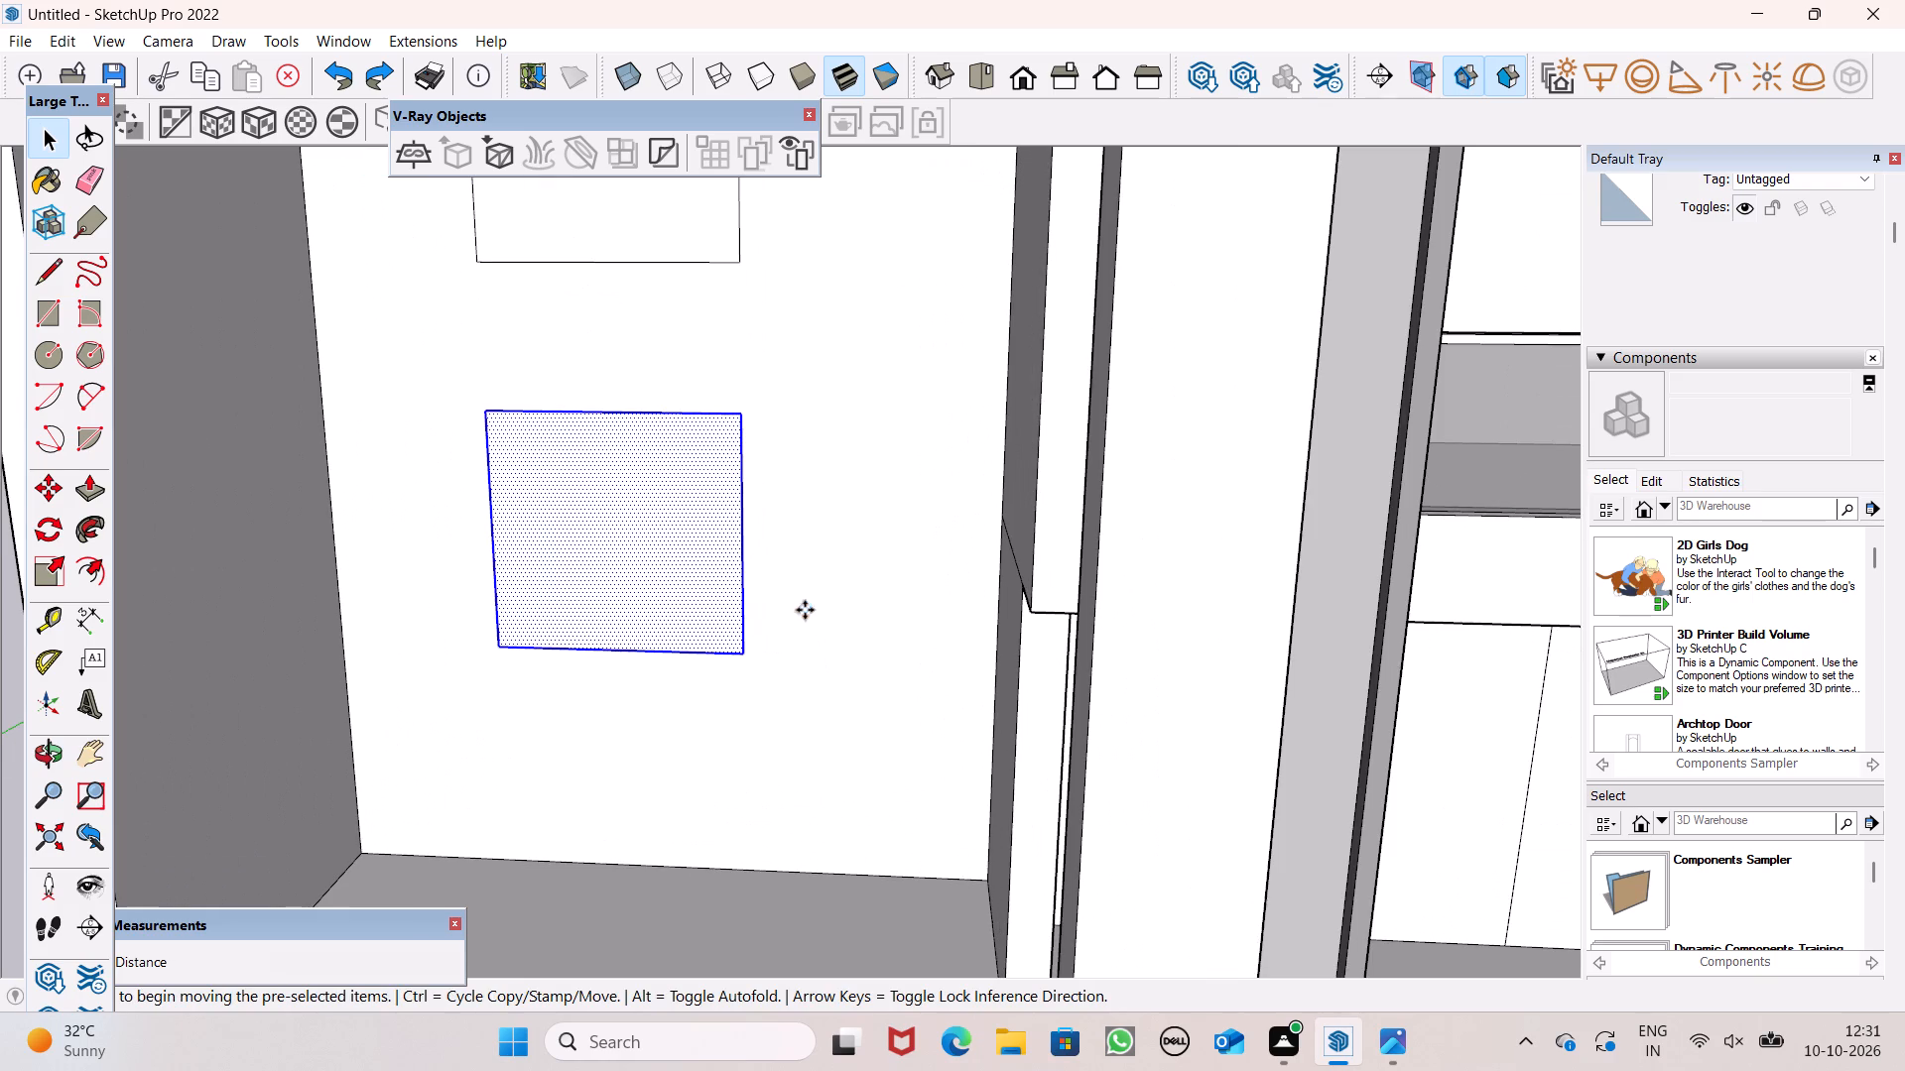
pyautogui.hotkey('shift', 'Return')
pyautogui.moveTo(732, 654); pyautogui.dragTo(741, 691)
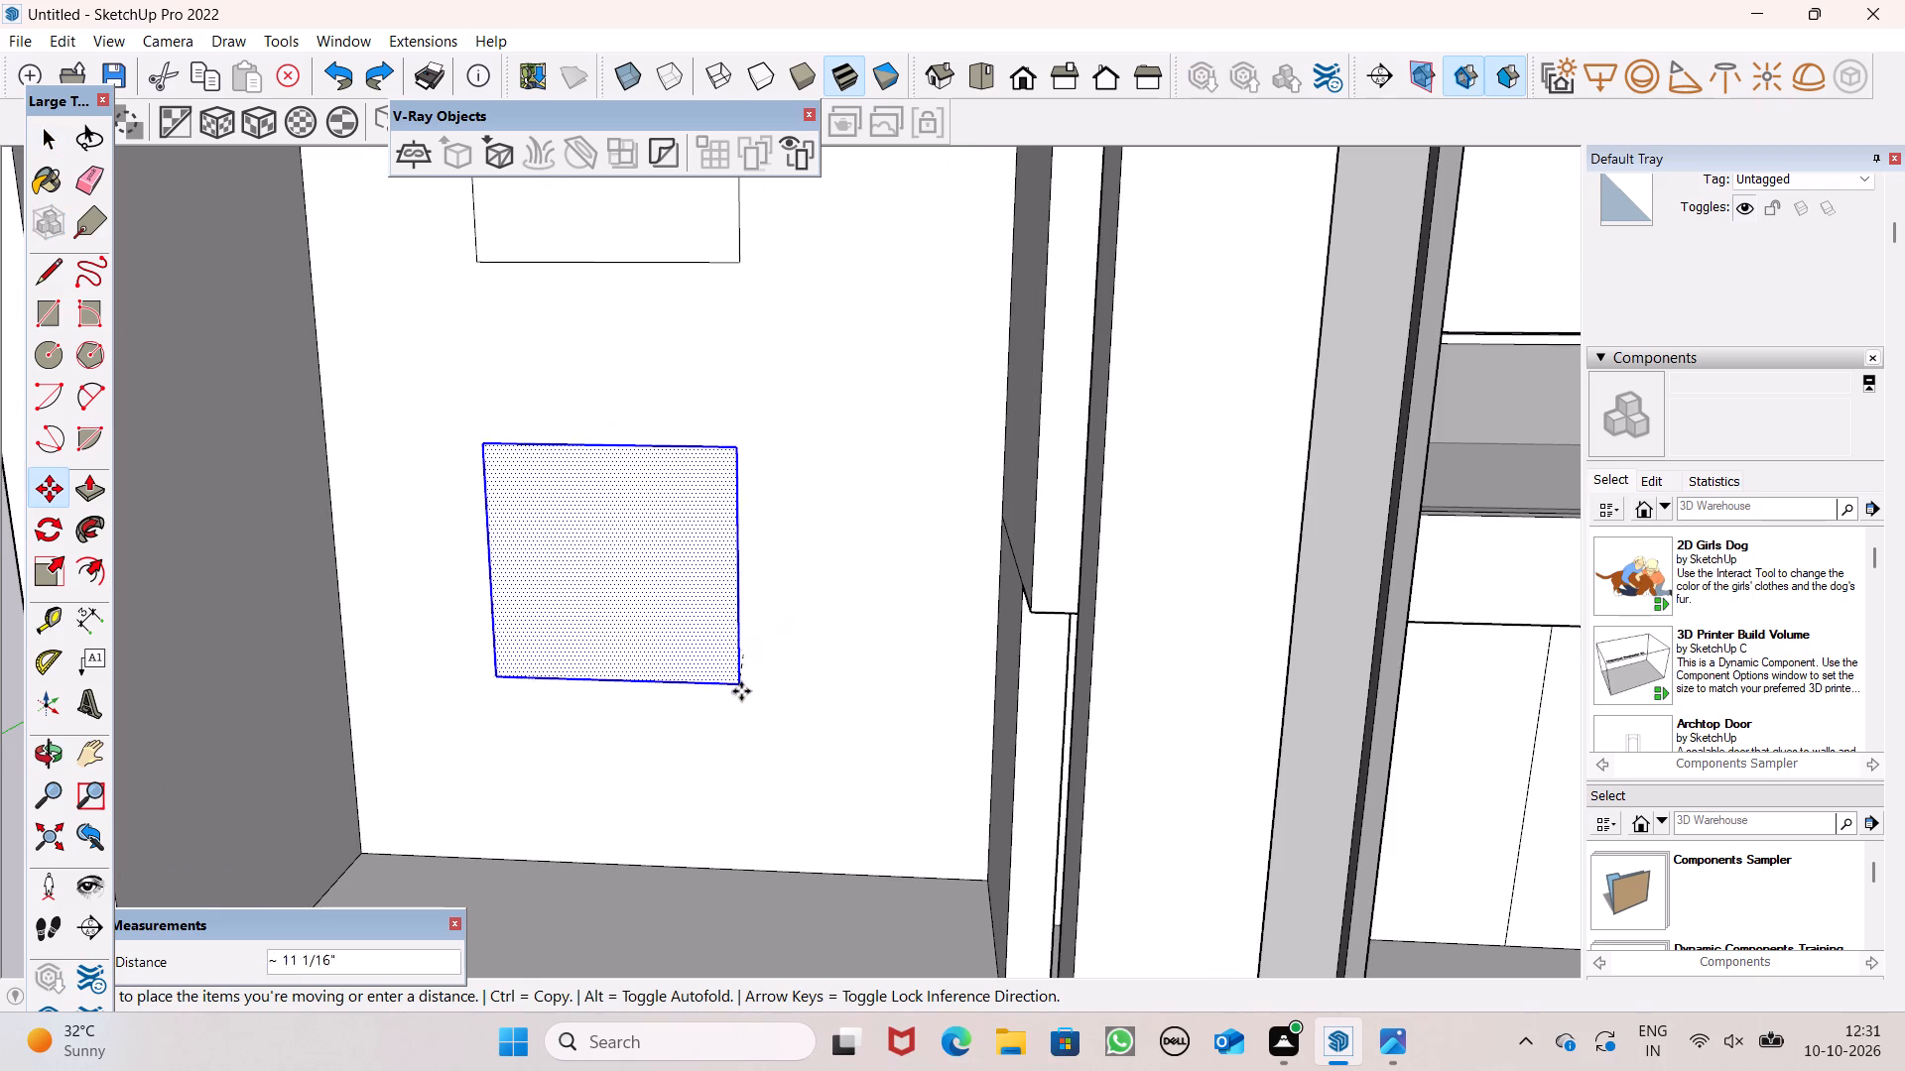
pyautogui.moveTo(741, 691); pyautogui.dragTo(752, 746)
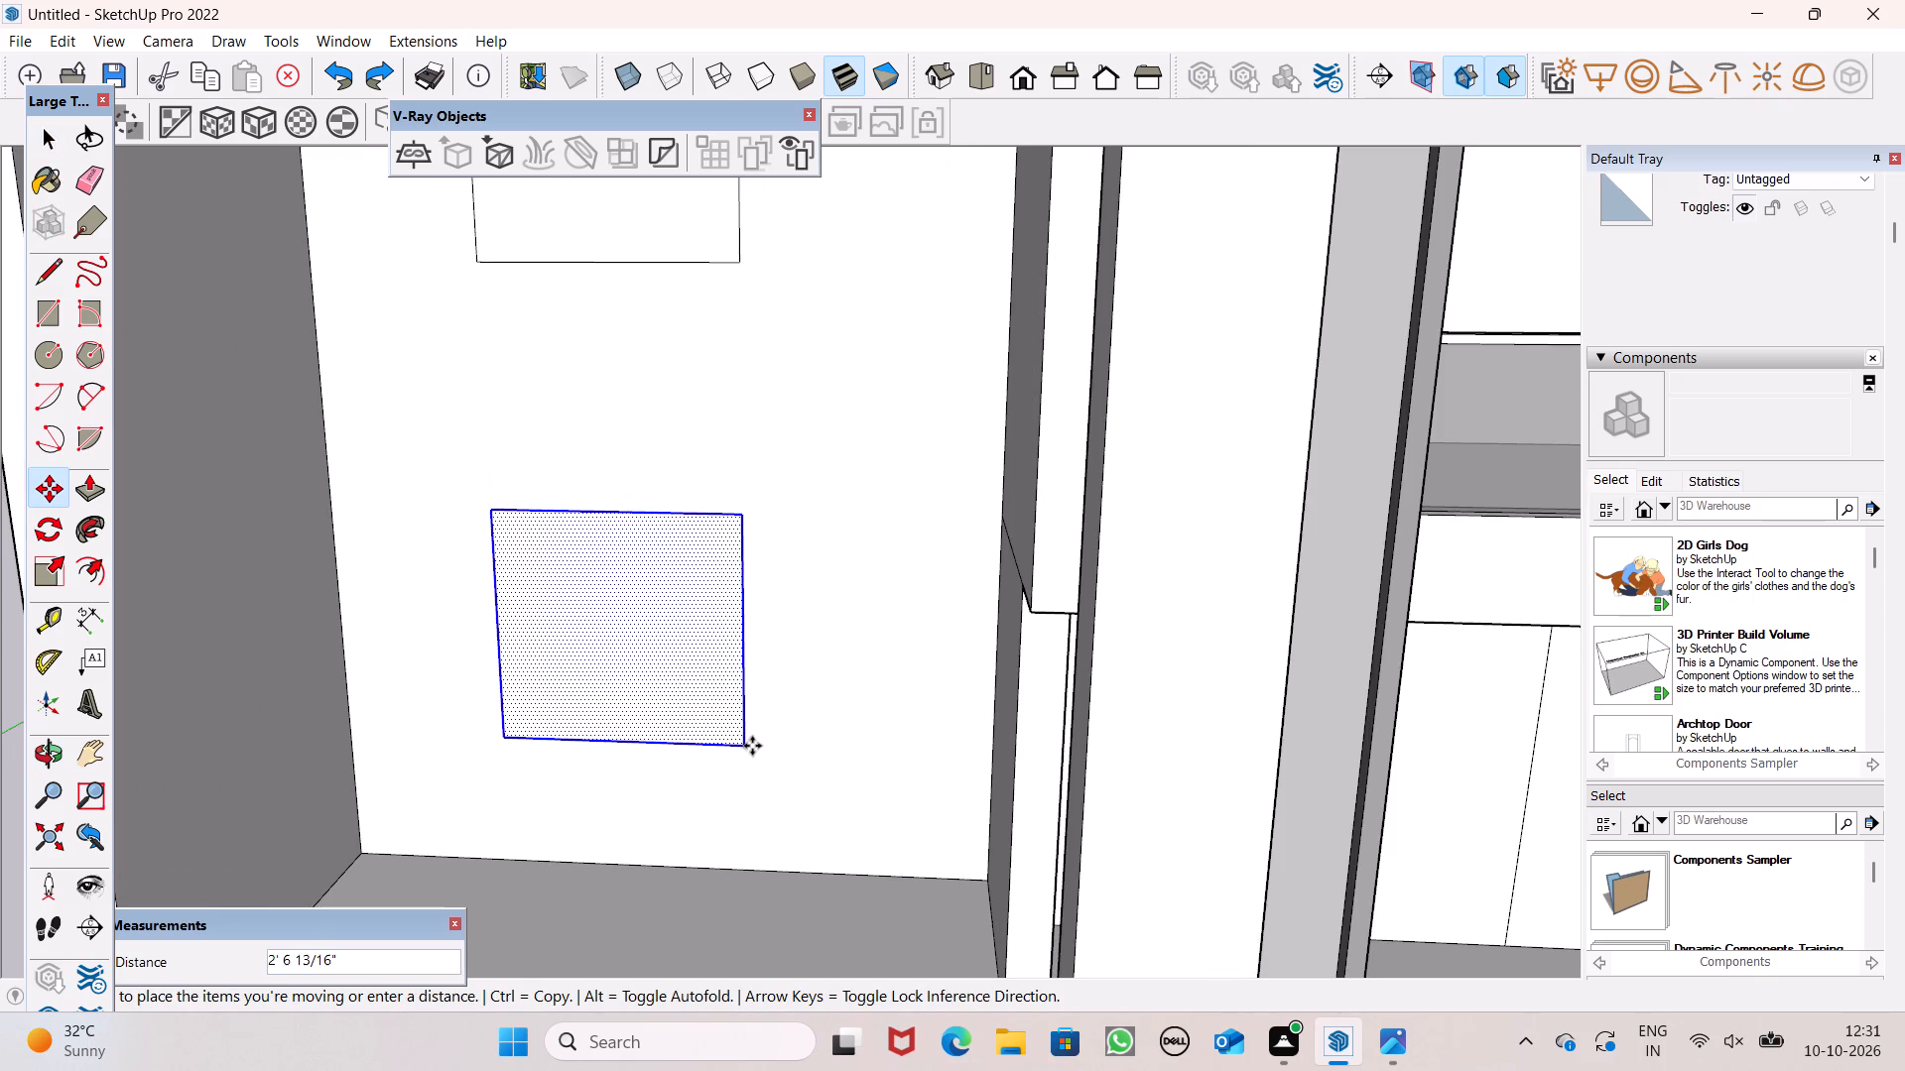
pyautogui.moveTo(752, 746); pyautogui.dragTo(753, 748)
pyautogui.scroll(-11, 845, 610)
pyautogui.scroll(1, 851, 596)
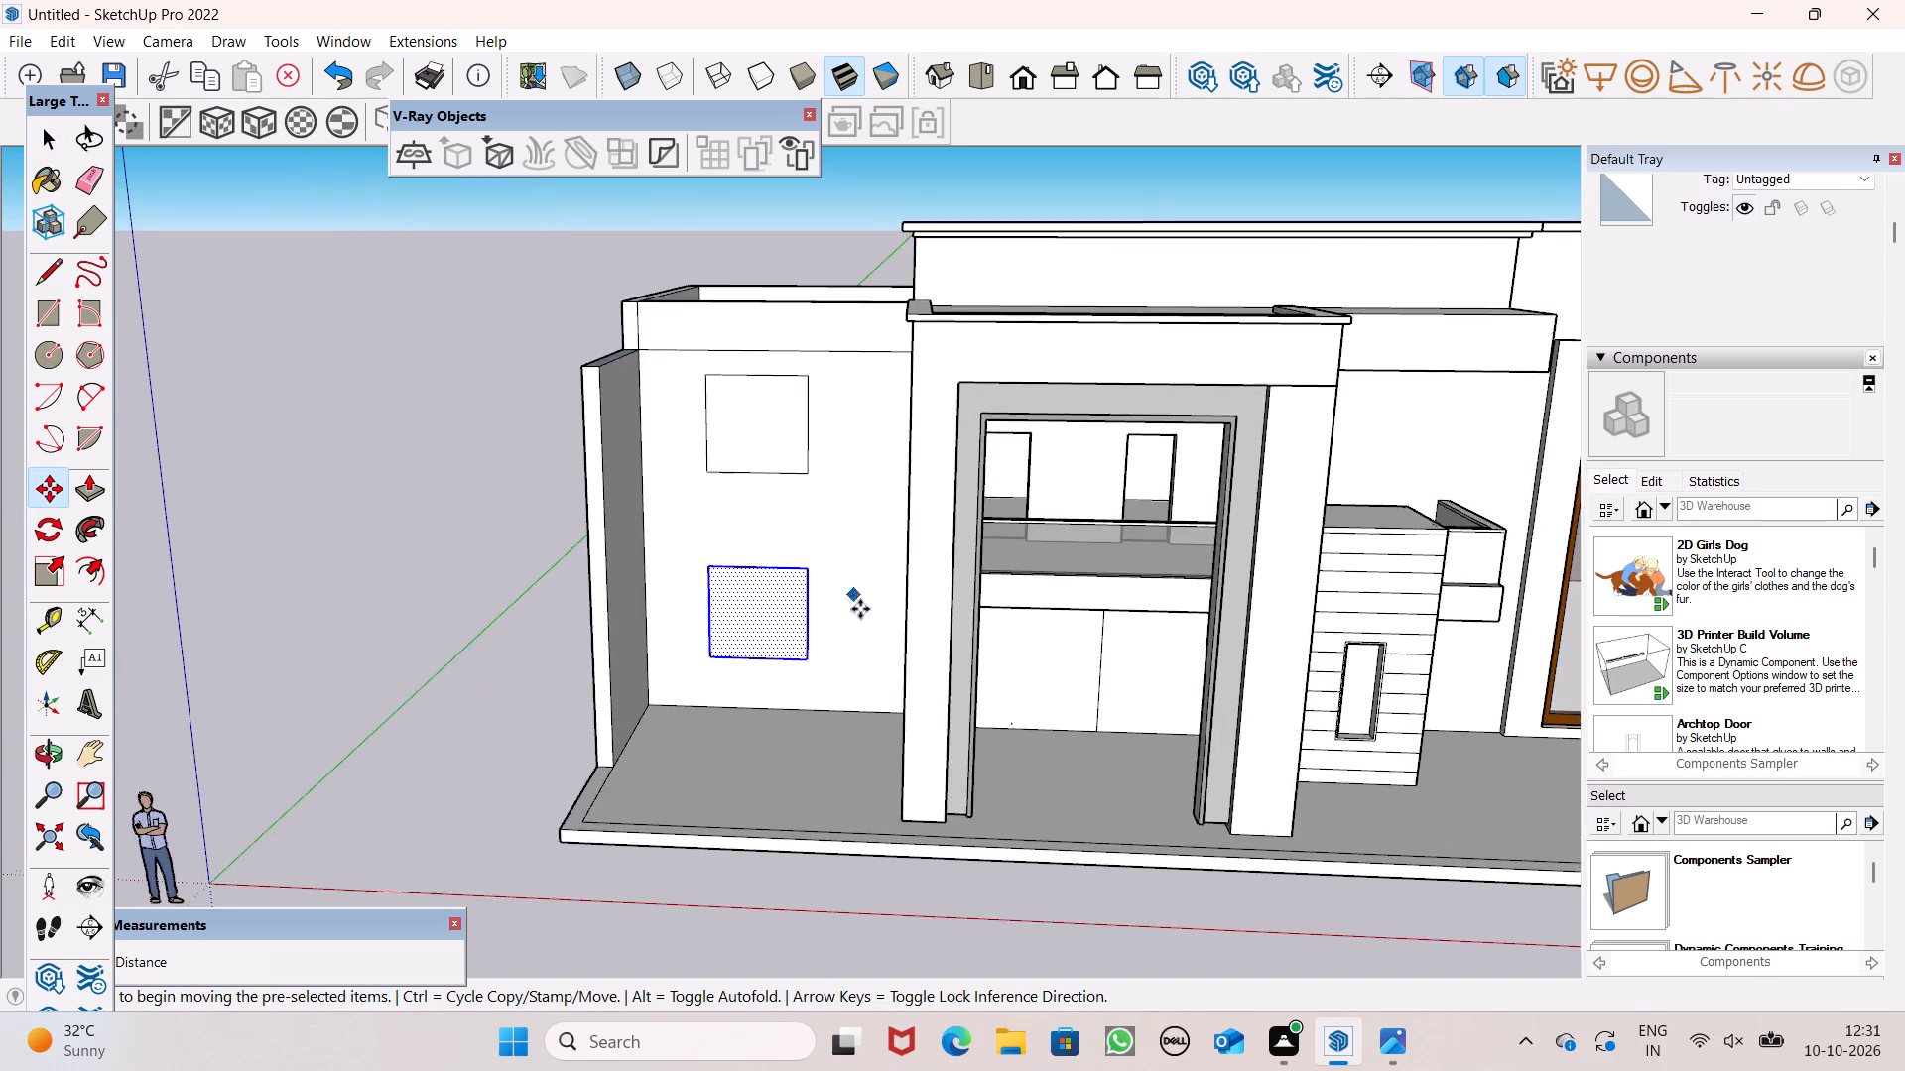
pyautogui.scroll(-5, 862, 605)
pyautogui.press('space')
pyautogui.click(512, 612)
# Push the upper and lower squares 9 1/4" through the small room's front wall to cut both window openings.
pyautogui.scroll(4, 806, 607)
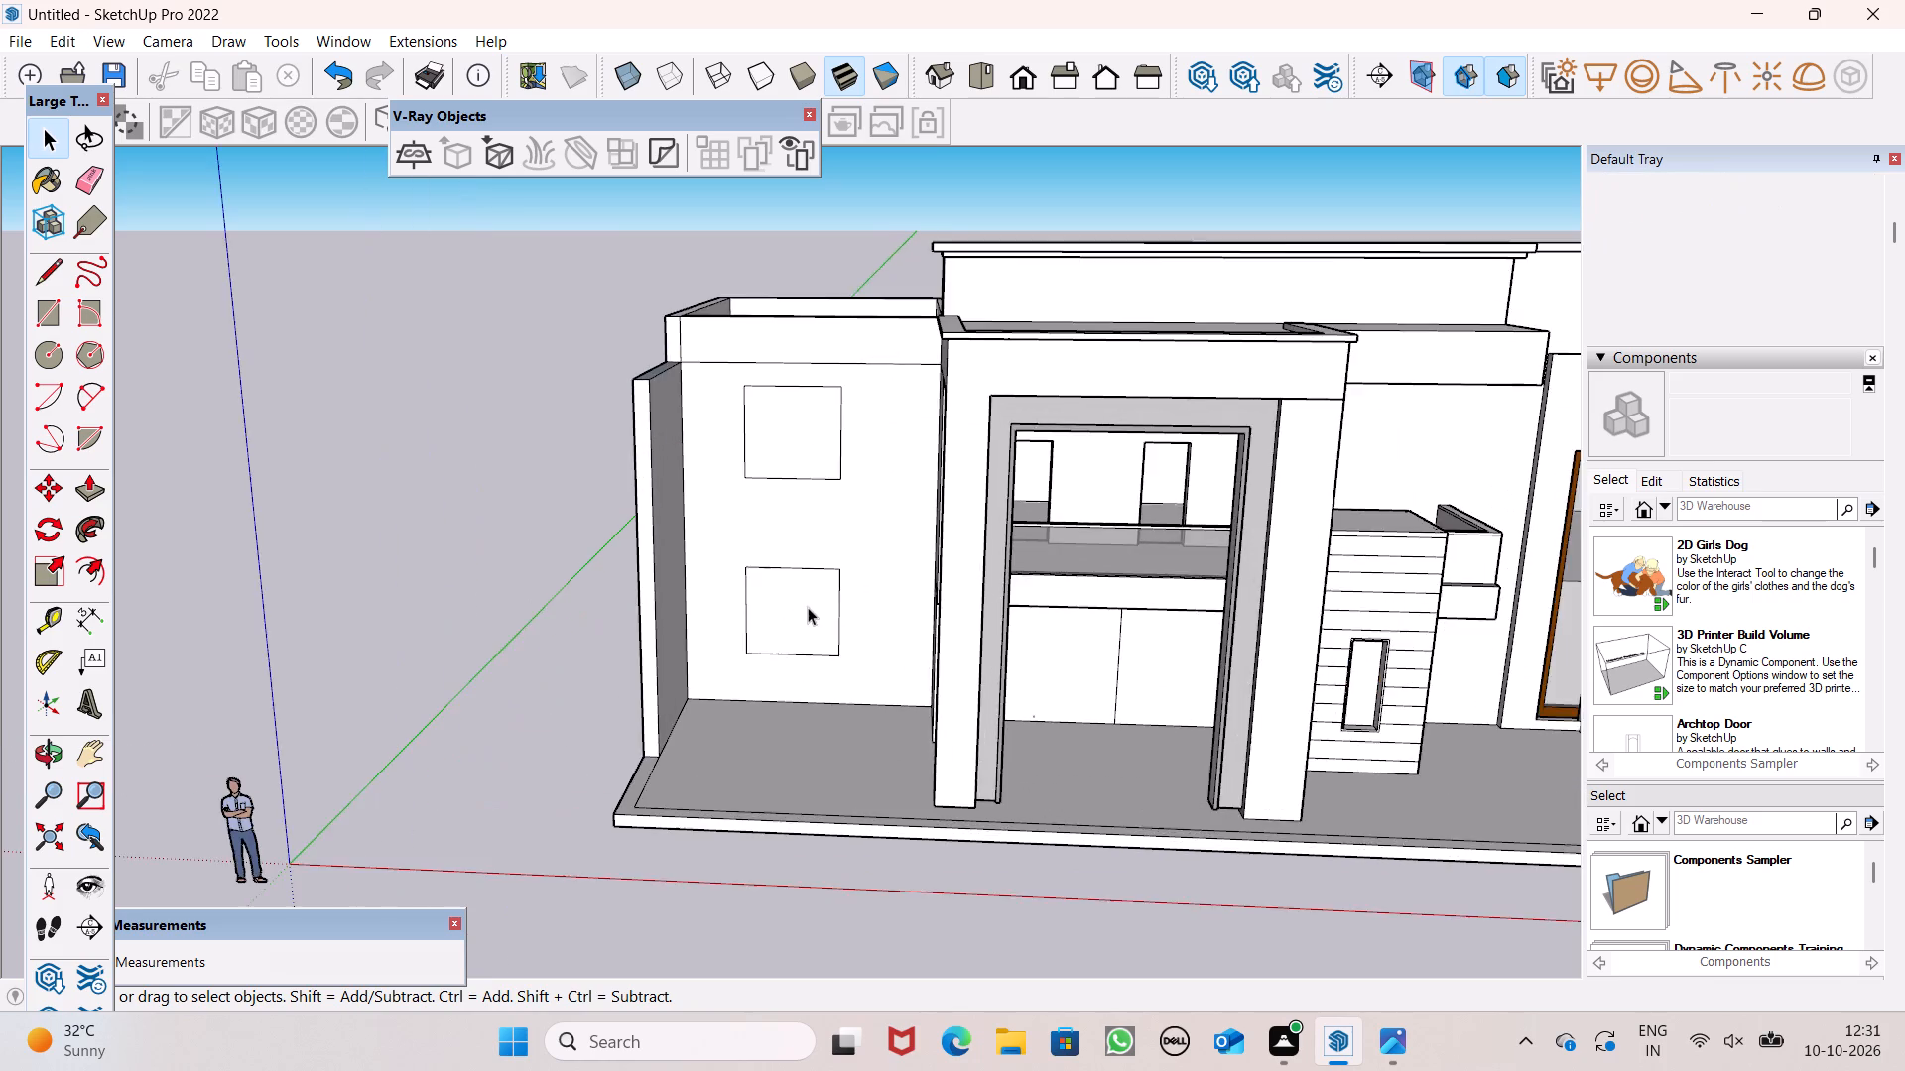
pyautogui.moveTo(811, 607); pyautogui.dragTo(857, 583, button='middle')
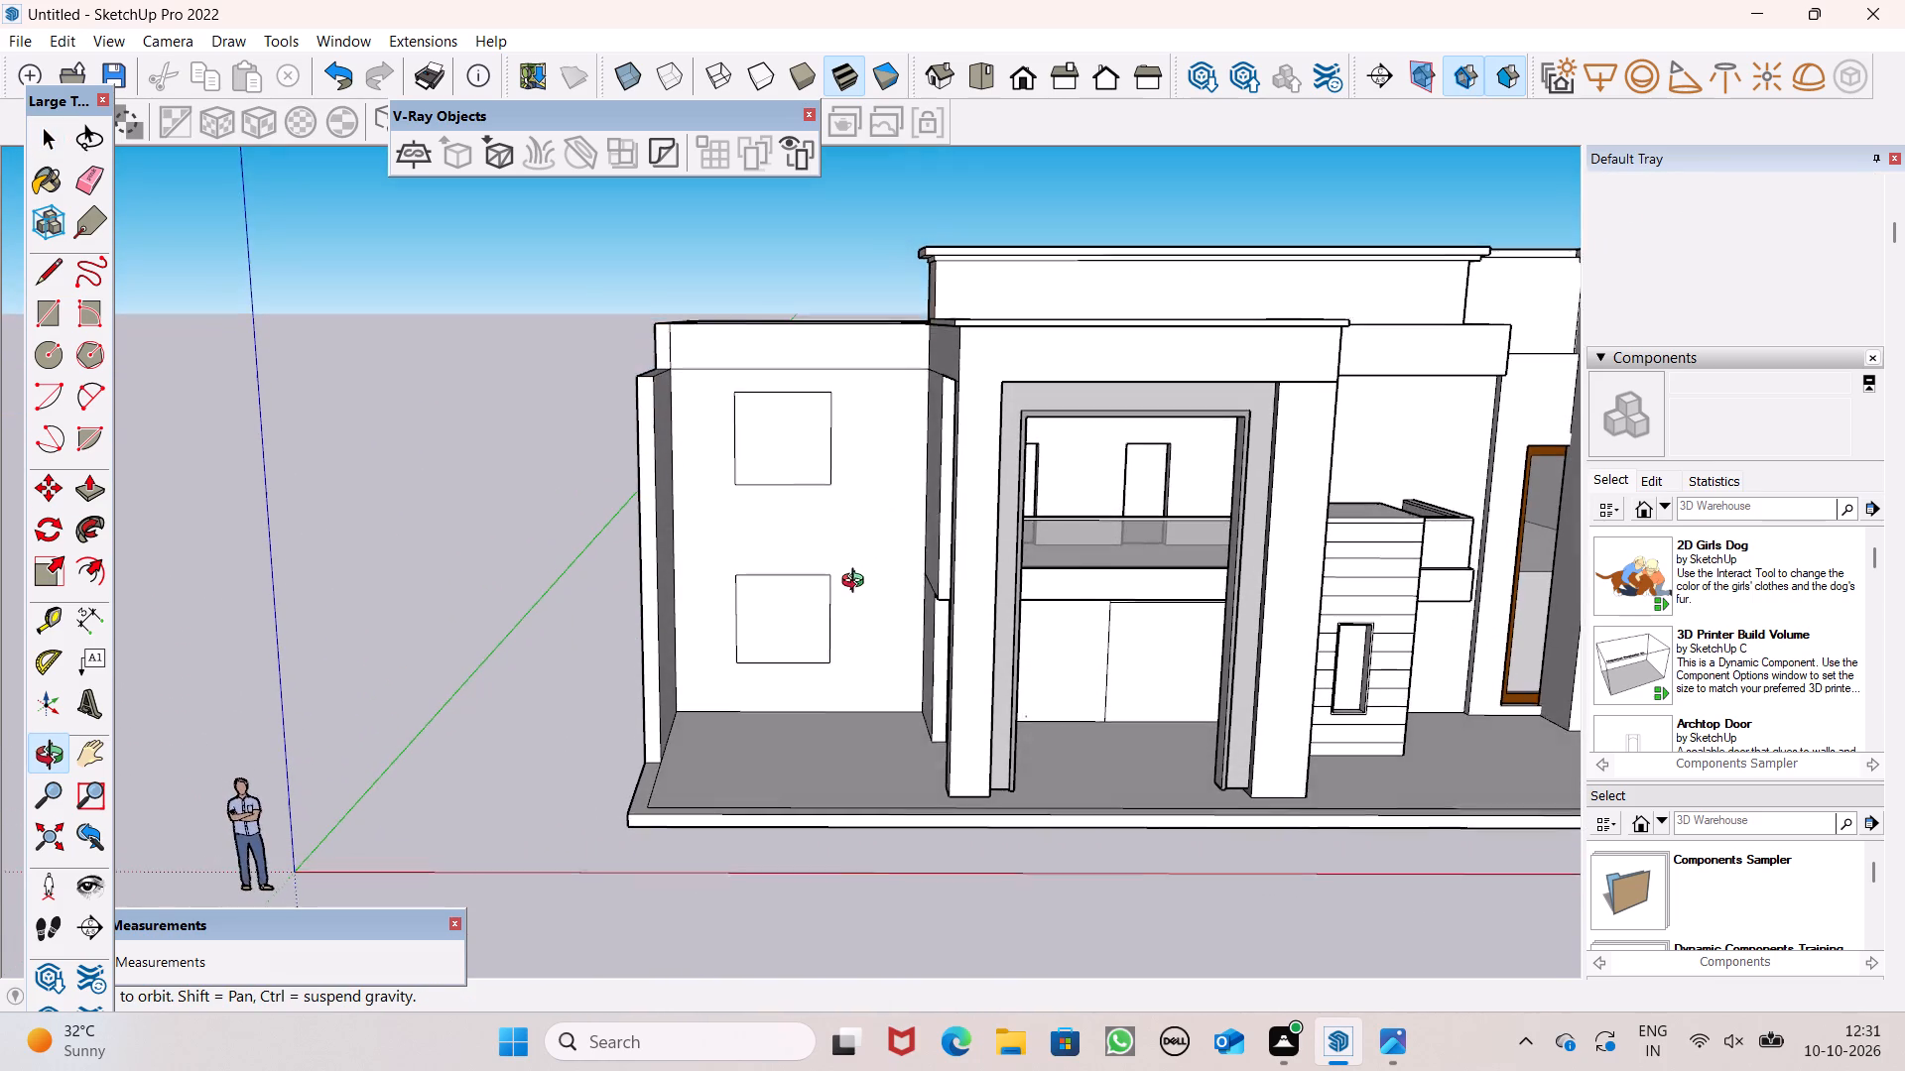
pyautogui.moveTo(857, 583); pyautogui.dragTo(855, 593, button='middle')
pyautogui.scroll(4, 869, 569)
pyautogui.scroll(-4, 865, 551)
pyautogui.scroll(1, 855, 567)
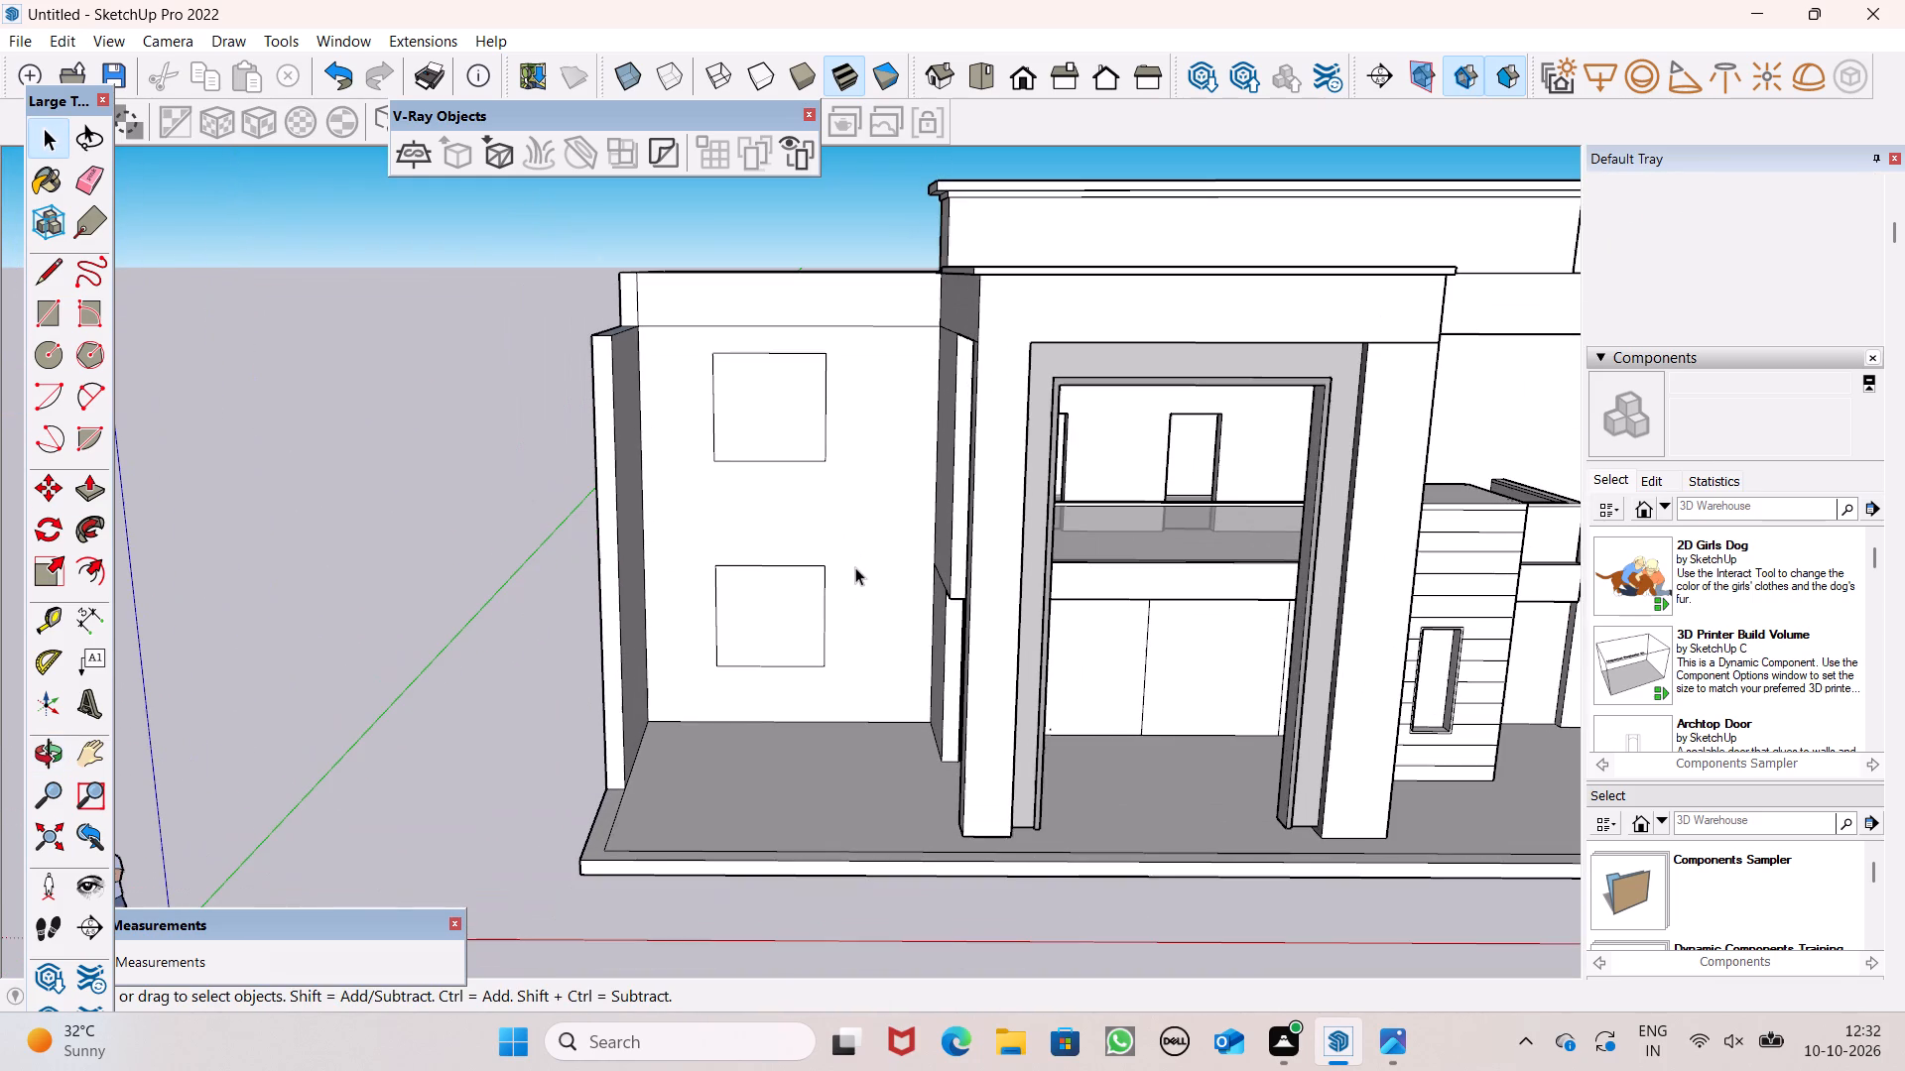
pyautogui.click(88, 489)
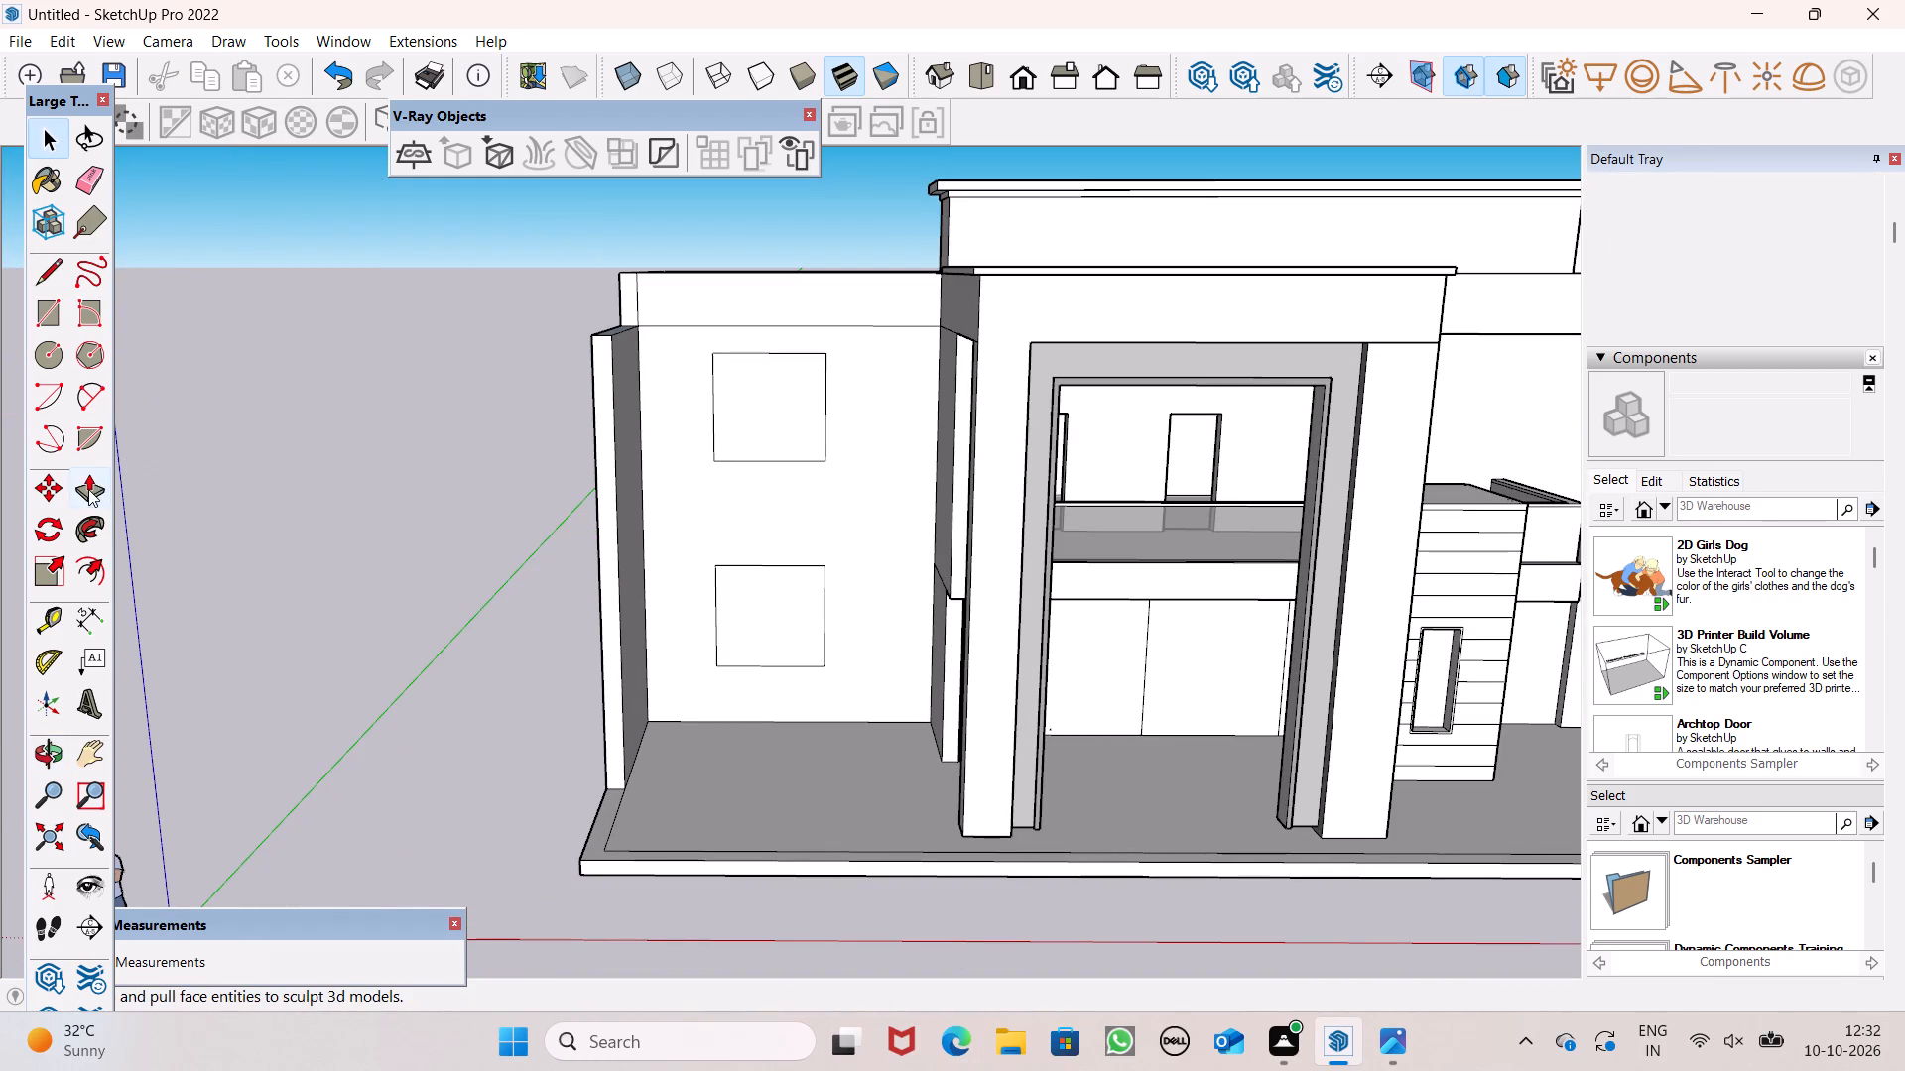
pyautogui.moveTo(852, 465); pyautogui.dragTo(802, 487, button='middle')
pyautogui.scroll(3, 787, 426)
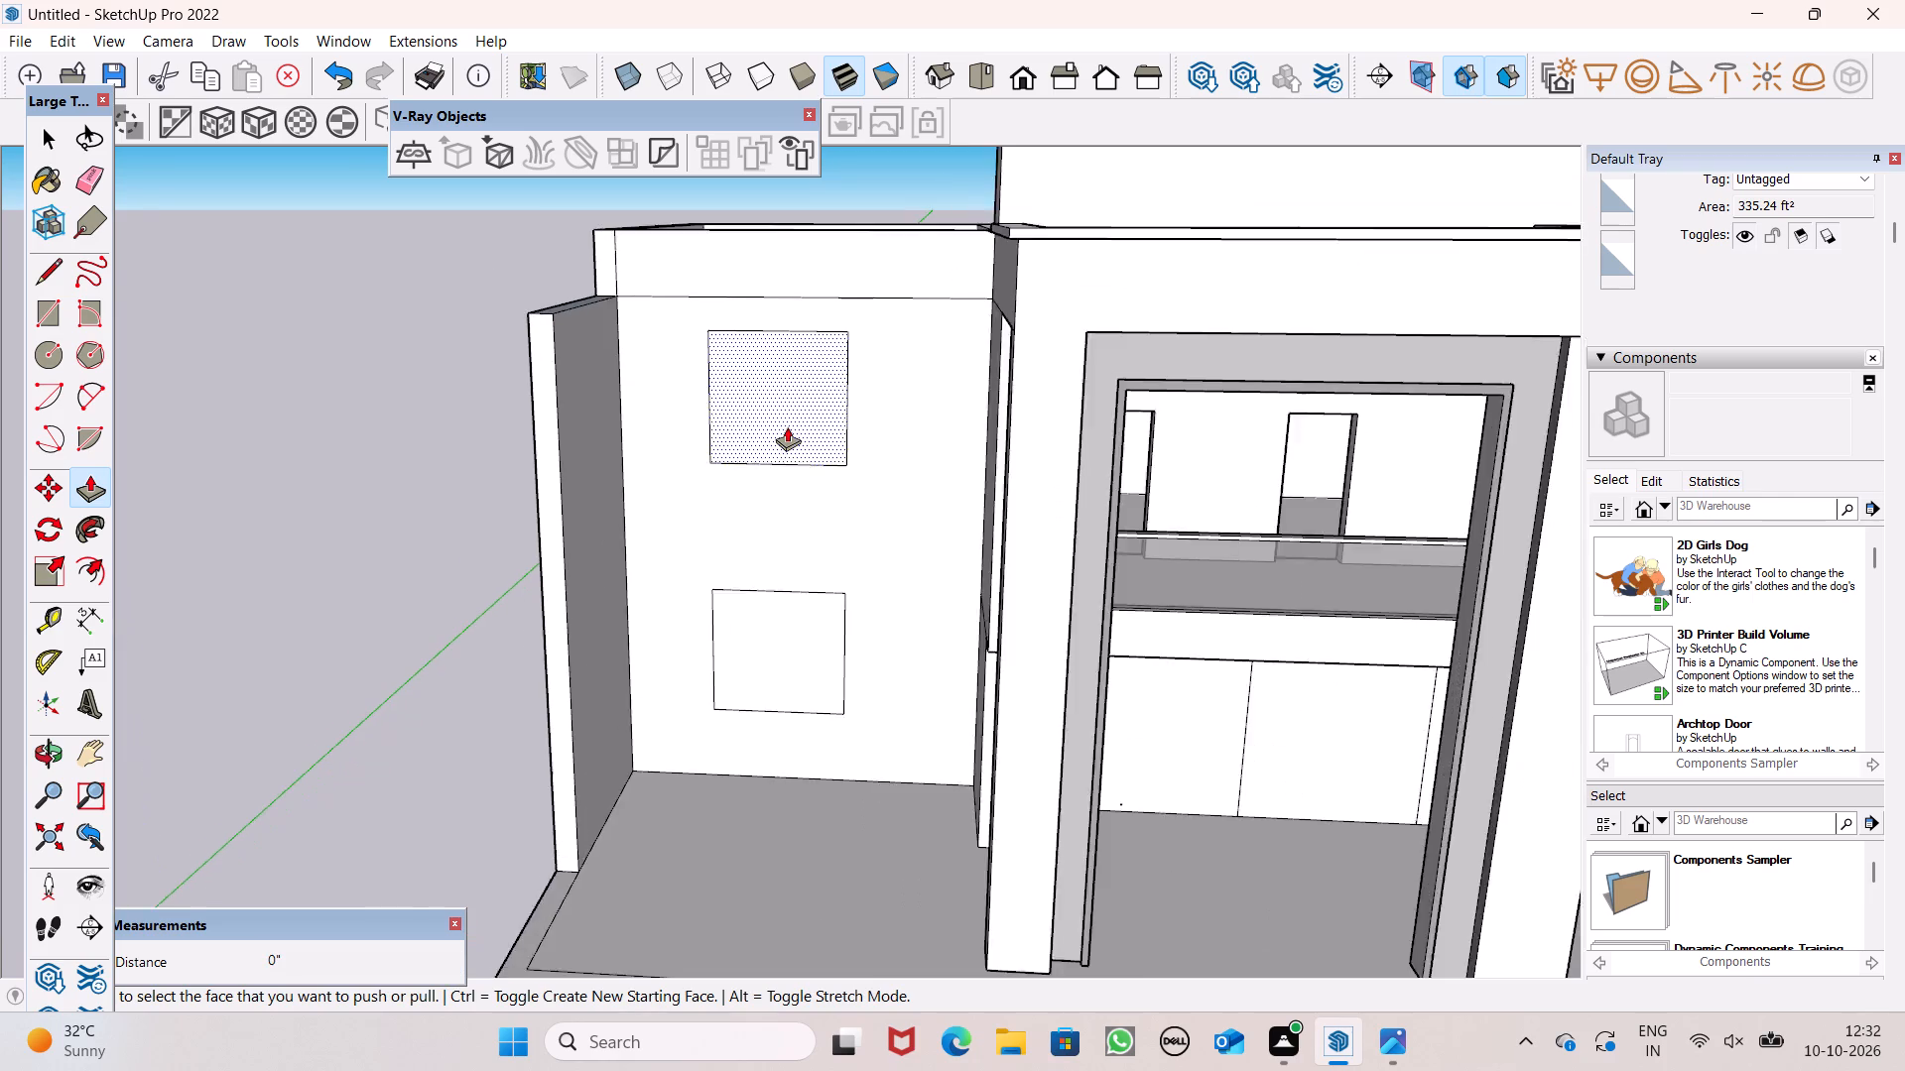
pyautogui.scroll(1, 787, 426)
pyautogui.moveTo(739, 417); pyautogui.dragTo(791, 415)
pyautogui.moveTo(769, 701); pyautogui.dragTo(768, 701)
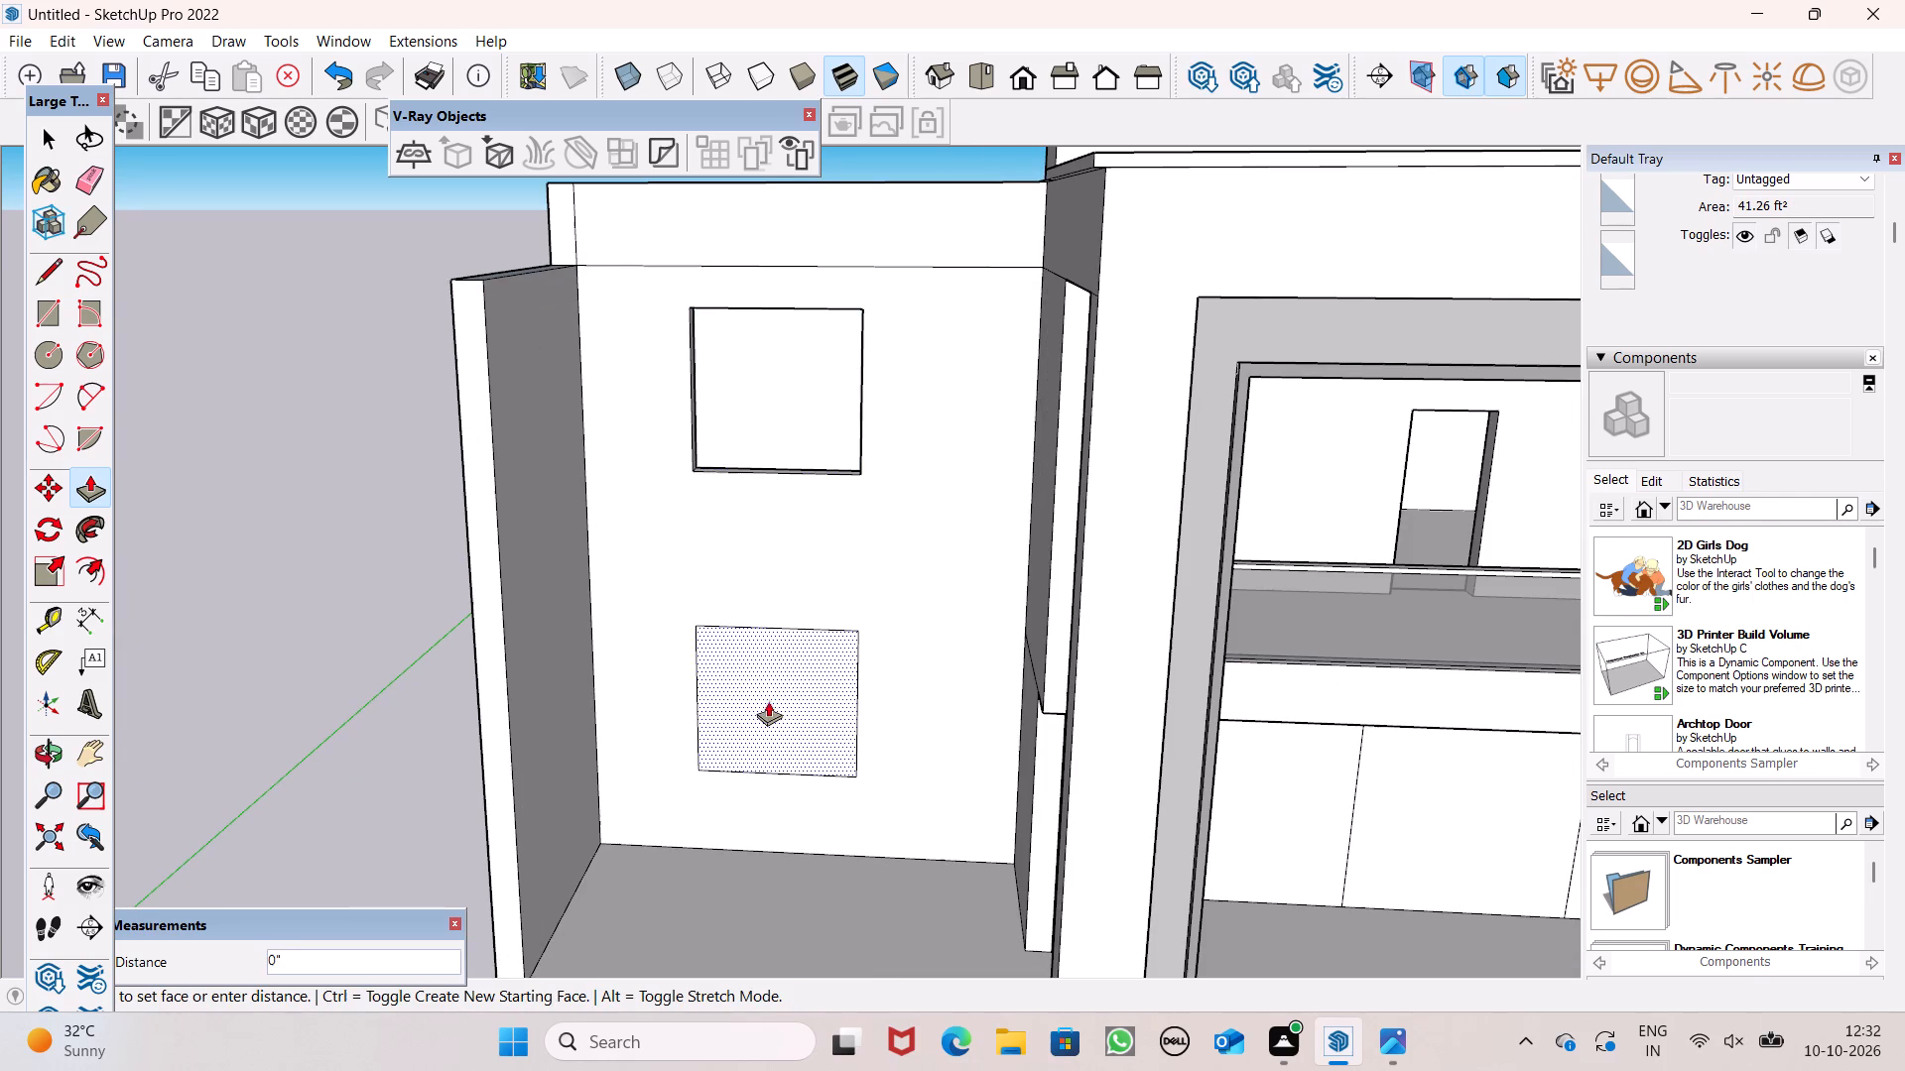
pyautogui.moveTo(768, 701); pyautogui.dragTo(827, 694)
# Examine the recut window openings, the balcony area and the whole front elevation from several angles.
pyautogui.scroll(-6, 927, 532)
pyautogui.scroll(1, 1013, 593)
pyautogui.moveTo(1013, 593); pyautogui.dragTo(1180, 930, button='middle')
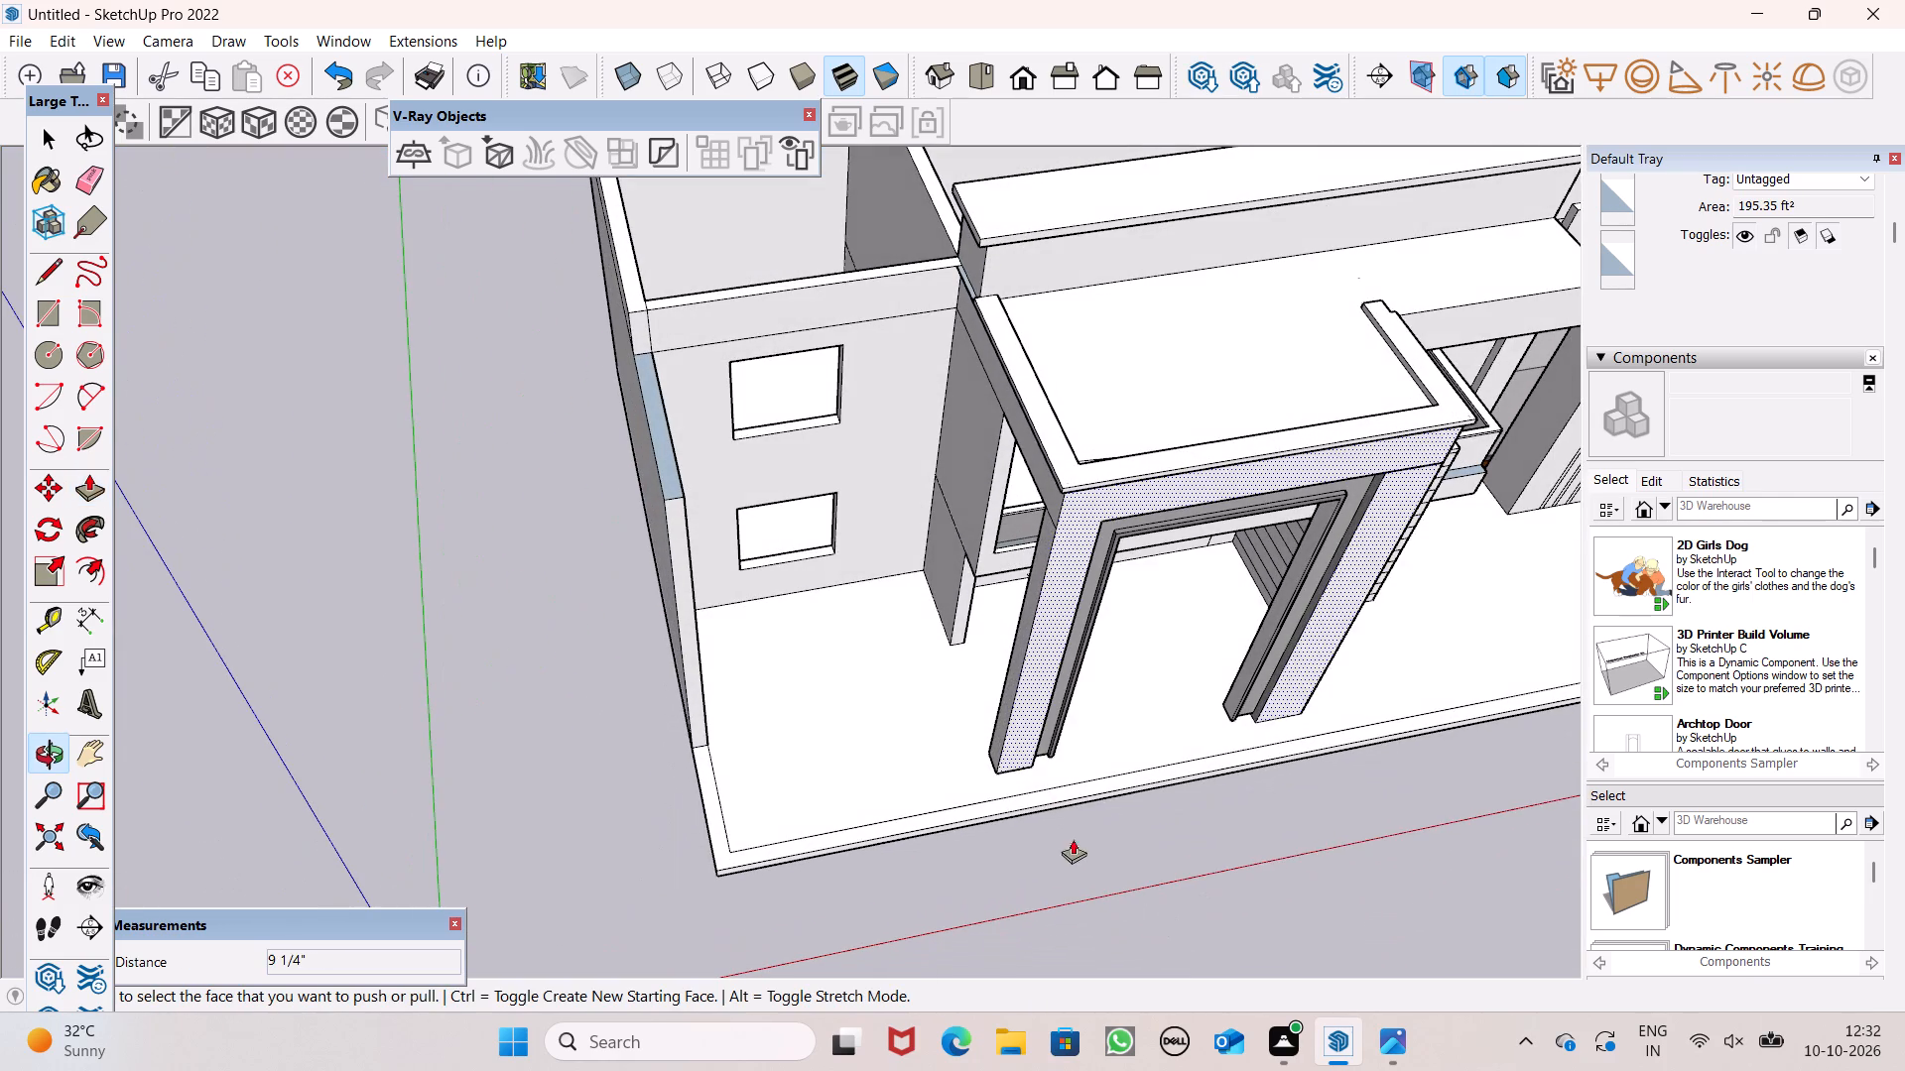
pyautogui.scroll(-5, 996, 649)
pyautogui.scroll(1, 1133, 767)
pyautogui.moveTo(1133, 767); pyautogui.dragTo(1101, 540, button='middle')
pyautogui.moveTo(867, 706); pyautogui.dragTo(1005, 603, button='middle')
pyautogui.scroll(7, 986, 555)
pyautogui.moveTo(986, 555); pyautogui.dragTo(1051, 545, button='middle')
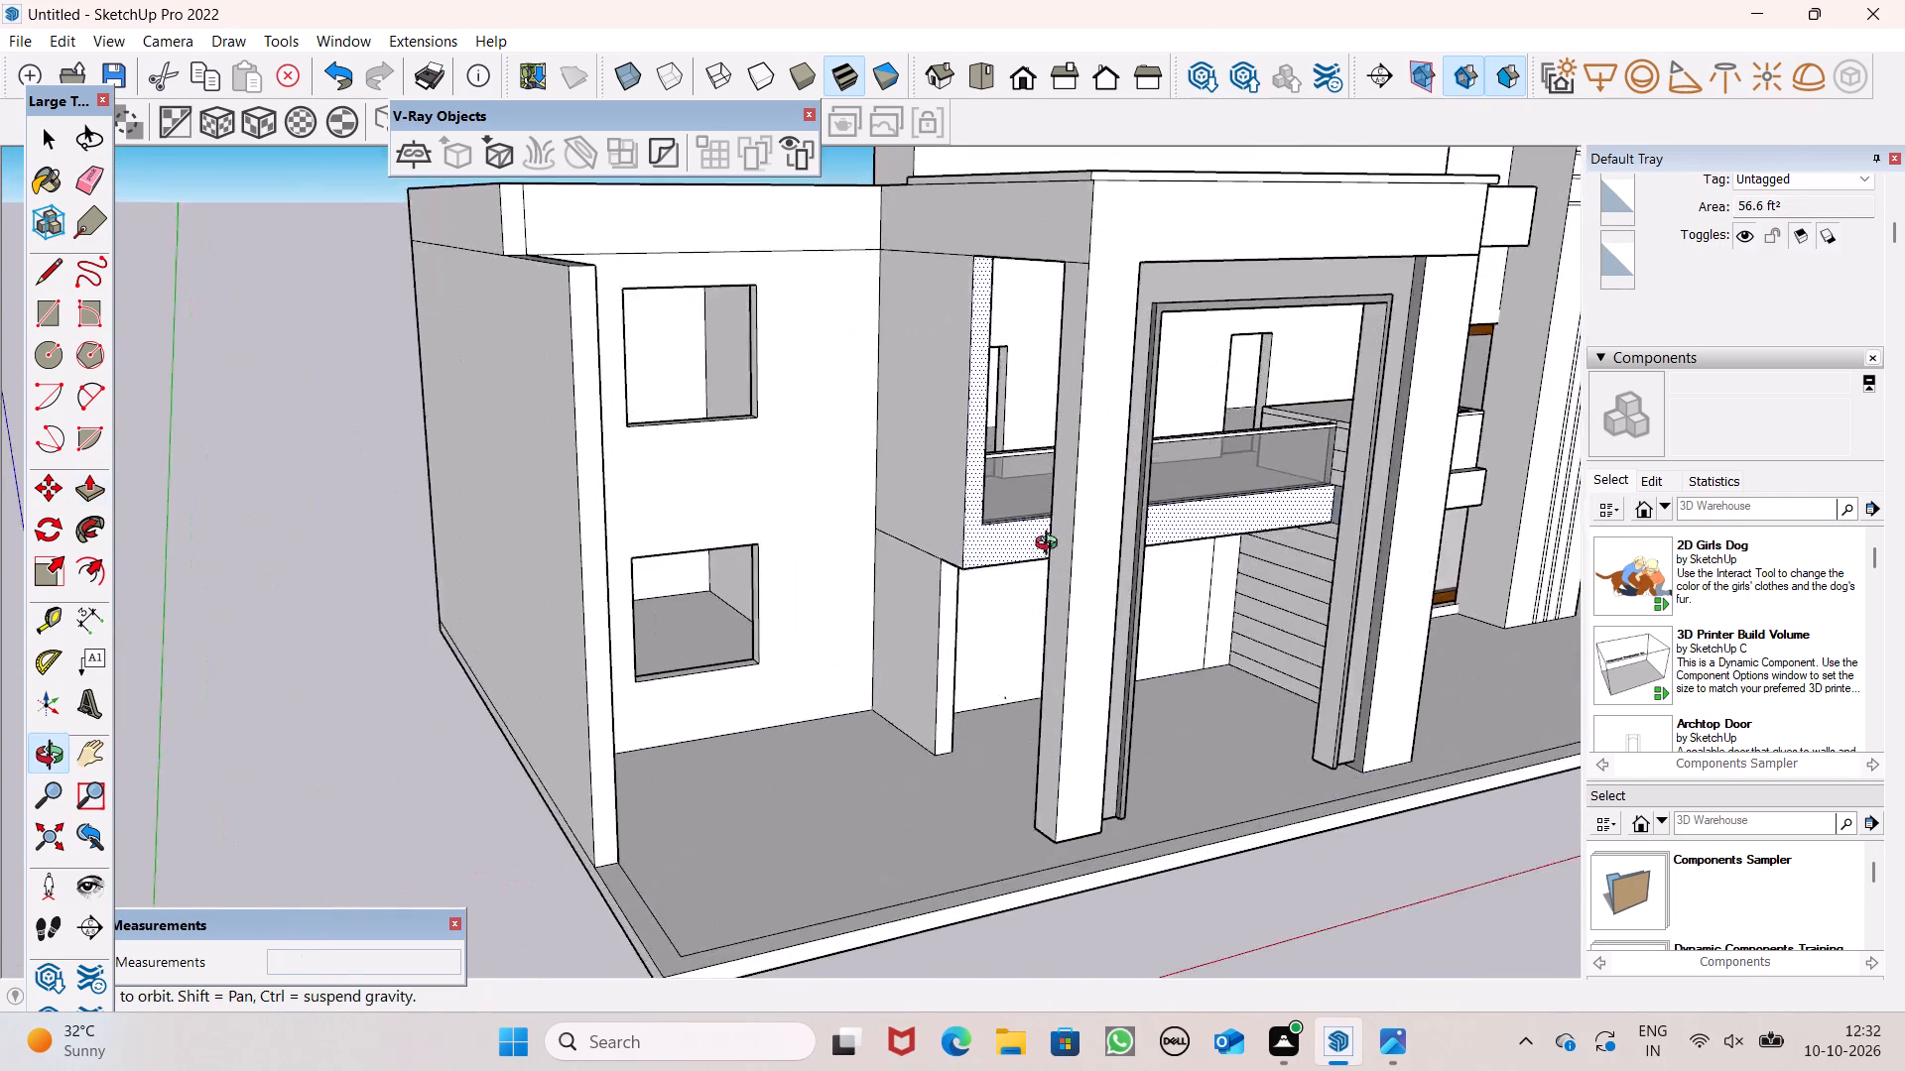
pyautogui.moveTo(1051, 545); pyautogui.dragTo(1219, 485, button='middle')
pyautogui.scroll(4, 1164, 467)
pyautogui.scroll(5, 971, 448)
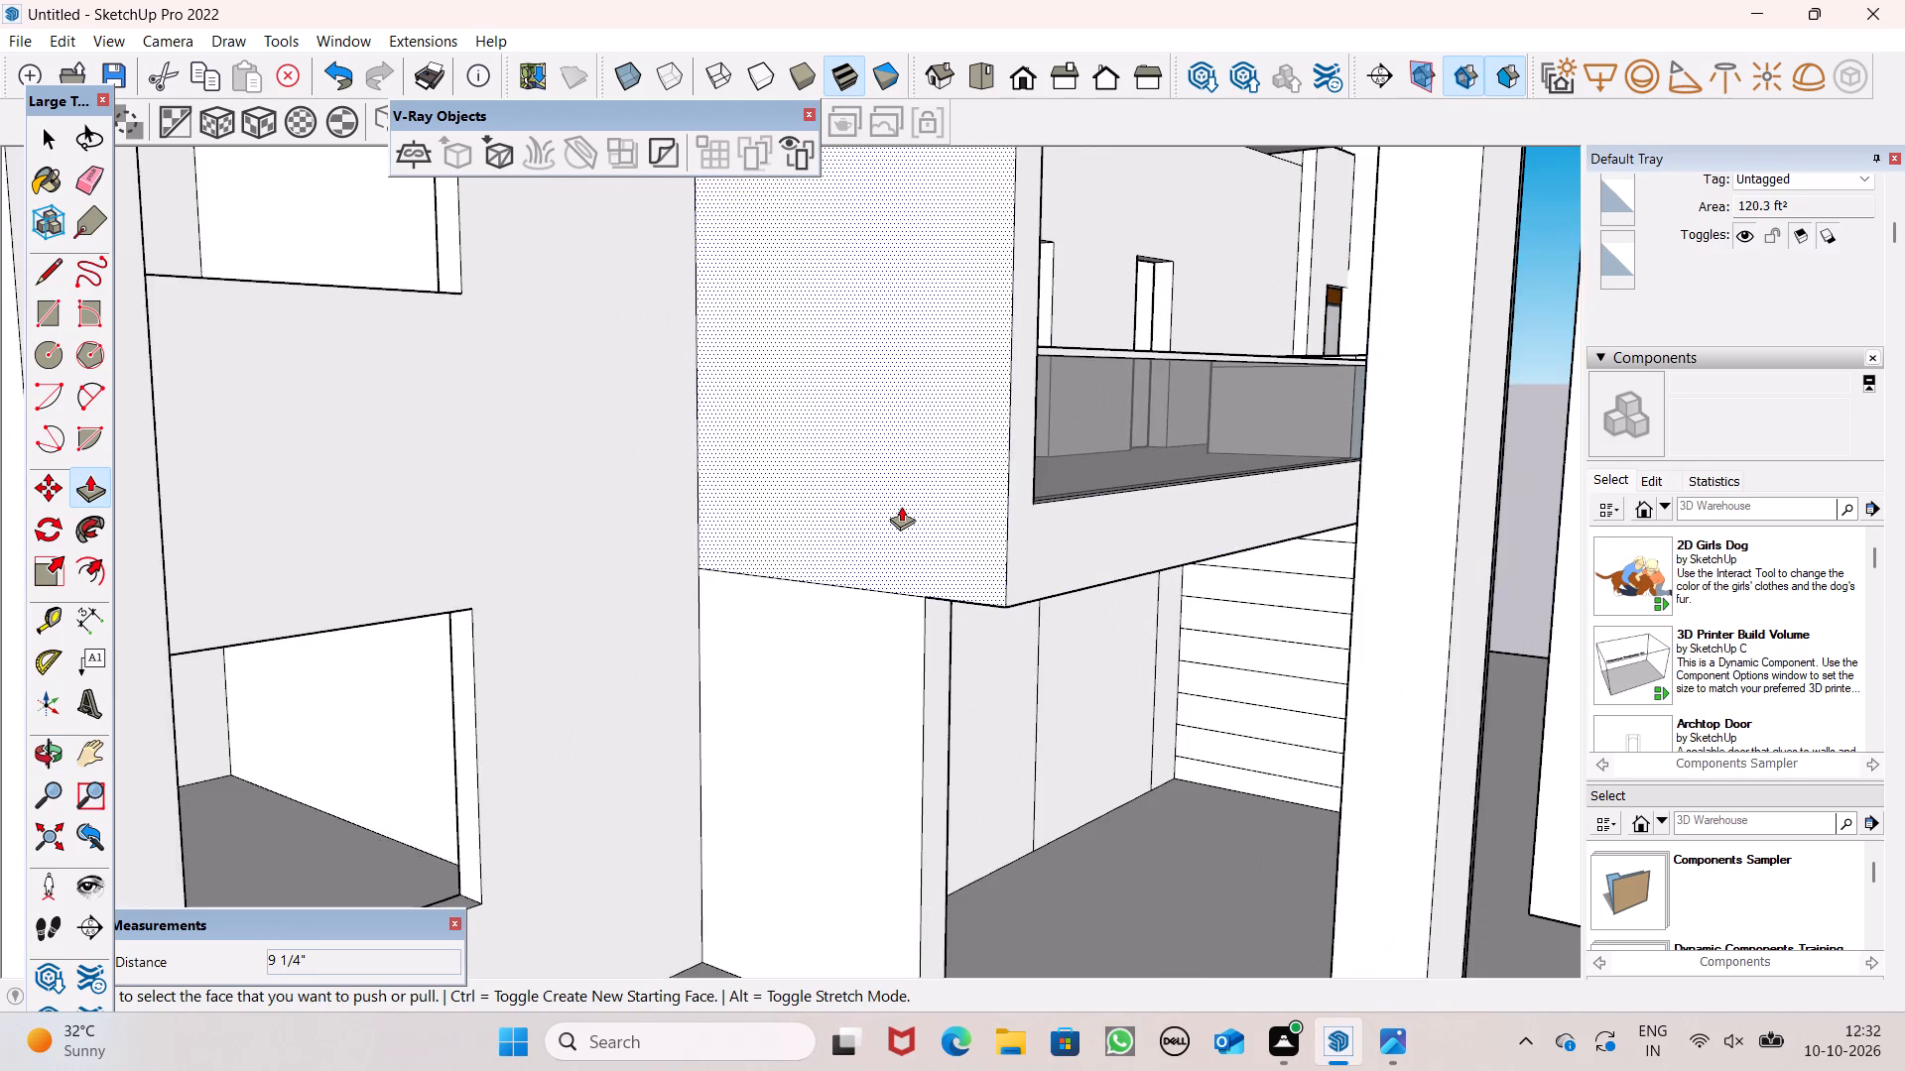
pyautogui.scroll(-10, 902, 509)
pyautogui.scroll(-4, 901, 419)
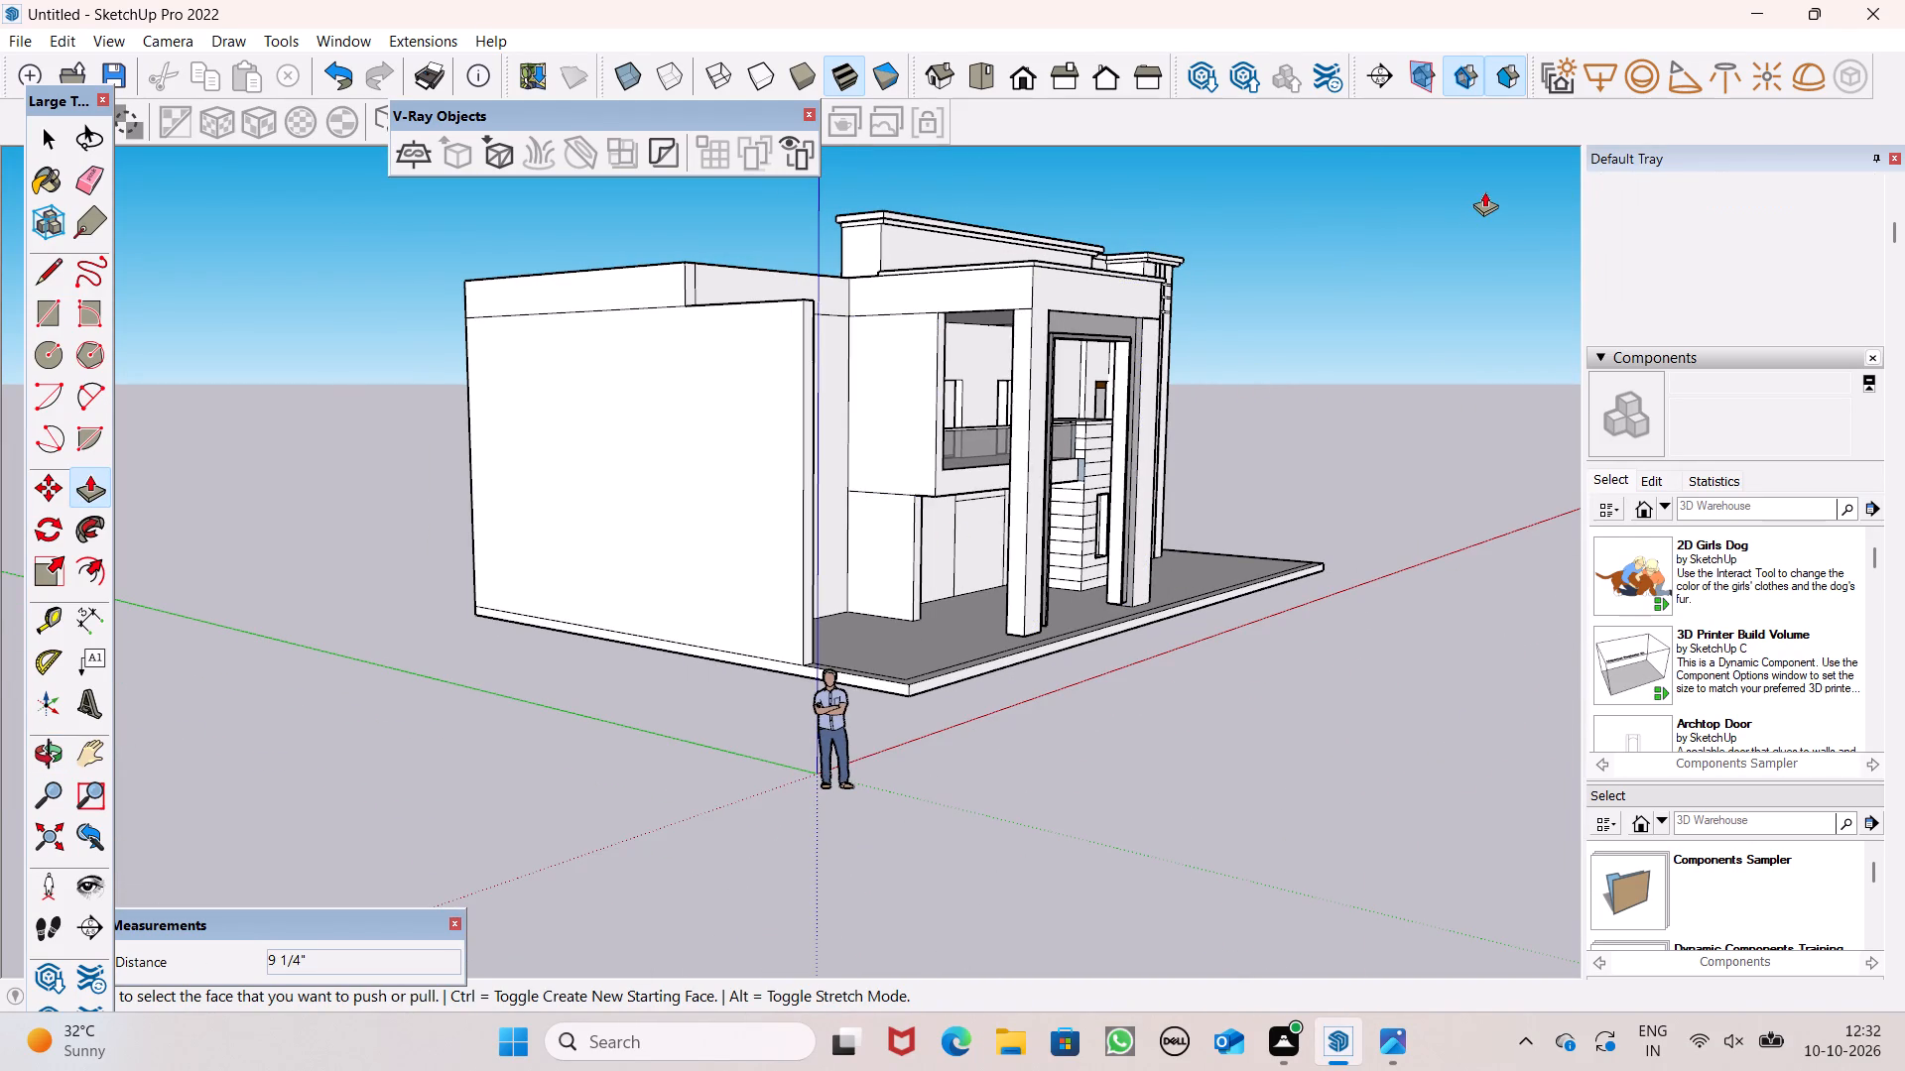
pyautogui.scroll(1, 1485, 304)
pyautogui.moveTo(1479, 304); pyautogui.dragTo(1074, 621, button='middle')
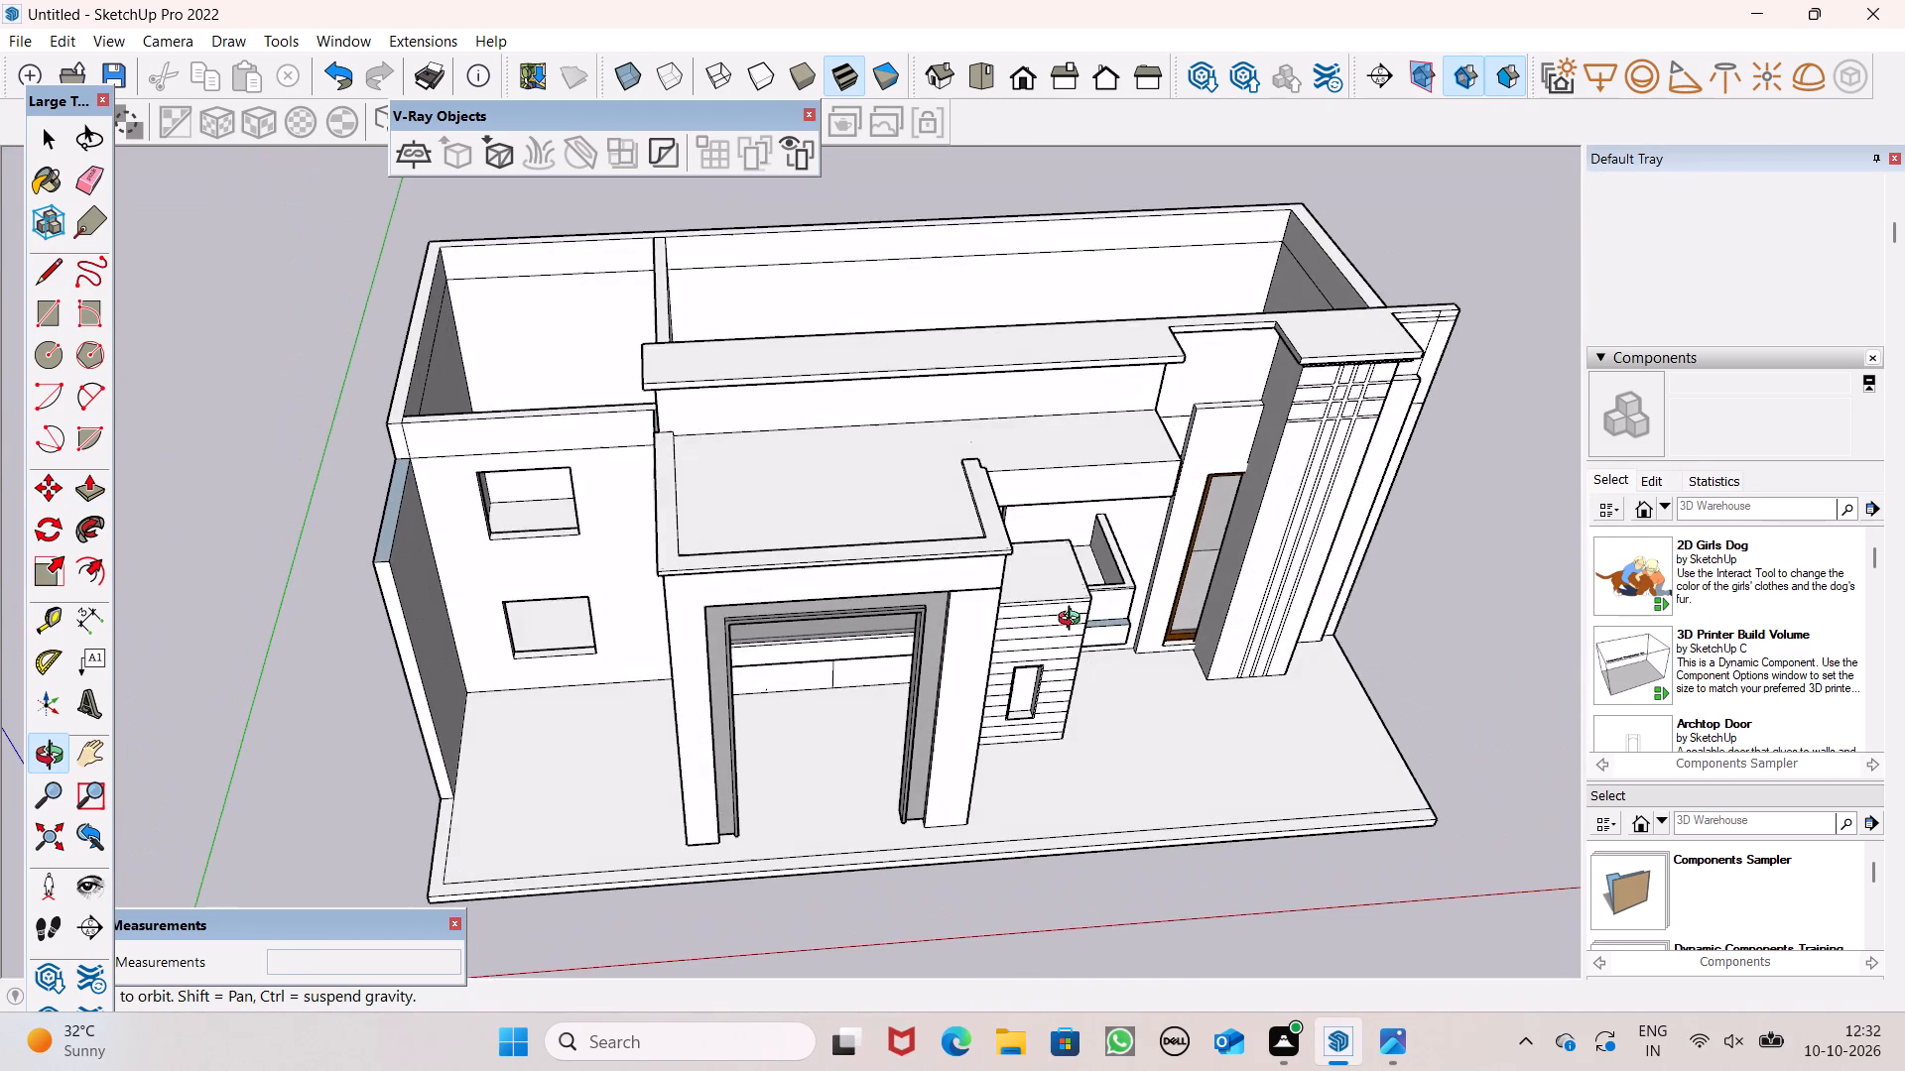
pyautogui.moveTo(1074, 621); pyautogui.dragTo(994, 284, button='middle')
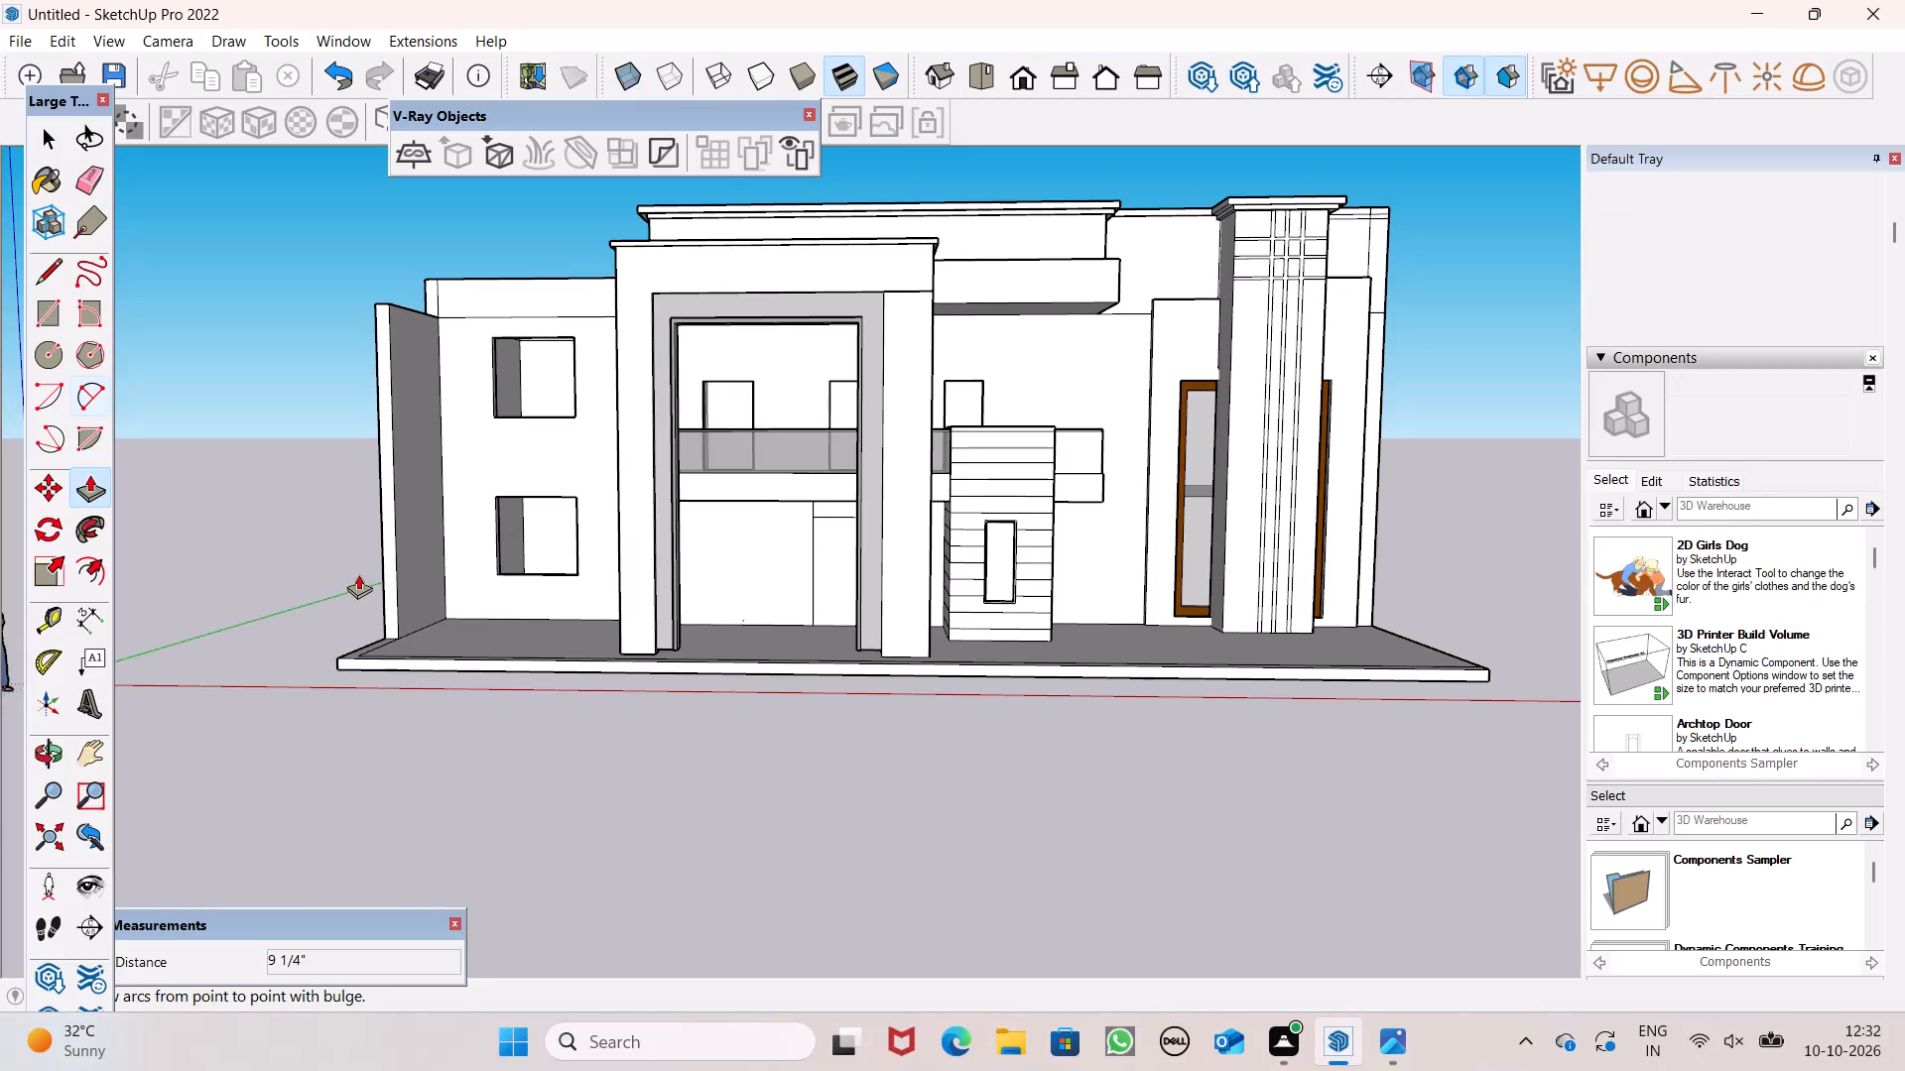
pyautogui.scroll(-5, 512, 538)
pyautogui.moveTo(819, 673); pyautogui.dragTo(804, 759, button='middle')
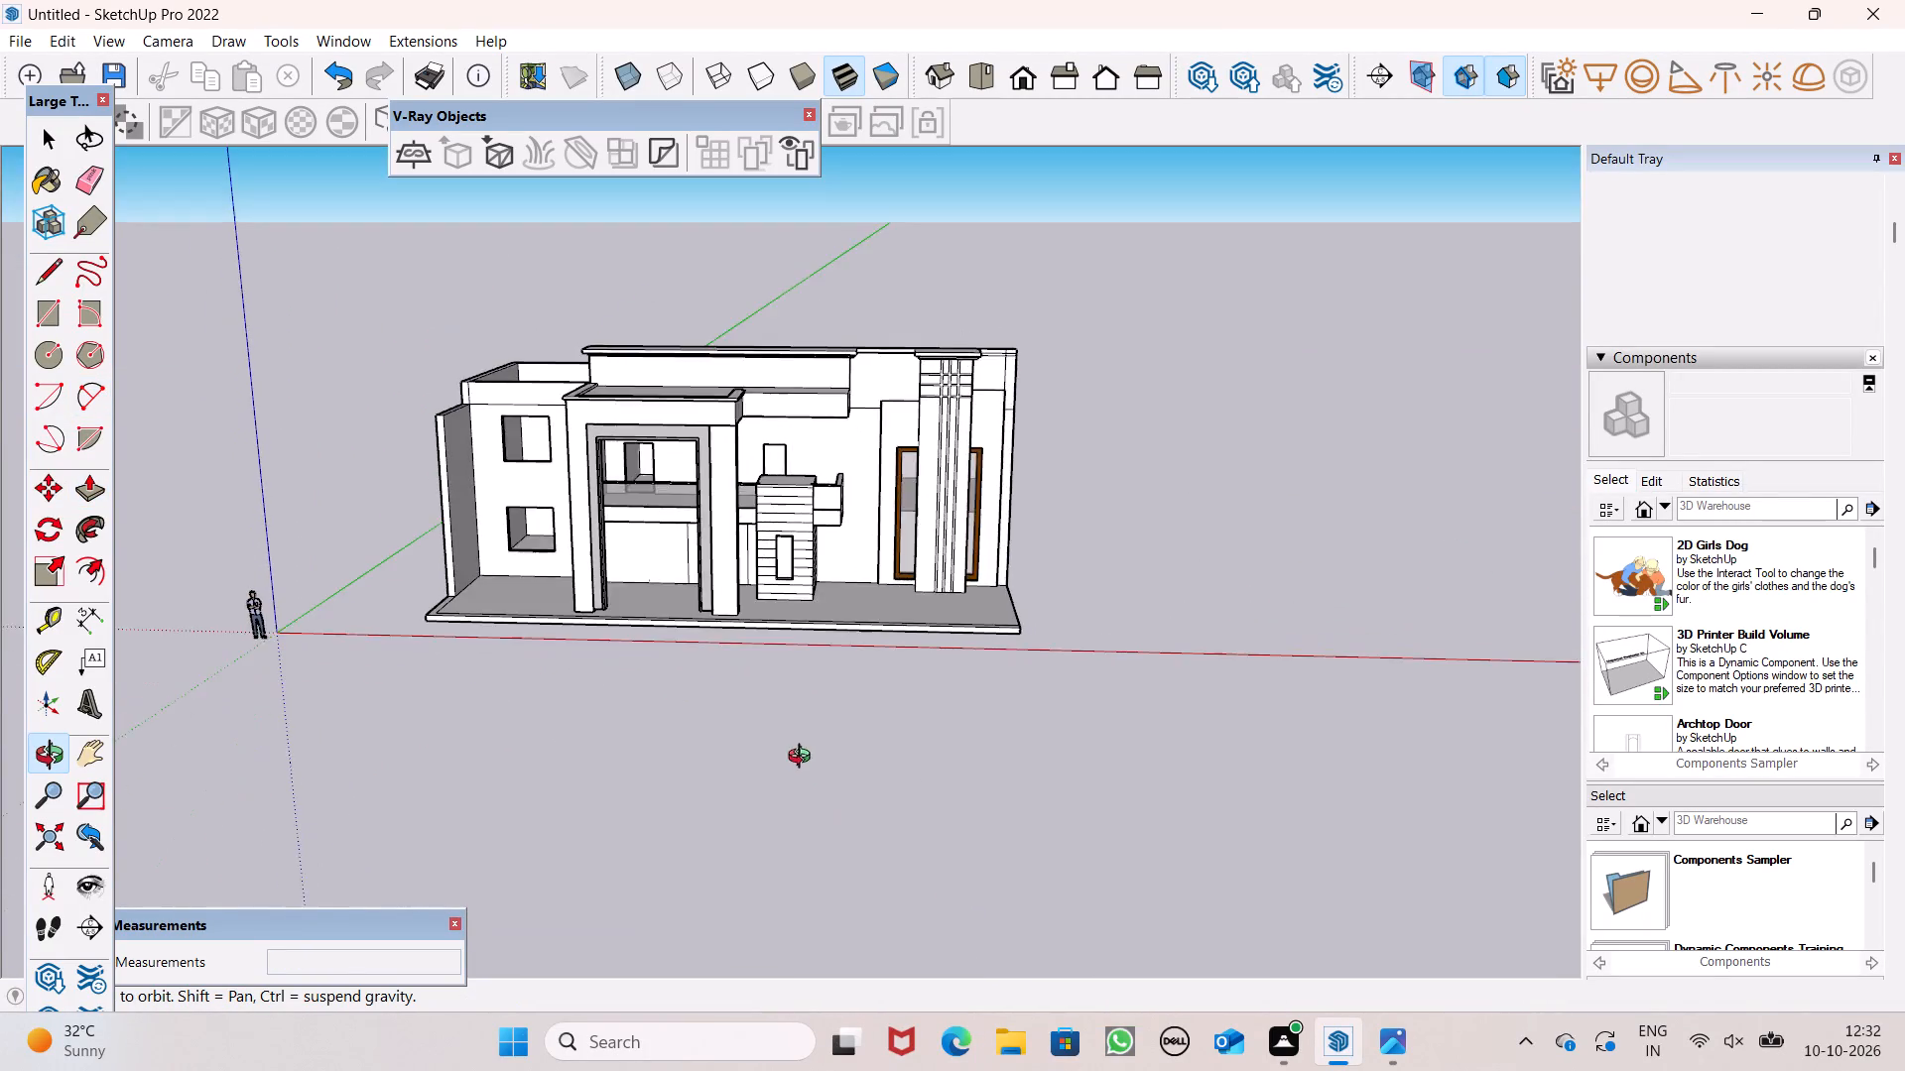
pyautogui.moveTo(804, 759); pyautogui.dragTo(757, 624, button='middle')
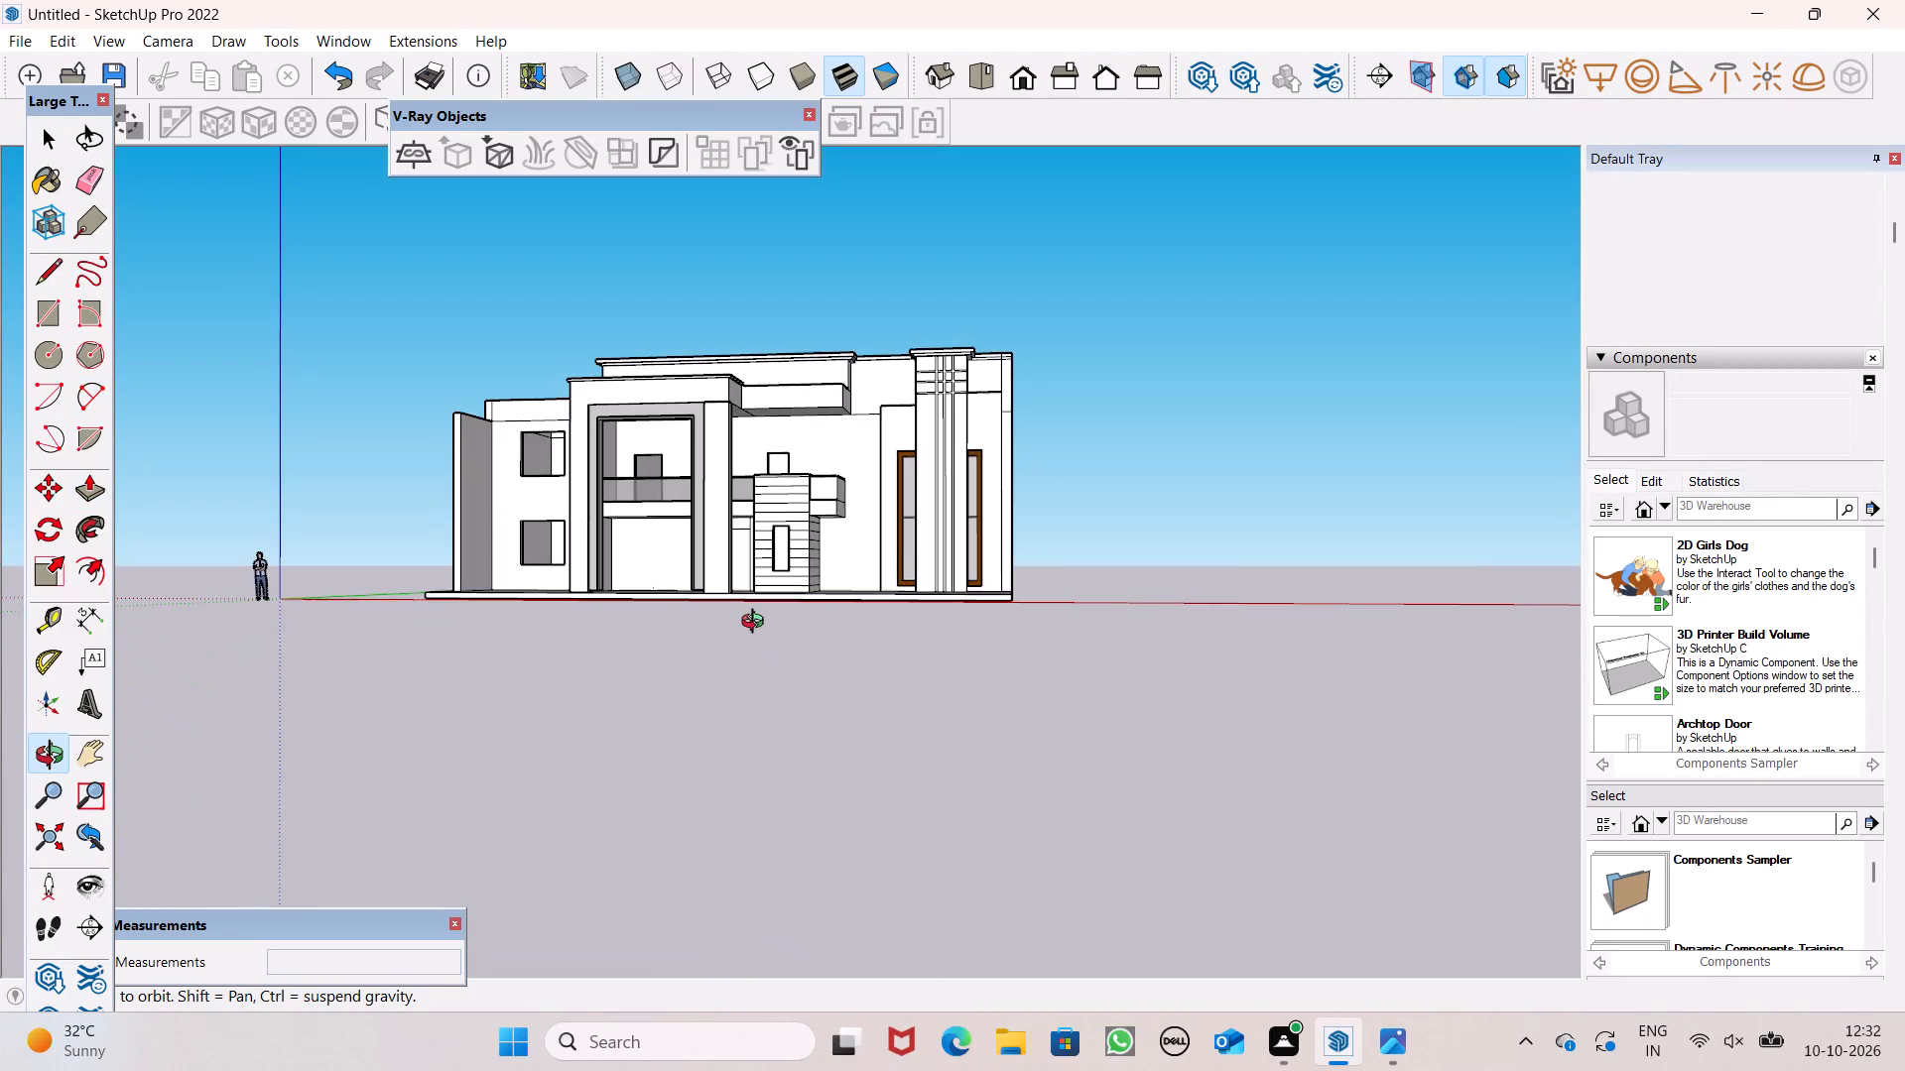
pyautogui.moveTo(757, 624); pyautogui.dragTo(490, 732, button='middle')
pyautogui.scroll(6, 540, 506)
pyautogui.moveTo(634, 477); pyautogui.dragTo(676, 442, button='middle')
pyautogui.scroll(1, 640, 477)
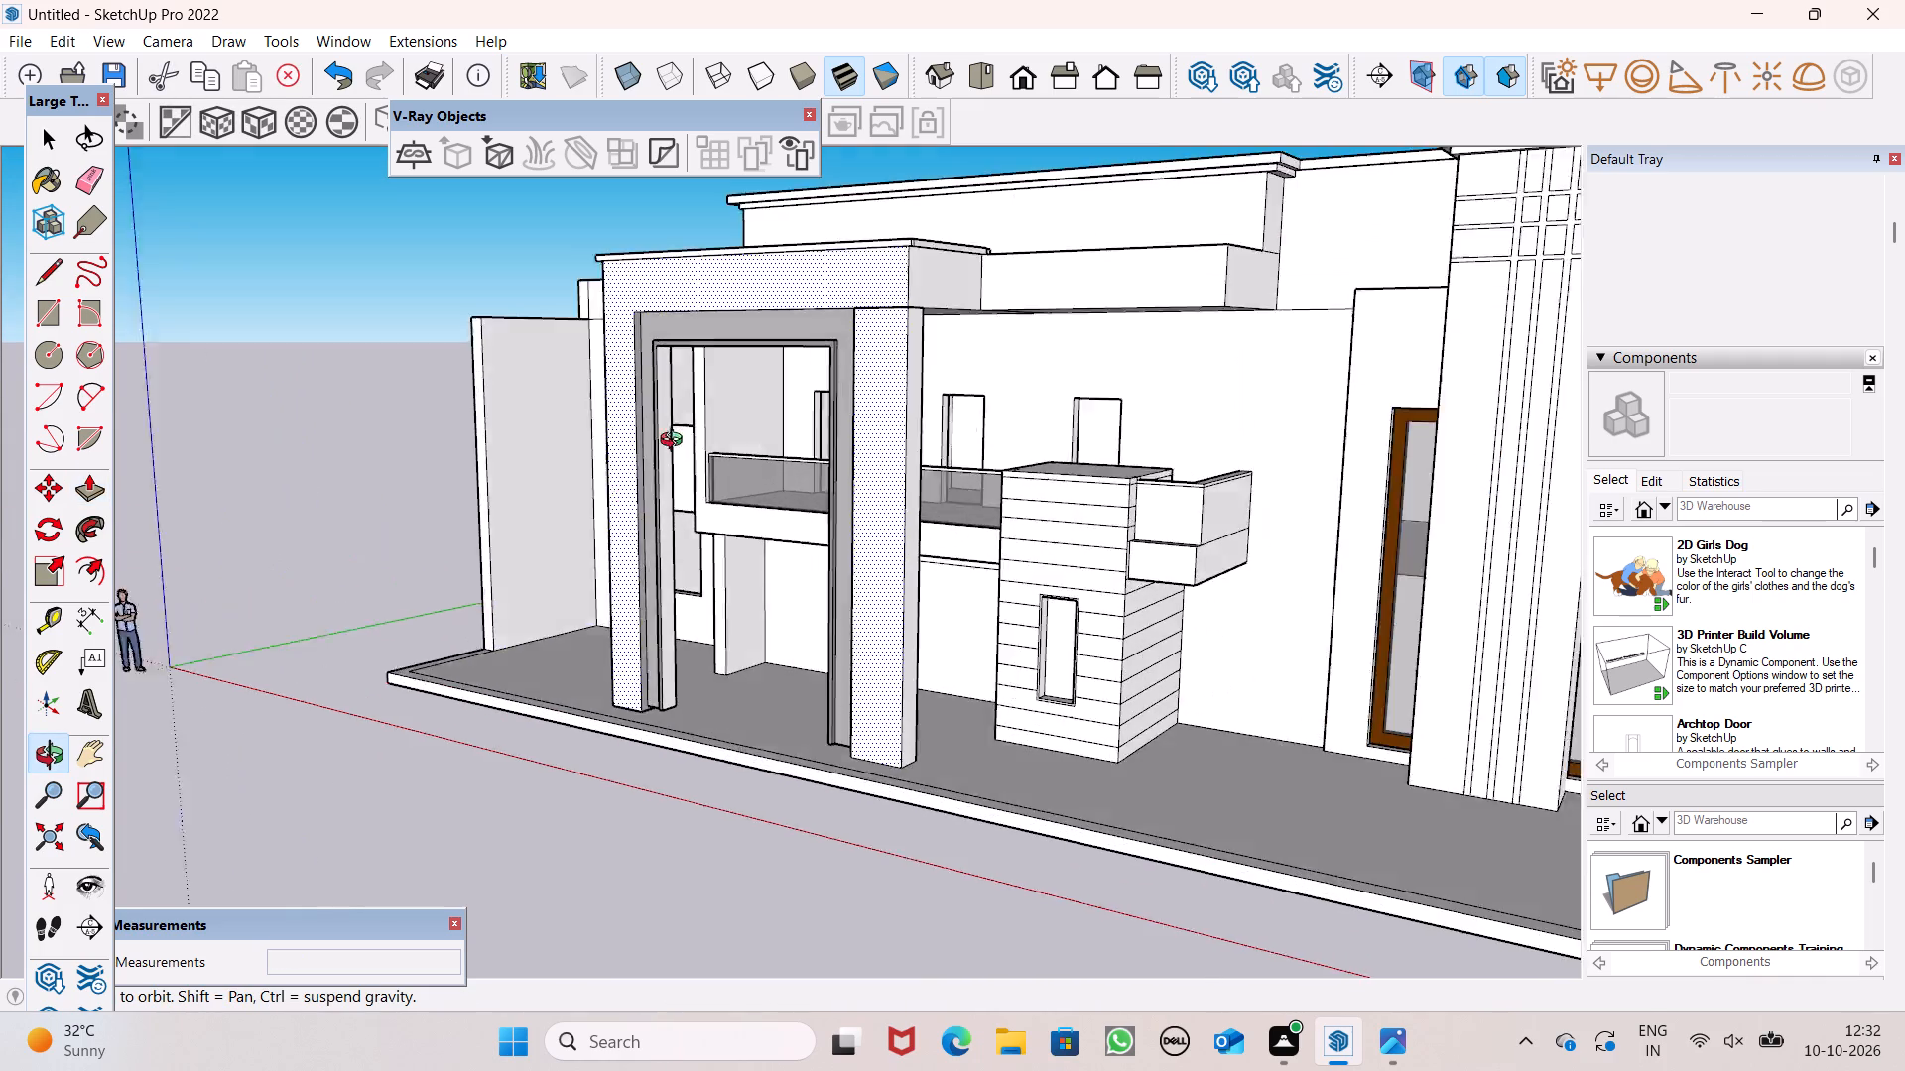
pyautogui.moveTo(676, 442); pyautogui.dragTo(754, 299, button='middle')
pyautogui.moveTo(730, 513); pyautogui.dragTo(1045, 839, button='middle')
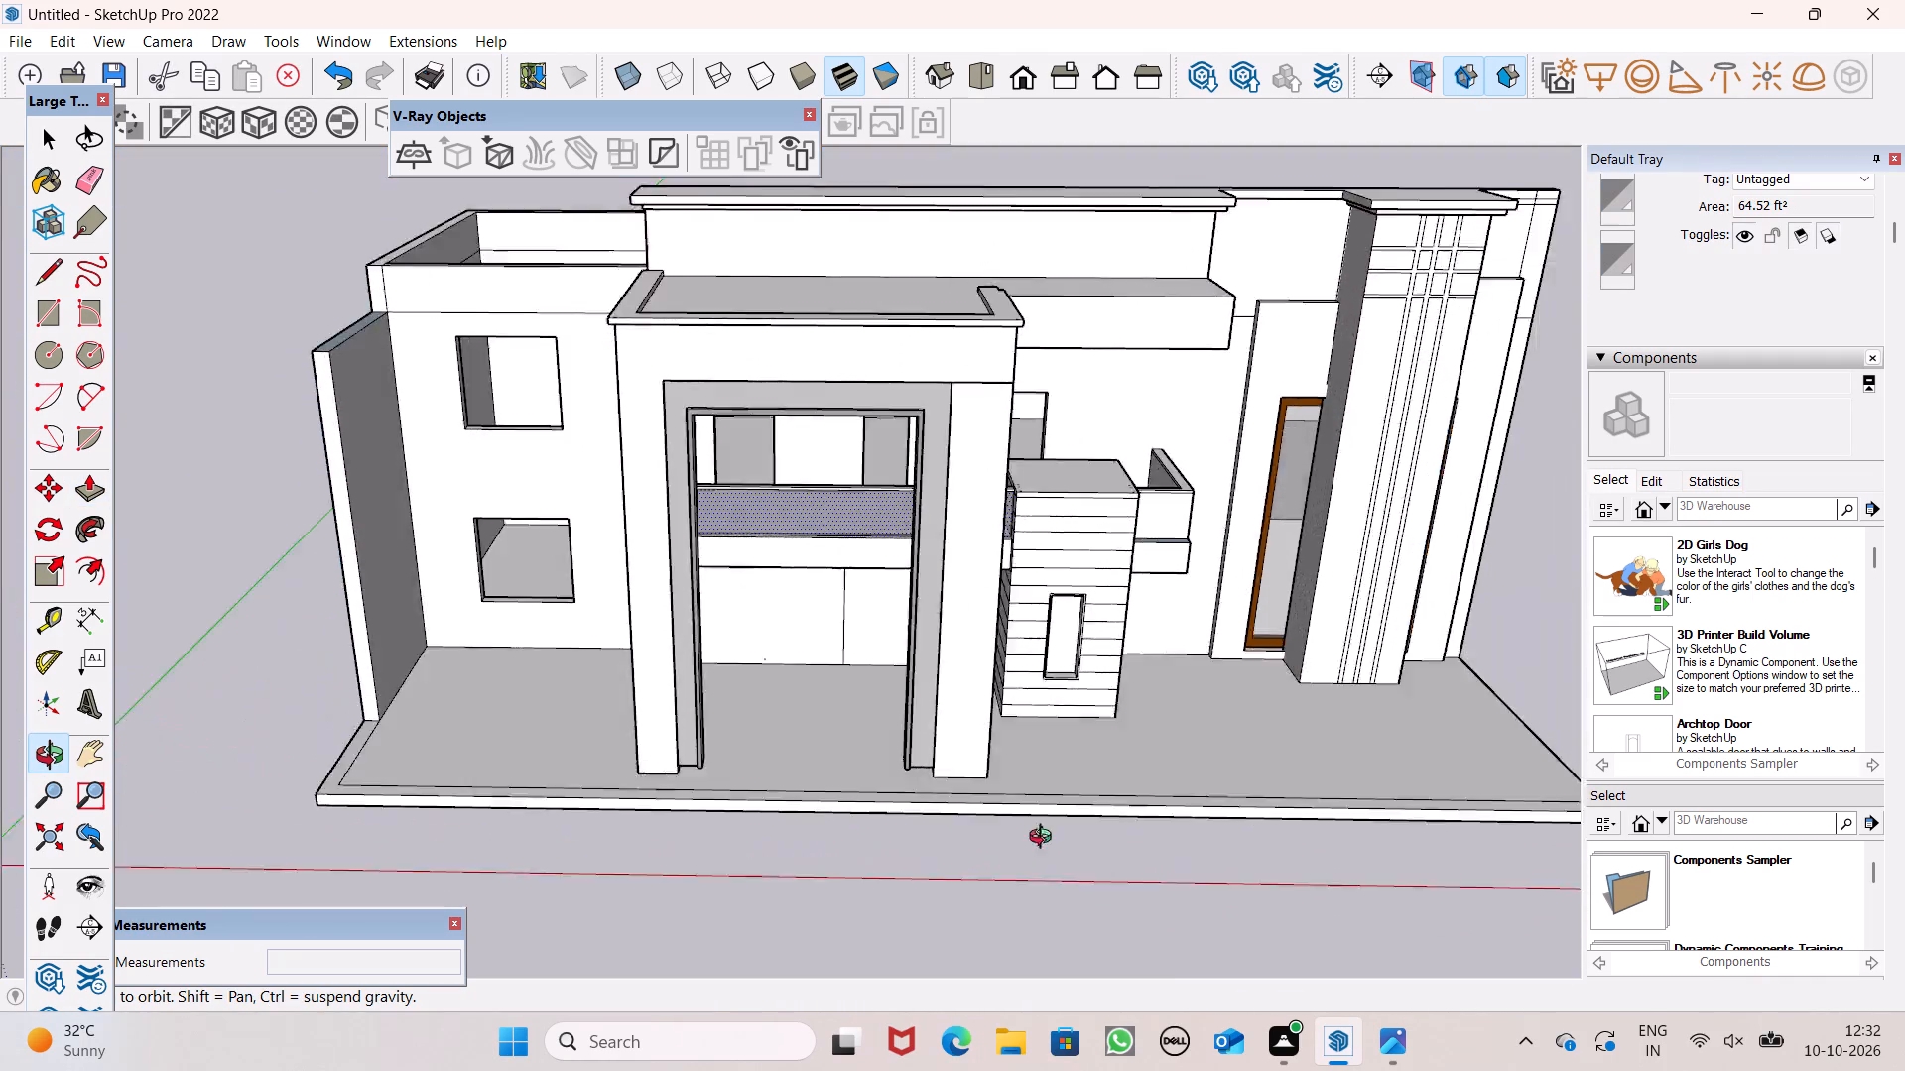
# Pull the front end face of the short side wall beneath the balcony out about 1' 11 3/8", flush with the balcony front.
pyautogui.moveTo(1045, 839); pyautogui.dragTo(1445, 813, button='middle')
pyautogui.scroll(5, 766, 577)
pyautogui.scroll(4, 716, 668)
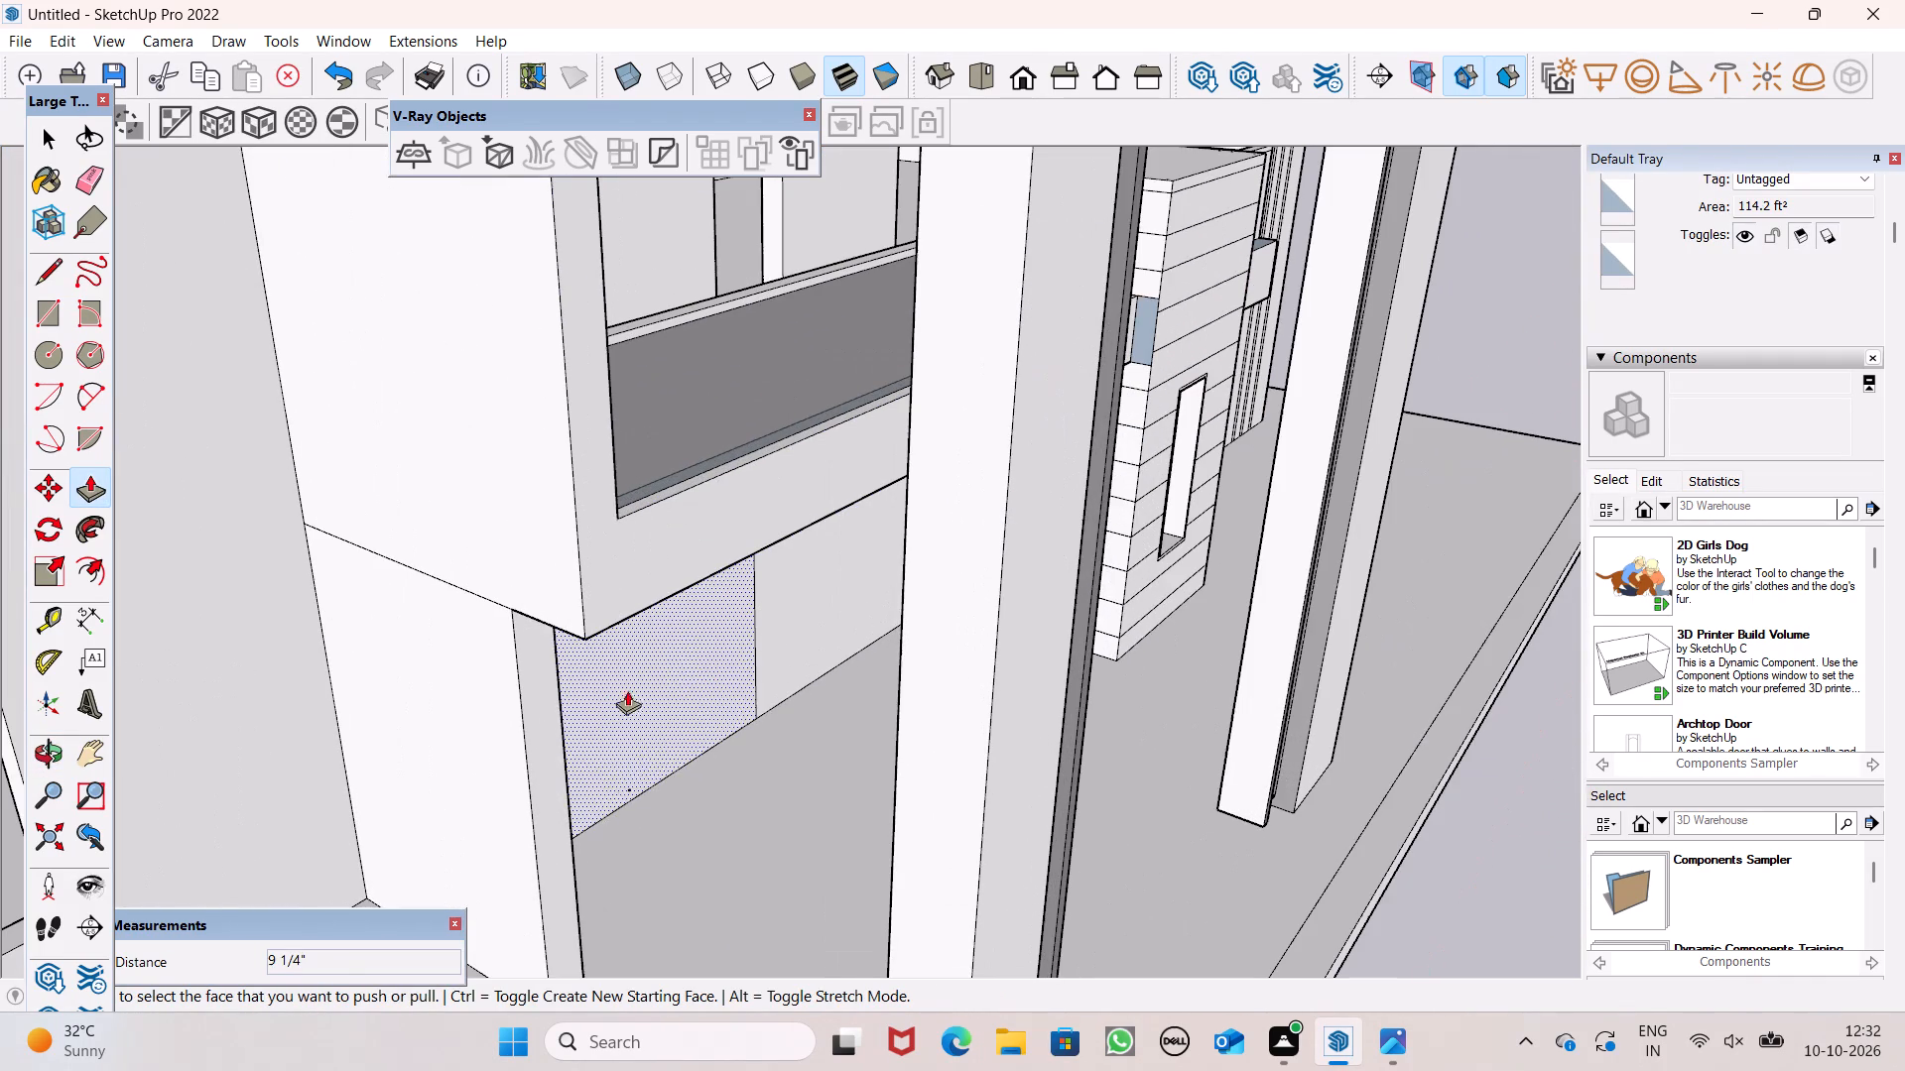
pyautogui.moveTo(538, 713); pyautogui.dragTo(603, 634)
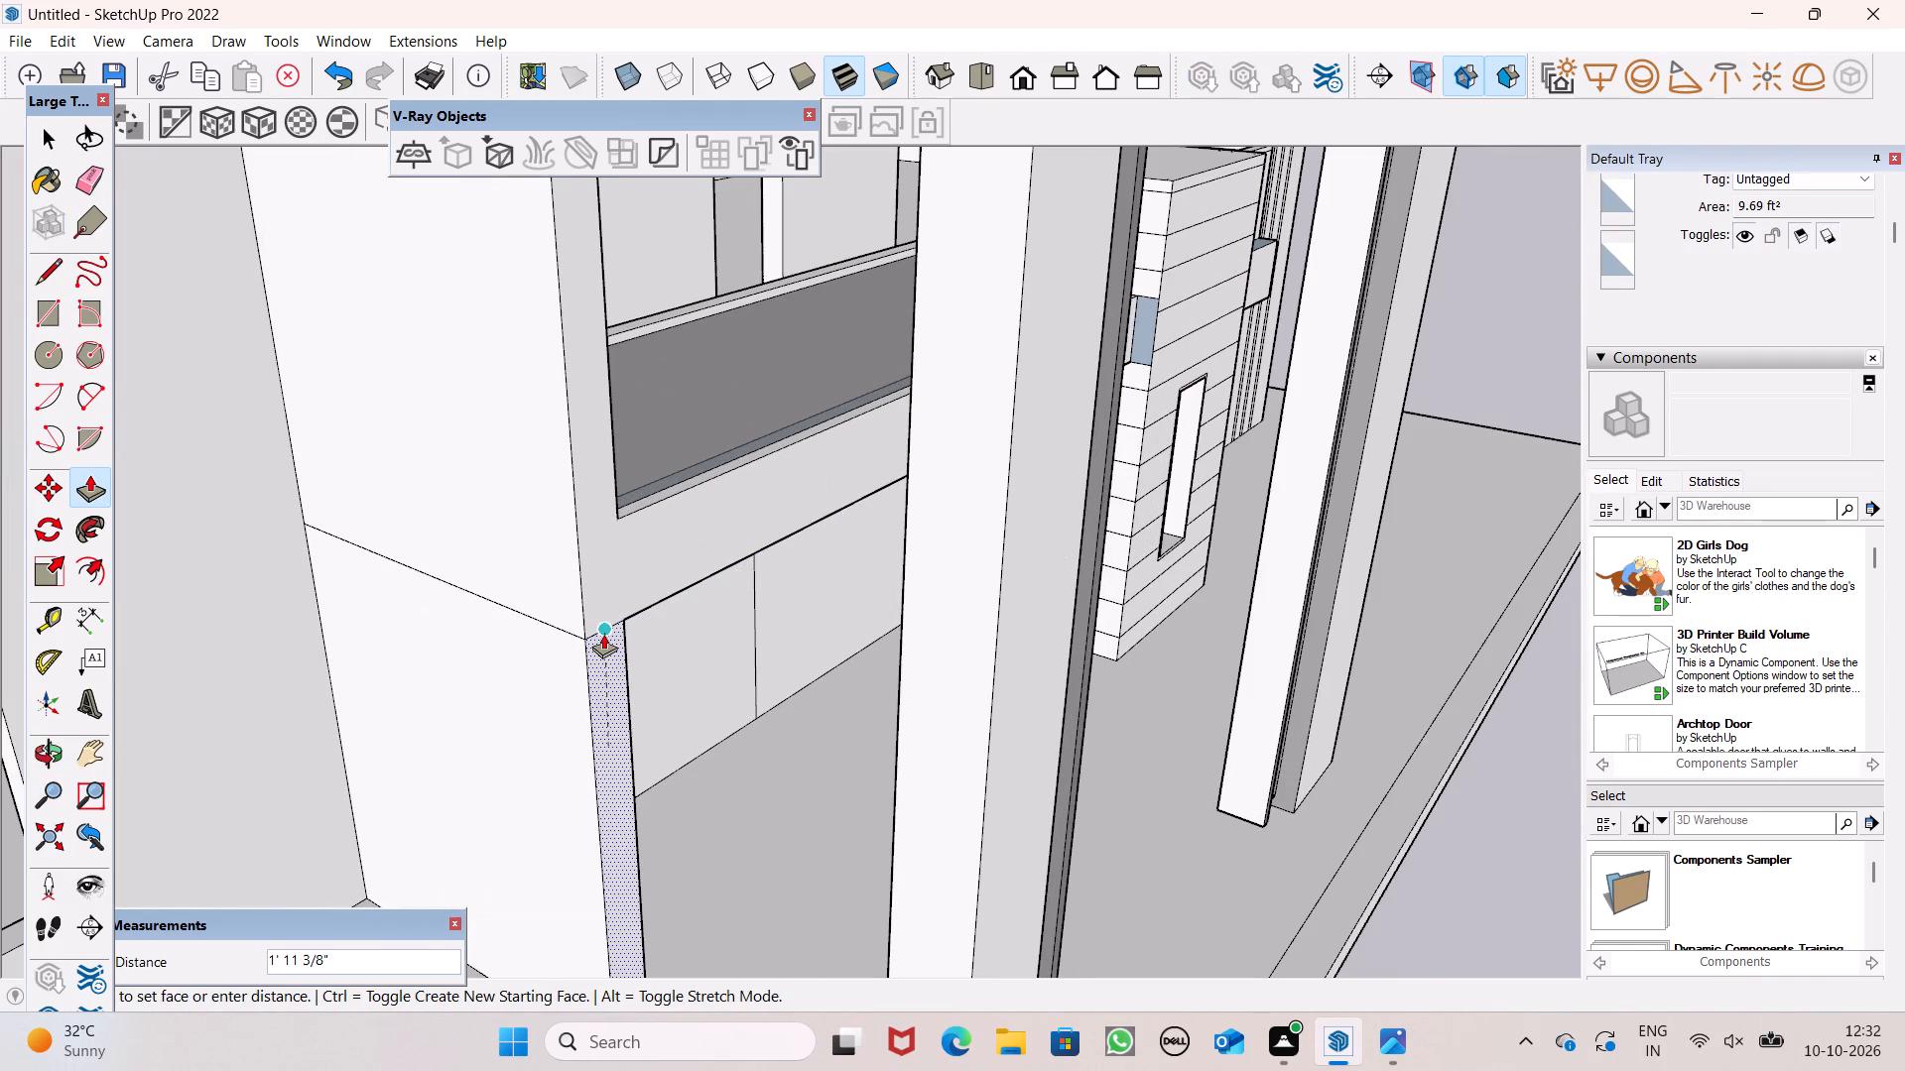
pyautogui.moveTo(603, 634); pyautogui.dragTo(603, 633)
pyautogui.click(603, 633)
pyautogui.press('space')
pyautogui.press('space')
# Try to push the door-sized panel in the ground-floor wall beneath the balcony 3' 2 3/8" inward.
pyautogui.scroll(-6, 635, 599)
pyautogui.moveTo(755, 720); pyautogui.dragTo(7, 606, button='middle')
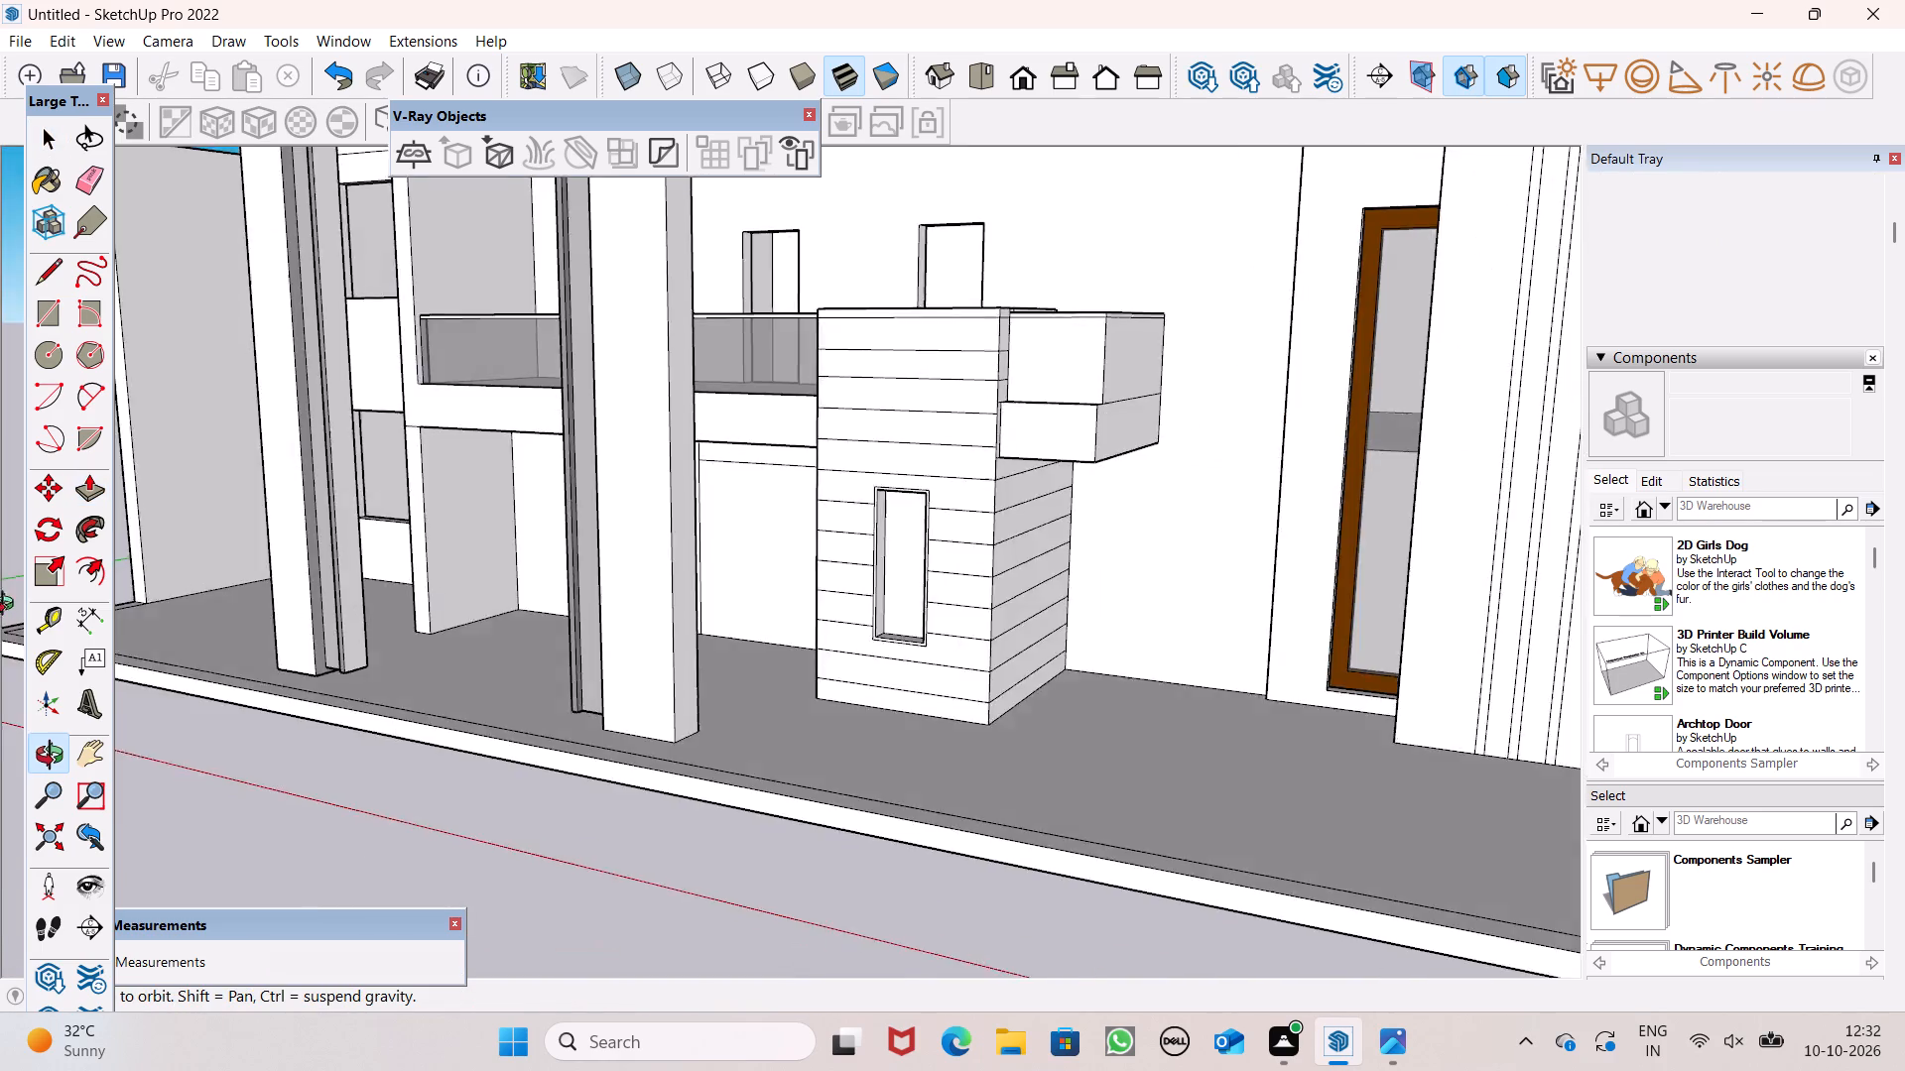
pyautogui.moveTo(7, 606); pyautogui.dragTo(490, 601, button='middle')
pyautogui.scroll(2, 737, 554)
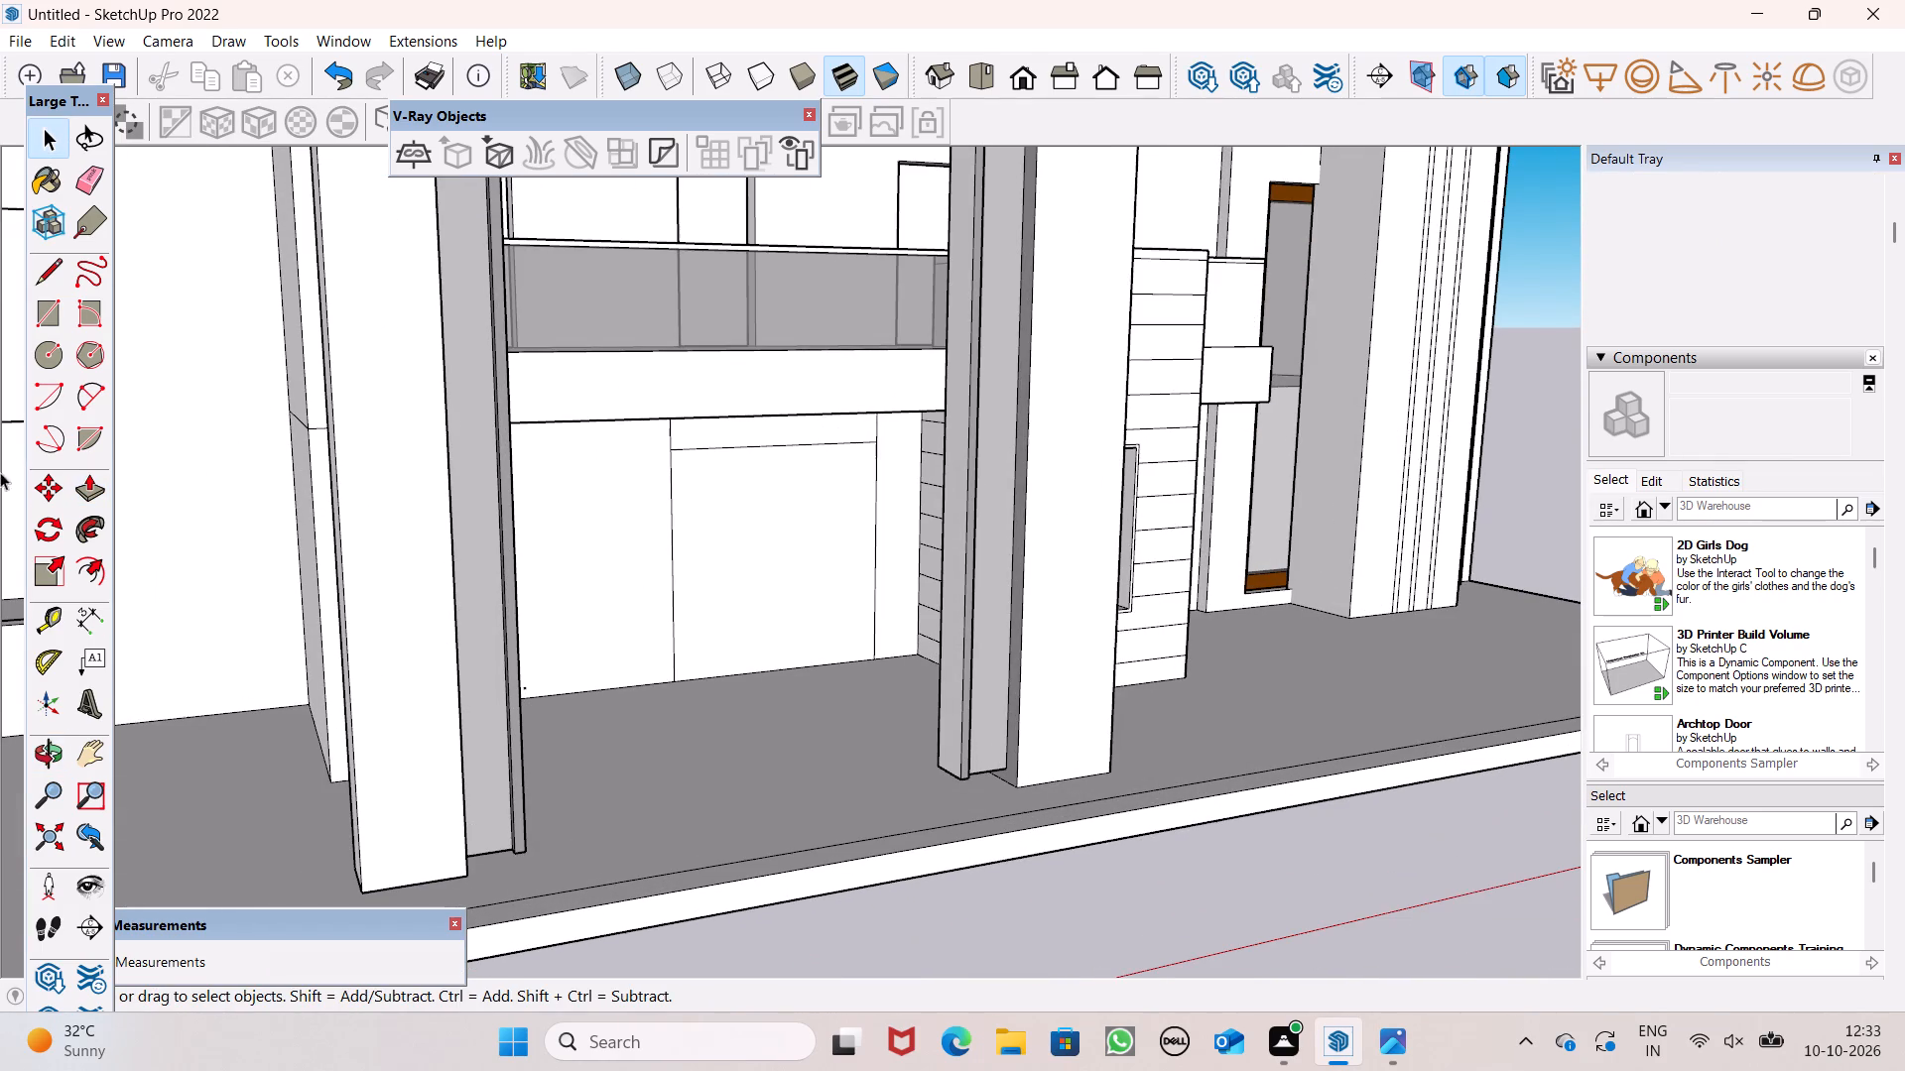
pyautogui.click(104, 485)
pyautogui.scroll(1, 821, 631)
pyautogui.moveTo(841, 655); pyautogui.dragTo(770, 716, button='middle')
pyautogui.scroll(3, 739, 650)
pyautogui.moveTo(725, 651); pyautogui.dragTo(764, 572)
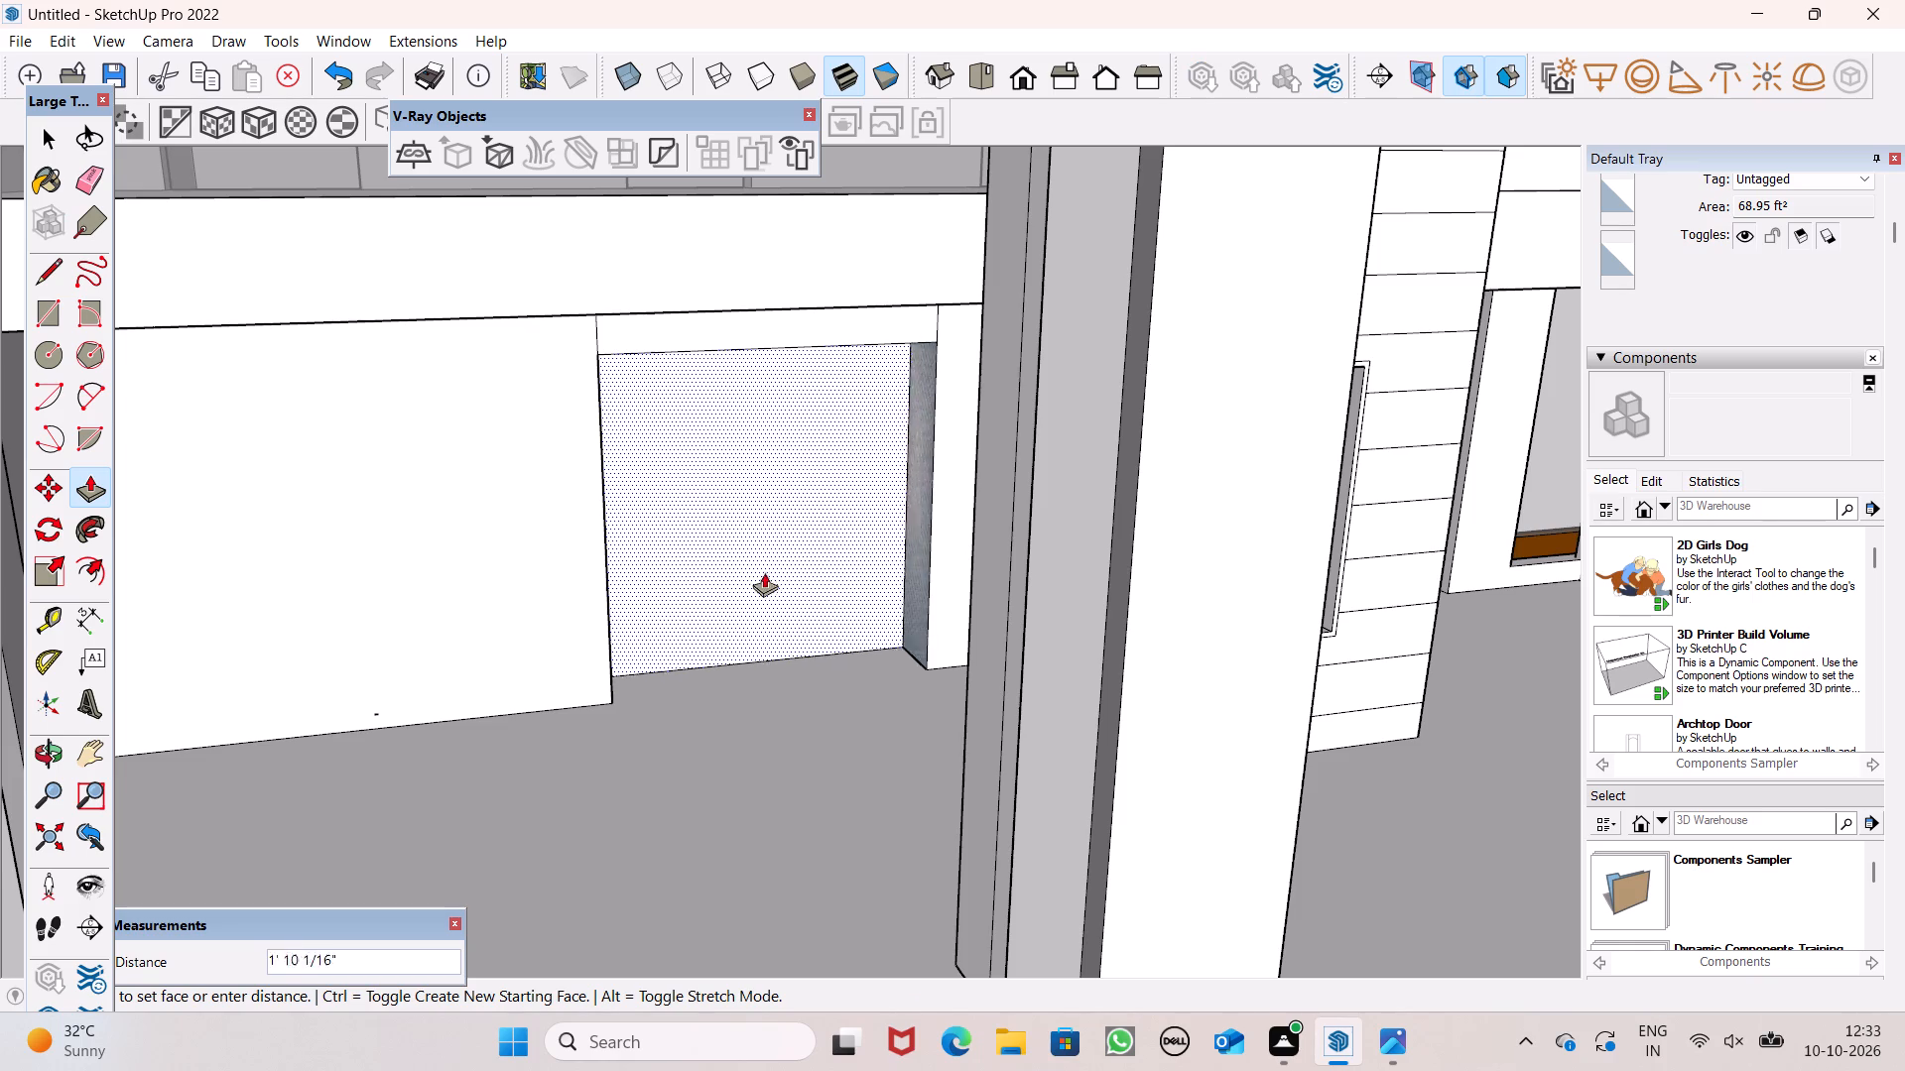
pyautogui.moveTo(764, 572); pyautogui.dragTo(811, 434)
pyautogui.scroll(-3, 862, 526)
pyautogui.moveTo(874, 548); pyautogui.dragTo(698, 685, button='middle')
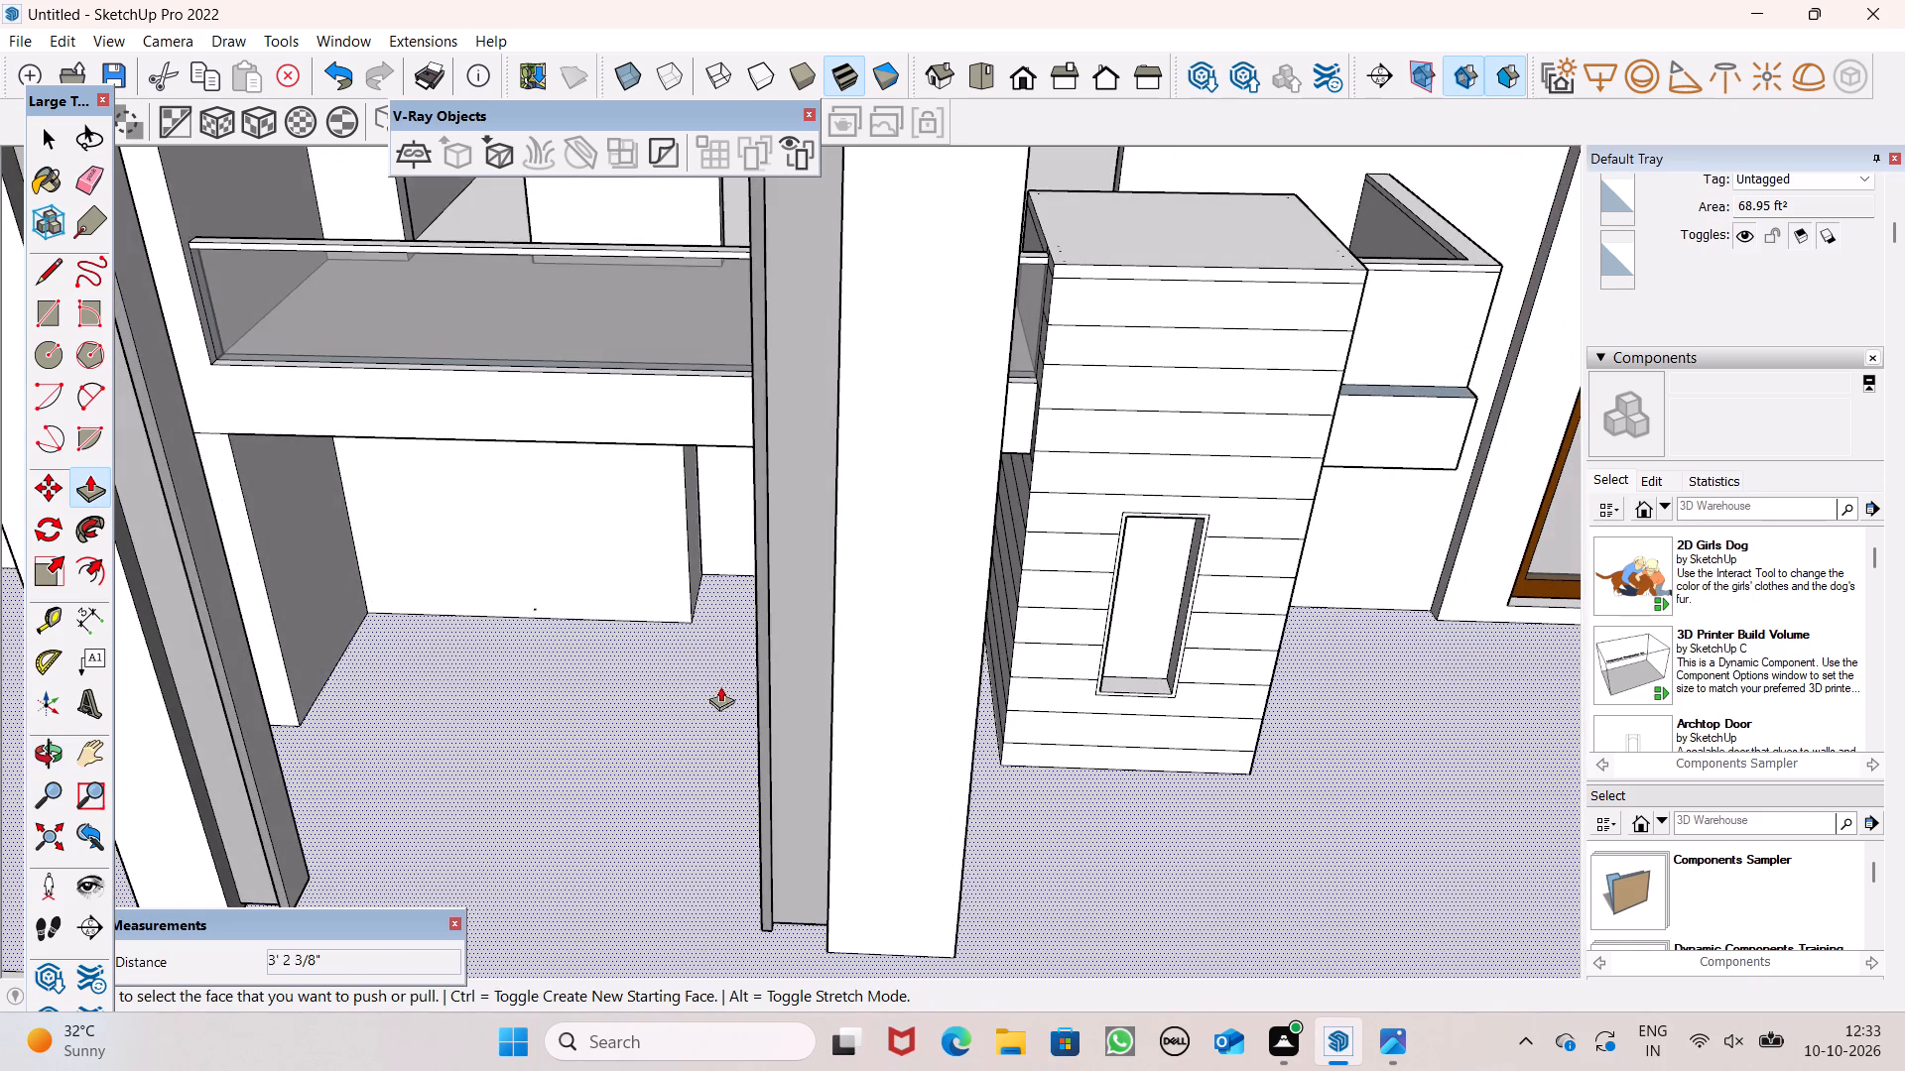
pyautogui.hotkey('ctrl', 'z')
# Push the door-sized panel in the ground-floor wall beneath the balcony 1' 11 1/2" inward to form the doorway recess.
pyautogui.scroll(-4, 745, 670)
pyautogui.moveTo(911, 695); pyautogui.dragTo(434, 874, button='middle')
pyautogui.scroll(-9, 833, 452)
pyautogui.scroll(1, 850, 577)
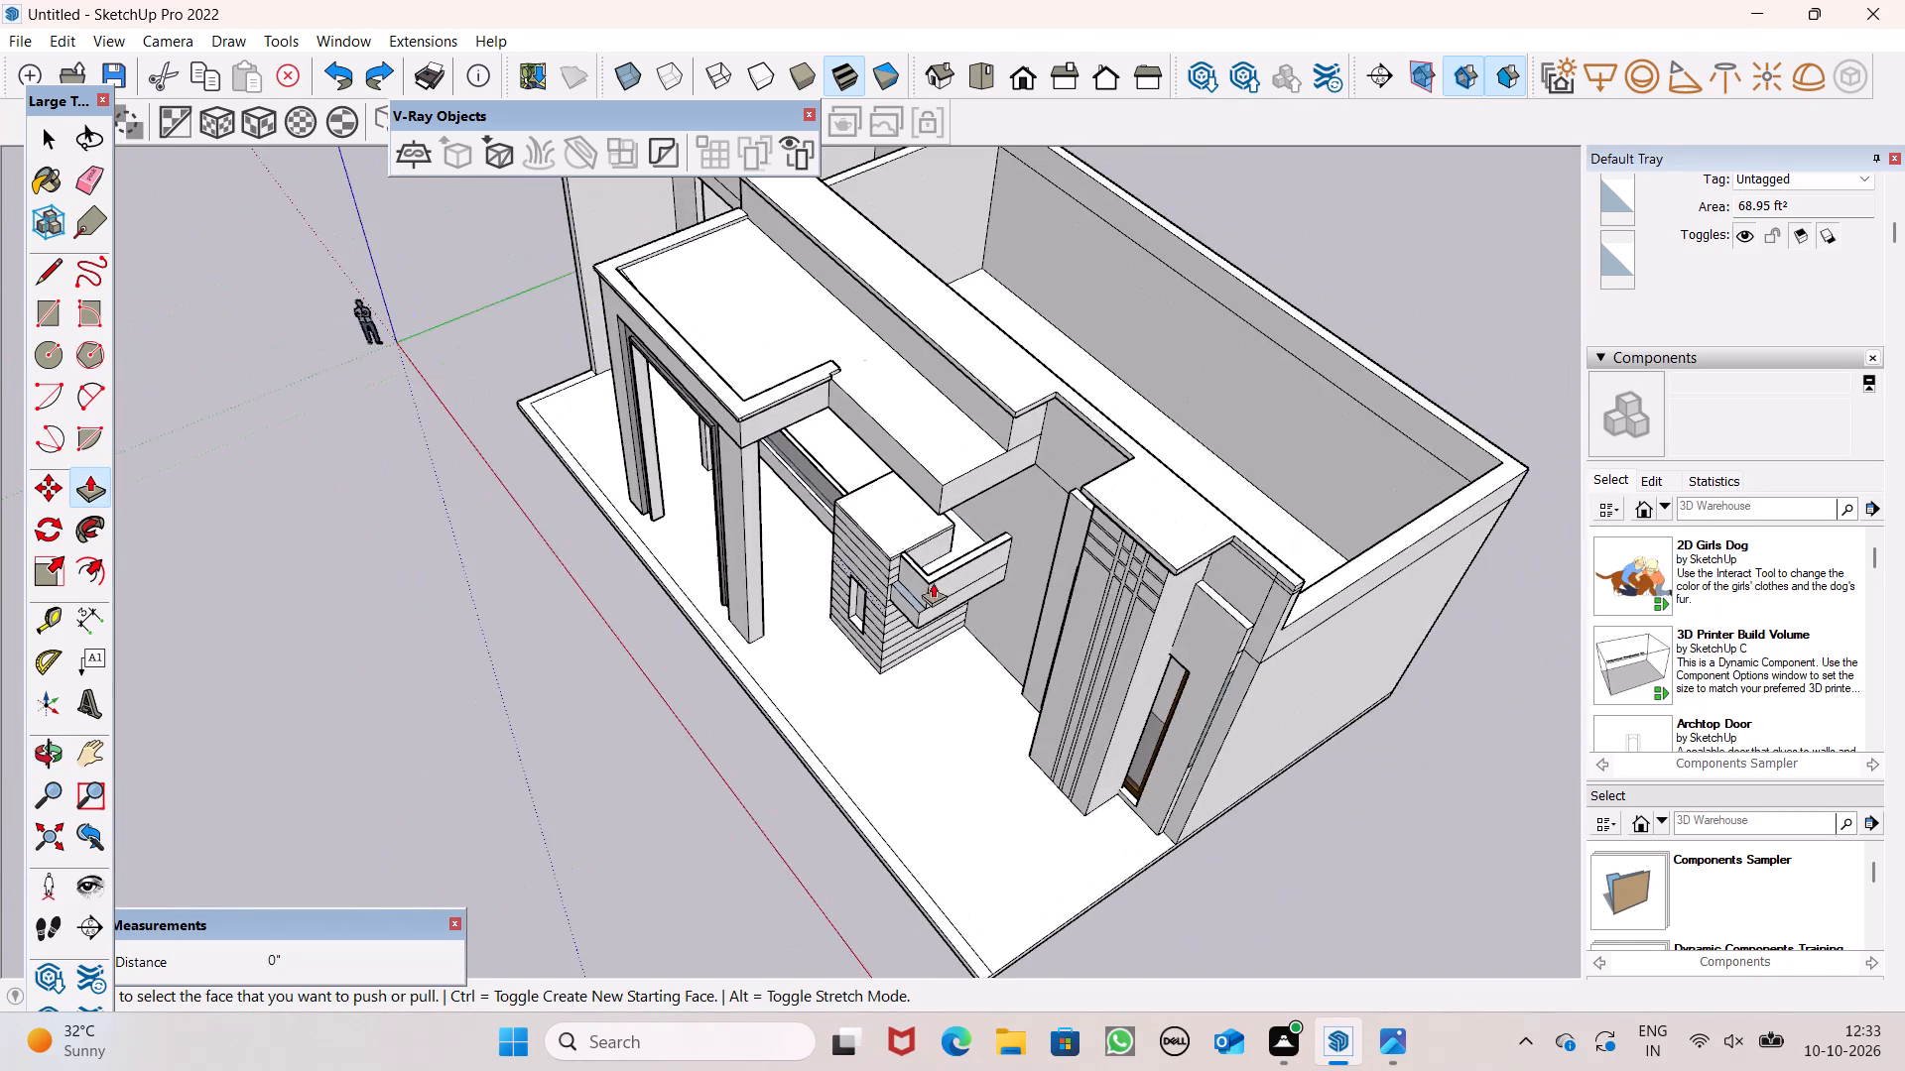
pyautogui.moveTo(913, 562); pyautogui.dragTo(1338, 364, button='middle')
pyautogui.scroll(5, 965, 484)
pyautogui.moveTo(936, 476); pyautogui.dragTo(1033, 381, button='middle')
pyautogui.scroll(2, 764, 581)
pyautogui.moveTo(326, 698); pyautogui.dragTo(505, 629, button='middle')
pyautogui.scroll(1, 326, 698)
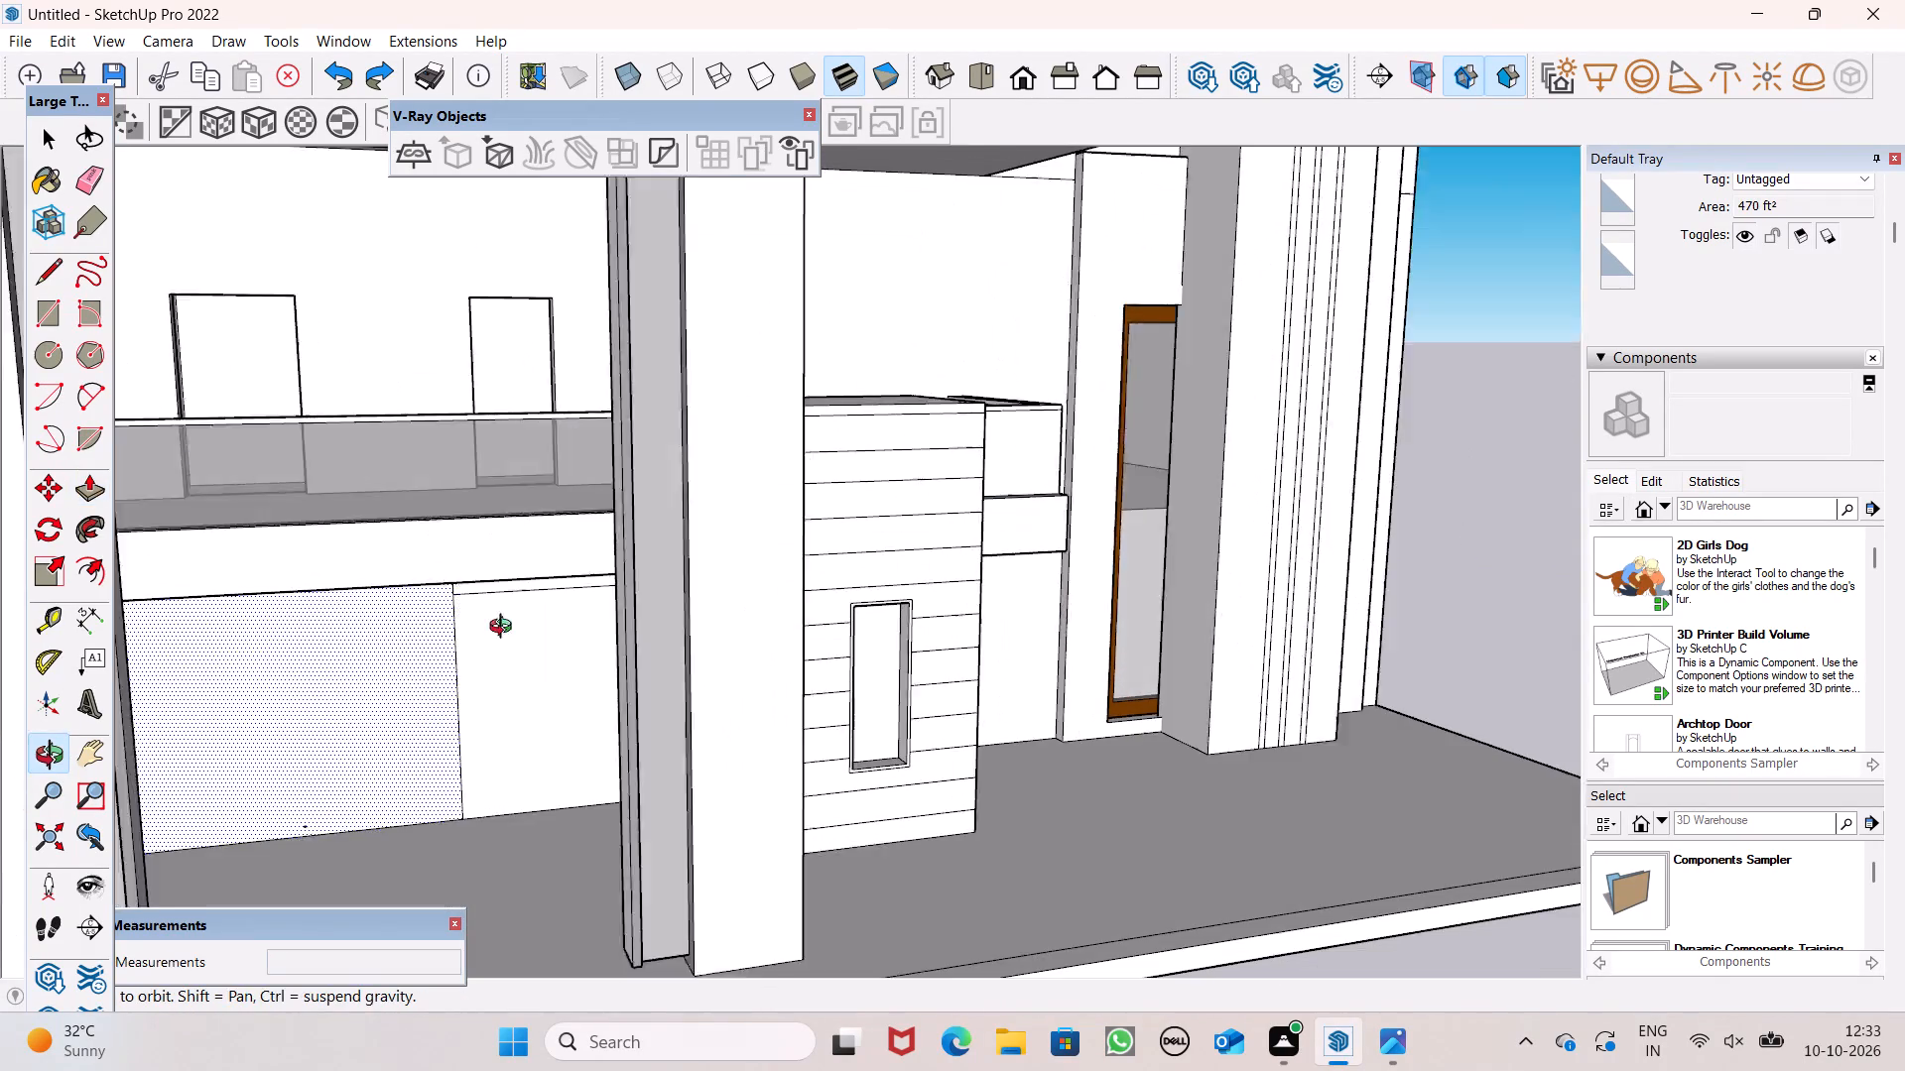
pyautogui.moveTo(505, 629); pyautogui.dragTo(524, 619, button='middle')
pyautogui.scroll(3, 564, 726)
pyautogui.moveTo(606, 830); pyautogui.dragTo(639, 801, button='middle')
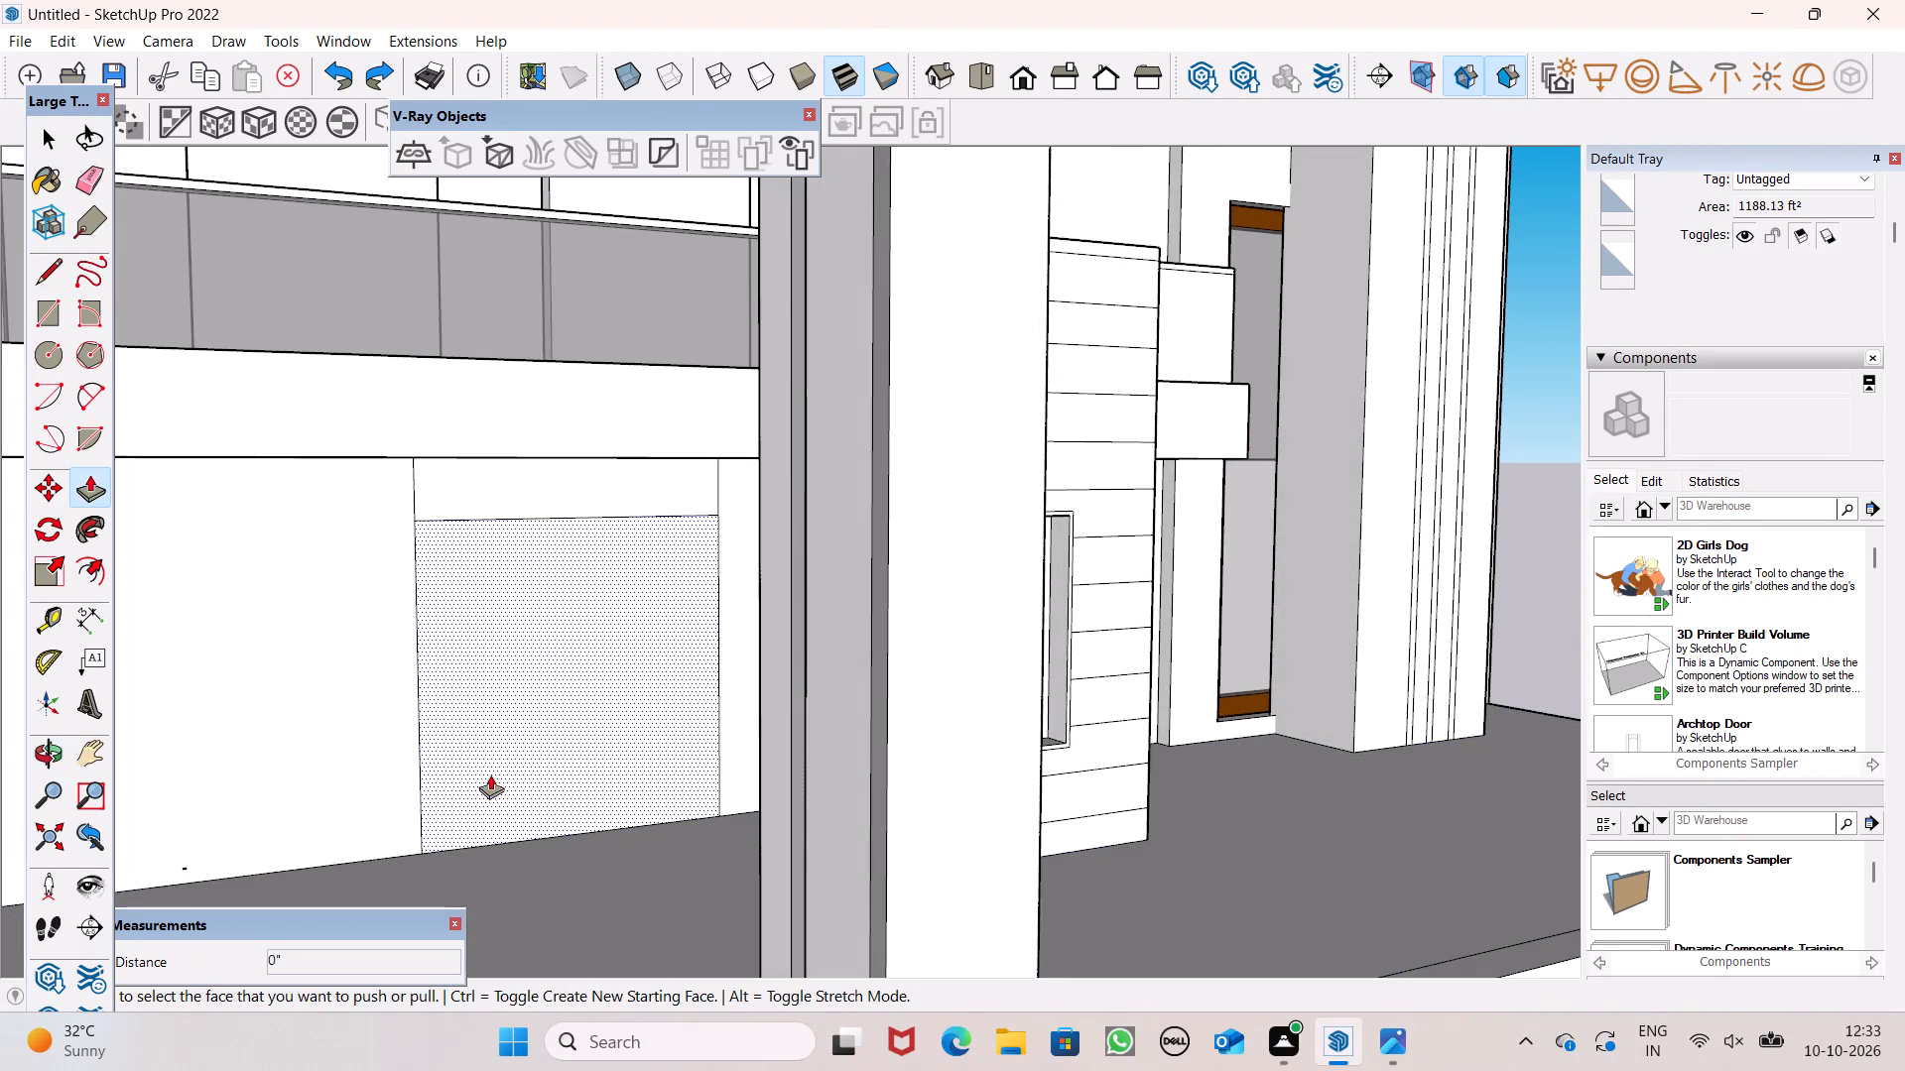
pyautogui.moveTo(496, 775); pyautogui.dragTo(514, 692)
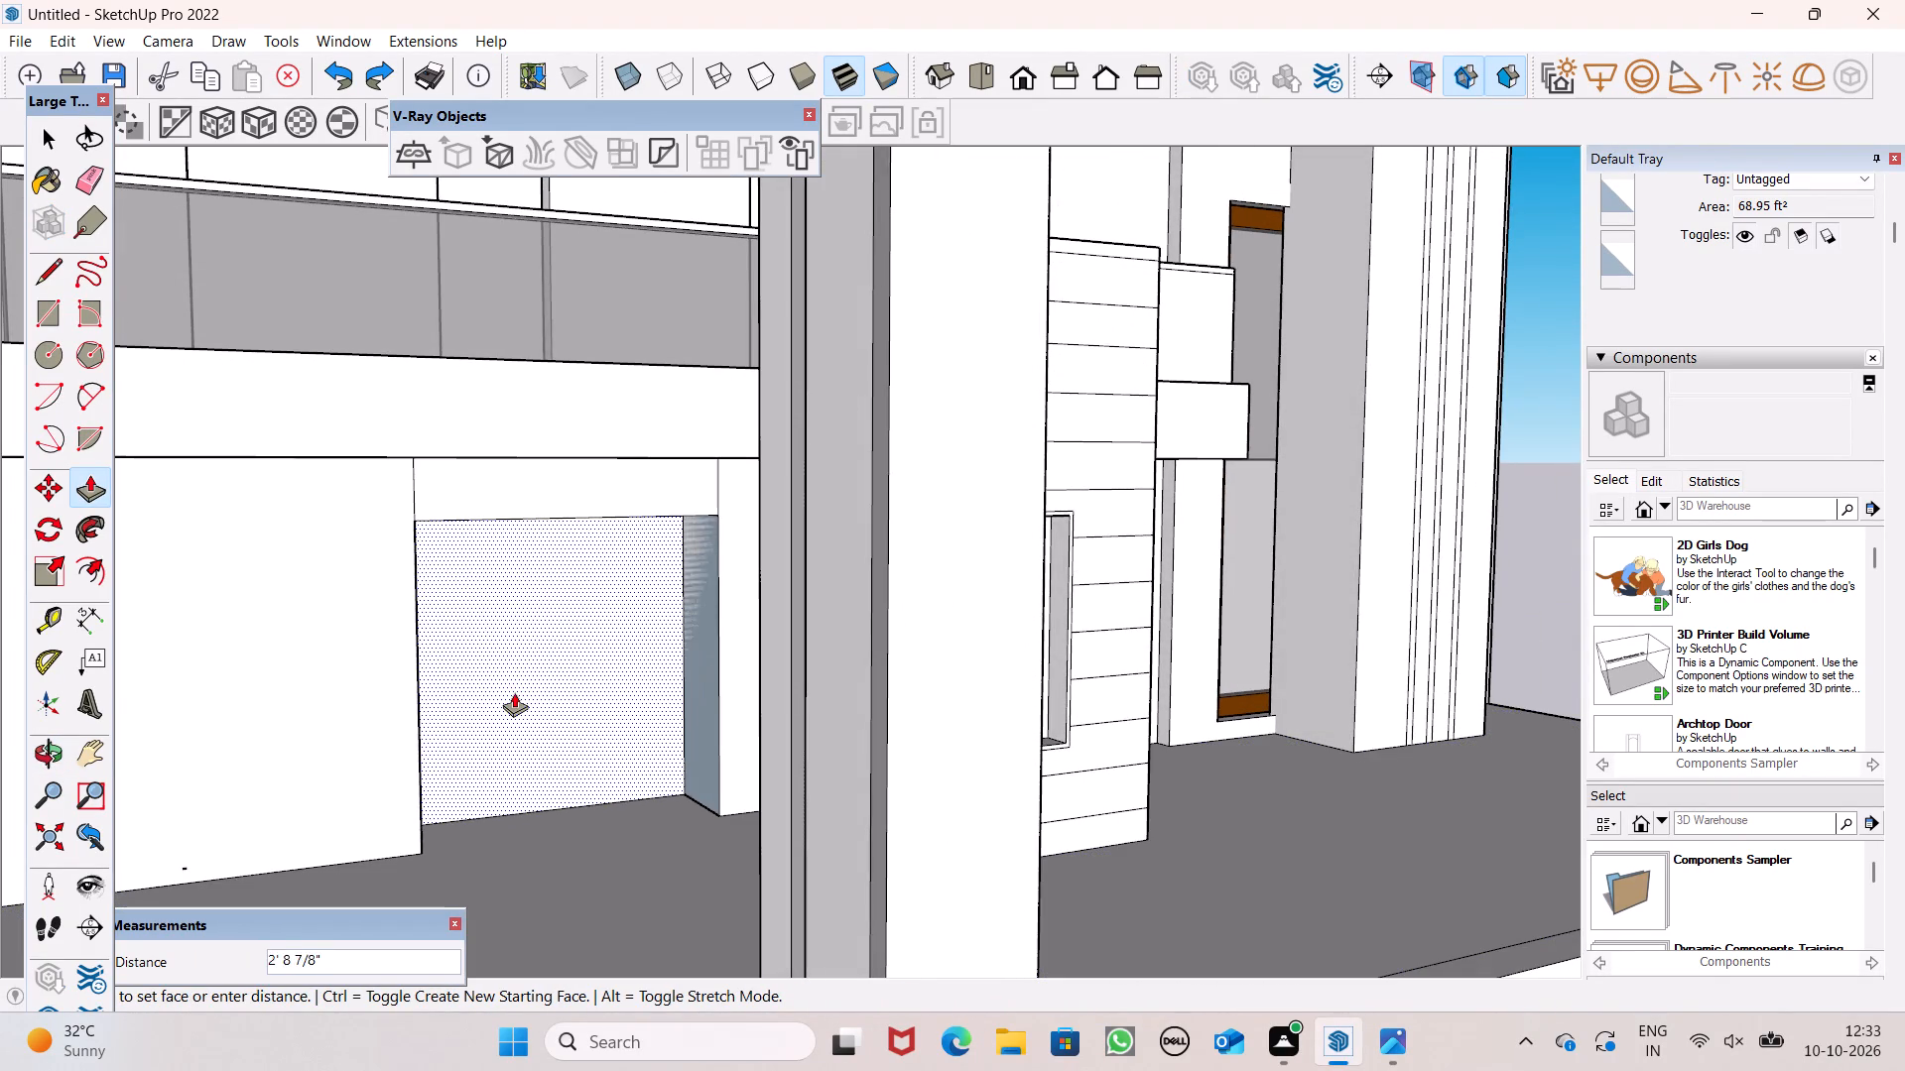
pyautogui.moveTo(514, 692); pyautogui.dragTo(523, 693)
# Erase the two leftover vertical lines between the top corners of the doorway recess and the underside of the balcony.
pyautogui.scroll(-4, 519, 701)
pyautogui.scroll(1, 519, 709)
pyautogui.moveTo(598, 778); pyautogui.dragTo(439, 895, button='middle')
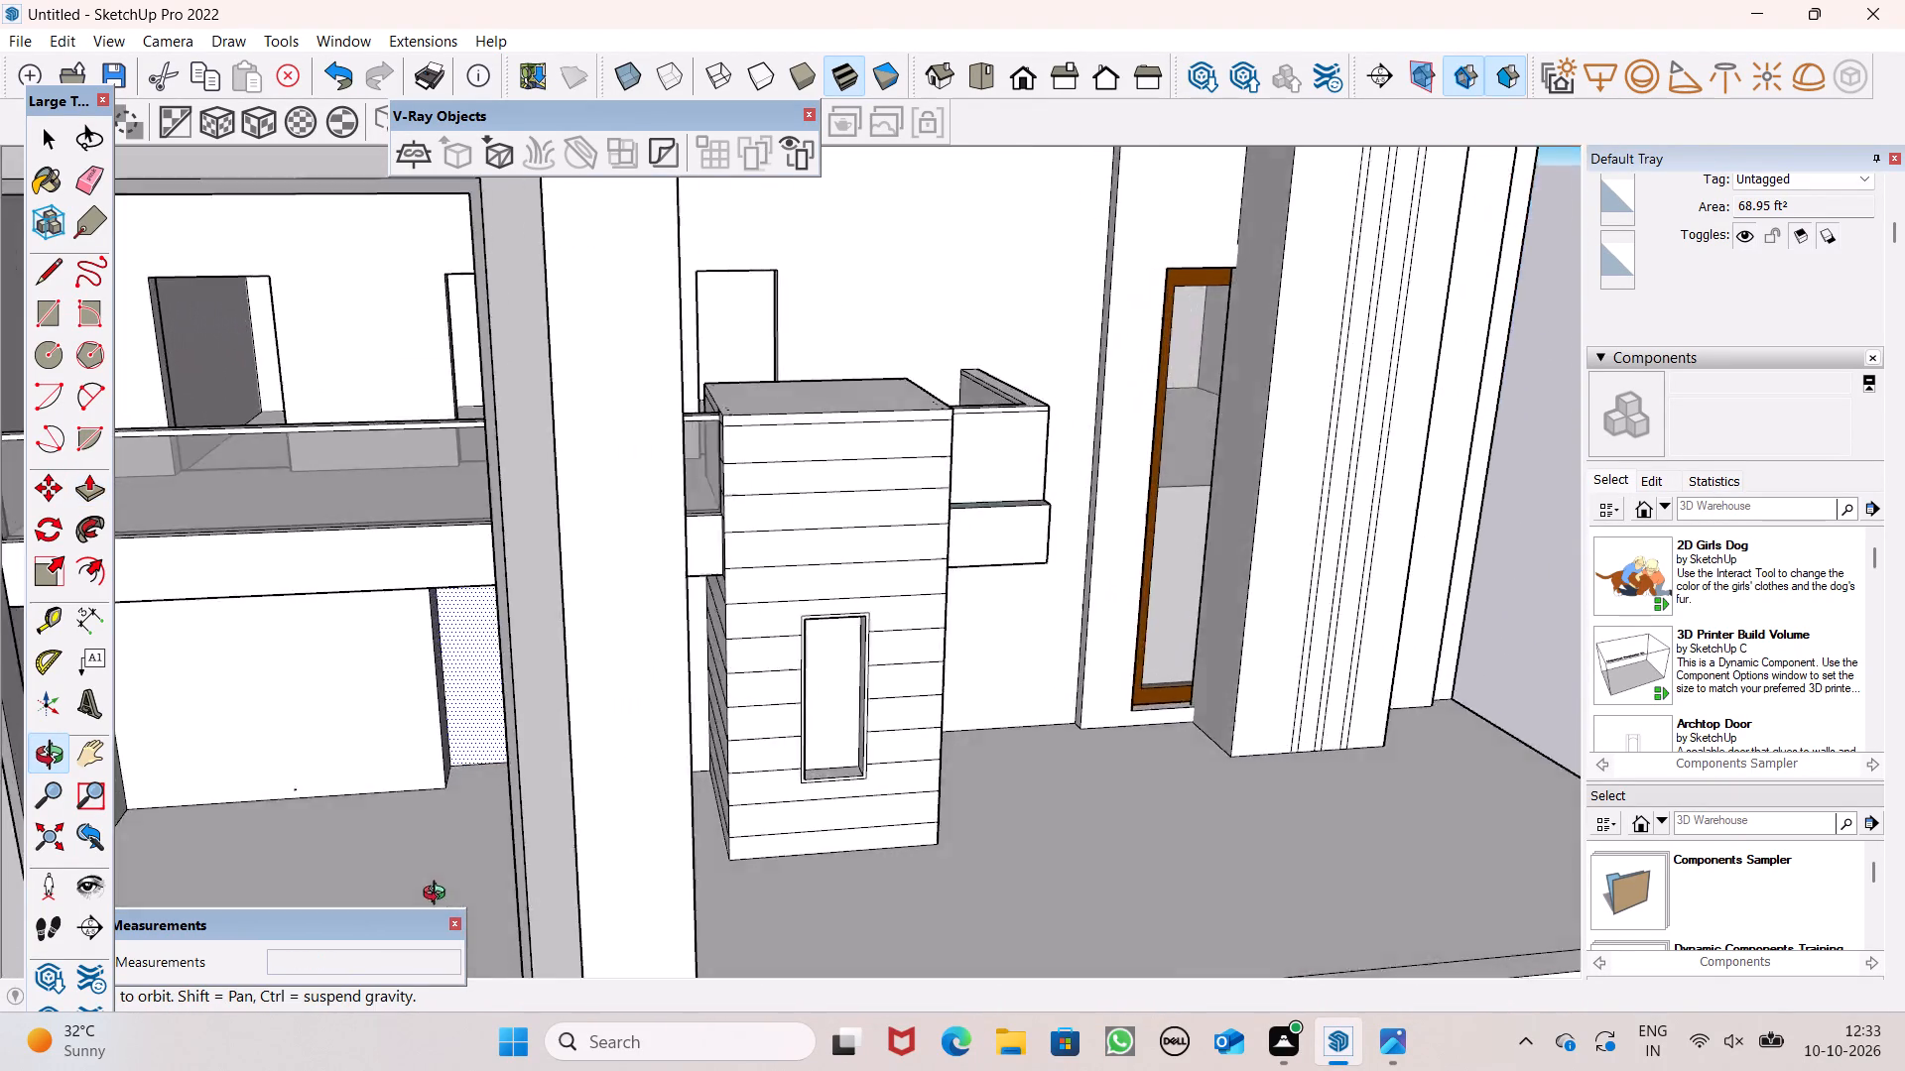
pyautogui.moveTo(439, 895); pyautogui.dragTo(643, 671, button='middle')
pyautogui.scroll(1, 622, 618)
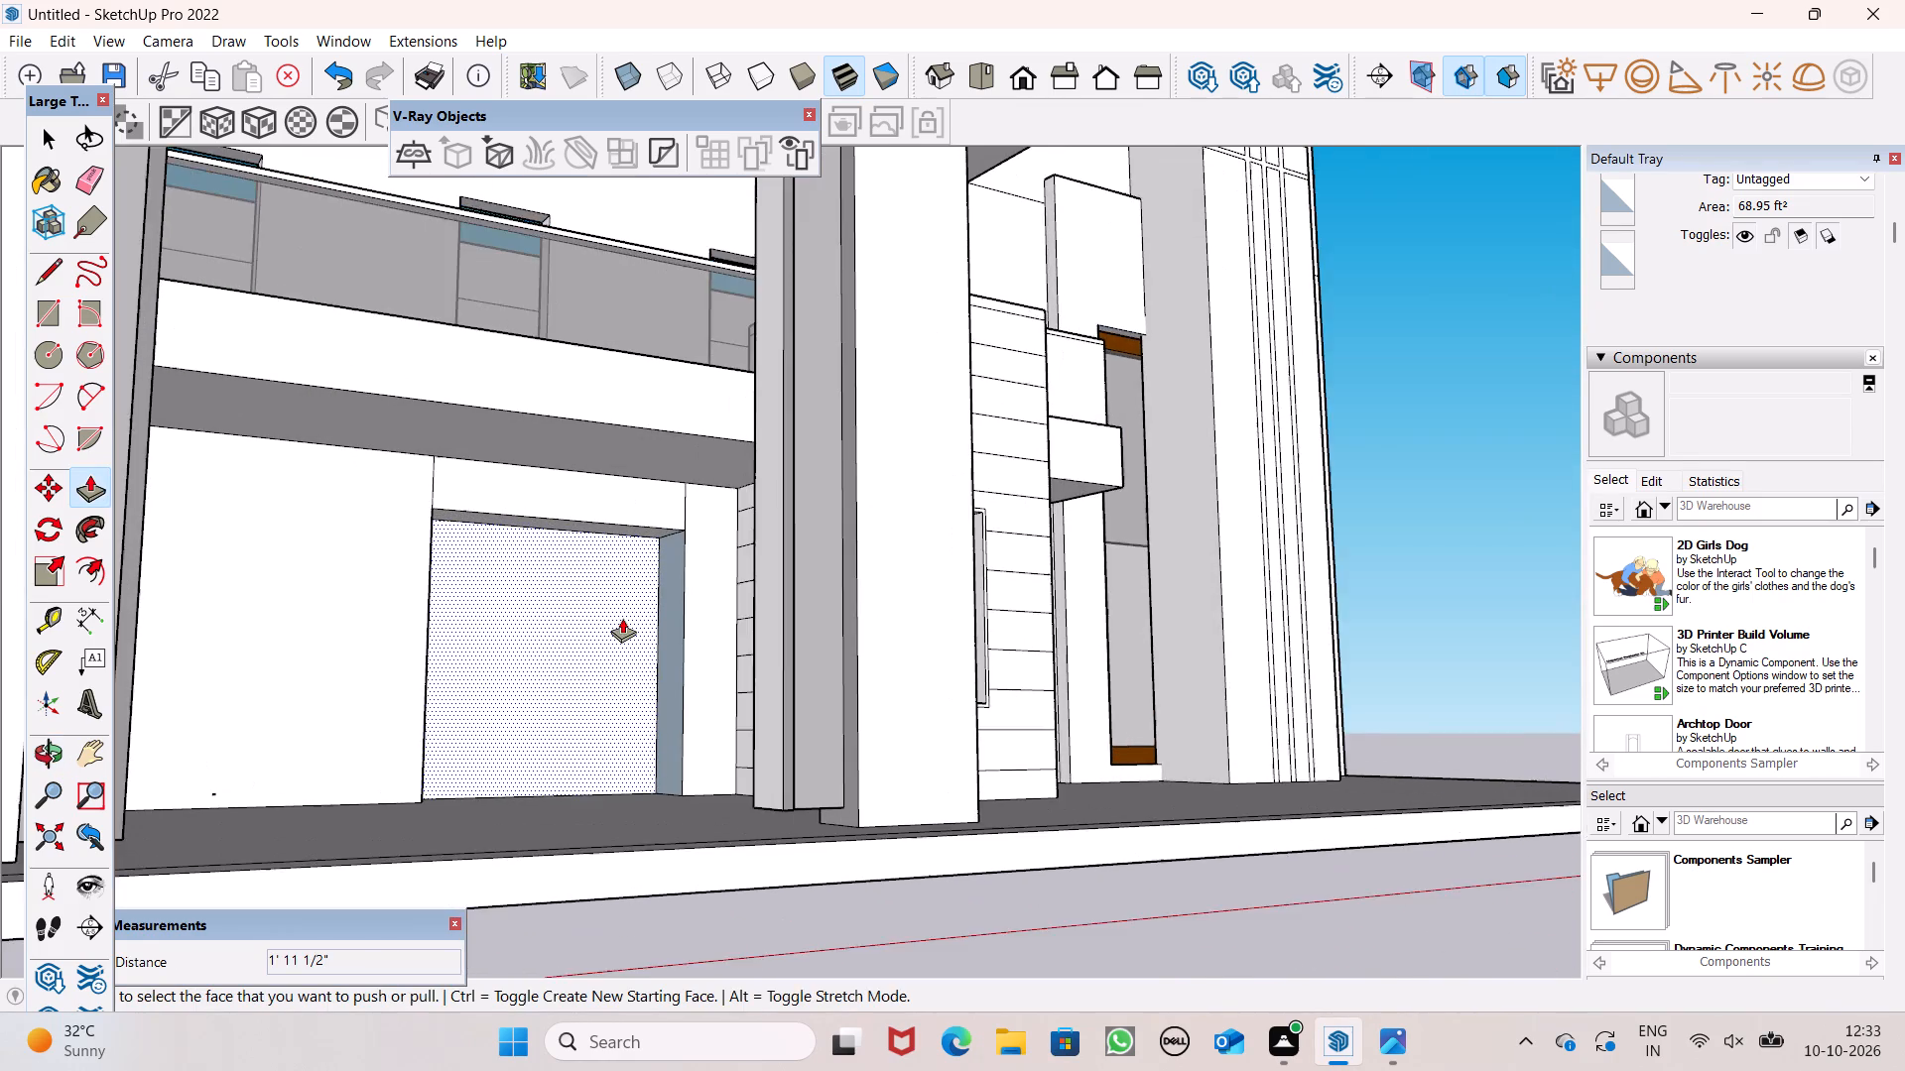
pyautogui.scroll(1, 628, 614)
pyautogui.moveTo(628, 614); pyautogui.dragTo(646, 681, button='middle')
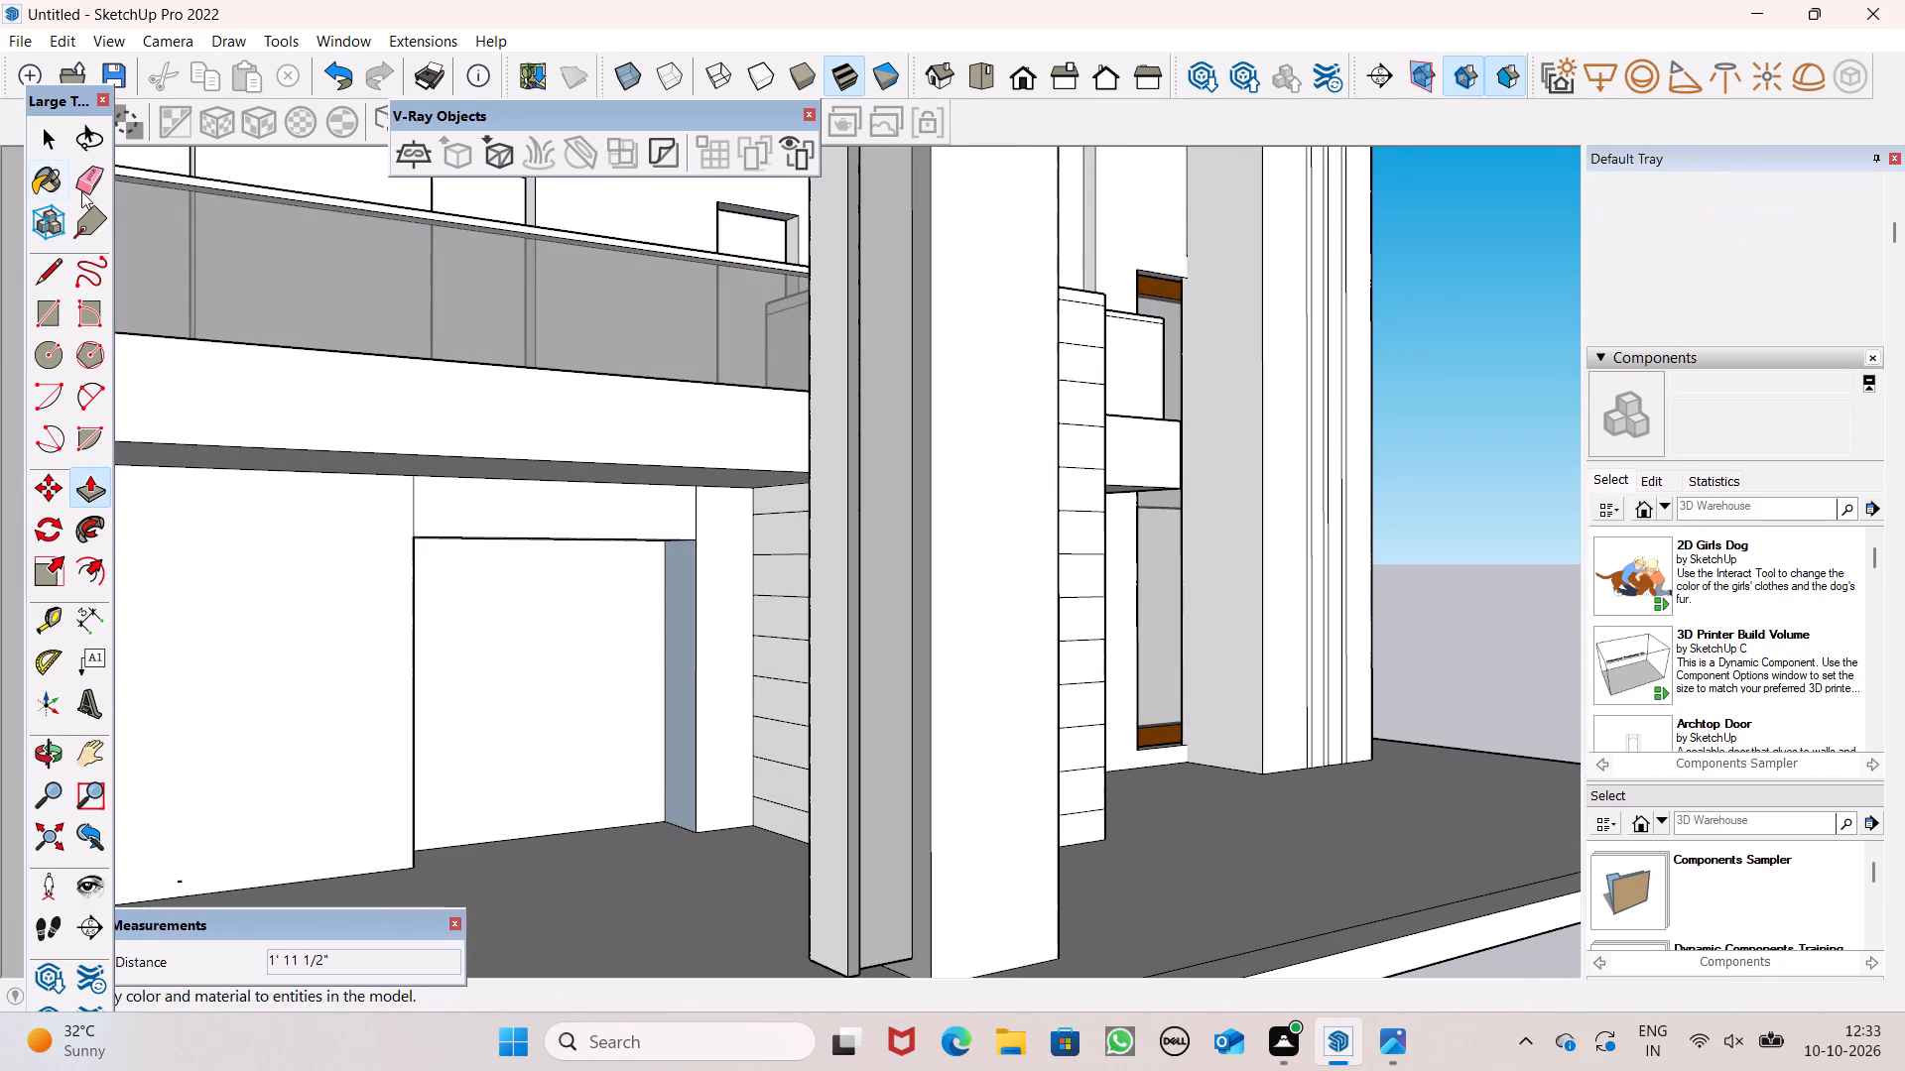
pyautogui.click(81, 191)
pyautogui.scroll(6, 436, 540)
pyautogui.moveTo(415, 505); pyautogui.dragTo(374, 510)
pyautogui.click(374, 510)
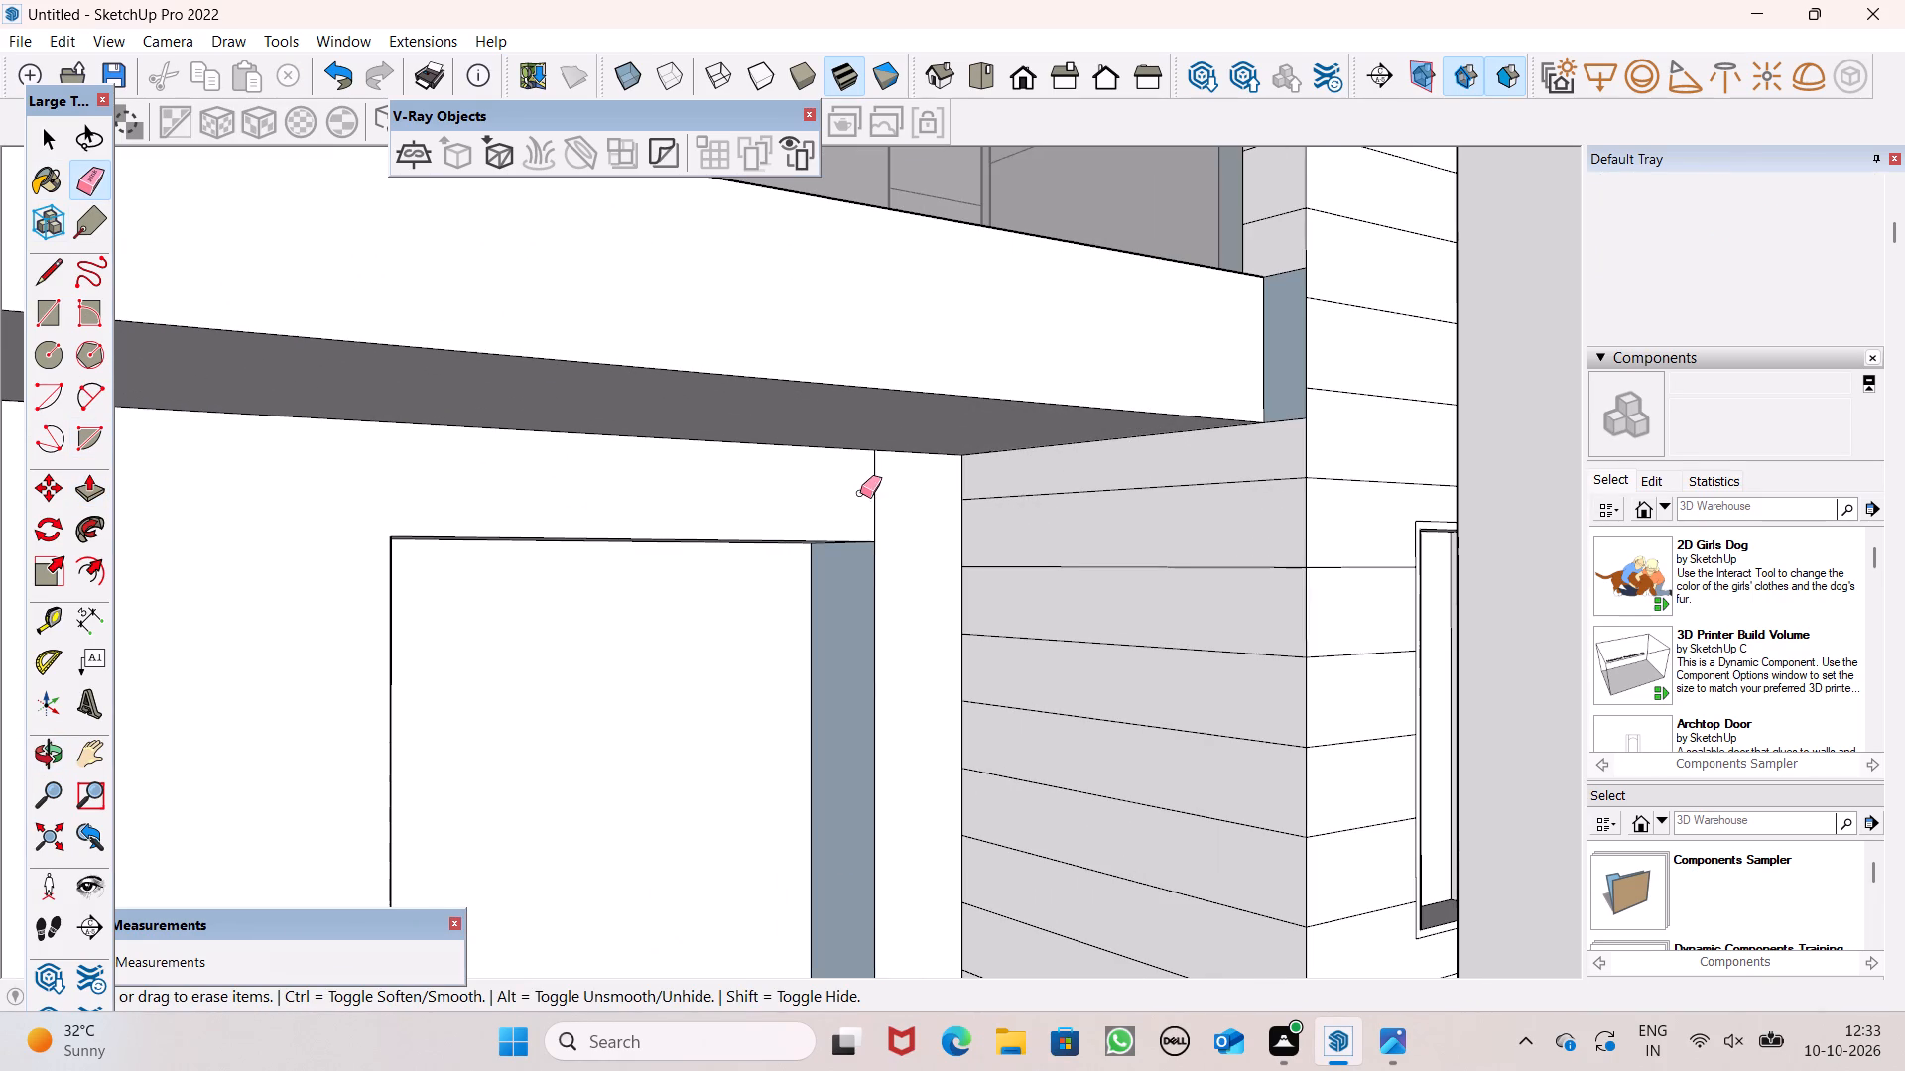
pyautogui.click(868, 491)
pyautogui.click(881, 491)
pyautogui.press('space')
# Examine the doorway recess beneath the balcony, the portico column bases and the whole front elevation from several angles.
pyautogui.scroll(-6, 866, 500)
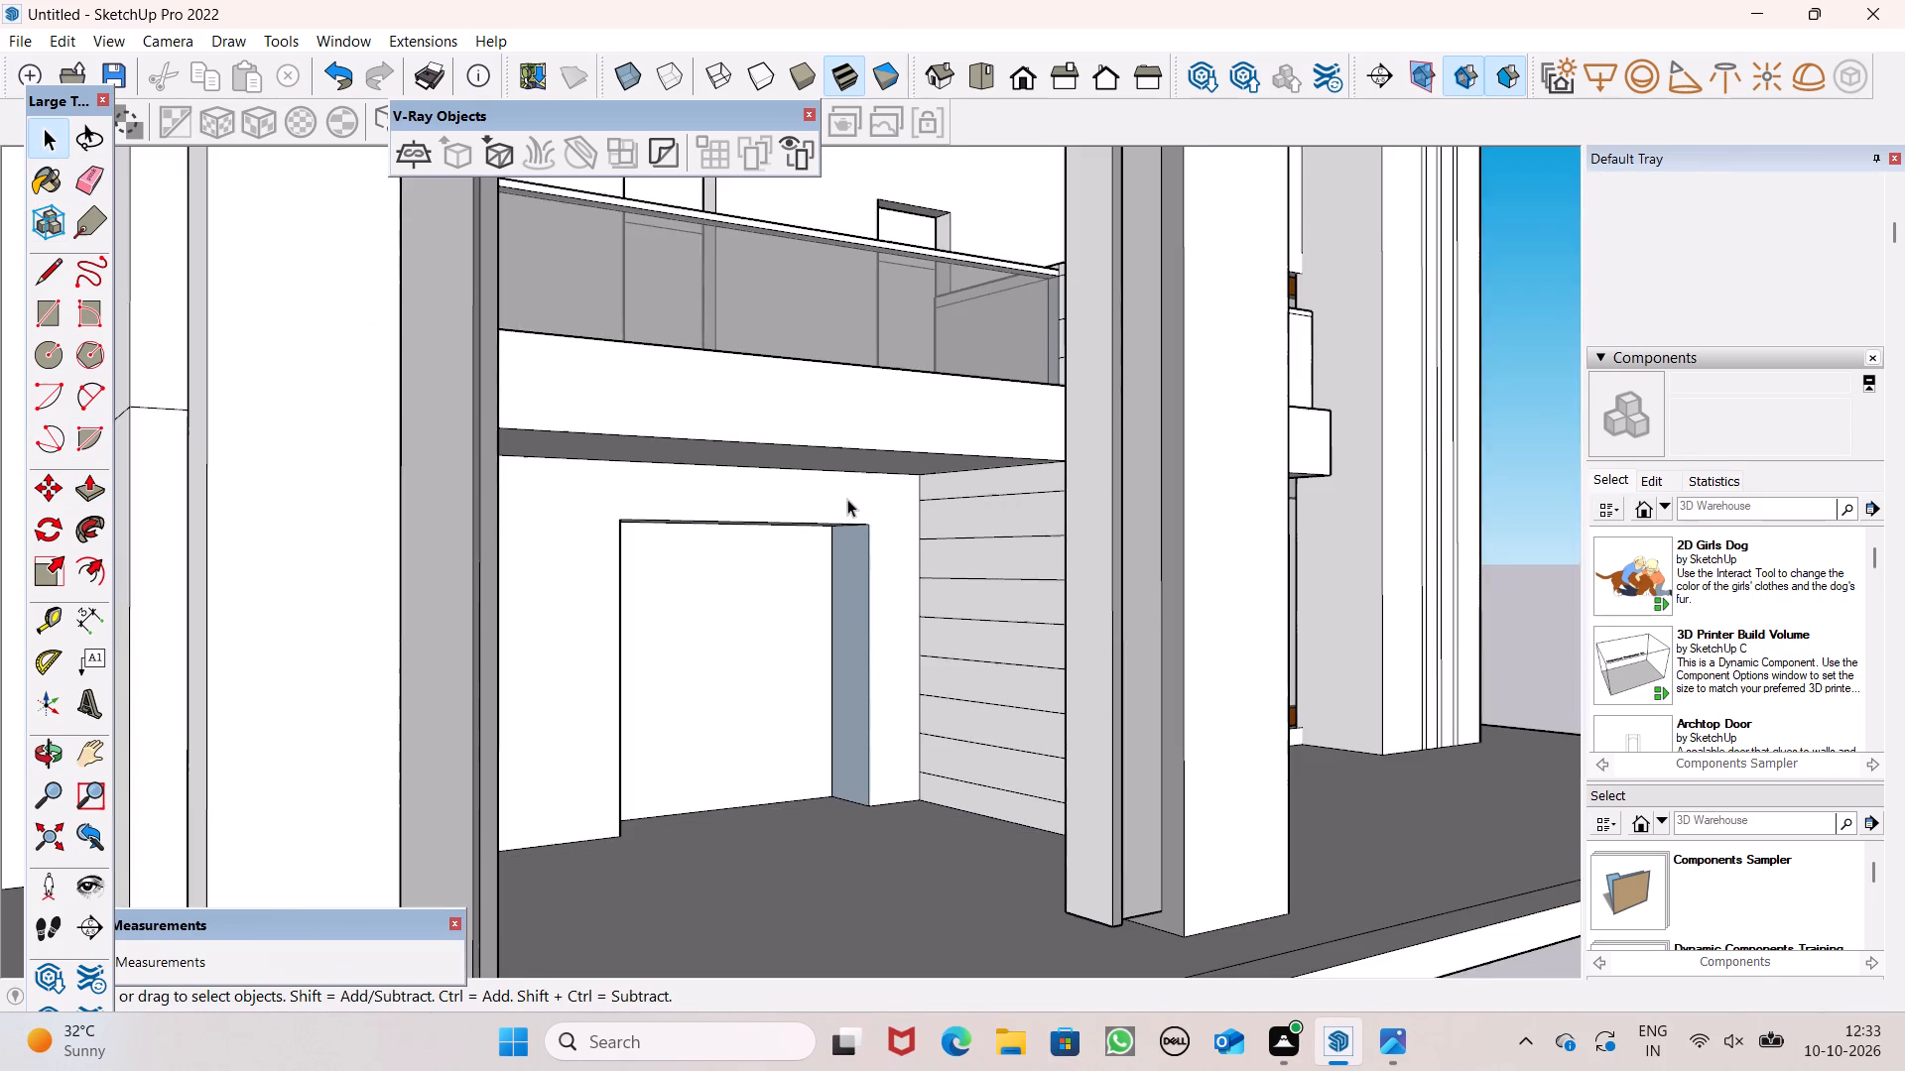
pyautogui.moveTo(843, 531); pyautogui.dragTo(837, 550, button='middle')
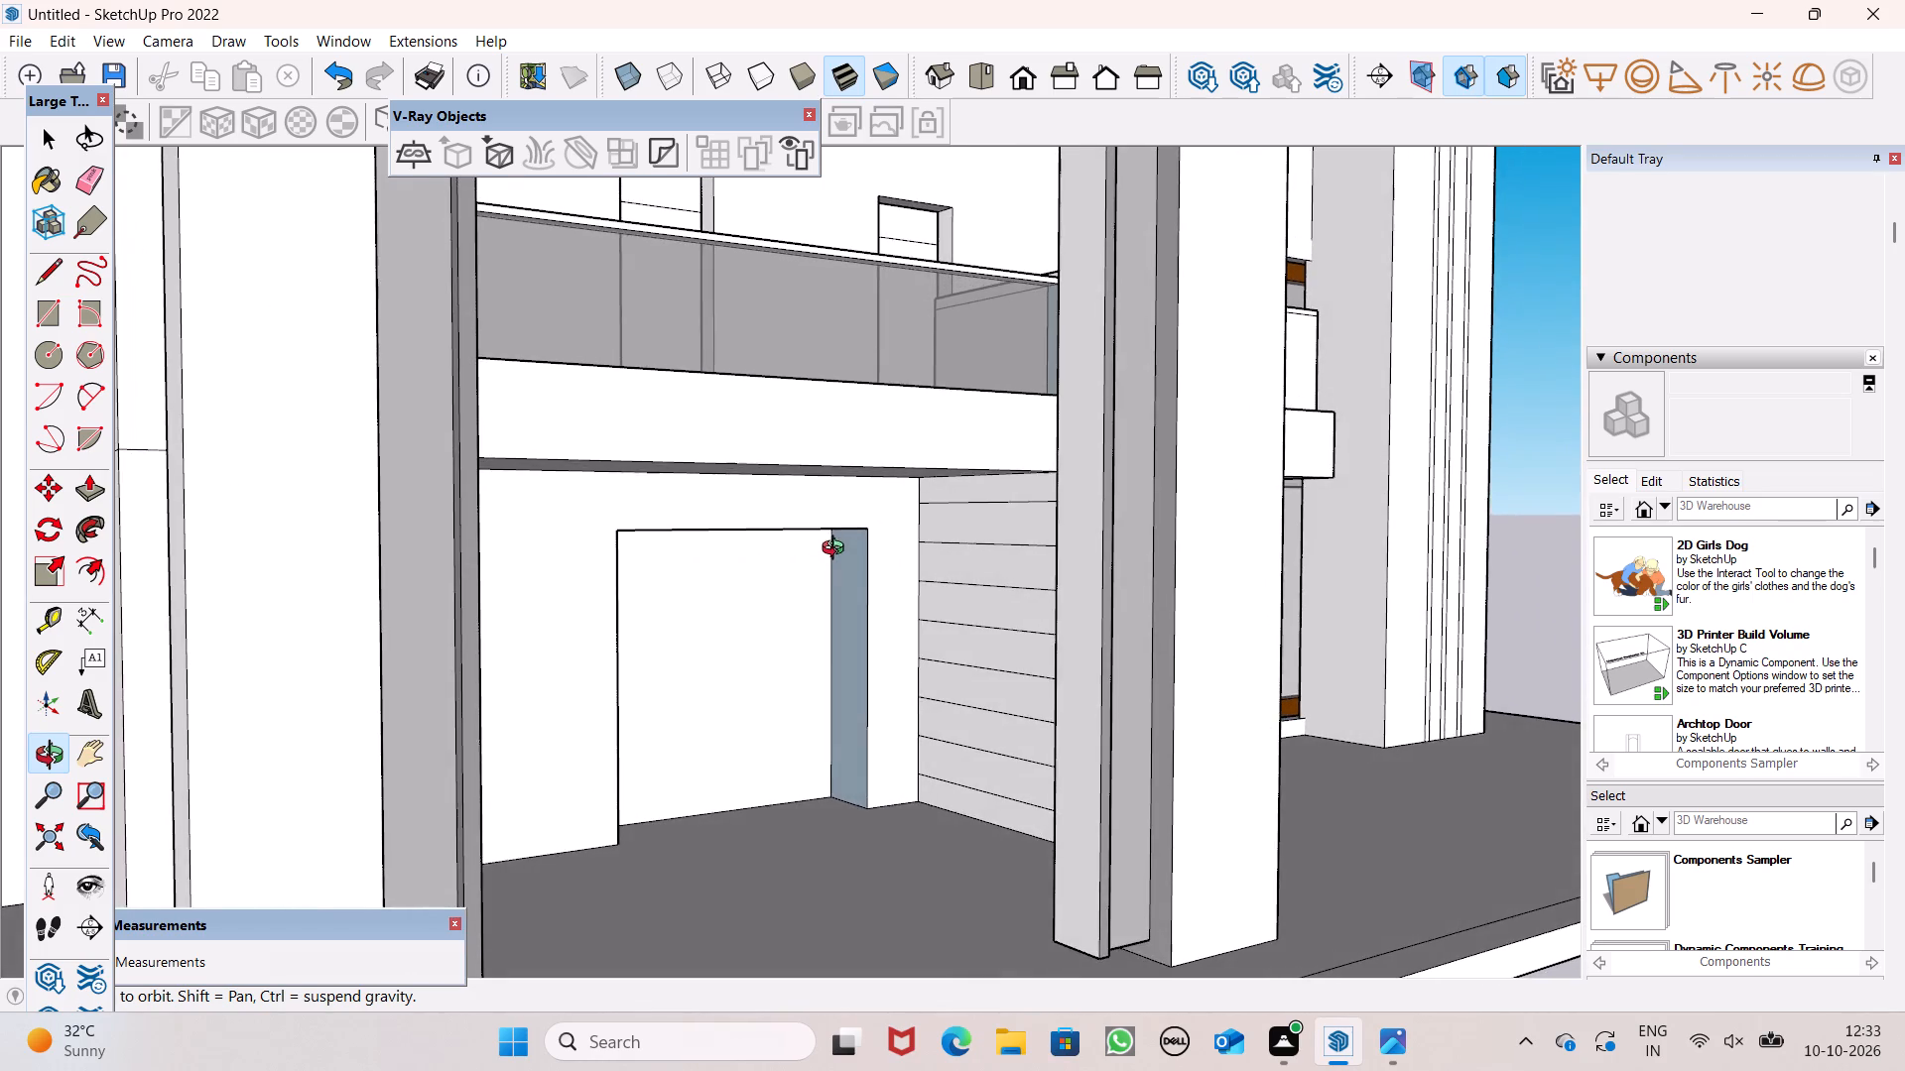
pyautogui.moveTo(837, 550); pyautogui.dragTo(652, 541, button='middle')
pyautogui.scroll(-4, 697, 509)
pyautogui.scroll(-3, 795, 524)
pyautogui.scroll(1, 797, 524)
pyautogui.scroll(-1, 798, 524)
pyautogui.moveTo(825, 568); pyautogui.dragTo(829, 576, button='middle')
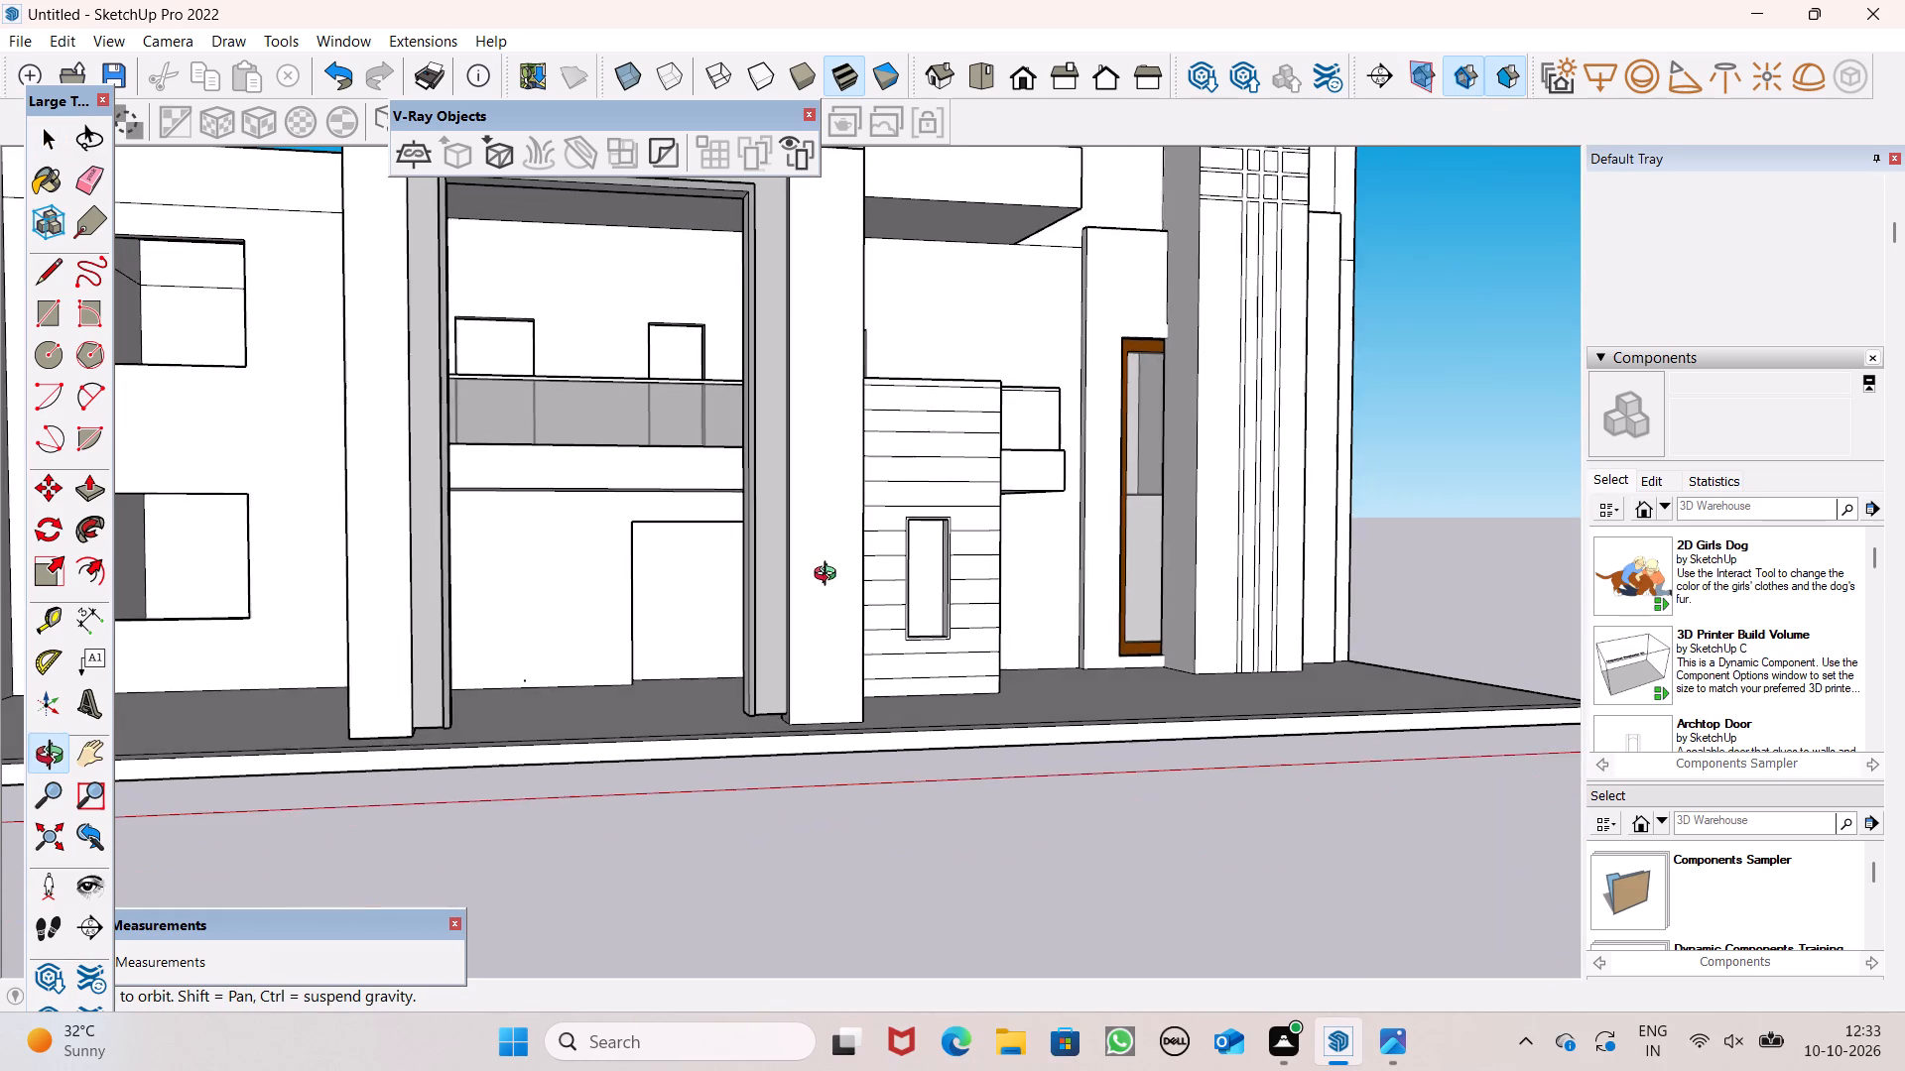
pyautogui.moveTo(829, 576); pyautogui.dragTo(979, 438, button='middle')
pyautogui.moveTo(893, 539); pyautogui.dragTo(879, 628, button='middle')
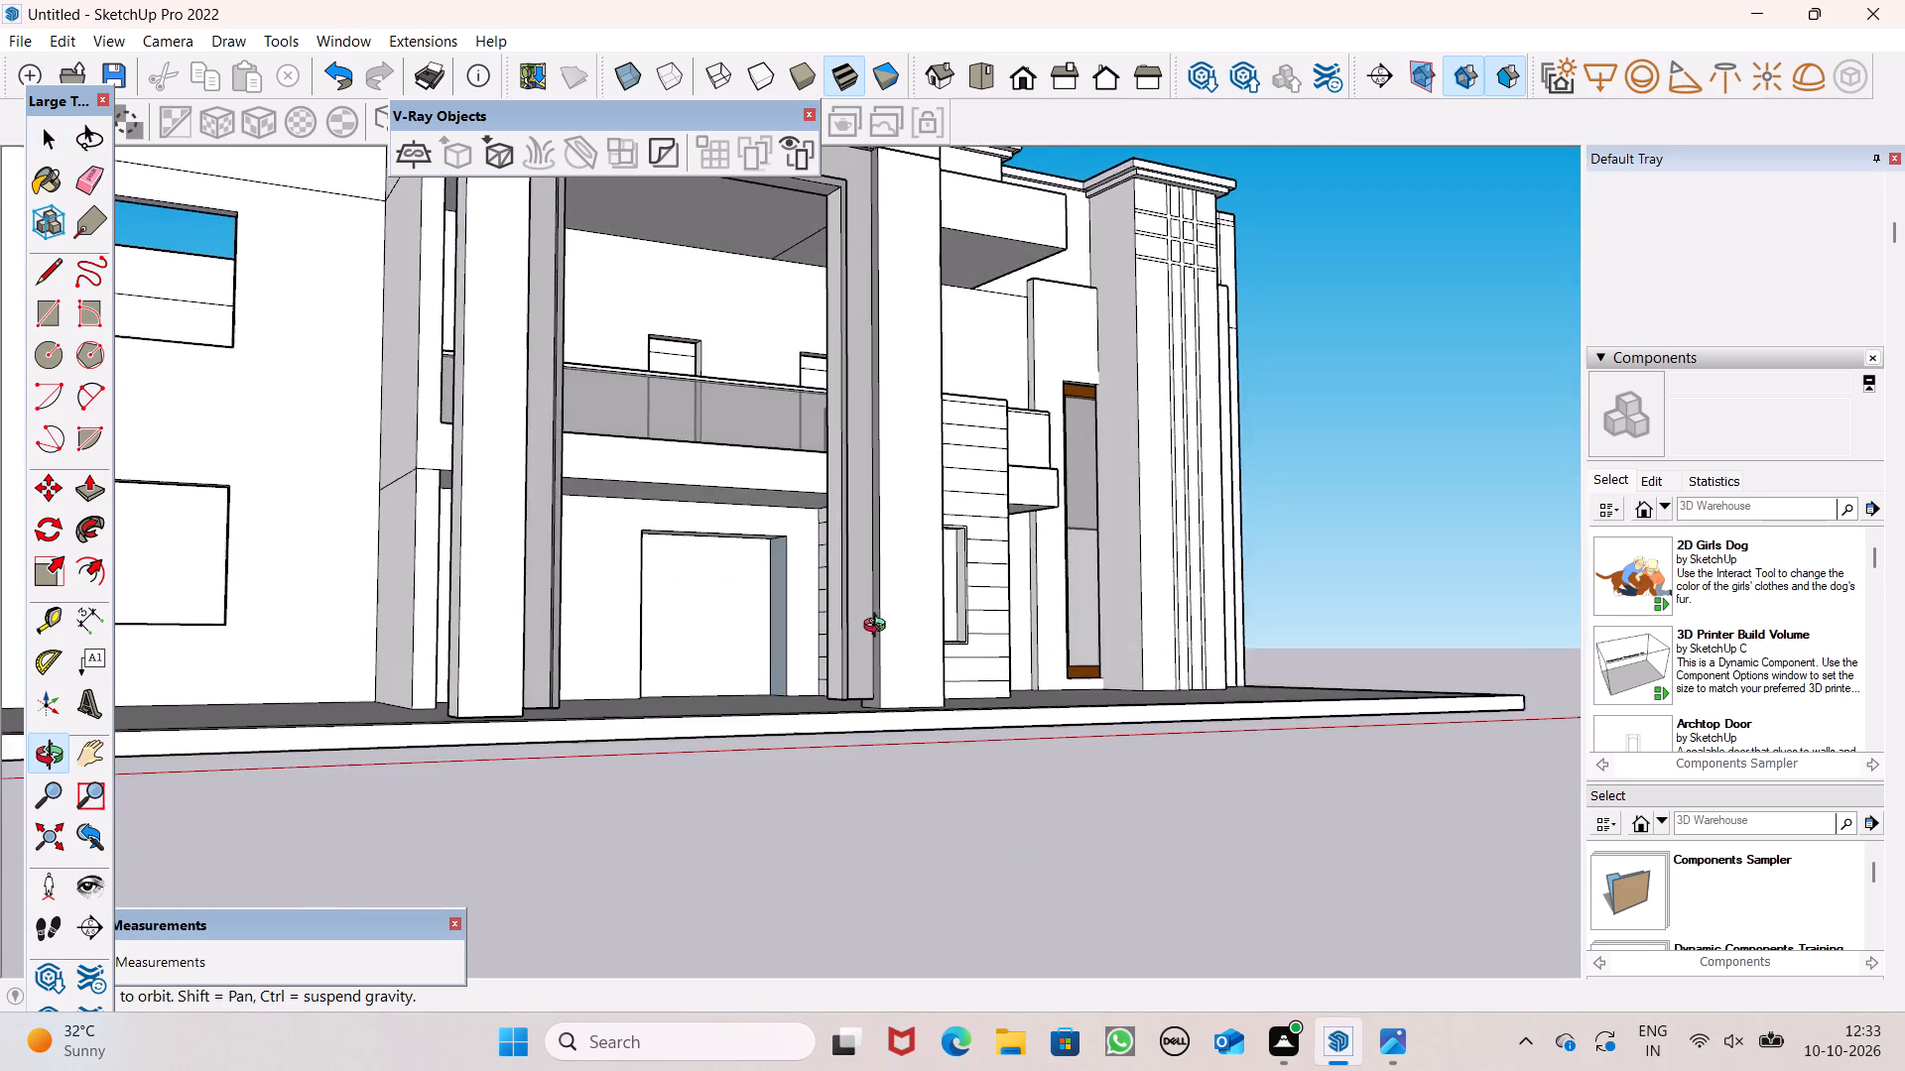
pyautogui.moveTo(879, 628); pyautogui.dragTo(758, 827, button='middle')
pyautogui.scroll(-5, 741, 702)
pyautogui.scroll(1, 754, 705)
pyautogui.moveTo(754, 705); pyautogui.dragTo(685, 750, button='middle')
pyautogui.scroll(1, 682, 722)
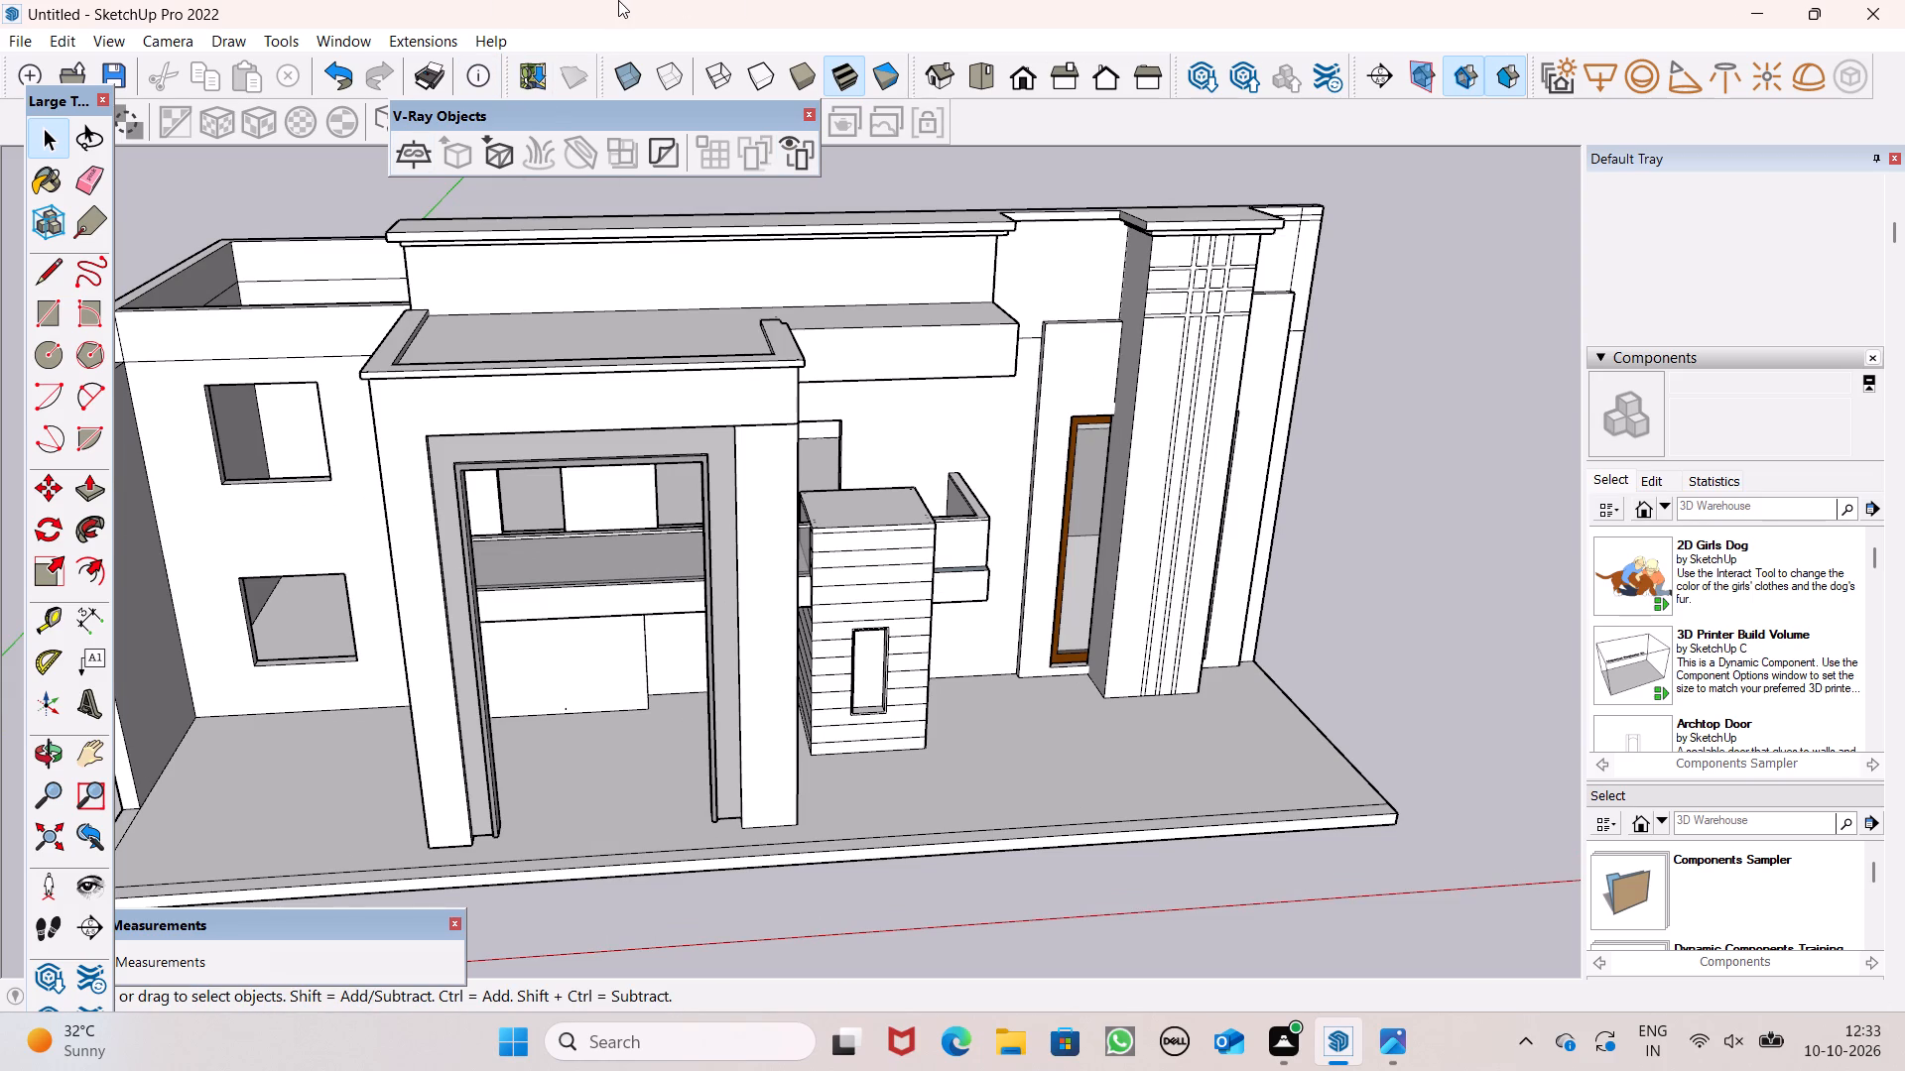
pyautogui.scroll(1, 539, 804)
pyautogui.moveTo(569, 838); pyautogui.dragTo(602, 1025, button='middle')
pyautogui.scroll(5, 749, 872)
pyautogui.moveTo(756, 867); pyautogui.dragTo(722, 955, button='middle')
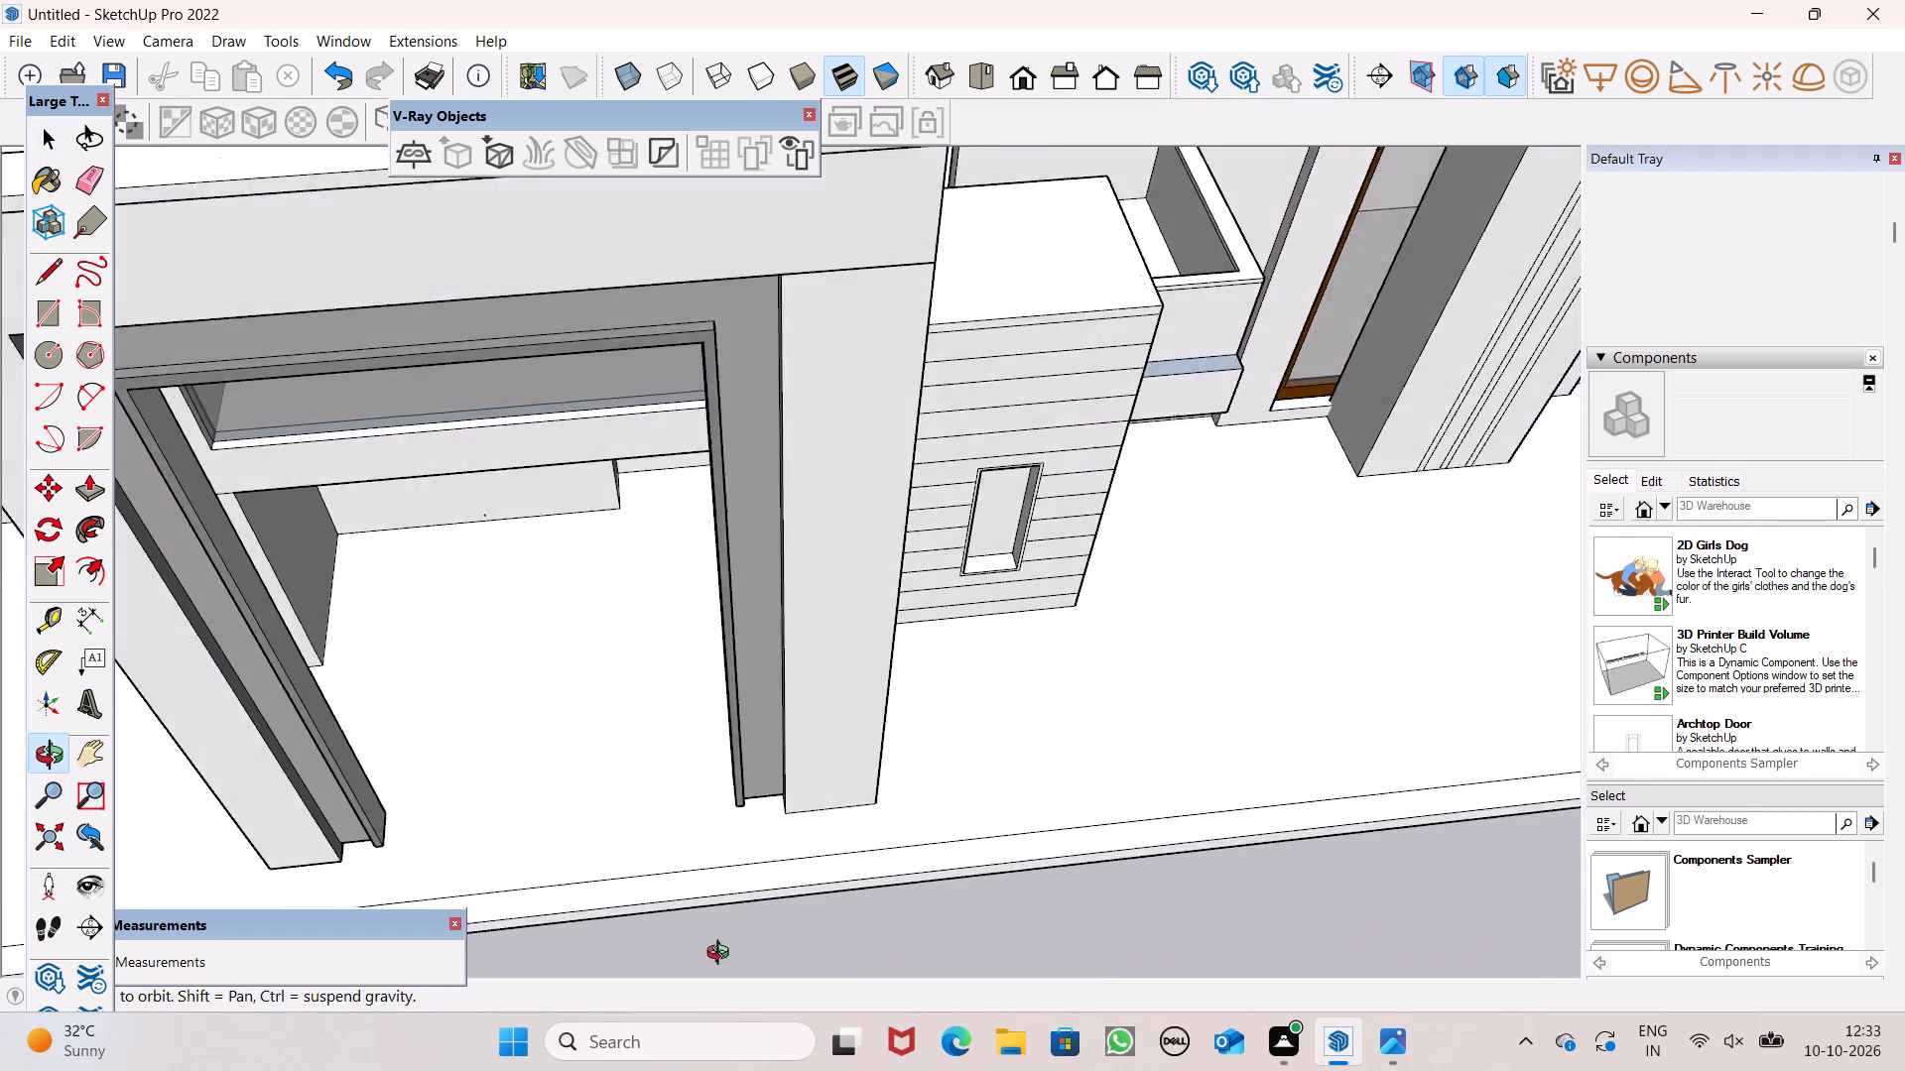
pyautogui.moveTo(722, 955); pyautogui.dragTo(690, 988, button='middle')
pyautogui.scroll(1, 670, 976)
pyautogui.scroll(4, 659, 767)
pyautogui.moveTo(659, 767); pyautogui.dragTo(556, 740, button='middle')
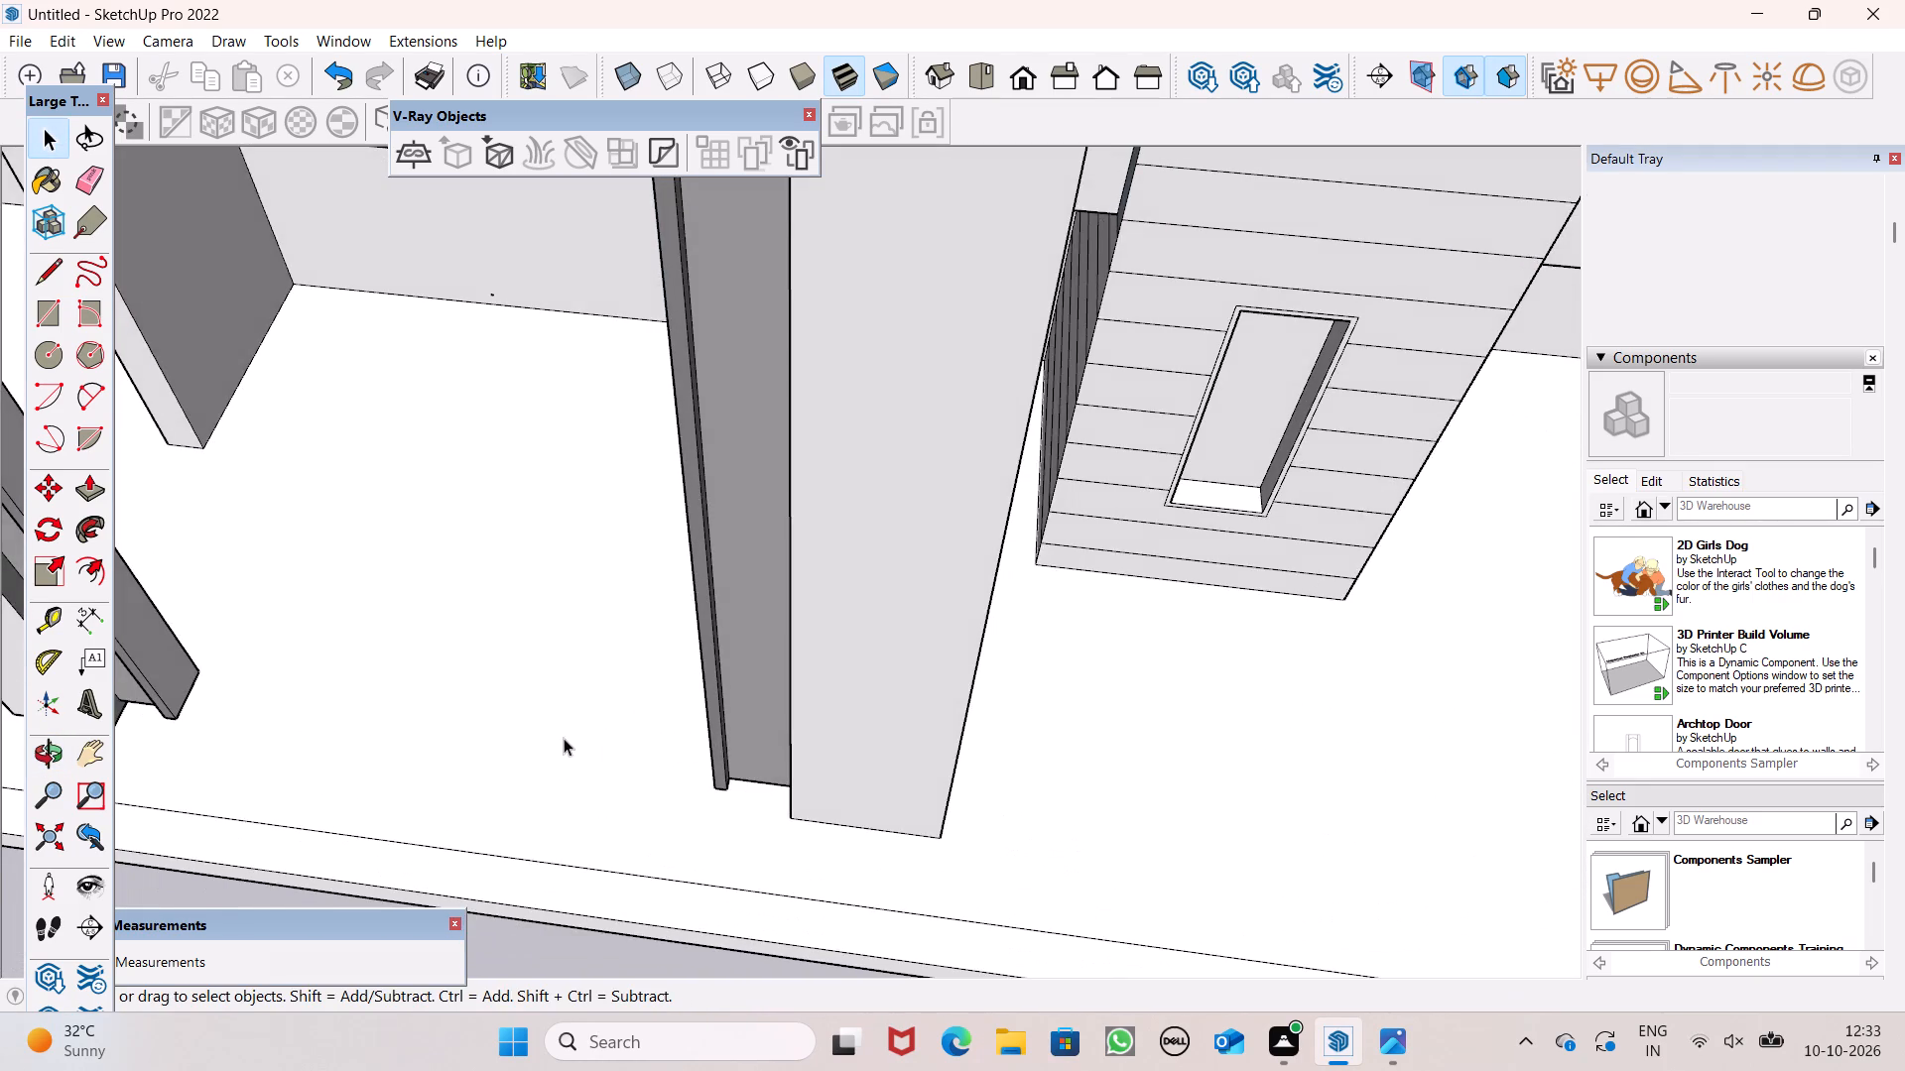
pyautogui.scroll(1, 626, 732)
pyautogui.scroll(-2, 626, 732)
pyautogui.moveTo(647, 739); pyautogui.dragTo(828, 628, button='middle')
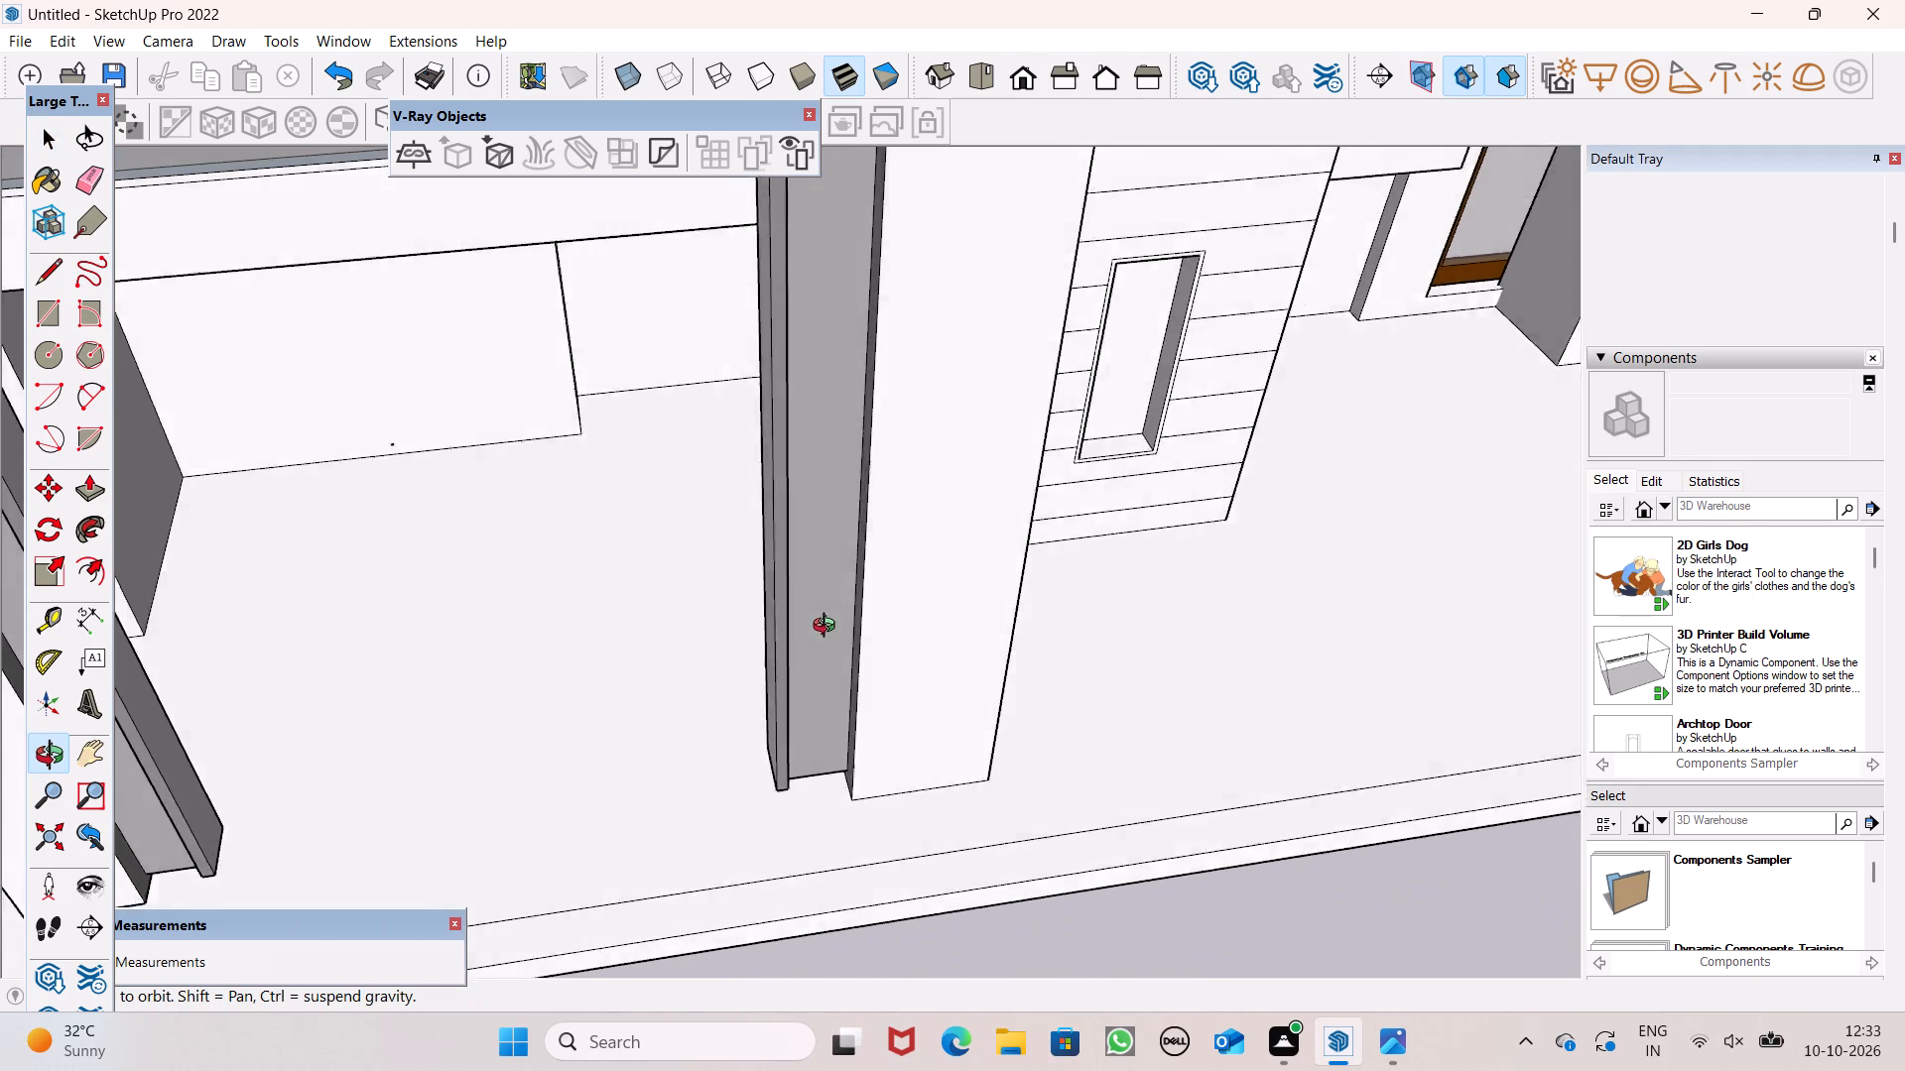
pyautogui.moveTo(828, 628); pyautogui.dragTo(859, 570, button='middle')
pyautogui.scroll(-17, 846, 640)
pyautogui.scroll(1, 883, 735)
pyautogui.moveTo(883, 735); pyautogui.dragTo(905, 672, button='middle')
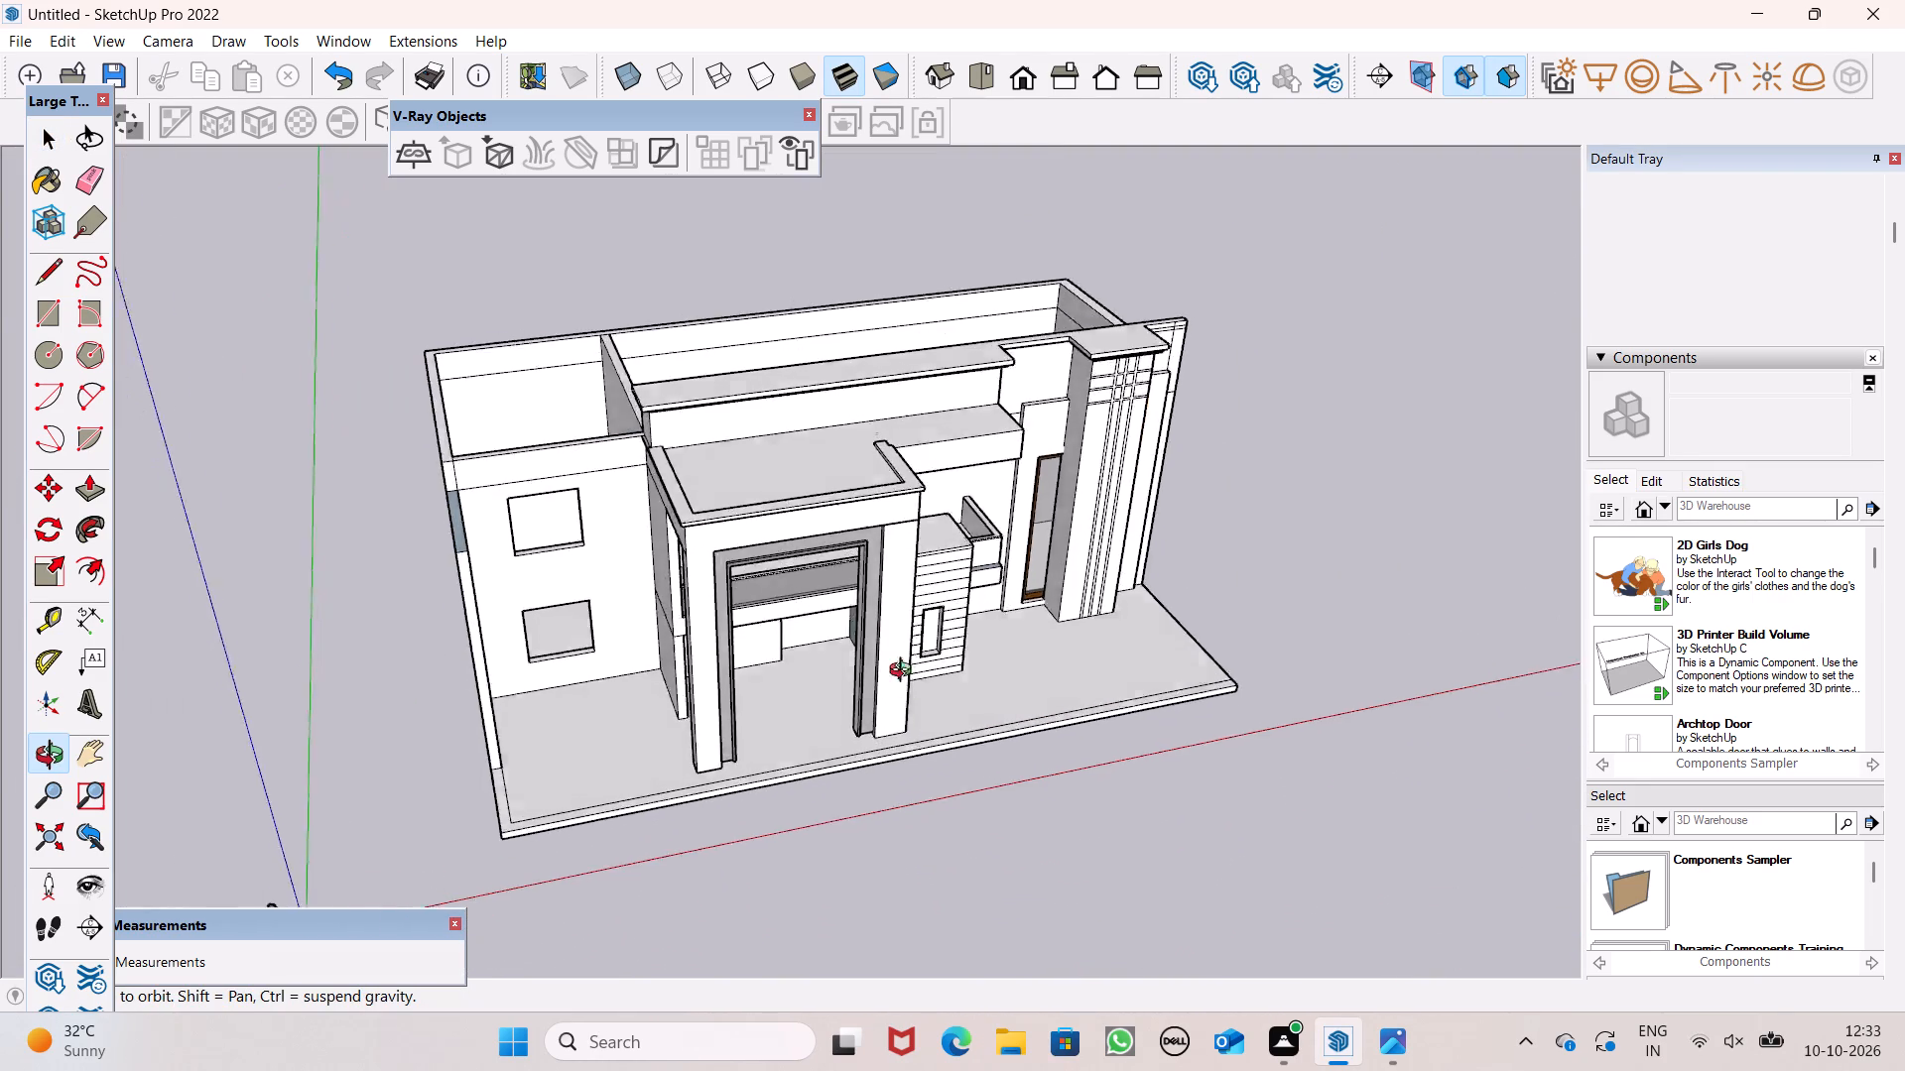
pyautogui.moveTo(905, 672); pyautogui.dragTo(850, 477, button='middle')
pyautogui.scroll(4, 656, 374)
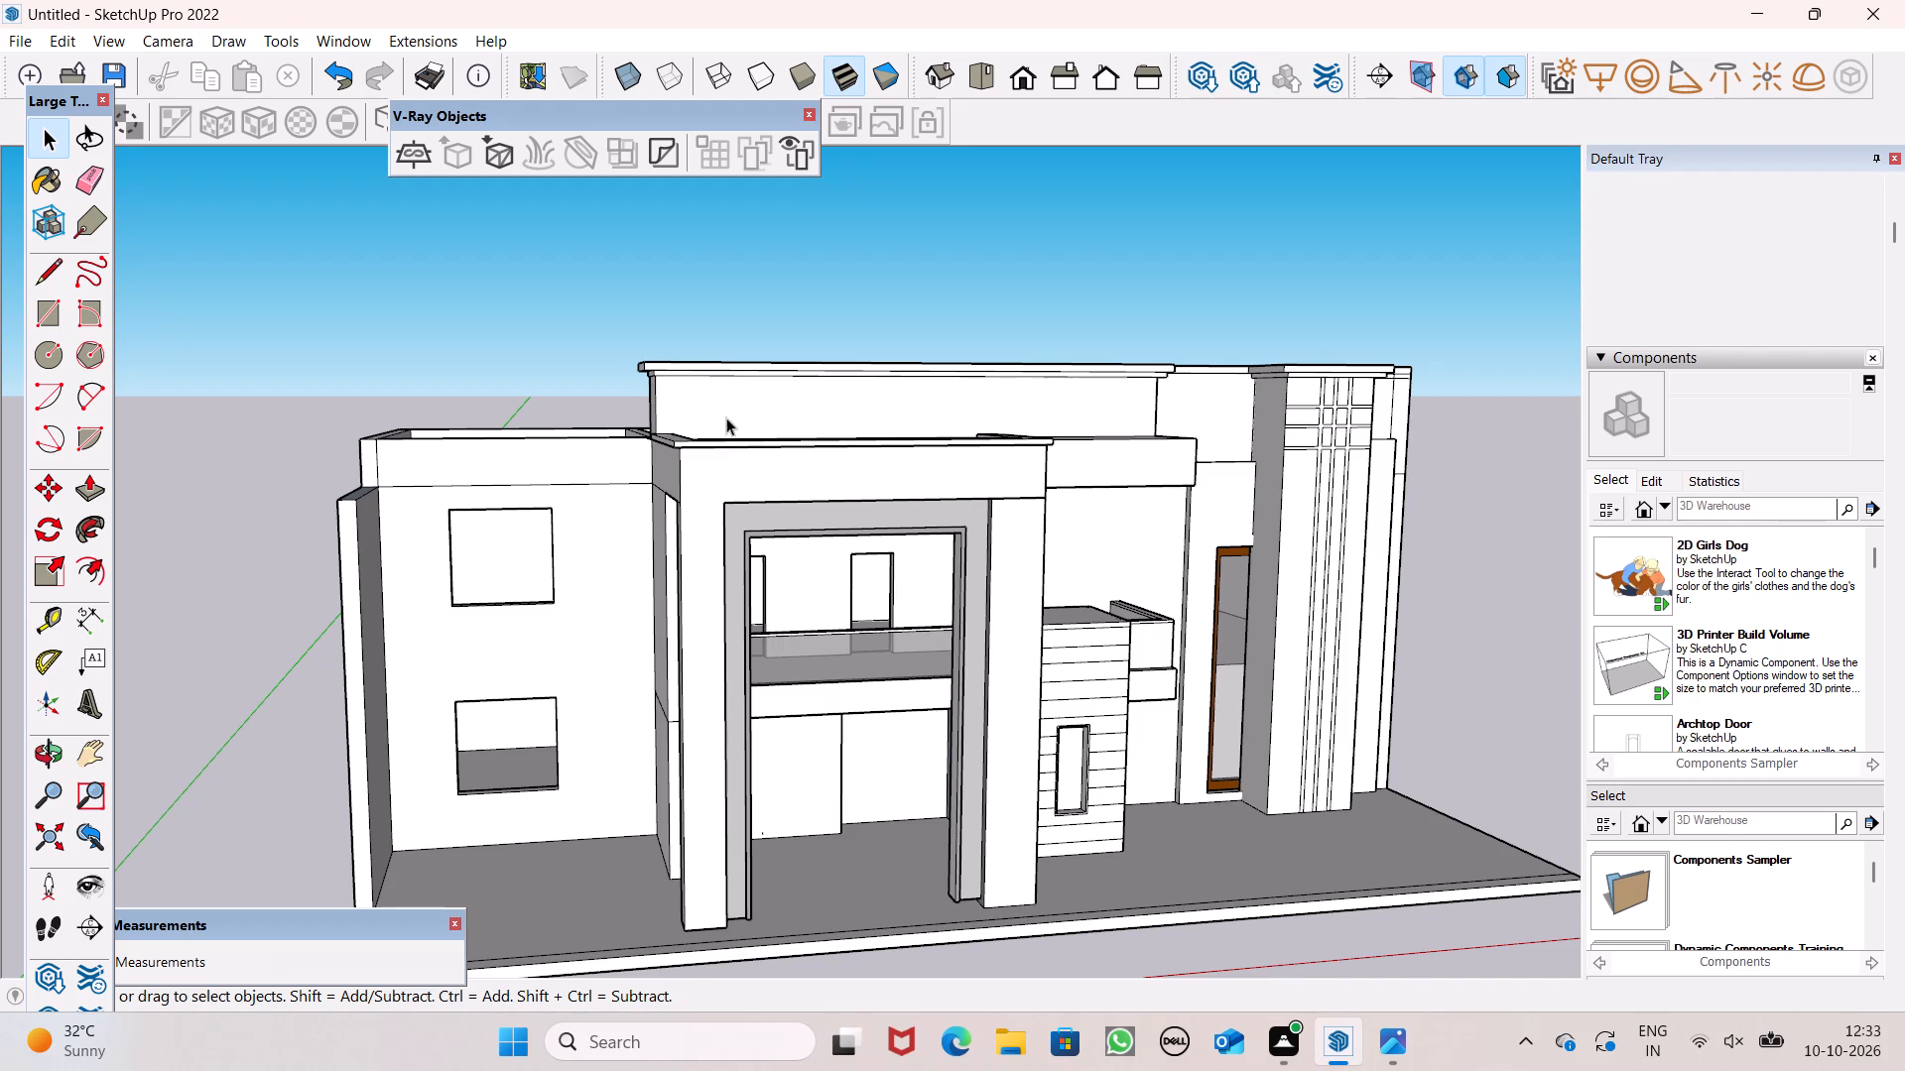
pyautogui.scroll(-2, 726, 417)
pyautogui.moveTo(738, 423); pyautogui.dragTo(626, 383, button='middle')
pyautogui.moveTo(793, 619); pyautogui.dragTo(779, 714, button='middle')
pyautogui.scroll(1, 779, 714)
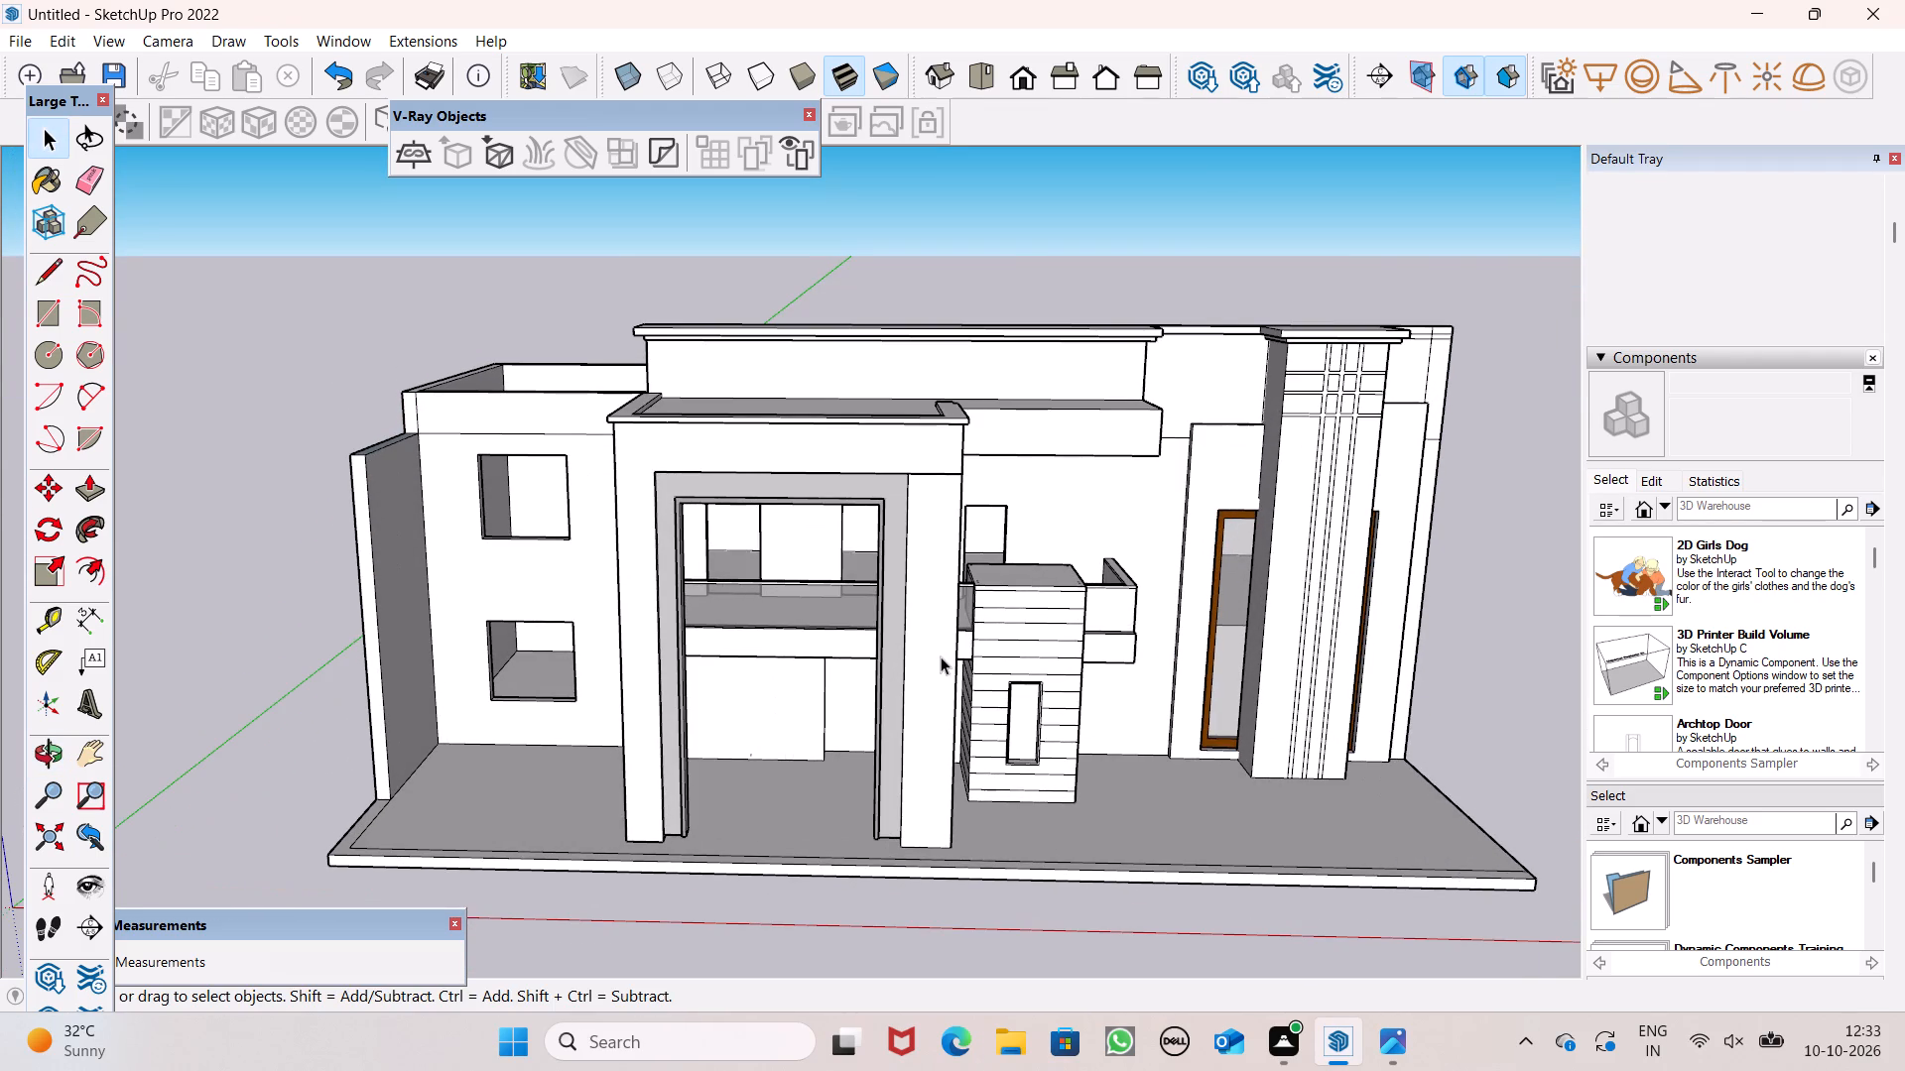
# Erase the short leftover horizontal lines on the front and outer side faces of the portico's right column, level with the beam.
pyautogui.click(79, 182)
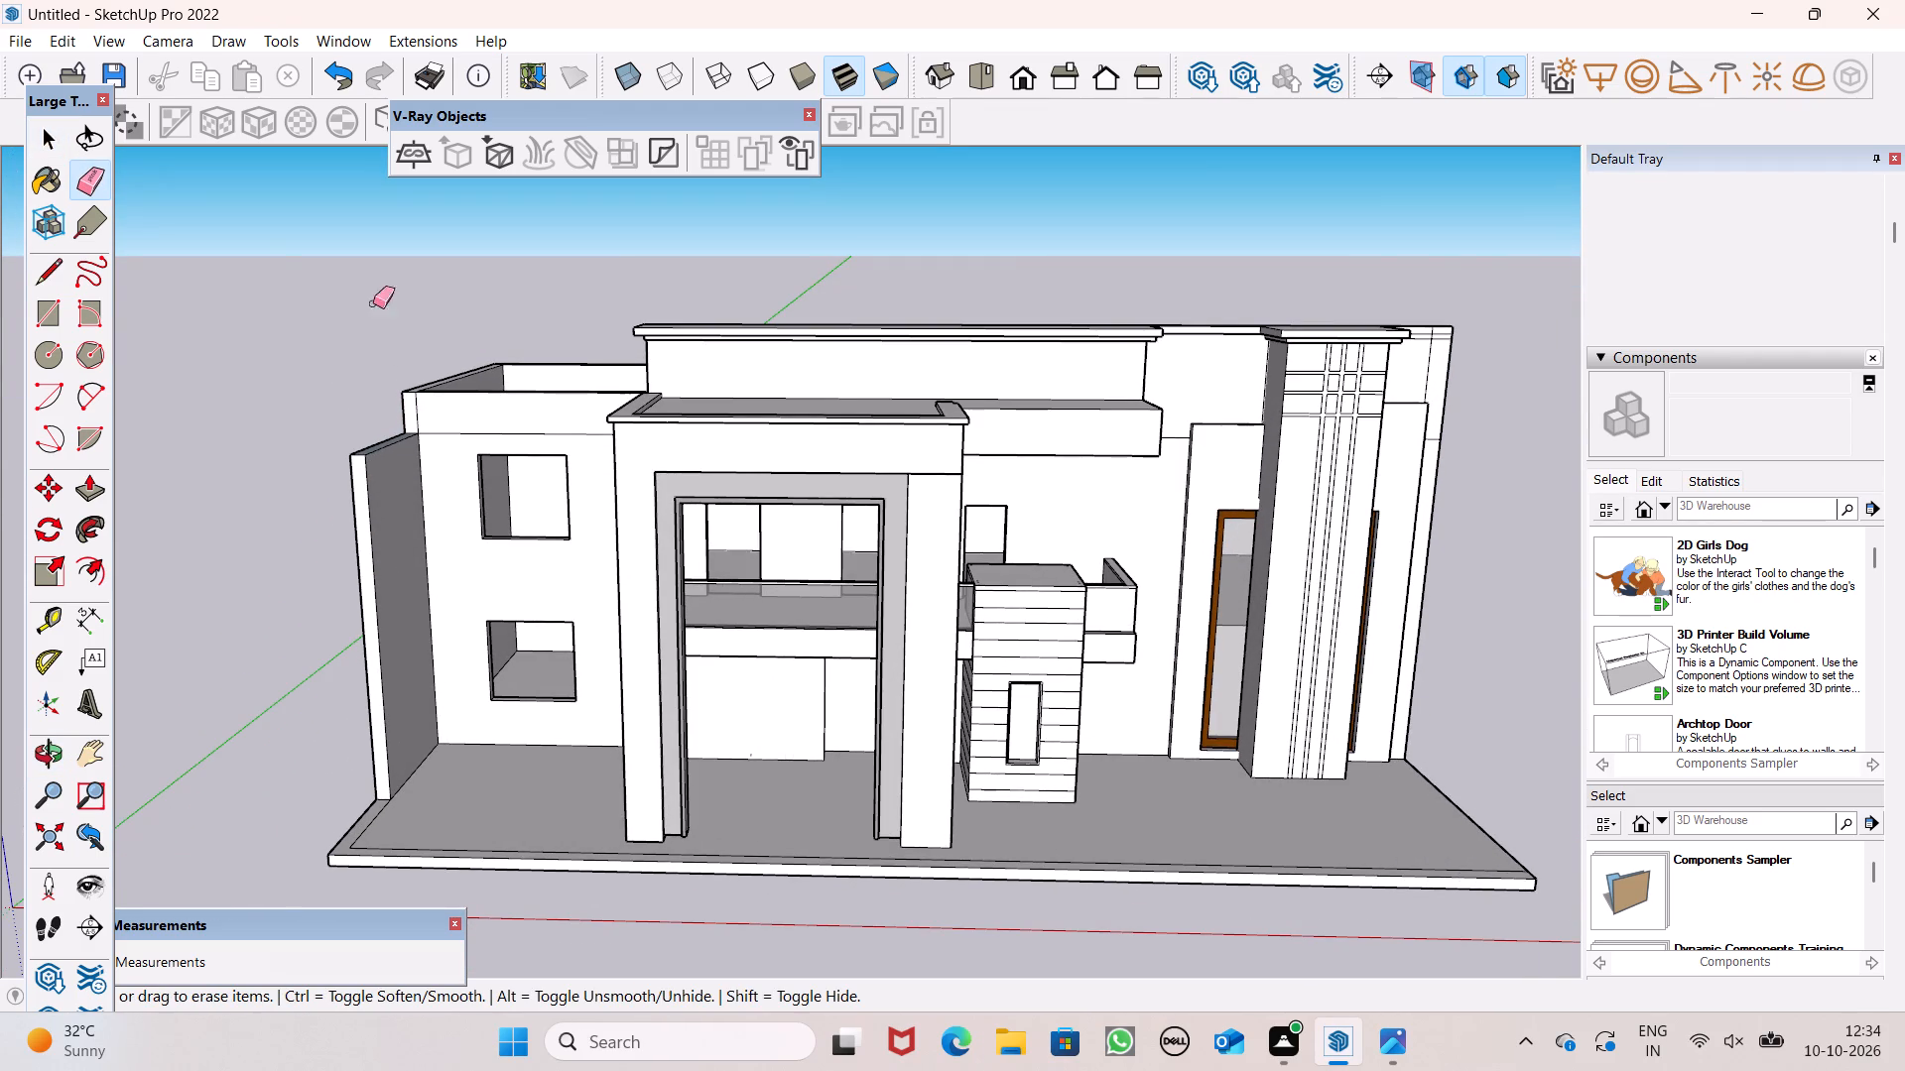
pyautogui.scroll(4, 751, 444)
pyautogui.moveTo(995, 479); pyautogui.dragTo(1003, 496)
pyautogui.scroll(-4, 965, 507)
pyautogui.moveTo(969, 529); pyautogui.dragTo(969, 533, button='middle')
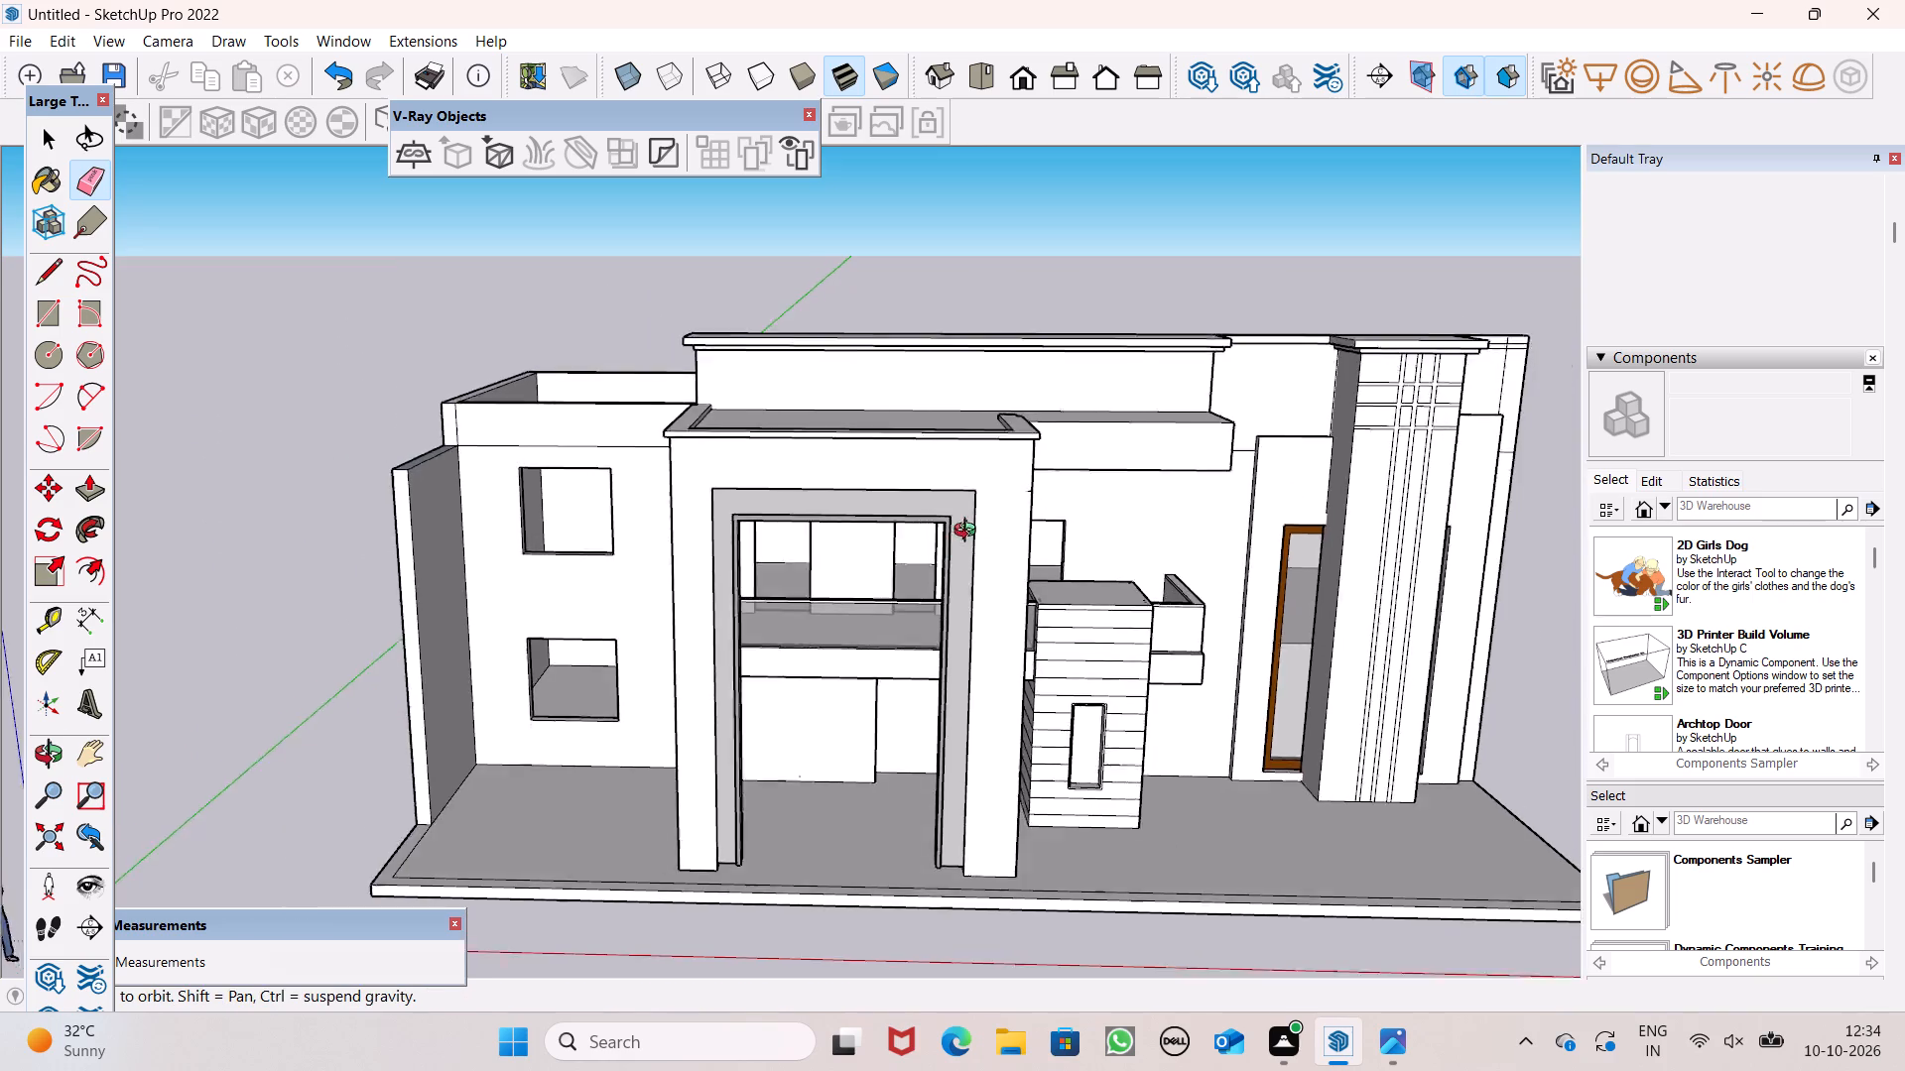
pyautogui.moveTo(969, 533); pyautogui.dragTo(764, 609, button='middle')
pyautogui.scroll(4, 1006, 539)
pyautogui.moveTo(951, 567); pyautogui.dragTo(783, 469, button='middle')
pyautogui.scroll(1, 889, 582)
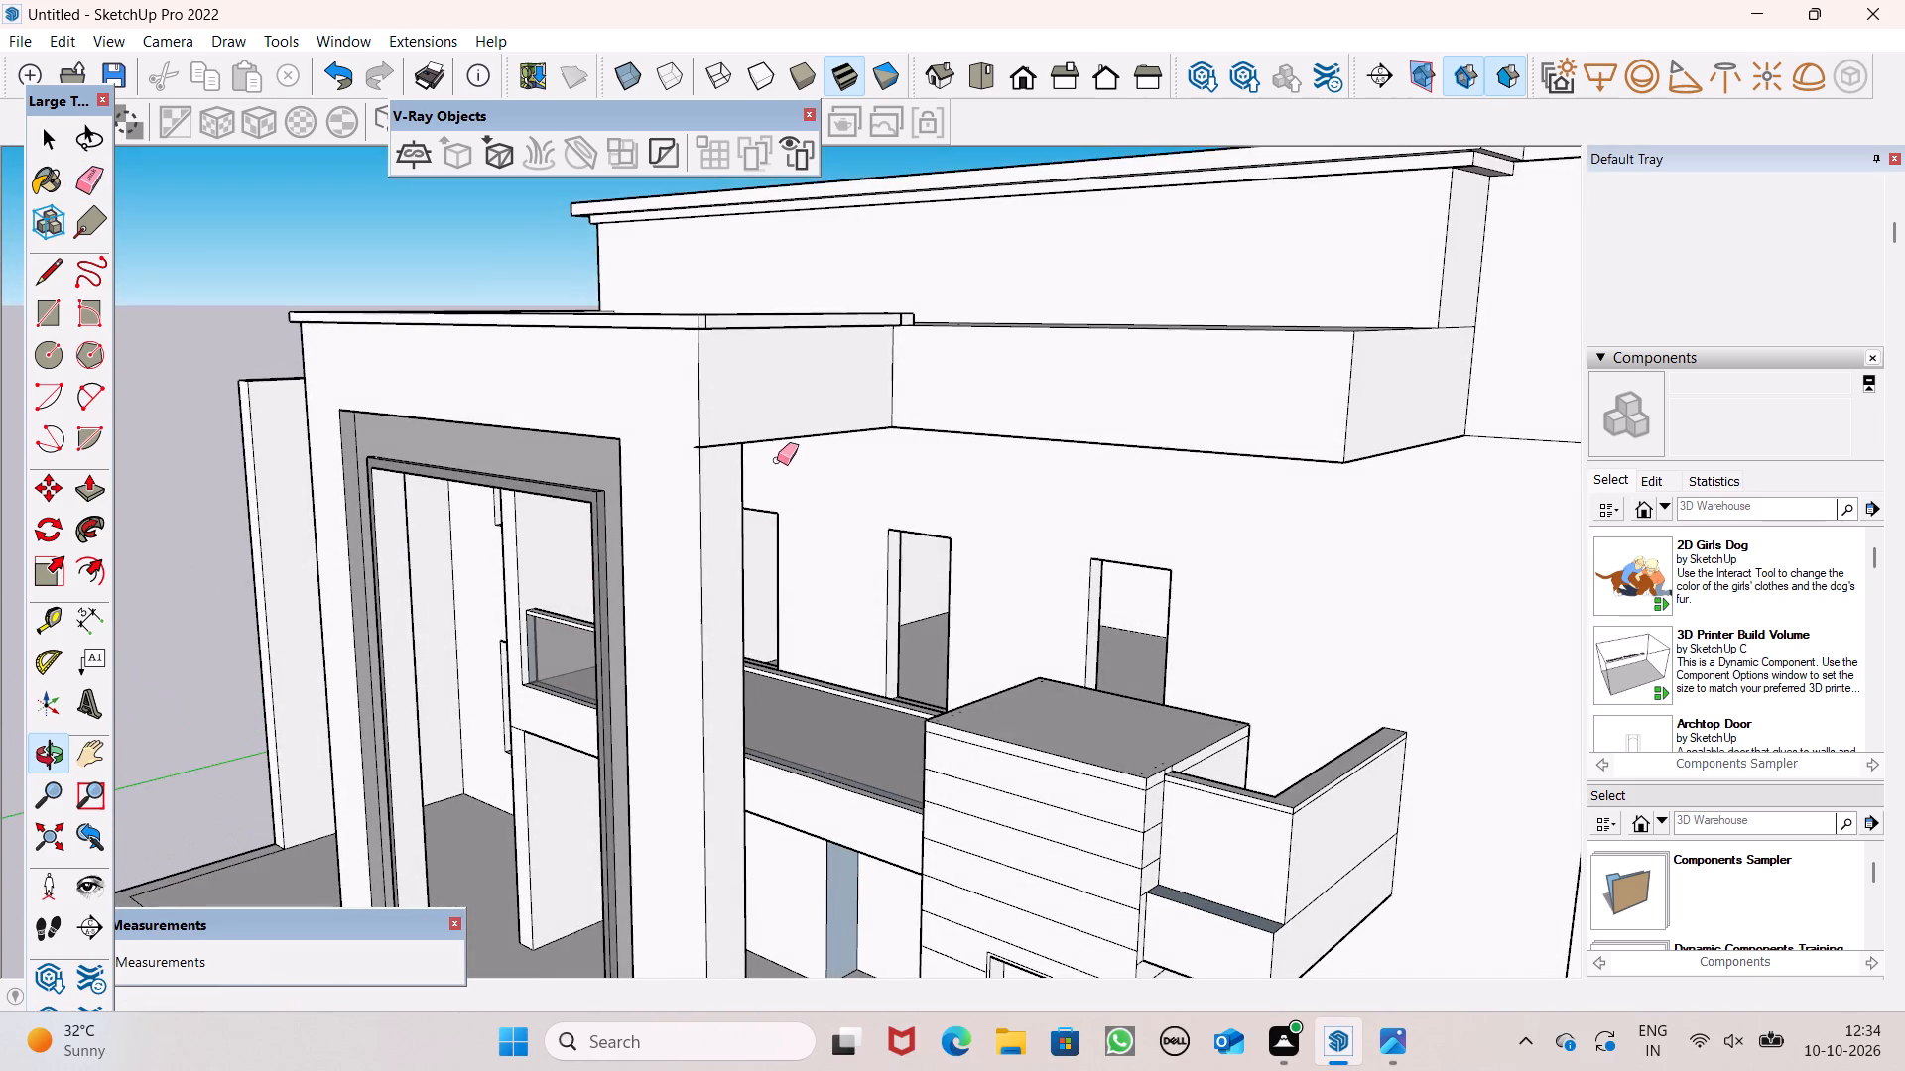
pyautogui.scroll(6, 738, 442)
pyautogui.click(705, 447)
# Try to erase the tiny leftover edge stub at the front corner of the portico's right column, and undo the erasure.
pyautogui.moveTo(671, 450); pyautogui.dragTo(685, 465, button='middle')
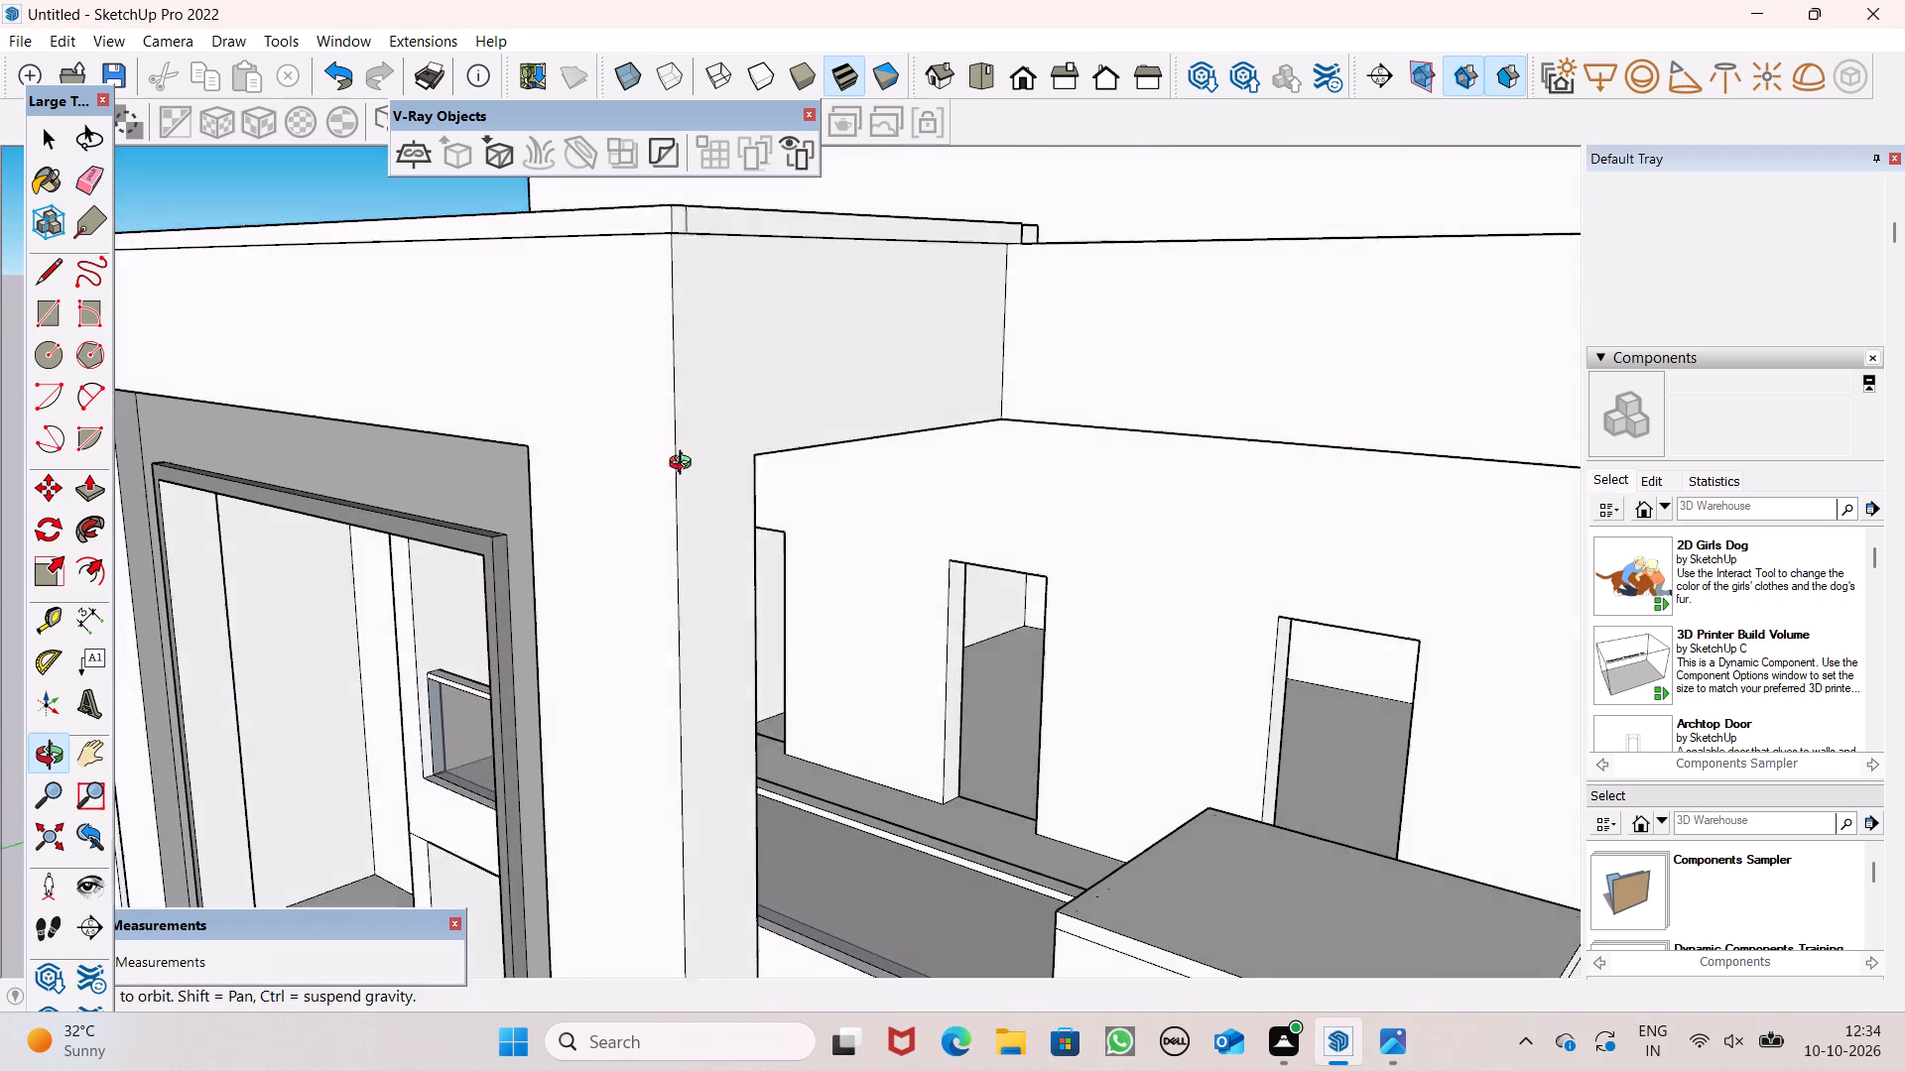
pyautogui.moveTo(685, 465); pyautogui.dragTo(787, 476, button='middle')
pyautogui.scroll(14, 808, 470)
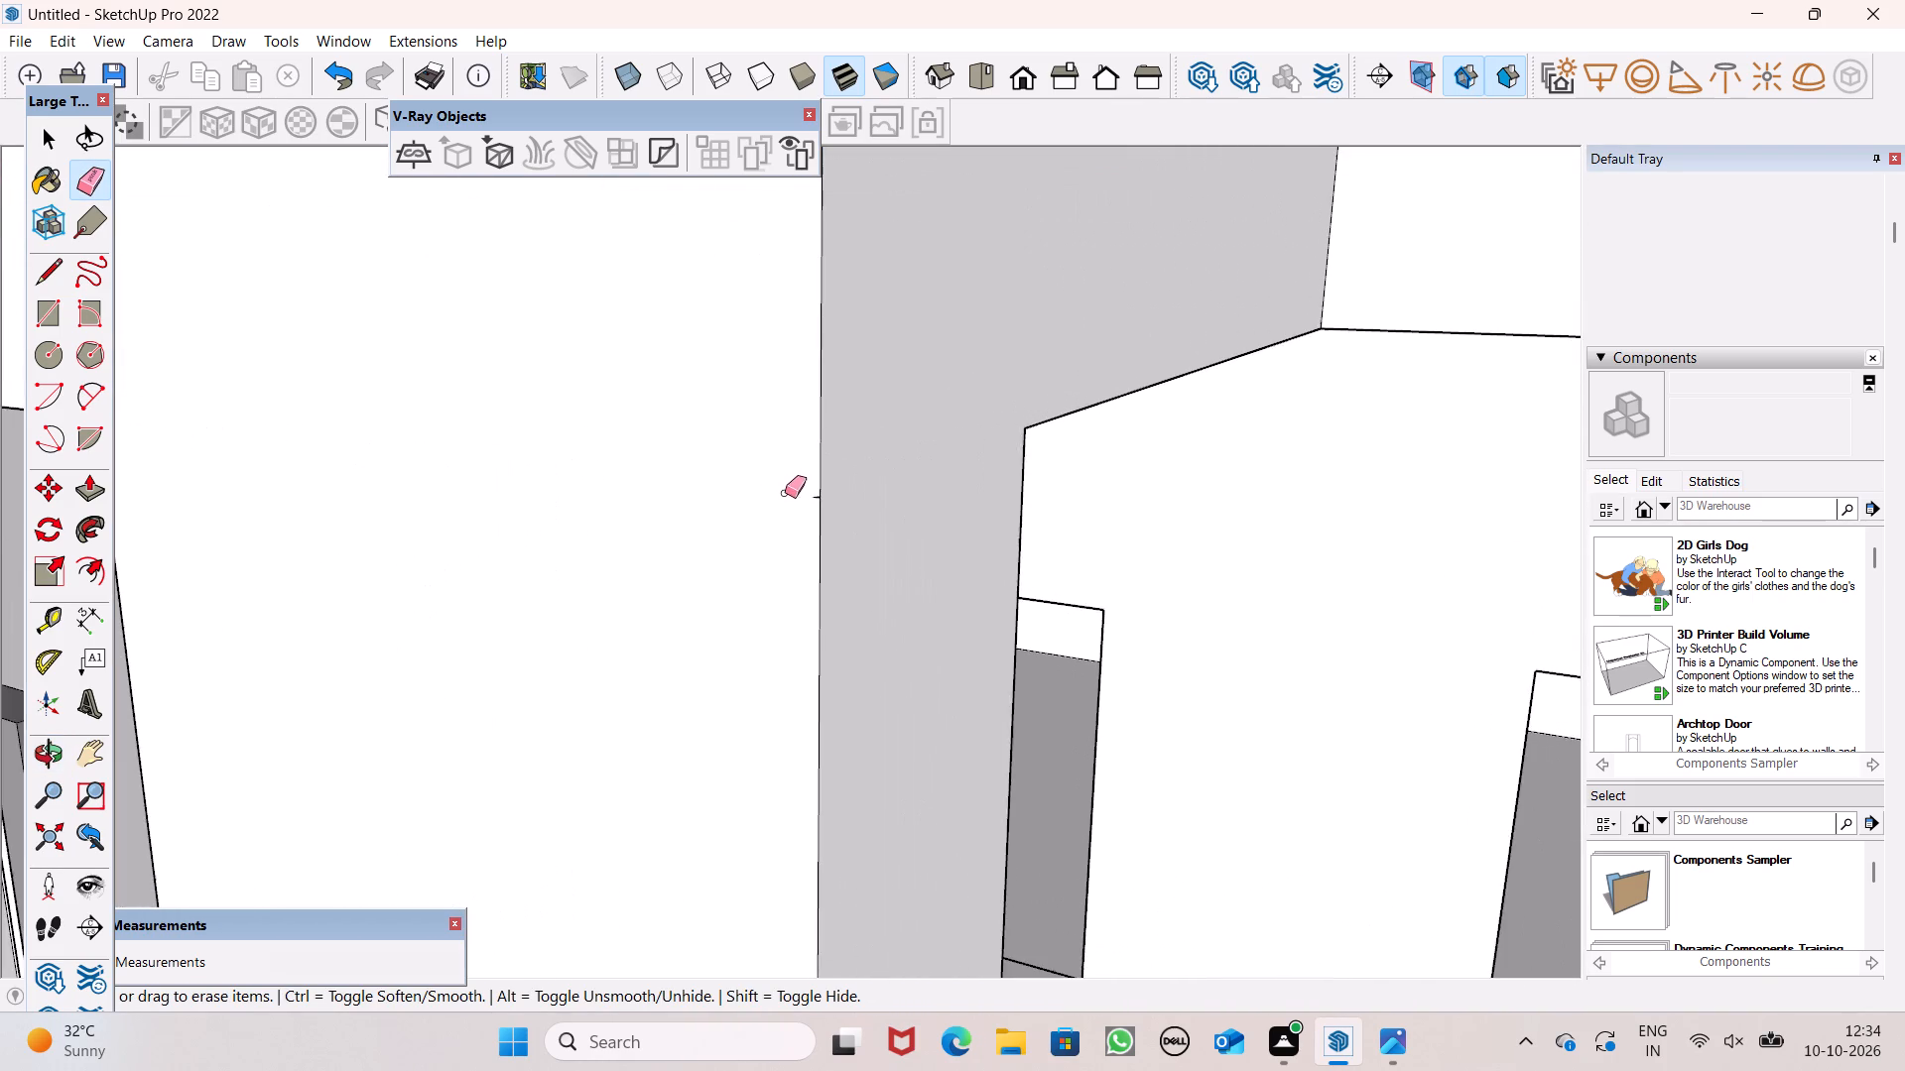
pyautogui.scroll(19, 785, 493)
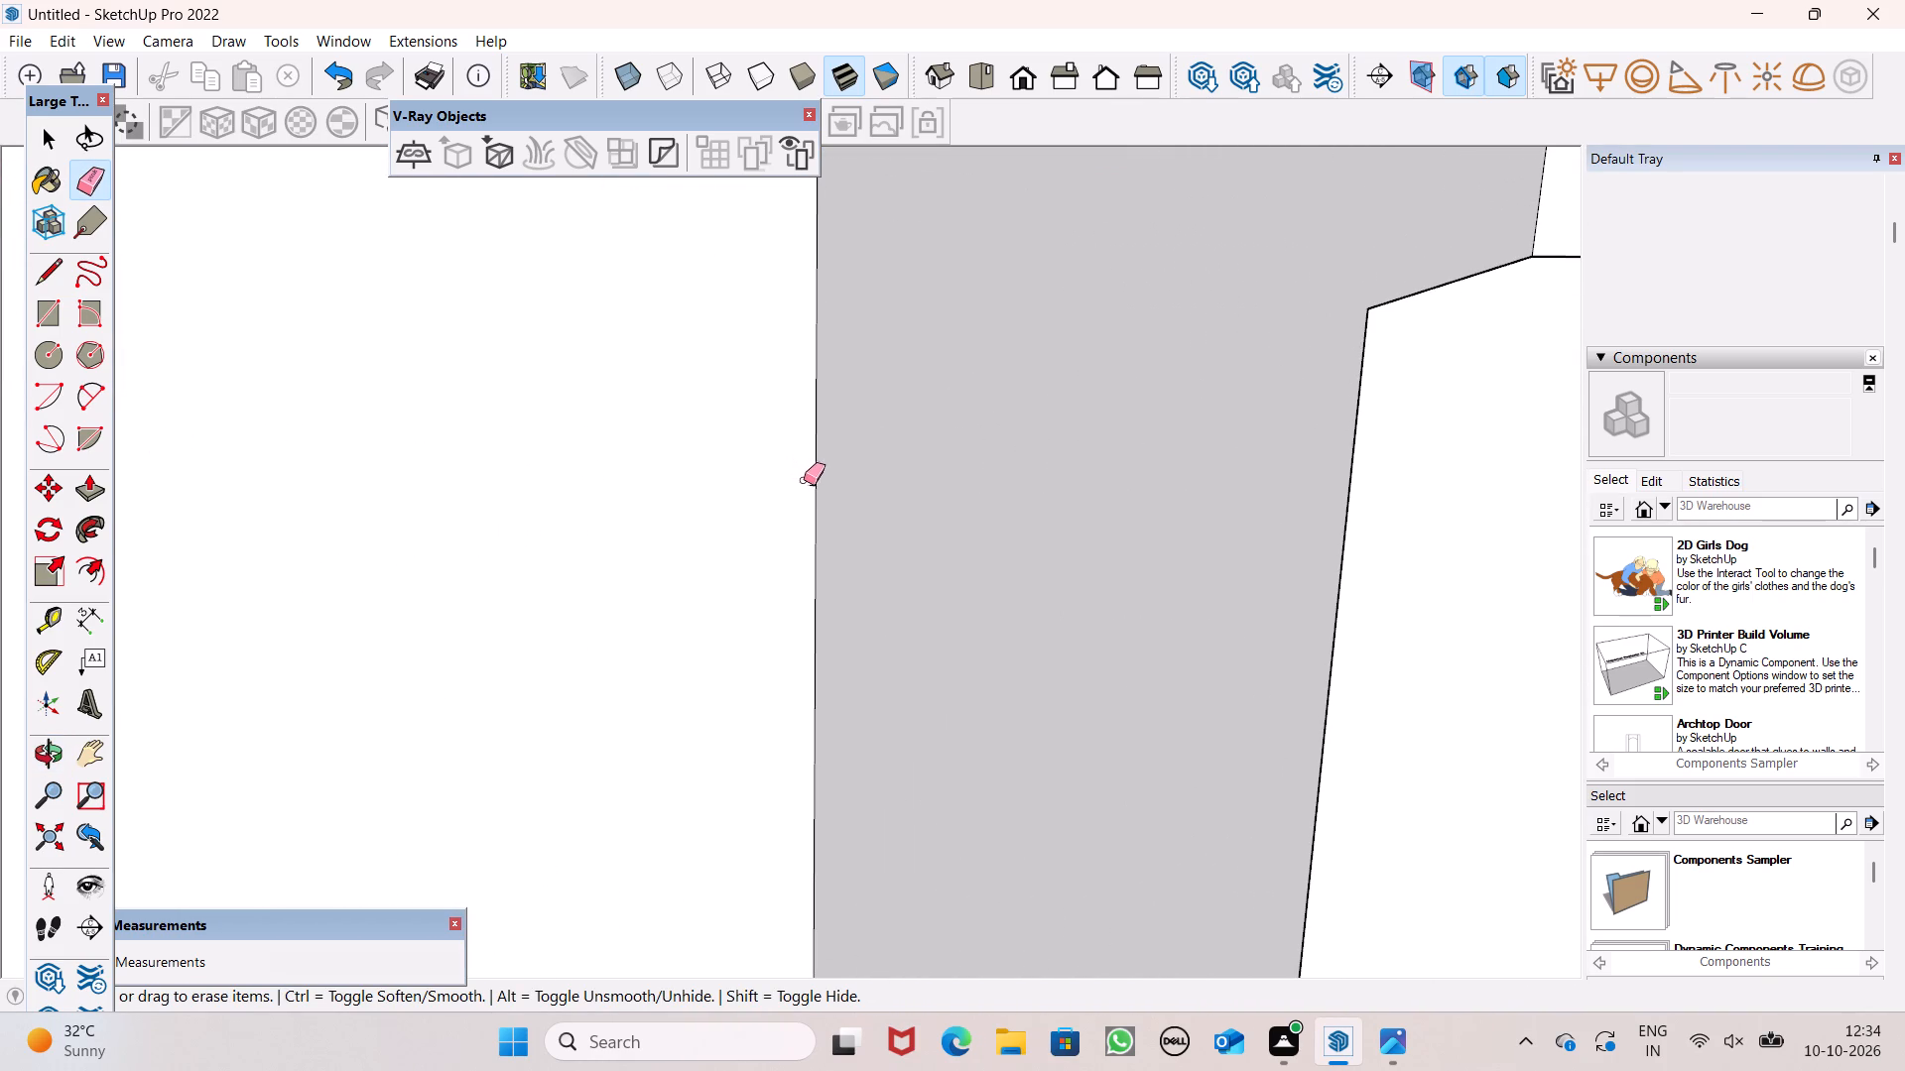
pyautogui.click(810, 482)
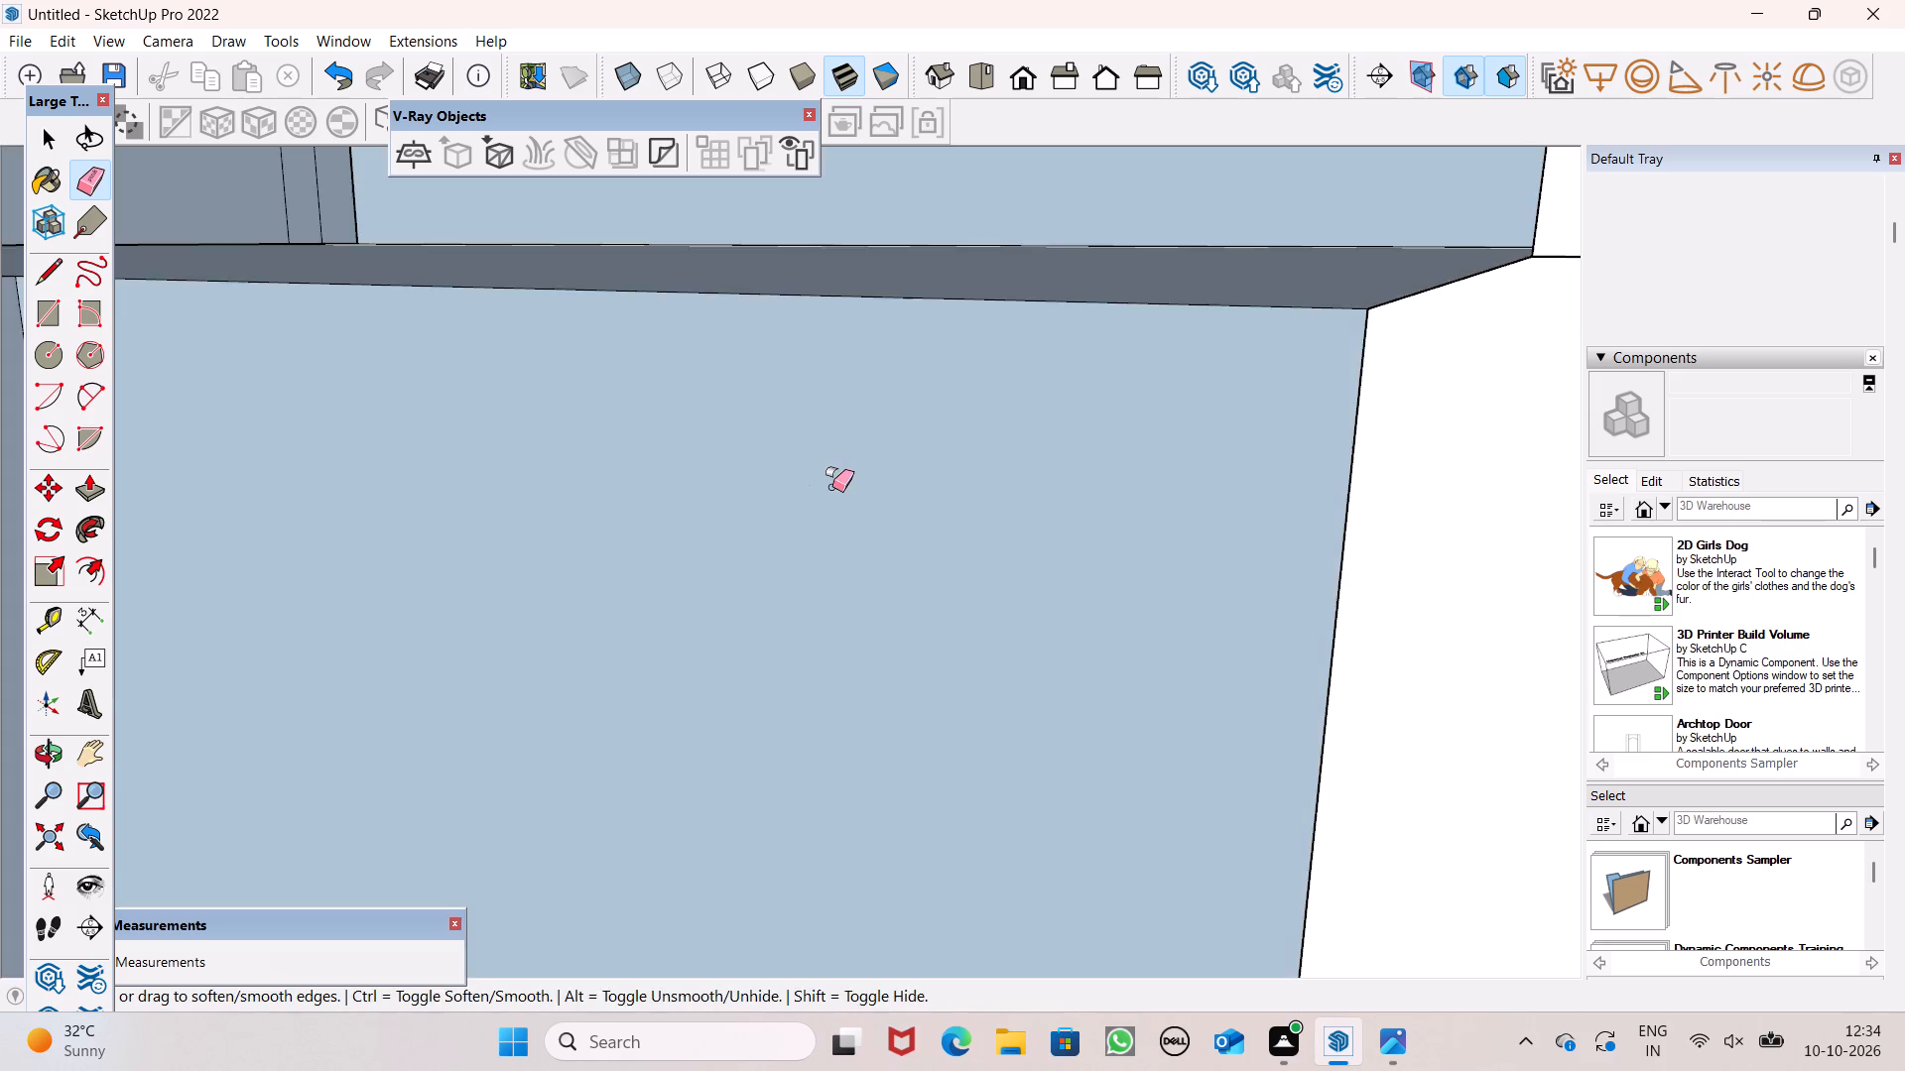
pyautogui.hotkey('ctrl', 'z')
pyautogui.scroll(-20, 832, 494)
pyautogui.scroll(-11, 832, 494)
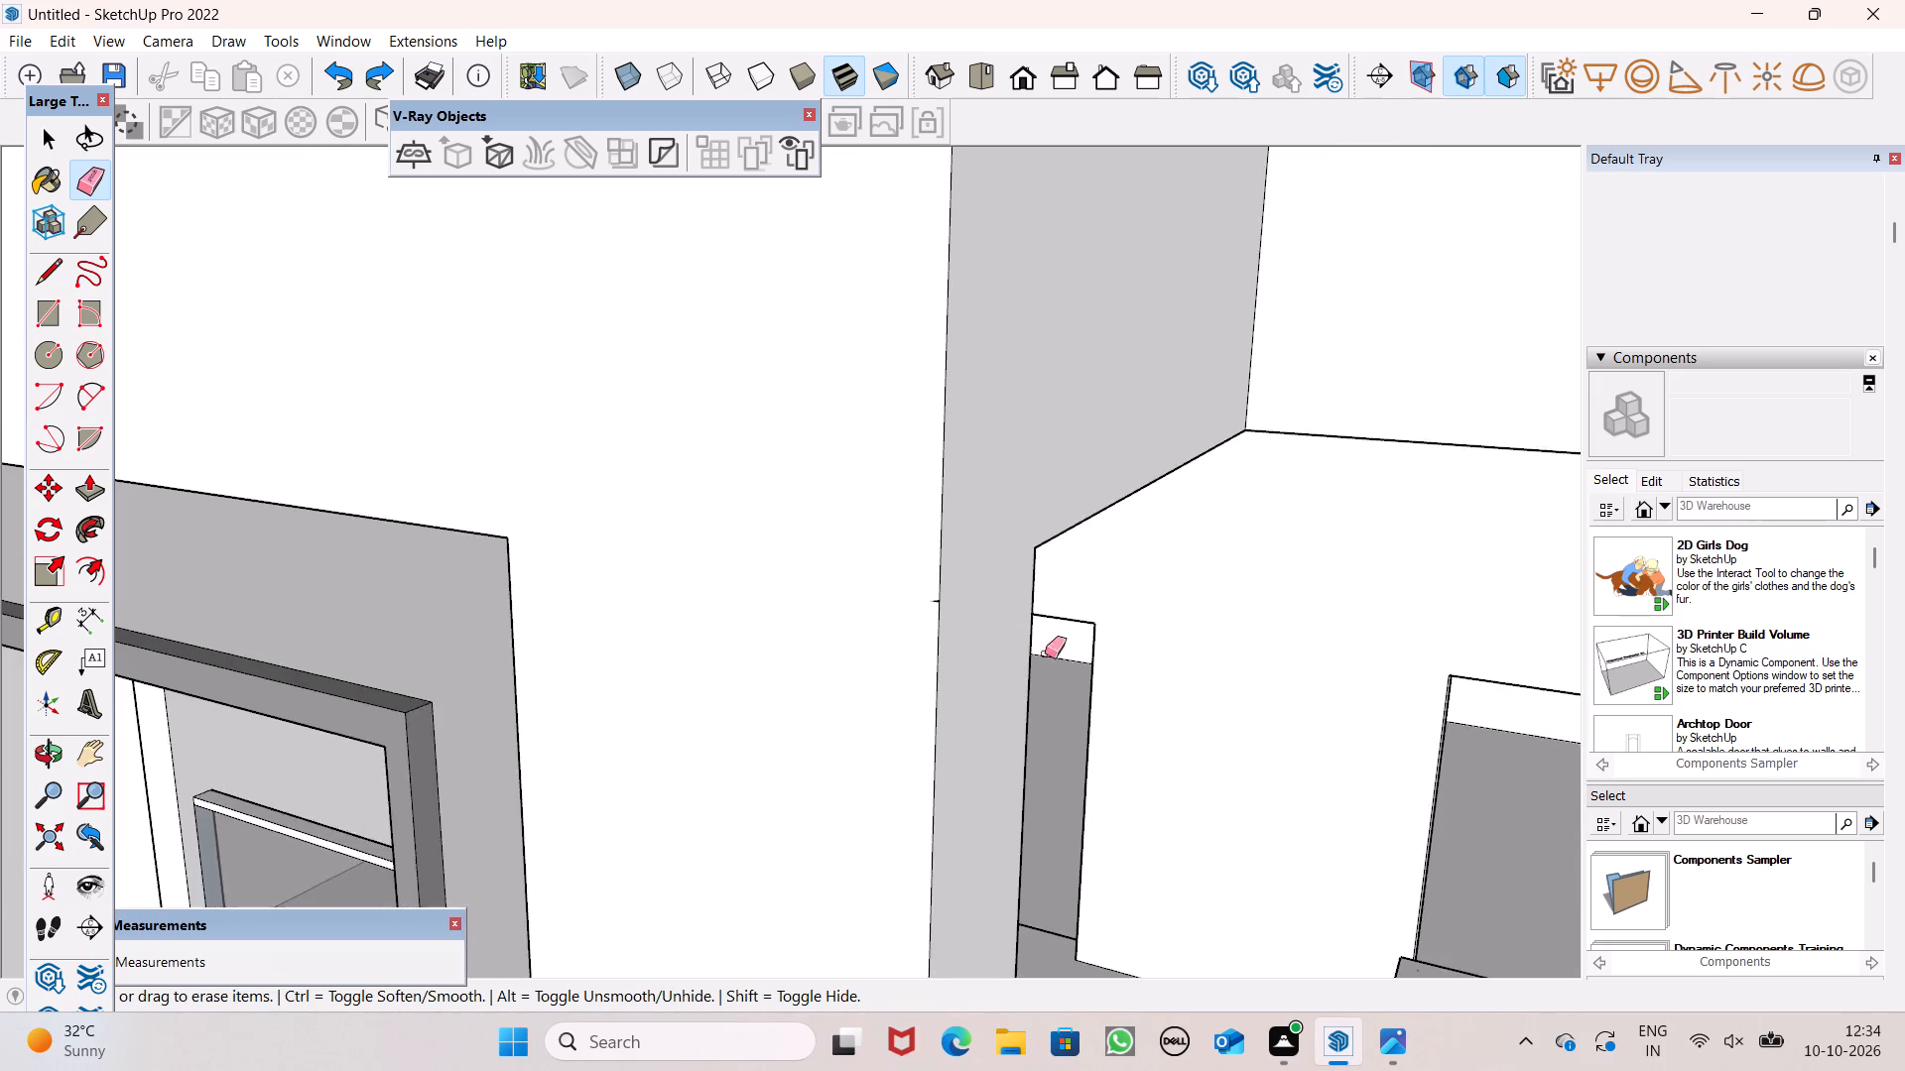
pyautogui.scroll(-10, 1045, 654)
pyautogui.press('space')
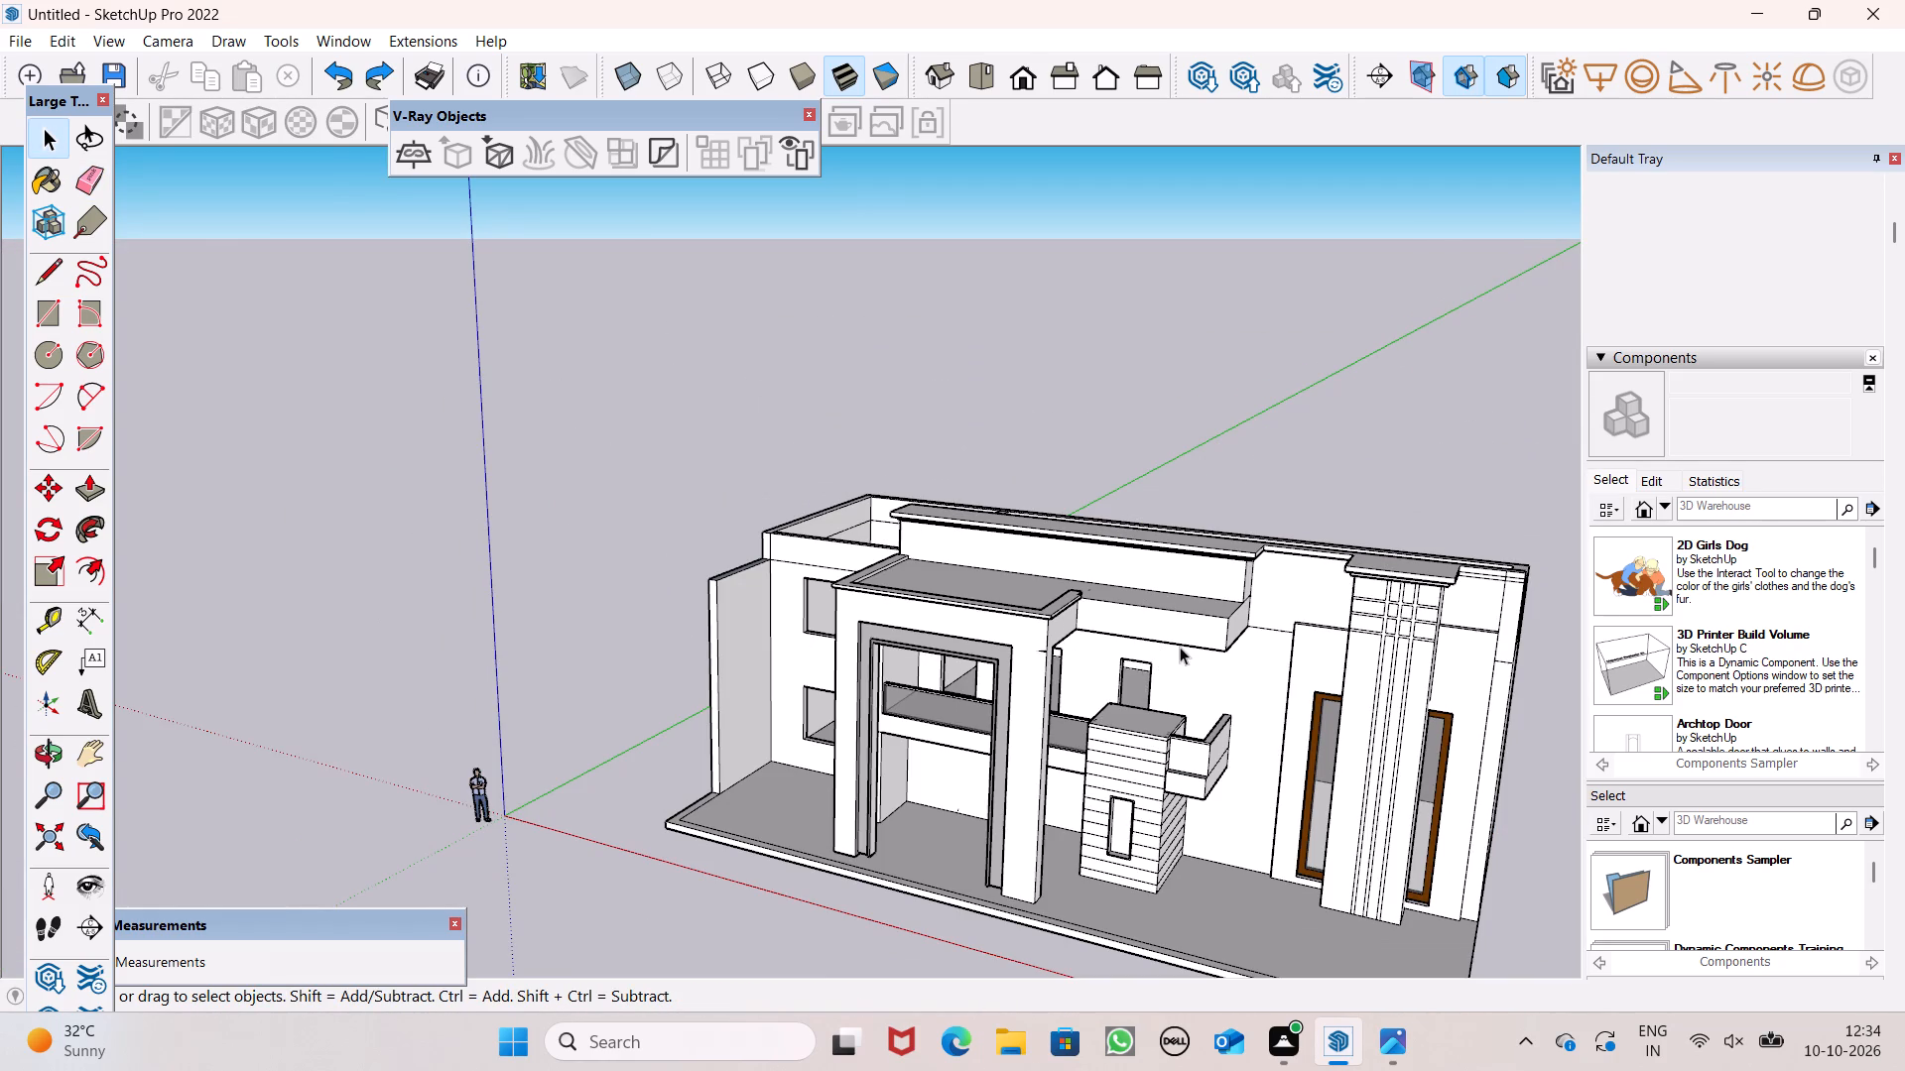
# Examine the inner side of the front wall from behind the building, and the front elevation again.
pyautogui.scroll(-5, 926, 502)
pyautogui.moveTo(1024, 630); pyautogui.dragTo(900, 696, button='middle')
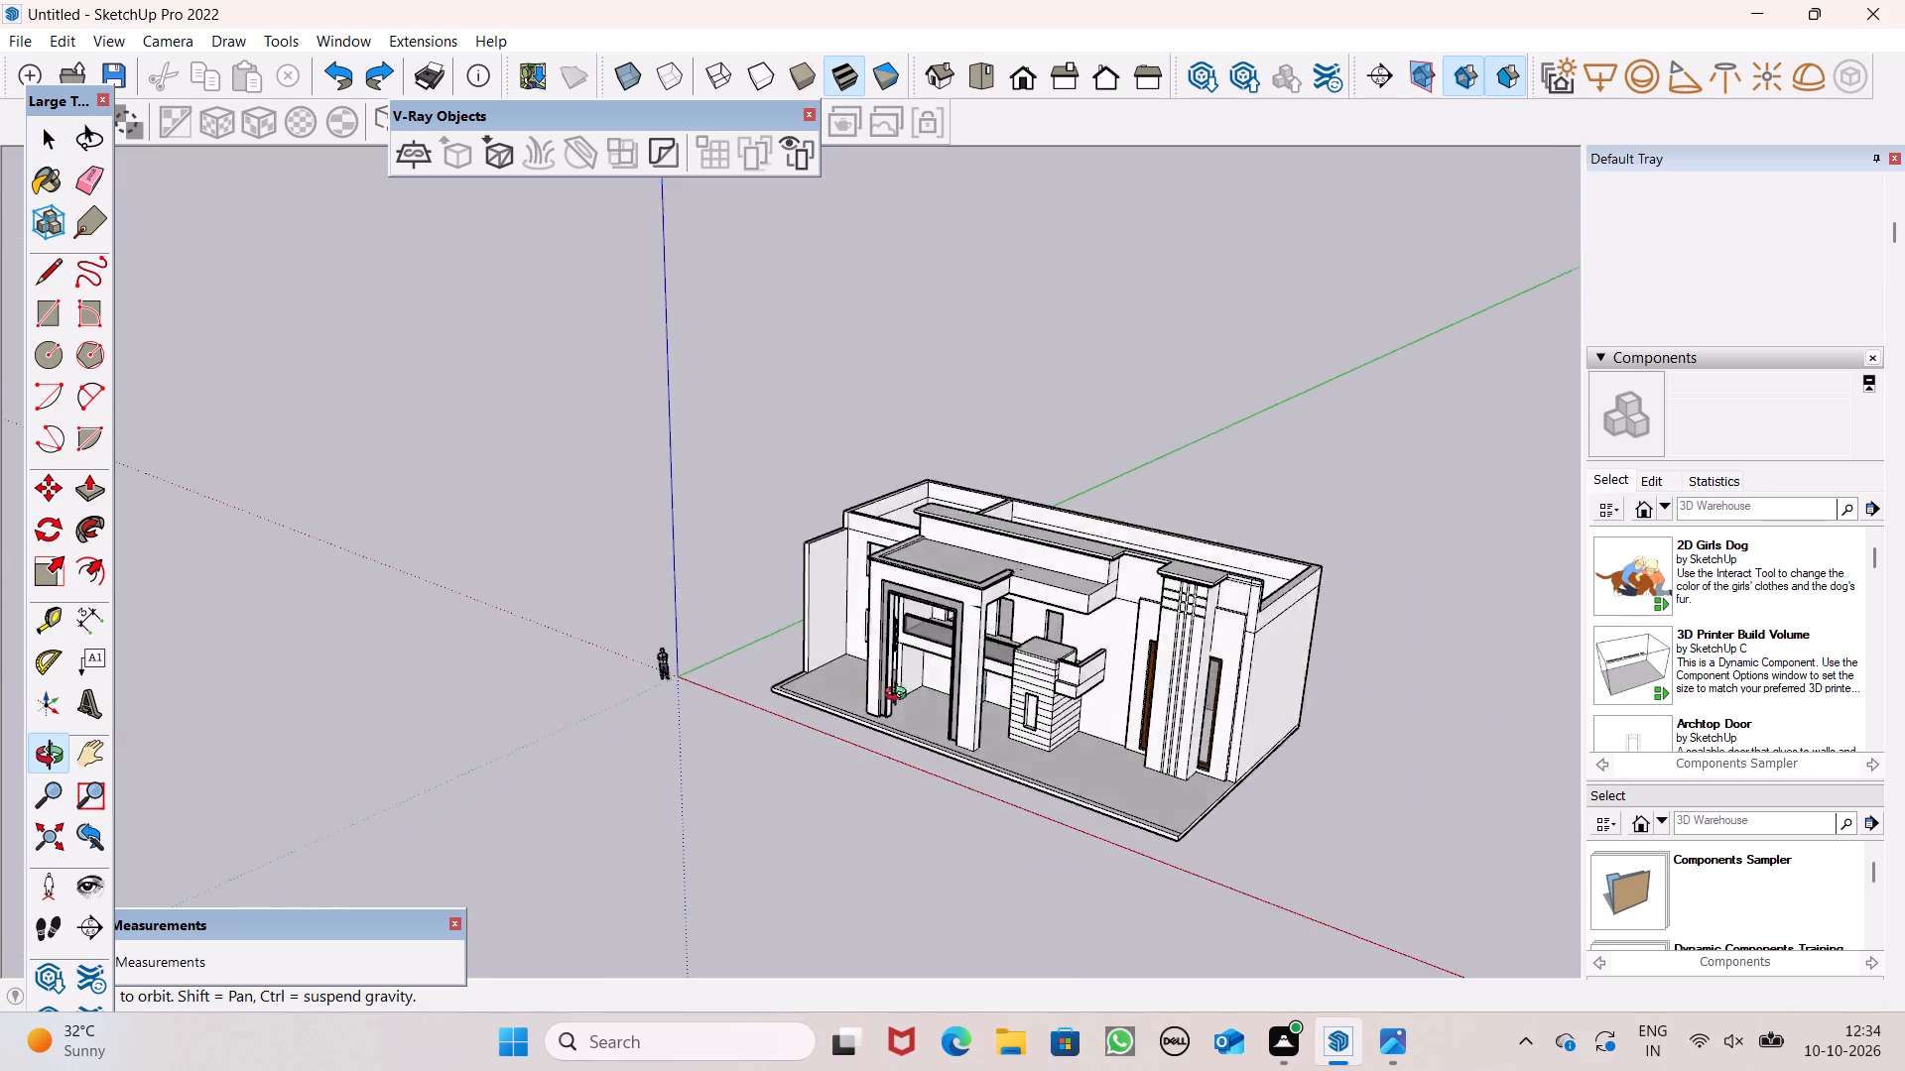
pyautogui.moveTo(900, 696); pyautogui.dragTo(63, 723, button='middle')
pyautogui.scroll(7, 741, 680)
pyautogui.moveTo(719, 645); pyautogui.dragTo(723, 645, button='middle')
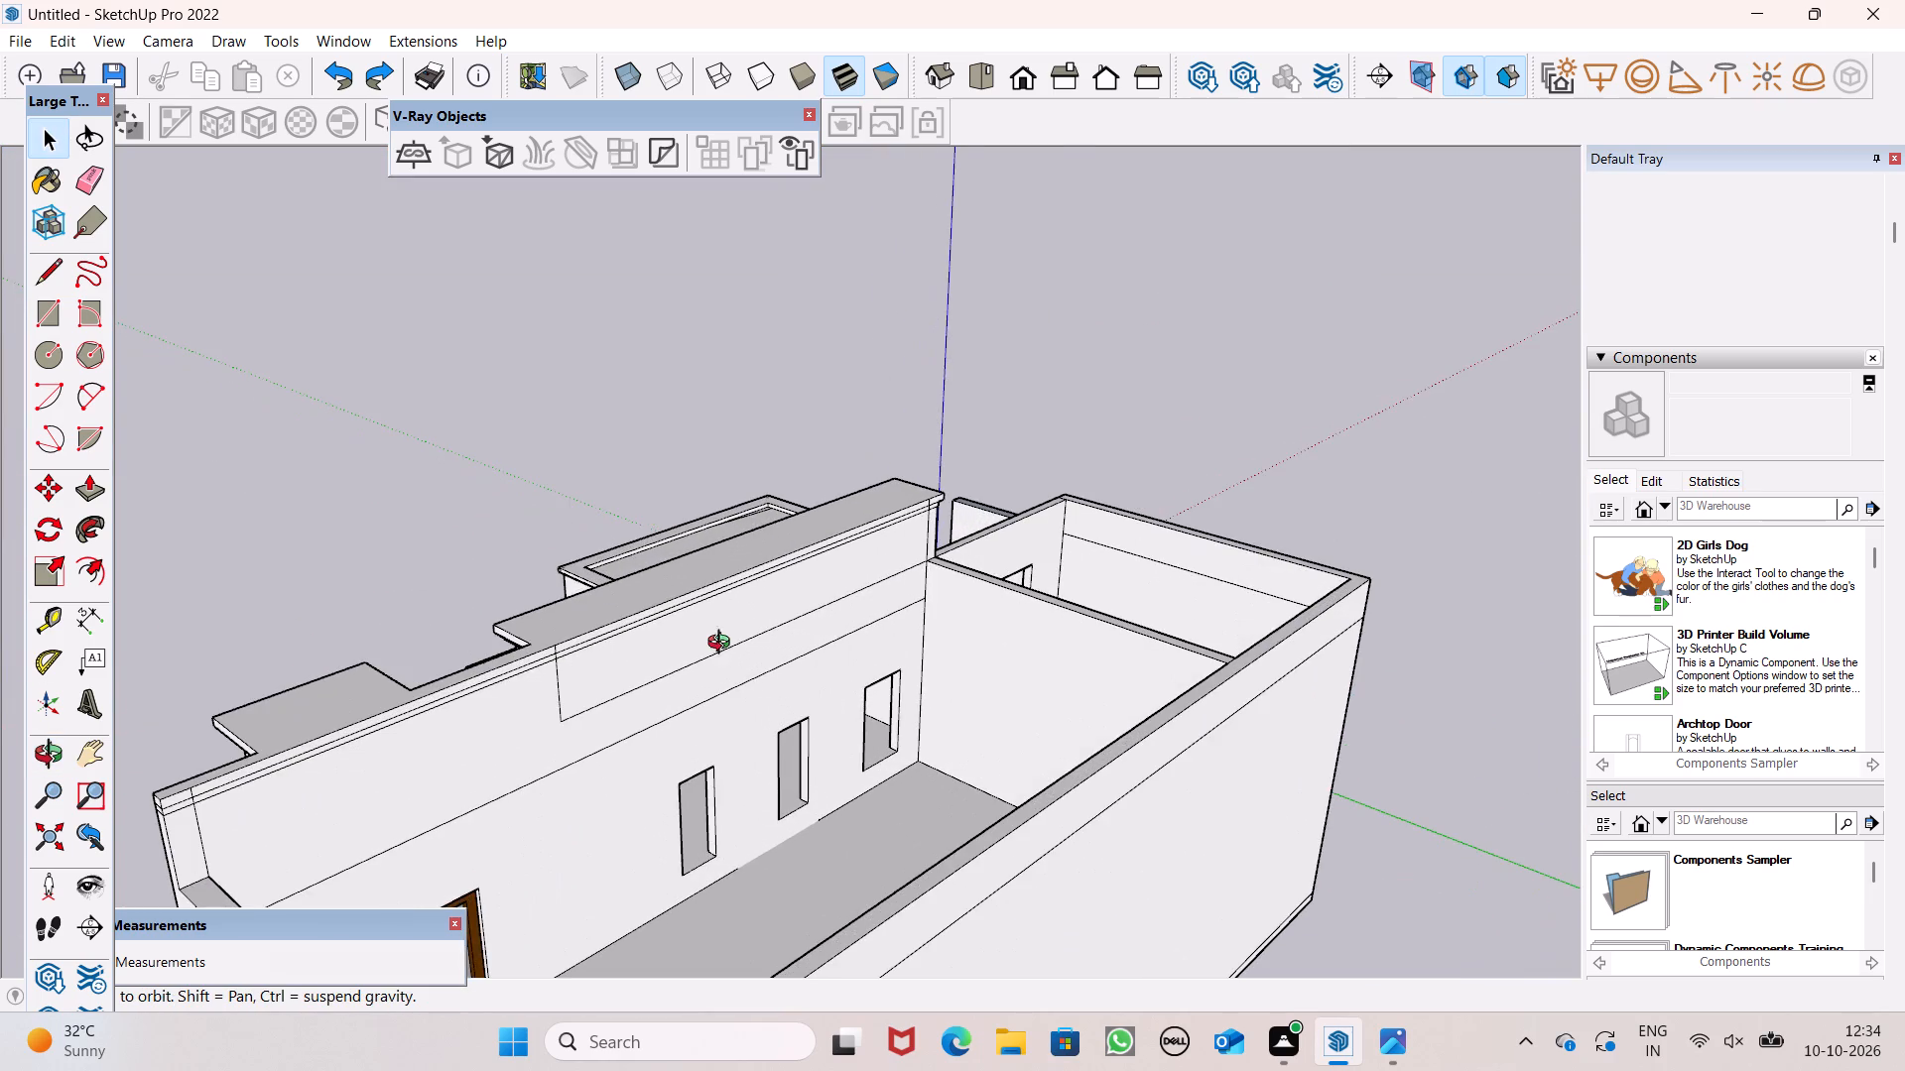
pyautogui.moveTo(723, 645); pyautogui.dragTo(538, 585, button='middle')
pyautogui.scroll(3, 470, 628)
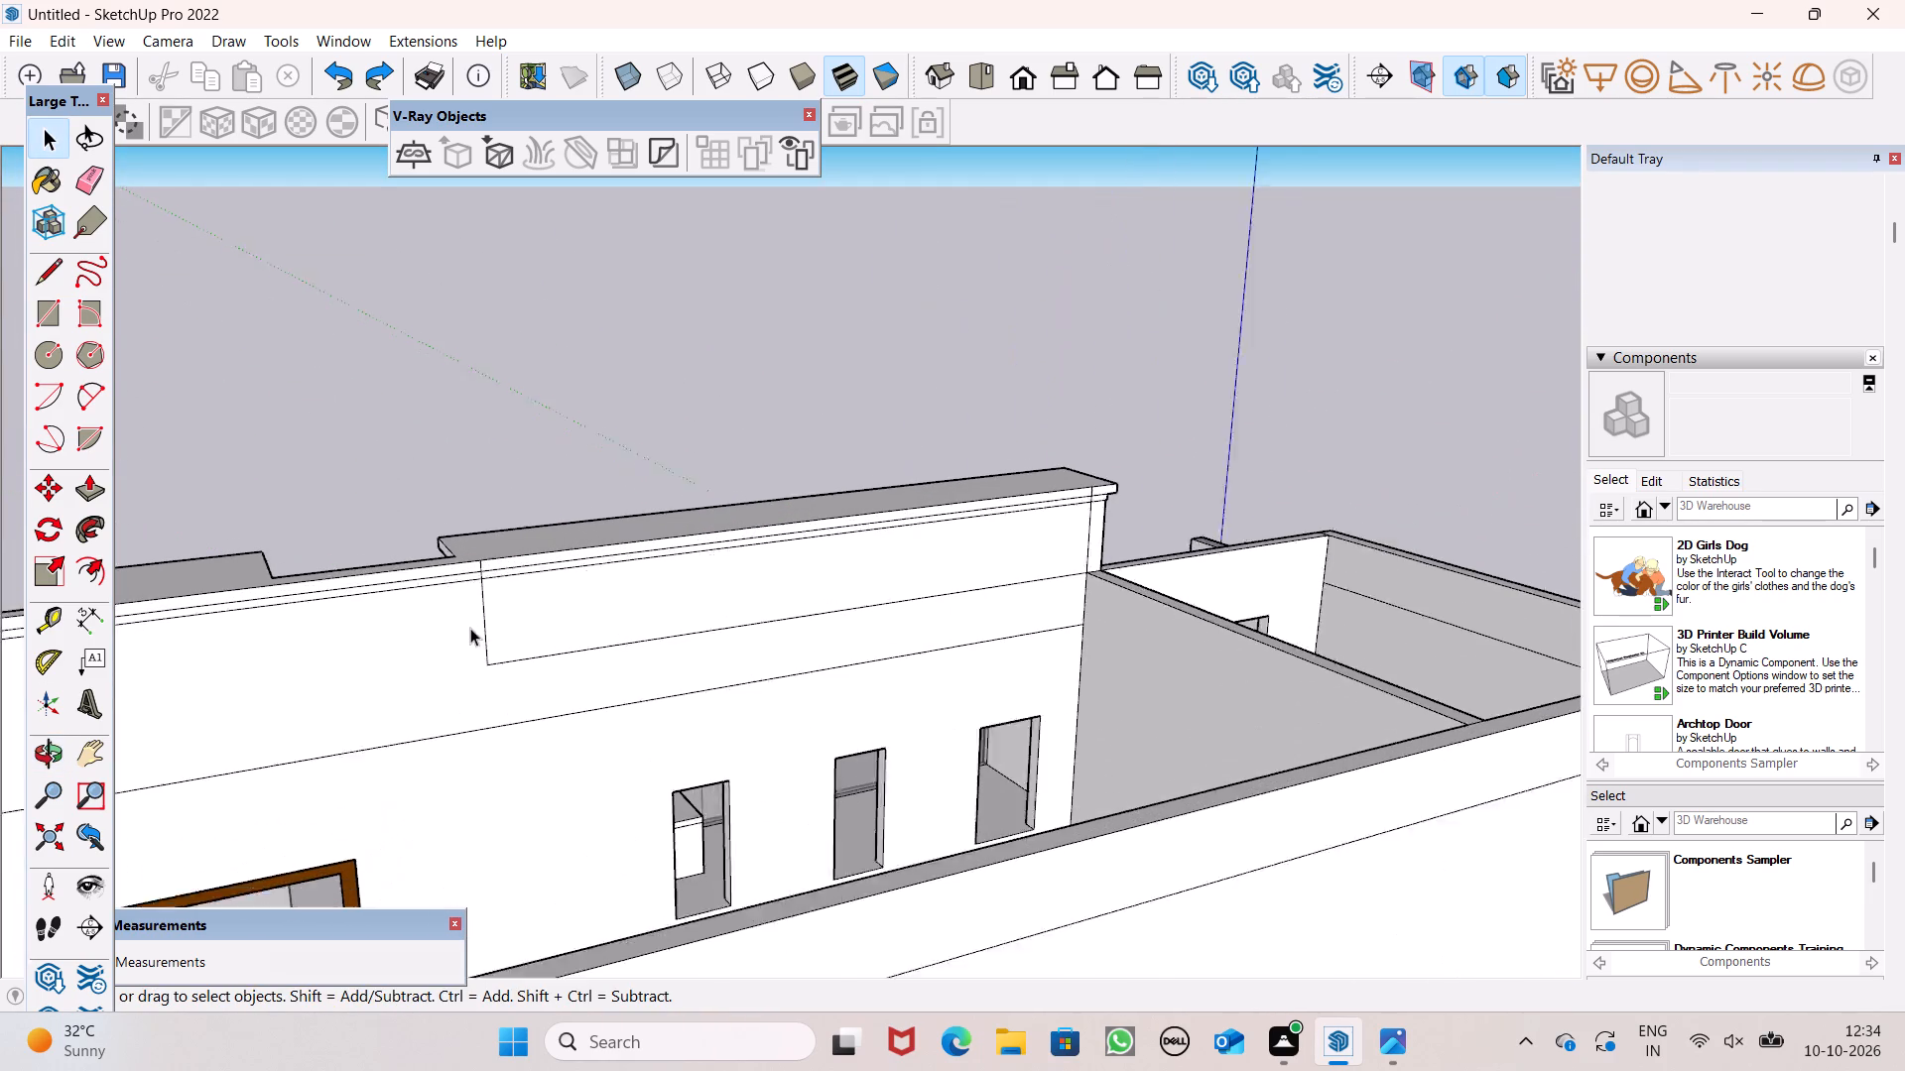
pyautogui.scroll(1, 470, 628)
pyautogui.scroll(-8, 616, 595)
pyautogui.moveTo(626, 619); pyautogui.dragTo(723, 697, button='middle')
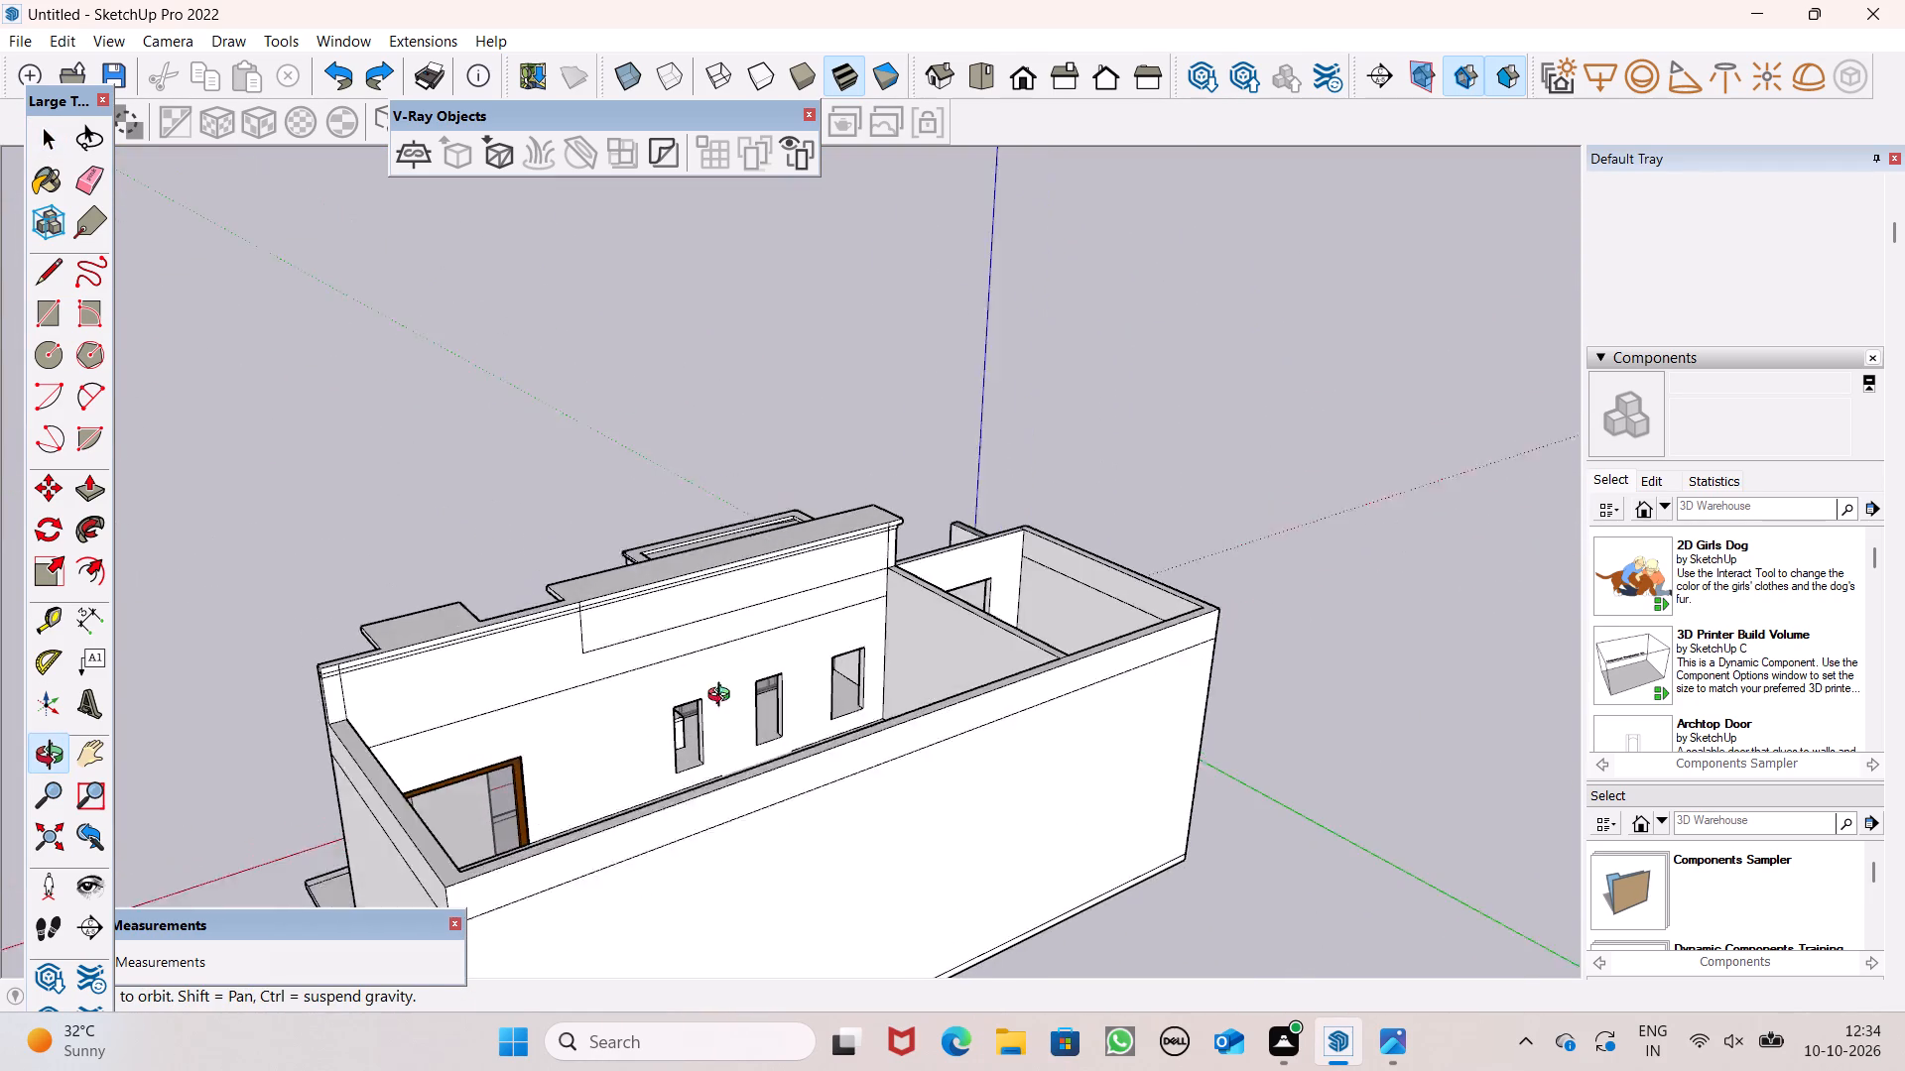
pyautogui.moveTo(723, 697); pyautogui.dragTo(735, 710, button='middle')
pyautogui.scroll(1, 735, 710)
pyautogui.scroll(8, 450, 679)
pyautogui.scroll(-5, 471, 666)
pyautogui.scroll(-6, 607, 622)
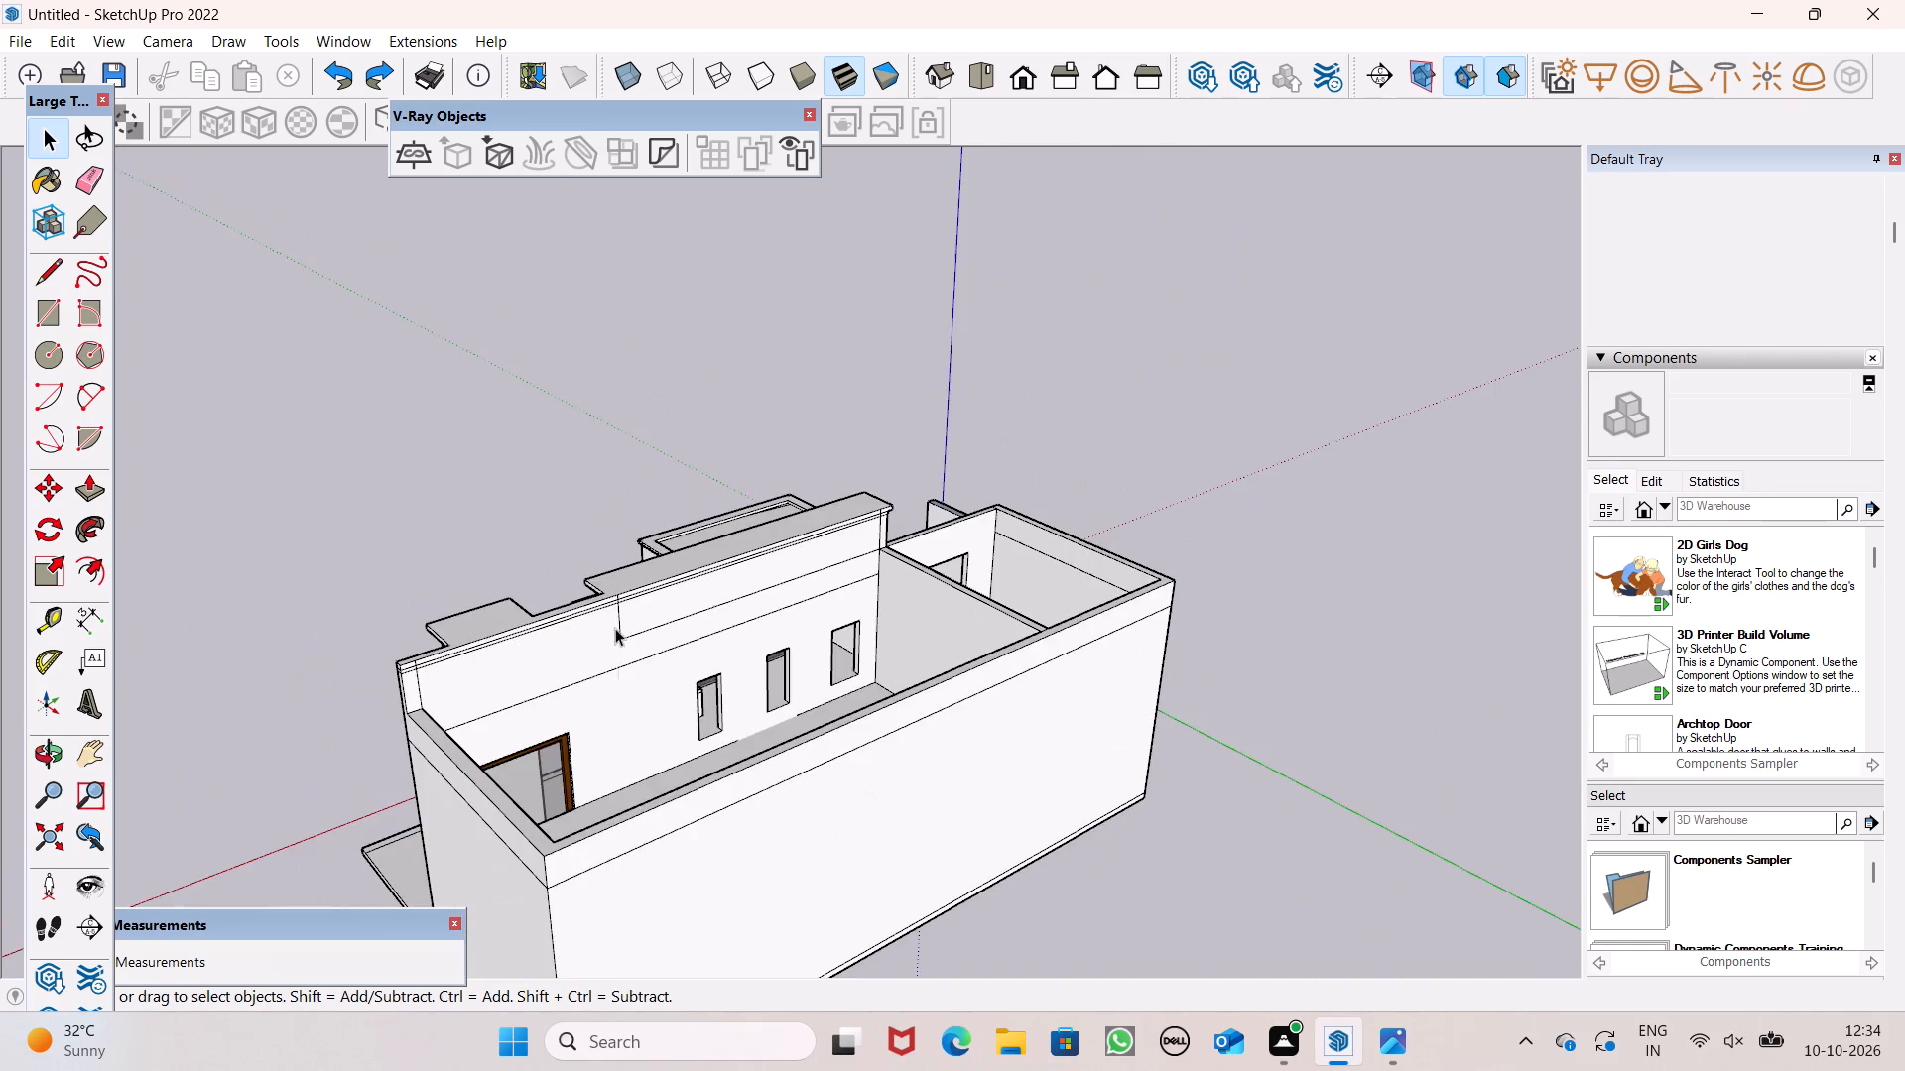
pyautogui.moveTo(640, 728); pyautogui.dragTo(552, 749, button='middle')
pyautogui.scroll(1, 613, 773)
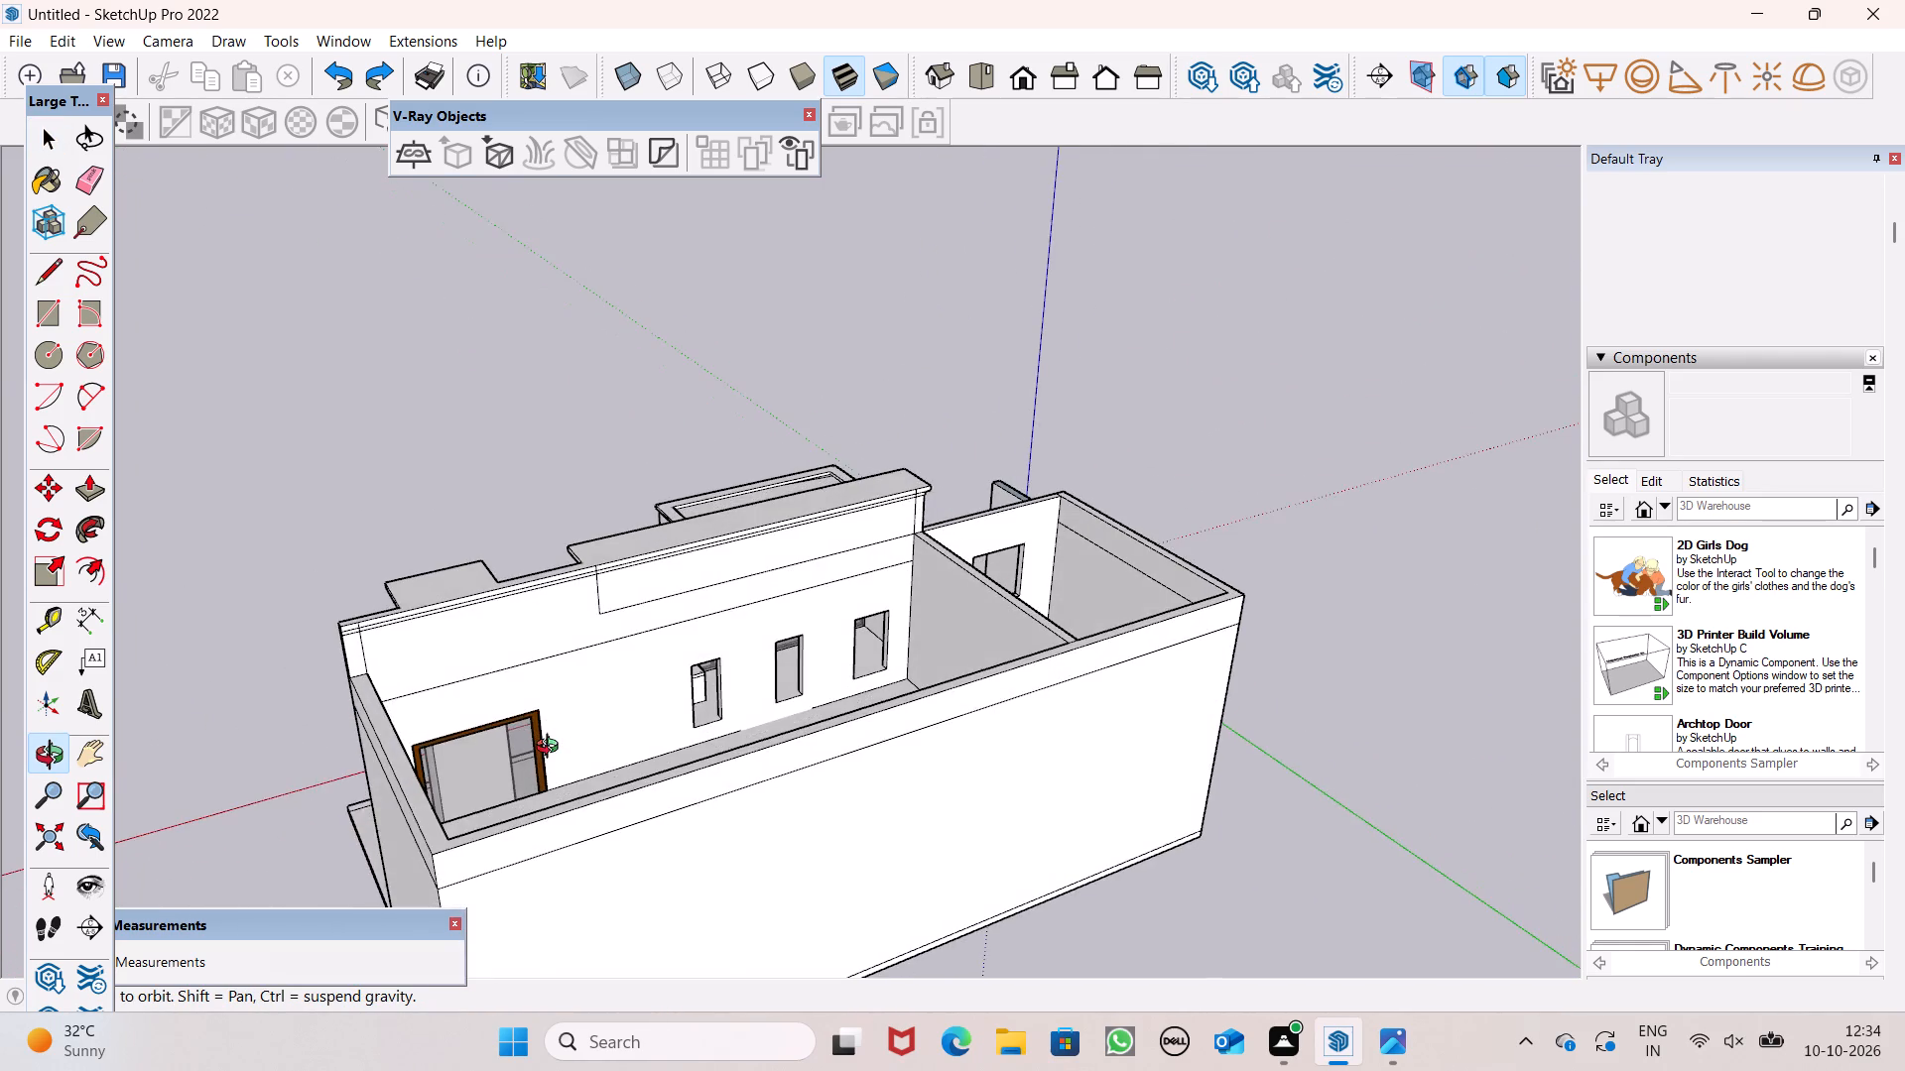
pyautogui.moveTo(552, 749); pyautogui.dragTo(1611, 782, button='middle')
pyautogui.scroll(1, 1302, 809)
pyautogui.moveTo(1302, 809); pyautogui.dragTo(1492, 635, button='middle')
pyautogui.moveTo(1256, 770); pyautogui.dragTo(1329, 726, button='middle')
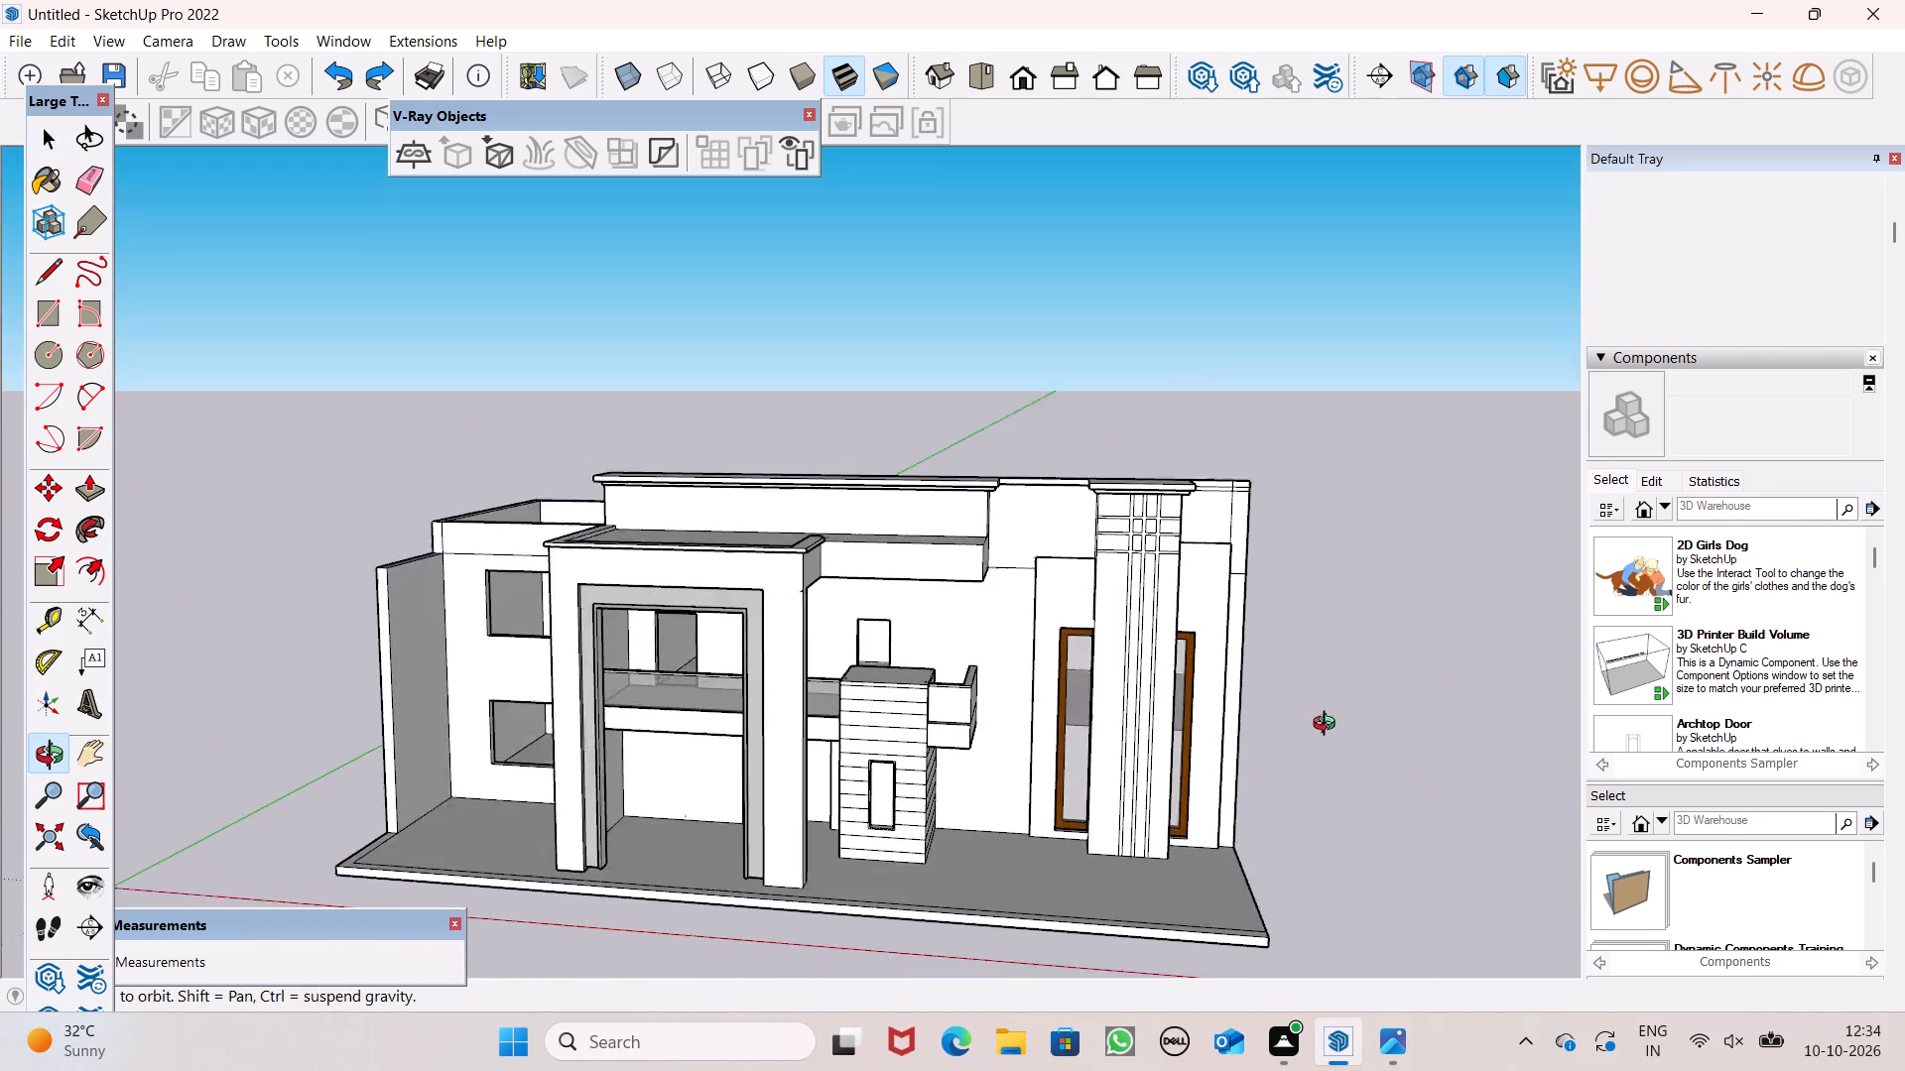
# Erase the horizontal line crossing the outer face of the side wall beside the balcony, level with the balcony's underside.
pyautogui.moveTo(1329, 726); pyautogui.dragTo(1400, 780, button='middle')
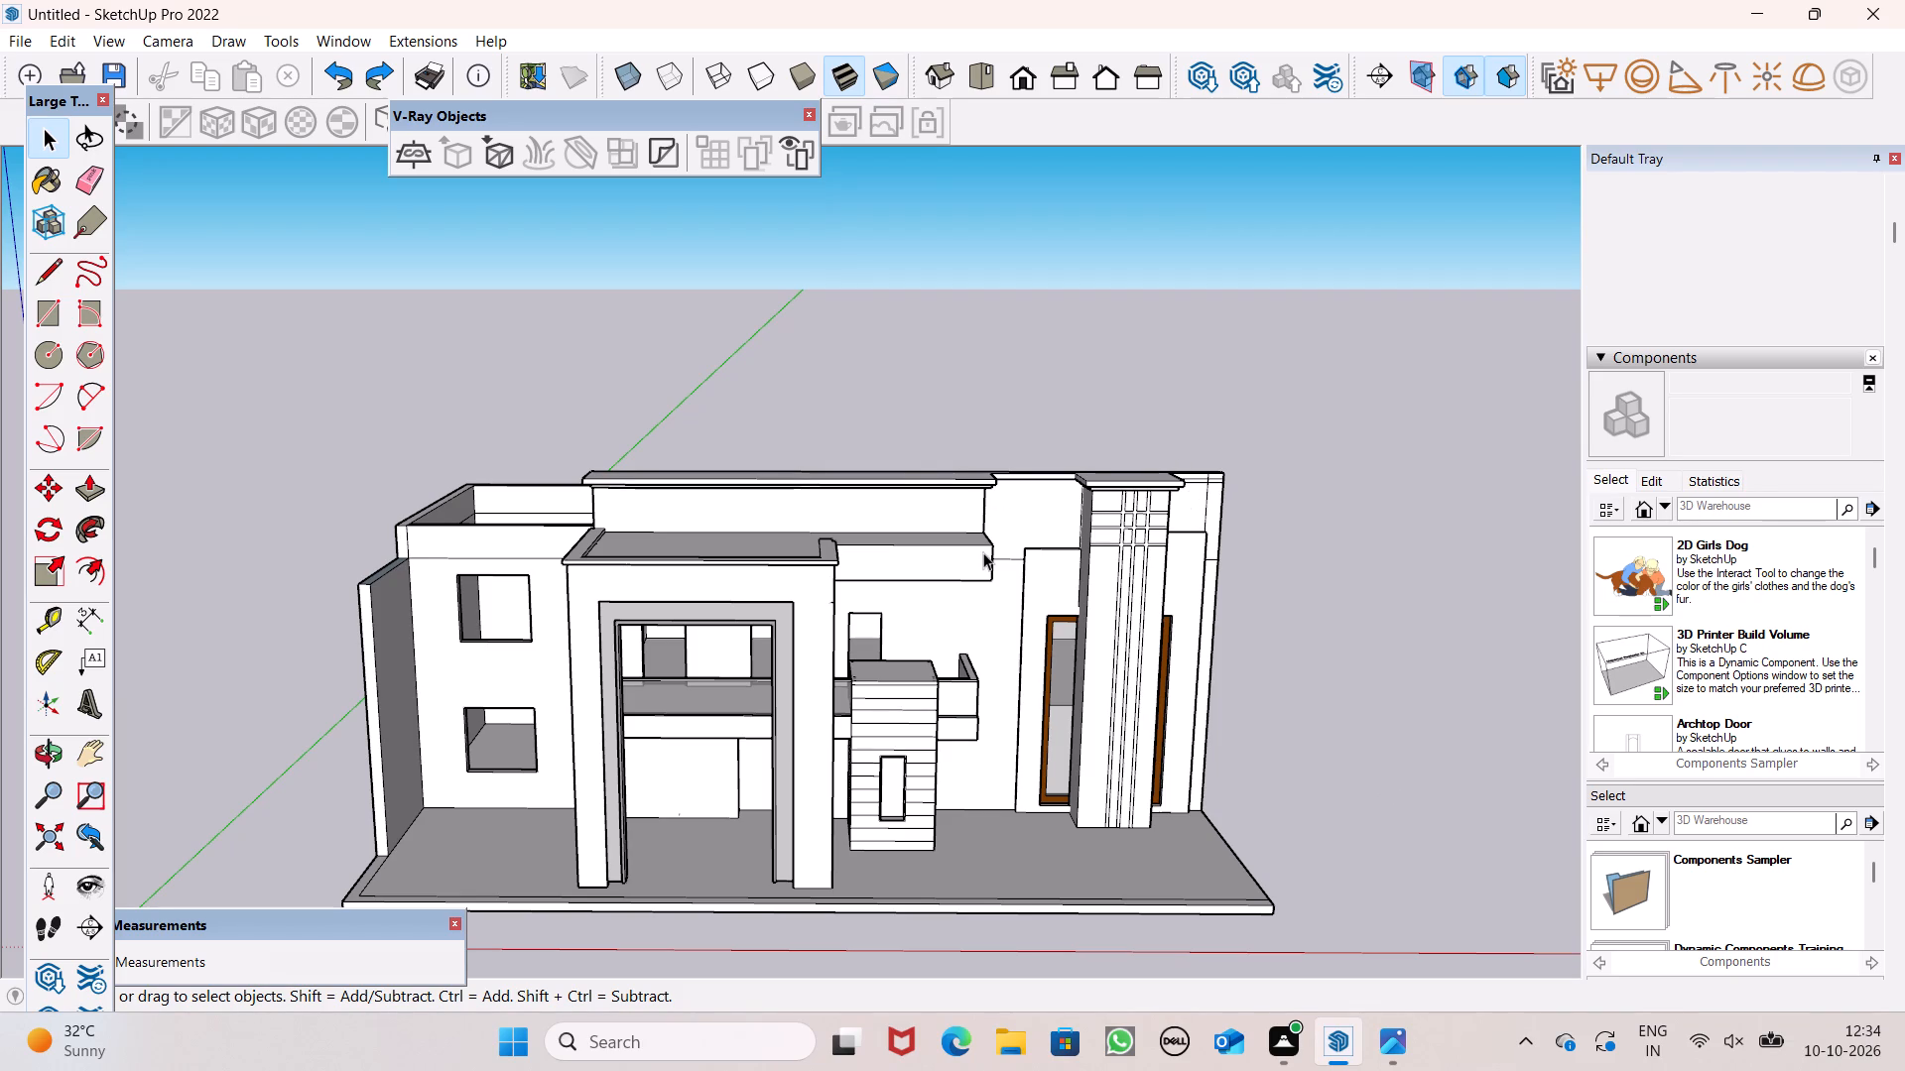
pyautogui.scroll(-5, 983, 552)
pyautogui.scroll(1, 1013, 641)
pyautogui.moveTo(1013, 641); pyautogui.dragTo(1138, 640, button='middle')
pyautogui.moveTo(812, 736); pyautogui.dragTo(1012, 710, button='middle')
pyautogui.scroll(1, 870, 708)
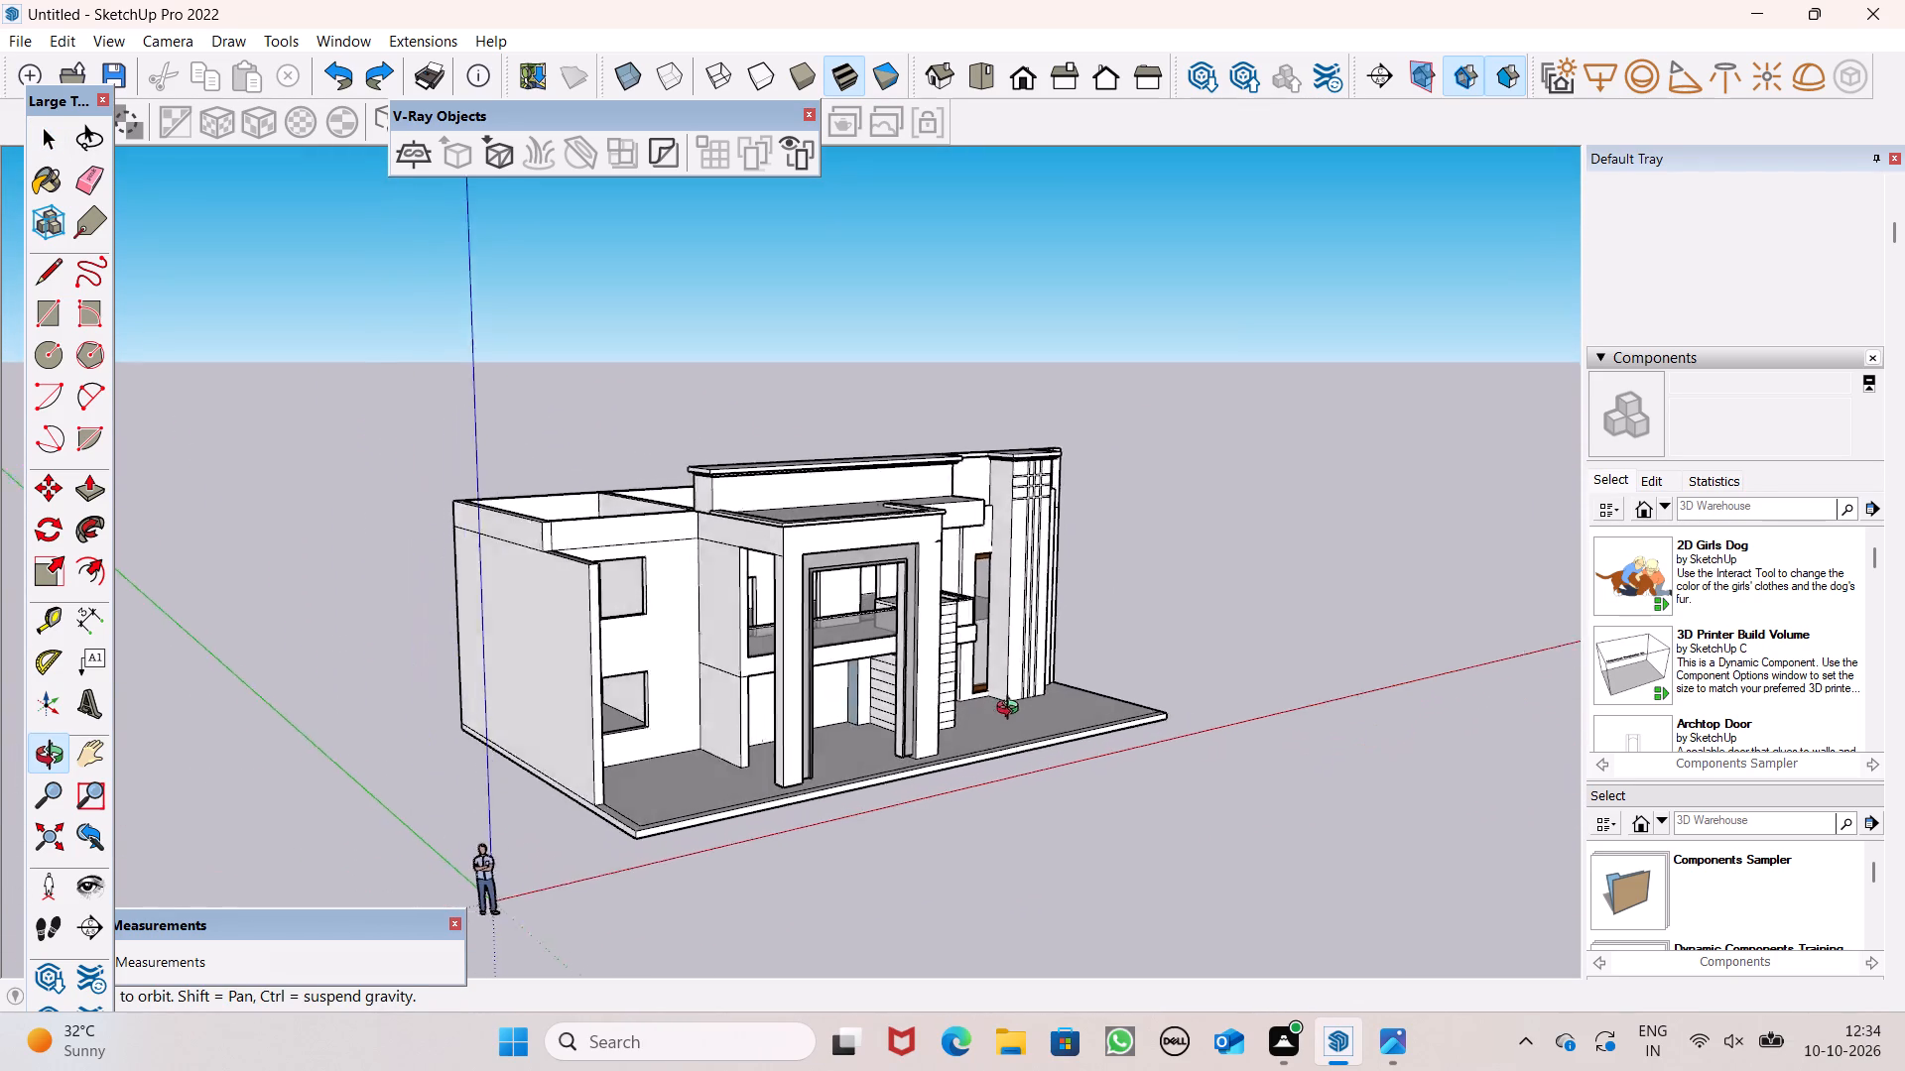
pyautogui.moveTo(1012, 710); pyautogui.dragTo(1255, 761, button='middle')
pyautogui.scroll(13, 874, 702)
pyautogui.moveTo(726, 676); pyautogui.dragTo(288, 709, button='middle')
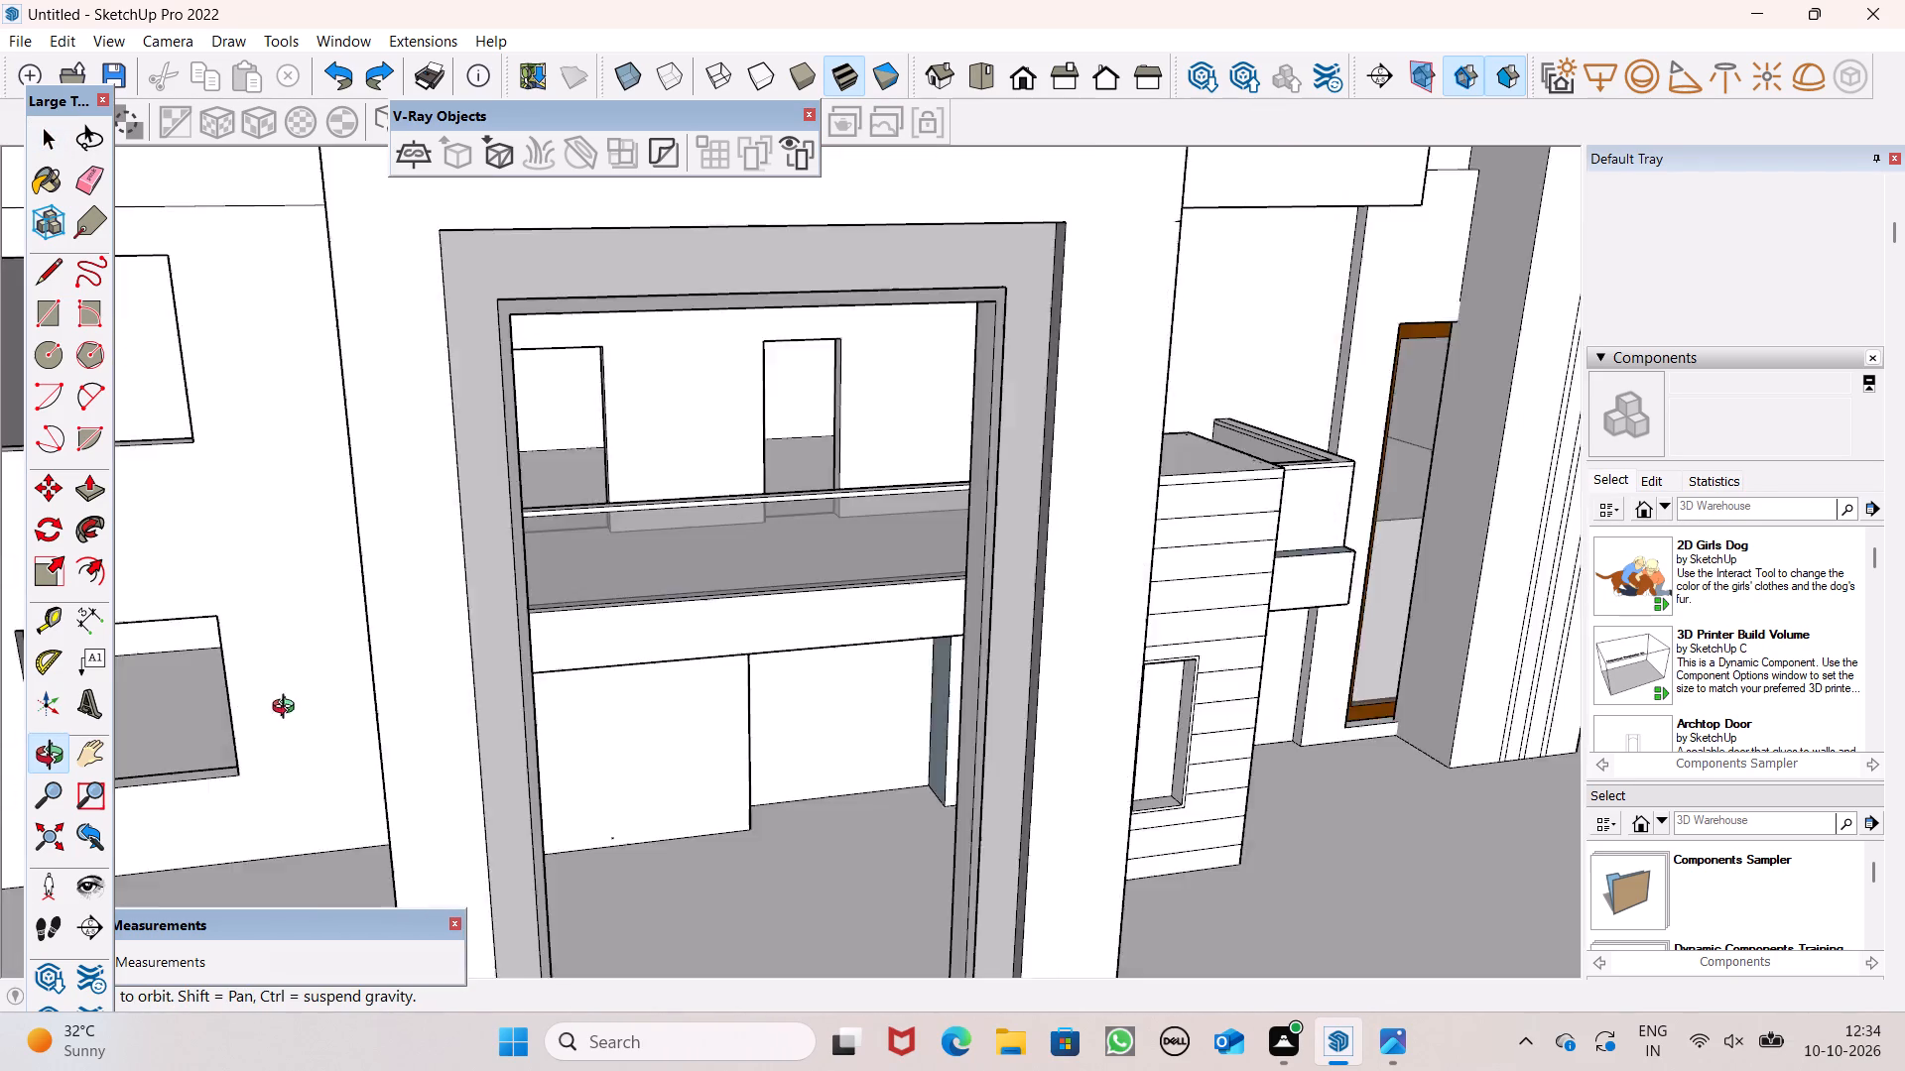
pyautogui.moveTo(288, 709); pyautogui.dragTo(546, 686, button='middle')
pyautogui.moveTo(624, 688); pyautogui.dragTo(752, 654, button='middle')
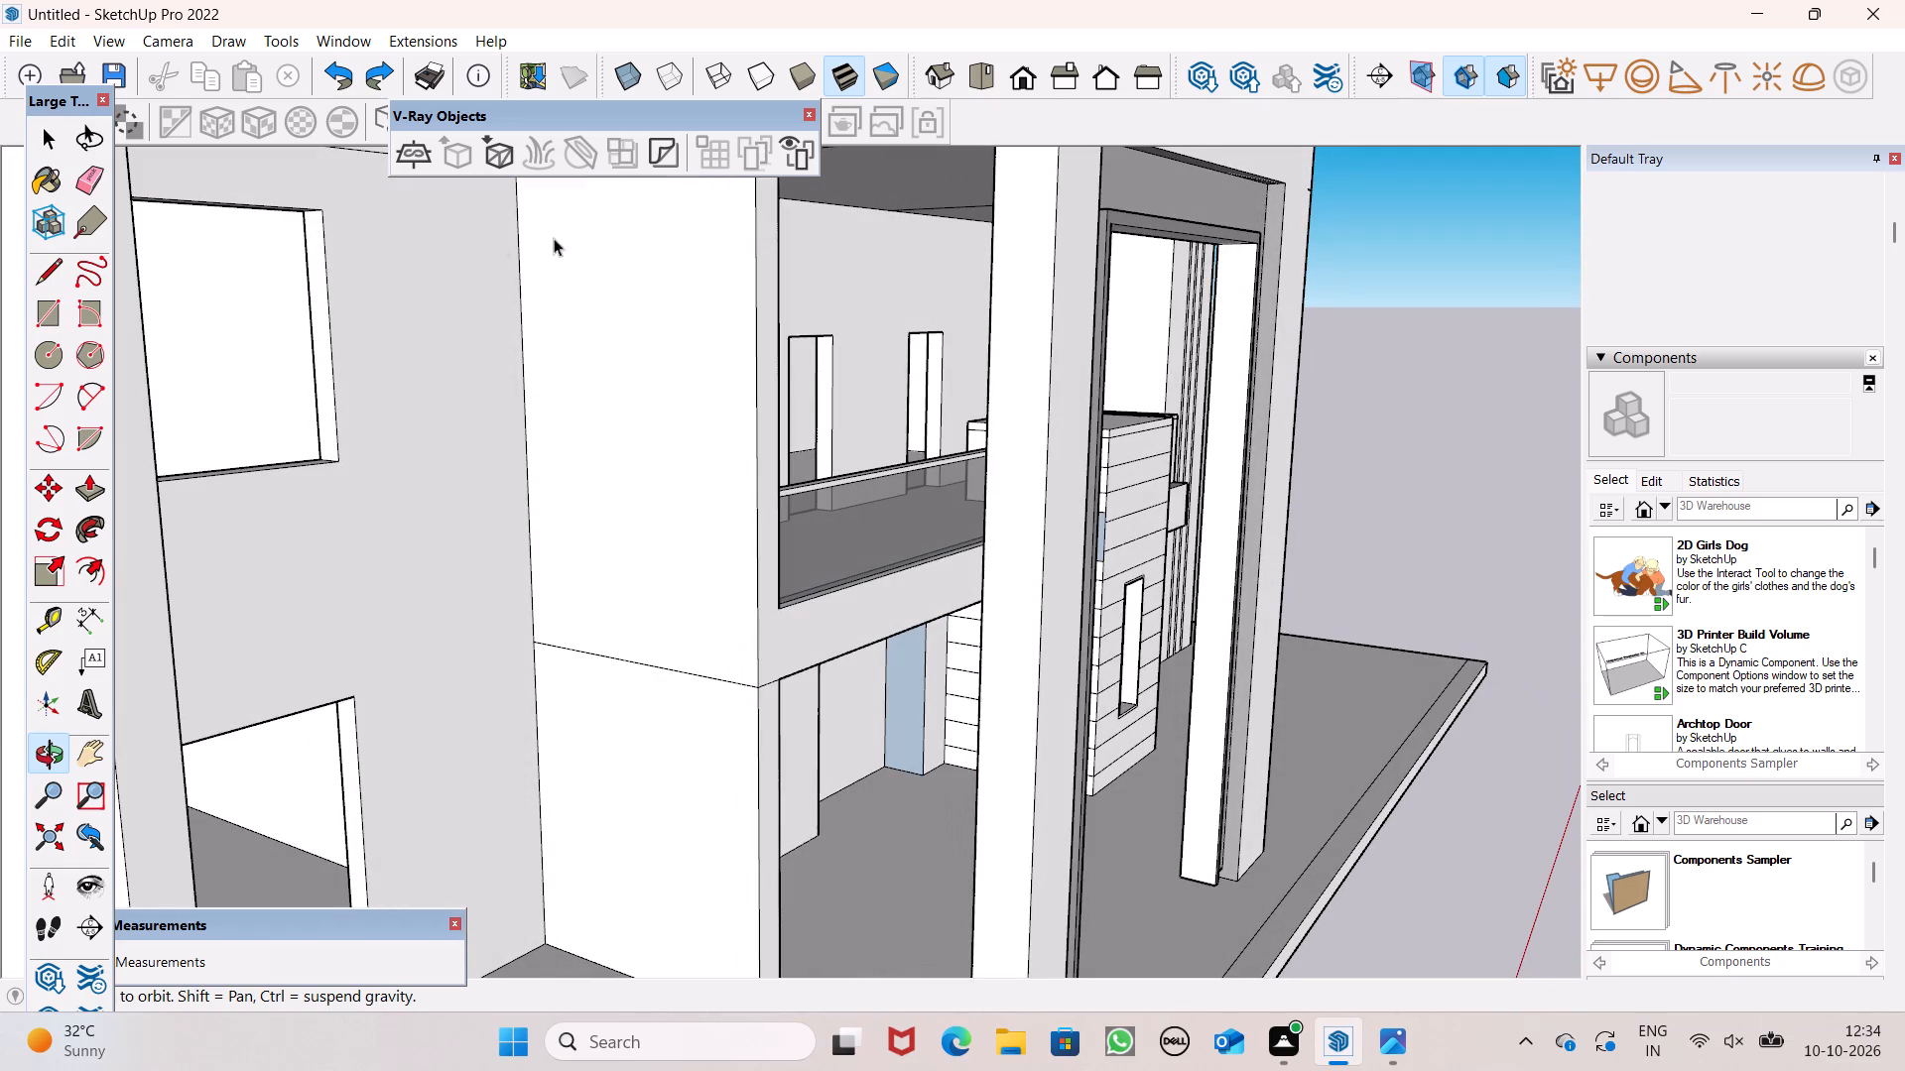
pyautogui.click(91, 188)
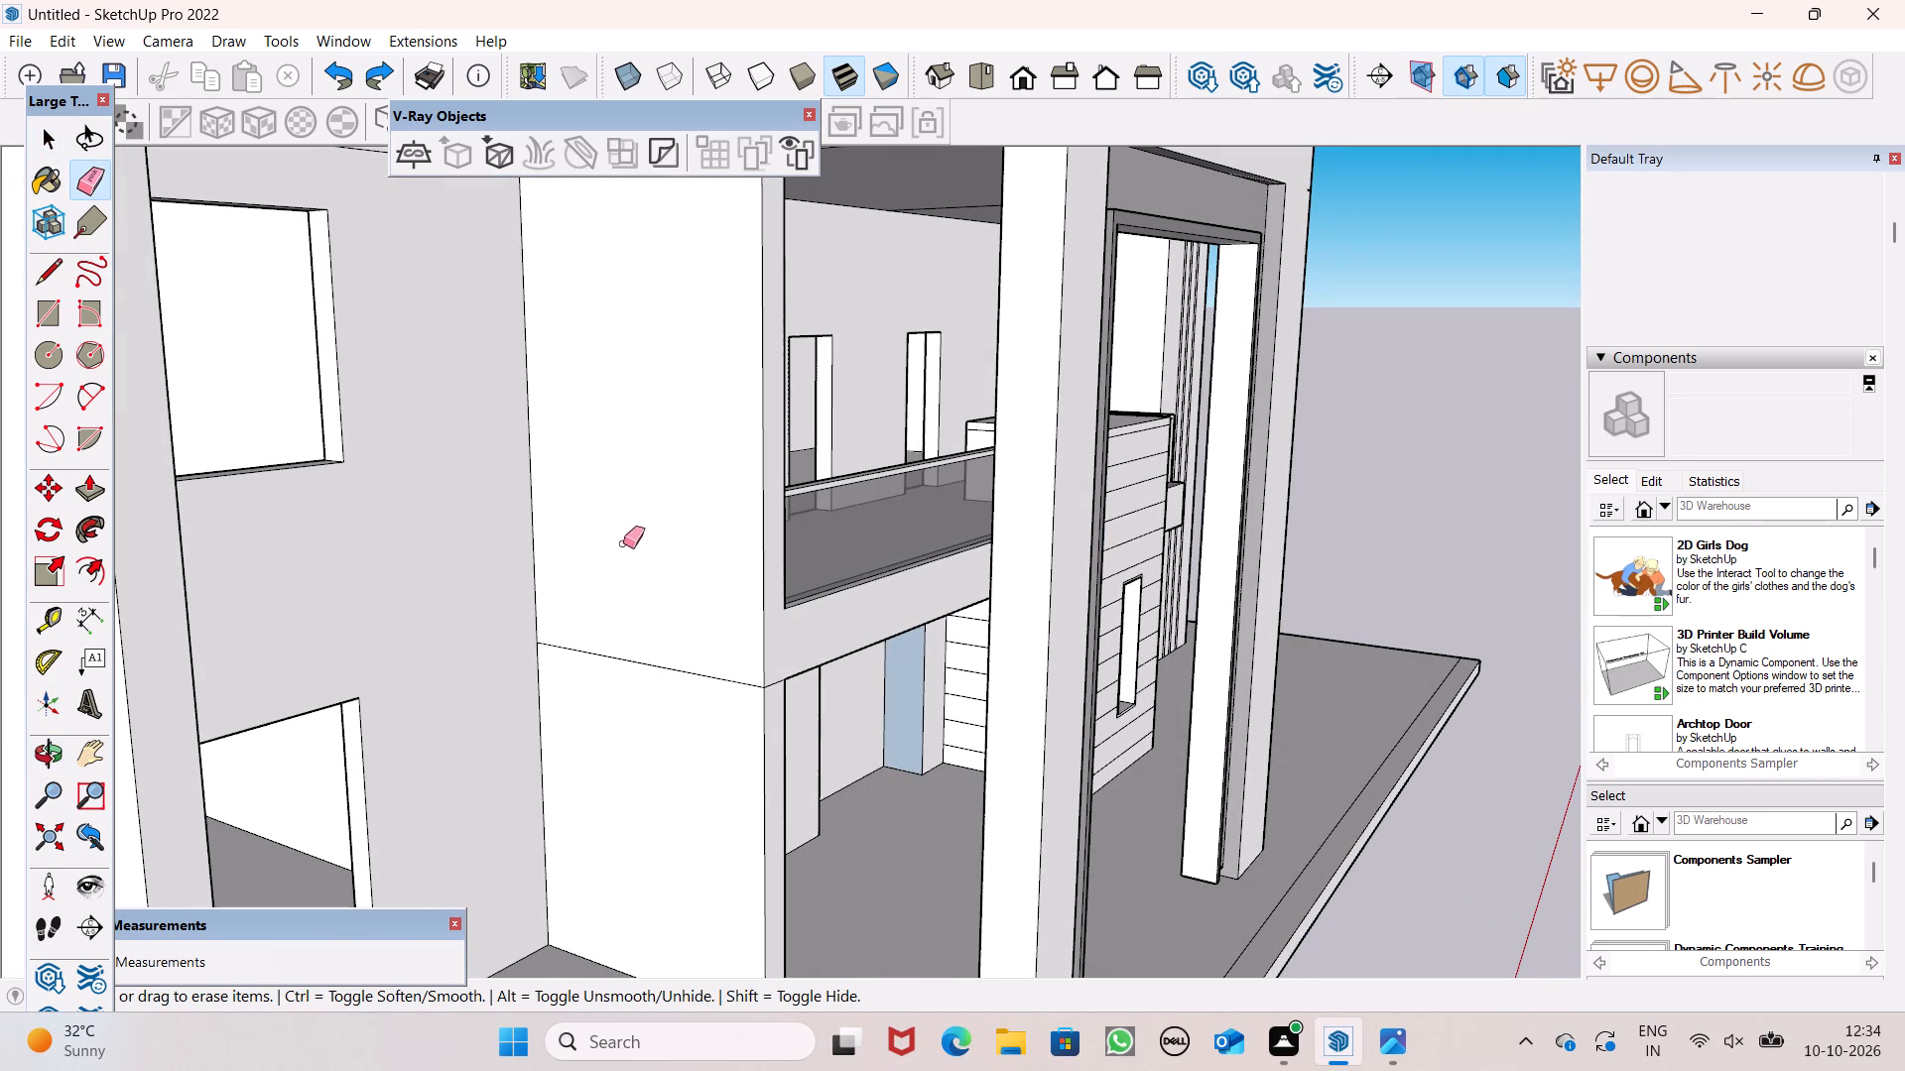
pyautogui.moveTo(624, 618); pyautogui.dragTo(632, 673)
# Erase the short leftover line across the front end of that side wall, where it meets the balcony's bottom edge.
pyautogui.scroll(-4, 675, 656)
pyautogui.moveTo(864, 727); pyautogui.dragTo(85, 378, button='middle')
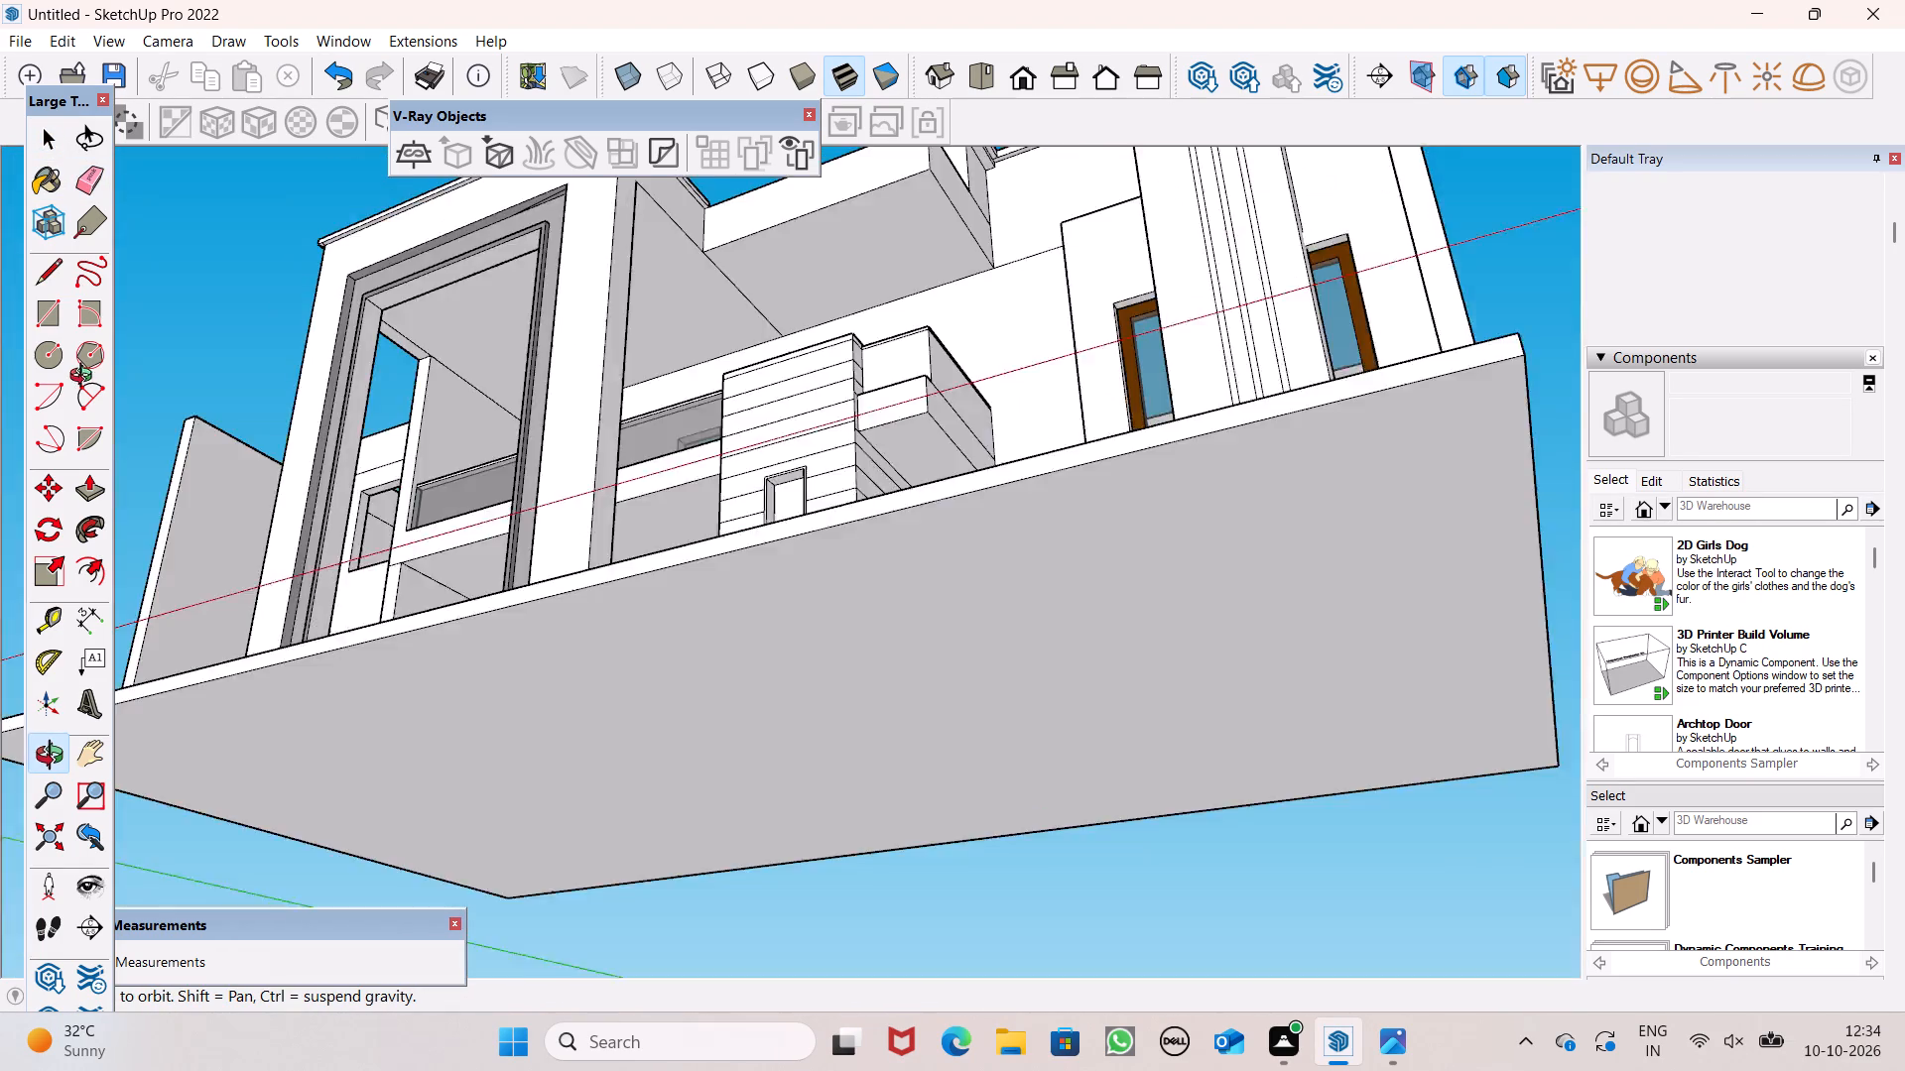
pyautogui.moveTo(85, 378); pyautogui.dragTo(285, 627, button='middle')
pyautogui.scroll(5, 402, 521)
pyautogui.moveTo(397, 553); pyautogui.dragTo(301, 633, button='middle')
pyautogui.scroll(2, 301, 633)
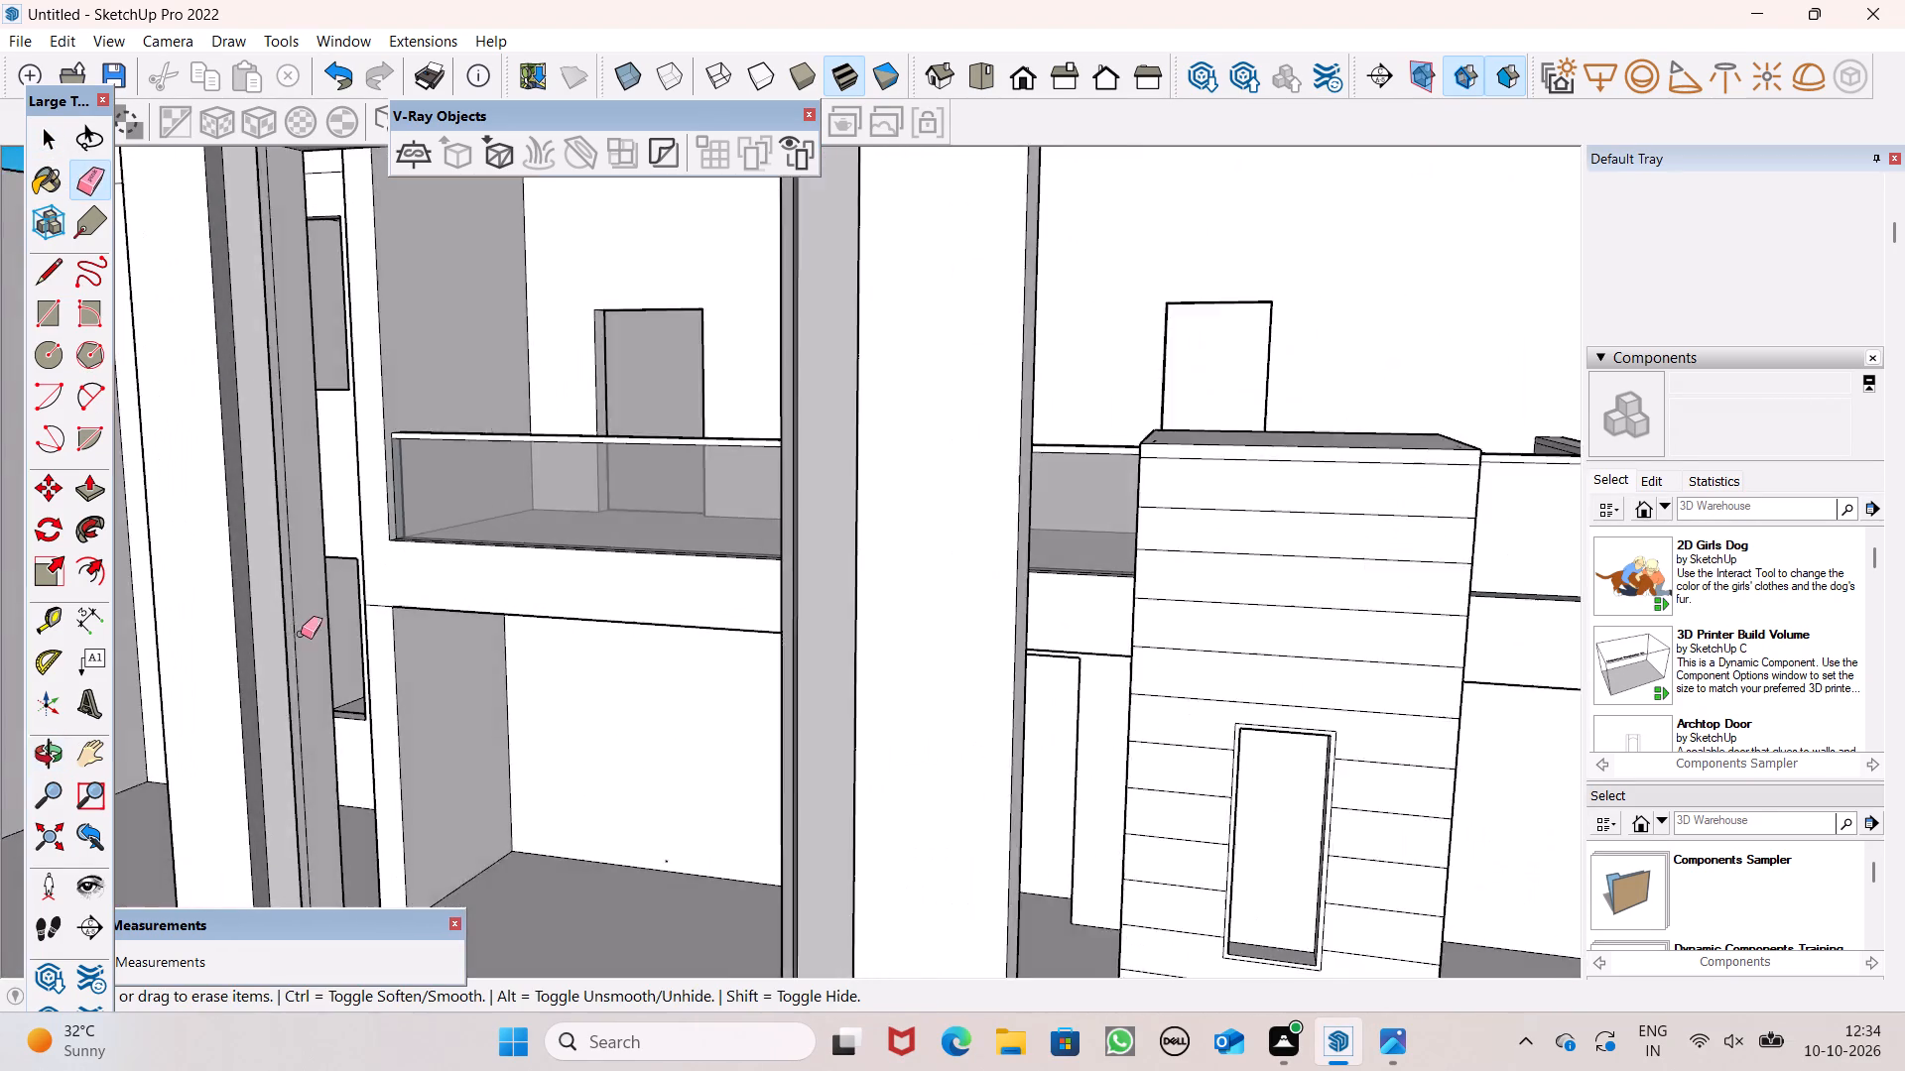
pyautogui.scroll(5, 301, 634)
pyautogui.moveTo(400, 583); pyautogui.dragTo(389, 596)
pyautogui.scroll(-11, 461, 543)
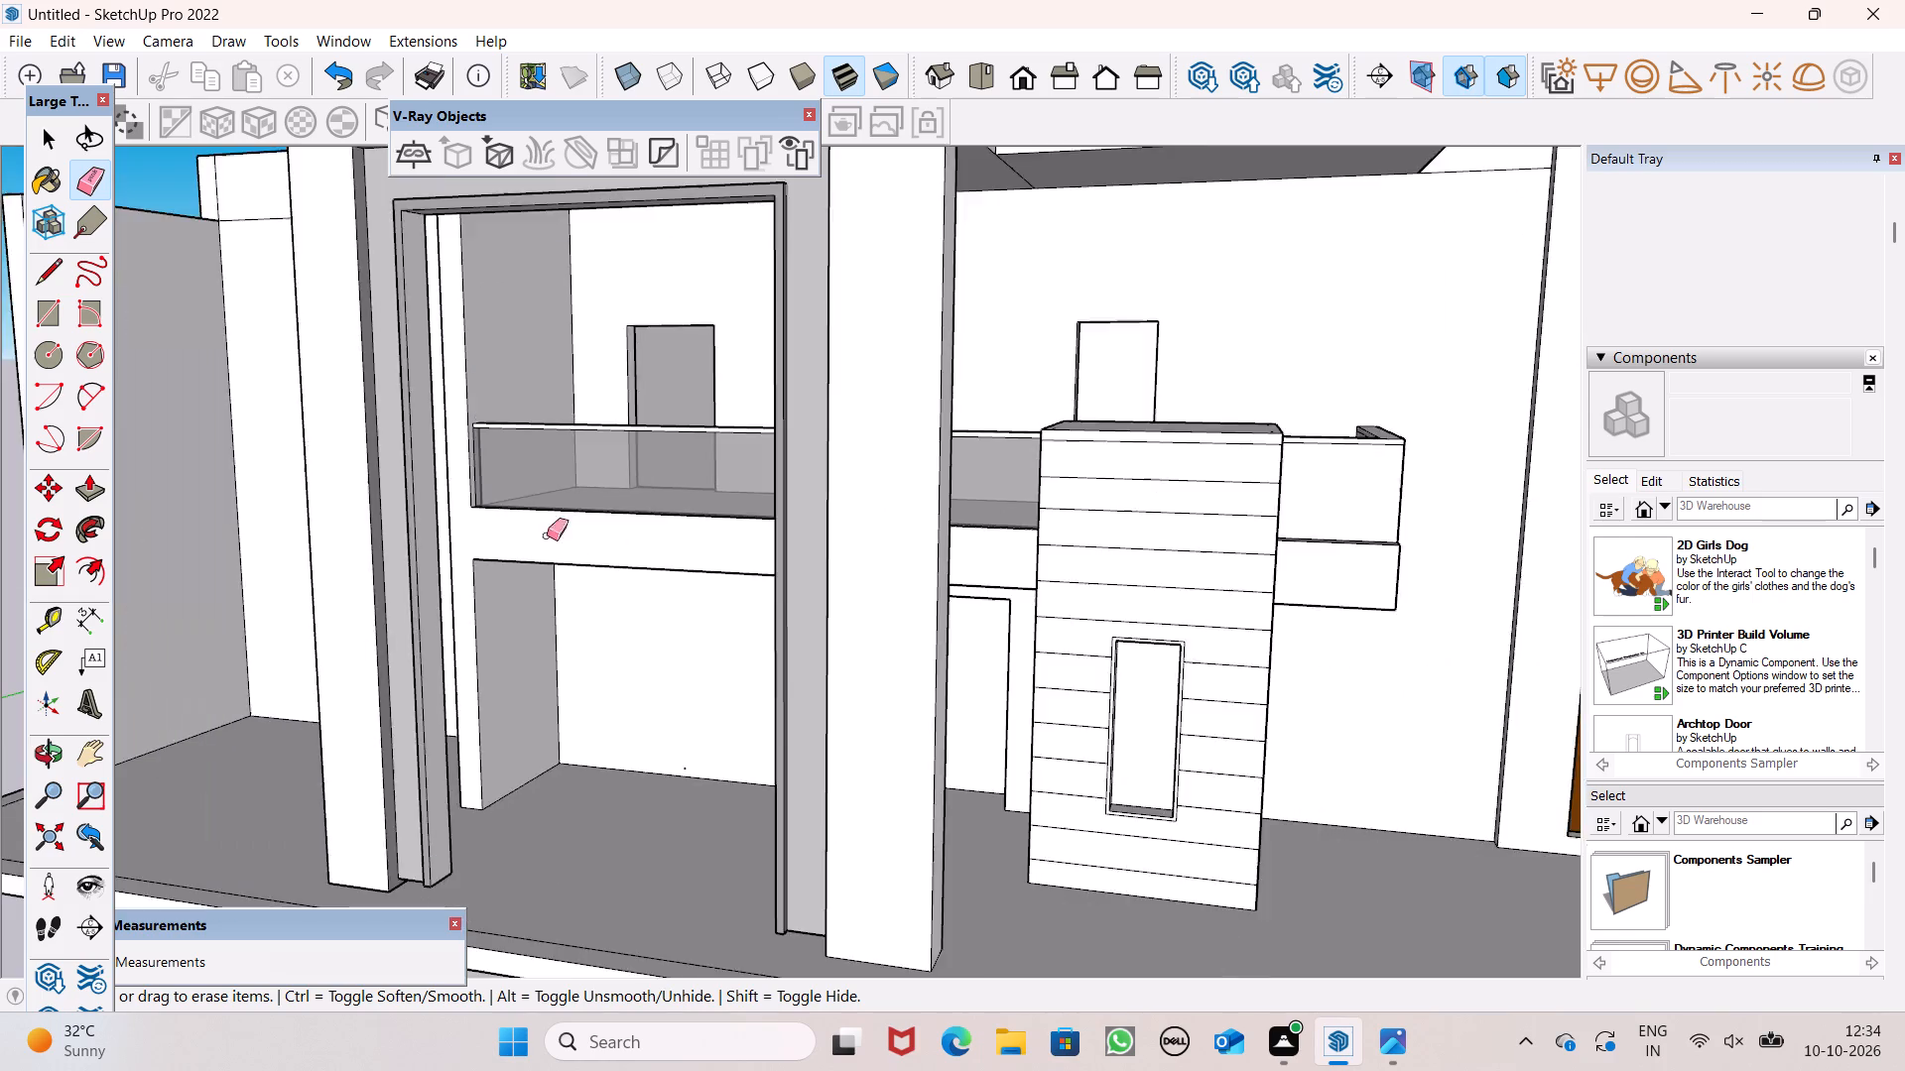
pyautogui.scroll(-5, 547, 535)
pyautogui.moveTo(750, 605); pyautogui.dragTo(1342, 535, button='middle')
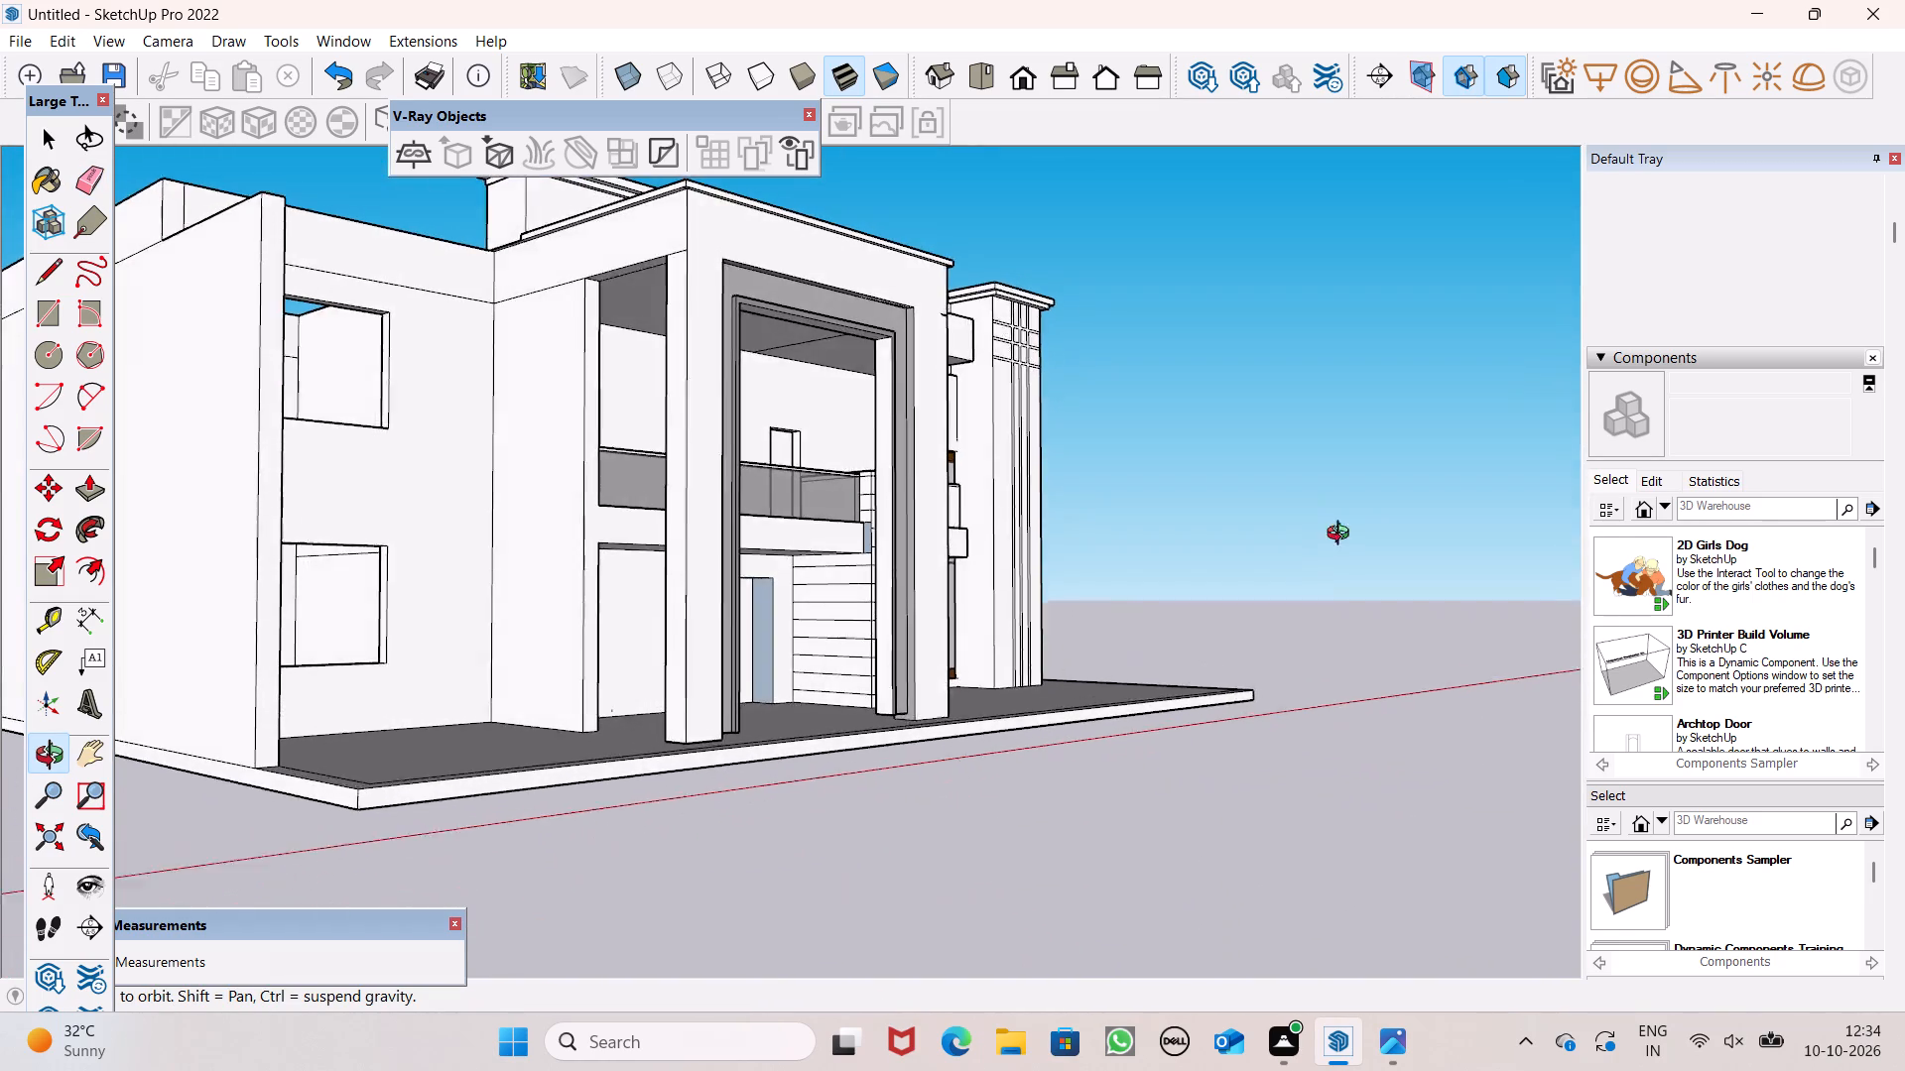
pyautogui.moveTo(1342, 535); pyautogui.dragTo(919, 658, button='middle')
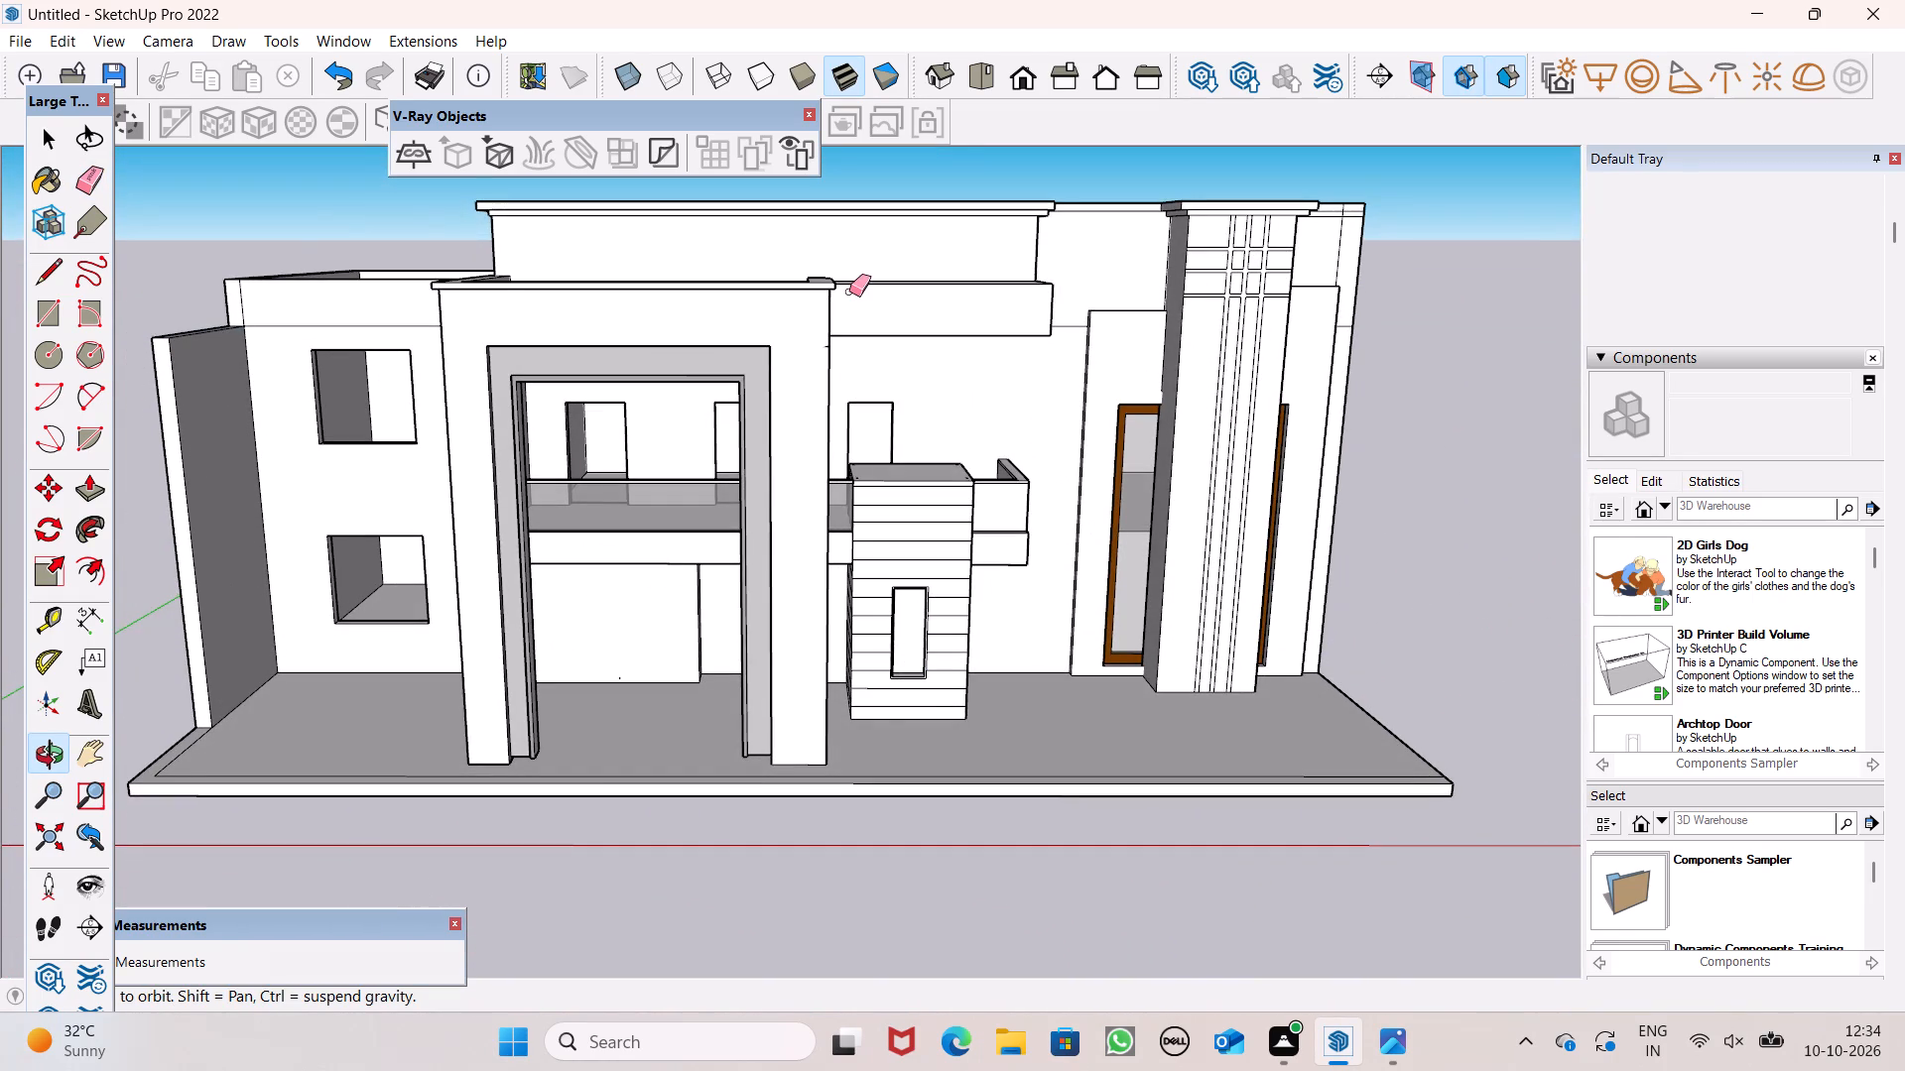
pyautogui.press('space')
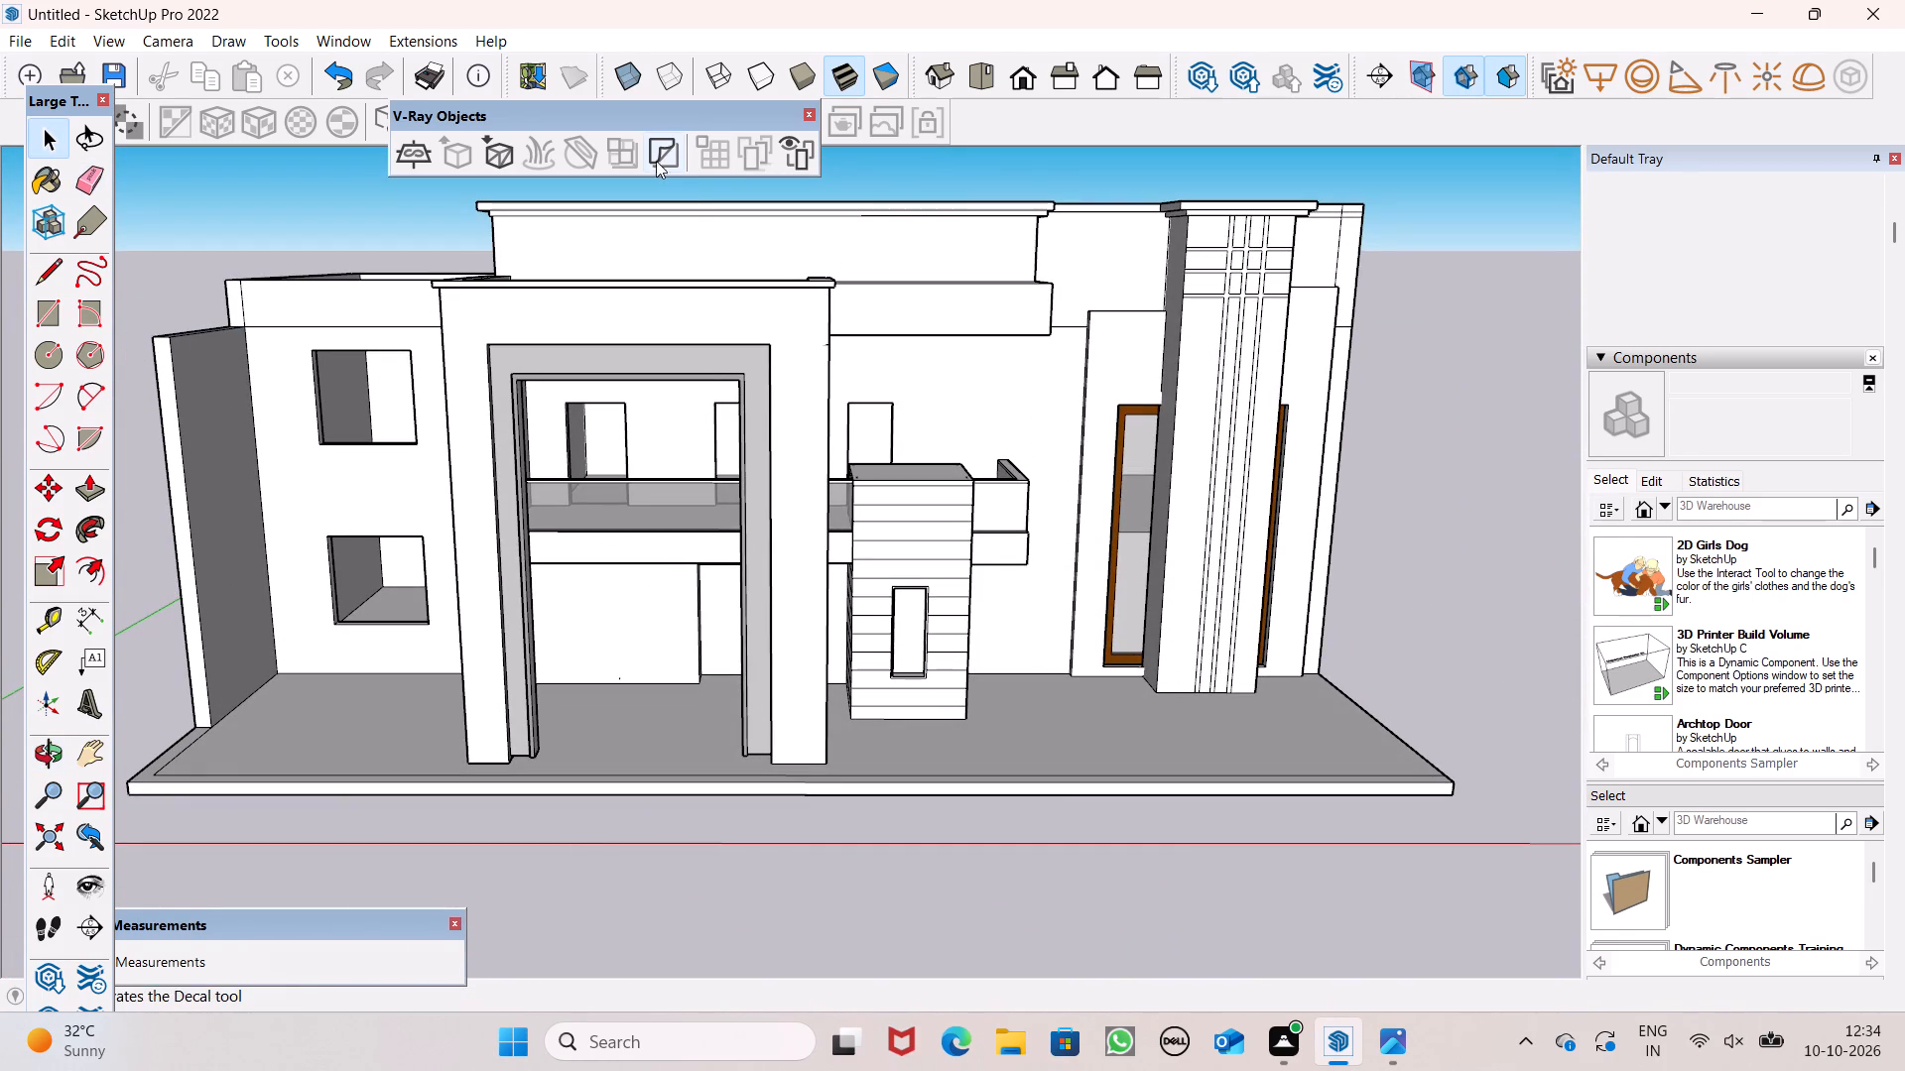
# Examine the underside of the portico roof and the projecting roof slab from below, on the side of the striped block.
pyautogui.scroll(-1, 688, 195)
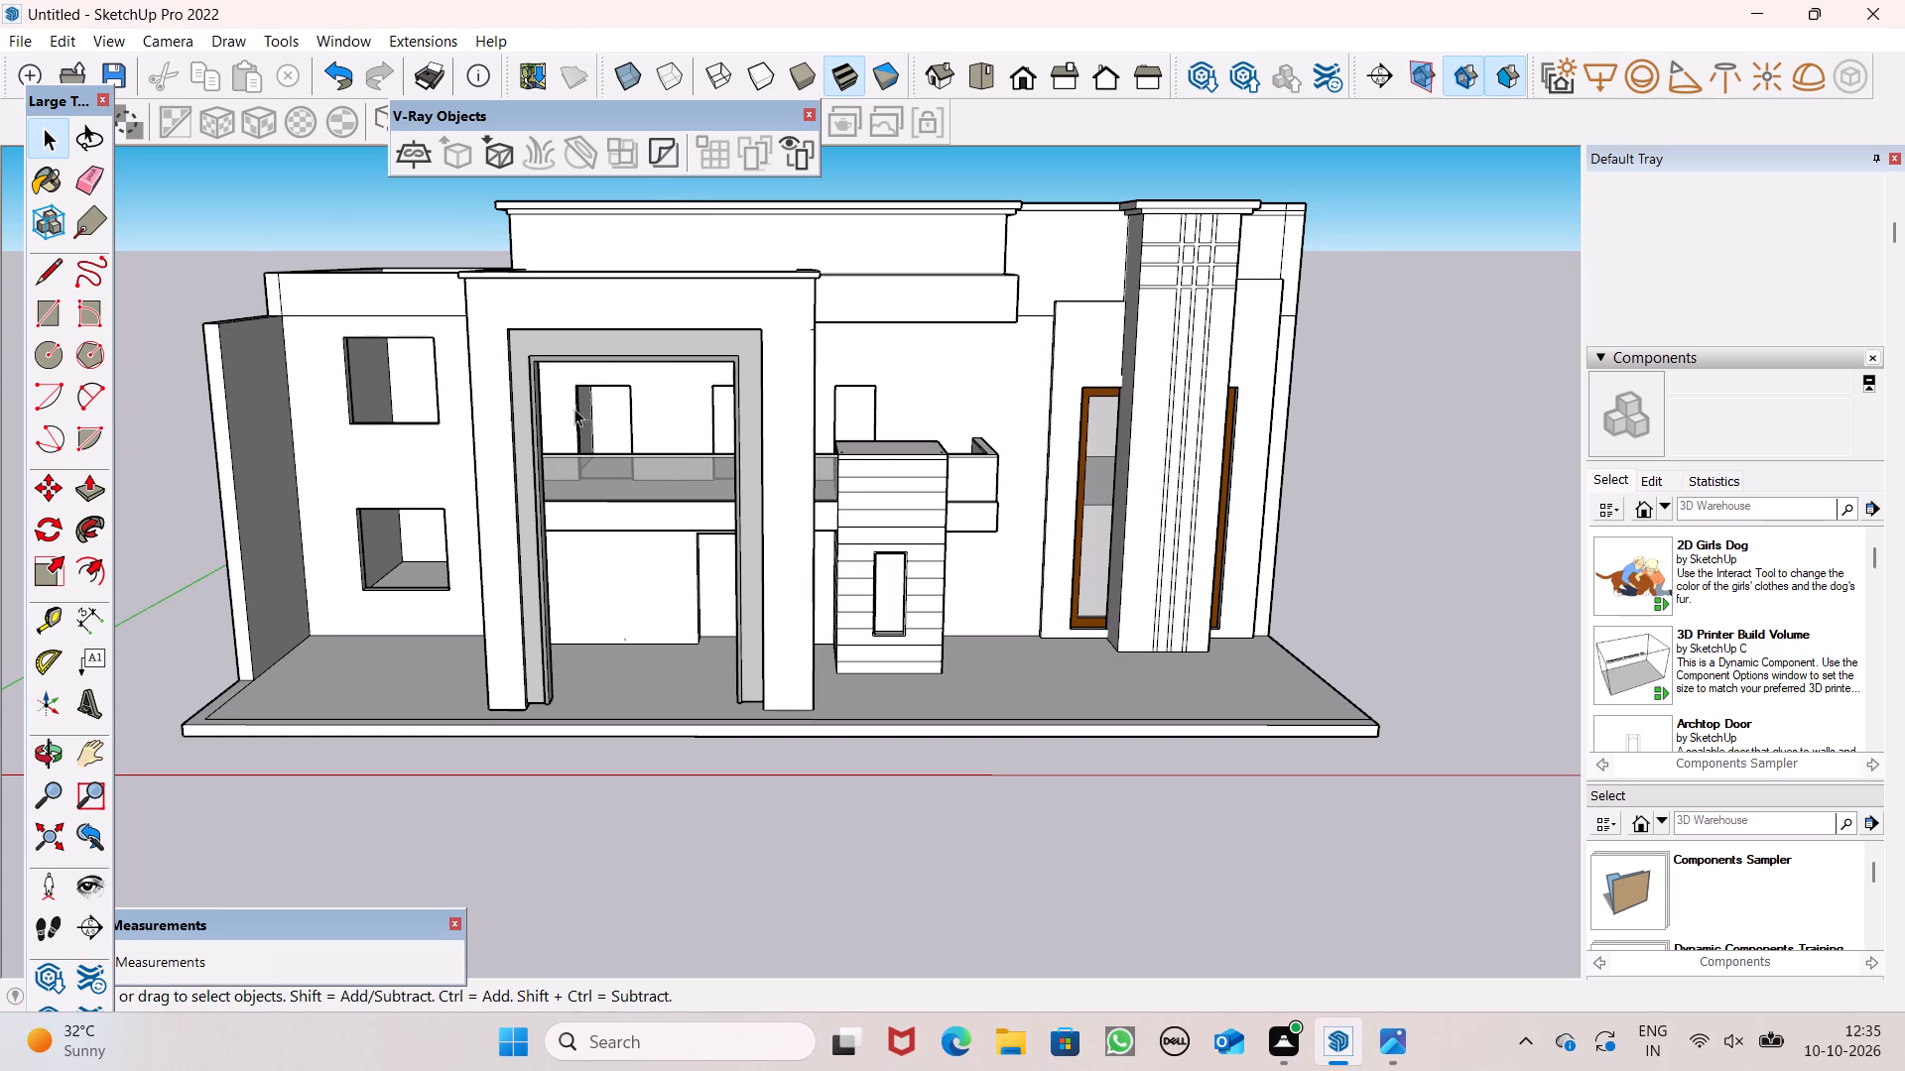
pyautogui.scroll(-2, 605, 445)
pyautogui.moveTo(729, 536); pyautogui.dragTo(811, 116, button='middle')
pyautogui.scroll(1, 830, 212)
pyautogui.moveTo(826, 220); pyautogui.dragTo(695, 266, button='middle')
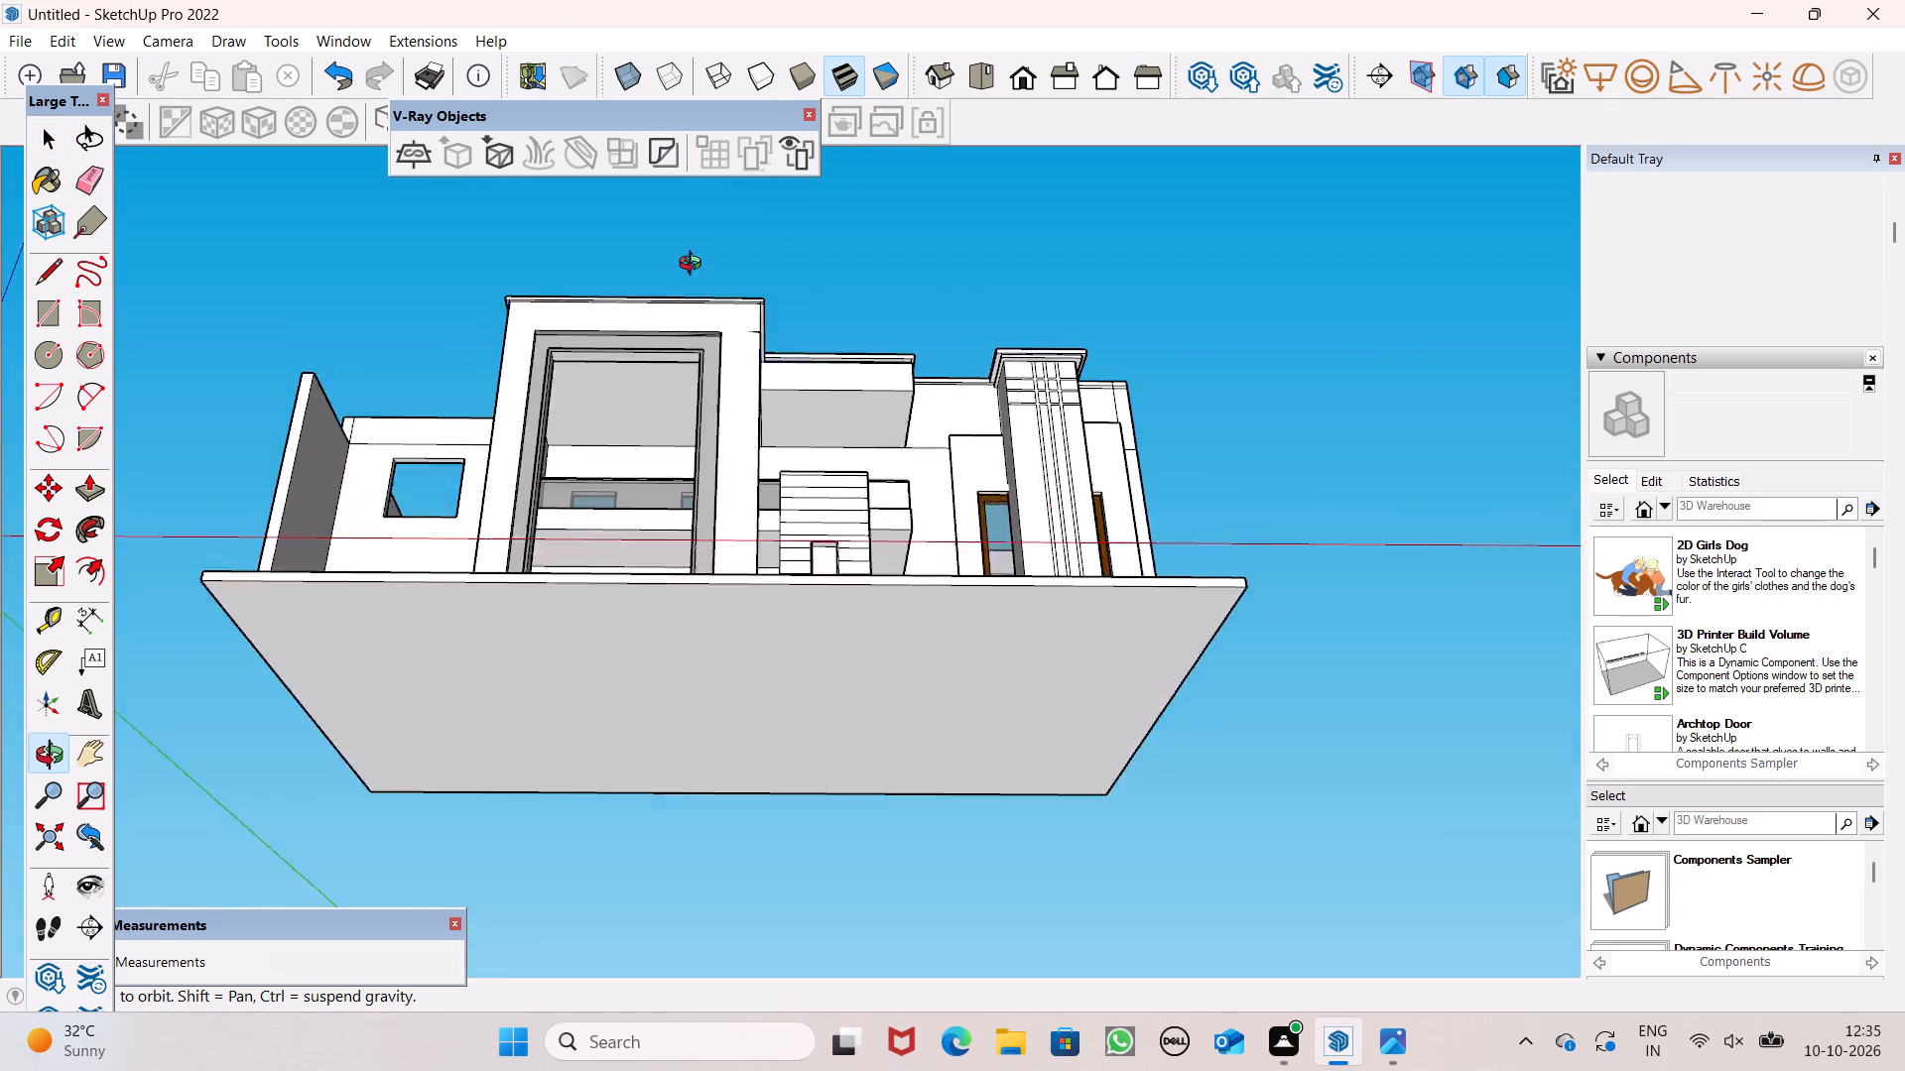
pyautogui.moveTo(695, 266); pyautogui.dragTo(421, 390, button='middle')
pyautogui.scroll(7, 415, 372)
pyautogui.moveTo(745, 415); pyautogui.dragTo(816, 180, button='middle')
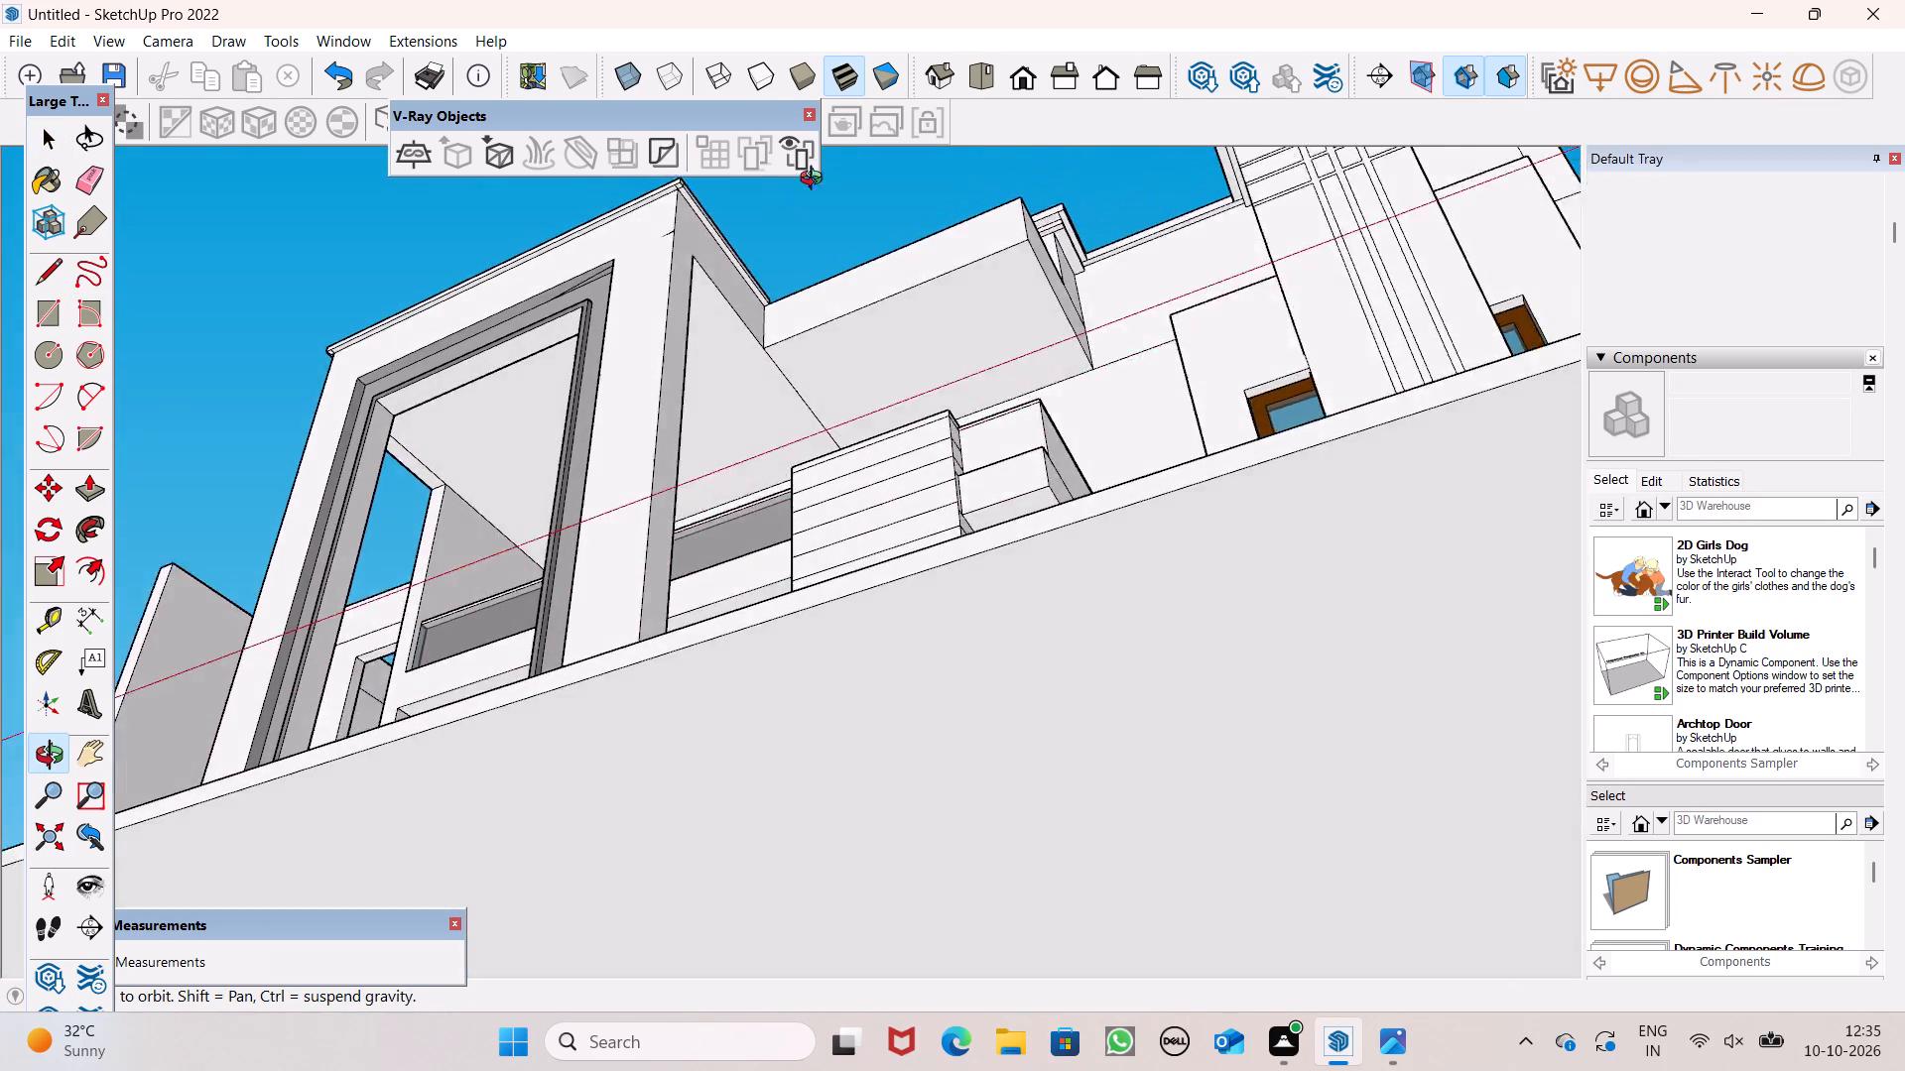
pyautogui.moveTo(816, 180); pyautogui.dragTo(846, 159, button='middle')
pyautogui.scroll(1, 845, 155)
pyautogui.moveTo(766, 394); pyautogui.dragTo(384, 586, button='middle')
pyautogui.scroll(1, 357, 758)
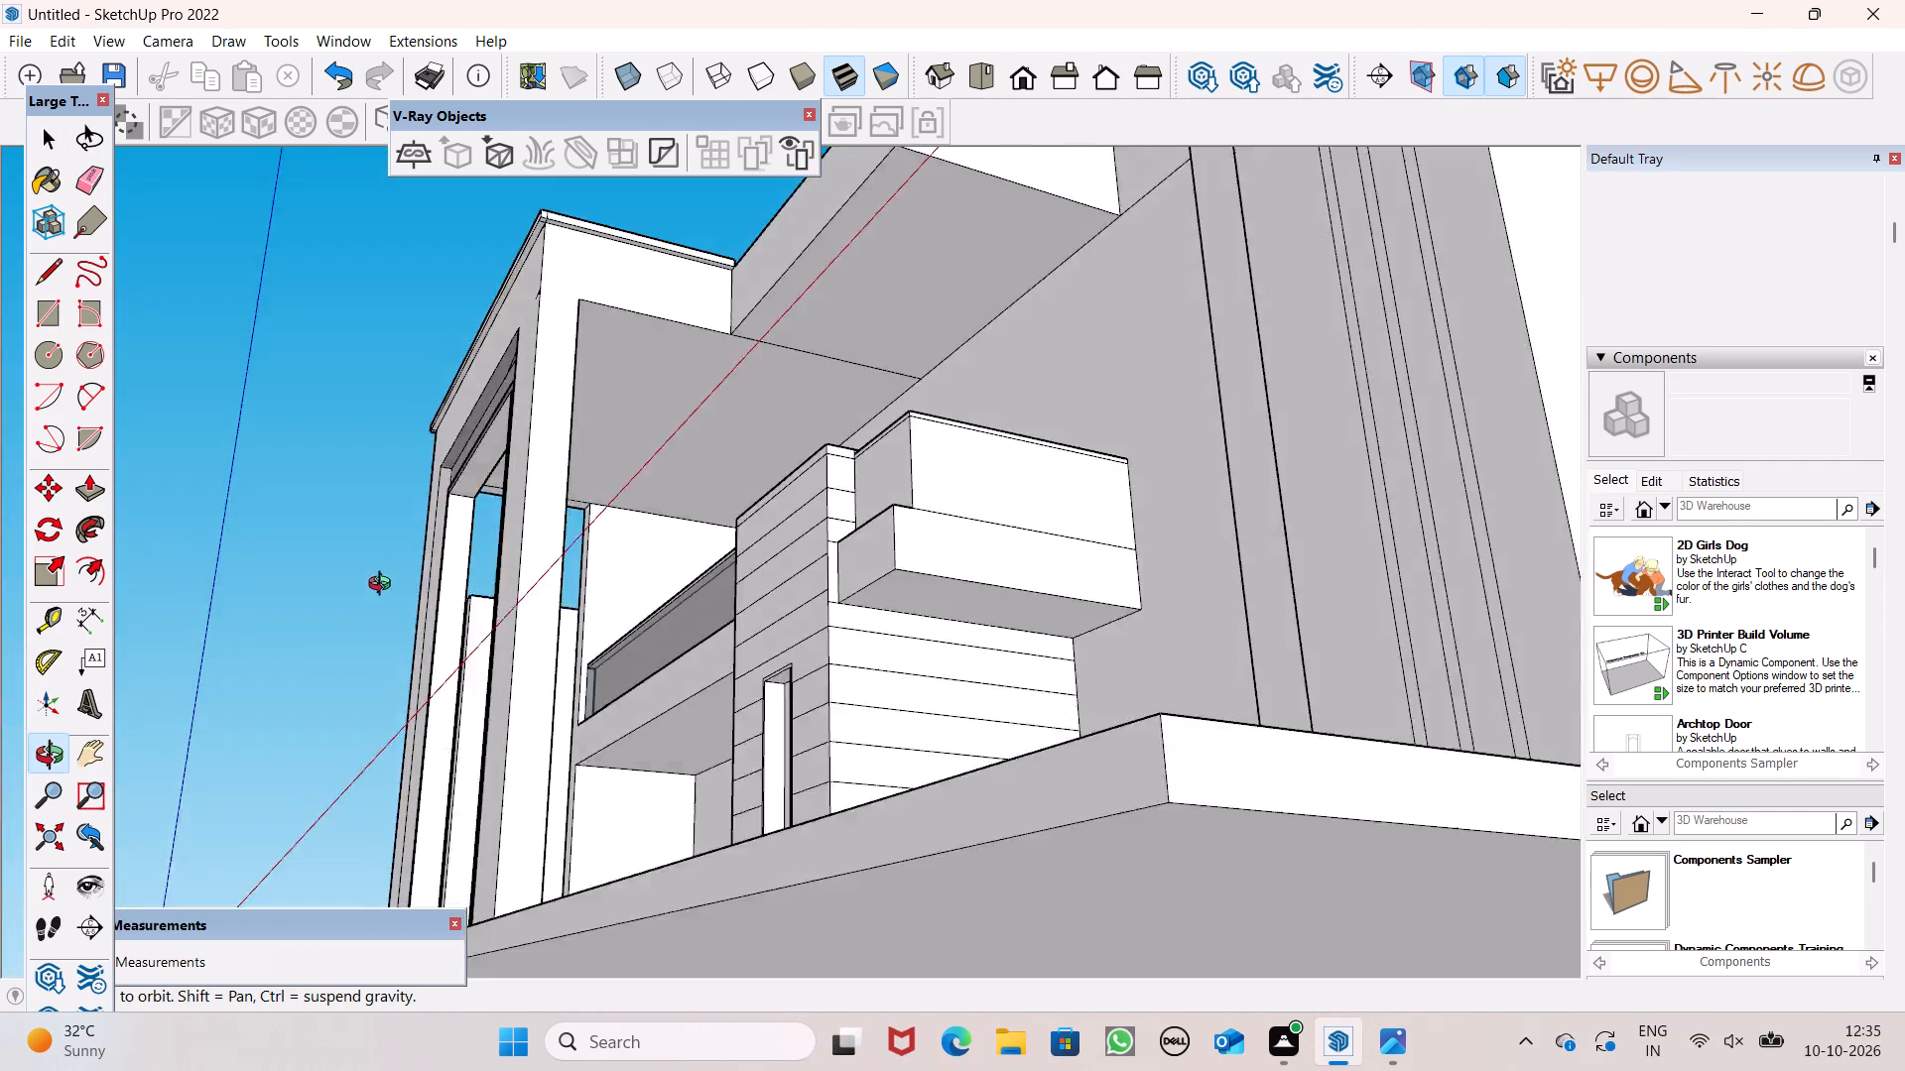
pyautogui.moveTo(384, 586); pyautogui.dragTo(283, 665, button='middle')
pyautogui.scroll(5, 943, 358)
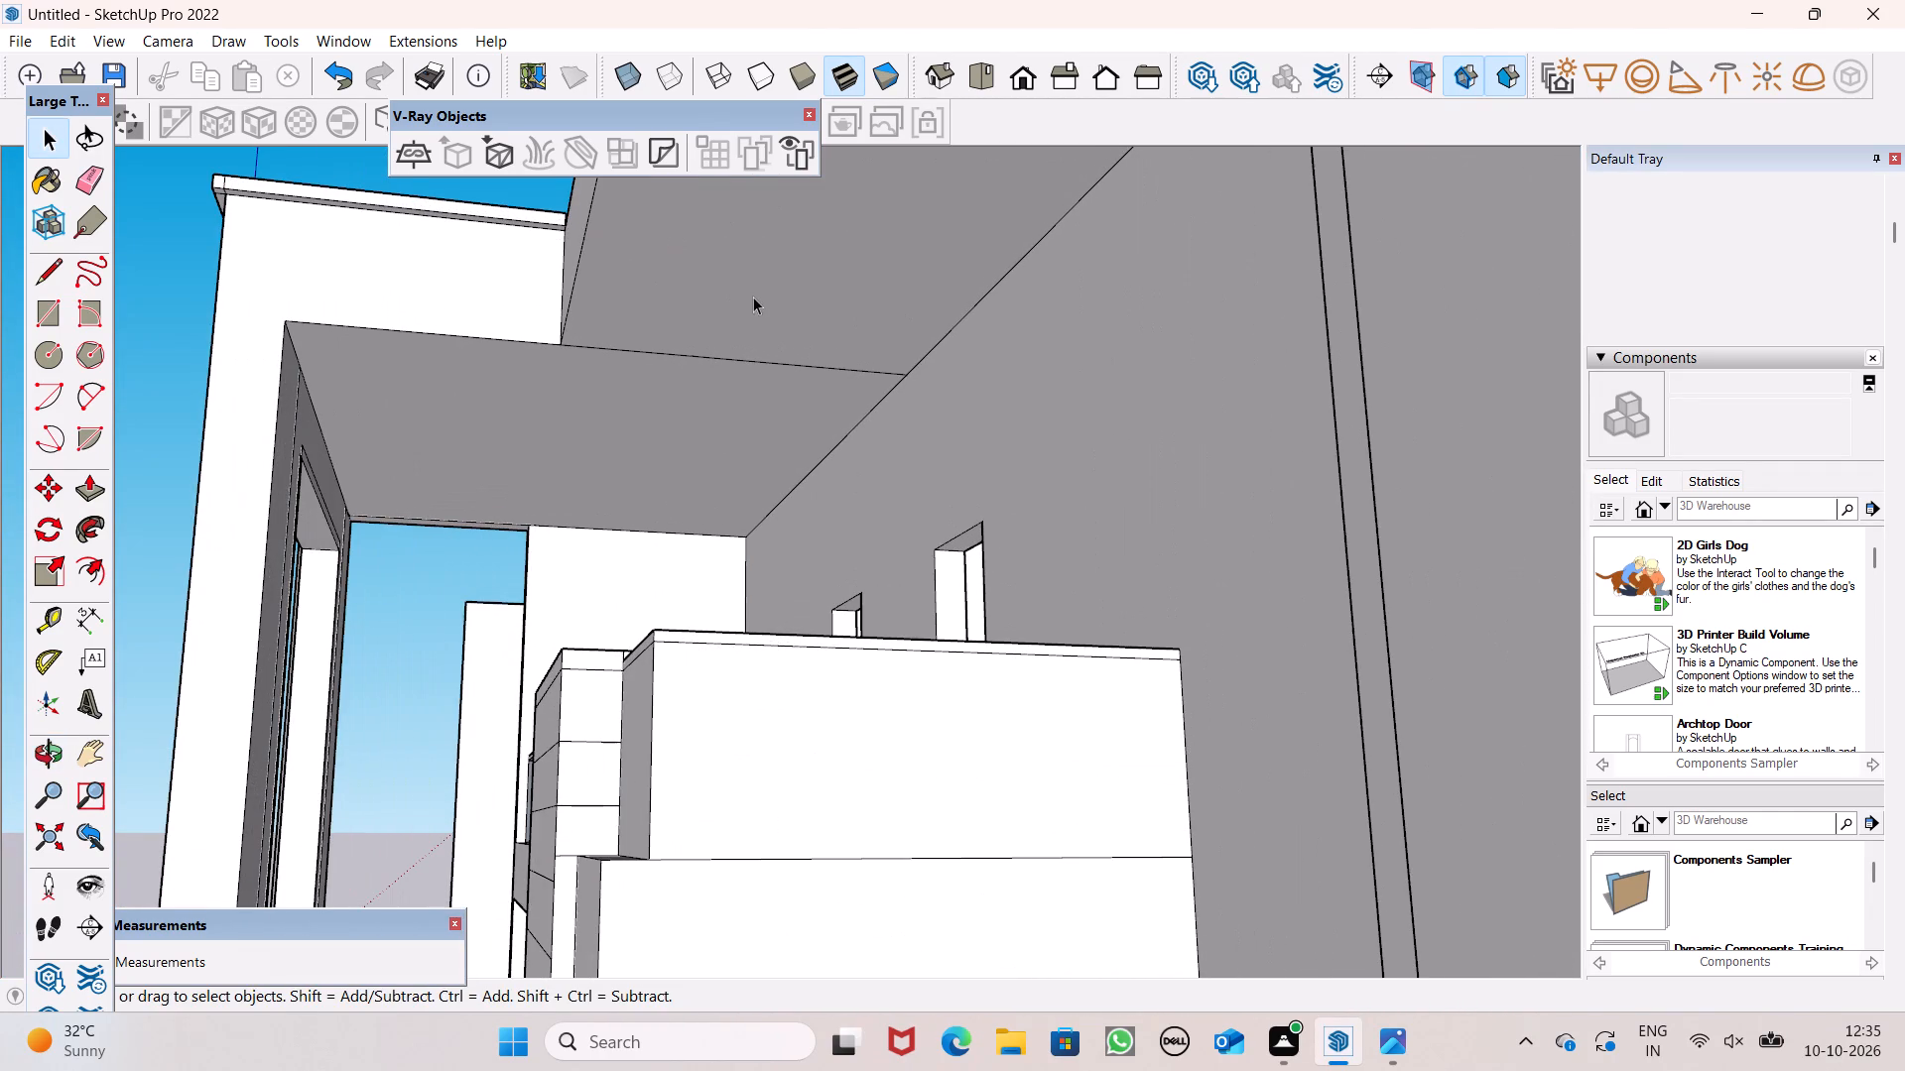
pyautogui.scroll(1, 718, 324)
pyautogui.scroll(-1, 425, 383)
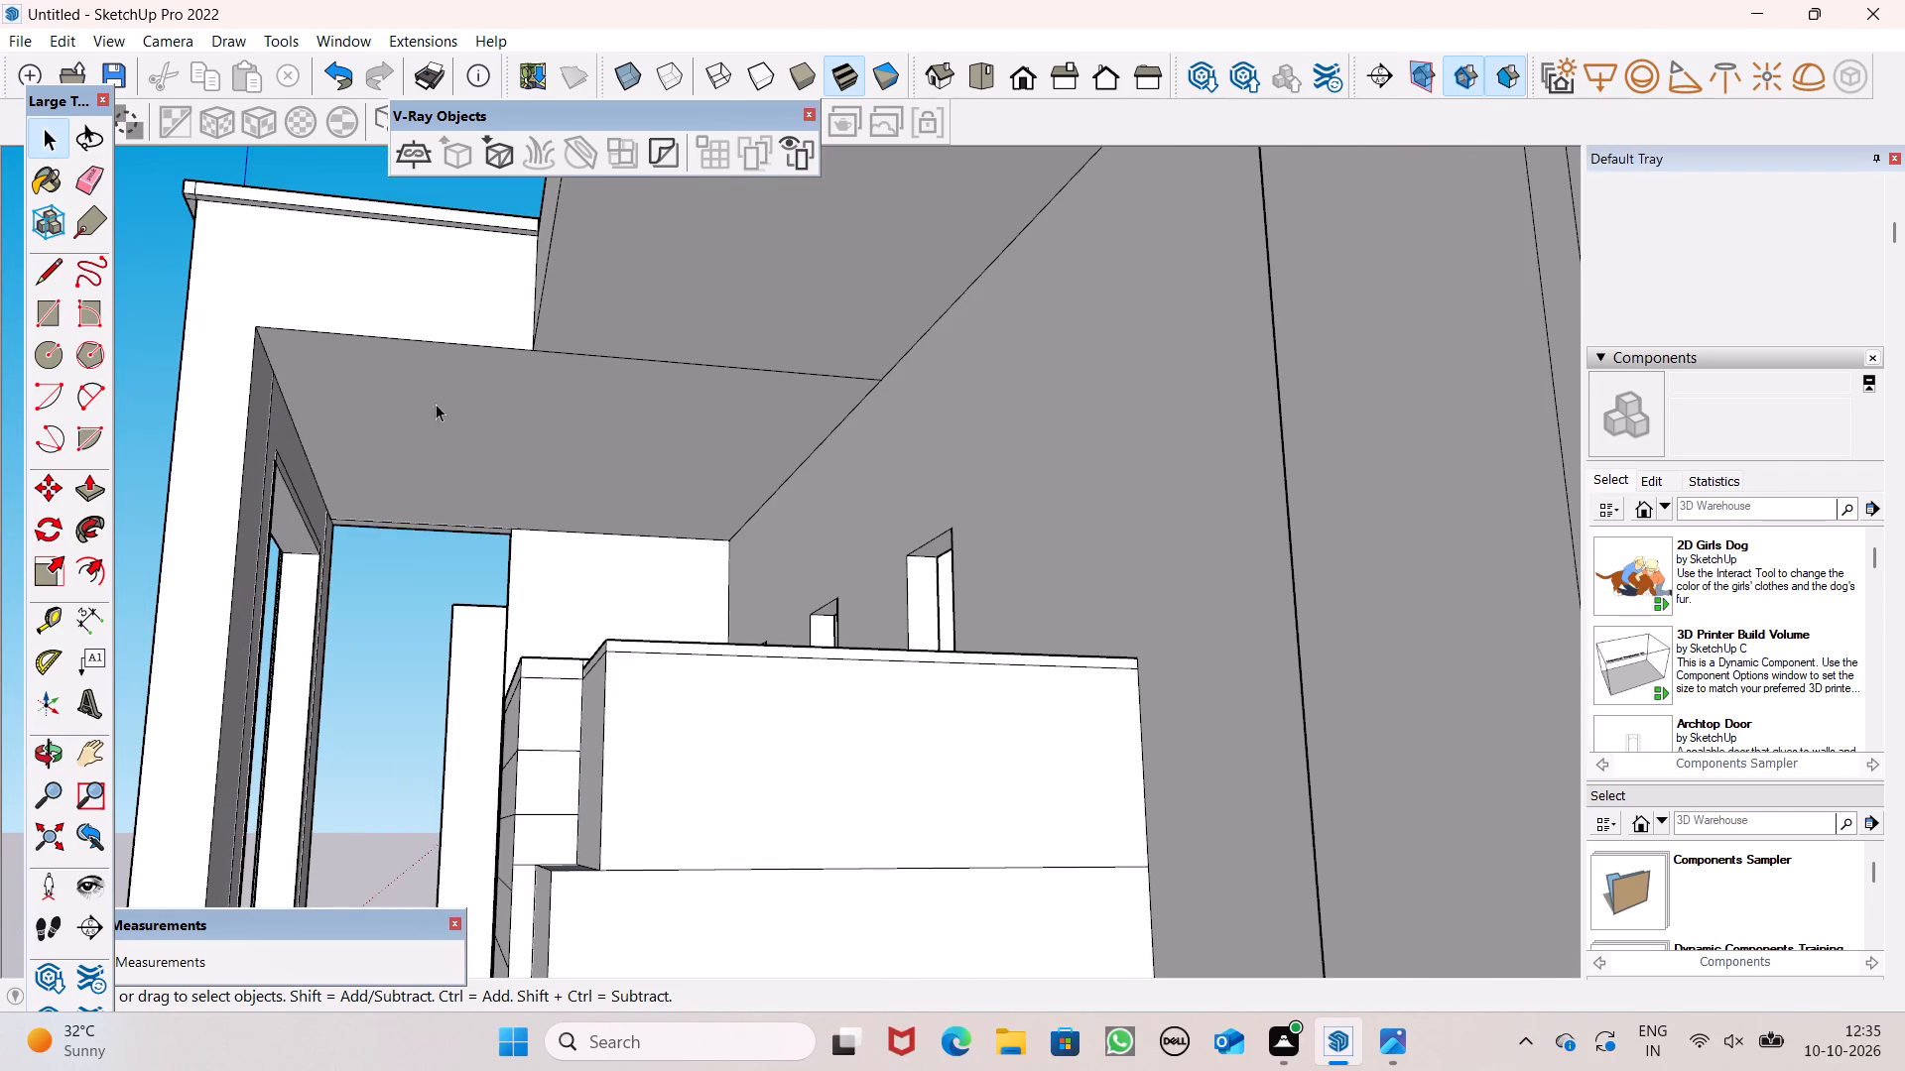
pyautogui.moveTo(426, 423); pyautogui.dragTo(680, 215, button='middle')
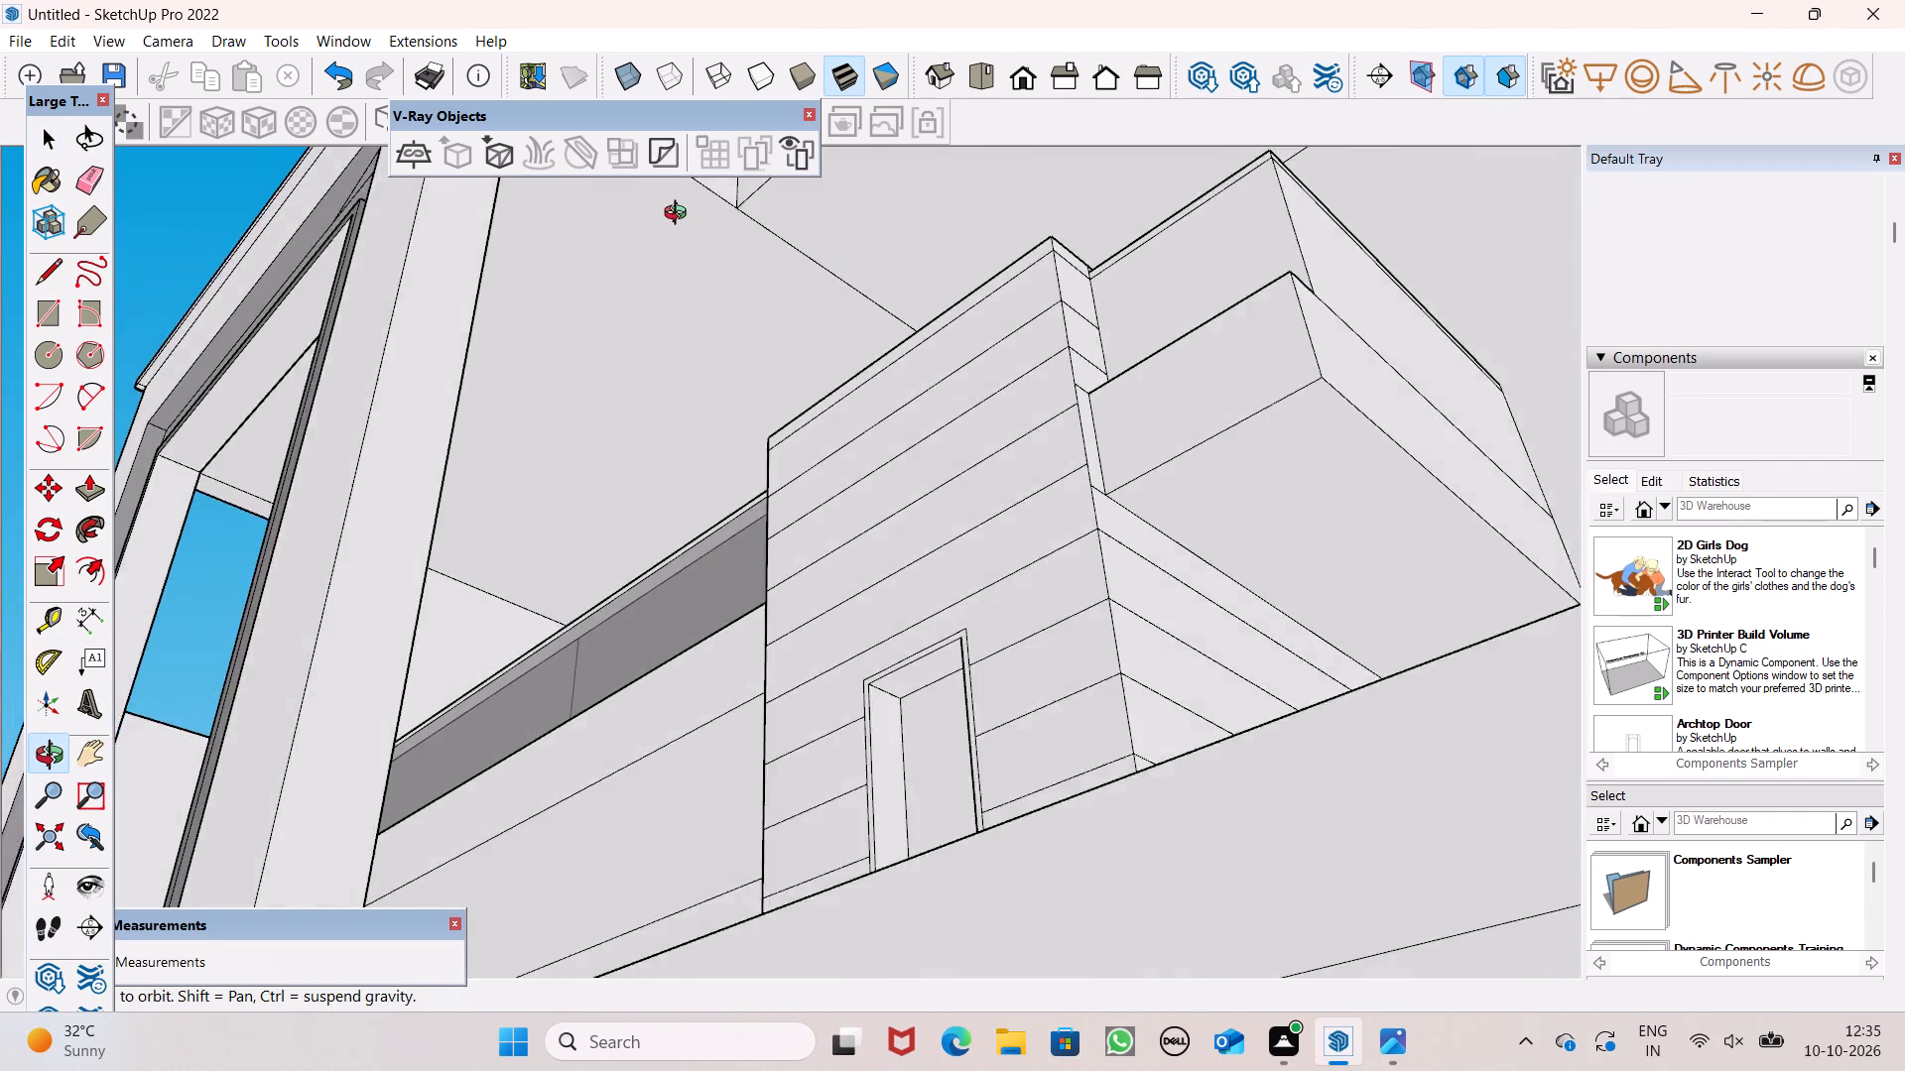
pyautogui.moveTo(680, 215); pyautogui.dragTo(653, 255, button='middle')
# Erase both segments of the line dividing the portico ceiling from the underside of the adjoining roof slab.
pyautogui.scroll(-4, 652, 377)
pyautogui.moveTo(699, 418); pyautogui.dragTo(565, 658, button='middle')
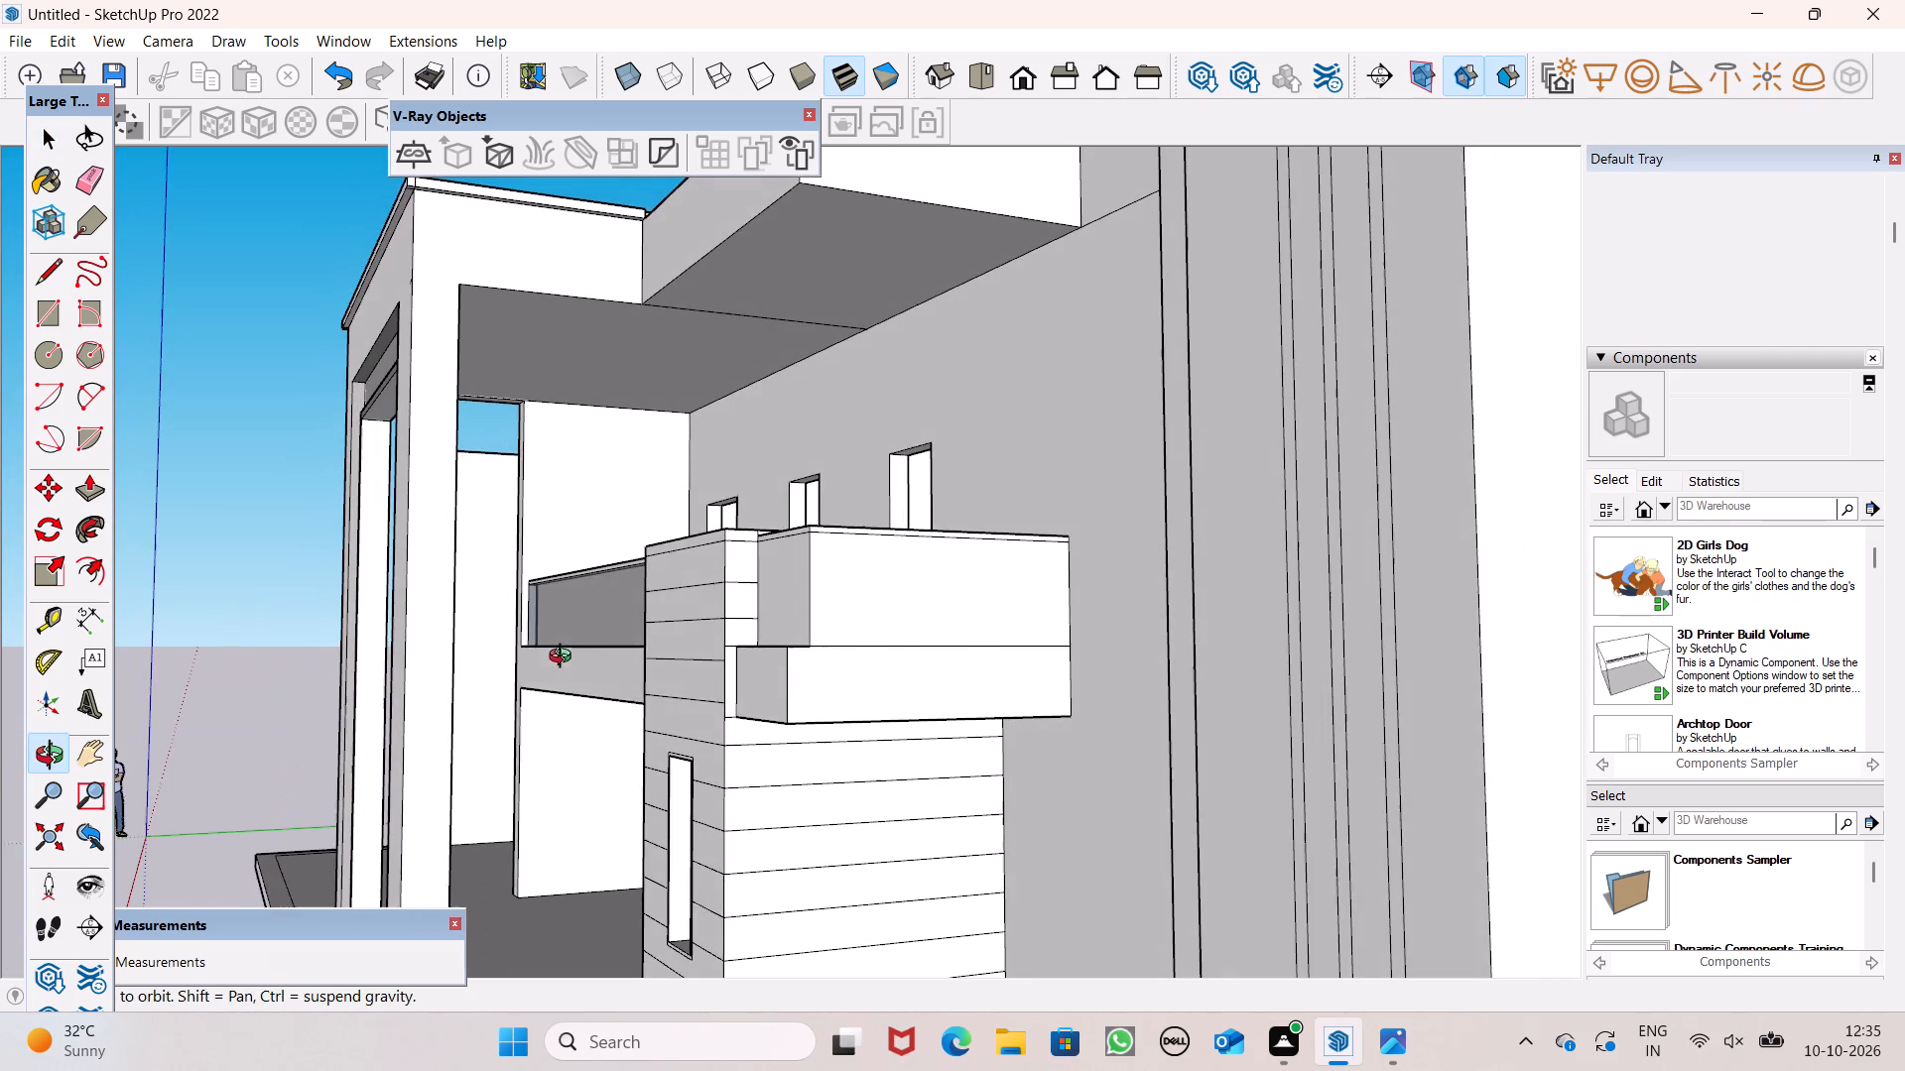
pyautogui.moveTo(565, 658); pyautogui.dragTo(559, 632, button='middle')
pyautogui.moveTo(600, 399); pyautogui.dragTo(641, 367, button='middle')
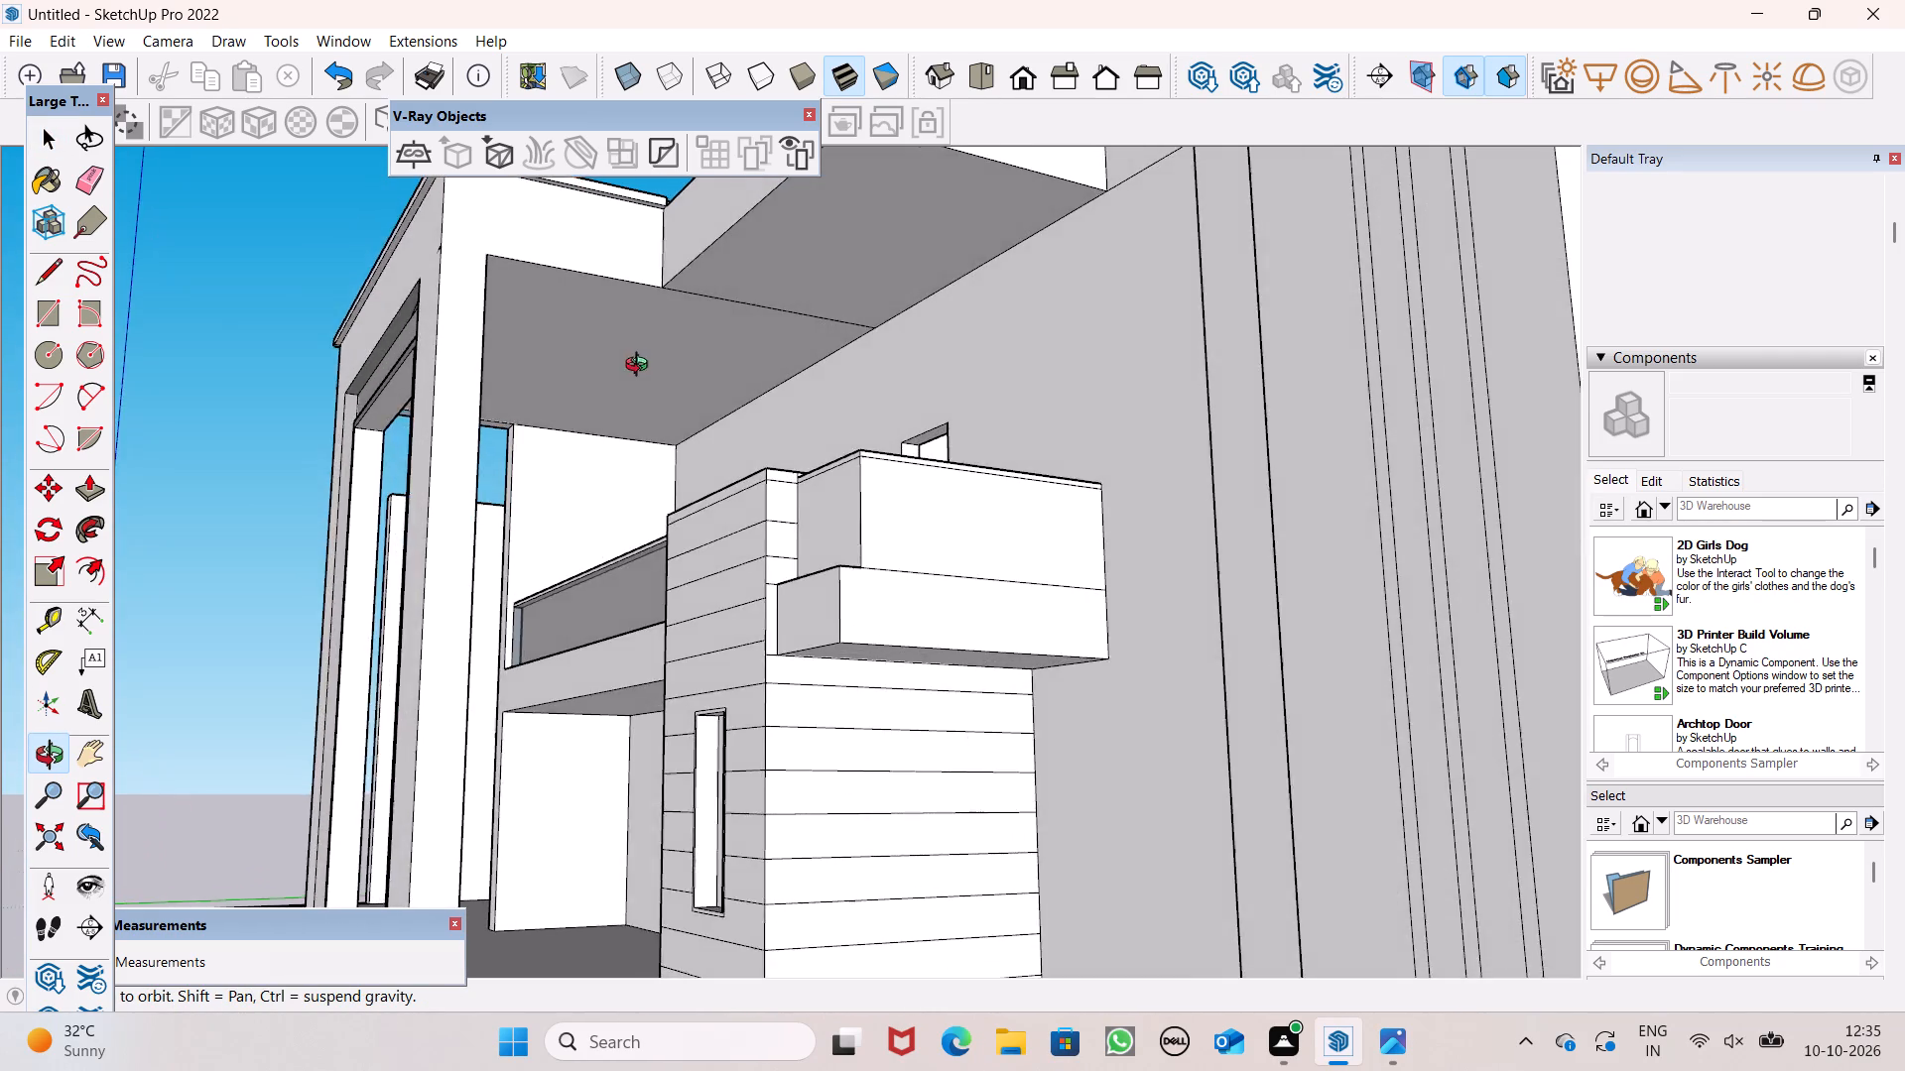
pyautogui.moveTo(641, 367); pyautogui.dragTo(665, 442, button='middle')
pyautogui.scroll(1, 649, 277)
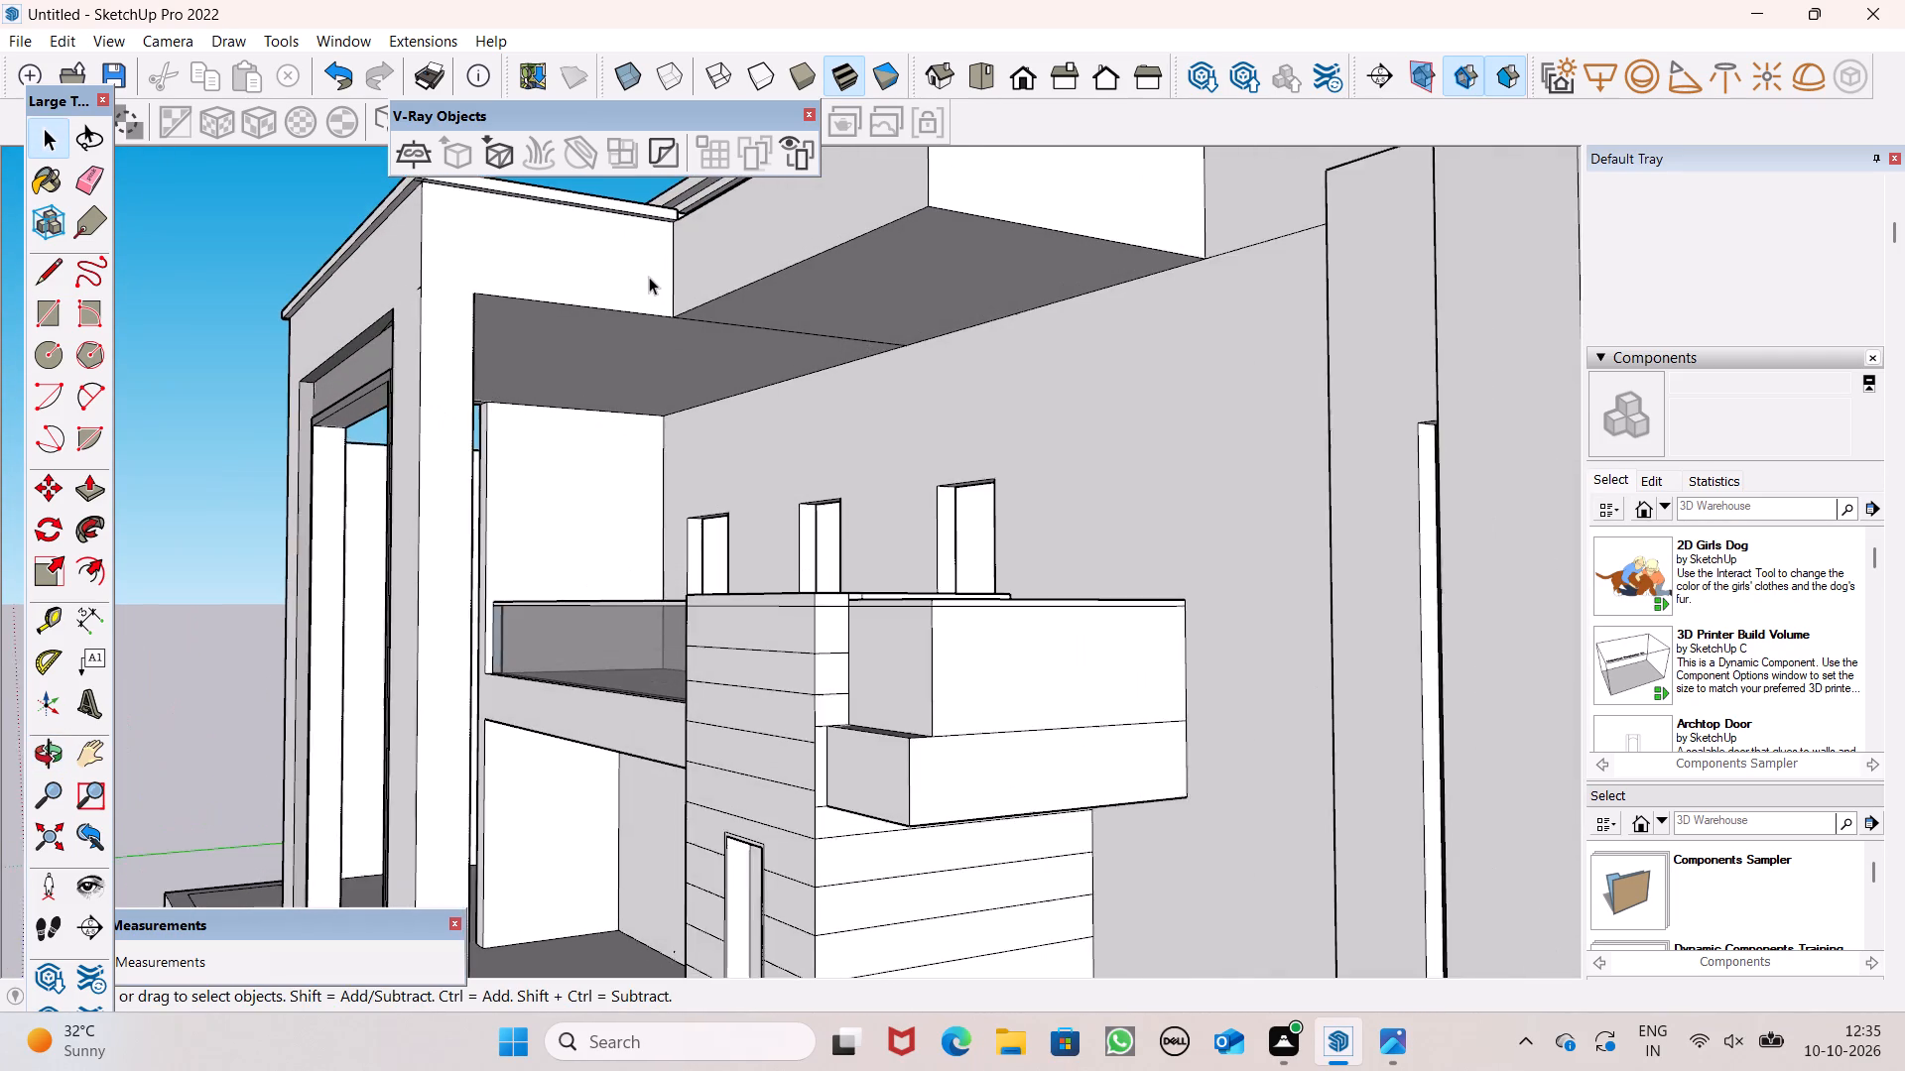
pyautogui.scroll(2, 649, 277)
pyautogui.click(93, 188)
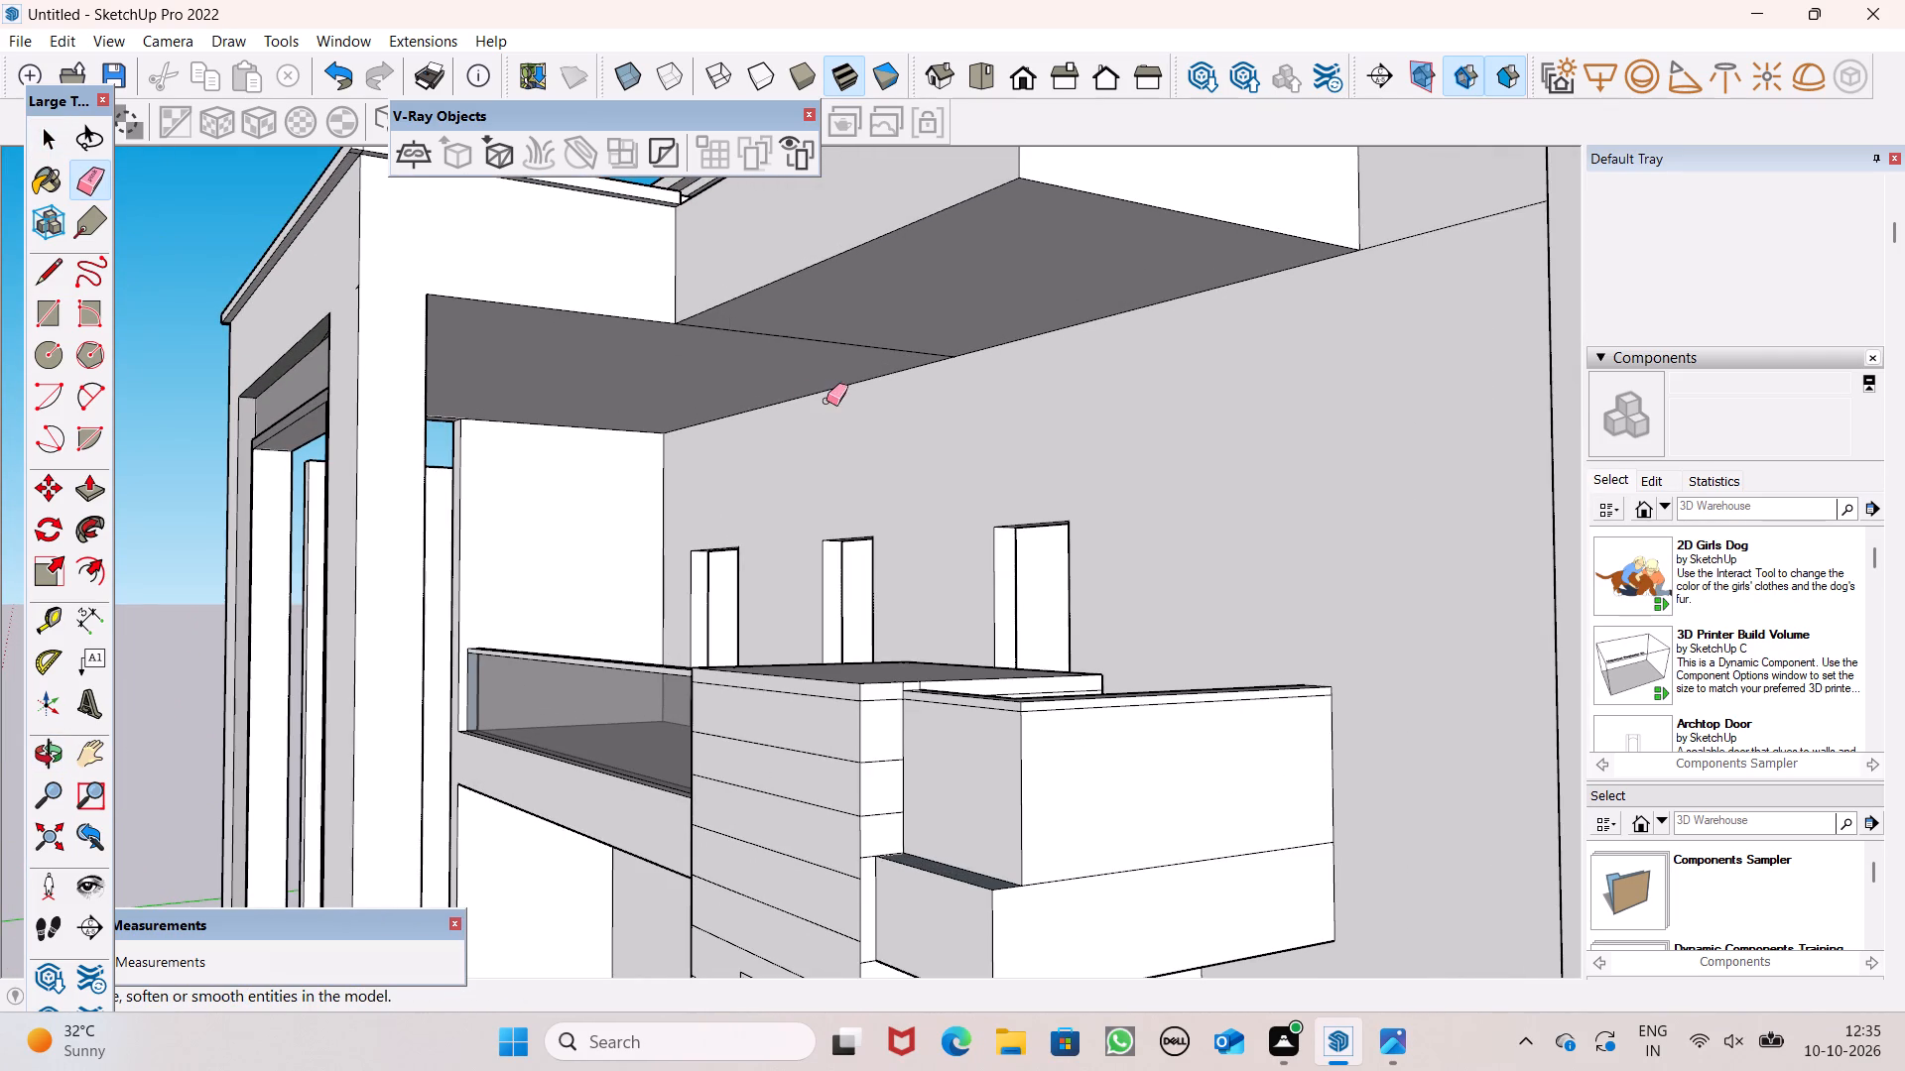
pyautogui.scroll(4, 826, 401)
pyautogui.click(811, 313)
pyautogui.moveTo(800, 301); pyautogui.dragTo(786, 323)
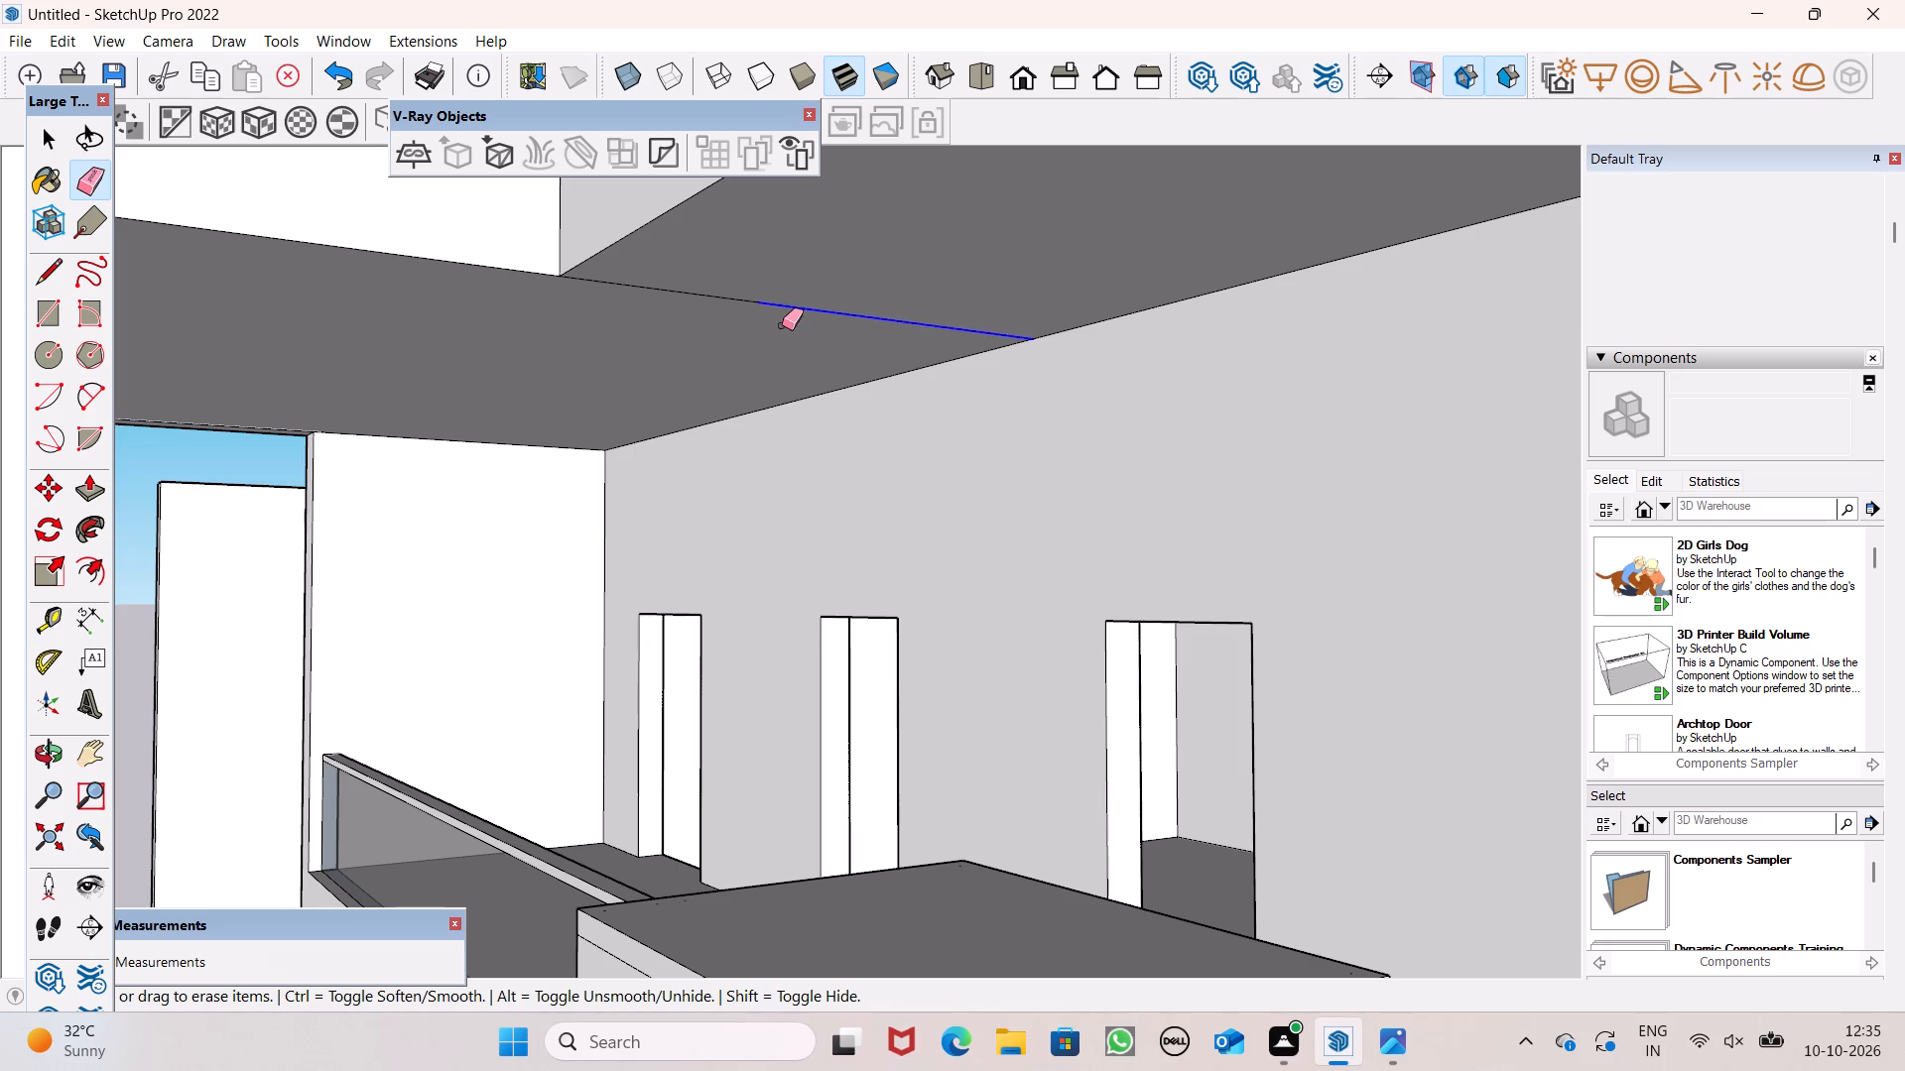
pyautogui.scroll(-4, 782, 325)
pyautogui.moveTo(748, 304); pyautogui.dragTo(740, 319)
# Examine the ceiling beneath the portico and the projecting roof slab from below and from the front.
pyautogui.scroll(-5, 746, 331)
pyautogui.moveTo(765, 346); pyautogui.dragTo(851, 294, button='middle')
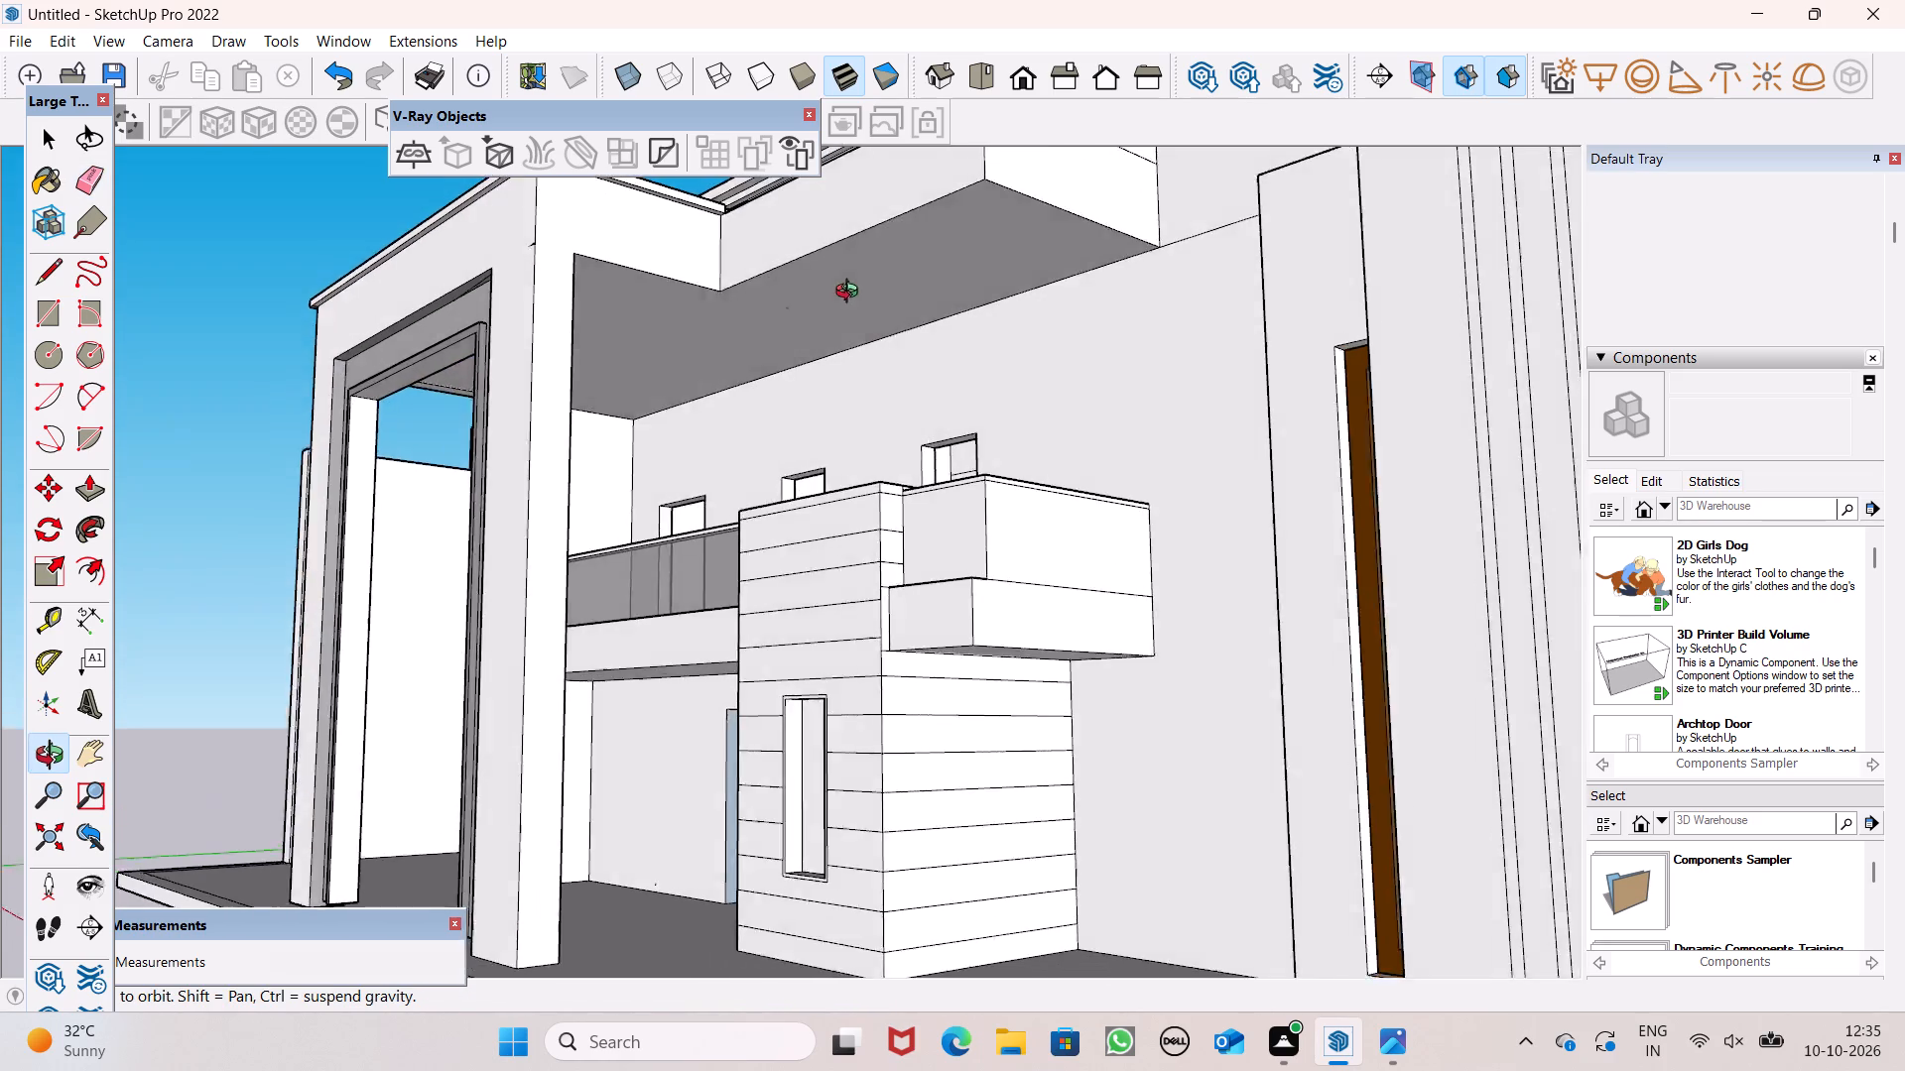
pyautogui.moveTo(851, 294); pyautogui.dragTo(1026, 199, button='middle')
pyautogui.moveTo(625, 306); pyautogui.dragTo(277, 331, button='middle')
pyautogui.scroll(-5, 355, 511)
pyautogui.scroll(-3, 680, 433)
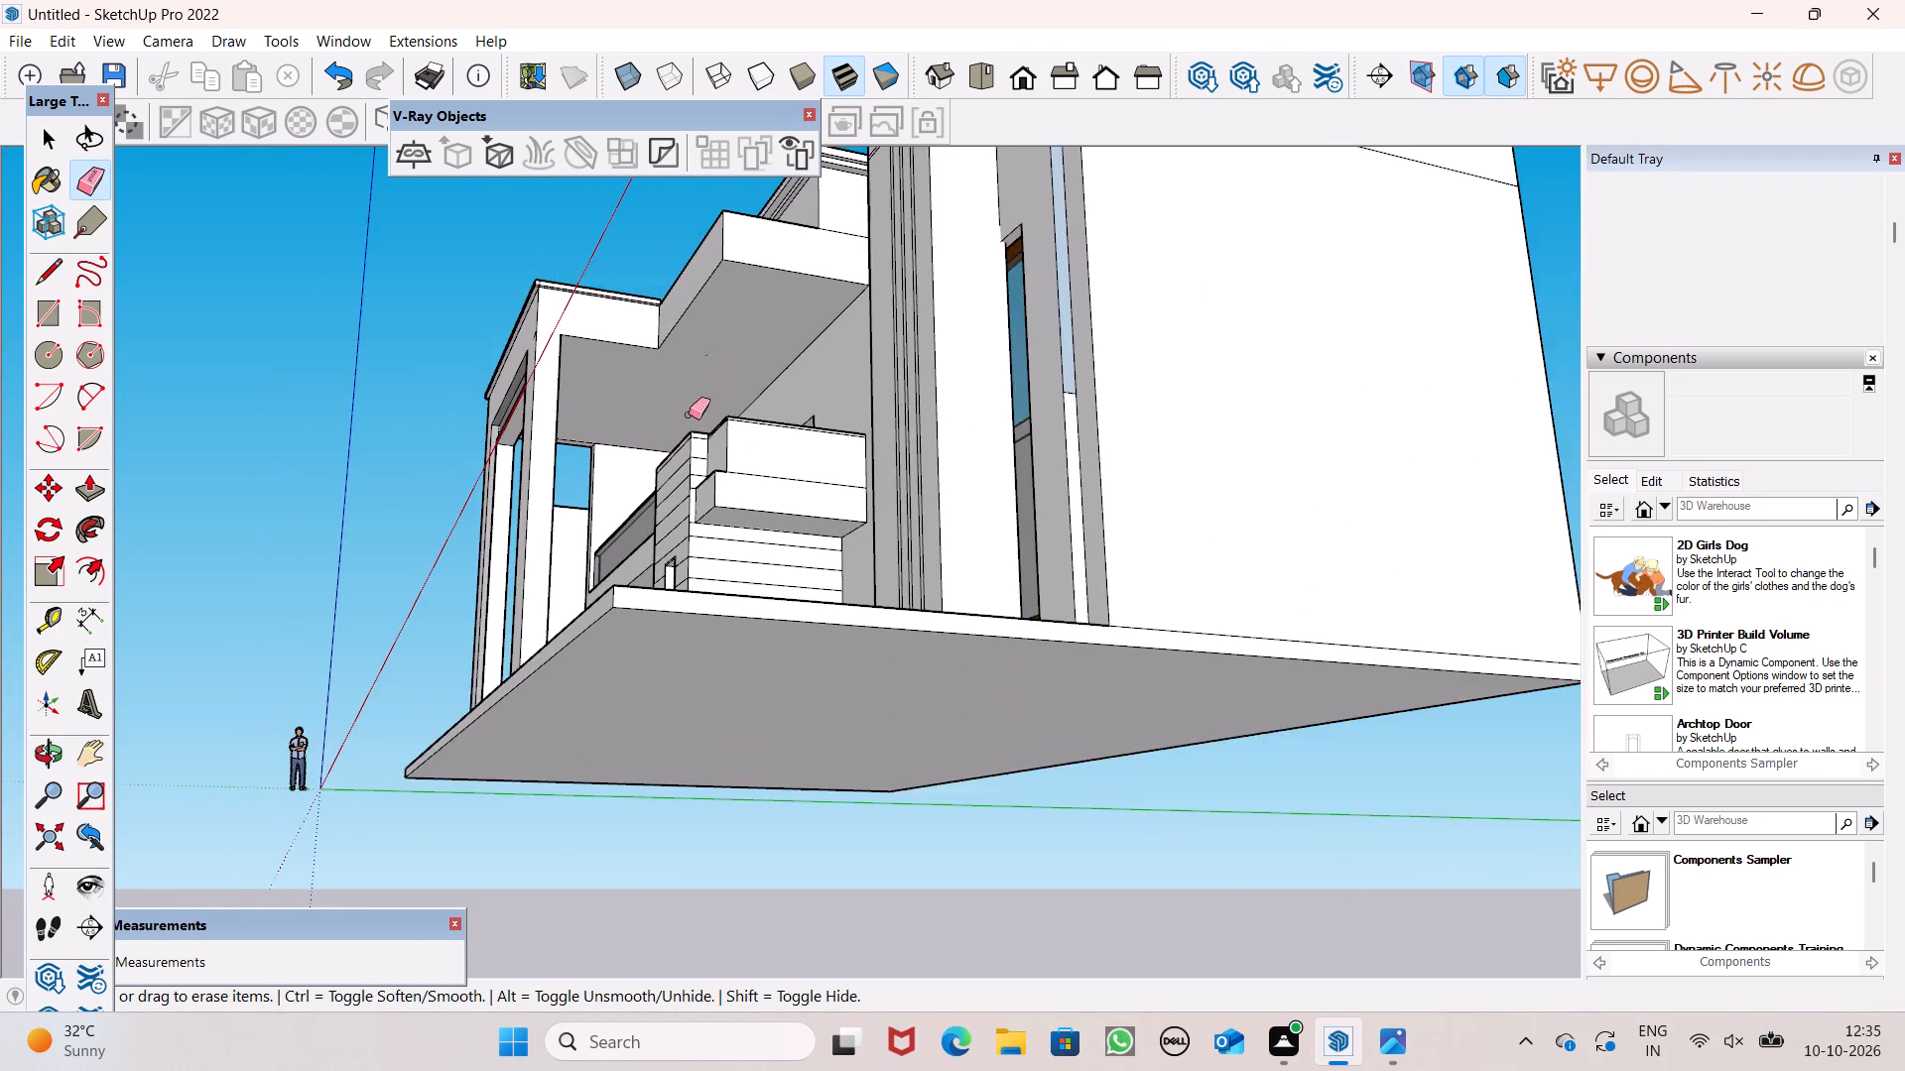
pyautogui.scroll(5, 725, 259)
pyautogui.scroll(1, 686, 360)
pyautogui.moveTo(686, 360); pyautogui.dragTo(827, 388, button='middle')
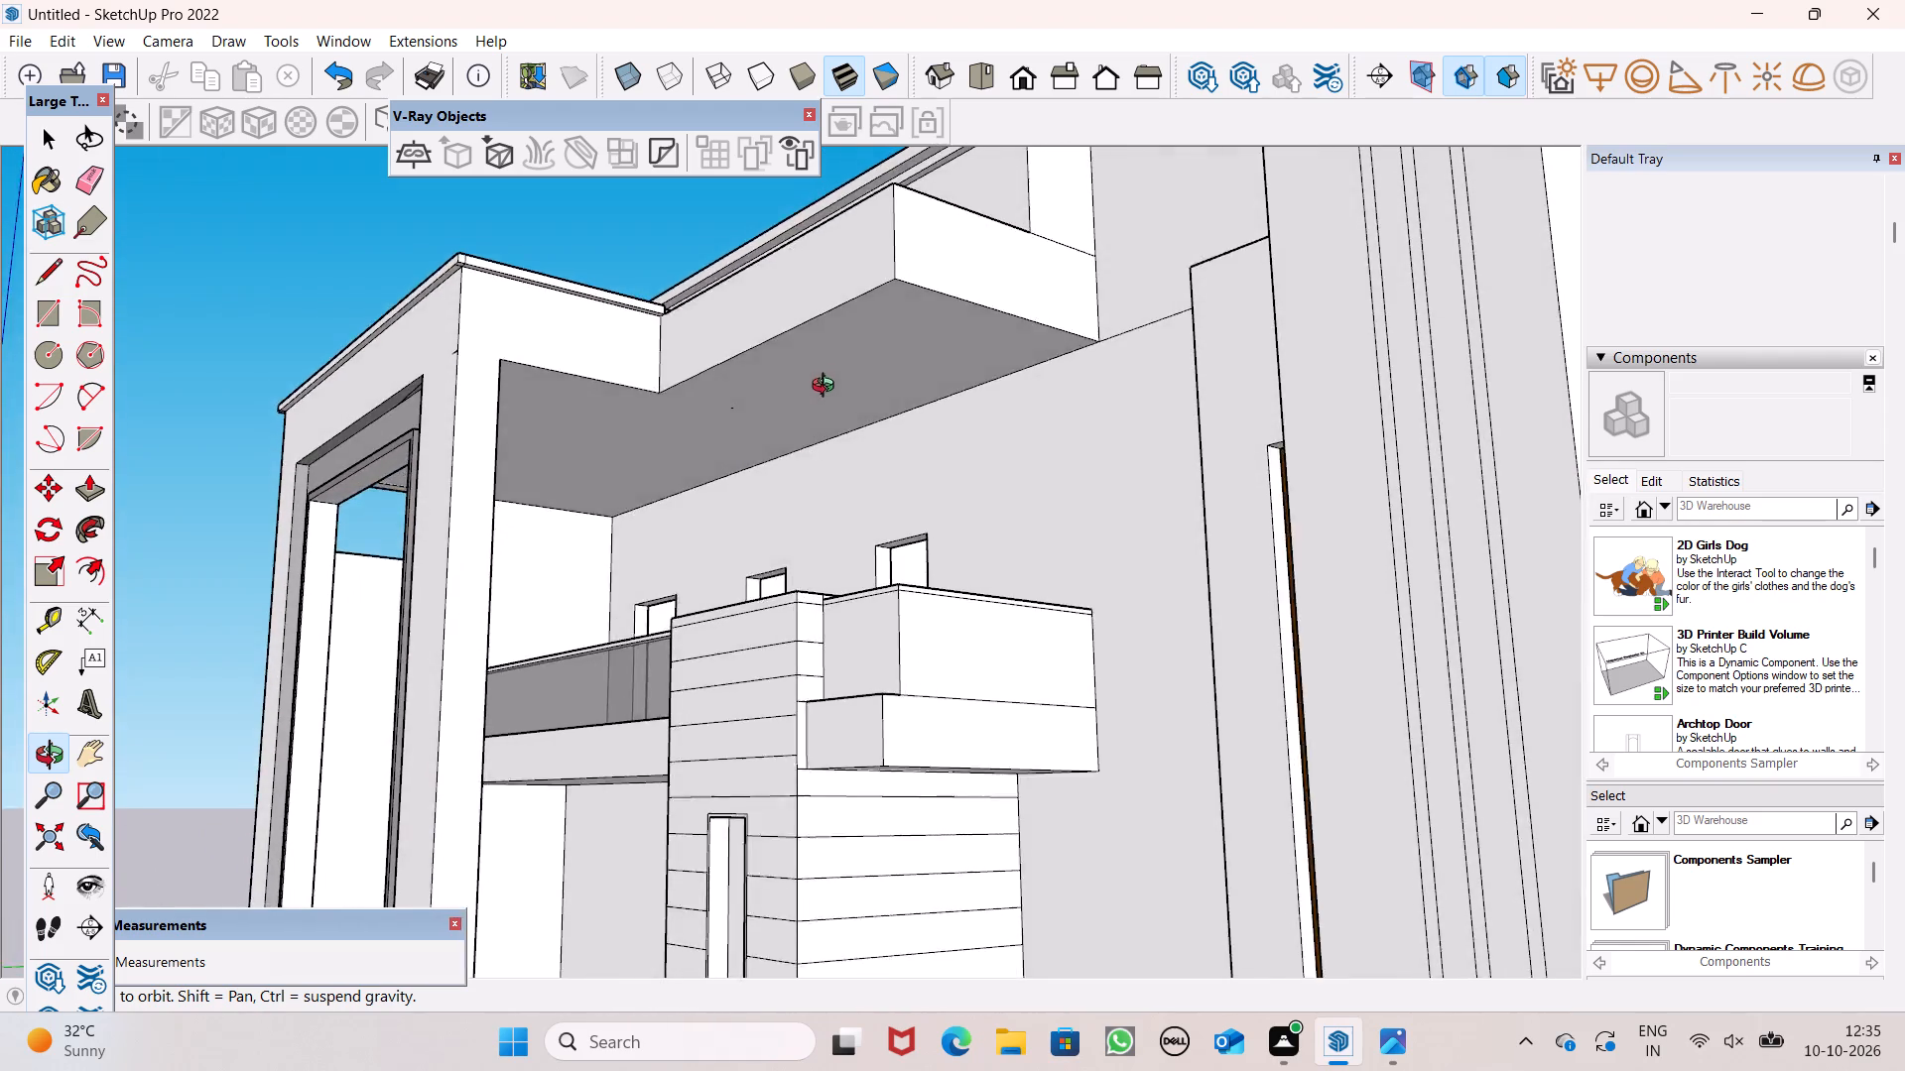
pyautogui.moveTo(827, 388); pyautogui.dragTo(923, 479, button='middle')
# Erase the short horizontal line across the outer side of the portico's left column, level with the beam's underside.
pyautogui.moveTo(438, 705); pyautogui.dragTo(917, 718, button='middle')
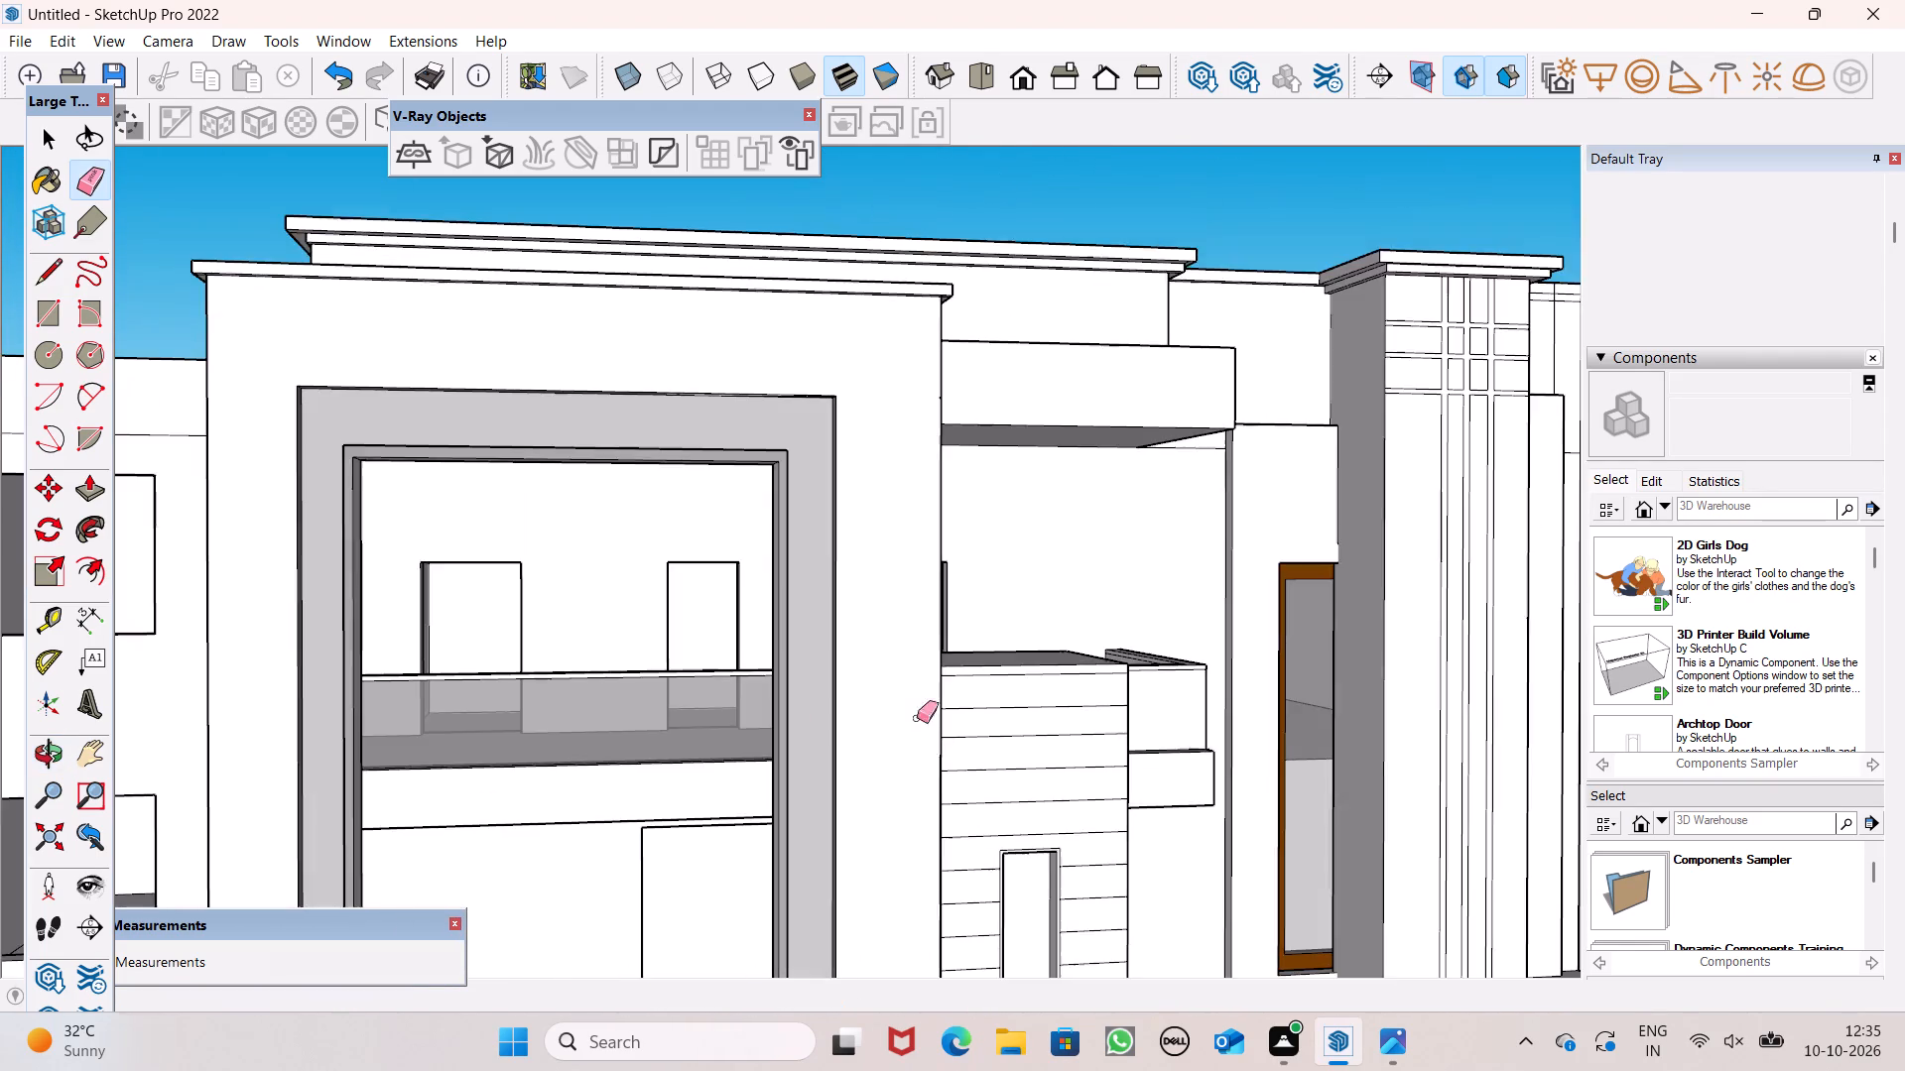
pyautogui.moveTo(561, 670); pyautogui.dragTo(880, 630, button='middle')
pyautogui.moveTo(711, 643); pyautogui.dragTo(1147, 1070, button='middle')
pyautogui.scroll(1, 747, 598)
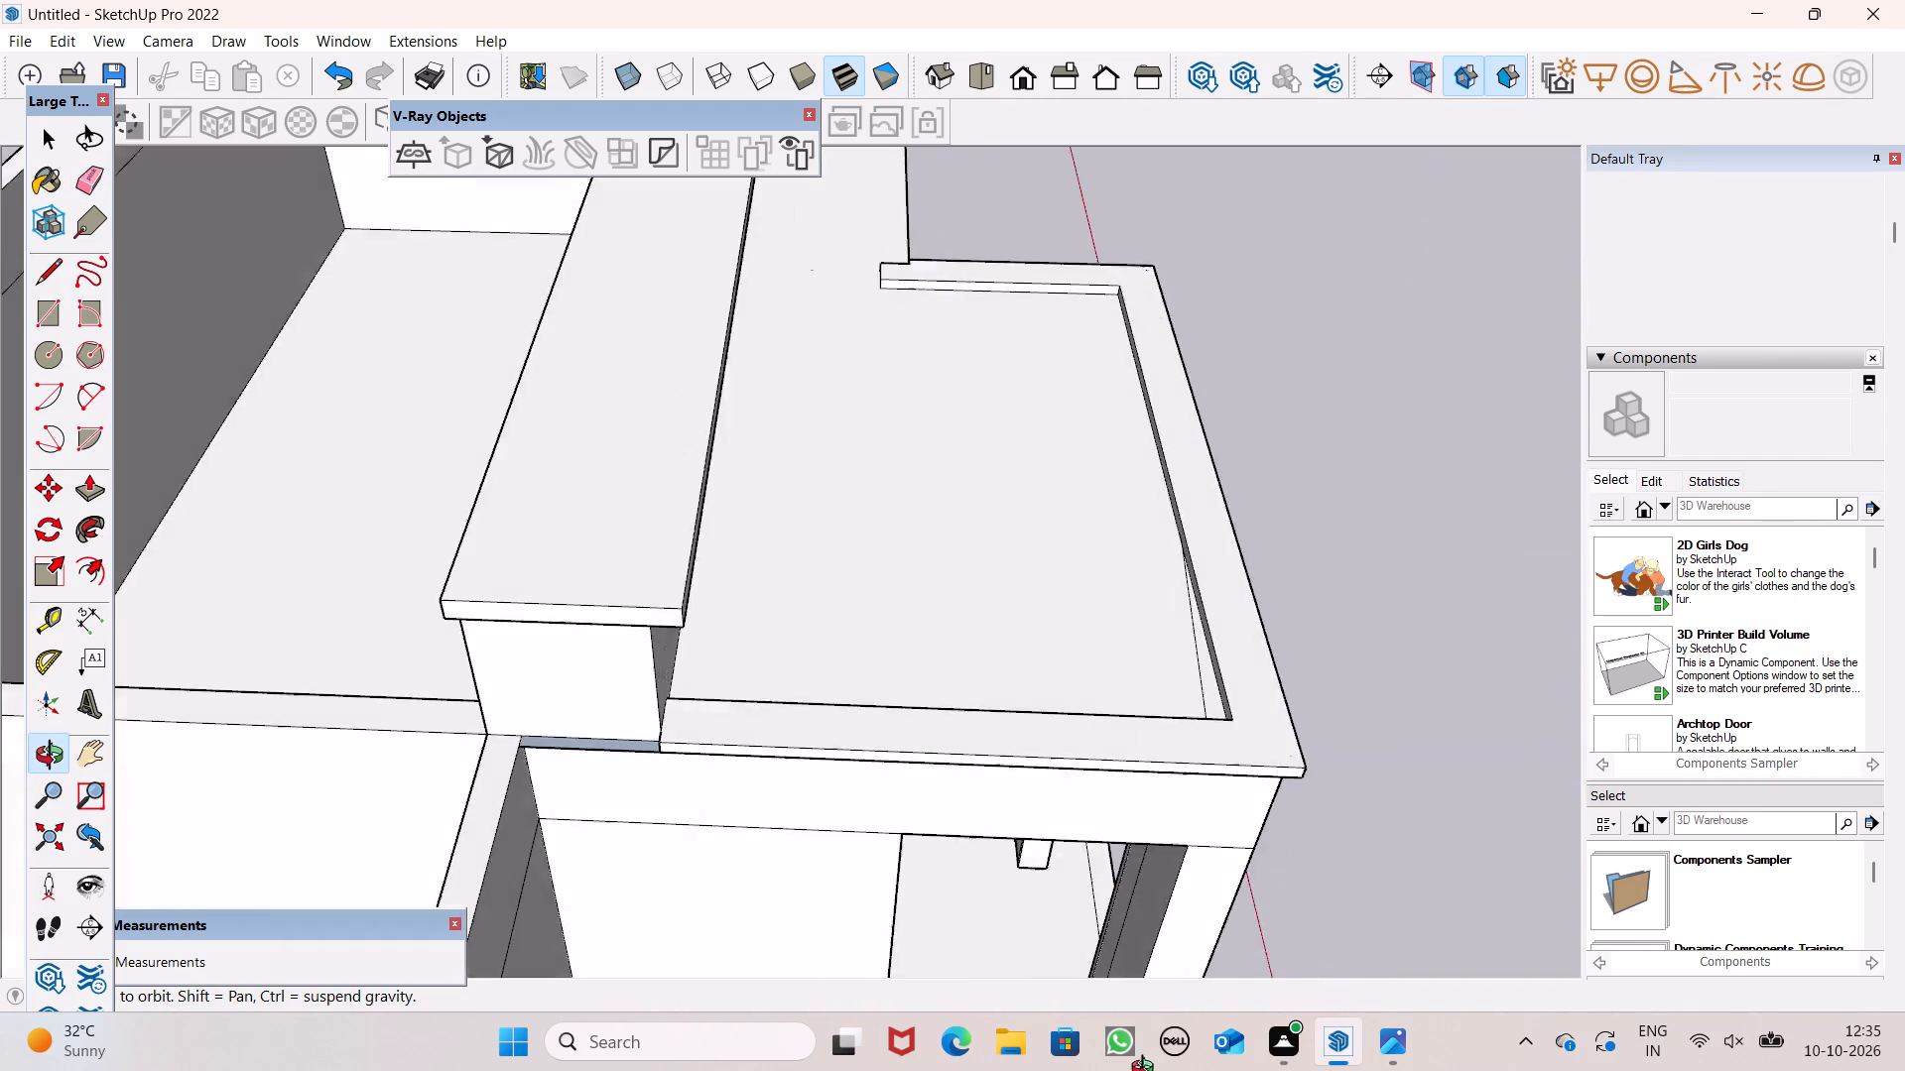
pyautogui.moveTo(1147, 1070); pyautogui.dragTo(1144, 880, button='middle')
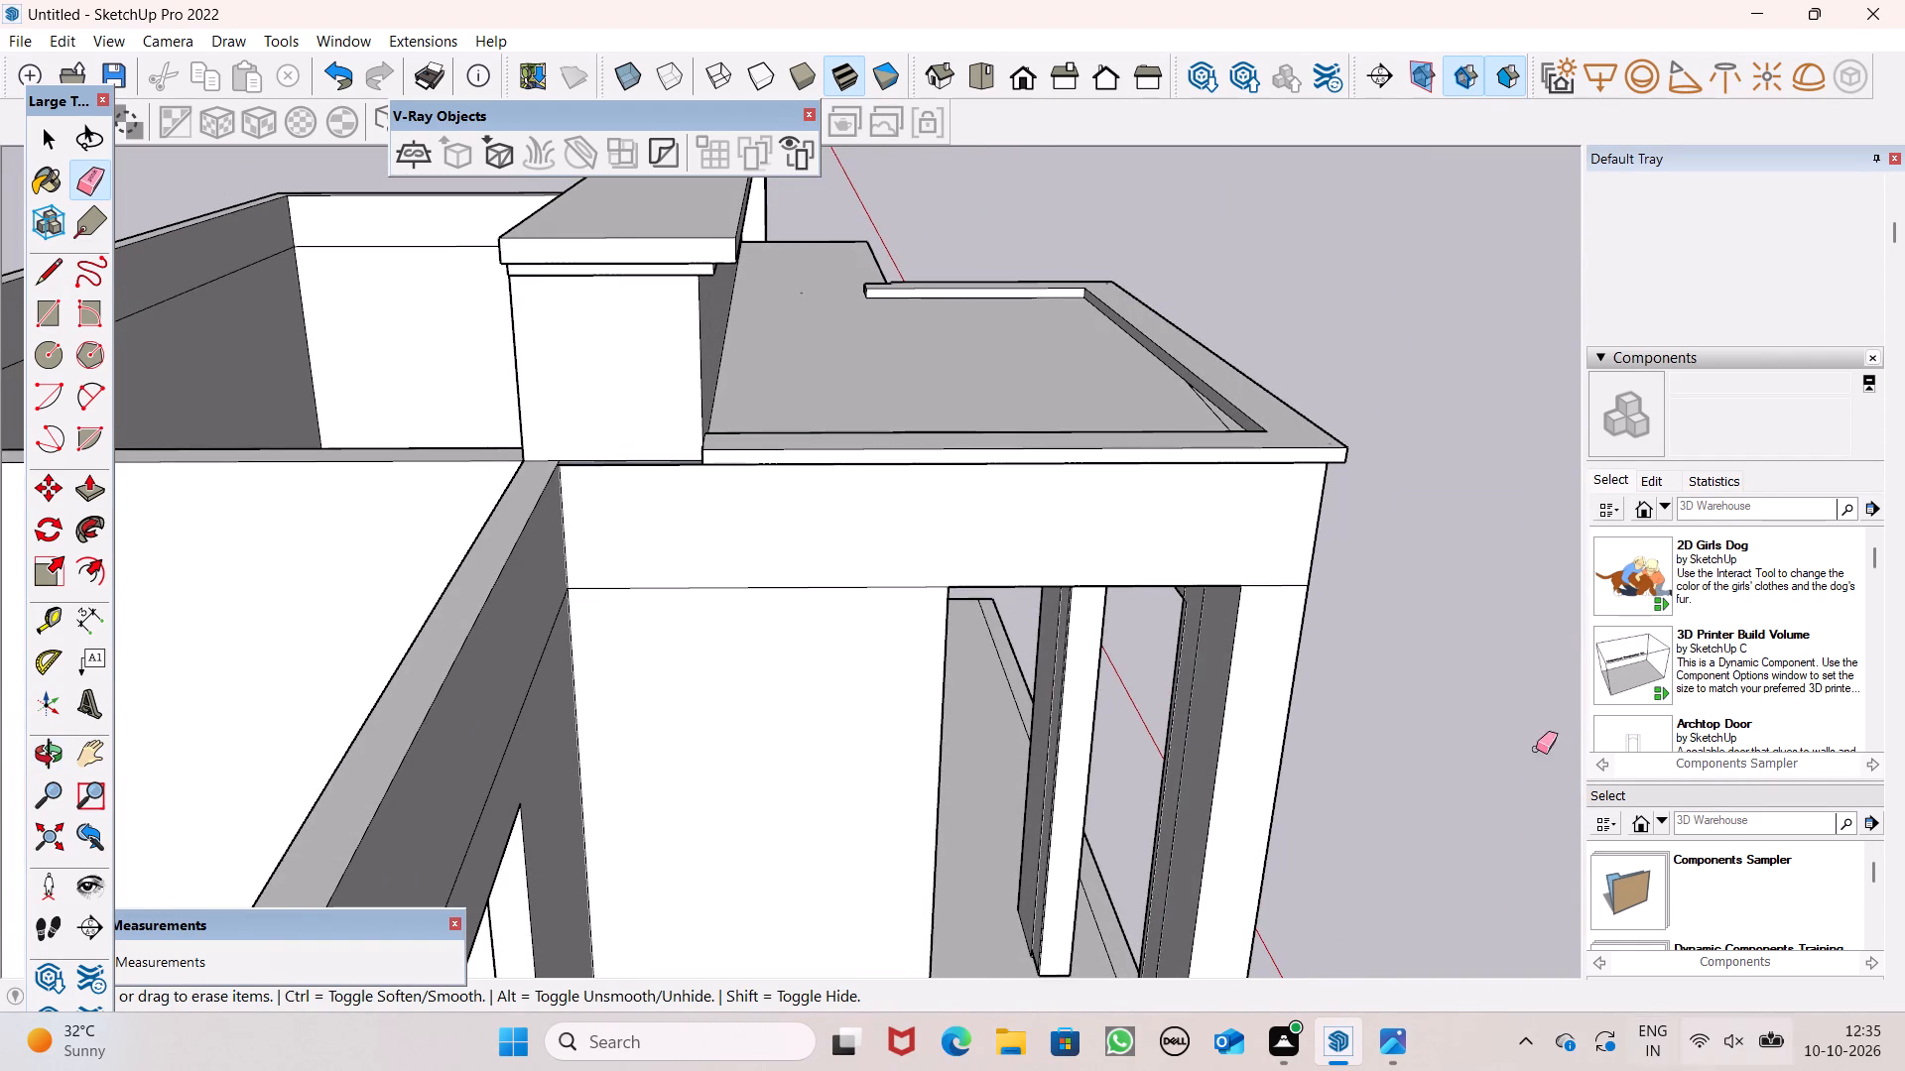
pyautogui.moveTo(1278, 593); pyautogui.dragTo(1284, 570)
# Examine the portico's left side, the front elevation and the portico ceiling above the balcony from below.
pyautogui.scroll(-5, 1268, 580)
pyautogui.moveTo(1272, 668); pyautogui.dragTo(1044, 364, button='middle')
pyautogui.scroll(1, 1079, 446)
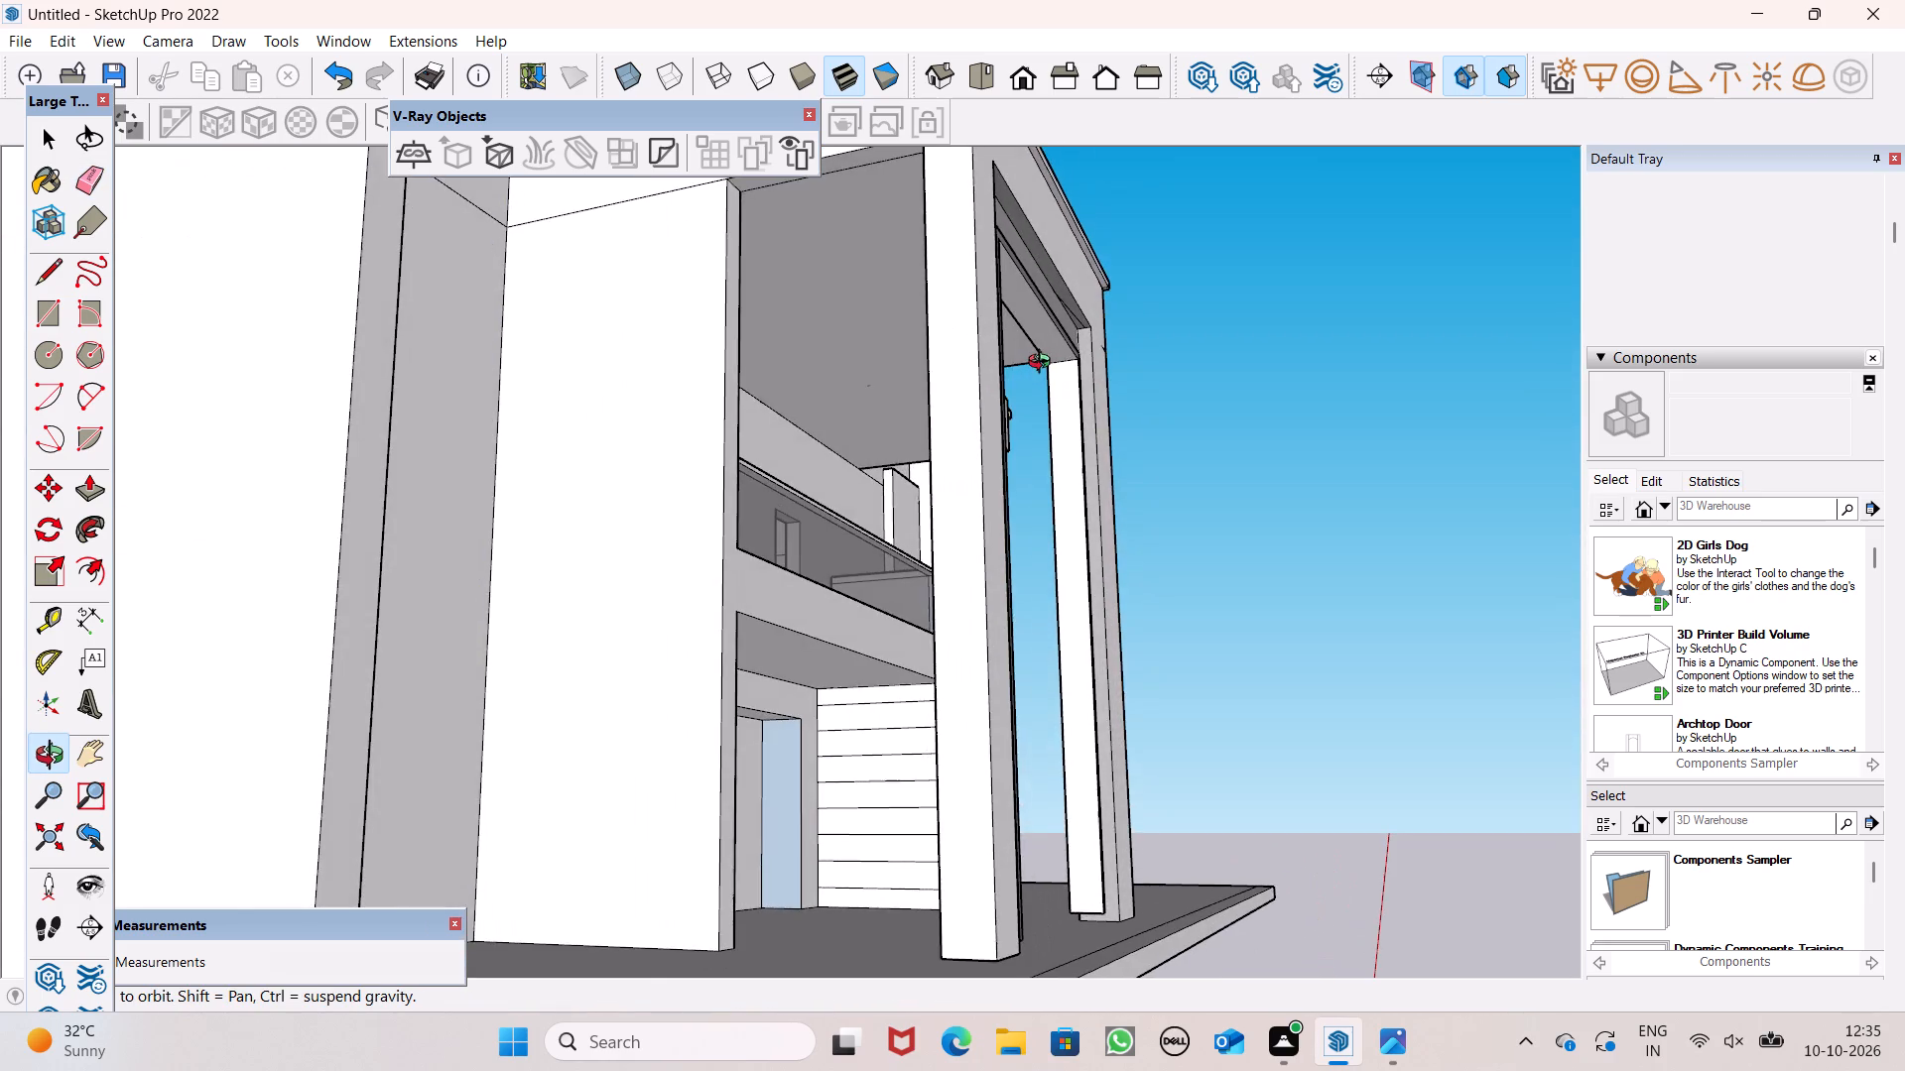
pyautogui.moveTo(1044, 364); pyautogui.dragTo(118, 355, button='middle')
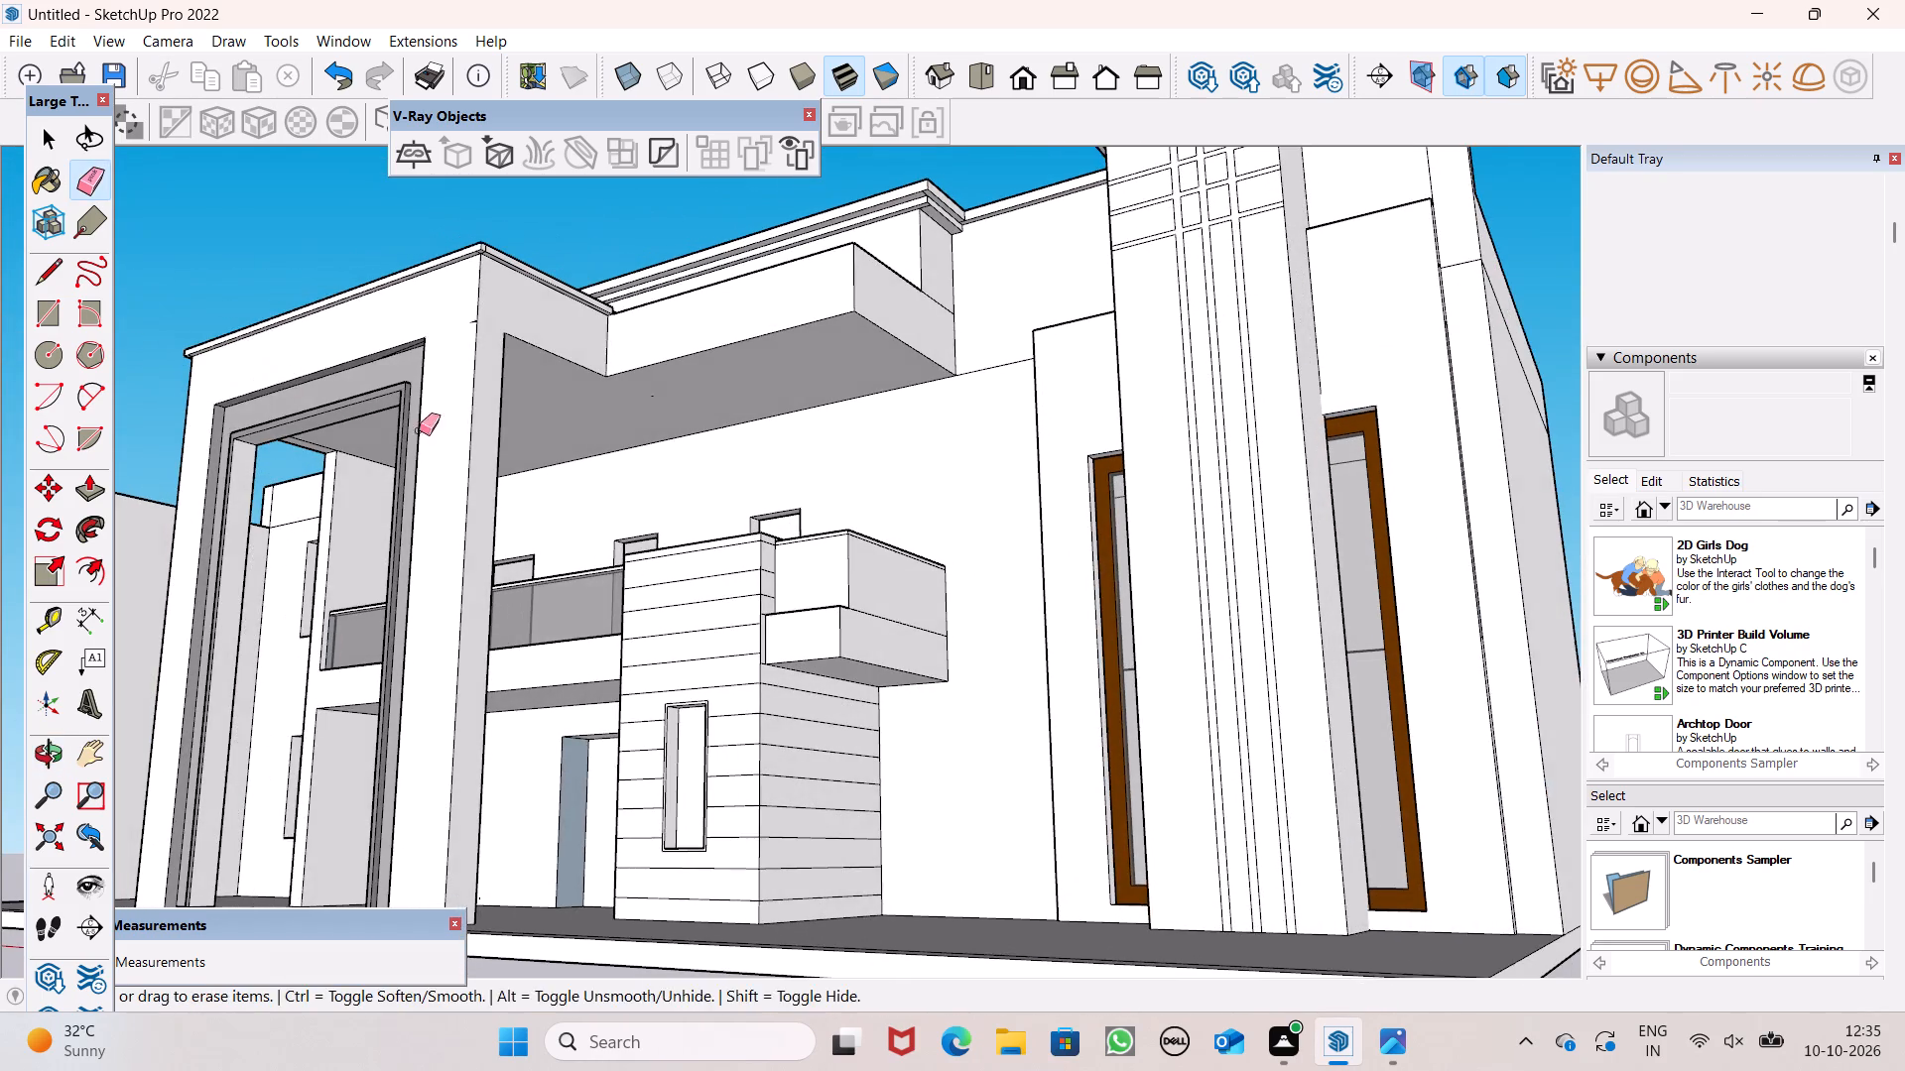
pyautogui.moveTo(420, 430); pyautogui.dragTo(243, 282, button='middle')
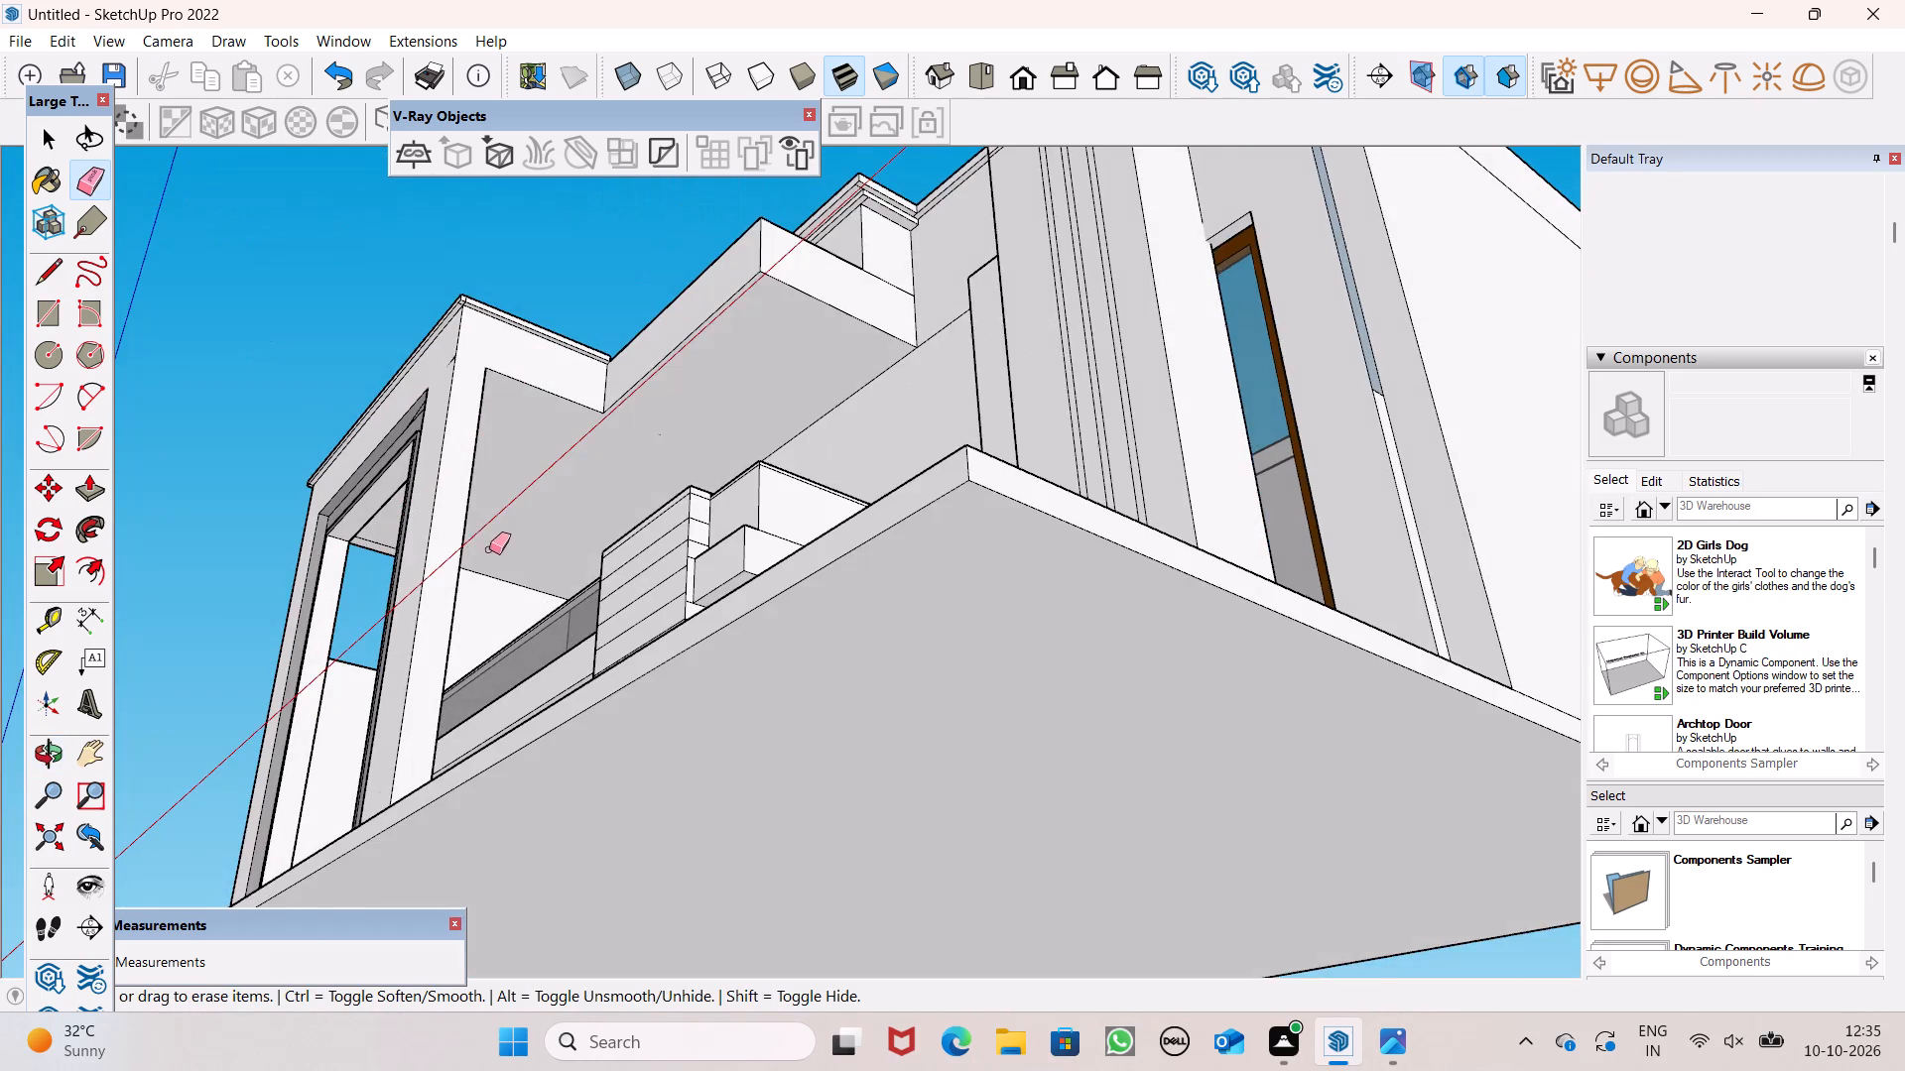
pyautogui.scroll(2, 489, 546)
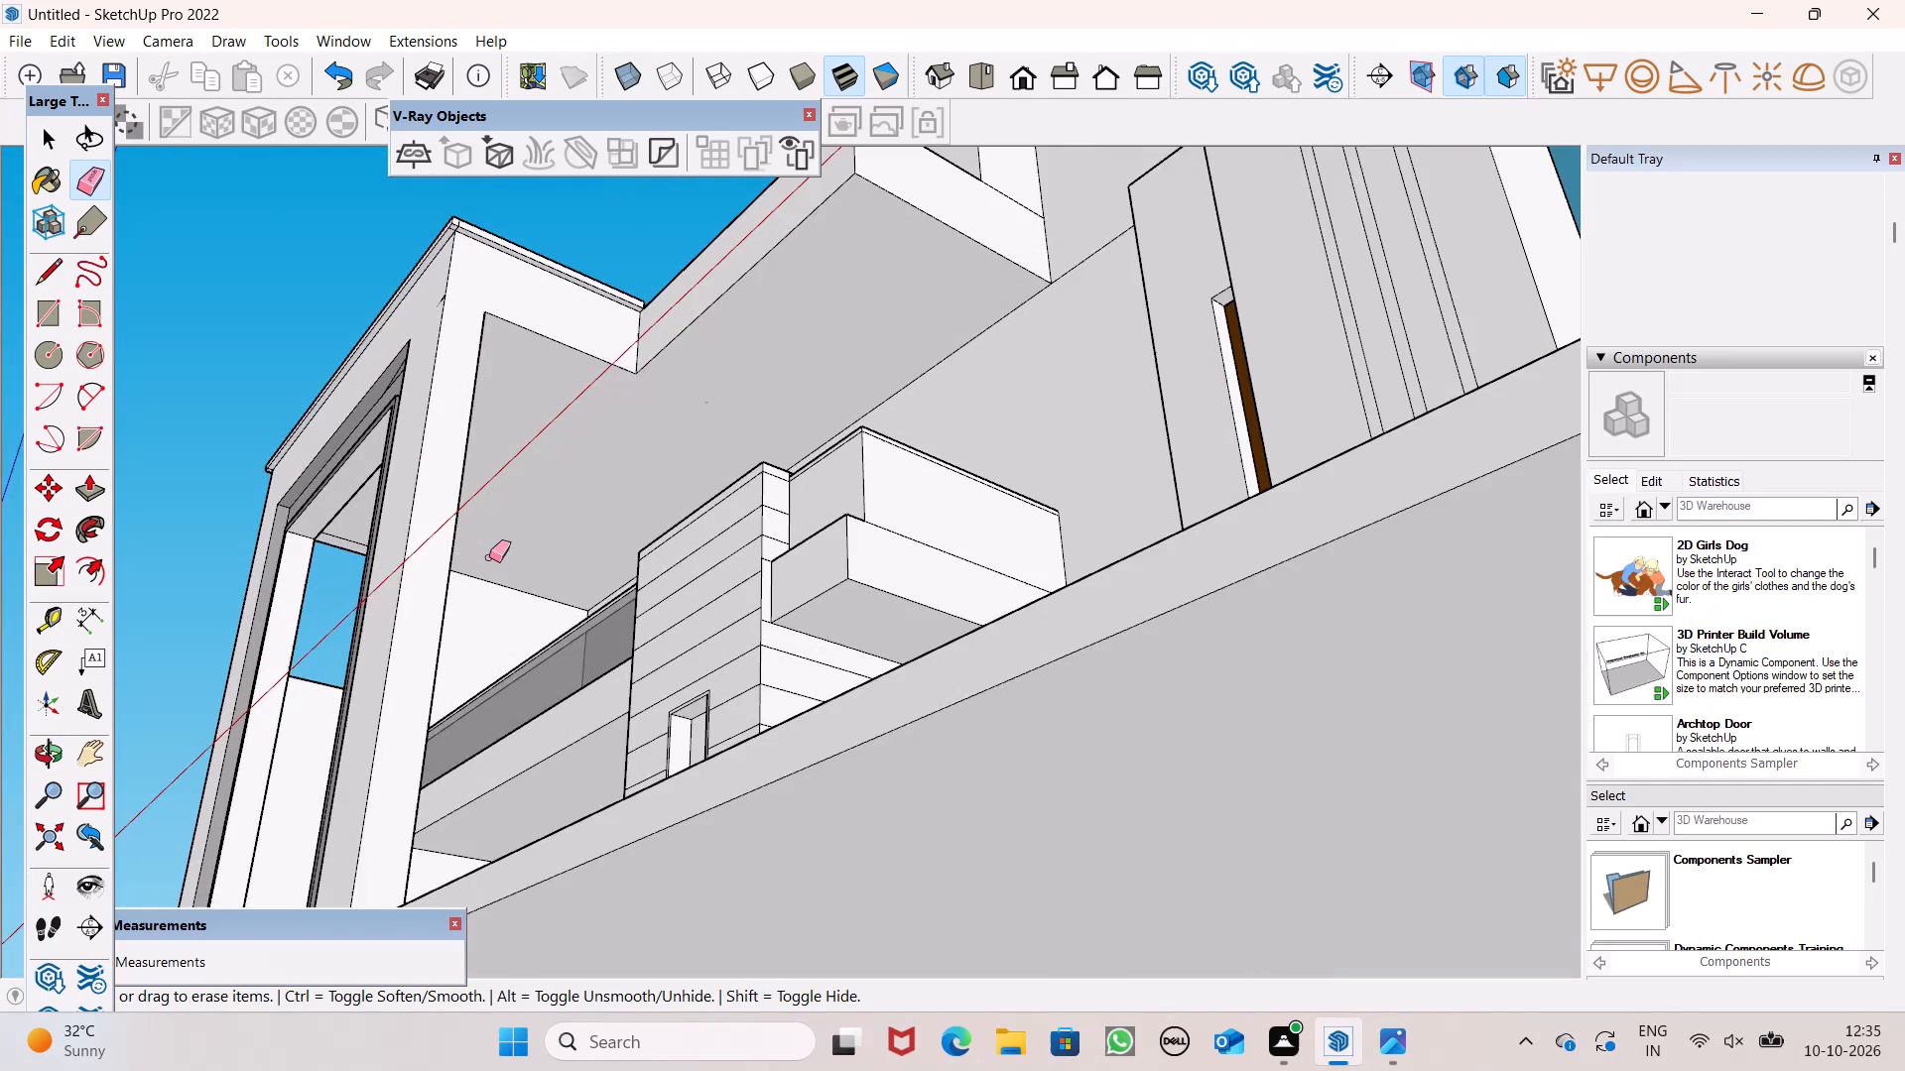
pyautogui.scroll(2, 527, 508)
pyautogui.moveTo(551, 469); pyautogui.dragTo(368, 516, button='middle')
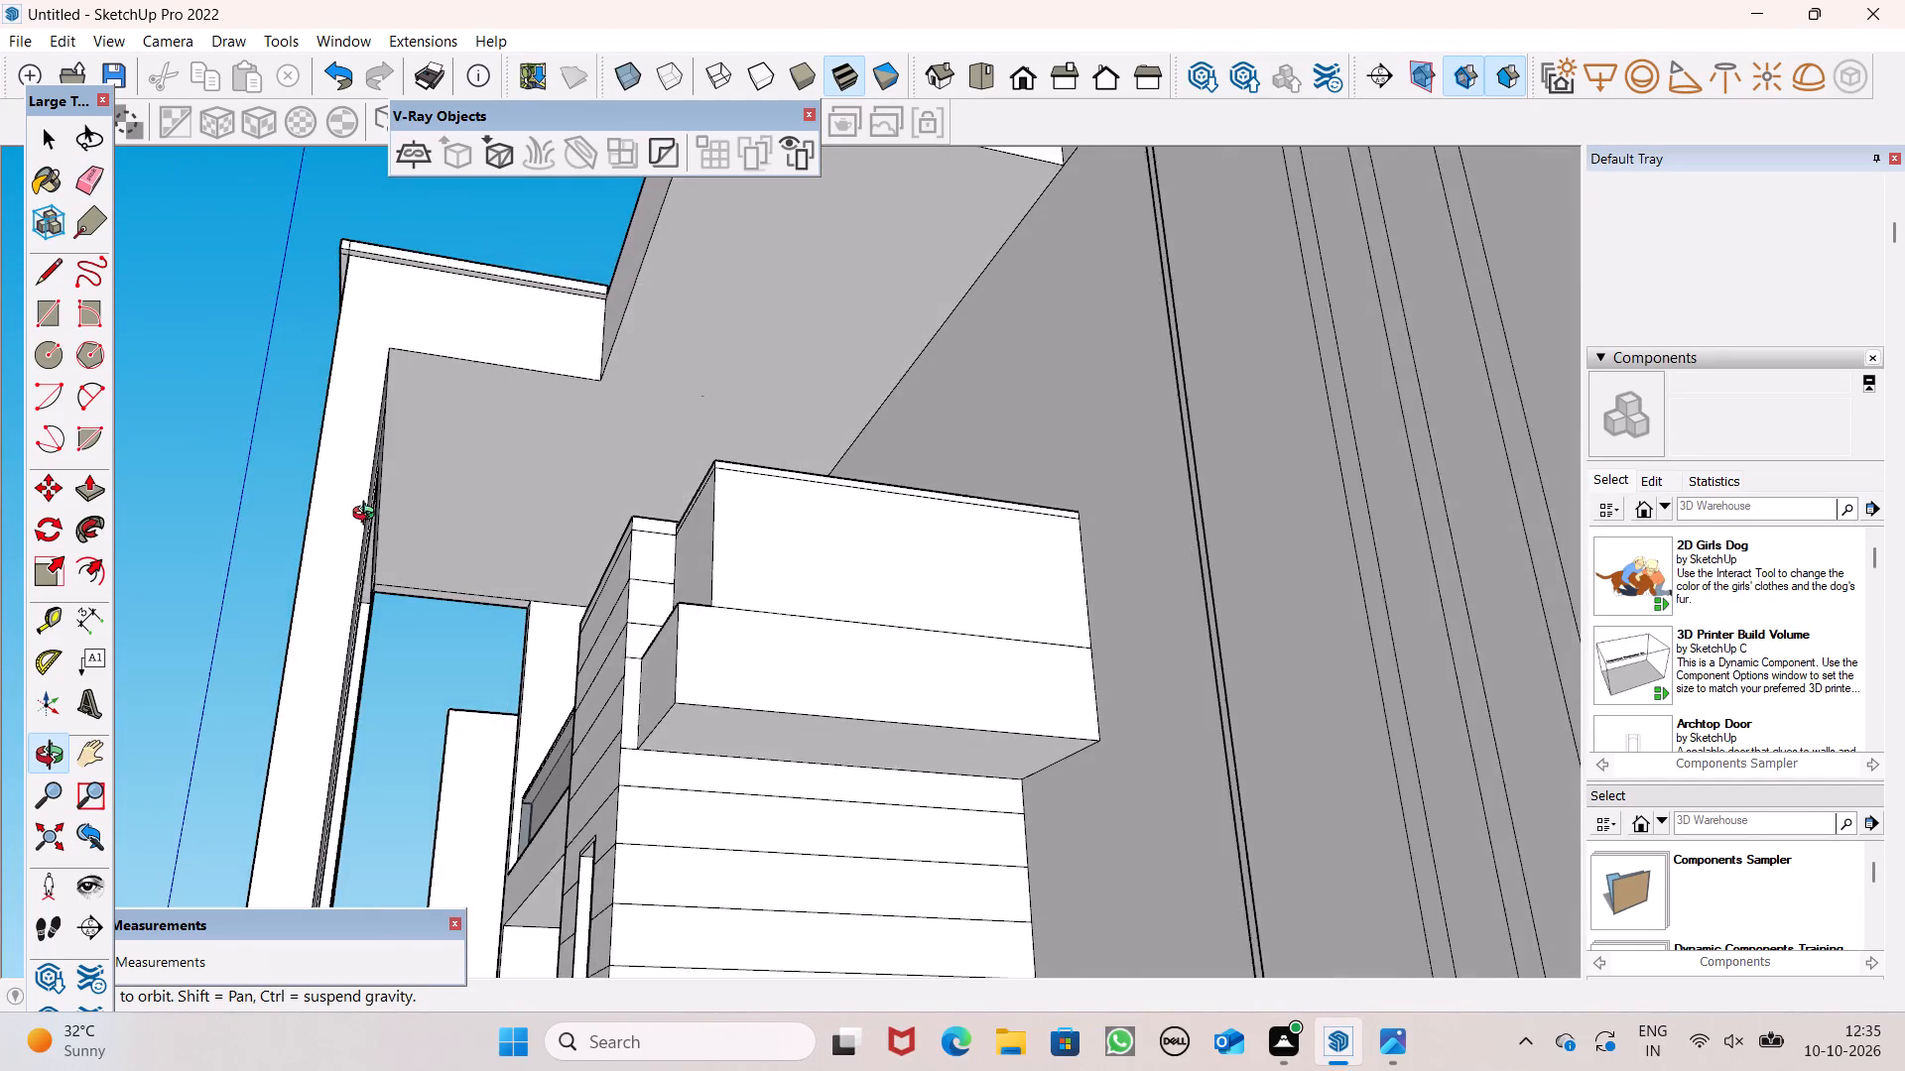
pyautogui.moveTo(368, 516); pyautogui.dragTo(368, 519, button='middle')
pyautogui.scroll(5, 507, 506)
pyautogui.moveTo(506, 573); pyautogui.dragTo(511, 632, button='middle')
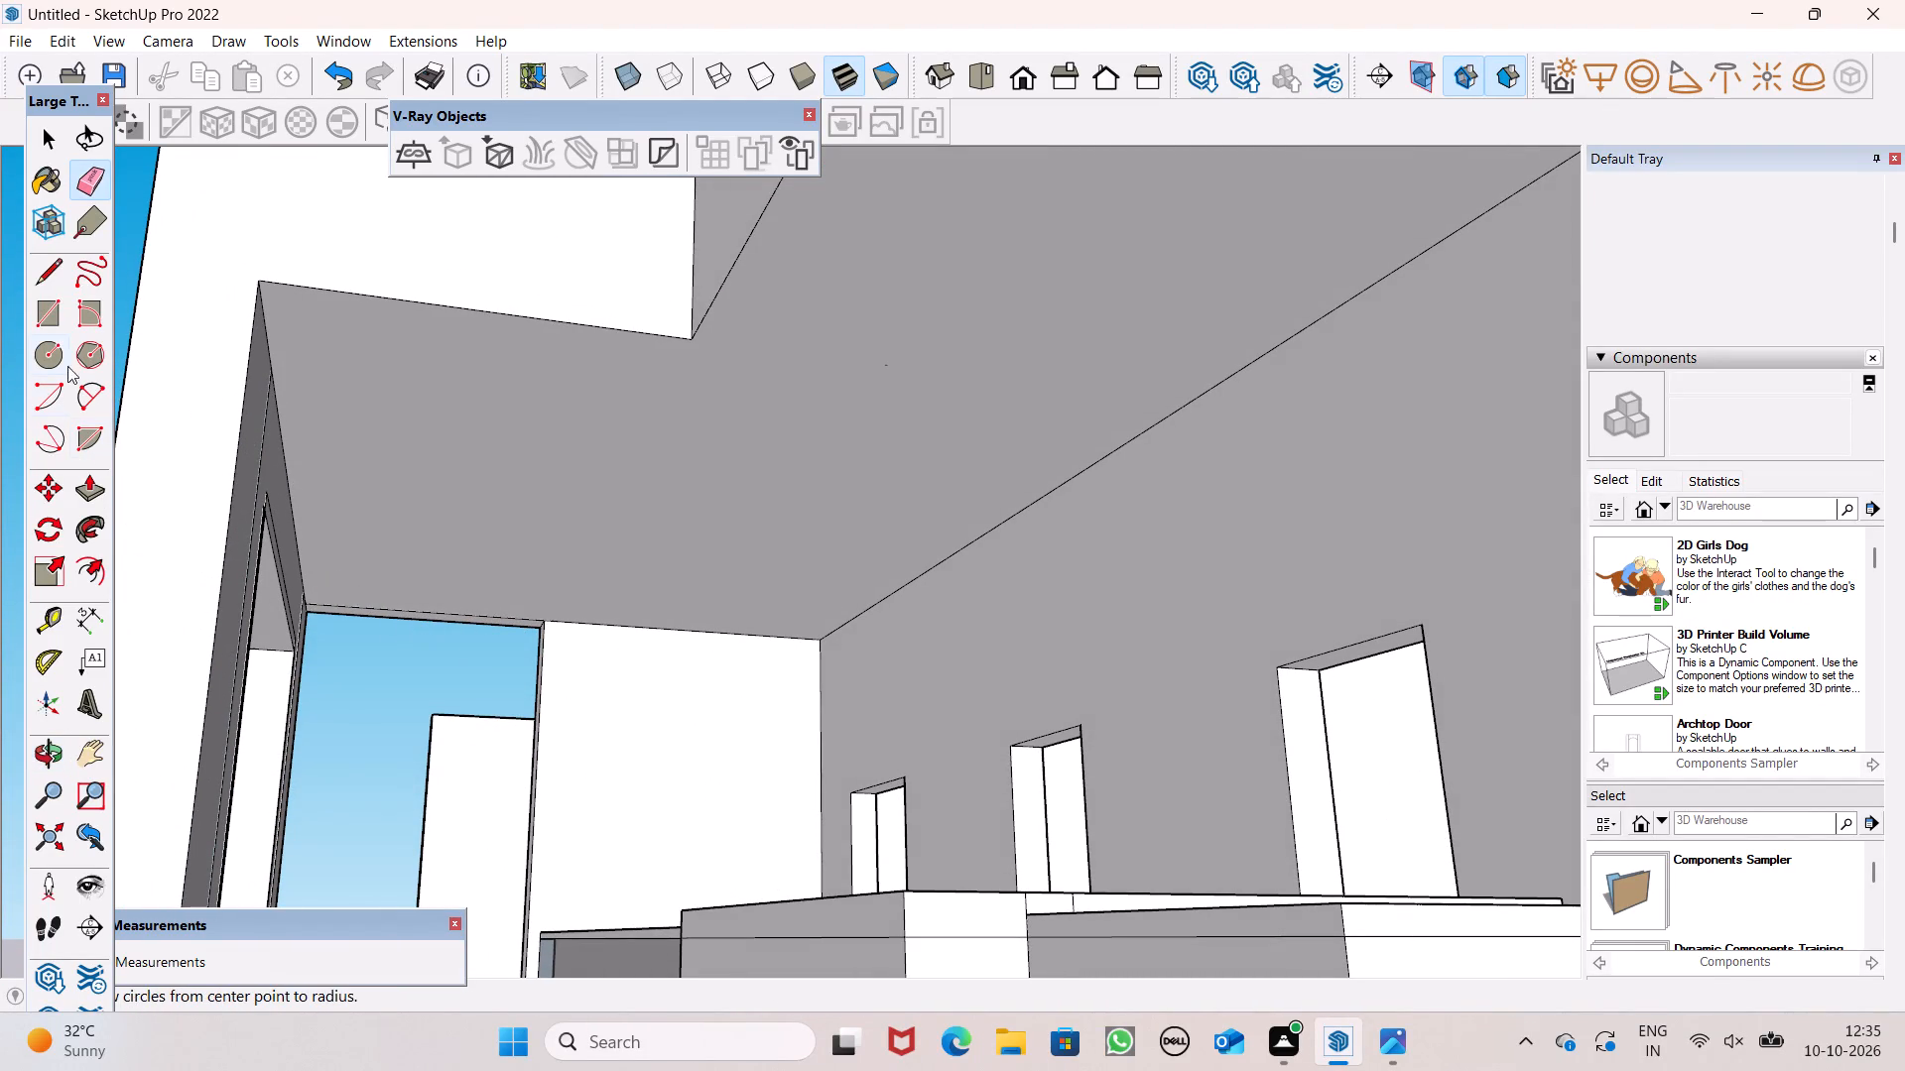
# Draw a rectangle about 16' by 12' 3" on the portico ceiling, inset from its edges.
pyautogui.click(59, 323)
pyautogui.moveTo(276, 569); pyautogui.dragTo(222, 504, button='middle')
pyautogui.scroll(1, 246, 530)
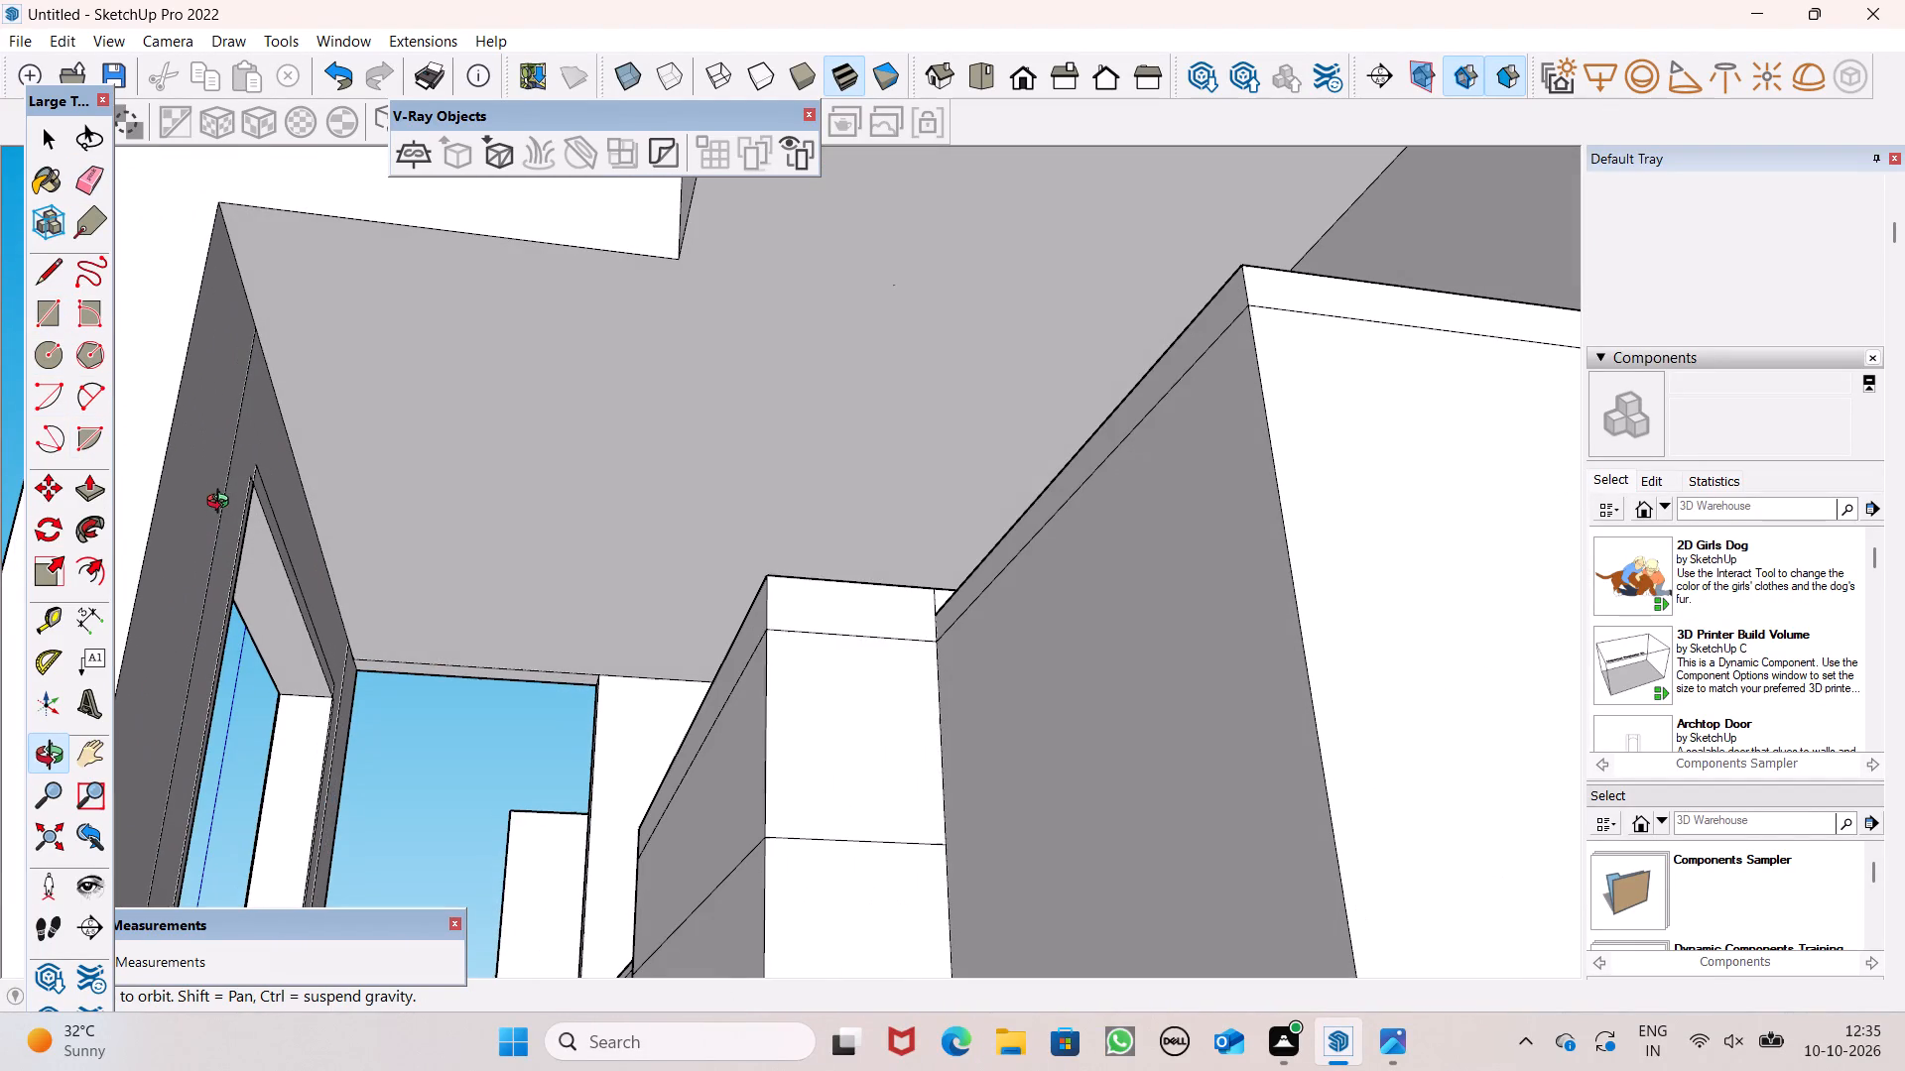
pyautogui.moveTo(222, 504); pyautogui.dragTo(223, 503, button='middle')
pyautogui.moveTo(355, 535); pyautogui.dragTo(342, 497, button='middle')
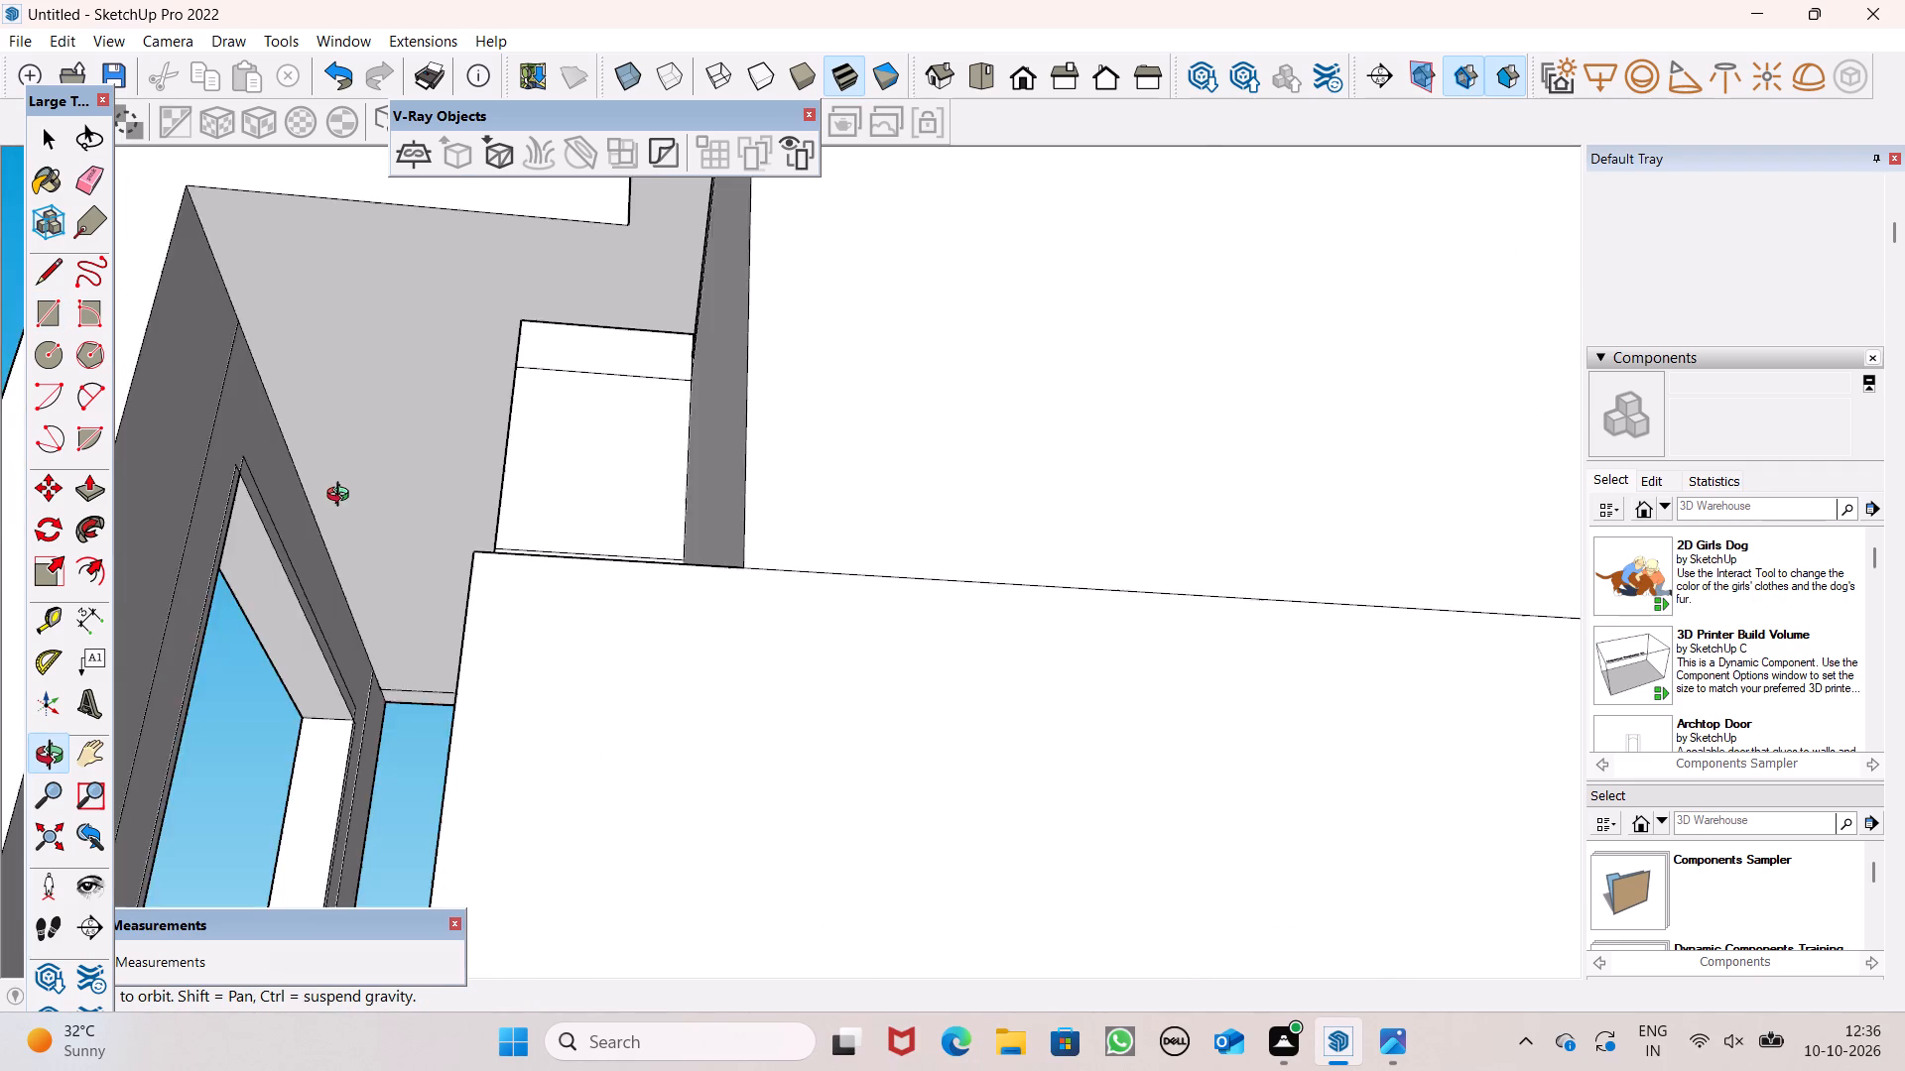
pyautogui.moveTo(342, 497); pyautogui.dragTo(430, 534, button='middle')
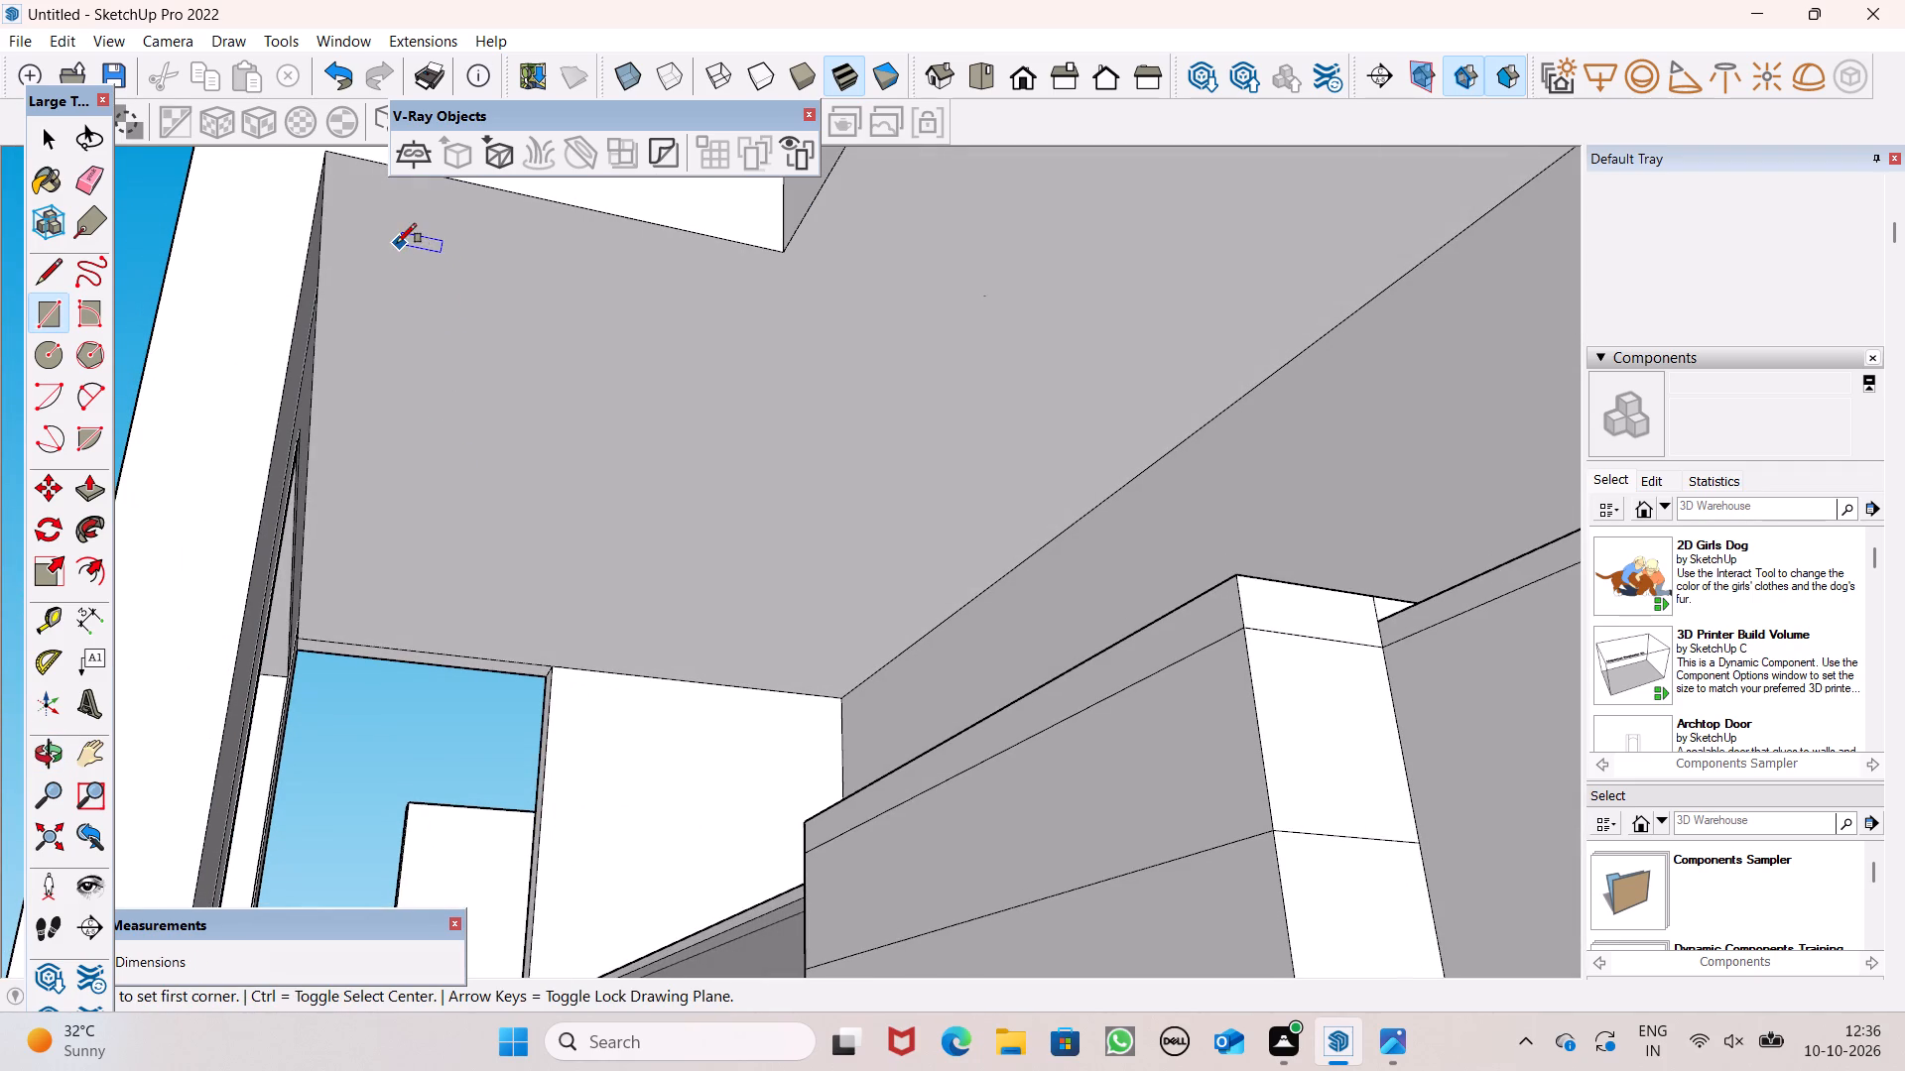
pyautogui.click(394, 226)
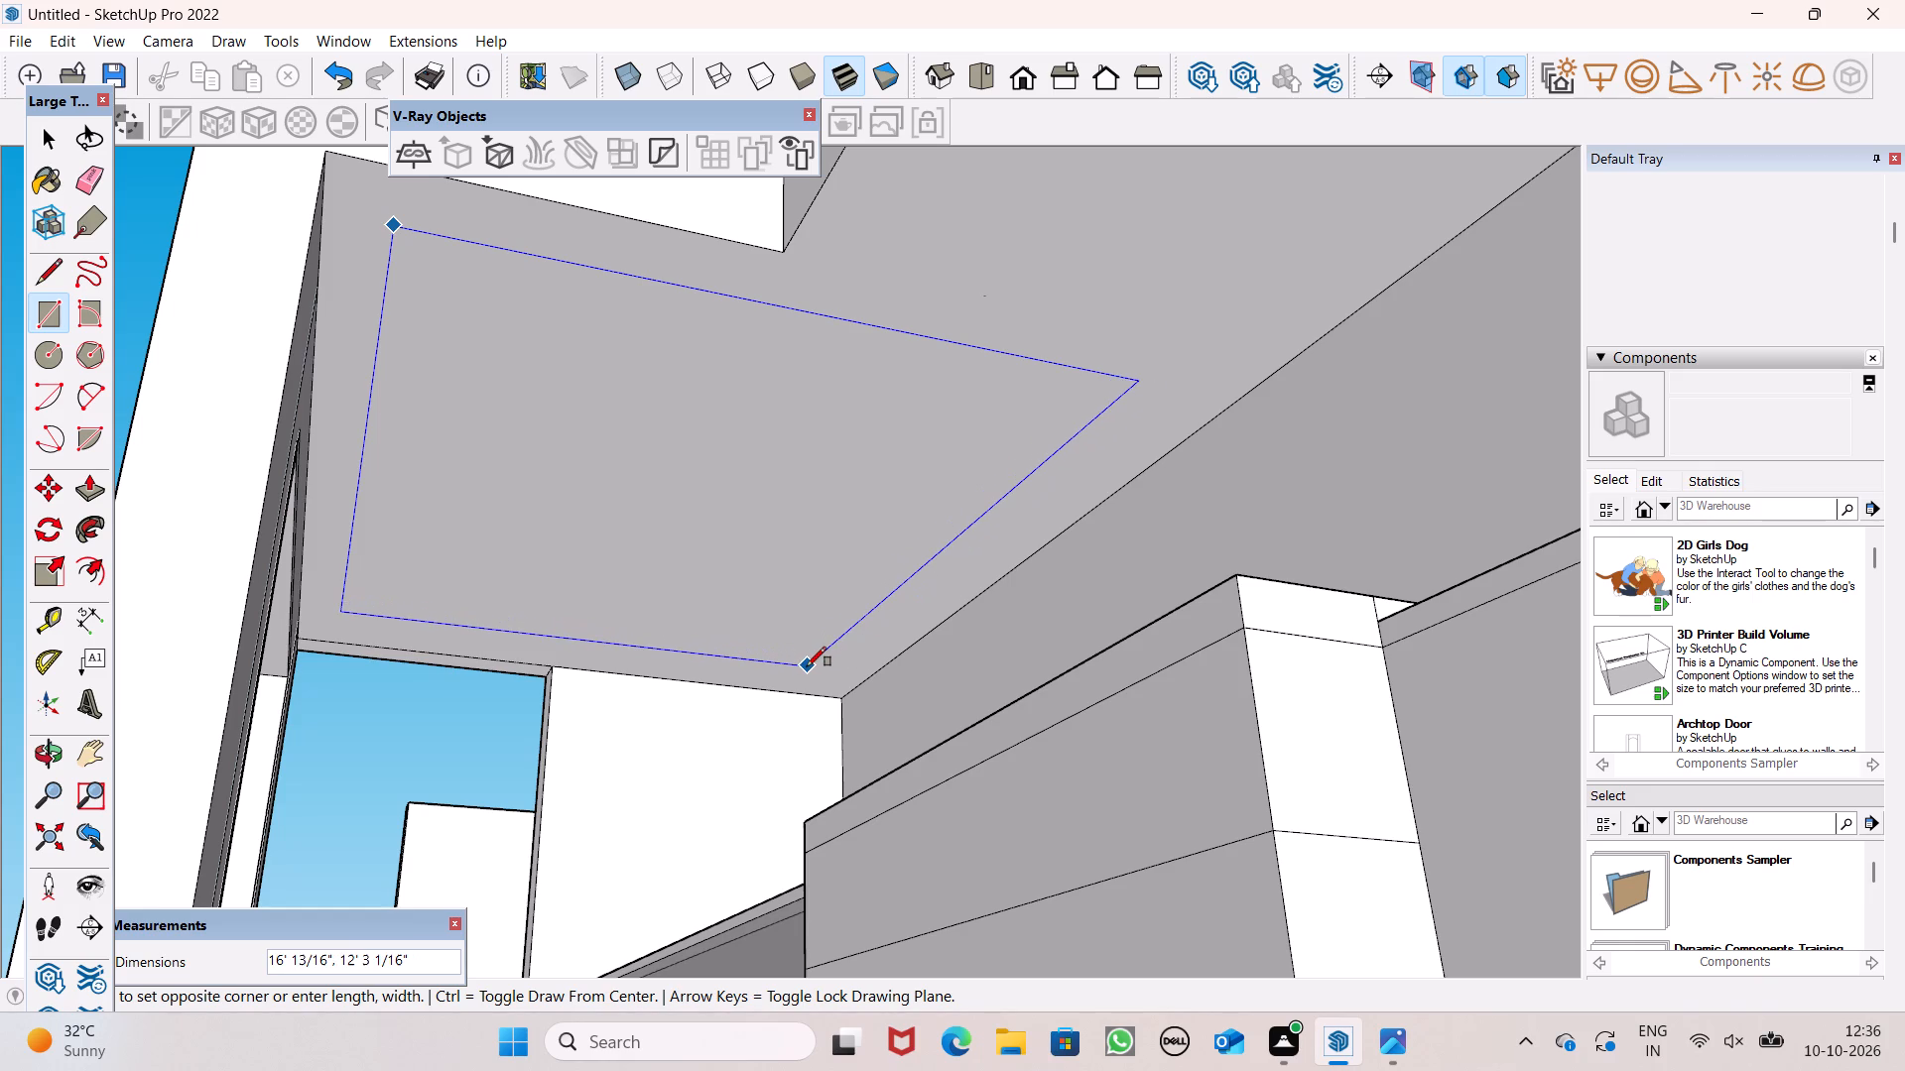
pyautogui.click(807, 666)
# Examine the rectangular outline on the portico ceiling from below and from the side.
pyautogui.scroll(-2, 212, 484)
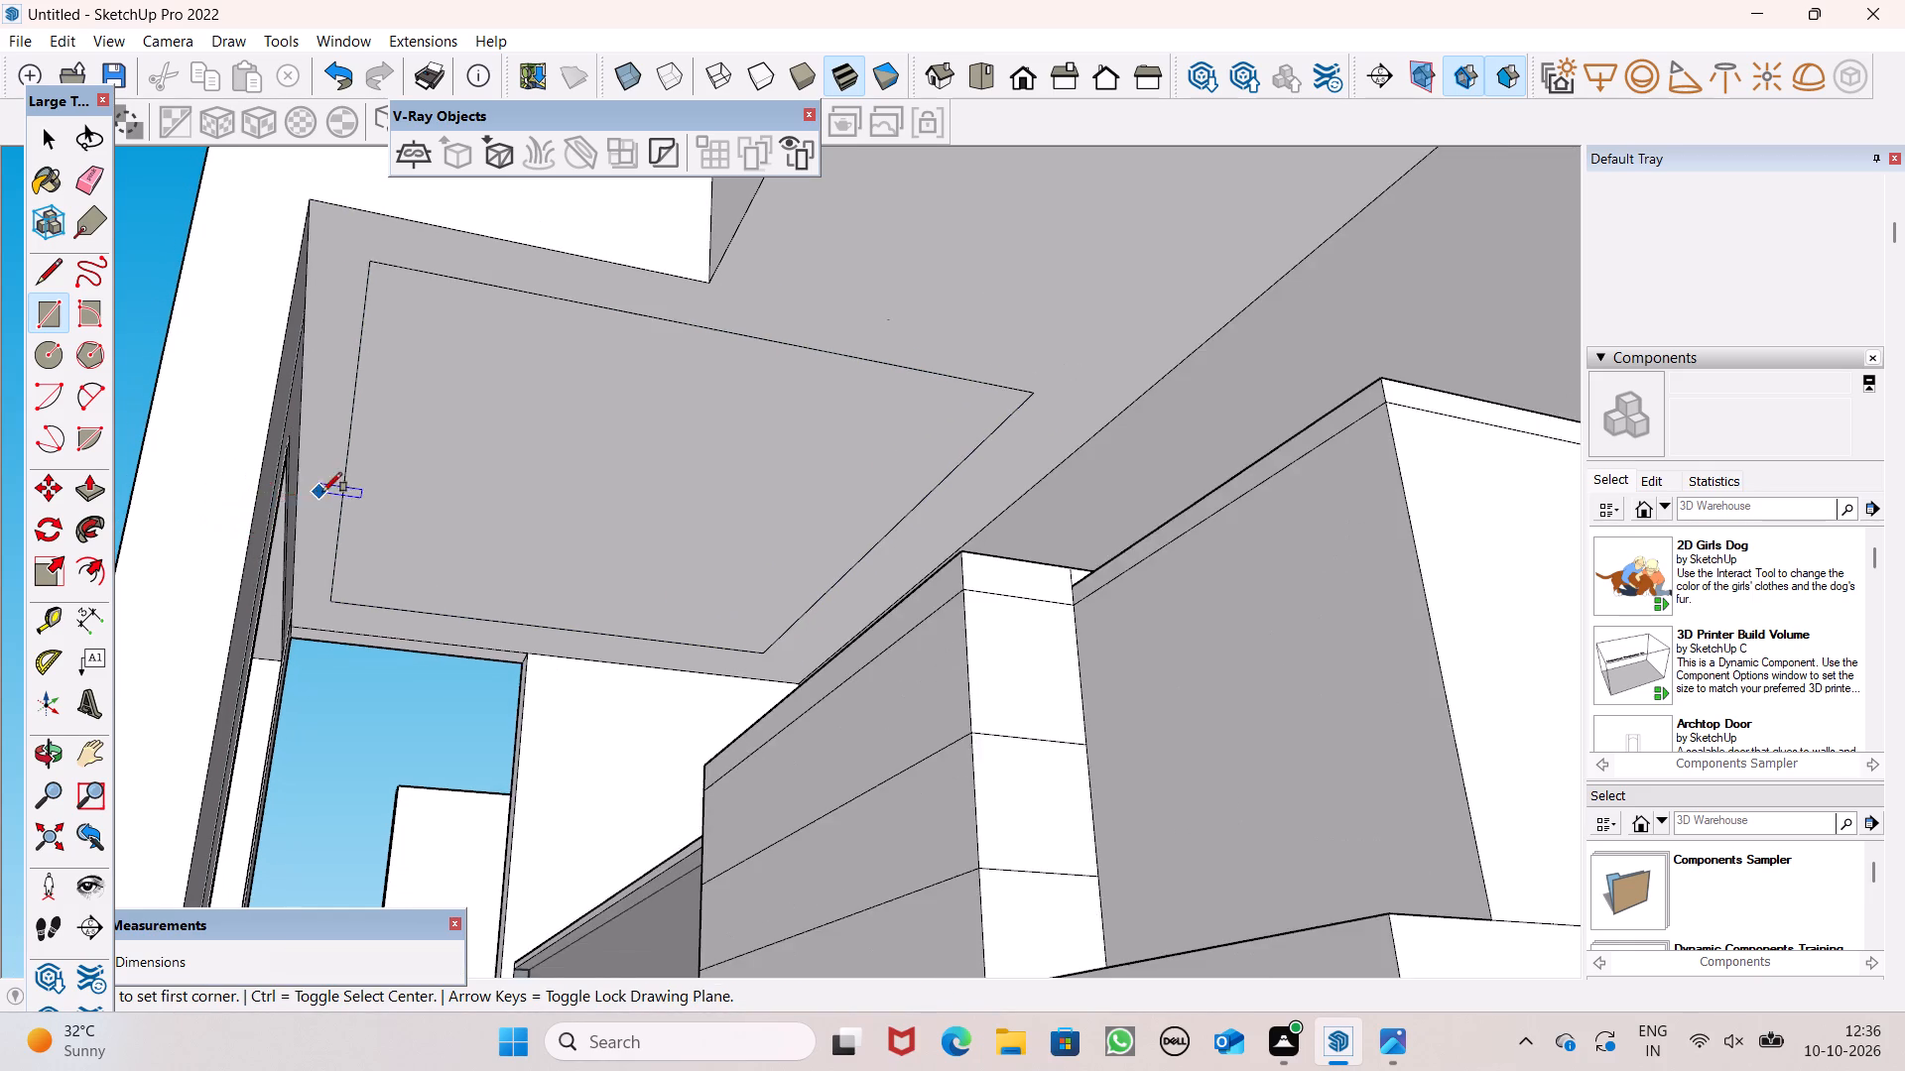
pyautogui.scroll(-3, 326, 493)
pyautogui.moveTo(475, 514); pyautogui.dragTo(487, 605, button='middle')
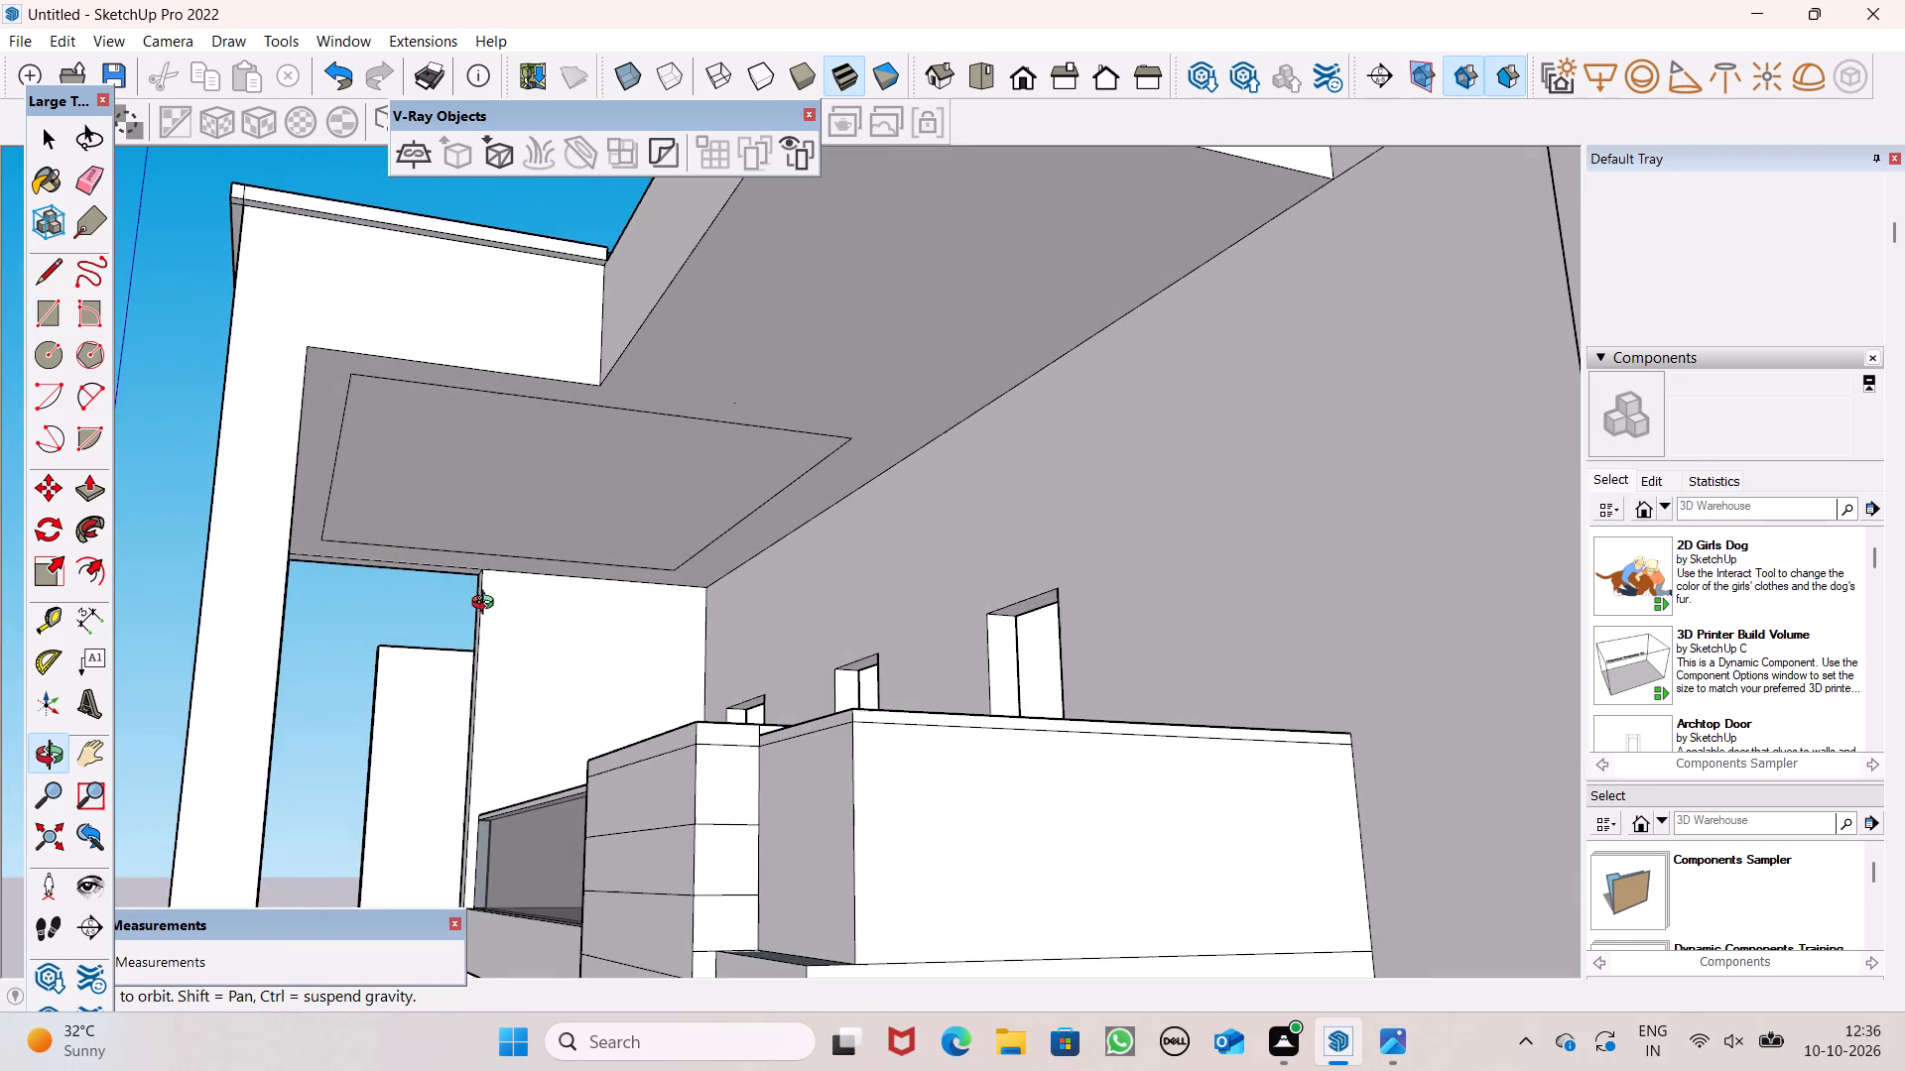
pyautogui.moveTo(487, 605); pyautogui.dragTo(425, 566, button='middle')
pyautogui.scroll(3, 503, 529)
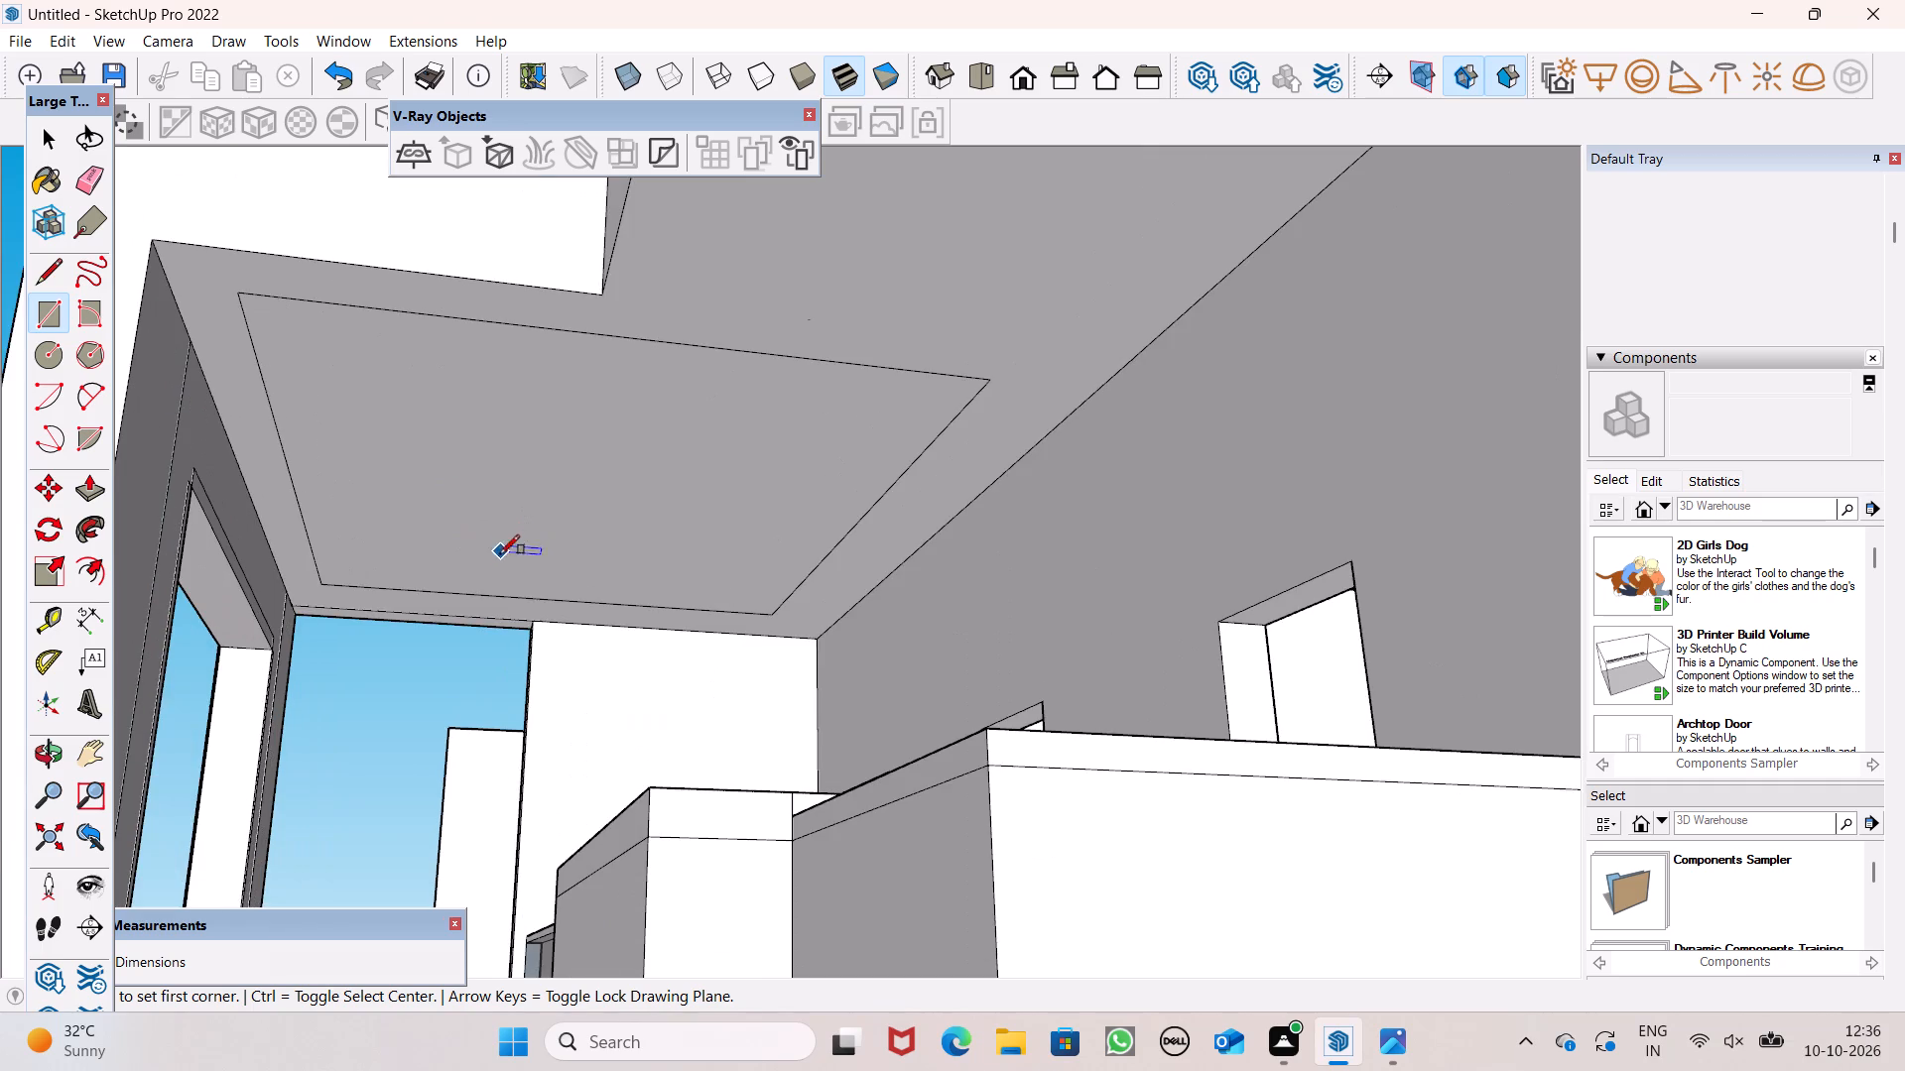
pyautogui.scroll(-2, 501, 567)
pyautogui.scroll(1, 563, 629)
pyautogui.moveTo(564, 632); pyautogui.dragTo(648, 642, button='middle')
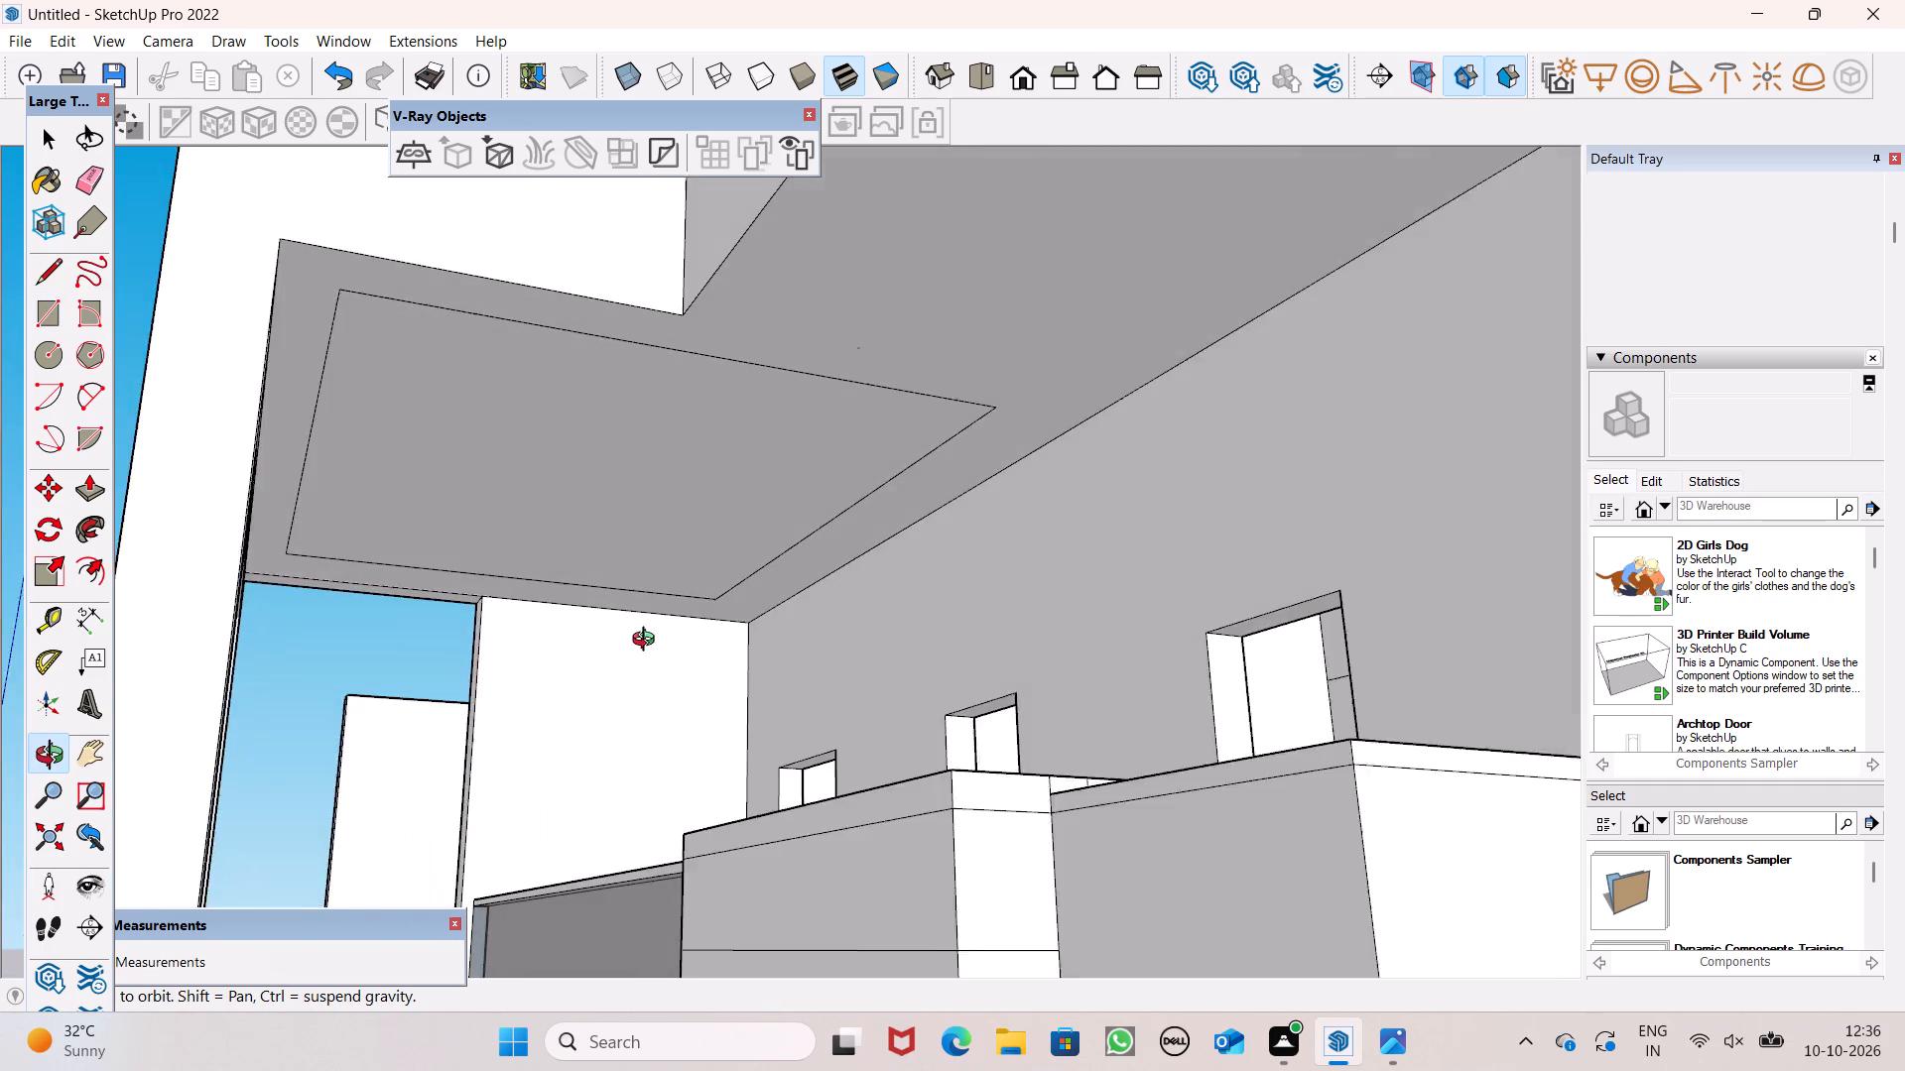
pyautogui.moveTo(648, 642); pyautogui.dragTo(710, 645, button='middle')
pyautogui.scroll(1, 675, 600)
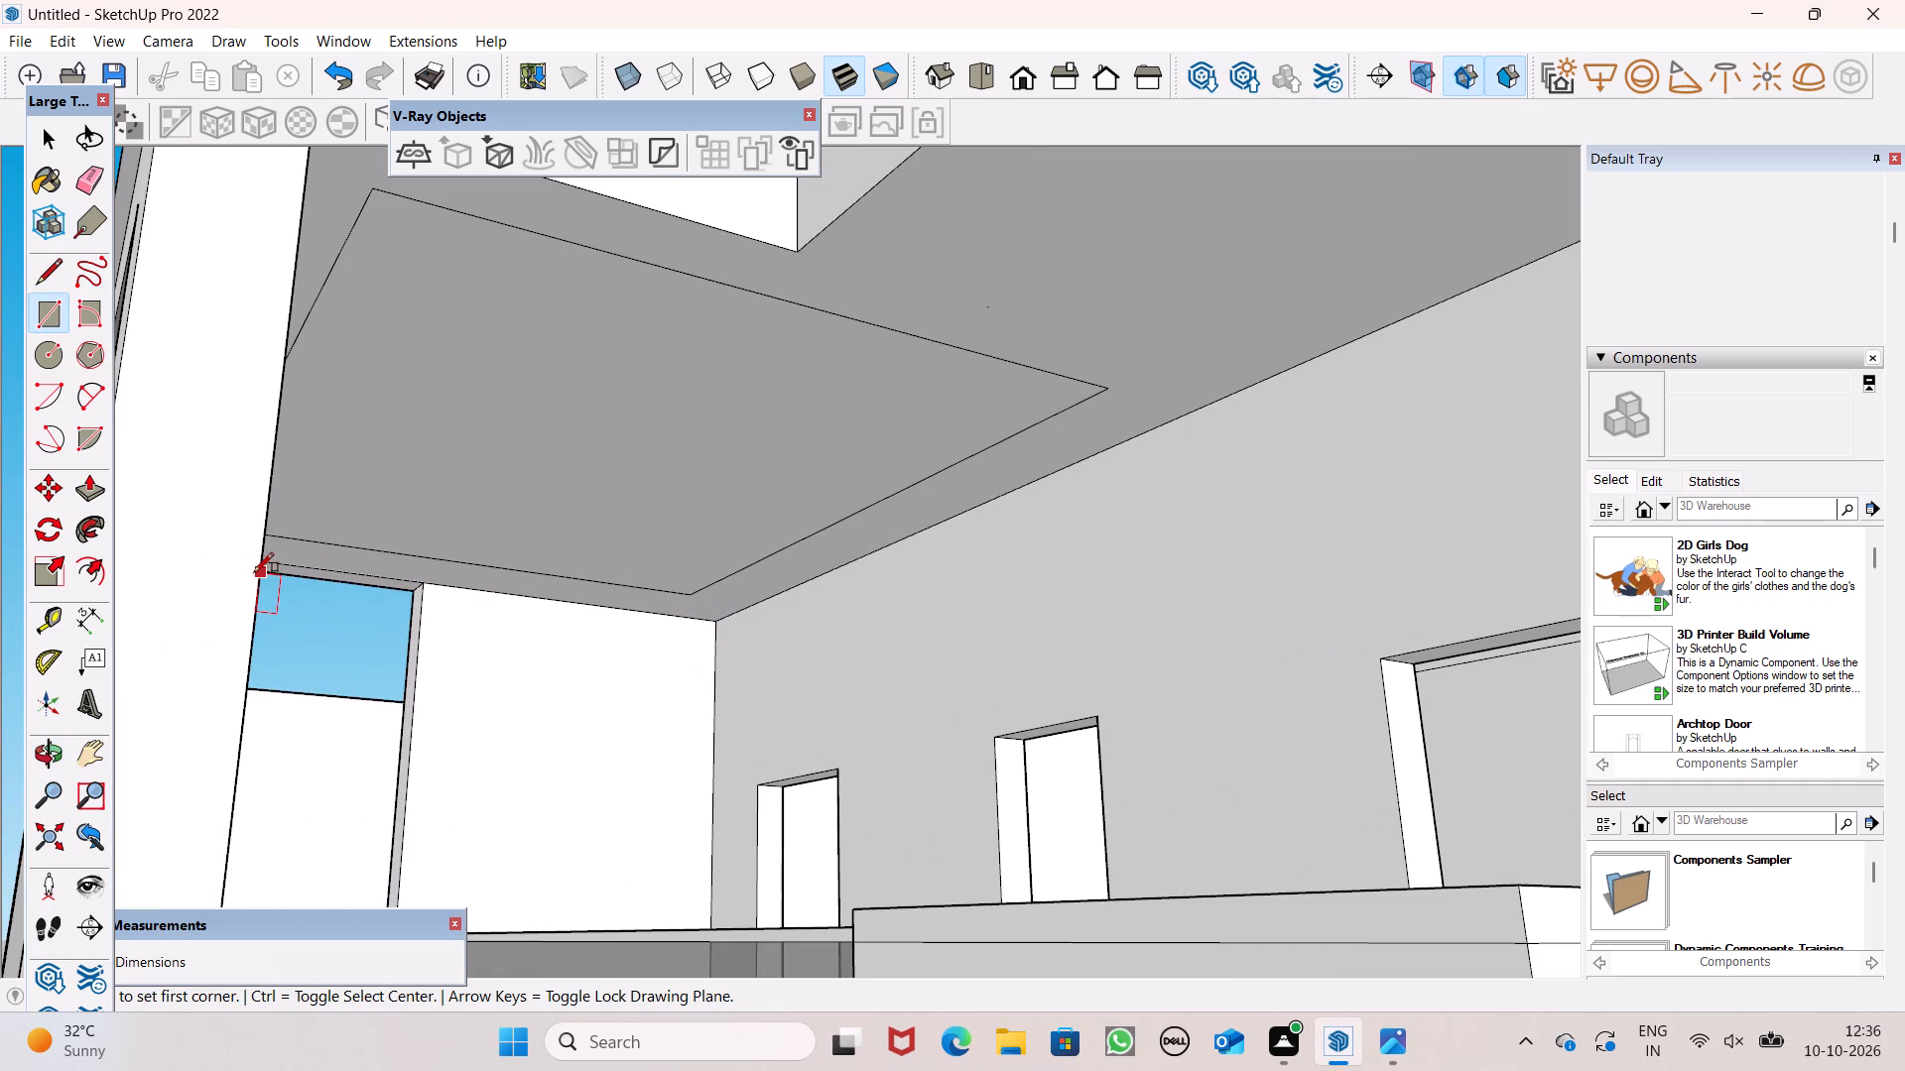
# Draw an L-shaped outline on the projecting slab's underside from the ceiling rectangle's edge to the wall, segments about 12' 8" and 7' long.
pyautogui.click(54, 270)
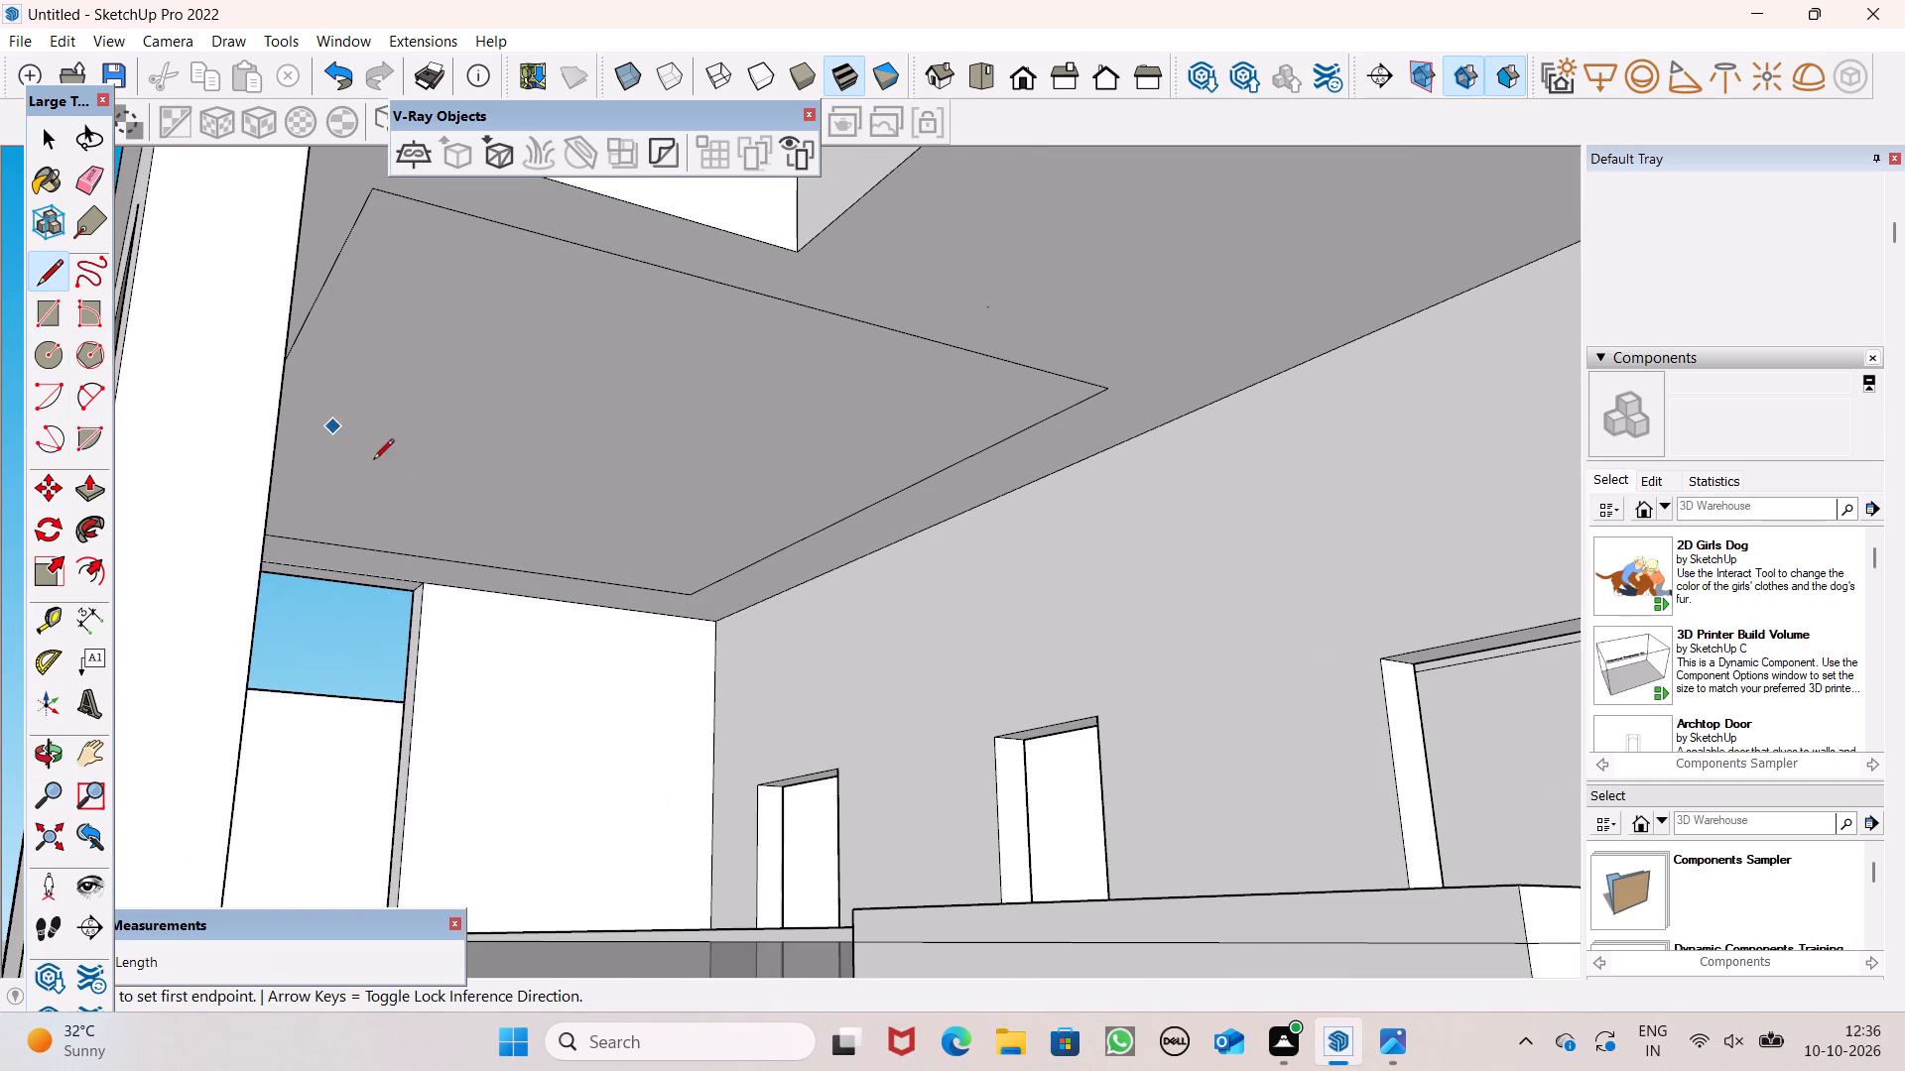
pyautogui.scroll(-4, 393, 495)
pyautogui.scroll(-2, 627, 530)
pyautogui.moveTo(865, 551); pyautogui.dragTo(894, 494, button='middle')
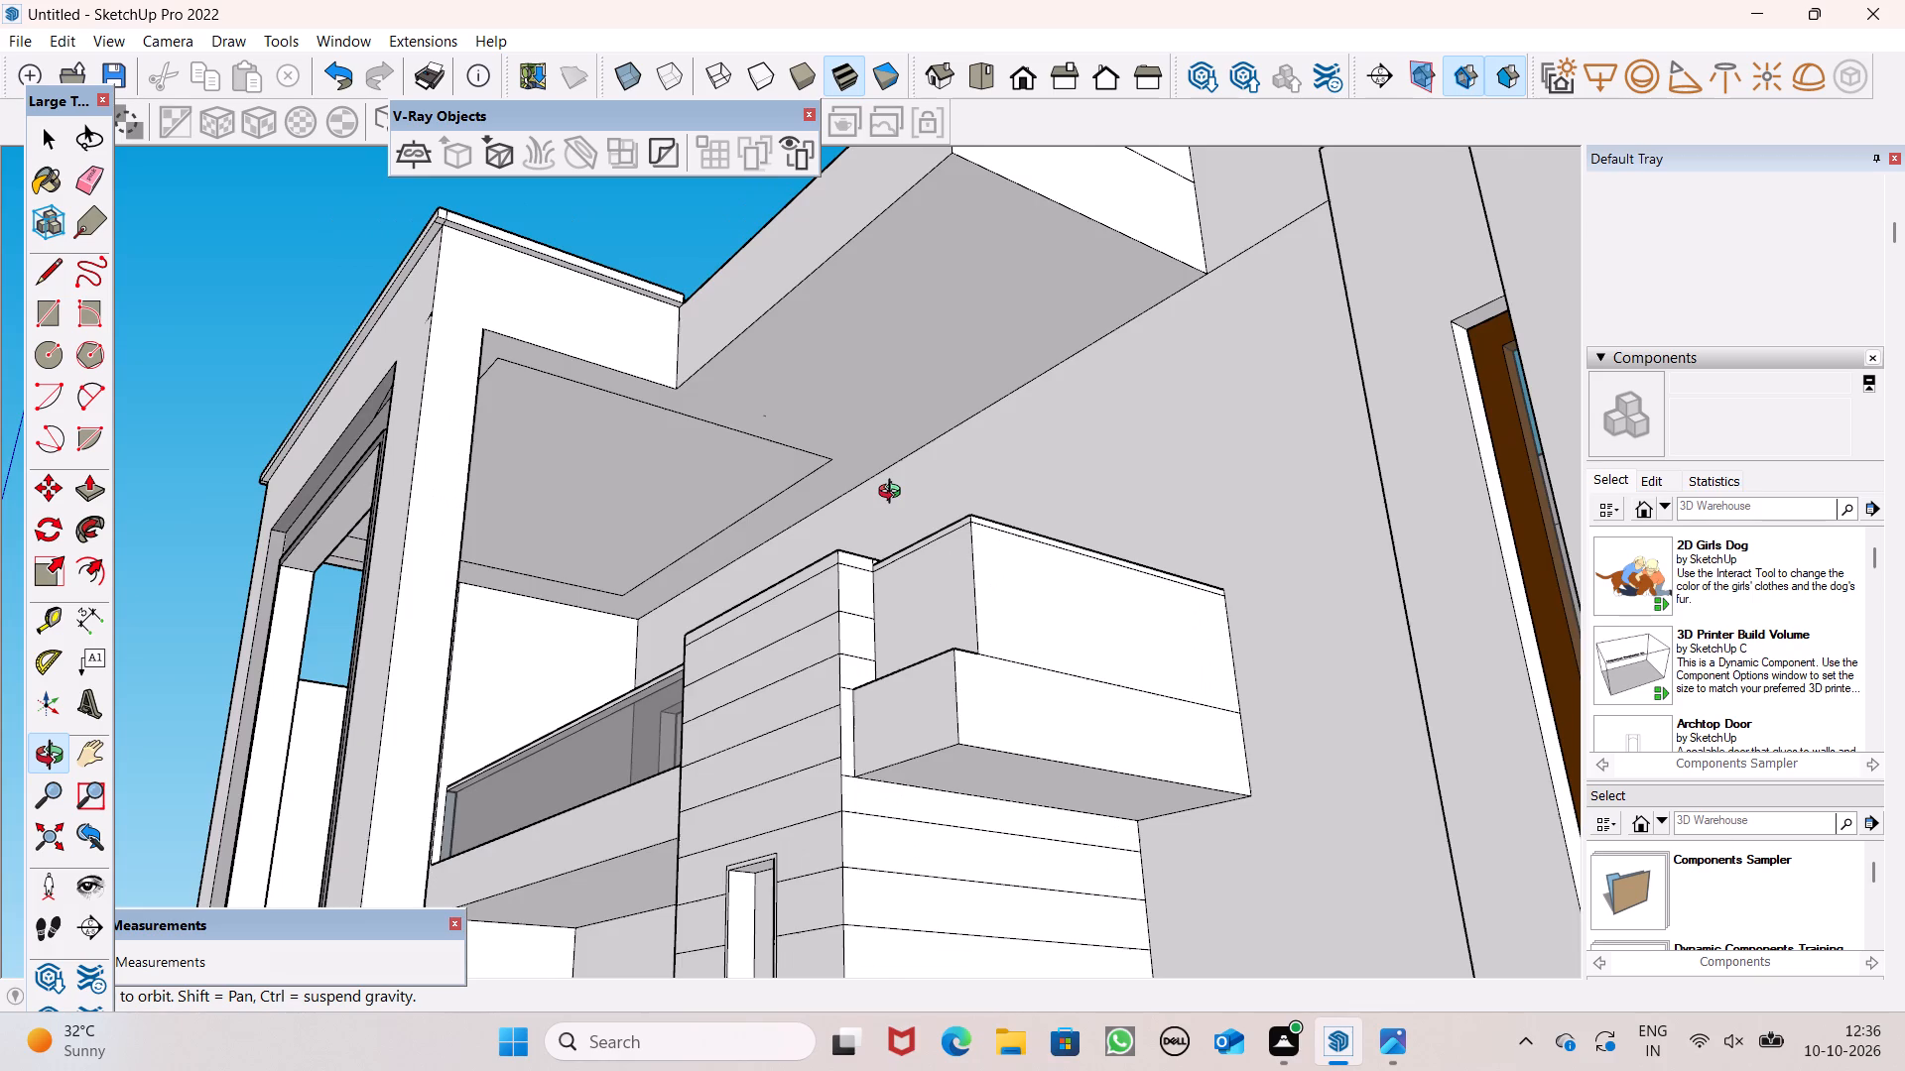
pyautogui.moveTo(894, 494); pyautogui.dragTo(1296, 349, button='middle')
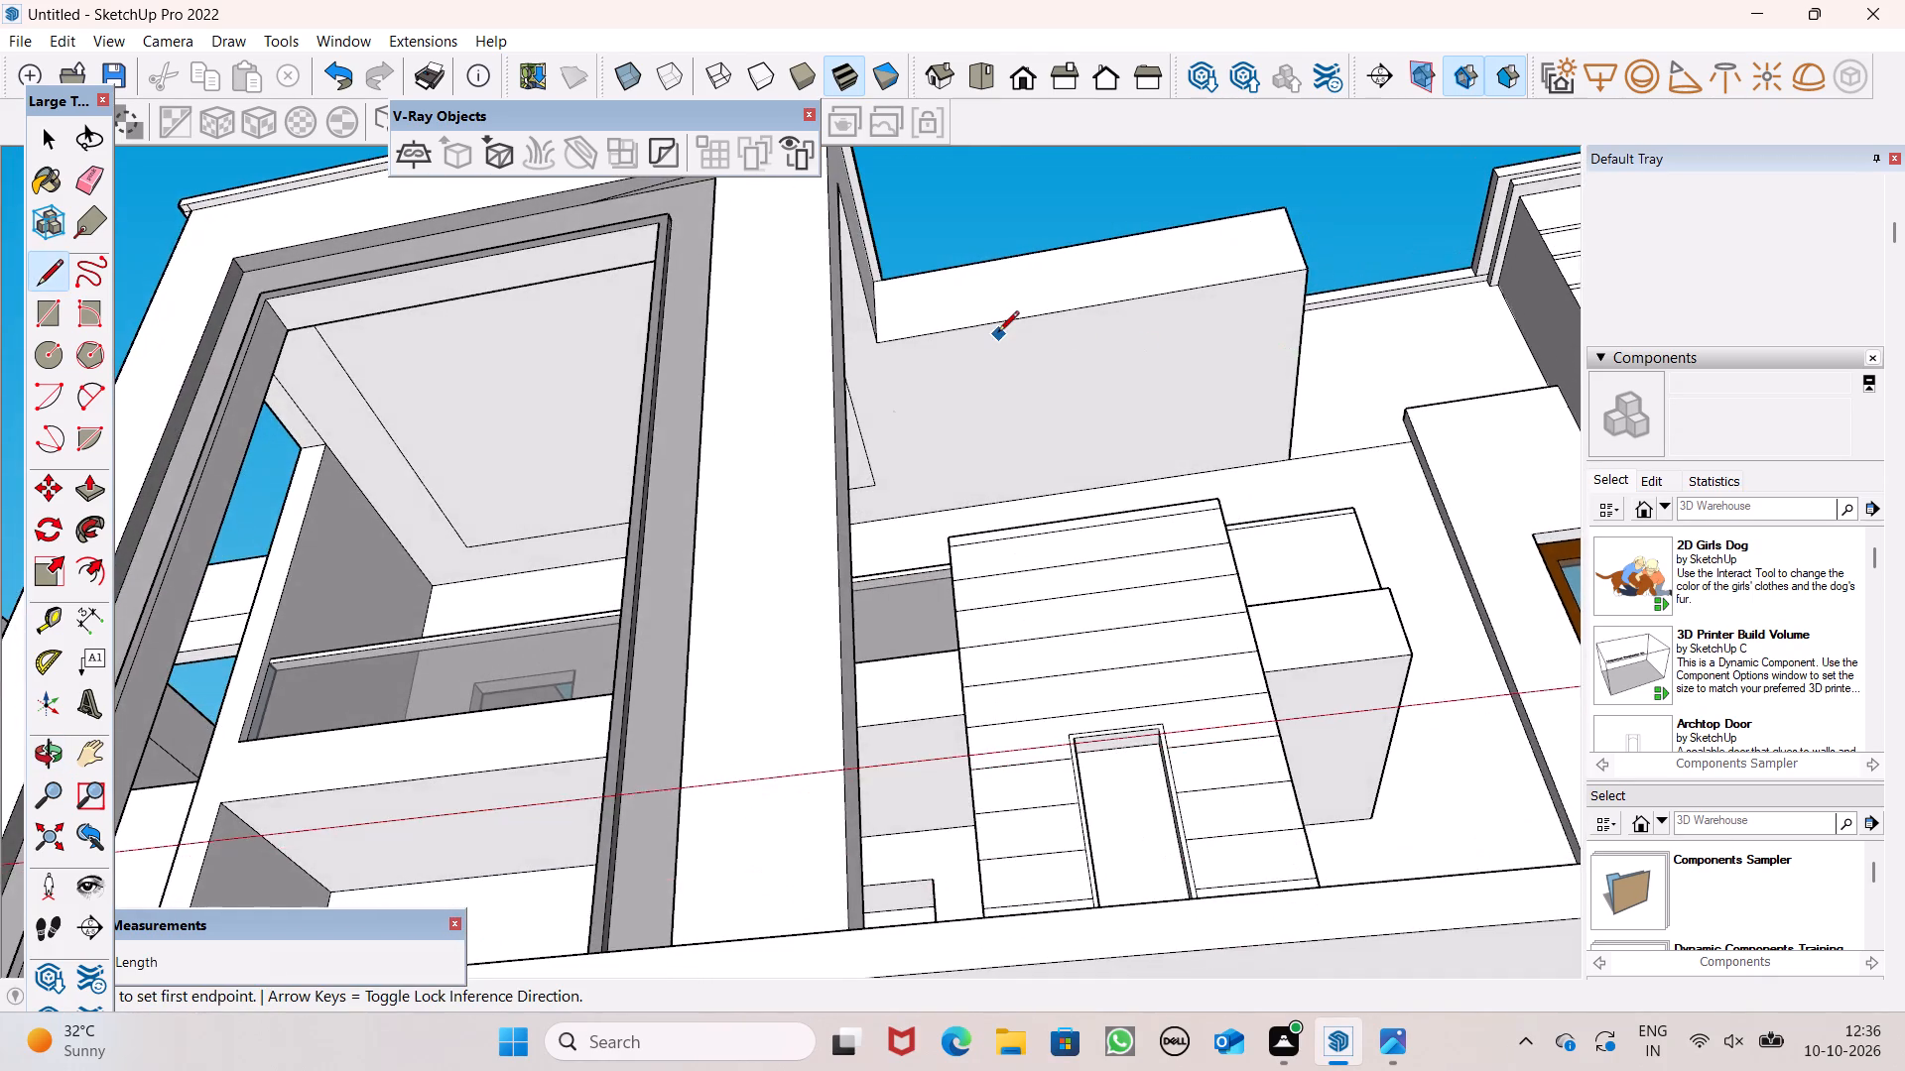
pyautogui.scroll(5, 998, 333)
pyautogui.moveTo(1002, 435); pyautogui.dragTo(1036, 350, button='middle')
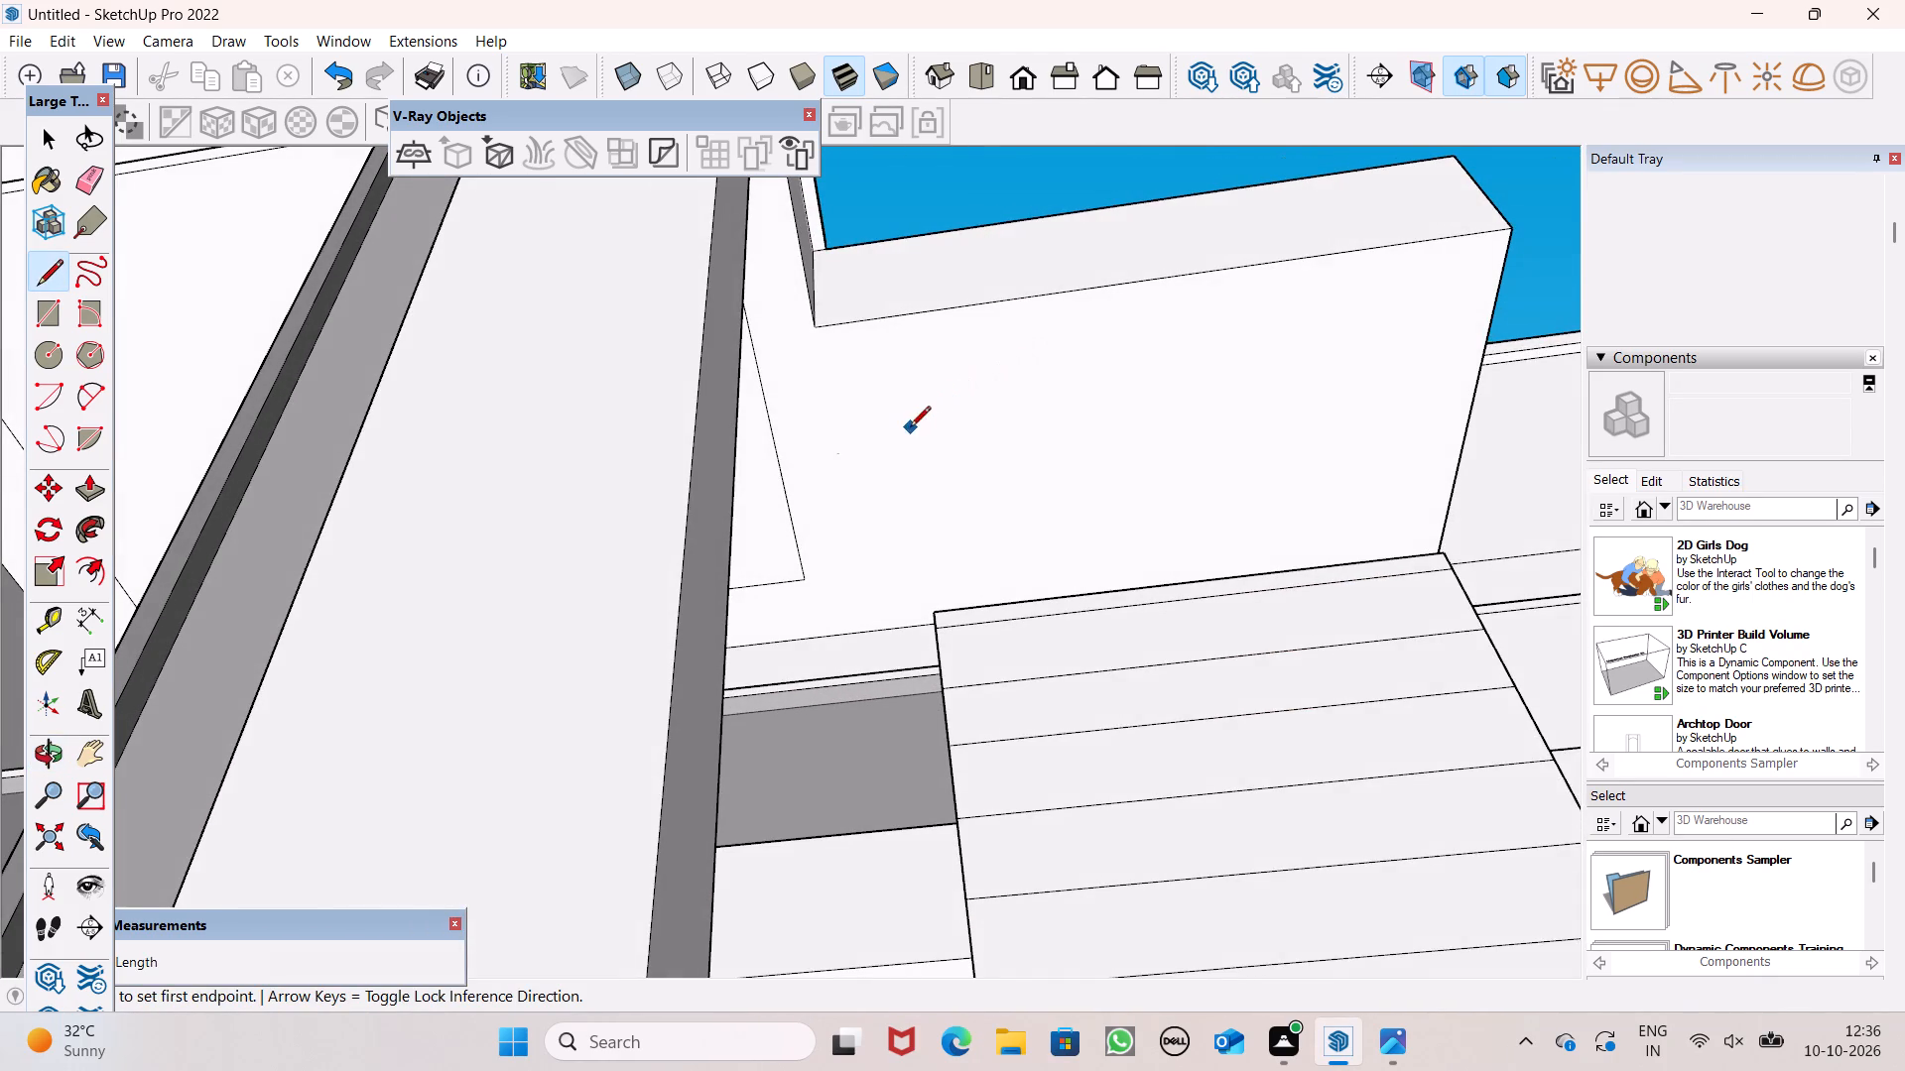
pyautogui.scroll(-1, 910, 428)
pyautogui.scroll(1, 972, 434)
pyautogui.scroll(-2, 934, 433)
pyautogui.moveTo(1073, 539); pyautogui.dragTo(1051, 626, button='middle')
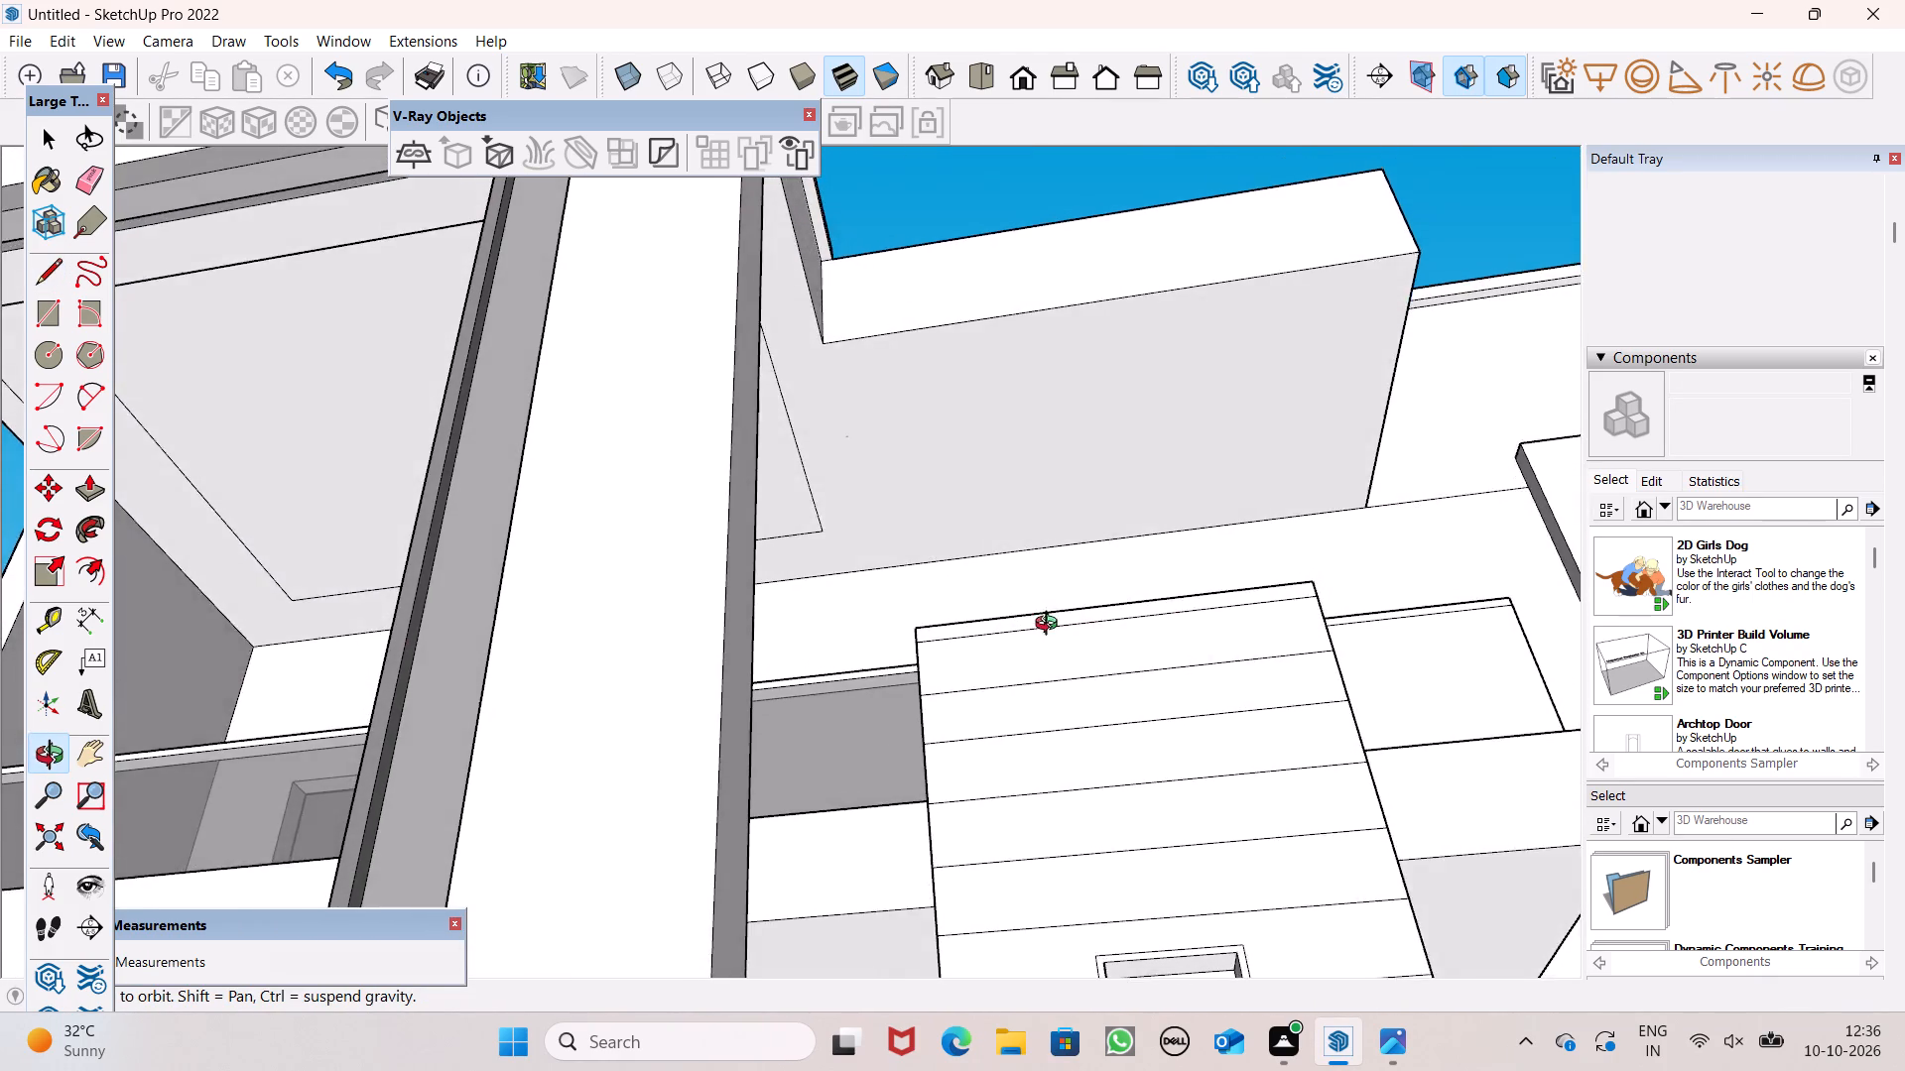
pyautogui.moveTo(1051, 626); pyautogui.dragTo(955, 637, button='middle')
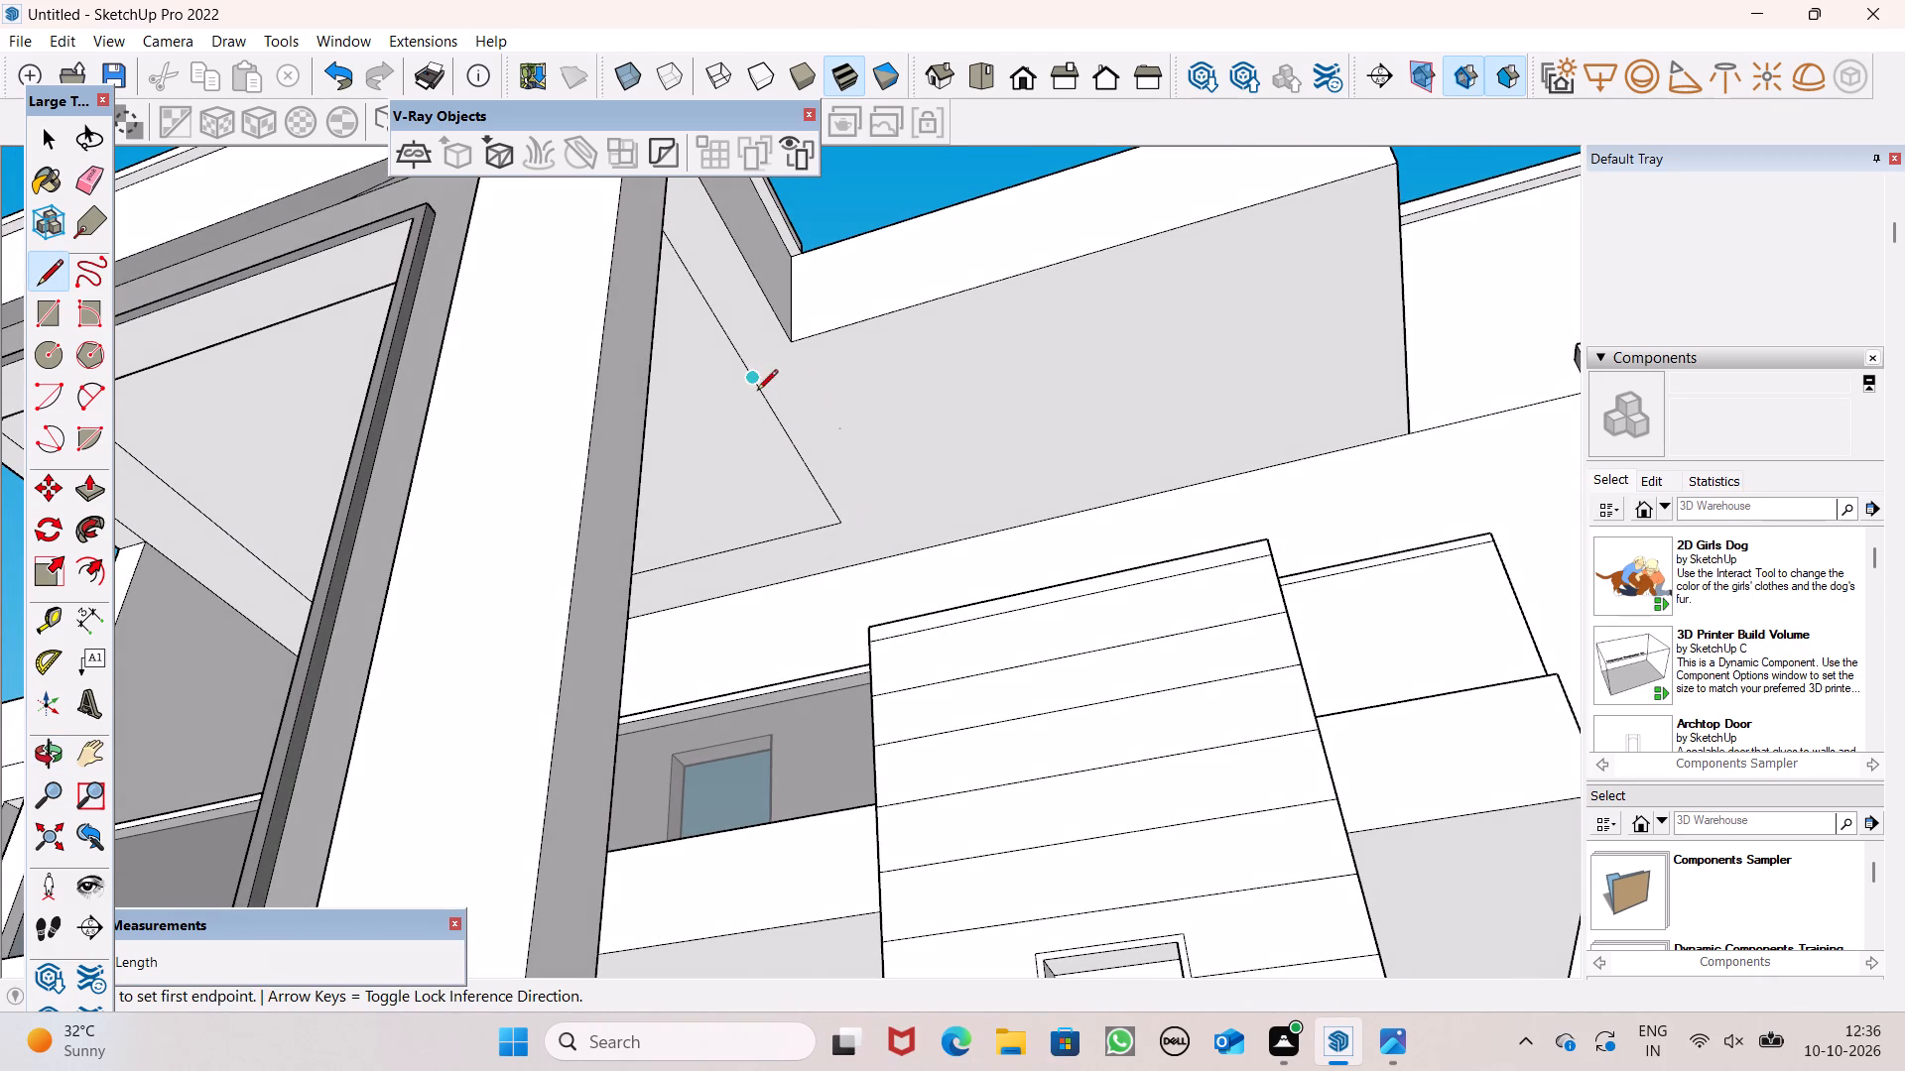
pyautogui.click(774, 407)
pyautogui.click(1301, 265)
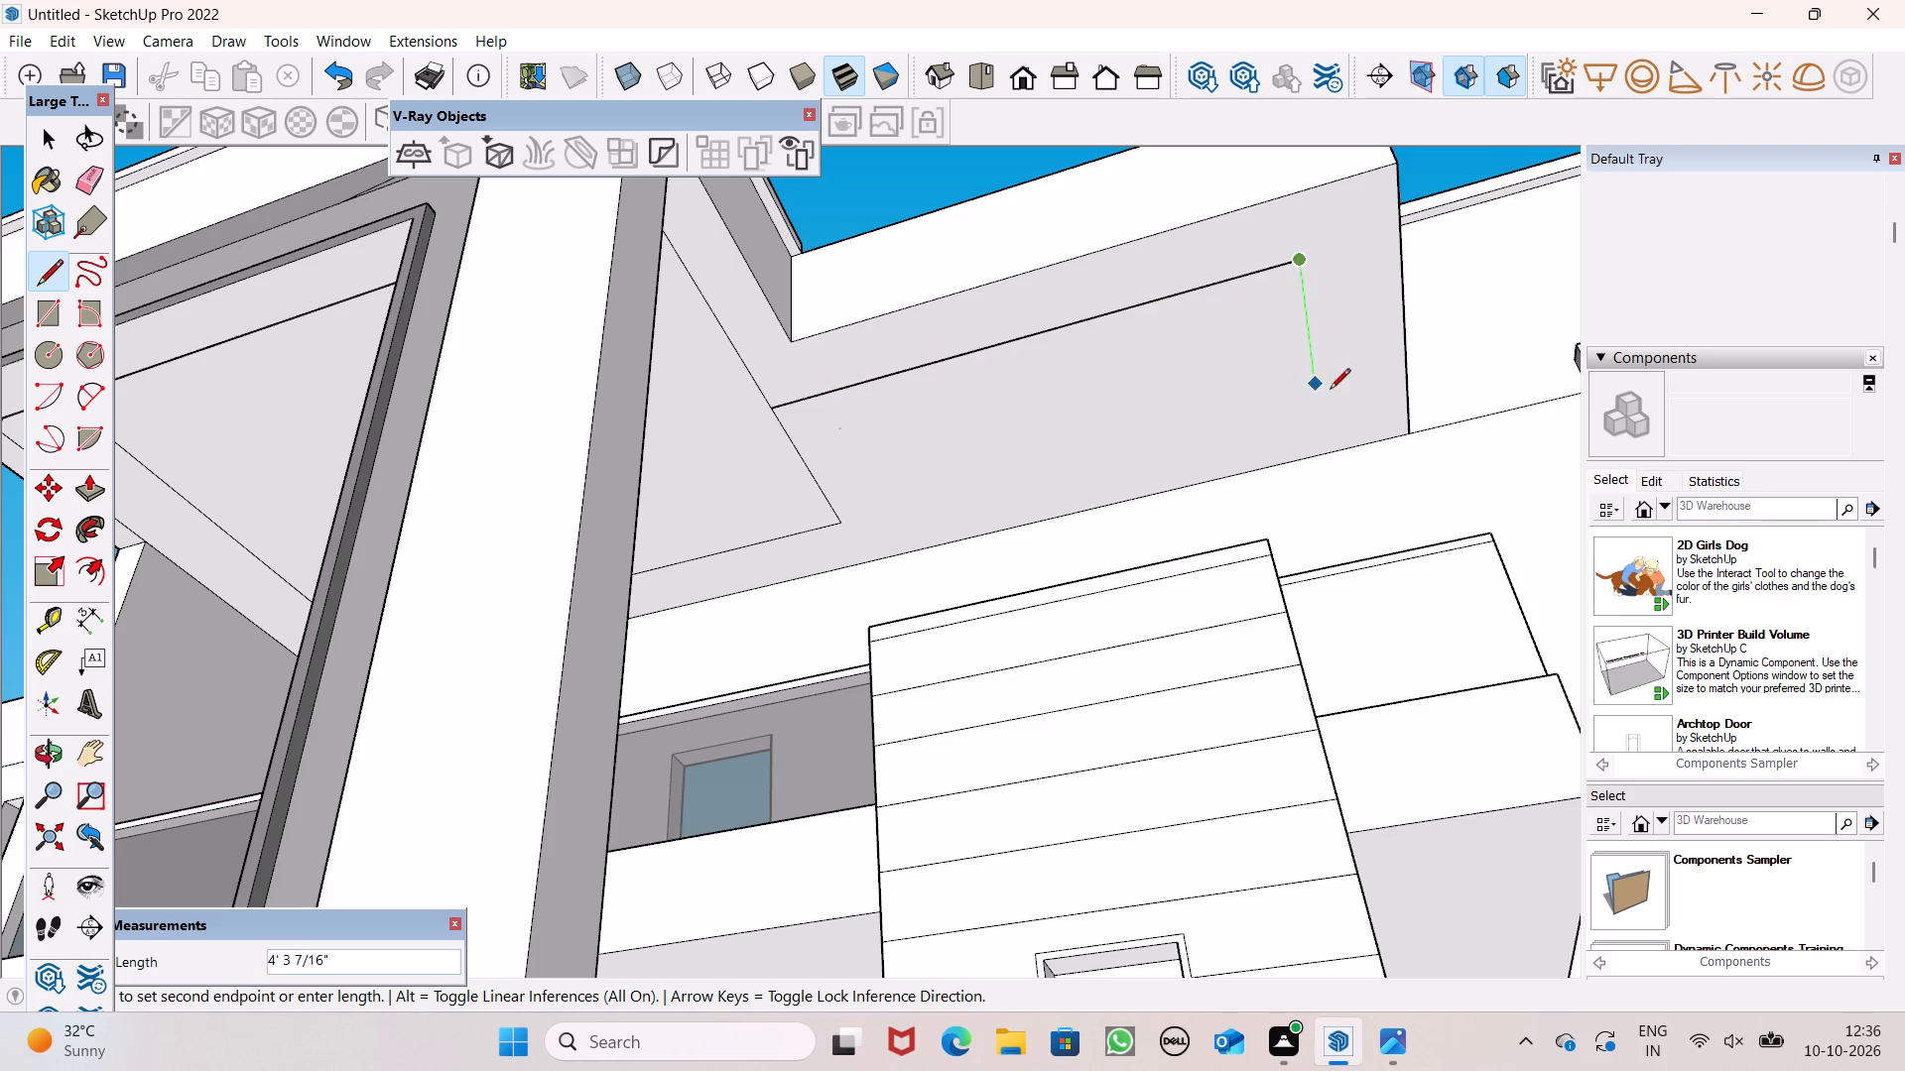
pyautogui.click(1321, 447)
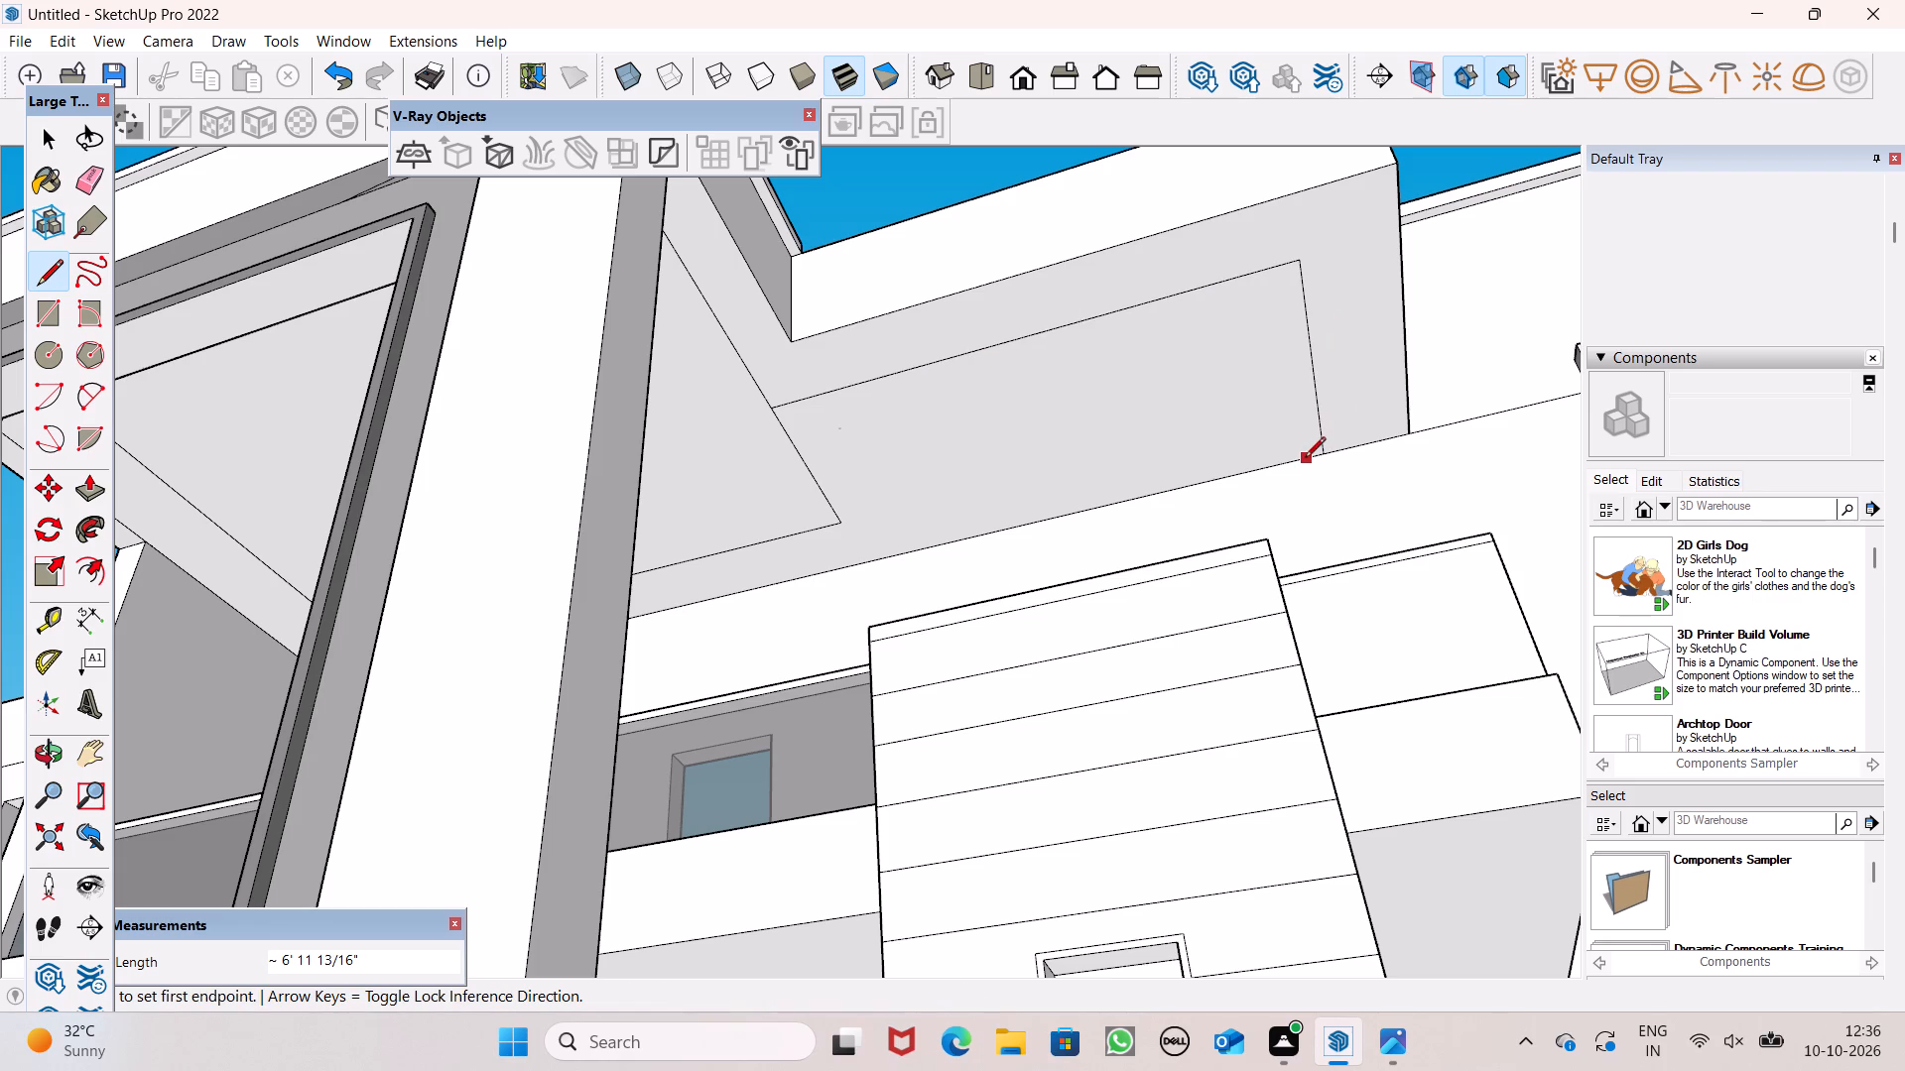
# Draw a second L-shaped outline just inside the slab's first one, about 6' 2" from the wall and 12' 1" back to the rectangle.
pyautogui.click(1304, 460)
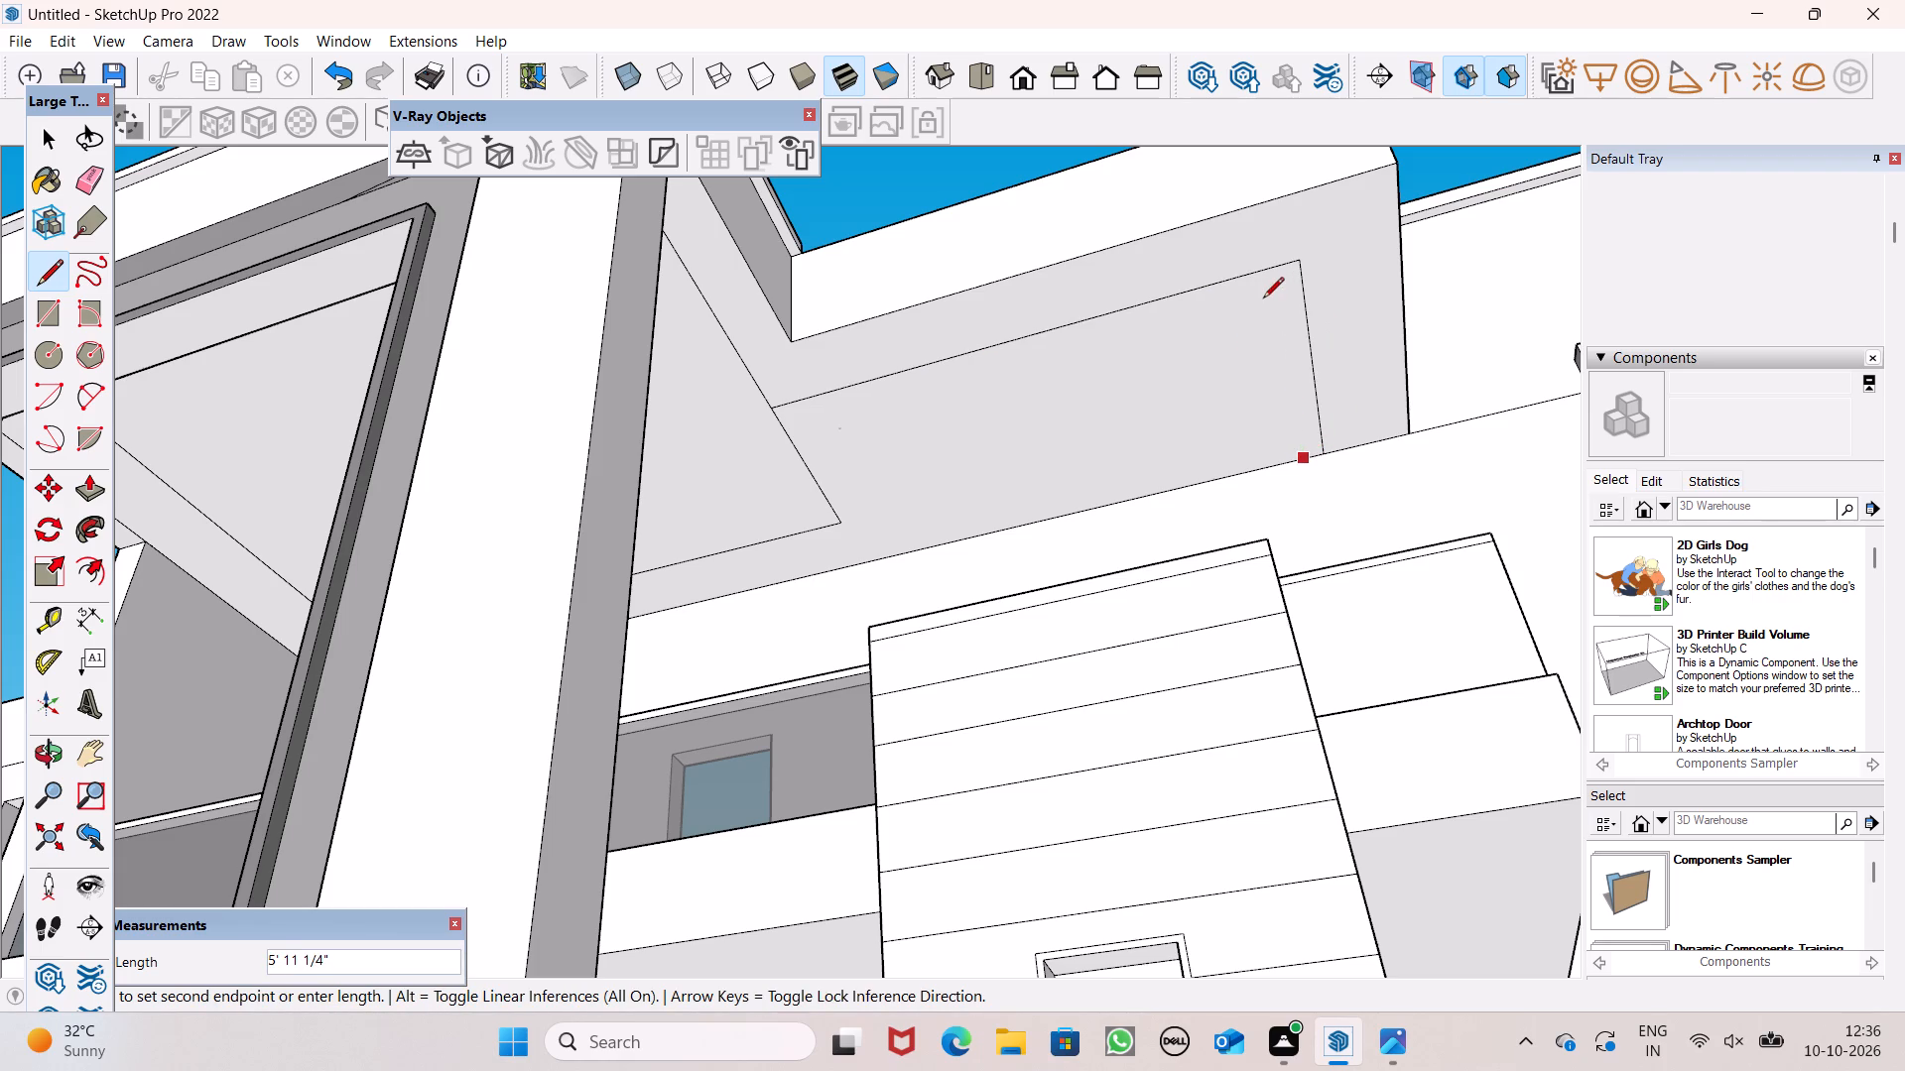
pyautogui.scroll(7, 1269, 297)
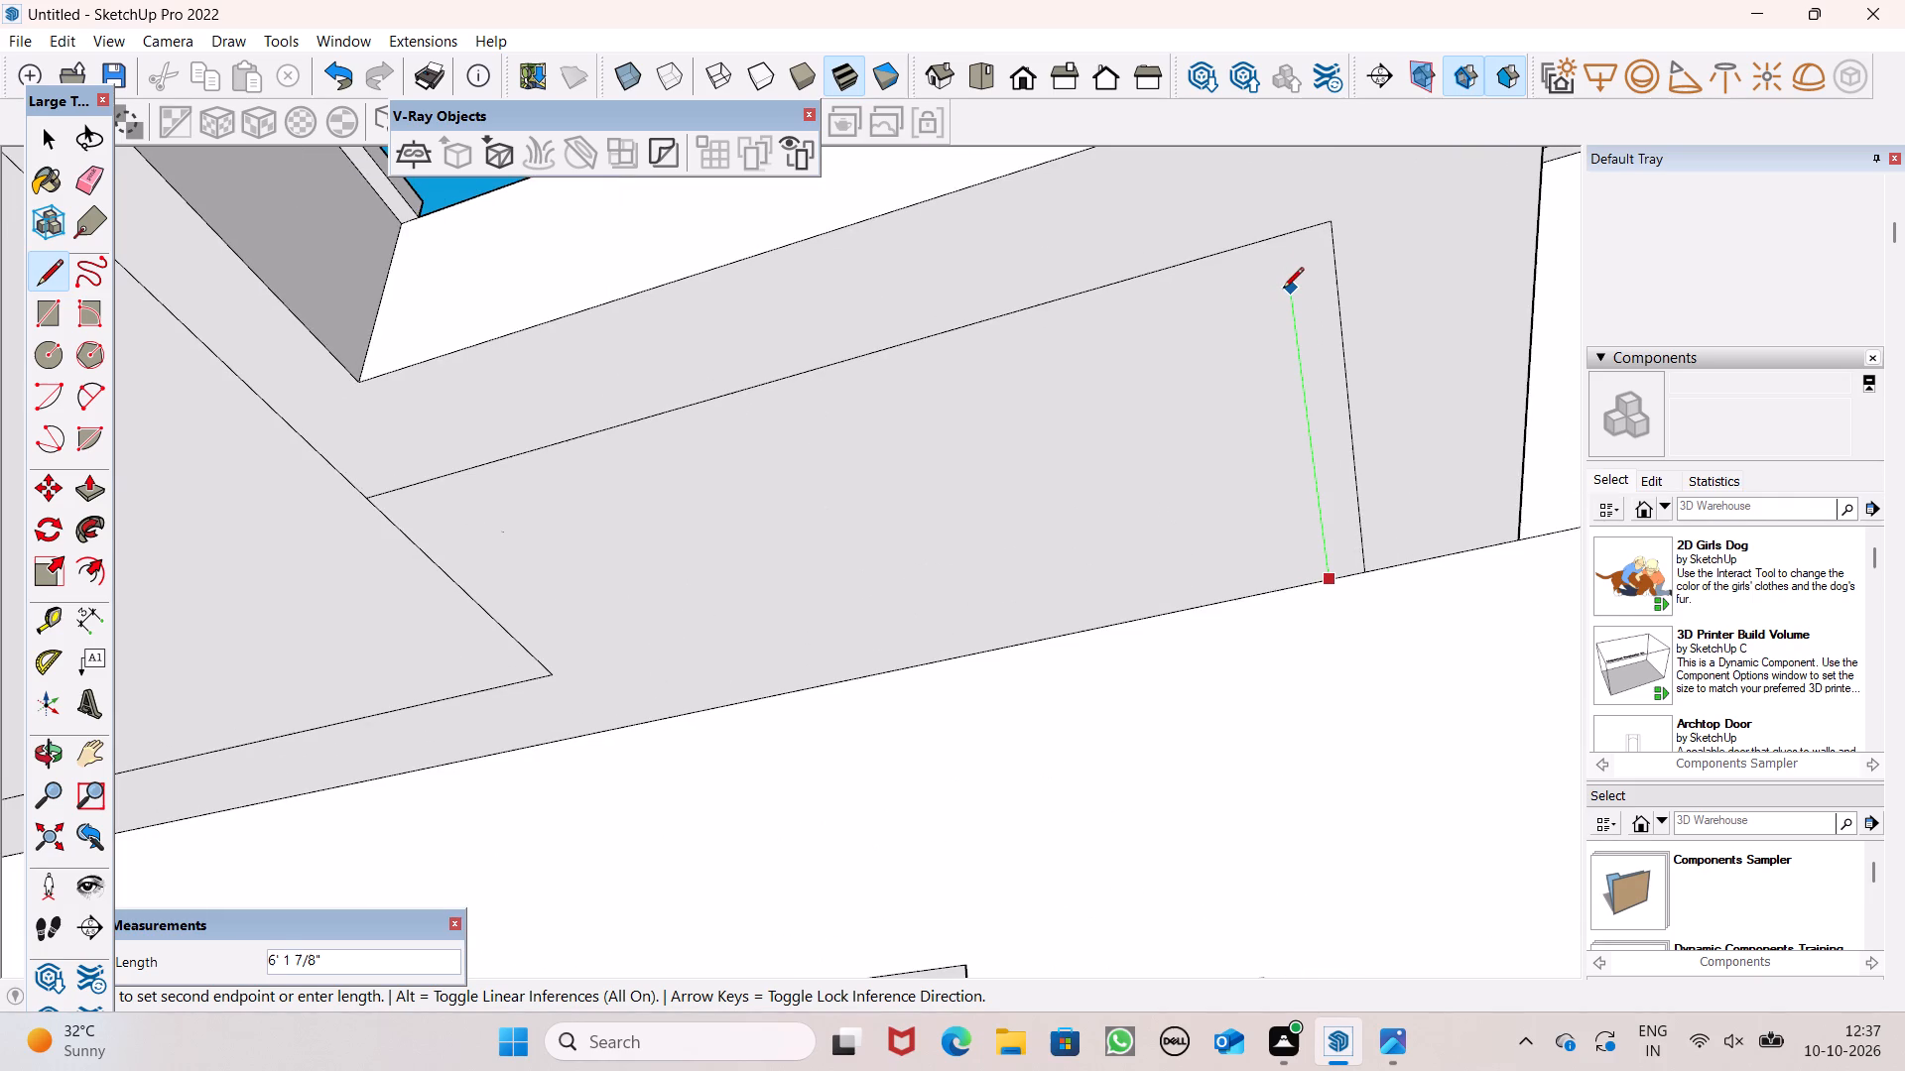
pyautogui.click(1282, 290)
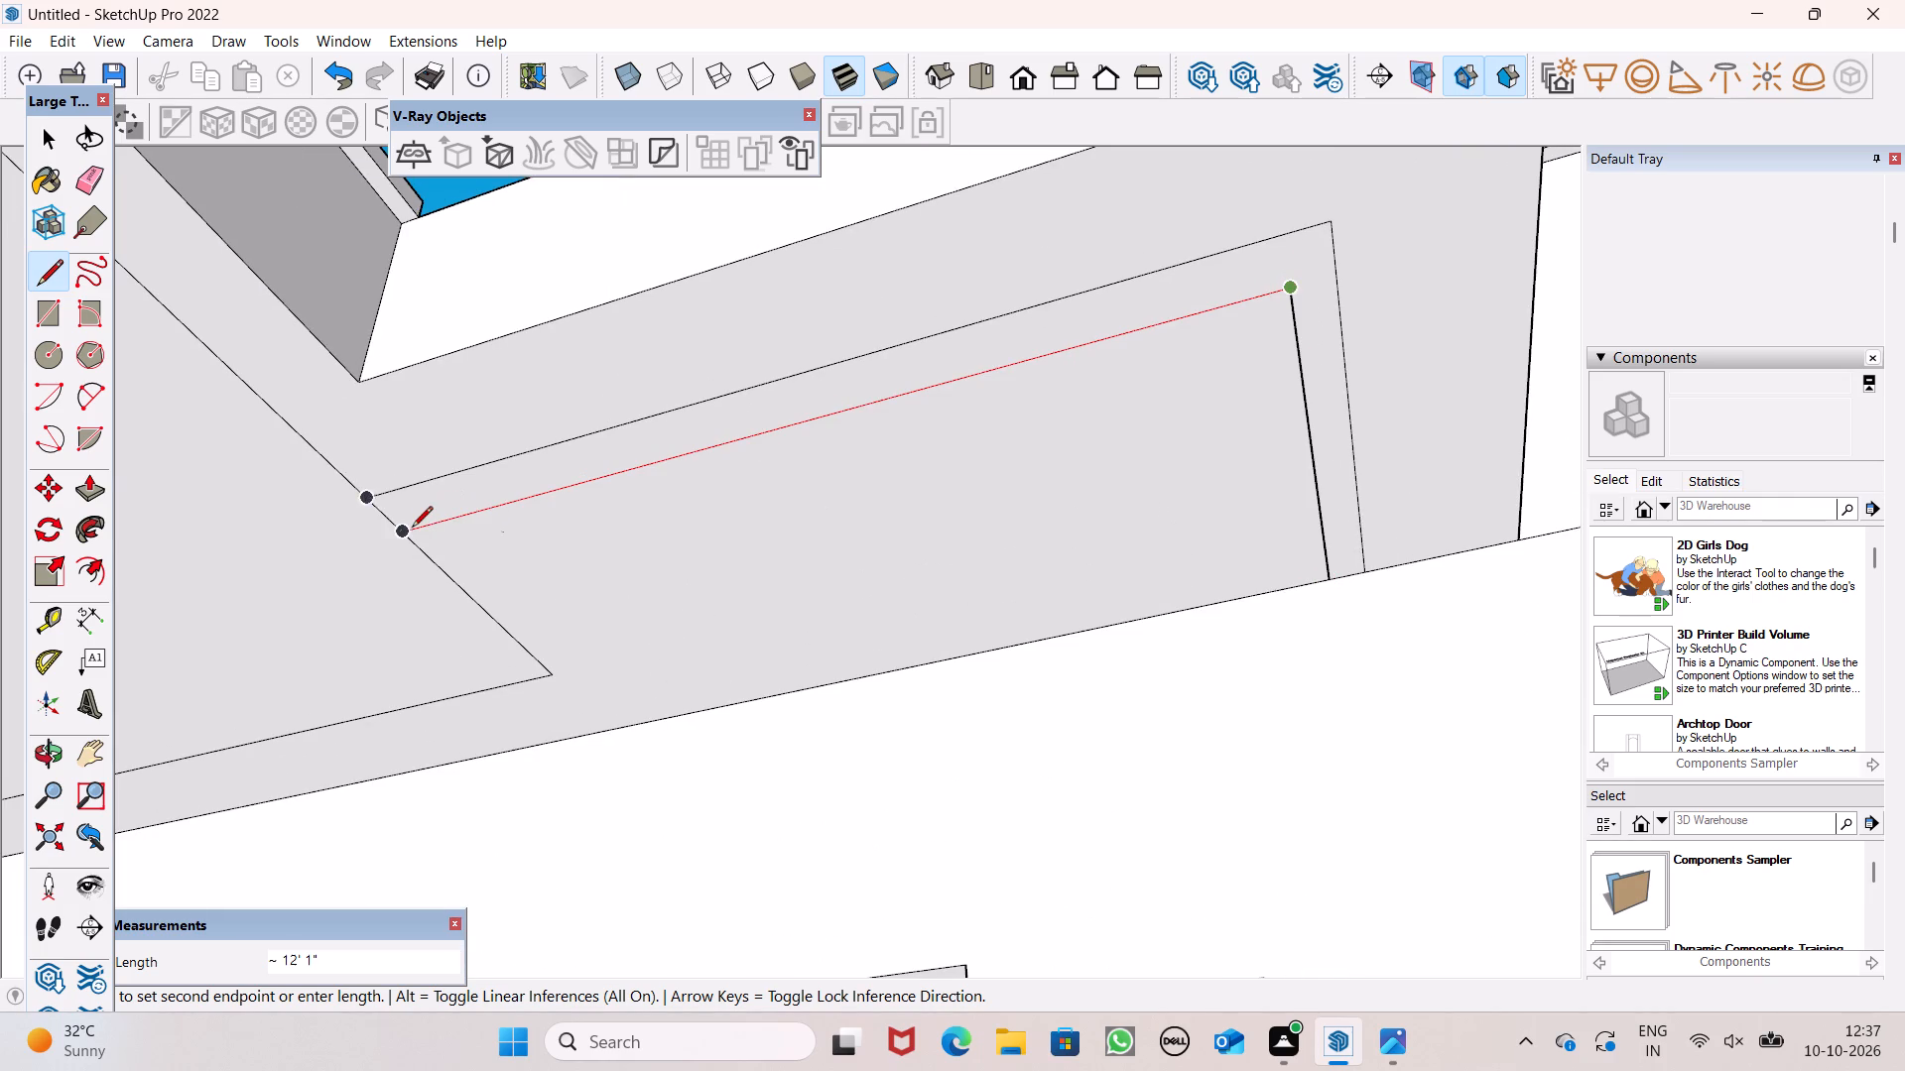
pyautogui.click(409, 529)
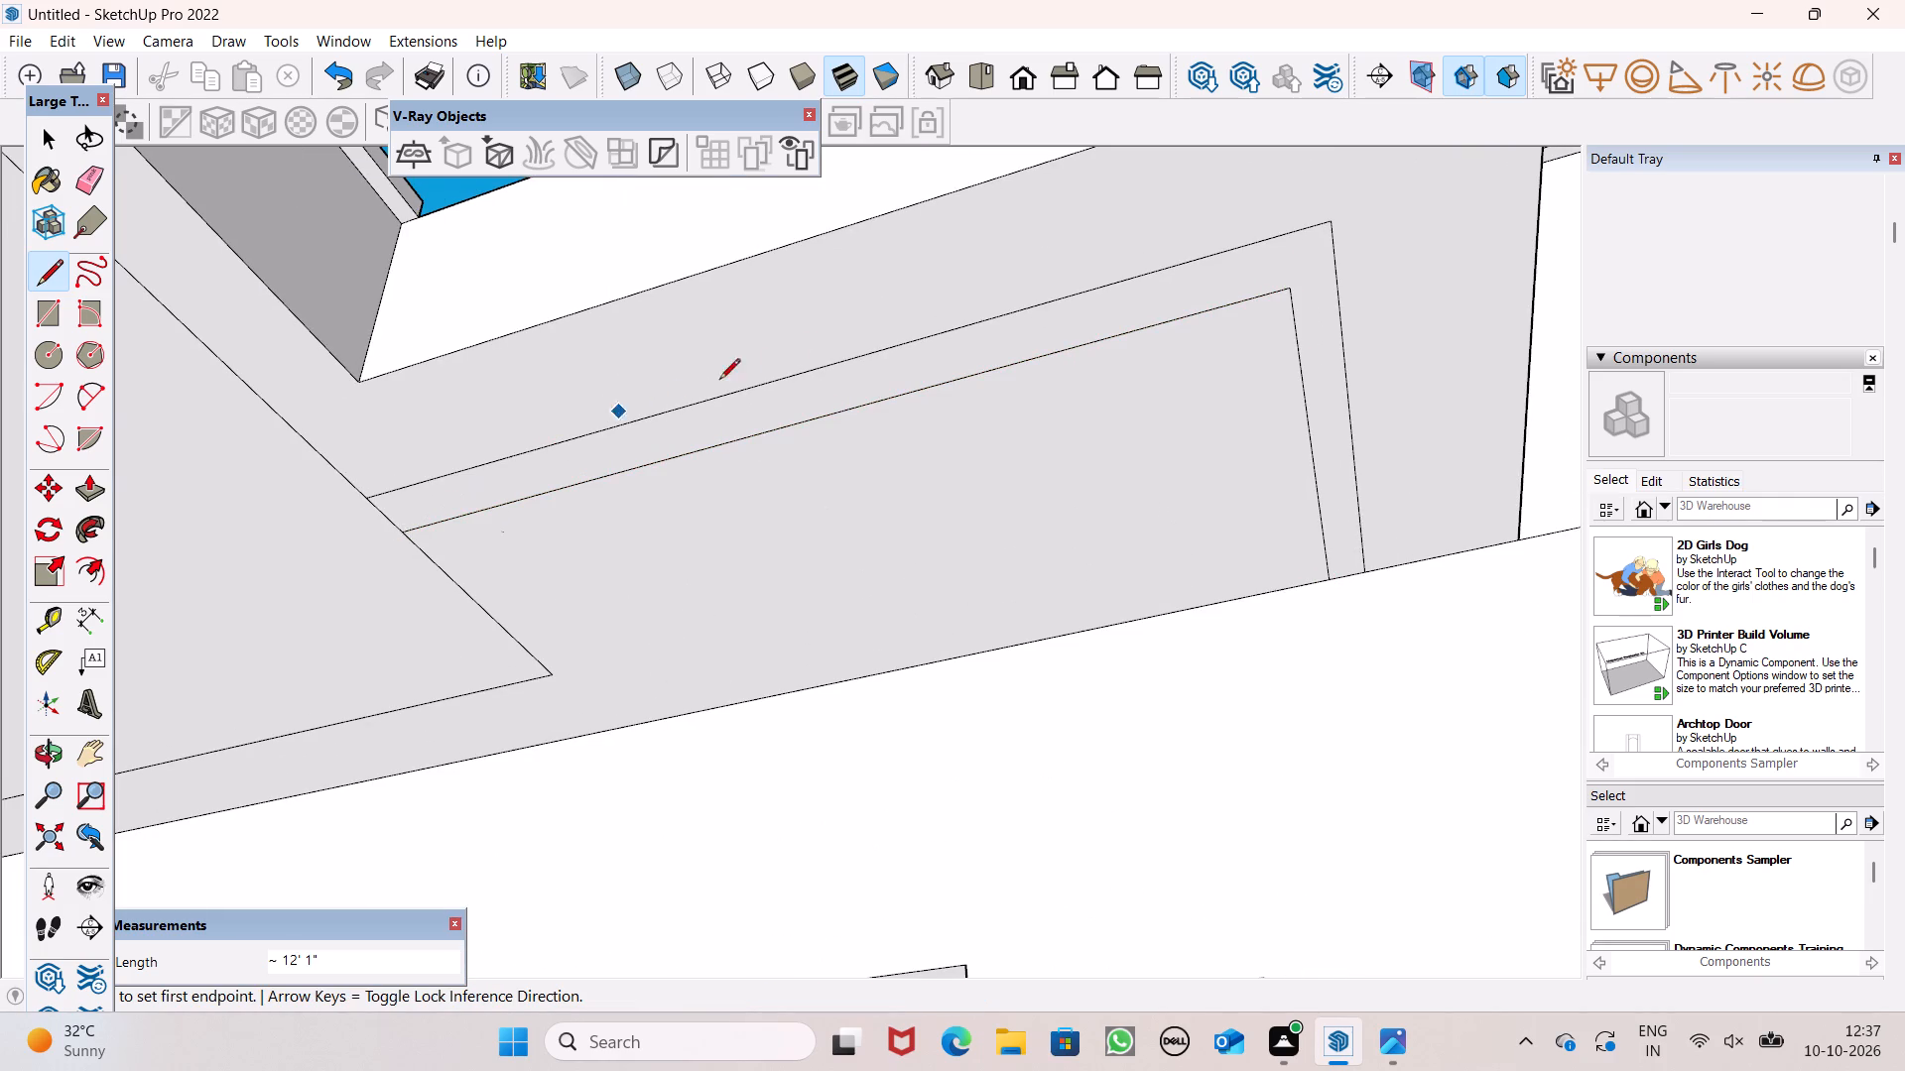
# Examine the double outline on the slab's underside and the portico ceiling from several angles below.
pyautogui.scroll(-10, 793, 359)
pyautogui.moveTo(620, 437); pyautogui.dragTo(187, 368, button='middle')
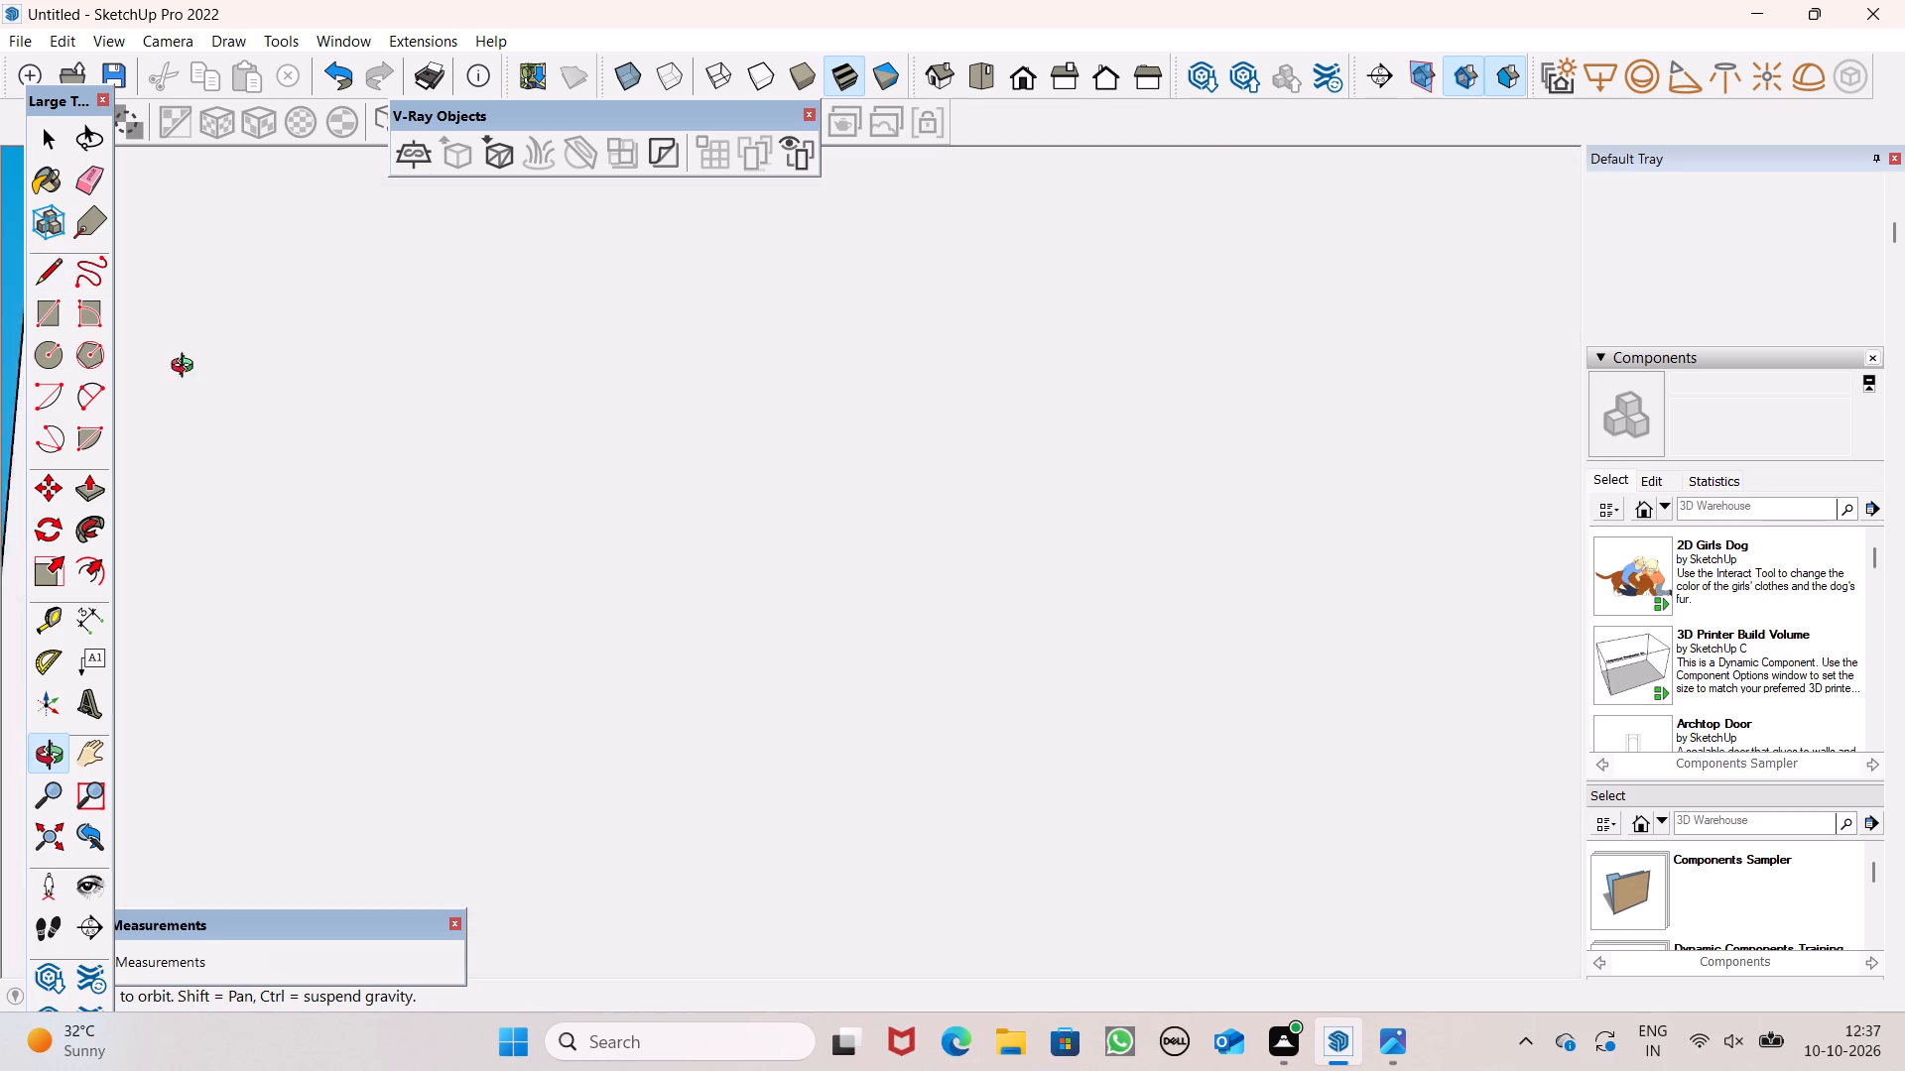
pyautogui.moveTo(187, 368); pyautogui.dragTo(439, 487, button='middle')
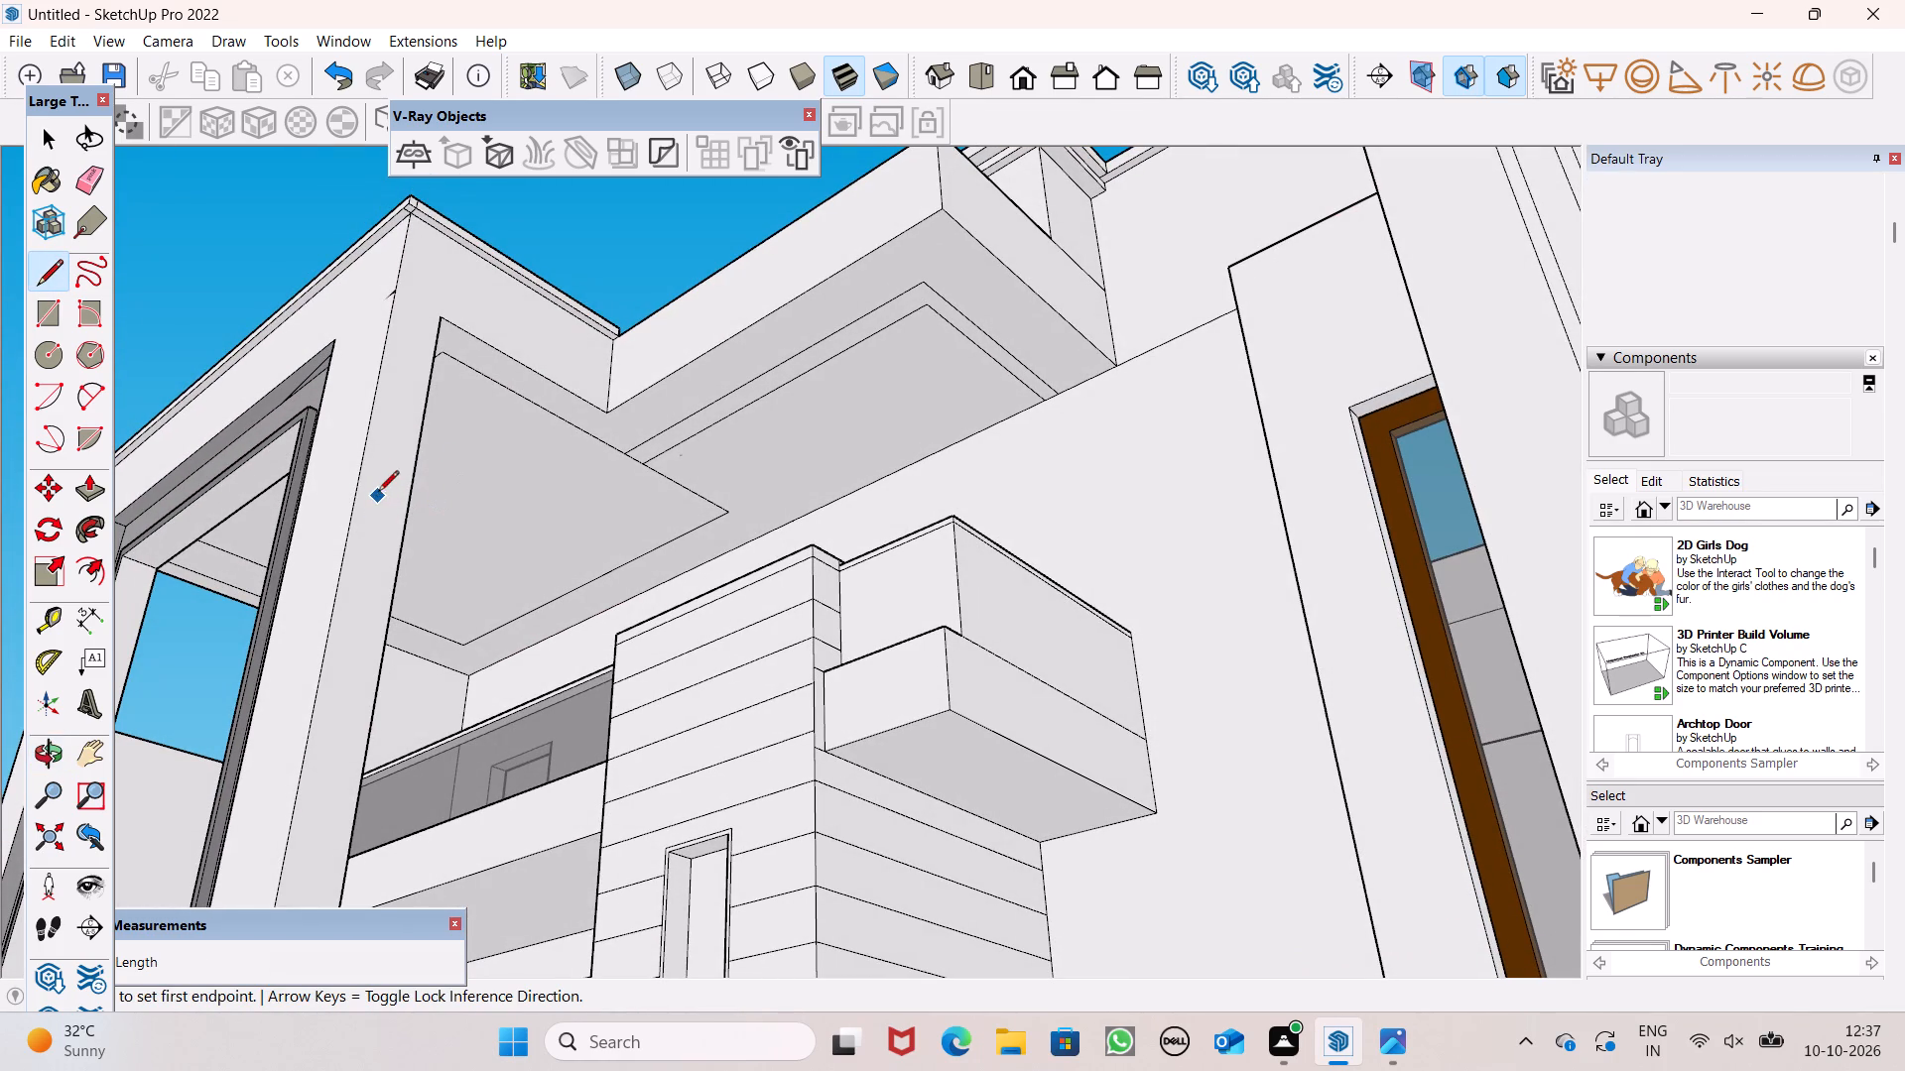
pyautogui.moveTo(394, 421); pyautogui.dragTo(423, 414, button='middle')
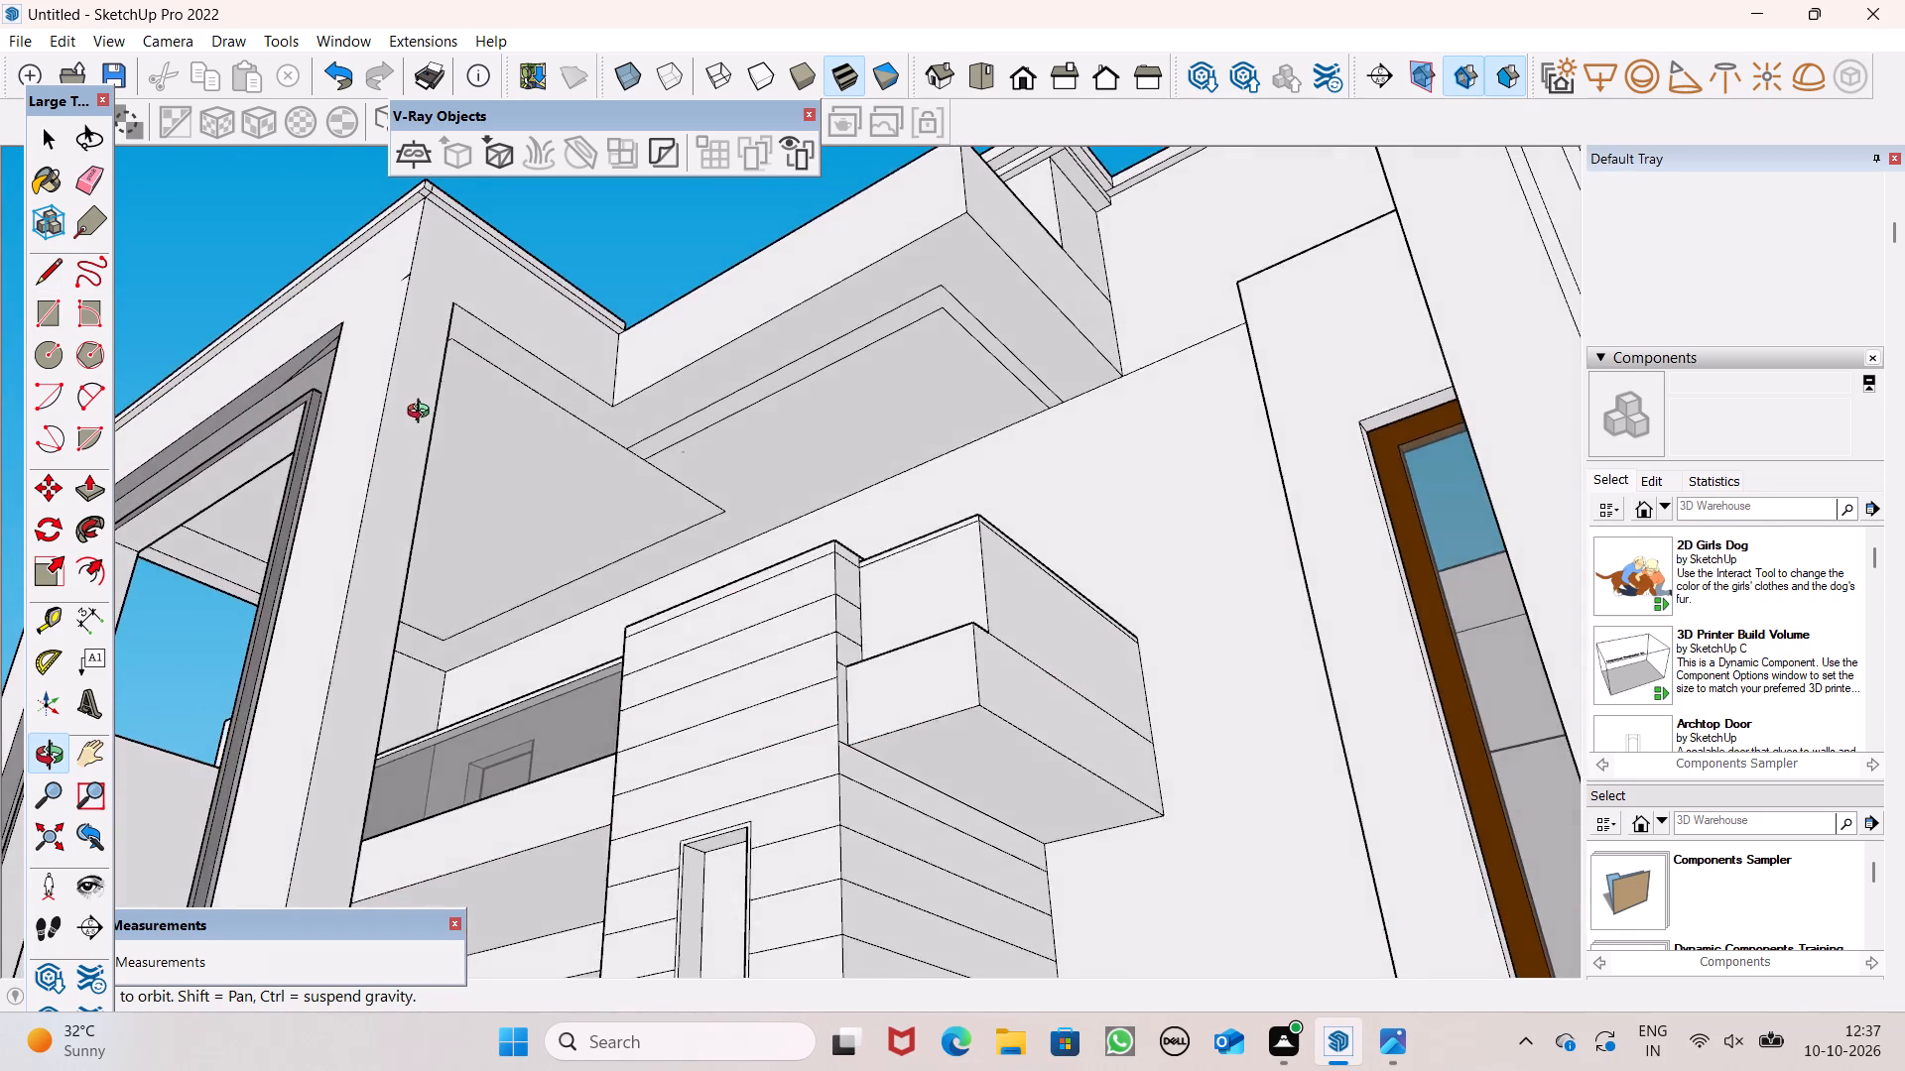
pyautogui.moveTo(423, 414); pyautogui.dragTo(210, 384, button='middle')
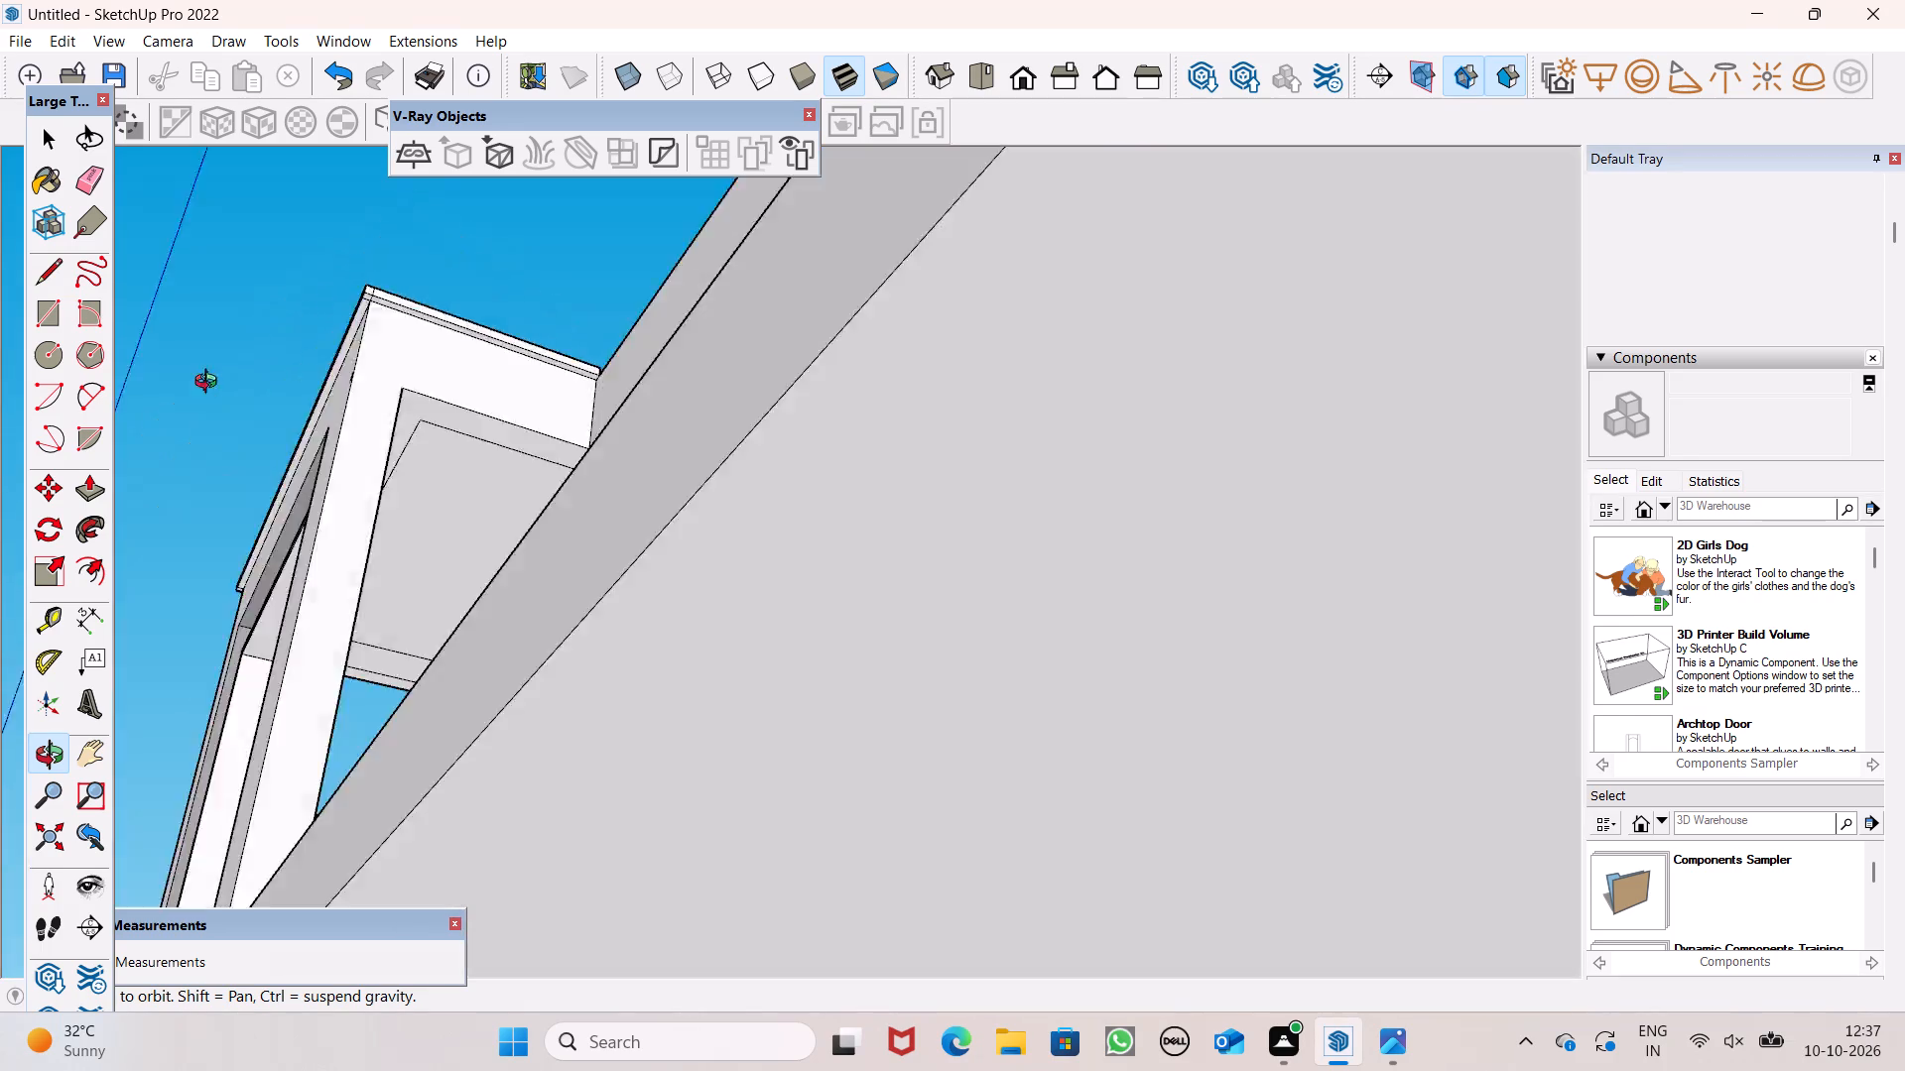
pyautogui.moveTo(210, 384); pyautogui.dragTo(453, 489, button='middle')
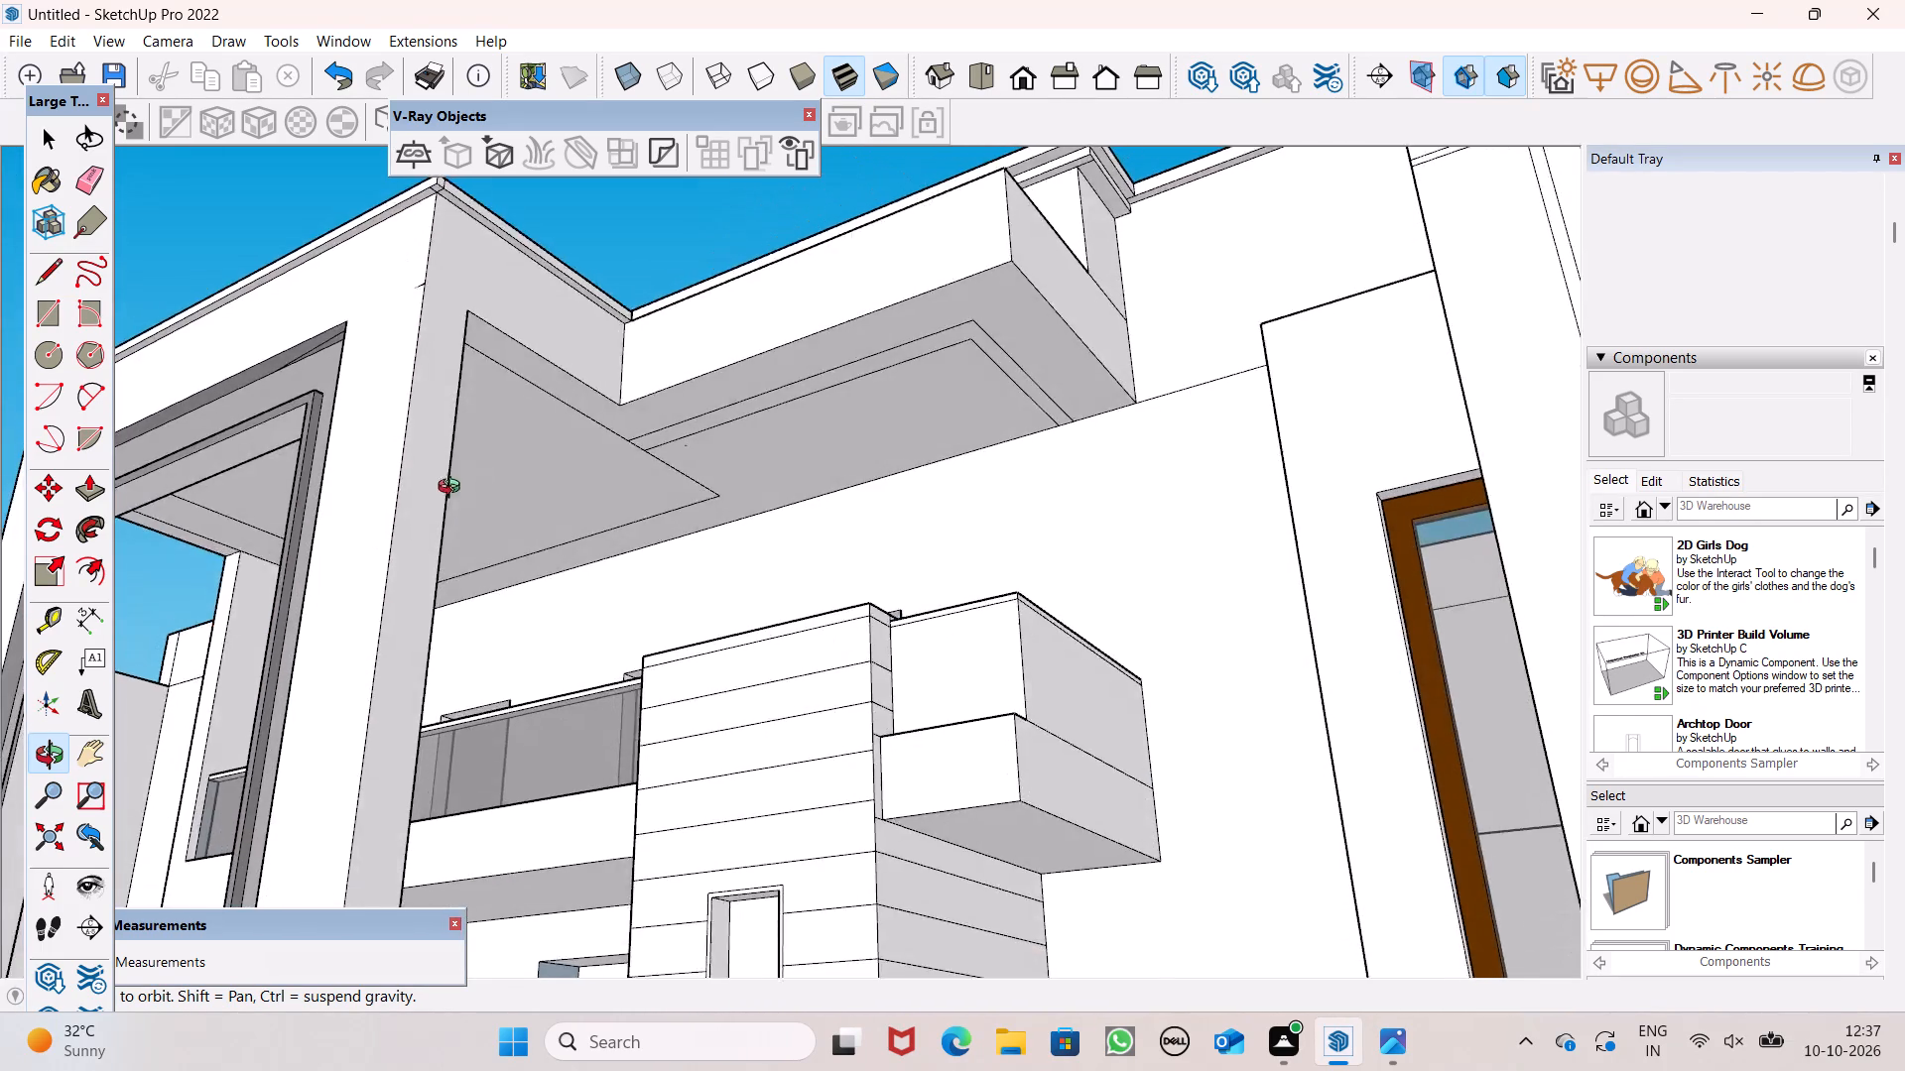
pyautogui.moveTo(453, 489); pyautogui.dragTo(429, 572, button='middle')
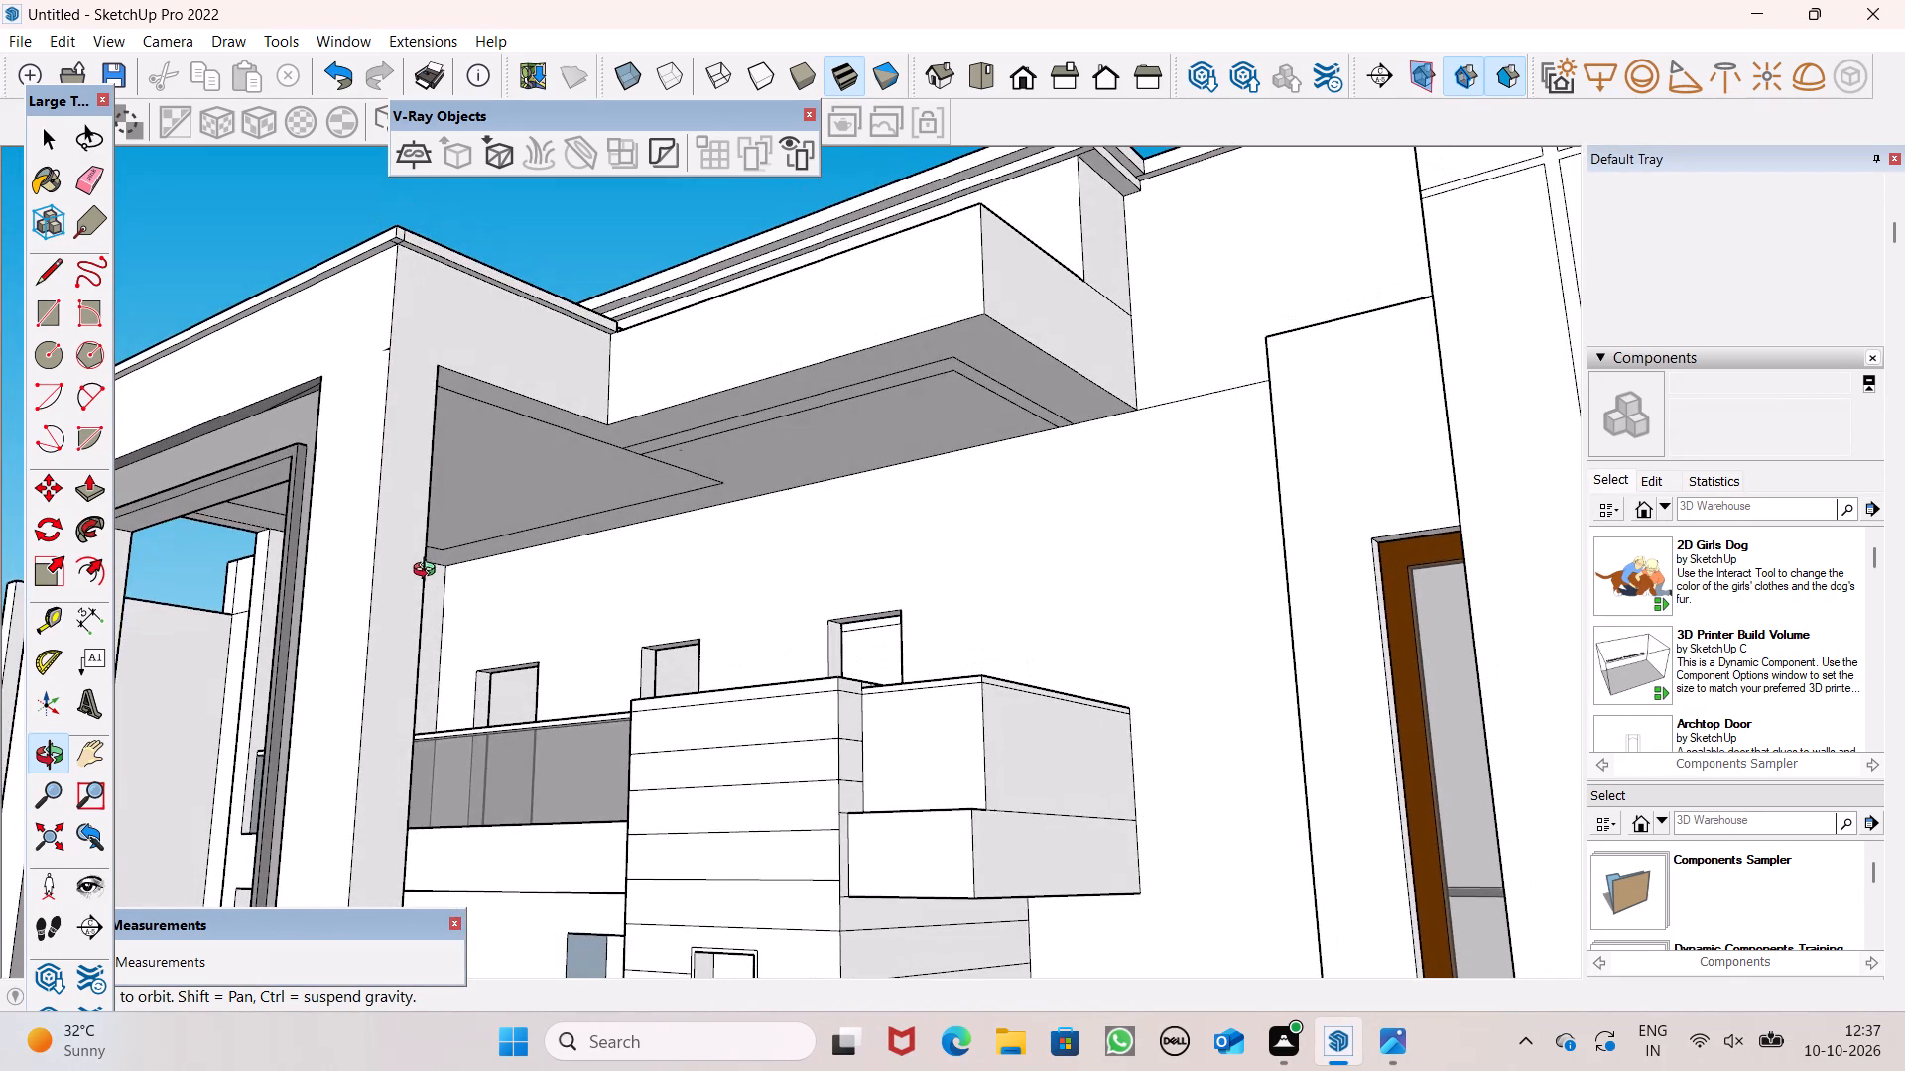
pyautogui.moveTo(429, 572); pyautogui.dragTo(459, 499, button='middle')
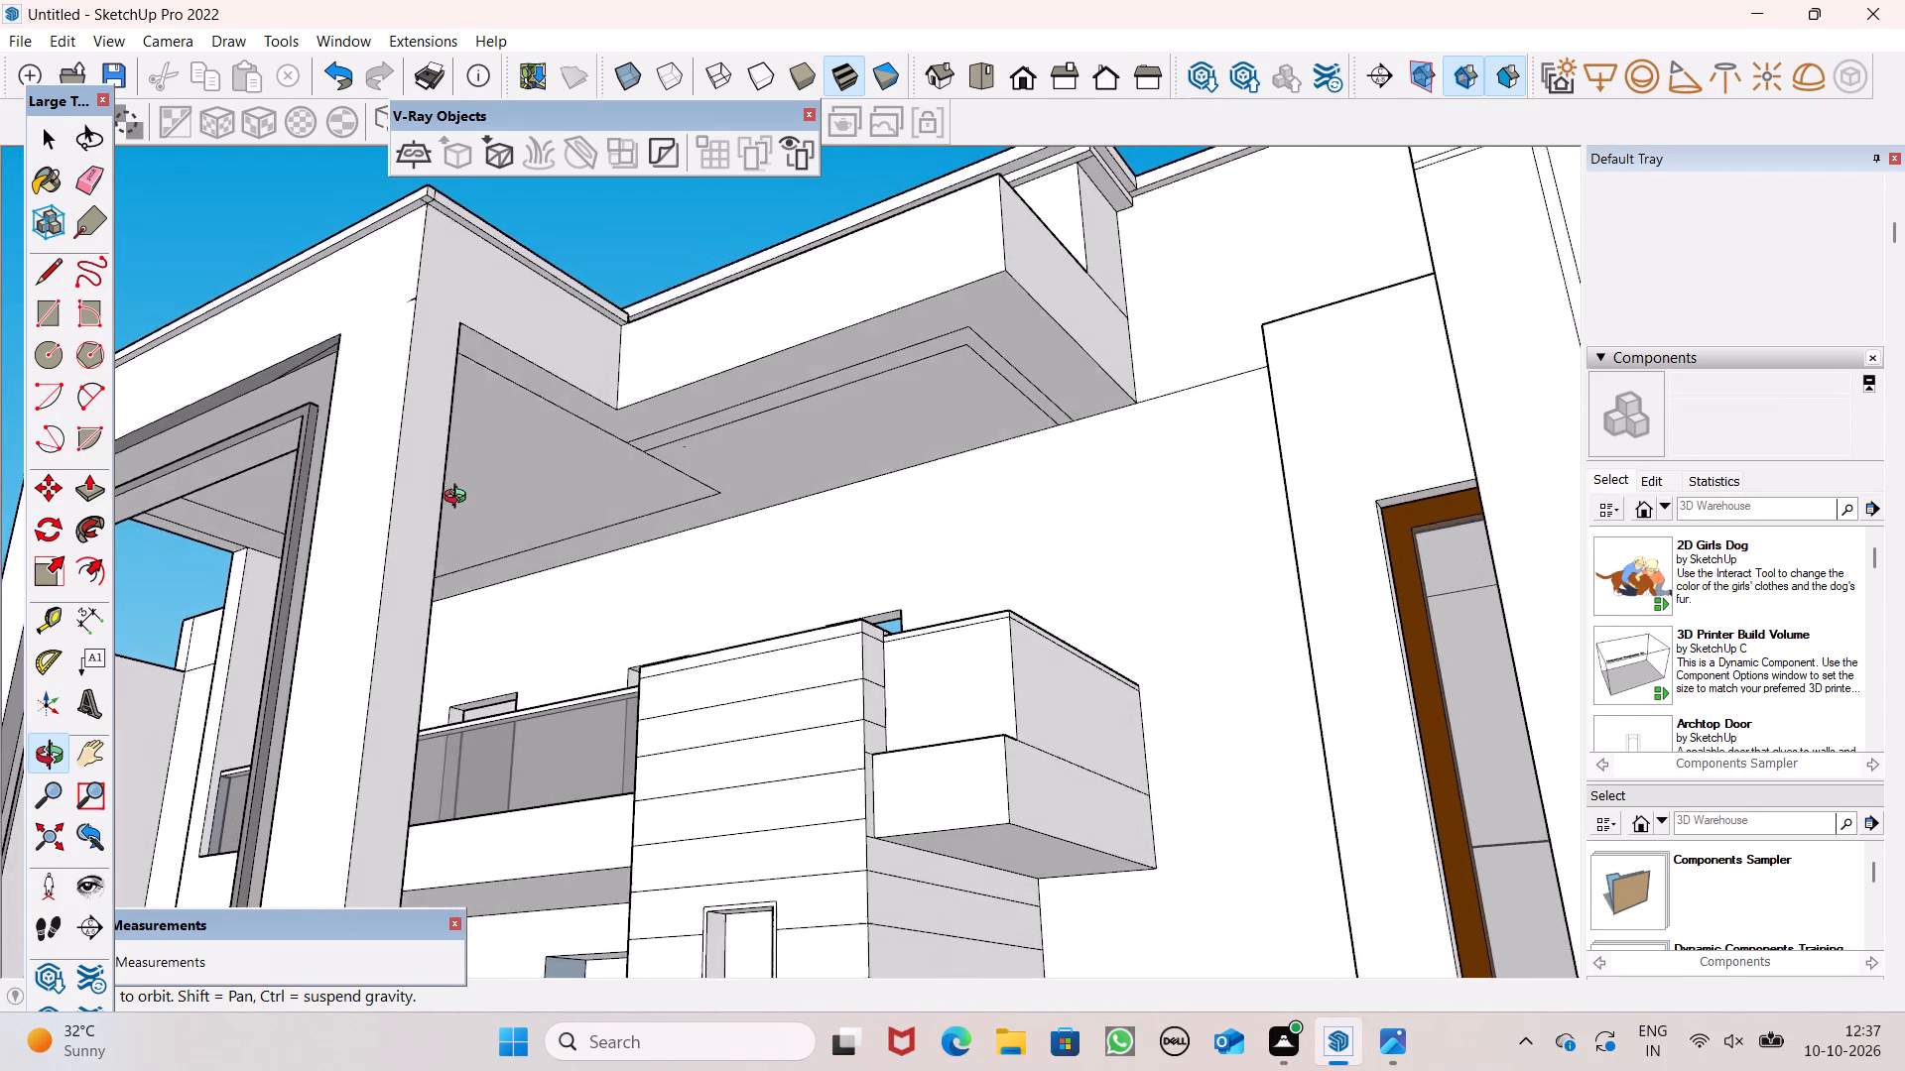
pyautogui.moveTo(459, 499); pyautogui.dragTo(537, 466, button='middle')
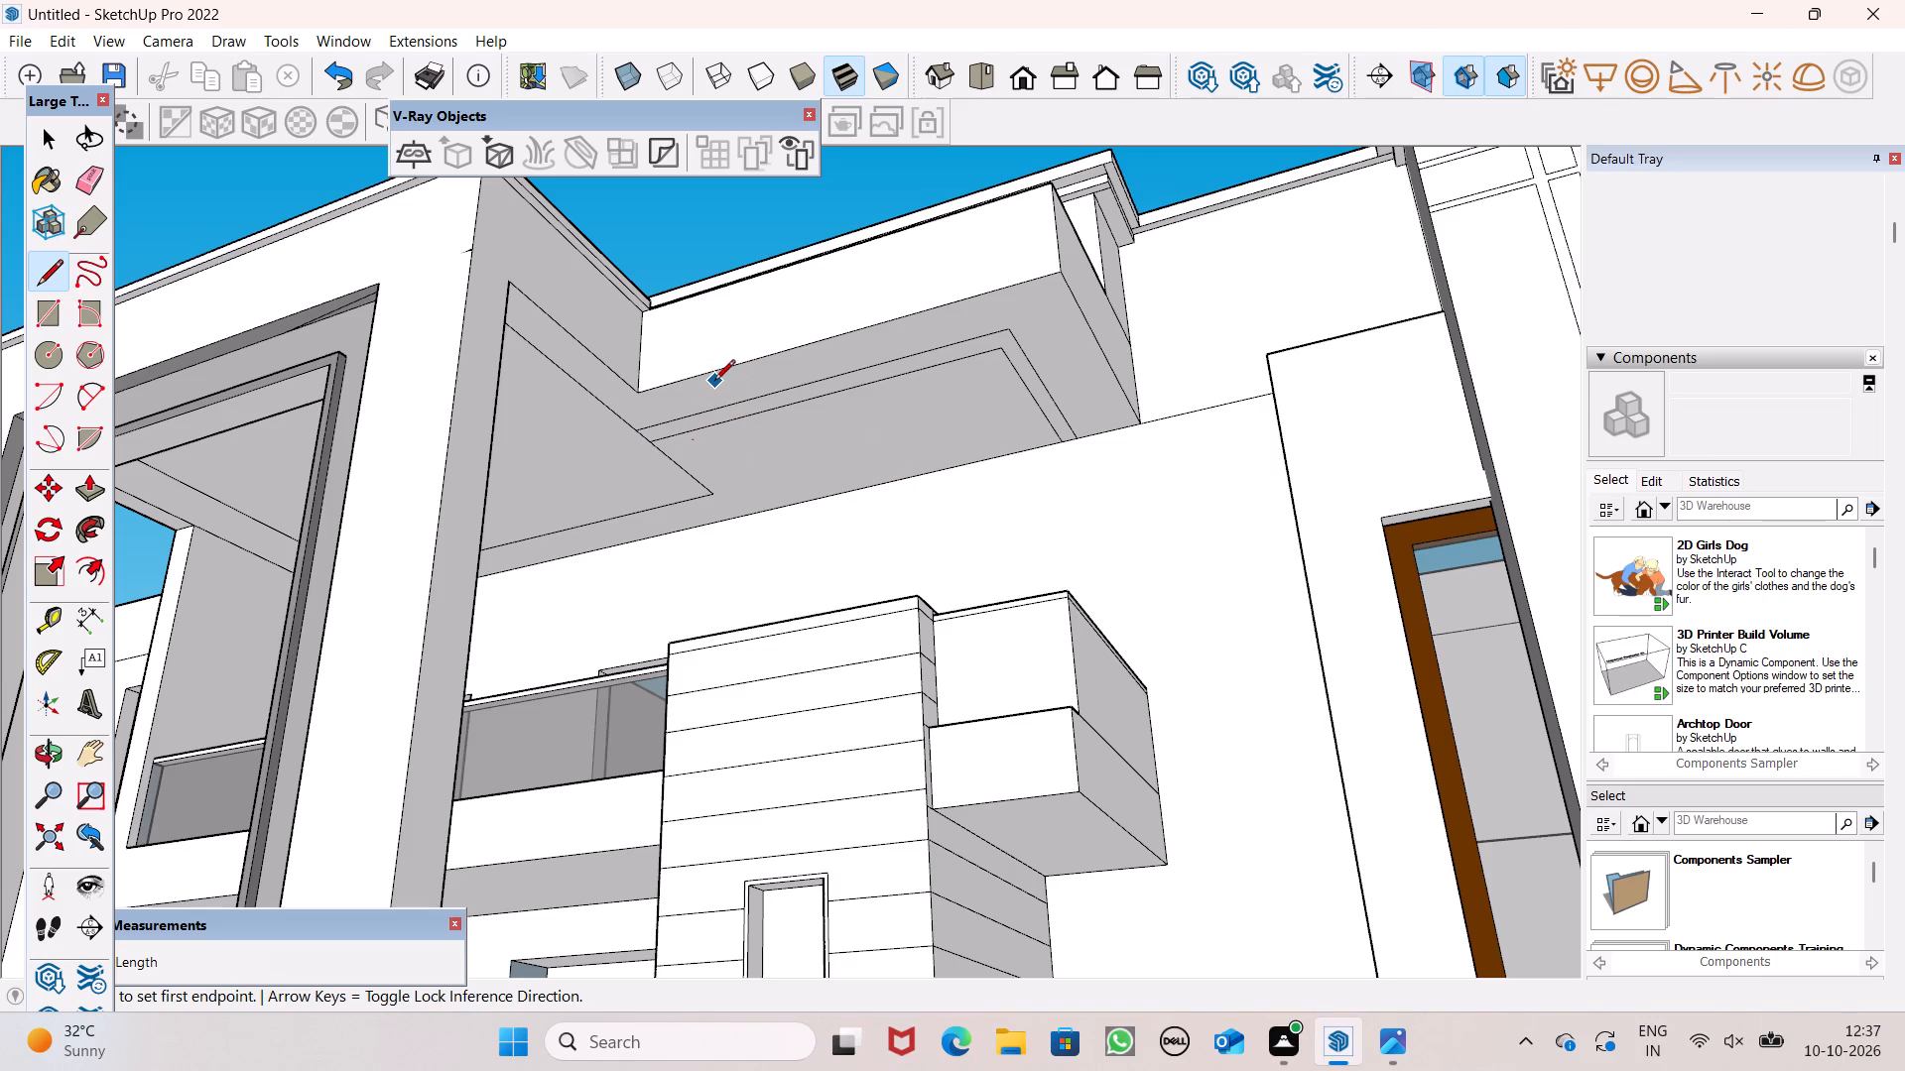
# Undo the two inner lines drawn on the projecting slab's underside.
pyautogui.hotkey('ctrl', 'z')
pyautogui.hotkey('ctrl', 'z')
# Examine the ceiling rectangle and the adjoining slab outline from below and from the building's side.
pyautogui.moveTo(720, 479); pyautogui.dragTo(688, 479, button='middle')
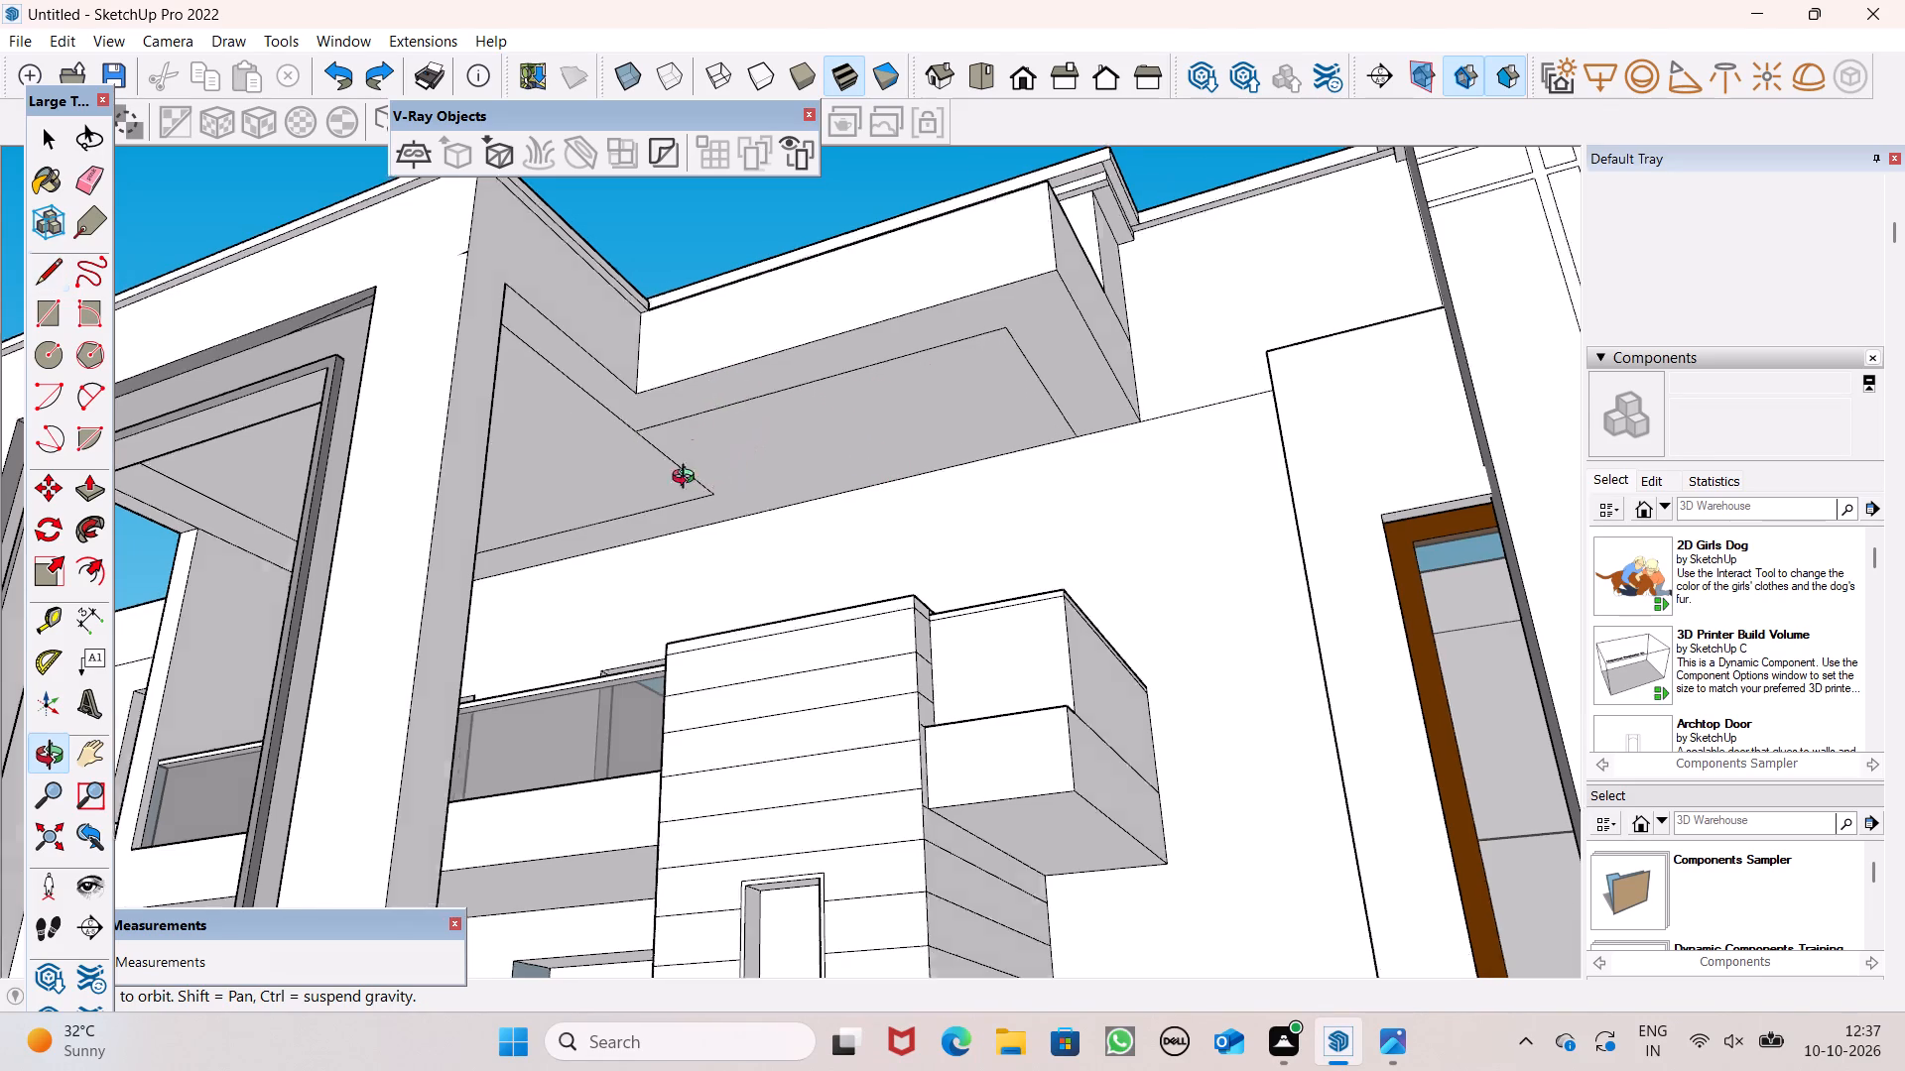
pyautogui.moveTo(688, 479); pyautogui.dragTo(559, 416, button='middle')
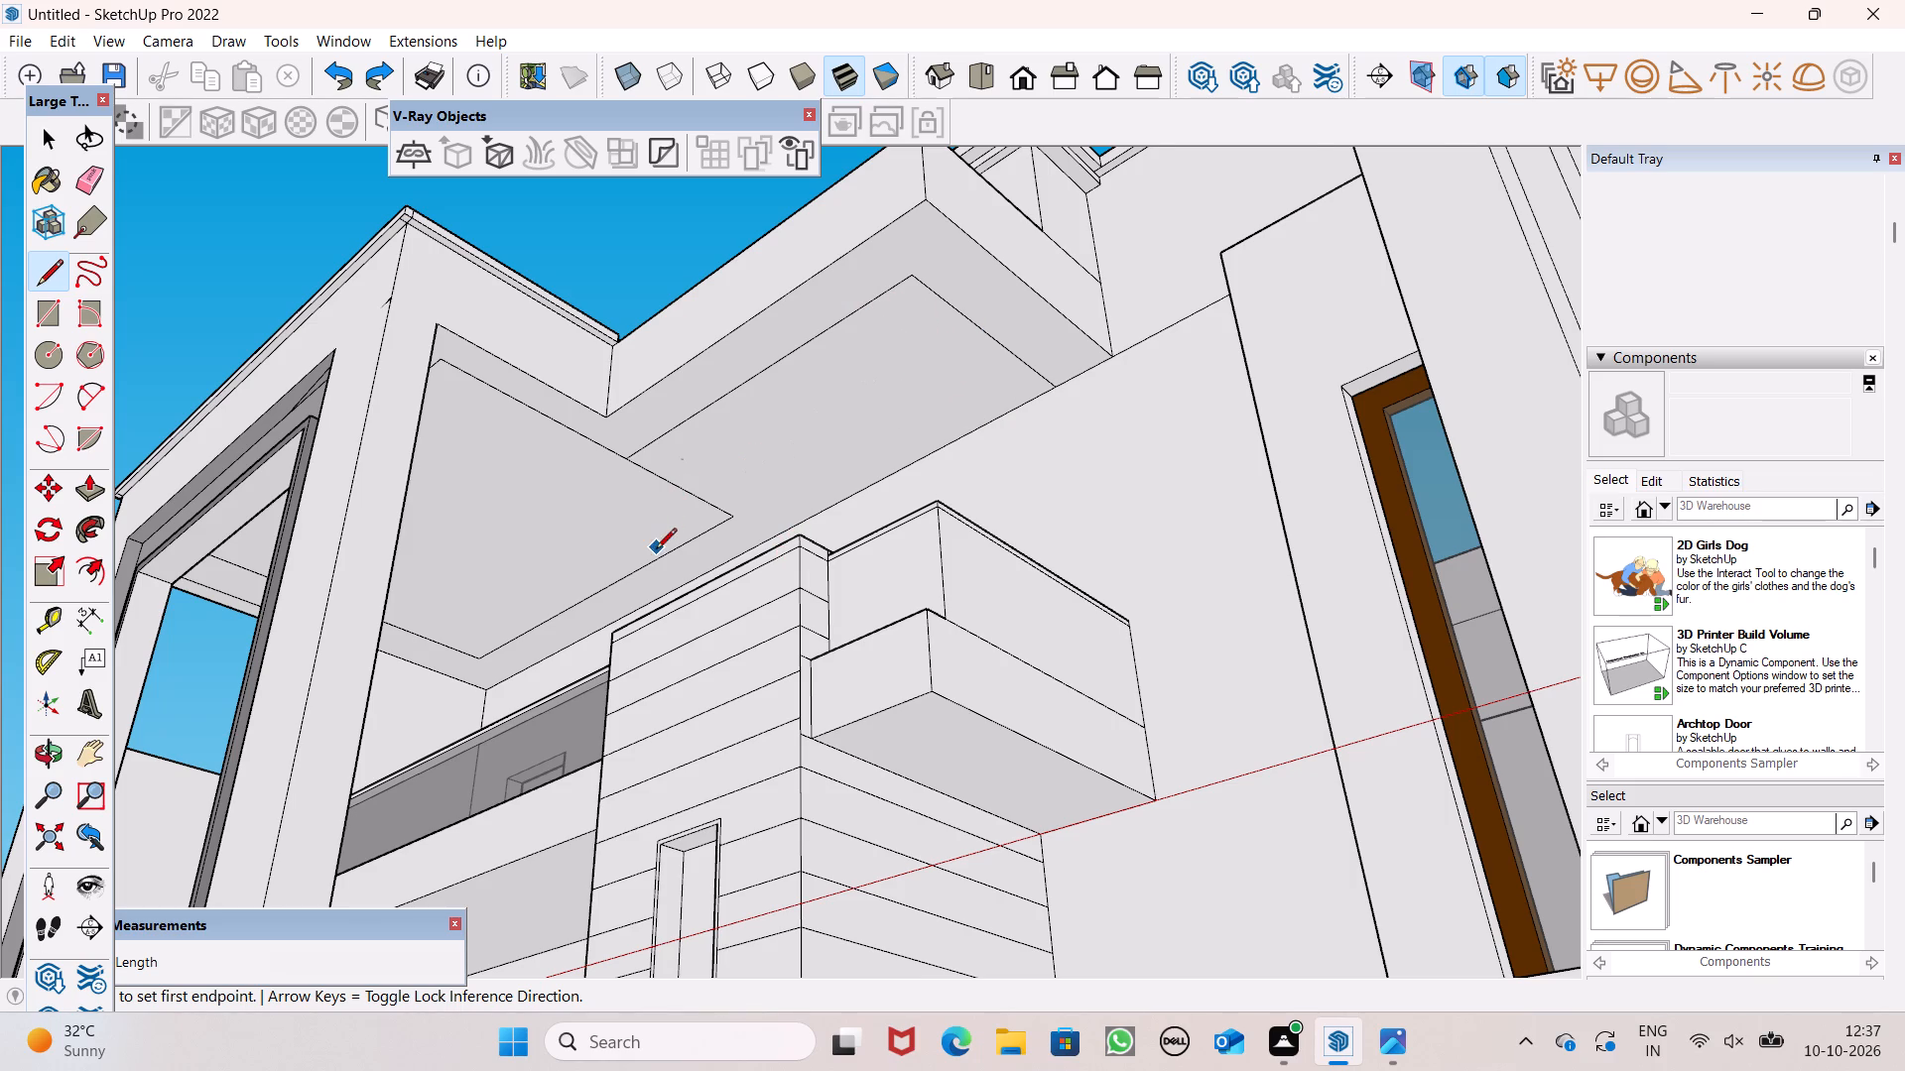
pyautogui.scroll(-1, 658, 565)
pyautogui.moveTo(639, 563); pyautogui.dragTo(419, 753, button='middle')
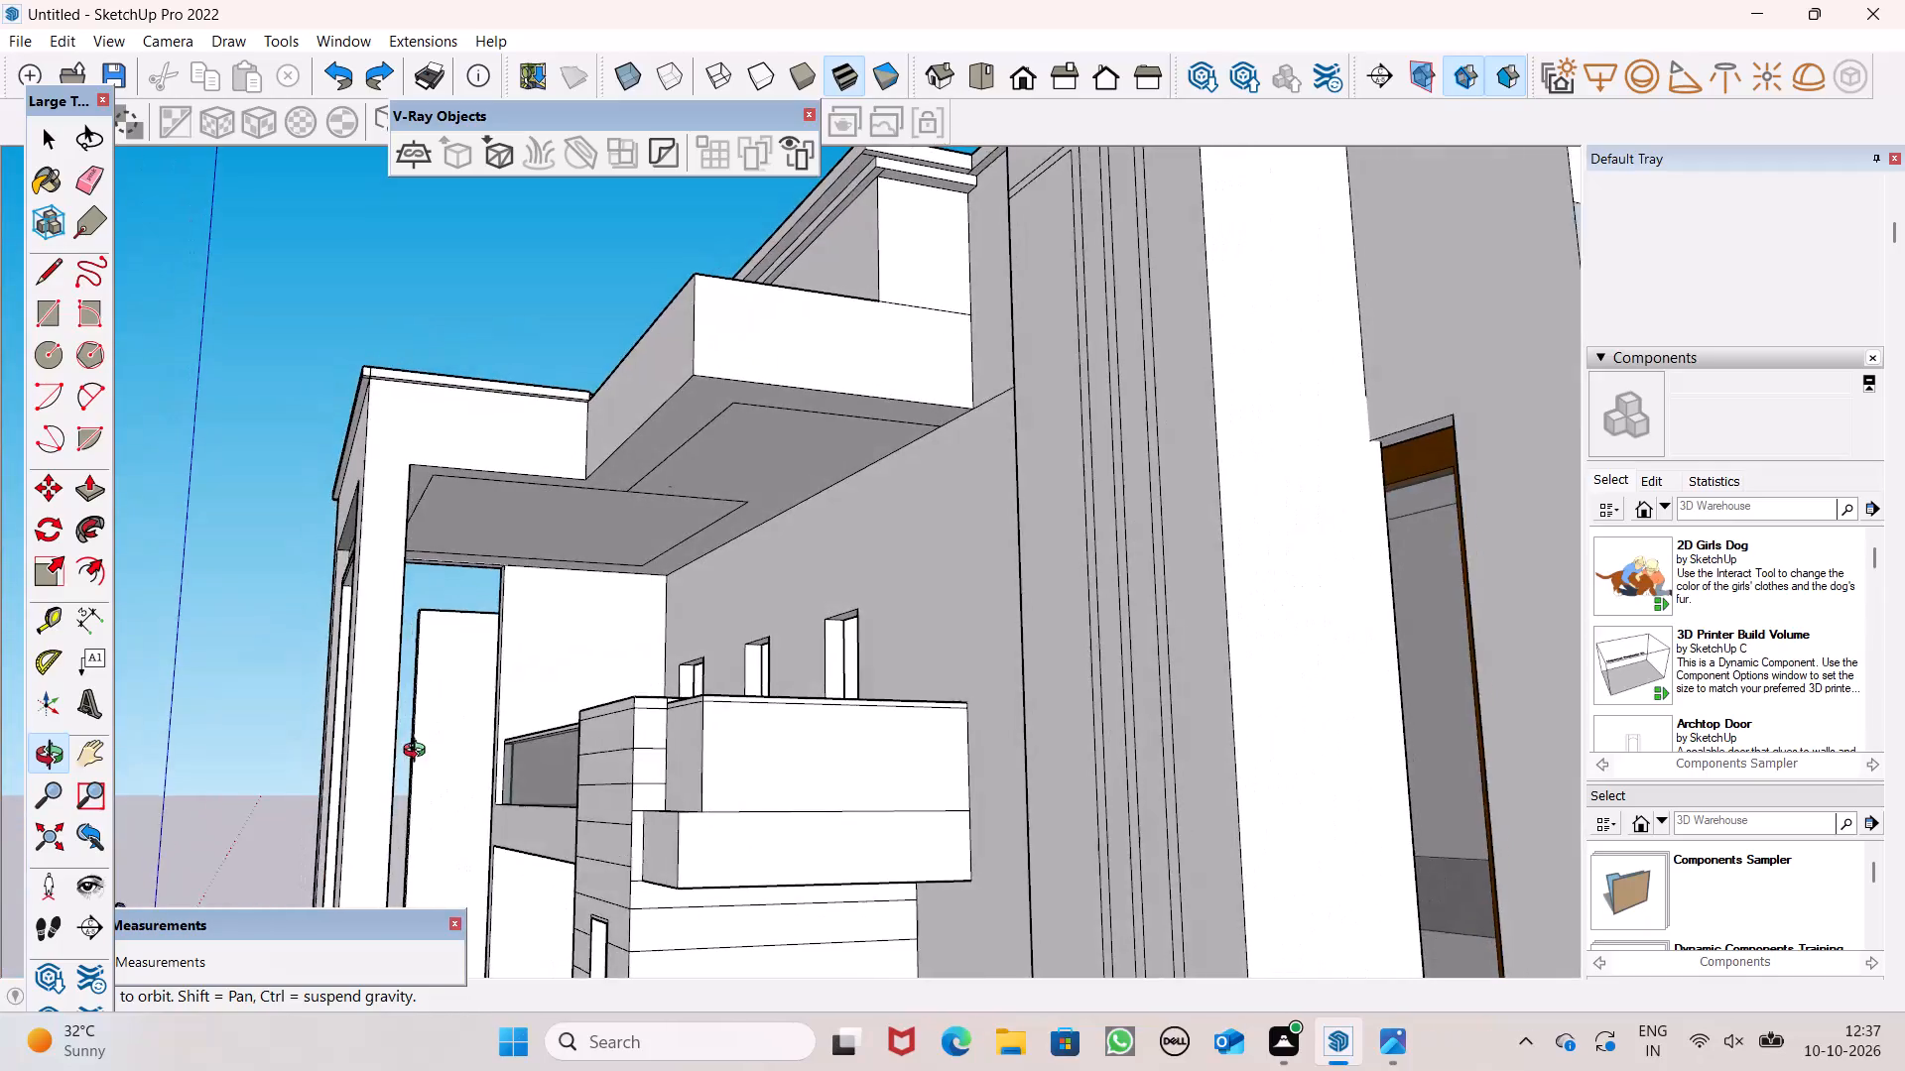
pyautogui.moveTo(419, 753); pyautogui.dragTo(377, 619, button='middle')
pyautogui.scroll(3, 548, 499)
pyautogui.moveTo(464, 732); pyautogui.dragTo(464, 821, button='middle')
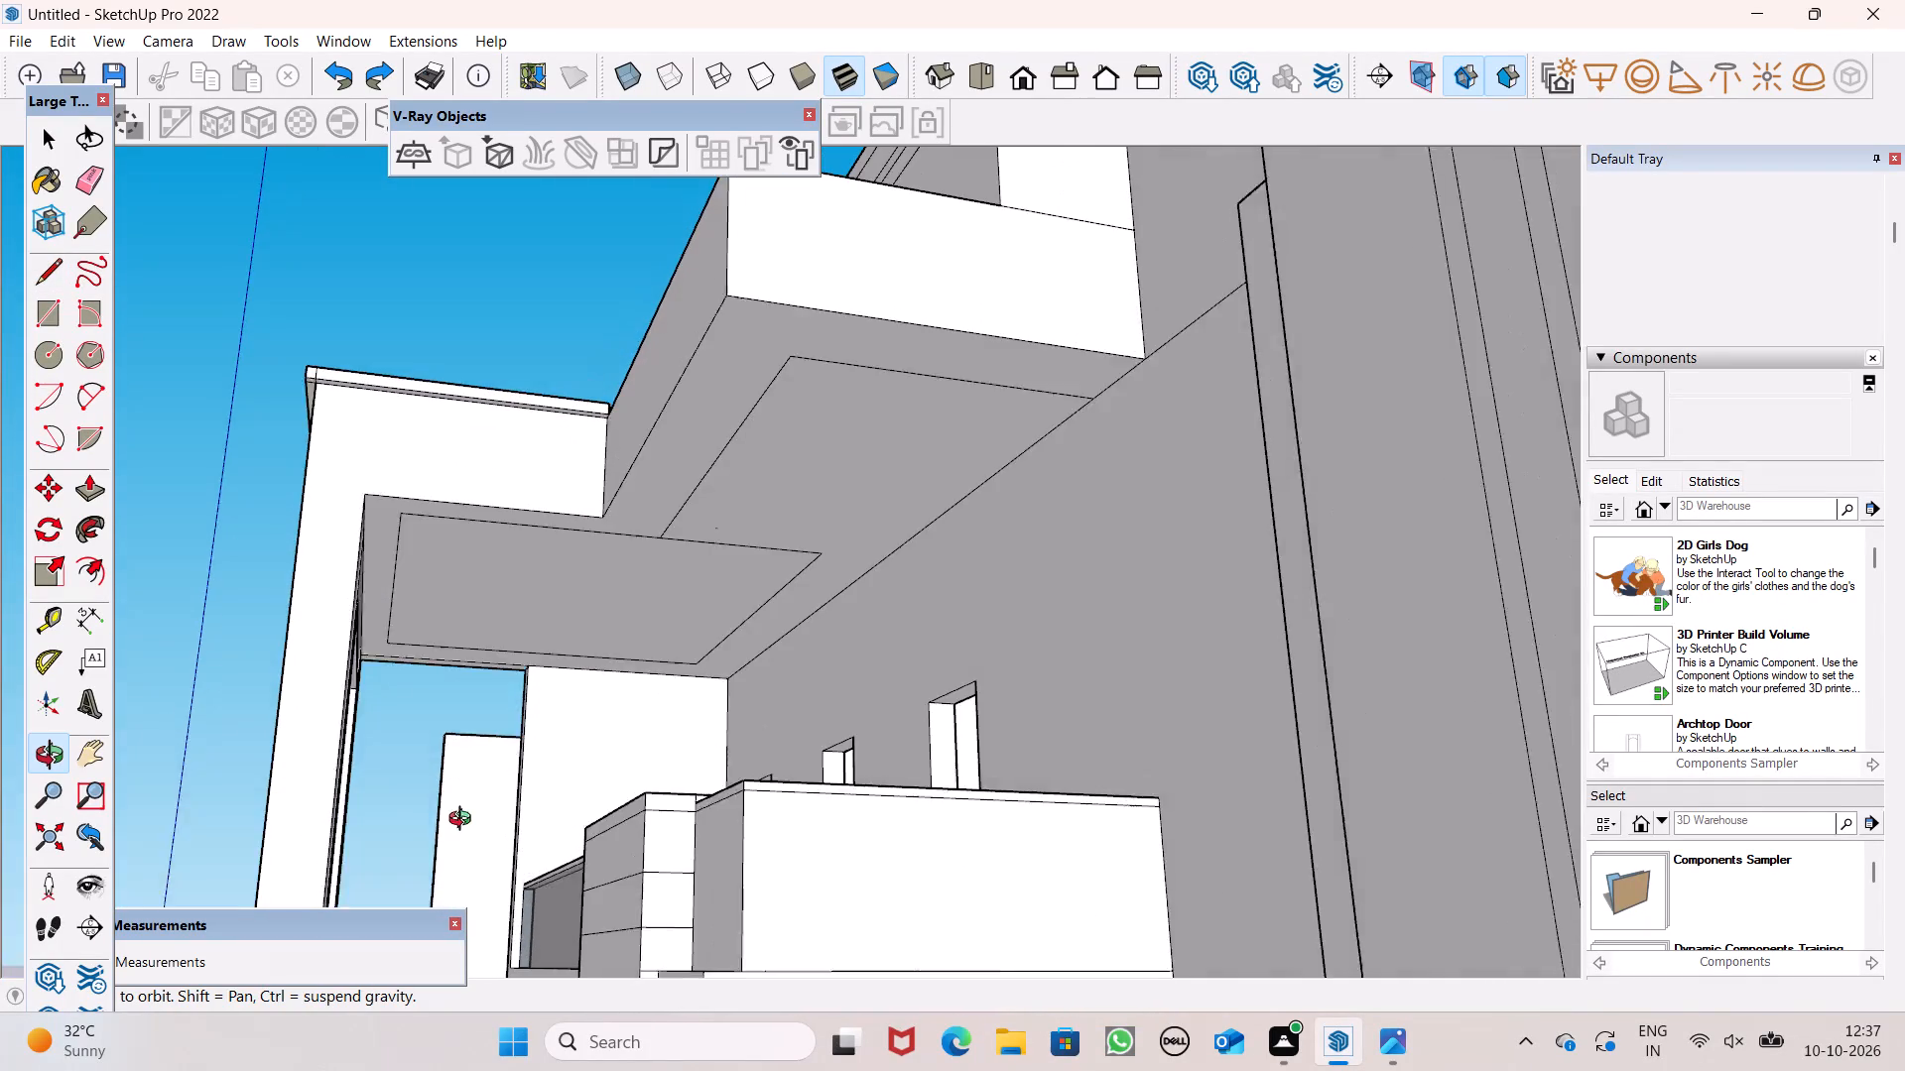
pyautogui.moveTo(464, 821); pyautogui.dragTo(459, 838, button='middle')
pyautogui.scroll(1, 565, 784)
pyautogui.scroll(1, 709, 435)
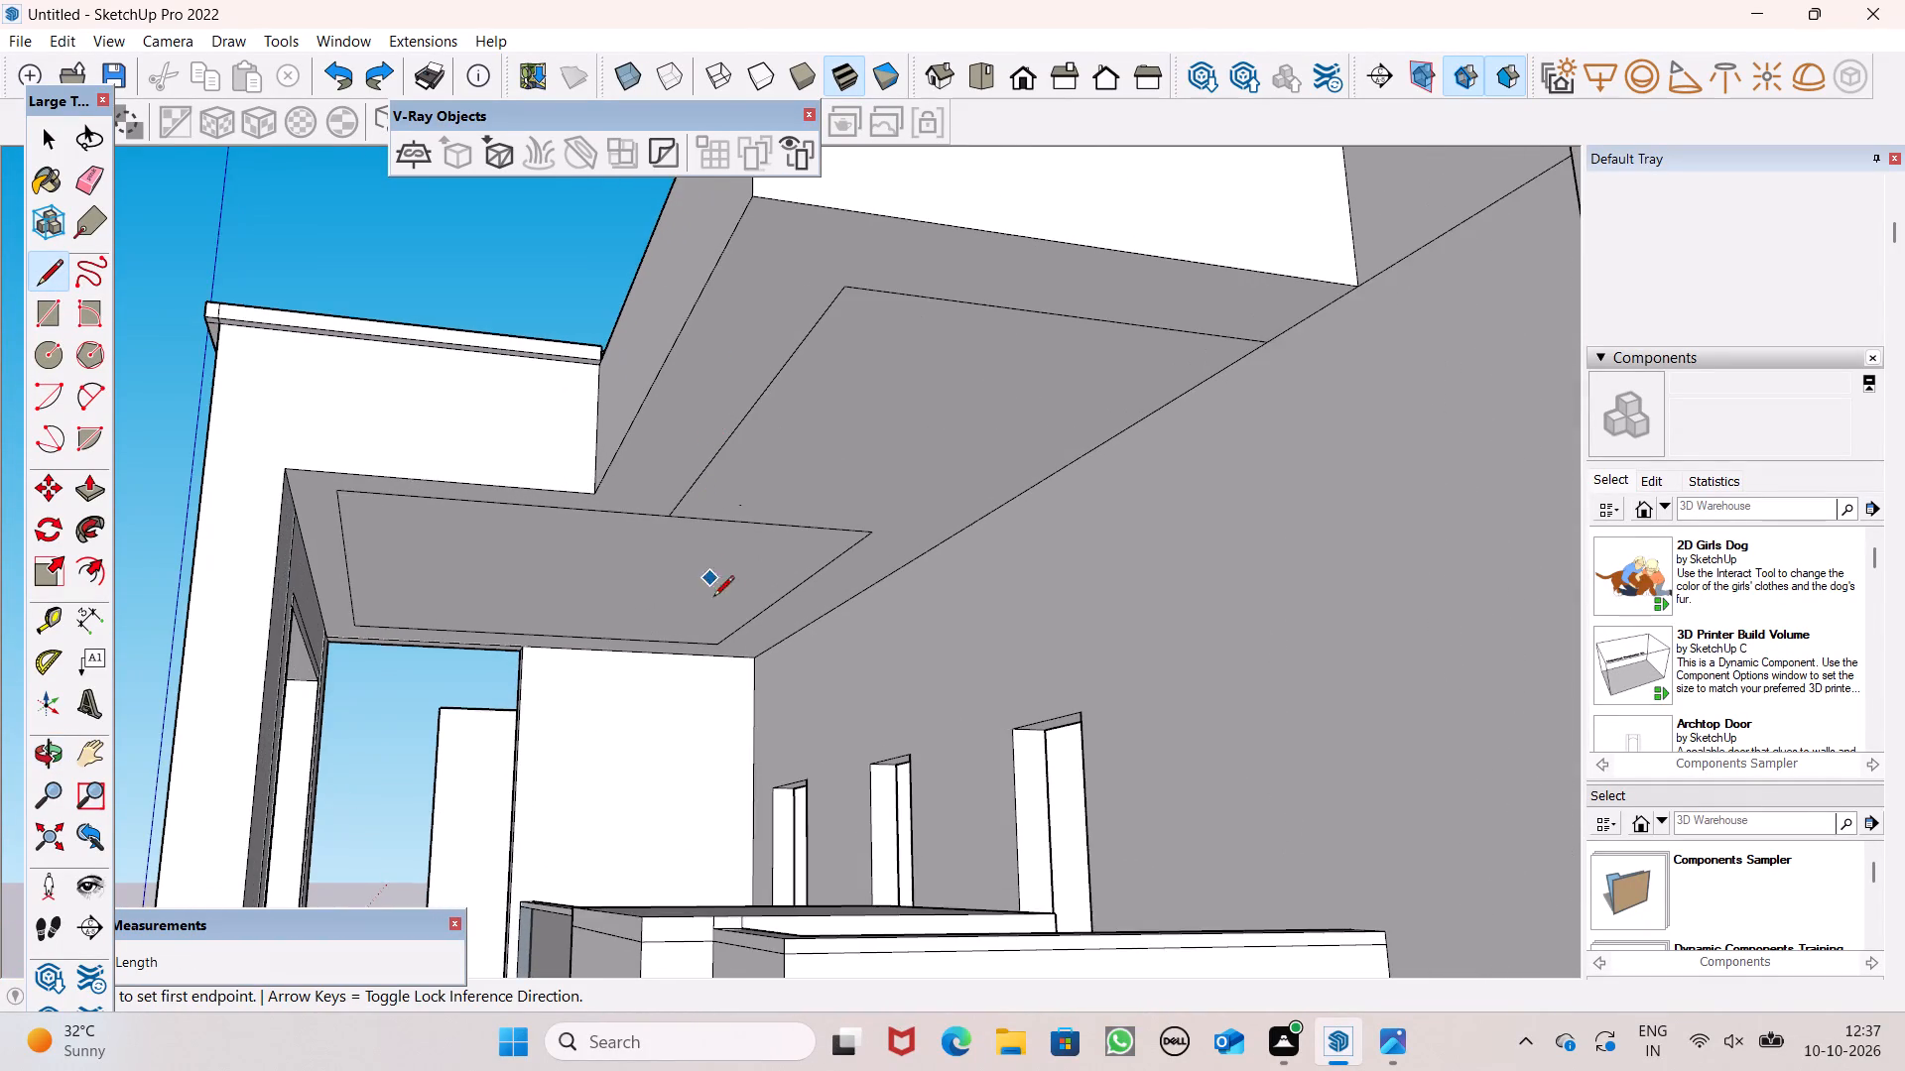
# Examine the portico ceiling rectangle and the adjoining slab outline from below, the front and the building's side.
pyautogui.moveTo(713, 605); pyautogui.dragTo(681, 442, button='middle')
pyautogui.scroll(1, 726, 606)
pyautogui.moveTo(590, 662); pyautogui.dragTo(794, 914, button='middle')
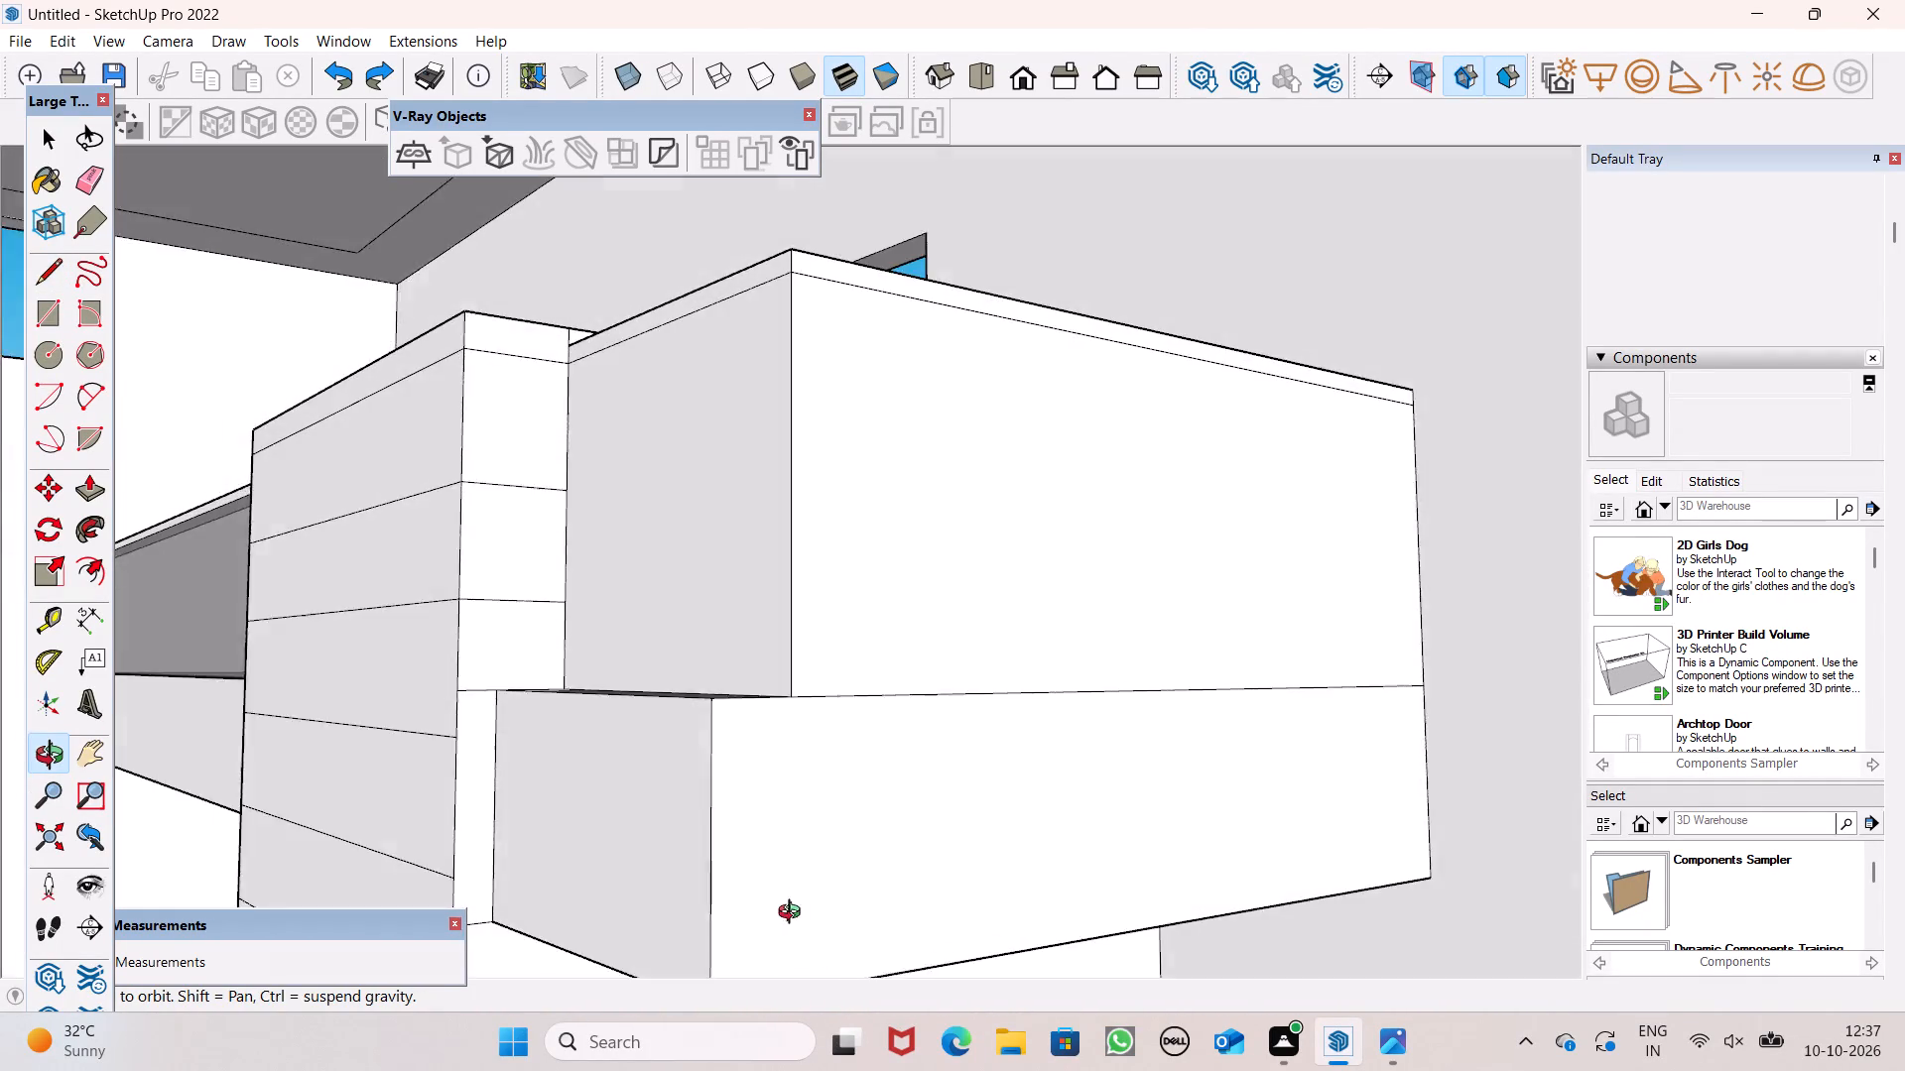
pyautogui.moveTo(794, 914); pyautogui.dragTo(792, 903, button='middle')
pyautogui.scroll(1, 775, 836)
pyautogui.scroll(-19, 758, 710)
pyautogui.moveTo(792, 798); pyautogui.dragTo(1054, 541, button='middle')
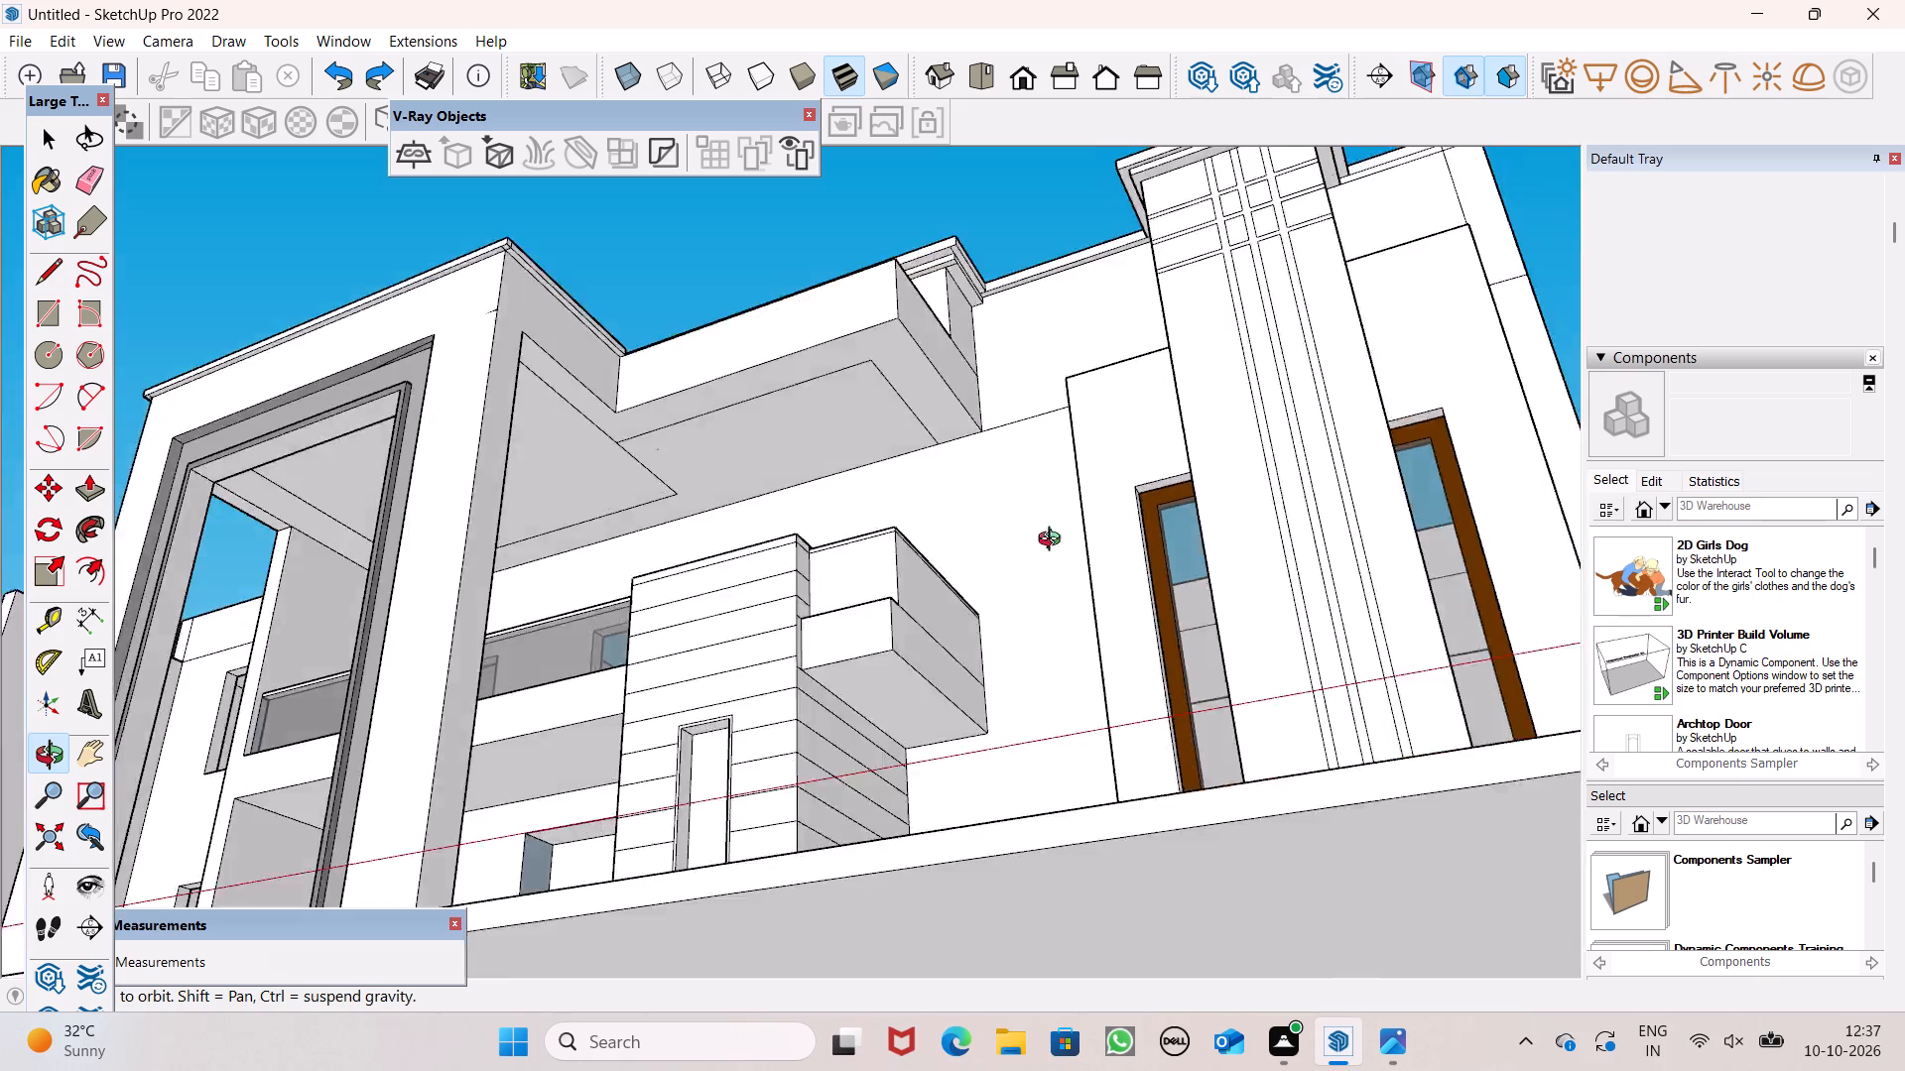
pyautogui.moveTo(1054, 541); pyautogui.dragTo(1057, 536, button='middle')
pyautogui.scroll(1, 963, 801)
pyautogui.moveTo(975, 863); pyautogui.dragTo(1137, 719, button='middle')
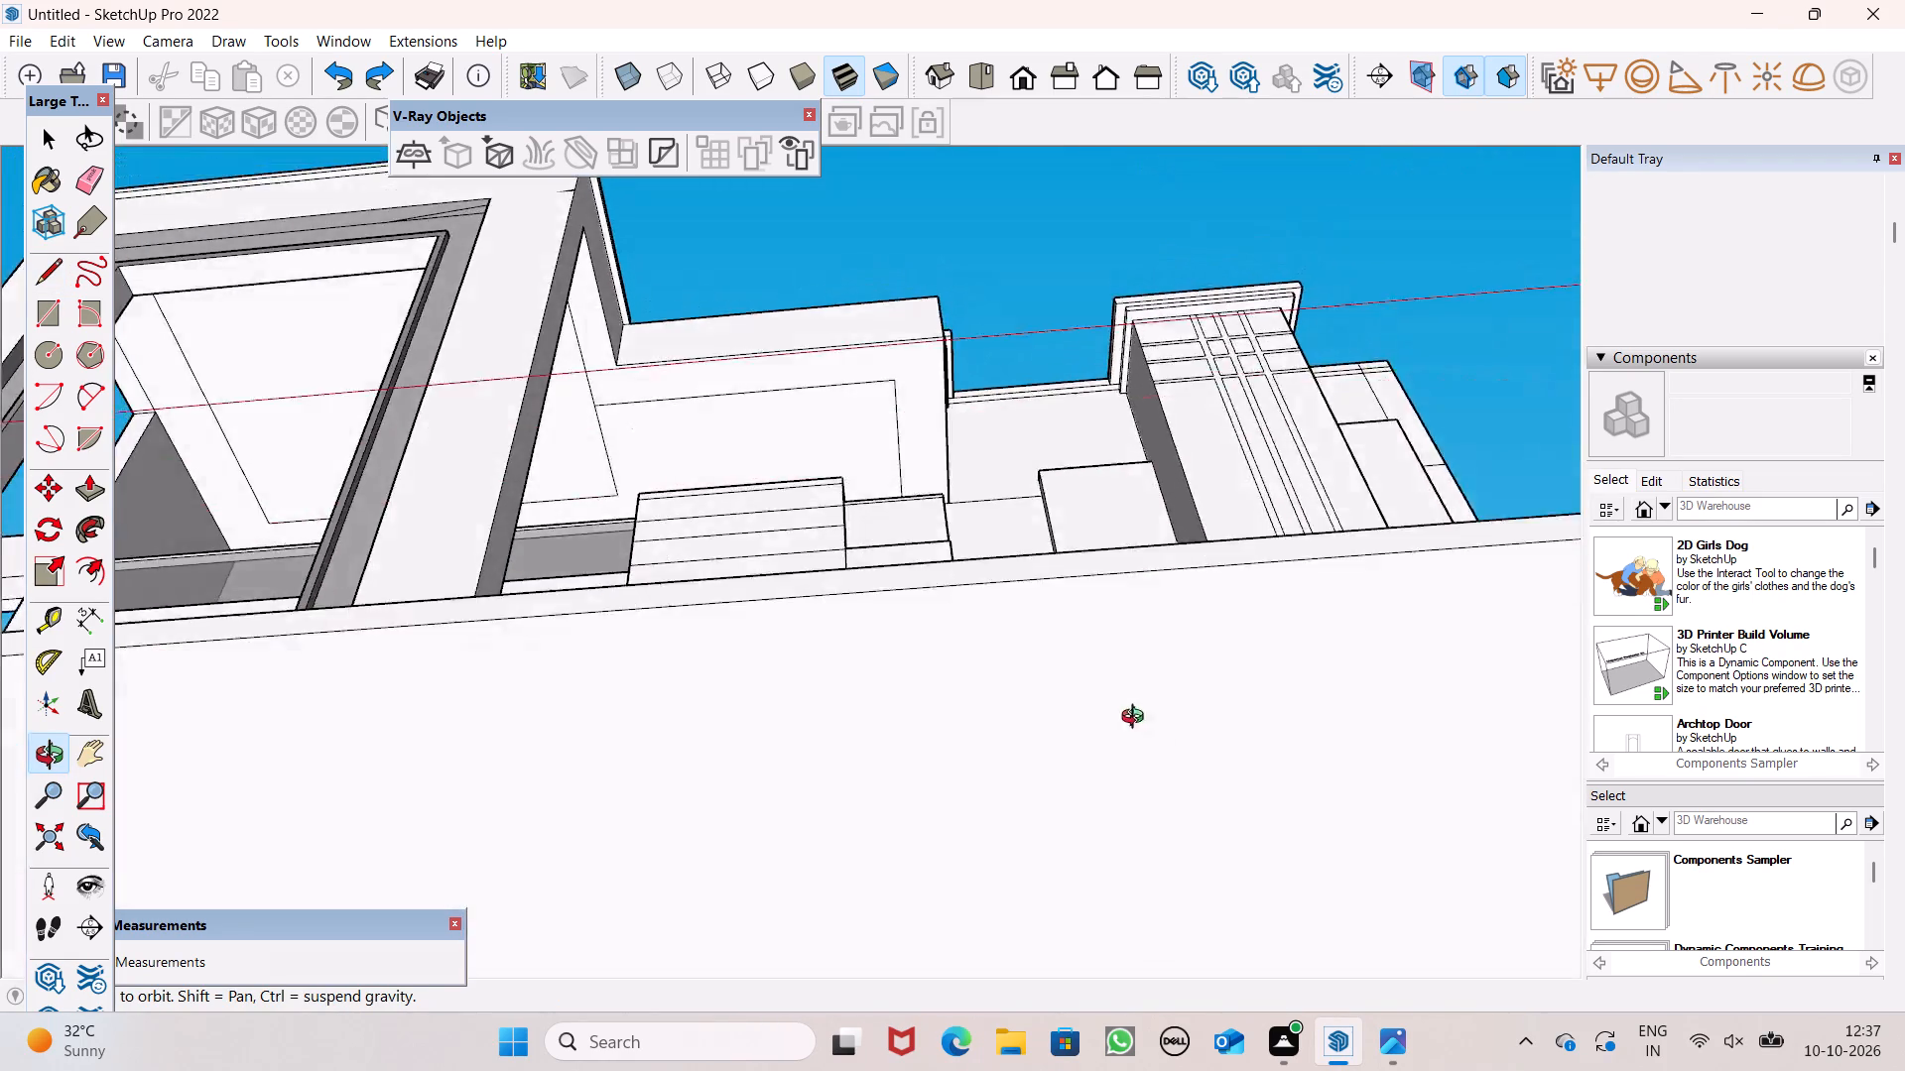
pyautogui.moveTo(1137, 719); pyautogui.dragTo(629, 980, button='middle')
pyautogui.scroll(6, 802, 228)
pyautogui.scroll(5, 727, 506)
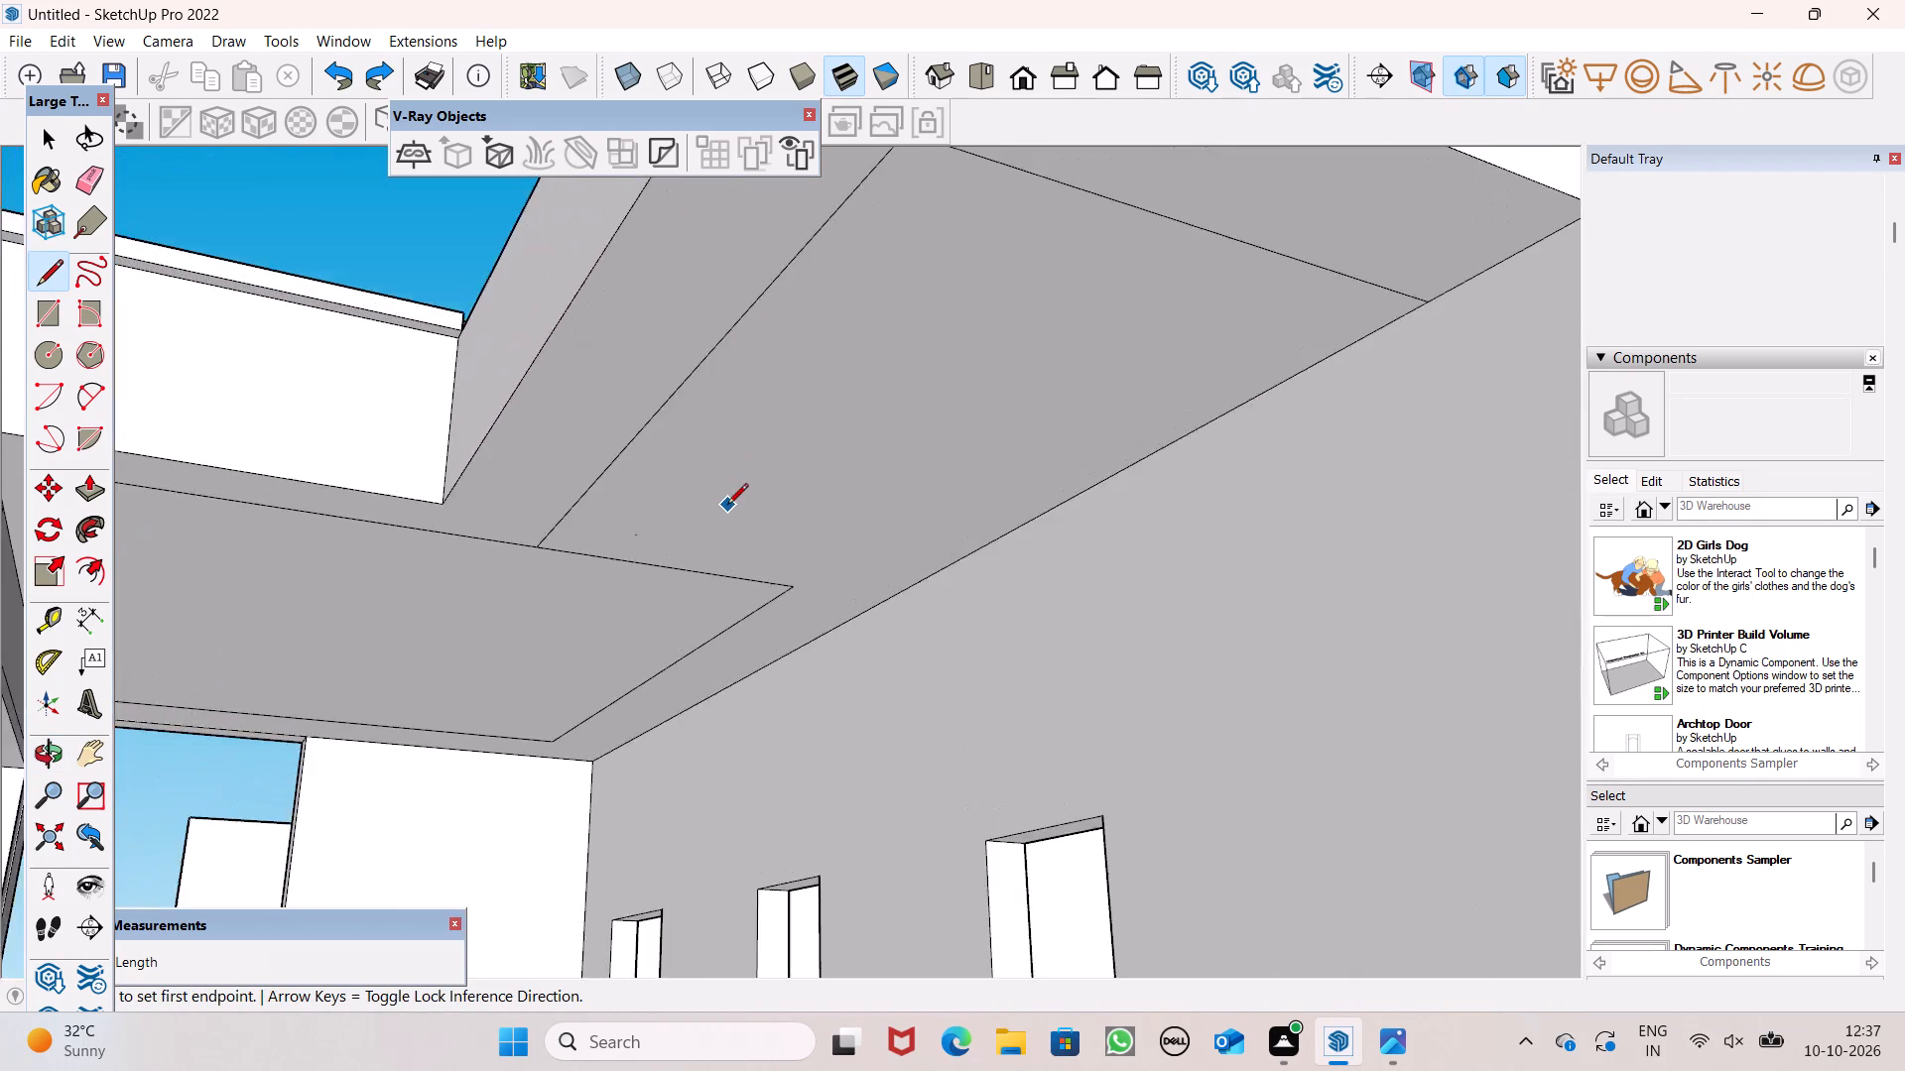
pyautogui.scroll(1, 714, 532)
pyautogui.moveTo(714, 532); pyautogui.dragTo(636, 513, button='middle')
pyautogui.scroll(-2, 684, 439)
pyautogui.scroll(1, 684, 439)
pyautogui.scroll(-4, 684, 439)
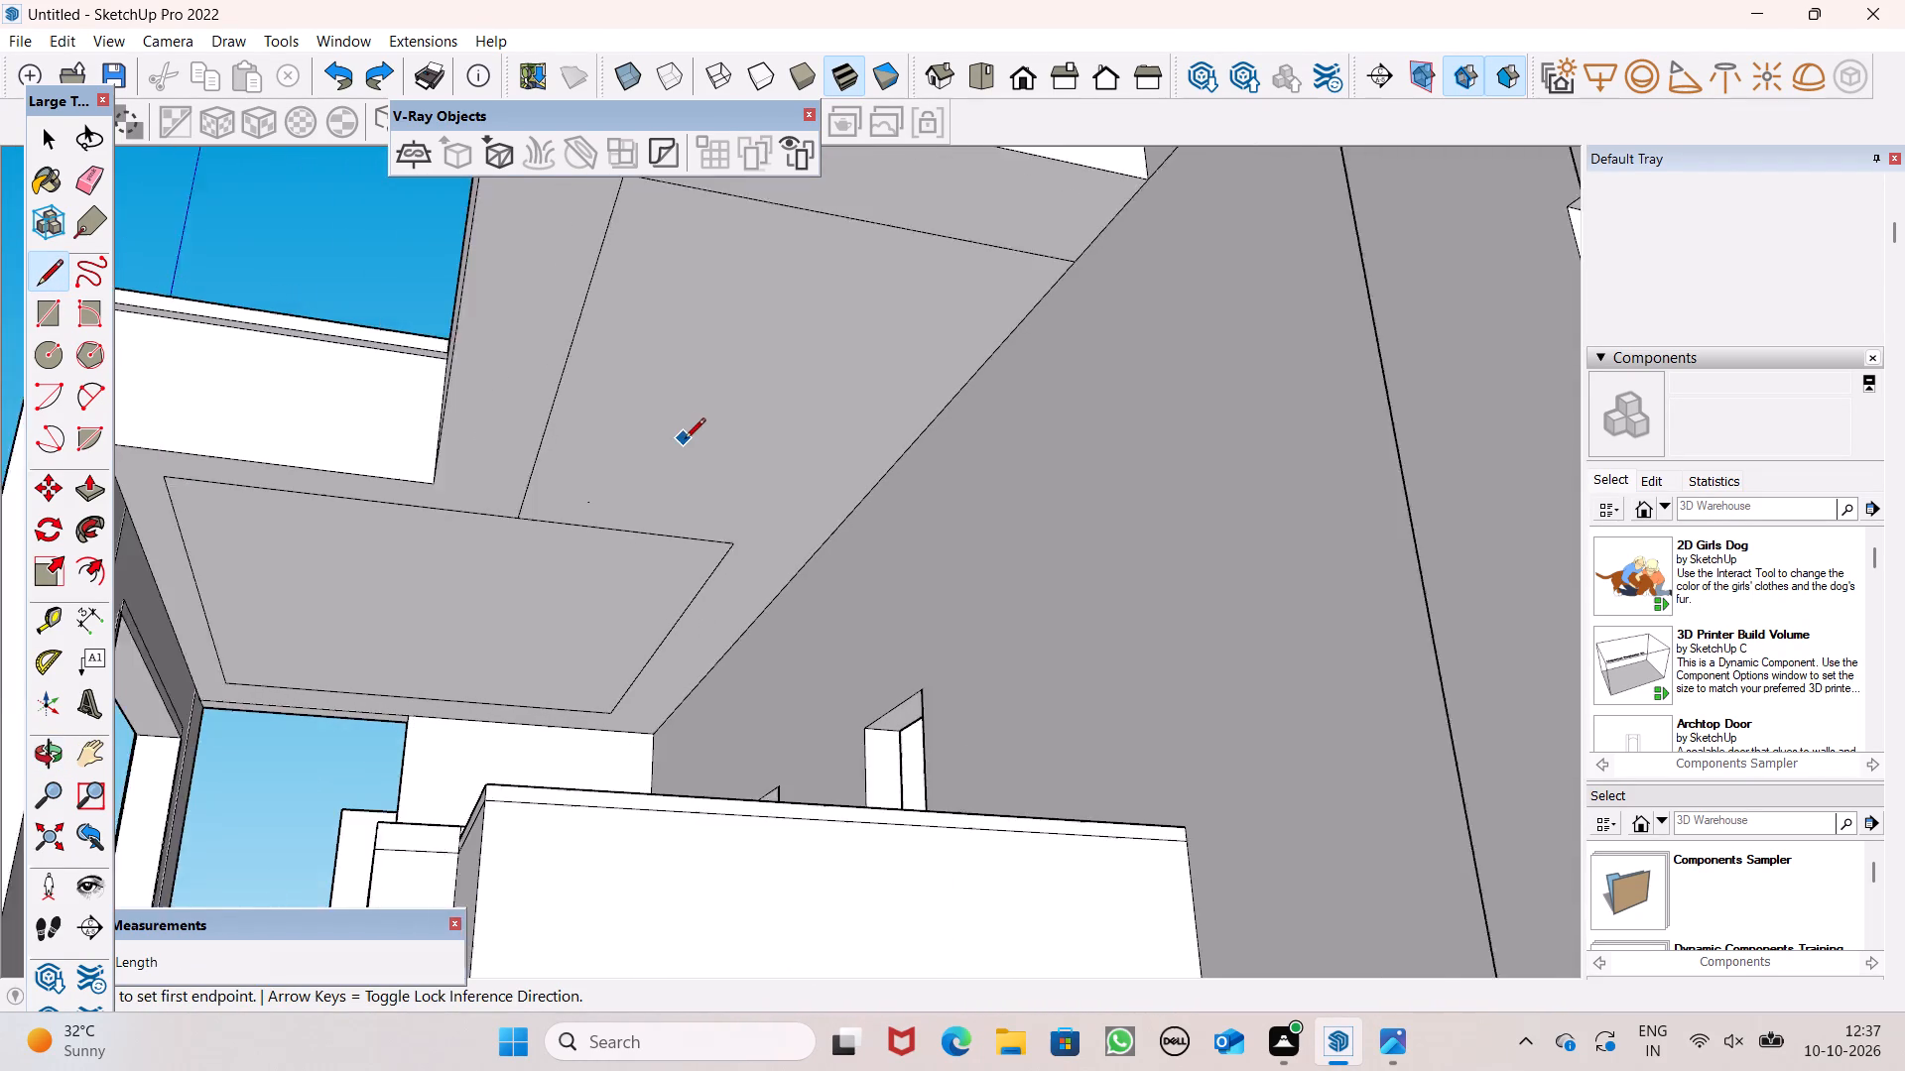
pyautogui.scroll(-1, 678, 484)
pyautogui.moveTo(662, 560); pyautogui.dragTo(686, 601, button='middle')
pyautogui.scroll(1, 457, 627)
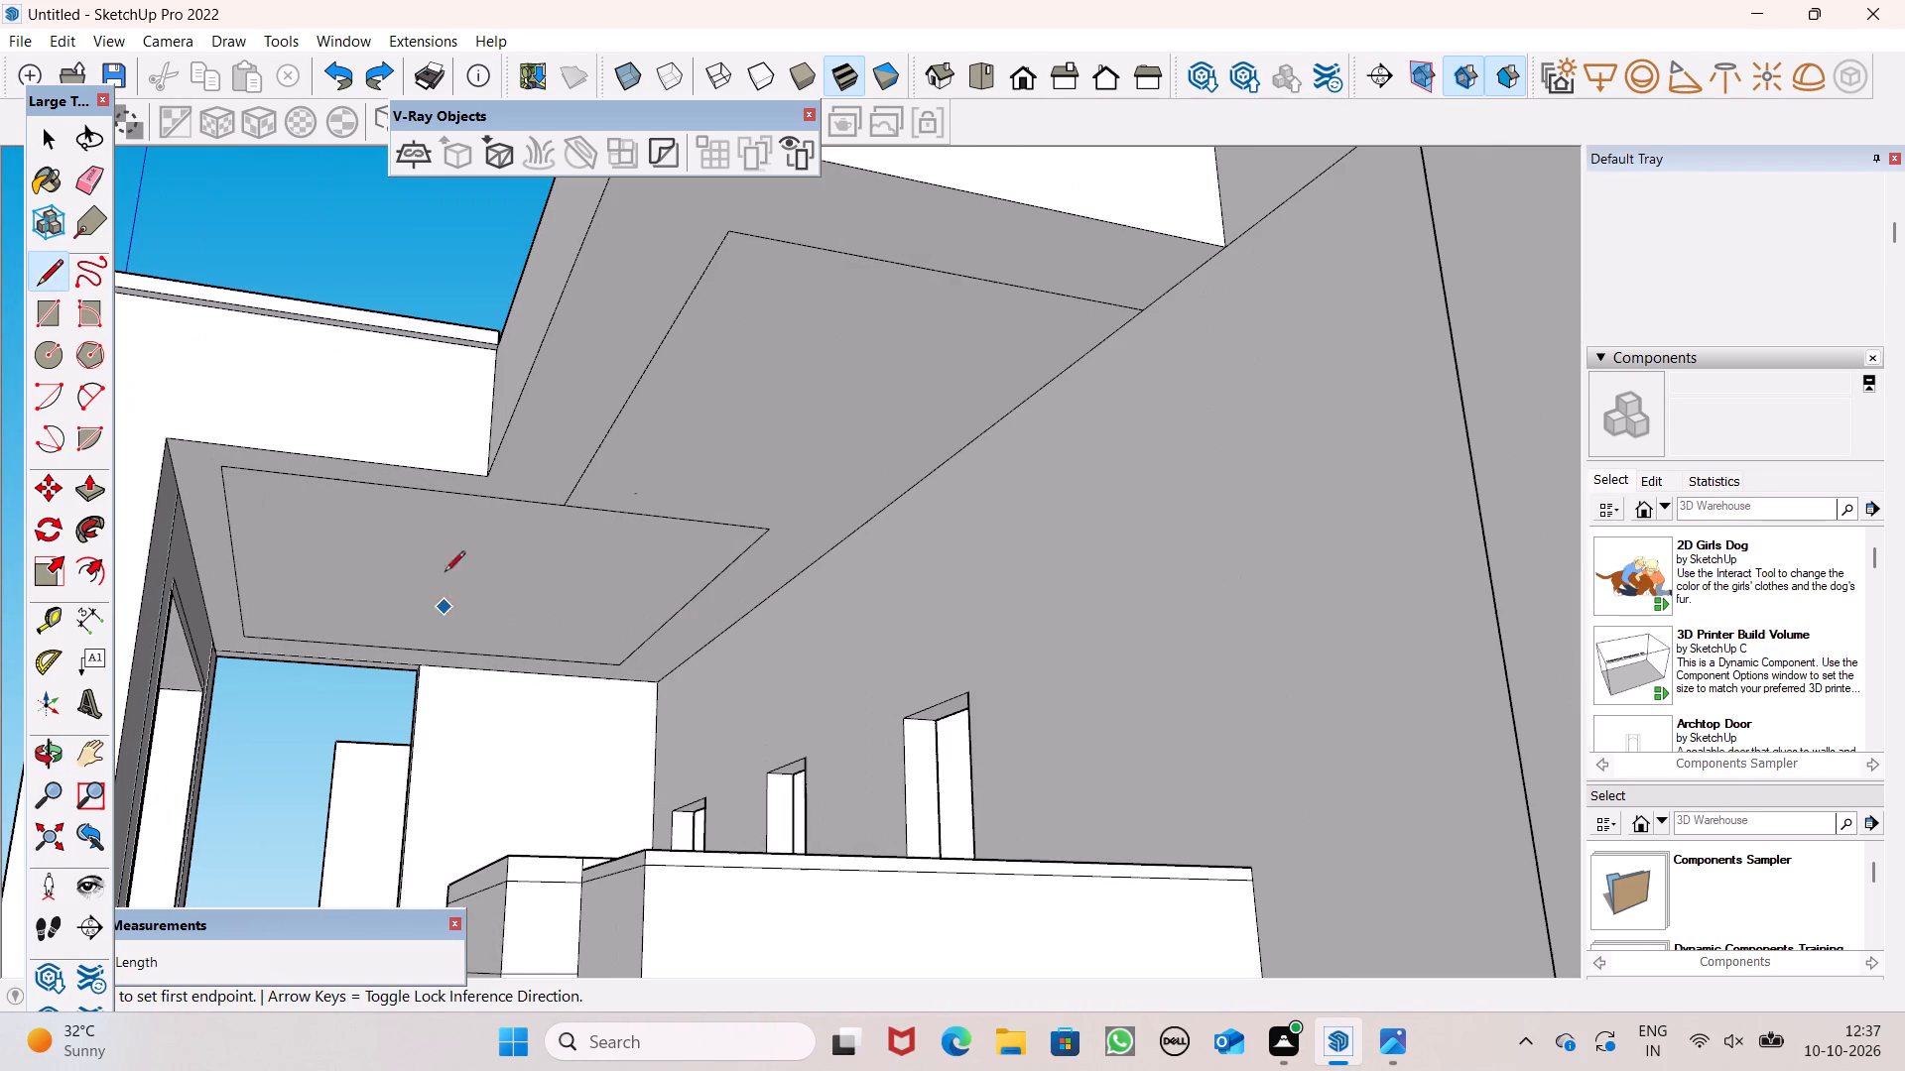
pyautogui.moveTo(431, 536); pyautogui.dragTo(376, 519, button='middle')
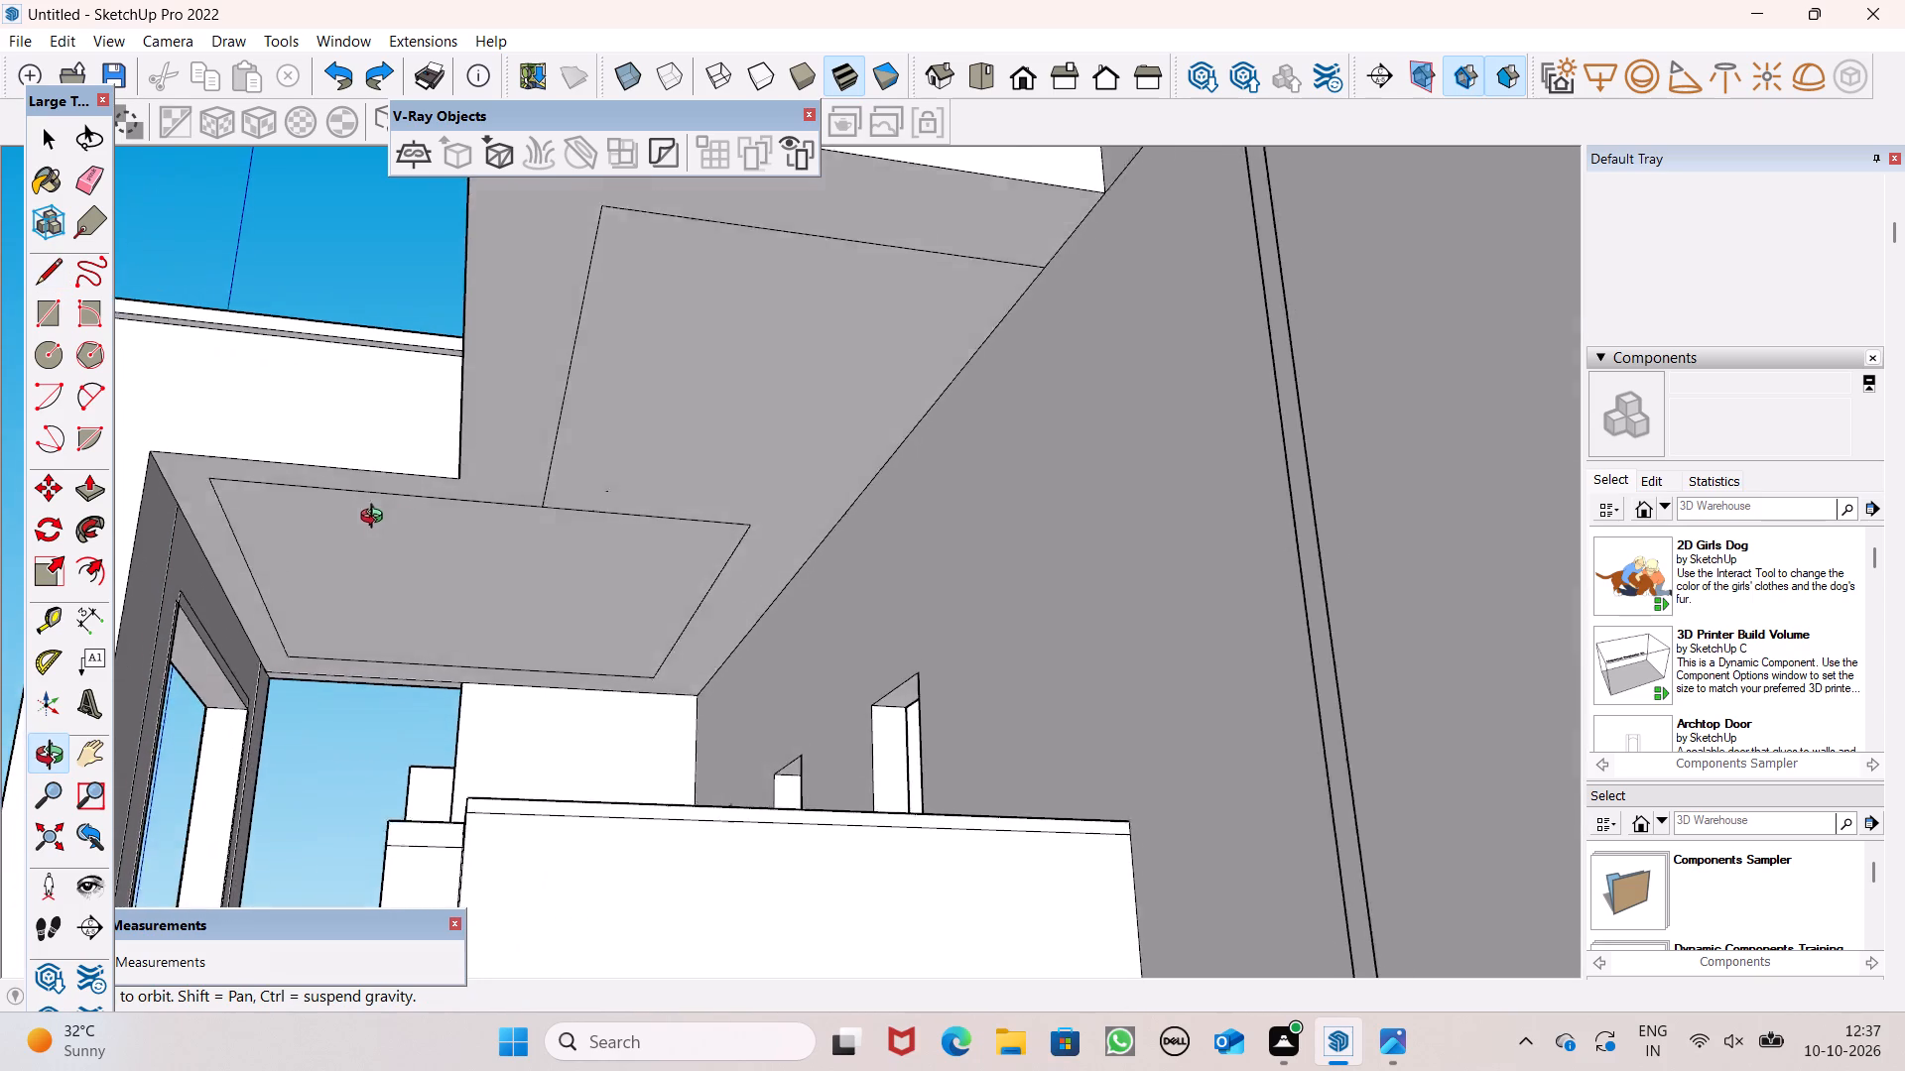
pyautogui.moveTo(376, 519); pyautogui.dragTo(370, 498, button='middle')
pyautogui.scroll(1, 365, 508)
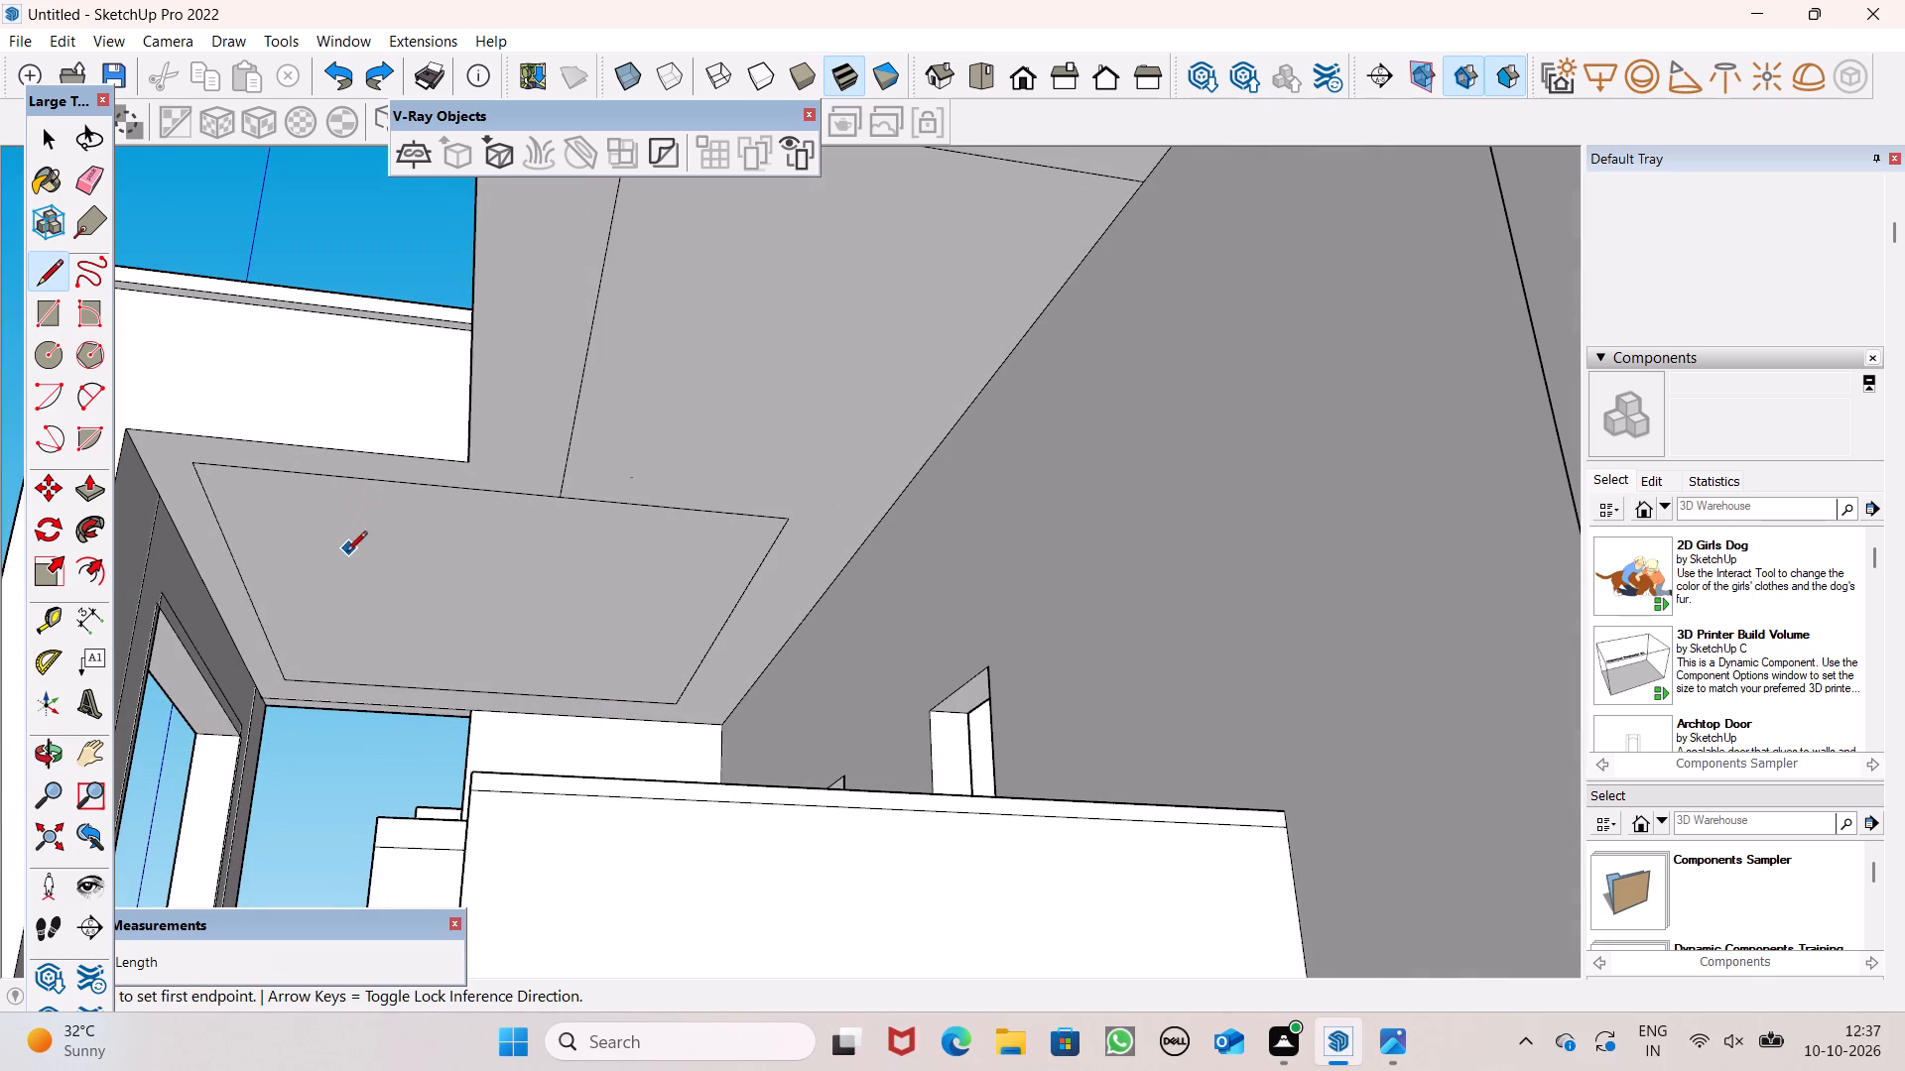
pyautogui.moveTo(336, 577); pyautogui.dragTo(336, 629, button='middle')
pyautogui.moveTo(347, 647); pyautogui.dragTo(412, 522, button='middle')
pyautogui.scroll(1, 347, 647)
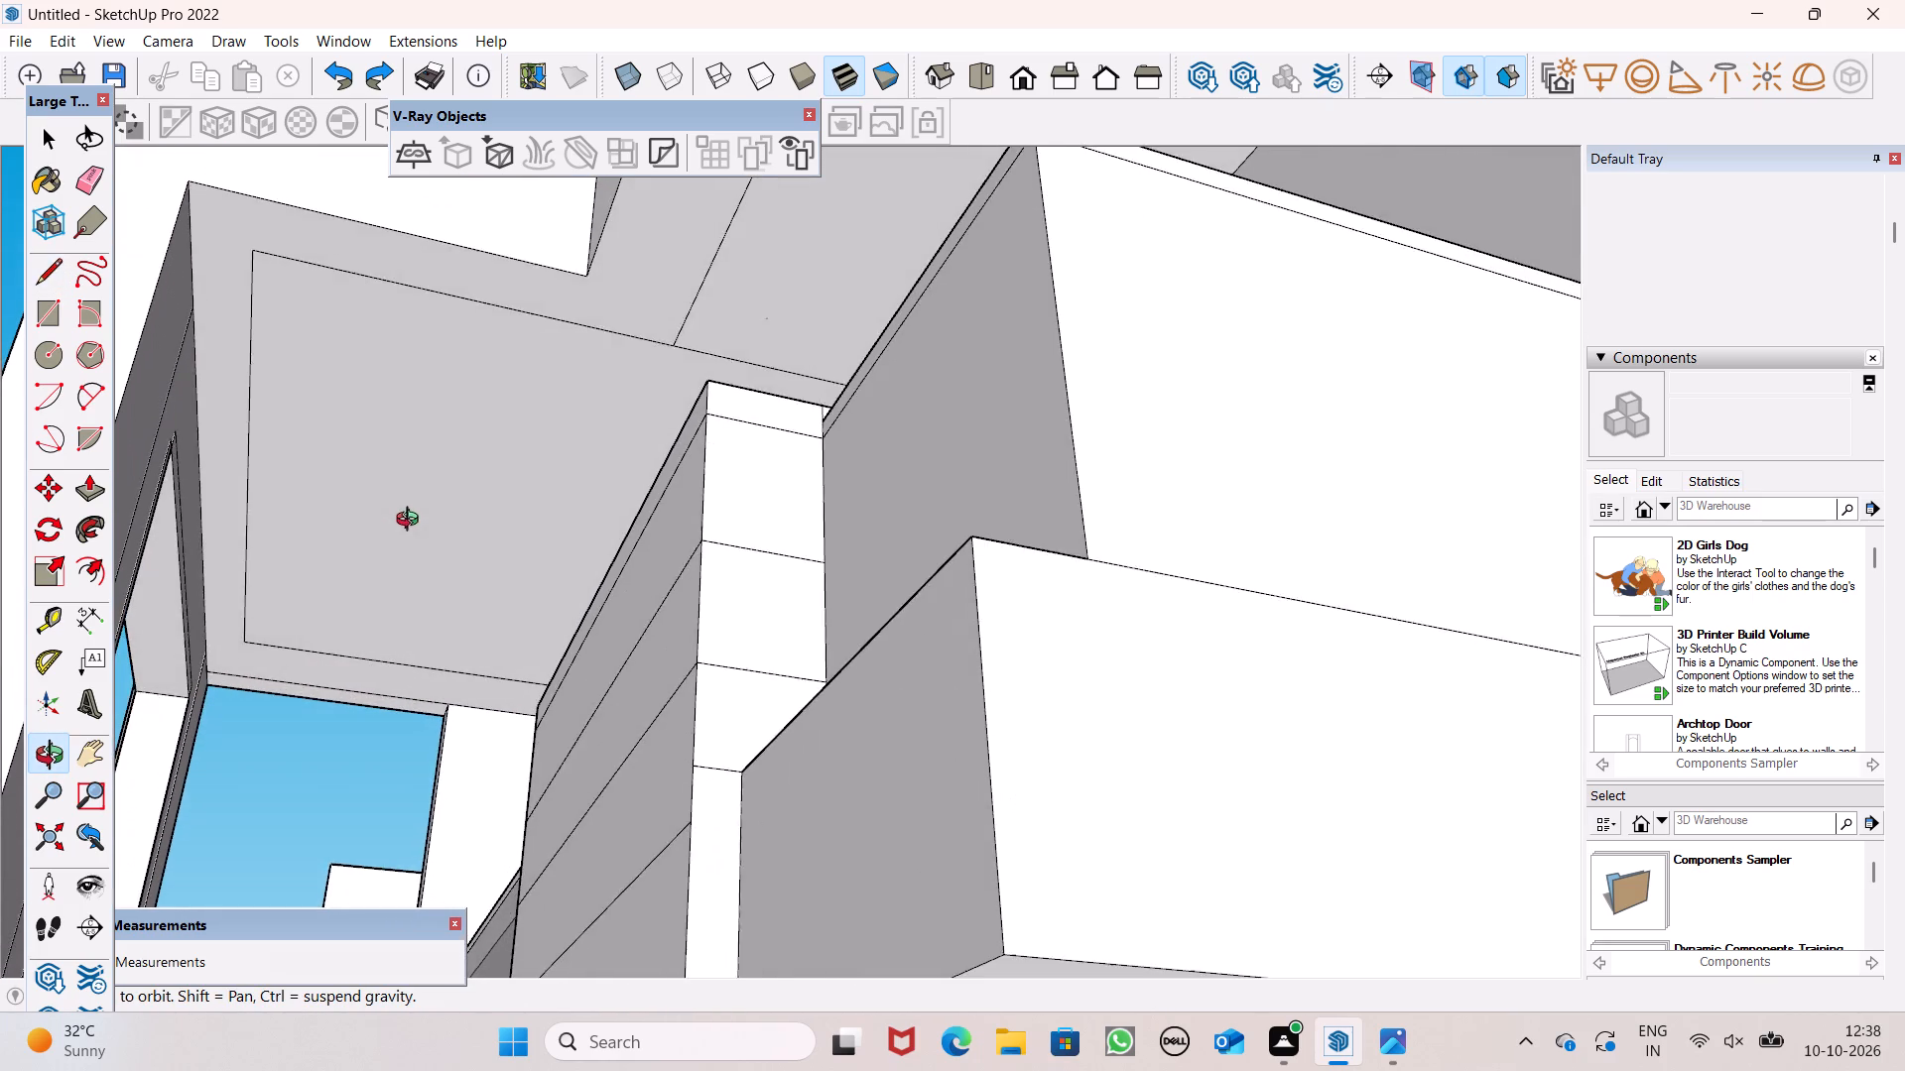
pyautogui.moveTo(412, 522); pyautogui.dragTo(413, 509, button='middle')
pyautogui.moveTo(420, 841); pyautogui.dragTo(218, 706, button='middle')
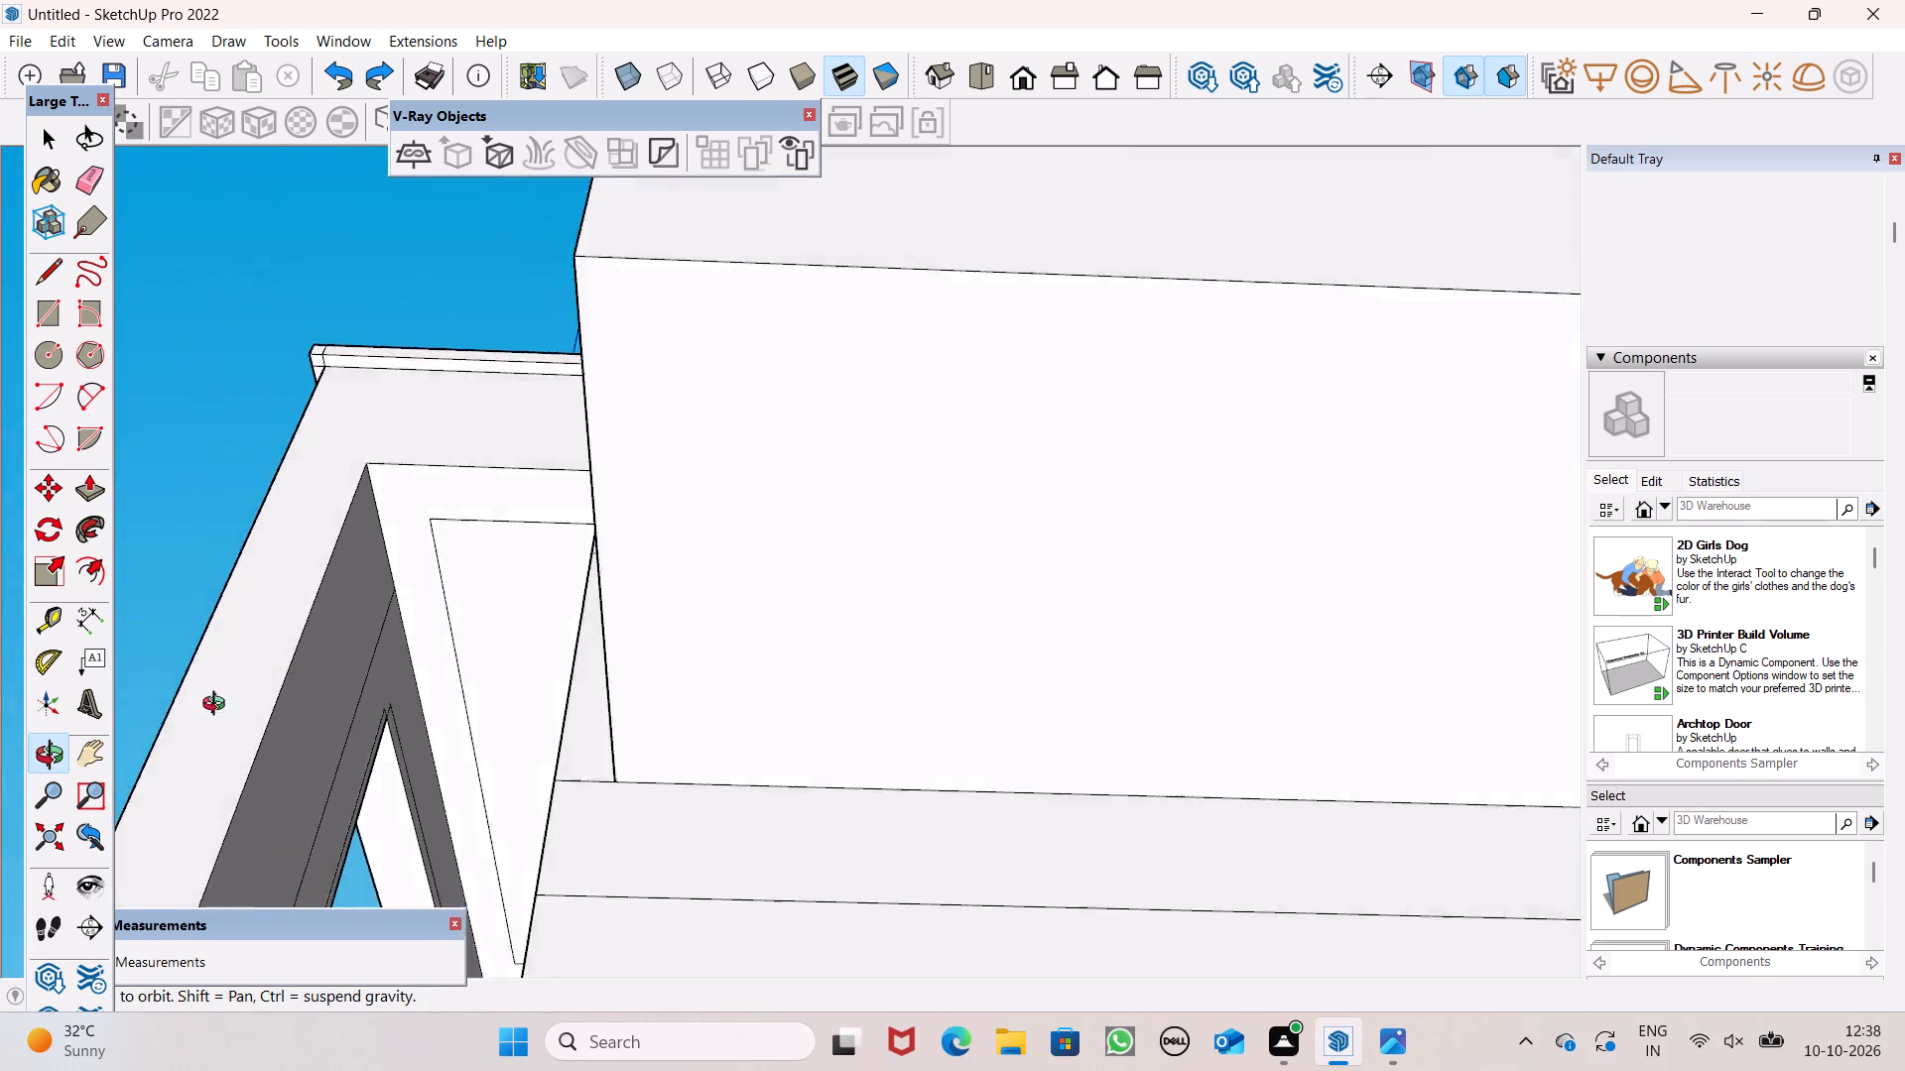
pyautogui.moveTo(218, 706); pyautogui.dragTo(198, 716, button='middle')
pyautogui.scroll(1, 555, 829)
pyautogui.moveTo(555, 863); pyautogui.dragTo(918, 1070, button='middle')
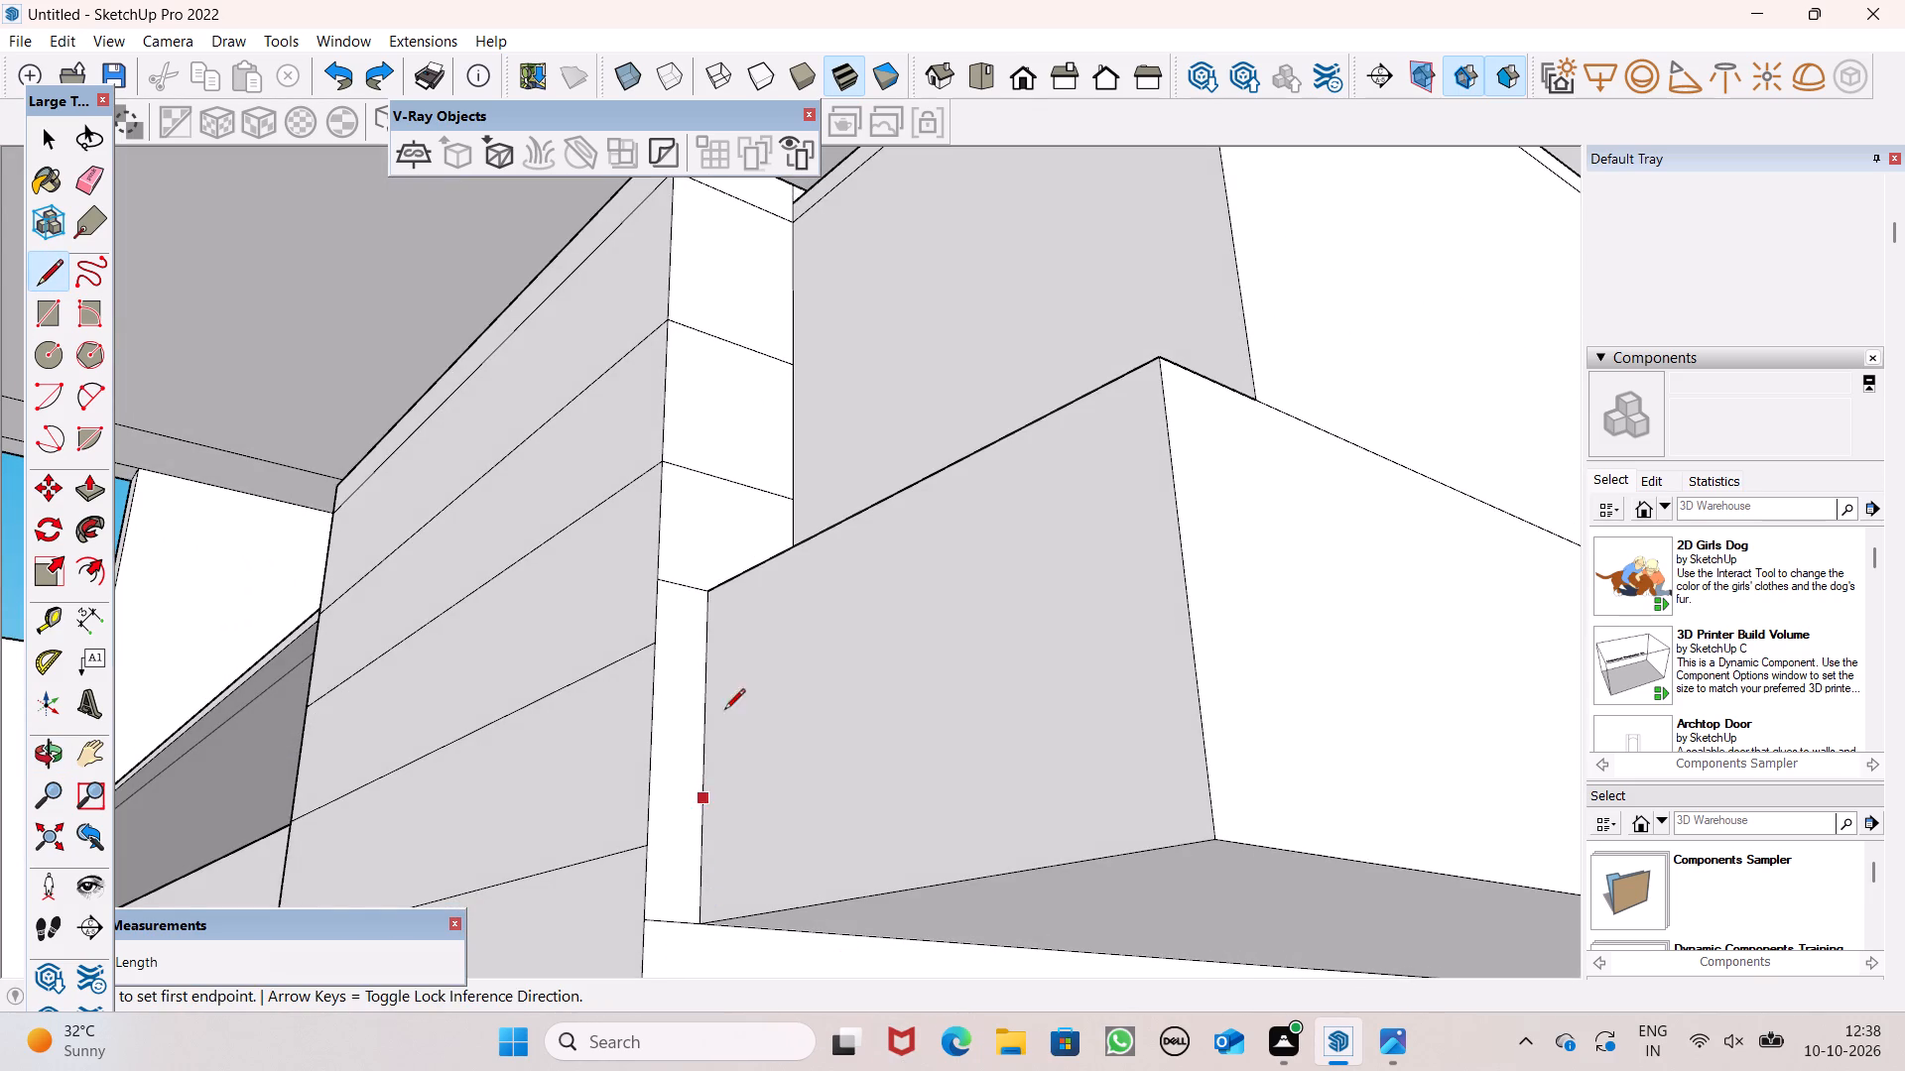
pyautogui.scroll(-4, 721, 531)
pyautogui.scroll(1, 721, 531)
pyautogui.scroll(-11, 775, 542)
pyautogui.moveTo(735, 492); pyautogui.dragTo(544, 627, button='middle')
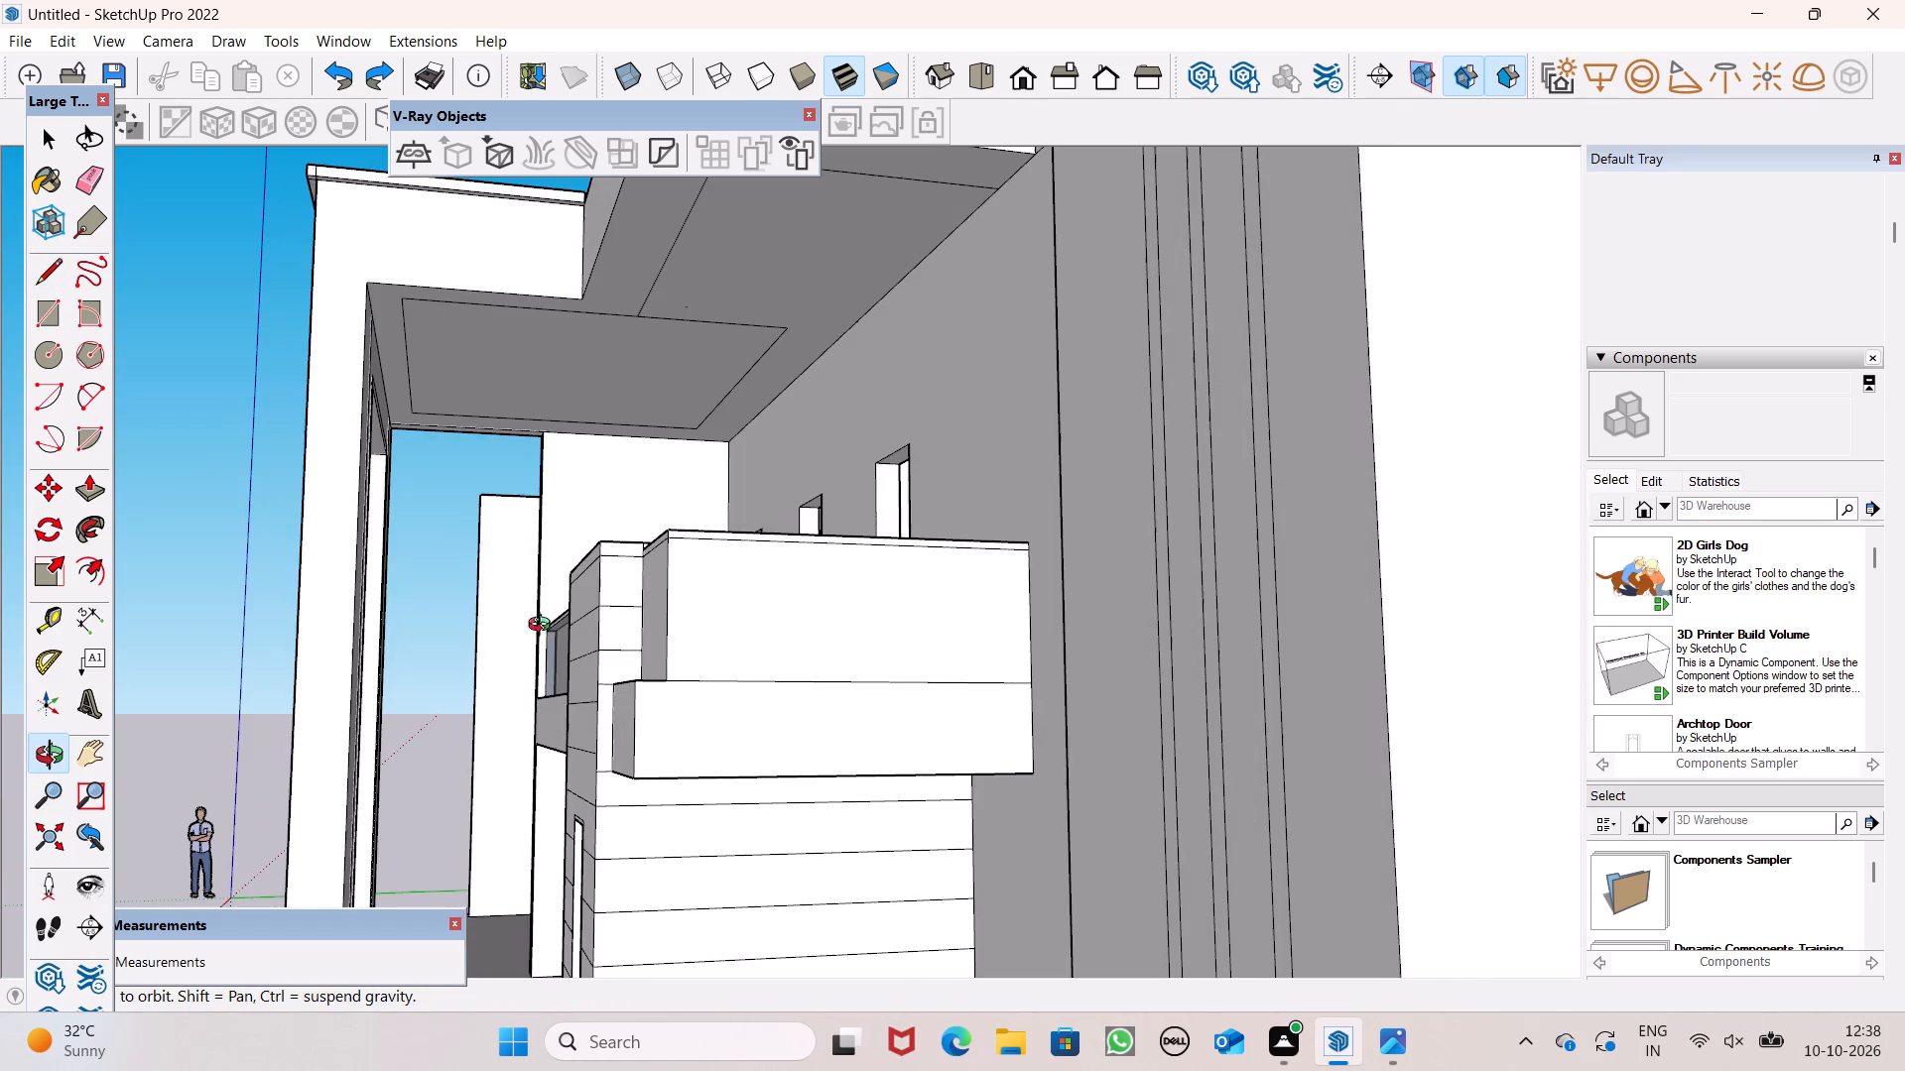
pyautogui.moveTo(544, 627); pyautogui.dragTo(544, 626, button='middle')
pyautogui.scroll(5, 508, 251)
pyautogui.scroll(1, 600, 482)
pyautogui.moveTo(600, 482); pyautogui.dragTo(558, 448, button='middle')
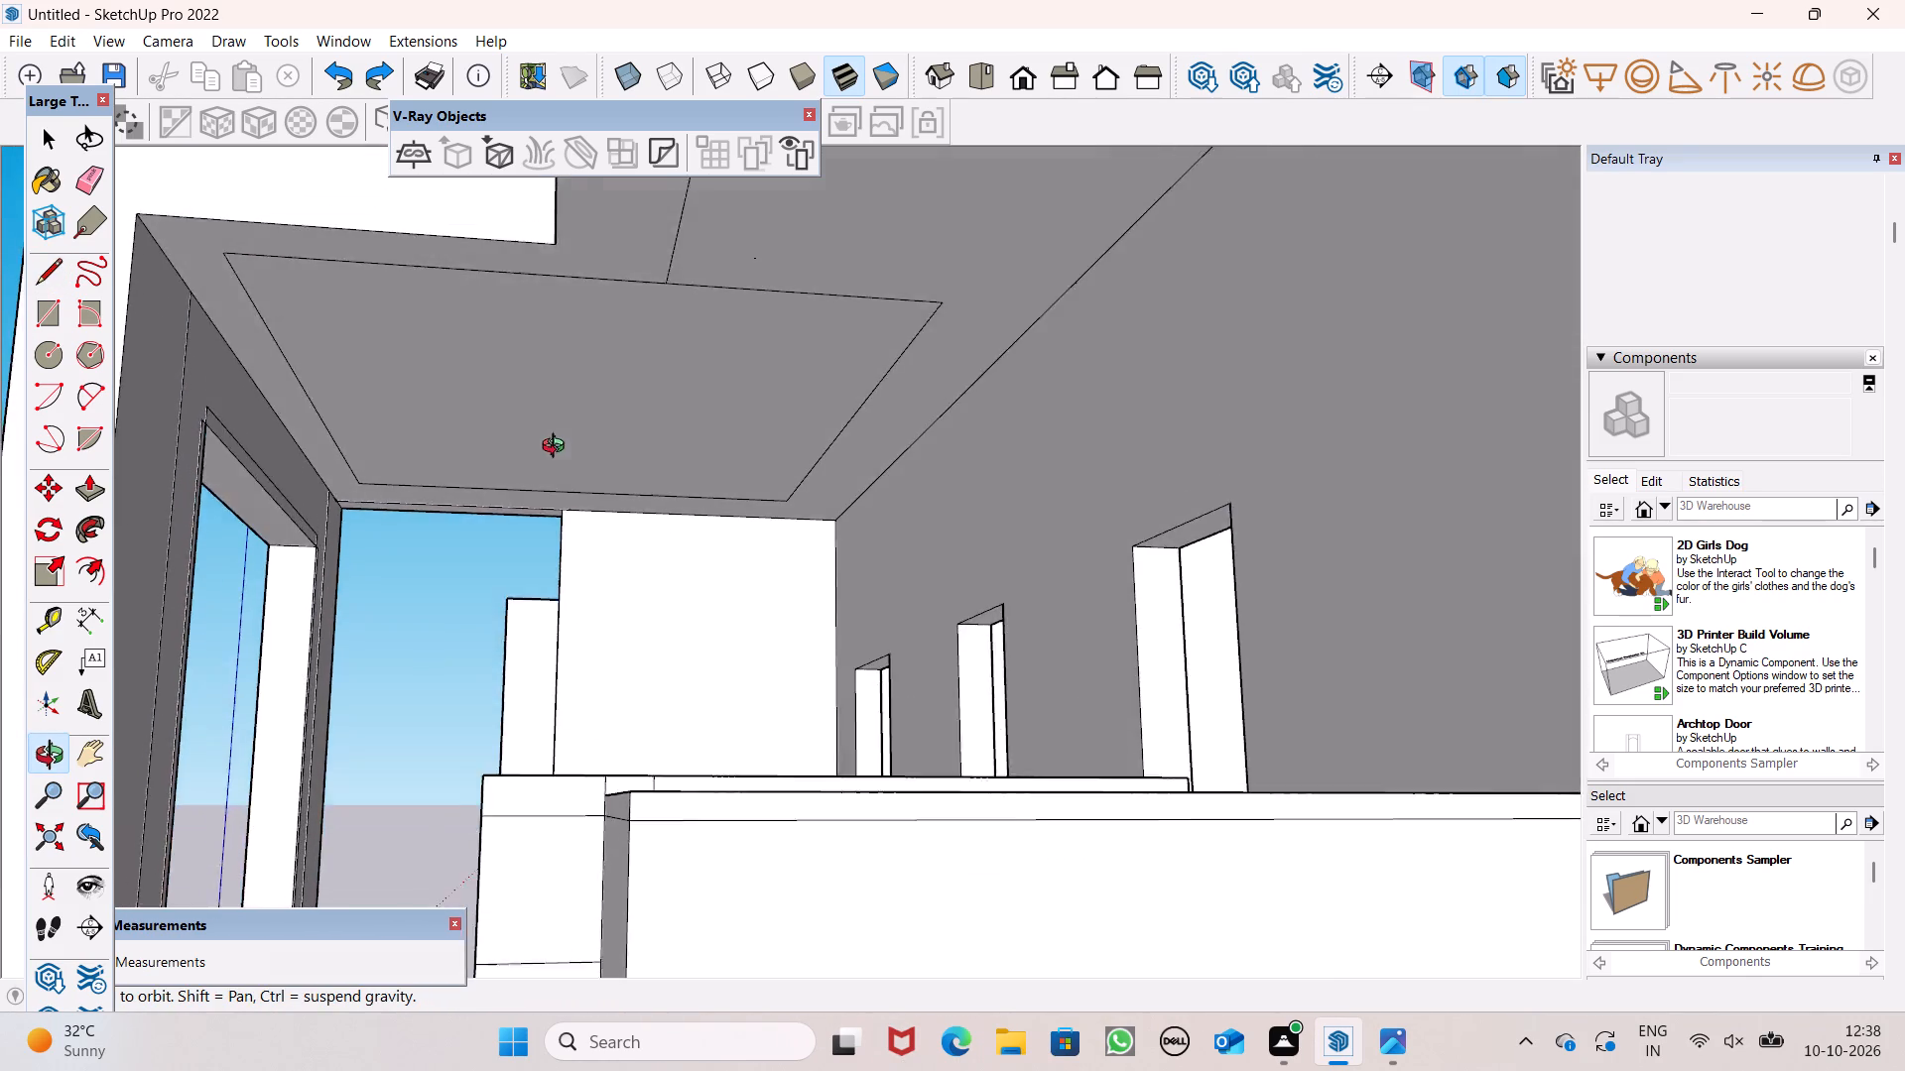
pyautogui.moveTo(558, 448); pyautogui.dragTo(571, 441, button='middle')
pyautogui.scroll(1, 574, 428)
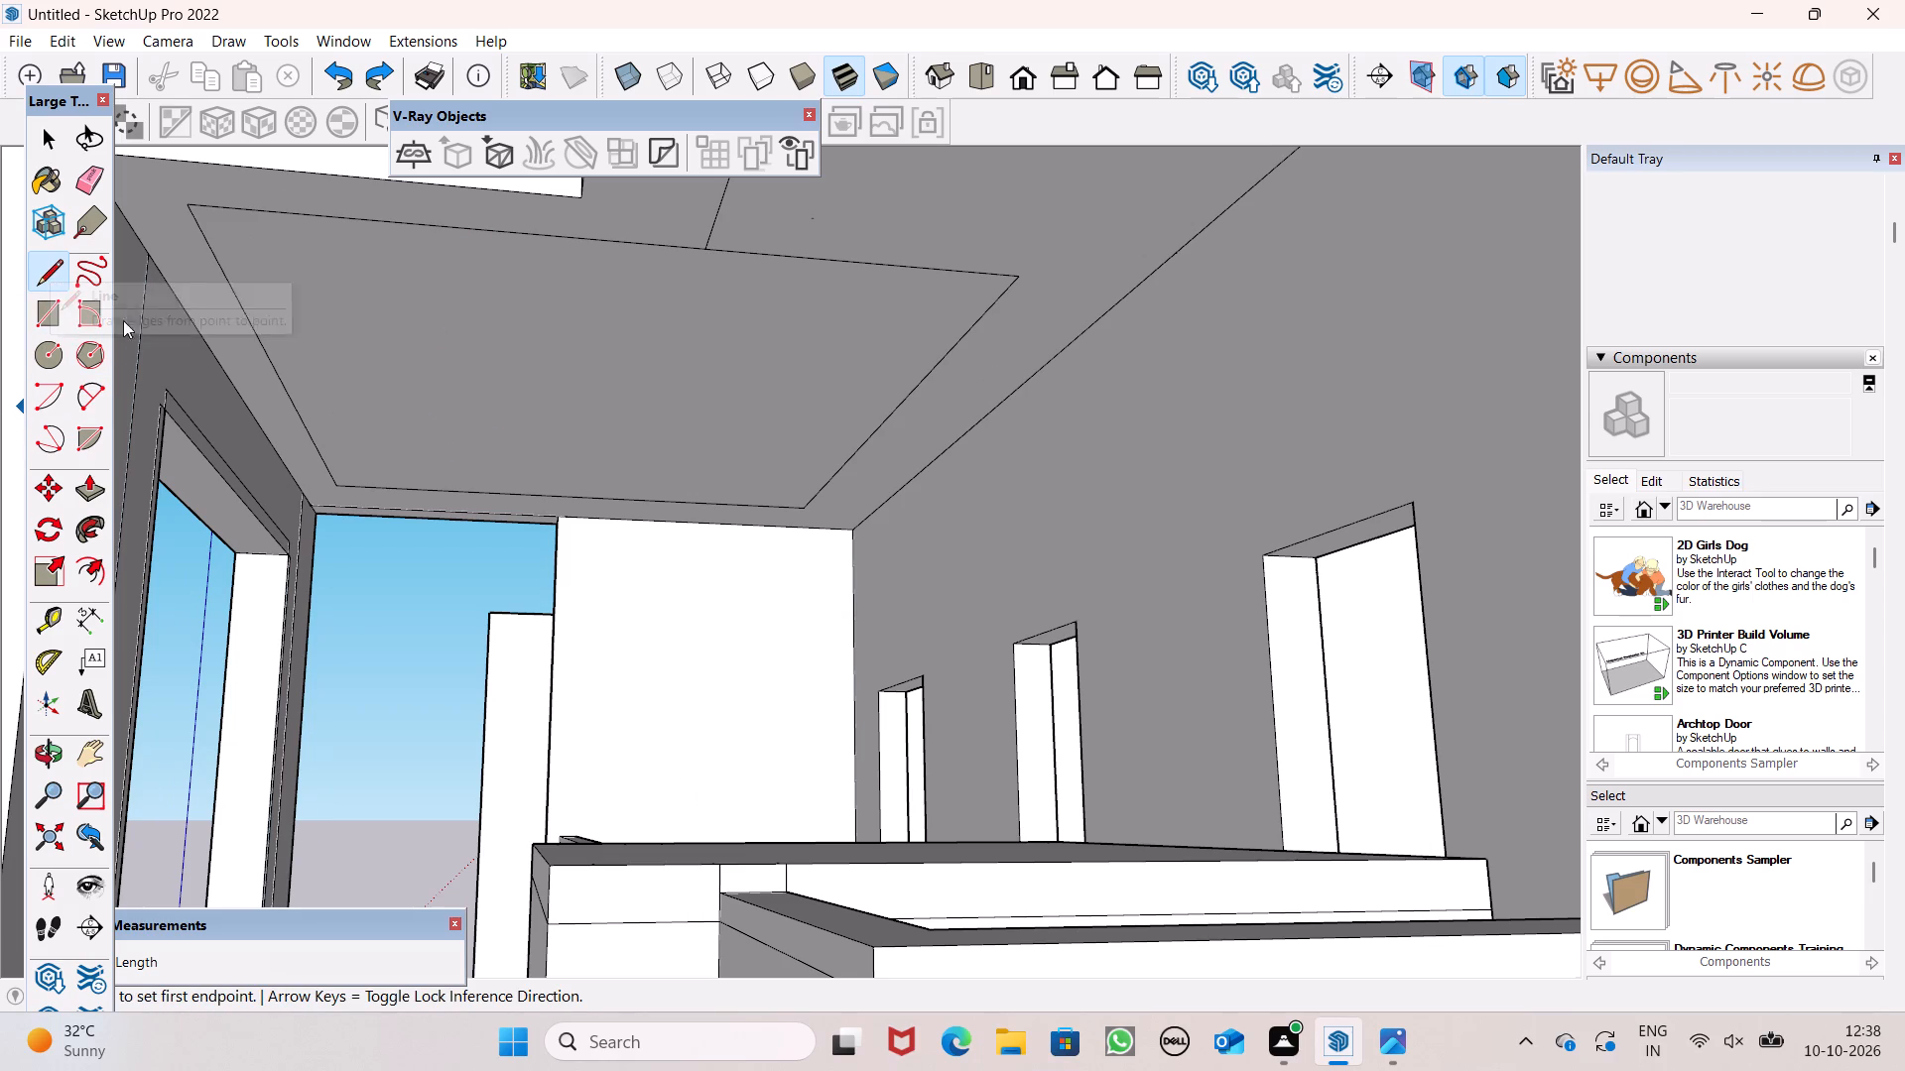
# Draw two parallel lines inward from the short outer edge of the portico ceiling rectangle, the second about 7' 9" long.
pyautogui.click(55, 269)
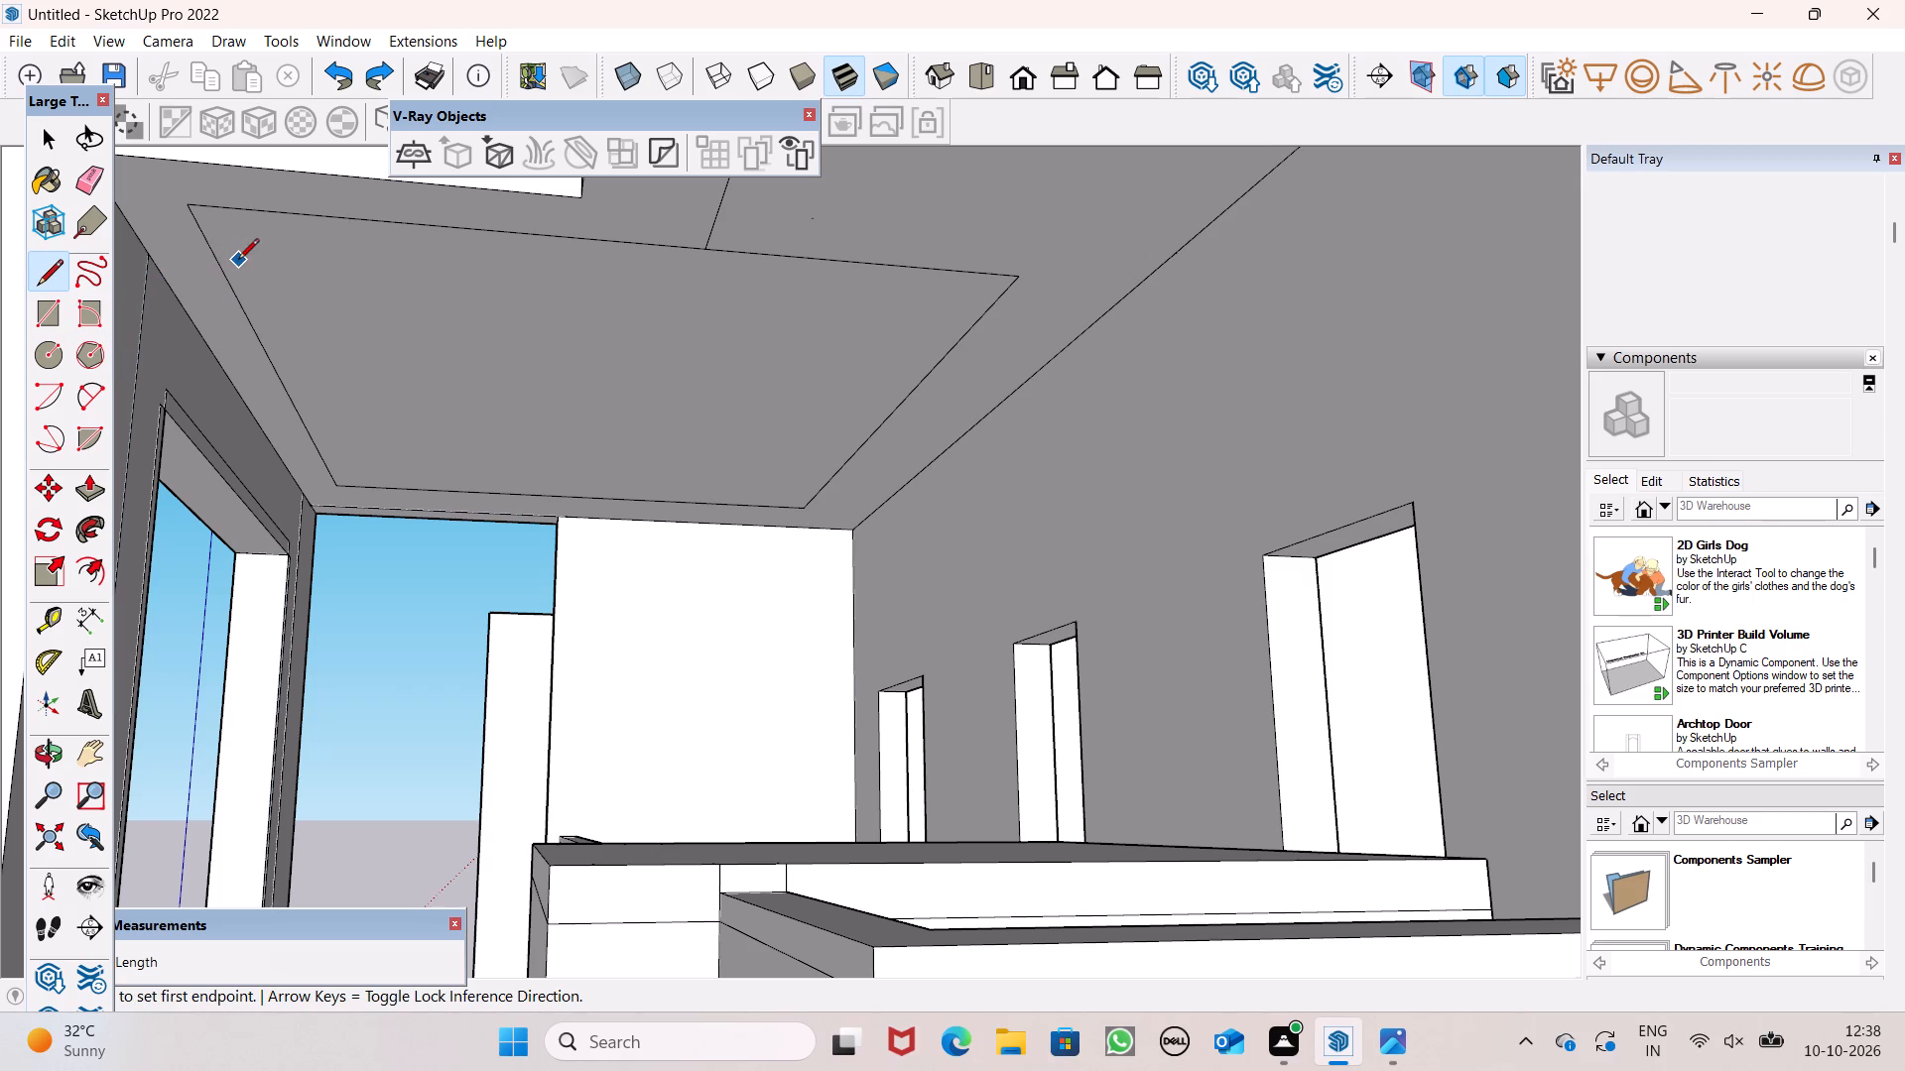
pyautogui.click(224, 274)
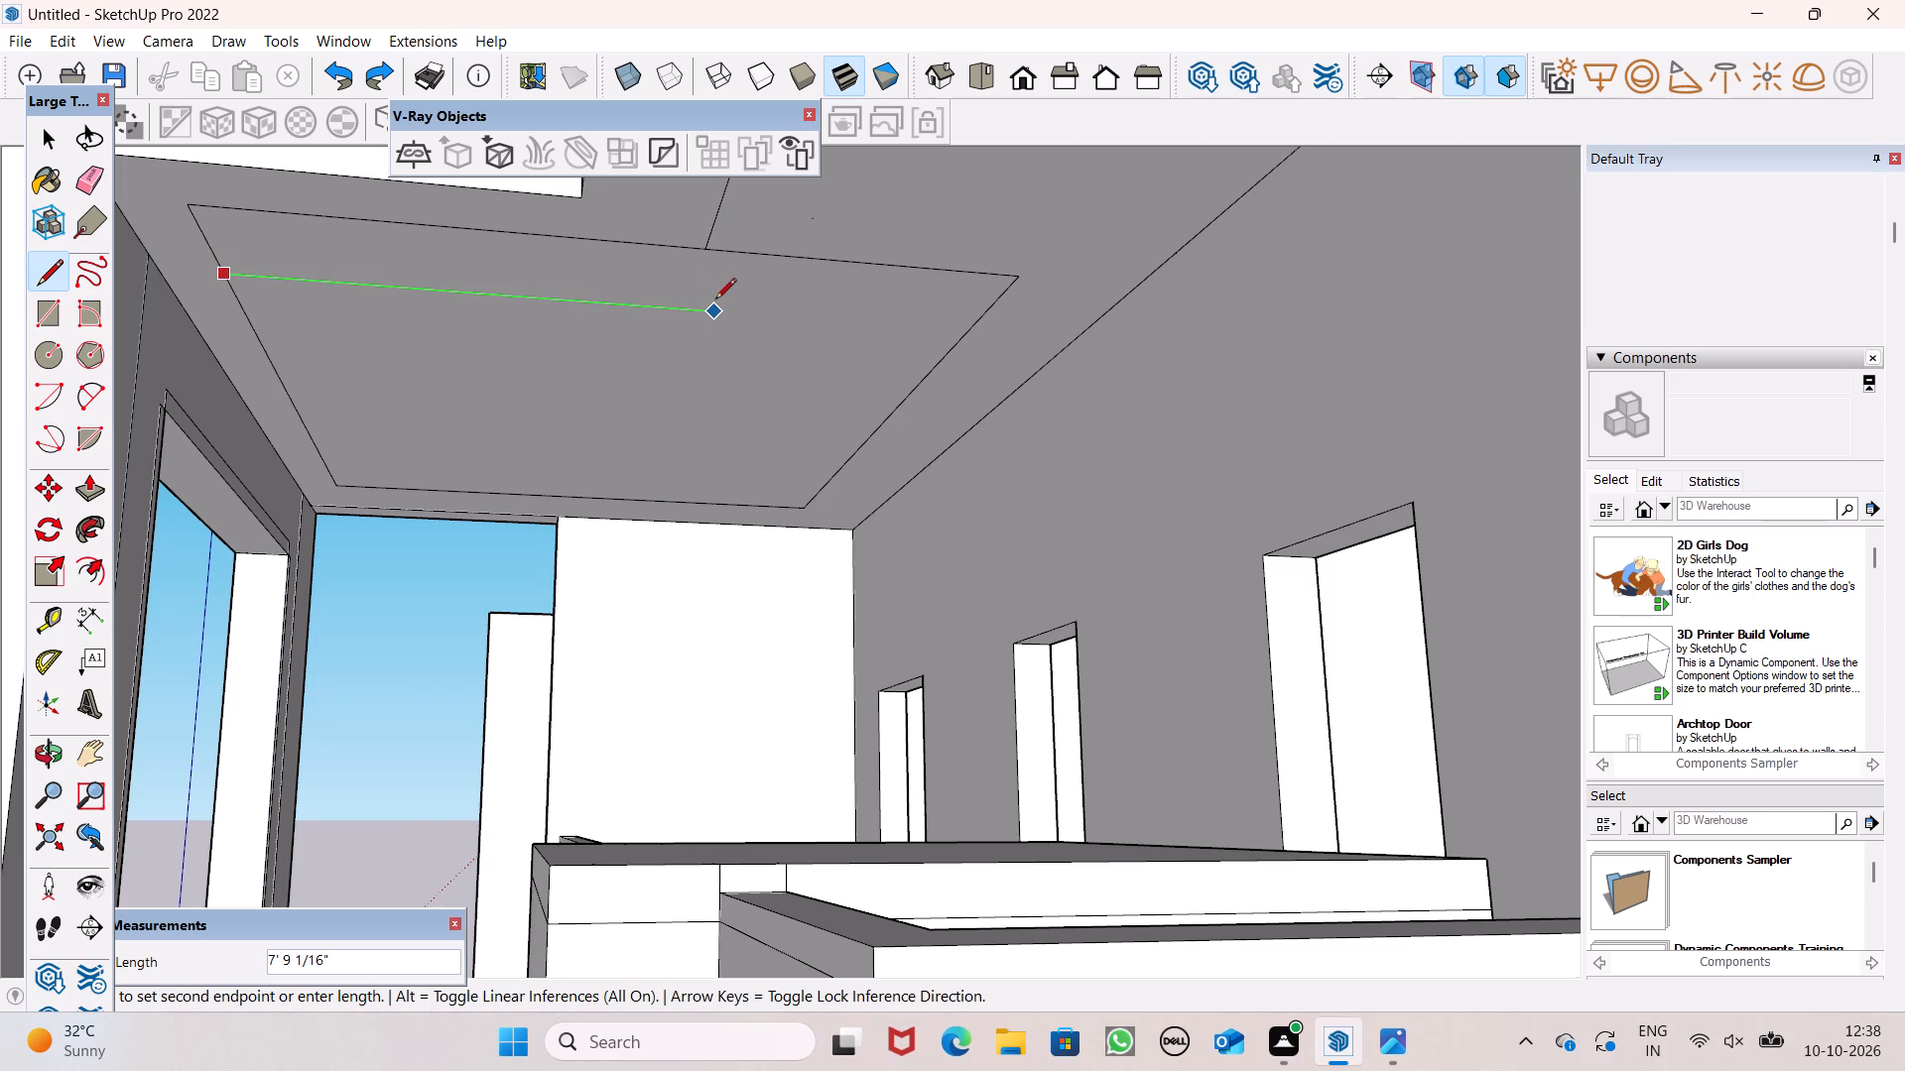
pyautogui.click(691, 302)
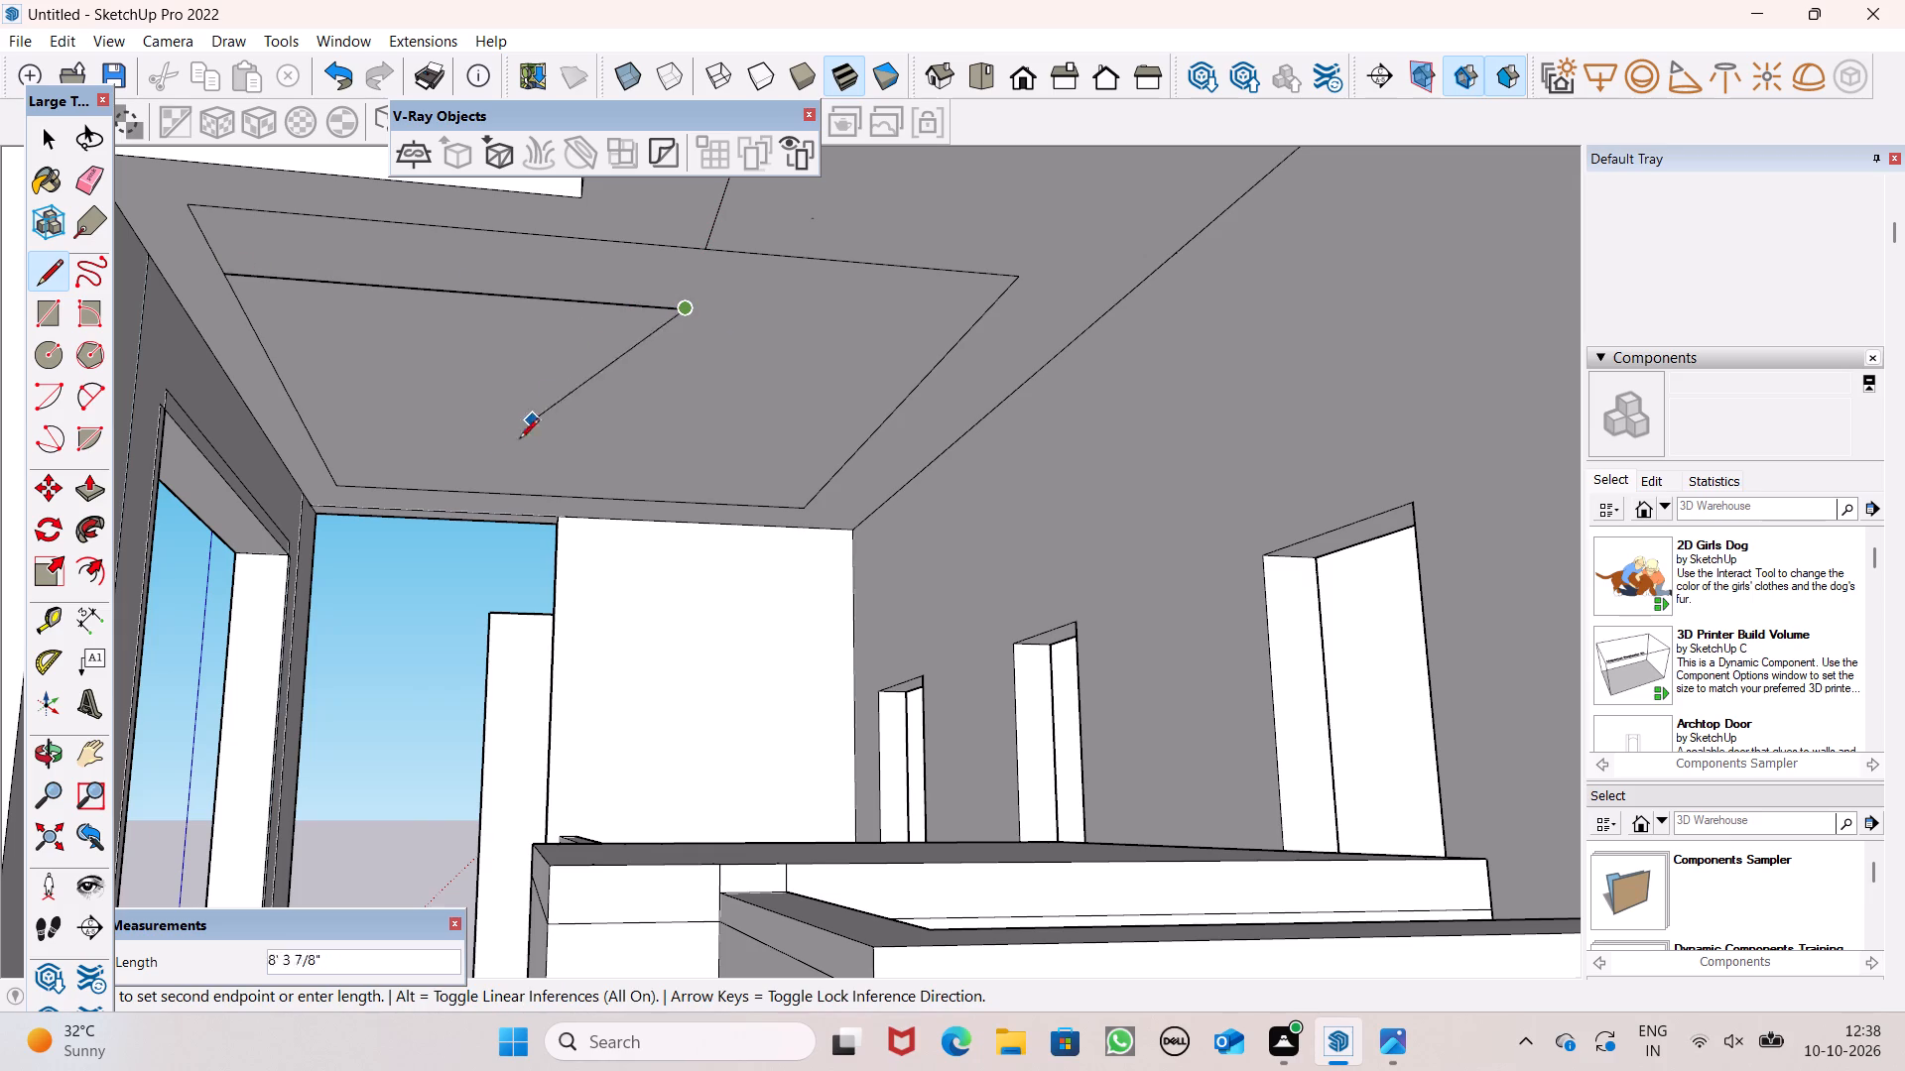
pyautogui.press('space')
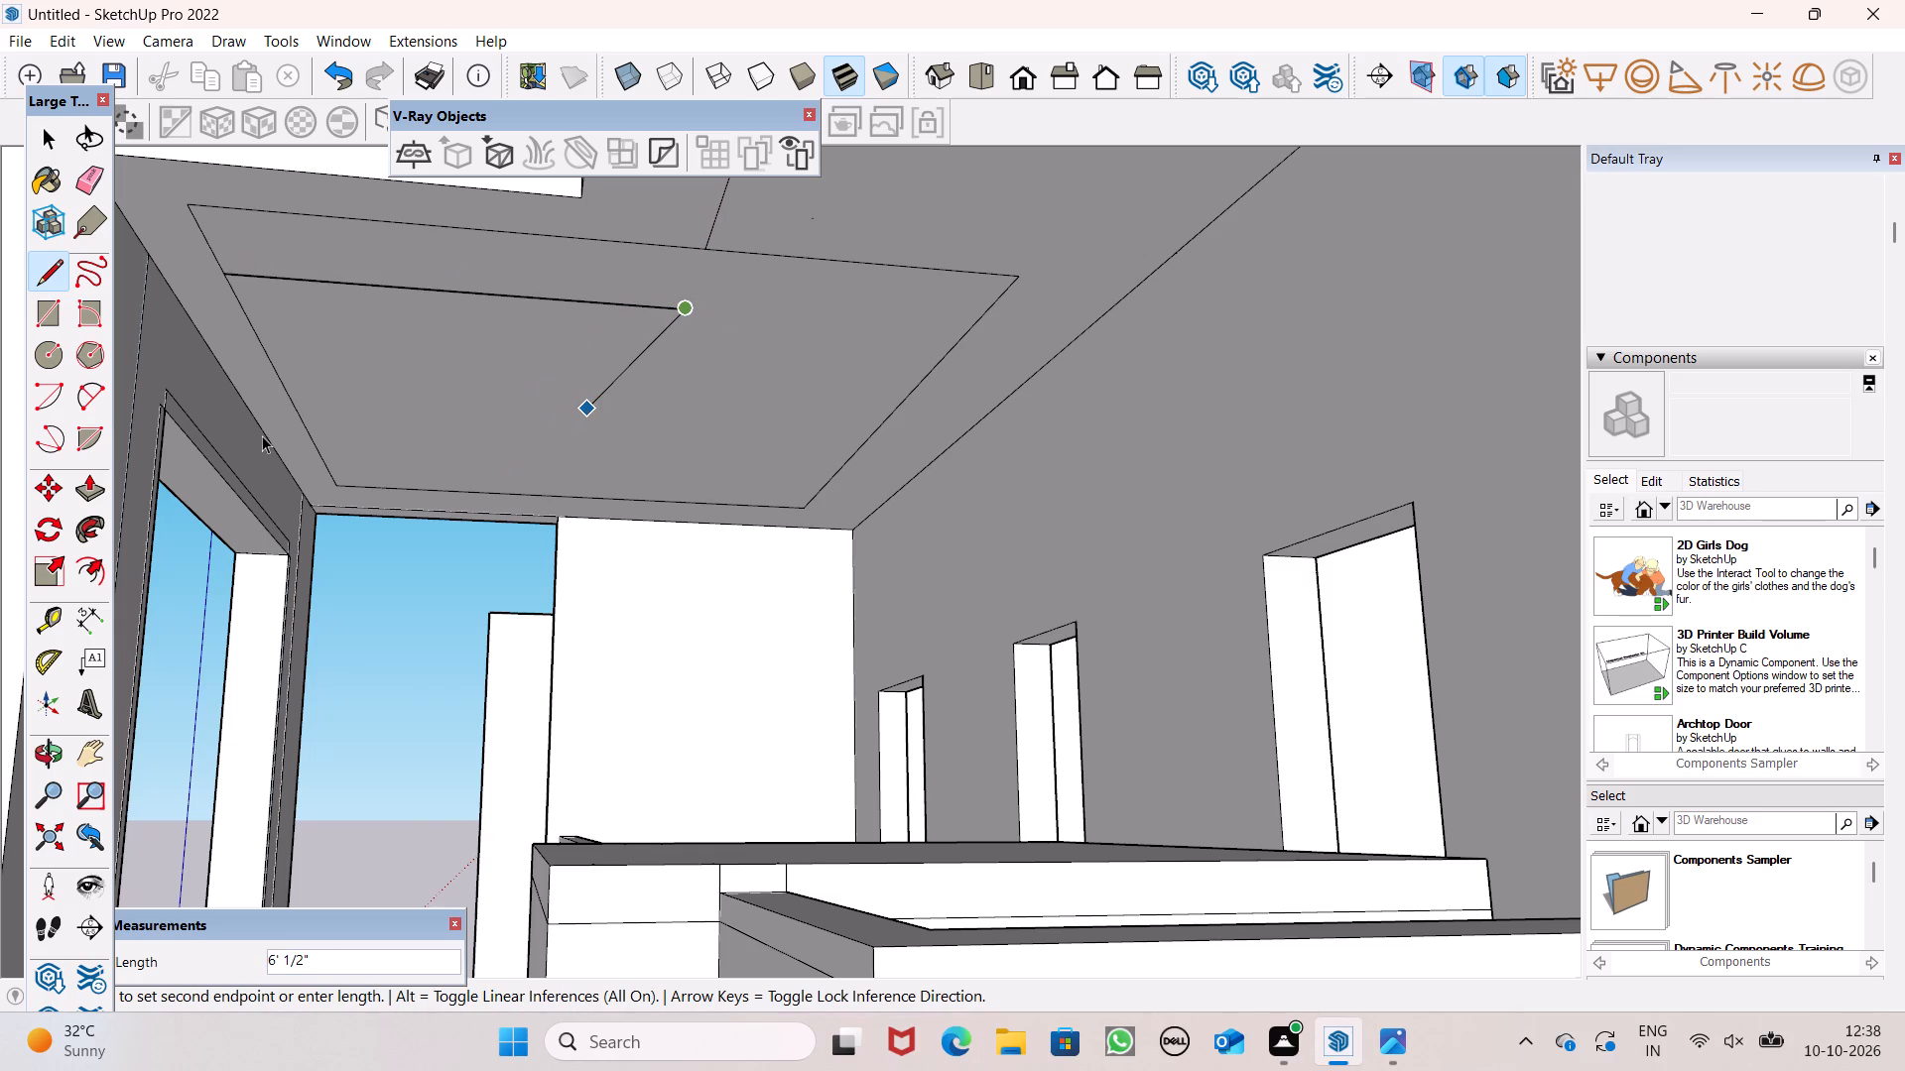
pyautogui.click(57, 213)
pyautogui.click(36, 279)
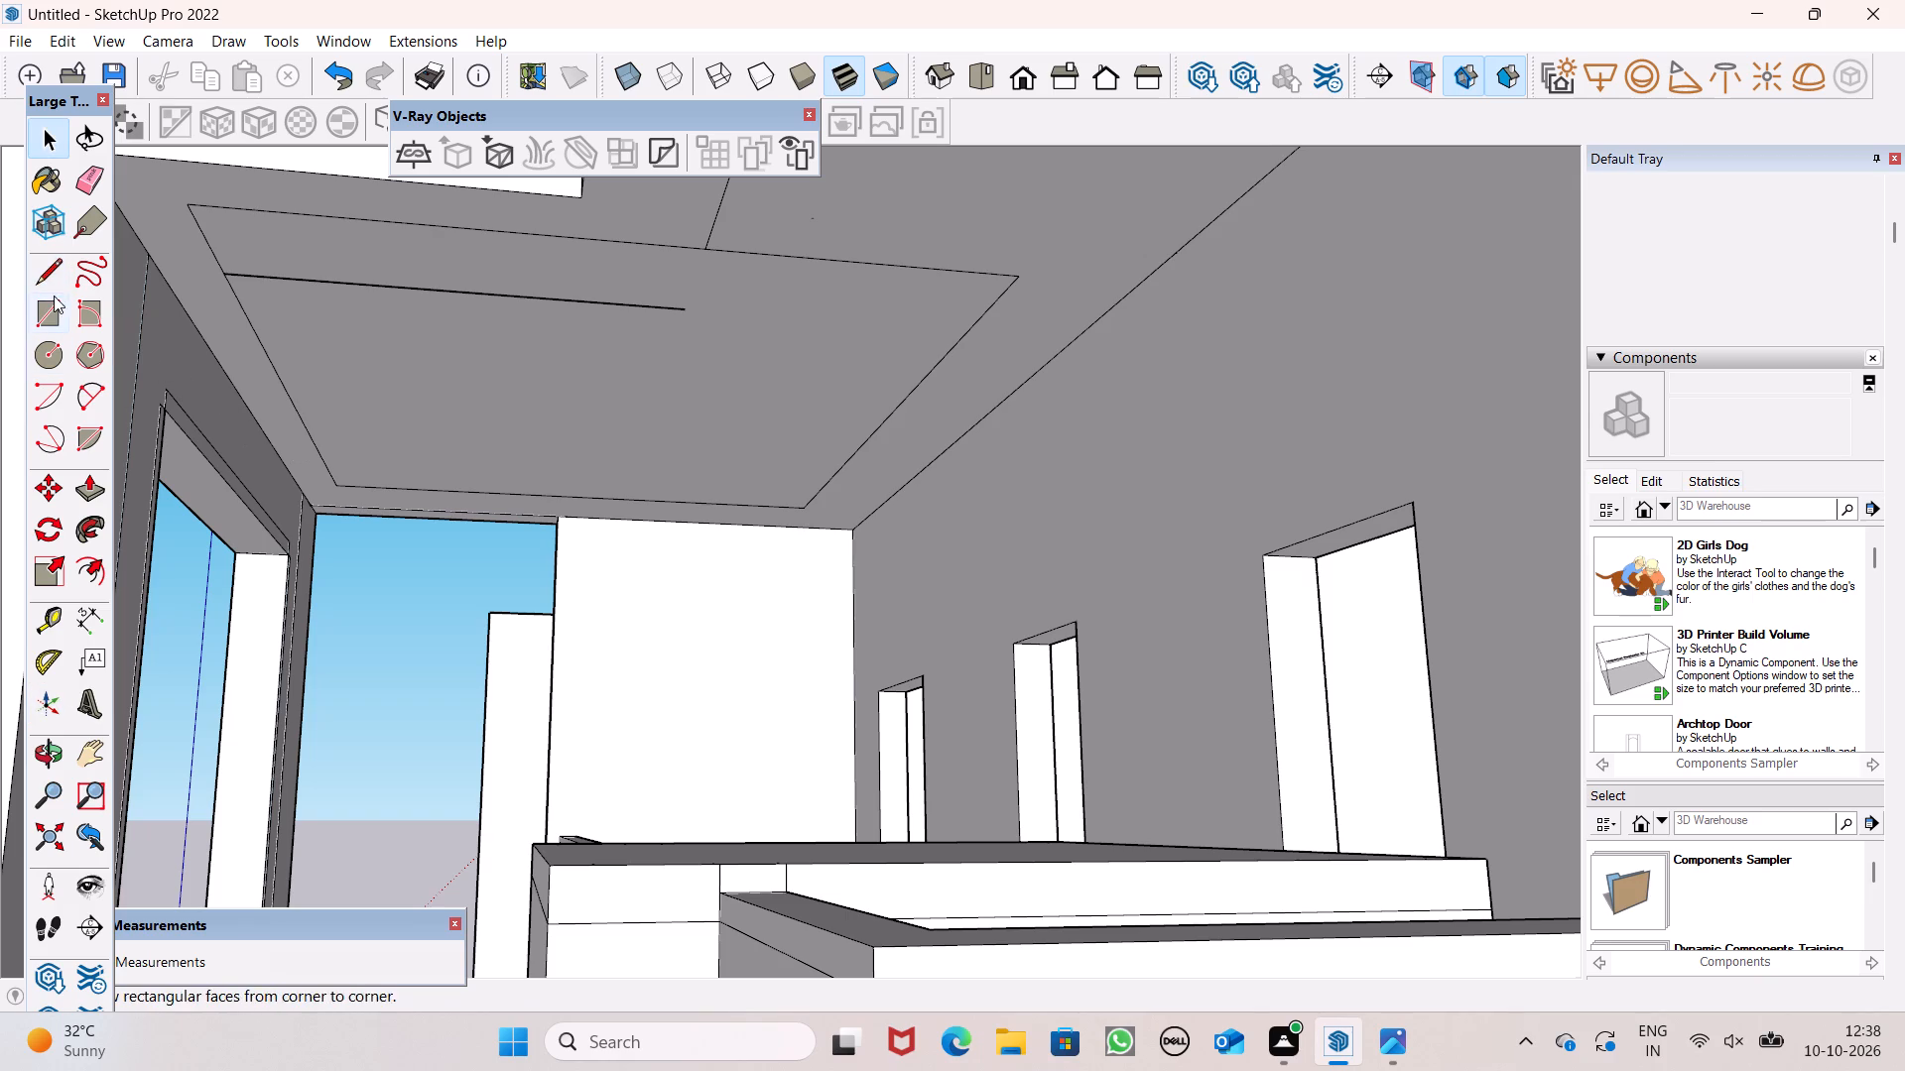
pyautogui.click(54, 268)
pyautogui.click(312, 421)
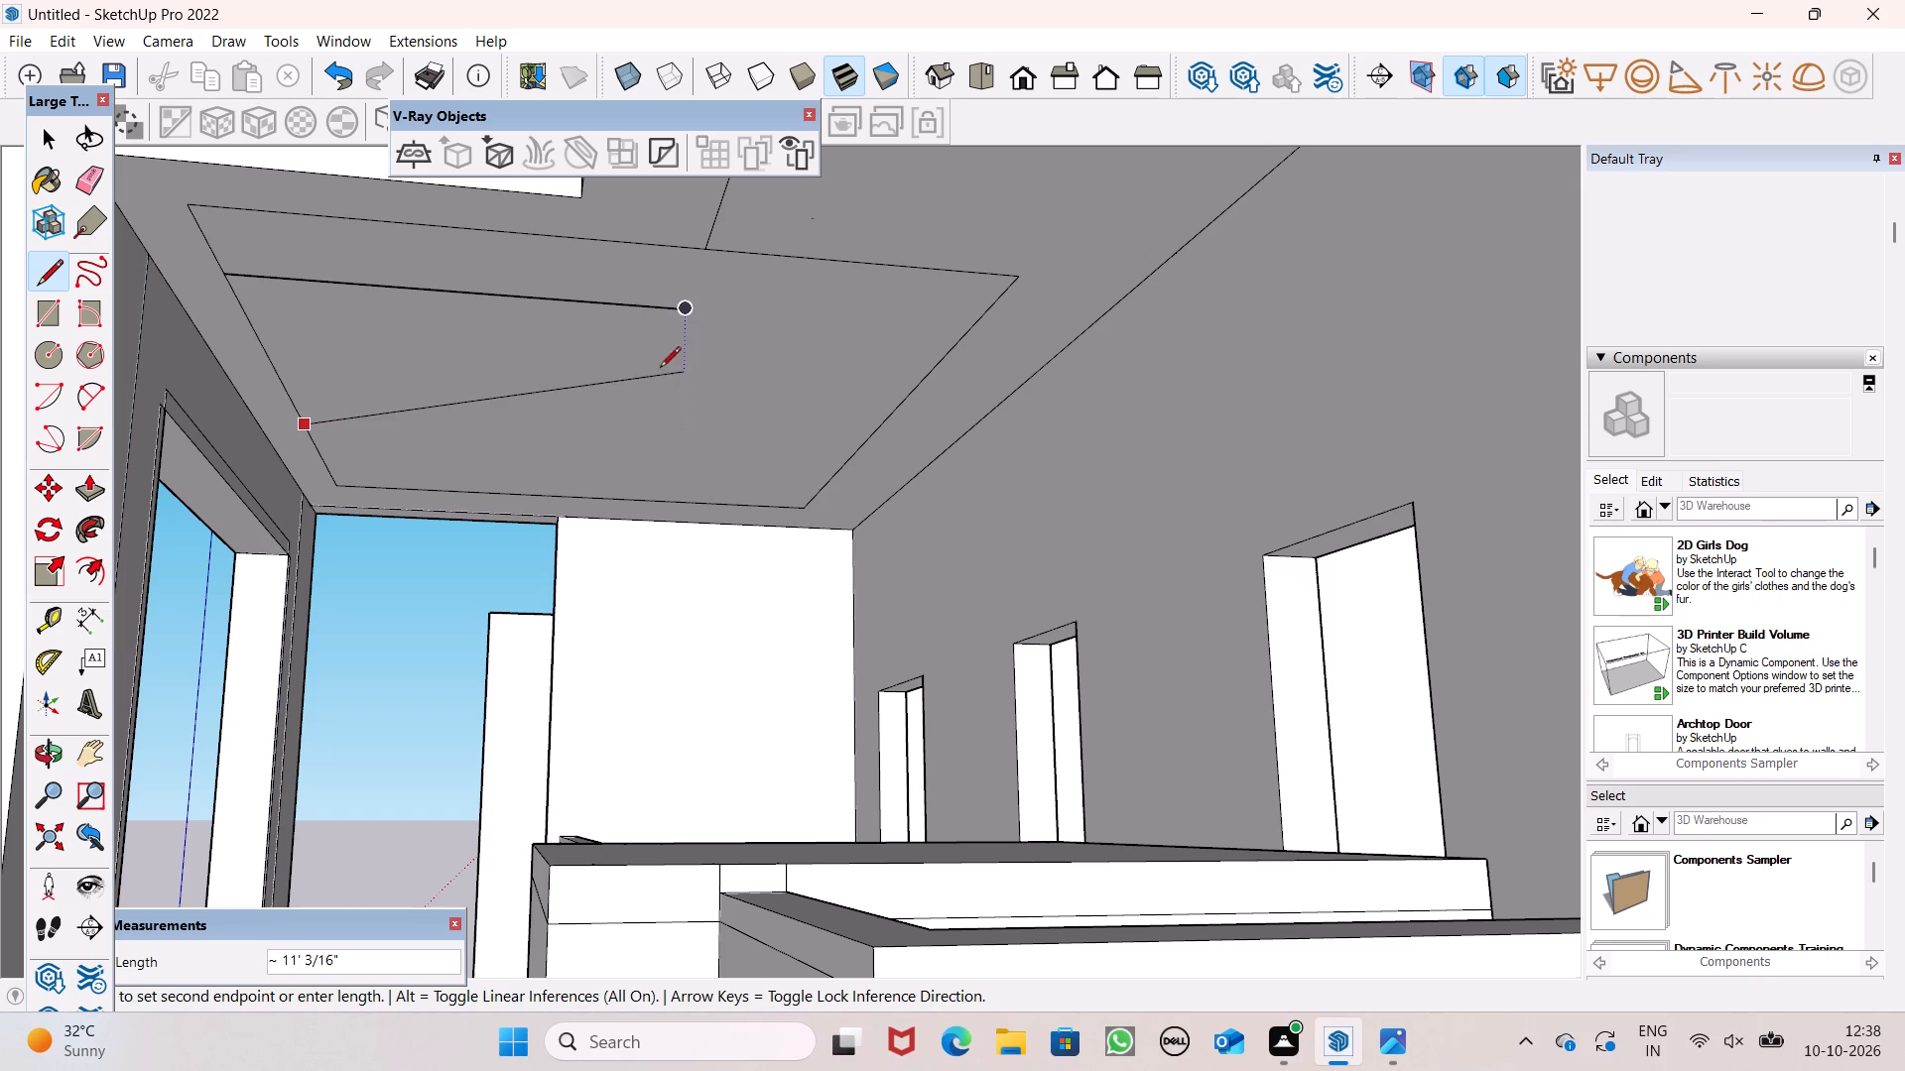
pyautogui.click(664, 437)
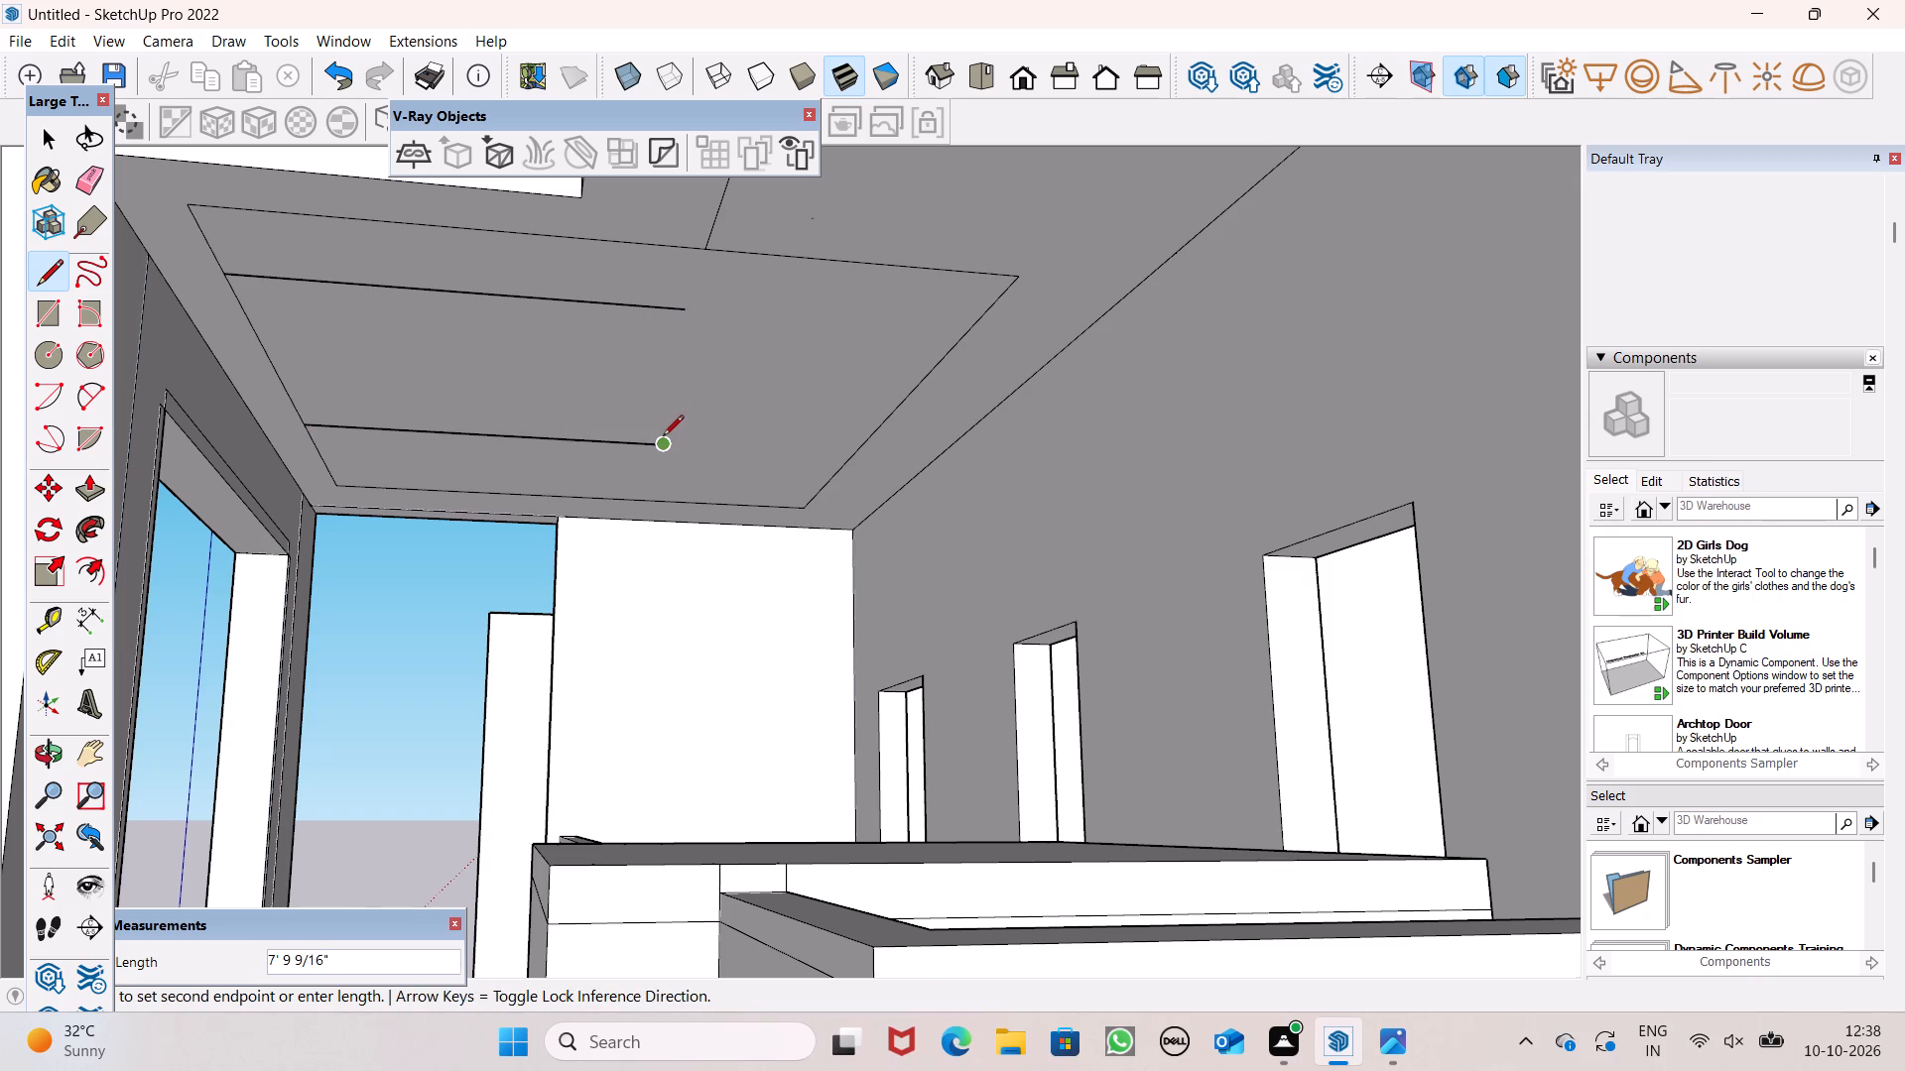
pyautogui.press('space')
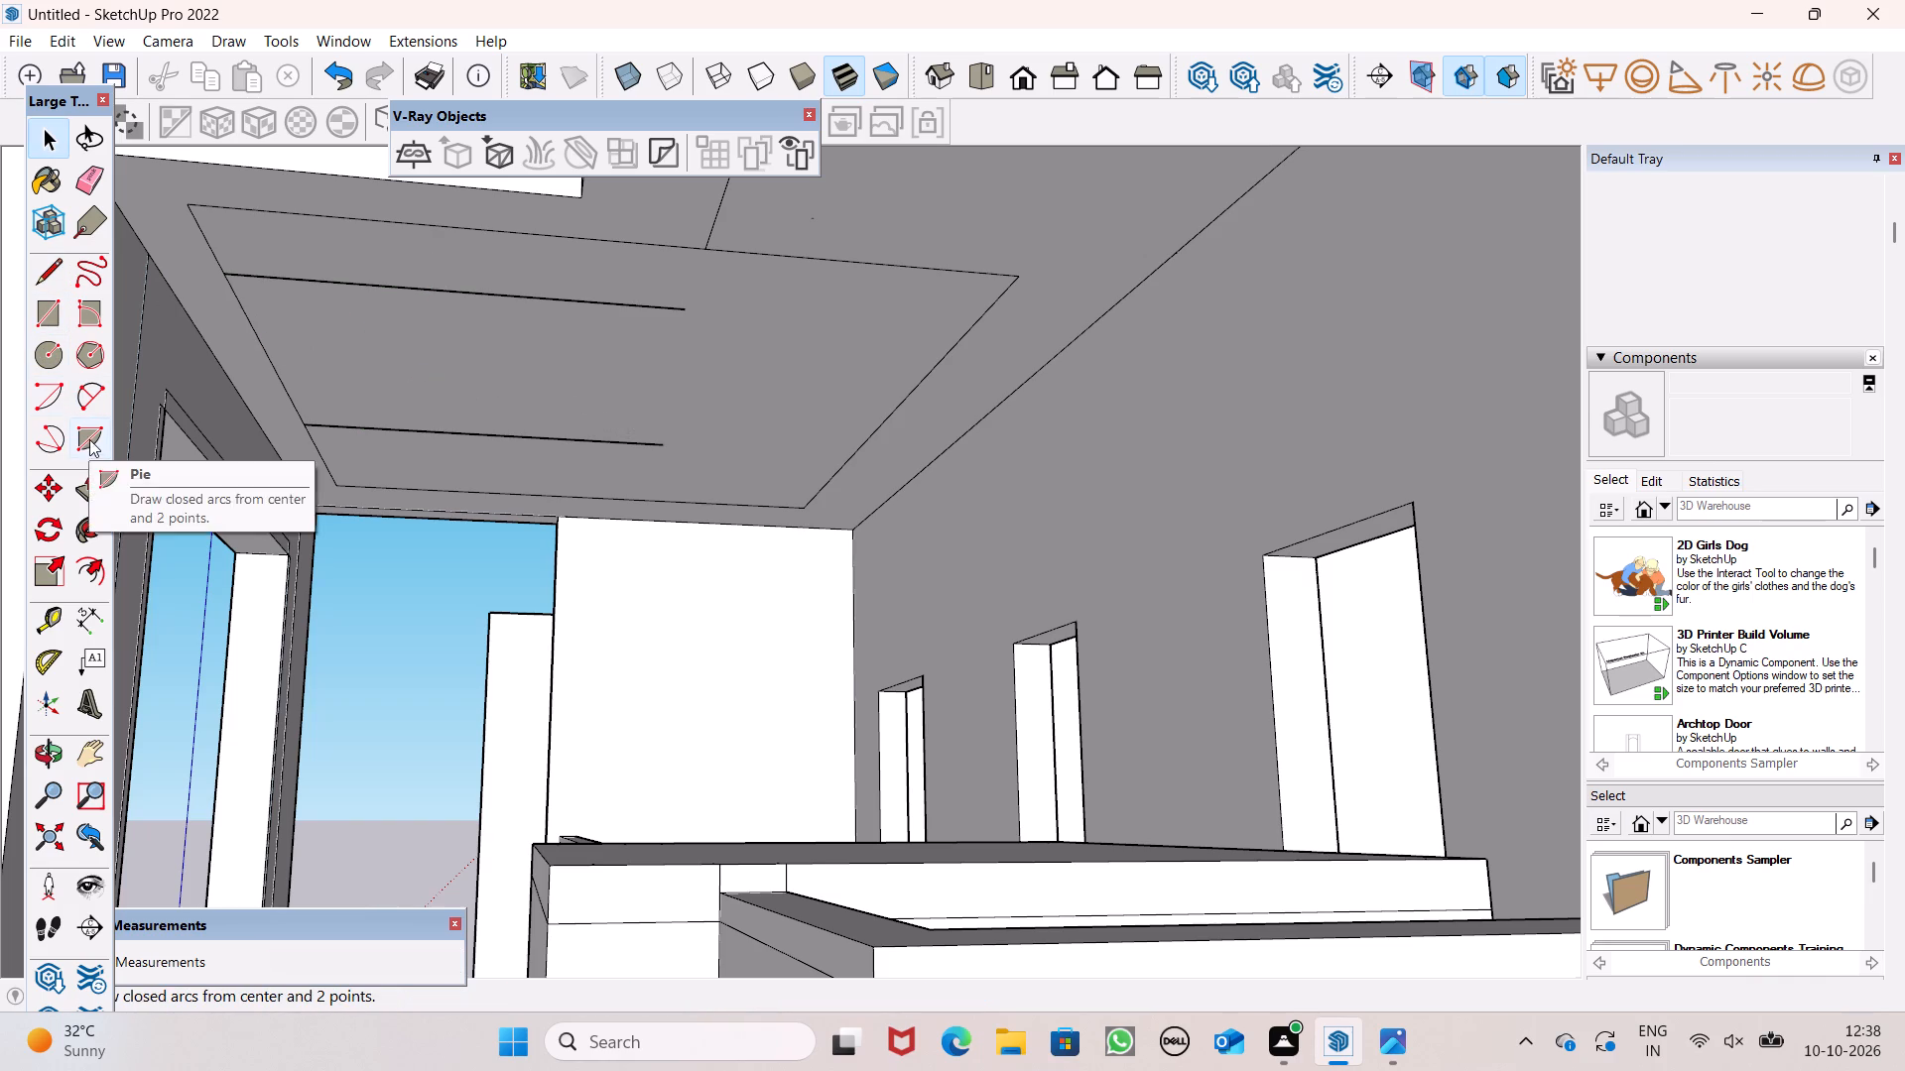
# Join the free ends of the two ceiling lines with a two-point arc bulging outward about 2'.
pyautogui.click(89, 396)
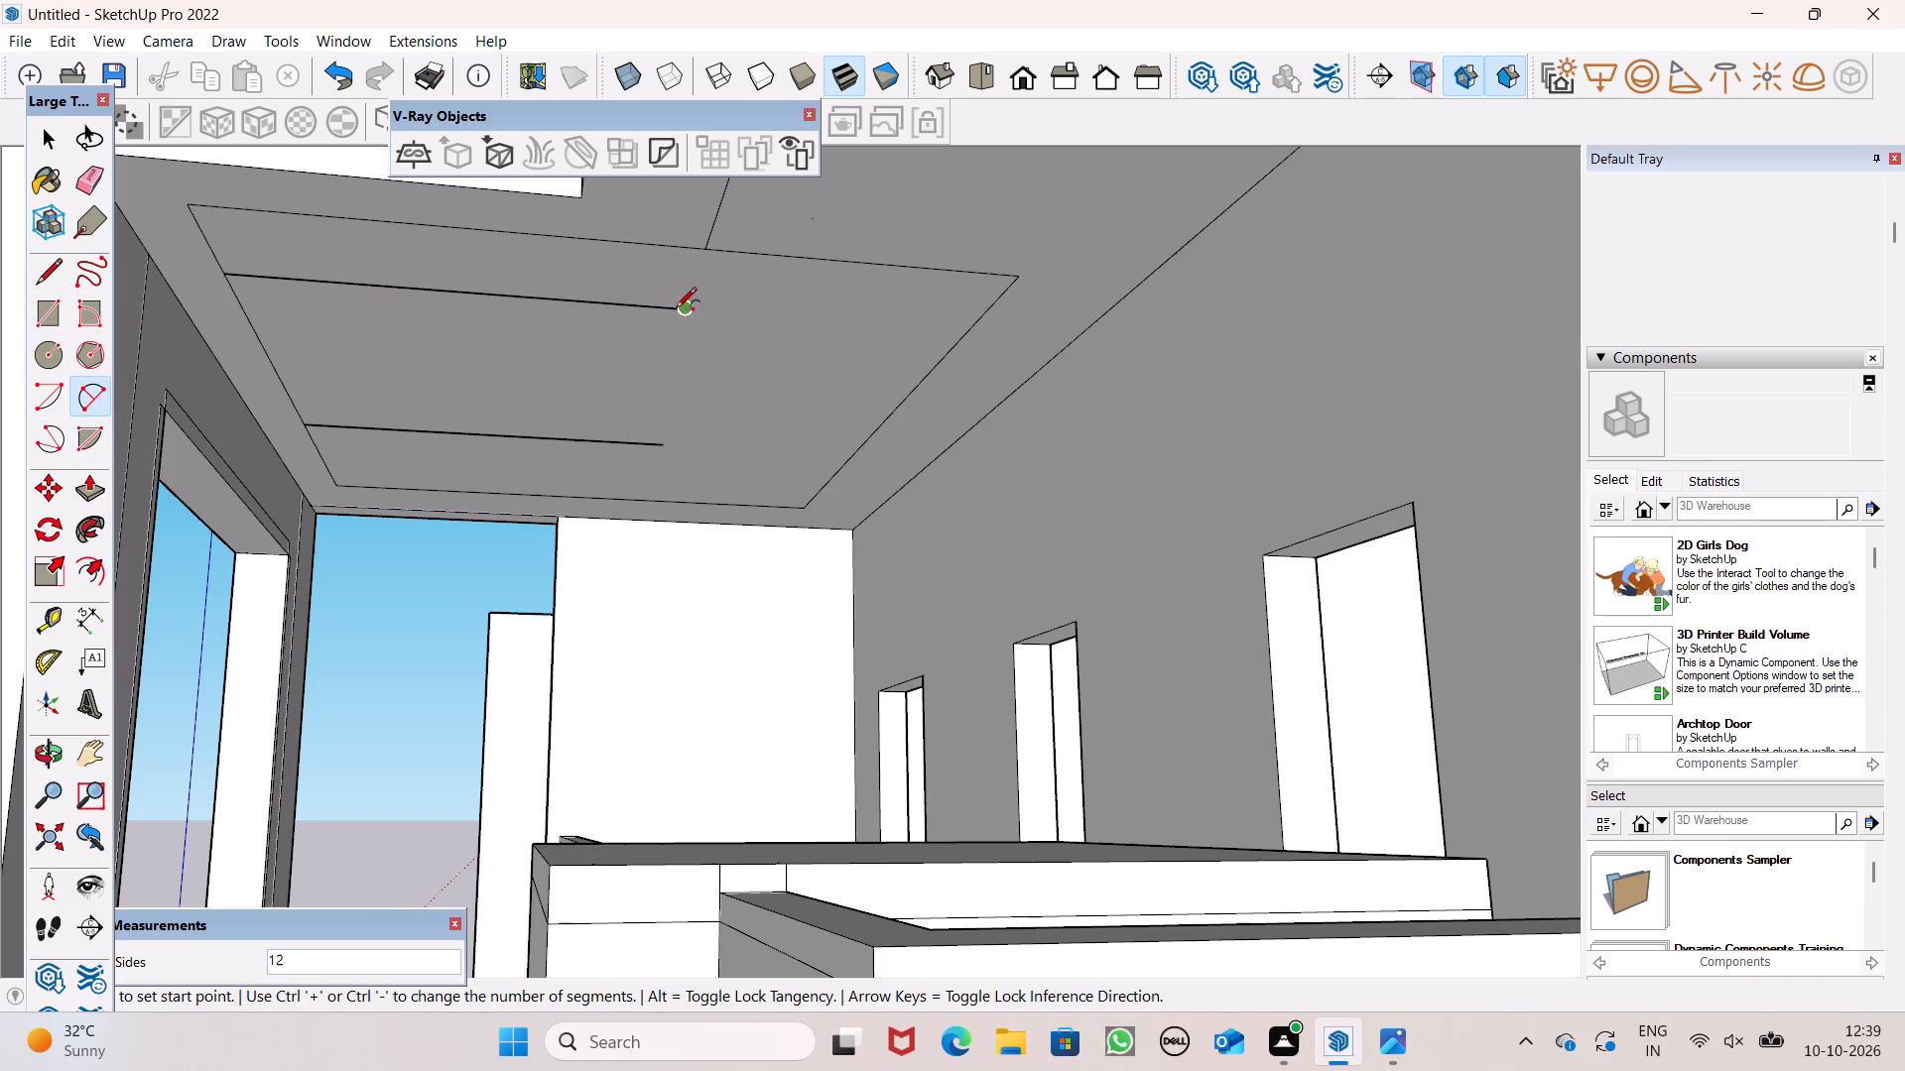
pyautogui.click(676, 309)
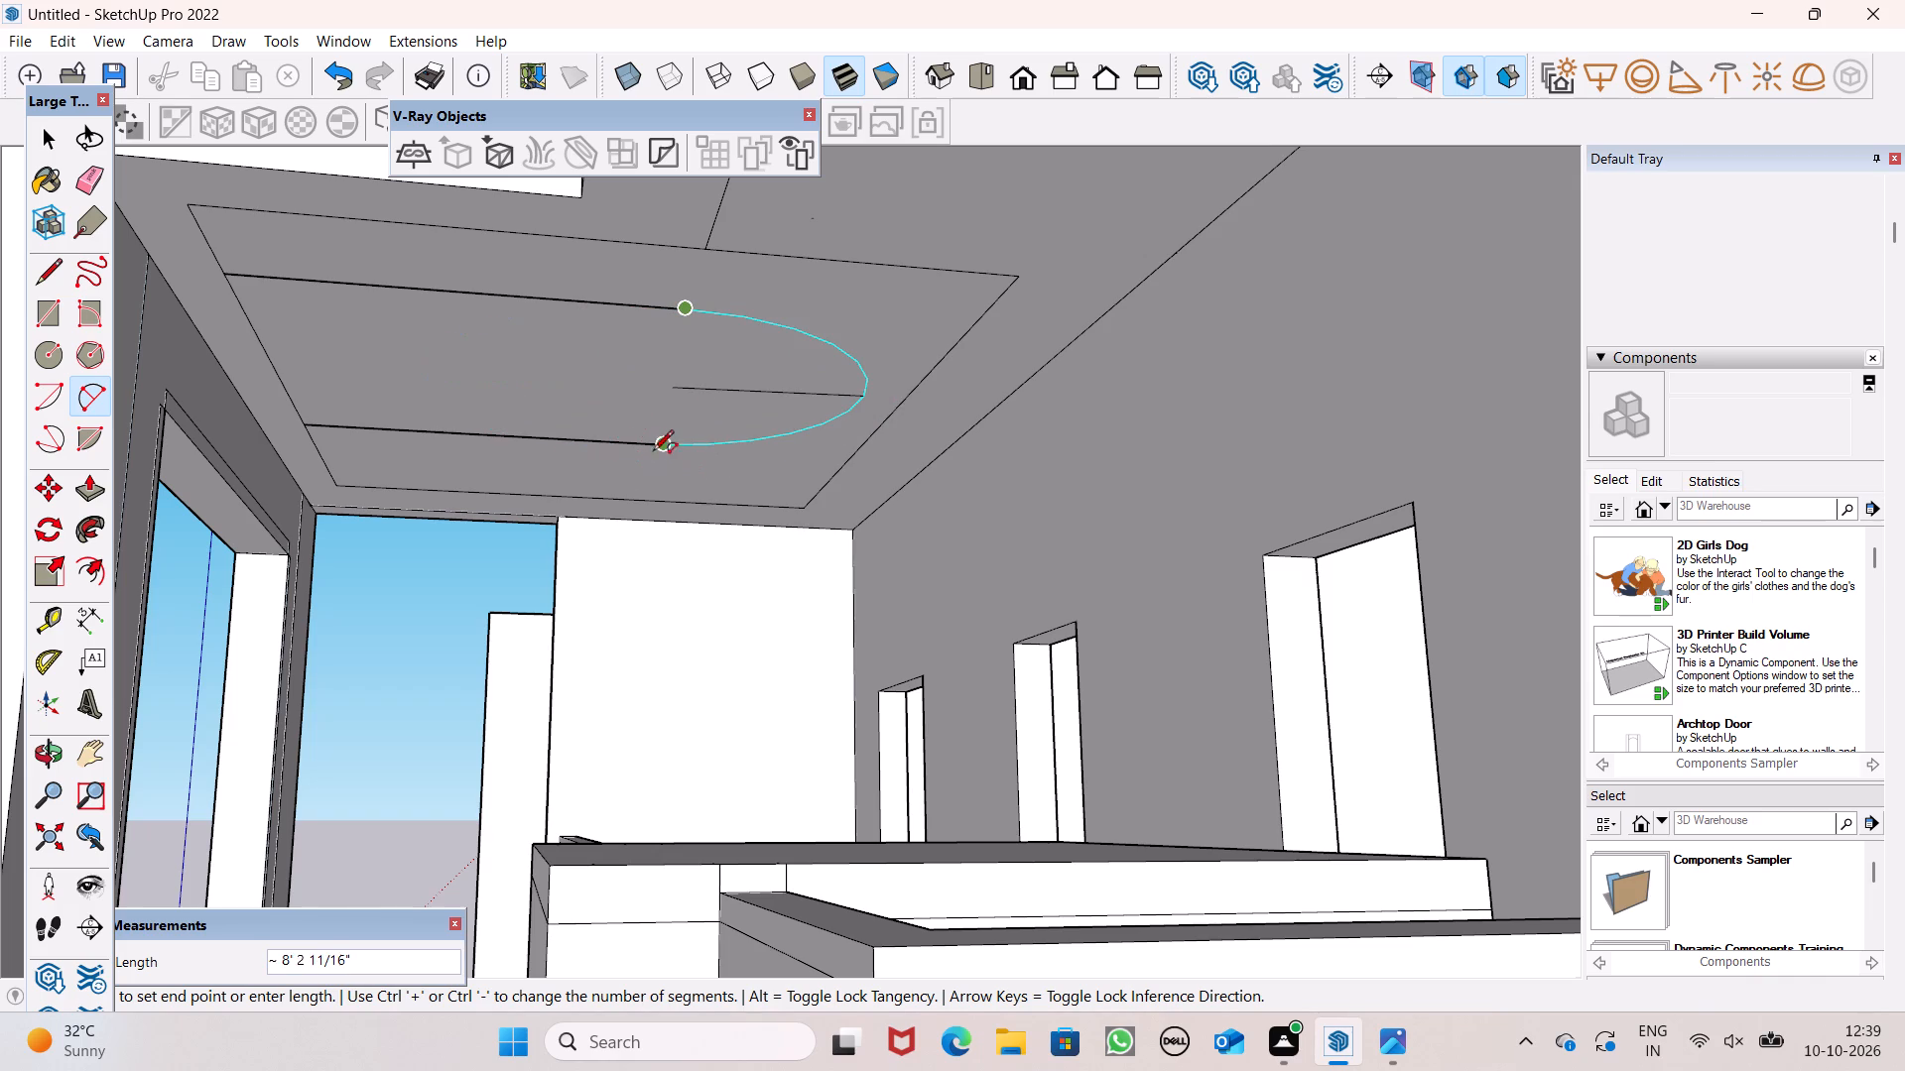
pyautogui.click(653, 443)
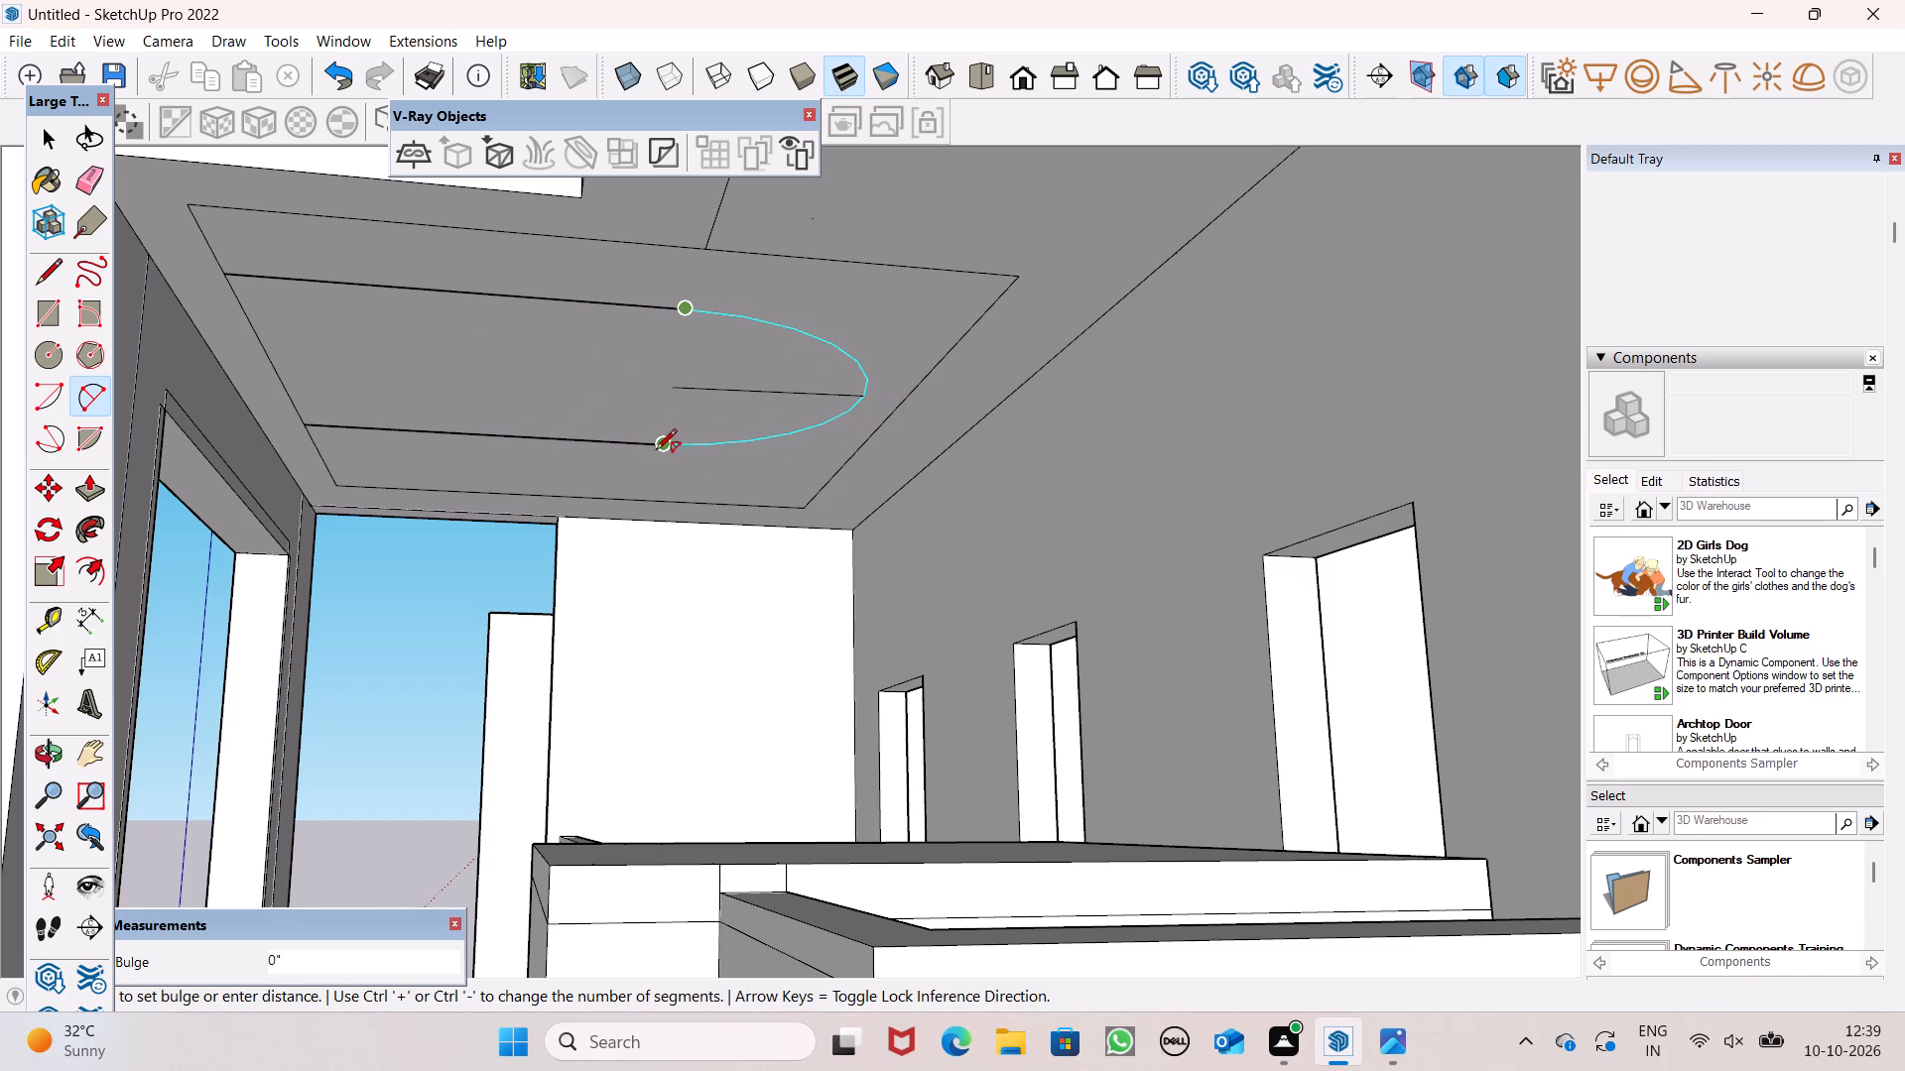
pyautogui.scroll(2, 664, 466)
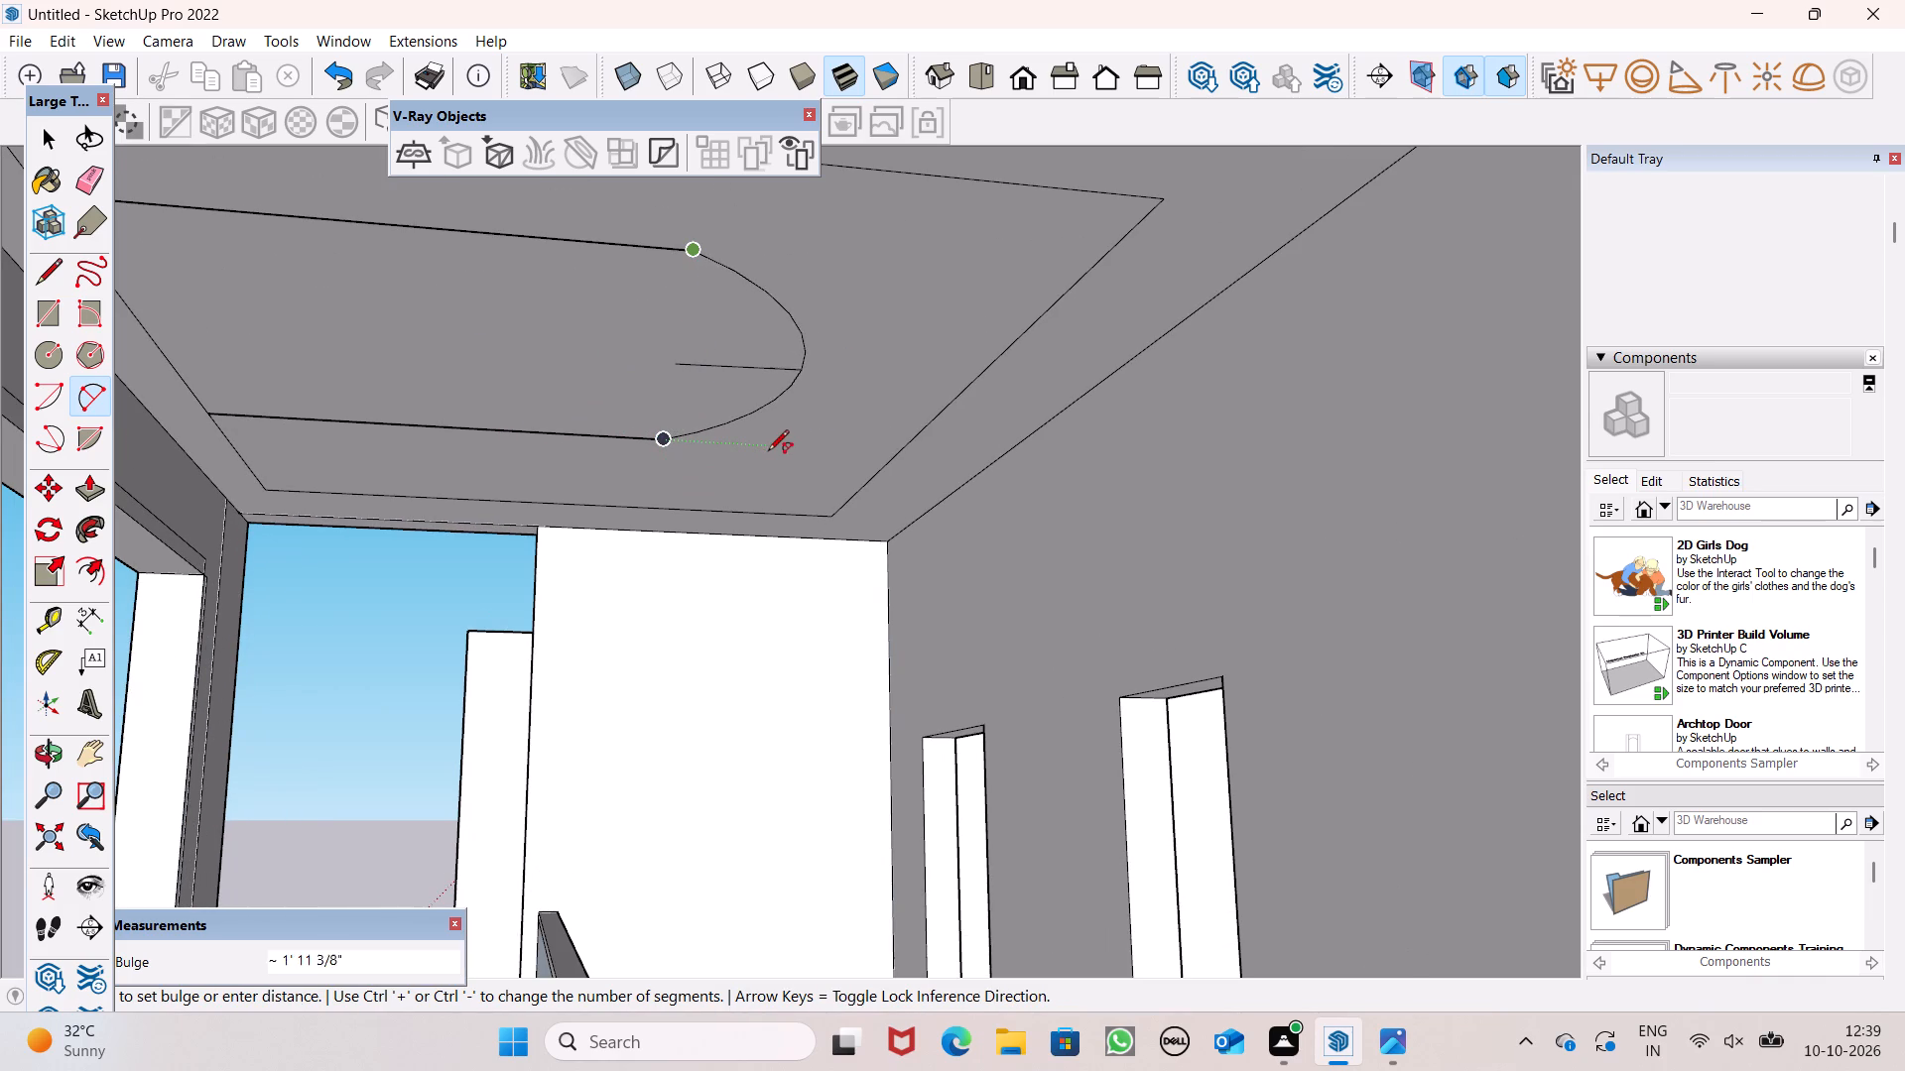
pyautogui.click(787, 462)
pyautogui.scroll(-8, 709, 414)
pyautogui.moveTo(812, 428); pyautogui.dragTo(867, 469, button='middle')
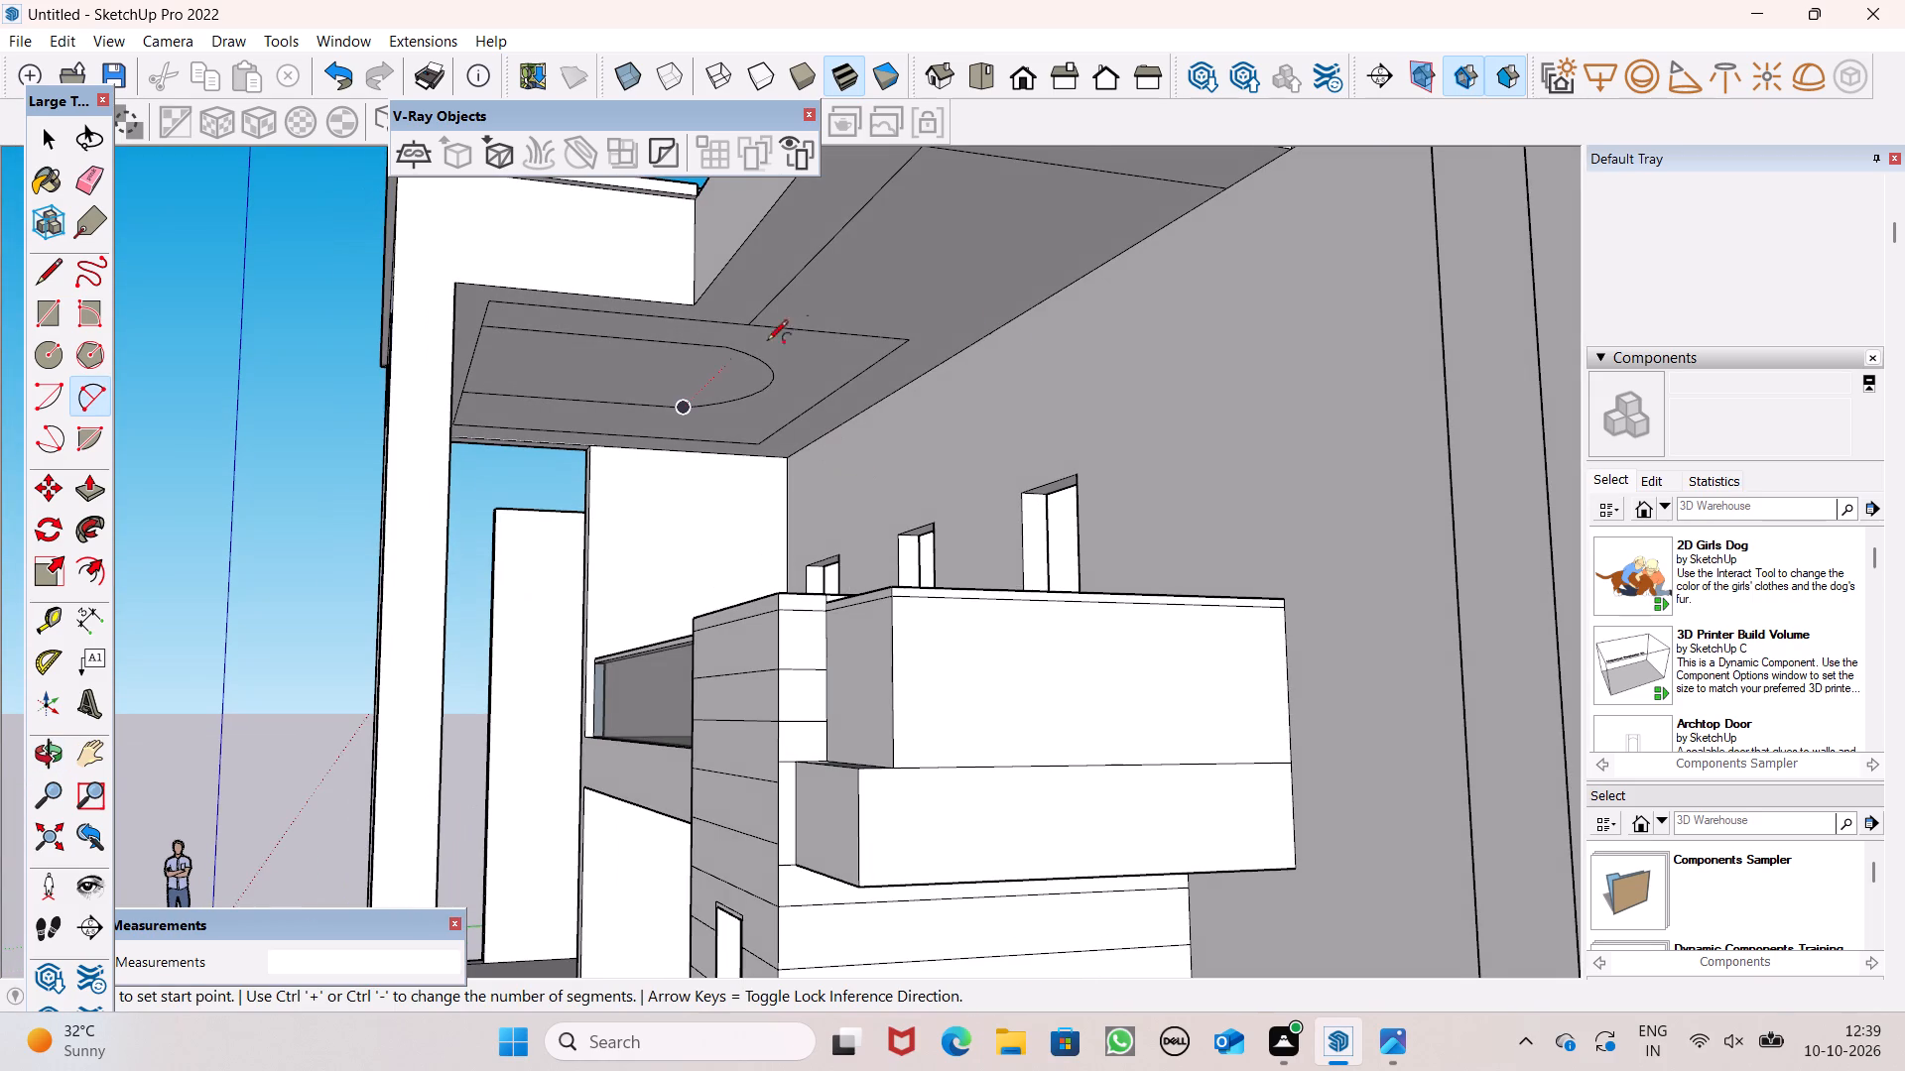
pyautogui.scroll(1, 1015, 412)
pyautogui.middleClick(1012, 414)
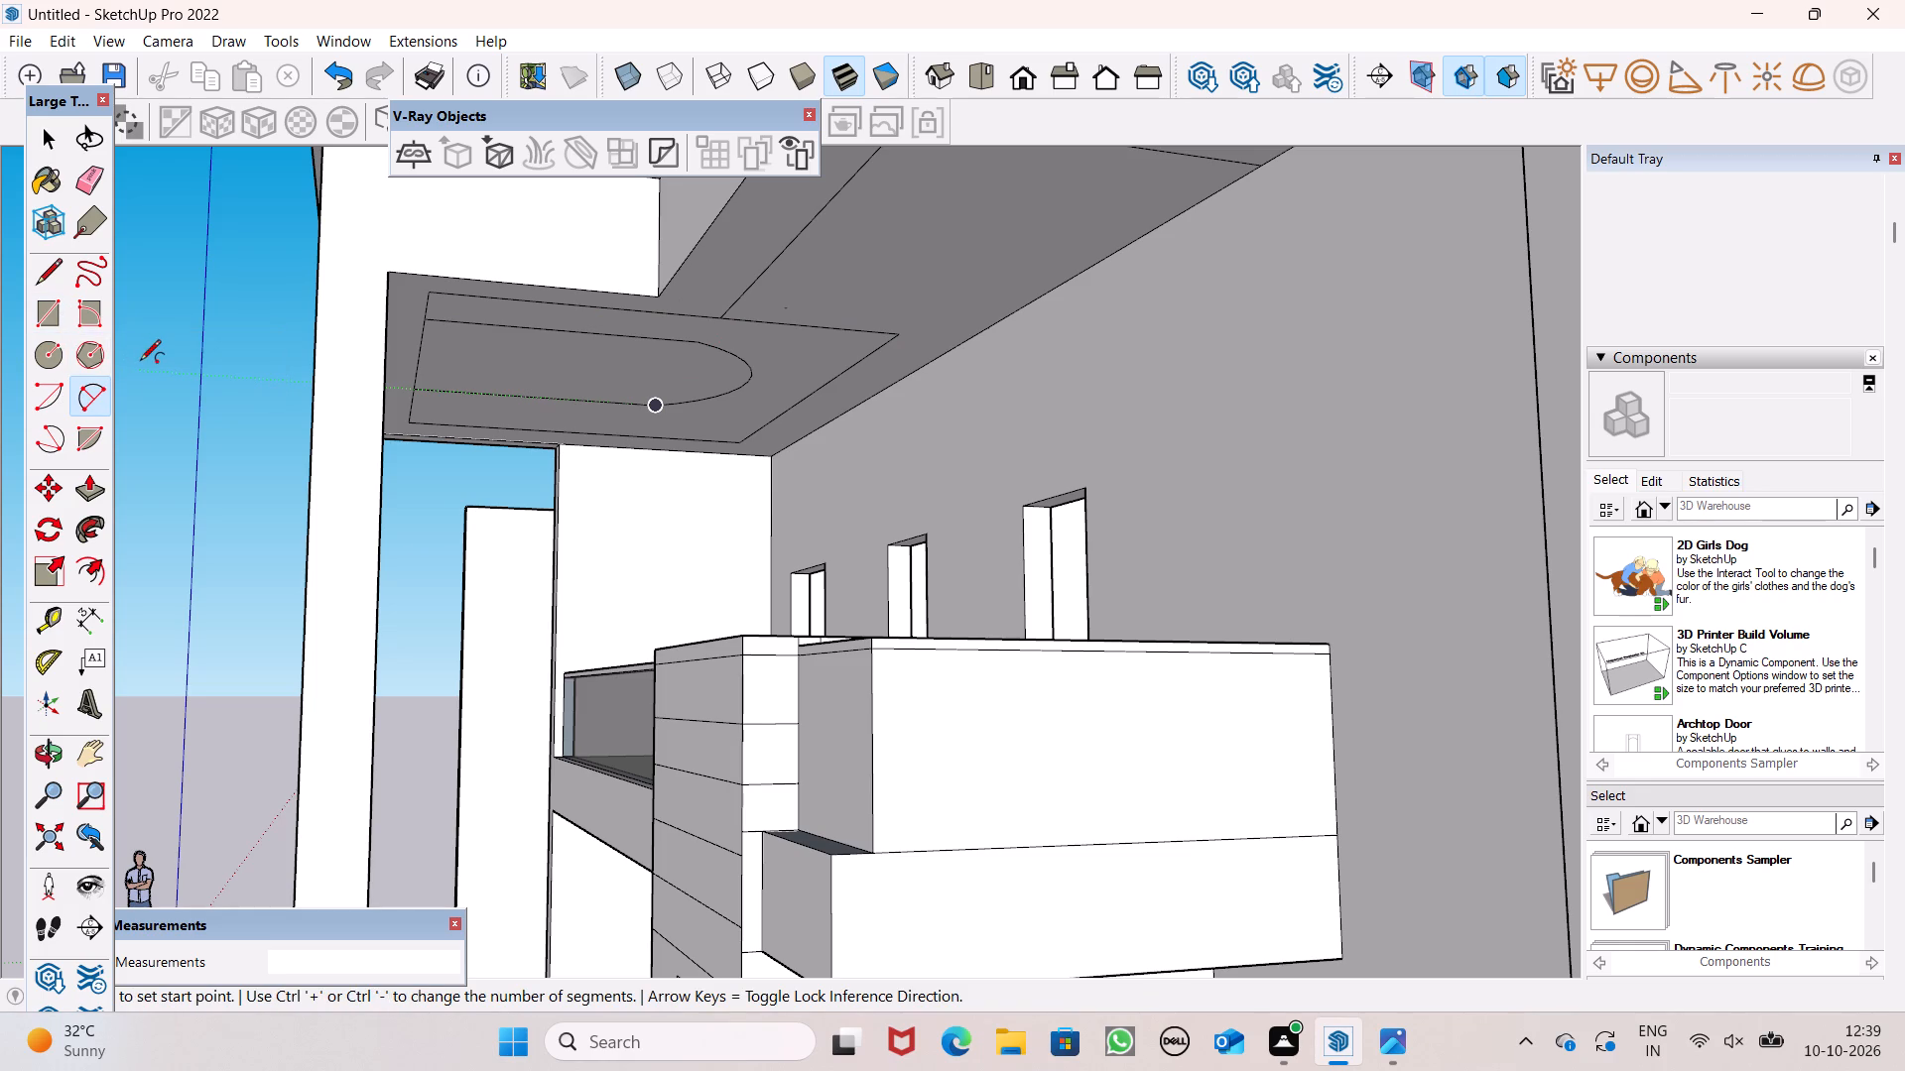
# Push/Pull the ceiling rectangle's face around the round-ended shape down 3 1/4".
pyautogui.click(89, 499)
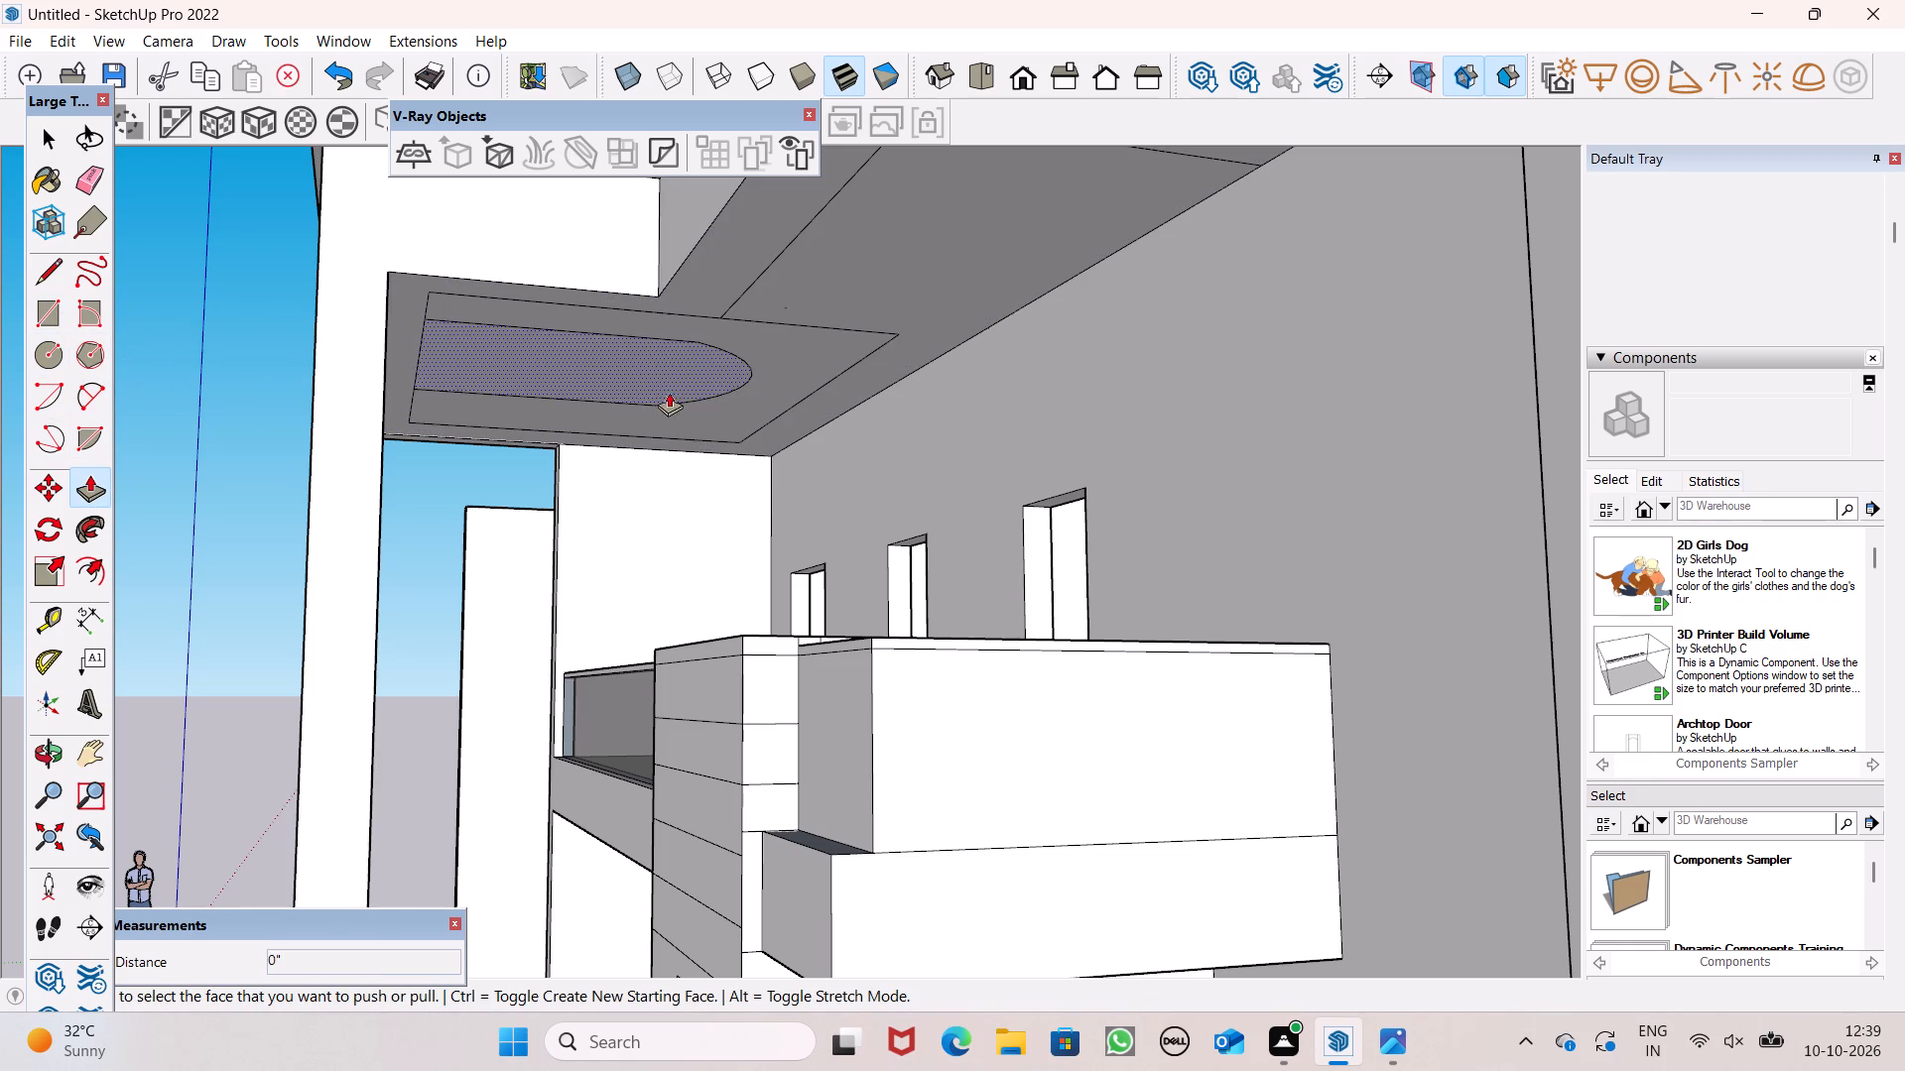
pyautogui.scroll(1, 790, 335)
pyautogui.moveTo(786, 330); pyautogui.dragTo(787, 341)
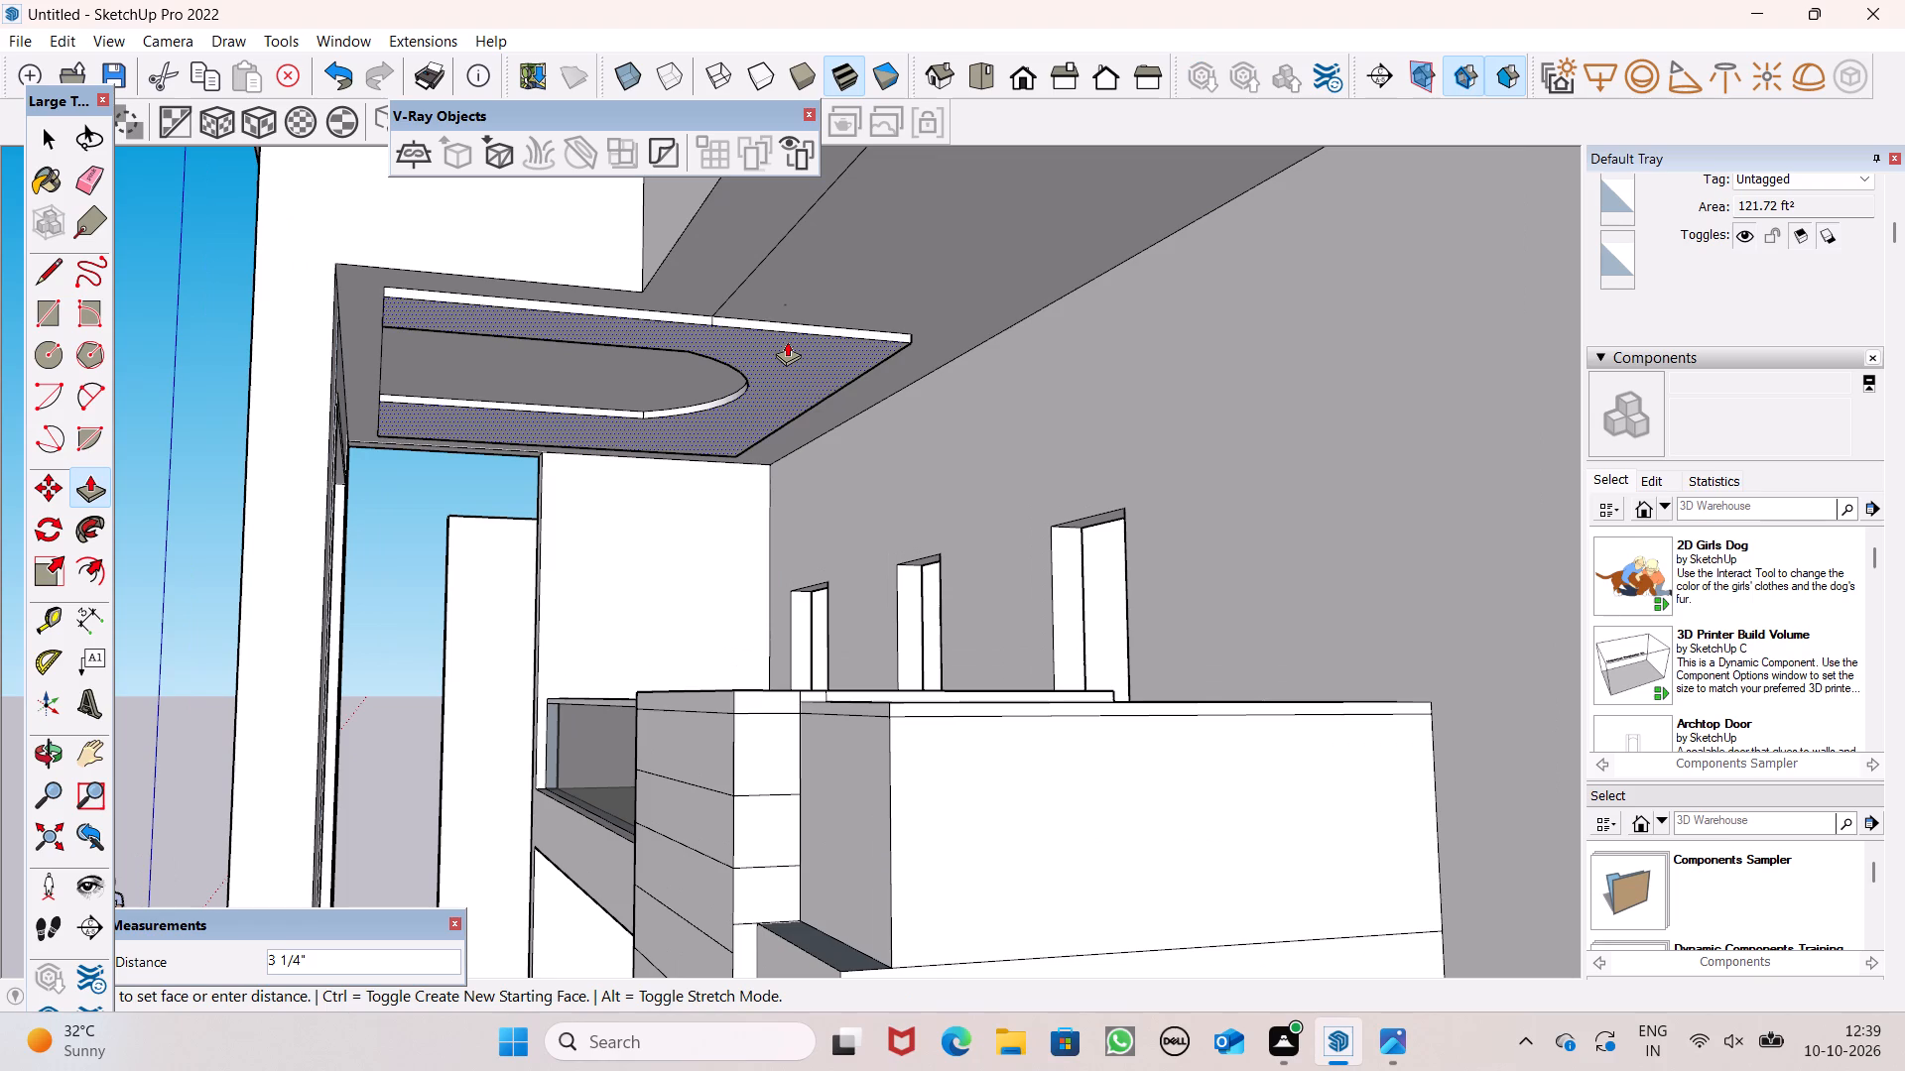
pyautogui.moveTo(787, 341); pyautogui.dragTo(788, 341)
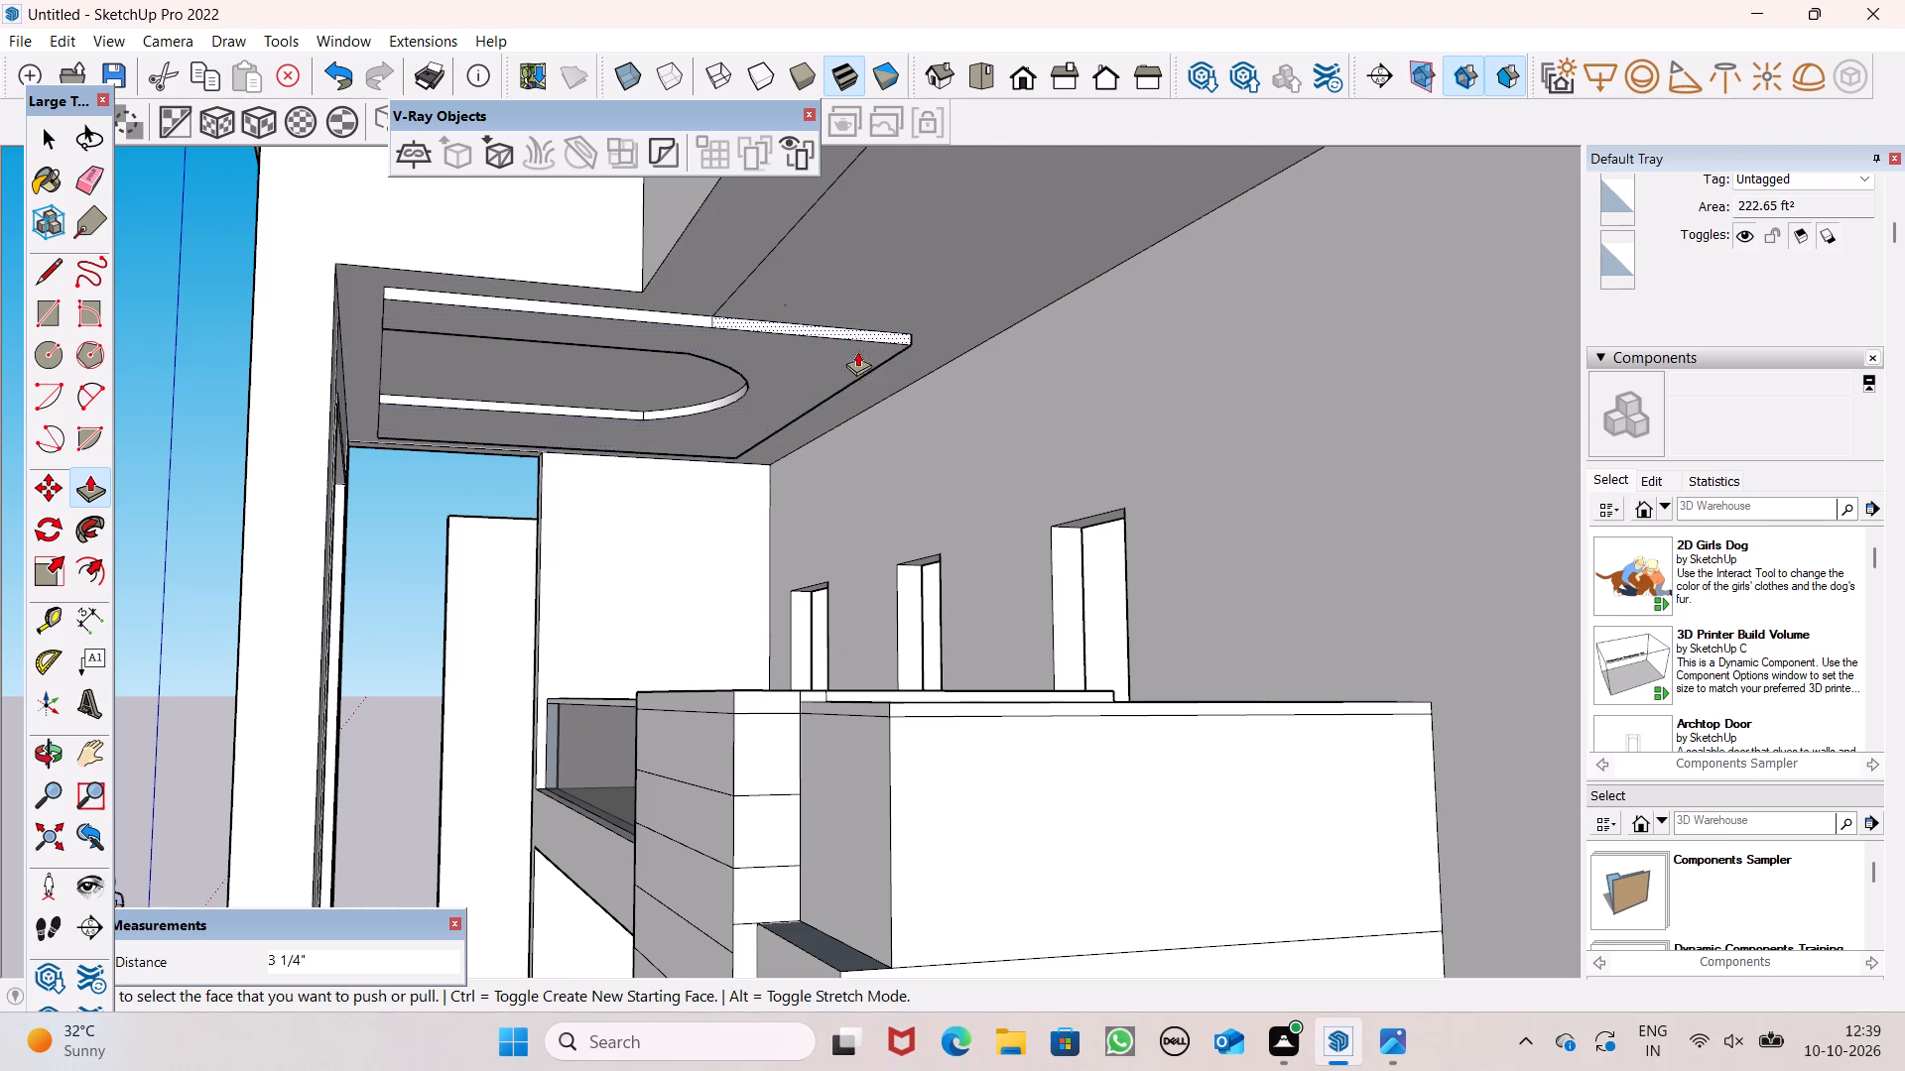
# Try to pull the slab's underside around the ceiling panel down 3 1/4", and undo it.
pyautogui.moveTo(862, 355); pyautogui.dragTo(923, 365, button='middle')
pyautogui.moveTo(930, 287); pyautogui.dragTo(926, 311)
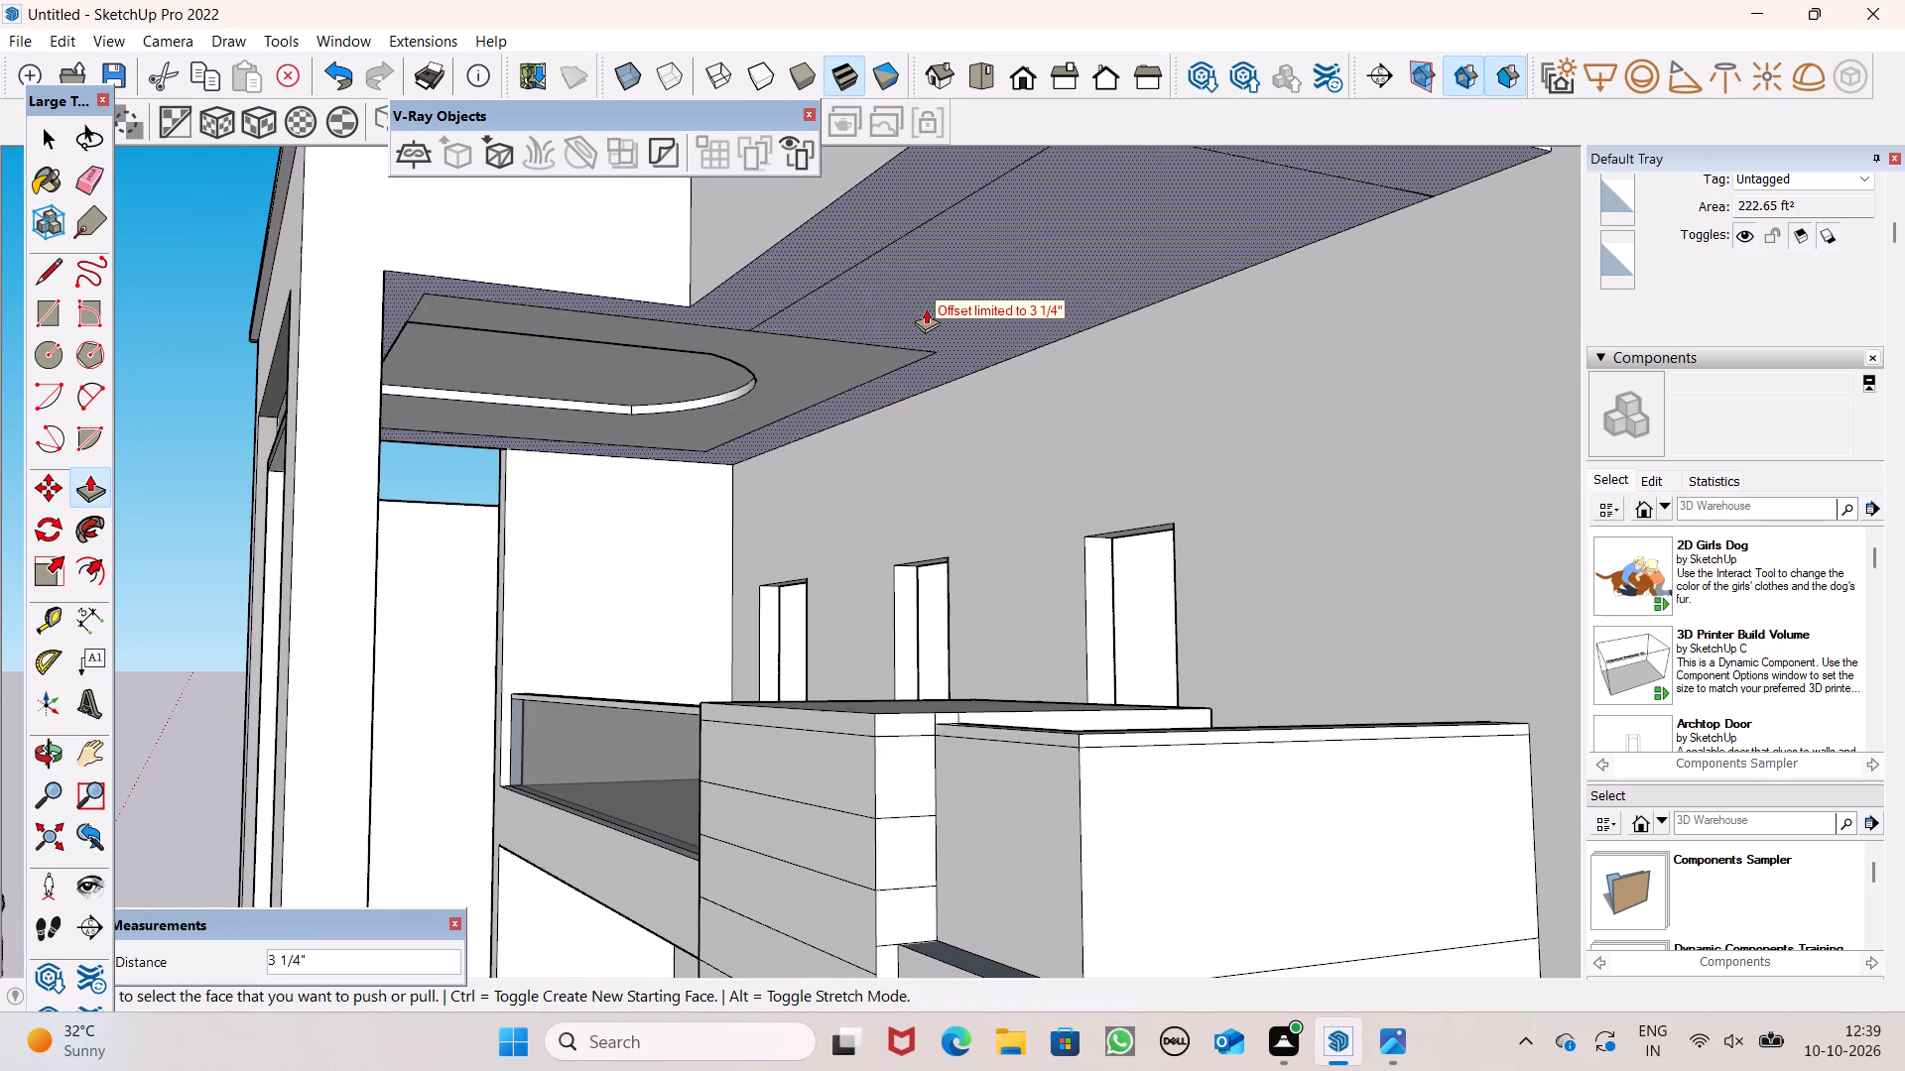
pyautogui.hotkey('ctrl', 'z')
# Examine the dropped portico ceiling panel and the projecting slab's underside from the front and below.
pyautogui.scroll(-5, 866, 437)
pyautogui.moveTo(861, 455); pyautogui.dragTo(930, 309, button='middle')
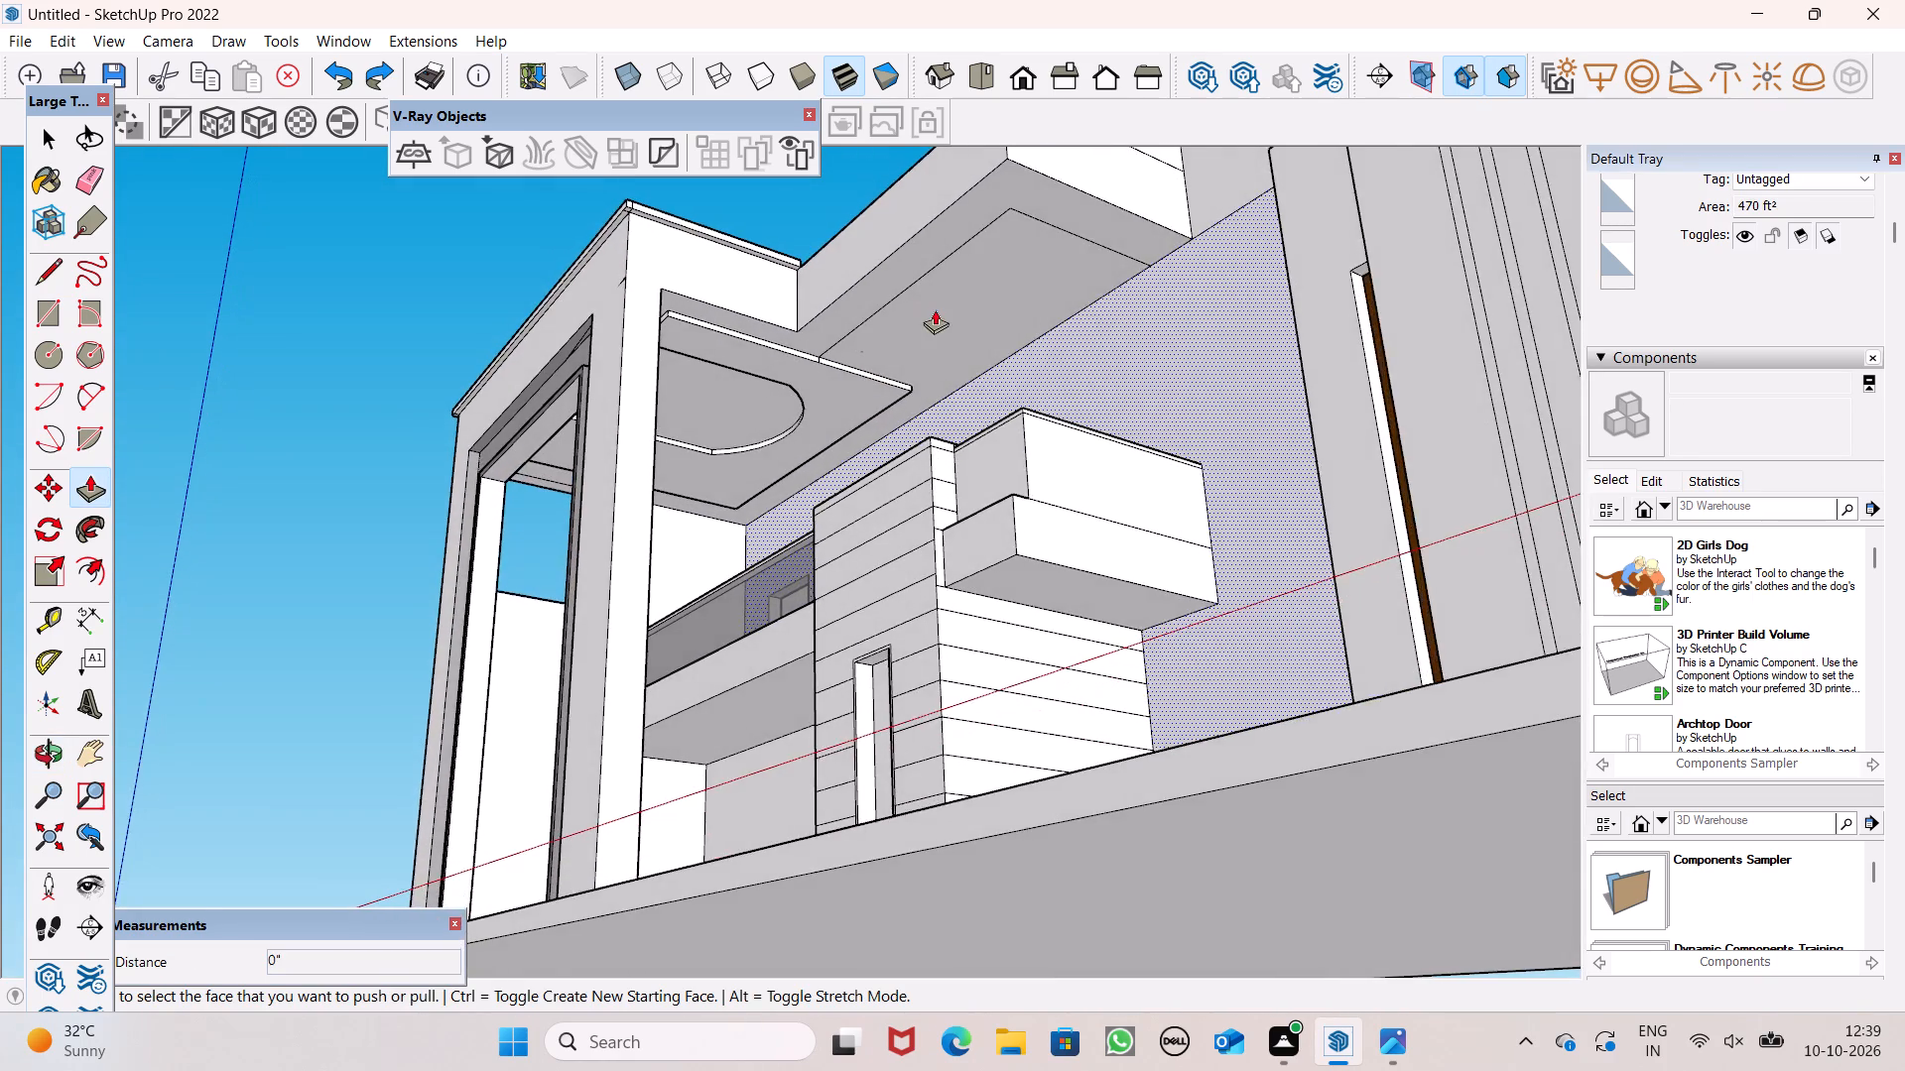
pyautogui.scroll(6, 941, 299)
pyautogui.moveTo(924, 386); pyautogui.dragTo(1014, 405, button='middle')
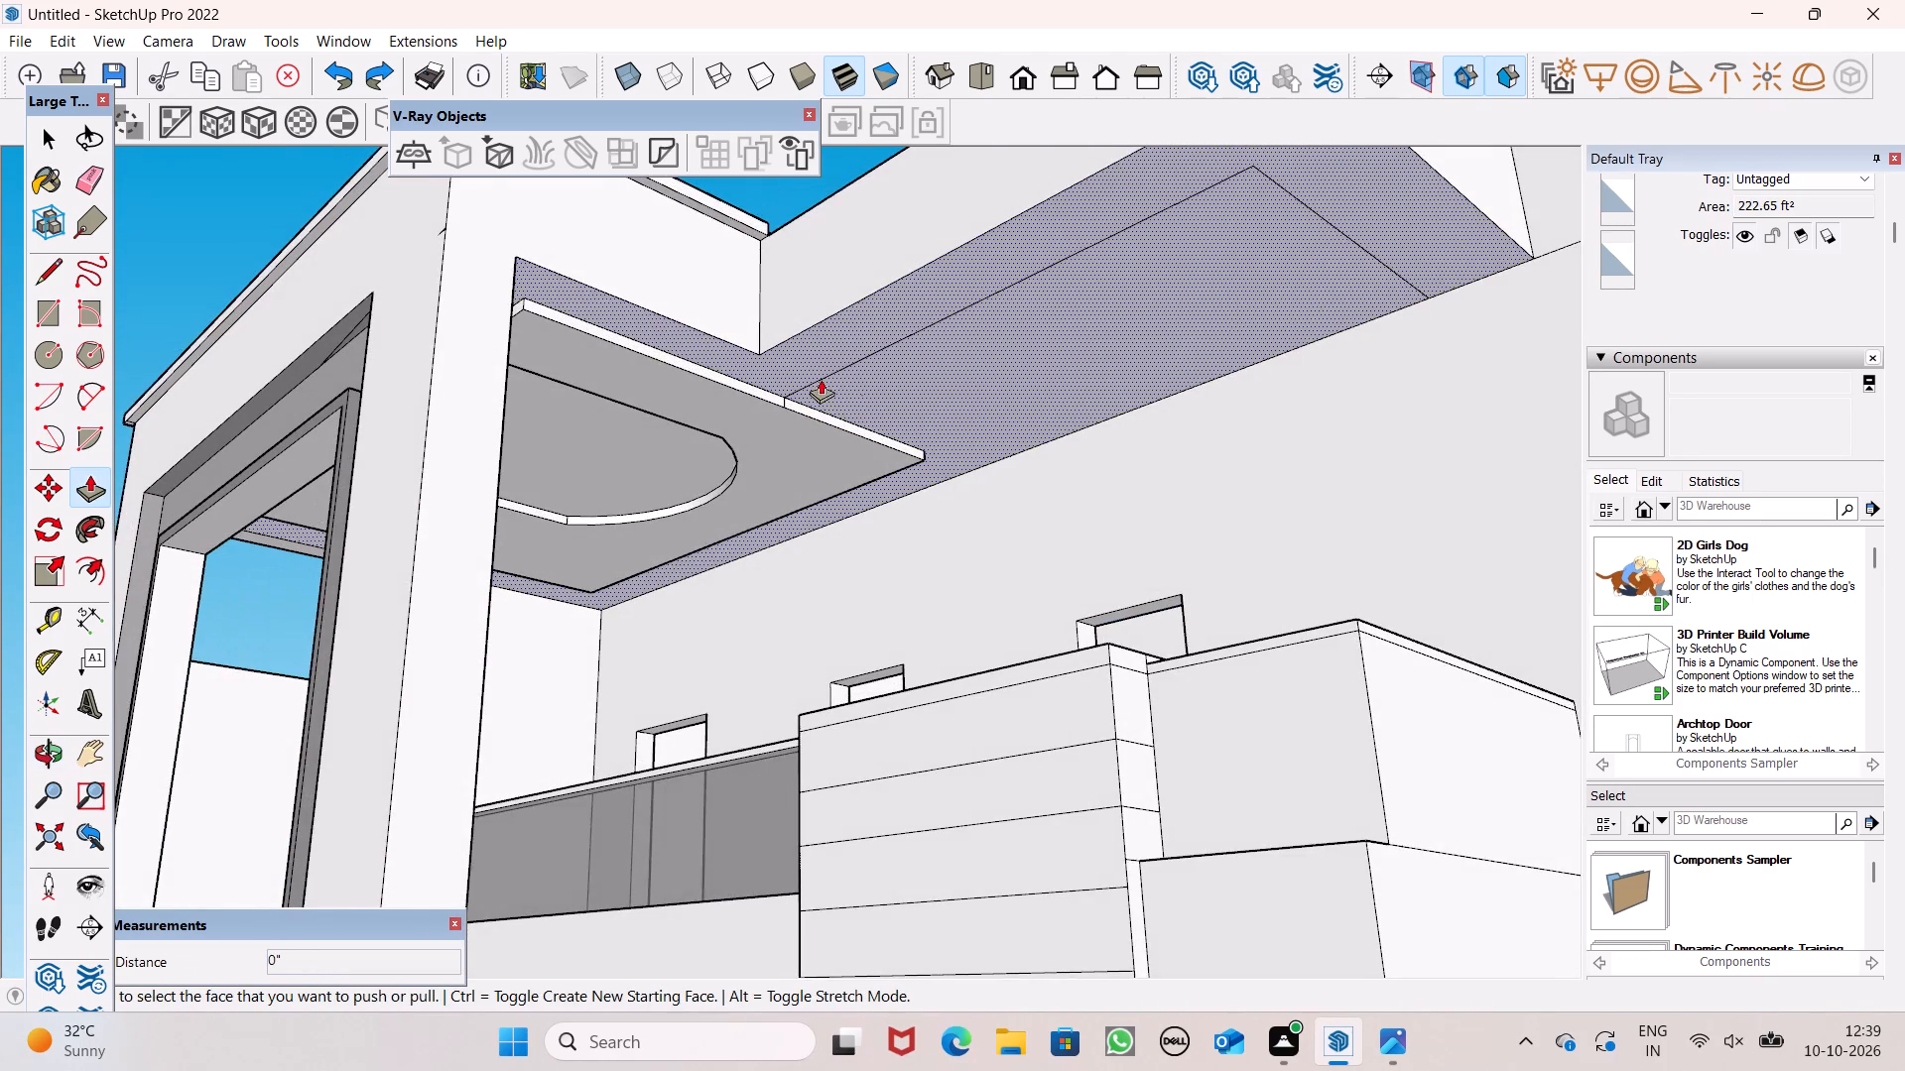
pyautogui.scroll(-5, 821, 377)
pyautogui.click(819, 392)
pyautogui.press('space')
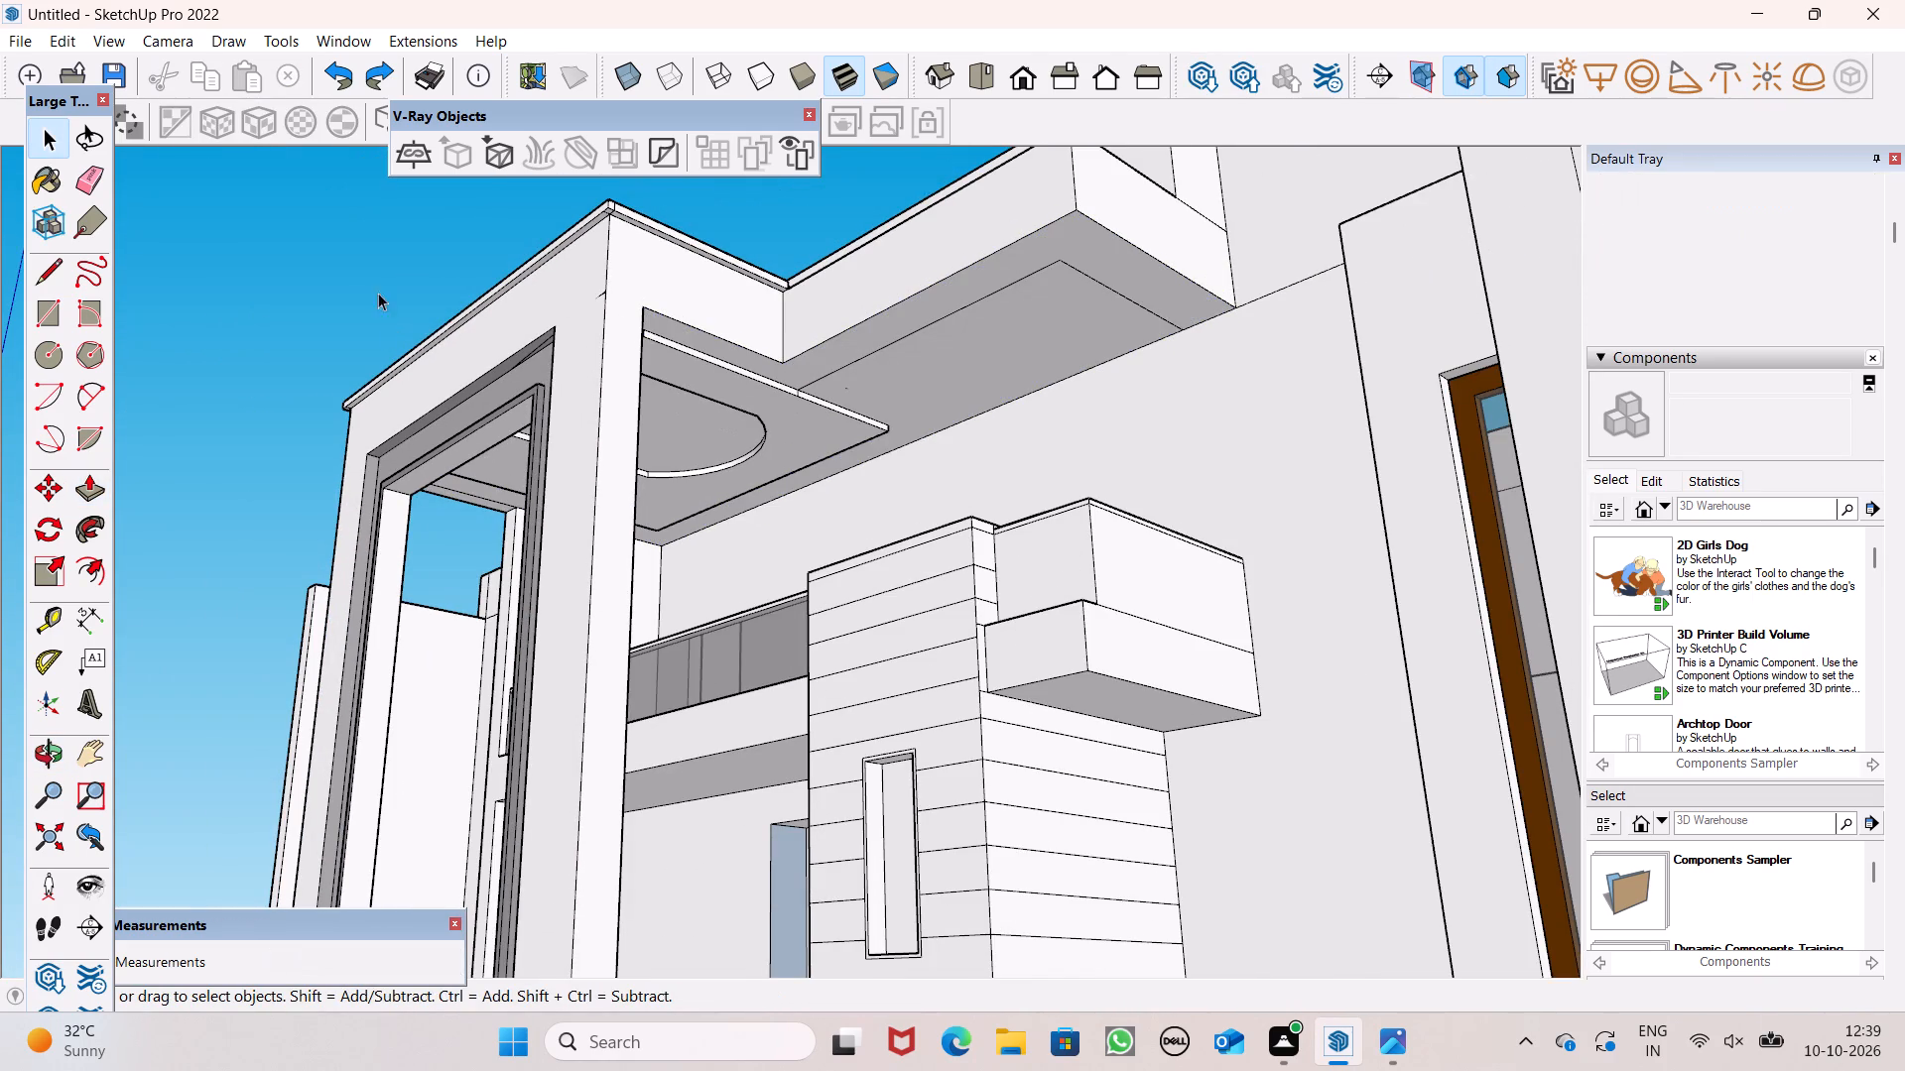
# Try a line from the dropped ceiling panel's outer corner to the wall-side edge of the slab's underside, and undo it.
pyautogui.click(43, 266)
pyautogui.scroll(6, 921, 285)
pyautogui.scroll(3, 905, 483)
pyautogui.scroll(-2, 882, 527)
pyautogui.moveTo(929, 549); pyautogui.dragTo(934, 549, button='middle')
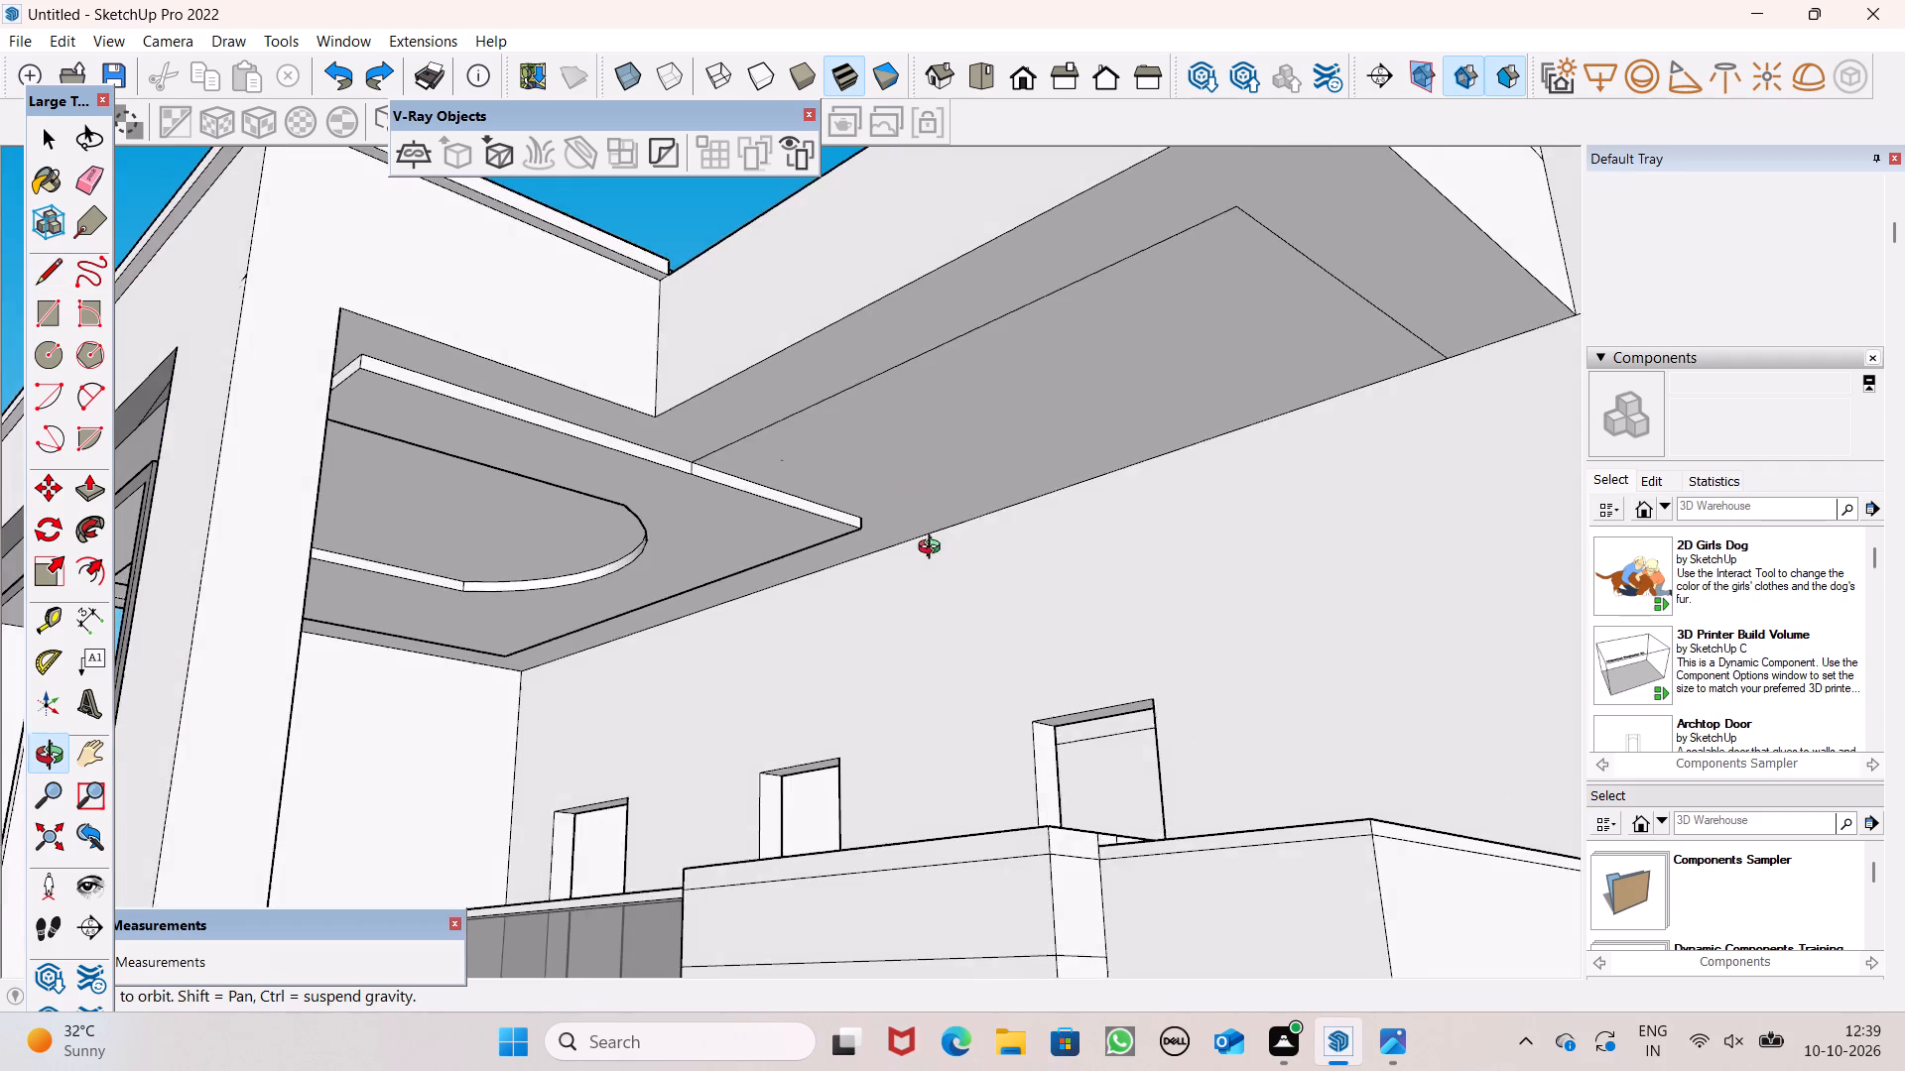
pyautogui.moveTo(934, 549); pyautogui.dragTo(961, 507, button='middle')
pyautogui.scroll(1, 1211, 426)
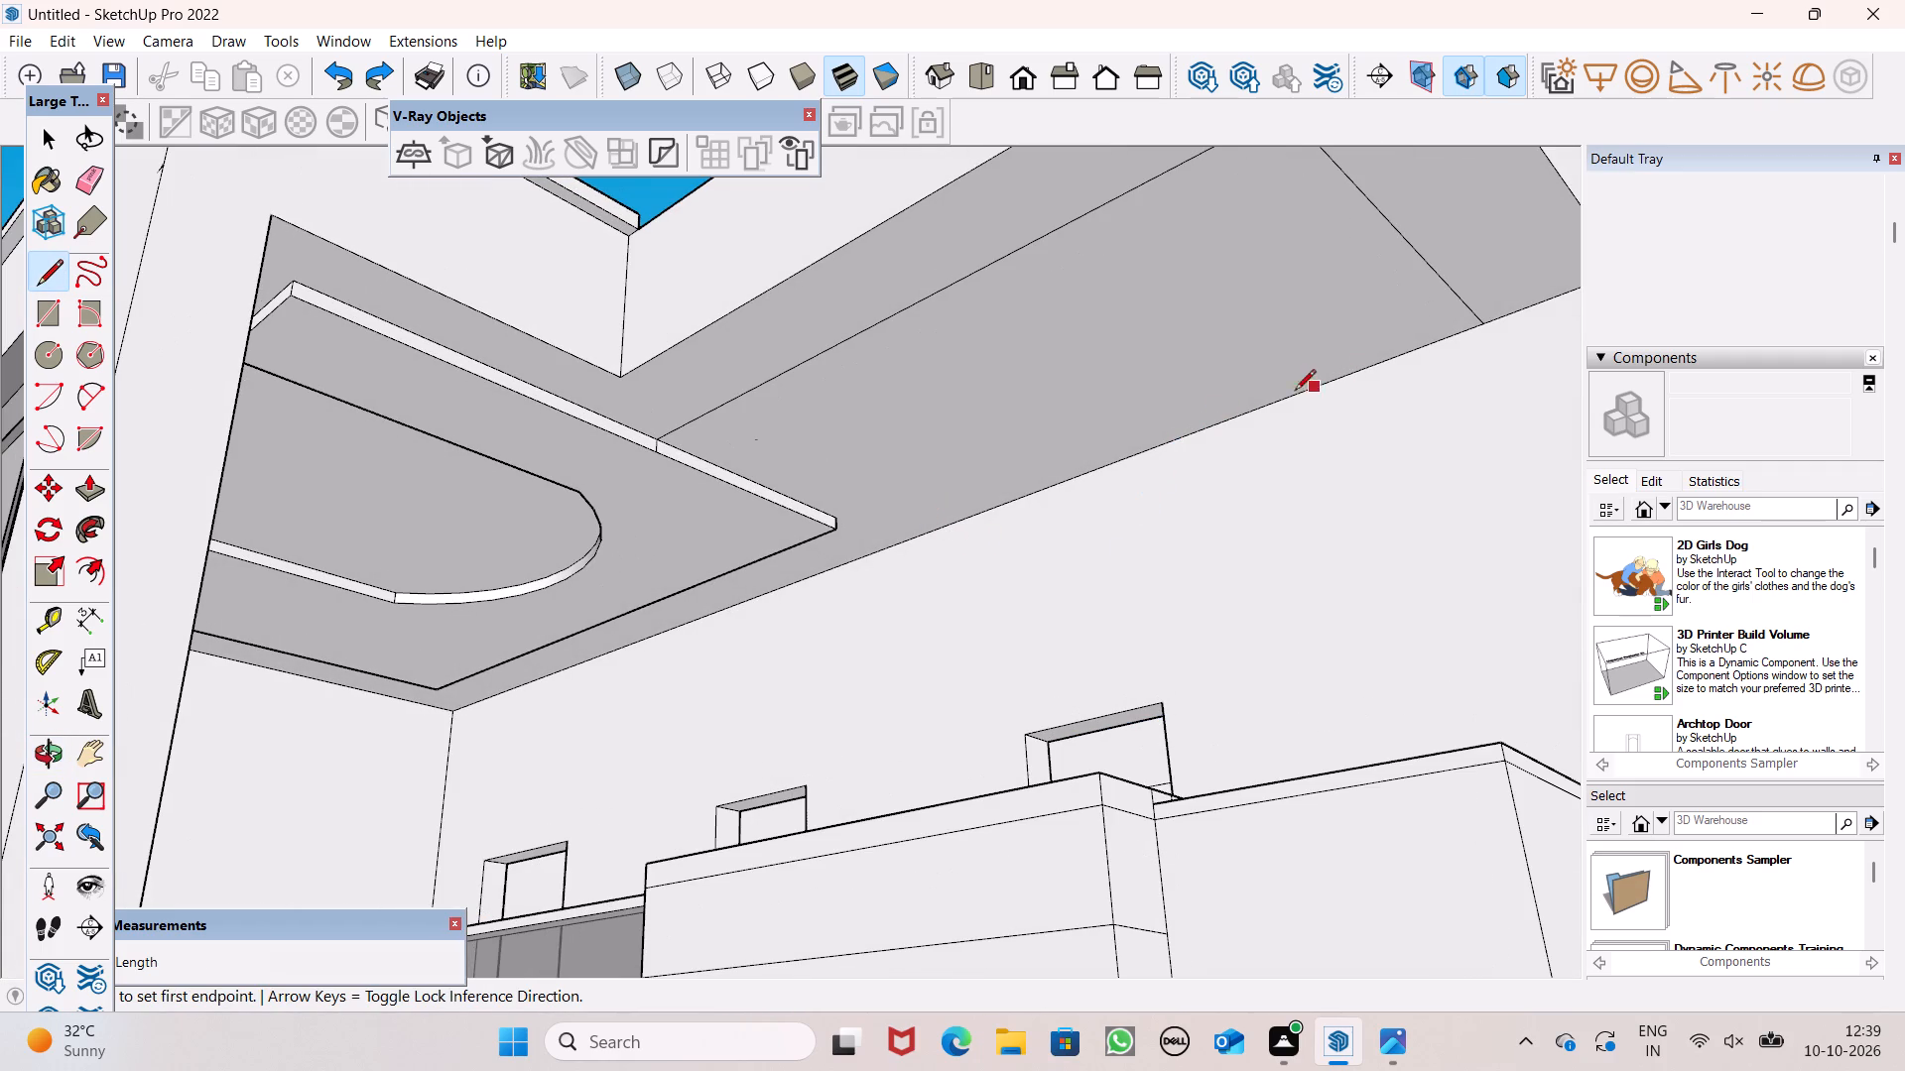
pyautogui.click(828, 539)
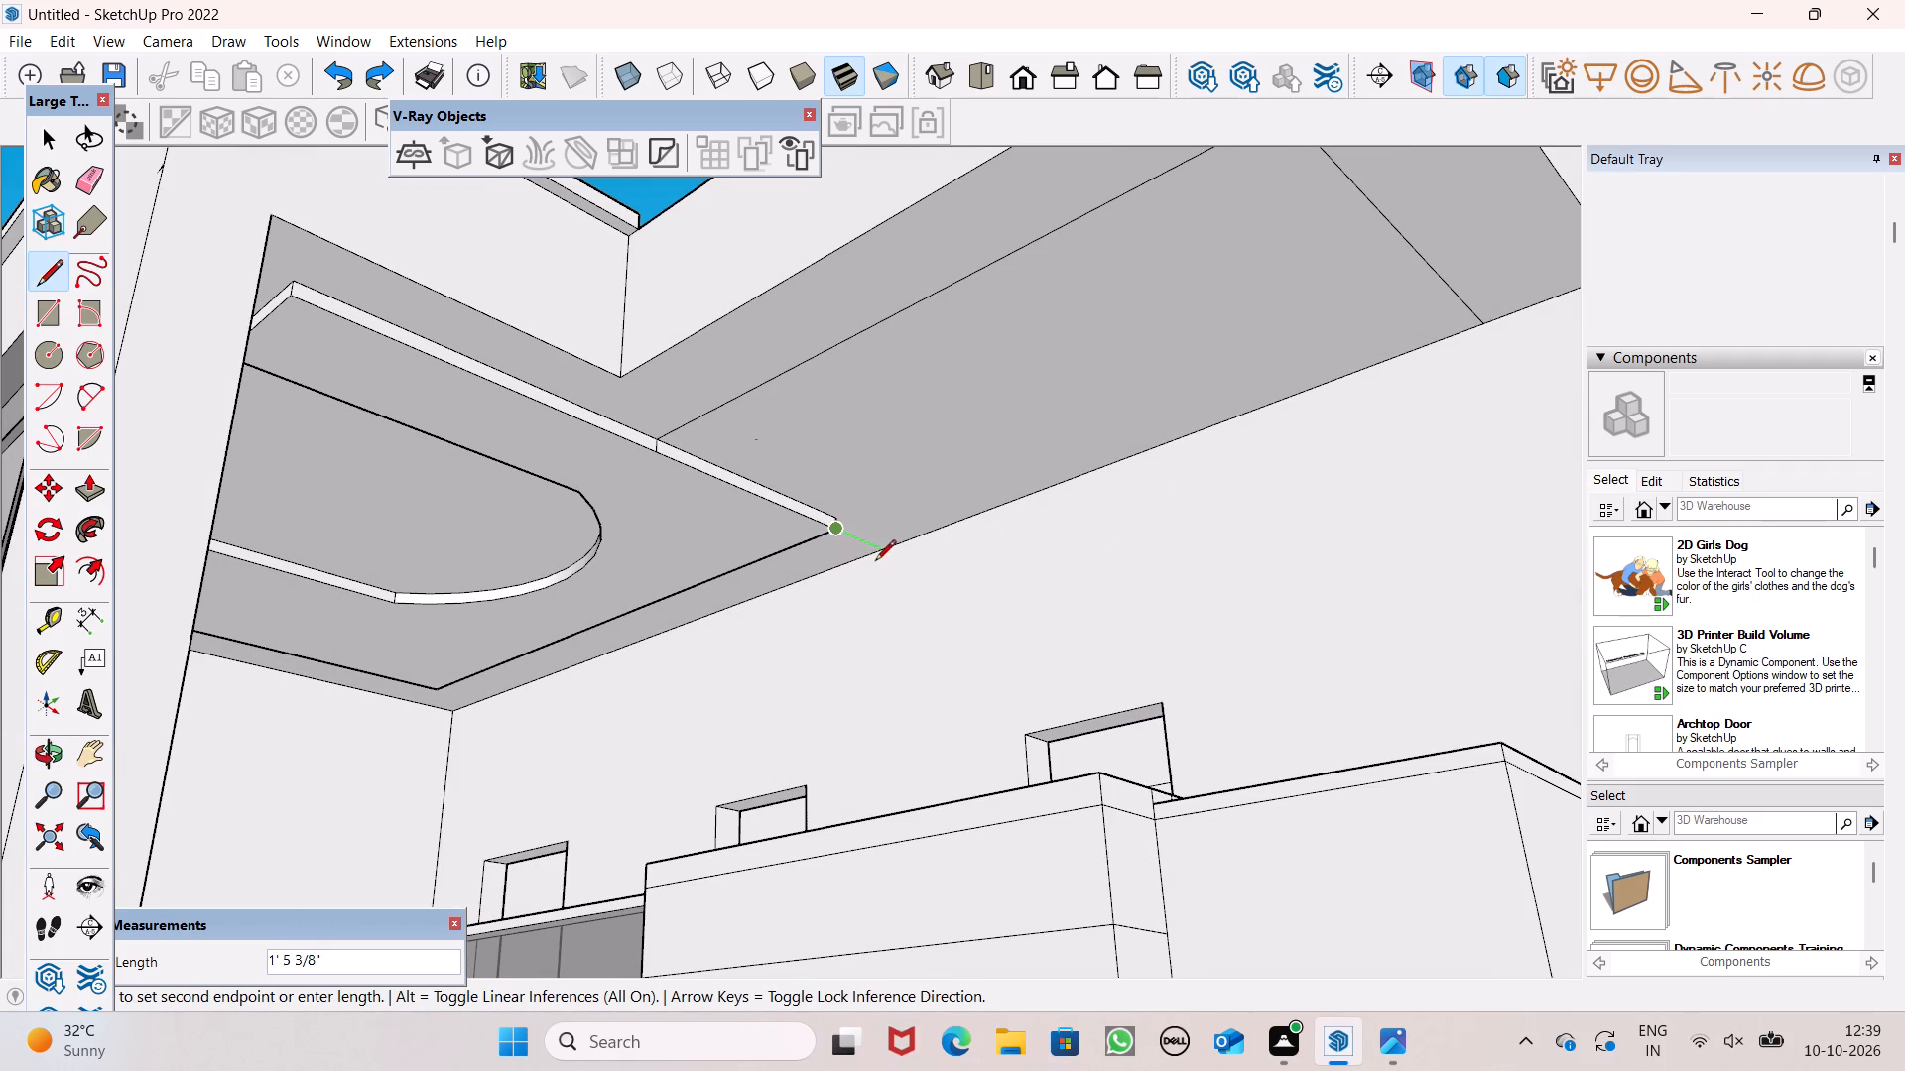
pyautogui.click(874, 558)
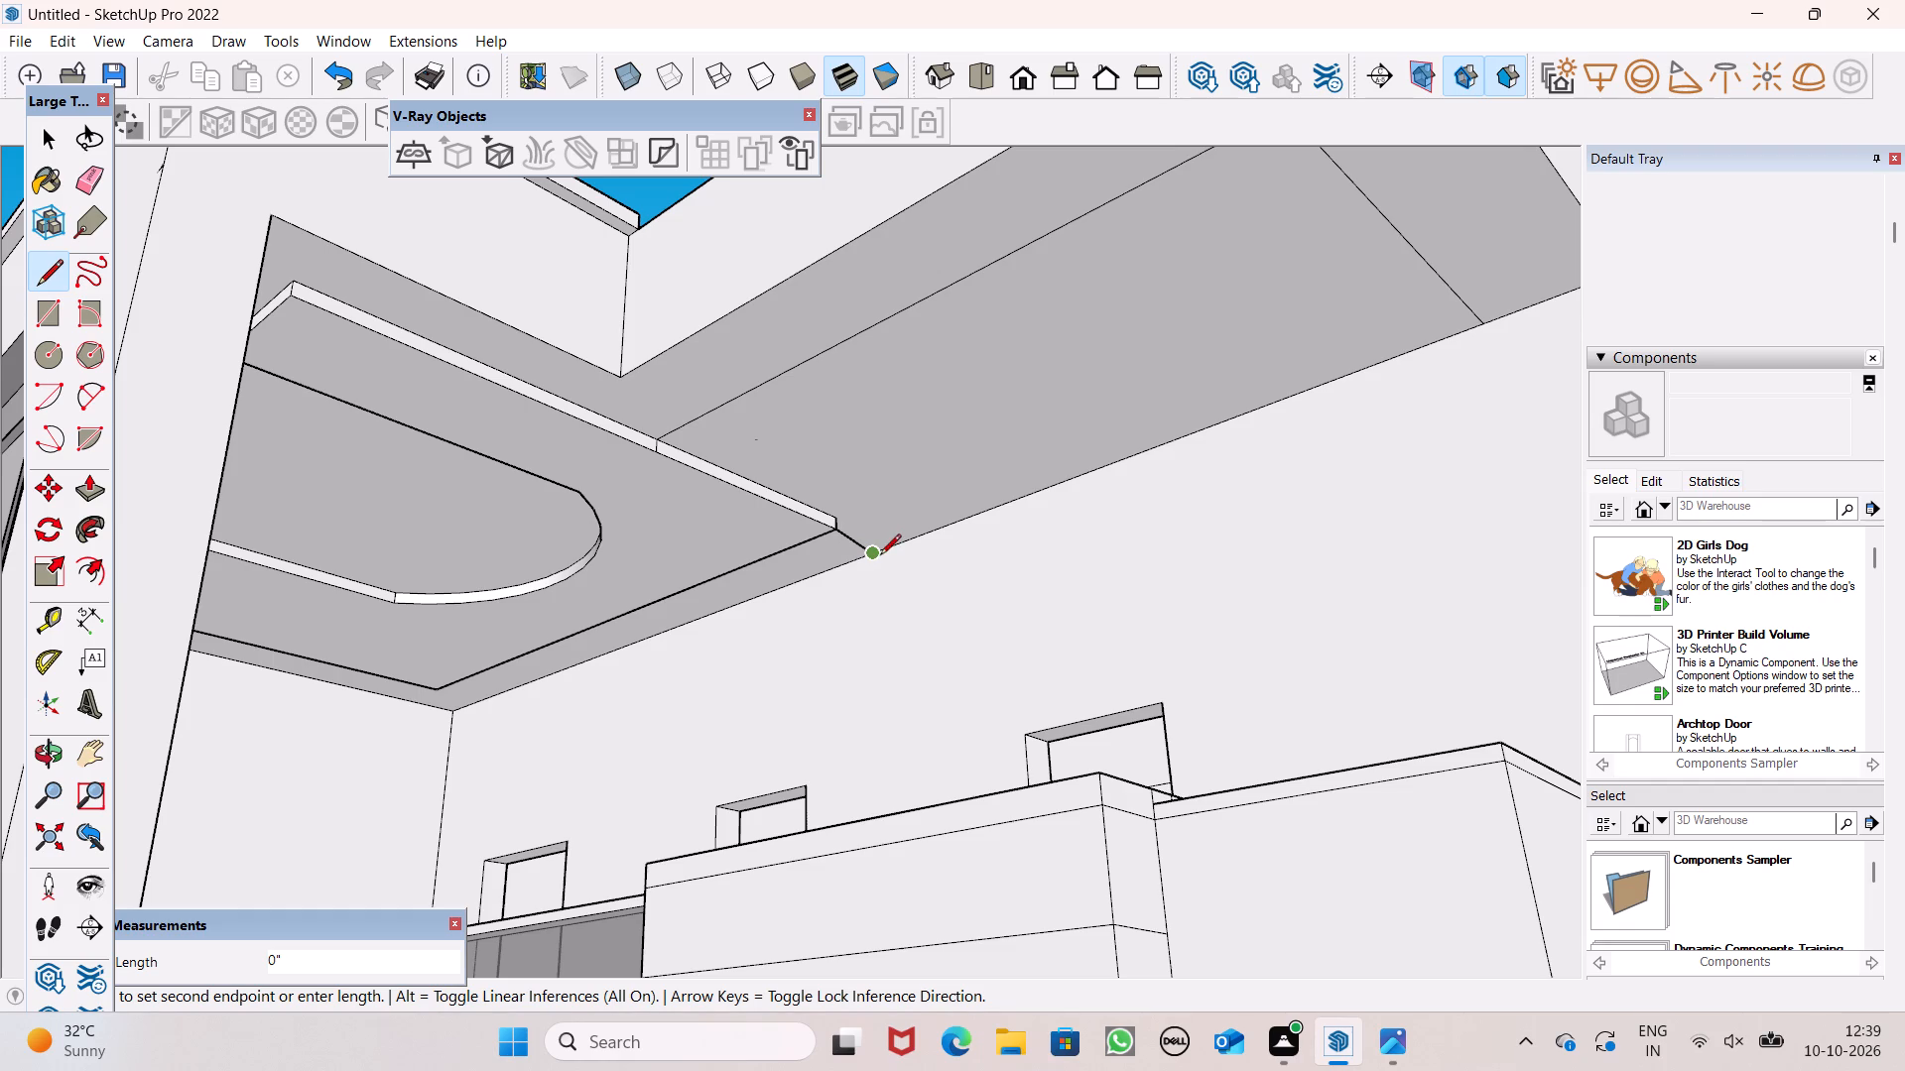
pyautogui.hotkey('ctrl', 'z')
# Draw a line about 1' 8" long from the ceiling panel's upper corner along the green axis across the slab's underside.
pyautogui.moveTo(870, 561); pyautogui.dragTo(768, 708, button='middle')
pyautogui.scroll(5, 844, 630)
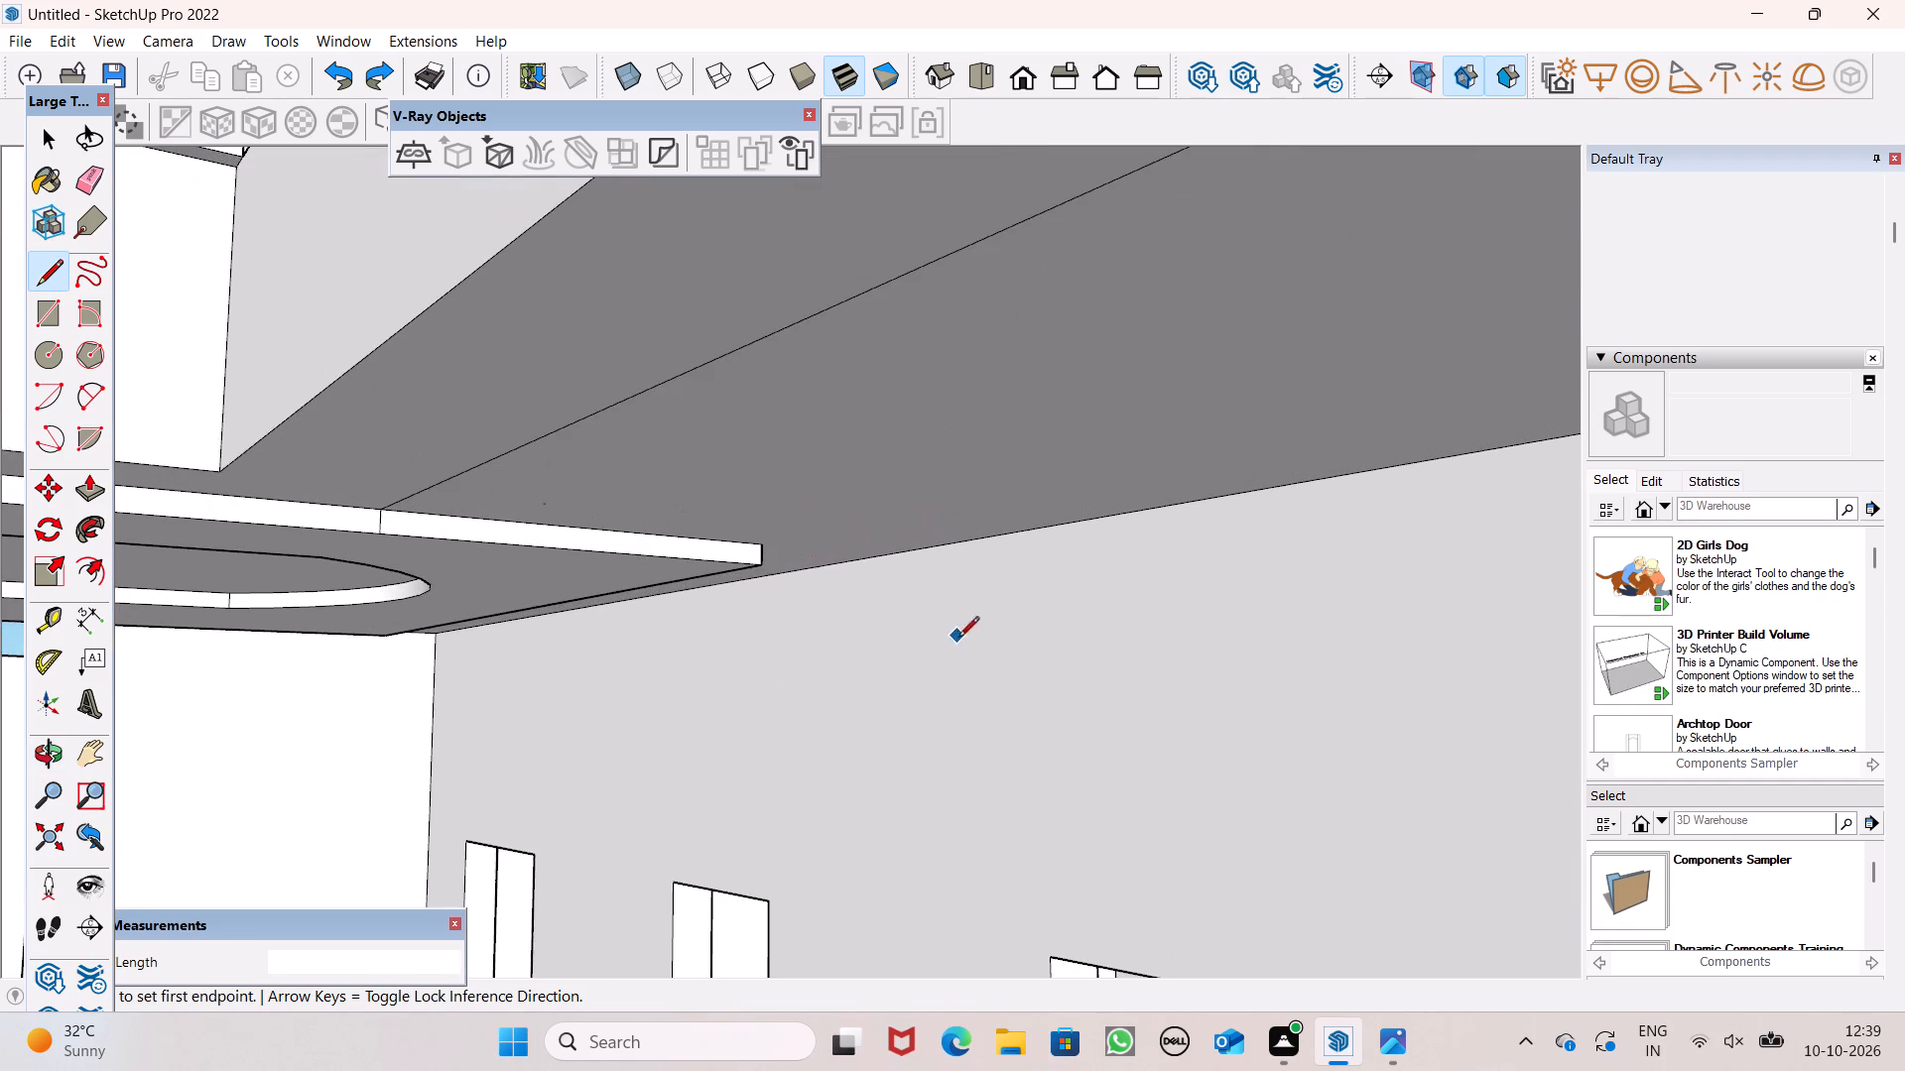
pyautogui.moveTo(960, 639); pyautogui.dragTo(1018, 521, button='middle')
pyautogui.scroll(4, 915, 519)
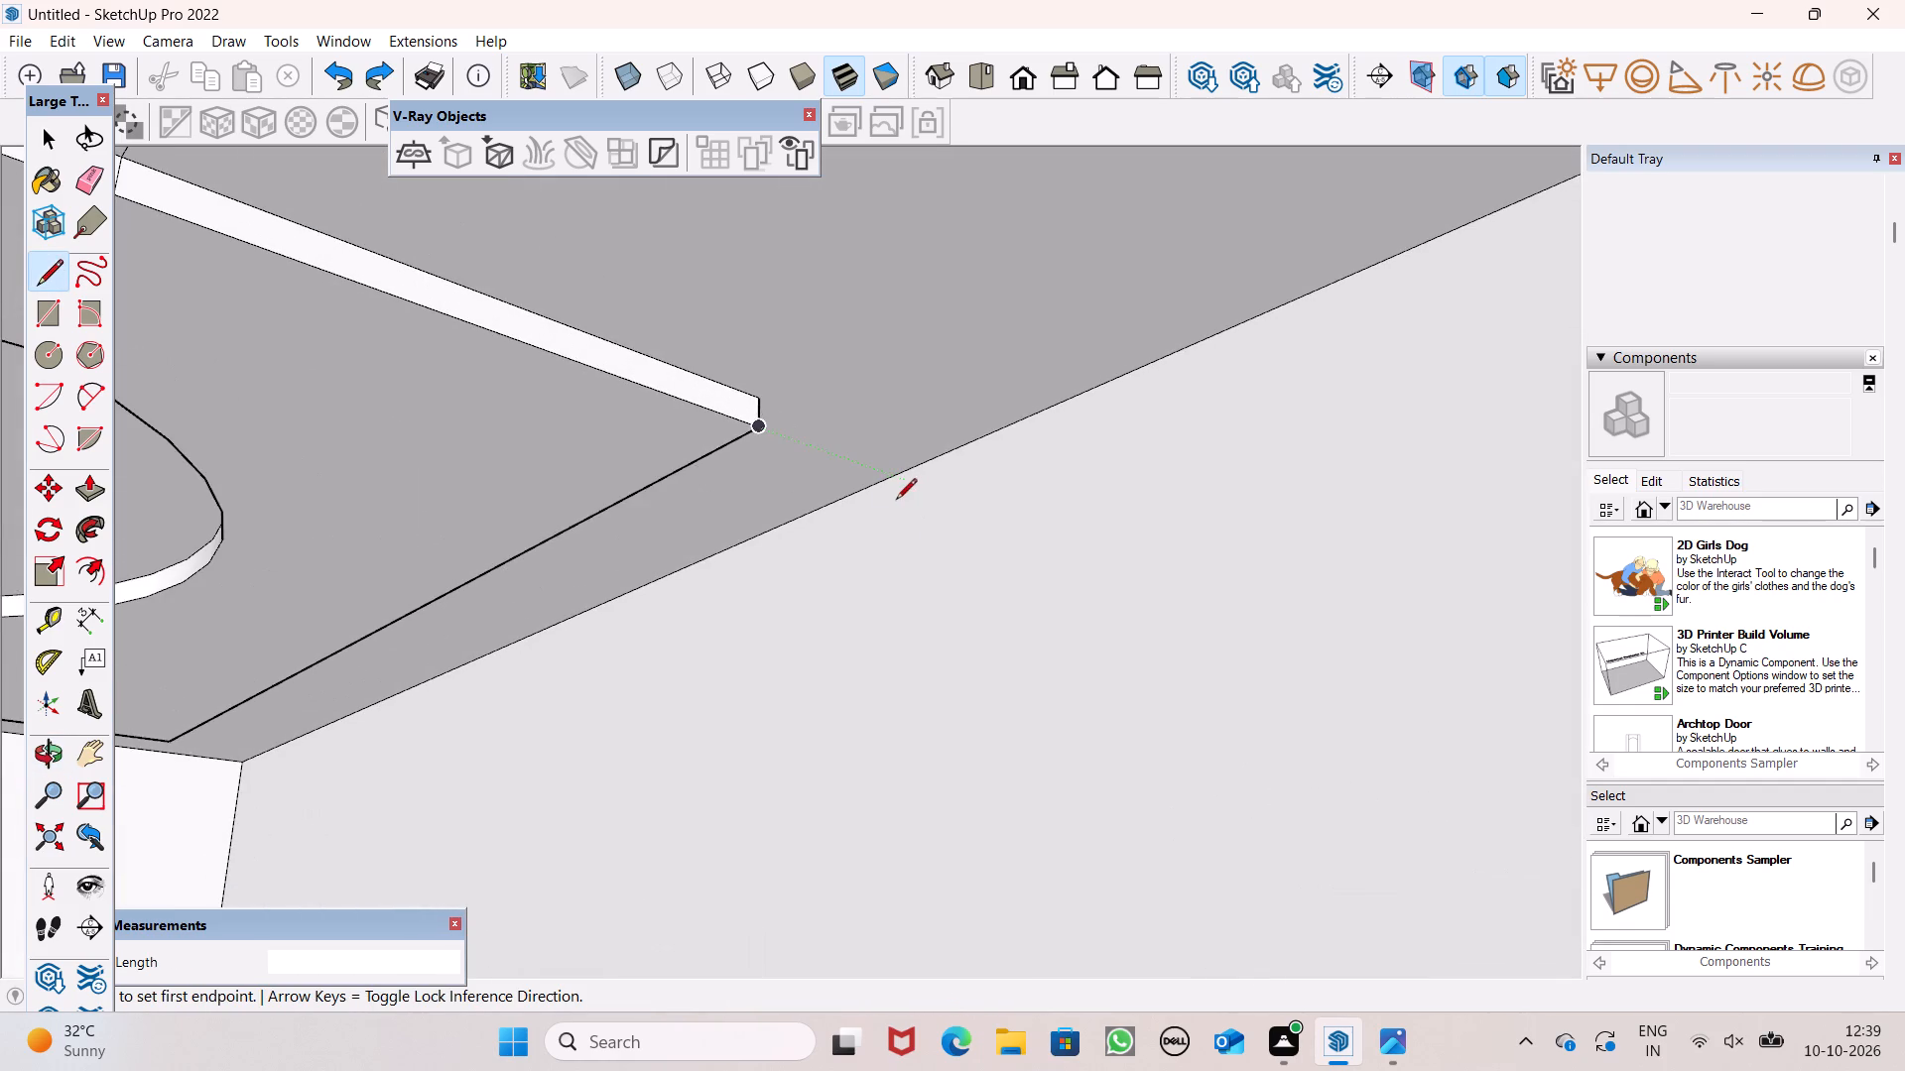
pyautogui.moveTo(879, 502); pyautogui.dragTo(698, 595, button='middle')
pyautogui.scroll(1, 693, 593)
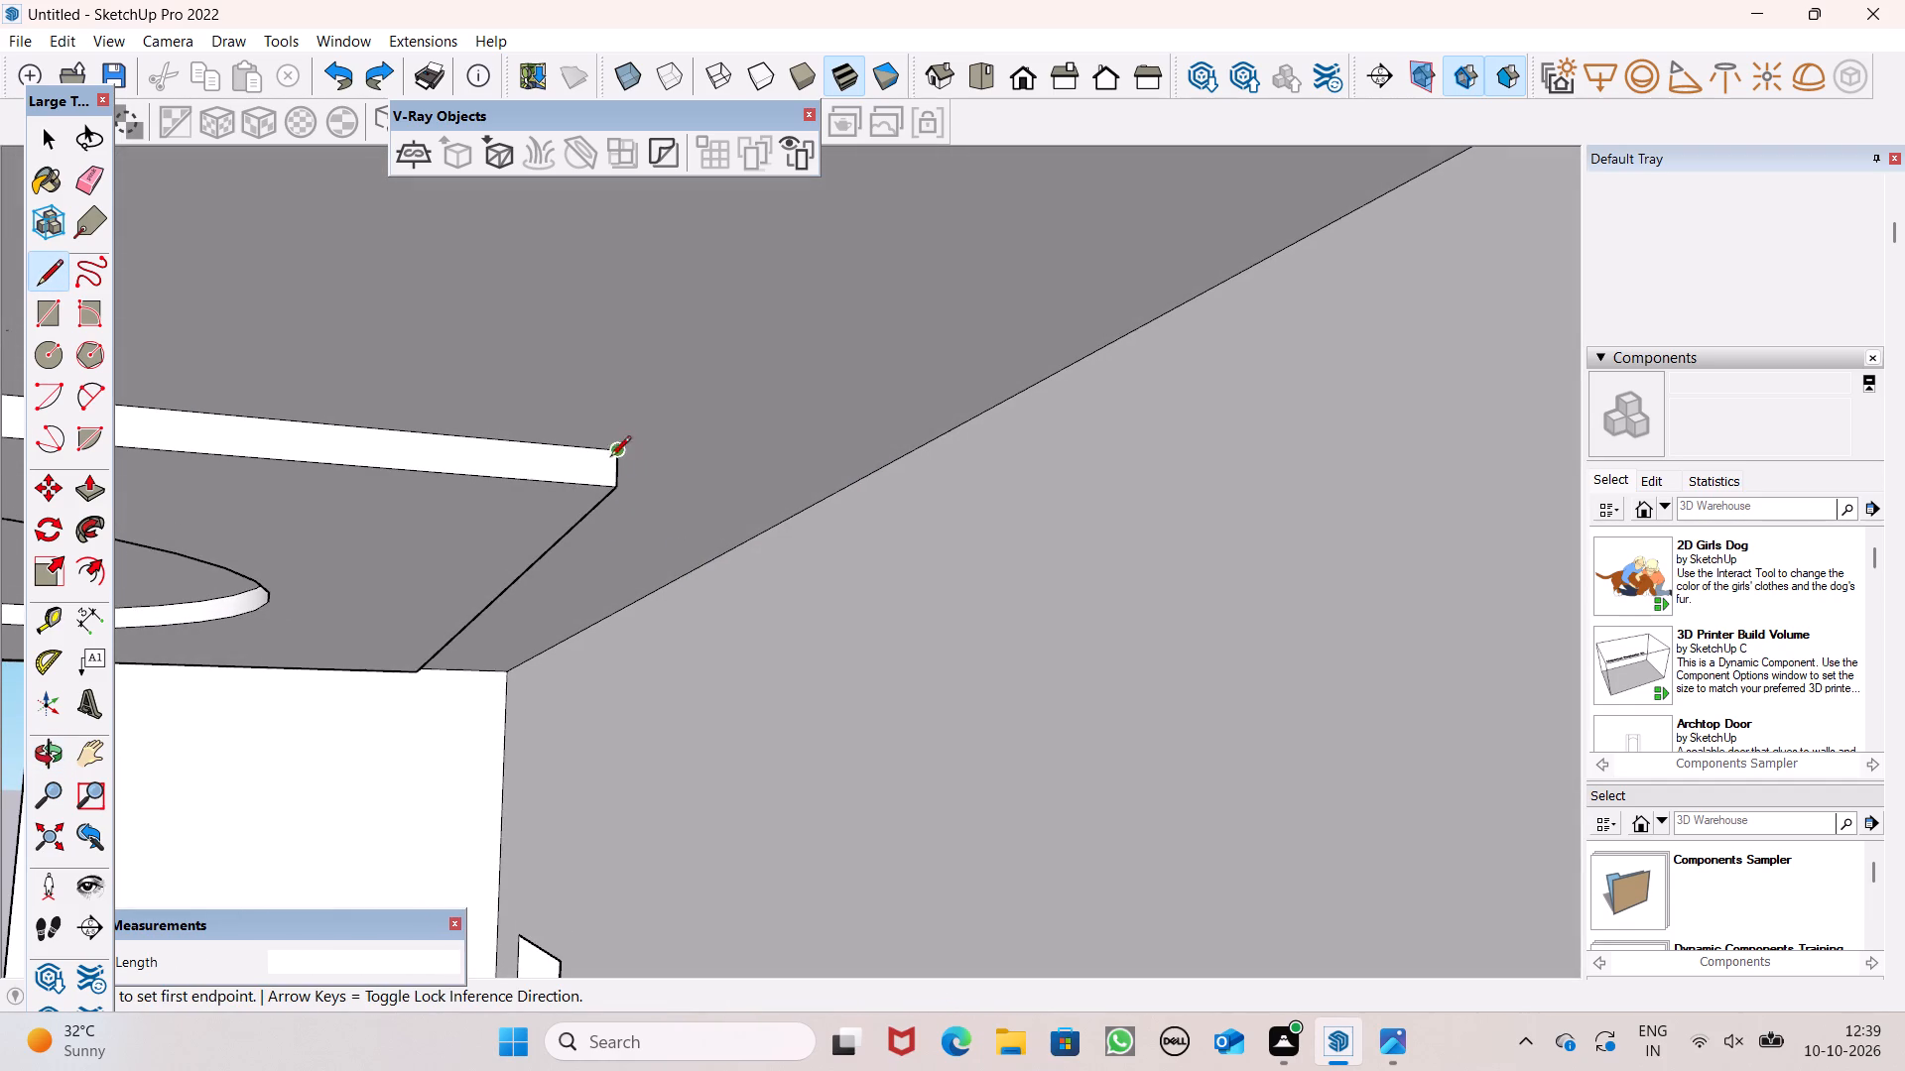
pyautogui.click(610, 447)
pyautogui.moveTo(610, 447); pyautogui.dragTo(666, 436)
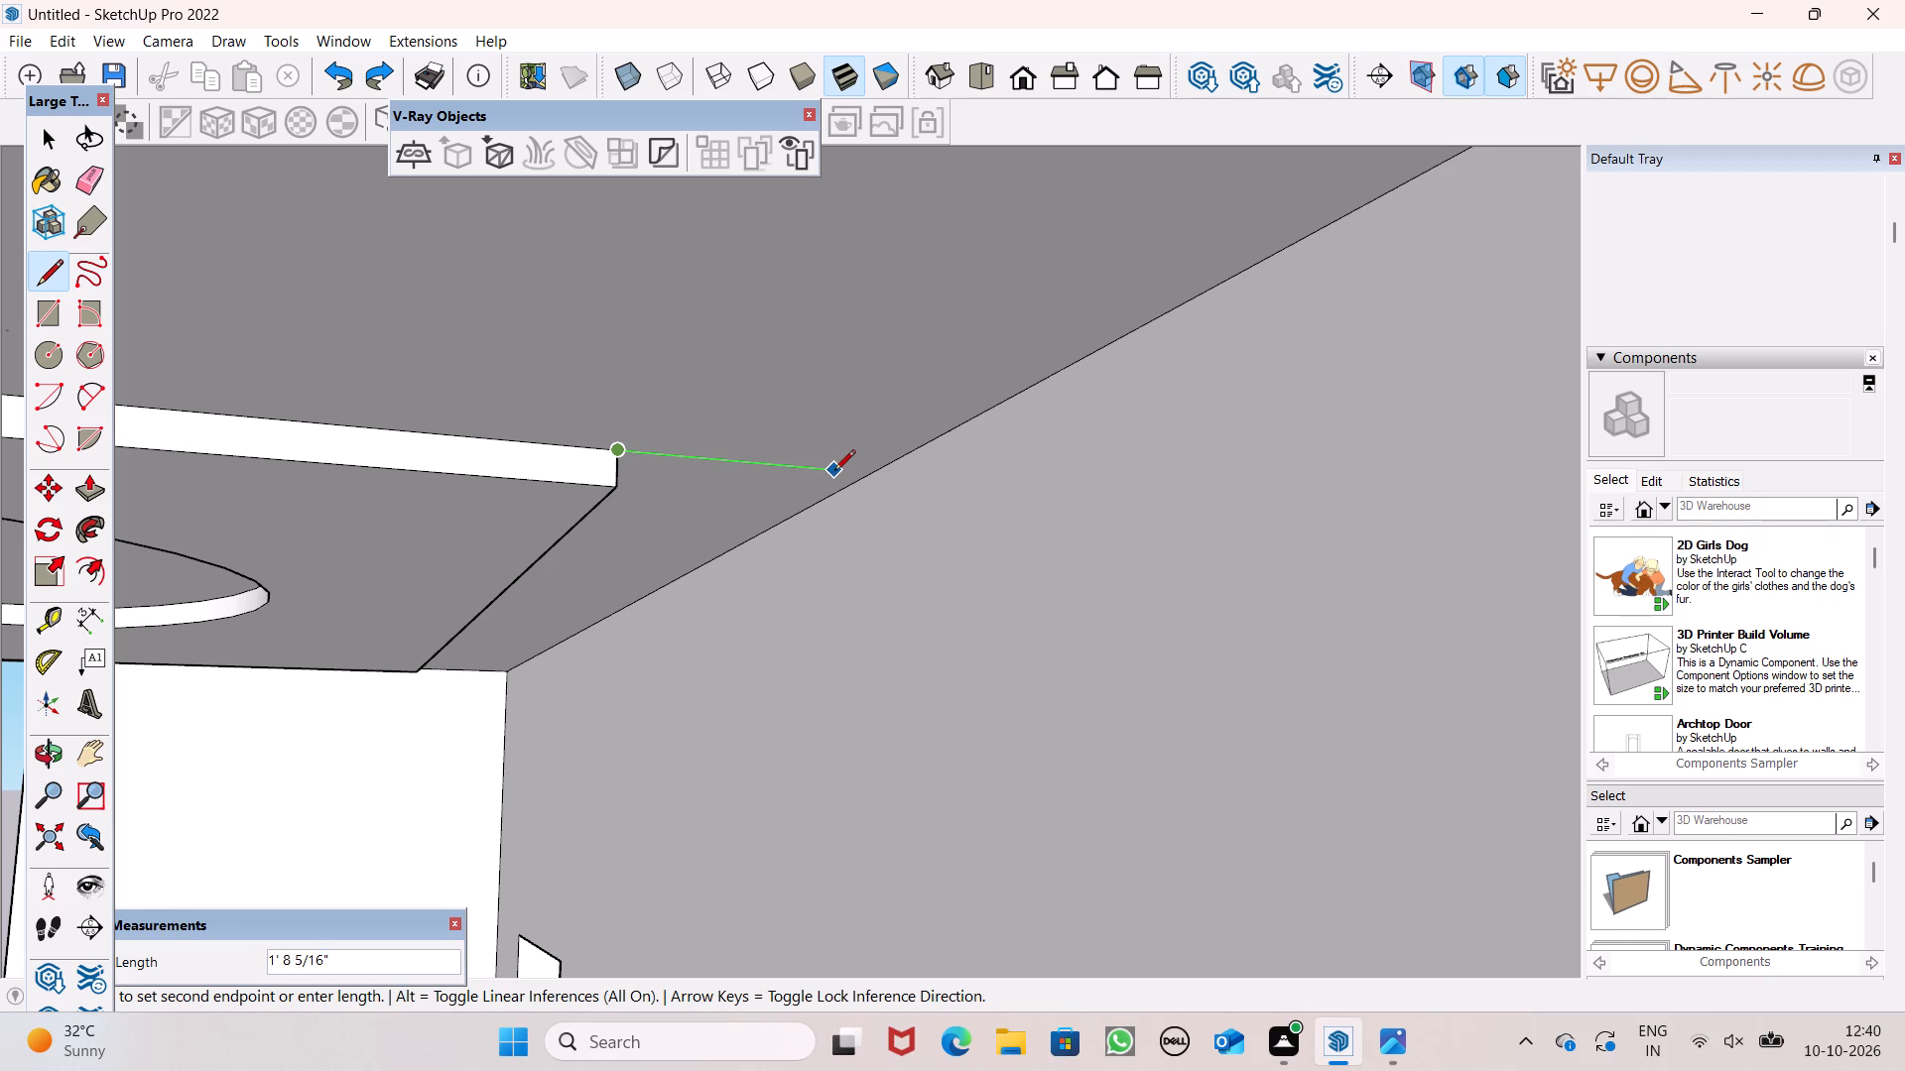
pyautogui.click(834, 472)
# Continue with a 12' 7" line parallel to the wall up to the far cross line, enclosing a rectangle on the slab's underside.
pyautogui.scroll(-3, 835, 472)
pyautogui.scroll(1, 835, 472)
pyautogui.scroll(-14, 835, 472)
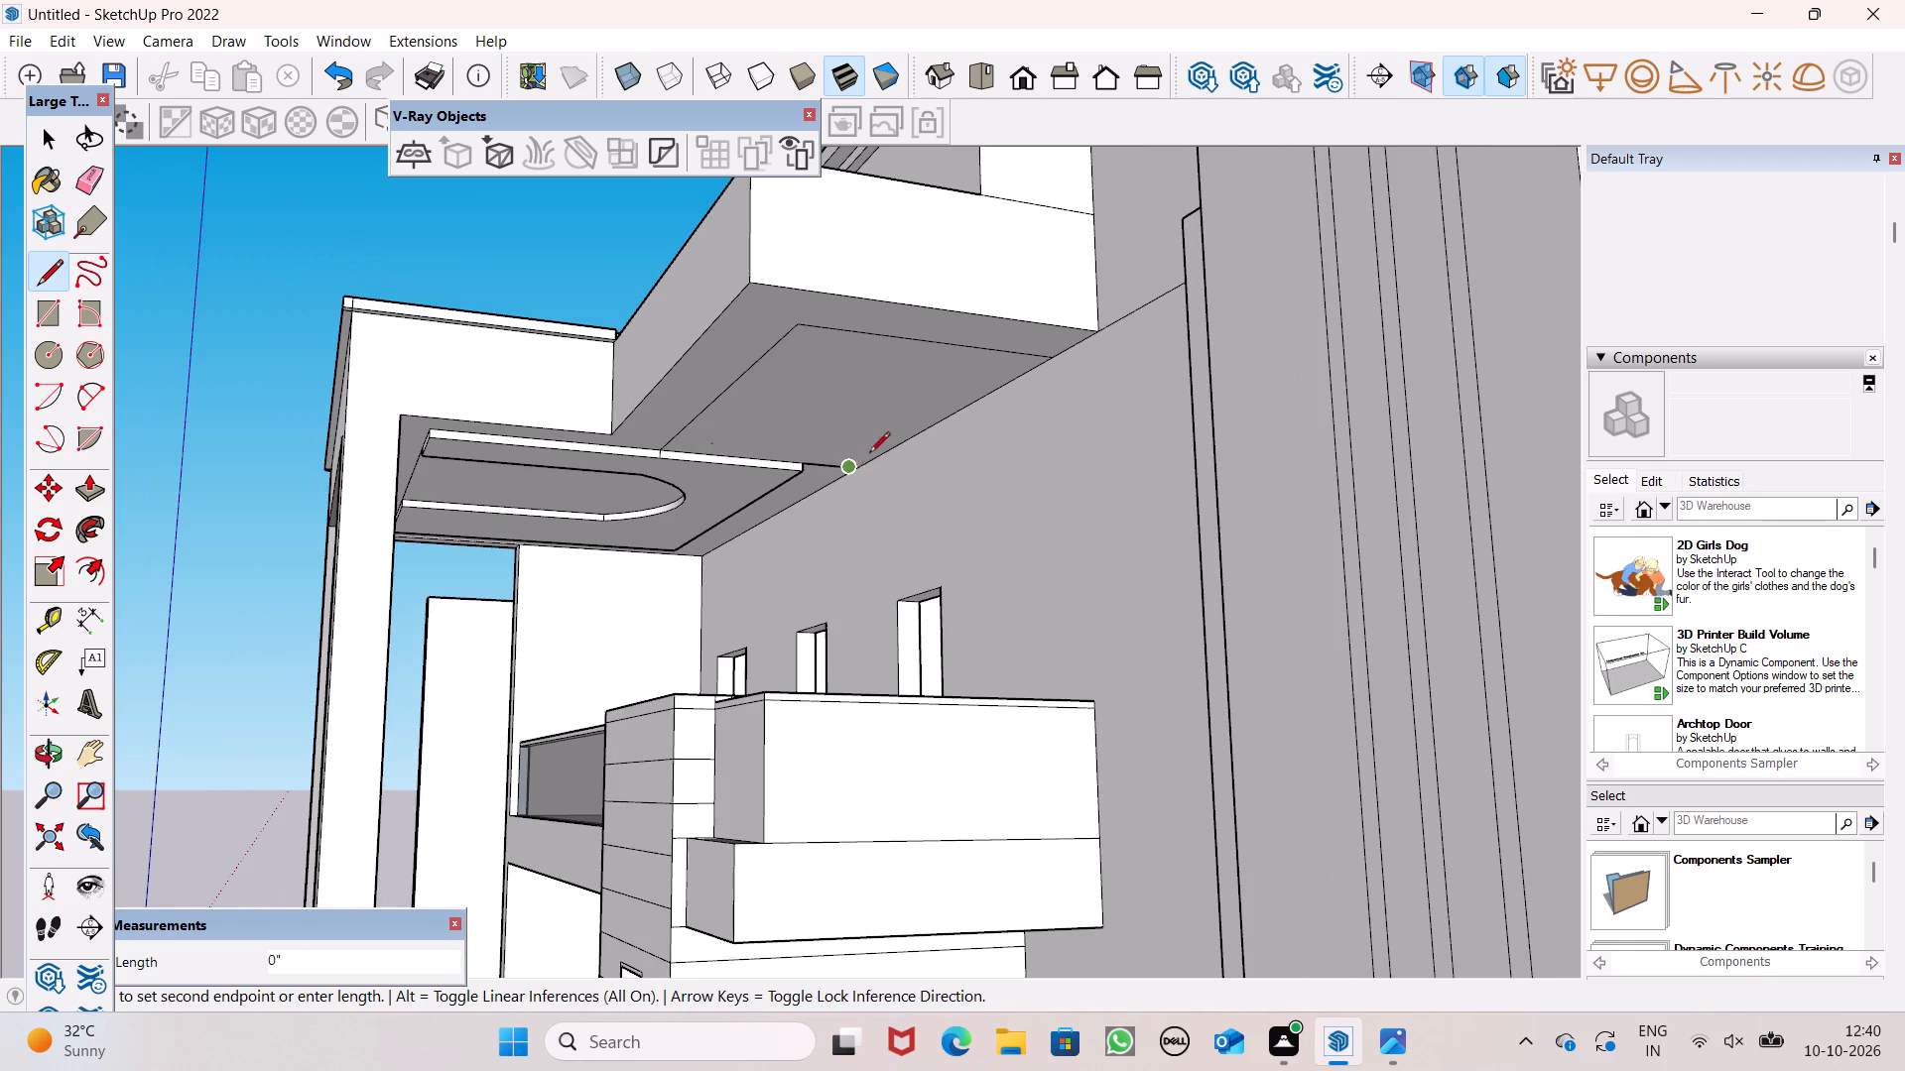
pyautogui.moveTo(967, 416); pyautogui.dragTo(953, 293, button='middle')
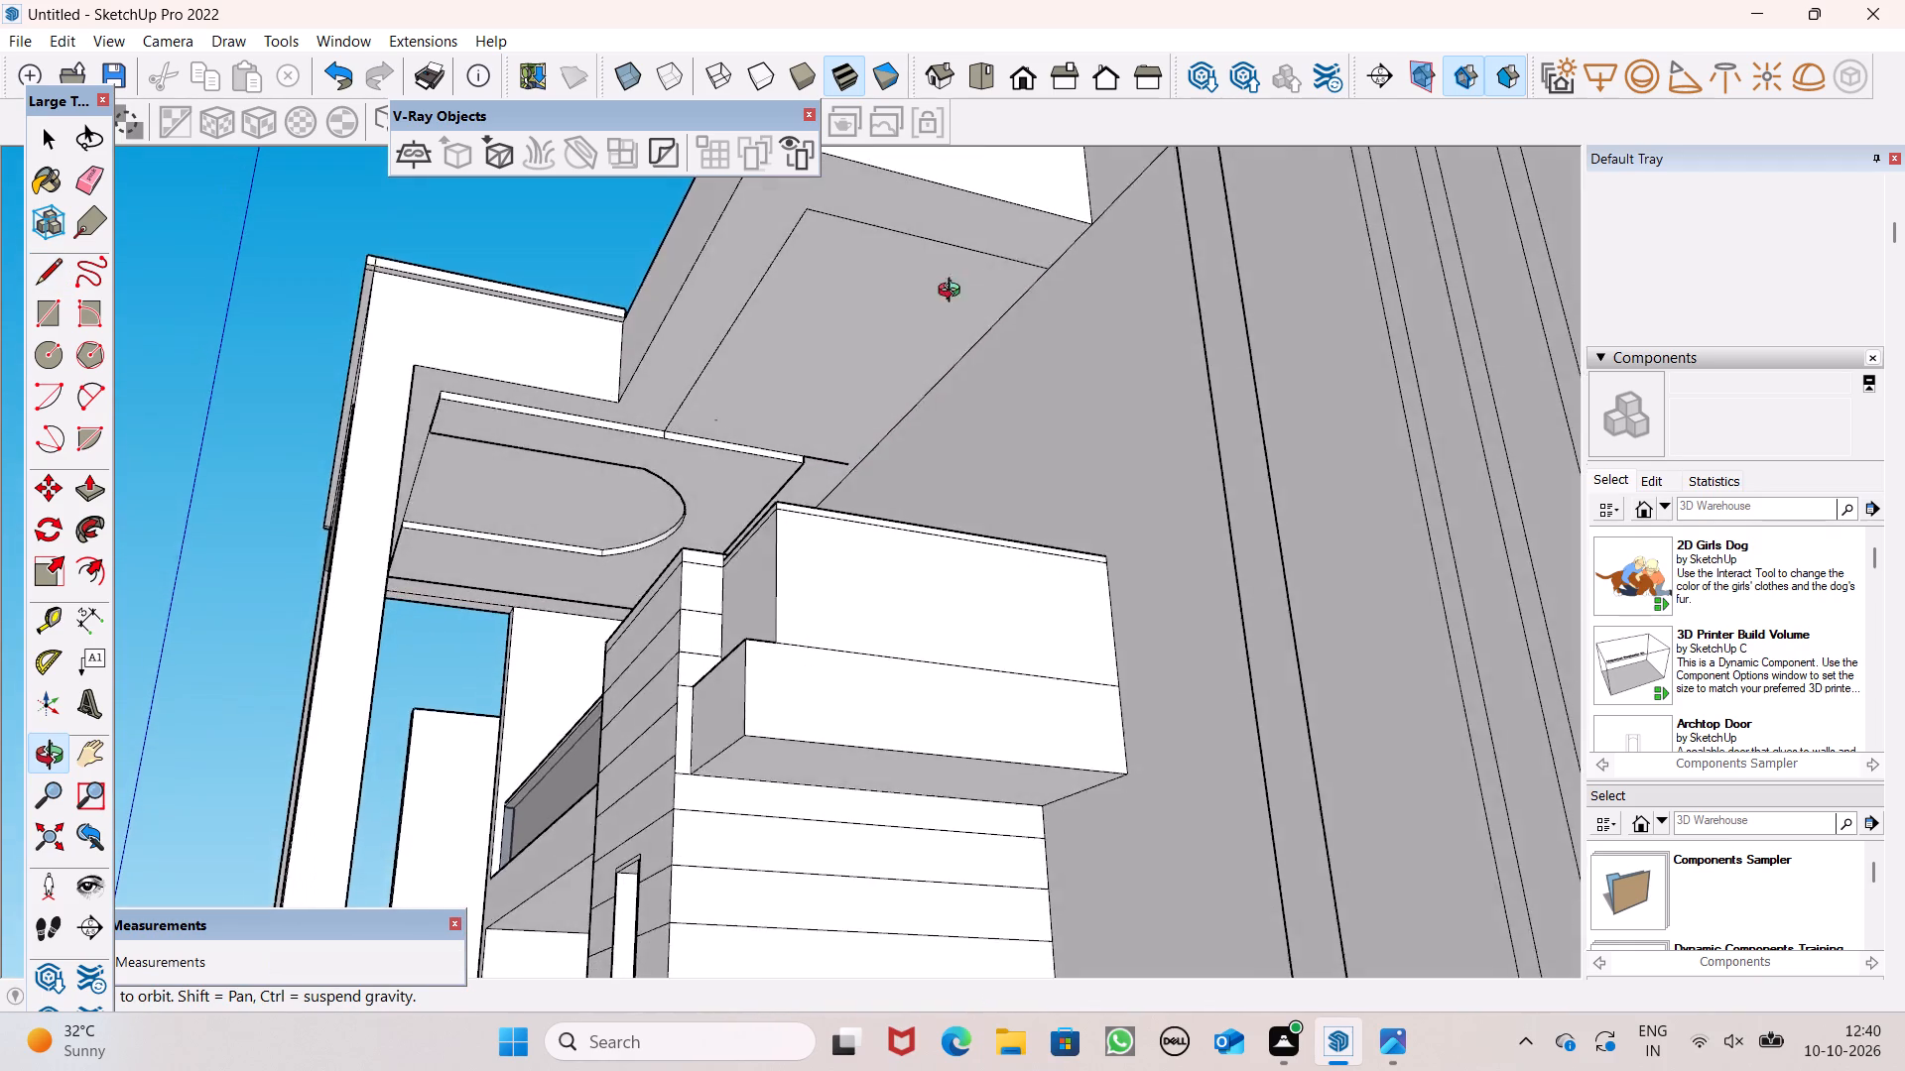
pyautogui.moveTo(953, 293); pyautogui.dragTo(916, 282, button='middle')
pyautogui.scroll(1, 957, 219)
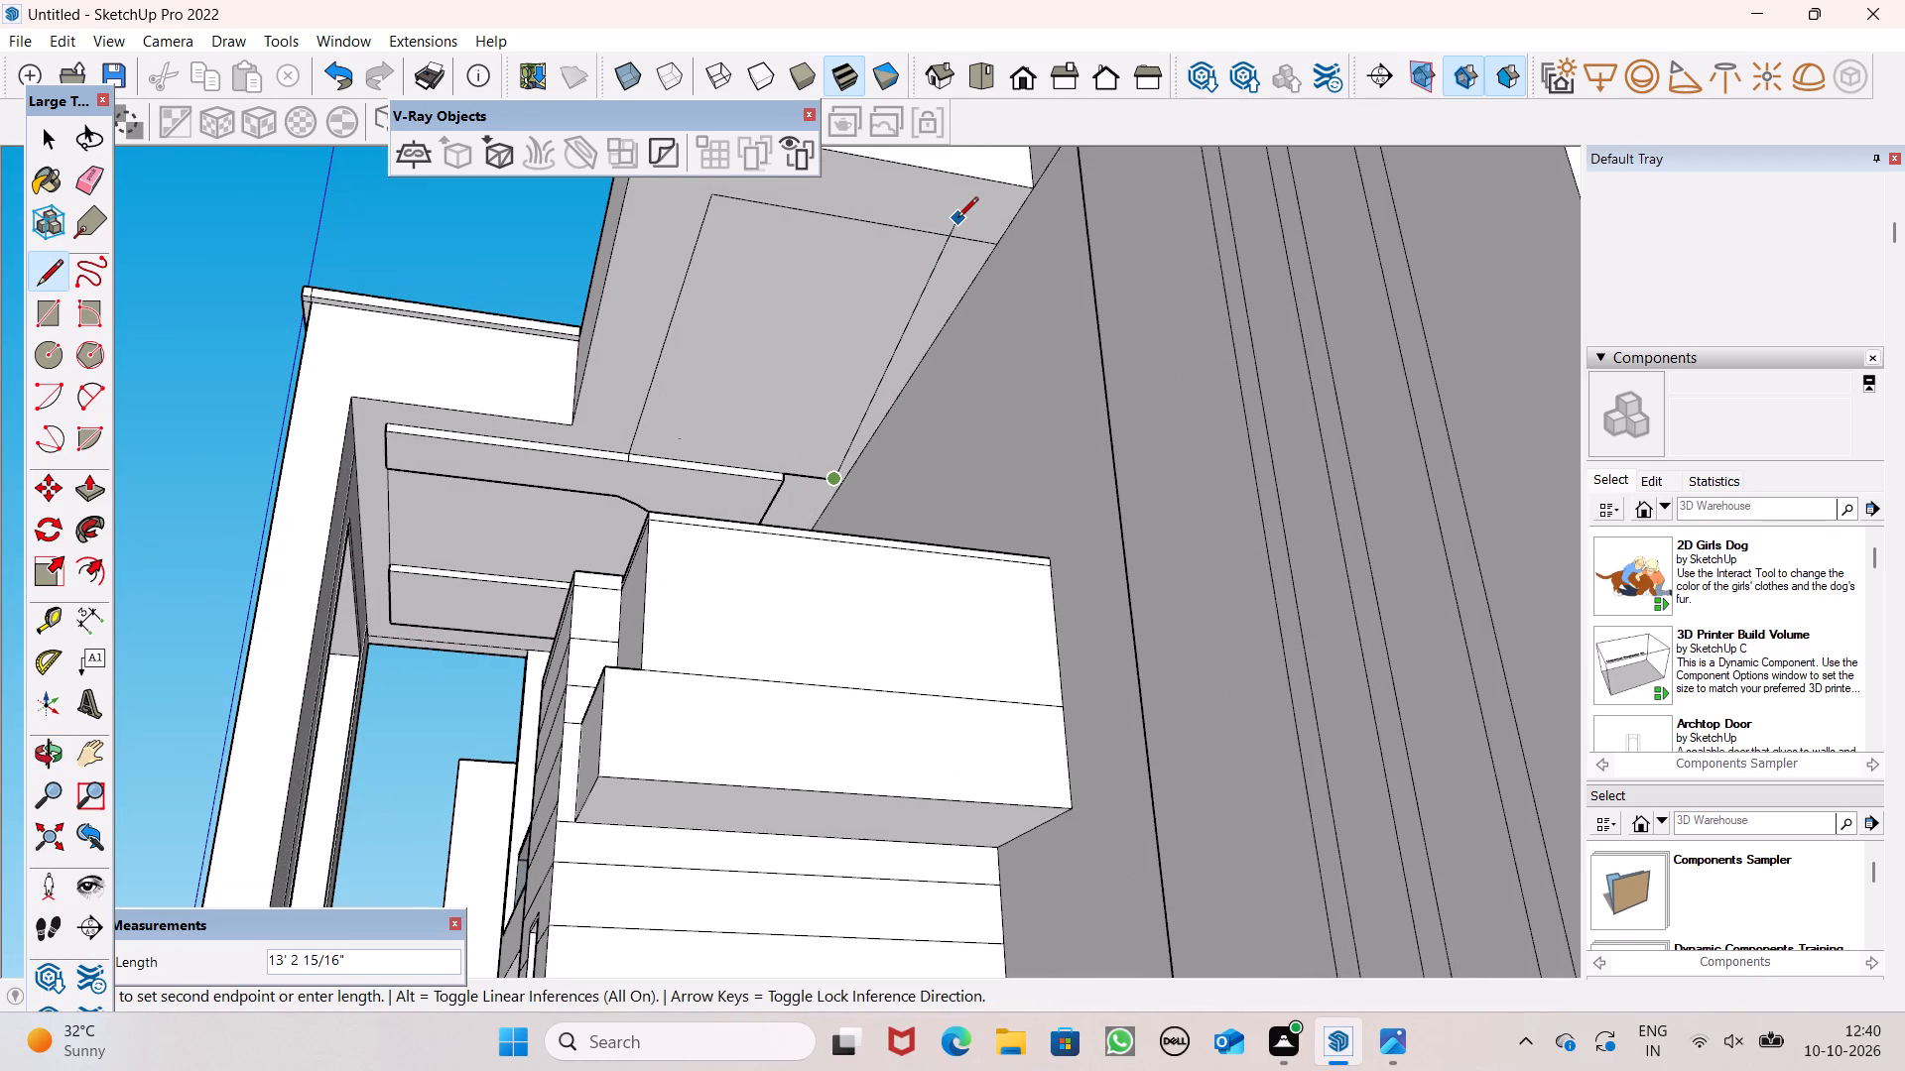
pyautogui.scroll(3, 957, 219)
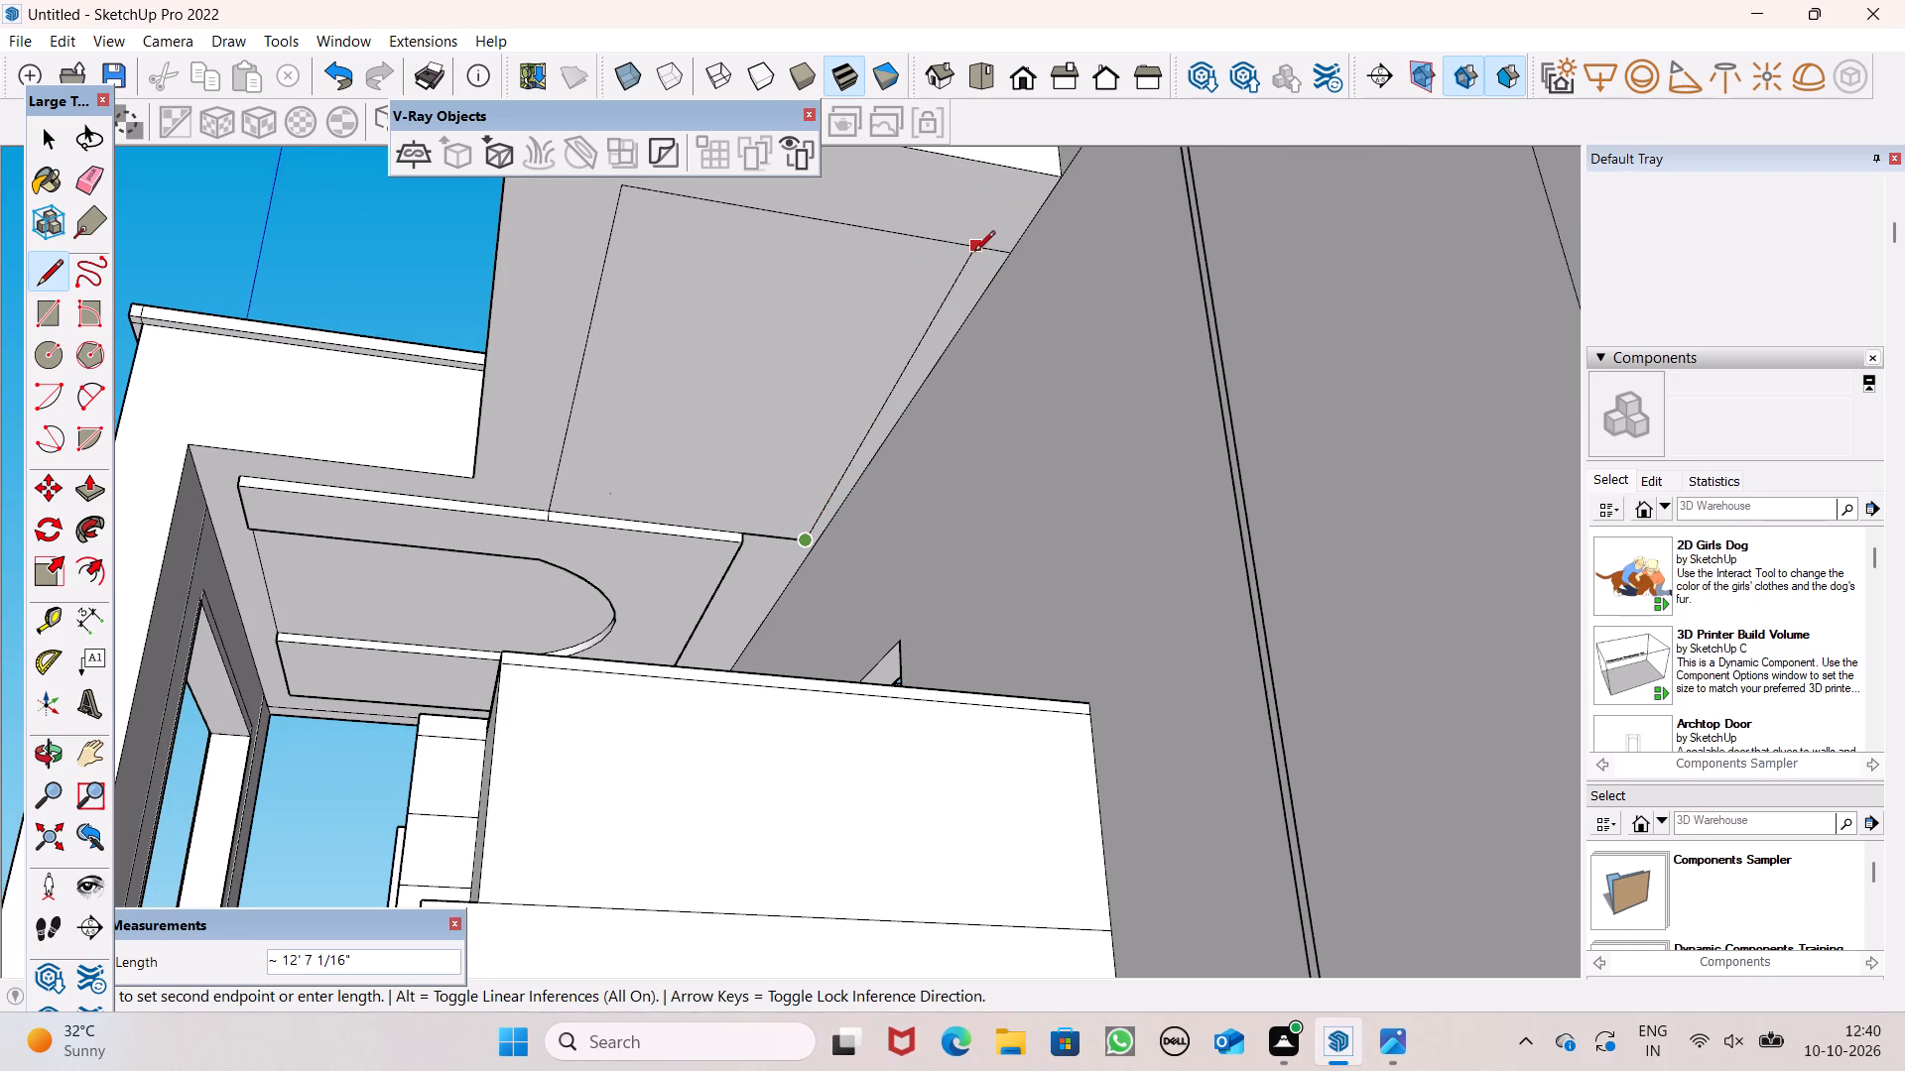
pyautogui.click(989, 253)
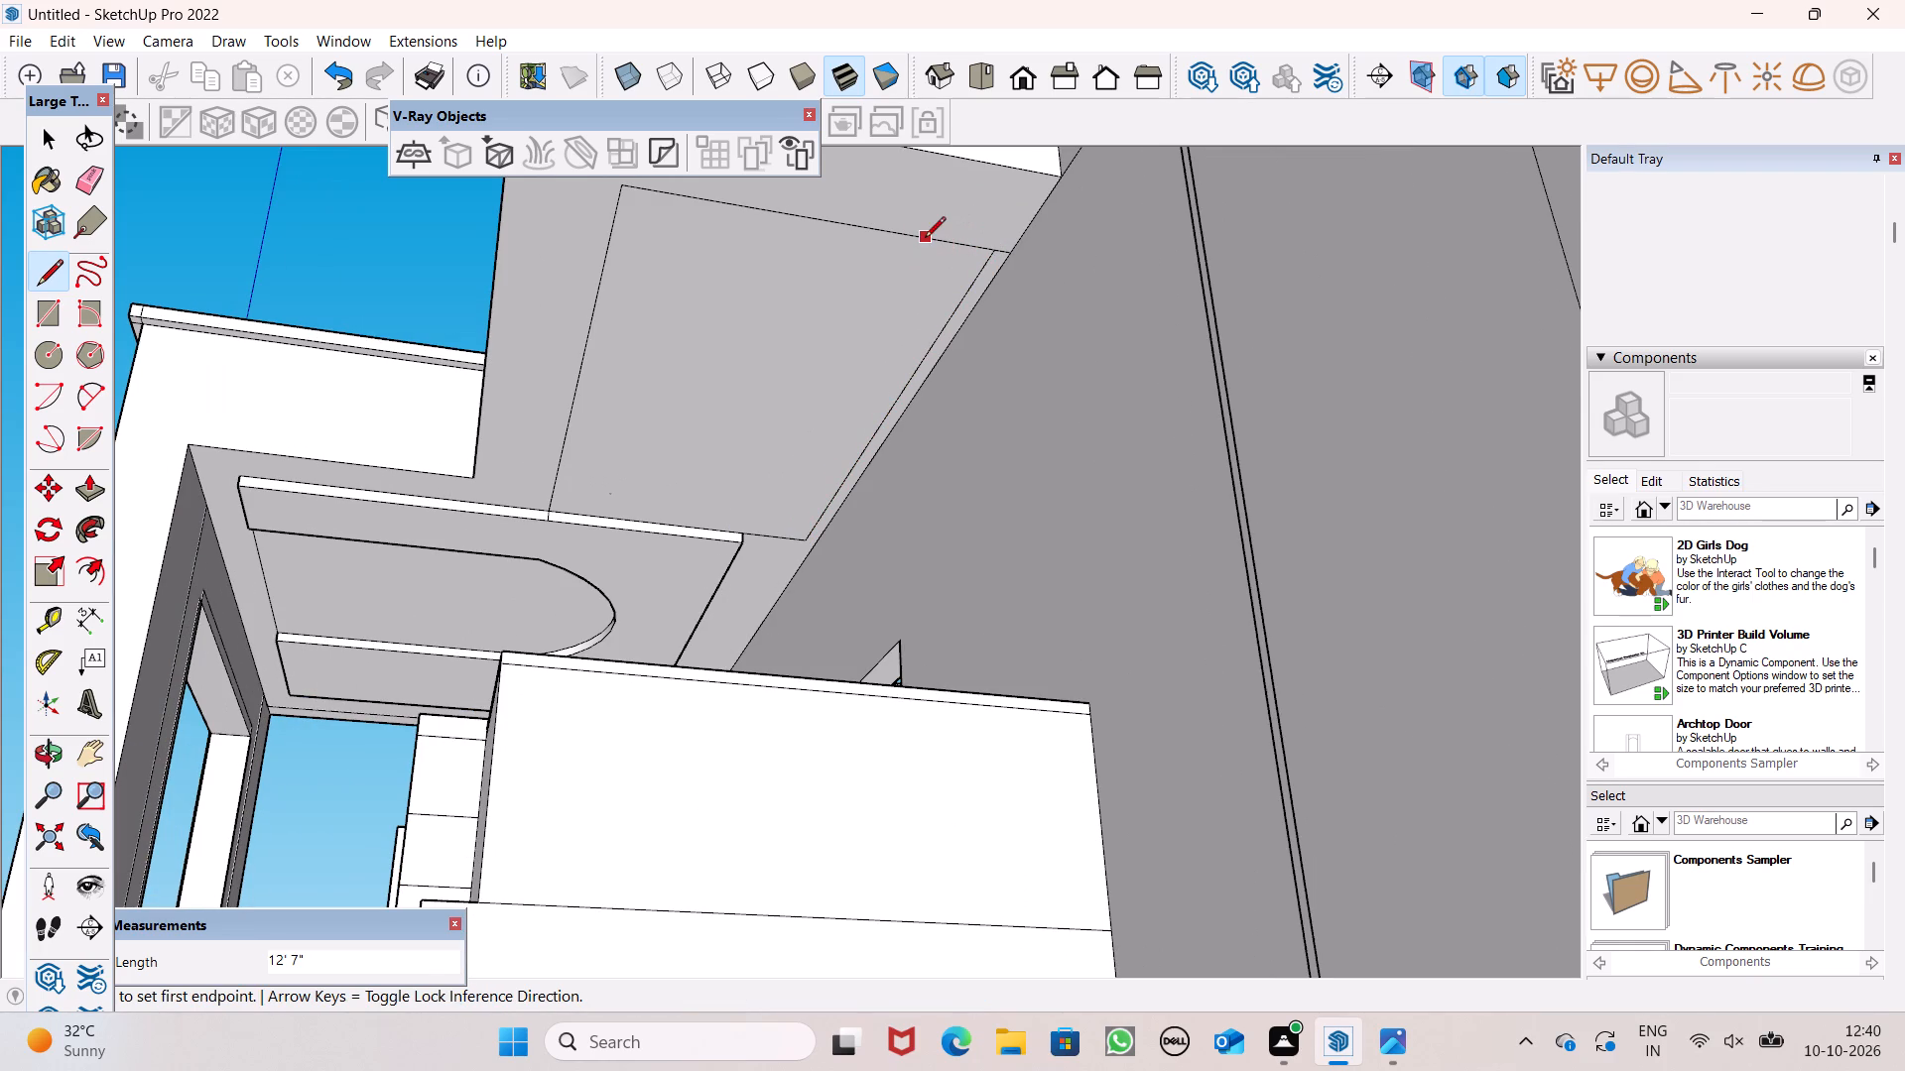
pyautogui.press('space')
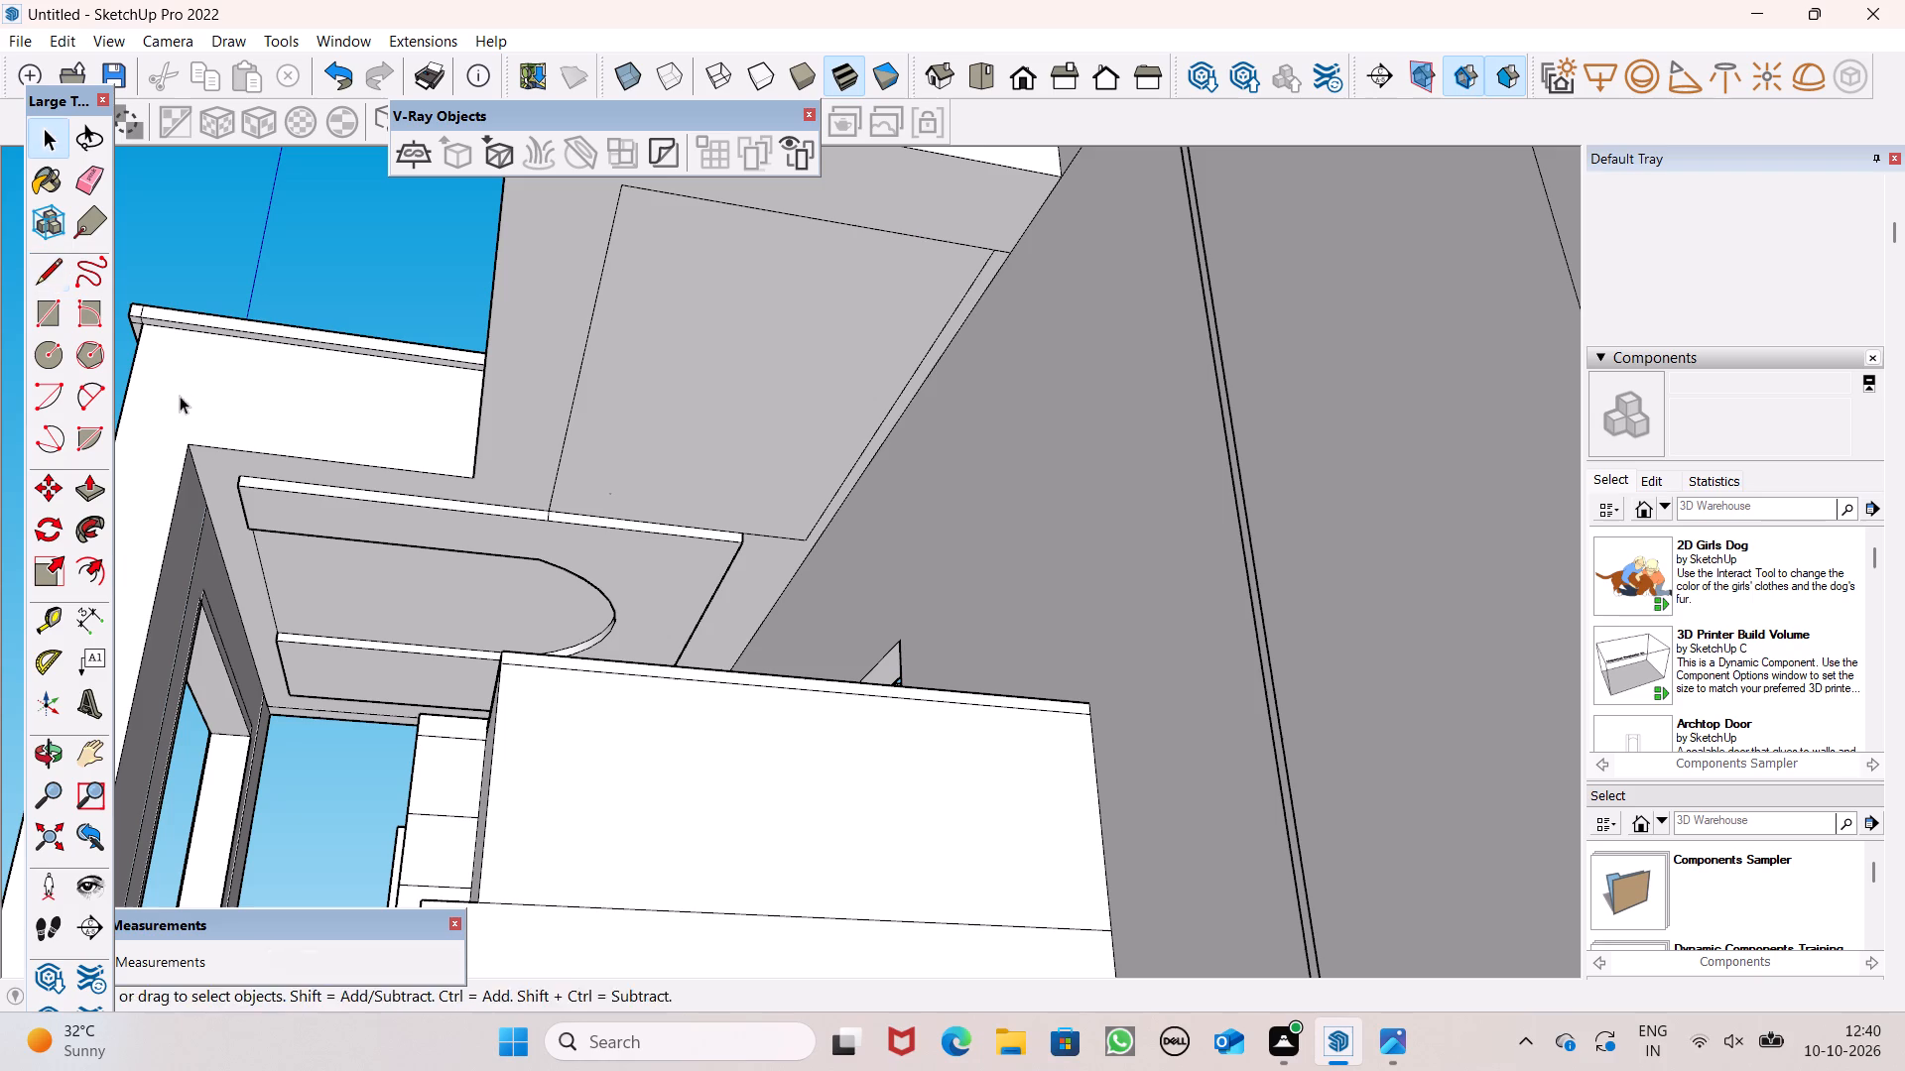
# Push/Pull the enclosed rectangle on the projecting slab's underside down 3 1/4".
pyautogui.click(85, 501)
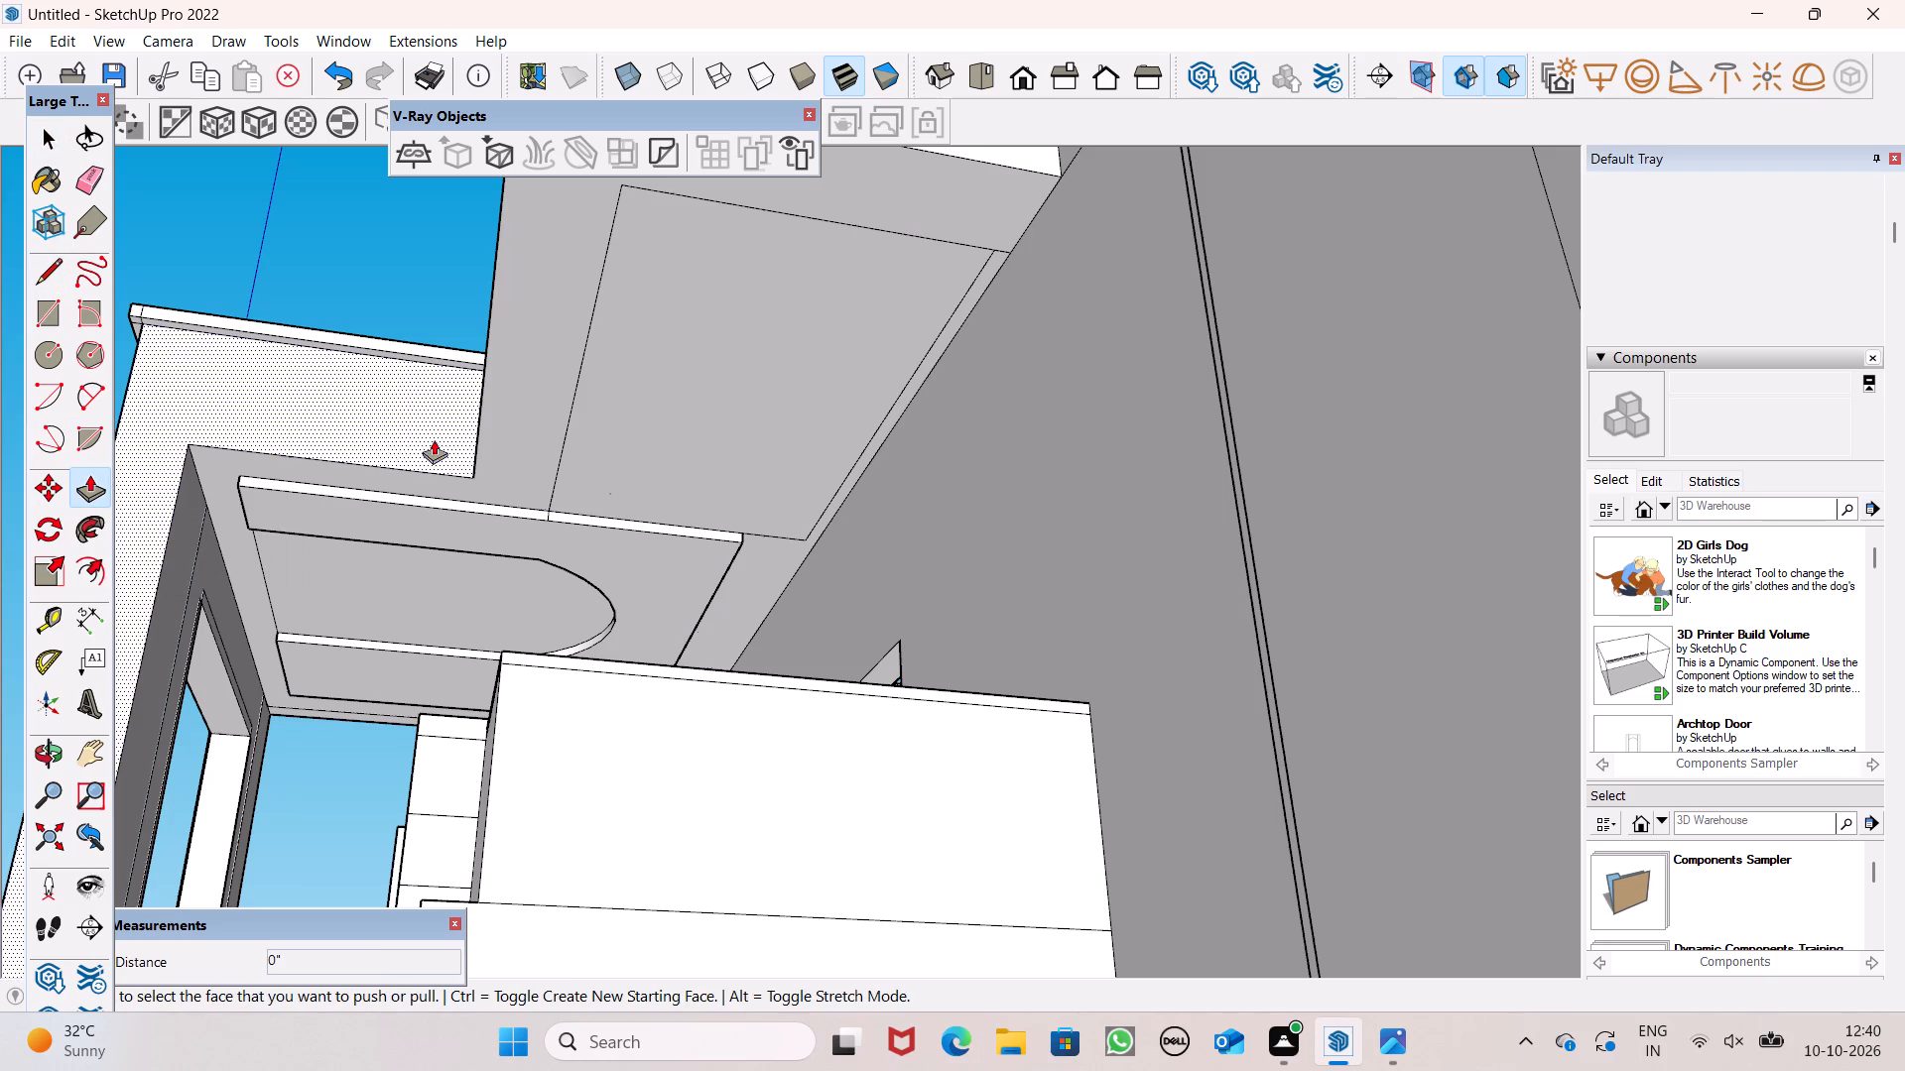
pyautogui.moveTo(616, 473); pyautogui.dragTo(542, 519)
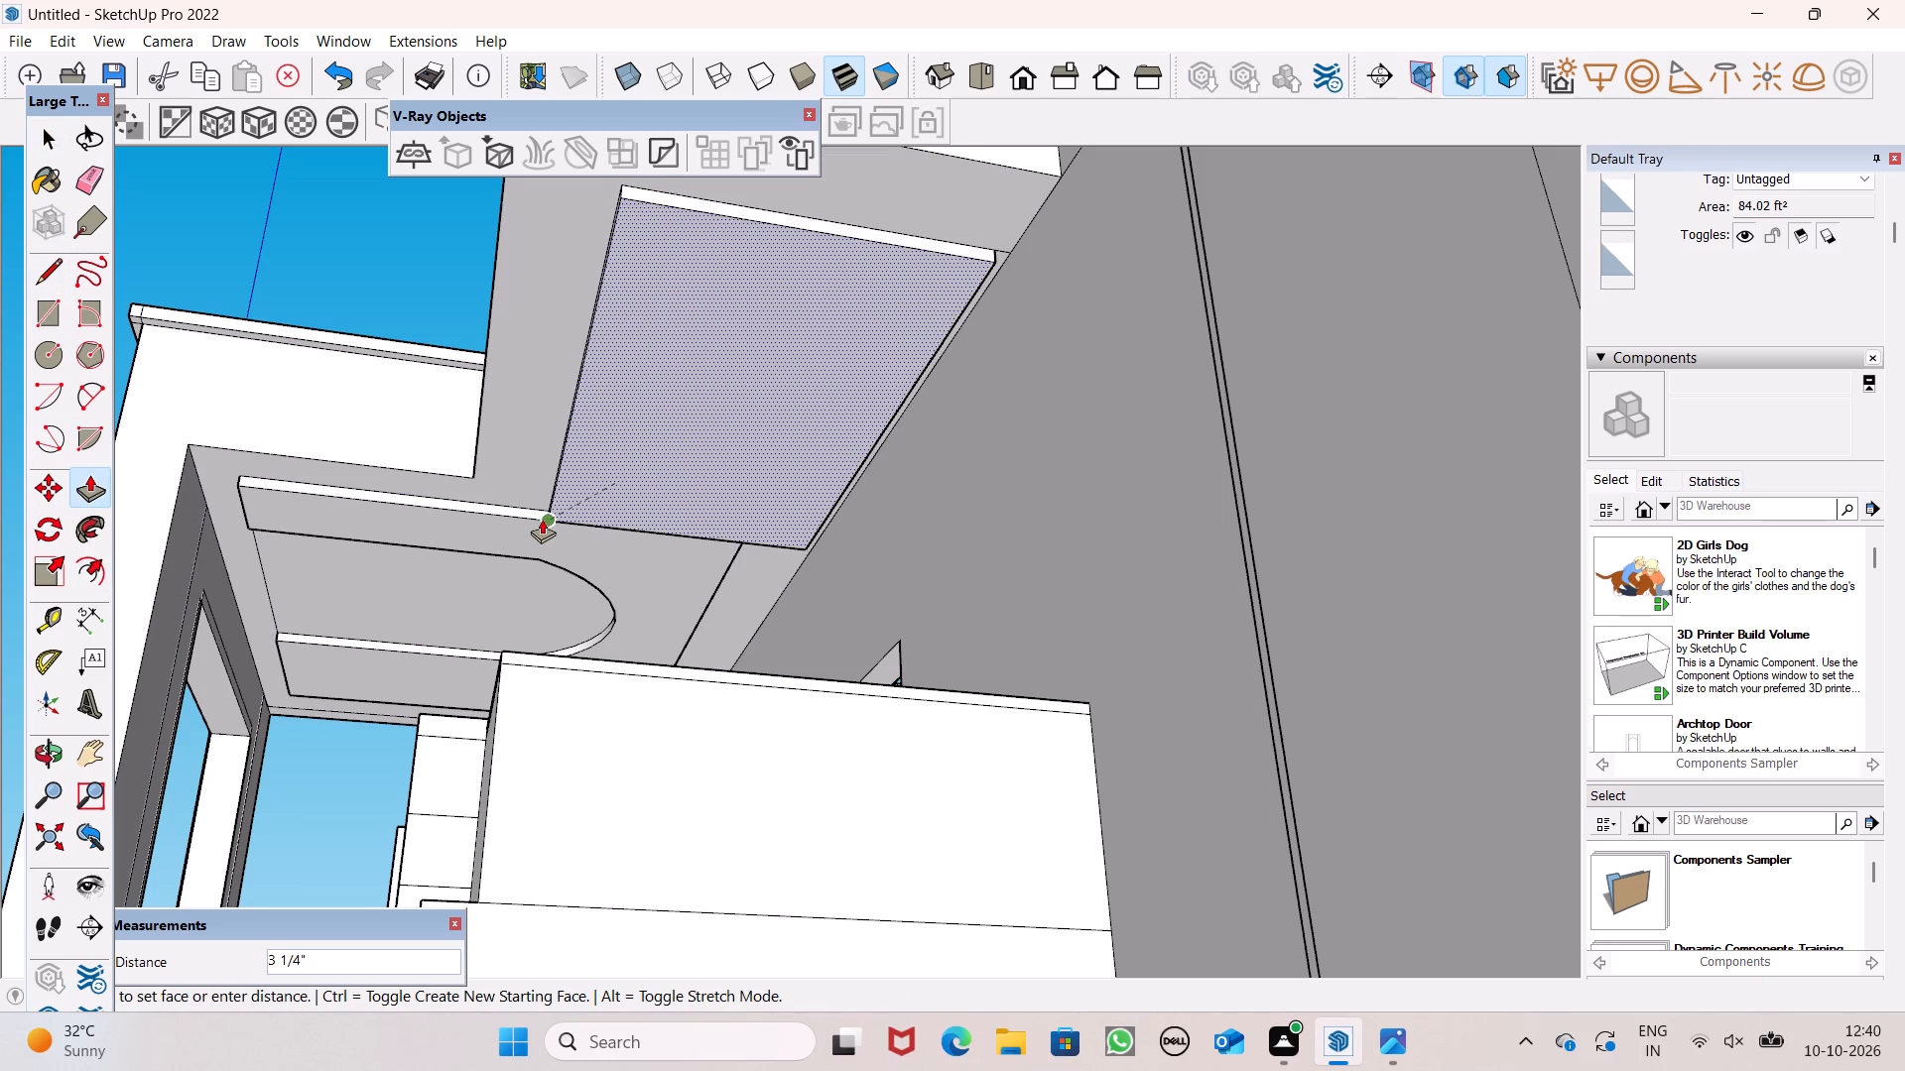
pyautogui.moveTo(542, 519); pyautogui.dragTo(536, 523)
pyautogui.scroll(-1, 784, 499)
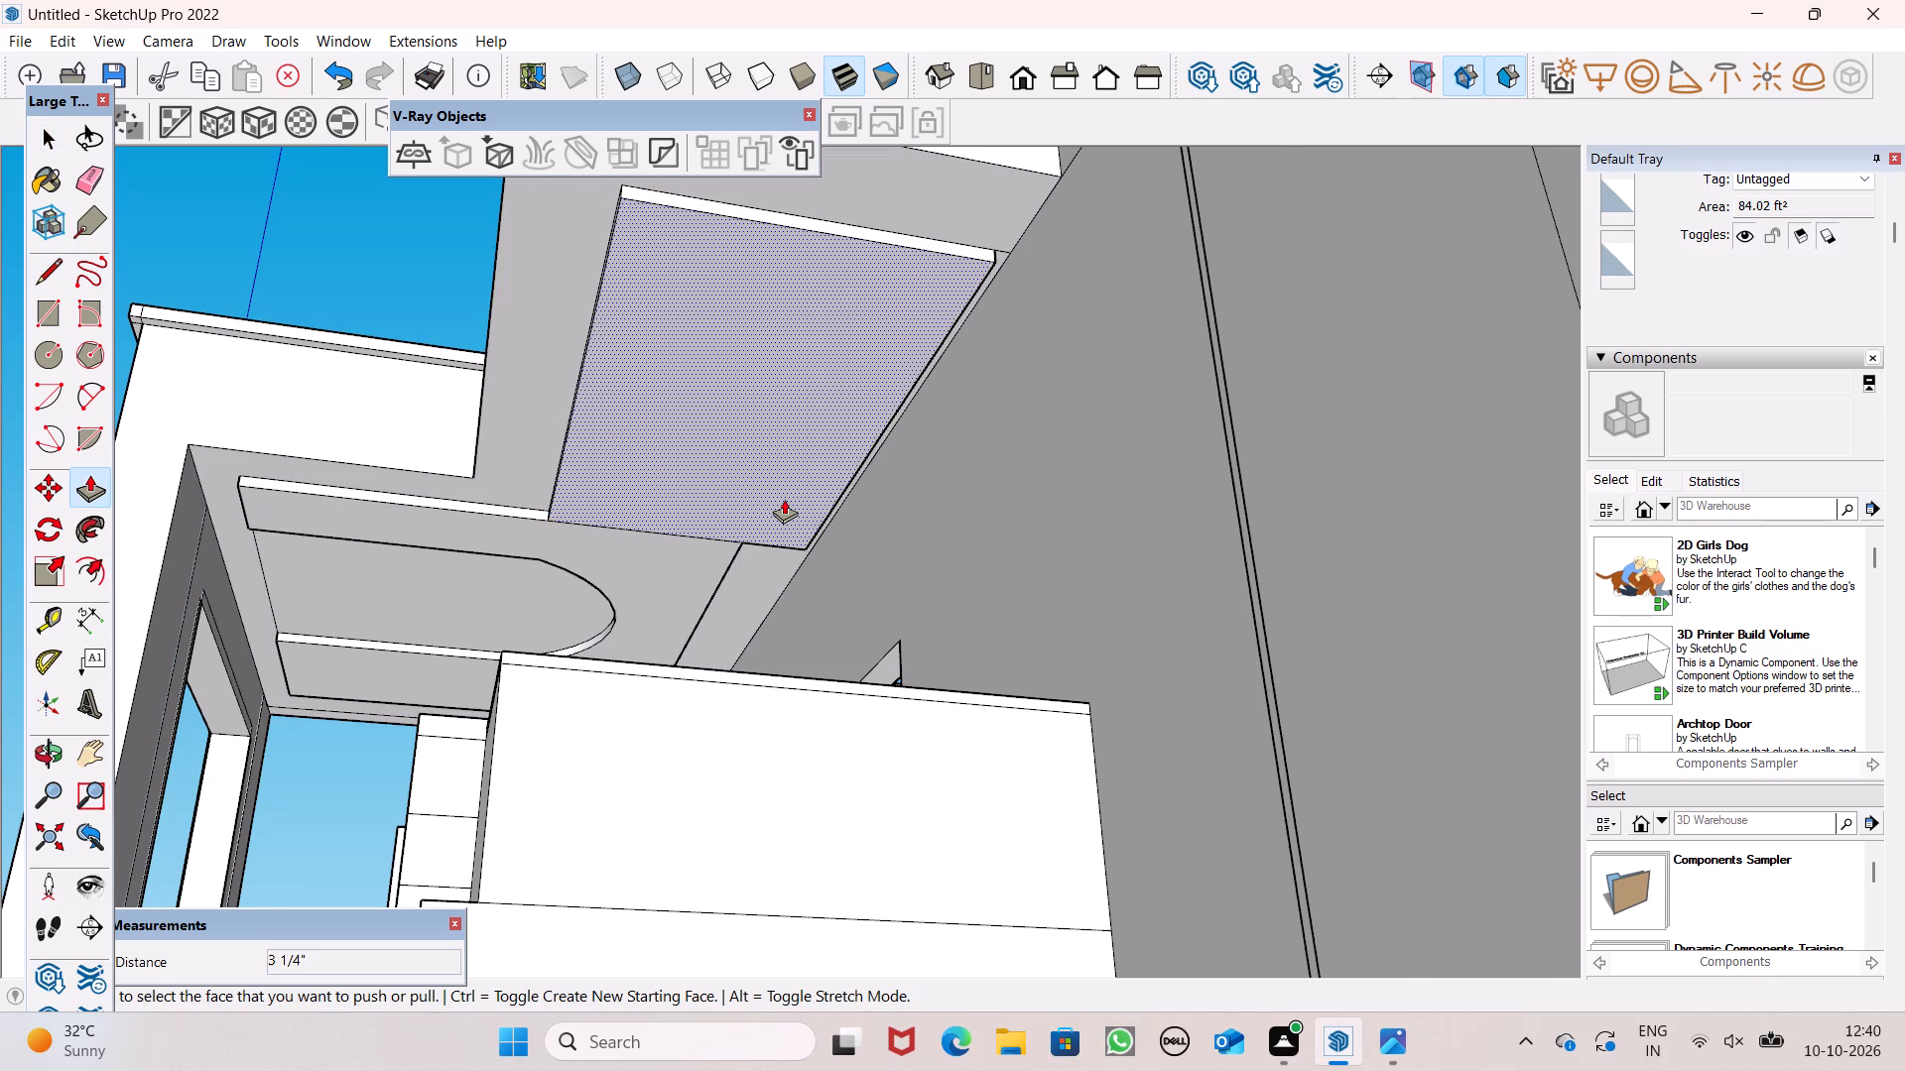
# Examine the lowered slab underside panel and its junction with the portico ceiling panel from the front and below.
pyautogui.moveTo(784, 499); pyautogui.dragTo(1027, 644, button='middle')
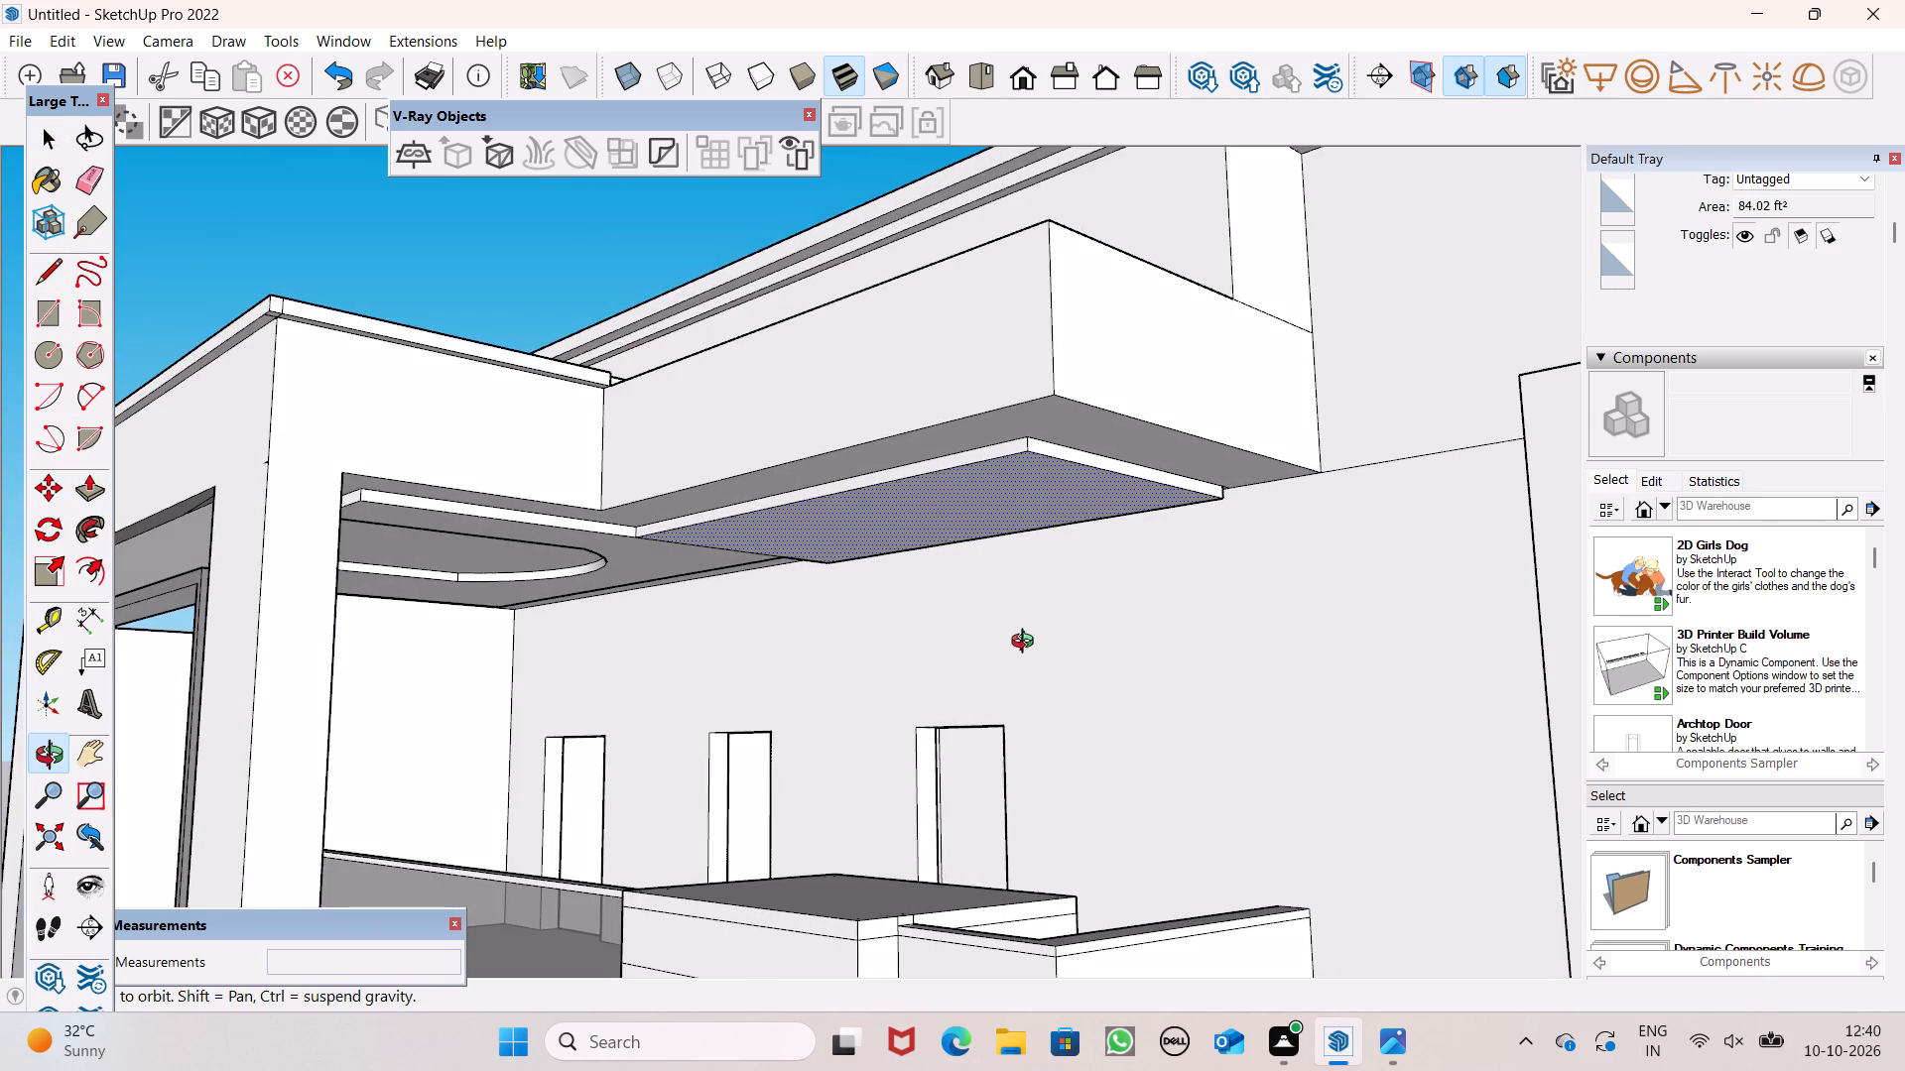
pyautogui.moveTo(1027, 644); pyautogui.dragTo(1264, 490, button='middle')
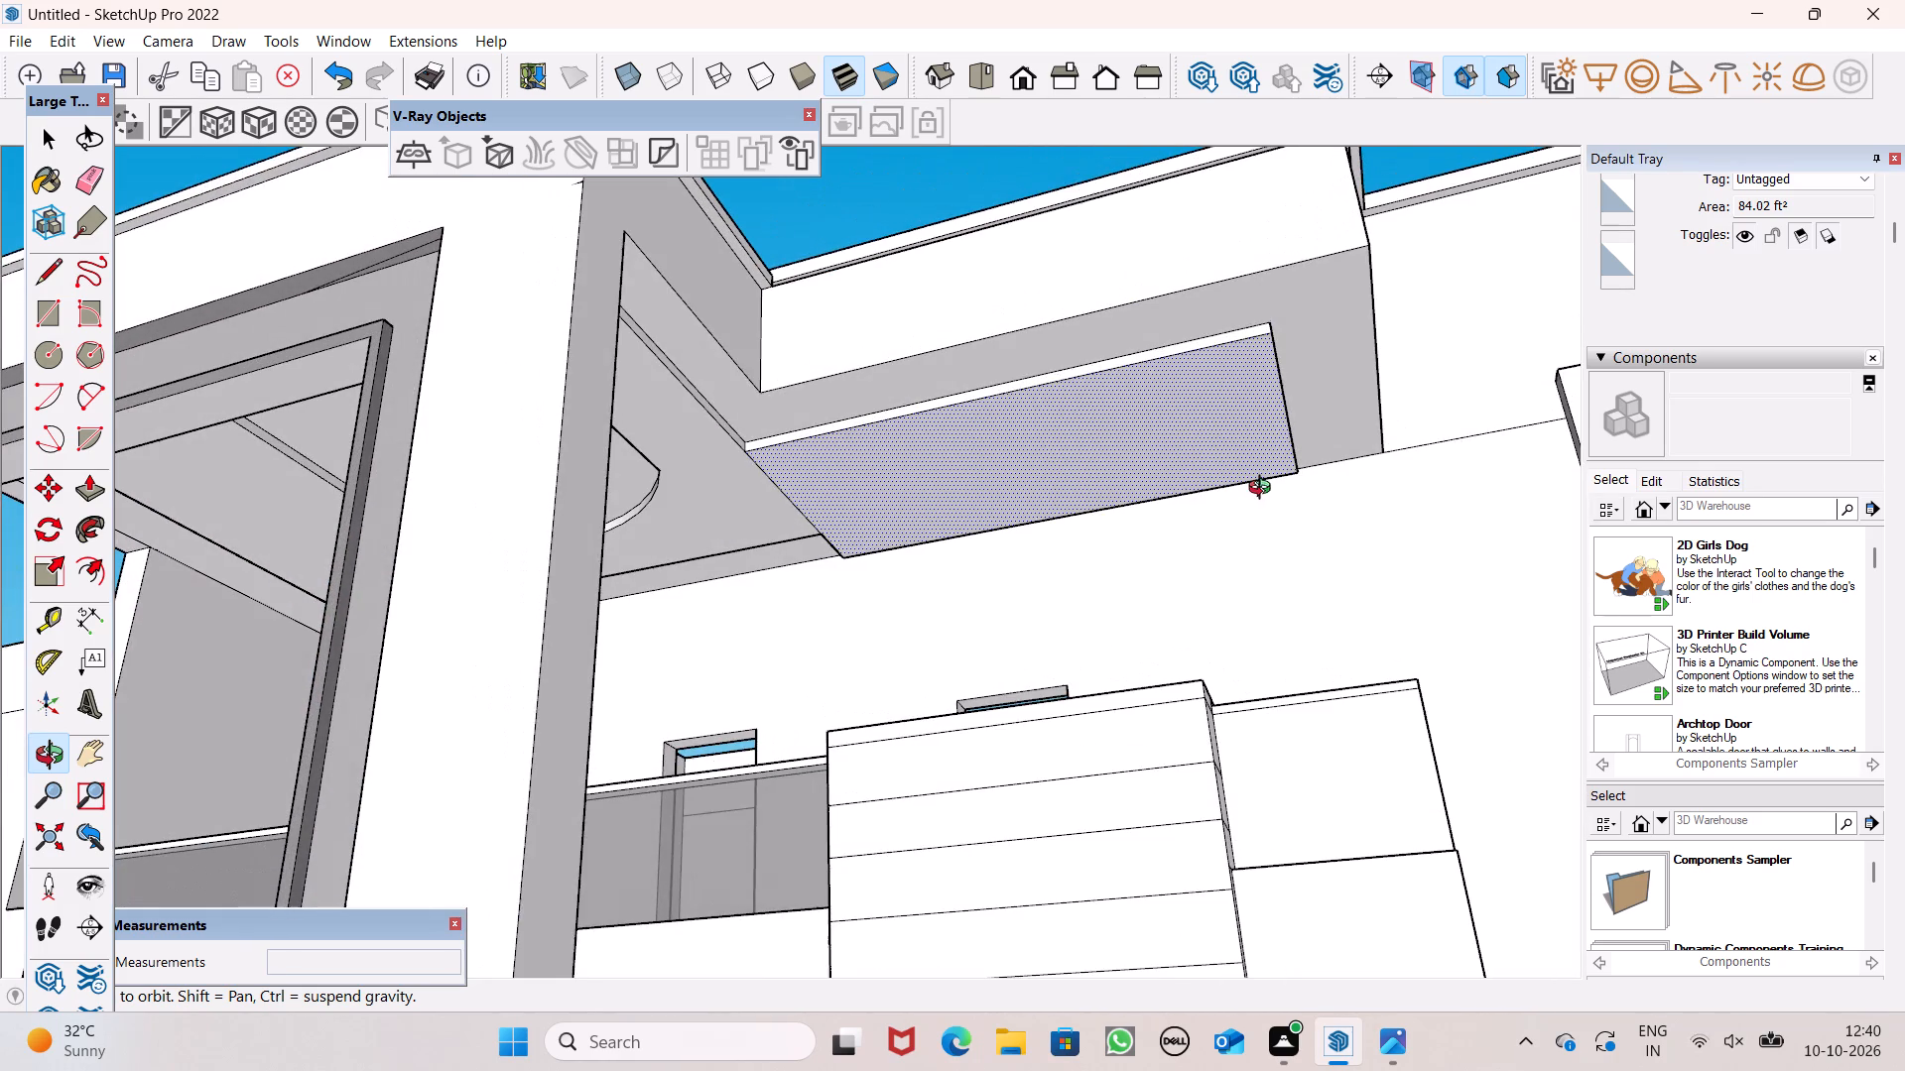
pyautogui.moveTo(1264, 490); pyautogui.dragTo(1125, 447, button='middle')
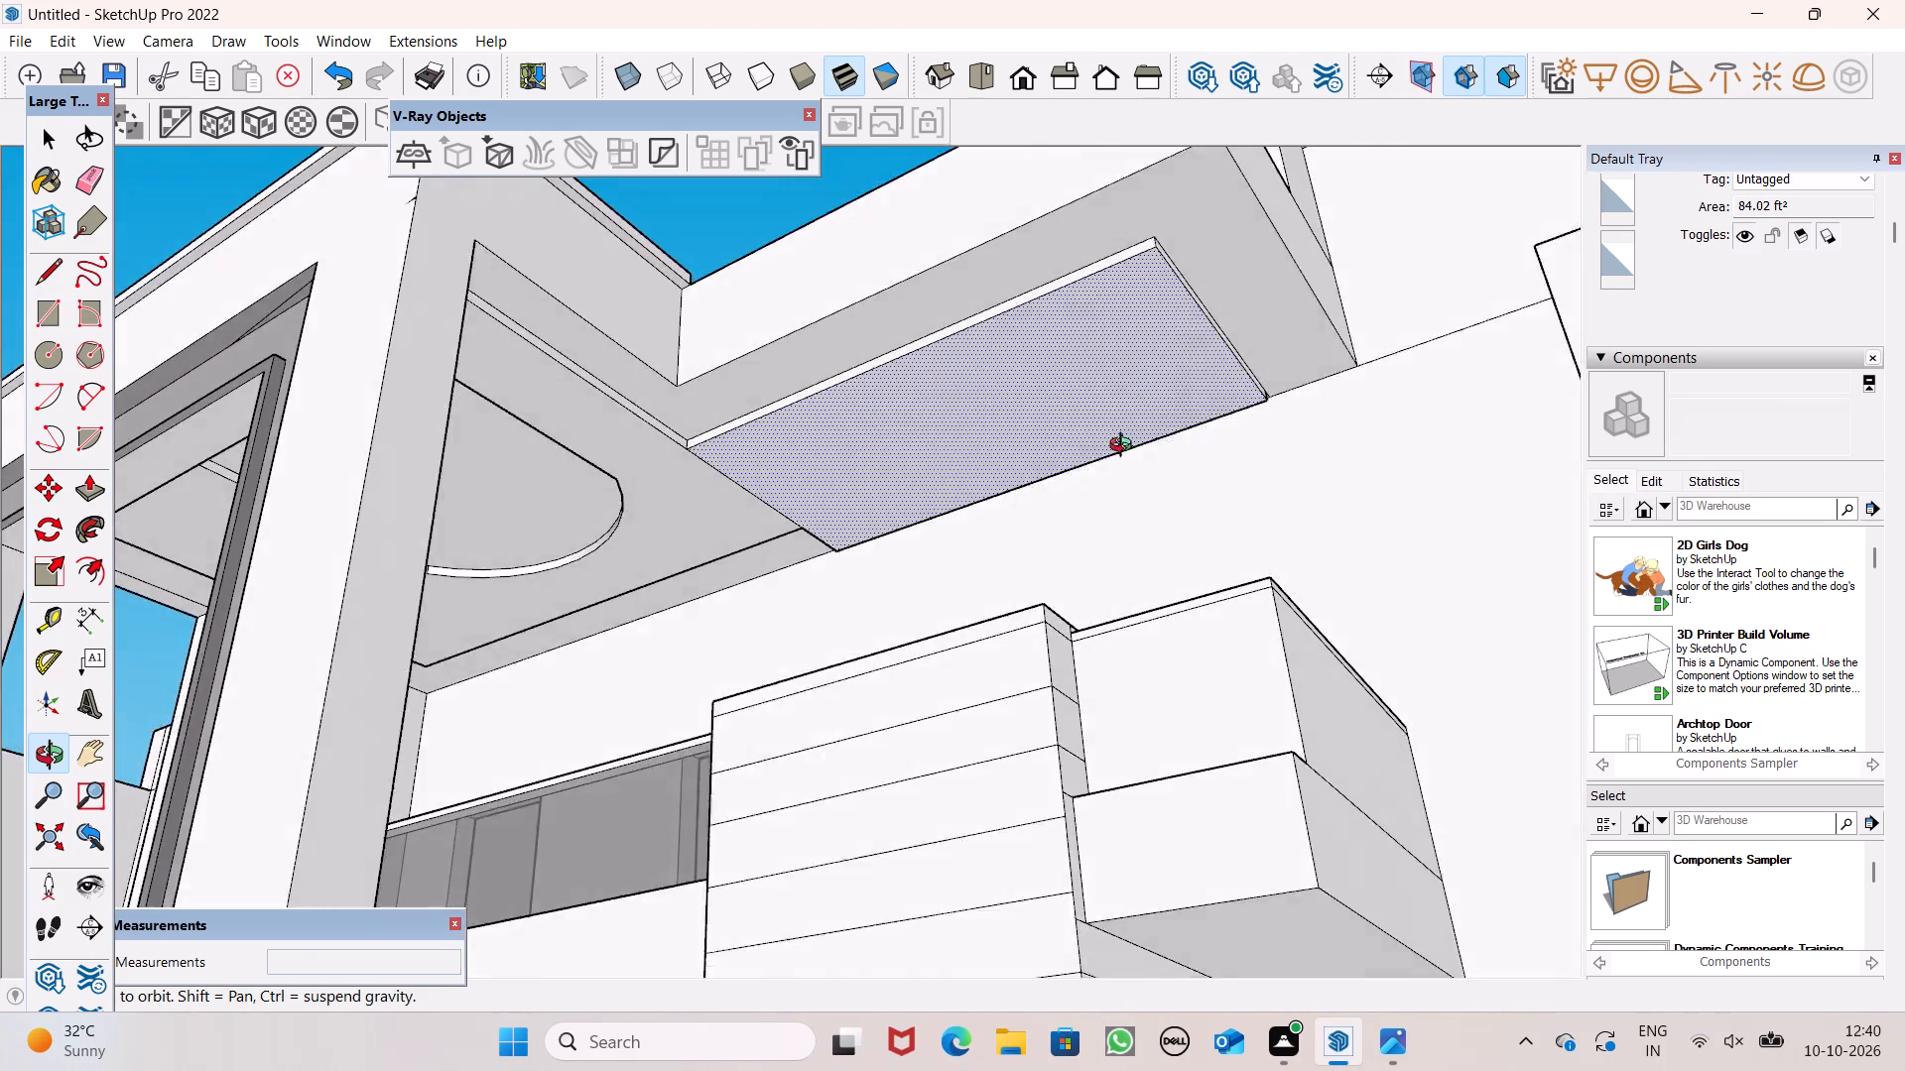
pyautogui.moveTo(1125, 447); pyautogui.dragTo(1007, 481, button='middle')
pyautogui.scroll(1, 955, 521)
pyautogui.moveTo(862, 513); pyautogui.dragTo(844, 416, button='middle')
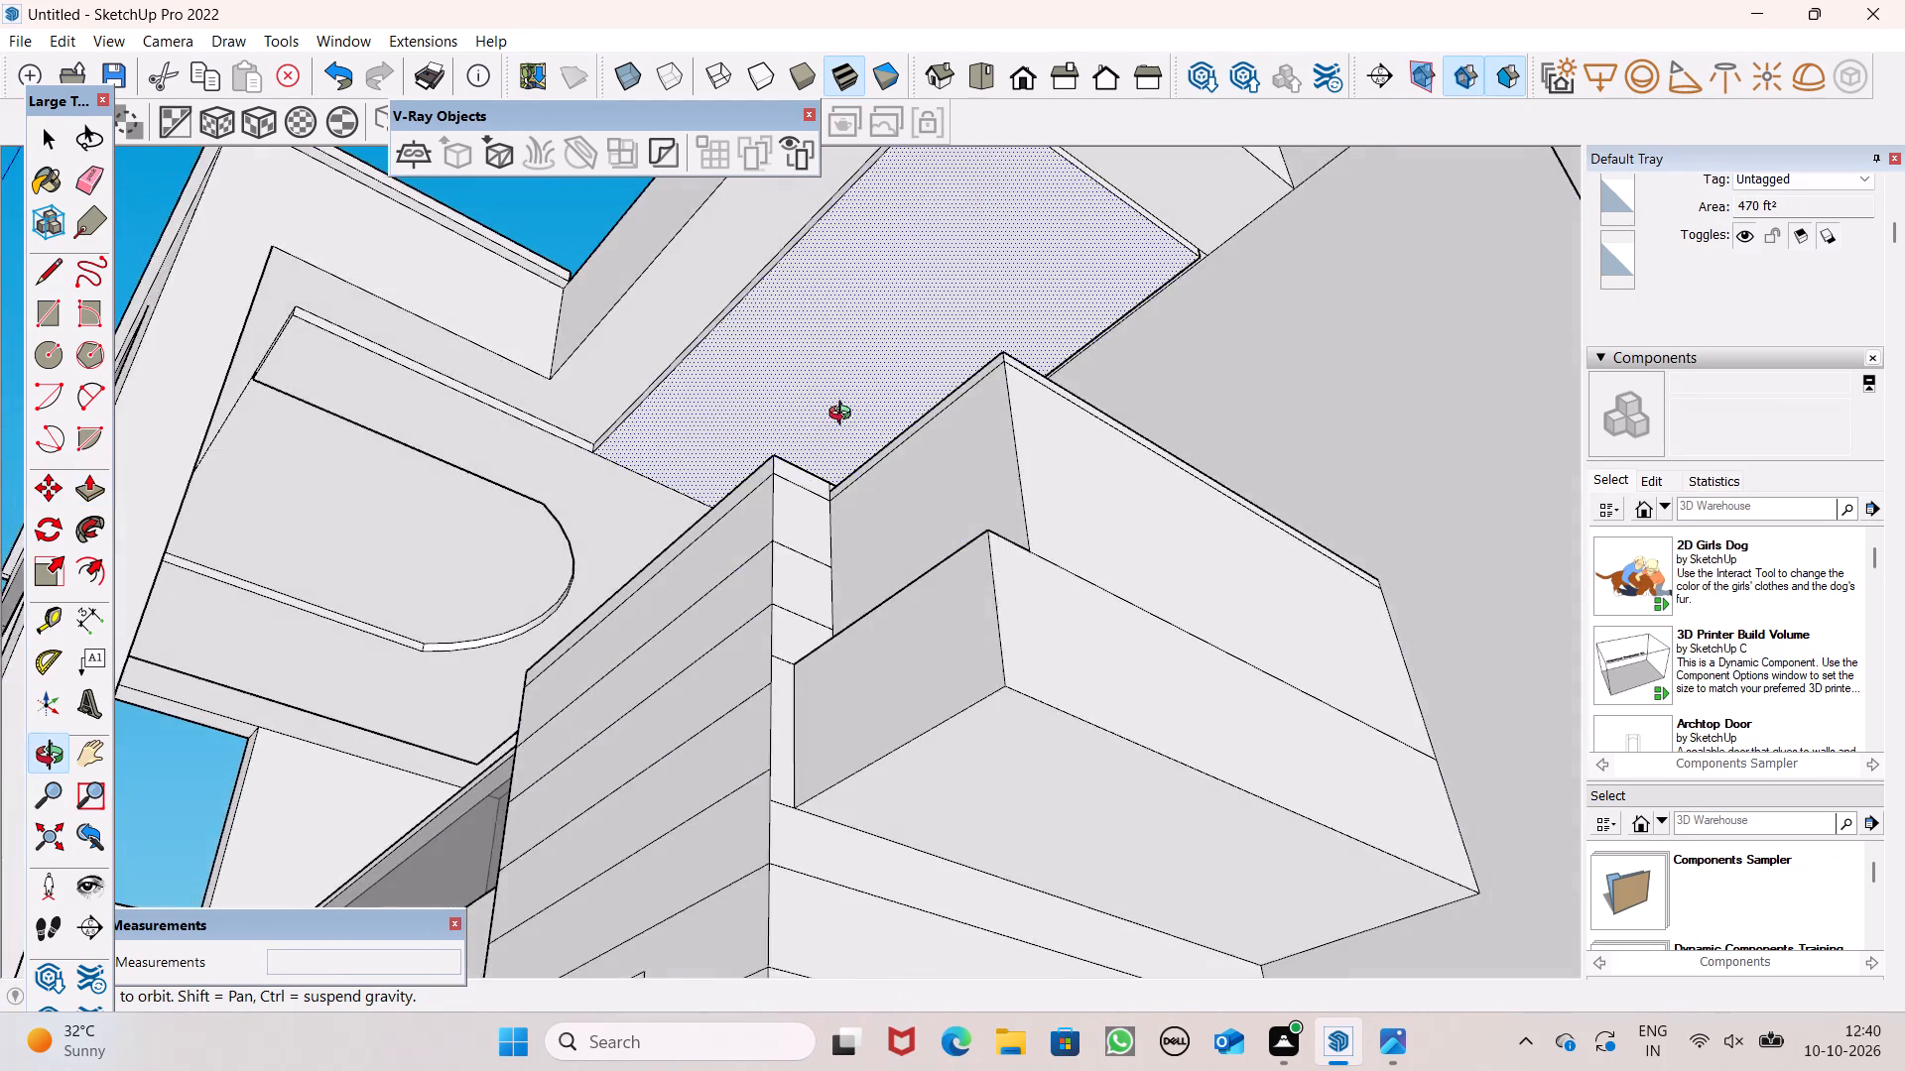
pyautogui.moveTo(844, 416); pyautogui.dragTo(1045, 483, button='middle')
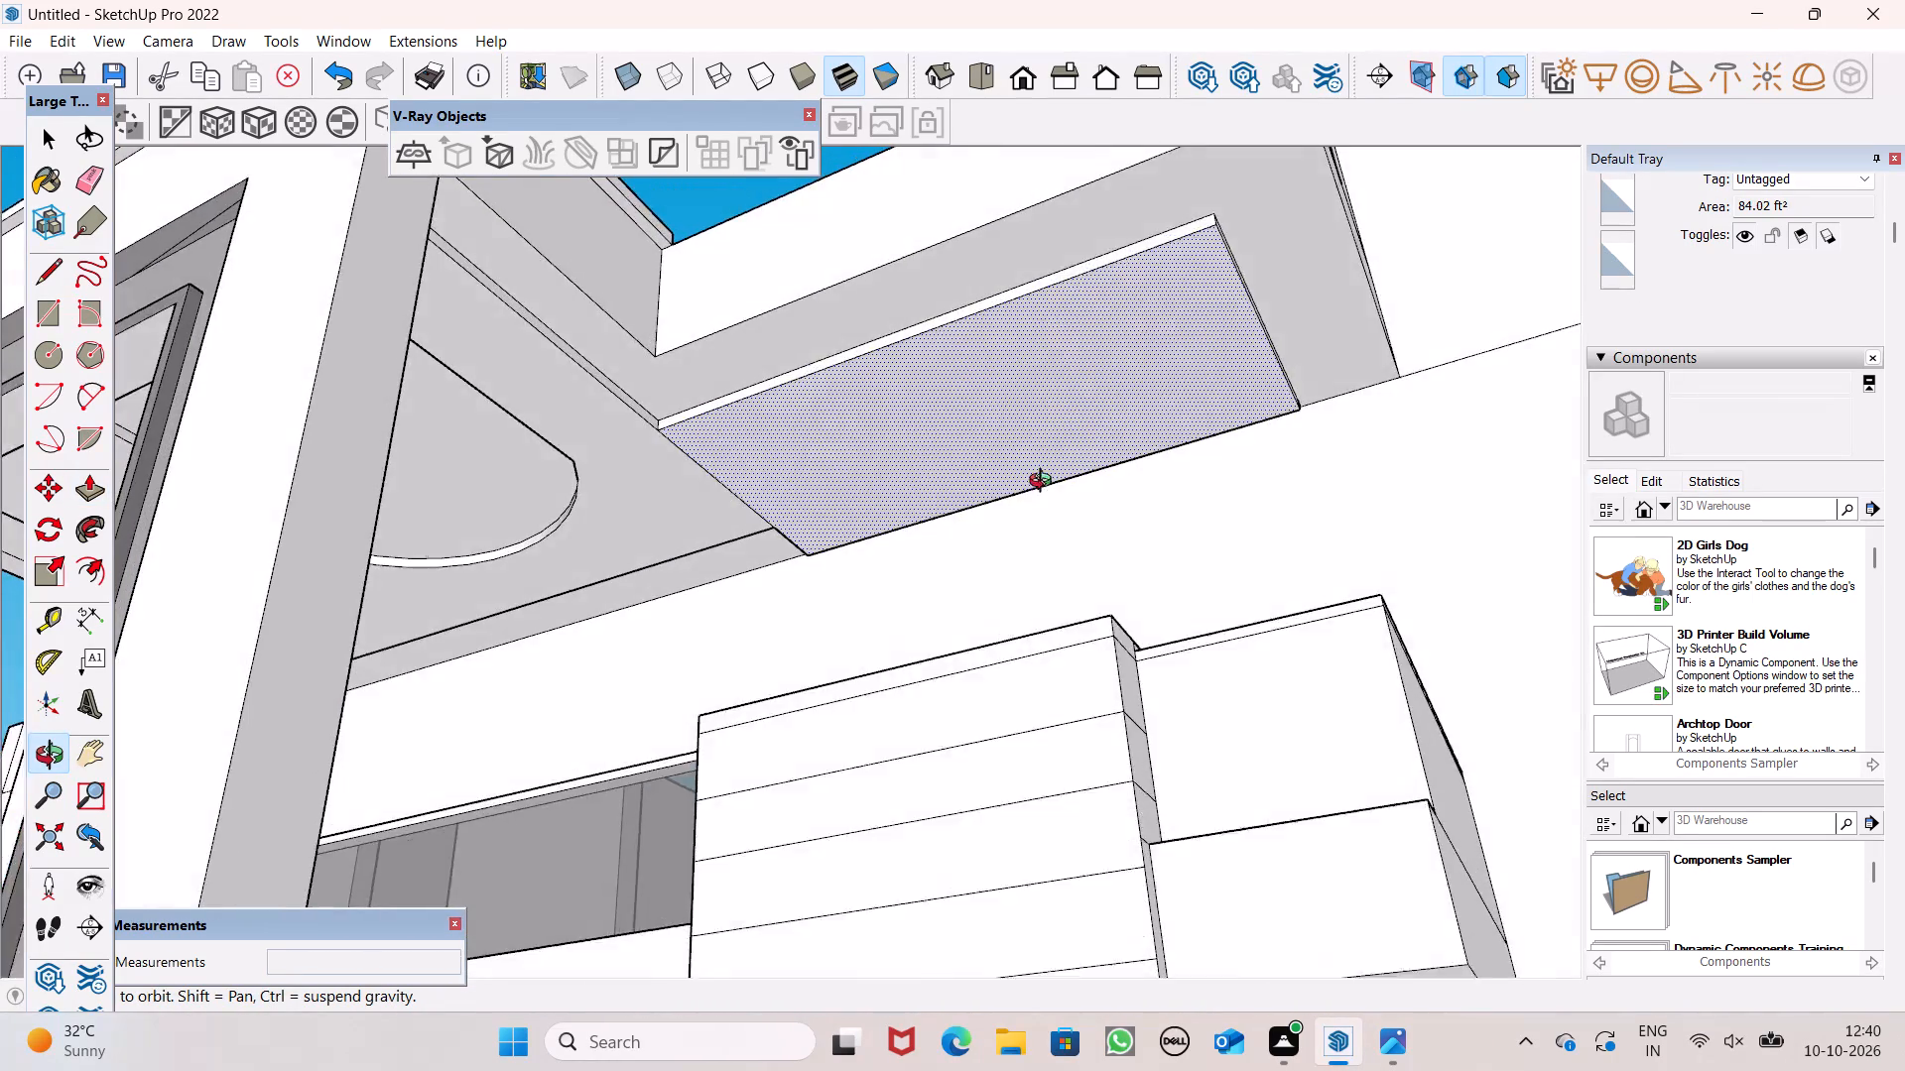
pyautogui.moveTo(1045, 483); pyautogui.dragTo(1028, 520, button='middle')
pyautogui.scroll(-3, 764, 460)
pyautogui.moveTo(762, 461); pyautogui.dragTo(745, 495, button='middle')
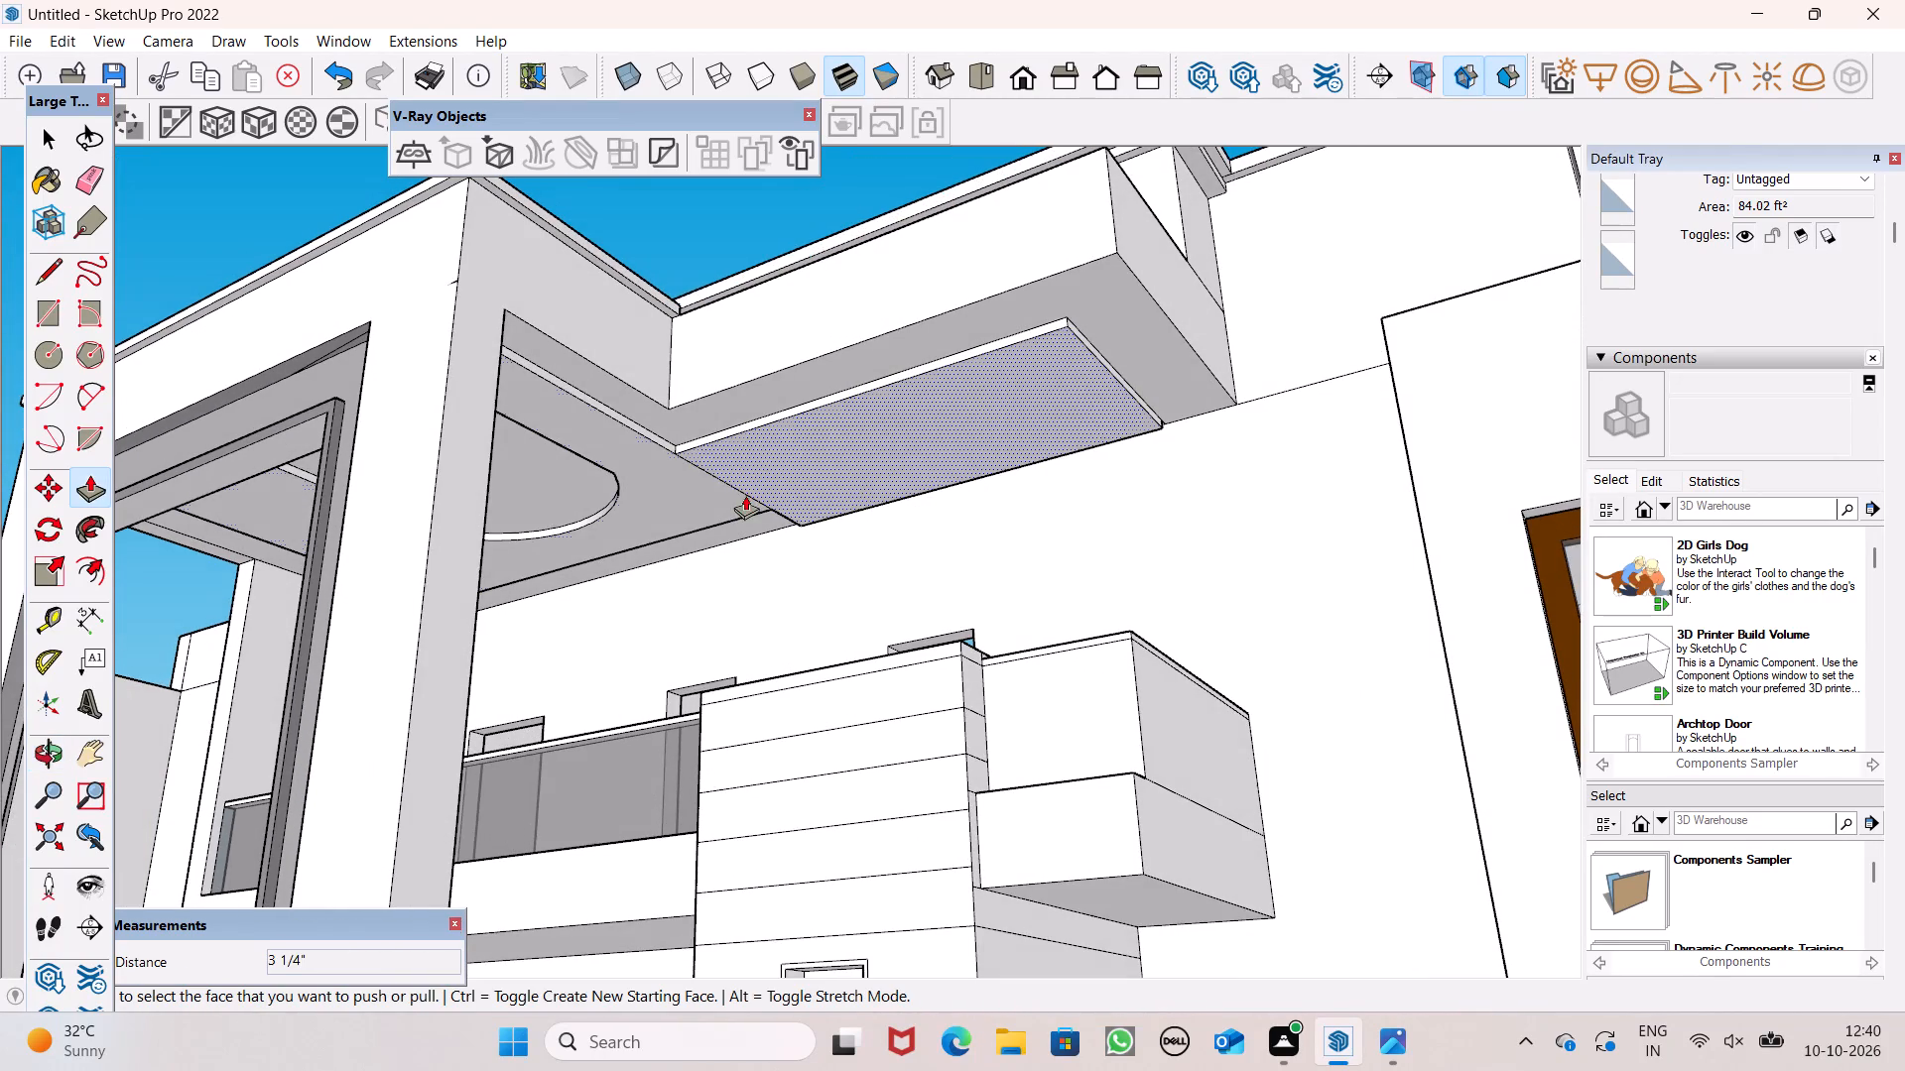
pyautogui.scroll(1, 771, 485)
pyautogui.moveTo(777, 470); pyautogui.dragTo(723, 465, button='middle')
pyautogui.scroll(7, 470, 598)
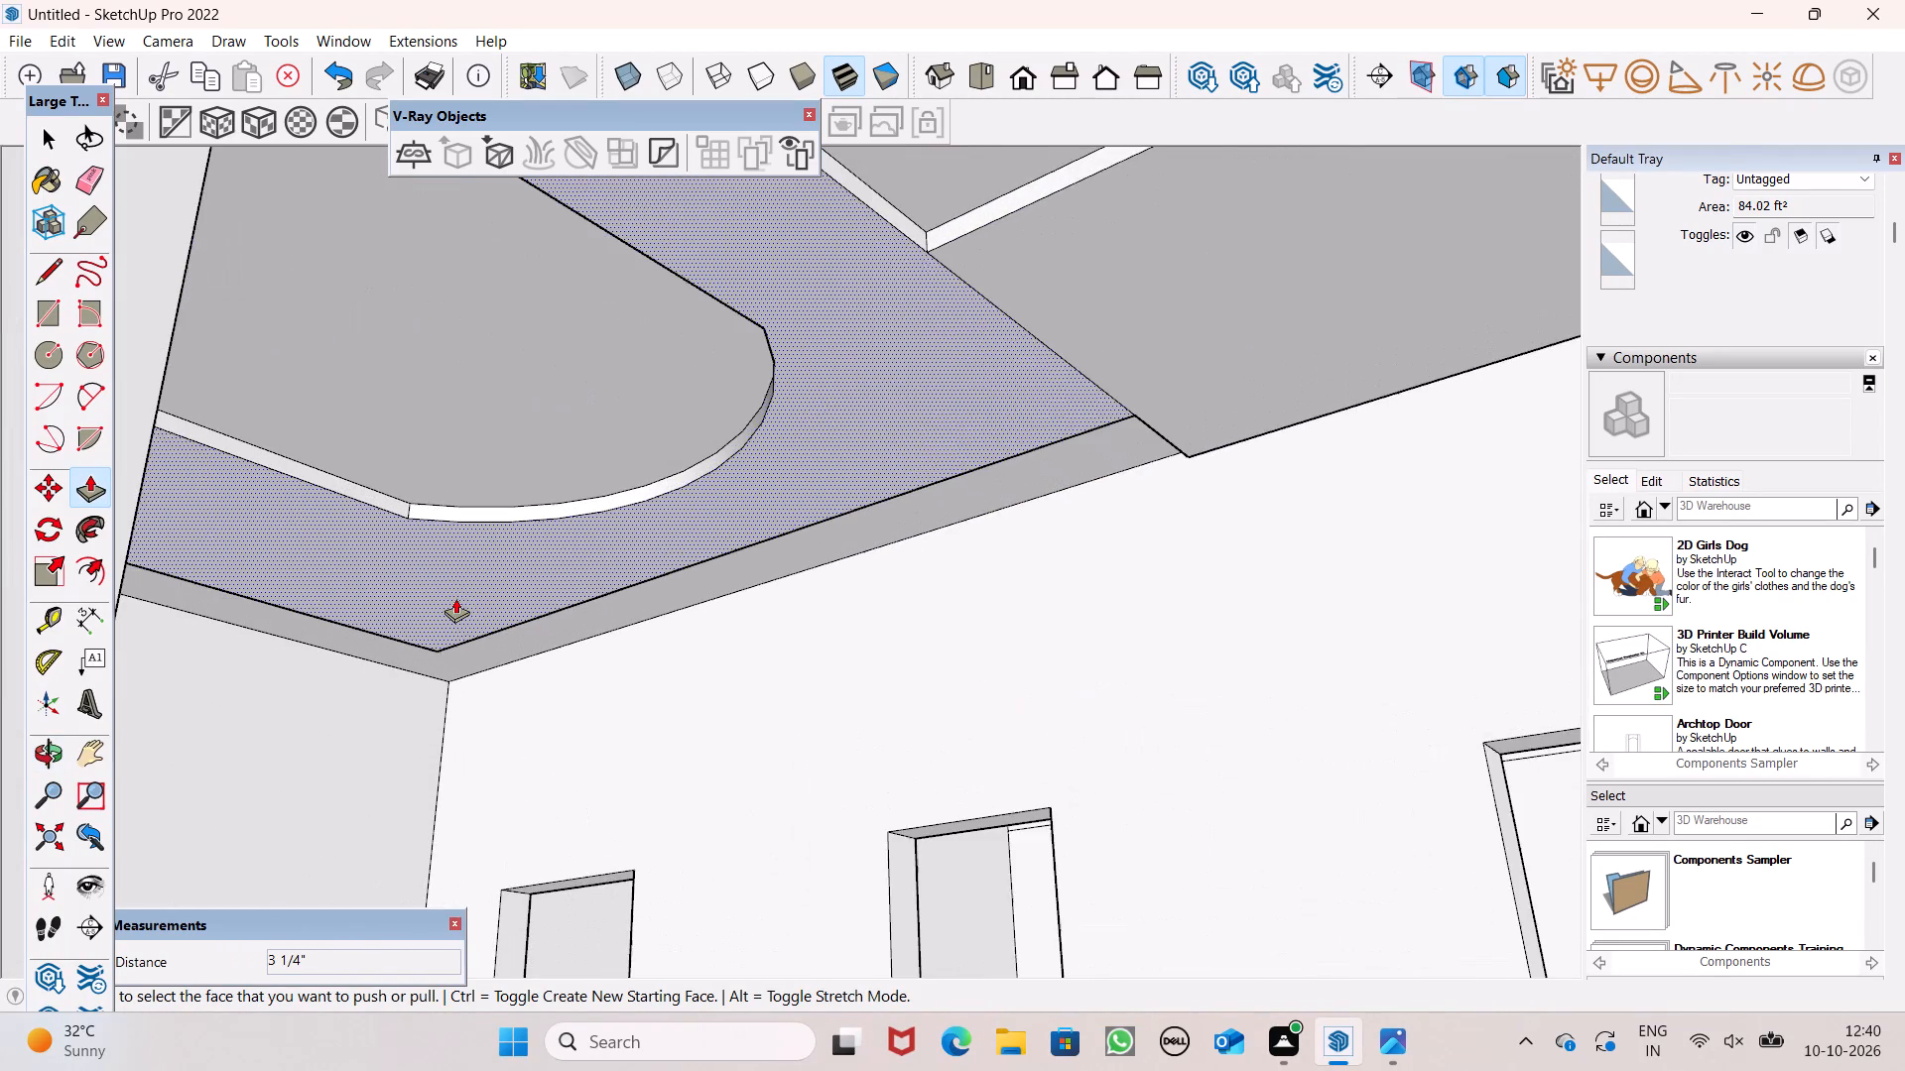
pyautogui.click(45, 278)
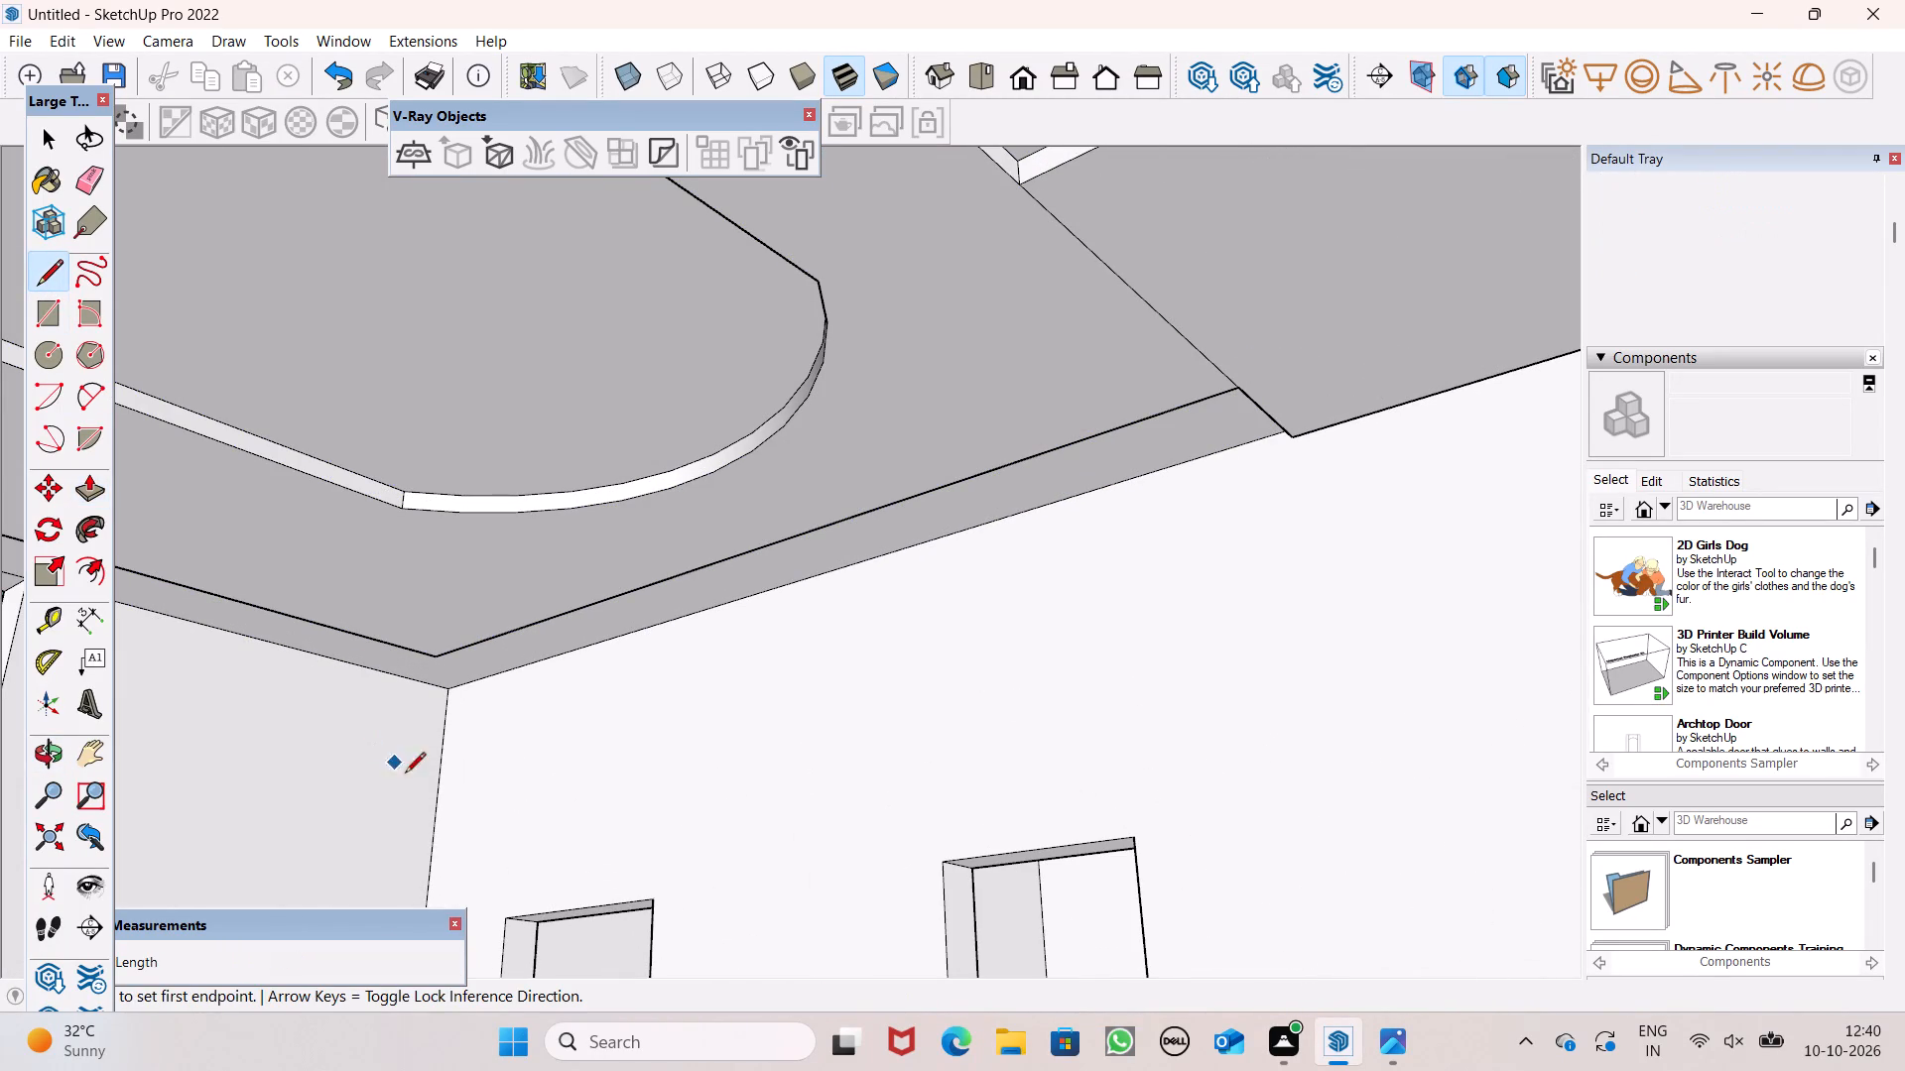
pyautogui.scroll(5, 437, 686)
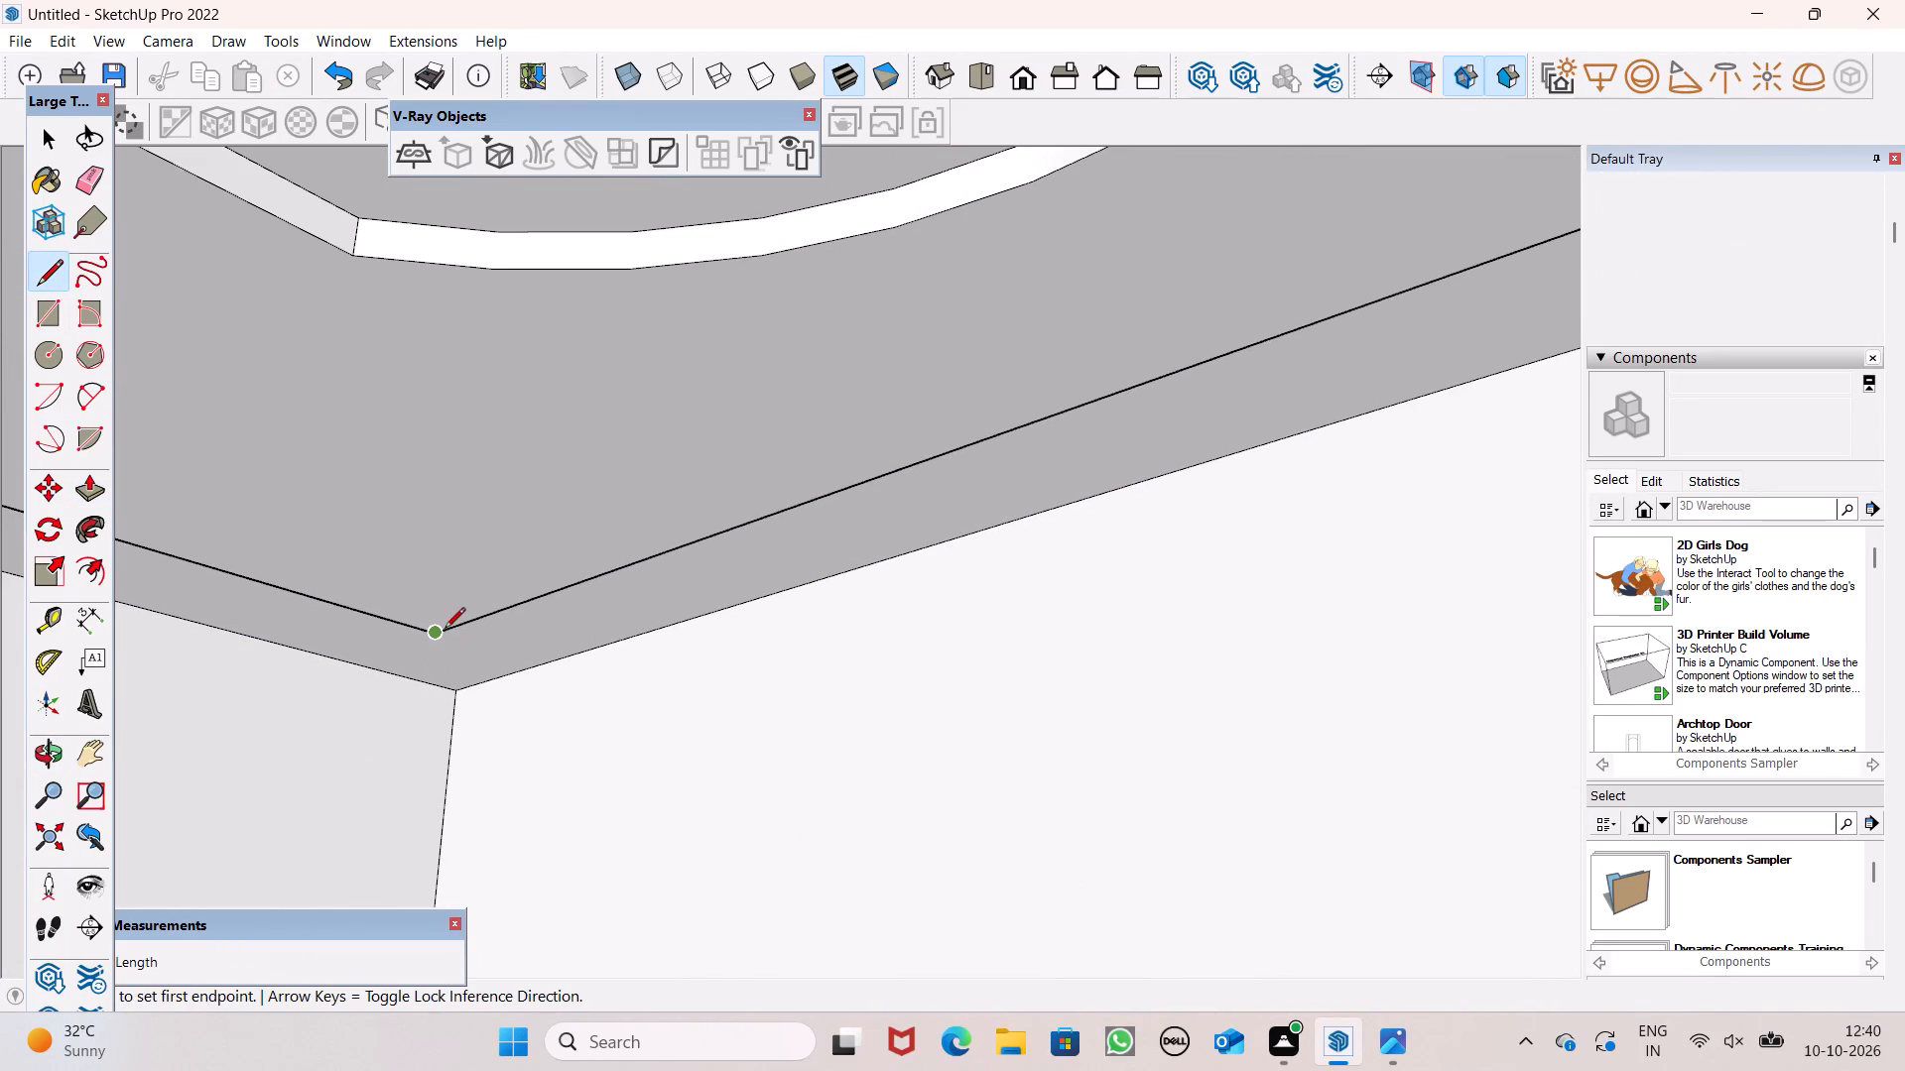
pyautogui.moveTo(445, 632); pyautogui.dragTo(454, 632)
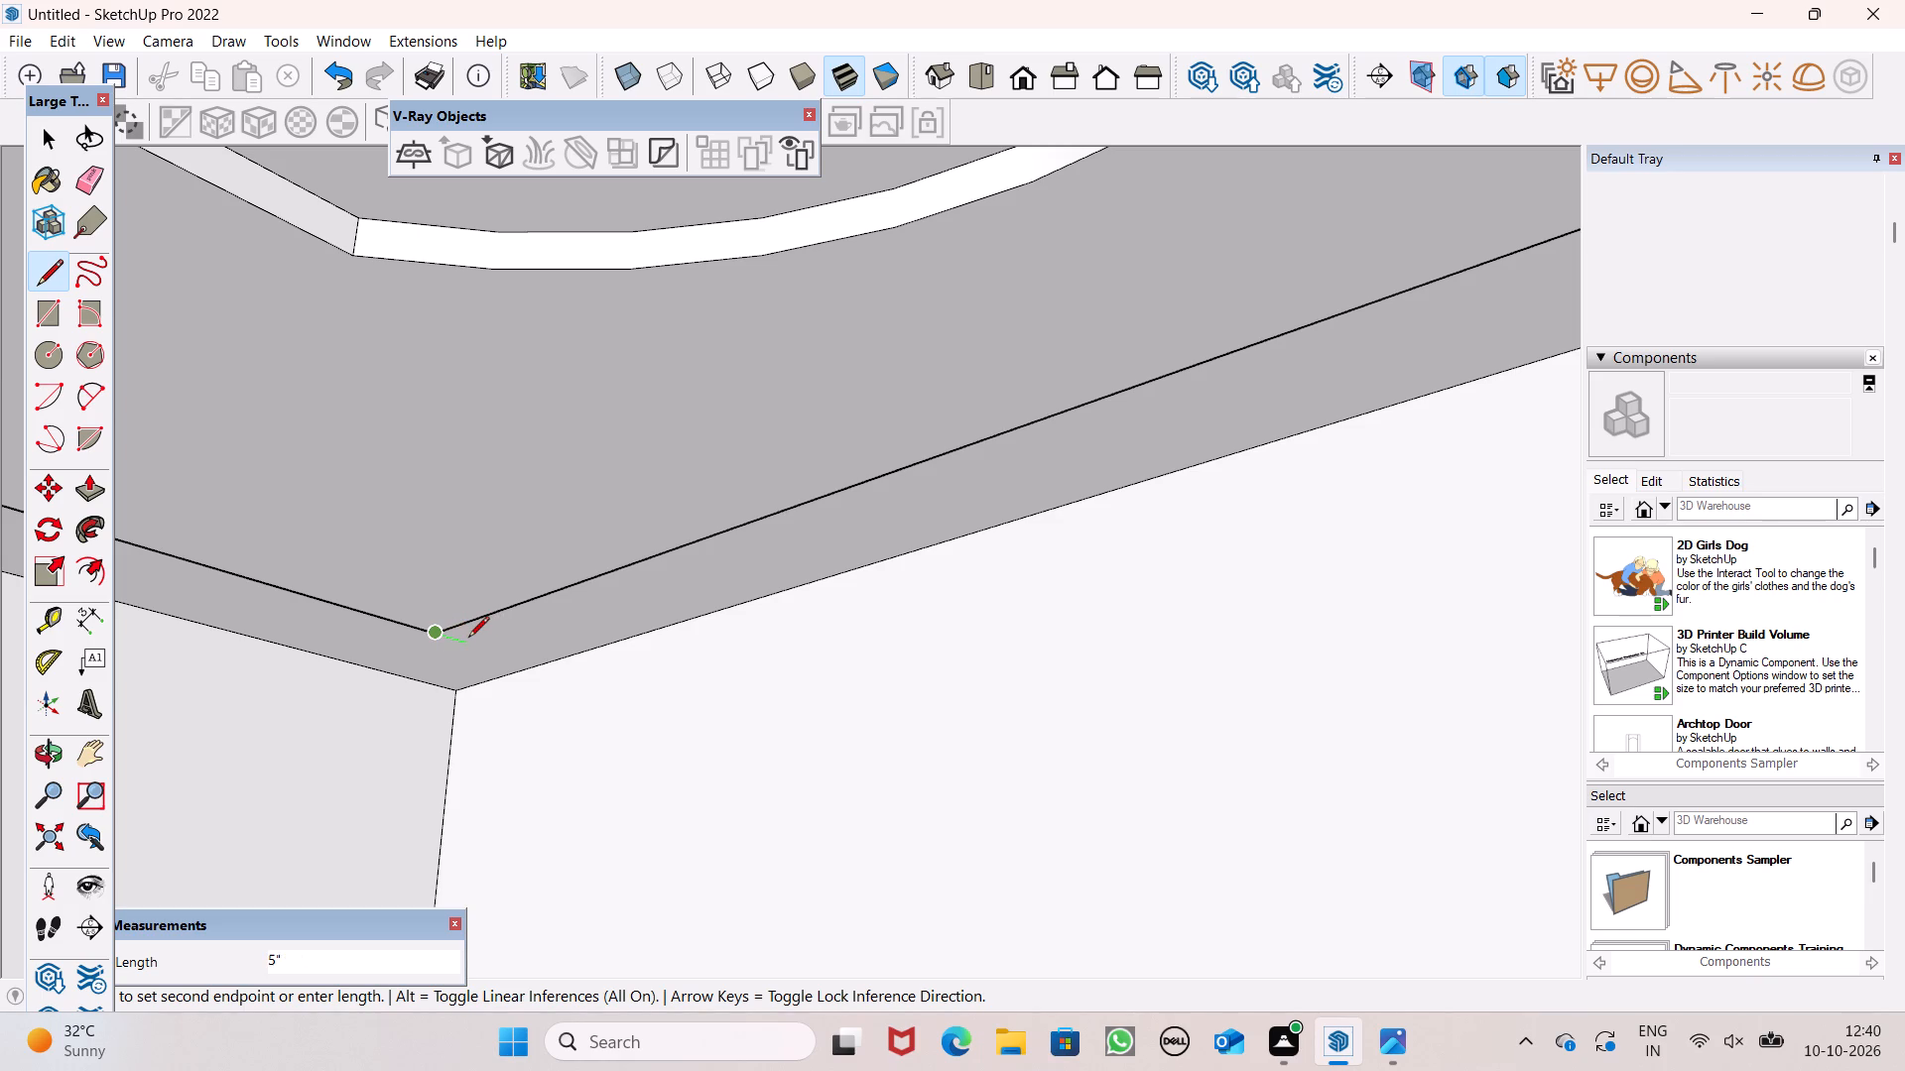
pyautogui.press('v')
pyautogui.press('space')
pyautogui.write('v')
# Examine the ceiling panel's inner corner and the margin between it and the walls up close, resetting to the isometric view partway.
pyautogui.moveTo(440, 746); pyautogui.dragTo(296, 872, button='middle')
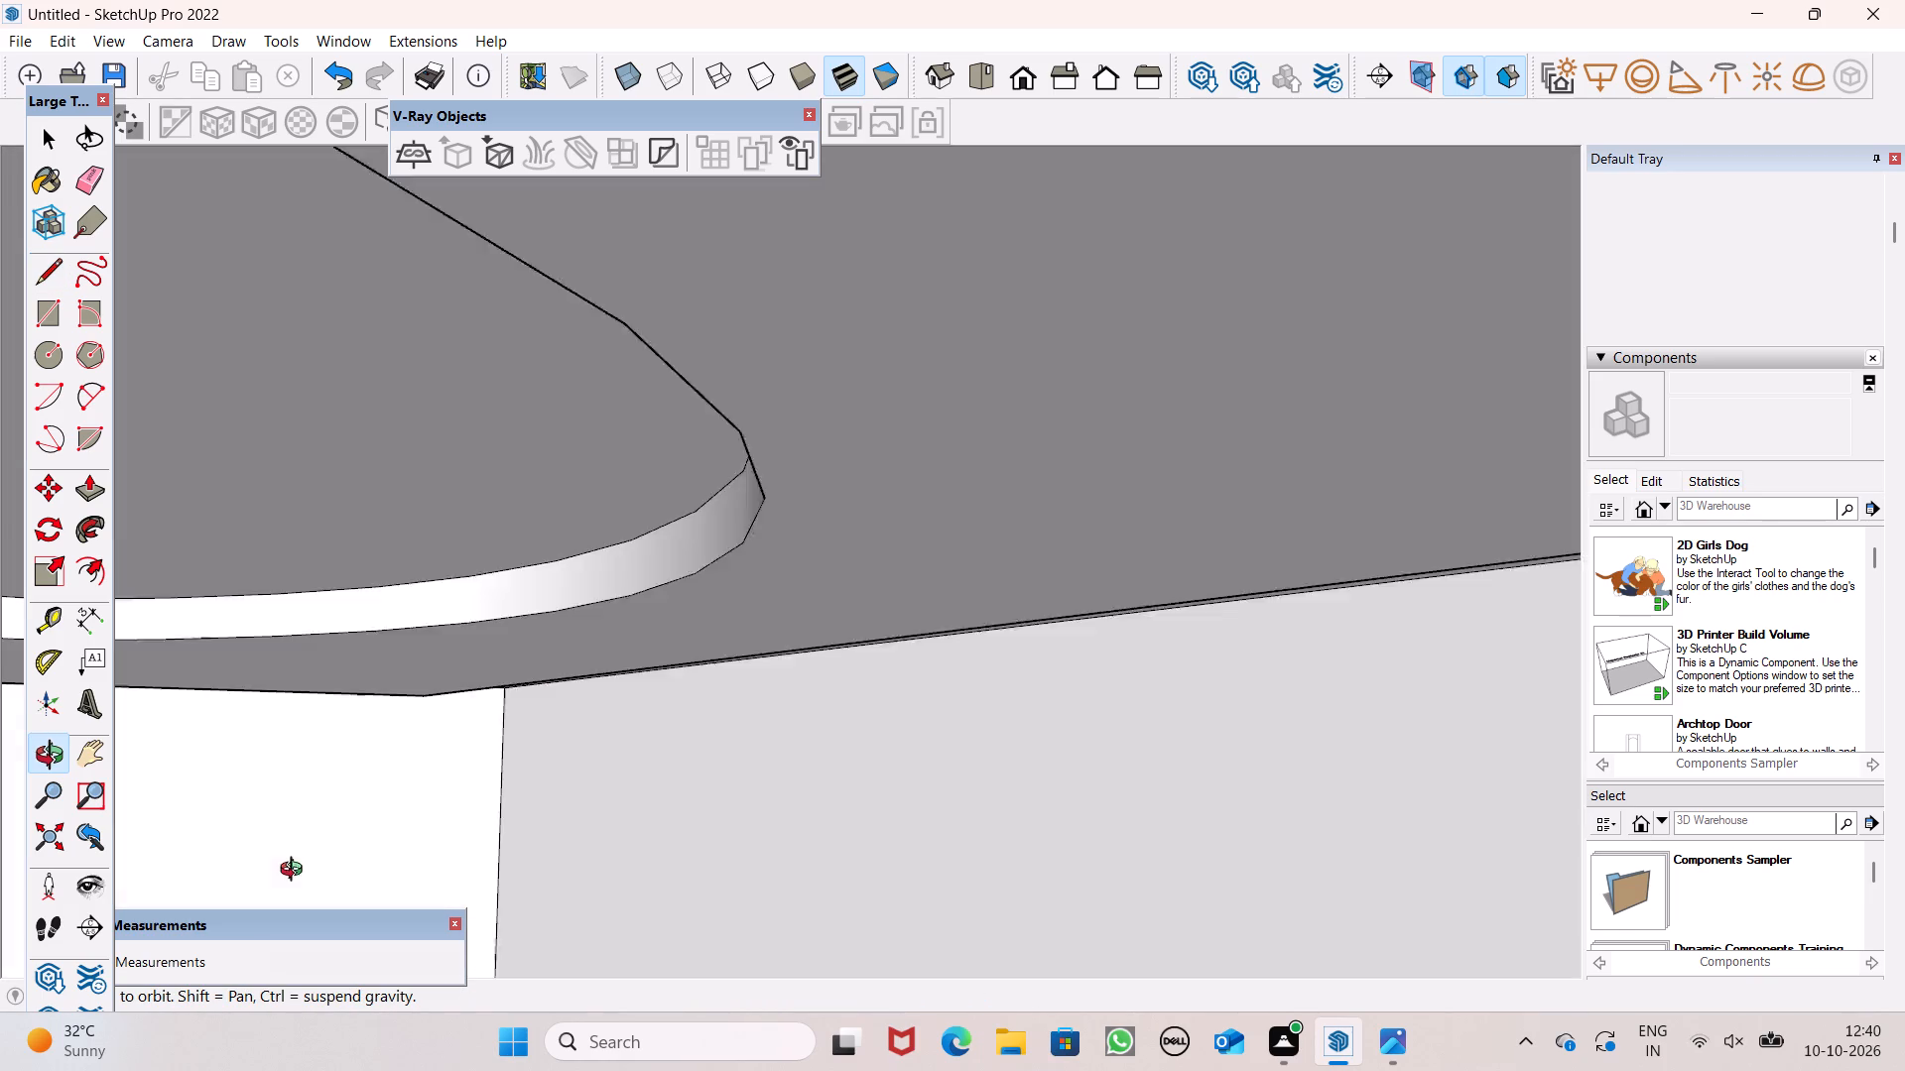
pyautogui.moveTo(296, 872); pyautogui.dragTo(102, 888, button='middle')
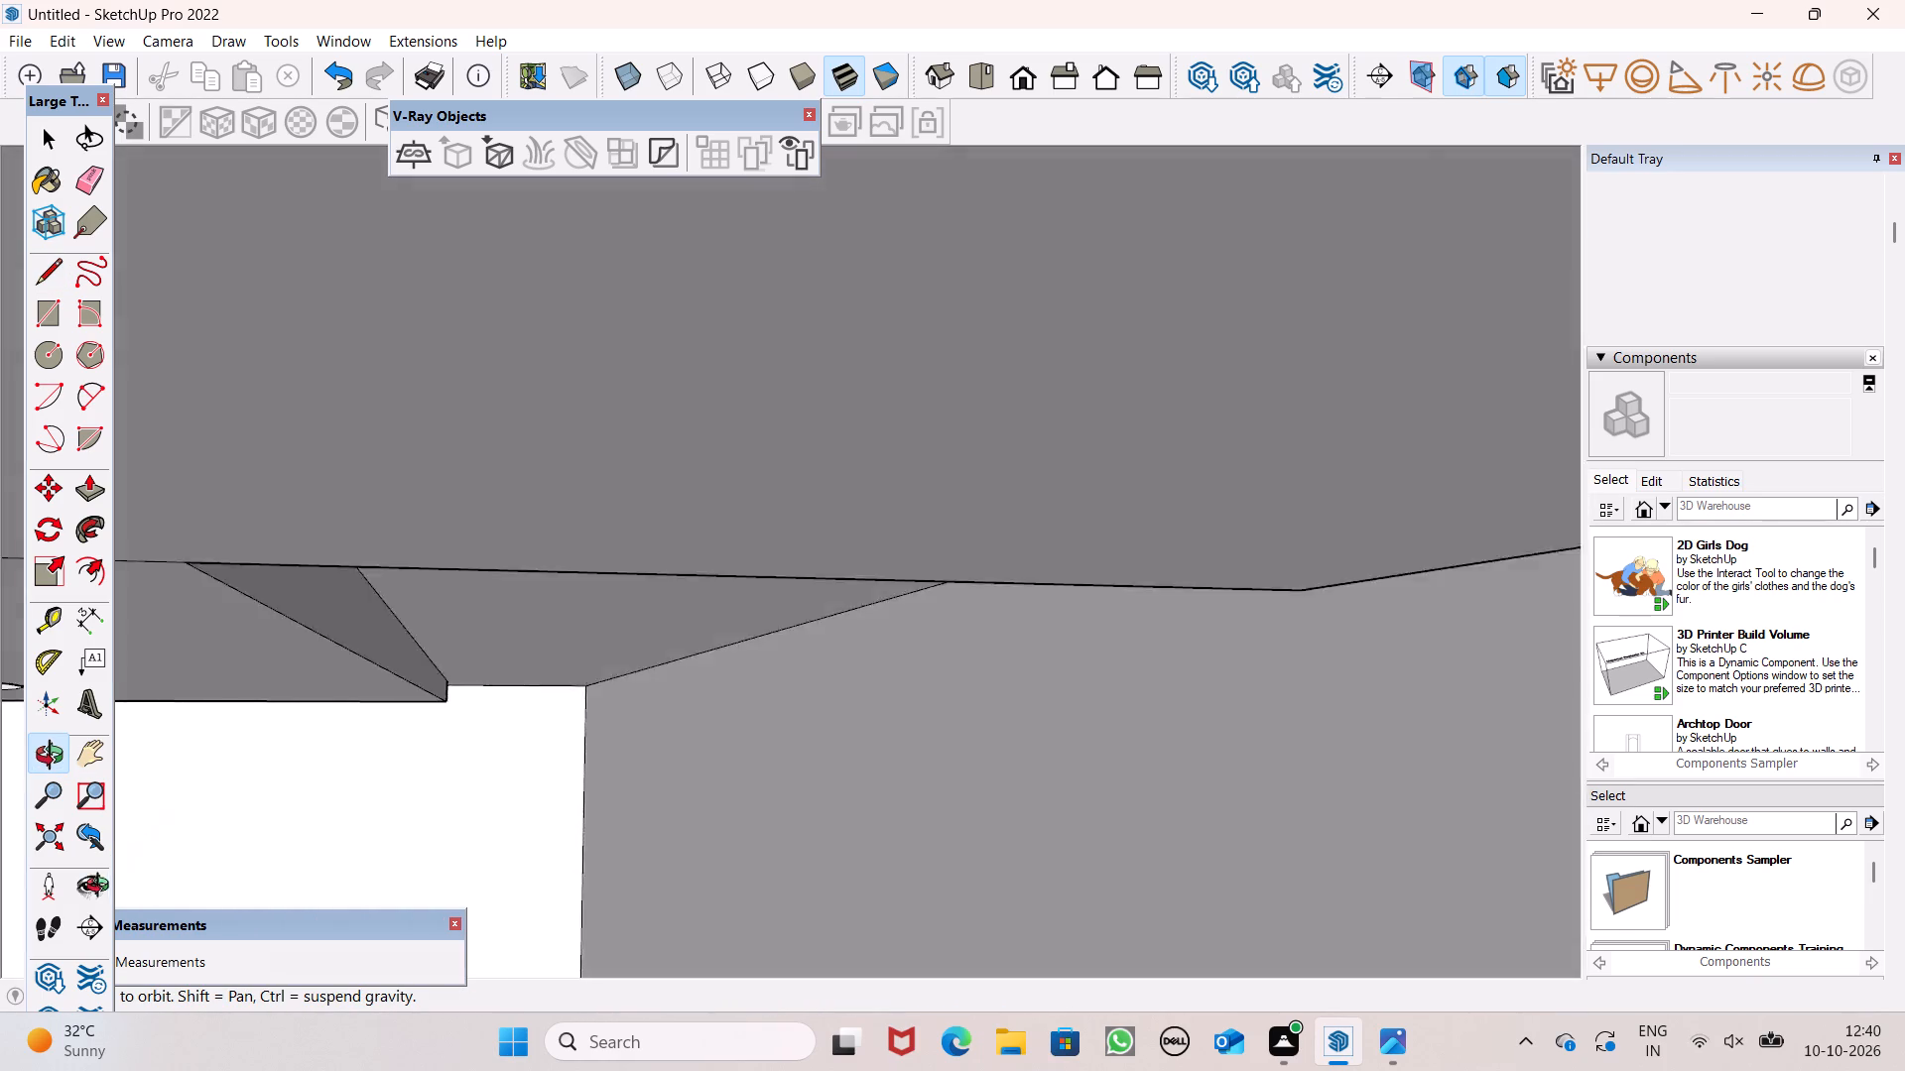
pyautogui.moveTo(102, 888); pyautogui.dragTo(97, 900, button='middle')
pyautogui.middleClick(97, 900)
pyautogui.scroll(1, 383, 877)
pyautogui.moveTo(383, 859); pyautogui.dragTo(396, 433, button='middle')
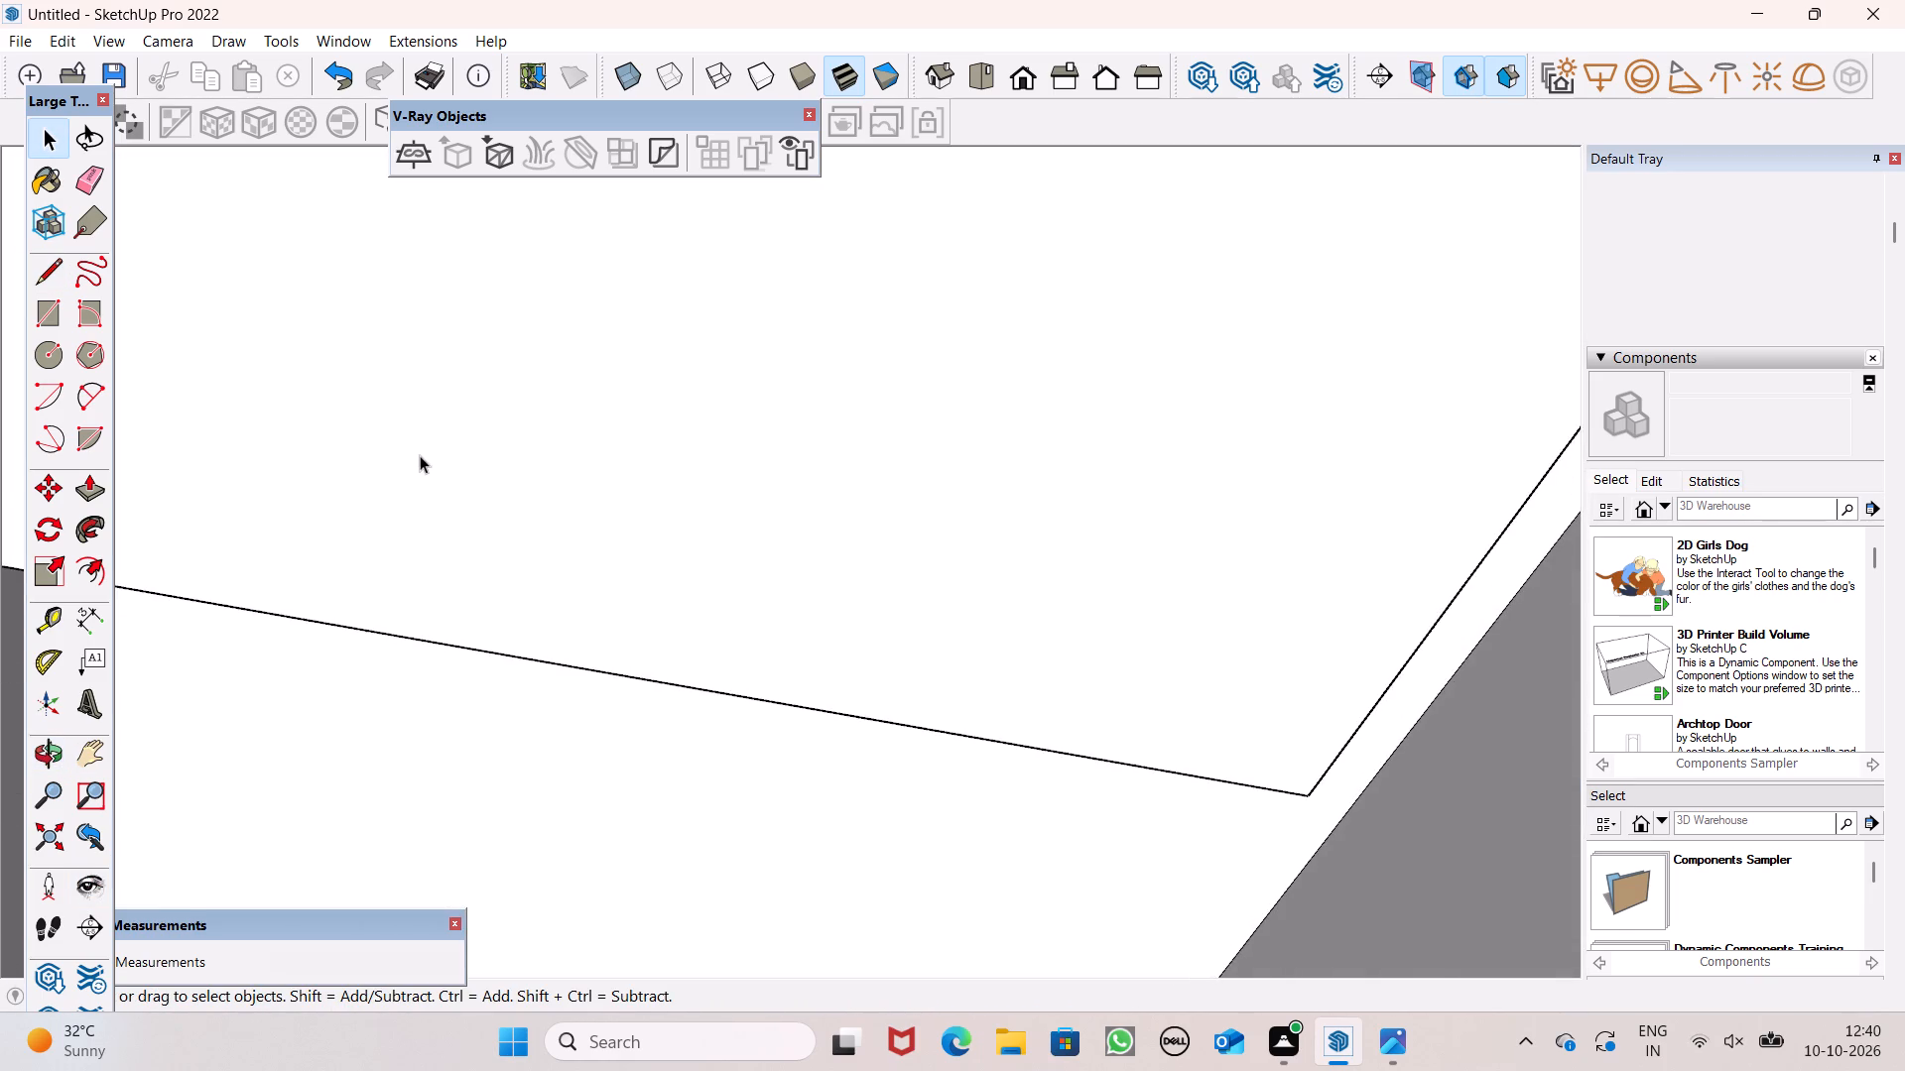
pyautogui.scroll(-20, 420, 455)
pyautogui.scroll(-3, 420, 455)
pyautogui.scroll(-1, 713, 541)
pyautogui.scroll(1, 713, 541)
pyautogui.scroll(-11, 713, 541)
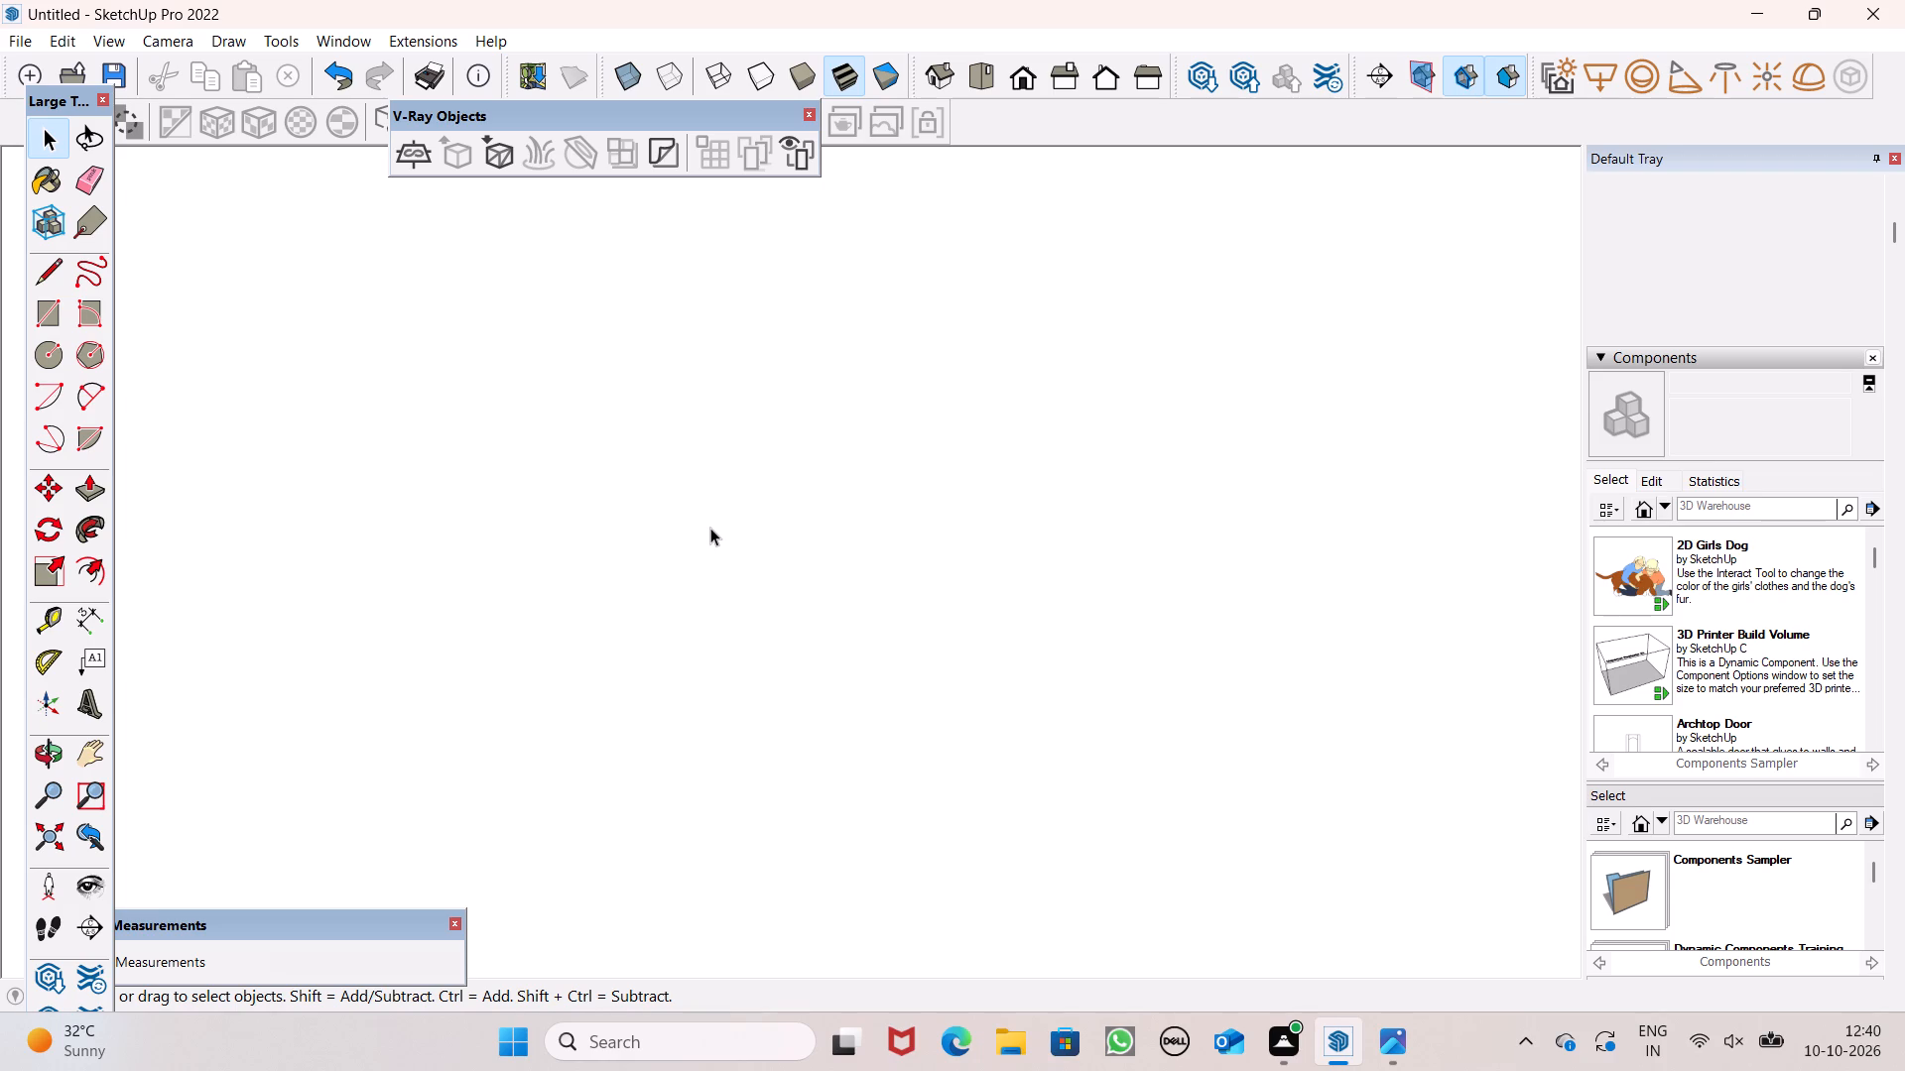
pyautogui.scroll(-8, 698, 389)
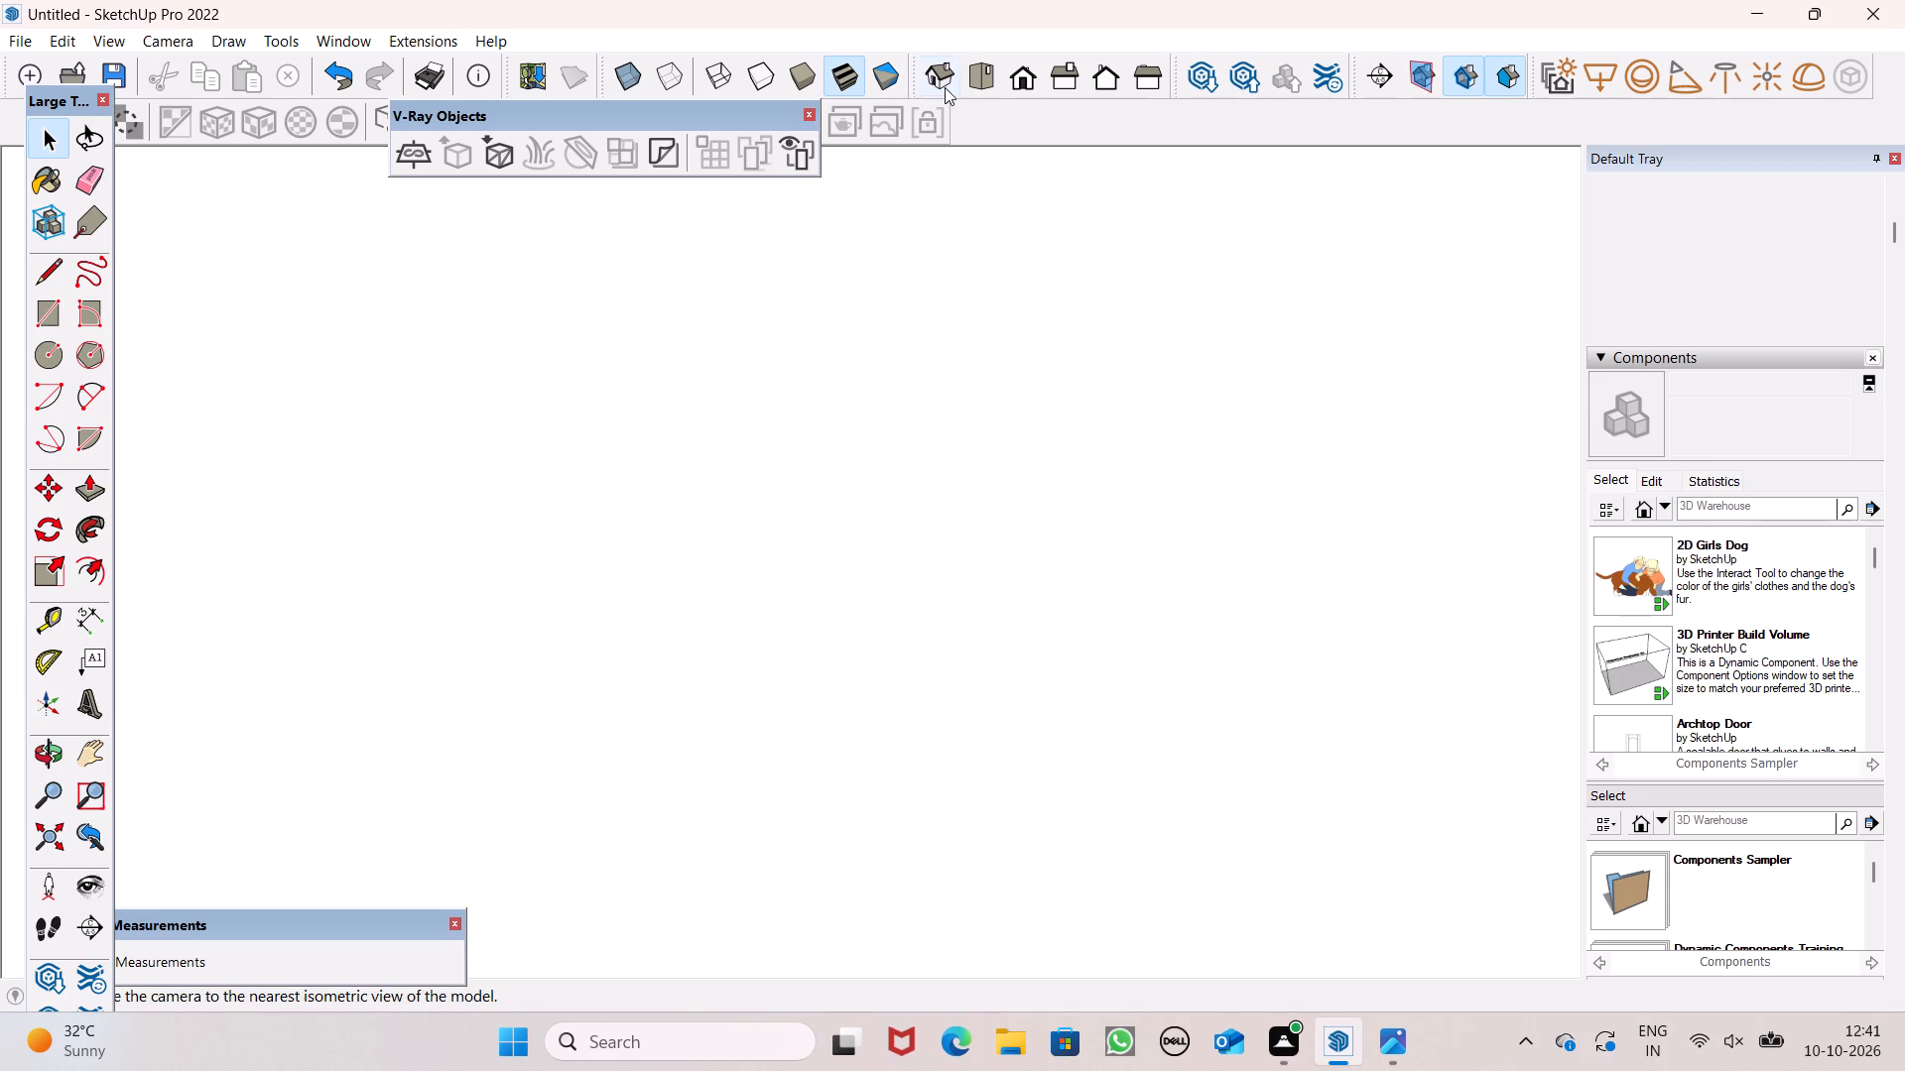
pyautogui.click(947, 89)
pyautogui.moveTo(864, 427); pyautogui.dragTo(782, 498, button='middle')
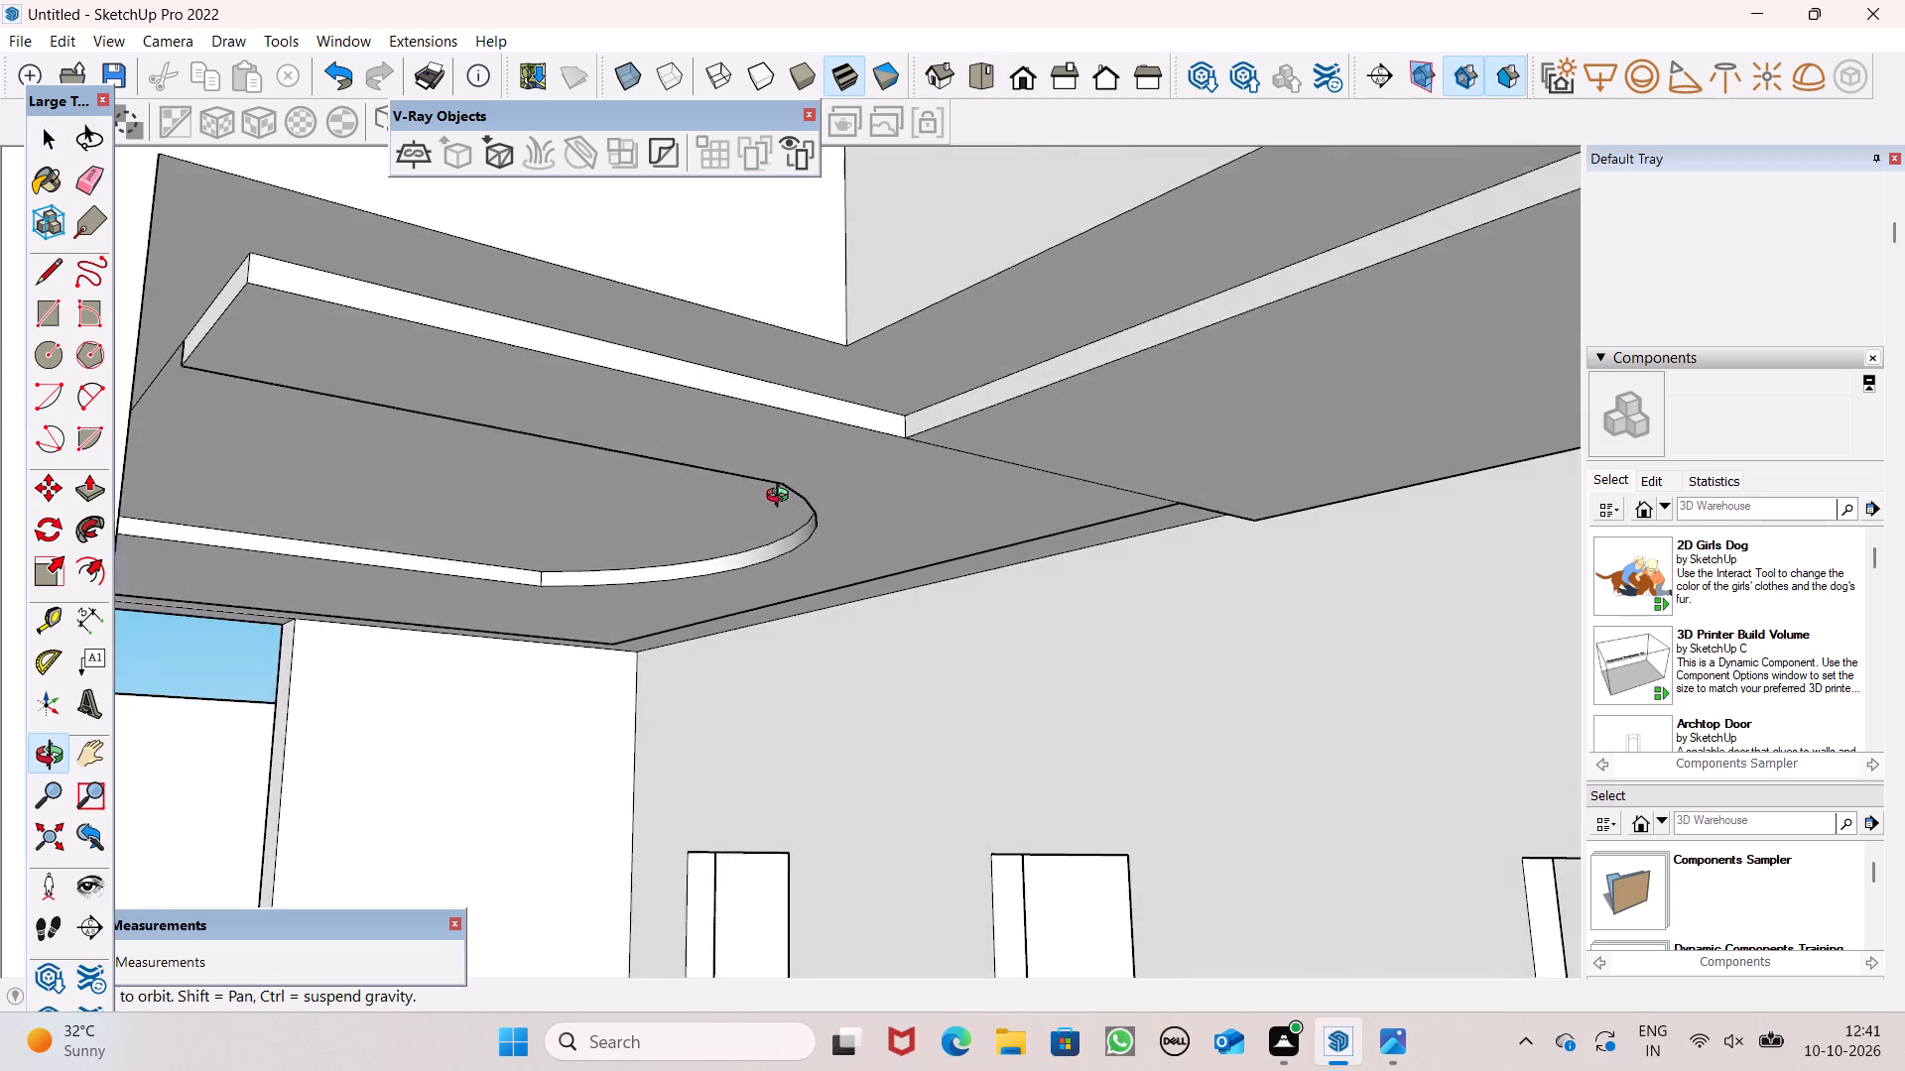
pyautogui.moveTo(782, 498); pyautogui.dragTo(459, 491, button='middle')
pyautogui.scroll(10, 701, 542)
pyautogui.moveTo(815, 625); pyautogui.dragTo(739, 681, button='middle')
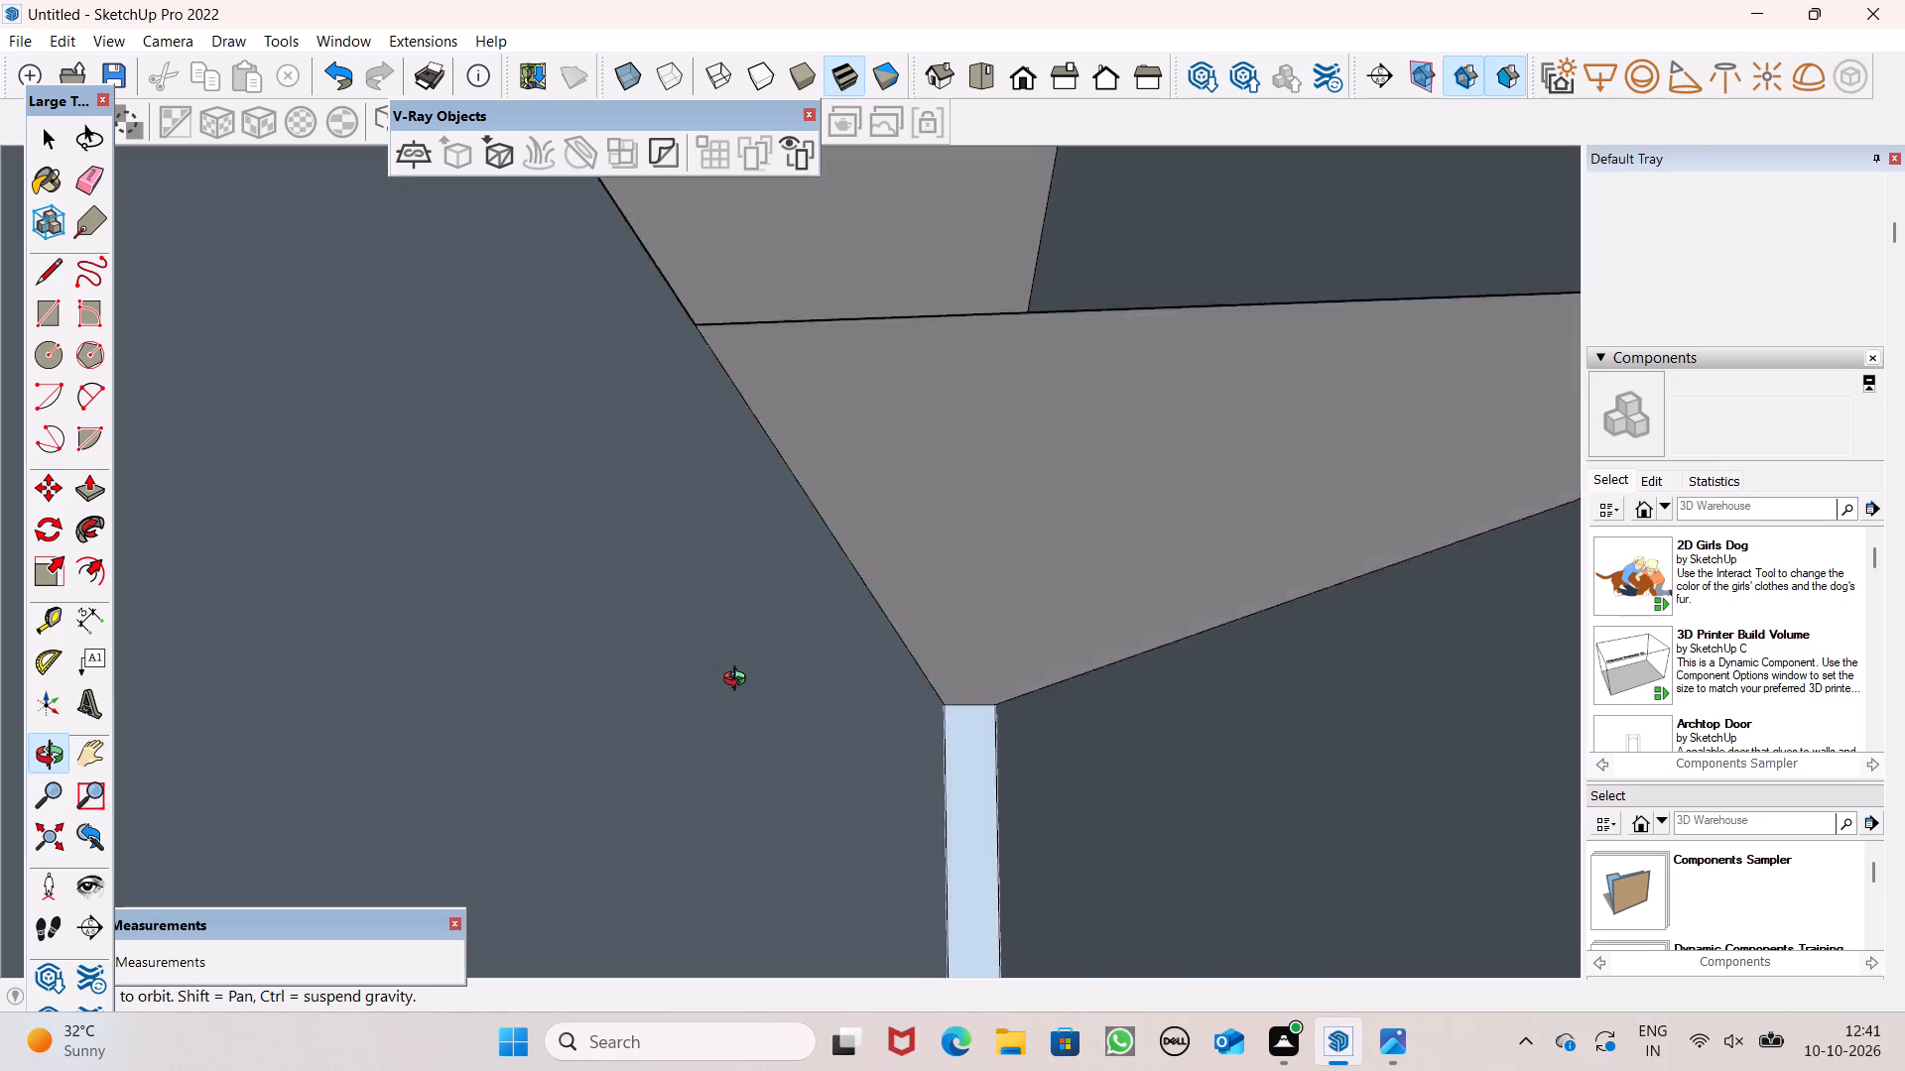
pyautogui.moveTo(739, 681); pyautogui.dragTo(786, 608, button='middle')
pyautogui.scroll(1, 914, 711)
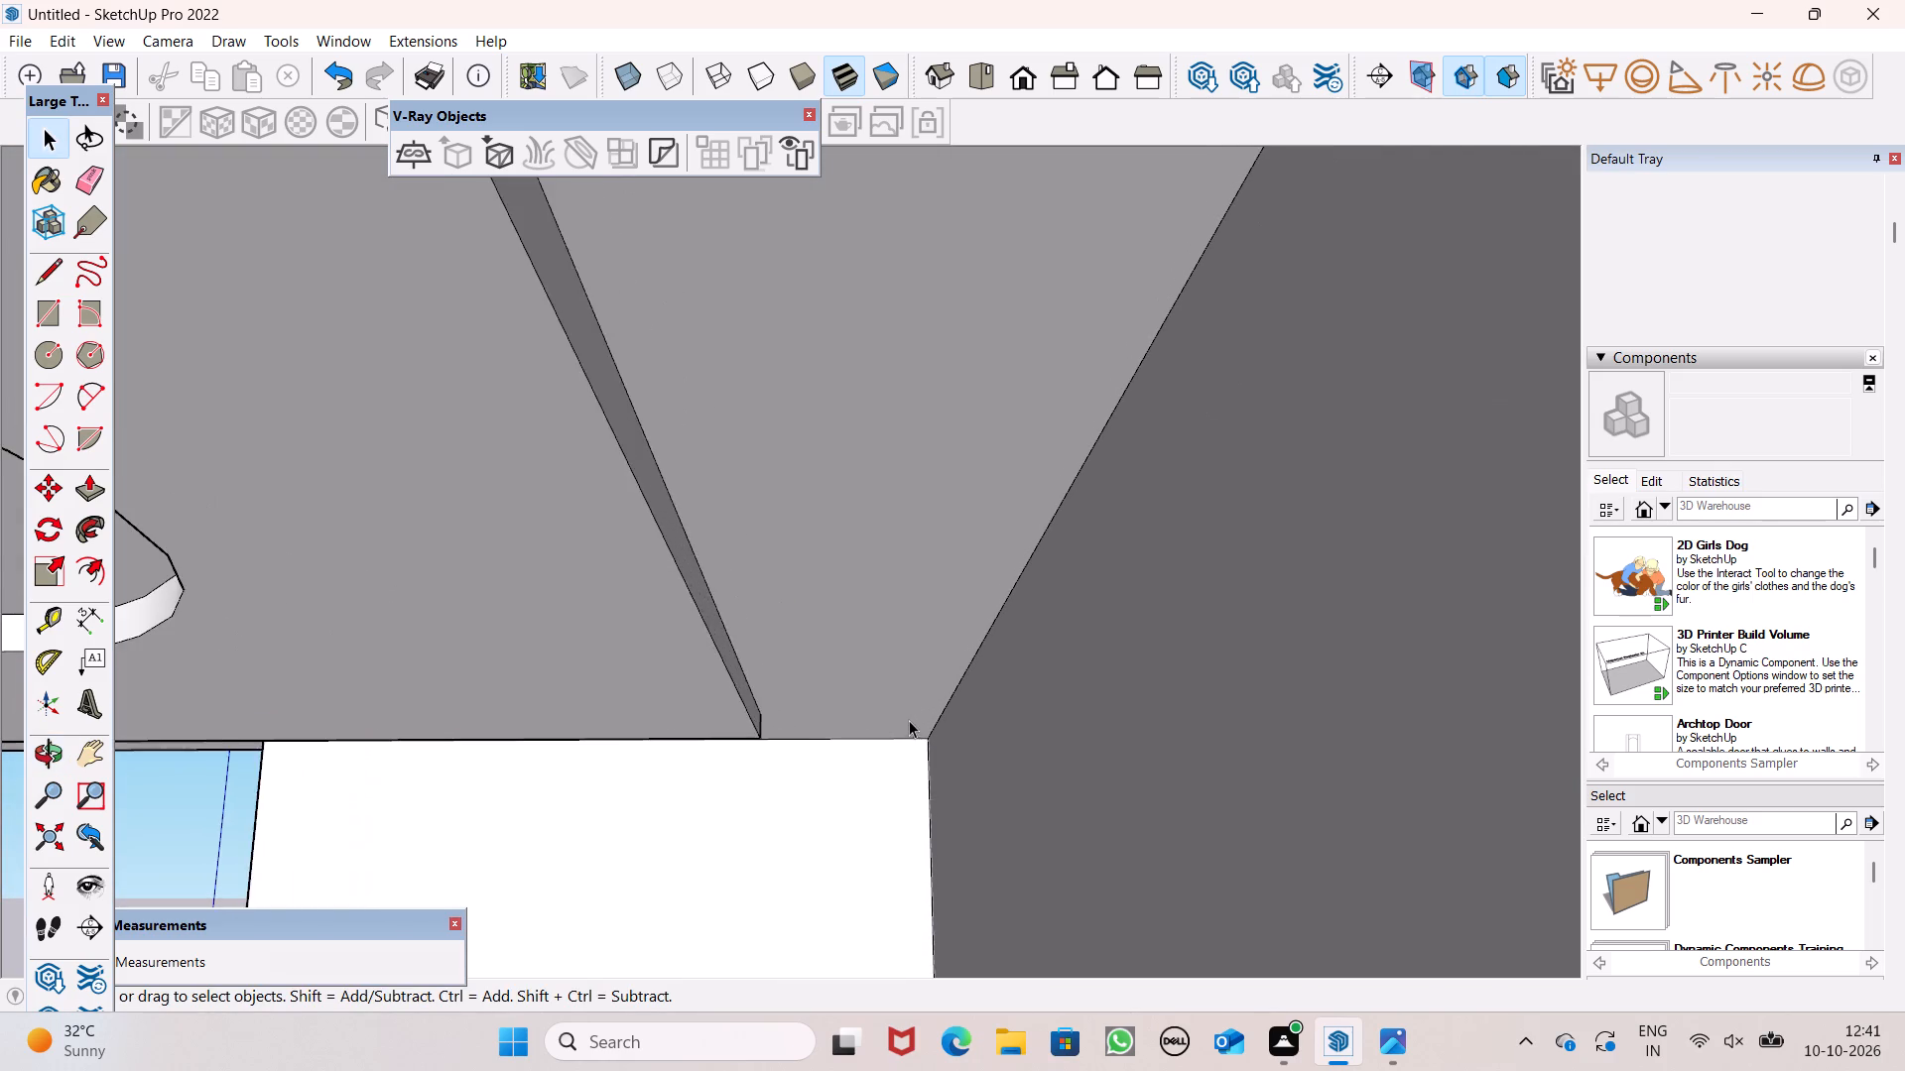
# Draw a line from the portico ceiling panel's inner corner across the uncovered margin to the wall.
pyautogui.scroll(2, 909, 720)
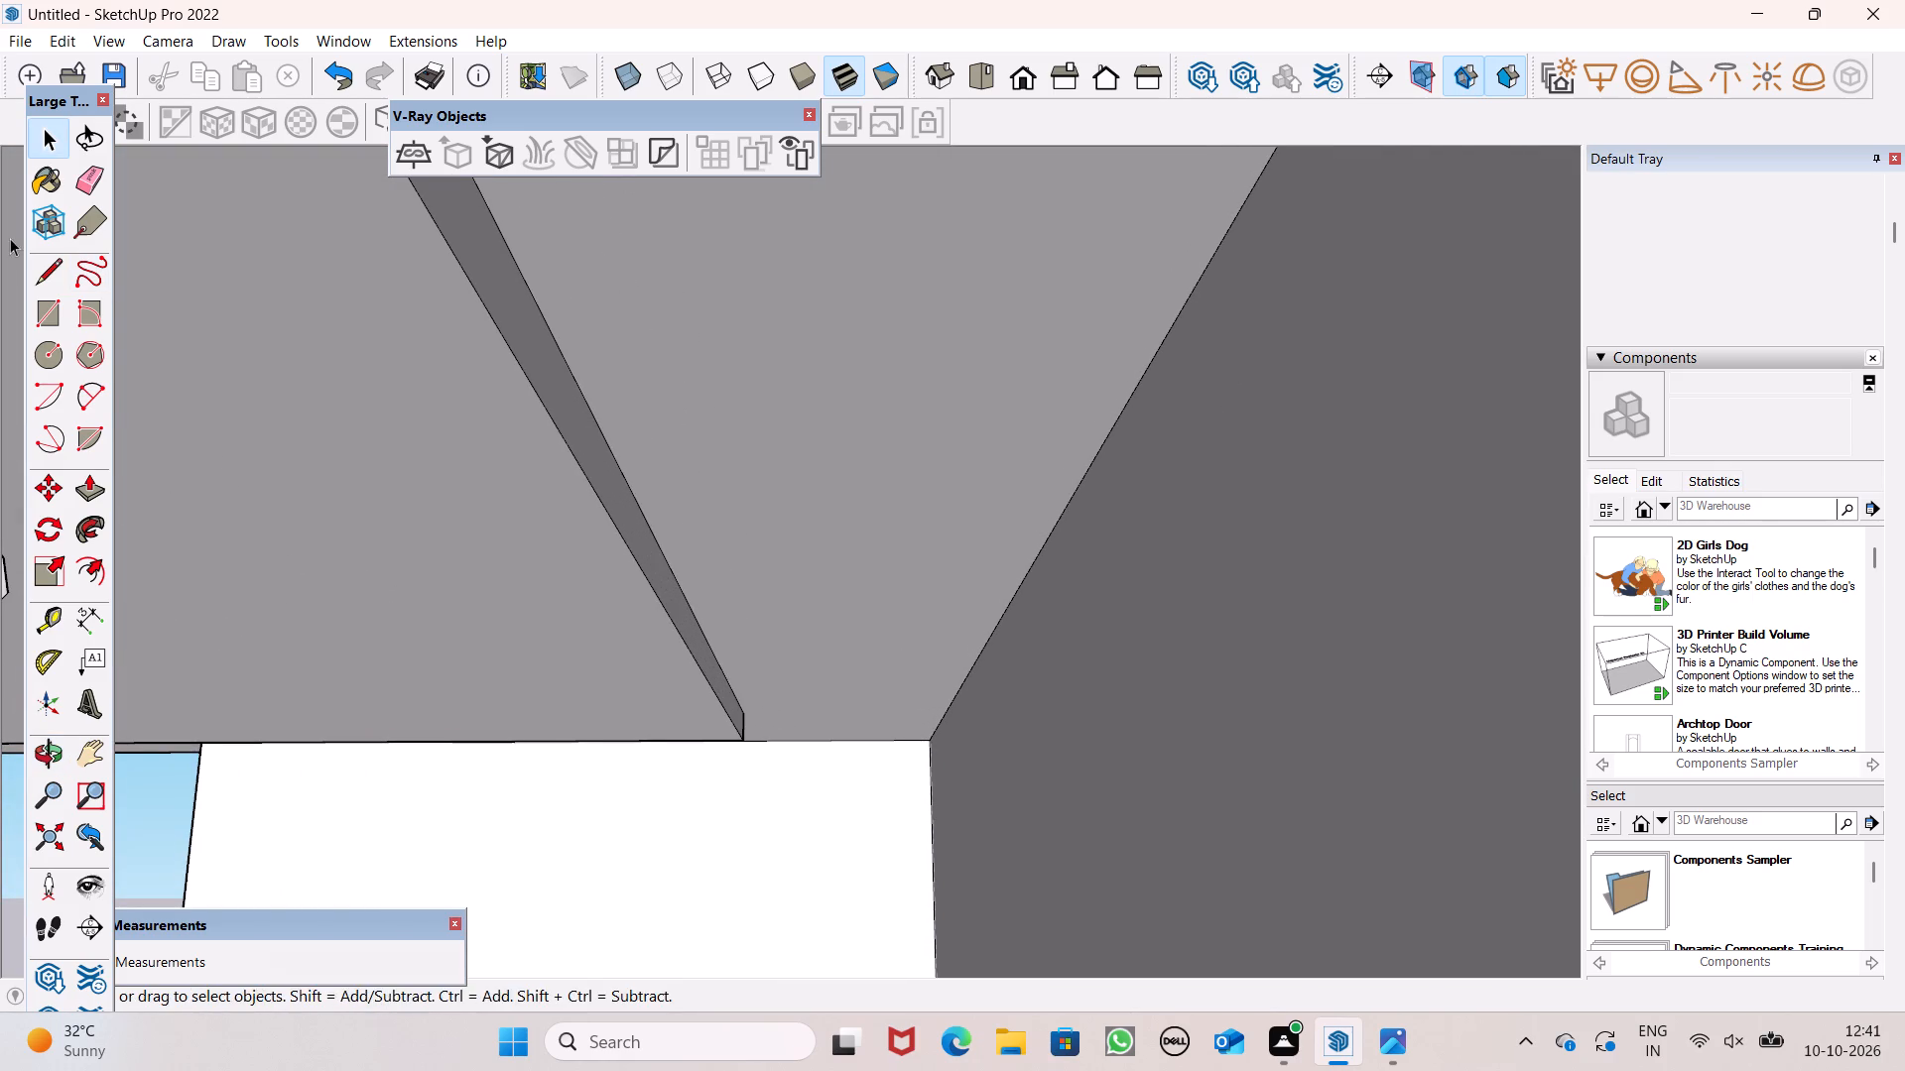
pyautogui.click(63, 288)
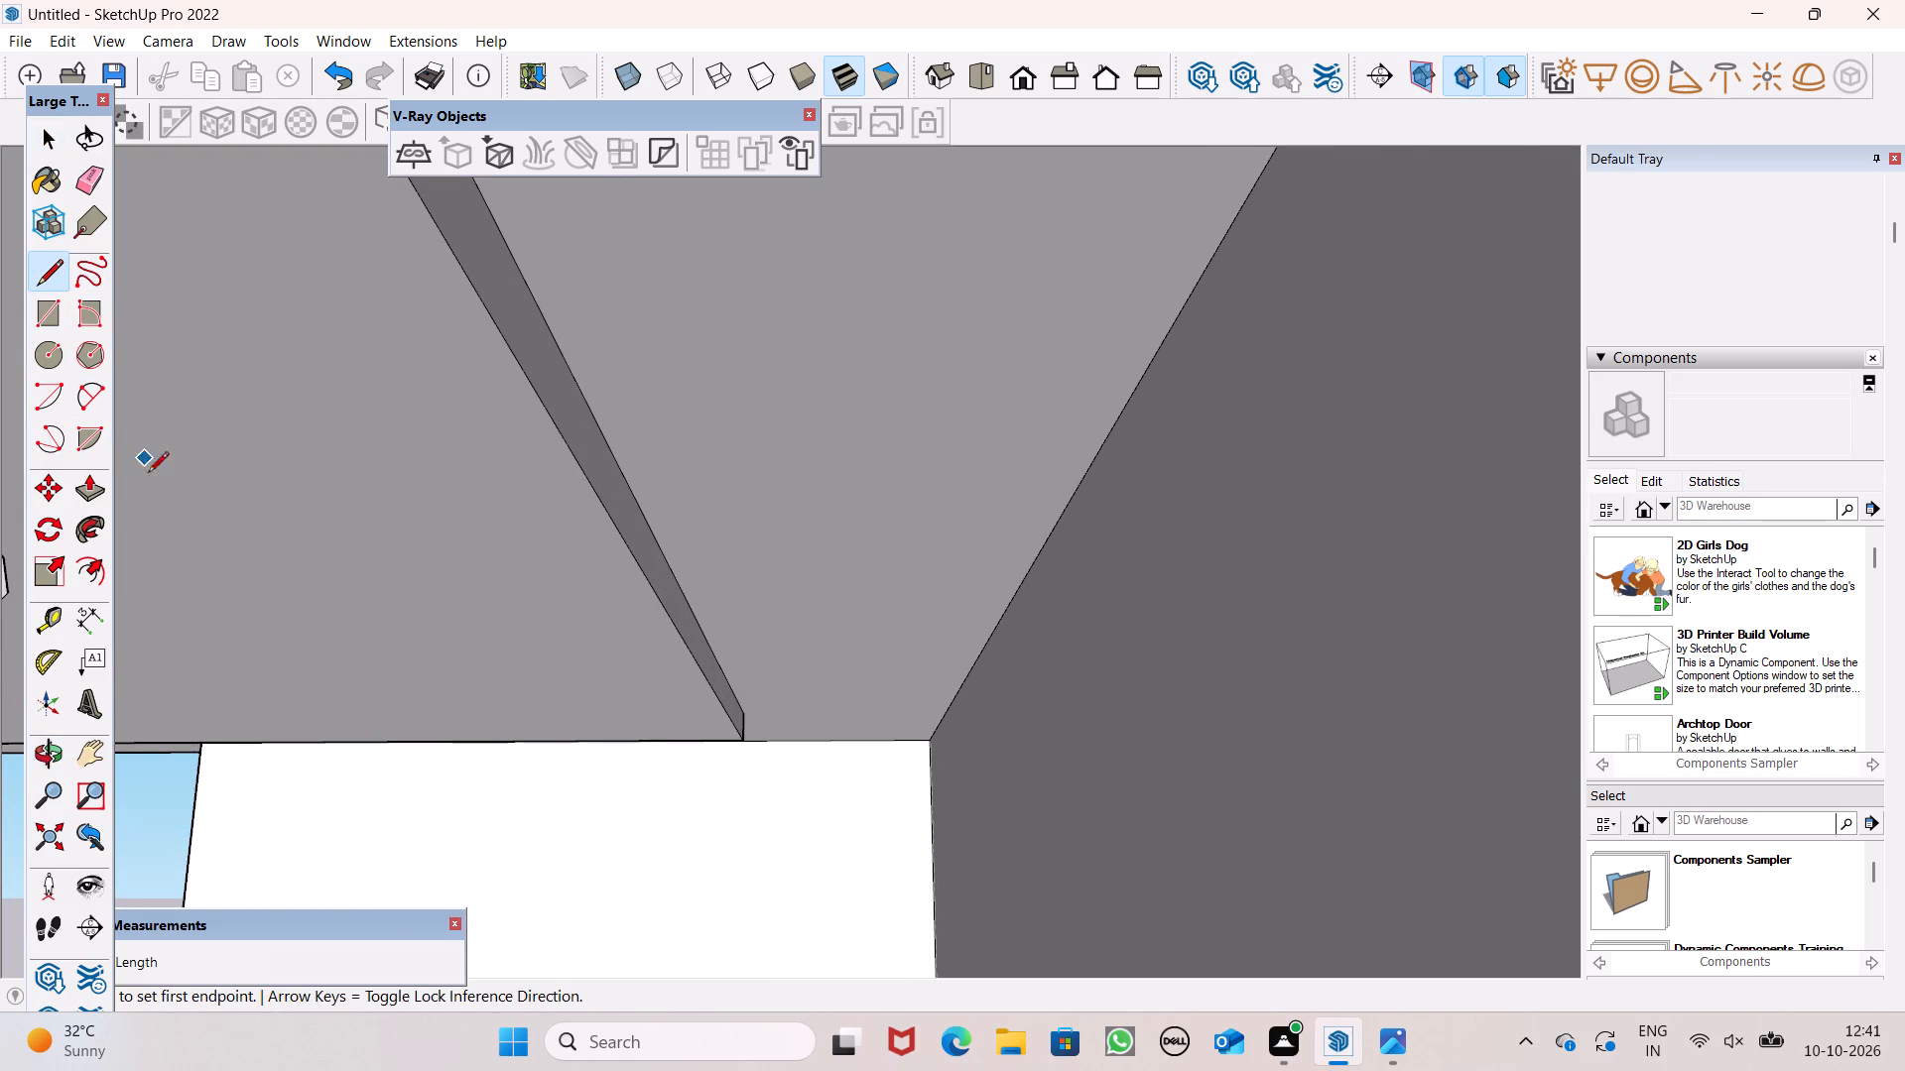
pyautogui.moveTo(723, 631); pyautogui.dragTo(752, 692, button='middle')
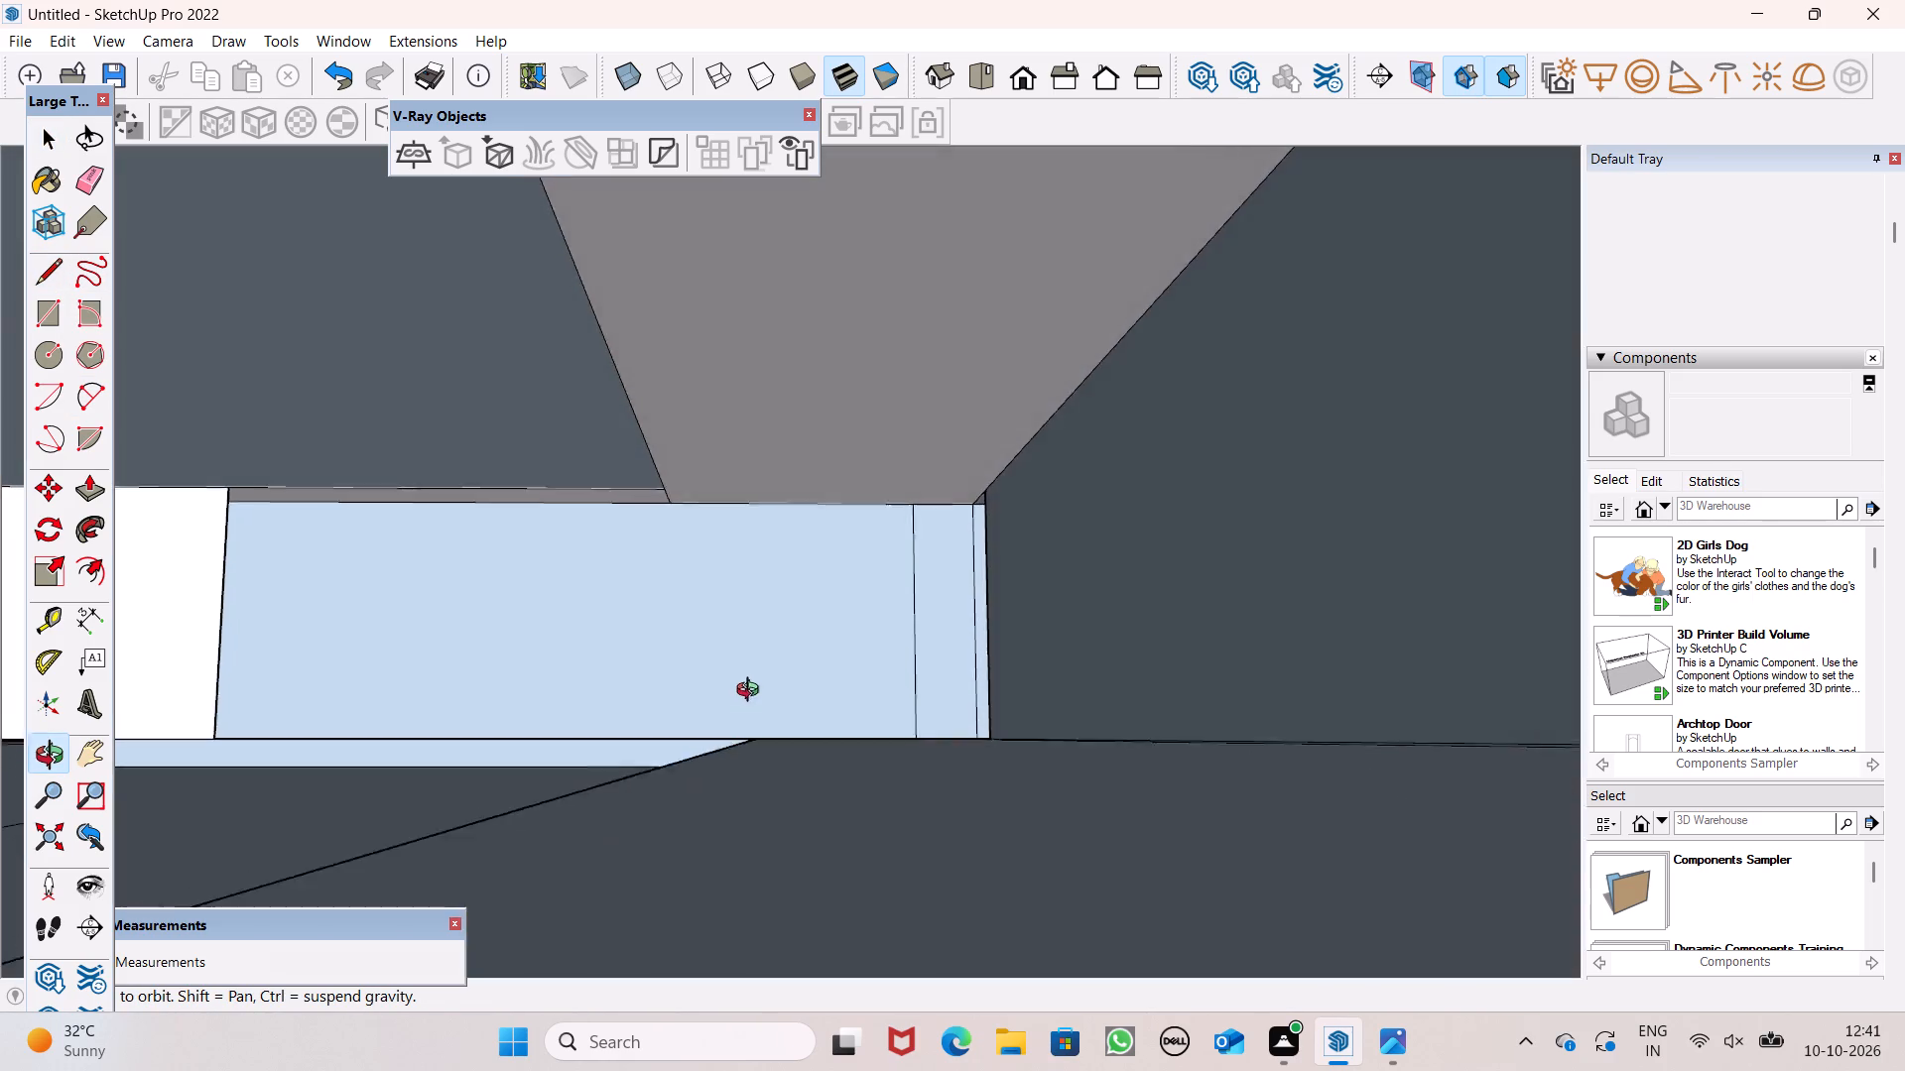
pyautogui.moveTo(752, 692); pyautogui.dragTo(768, 670, button='middle')
pyautogui.moveTo(894, 747); pyautogui.dragTo(851, 760, button='middle')
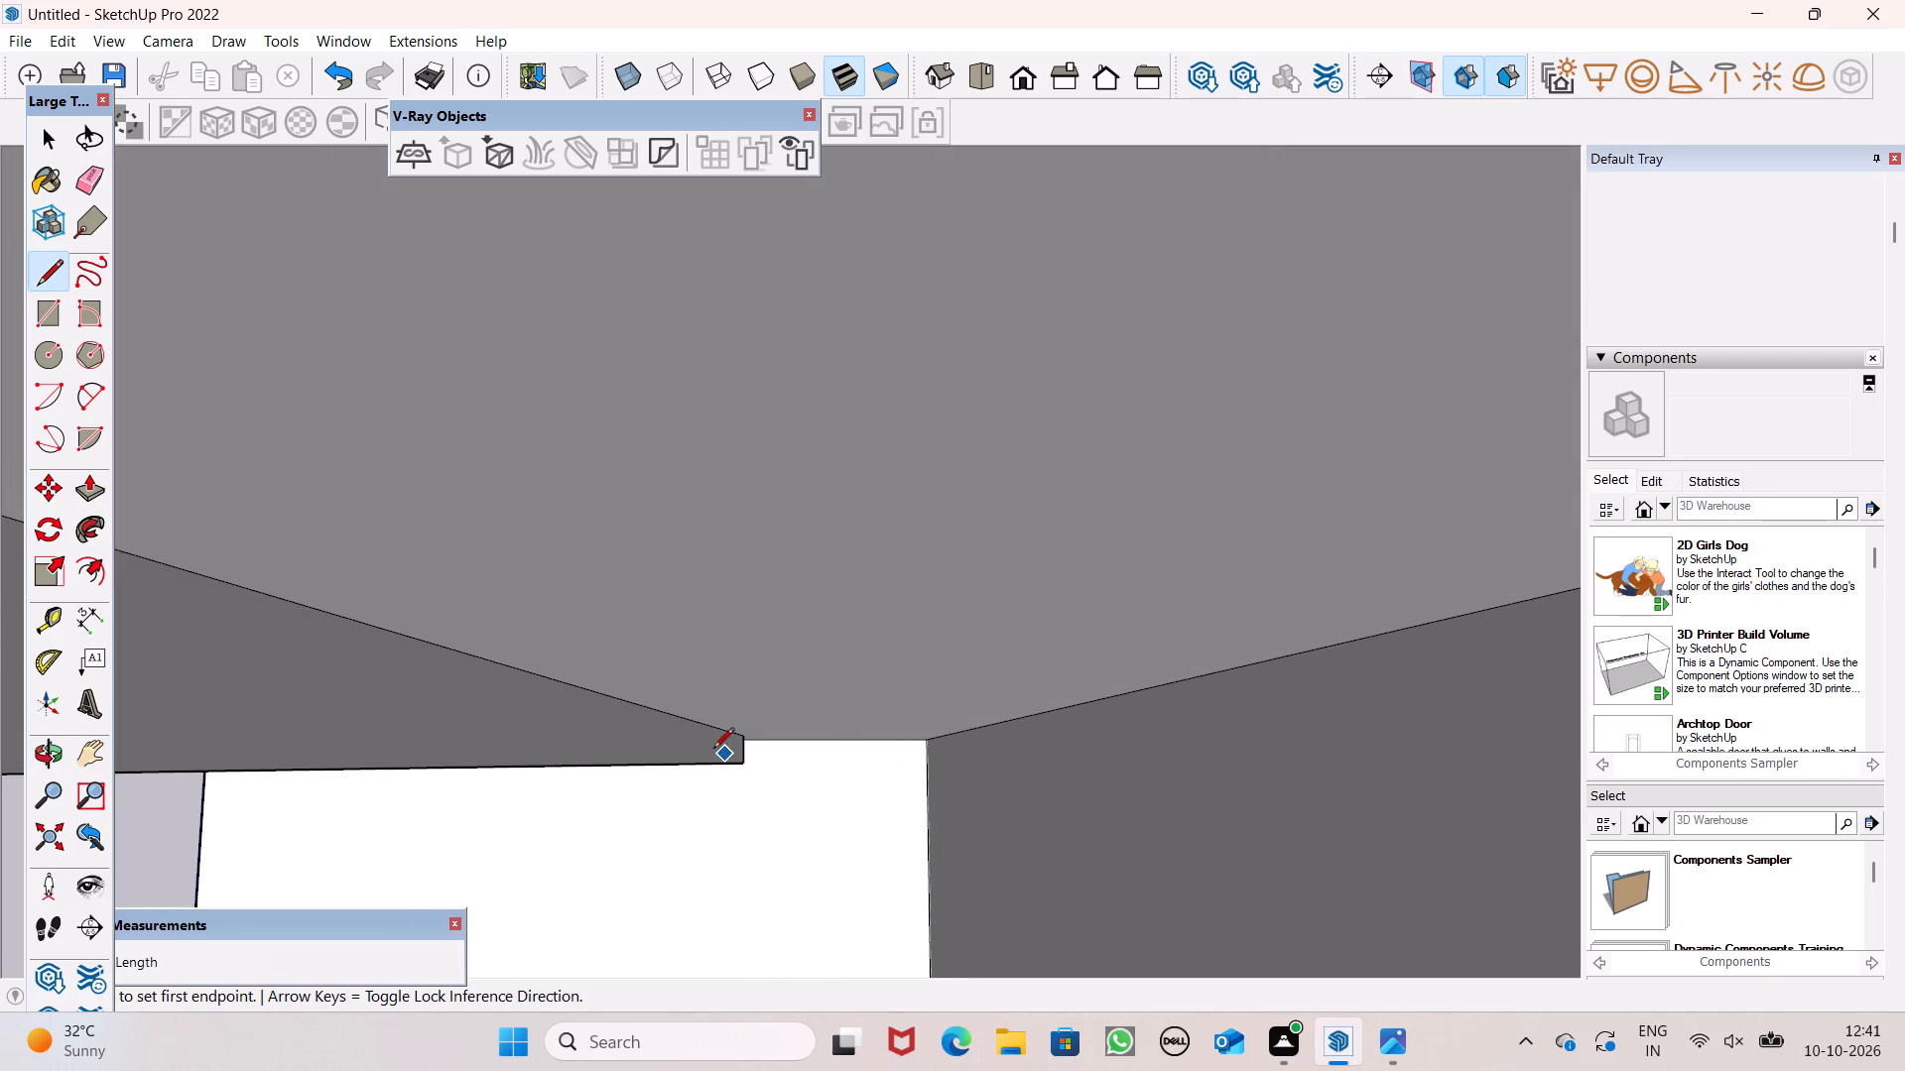
pyautogui.scroll(2, 739, 717)
pyautogui.click(747, 735)
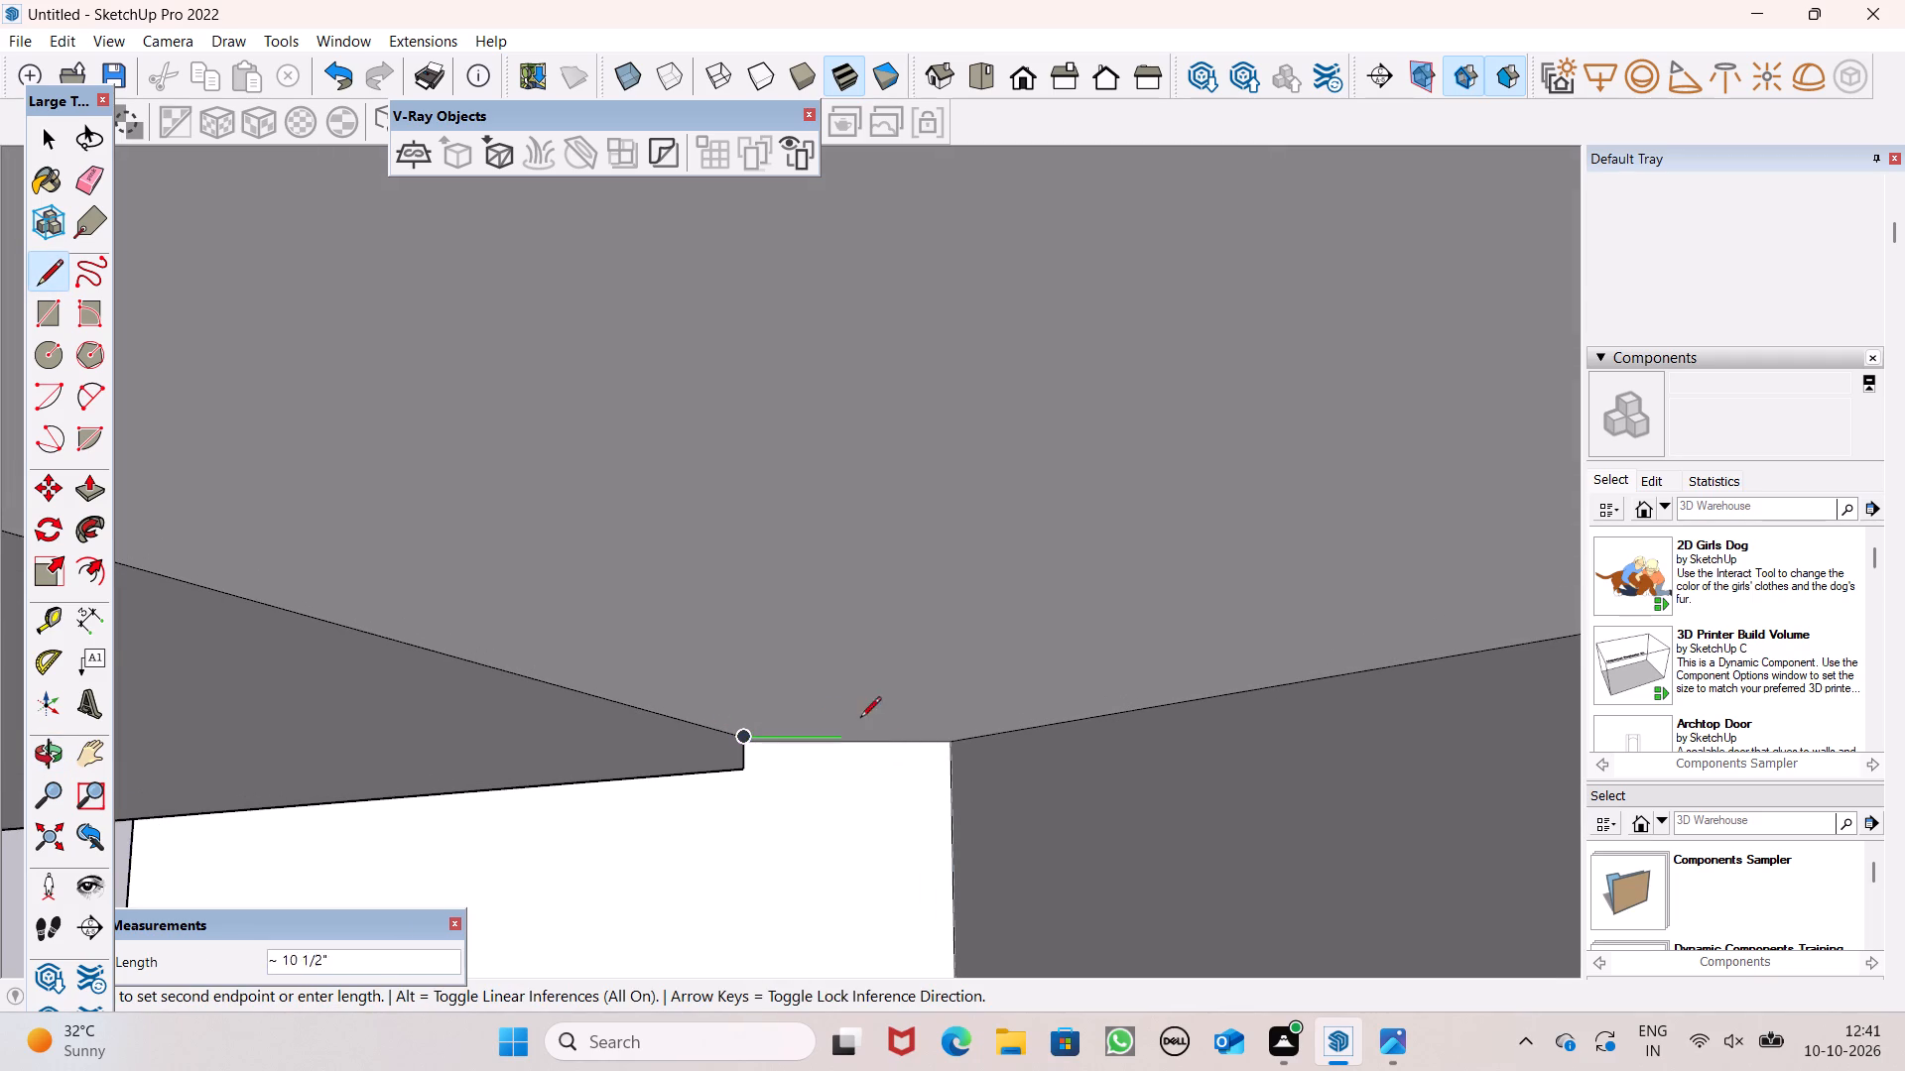
pyautogui.click(1008, 713)
pyautogui.scroll(-5, 1007, 713)
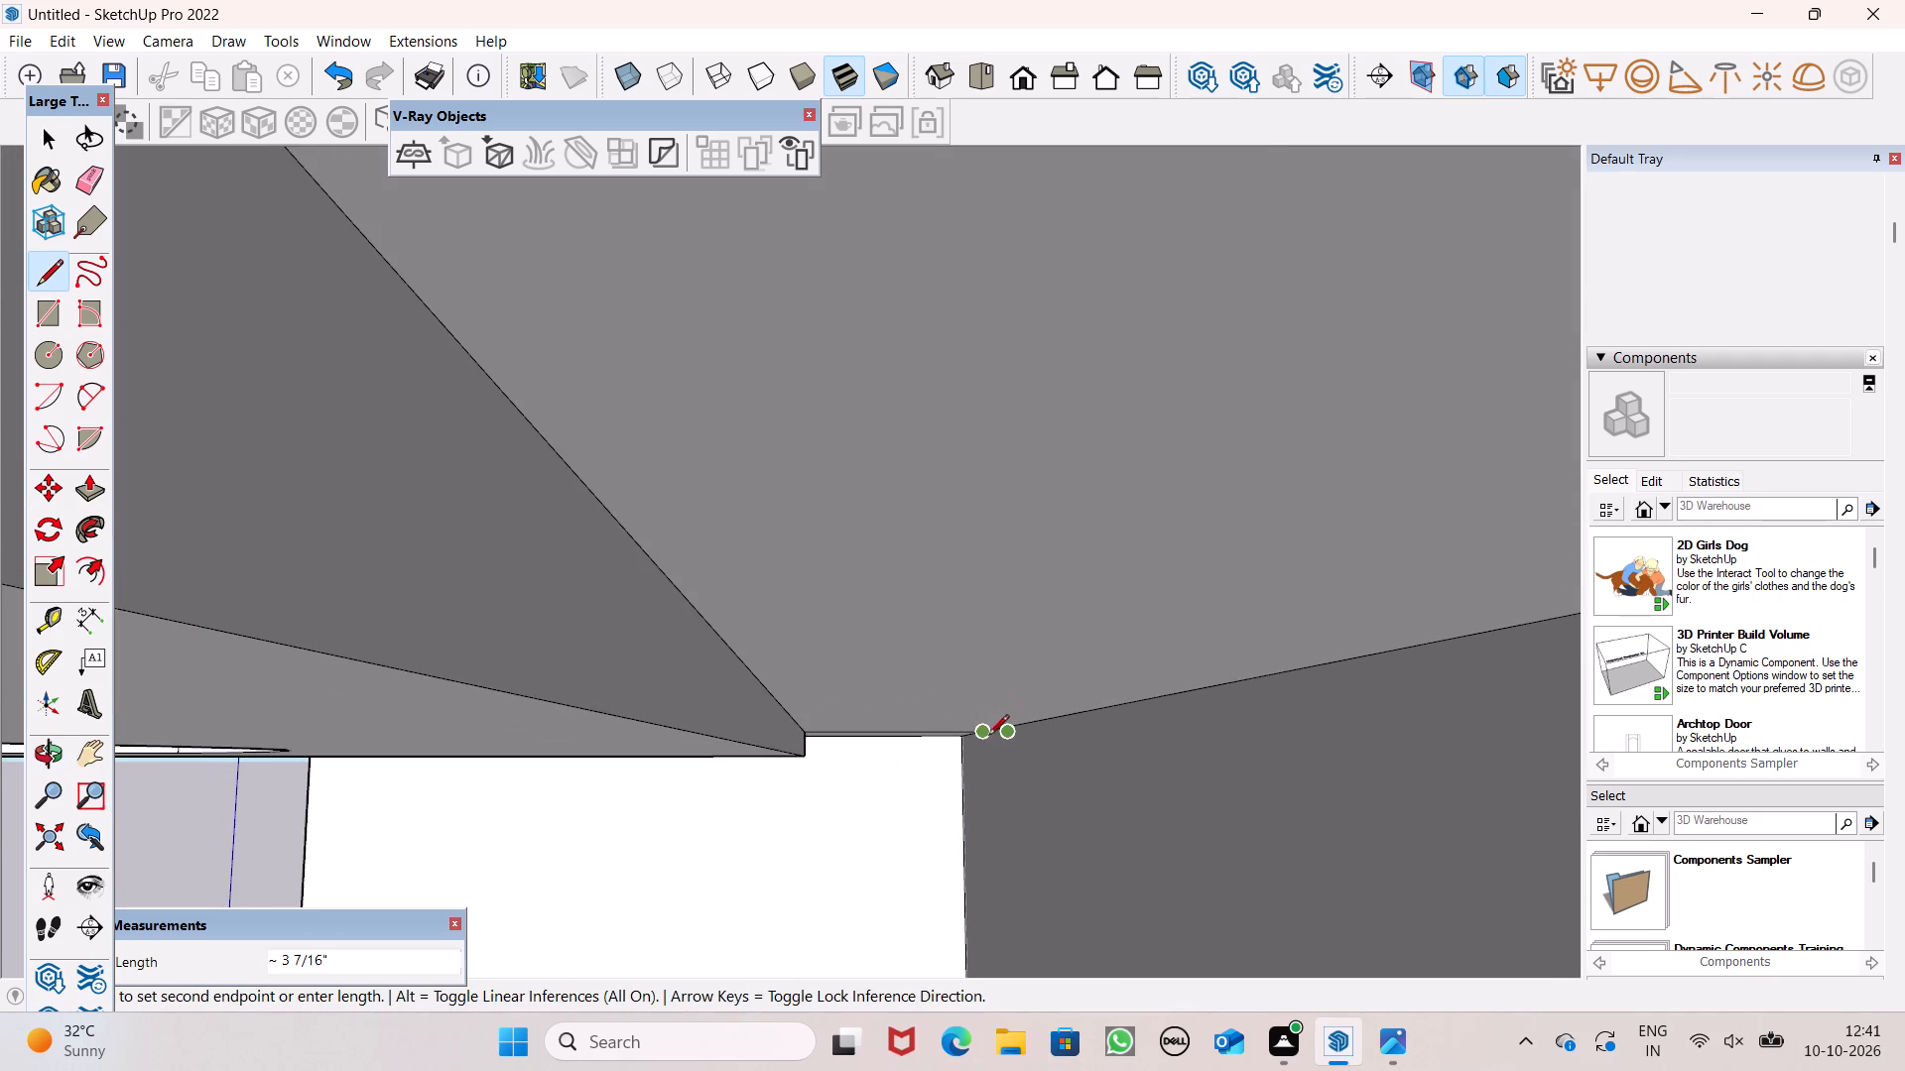
pyautogui.moveTo(987, 737); pyautogui.dragTo(1025, 382, button='middle')
pyautogui.scroll(-8, 1020, 491)
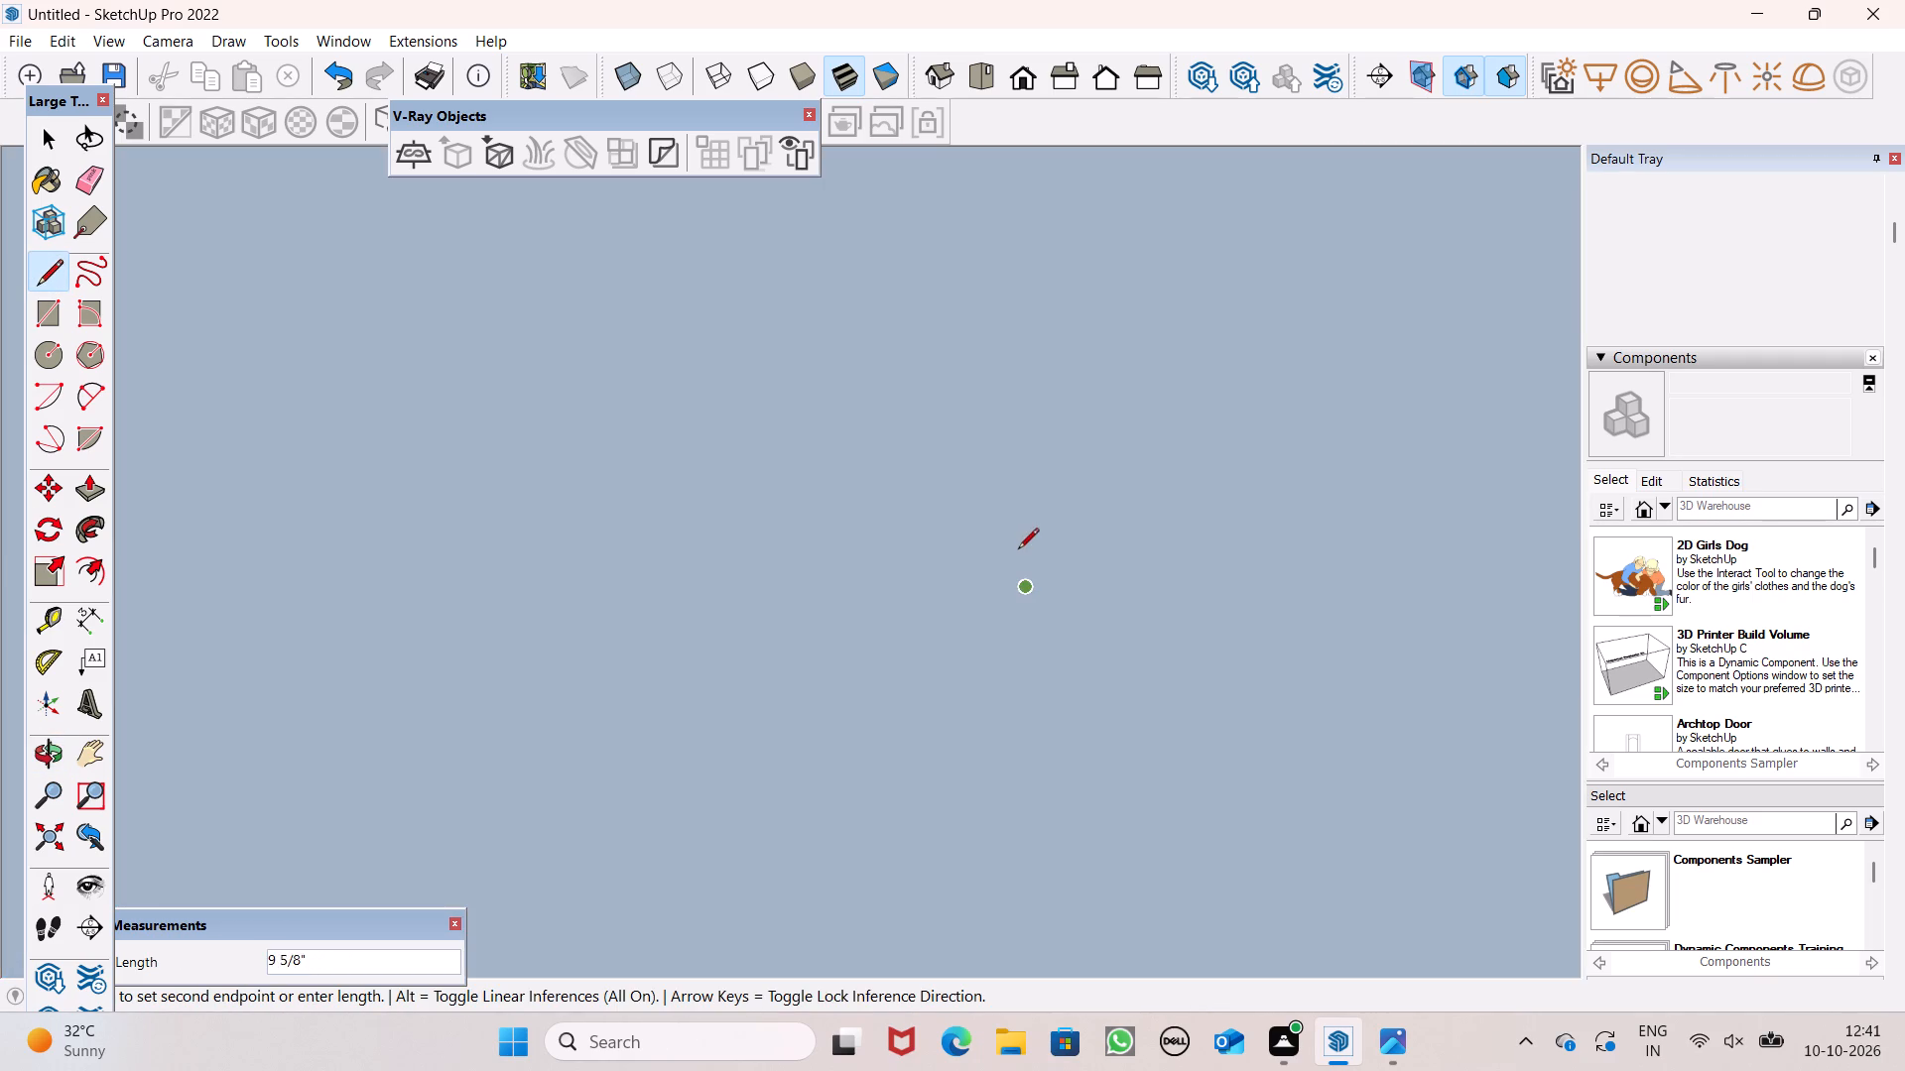
pyautogui.scroll(-1, 1018, 550)
pyautogui.click(1007, 91)
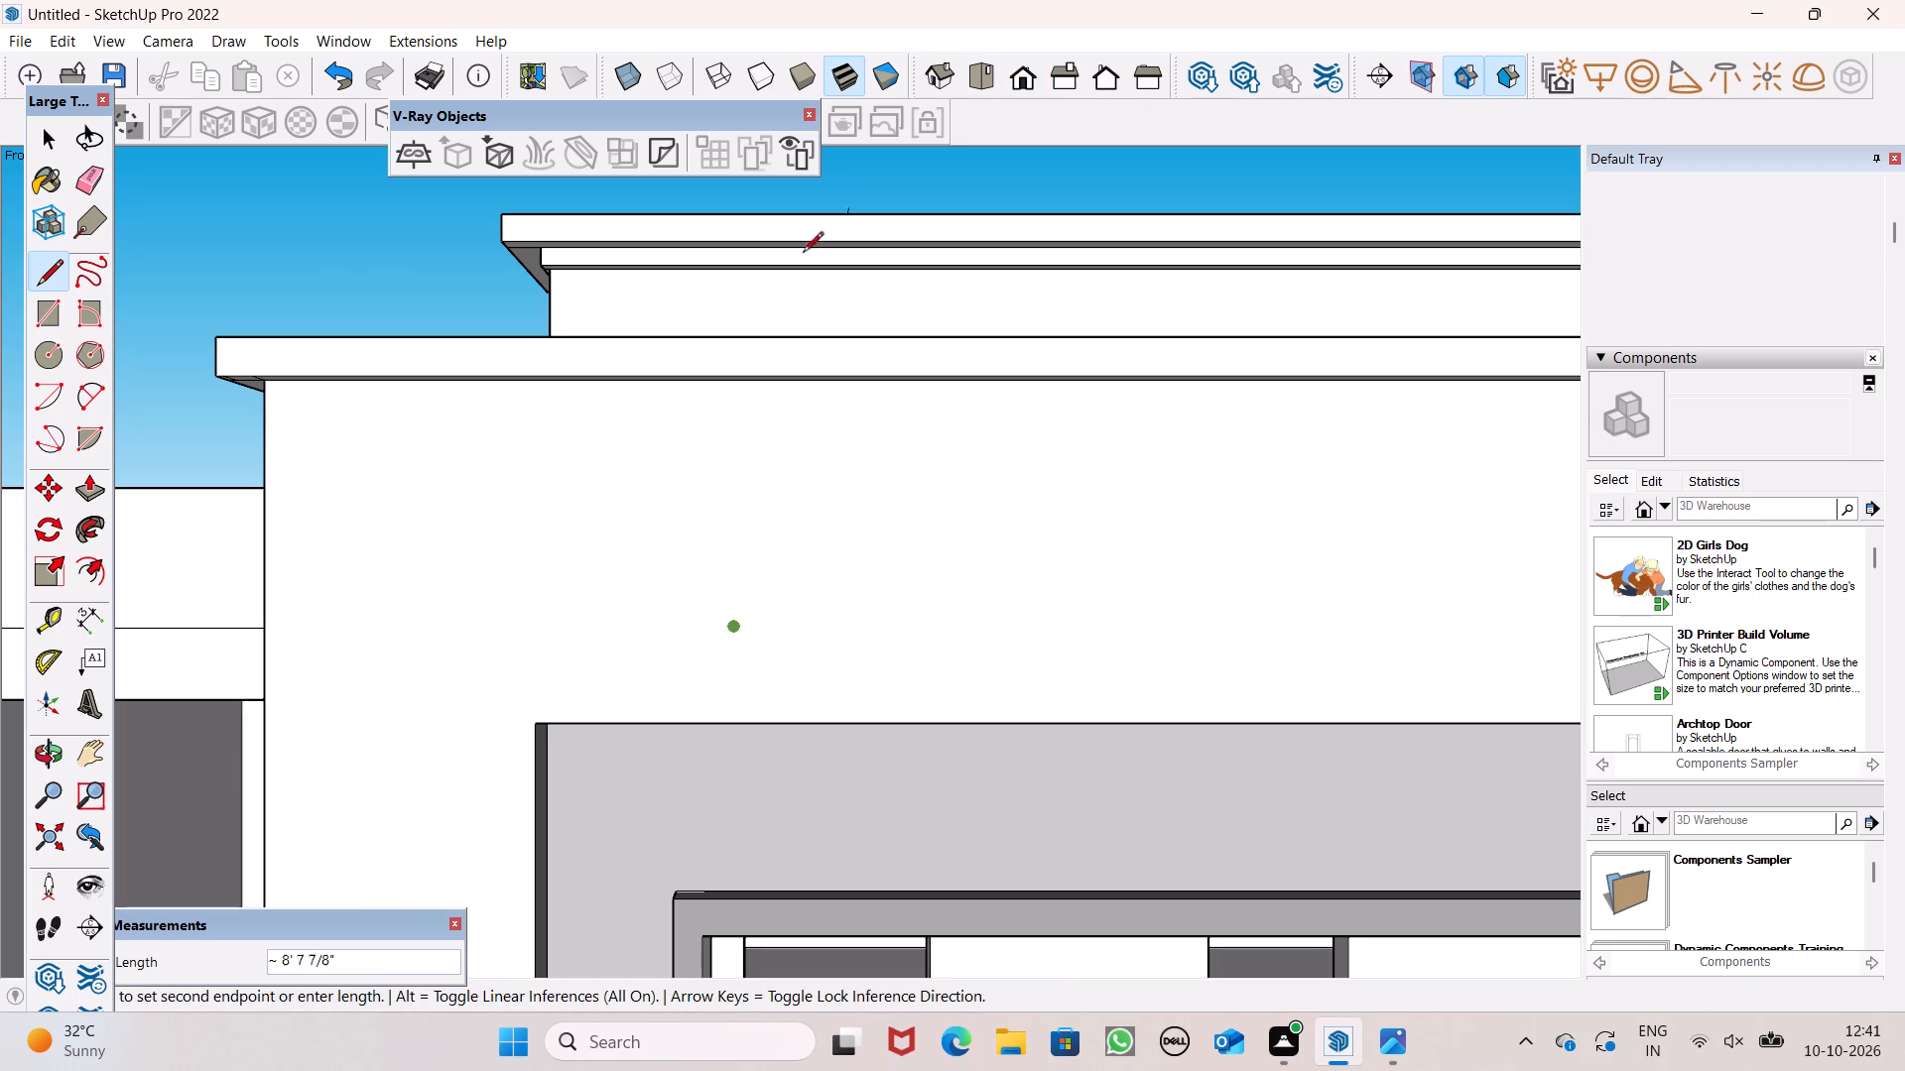
pyautogui.scroll(-5, 834, 595)
pyautogui.moveTo(826, 720); pyautogui.dragTo(810, 430, button='middle')
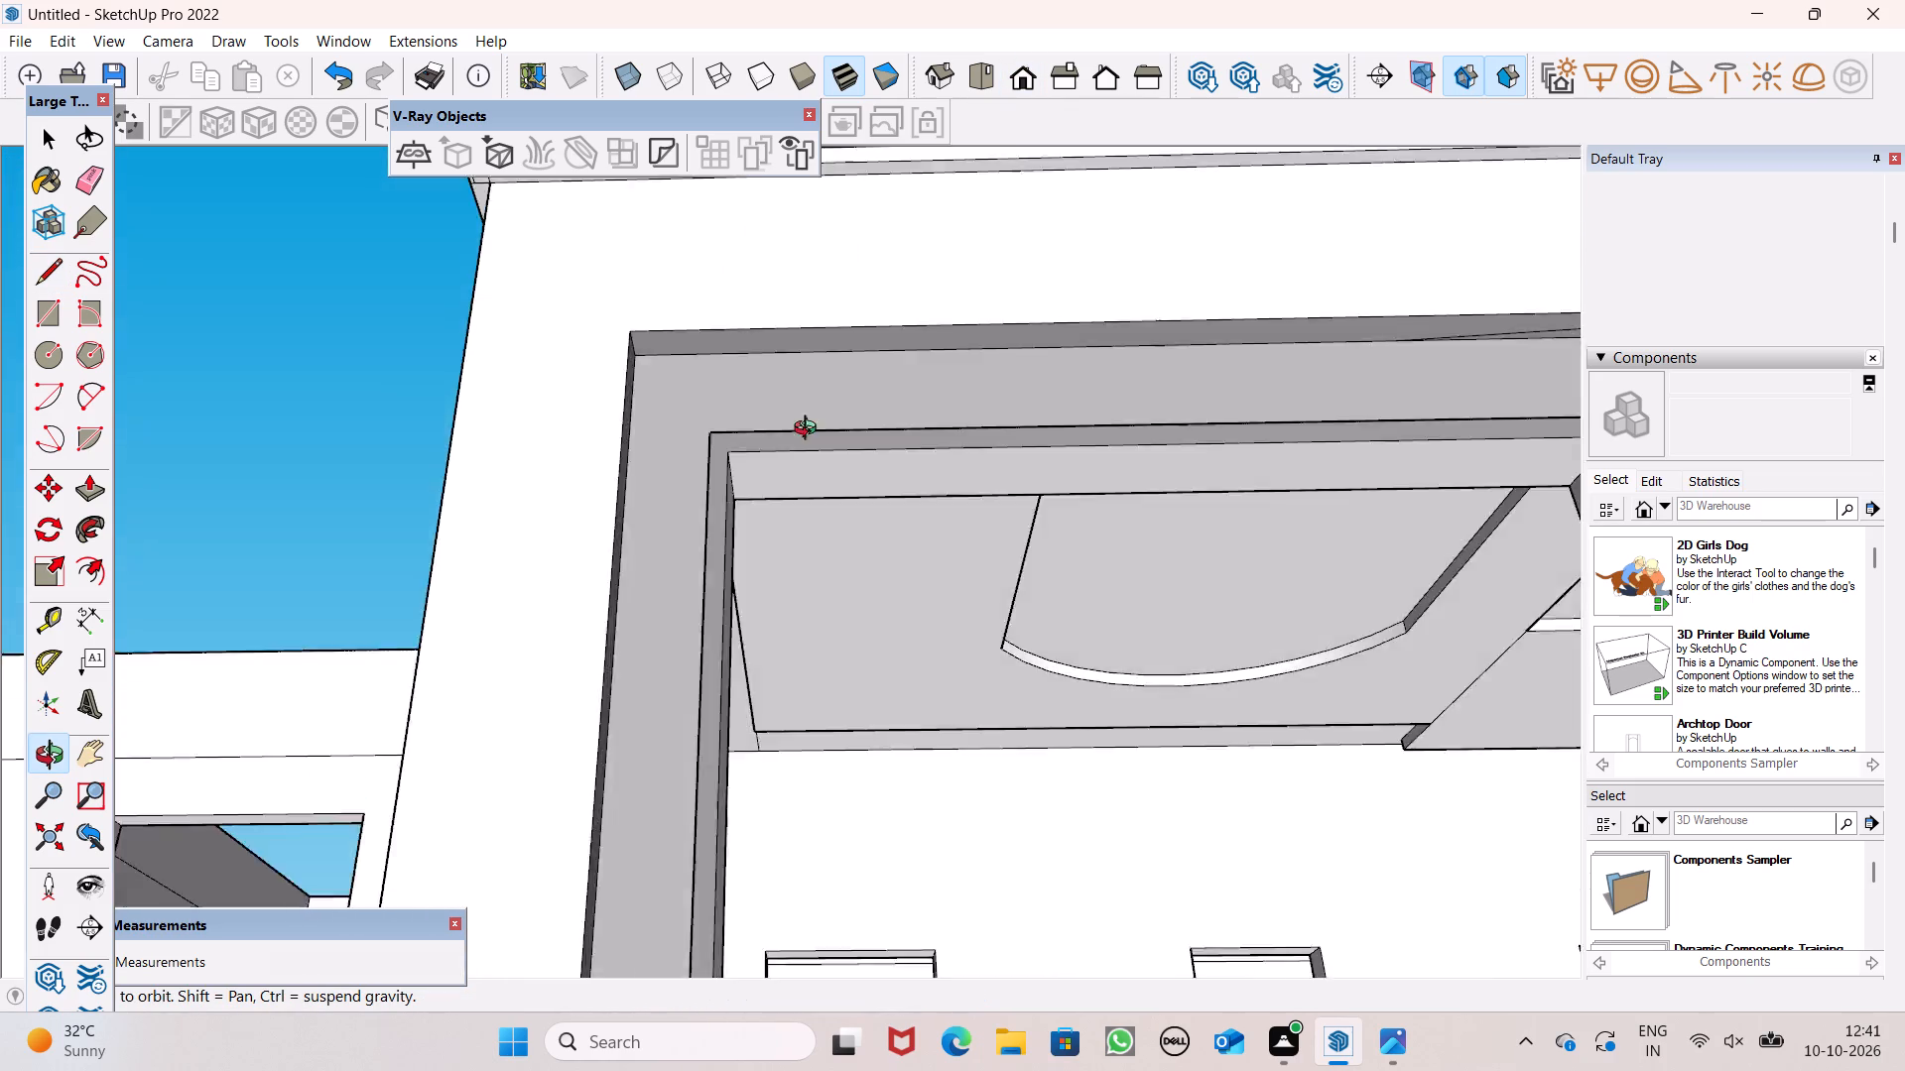
pyautogui.moveTo(810, 430); pyautogui.dragTo(91, 425, button='middle')
pyautogui.scroll(1, 812, 427)
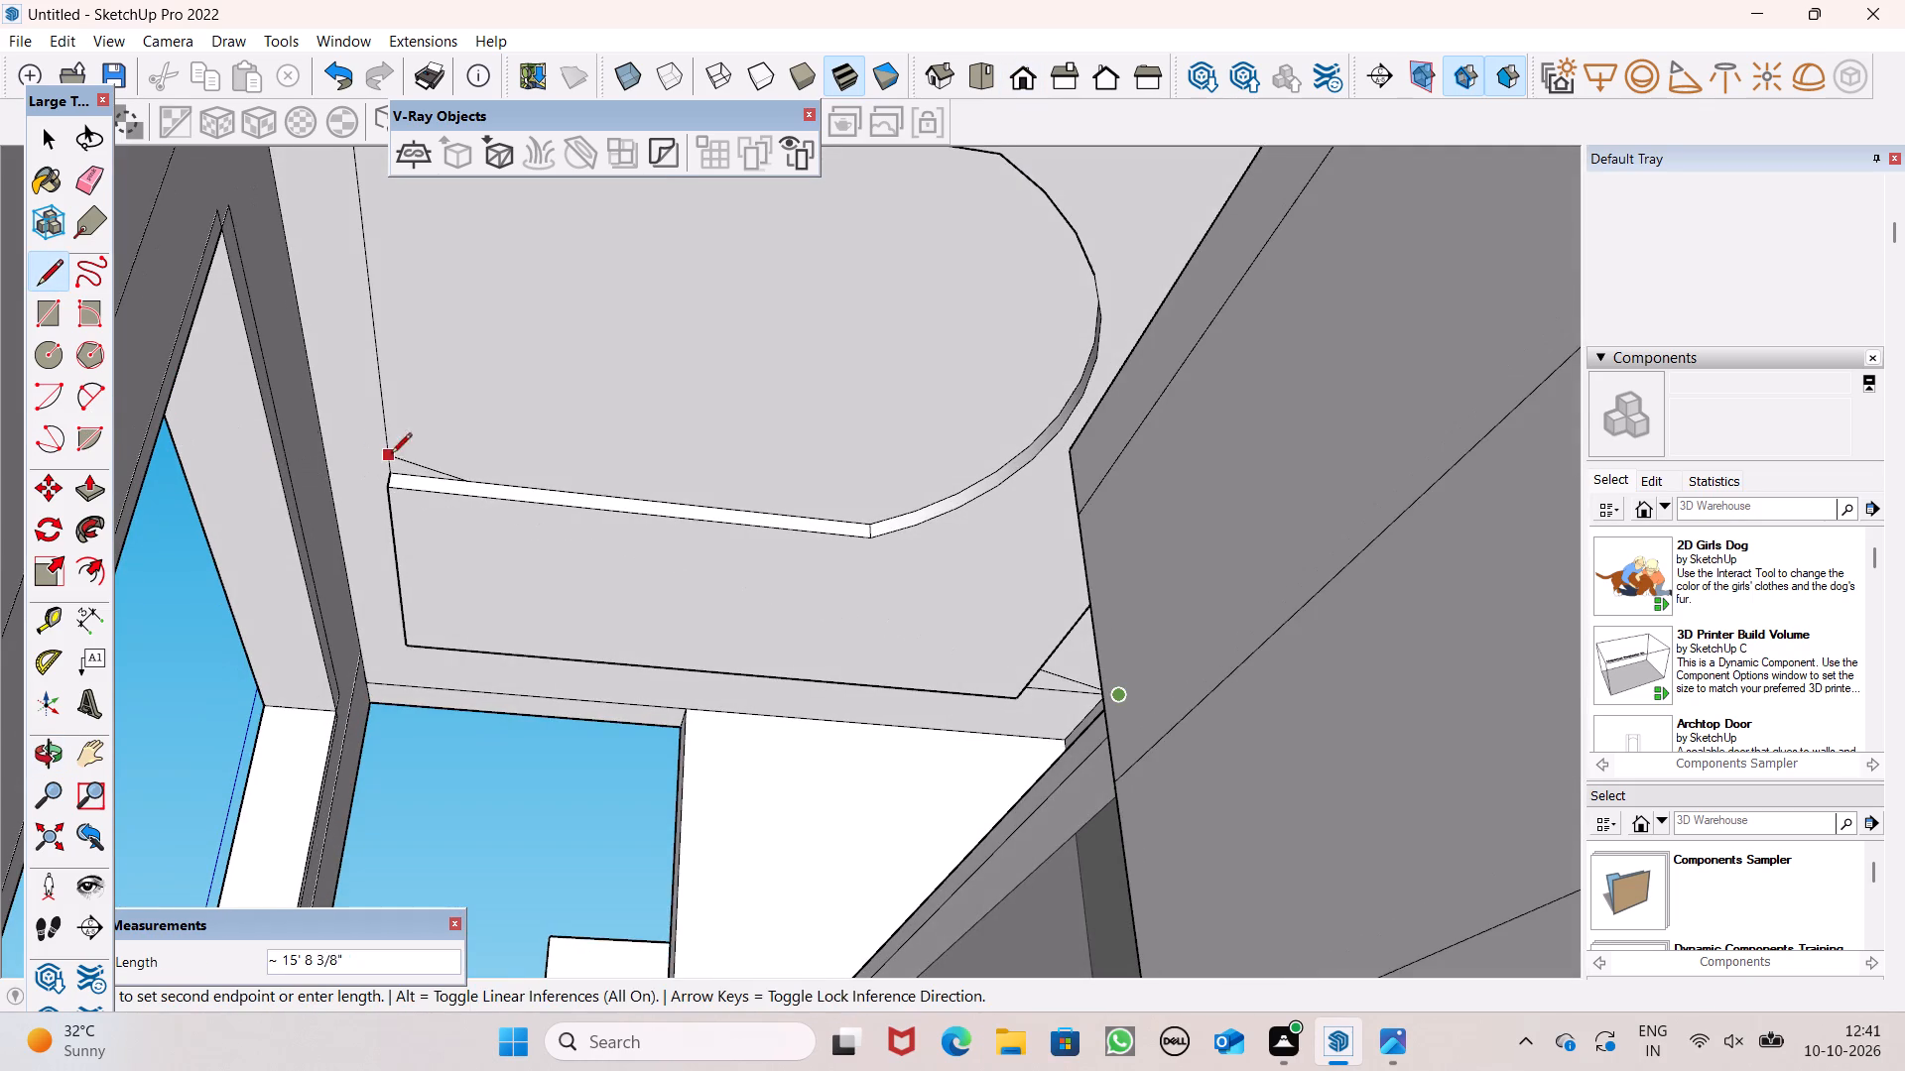
pyautogui.scroll(-2, 394, 461)
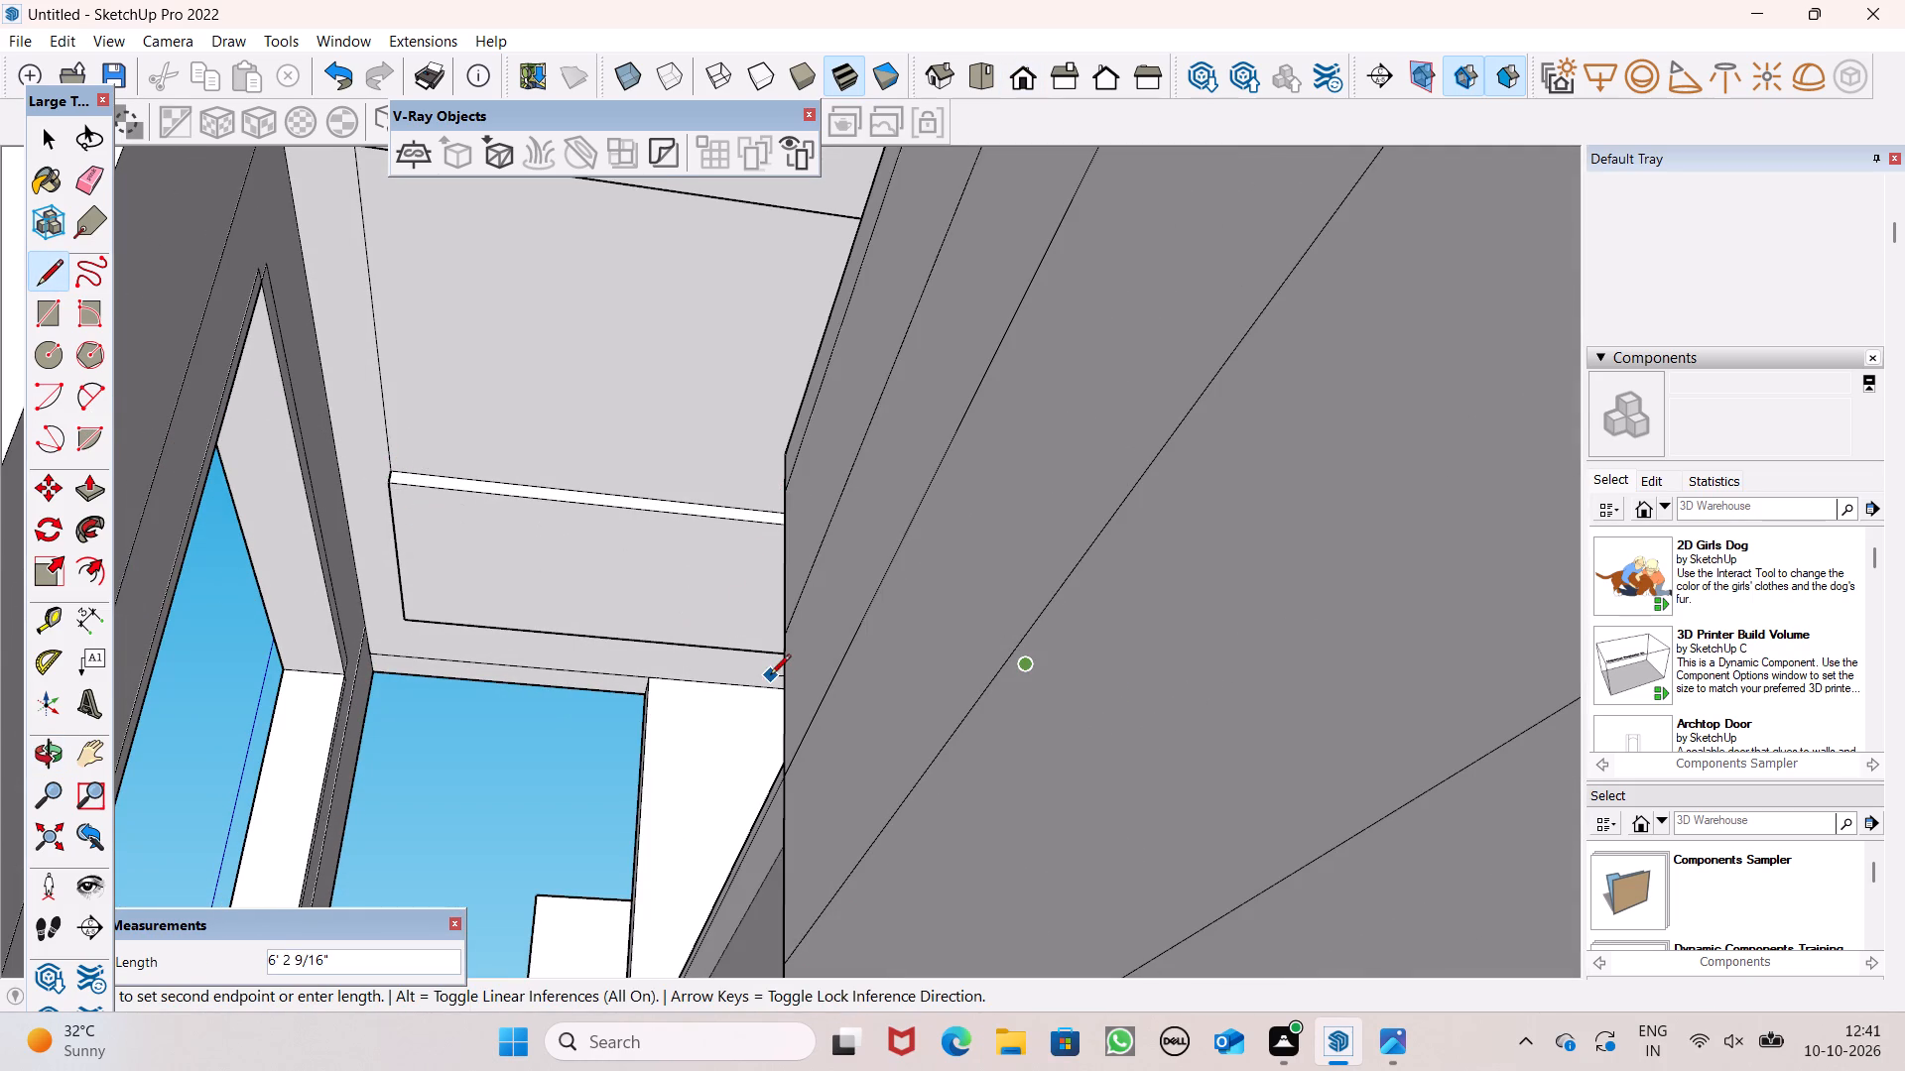
pyautogui.press('space')
# Push/Pull the margin strip between the ceiling panels and the wall down 3 1/4", flush with the panels.
pyautogui.scroll(-6, 792, 739)
pyautogui.scroll(-3, 716, 780)
pyautogui.moveTo(724, 781); pyautogui.dragTo(715, 921, button='middle')
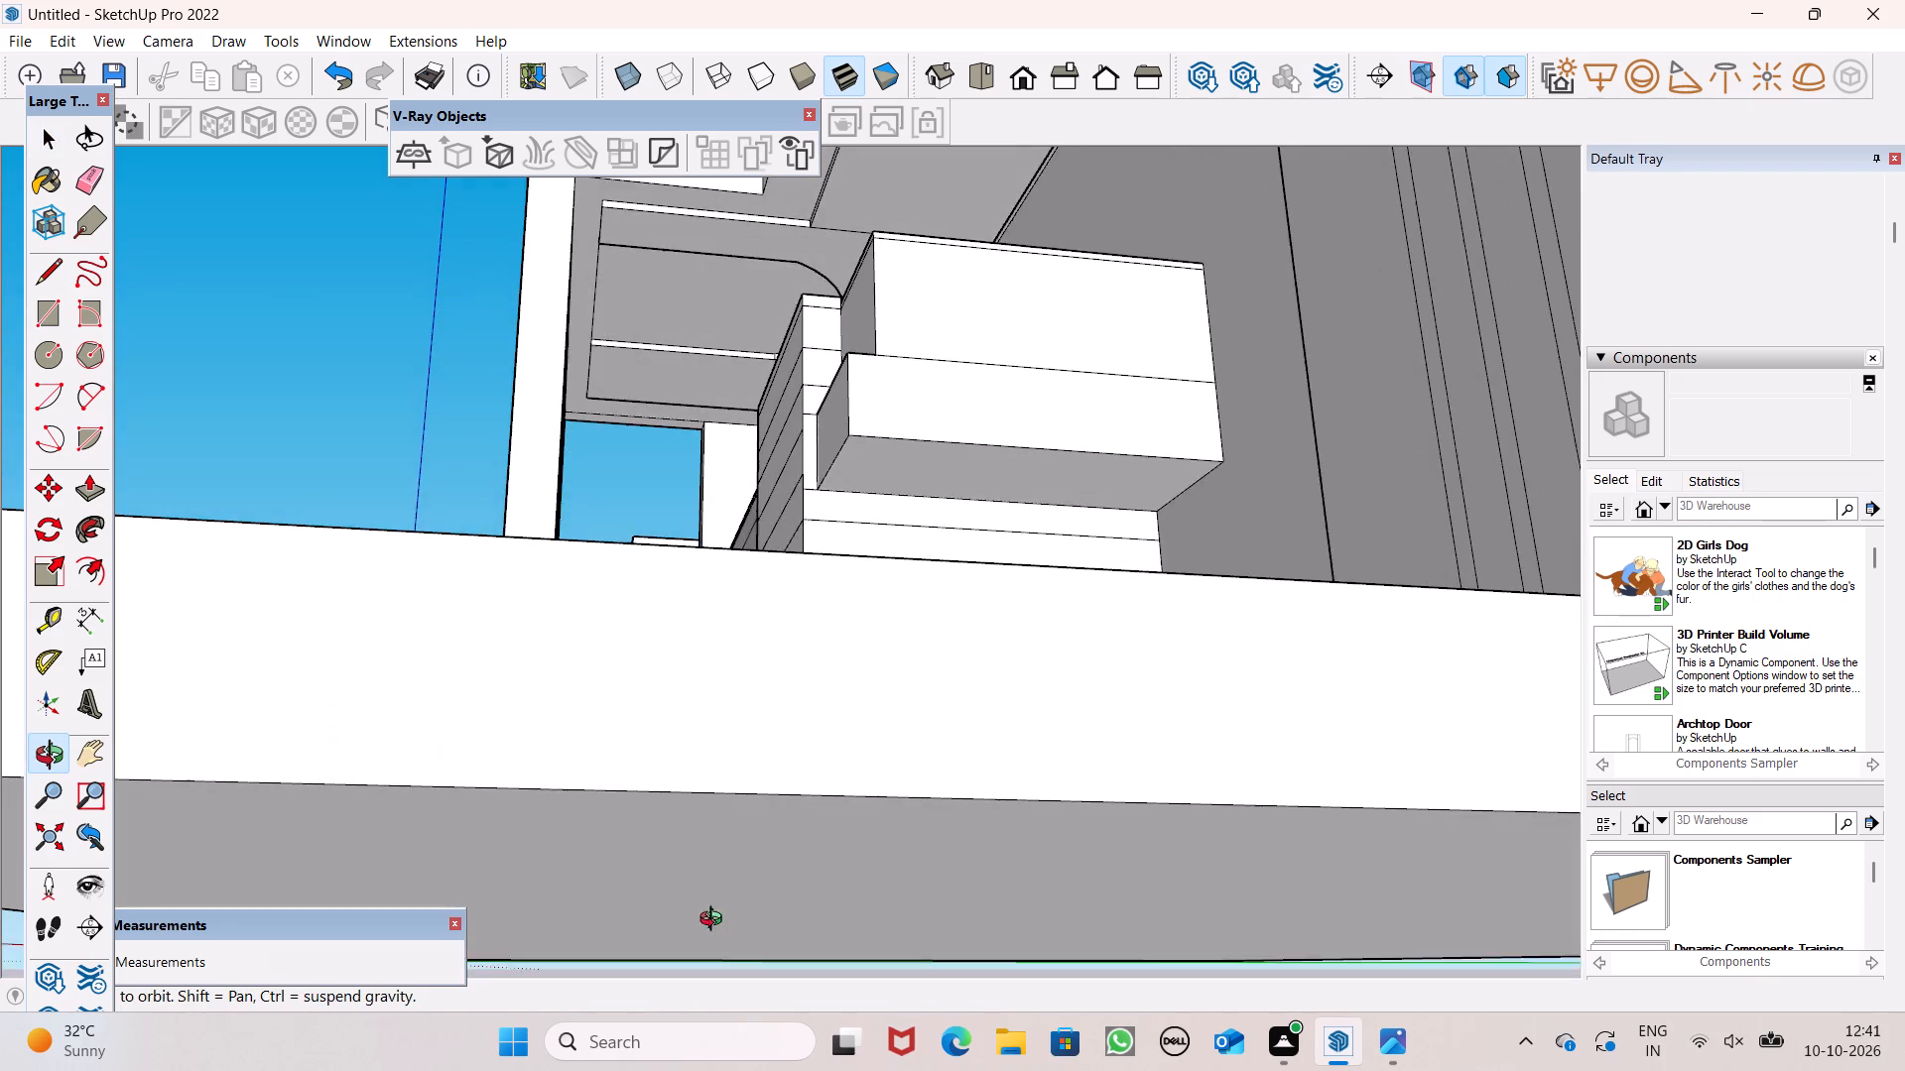
pyautogui.moveTo(715, 921); pyautogui.dragTo(718, 895, button='middle')
pyautogui.scroll(-3, 734, 530)
pyautogui.moveTo(826, 473); pyautogui.dragTo(890, 641, button='middle')
pyautogui.scroll(6, 825, 352)
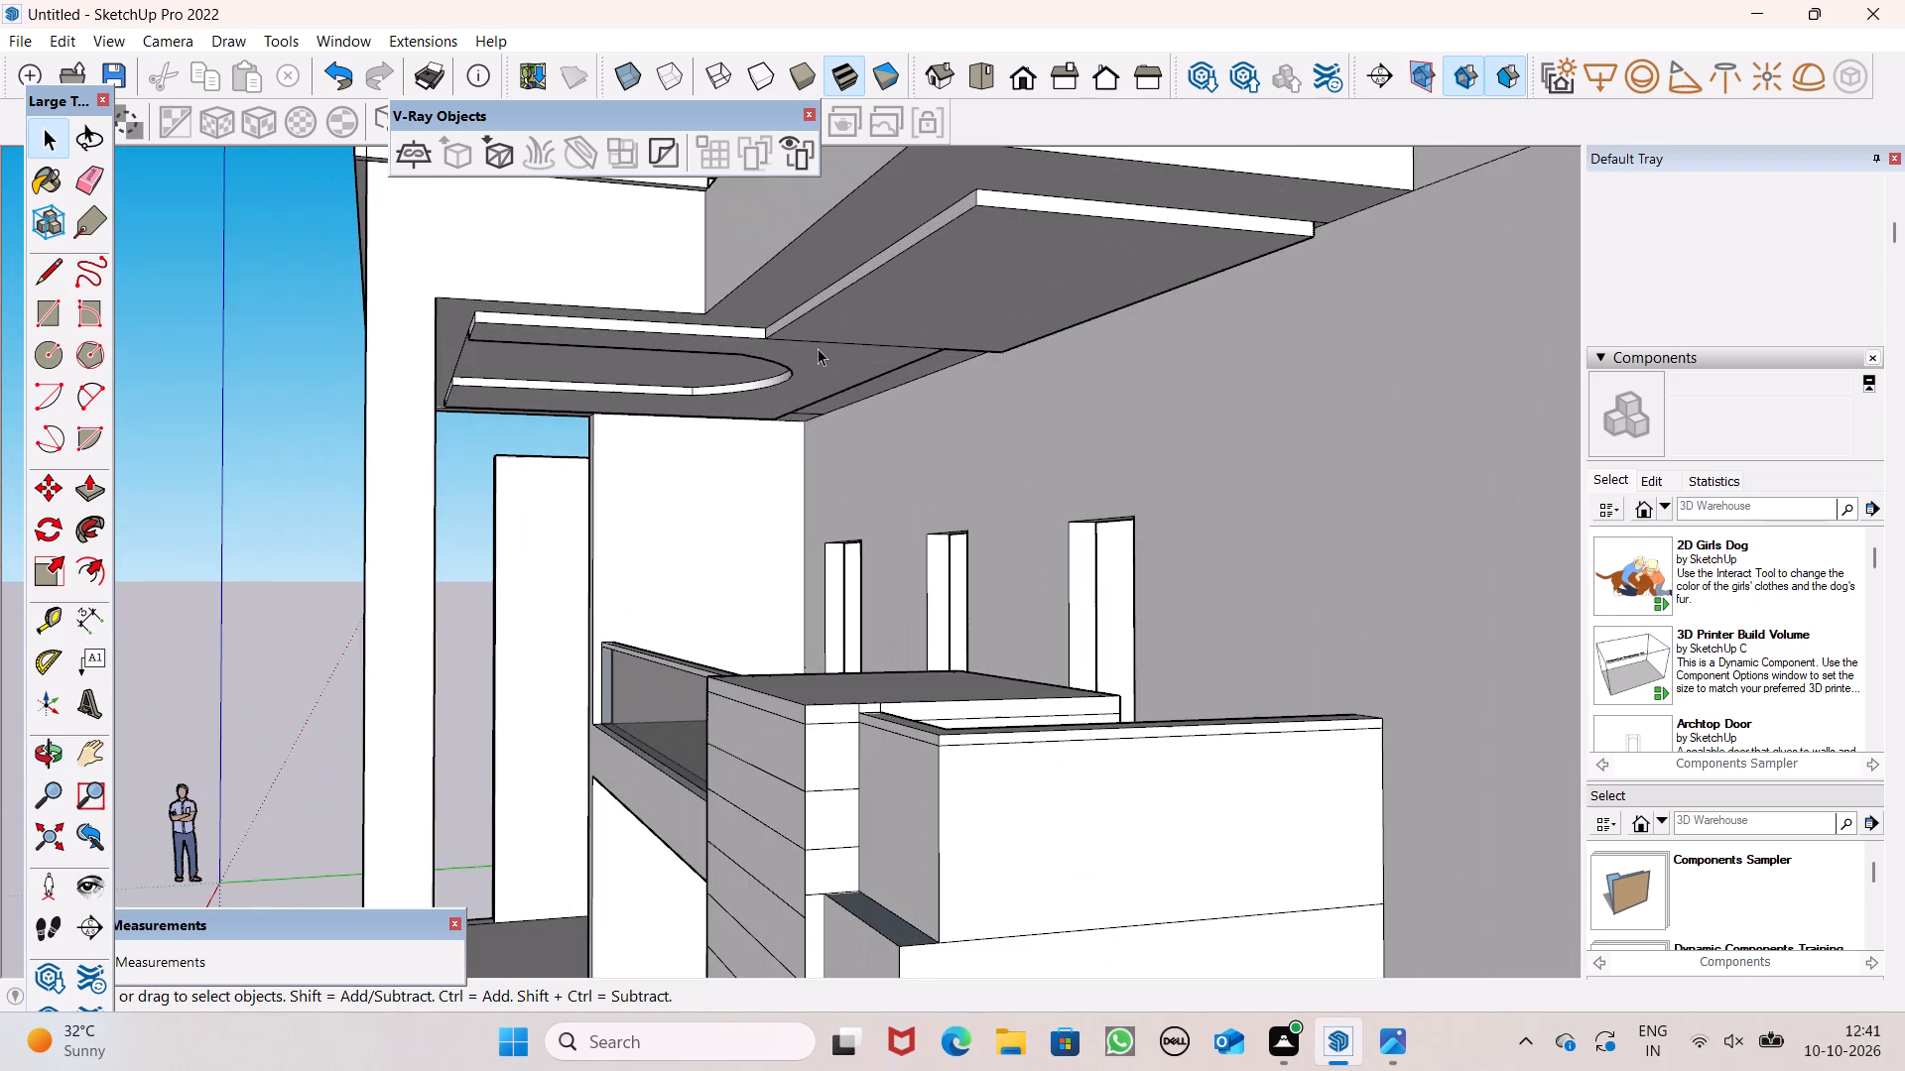
pyautogui.moveTo(820, 413); pyautogui.dragTo(757, 404, button='middle')
pyautogui.scroll(5, 884, 283)
pyautogui.moveTo(910, 391); pyautogui.dragTo(863, 380, button='middle')
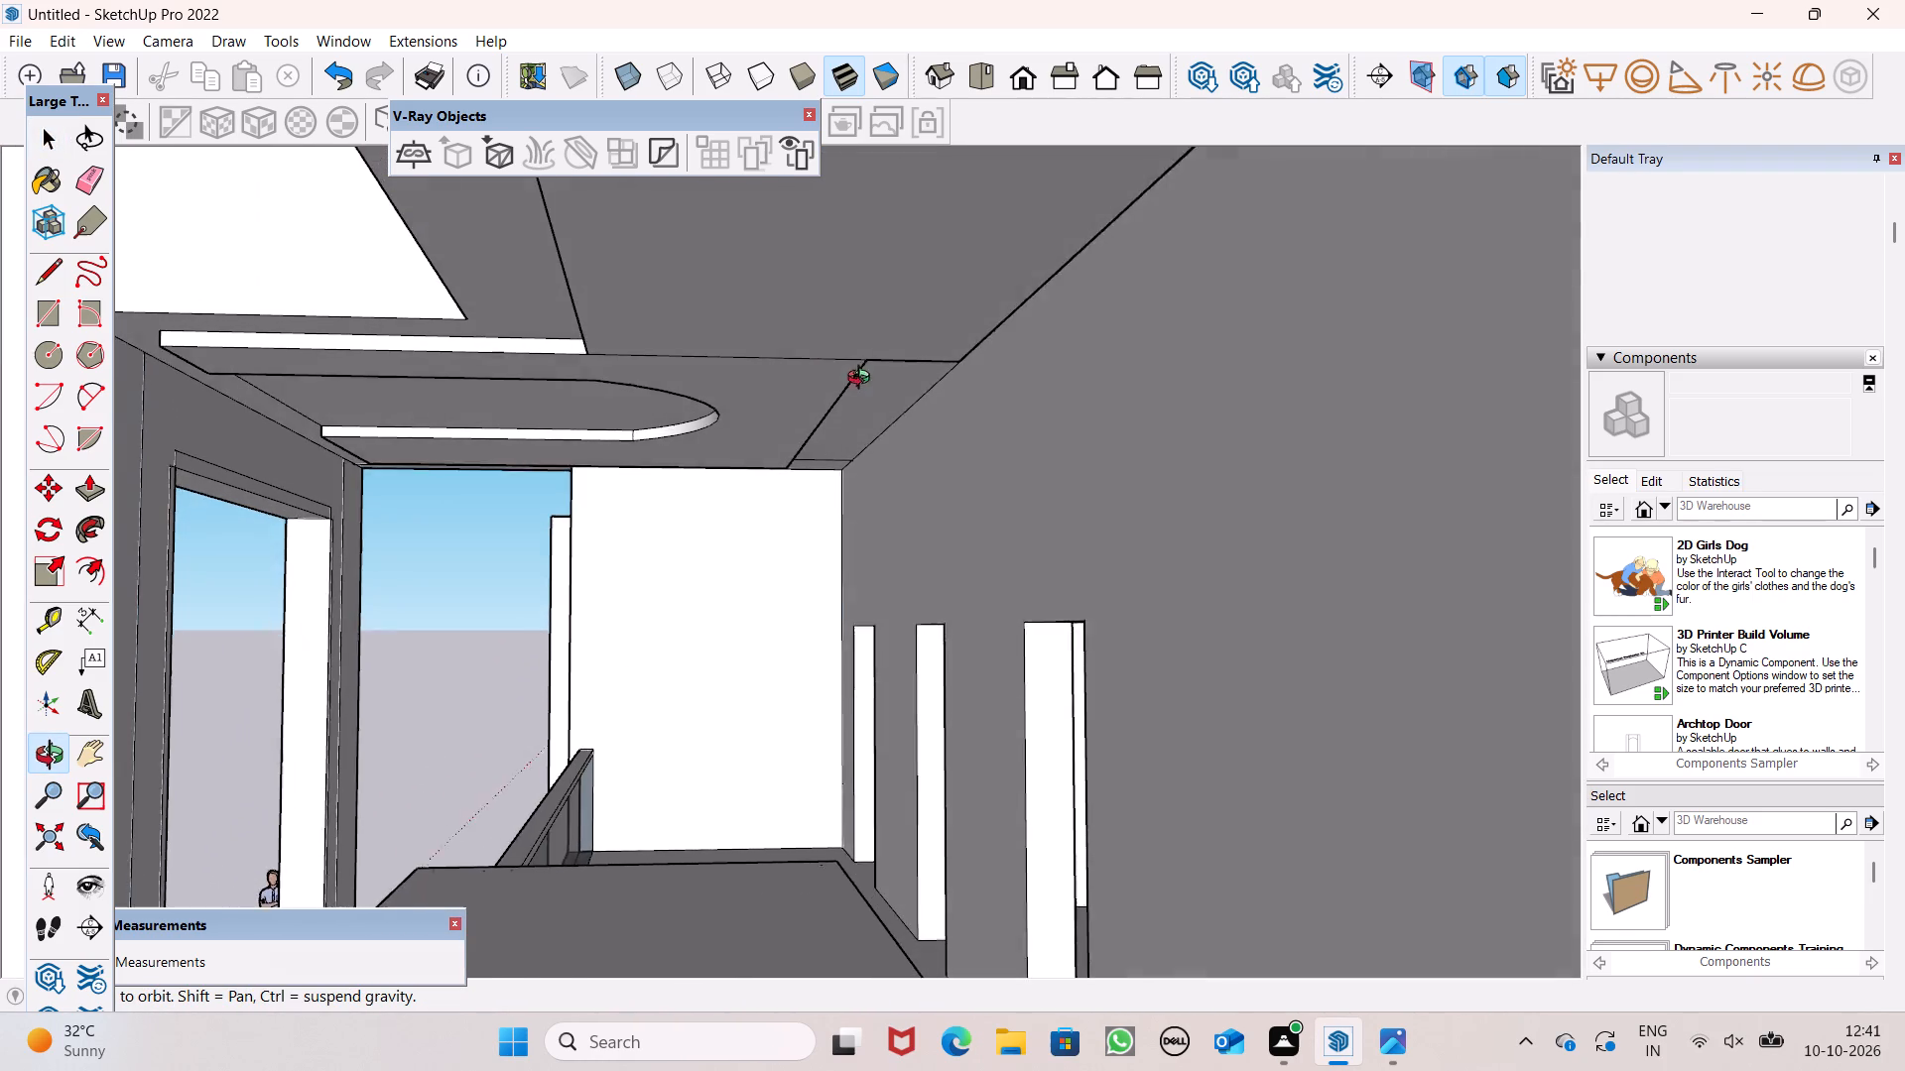
pyautogui.moveTo(863, 380); pyautogui.dragTo(859, 374, button='middle')
pyautogui.moveTo(487, 518); pyautogui.dragTo(467, 543, button='middle')
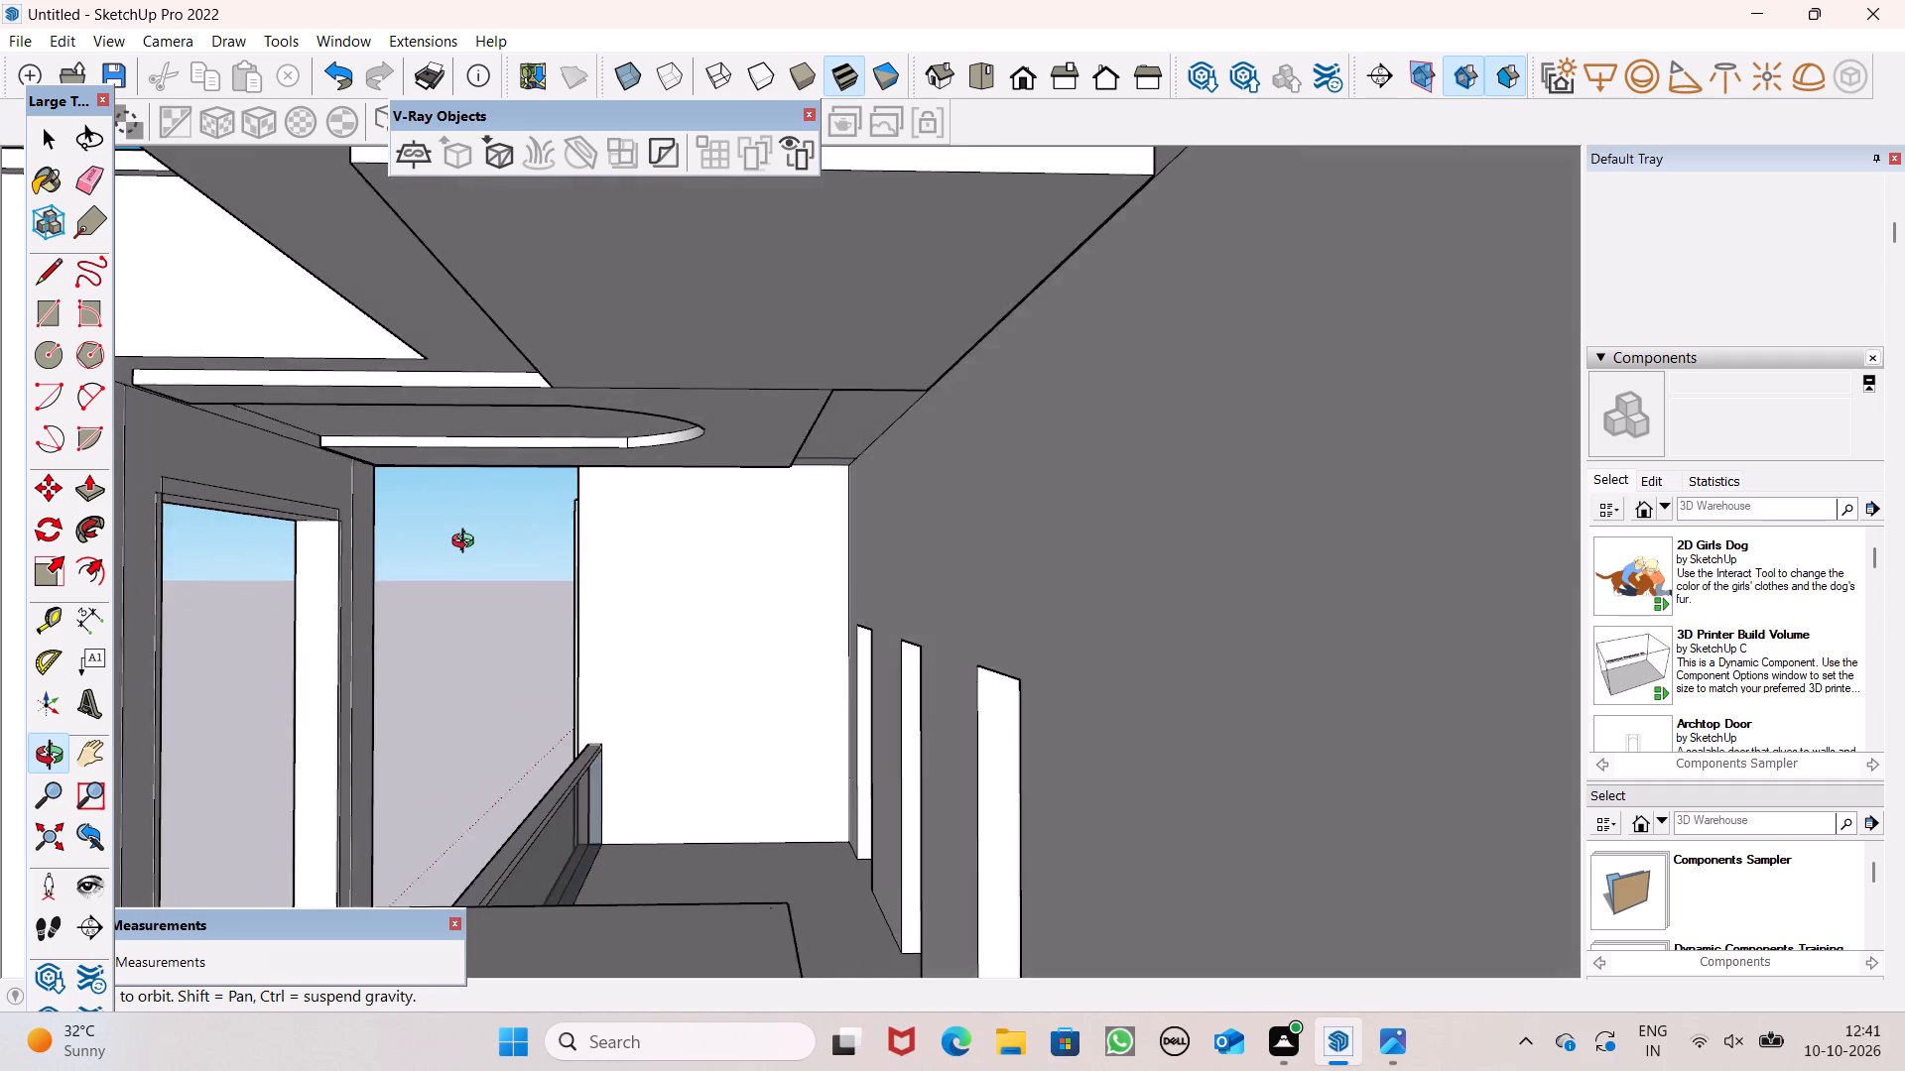
pyautogui.moveTo(467, 543); pyautogui.dragTo(451, 582, button='middle')
pyautogui.moveTo(511, 538); pyautogui.dragTo(566, 428, button='middle')
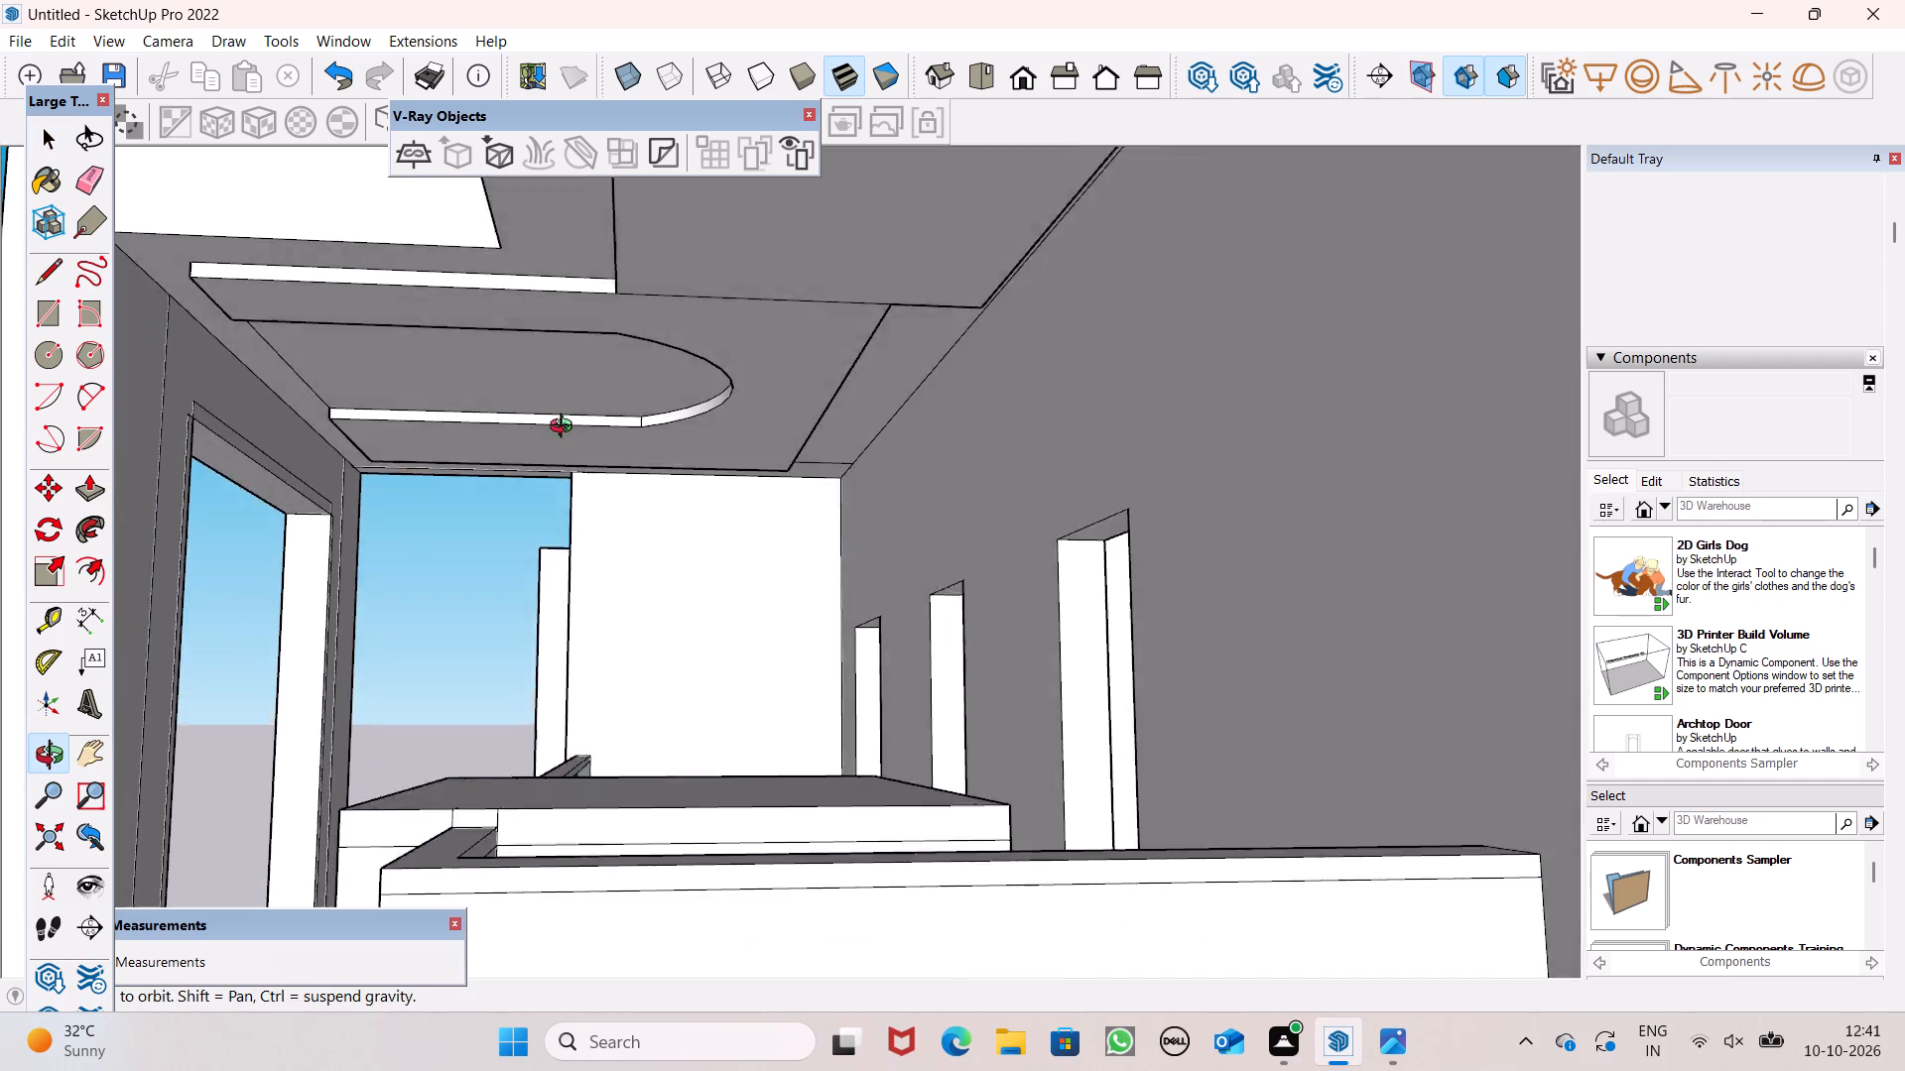
pyautogui.moveTo(566, 428); pyautogui.dragTo(564, 399, button='middle')
pyautogui.moveTo(89, 484); pyautogui.dragTo(106, 483)
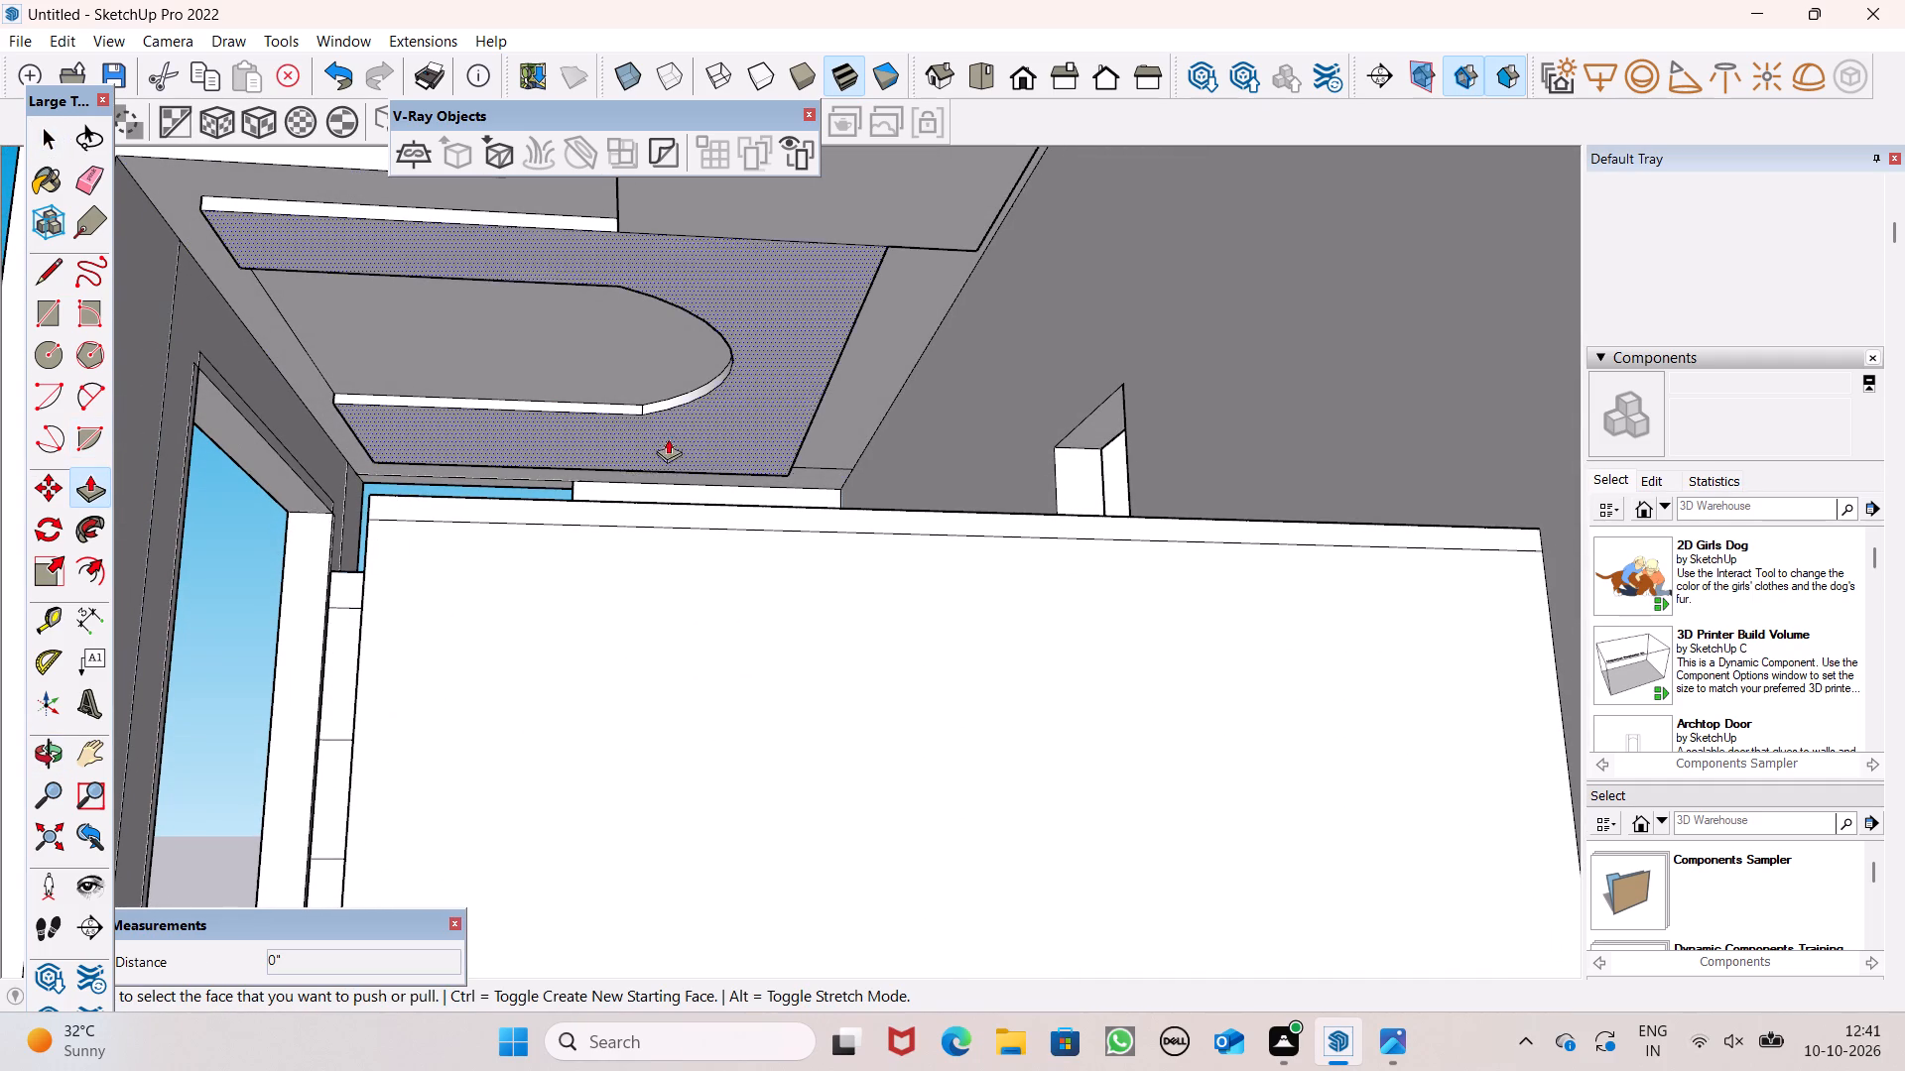
pyautogui.moveTo(853, 394); pyautogui.dragTo(825, 361)
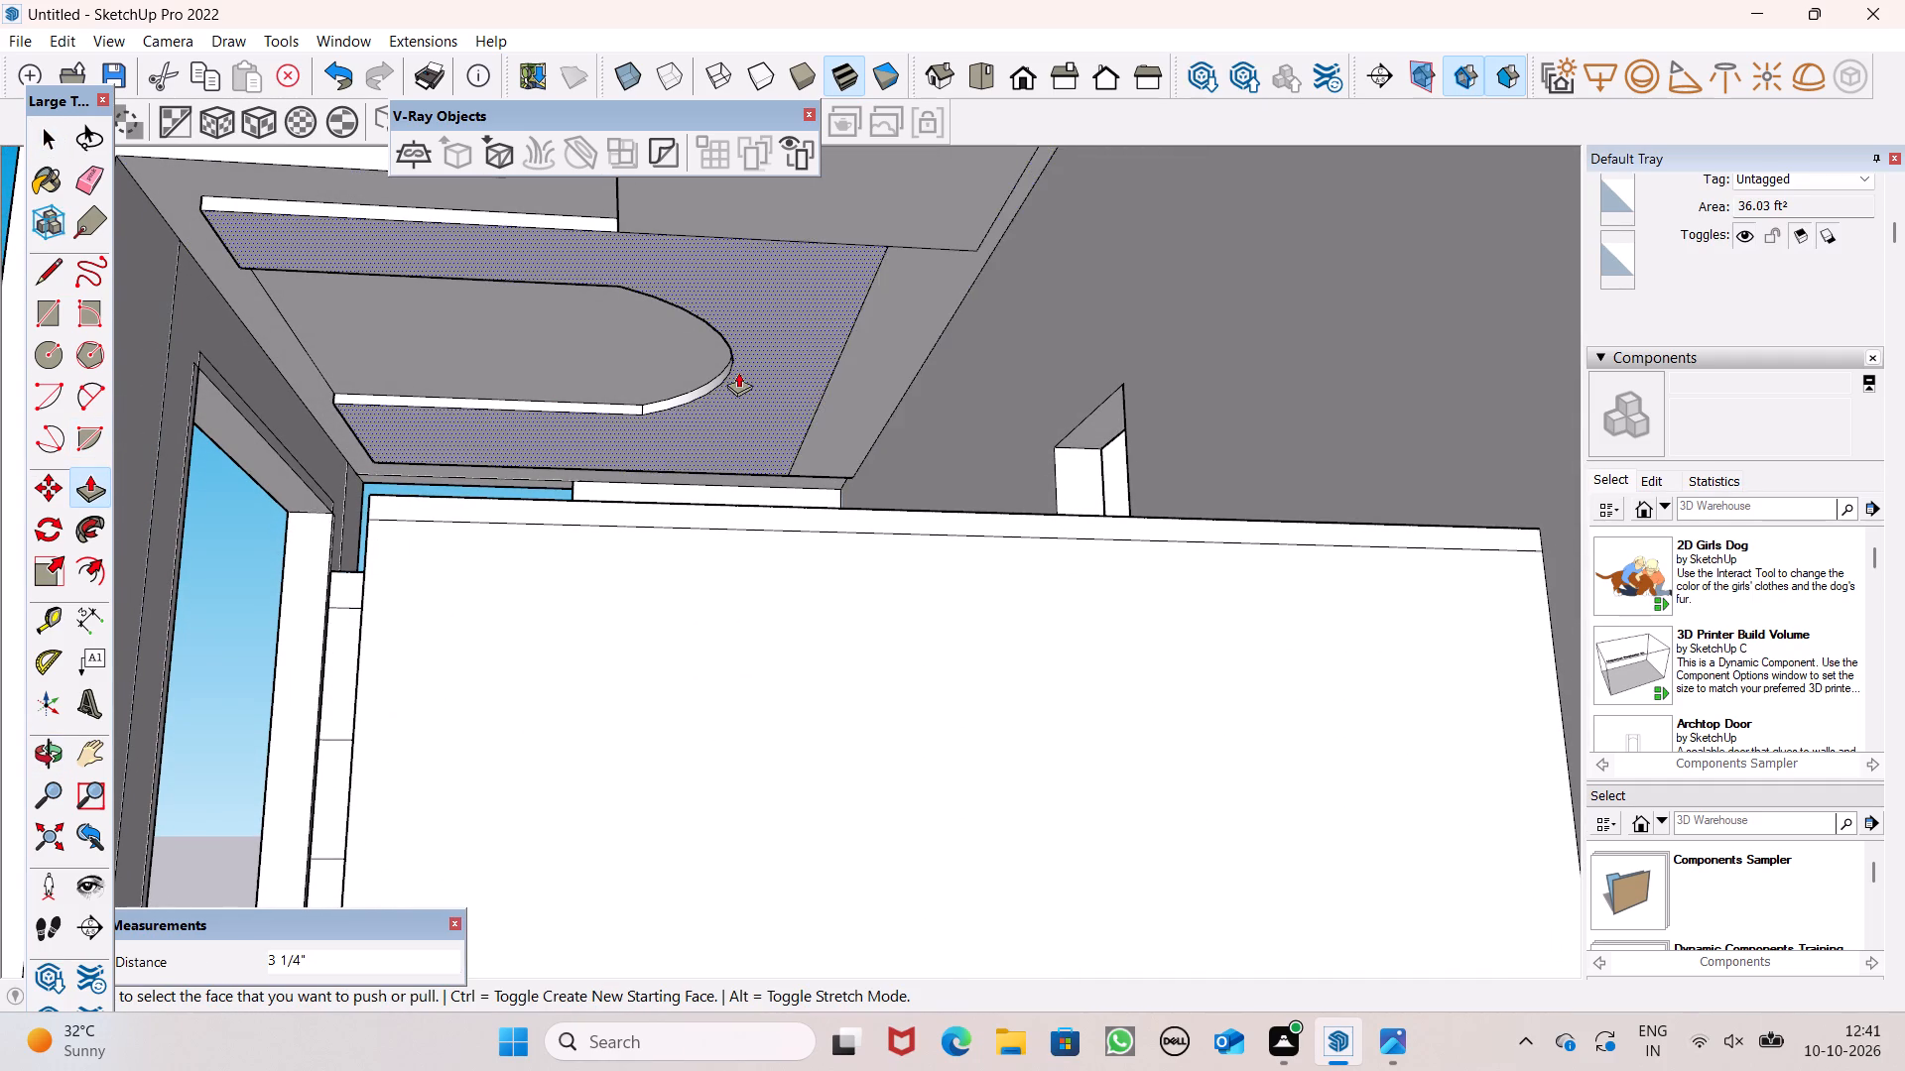
# Erase the seam lines dividing the portico panel, the projecting slab's panel and the strip along the wall.
pyautogui.scroll(-5, 716, 396)
pyautogui.scroll(-2, 640, 435)
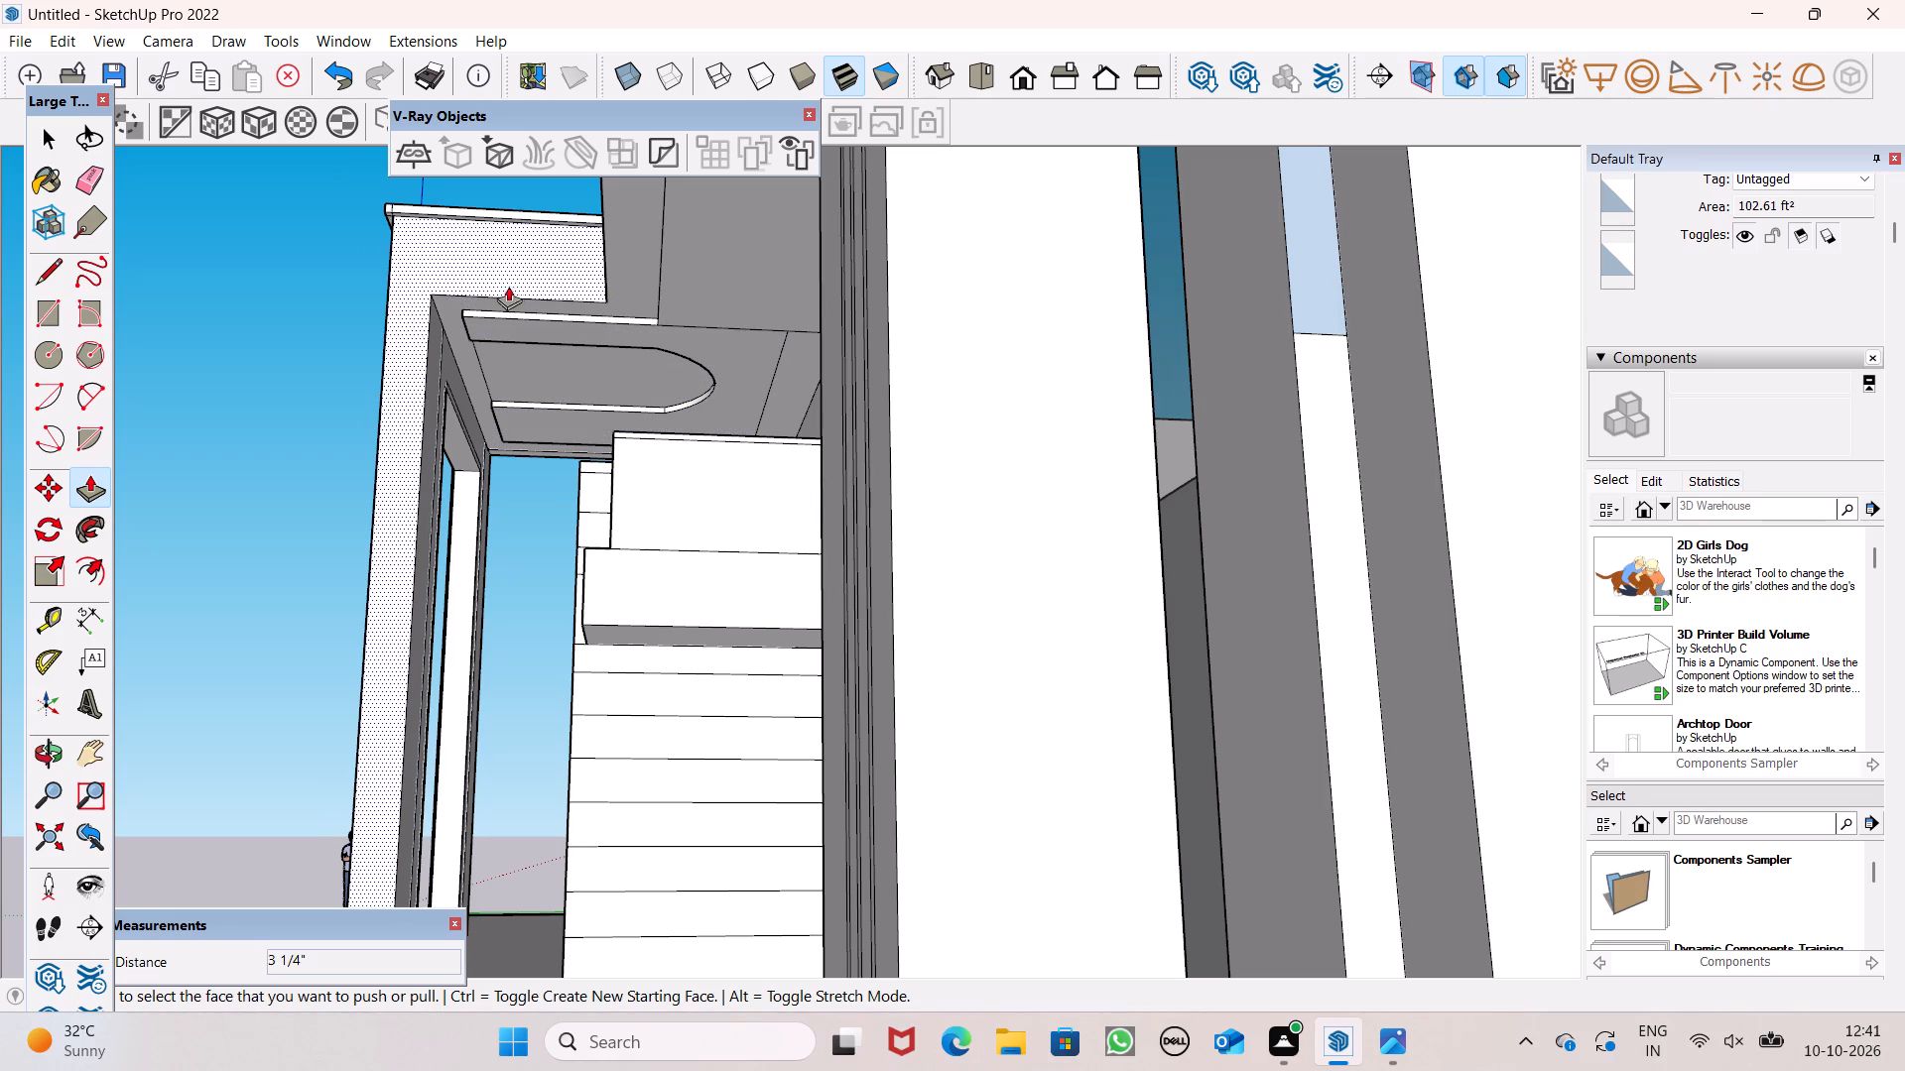
pyautogui.click(87, 166)
pyautogui.scroll(5, 610, 309)
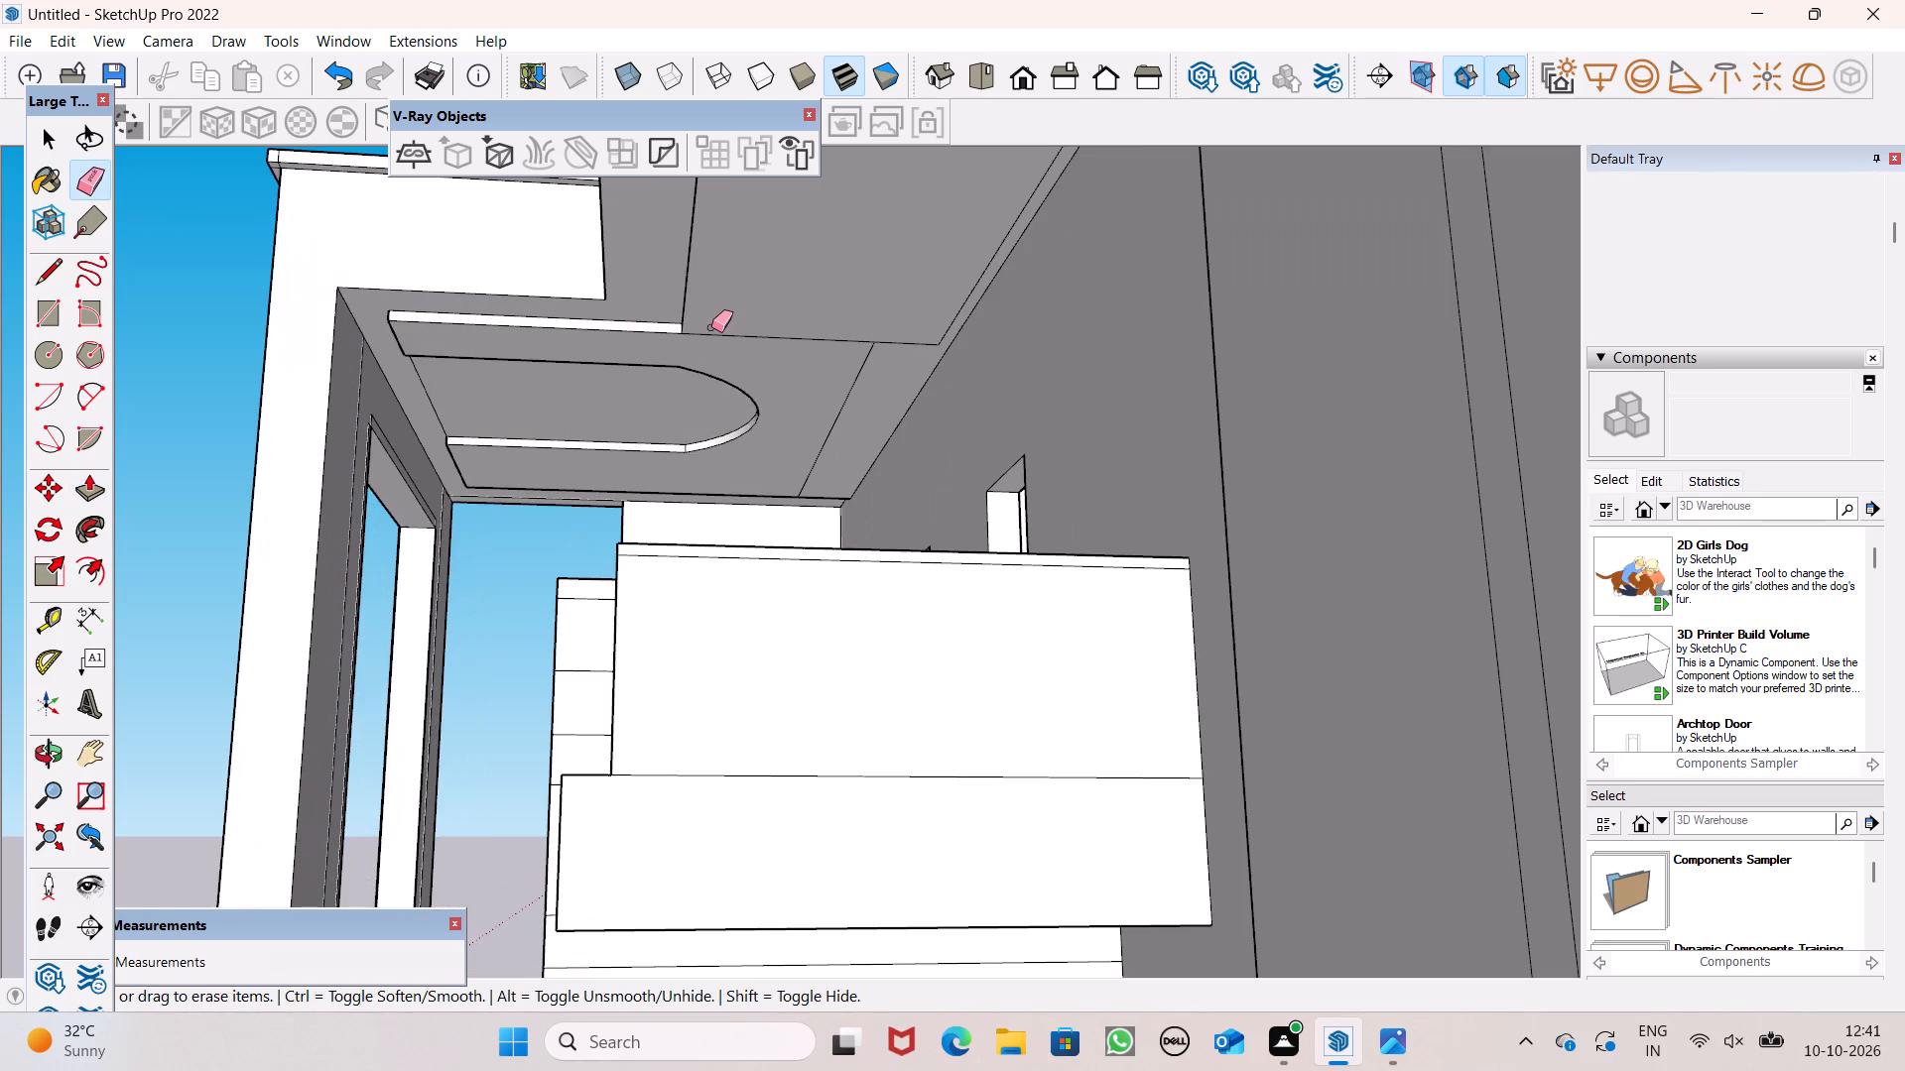
pyautogui.scroll(-6, 611, 530)
pyautogui.moveTo(678, 572); pyautogui.dragTo(867, 456, button='middle')
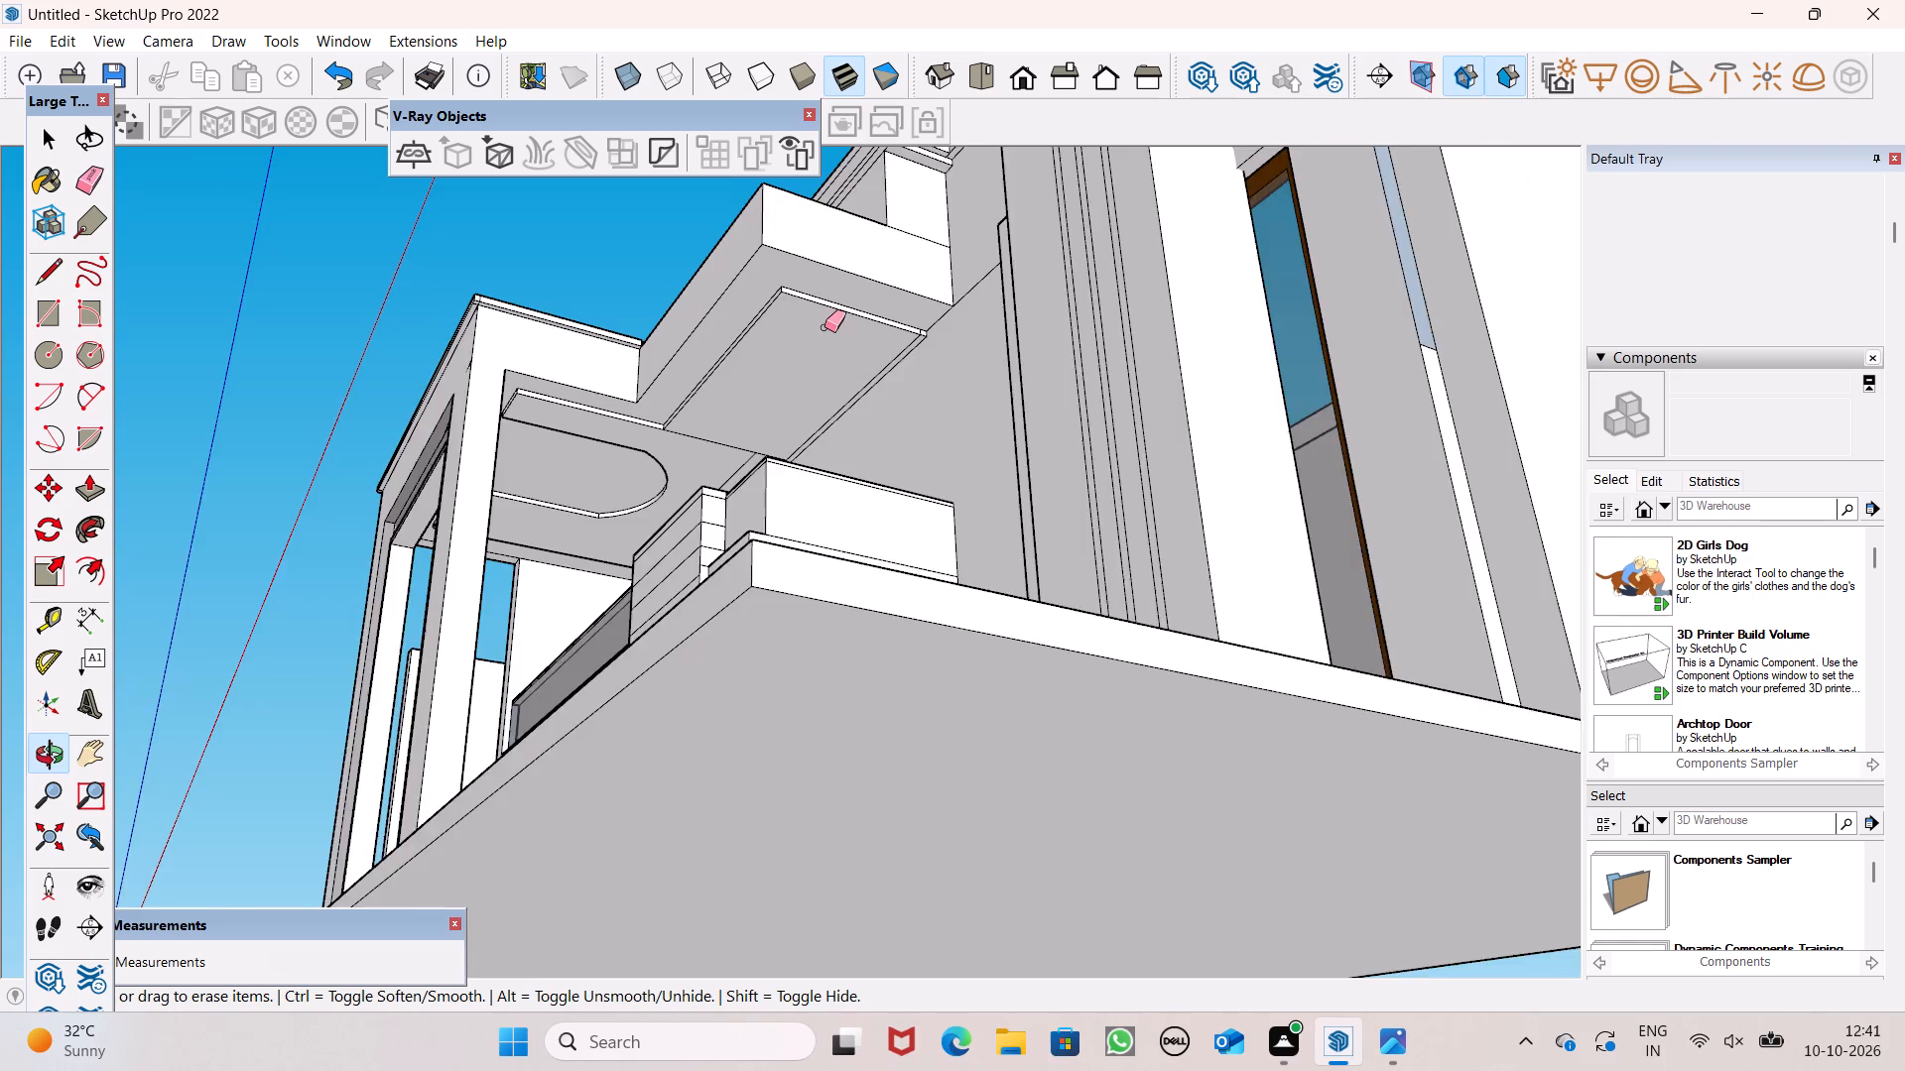
pyautogui.scroll(11, 826, 327)
pyautogui.moveTo(598, 637); pyautogui.dragTo(593, 637)
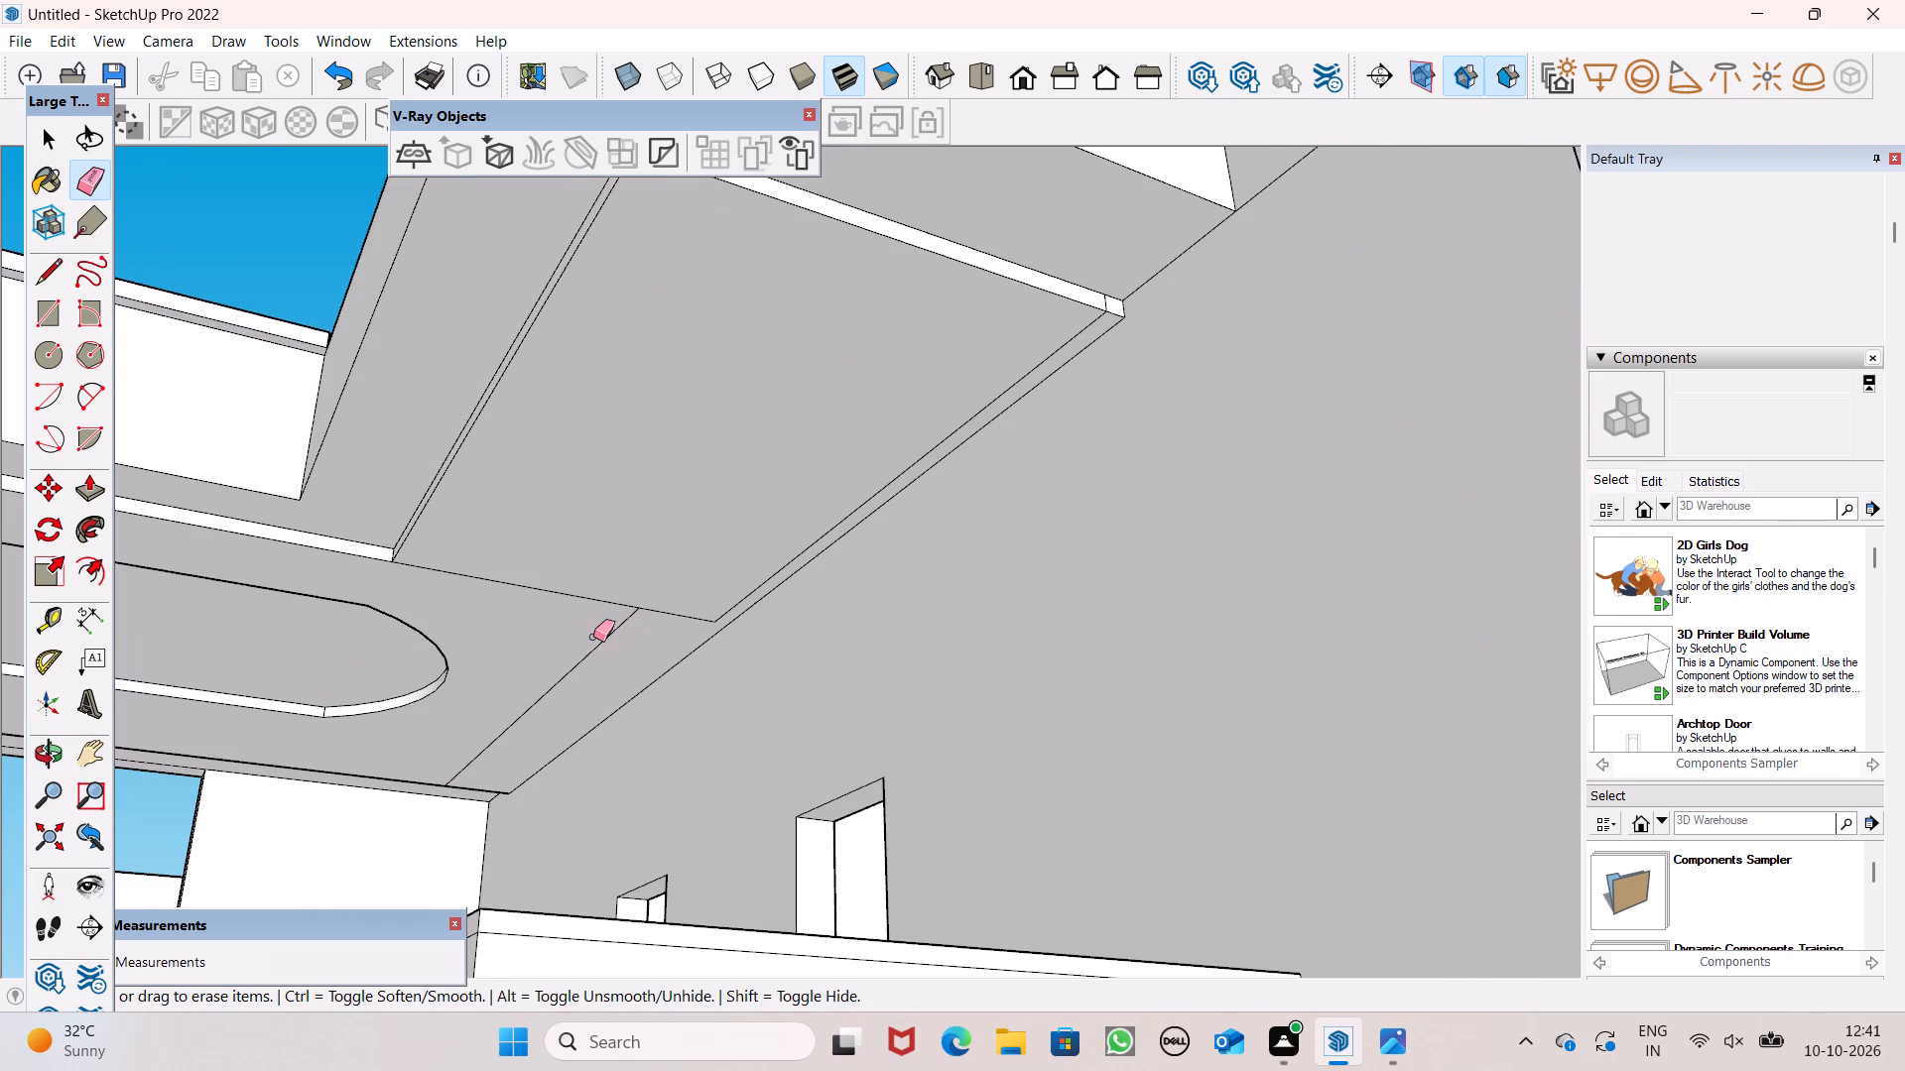
pyautogui.moveTo(593, 637); pyautogui.dragTo(610, 648)
pyautogui.moveTo(621, 602); pyautogui.dragTo(616, 611)
pyautogui.scroll(-3, 605, 568)
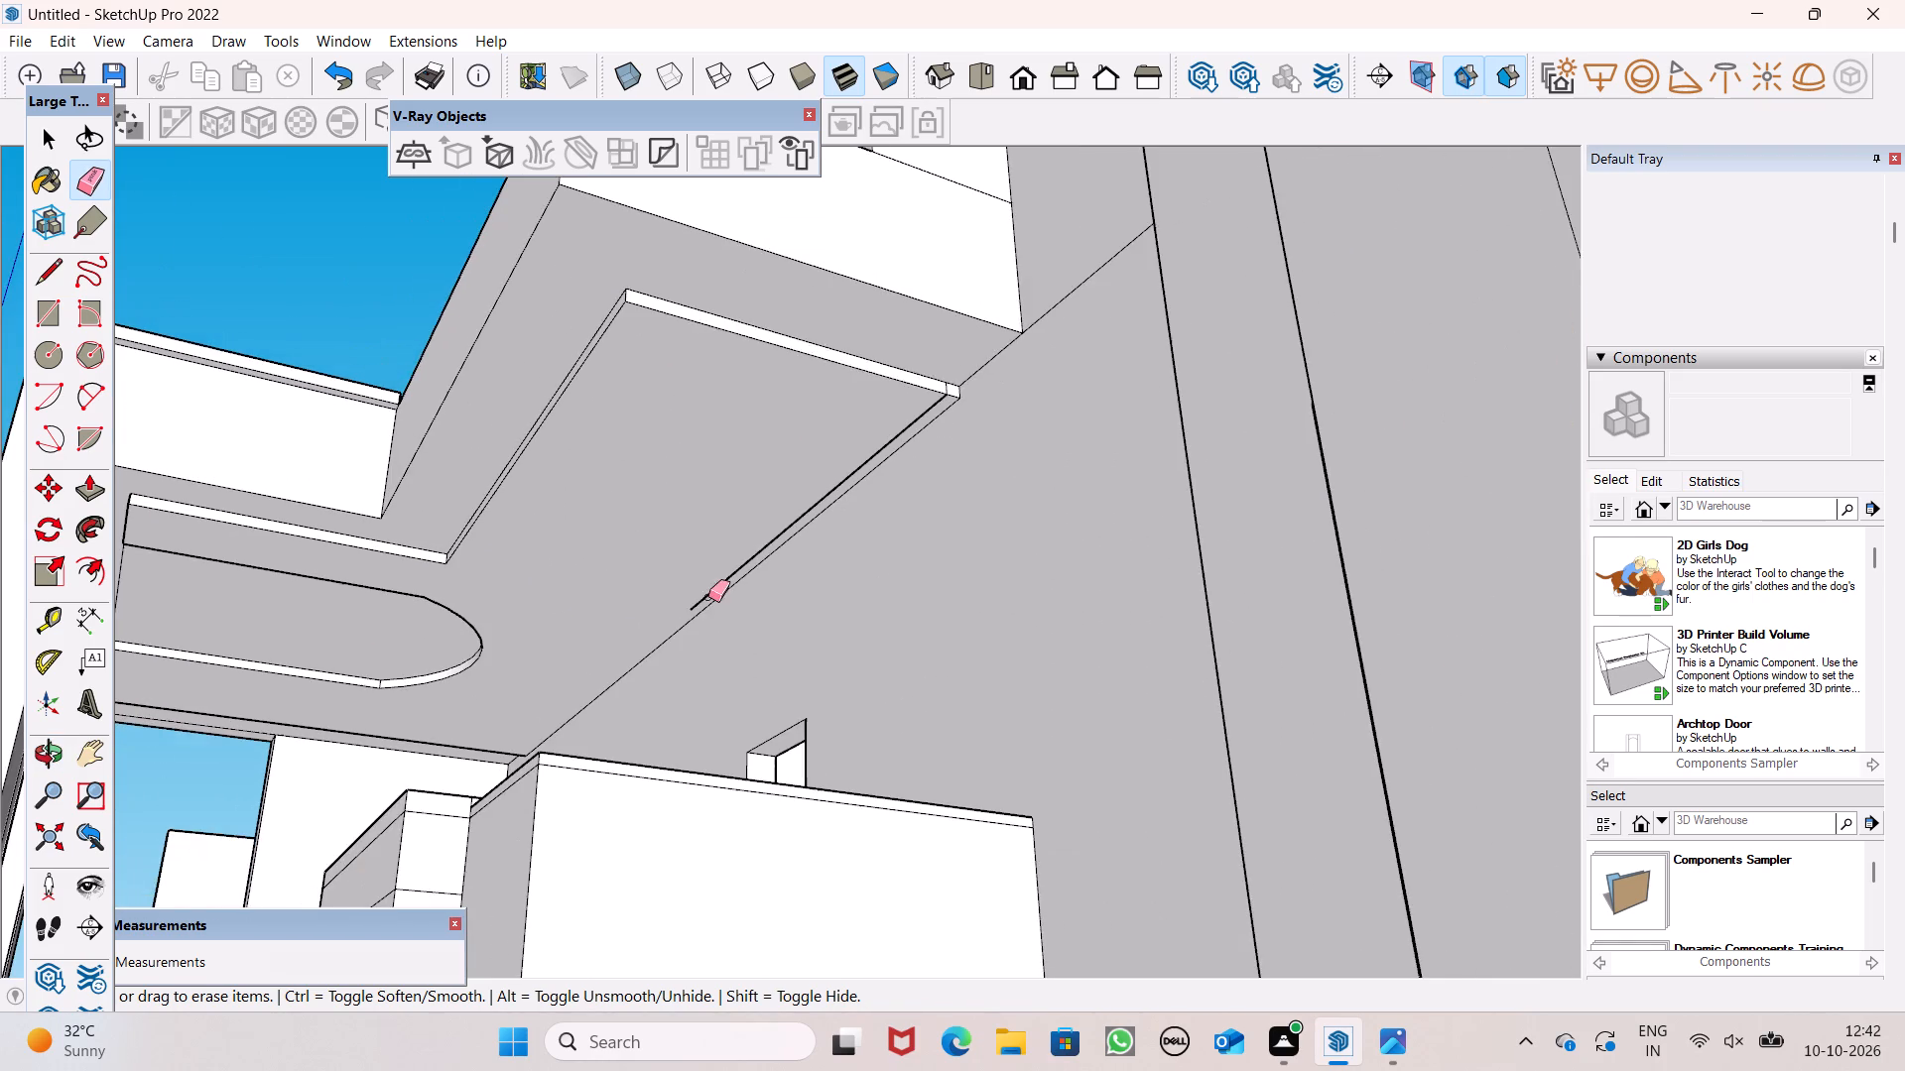
pyautogui.moveTo(722, 587); pyautogui.dragTo(725, 542, button='middle')
pyautogui.scroll(5, 762, 562)
pyautogui.moveTo(730, 545); pyautogui.dragTo(719, 544)
# Erase the leftover short vertical edge on the slab panel's front face near the wall.
pyautogui.scroll(-6, 712, 575)
pyautogui.moveTo(721, 546); pyautogui.dragTo(692, 676, button='middle')
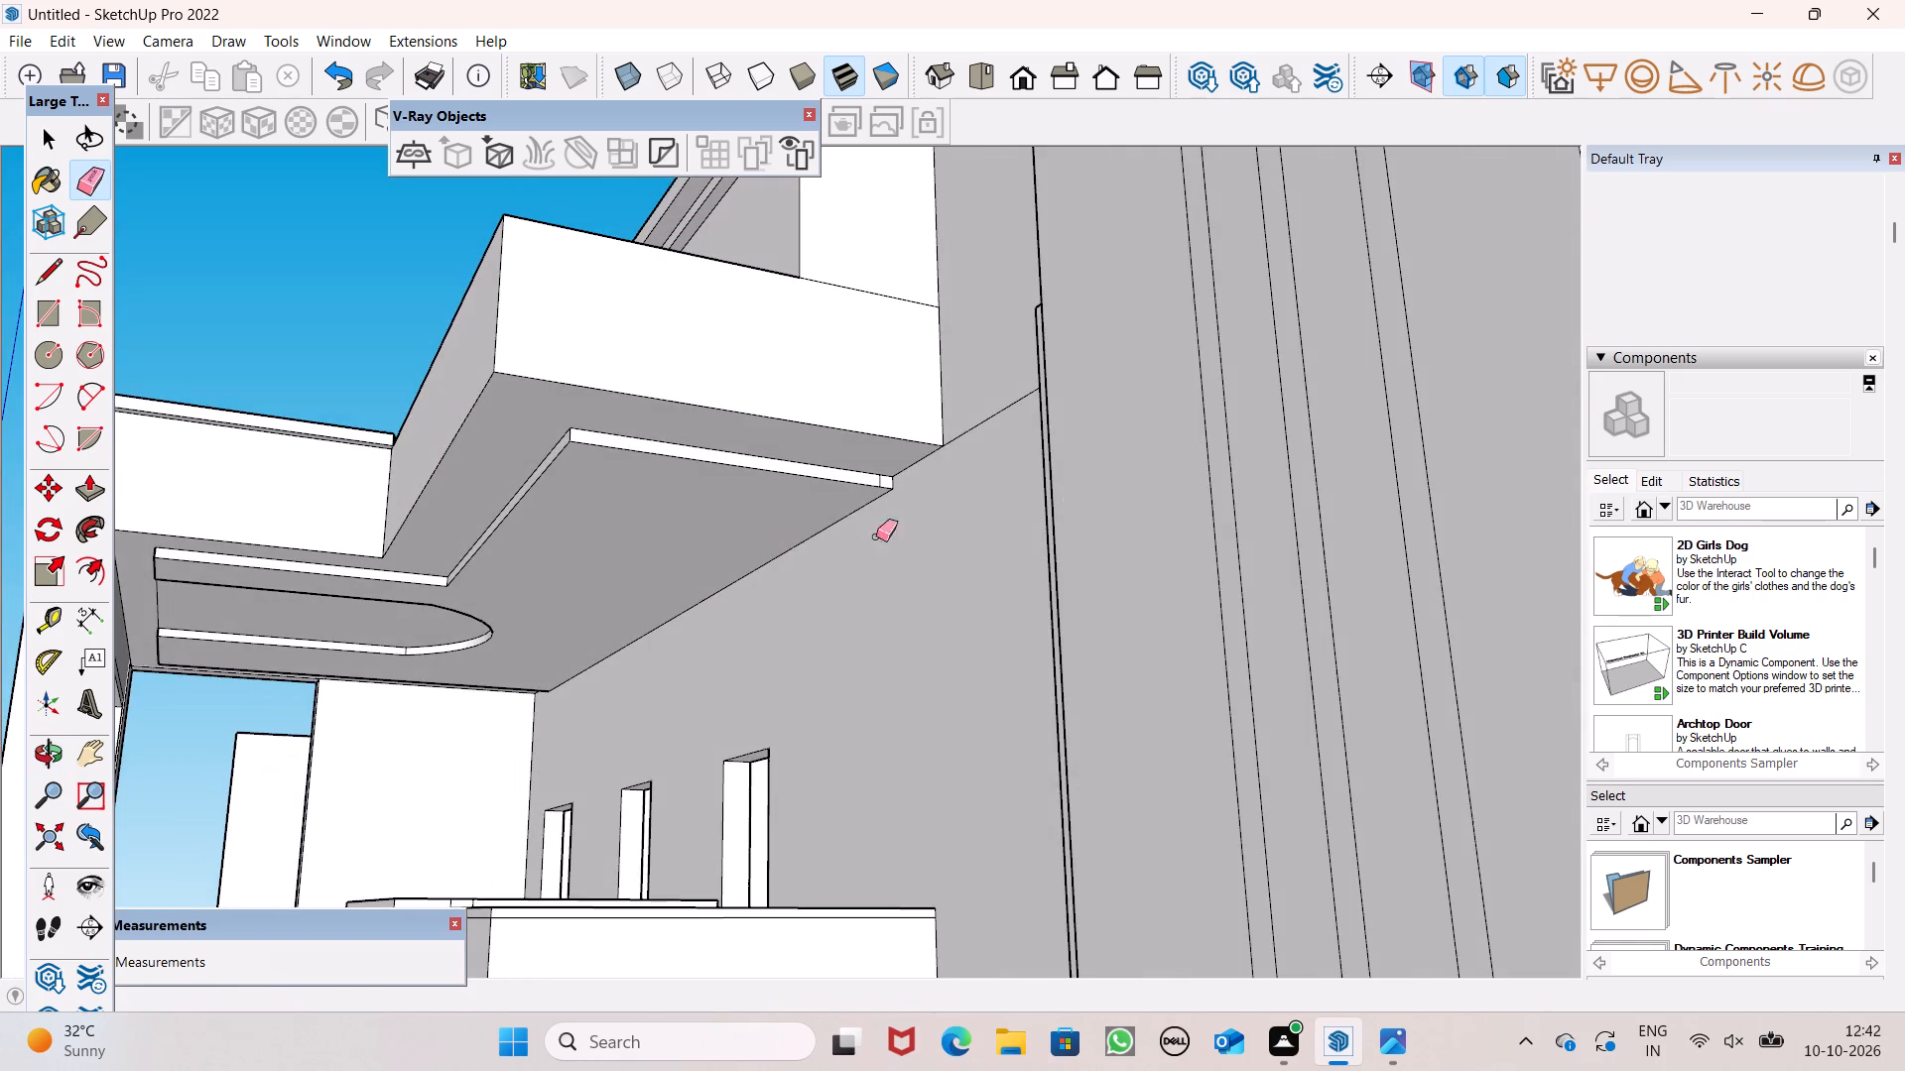
pyautogui.scroll(7, 912, 528)
pyautogui.scroll(4, 806, 464)
pyautogui.click(845, 484)
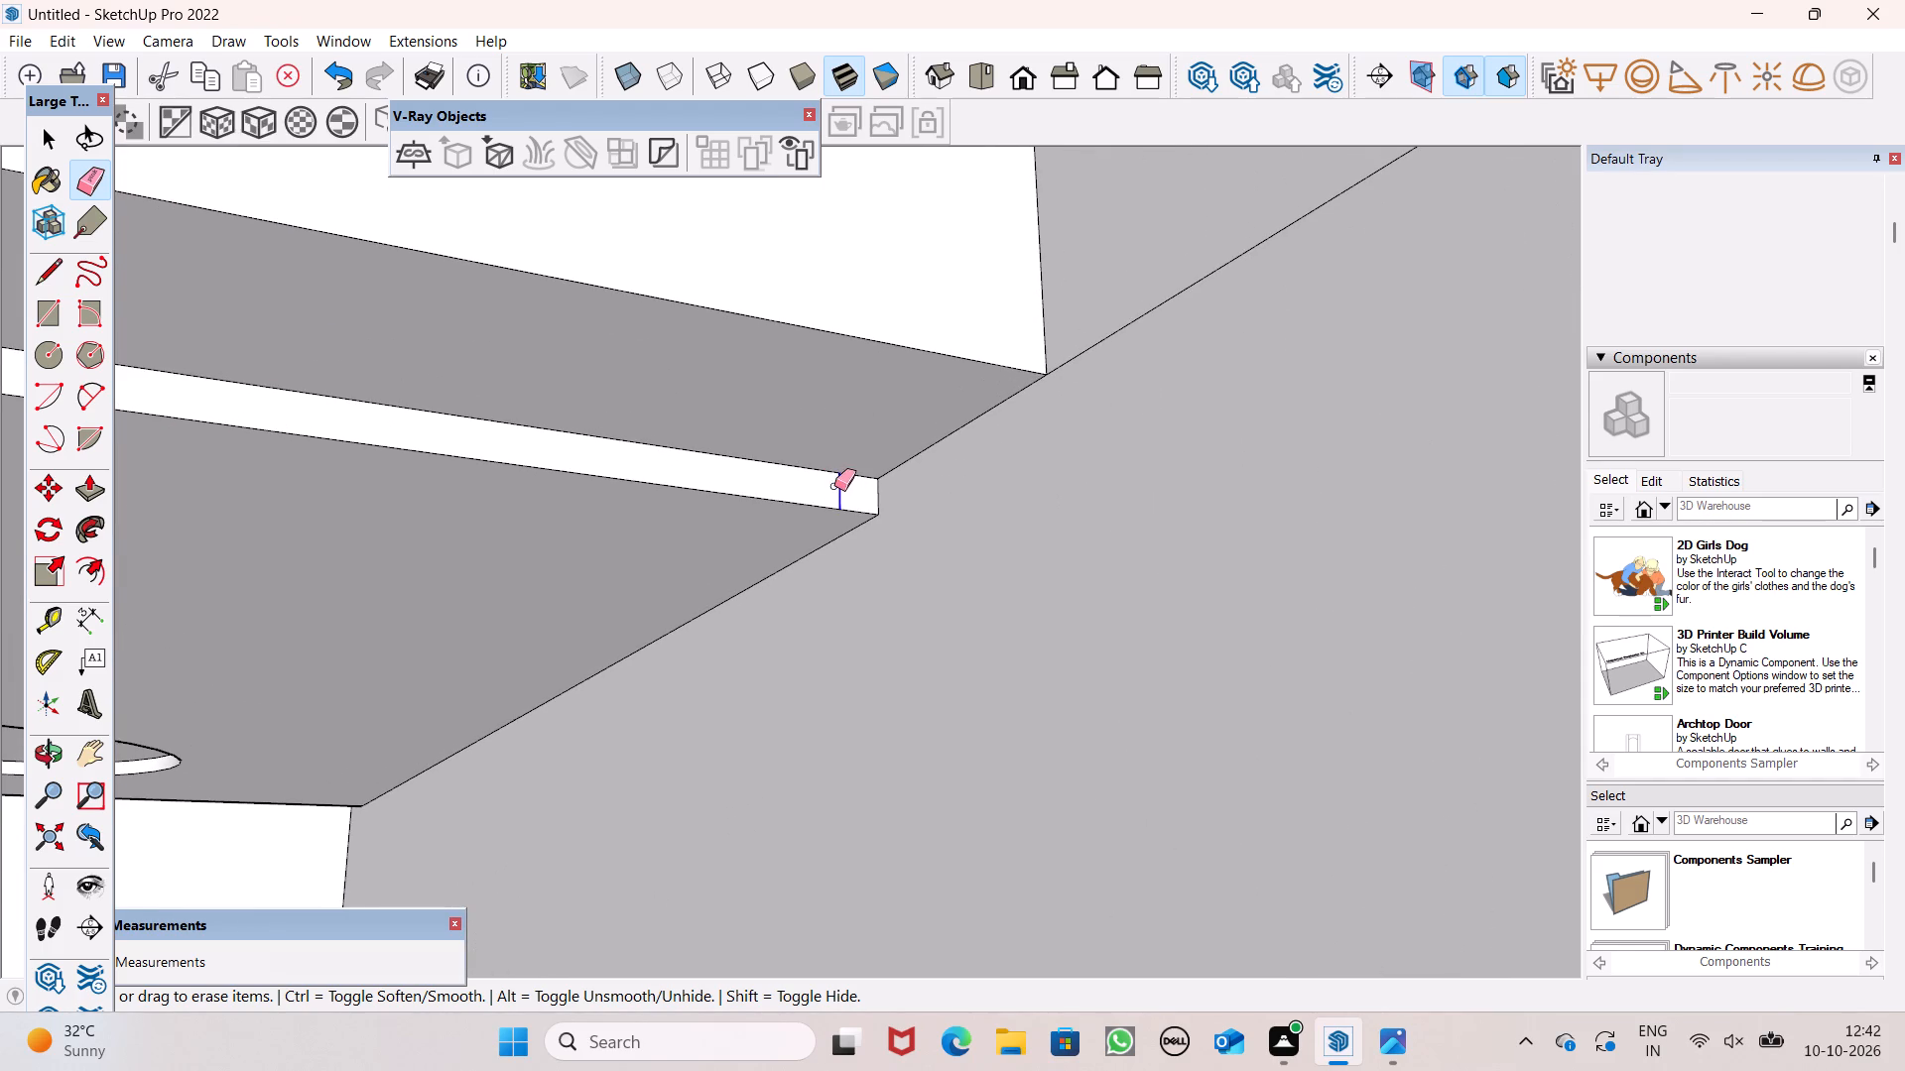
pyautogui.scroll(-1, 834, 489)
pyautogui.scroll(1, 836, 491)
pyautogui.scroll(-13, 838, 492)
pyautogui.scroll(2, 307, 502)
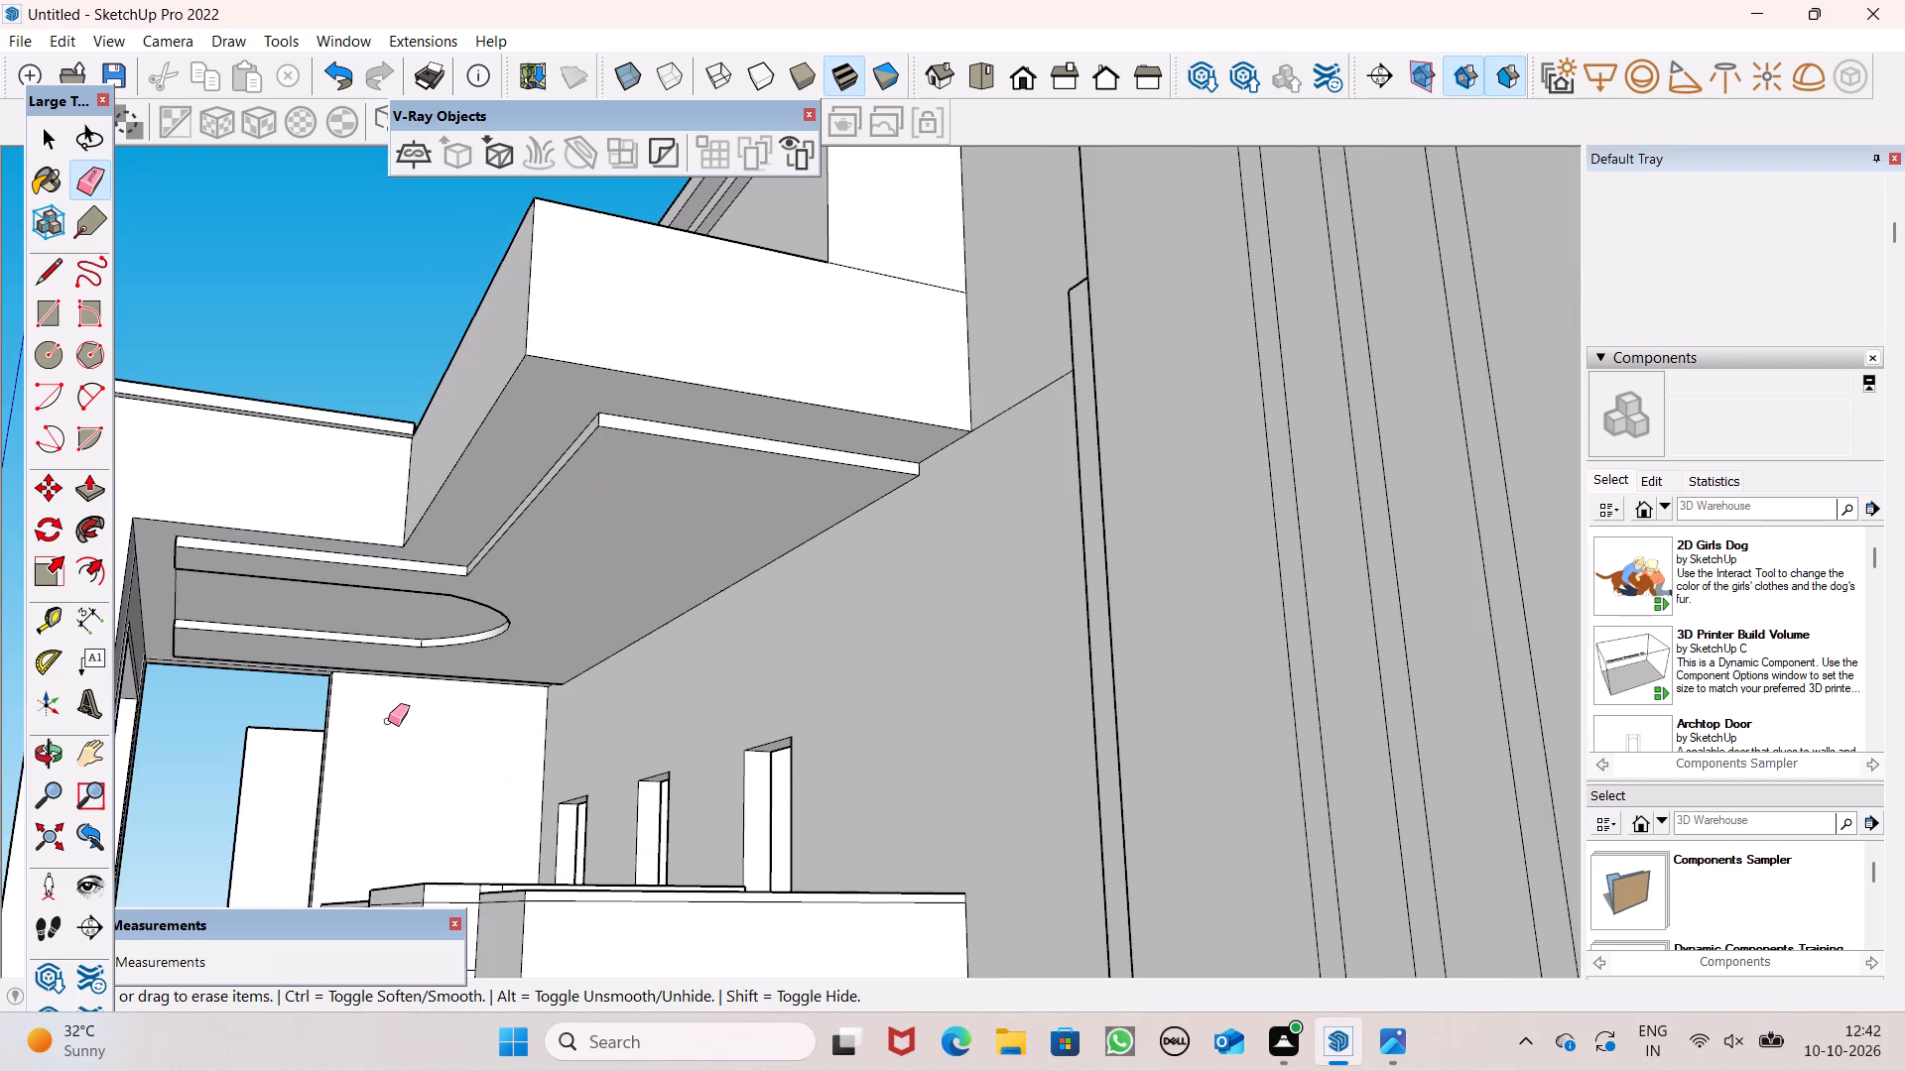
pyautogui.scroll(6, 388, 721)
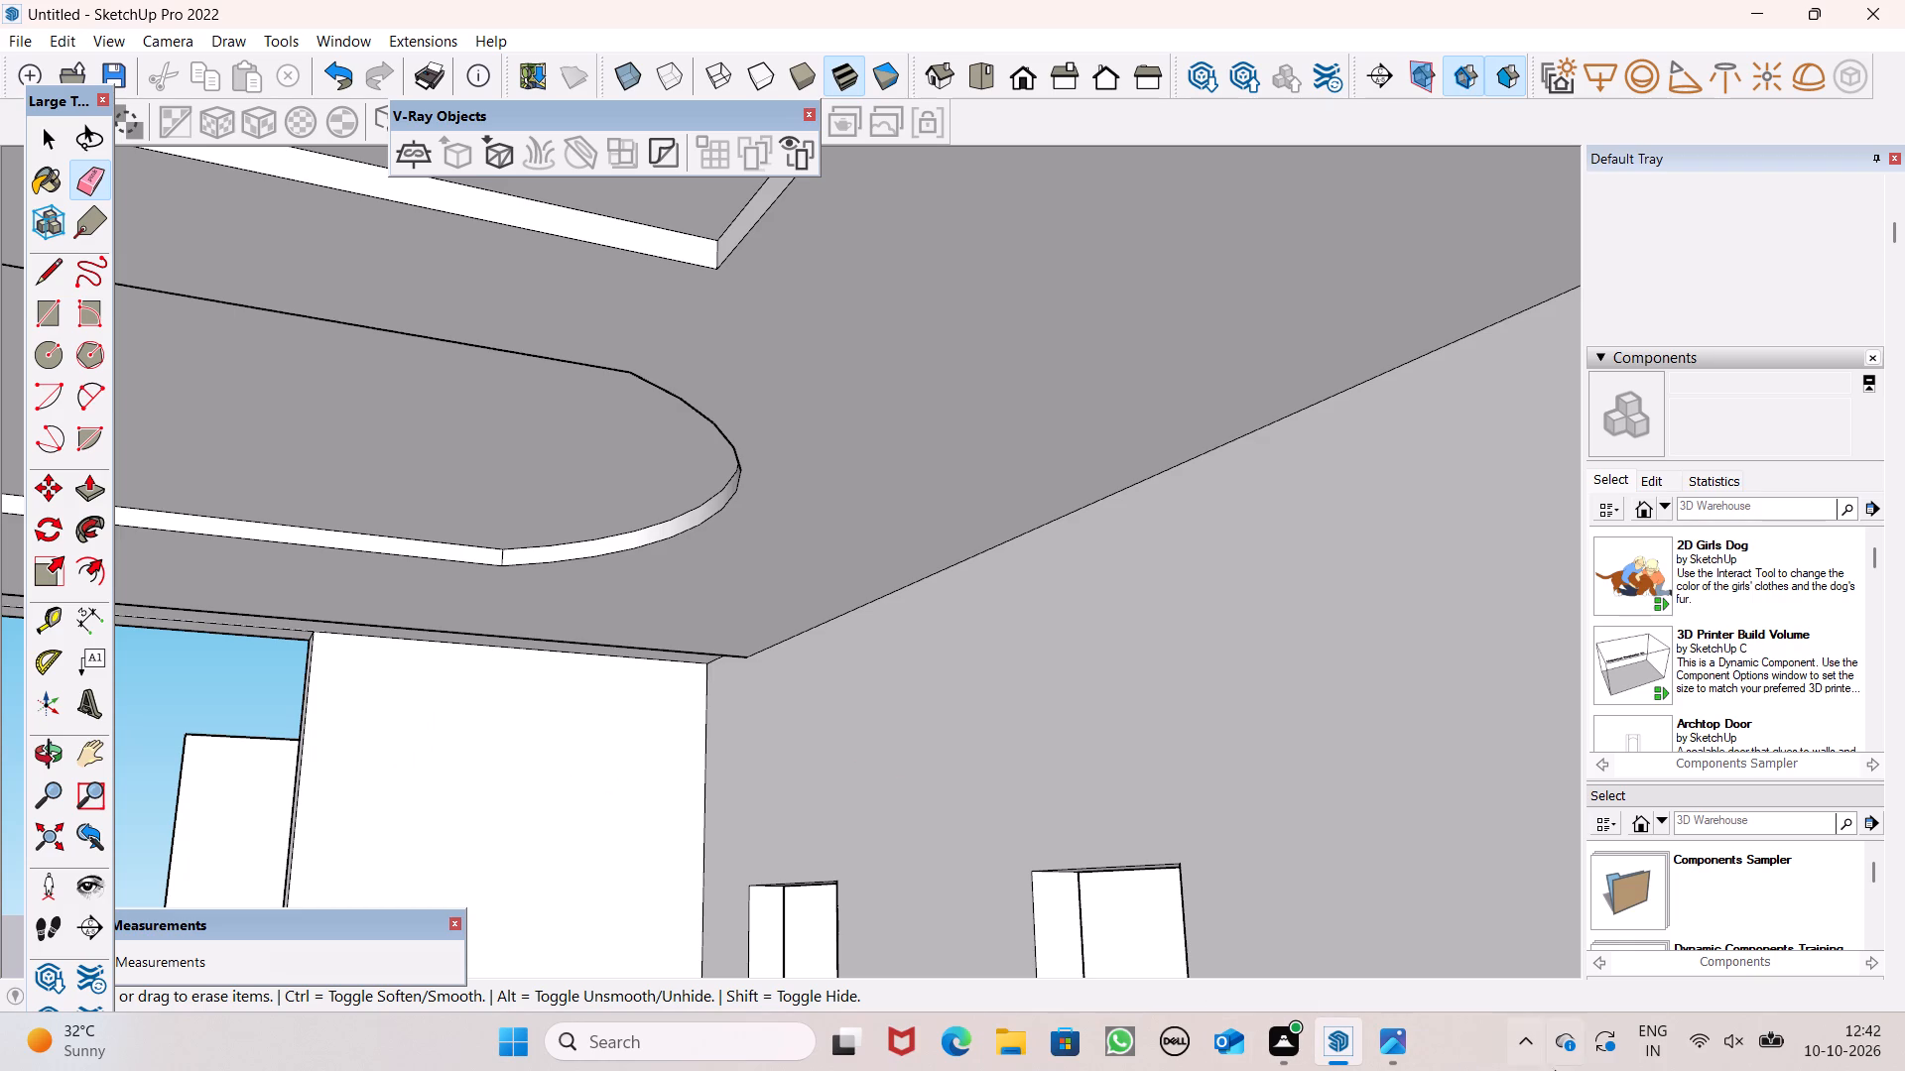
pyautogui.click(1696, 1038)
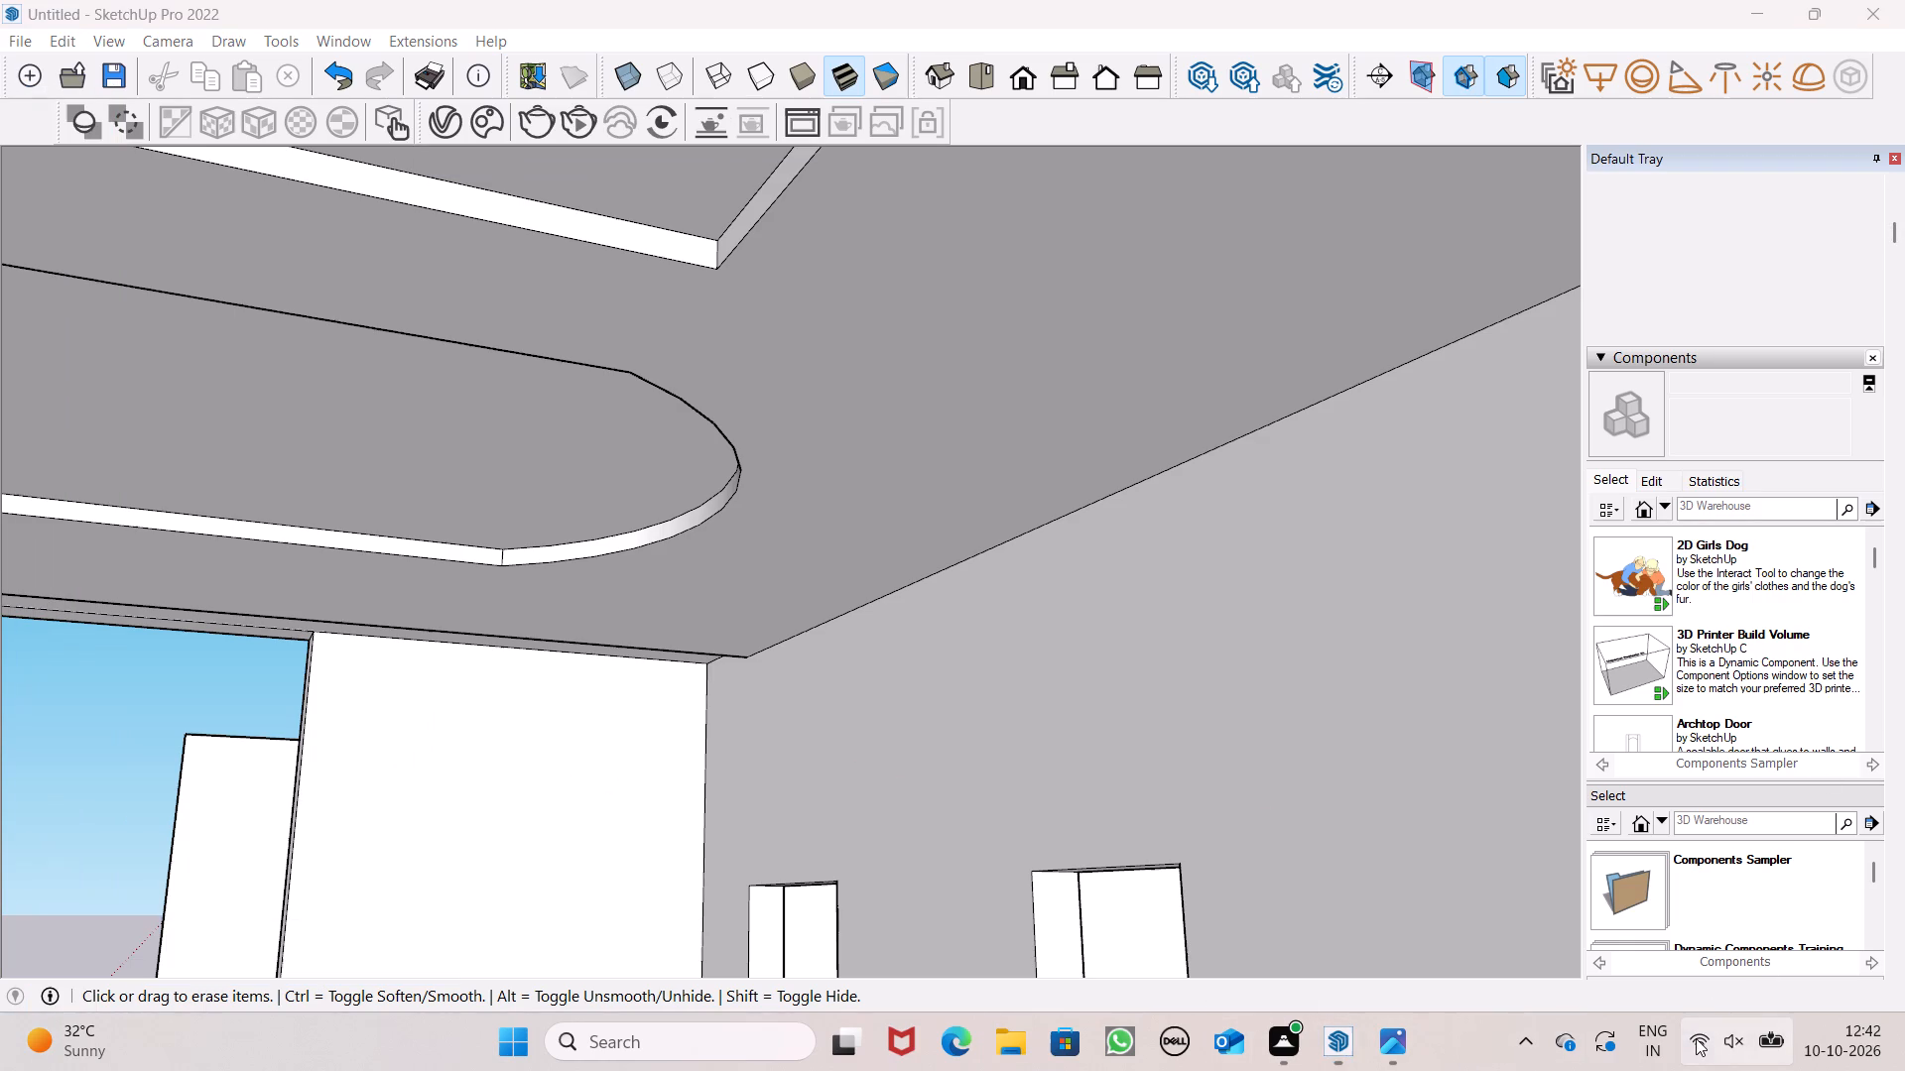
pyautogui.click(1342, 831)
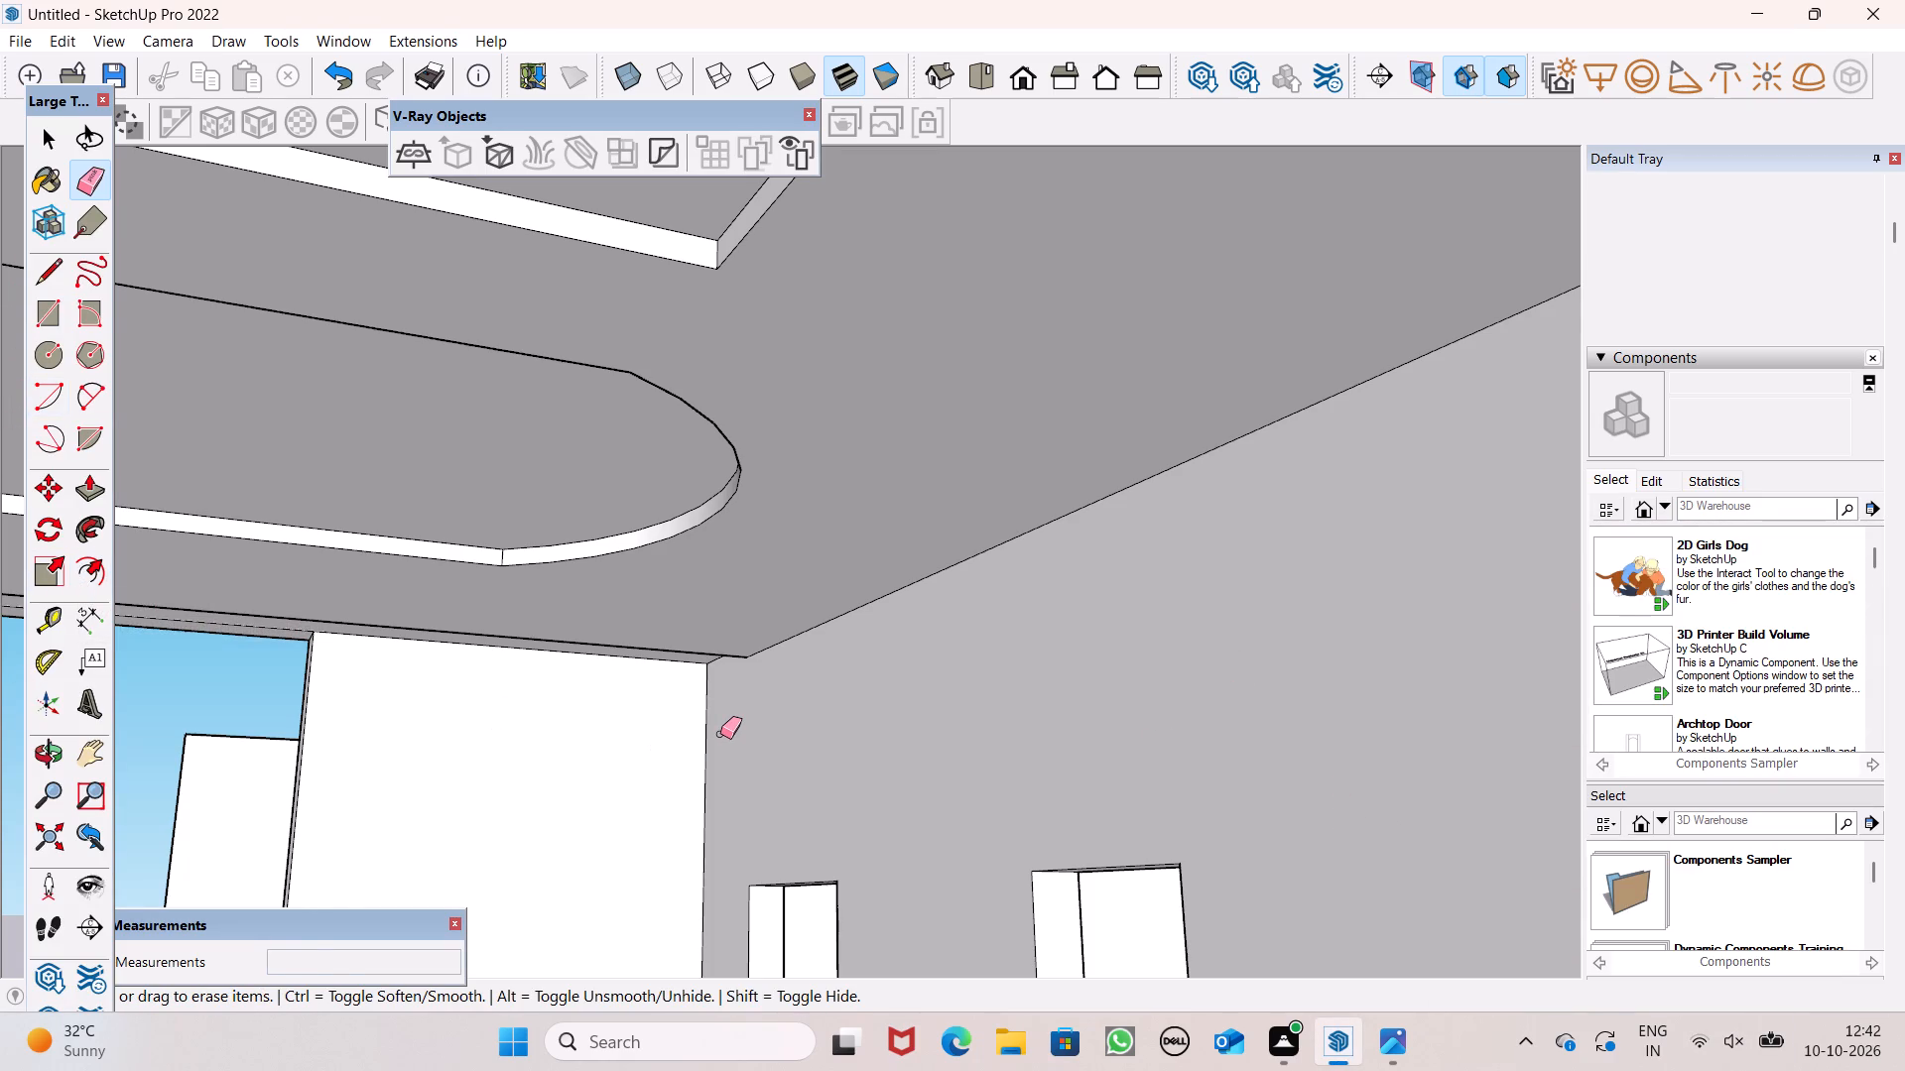
# Examine the merged dropped ceiling and its round-ended recess under the portico and projecting slab from several angles.
pyautogui.scroll(-3, 1018, 666)
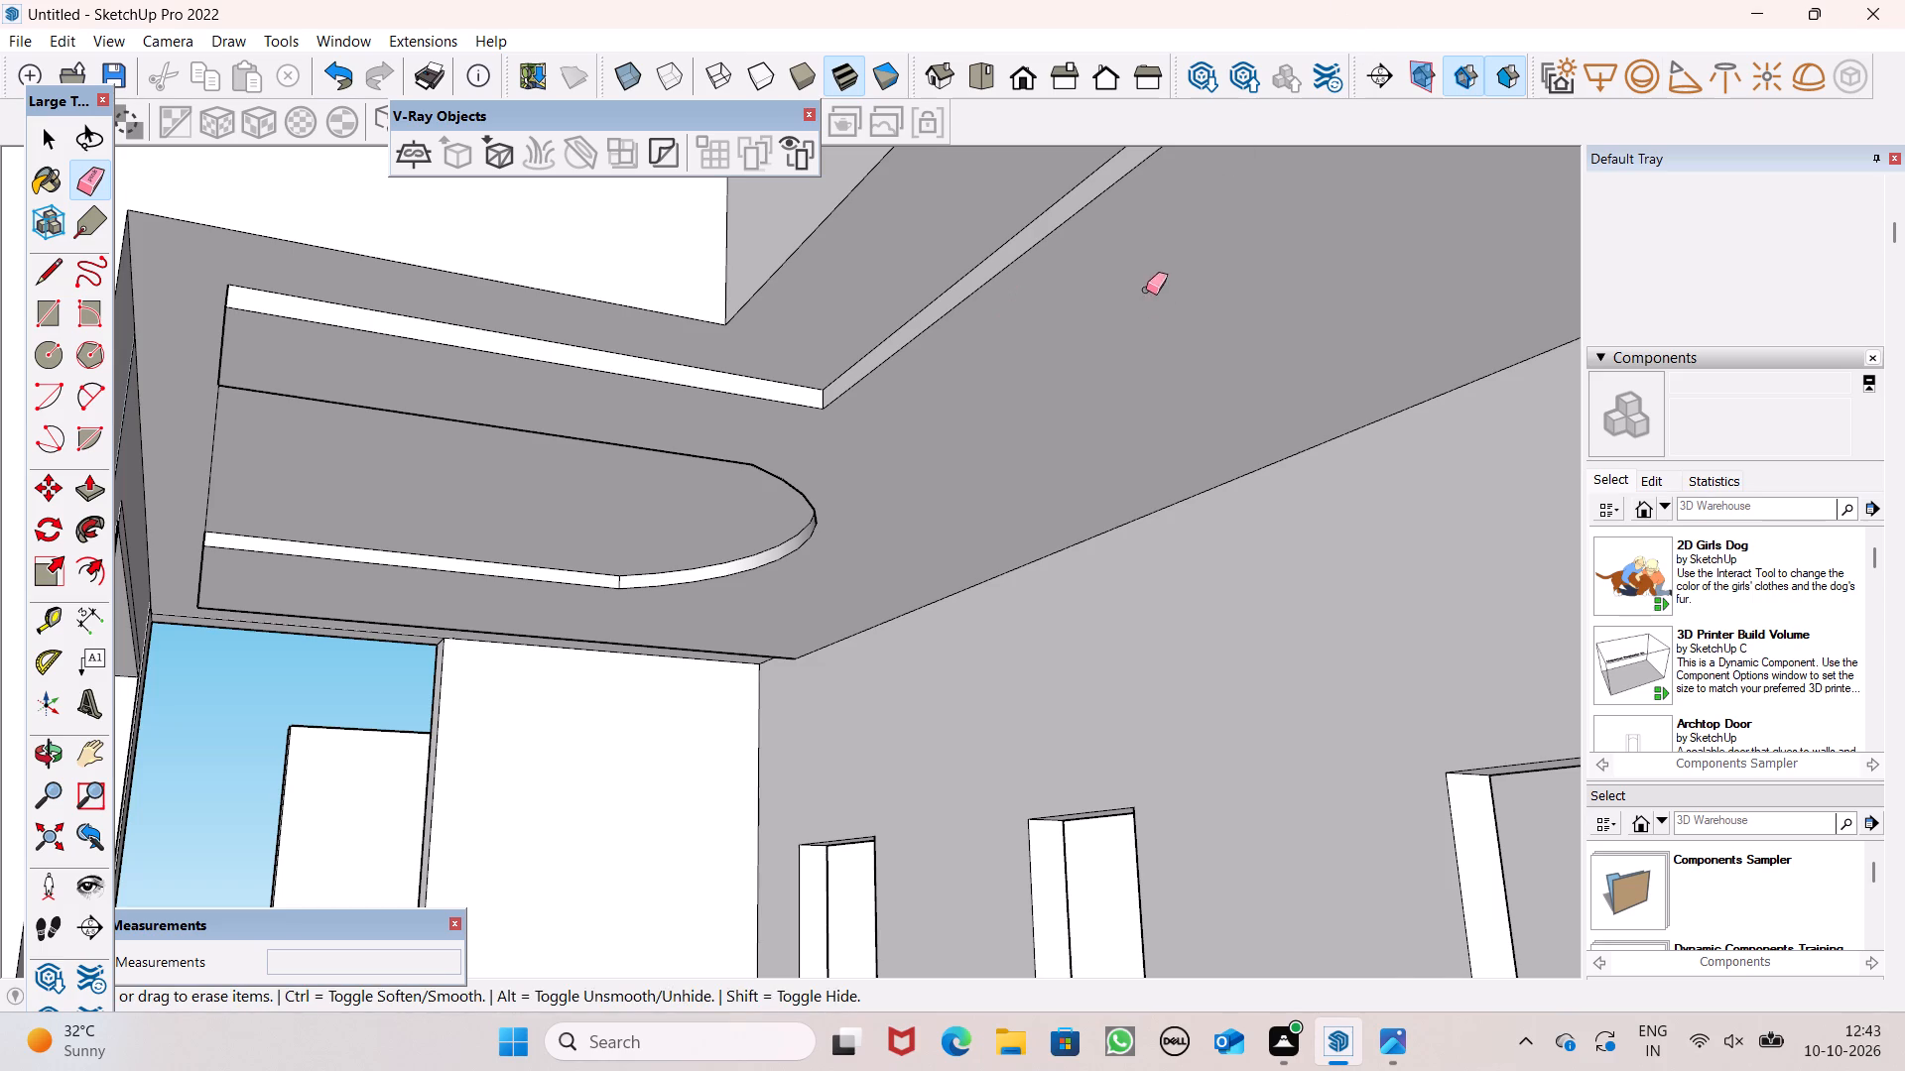
pyautogui.scroll(-3, 918, 393)
pyautogui.moveTo(915, 532); pyautogui.dragTo(923, 589, button='middle')
pyautogui.scroll(-3, 822, 515)
pyautogui.moveTo(867, 557); pyautogui.dragTo(767, 485, button='middle')
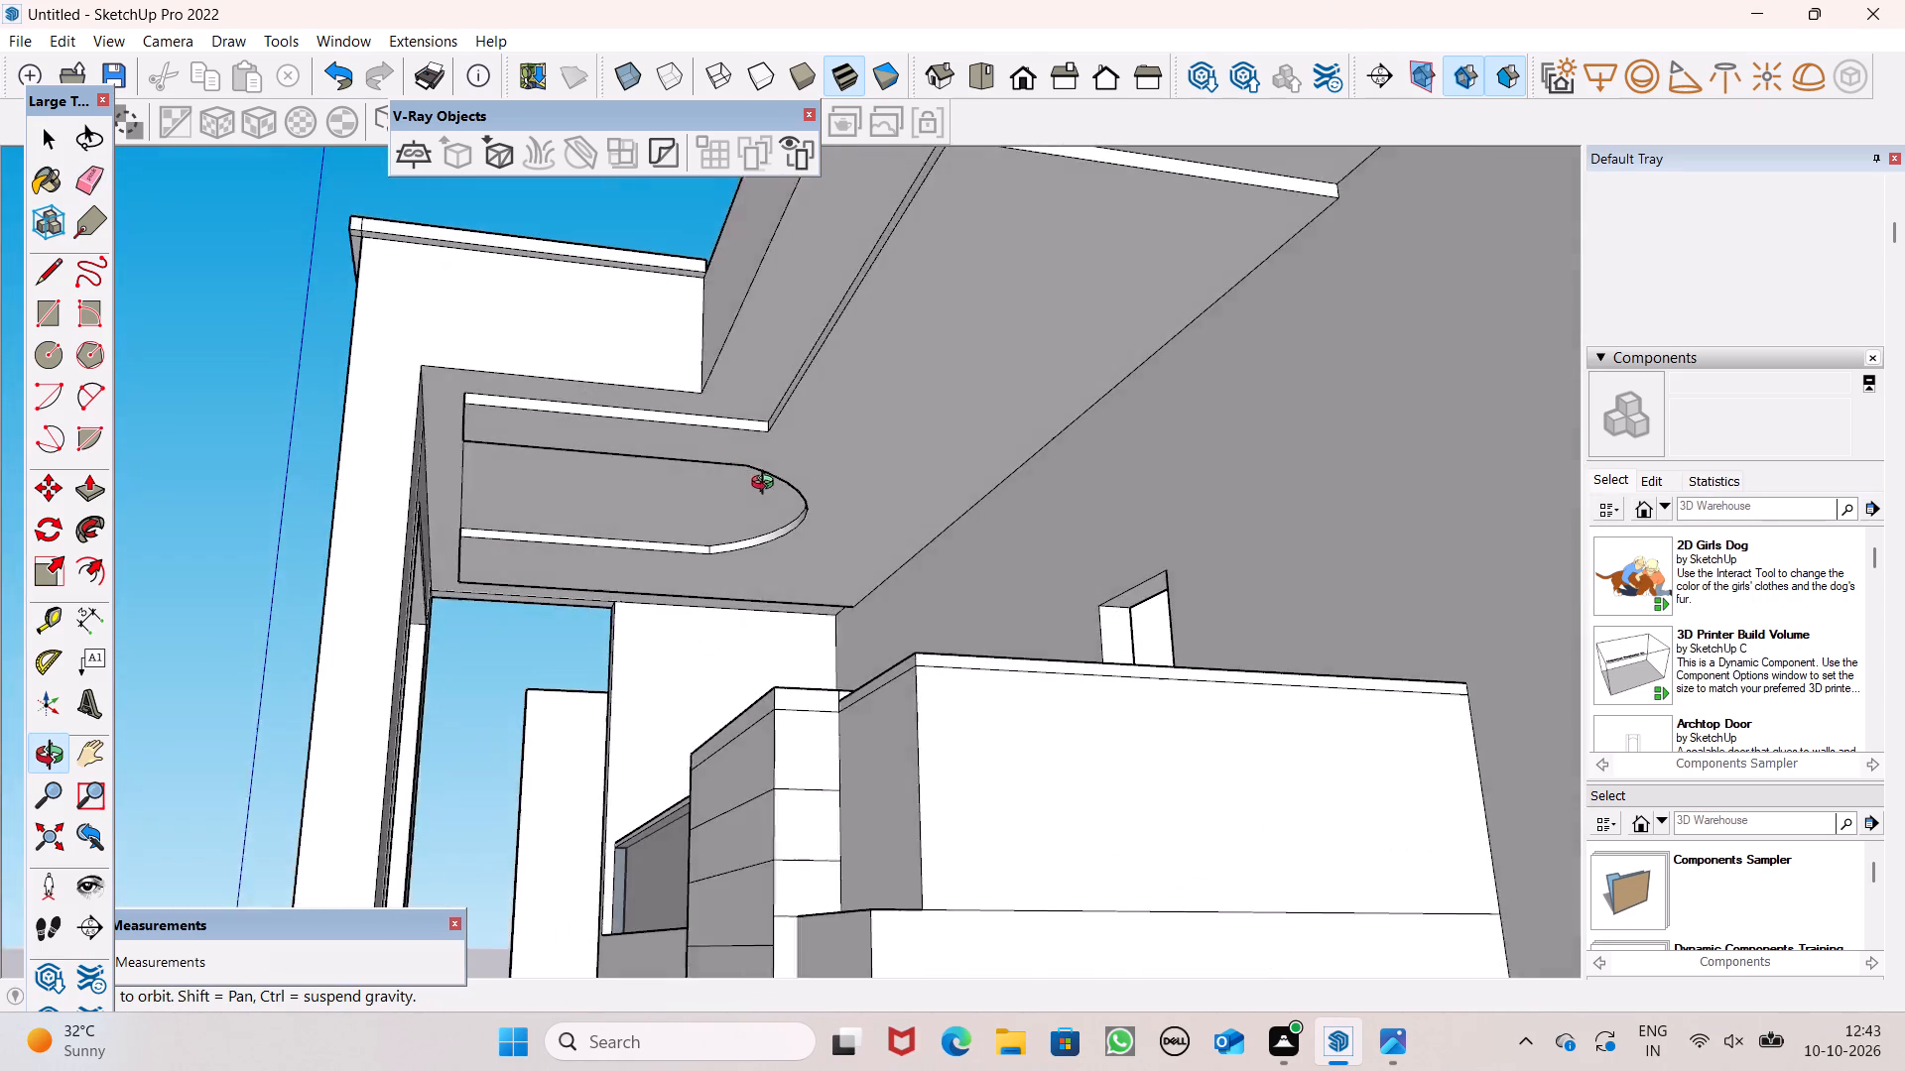
pyautogui.moveTo(767, 485); pyautogui.dragTo(825, 495, button='middle')
pyautogui.scroll(-1, 824, 408)
pyautogui.moveTo(790, 525); pyautogui.dragTo(727, 555, button='middle')
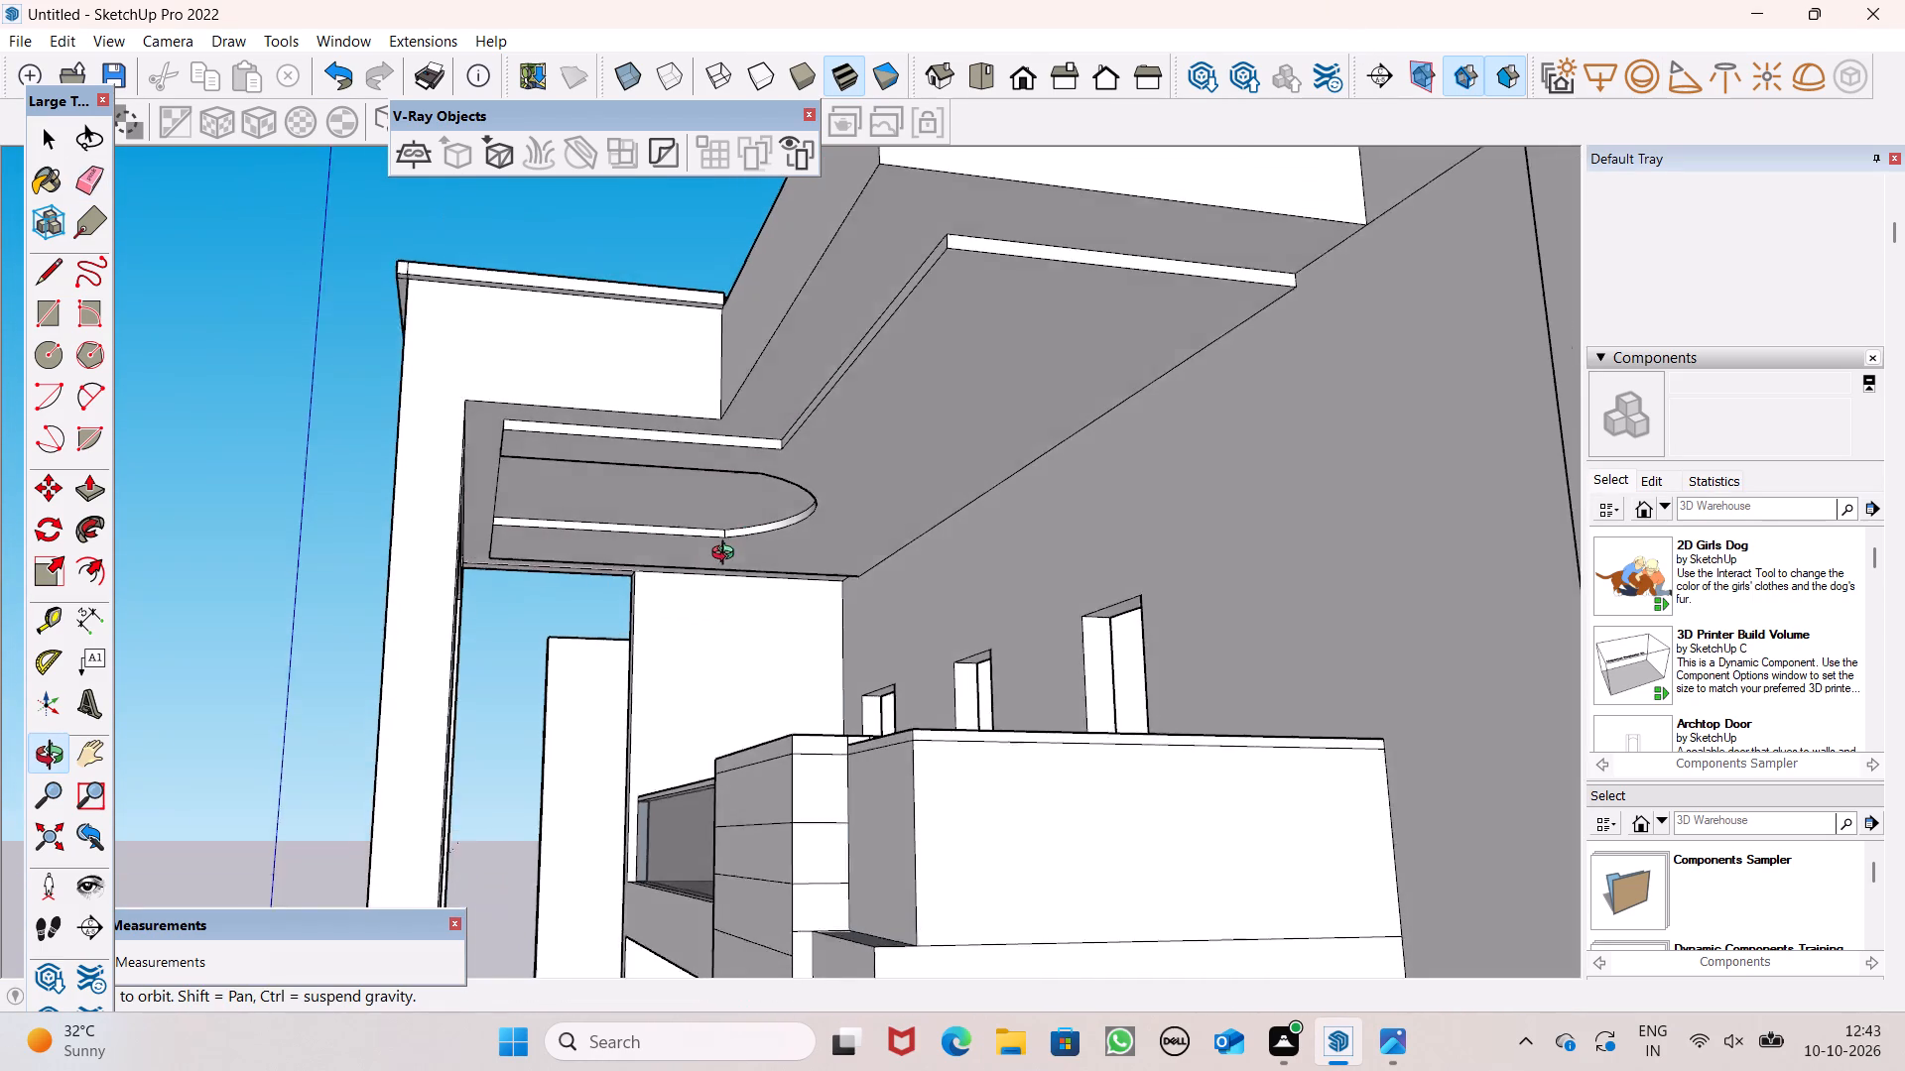
pyautogui.moveTo(727, 555); pyautogui.dragTo(727, 574, button='middle')
pyautogui.scroll(4, 745, 562)
pyautogui.scroll(-3, 751, 558)
pyautogui.moveTo(760, 608); pyautogui.dragTo(781, 674, button='middle')
pyautogui.scroll(1, 724, 590)
pyautogui.moveTo(664, 640); pyautogui.dragTo(685, 681, button='middle')
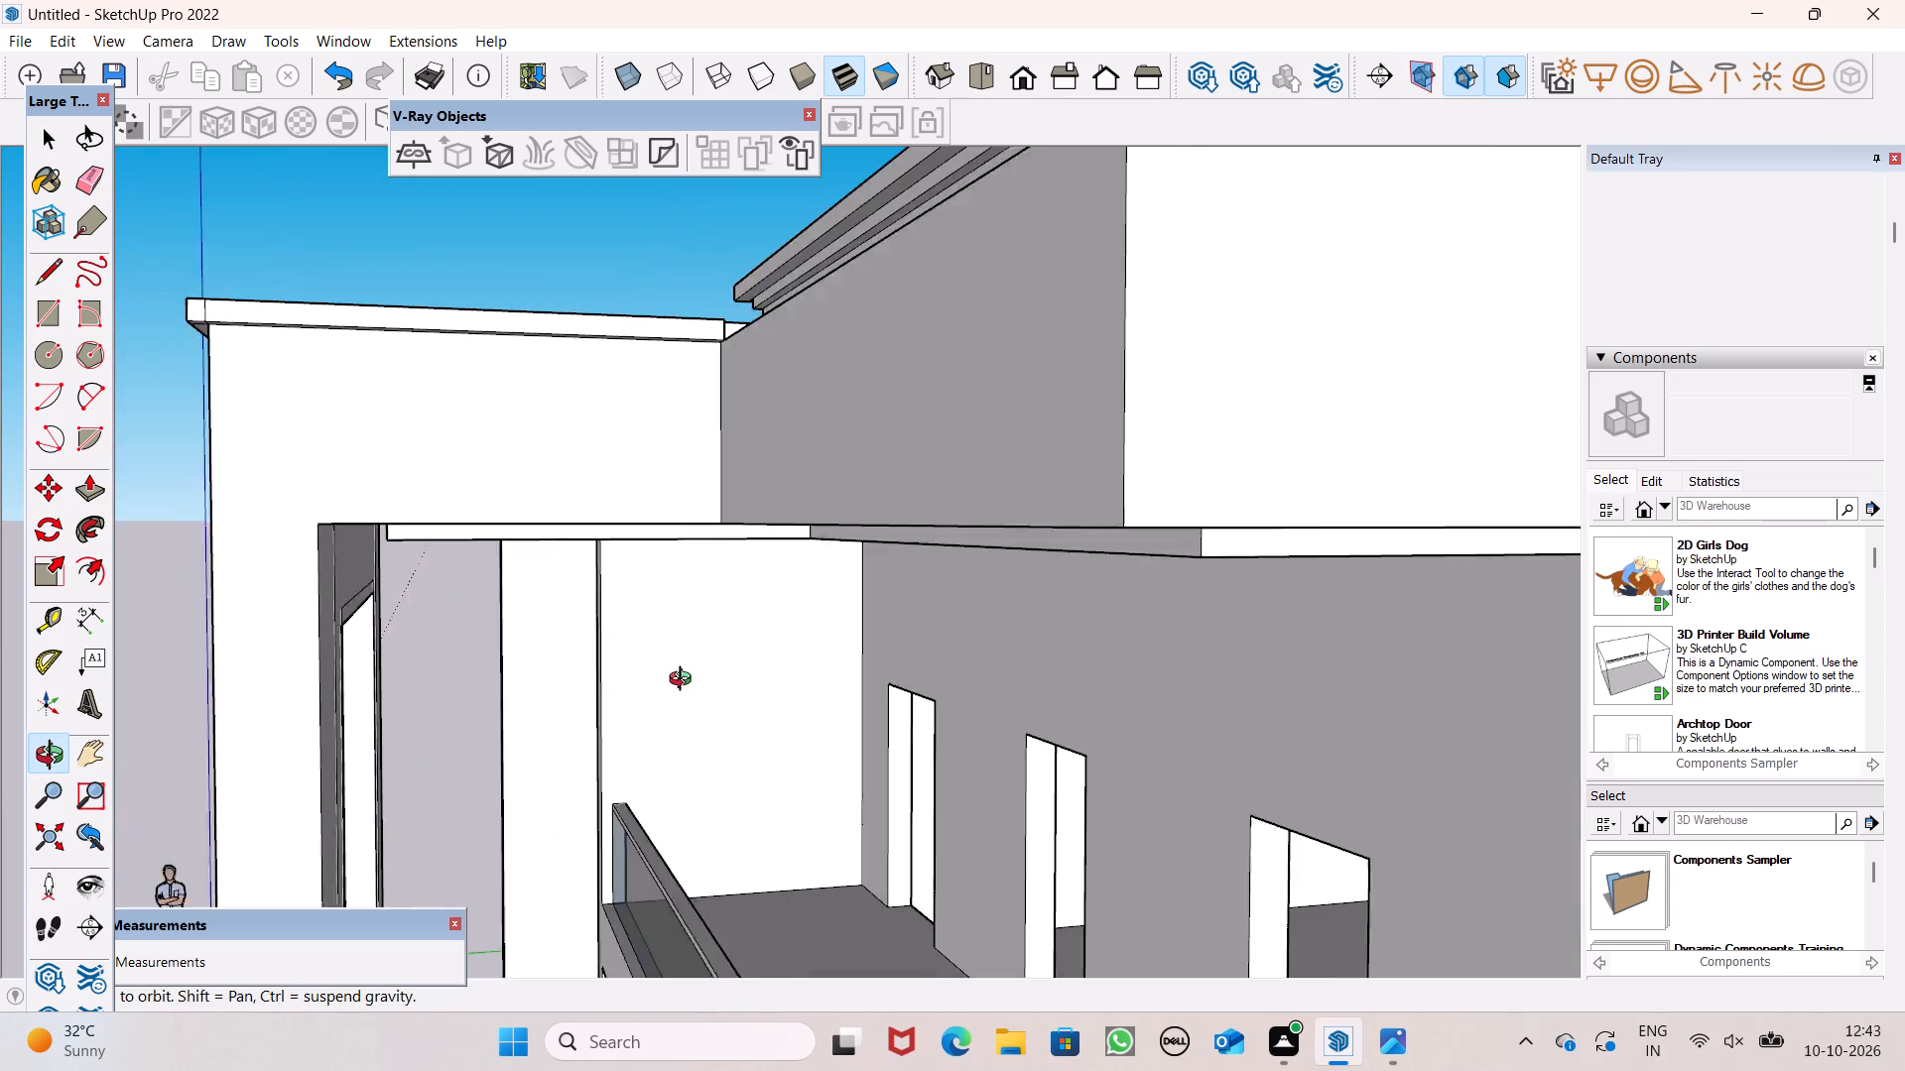
pyautogui.moveTo(685, 681); pyautogui.dragTo(672, 575, button='middle')
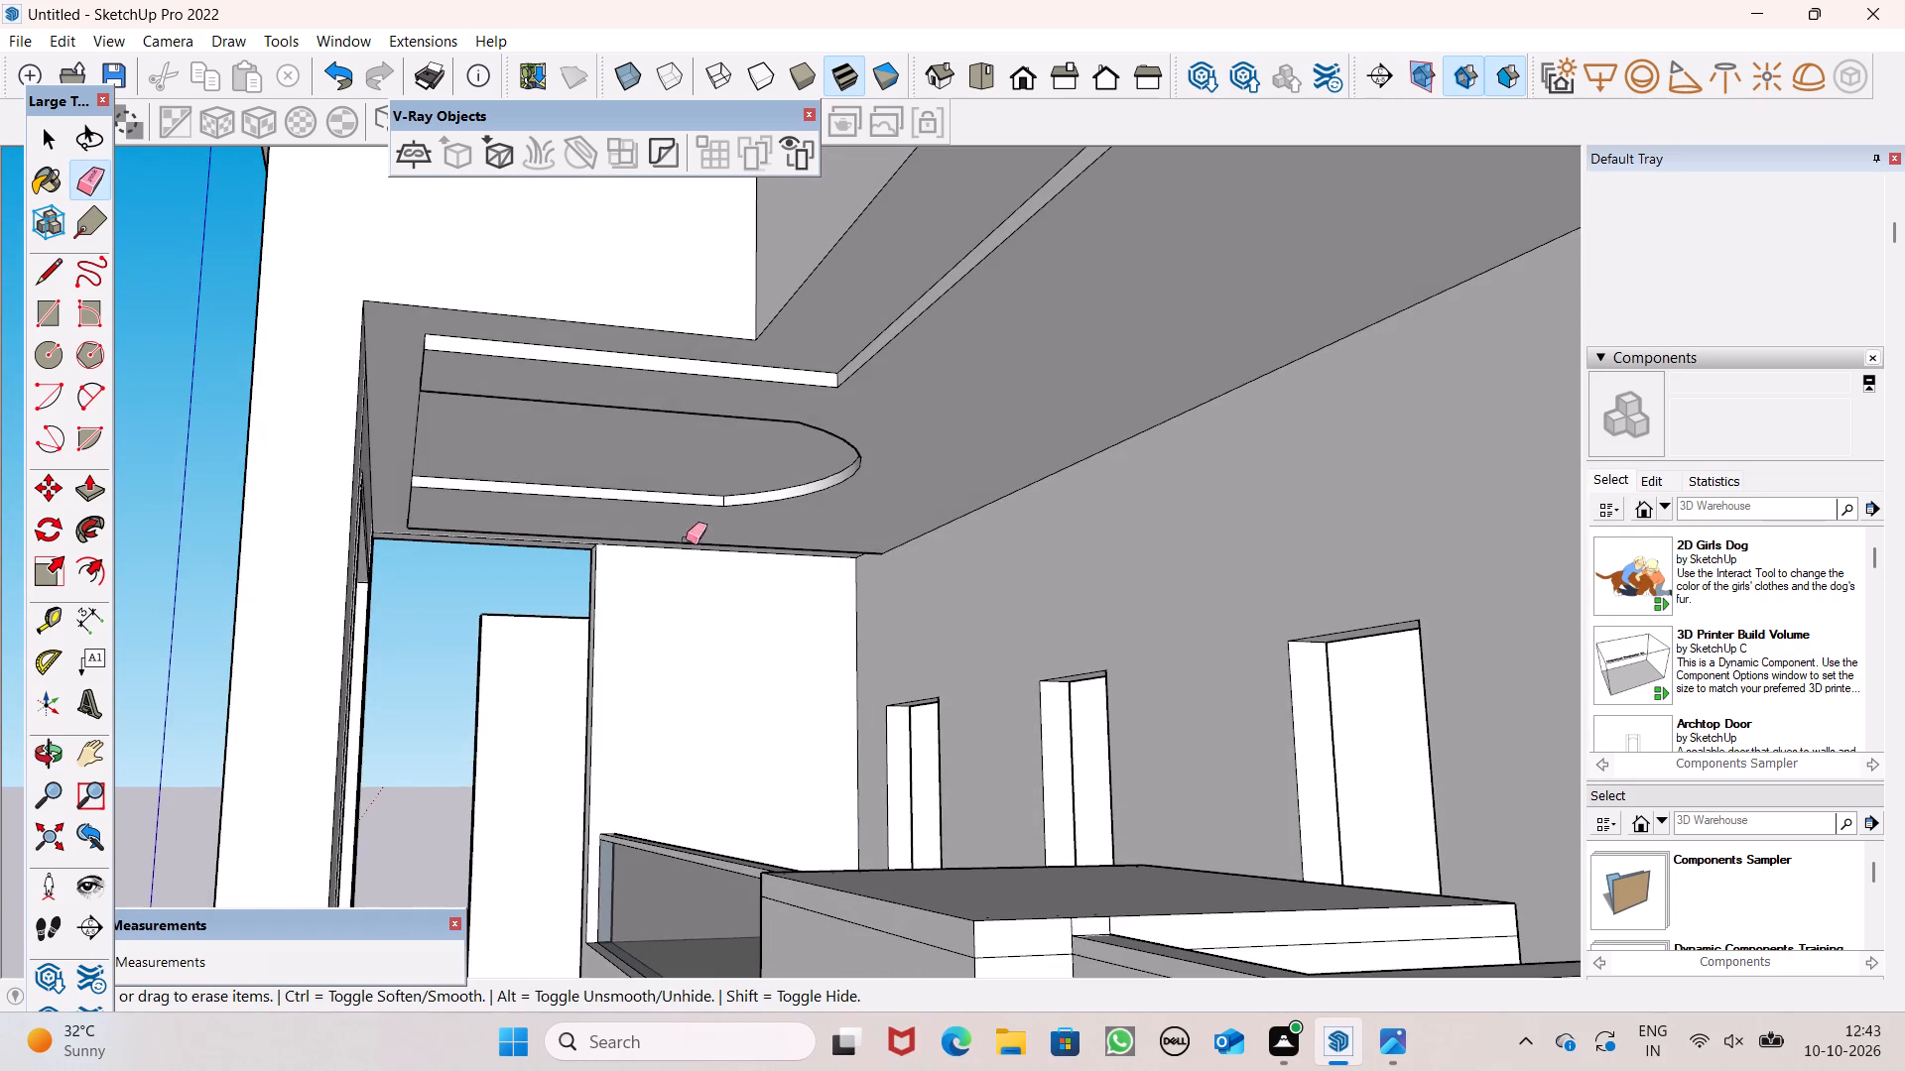
pyautogui.scroll(-3, 721, 521)
pyautogui.moveTo(713, 581); pyautogui.dragTo(624, 605, button='middle')
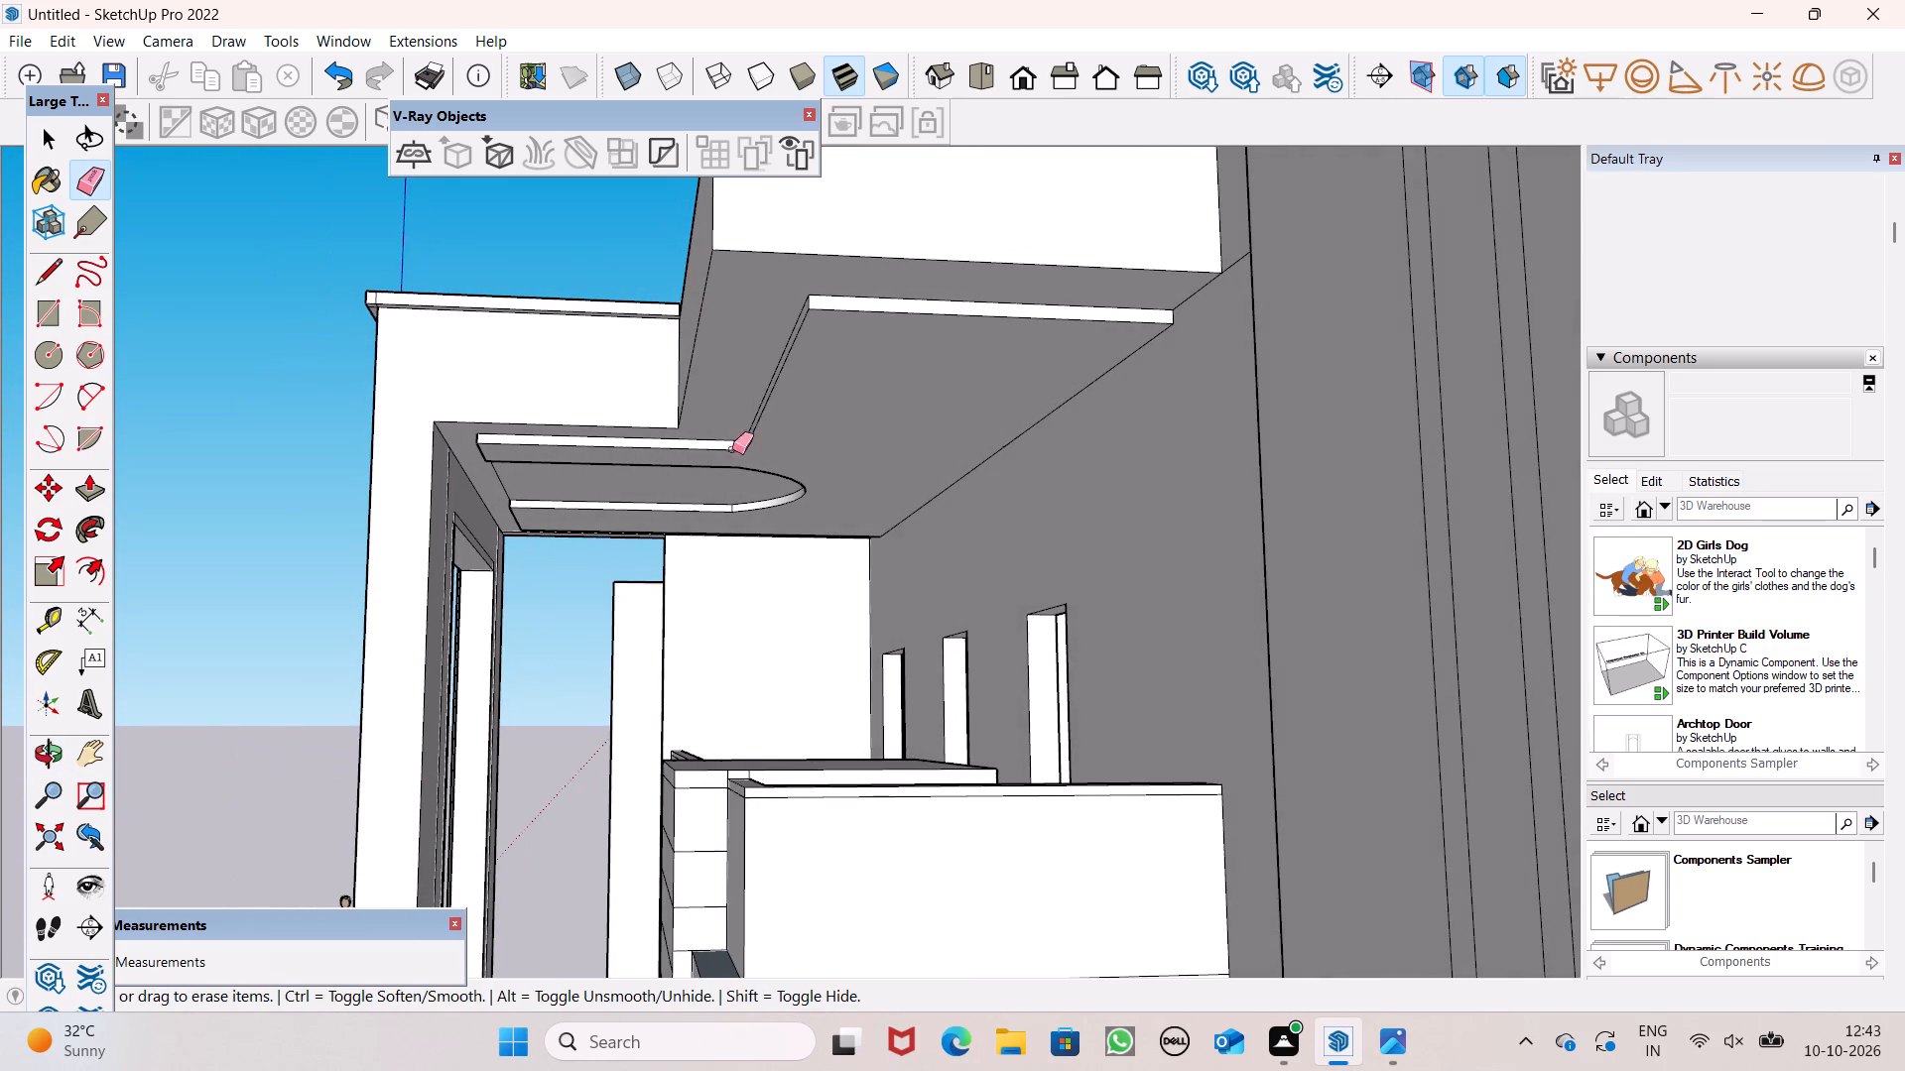
# Examine the portico's dropped ceiling up close, and inspect the whole building from the side, above and front.
pyautogui.scroll(1, 727, 460)
pyautogui.moveTo(736, 588); pyautogui.dragTo(852, 570, button='middle')
pyautogui.moveTo(654, 470); pyautogui.dragTo(636, 522, button='middle')
pyautogui.scroll(2, 621, 533)
pyautogui.moveTo(613, 558); pyautogui.dragTo(558, 514, button='middle')
pyautogui.scroll(1, 469, 528)
pyautogui.moveTo(468, 528); pyautogui.dragTo(414, 571, button='middle')
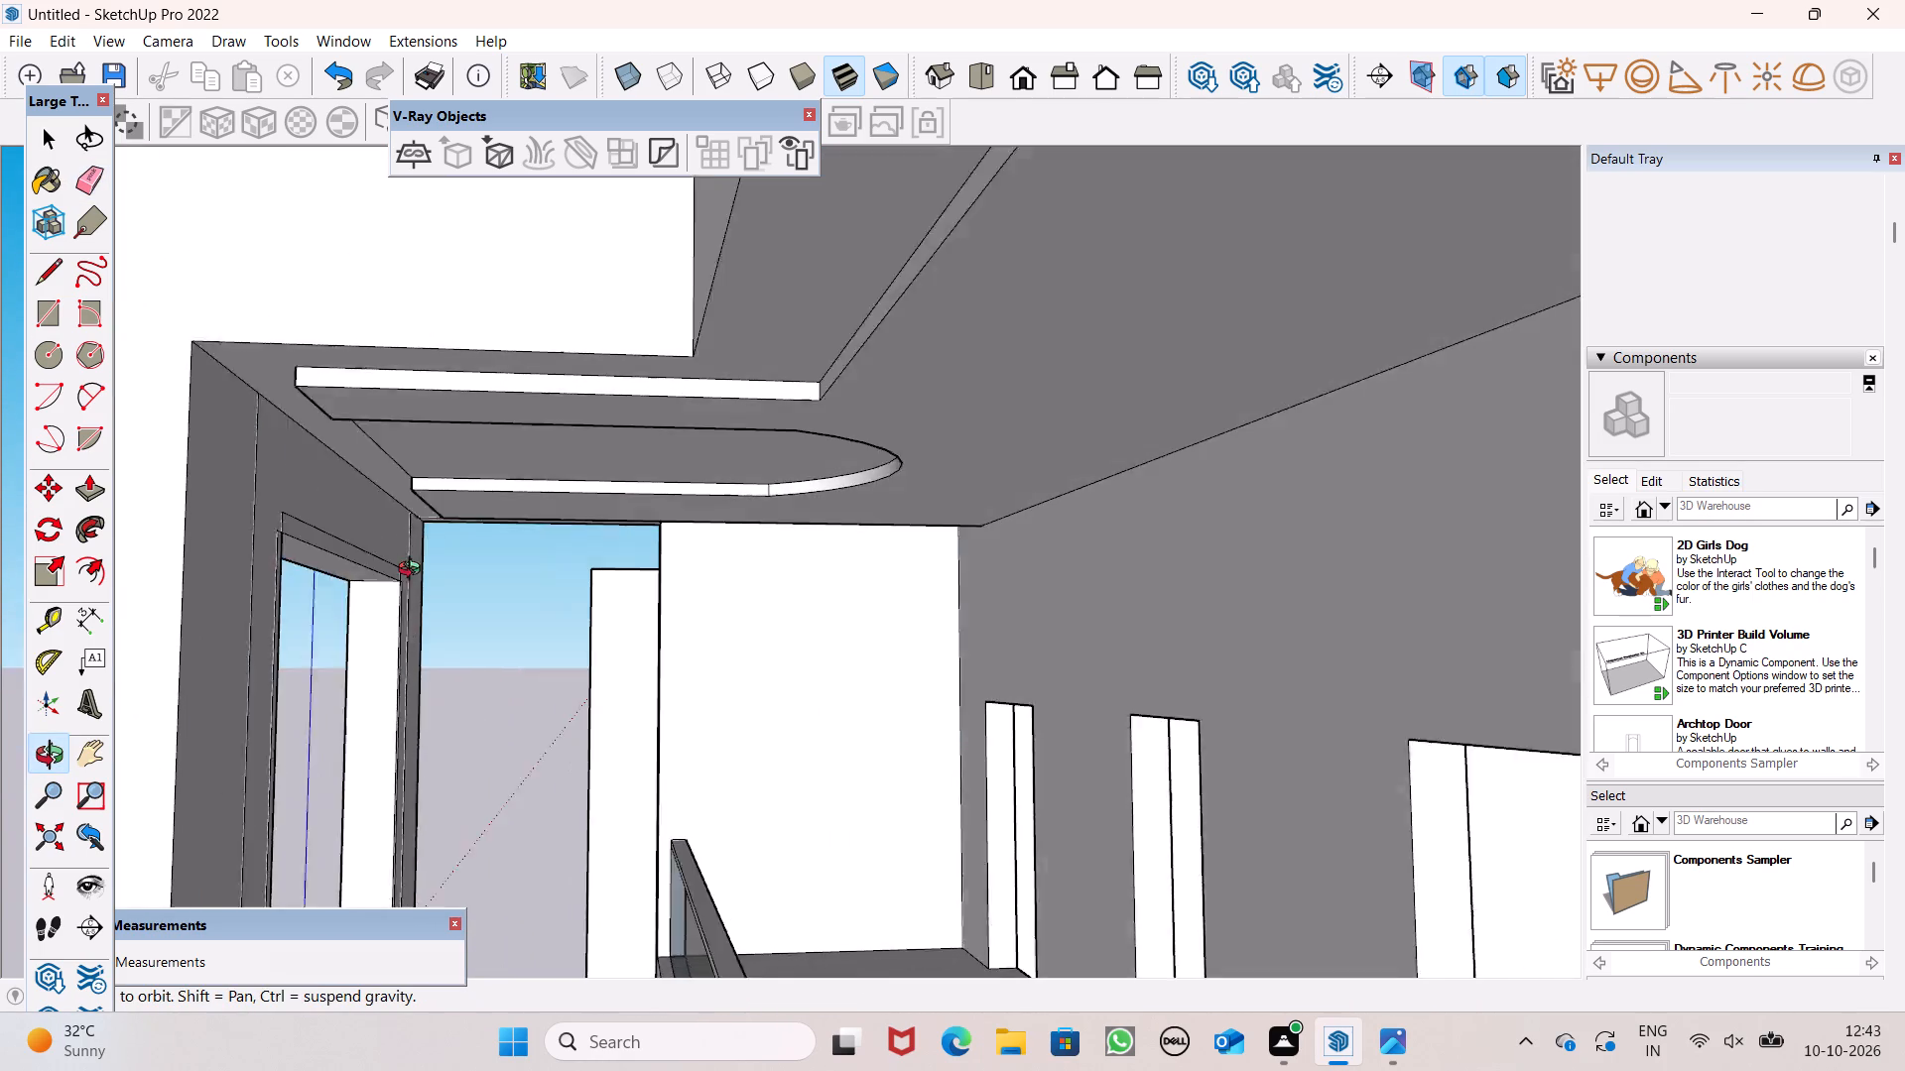
pyautogui.moveTo(414, 571); pyautogui.dragTo(409, 572, button='middle')
pyautogui.scroll(-2, 625, 503)
pyautogui.moveTo(605, 579); pyautogui.dragTo(574, 637, button='middle')
pyautogui.scroll(2, 425, 619)
pyautogui.scroll(-7, 667, 626)
pyautogui.moveTo(840, 648); pyautogui.dragTo(847, 671, button='middle')
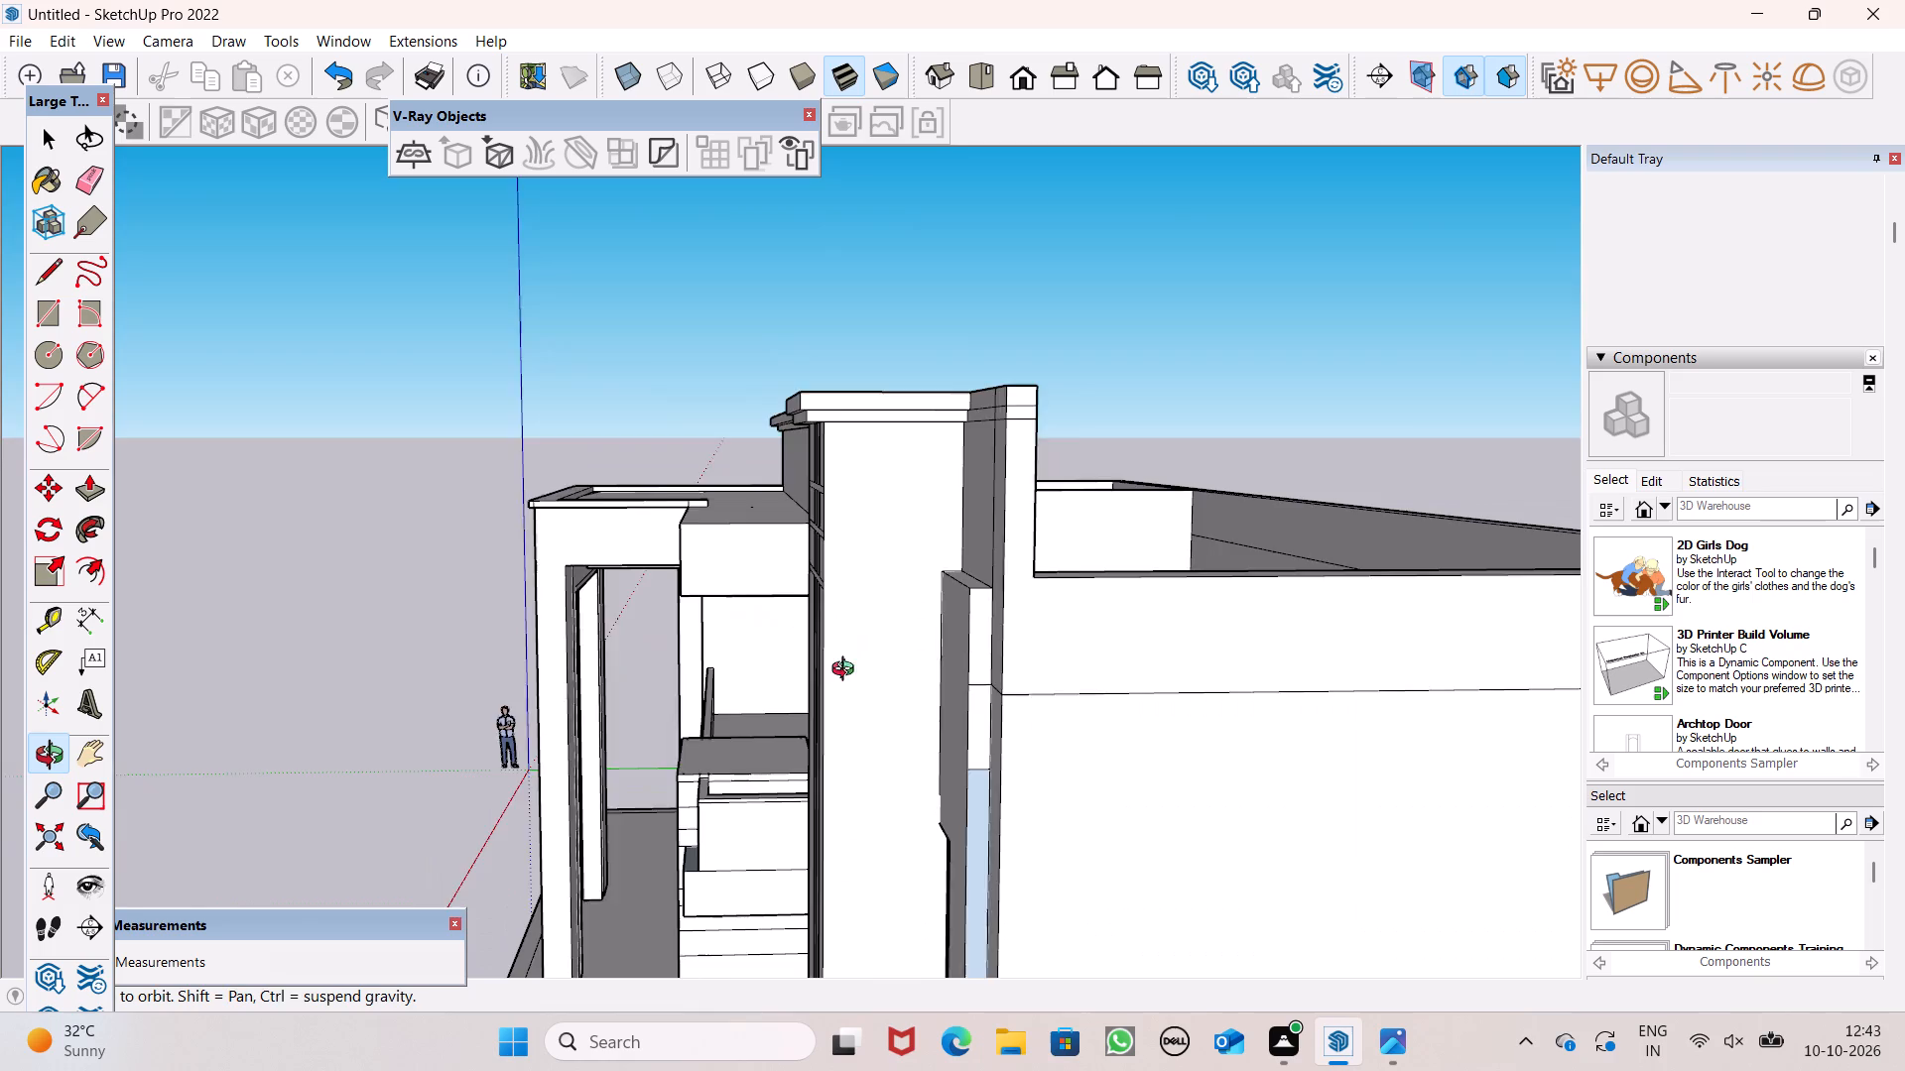
pyautogui.moveTo(847, 671); pyautogui.dragTo(918, 678, button='middle')
pyautogui.scroll(-10, 983, 665)
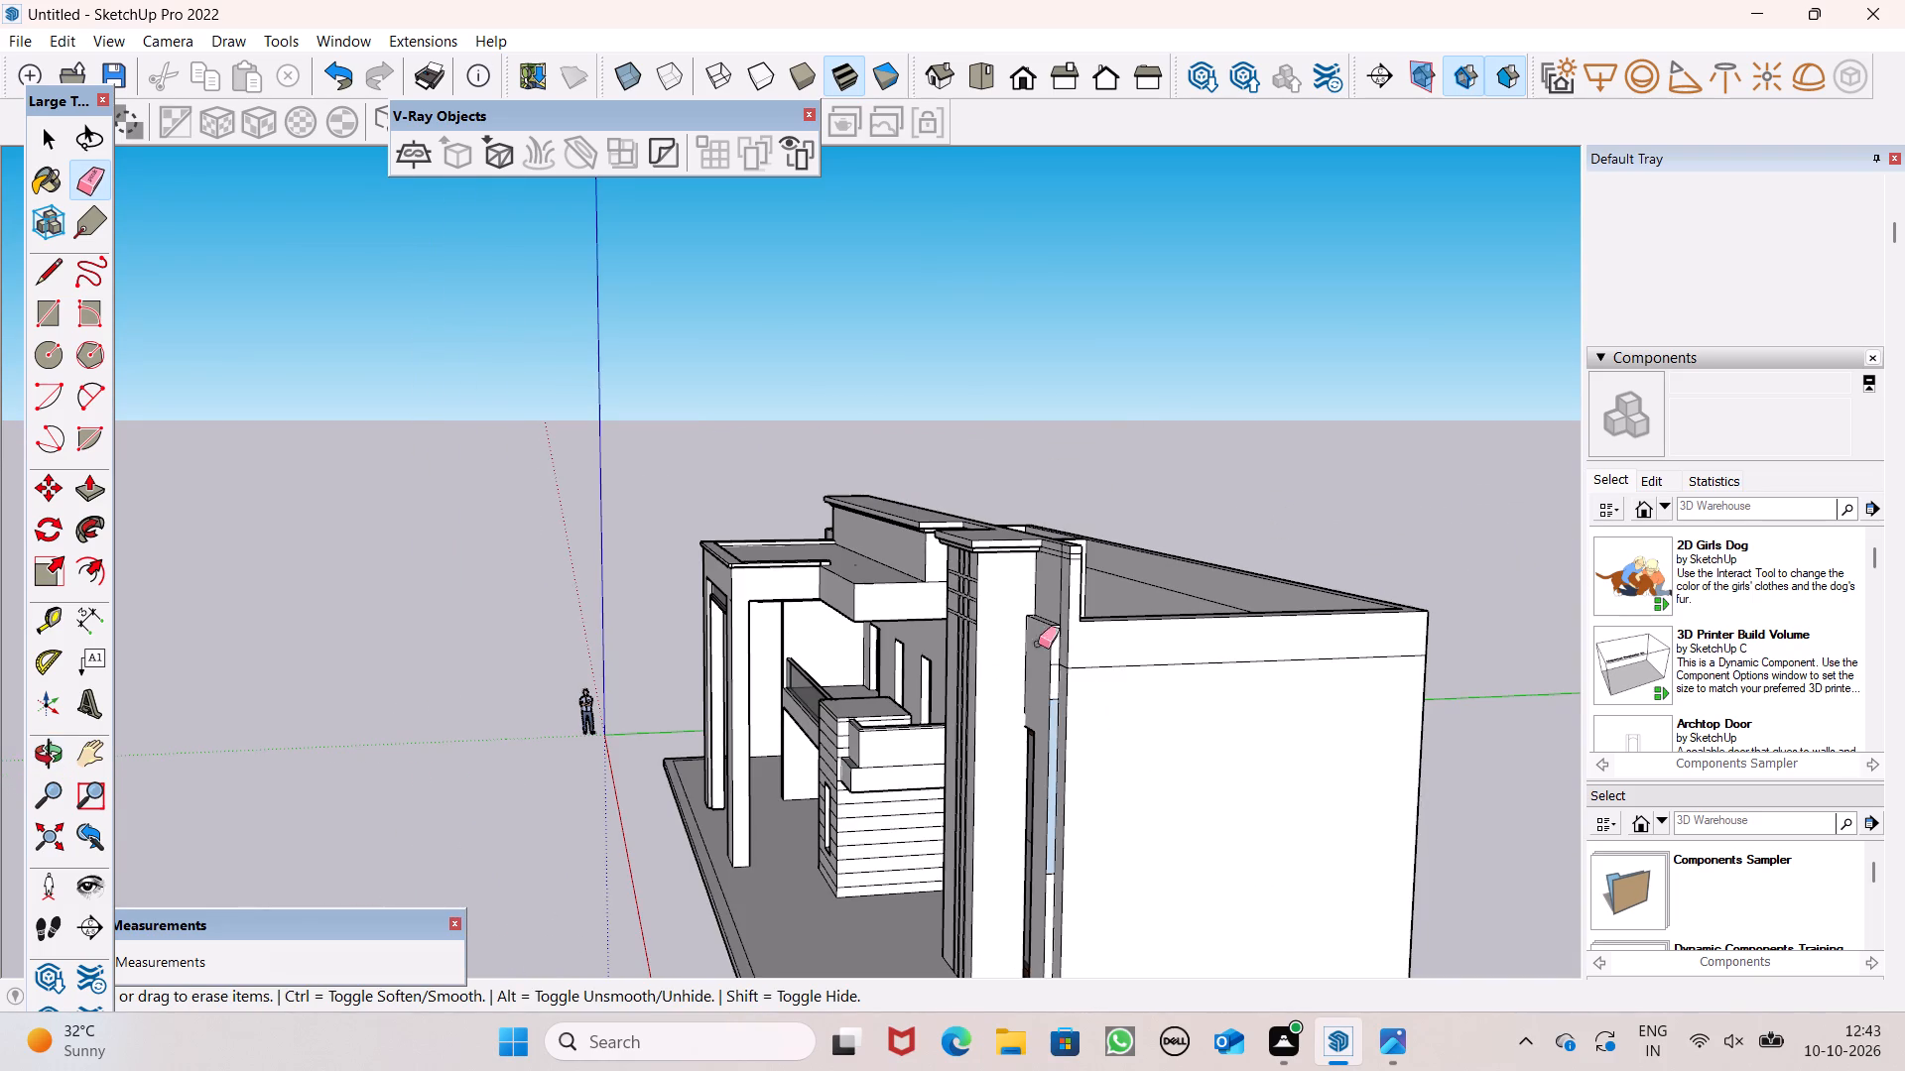
pyautogui.scroll(-6, 856, 810)
pyautogui.moveTo(1036, 892); pyautogui.dragTo(1043, 896, button='middle')
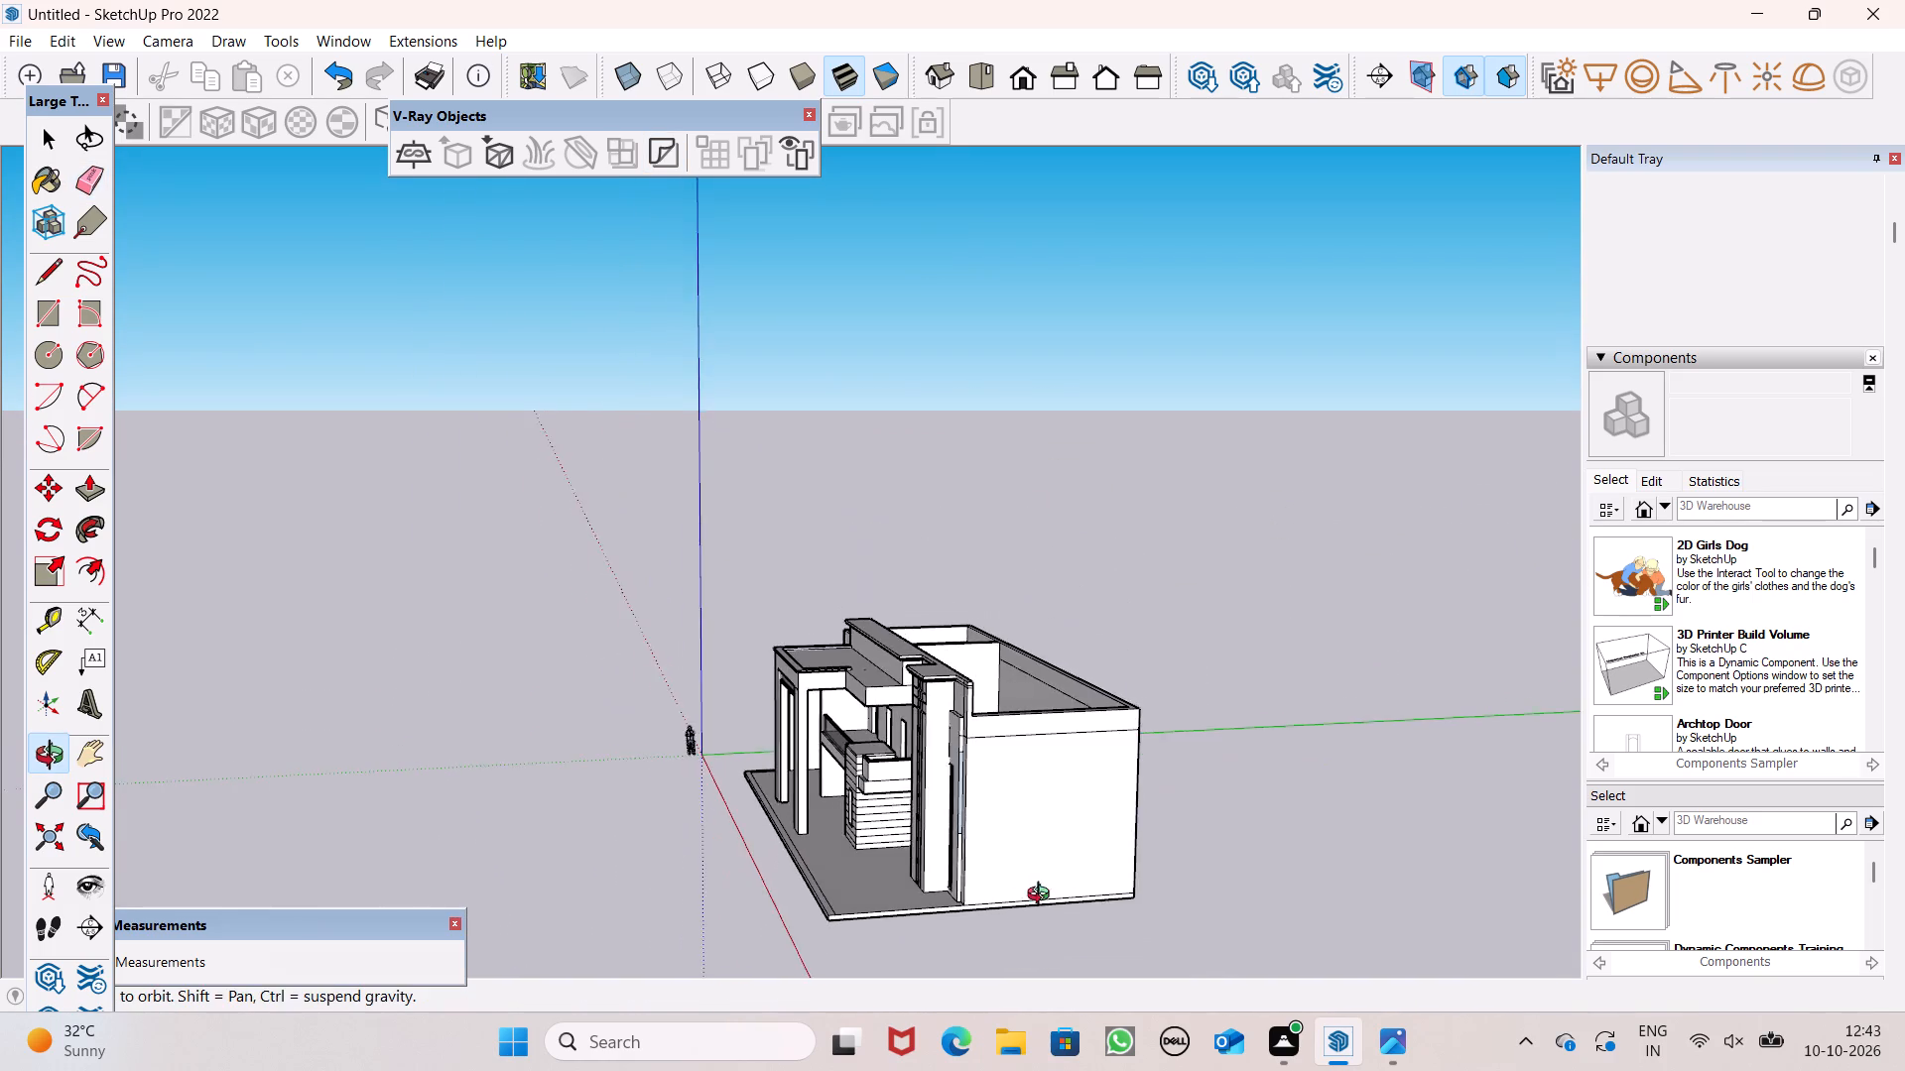
pyautogui.moveTo(1043, 896); pyautogui.dragTo(1119, 926, button='middle')
pyautogui.scroll(7, 1037, 838)
pyautogui.moveTo(1121, 860); pyautogui.dragTo(1408, 905, button='middle')
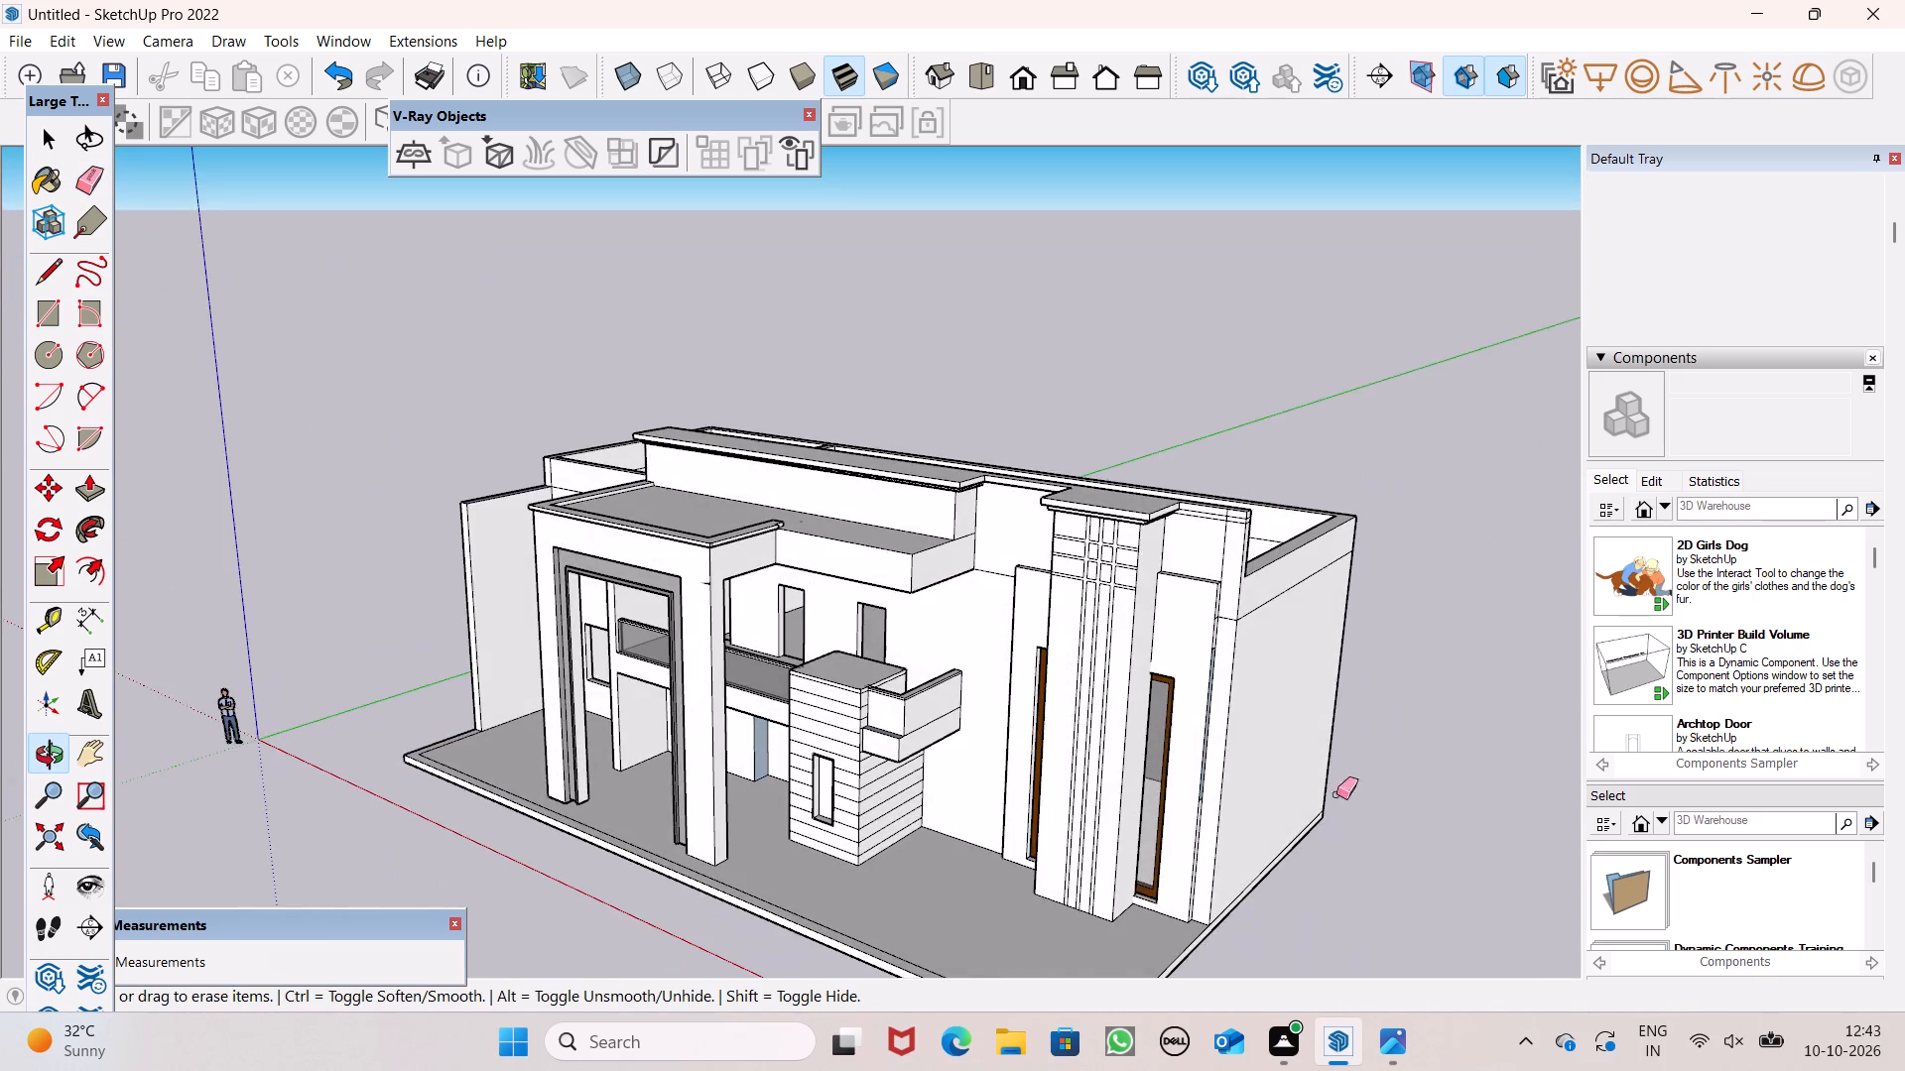
pyautogui.scroll(4, 1337, 718)
pyautogui.moveTo(1251, 746); pyautogui.dragTo(1612, 689, button='middle')
pyautogui.scroll(1, 1589, 708)
pyautogui.moveTo(1002, 664); pyautogui.dragTo(1007, 749, button='middle')
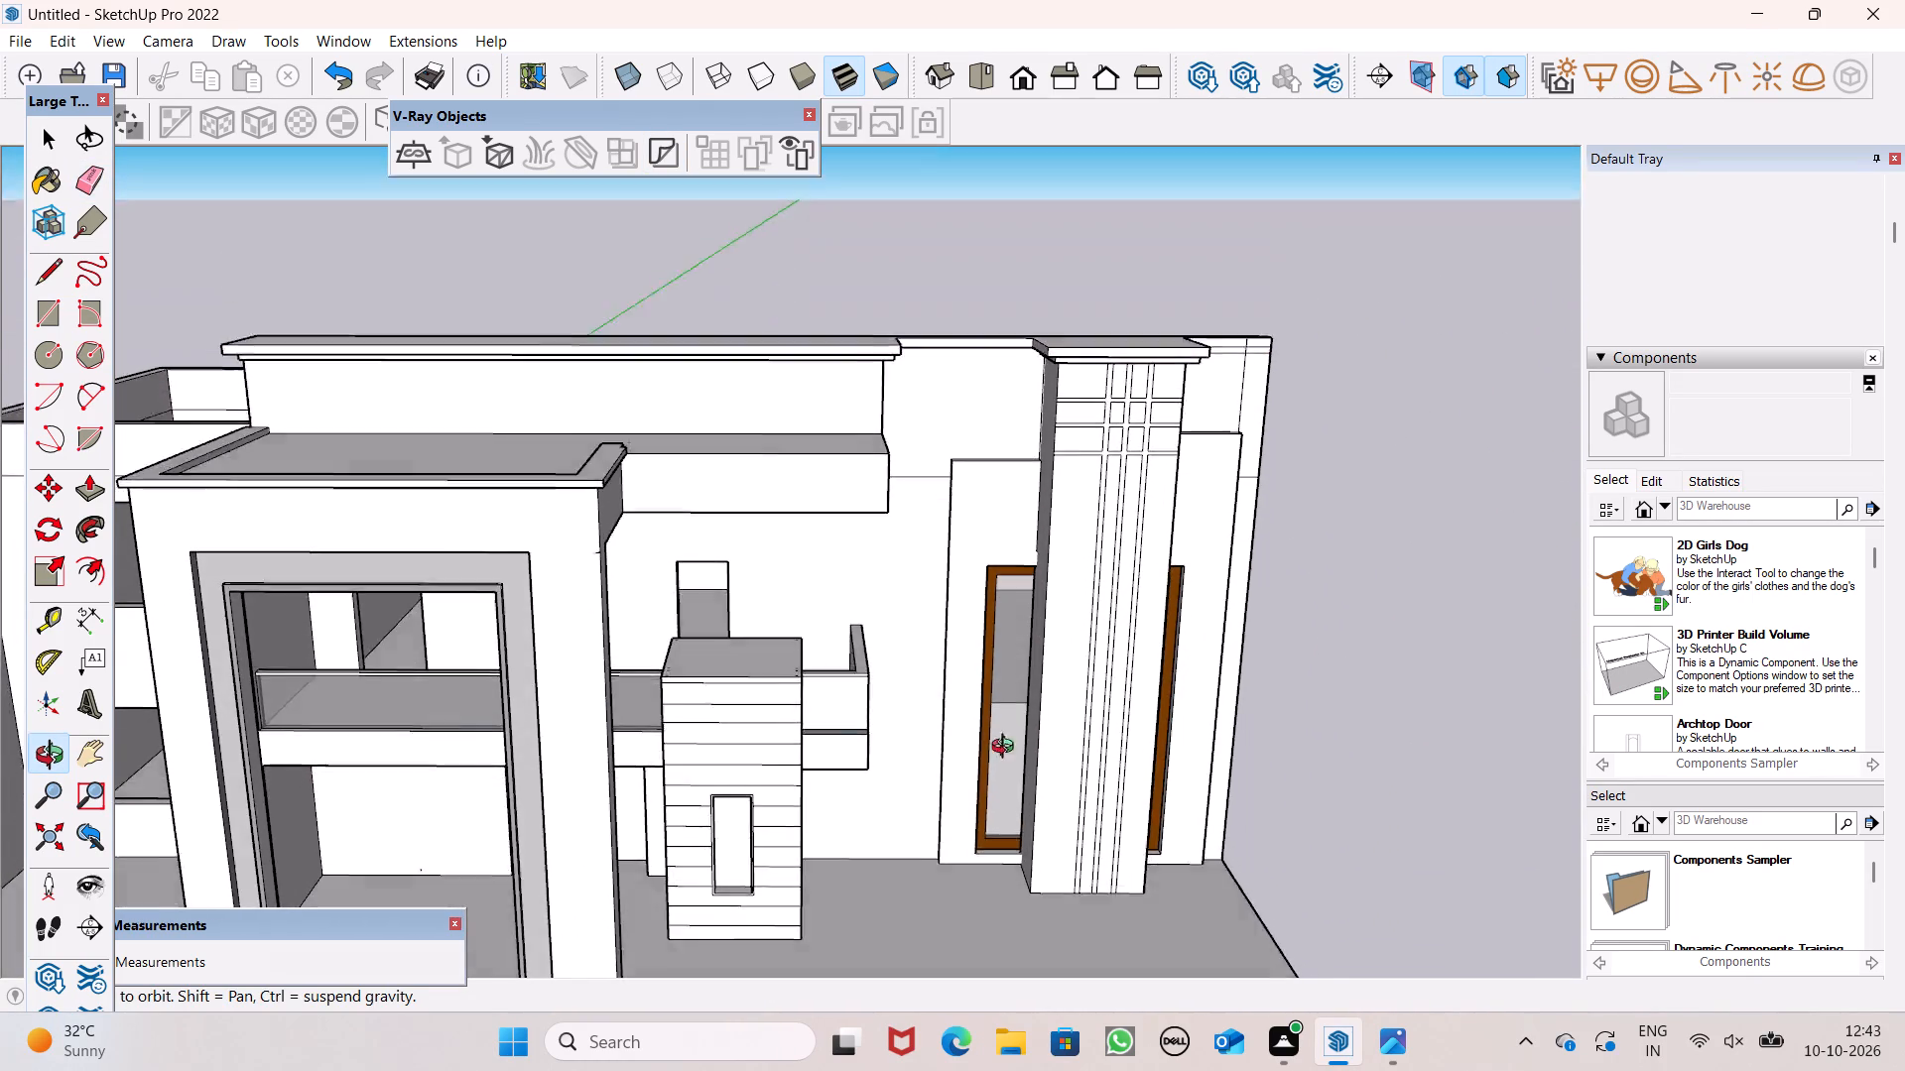
pyautogui.moveTo(1007, 749); pyautogui.dragTo(938, 802, button='middle')
pyautogui.scroll(-6, 733, 515)
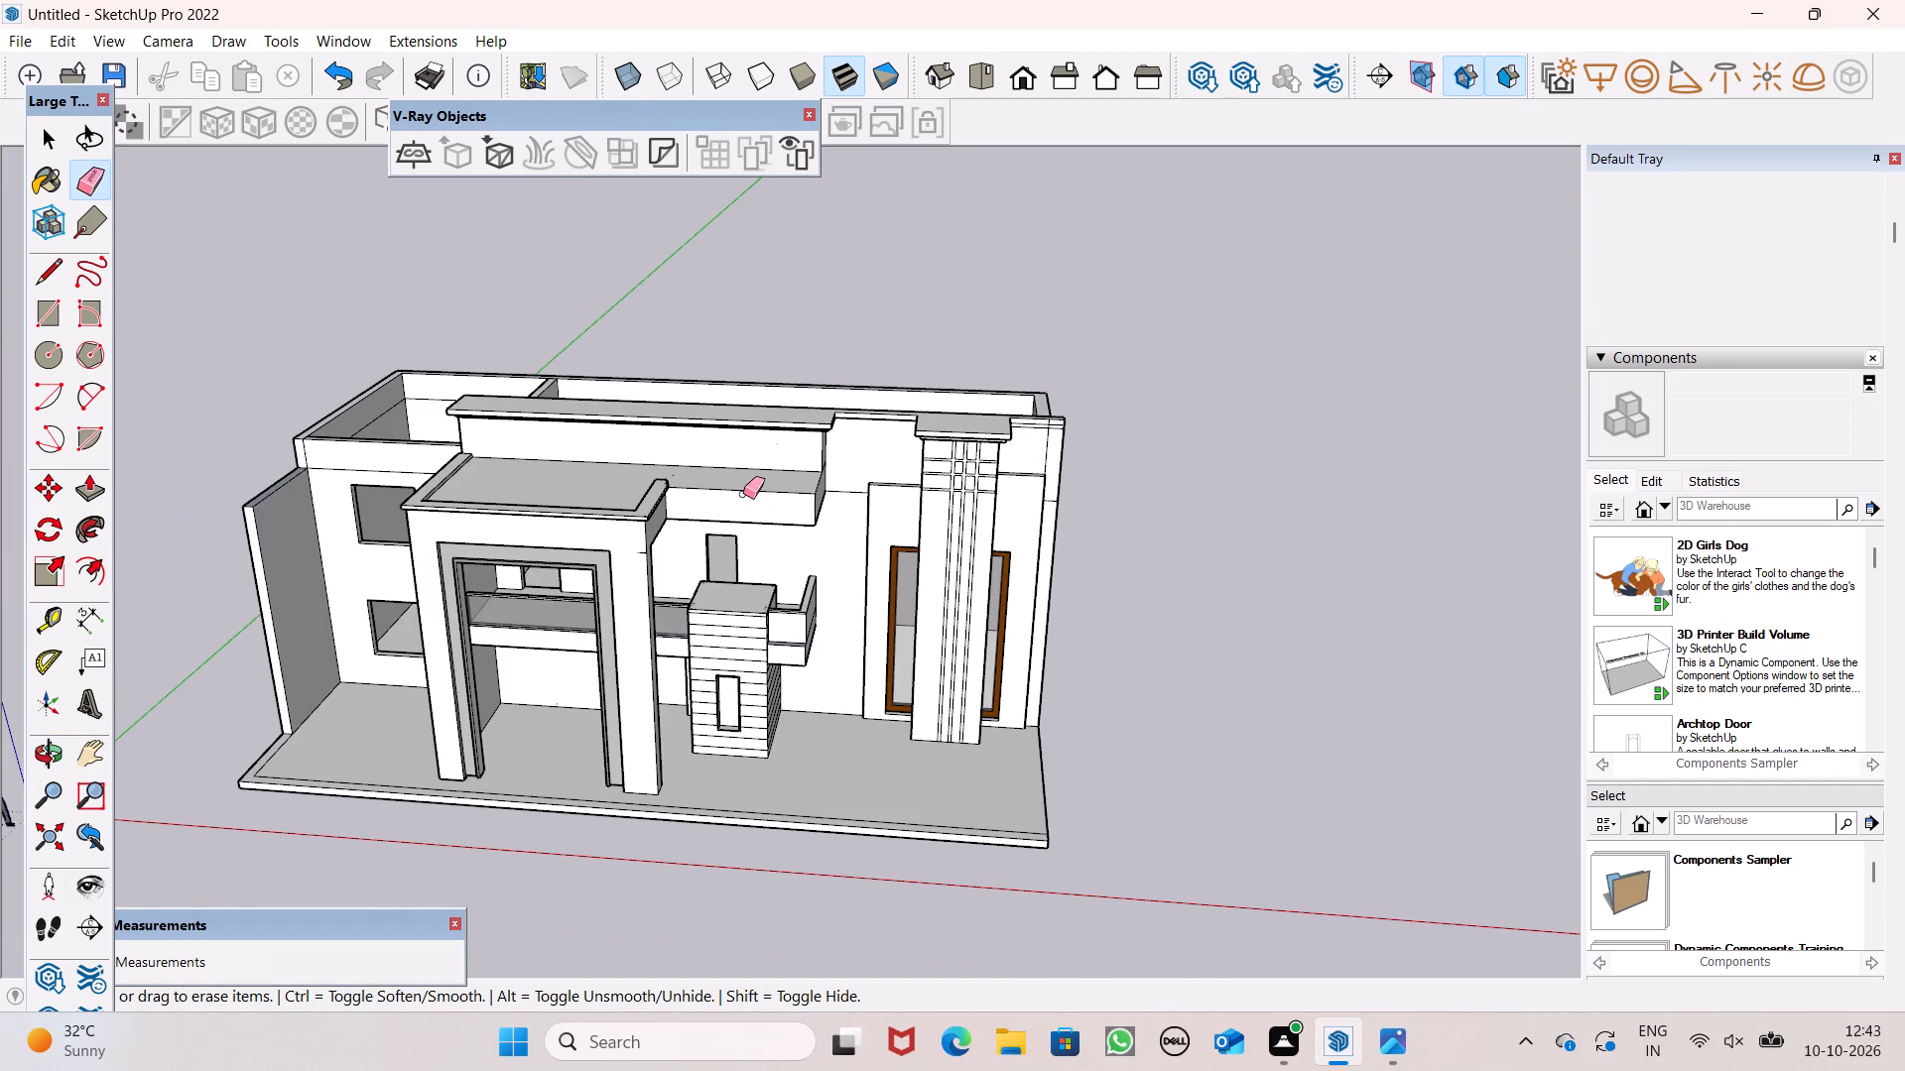
pyautogui.scroll(-2, 869, 372)
pyautogui.moveTo(839, 414); pyautogui.dragTo(925, 280, button='middle')
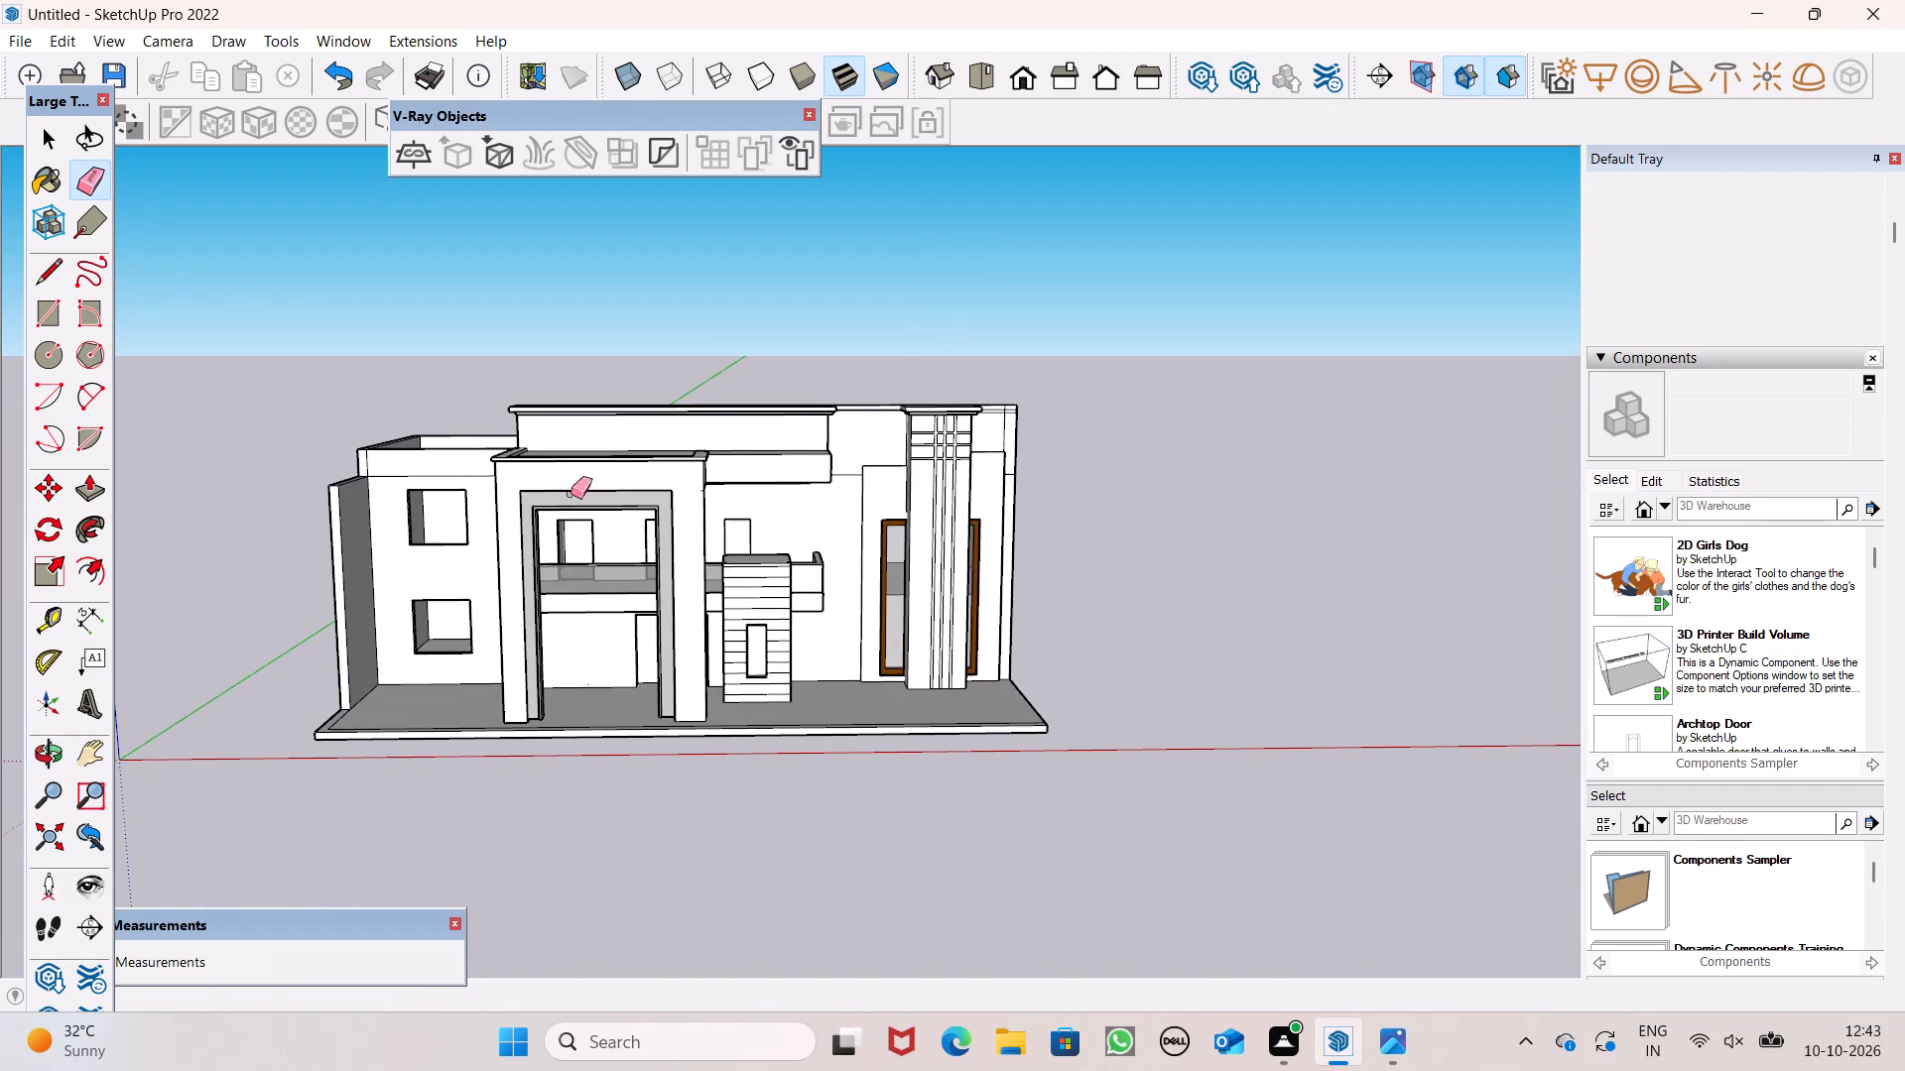
# Draw a line just below the top edge of the front parapet, across the wing with the two square windows.
pyautogui.moveTo(325, 443); pyautogui.dragTo(419, 528, button='middle')
pyautogui.scroll(4, 558, 559)
pyautogui.moveTo(397, 456); pyautogui.dragTo(411, 497, button='middle')
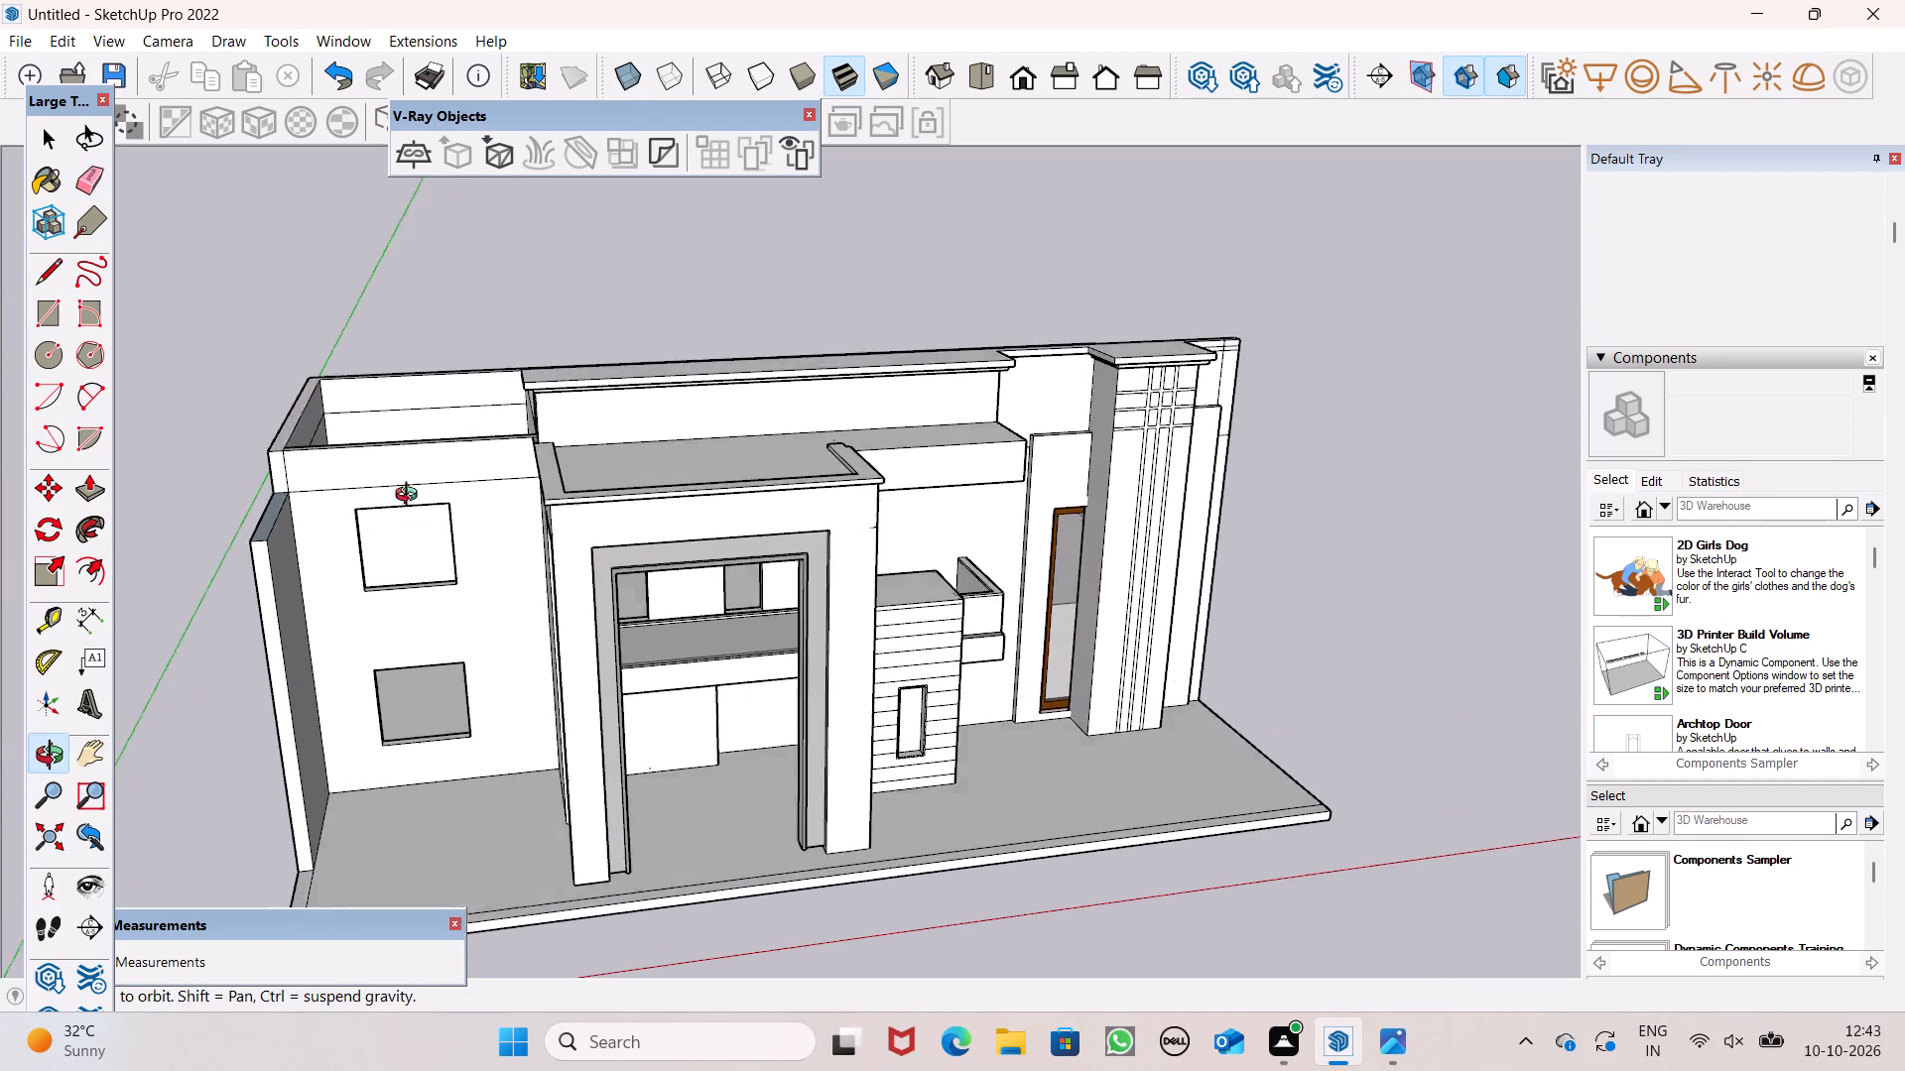
pyautogui.moveTo(411, 497); pyautogui.dragTo(432, 559, button='middle')
pyautogui.scroll(5, 136, 393)
pyautogui.scroll(5, 333, 575)
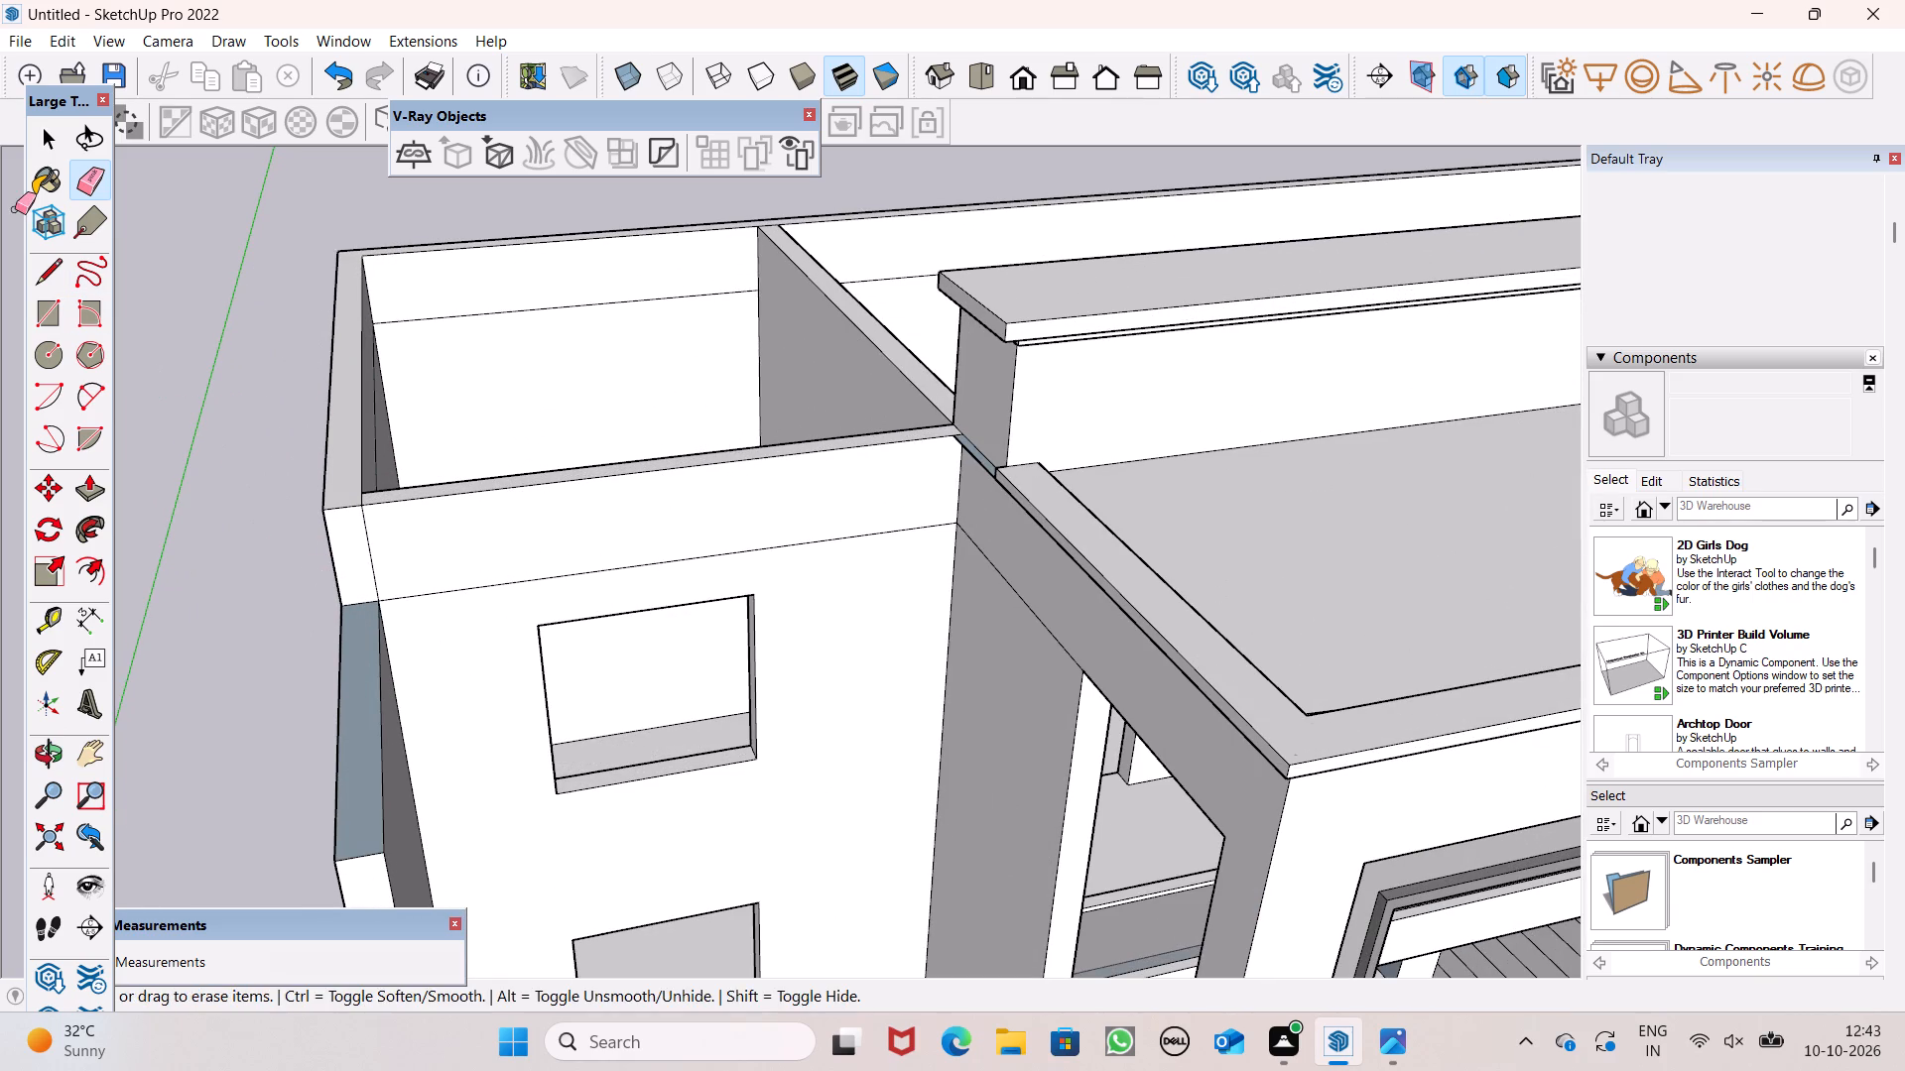
pyautogui.click(57, 261)
pyautogui.scroll(3, 332, 557)
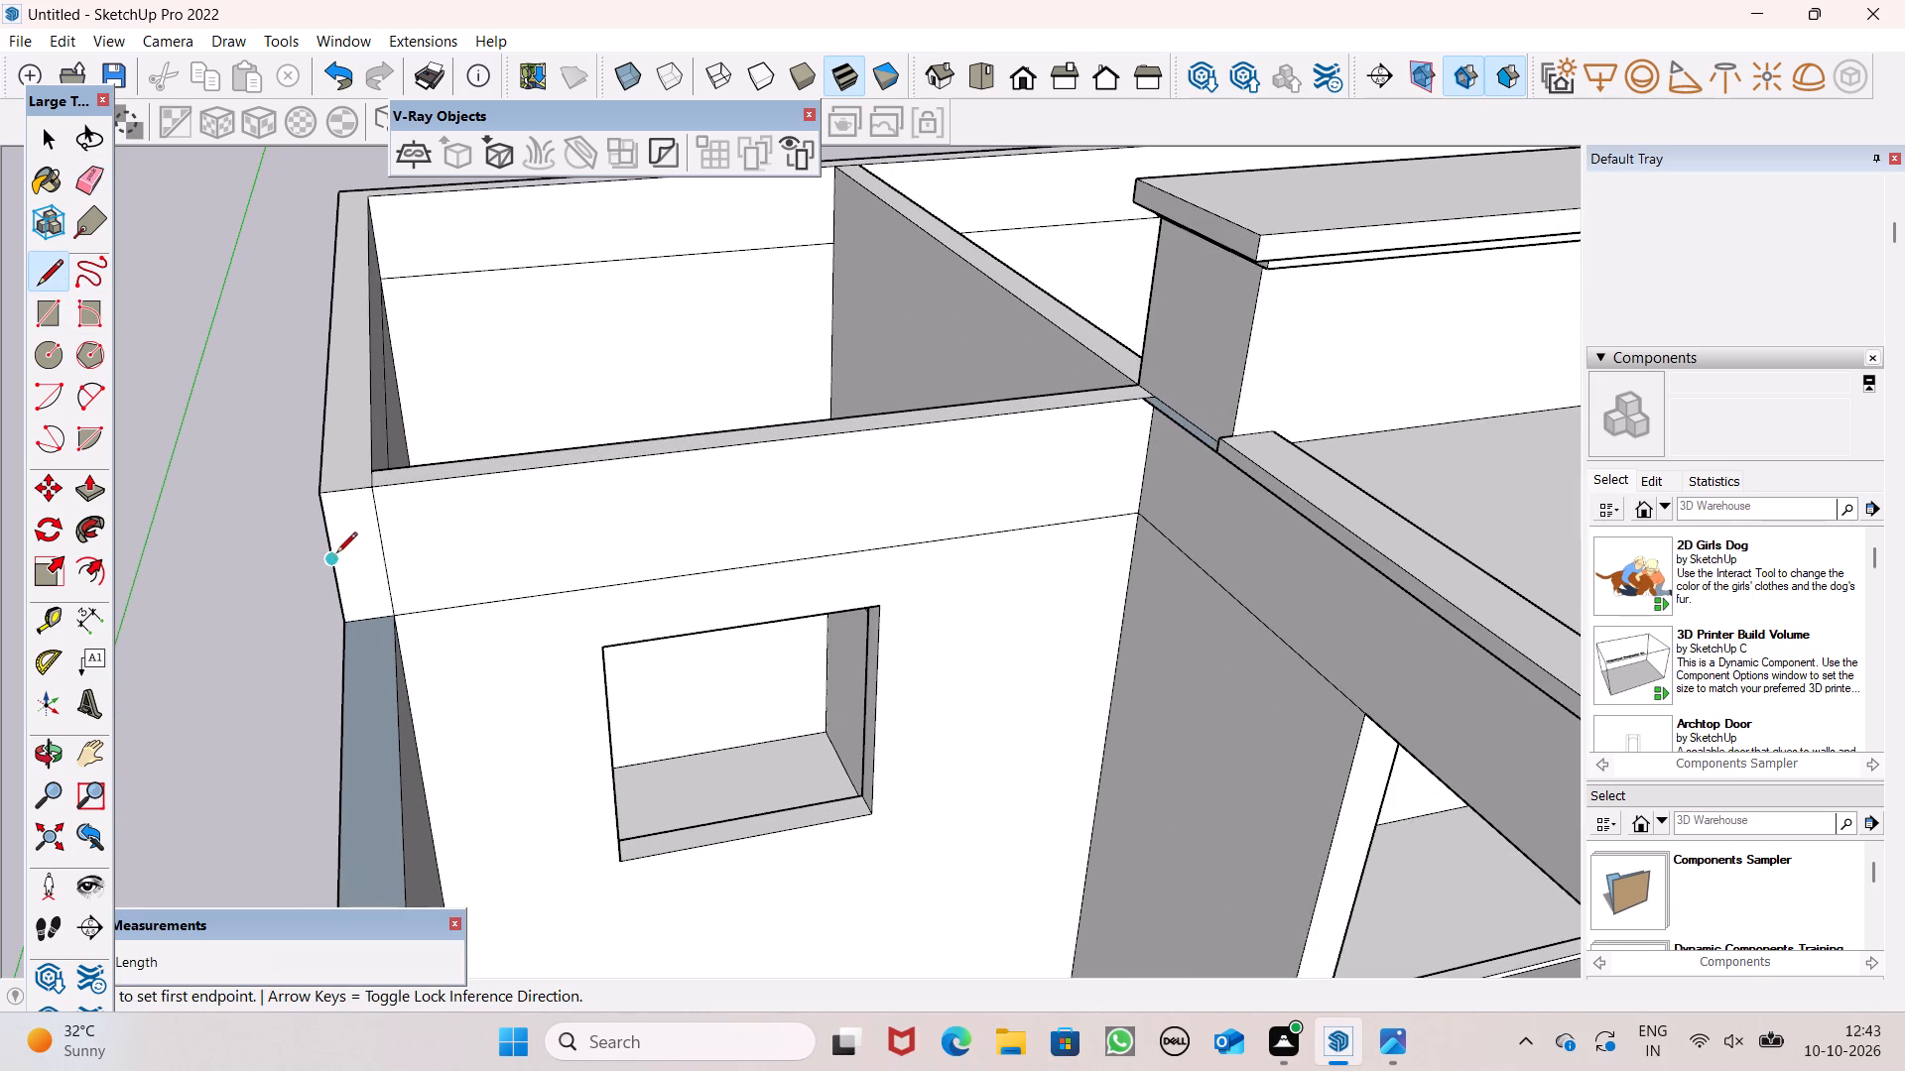
pyautogui.scroll(1, 328, 529)
pyautogui.moveTo(328, 529); pyautogui.dragTo(284, 456, button='middle')
pyautogui.scroll(1, 303, 454)
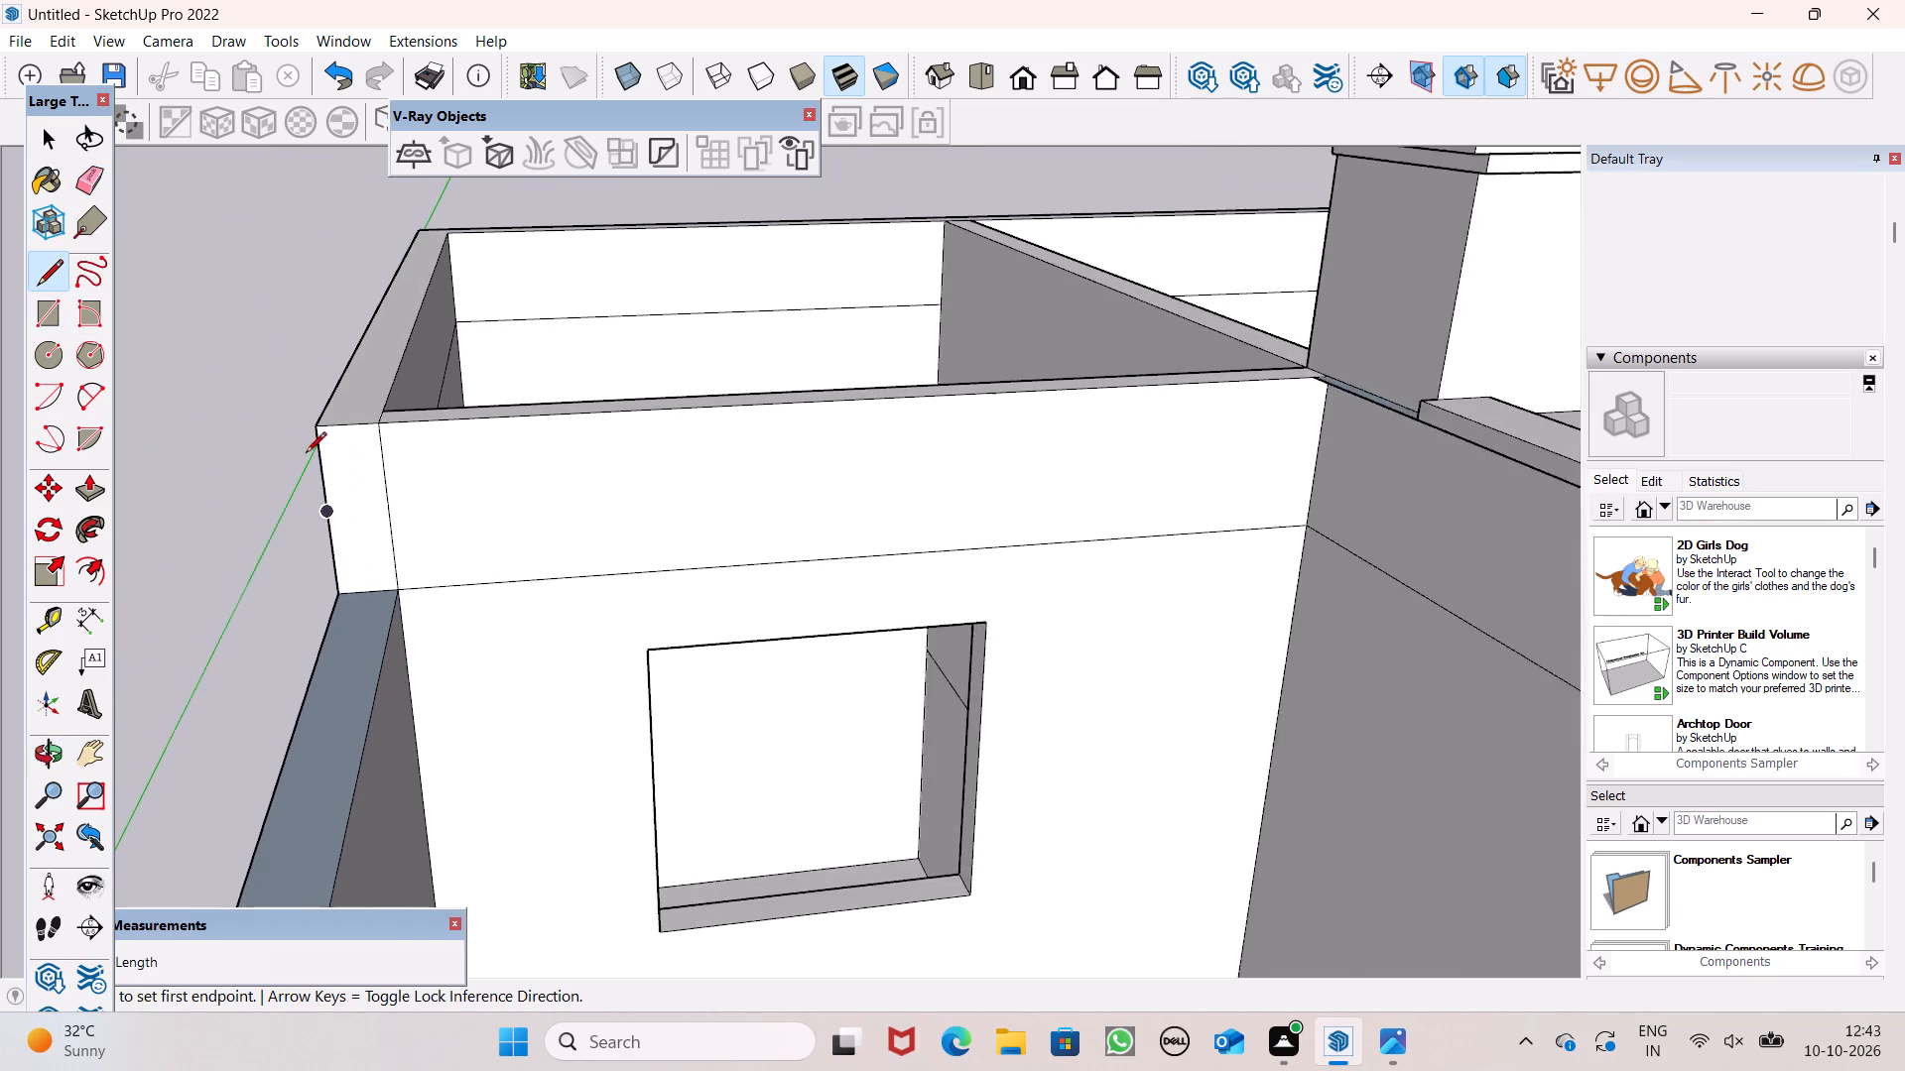
pyautogui.scroll(2, 306, 454)
pyautogui.click(317, 452)
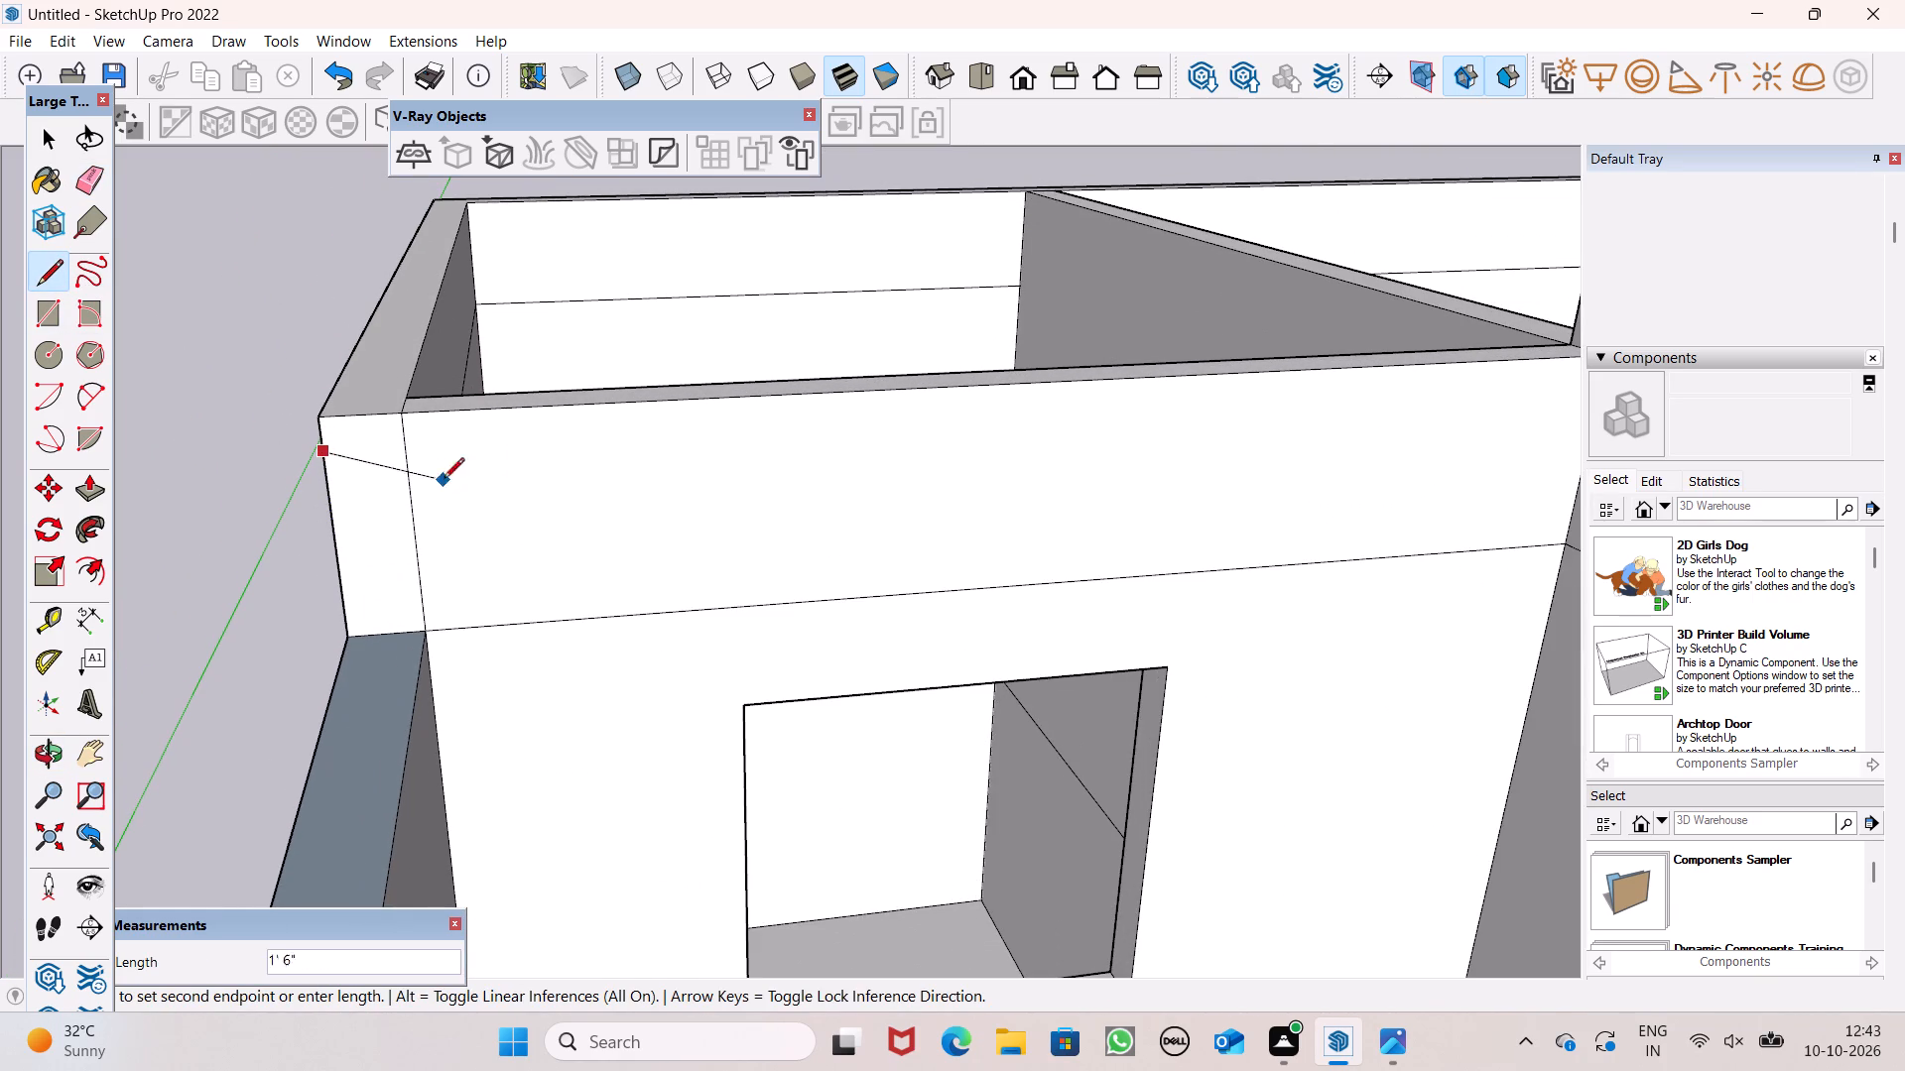
pyautogui.scroll(-2, 515, 423)
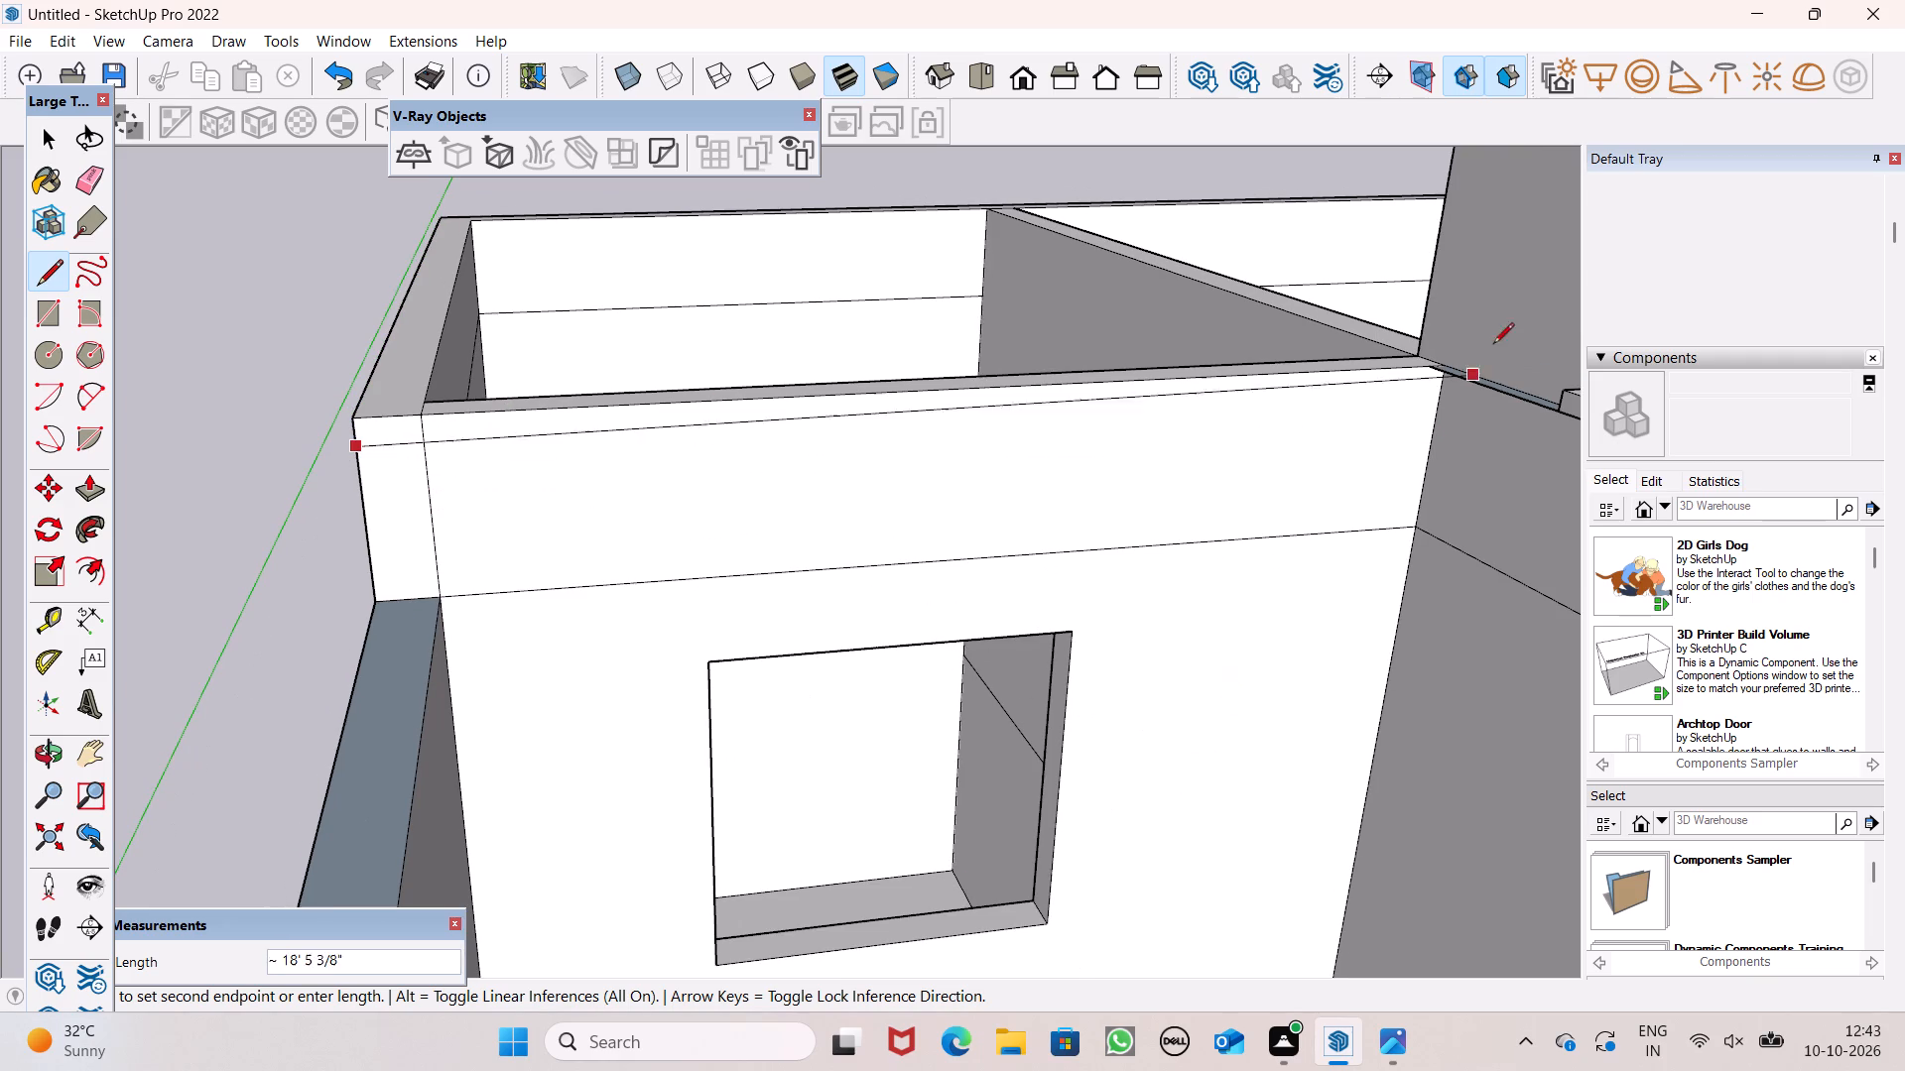
pyautogui.click(1453, 393)
# Continue the line just below the parapet's top edge along the wing's outer side wall to the rear corner.
pyautogui.scroll(1, 1351, 380)
pyautogui.scroll(-1, 1350, 383)
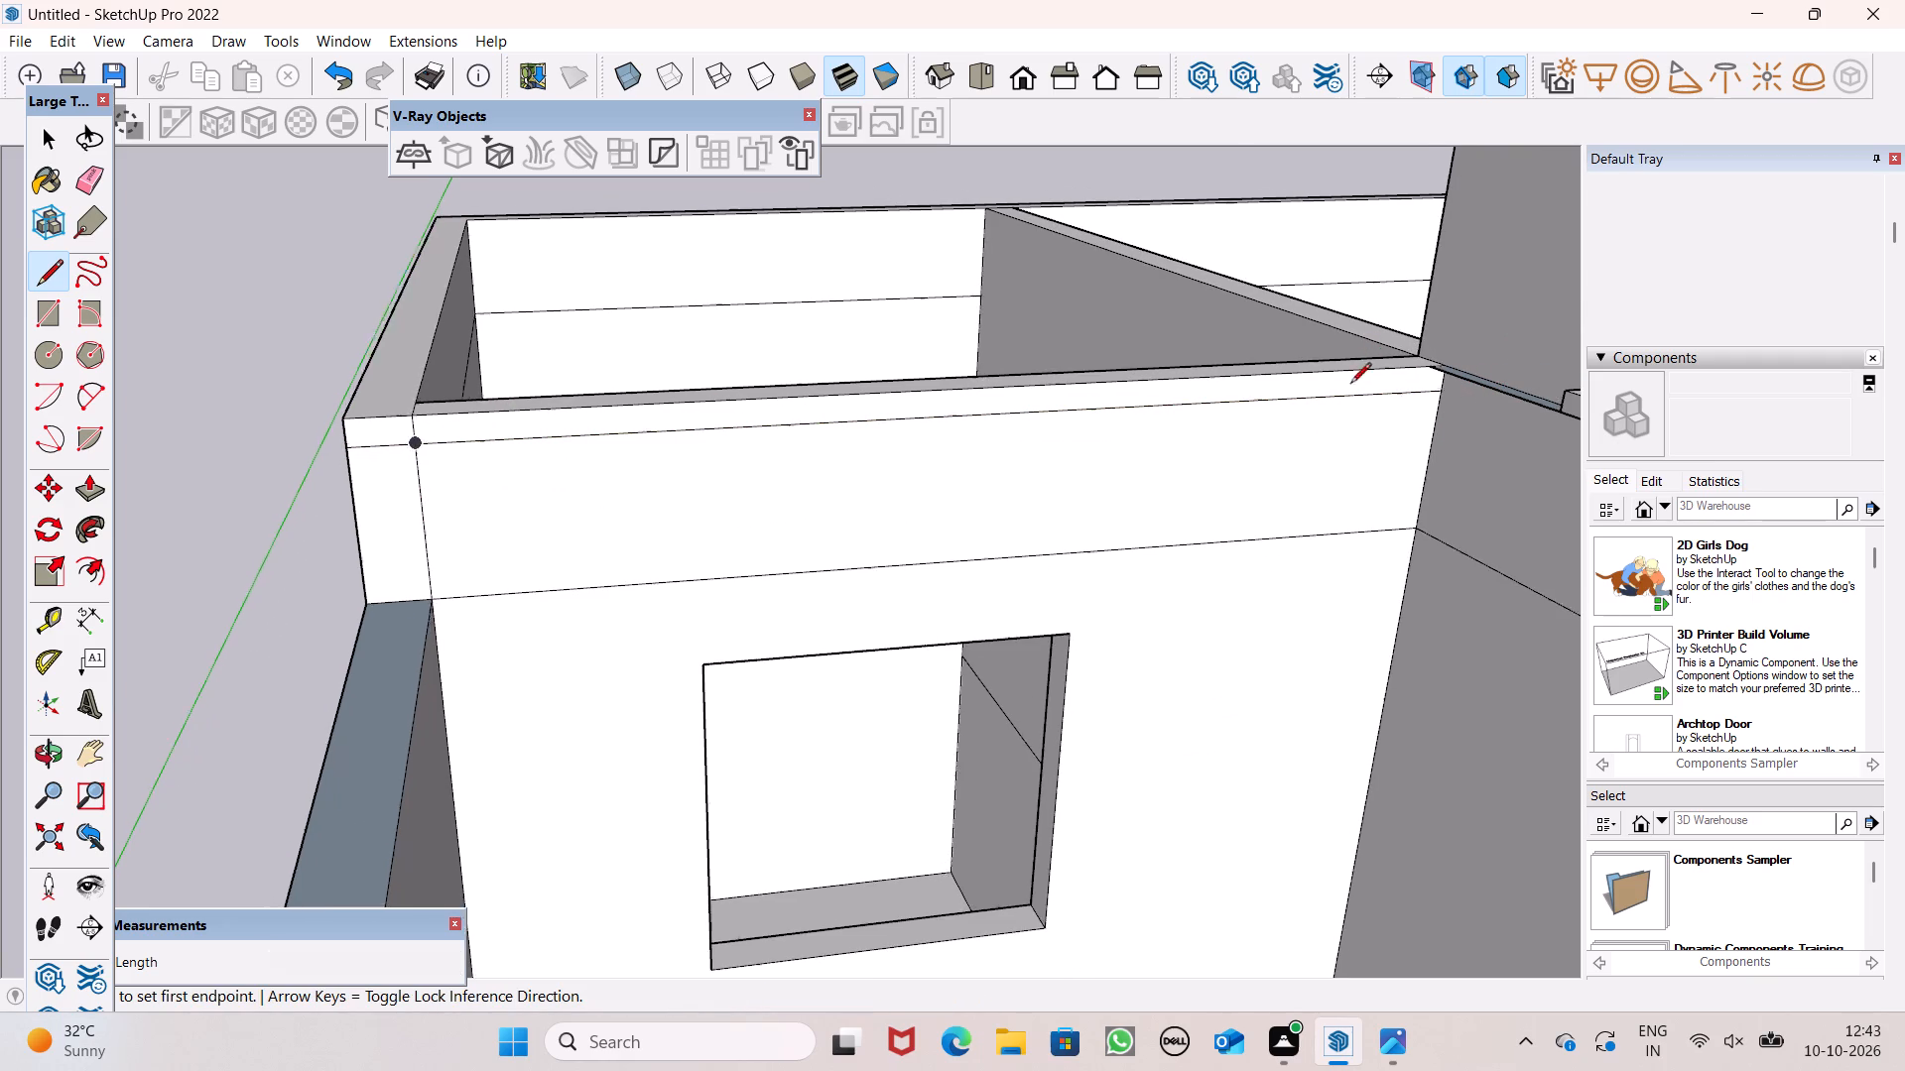
pyautogui.scroll(-1, 1350, 385)
pyautogui.moveTo(1232, 520); pyautogui.dragTo(1739, 522, button='middle')
pyautogui.scroll(-8, 1351, 449)
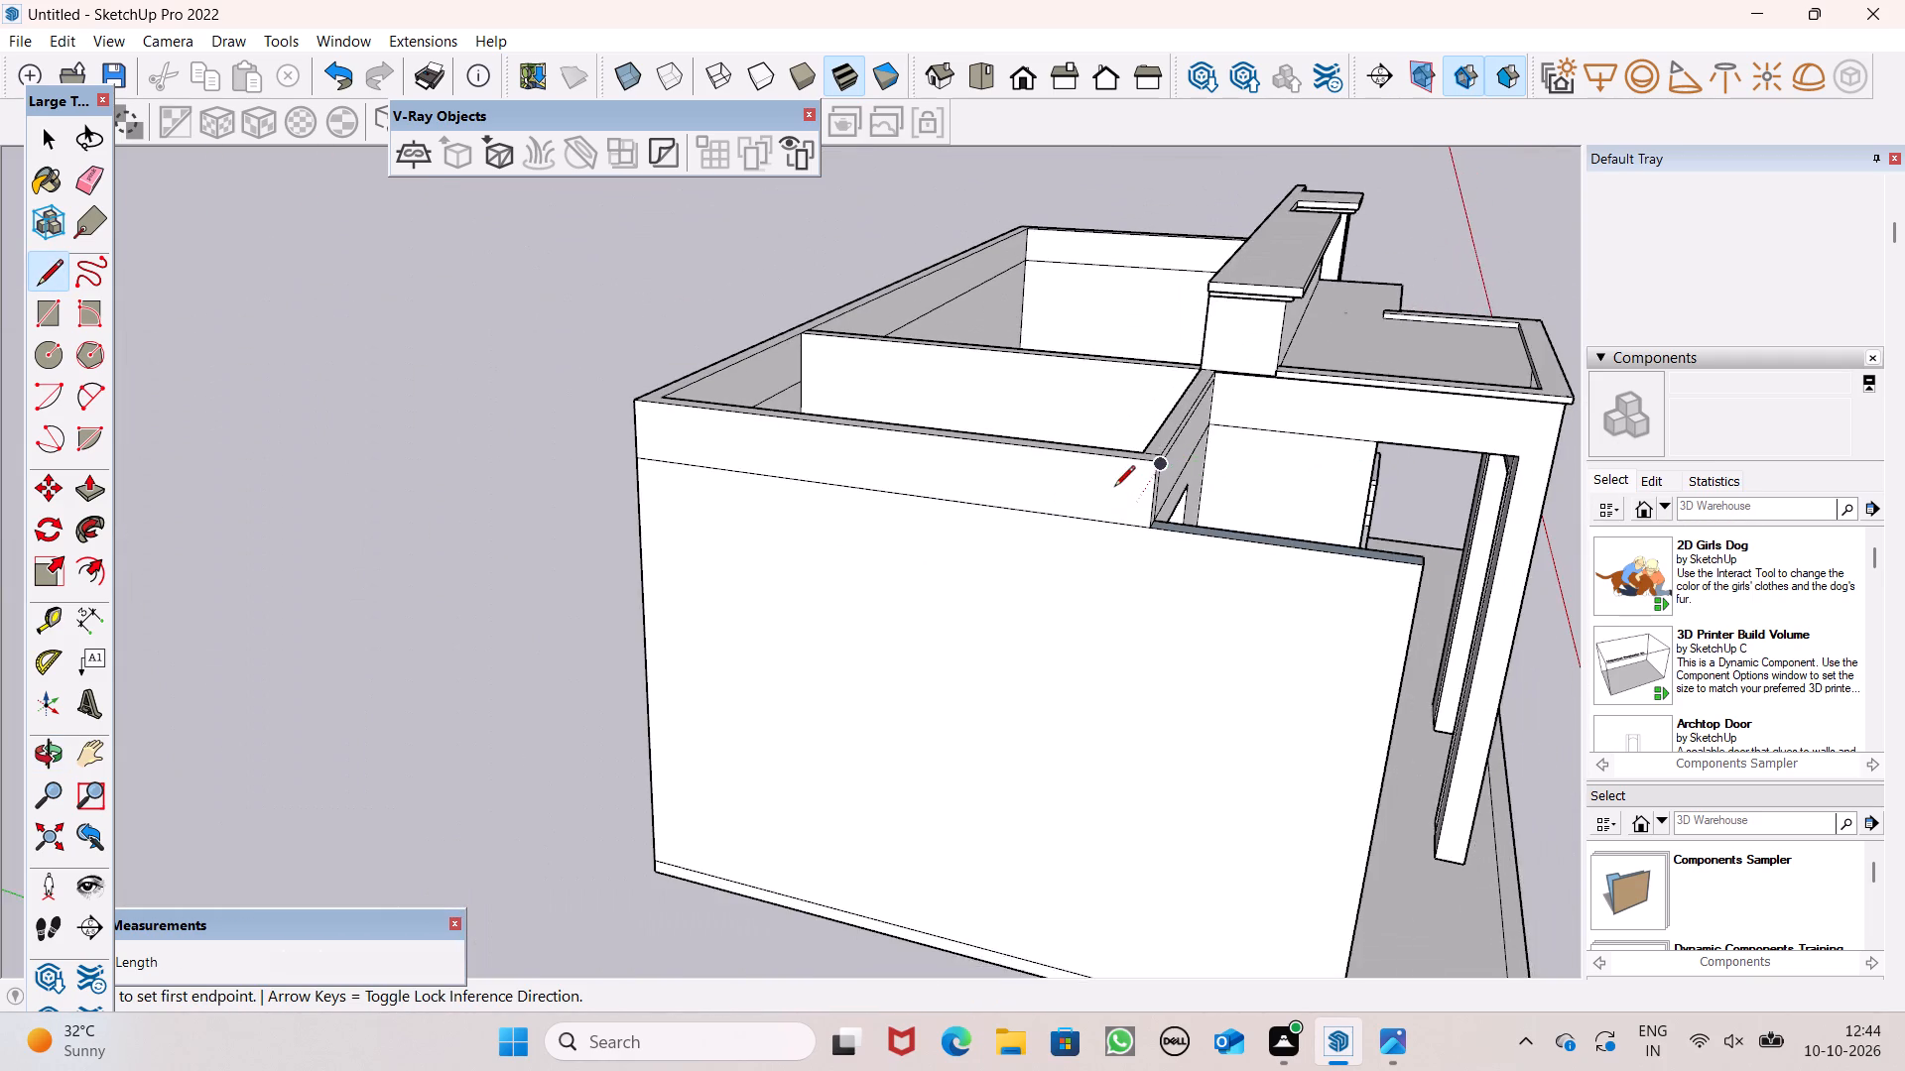
pyautogui.scroll(6, 1114, 488)
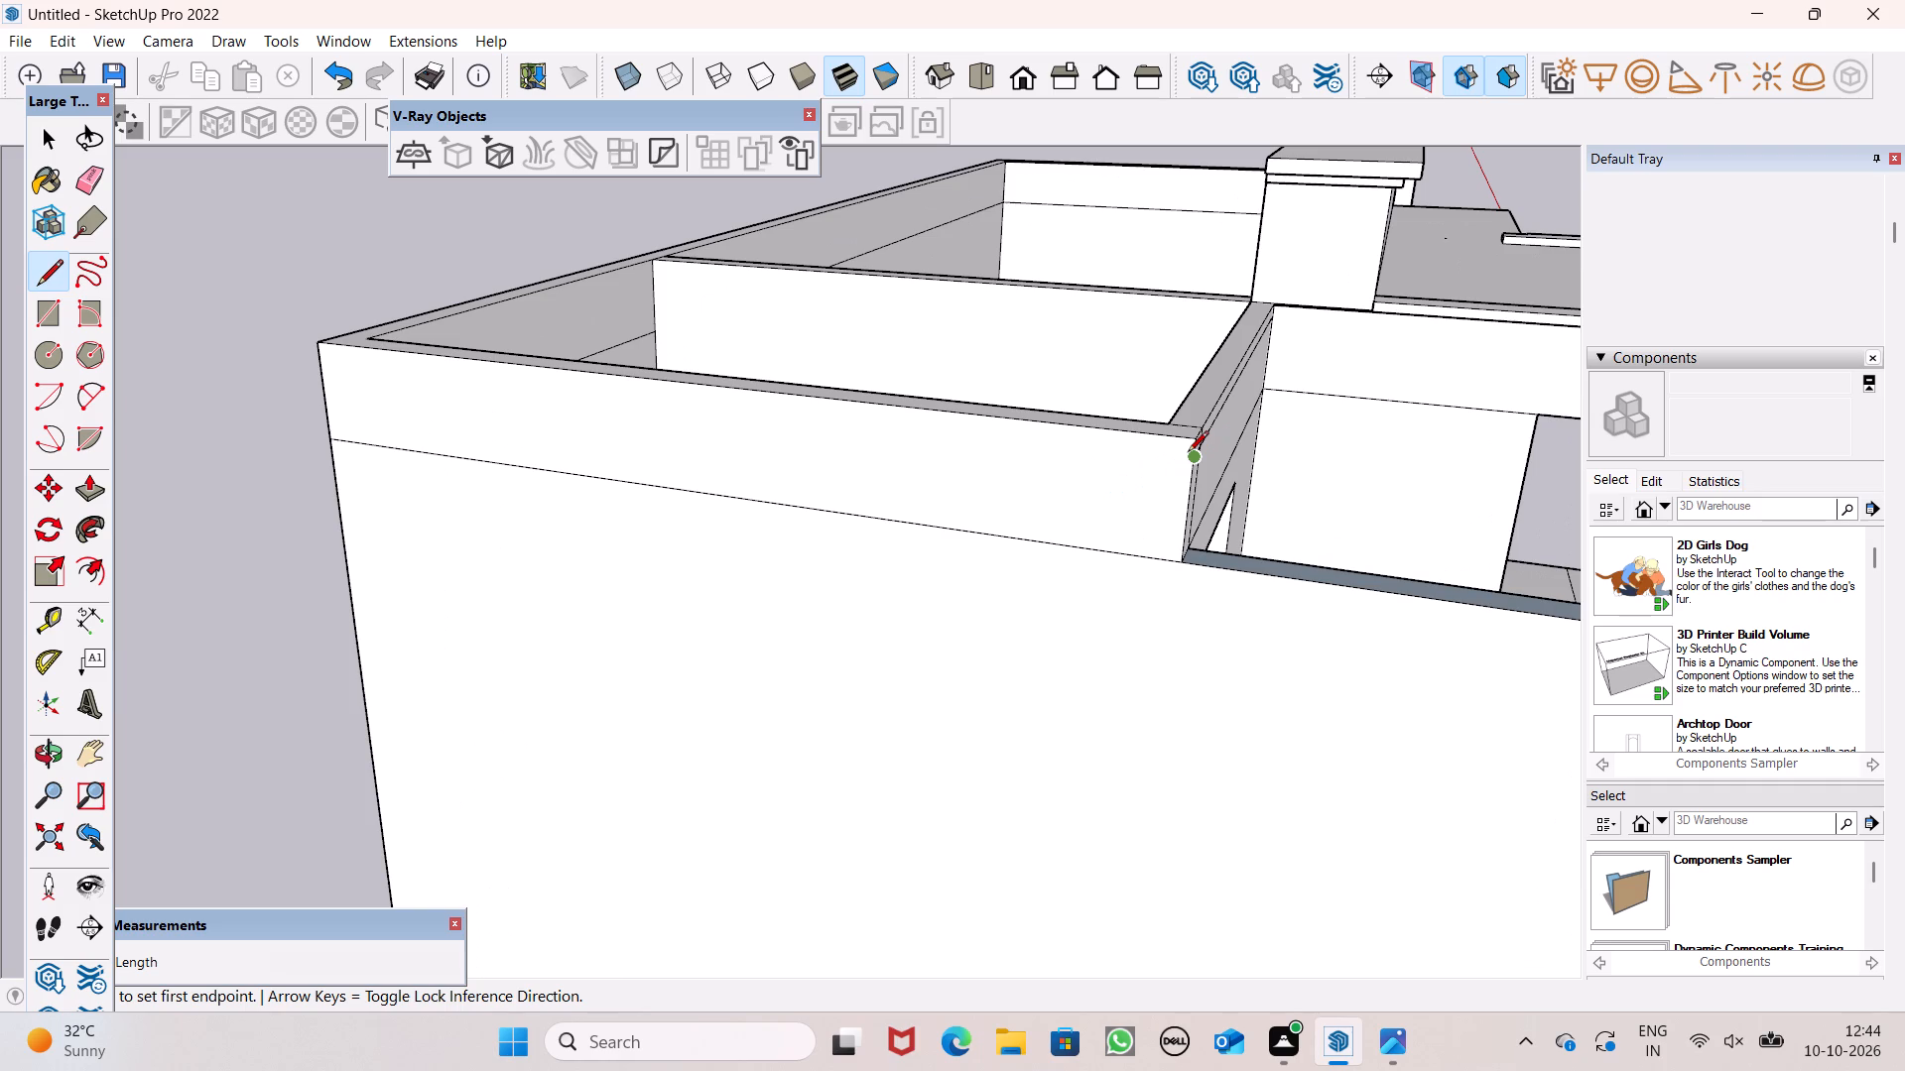
pyautogui.click(1188, 451)
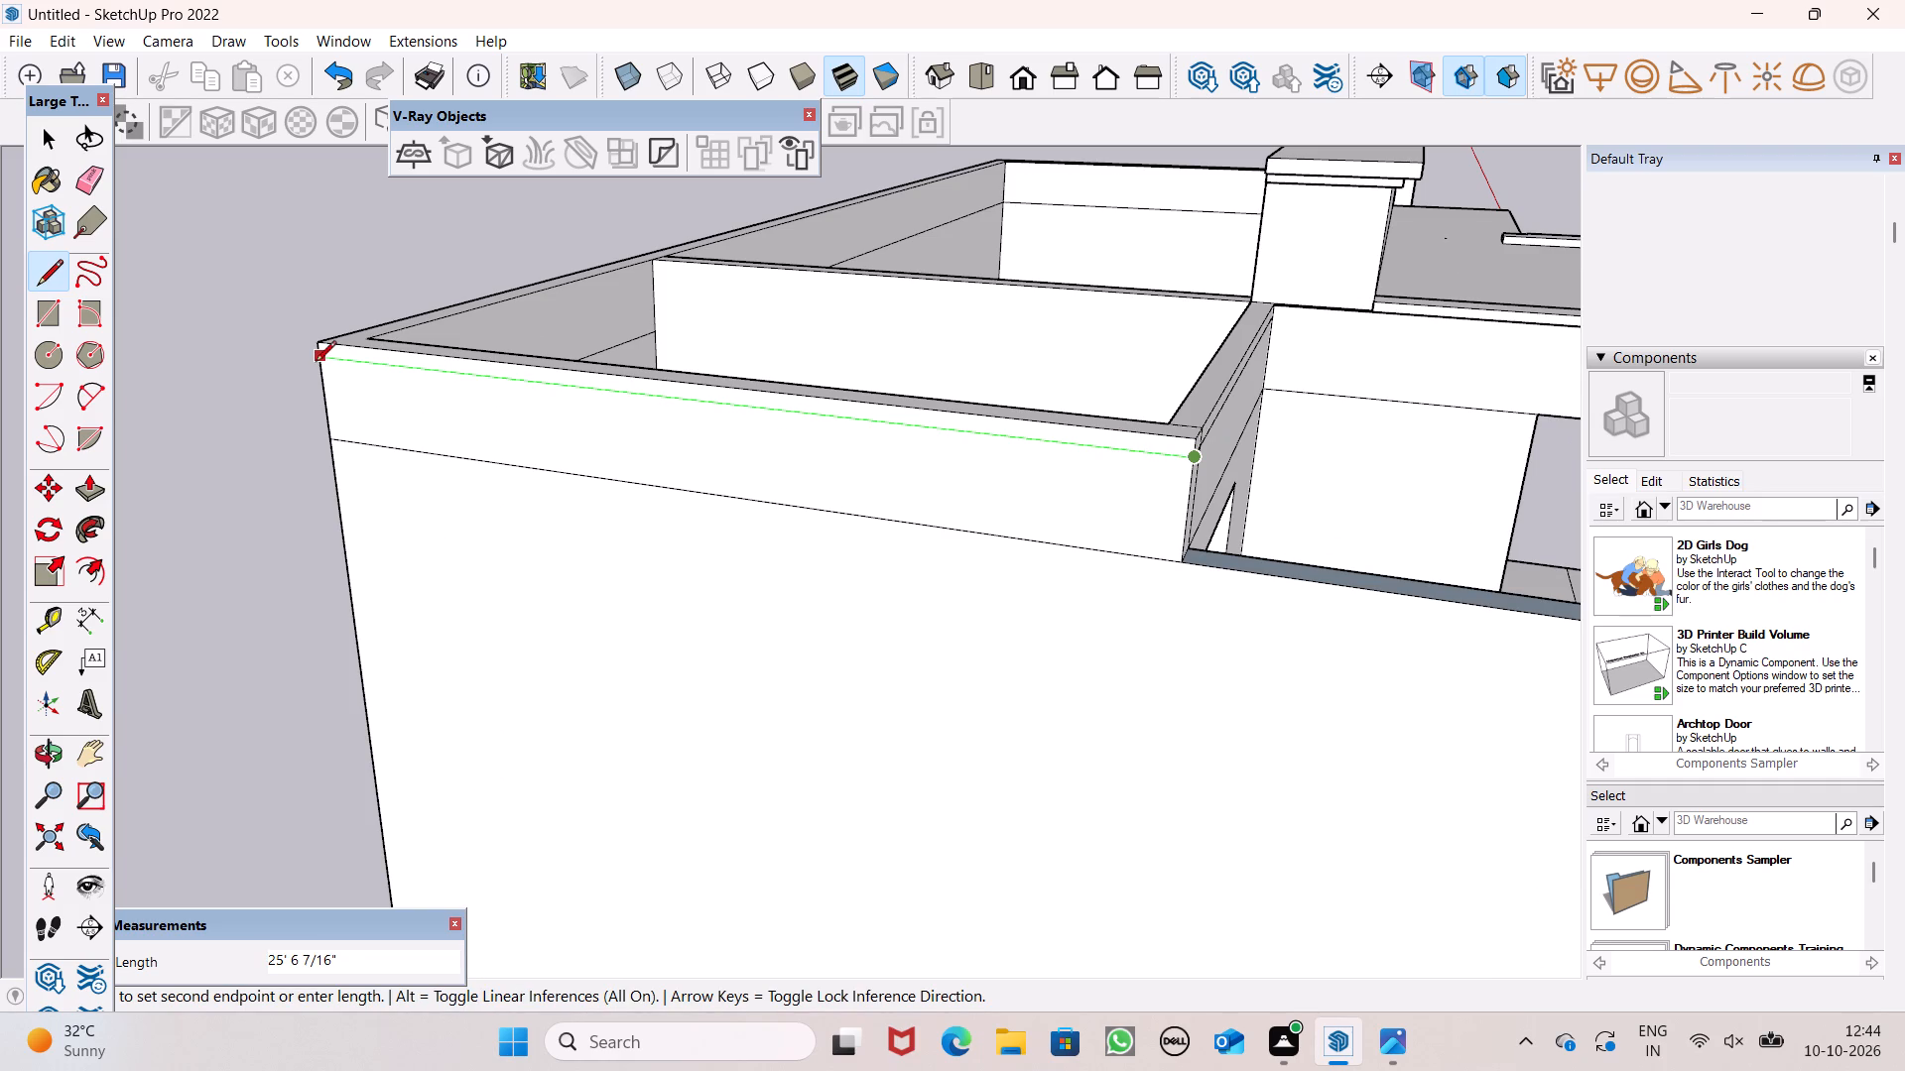
pyautogui.scroll(4, 309, 378)
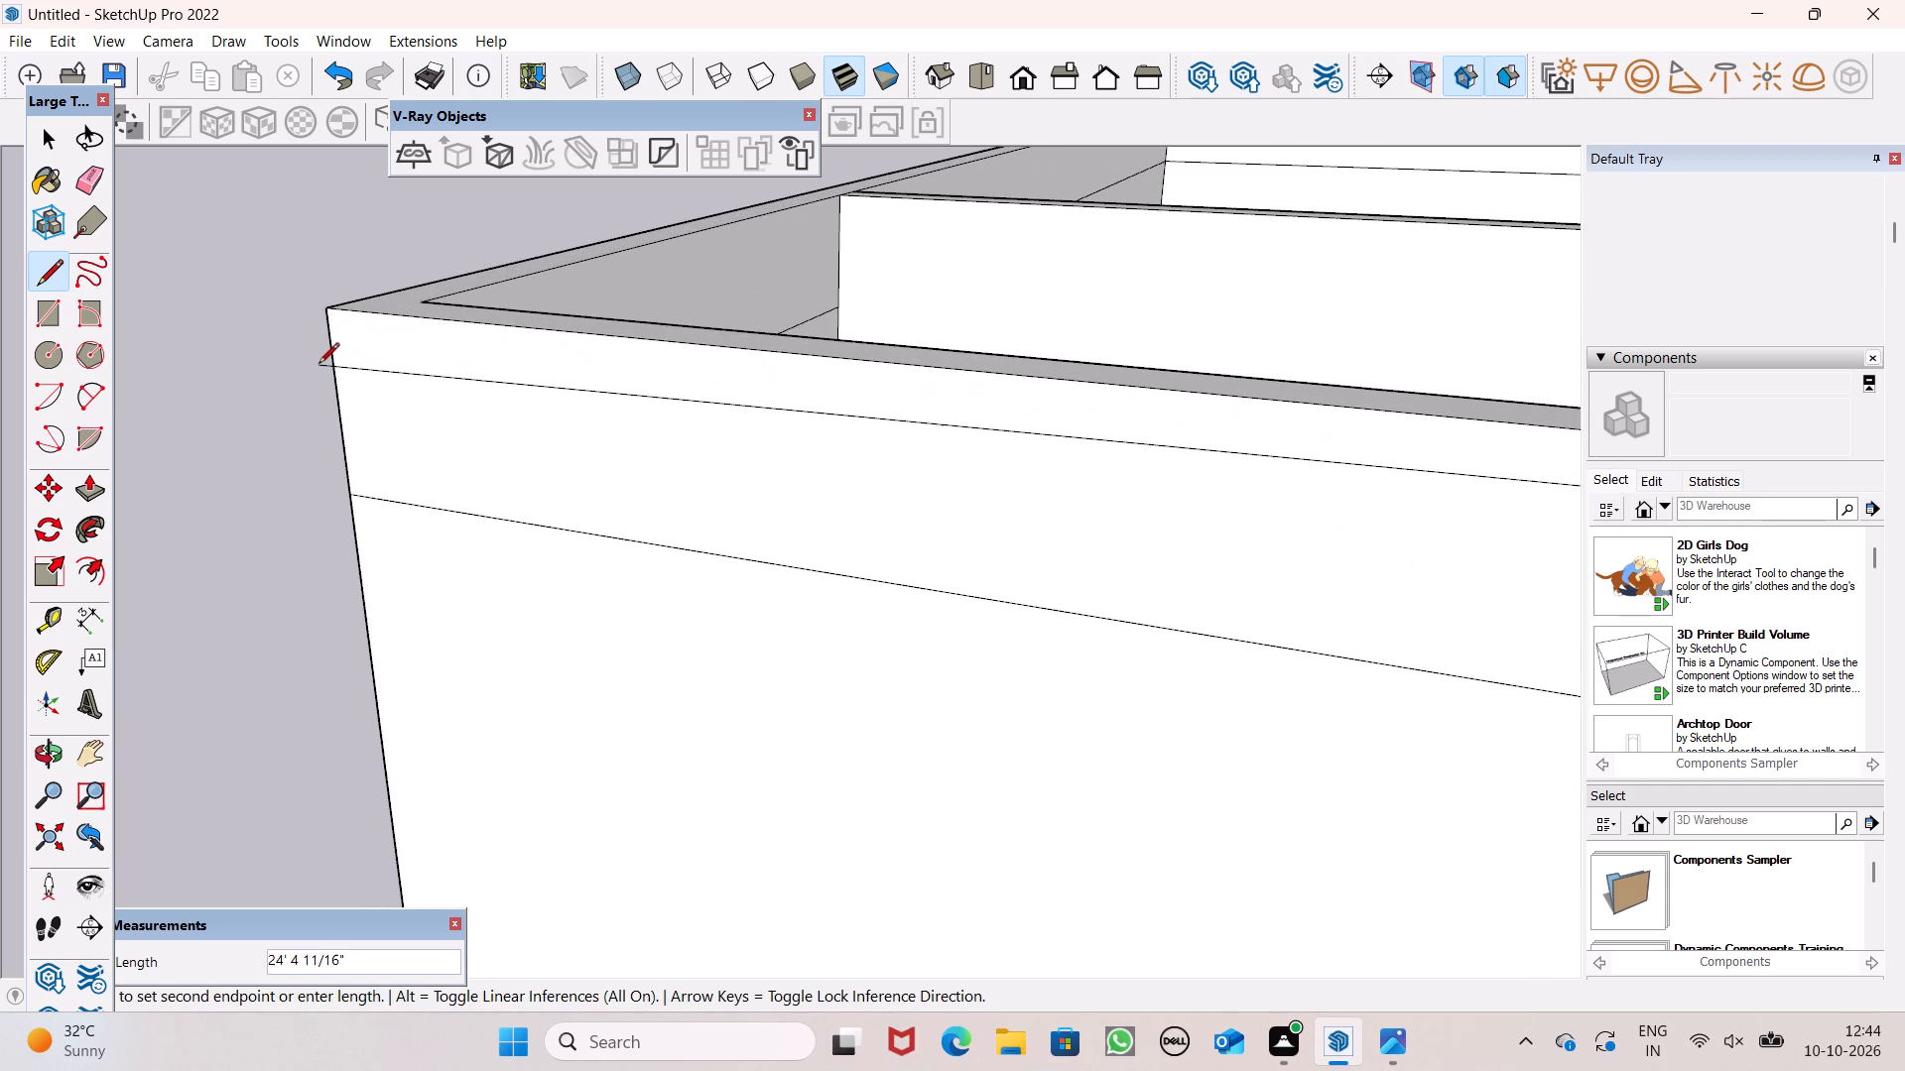
pyautogui.click(322, 345)
# Draw the line on along the rear parapet, about 18' from the corner to the partition wall.
pyautogui.scroll(-5, 321, 397)
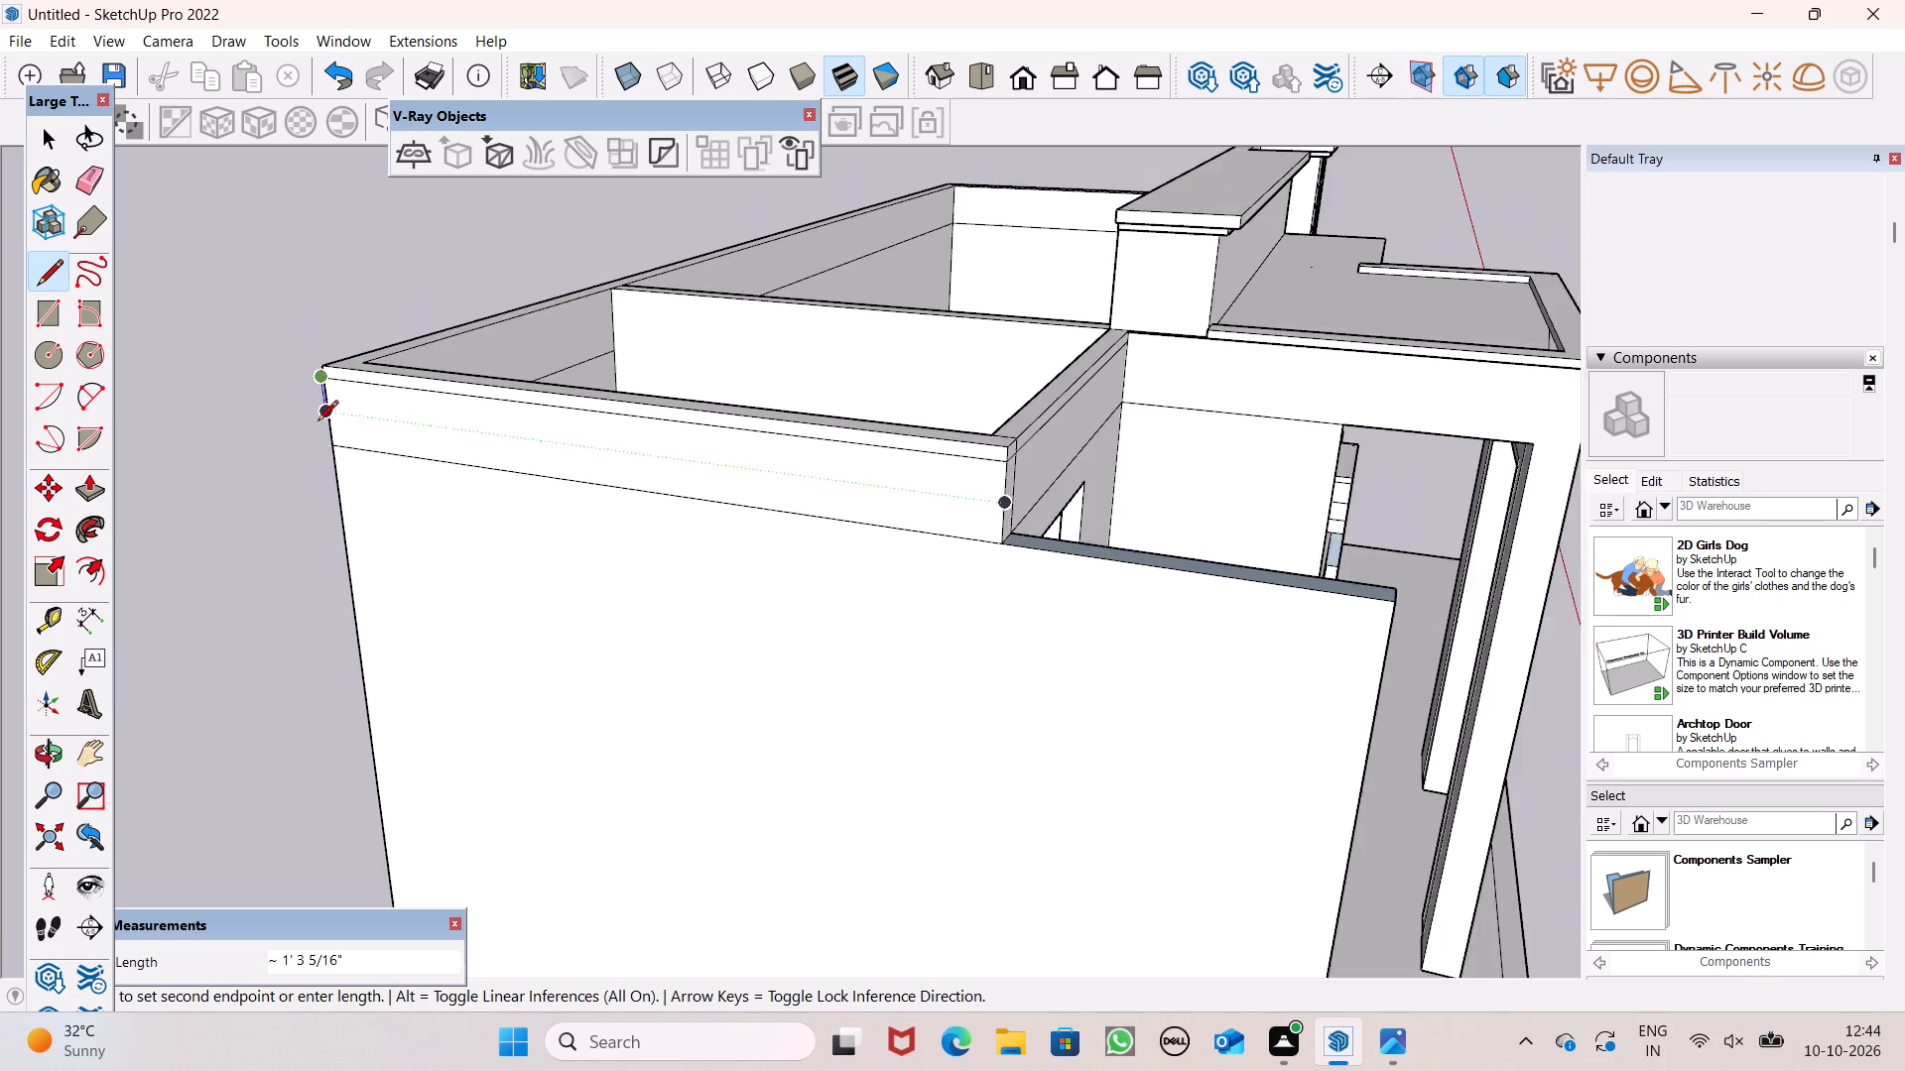
pyautogui.scroll(-5, 317, 422)
pyautogui.moveTo(420, 461); pyautogui.dragTo(1137, 499, button='middle')
pyautogui.scroll(5, 1093, 468)
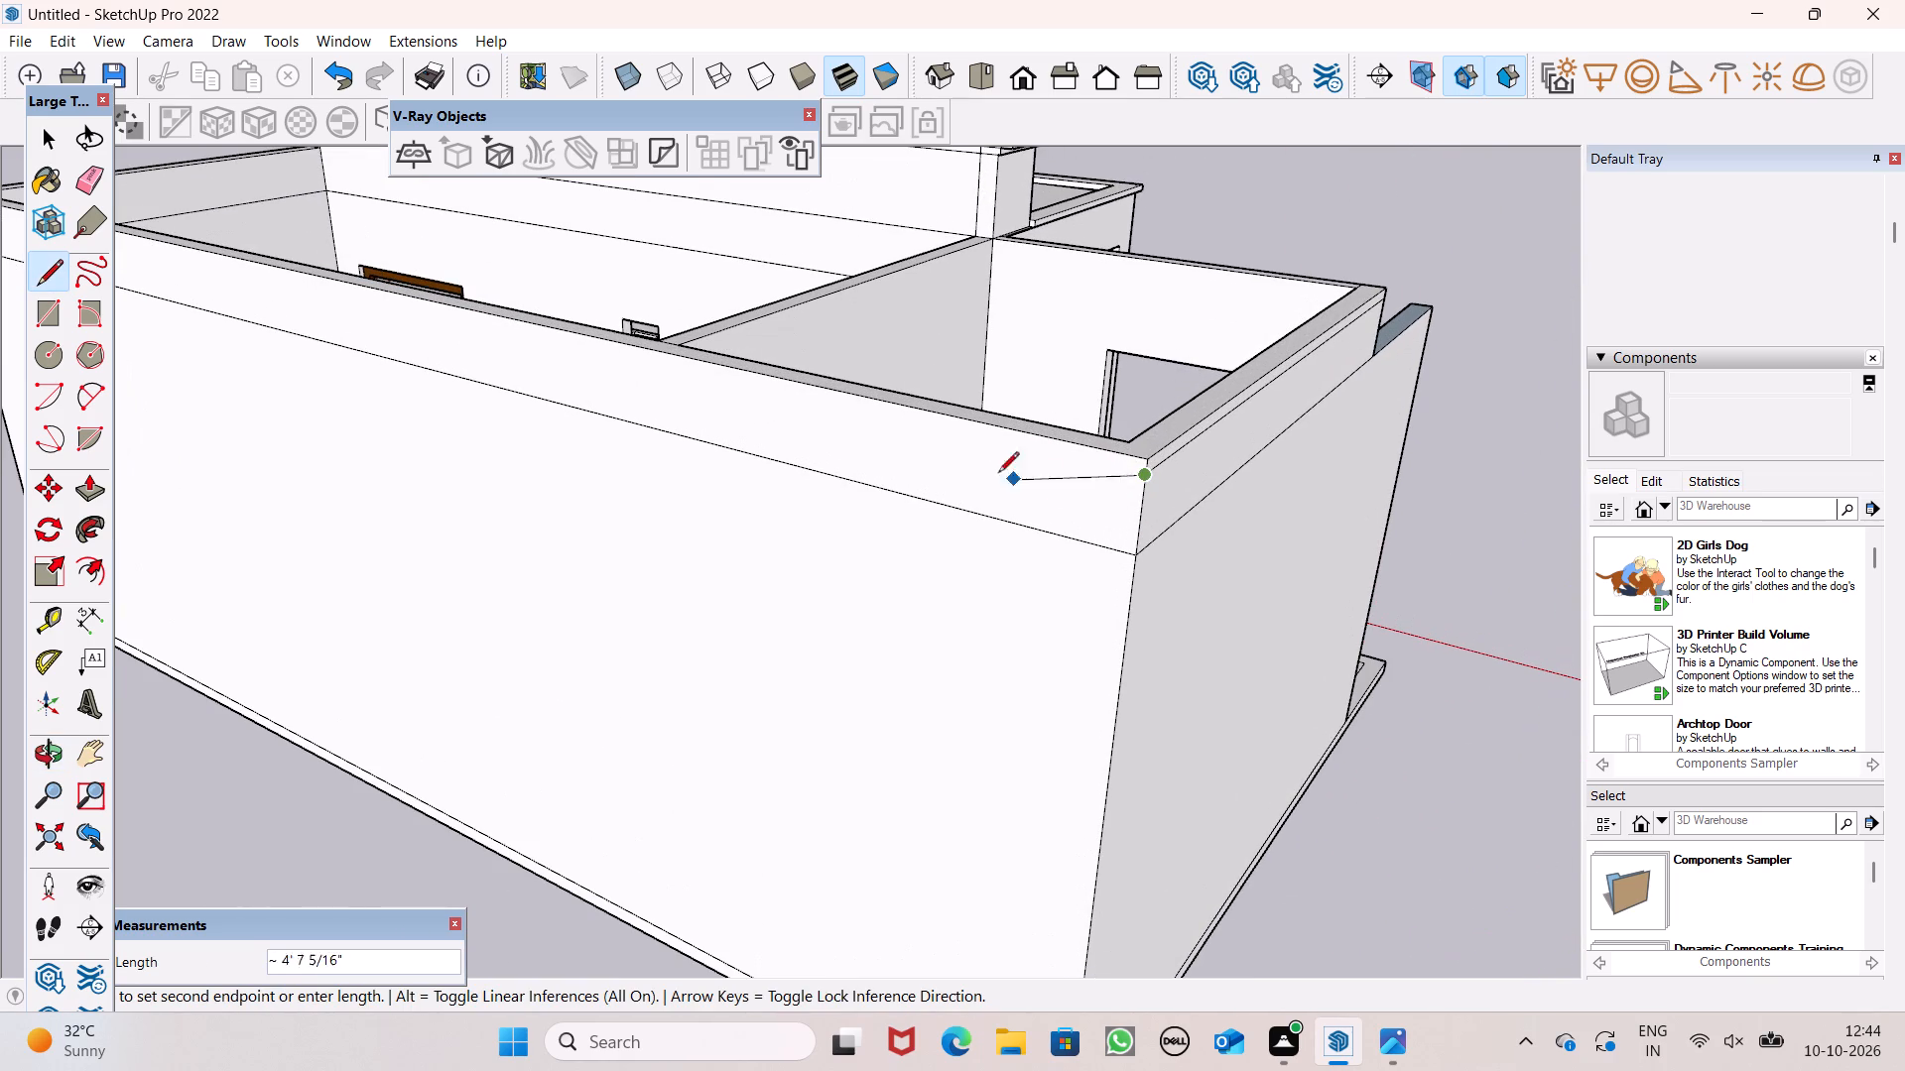
pyautogui.click(661, 381)
# Draw a 1' line across the top of the rear parapet, extending the partition wall's side face to the outer edge.
pyautogui.scroll(2, 651, 366)
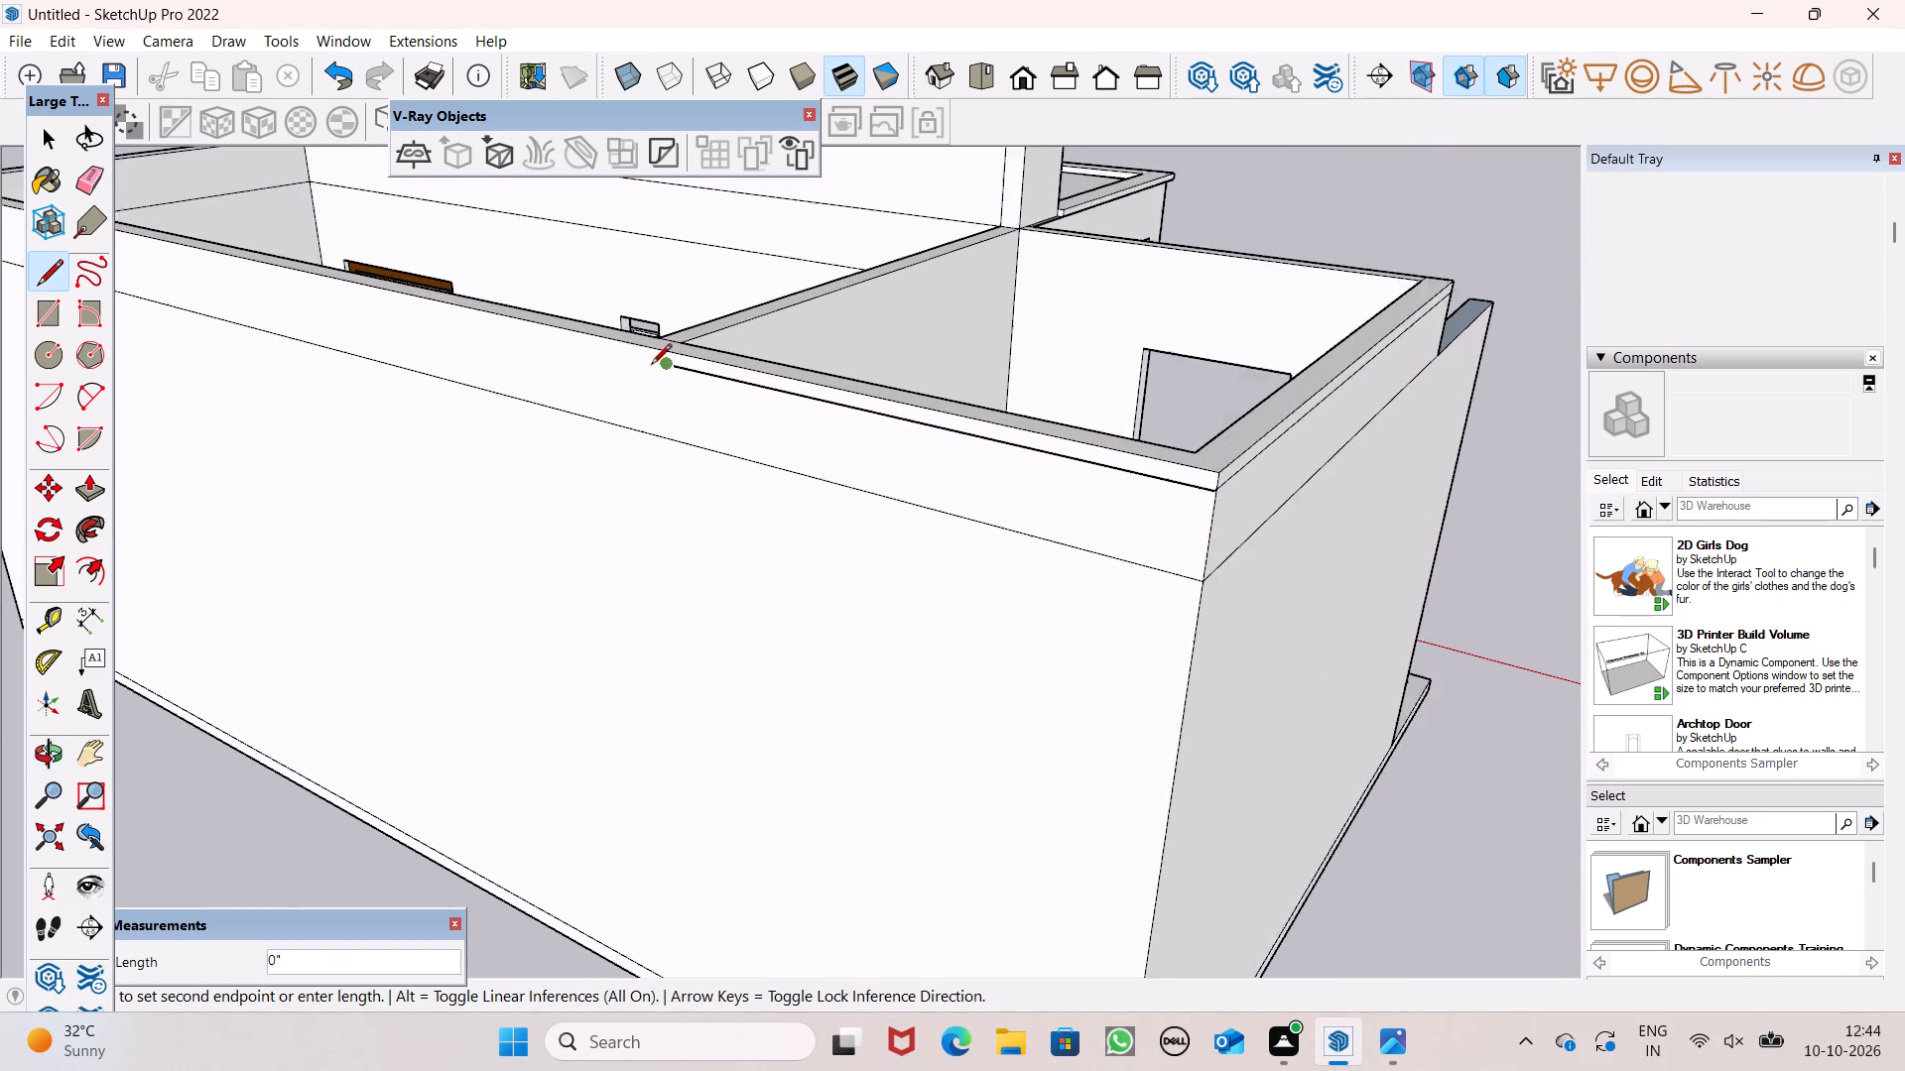
pyautogui.scroll(3, 651, 366)
pyautogui.moveTo(723, 394); pyautogui.dragTo(912, 514, button='middle')
pyautogui.scroll(4, 943, 557)
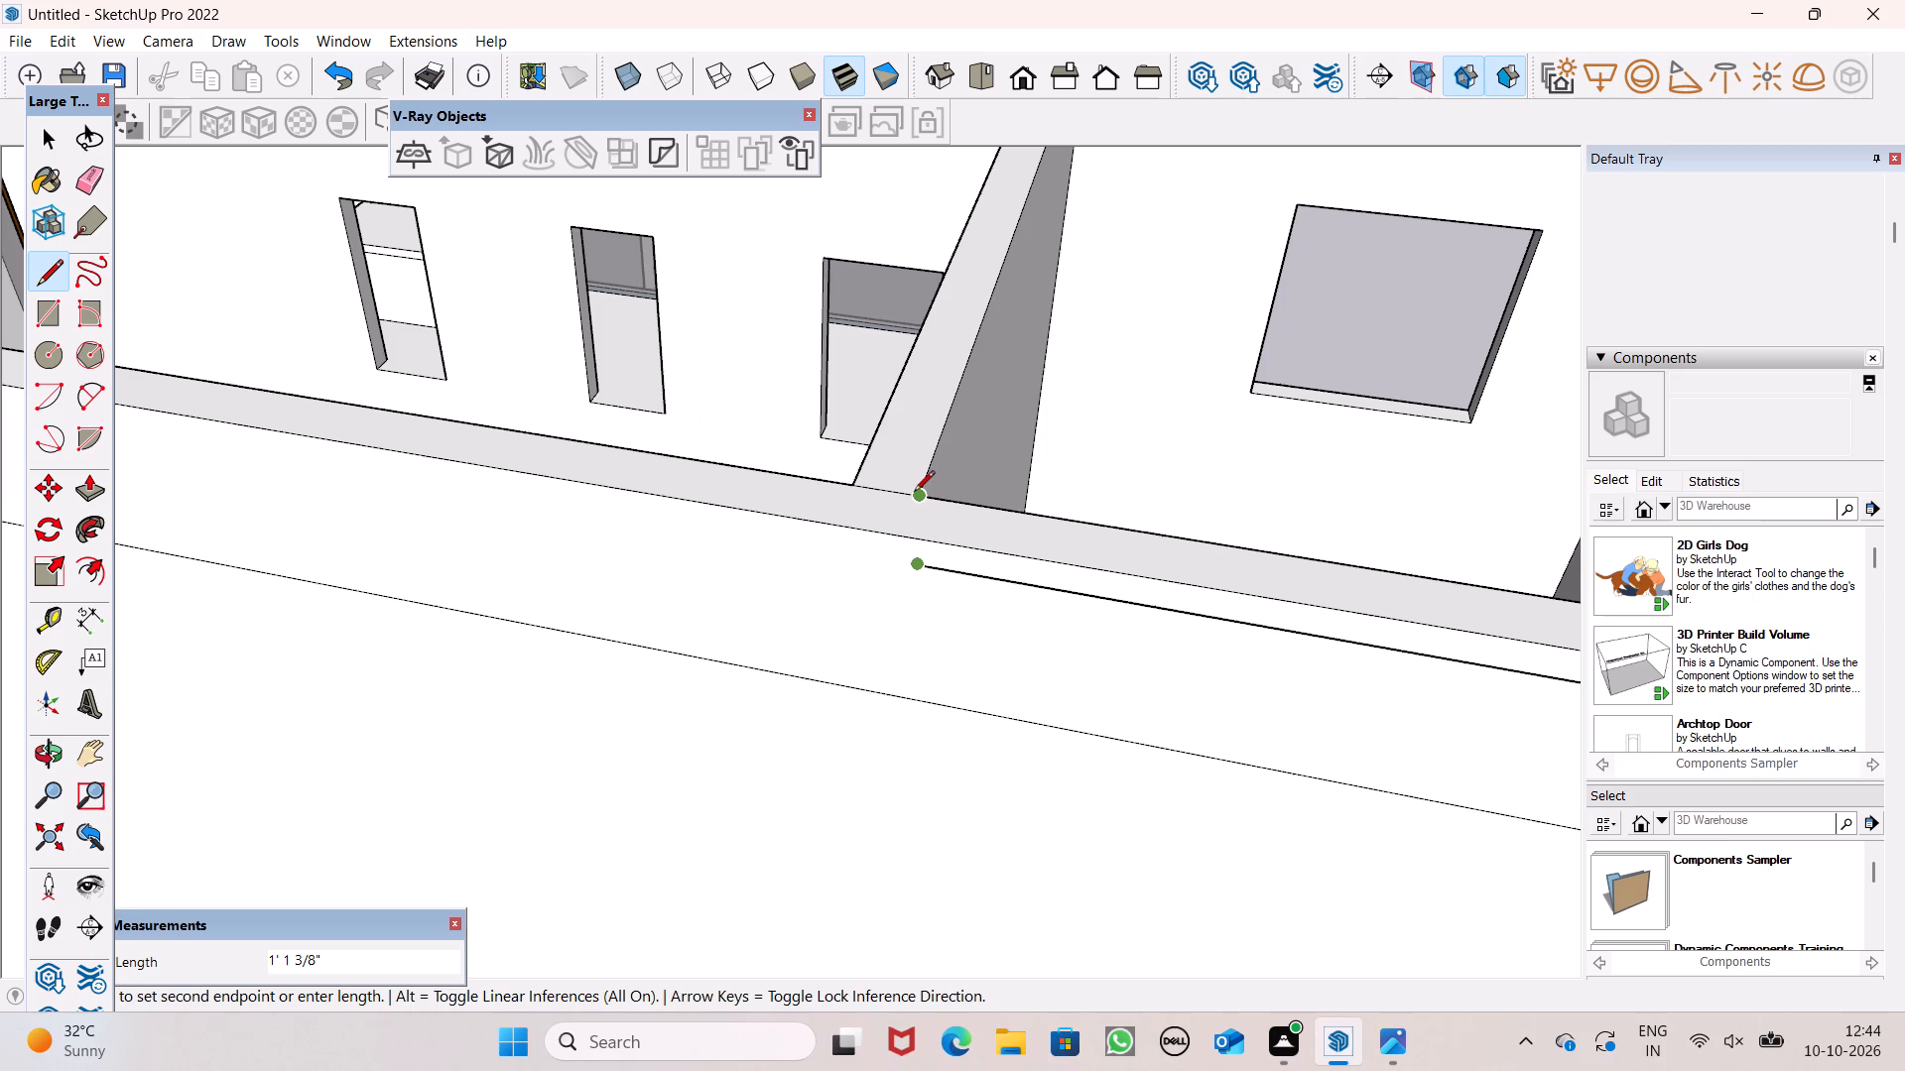
pyautogui.click(923, 490)
pyautogui.click(908, 538)
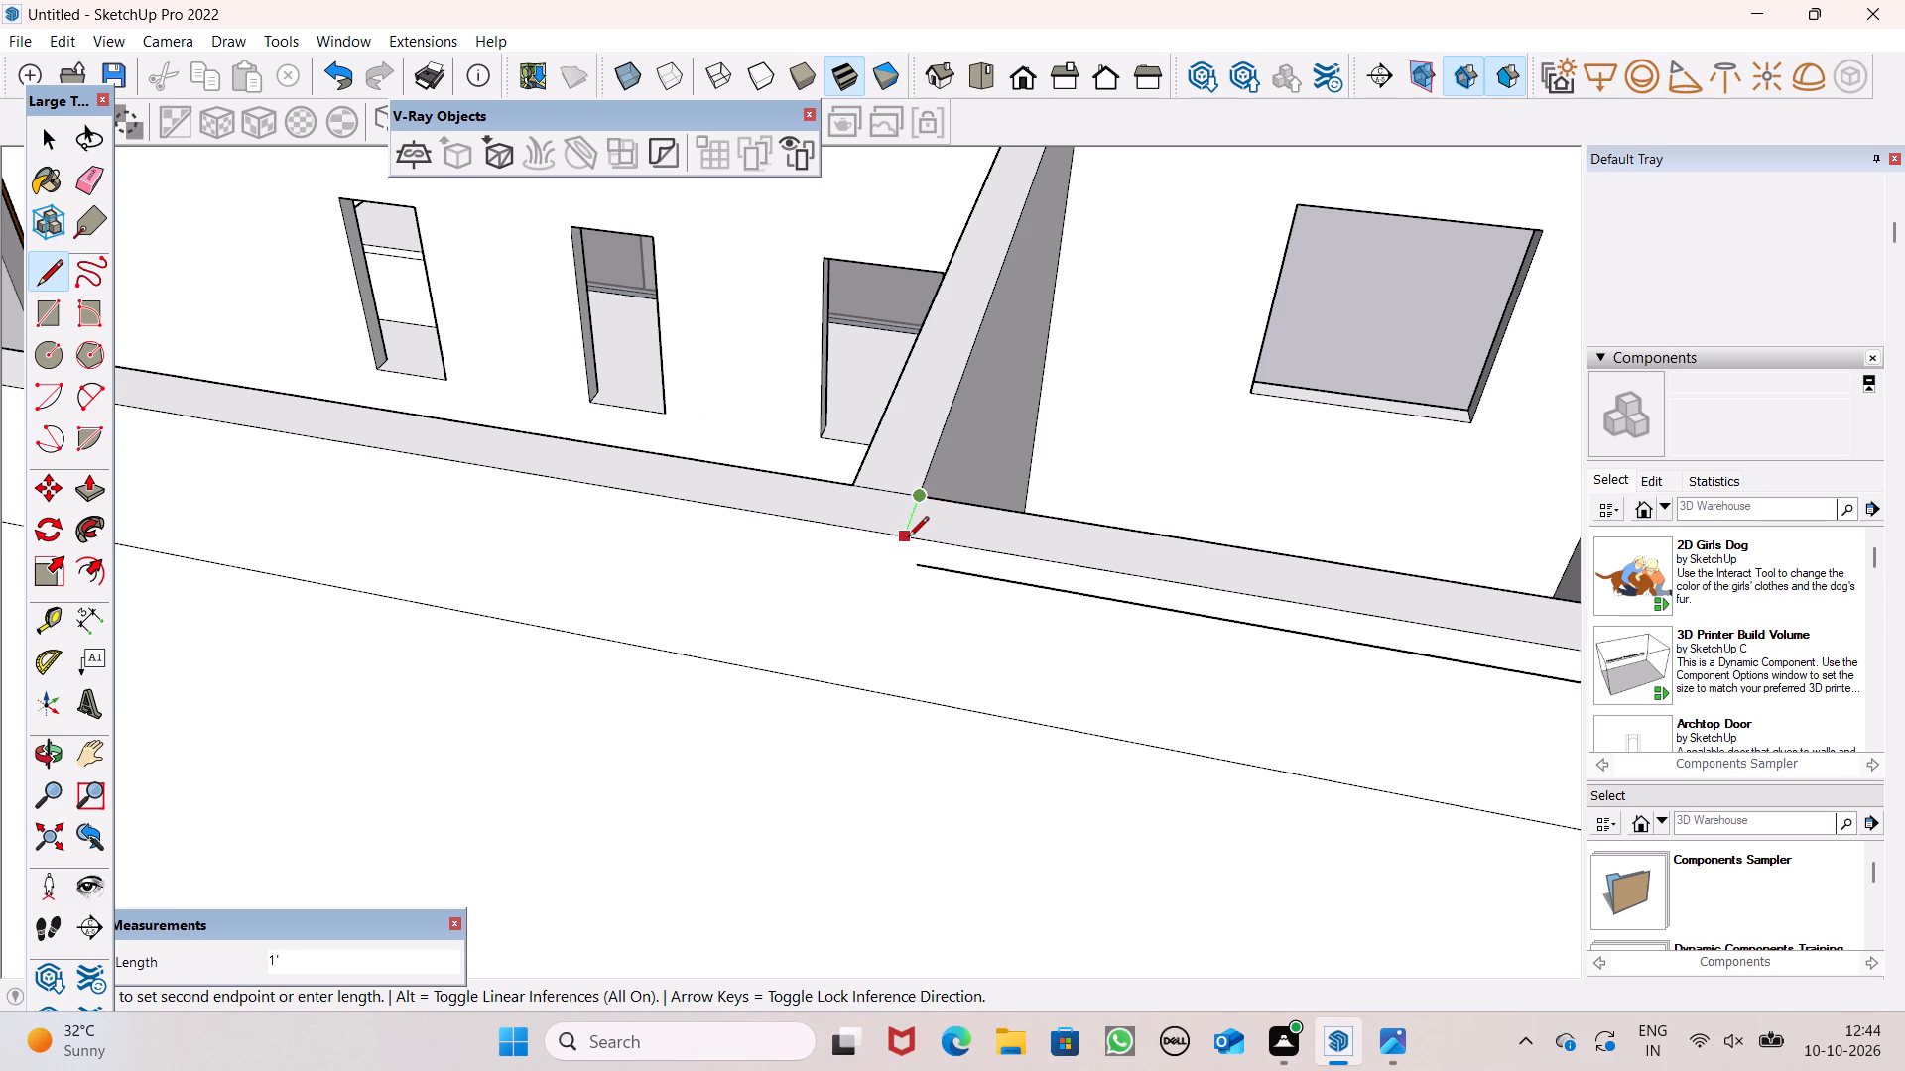
pyautogui.click(909, 532)
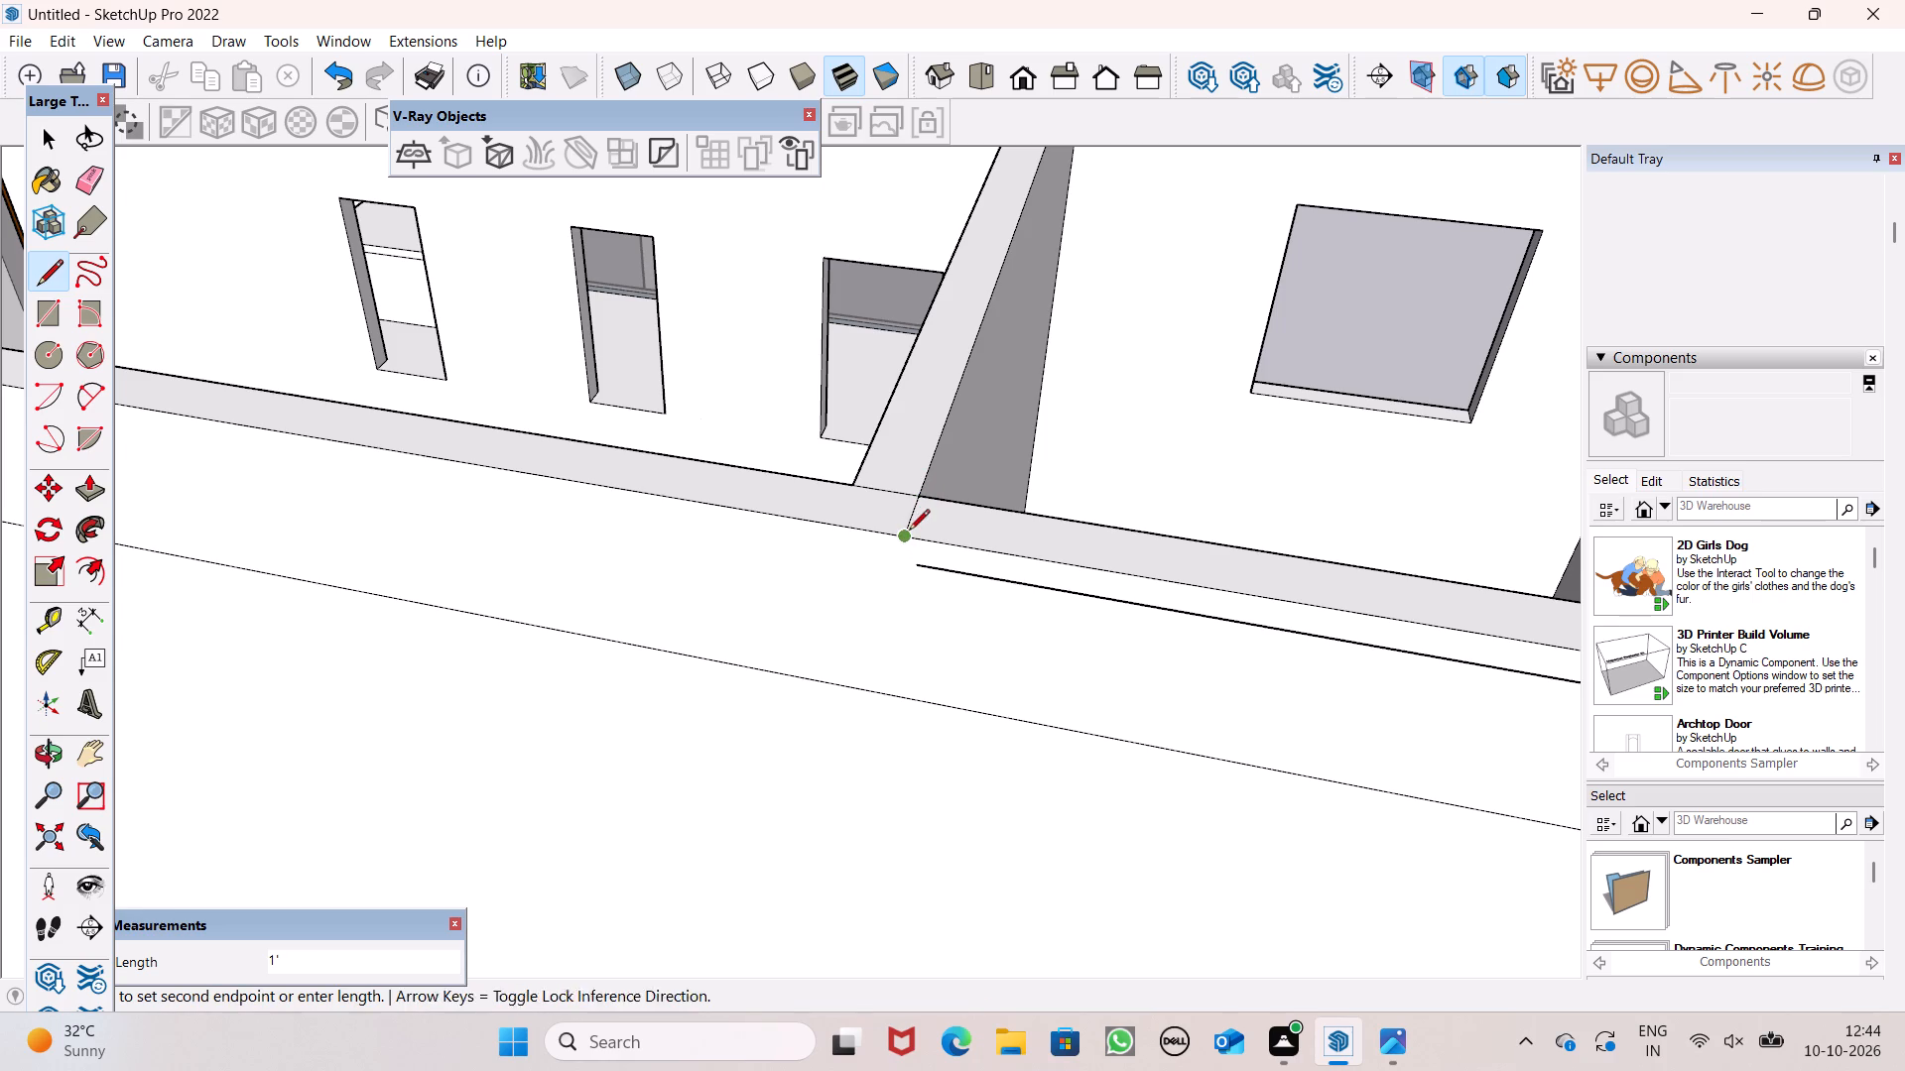
# Draw a short edge on from the parapet's outer top edge, continuing the direction of the line across its top.
pyautogui.moveTo(905, 571); pyautogui.dragTo(993, 577, button='middle')
pyautogui.scroll(1, 993, 577)
pyautogui.moveTo(993, 577); pyautogui.dragTo(991, 561, button='middle')
pyautogui.scroll(5, 979, 555)
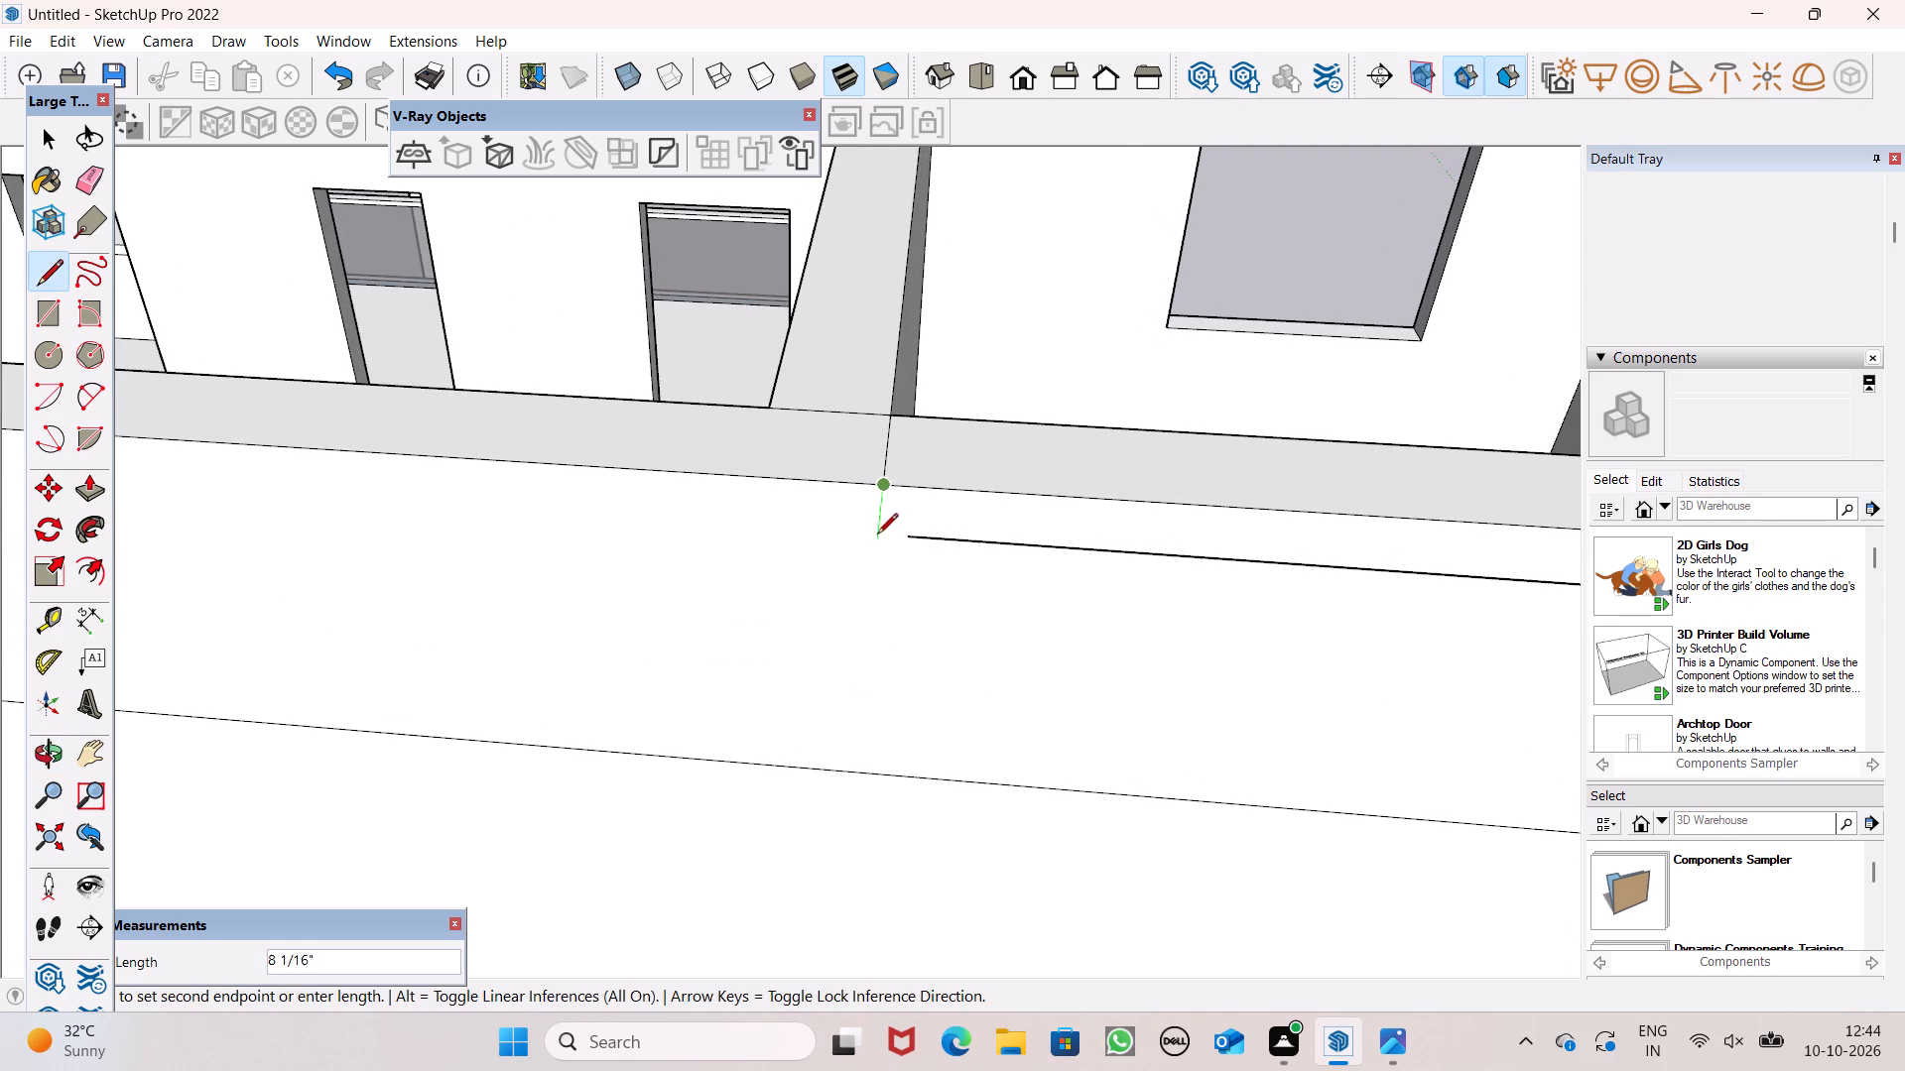
pyautogui.scroll(8, 881, 539)
pyautogui.moveTo(884, 532); pyautogui.dragTo(895, 528, button='middle')
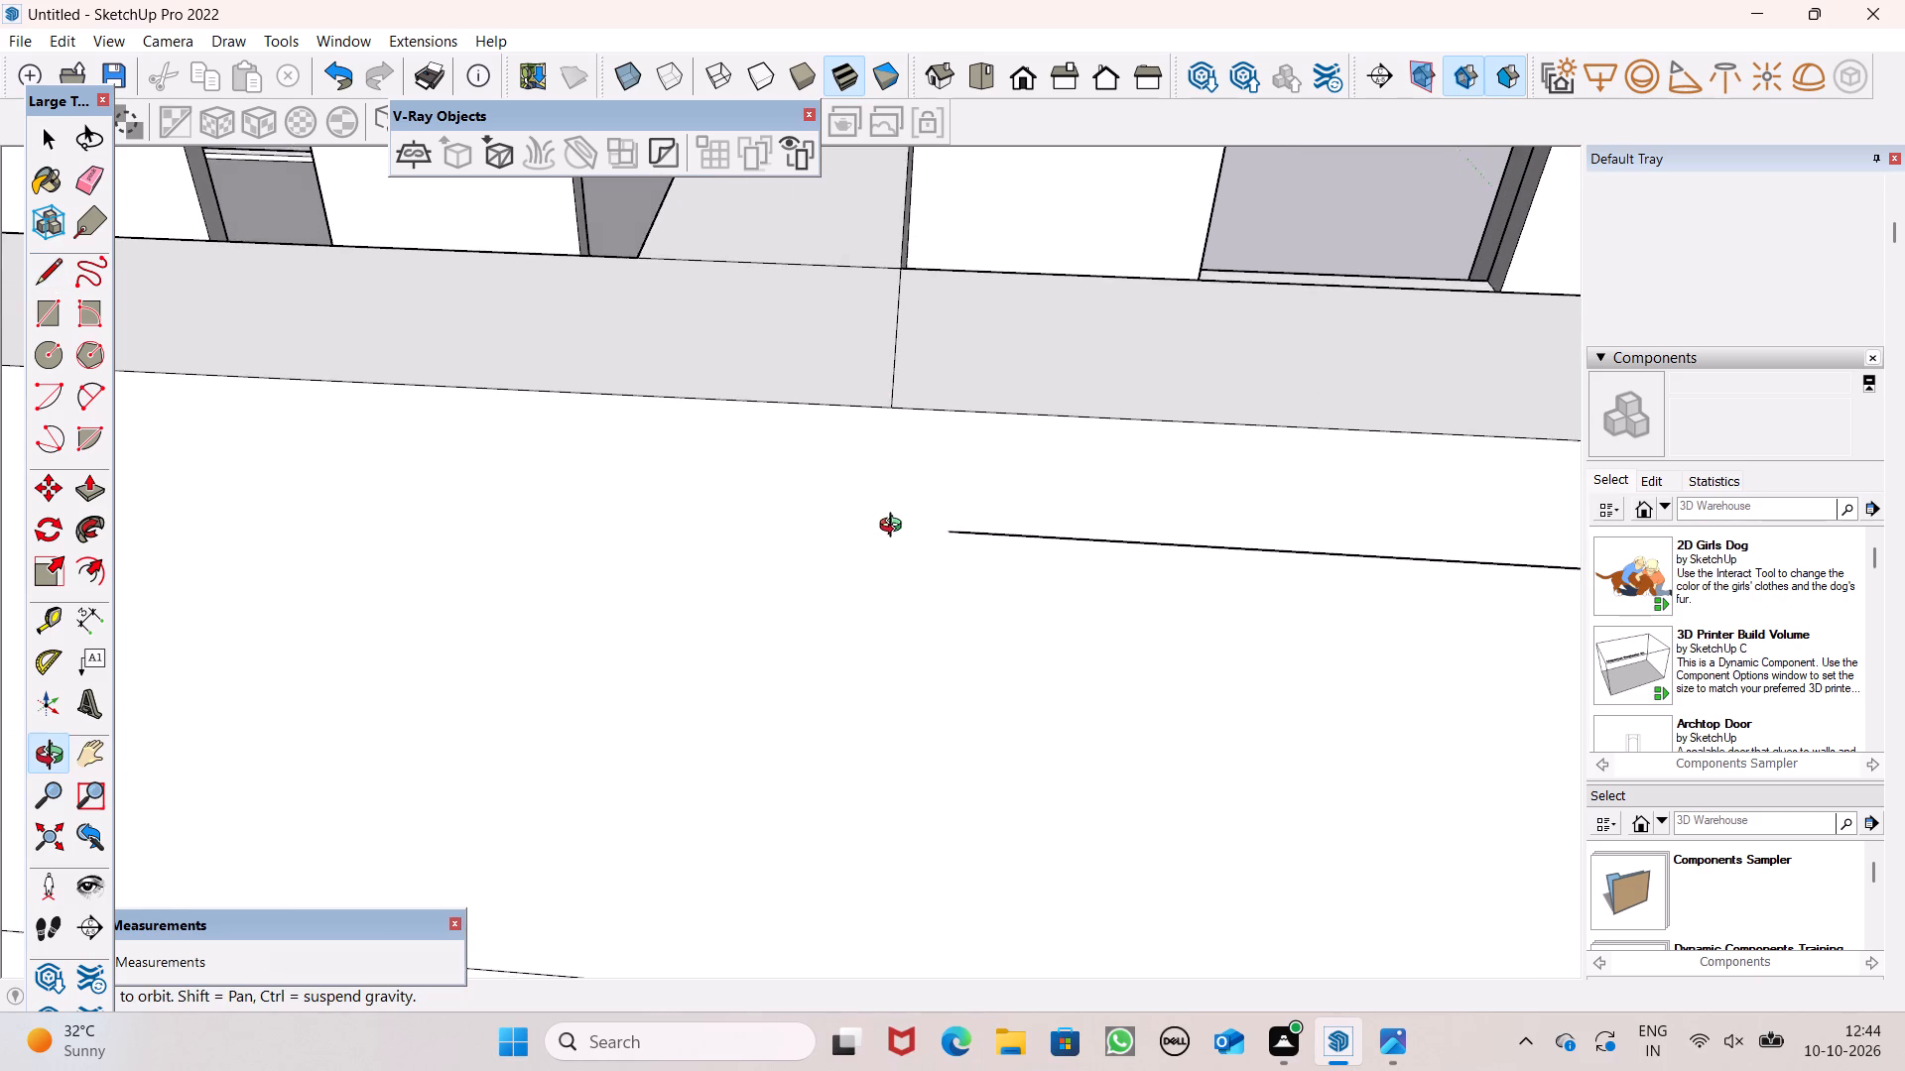
pyautogui.moveTo(895, 528); pyautogui.dragTo(897, 526, button='middle')
pyautogui.scroll(3, 924, 536)
pyautogui.click(874, 523)
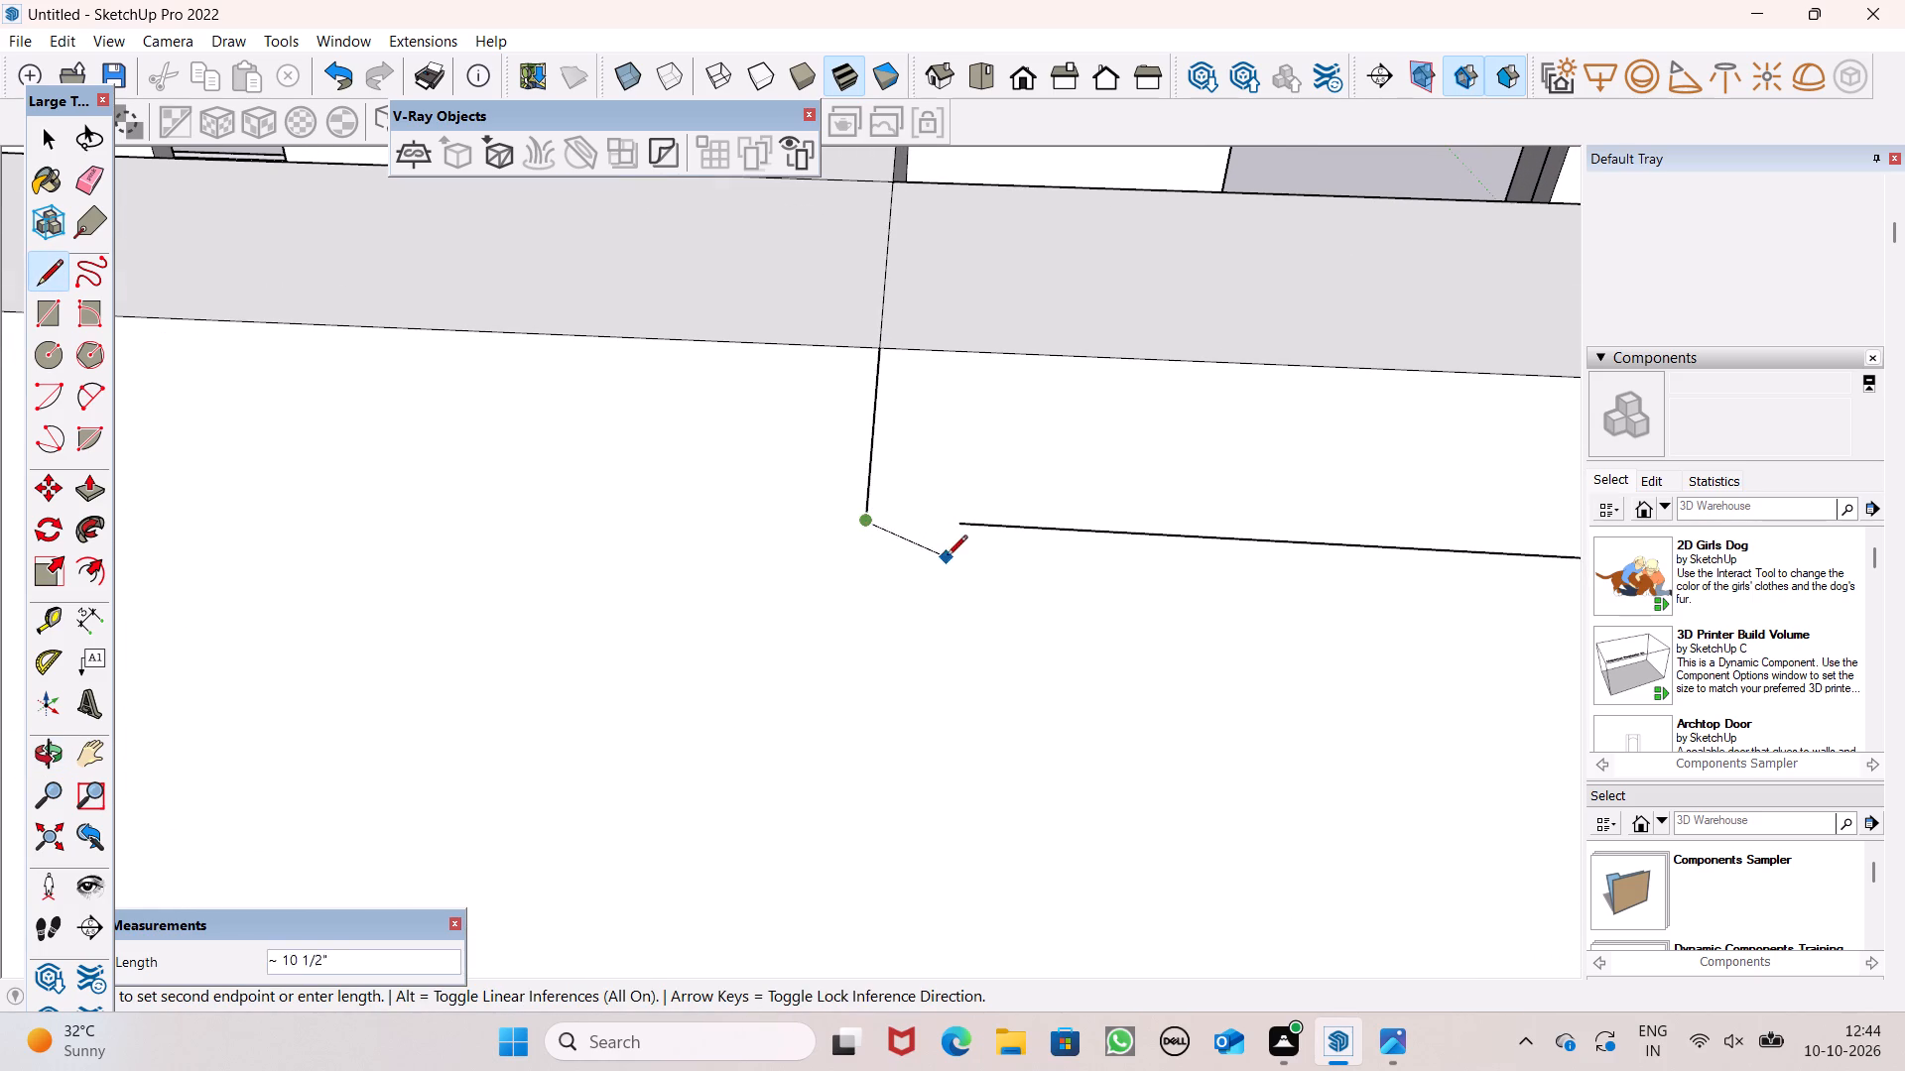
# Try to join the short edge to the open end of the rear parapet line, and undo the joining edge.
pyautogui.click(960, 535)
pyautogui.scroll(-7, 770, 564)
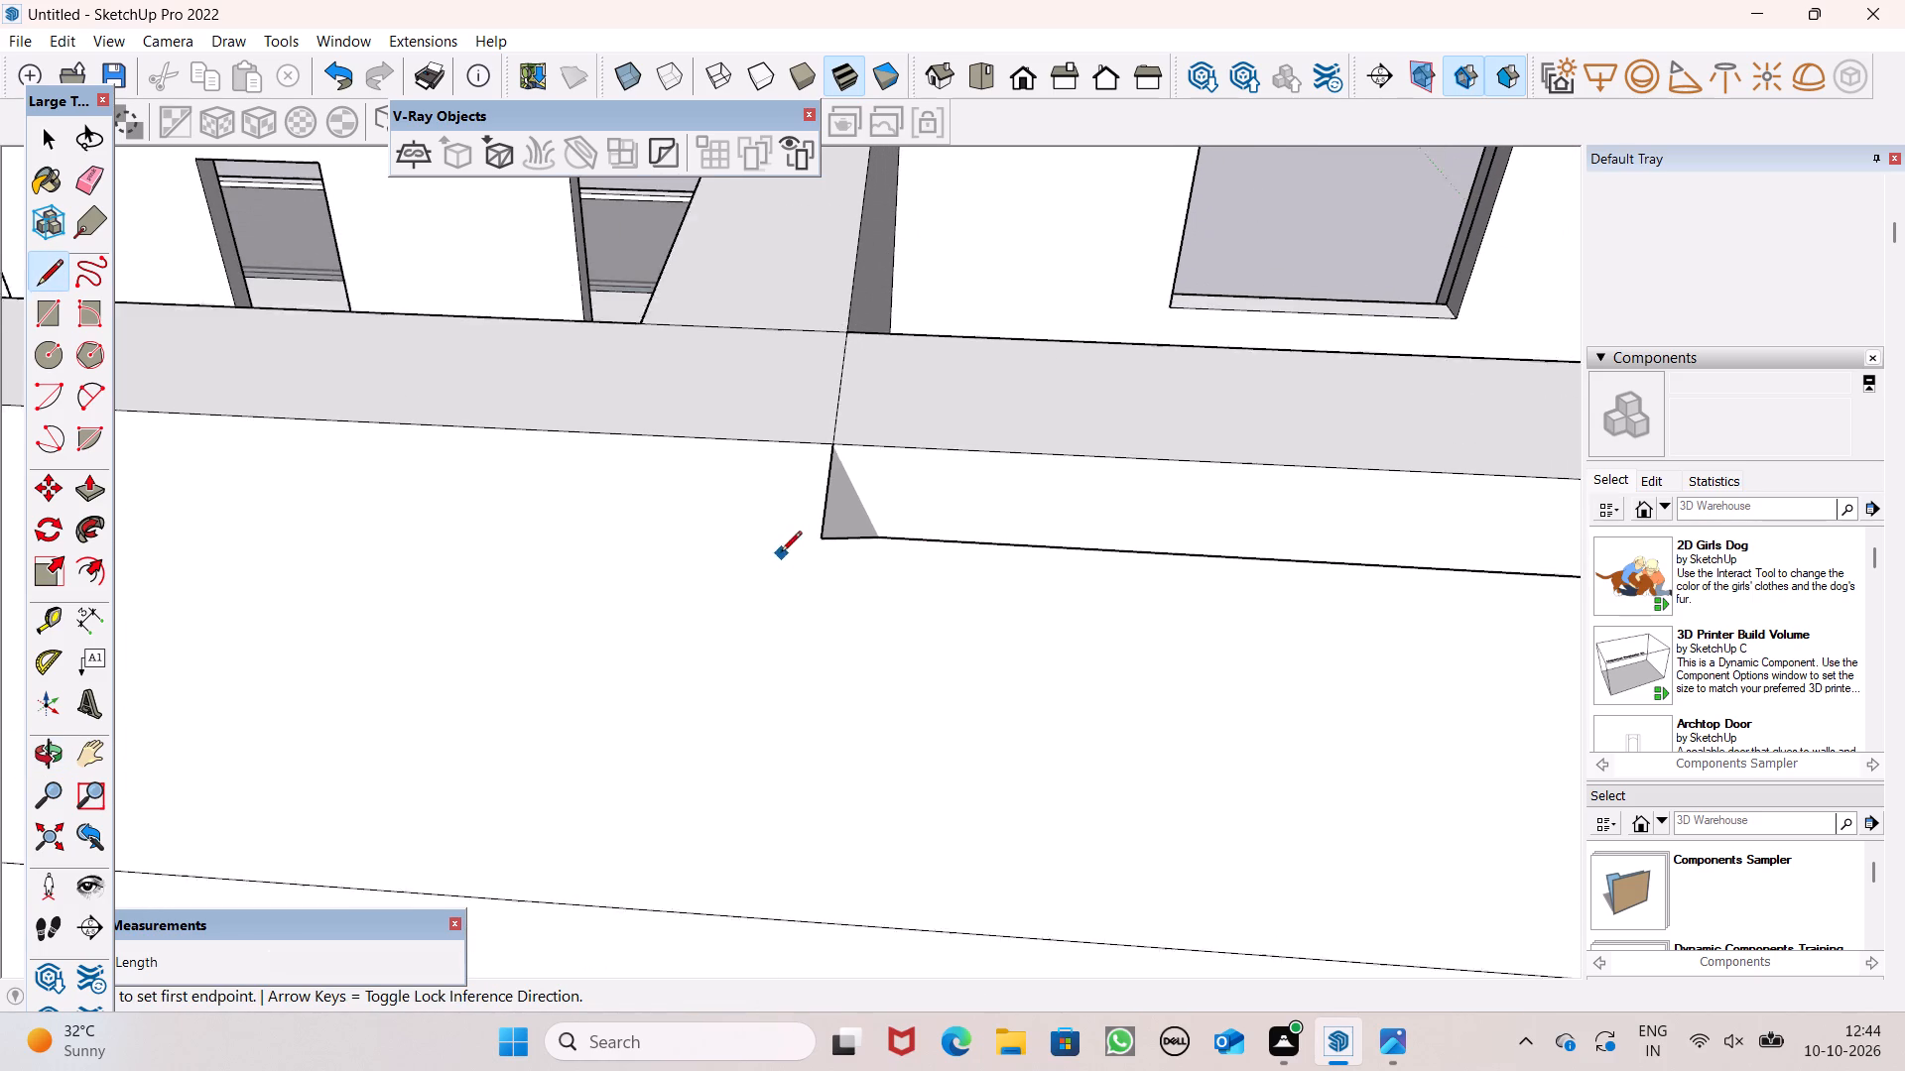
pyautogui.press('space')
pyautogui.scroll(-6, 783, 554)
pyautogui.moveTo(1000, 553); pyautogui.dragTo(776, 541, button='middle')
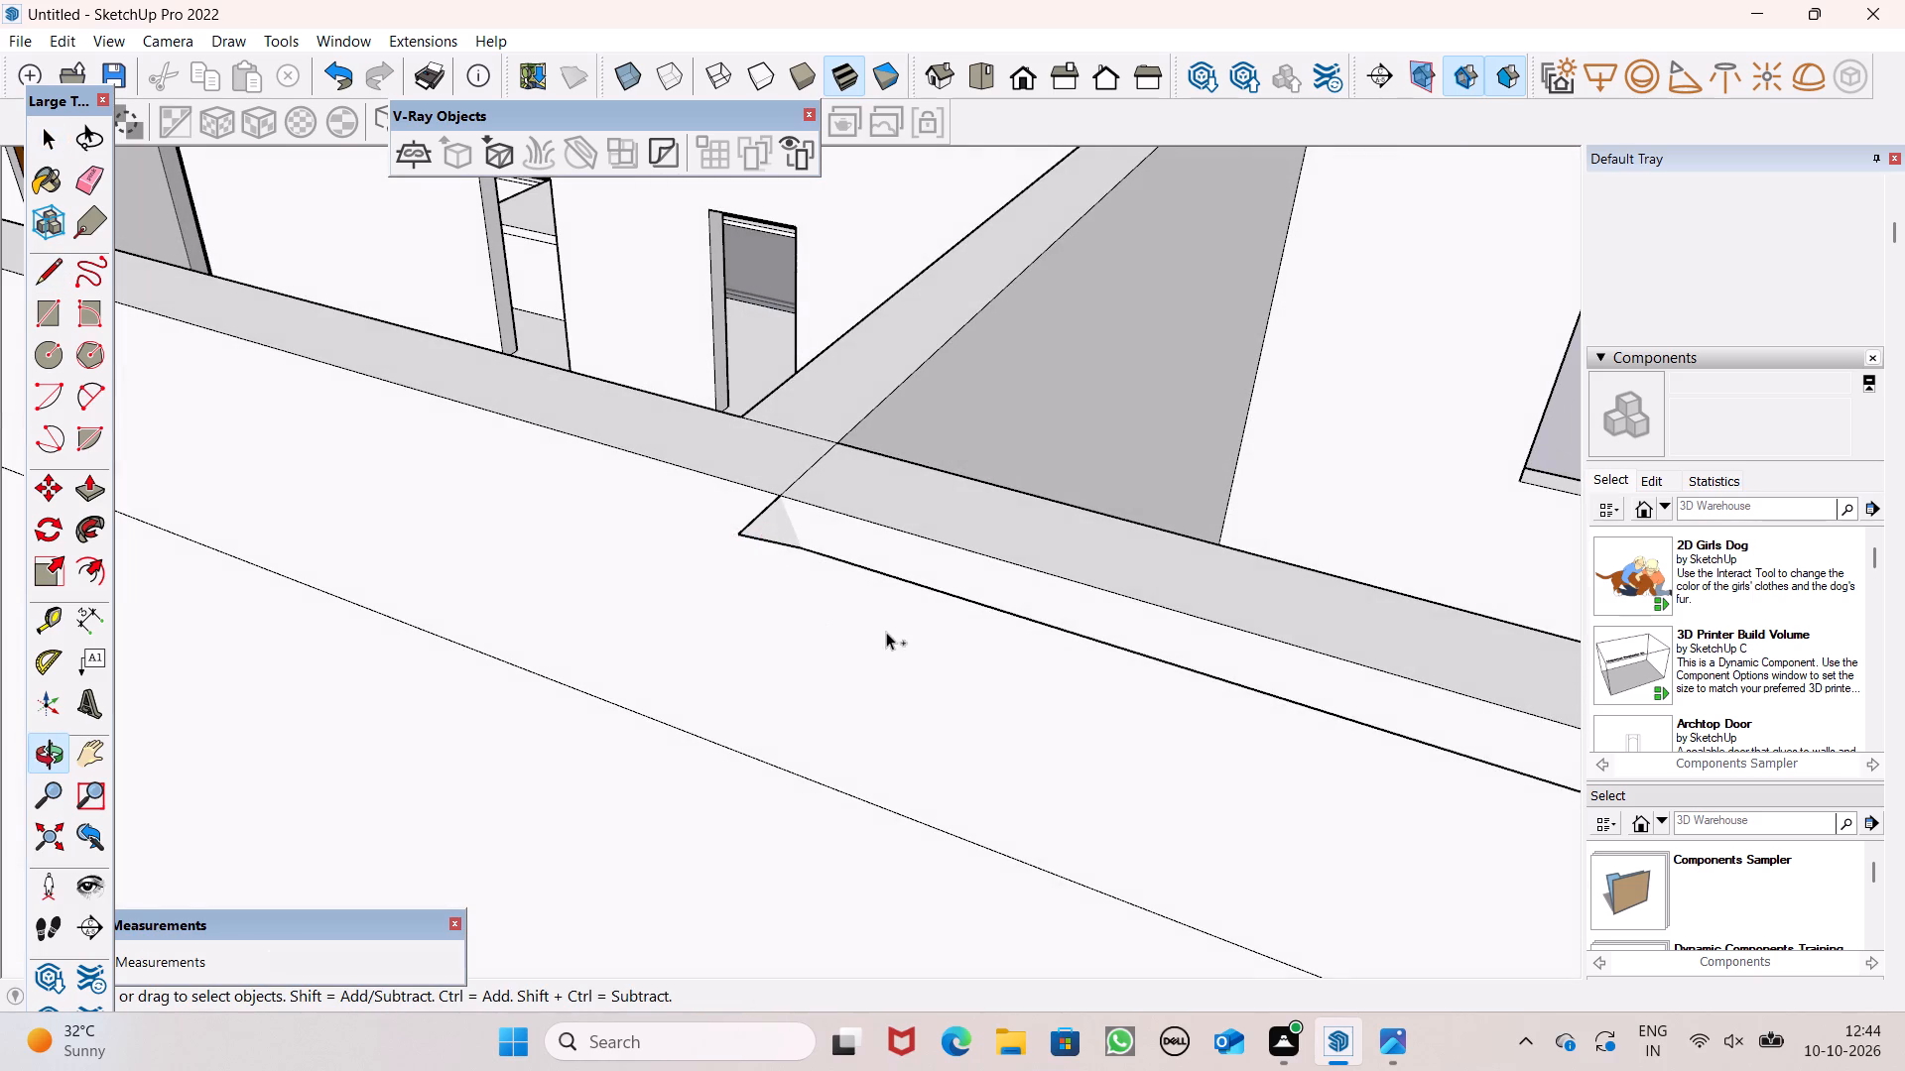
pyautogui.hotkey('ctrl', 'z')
# Draw a vertical edge about 5 3/8" down the rear parapet's outer face at the partition wall and join it to the rear line.
pyautogui.moveTo(917, 618); pyautogui.dragTo(761, 513, button='middle')
pyautogui.scroll(9, 761, 513)
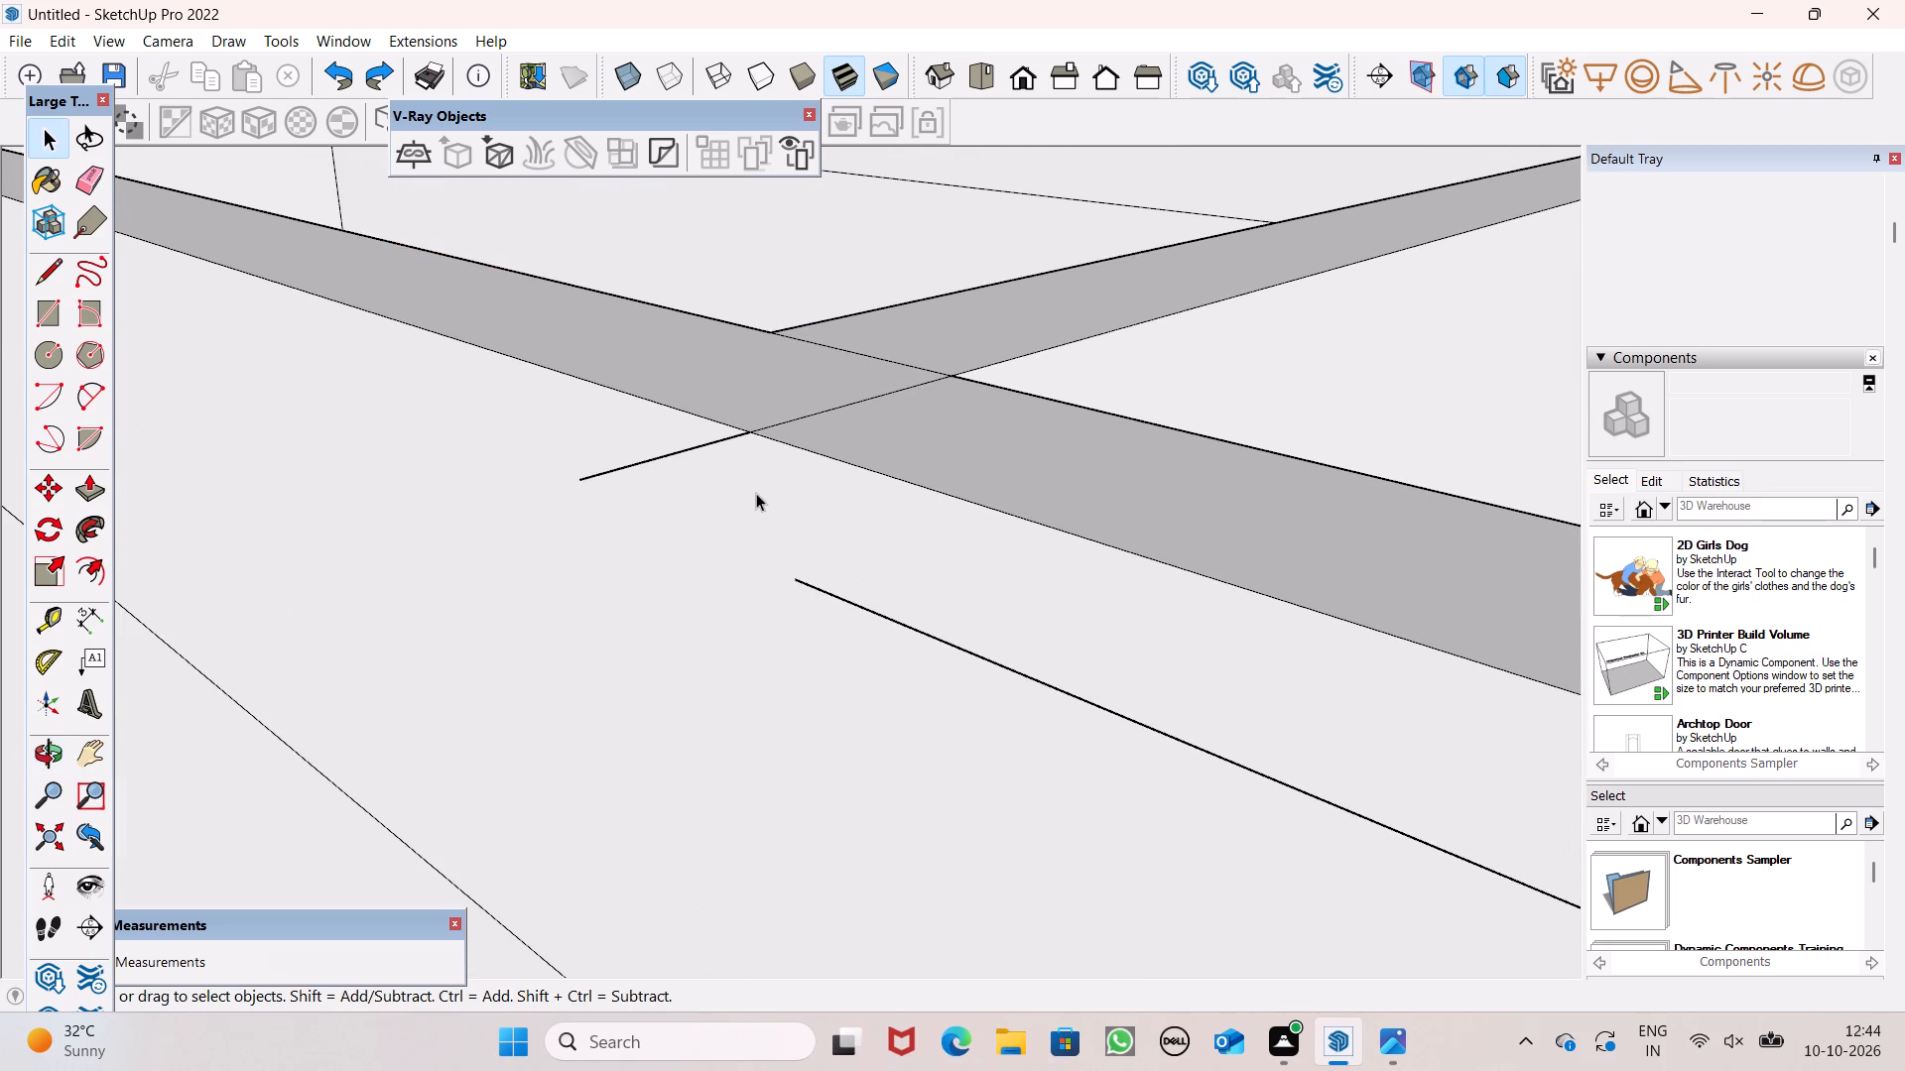
pyautogui.scroll(1, 622, 450)
pyautogui.click(61, 275)
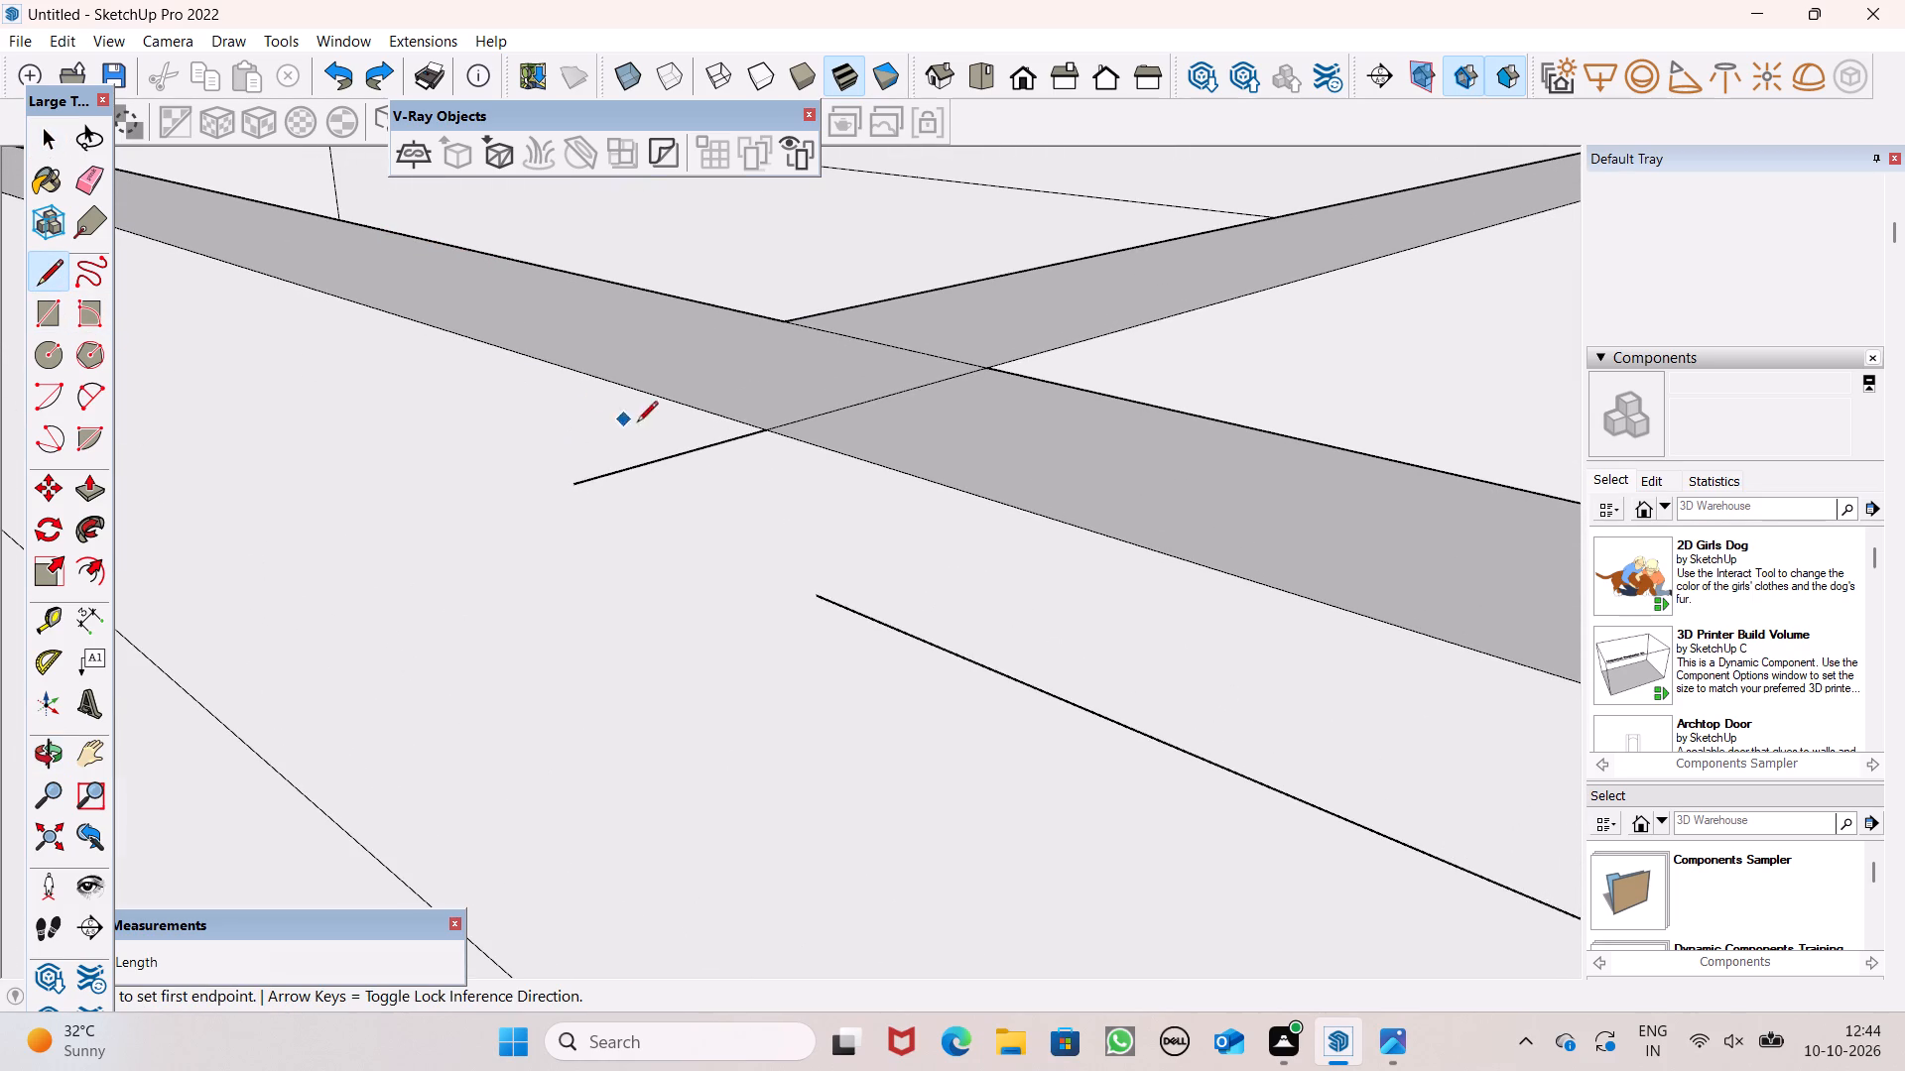
pyautogui.click(767, 432)
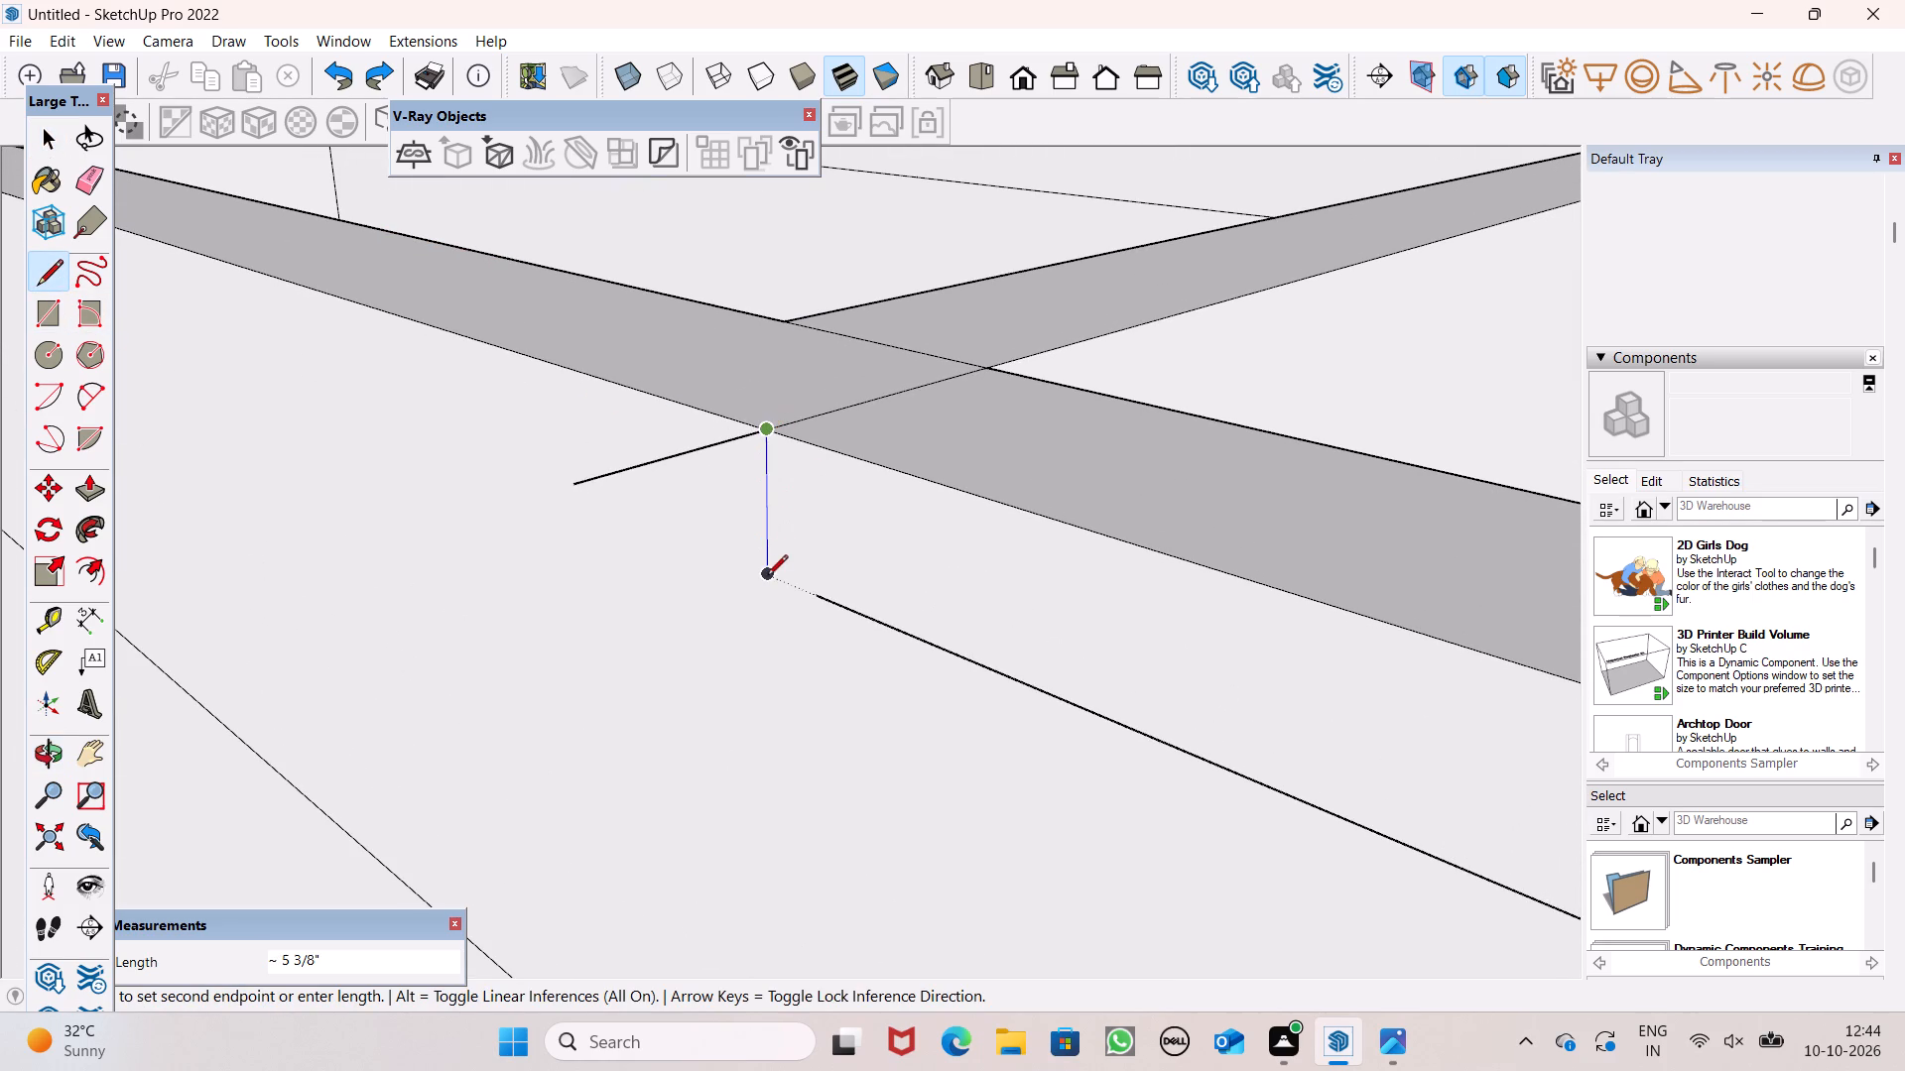
pyautogui.click(769, 580)
pyautogui.click(822, 613)
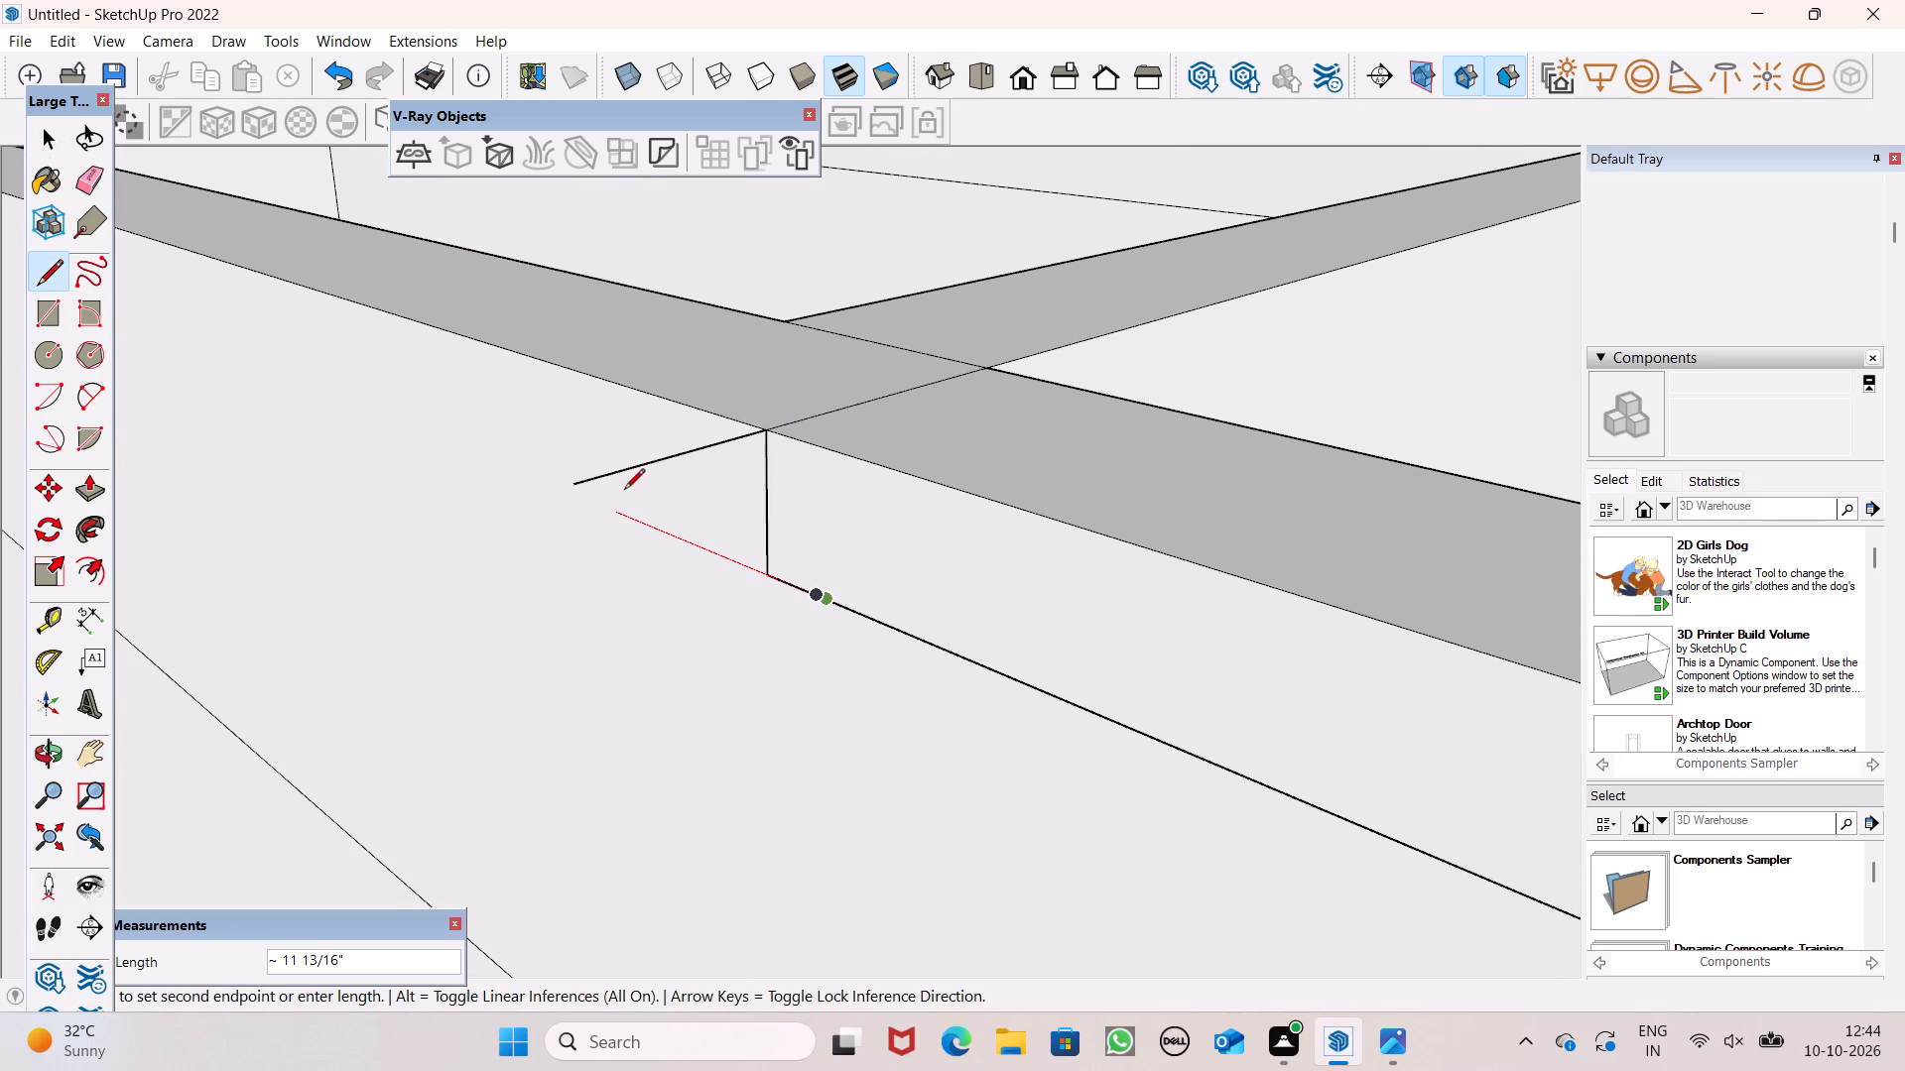
pyautogui.press('space')
pyautogui.moveTo(939, 618); pyautogui.dragTo(748, 712, button='middle')
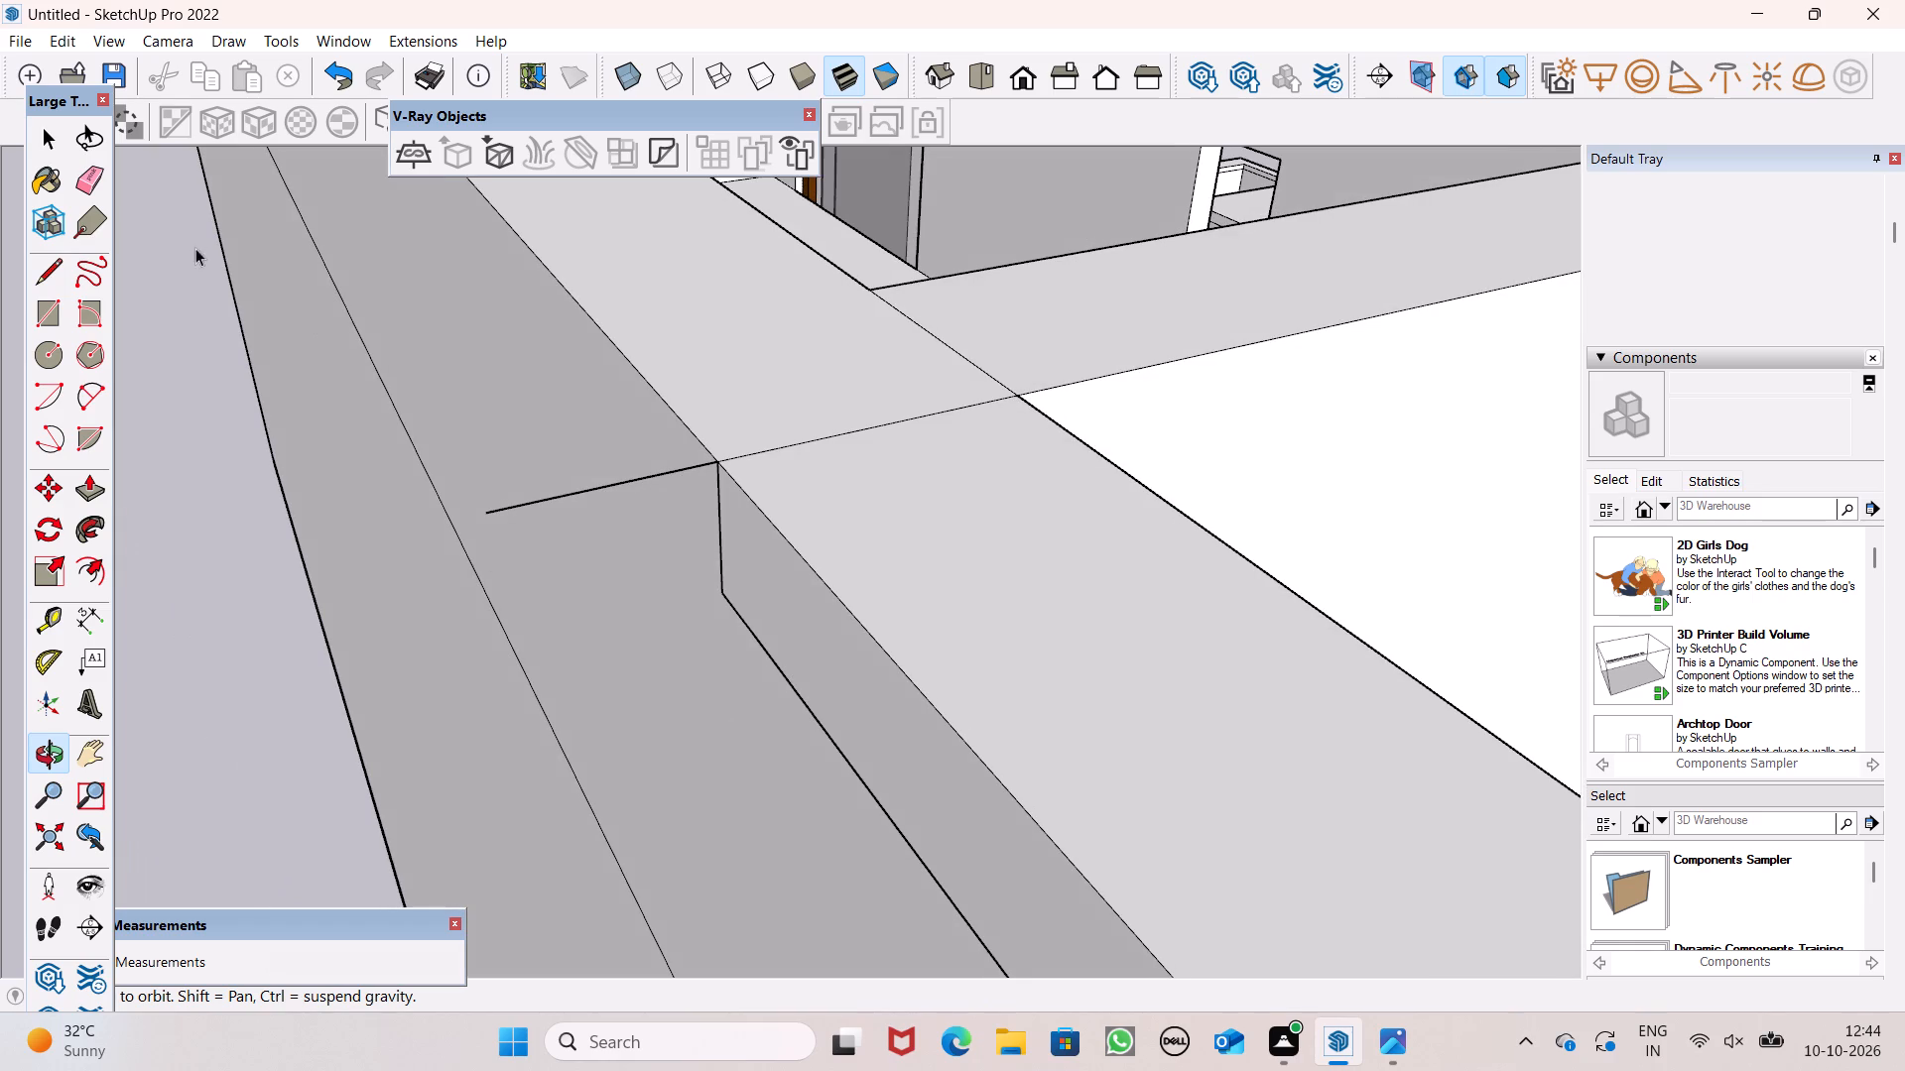
# Erase the short stray edge projecting beyond the rear parapet's outer top edge at the partition wall.
pyautogui.click(83, 186)
pyautogui.moveTo(582, 432); pyautogui.dragTo(607, 517)
# Examine the rear parapet's band outline and the building as a whole from the rear and side.
pyautogui.scroll(-6, 603, 500)
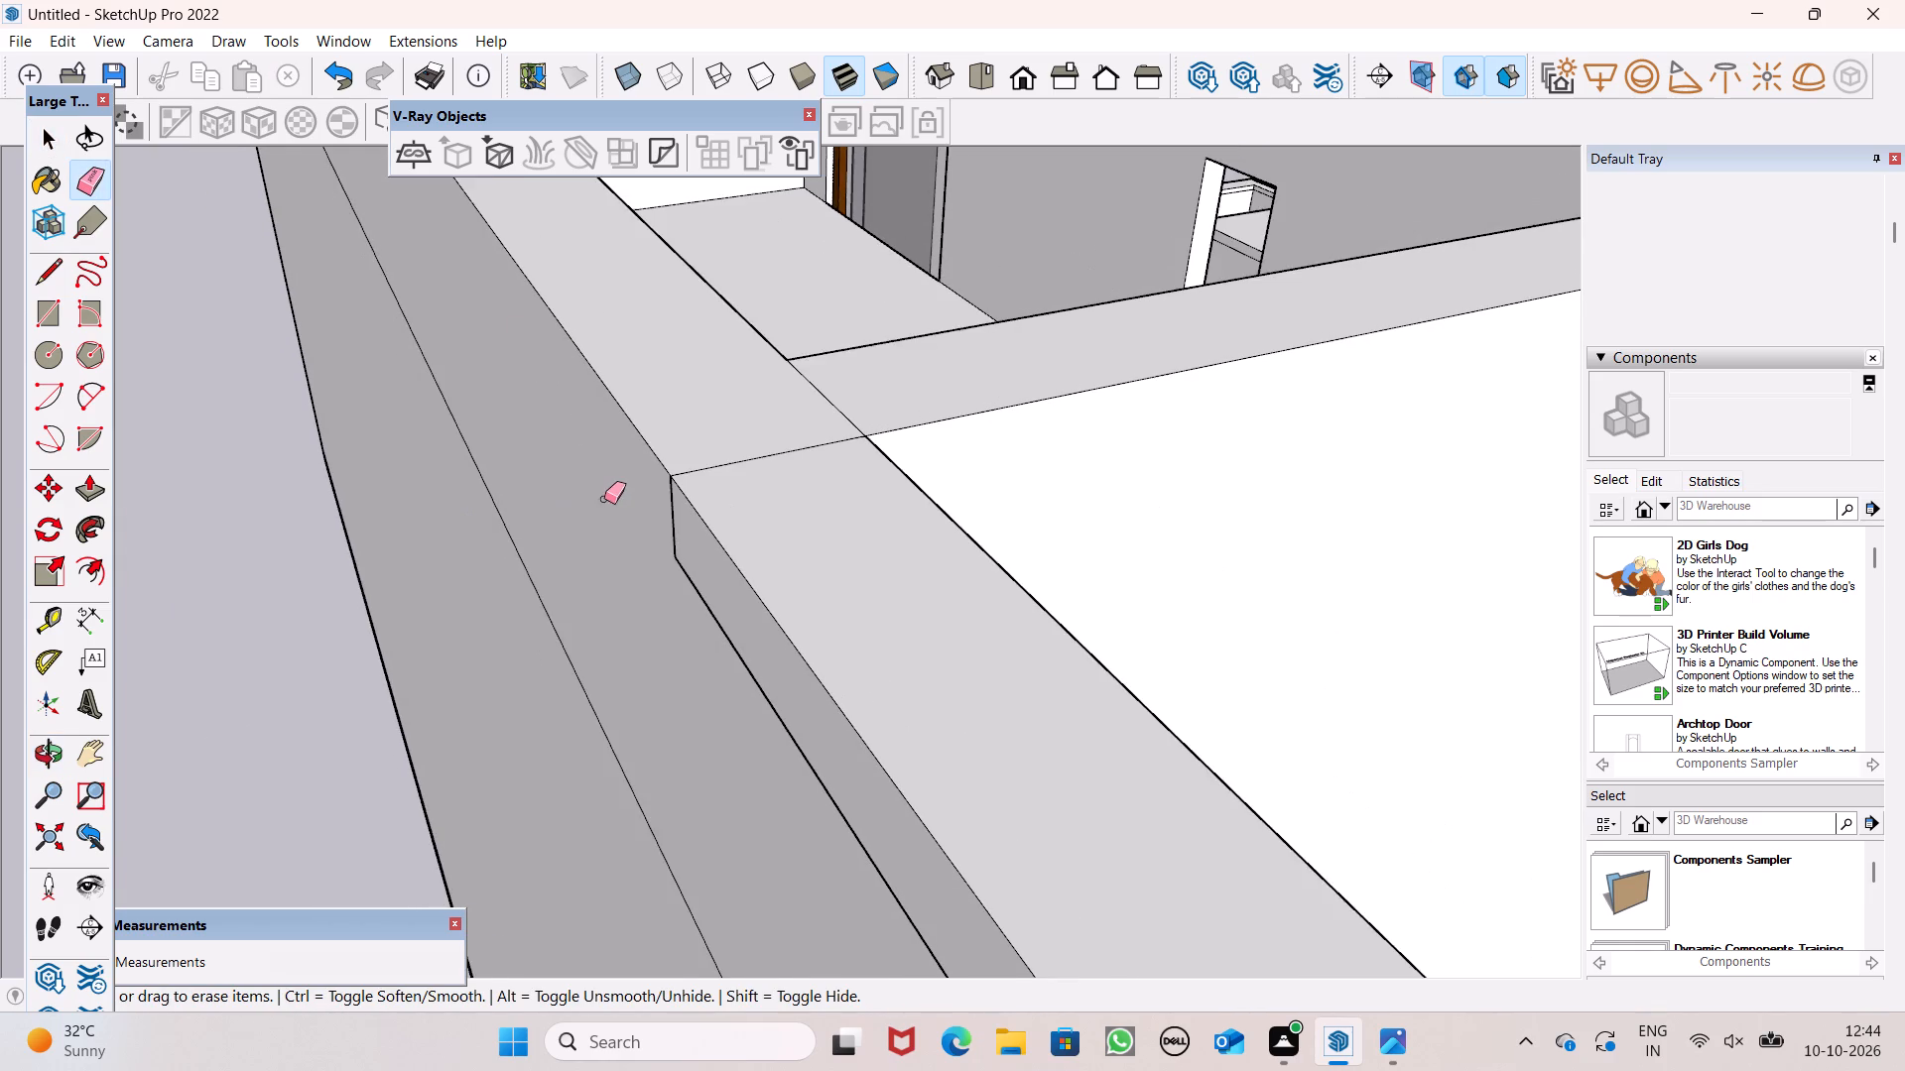
pyautogui.scroll(-4, 604, 435)
pyautogui.moveTo(761, 567); pyautogui.dragTo(1199, 274, button='middle')
pyautogui.scroll(1, 765, 425)
pyautogui.scroll(-3, 765, 428)
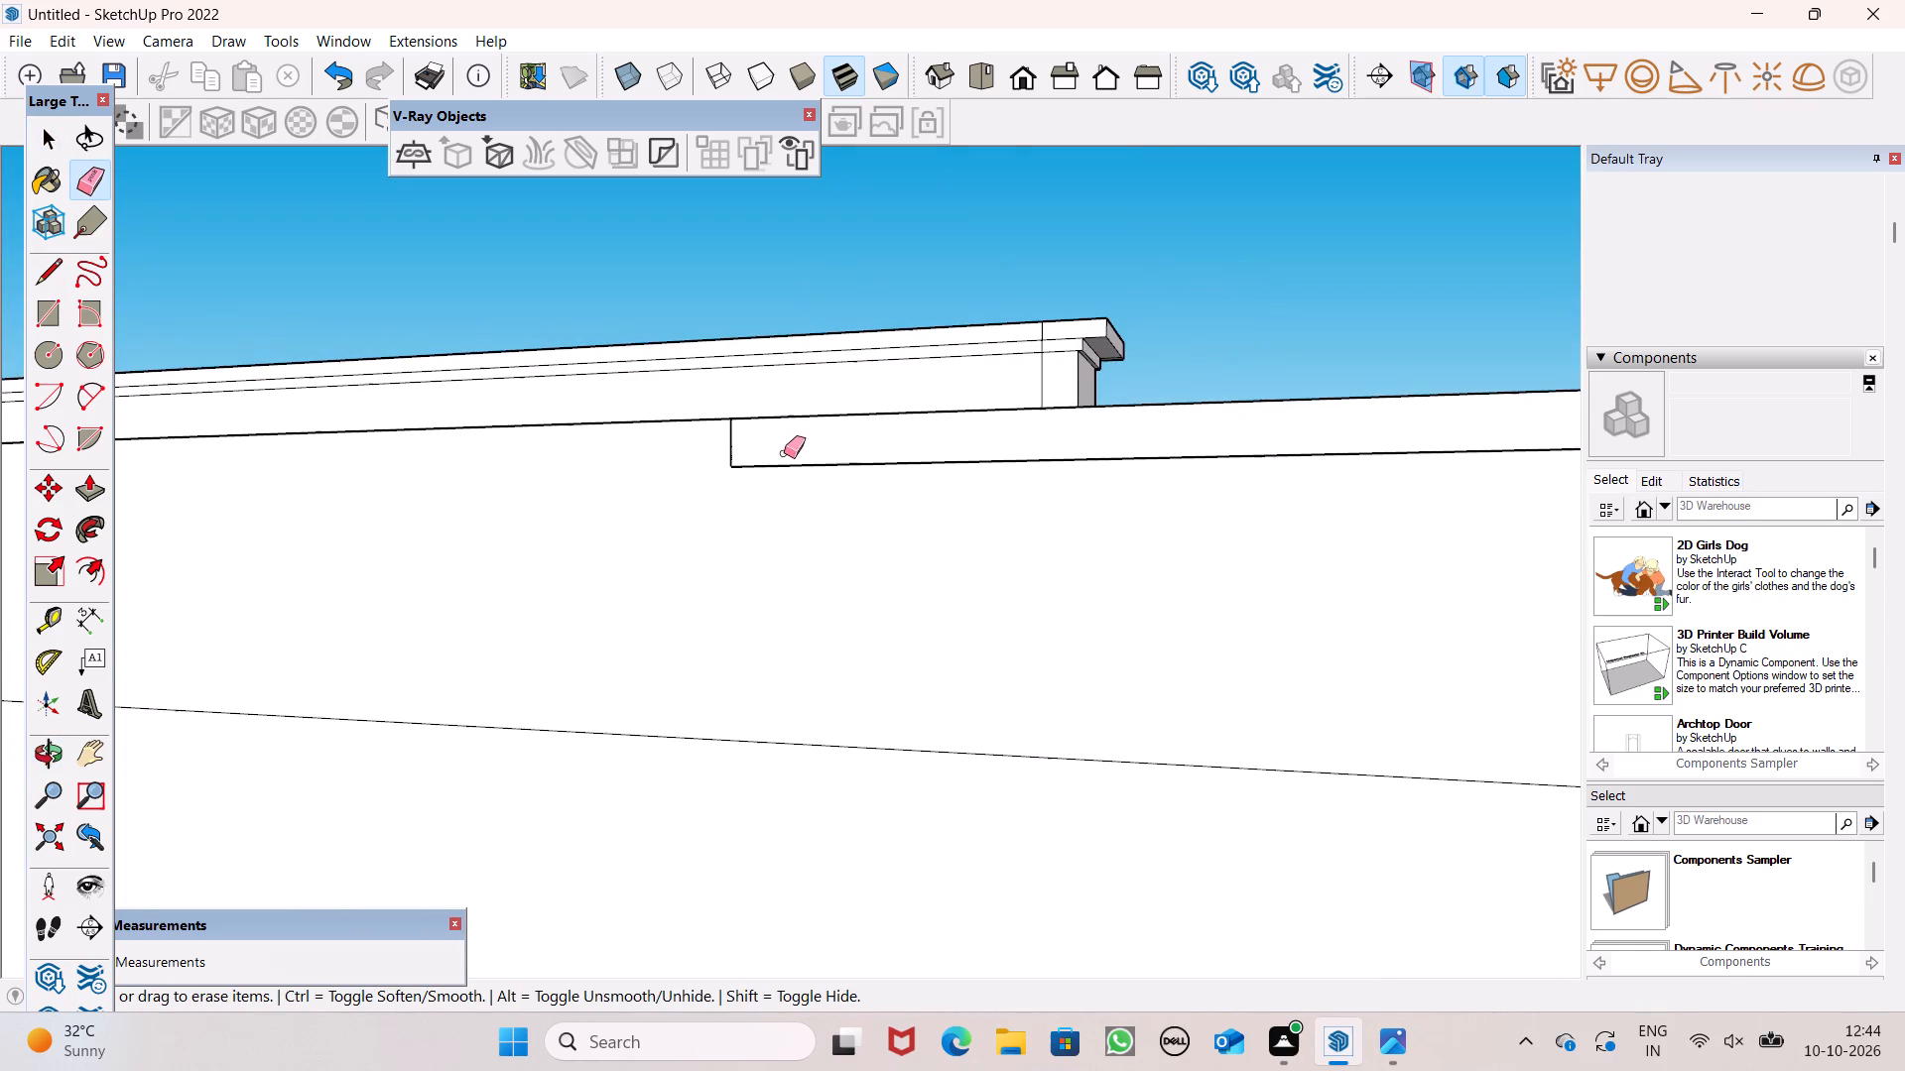
pyautogui.scroll(-3, 784, 453)
pyautogui.scroll(-5, 991, 467)
pyautogui.moveTo(979, 556); pyautogui.dragTo(943, 596, button='middle')
pyautogui.scroll(-4, 823, 406)
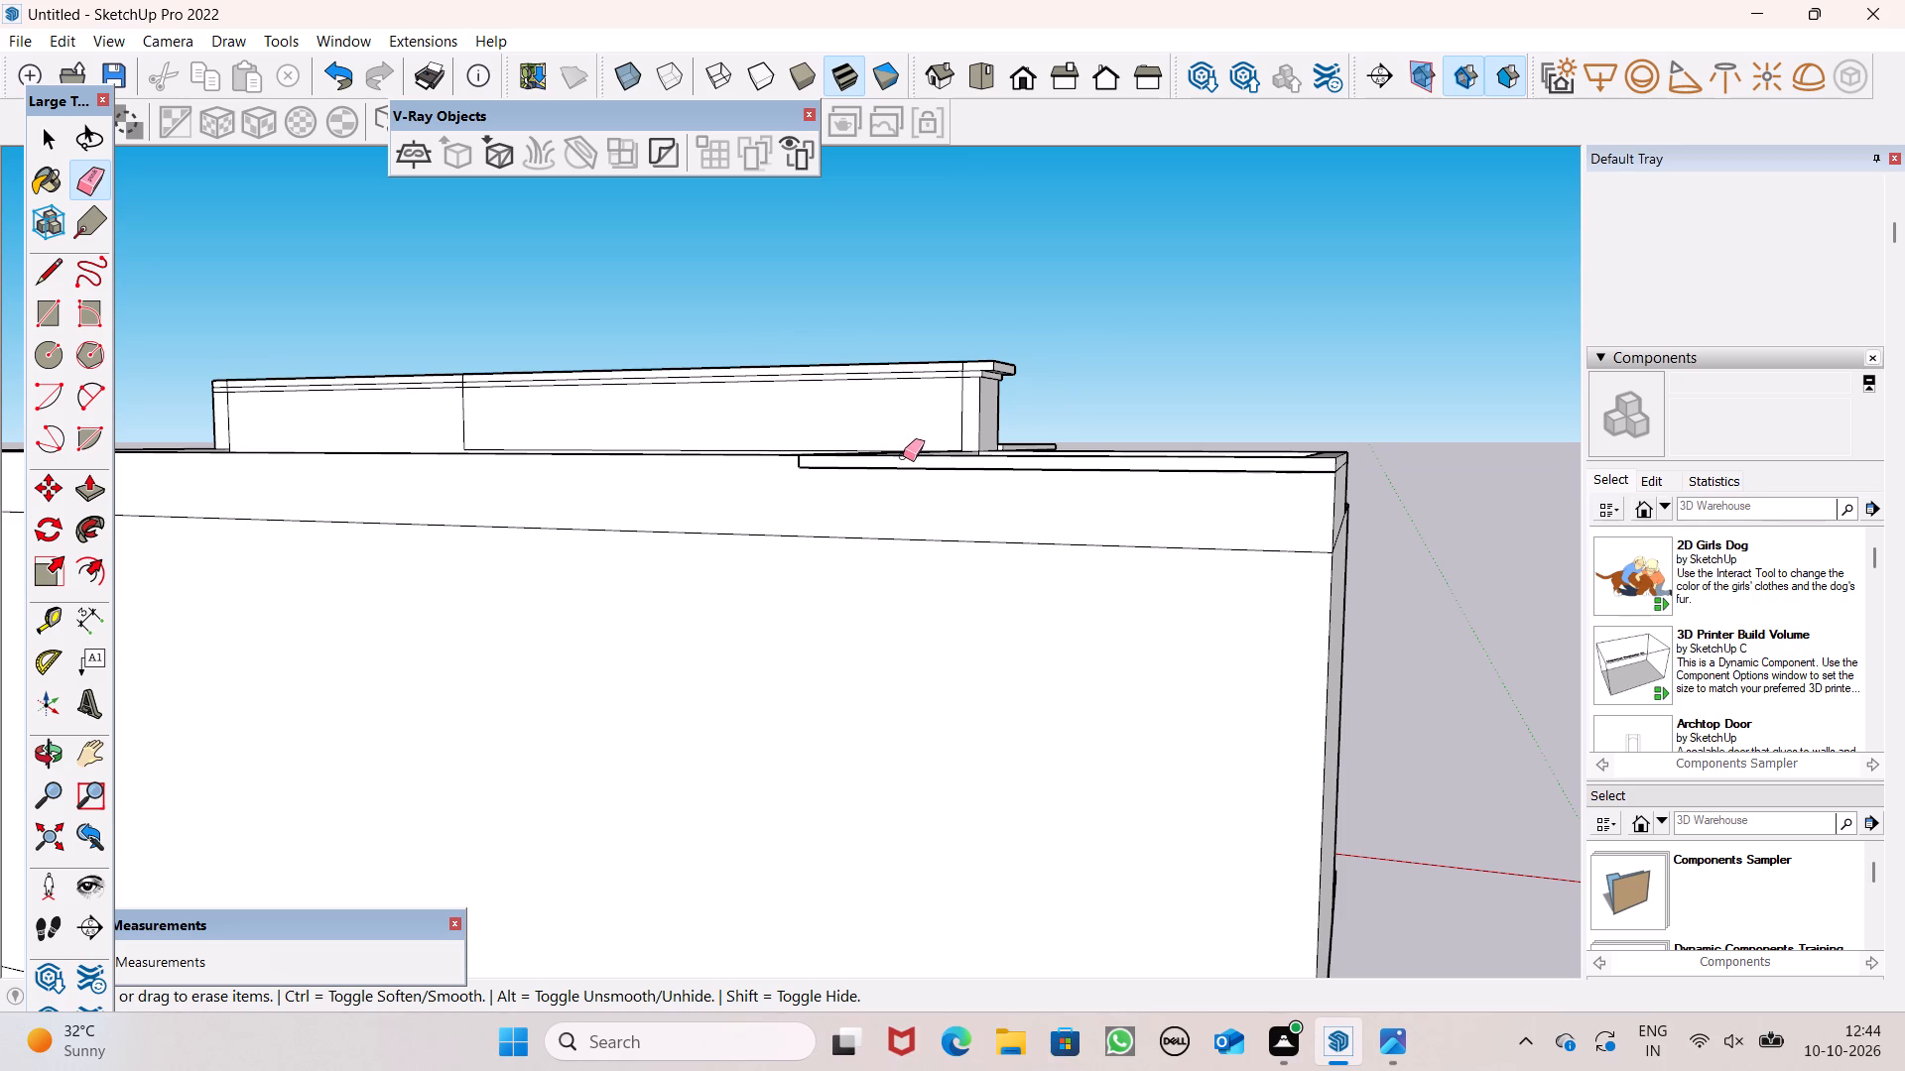
pyautogui.scroll(-2, 896, 479)
pyautogui.scroll(1, 891, 493)
pyautogui.moveTo(1036, 536); pyautogui.dragTo(469, 630, button='middle')
pyautogui.scroll(1, 469, 630)
pyautogui.moveTo(1028, 592); pyautogui.dragTo(735, 593, button='middle')
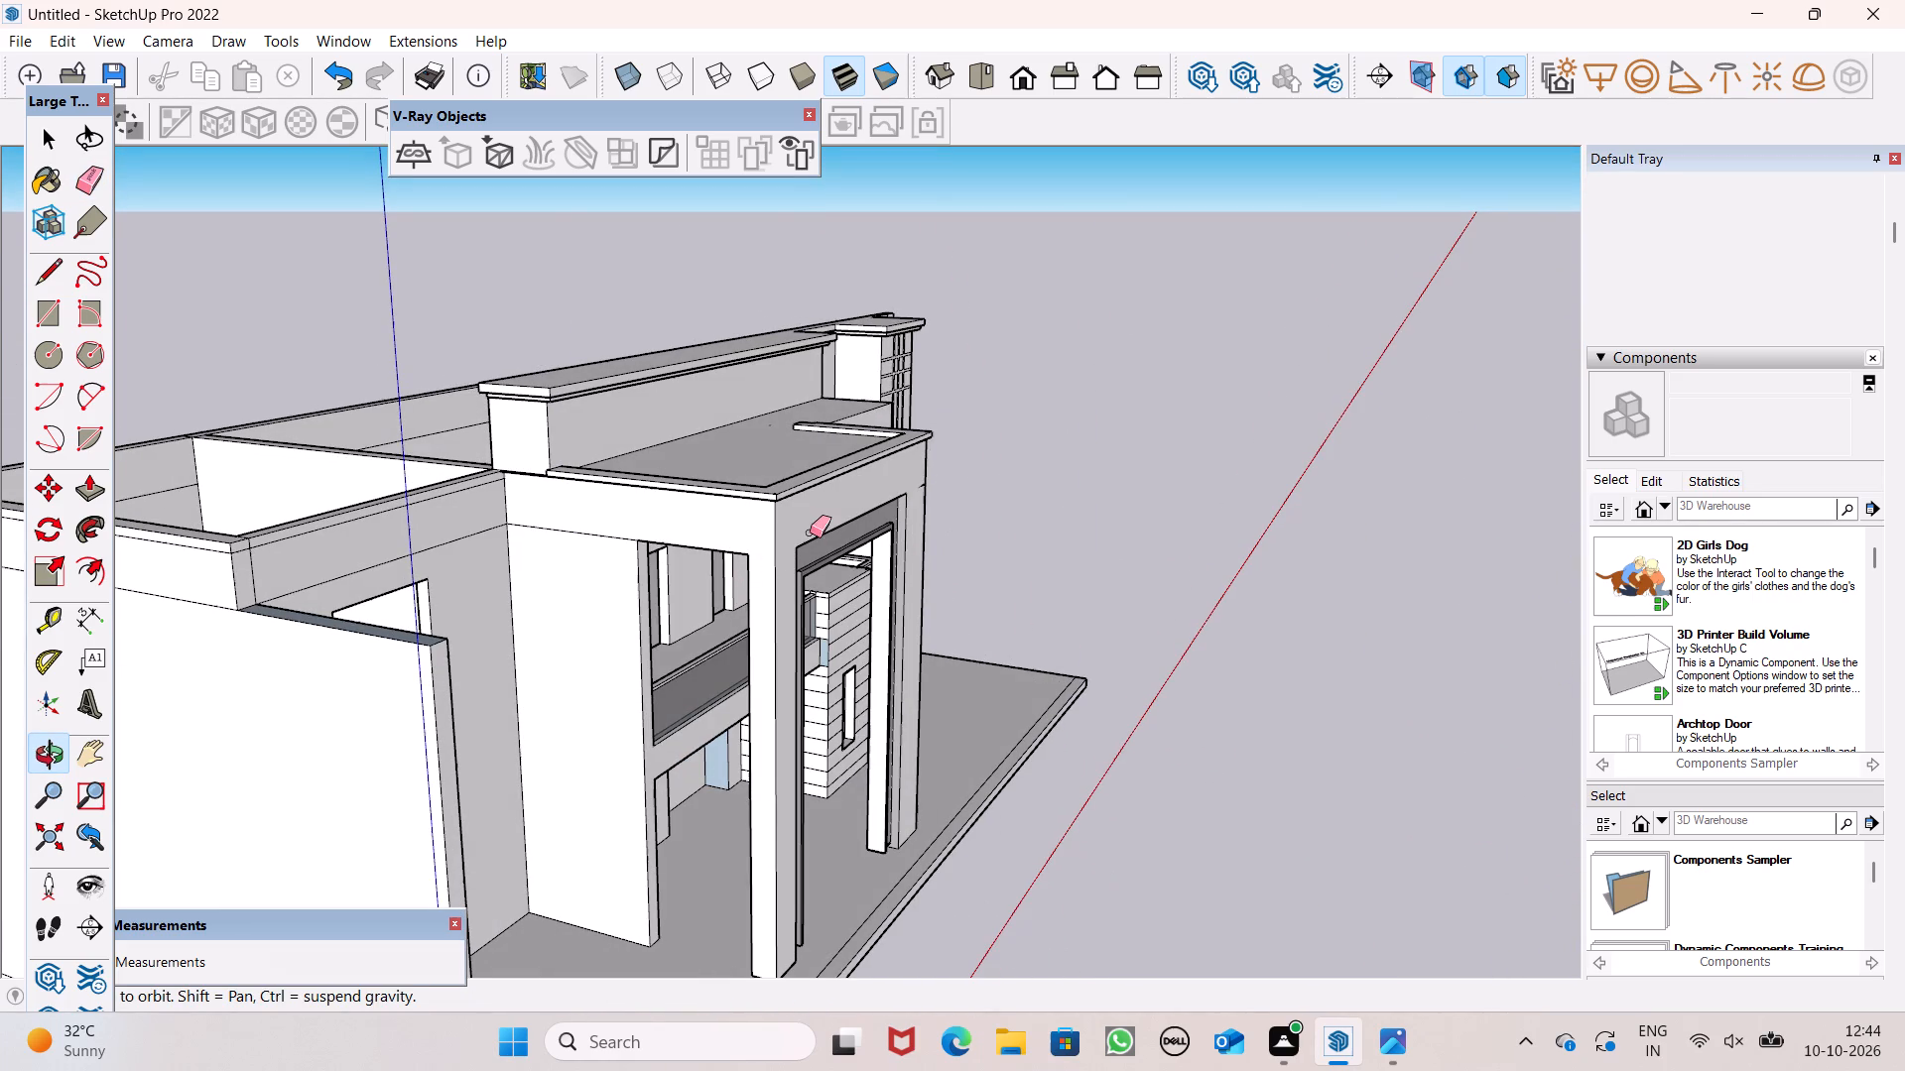
pyautogui.scroll(-2, 813, 396)
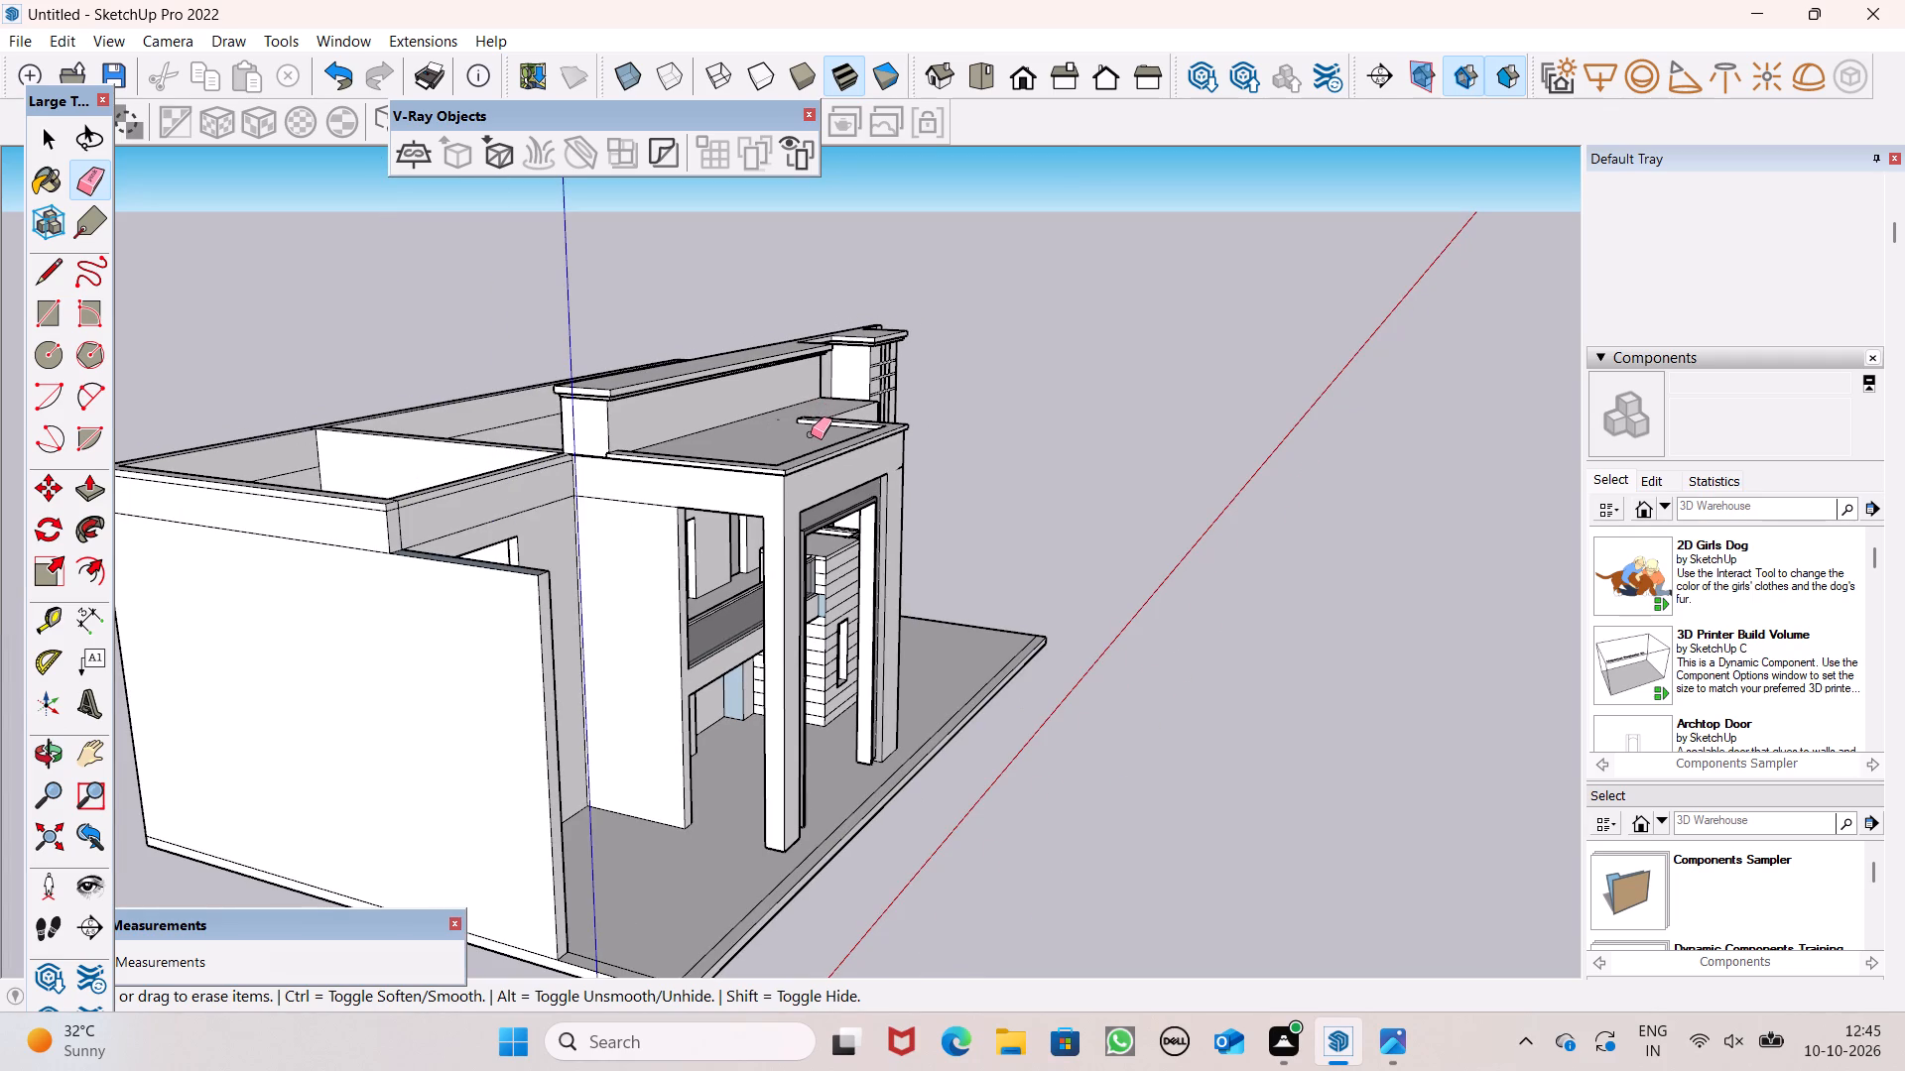
pyautogui.scroll(-2, 838, 461)
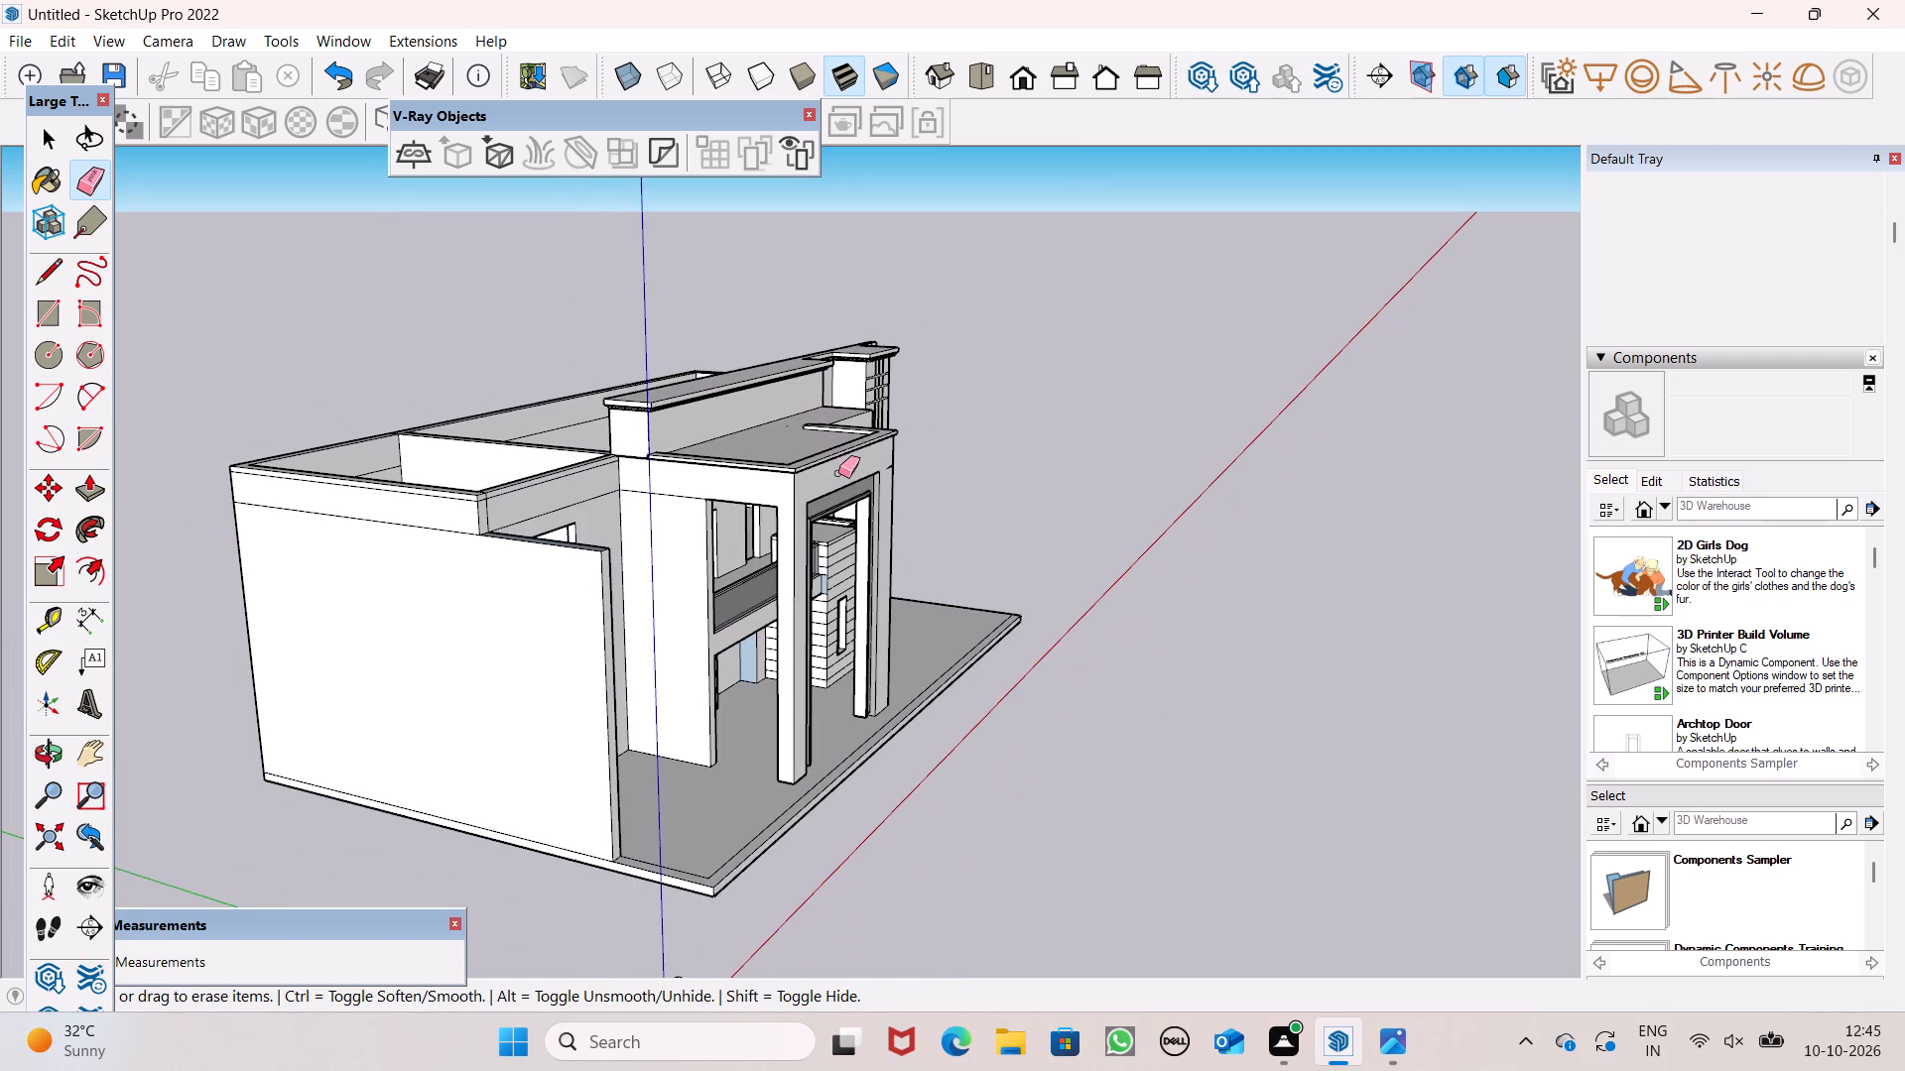
pyautogui.scroll(-3, 867, 568)
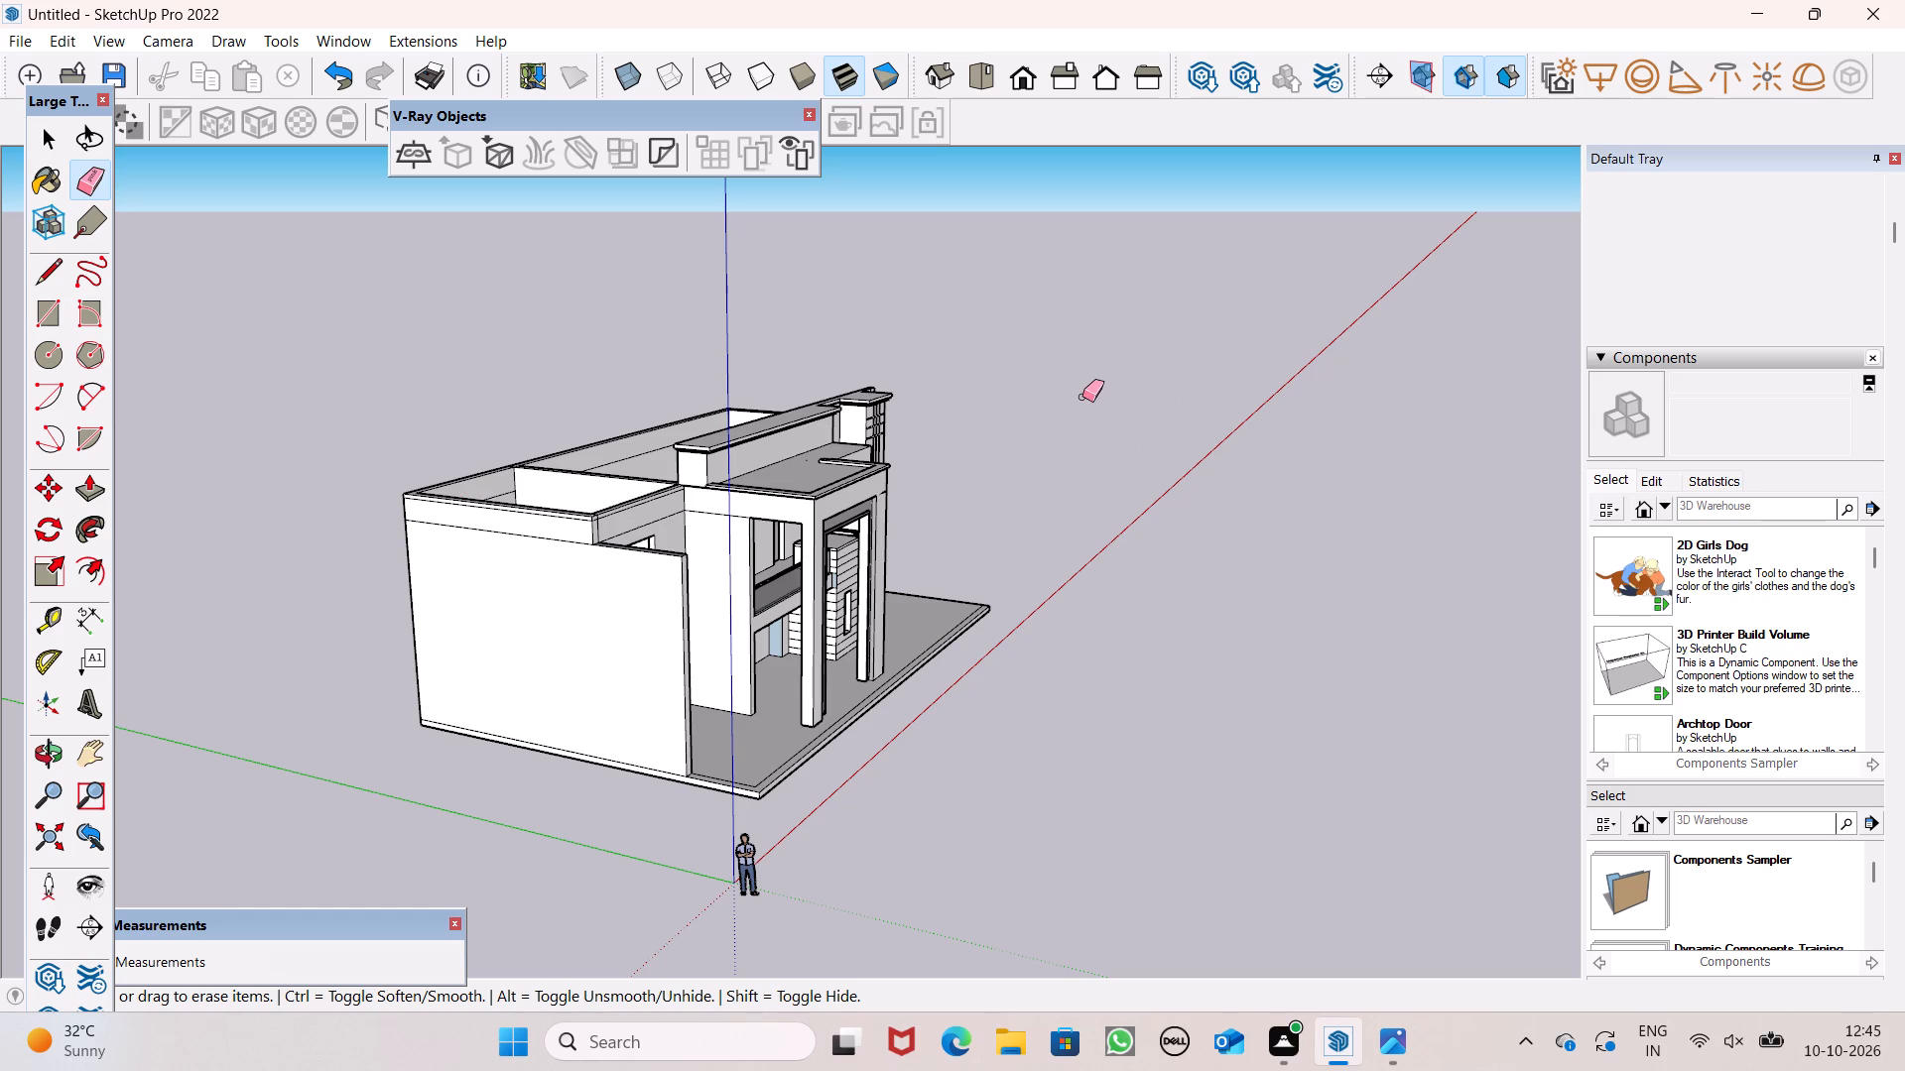
# Erase the short vertical segment crossing the narrow top band at the outer corner of the side wing's front parapet.
pyautogui.scroll(-3, 831, 587)
pyautogui.moveTo(878, 654); pyautogui.dragTo(566, 758, button='middle')
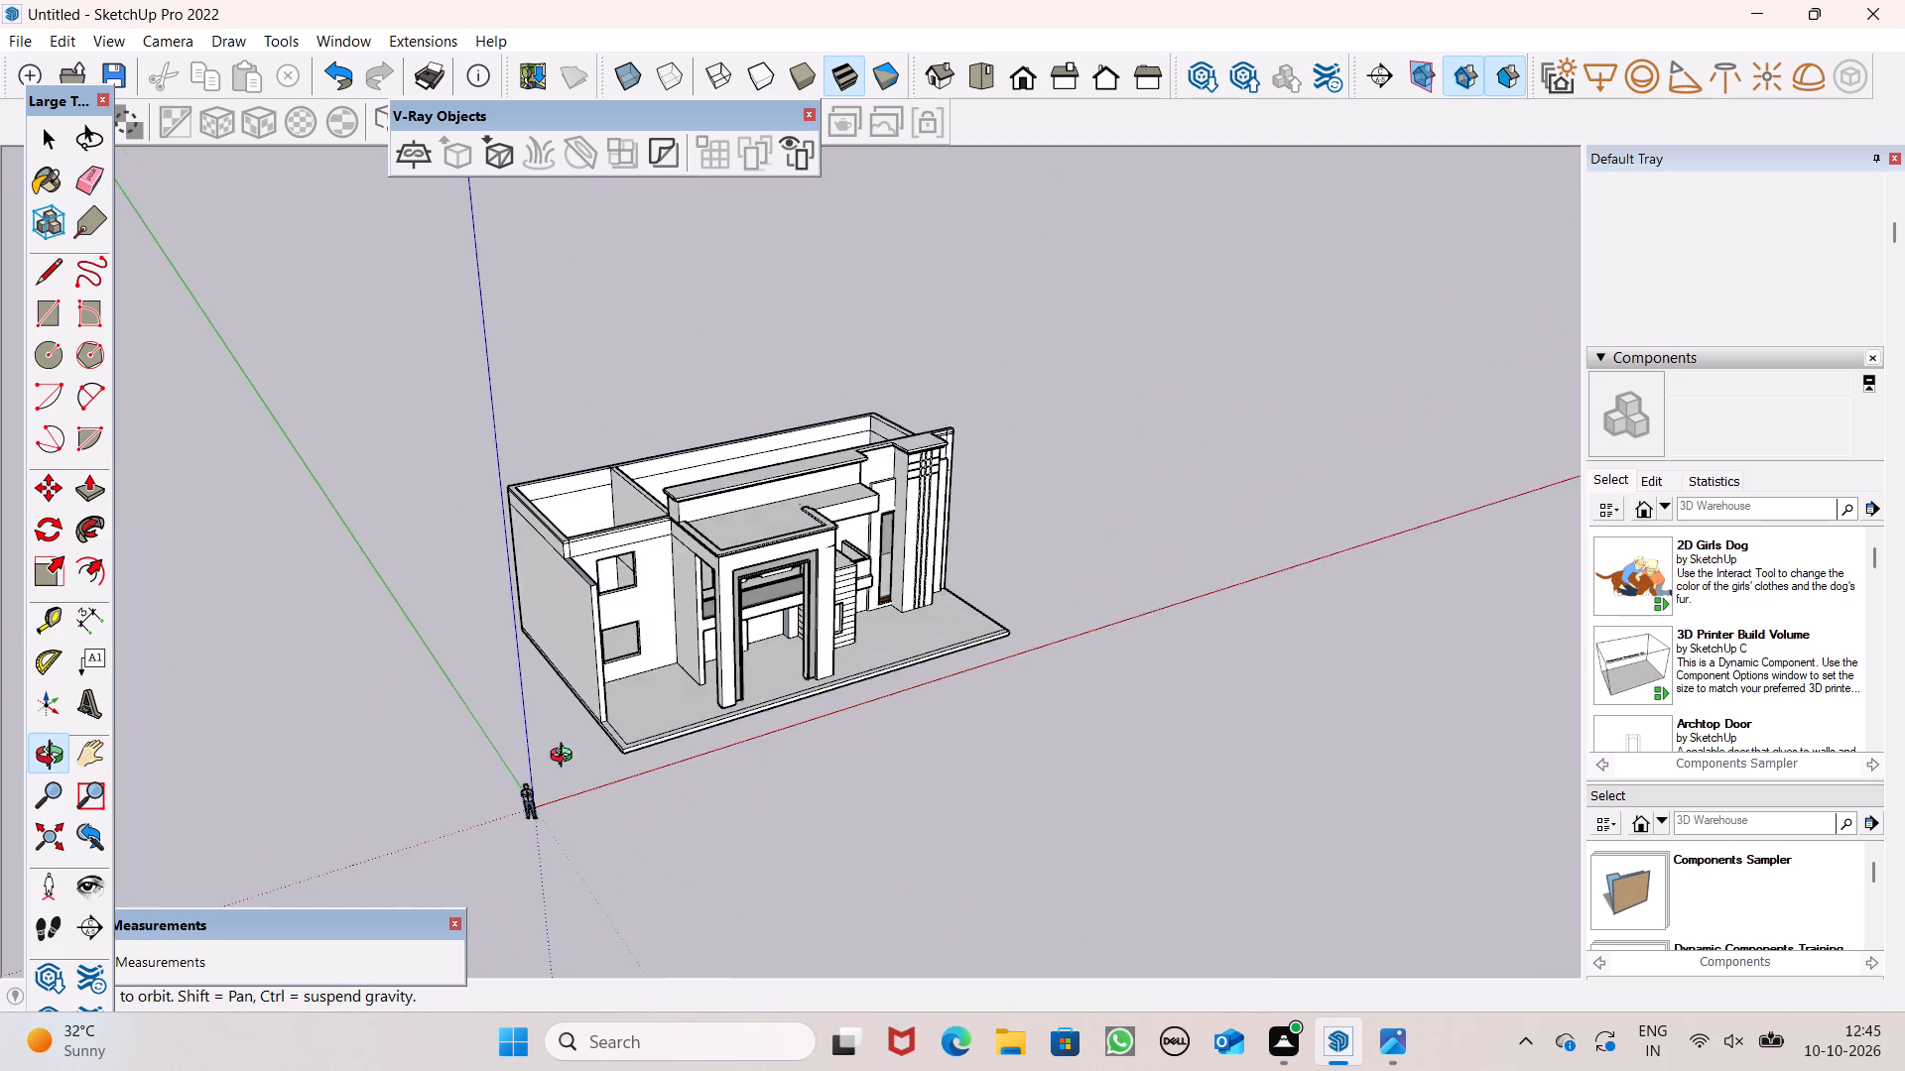
pyautogui.moveTo(566, 758); pyautogui.dragTo(382, 720, button='middle')
pyautogui.scroll(4, 673, 435)
pyautogui.scroll(-1, 624, 506)
pyautogui.scroll(2, 616, 524)
pyautogui.moveTo(511, 595); pyautogui.dragTo(562, 758, button='middle')
pyautogui.scroll(13, 546, 514)
pyautogui.moveTo(718, 675); pyautogui.dragTo(775, 546, button='middle')
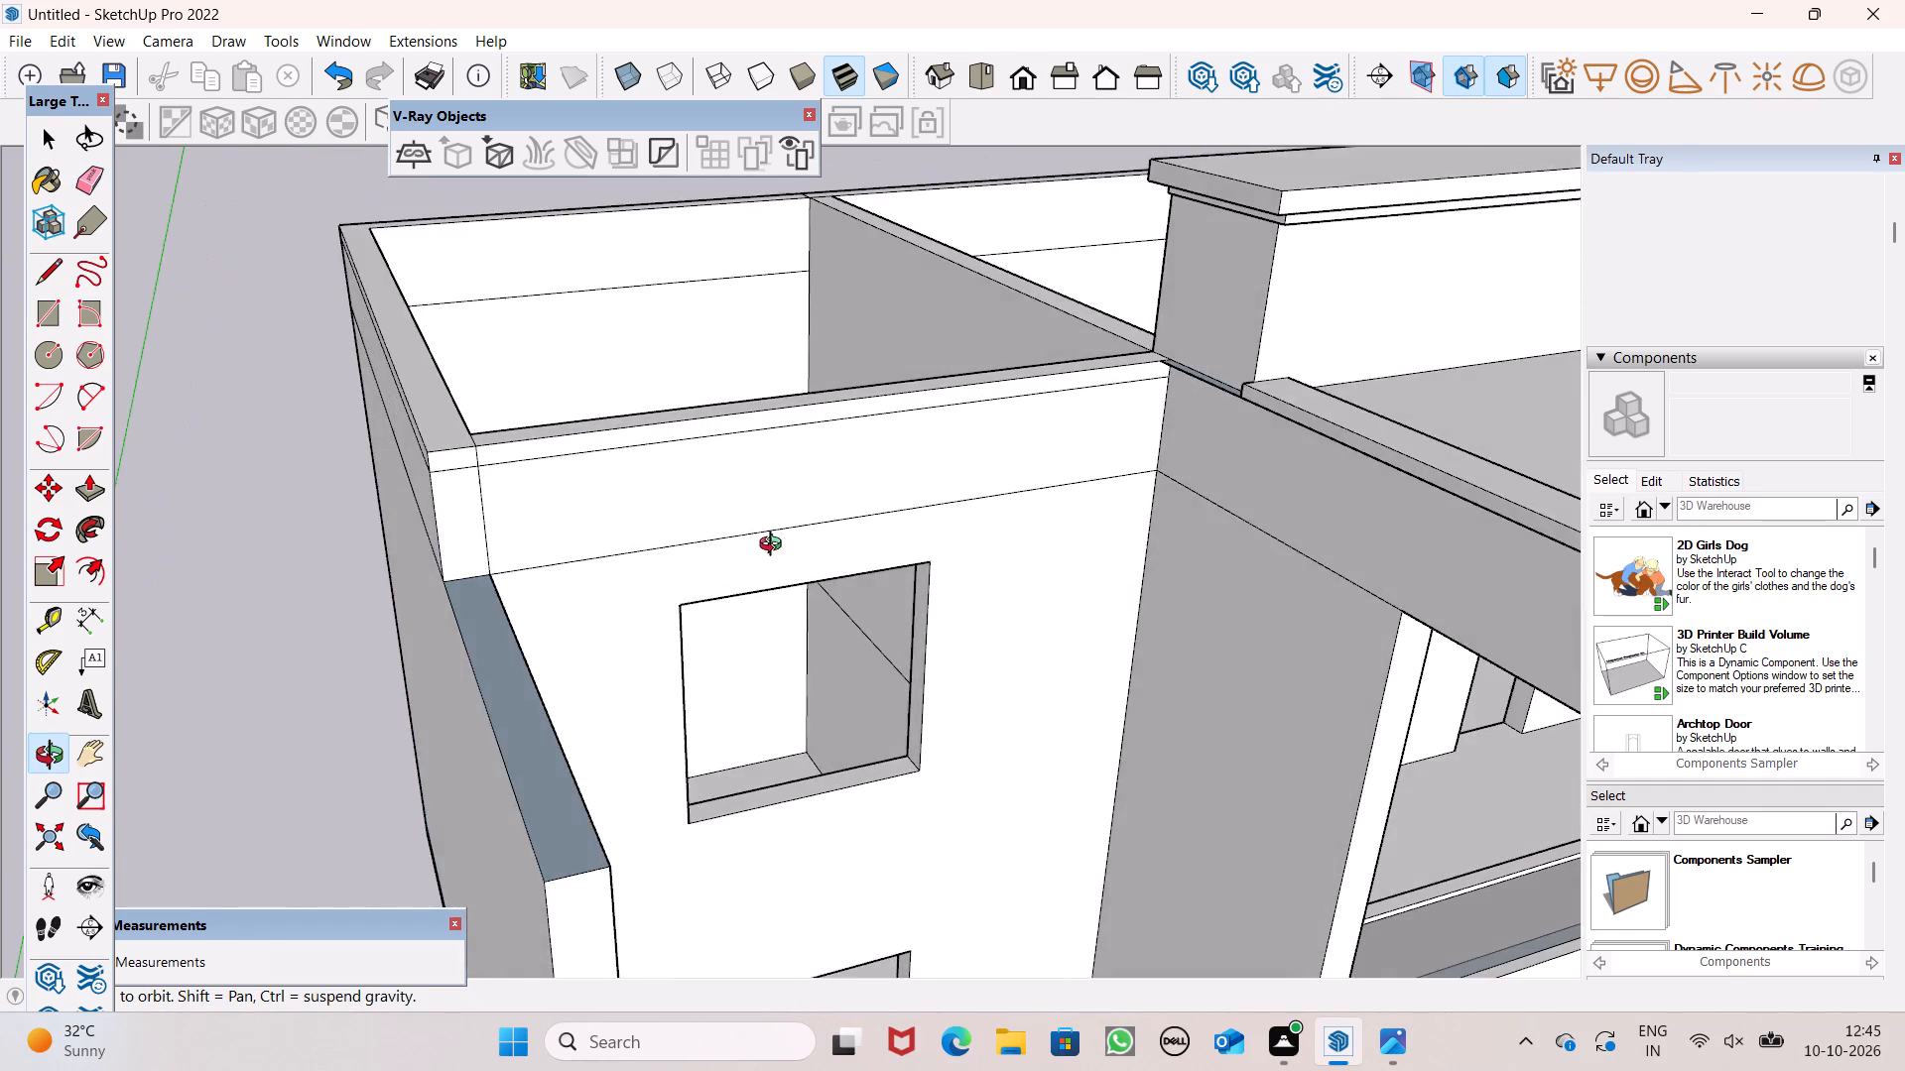
pyautogui.moveTo(775, 546); pyautogui.dragTo(660, 433, button='middle')
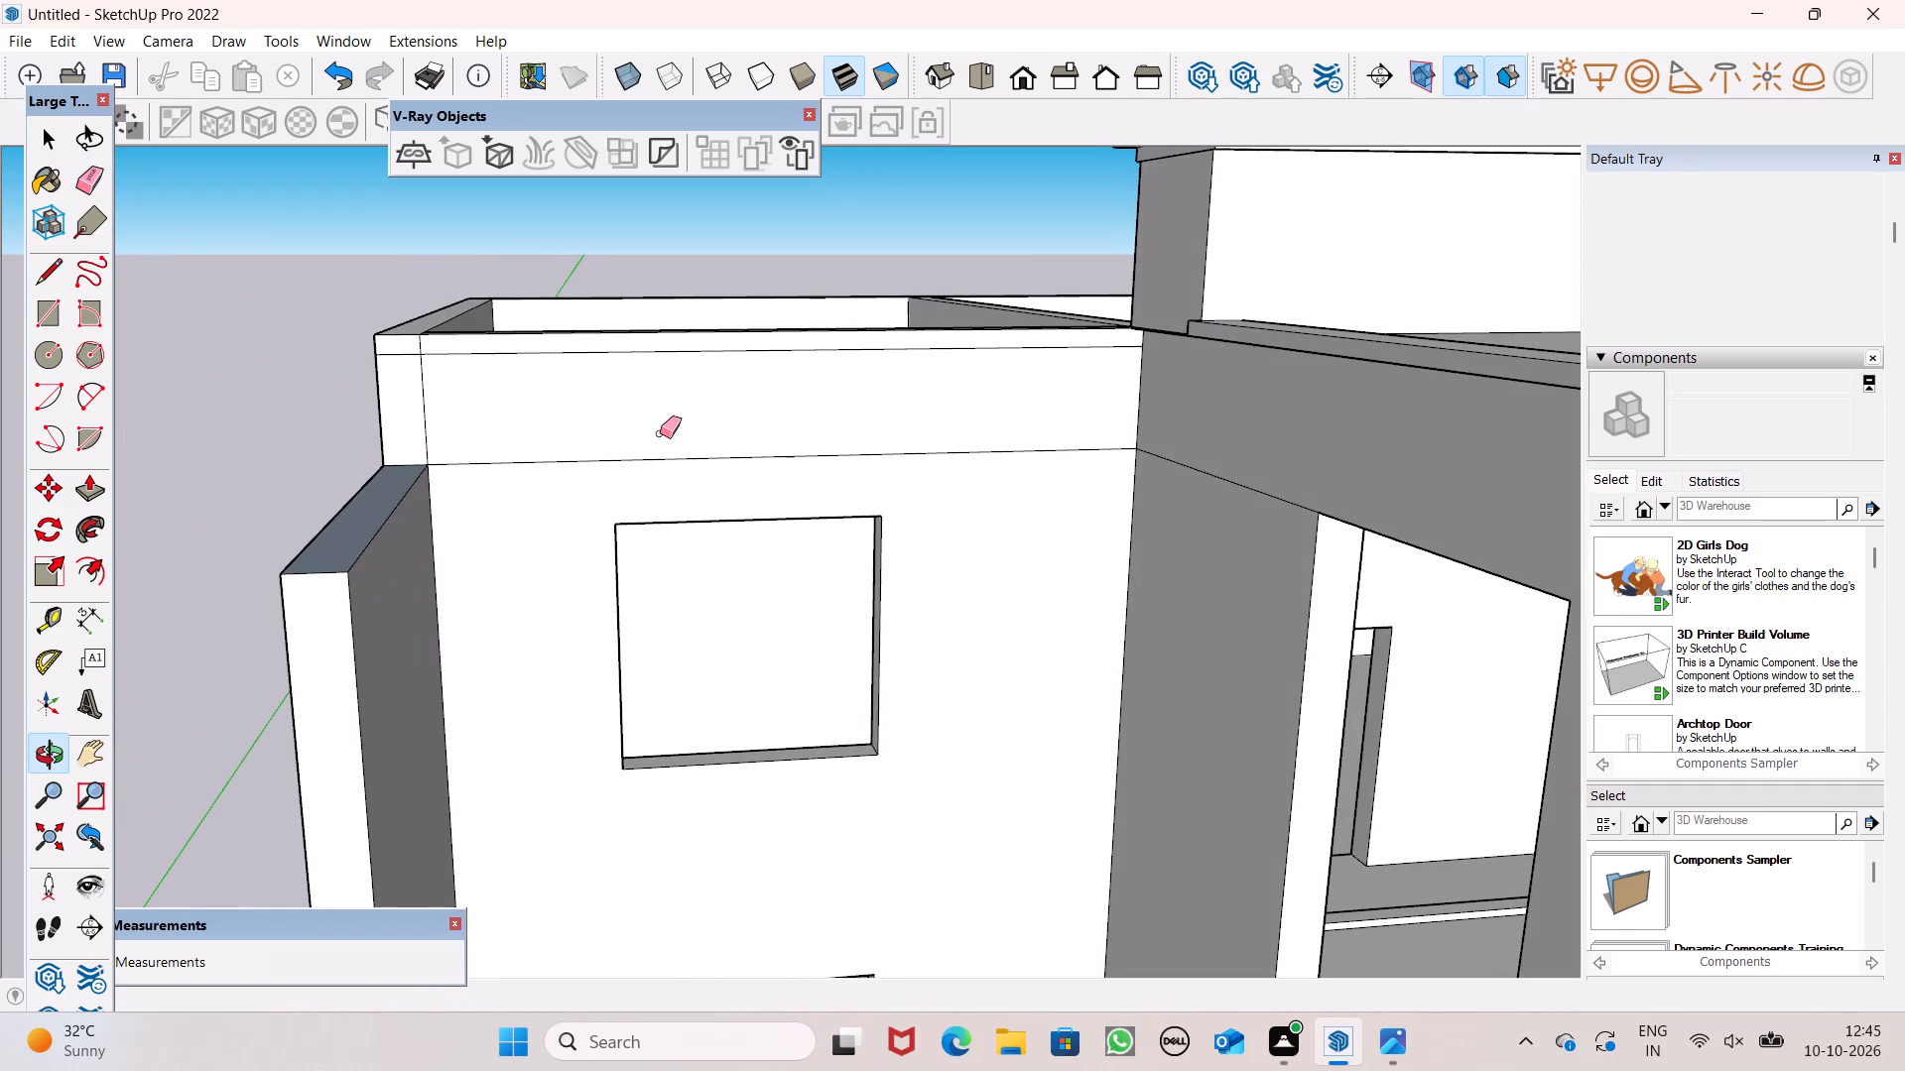
pyautogui.moveTo(632, 524); pyautogui.dragTo(665, 509, button='middle')
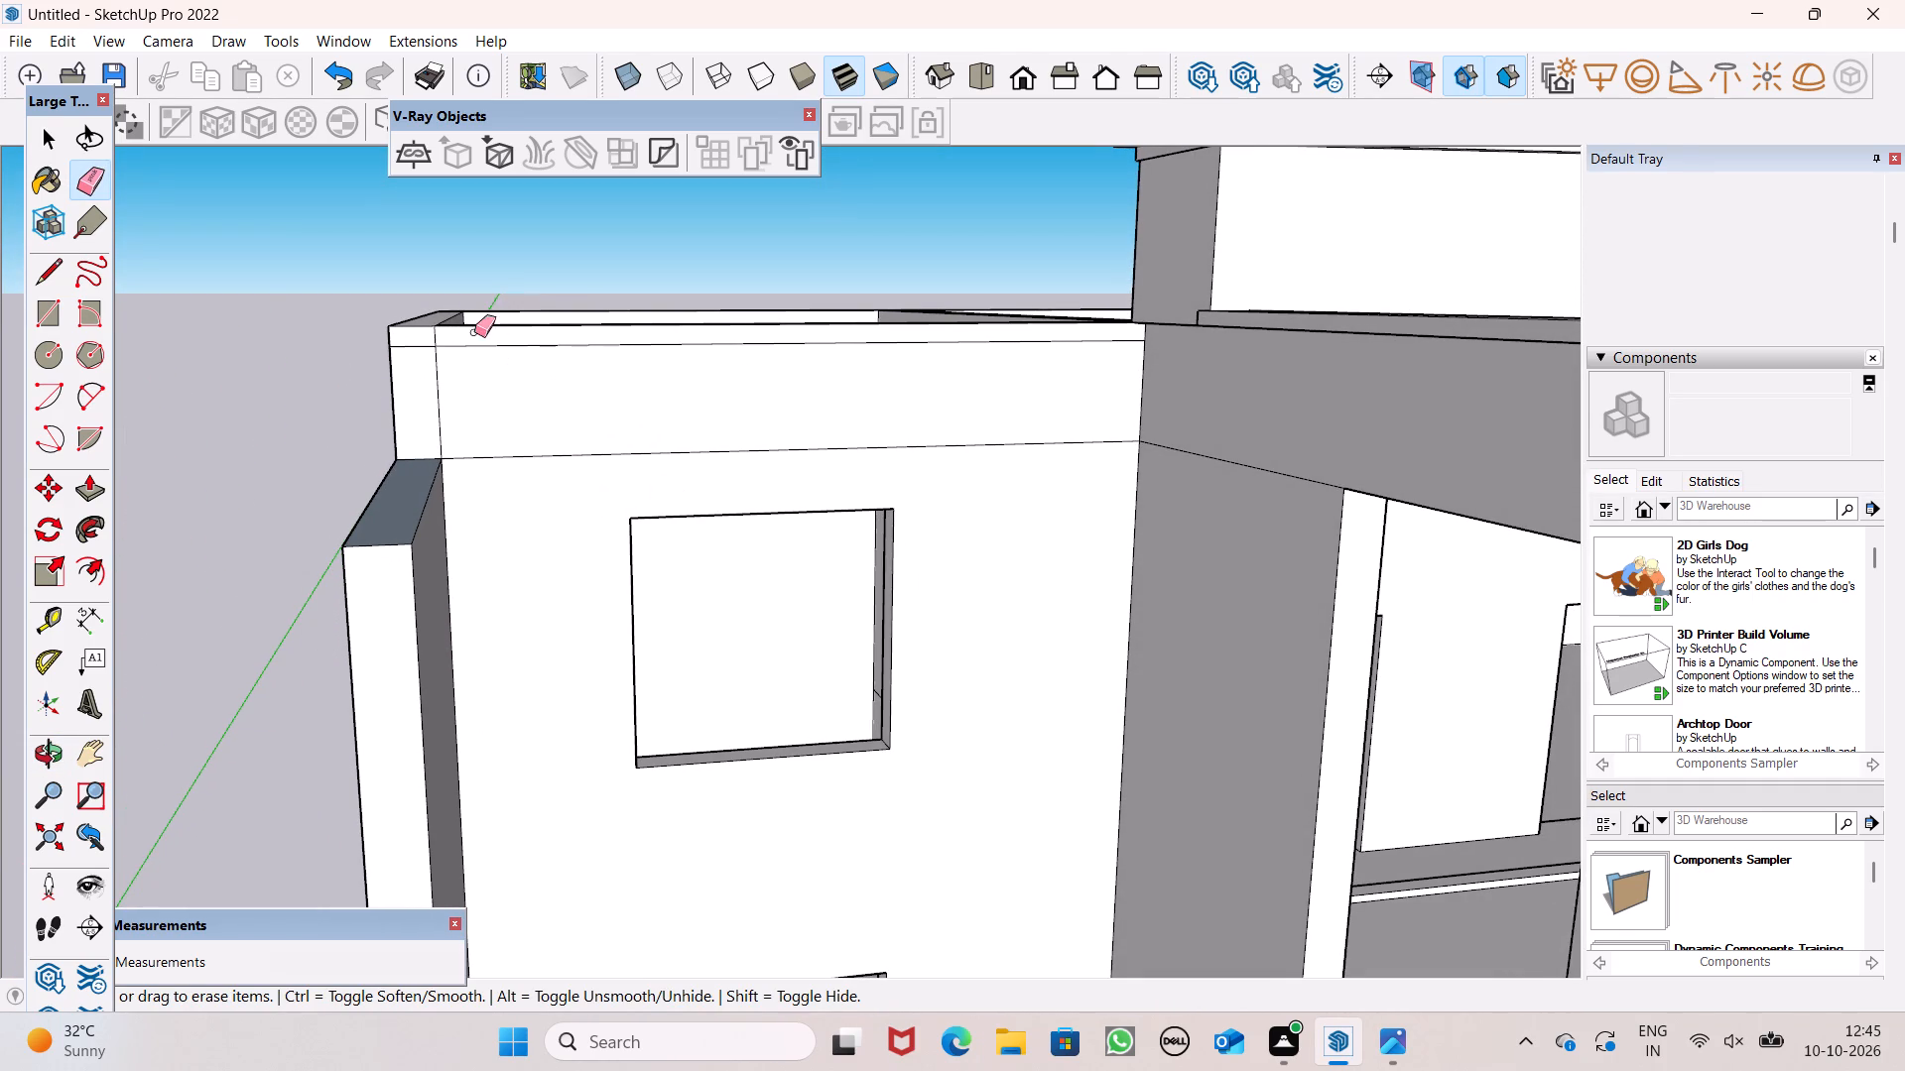
pyautogui.click(87, 188)
pyautogui.scroll(7, 352, 300)
pyautogui.moveTo(453, 344); pyautogui.dragTo(472, 331)
pyautogui.scroll(-3, 468, 331)
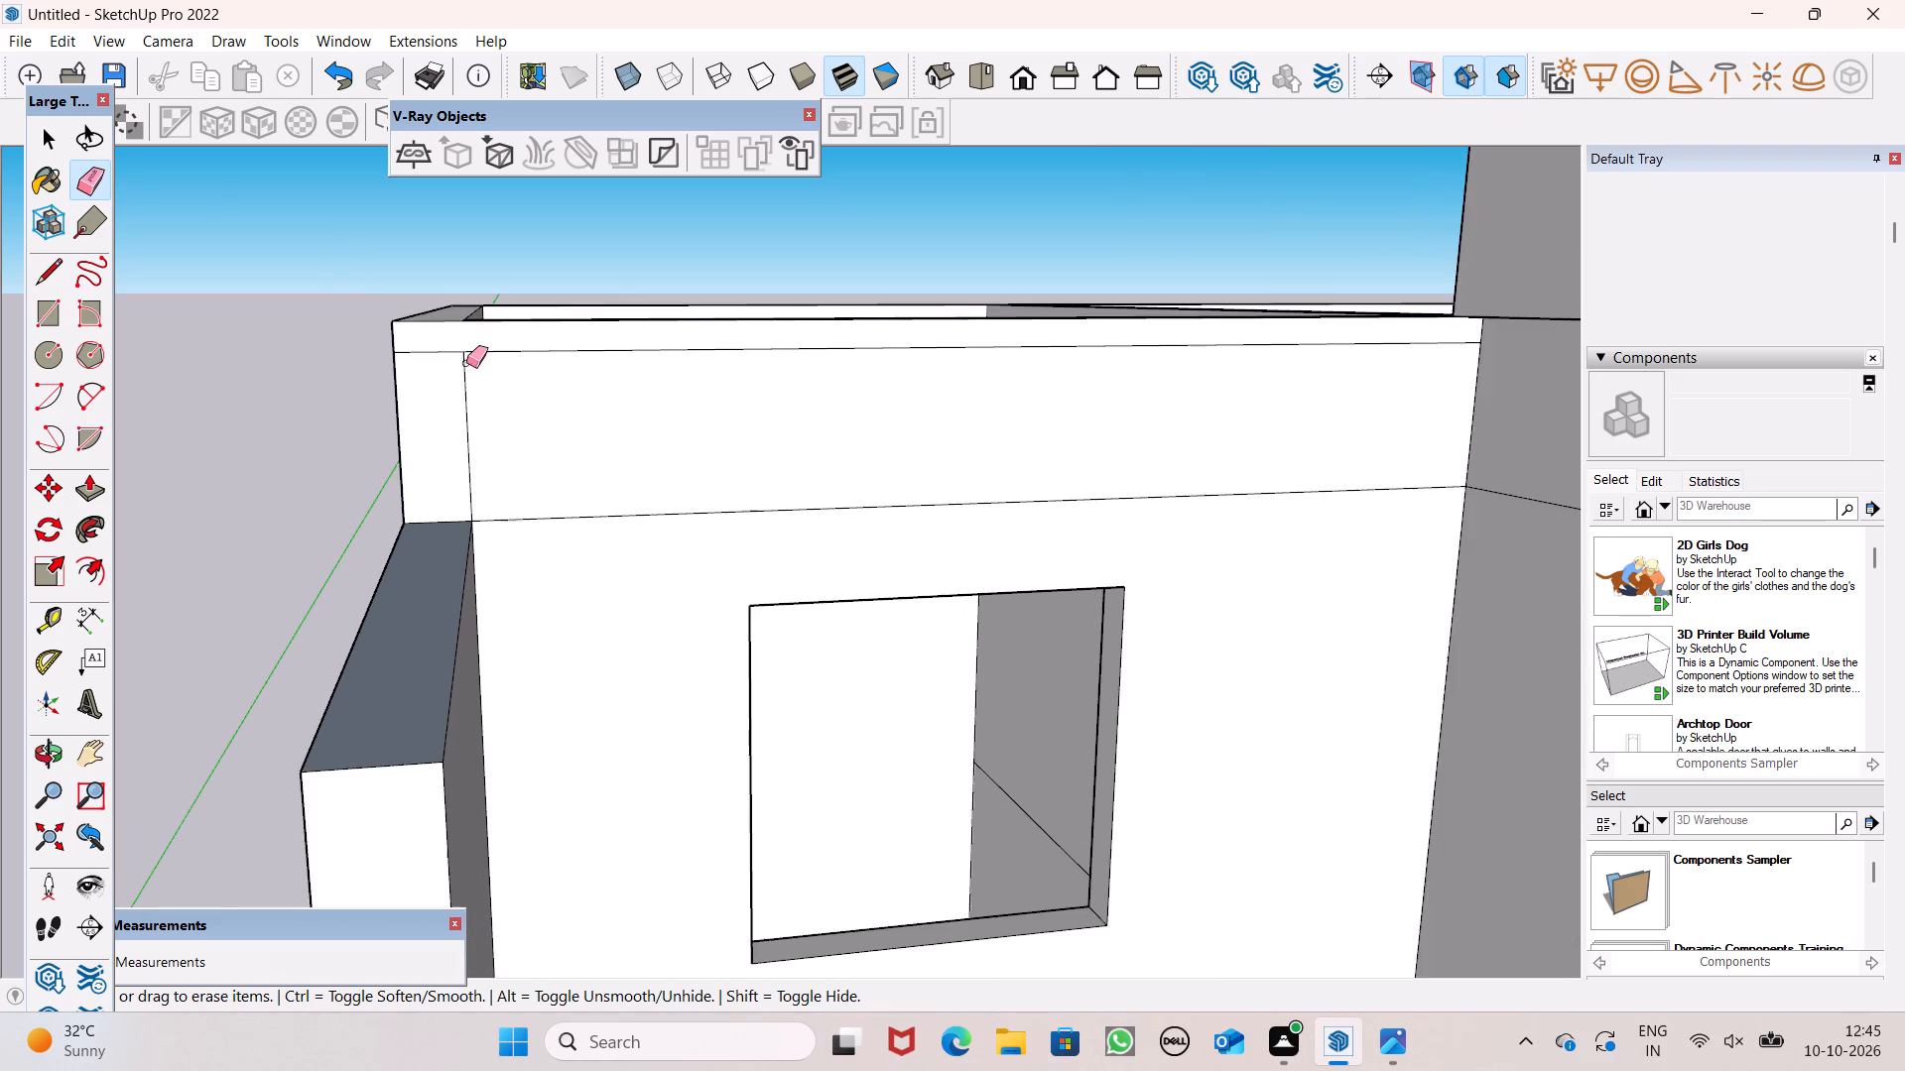
pyautogui.moveTo(468, 366); pyautogui.dragTo(480, 462, button='middle')
pyautogui.press('space')
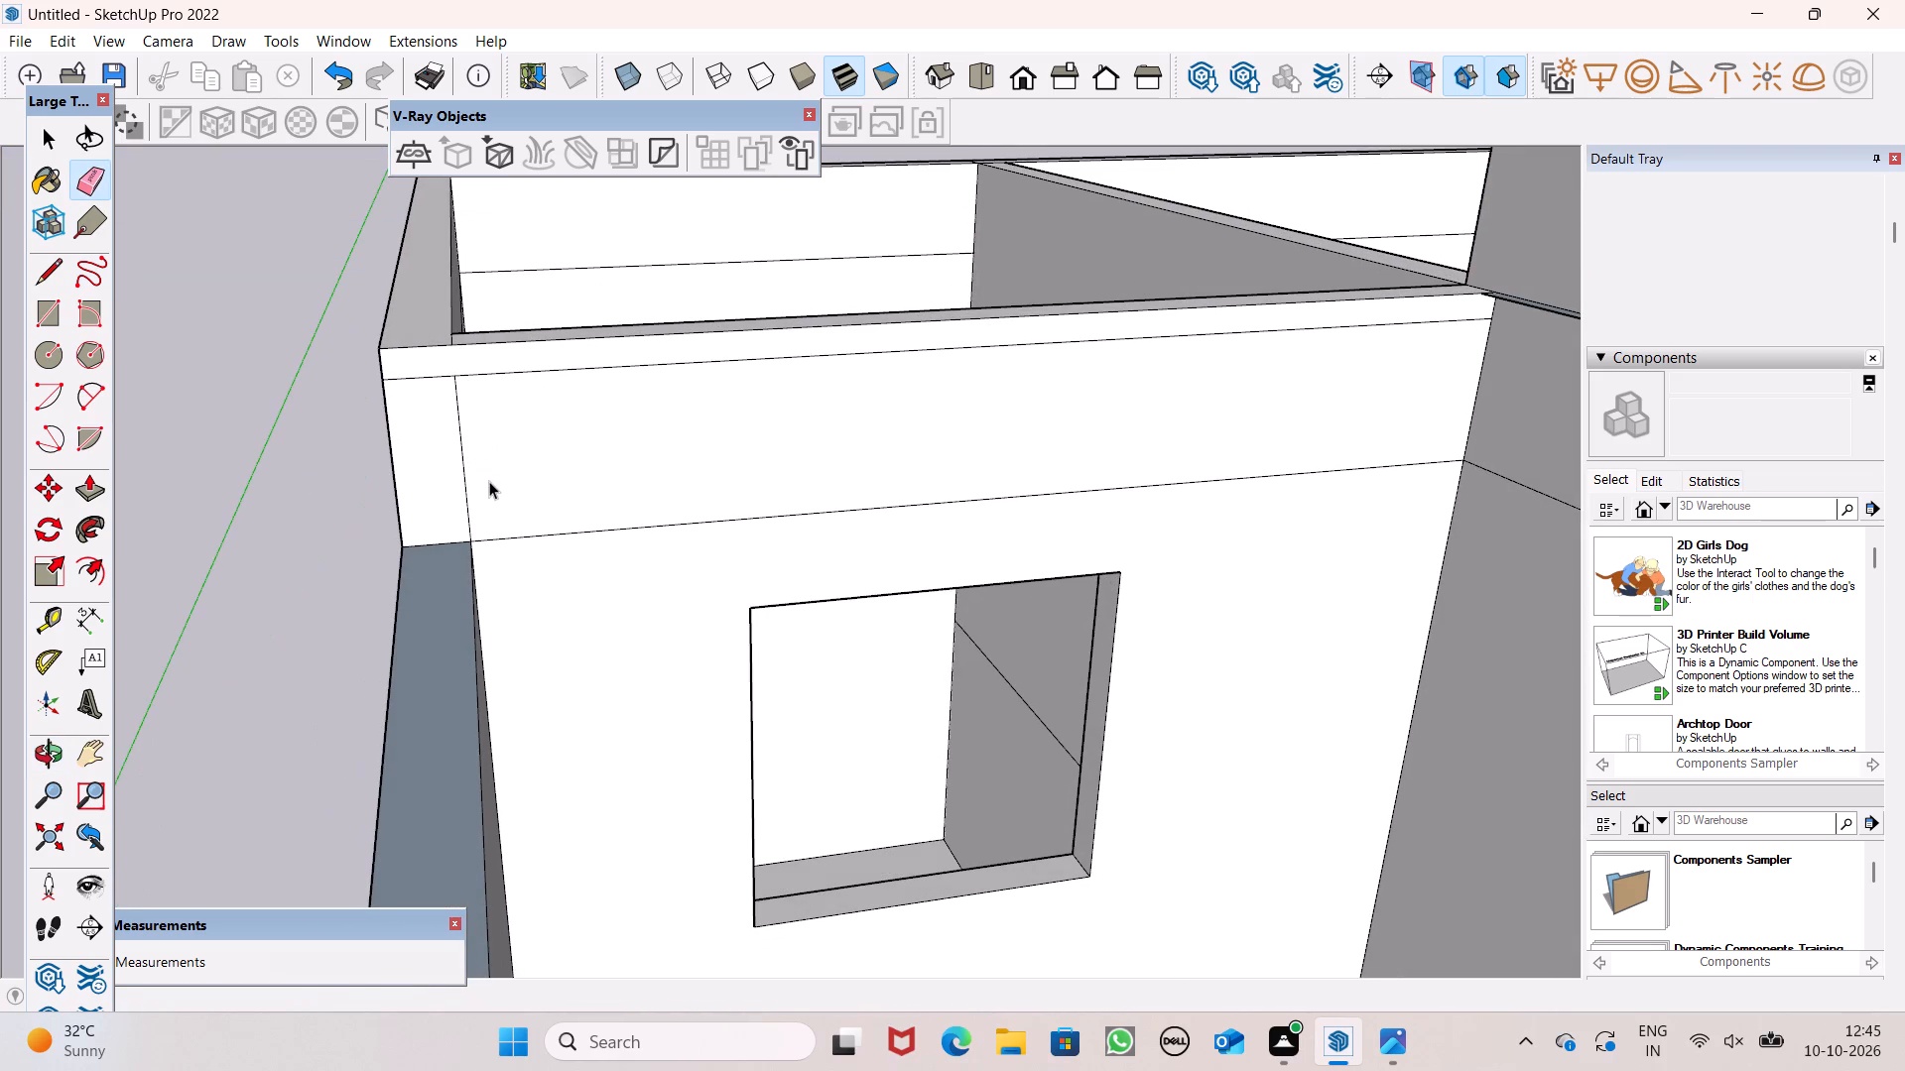
# Push/Pull the narrow top band on the side wing's front parapet face outward as a projecting strip.
pyautogui.scroll(-1, 493, 487)
pyautogui.moveTo(503, 484); pyautogui.dragTo(751, 461, button='middle')
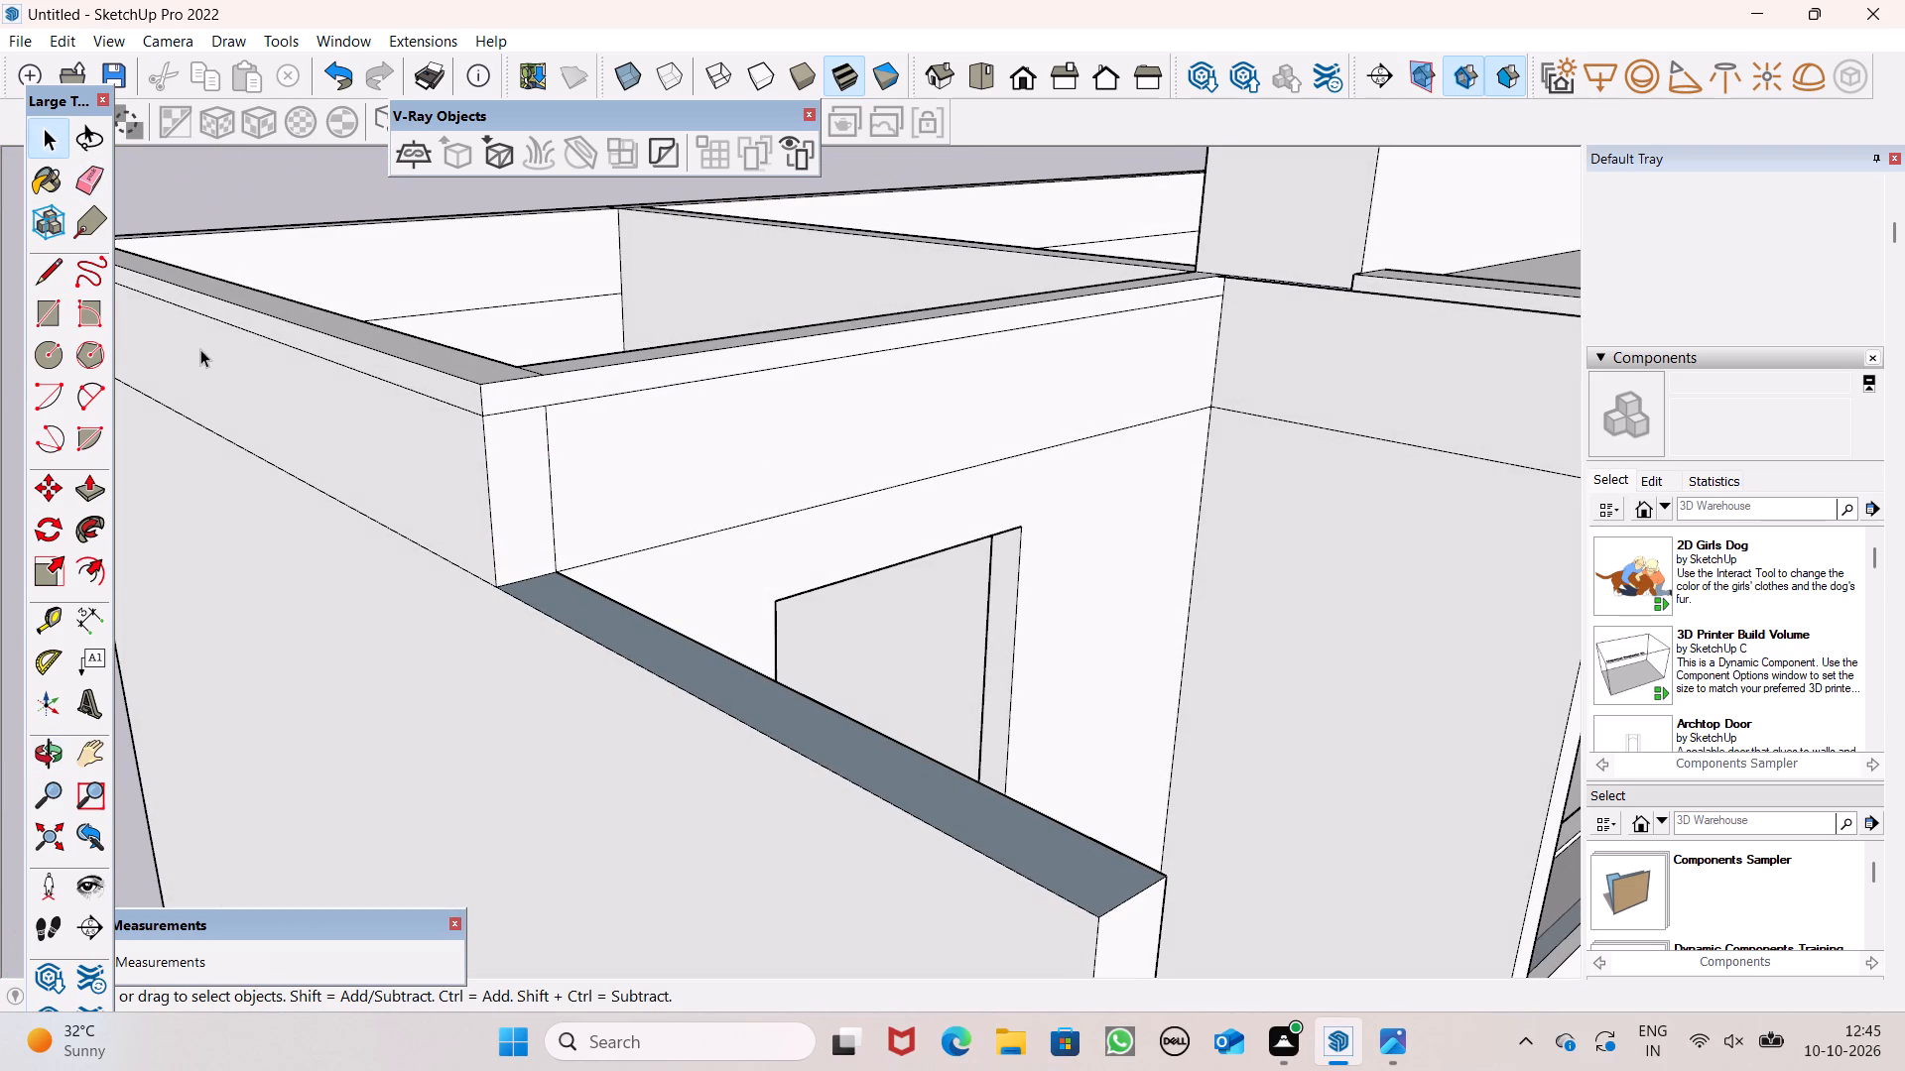
pyautogui.click(85, 488)
pyautogui.moveTo(722, 445); pyautogui.dragTo(725, 458, button='middle')
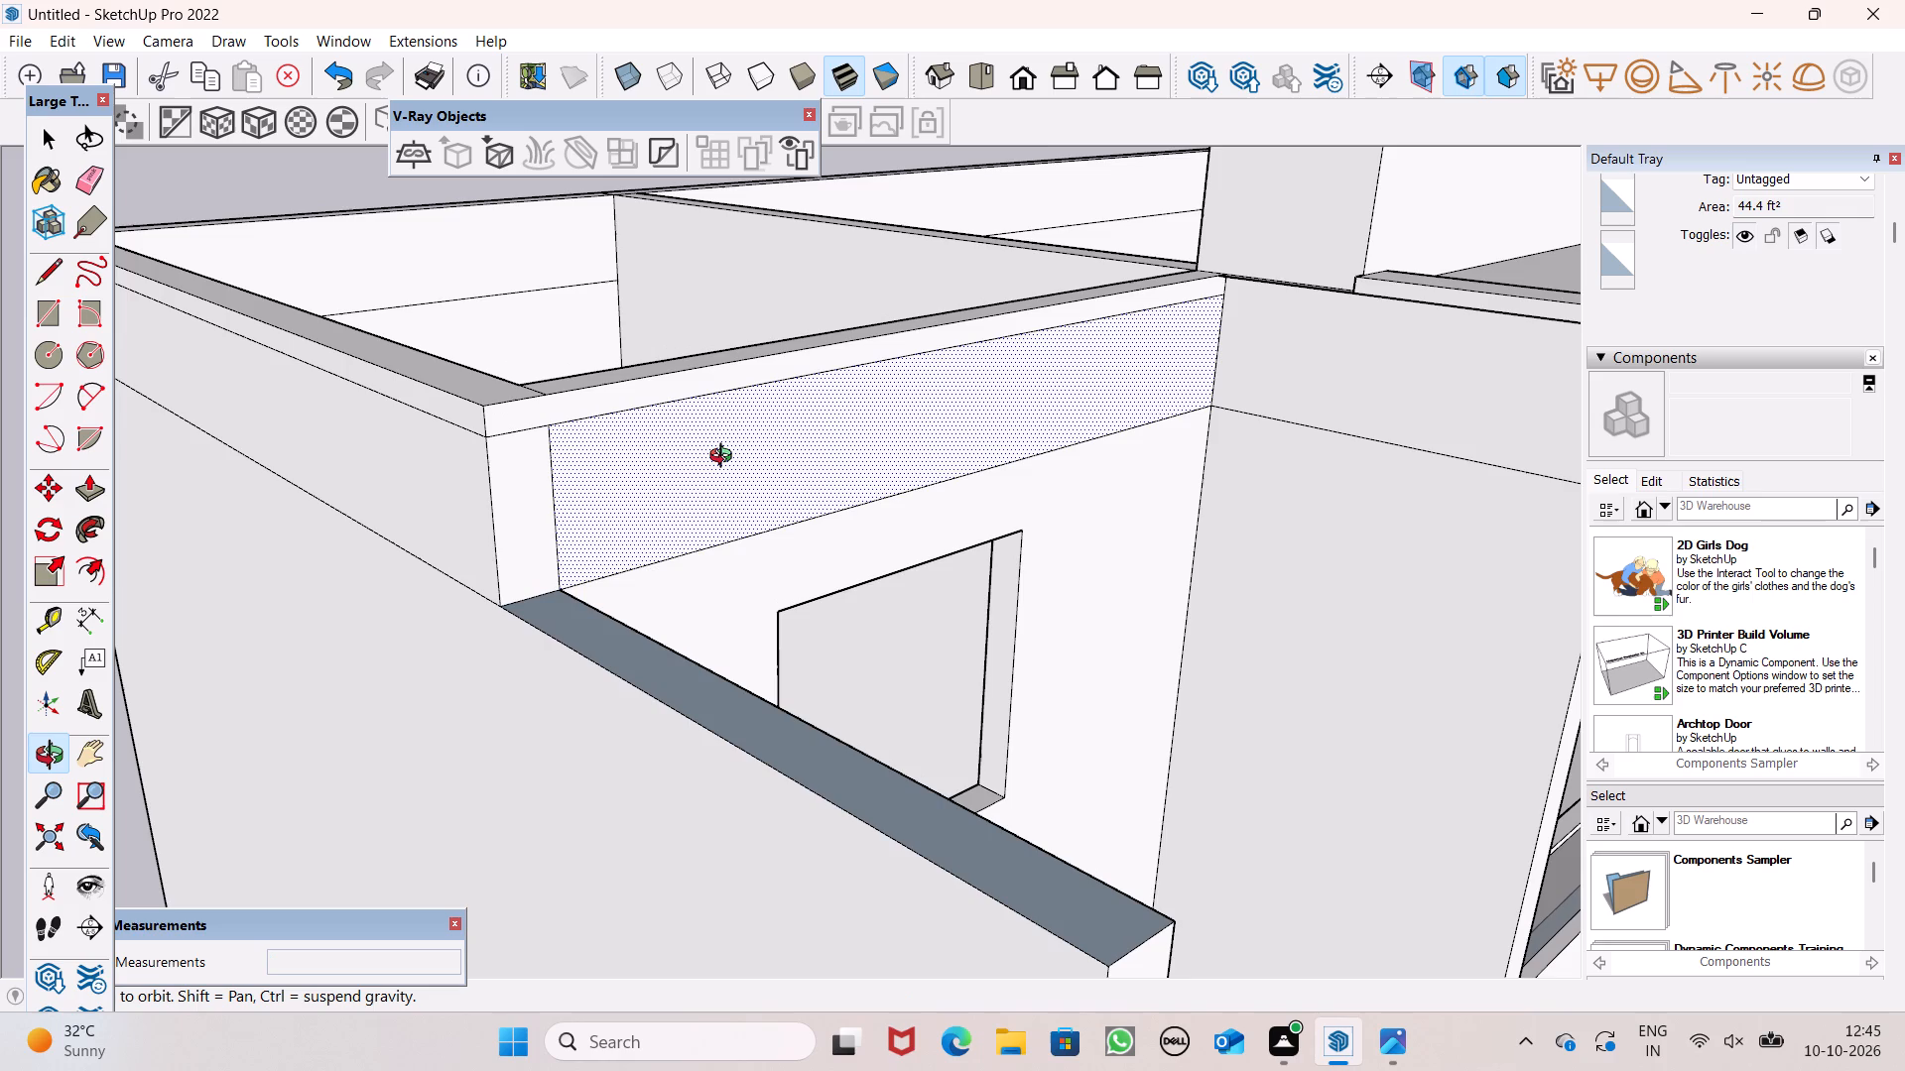
pyautogui.moveTo(725, 458); pyautogui.dragTo(630, 509, button='middle')
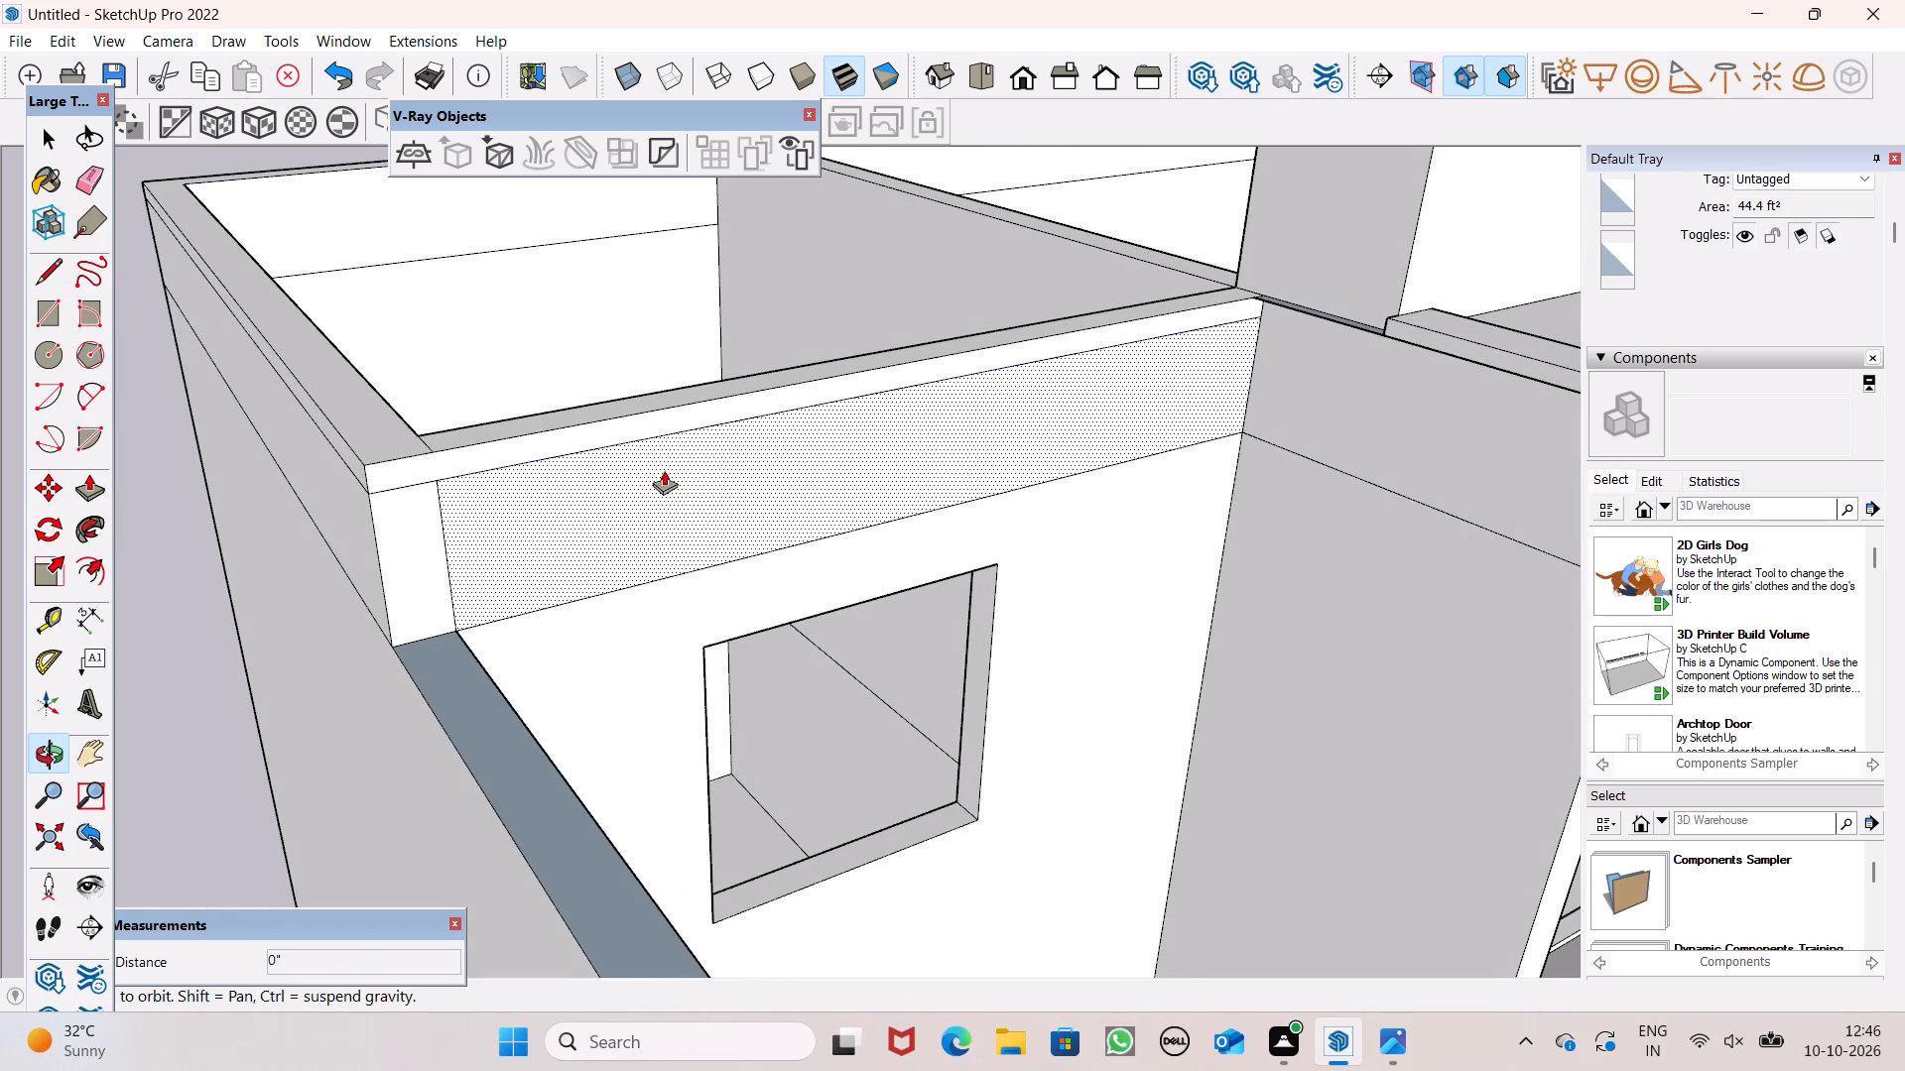
pyautogui.scroll(2, 664, 470)
pyautogui.scroll(2, 692, 570)
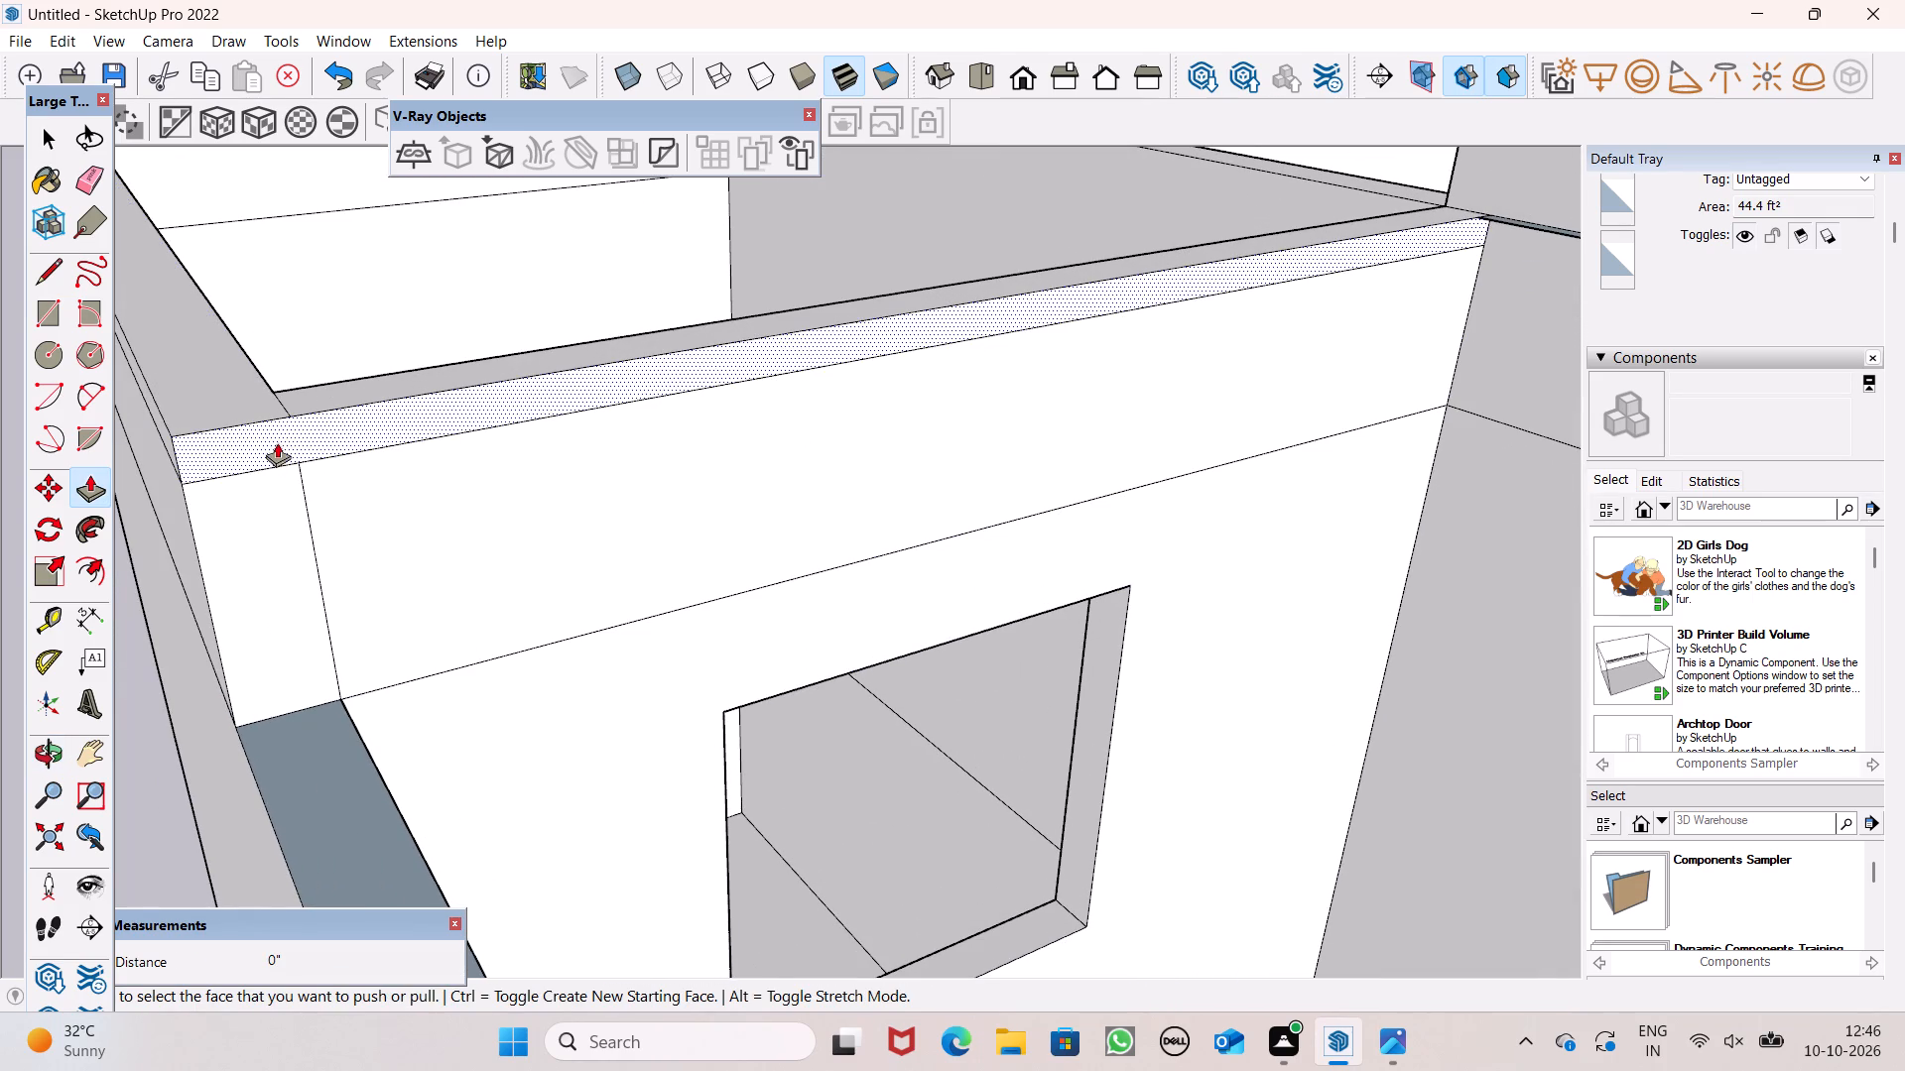
pyautogui.moveTo(277, 441); pyautogui.dragTo(288, 477)
pyautogui.scroll(-6, 485, 429)
pyautogui.moveTo(554, 469); pyautogui.dragTo(558, 456, button='middle')
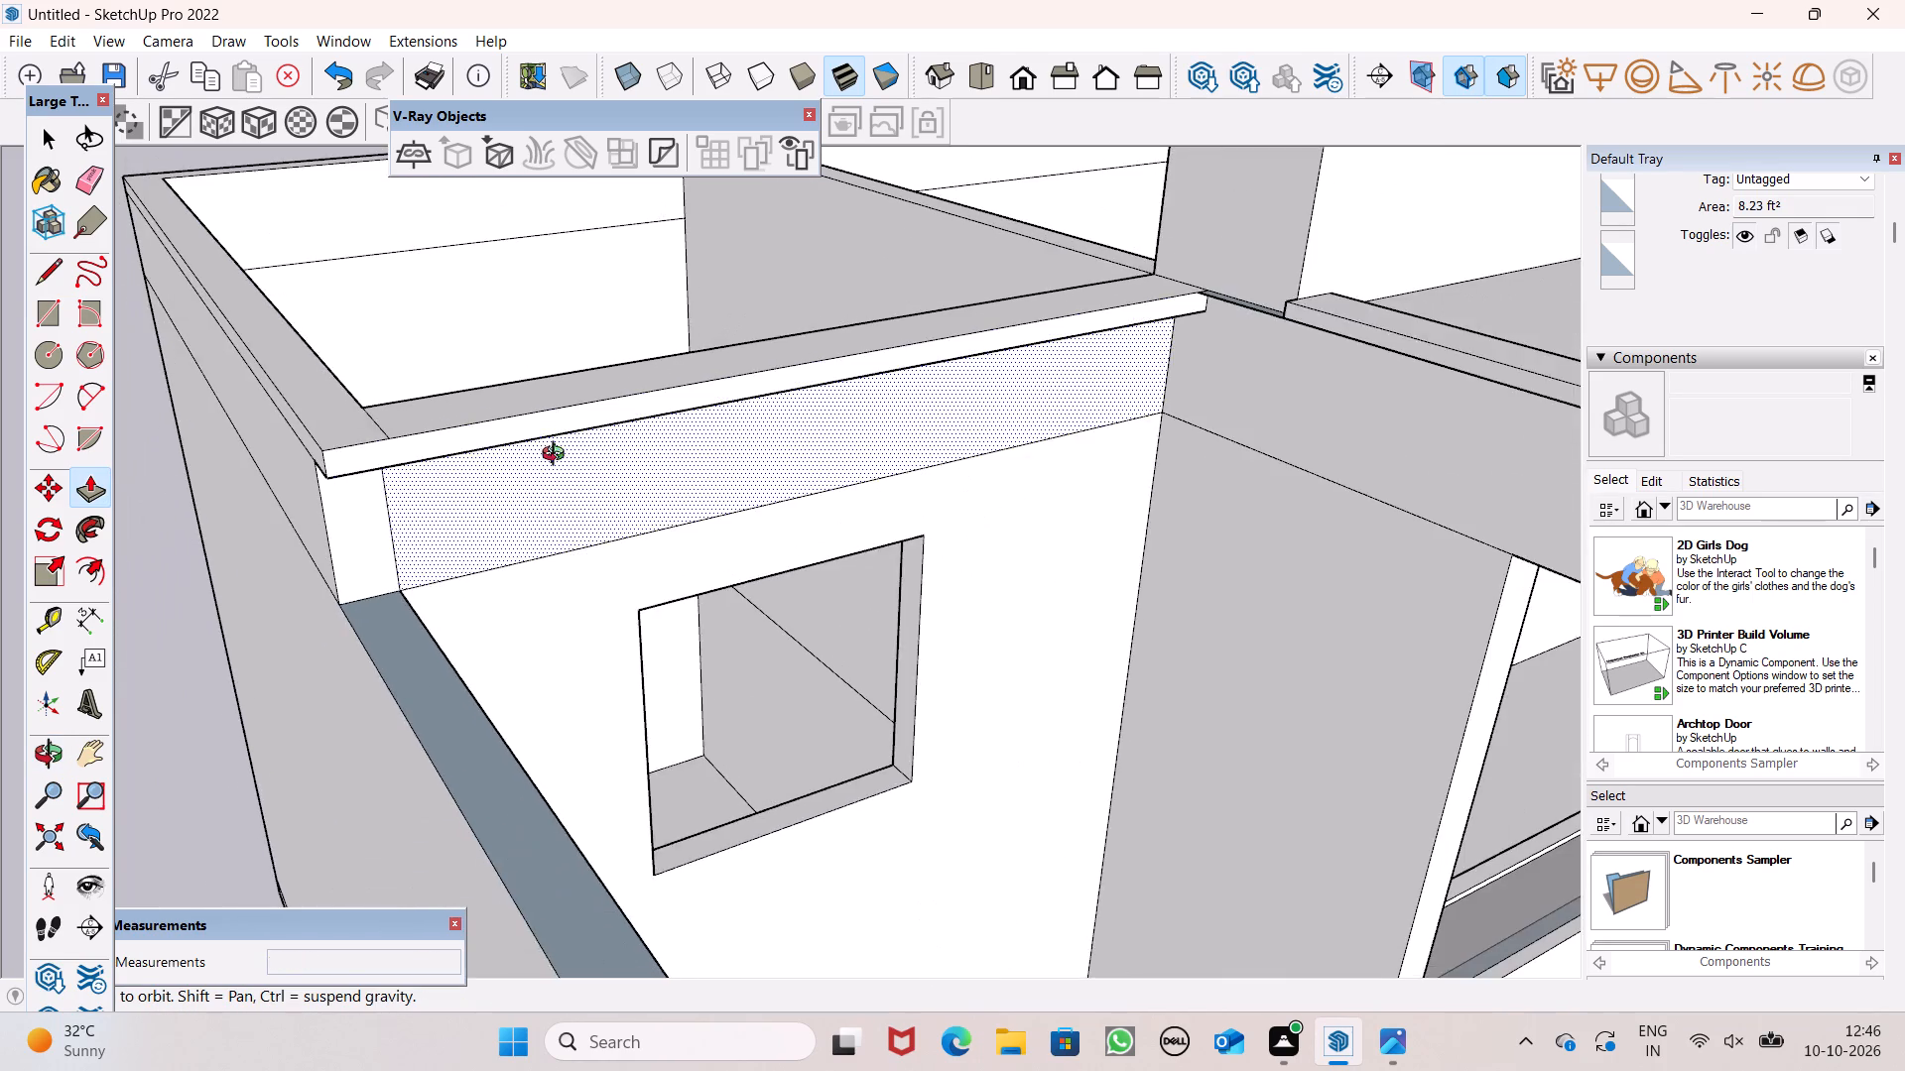
# Push/Pull the narrow top band along the side wing's outer side wall outward about 6 11/16".
pyautogui.moveTo(558, 456); pyautogui.dragTo(911, 339, button='middle')
pyautogui.scroll(2, 652, 330)
pyautogui.moveTo(714, 282); pyautogui.dragTo(702, 309)
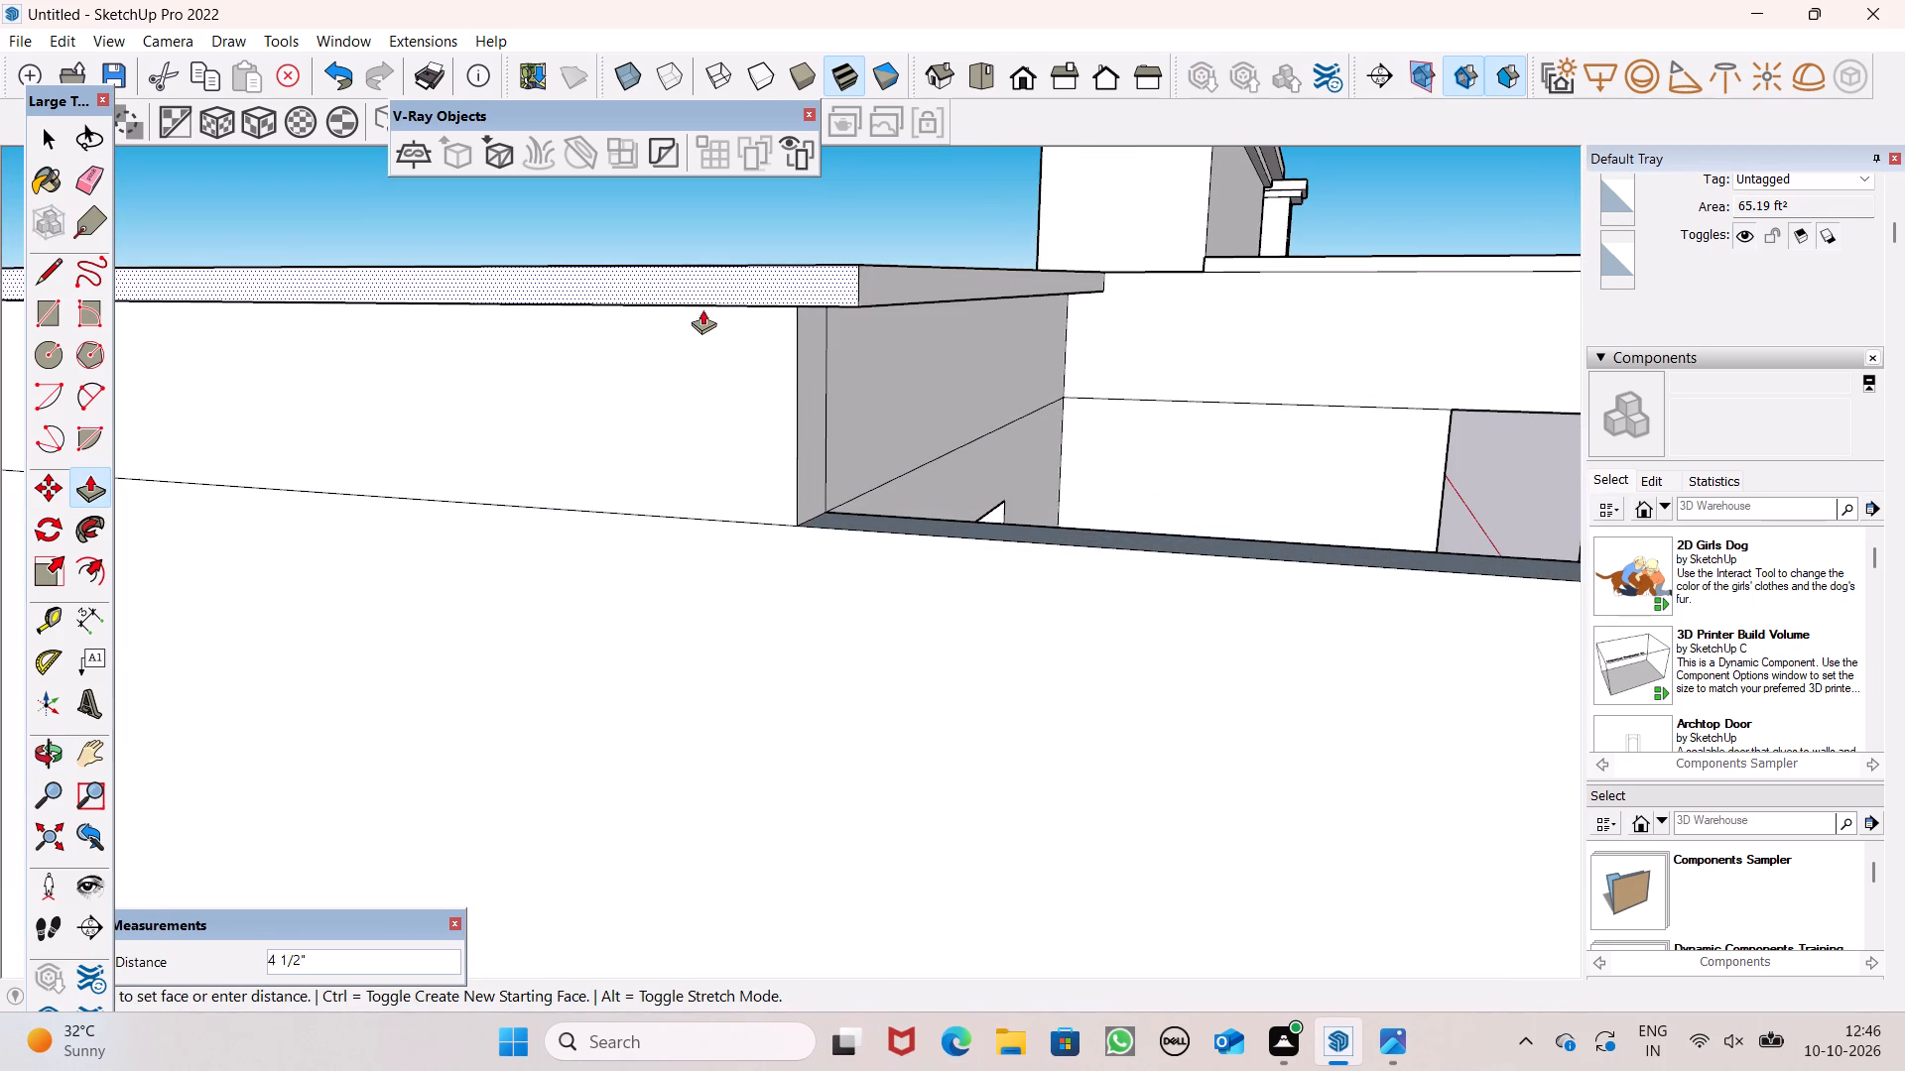
pyautogui.moveTo(702, 309); pyautogui.dragTo(697, 316)
pyautogui.scroll(-6, 860, 356)
pyautogui.moveTo(918, 357); pyautogui.dragTo(663, 411, button='middle')
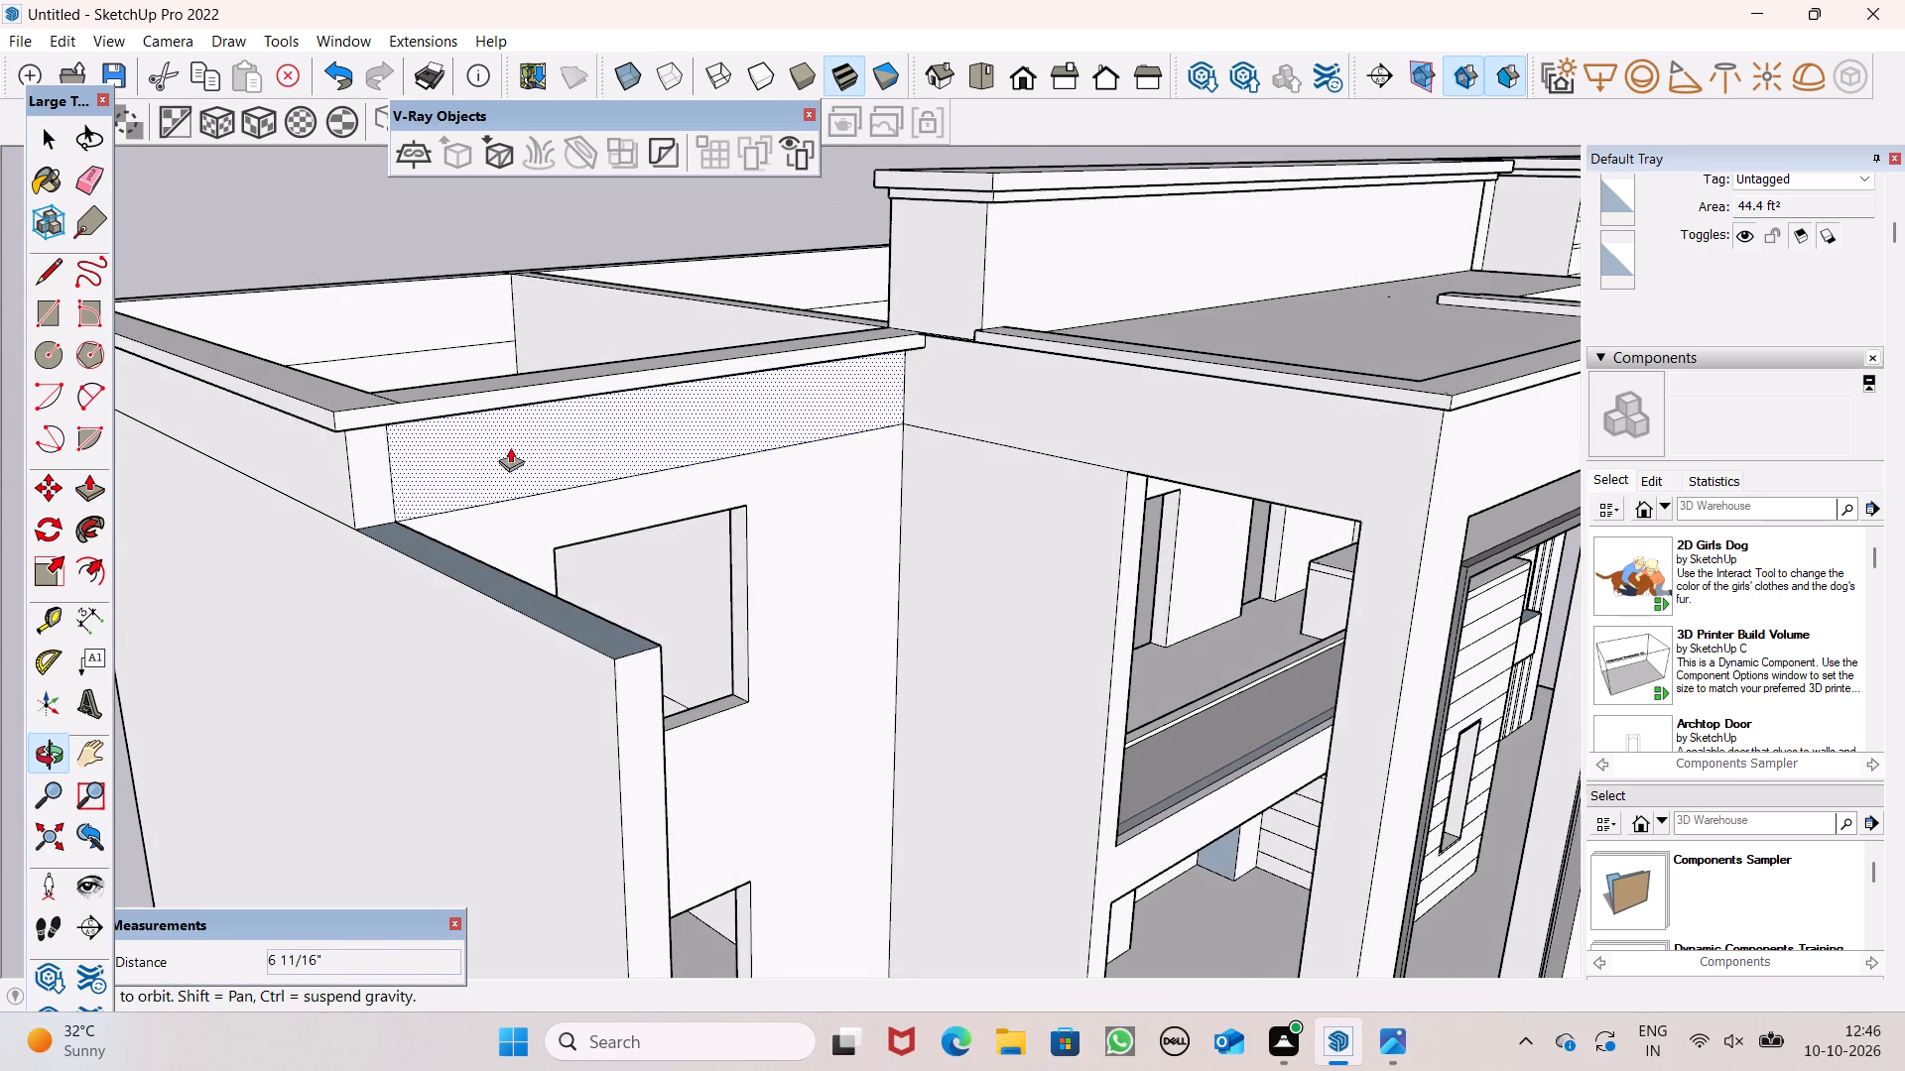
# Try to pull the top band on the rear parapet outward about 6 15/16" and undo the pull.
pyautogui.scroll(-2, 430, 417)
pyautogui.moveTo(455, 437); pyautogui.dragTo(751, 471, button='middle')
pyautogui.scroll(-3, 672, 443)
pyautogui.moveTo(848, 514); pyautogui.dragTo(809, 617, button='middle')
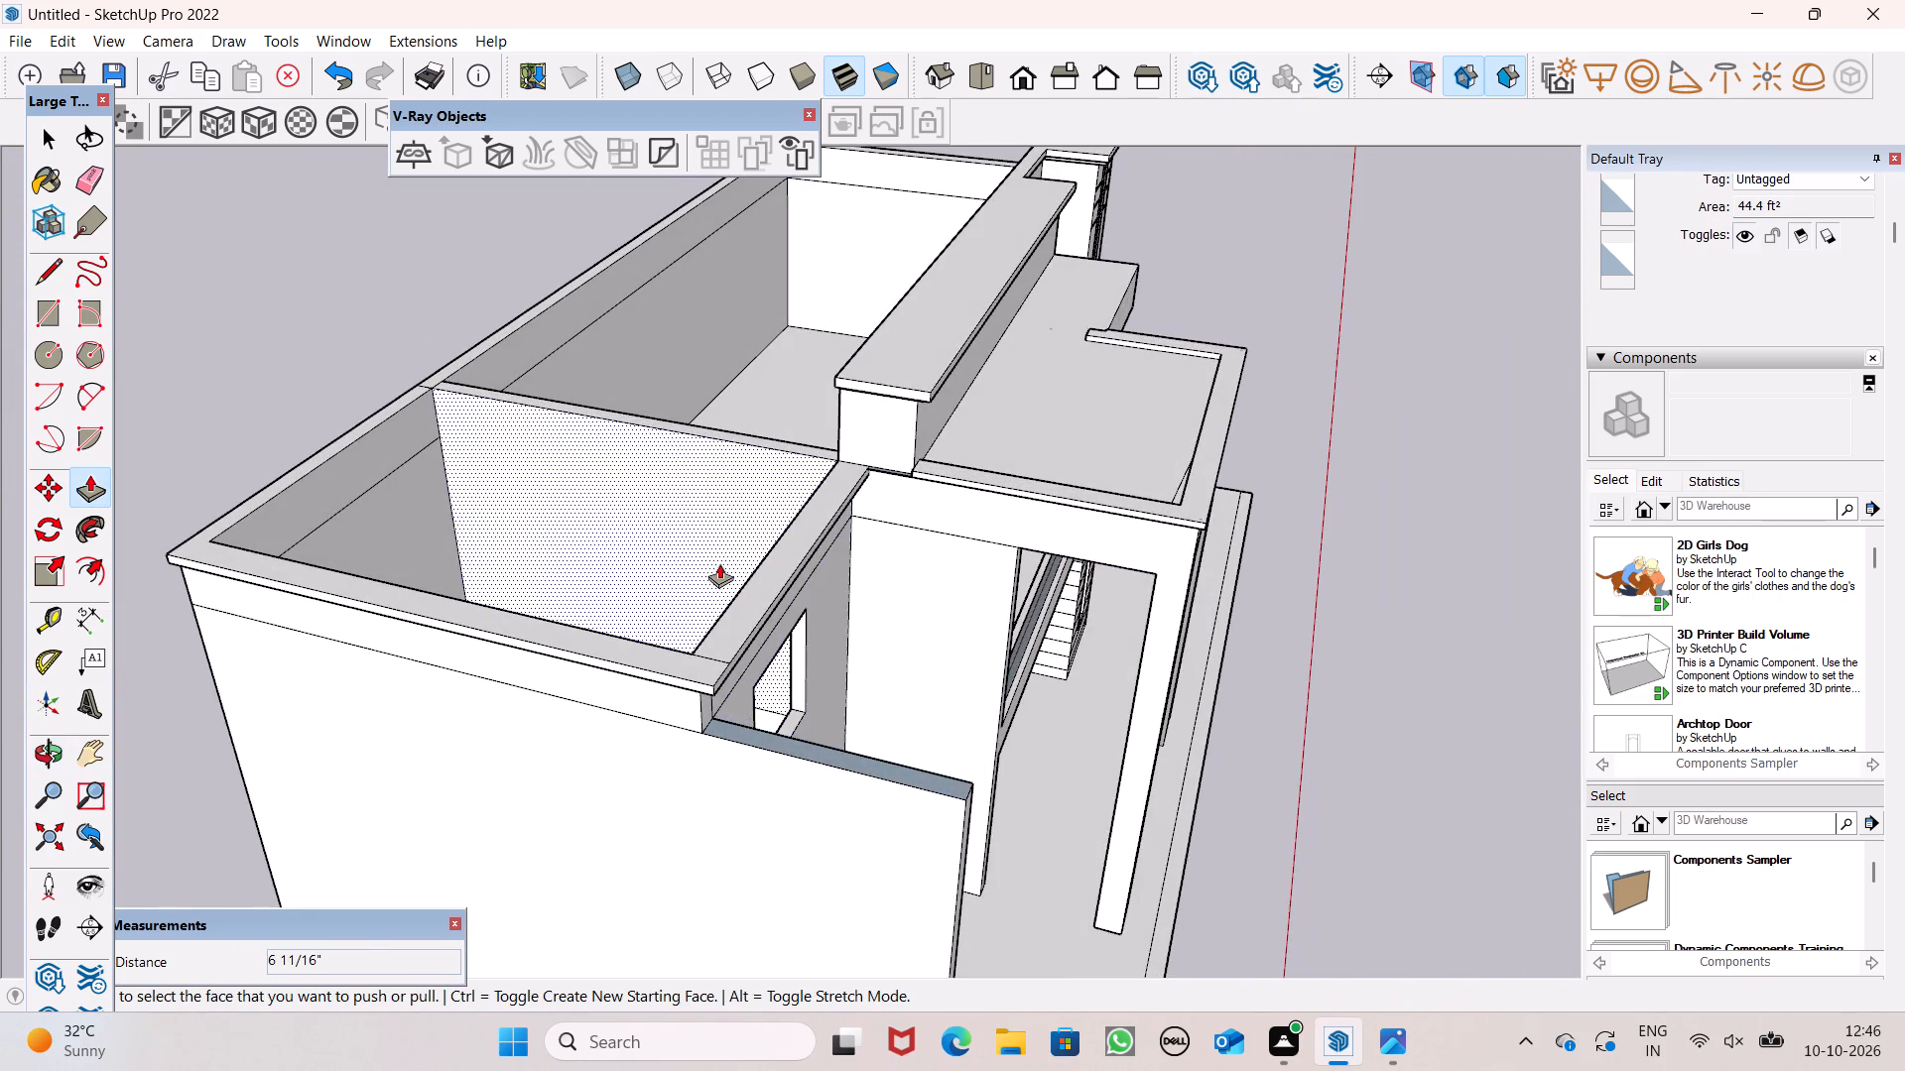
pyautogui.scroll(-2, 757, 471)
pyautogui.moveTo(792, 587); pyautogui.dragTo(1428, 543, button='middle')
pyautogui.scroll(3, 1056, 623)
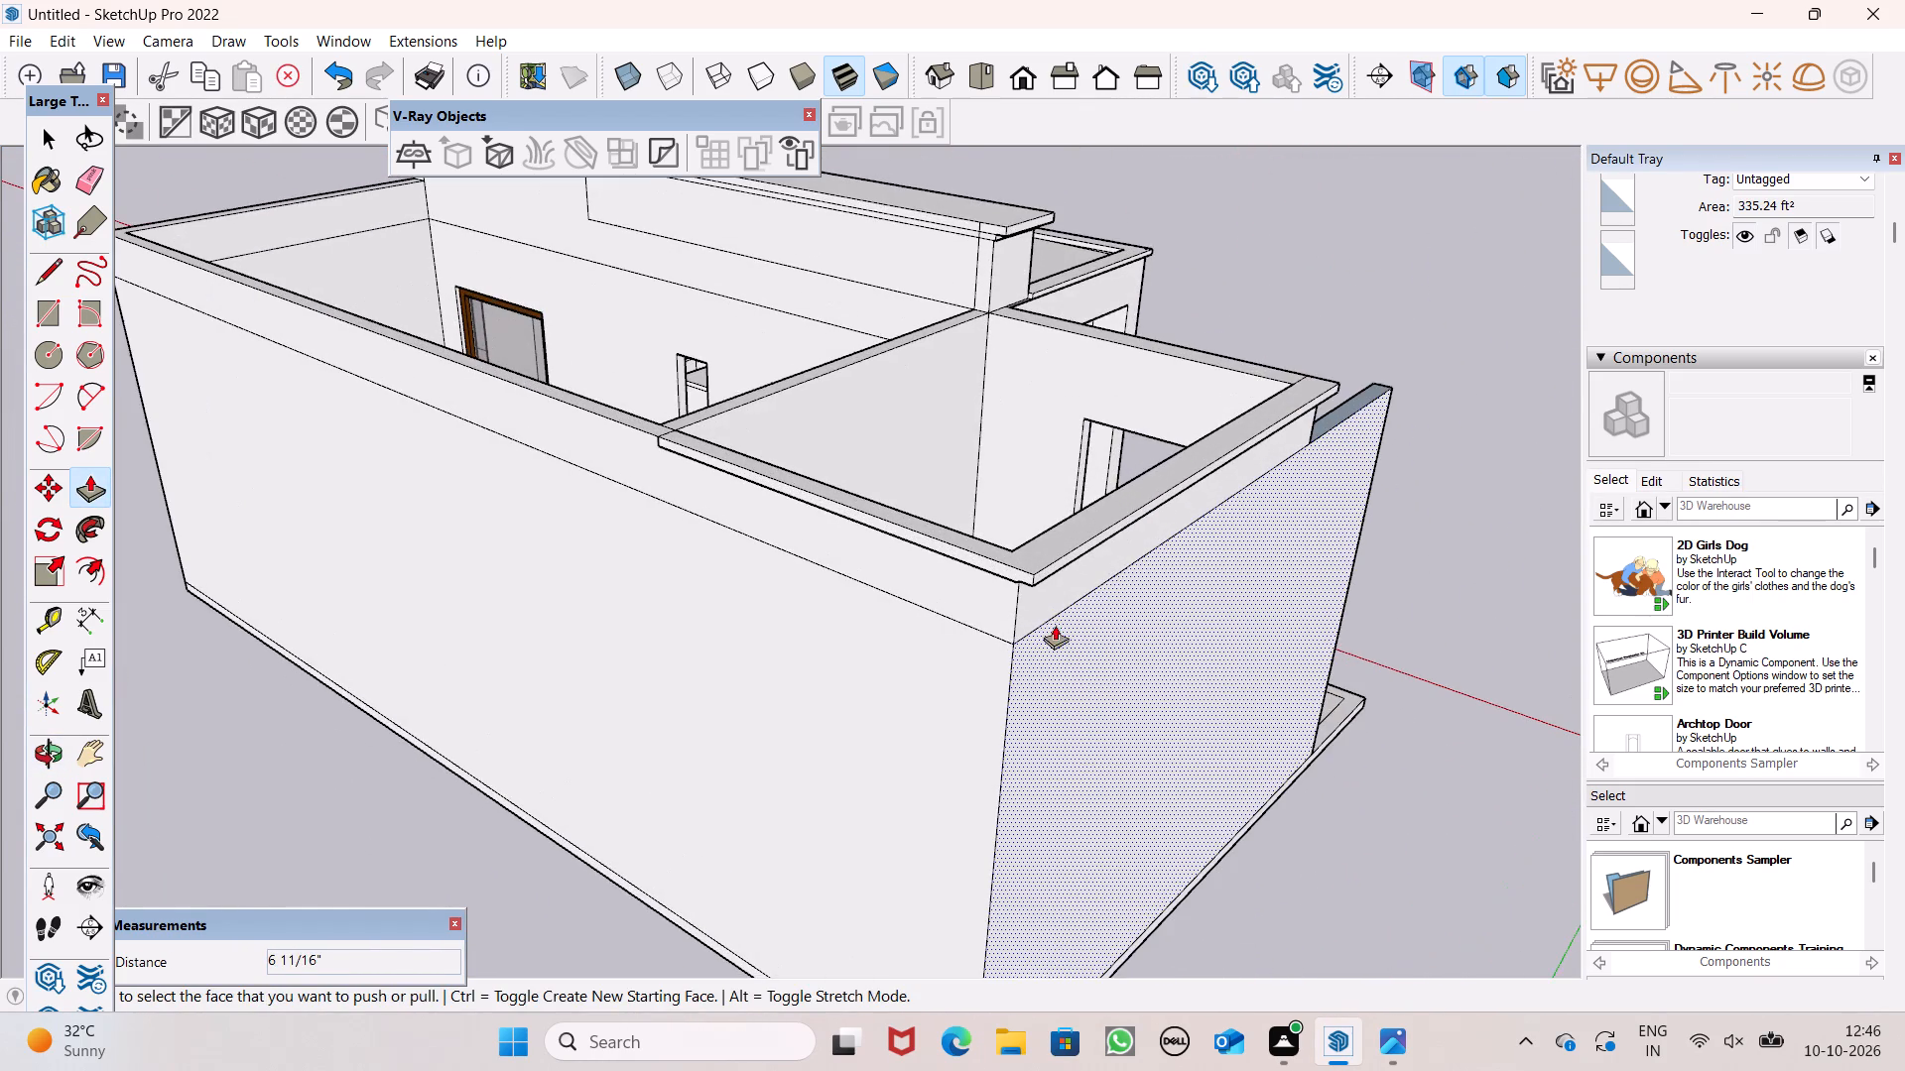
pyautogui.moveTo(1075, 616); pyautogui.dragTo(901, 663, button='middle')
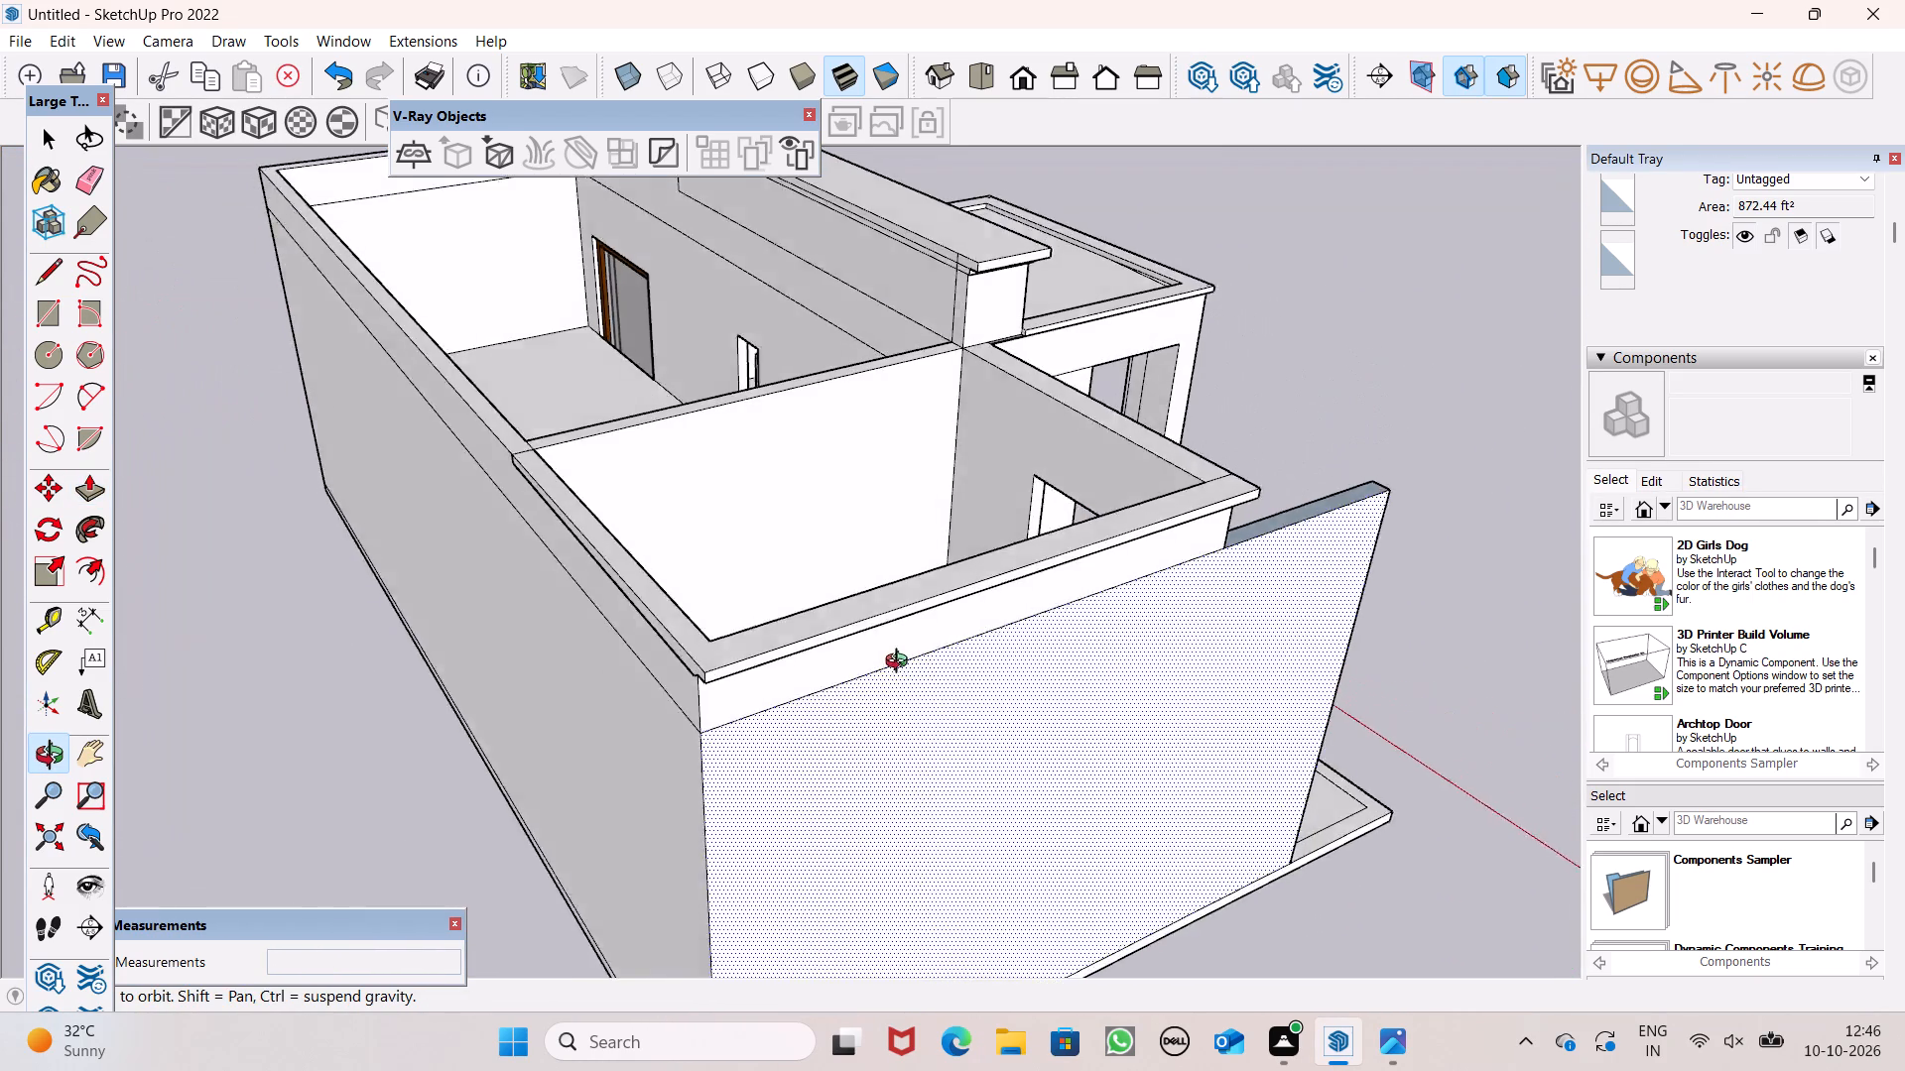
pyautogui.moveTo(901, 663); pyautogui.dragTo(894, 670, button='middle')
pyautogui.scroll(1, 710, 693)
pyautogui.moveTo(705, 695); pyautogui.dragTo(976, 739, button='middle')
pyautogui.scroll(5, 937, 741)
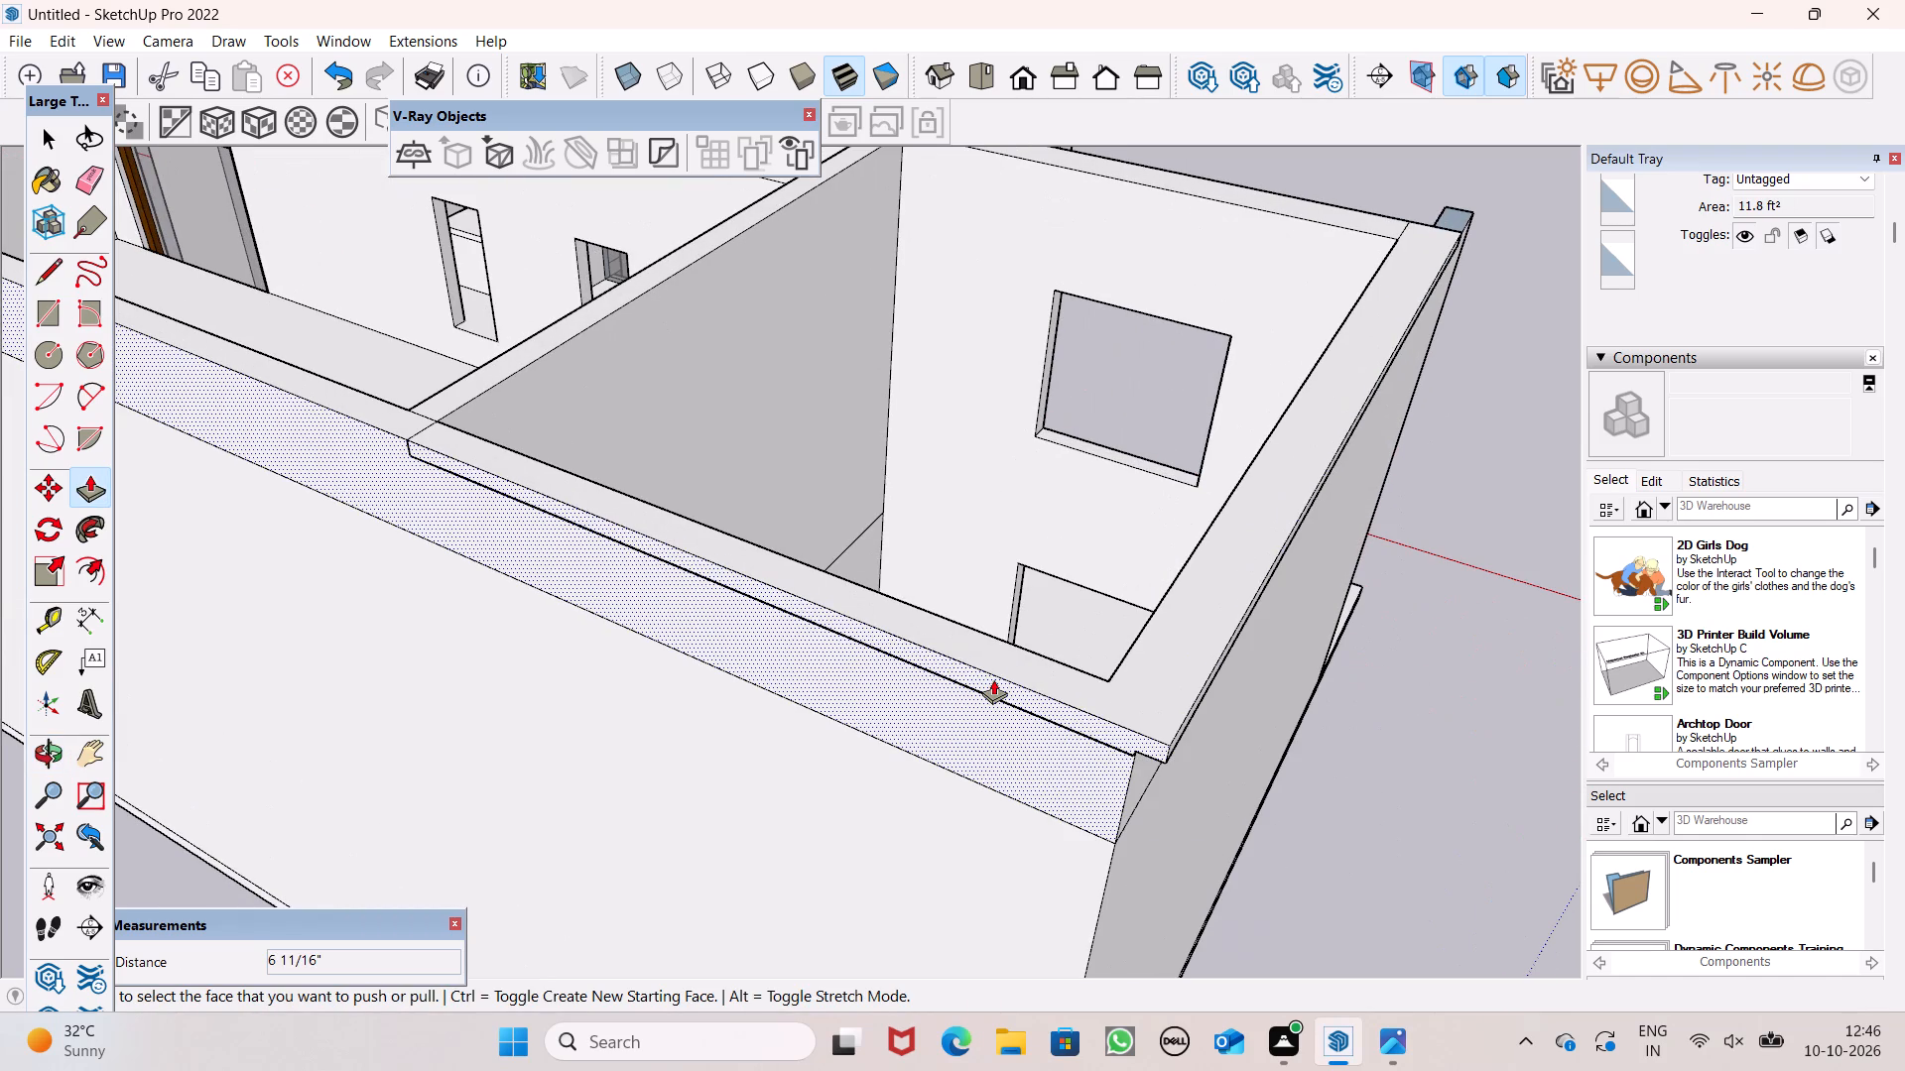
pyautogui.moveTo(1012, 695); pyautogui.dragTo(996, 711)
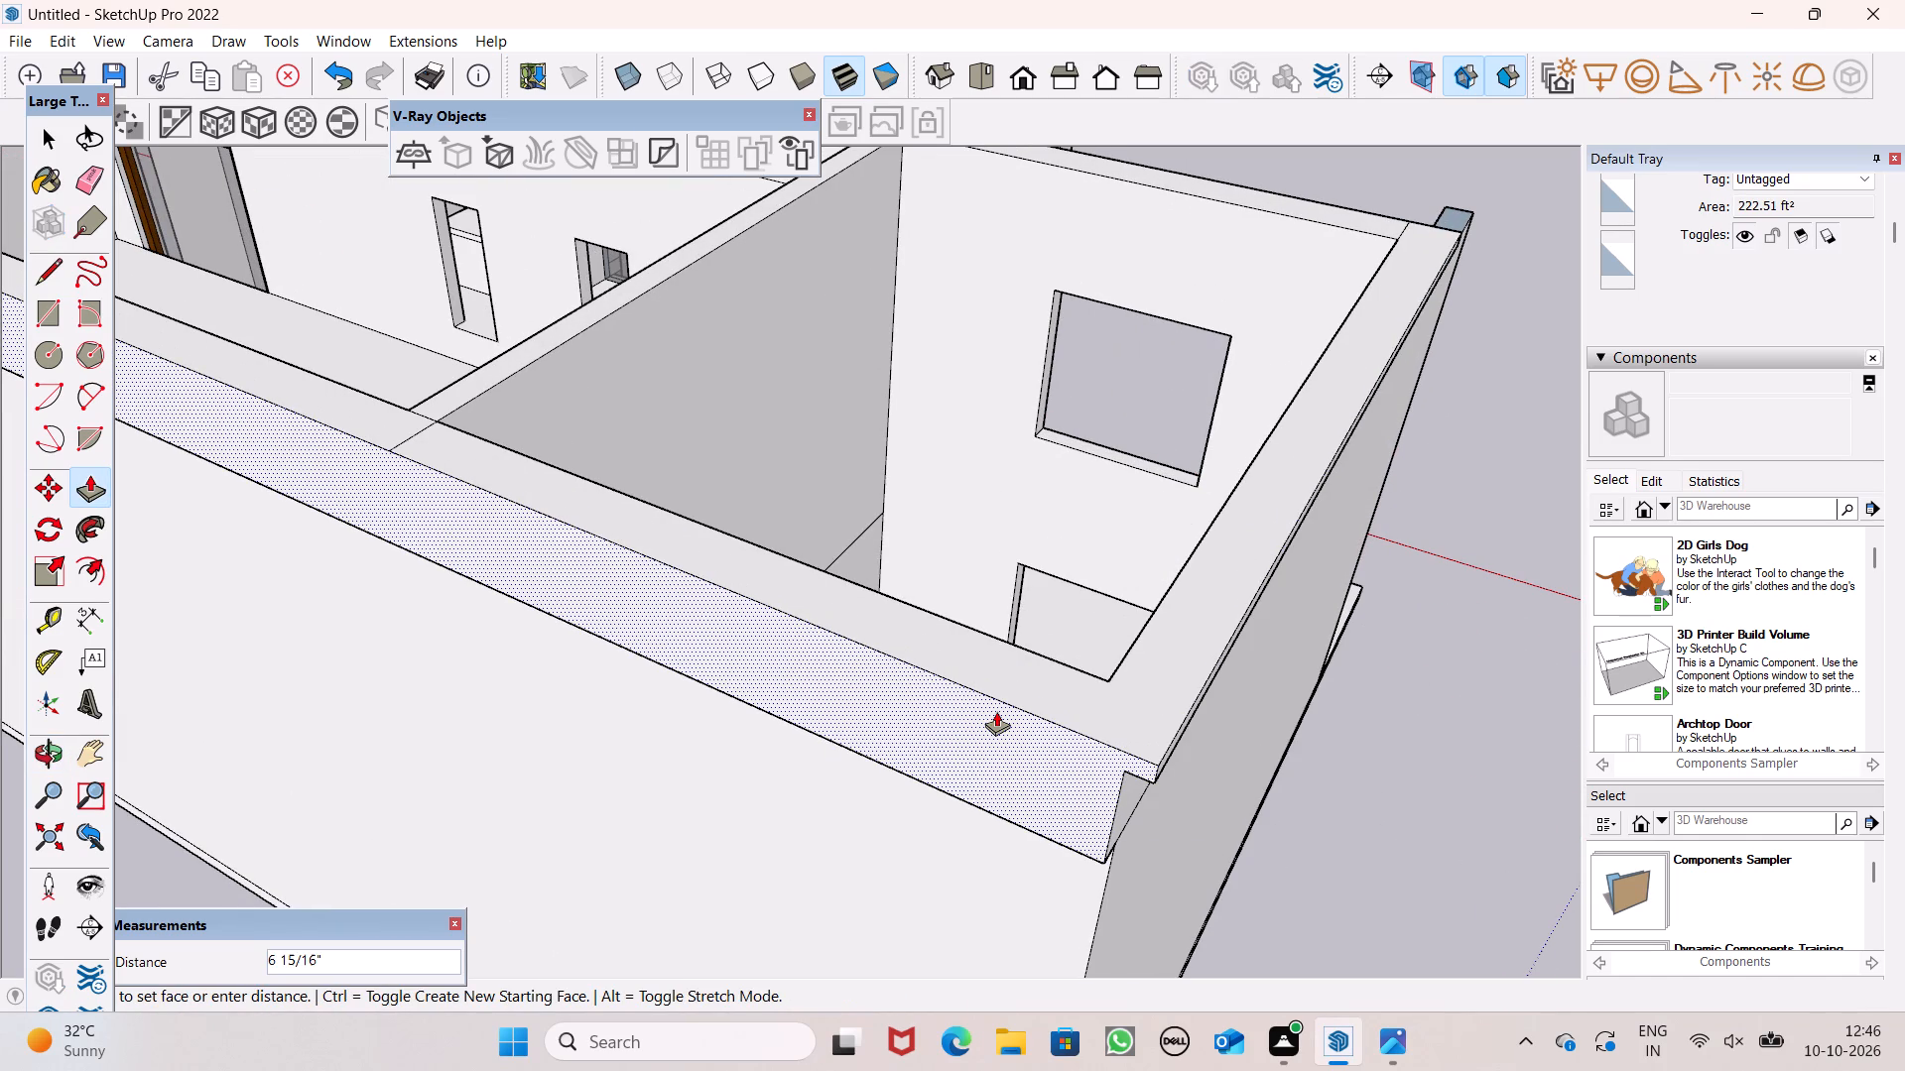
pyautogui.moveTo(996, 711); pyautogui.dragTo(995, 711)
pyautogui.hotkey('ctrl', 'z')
# Examine the side wing's parapet bands and corners from the rear, outer side and front.
pyautogui.scroll(1, 1177, 737)
pyautogui.moveTo(1177, 737); pyautogui.dragTo(1203, 565, button='middle')
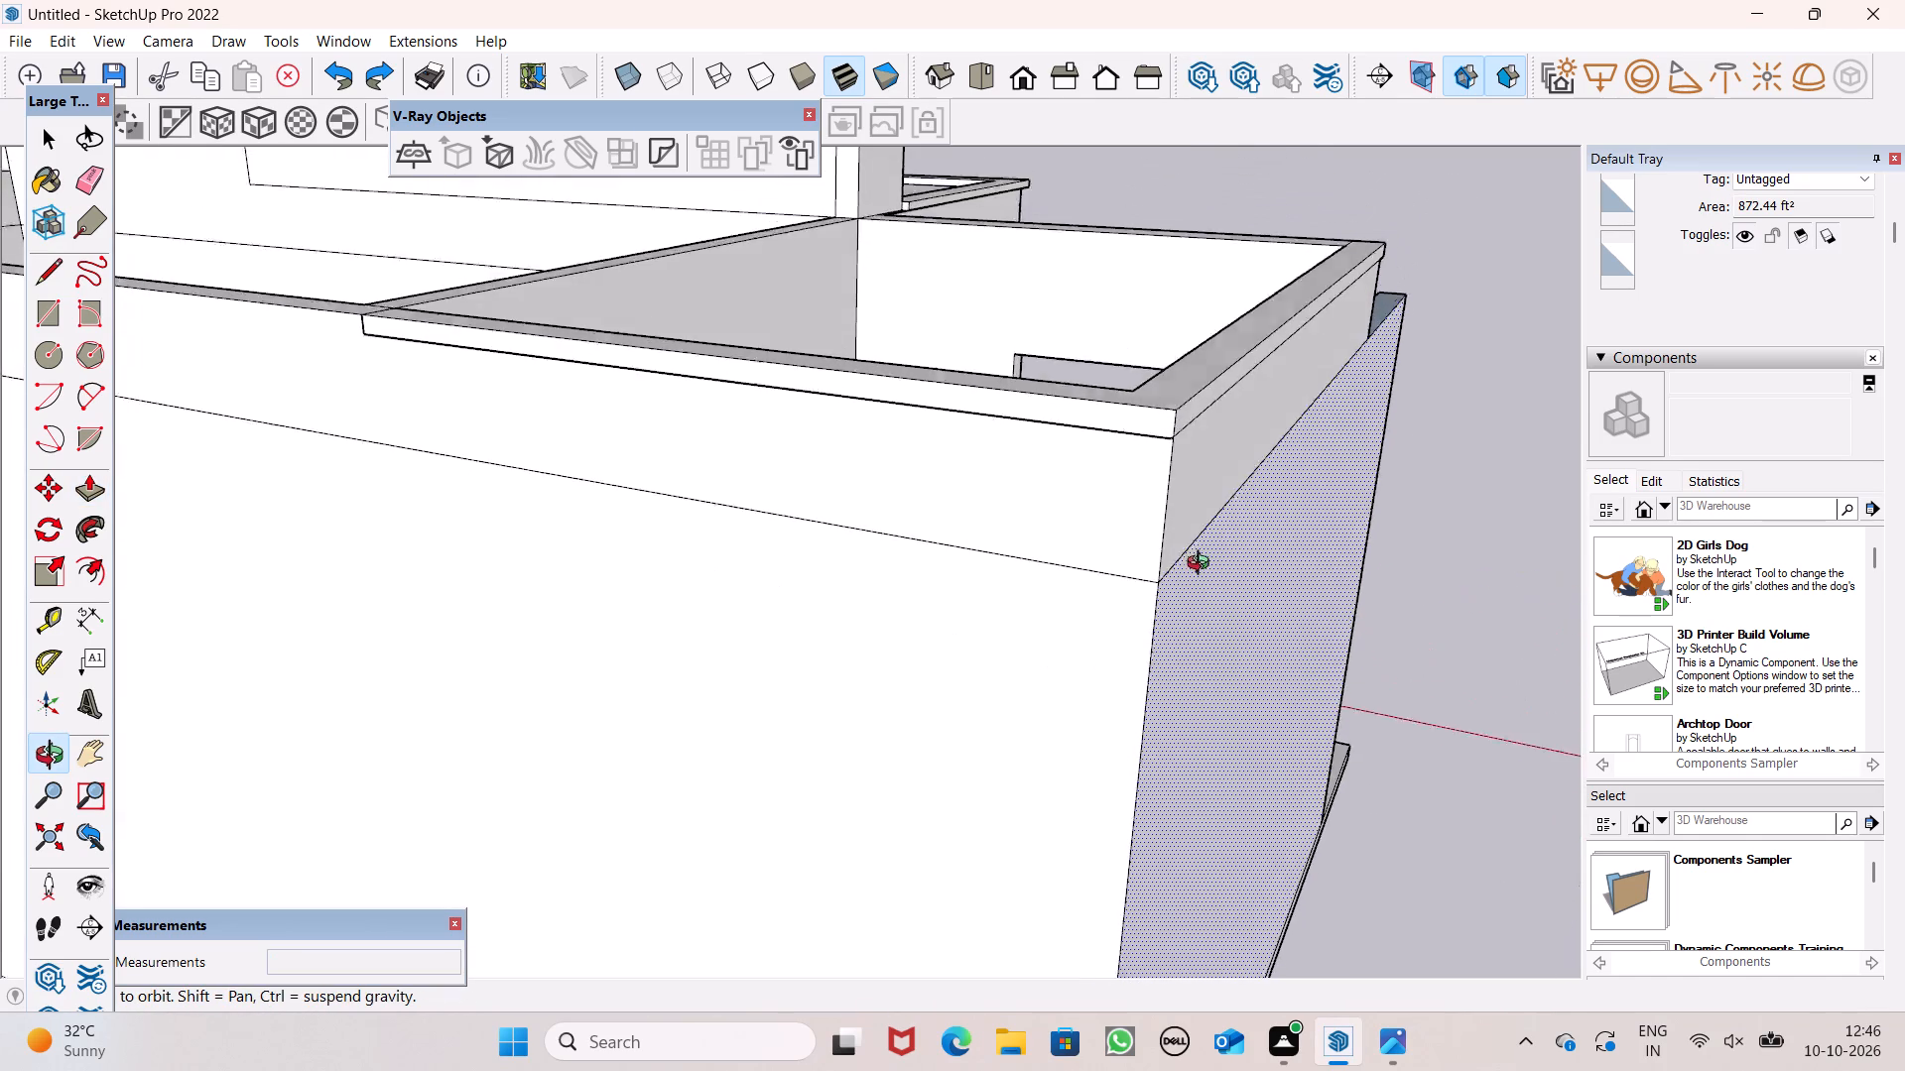
pyautogui.moveTo(1203, 565); pyautogui.dragTo(1203, 562, button='middle')
pyautogui.scroll(-1, 1170, 532)
pyautogui.moveTo(1173, 532); pyautogui.dragTo(422, 540, button='middle')
pyautogui.scroll(-2, 487, 438)
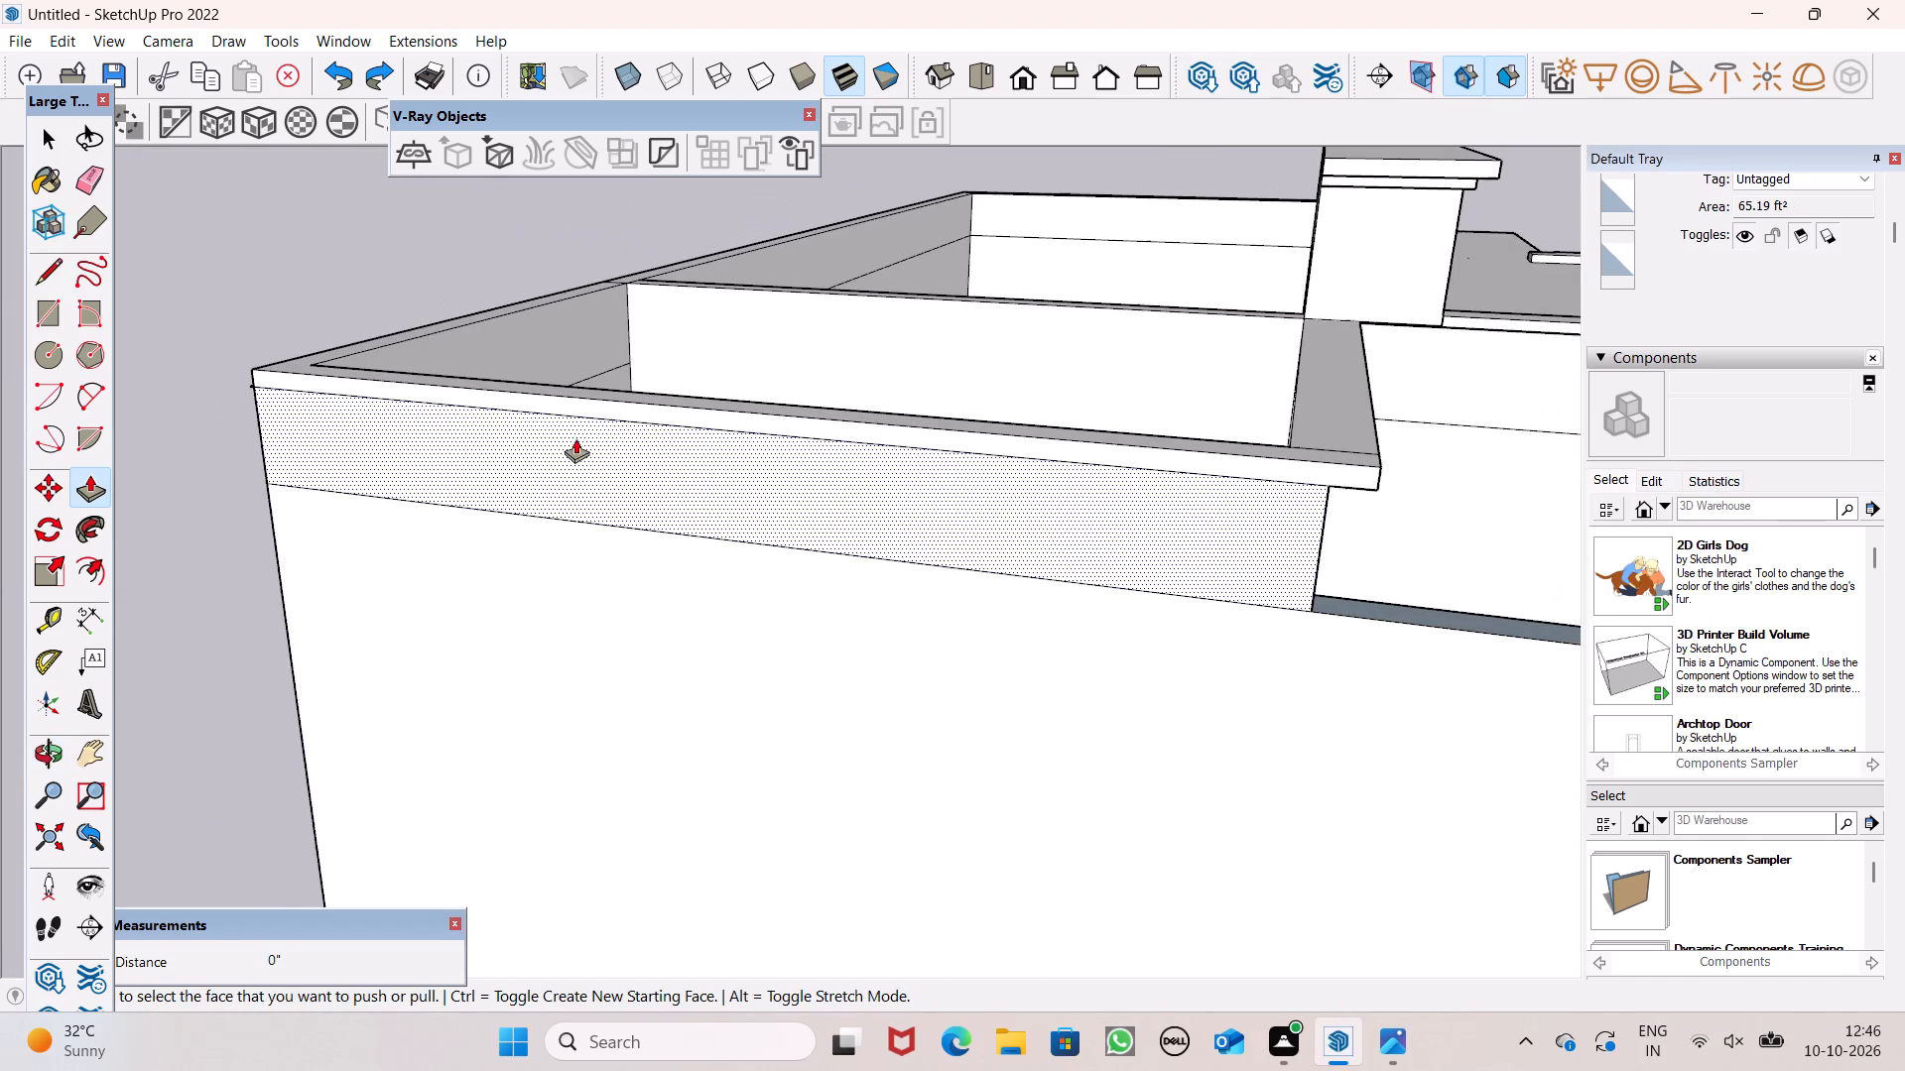
pyautogui.scroll(-4, 603, 450)
pyautogui.moveTo(625, 471); pyautogui.dragTo(300, 476, button='middle')
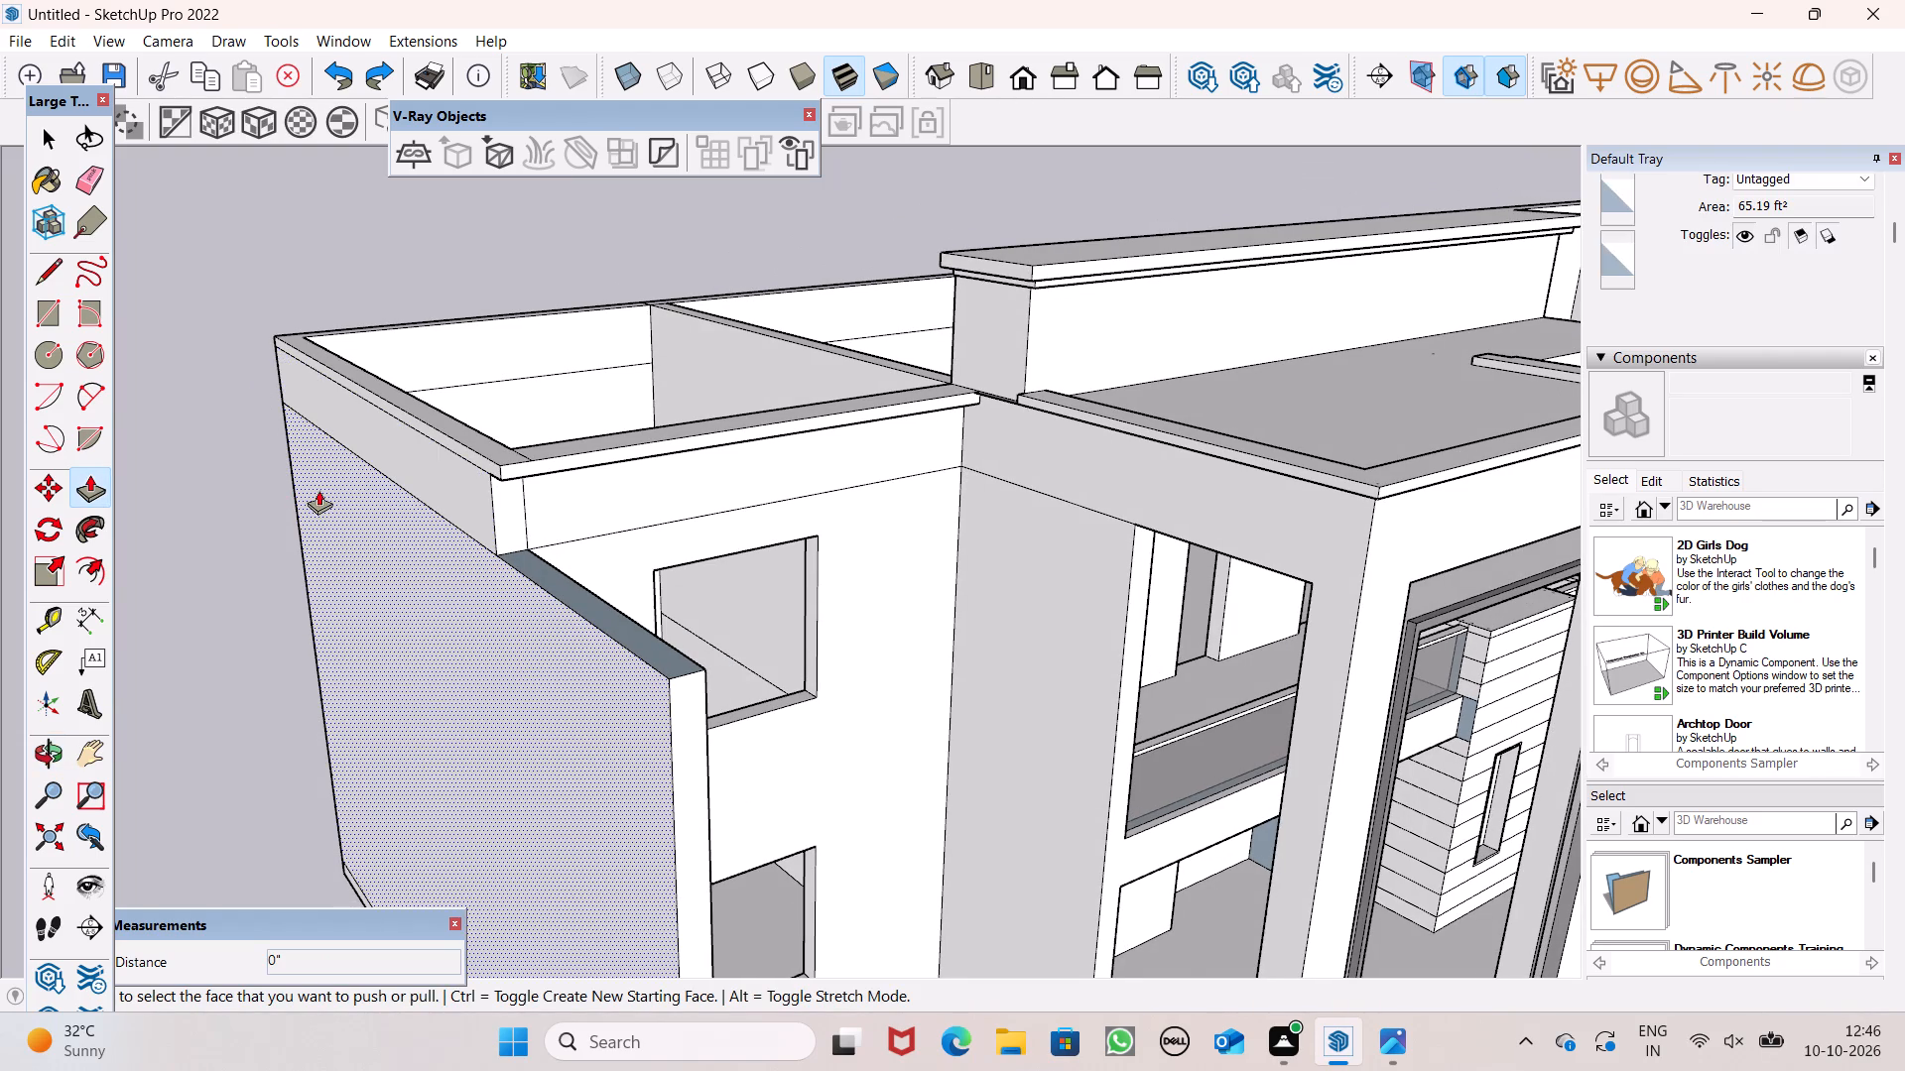
pyautogui.scroll(-2, 369, 471)
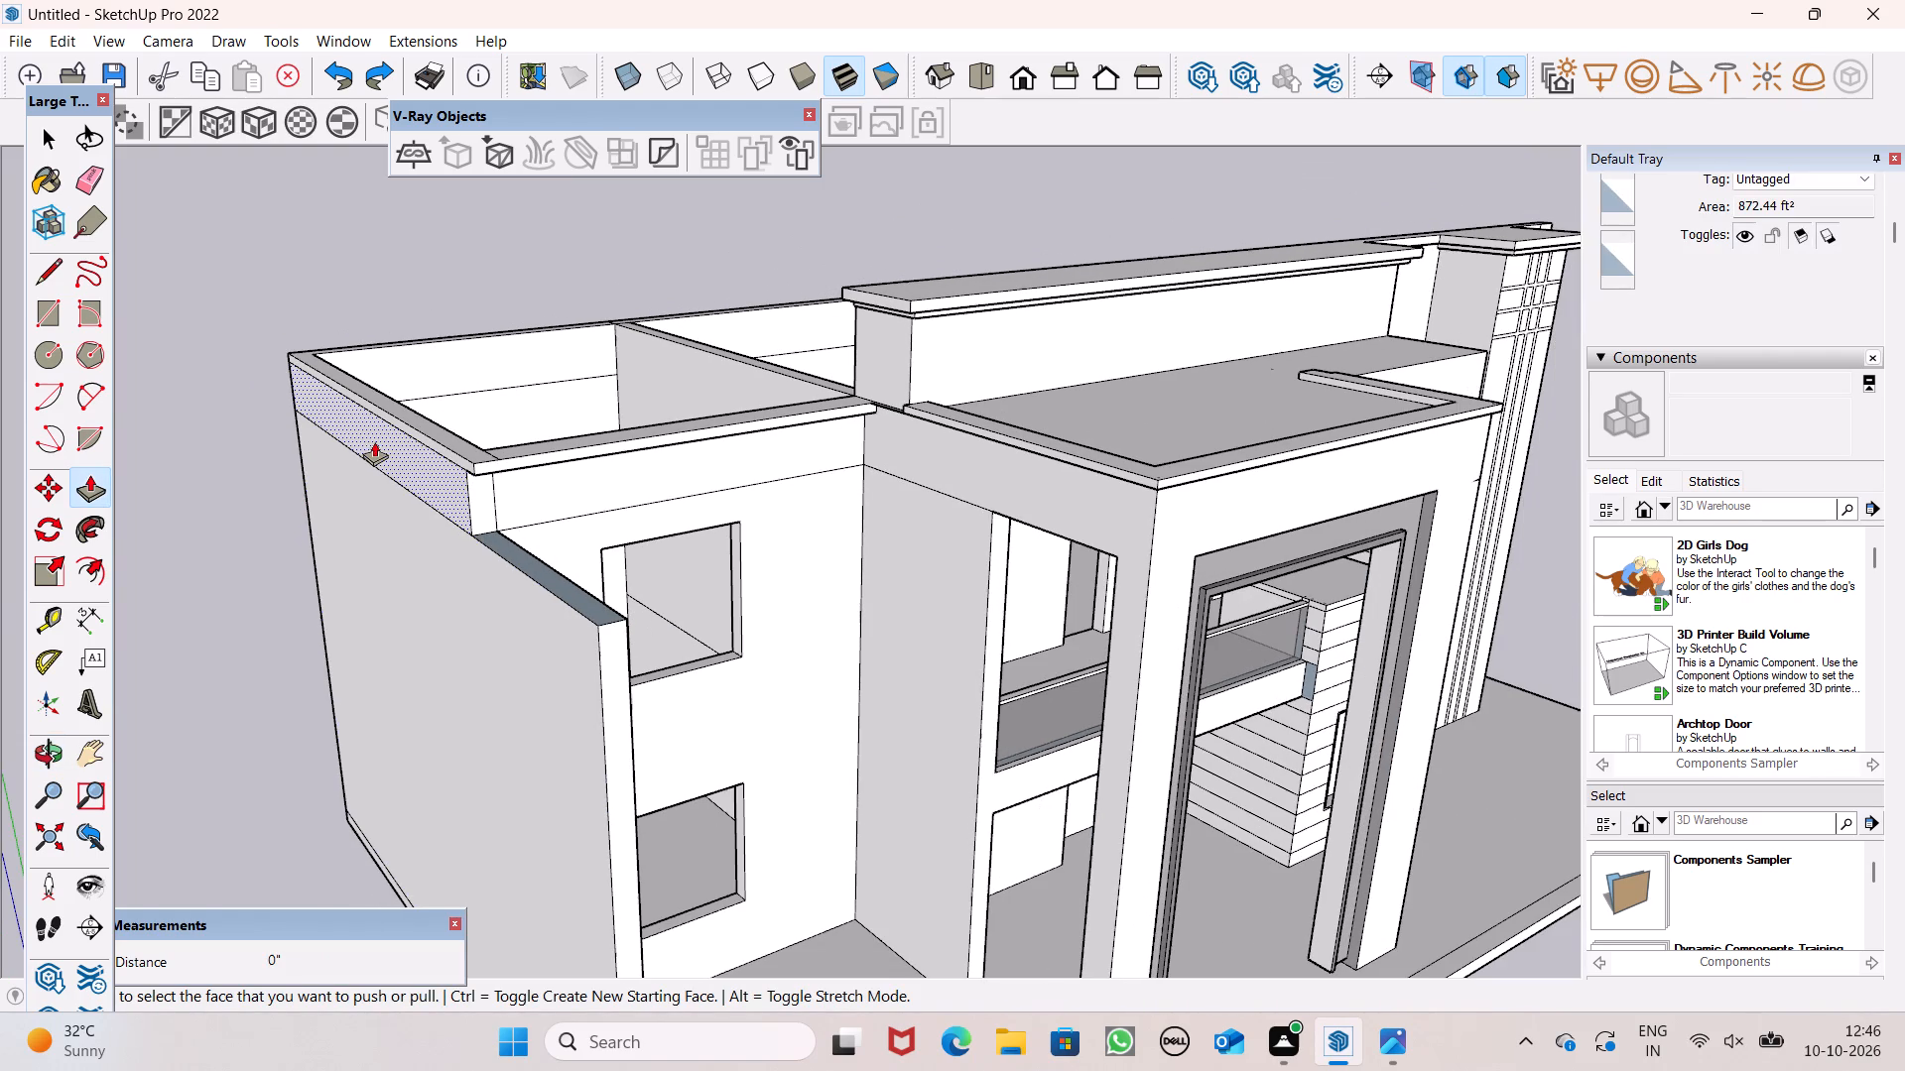
pyautogui.scroll(-6, 390, 409)
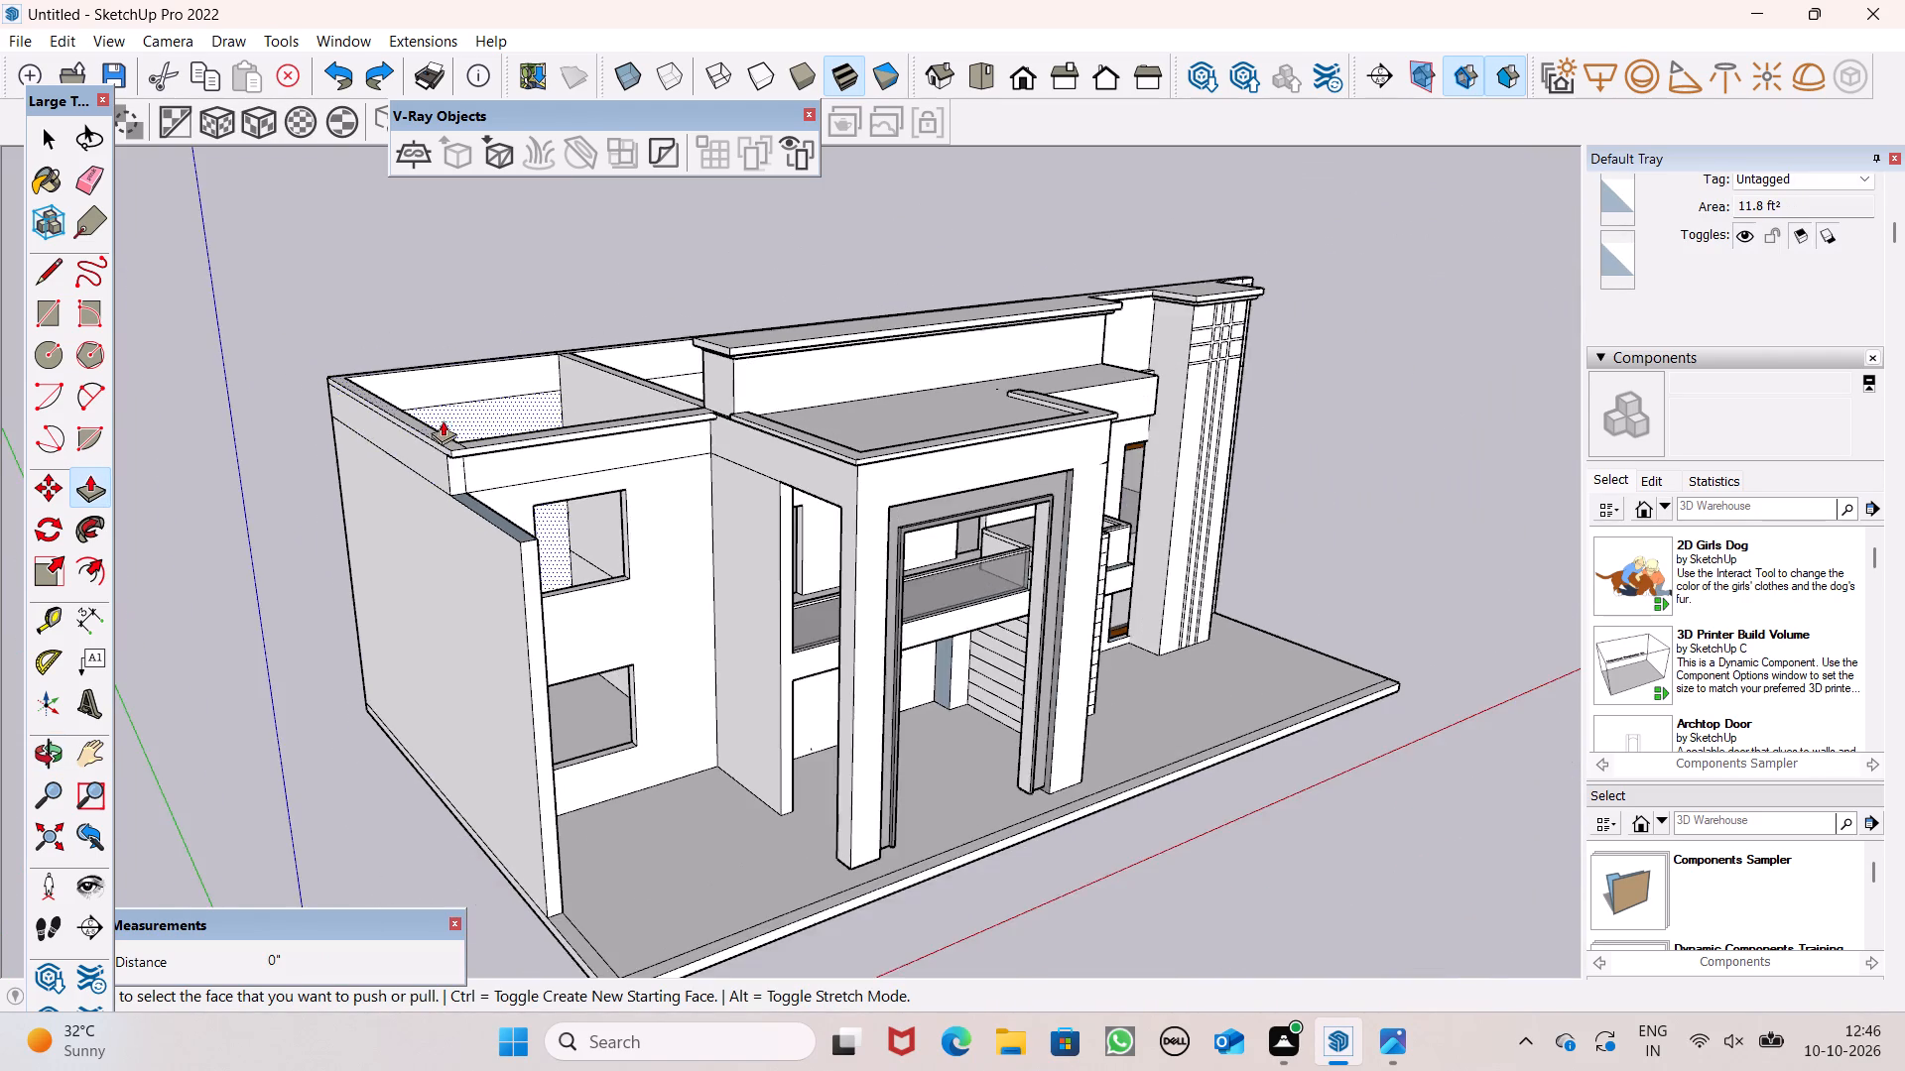
pyautogui.moveTo(492, 469); pyautogui.dragTo(571, 574, button='middle')
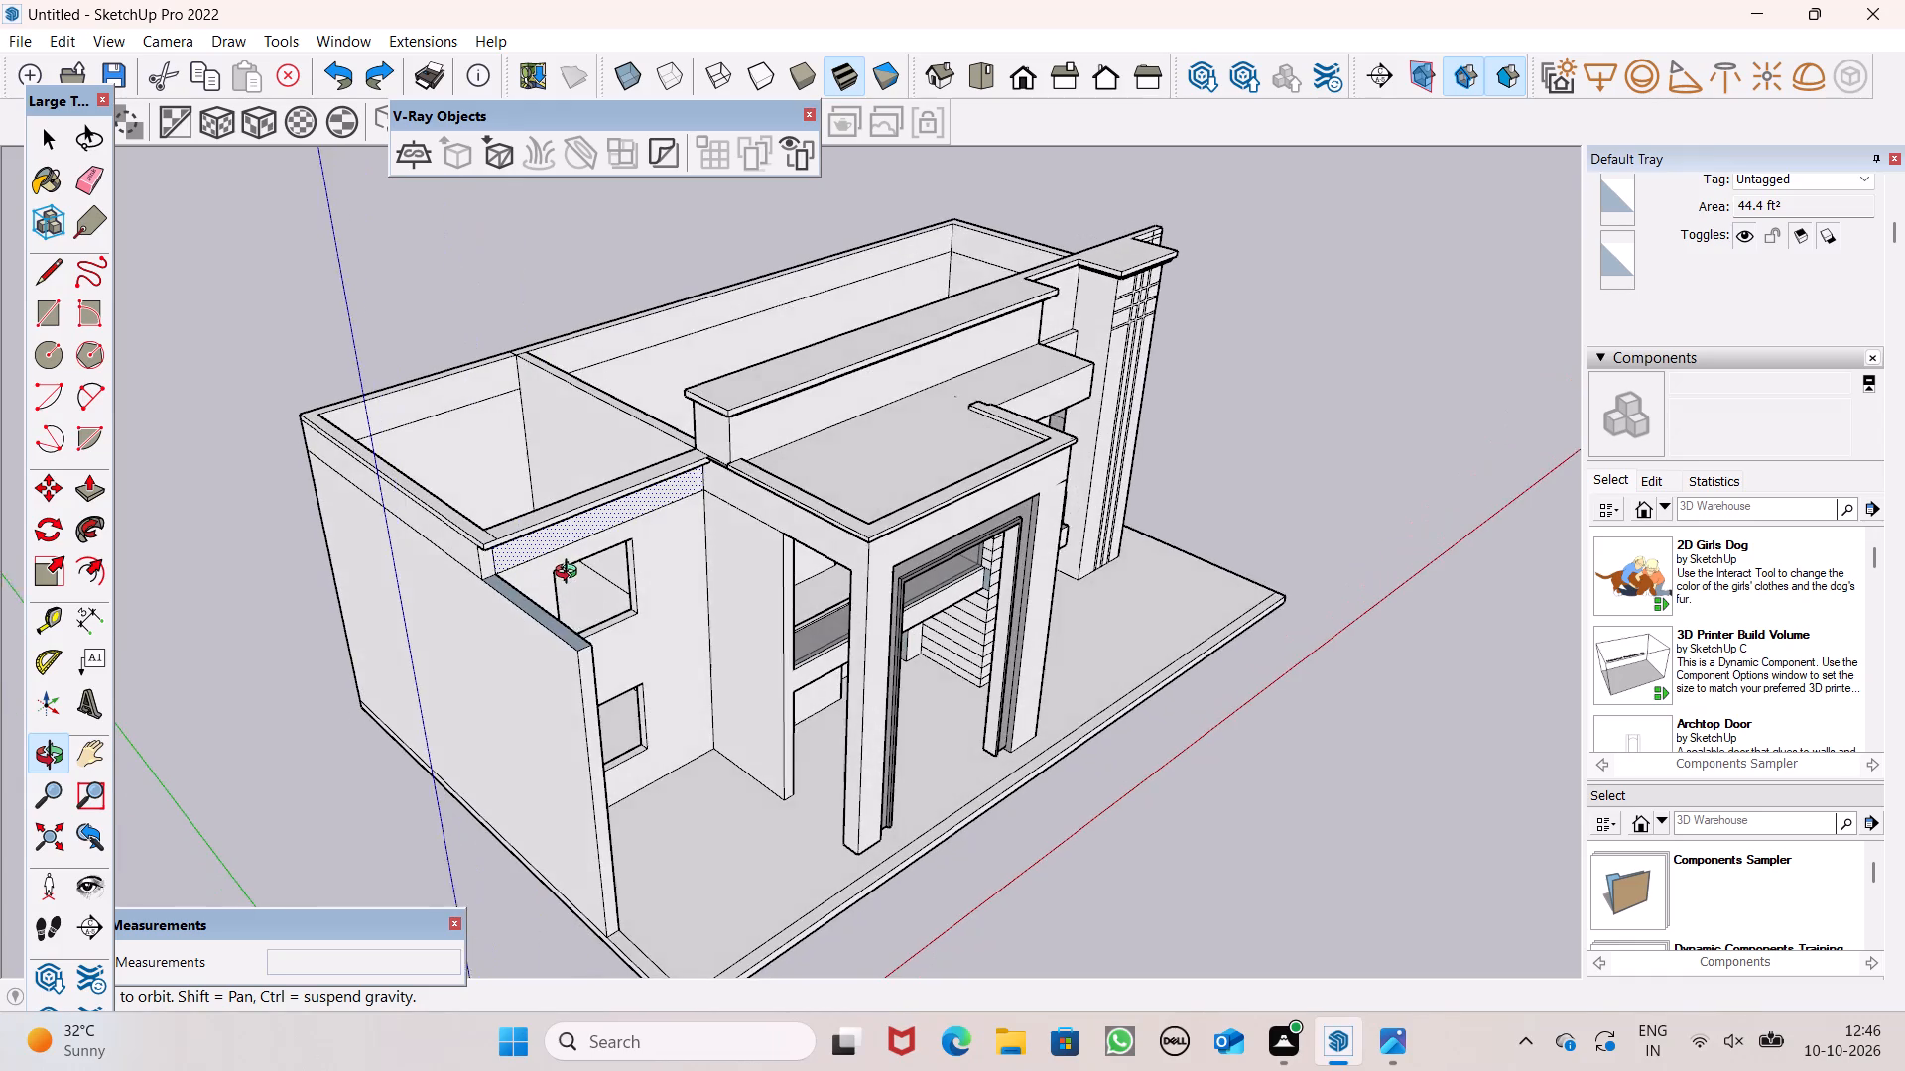
pyautogui.moveTo(571, 574); pyautogui.dragTo(587, 558, button='middle')
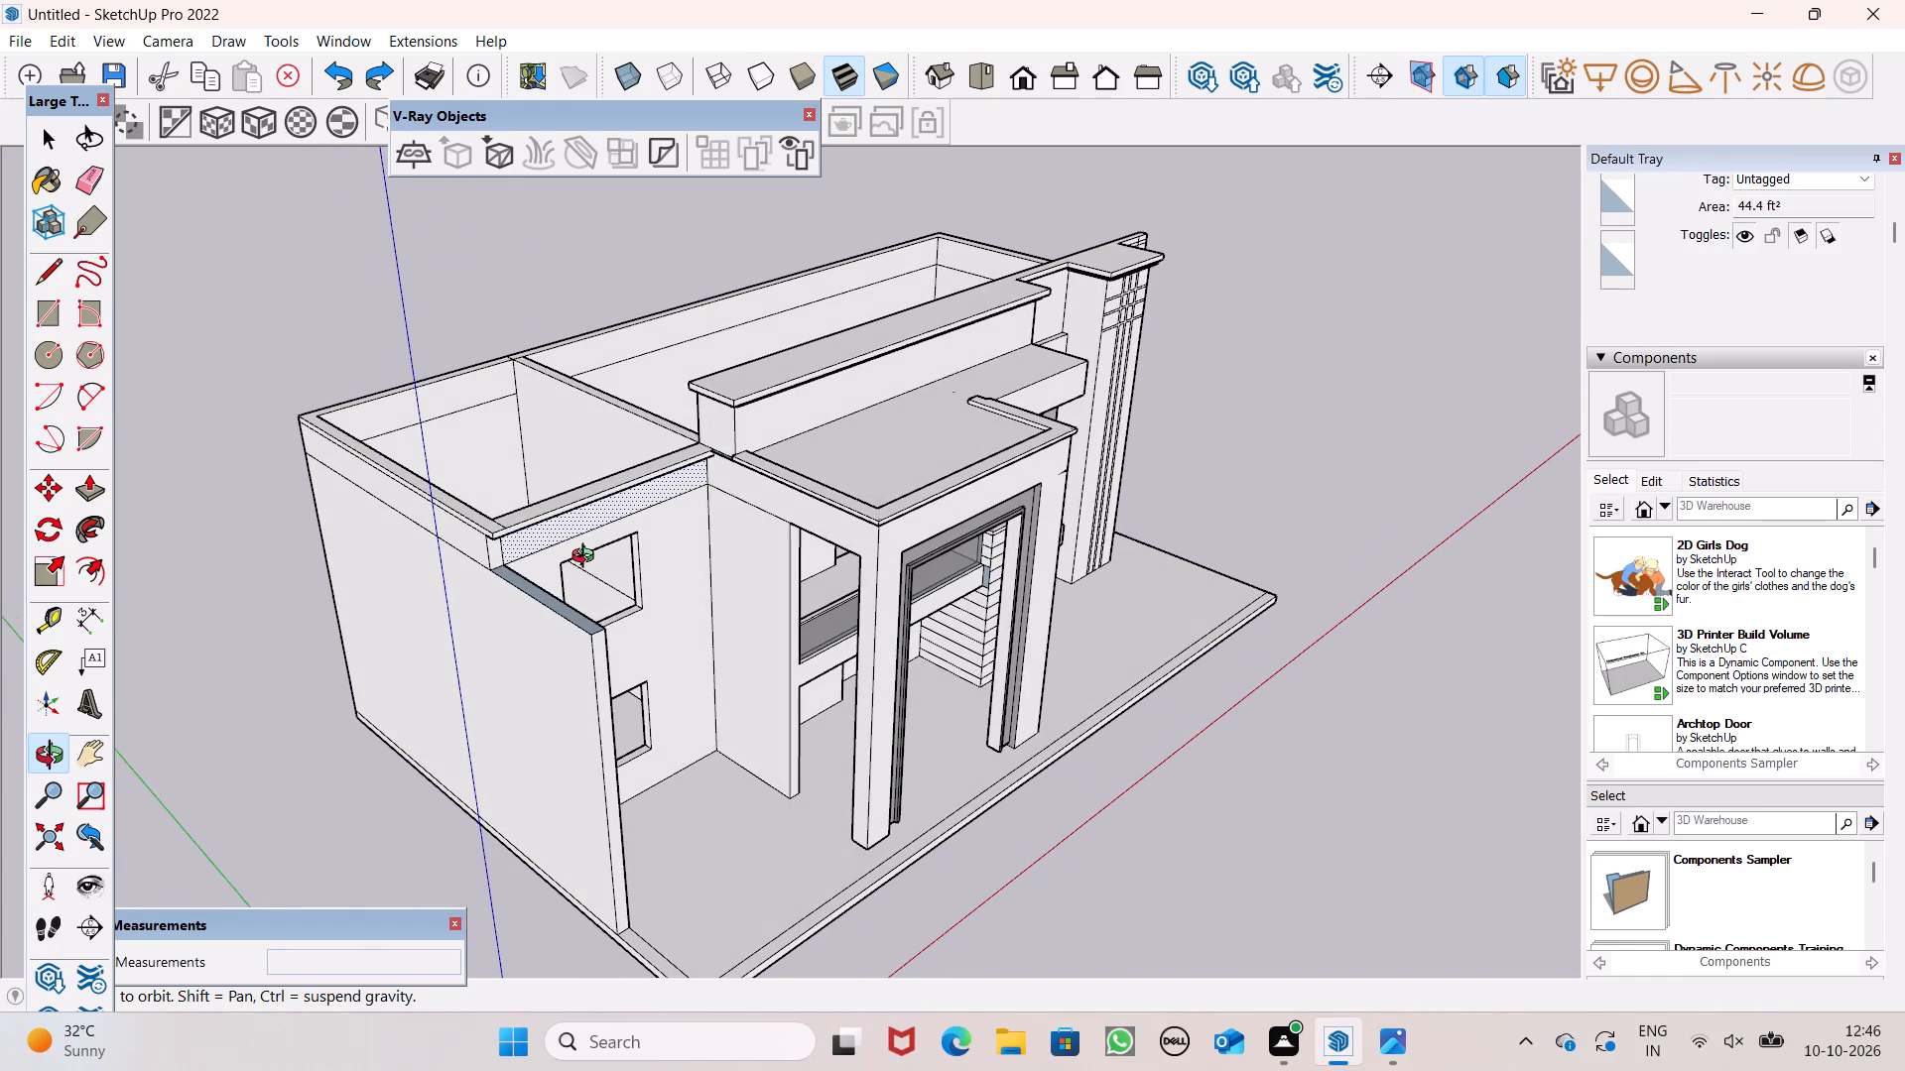
pyautogui.moveTo(587, 558); pyautogui.dragTo(582, 583, button='middle')
pyautogui.moveTo(581, 583); pyautogui.dragTo(1084, 535, button='middle')
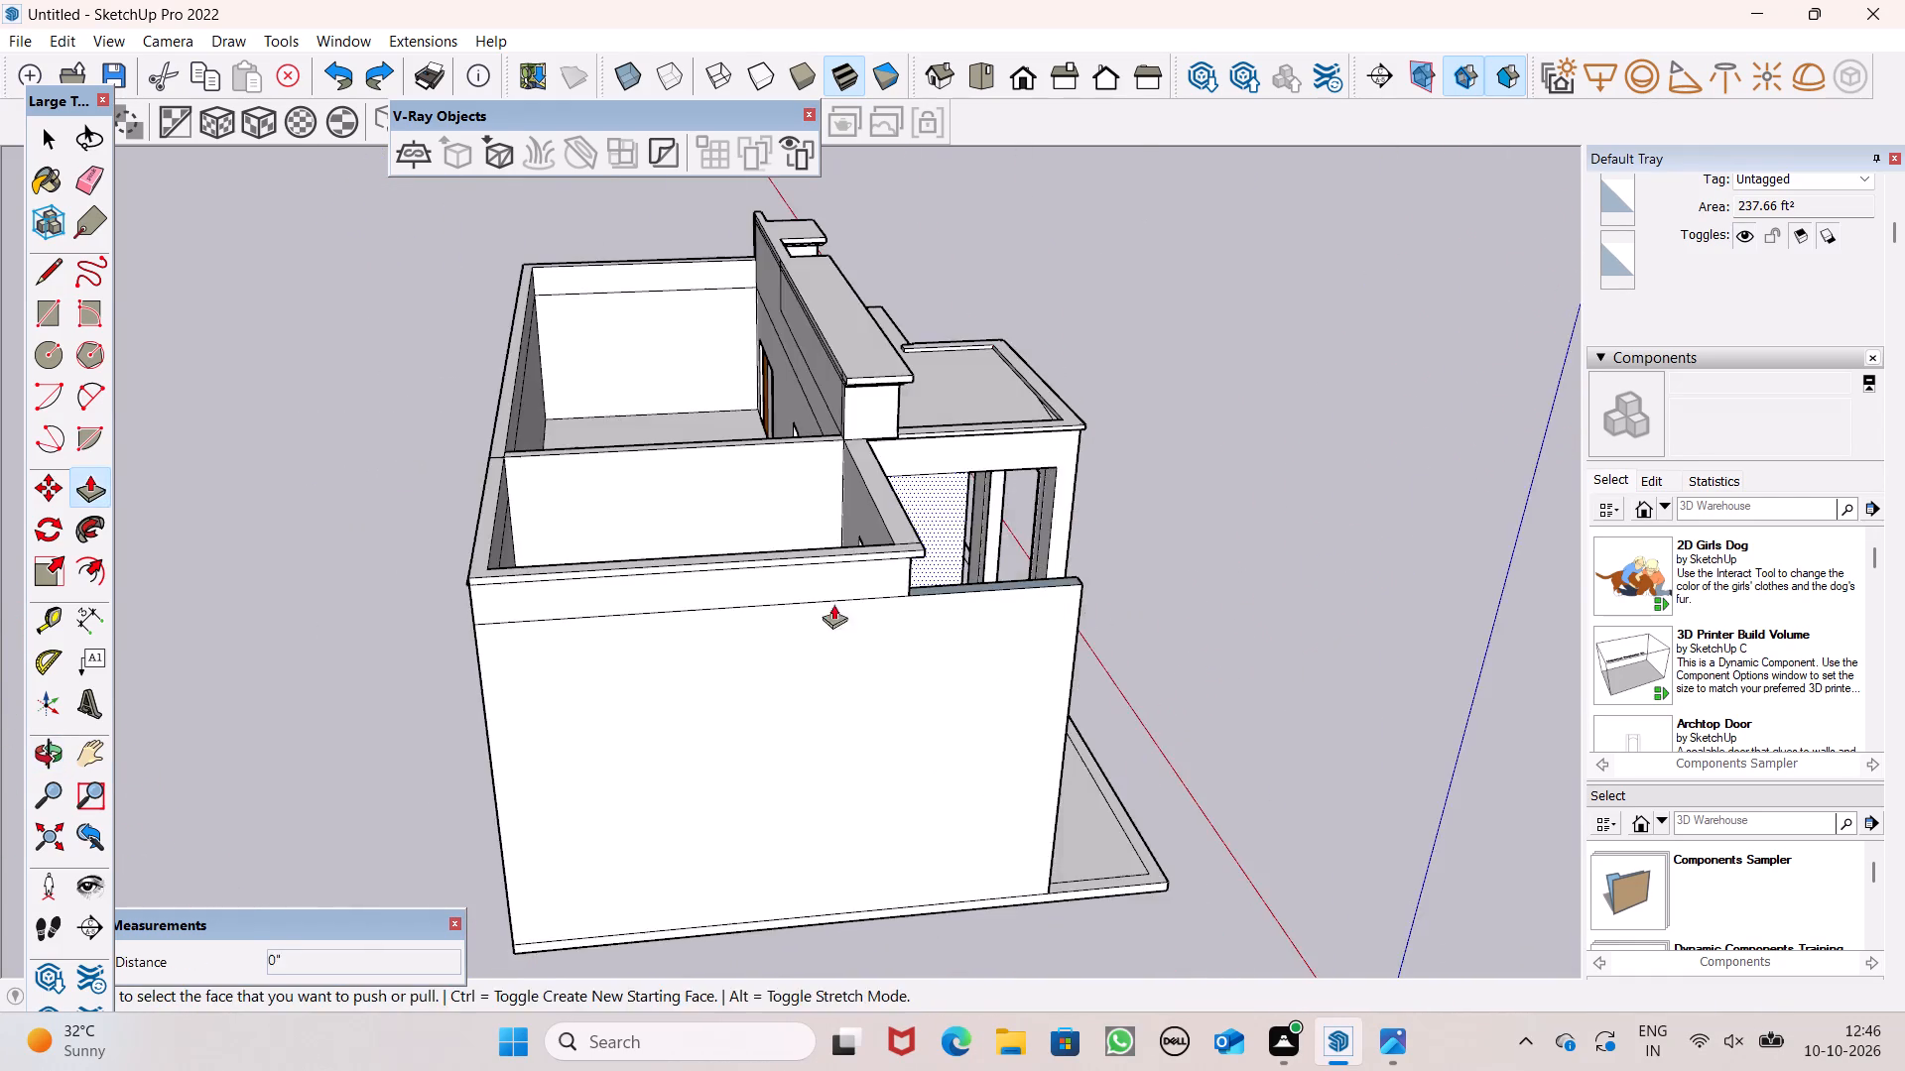
pyautogui.moveTo(803, 610); pyautogui.dragTo(1169, 593, button='middle')
pyautogui.scroll(8, 1013, 527)
pyautogui.moveTo(1025, 656); pyautogui.dragTo(1113, 558, button='middle')
pyautogui.scroll(6, 1110, 547)
pyautogui.moveTo(1101, 546); pyautogui.dragTo(519, 595, button='middle')
pyautogui.scroll(1, 519, 595)
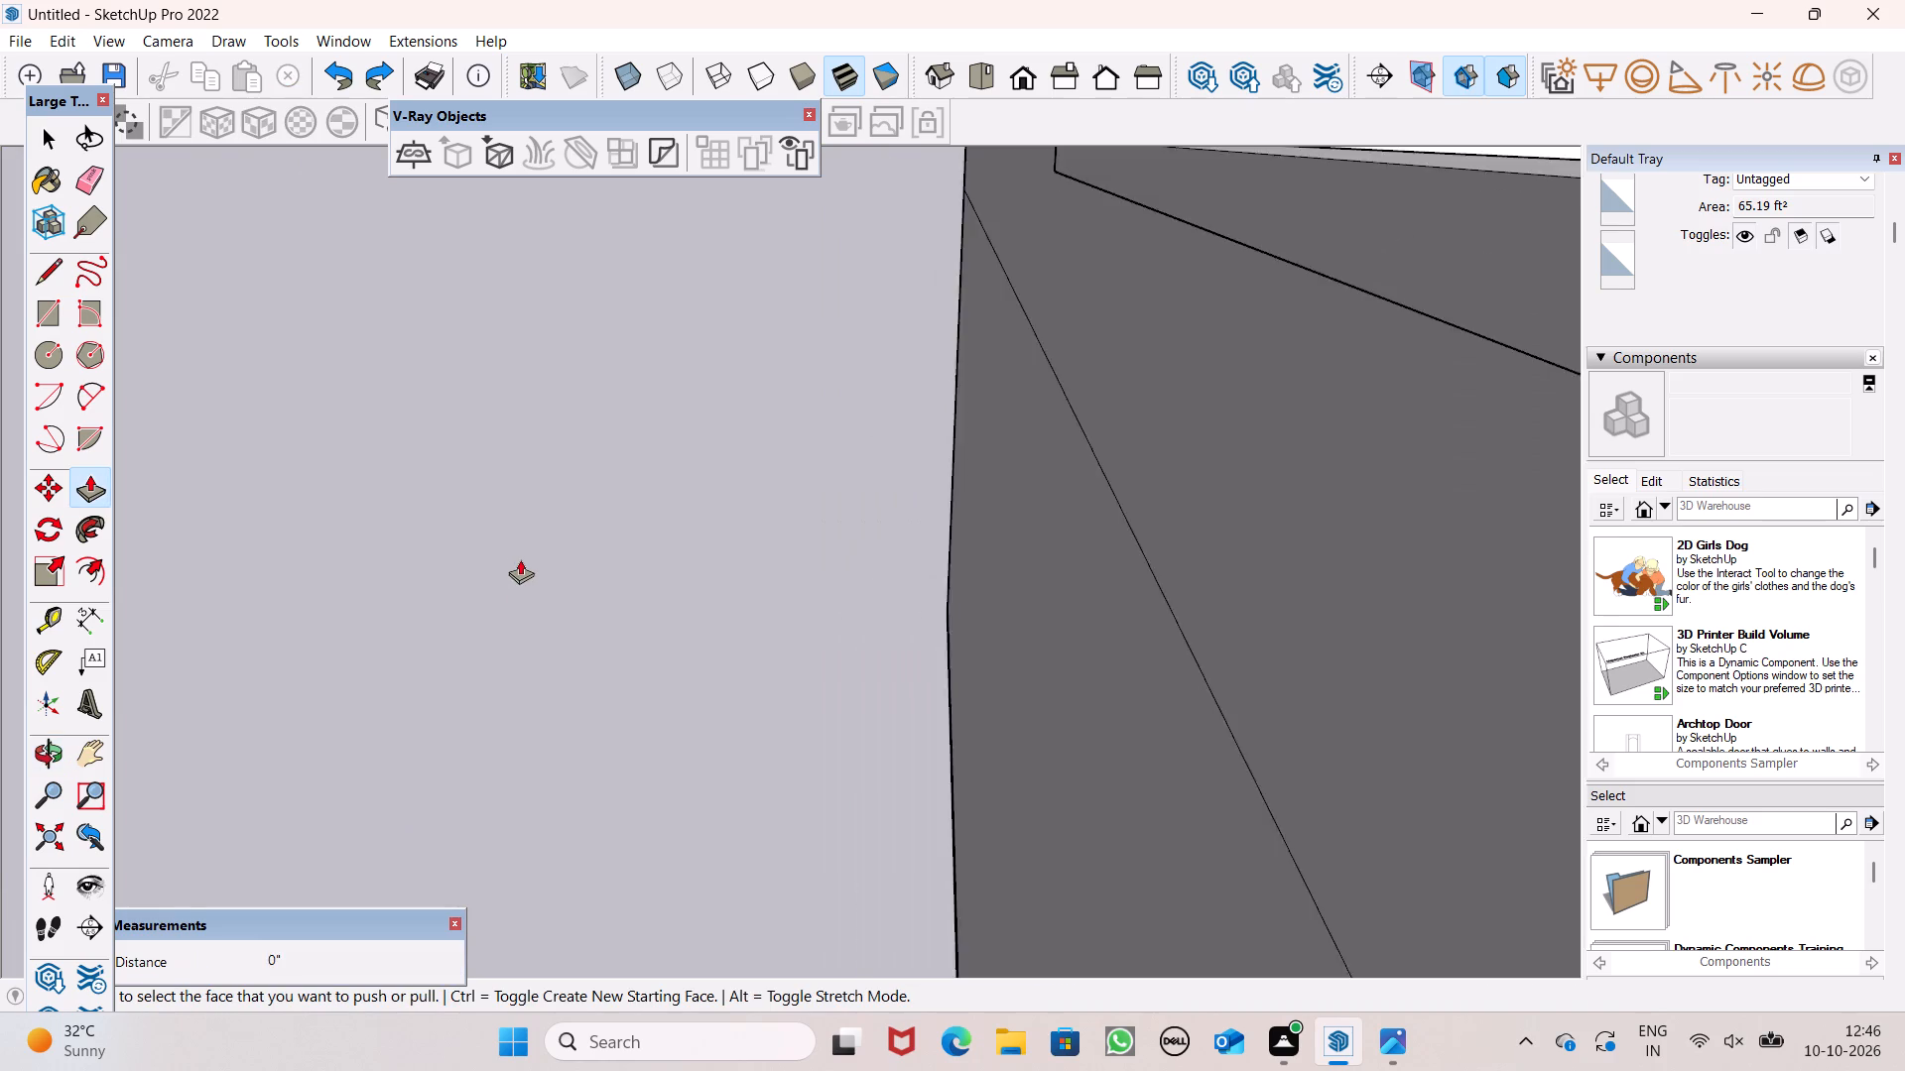
# Erase the narrow band's lower edge on the side wing's rear parapet face and its short leftover edge at the inner end.
pyautogui.scroll(-6, 522, 540)
pyautogui.moveTo(578, 548); pyautogui.dragTo(807, 615, button='middle')
pyautogui.scroll(1, 784, 626)
pyautogui.moveTo(958, 663); pyautogui.dragTo(1257, 734, button='middle')
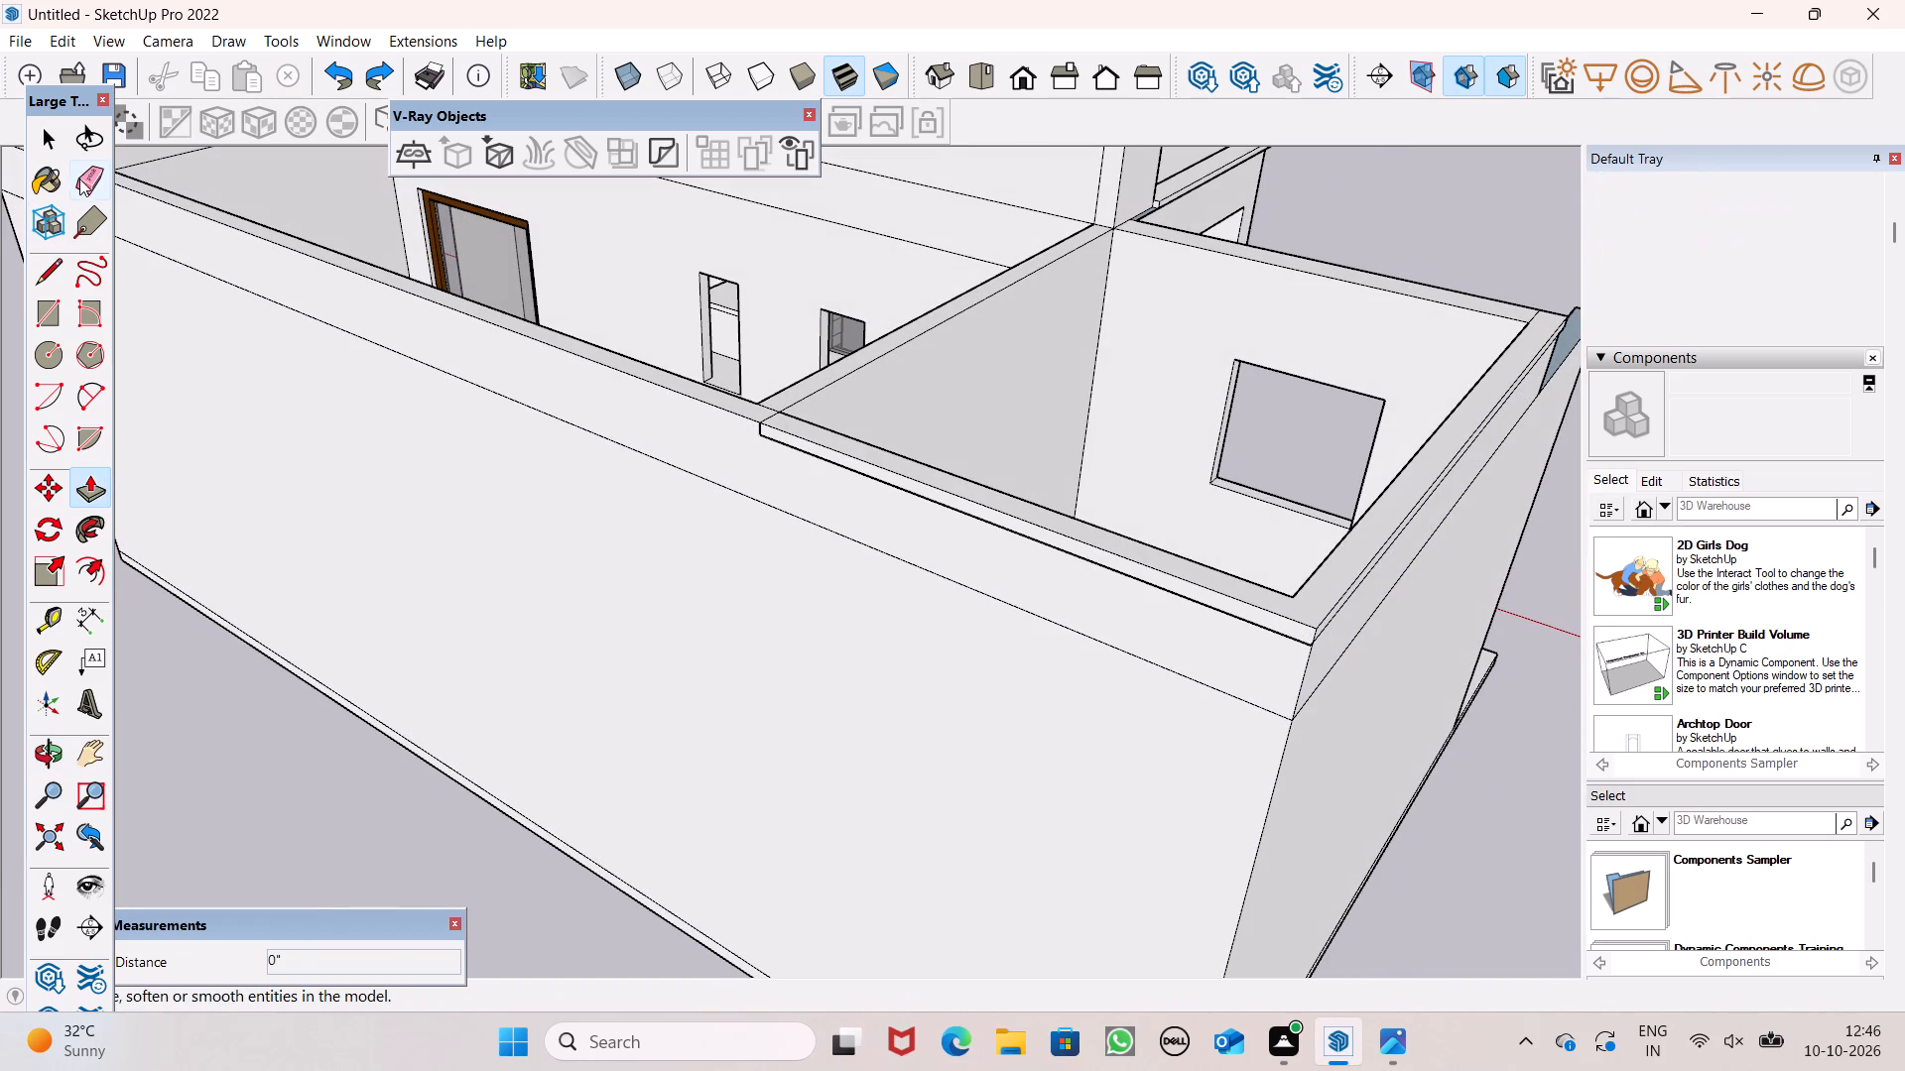
pyautogui.click(79, 178)
pyautogui.scroll(7, 935, 505)
pyautogui.click(967, 530)
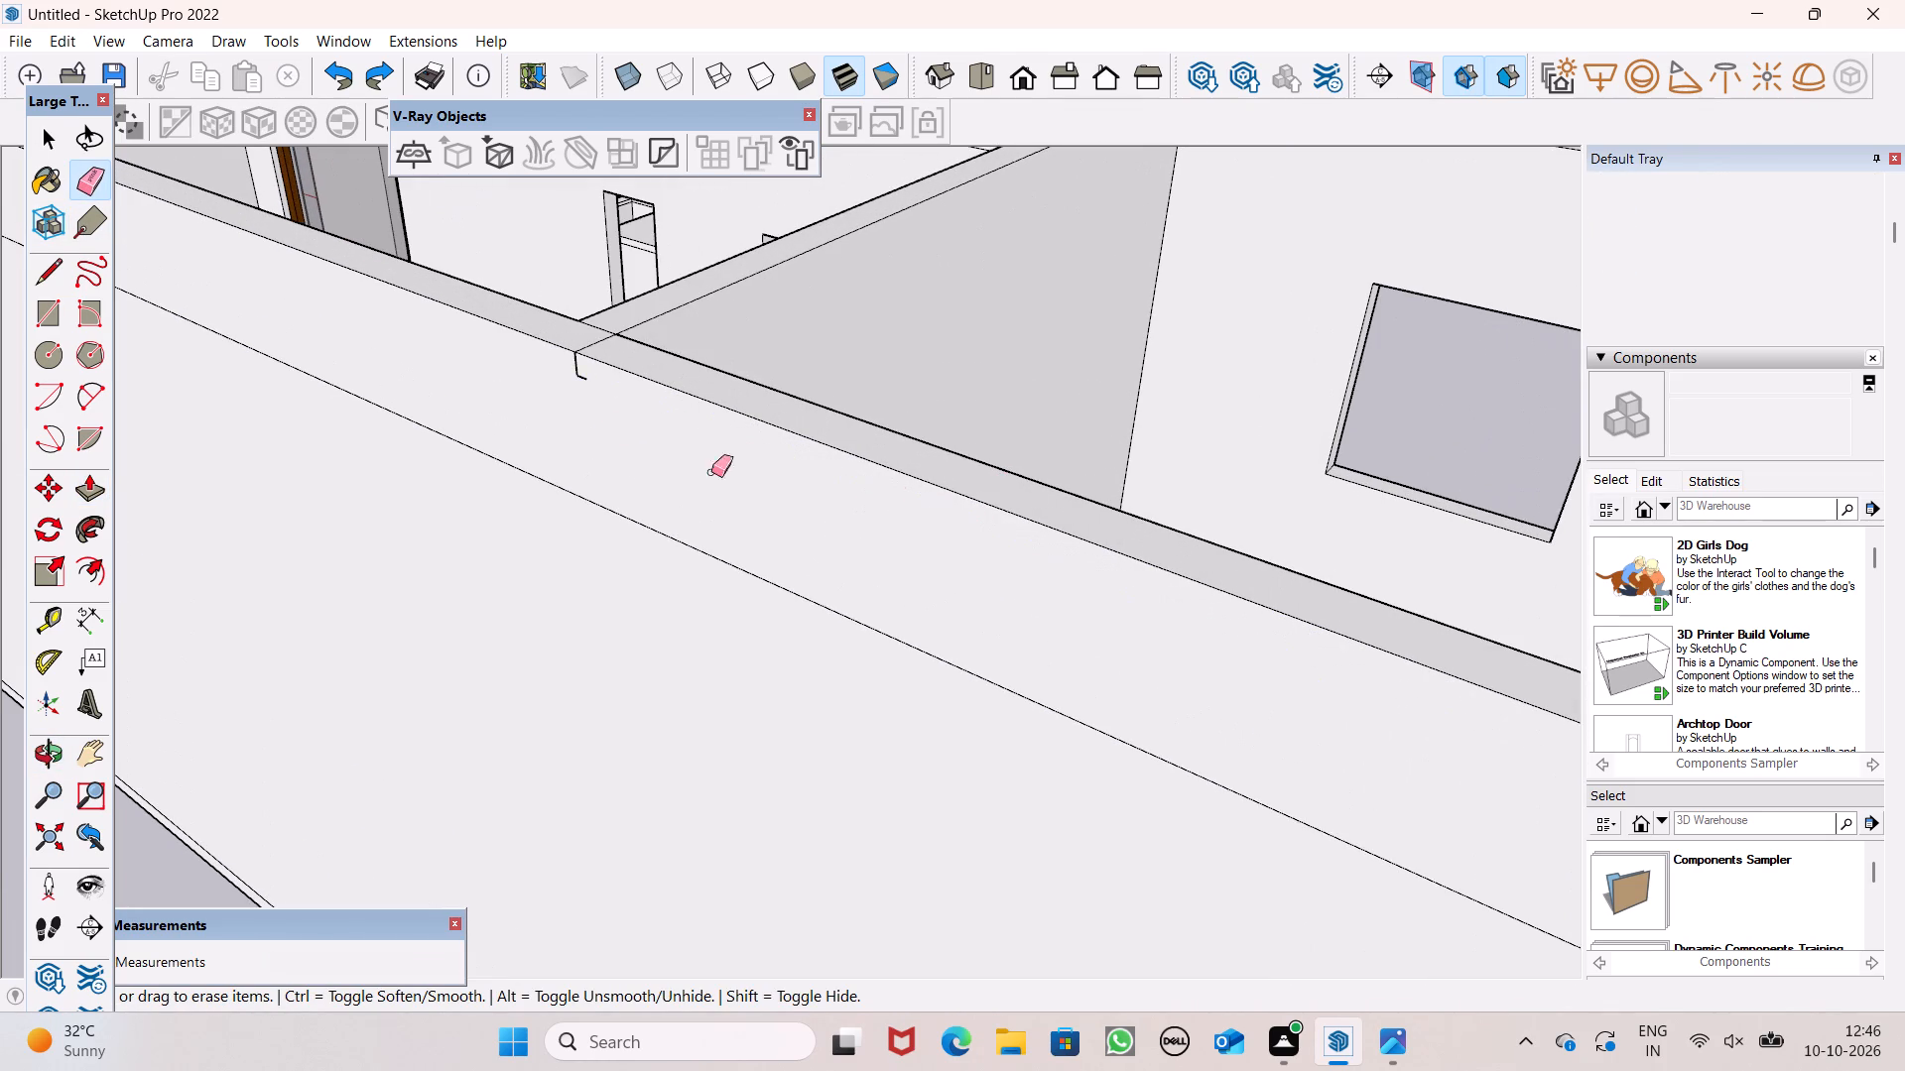
pyautogui.scroll(-4, 551, 420)
pyautogui.scroll(9, 552, 401)
pyautogui.moveTo(576, 390); pyautogui.dragTo(573, 409)
pyautogui.moveTo(575, 408); pyautogui.dragTo(576, 393)
# Erase the short leftover edge at the rear outer corner of the side wing's parapet.
pyautogui.scroll(-12, 444, 435)
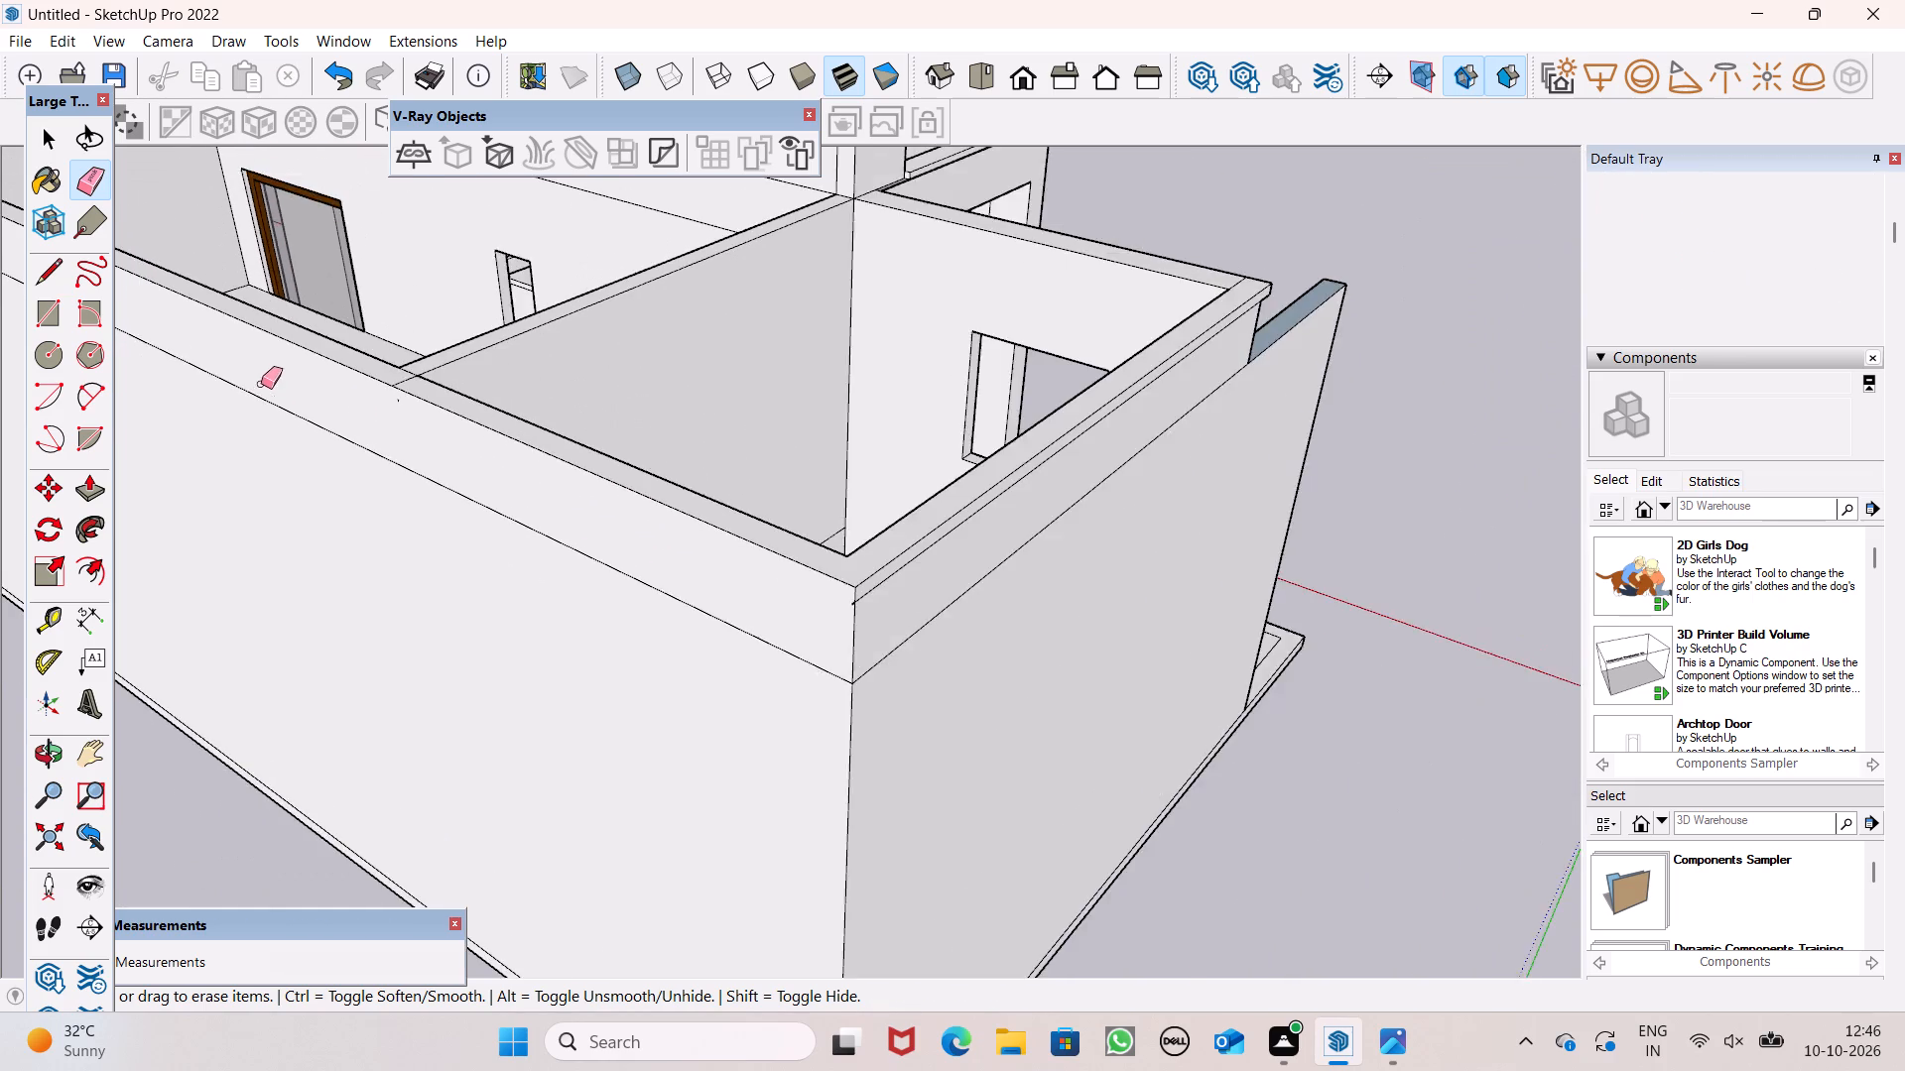
pyautogui.scroll(-2, 261, 384)
pyautogui.moveTo(566, 556); pyautogui.dragTo(590, 553, button='middle')
pyautogui.scroll(1, 574, 557)
pyautogui.scroll(7, 788, 542)
pyautogui.scroll(9, 671, 514)
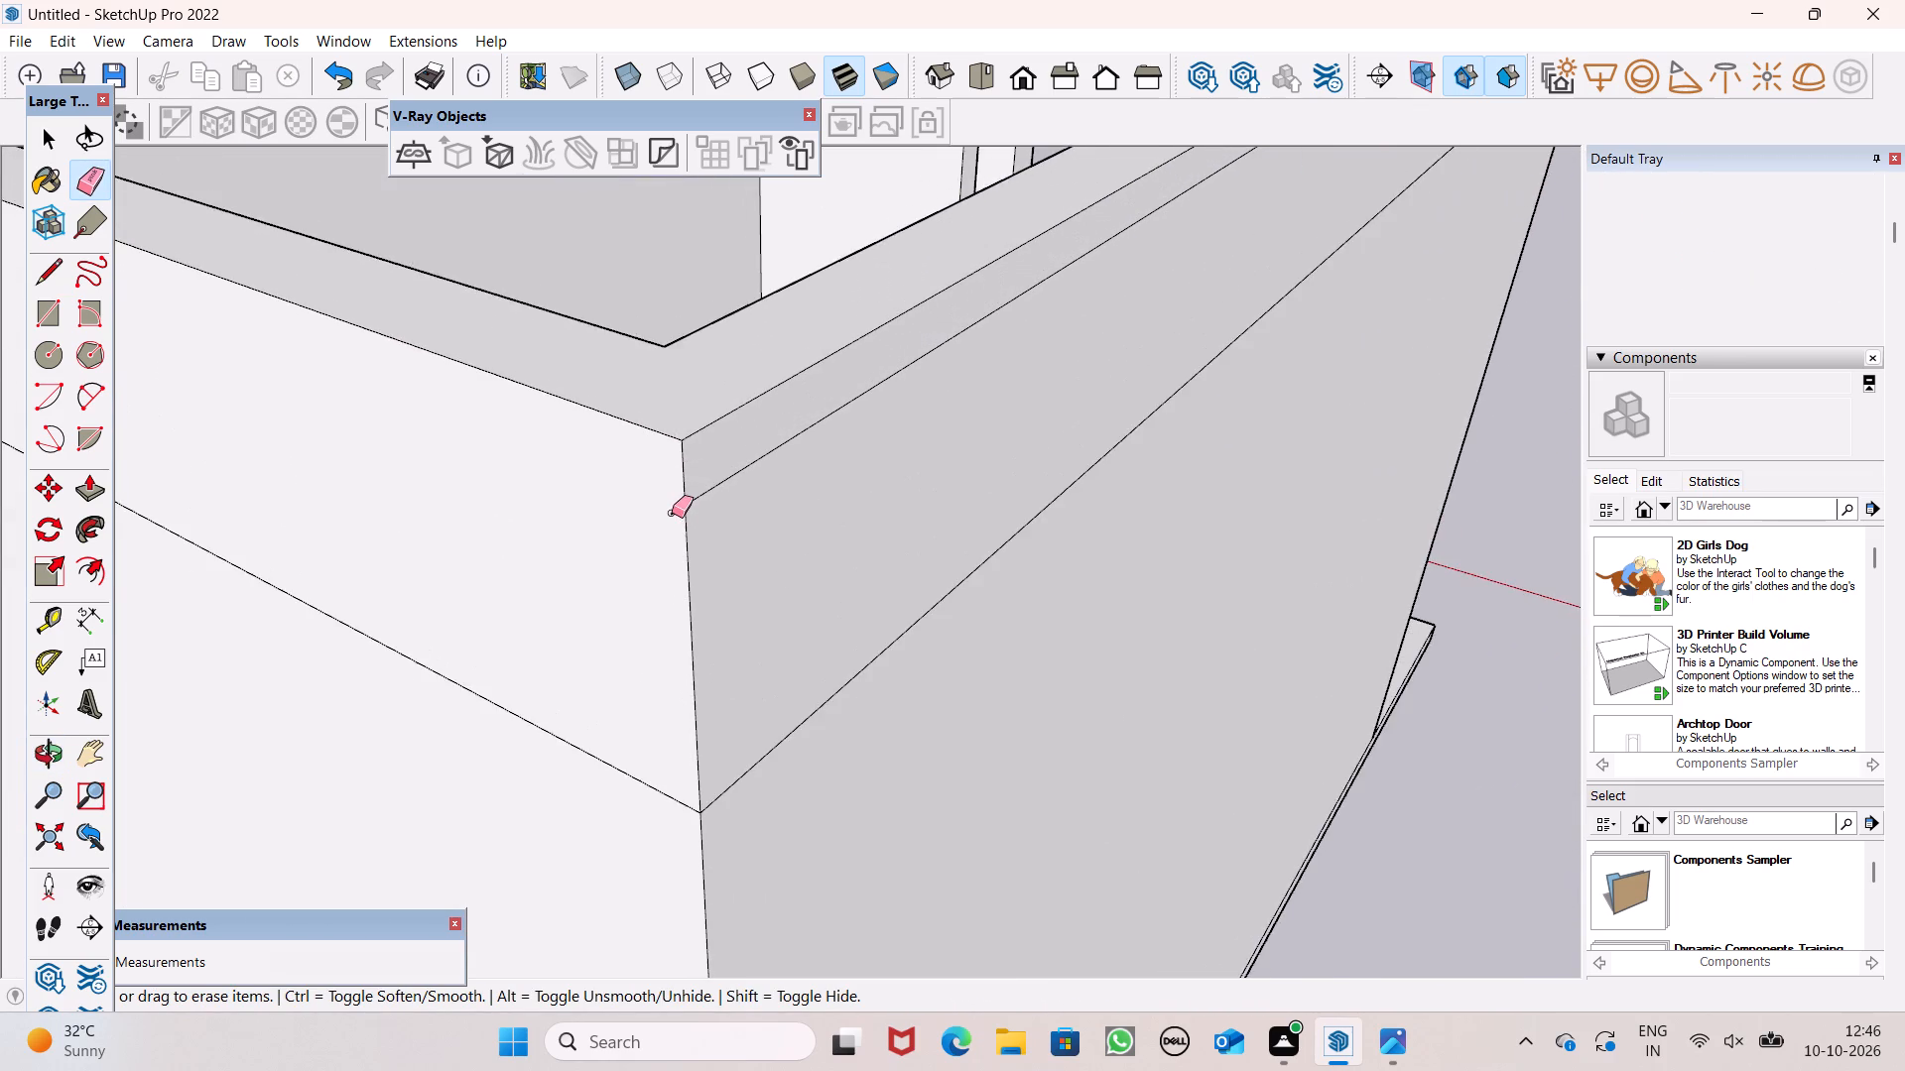
pyautogui.scroll(5, 672, 513)
pyautogui.moveTo(680, 504); pyautogui.dragTo(682, 514)
# Draw an 18' 6" line along the side wing's rear parapet face from the outer corner, just below the top edge.
pyautogui.scroll(-10, 667, 434)
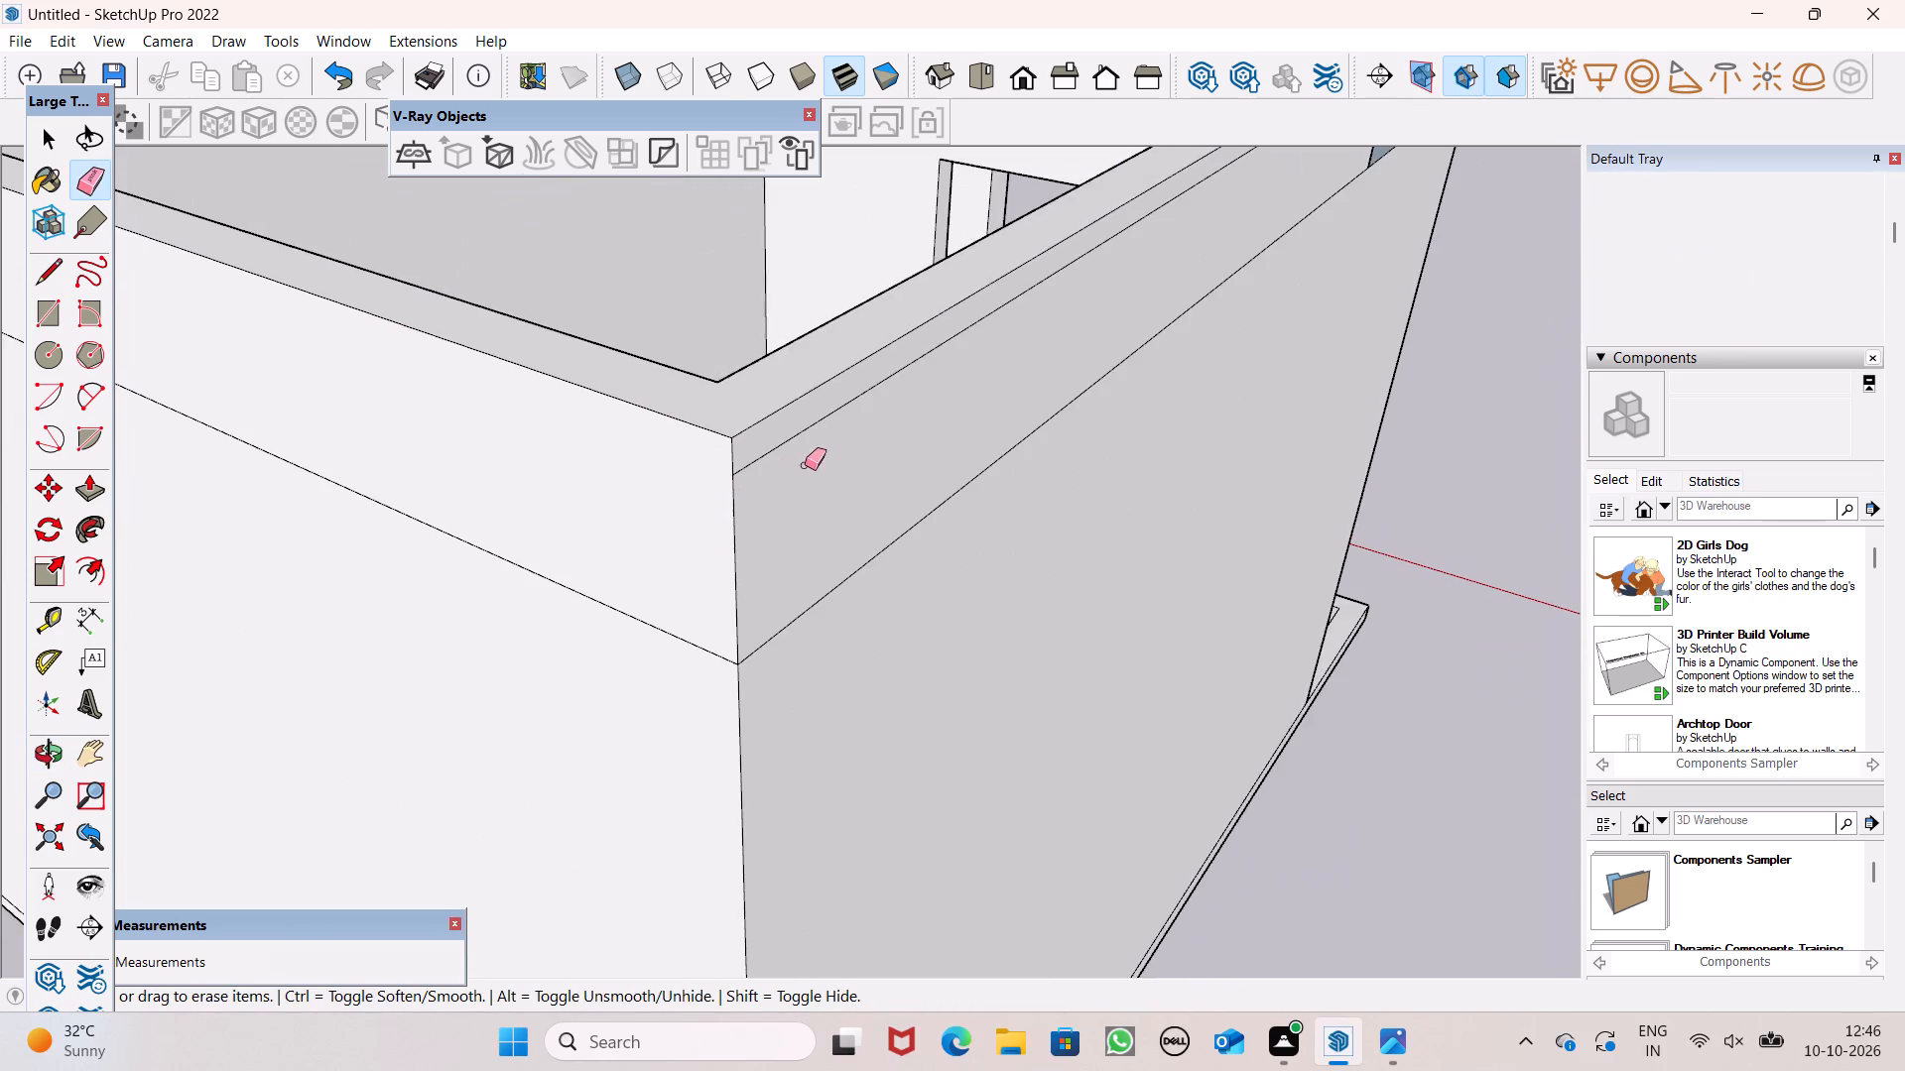
pyautogui.scroll(-8, 805, 465)
pyautogui.click(40, 277)
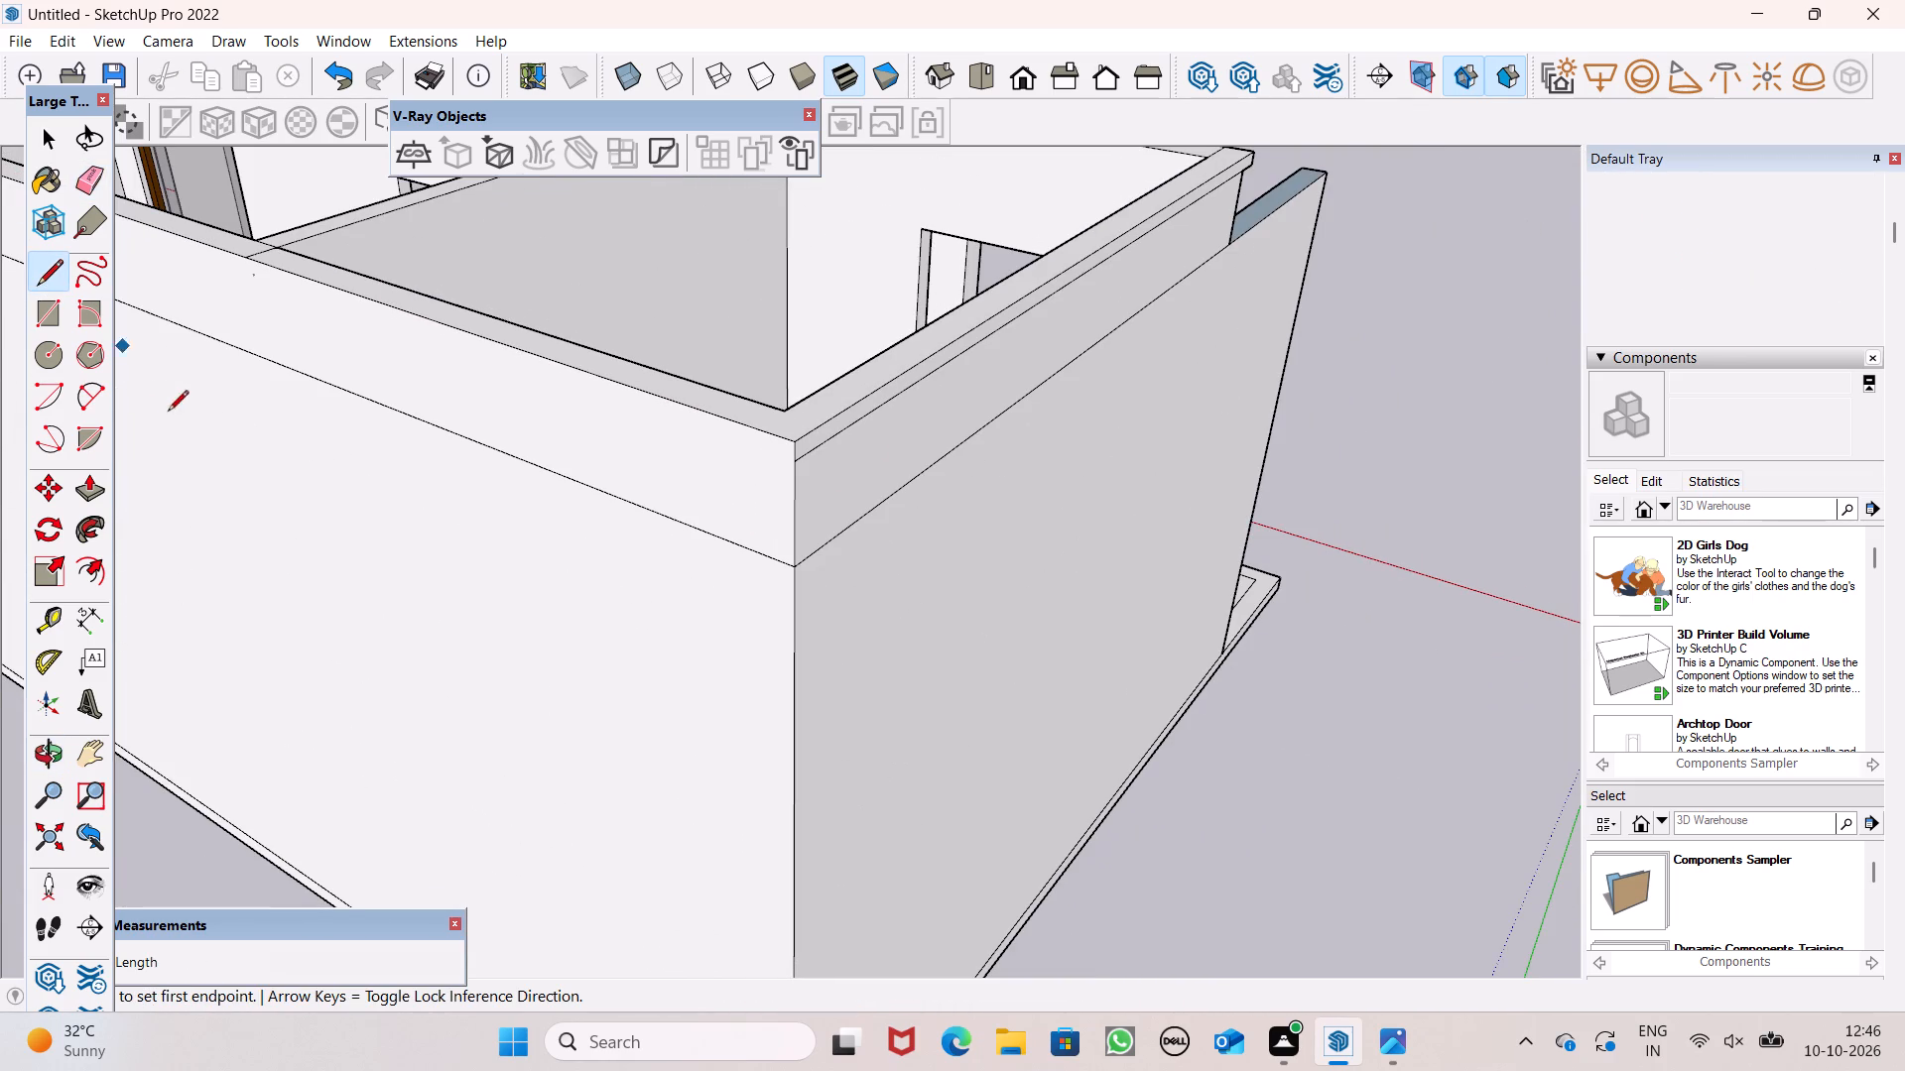
pyautogui.click(795, 460)
pyautogui.scroll(-5, 642, 393)
pyautogui.moveTo(649, 392); pyautogui.dragTo(781, 416, button='middle')
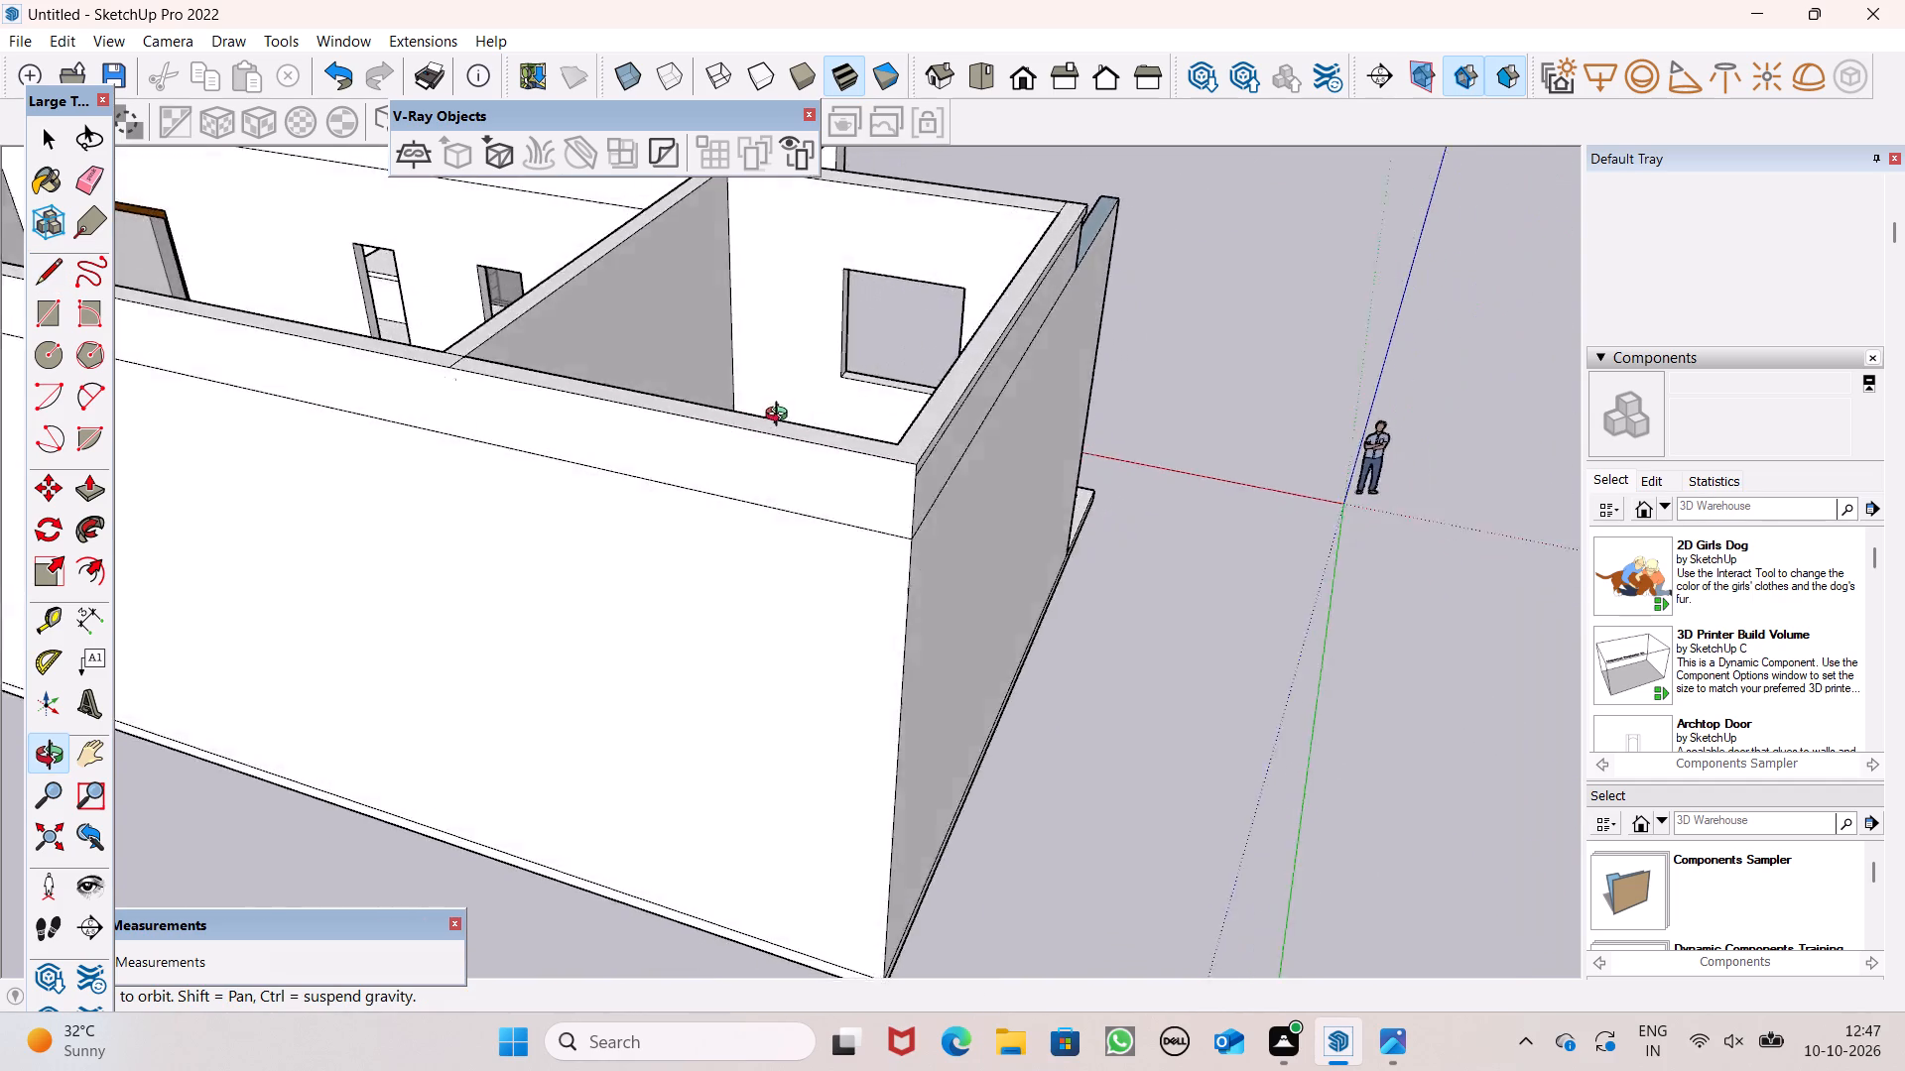
pyautogui.moveTo(781, 416); pyautogui.dragTo(938, 414, button='middle')
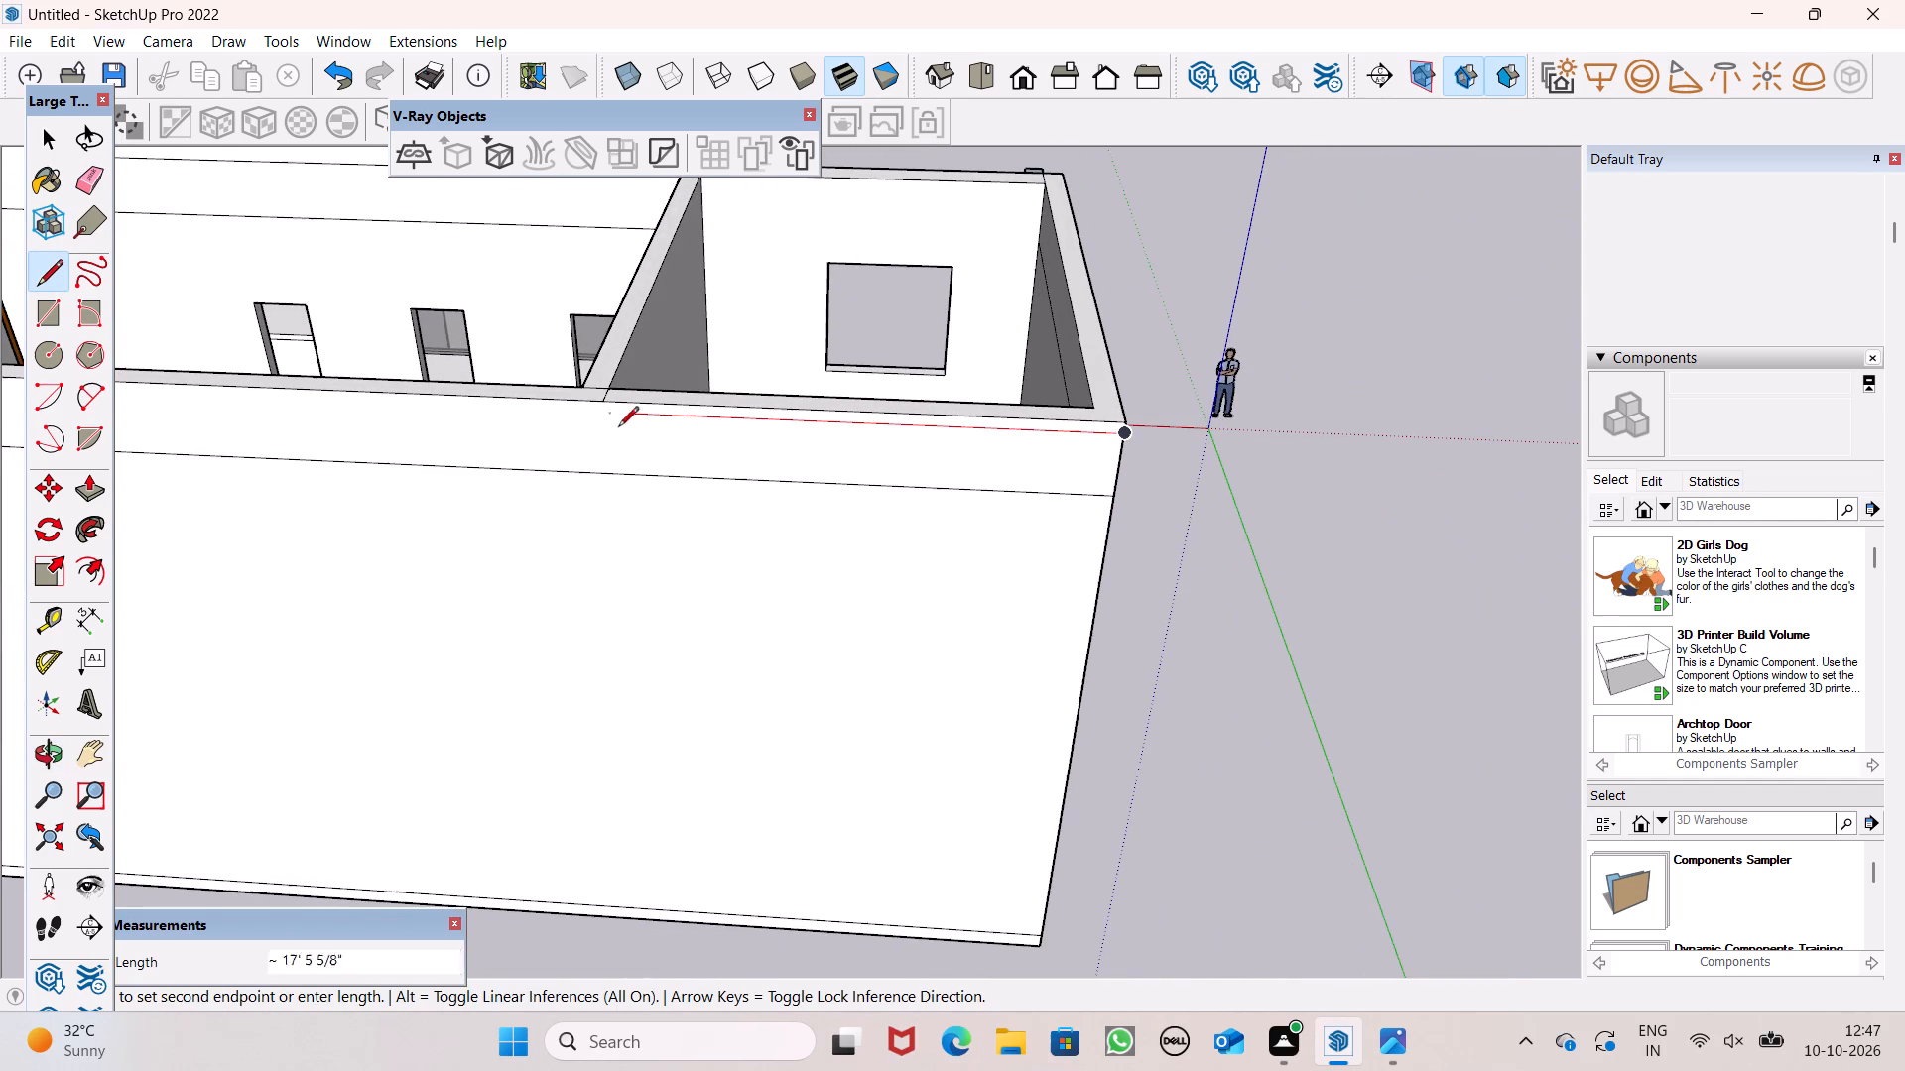
pyautogui.scroll(6, 602, 416)
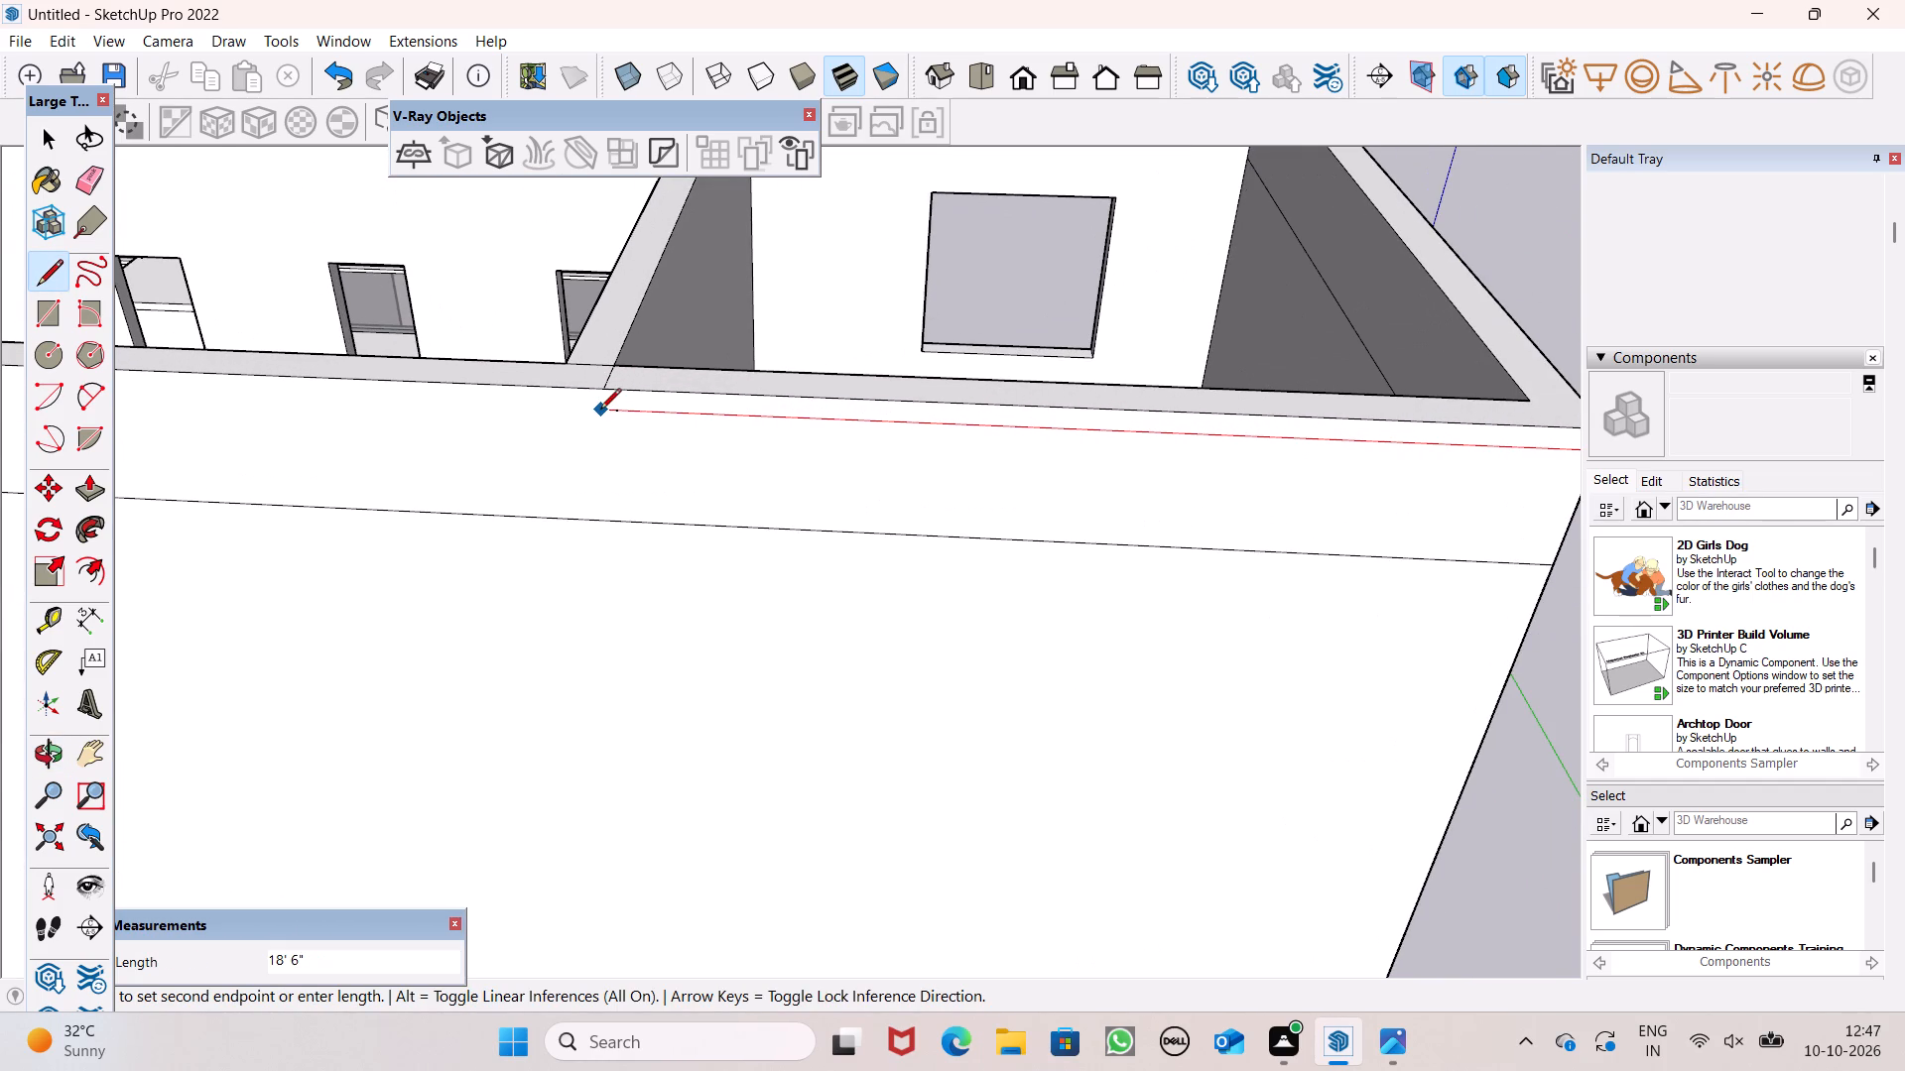
pyautogui.click(599, 414)
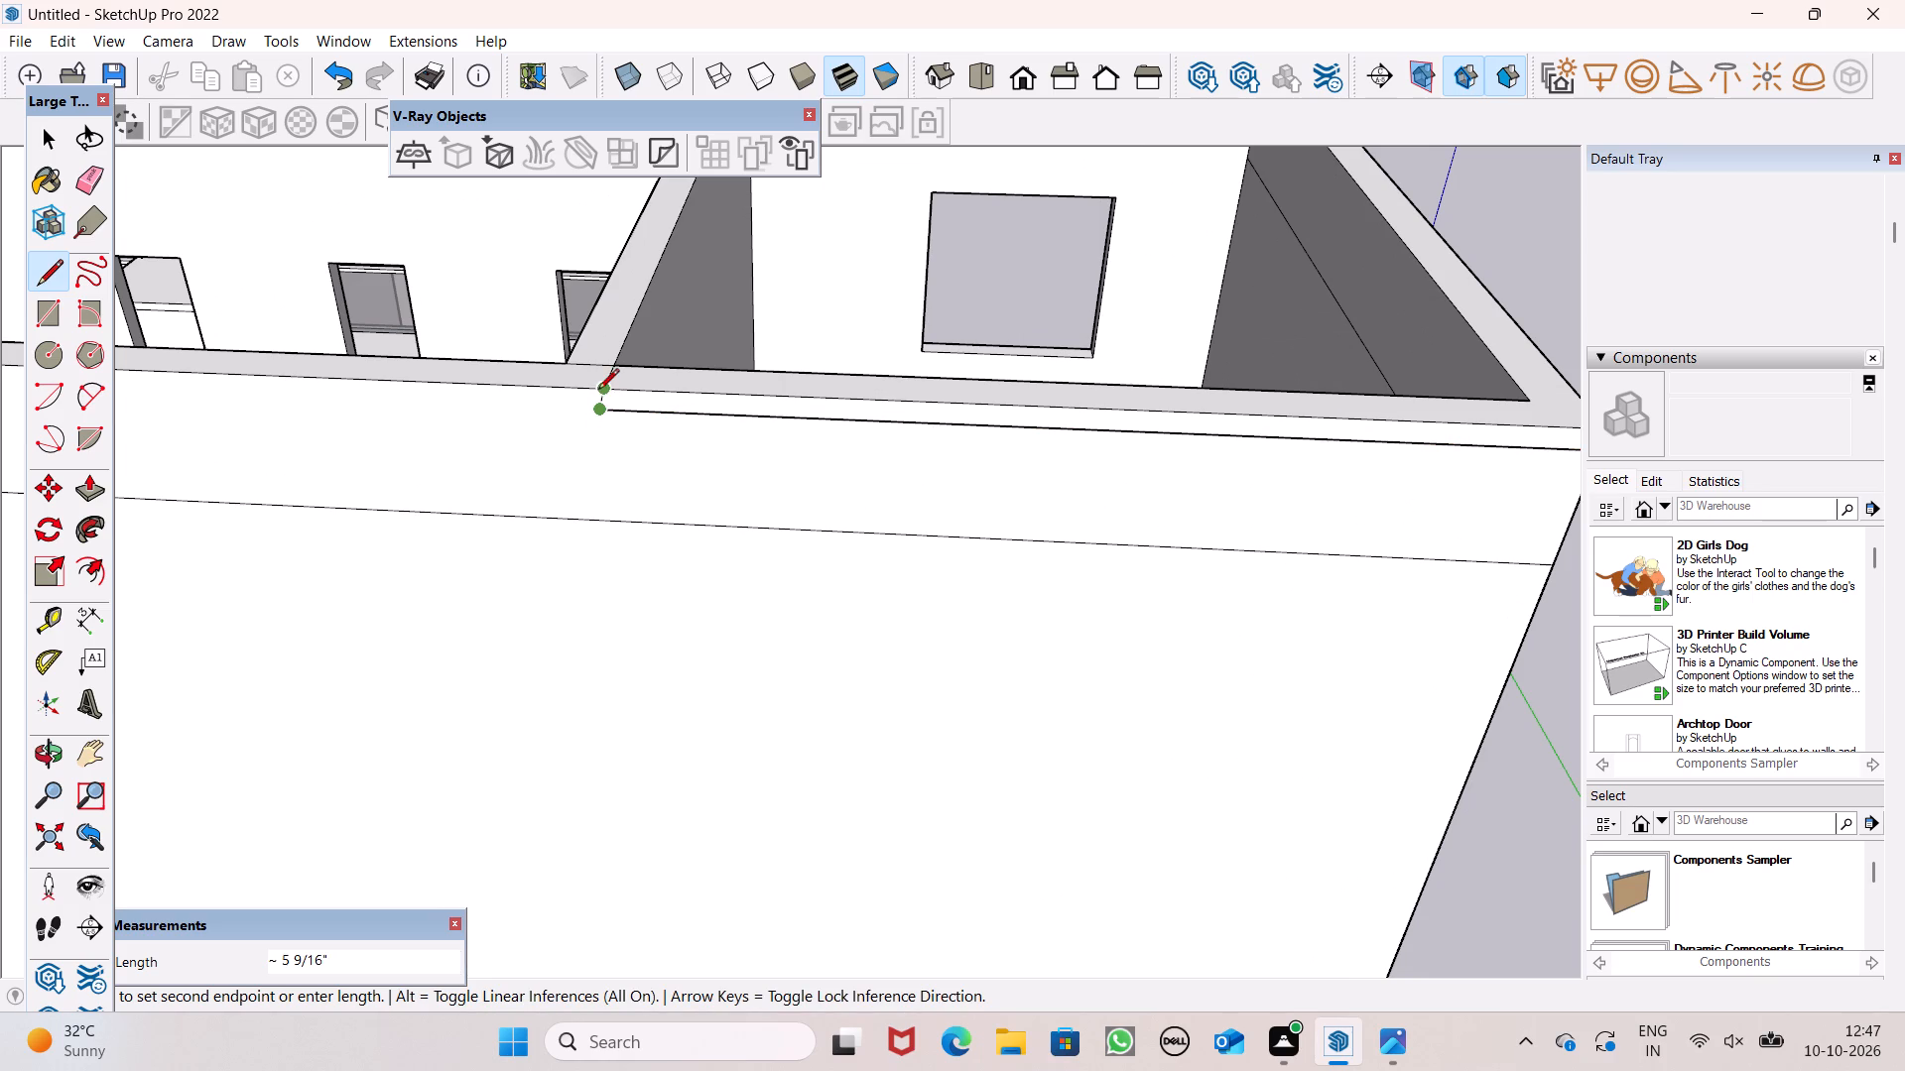
pyautogui.press('space')
# Close the rear band's inner end with a vertical line about 5 3/8" long and erase the stub extending past it.
pyautogui.scroll(3, 632, 418)
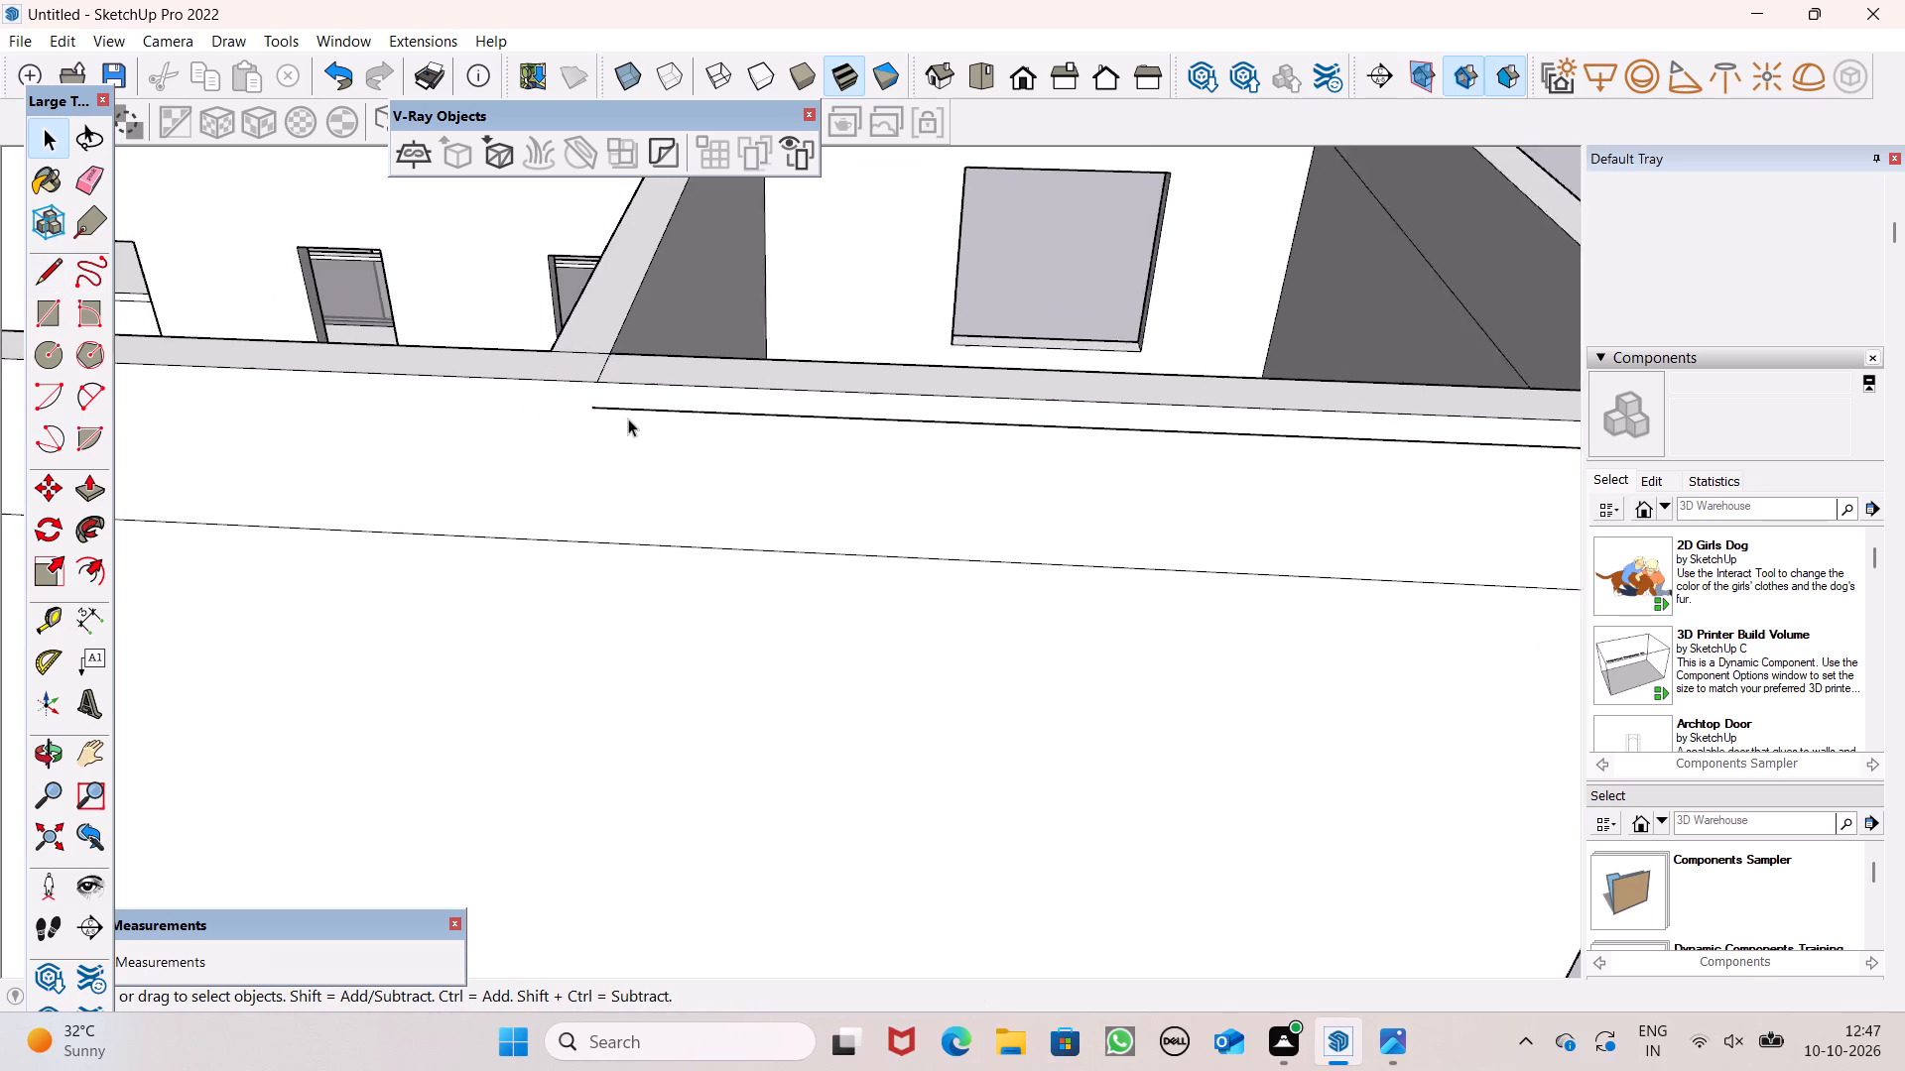
pyautogui.scroll(19, 628, 418)
pyautogui.moveTo(580, 409); pyautogui.dragTo(584, 428, button='middle')
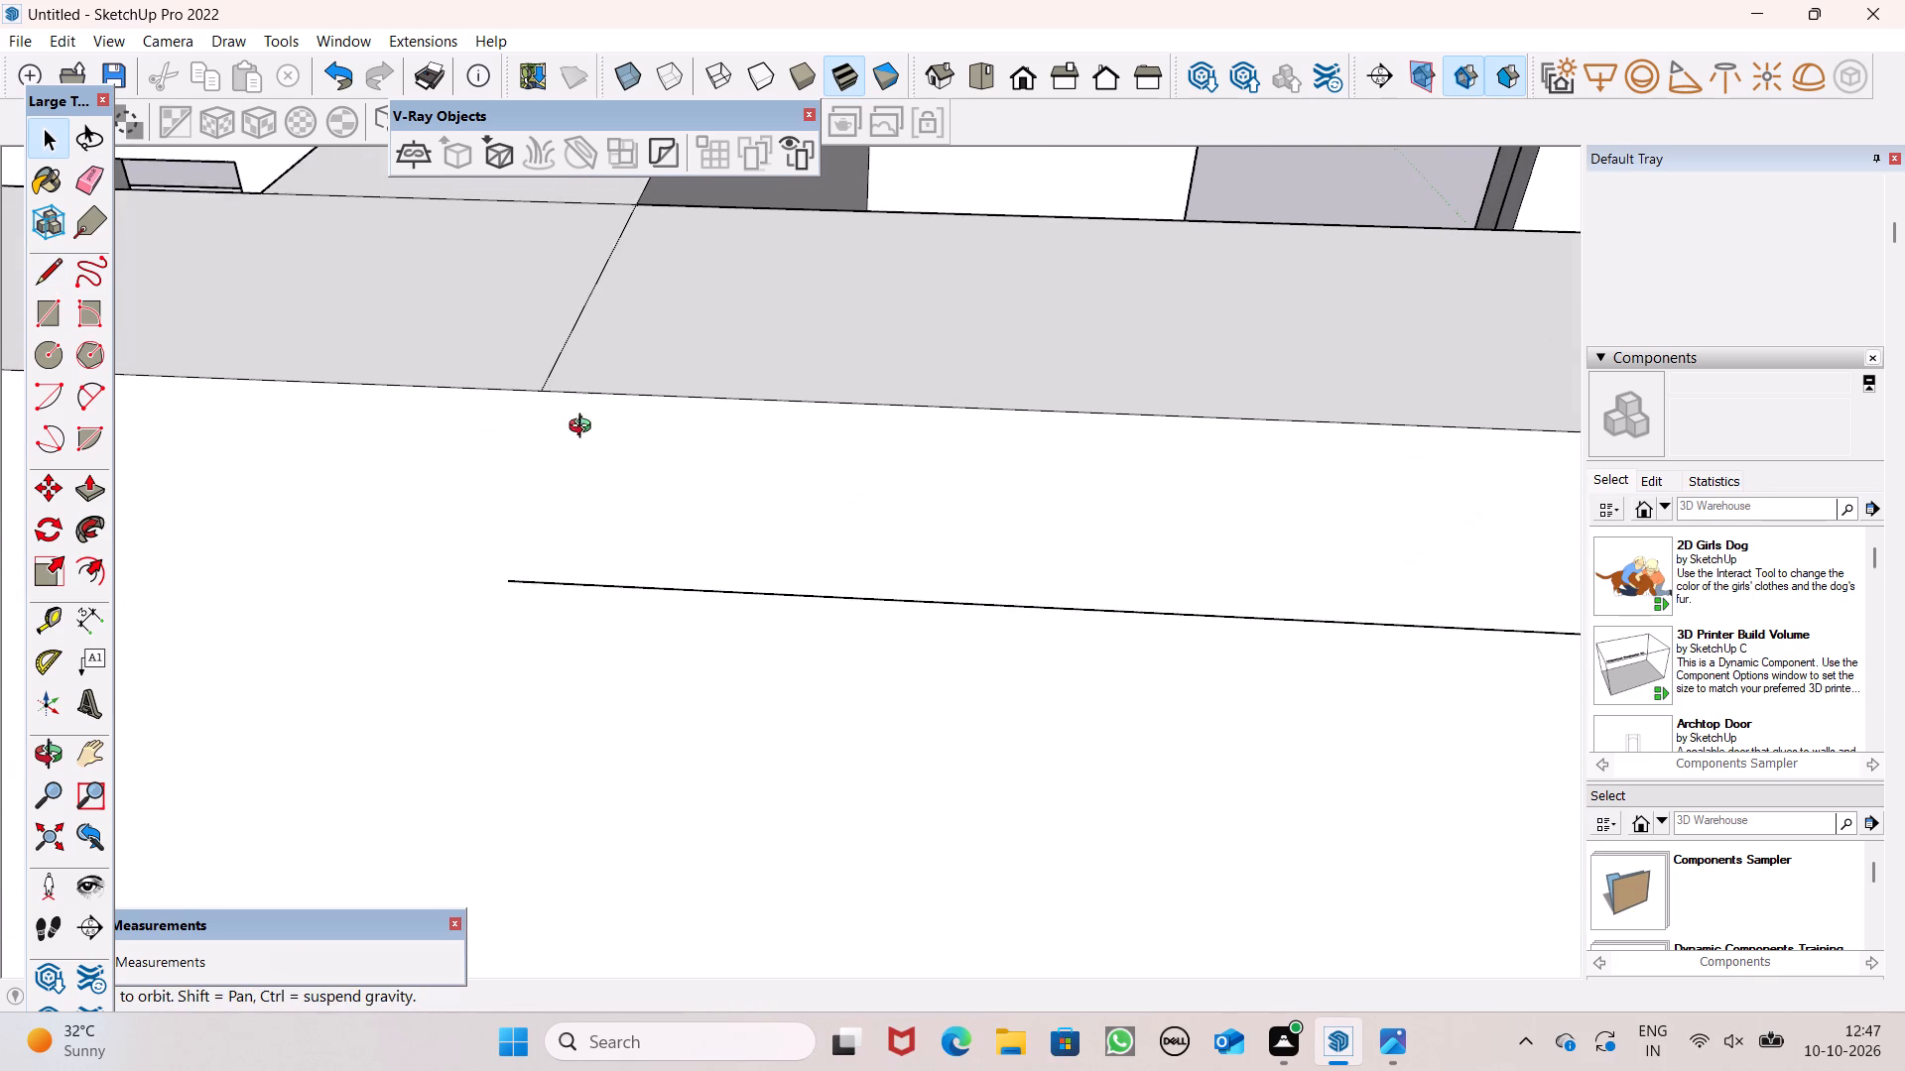
pyautogui.moveTo(584, 428); pyautogui.dragTo(591, 563, button='middle')
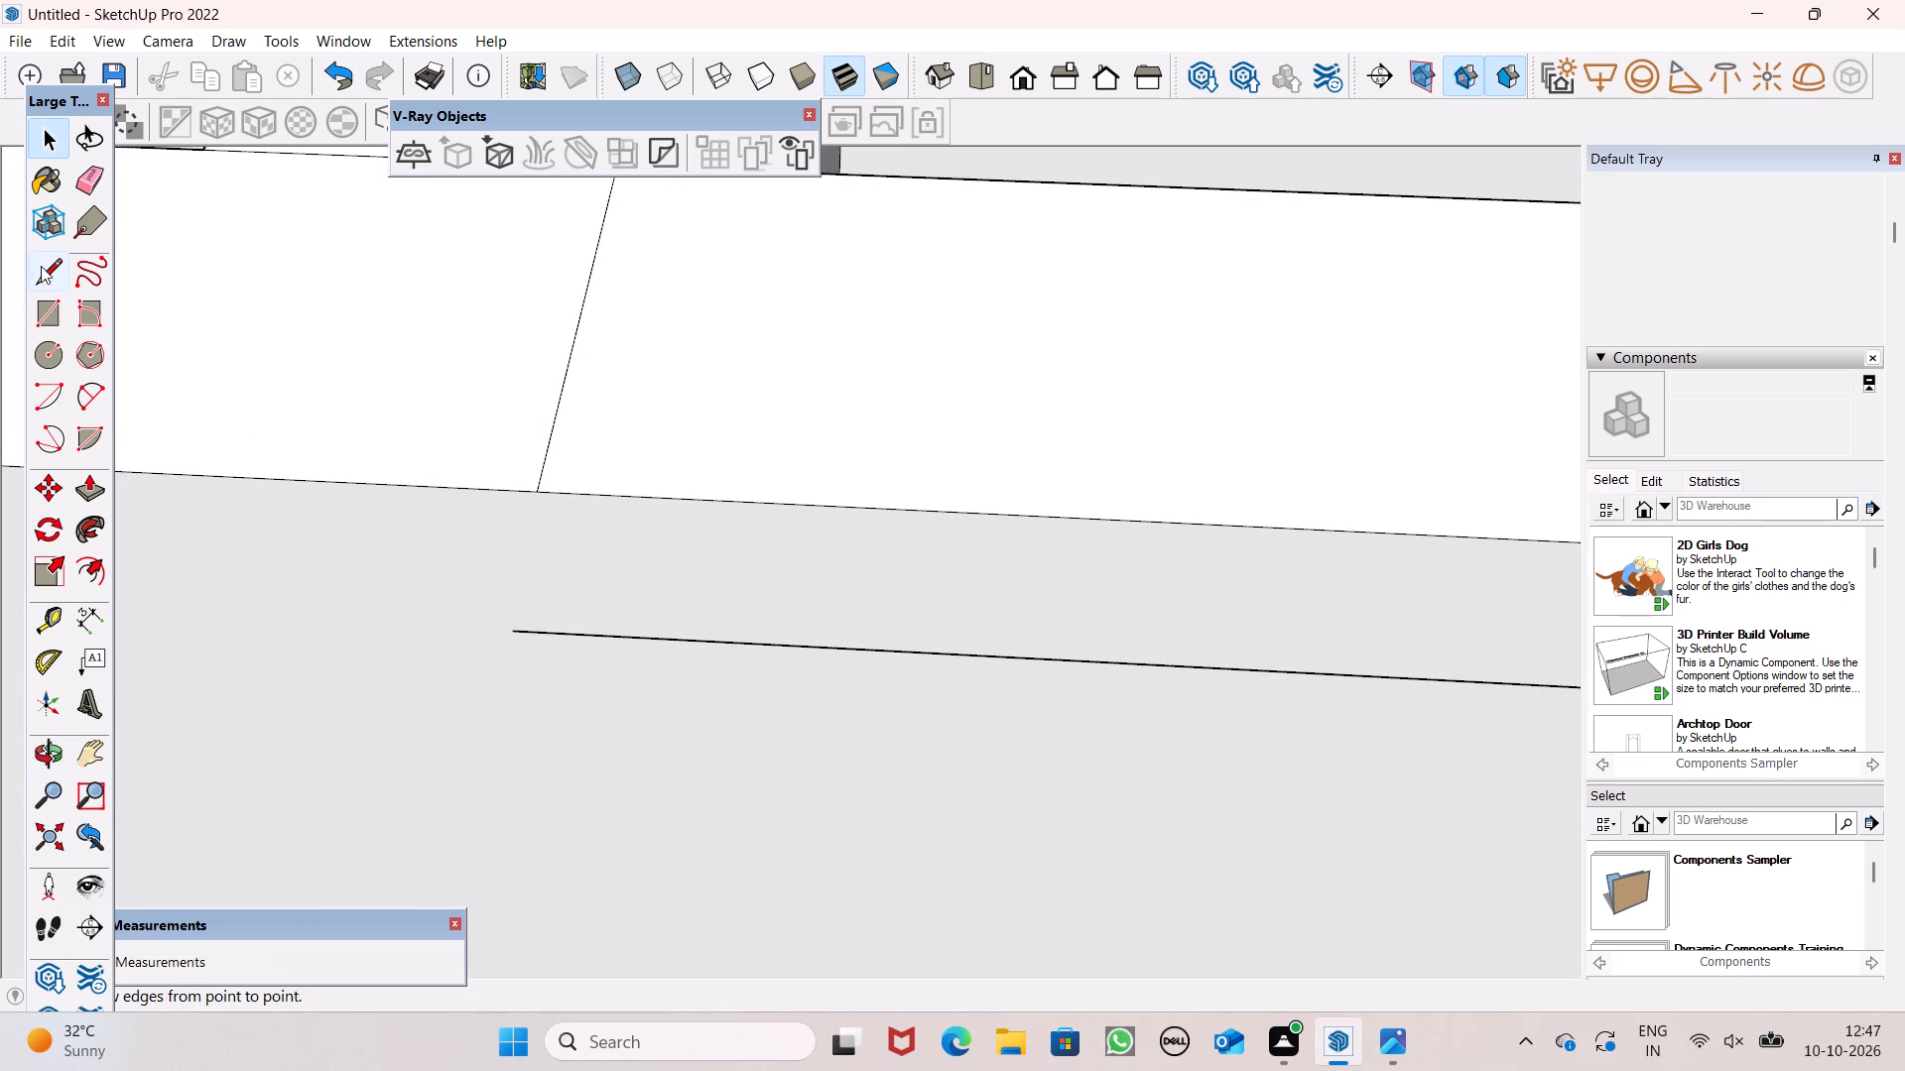
pyautogui.click(58, 282)
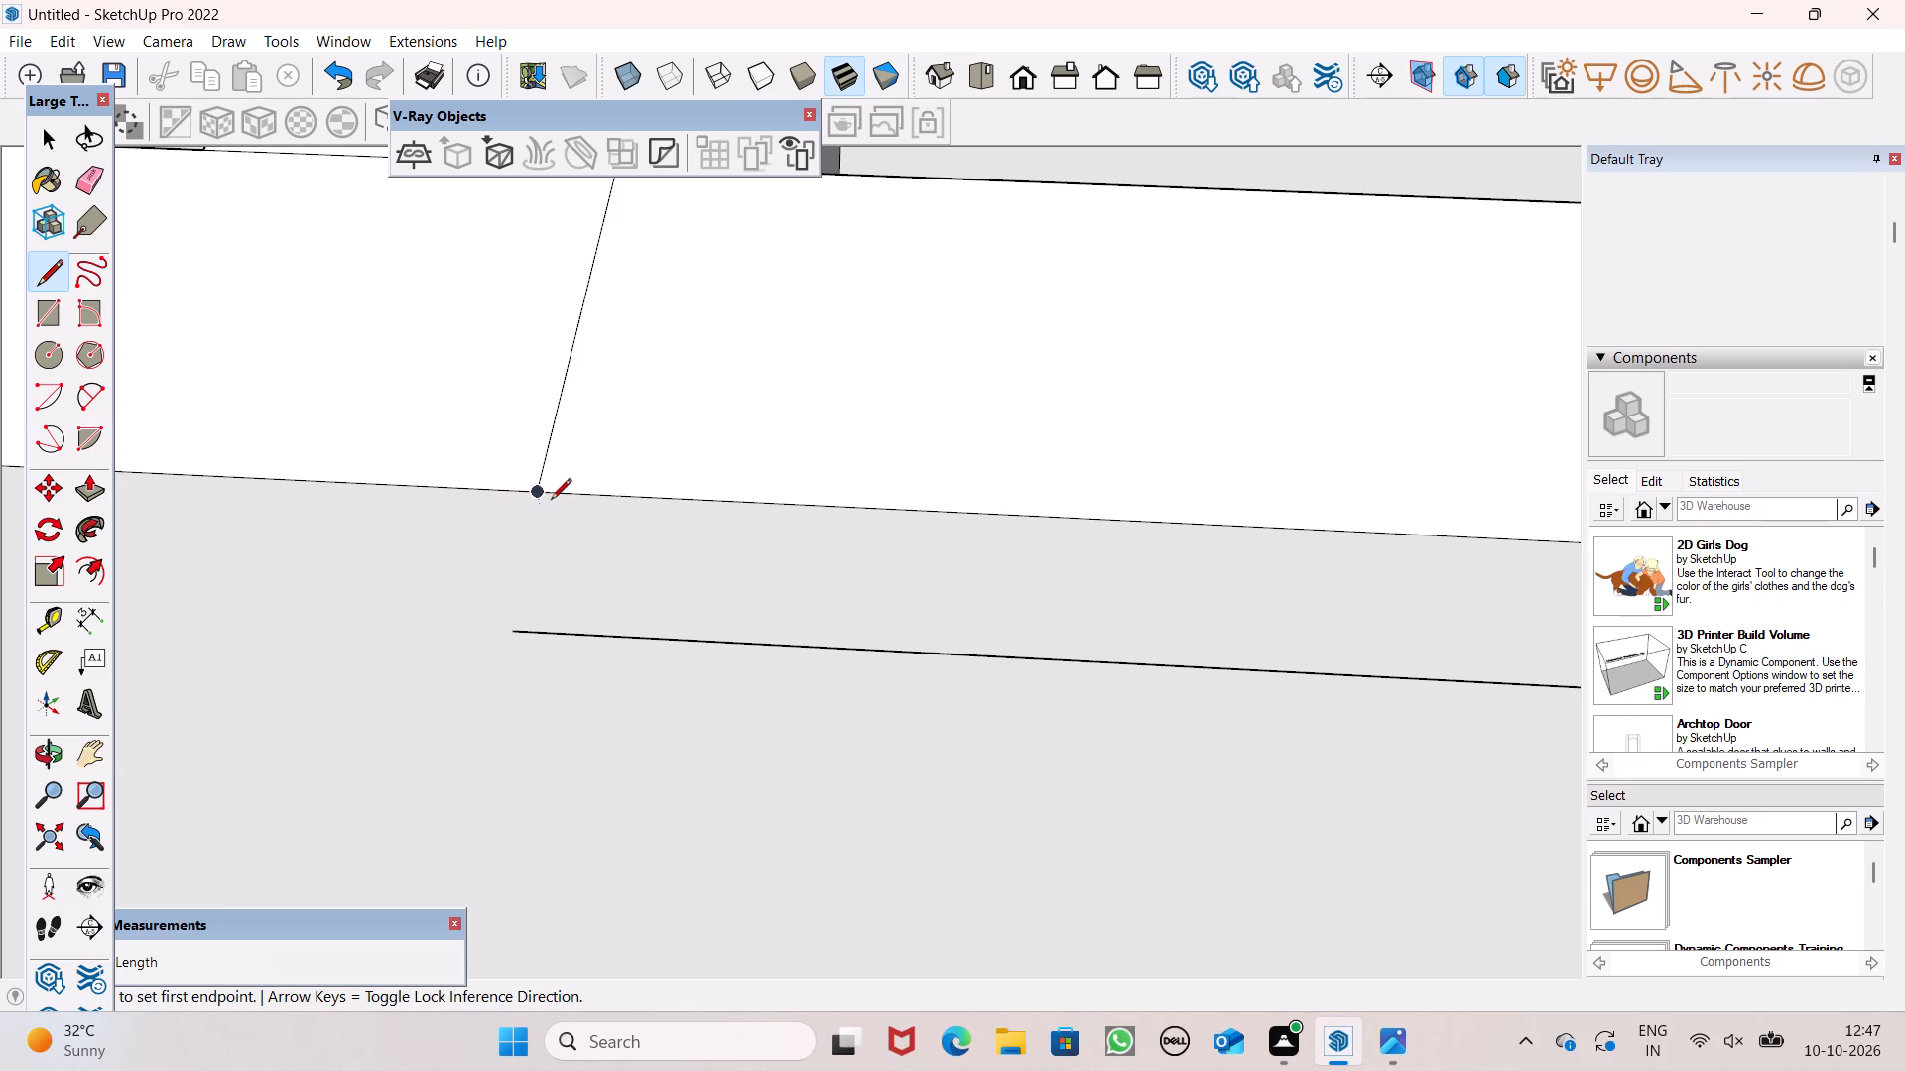
pyautogui.click(534, 493)
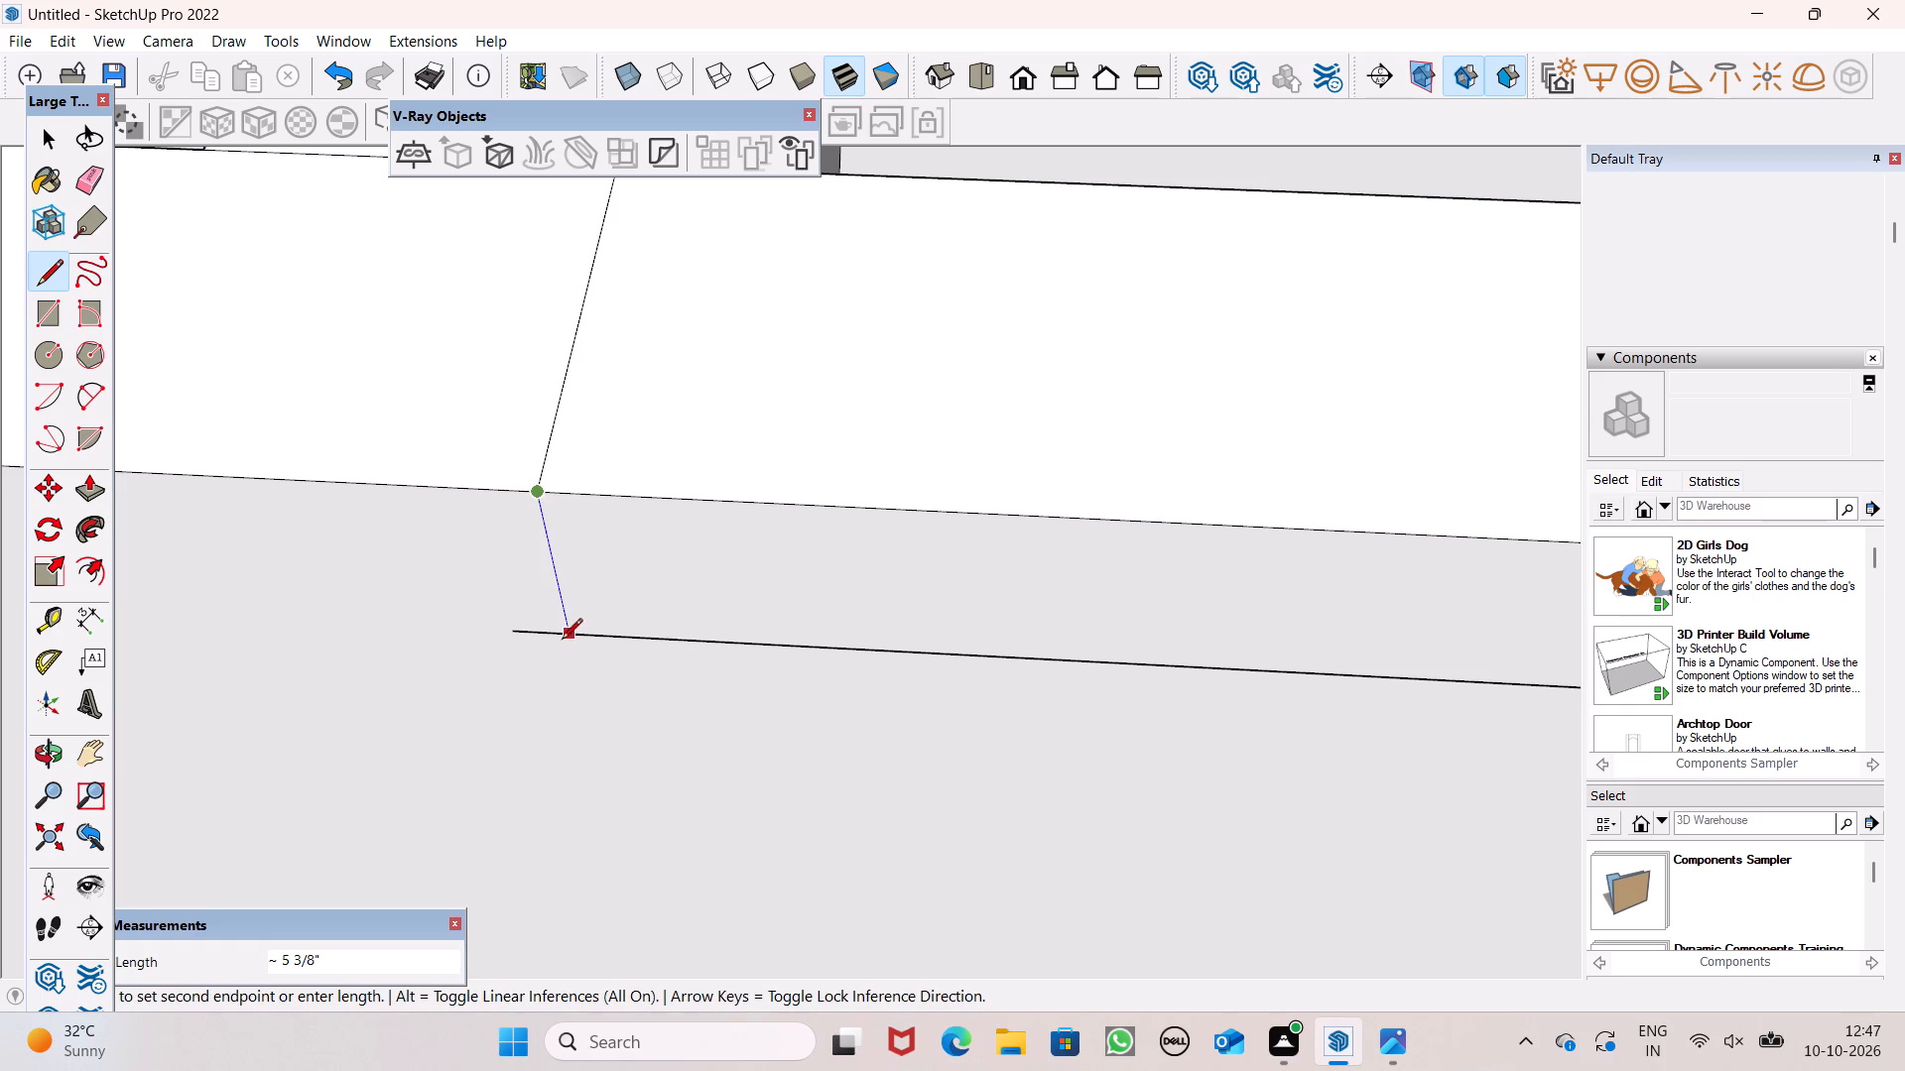
pyautogui.click(562, 641)
pyautogui.click(97, 187)
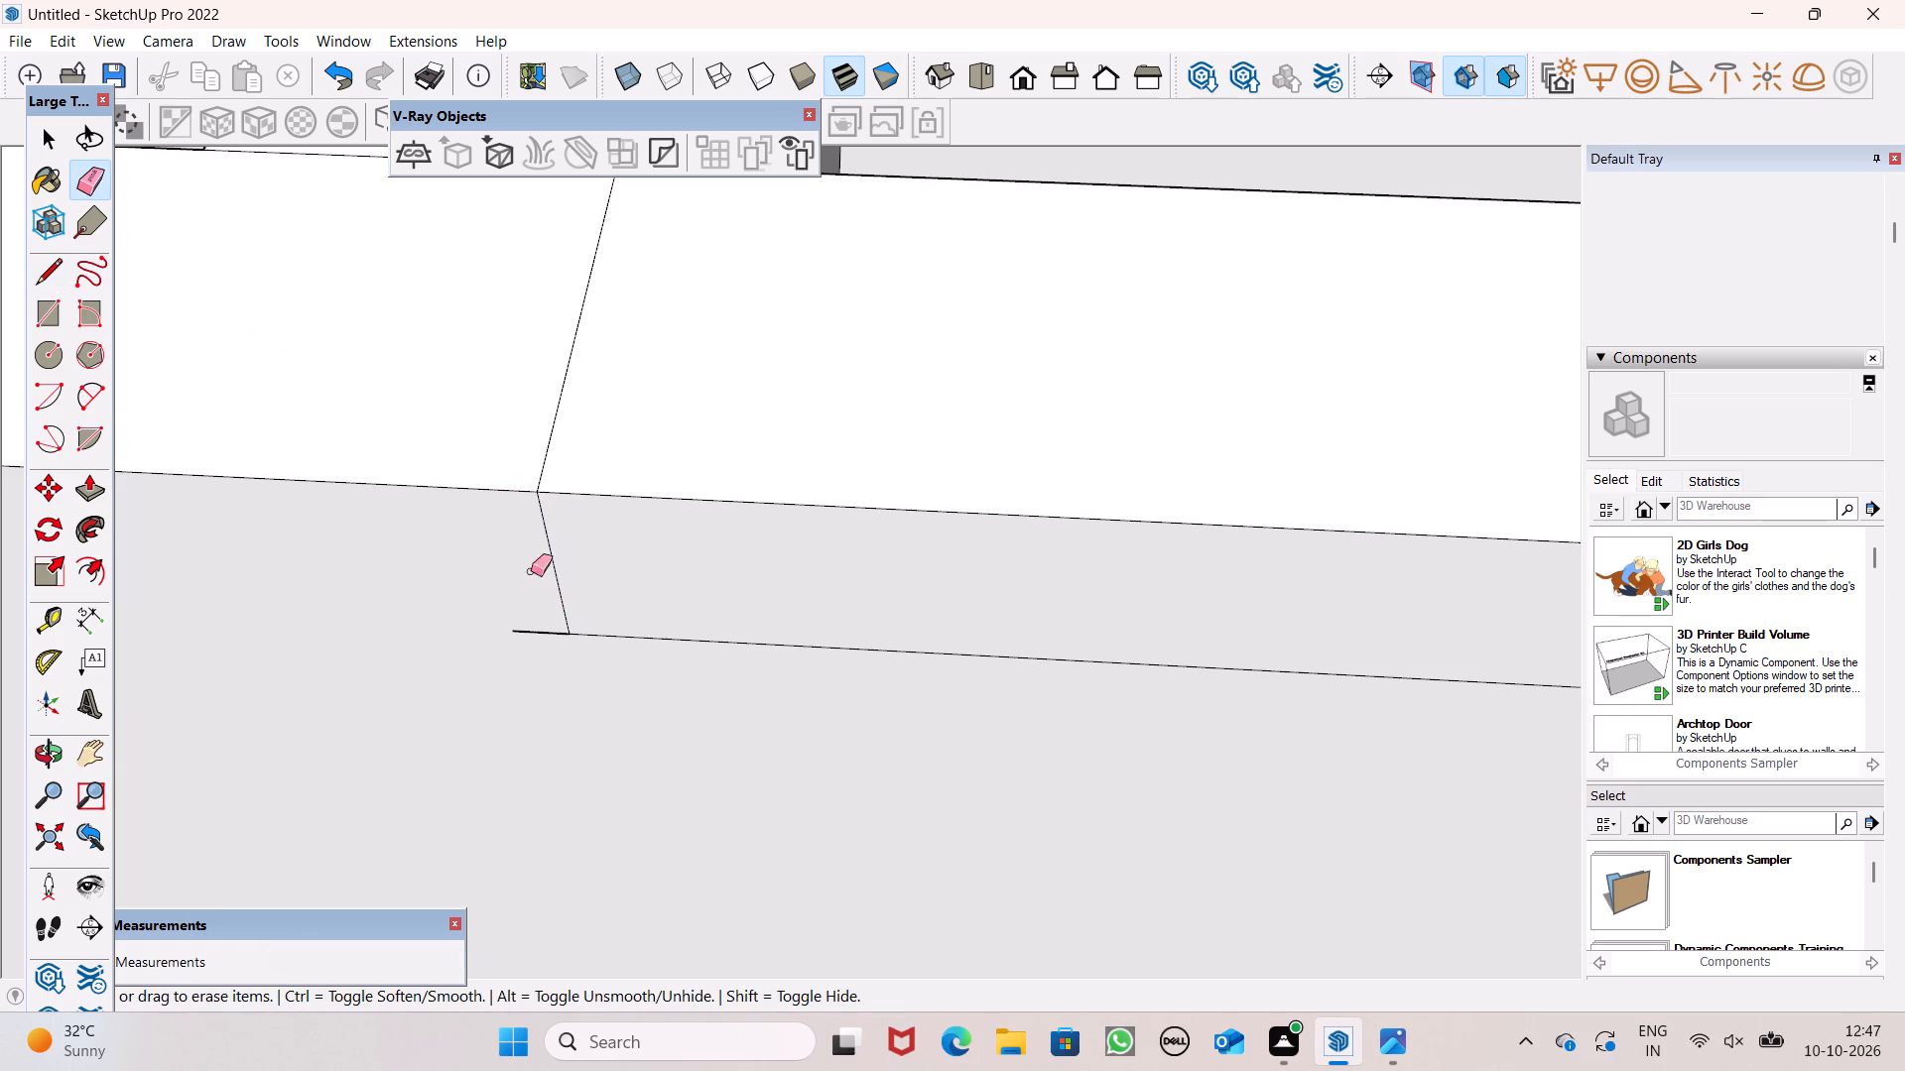
pyautogui.moveTo(538, 658); pyautogui.dragTo(530, 631)
pyautogui.scroll(-12, 497, 631)
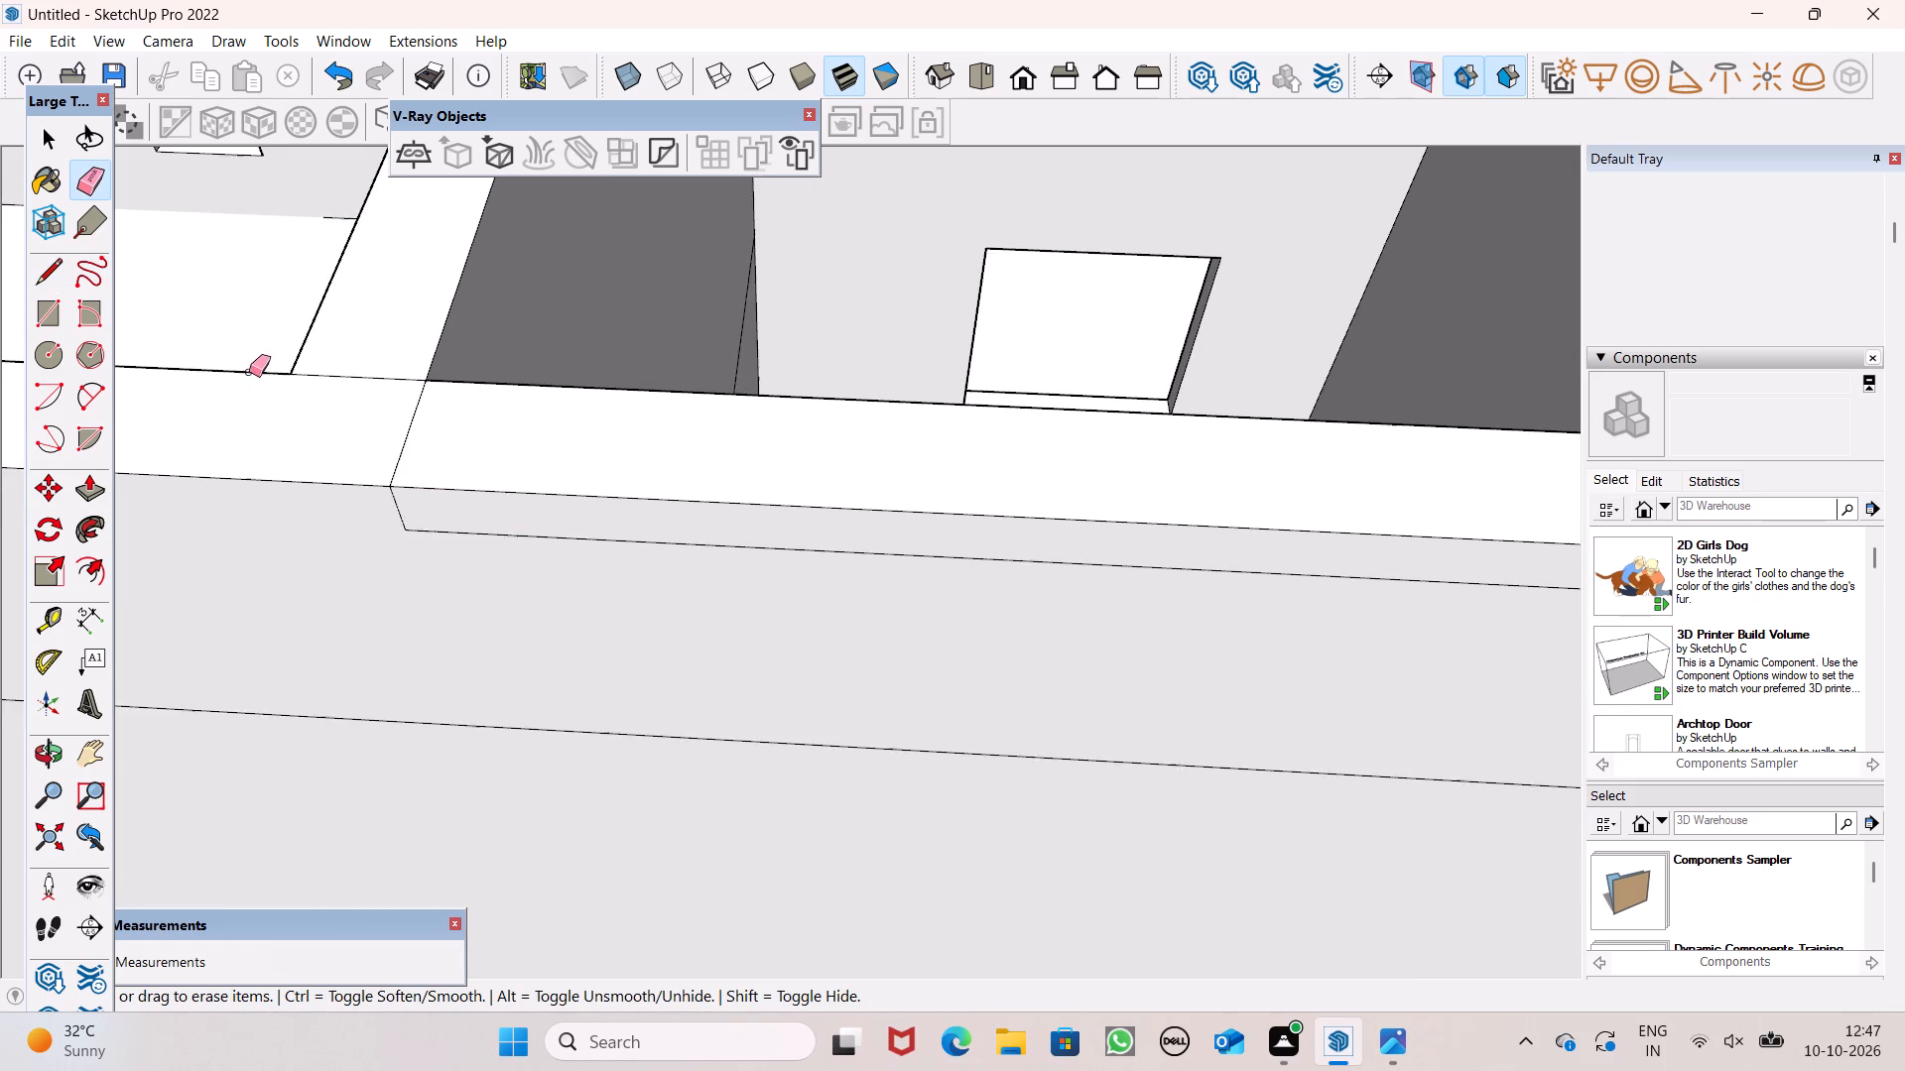
# Push/Pull the narrow top band on the side wing's rear parapet face outward as a projecting strip.
pyautogui.scroll(-13, 249, 372)
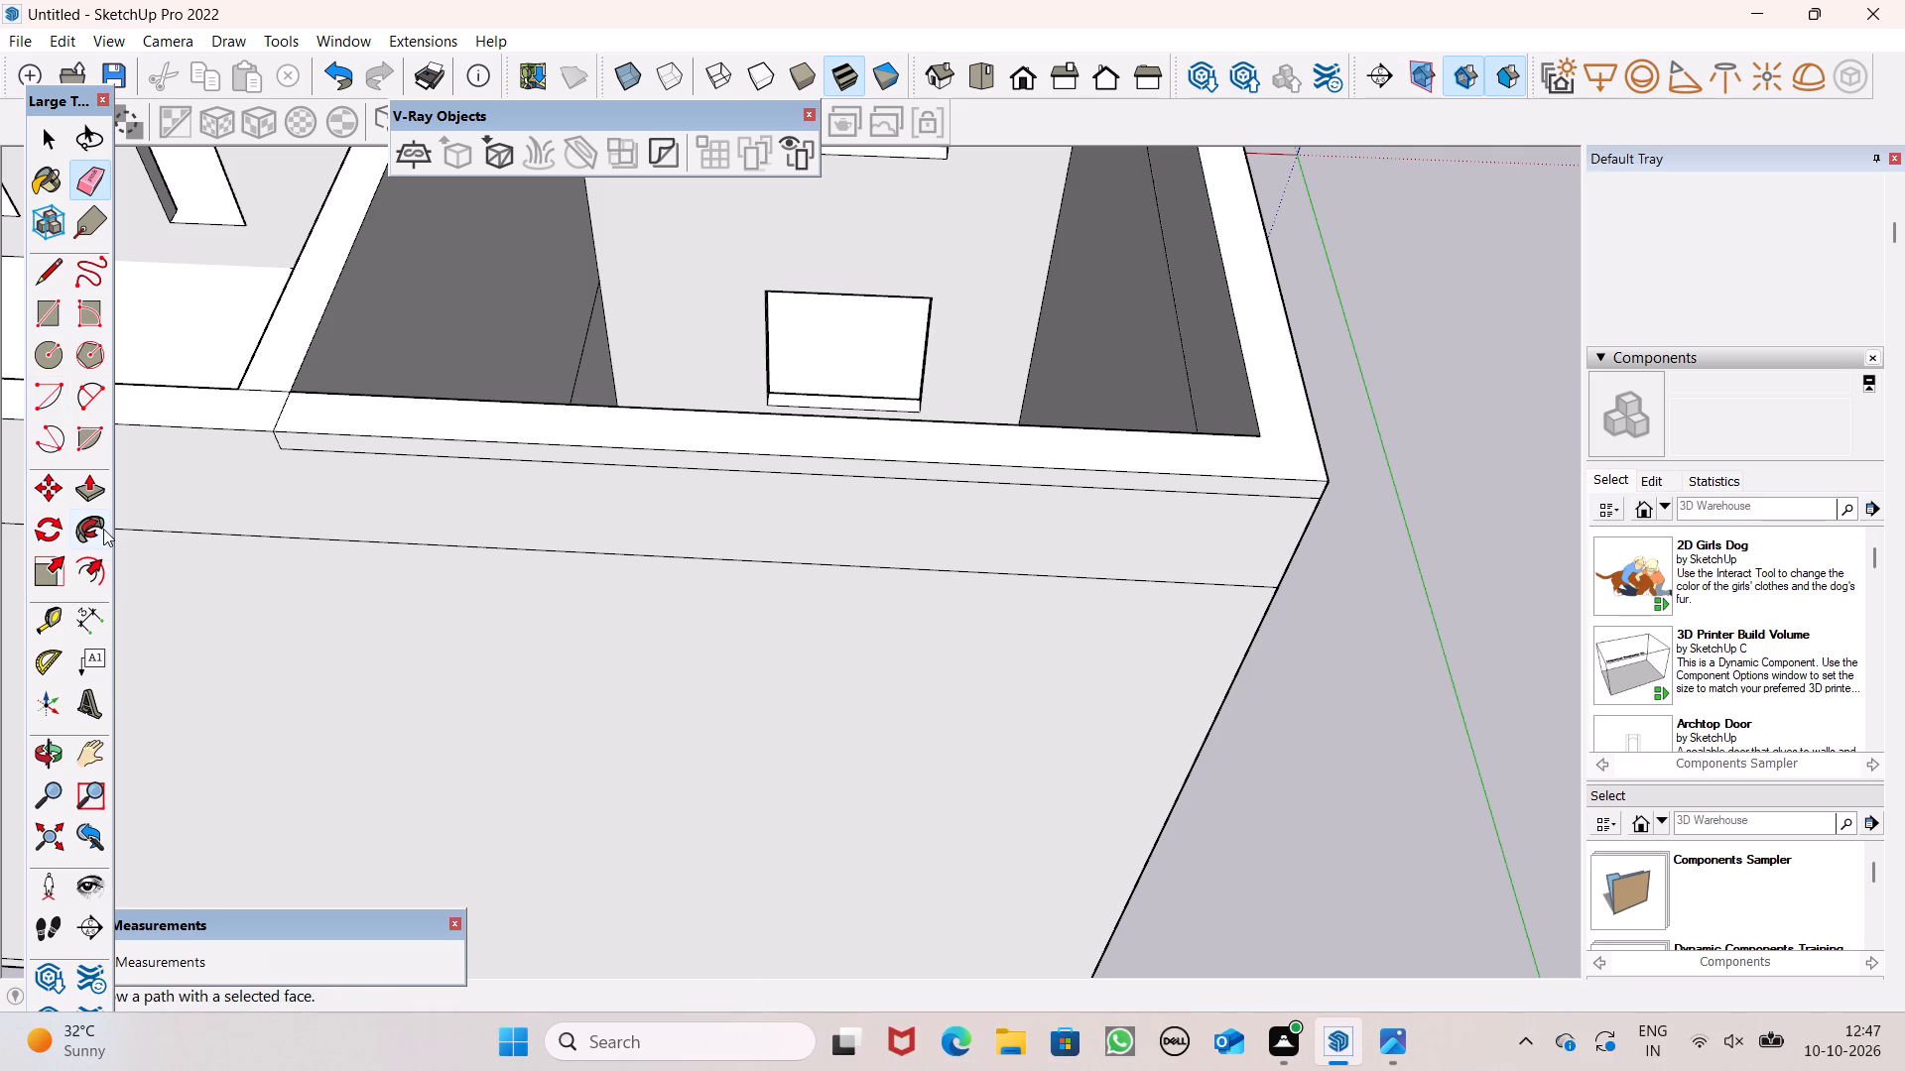
pyautogui.click(90, 497)
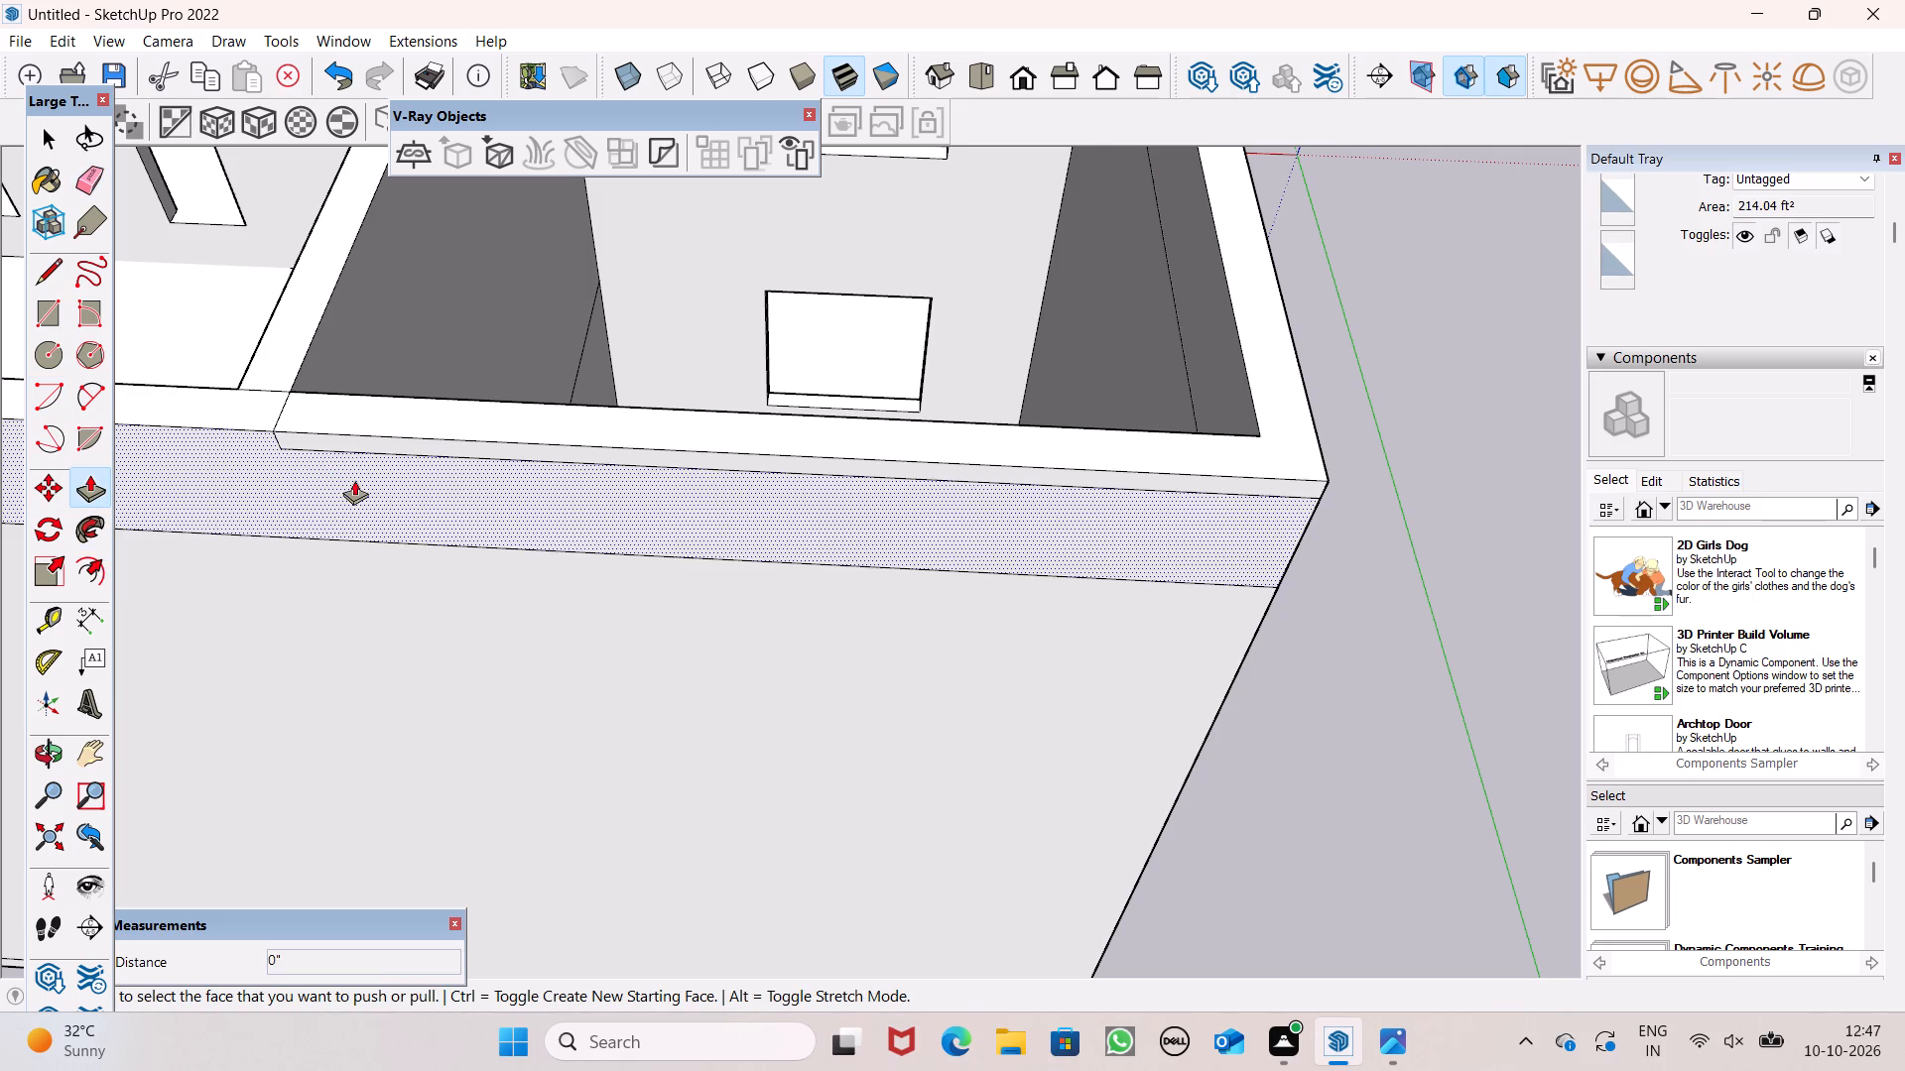
pyautogui.scroll(-3, 350, 481)
pyautogui.moveTo(679, 480); pyautogui.dragTo(593, 375, button='middle')
pyautogui.scroll(7, 869, 313)
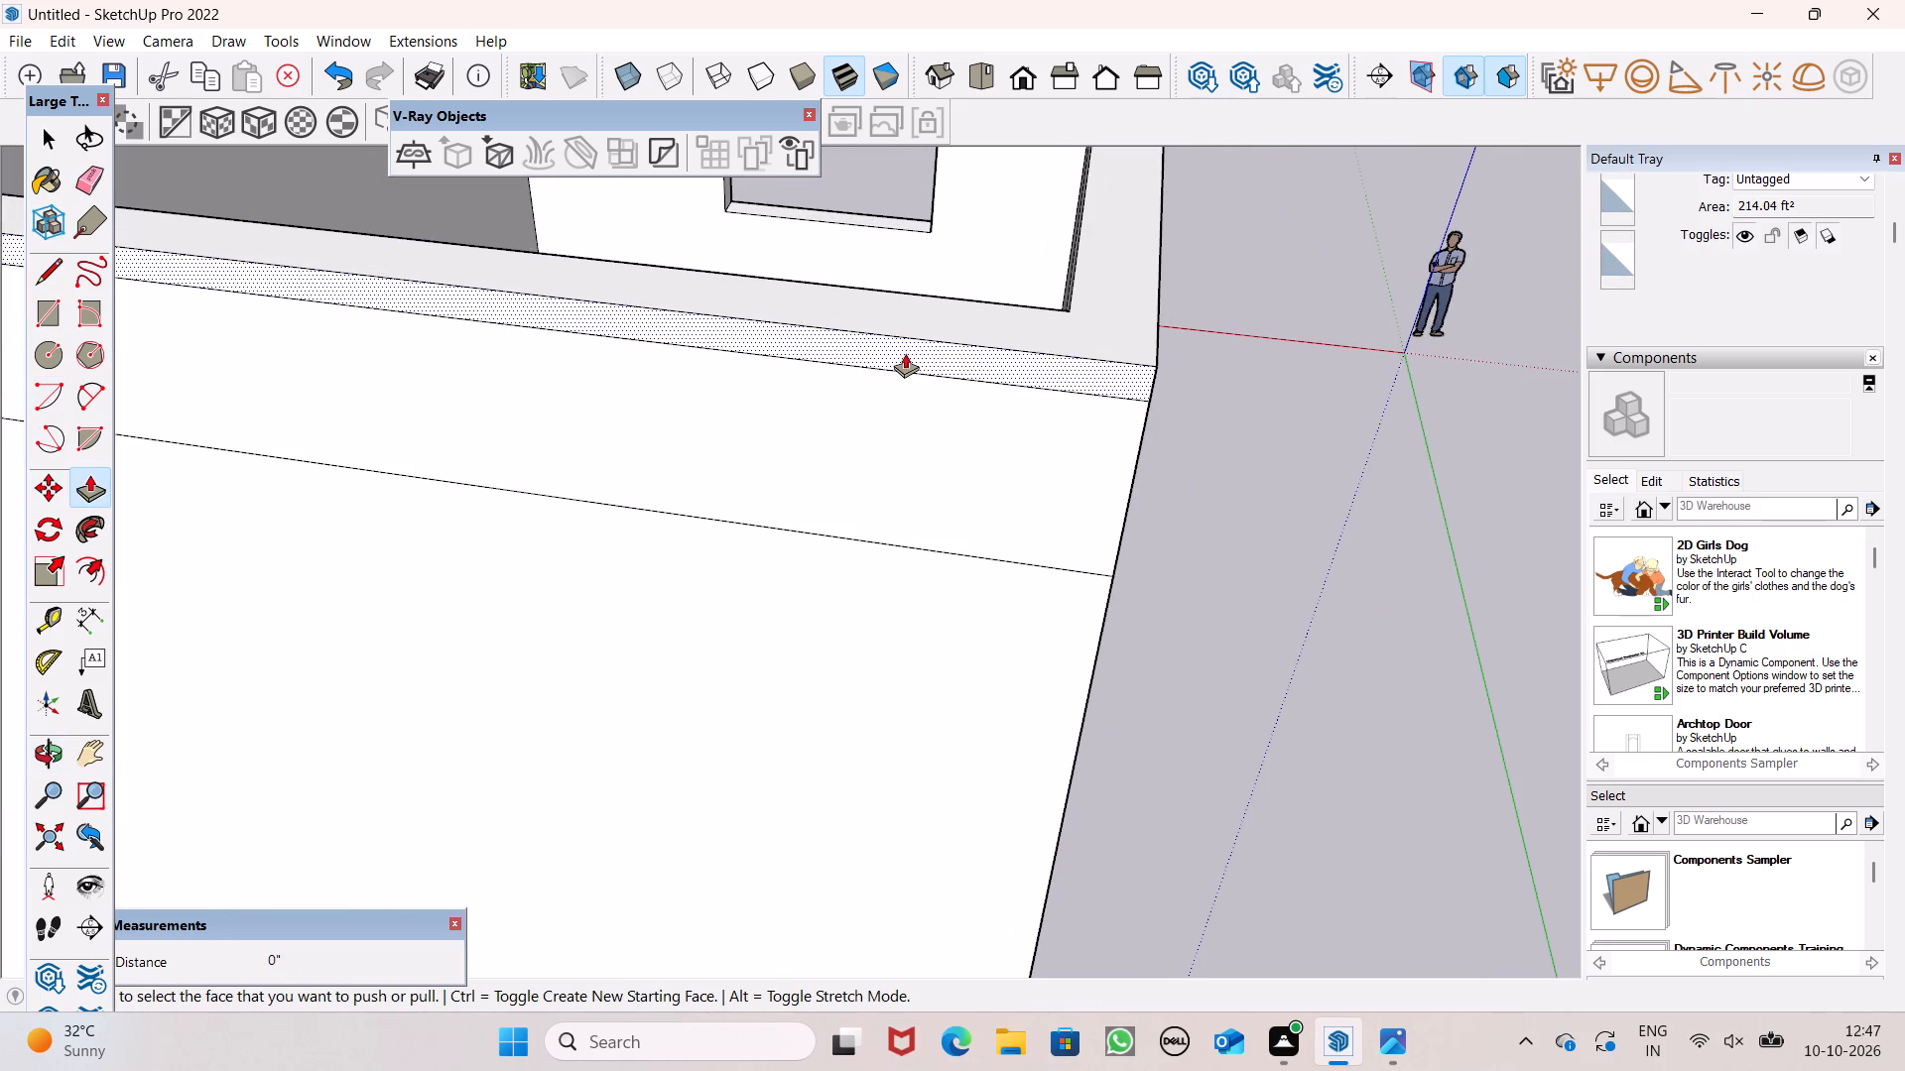
pyautogui.moveTo(916, 360); pyautogui.dragTo(892, 402)
pyautogui.click(892, 403)
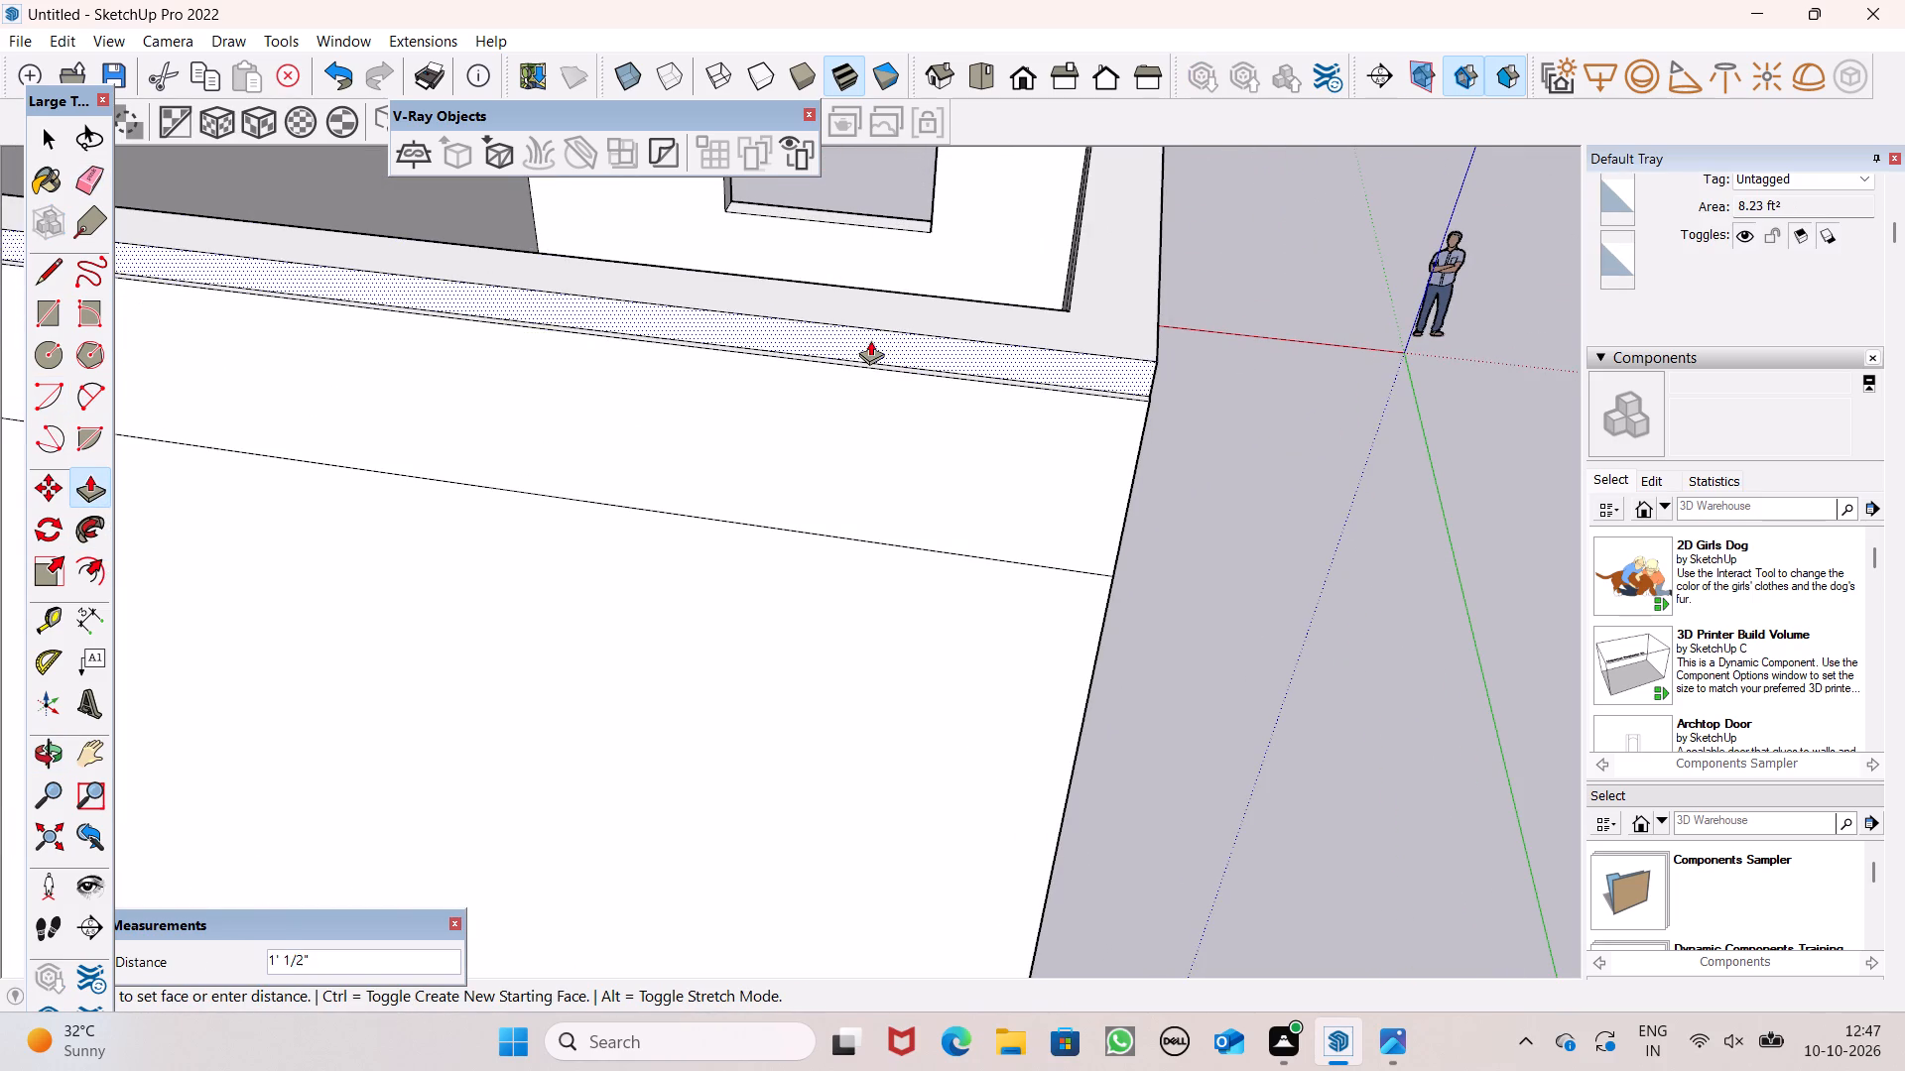
pyautogui.click(855, 377)
# Adjust the projection of the side wing's rear parapet strip with Push/Pull on its outer face.
pyautogui.scroll(-5, 815, 353)
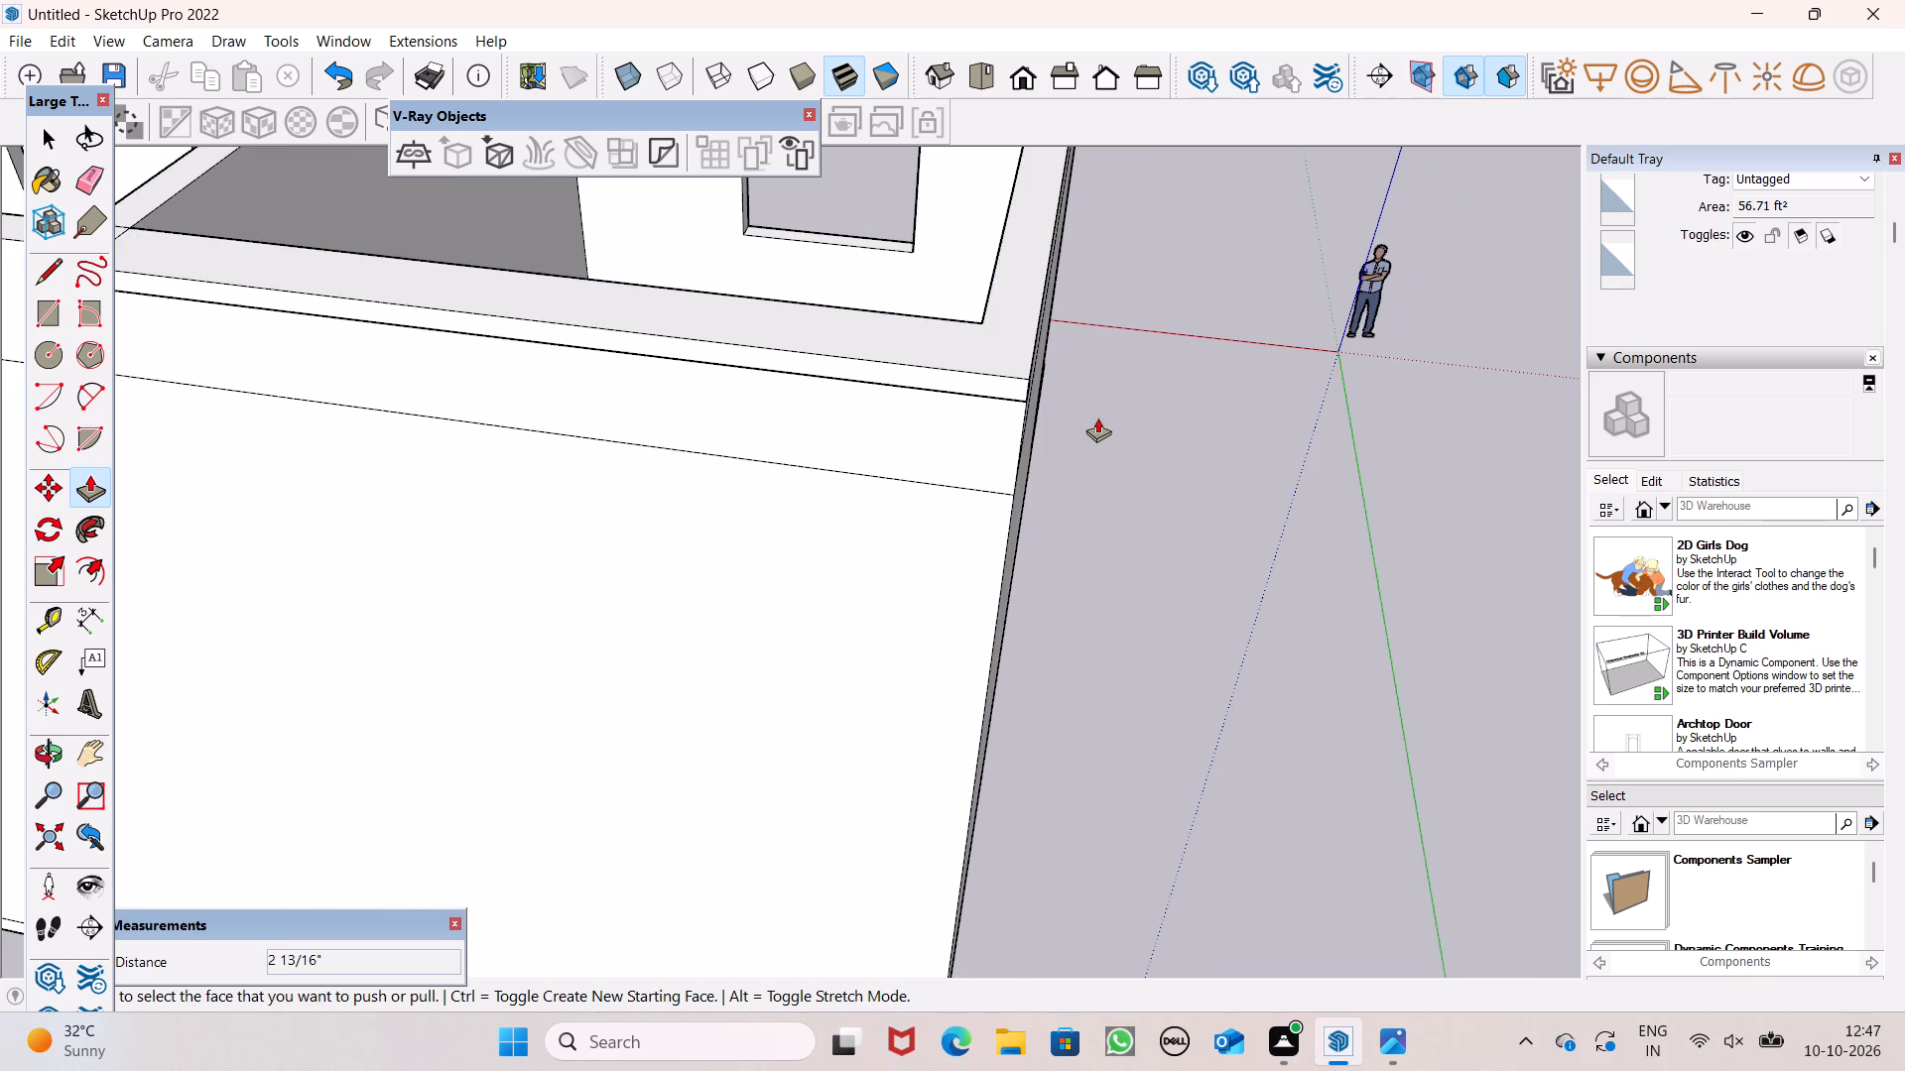
pyautogui.scroll(-9, 1097, 417)
pyautogui.moveTo(1095, 420); pyautogui.dragTo(578, 320, button='middle')
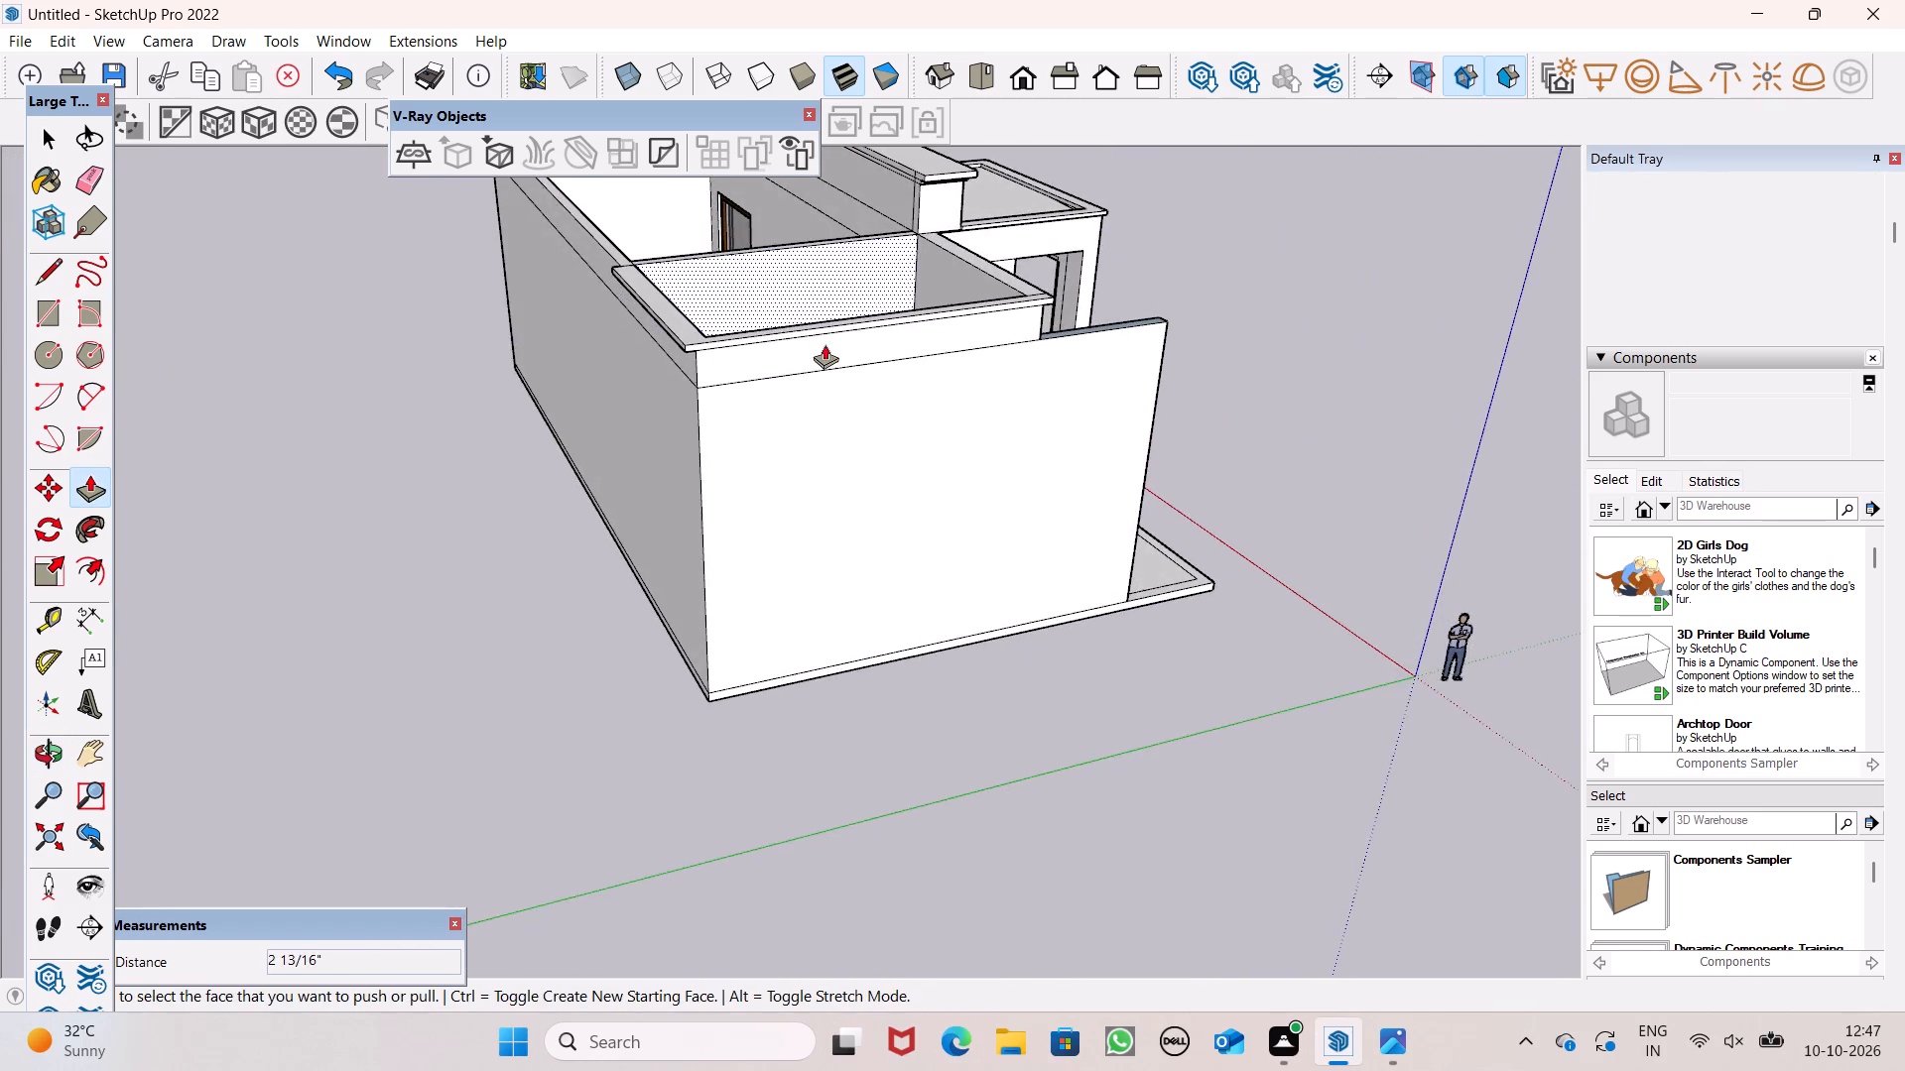
pyautogui.scroll(4, 825, 344)
pyautogui.moveTo(810, 347); pyautogui.dragTo(1012, 325, button='middle')
pyautogui.scroll(7, 795, 269)
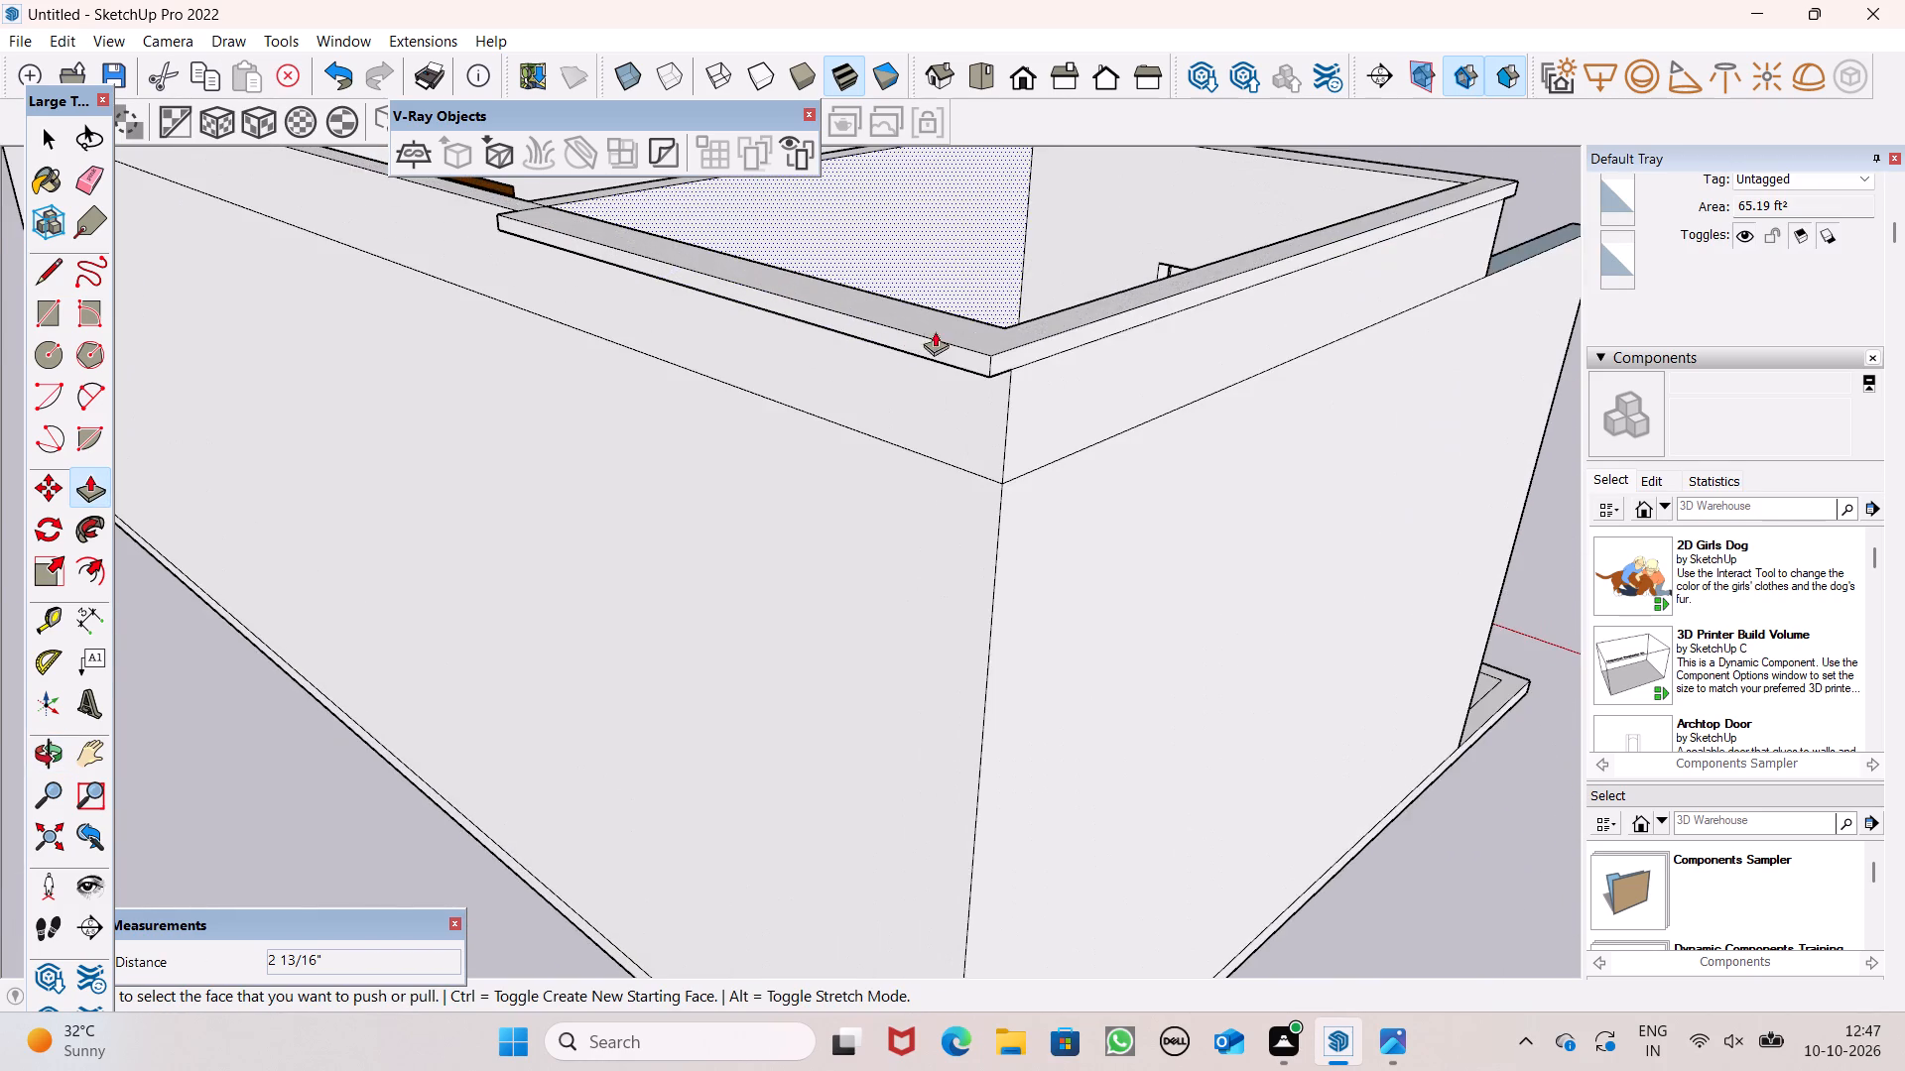
pyautogui.scroll(7, 935, 331)
pyautogui.moveTo(968, 380); pyautogui.dragTo(1002, 375)
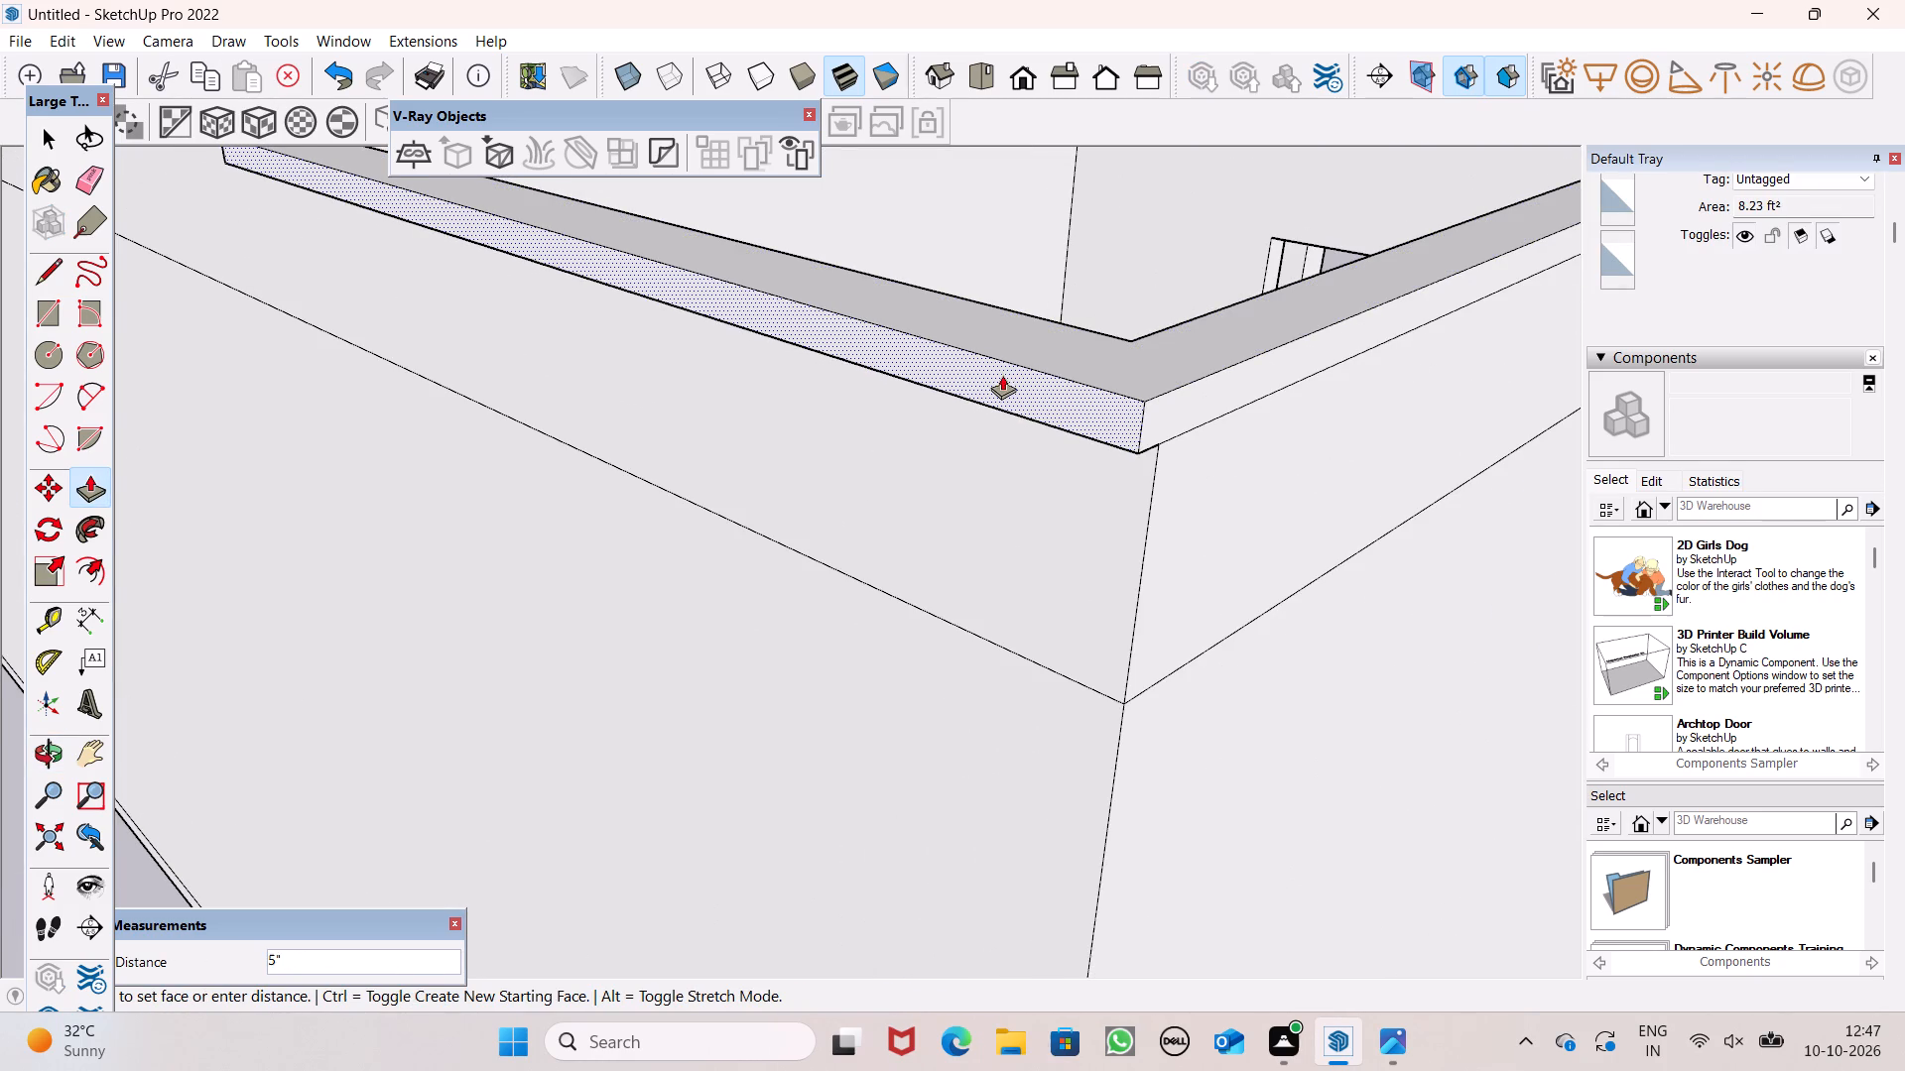
pyautogui.moveTo(1002, 375); pyautogui.dragTo(1008, 375)
# Adjust the projection of the parapet strip along the side wing's outer side wall with Push/Pull.
pyautogui.scroll(-13, 859, 345)
pyautogui.moveTo(945, 340); pyautogui.dragTo(805, 367, button='middle')
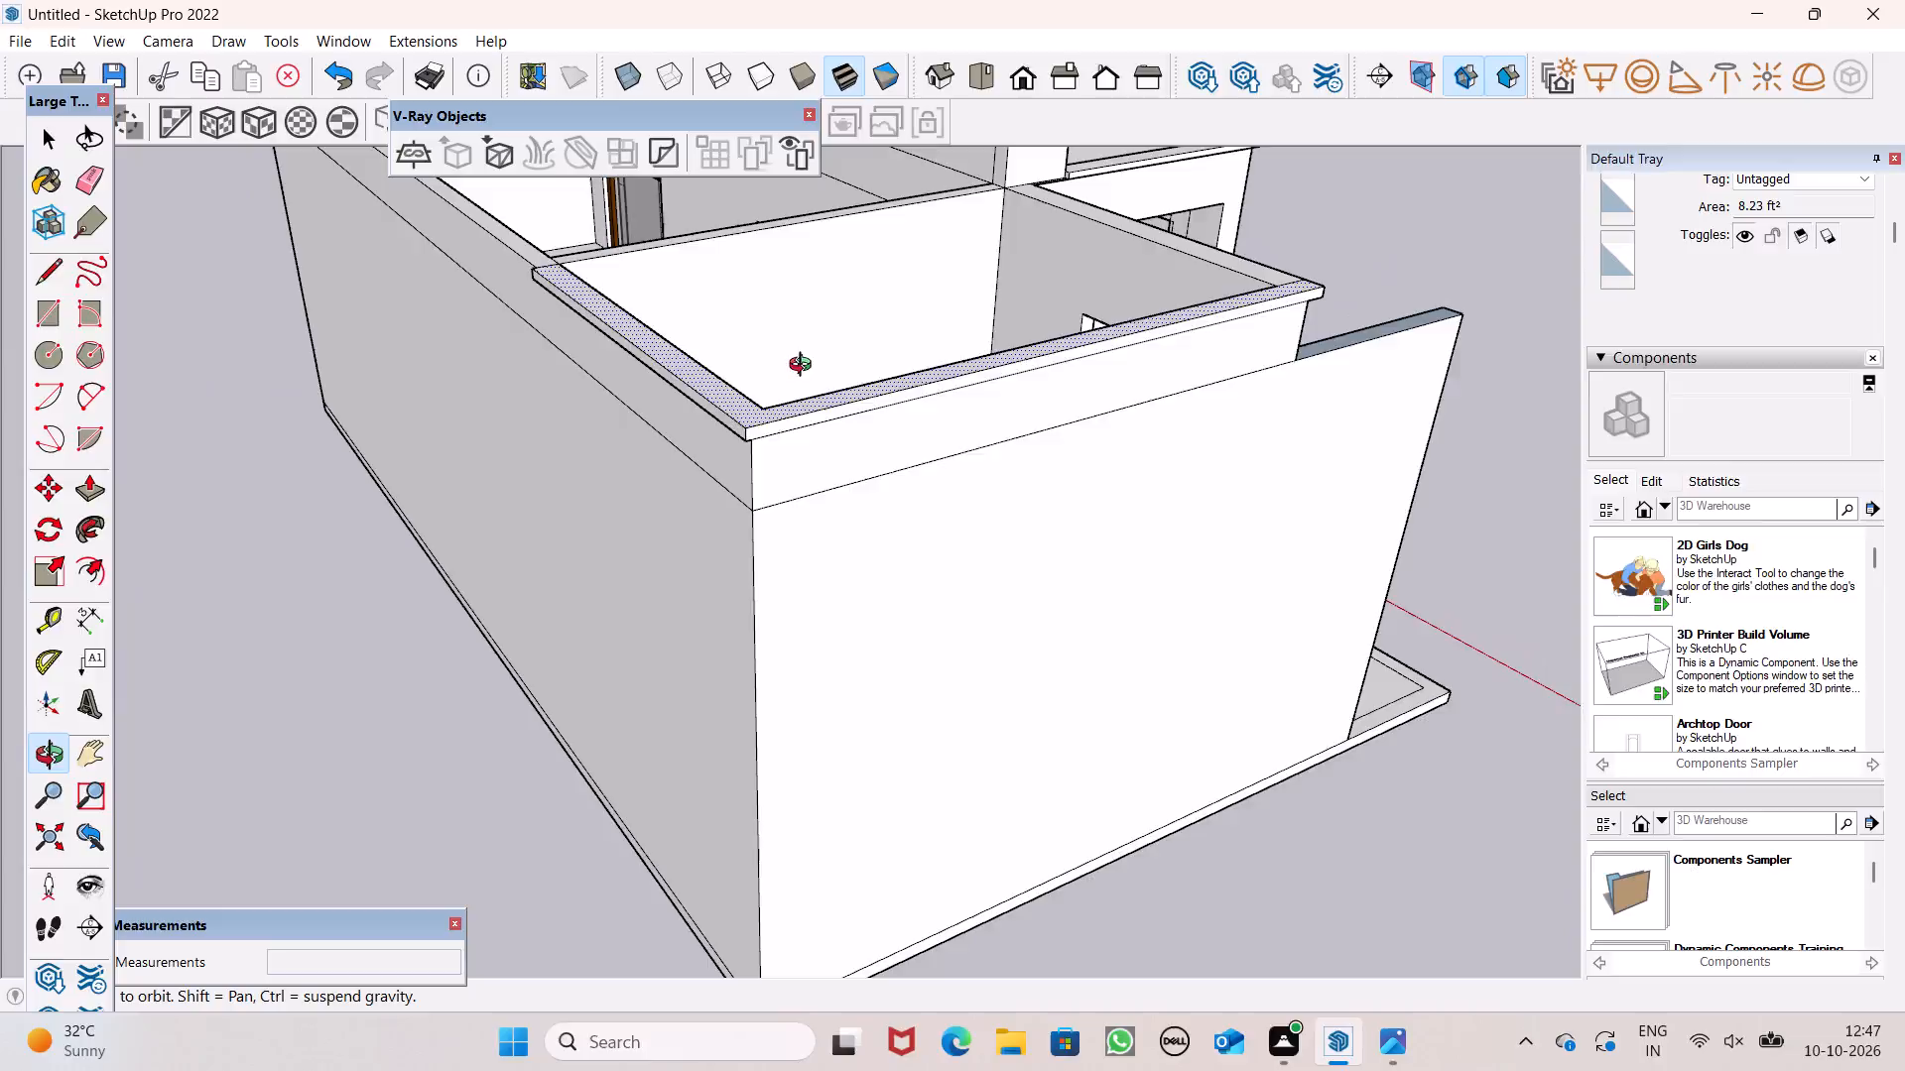
pyautogui.moveTo(805, 367); pyautogui.dragTo(712, 342, button='middle')
pyautogui.scroll(3, 823, 352)
pyautogui.moveTo(779, 341); pyautogui.dragTo(786, 351)
pyautogui.click(786, 351)
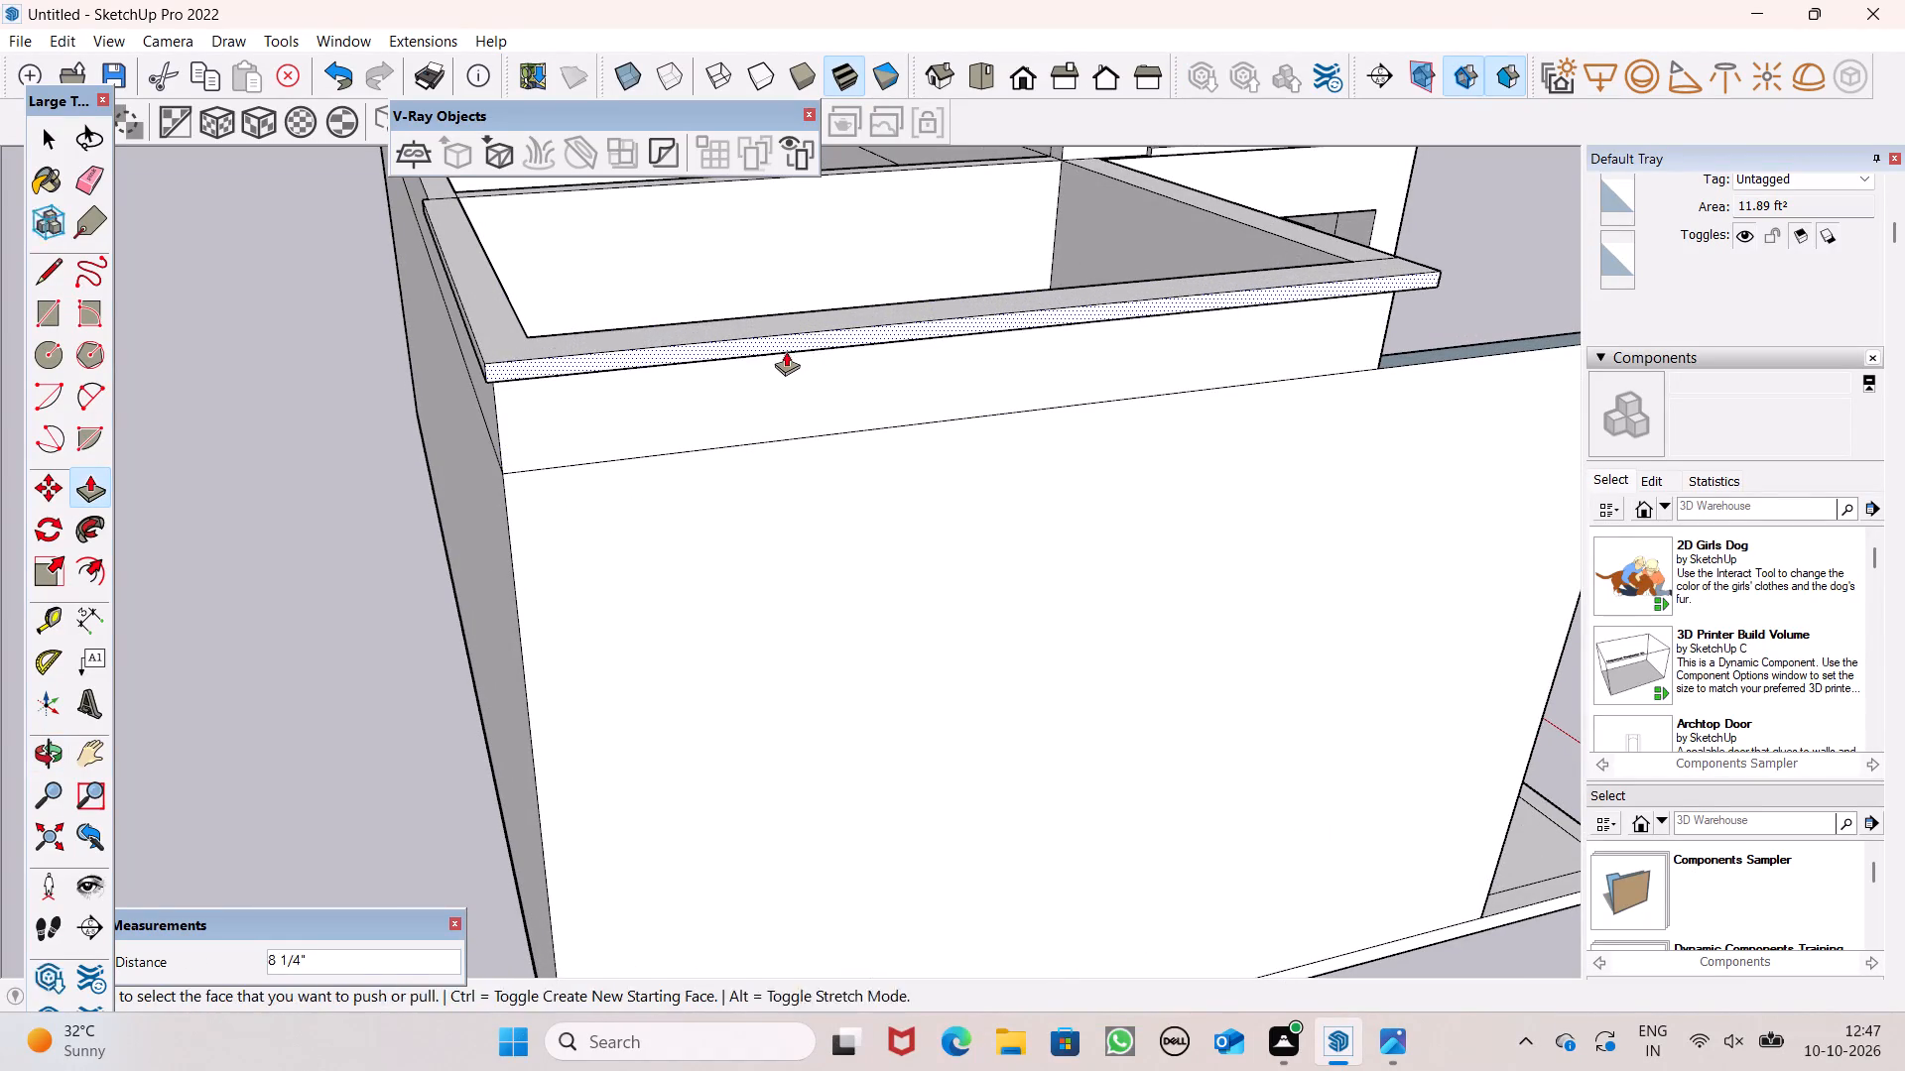
pyautogui.scroll(-4, 775, 366)
pyautogui.moveTo(782, 377); pyautogui.dragTo(798, 435, button='middle')
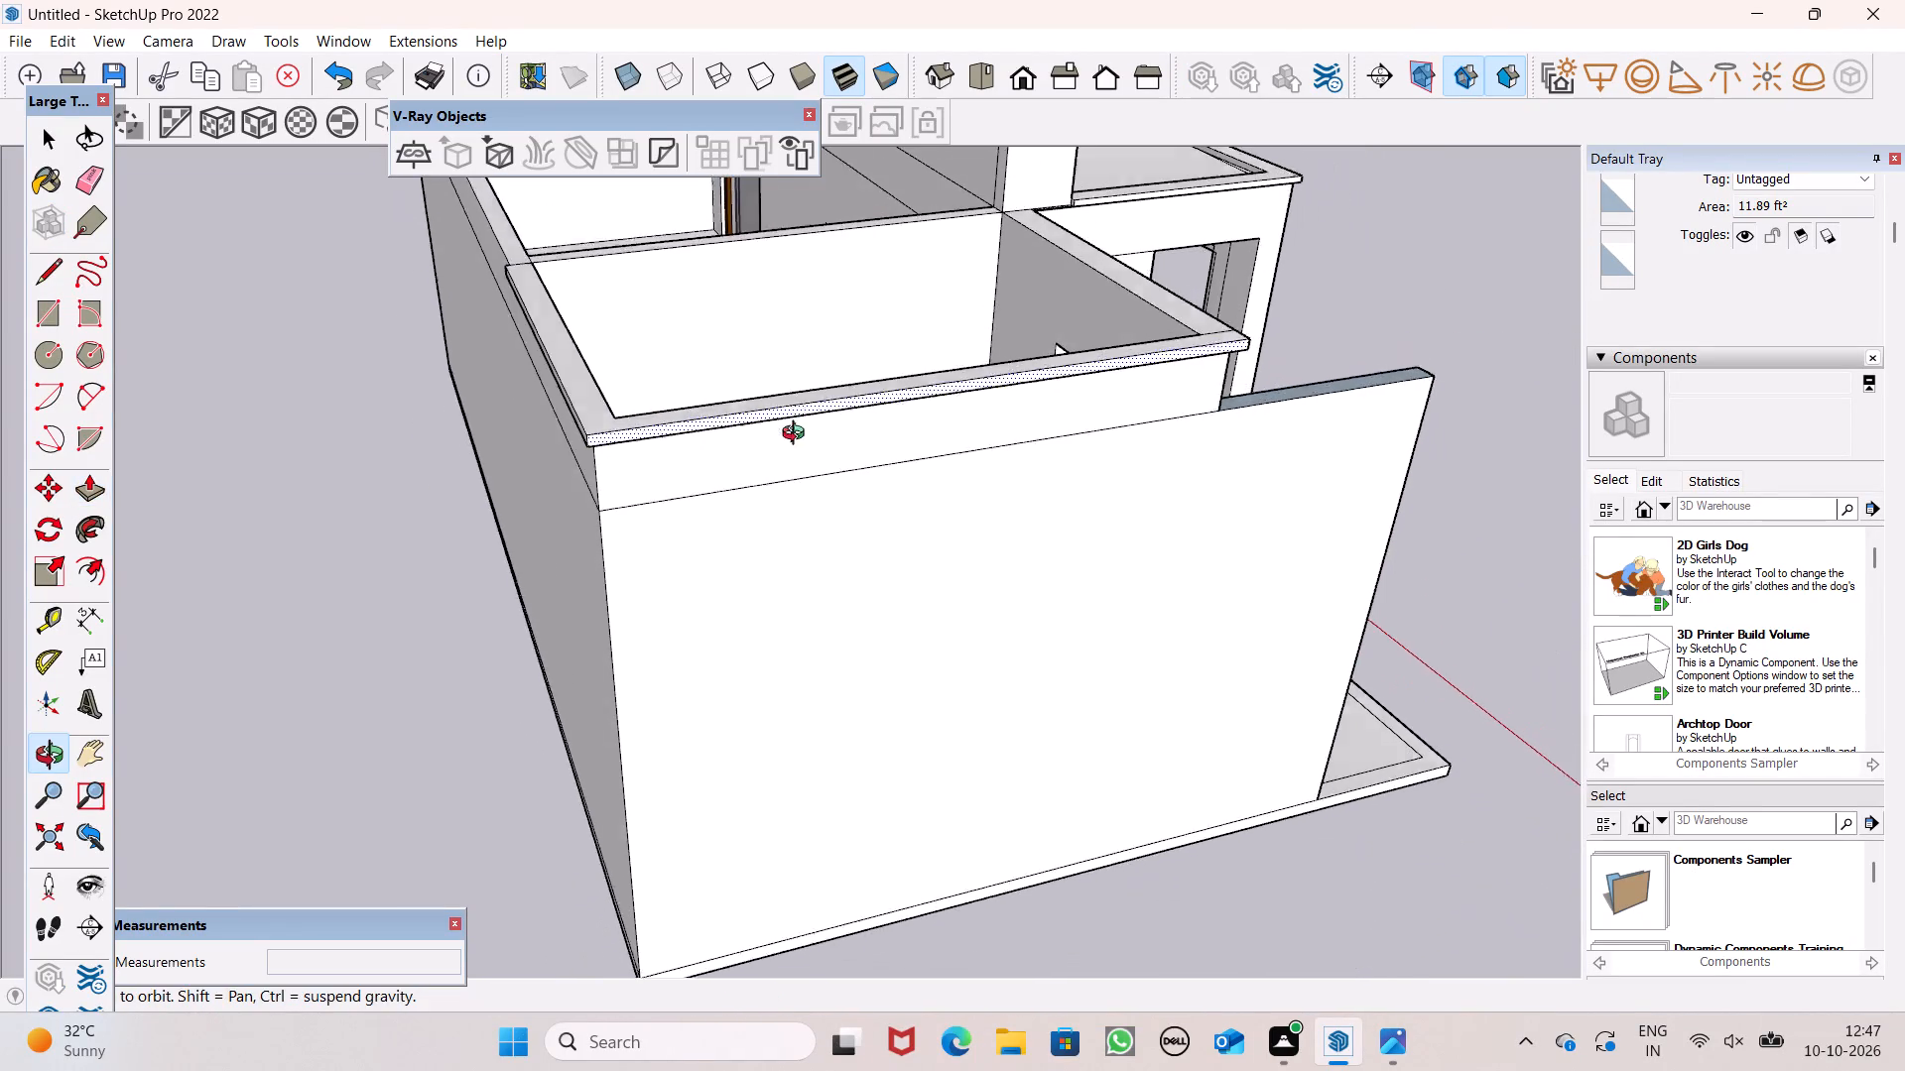
pyautogui.moveTo(798, 435); pyautogui.dragTo(816, 450, button='middle')
pyautogui.scroll(2, 817, 444)
pyautogui.click(831, 478)
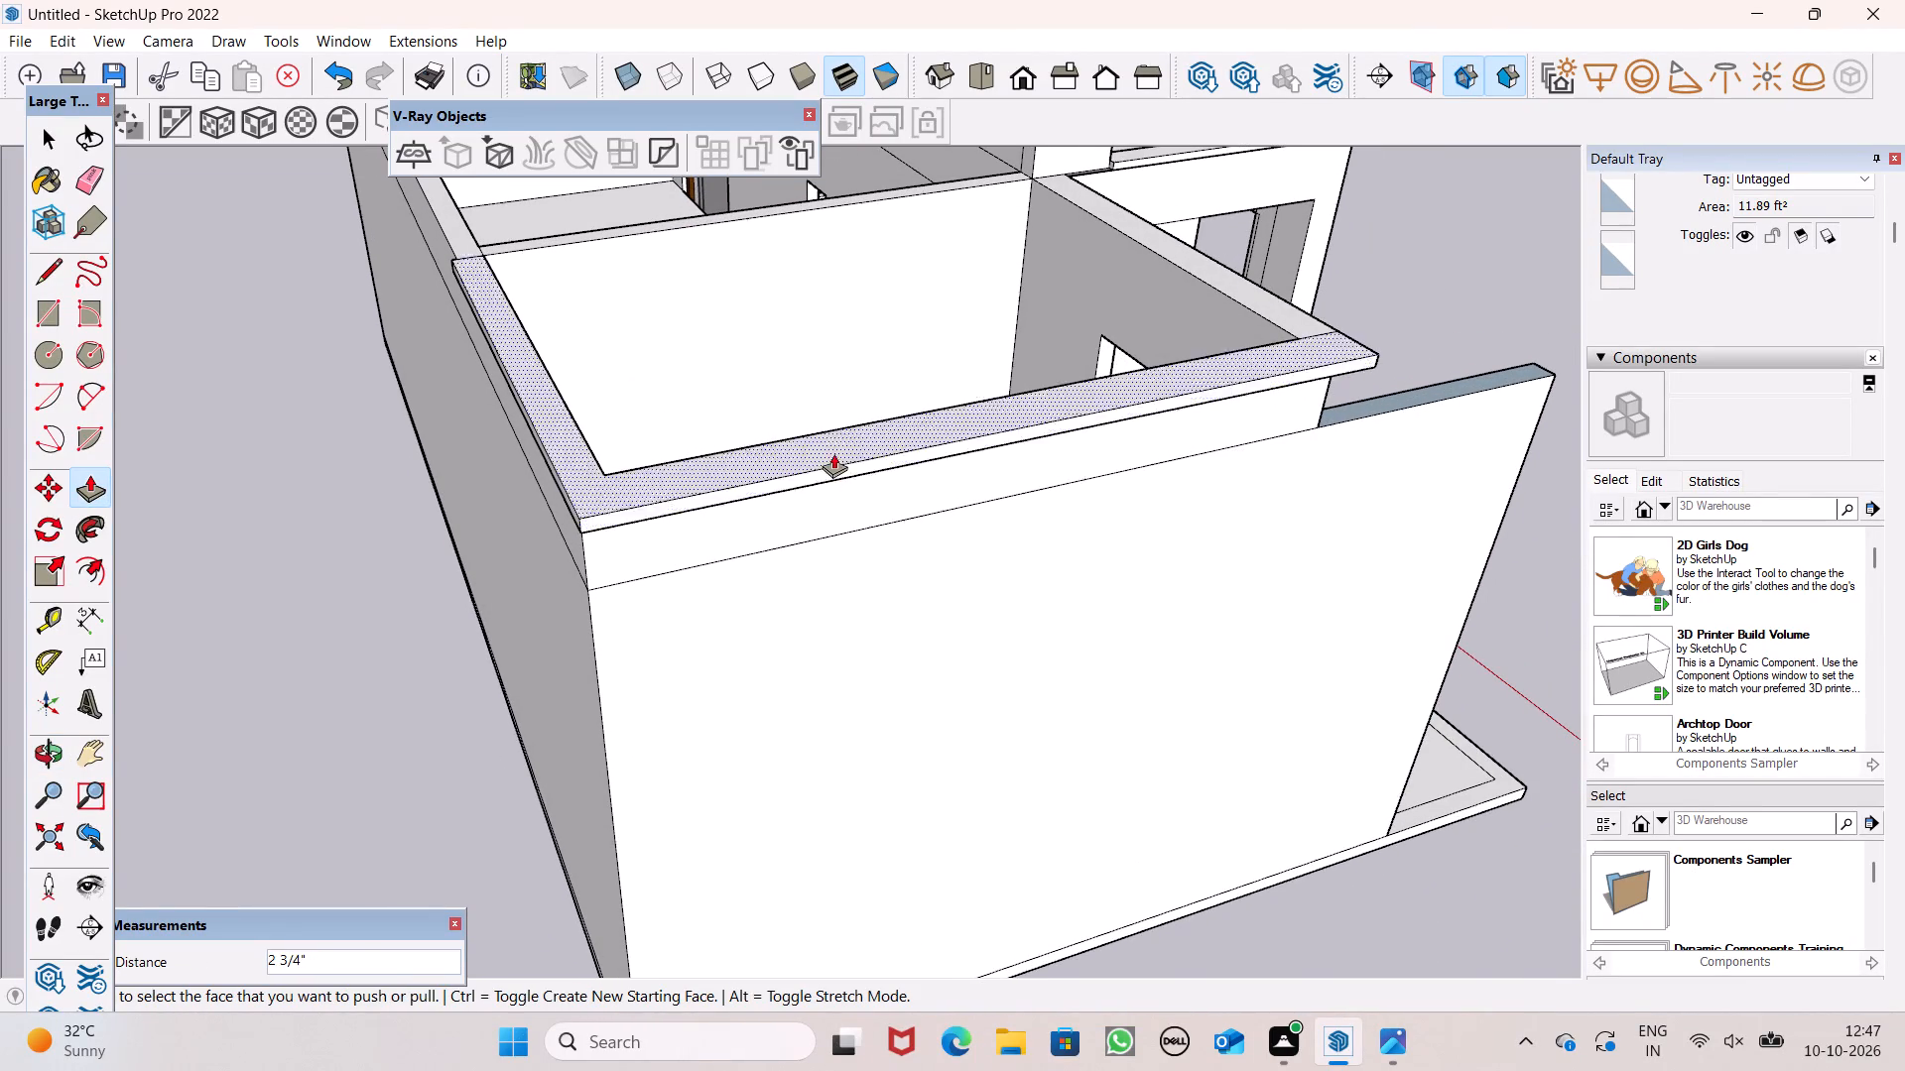
# Examine the side wing's projecting parapet strip and its corners from the outer side and the front.
pyautogui.scroll(-6, 830, 453)
pyautogui.moveTo(853, 451); pyautogui.dragTo(736, 300, button='middle')
pyautogui.scroll(7, 827, 261)
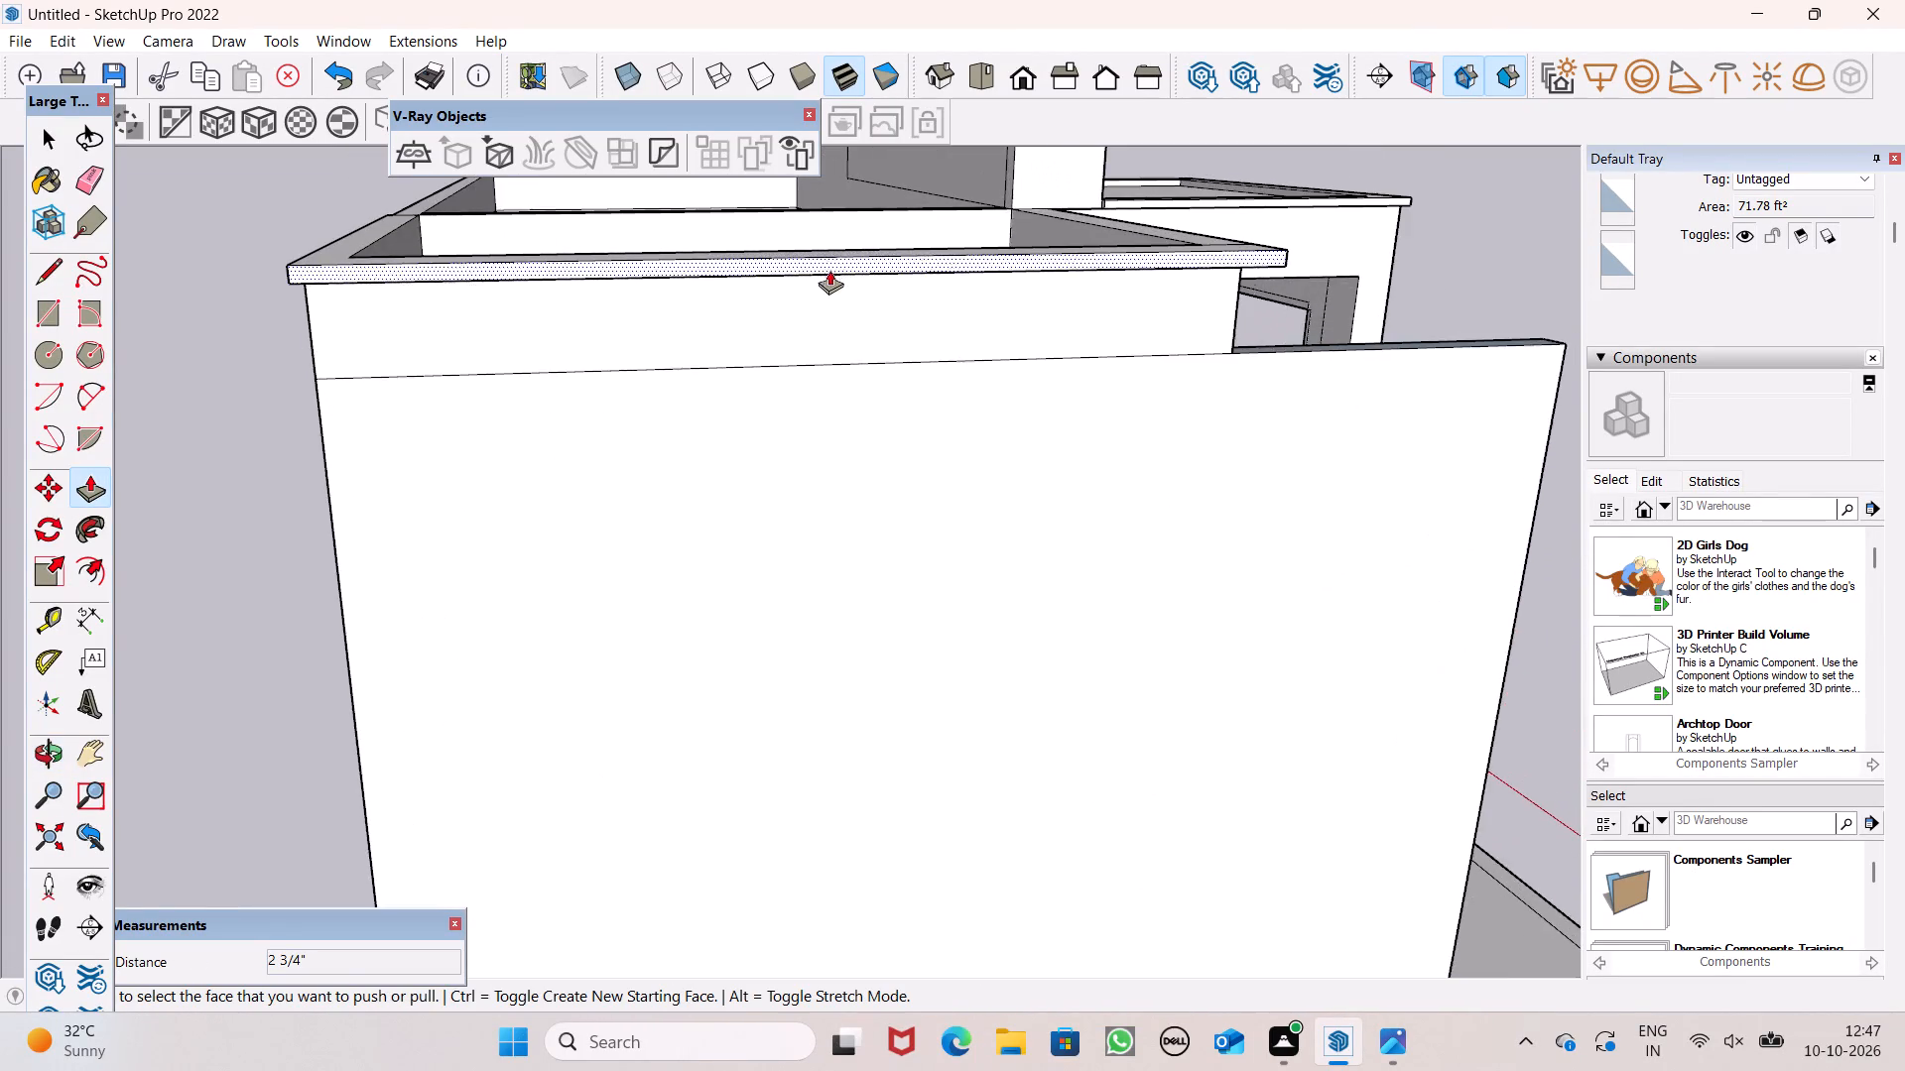
pyautogui.moveTo(836, 292); pyautogui.dragTo(535, 241, button='middle')
pyautogui.scroll(1, 836, 292)
pyautogui.scroll(-6, 699, 244)
pyautogui.scroll(4, 761, 222)
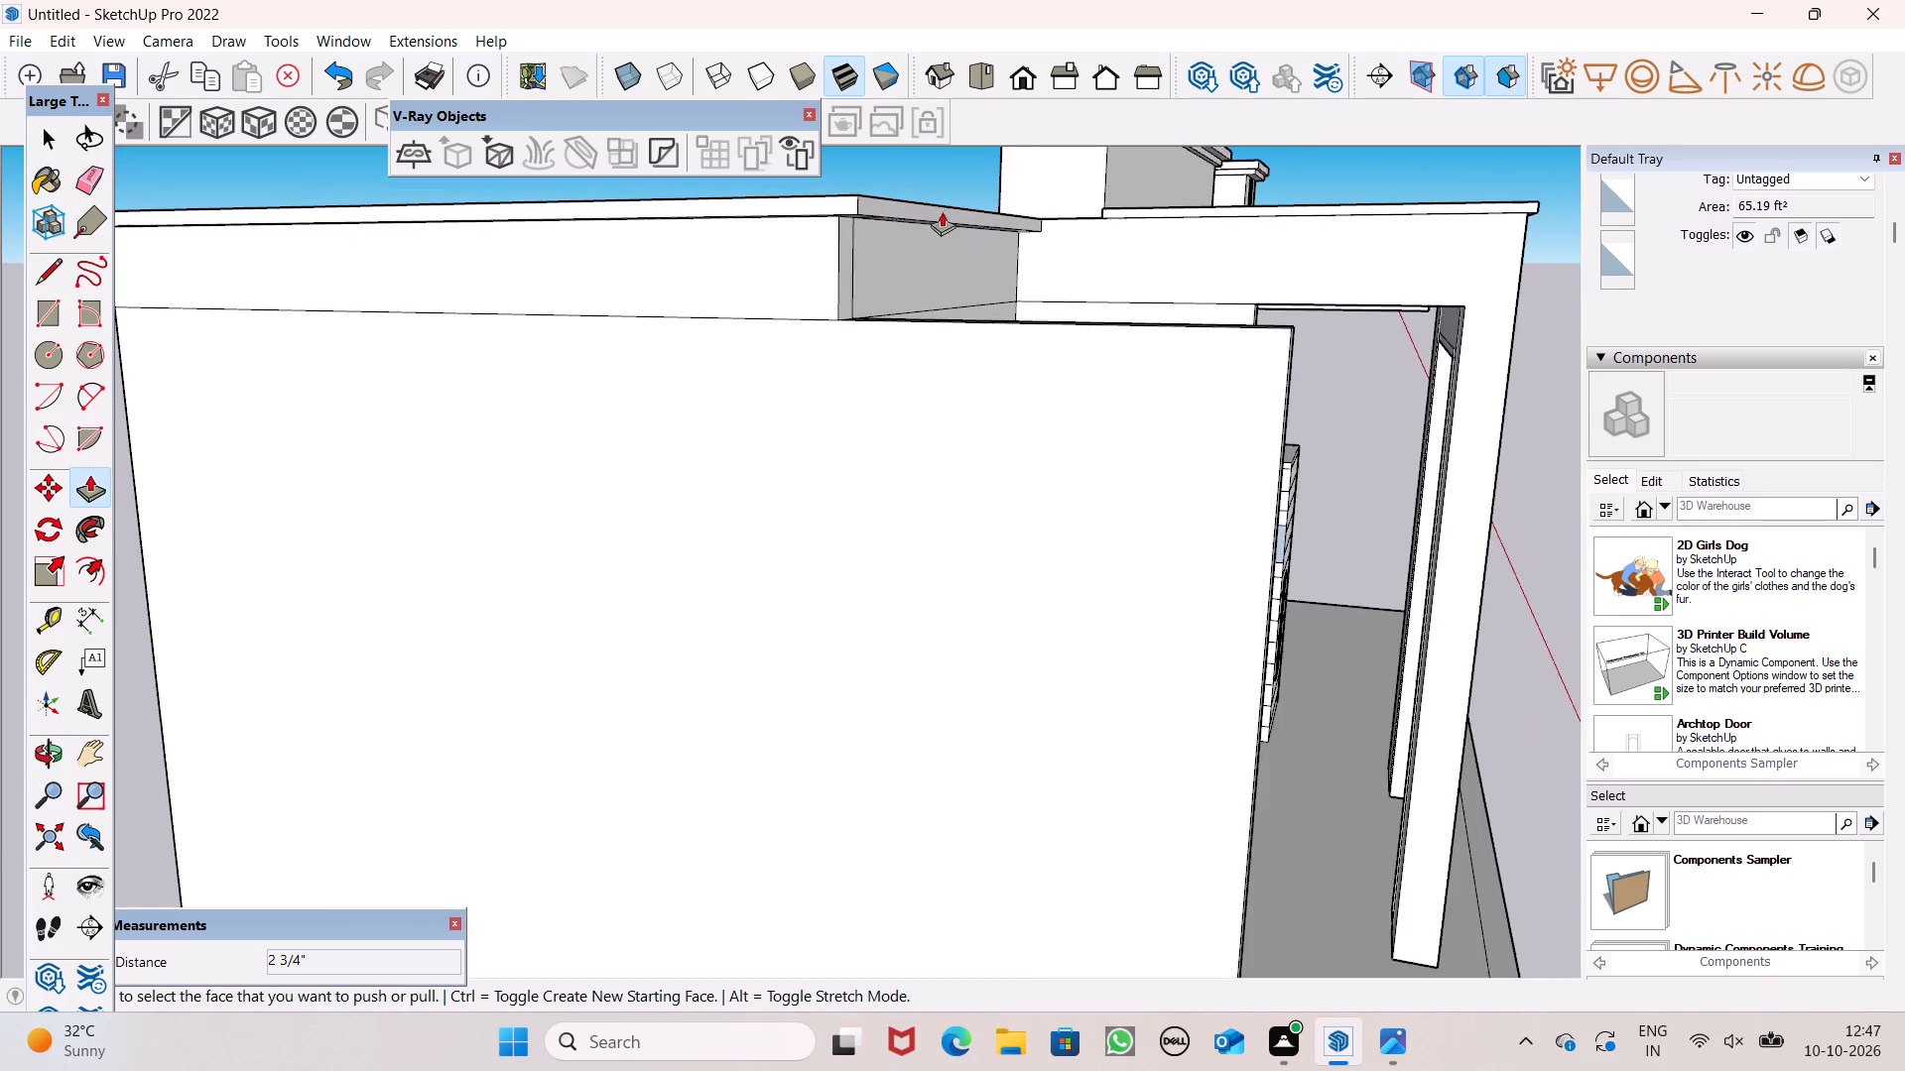
pyautogui.scroll(2, 942, 211)
pyautogui.moveTo(940, 209); pyautogui.dragTo(627, 225, button='middle')
pyautogui.scroll(5, 465, 209)
pyautogui.moveTo(464, 234); pyautogui.dragTo(471, 225, button='middle')
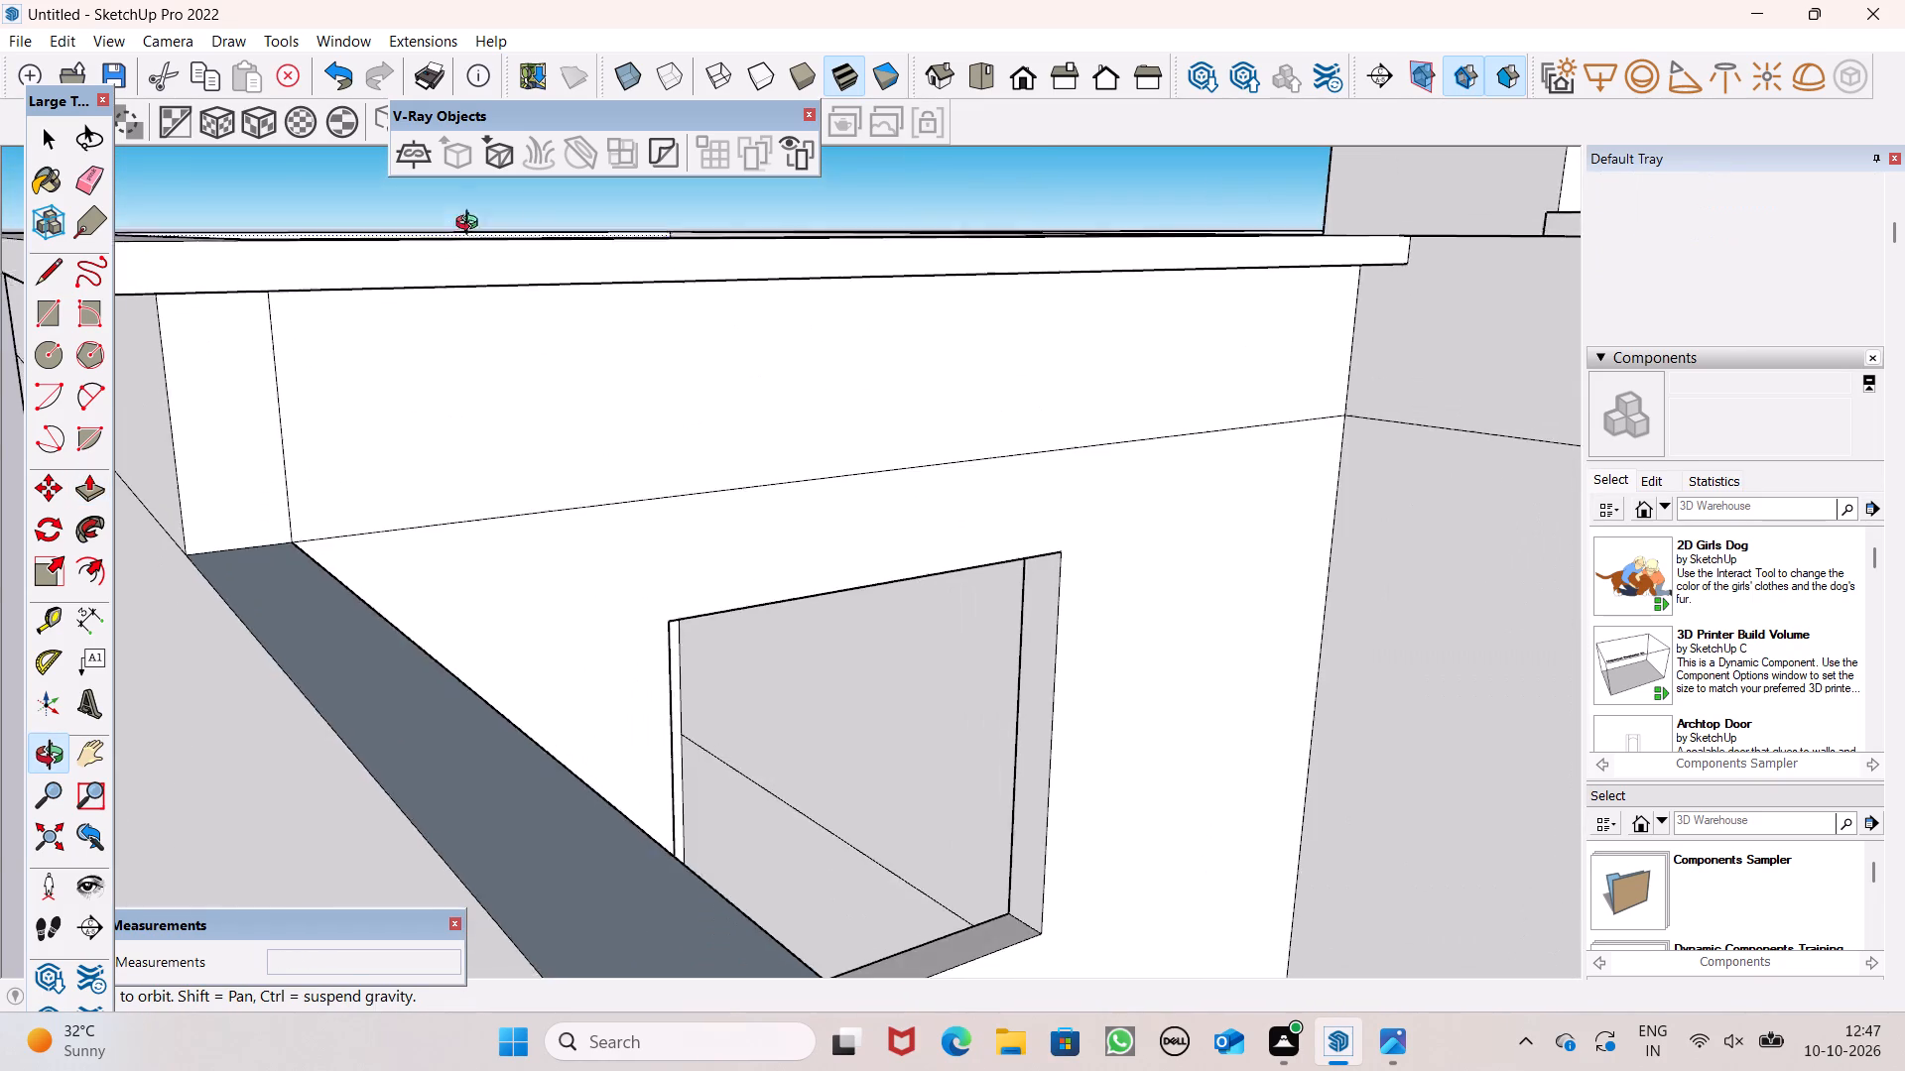
pyautogui.moveTo(471, 225); pyautogui.dragTo(664, 297, button='middle')
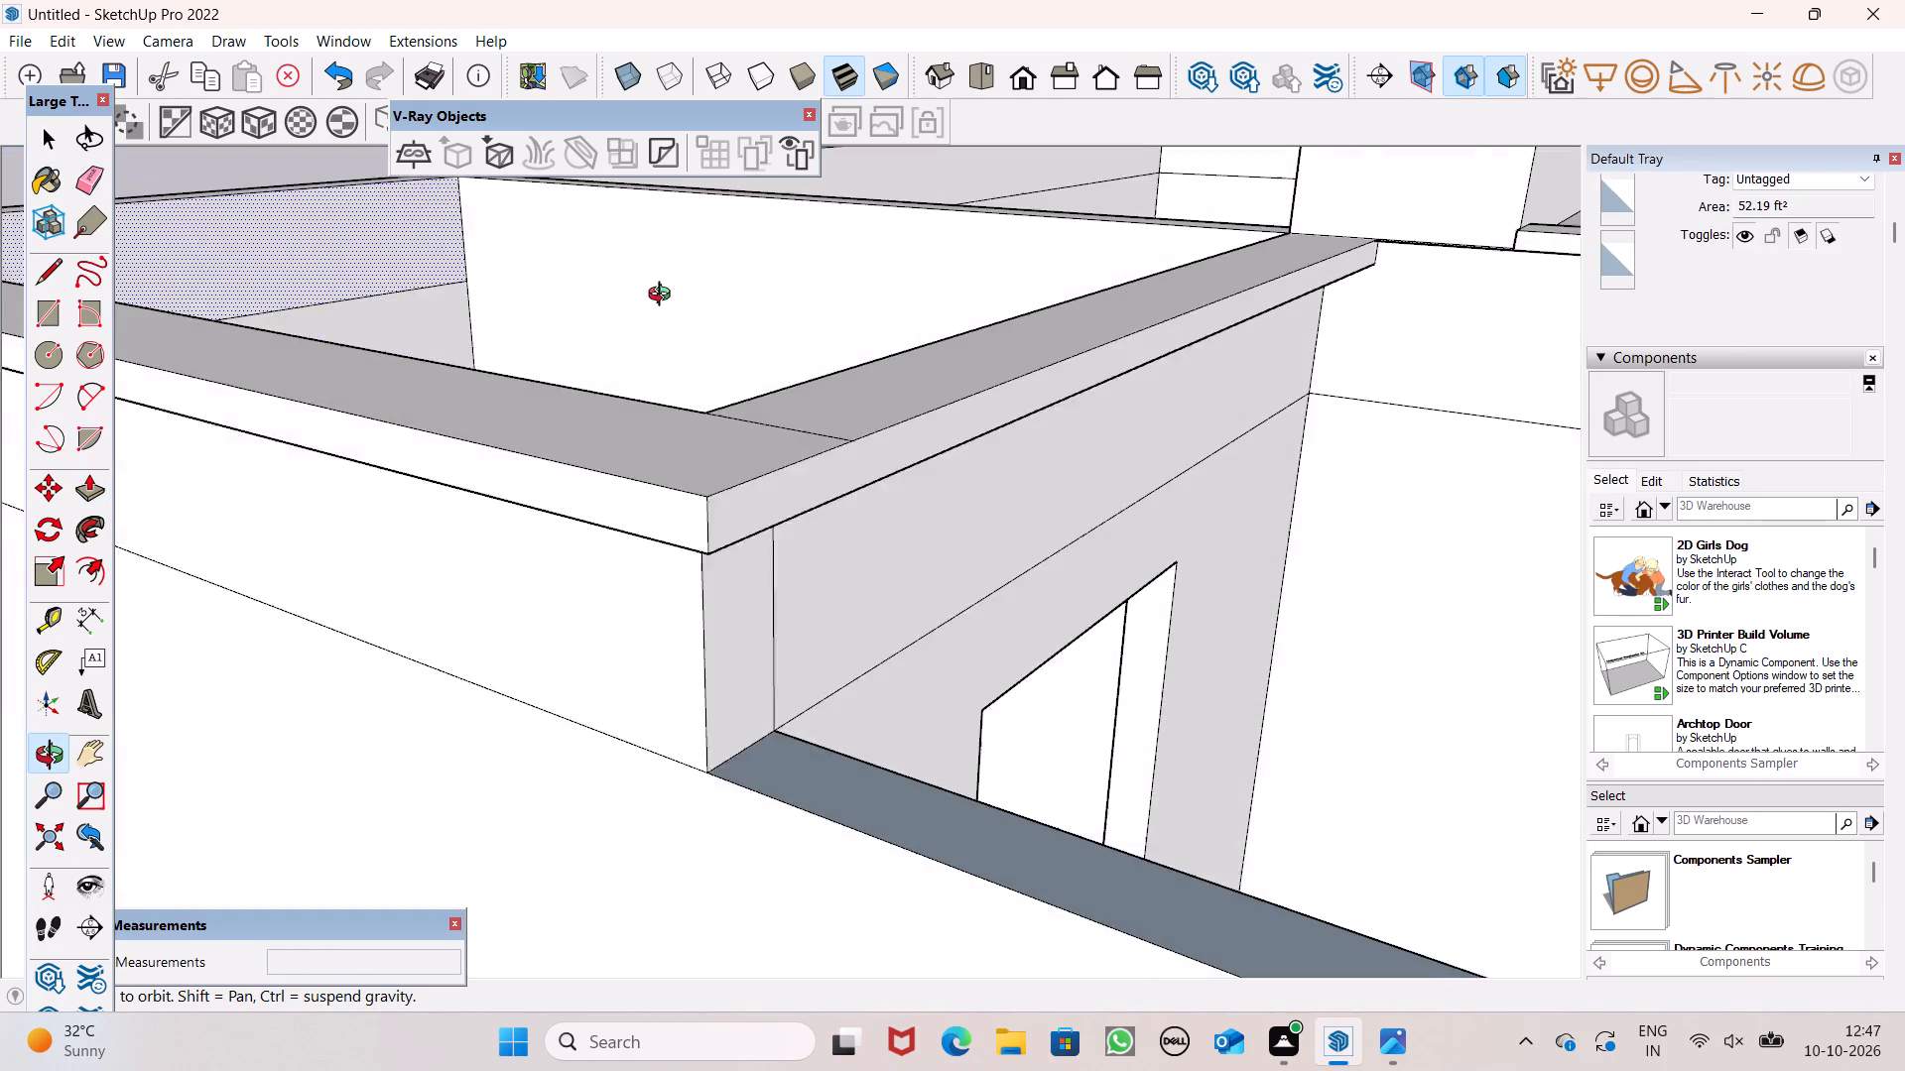
pyautogui.moveTo(664, 297); pyautogui.dragTo(648, 308, button='middle')
pyautogui.scroll(-5, 787, 389)
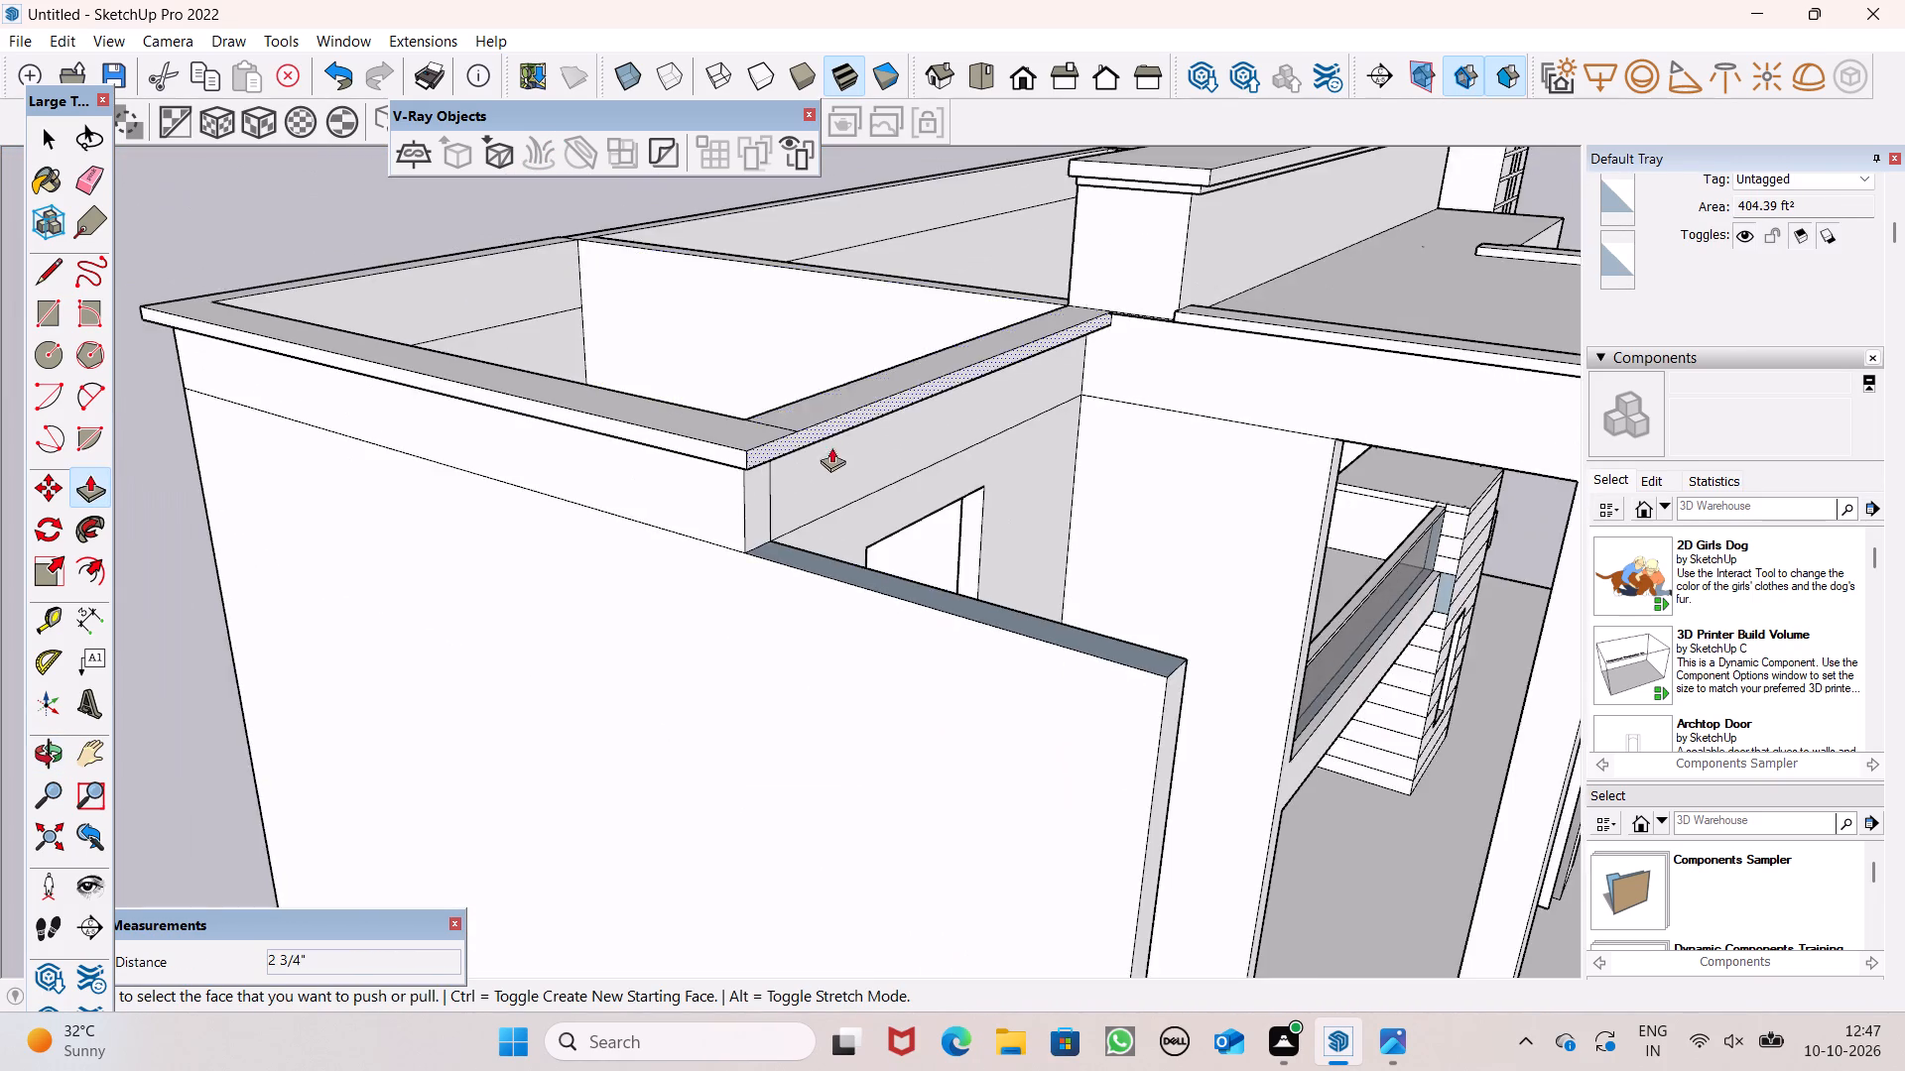
pyautogui.moveTo(838, 424); pyautogui.dragTo(568, 211, button='middle')
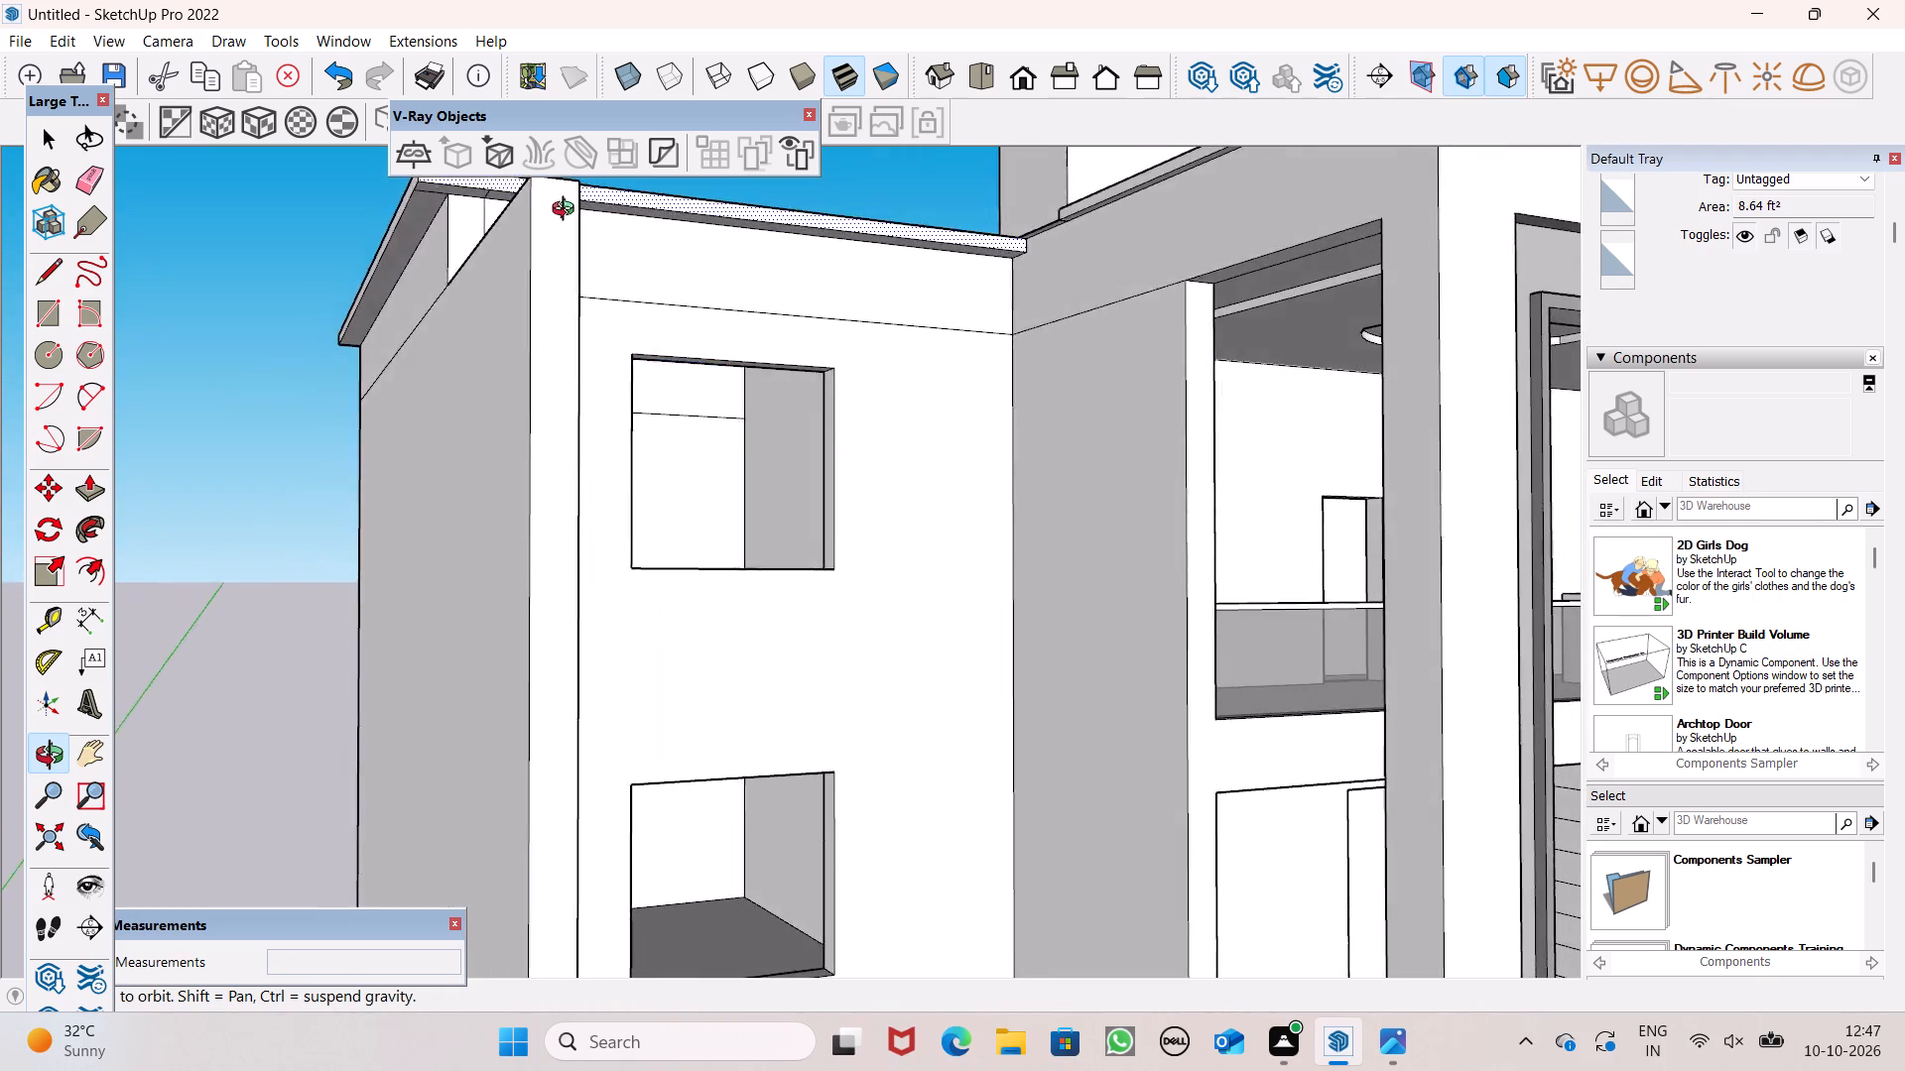
# Erase the leftover seam lines under the projecting strip and the vertical line on the parapet face at the side wing's front outer corner.
pyautogui.moveTo(568, 211); pyautogui.dragTo(568, 269, button='middle')
pyautogui.scroll(7, 456, 244)
pyautogui.moveTo(435, 247); pyautogui.dragTo(435, 174, button='middle')
pyautogui.scroll(1, 435, 247)
pyautogui.scroll(3, 388, 174)
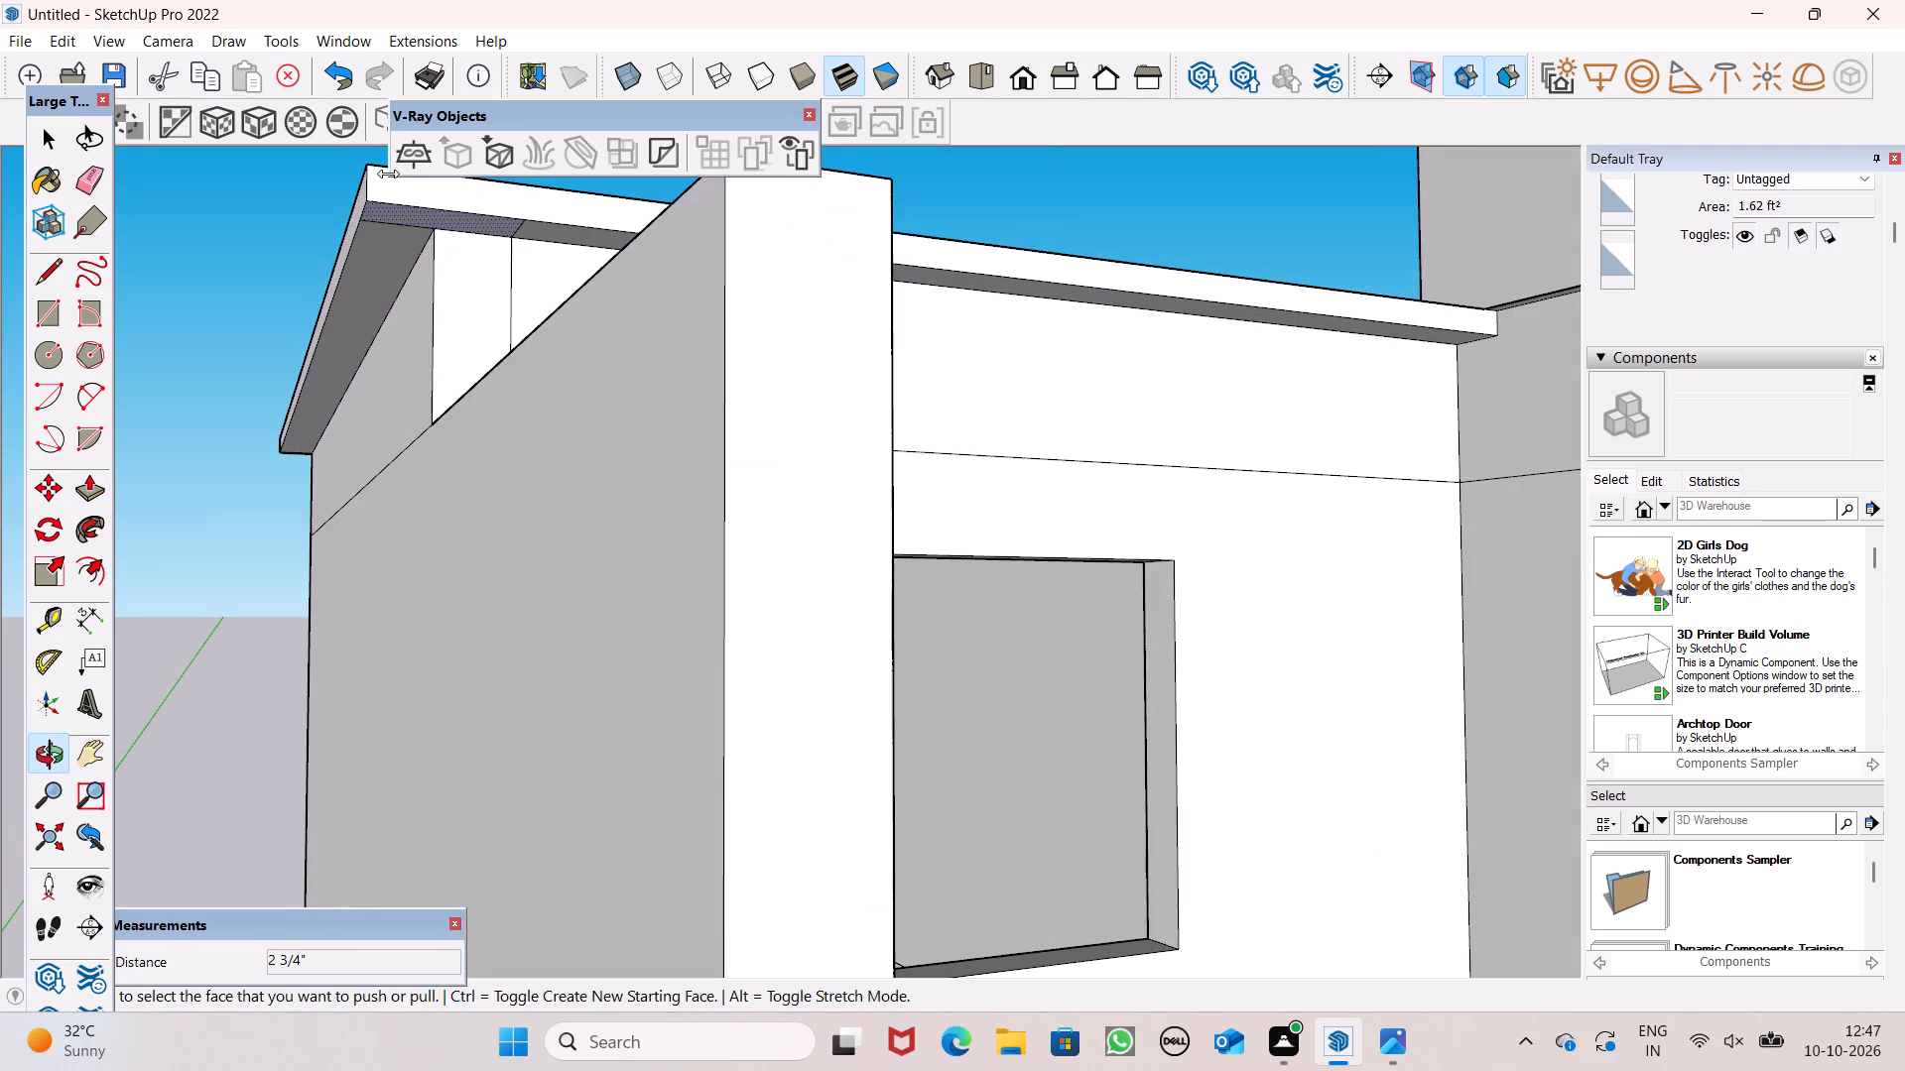
pyautogui.scroll(18, 388, 174)
pyautogui.click(81, 179)
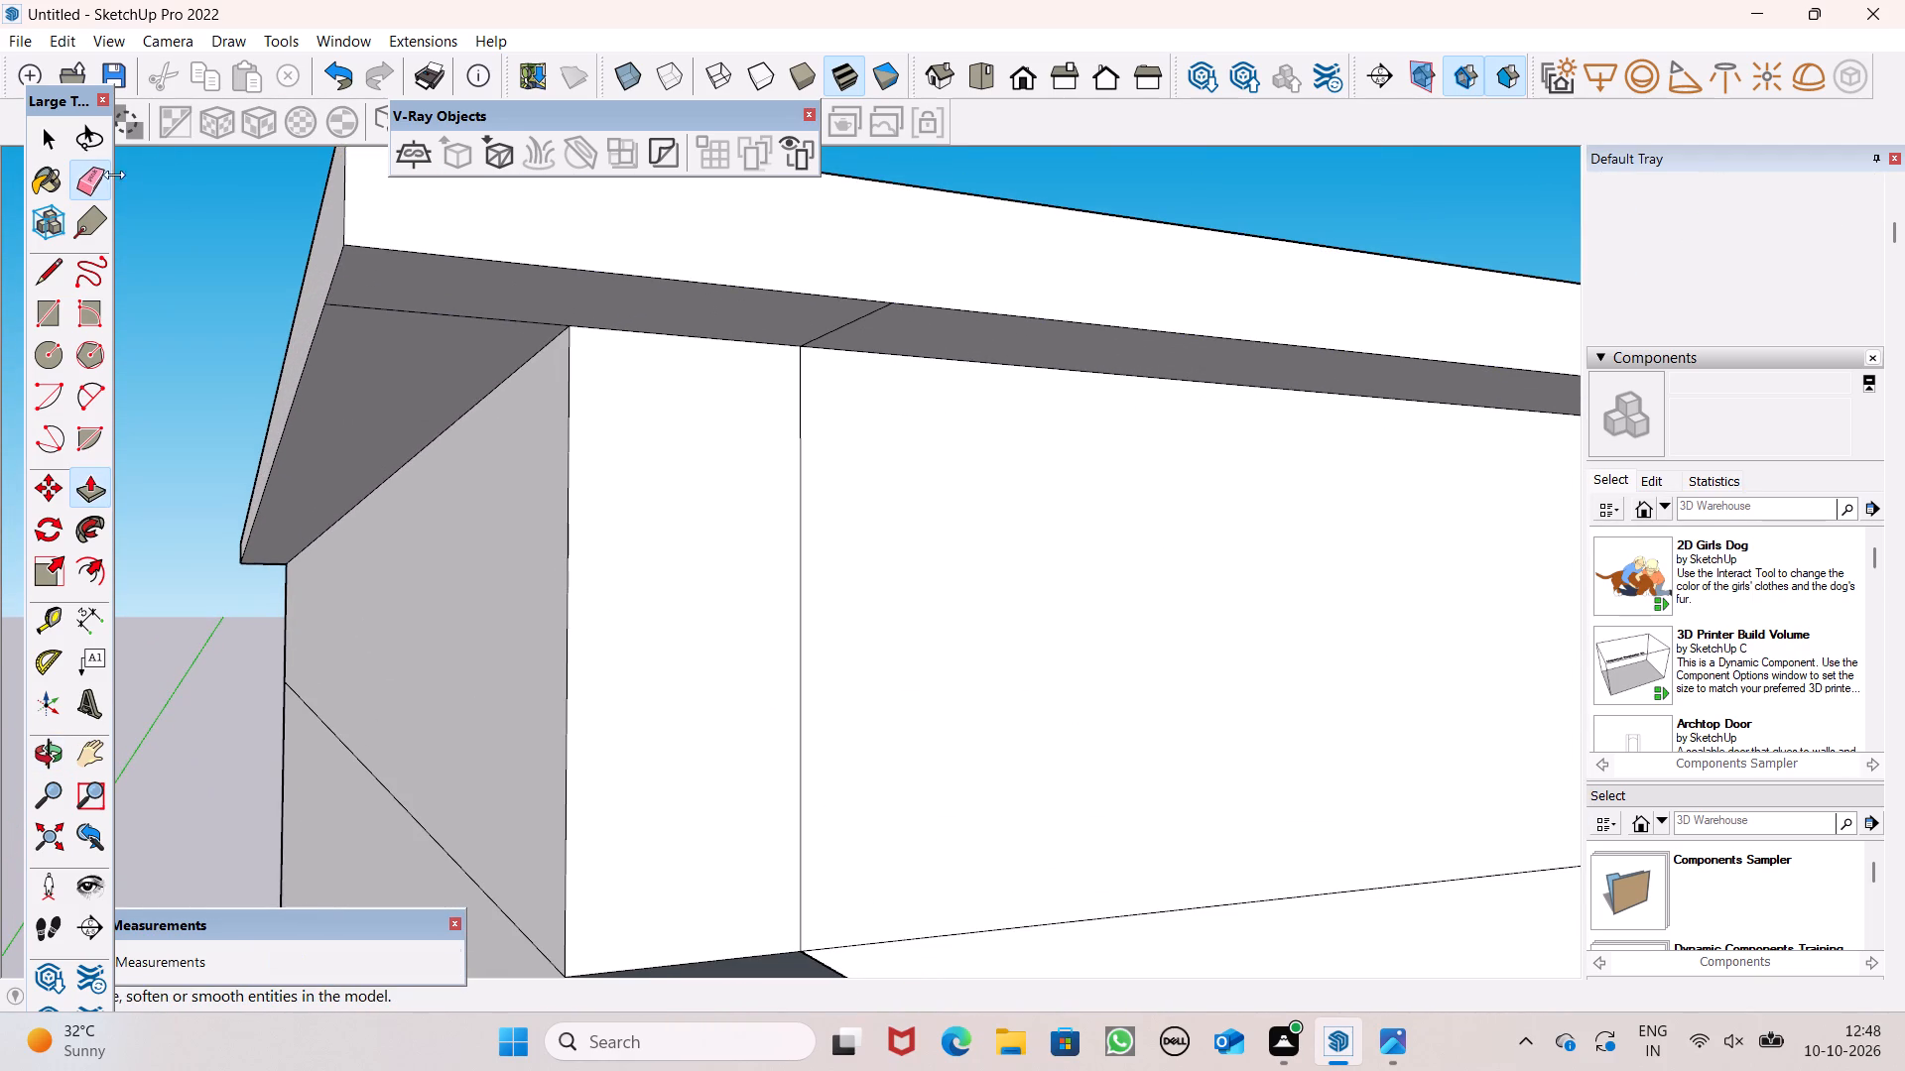
pyautogui.moveTo(387, 320); pyautogui.dragTo(387, 306)
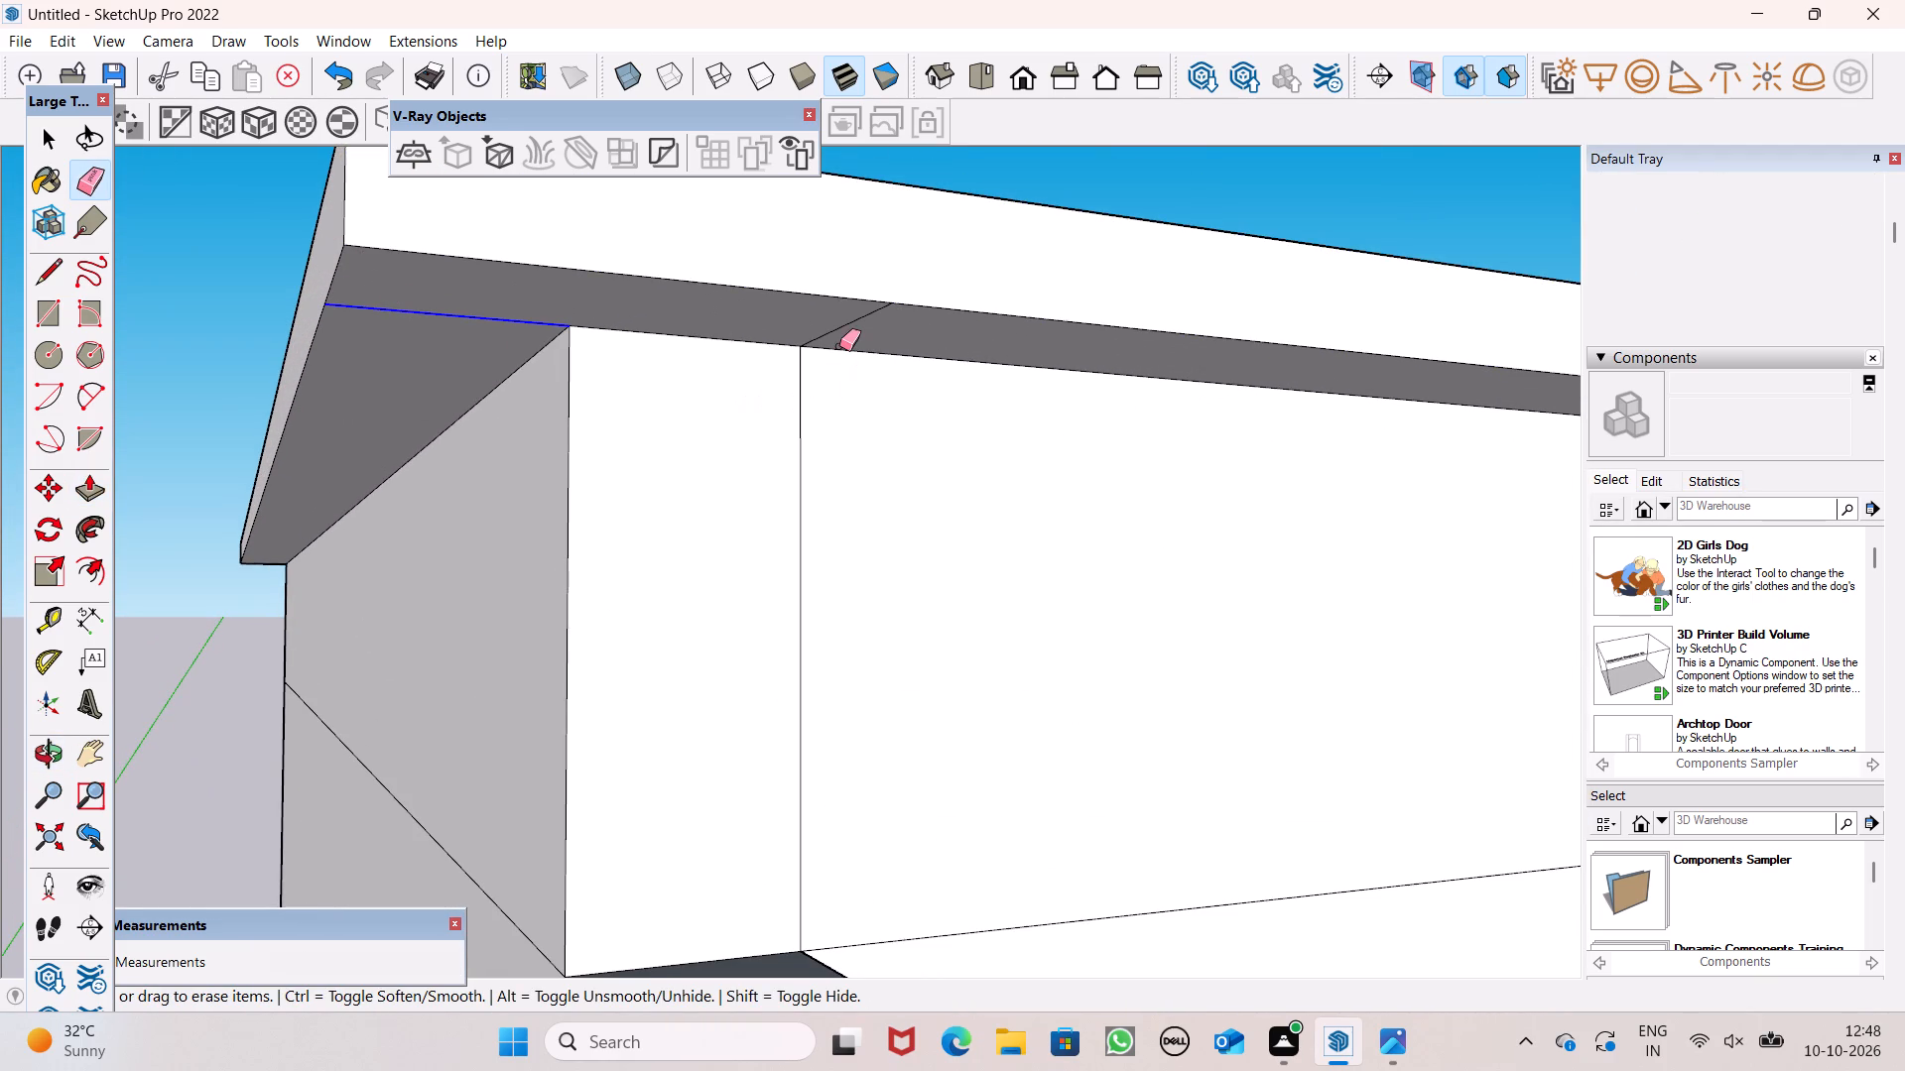
pyautogui.click(839, 344)
pyautogui.moveTo(828, 340); pyautogui.dragTo(820, 340)
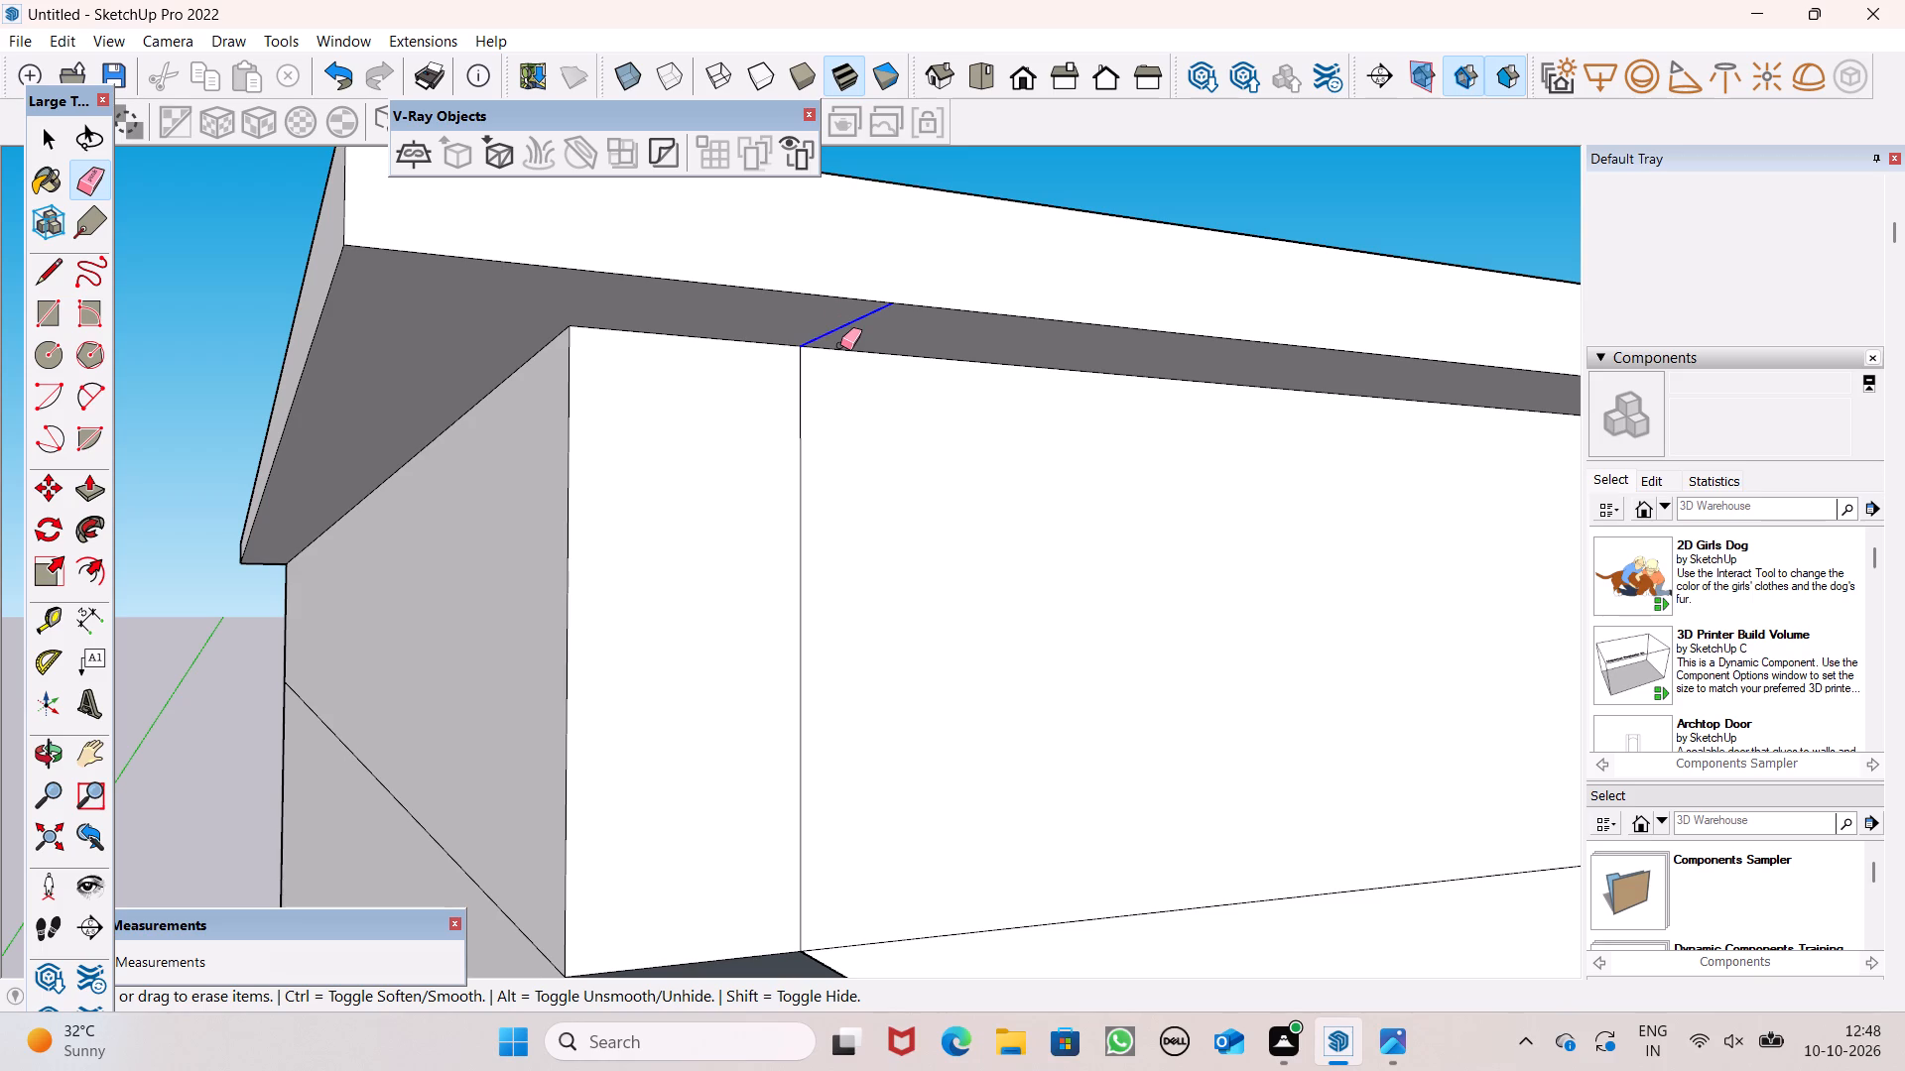
pyautogui.moveTo(798, 432); pyautogui.dragTo(791, 442)
pyautogui.moveTo(802, 440); pyautogui.dragTo(816, 440)
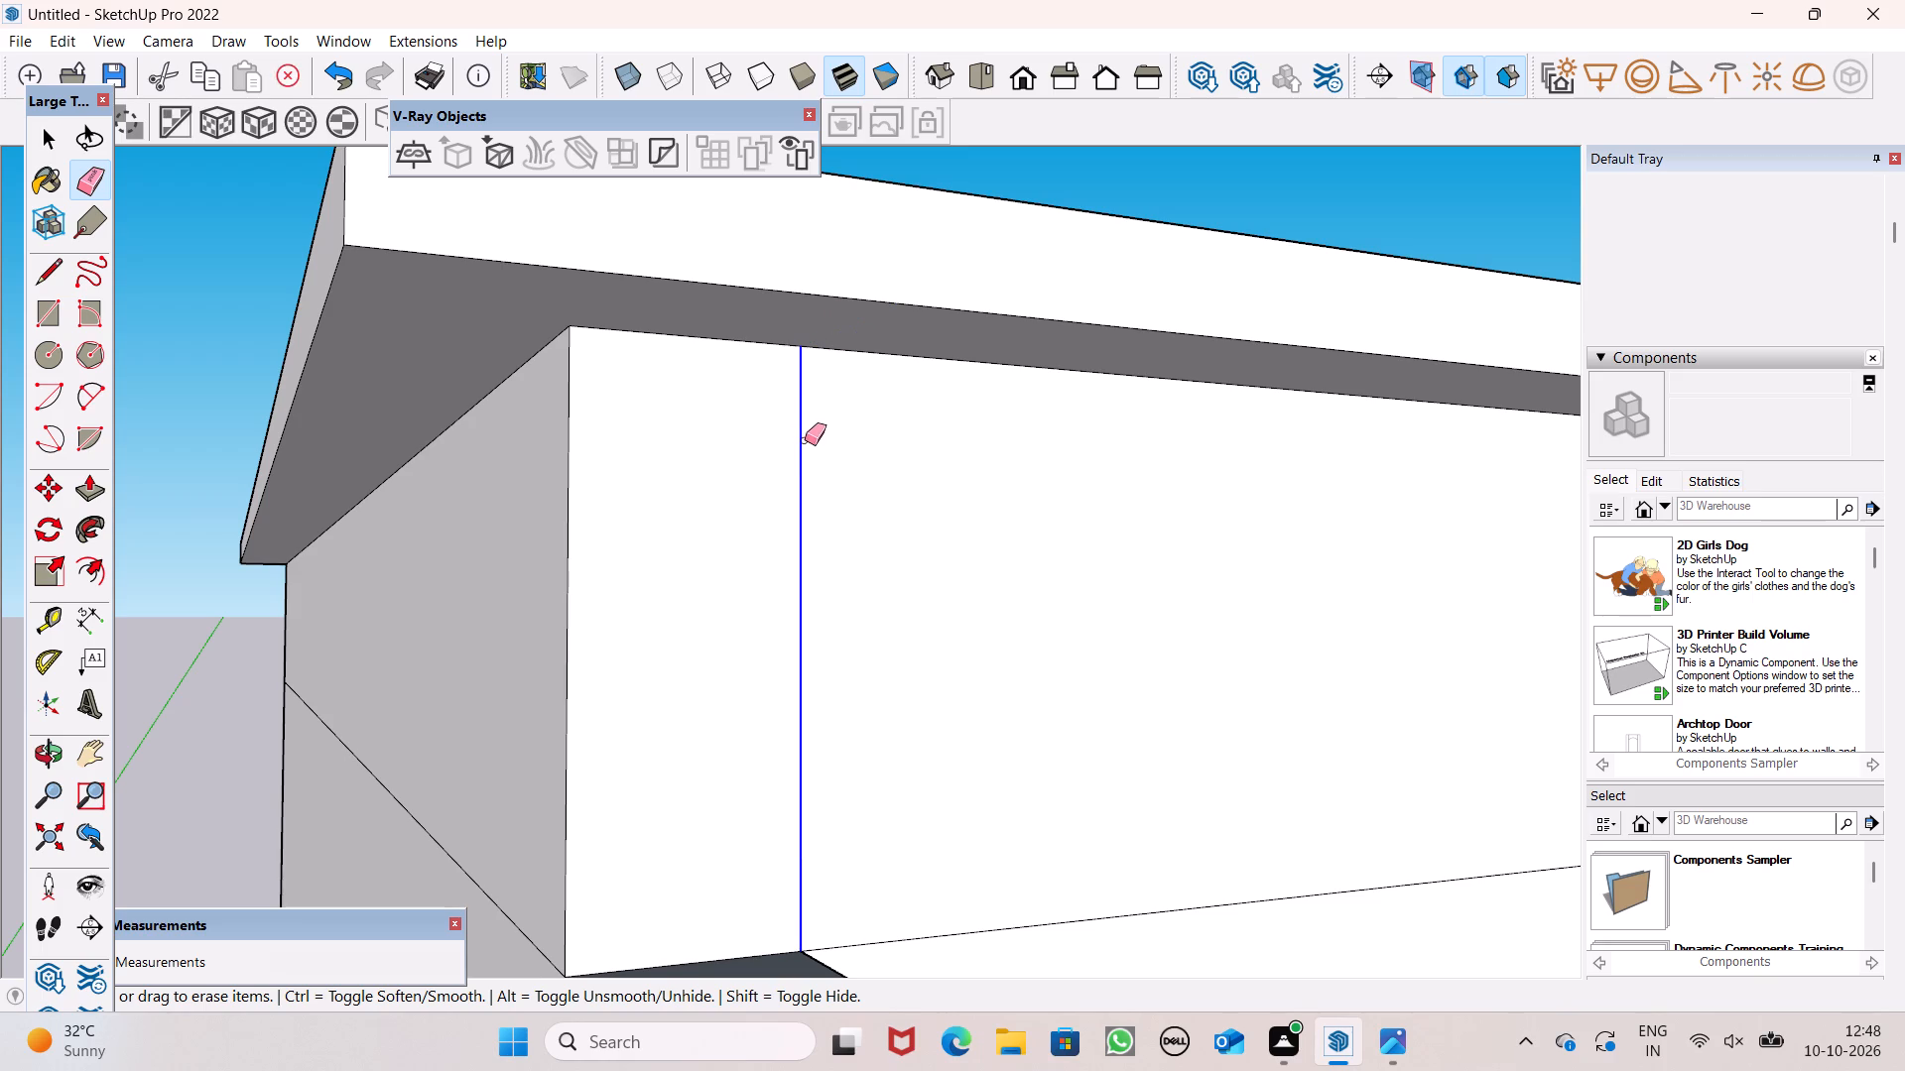
# Erase the leftover line on the parapet's top face at the side wing's front outer corner.
pyautogui.scroll(-8, 787, 450)
pyautogui.moveTo(912, 471); pyautogui.dragTo(876, 568, button='middle')
pyautogui.scroll(-4, 815, 495)
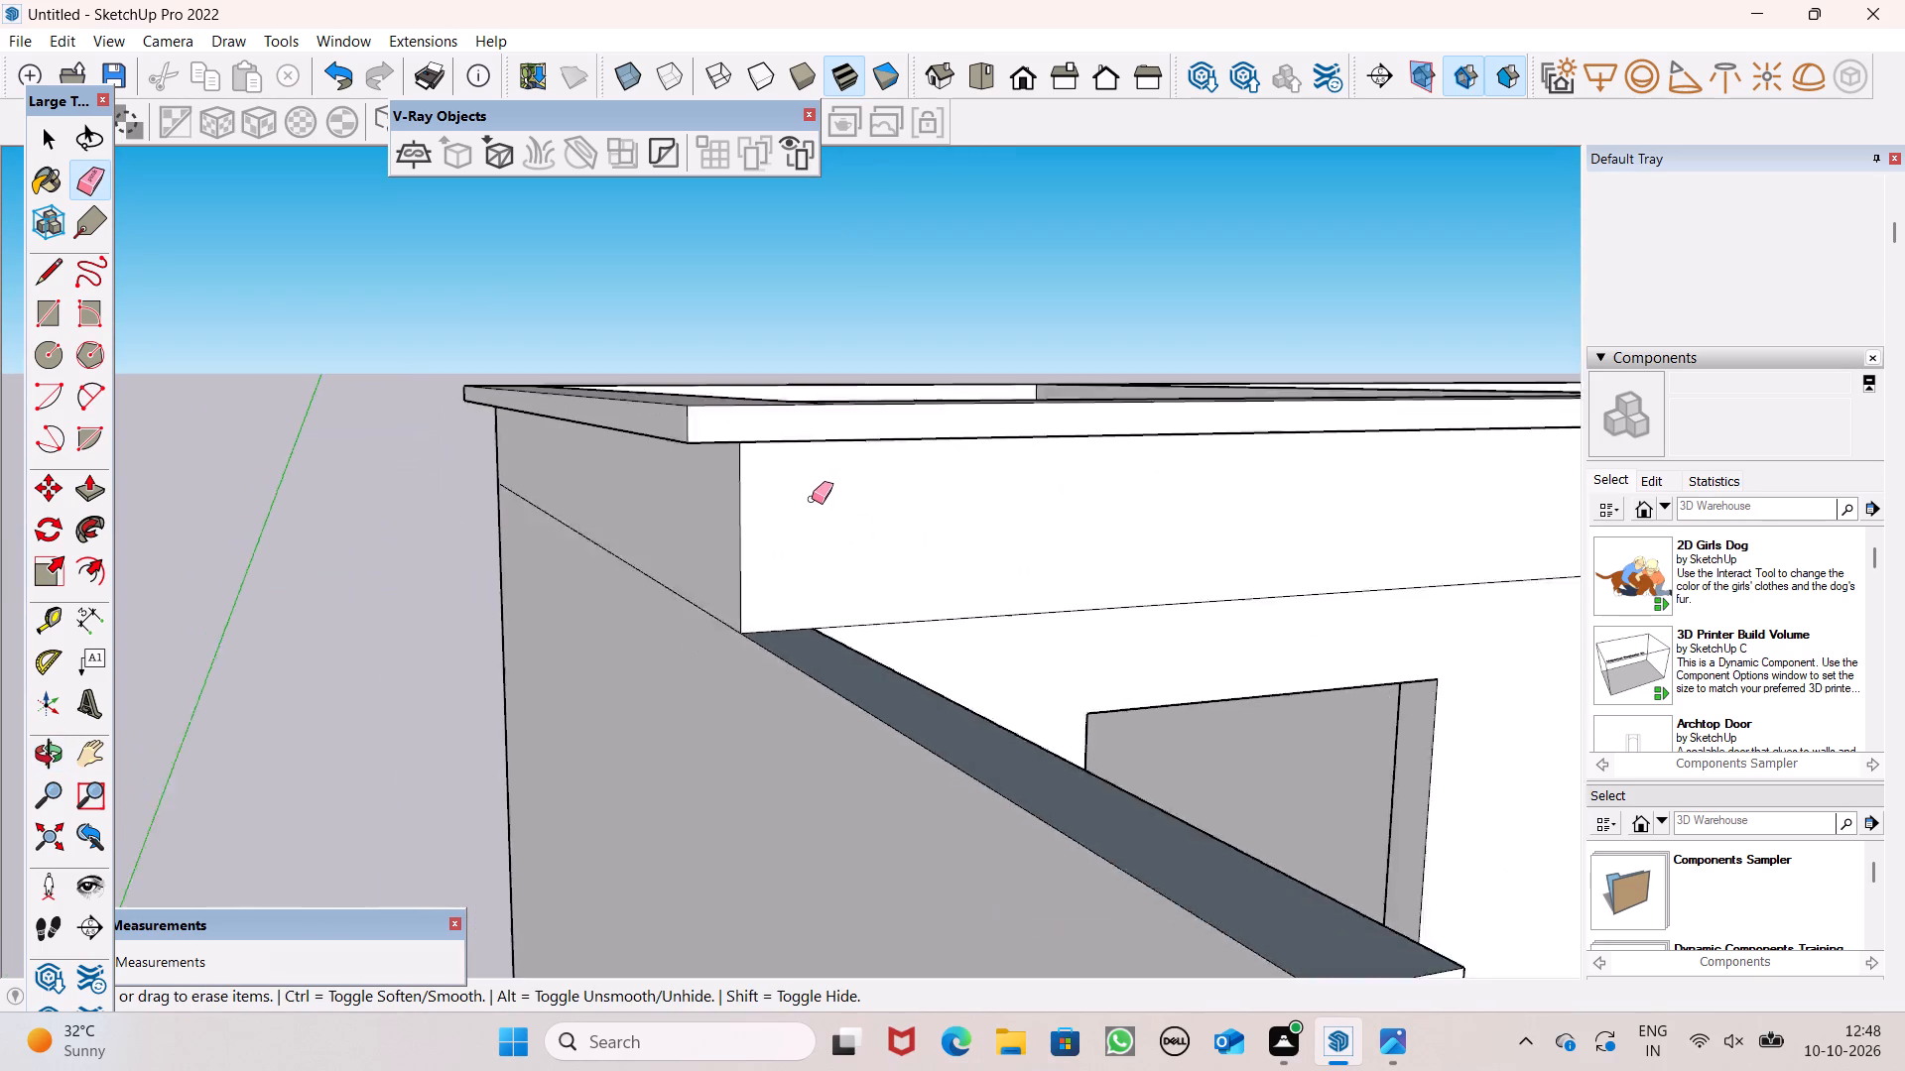
pyautogui.scroll(-12, 812, 499)
pyautogui.scroll(1, 895, 474)
pyautogui.moveTo(895, 474); pyautogui.dragTo(959, 722, button='middle')
pyautogui.scroll(1, 959, 722)
pyautogui.scroll(5, 885, 640)
pyautogui.scroll(3, 823, 537)
pyautogui.moveTo(679, 510); pyautogui.dragTo(704, 496)
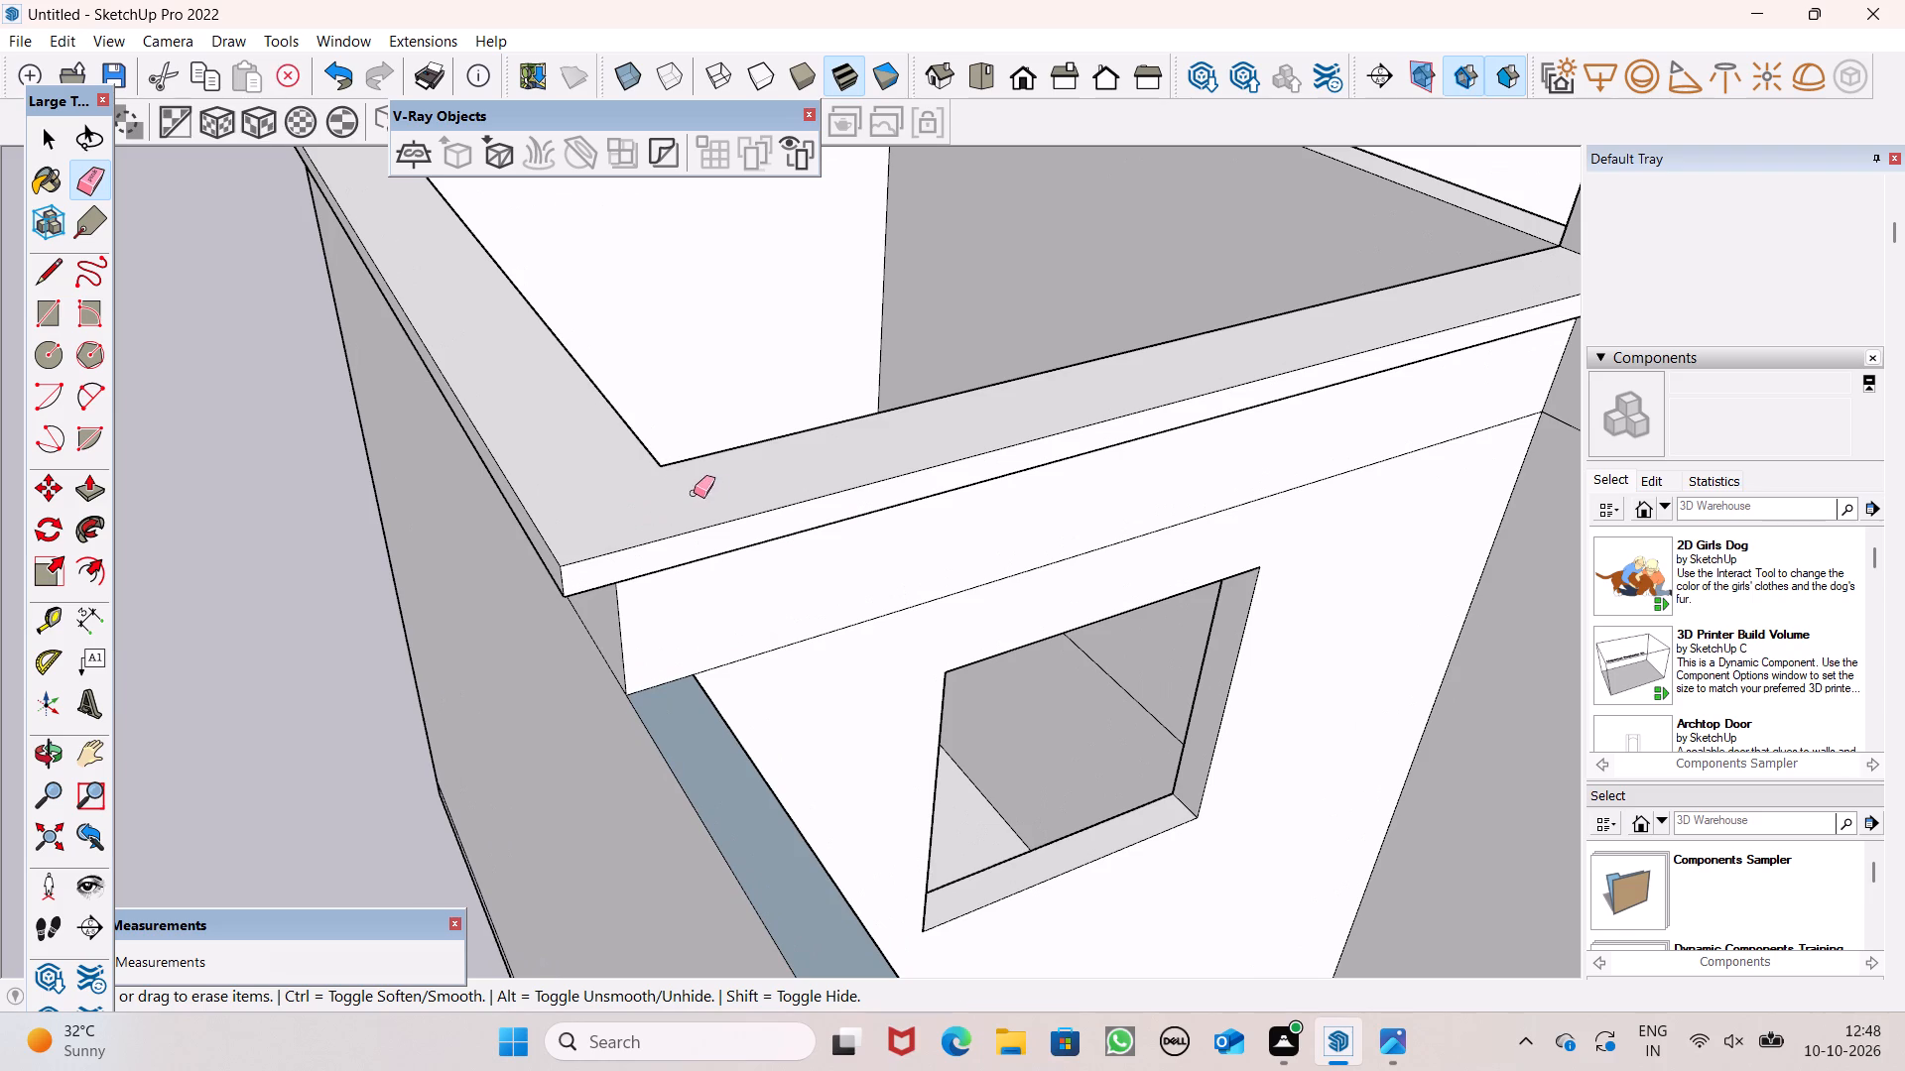
# Examine the whole building from the front and the side wing's outer side, including the parapet bands and entrance portal.
pyautogui.scroll(-14, 666, 565)
pyautogui.moveTo(750, 594); pyautogui.dragTo(660, 396, button='middle')
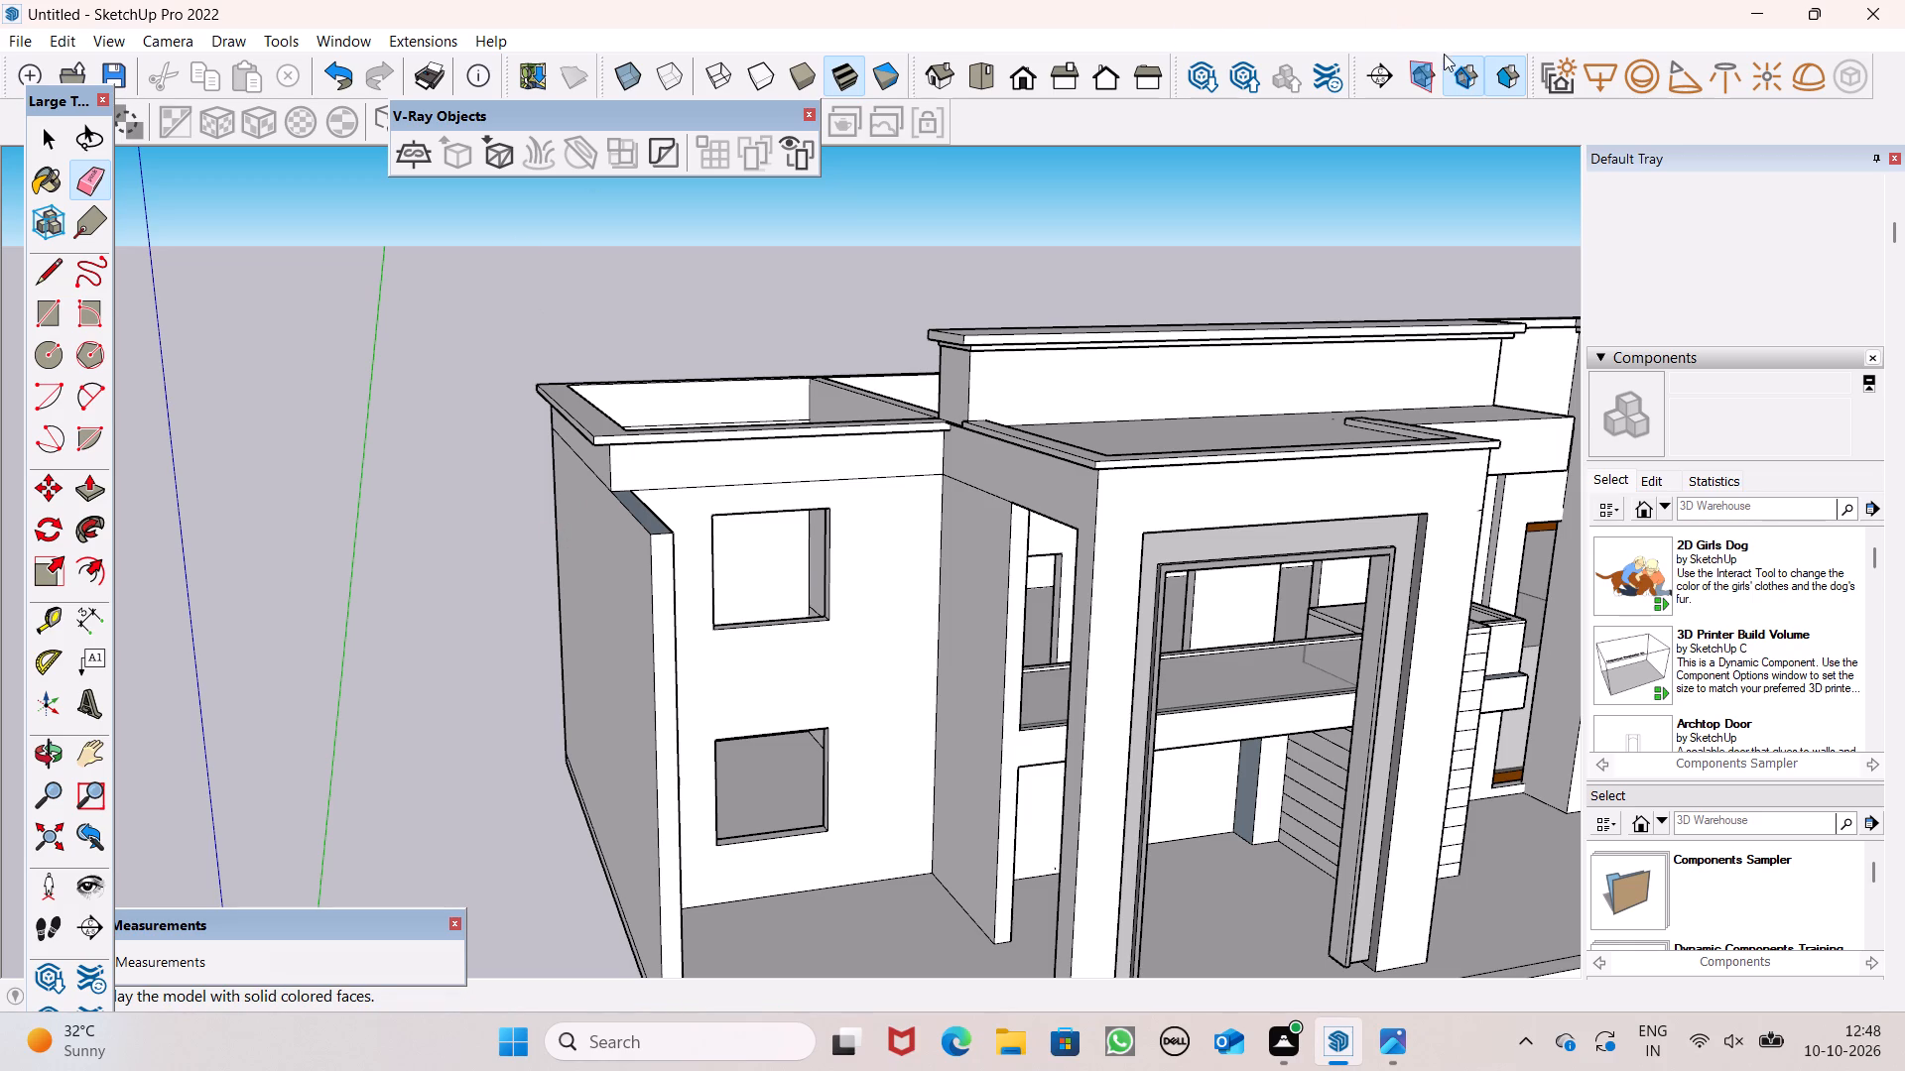
pyautogui.scroll(-1, 1625, 193)
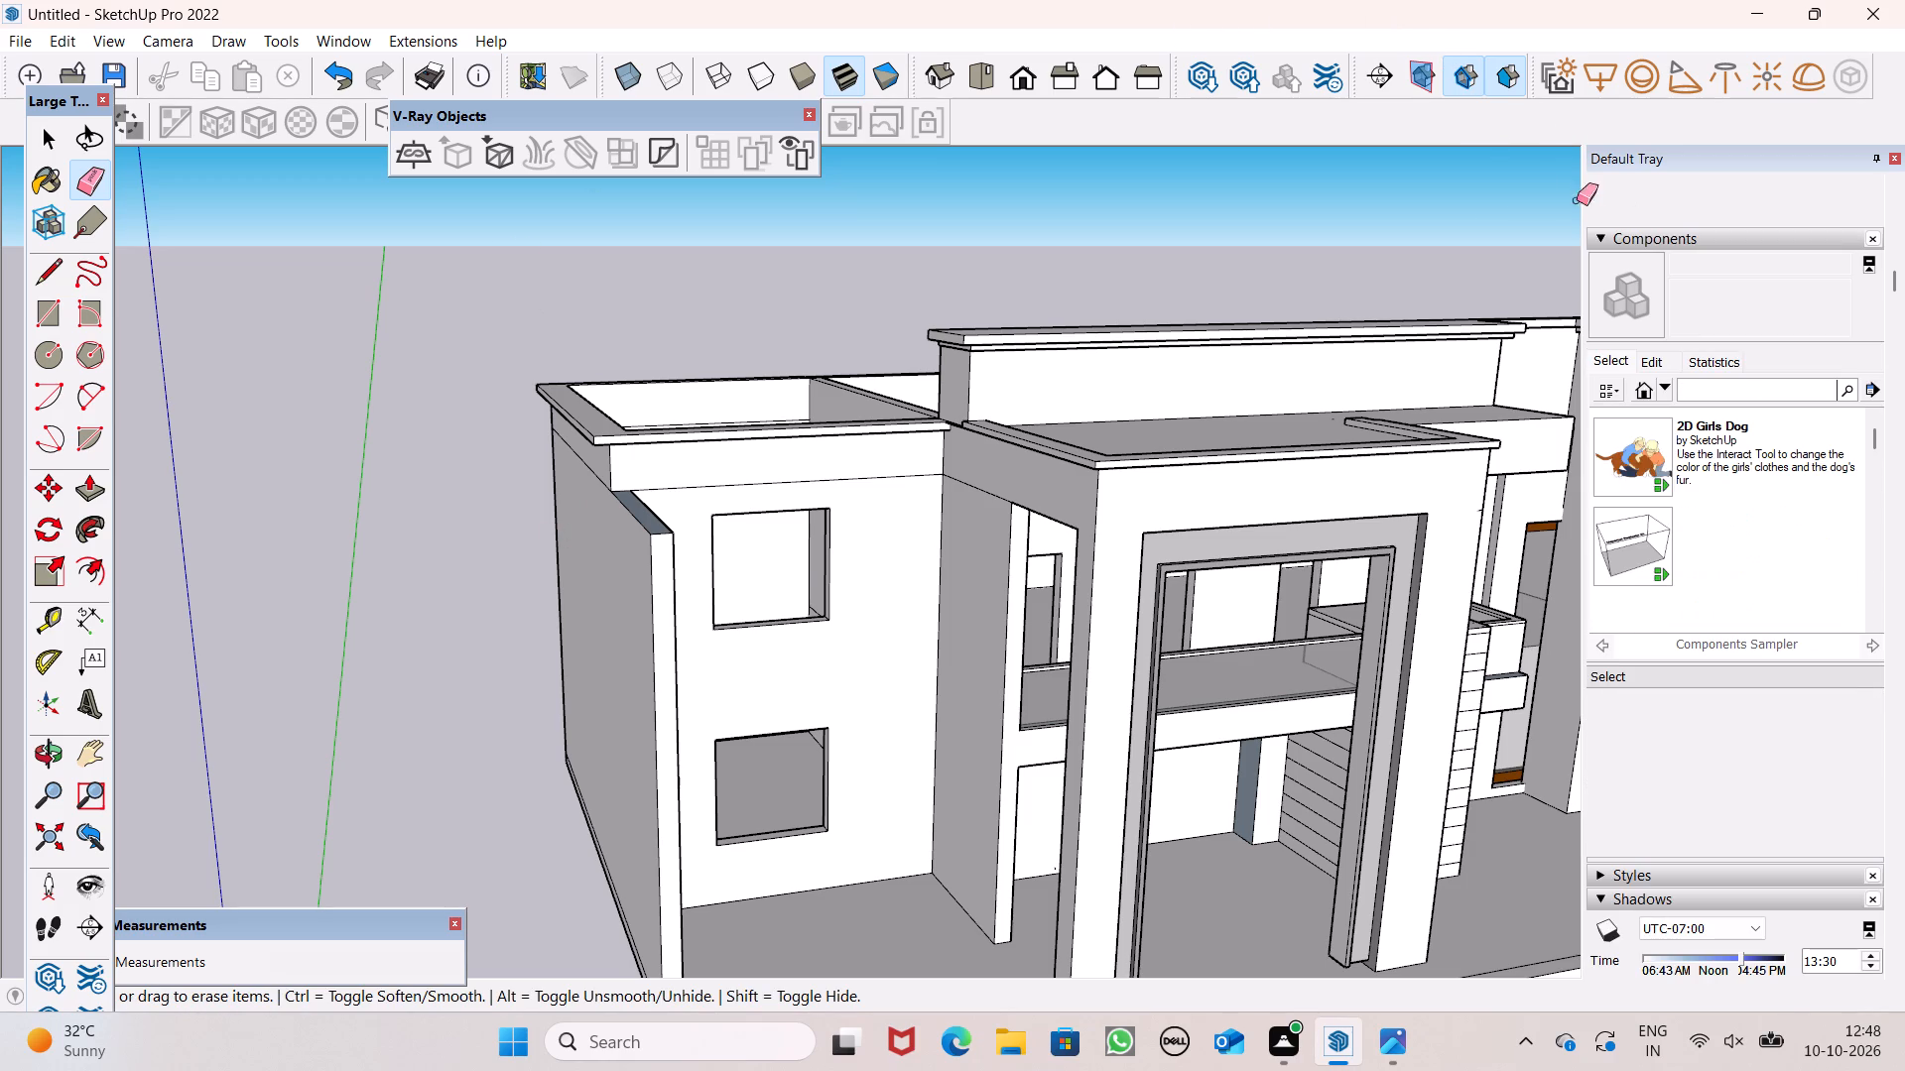
pyautogui.scroll(-4, 1225, 426)
pyautogui.moveTo(1176, 504); pyautogui.dragTo(1305, 537, button='middle')
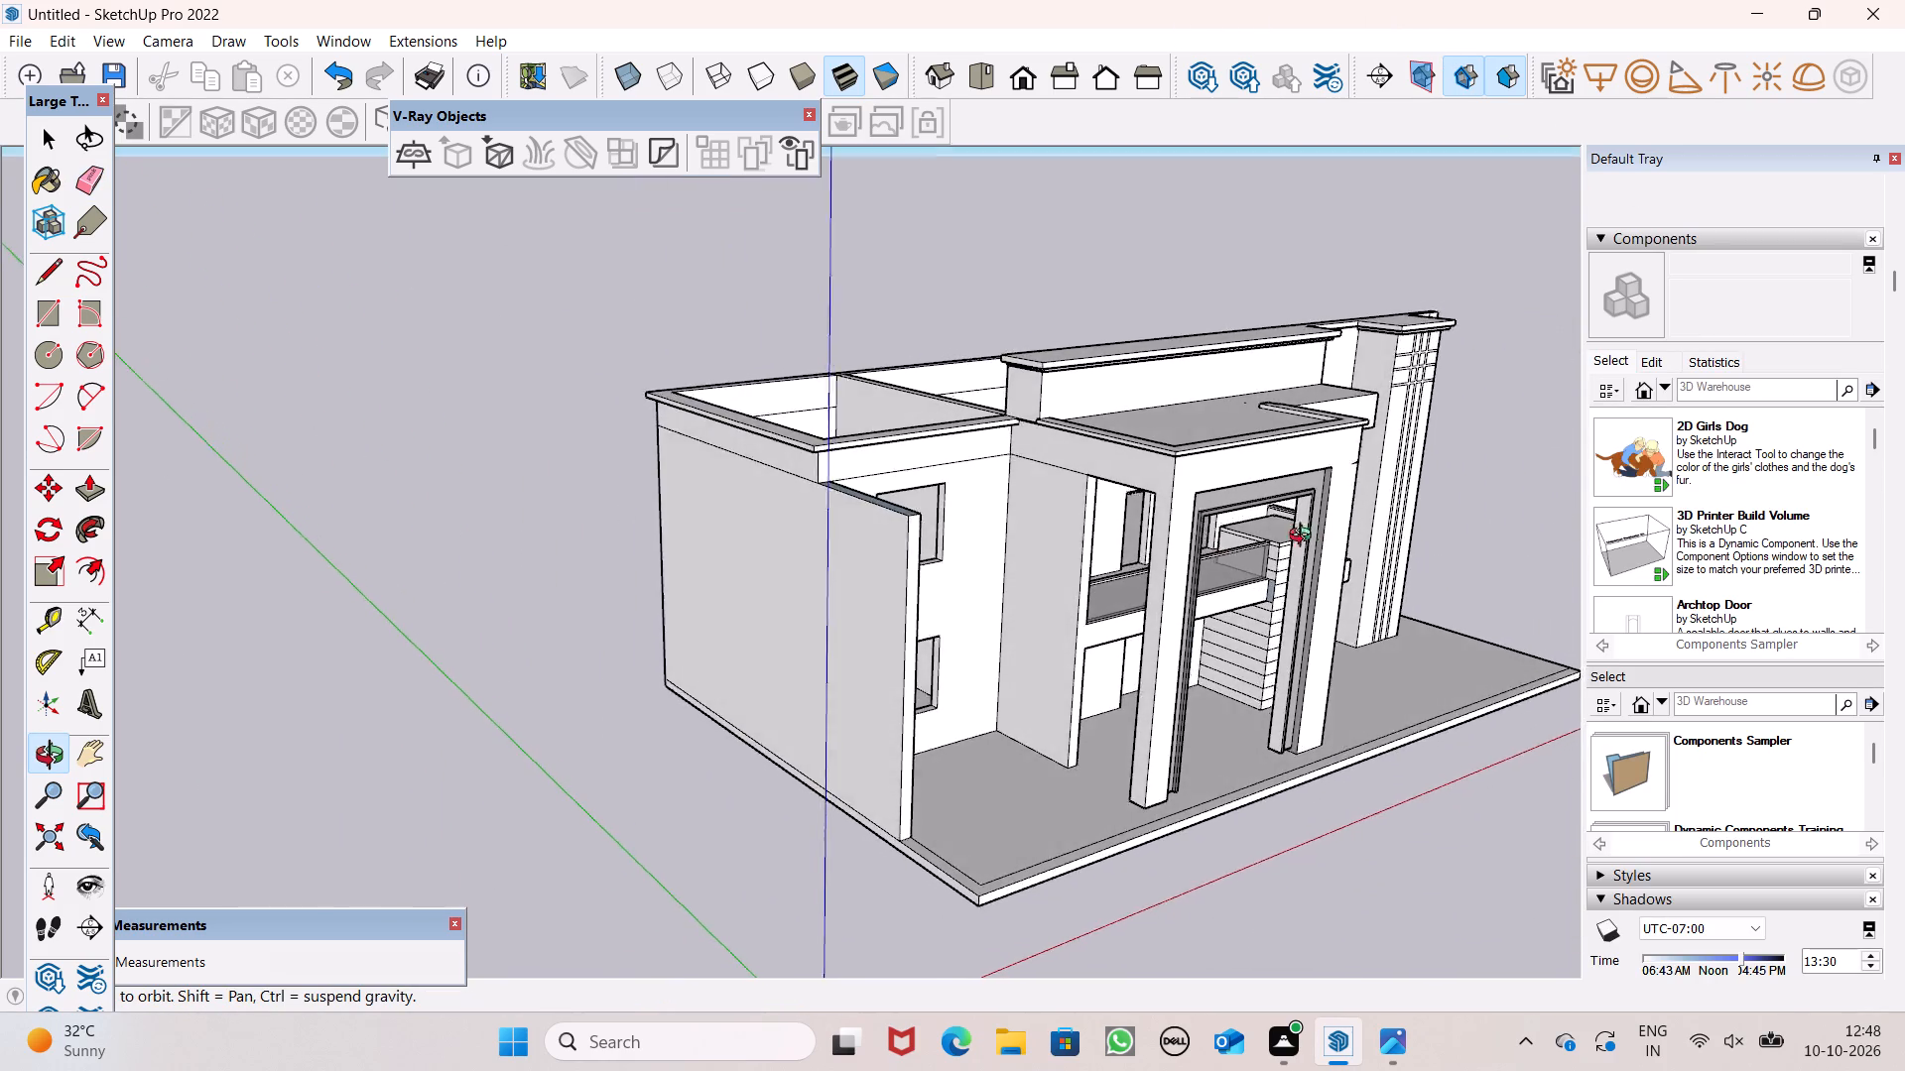
pyautogui.moveTo(1305, 537); pyautogui.dragTo(1190, 525, button='middle')
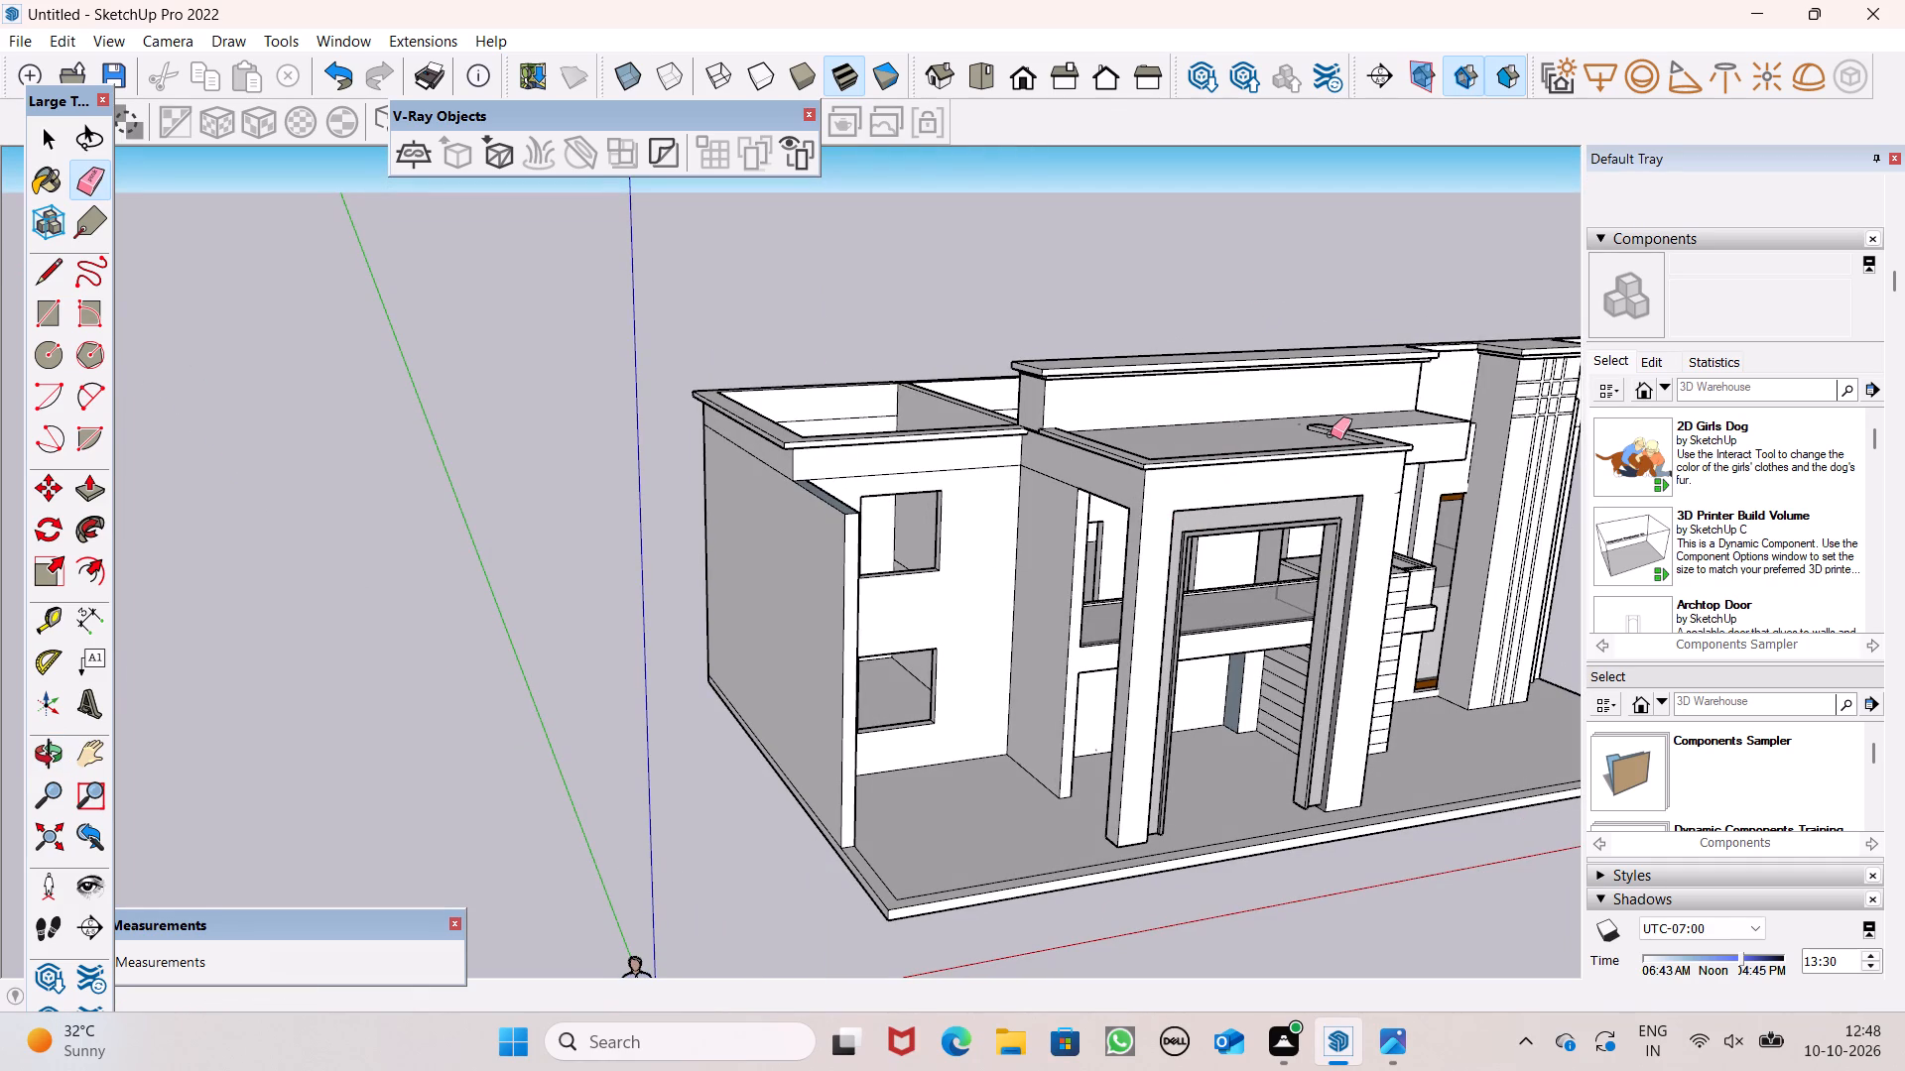
pyautogui.scroll(-5, 715, 580)
pyautogui.moveTo(812, 456); pyautogui.dragTo(717, 514, button='middle')
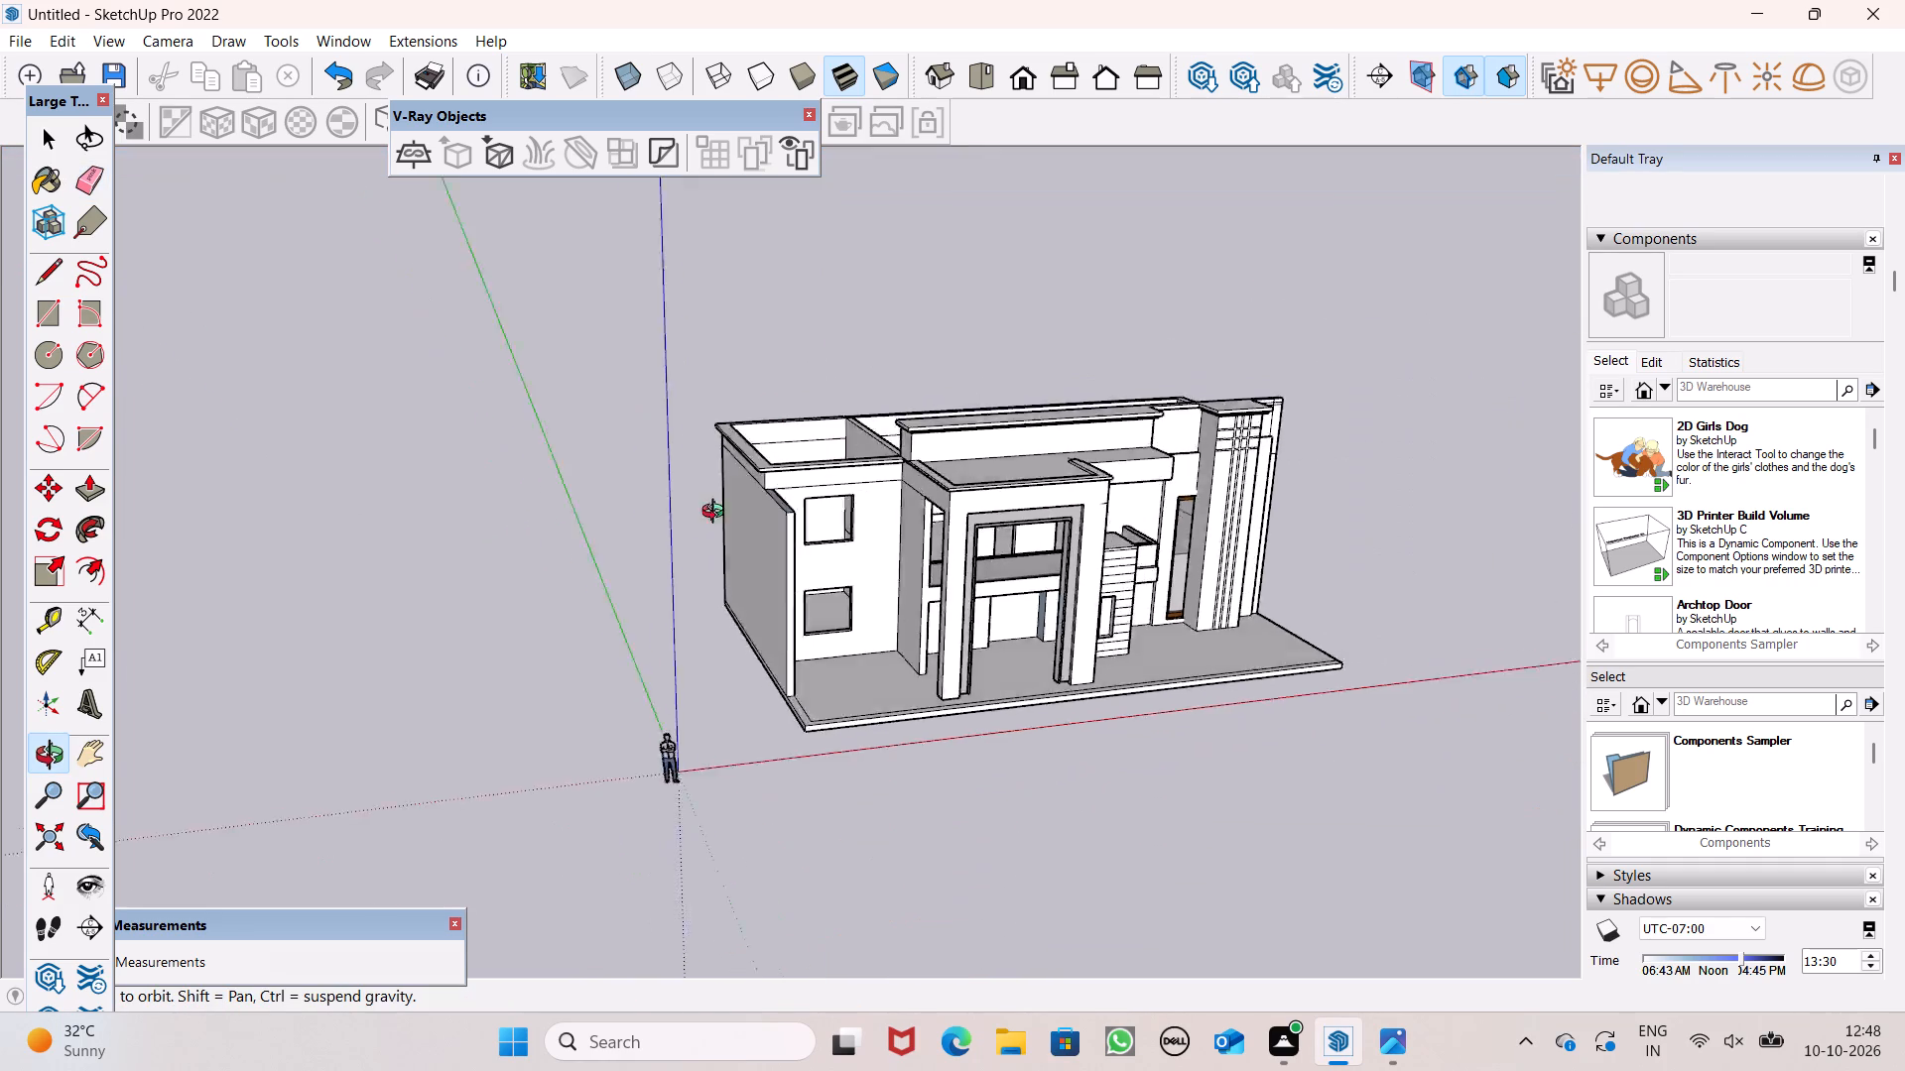
pyautogui.moveTo(717, 514); pyautogui.dragTo(654, 477, button='middle')
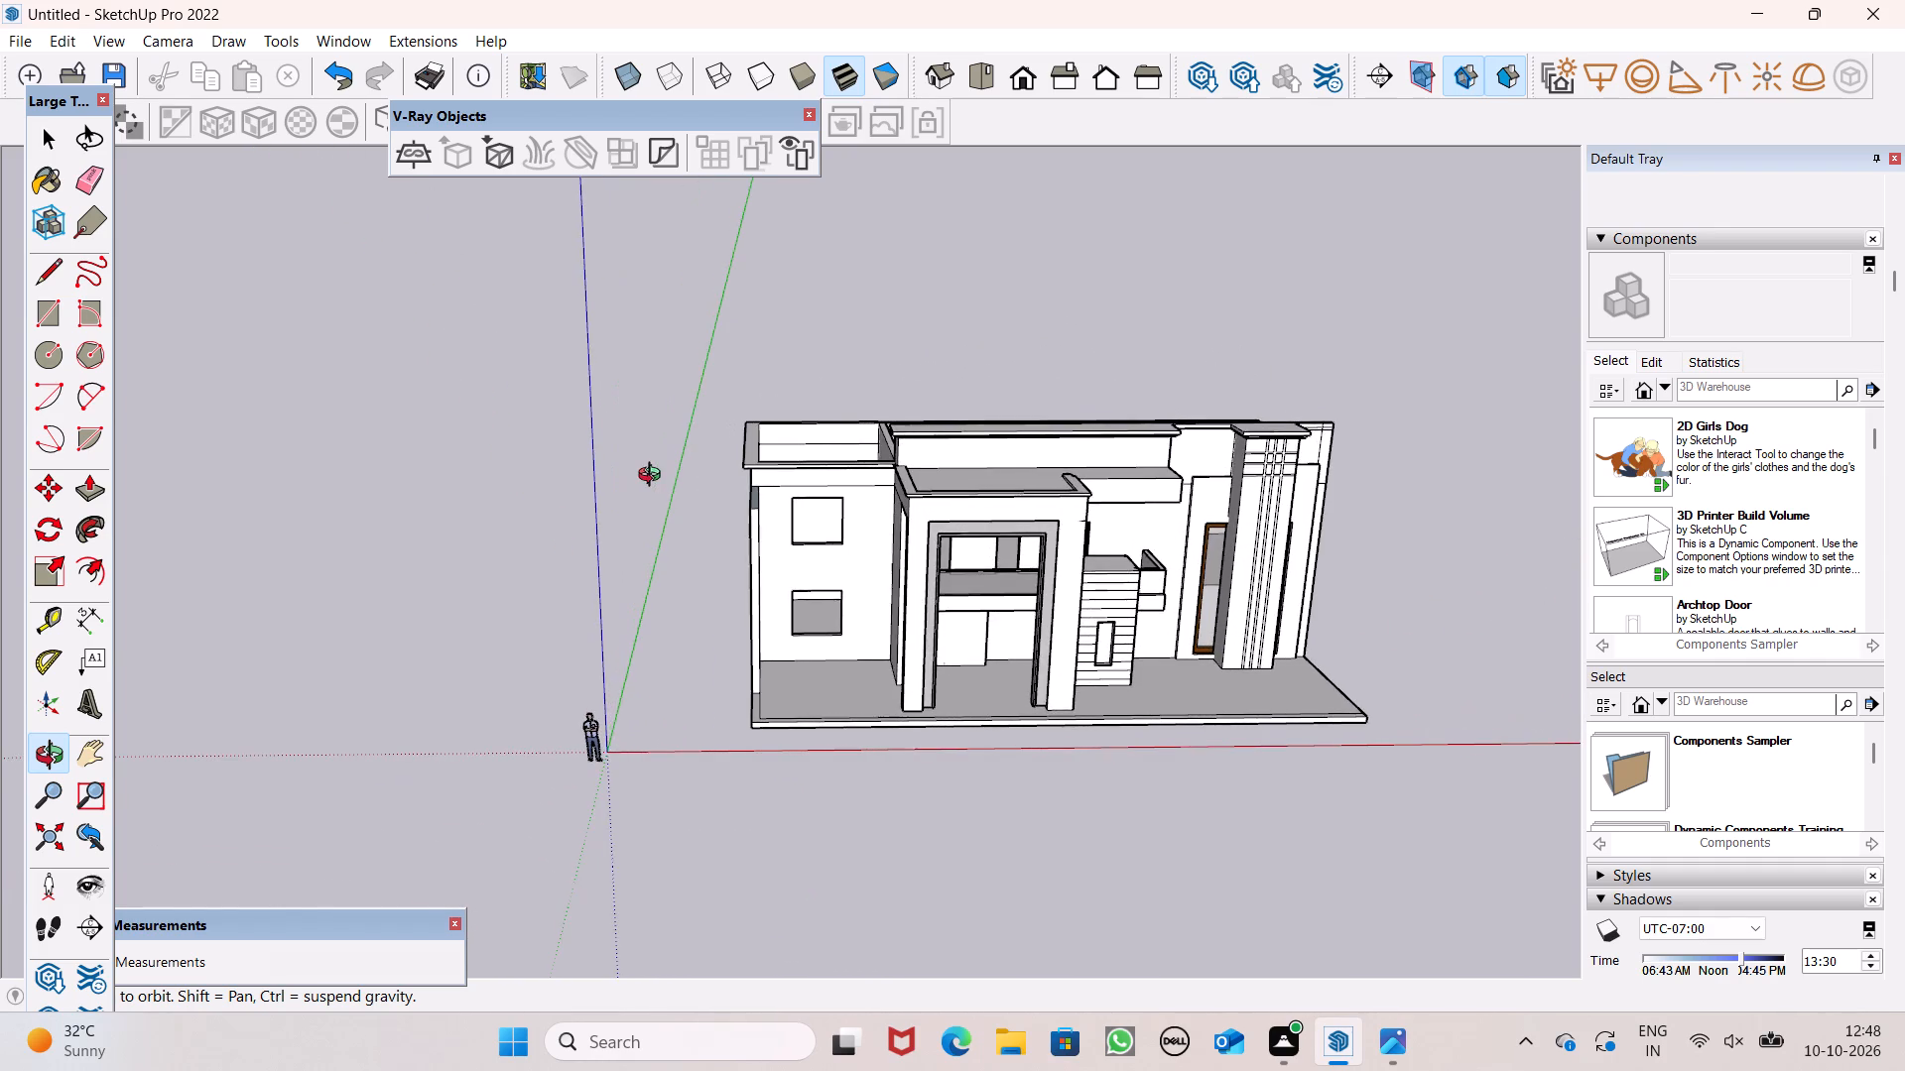
pyautogui.moveTo(654, 477); pyautogui.dragTo(731, 505, button='middle')
pyautogui.scroll(4, 796, 397)
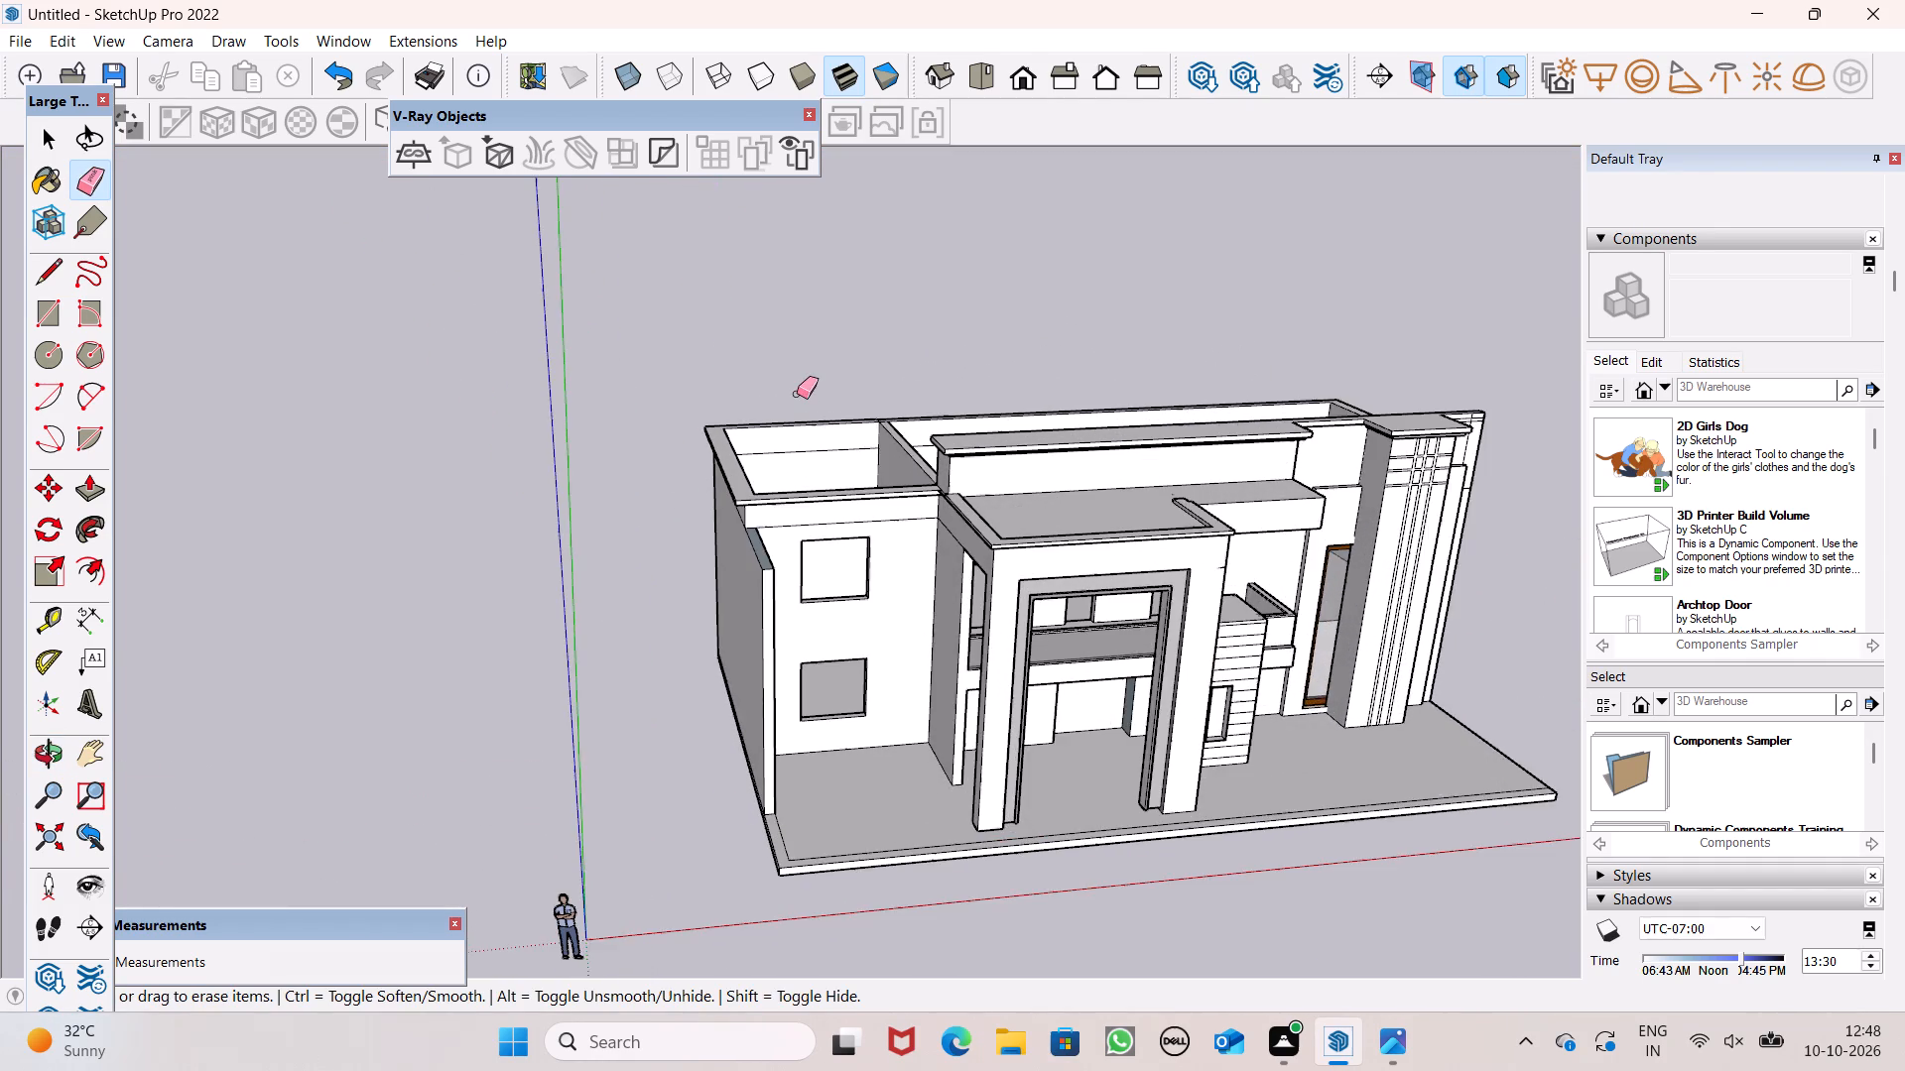
pyautogui.scroll(-3, 799, 415)
pyautogui.scroll(1, 849, 515)
pyautogui.moveTo(849, 518); pyautogui.dragTo(935, 576, button='middle')
pyautogui.scroll(4, 930, 574)
pyautogui.scroll(-3, 906, 566)
pyautogui.moveTo(963, 600); pyautogui.dragTo(747, 435, button='middle')
pyautogui.scroll(-4, 743, 452)
pyautogui.moveTo(918, 621); pyautogui.dragTo(918, 766, button='middle')
pyautogui.scroll(5, 1102, 676)
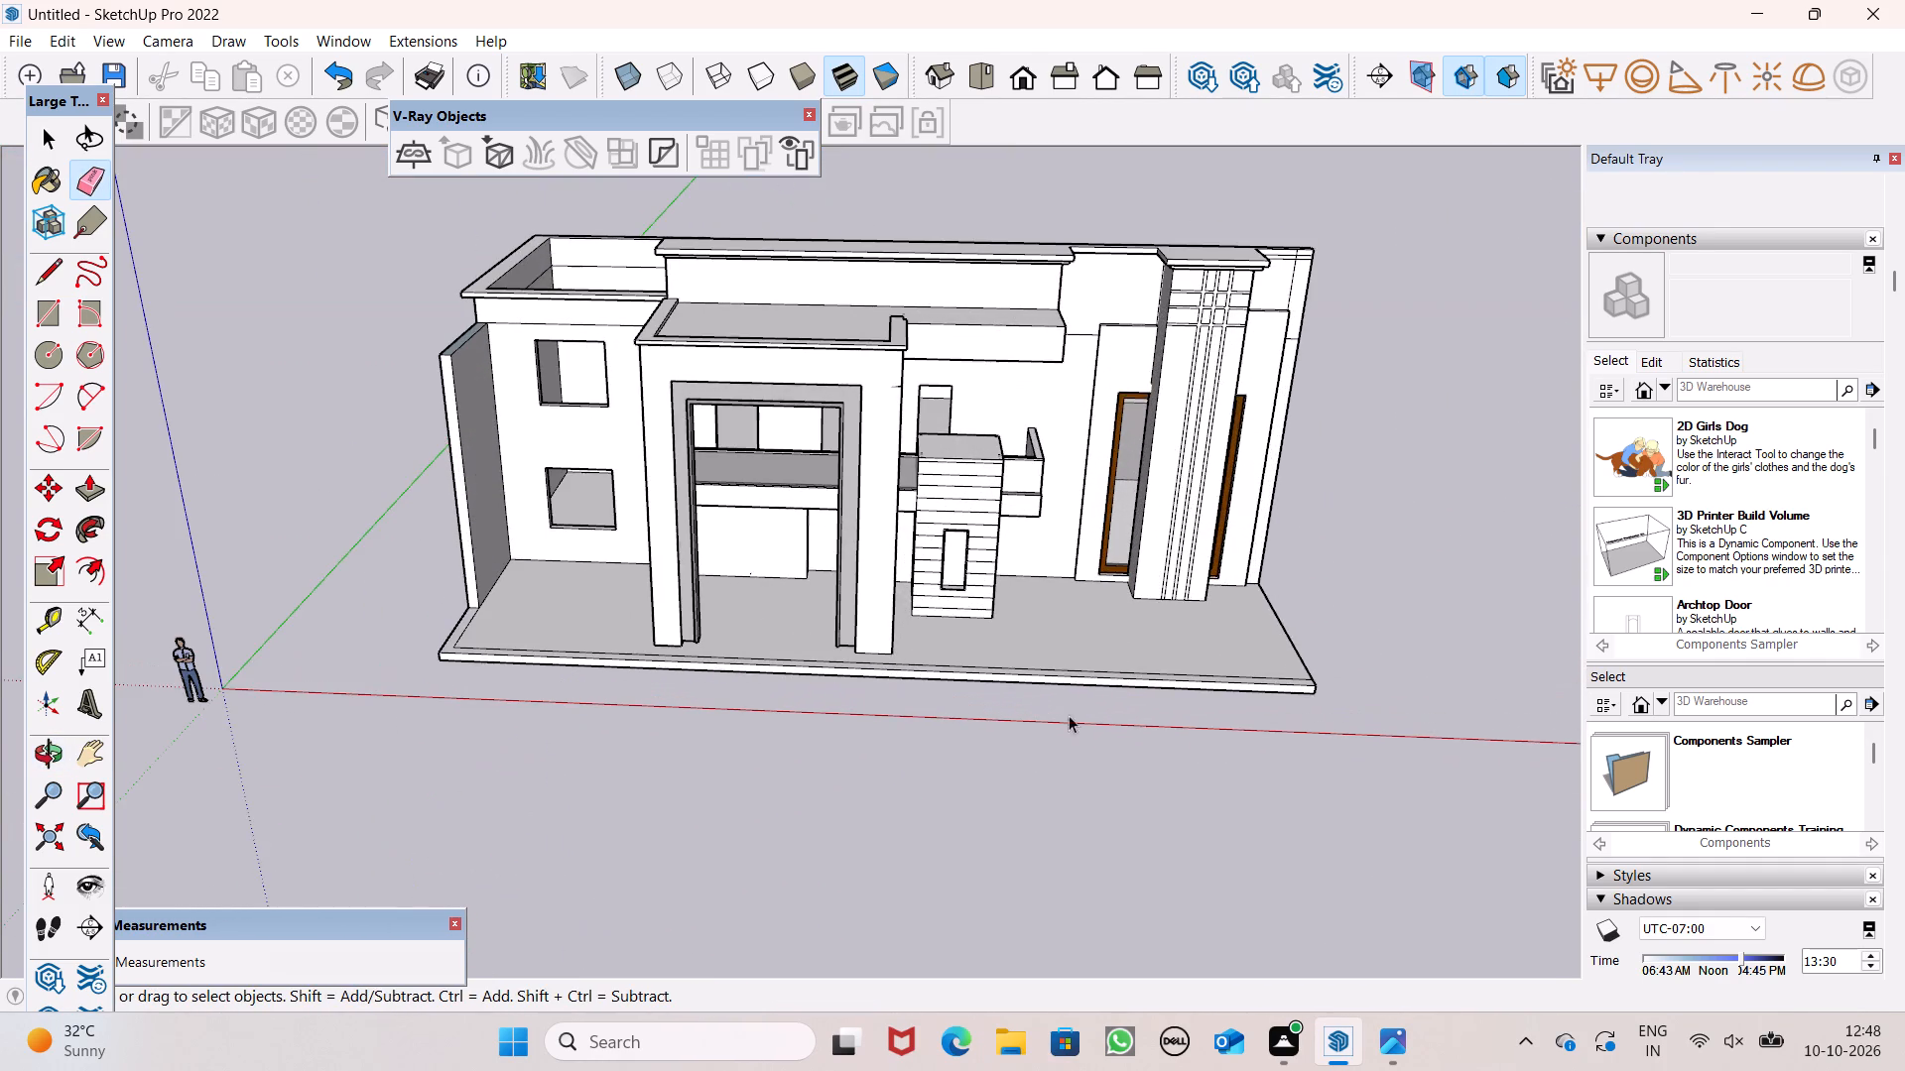
# Draw a small rectangle of about 11 by 8 inches on the floor slab inside the entrance portal, beside the pillar nearest the striped block.
pyautogui.press('space')
pyautogui.press('space')
pyautogui.scroll(3, 858, 627)
pyautogui.moveTo(861, 637); pyautogui.dragTo(948, 953, button='middle')
pyautogui.scroll(5, 840, 743)
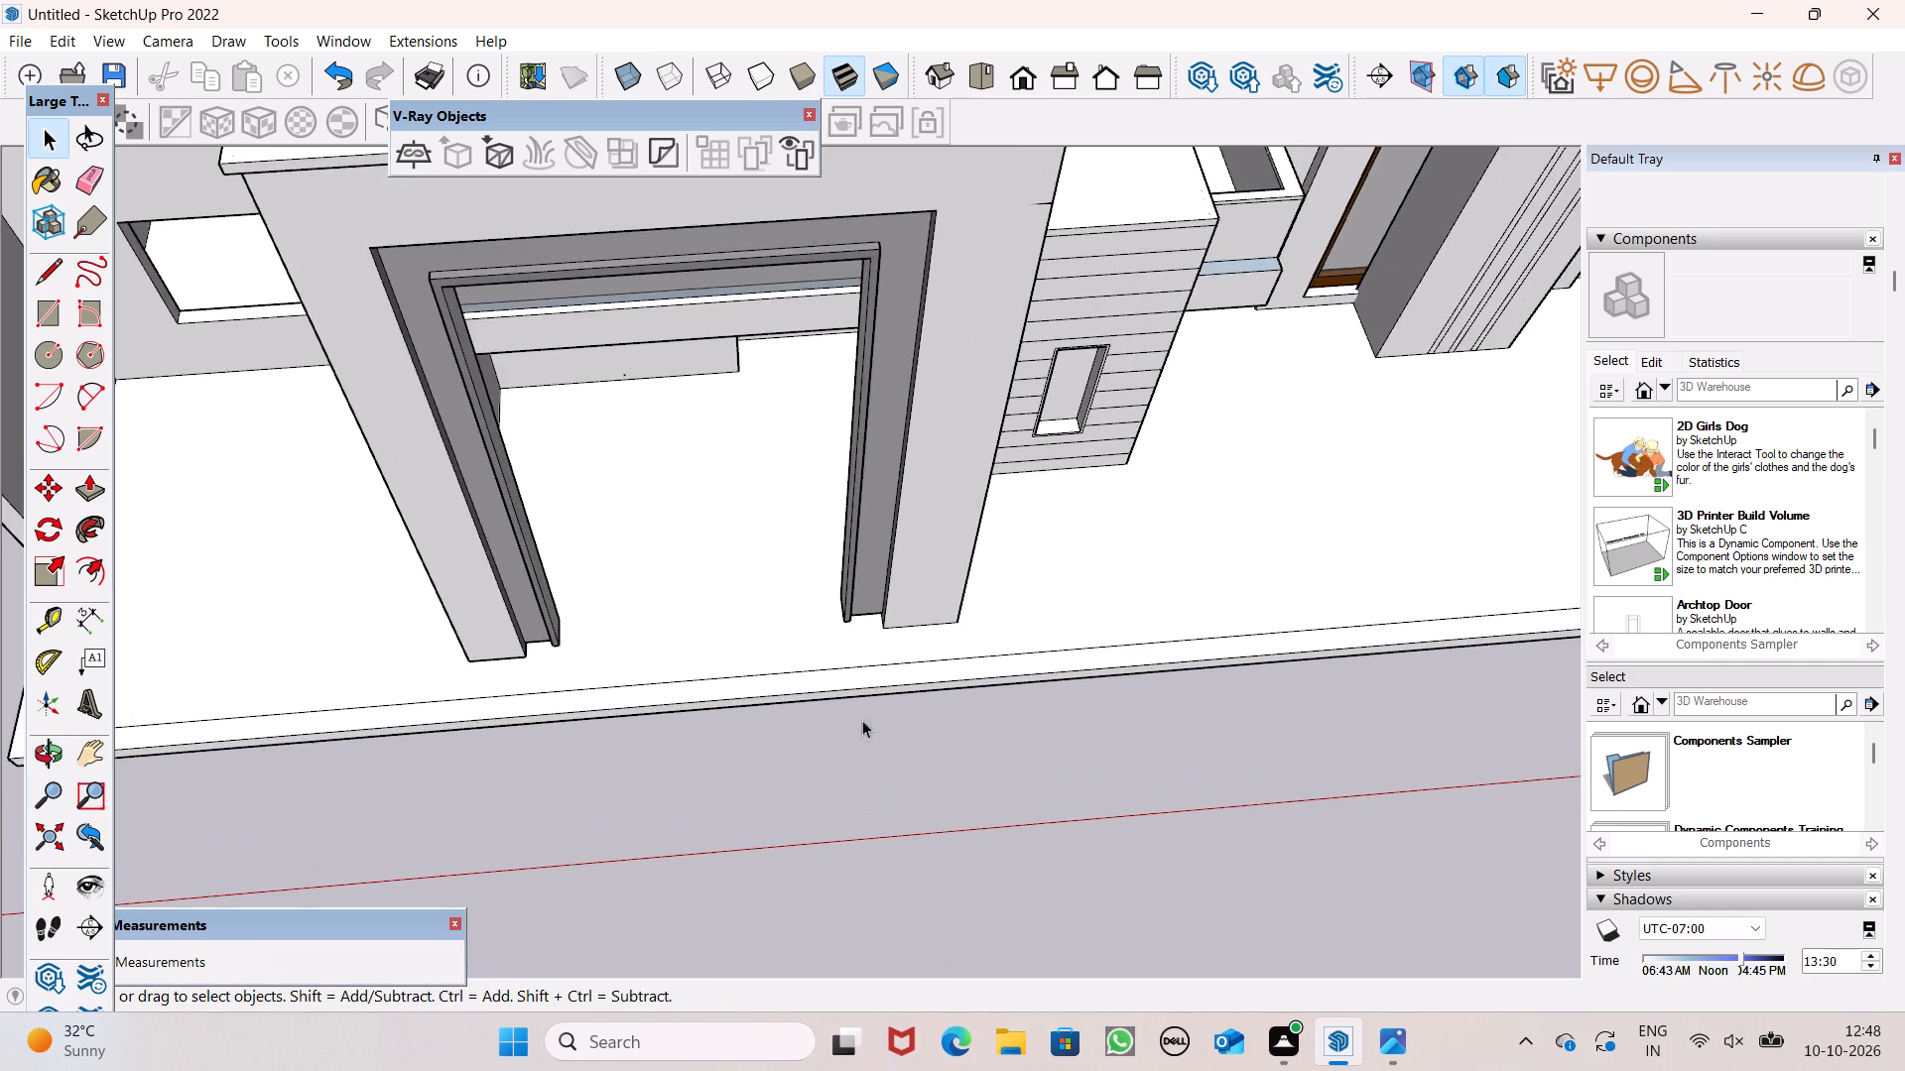
pyautogui.moveTo(862, 720); pyautogui.dragTo(823, 846, button='middle')
pyautogui.scroll(1, 823, 846)
pyautogui.scroll(4, 705, 631)
pyautogui.moveTo(707, 637); pyautogui.dragTo(703, 689, button='middle')
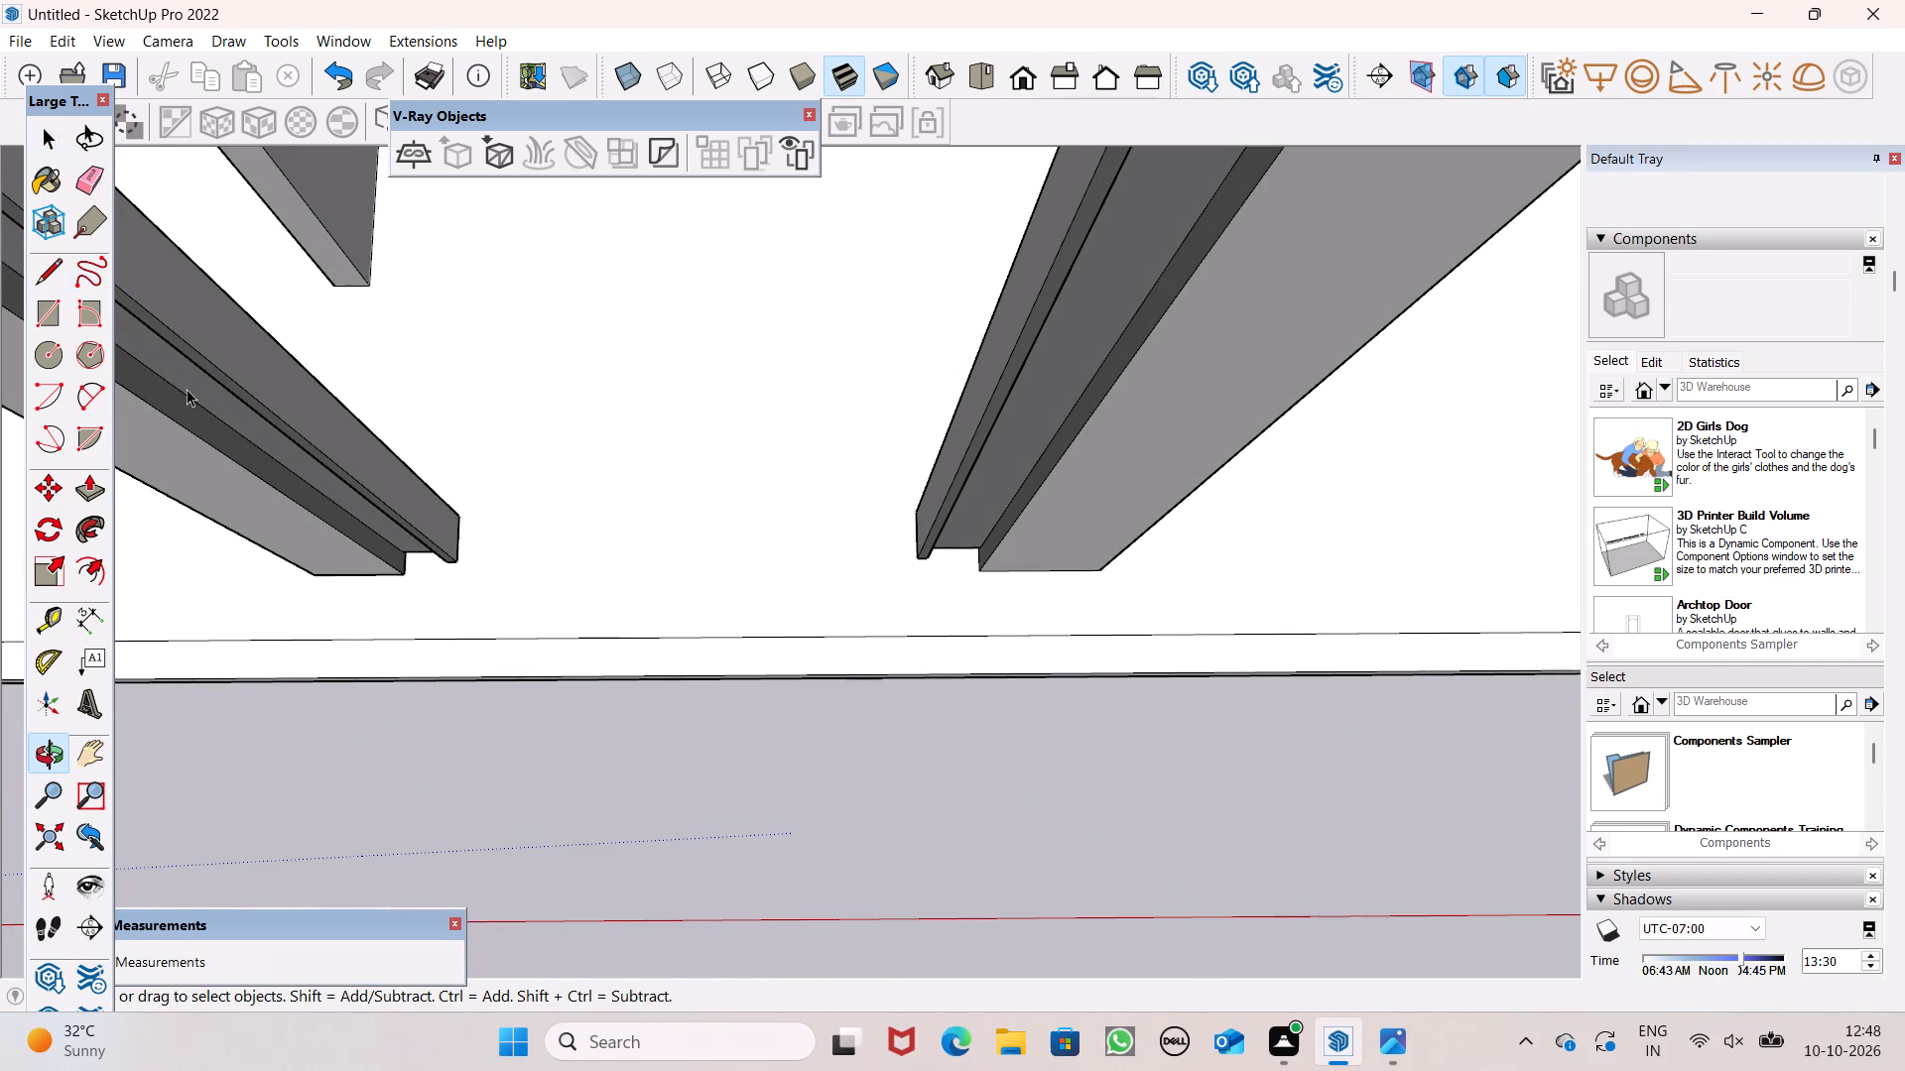
pyautogui.click(50, 303)
pyautogui.scroll(4, 826, 532)
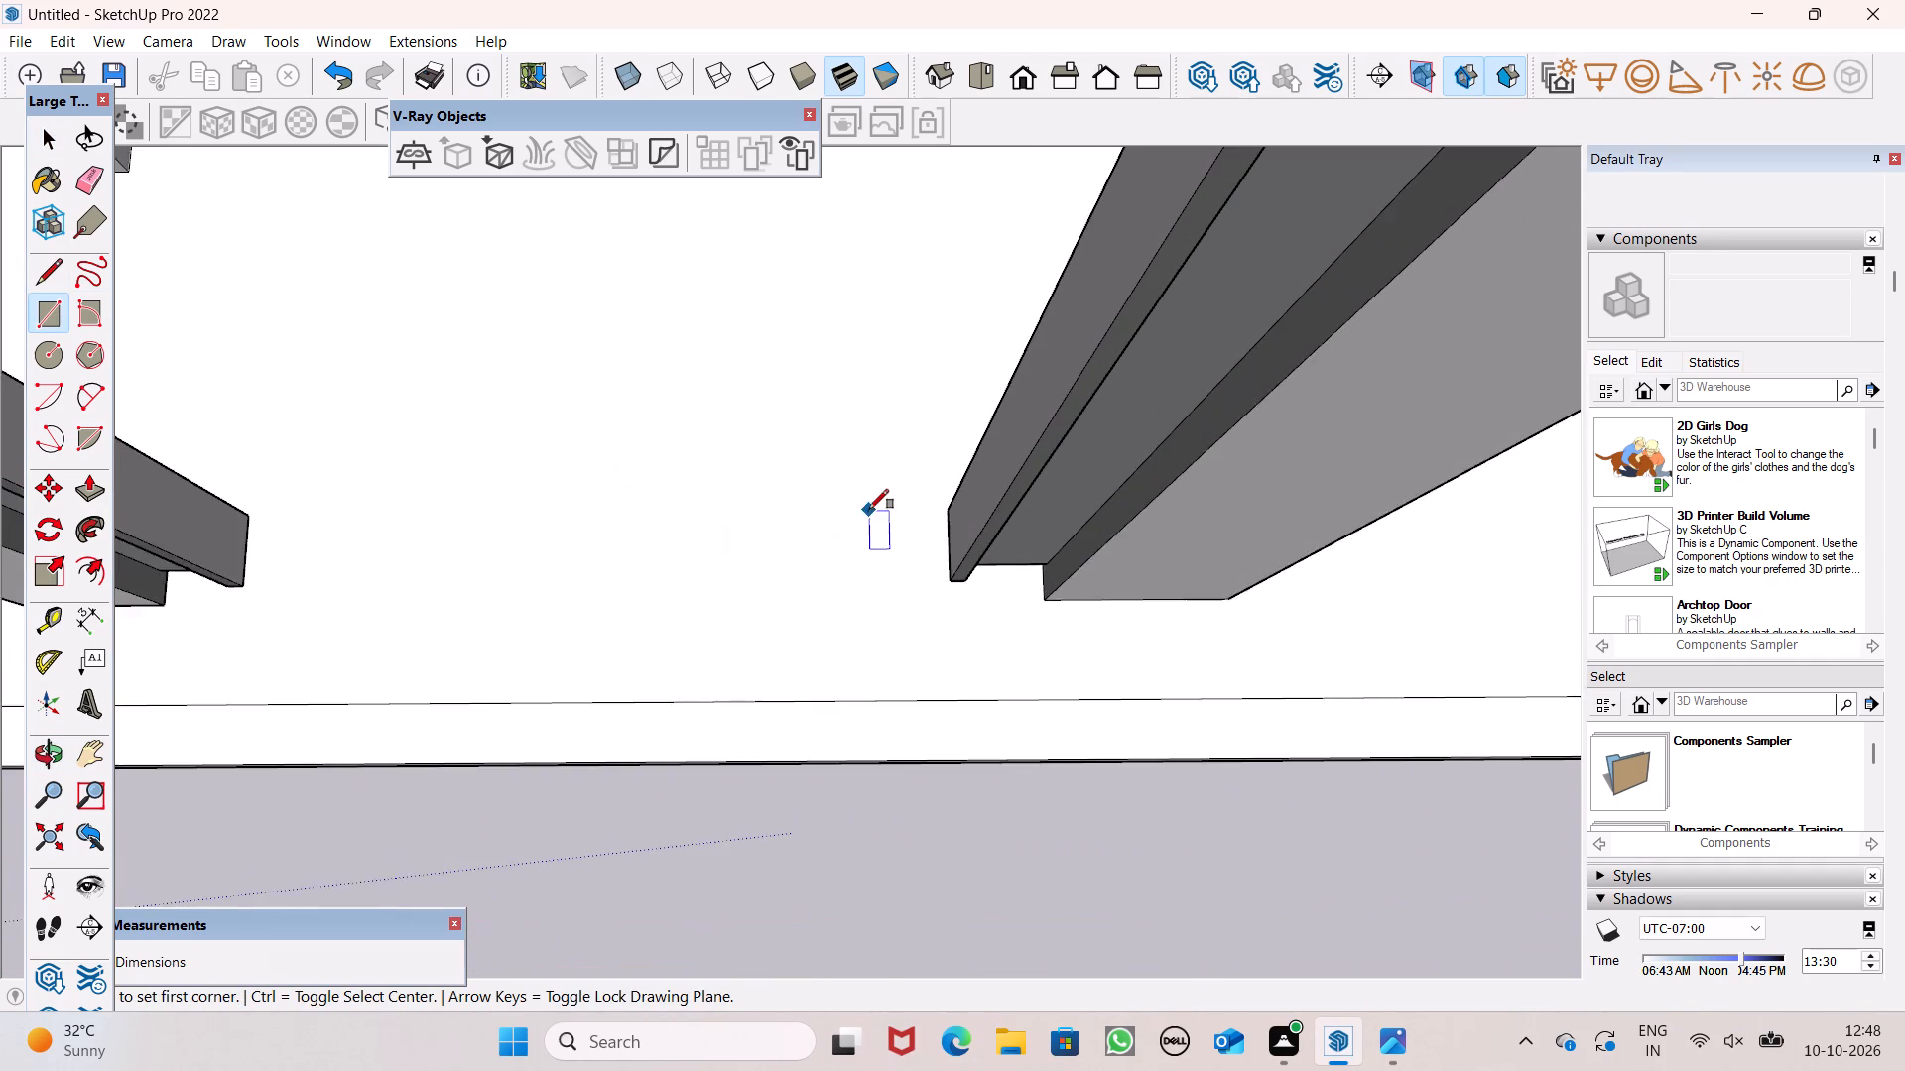
pyautogui.scroll(1, 869, 509)
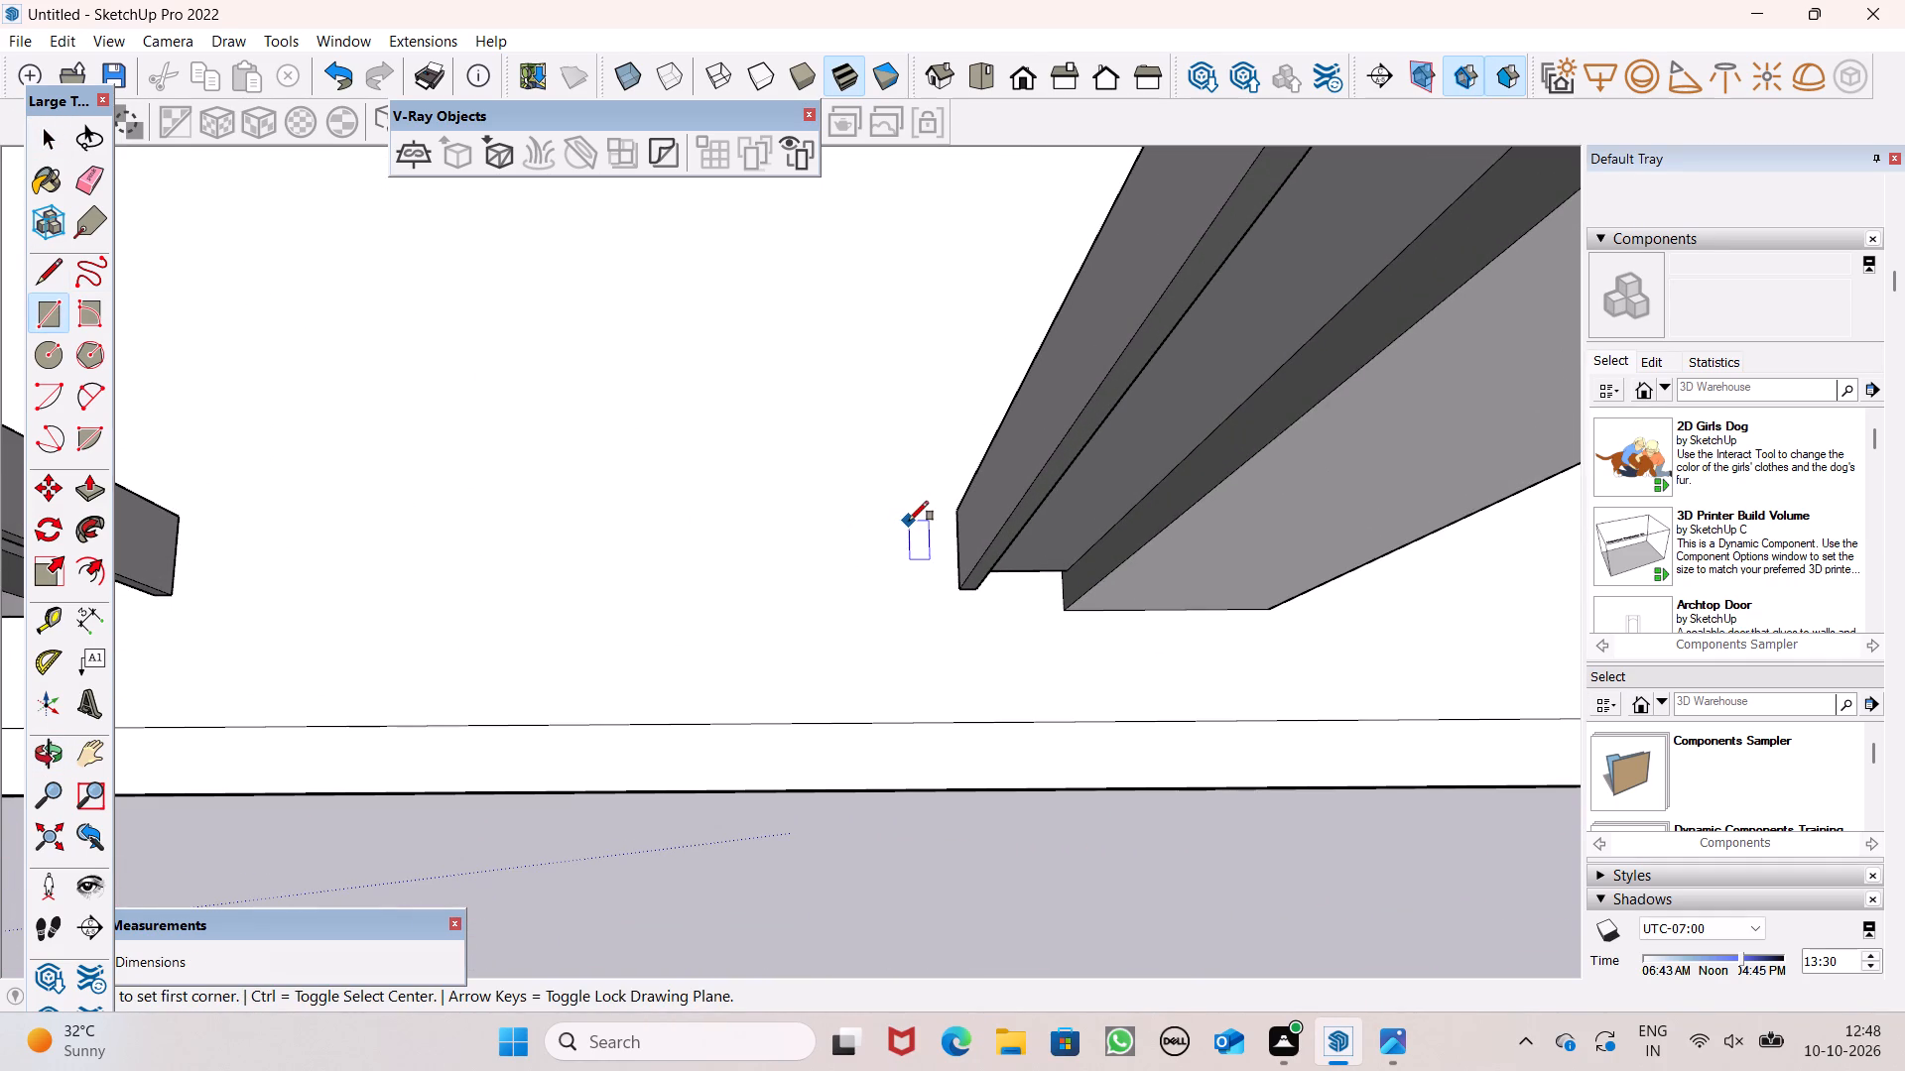
pyautogui.click(870, 520)
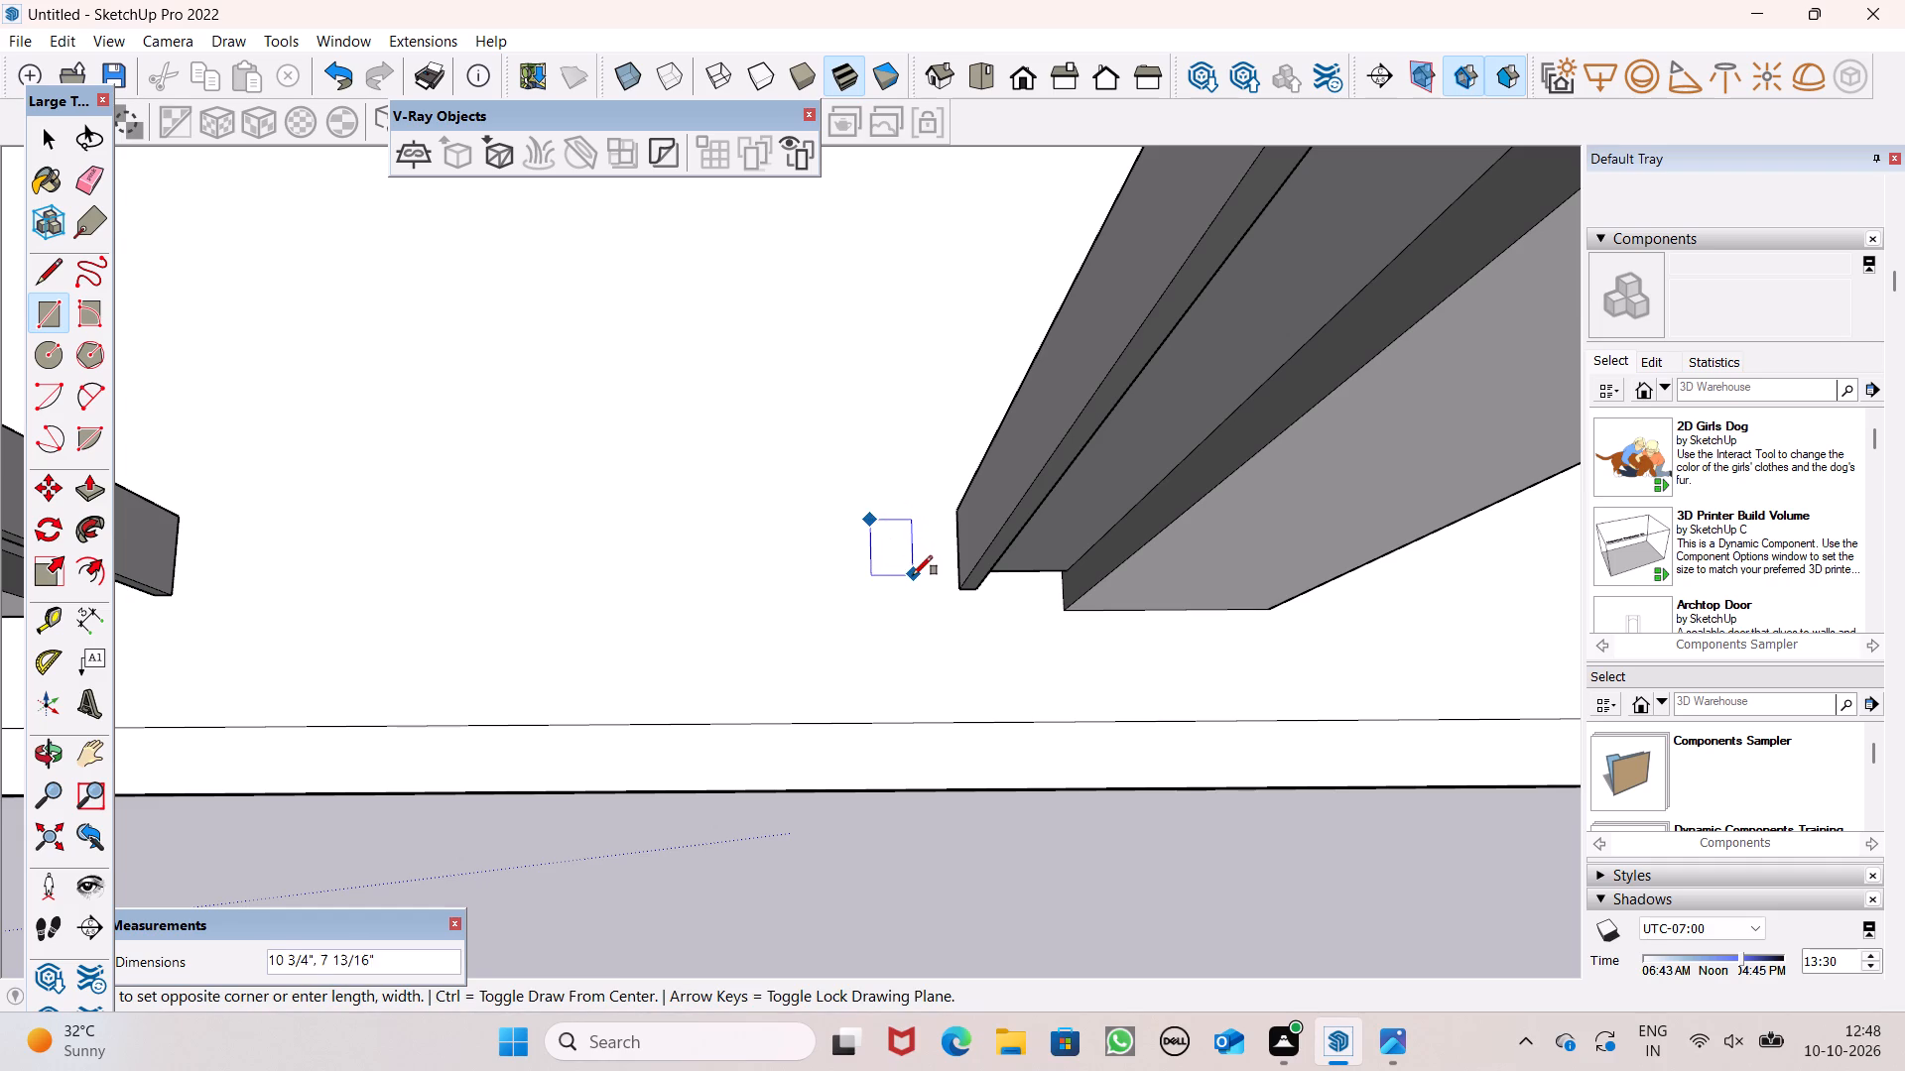
pyautogui.click(918, 573)
# Copy the small floor rectangle twice toward the opposite portal pillar, spaced about 1 ft 3 in apart, making a row of three.
pyautogui.press('space')
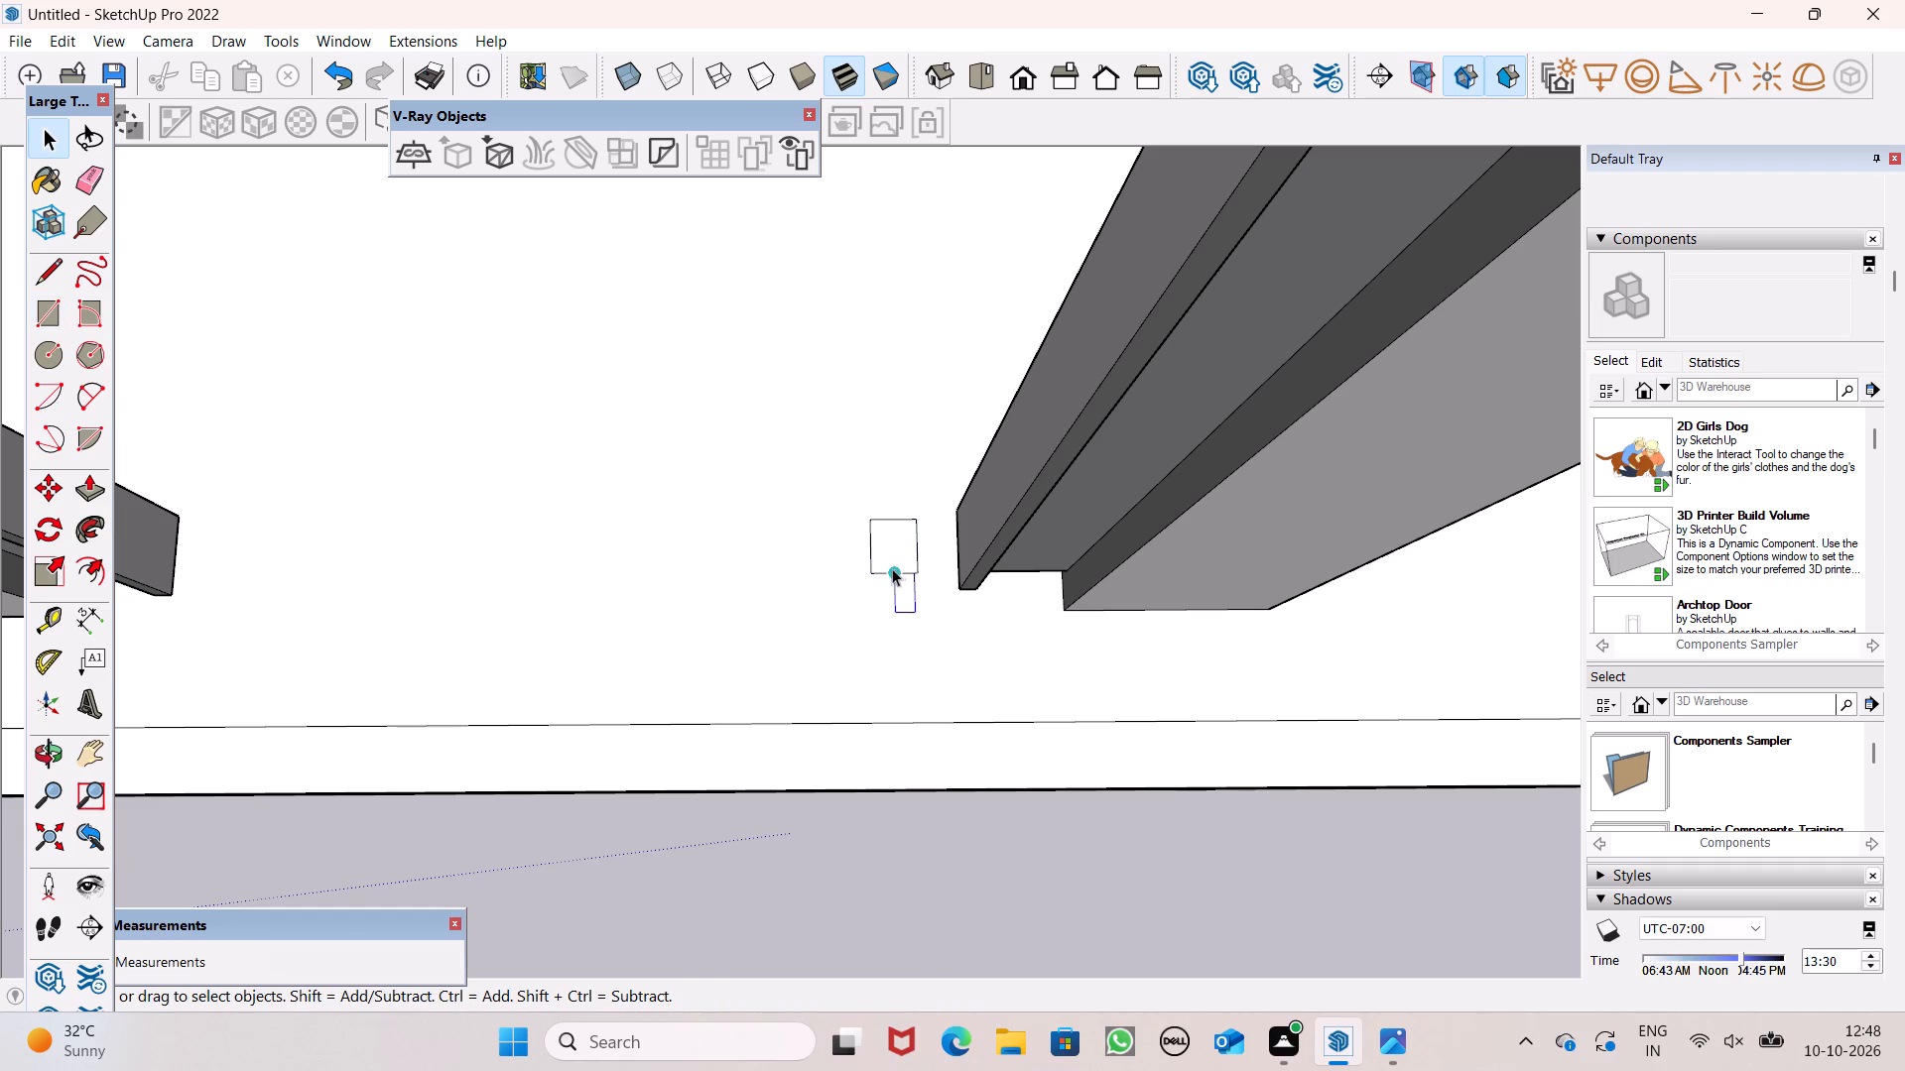
pyautogui.doubleClick(889, 566)
pyautogui.scroll(-11, 903, 574)
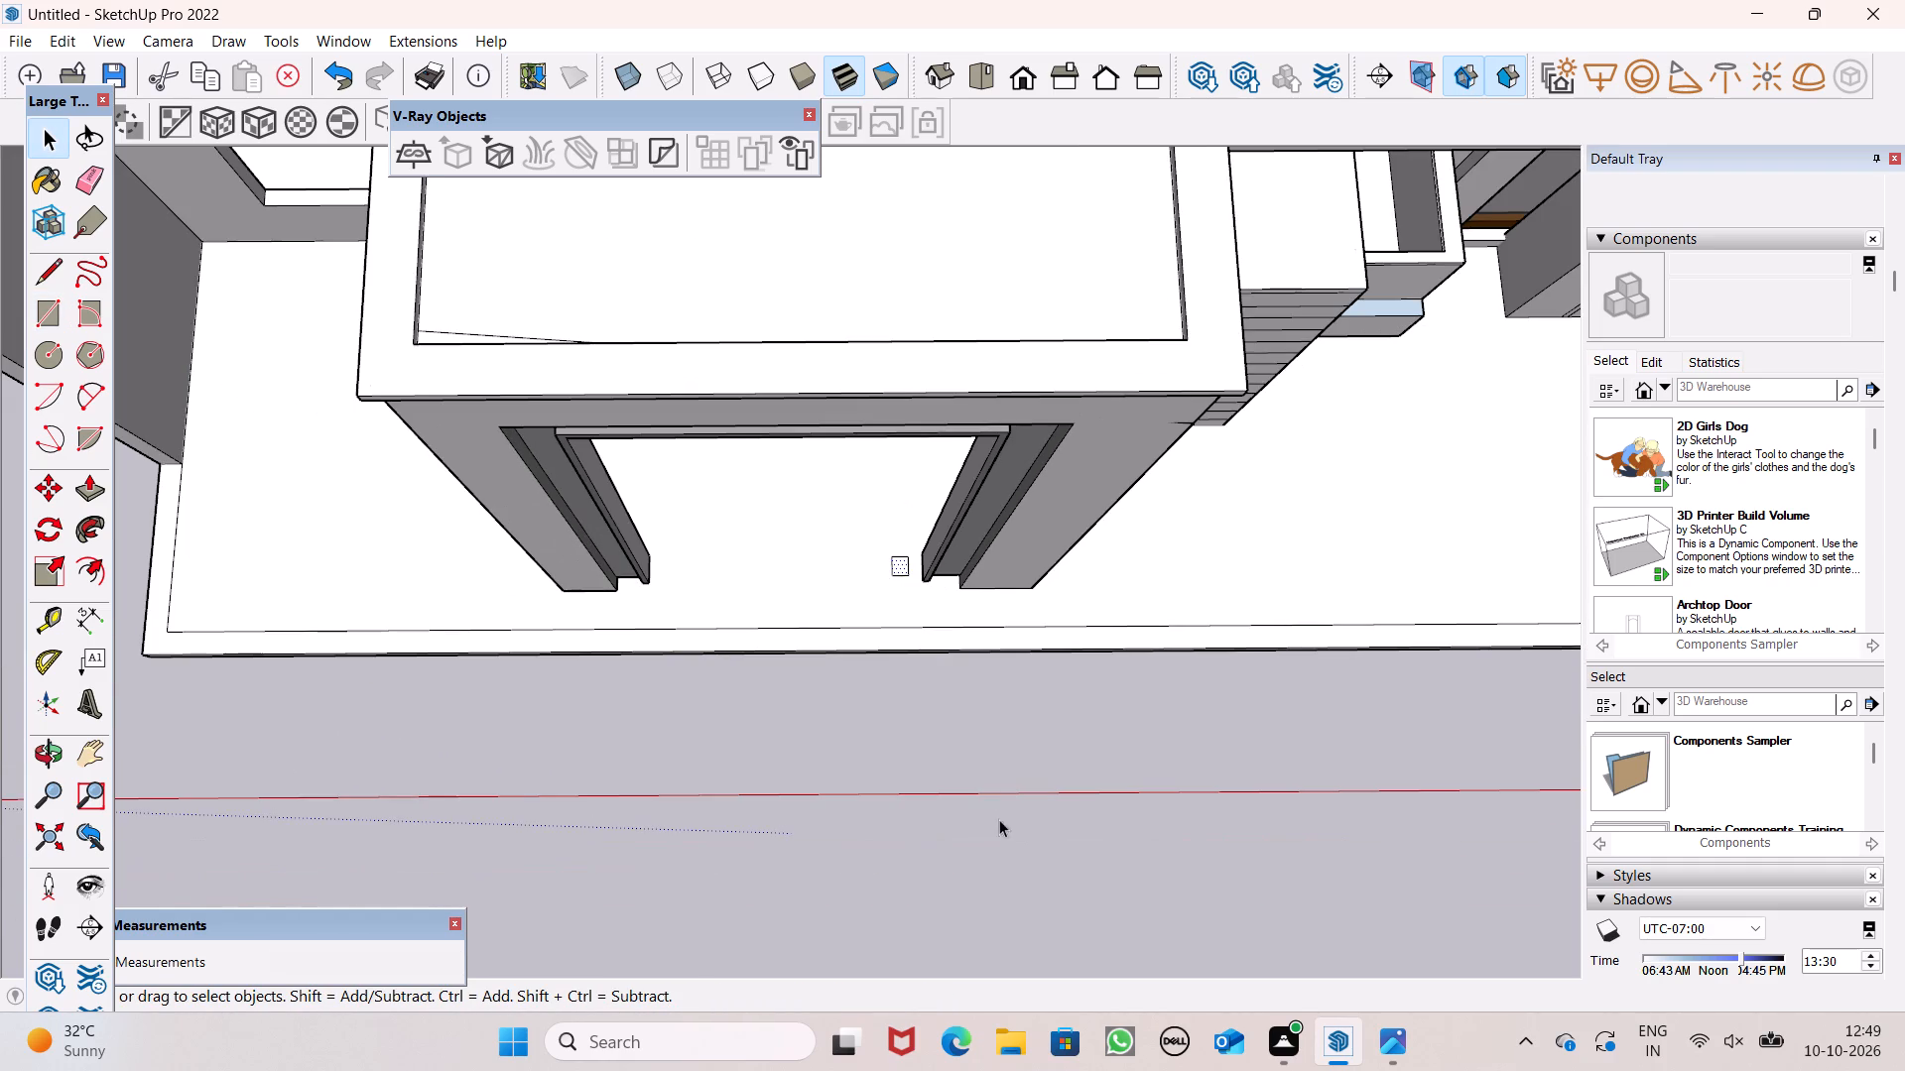
pyautogui.click(969, 746)
pyautogui.scroll(7, 923, 612)
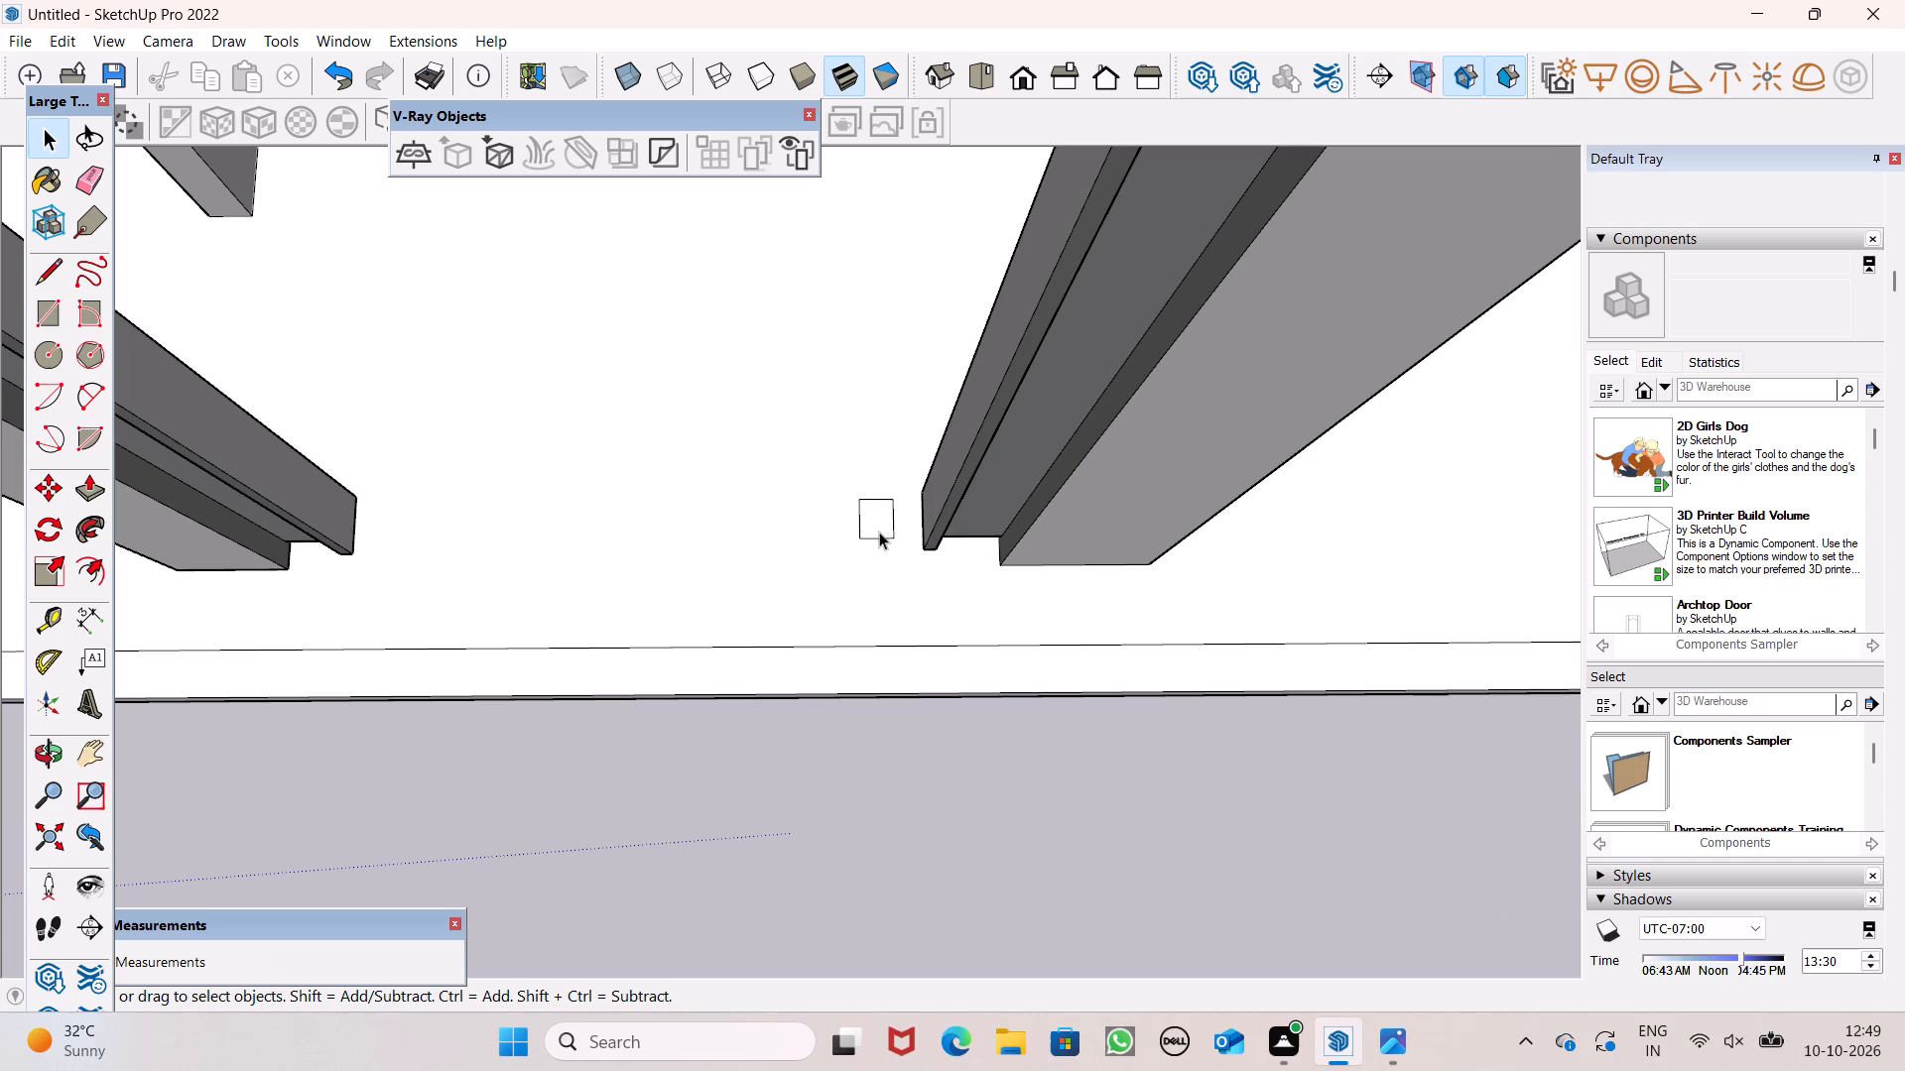
pyautogui.scroll(-4, 877, 522)
pyautogui.scroll(3, 860, 494)
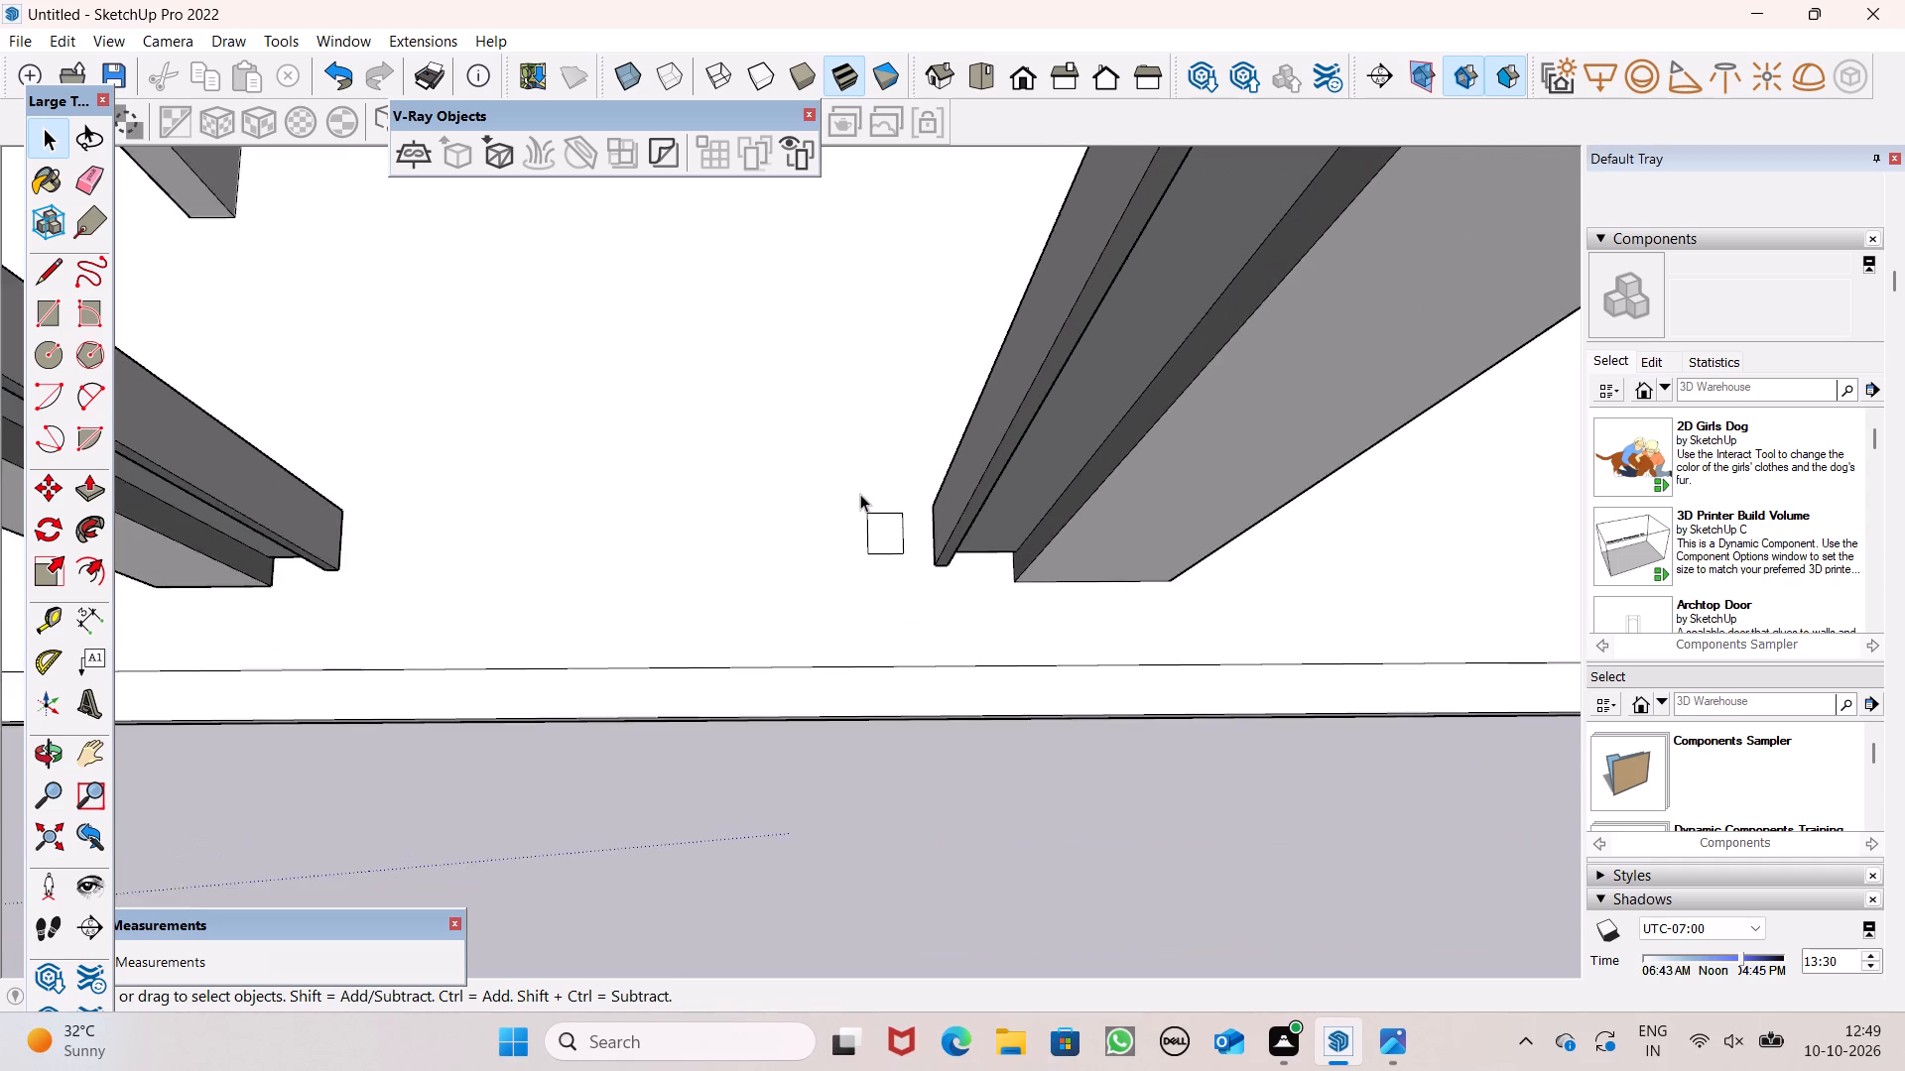
pyautogui.scroll(2, 860, 494)
pyautogui.doubleClick(889, 540)
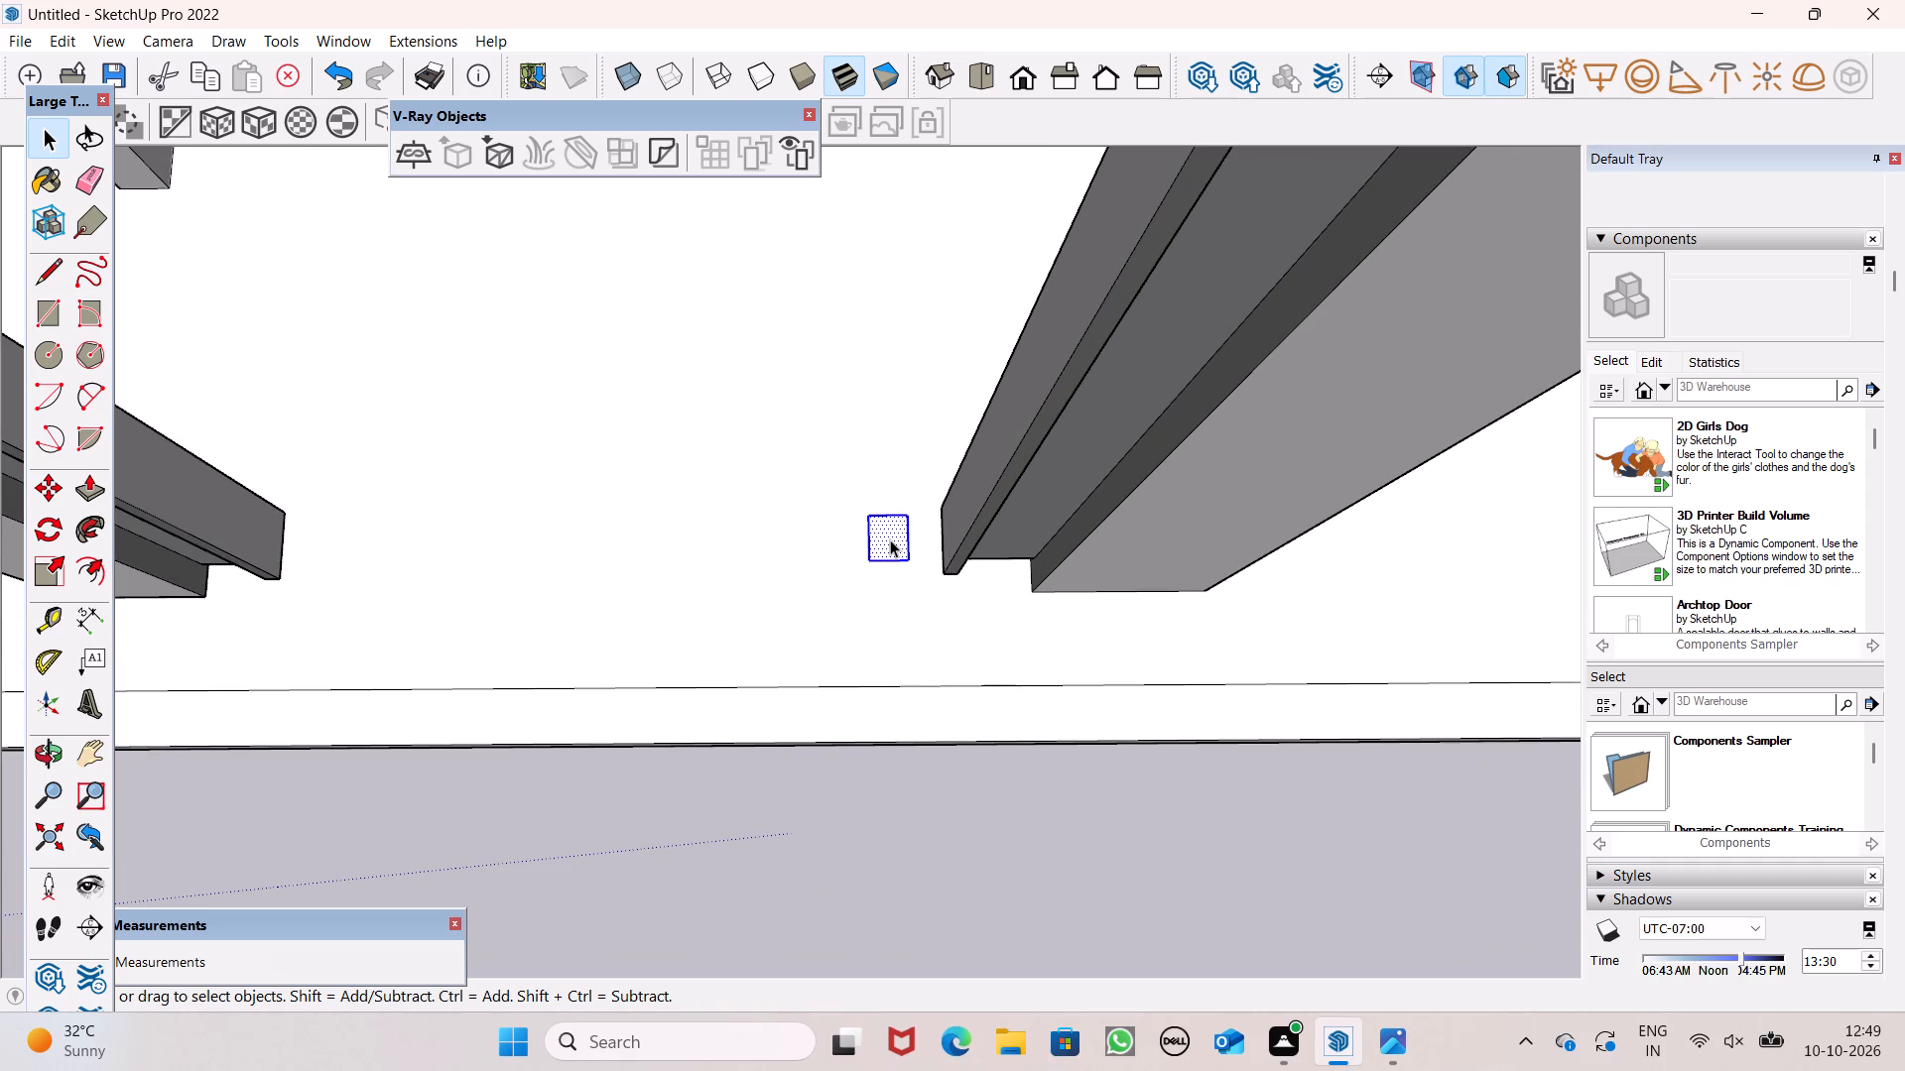
pyautogui.press('m')
pyautogui.press('Return')
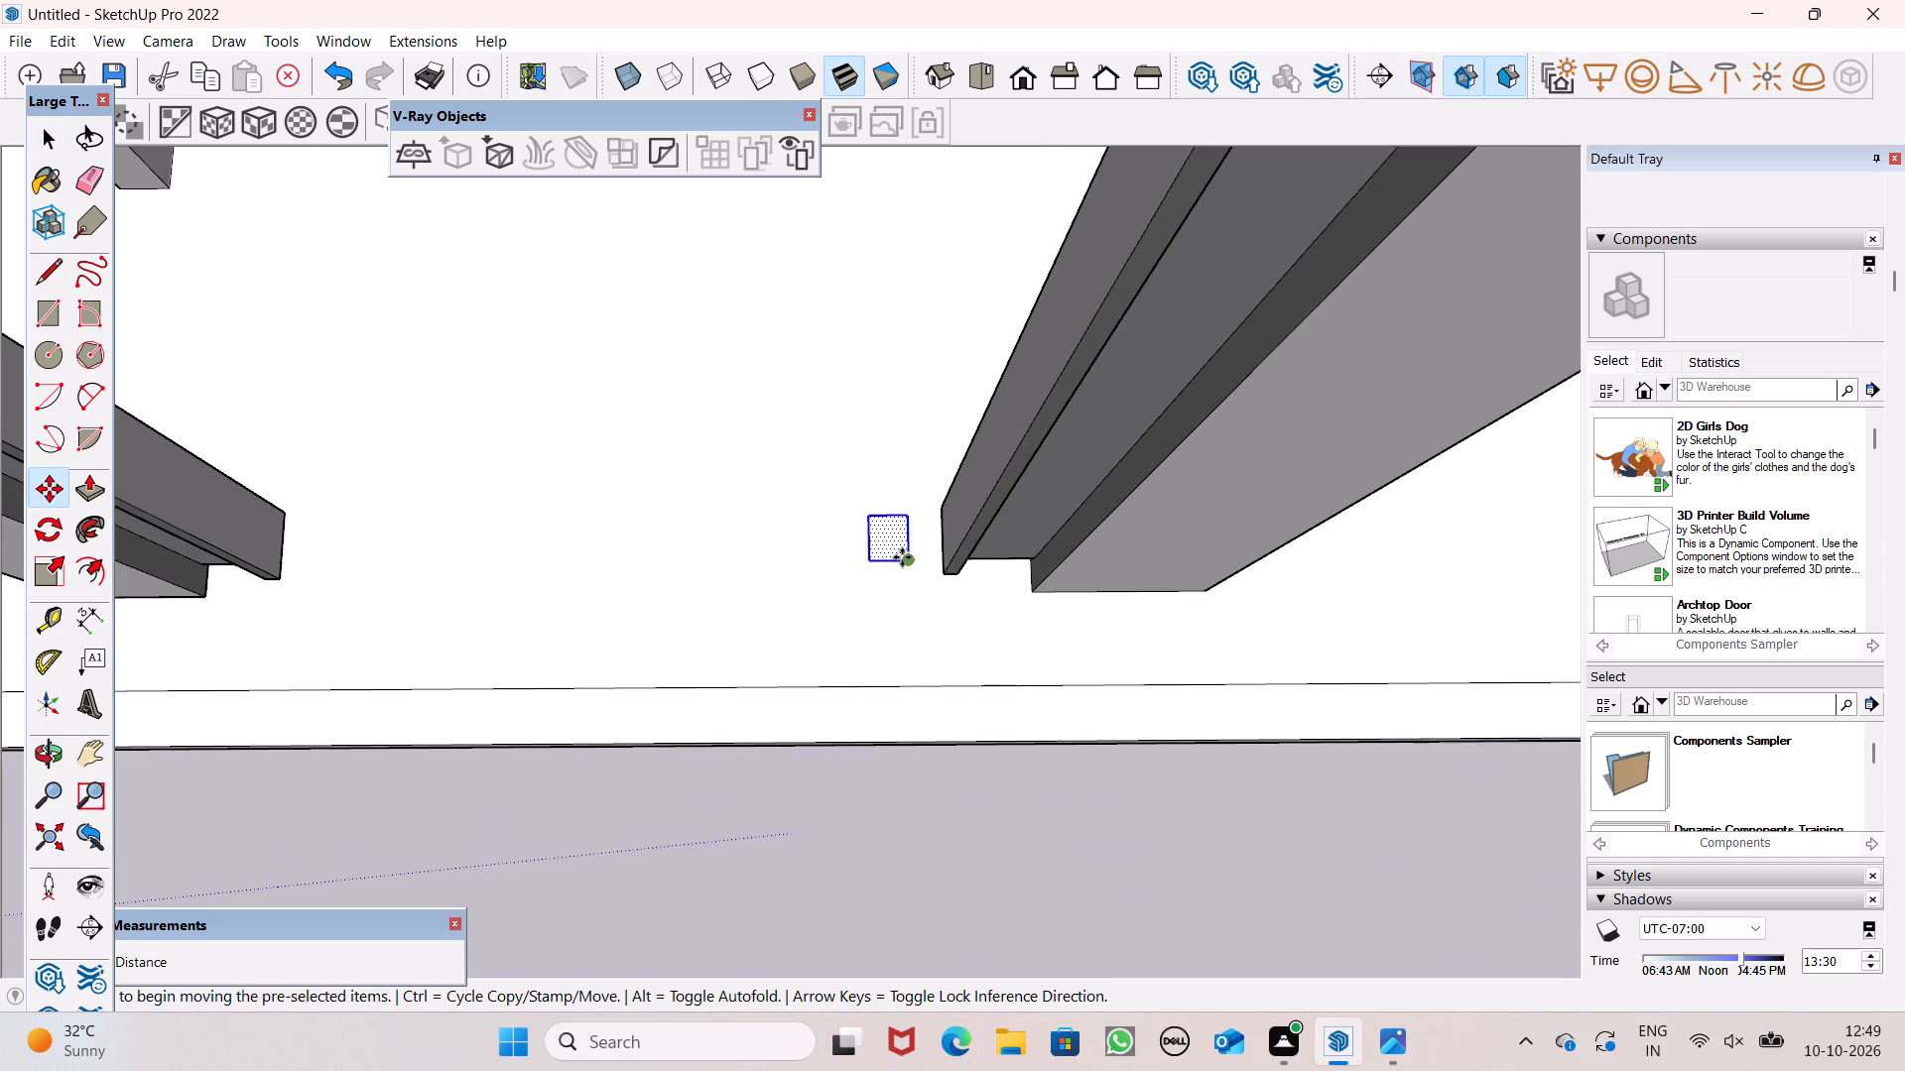
pyautogui.moveTo(911, 557); pyautogui.dragTo(839, 557)
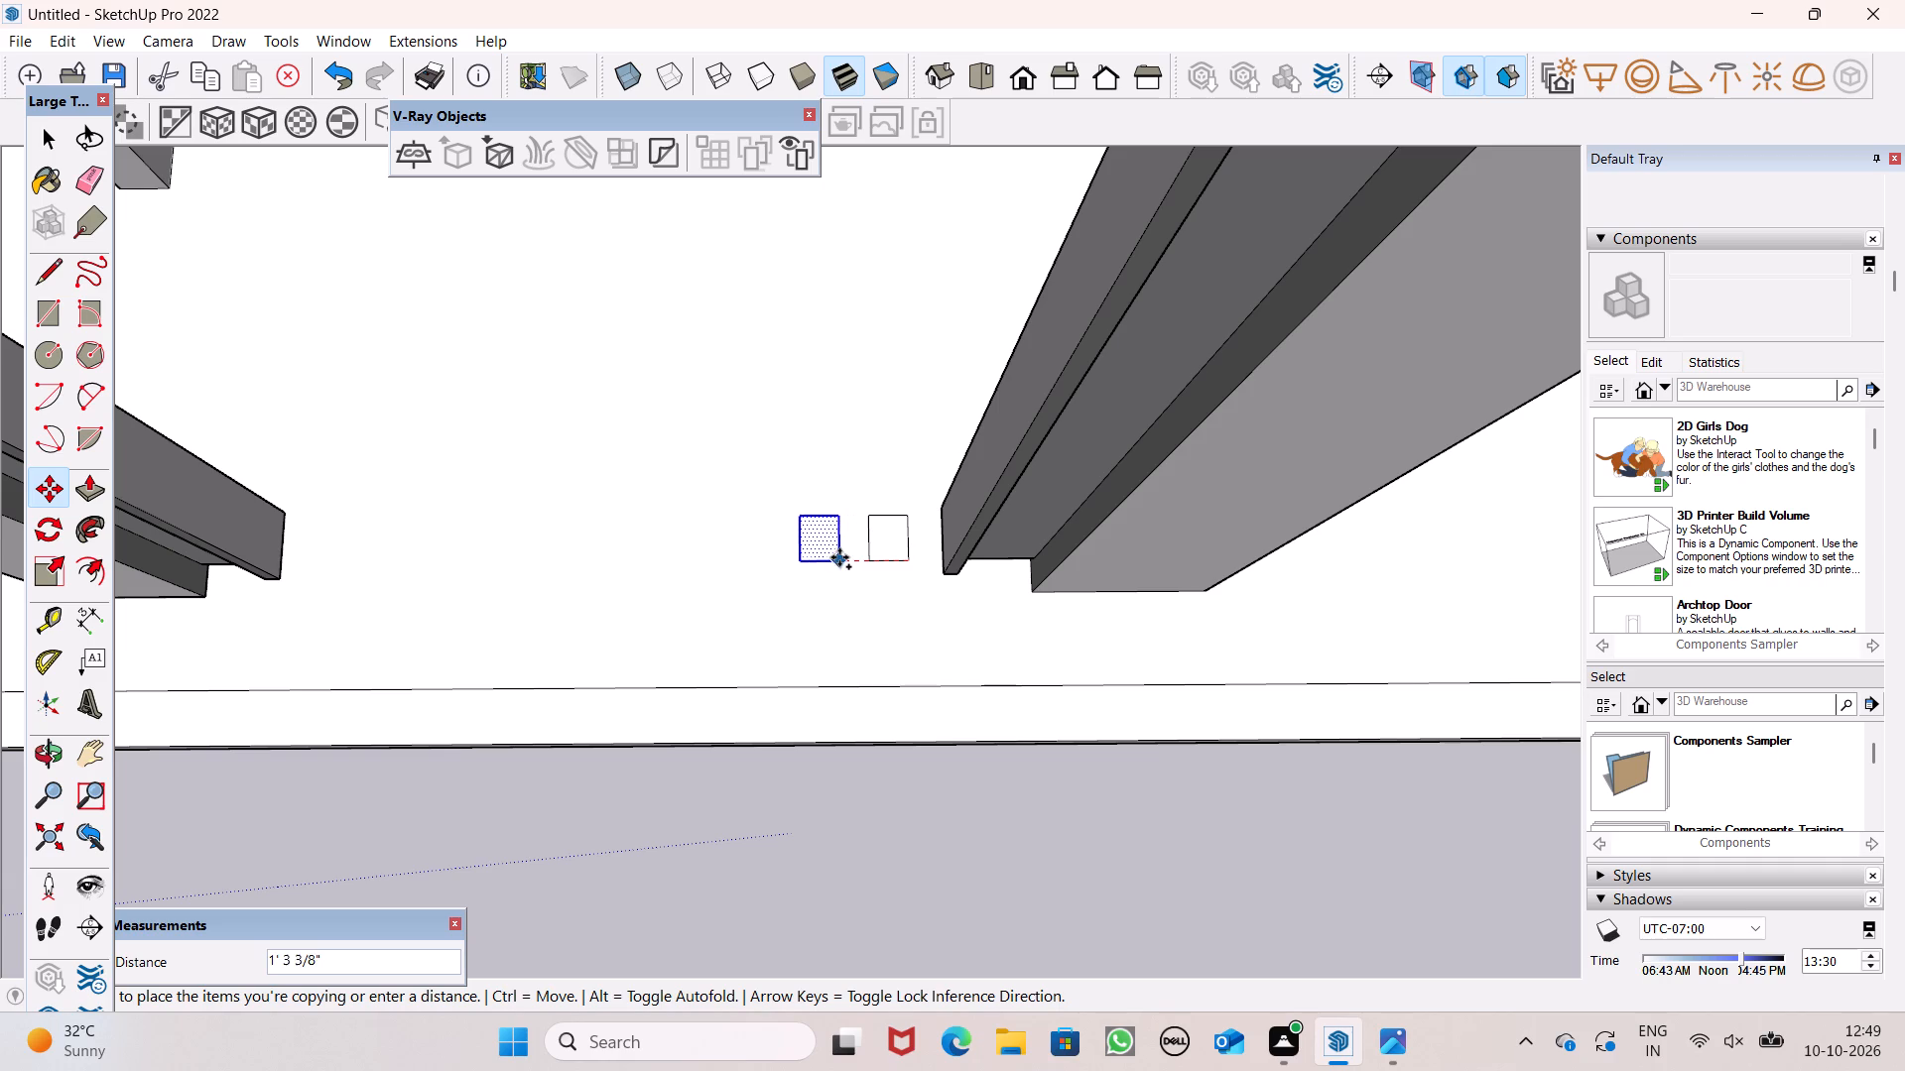
pyautogui.moveTo(839, 557); pyautogui.dragTo(841, 552)
pyautogui.moveTo(841, 561); pyautogui.dragTo(758, 542)
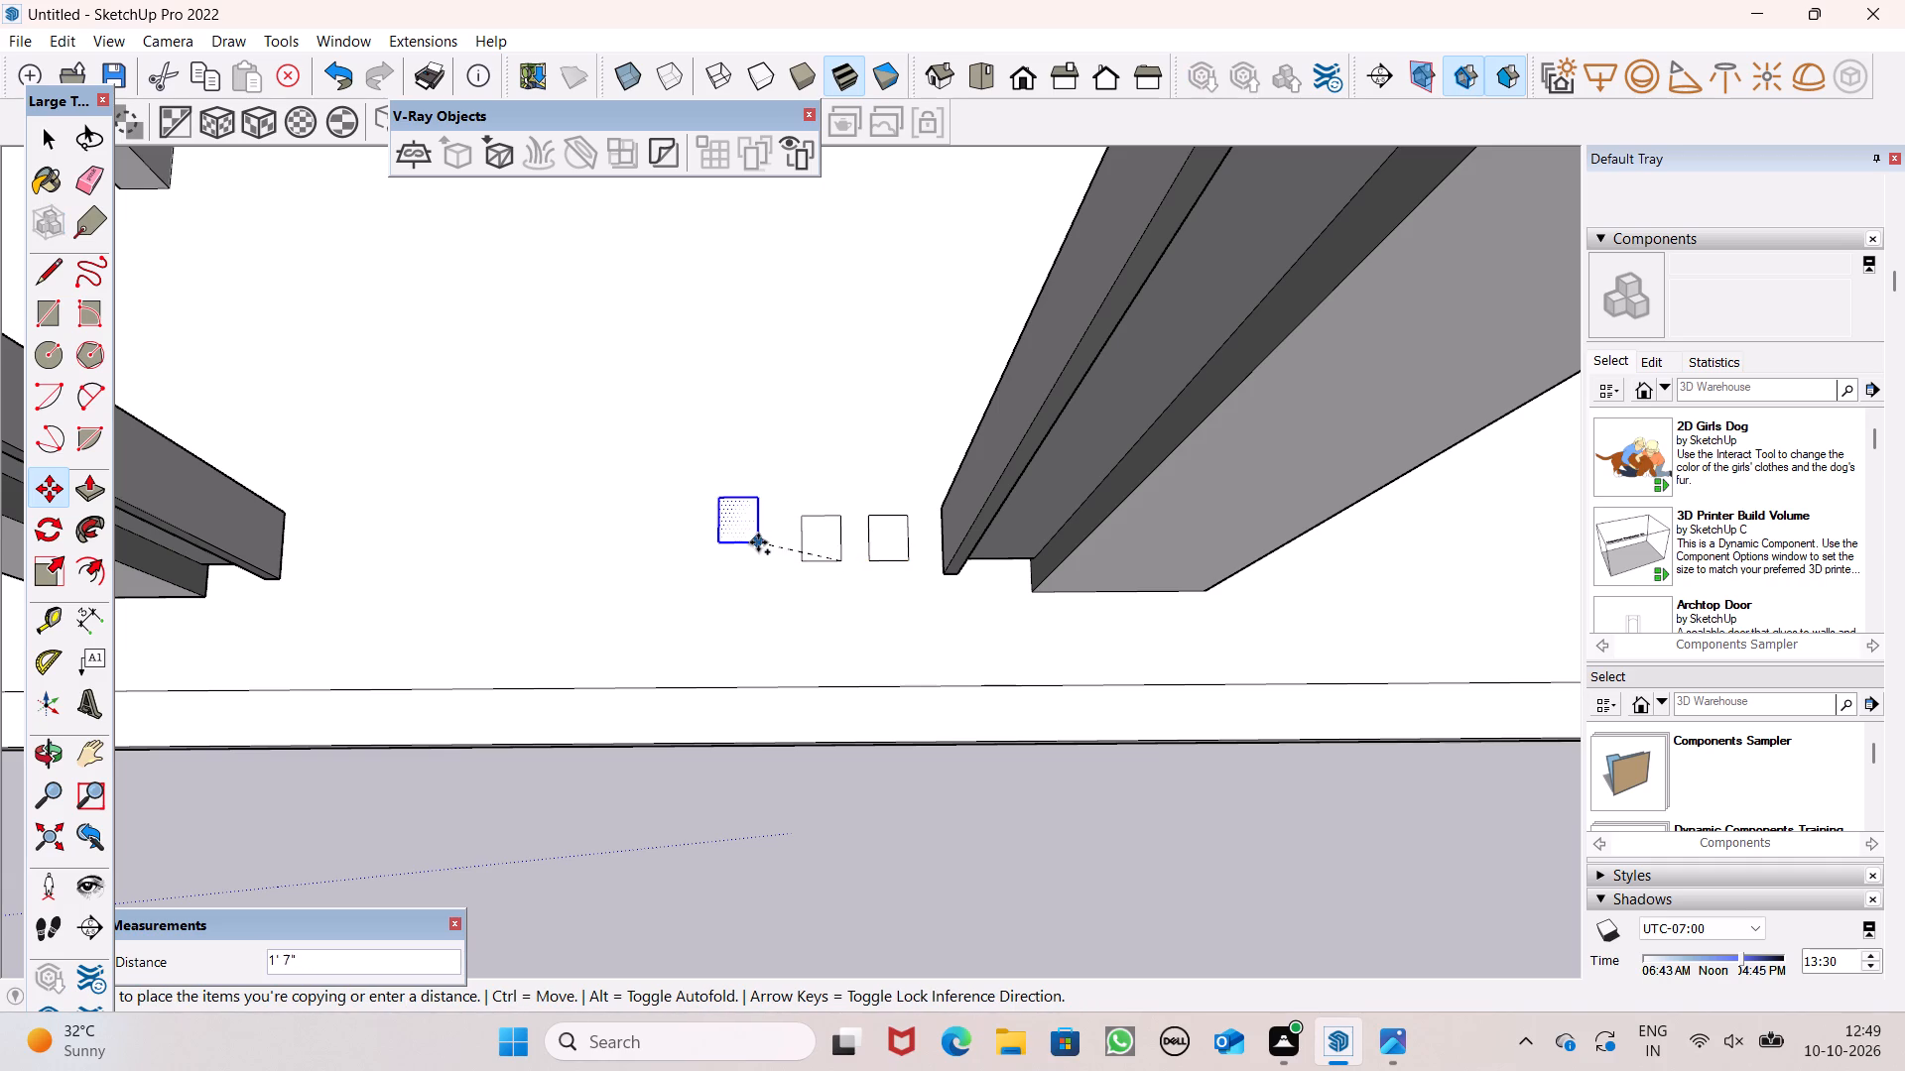
pyautogui.moveTo(758, 542); pyautogui.dragTo(775, 552)
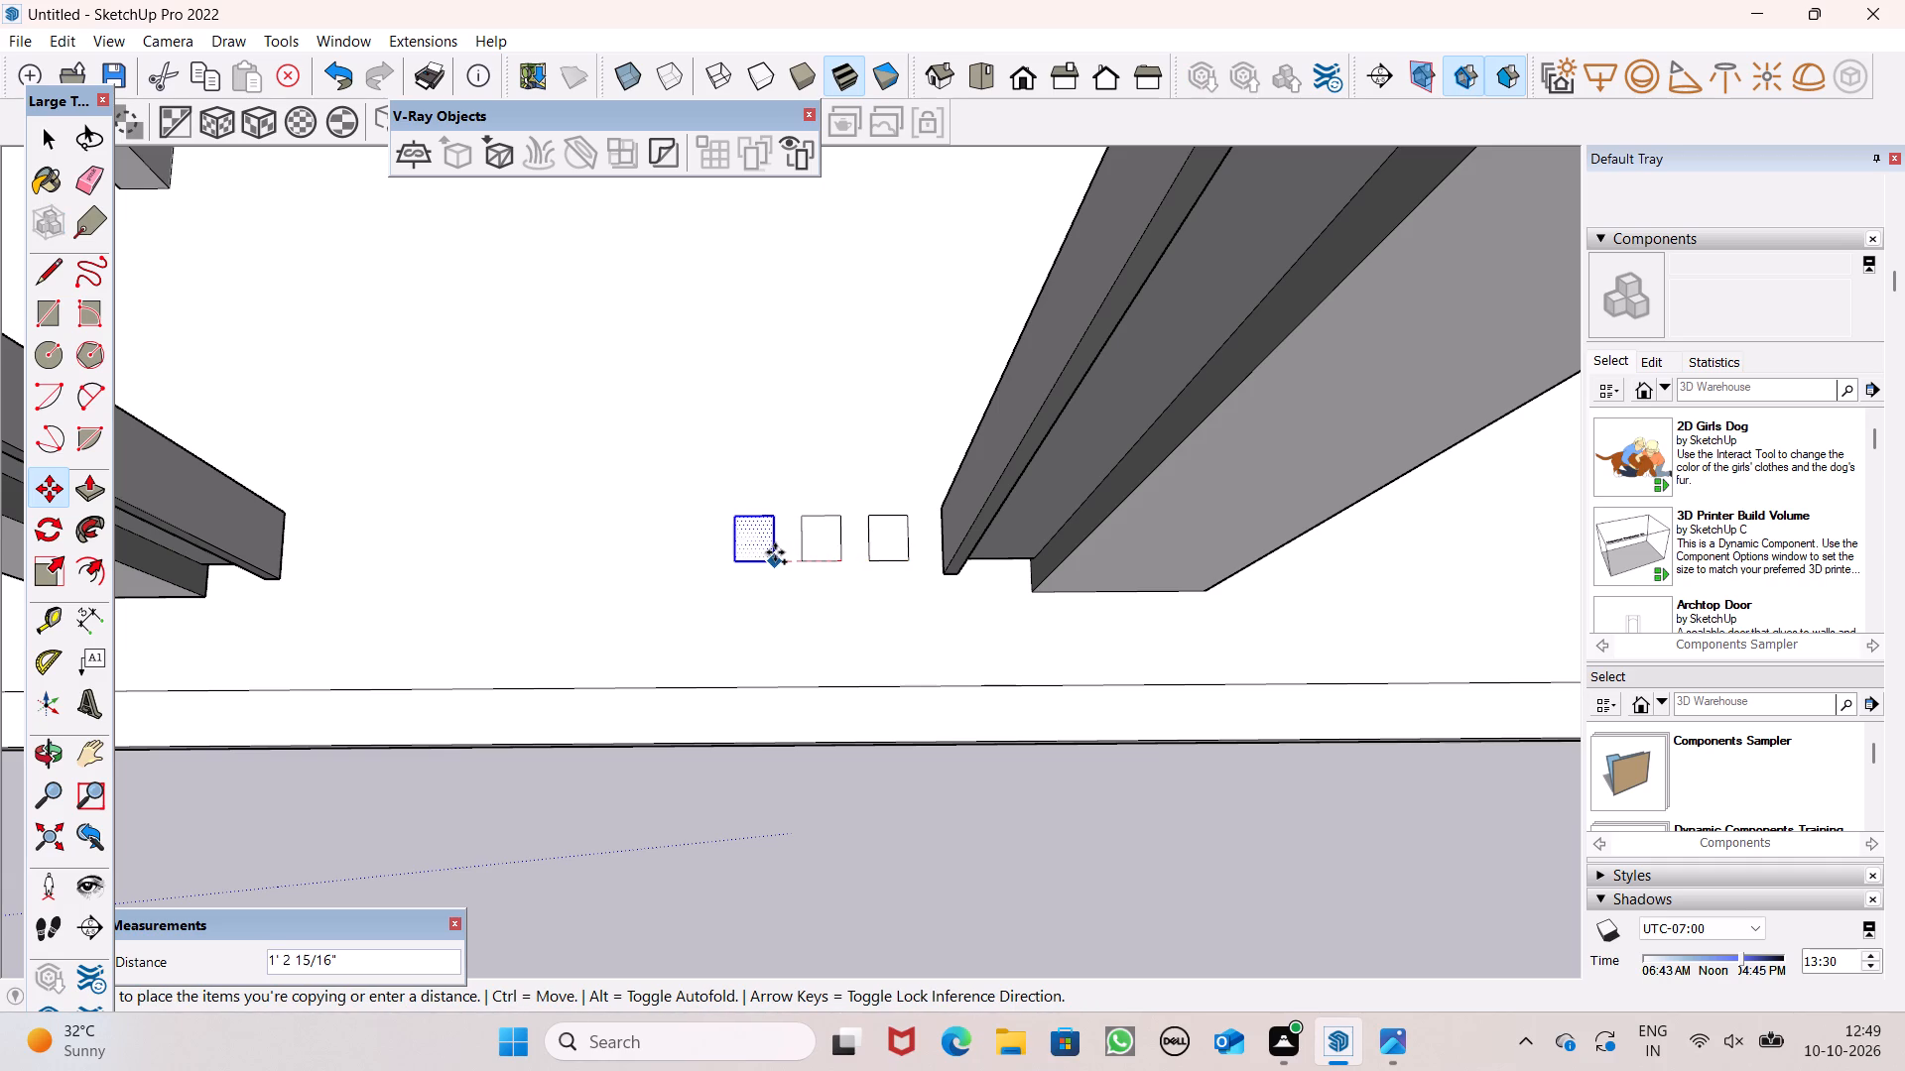
pyautogui.moveTo(775, 552); pyautogui.dragTo(775, 551)
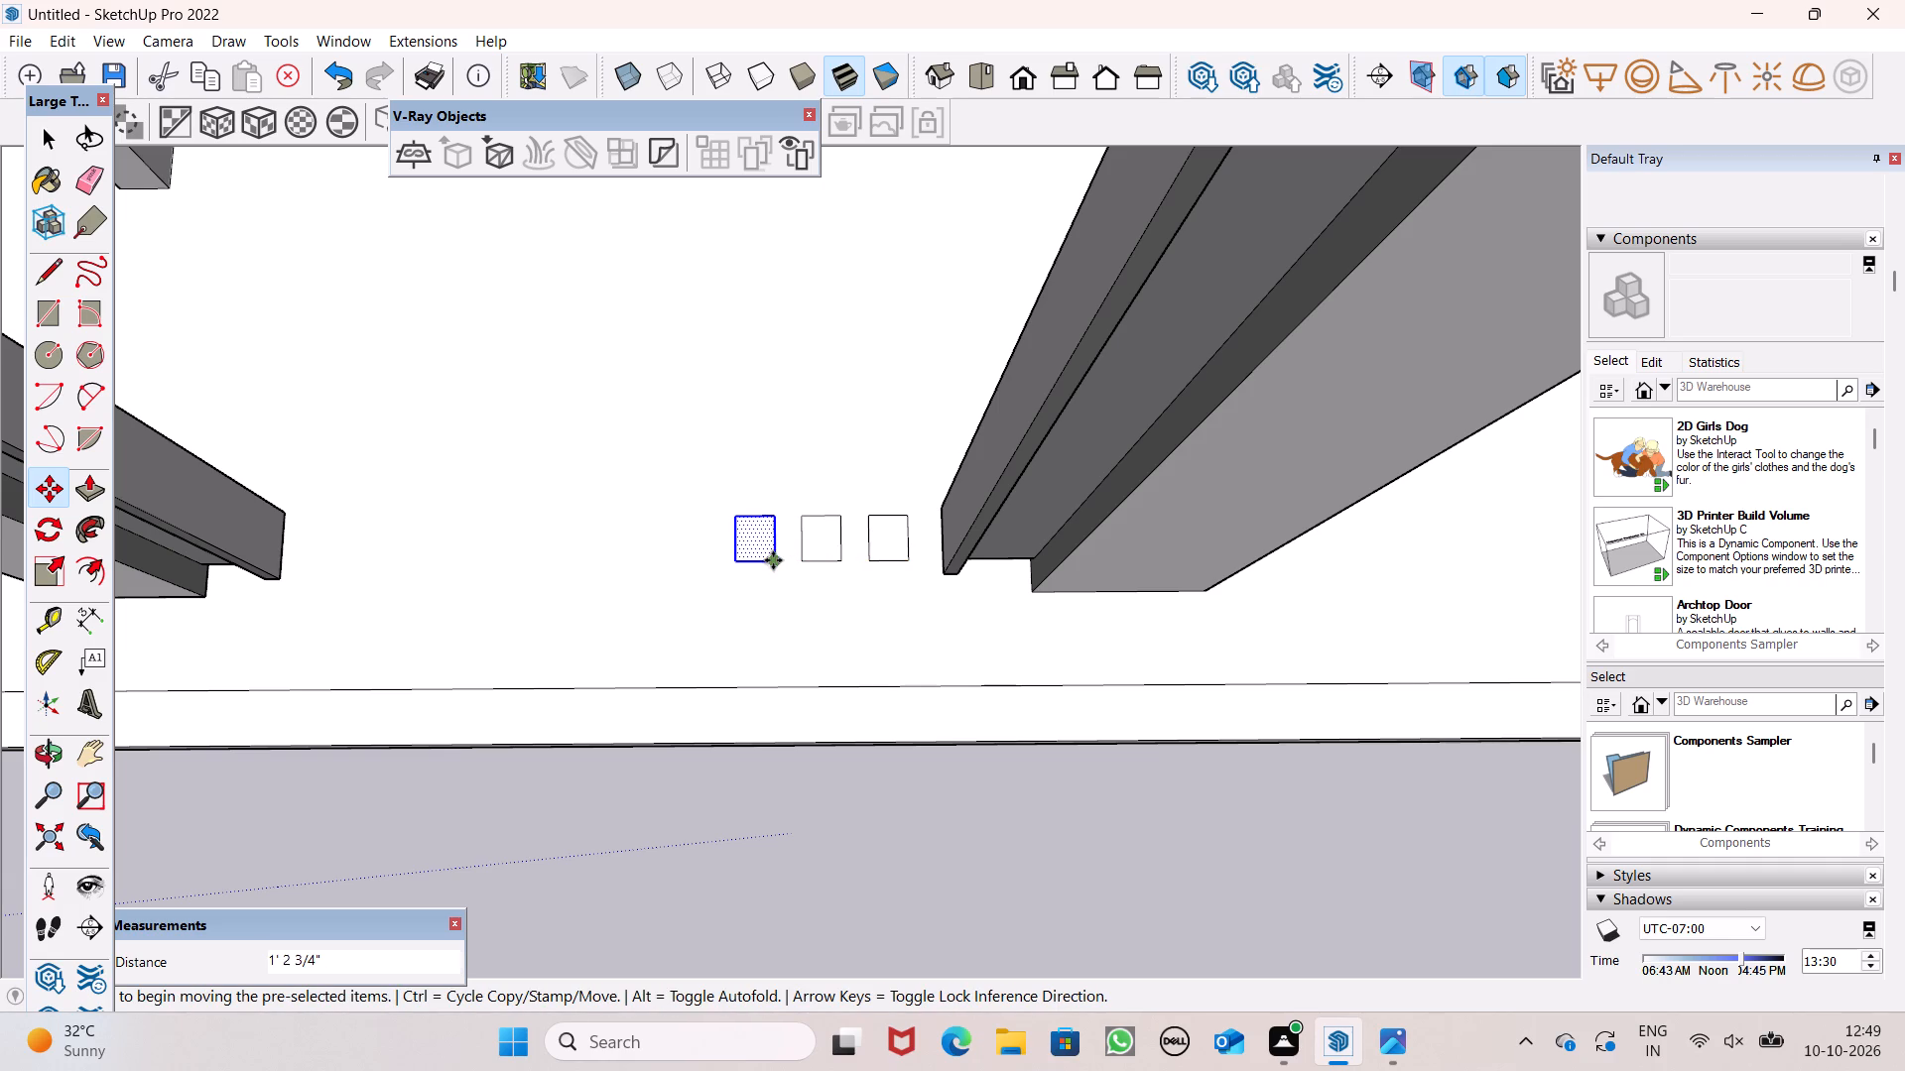
pyautogui.press('space')
pyautogui.press('space')
pyautogui.scroll(-5, 808, 694)
pyautogui.scroll(-4, 846, 574)
pyautogui.click(889, 771)
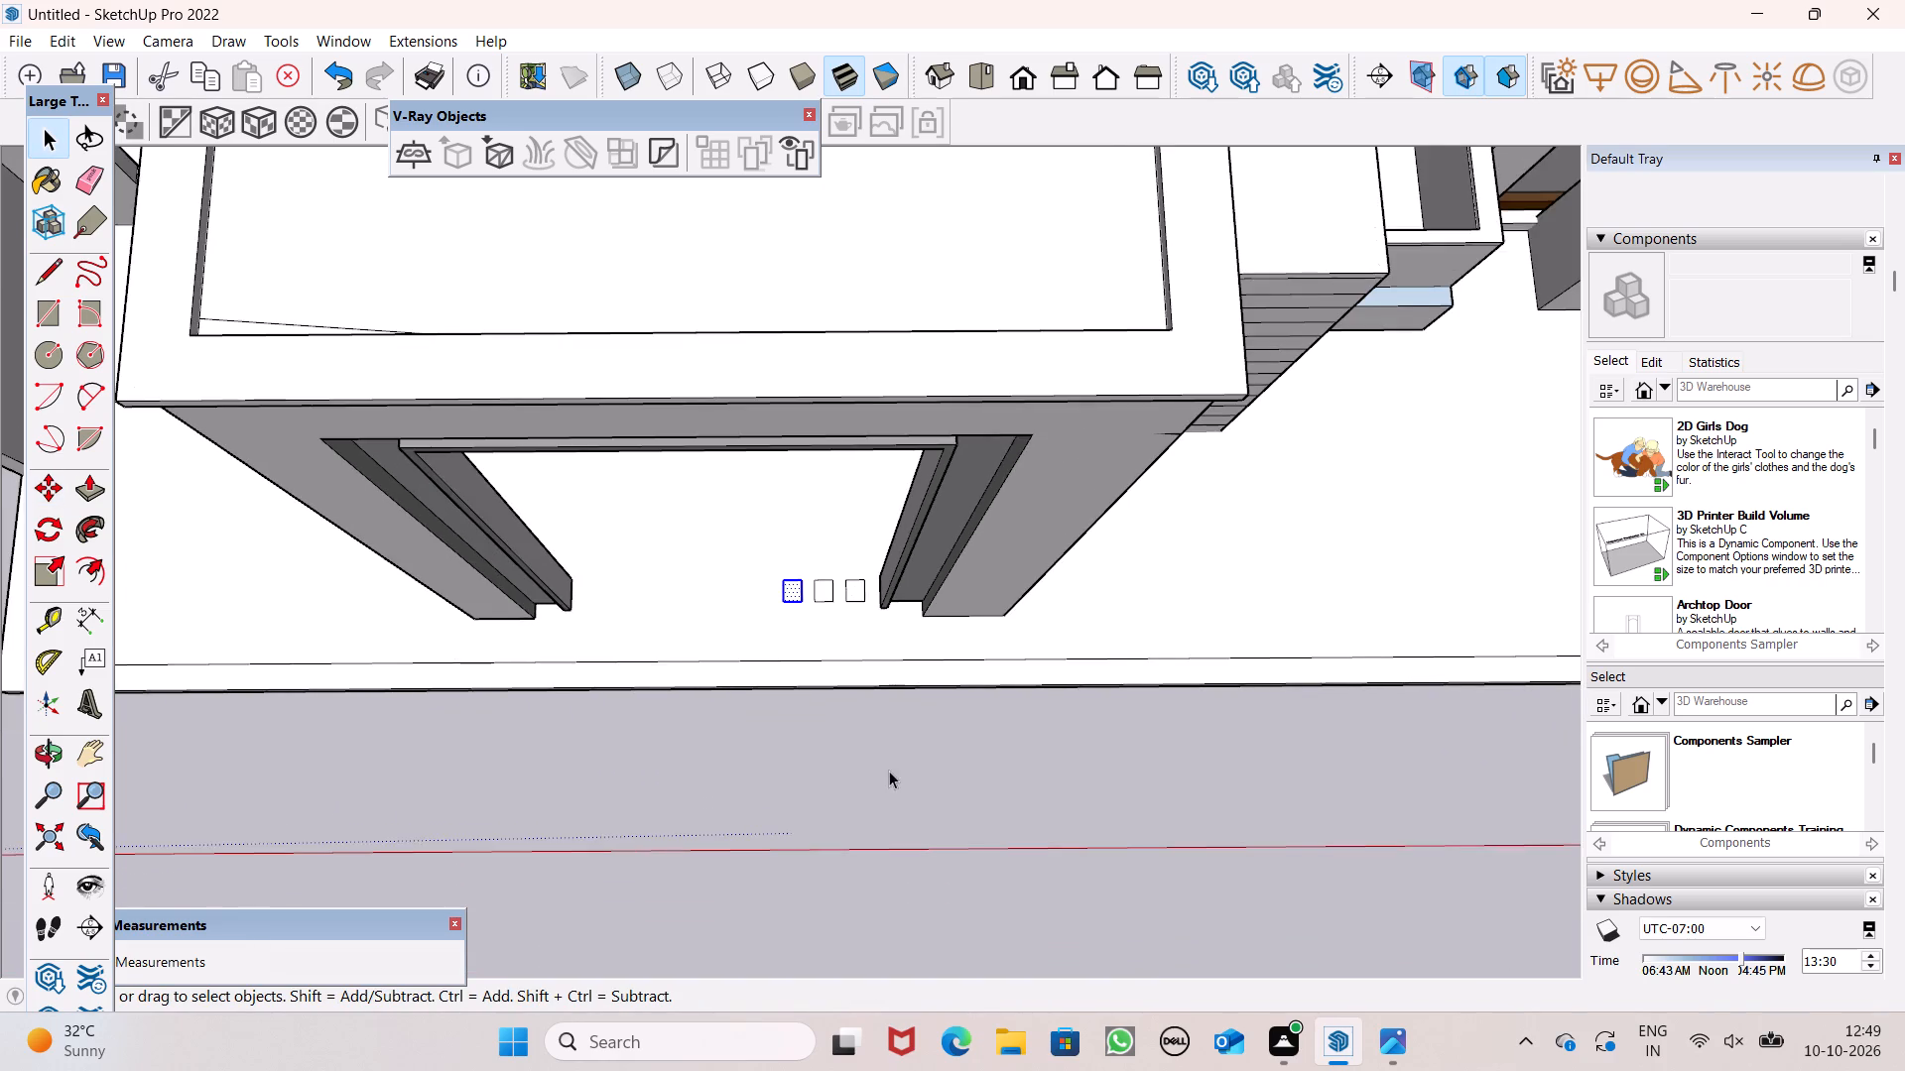
# Extrude the floor rectangle nearest the striped block upward about 19 ft 1 1/2 in to form a post inside the entrance portal.
pyautogui.moveTo(902, 707); pyautogui.dragTo(810, 375, button='middle')
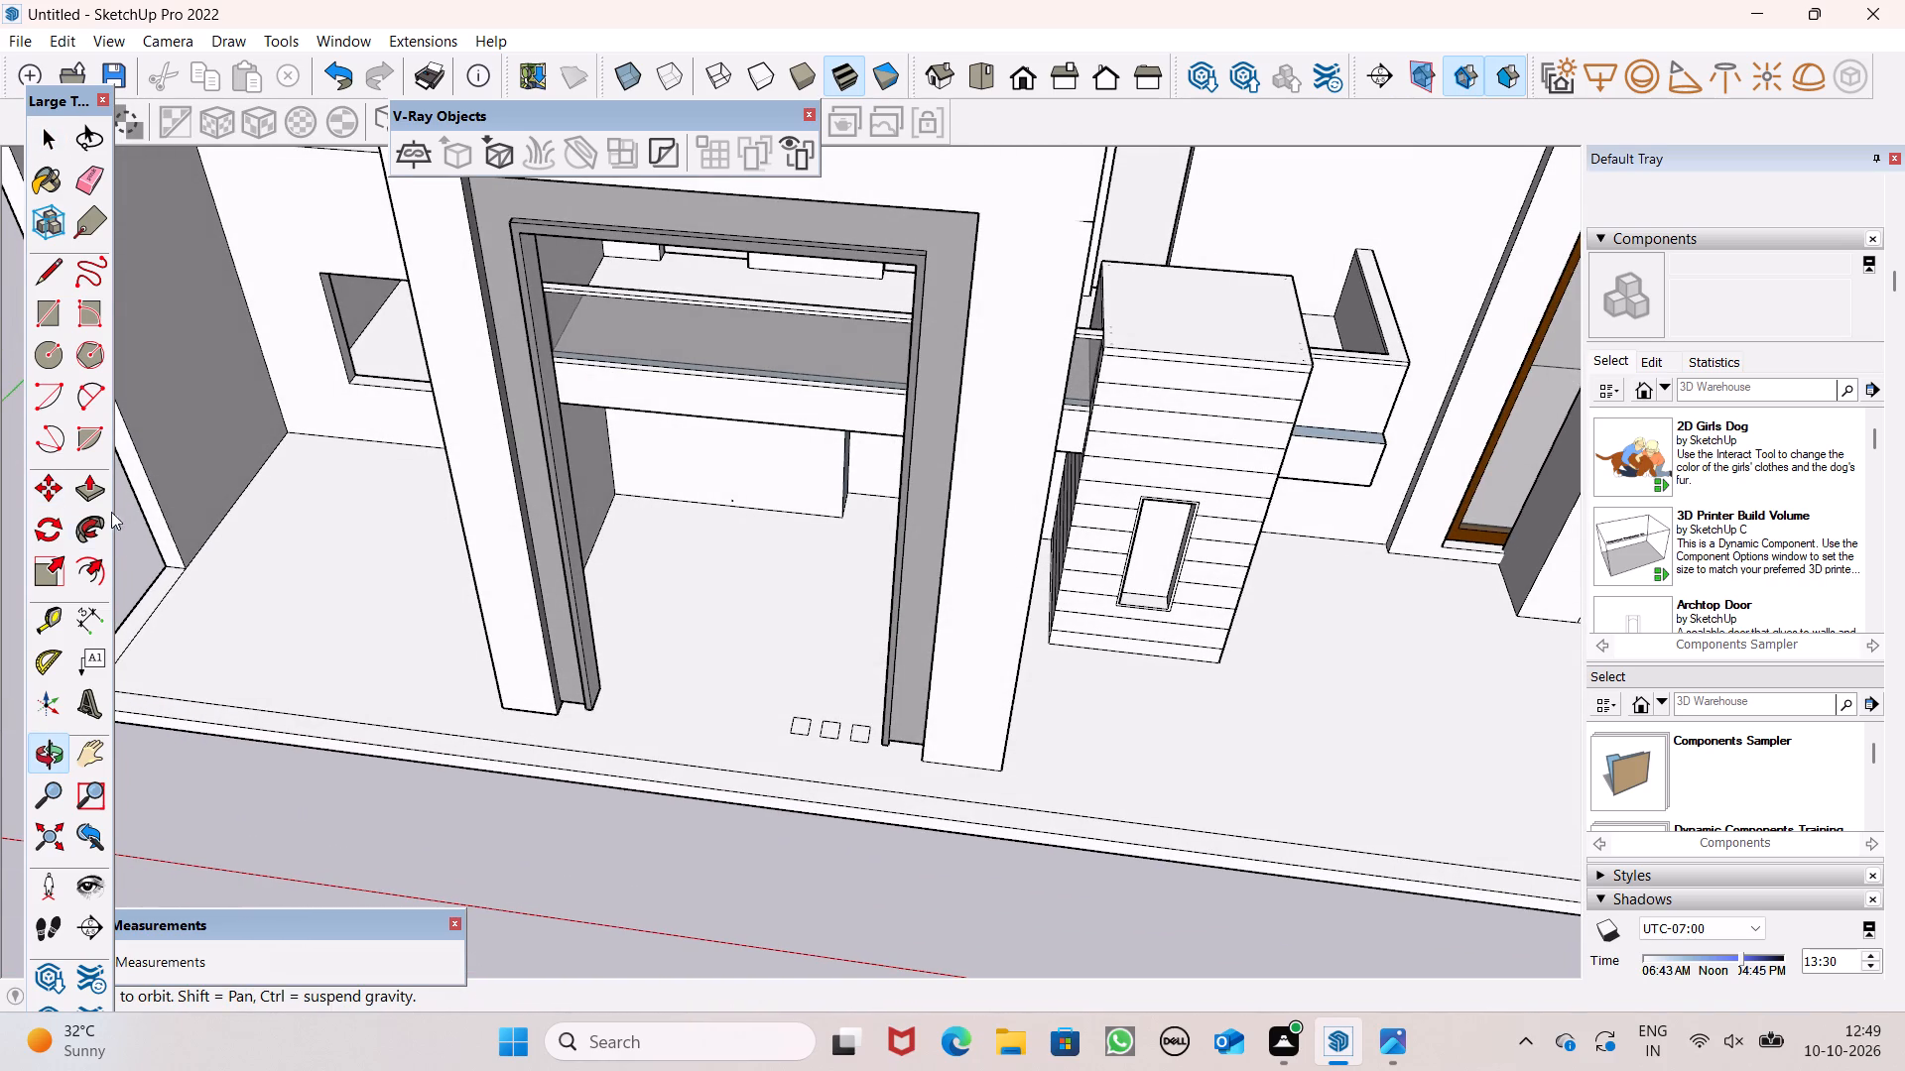
pyautogui.click(95, 511)
pyautogui.click(81, 489)
pyautogui.moveTo(335, 580); pyautogui.dragTo(550, 665, button='middle')
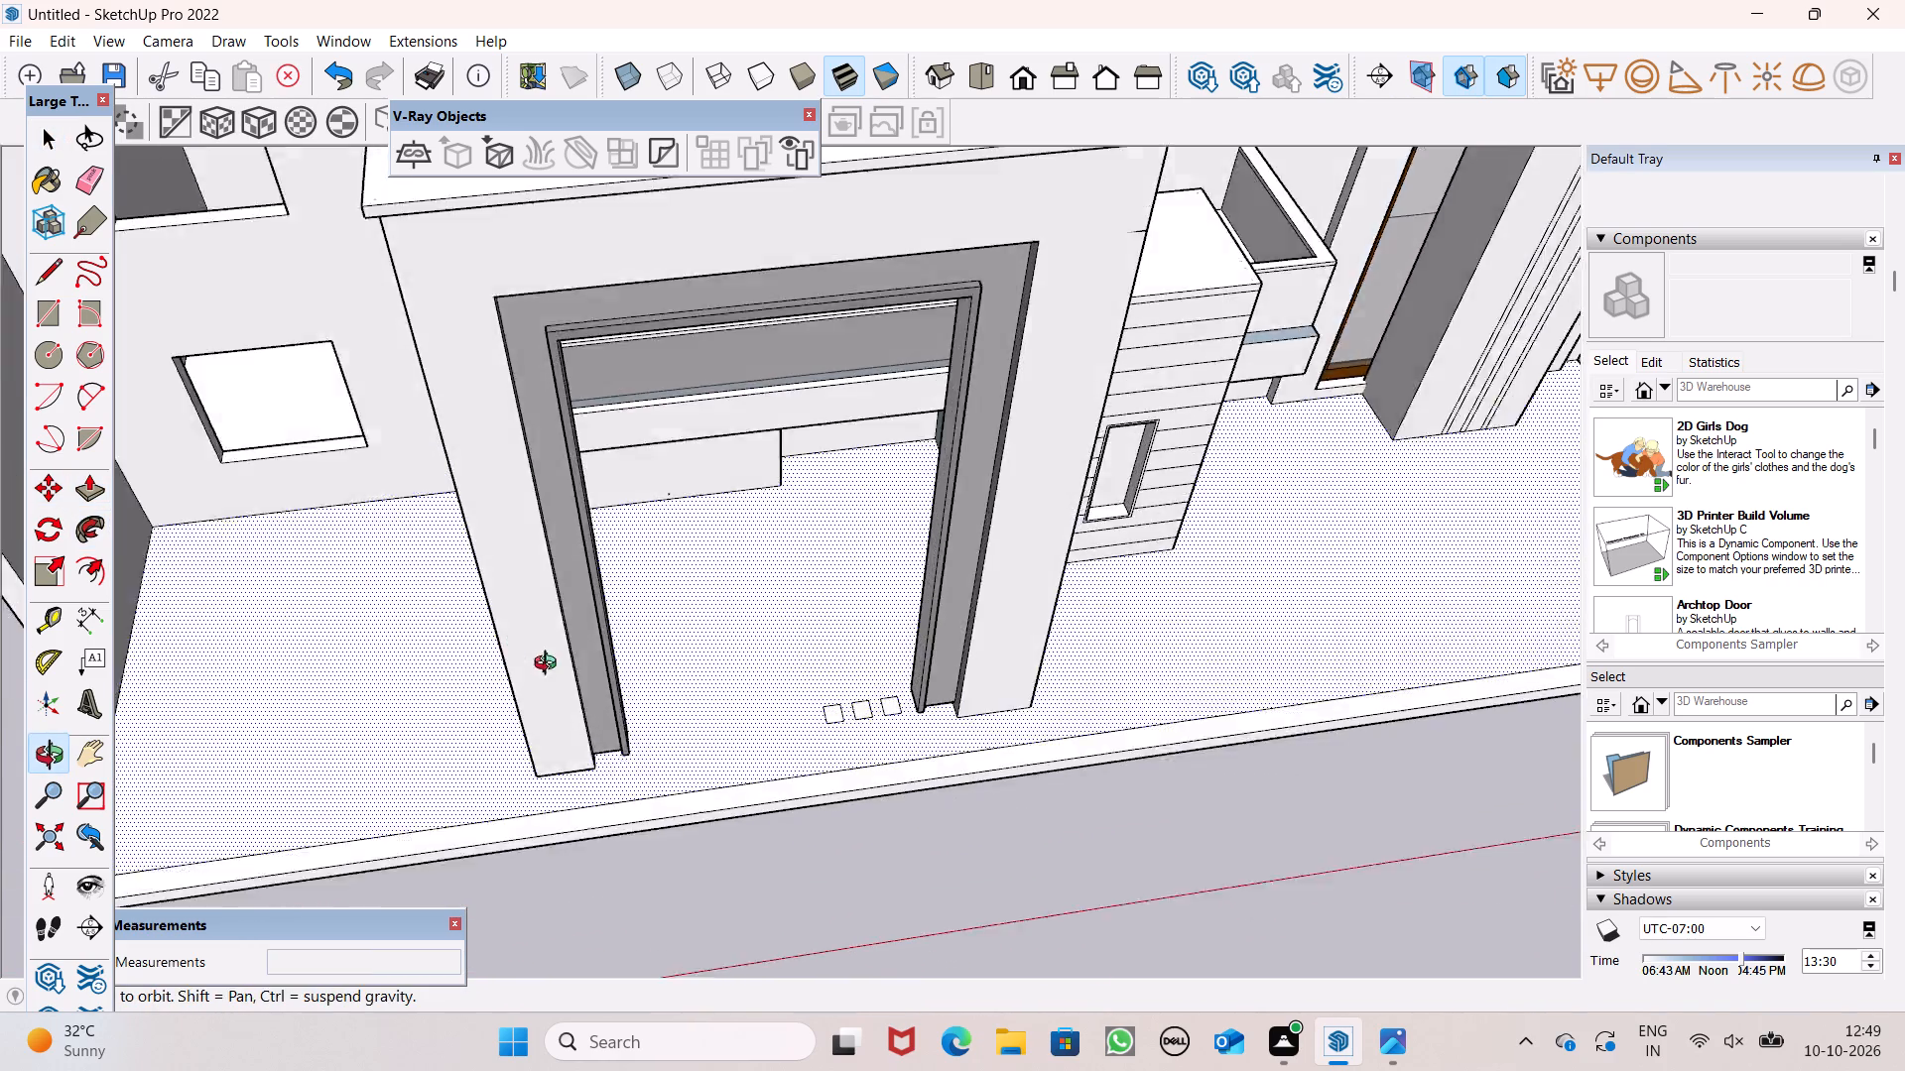
pyautogui.moveTo(550, 665); pyautogui.dragTo(584, 675, button='middle')
pyautogui.scroll(5, 895, 721)
pyautogui.scroll(-4, 910, 676)
pyautogui.moveTo(923, 671); pyautogui.dragTo(920, 620, button='middle')
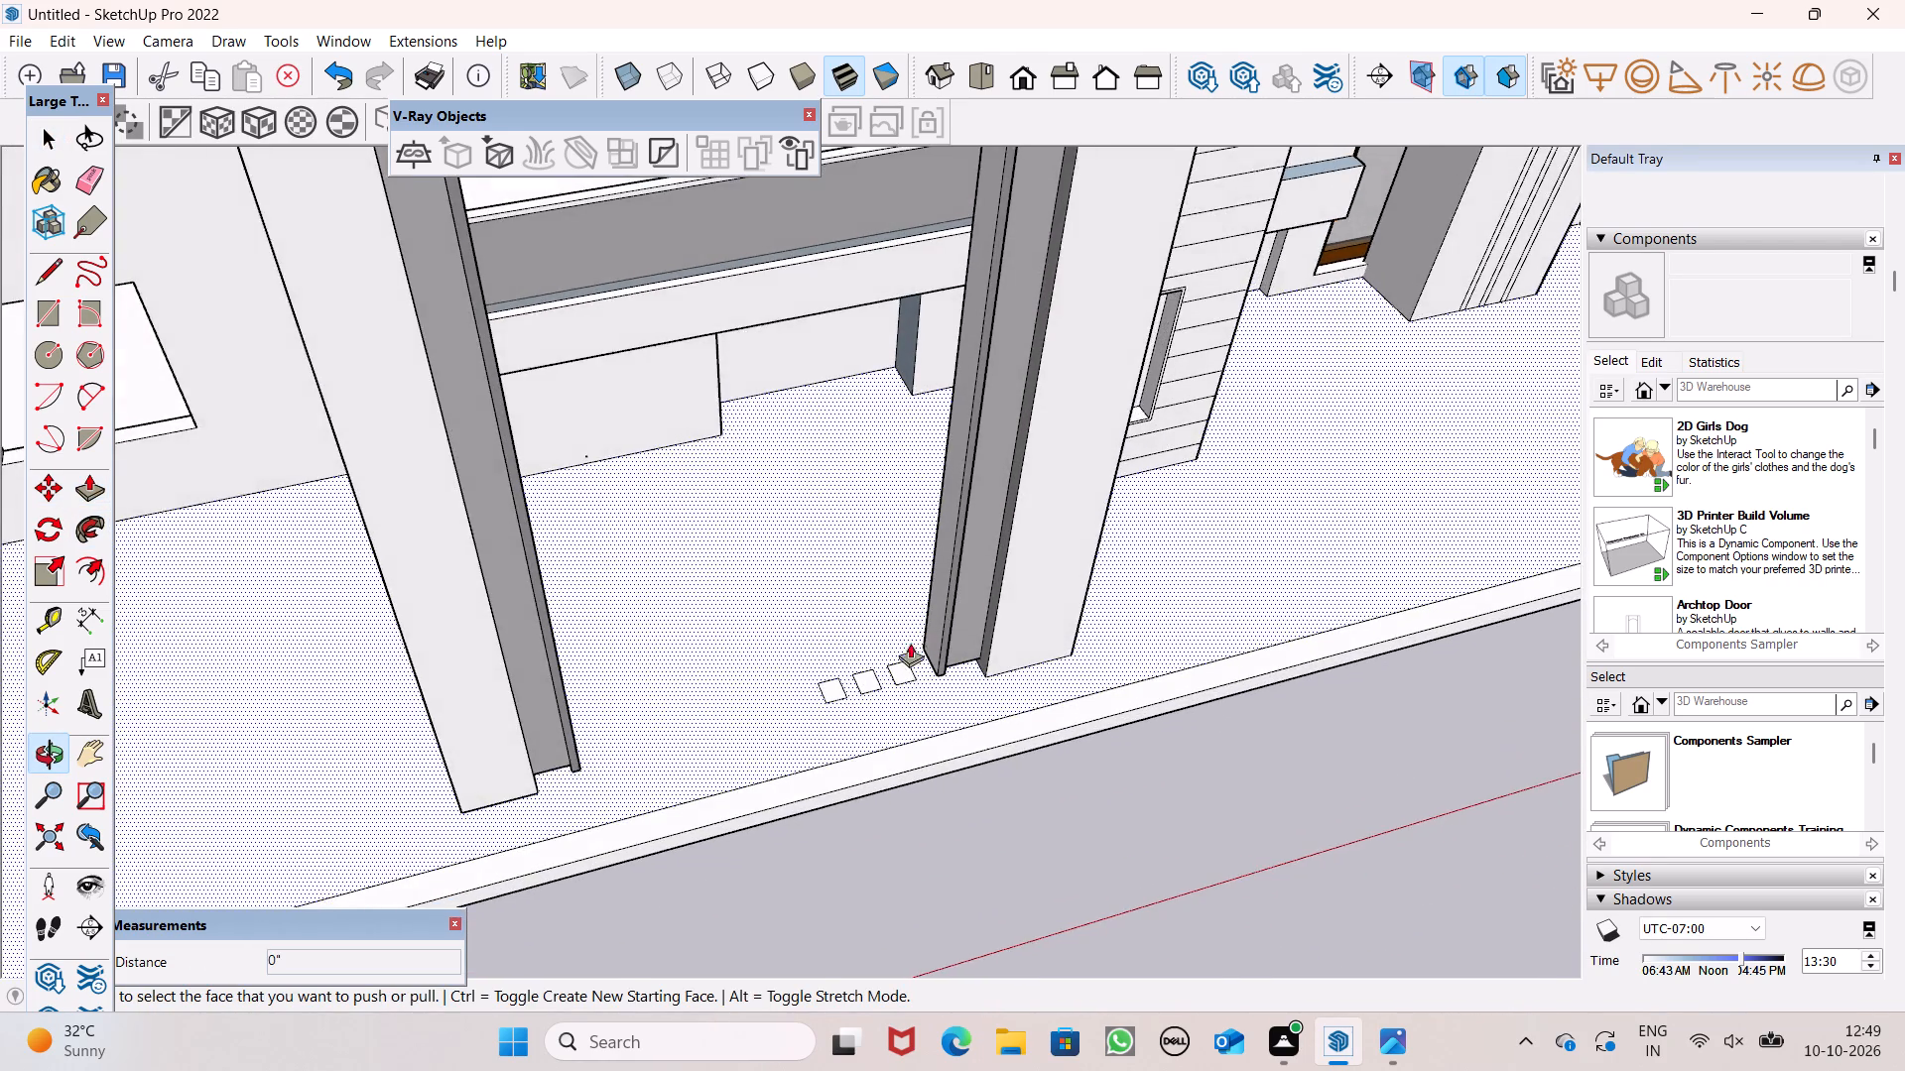
pyautogui.scroll(-4, 909, 656)
pyautogui.moveTo(905, 665); pyautogui.dragTo(880, 560)
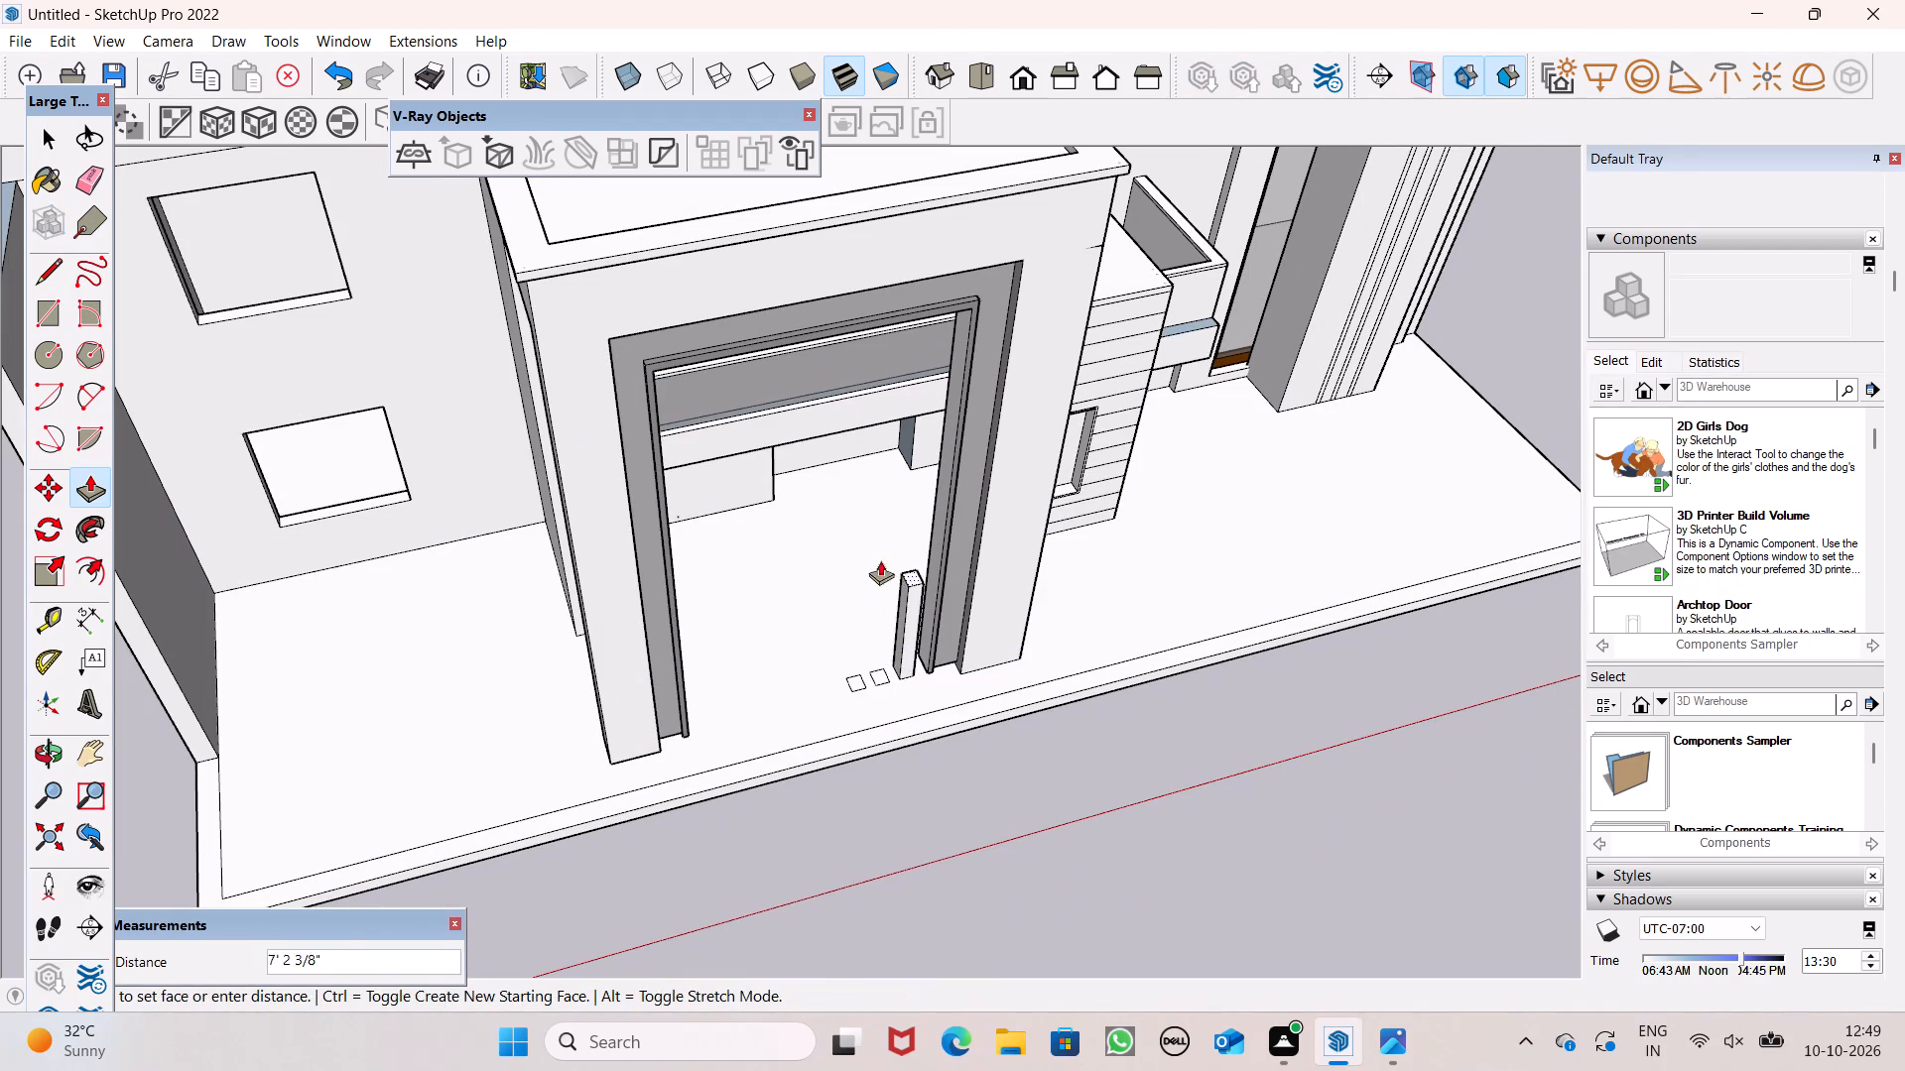
pyautogui.moveTo(880, 560); pyautogui.dragTo(842, 345)
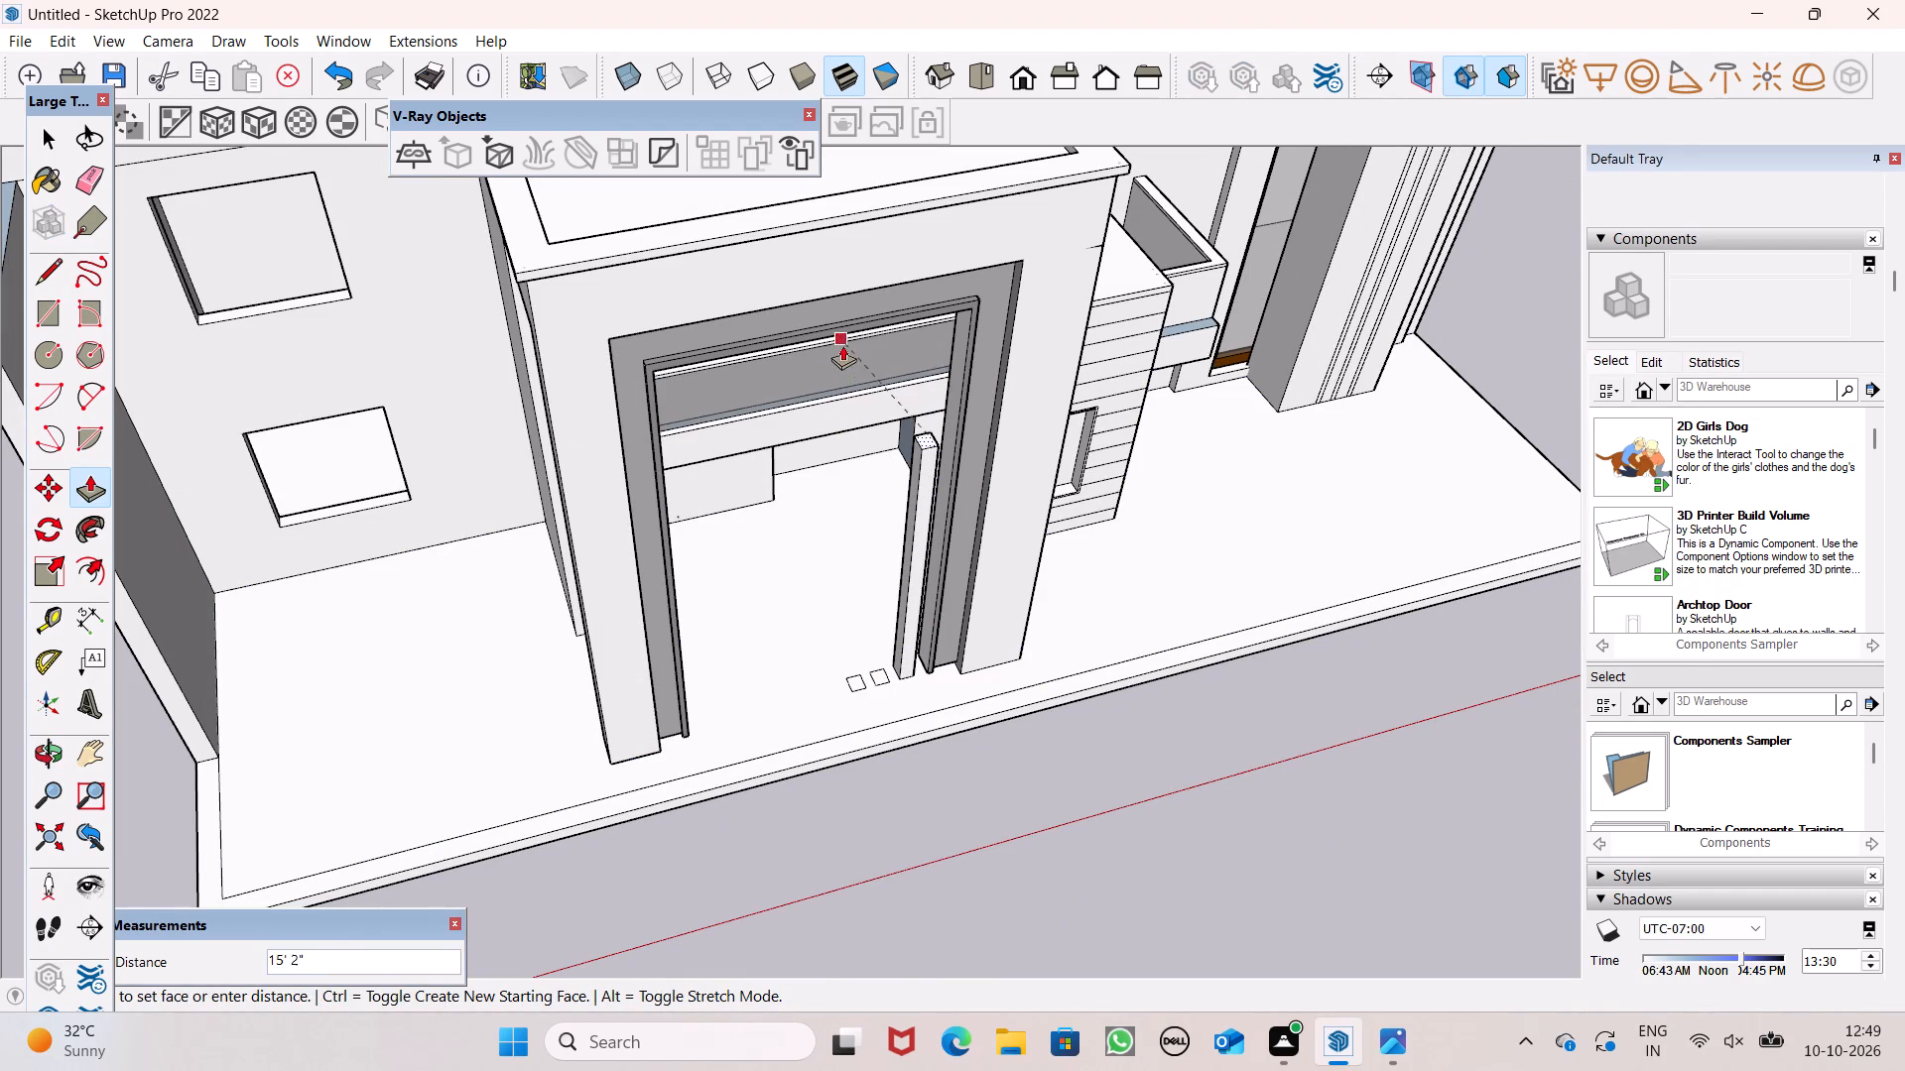
pyautogui.moveTo(842, 345); pyautogui.dragTo(836, 356)
# Examine the new post's top and its height against the portal frame from the front and from above.
pyautogui.moveTo(940, 415); pyautogui.dragTo(934, 370, button='middle')
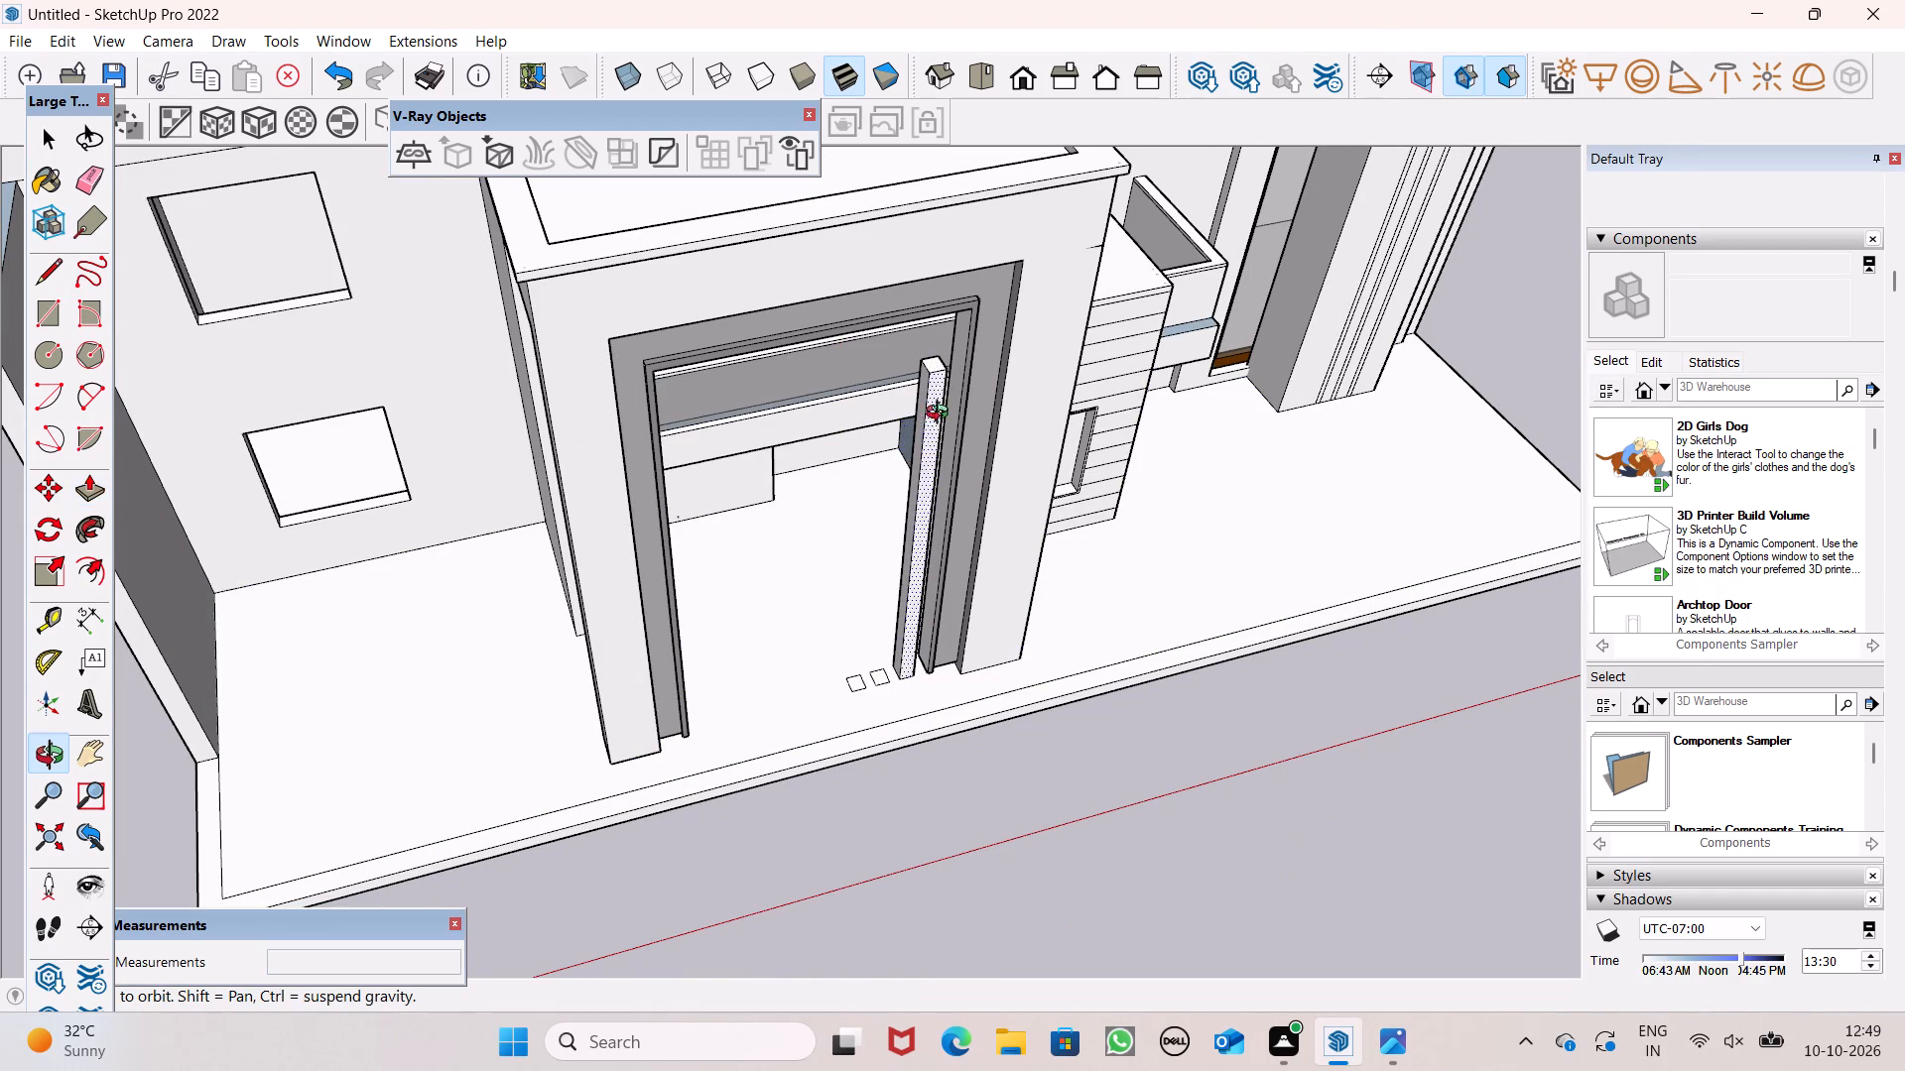
pyautogui.moveTo(934, 370); pyautogui.dragTo(850, 250, button='middle')
pyautogui.scroll(6, 934, 270)
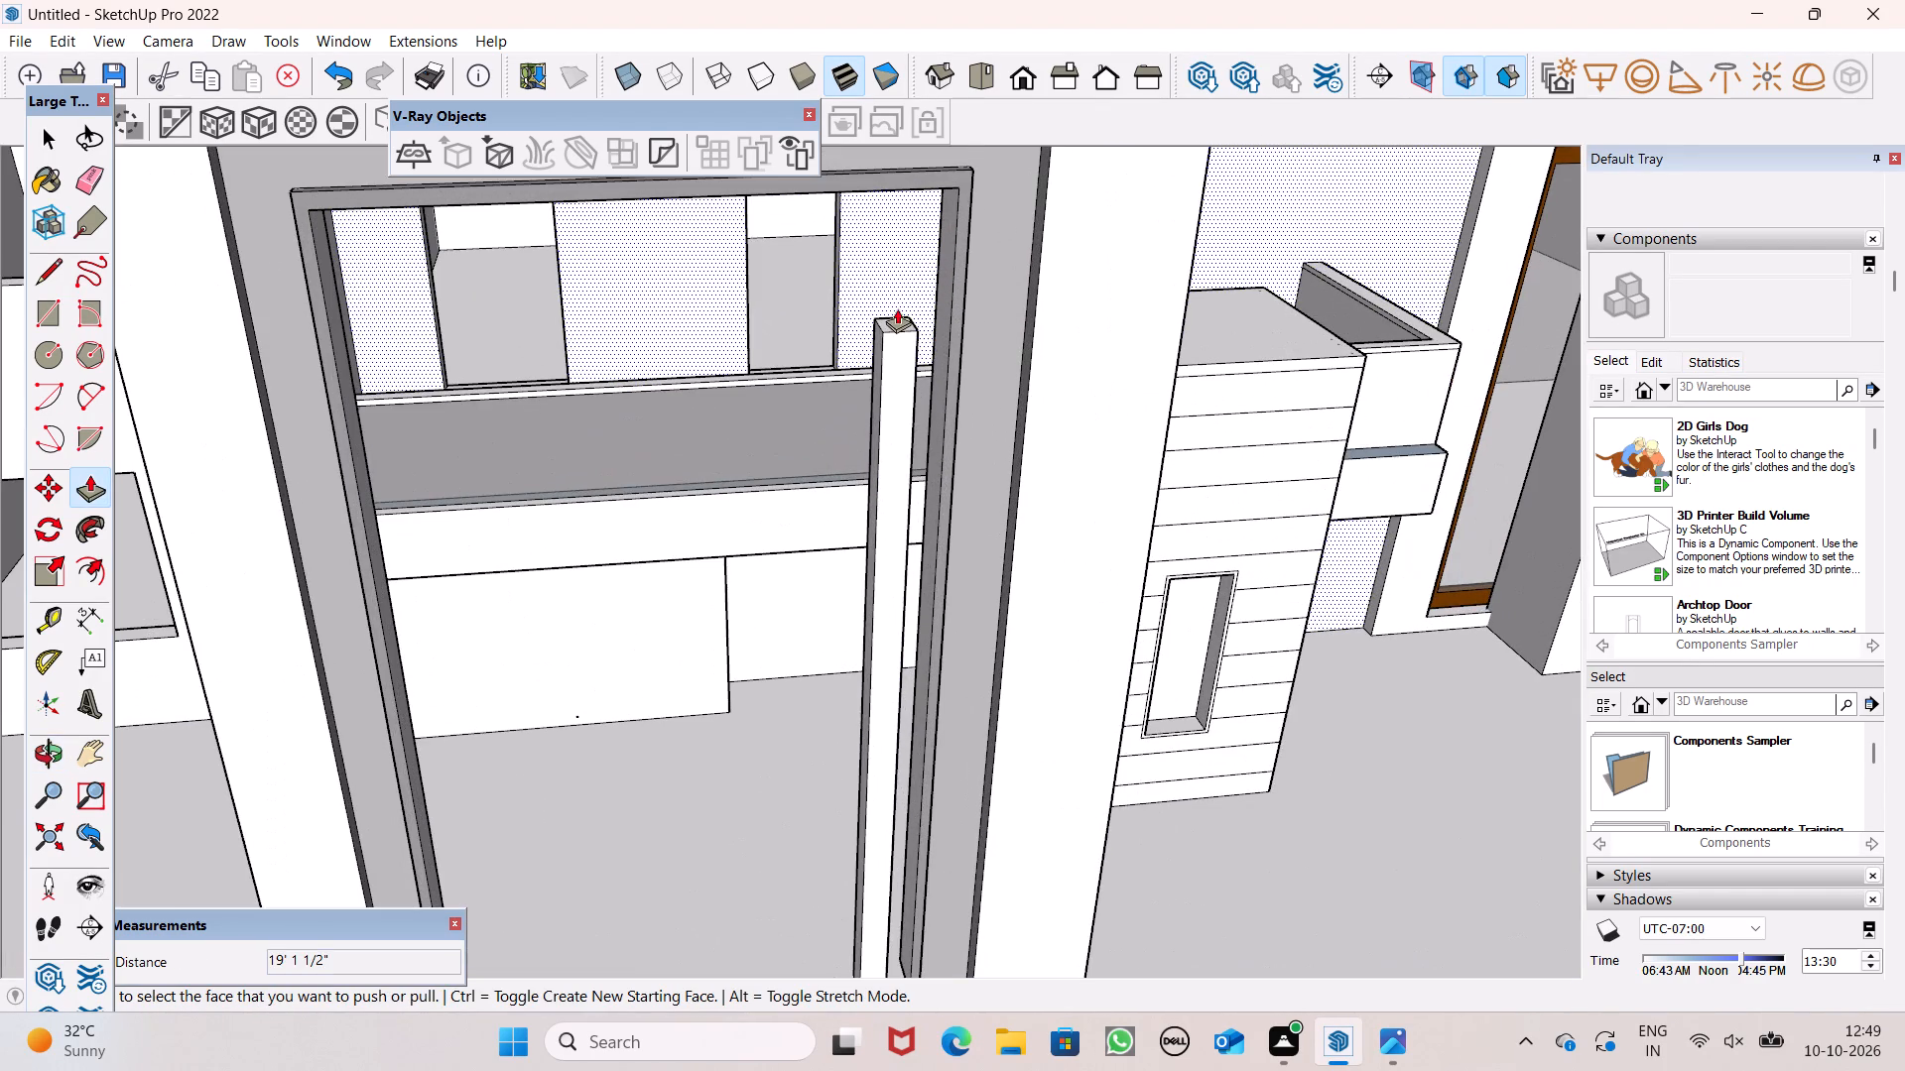
pyautogui.moveTo(902, 317); pyautogui.dragTo(888, 273, button='middle')
pyautogui.scroll(1, 902, 317)
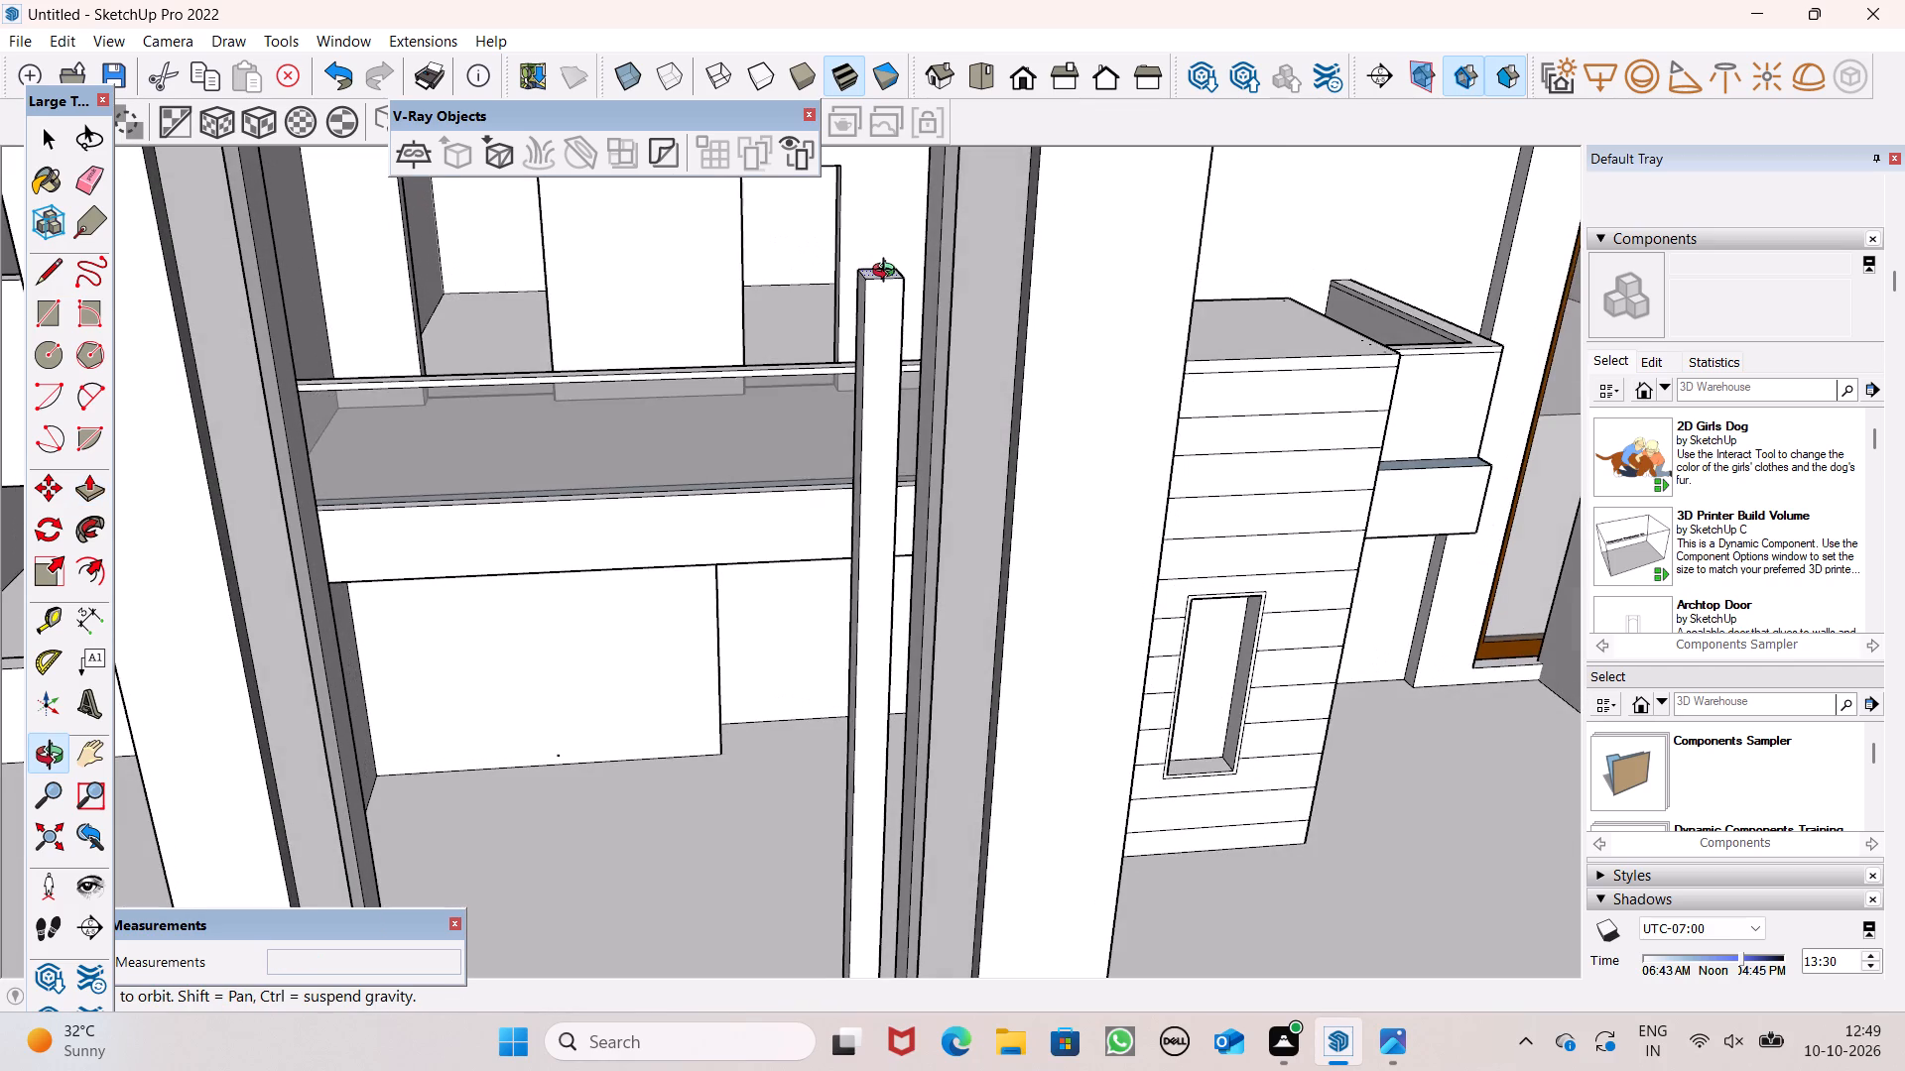
pyautogui.moveTo(888, 273); pyautogui.dragTo(881, 267, button='middle')
pyautogui.scroll(-2, 878, 261)
pyautogui.moveTo(921, 286); pyautogui.dragTo(865, 158, button='middle')
pyautogui.scroll(-5, 850, 256)
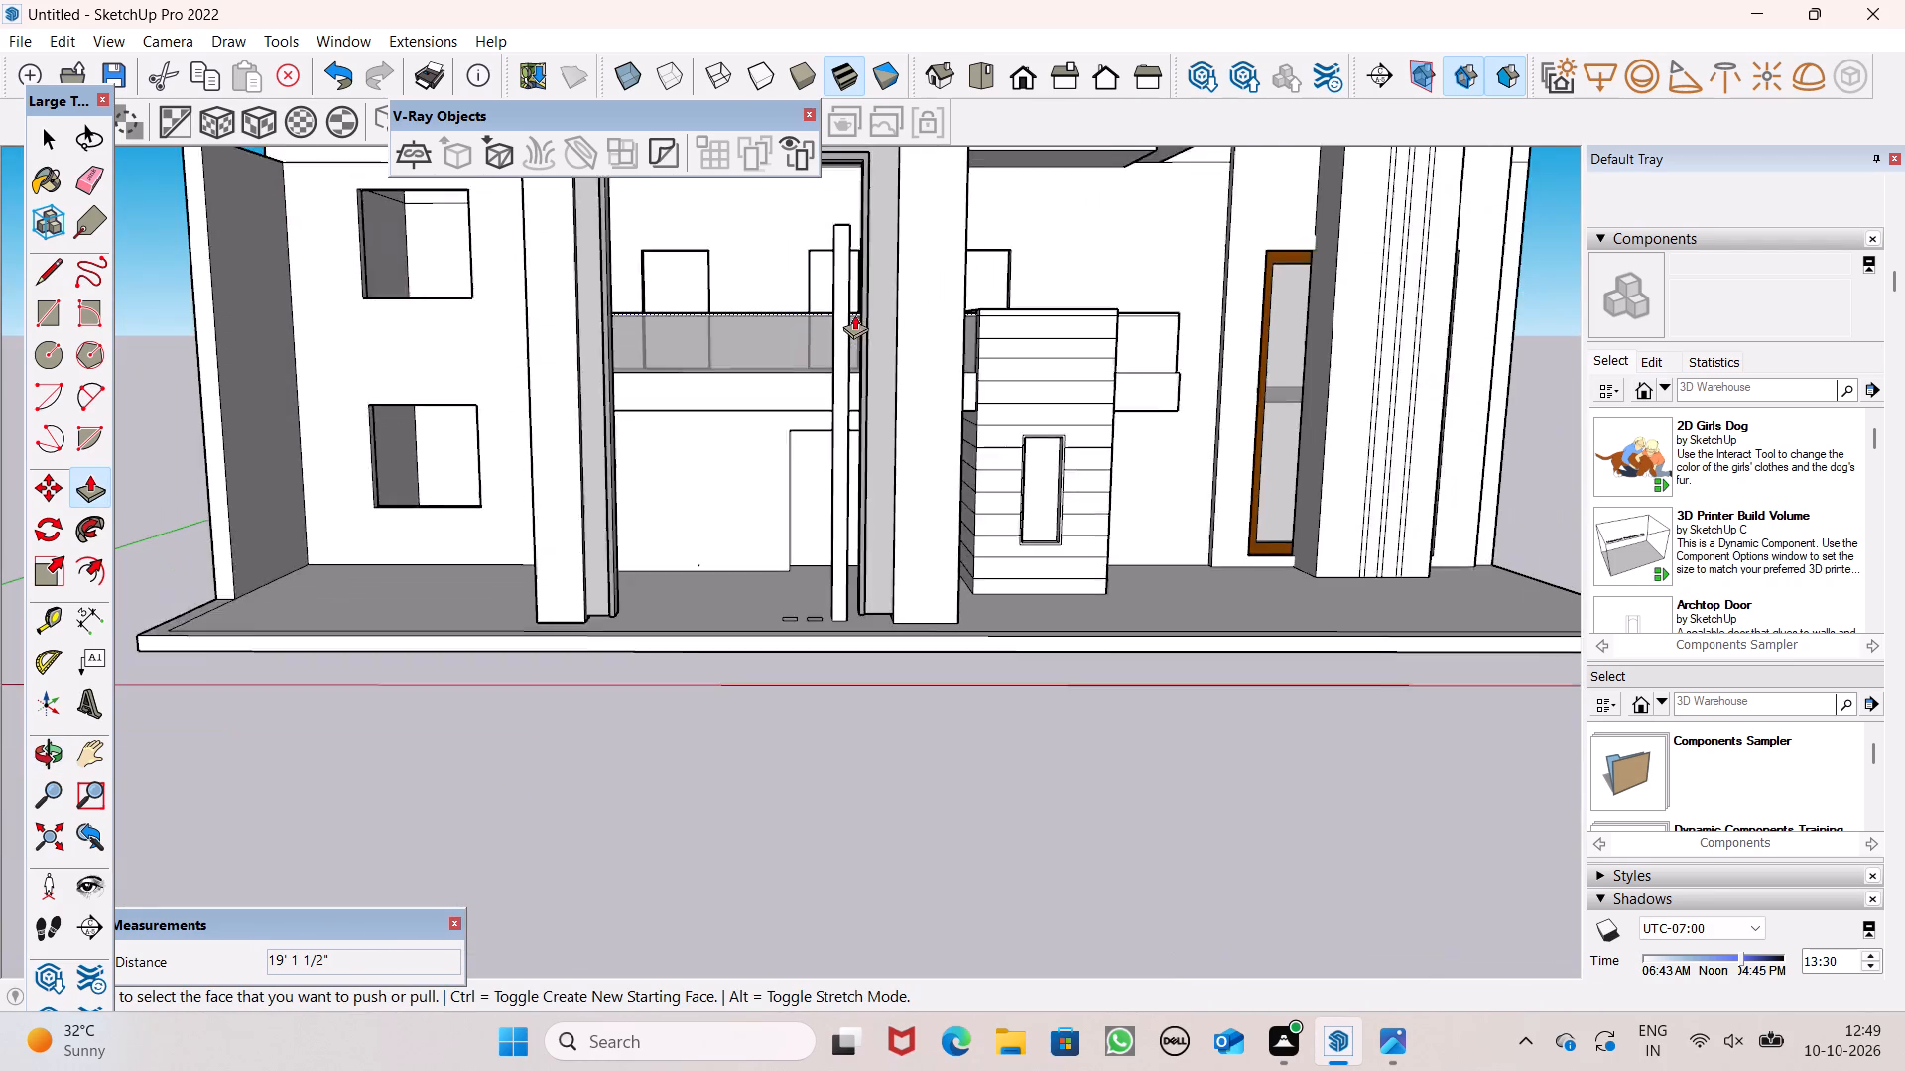
pyautogui.scroll(-1, 854, 314)
pyautogui.scroll(3, 835, 187)
pyautogui.scroll(-3, 859, 286)
pyautogui.moveTo(891, 350); pyautogui.dragTo(954, 505, button='middle')
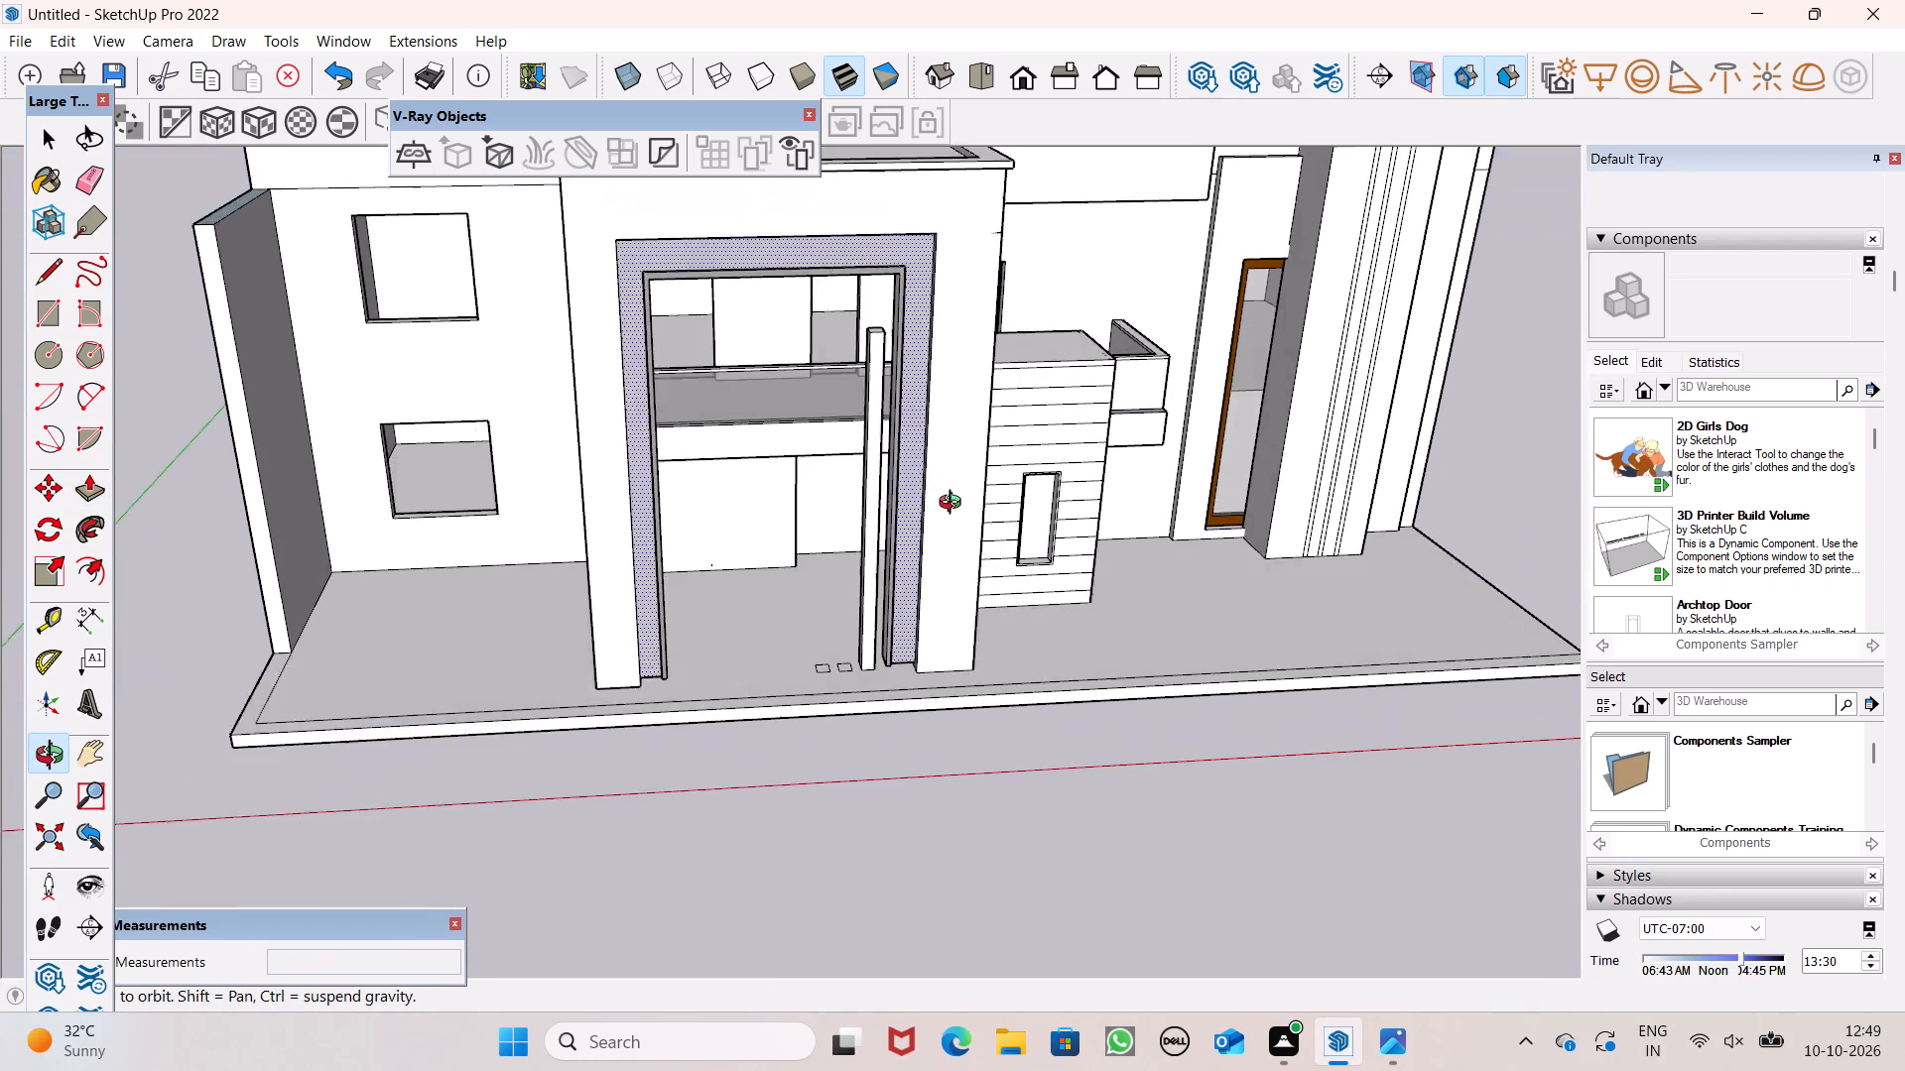
pyautogui.moveTo(954, 505); pyautogui.dragTo(969, 530, button='middle')
pyautogui.scroll(-3, 906, 600)
pyautogui.moveTo(888, 617); pyautogui.dragTo(905, 790, button='middle')
pyautogui.scroll(1, 836, 656)
pyautogui.scroll(-4, 855, 638)
pyautogui.scroll(5, 843, 563)
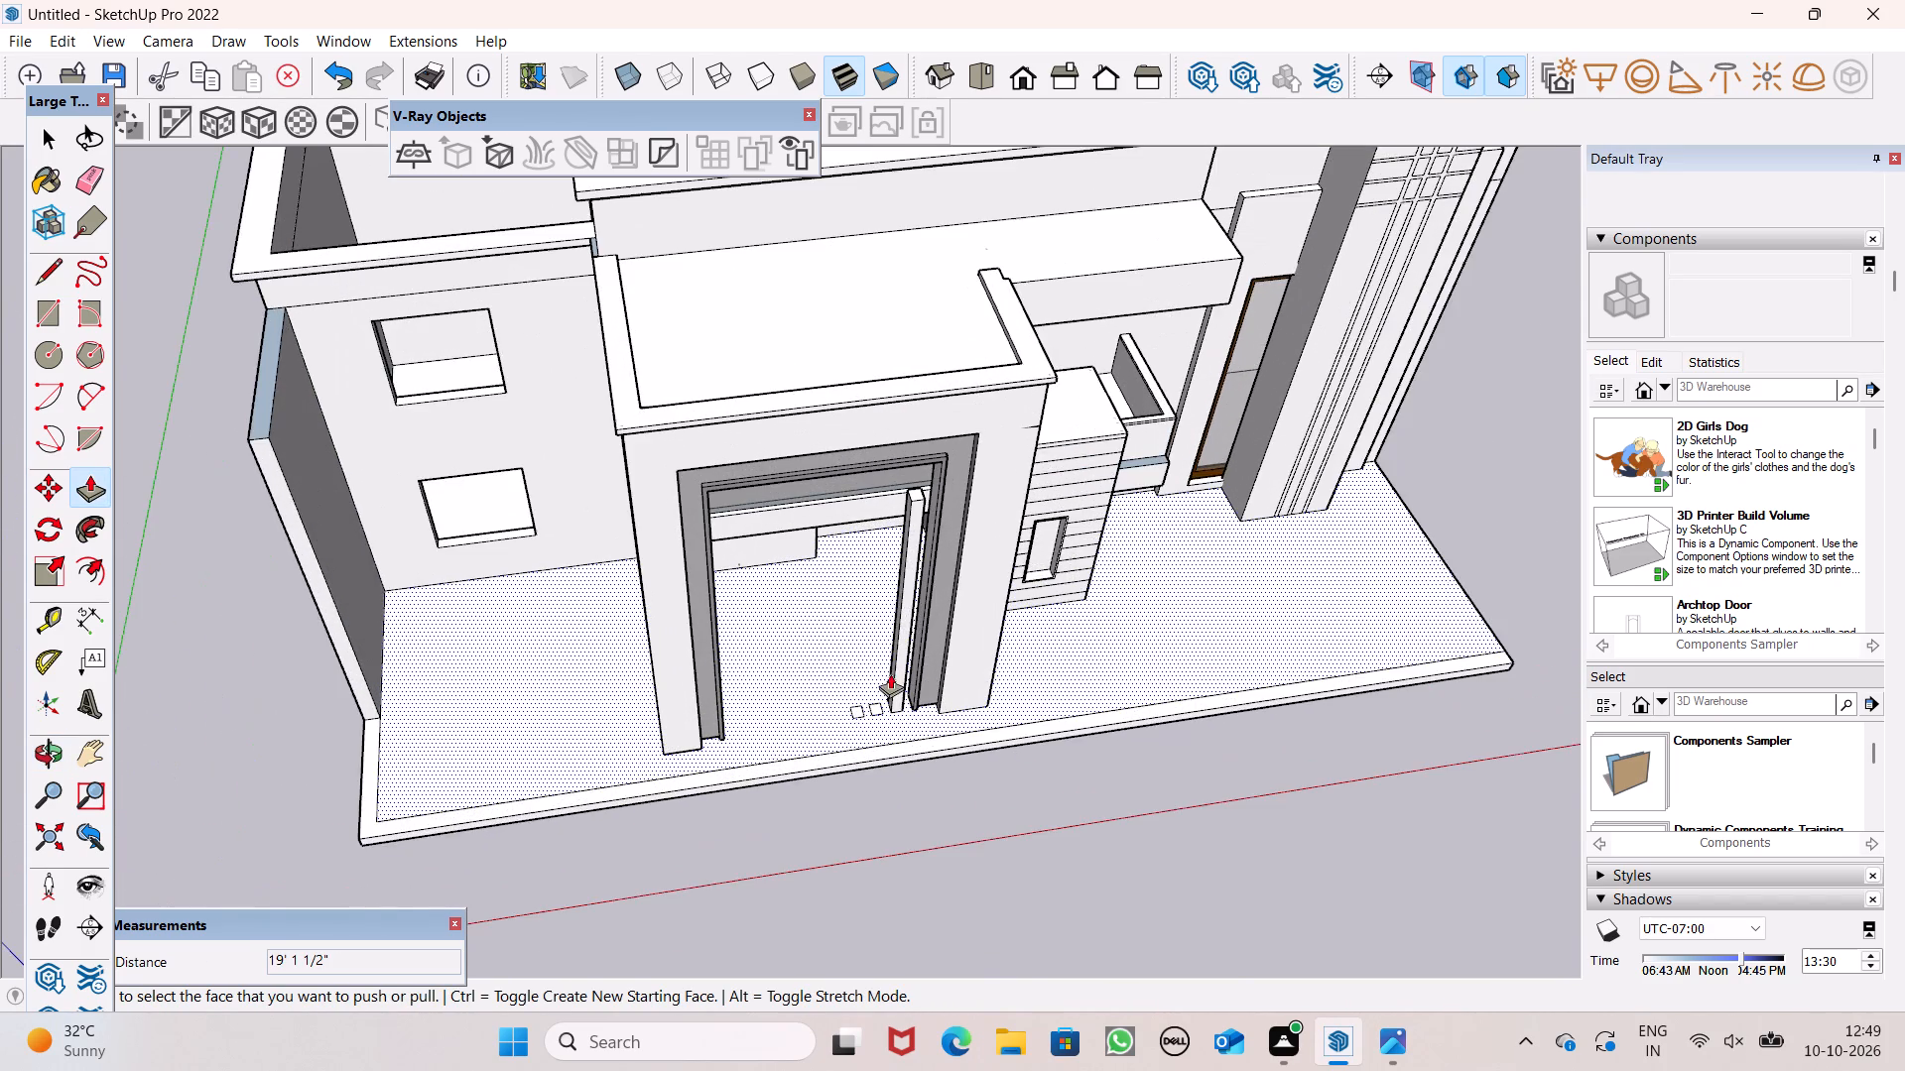
pyautogui.scroll(4, 890, 673)
pyautogui.scroll(-4, 883, 717)
# Extrude the middle floor rectangle up to the first post's height and undo the accidental floor slab extrusion.
pyautogui.moveTo(890, 719); pyautogui.dragTo(961, 829, button='middle')
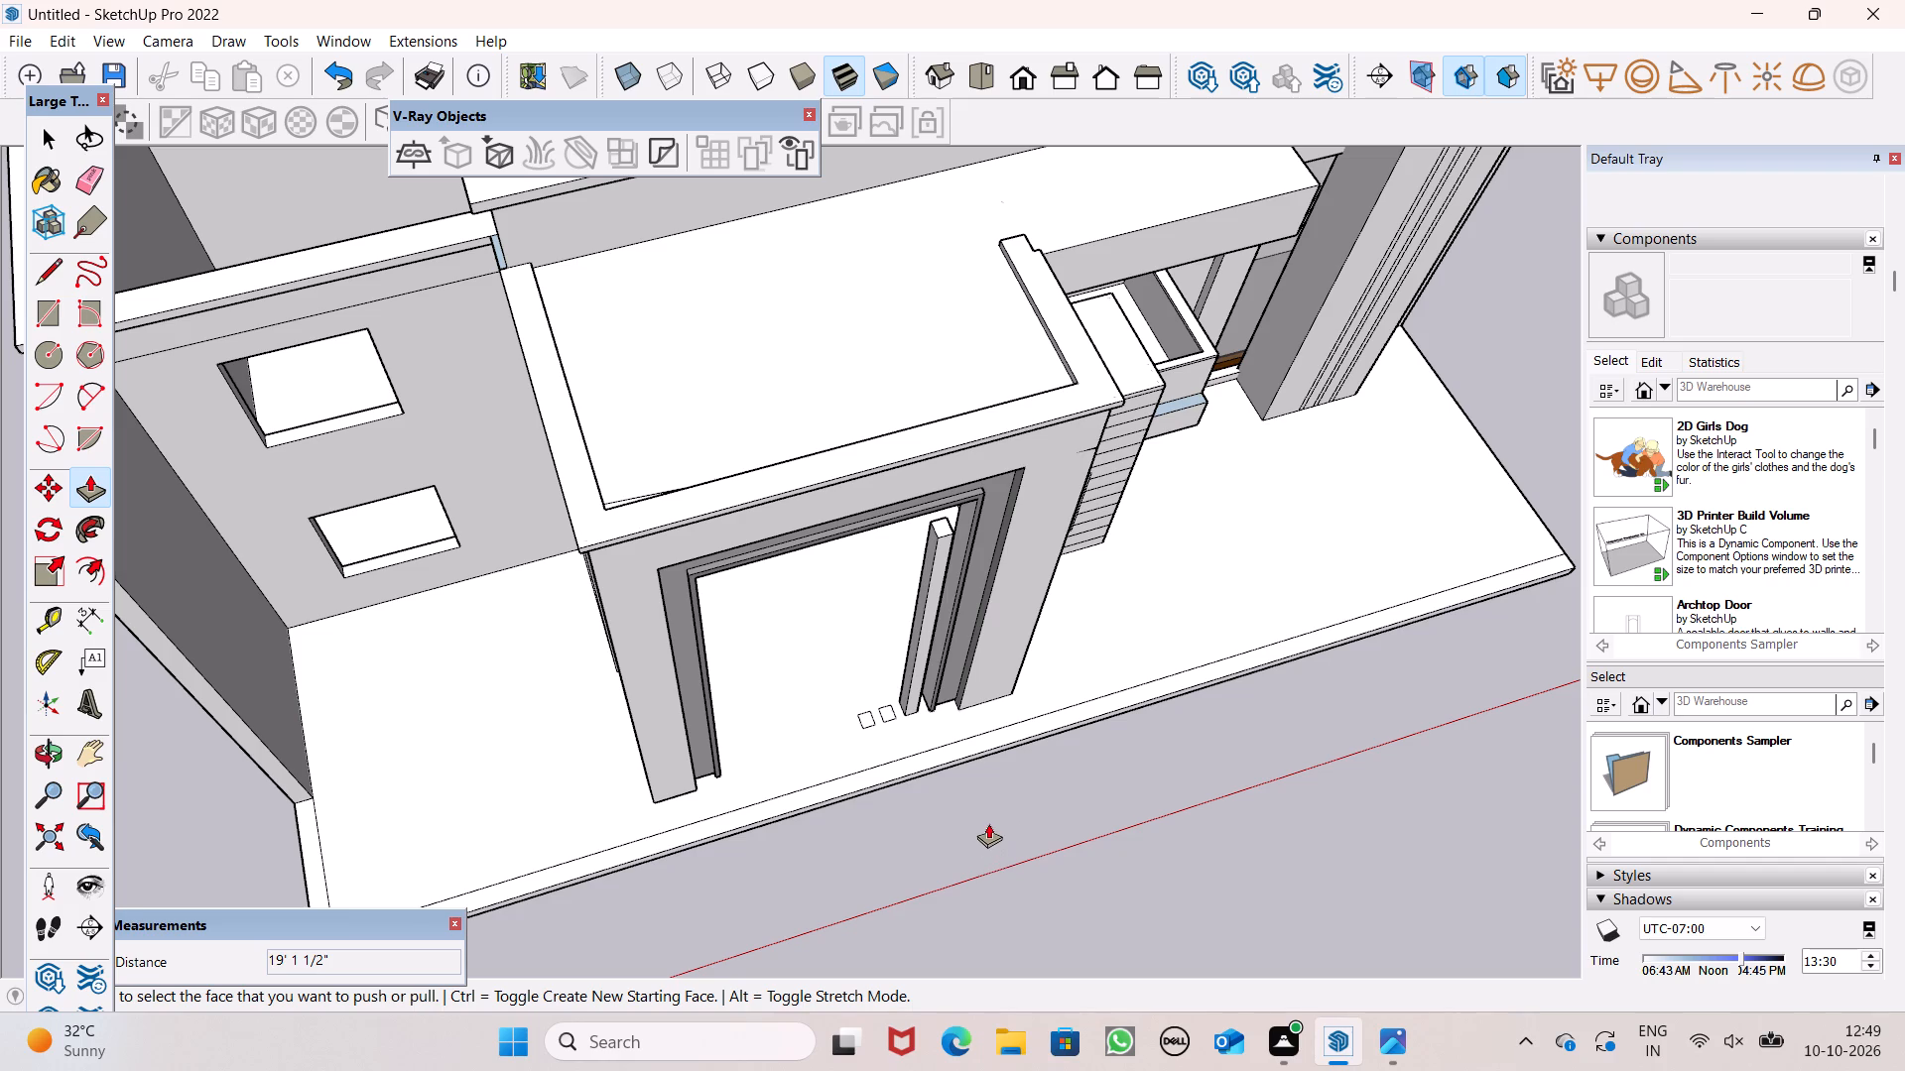
pyautogui.scroll(3, 906, 700)
pyautogui.scroll(-4, 914, 741)
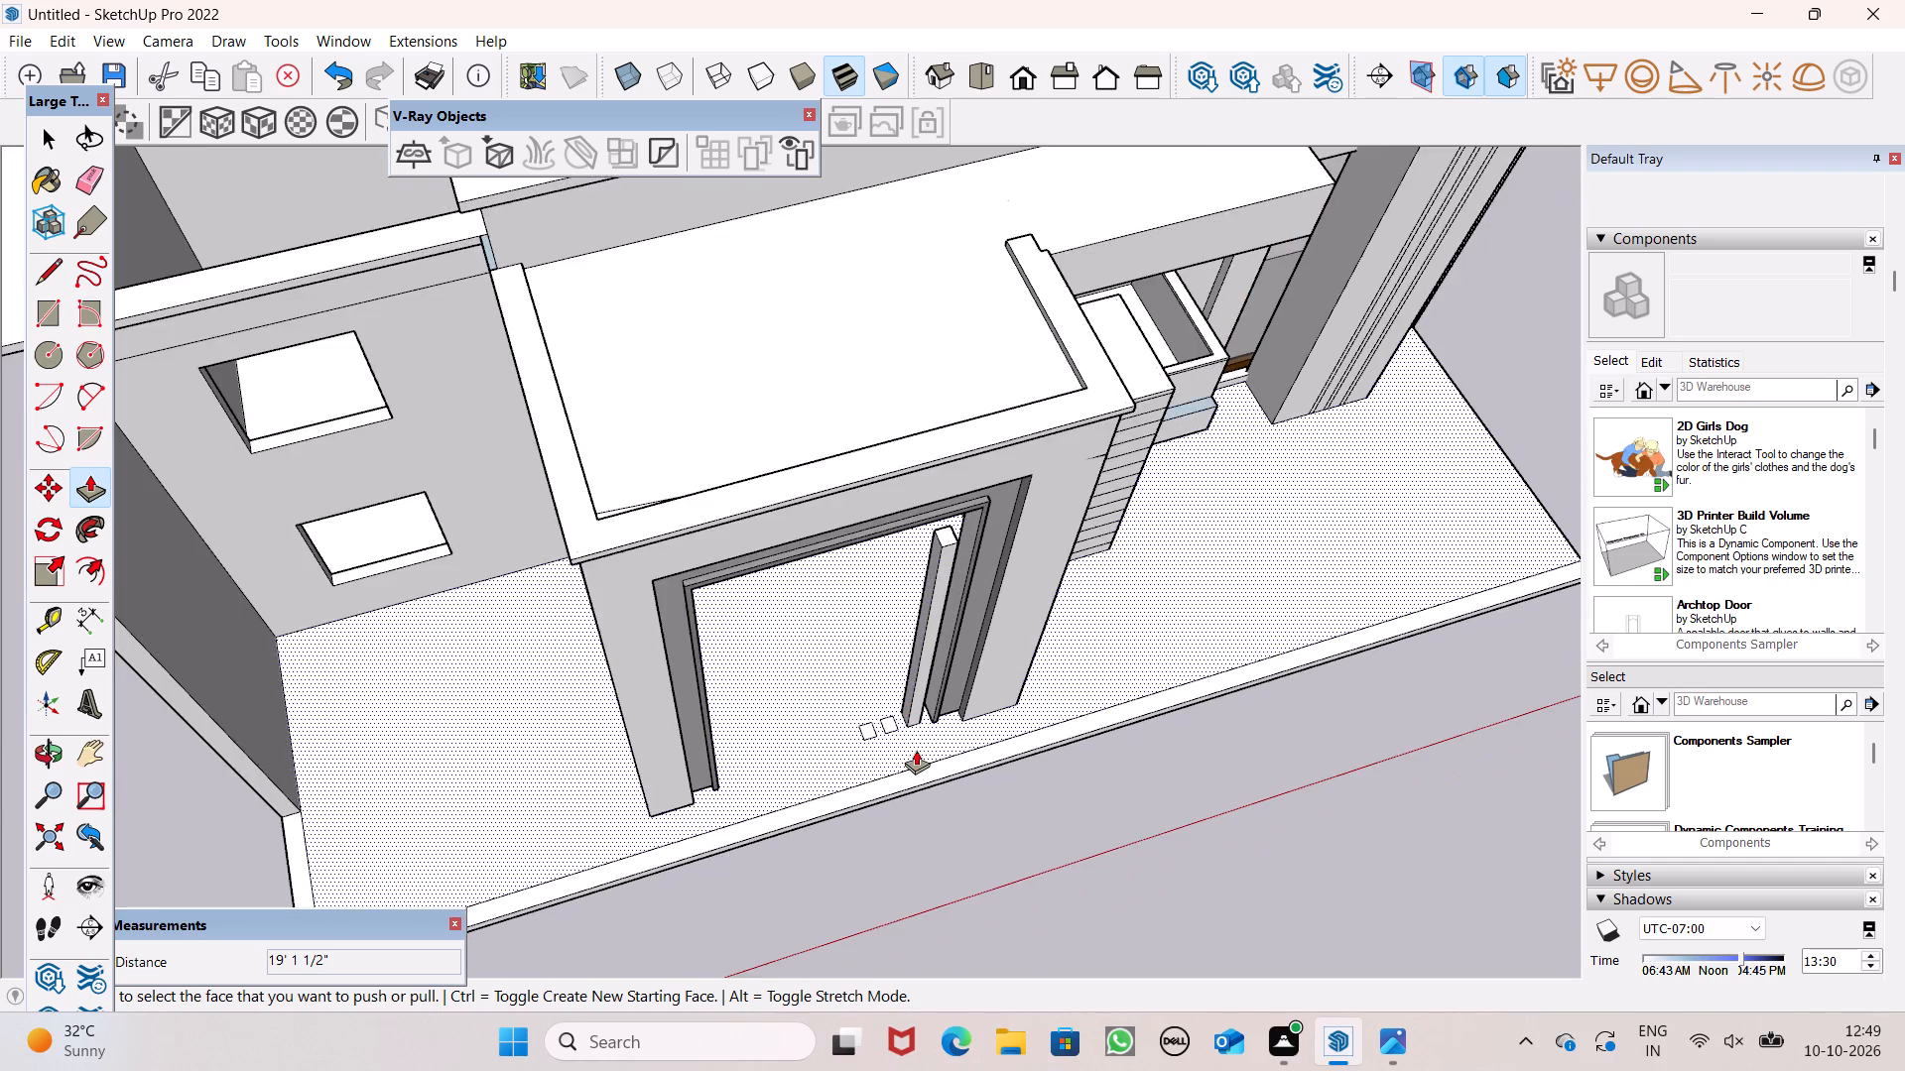
pyautogui.moveTo(916, 753); pyautogui.dragTo(930, 799, button='middle')
pyautogui.scroll(5, 932, 665)
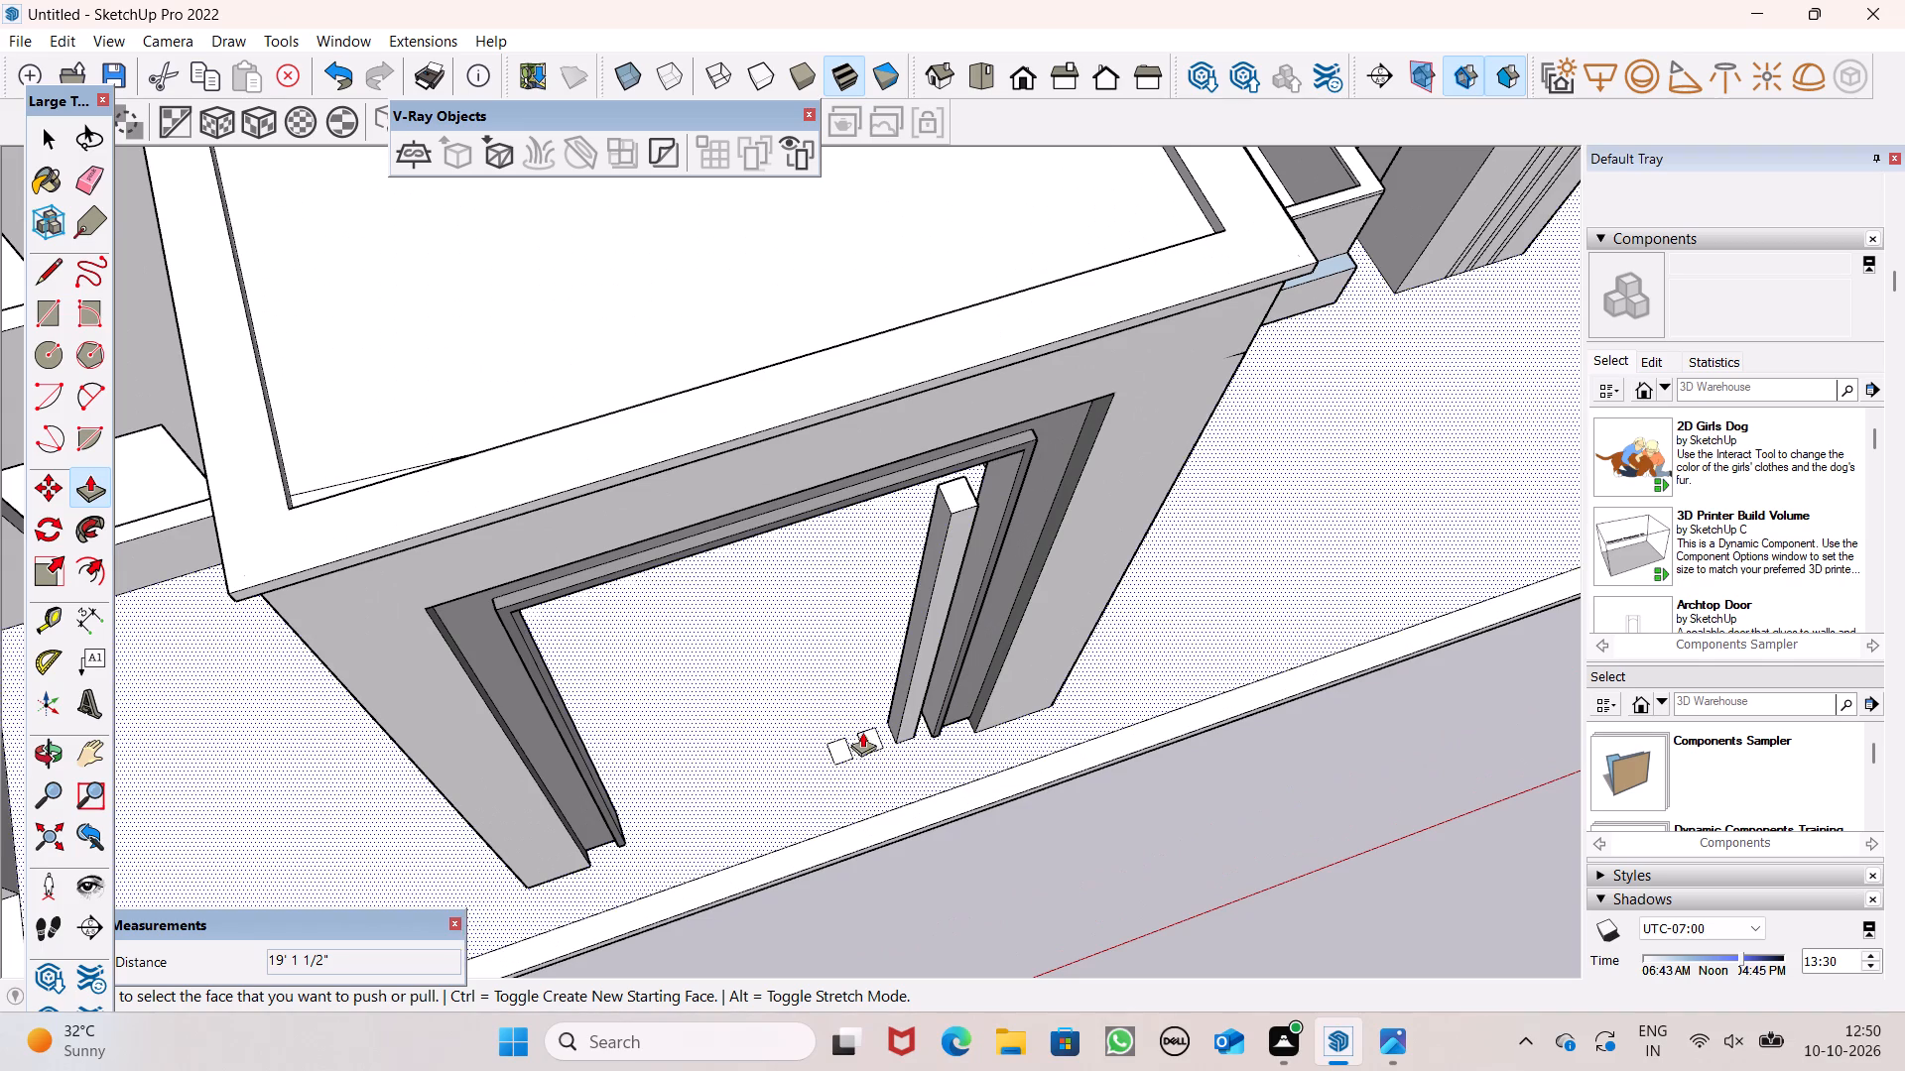
pyautogui.moveTo(867, 734); pyautogui.dragTo(925, 508)
pyautogui.moveTo(927, 507); pyautogui.dragTo(958, 513)
pyautogui.click(958, 513)
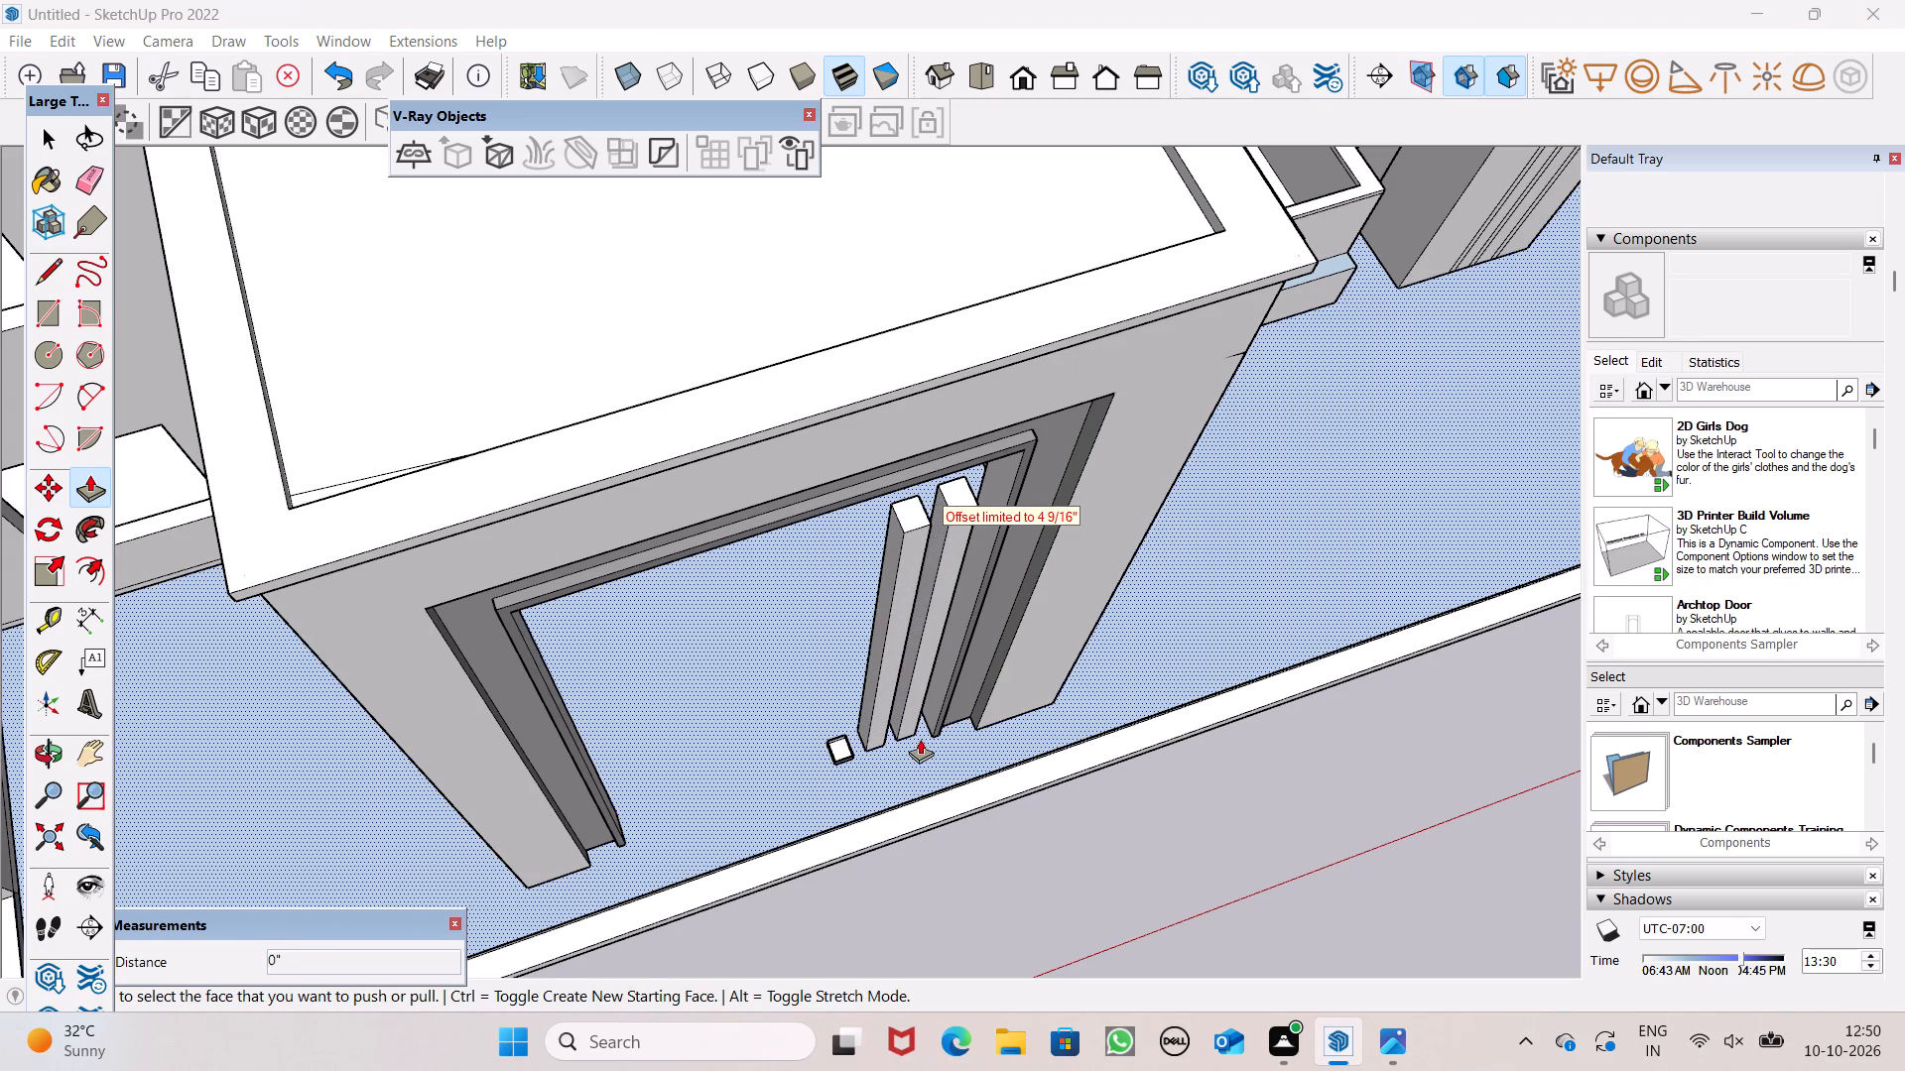
pyautogui.hotkey('ctrl', 'z')
pyautogui.press('space')
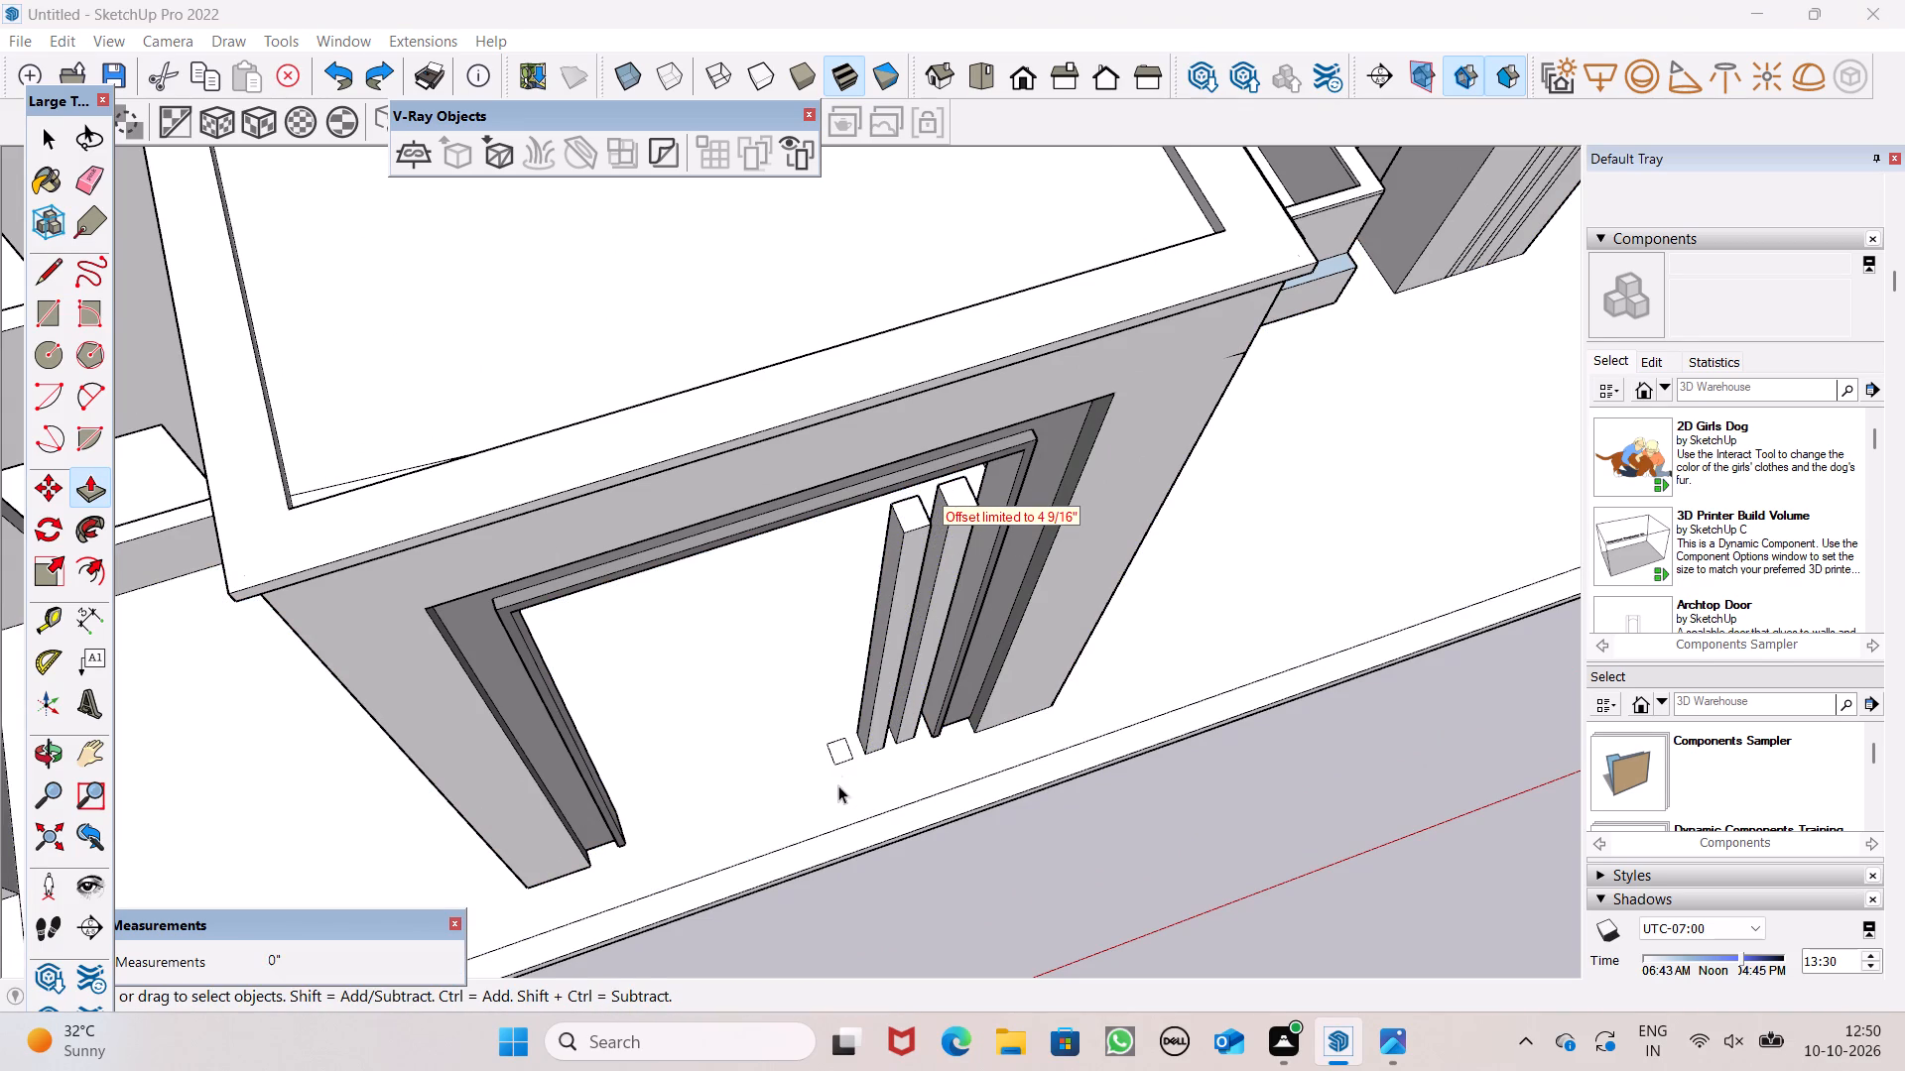
# Copy the remaining flat floor rectangle twice toward the opposite portal pillar, spacing the copies about 1 ft 3 in apart.
pyautogui.doubleClick(844, 751)
pyautogui.press('m')
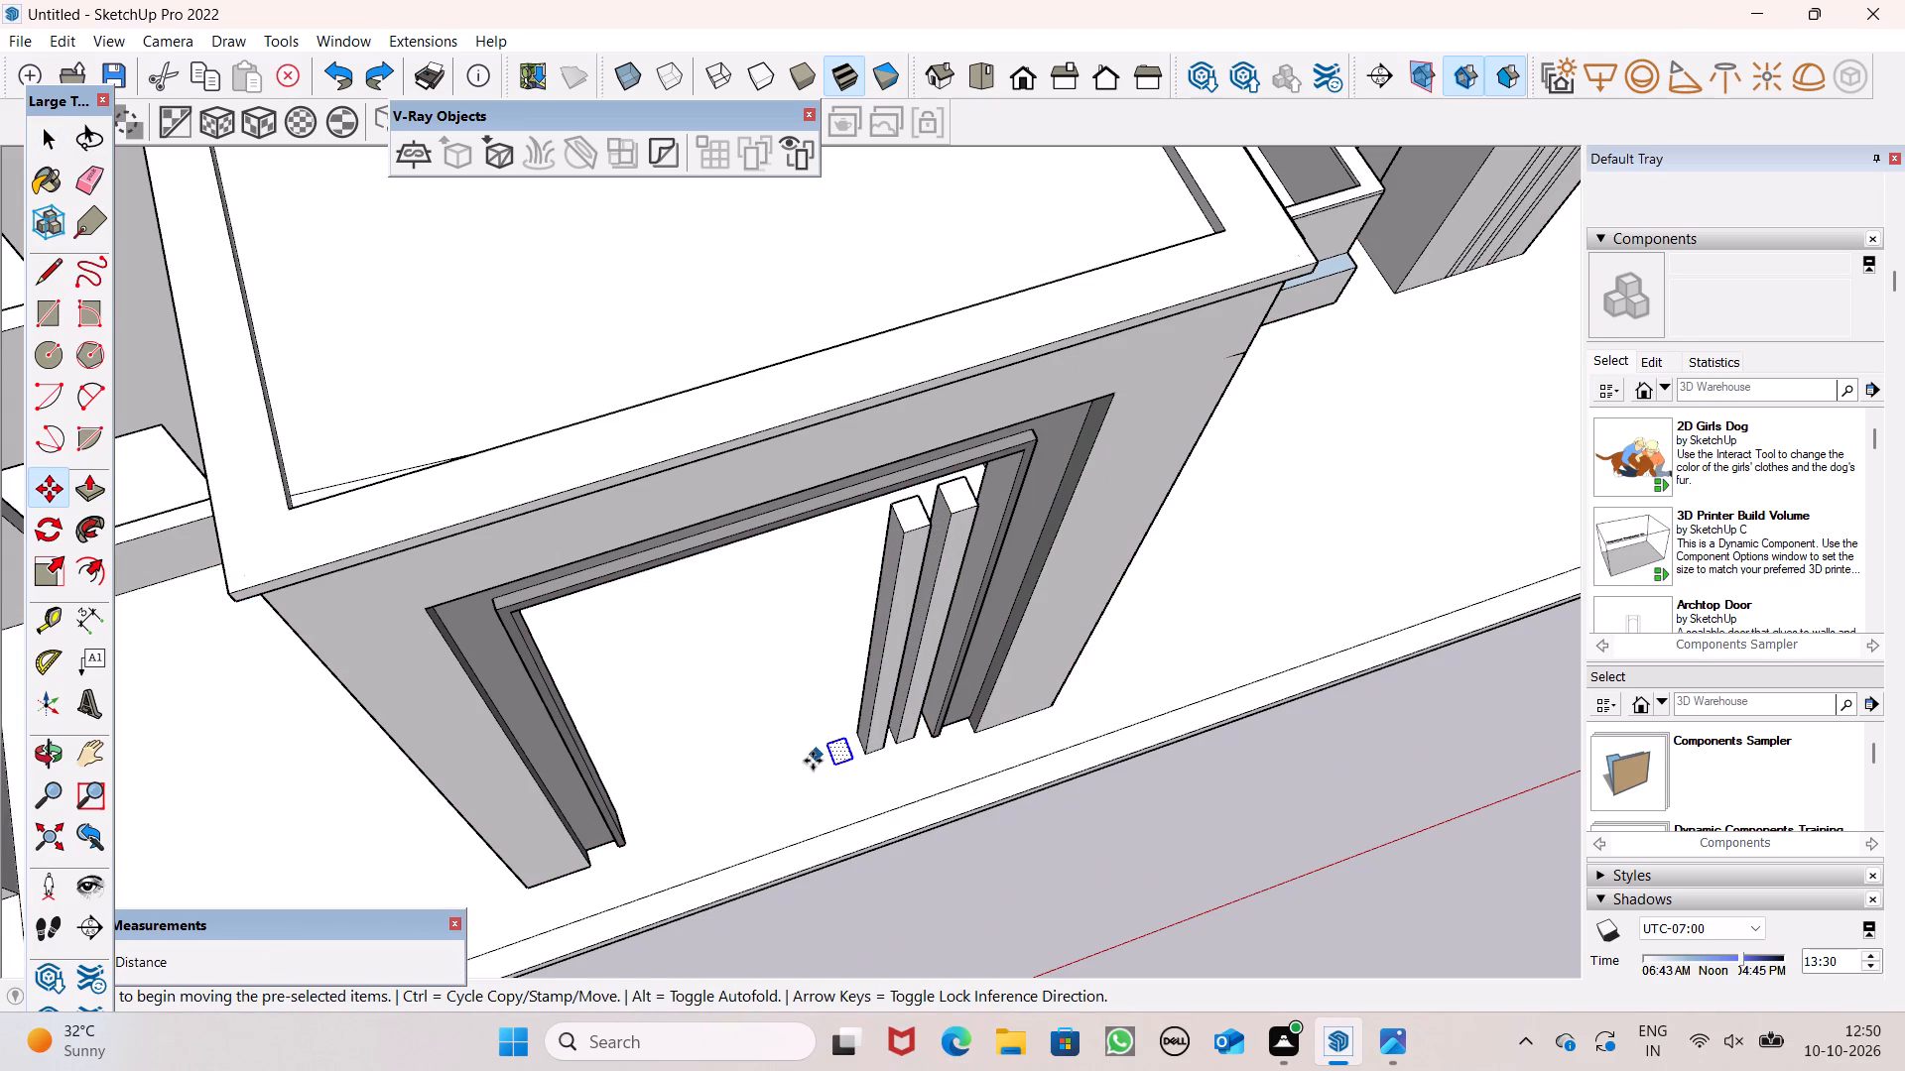
pyautogui.press('Return')
pyautogui.scroll(8, 833, 763)
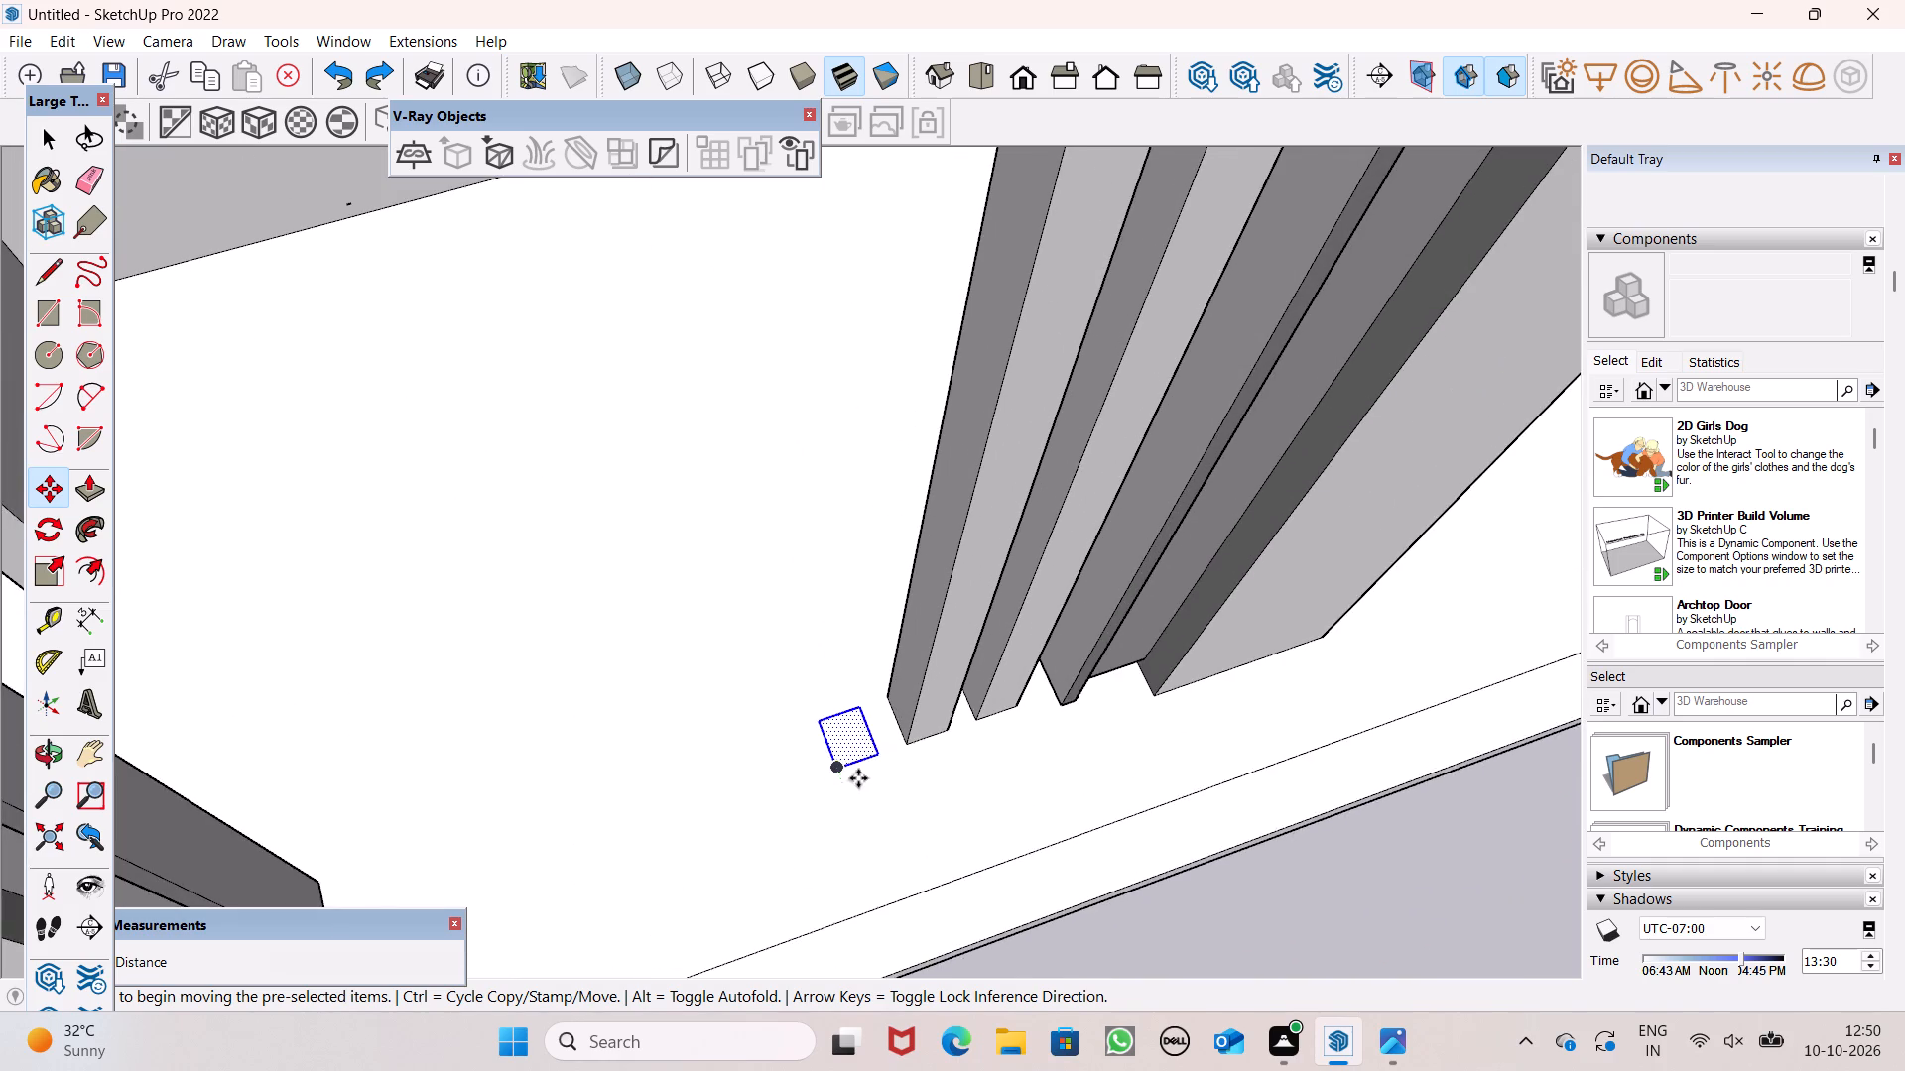
pyautogui.scroll(2, 858, 778)
pyautogui.moveTo(883, 752); pyautogui.dragTo(860, 761)
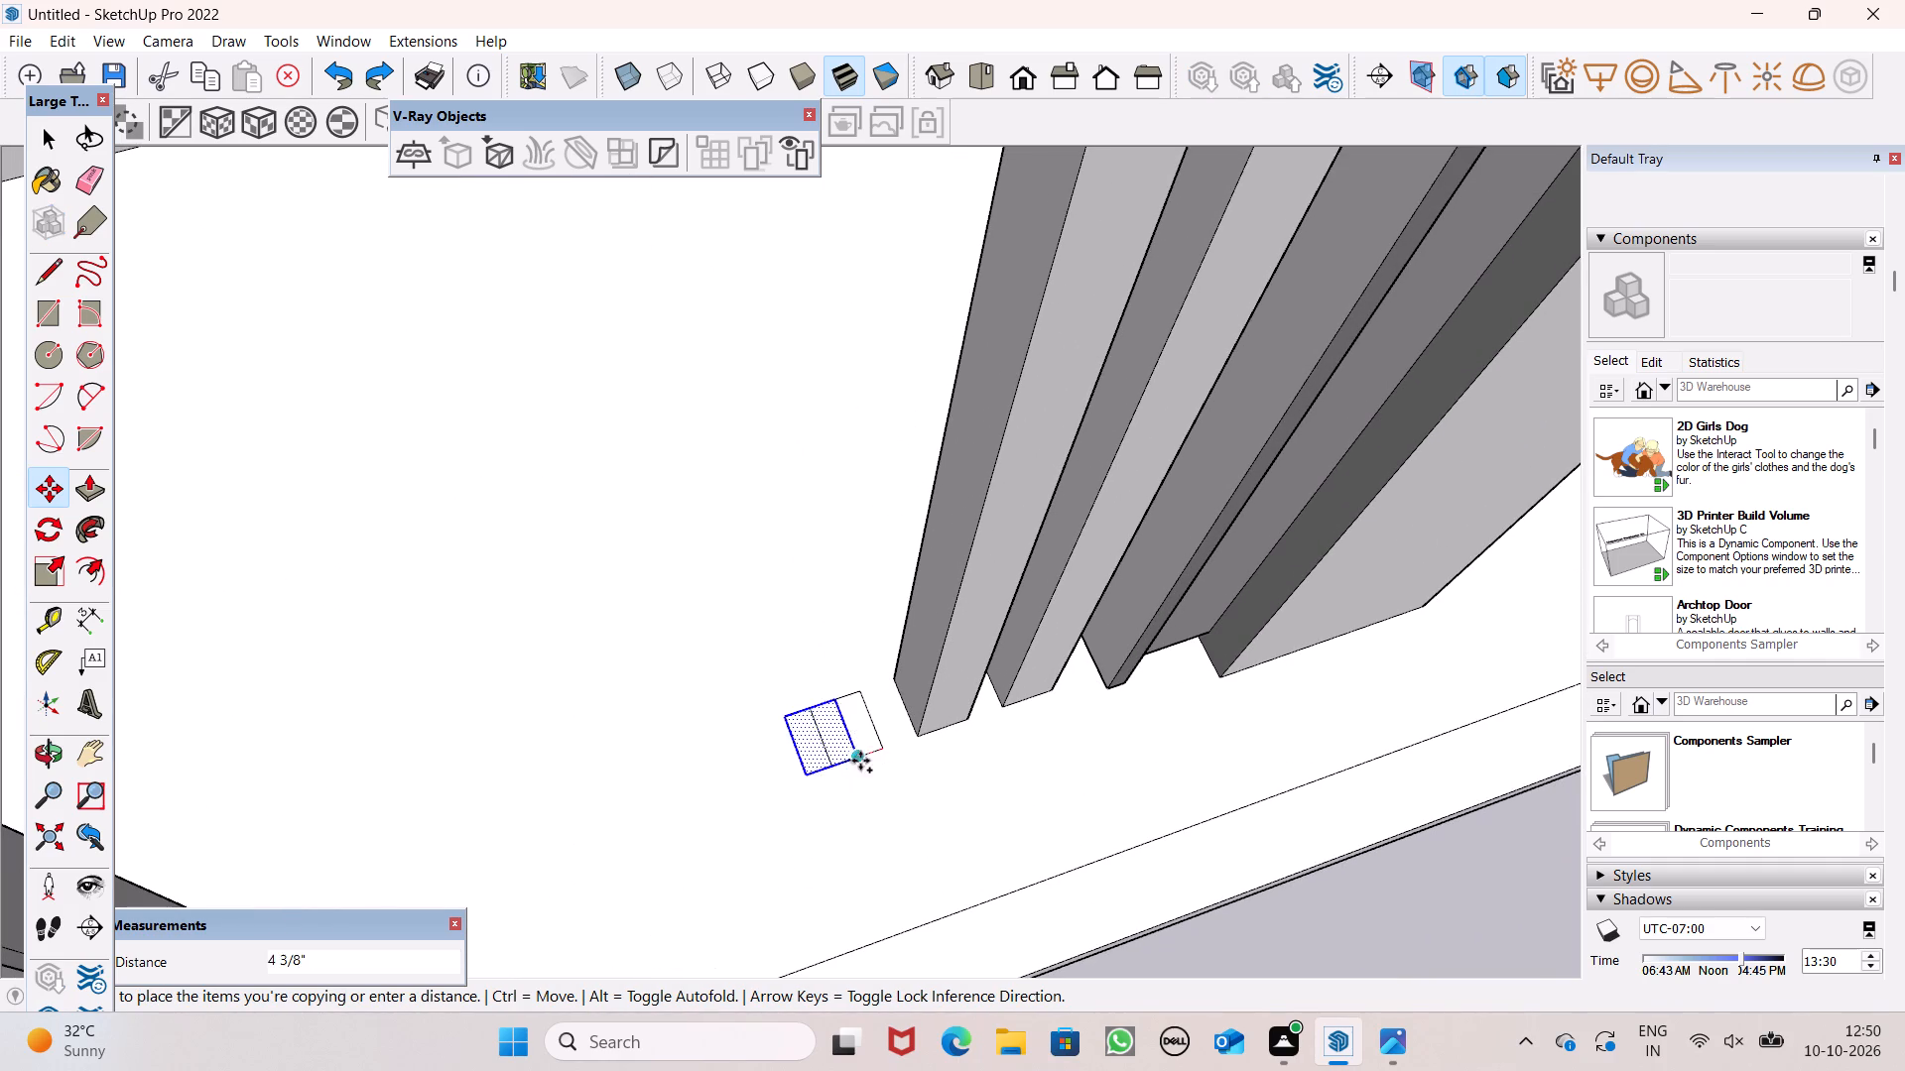
pyautogui.moveTo(860, 761); pyautogui.dragTo(800, 785)
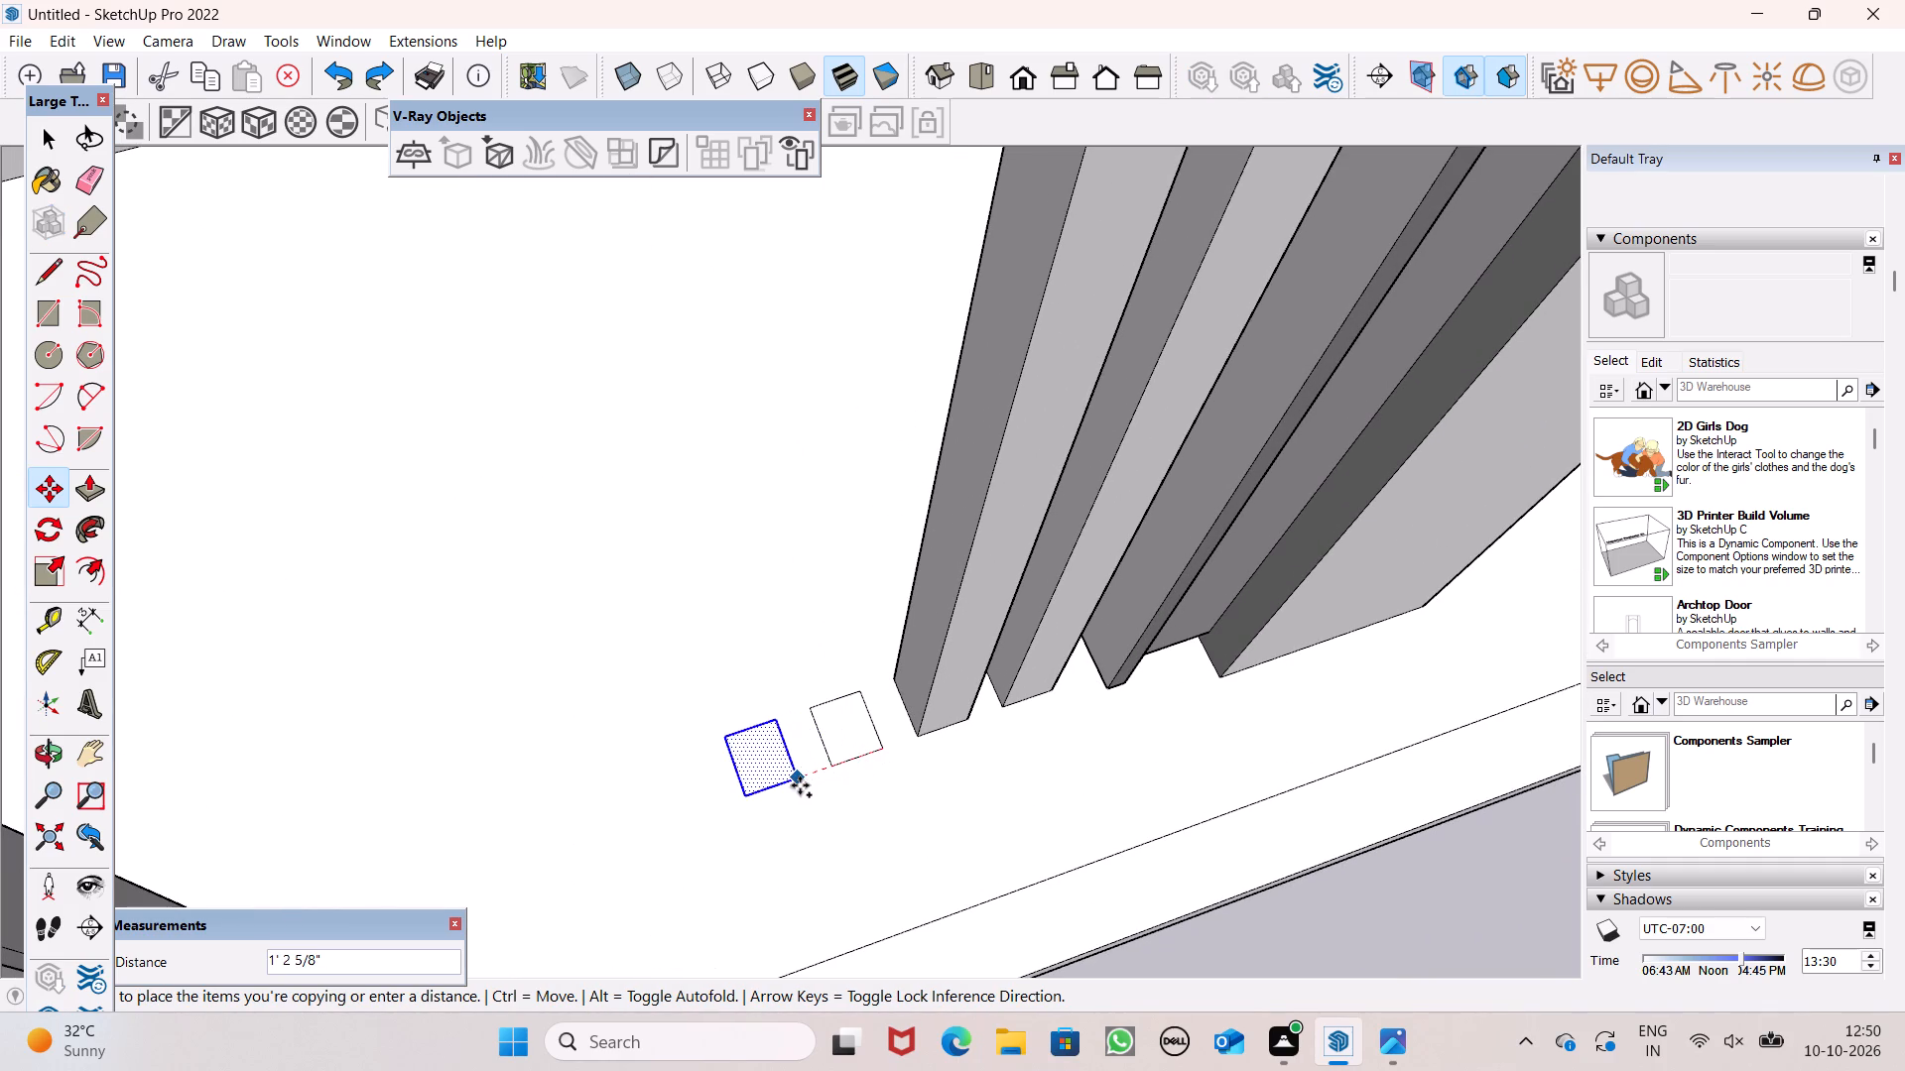
pyautogui.moveTo(800, 785); pyautogui.dragTo(799, 786)
pyautogui.scroll(-5, 879, 732)
pyautogui.scroll(4, 812, 788)
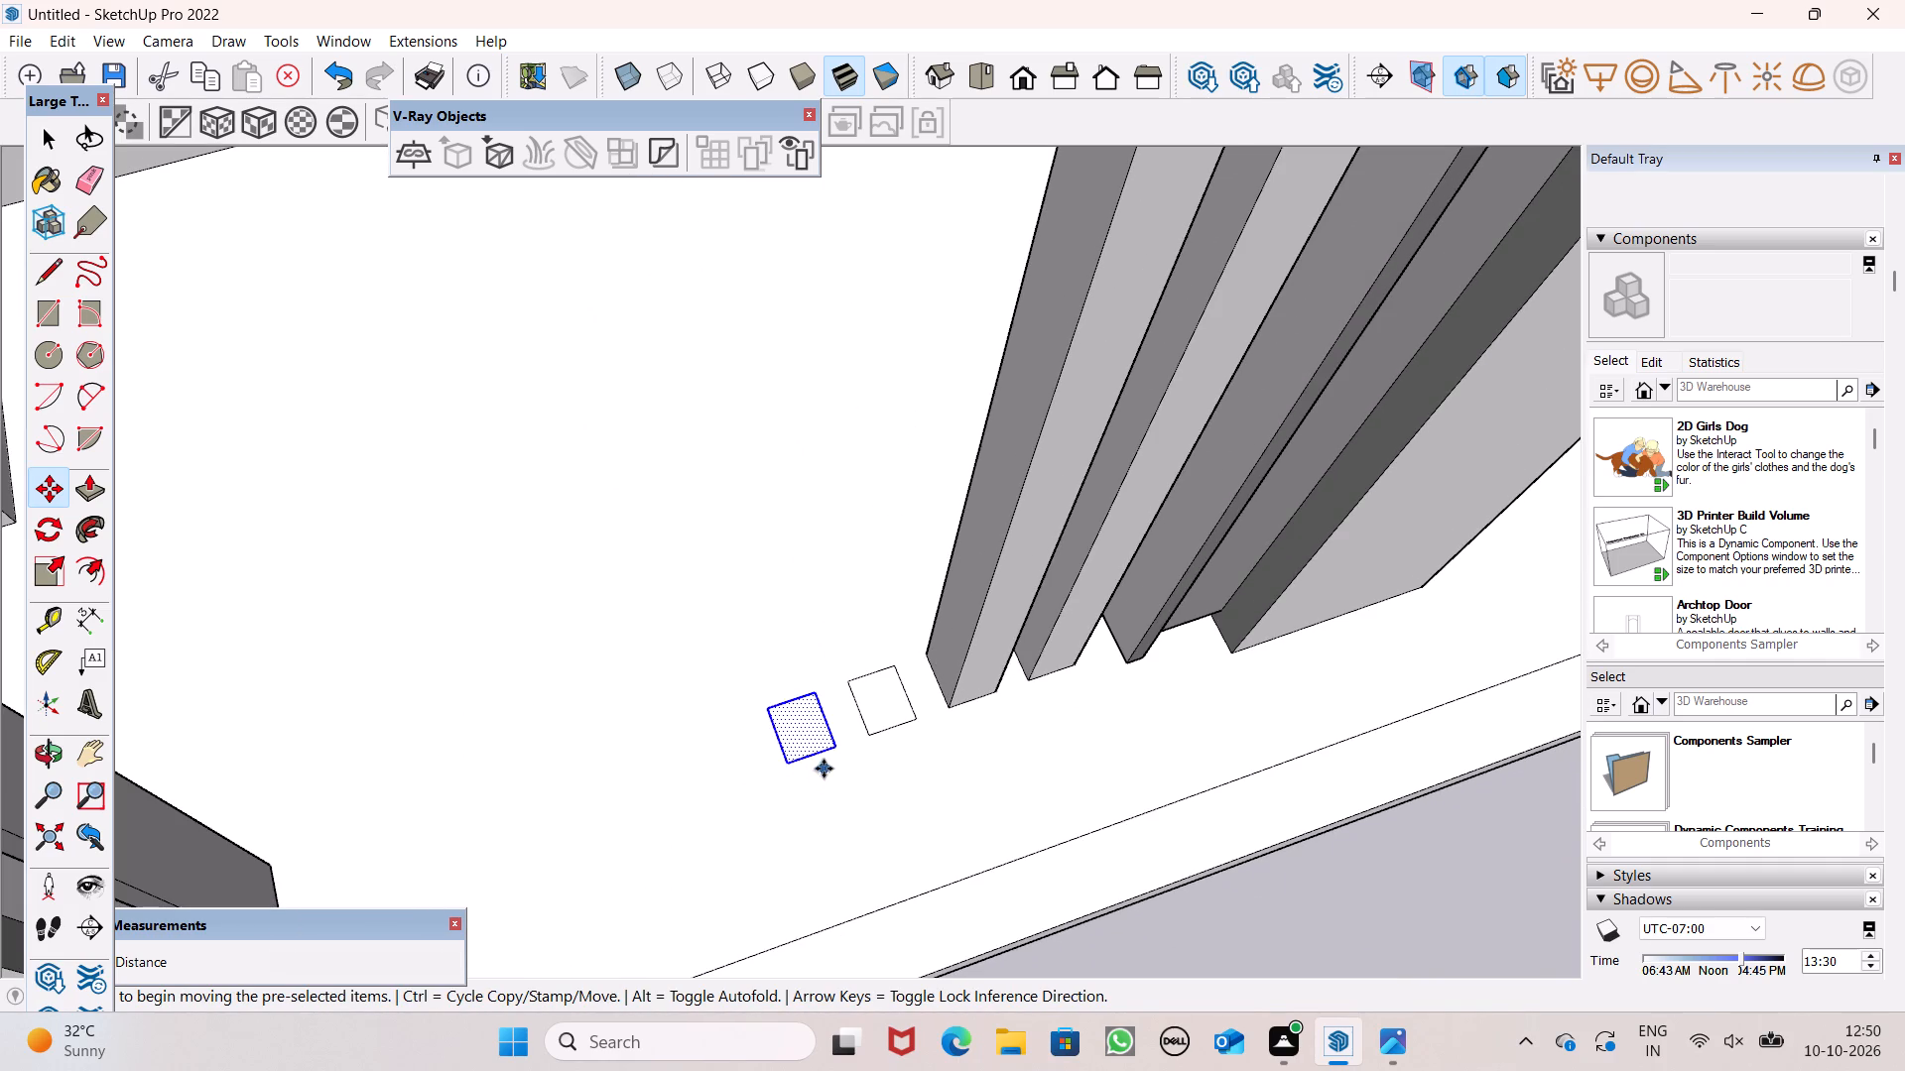
pyautogui.moveTo(833, 755); pyautogui.dragTo(738, 785)
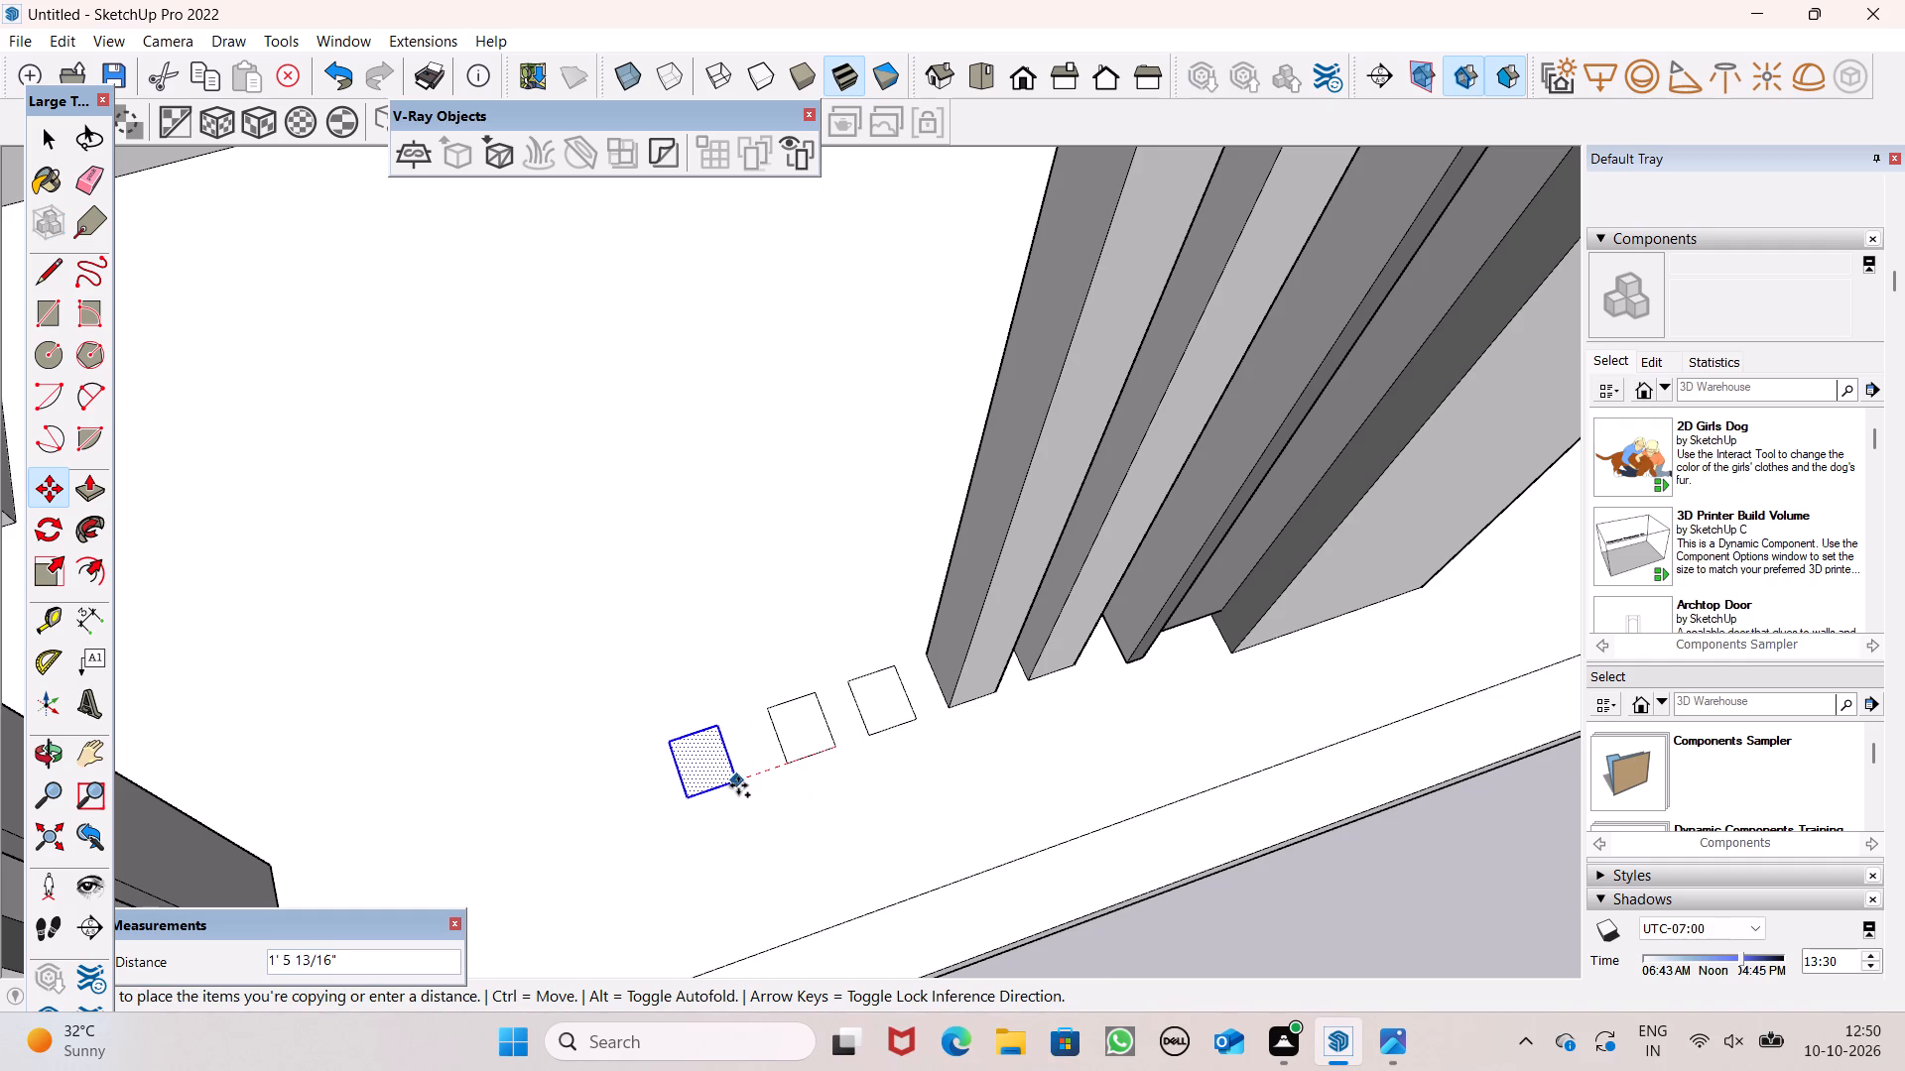
pyautogui.moveTo(738, 785); pyautogui.dragTo(757, 785)
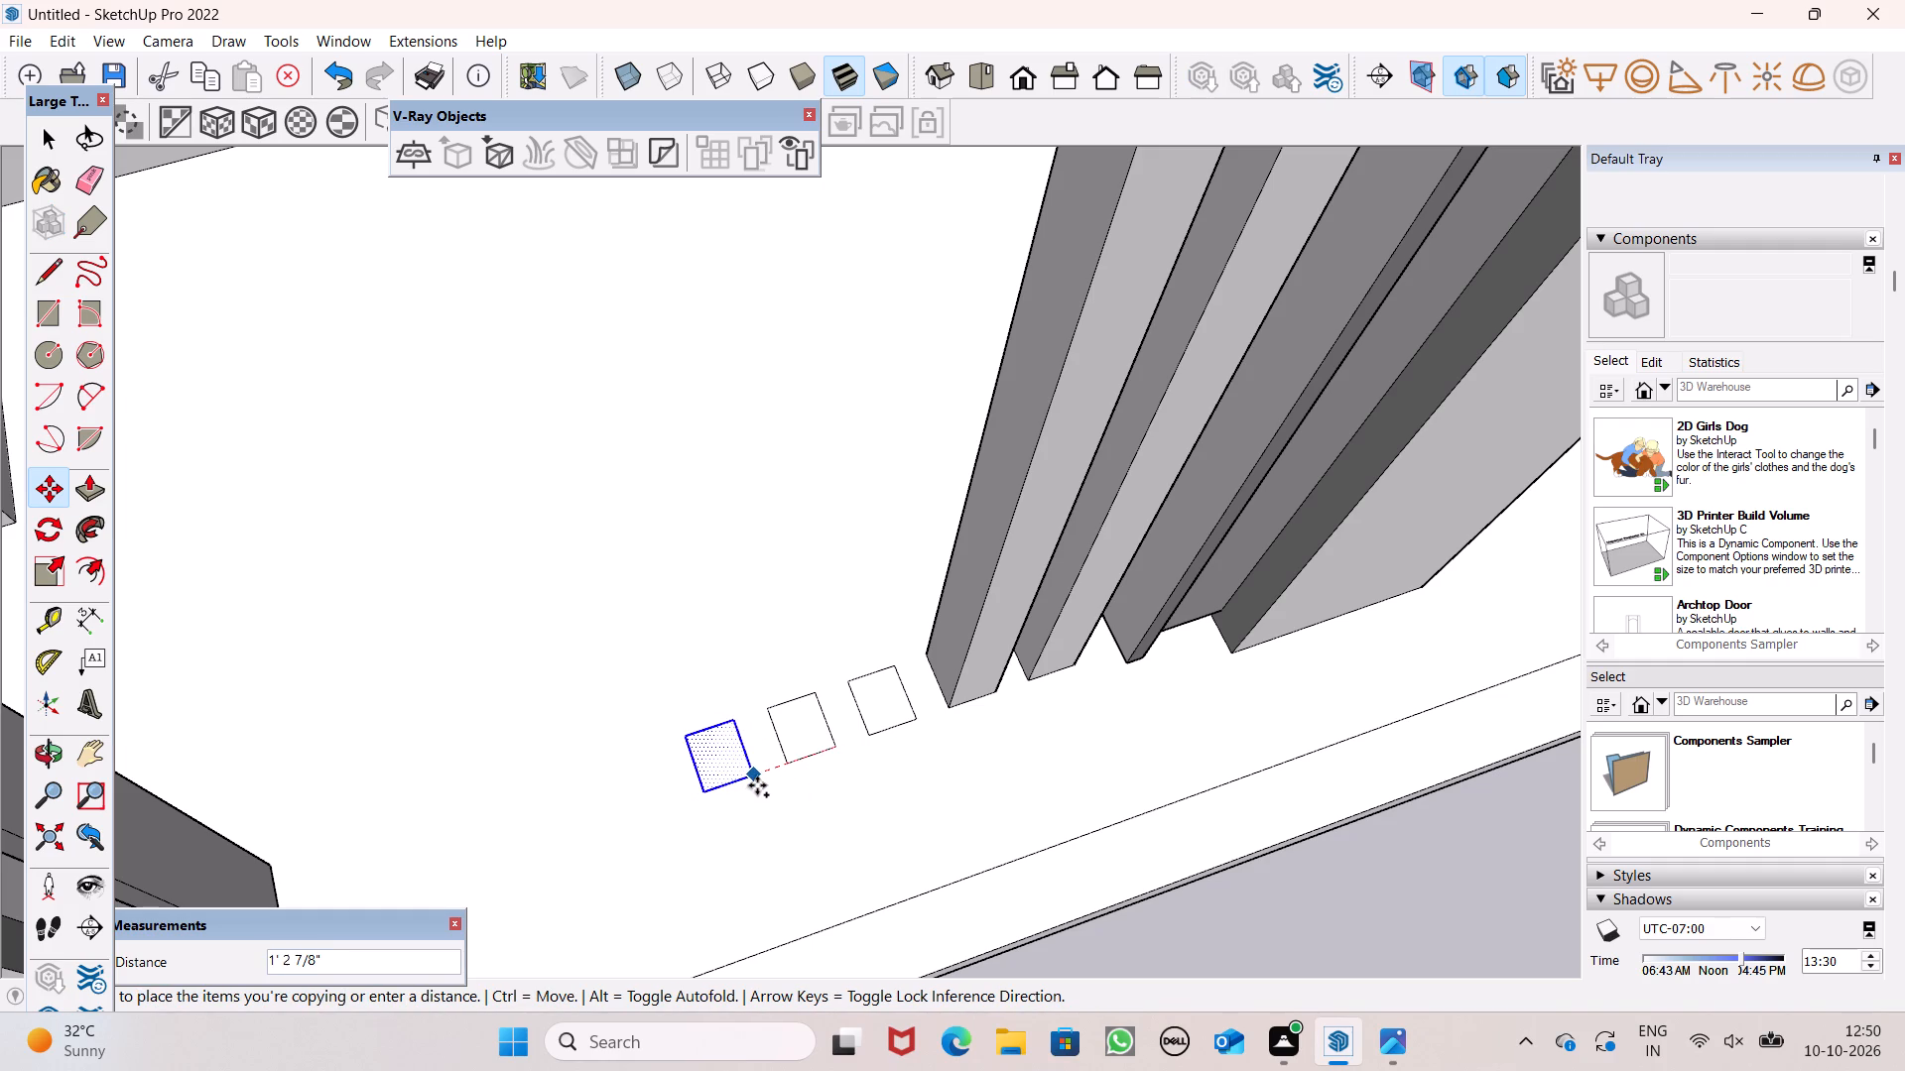
# Place the second rectangle copy about 1 ft 2 7/8 in from the previous one and clear the selection.
pyautogui.moveTo(757, 785); pyautogui.dragTo(754, 785)
pyautogui.scroll(-3, 882, 684)
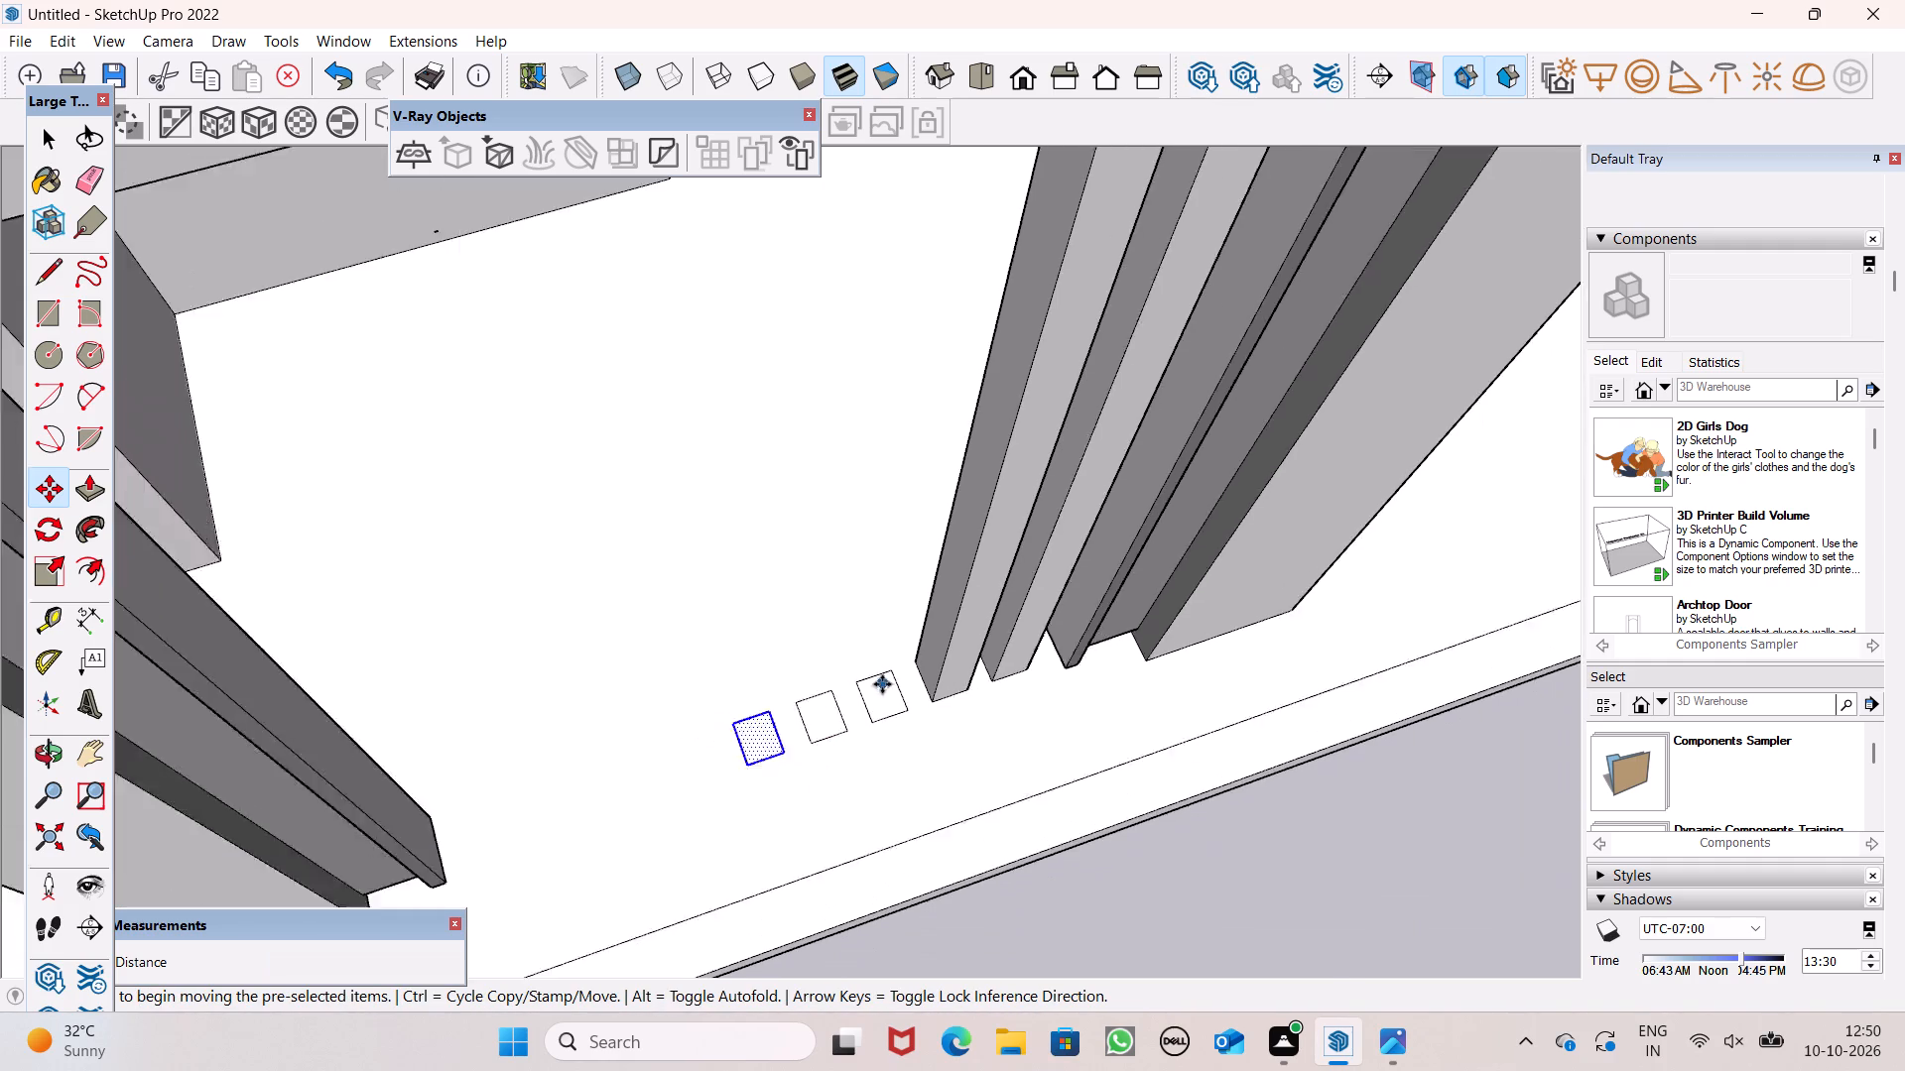
pyautogui.scroll(-7, 882, 684)
pyautogui.moveTo(950, 699); pyautogui.dragTo(896, 728, button='middle')
pyautogui.scroll(1, 896, 728)
pyautogui.press('space')
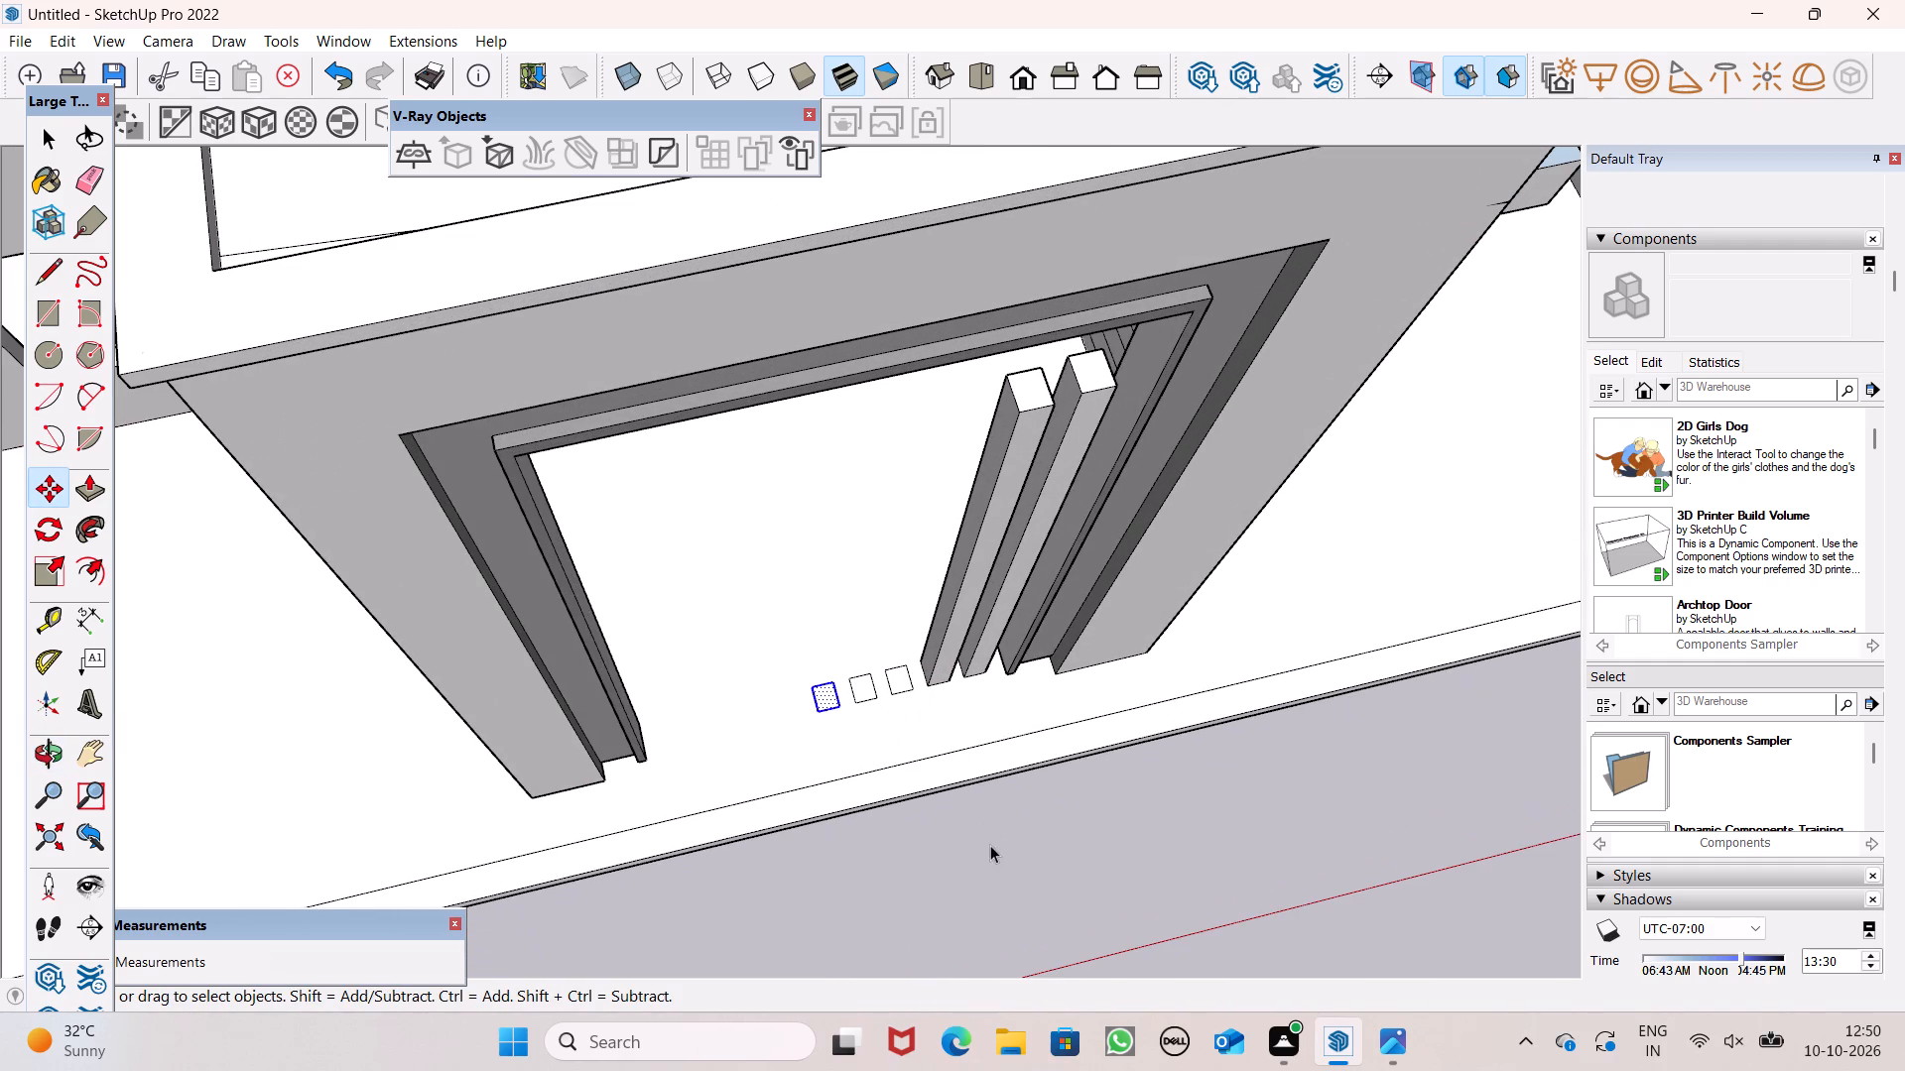
pyautogui.click(993, 850)
# Examine the two posts and the three flat floor rectangles inside the entrance portal from the front, at floor level and from above.
pyautogui.scroll(-3, 926, 755)
pyautogui.moveTo(941, 751); pyautogui.dragTo(769, 246, button='middle')
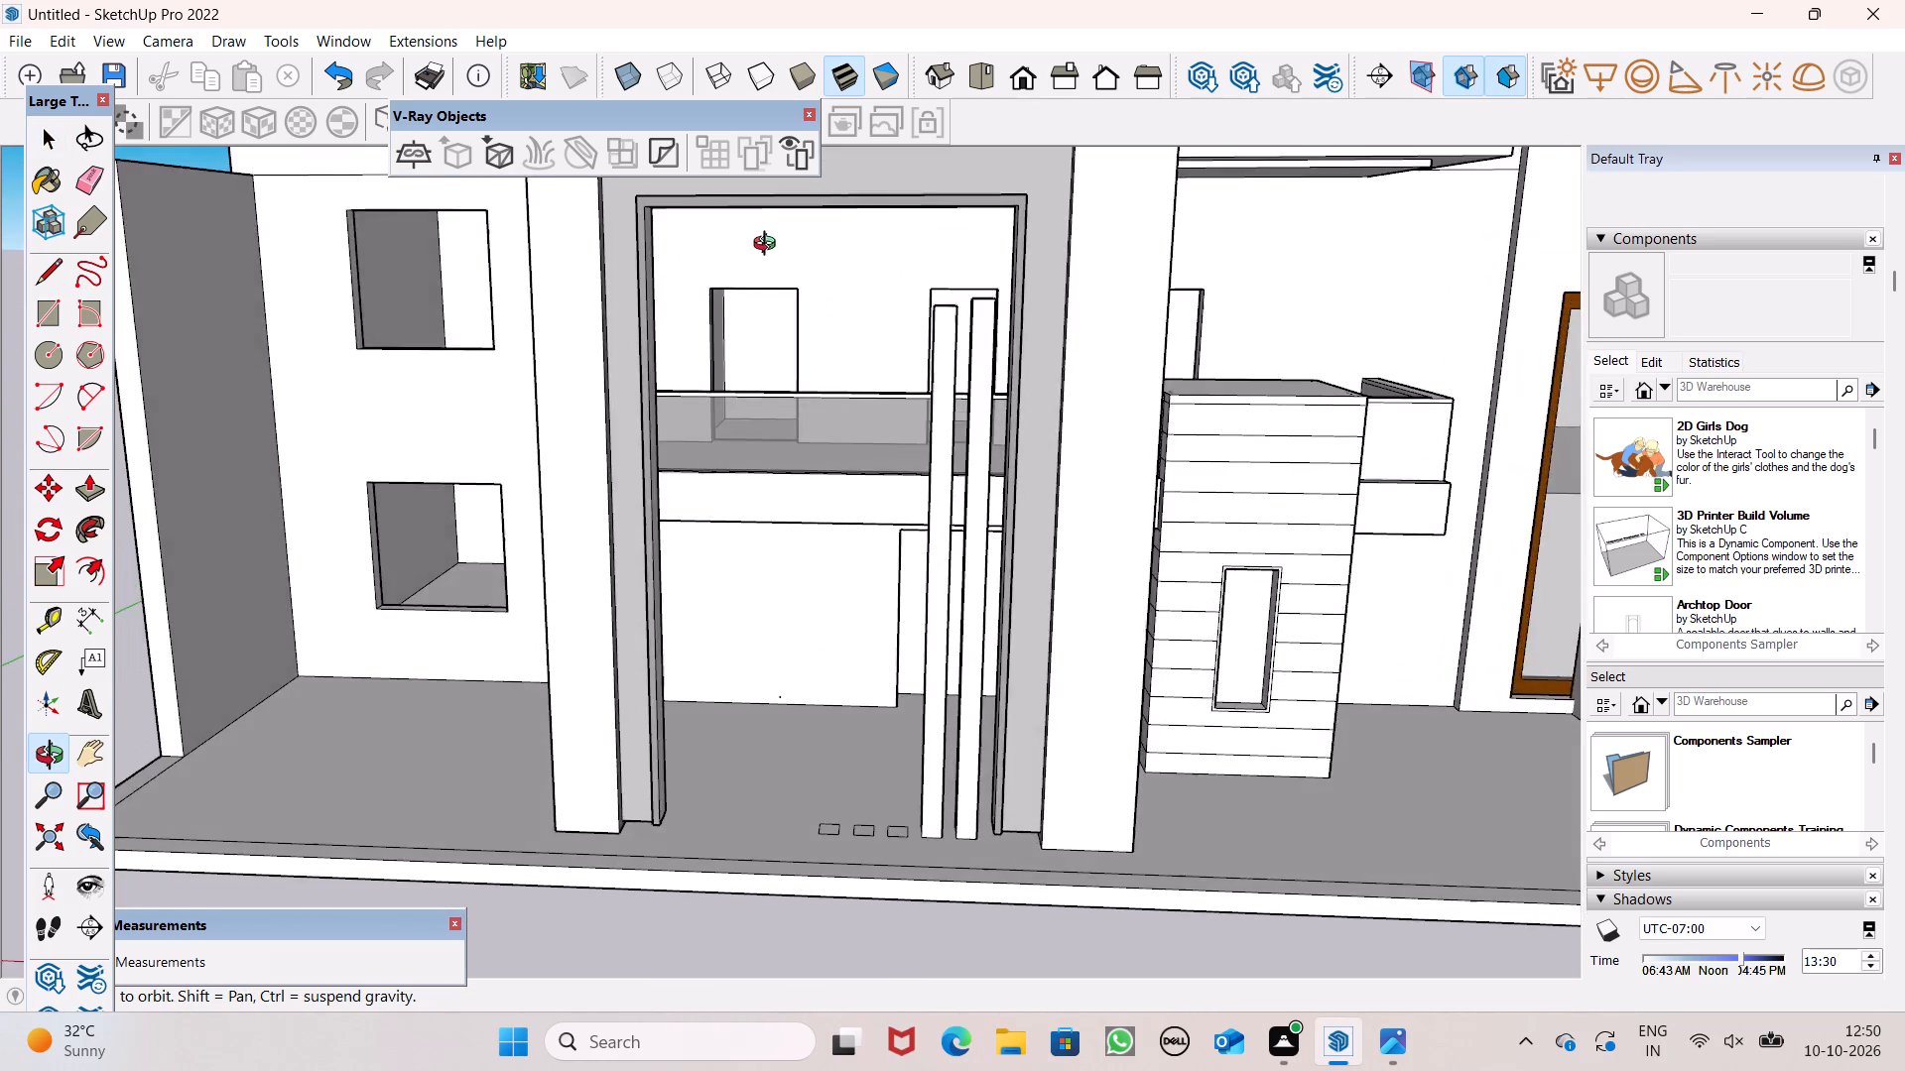
pyautogui.moveTo(769, 246); pyautogui.dragTo(726, 259, button='middle')
pyautogui.scroll(1, 952, 669)
pyautogui.moveTo(955, 702); pyautogui.dragTo(949, 588, button='middle')
pyautogui.scroll(1, 947, 593)
pyautogui.scroll(3, 923, 818)
pyautogui.scroll(-1, 922, 818)
pyautogui.scroll(2, 922, 818)
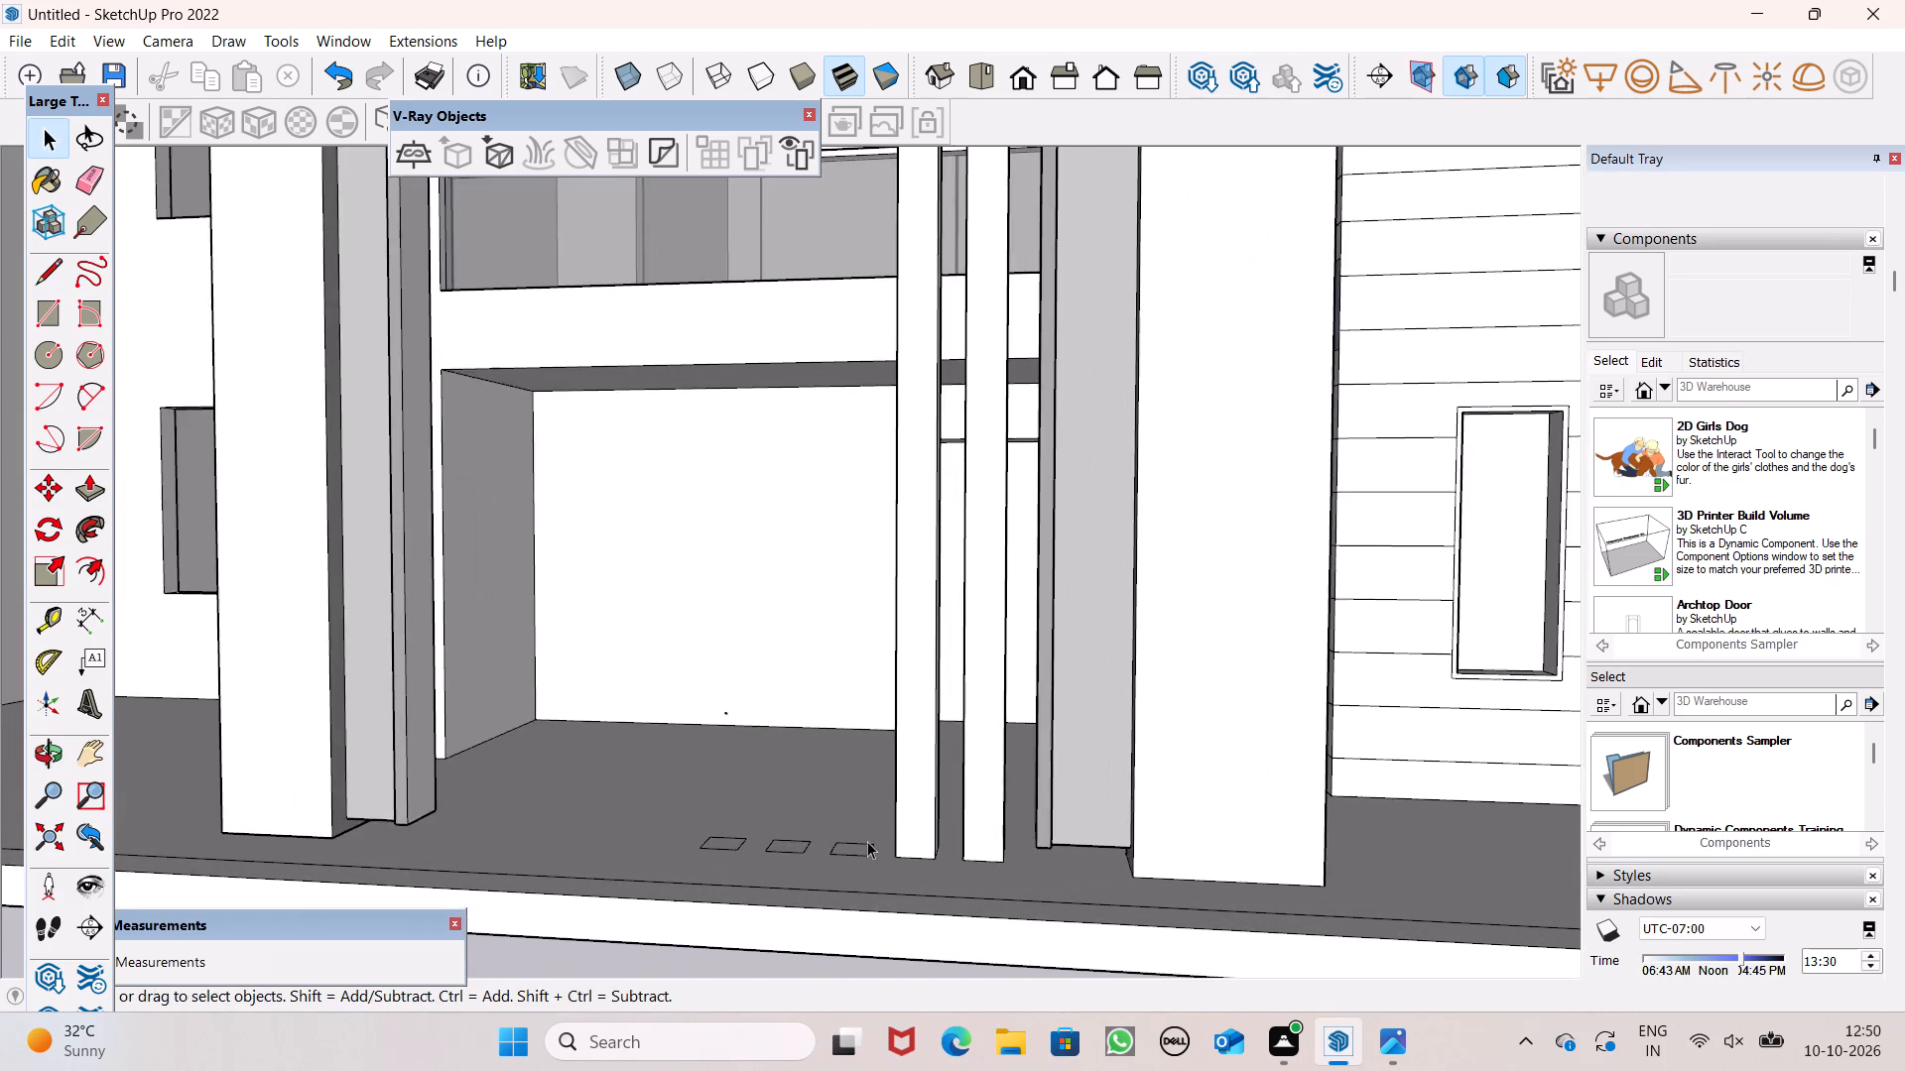
pyautogui.moveTo(867, 841); pyautogui.dragTo(915, 841, button='middle')
pyautogui.scroll(1, 865, 812)
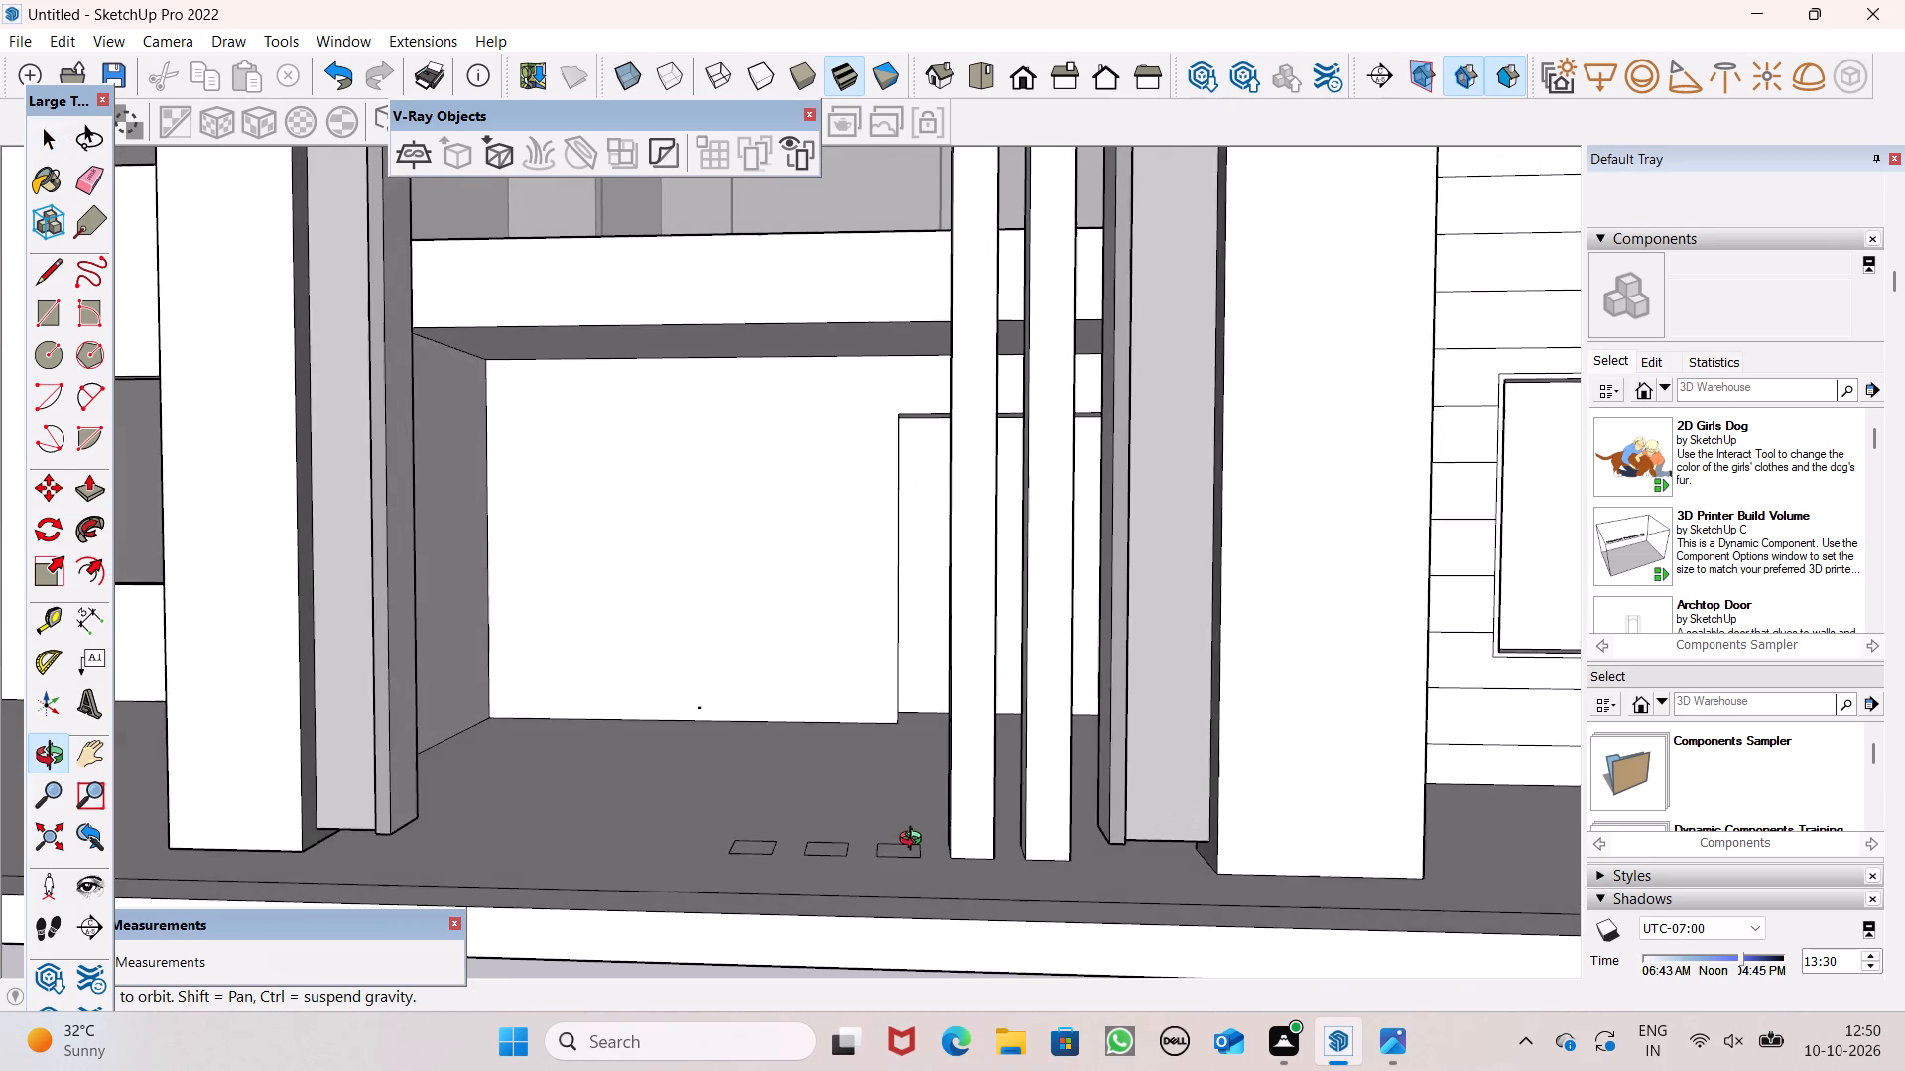
pyautogui.moveTo(915, 841); pyautogui.dragTo(915, 744, button='middle')
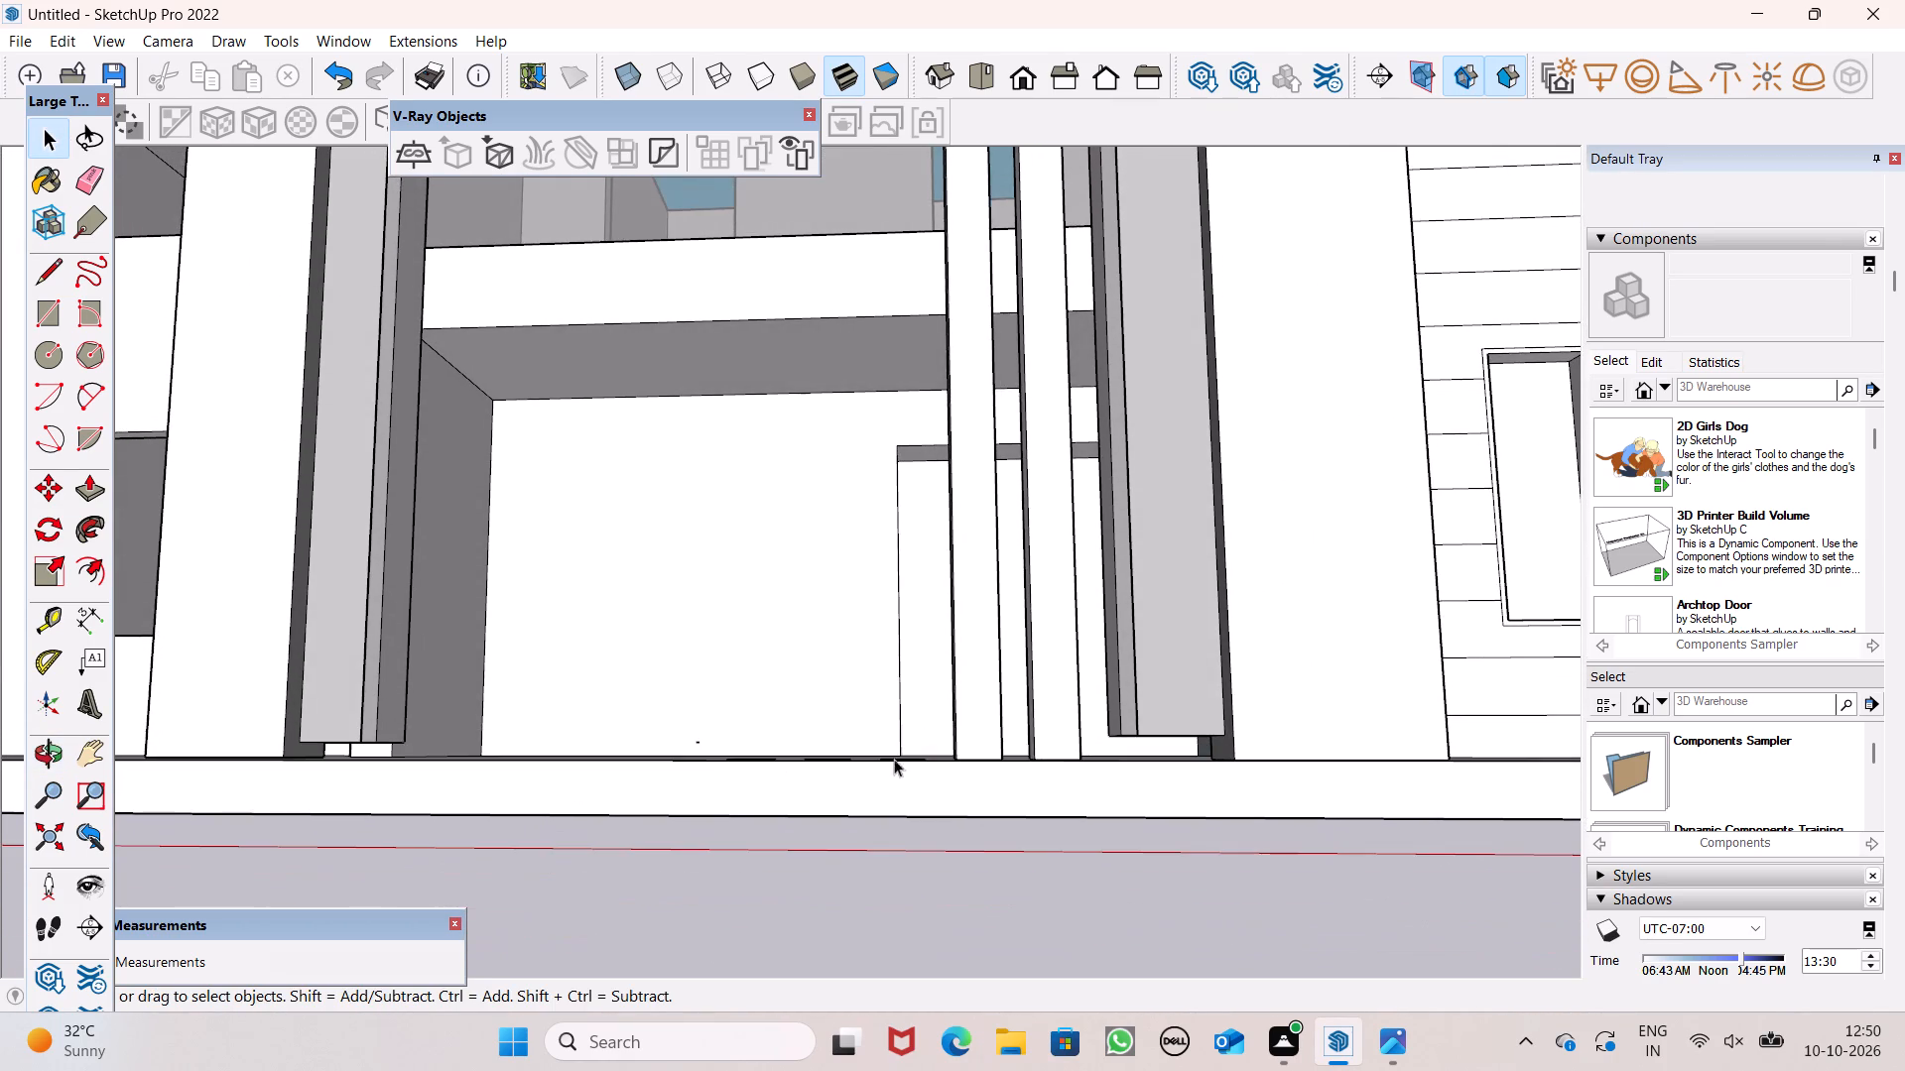
pyautogui.scroll(1, 836, 760)
pyautogui.scroll(-1, 824, 762)
pyautogui.scroll(5, 824, 762)
pyautogui.moveTo(823, 769); pyautogui.dragTo(1231, 827, button='middle')
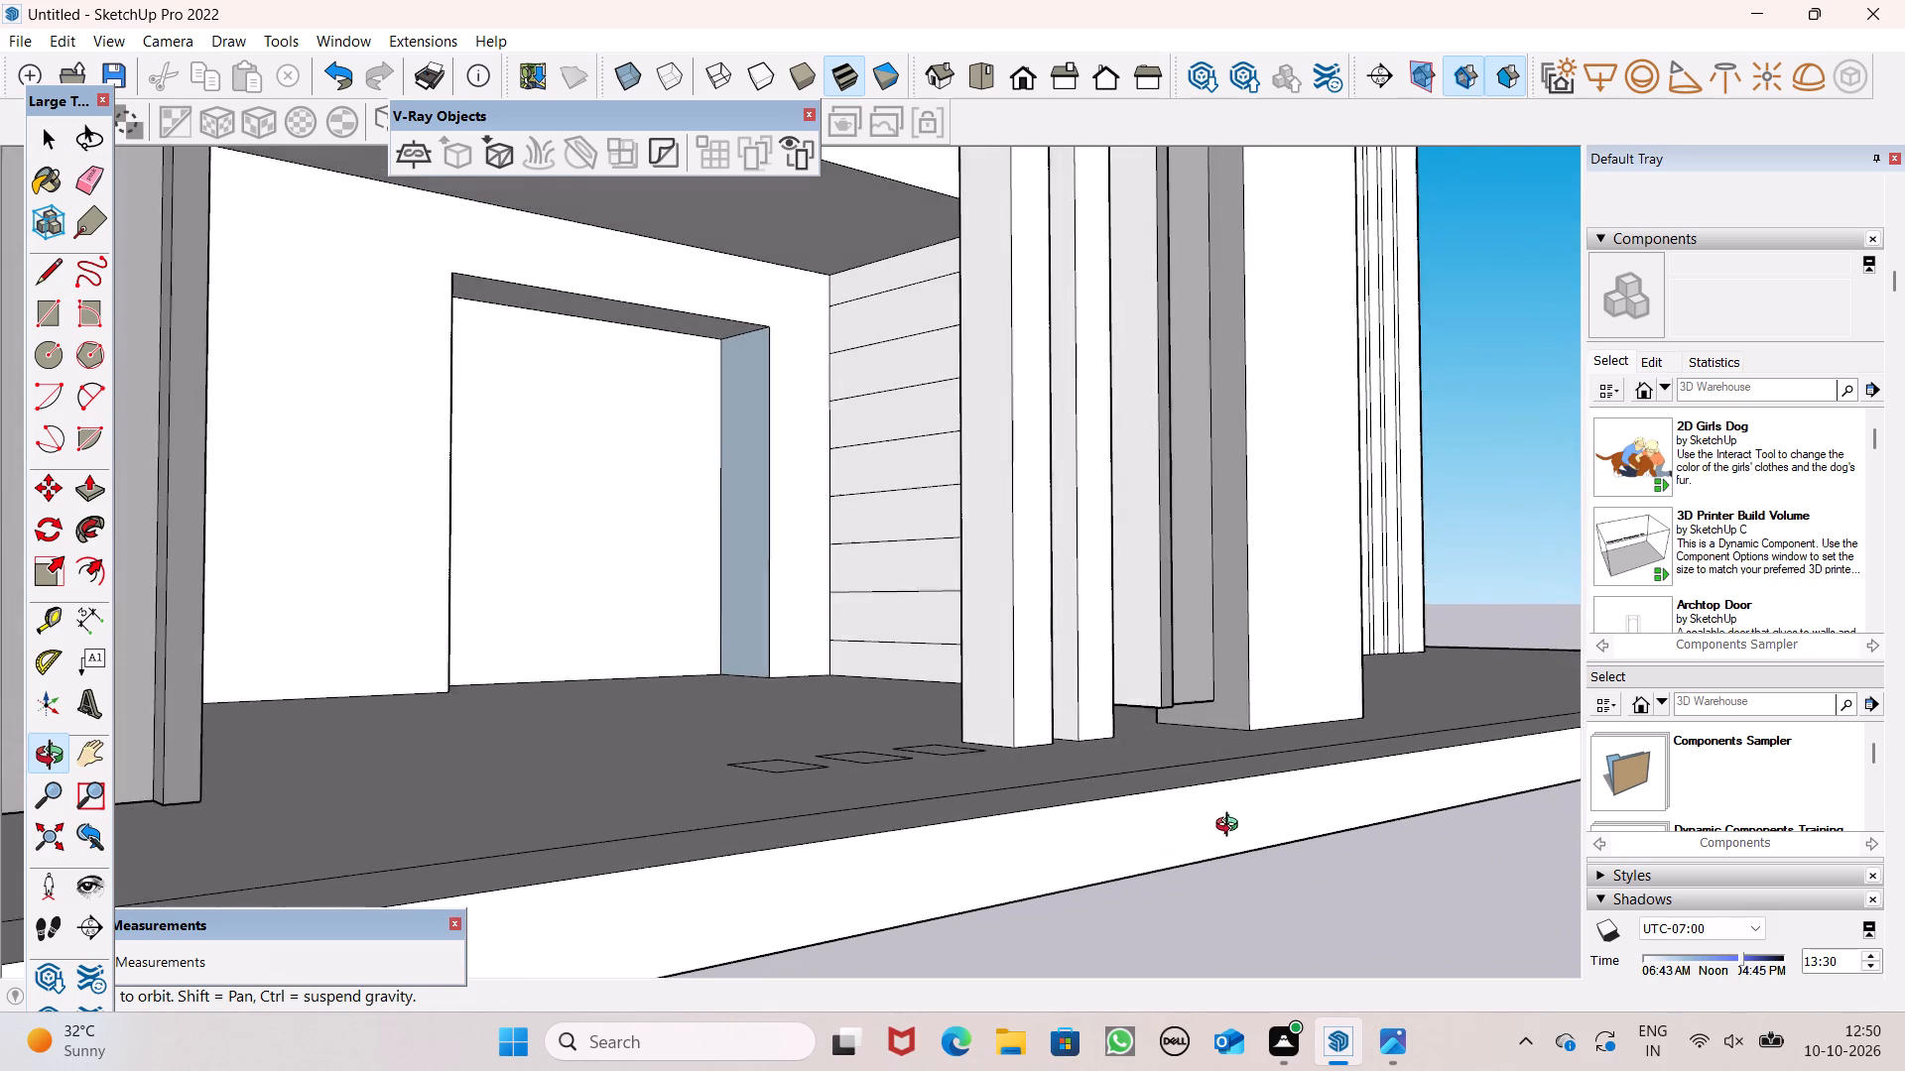
pyautogui.moveTo(1231, 827); pyautogui.dragTo(1250, 808, button='middle')
pyautogui.scroll(9, 1250, 808)
pyautogui.moveTo(700, 774); pyautogui.dragTo(700, 747, button='middle')
pyautogui.scroll(1, 700, 763)
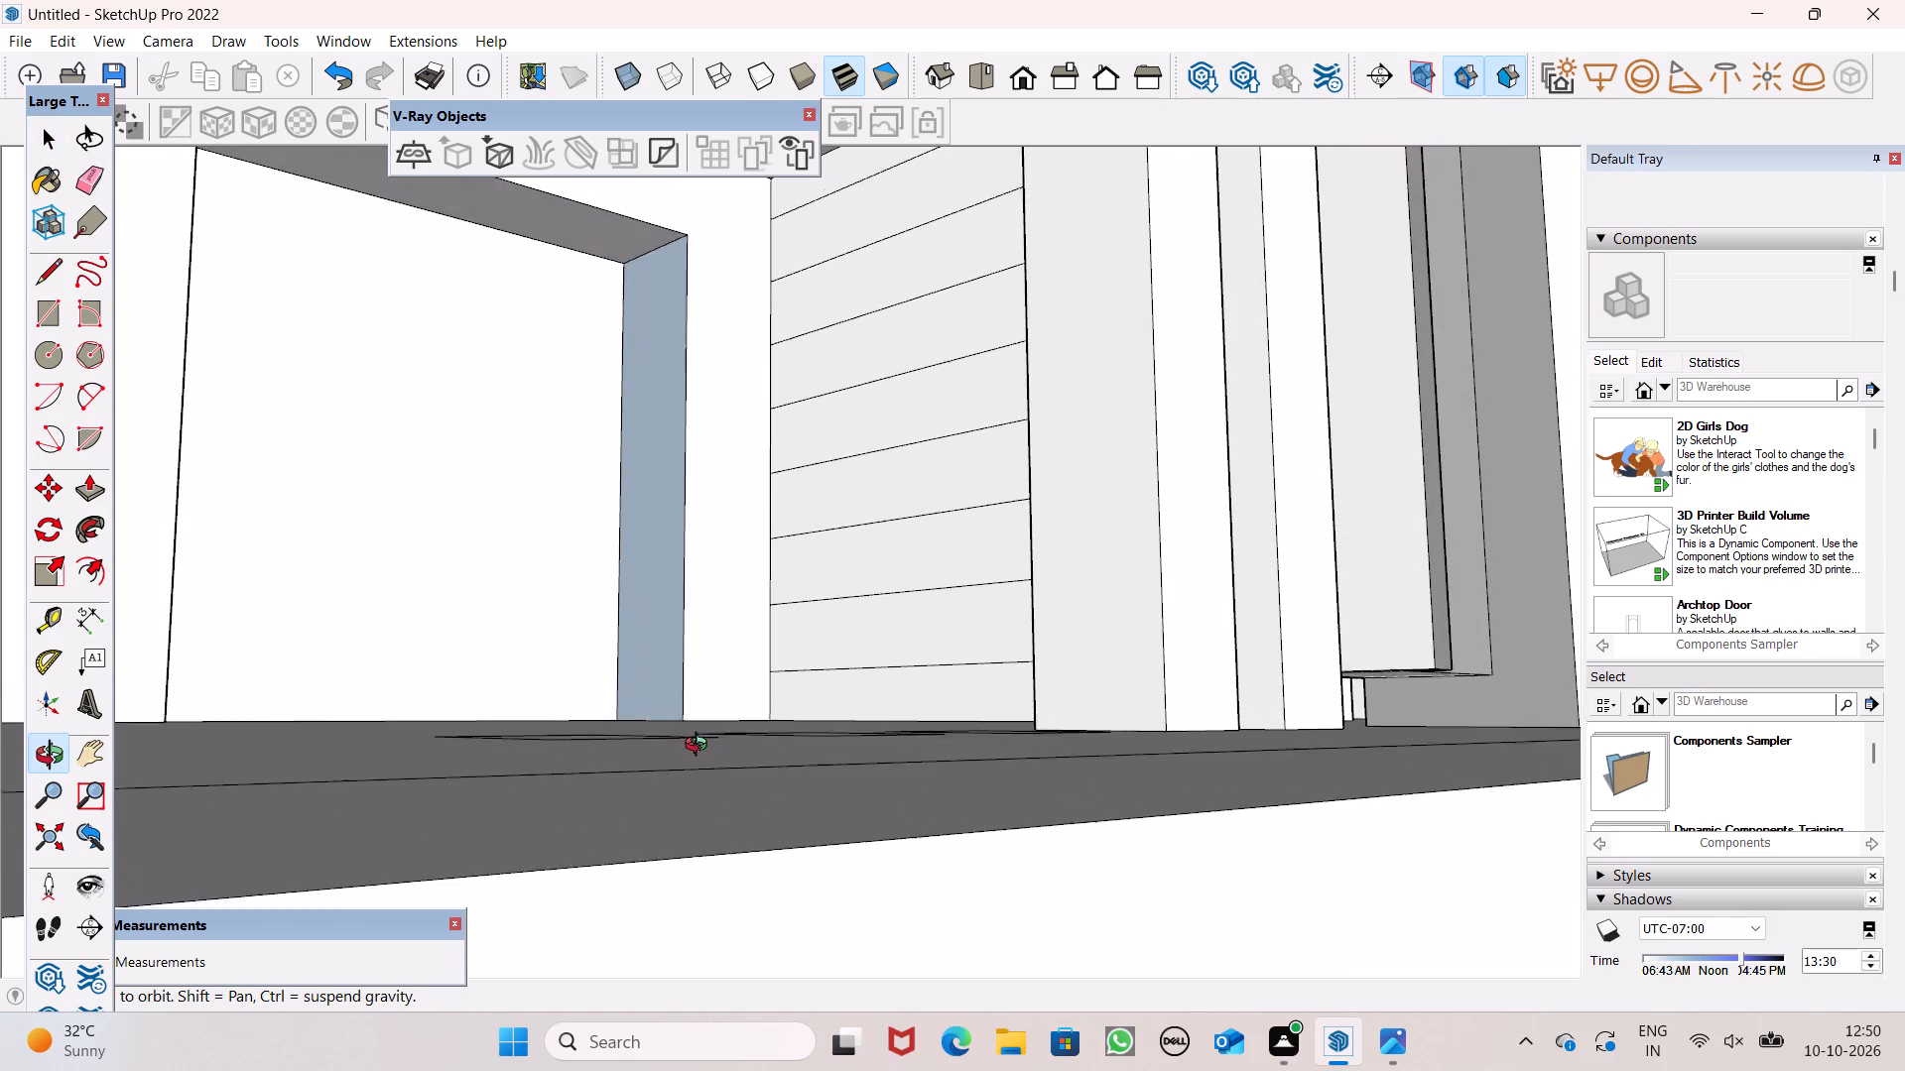
pyautogui.moveTo(700, 747); pyautogui.dragTo(713, 771, button='middle')
pyautogui.scroll(3, 764, 781)
pyautogui.scroll(-1, 764, 781)
pyautogui.scroll(1, 836, 812)
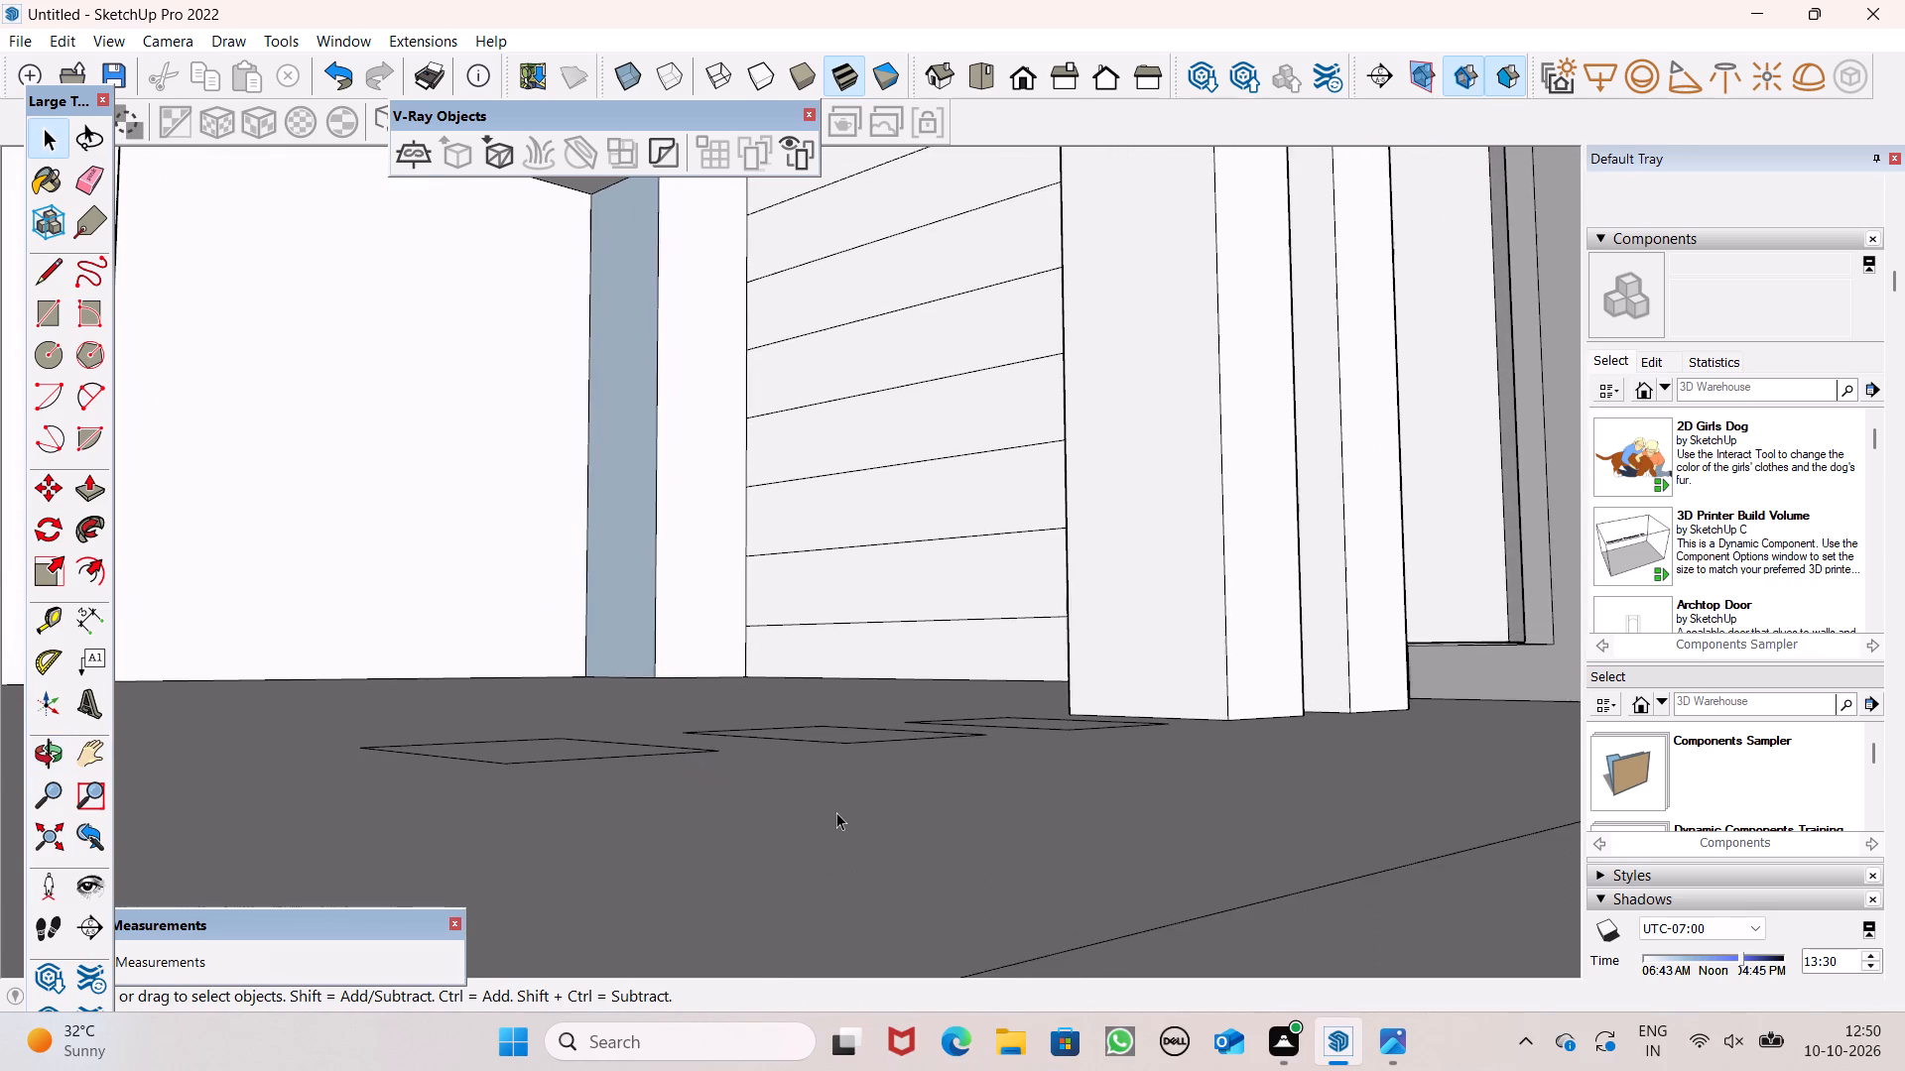
pyautogui.moveTo(844, 795); pyautogui.dragTo(864, 769, button='middle')
pyautogui.moveTo(856, 781); pyautogui.dragTo(828, 823, button='middle')
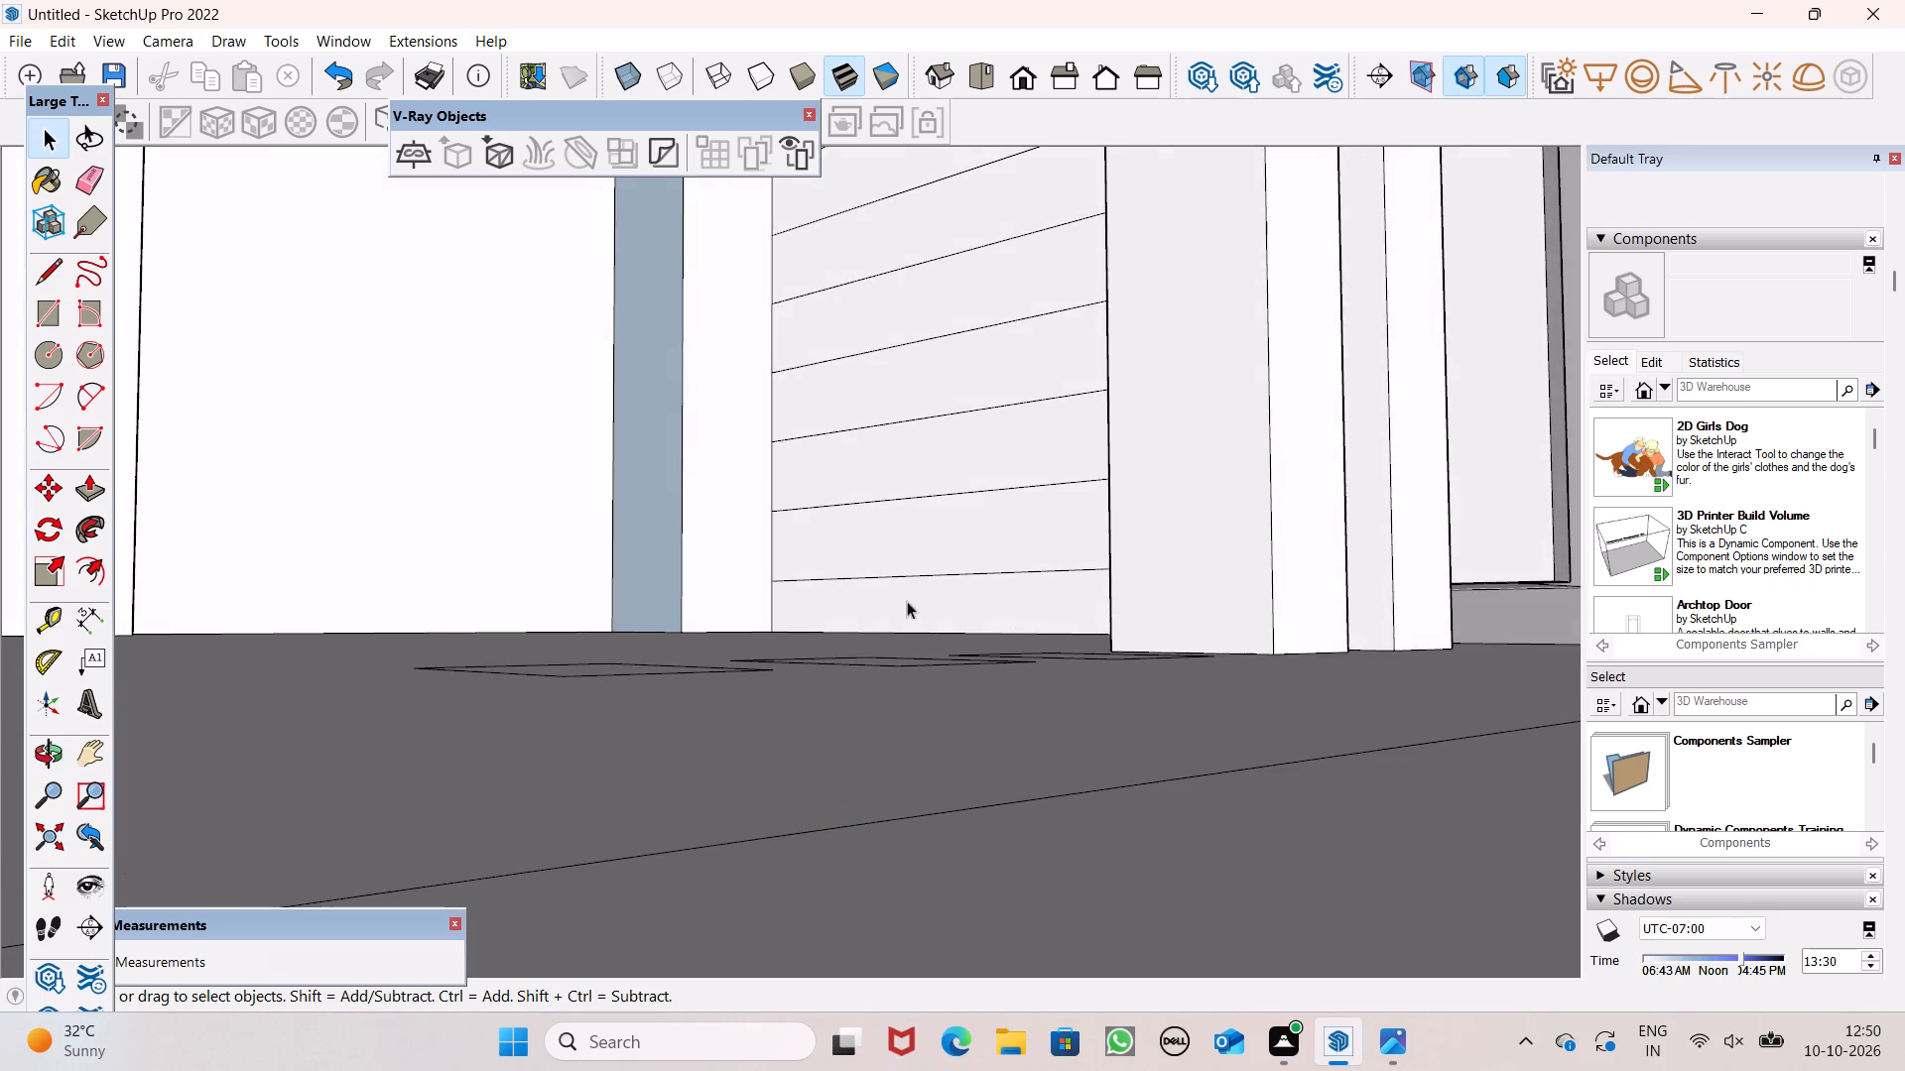
pyautogui.scroll(-10, 907, 601)
pyautogui.moveTo(913, 659); pyautogui.dragTo(822, 809, button='middle')
pyautogui.scroll(-5, 839, 807)
pyautogui.moveTo(833, 799); pyautogui.dragTo(800, 847, button='middle')
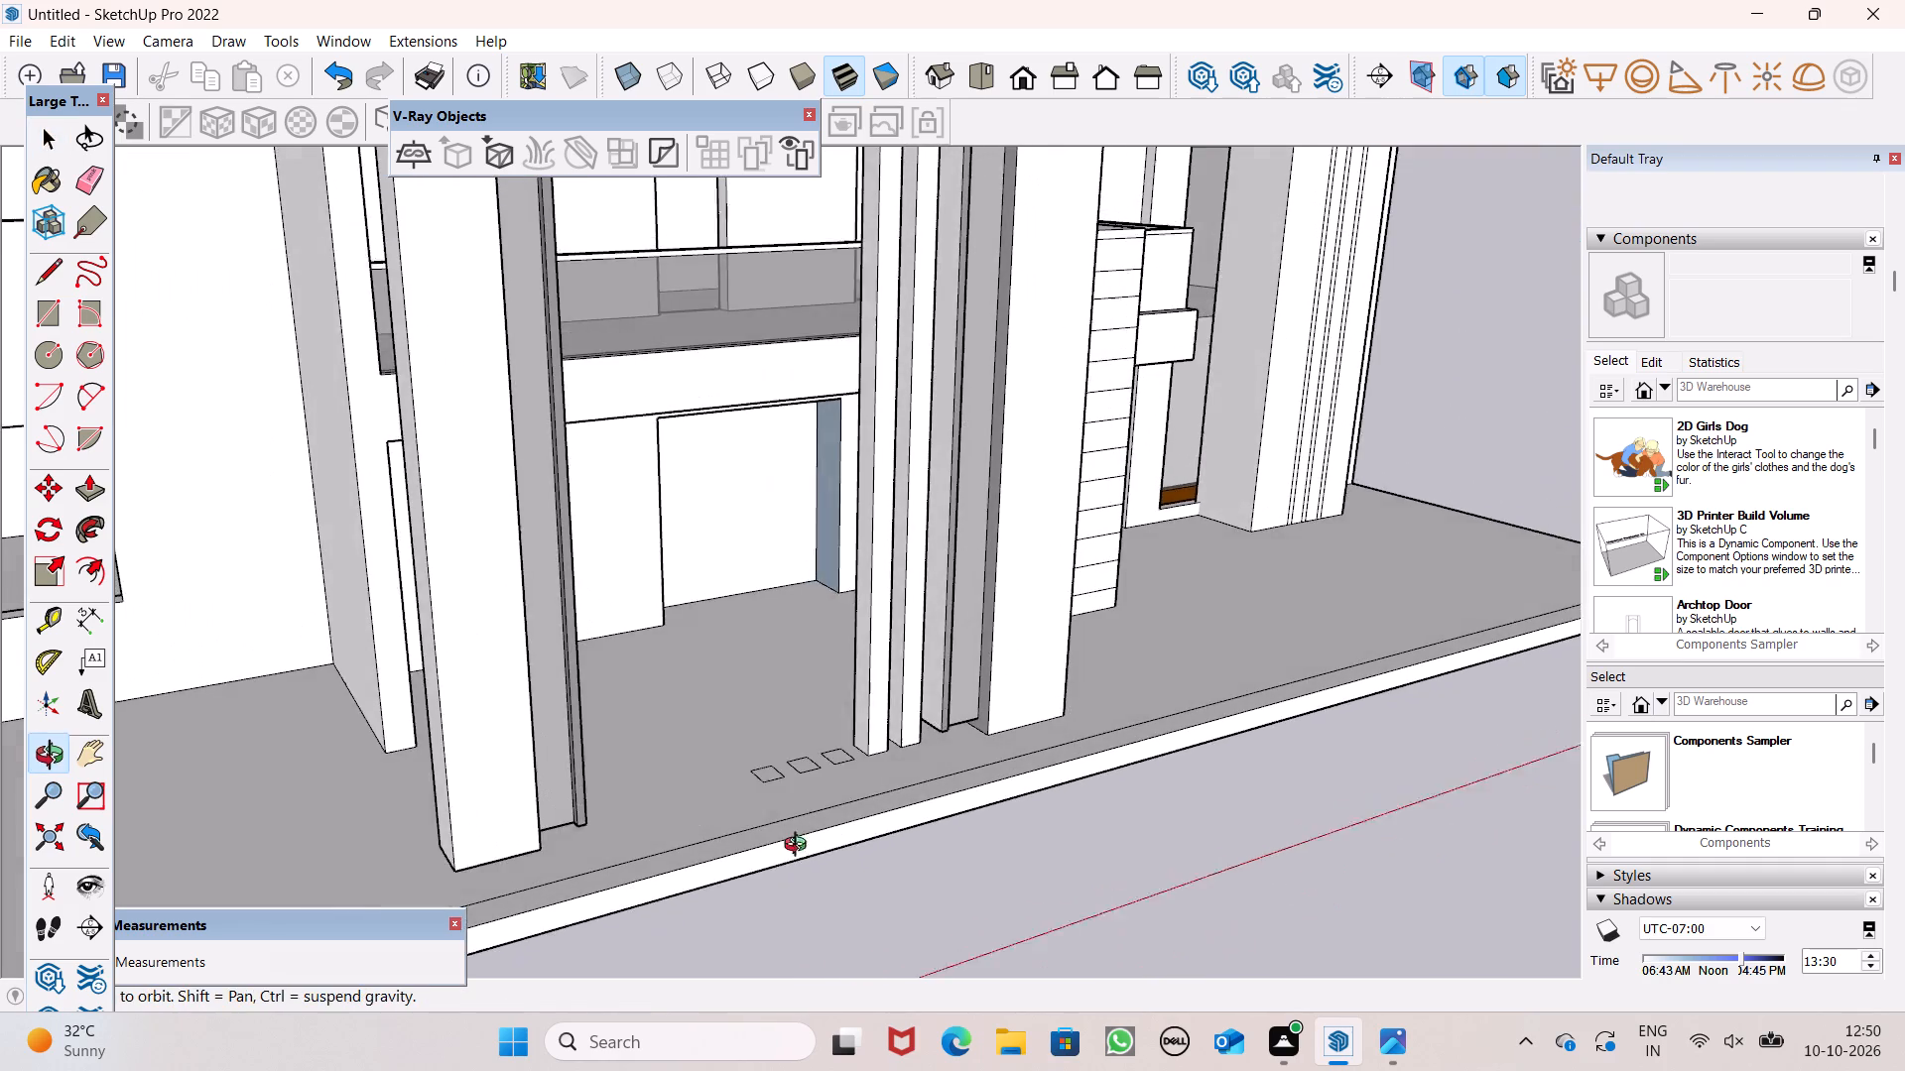
pyautogui.moveTo(800, 847); pyautogui.dragTo(798, 850, button='middle')
pyautogui.scroll(-4, 803, 825)
pyautogui.scroll(1, 803, 825)
pyautogui.scroll(-3, 908, 785)
pyautogui.moveTo(871, 854); pyautogui.dragTo(827, 888, button='middle')
pyautogui.scroll(5, 804, 548)
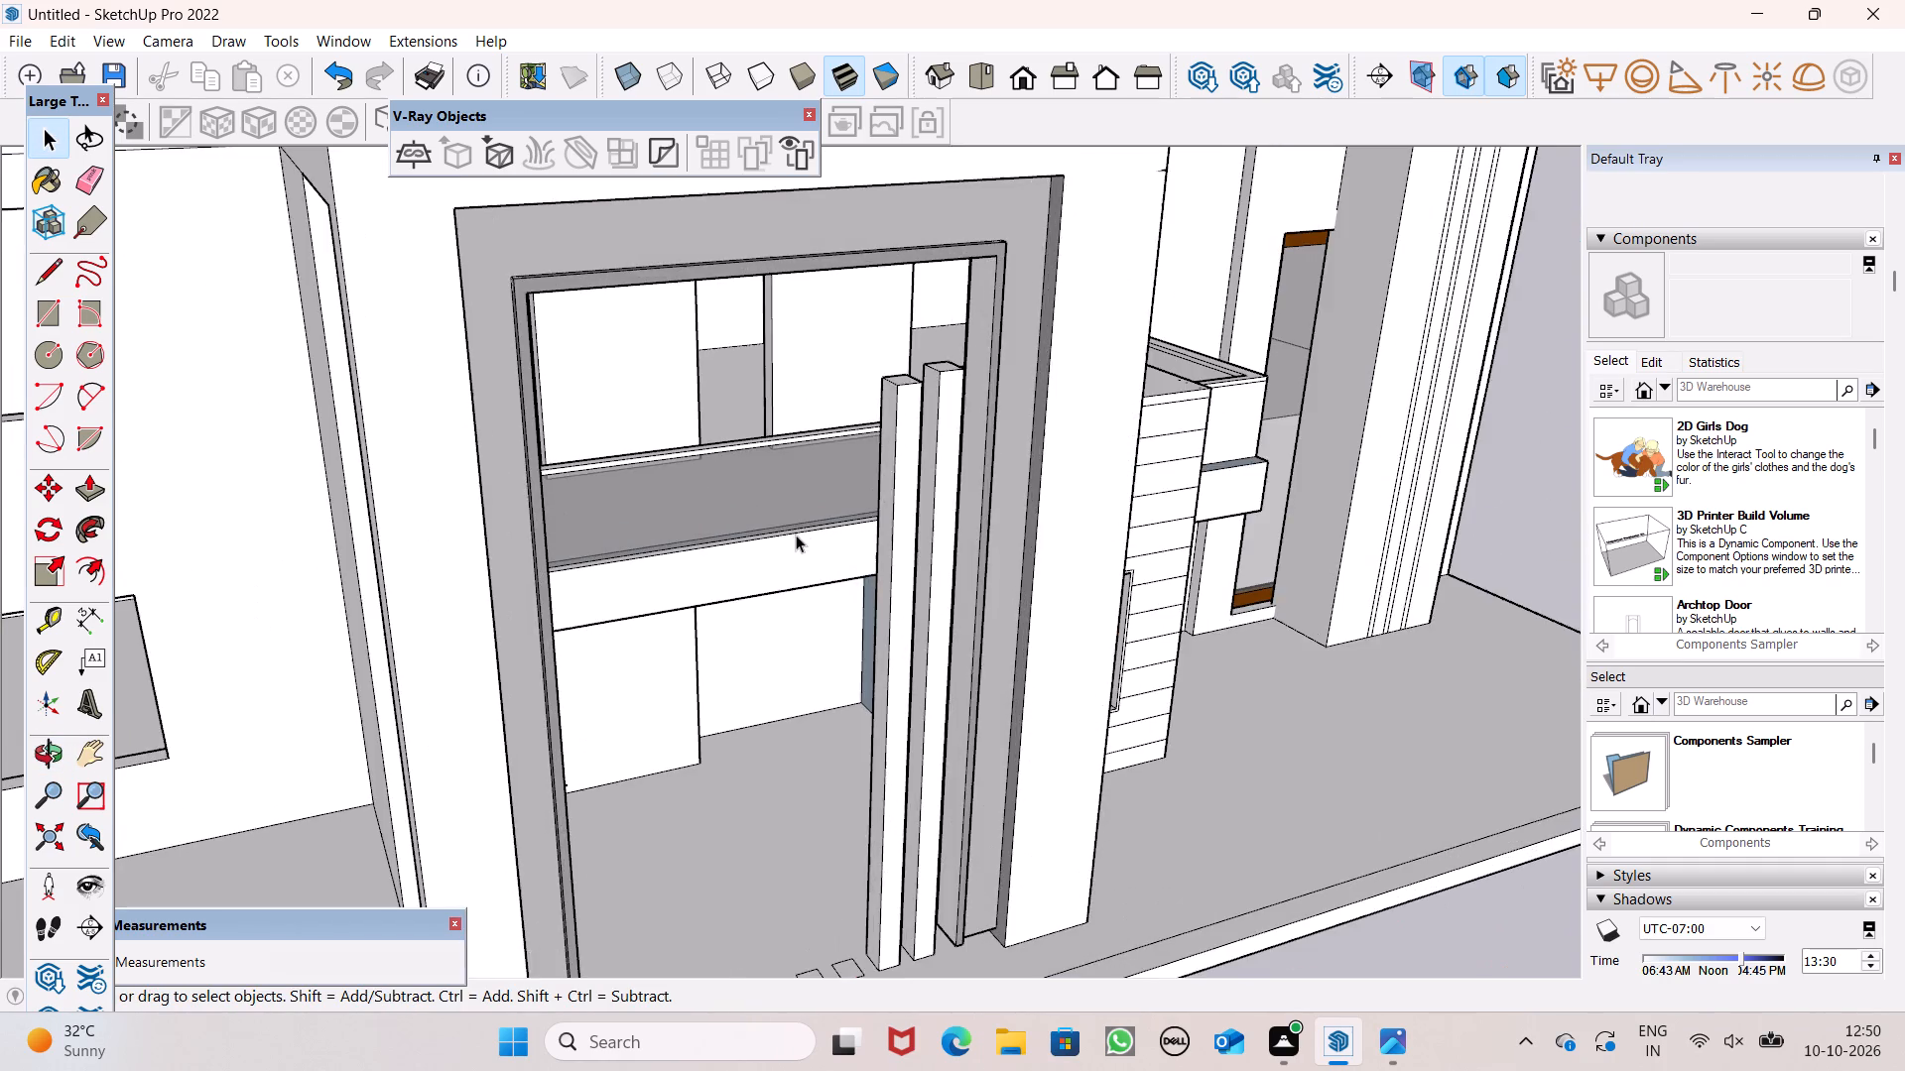
# Raise the top of the second post about 2 13/16 in to level it with the post nearest the striped block.
pyautogui.scroll(-3, 777, 530)
pyautogui.click(90, 491)
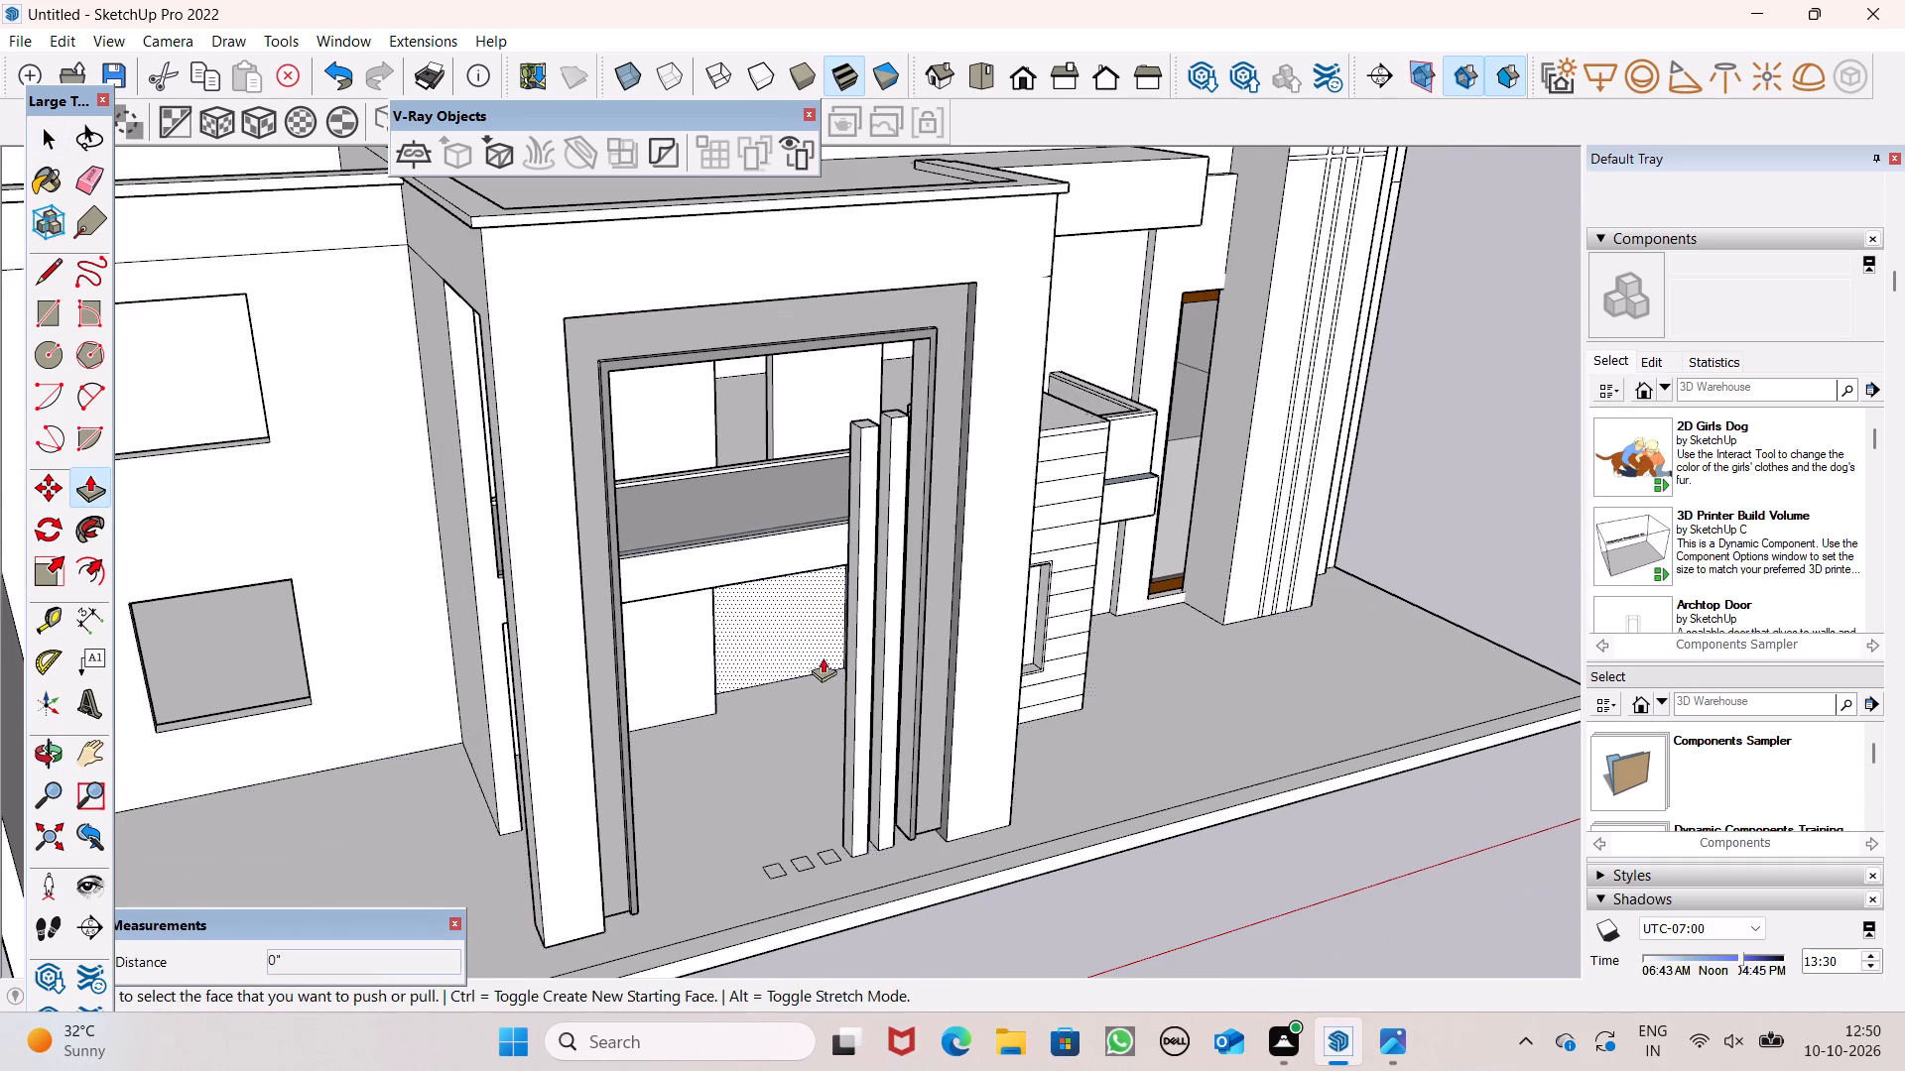
pyautogui.moveTo(824, 727); pyautogui.dragTo(799, 919, button='middle')
pyautogui.scroll(6, 841, 630)
pyautogui.scroll(5, 911, 511)
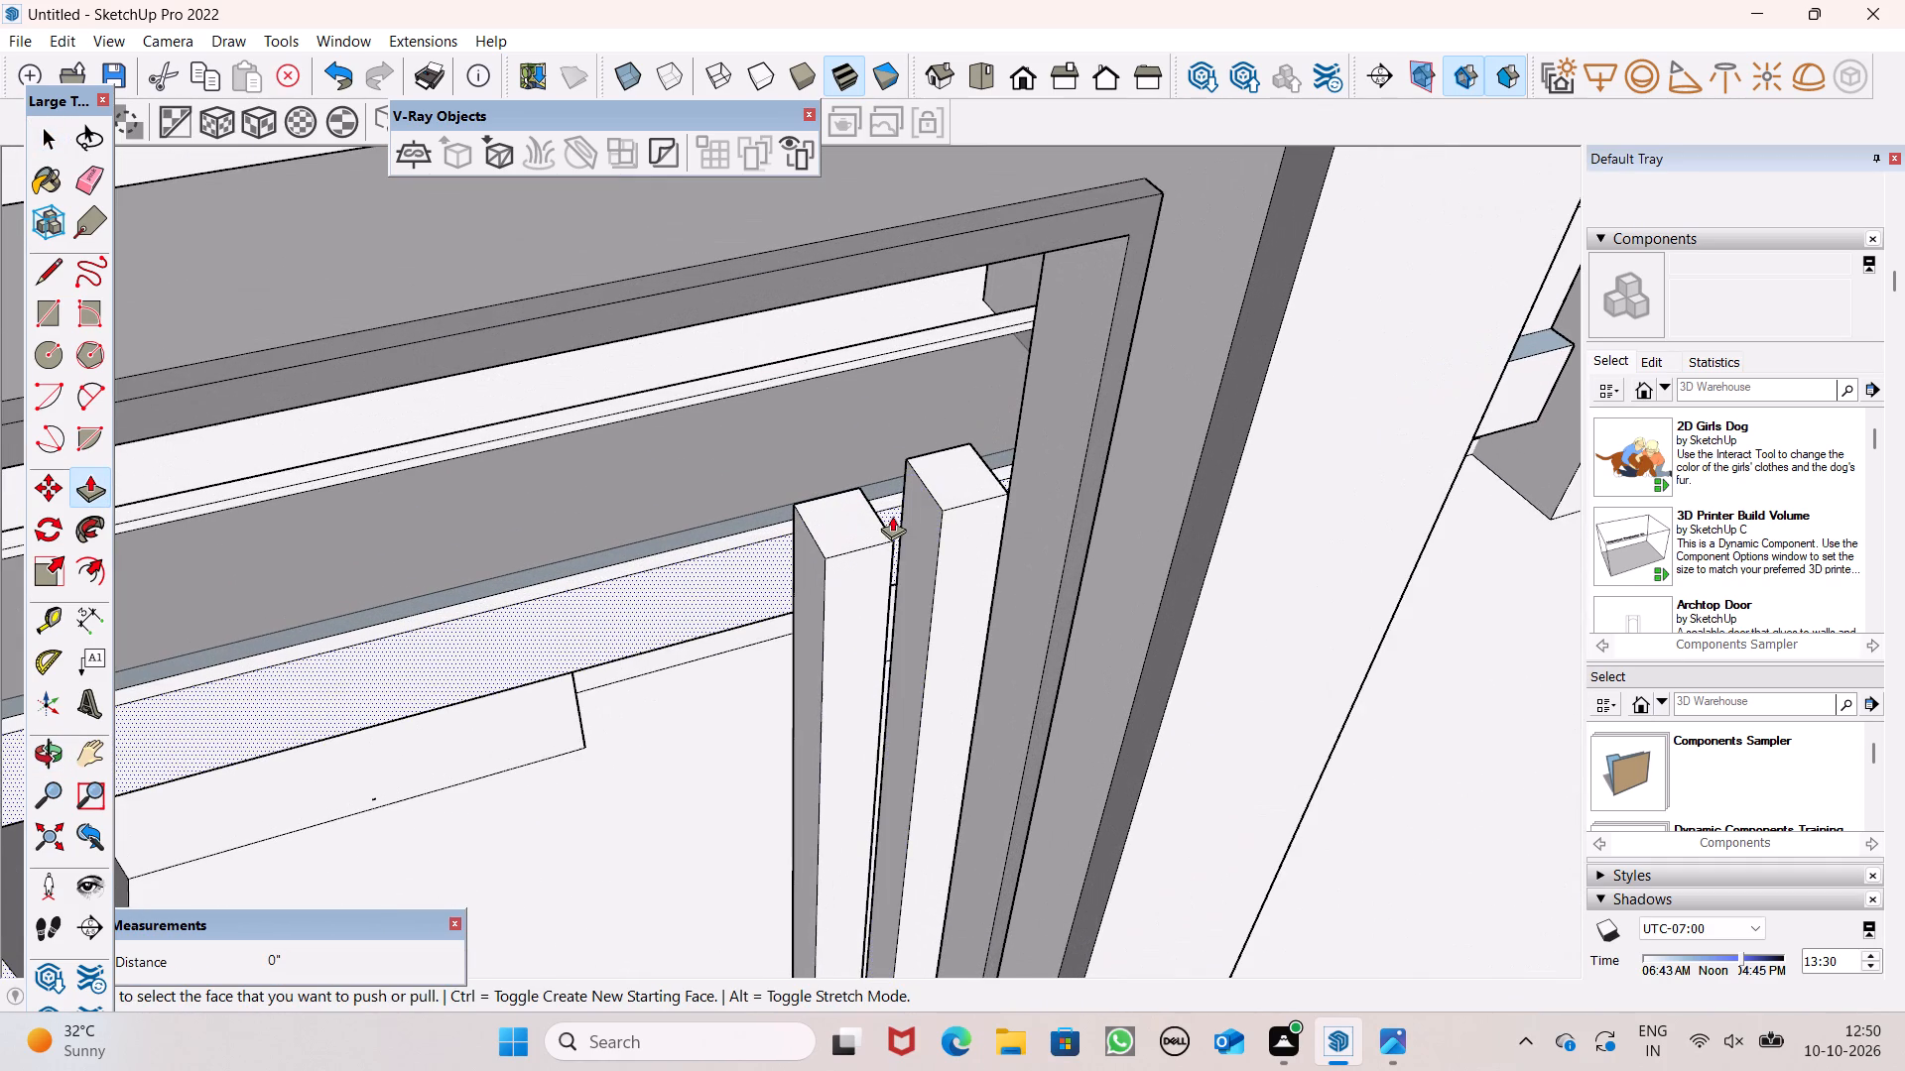
pyautogui.moveTo(868, 515); pyautogui.dragTo(934, 480)
# Extrude the two floor rectangles nearest the posts upward 19 ft 1 1/2 in, matching the existing post tops.
pyautogui.scroll(-4, 1031, 441)
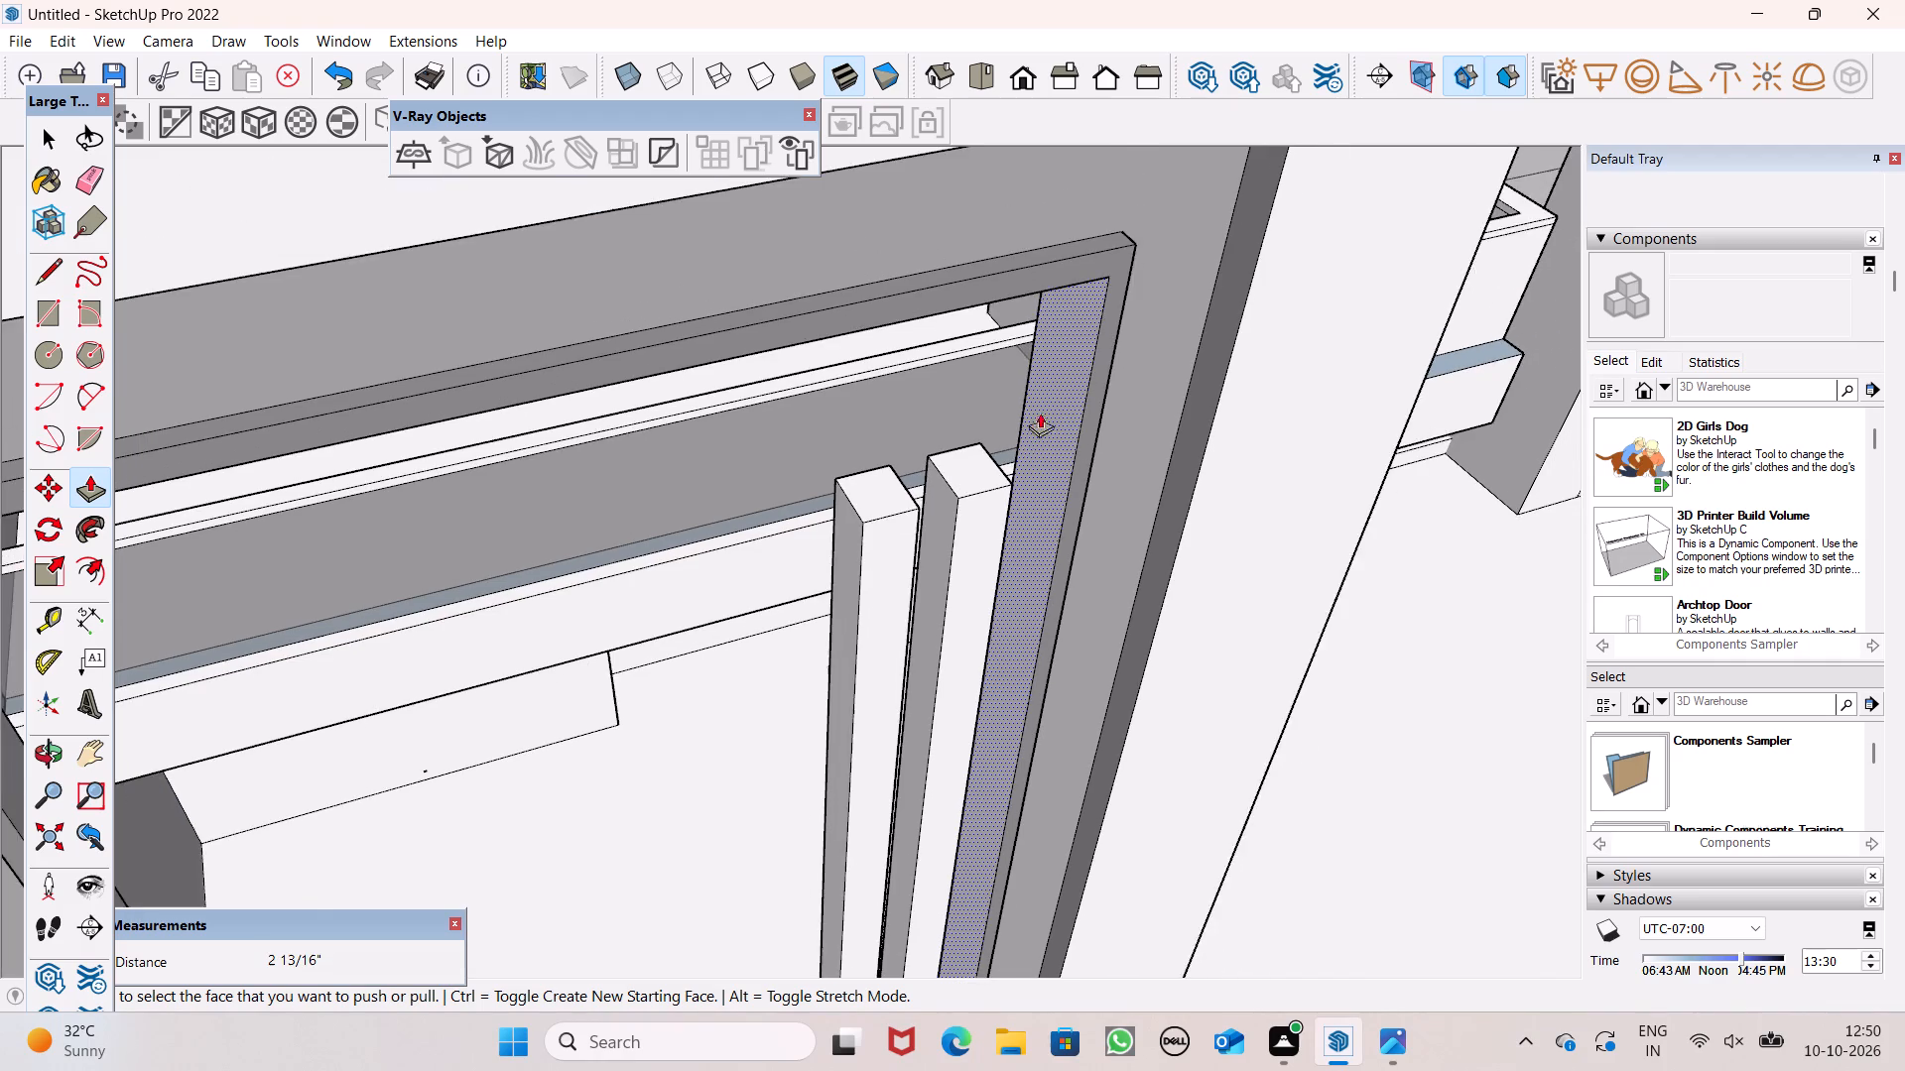
pyautogui.scroll(-9, 978, 395)
pyautogui.scroll(2, 933, 722)
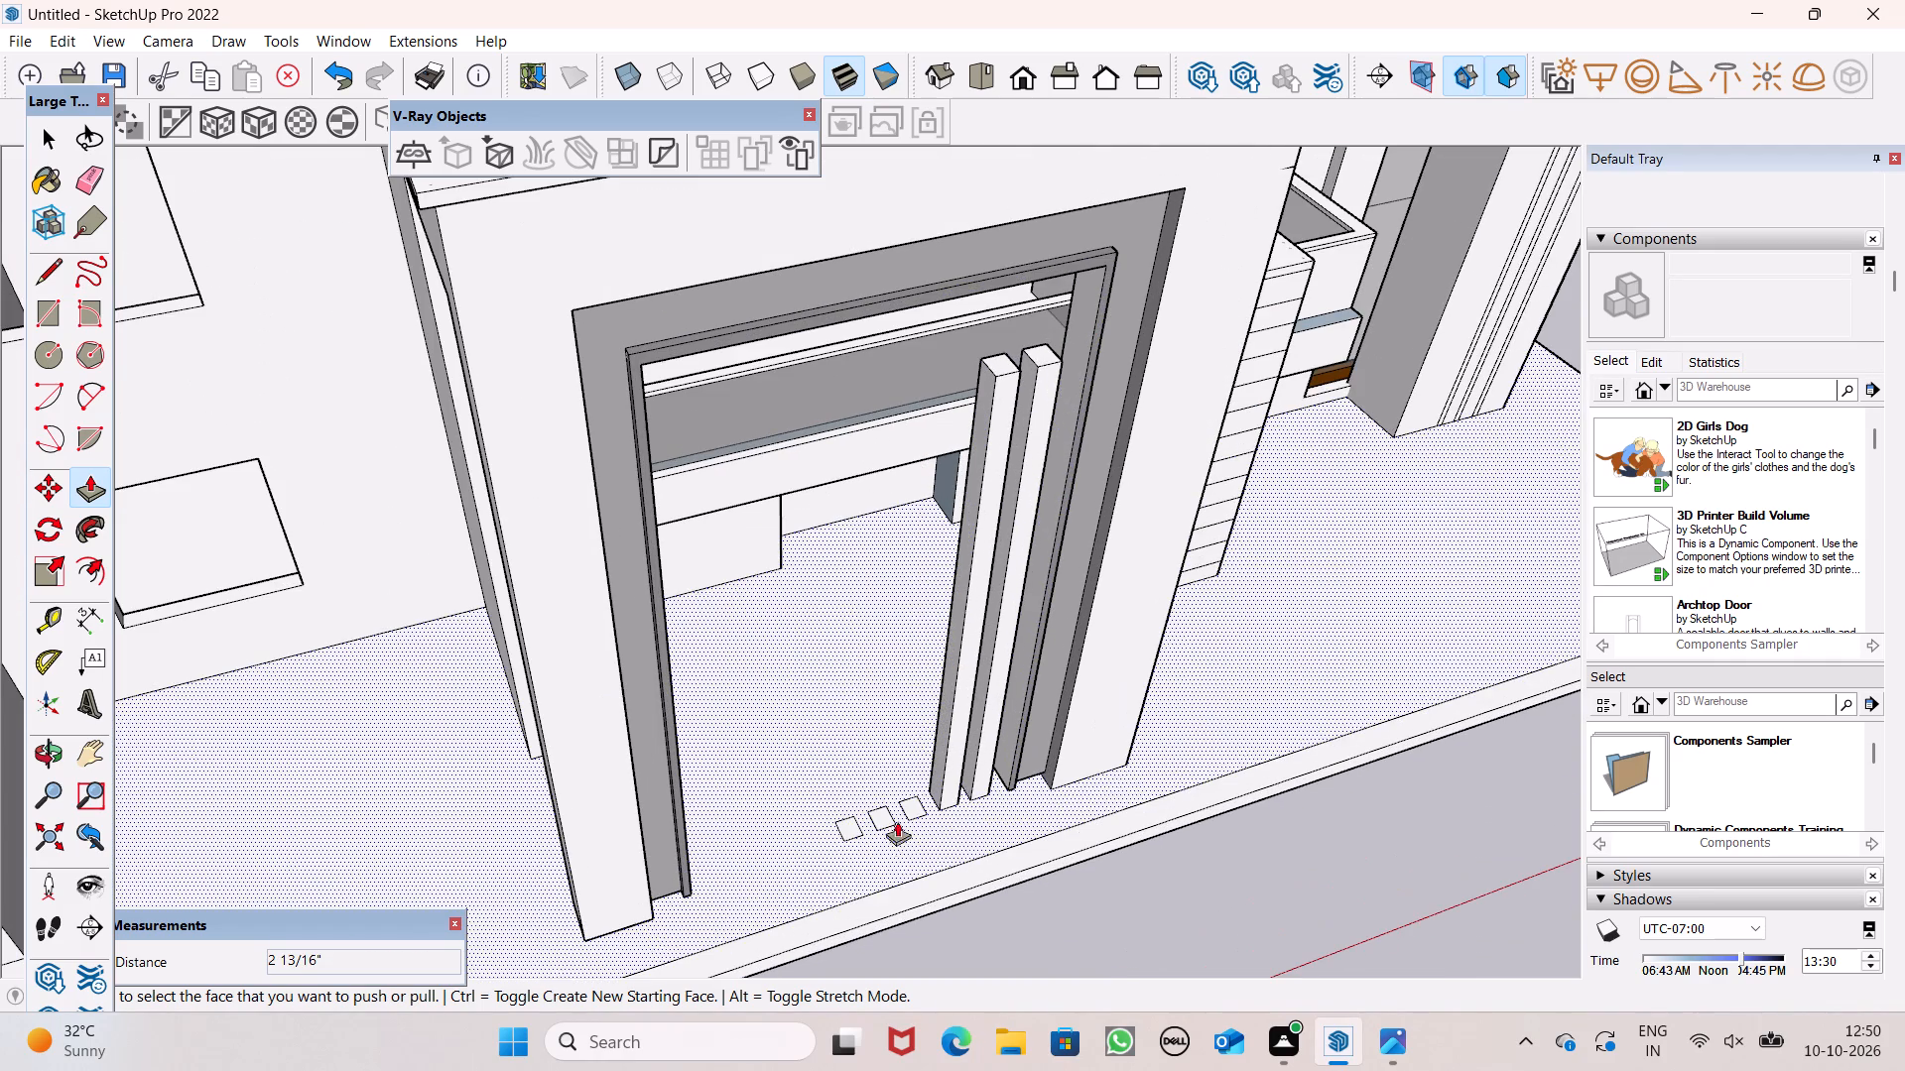
pyautogui.moveTo(919, 808); pyautogui.dragTo(976, 448)
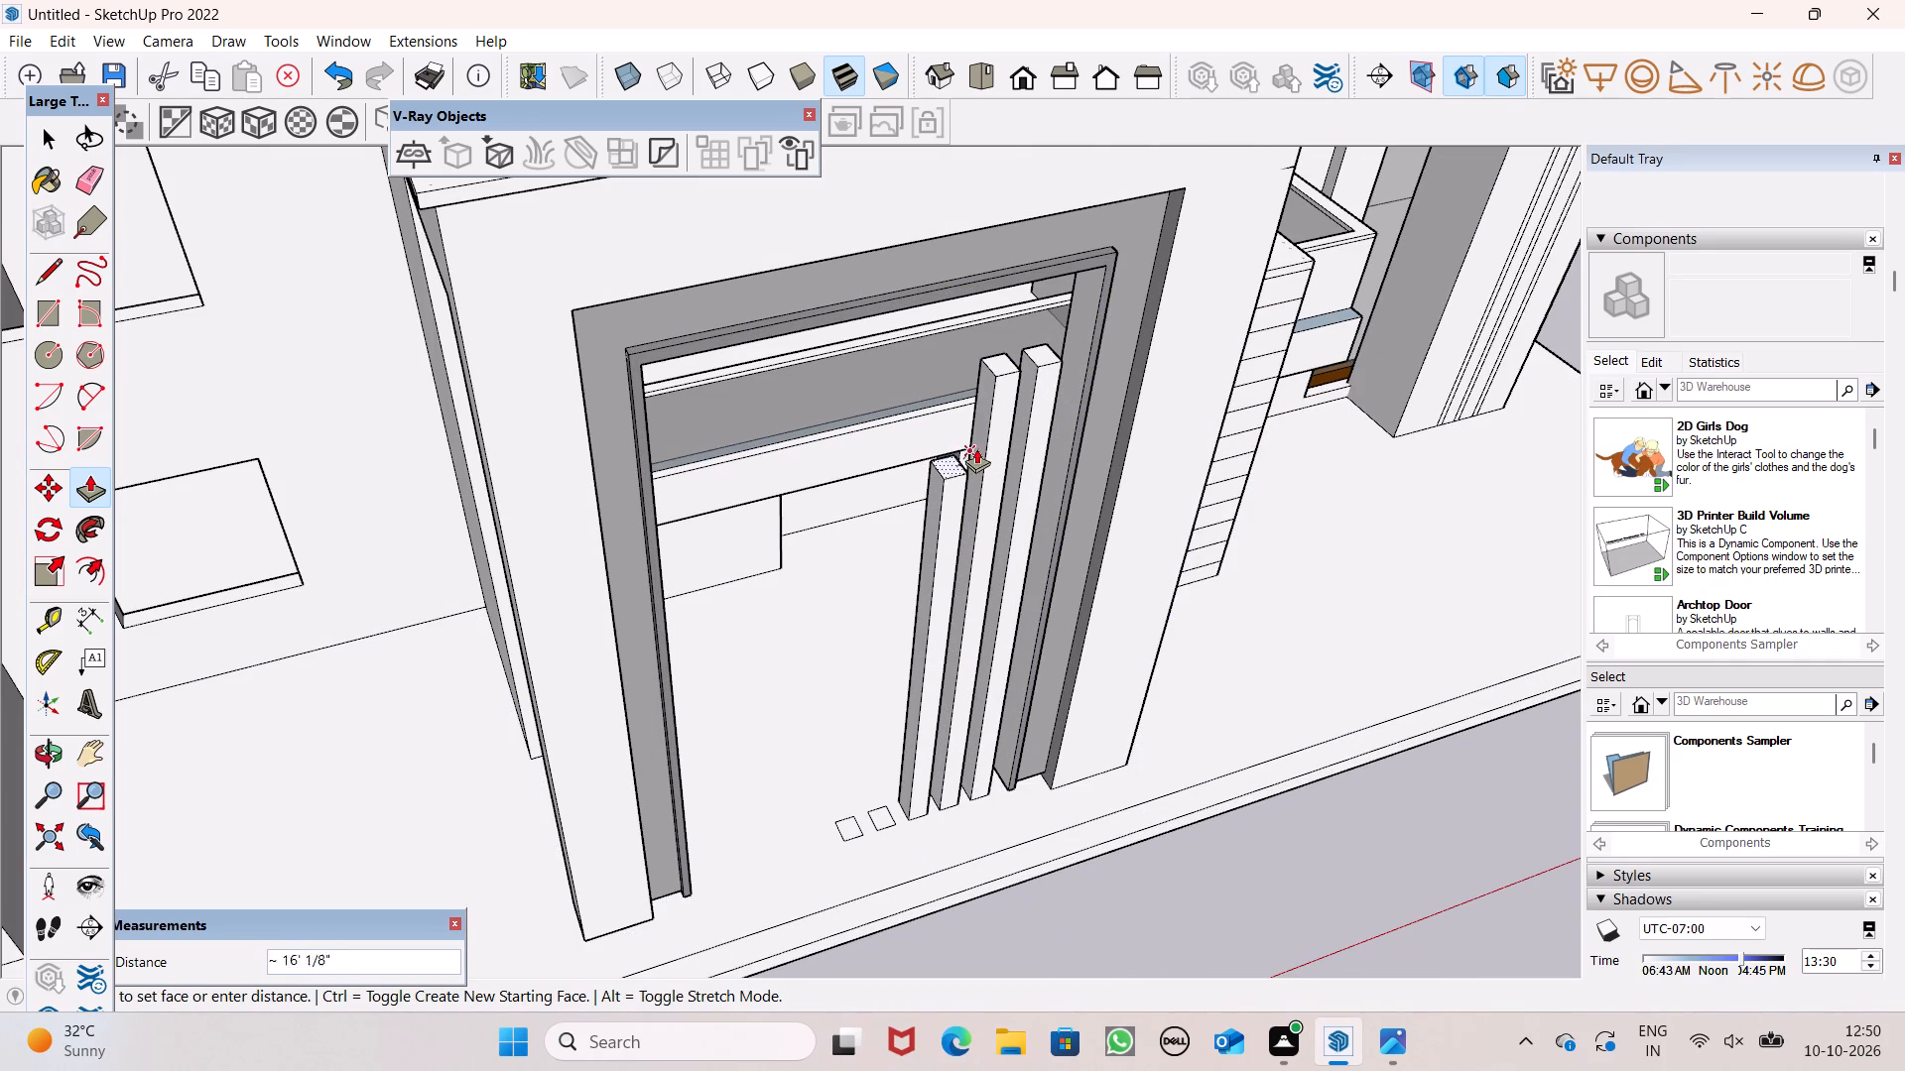
pyautogui.moveTo(976, 448); pyautogui.dragTo(996, 368)
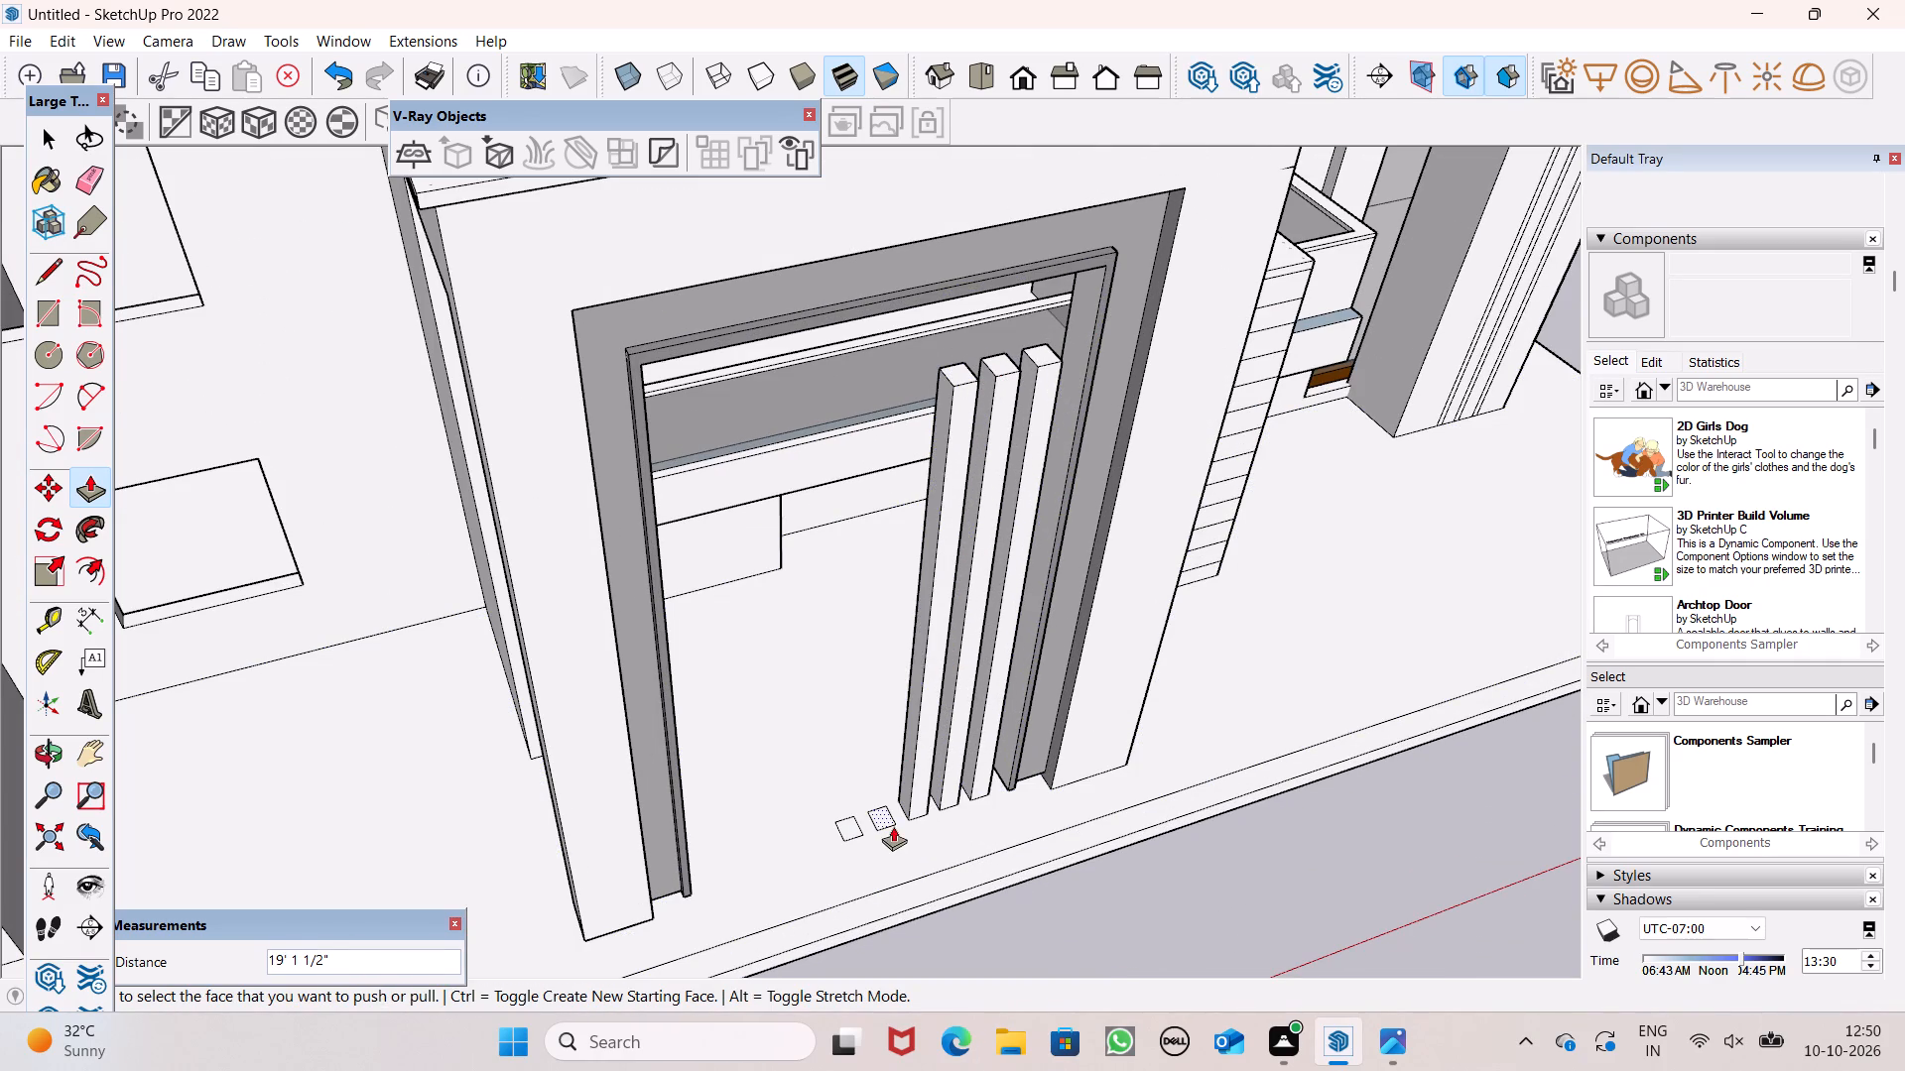
pyautogui.moveTo(882, 812); pyautogui.dragTo(920, 465)
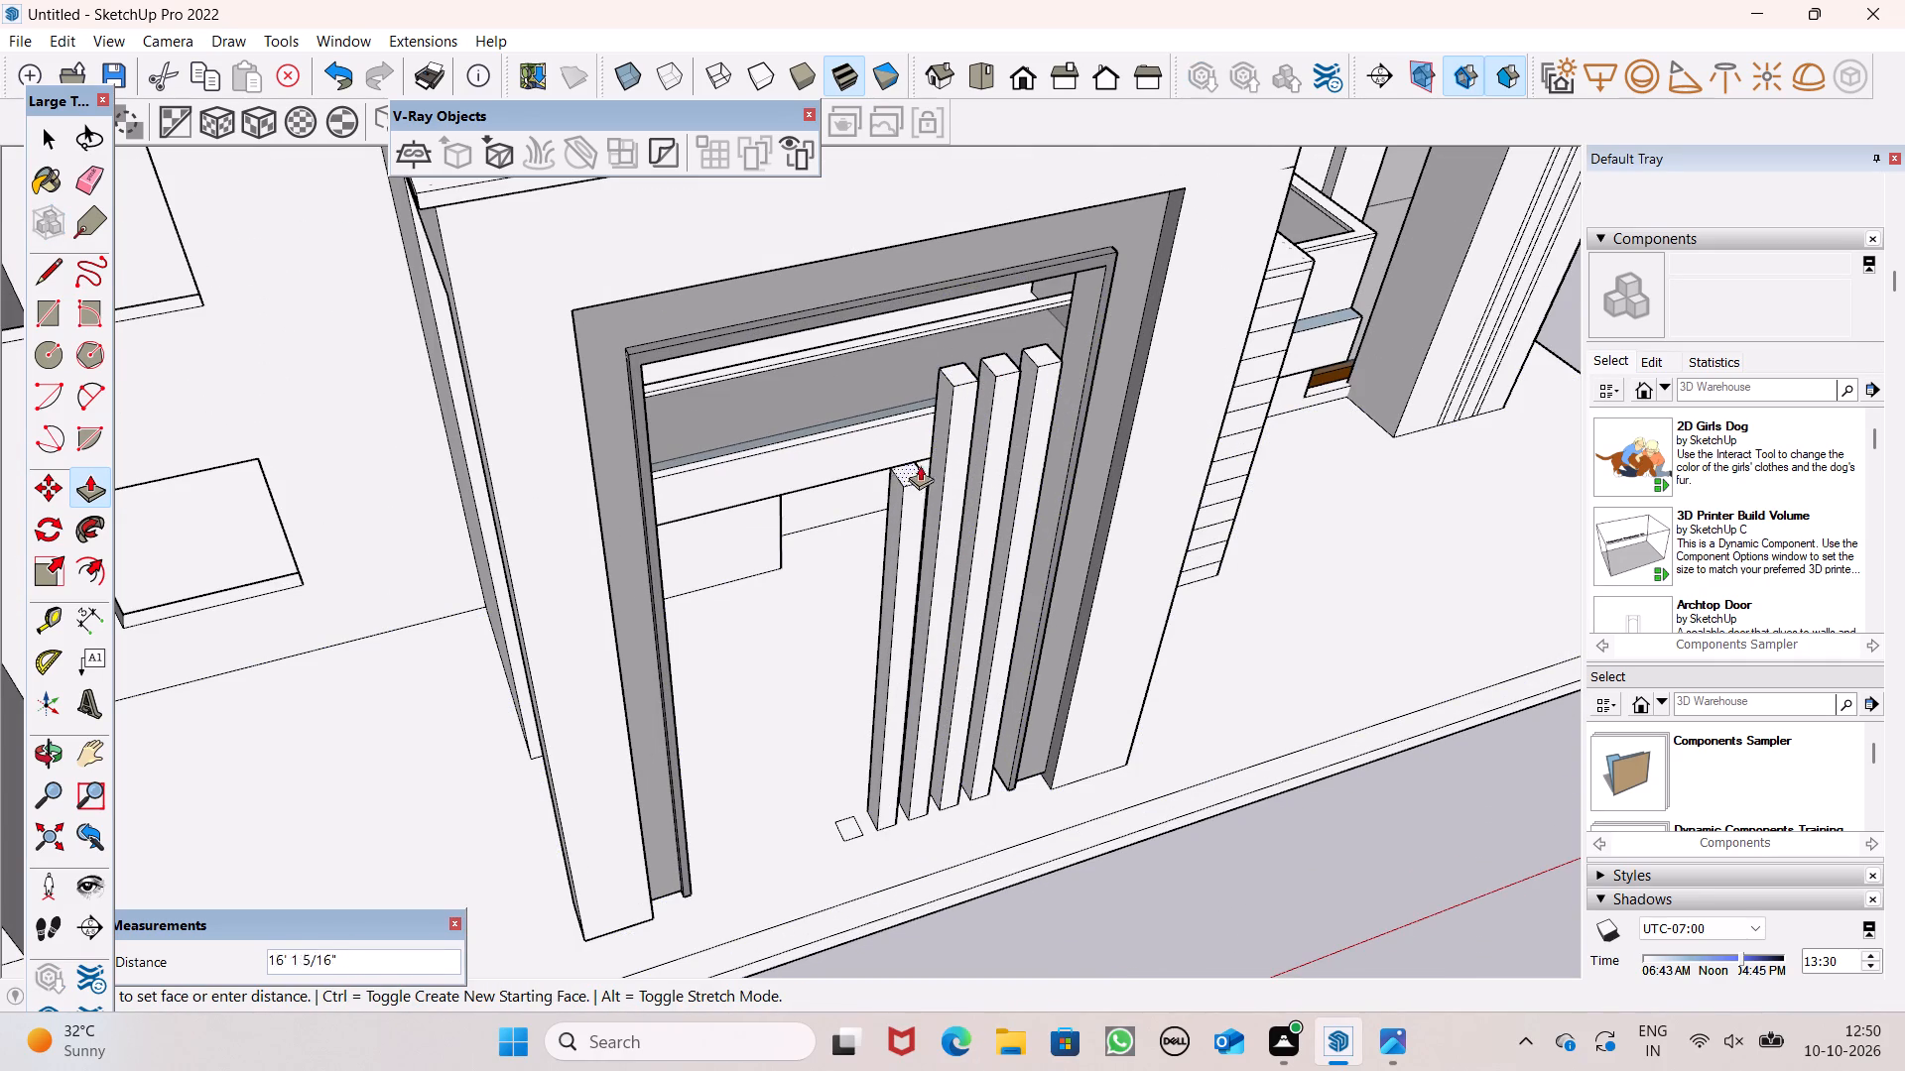
pyautogui.moveTo(920, 465); pyautogui.dragTo(963, 377)
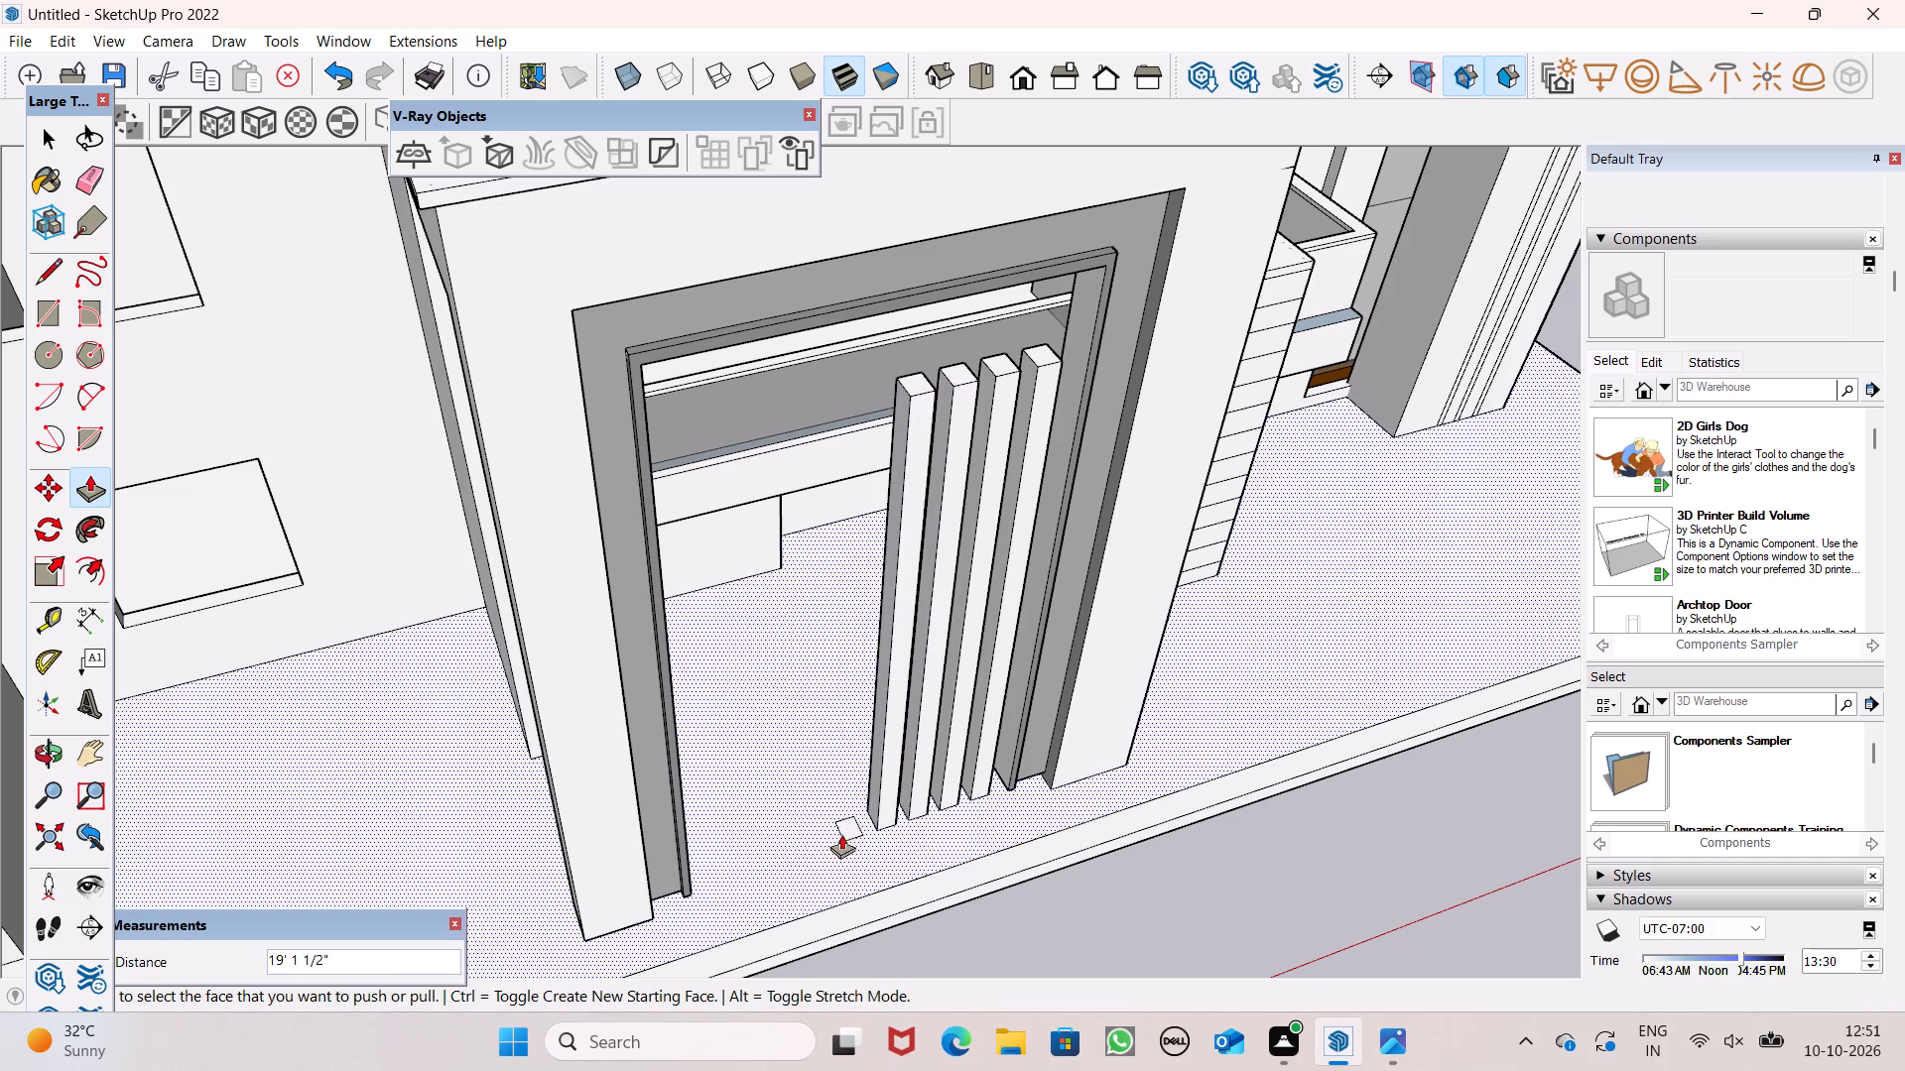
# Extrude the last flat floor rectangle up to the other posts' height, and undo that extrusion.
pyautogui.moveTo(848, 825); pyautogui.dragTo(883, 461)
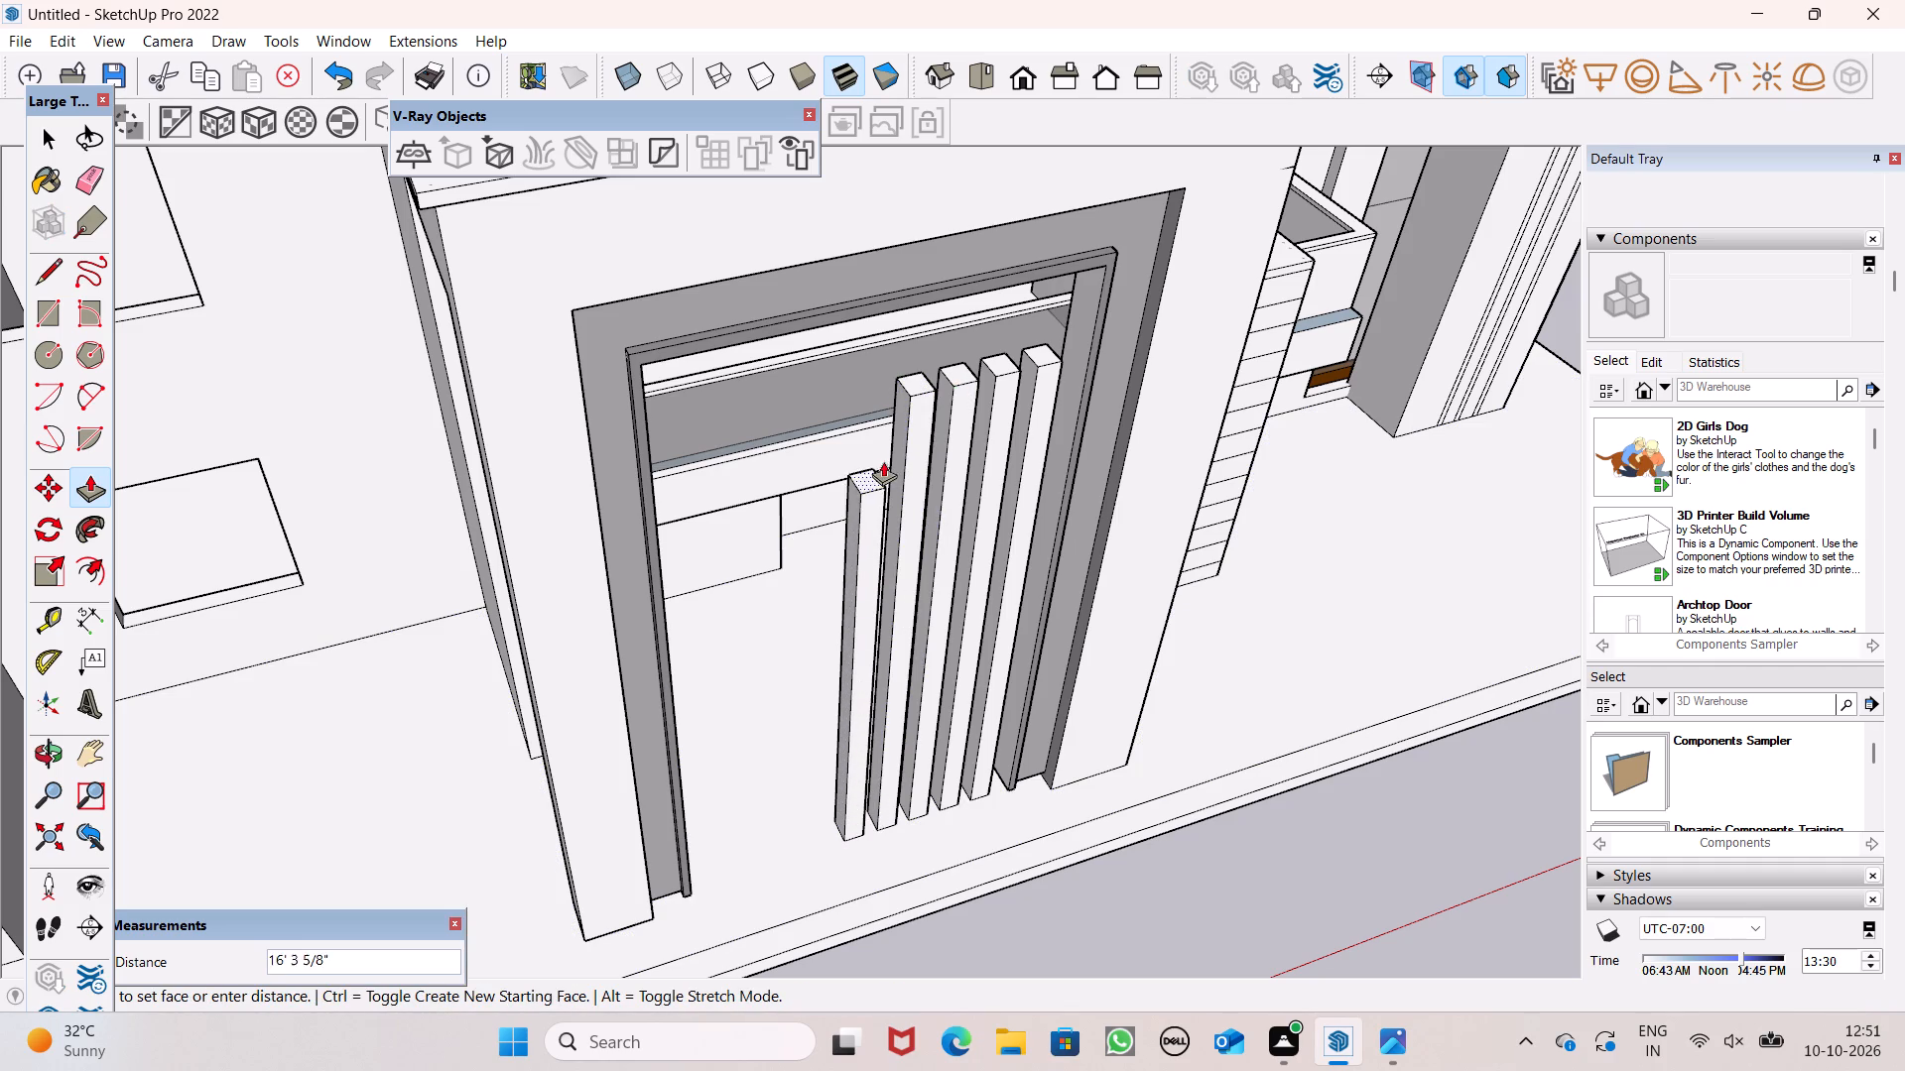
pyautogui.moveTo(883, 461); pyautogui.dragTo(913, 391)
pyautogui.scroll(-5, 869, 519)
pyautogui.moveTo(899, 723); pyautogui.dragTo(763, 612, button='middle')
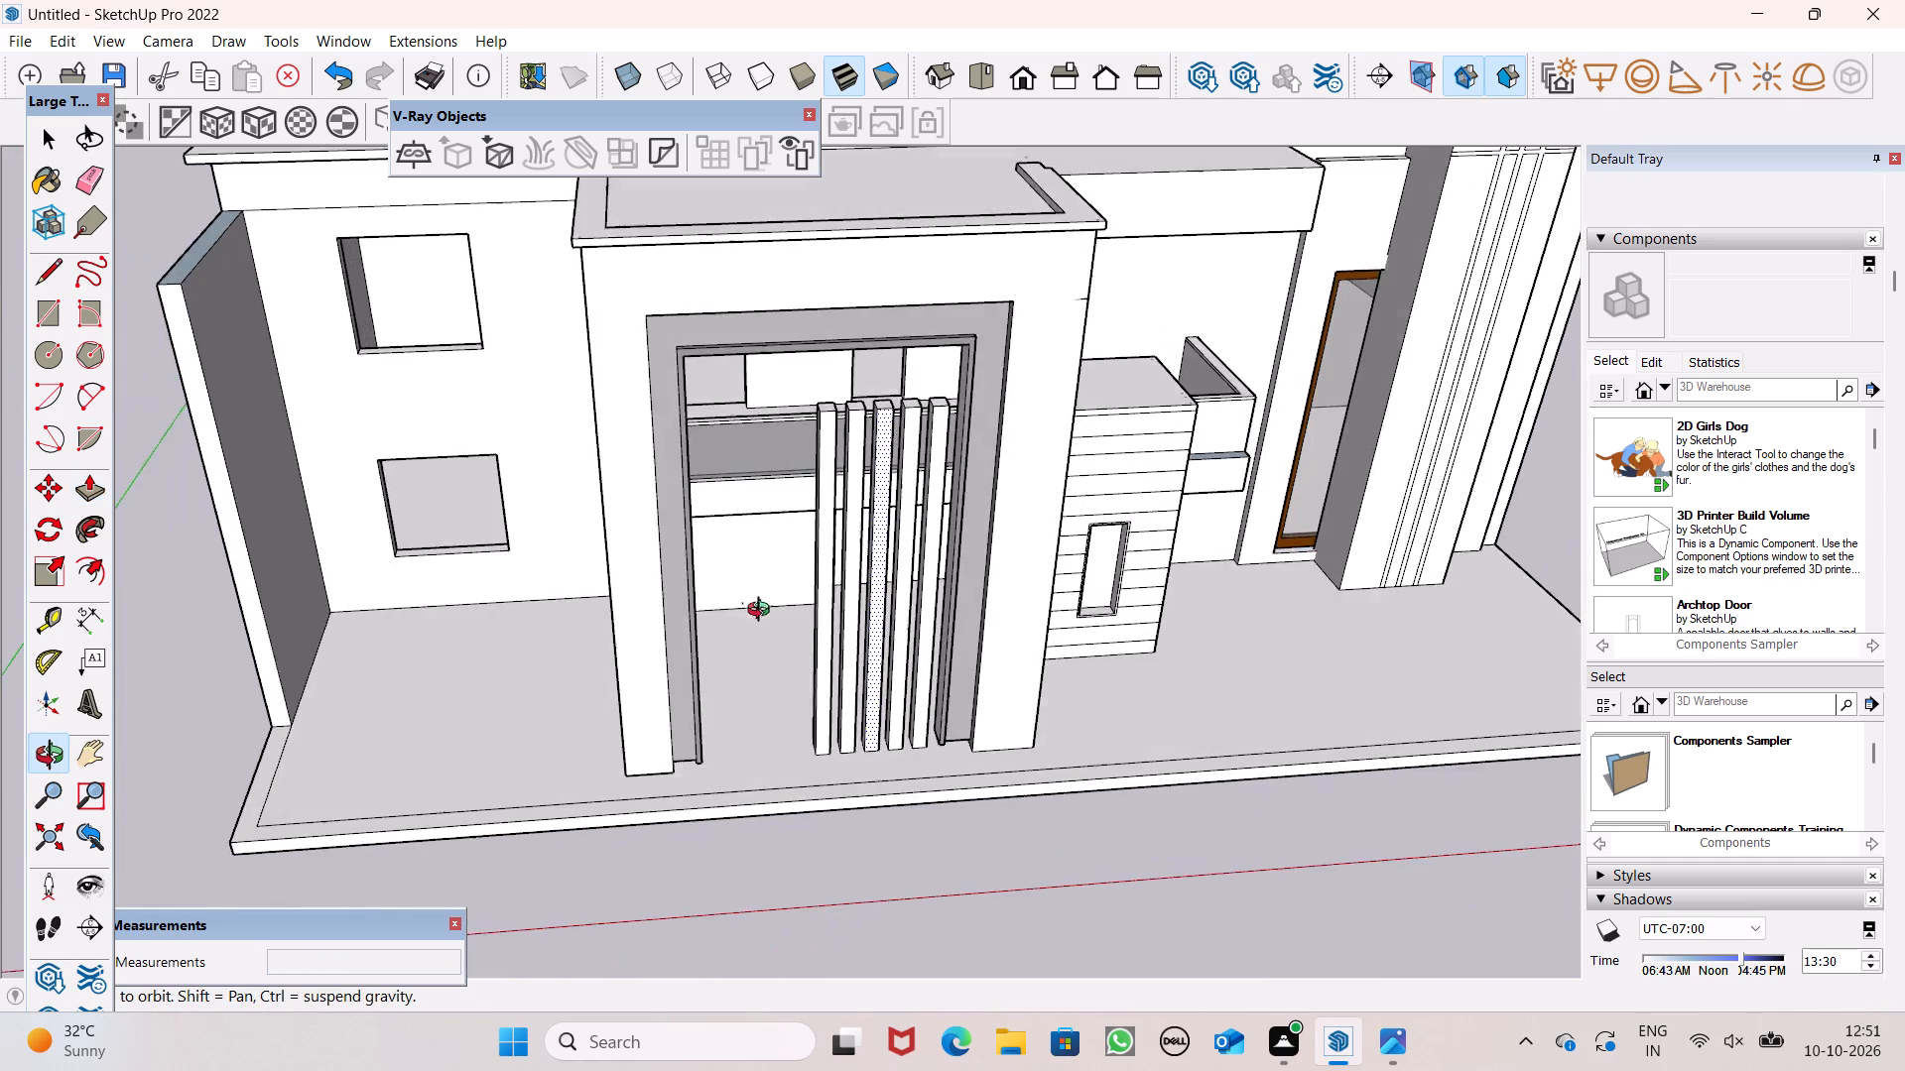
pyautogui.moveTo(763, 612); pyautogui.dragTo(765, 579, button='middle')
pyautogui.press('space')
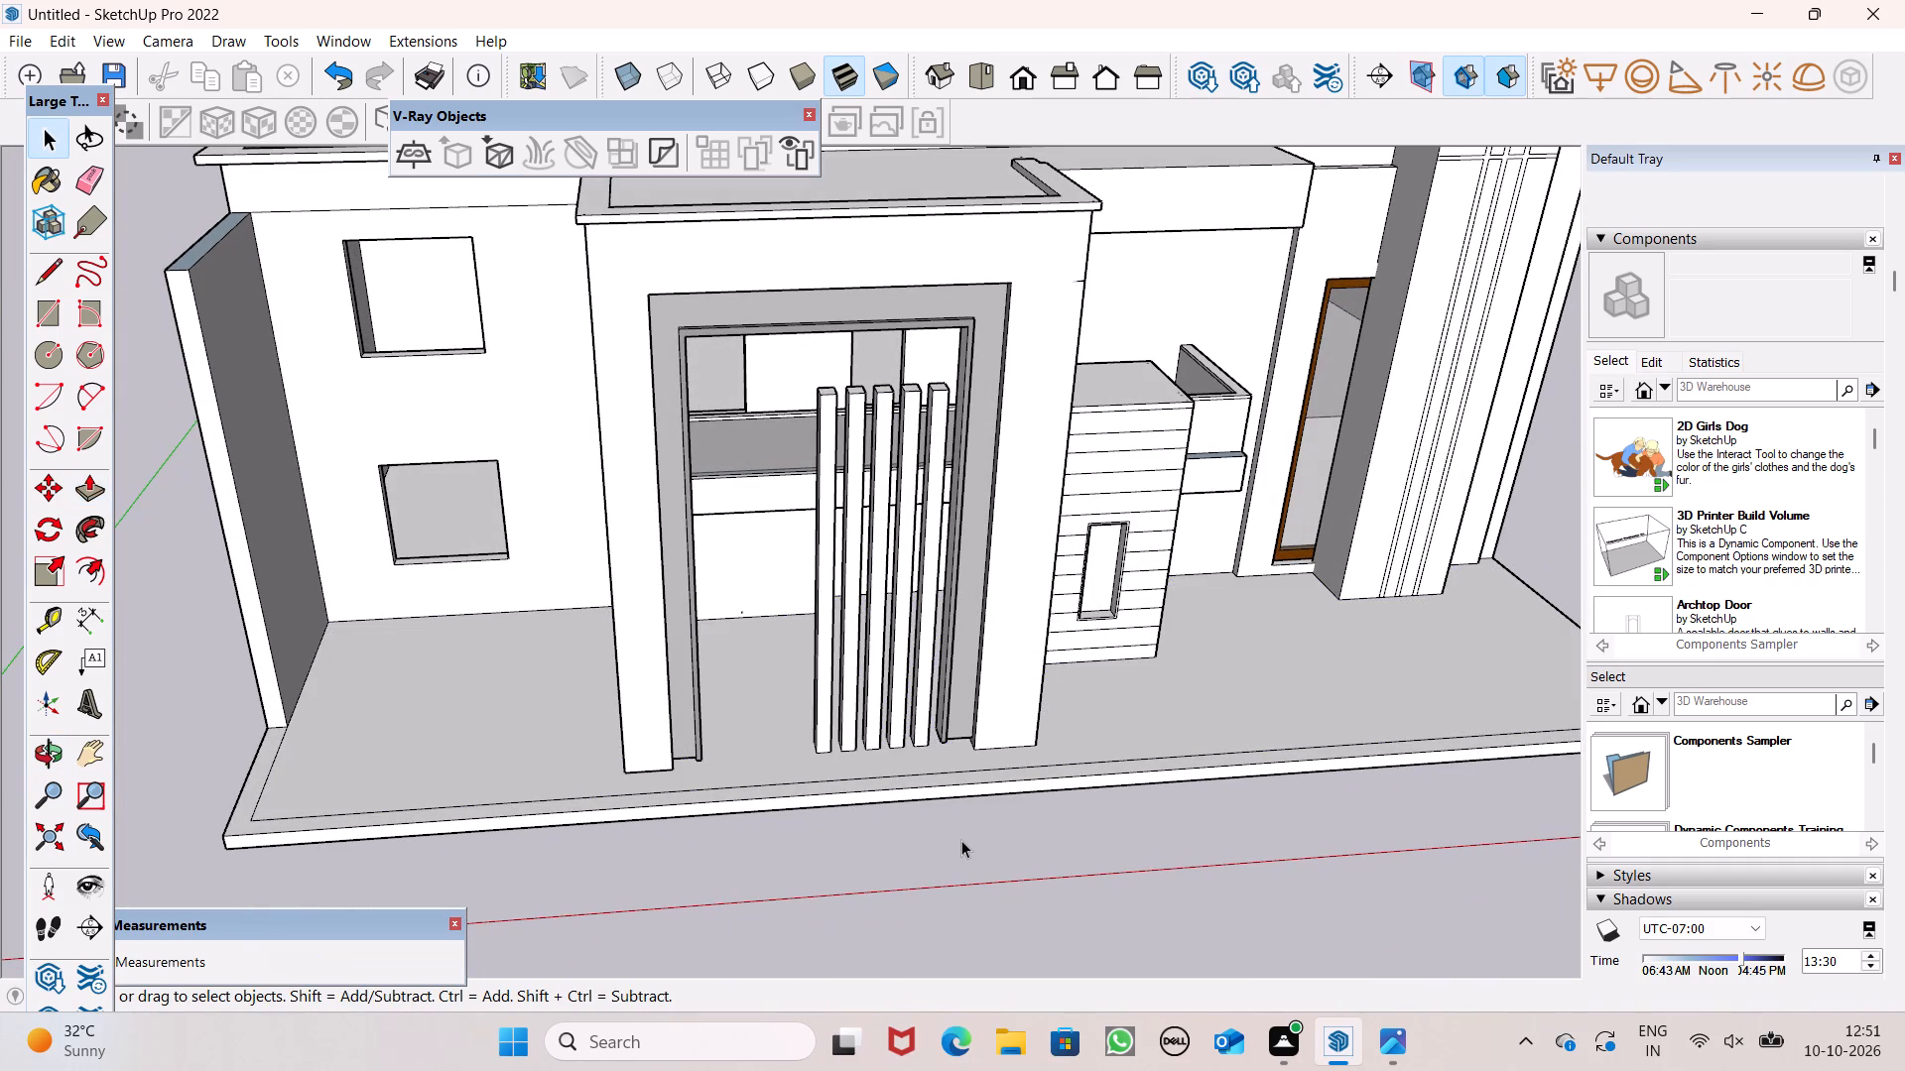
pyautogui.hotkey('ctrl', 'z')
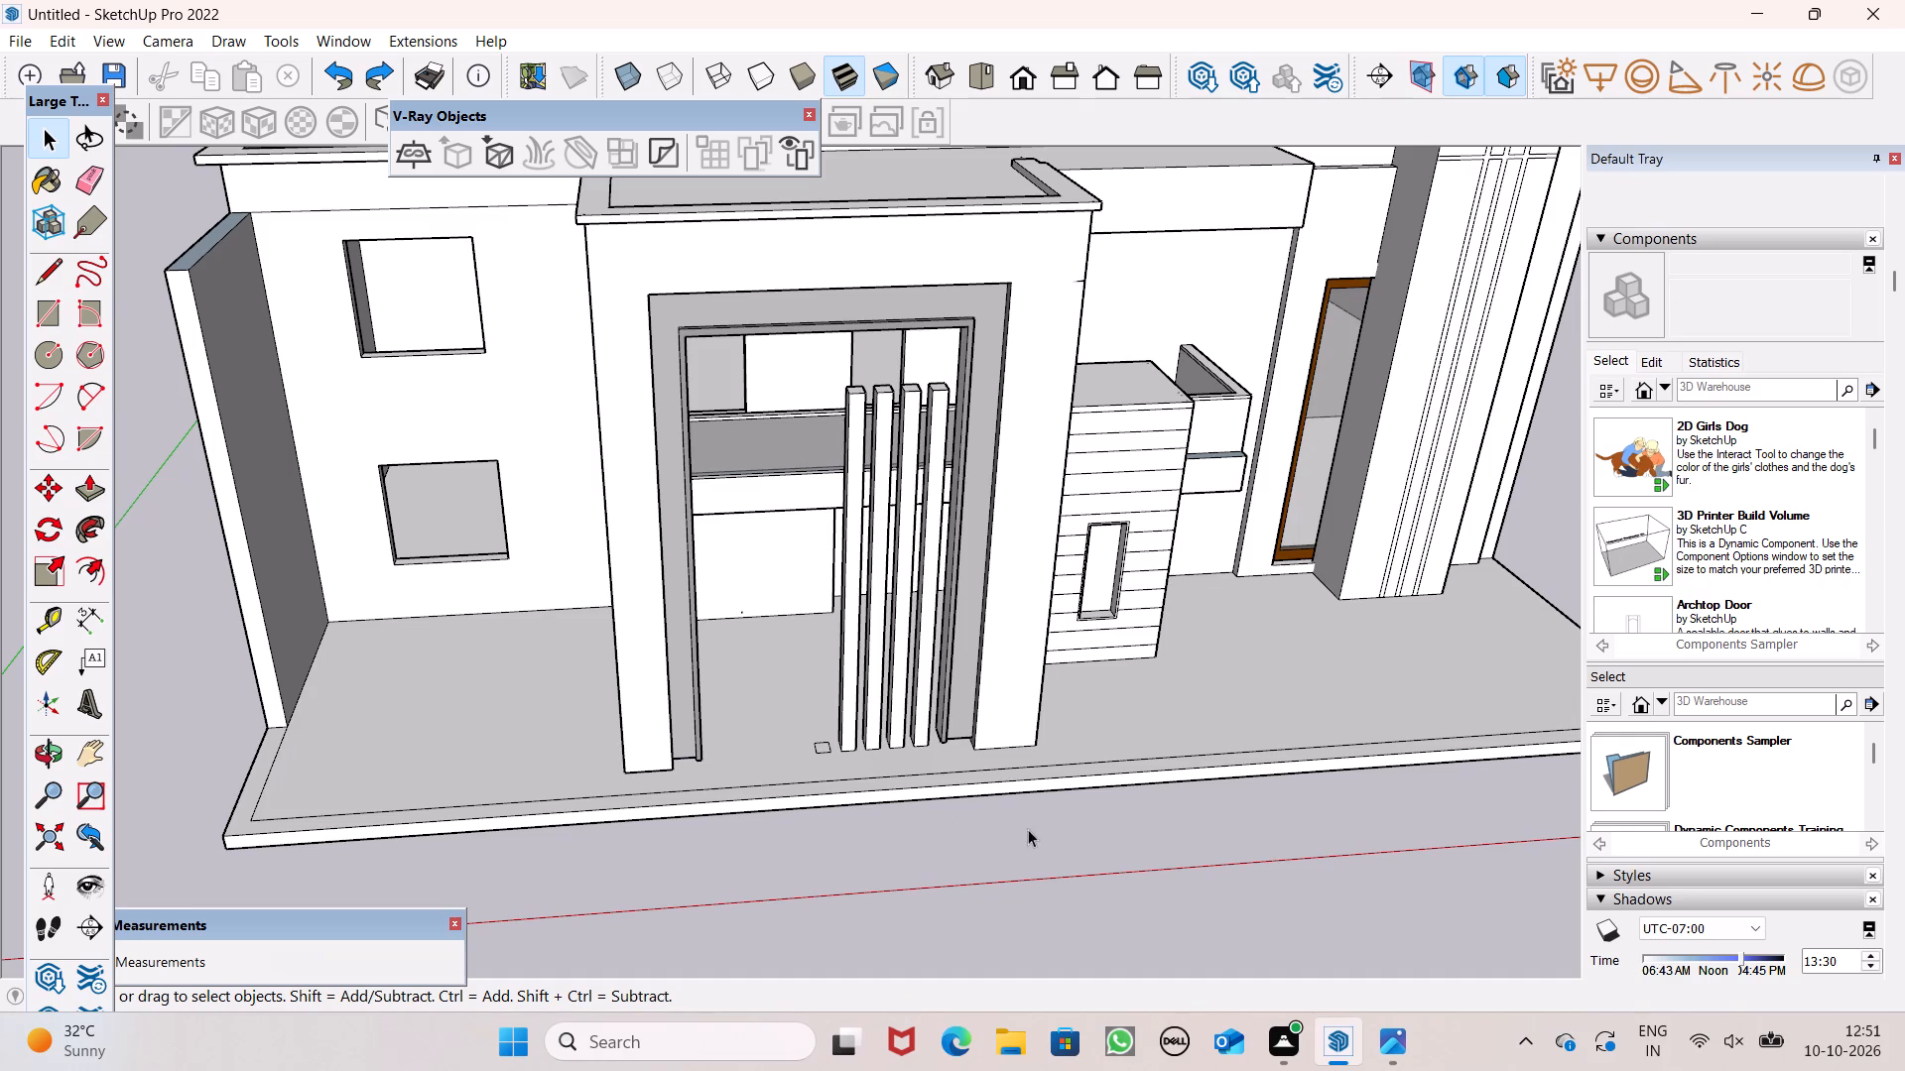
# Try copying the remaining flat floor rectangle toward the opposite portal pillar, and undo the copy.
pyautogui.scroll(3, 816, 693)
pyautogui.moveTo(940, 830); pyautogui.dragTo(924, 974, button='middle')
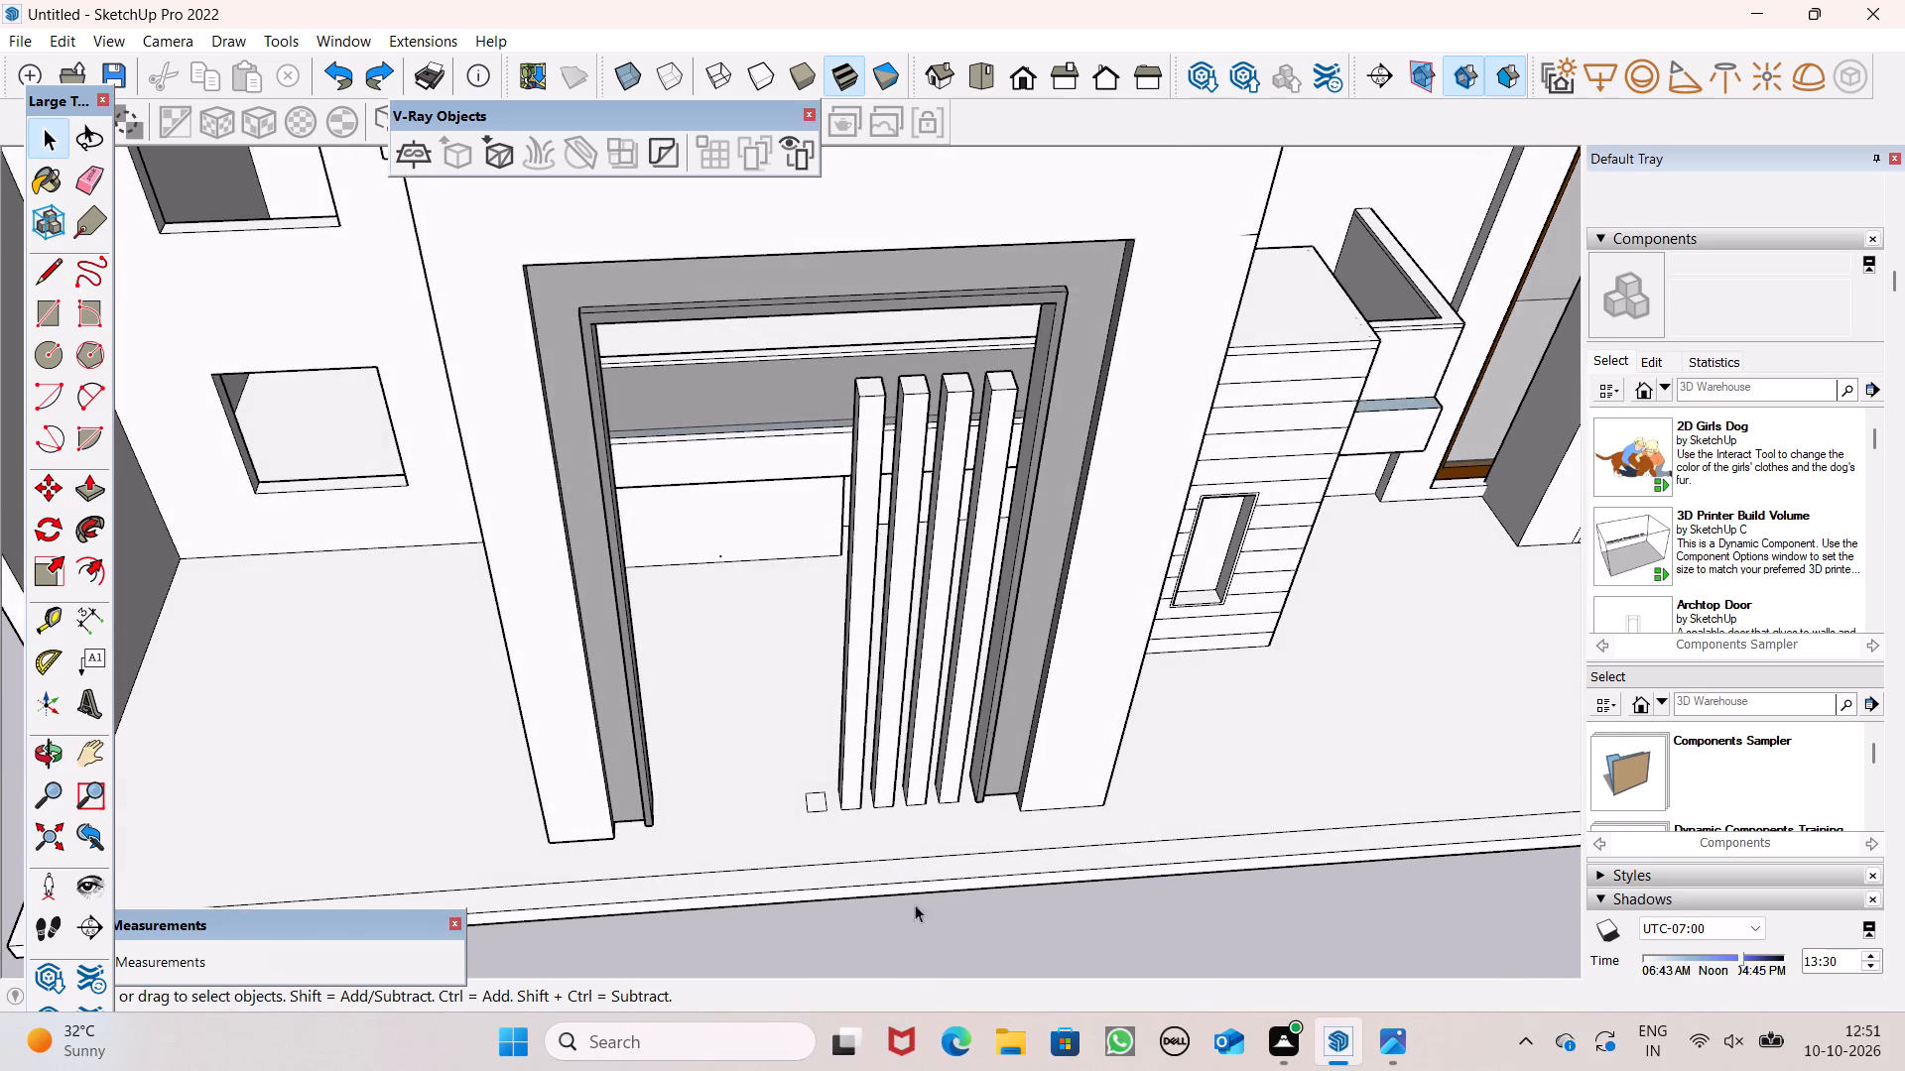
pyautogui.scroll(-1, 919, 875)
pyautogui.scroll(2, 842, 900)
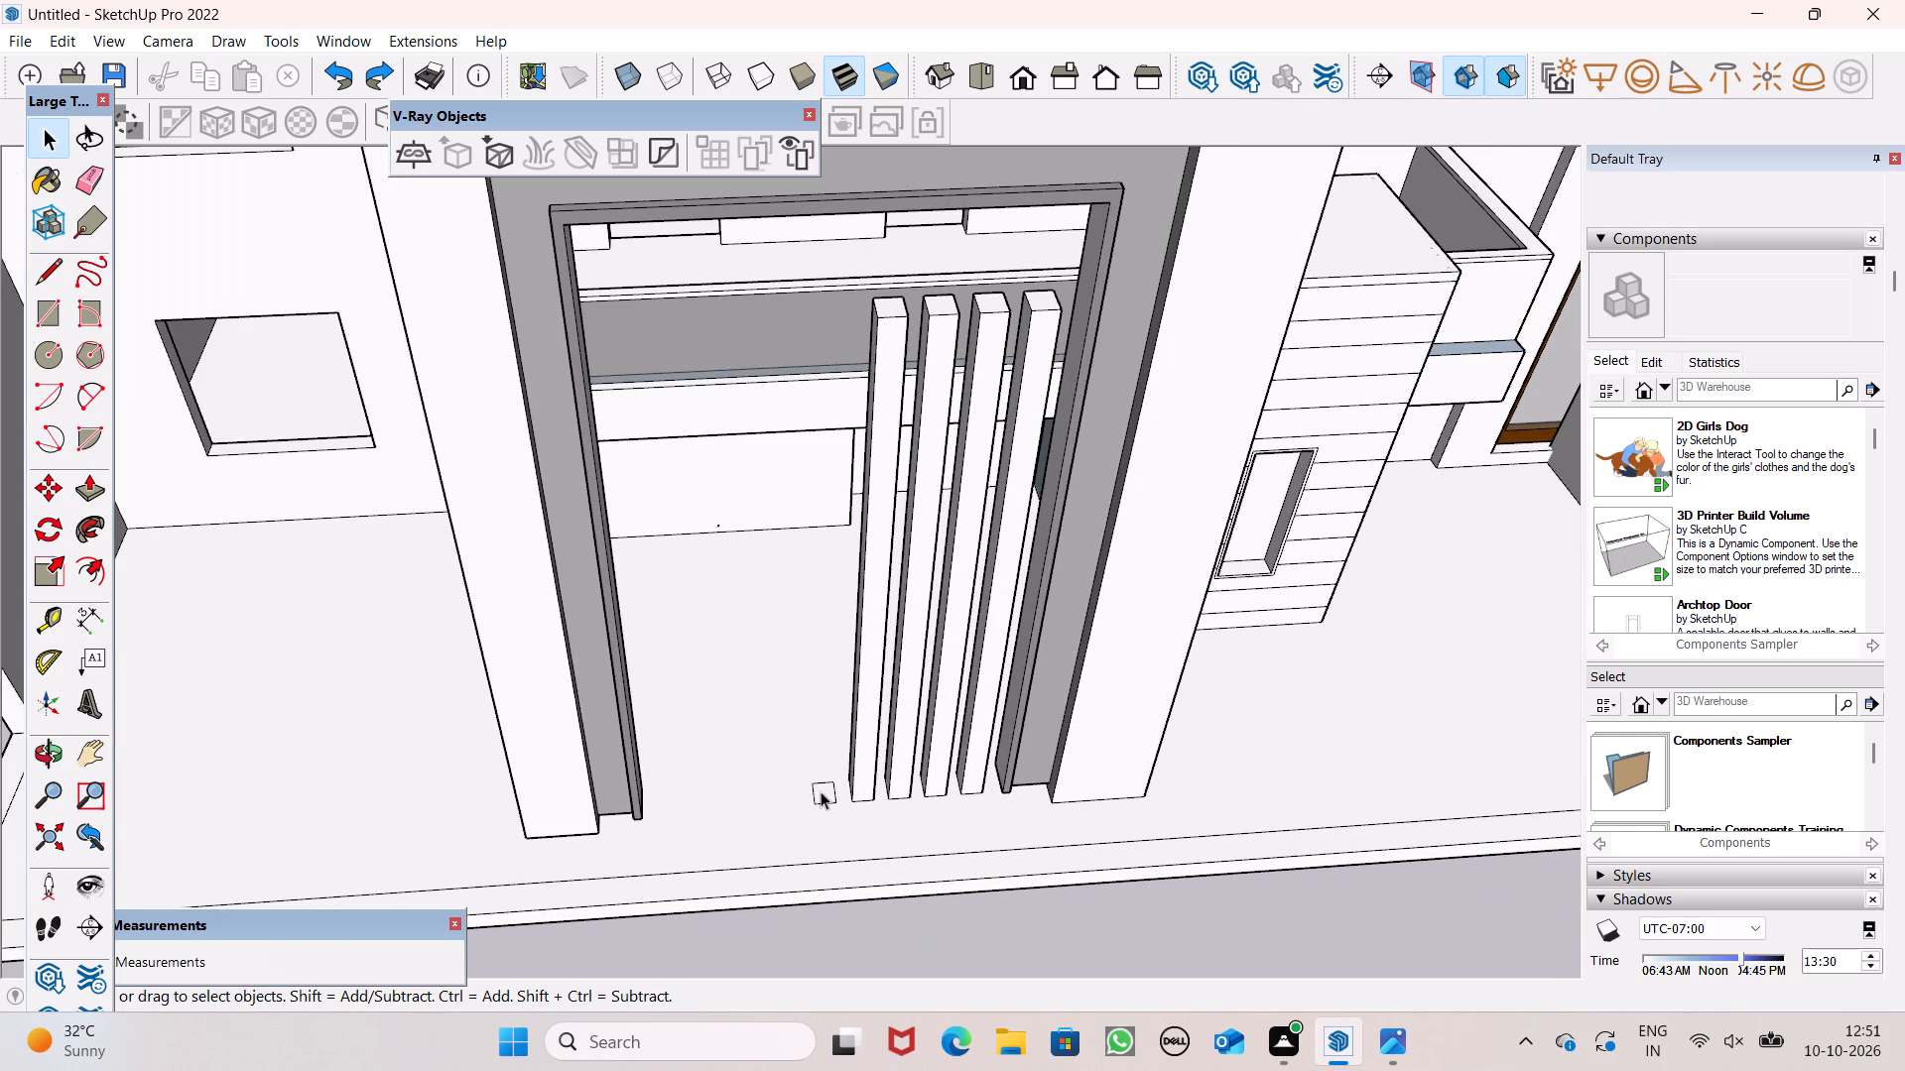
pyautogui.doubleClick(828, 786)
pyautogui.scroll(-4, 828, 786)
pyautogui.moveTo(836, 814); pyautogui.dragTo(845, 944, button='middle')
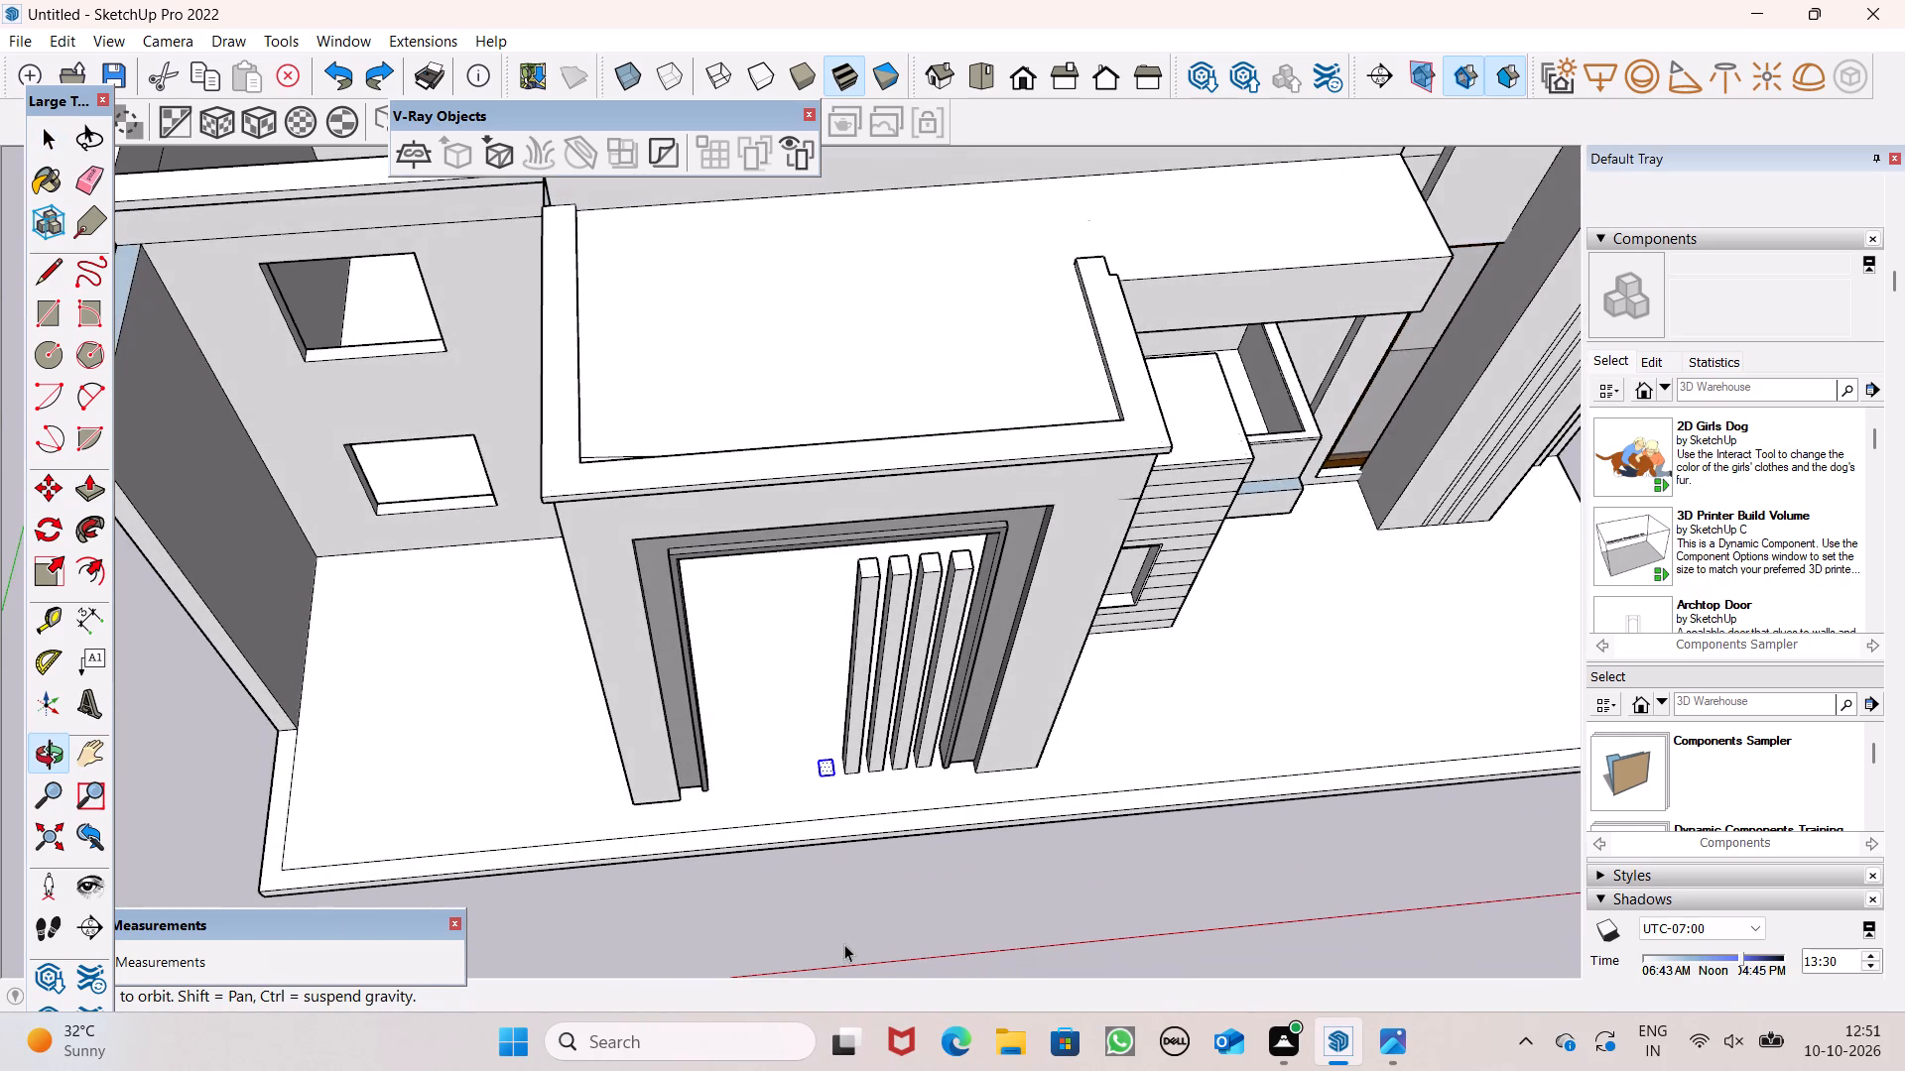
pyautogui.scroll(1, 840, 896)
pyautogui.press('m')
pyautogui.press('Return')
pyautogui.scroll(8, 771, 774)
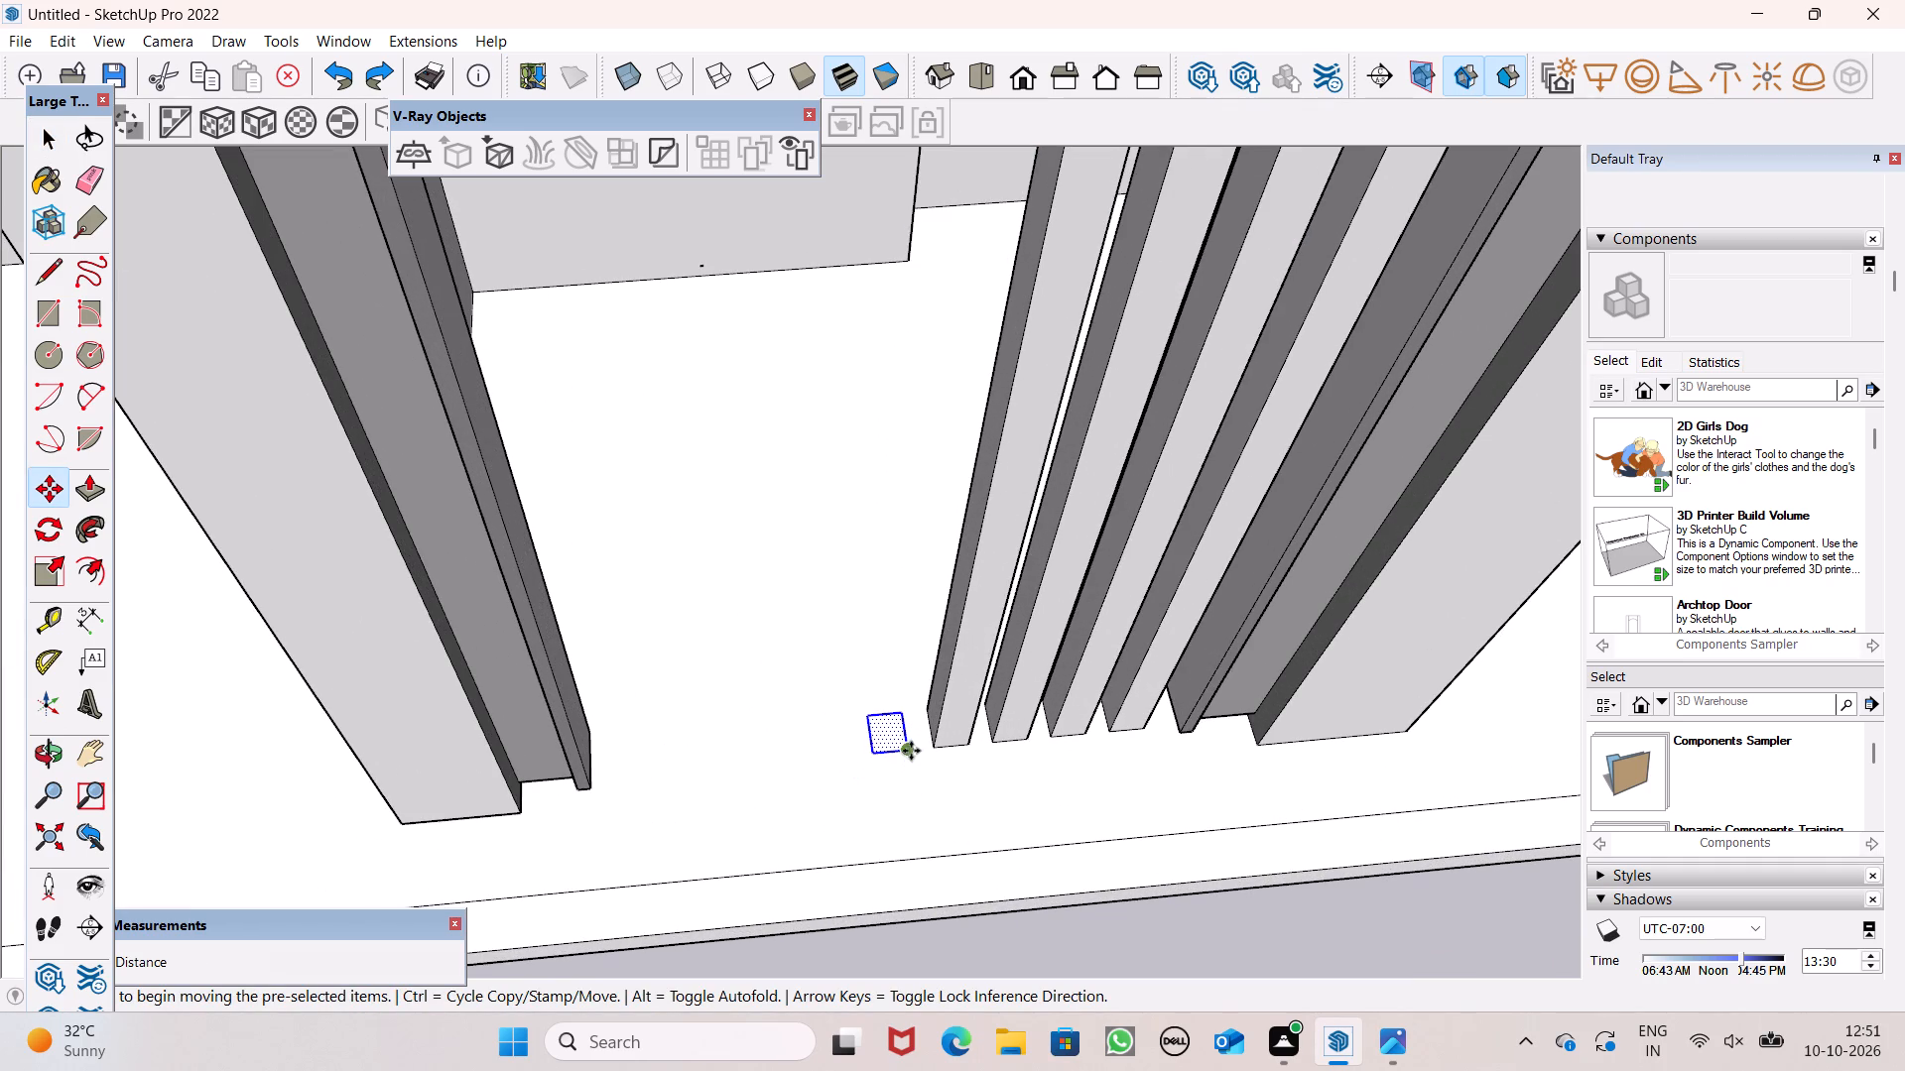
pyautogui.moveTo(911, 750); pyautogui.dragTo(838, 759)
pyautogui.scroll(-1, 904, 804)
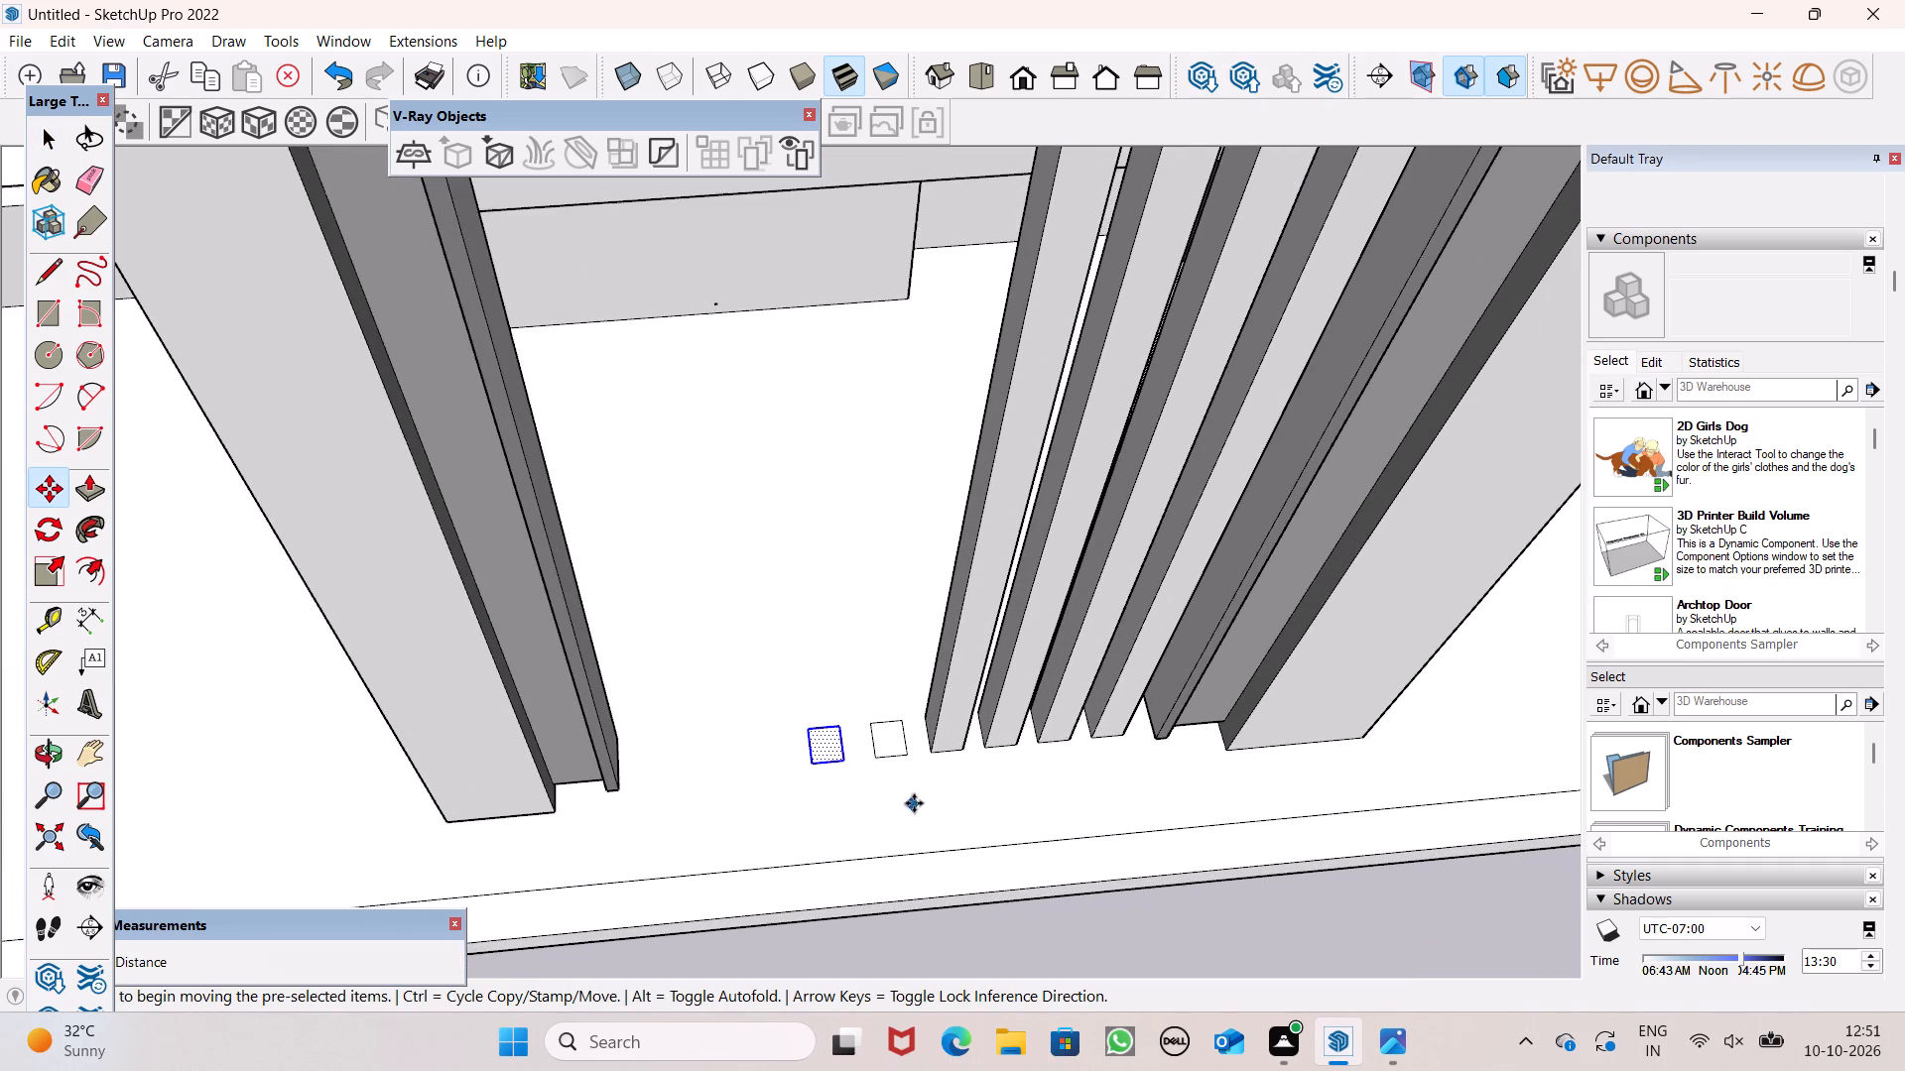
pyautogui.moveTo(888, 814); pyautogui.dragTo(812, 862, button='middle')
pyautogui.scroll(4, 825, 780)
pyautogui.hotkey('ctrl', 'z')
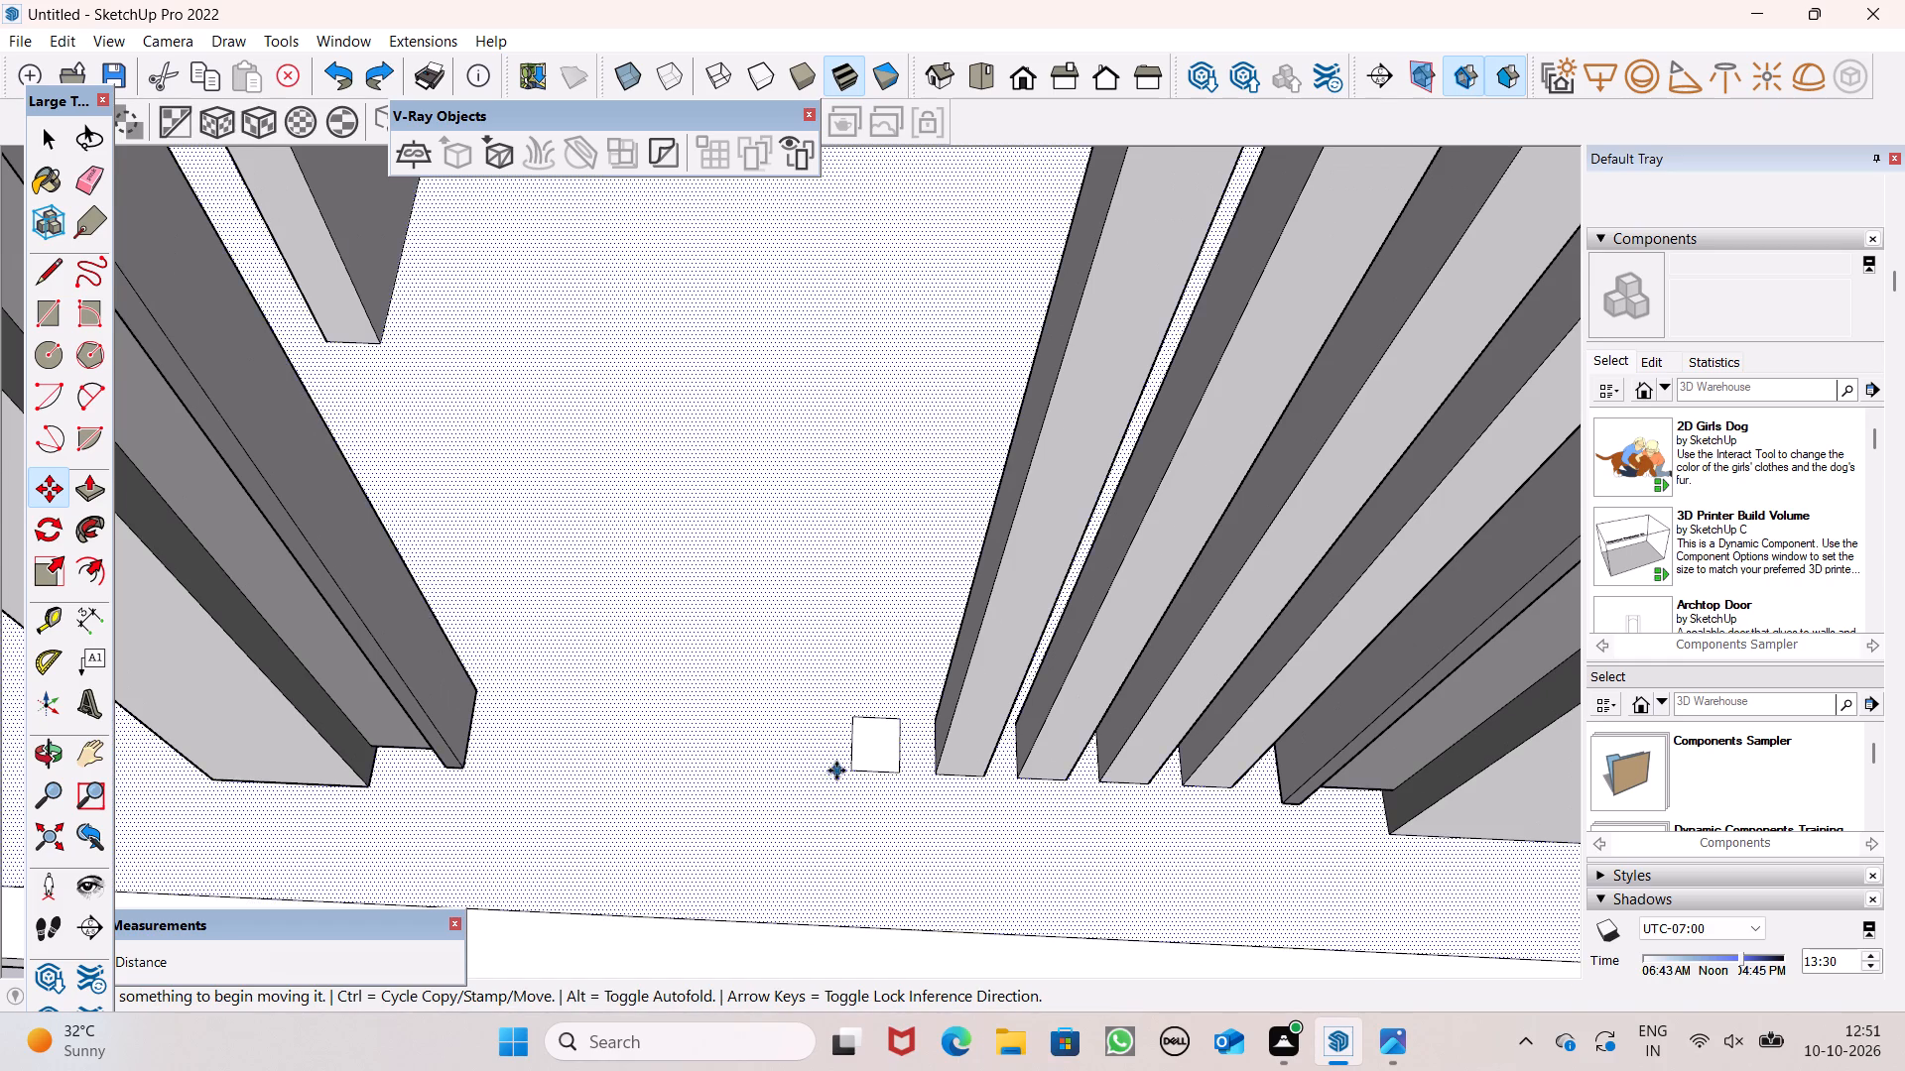
# Copy the remaining flat floor rectangle about 1 ft 3 13/16 in toward the opposite portal pillar.
pyautogui.scroll(2, 836, 771)
pyautogui.press('space')
pyautogui.scroll(-3, 923, 826)
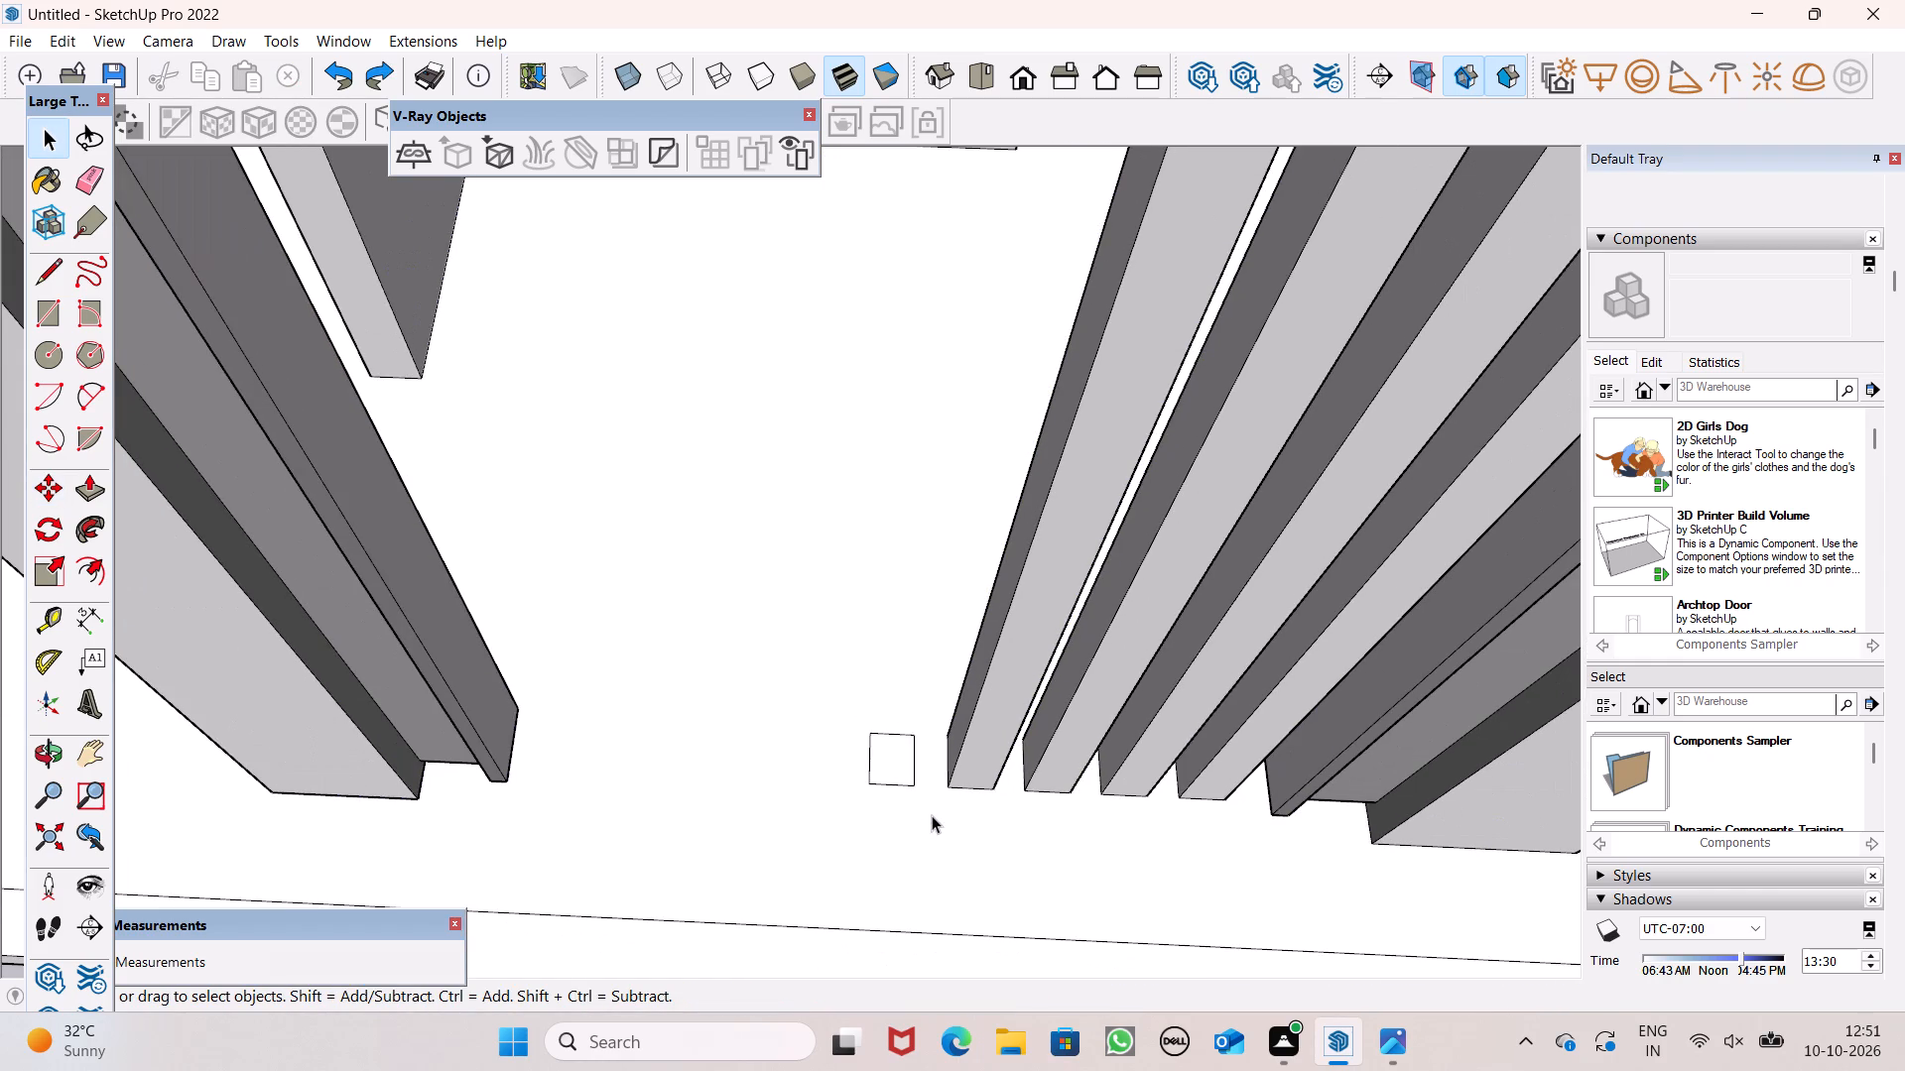
pyautogui.doubleClick(888, 778)
pyautogui.press('m')
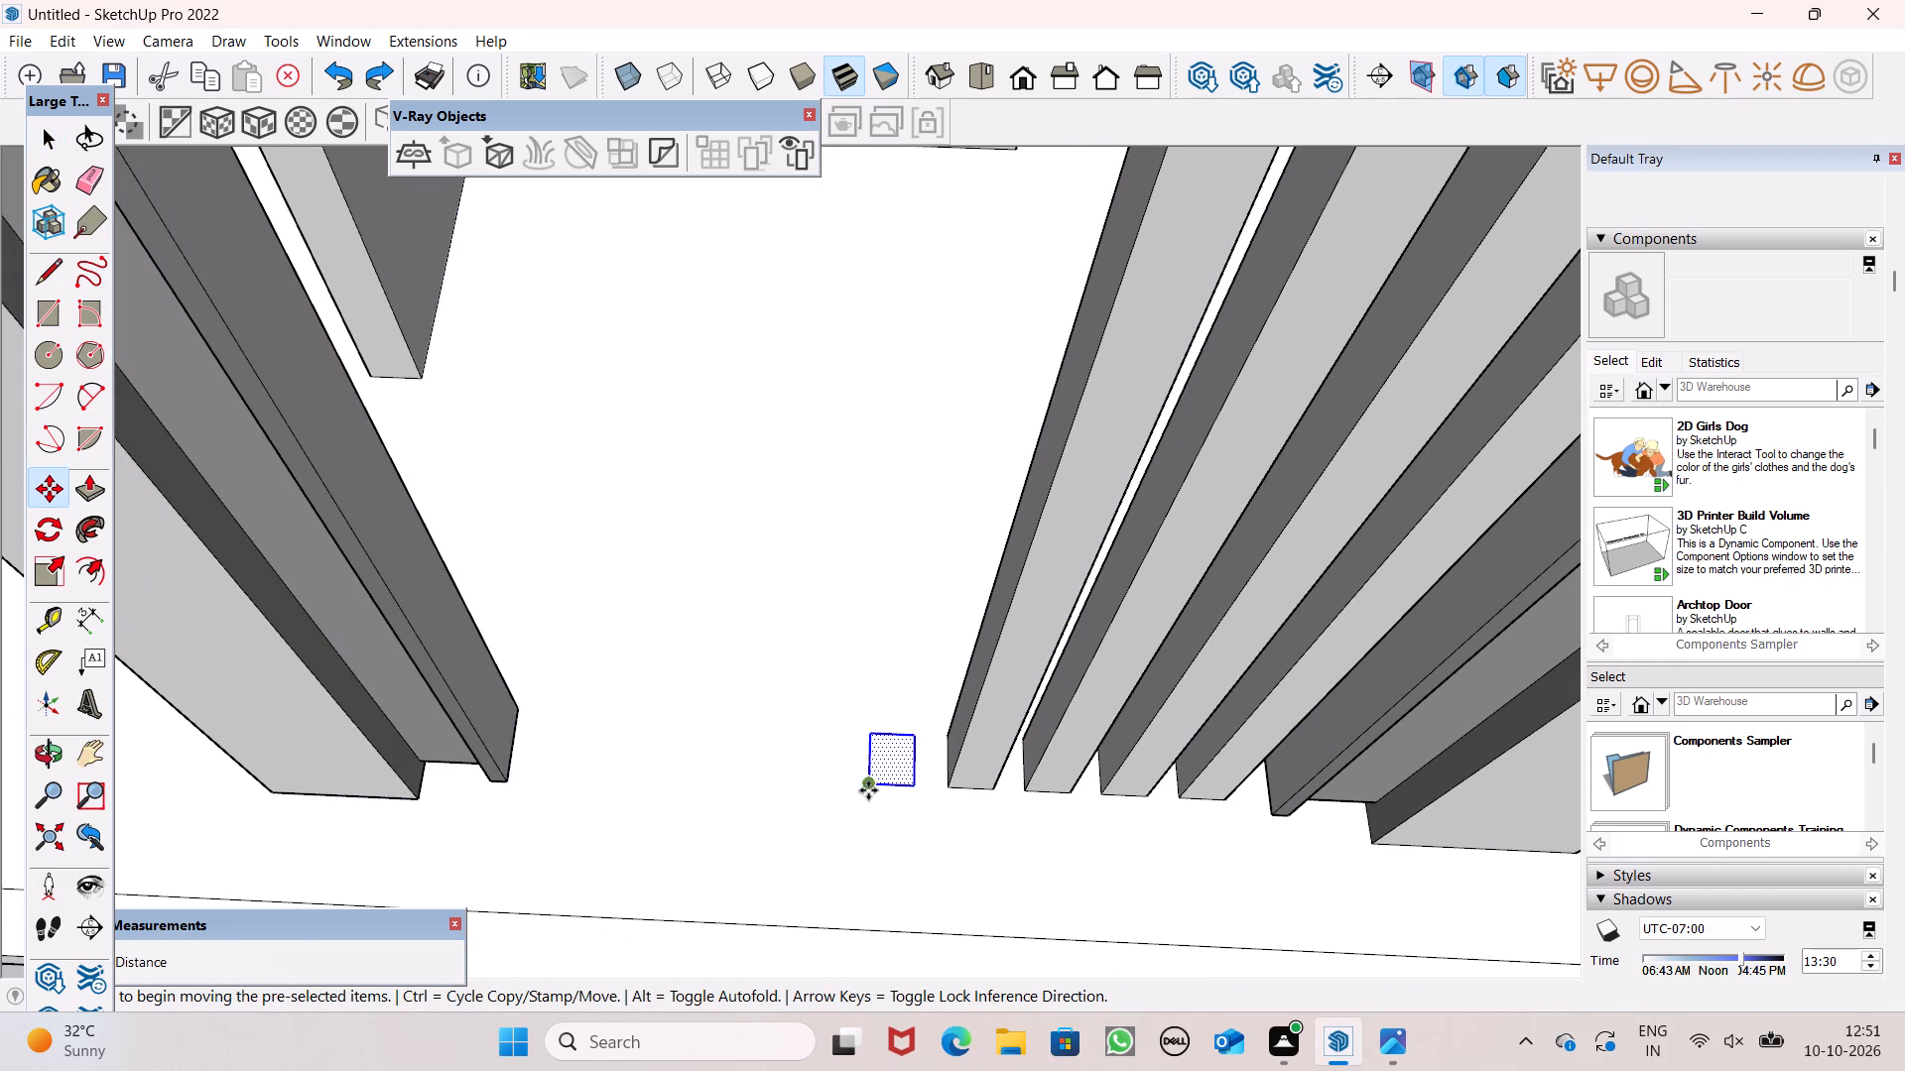
pyautogui.press('Return')
pyautogui.scroll(1, 966, 792)
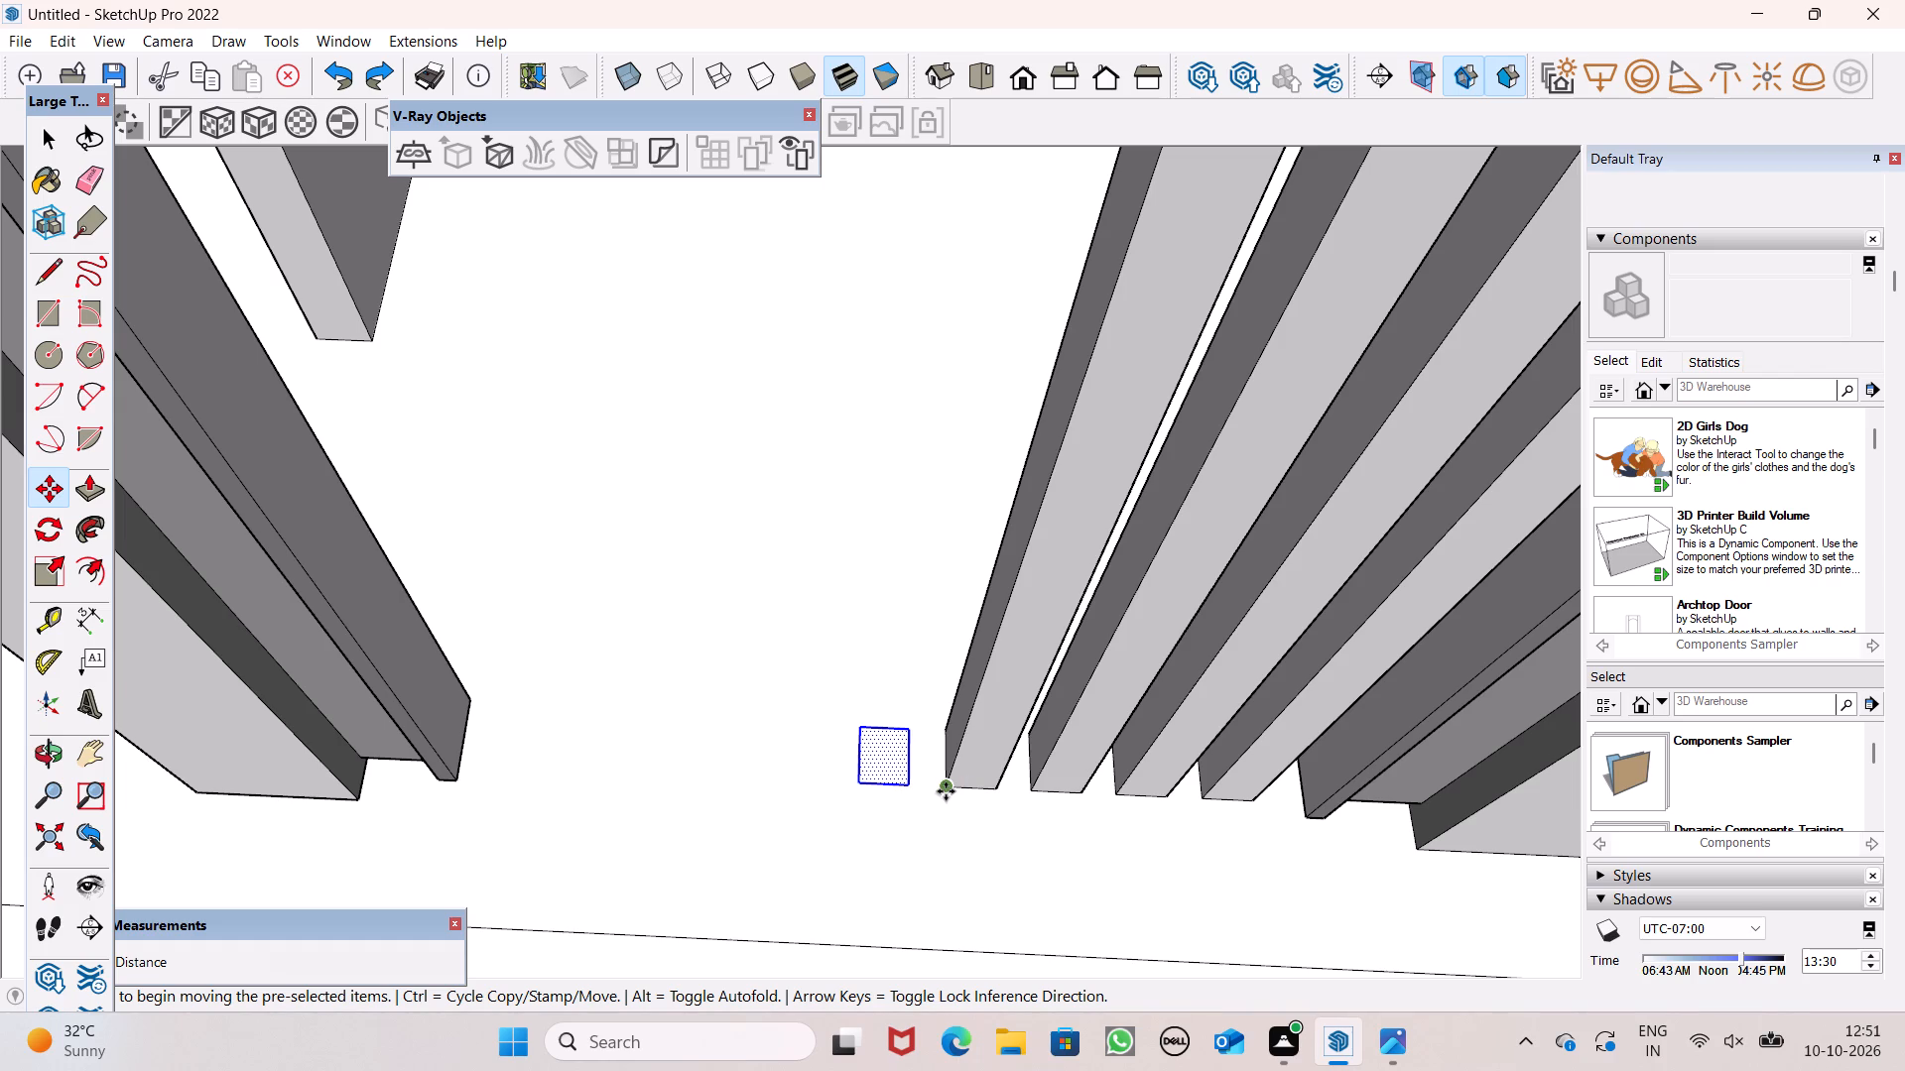
pyautogui.scroll(2, 880, 773)
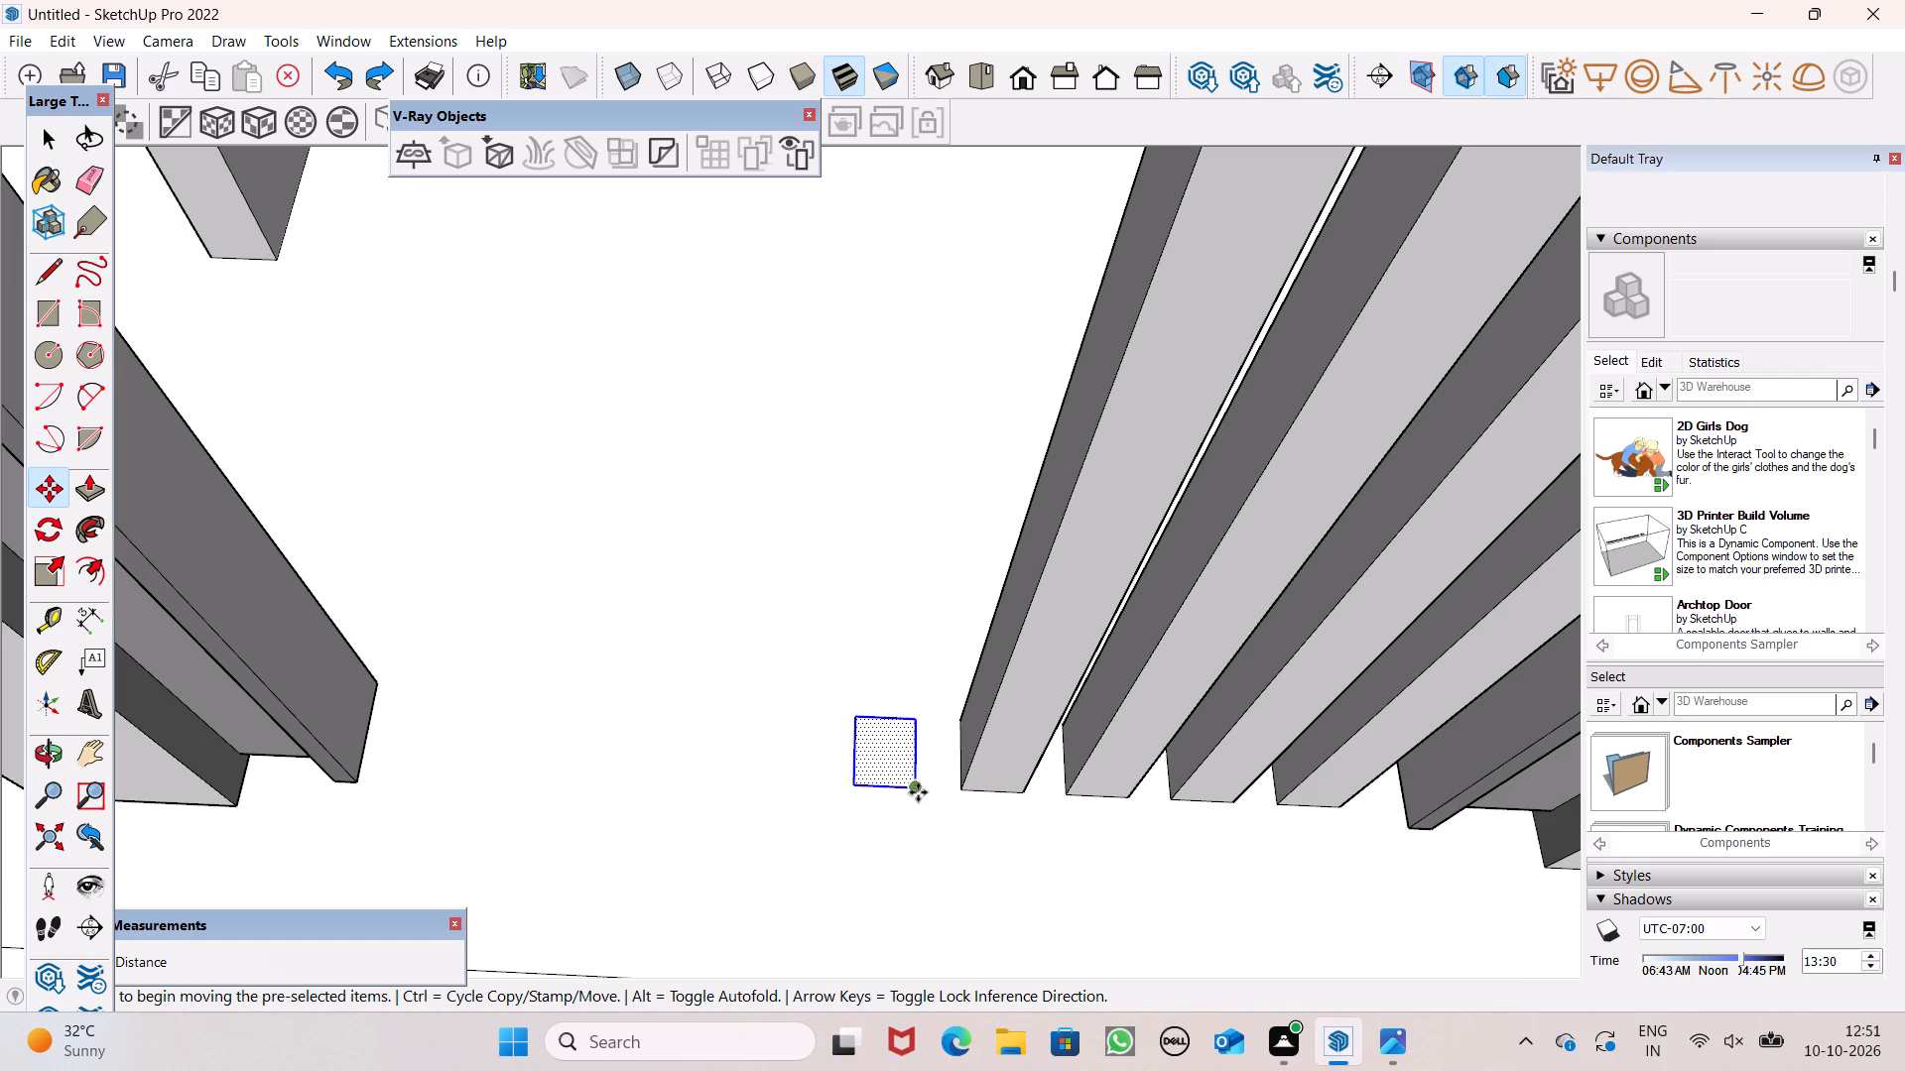
pyautogui.moveTo(918, 791); pyautogui.dragTo(804, 790)
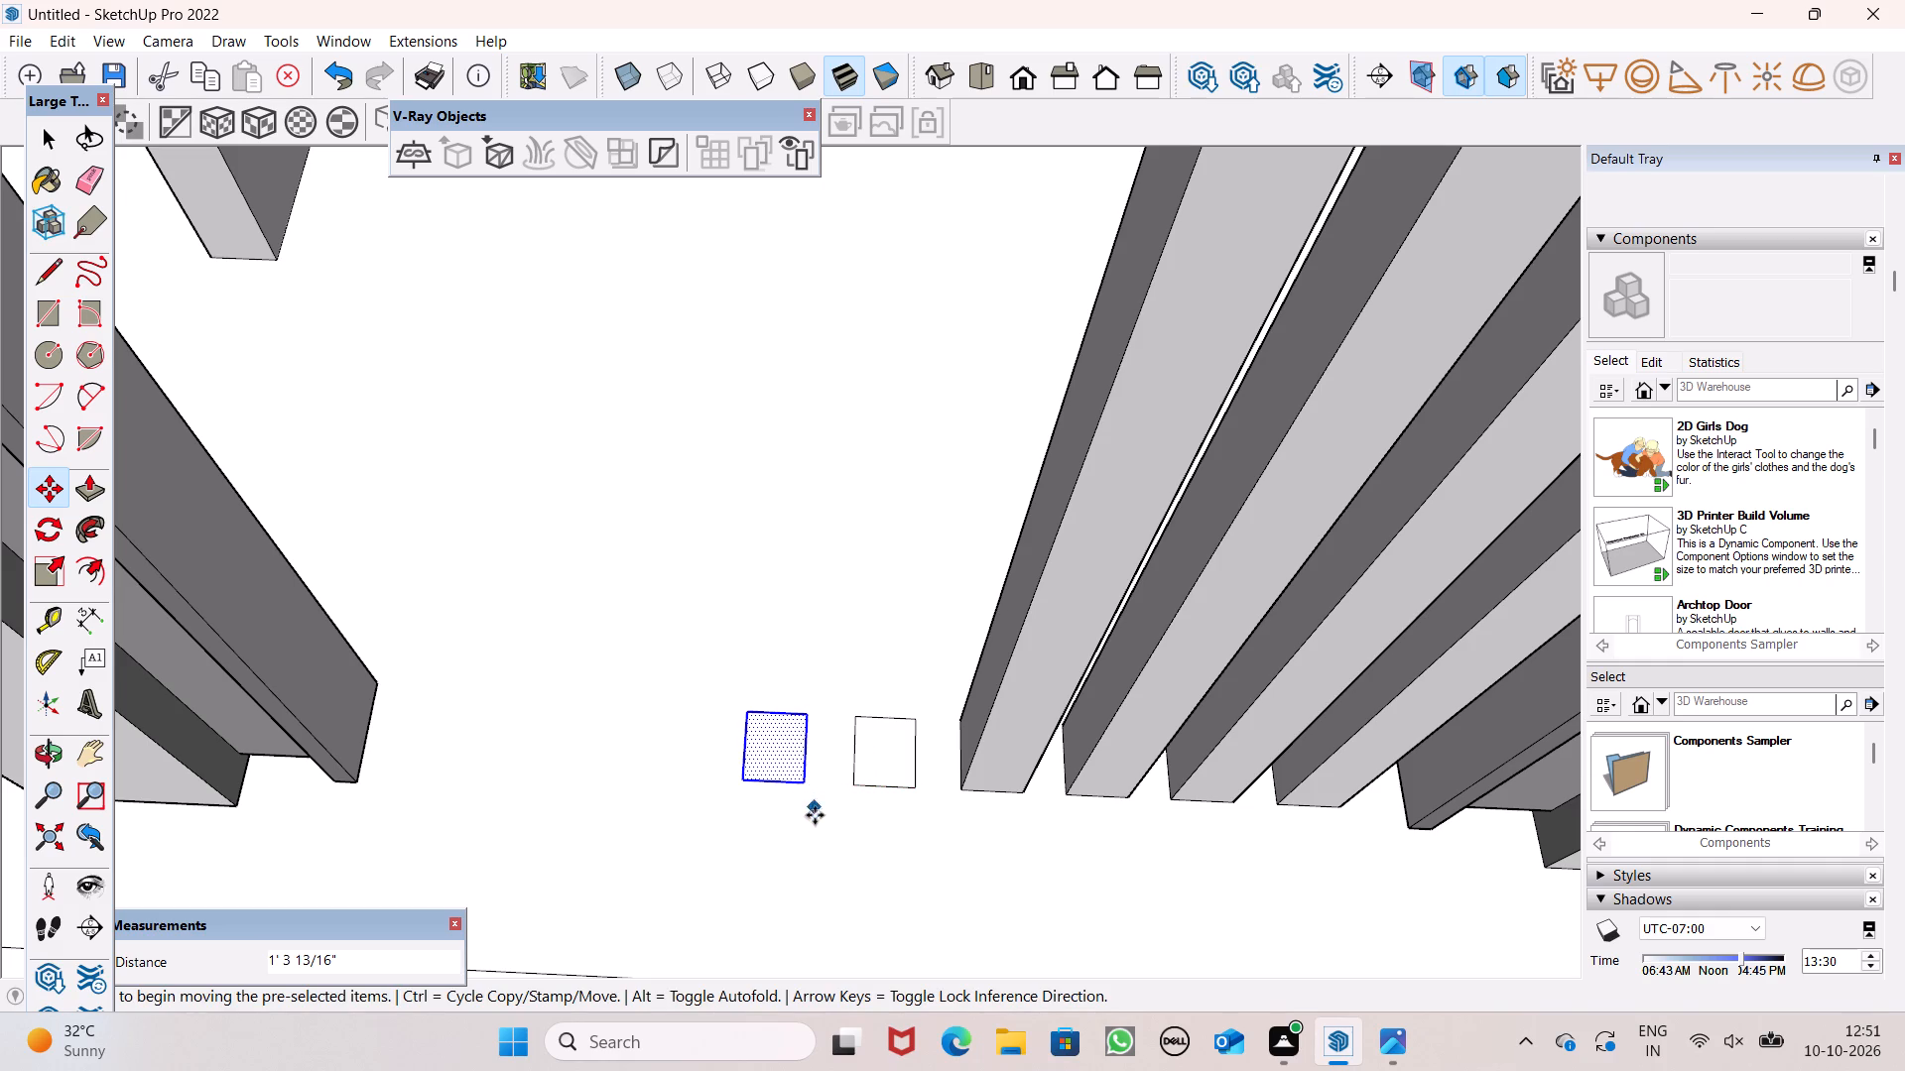
pyautogui.scroll(2, 813, 792)
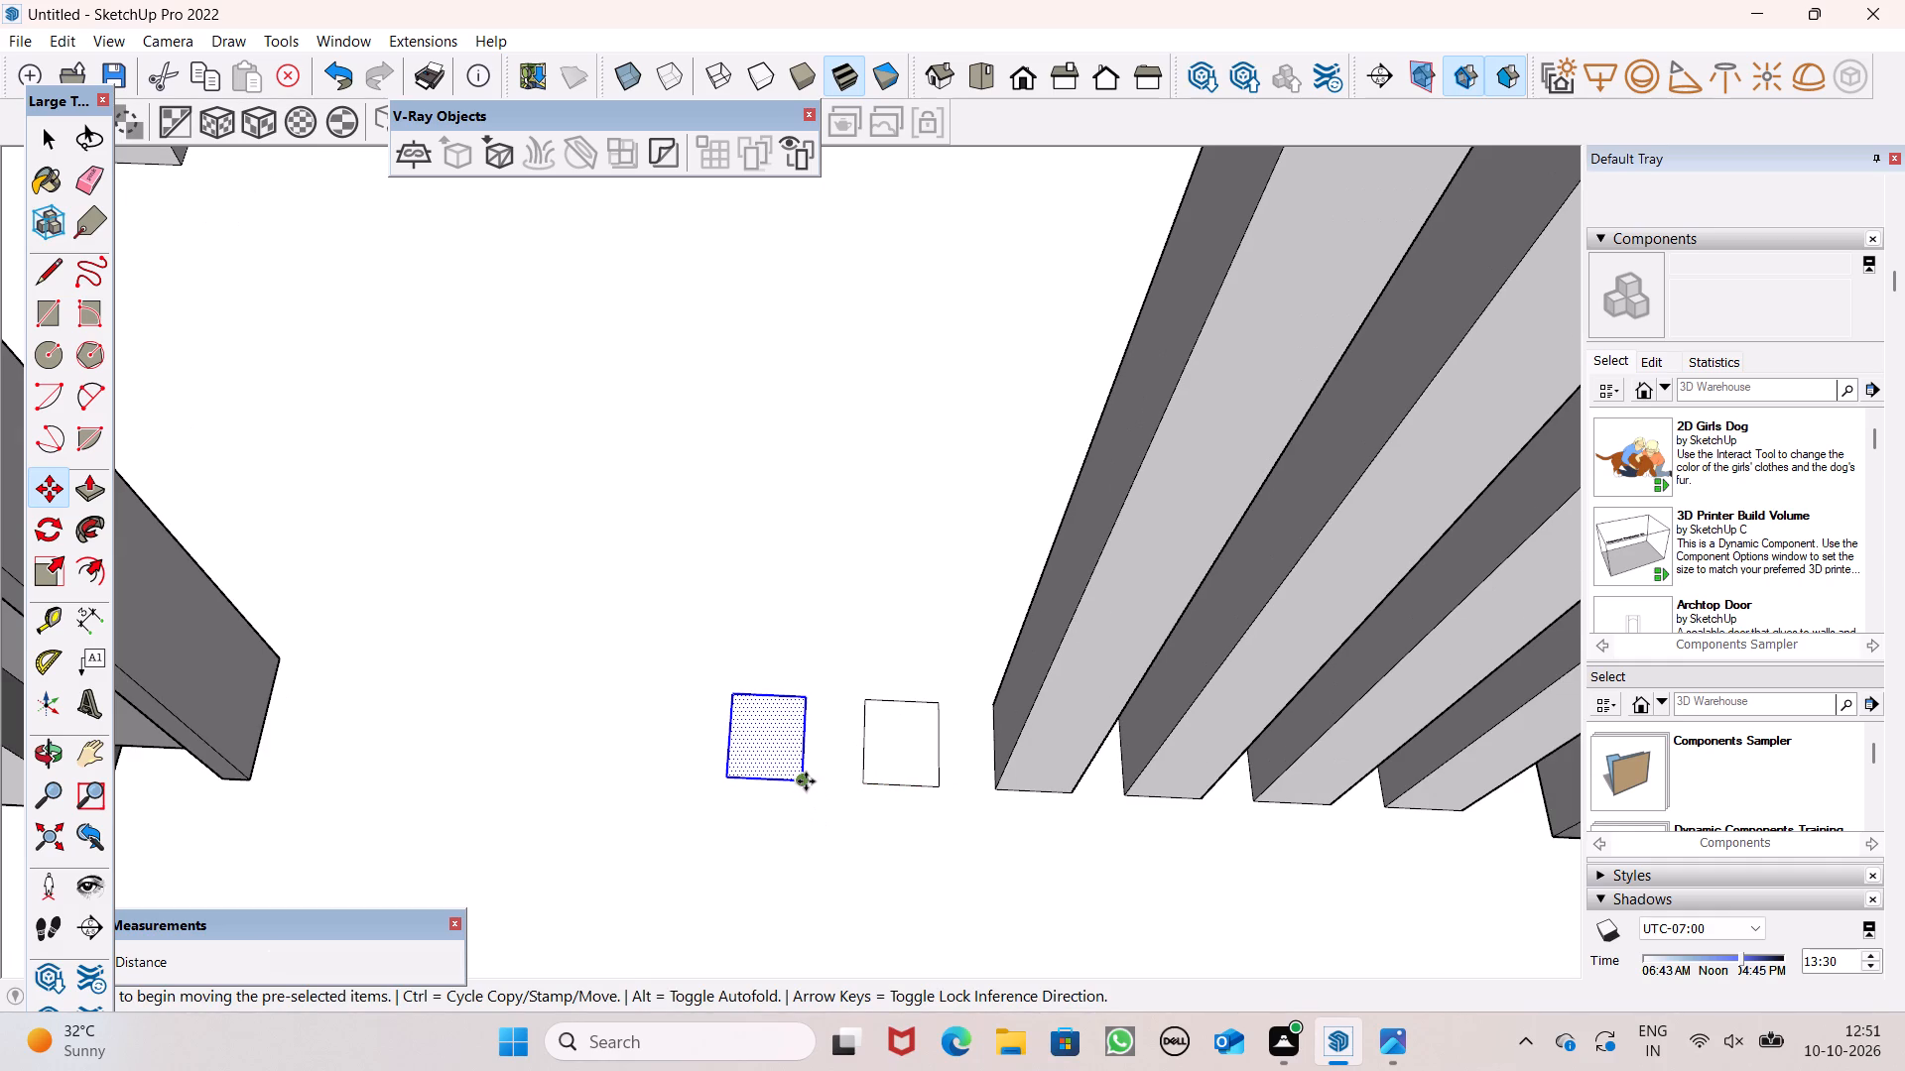
pyautogui.press('space')
pyautogui.scroll(-1, 793, 847)
pyautogui.scroll(1, 793, 847)
pyautogui.scroll(-3, 793, 847)
pyautogui.press('space')
pyautogui.scroll(-8, 822, 809)
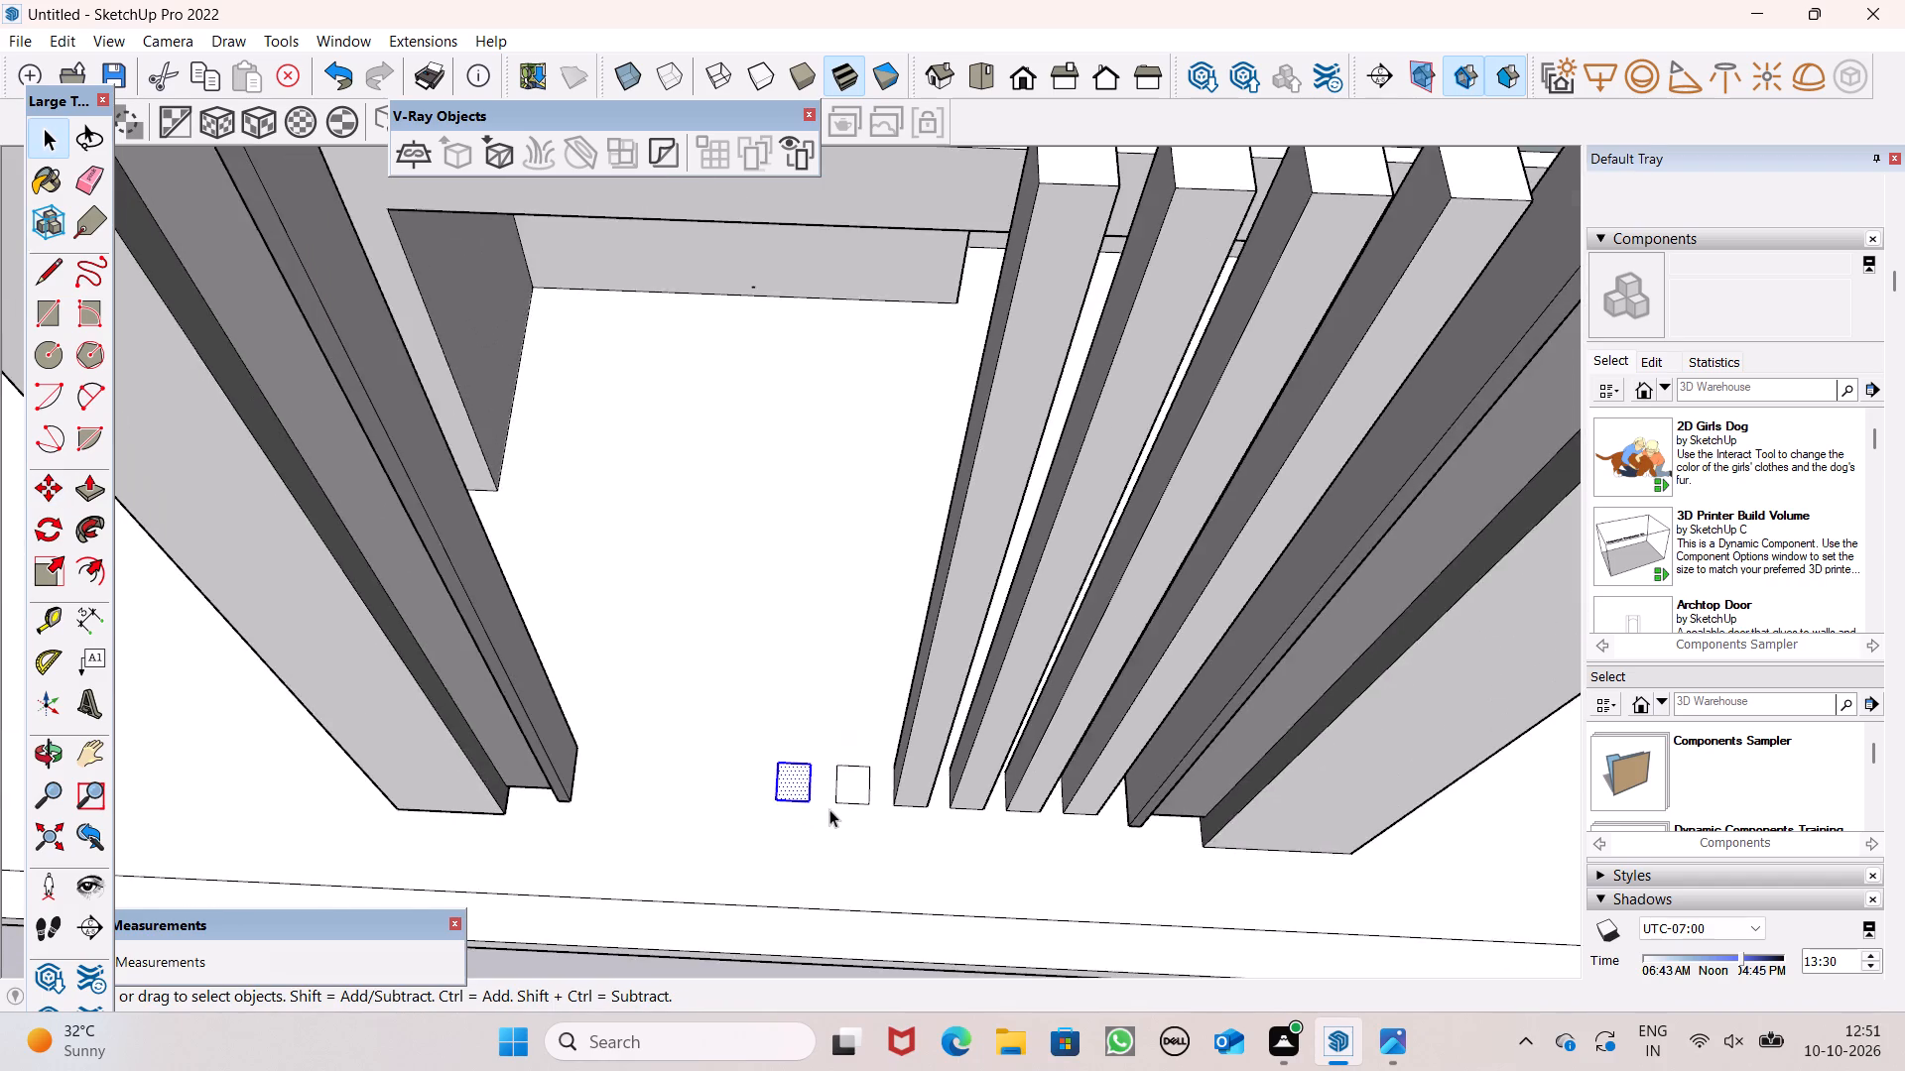
pyautogui.scroll(-10, 829, 809)
pyautogui.click(933, 930)
# Extrude the two flat floor rectangles in the portal upward 19 ft 1 1/2 in, matching the existing post tops.
pyautogui.scroll(-3, 924, 884)
pyautogui.scroll(2, 914, 831)
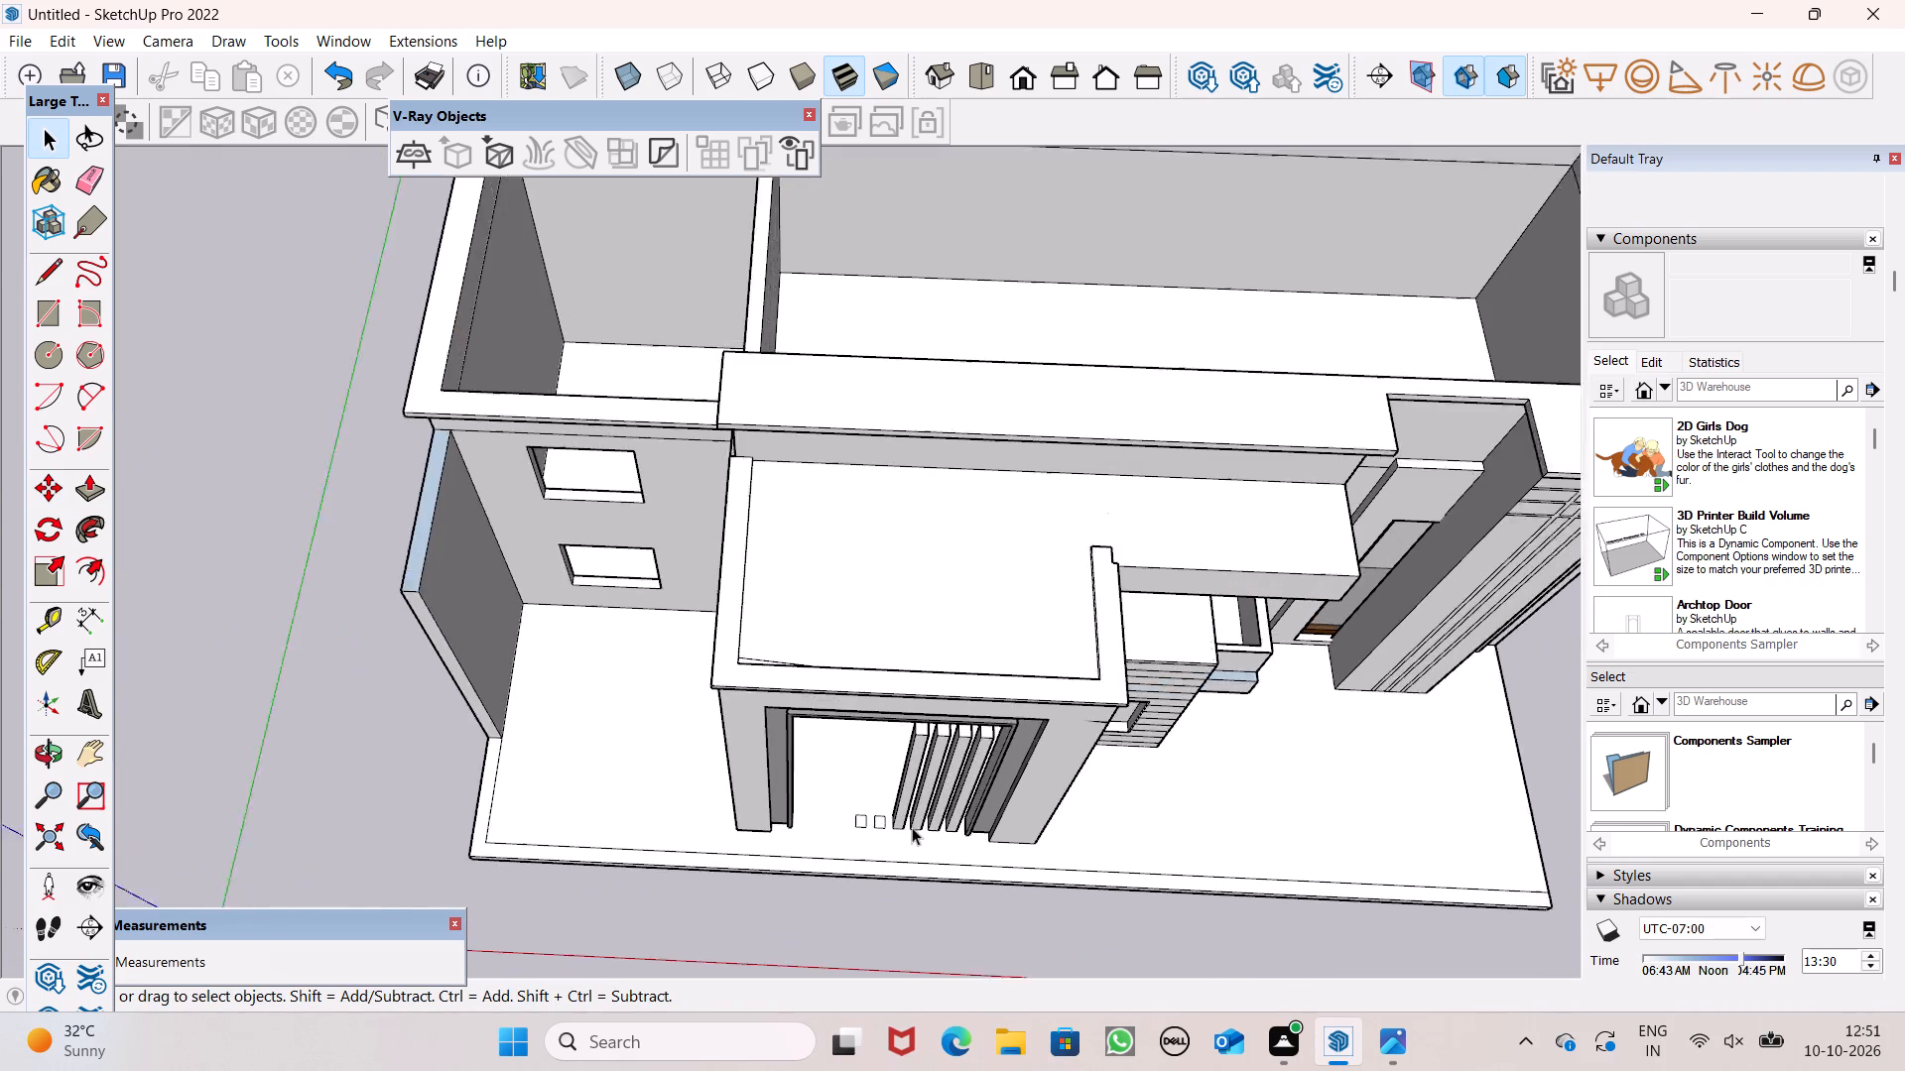
pyautogui.scroll(2, 912, 827)
pyautogui.moveTo(933, 760); pyautogui.dragTo(931, 589, button='middle')
pyautogui.scroll(1, 931, 589)
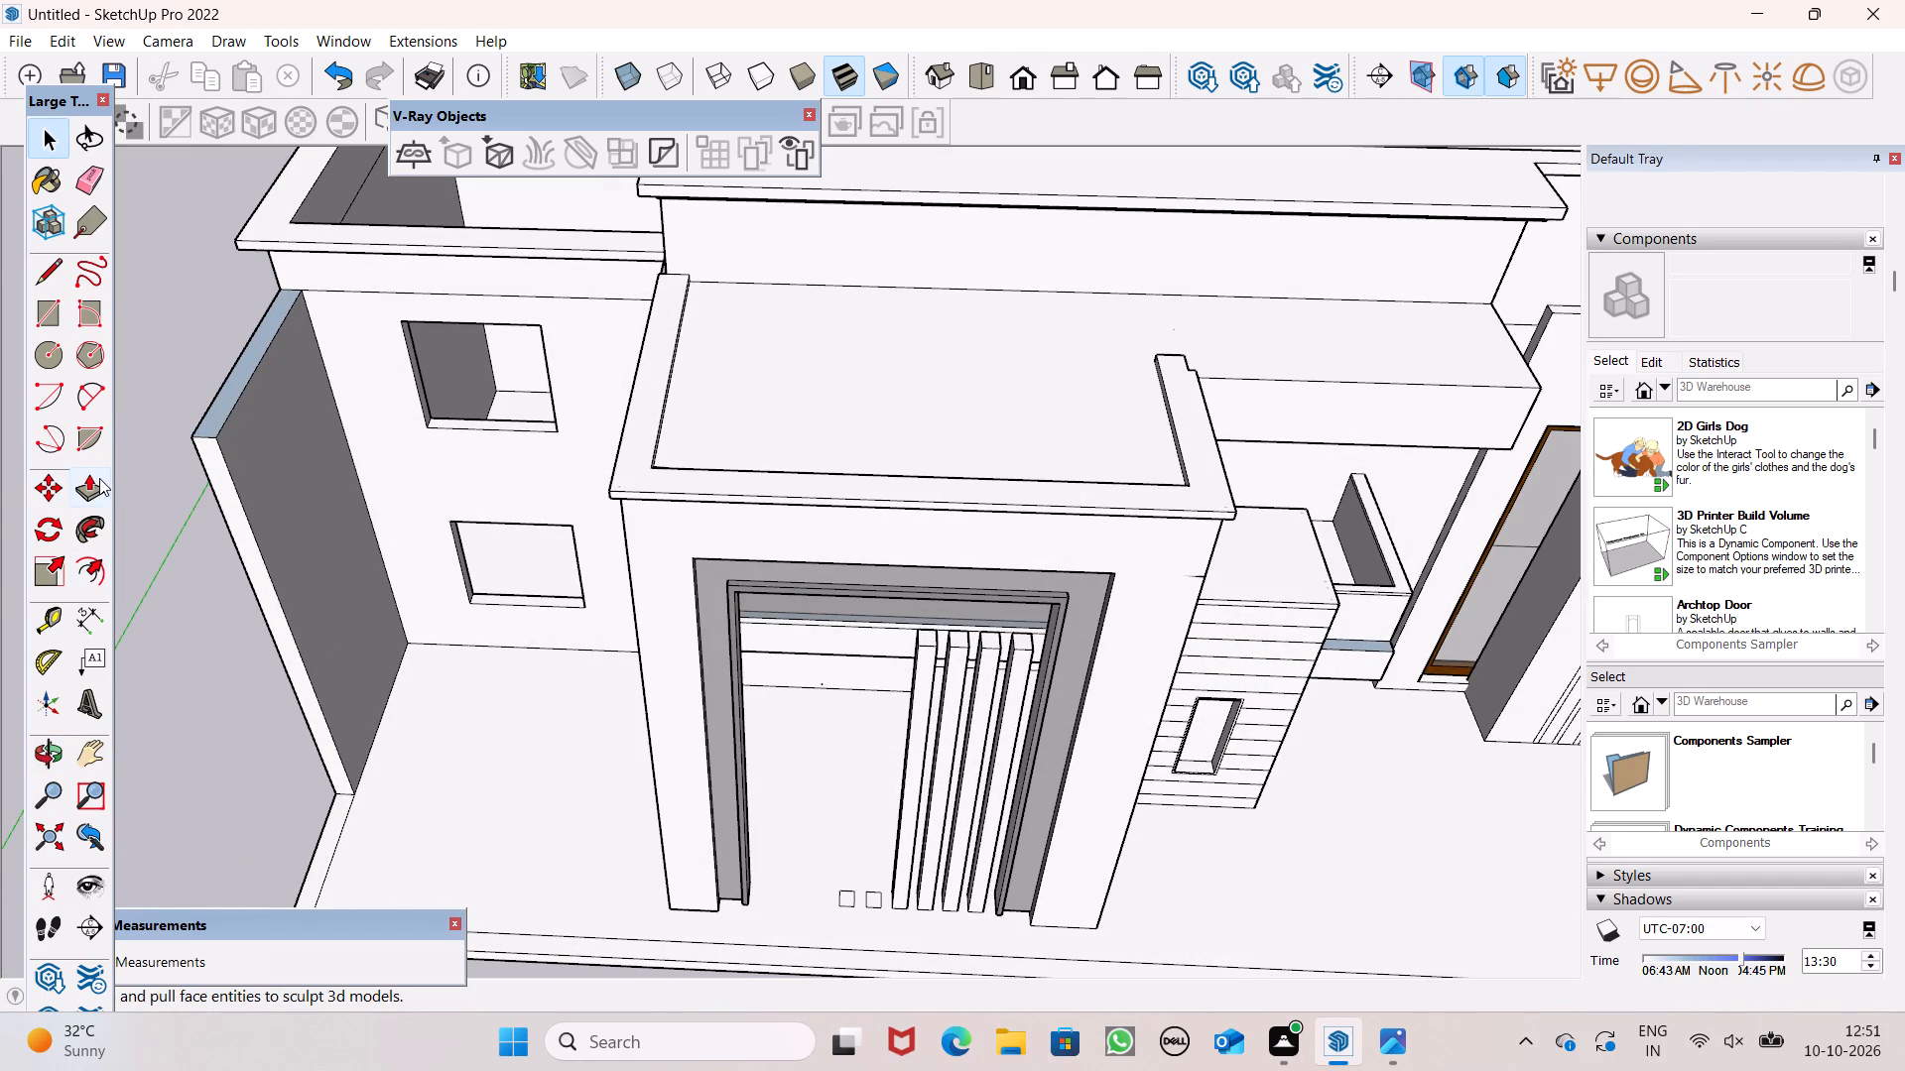
pyautogui.click(99, 477)
pyautogui.moveTo(944, 860); pyautogui.dragTo(1018, 1000, button='middle')
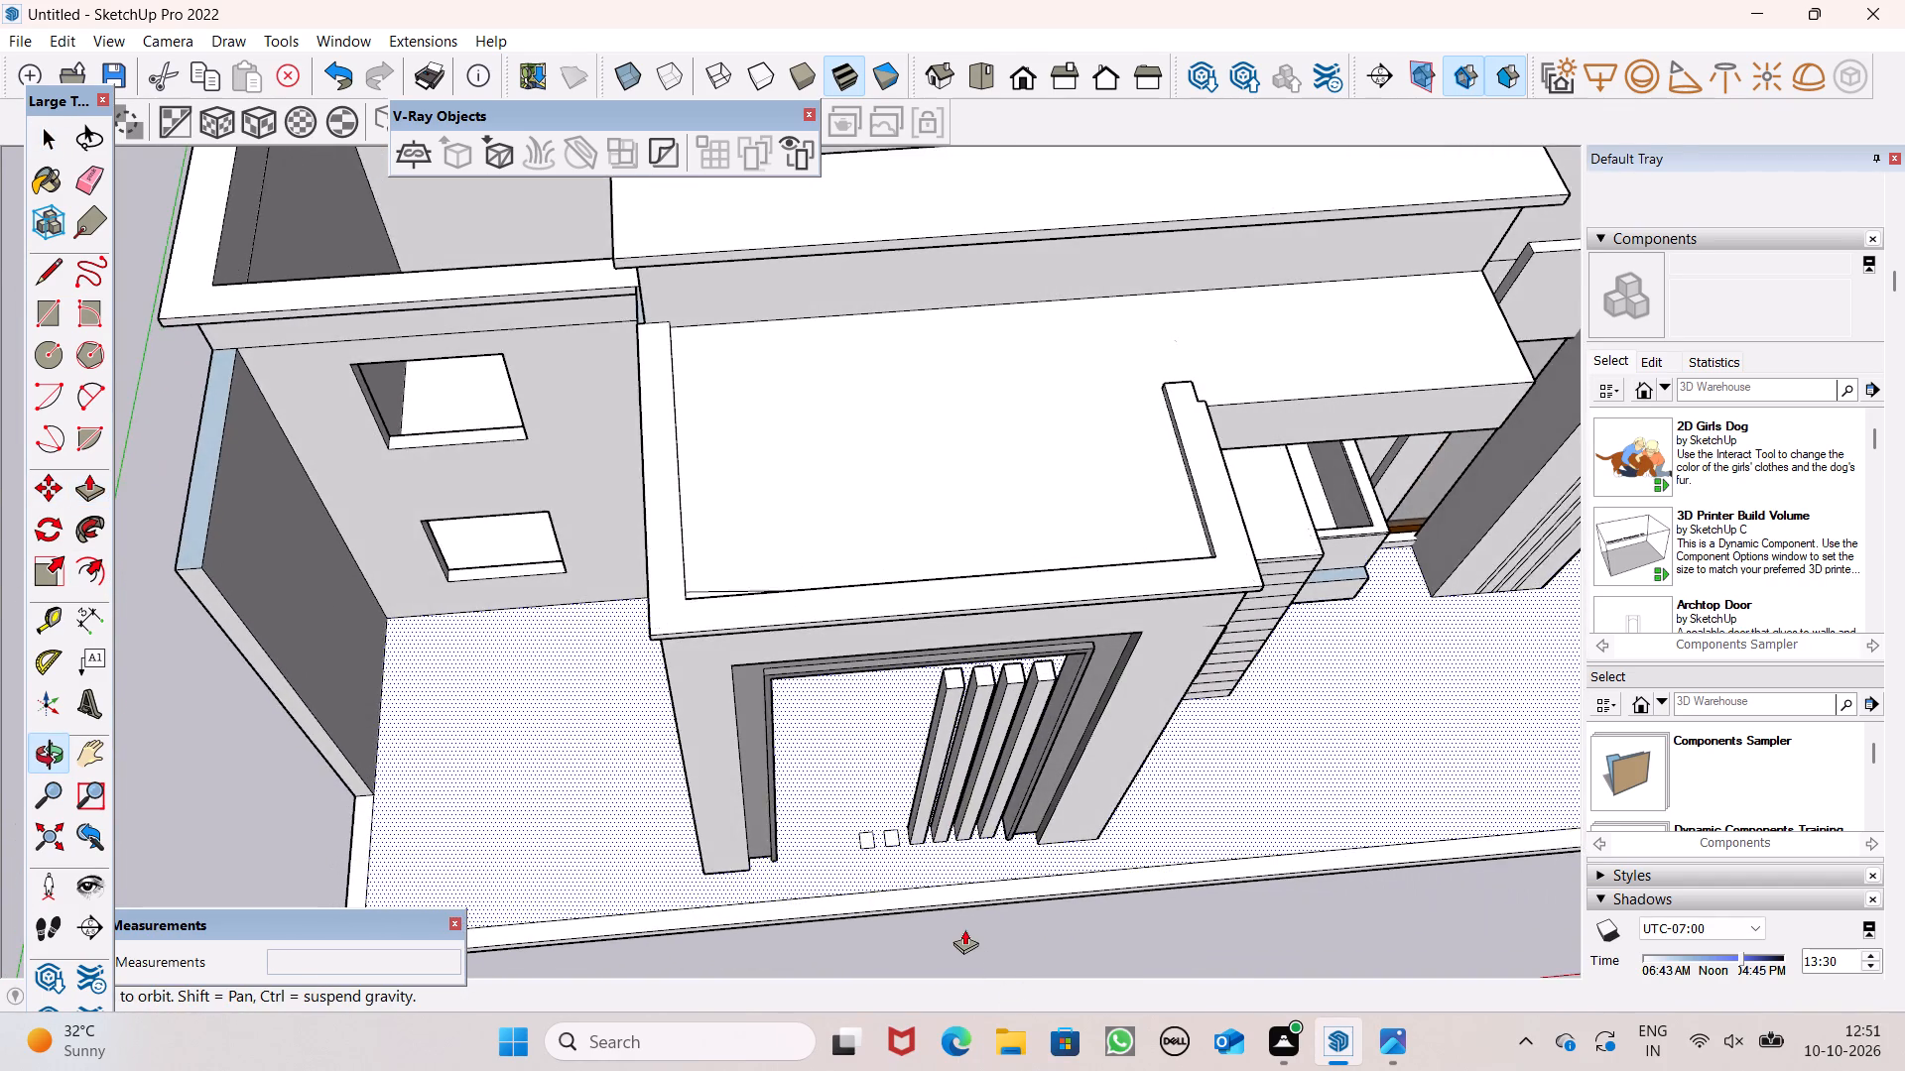
pyautogui.scroll(5, 961, 925)
pyautogui.moveTo(860, 797); pyautogui.dragTo(857, 675)
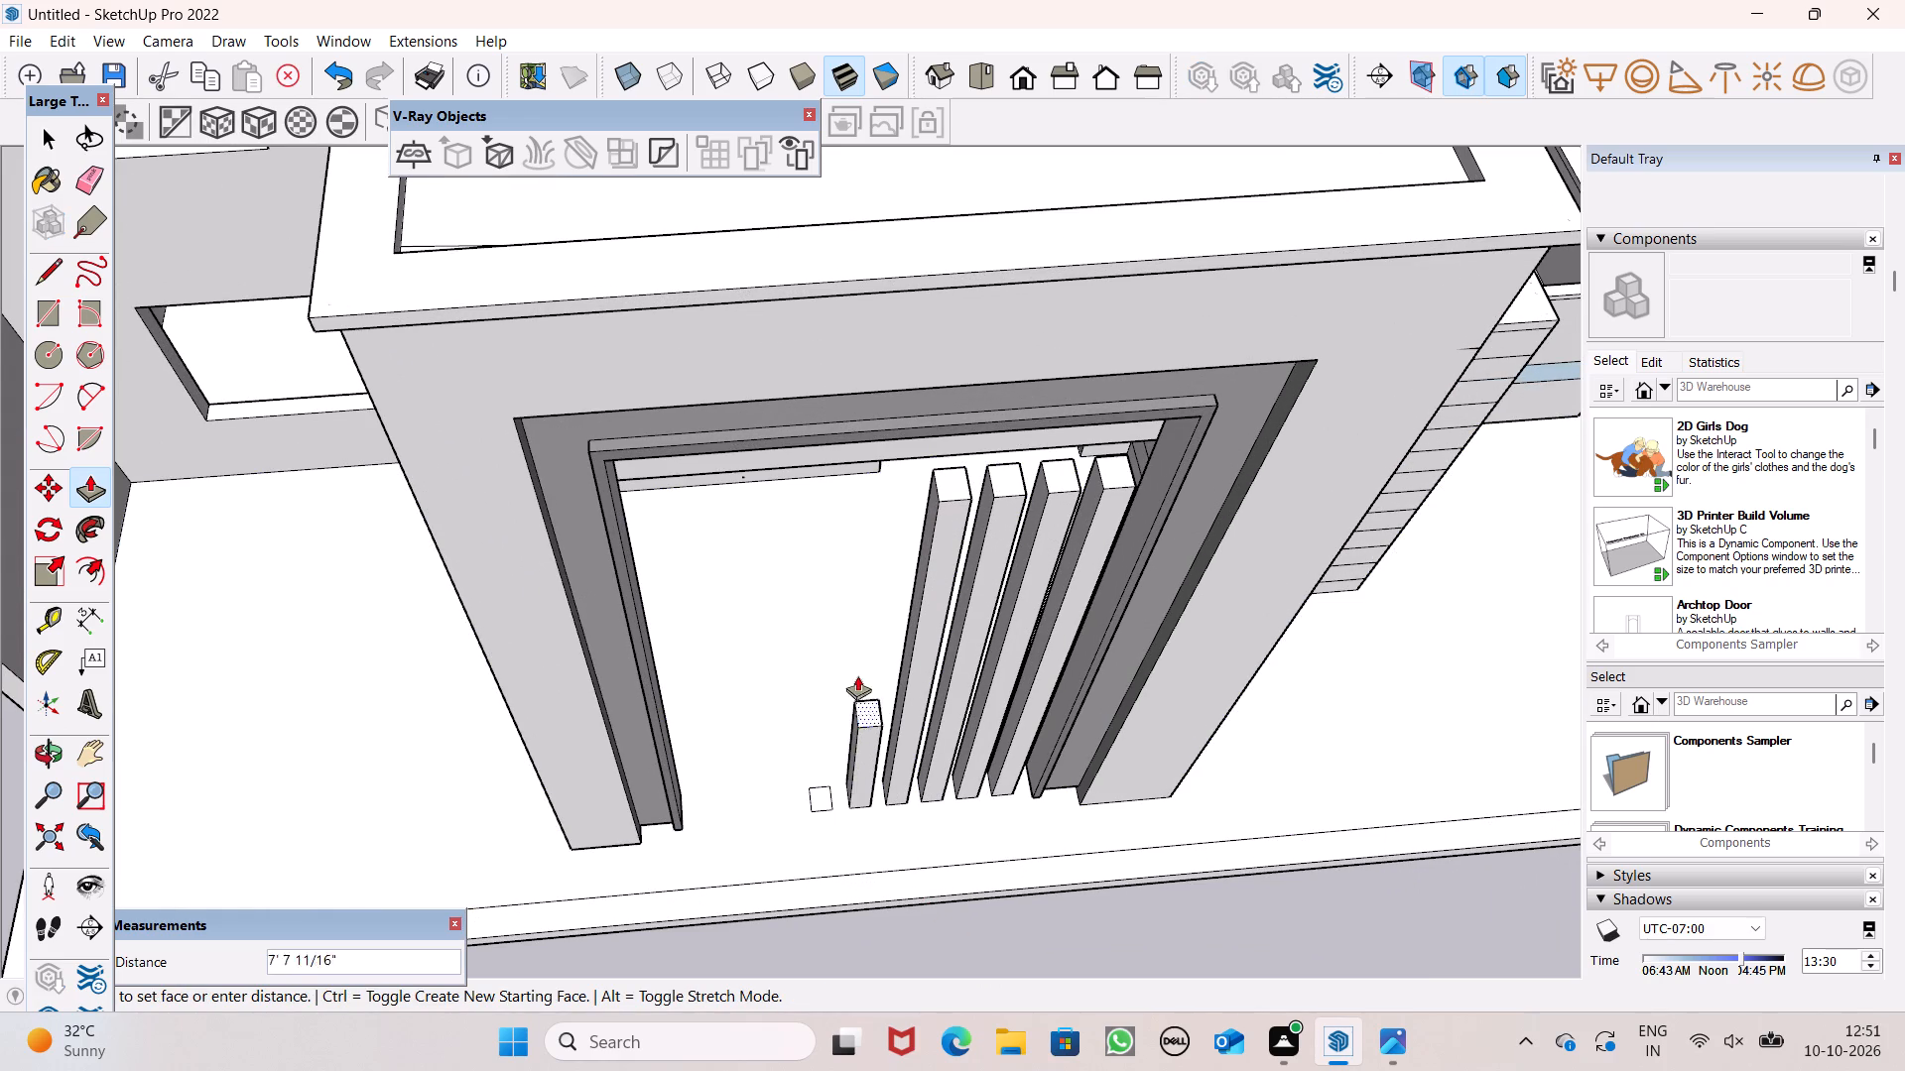
pyautogui.moveTo(857, 675); pyautogui.dragTo(932, 497)
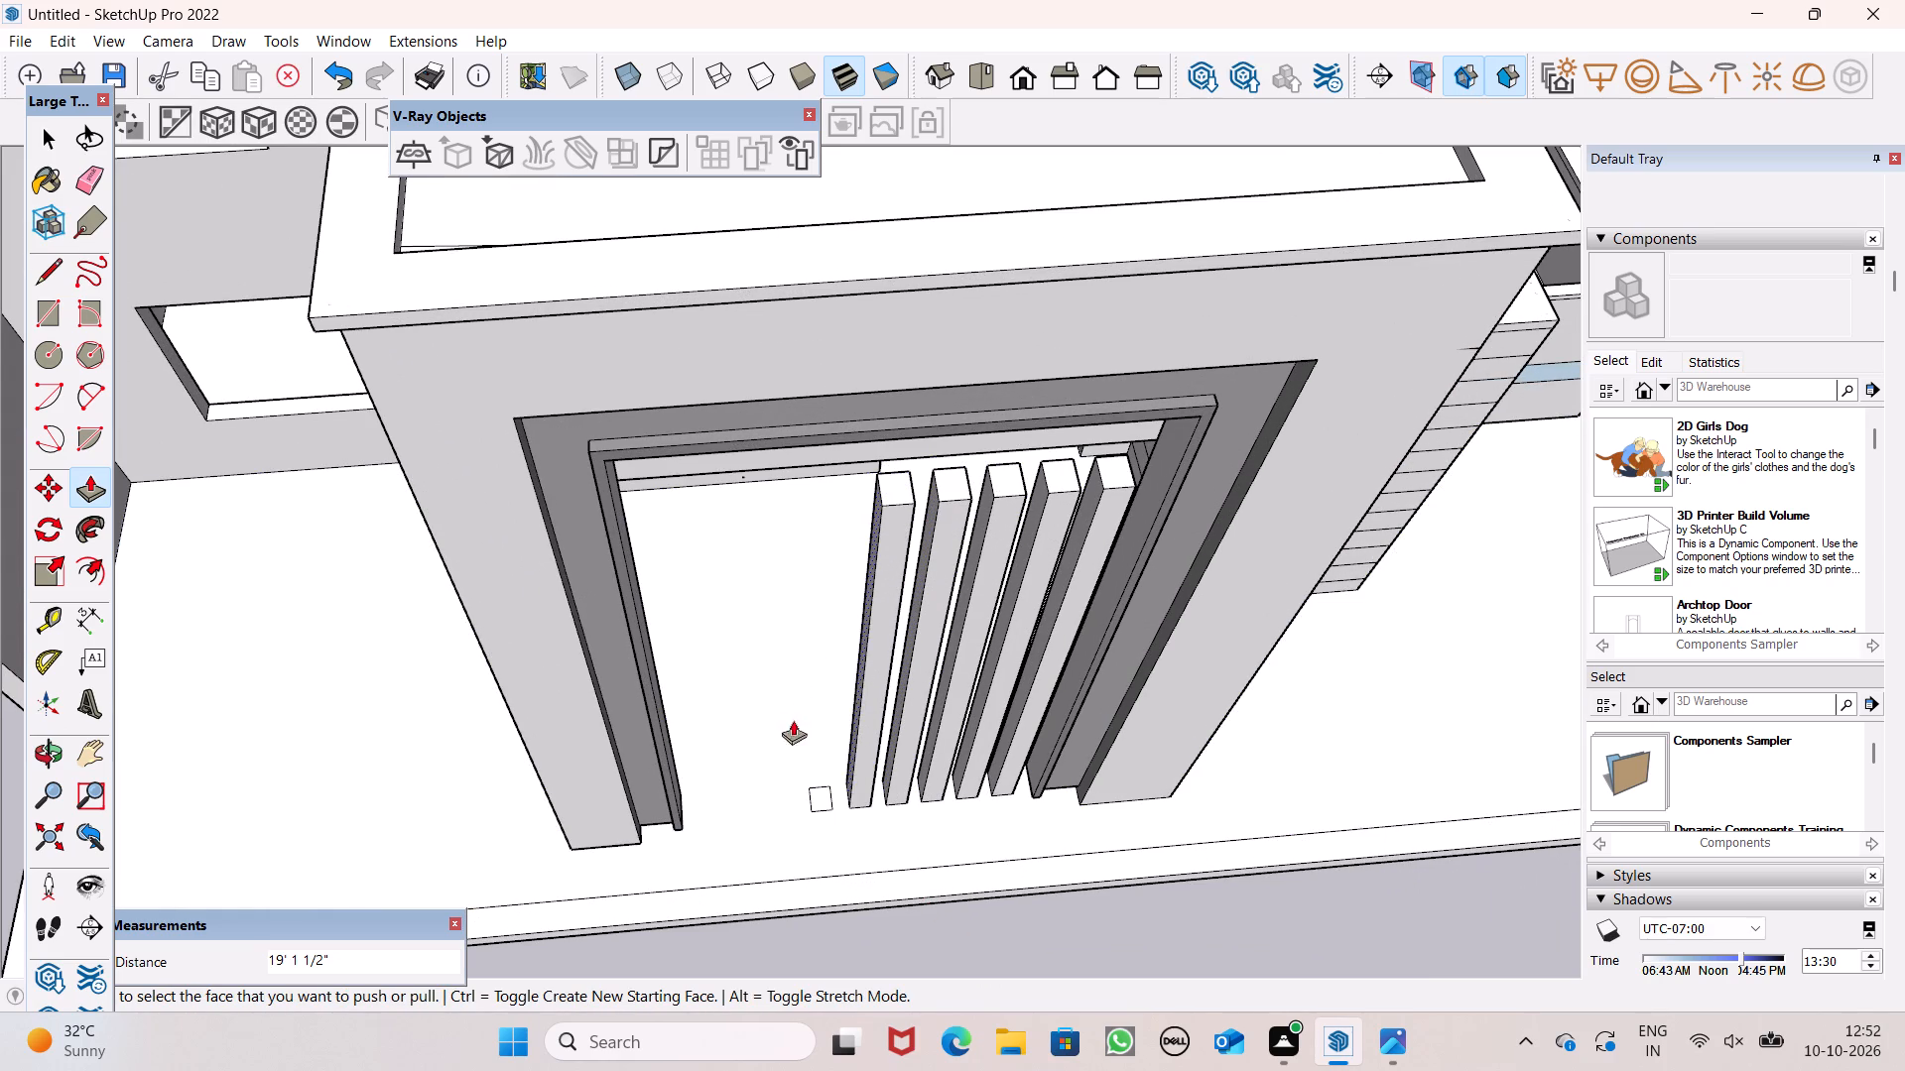
pyautogui.moveTo(820, 801); pyautogui.dragTo(901, 506)
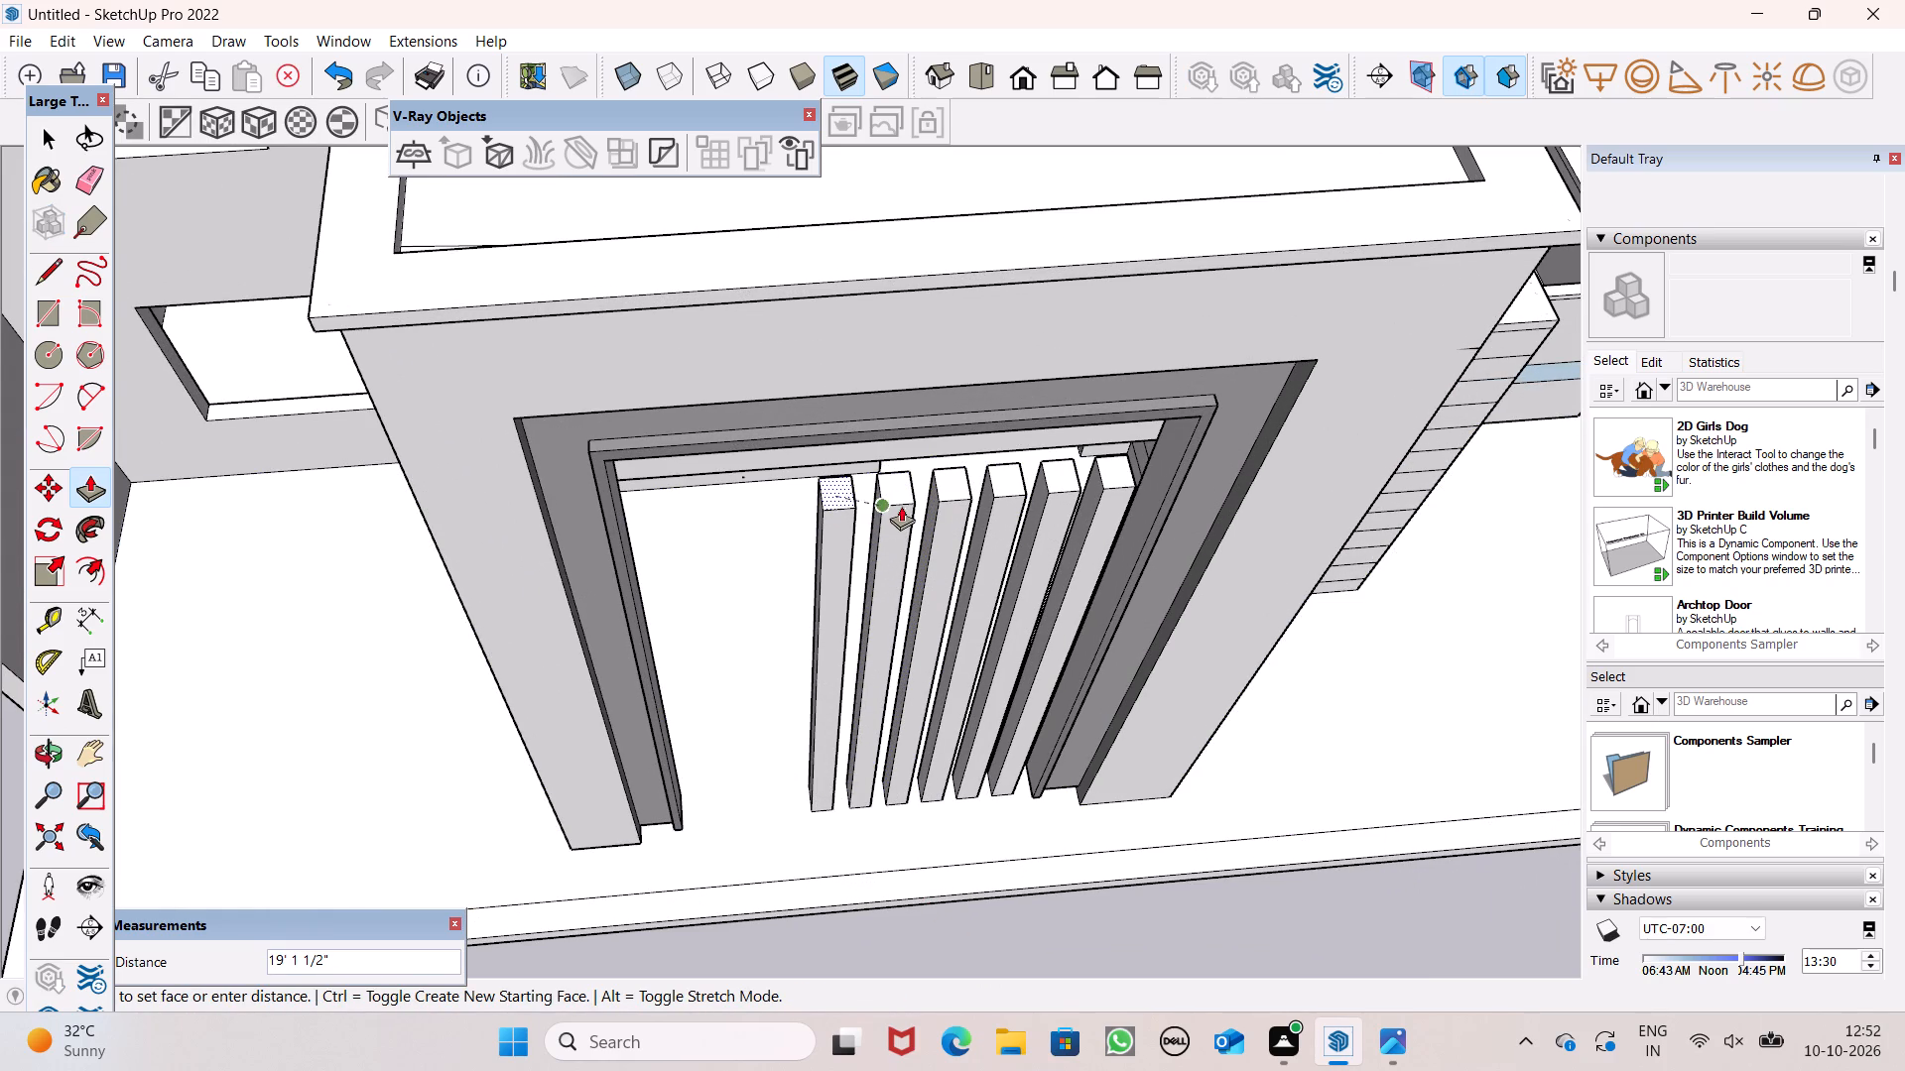
pyautogui.moveTo(901, 506); pyautogui.dragTo(901, 505)
pyautogui.press('space')
# Examine the portal's post row and the whole front elevation from several angles.
pyautogui.scroll(-3, 898, 592)
pyautogui.scroll(1, 875, 664)
pyautogui.scroll(-3, 875, 664)
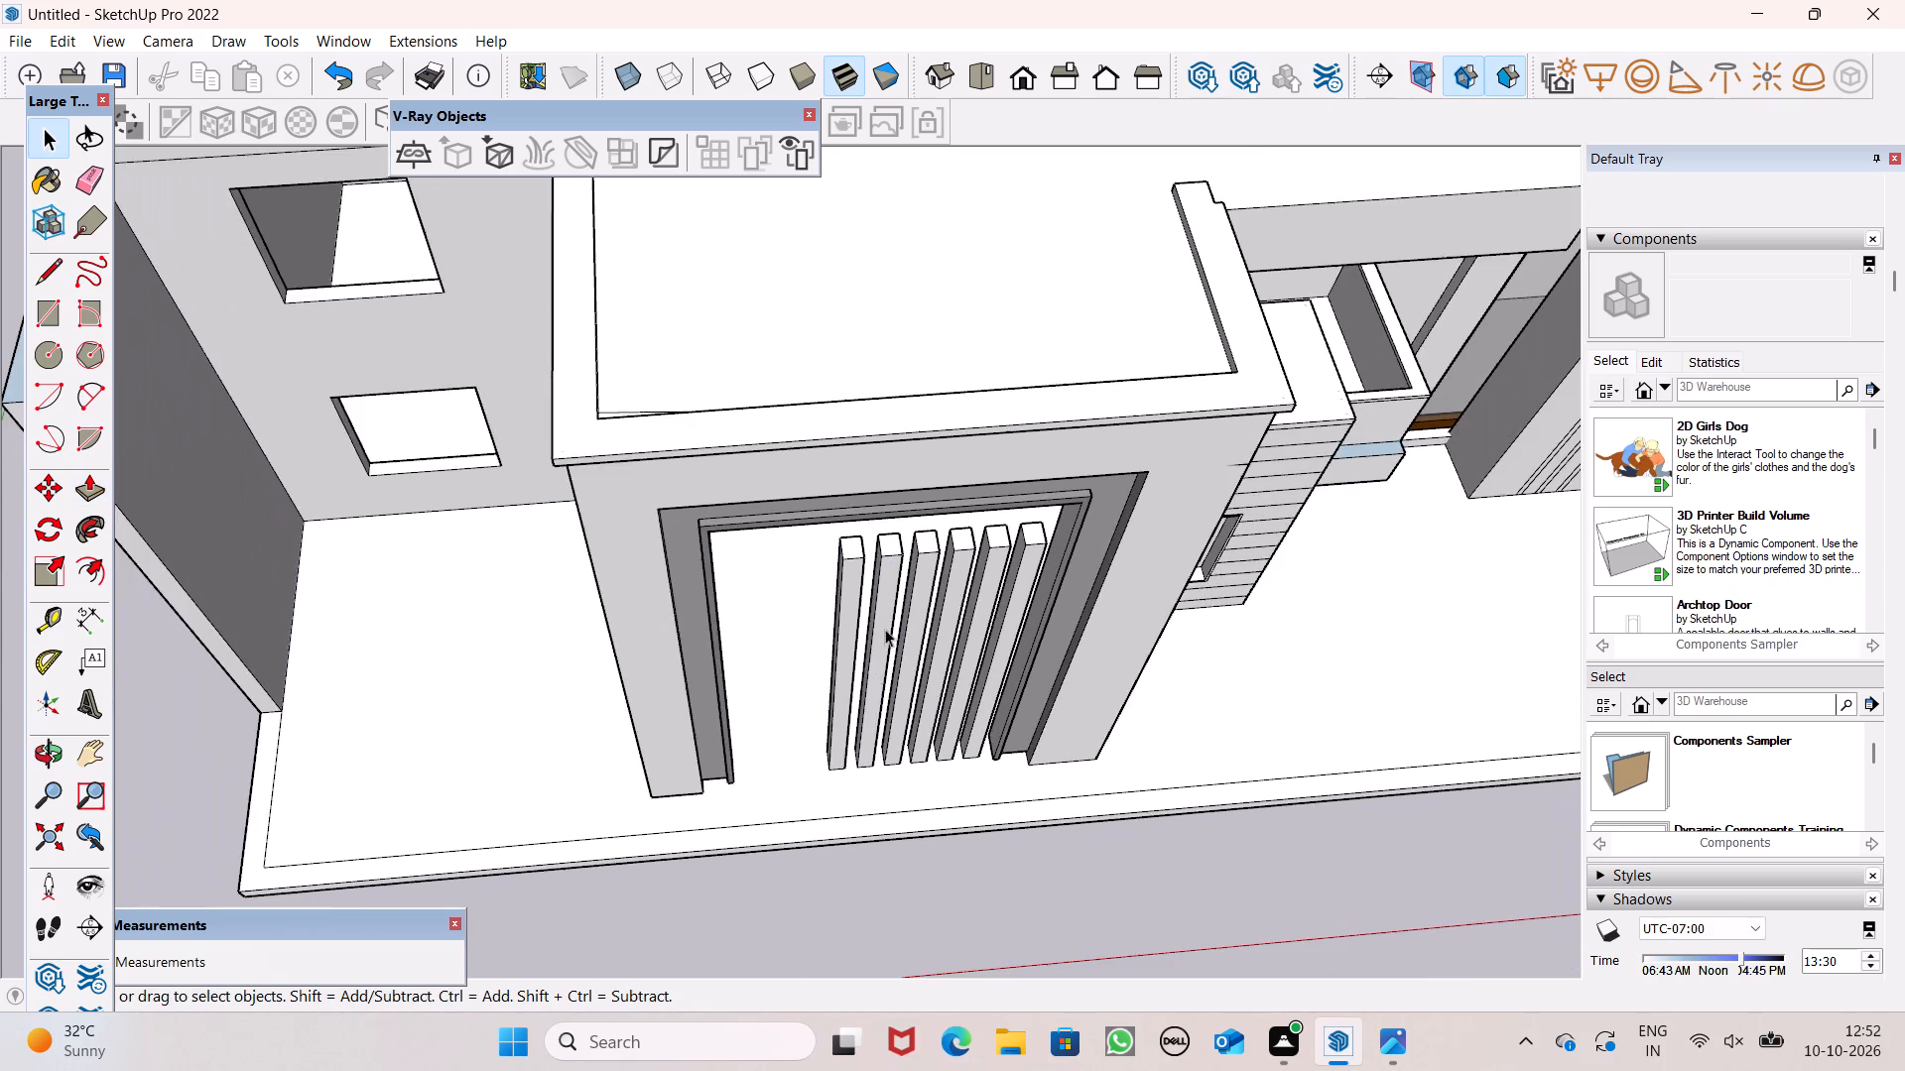
pyautogui.scroll(-6, 885, 627)
pyautogui.moveTo(902, 651); pyautogui.dragTo(845, 213, button='middle')
pyautogui.scroll(1, 845, 213)
pyautogui.scroll(-4, 823, 282)
pyautogui.scroll(-1, 755, 487)
pyautogui.moveTo(837, 492); pyautogui.dragTo(239, 518, button='middle')
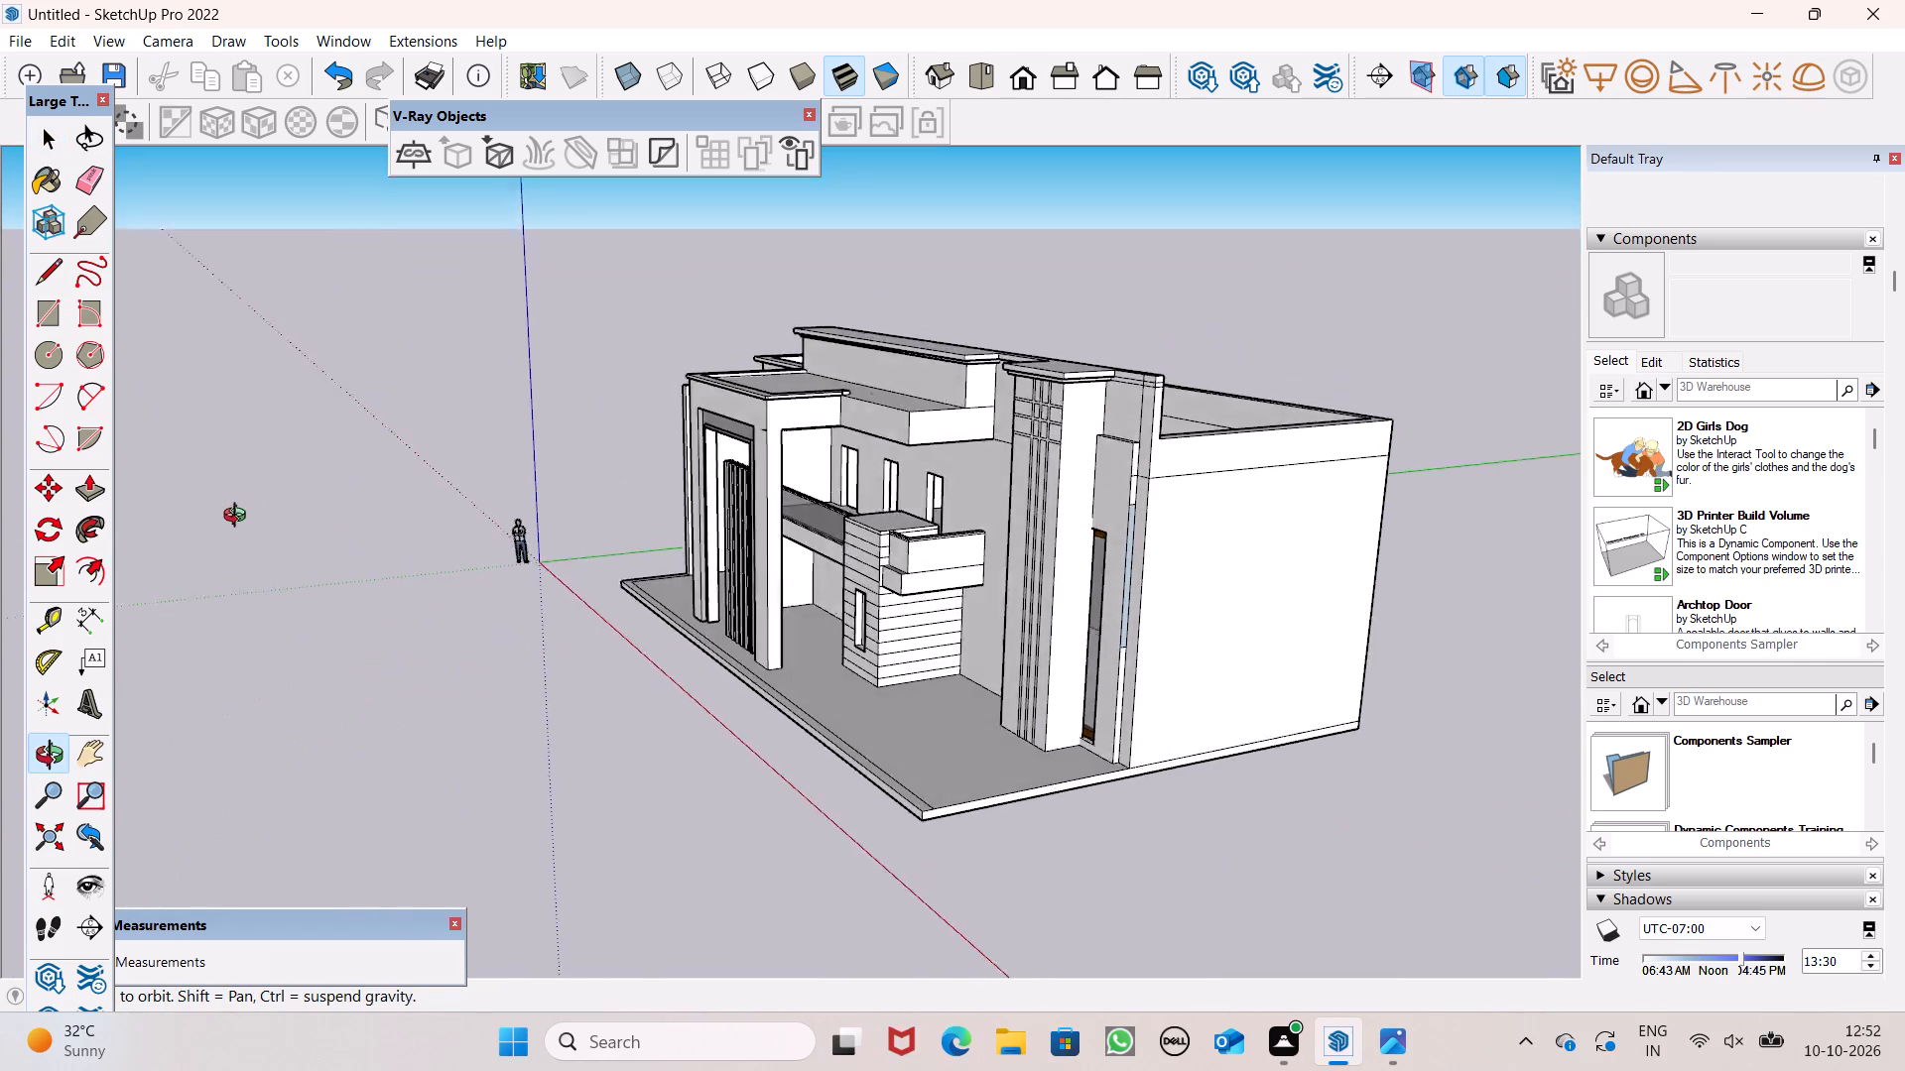
pyautogui.moveTo(239, 518); pyautogui.dragTo(889, 629, button='middle')
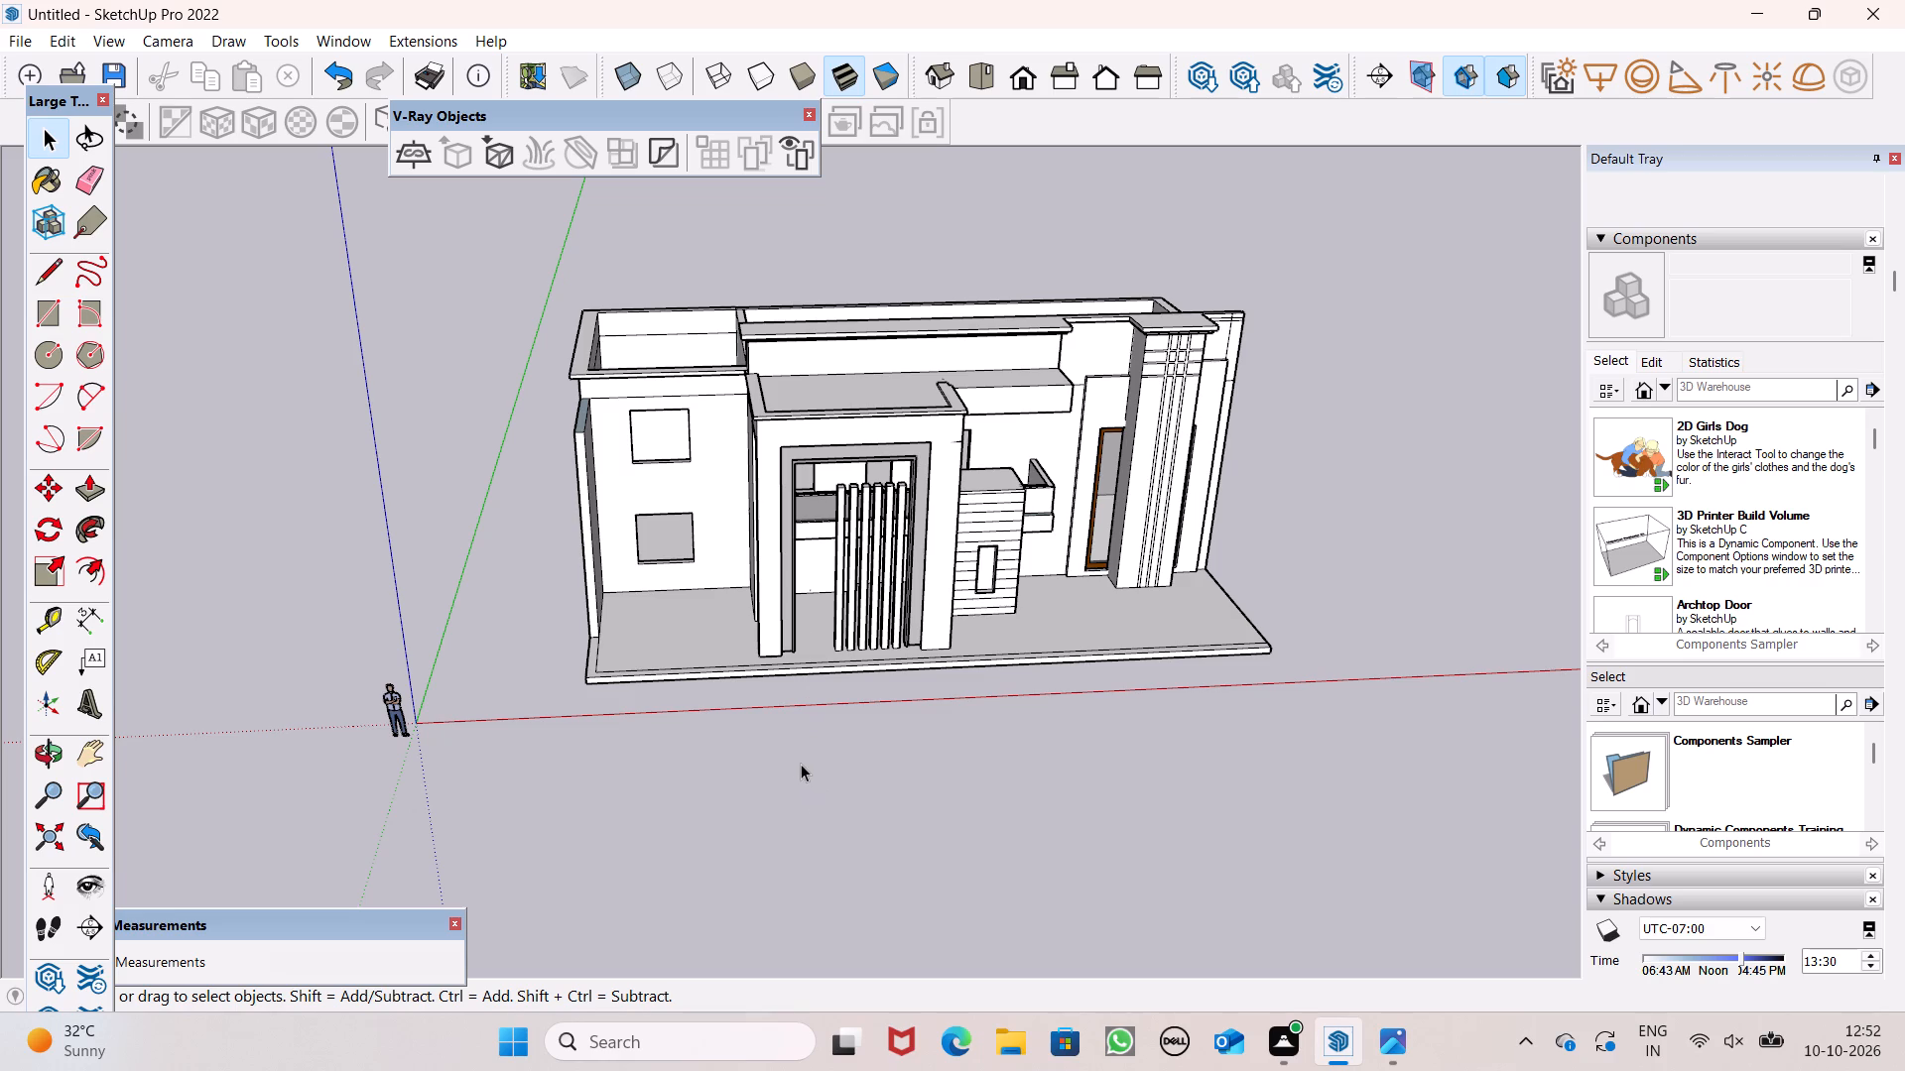
pyautogui.scroll(-2, 793, 761)
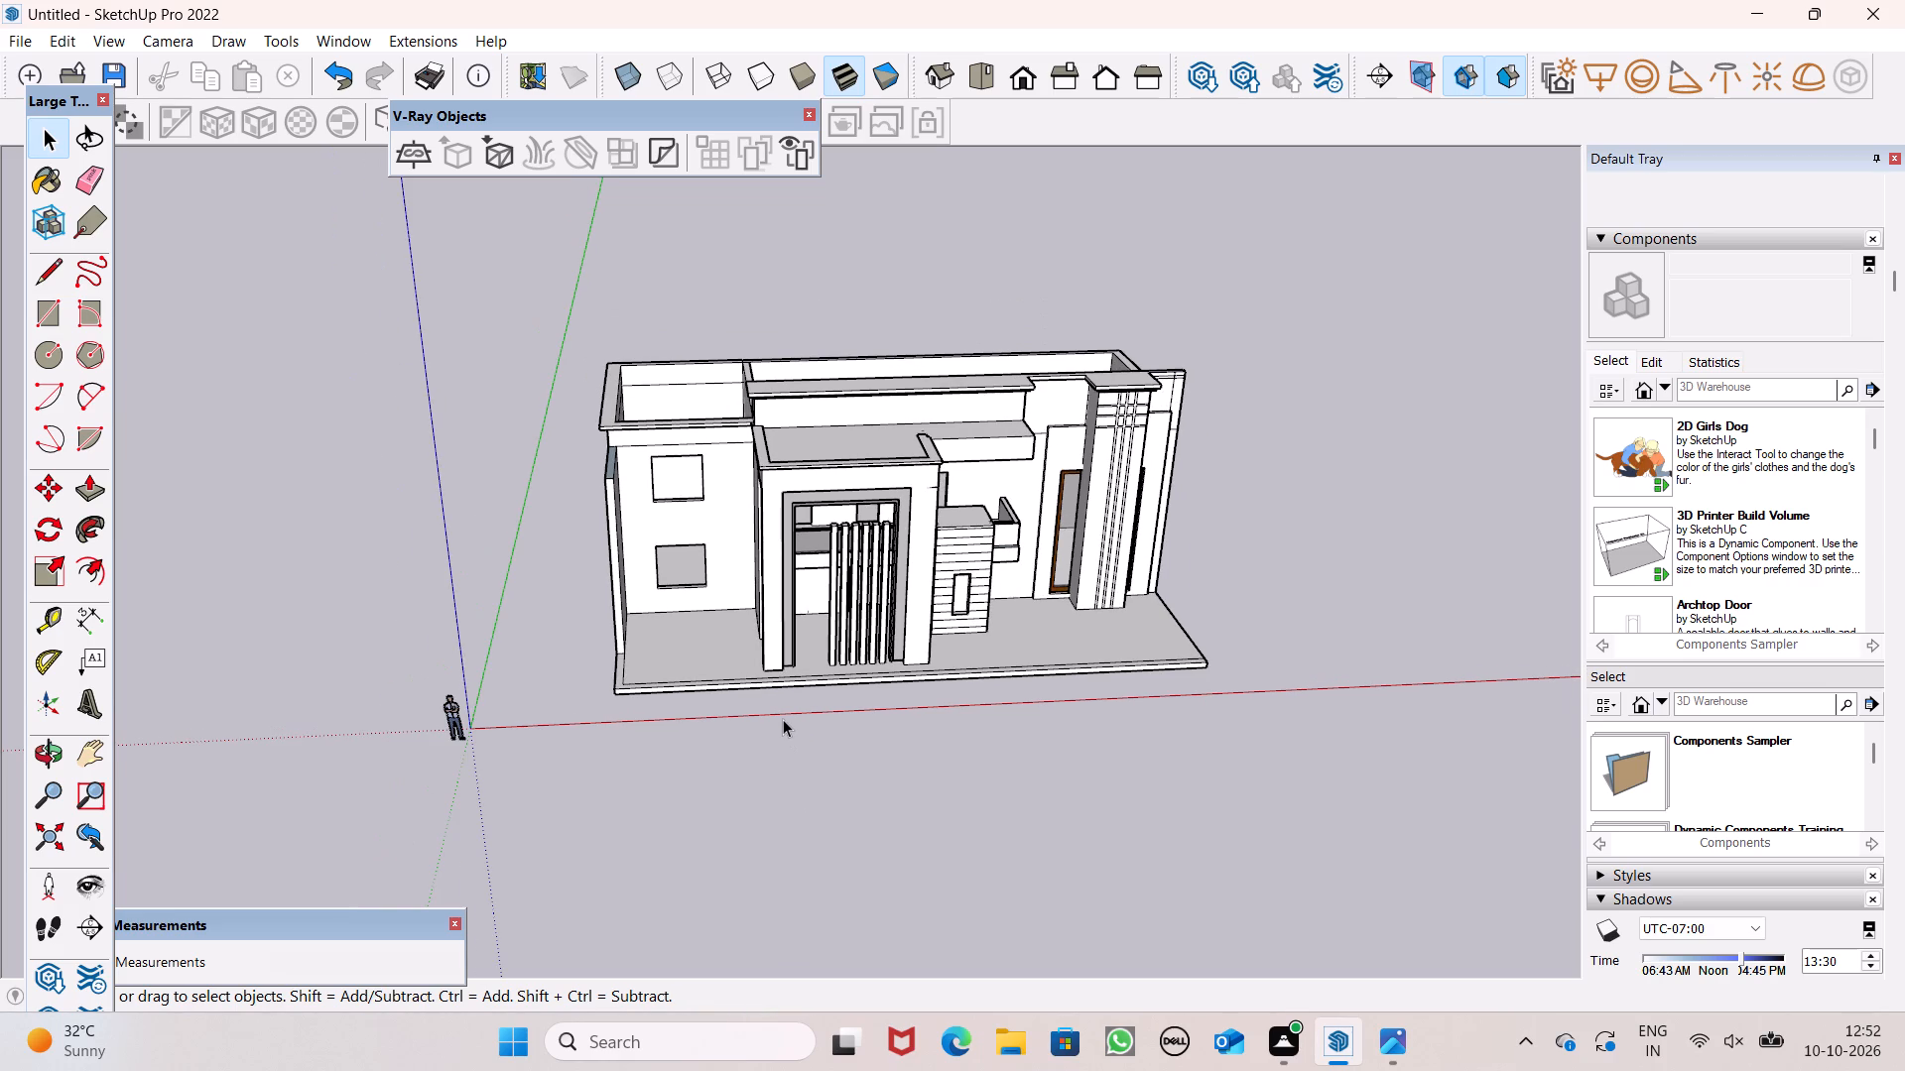
pyautogui.scroll(-5, 668, 705)
pyautogui.scroll(1, 658, 697)
pyautogui.moveTo(712, 665); pyautogui.dragTo(364, 684, button='middle')
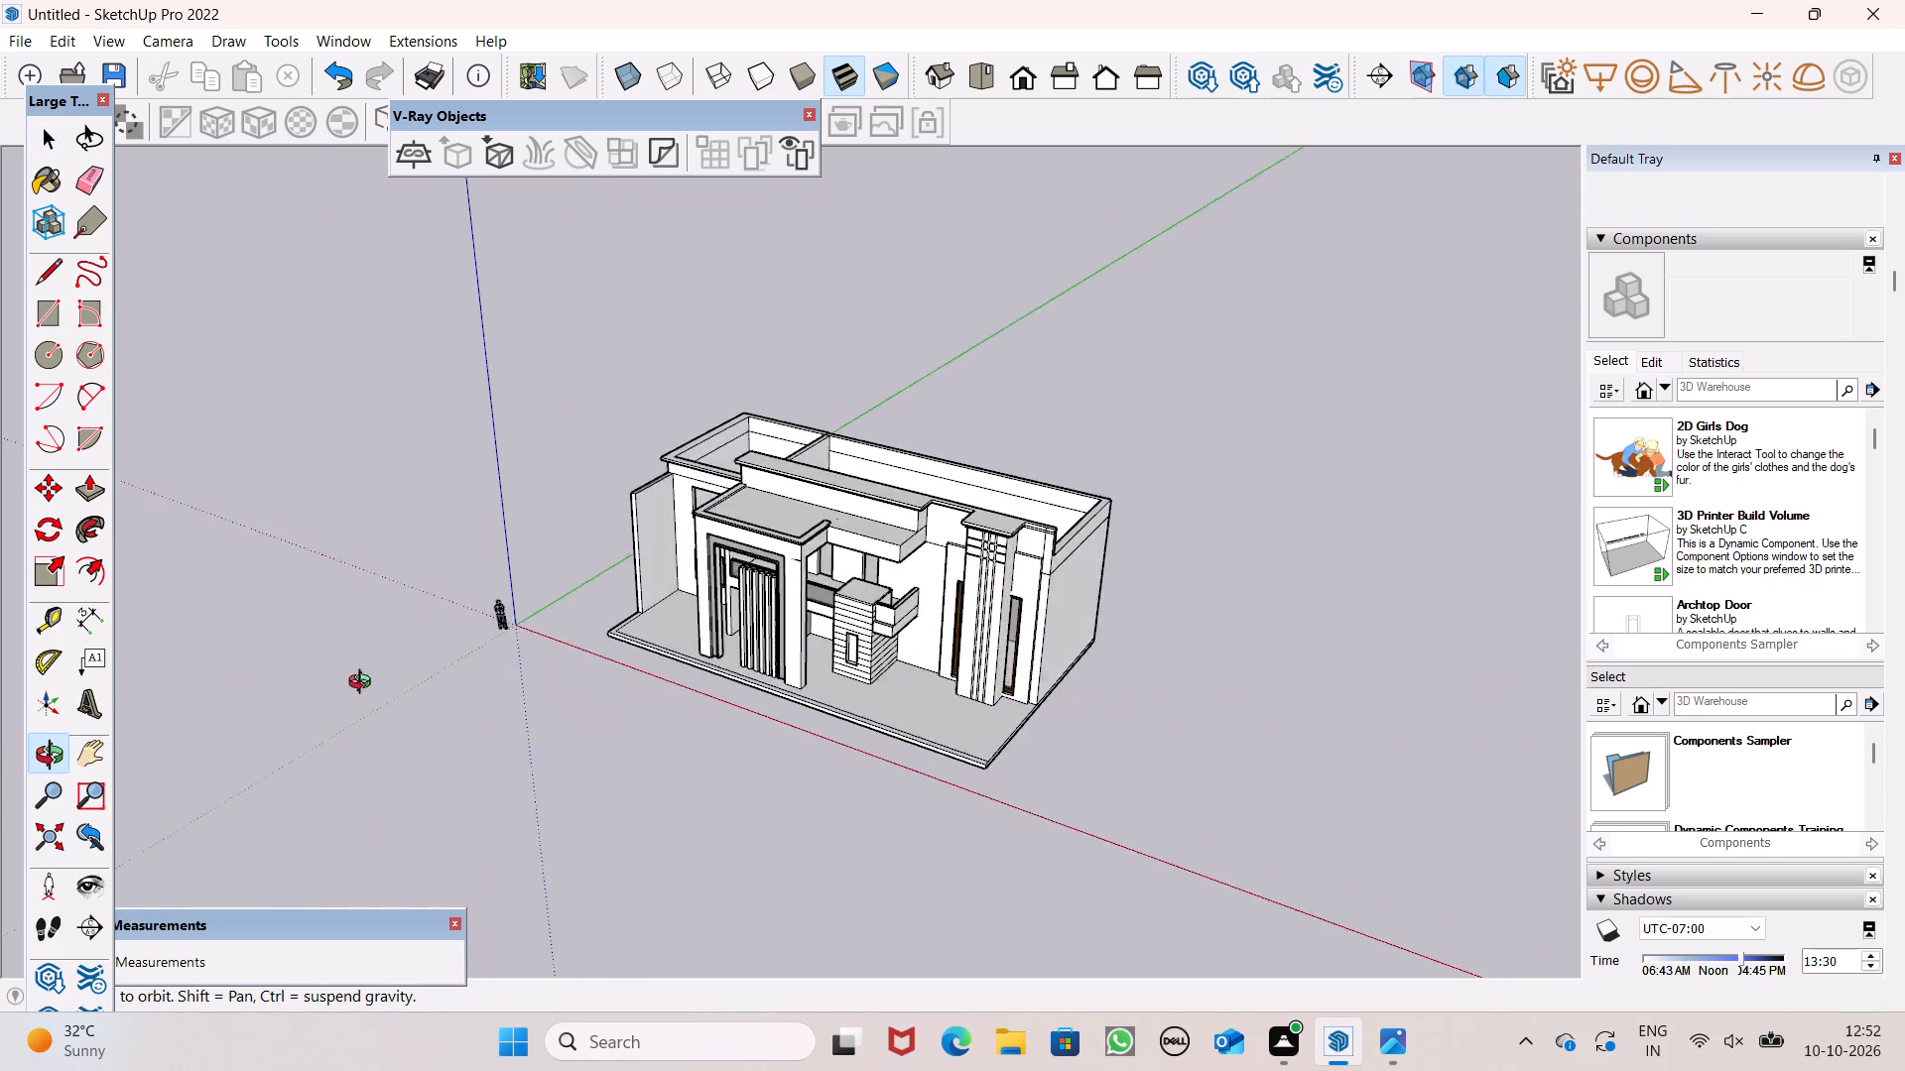
pyautogui.moveTo(364, 684); pyautogui.dragTo(513, 514, button='middle')
pyautogui.scroll(3, 839, 528)
pyautogui.moveTo(870, 612); pyautogui.dragTo(1112, 508, button='middle')
pyautogui.scroll(1, 1112, 508)
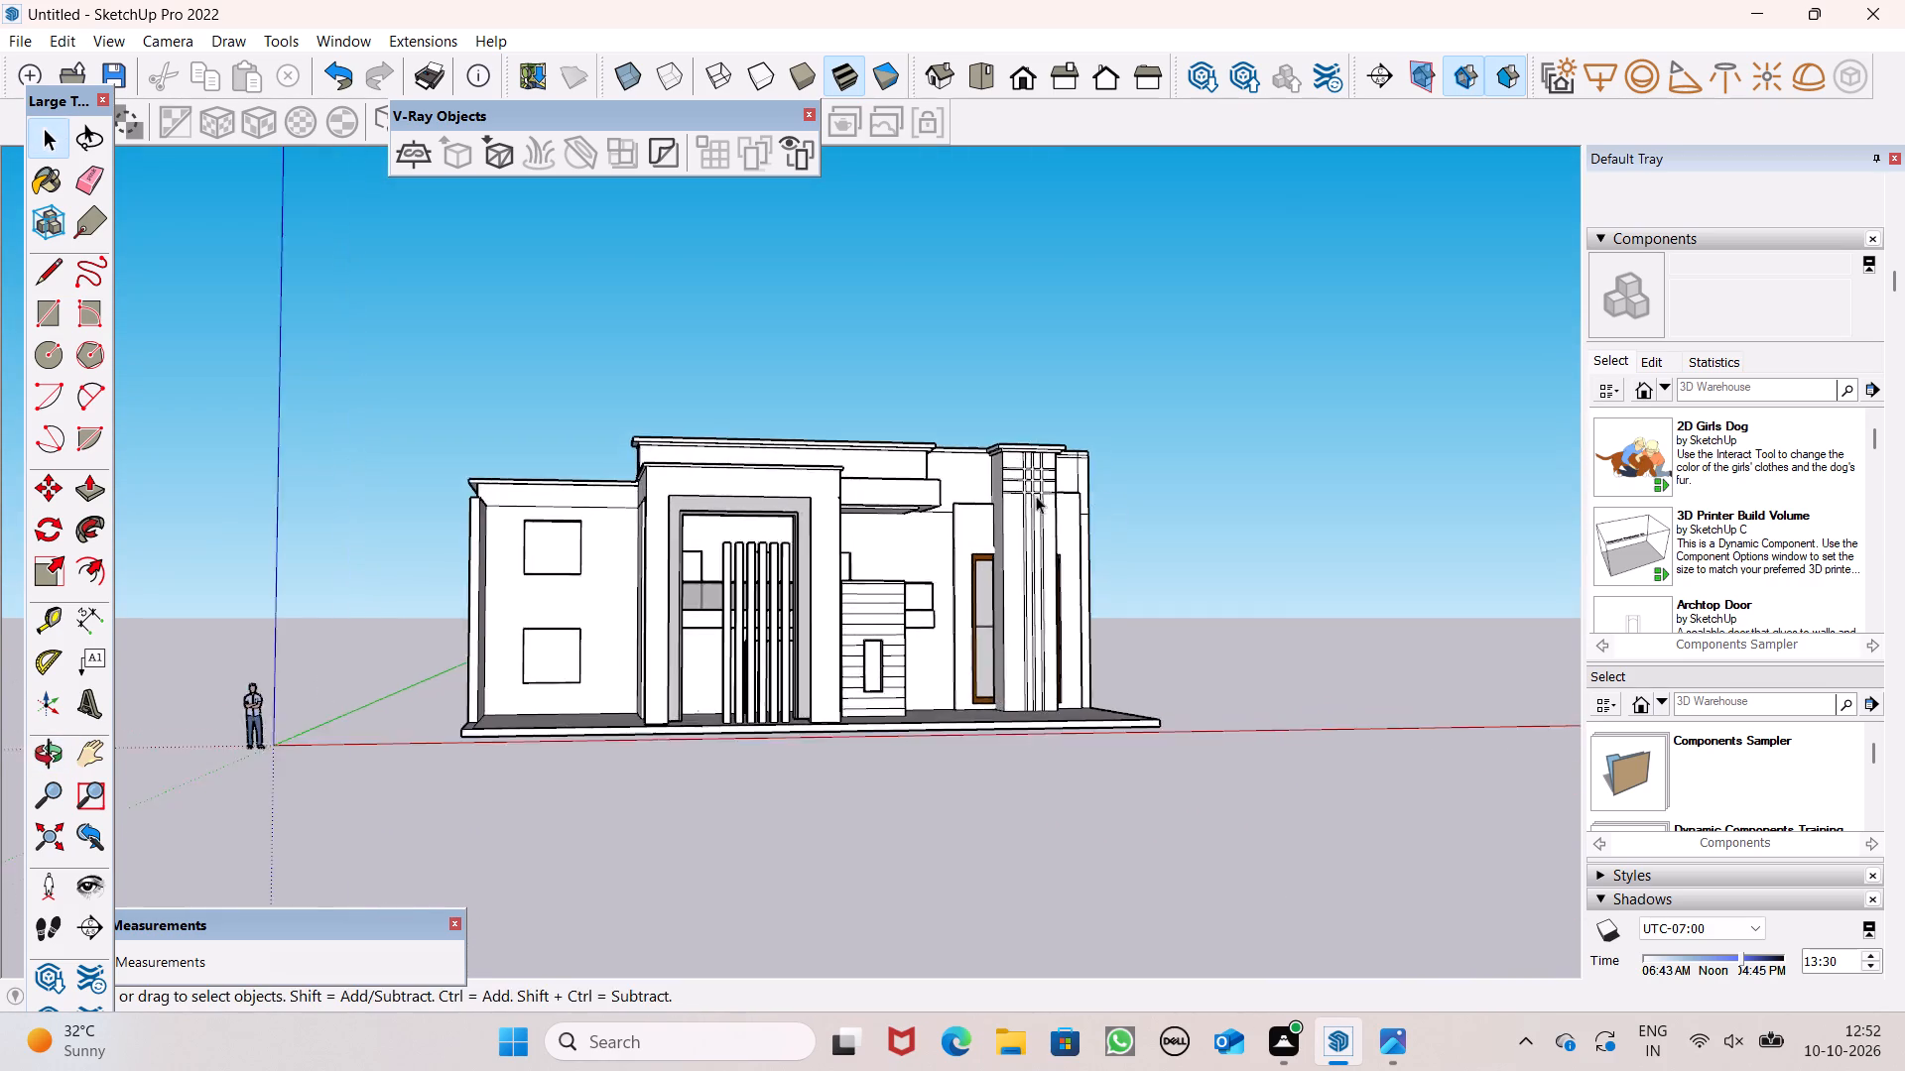
pyautogui.scroll(-3, 1018, 505)
pyautogui.moveTo(1037, 551); pyautogui.dragTo(929, 784, button='middle')
pyautogui.scroll(-3, 907, 658)
pyautogui.scroll(3, 1213, 596)
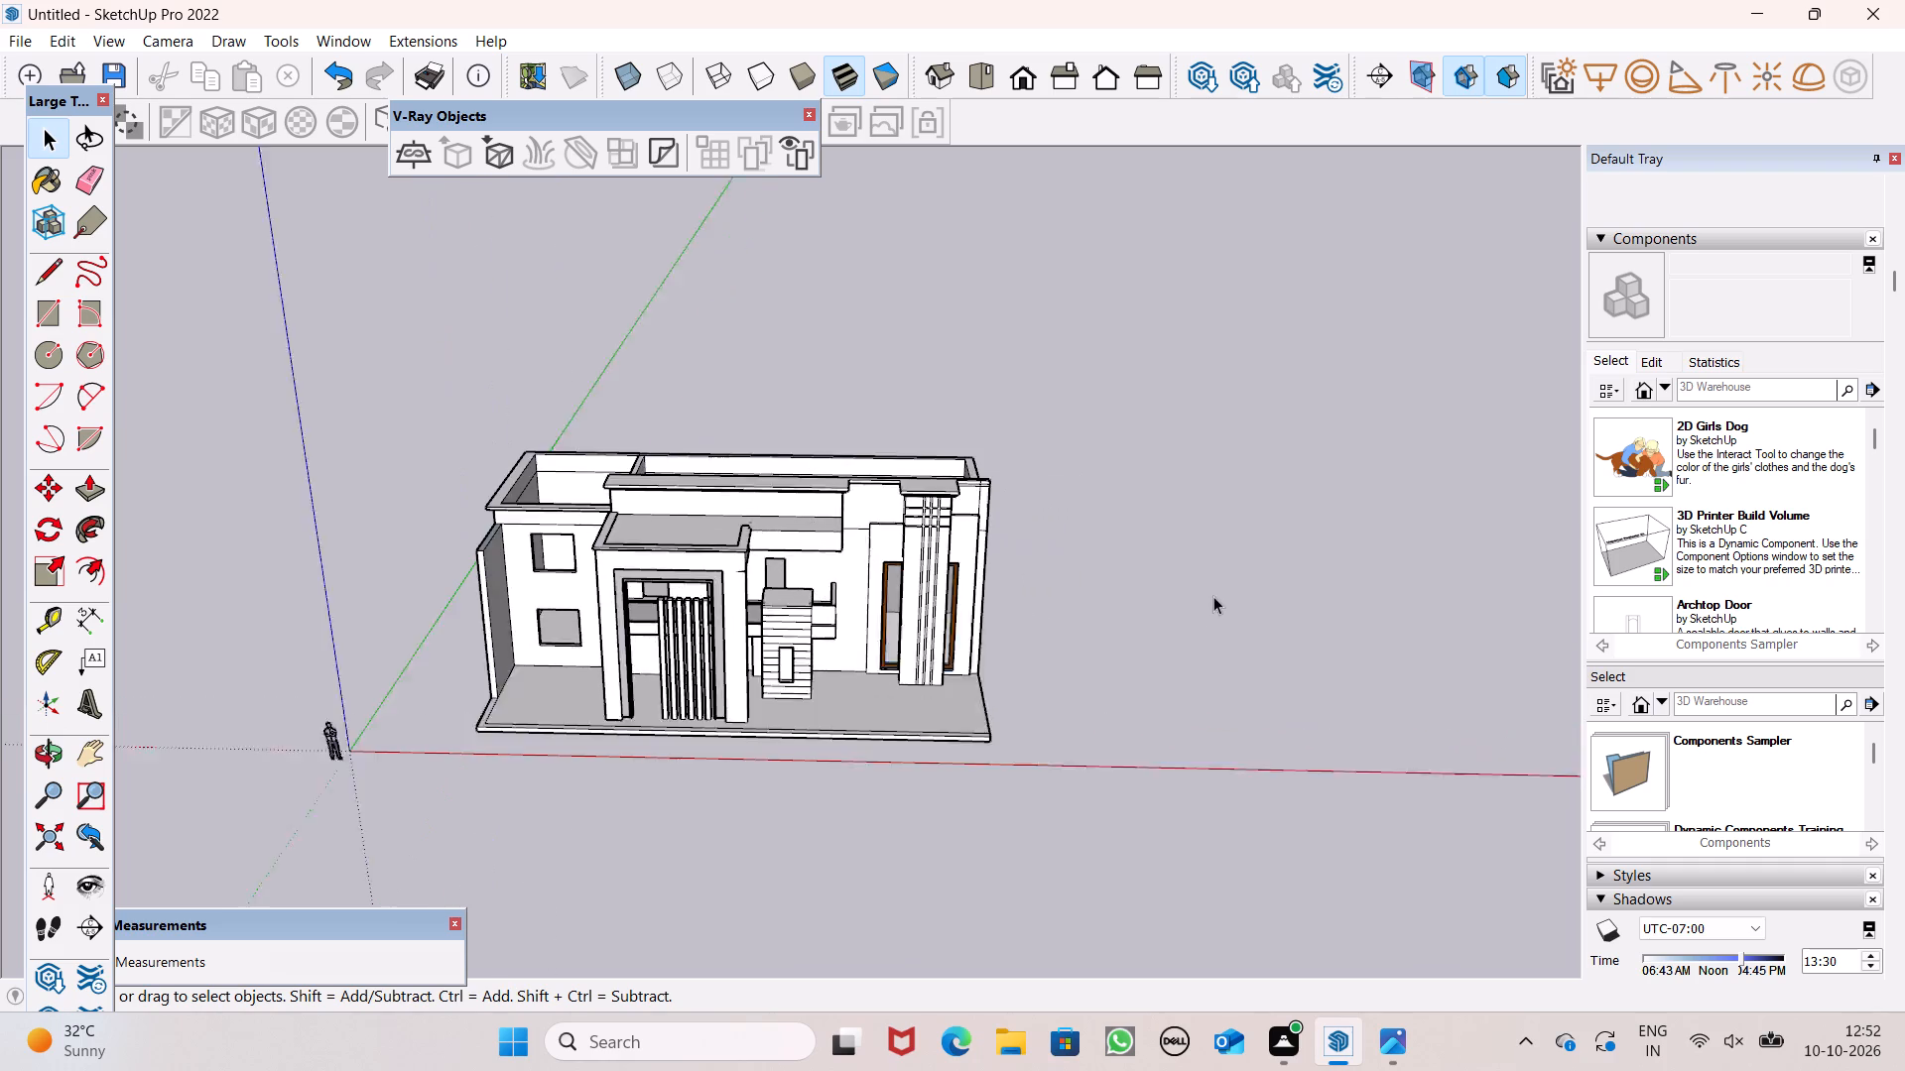
# Draw an upright rectangle 4 ft by 7 ft in the open space beside the building's striped-column end.
pyautogui.scroll(3, 1213, 596)
pyautogui.moveTo(1235, 671); pyautogui.dragTo(1262, 663, button='middle')
pyautogui.scroll(4, 1204, 652)
pyautogui.scroll(-3, 998, 681)
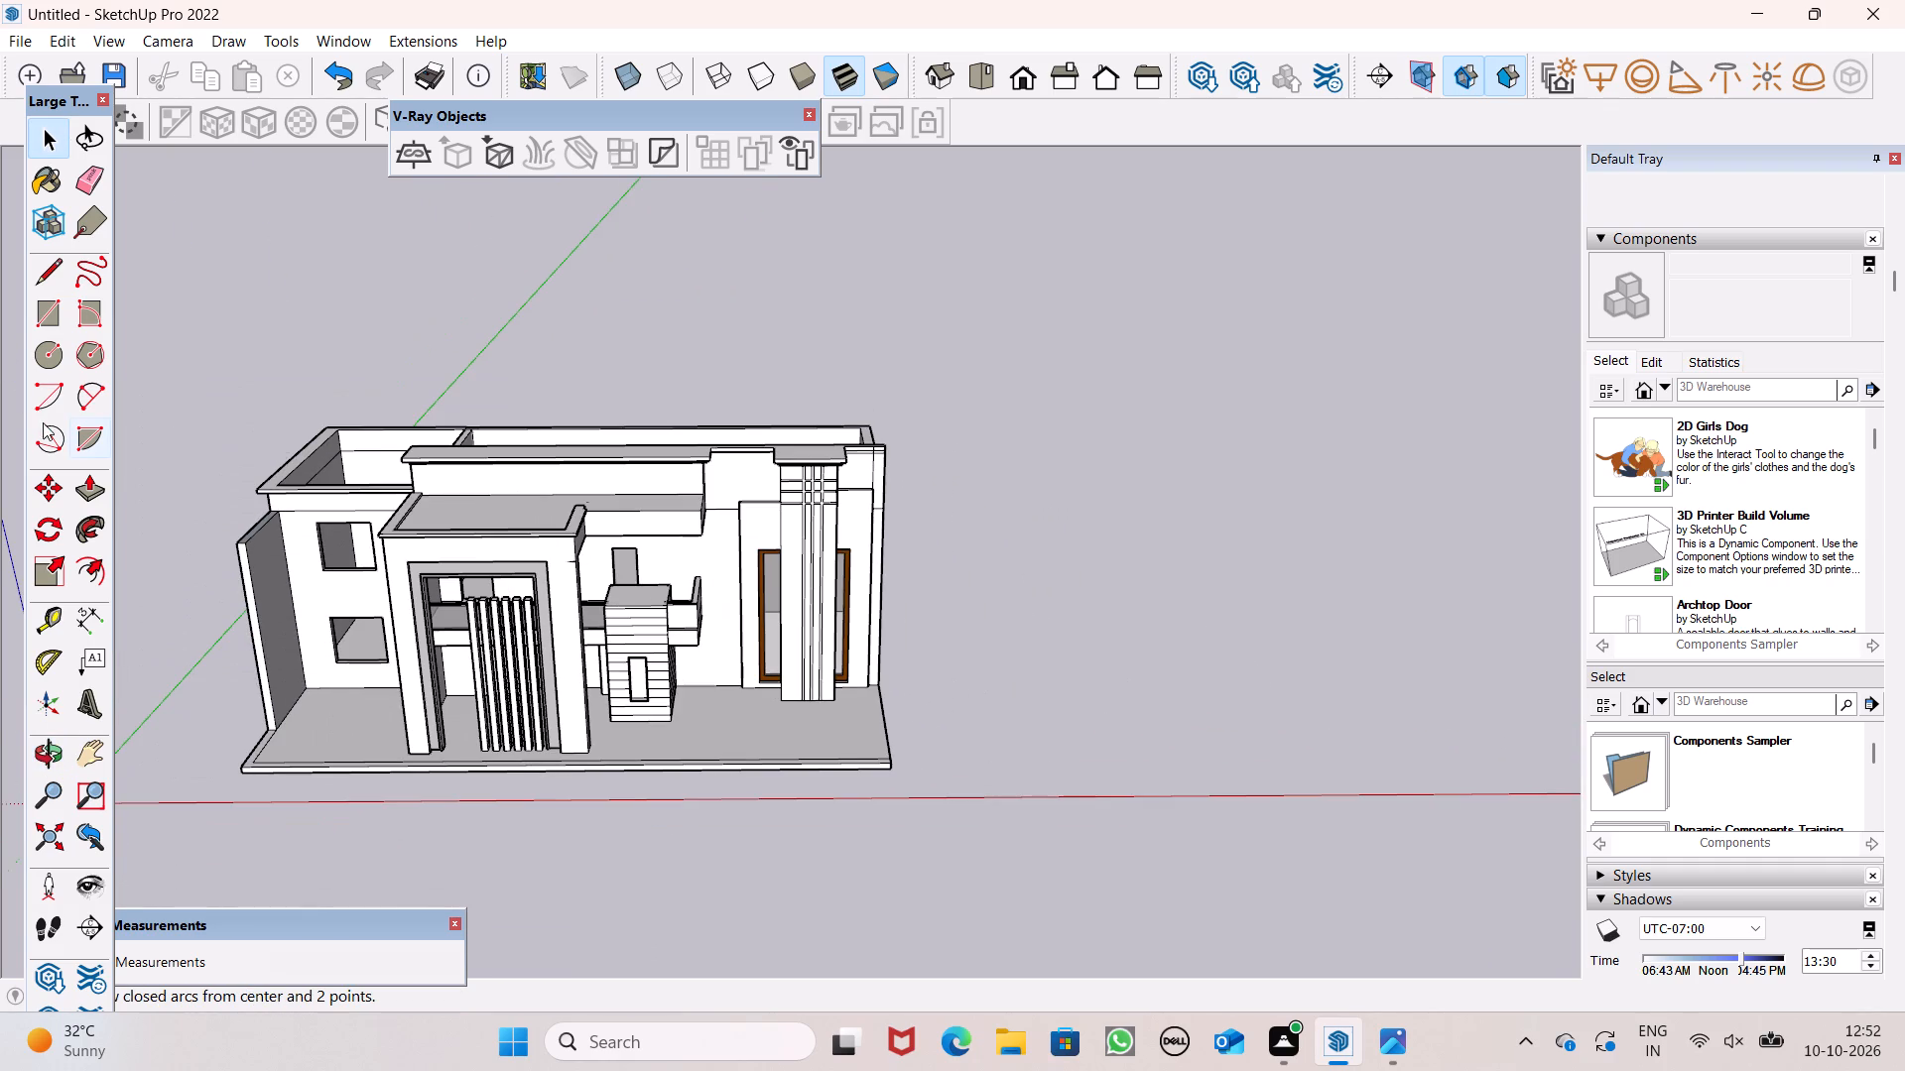
pyautogui.click(40, 311)
pyautogui.moveTo(639, 731); pyautogui.dragTo(655, 730, button='middle')
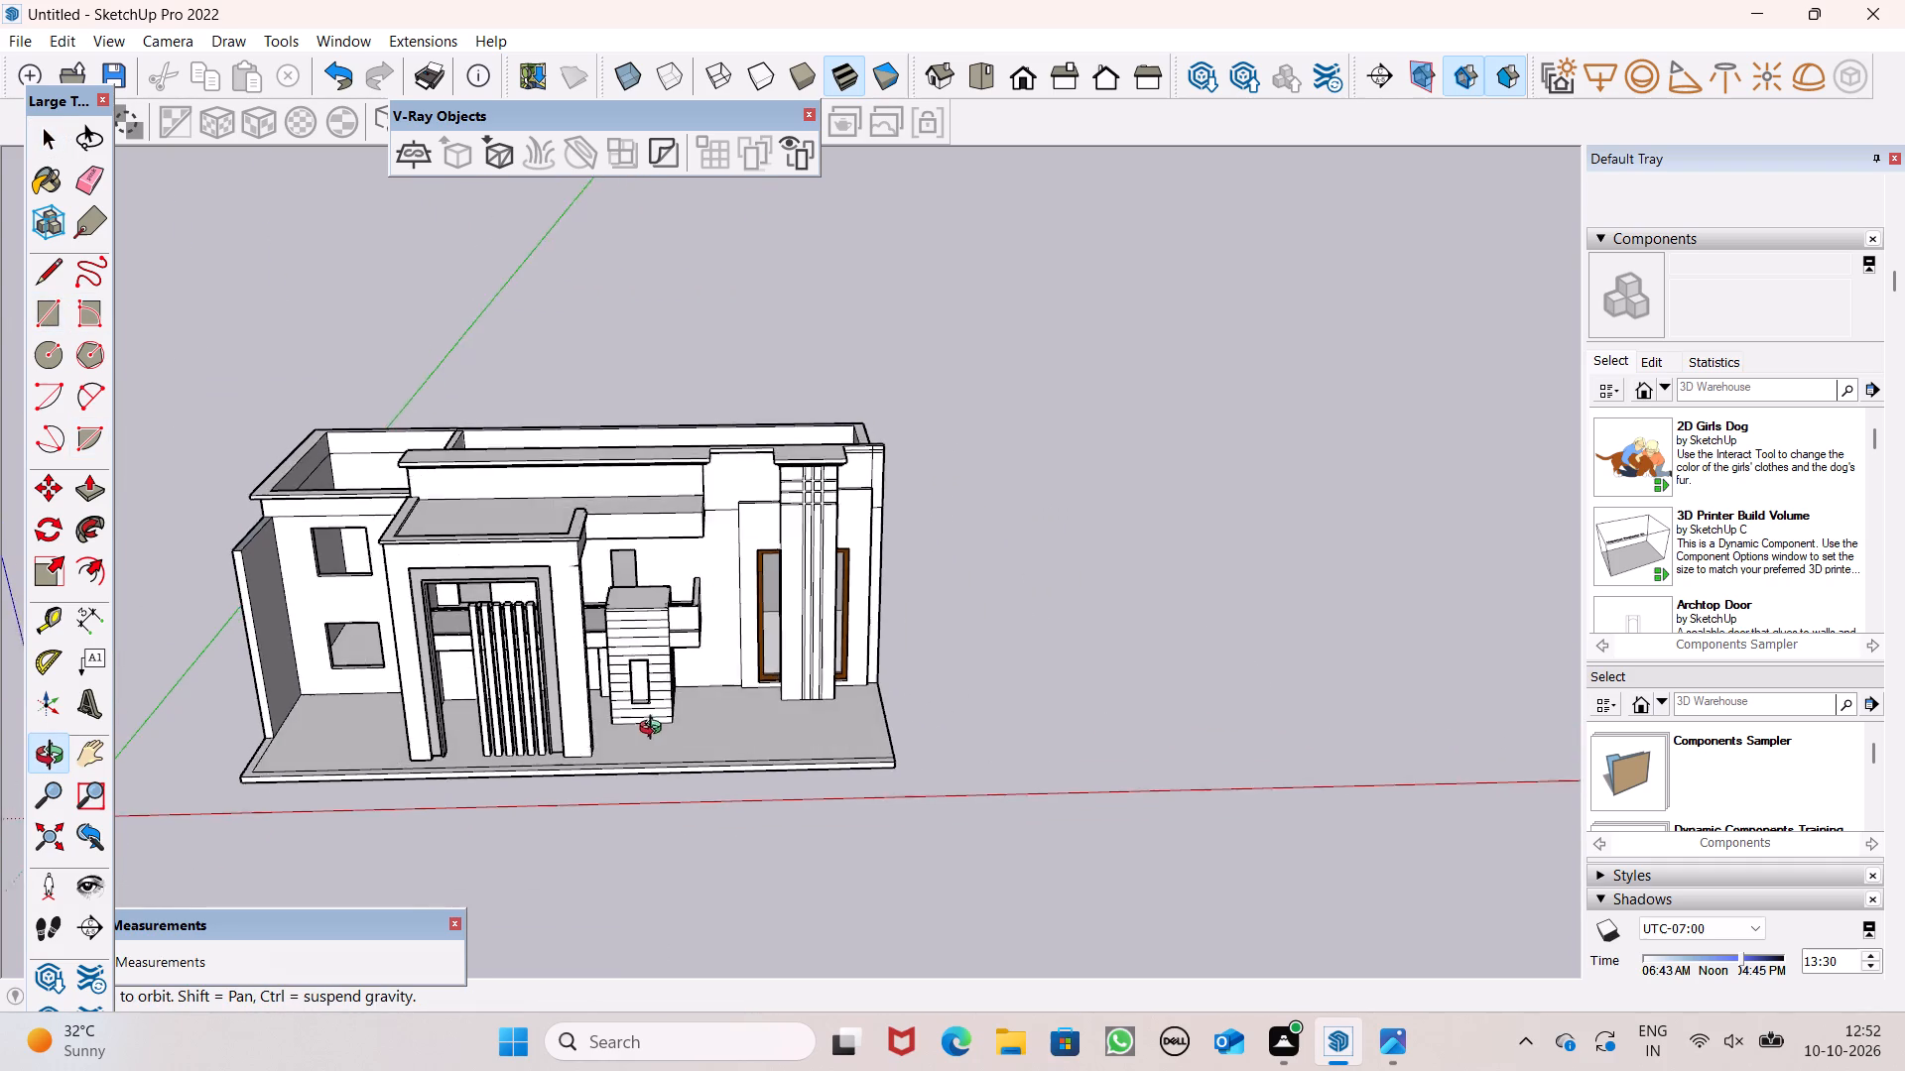
pyautogui.moveTo(655, 730); pyautogui.dragTo(592, 654, button='middle')
pyautogui.scroll(4, 1119, 847)
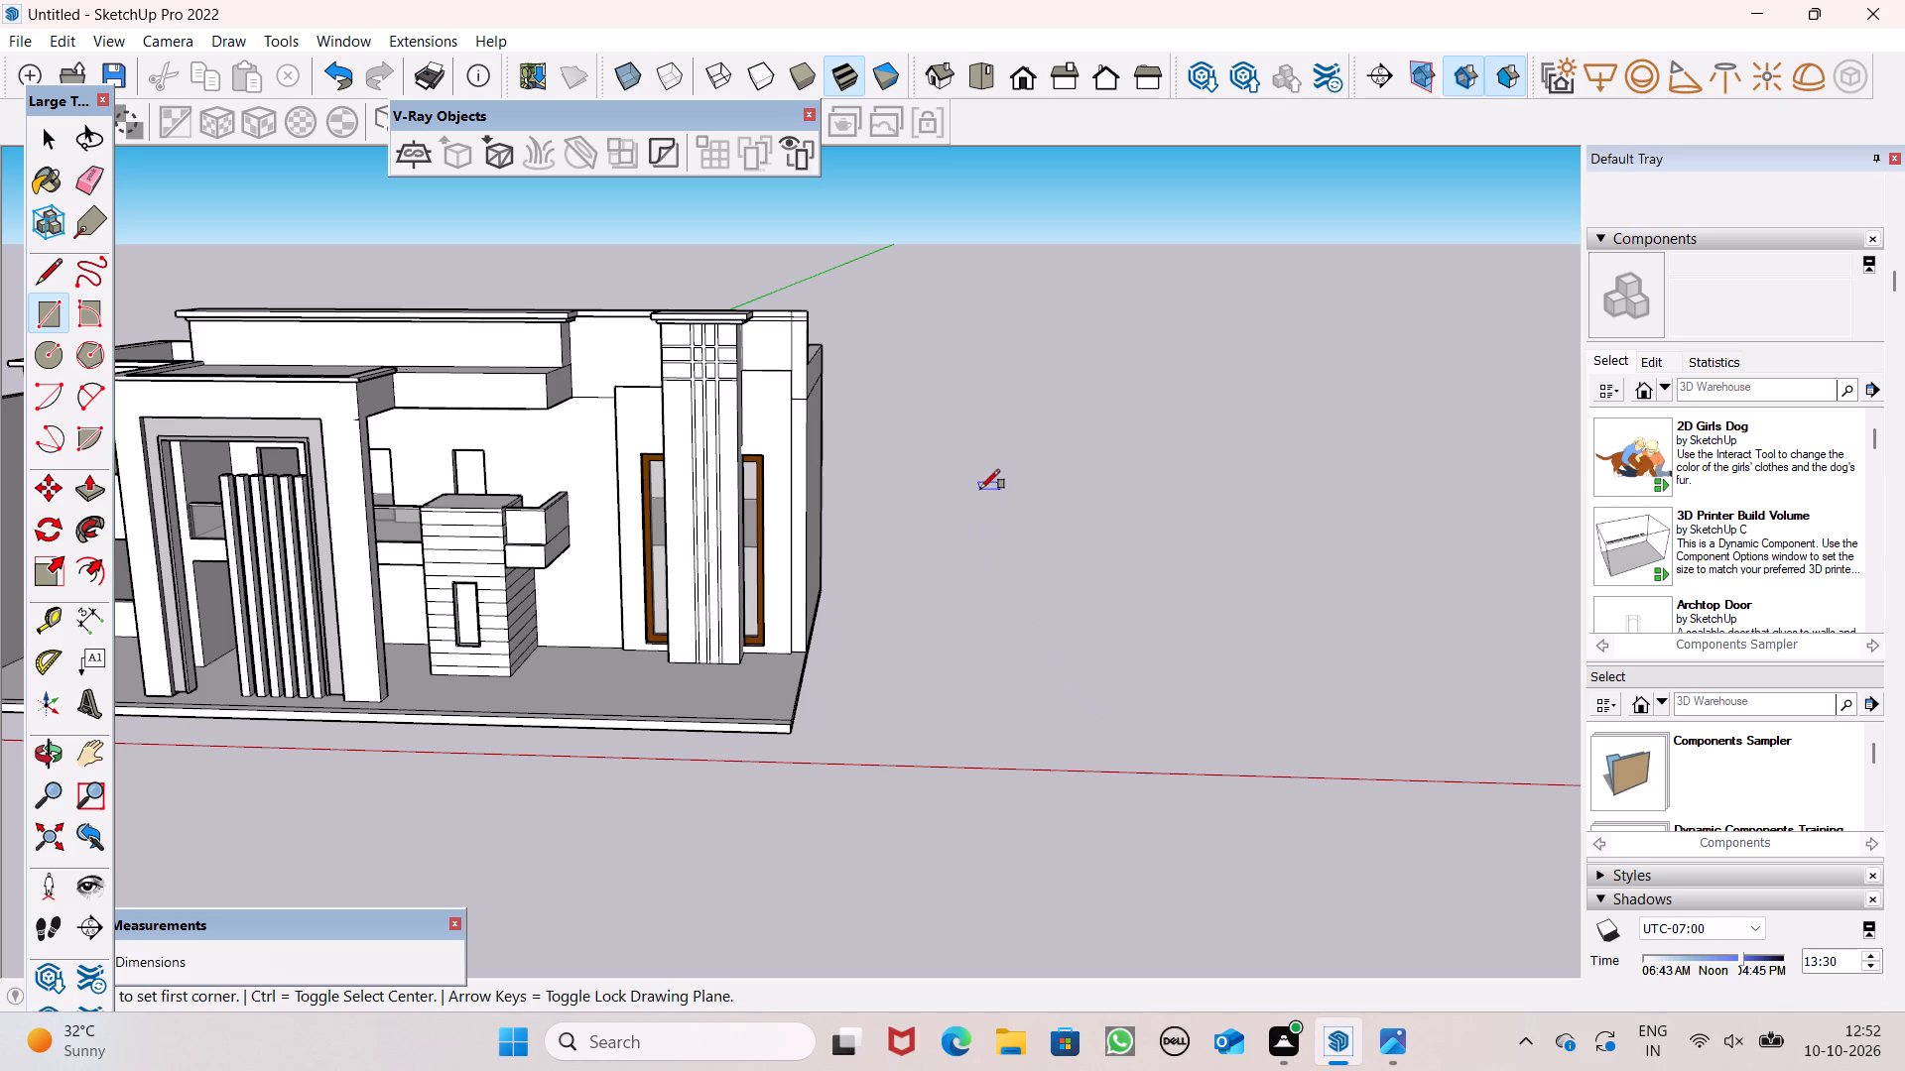
pyautogui.moveTo(943, 699); pyautogui.dragTo(928, 525, button='middle')
pyautogui.click(918, 496)
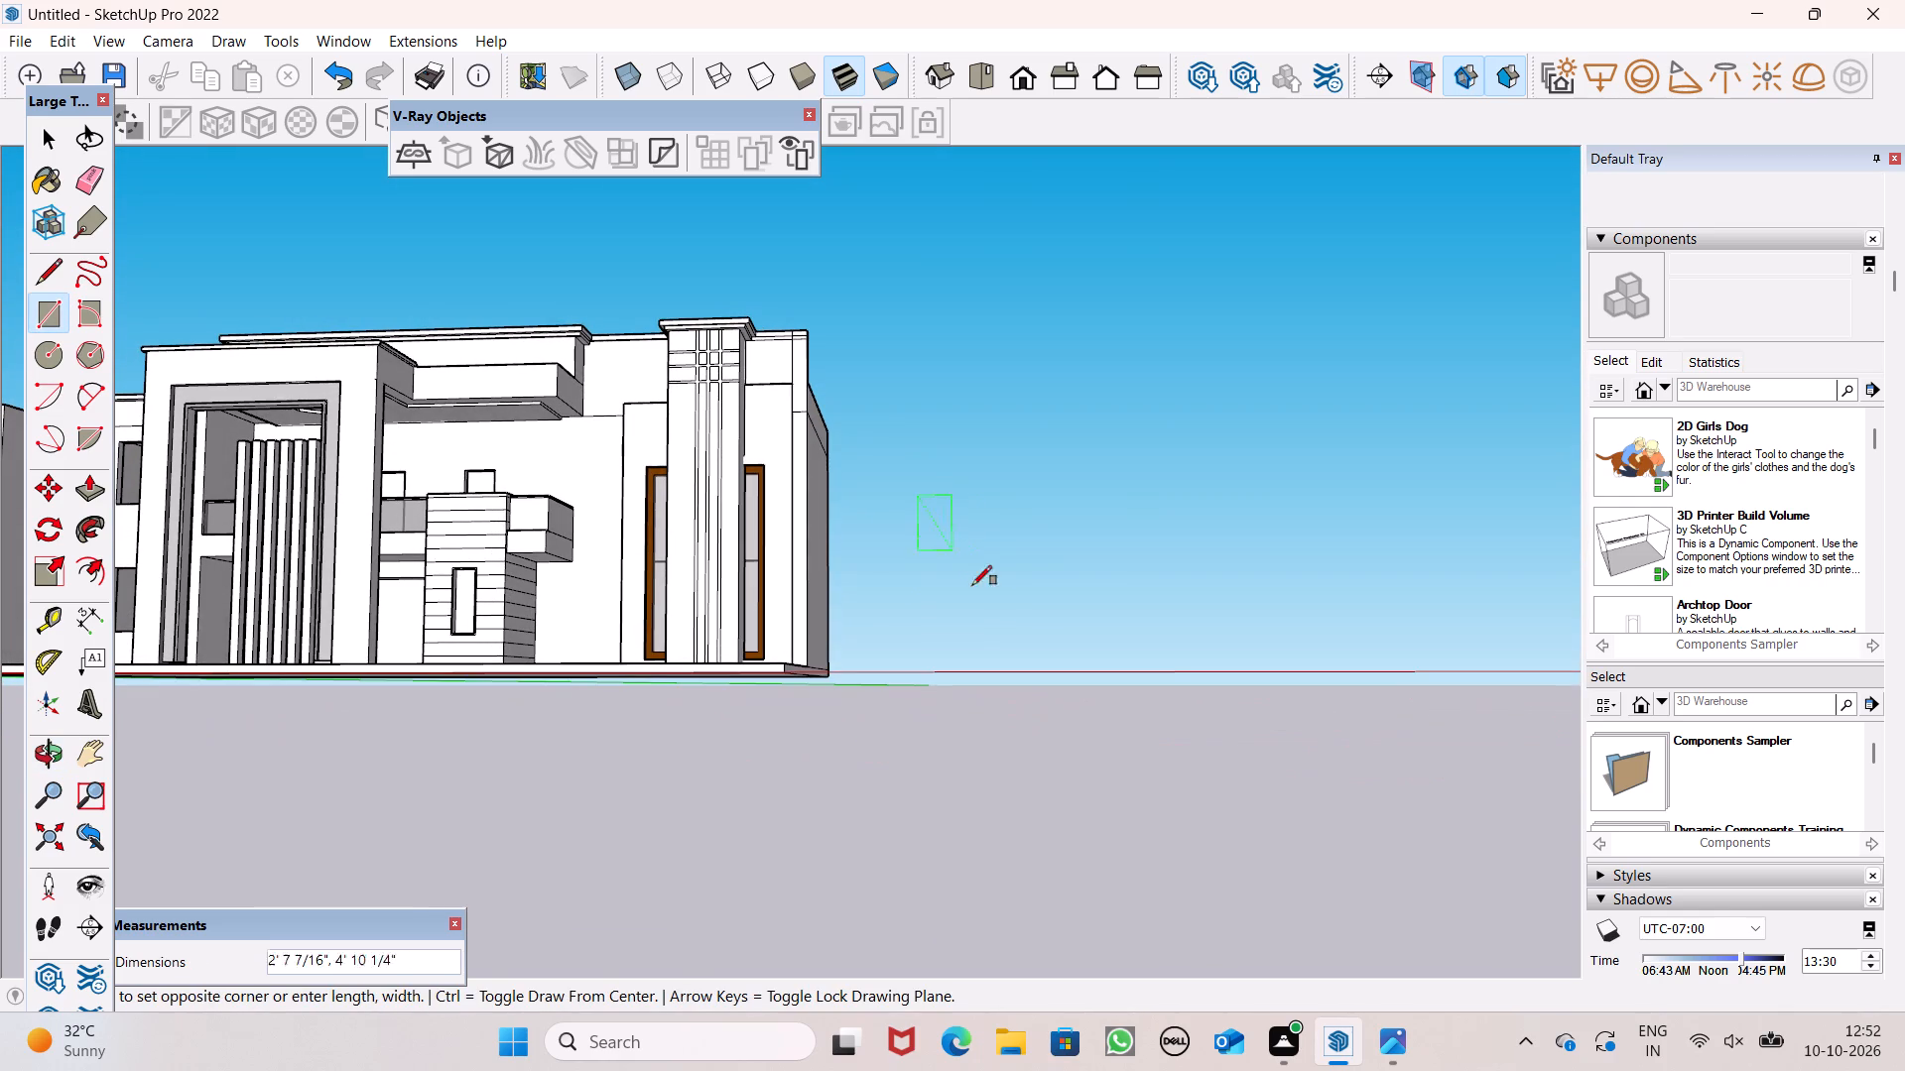
pyautogui.press('4')
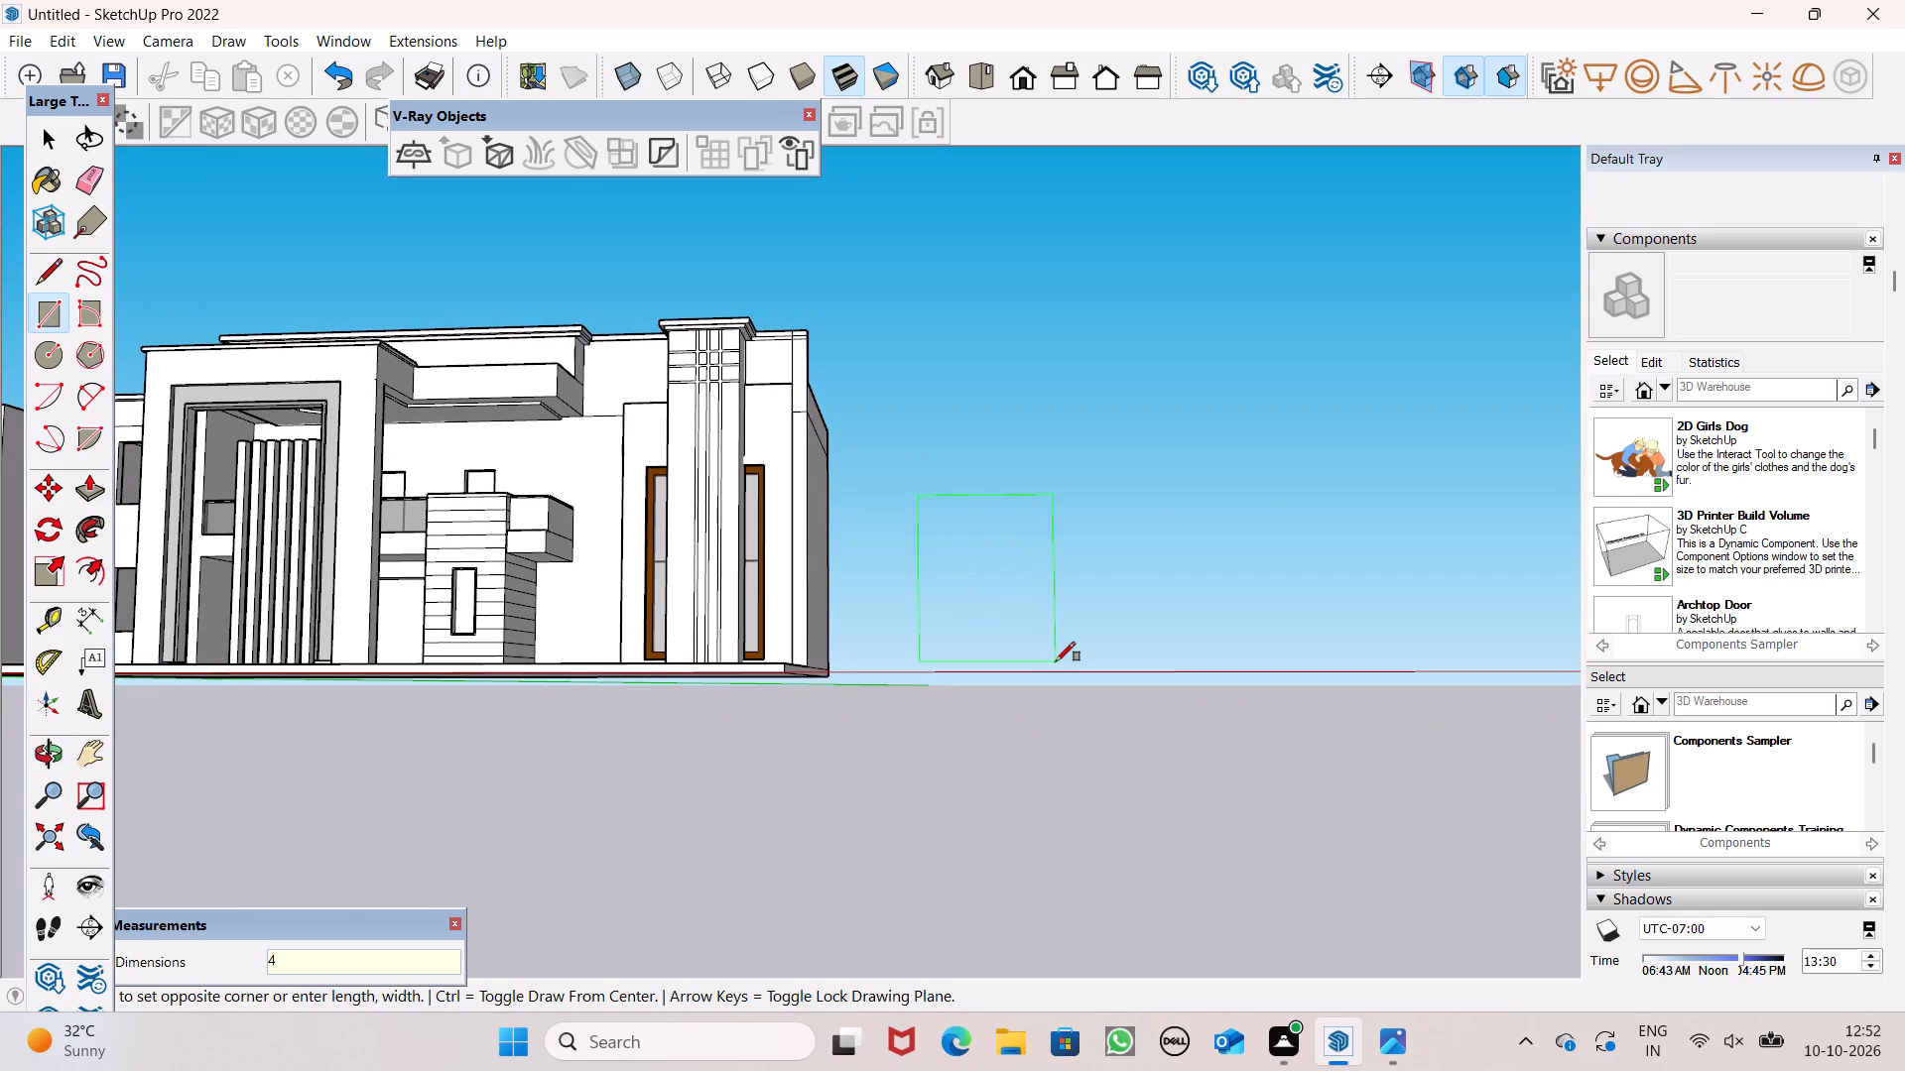
pyautogui.write("',7'")
pyautogui.press('Return')
pyautogui.press('space')
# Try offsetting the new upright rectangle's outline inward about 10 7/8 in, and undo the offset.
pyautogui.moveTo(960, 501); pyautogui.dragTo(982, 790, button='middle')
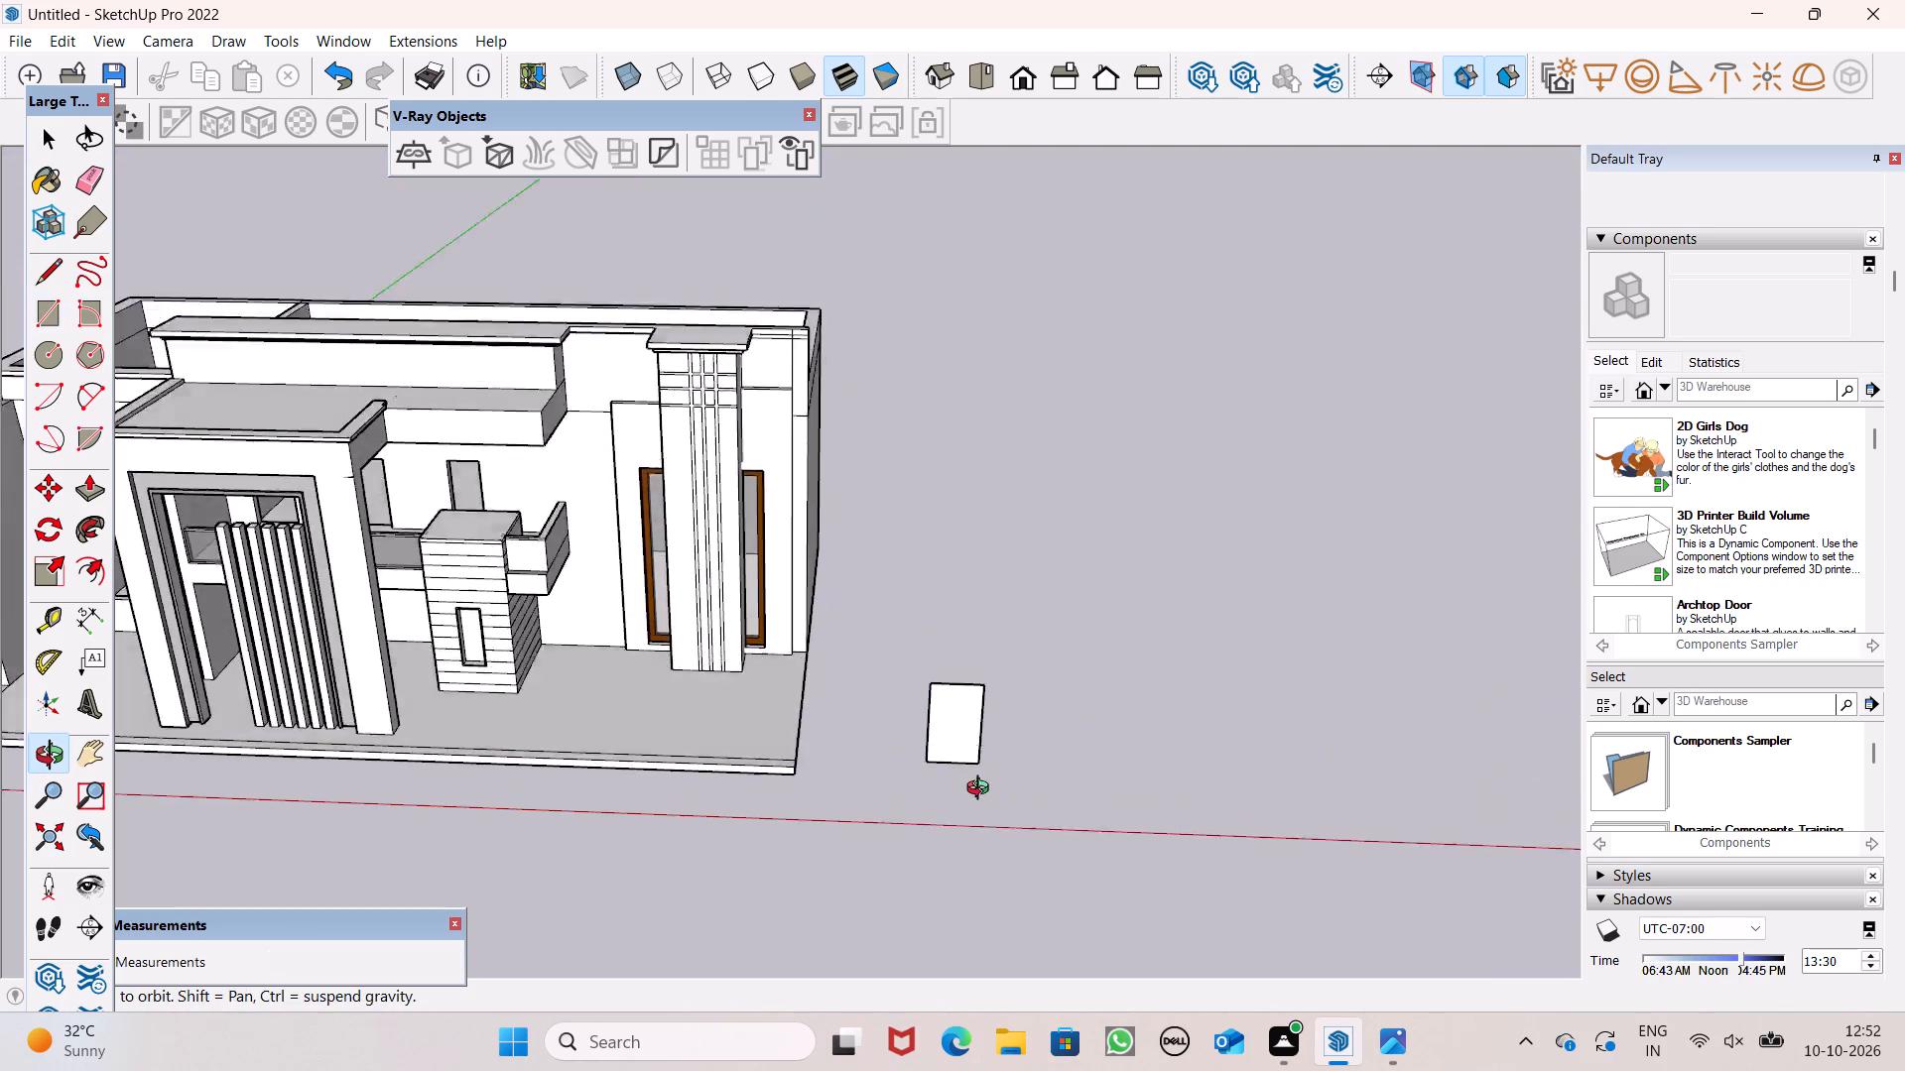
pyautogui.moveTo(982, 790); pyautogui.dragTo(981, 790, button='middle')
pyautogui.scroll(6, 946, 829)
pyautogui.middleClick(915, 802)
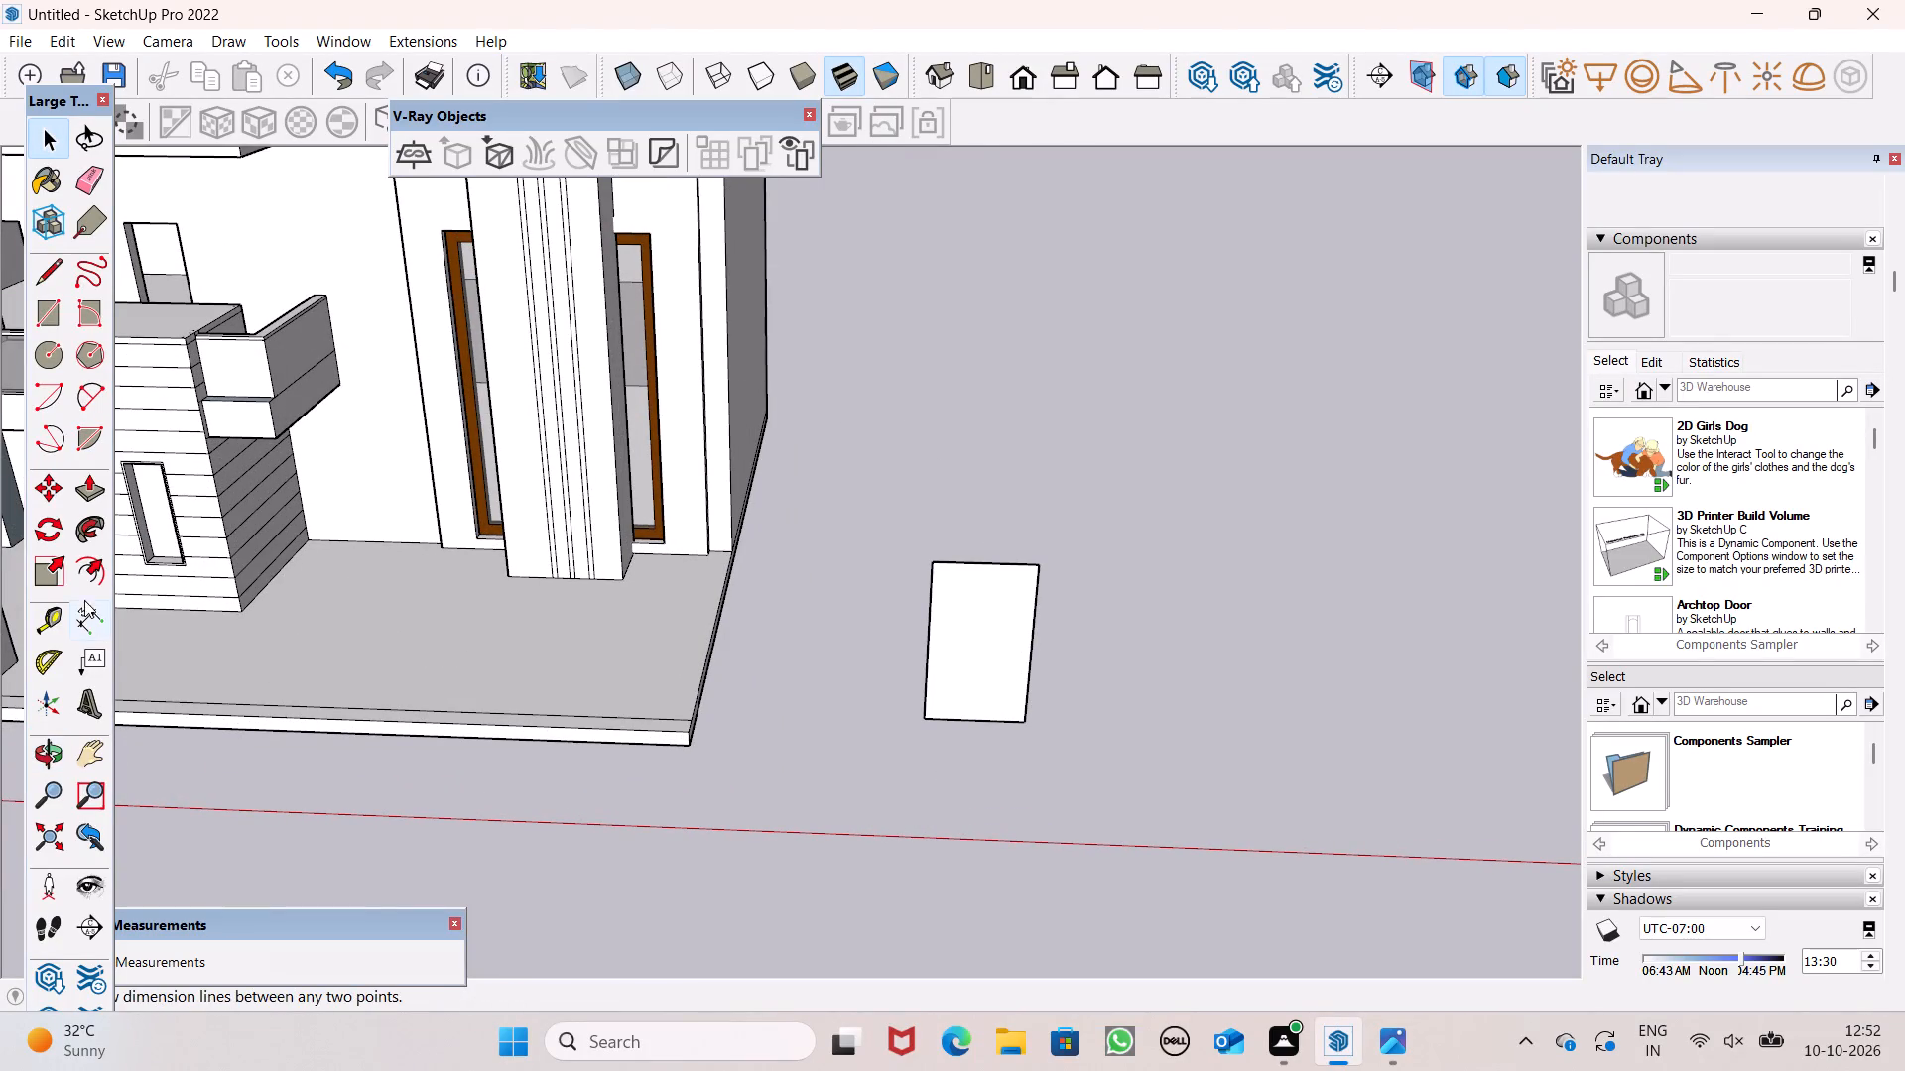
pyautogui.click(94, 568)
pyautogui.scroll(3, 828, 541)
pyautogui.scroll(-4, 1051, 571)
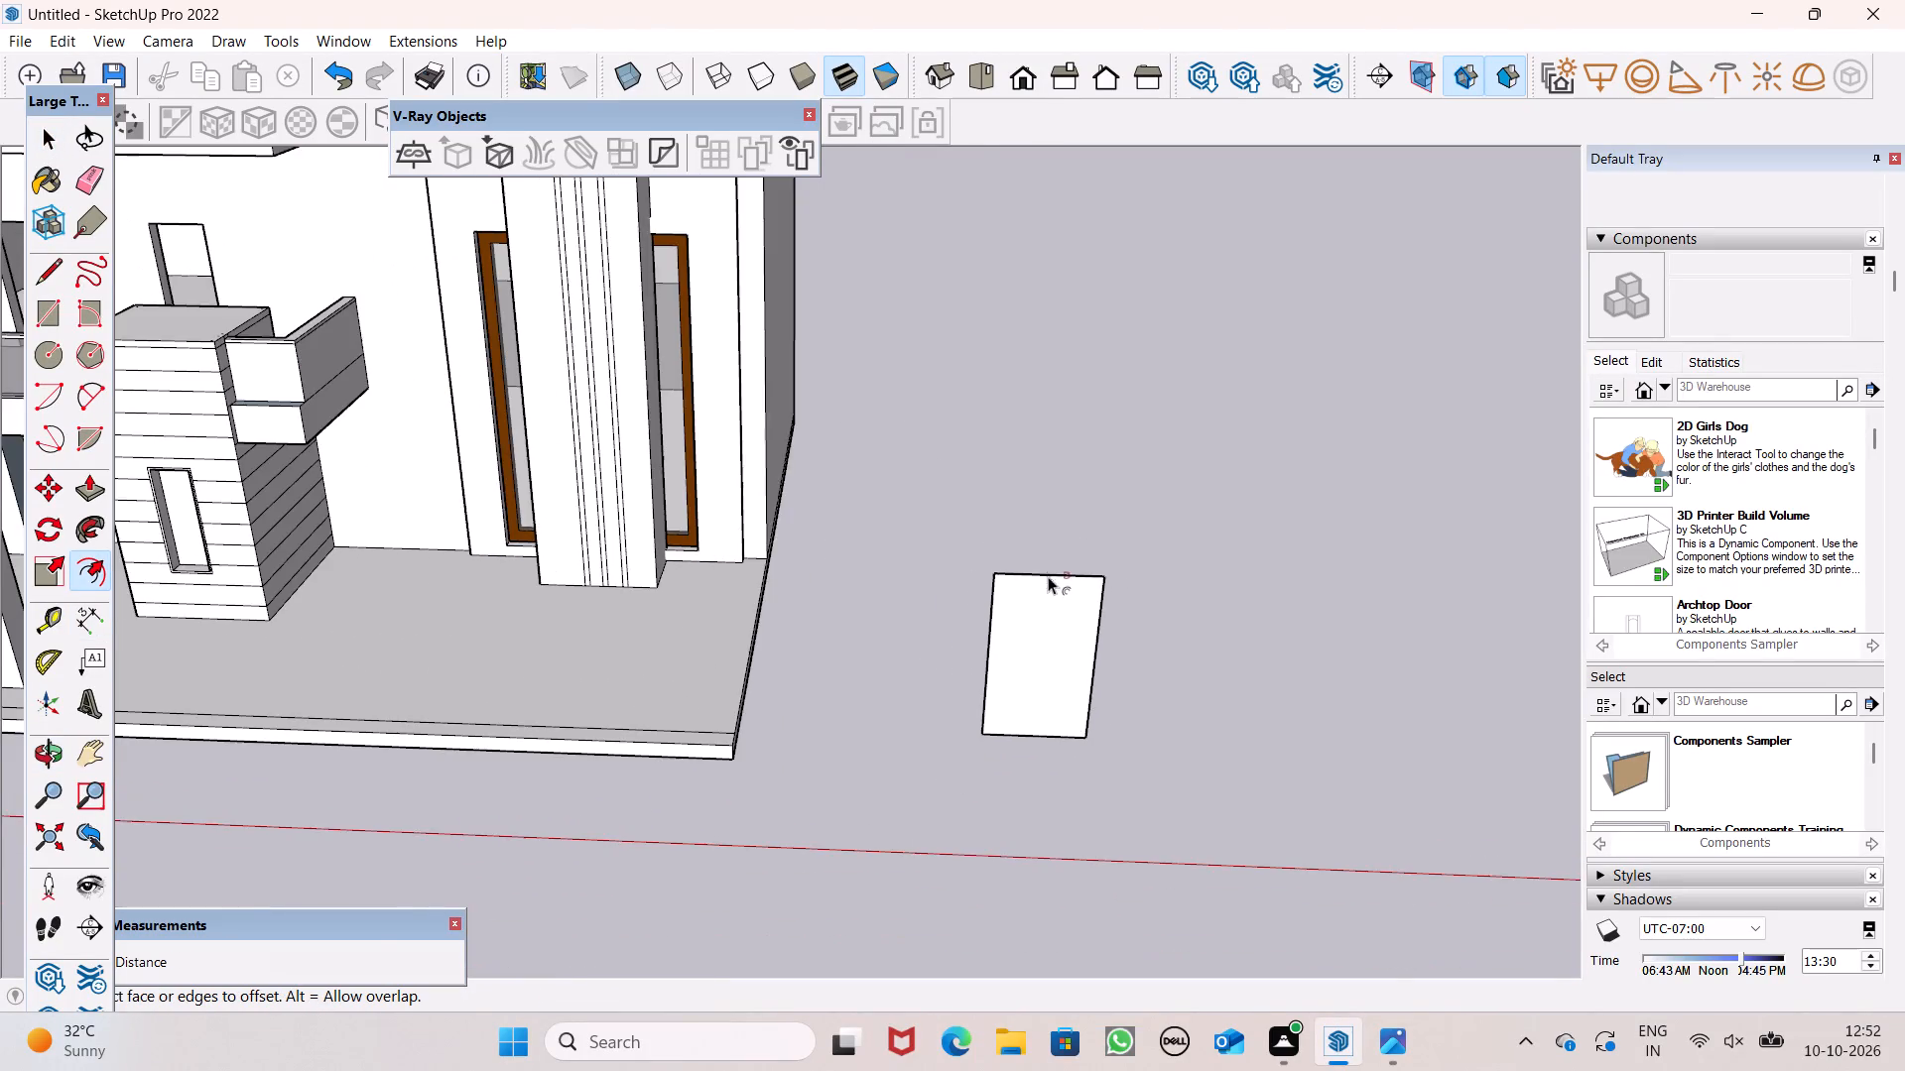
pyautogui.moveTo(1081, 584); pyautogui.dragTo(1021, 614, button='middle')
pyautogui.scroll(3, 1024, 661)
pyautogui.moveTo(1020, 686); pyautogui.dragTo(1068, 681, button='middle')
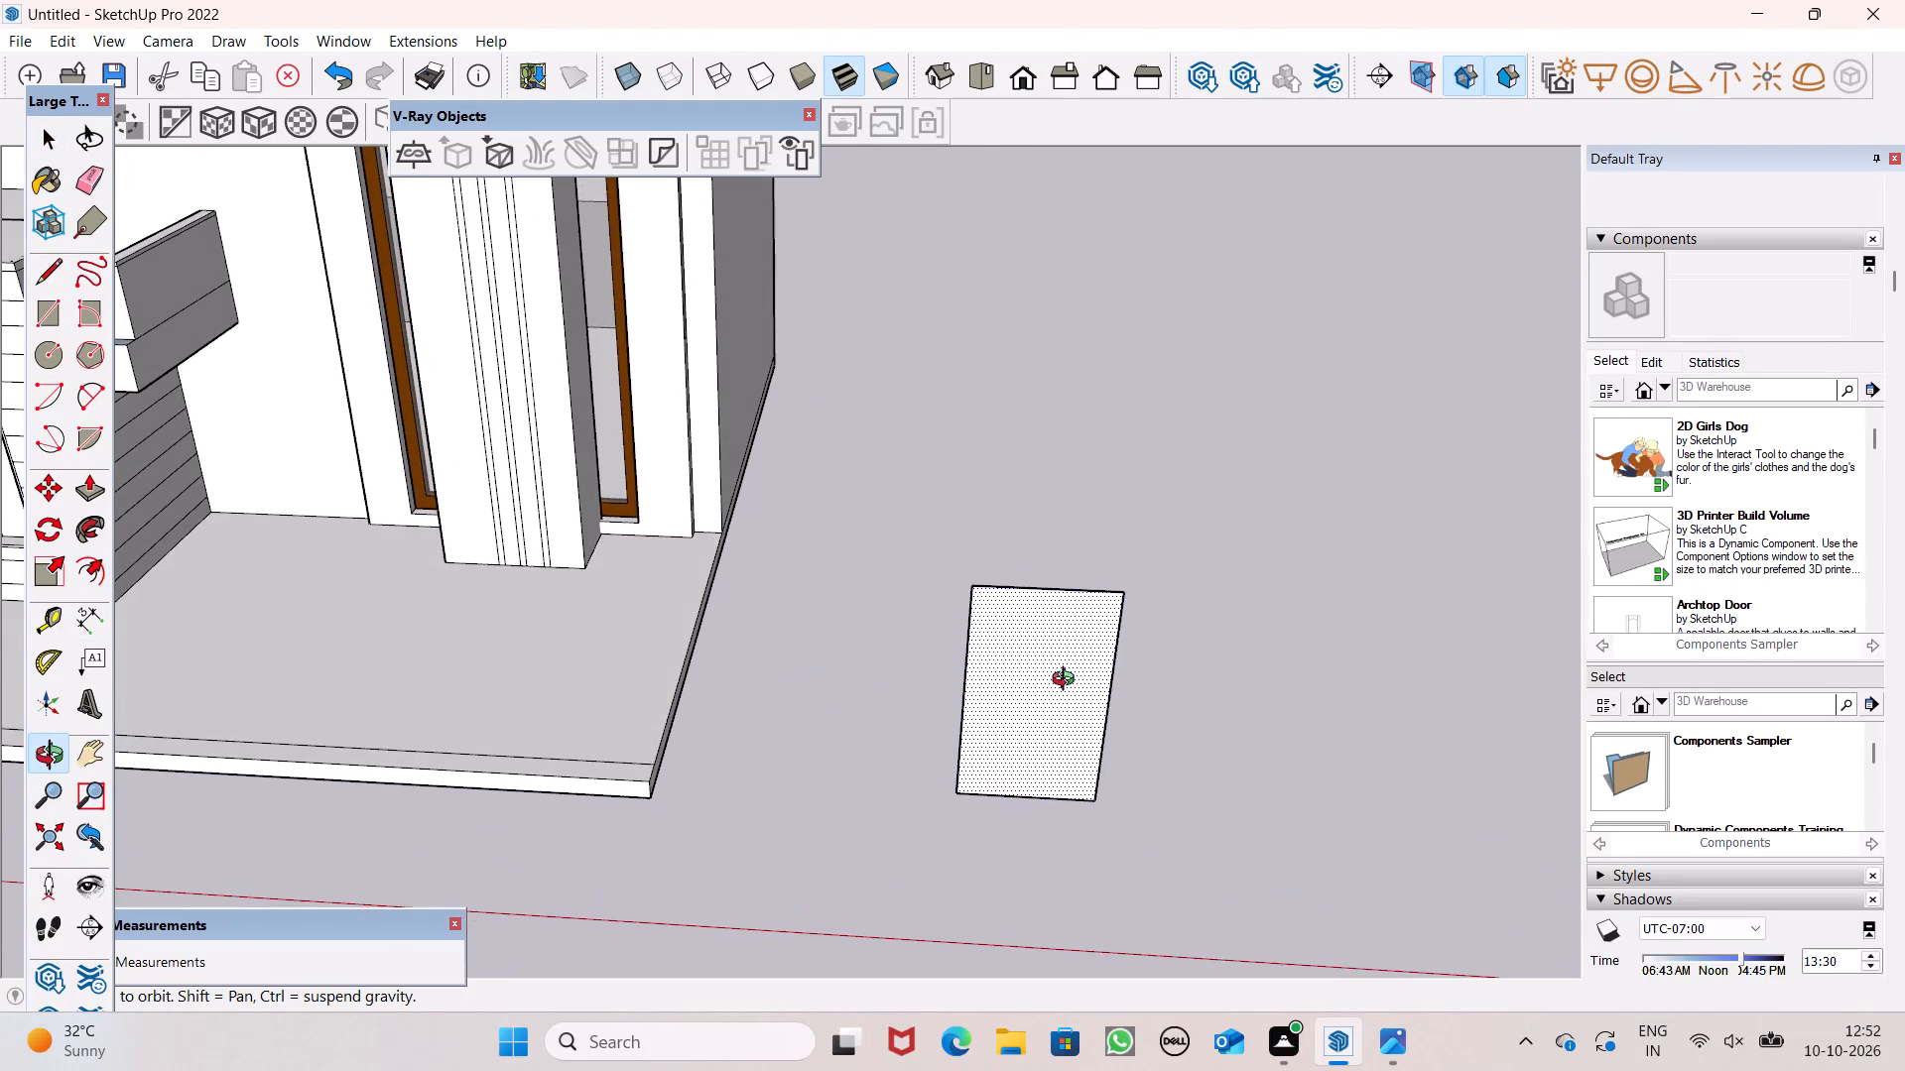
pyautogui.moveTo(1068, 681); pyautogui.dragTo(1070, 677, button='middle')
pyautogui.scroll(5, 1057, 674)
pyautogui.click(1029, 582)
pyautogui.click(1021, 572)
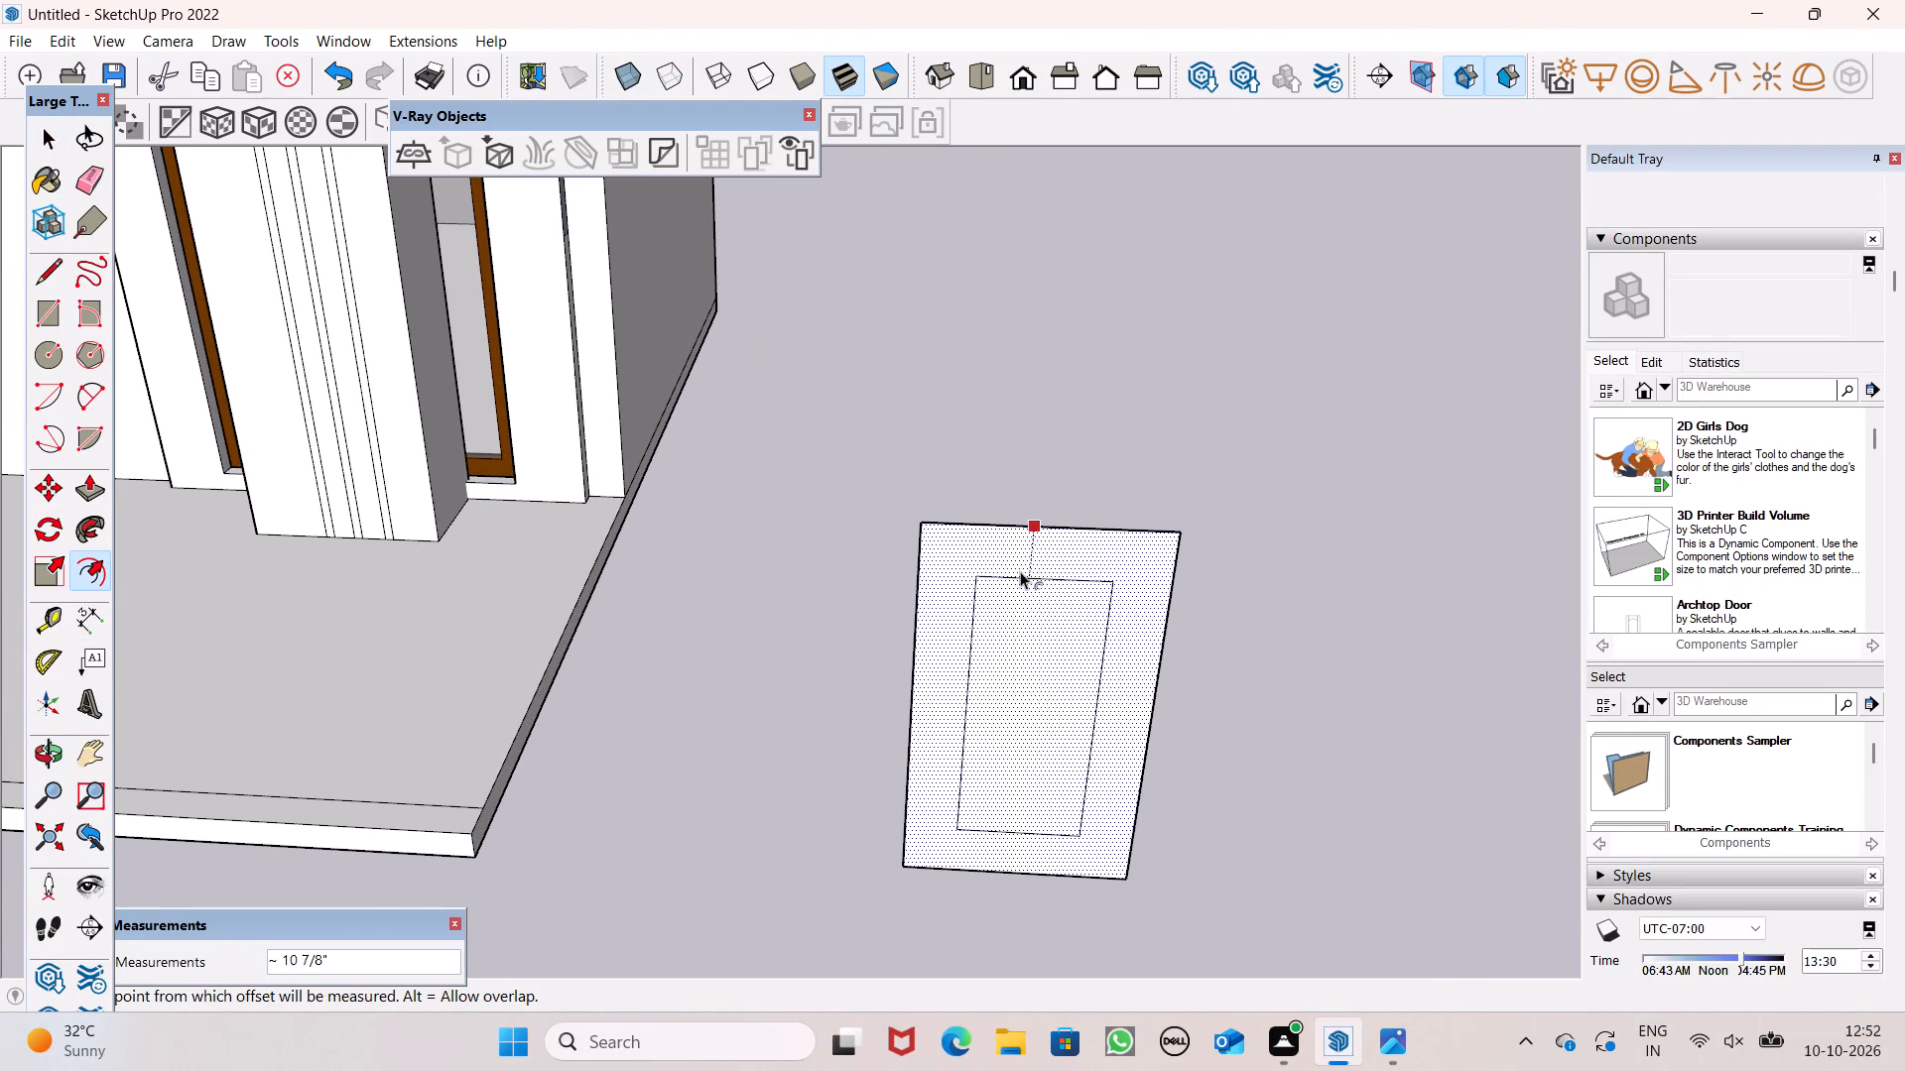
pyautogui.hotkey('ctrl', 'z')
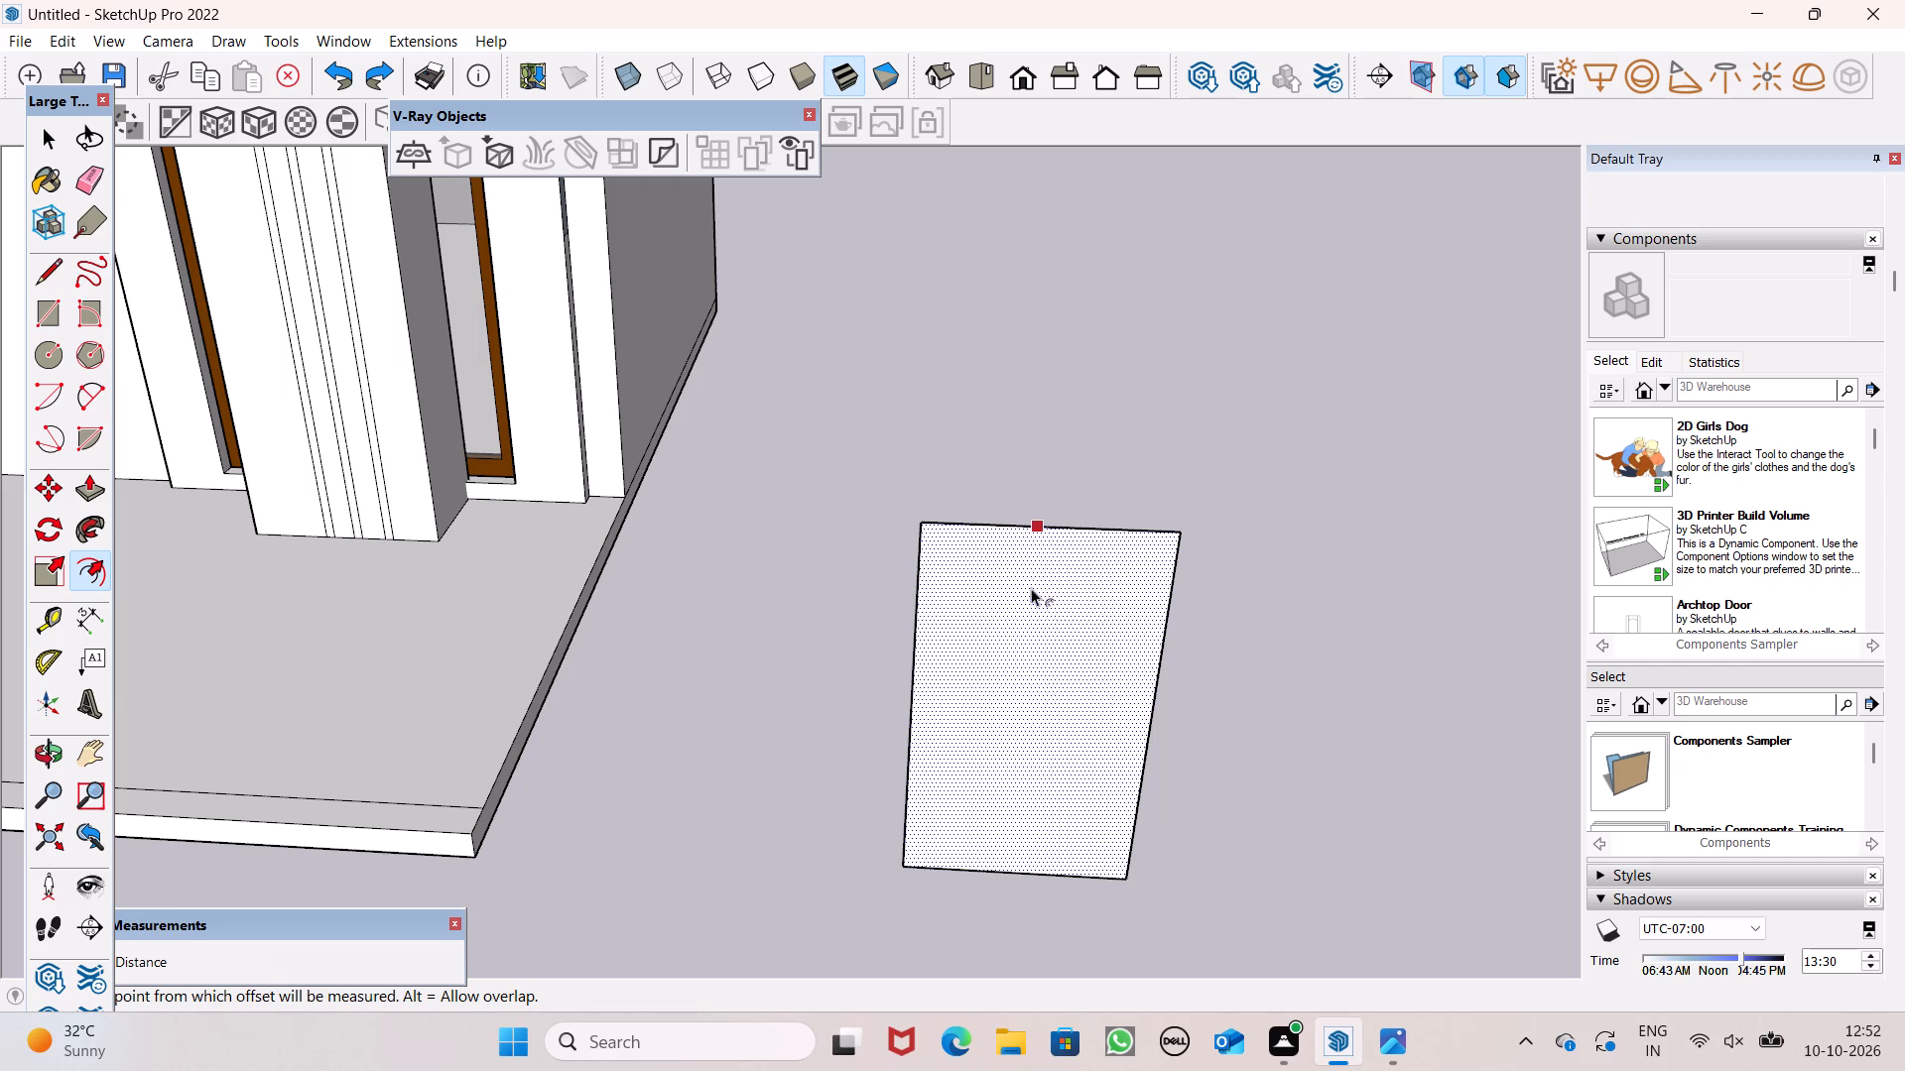
# Offset the upright rectangle's outline inward by a small distance to form a narrow frame border.
pyautogui.moveTo(1026, 580); pyautogui.dragTo(1009, 544)
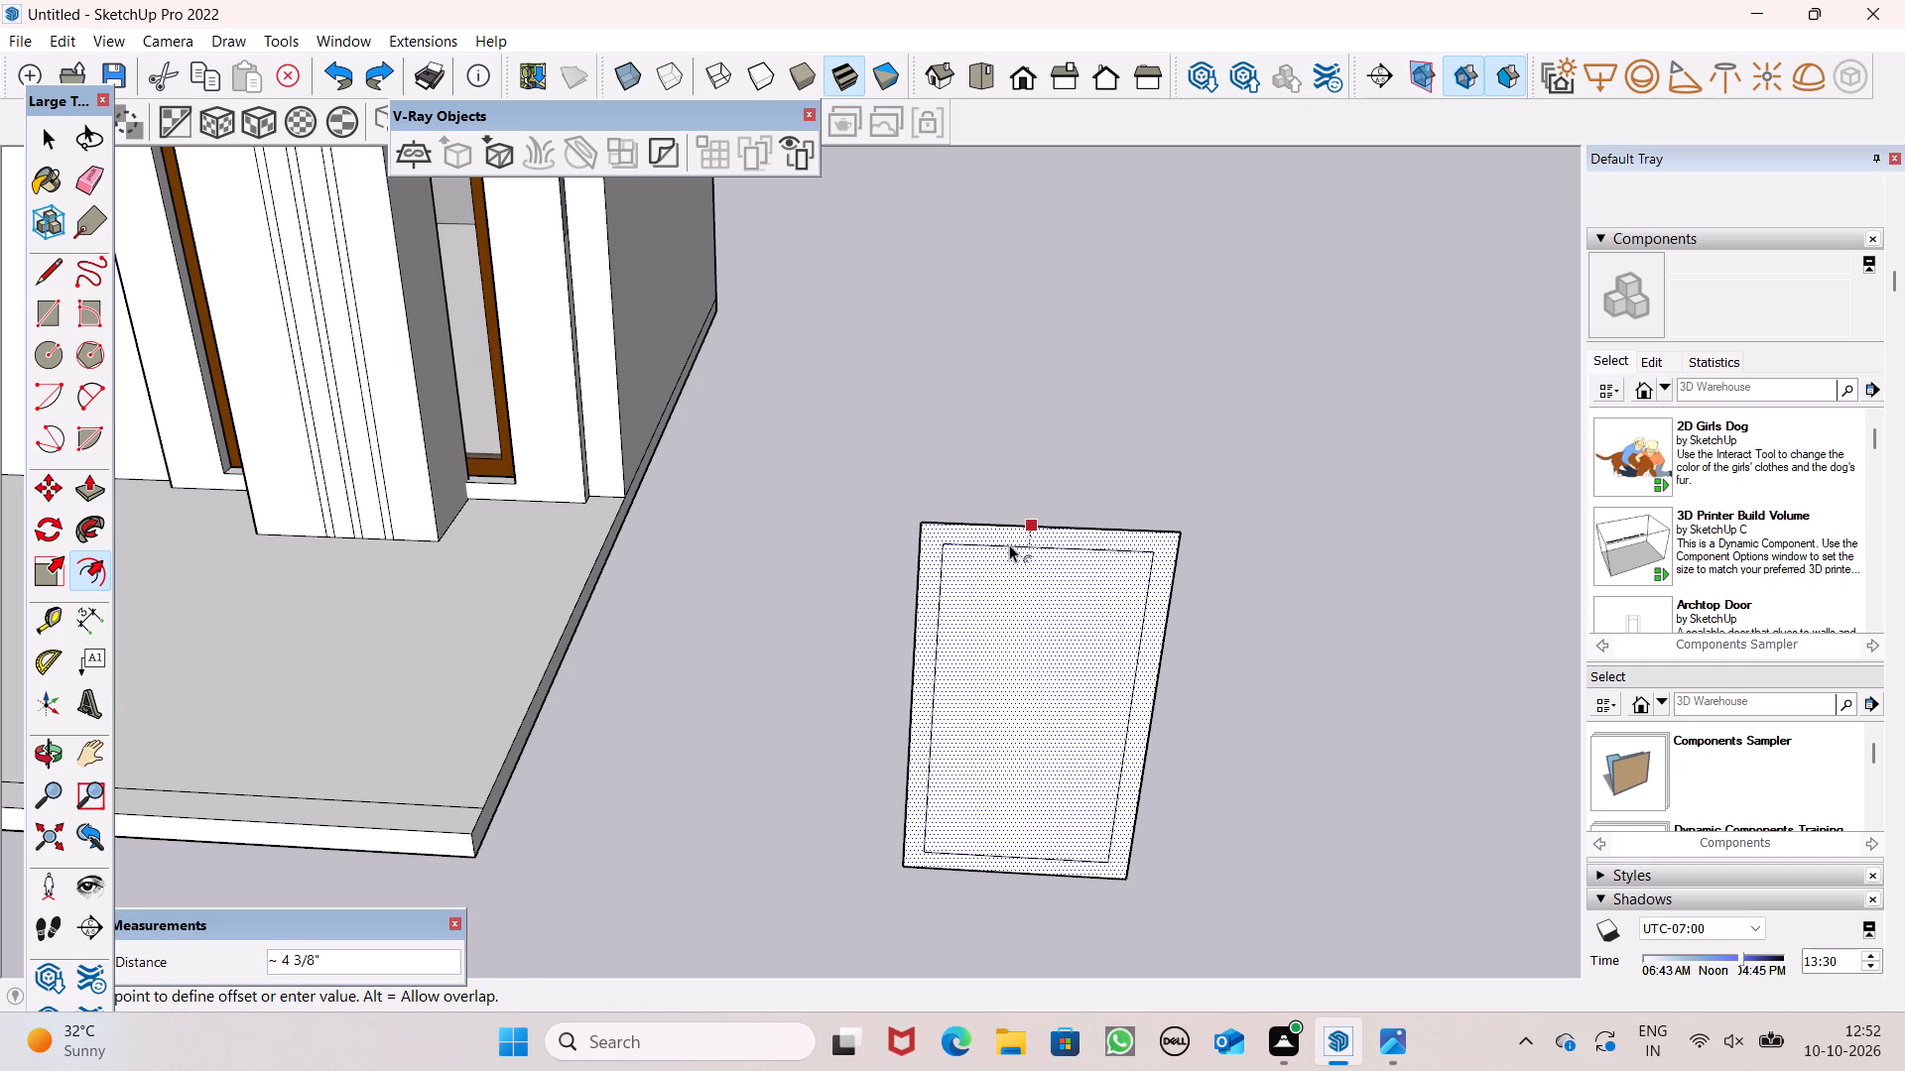
pyautogui.moveTo(1009, 544); pyautogui.dragTo(1007, 538)
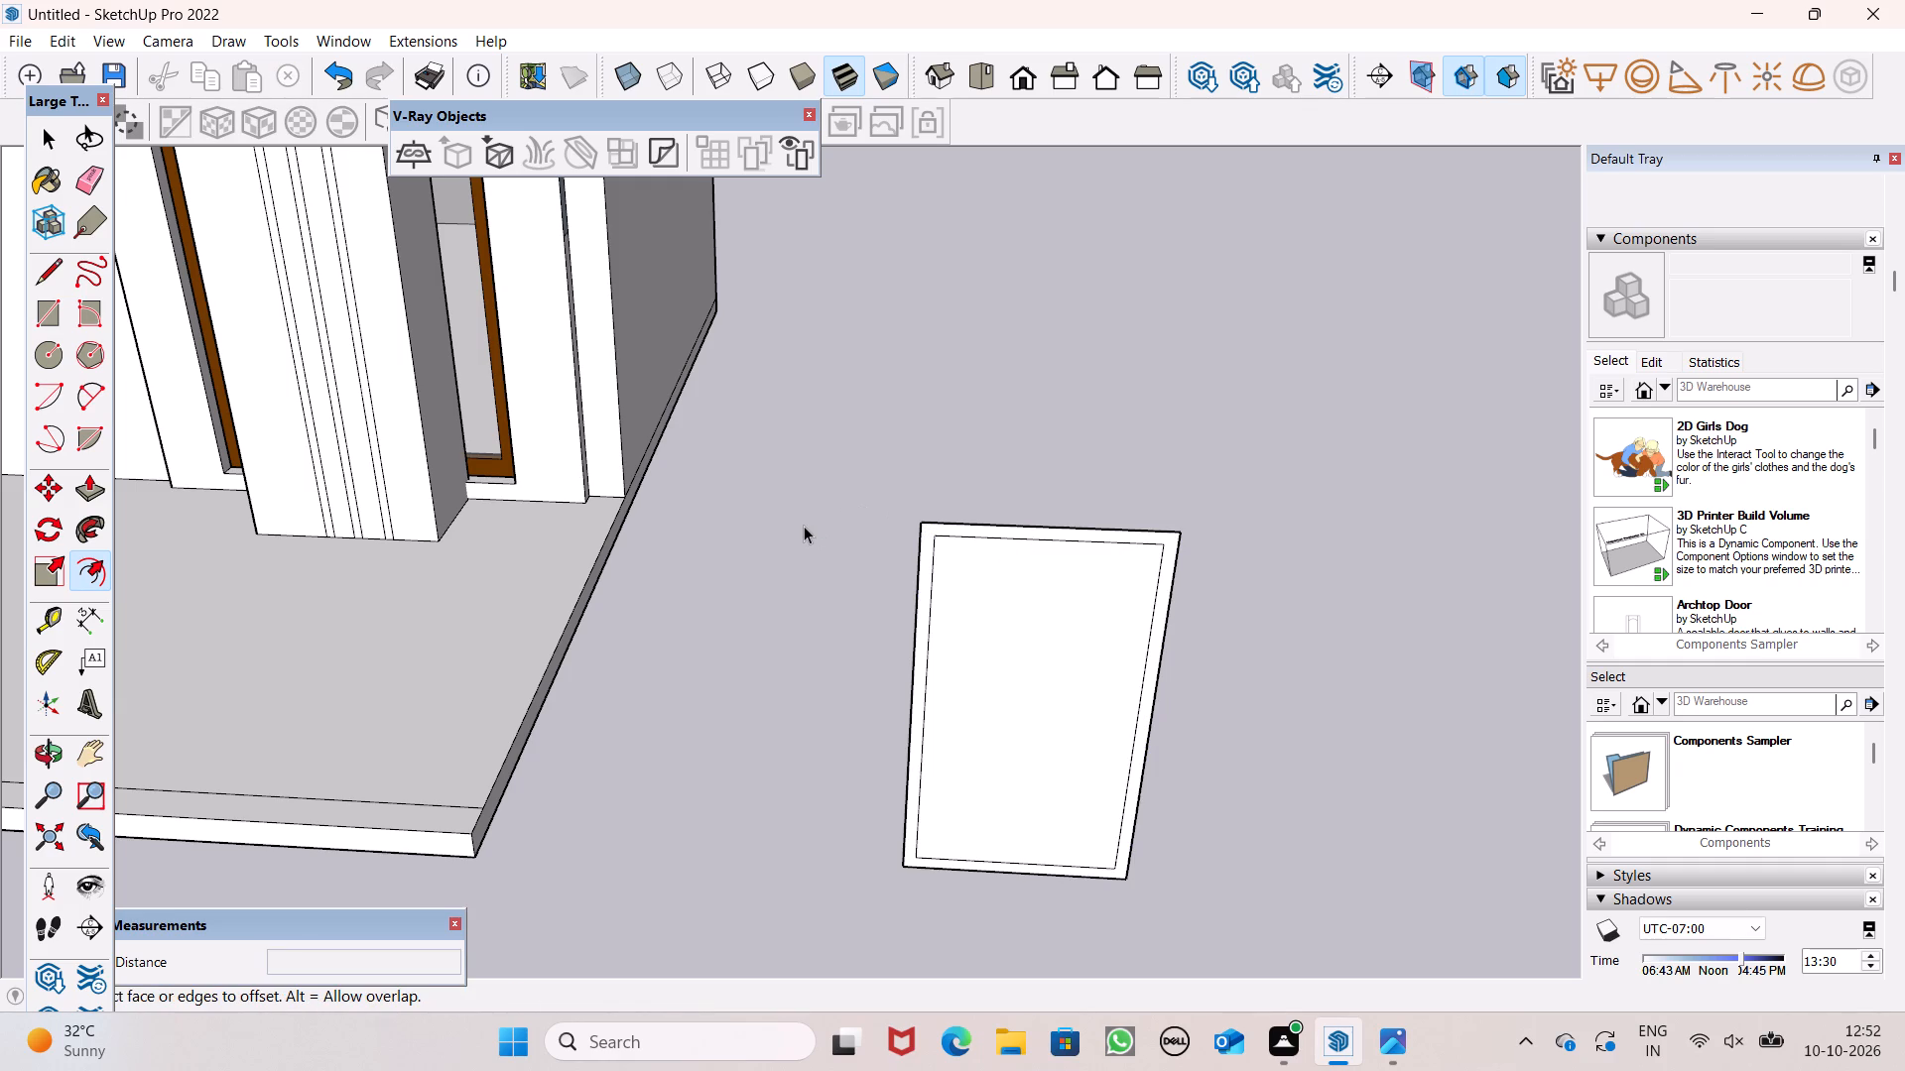
# Undo the narrow border offset and offset the upright rectangle's outline inward about 5 in to form a wider frame border.
pyautogui.press('space')
pyautogui.hotkey('ctrl', 'z')
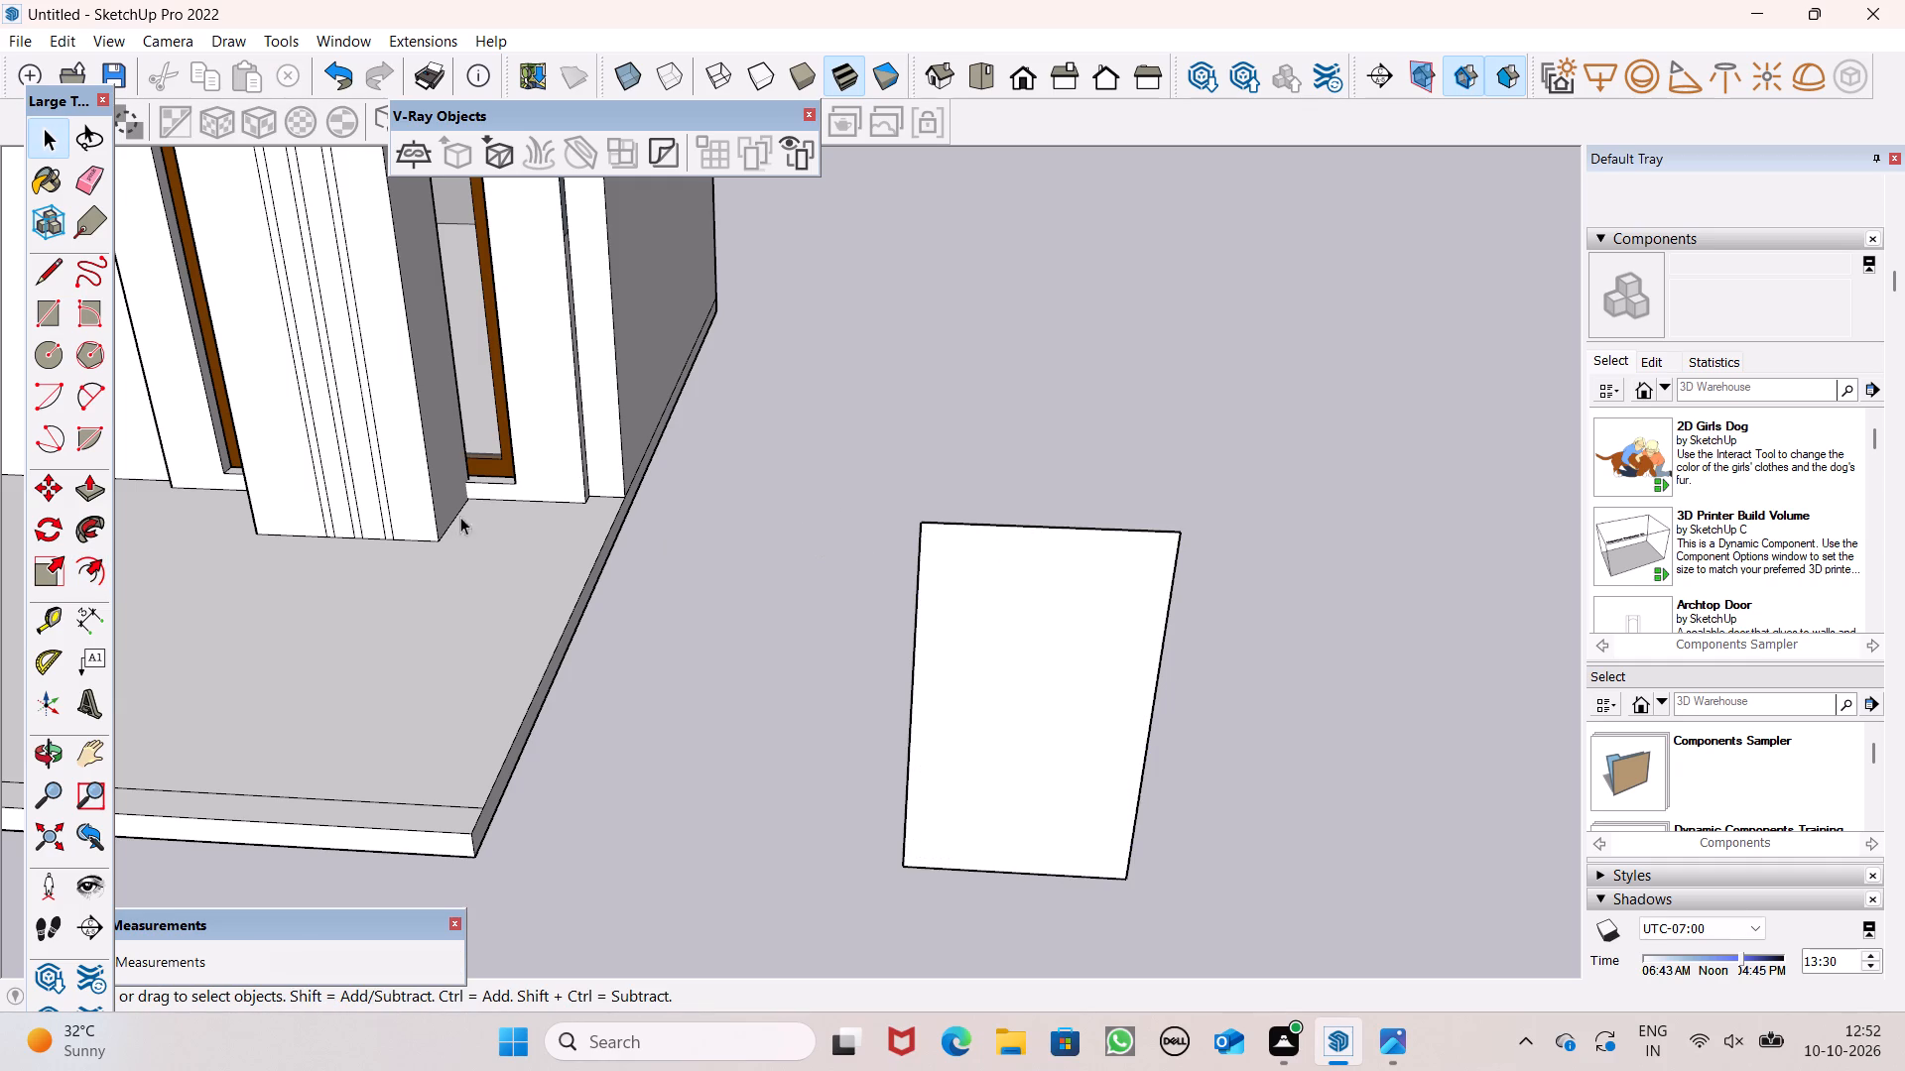
pyautogui.click(85, 588)
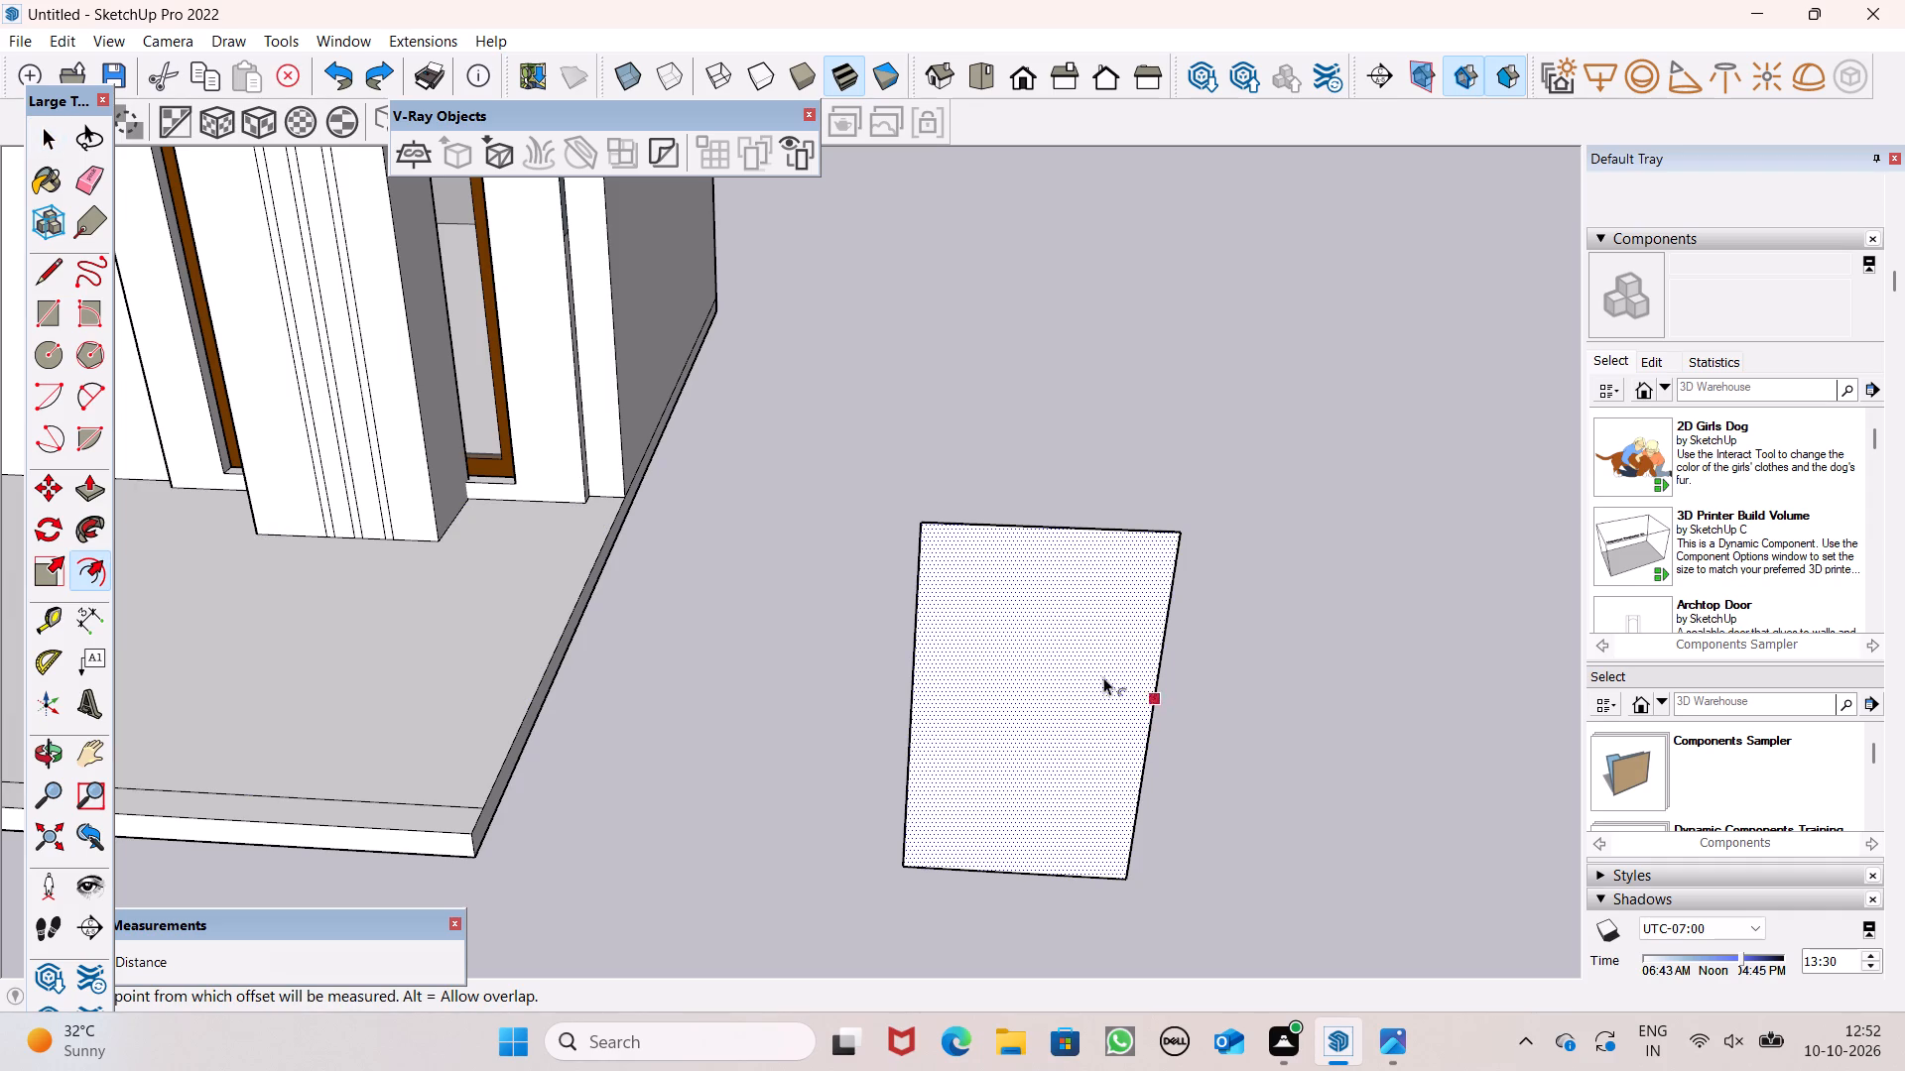
pyautogui.moveTo(1050, 605); pyautogui.dragTo(1048, 553)
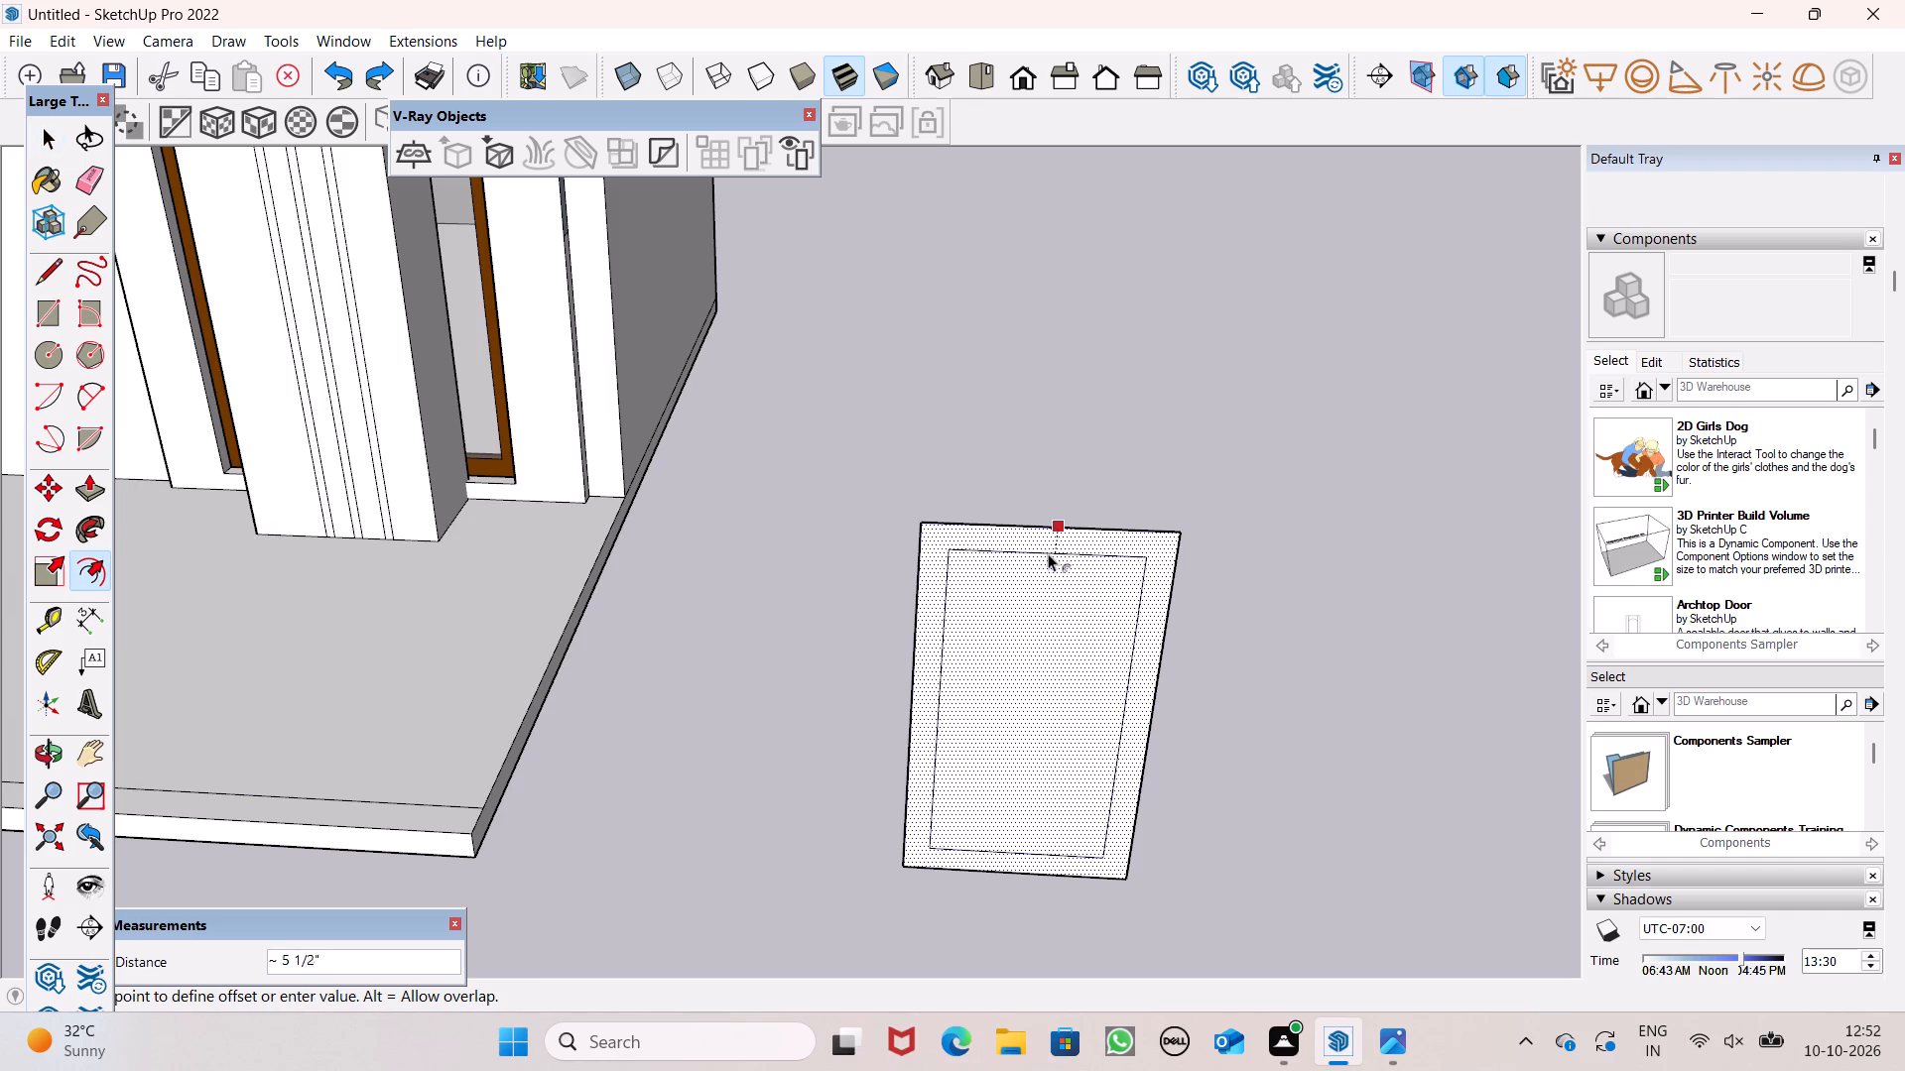
pyautogui.moveTo(1048, 553); pyautogui.dragTo(1048, 551)
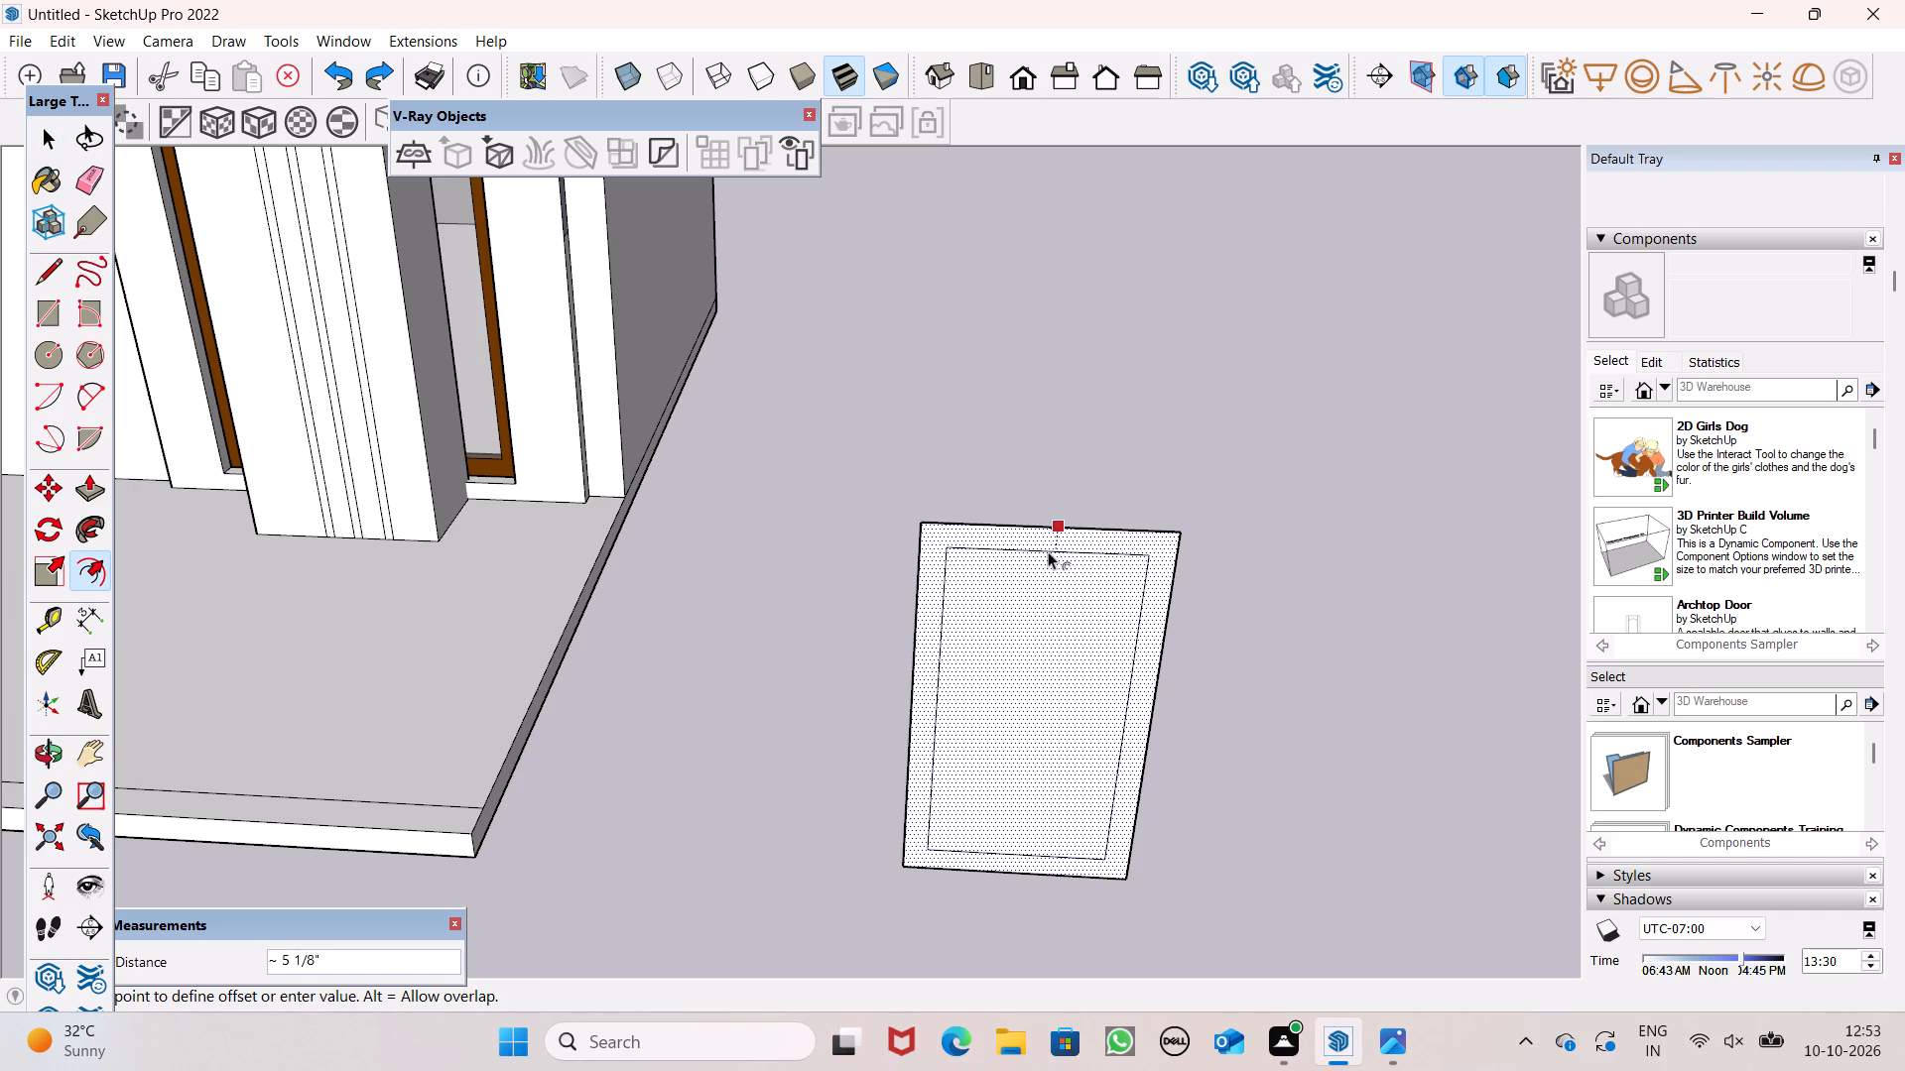
pyautogui.moveTo(1048, 551); pyautogui.dragTo(1047, 550)
pyautogui.press('space')
# Examine the bordered upright panel from the front together with the building's elevation.
pyautogui.scroll(-8, 892, 468)
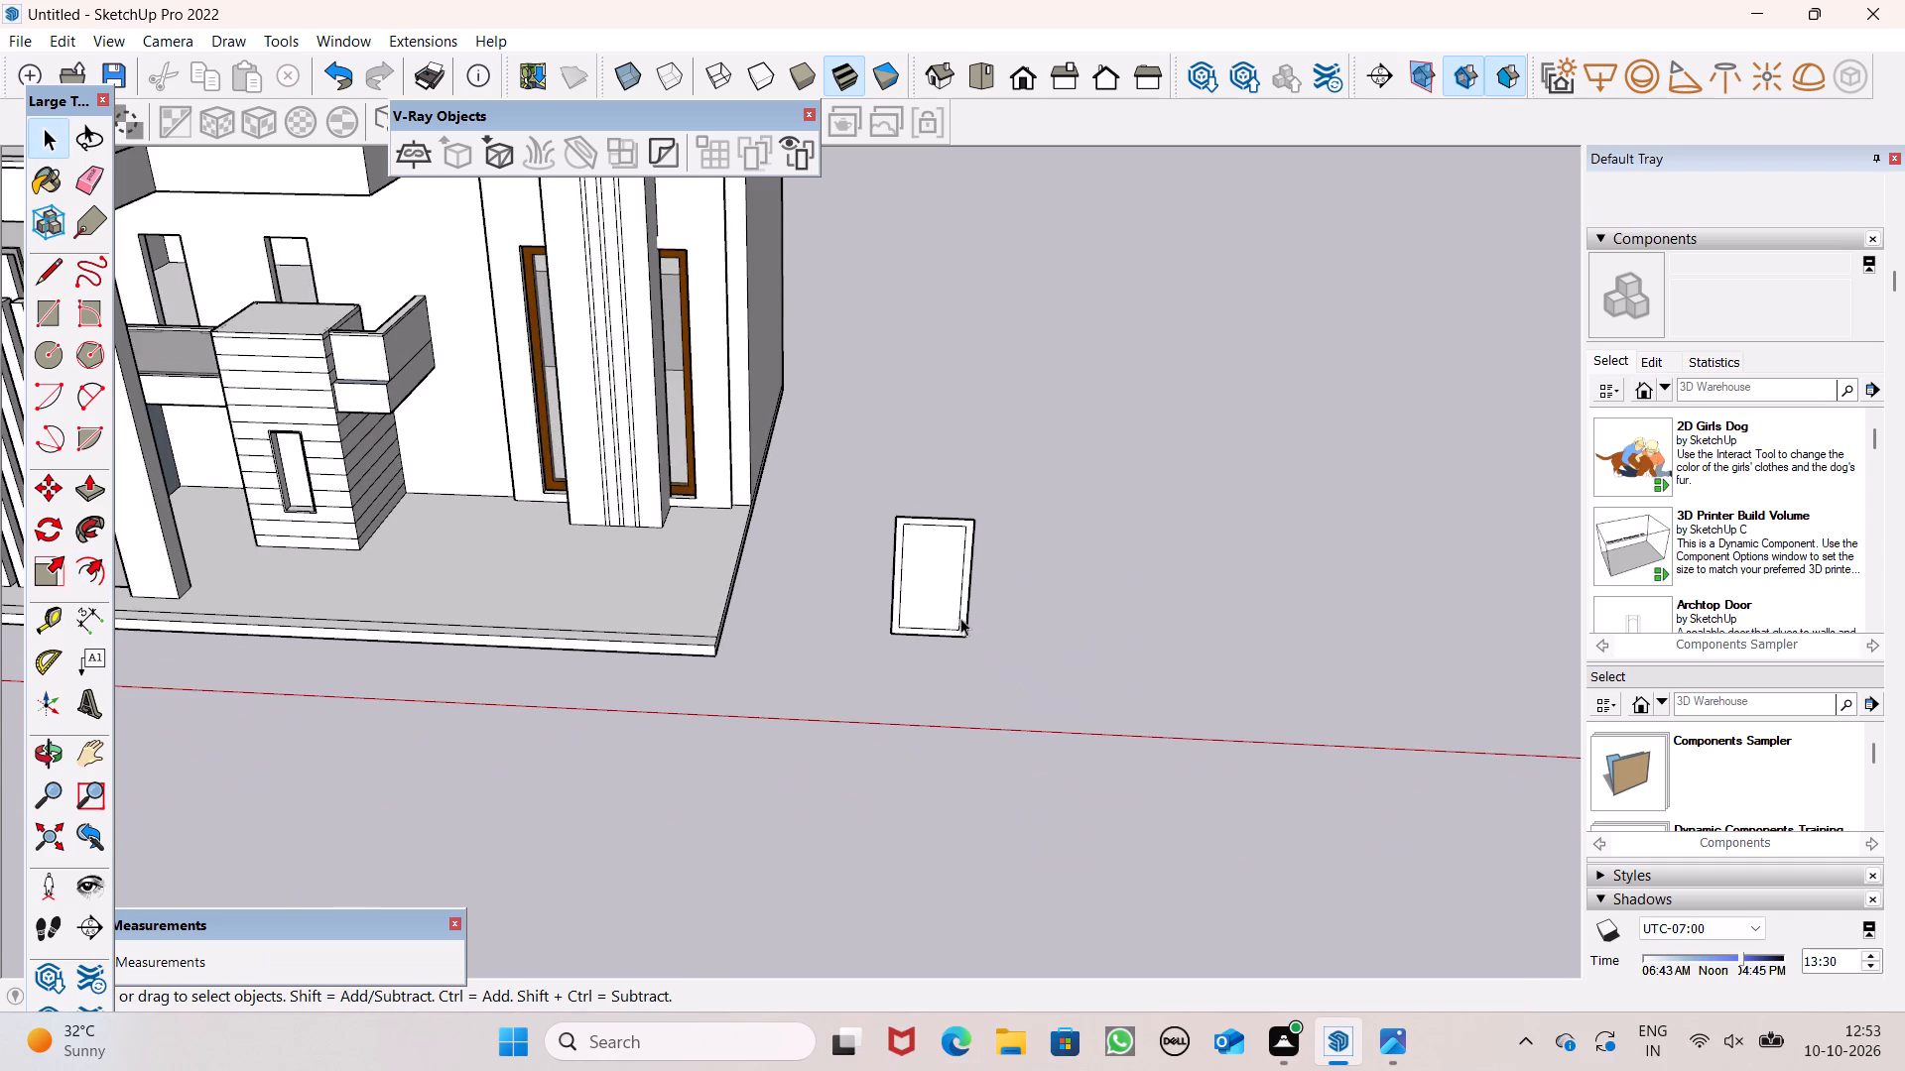
pyautogui.moveTo(965, 619); pyautogui.dragTo(1032, 607, button='middle')
pyautogui.scroll(4, 1032, 607)
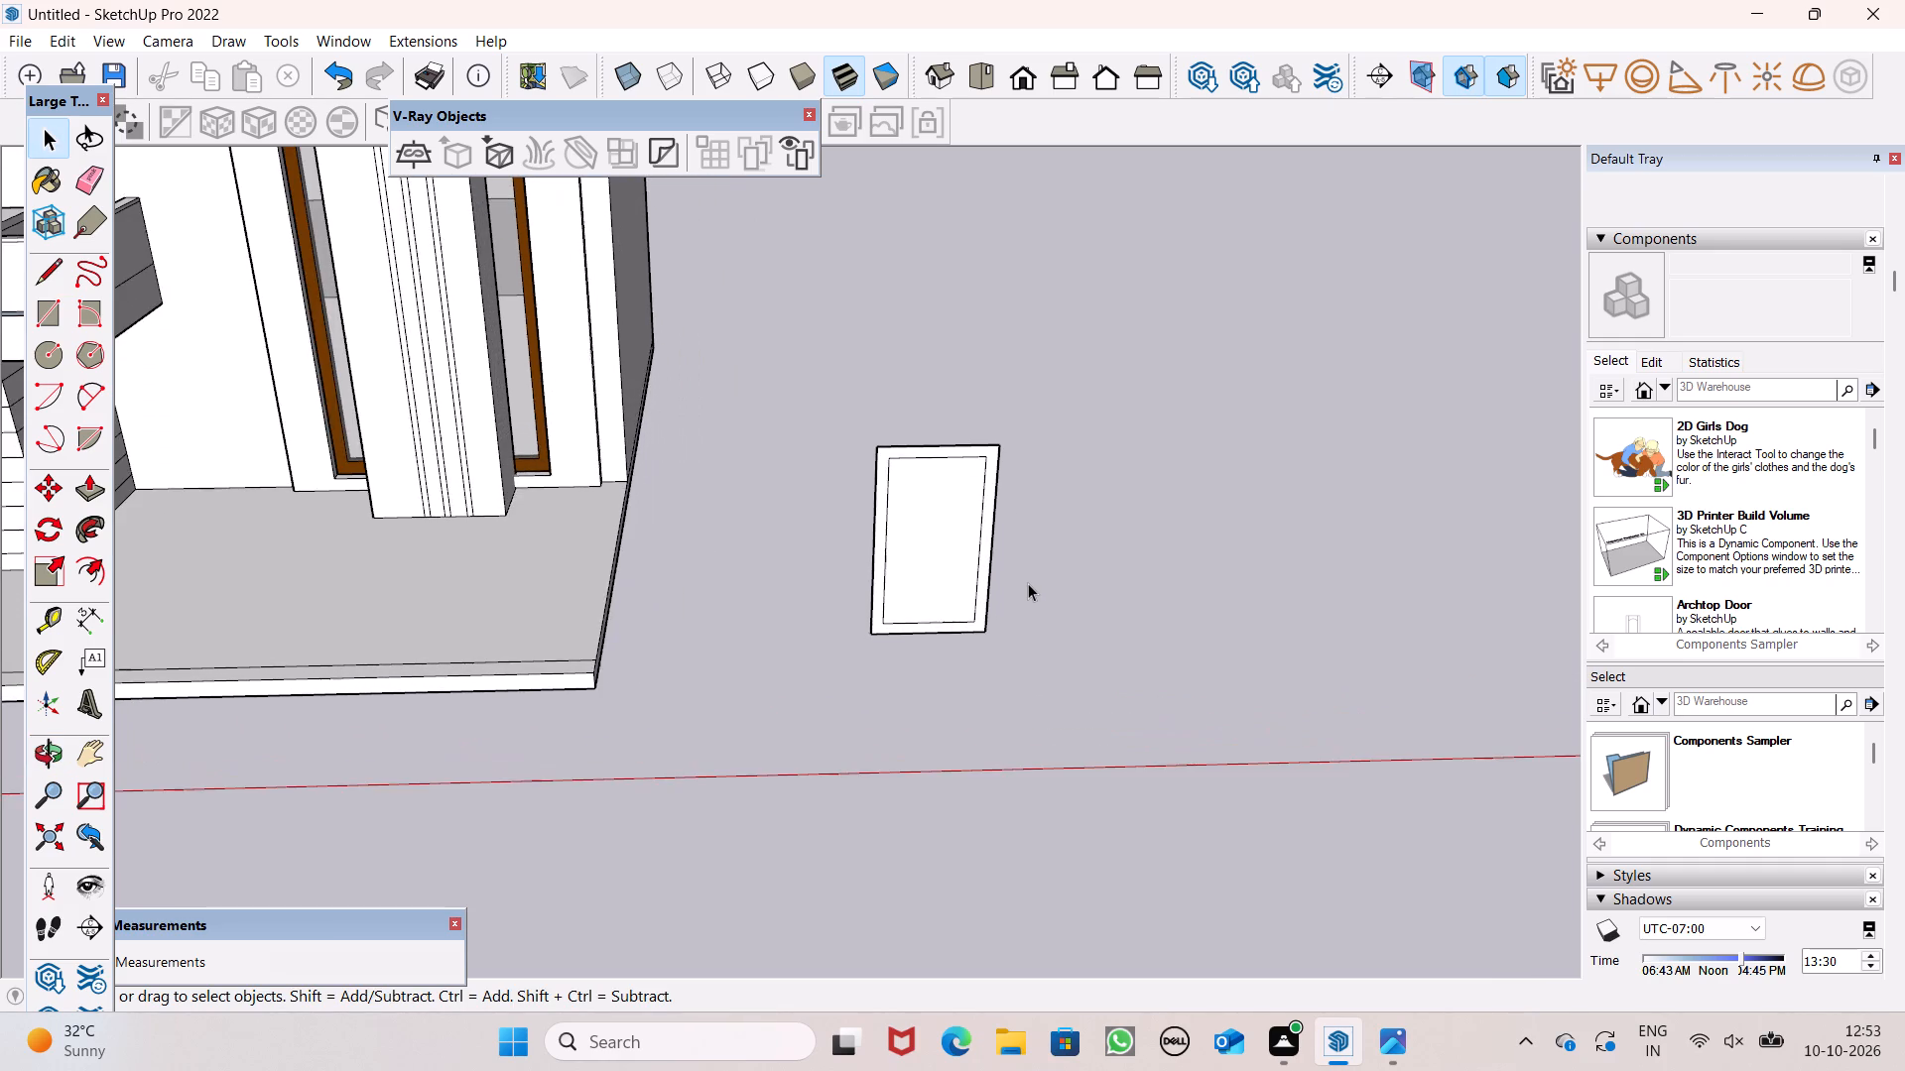
pyautogui.scroll(-2, 1017, 572)
pyautogui.moveTo(1021, 577); pyautogui.dragTo(961, 680, button='middle')
pyautogui.scroll(-6, 1002, 555)
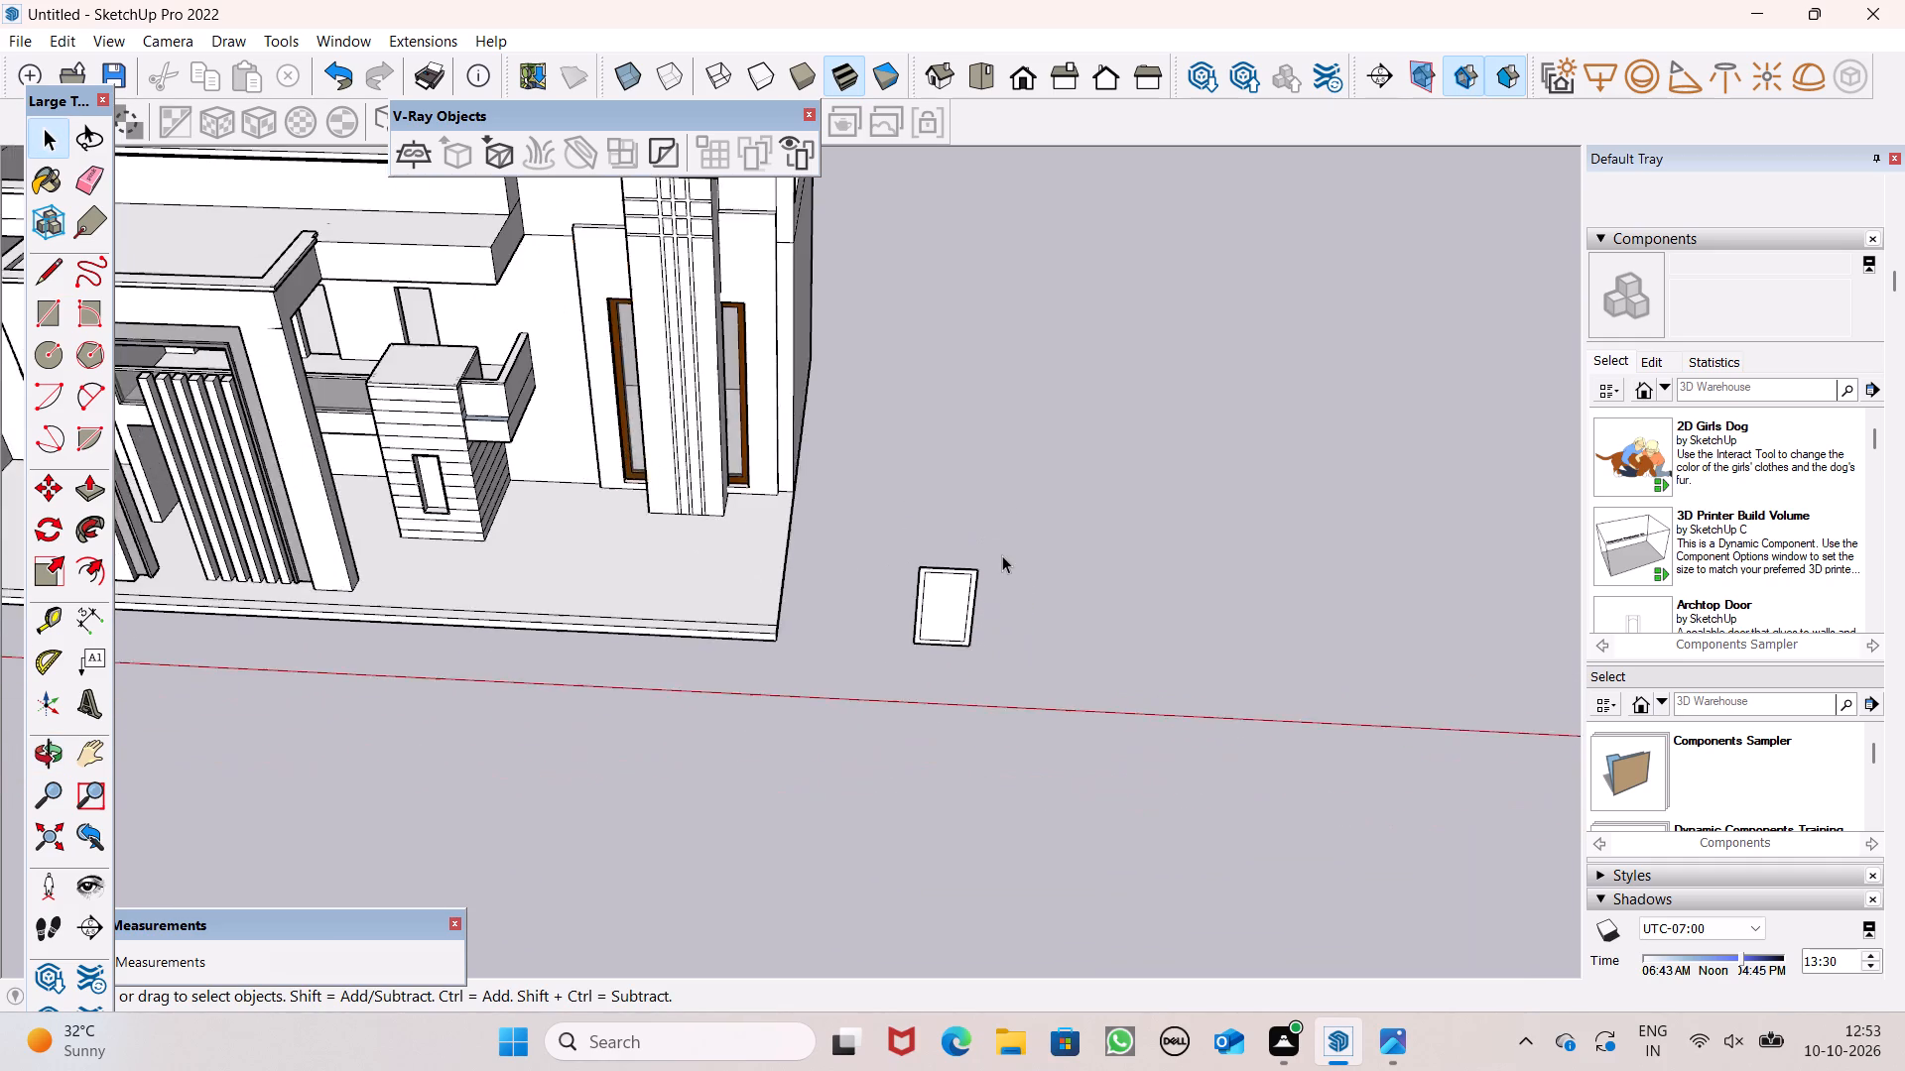
pyautogui.scroll(-4, 1014, 520)
pyautogui.moveTo(1044, 592); pyautogui.dragTo(987, 594, button='middle')
pyautogui.scroll(1, 991, 400)
pyautogui.scroll(-4, 991, 403)
pyautogui.moveTo(997, 564); pyautogui.dragTo(873, 593, button='middle')
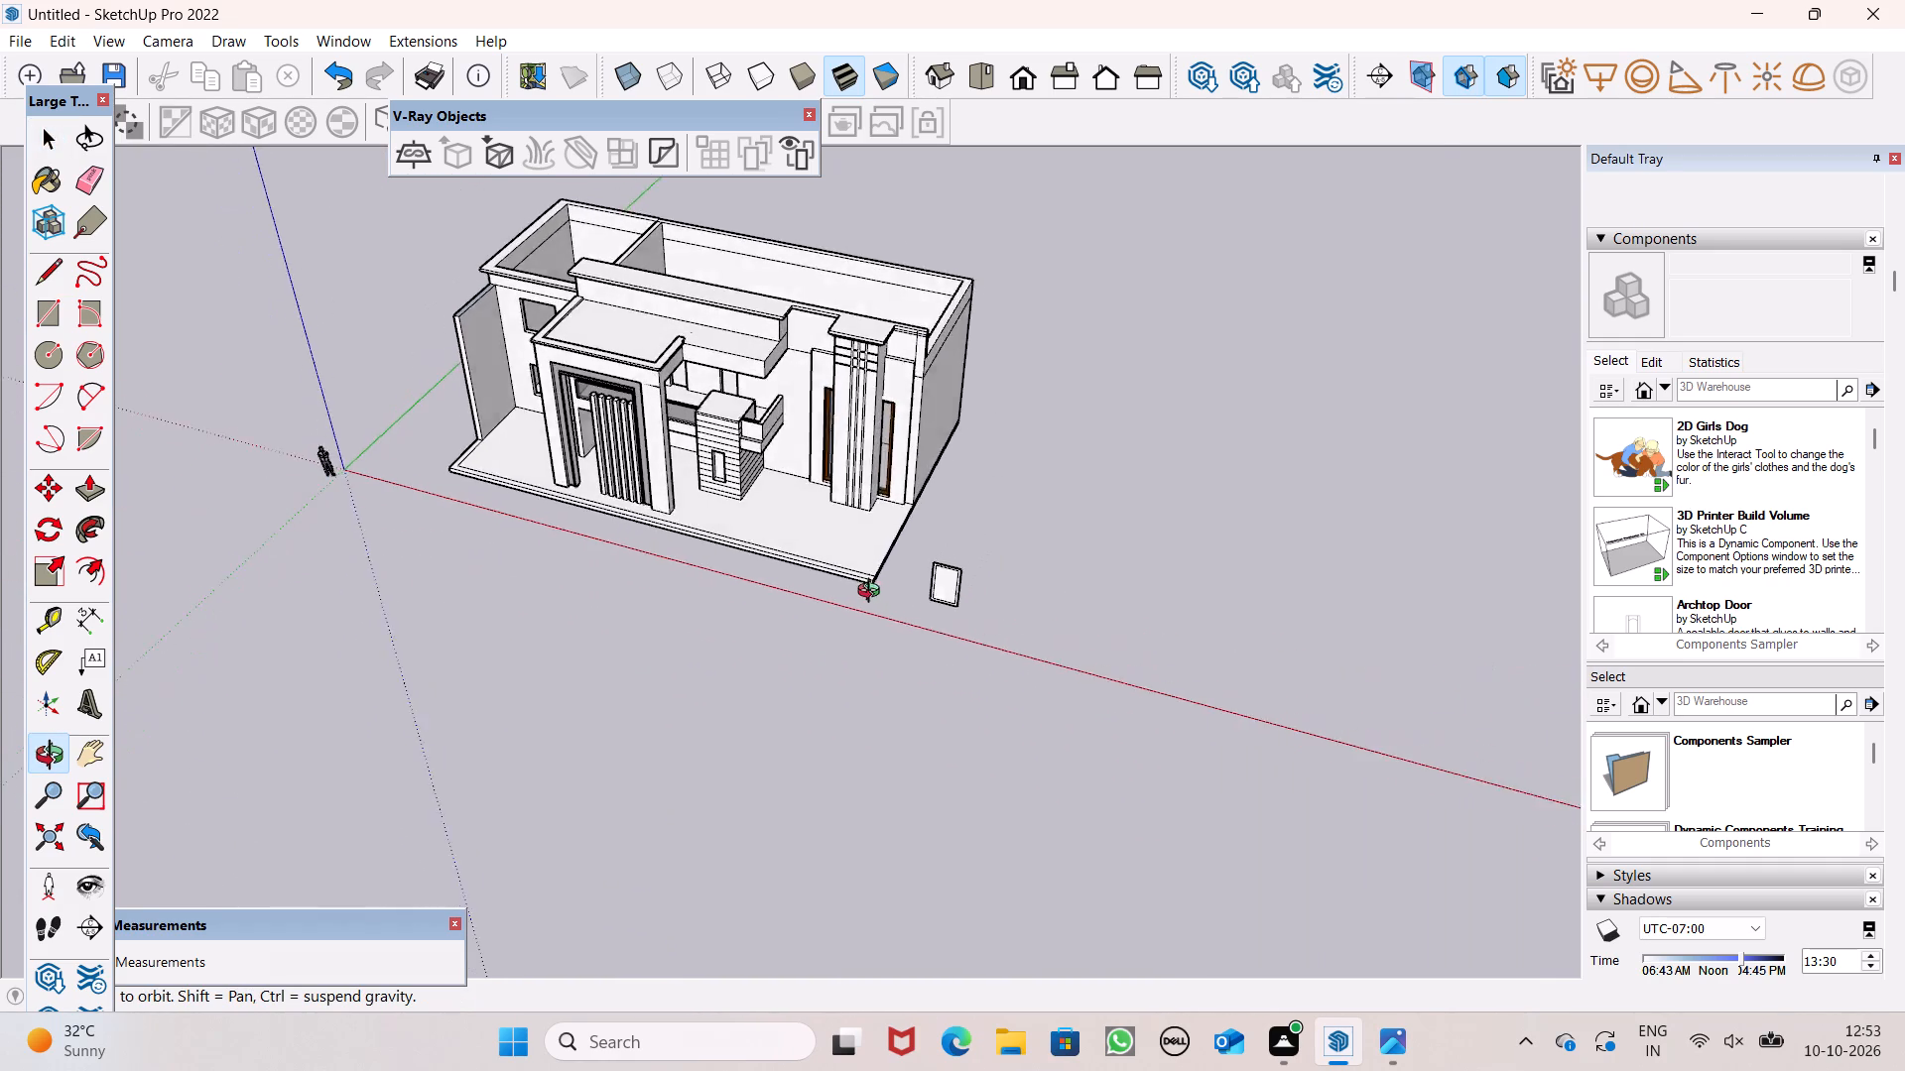
# Push/Pull the panel's border face outward 6 in on its rear side, leaving the inner pane recessed.
pyautogui.moveTo(873, 593); pyautogui.dragTo(296, 472, button='middle')
pyautogui.scroll(2, 827, 616)
pyautogui.moveTo(847, 679); pyautogui.dragTo(530, 697, button='middle')
pyautogui.scroll(1, 530, 697)
pyautogui.scroll(-1, 569, 544)
pyautogui.scroll(10, 570, 544)
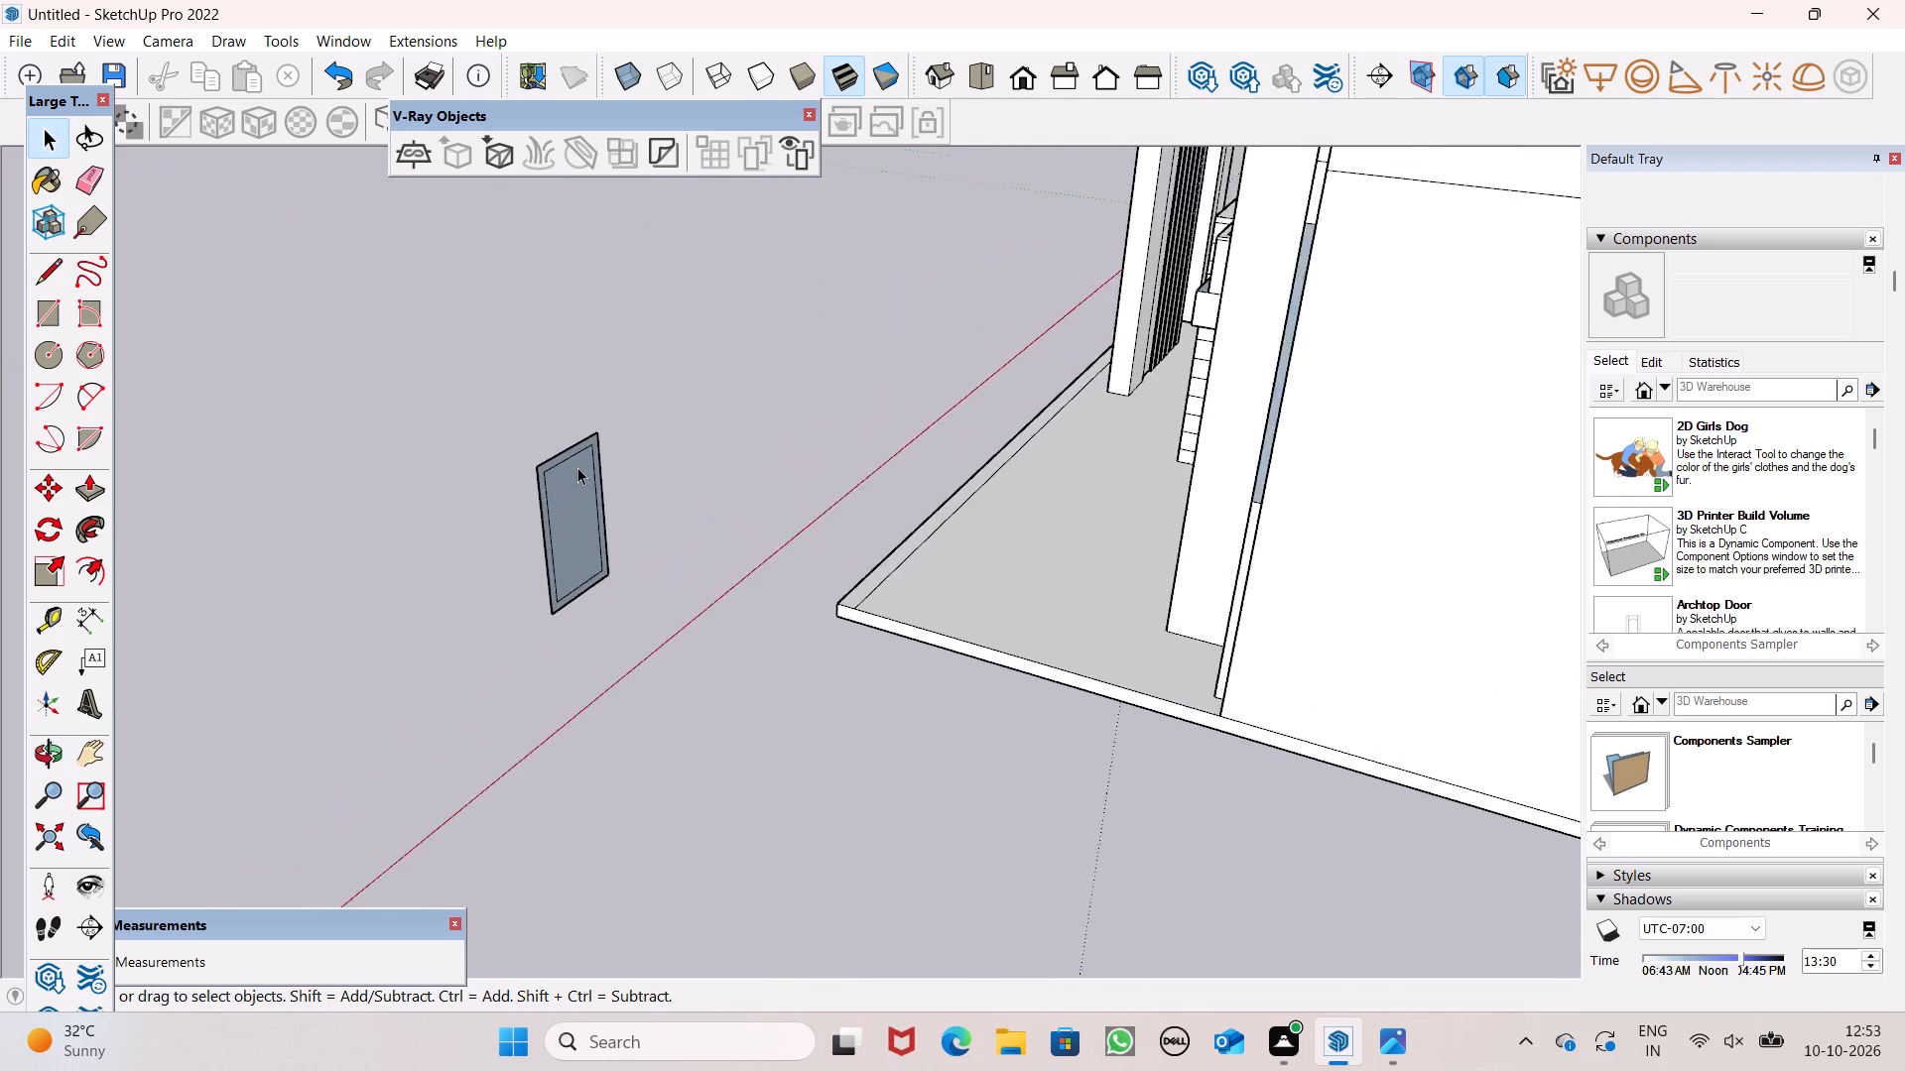
pyautogui.scroll(3, 577, 467)
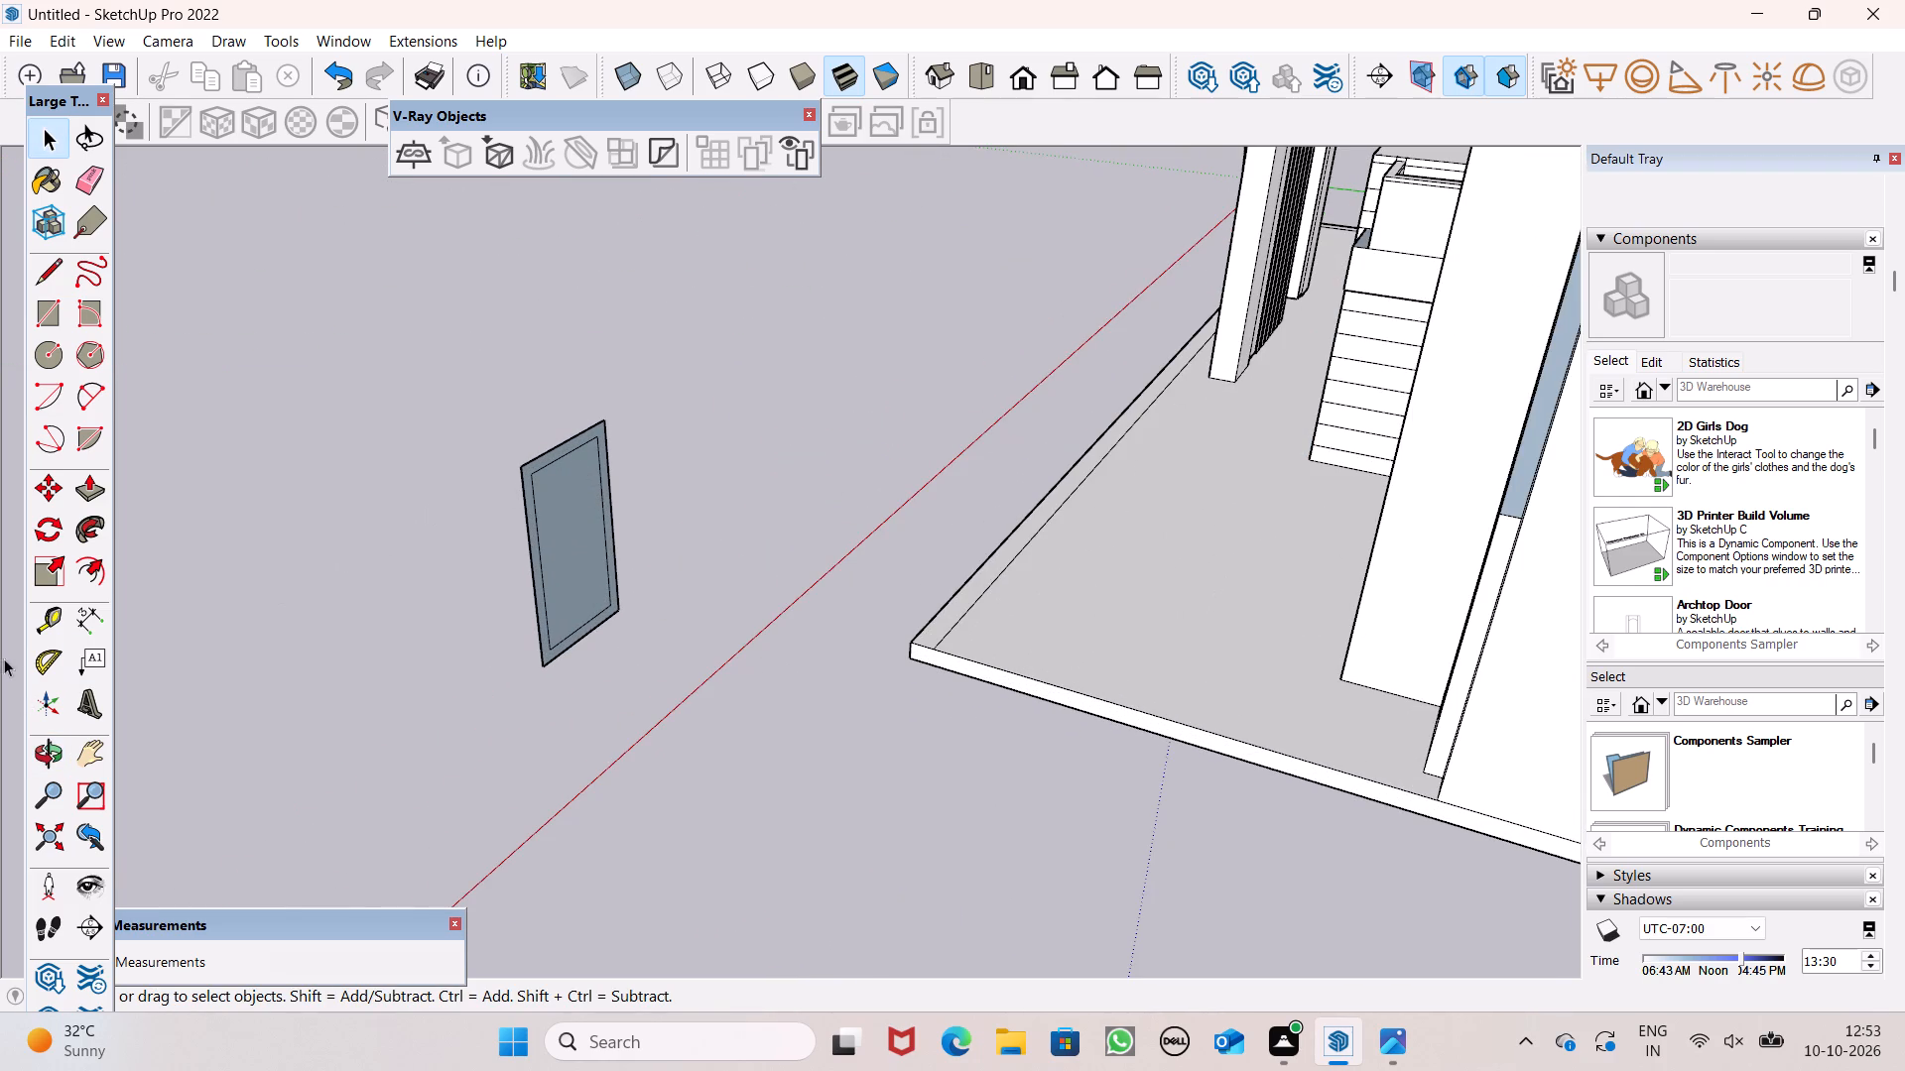
pyautogui.doubleClick(87, 490)
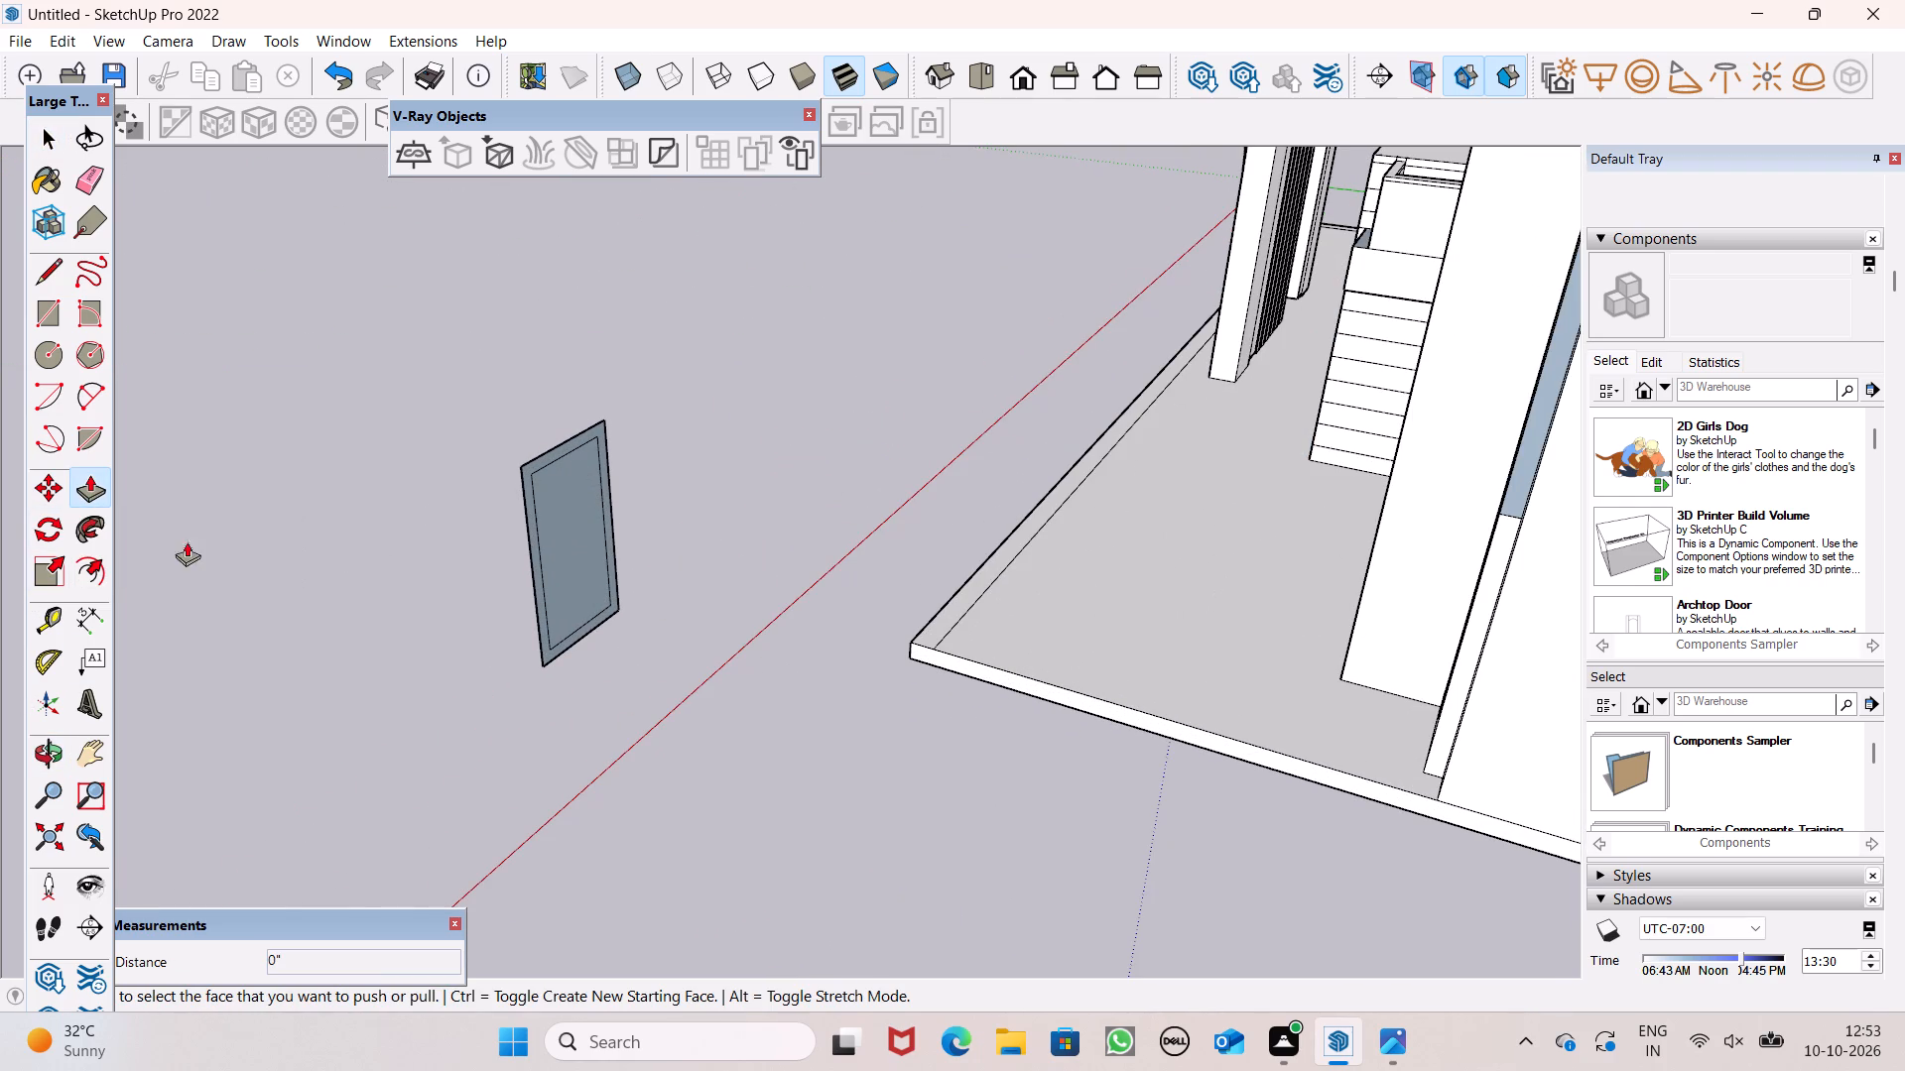
pyautogui.scroll(2, 554, 632)
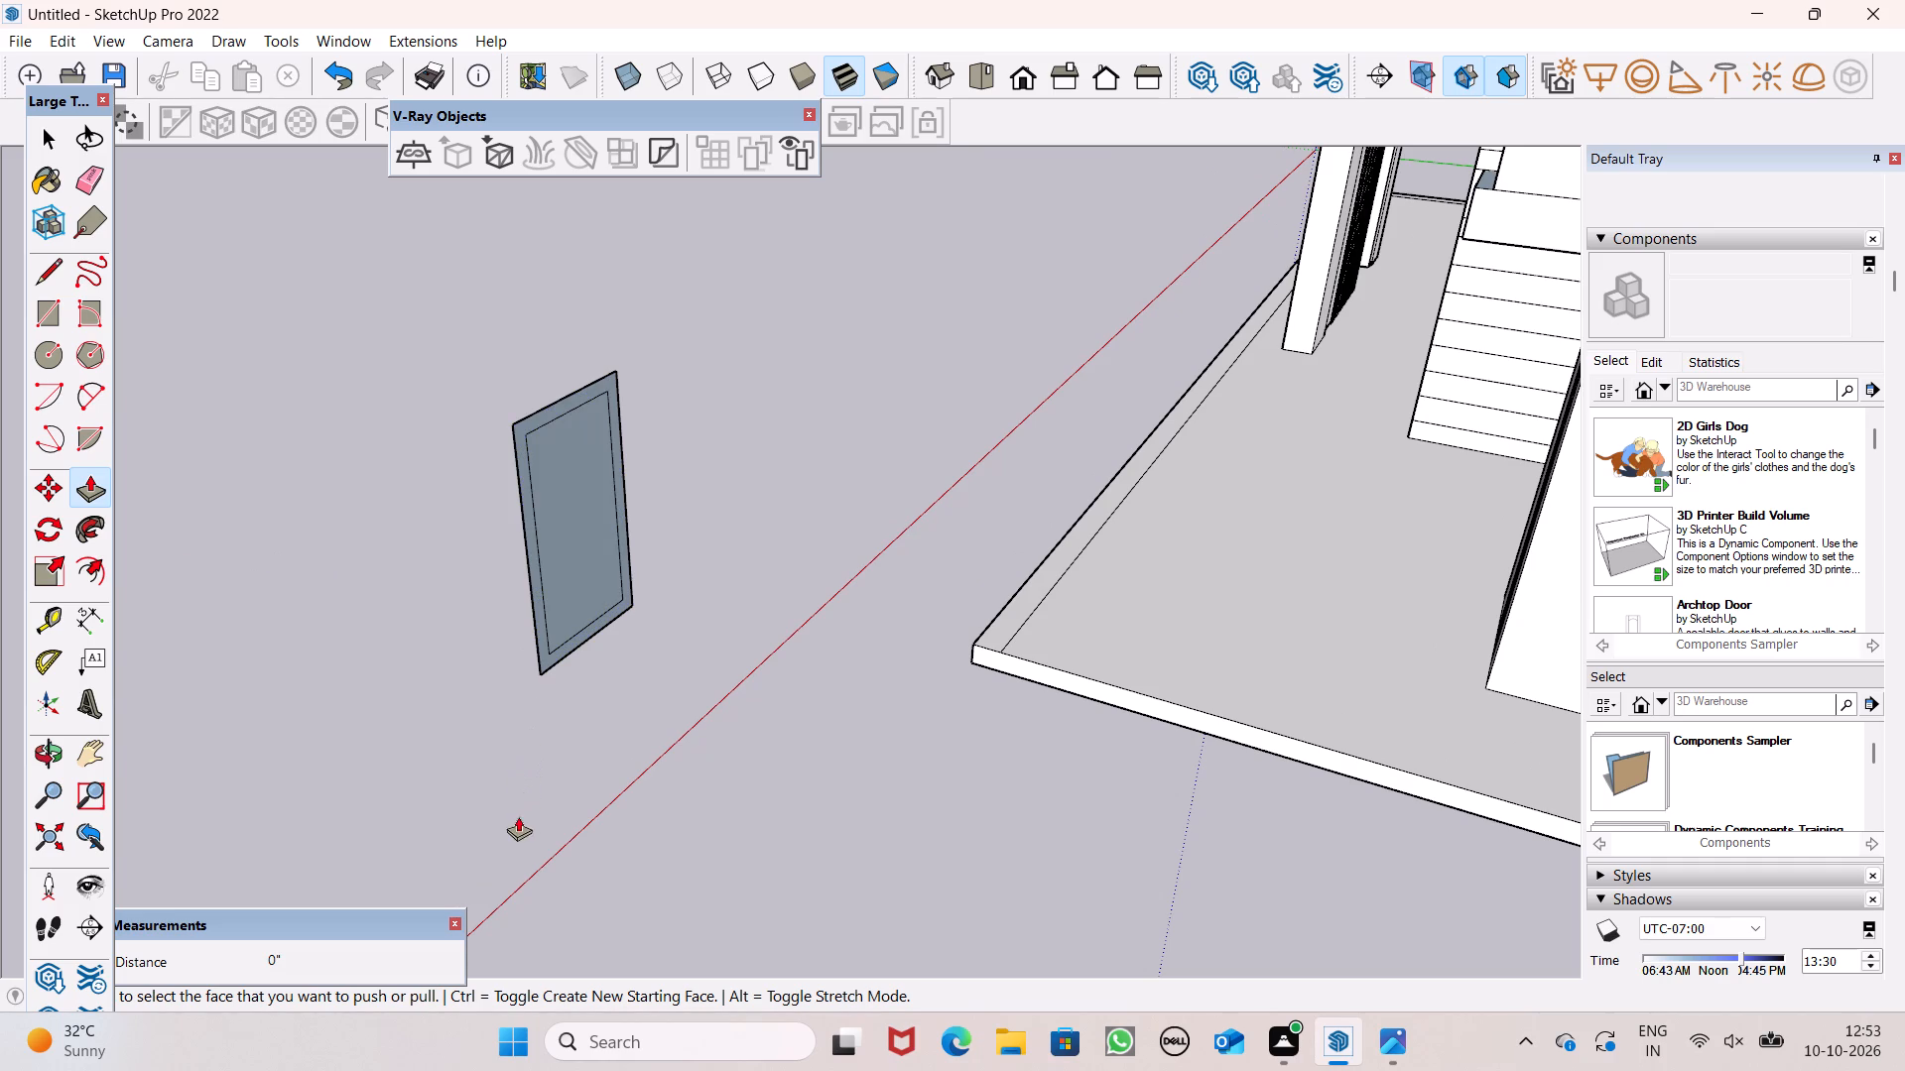
pyautogui.scroll(-2, 562, 769)
pyautogui.scroll(5, 562, 614)
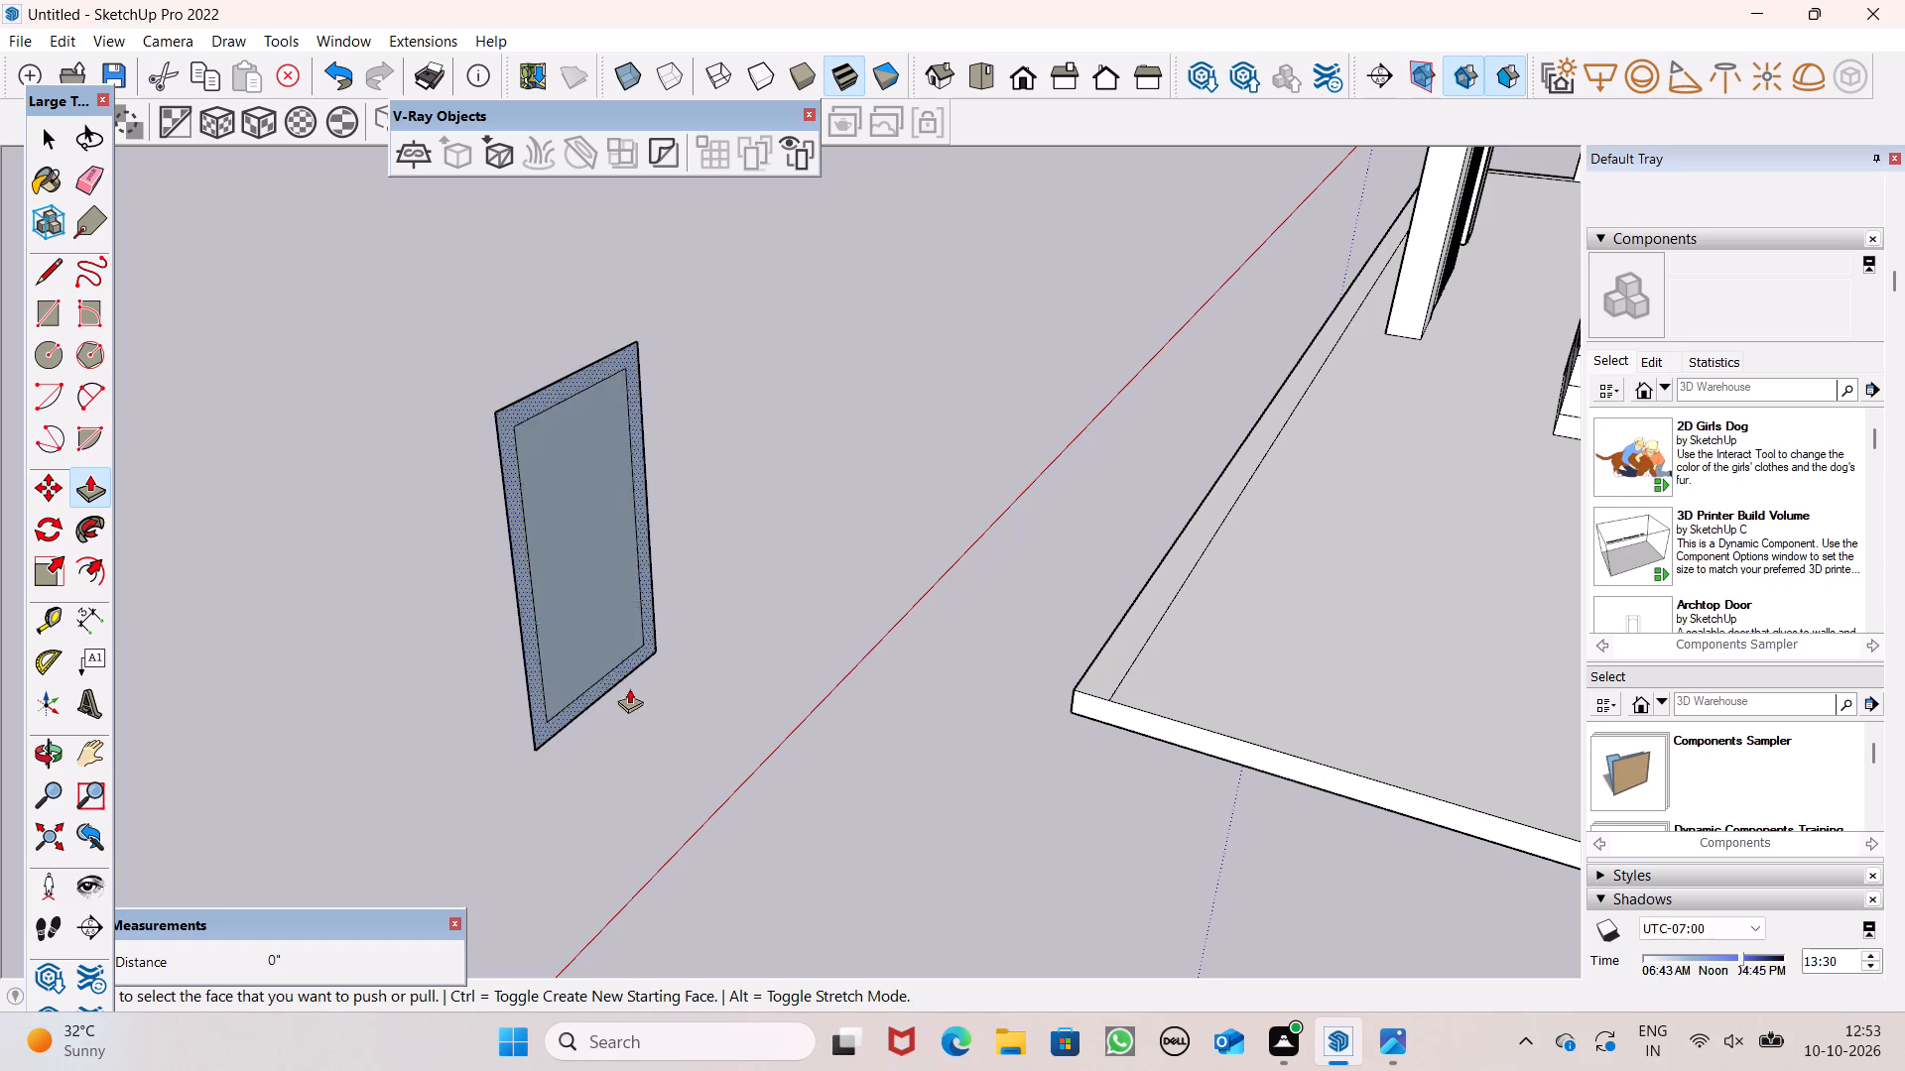
pyautogui.scroll(1, 549, 775)
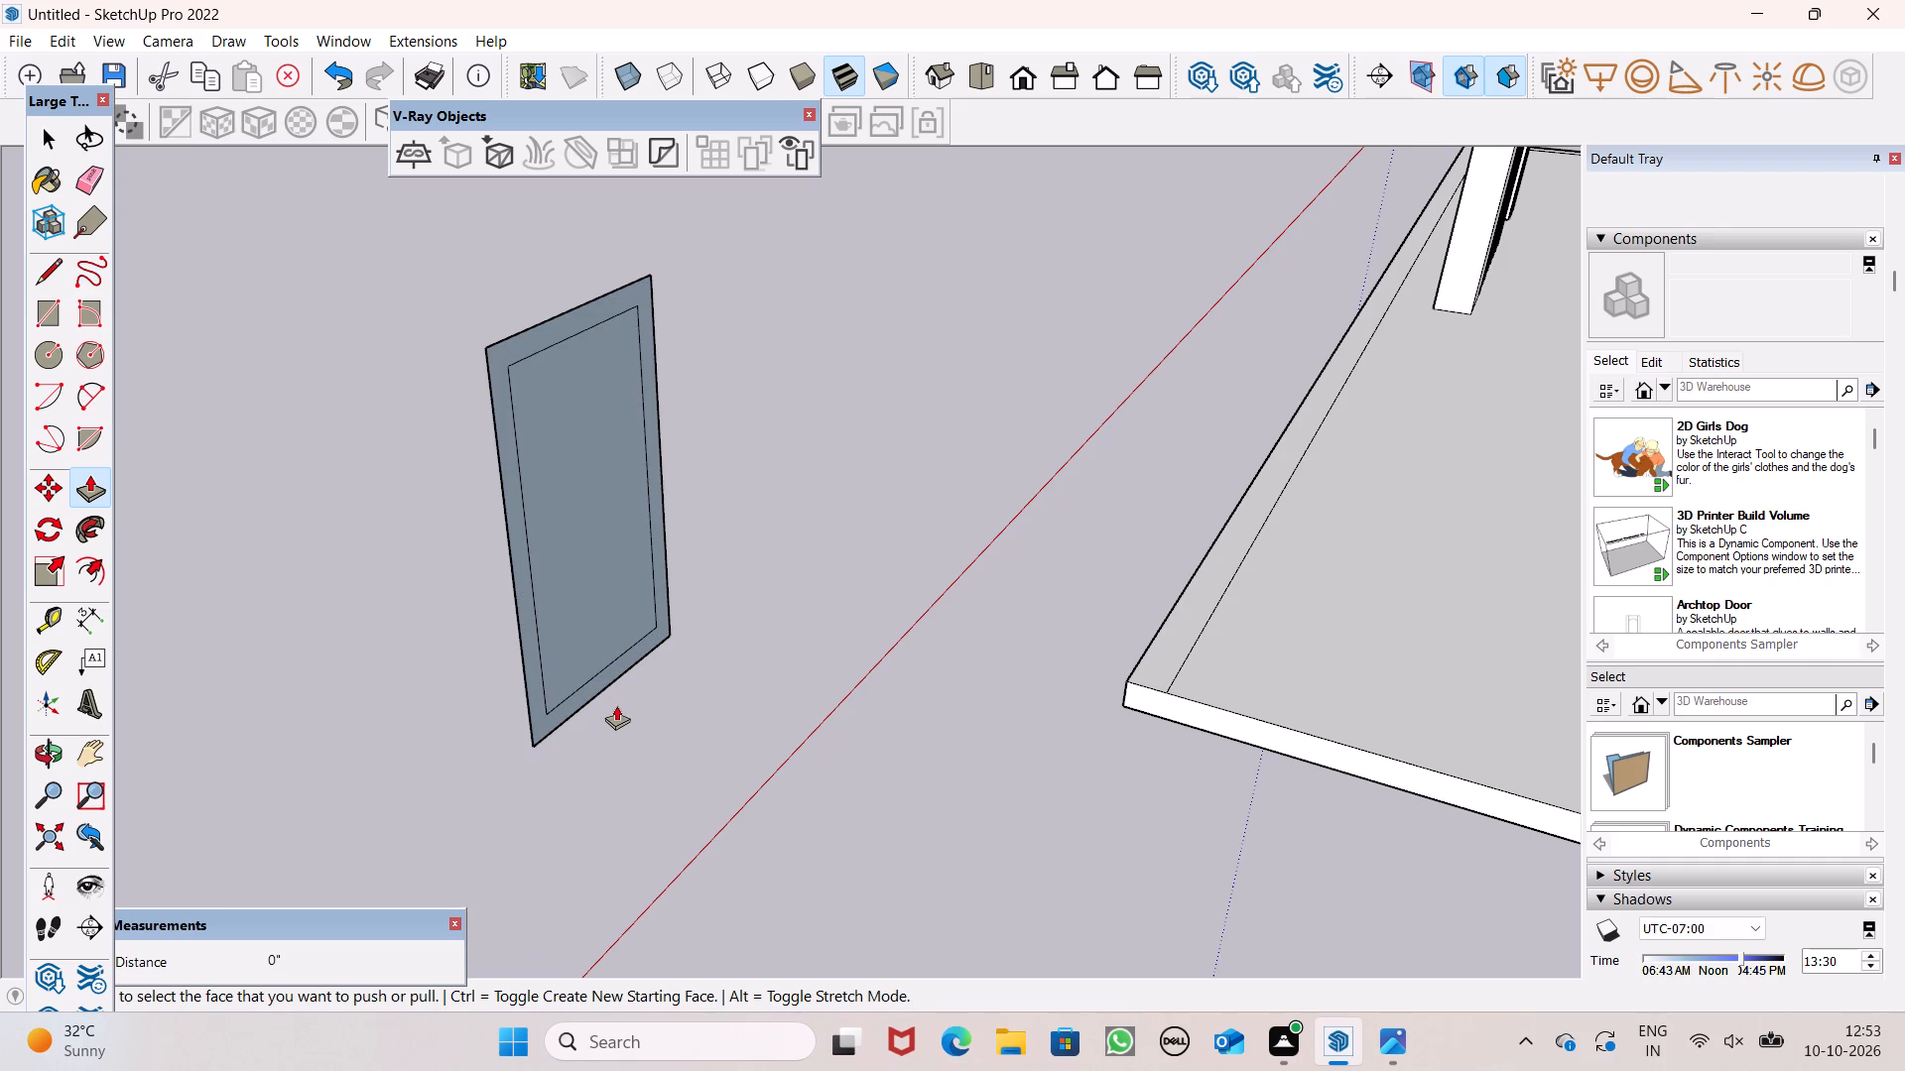
pyautogui.scroll(-1, 666, 687)
pyautogui.scroll(1, 666, 687)
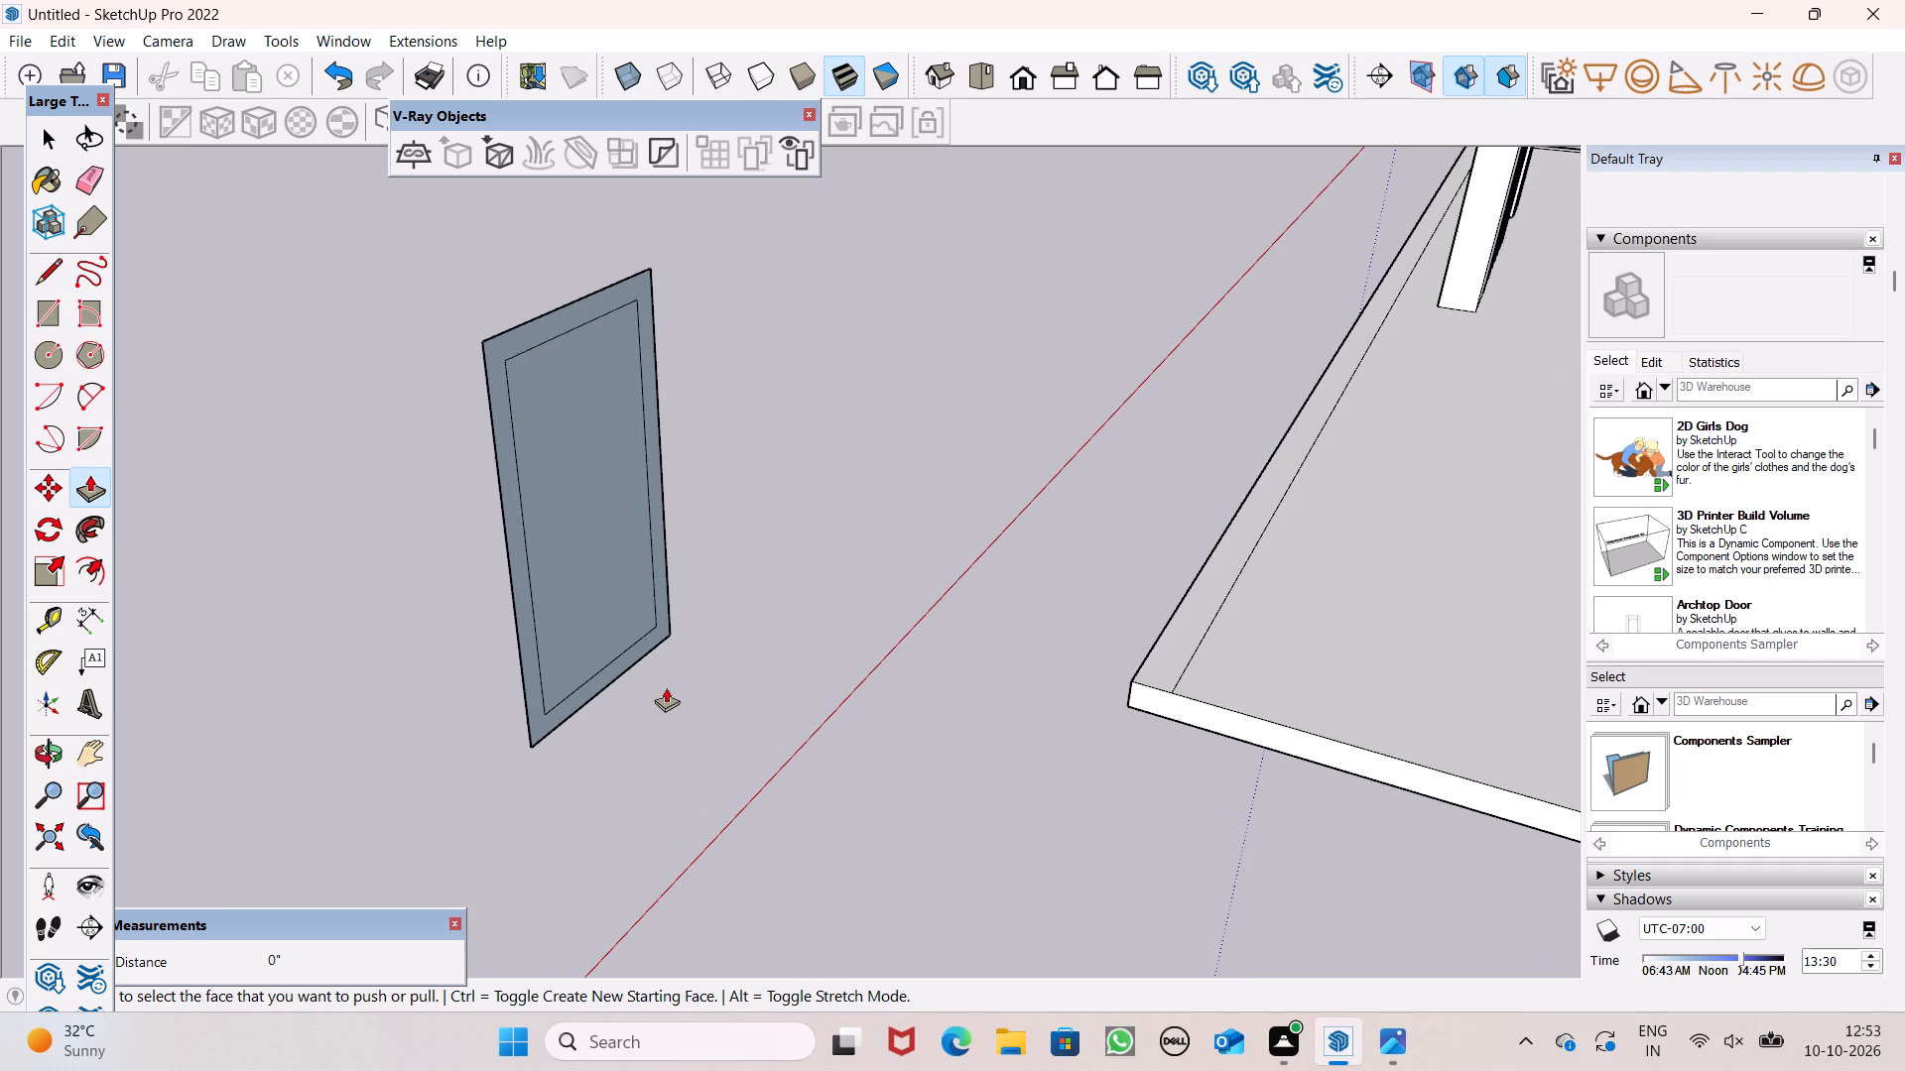
pyautogui.scroll(1, 666, 687)
pyautogui.moveTo(624, 715); pyautogui.dragTo(610, 668, button='middle')
pyautogui.scroll(-4, 610, 668)
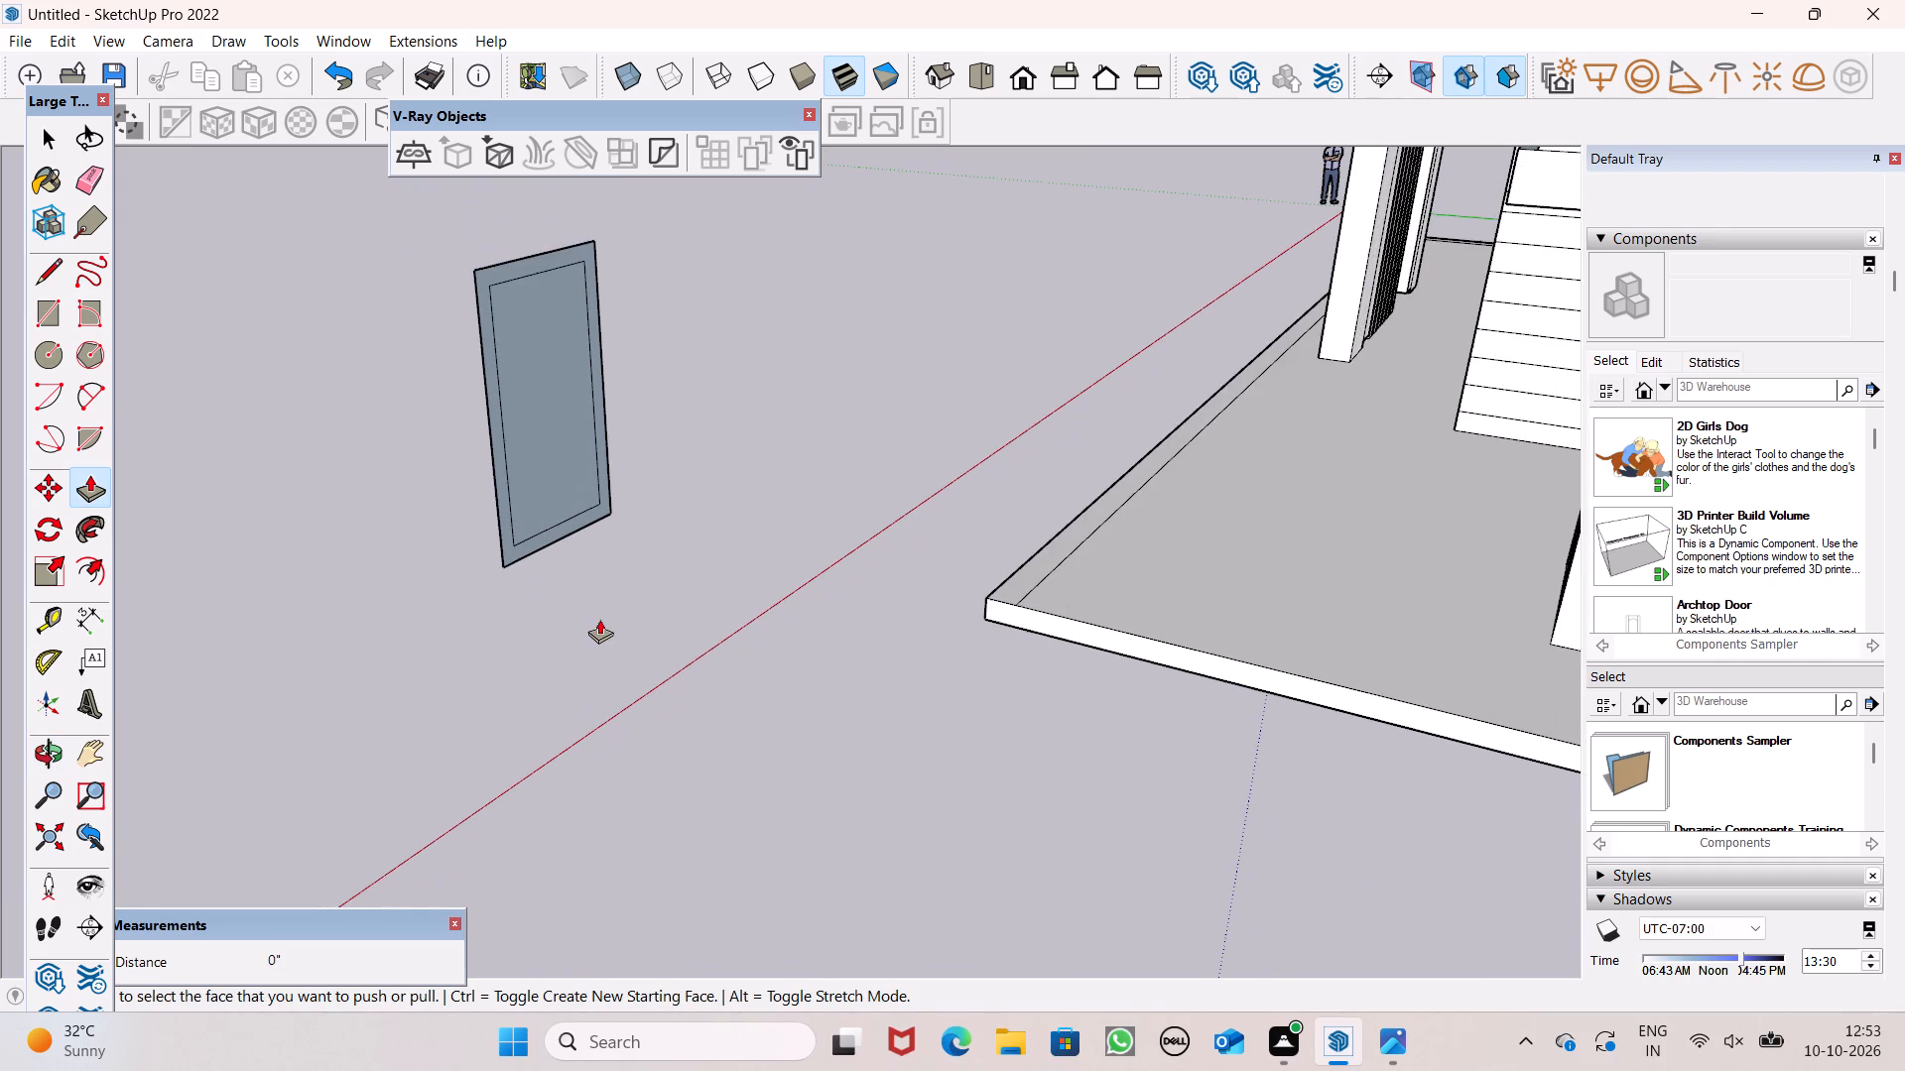
pyautogui.scroll(2, 452, 374)
pyautogui.scroll(-3, 570, 592)
pyautogui.moveTo(541, 698); pyautogui.dragTo(534, 724, button='middle')
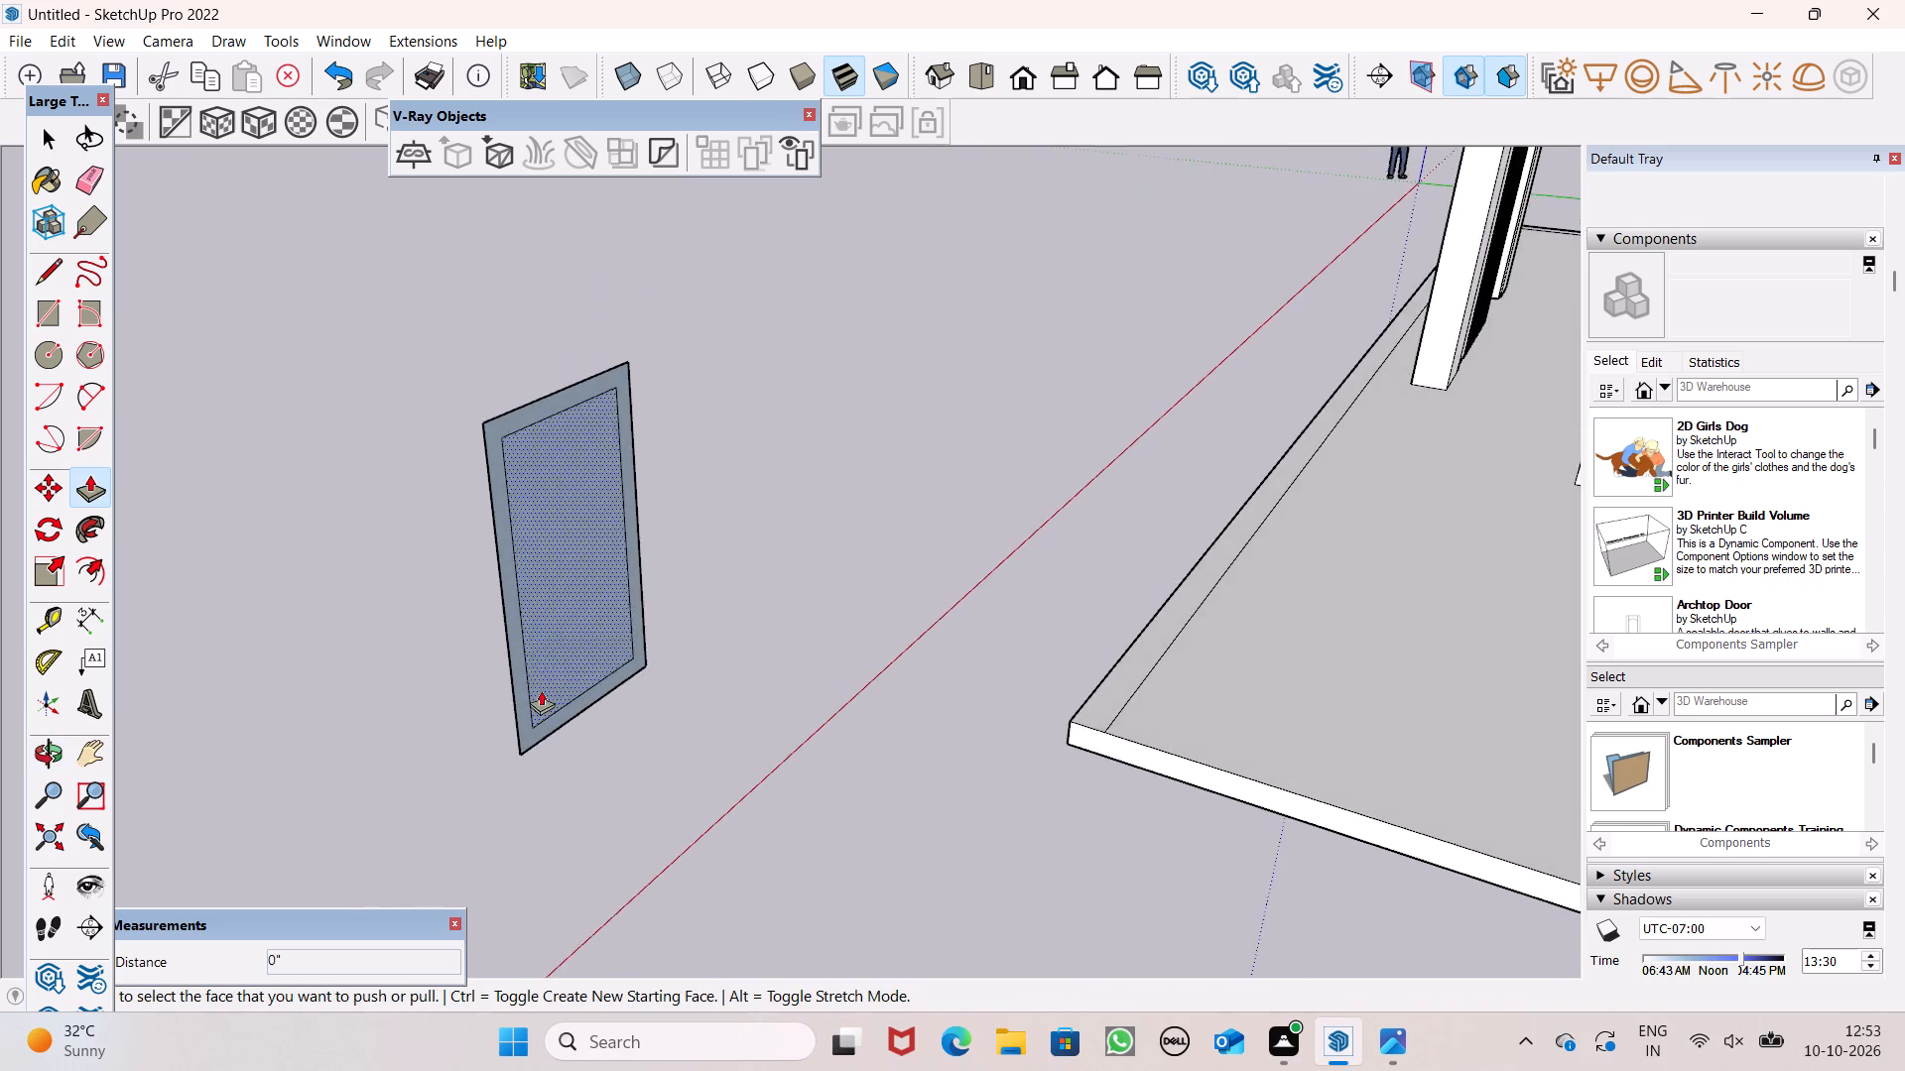
pyautogui.scroll(4, 514, 644)
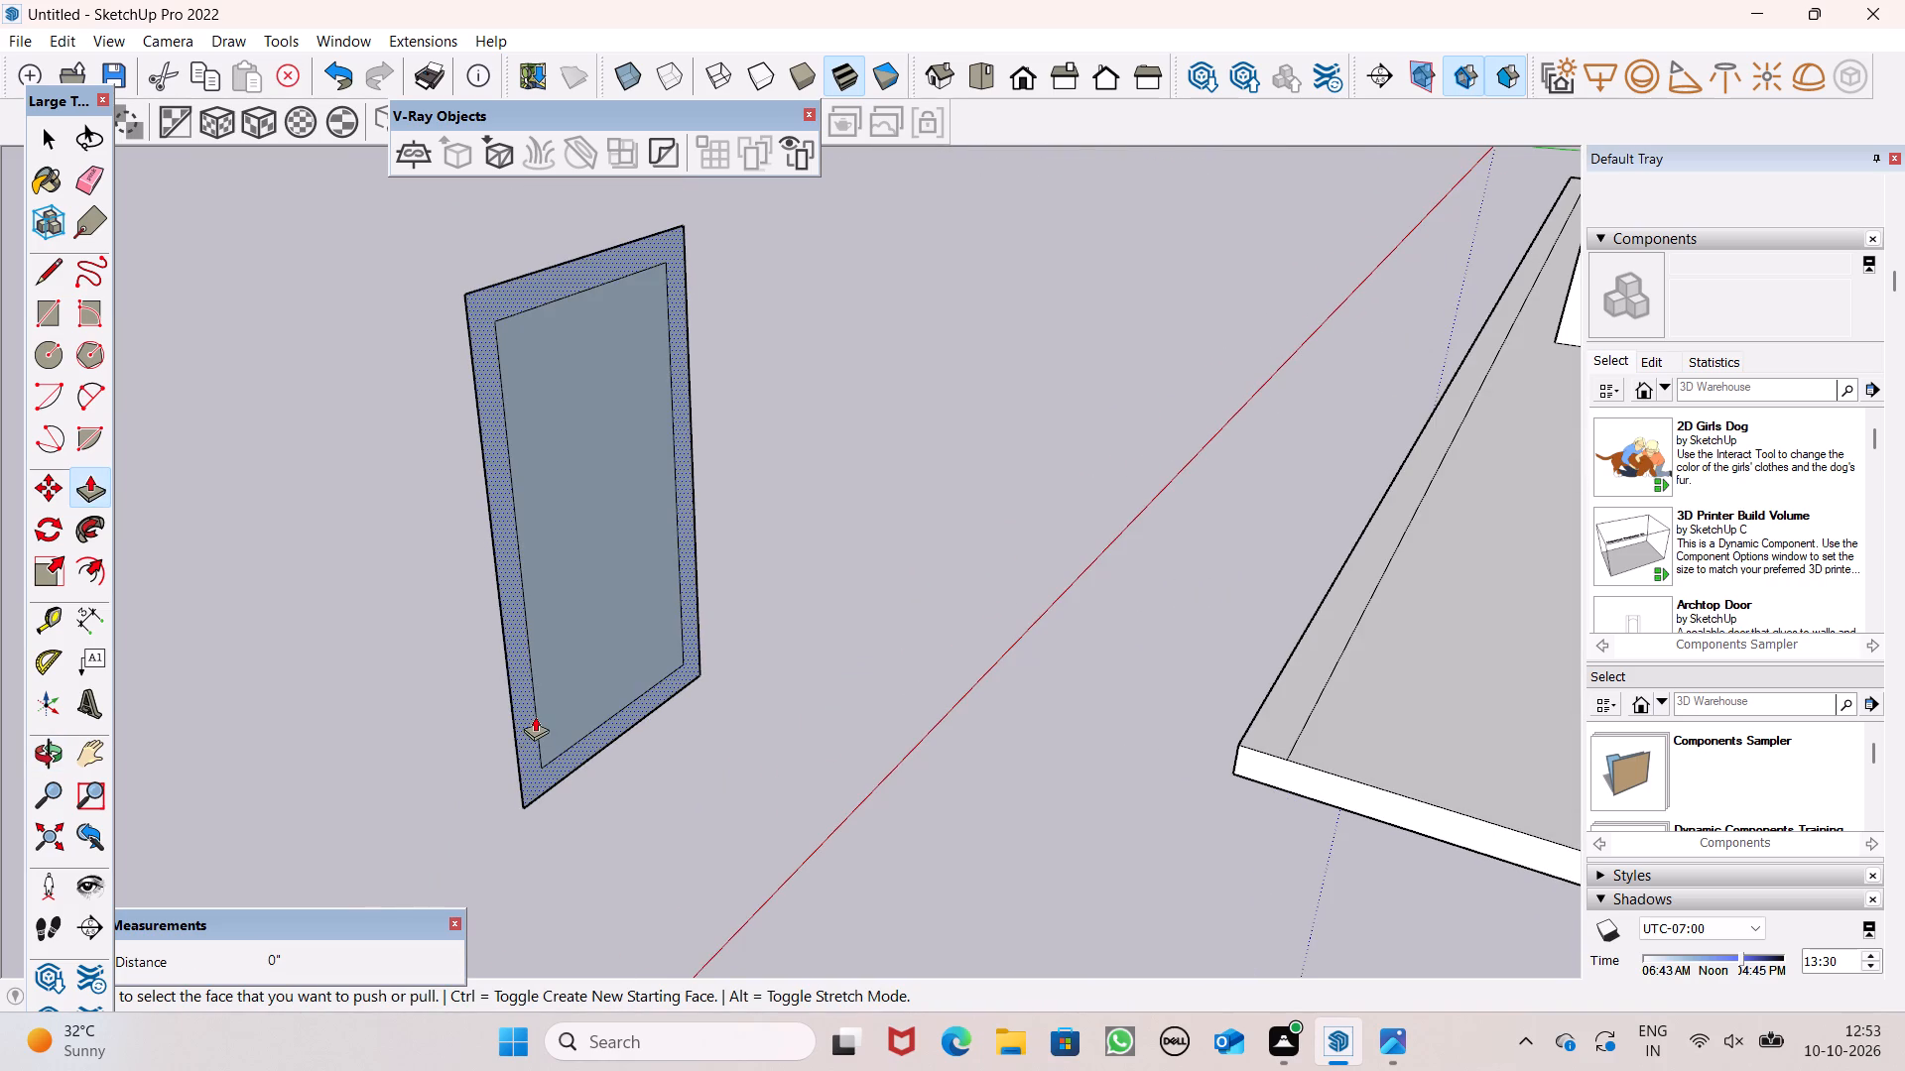
pyautogui.moveTo(529, 758); pyautogui.dragTo(555, 770)
pyautogui.press('6')
pyautogui.hotkey('shift', '"')
pyautogui.press('Return')
pyautogui.scroll(-3, 557, 734)
pyautogui.moveTo(628, 743); pyautogui.dragTo(569, 803, button='middle')
pyautogui.press('space')
# Examine the framed panel from the front and beside the building from several angles.
pyautogui.scroll(-2, 619, 782)
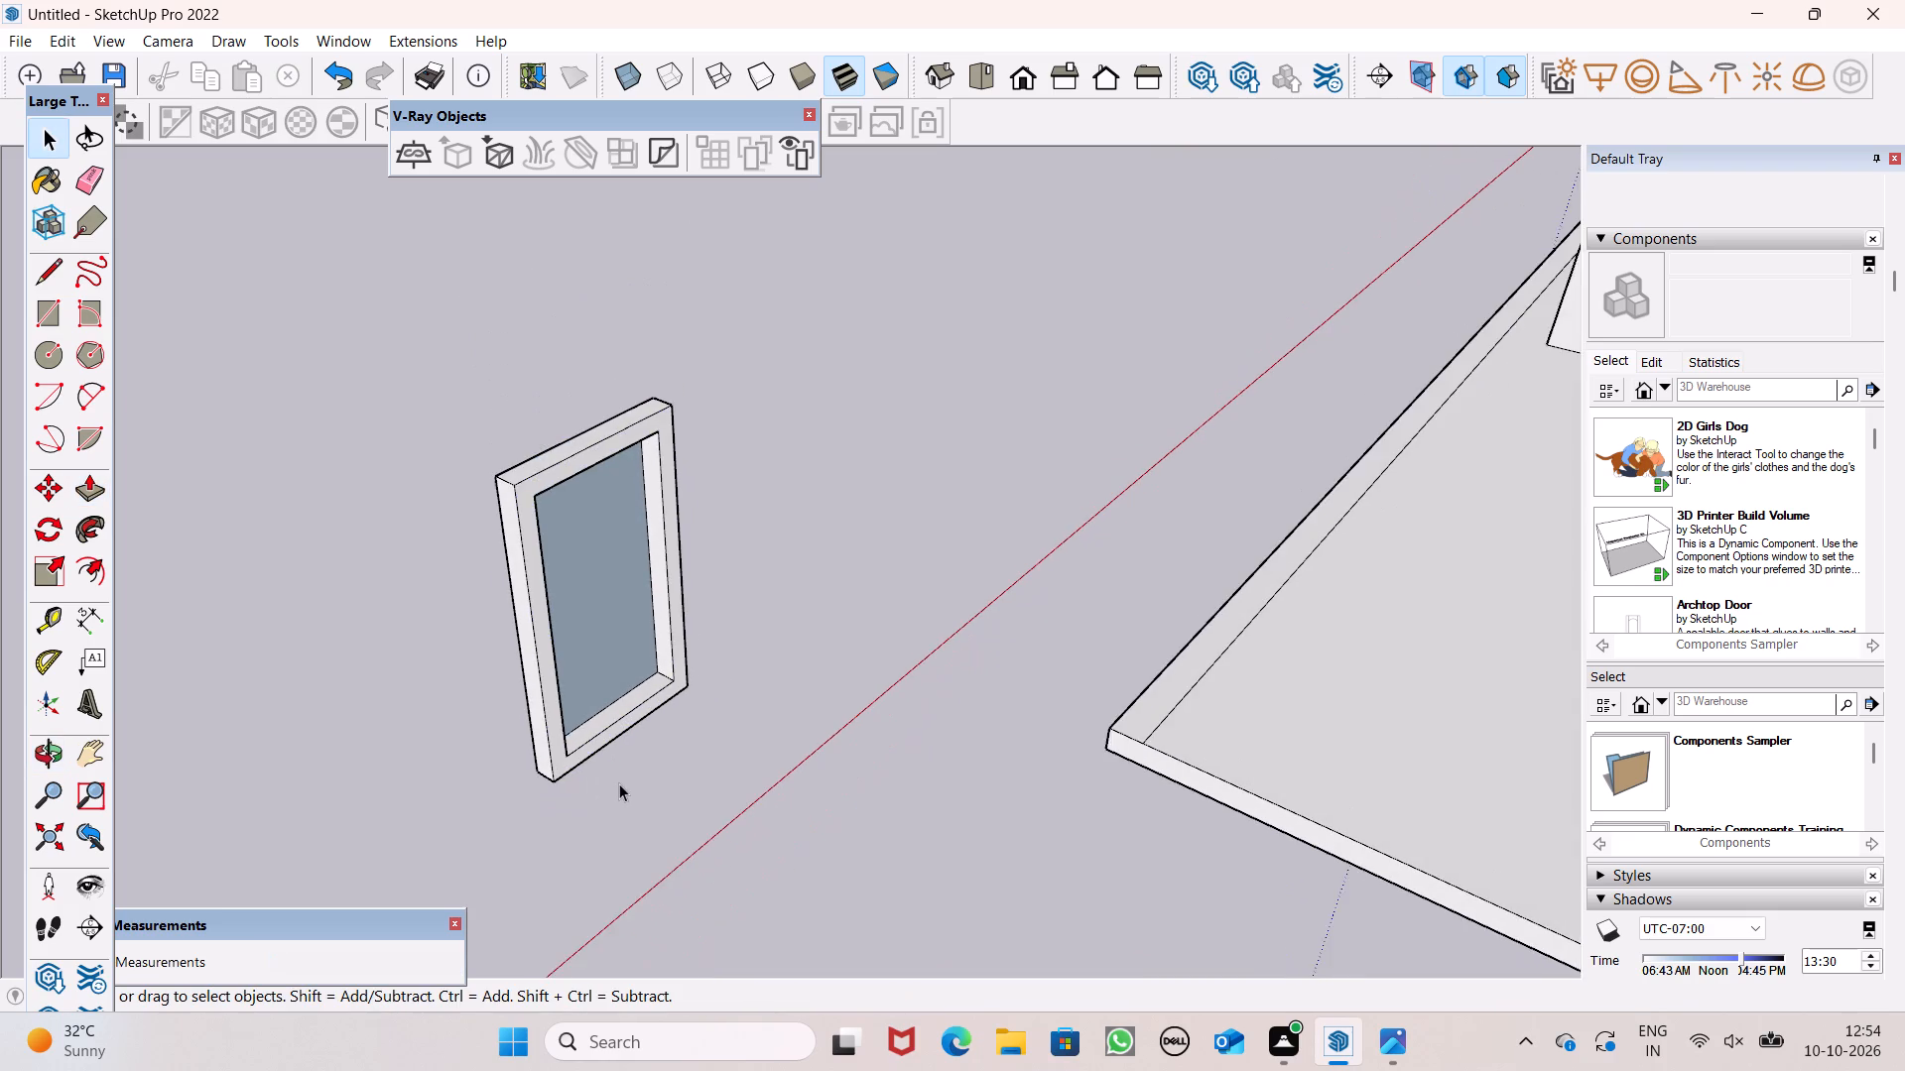
pyautogui.moveTo(626, 792); pyautogui.dragTo(851, 750, button='middle')
pyautogui.scroll(-6, 747, 736)
pyautogui.moveTo(738, 765); pyautogui.dragTo(1038, 775, button='middle')
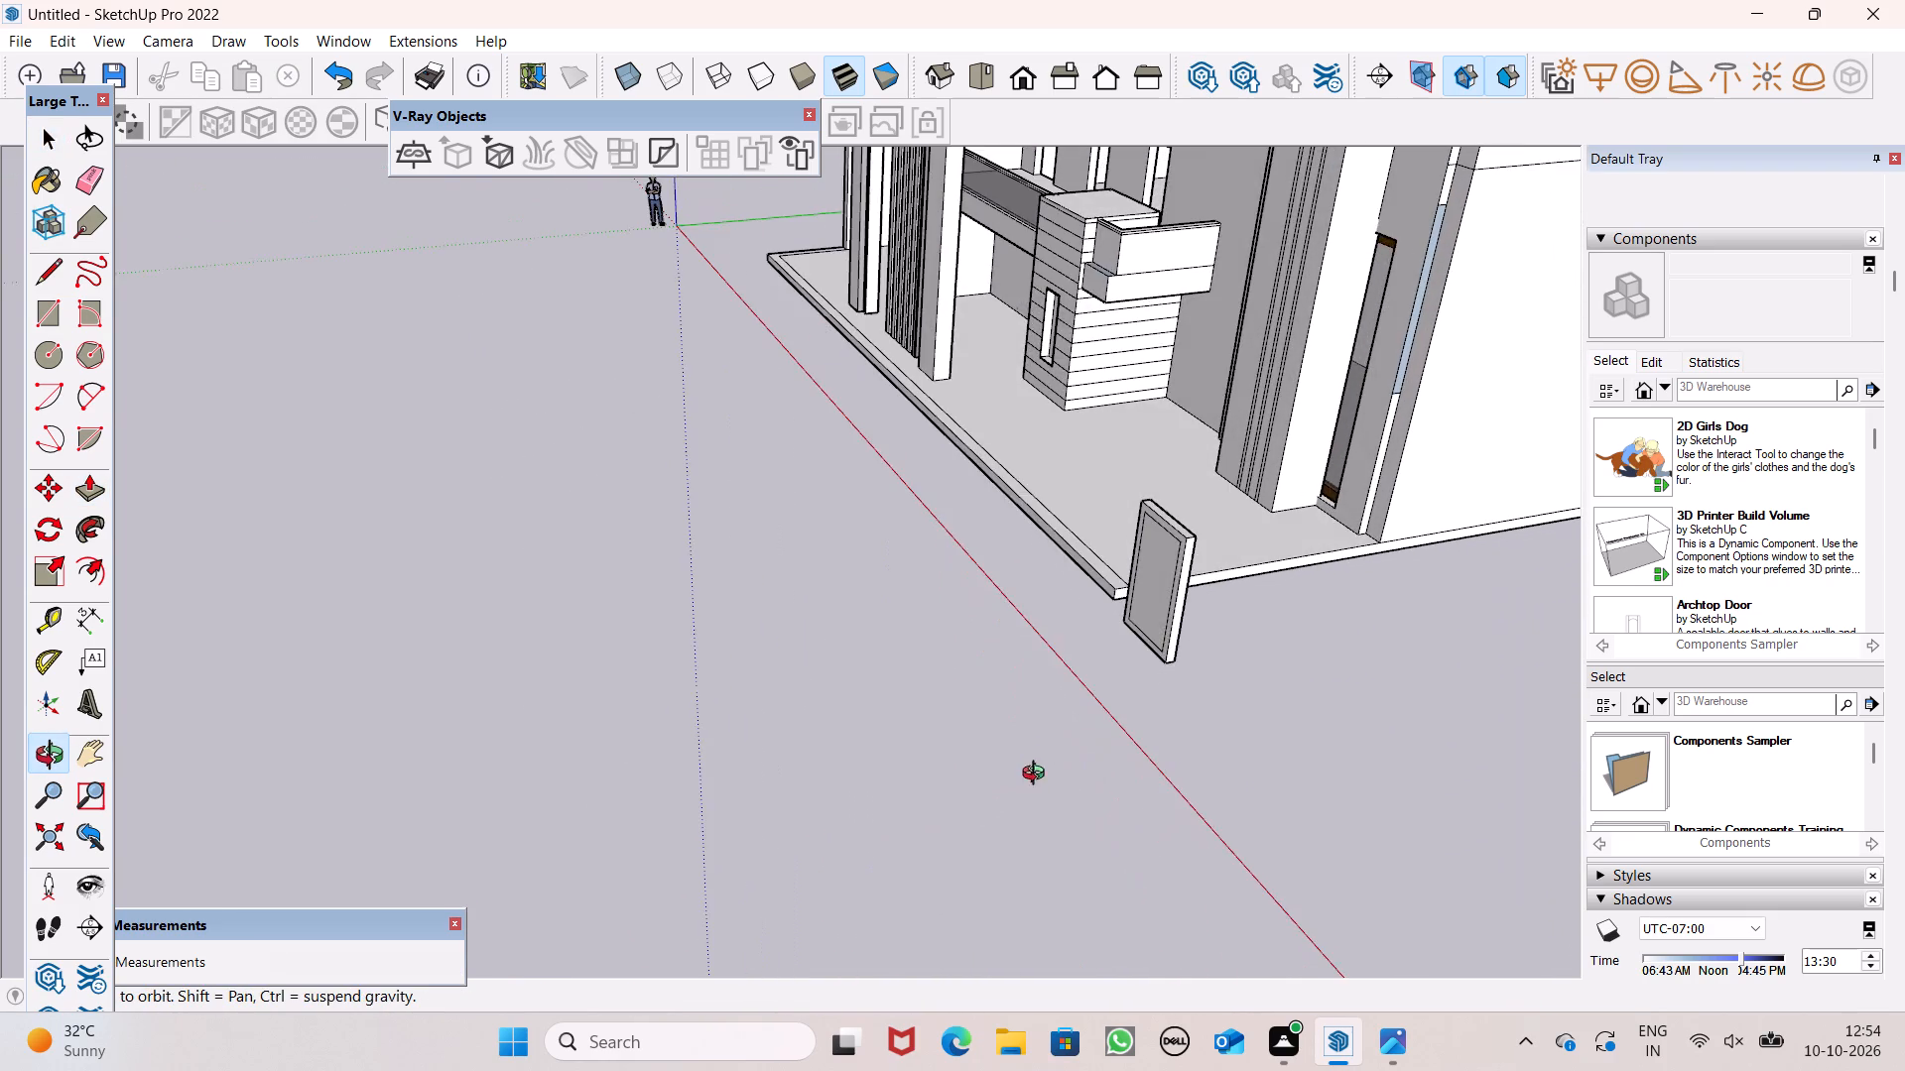
pyautogui.moveTo(1038, 775); pyautogui.dragTo(1038, 774, button='middle')
pyautogui.scroll(-2, 632, 675)
pyautogui.moveTo(847, 777); pyautogui.dragTo(1022, 815, button='middle')
pyautogui.scroll(-3, 917, 797)
pyautogui.moveTo(1002, 795); pyautogui.dragTo(1109, 799, button='middle')
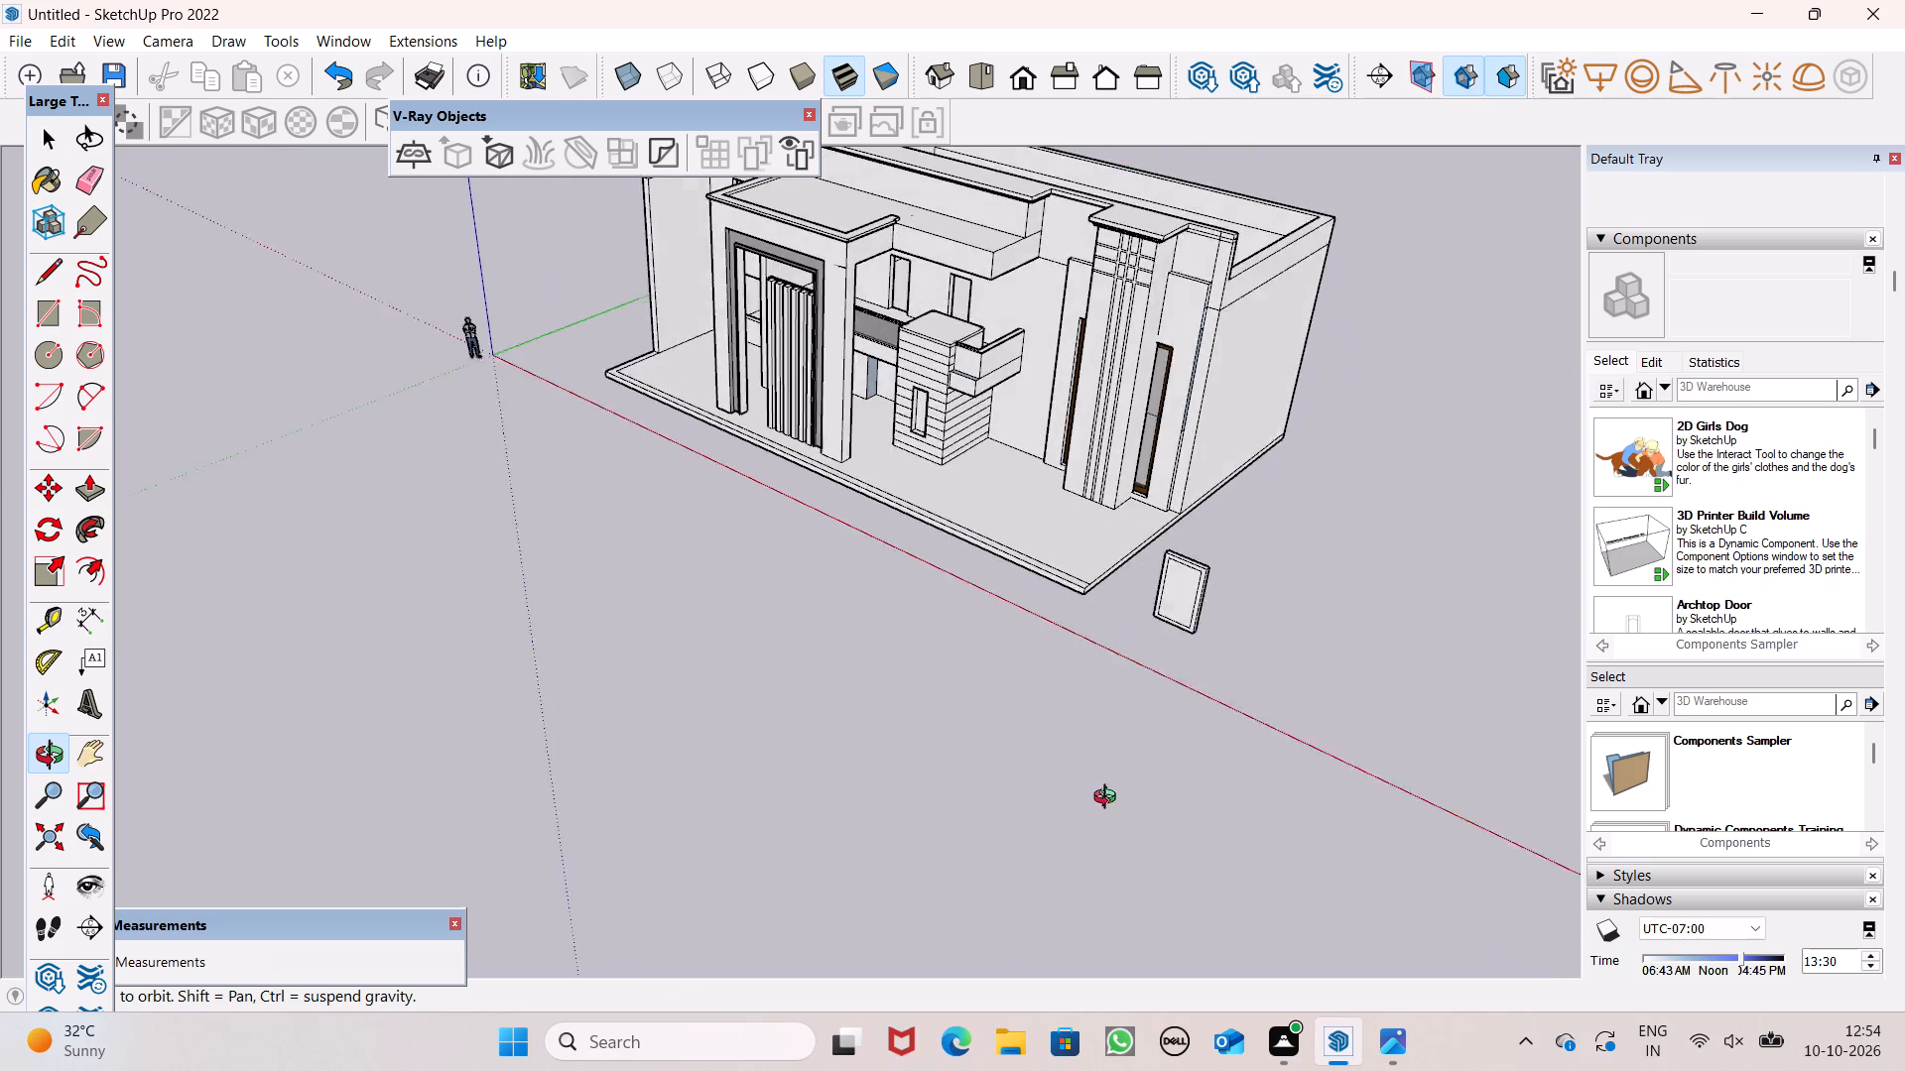
pyautogui.moveTo(1109, 799); pyautogui.dragTo(1171, 799, button='middle')
pyautogui.scroll(-6, 818, 607)
pyautogui.moveTo(1067, 678); pyautogui.dragTo(1166, 657, button='middle')
pyautogui.scroll(-1, 1166, 577)
pyautogui.scroll(7, 1166, 577)
pyautogui.moveTo(1120, 627); pyautogui.dragTo(1167, 668, button='middle')
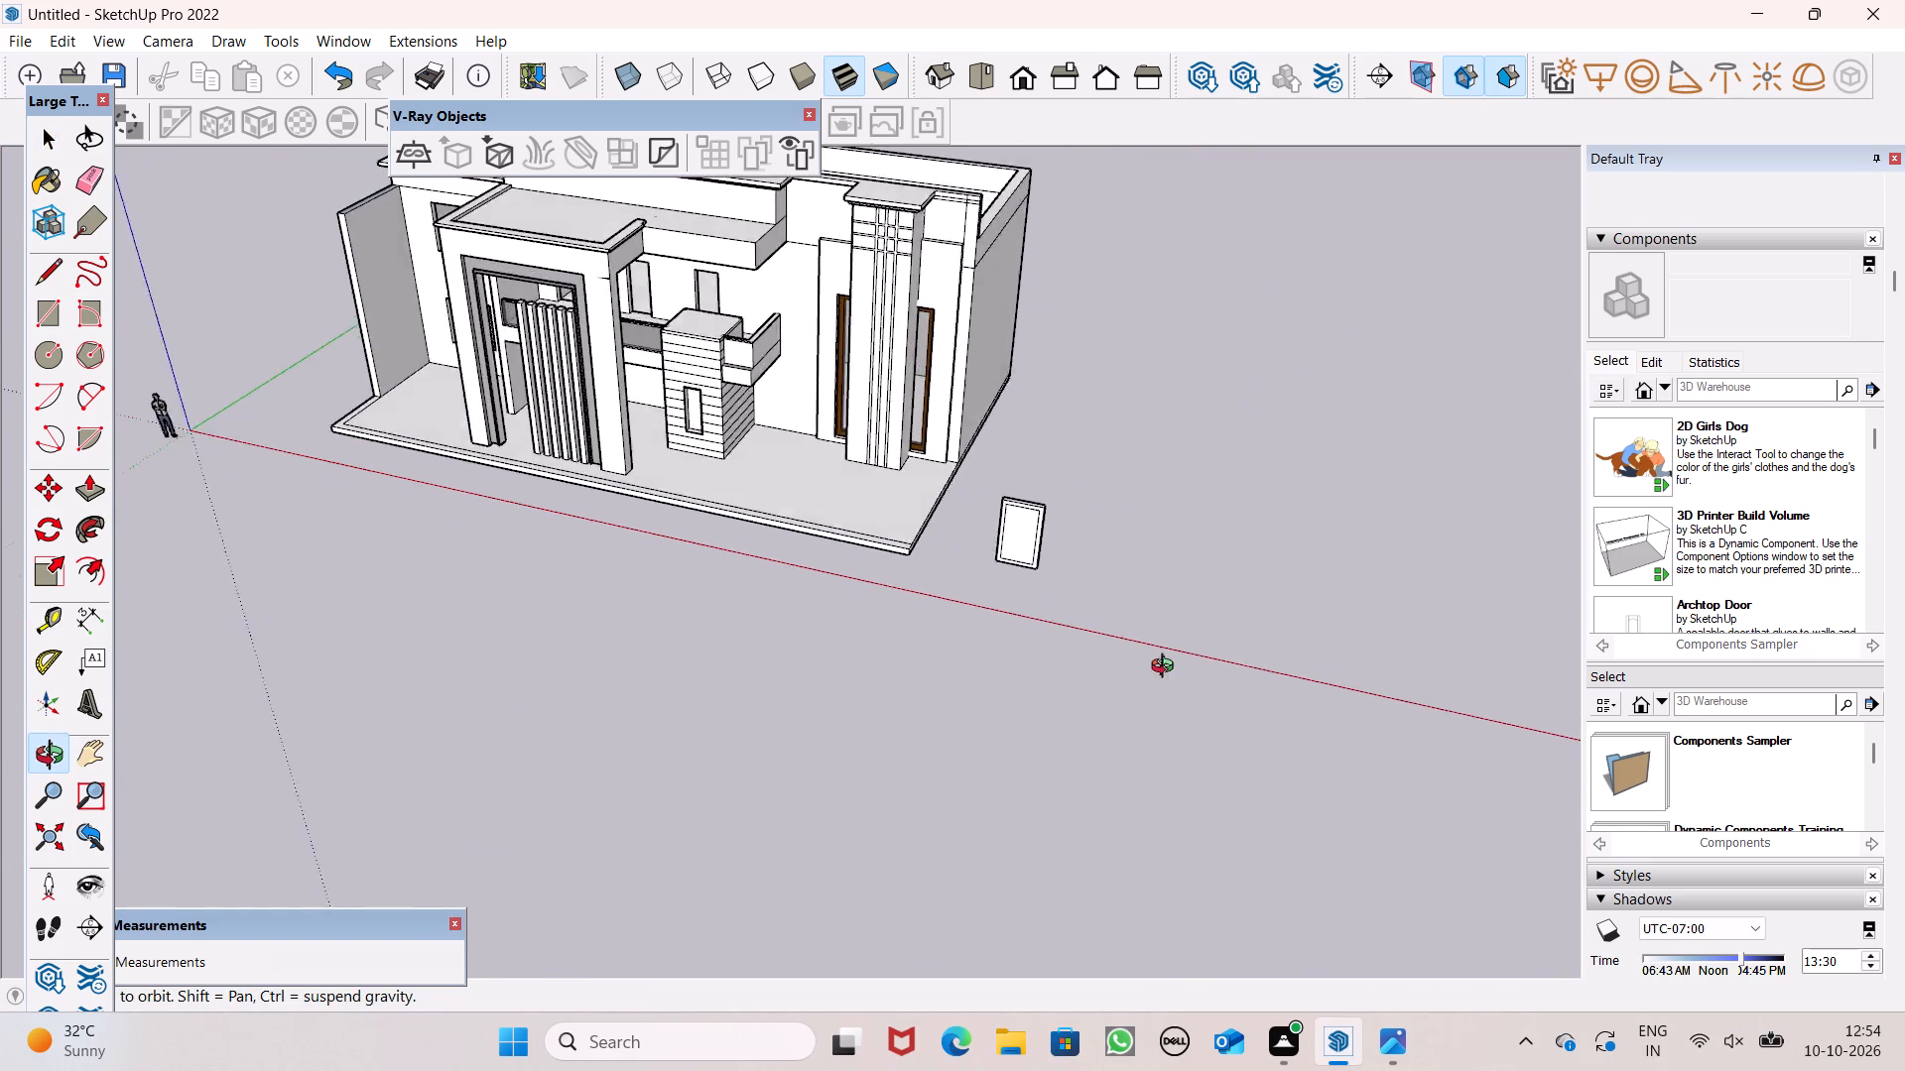
pyautogui.moveTo(1167, 668); pyautogui.dragTo(1251, 675, button='middle')
pyautogui.scroll(6, 1218, 579)
pyautogui.scroll(7, 1061, 461)
pyautogui.moveTo(939, 589); pyautogui.dragTo(969, 592, button='middle')
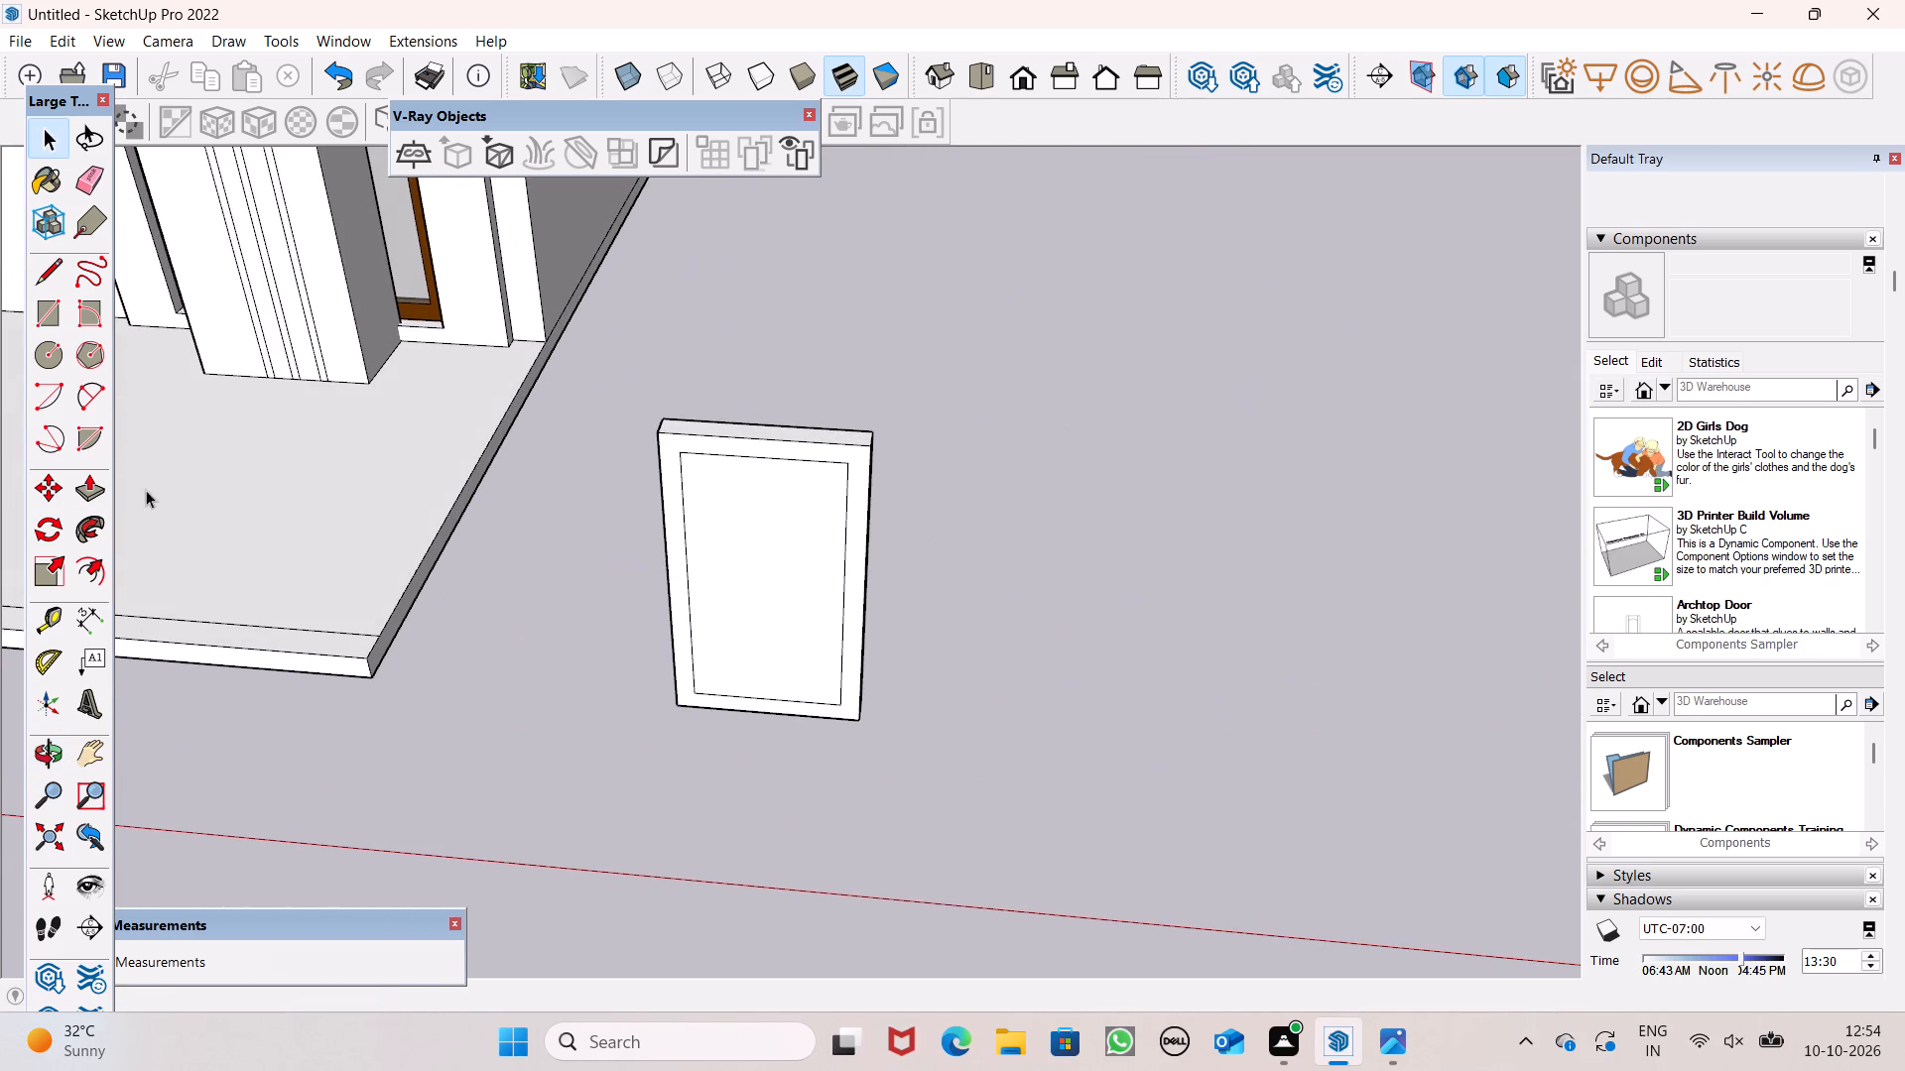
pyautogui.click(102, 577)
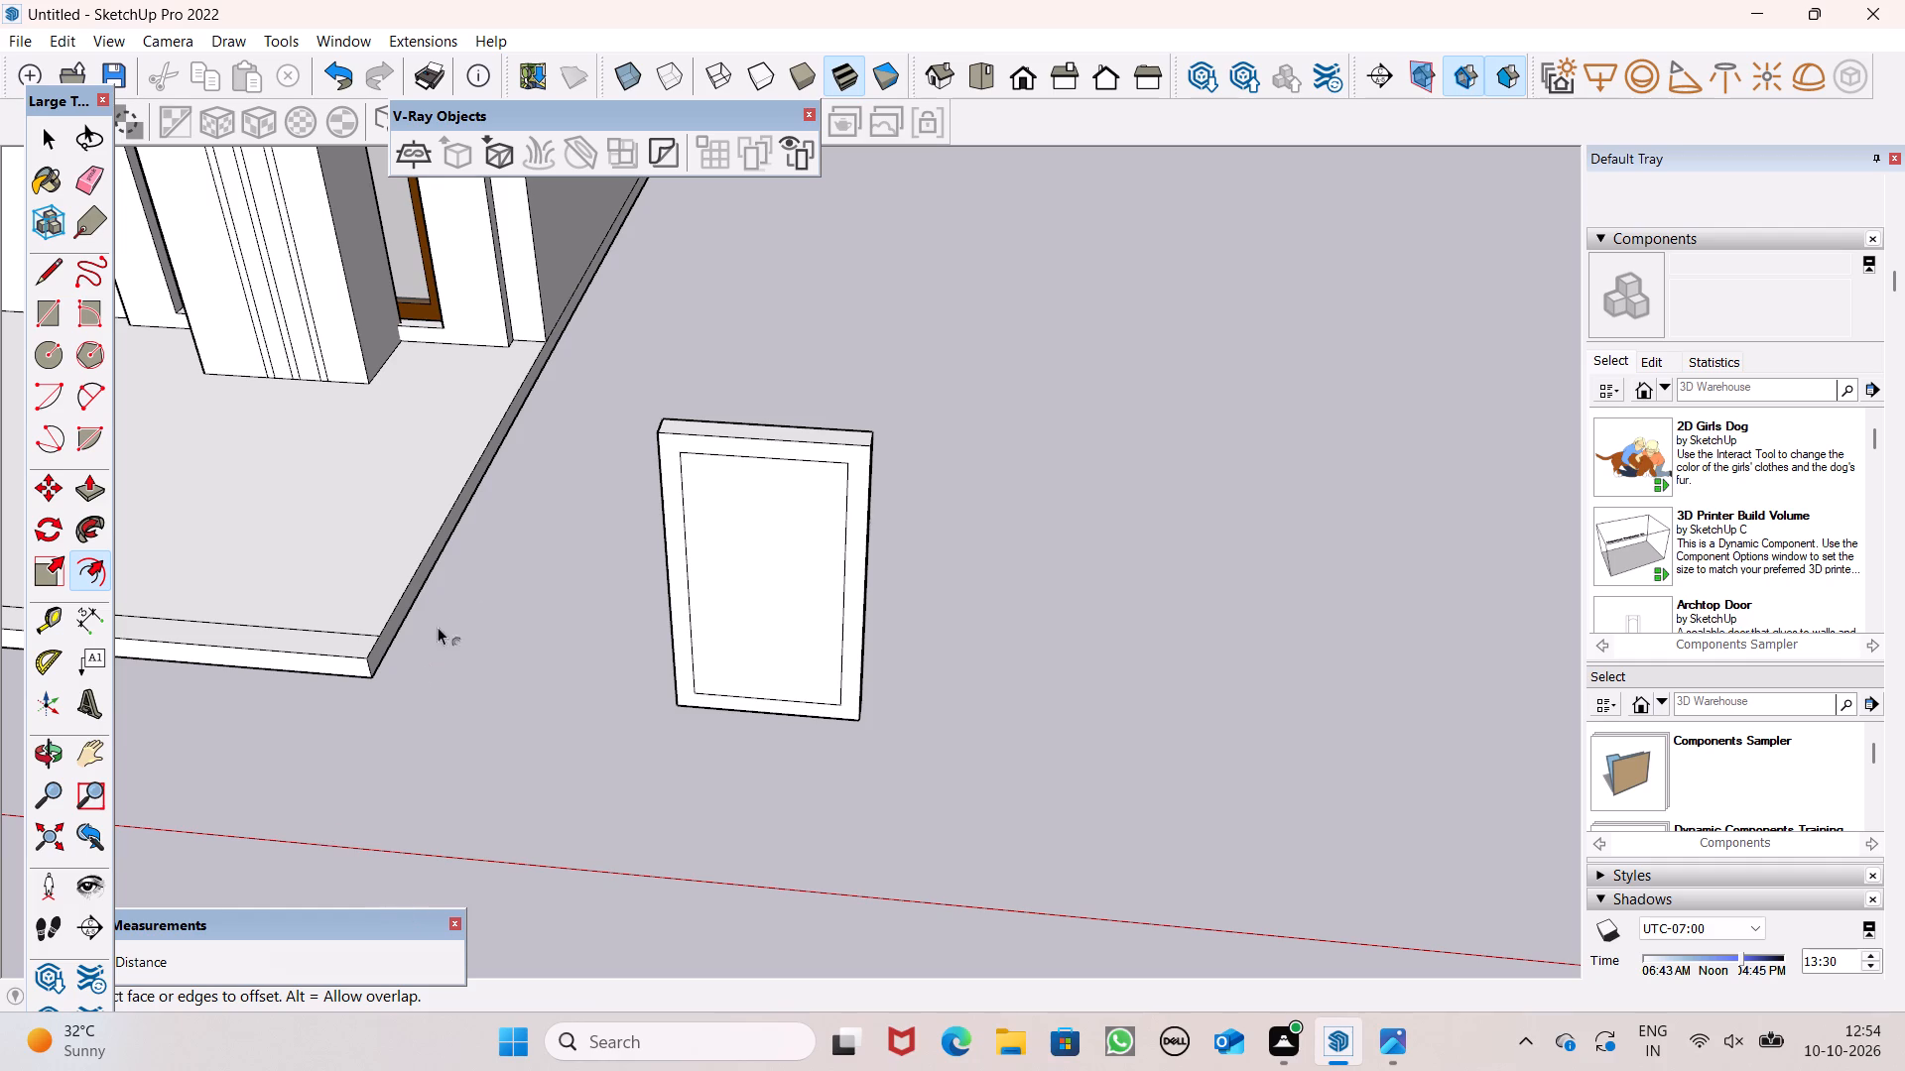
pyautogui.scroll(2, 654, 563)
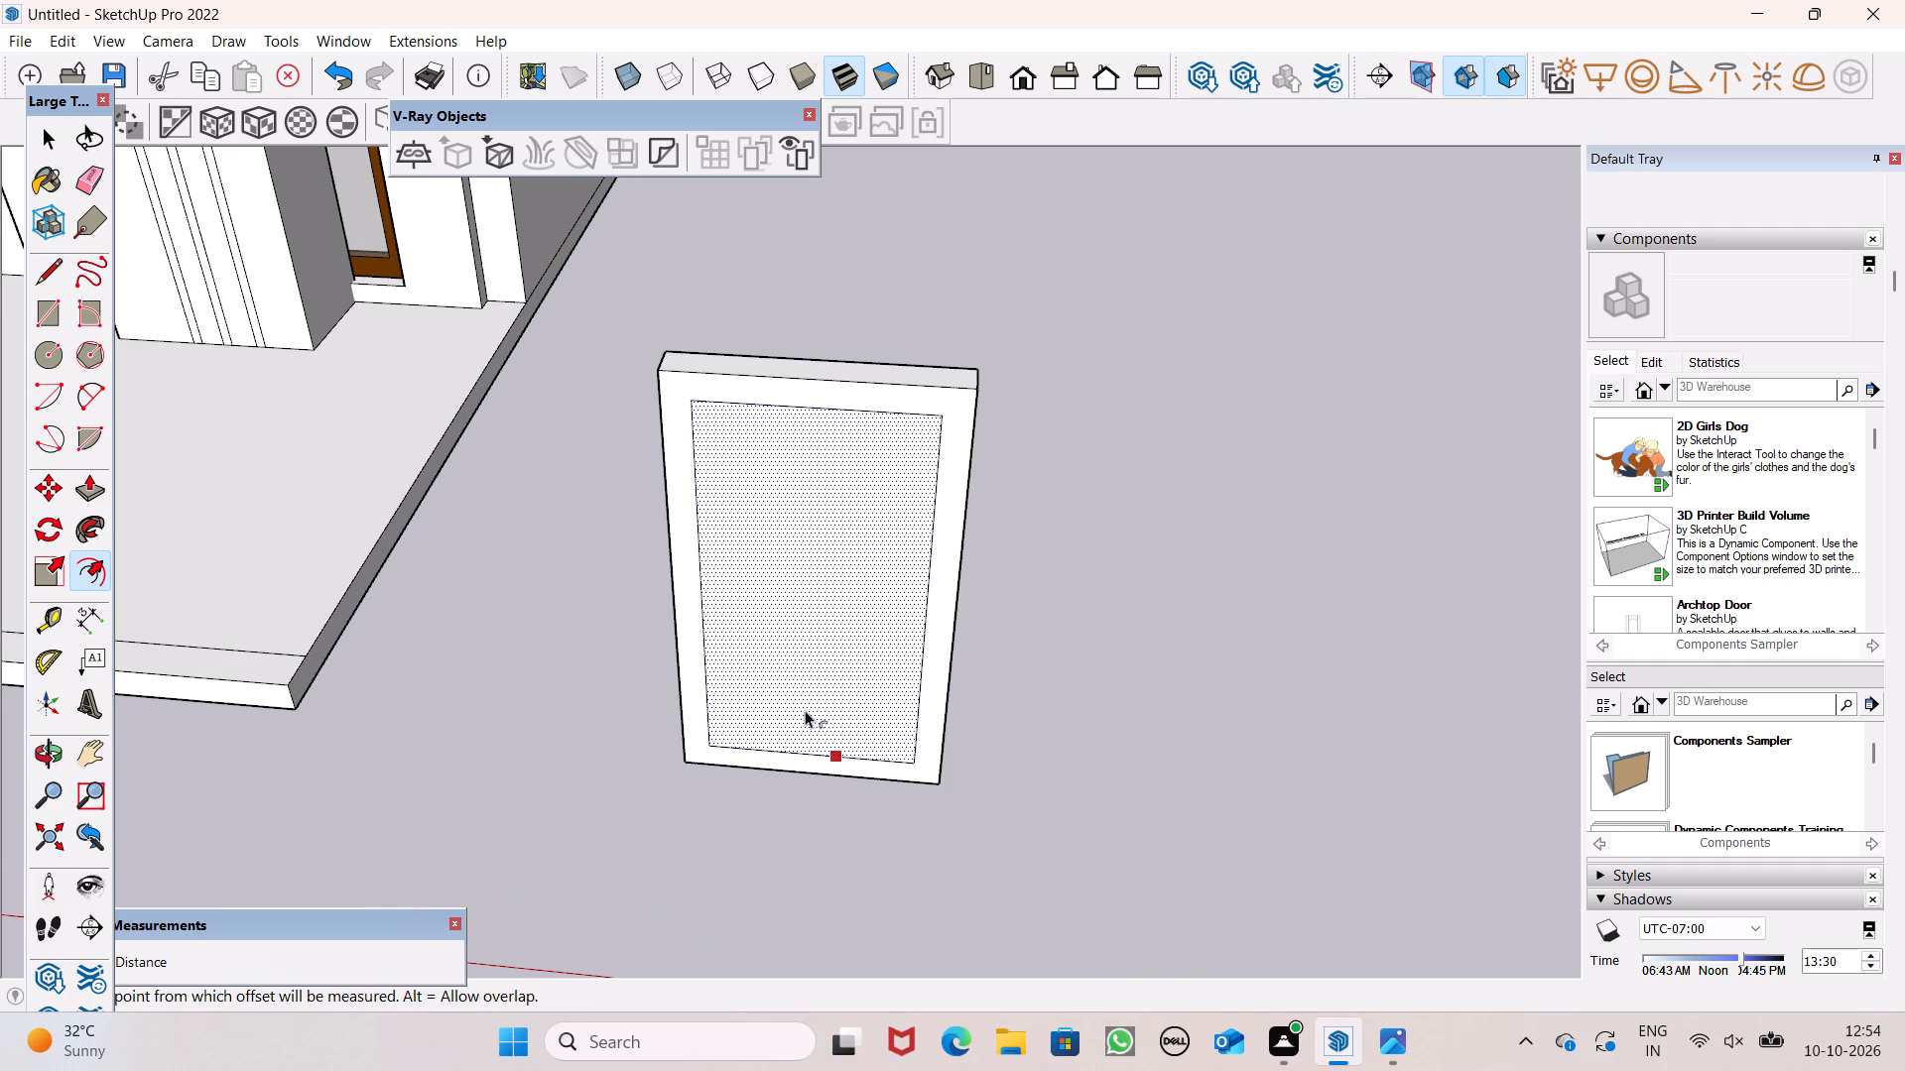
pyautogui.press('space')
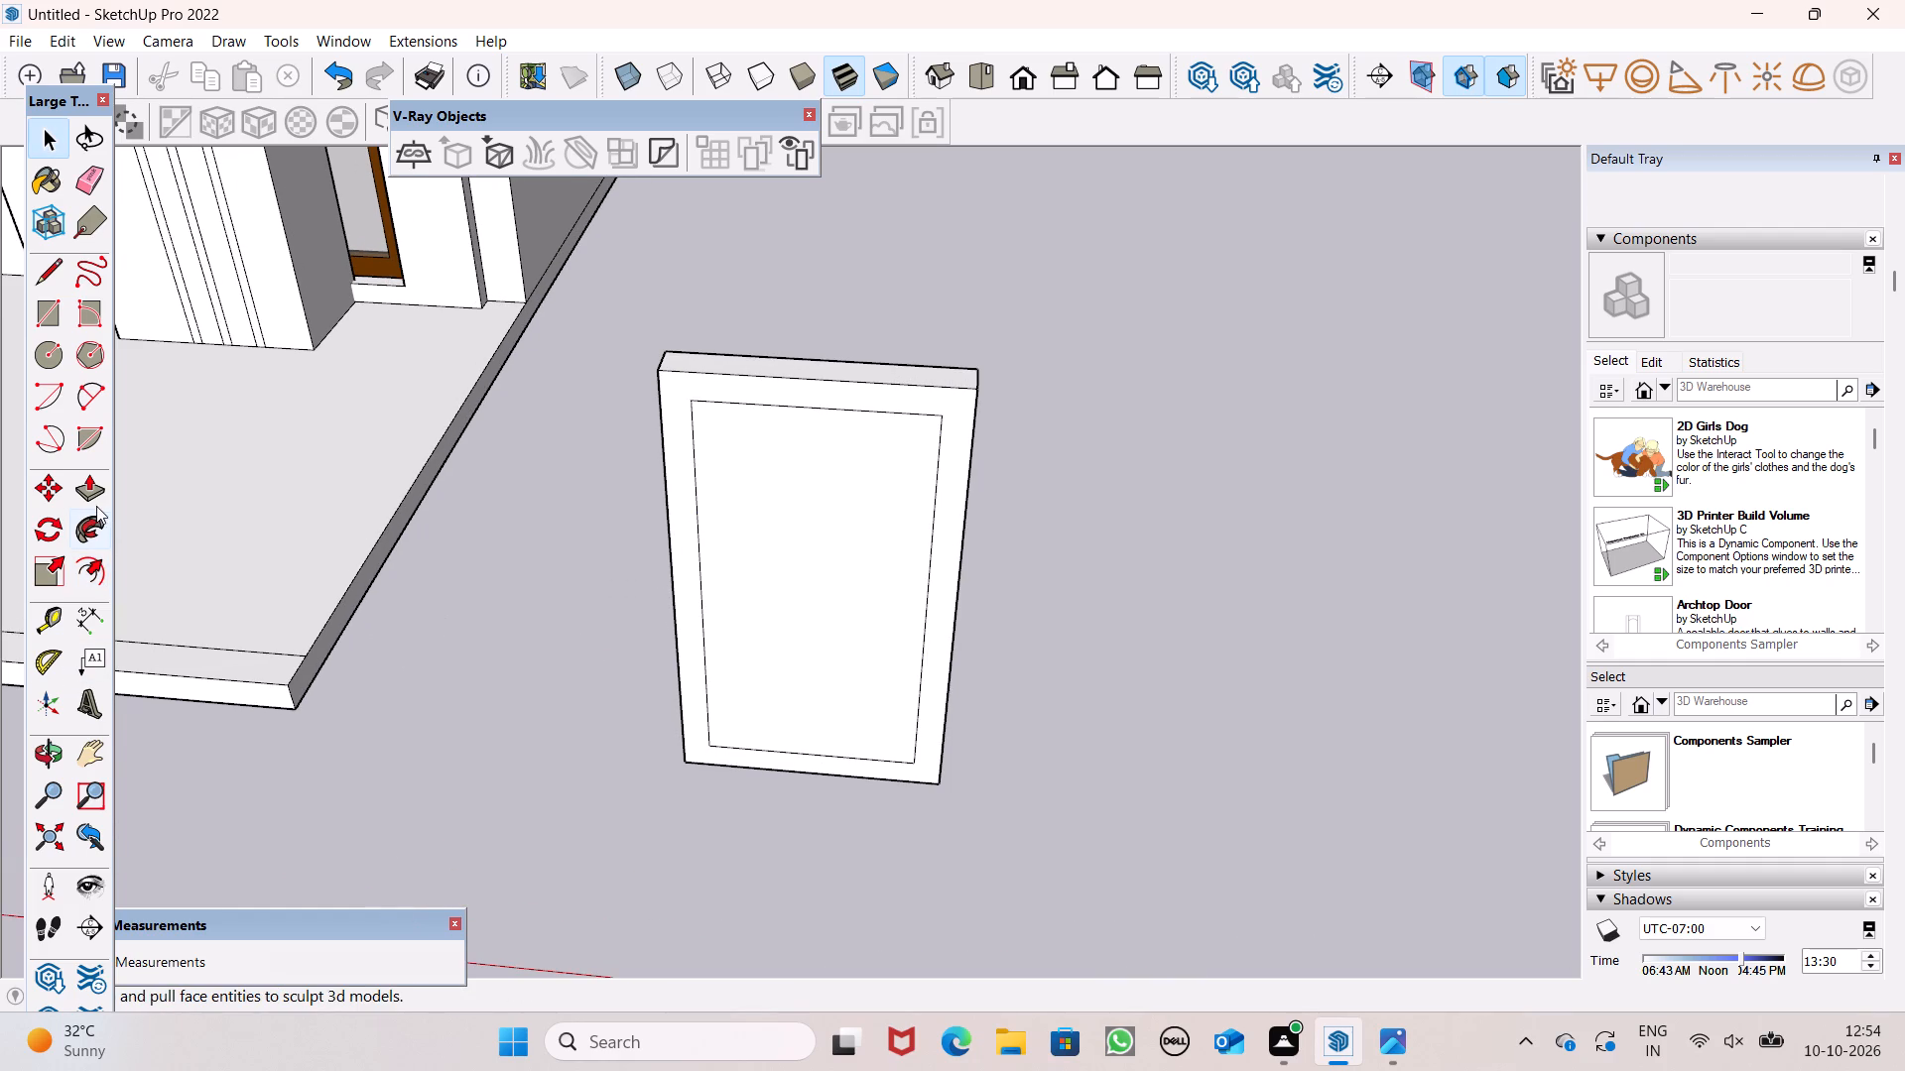
# Push/Pull the panel's front border face outward 1 5/8 in, leaving the inner pane recessed.
pyautogui.click(92, 501)
pyautogui.scroll(2, 901, 838)
pyautogui.scroll(-2, 894, 760)
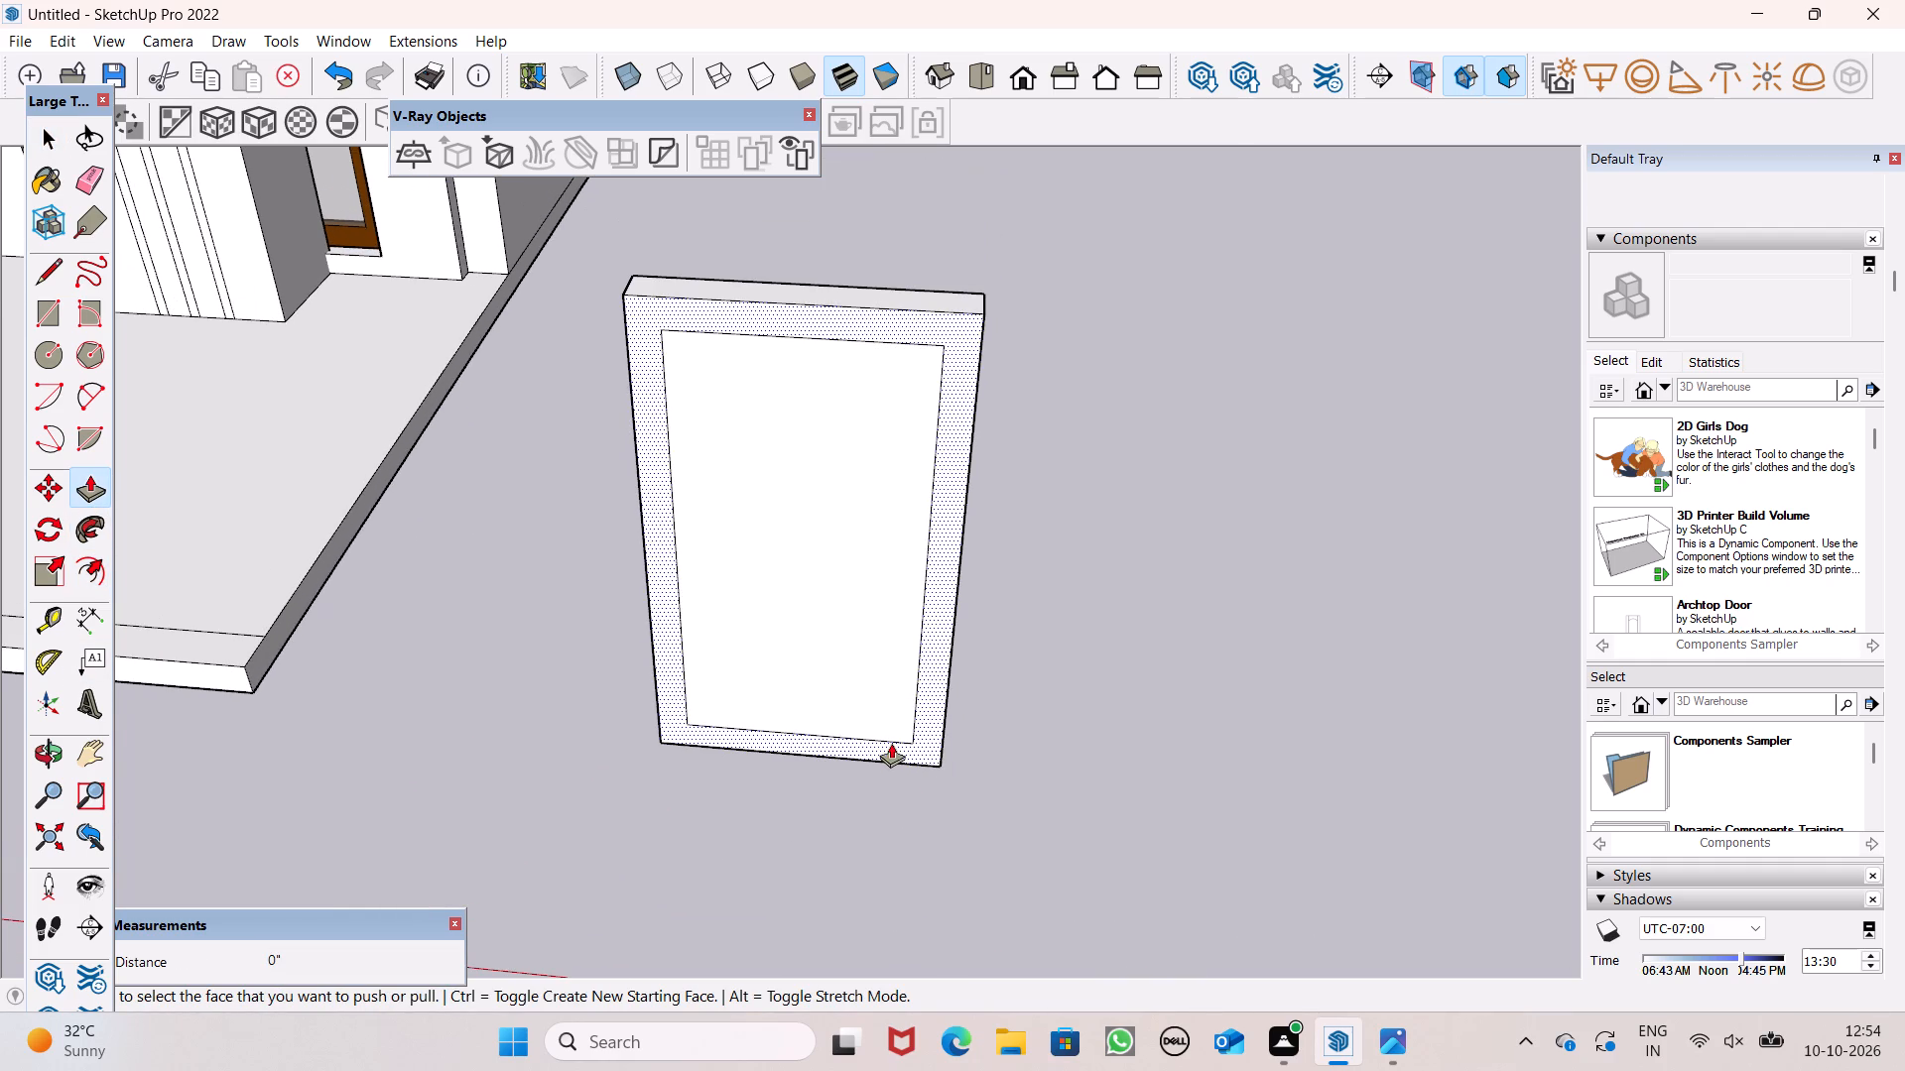
pyautogui.click(930, 736)
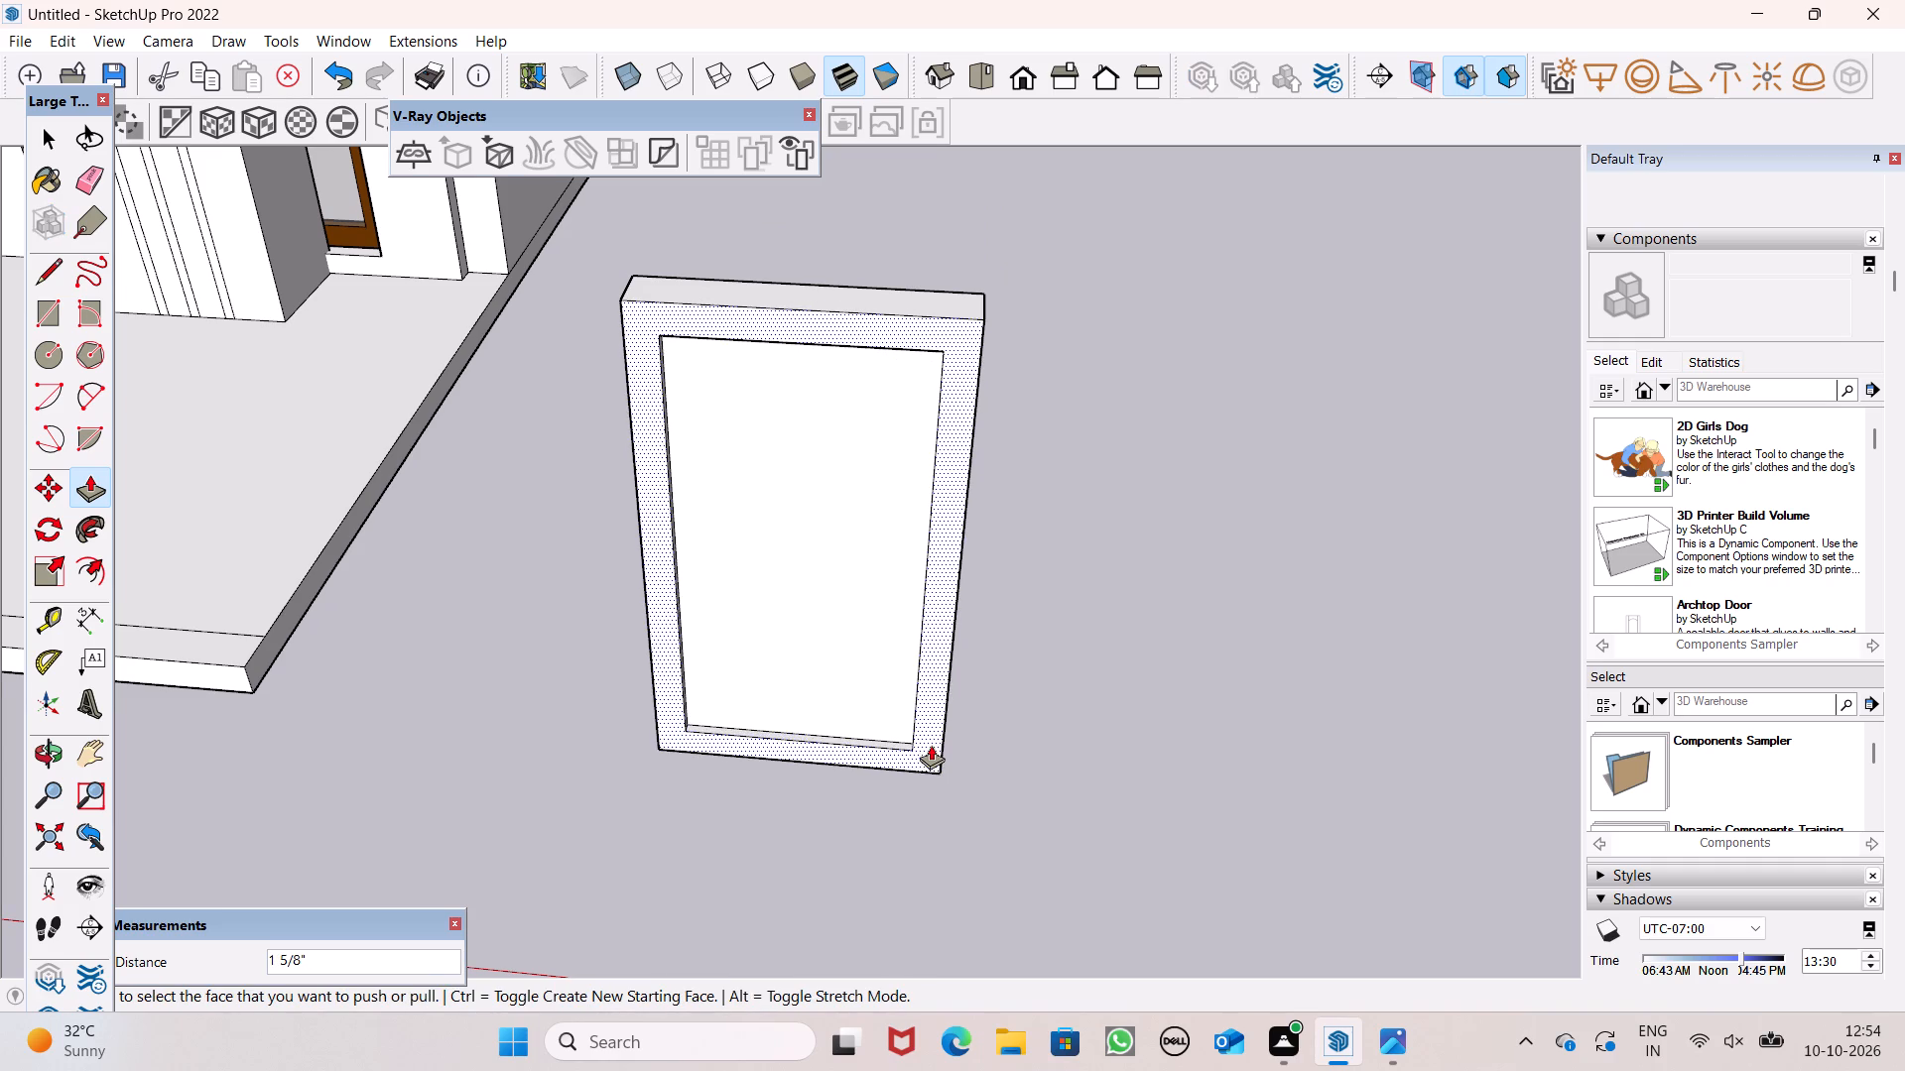
pyautogui.scroll(-3, 868, 773)
pyautogui.press('space')
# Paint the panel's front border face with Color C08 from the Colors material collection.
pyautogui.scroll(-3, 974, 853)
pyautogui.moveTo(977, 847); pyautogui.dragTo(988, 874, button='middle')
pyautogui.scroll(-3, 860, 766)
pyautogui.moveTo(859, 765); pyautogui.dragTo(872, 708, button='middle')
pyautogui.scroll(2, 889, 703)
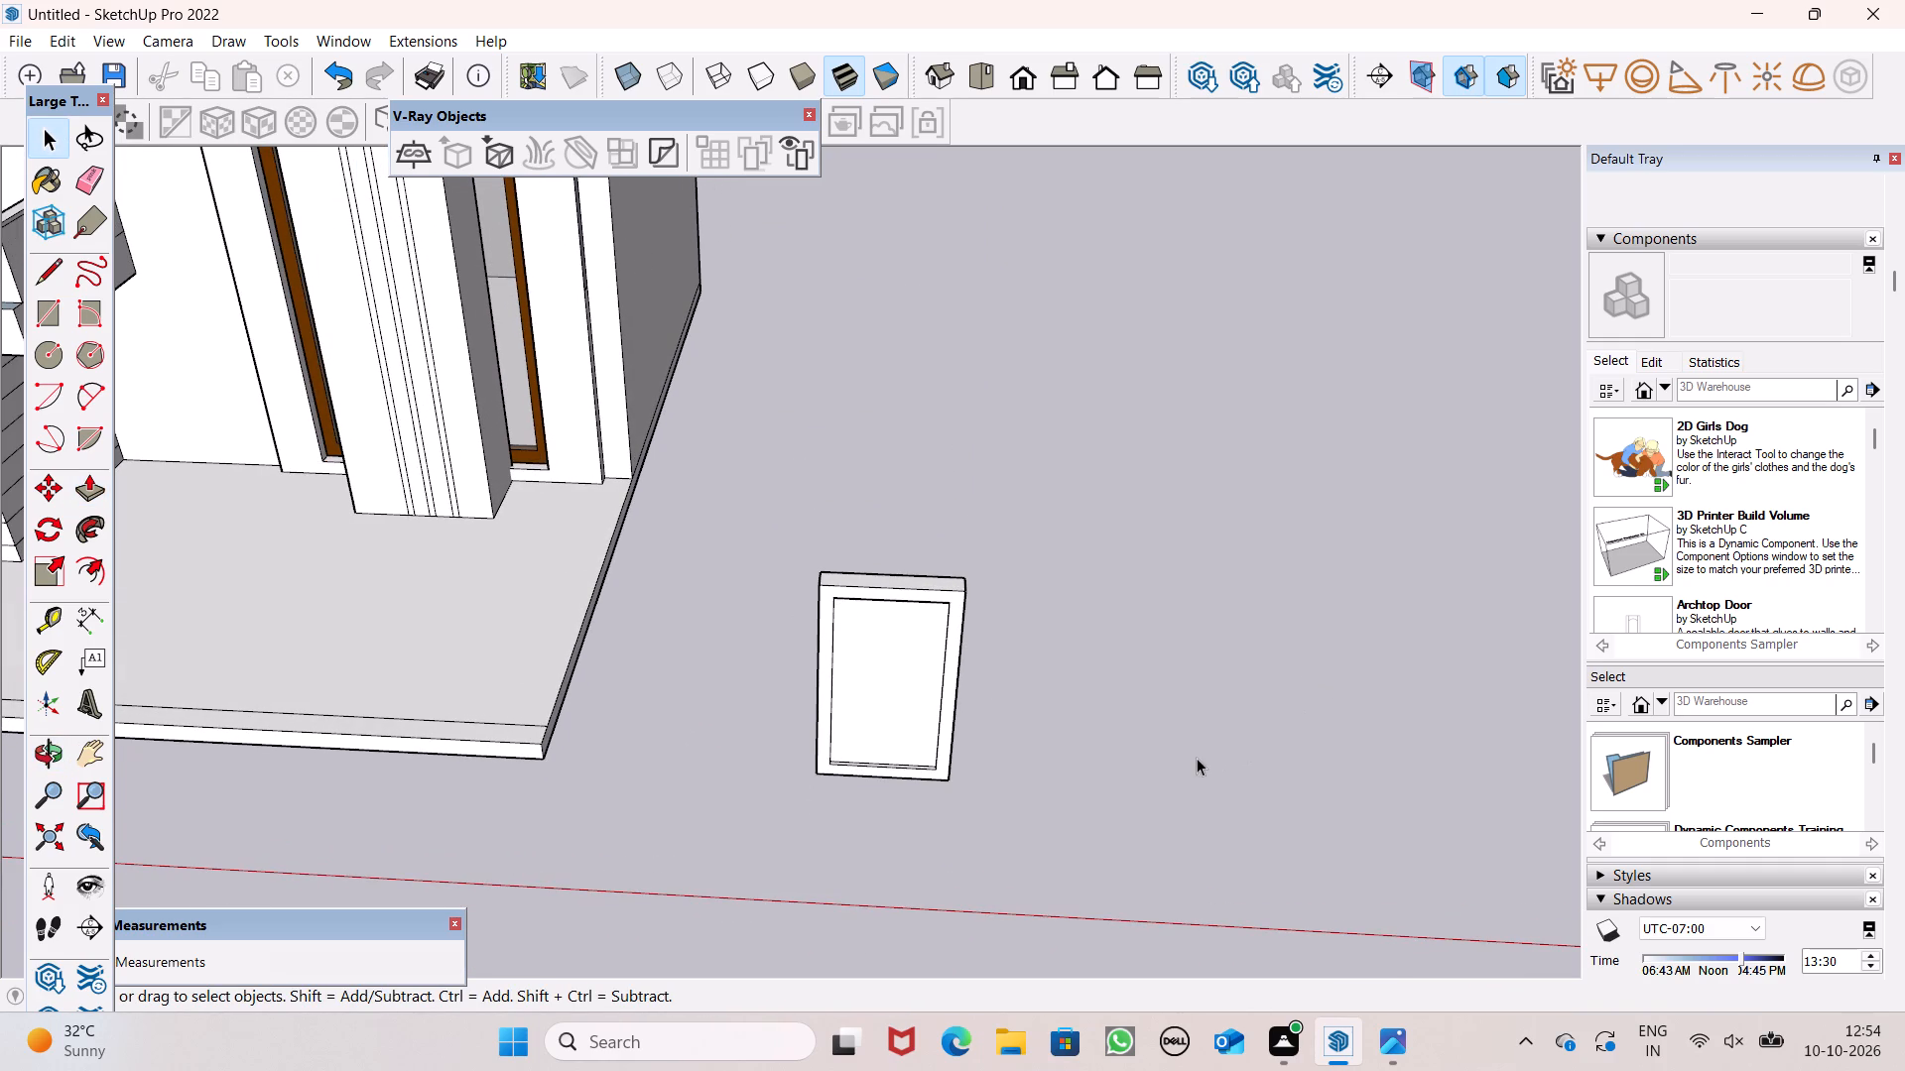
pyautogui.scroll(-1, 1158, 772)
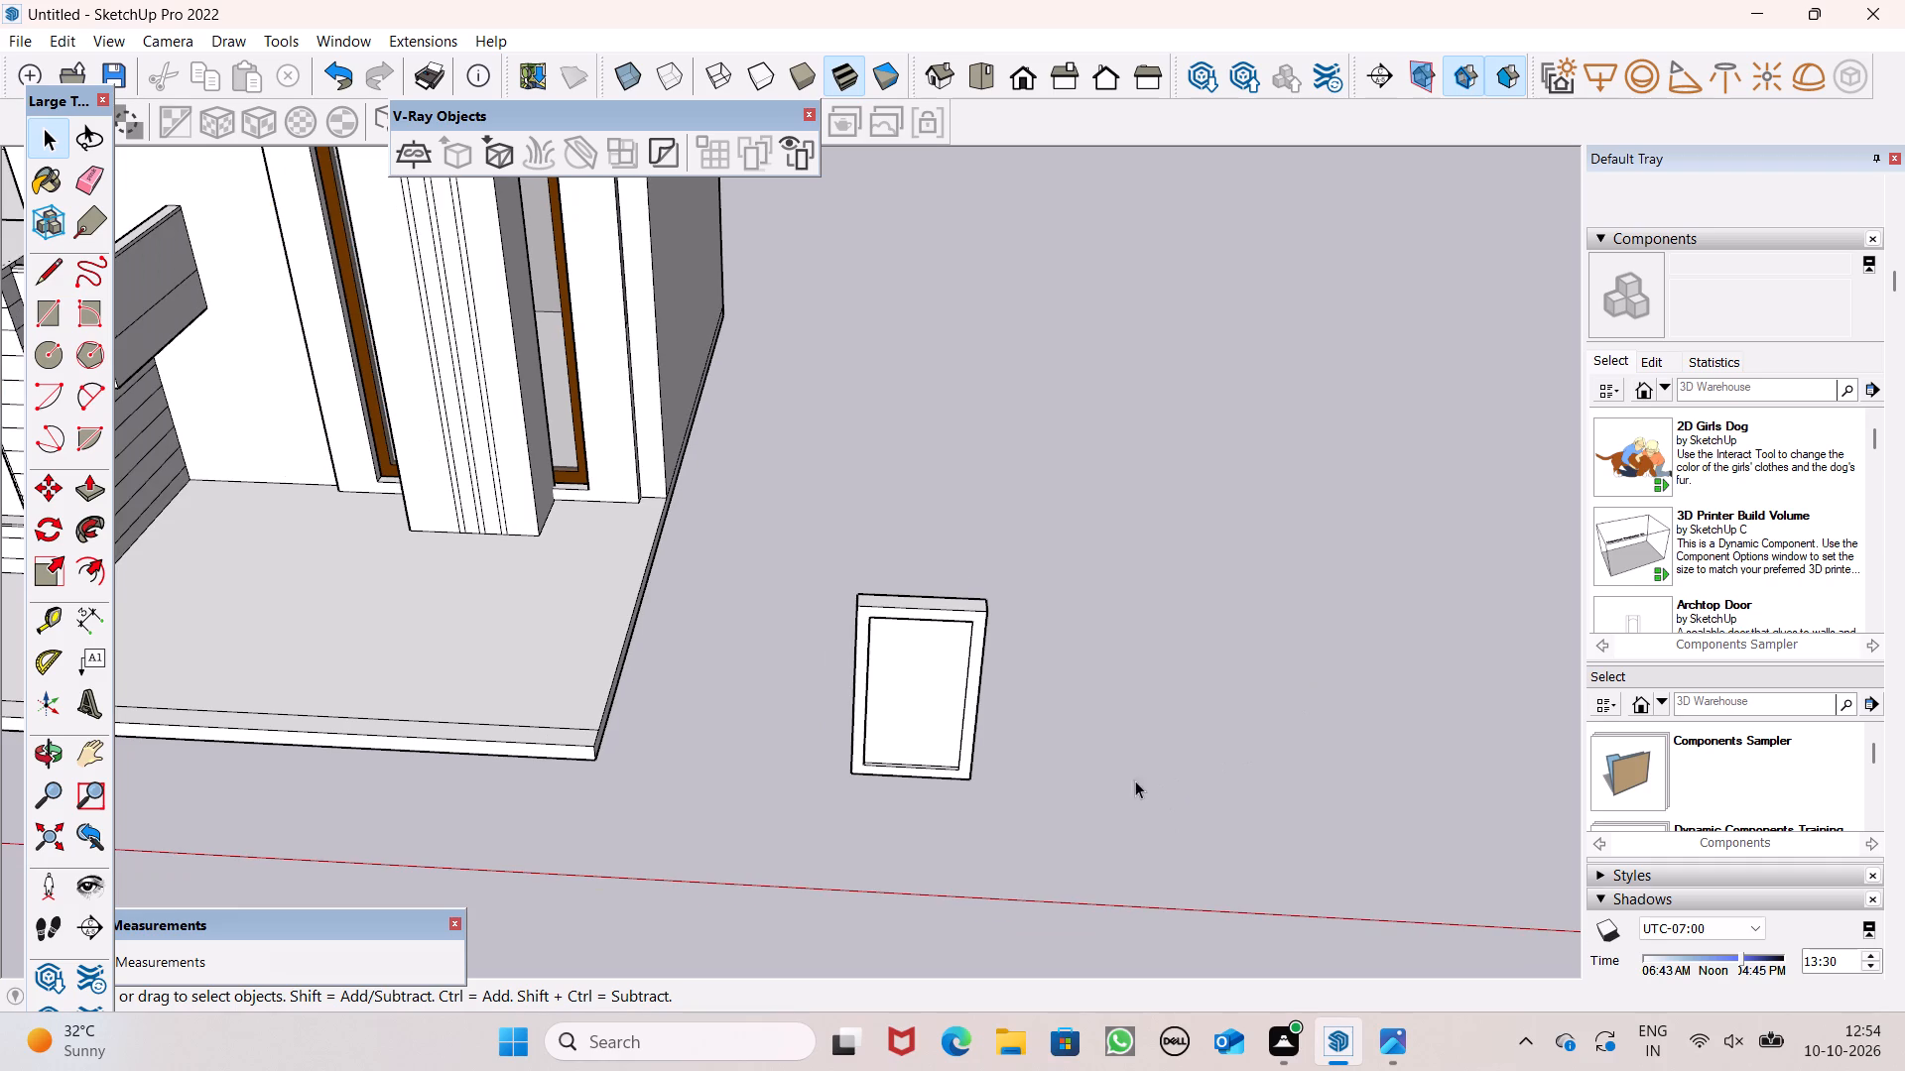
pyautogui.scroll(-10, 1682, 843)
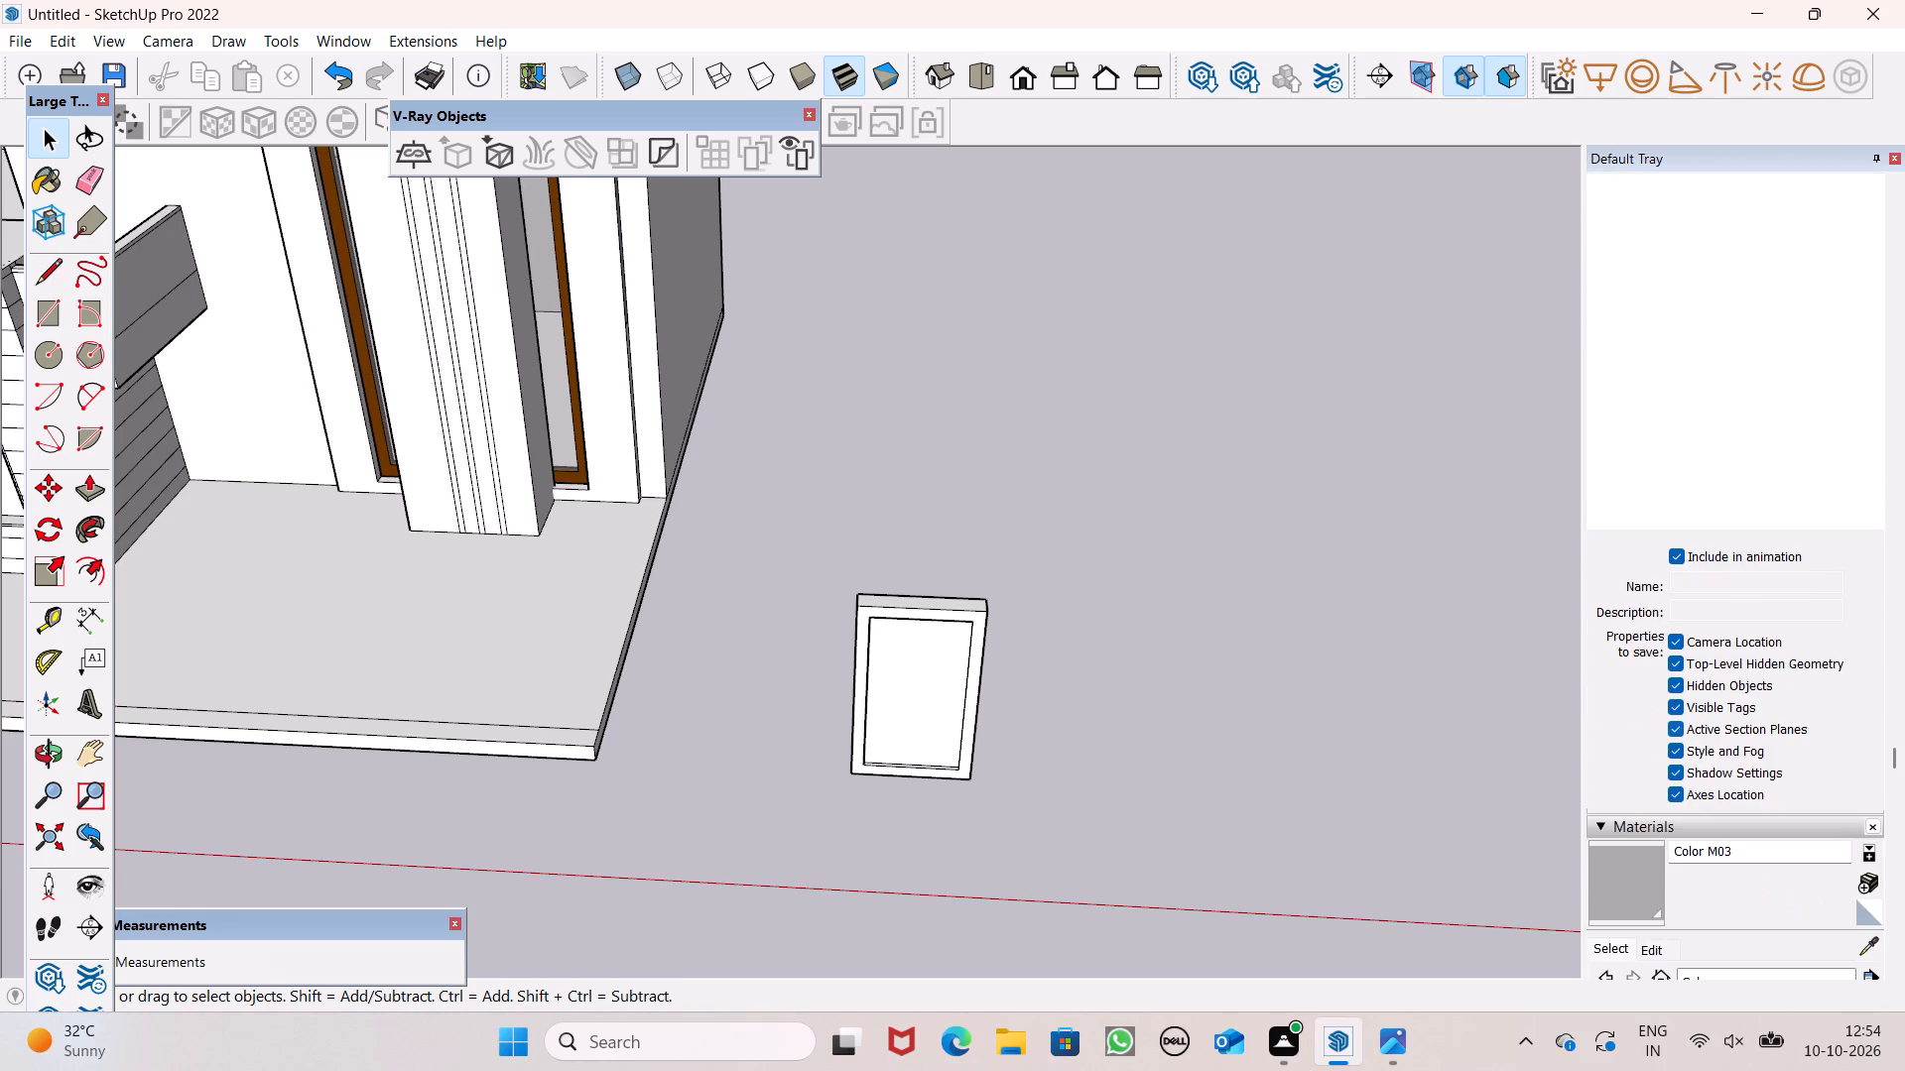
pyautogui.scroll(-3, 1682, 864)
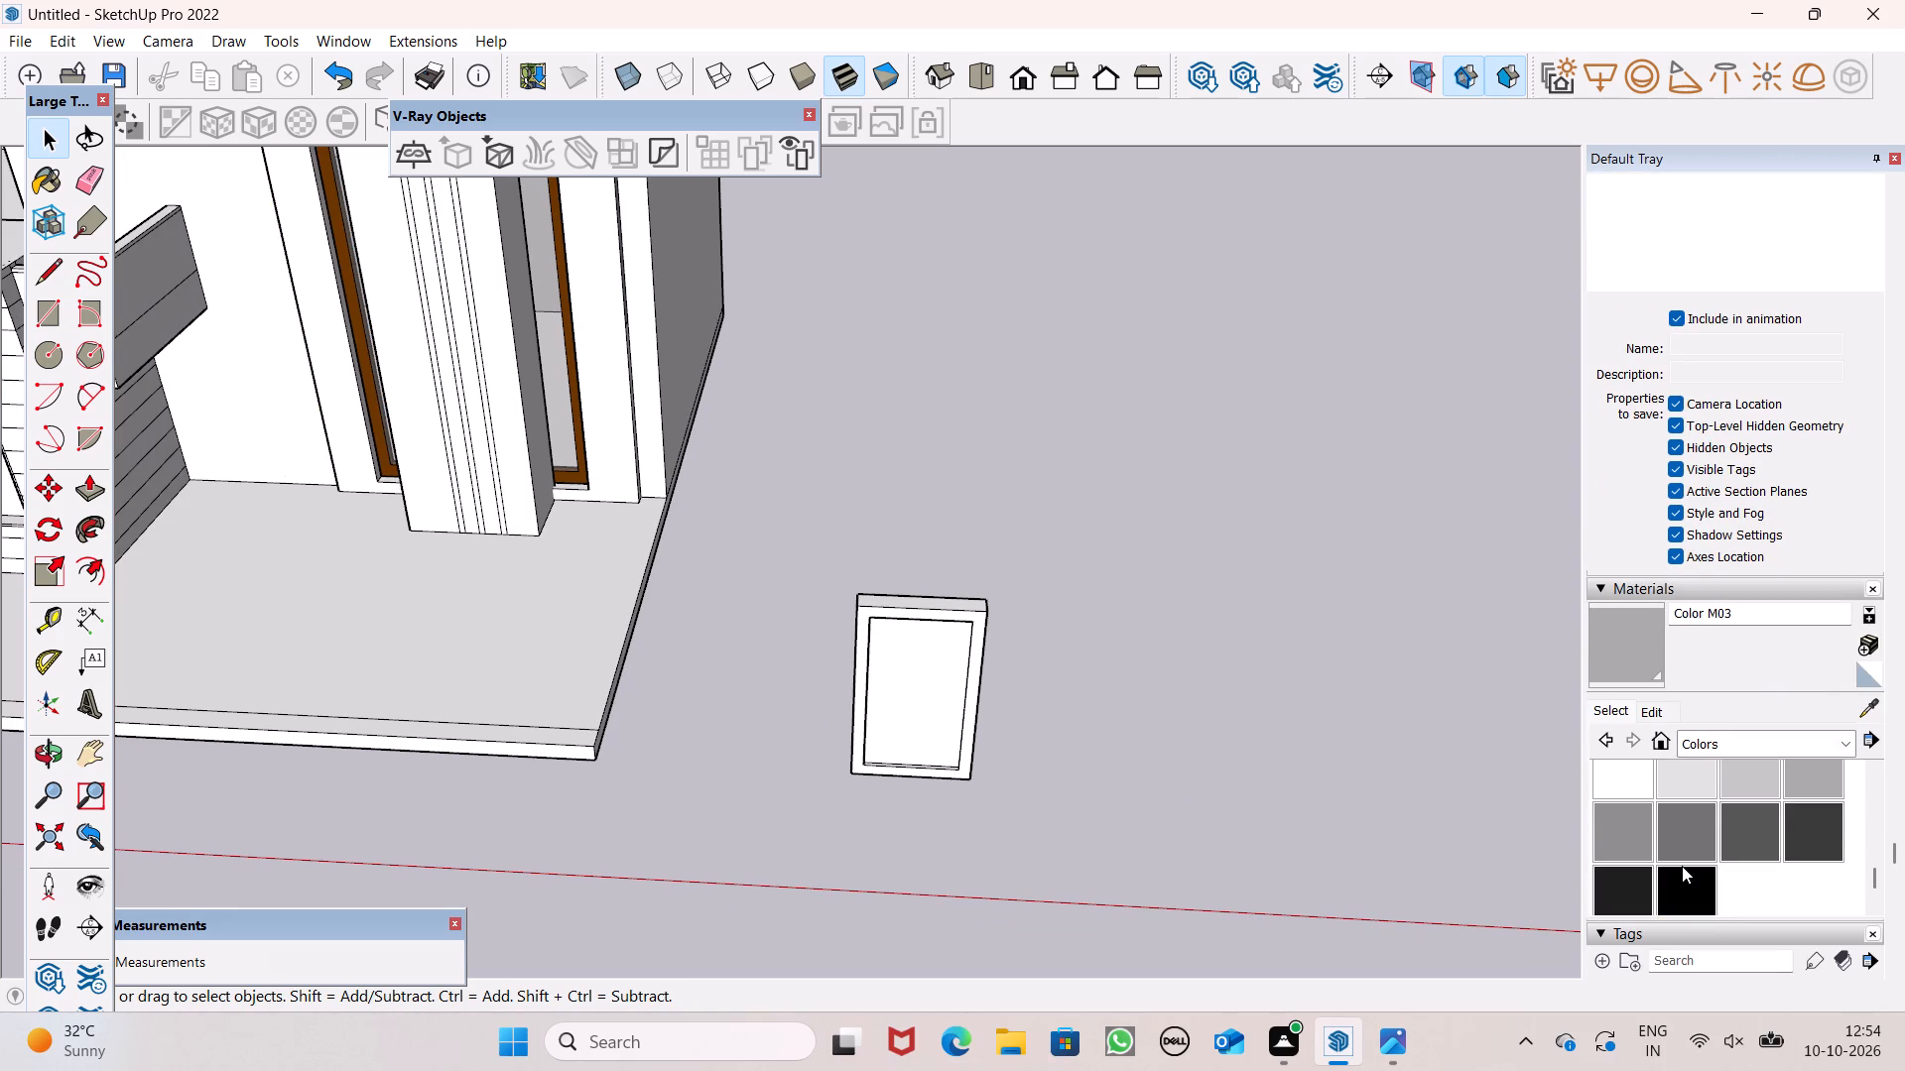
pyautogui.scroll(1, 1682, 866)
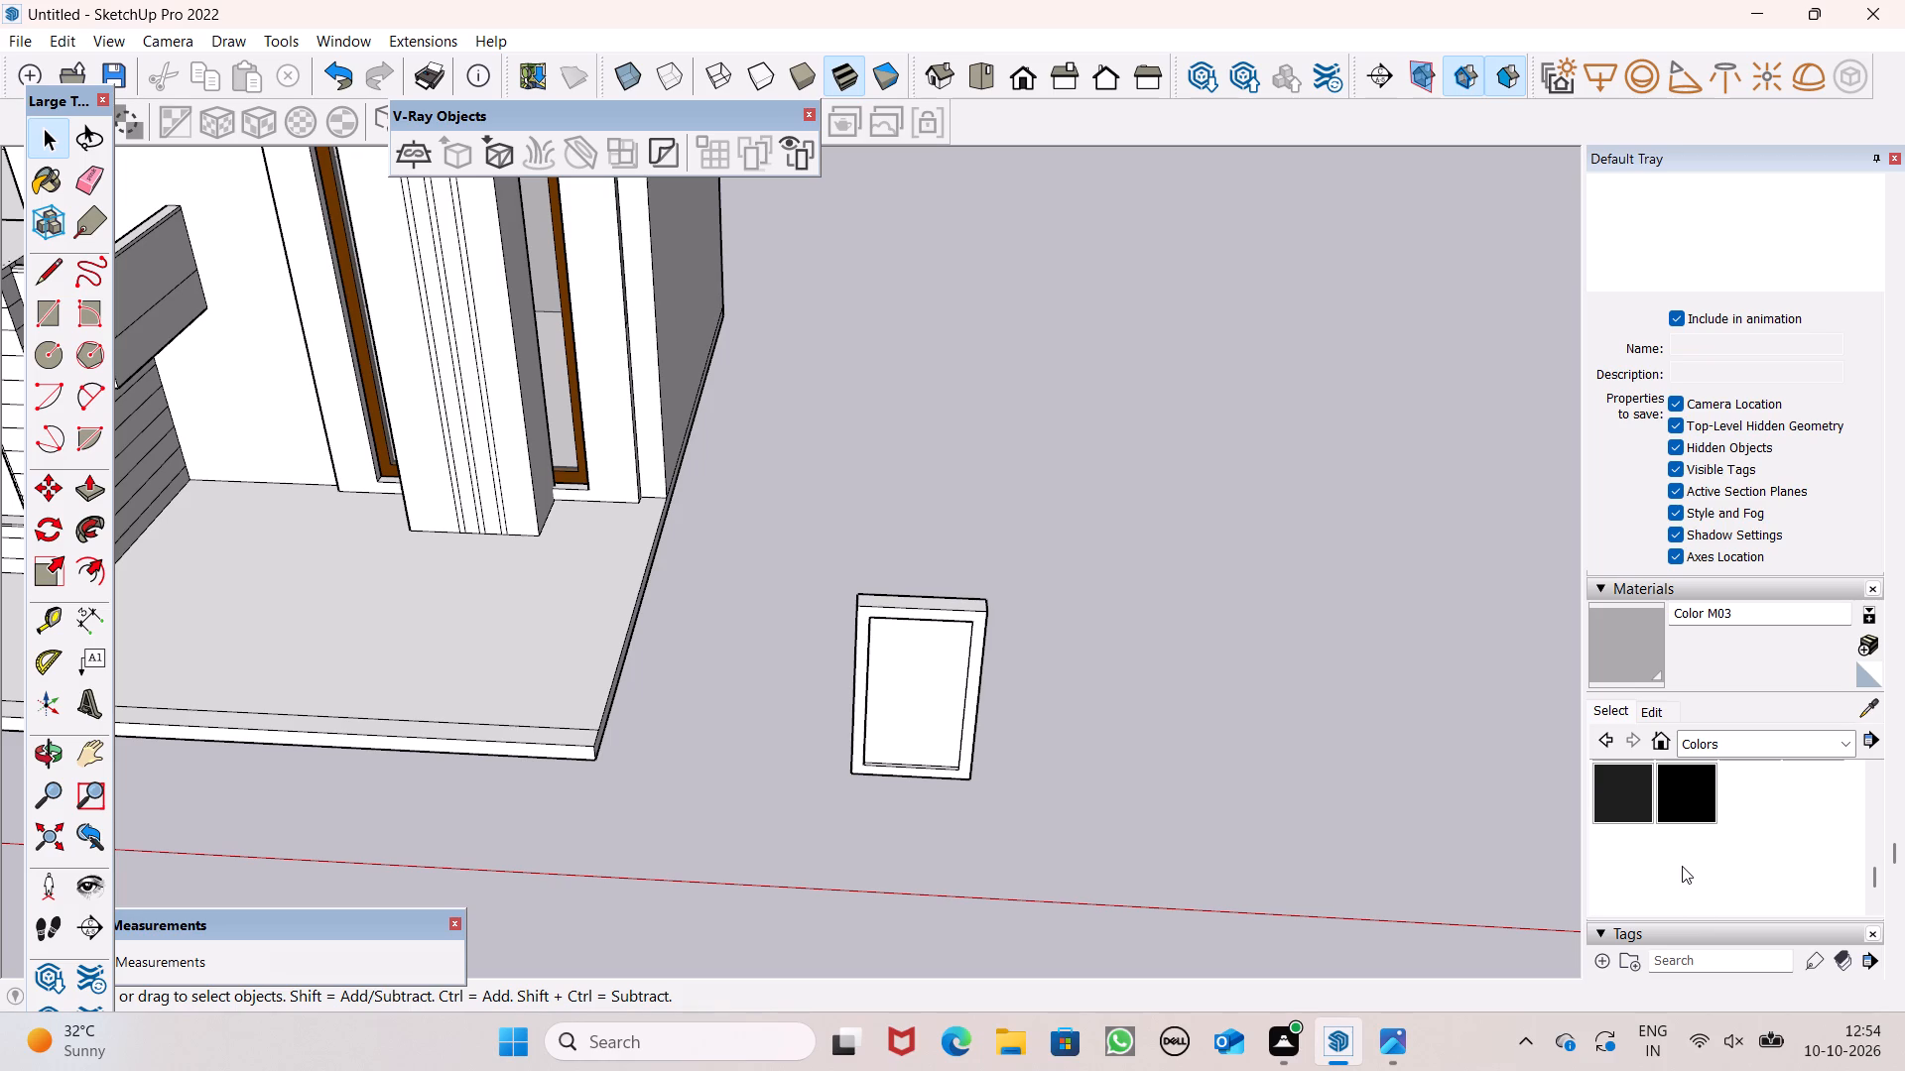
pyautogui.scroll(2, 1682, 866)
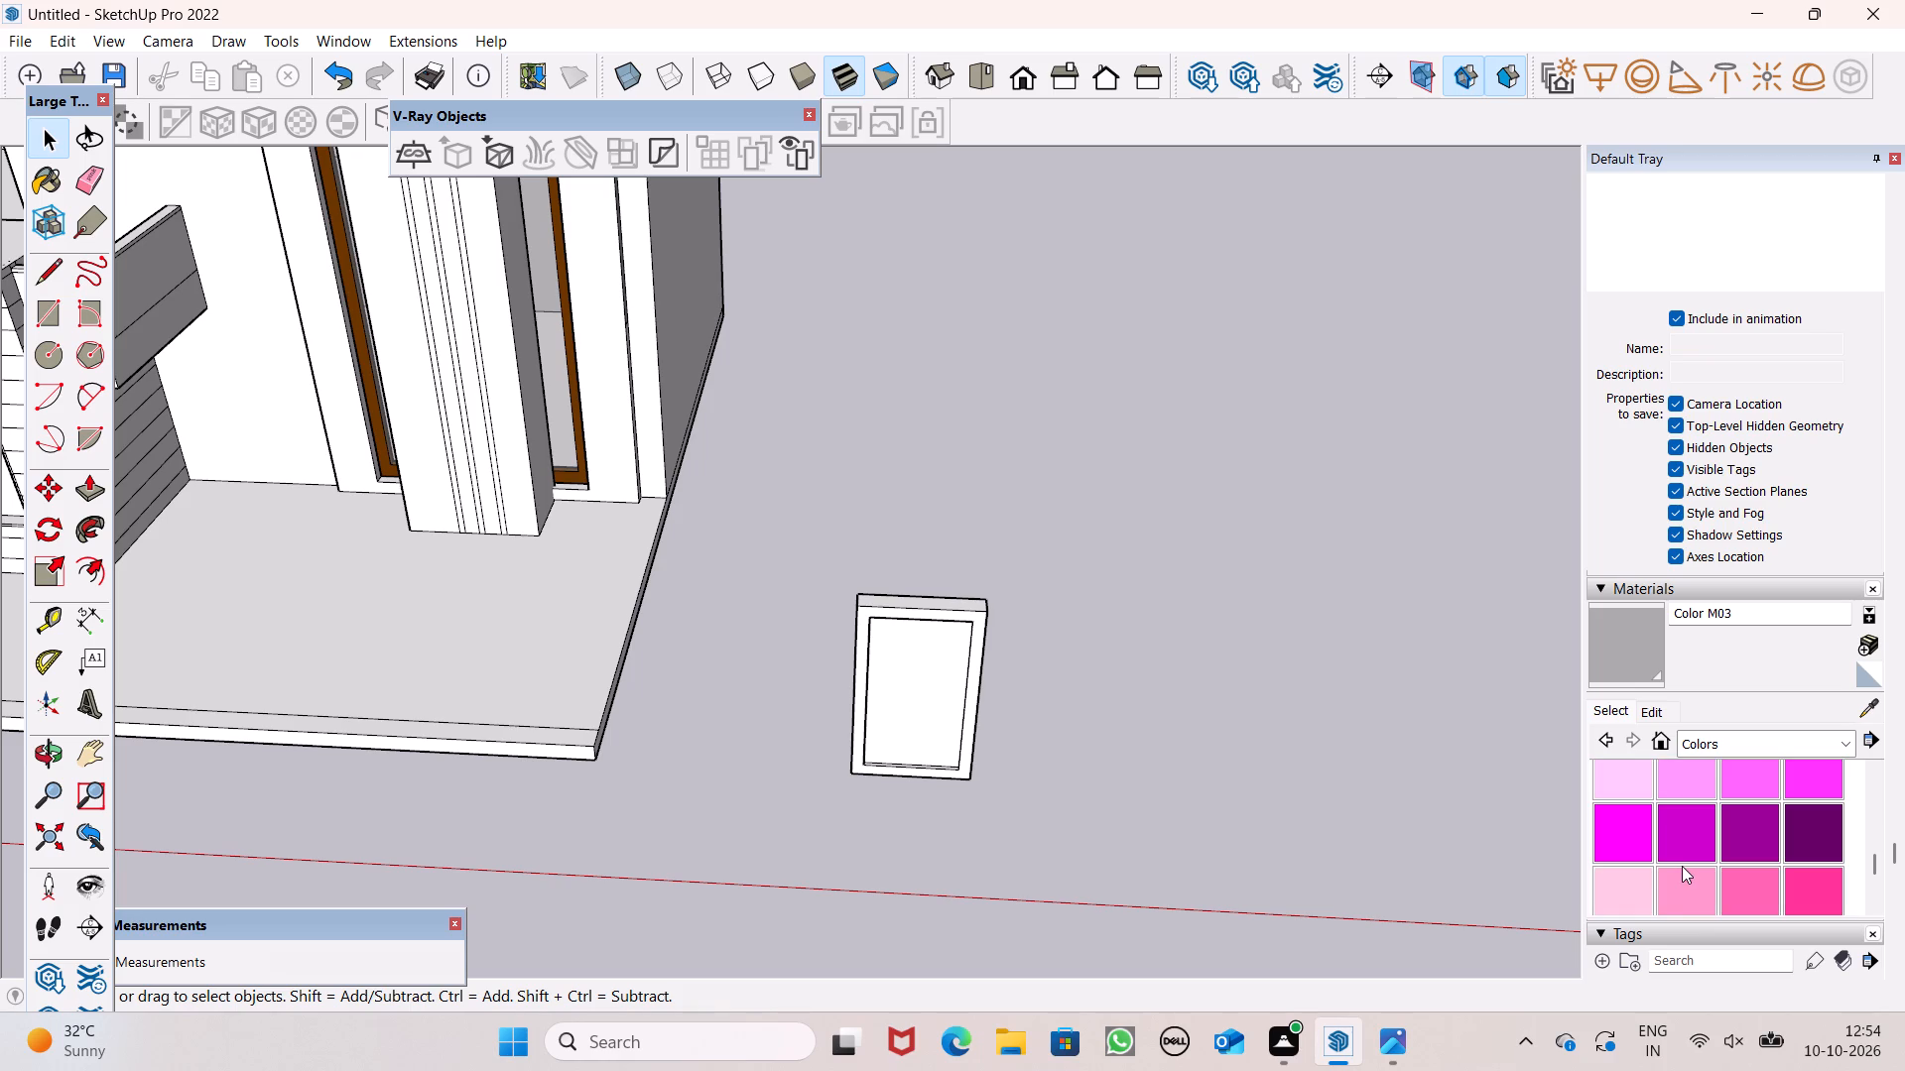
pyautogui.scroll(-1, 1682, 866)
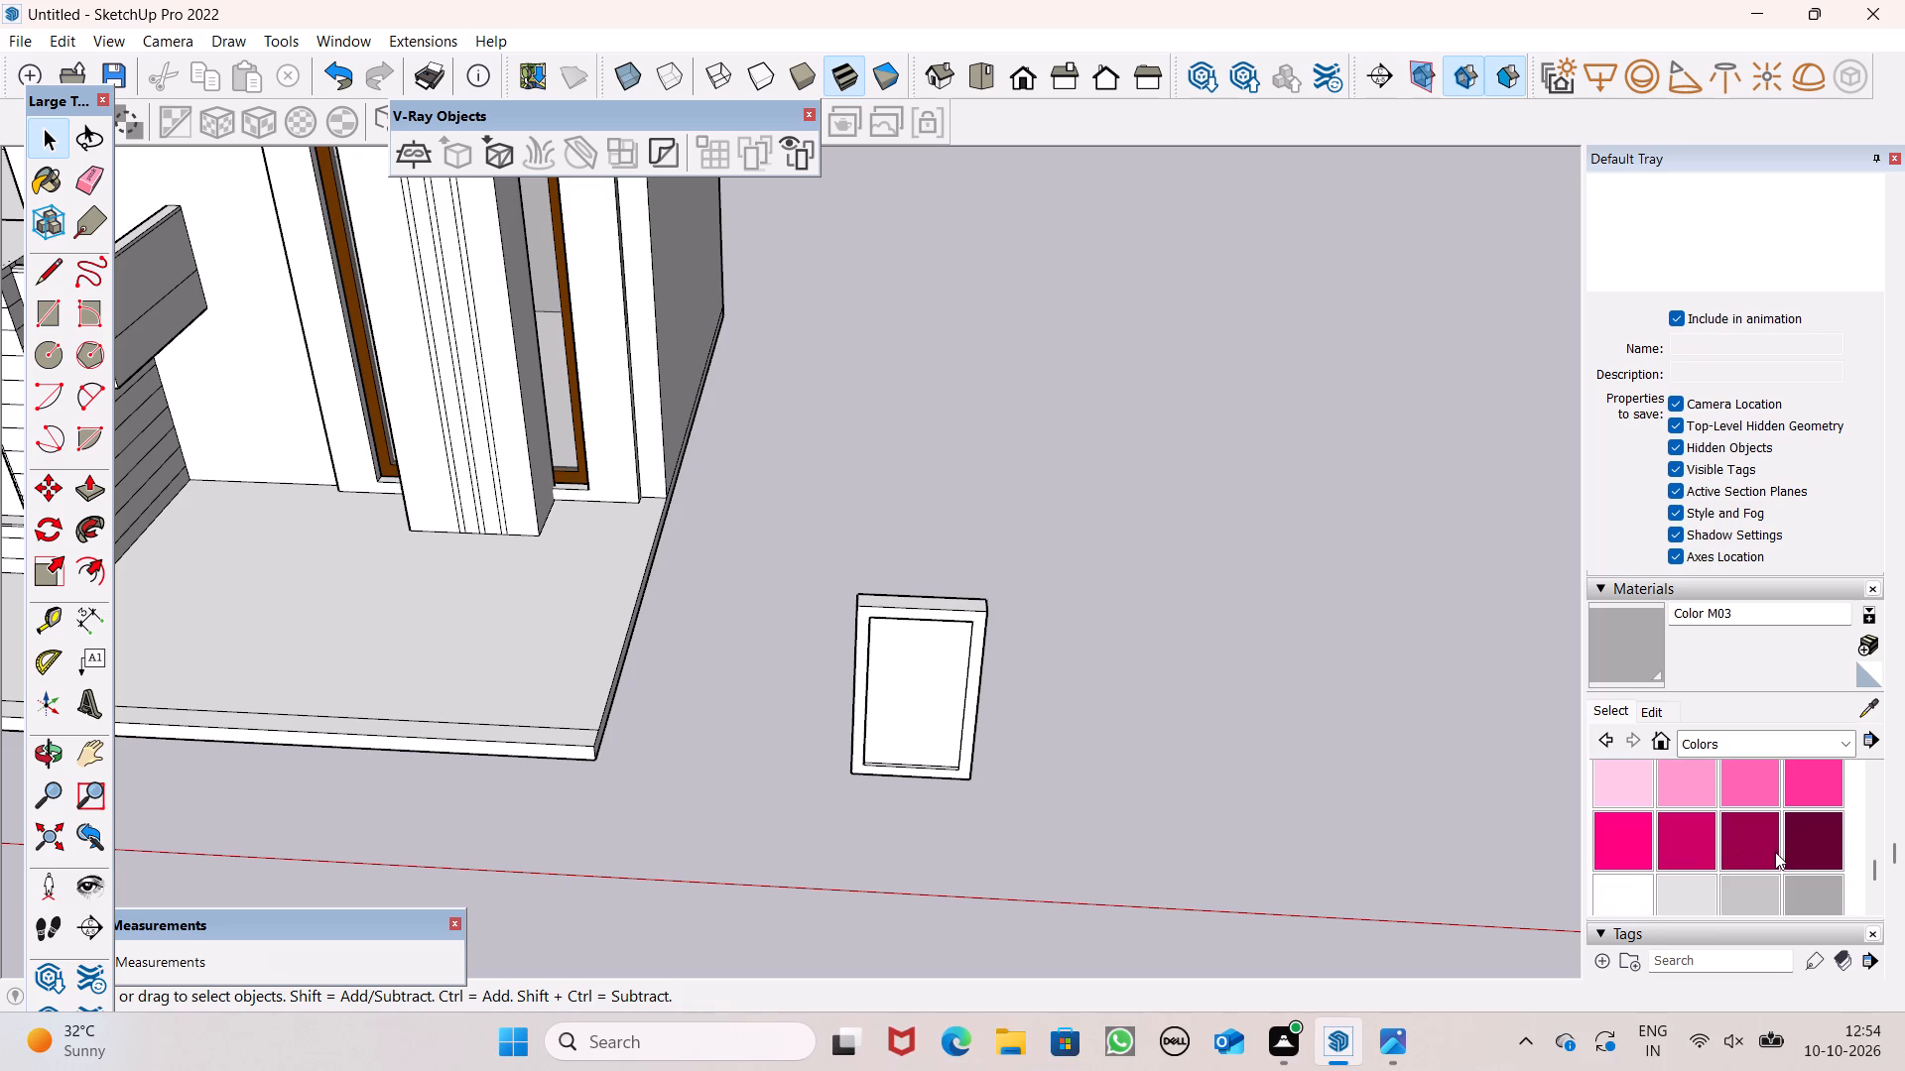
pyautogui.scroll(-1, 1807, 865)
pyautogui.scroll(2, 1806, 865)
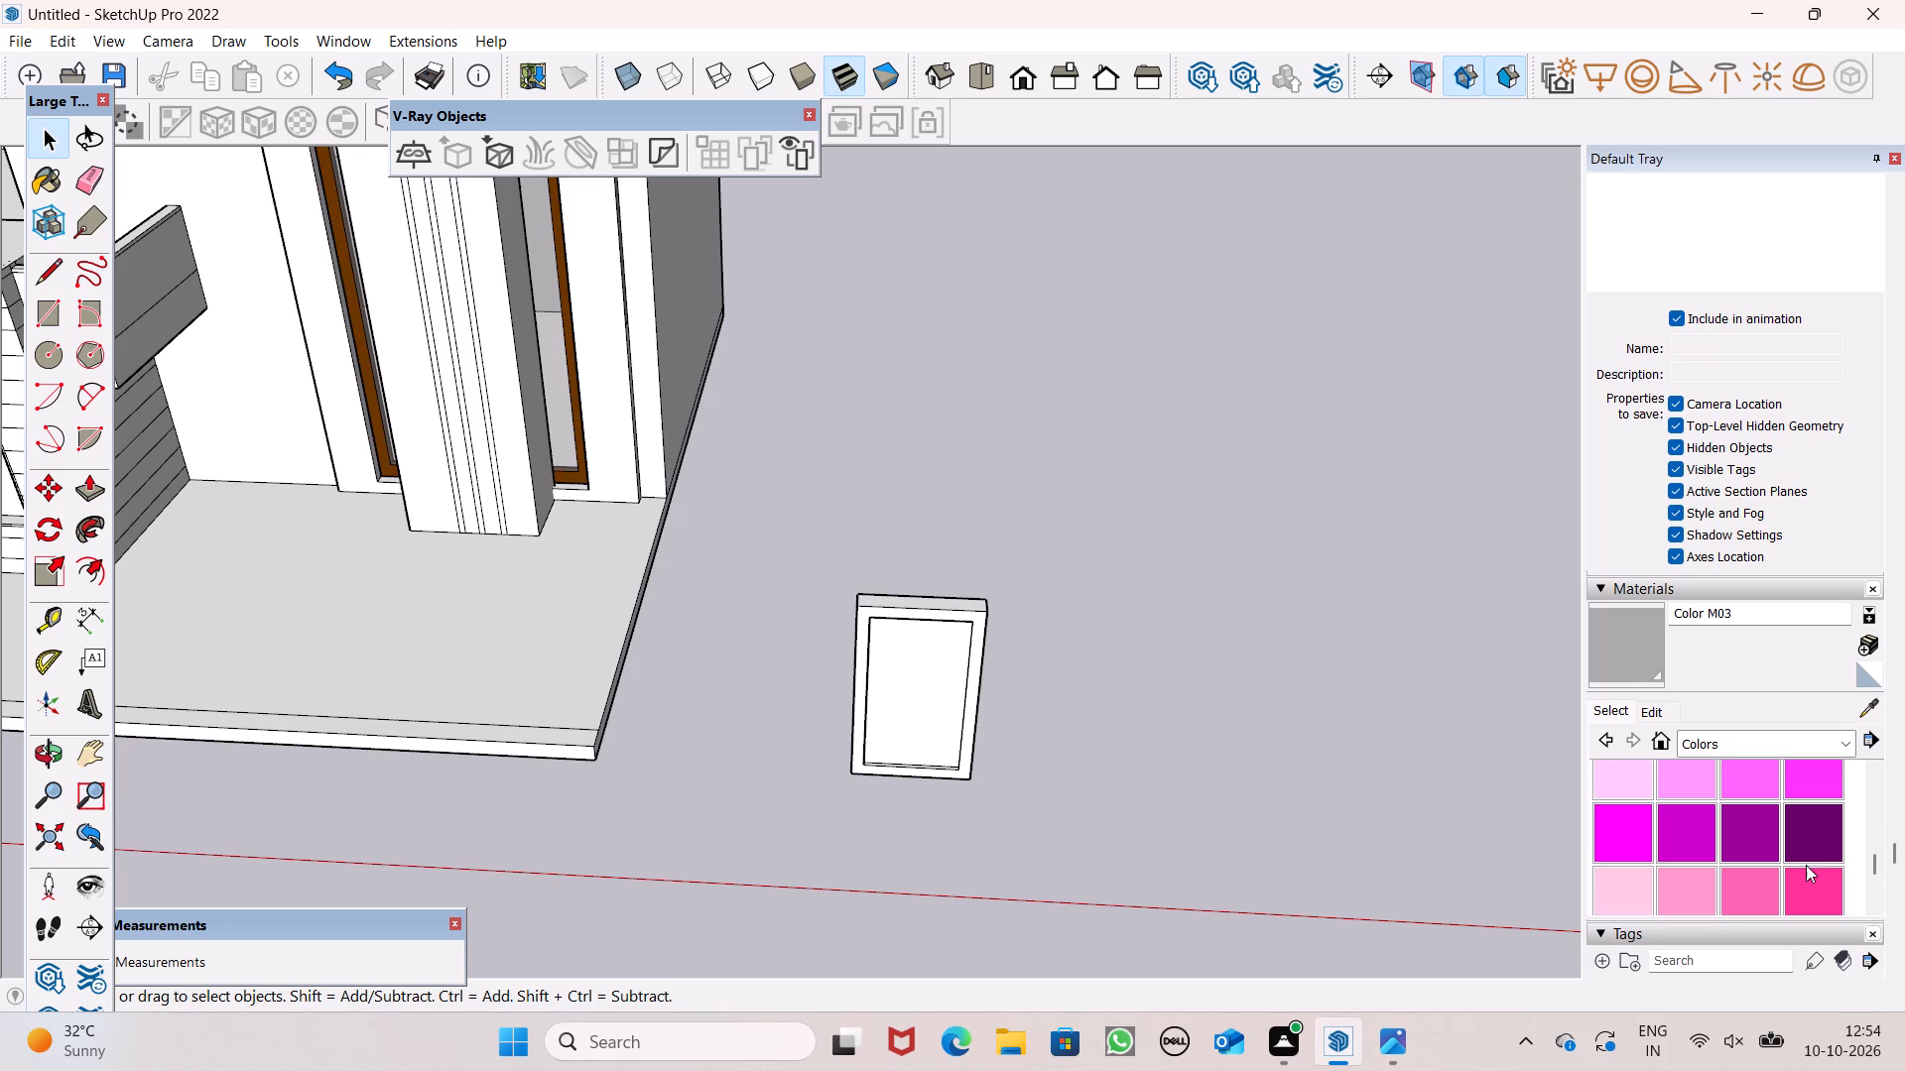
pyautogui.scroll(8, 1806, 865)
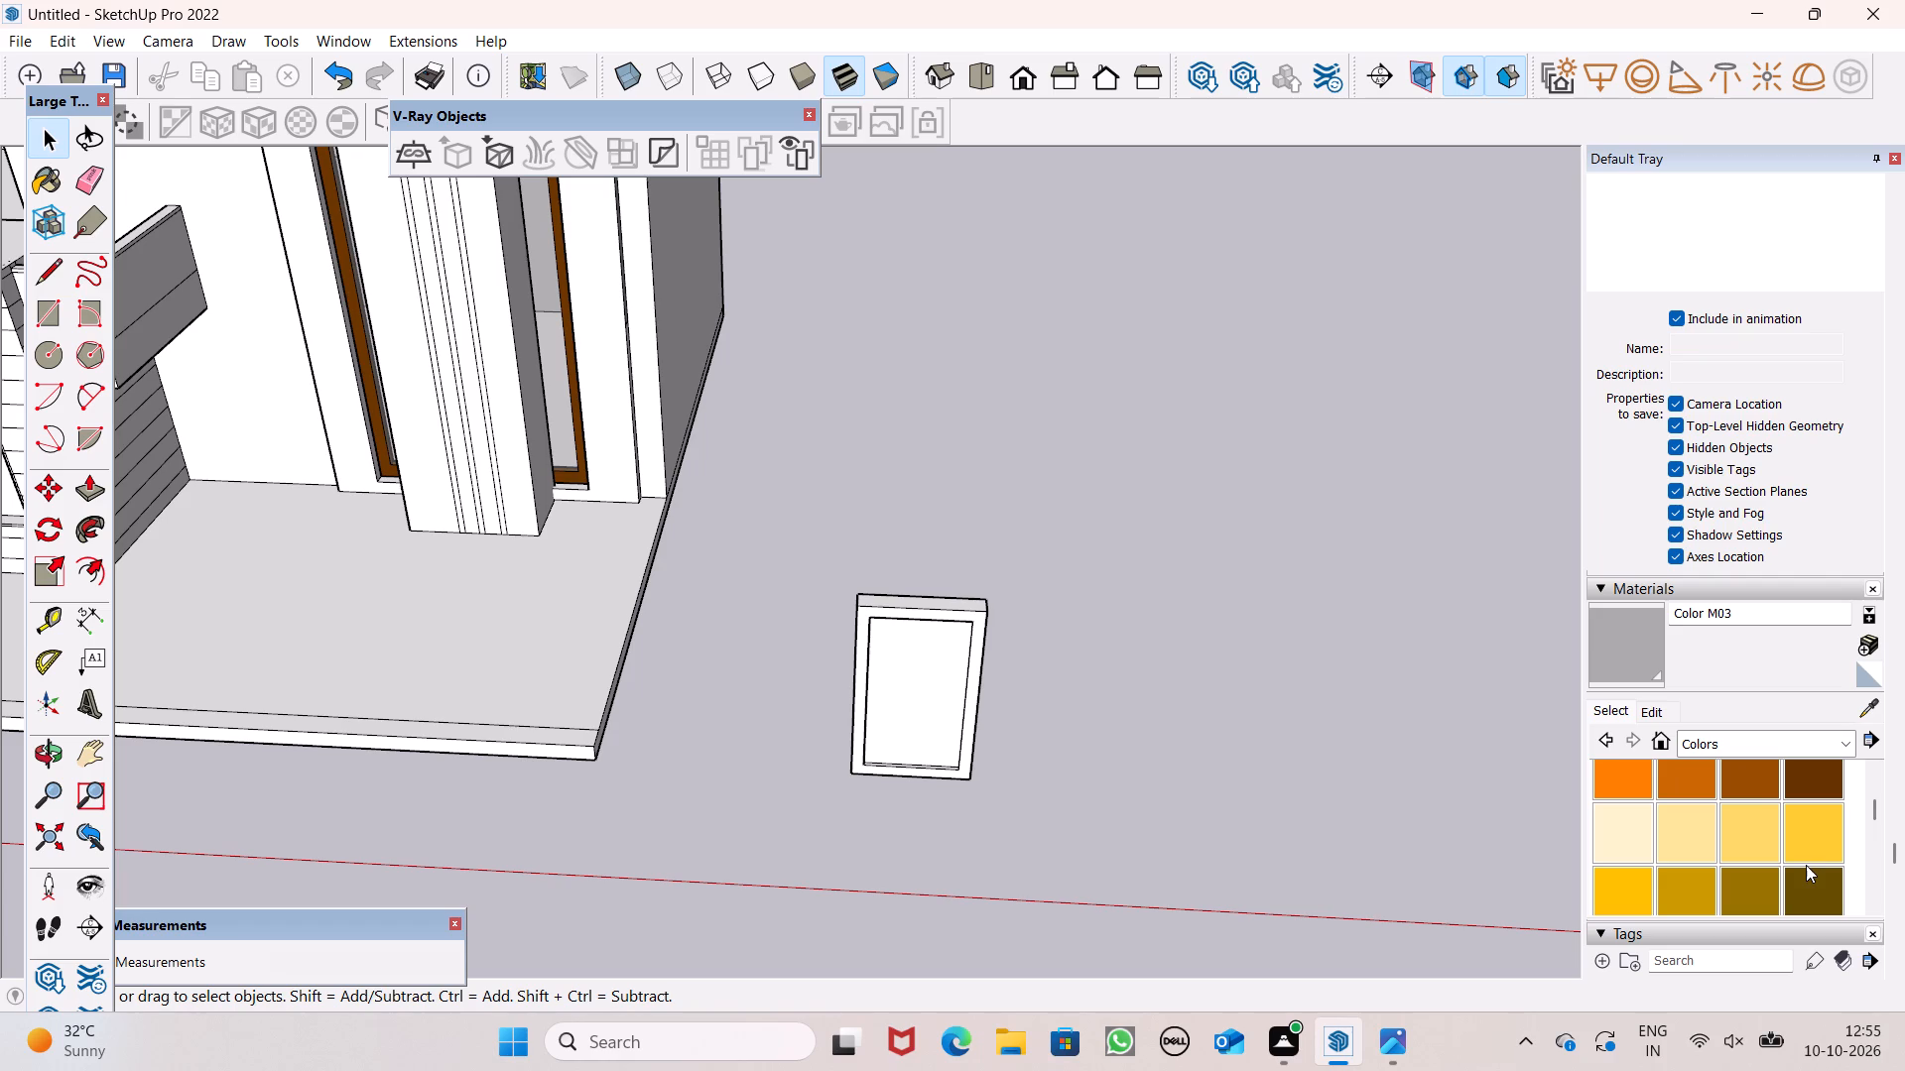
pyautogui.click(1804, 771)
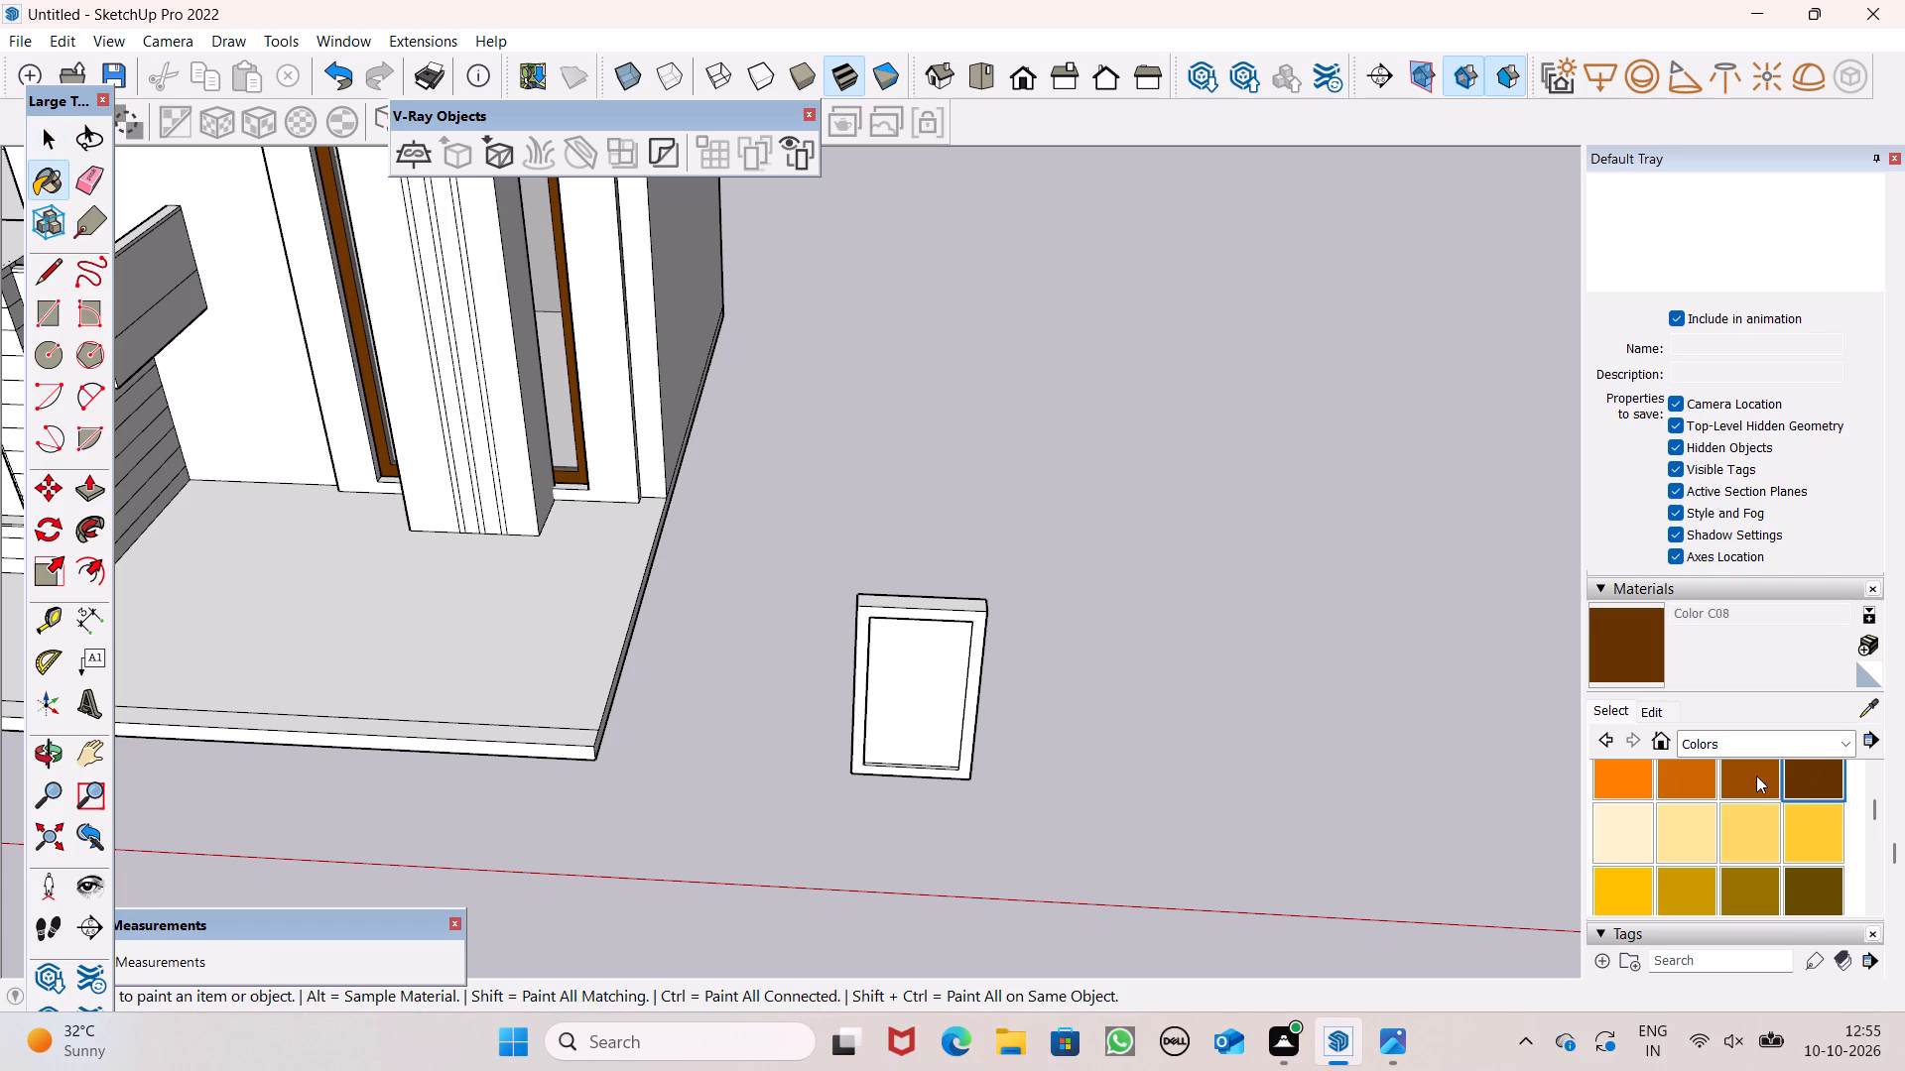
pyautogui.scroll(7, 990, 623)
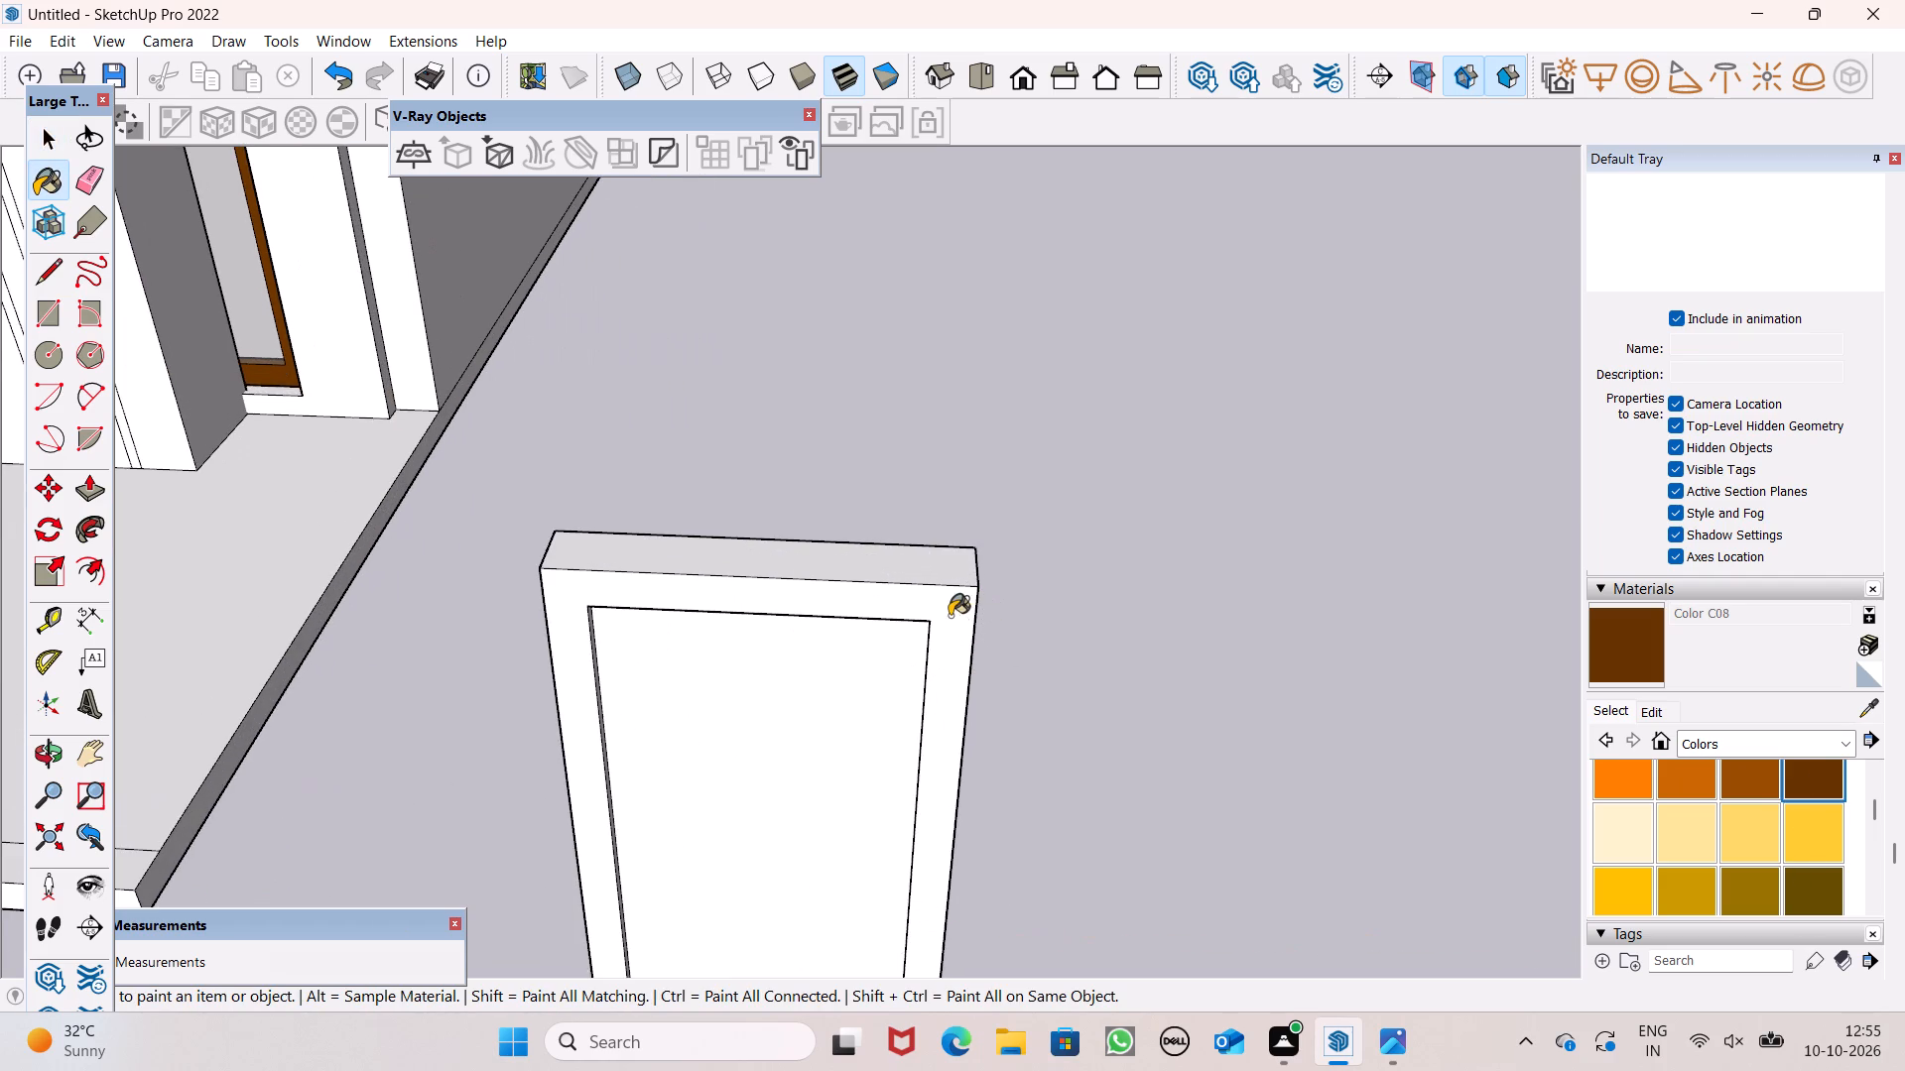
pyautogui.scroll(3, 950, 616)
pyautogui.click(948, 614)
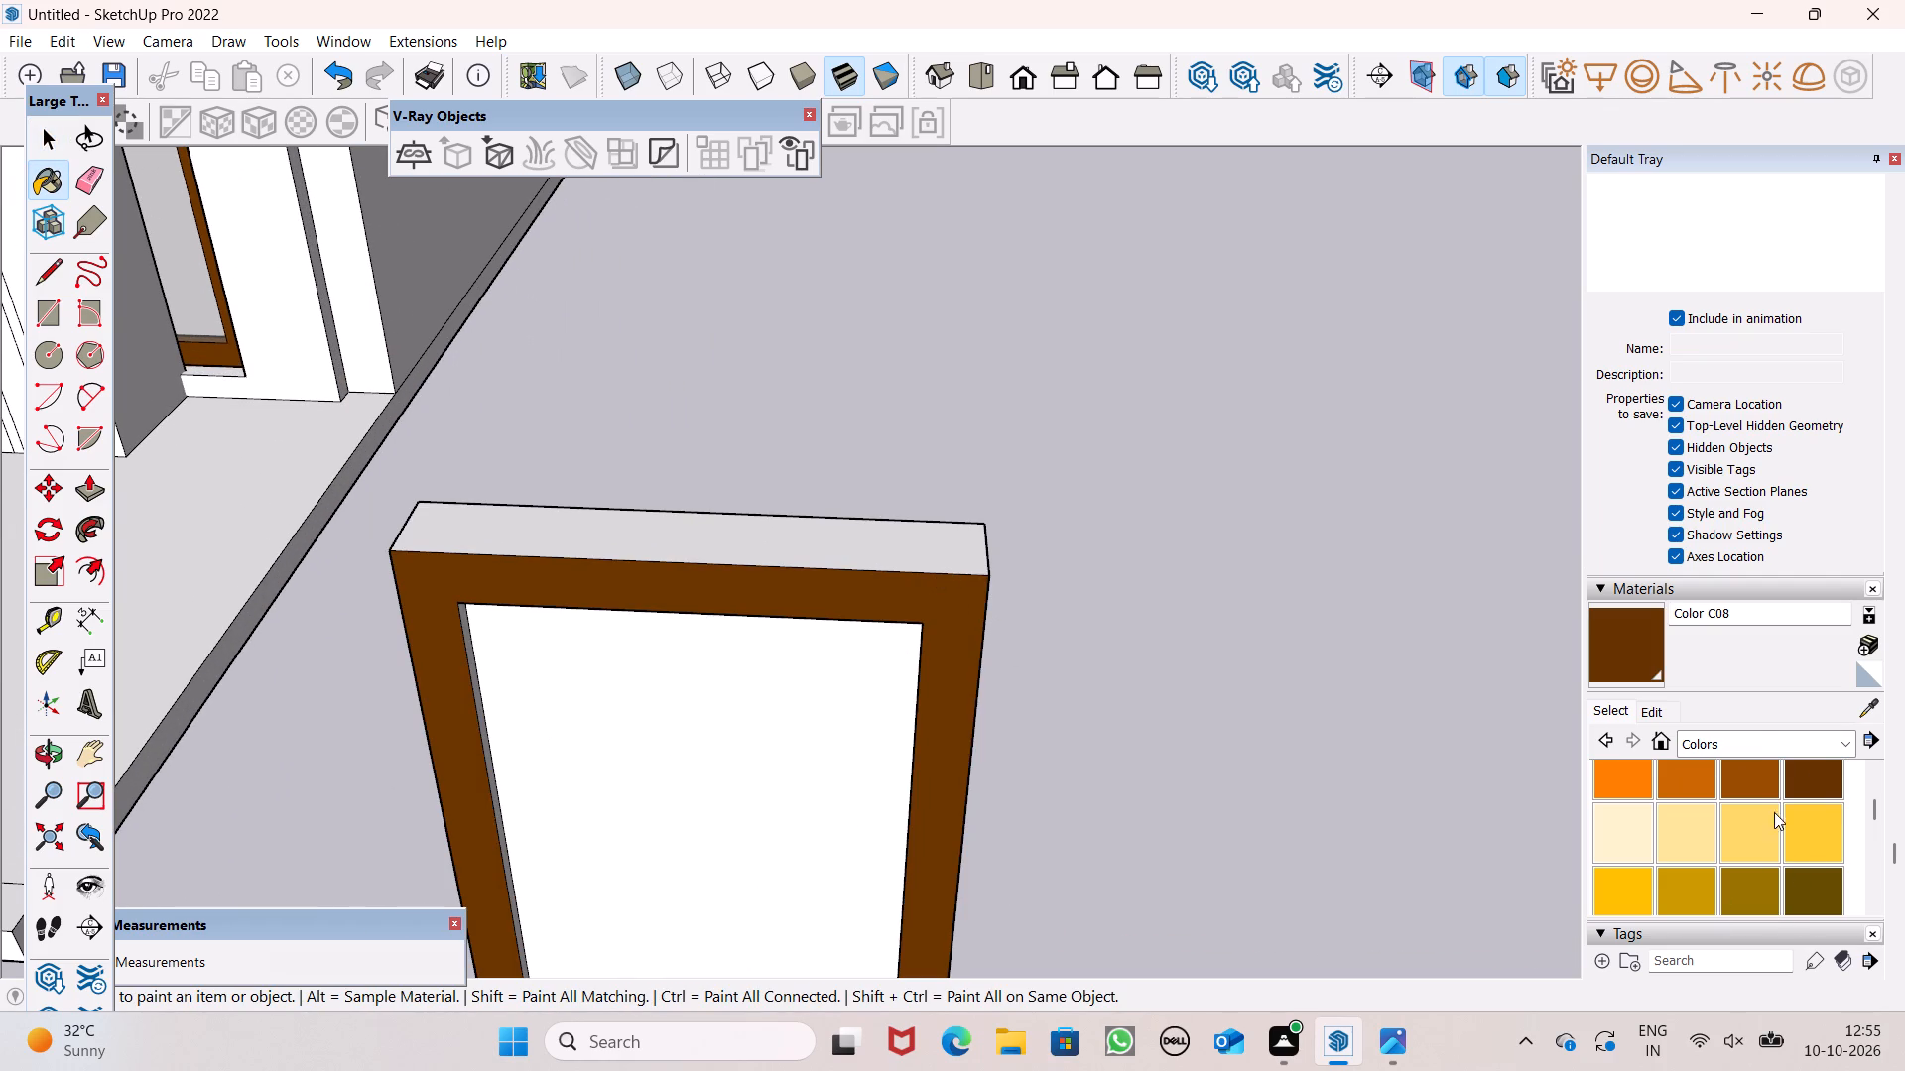
# Paint the panel's top face and front border with Wood Veneer 01 from the Wood material collection.
pyautogui.click(1755, 736)
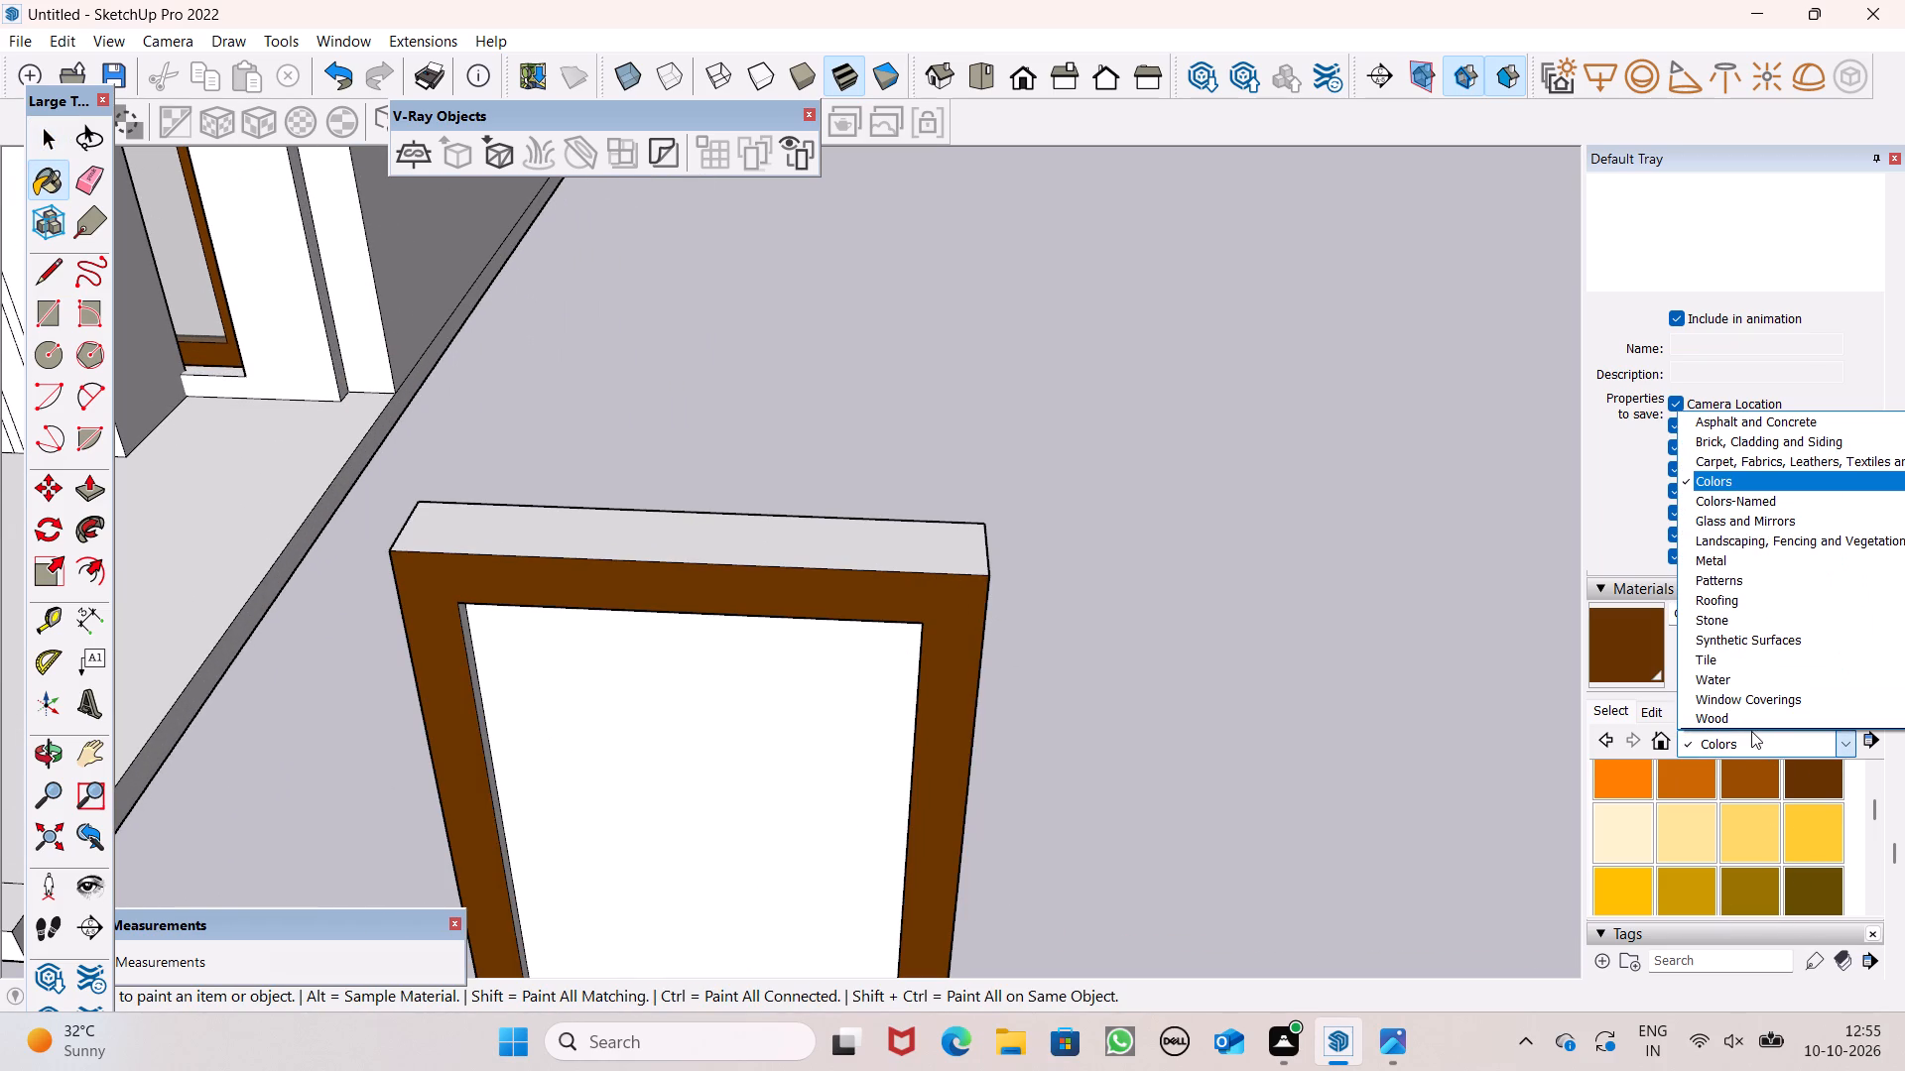
pyautogui.click(1751, 729)
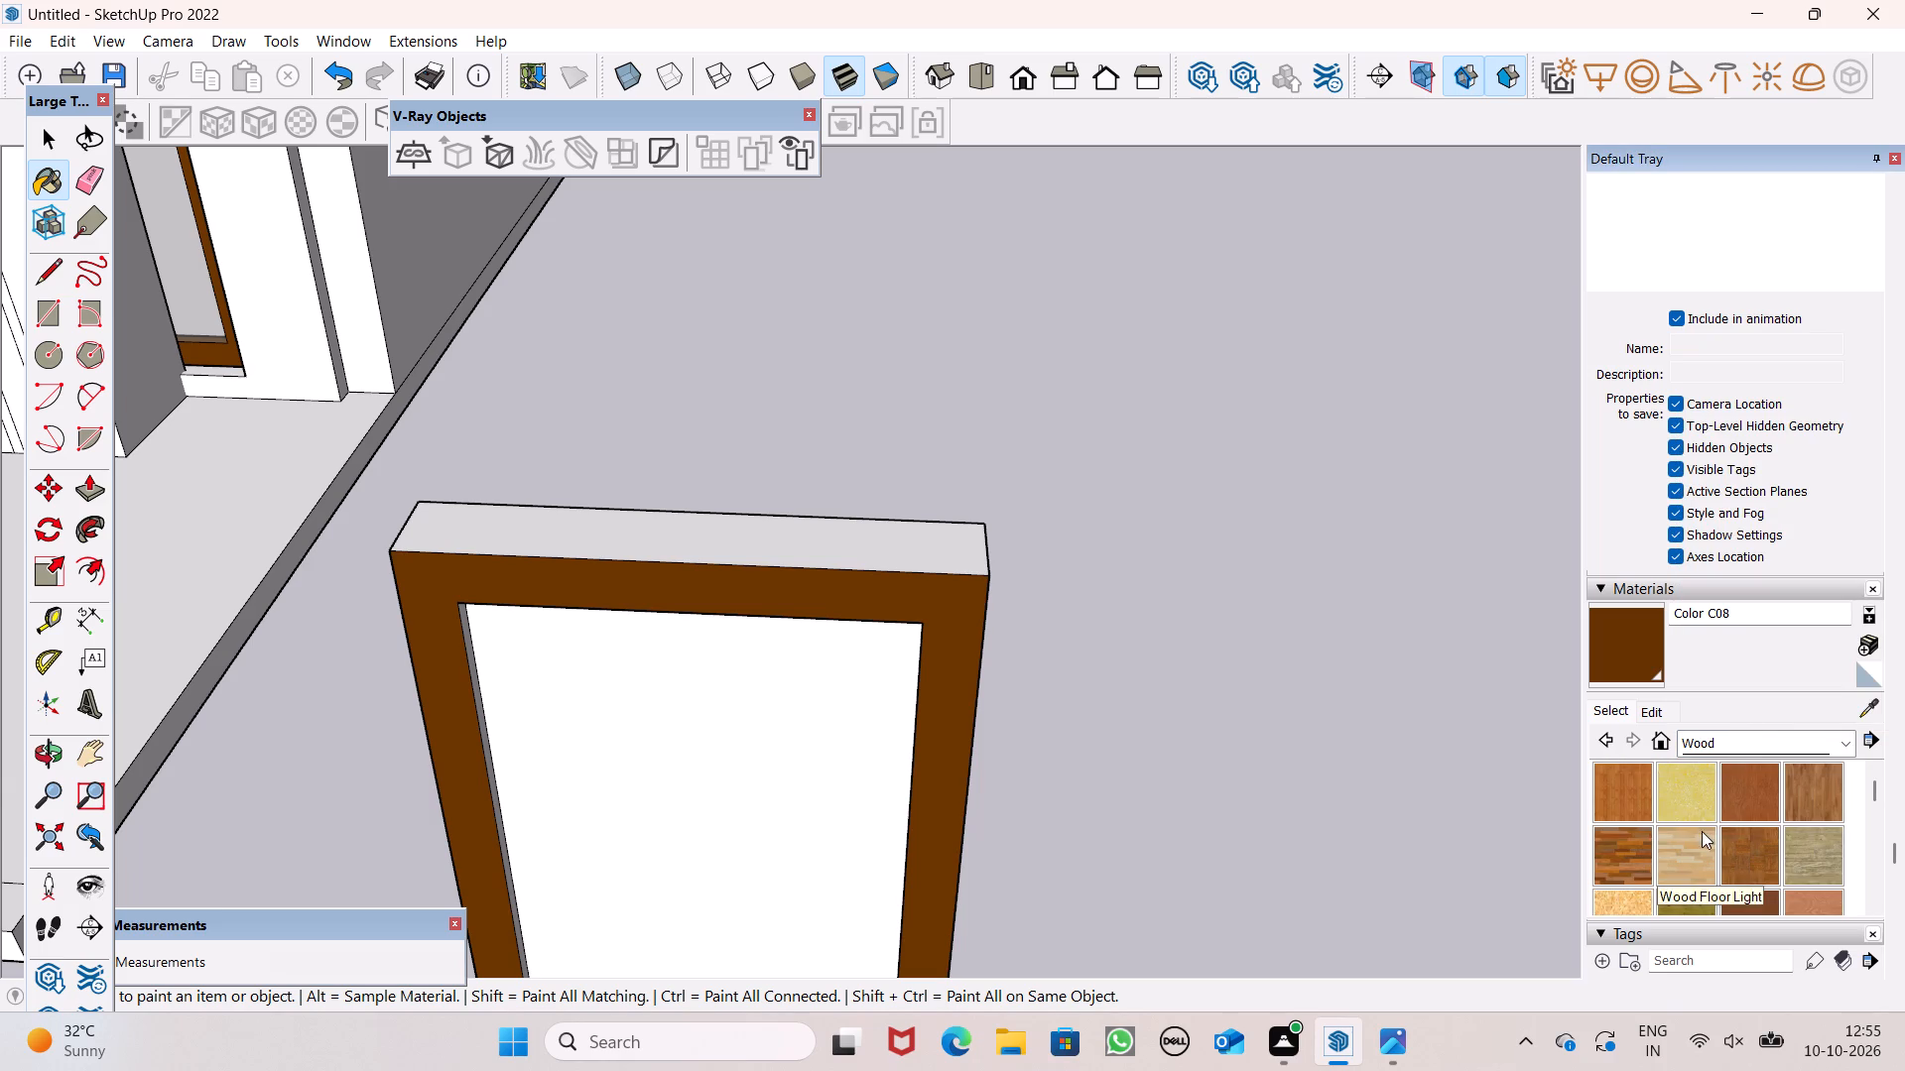
pyautogui.scroll(-2, 1742, 886)
pyautogui.click(1745, 805)
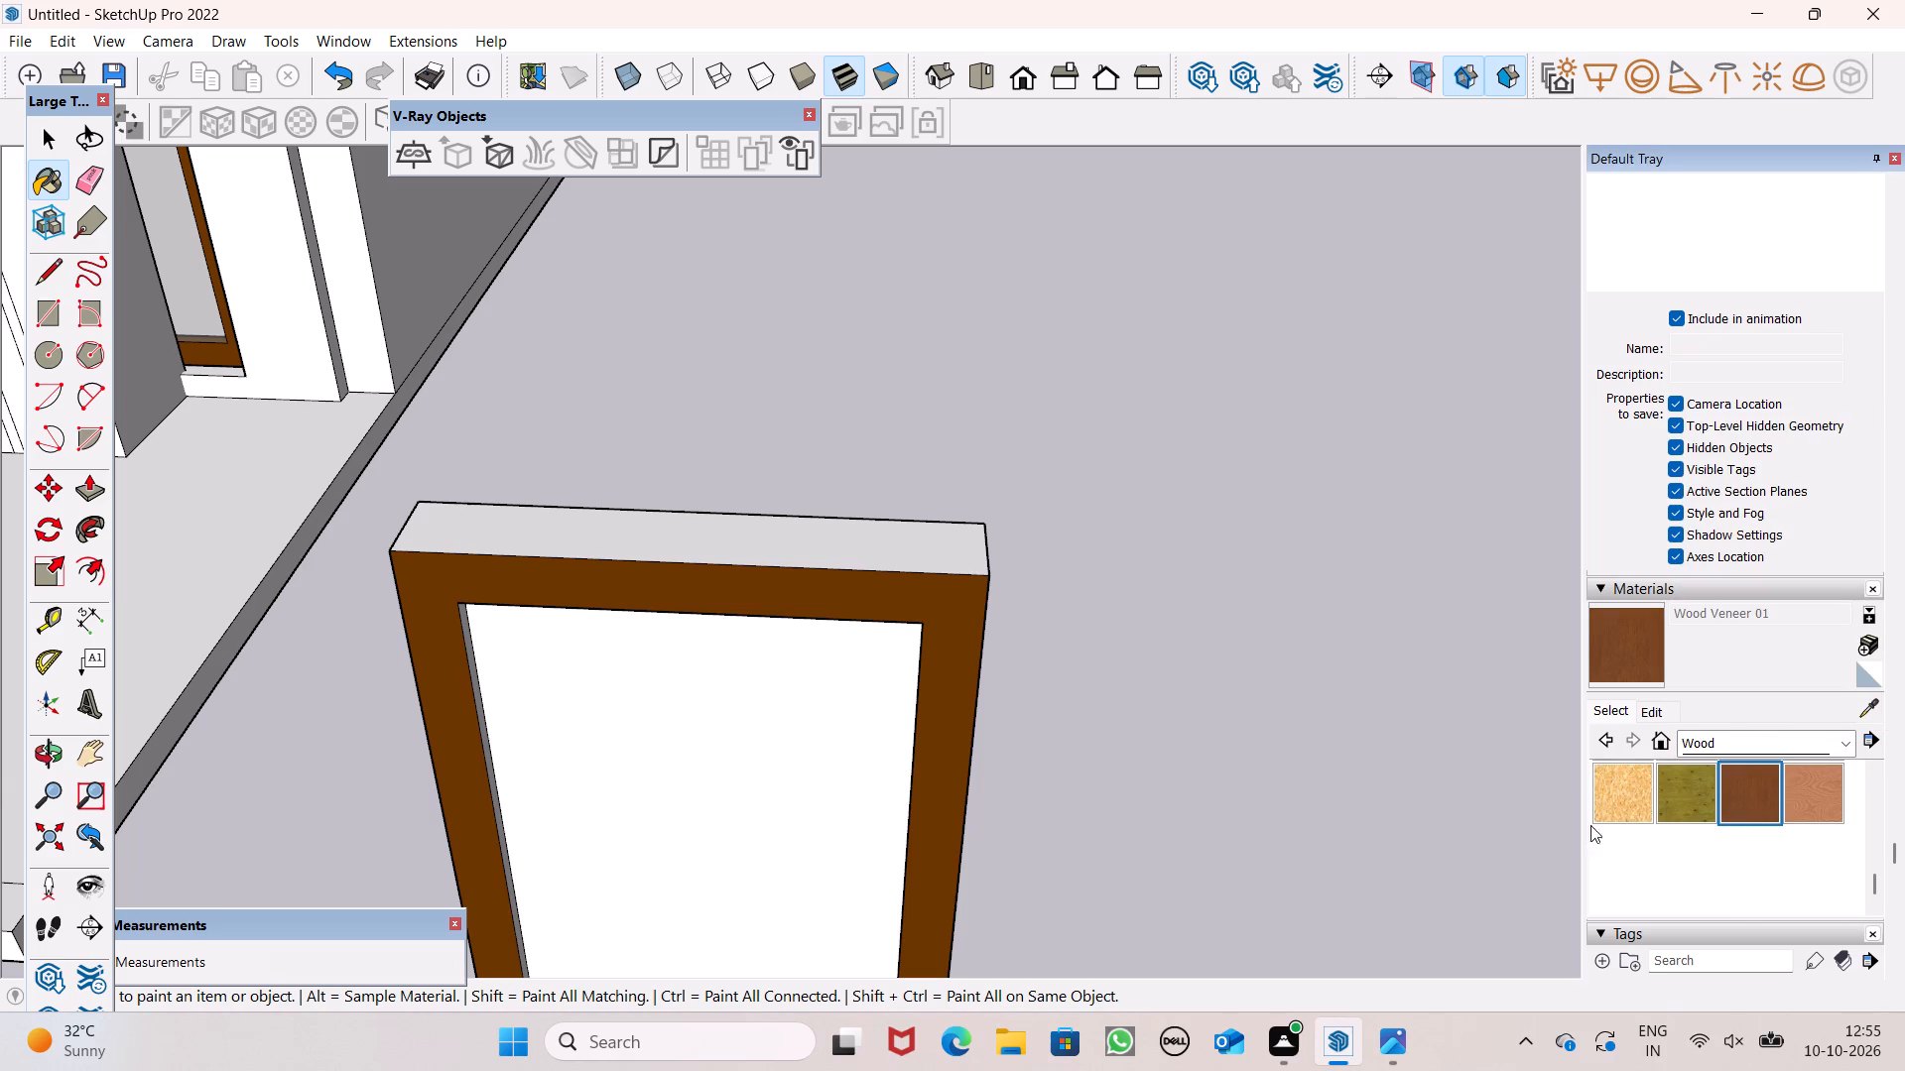
pyautogui.click(908, 552)
pyautogui.click(959, 599)
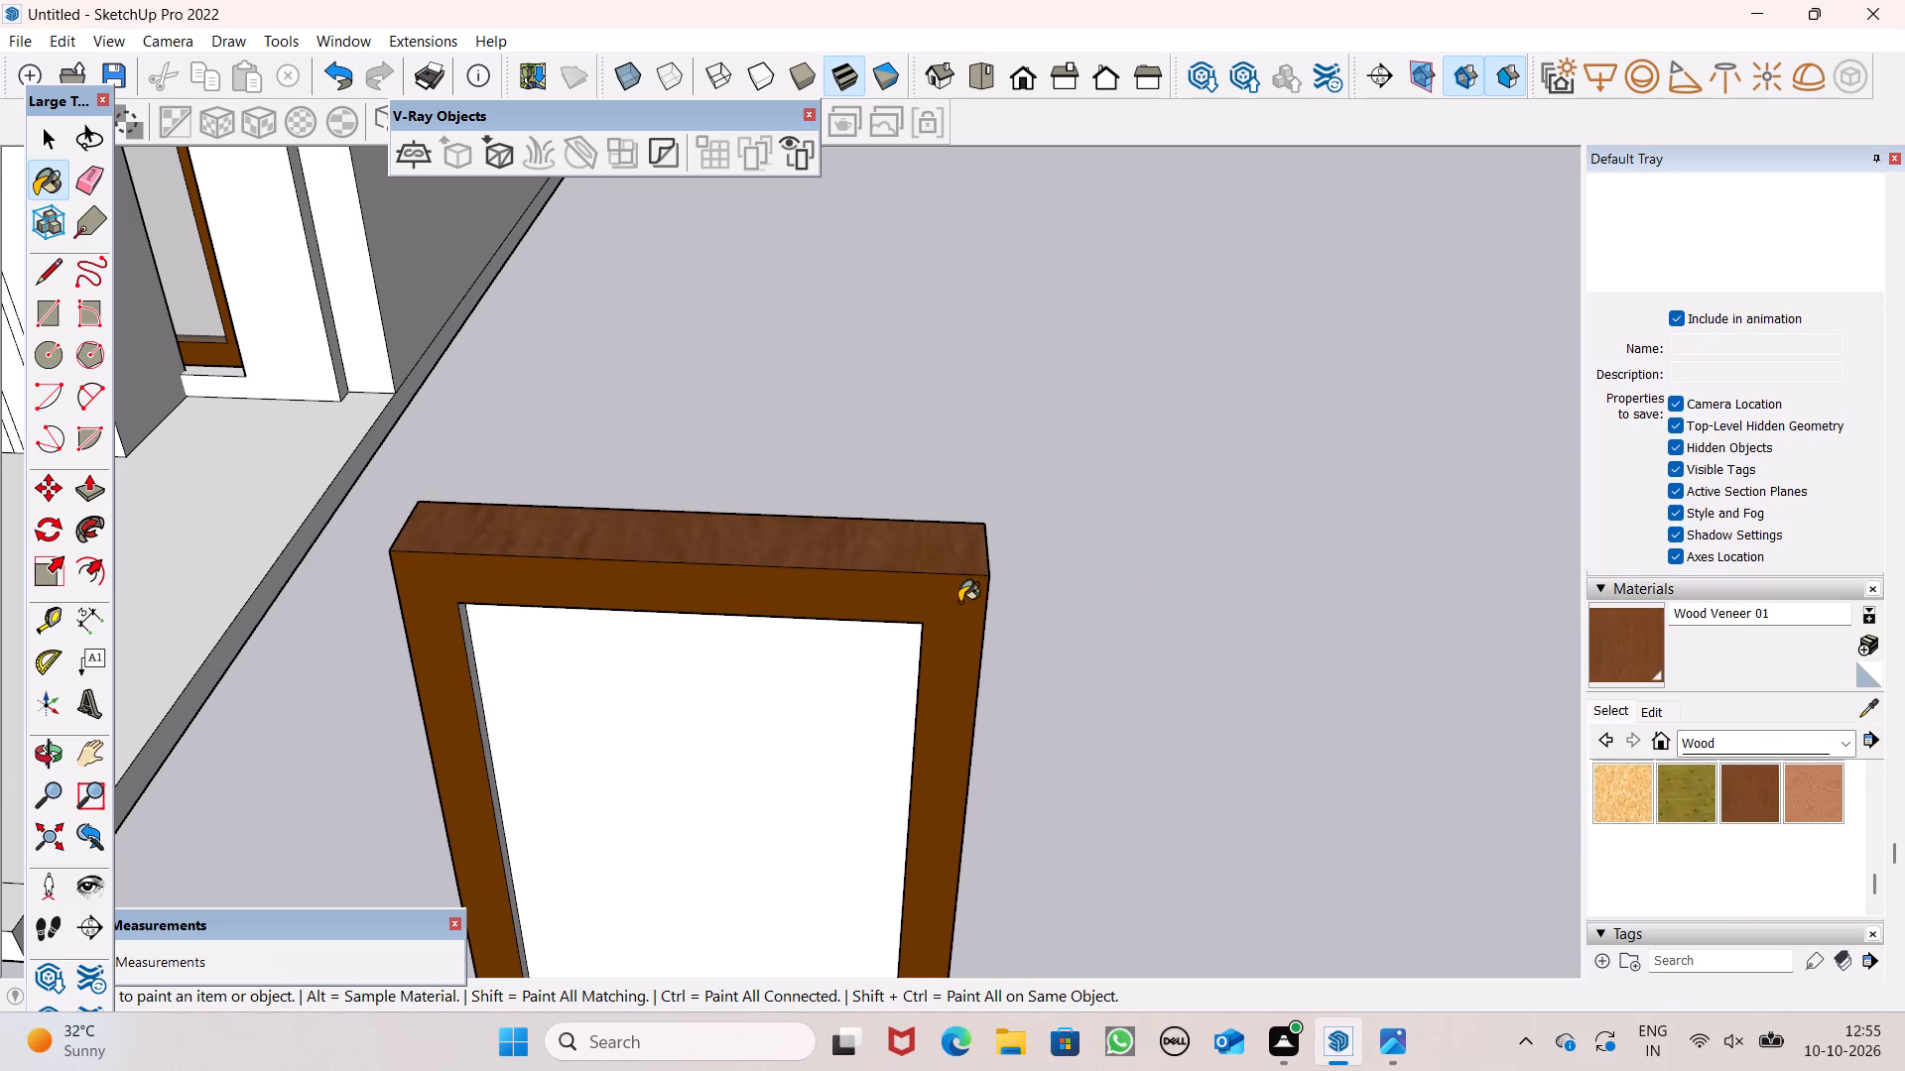
# Paint the bottom and both side inner edges of the panel's front recess with Wood Veneer 01.
pyautogui.scroll(-2, 959, 602)
pyautogui.scroll(-9, 868, 644)
pyautogui.moveTo(869, 787); pyautogui.dragTo(875, 853, button='middle')
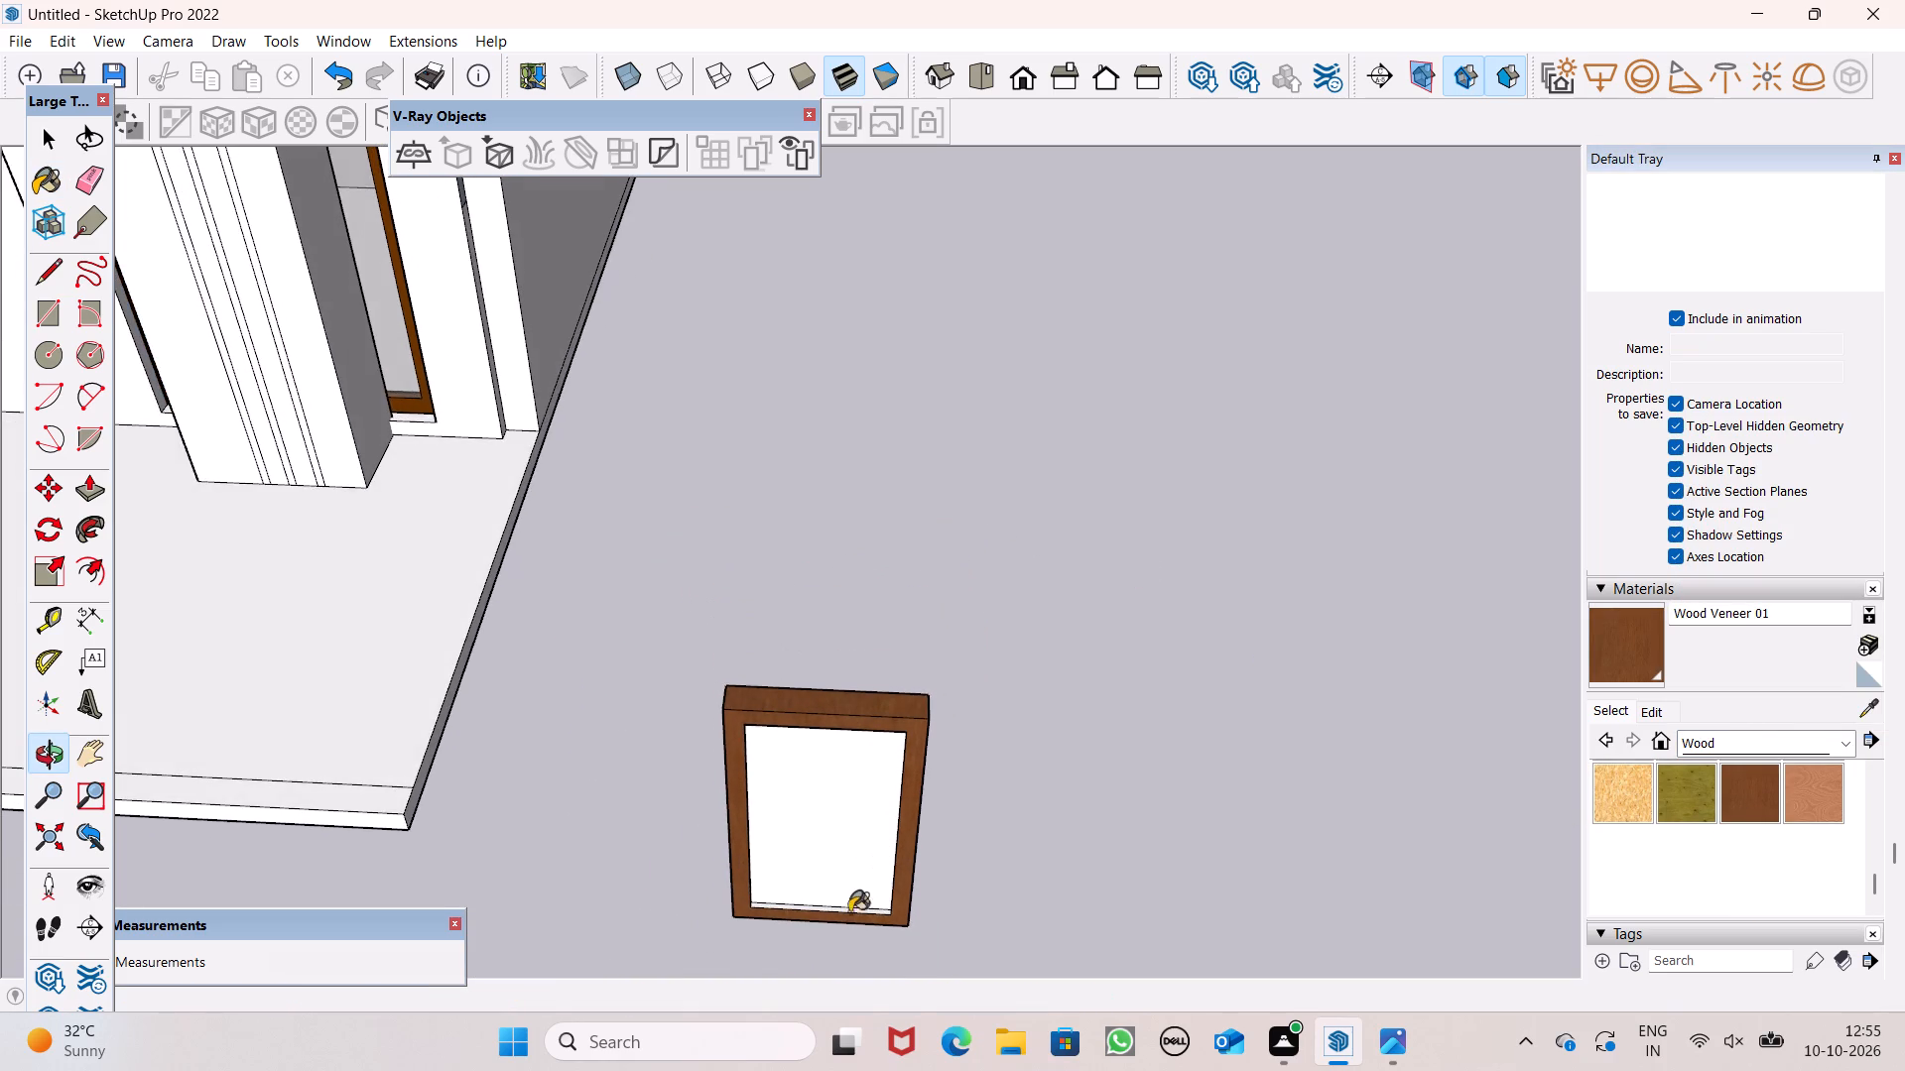
pyautogui.scroll(7, 845, 921)
pyautogui.scroll(10, 709, 899)
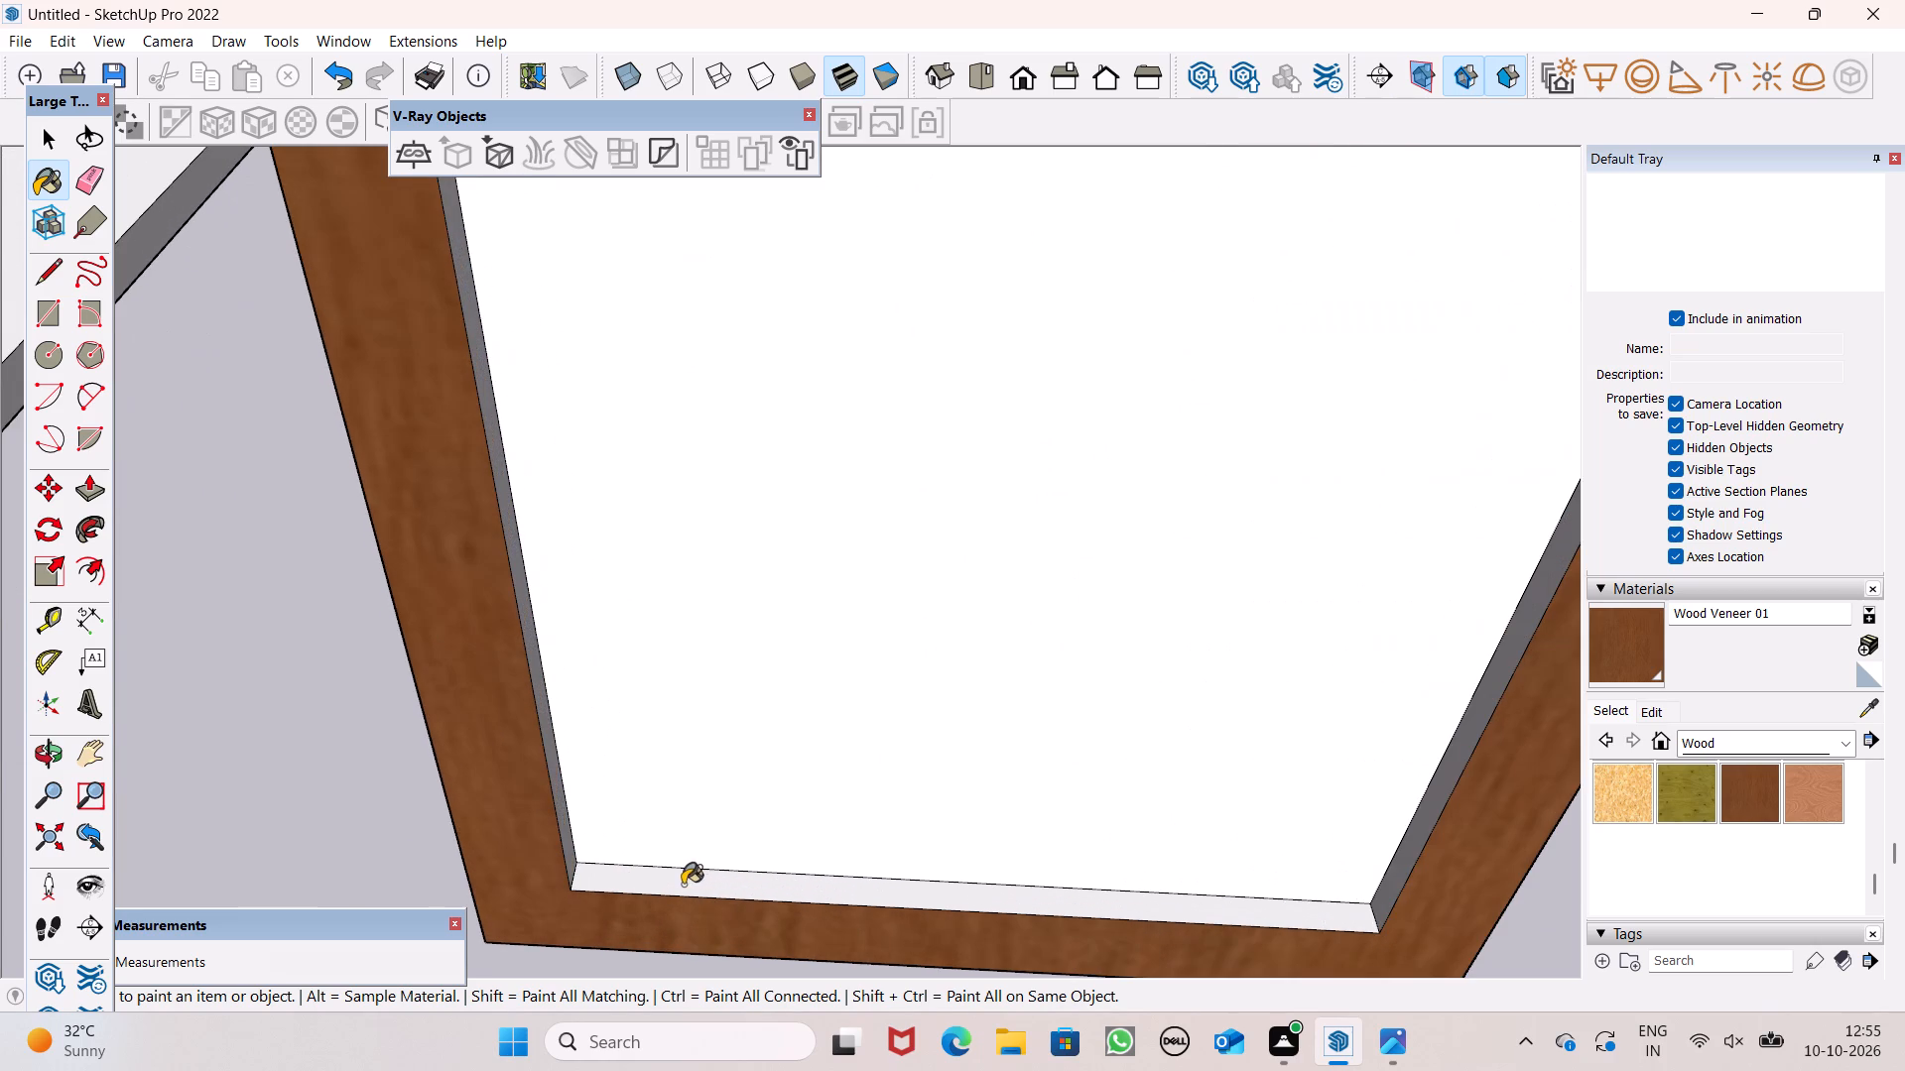
pyautogui.click(683, 885)
pyautogui.scroll(-2, 487, 747)
pyautogui.moveTo(608, 818); pyautogui.dragTo(586, 824, button='middle')
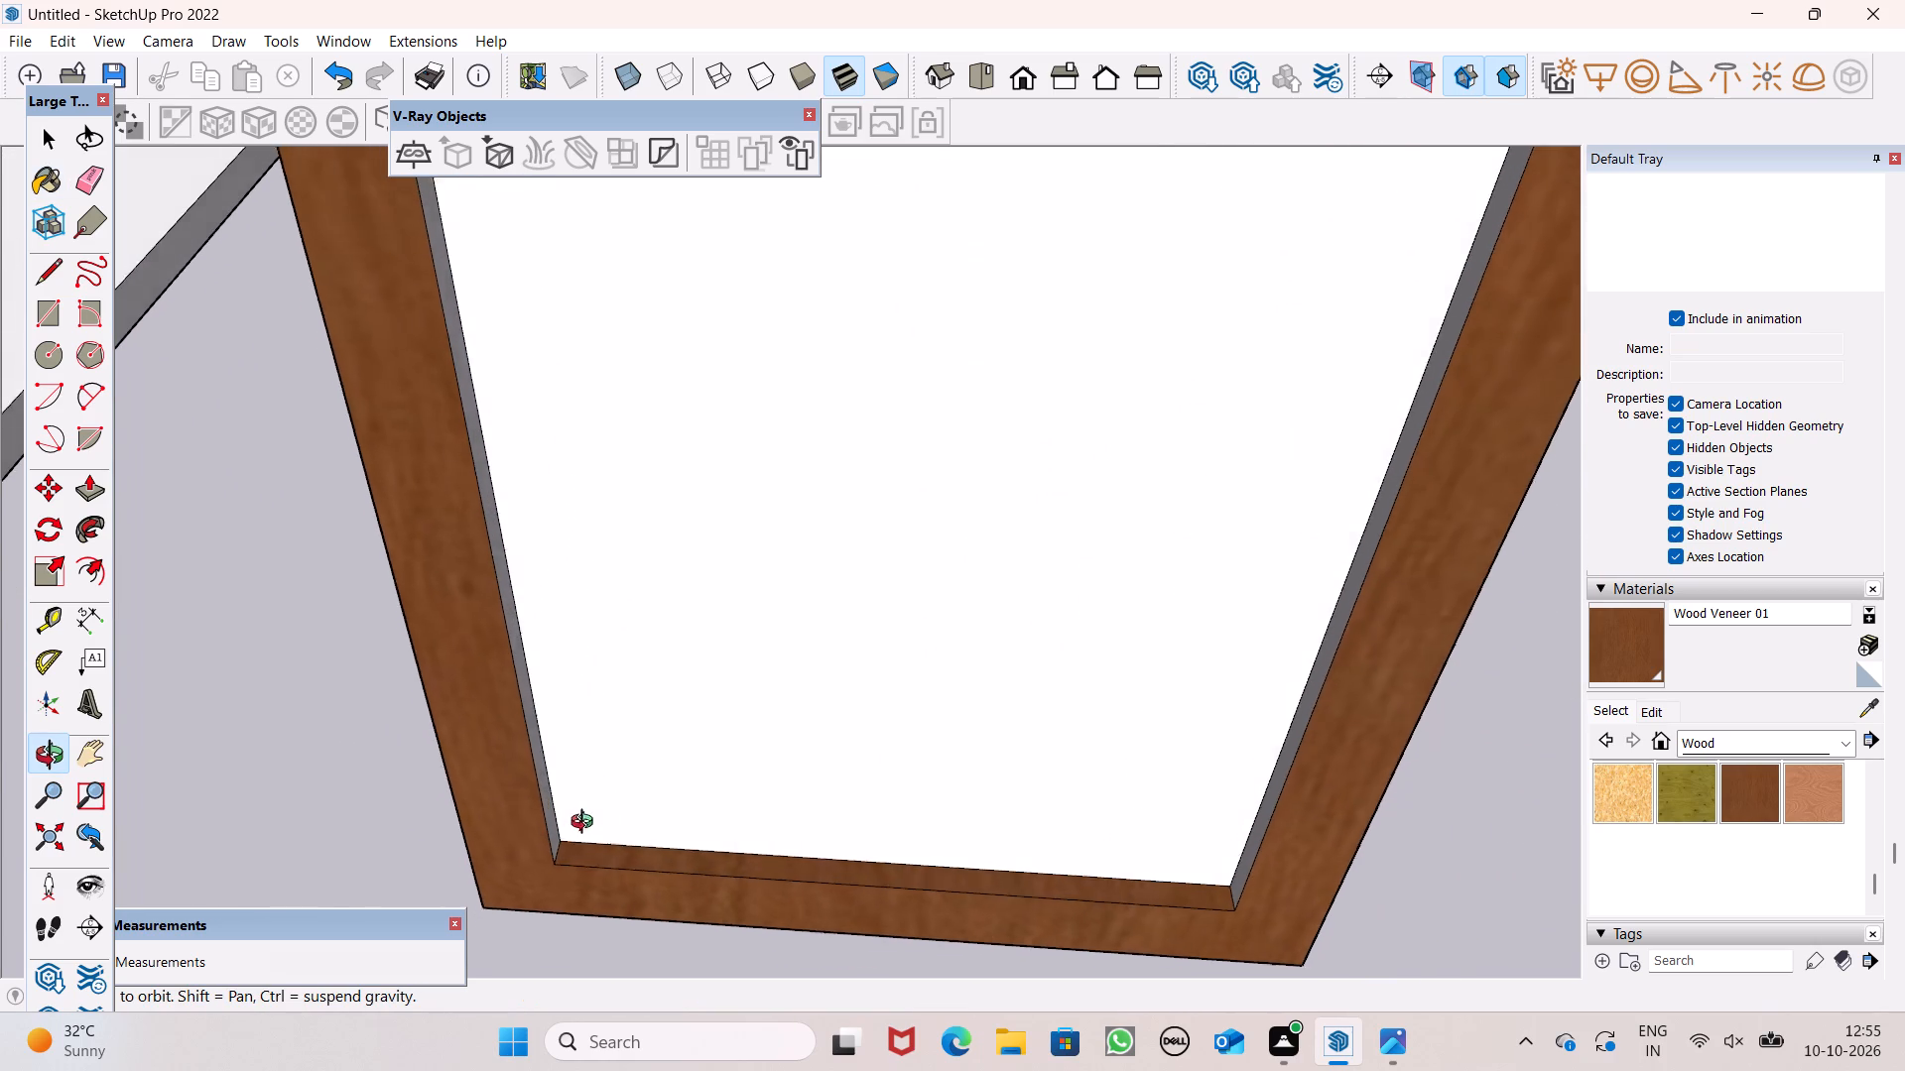
pyautogui.moveTo(586, 824); pyautogui.dragTo(477, 844, button='middle')
pyautogui.scroll(5, 518, 773)
pyautogui.click(518, 772)
pyautogui.scroll(-5, 518, 757)
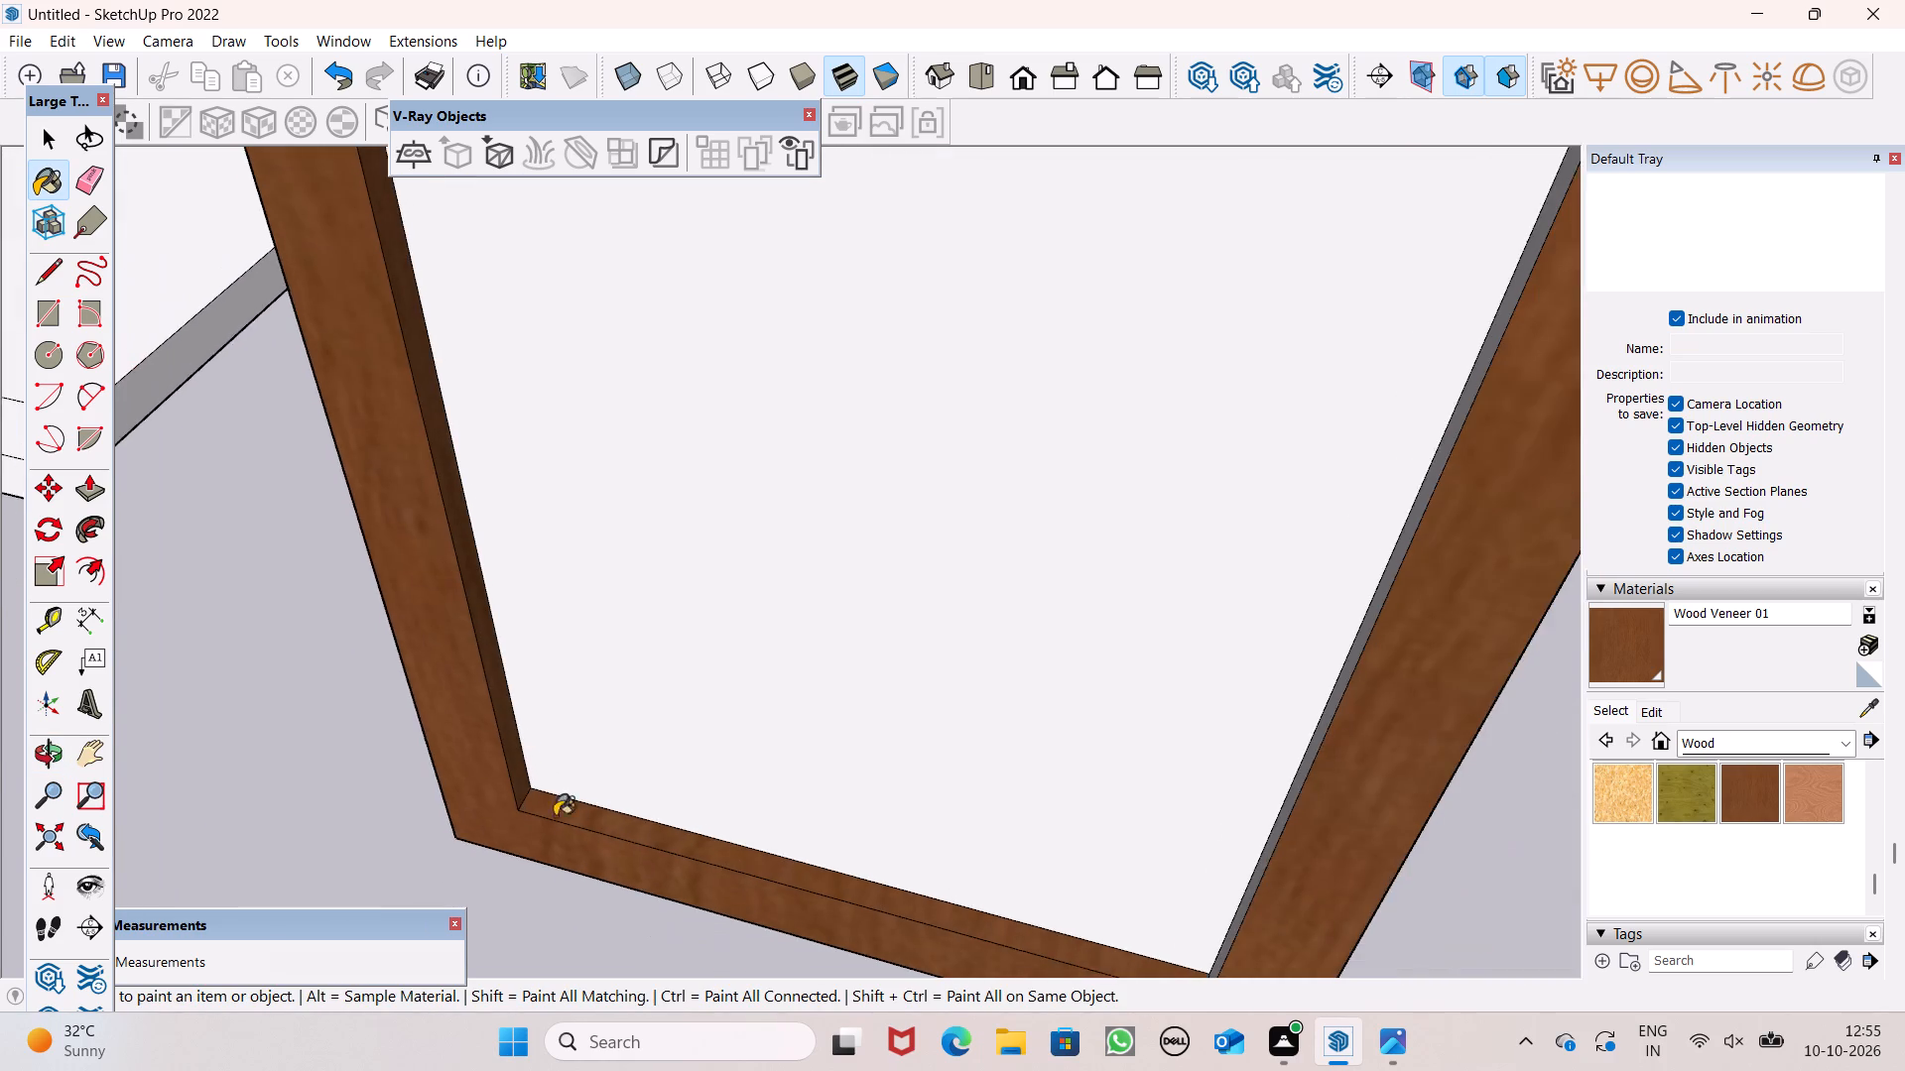
pyautogui.moveTo(571, 837); pyautogui.dragTo(876, 864, button='middle')
pyautogui.scroll(-5, 620, 794)
pyautogui.moveTo(783, 818); pyautogui.dragTo(1005, 804, button='middle')
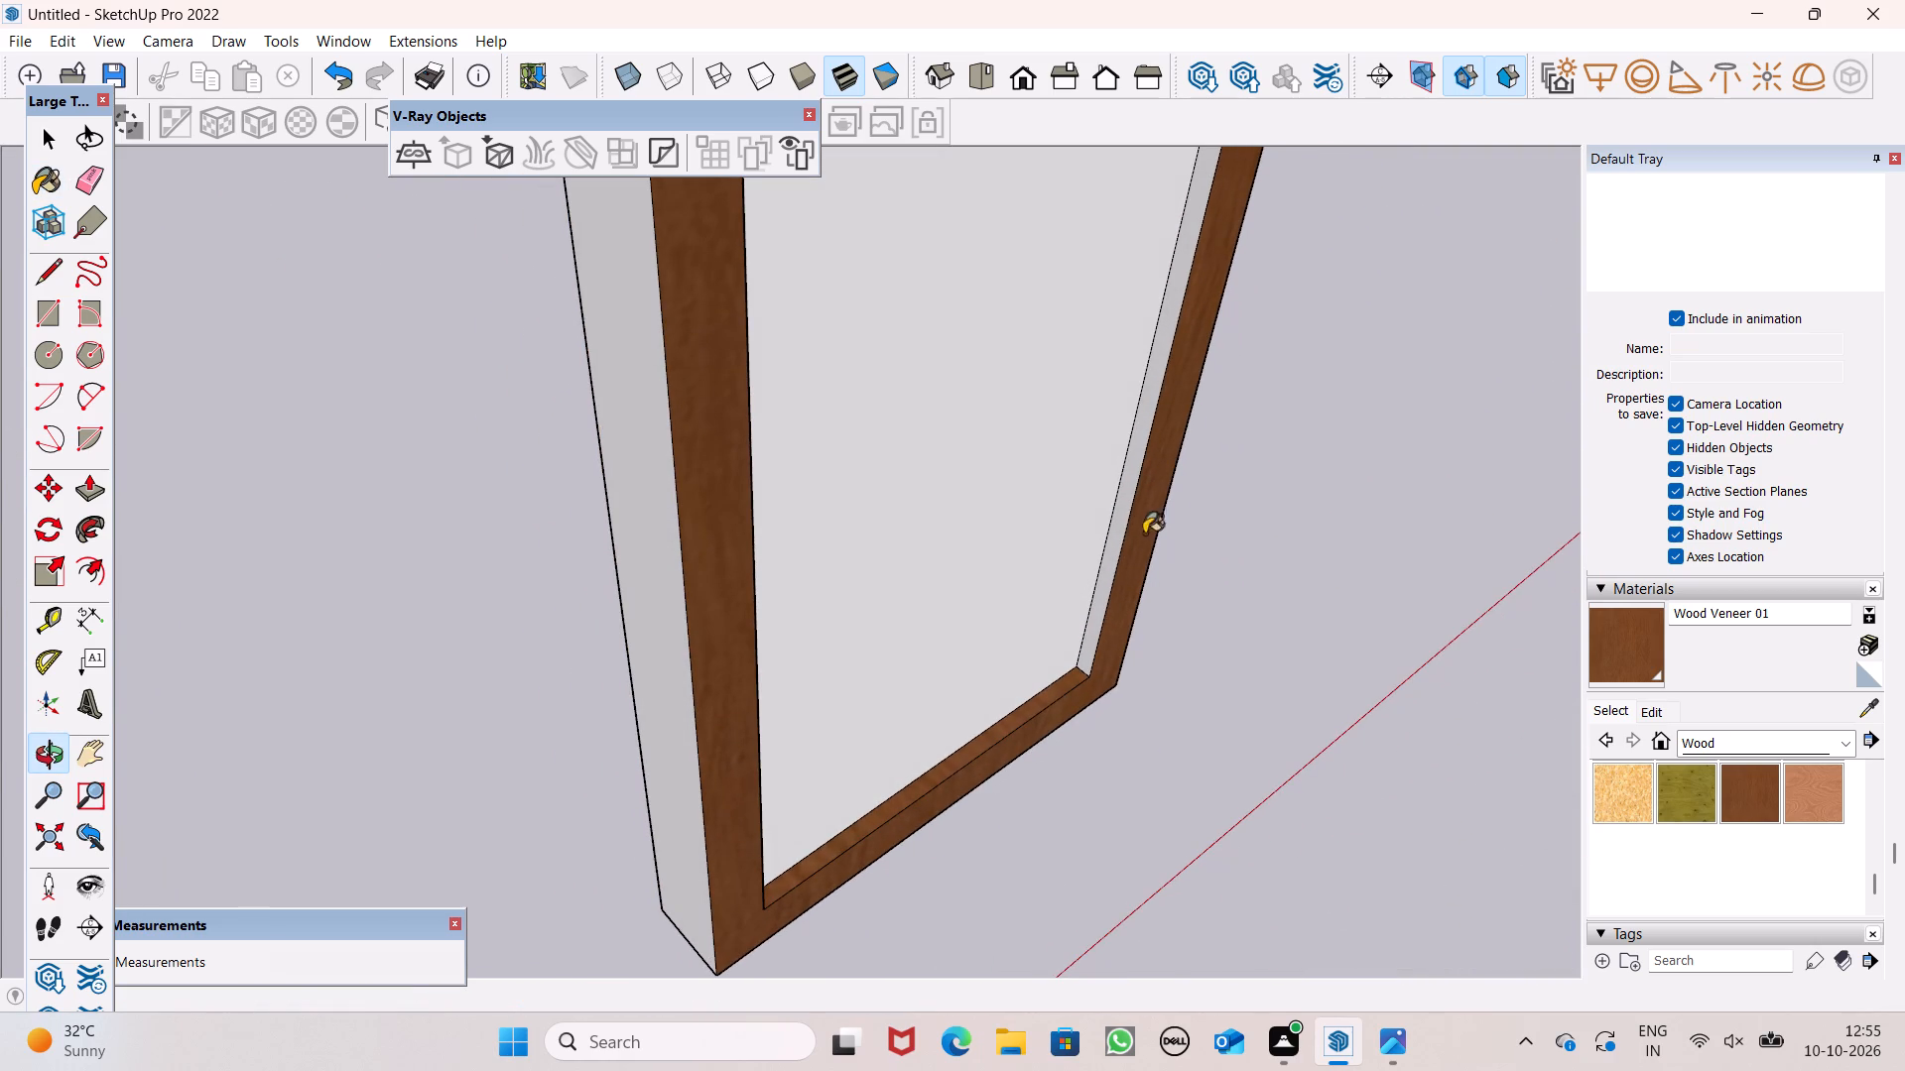
pyautogui.scroll(6, 1106, 535)
pyautogui.click(1136, 534)
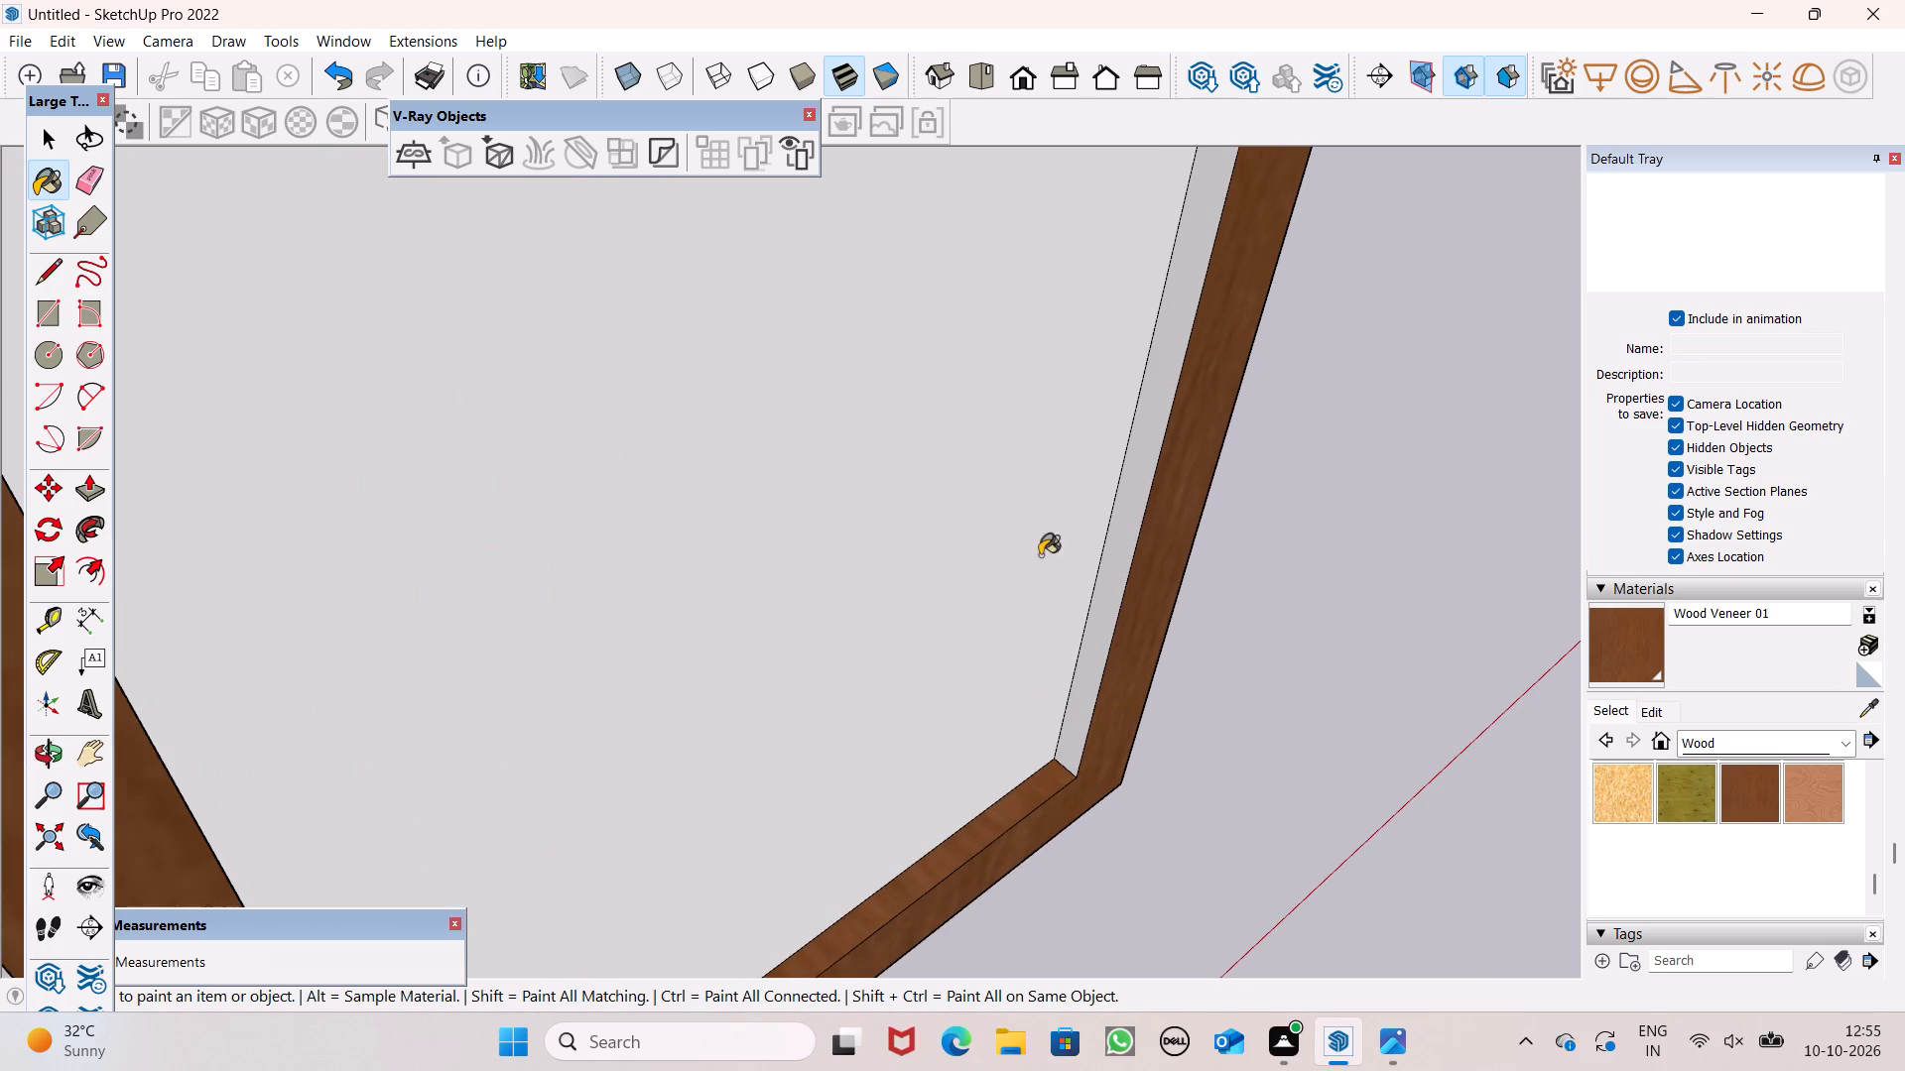
# Paint both outer side faces of the panel frame with Wood Veneer 01.
pyautogui.scroll(-10, 1027, 569)
pyautogui.scroll(1, 1024, 573)
pyautogui.moveTo(975, 614); pyautogui.dragTo(1100, 621, button='middle')
pyautogui.scroll(3, 1101, 621)
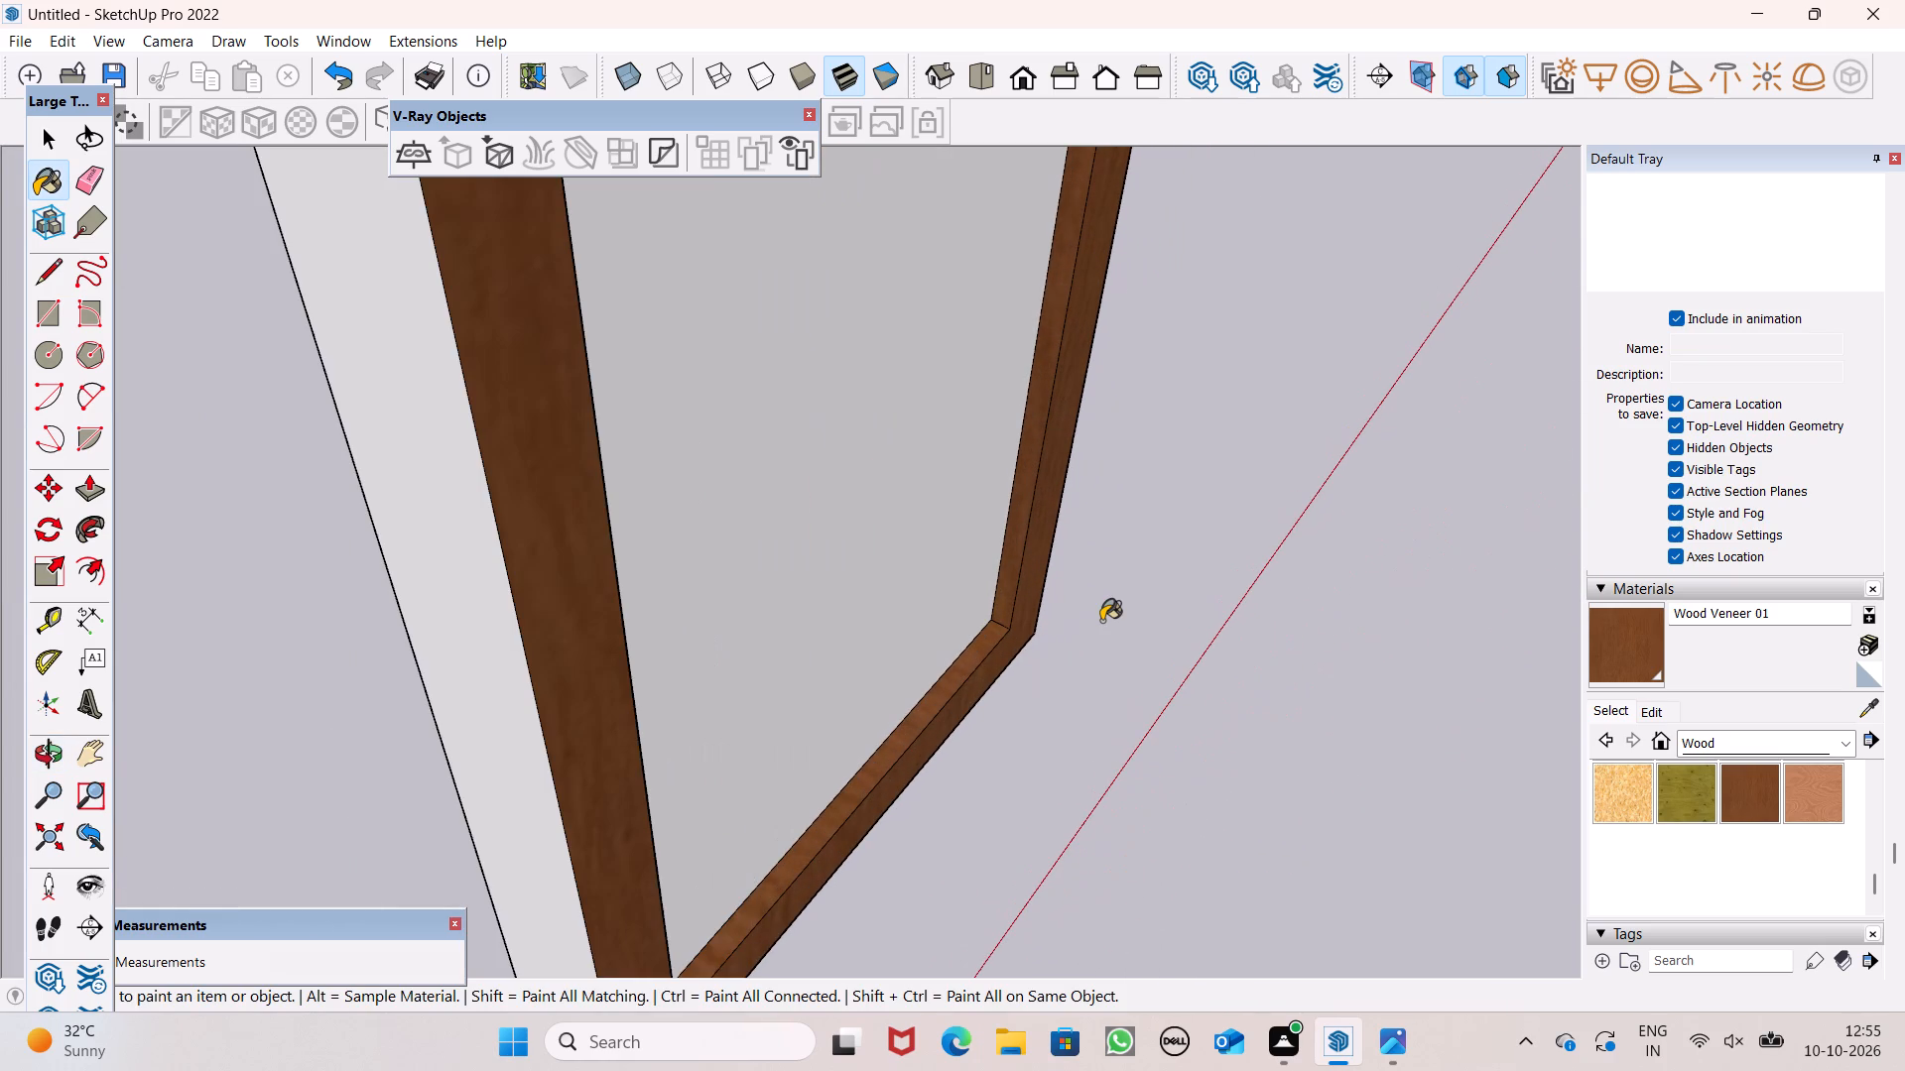
pyautogui.click(552, 863)
pyautogui.scroll(-12, 550, 861)
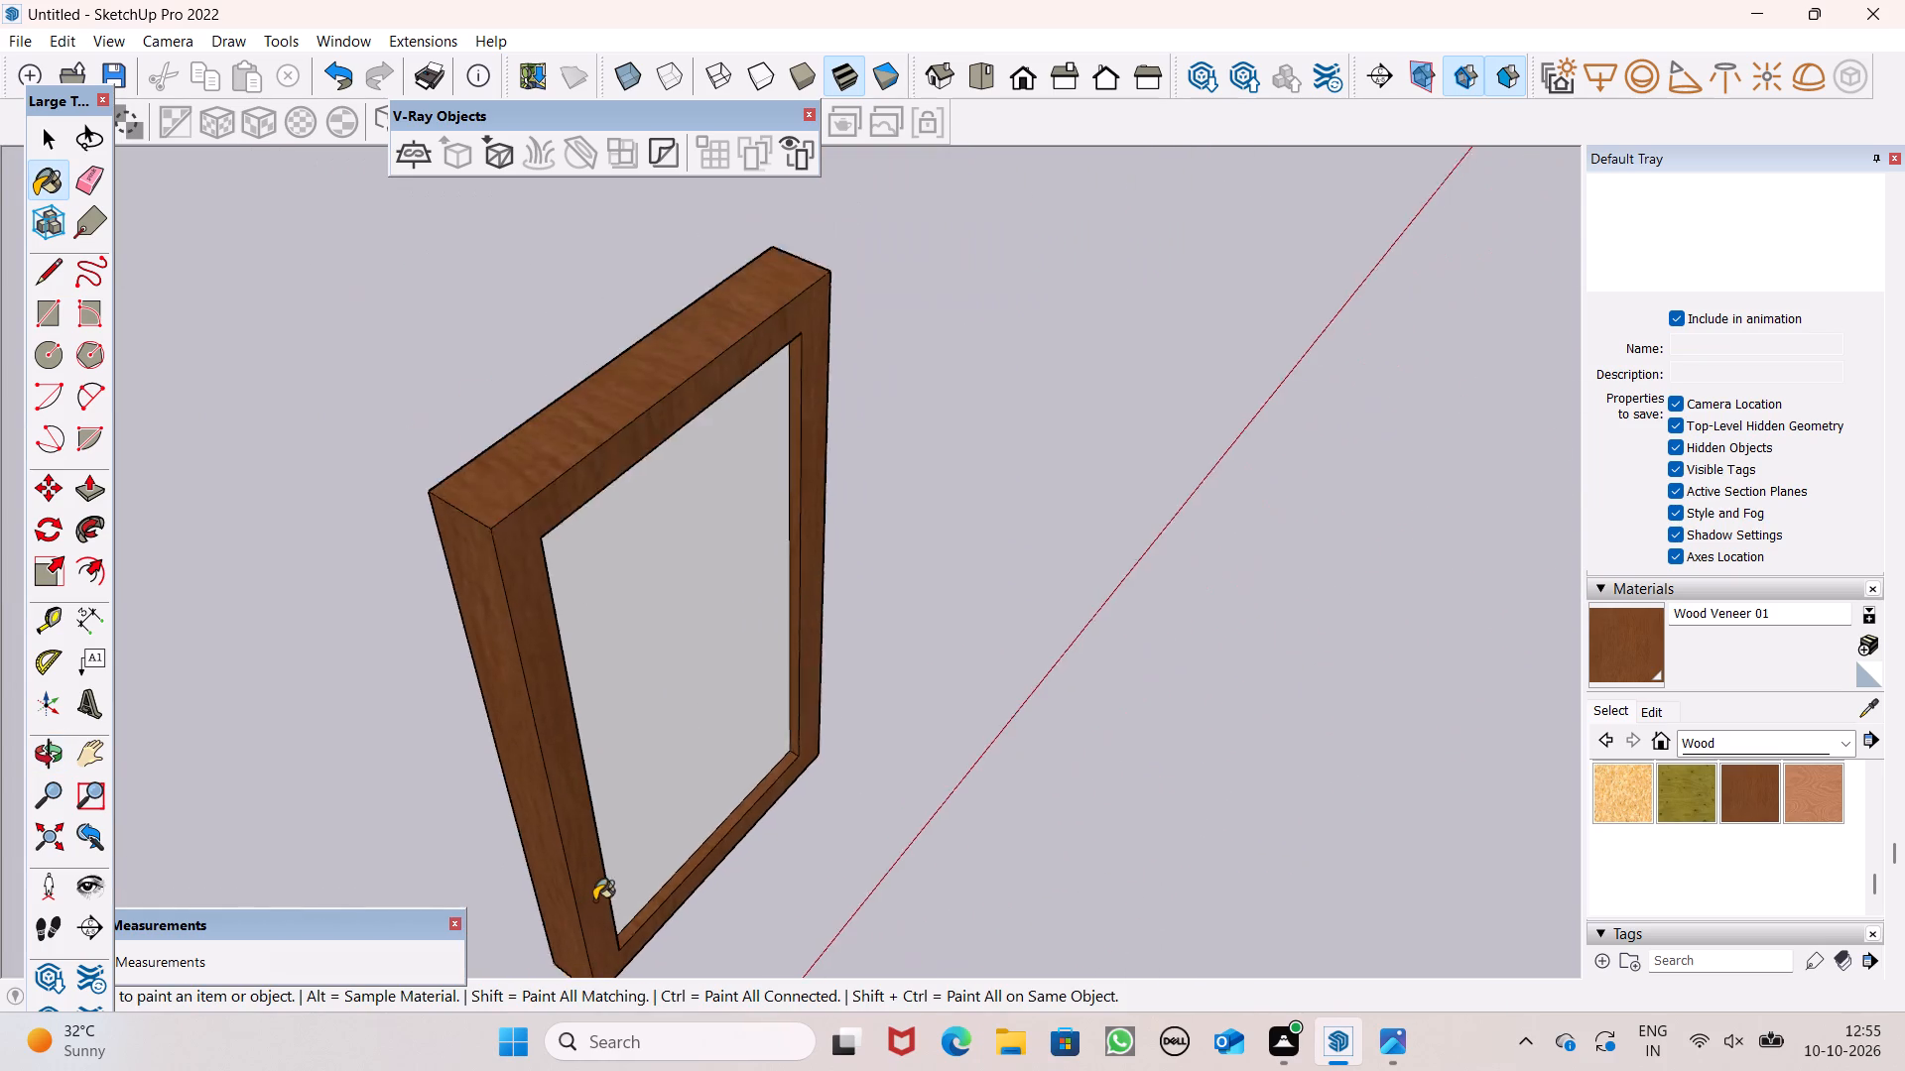
pyautogui.scroll(-2, 594, 900)
pyautogui.moveTo(719, 907); pyautogui.dragTo(0, 966, button='middle')
pyautogui.scroll(2, 946, 626)
pyautogui.scroll(-1, 947, 626)
pyautogui.scroll(1, 947, 626)
pyautogui.moveTo(948, 643); pyautogui.dragTo(850, 727, button='middle')
pyautogui.click(677, 616)
# Paint the panel's rear border and the bottom and one side inner edge of the rear recess with Wood Veneer 01.
pyautogui.scroll(-3, 875, 648)
pyautogui.moveTo(967, 673); pyautogui.dragTo(286, 684, button='middle')
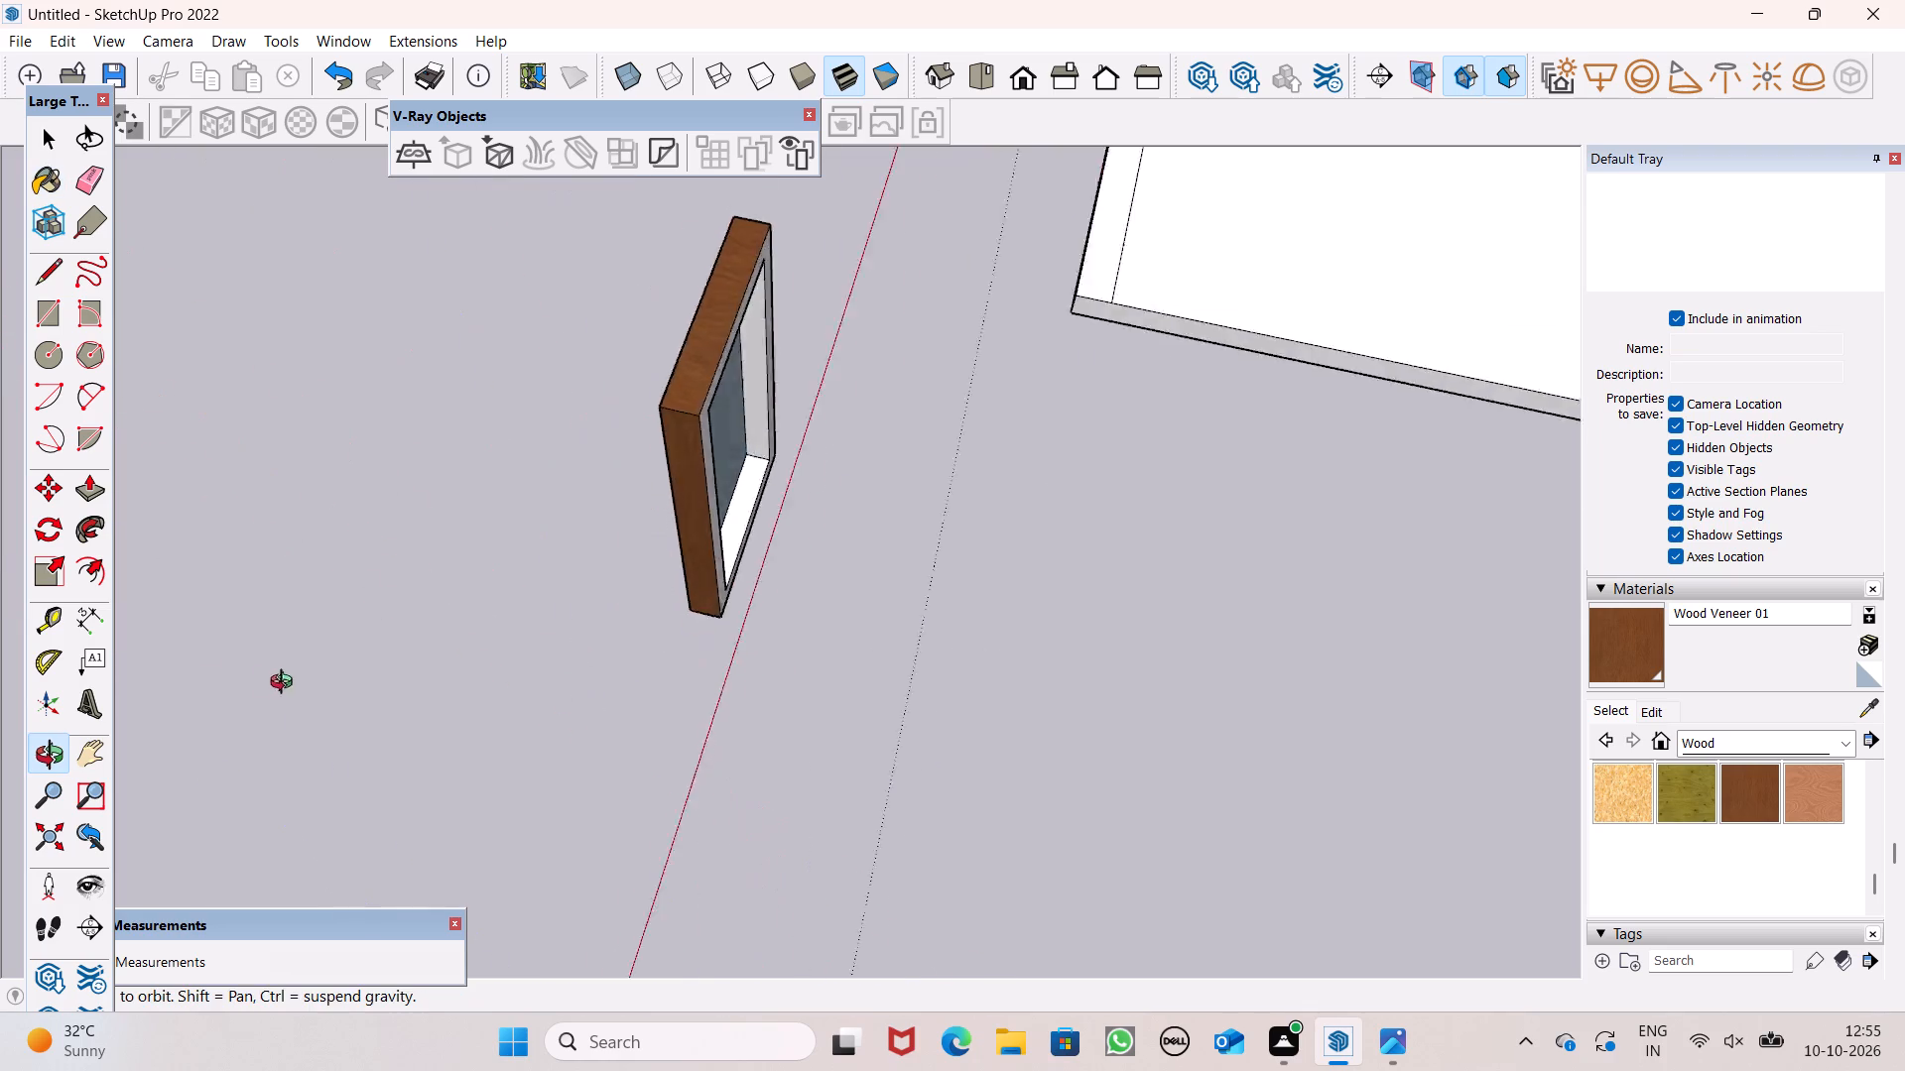
pyautogui.moveTo(286, 684); pyautogui.dragTo(165, 619, button='middle')
pyautogui.scroll(5, 595, 367)
pyautogui.scroll(-2, 1080, 416)
pyautogui.scroll(4, 793, 649)
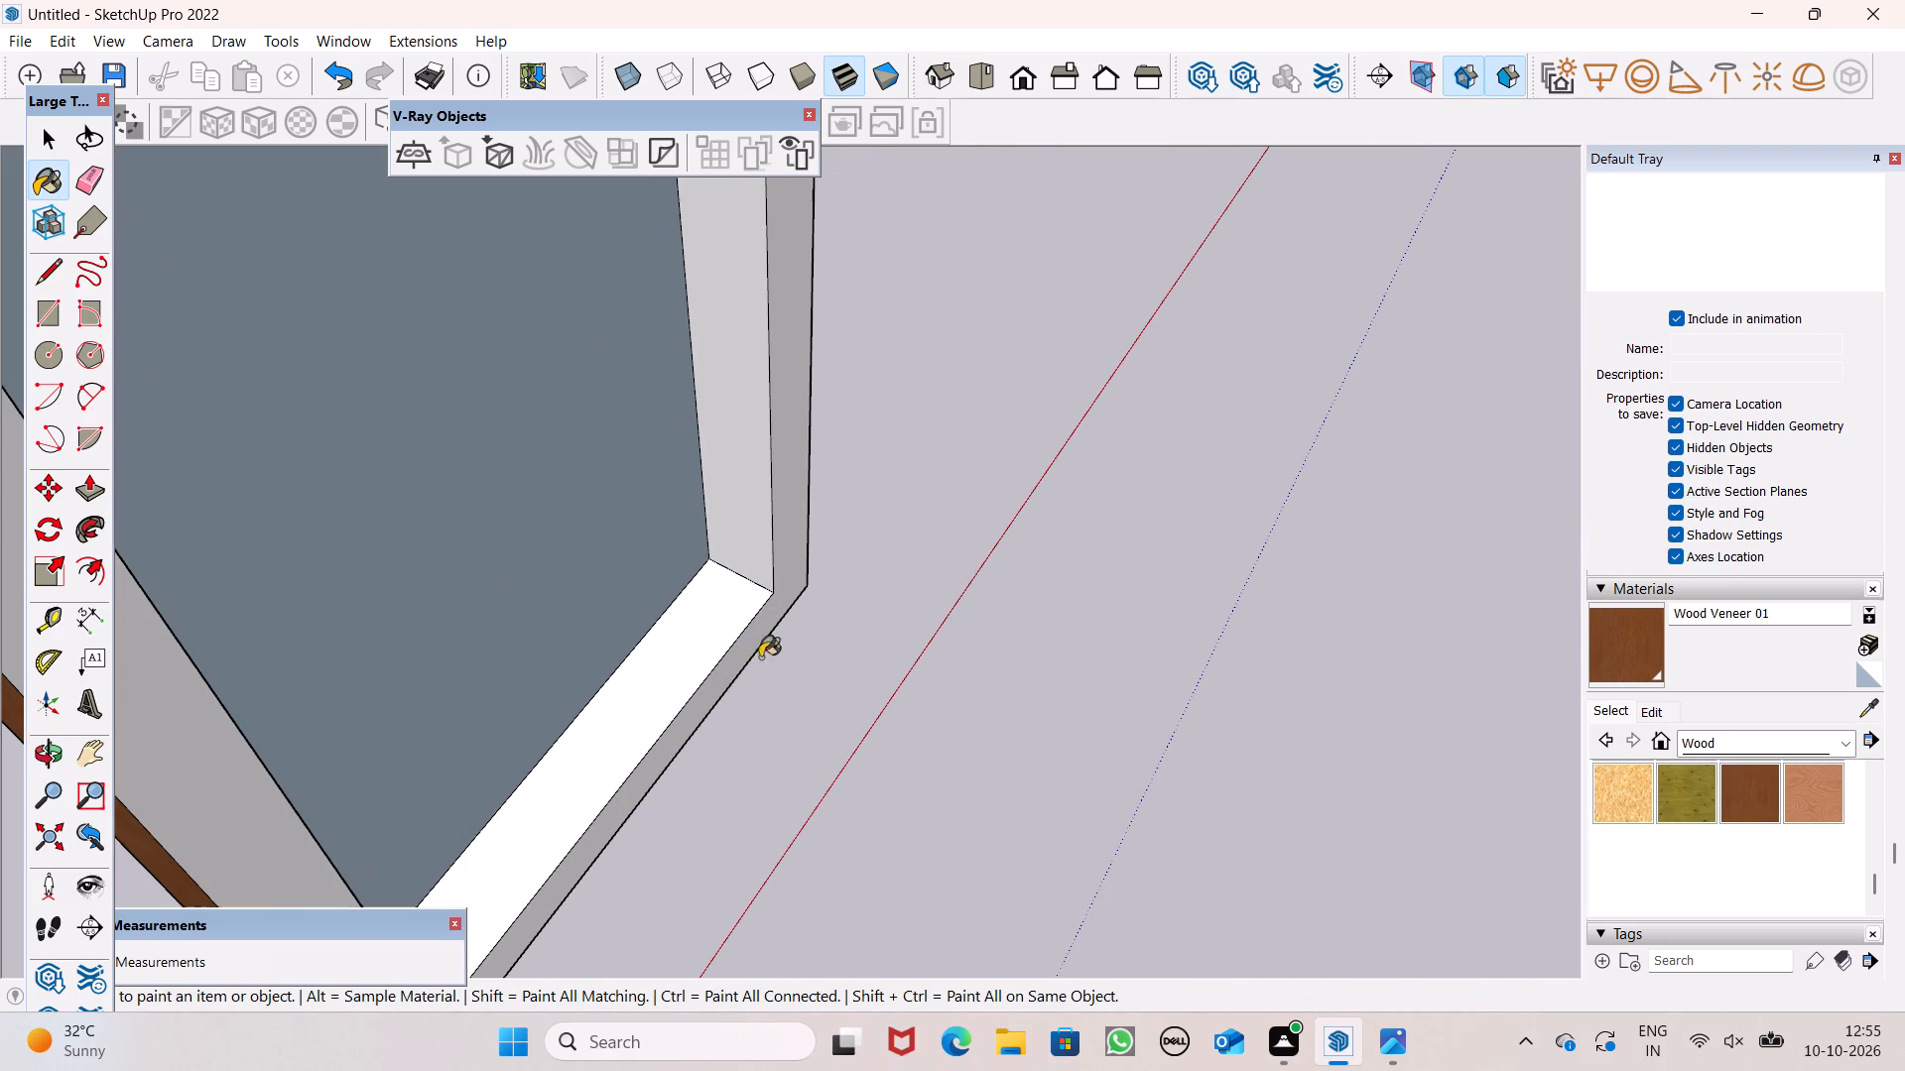
pyautogui.click(705, 656)
pyautogui.click(730, 497)
pyautogui.click(795, 445)
# Paint the top and the remaining side inner edges of the panel's rear recess with Wood Veneer 01.
pyautogui.scroll(-5, 814, 440)
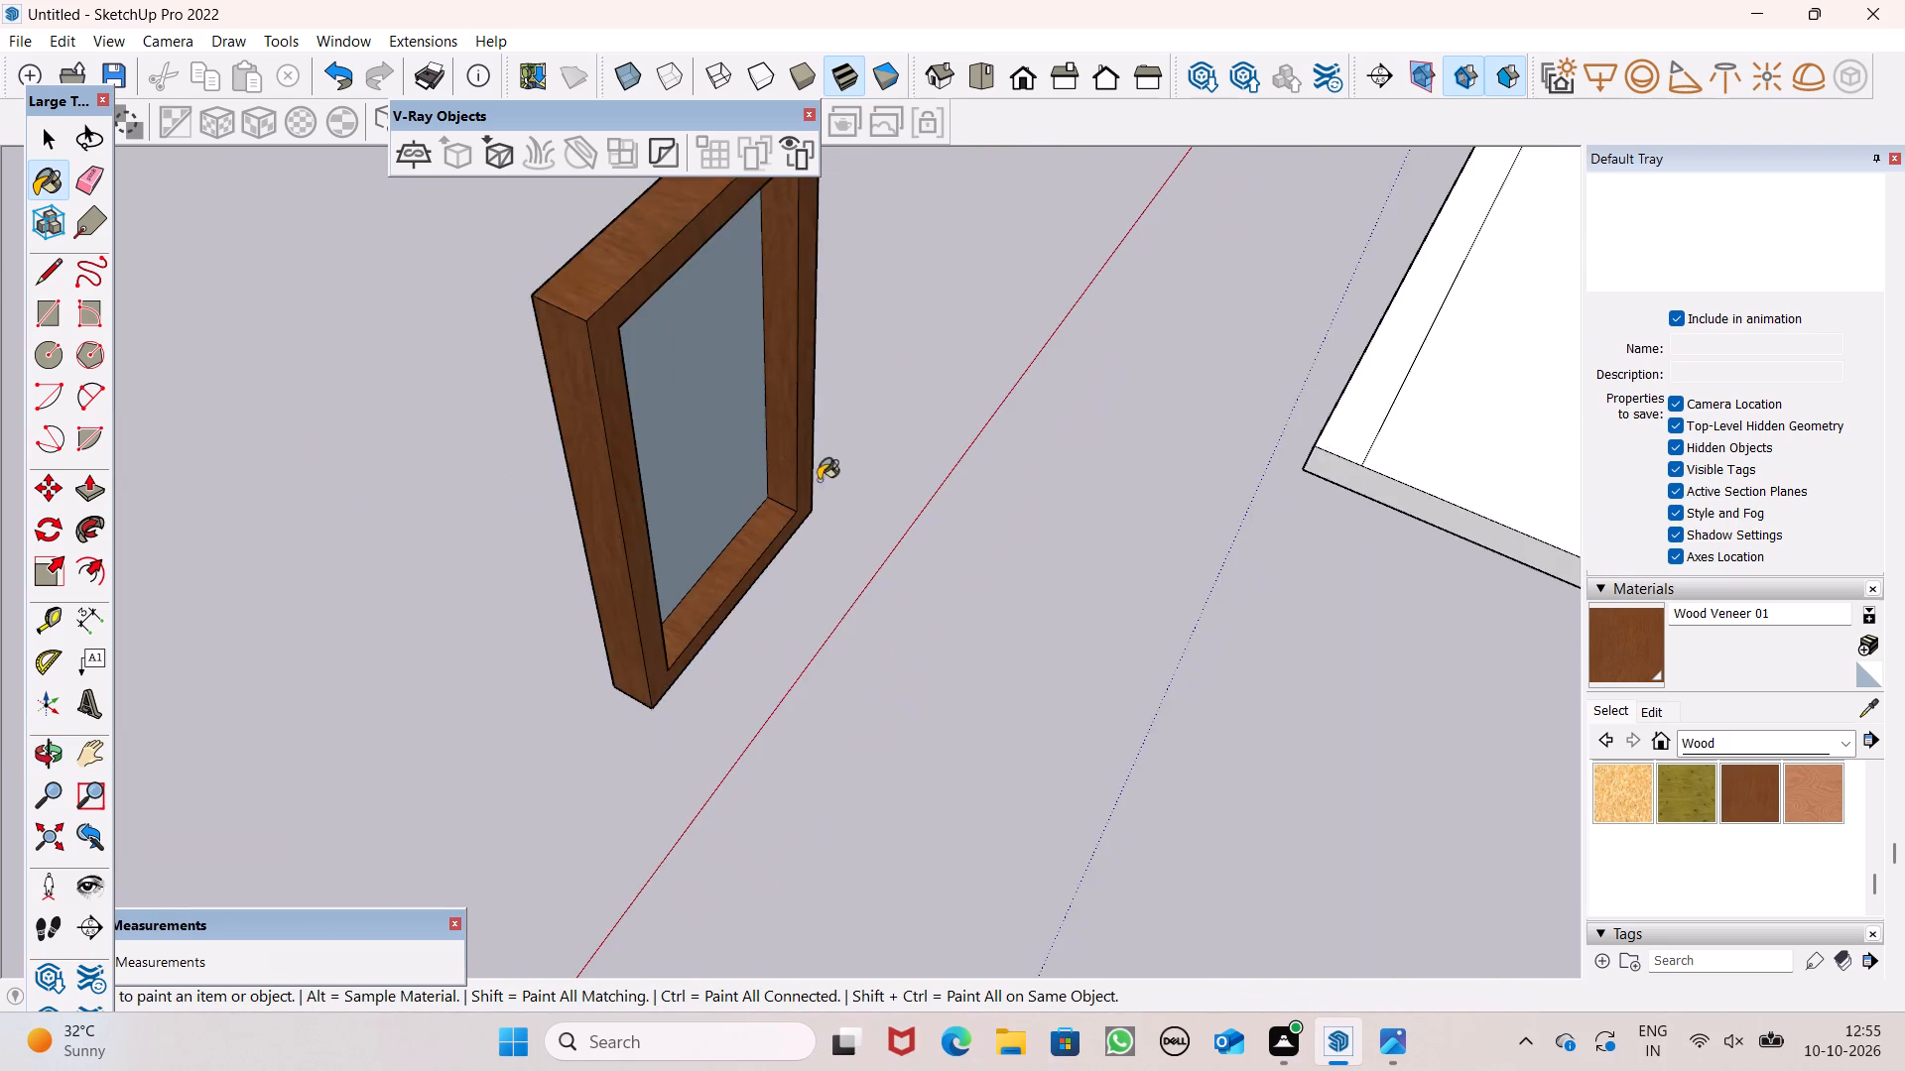
pyautogui.scroll(-5, 819, 480)
pyautogui.moveTo(777, 493); pyautogui.dragTo(450, 63, button='middle')
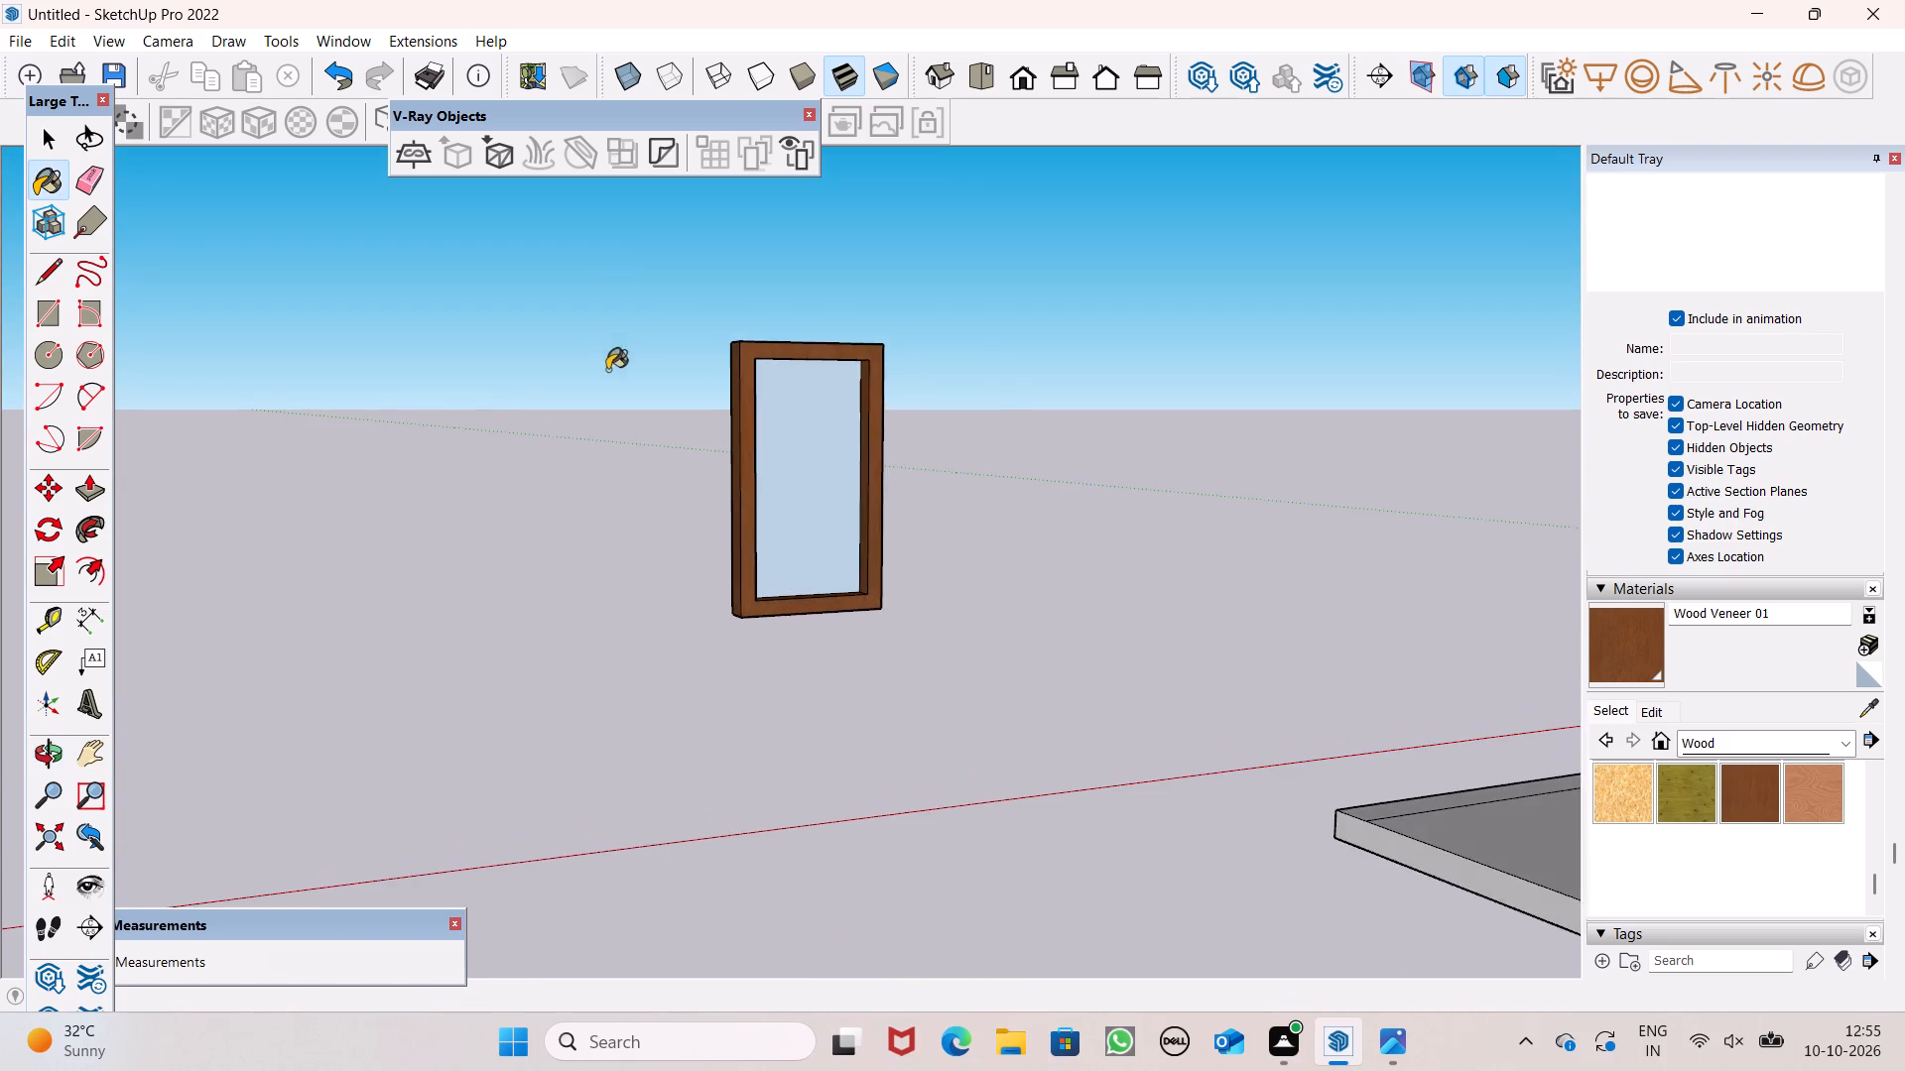
pyautogui.scroll(5, 694, 381)
pyautogui.moveTo(764, 326); pyautogui.dragTo(741, 152, button='middle')
pyautogui.scroll(6, 789, 360)
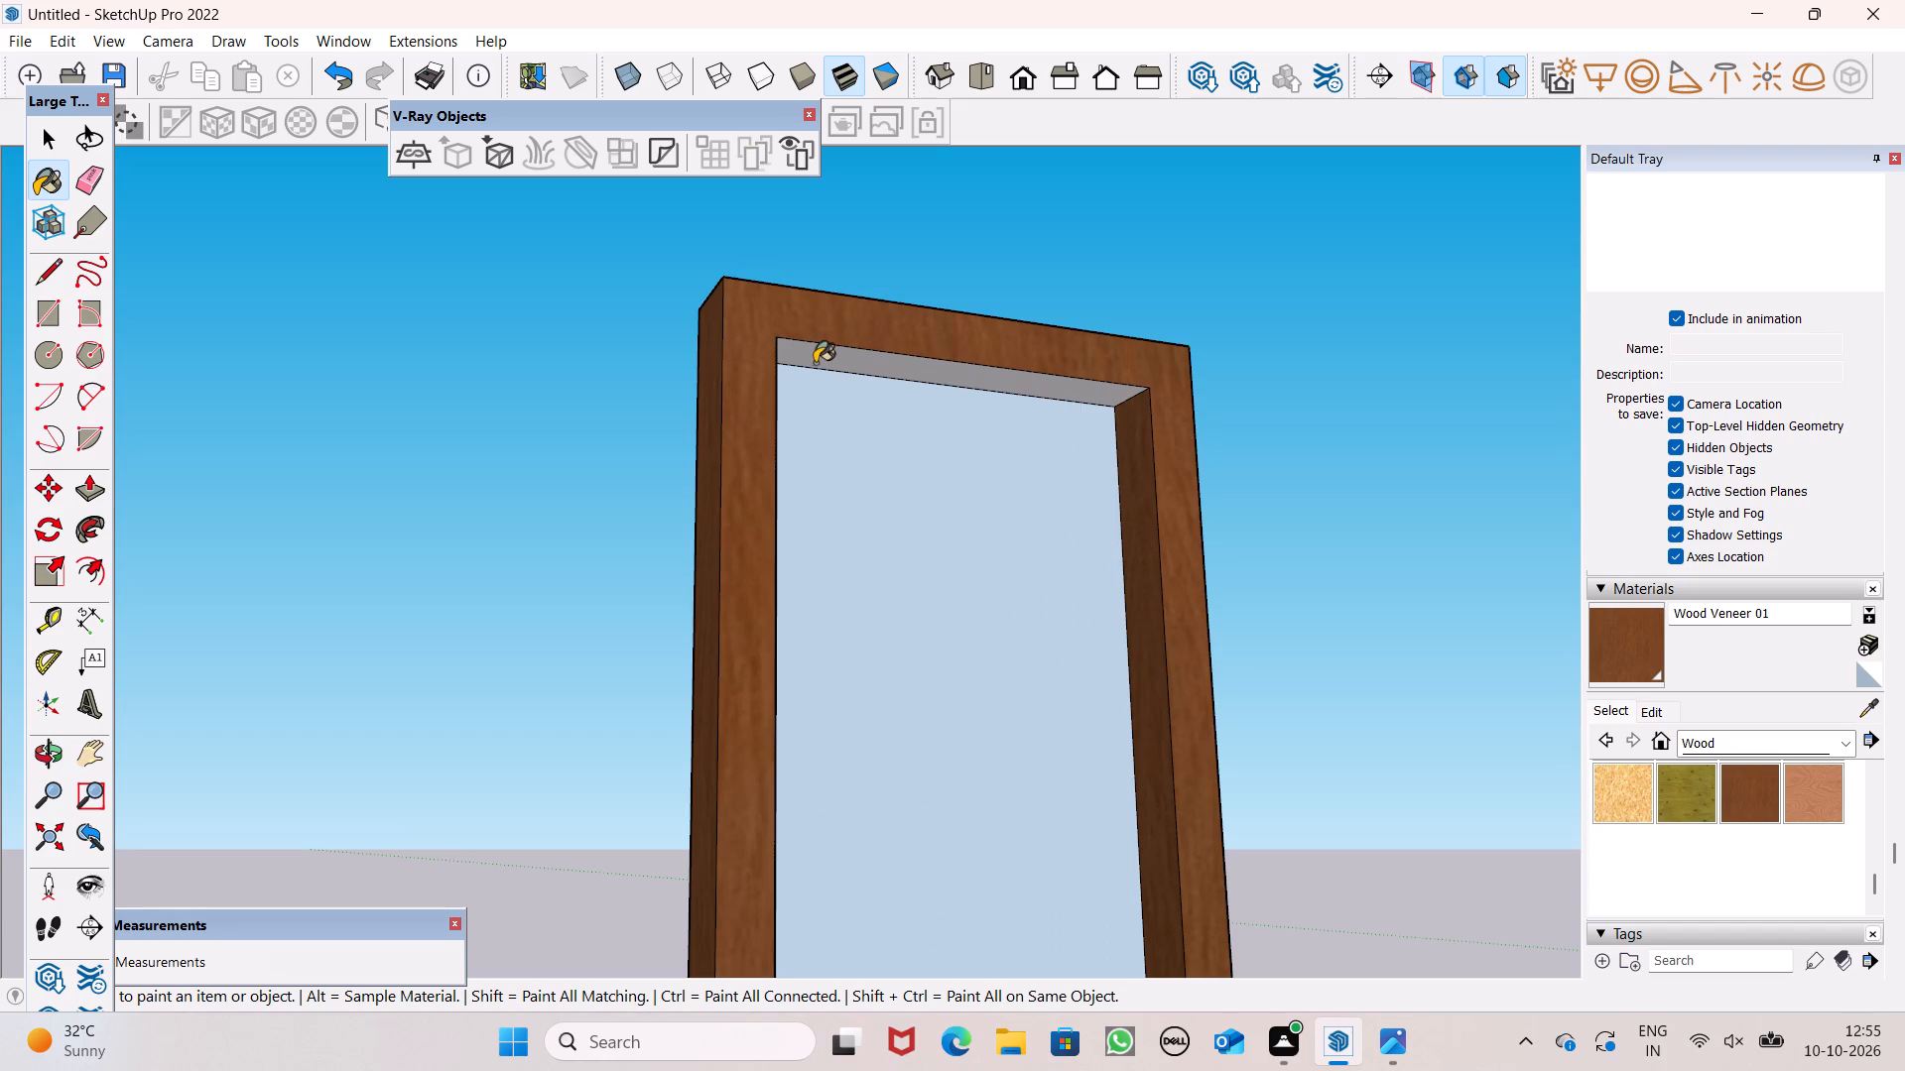
pyautogui.click(818, 361)
pyautogui.scroll(-5, 845, 339)
pyautogui.moveTo(899, 492); pyautogui.dragTo(226, 605, button='middle')
pyautogui.scroll(5, 912, 654)
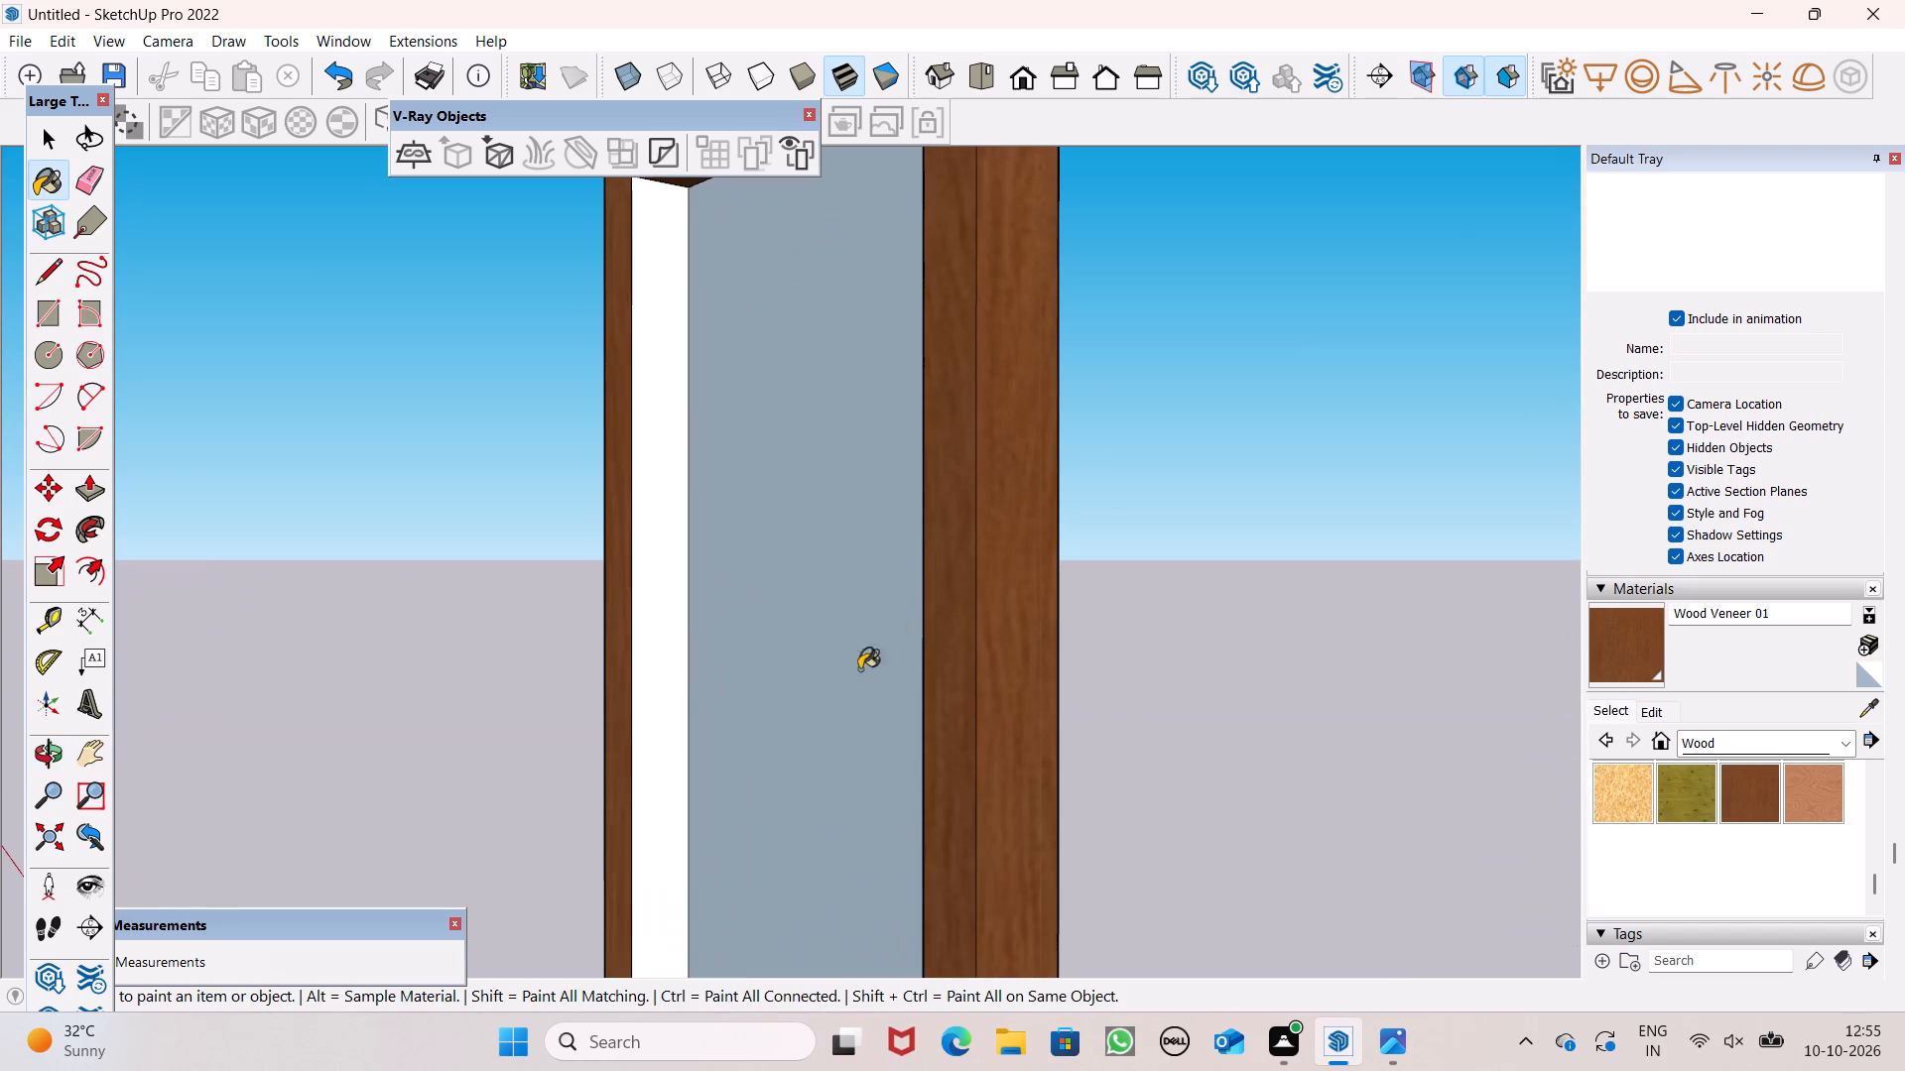
pyautogui.click(654, 669)
# Paint the panel's front inner pane with Wood Veneer 01 and leave the paint tool.
pyautogui.scroll(-5, 707, 645)
pyautogui.moveTo(757, 706); pyautogui.dragTo(1091, 894, button='middle')
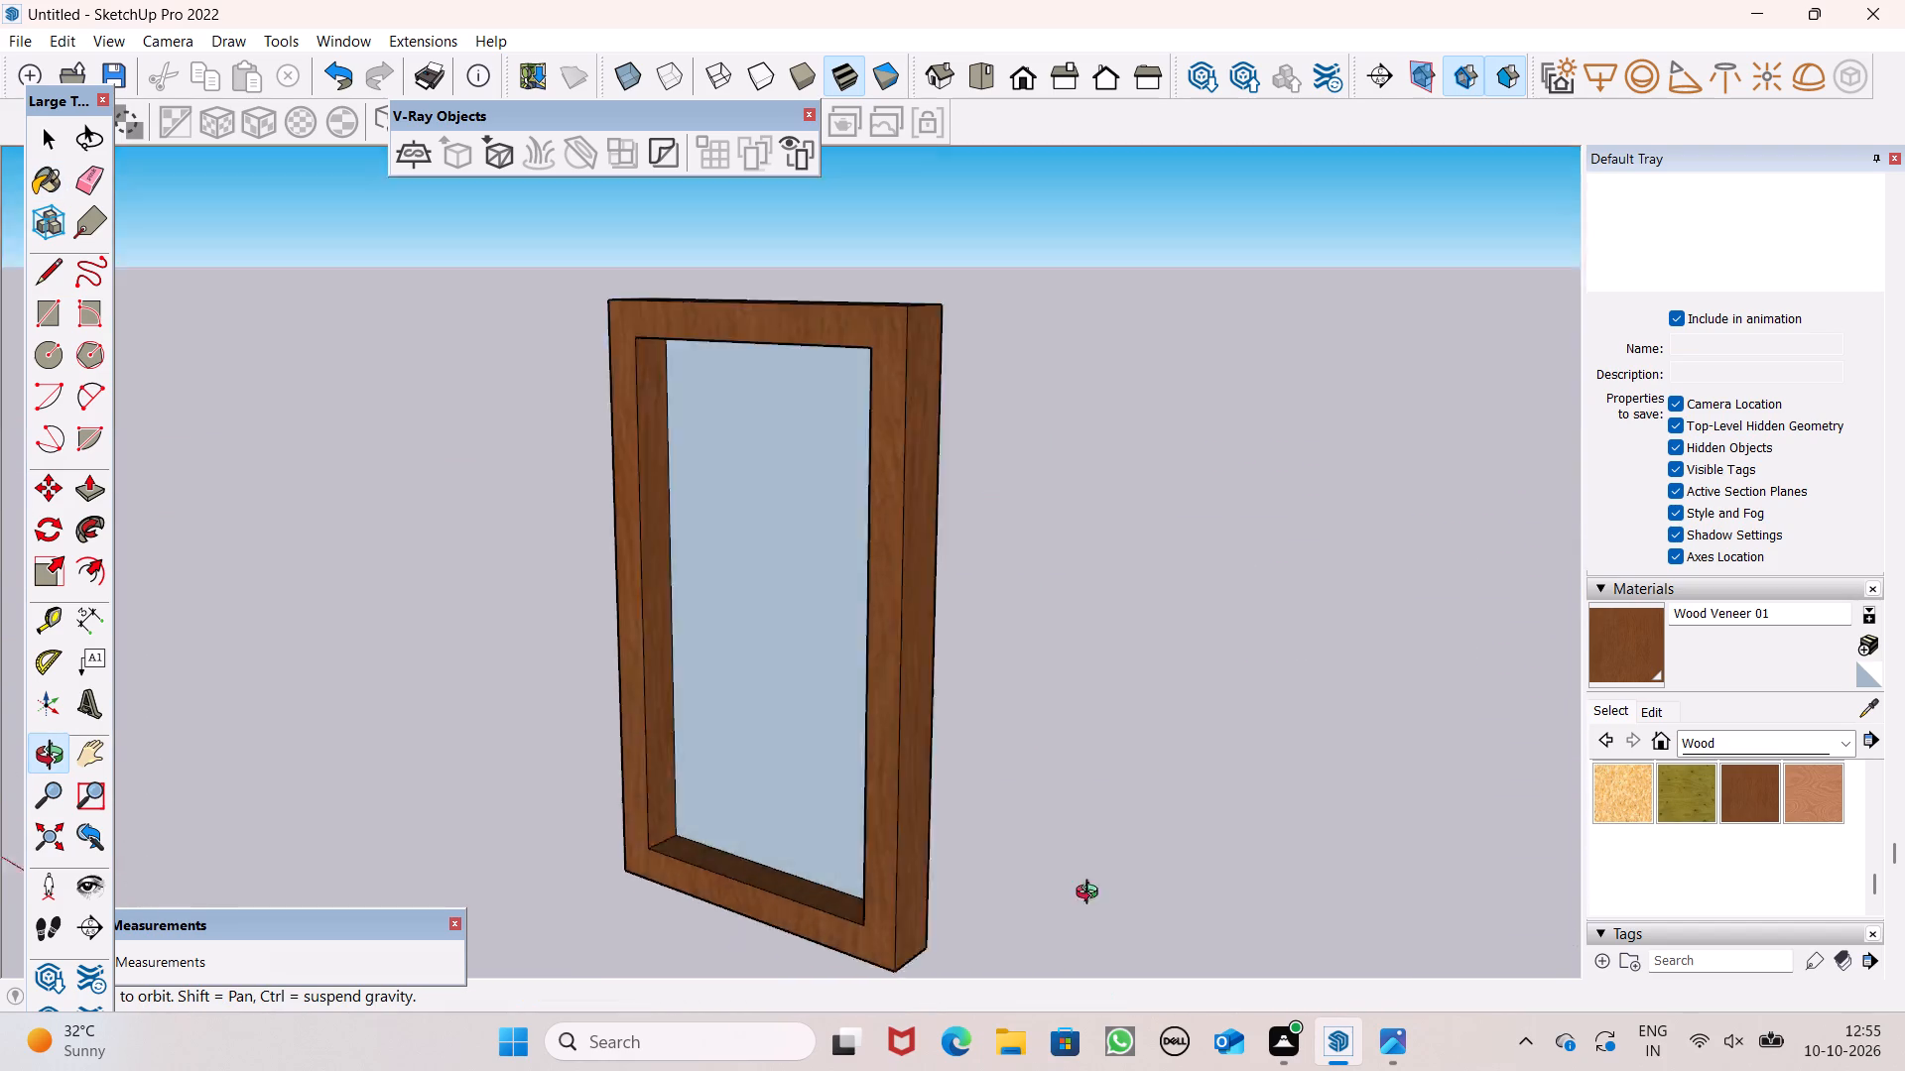
pyautogui.moveTo(1091, 894); pyautogui.dragTo(1222, 910, button='middle')
pyautogui.moveTo(787, 816); pyautogui.dragTo(1482, 929, button='middle')
pyautogui.moveTo(717, 705); pyautogui.dragTo(1279, 751, button='middle')
pyautogui.scroll(1, 834, 677)
pyautogui.moveTo(885, 701); pyautogui.dragTo(932, 713, button='middle')
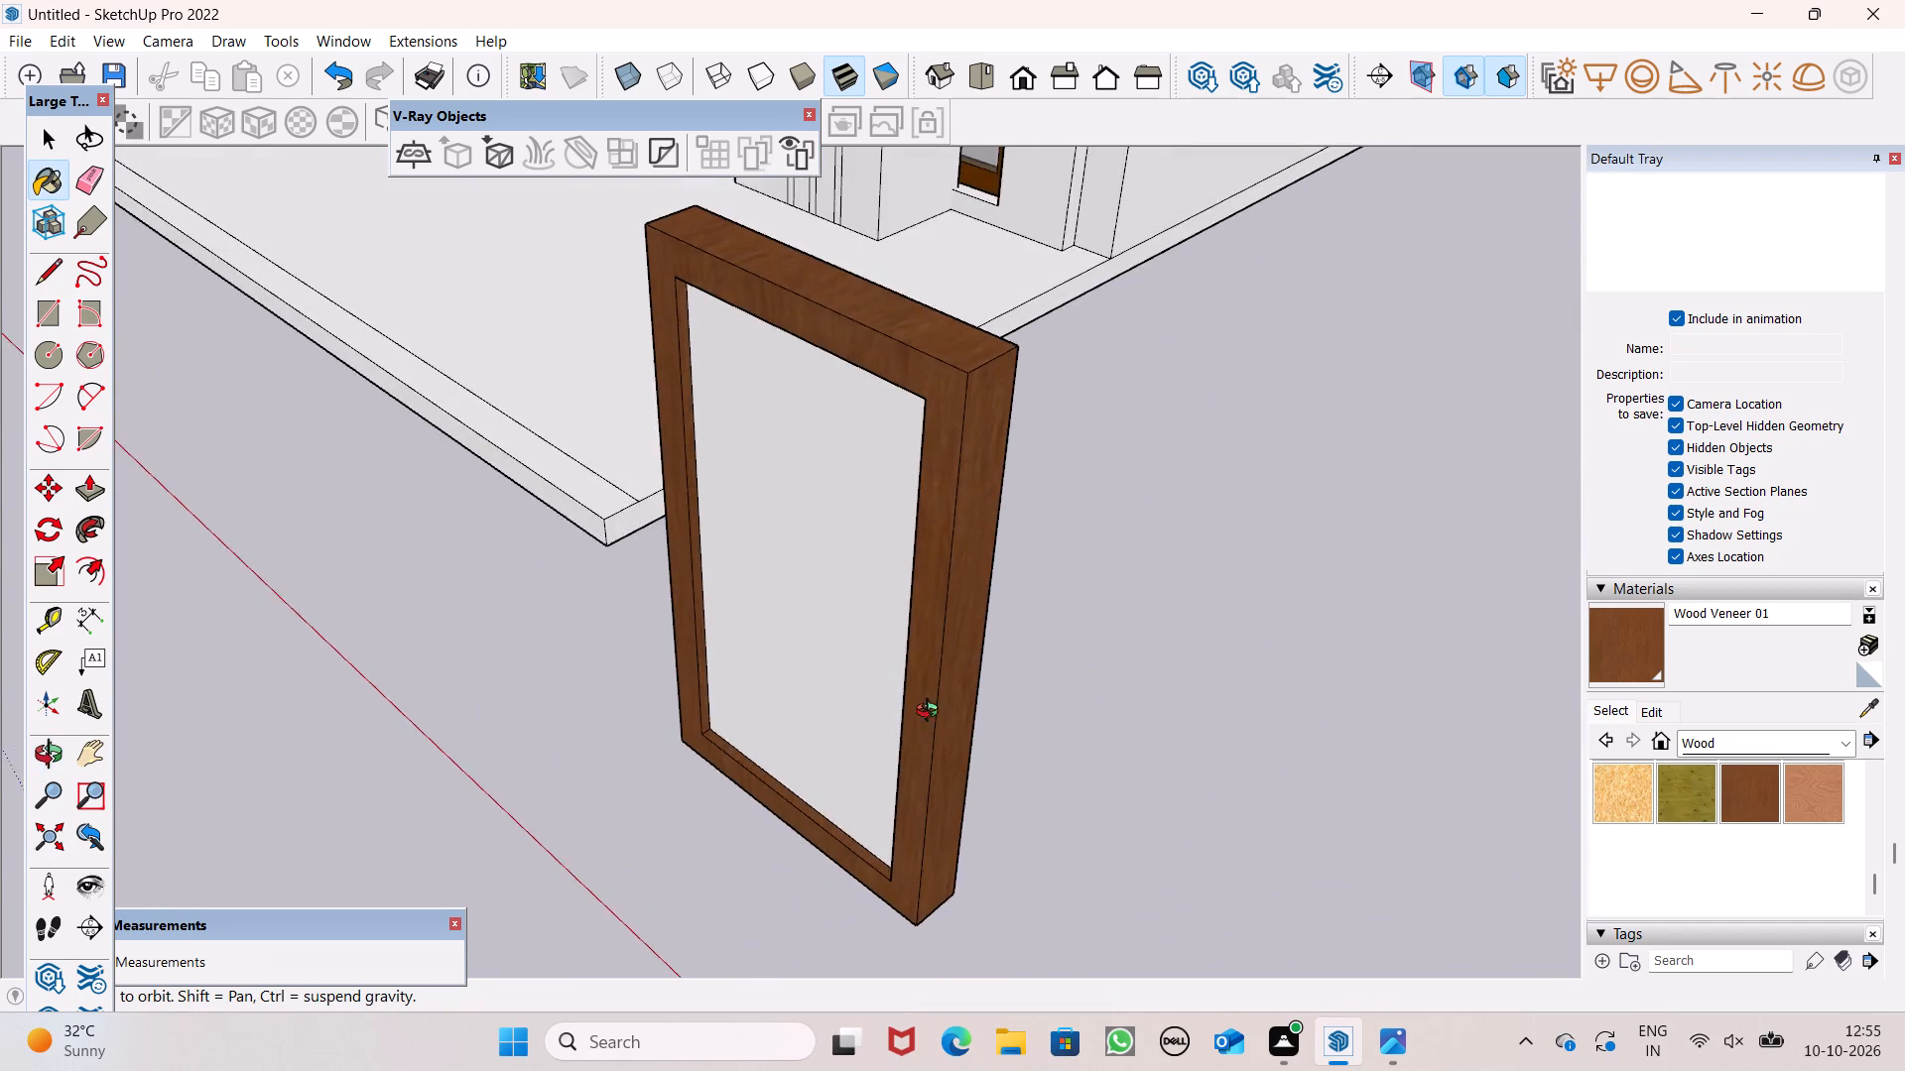
pyautogui.moveTo(932, 713); pyautogui.dragTo(1187, 682, button='middle')
pyautogui.click(823, 683)
pyautogui.scroll(-3, 822, 682)
pyautogui.moveTo(851, 709); pyautogui.dragTo(927, 703, button='middle')
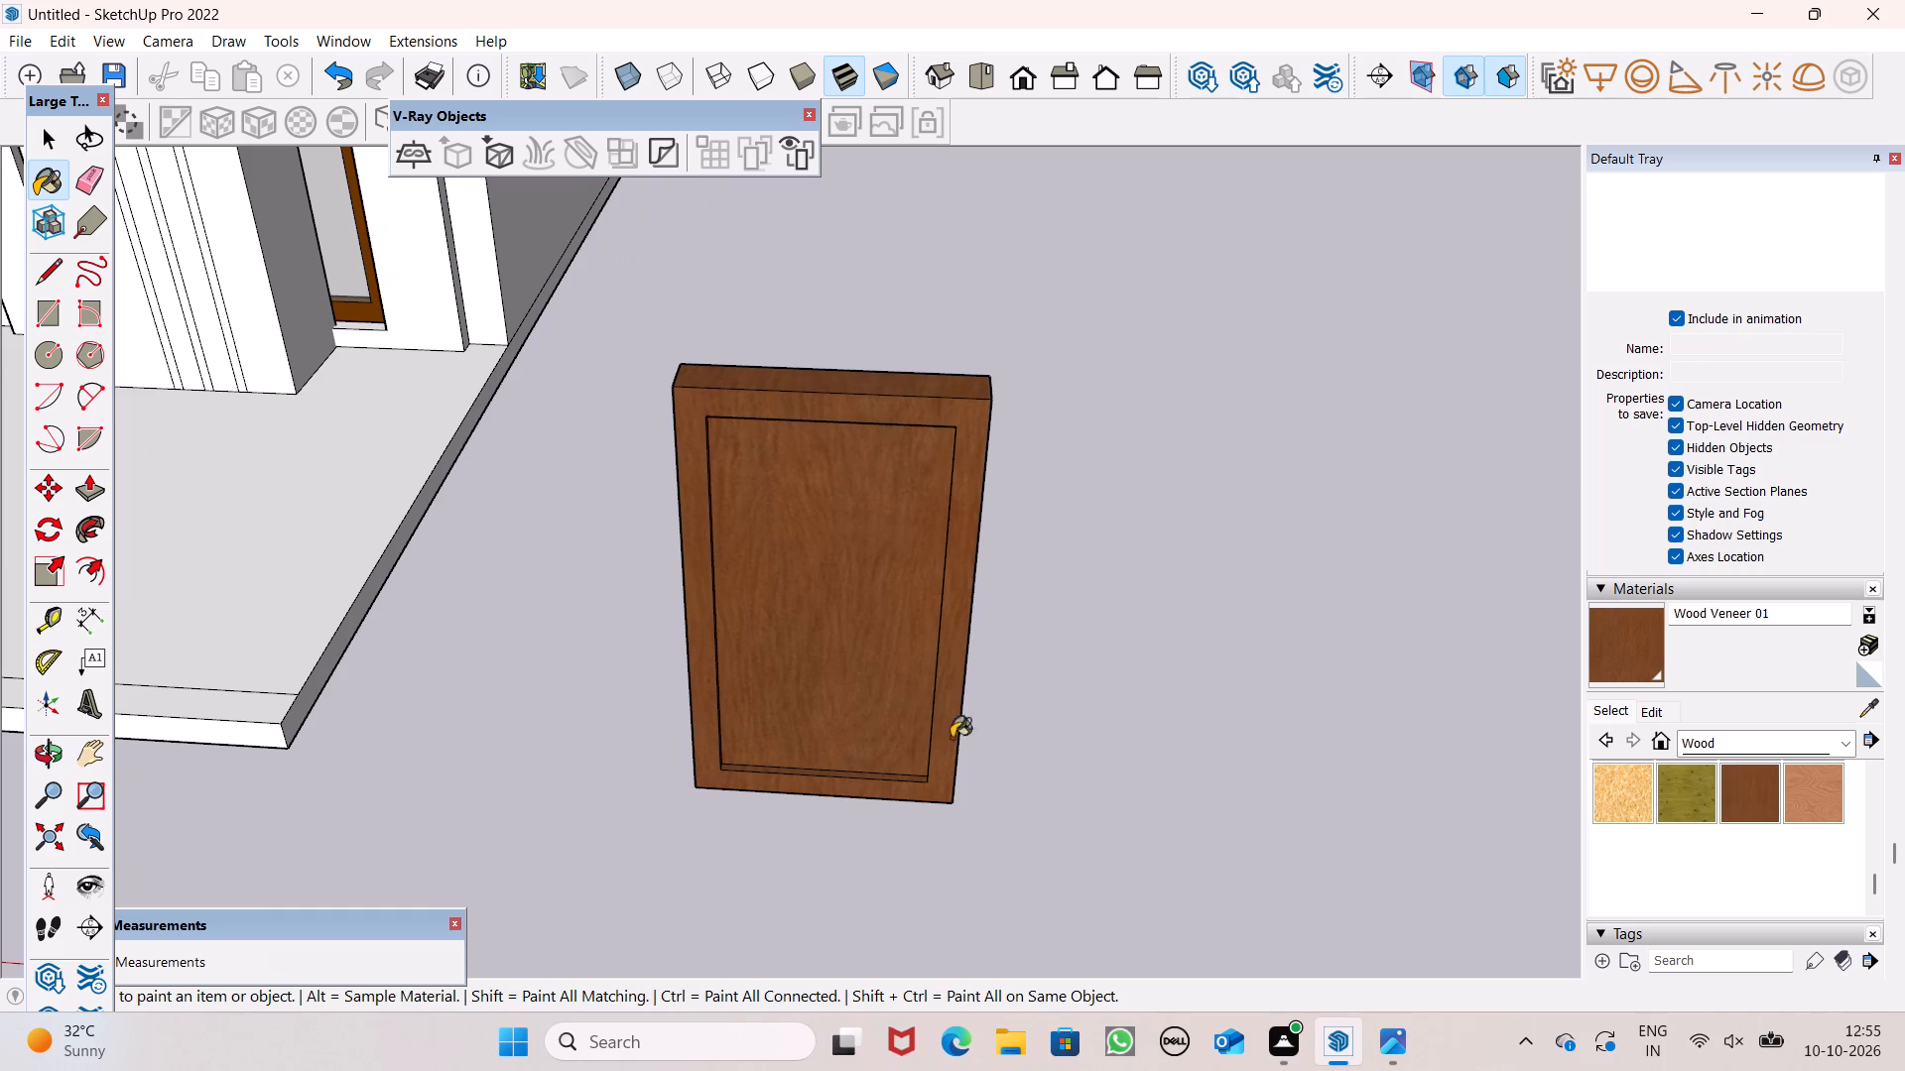
pyautogui.press('space')
pyautogui.scroll(3, 1025, 711)
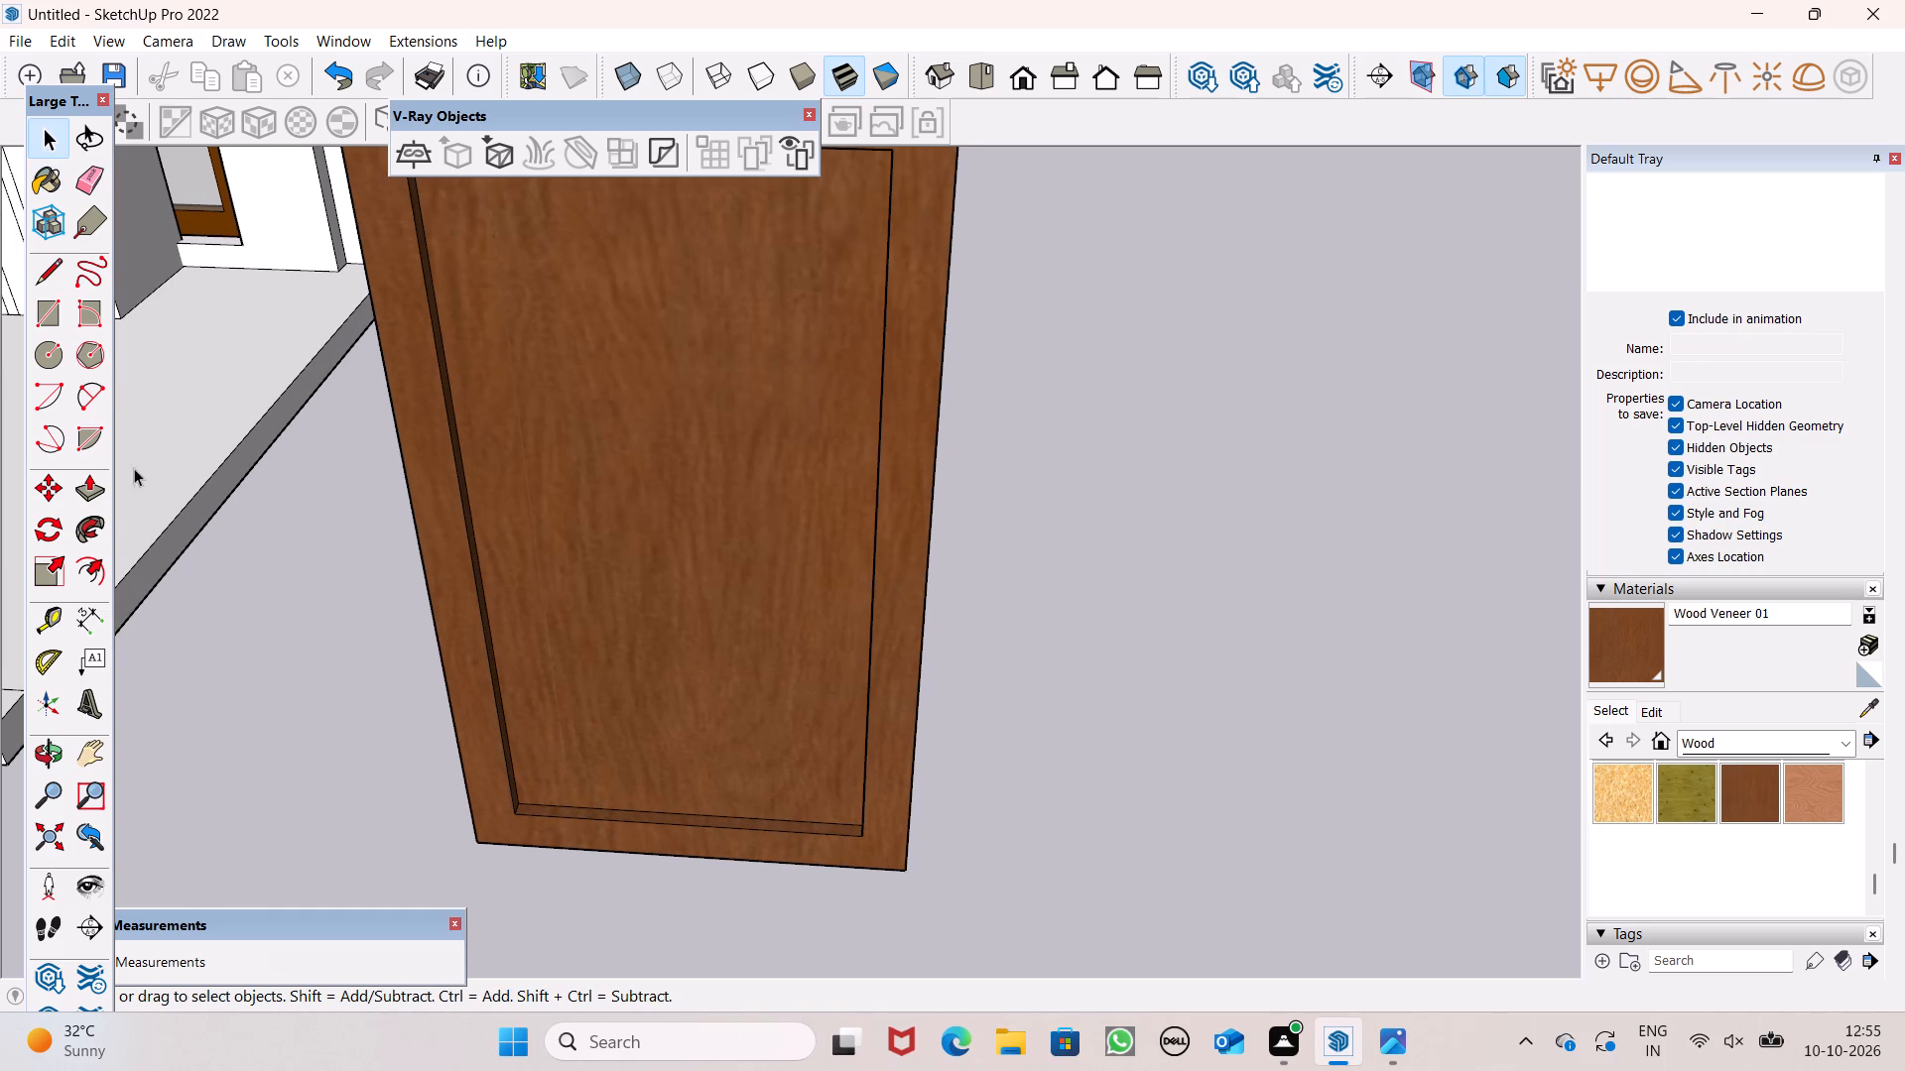
pyautogui.press('space')
# Examine the building's front elevation and the separate wood-veneer panel beside it from several distances and angles.
pyautogui.scroll(-5, 122, 796)
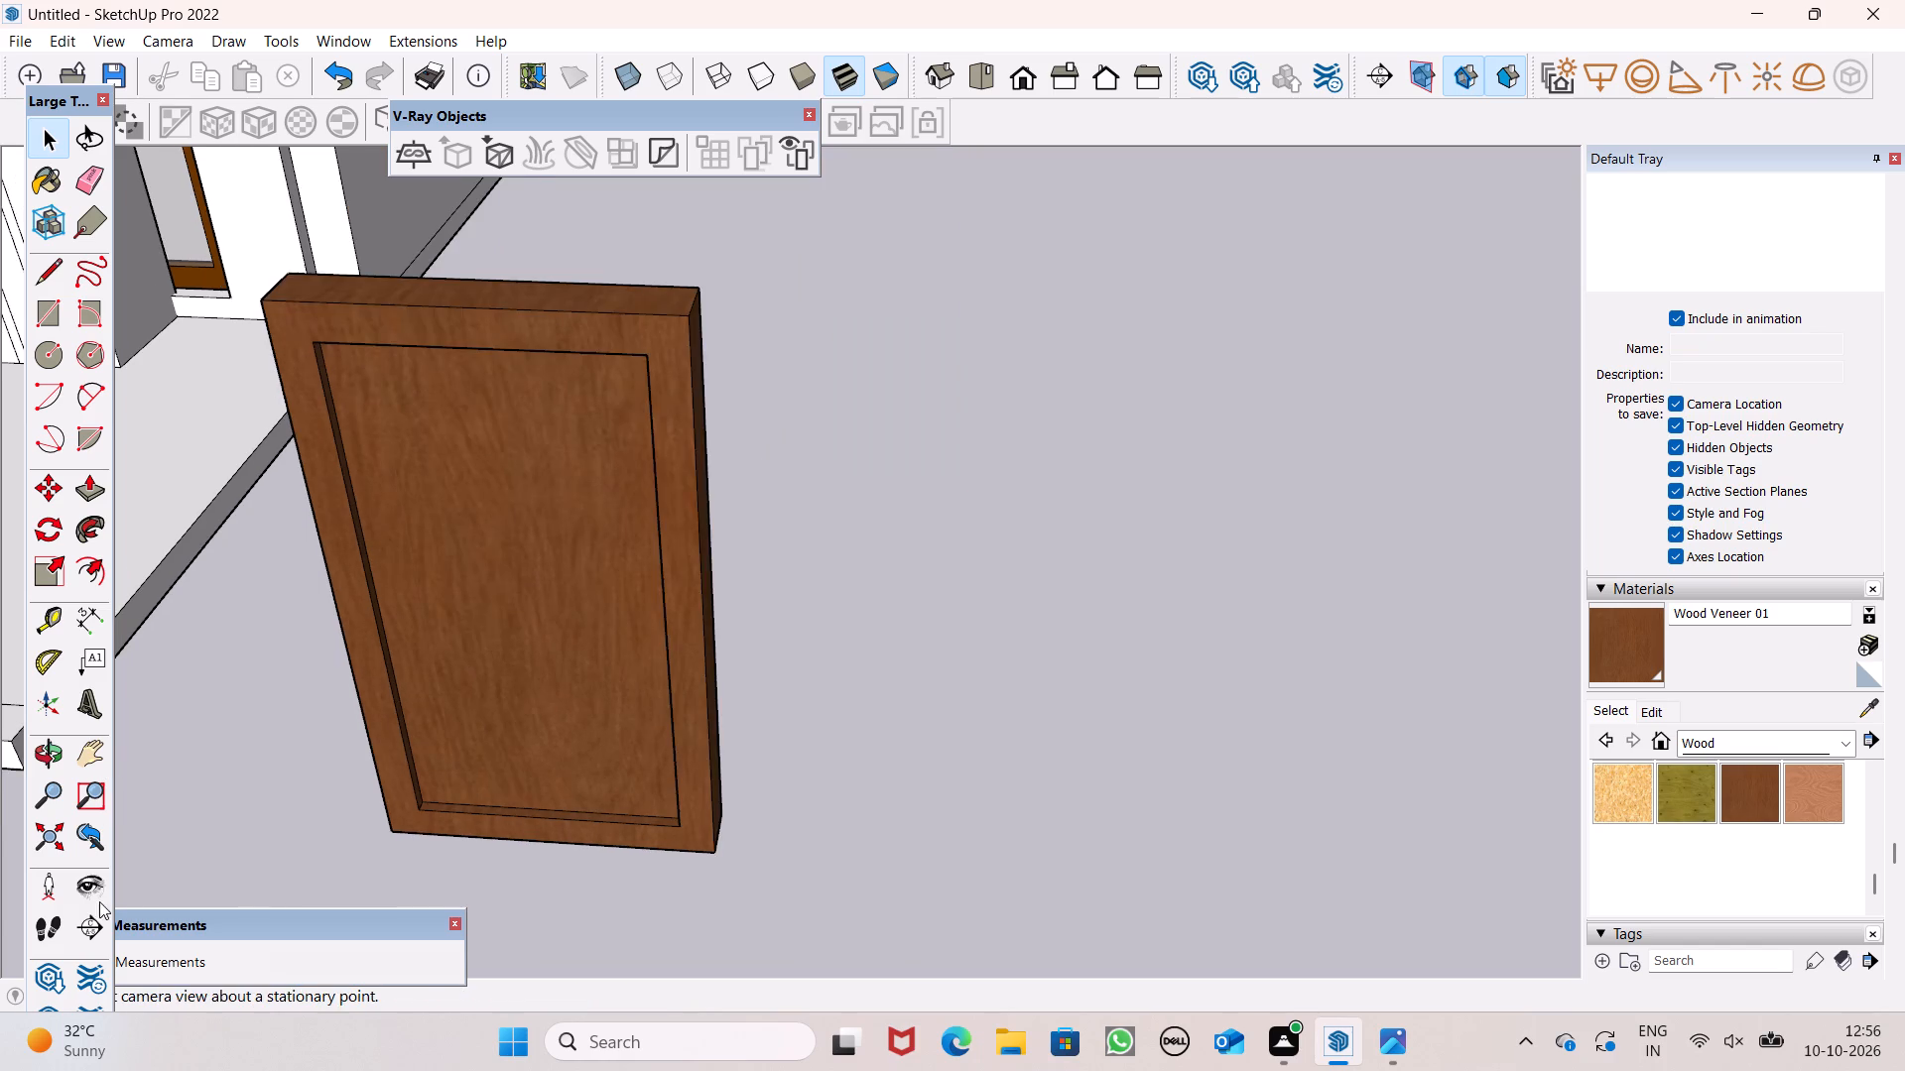
pyautogui.scroll(-10, 147, 883)
pyautogui.scroll(-3, 587, 562)
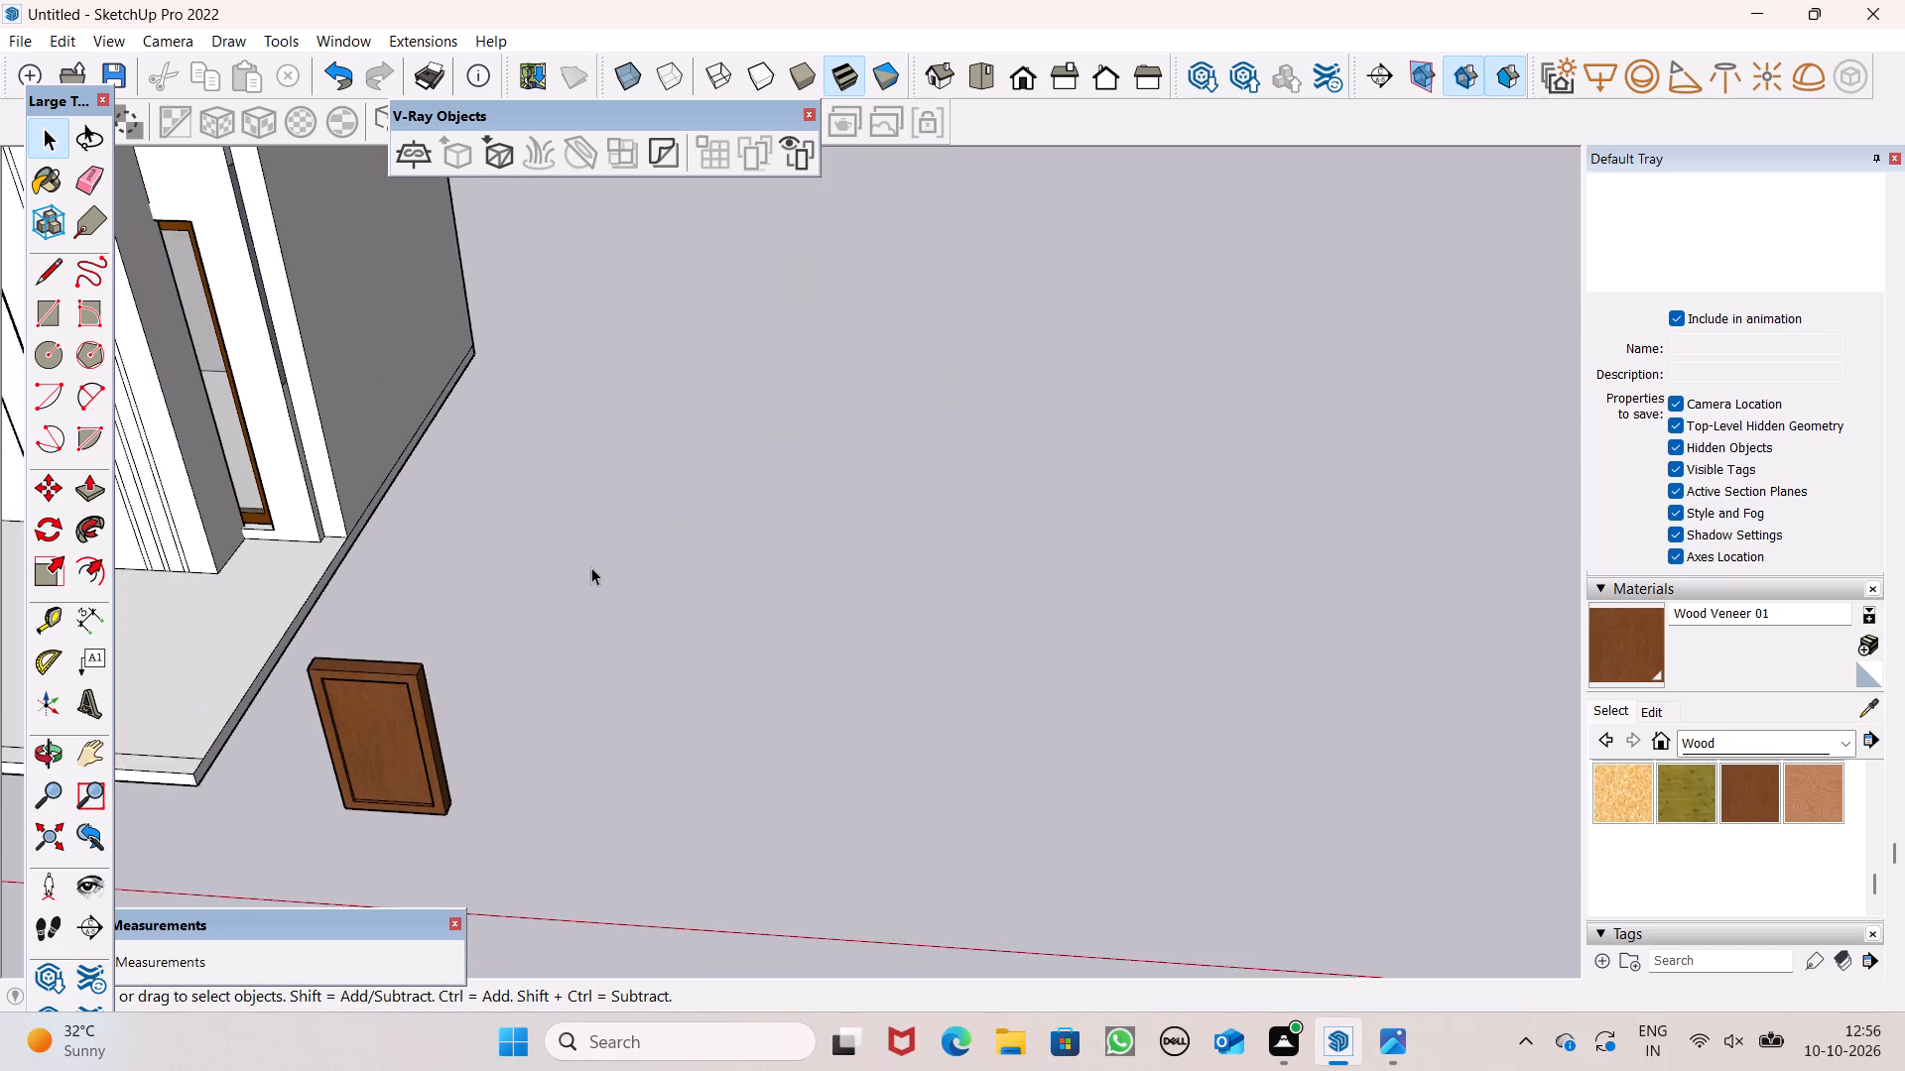
pyautogui.scroll(-15, 591, 567)
pyautogui.moveTo(587, 676); pyautogui.dragTo(766, 640, button='middle')
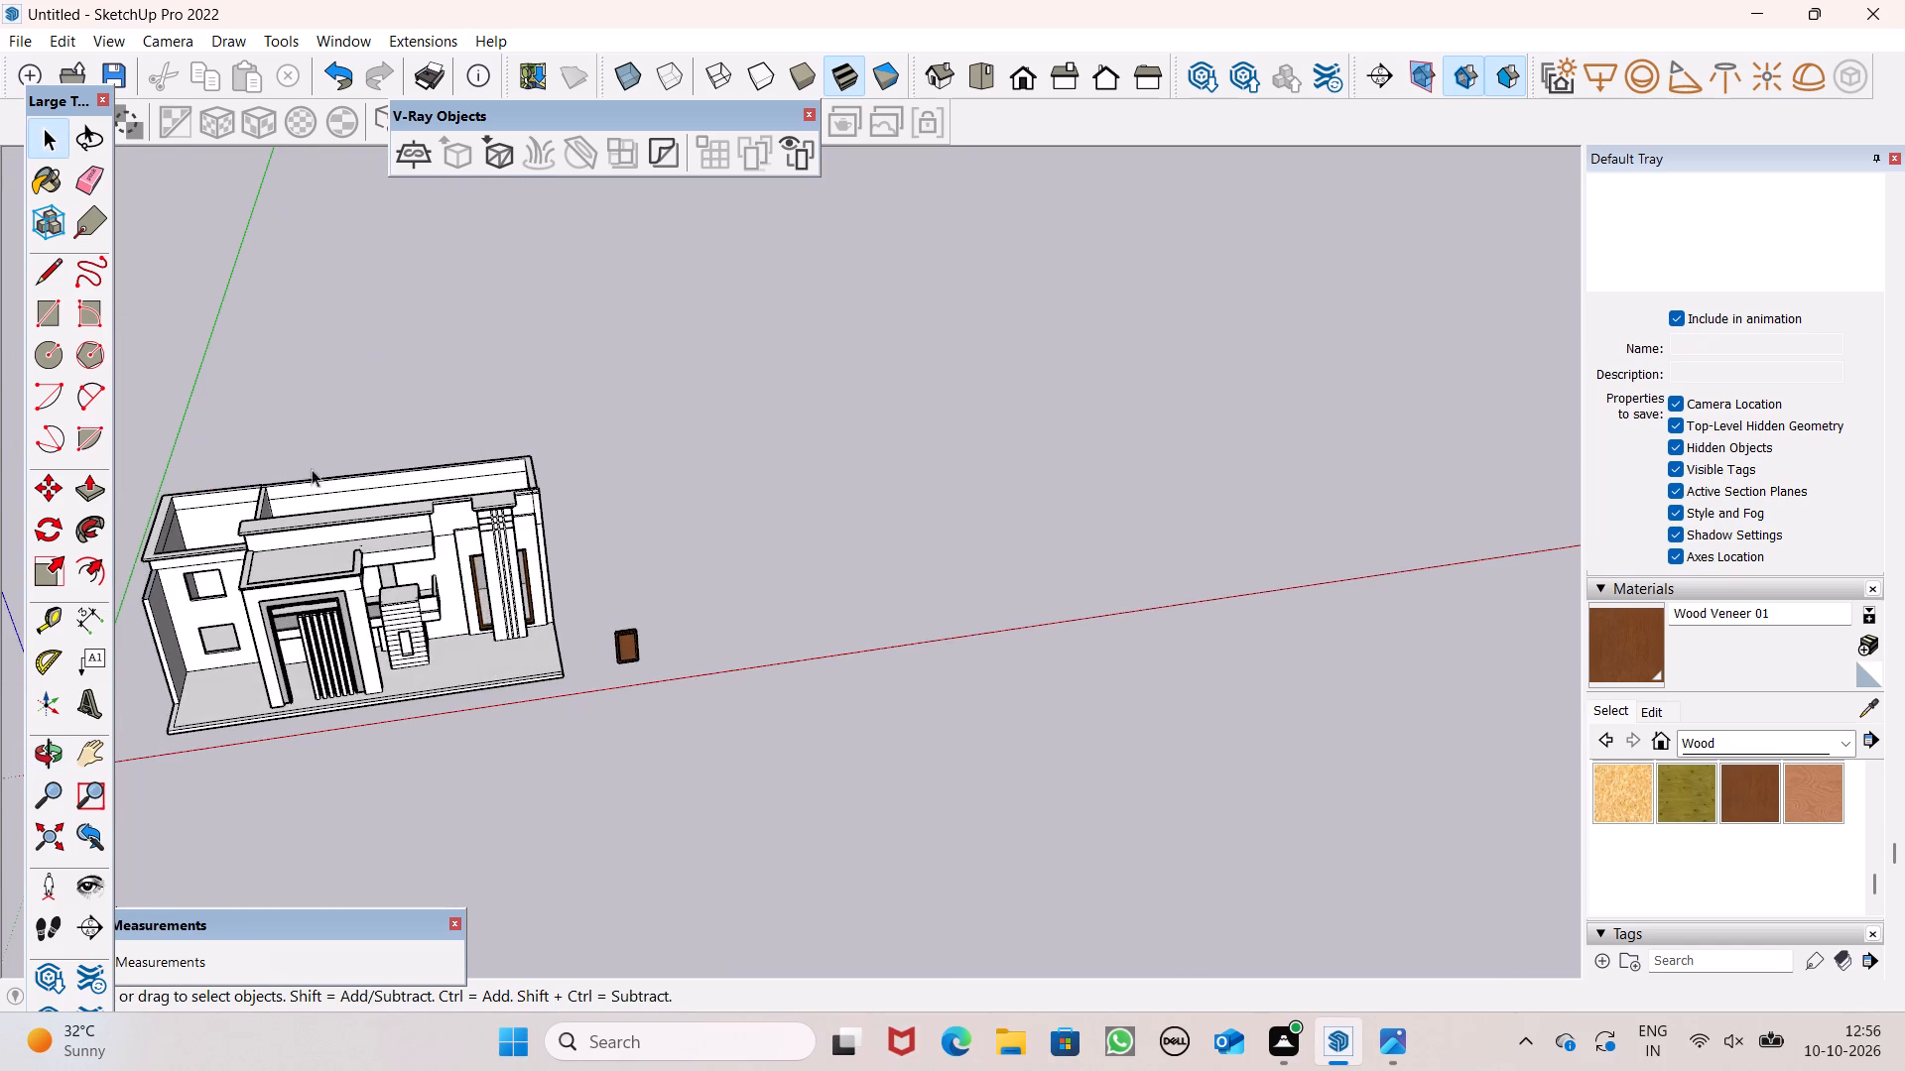
pyautogui.scroll(-5, 425, 441)
pyautogui.scroll(6, 268, 584)
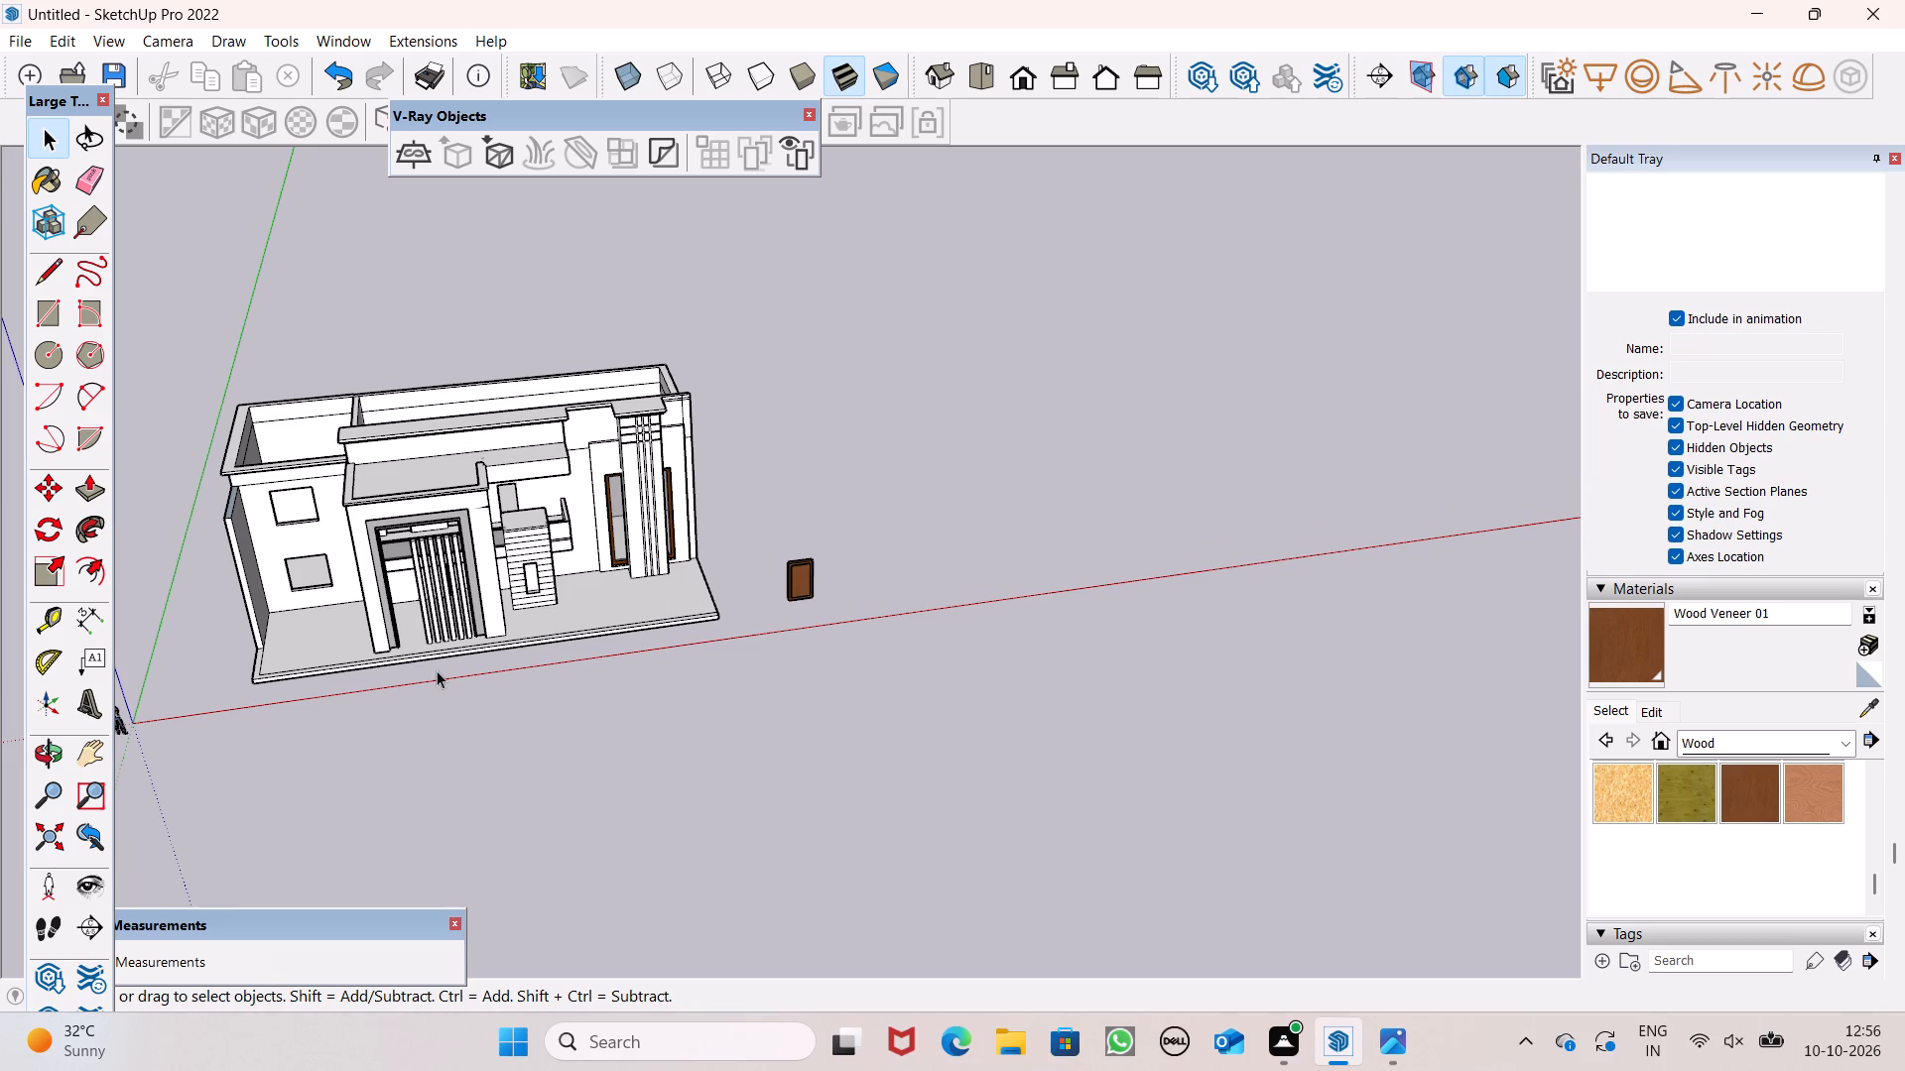
pyautogui.scroll(1, 554, 517)
pyautogui.scroll(-6, 562, 528)
pyautogui.scroll(11, 478, 577)
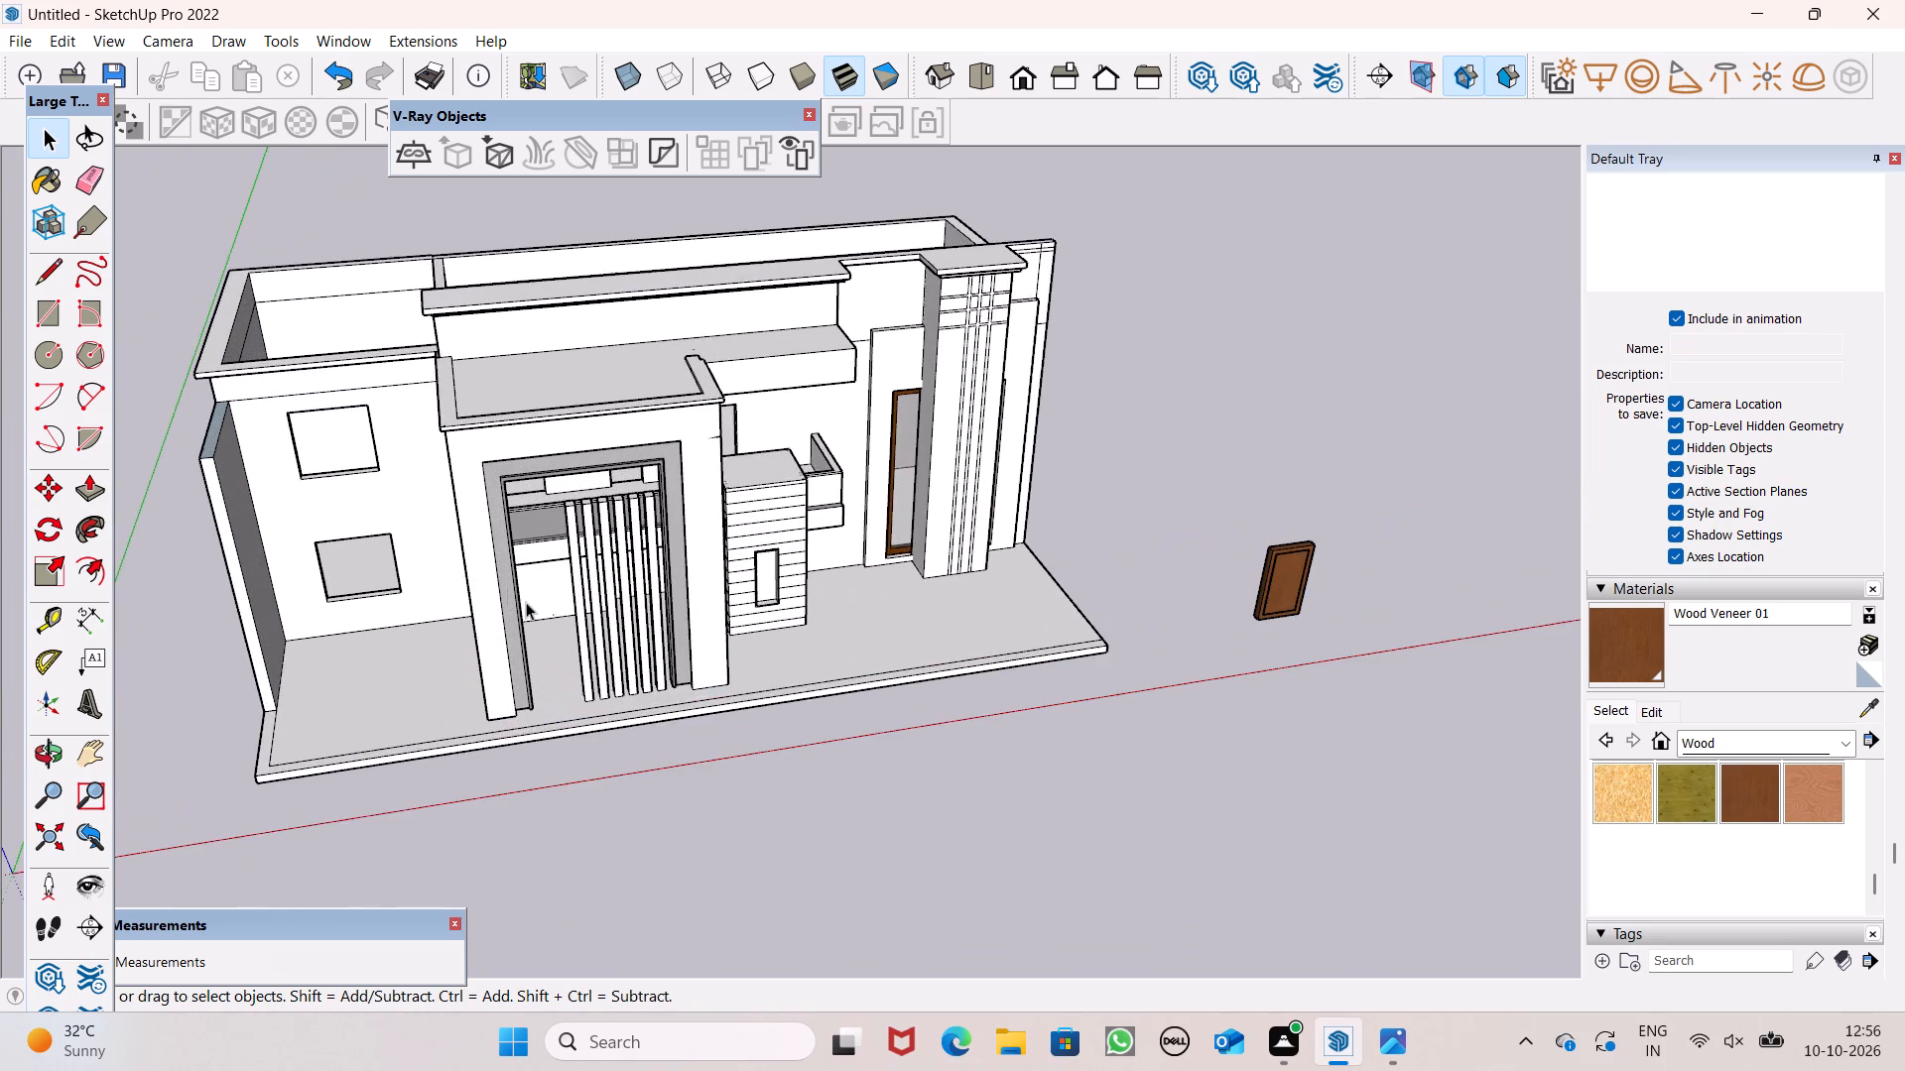
pyautogui.scroll(7, 526, 602)
pyautogui.moveTo(524, 601); pyautogui.dragTo(655, 393, button='middle')
pyautogui.scroll(-1, 689, 482)
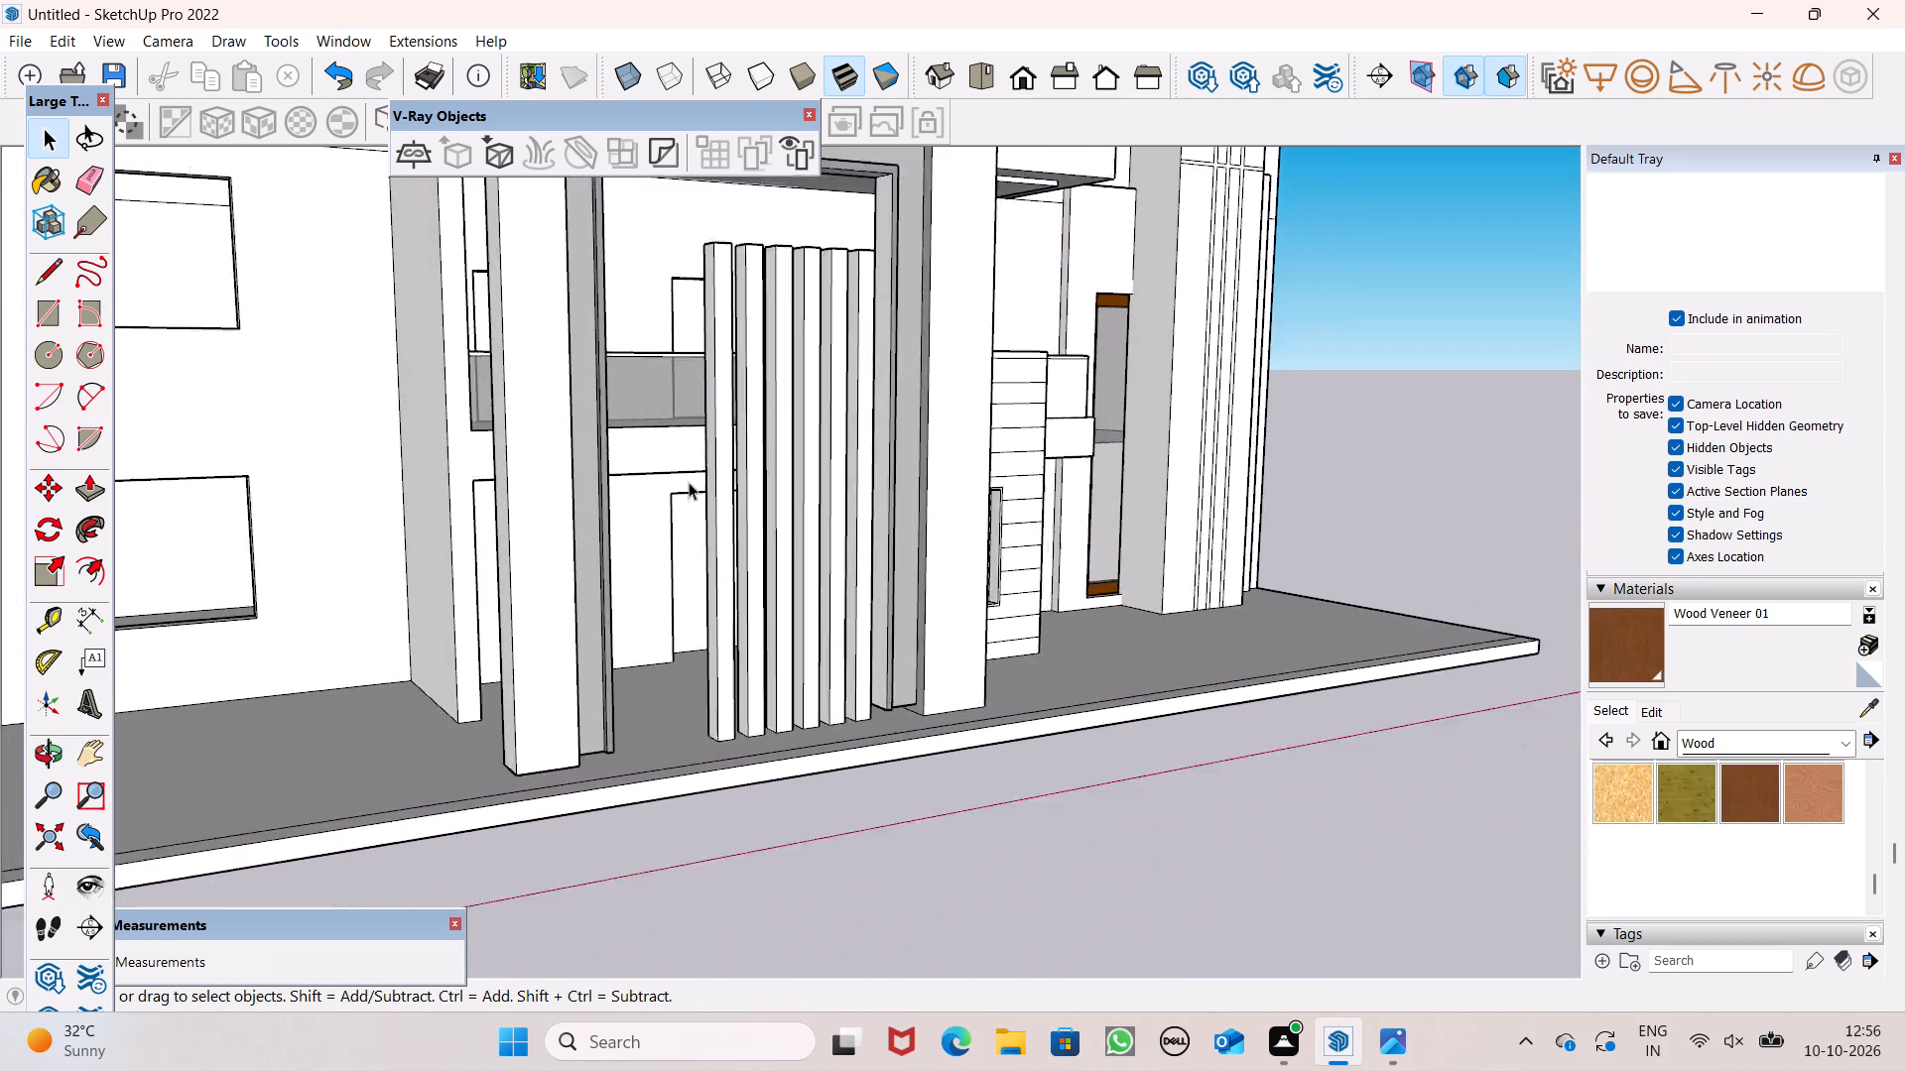
pyautogui.scroll(-7, 689, 482)
pyautogui.scroll(5, 661, 448)
pyautogui.scroll(-2, 658, 484)
pyautogui.moveTo(664, 535); pyautogui.dragTo(671, 562, button='middle')
pyautogui.scroll(-4, 671, 563)
pyautogui.moveTo(671, 571); pyautogui.dragTo(555, 588, button='middle')
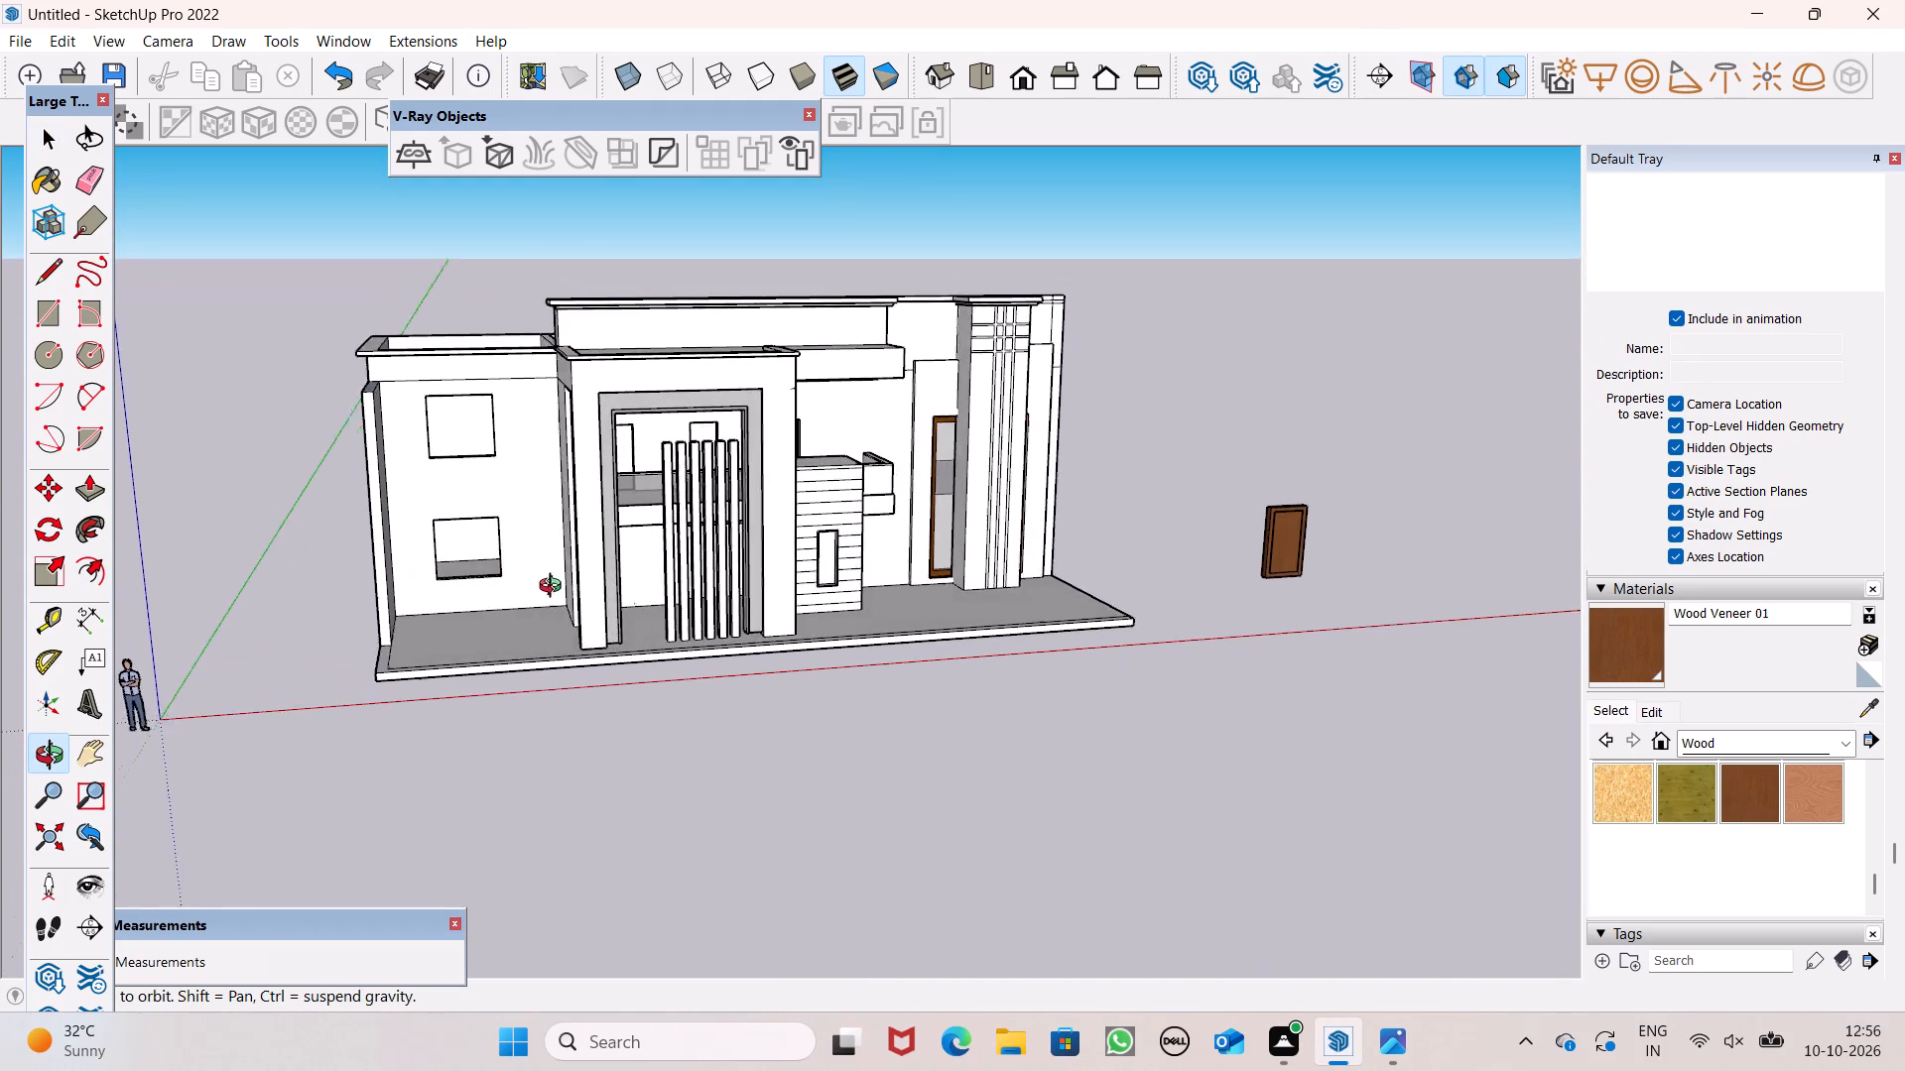
pyautogui.moveTo(555, 588); pyautogui.dragTo(606, 582, button='middle')
pyautogui.scroll(9, 545, 503)
pyautogui.scroll(-1, 610, 511)
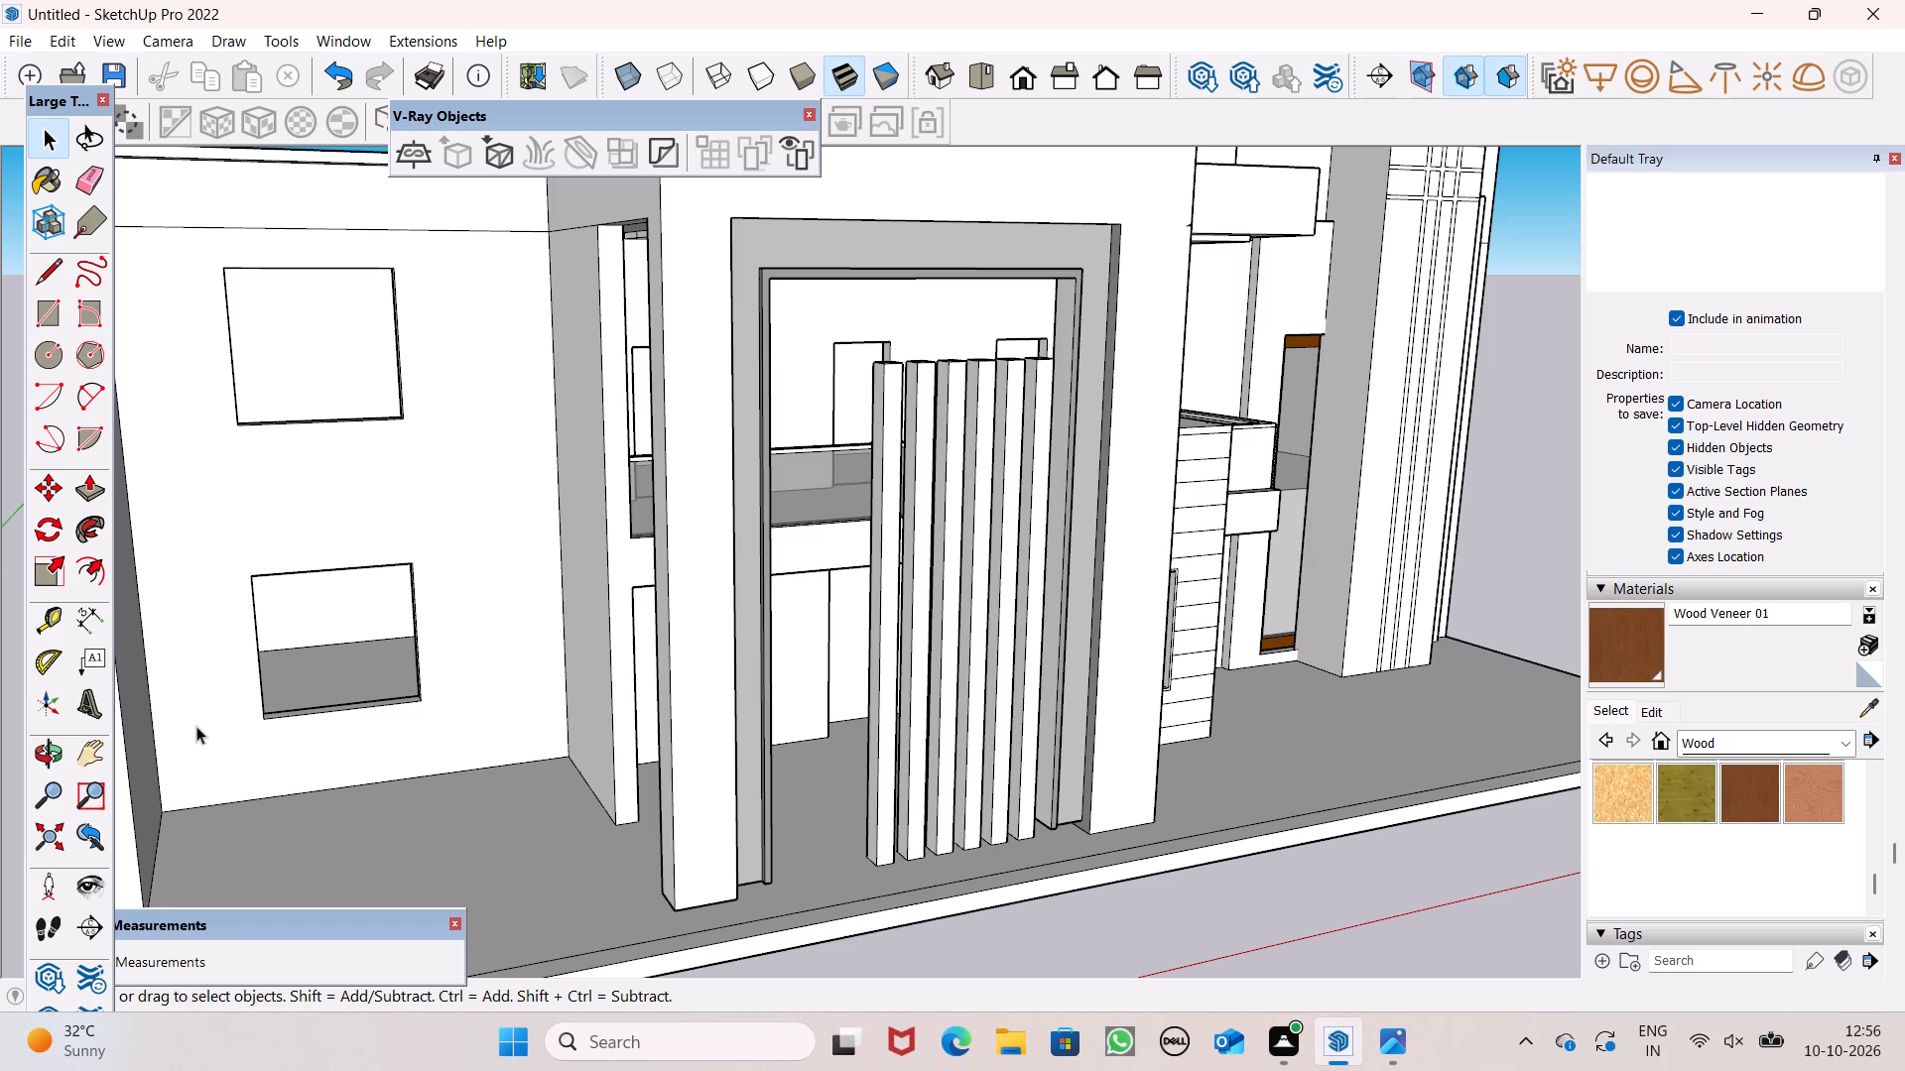
pyautogui.scroll(-16, 134, 700)
pyautogui.moveTo(476, 536); pyautogui.dragTo(458, 575, button='middle')
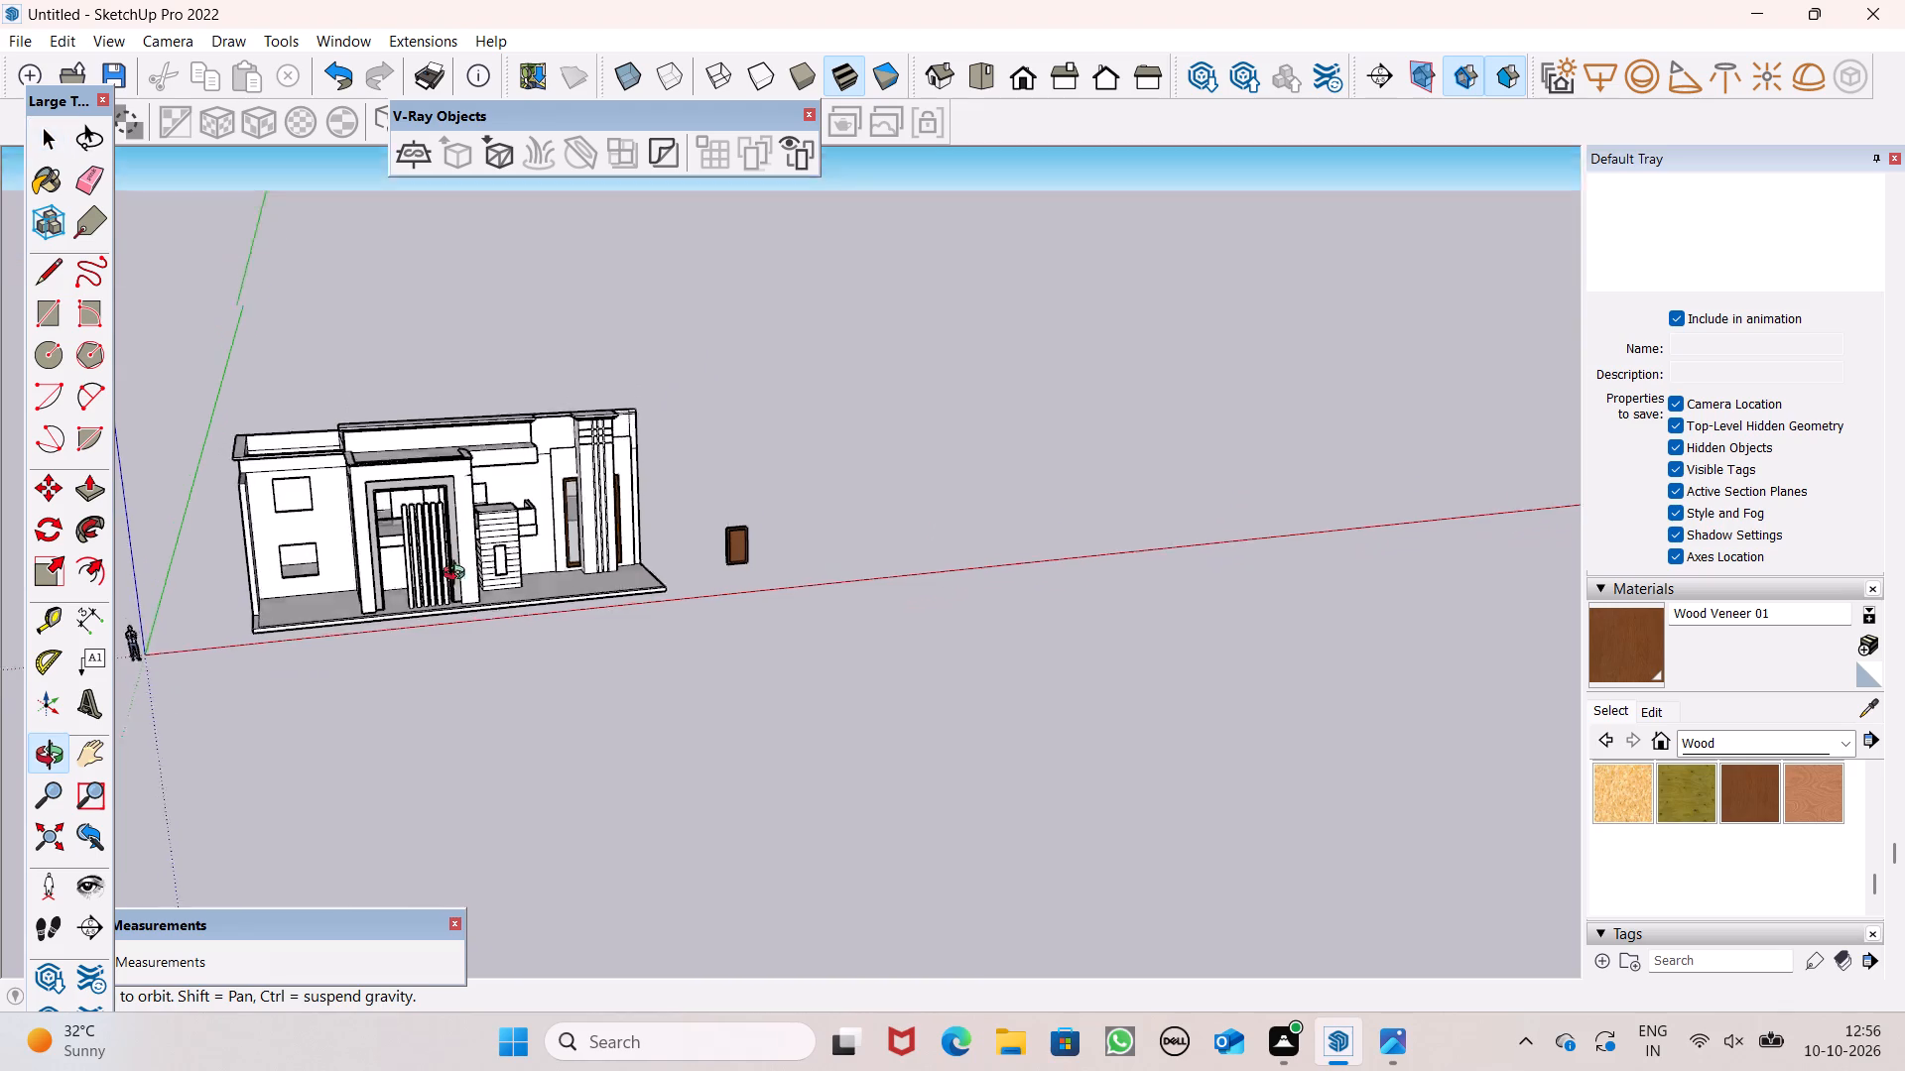
pyautogui.moveTo(458, 575); pyautogui.dragTo(427, 593, button='middle')
pyautogui.moveTo(351, 616); pyautogui.dragTo(131, 684, button='middle')
pyautogui.scroll(7, 924, 591)
pyautogui.scroll(7, 802, 449)
pyautogui.moveTo(797, 505); pyautogui.dragTo(824, 471, button='middle')
pyautogui.scroll(-1, 824, 471)
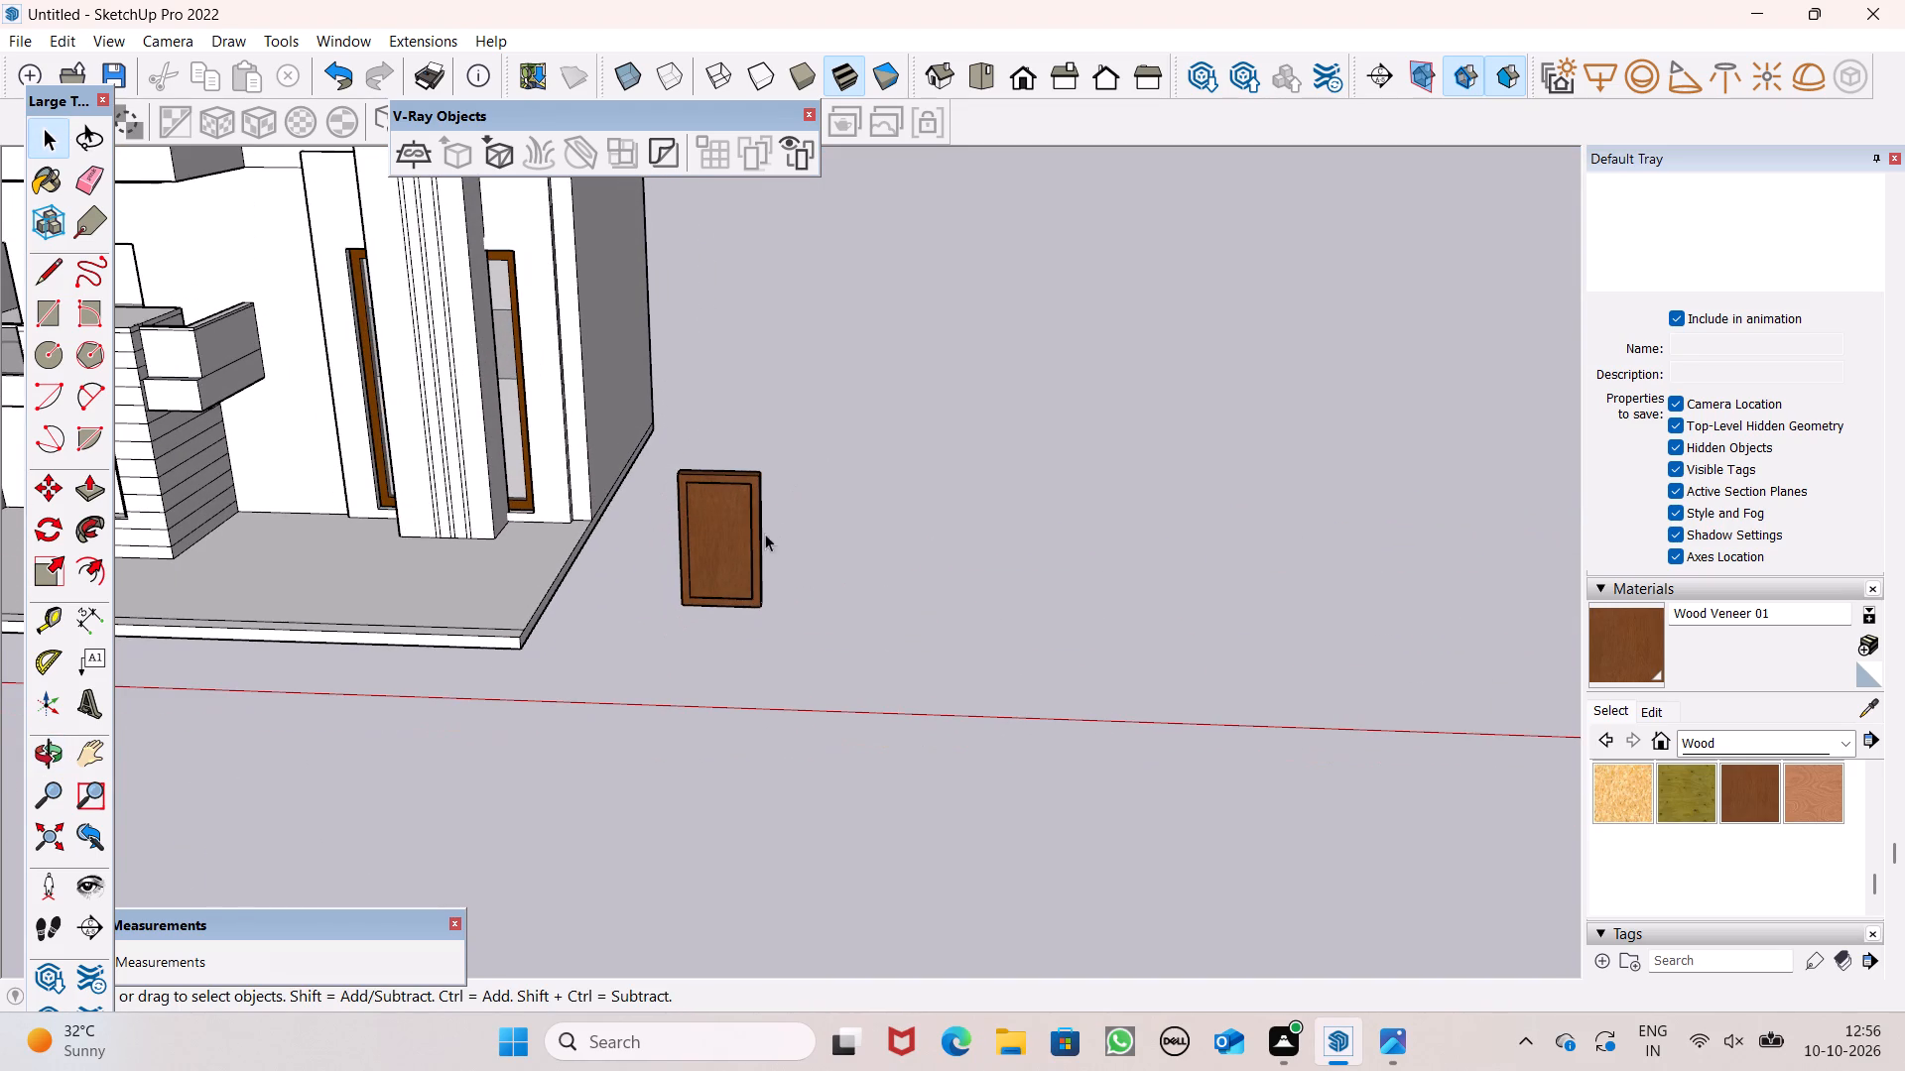
pyautogui.scroll(5, 723, 523)
pyautogui.moveTo(756, 539); pyautogui.dragTo(759, 488, button='middle')
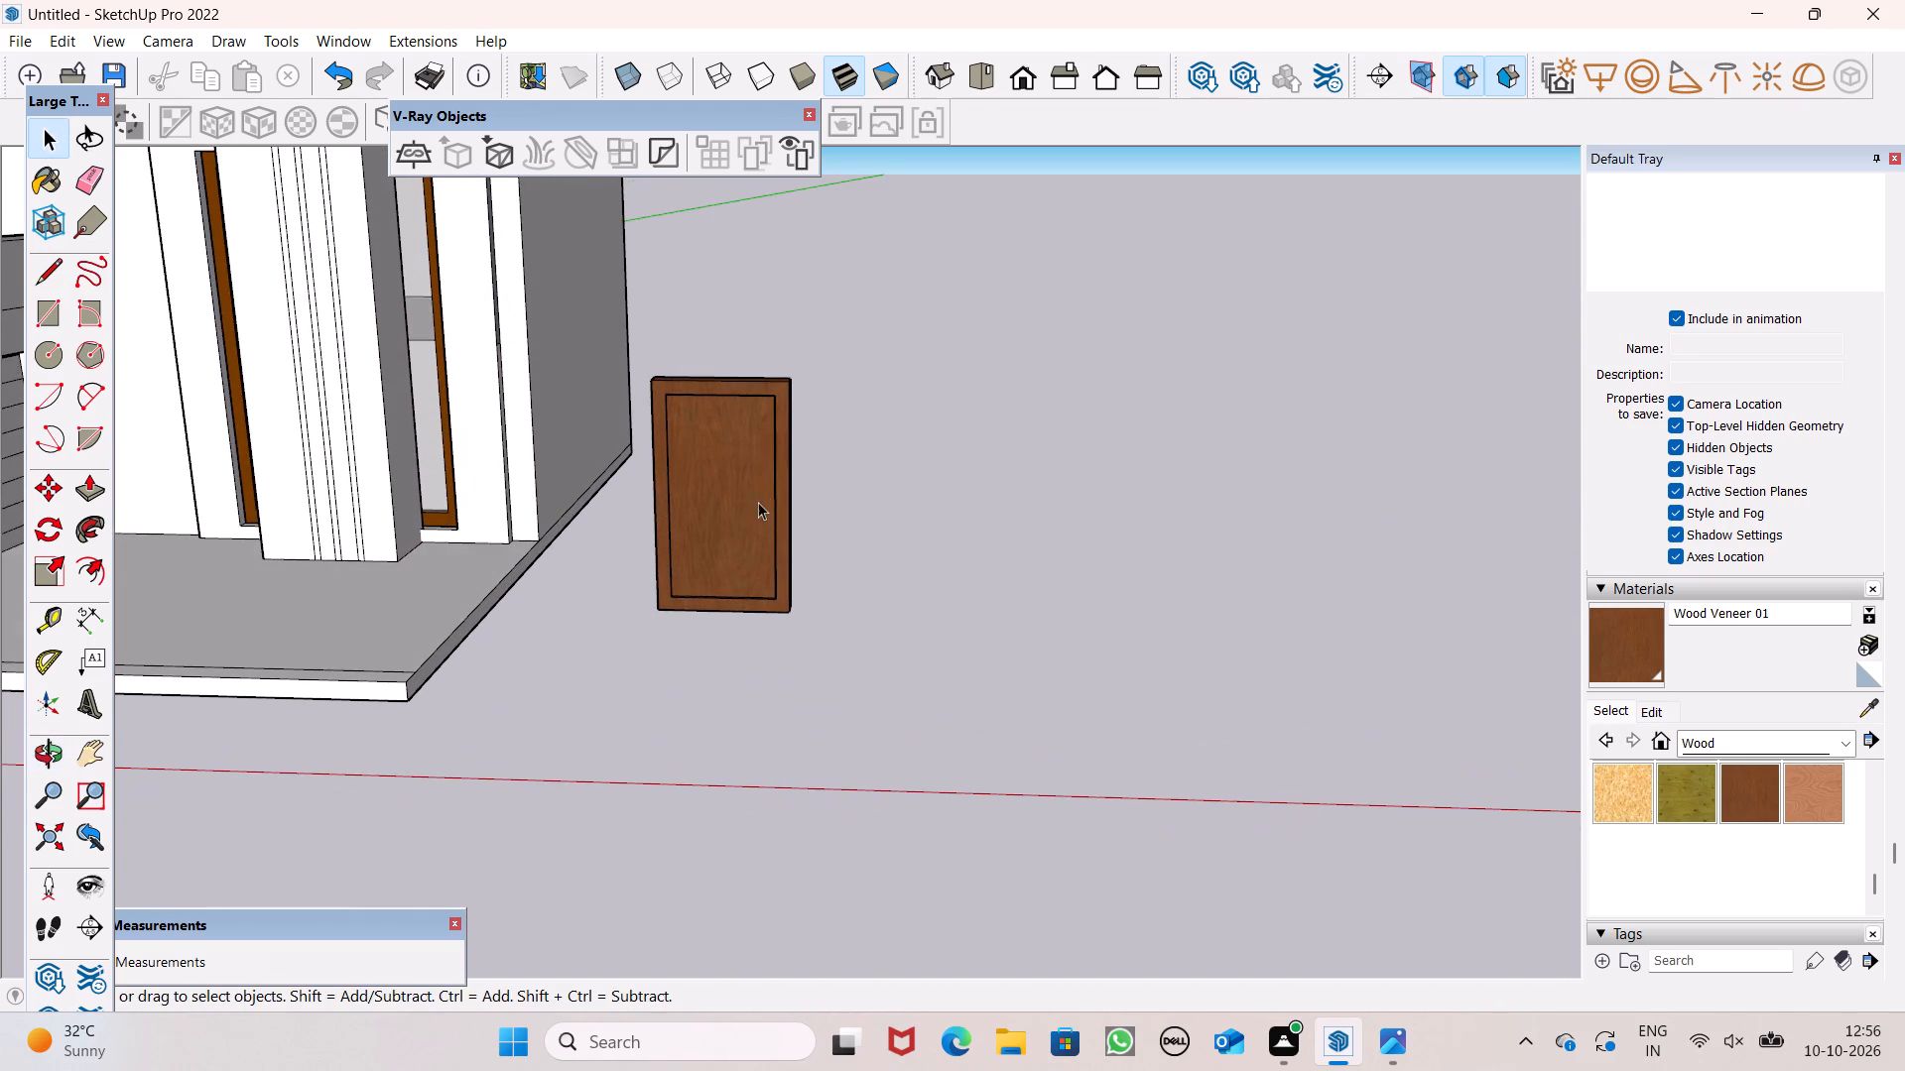
pyautogui.scroll(3, 758, 508)
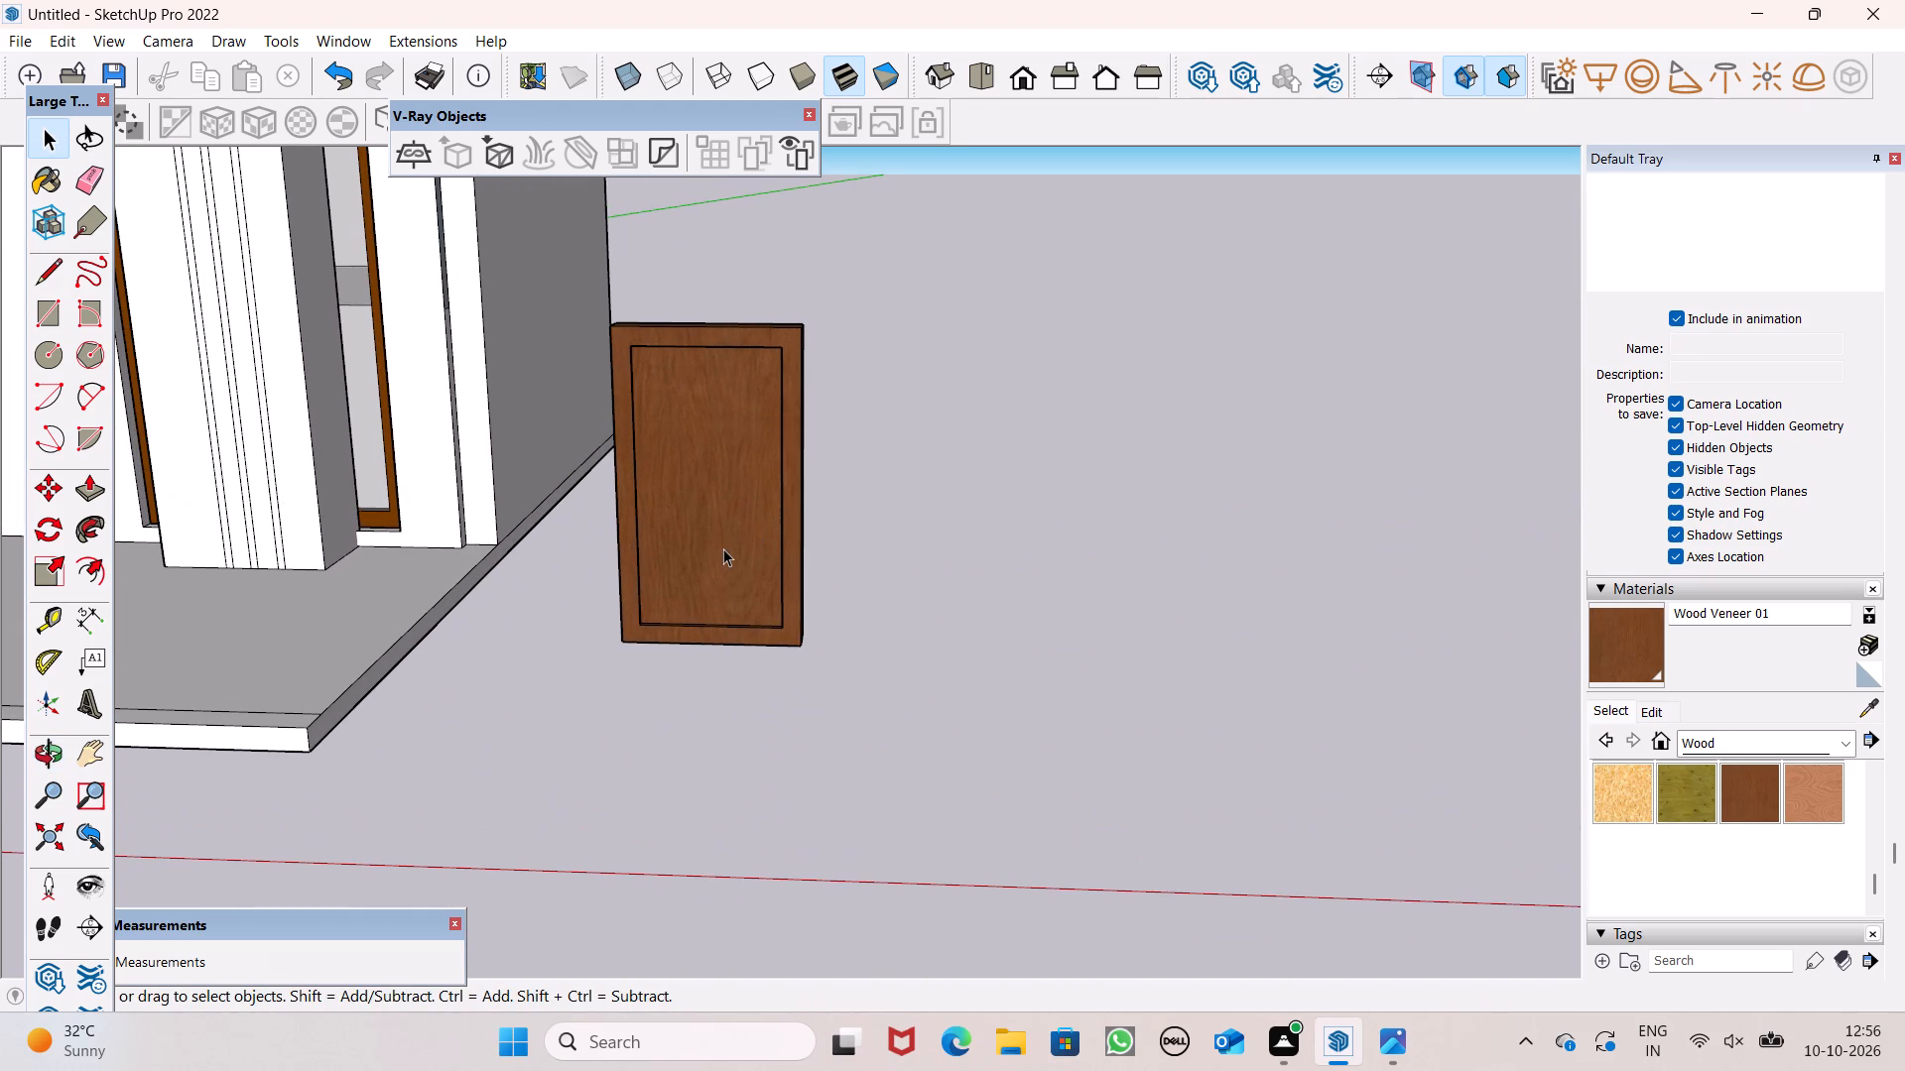
pyautogui.scroll(1, 723, 548)
pyautogui.scroll(2, 655, 613)
pyautogui.moveTo(654, 617); pyautogui.dragTo(566, 642, button='middle')
pyautogui.moveTo(577, 642); pyautogui.dragTo(612, 622, button='middle')
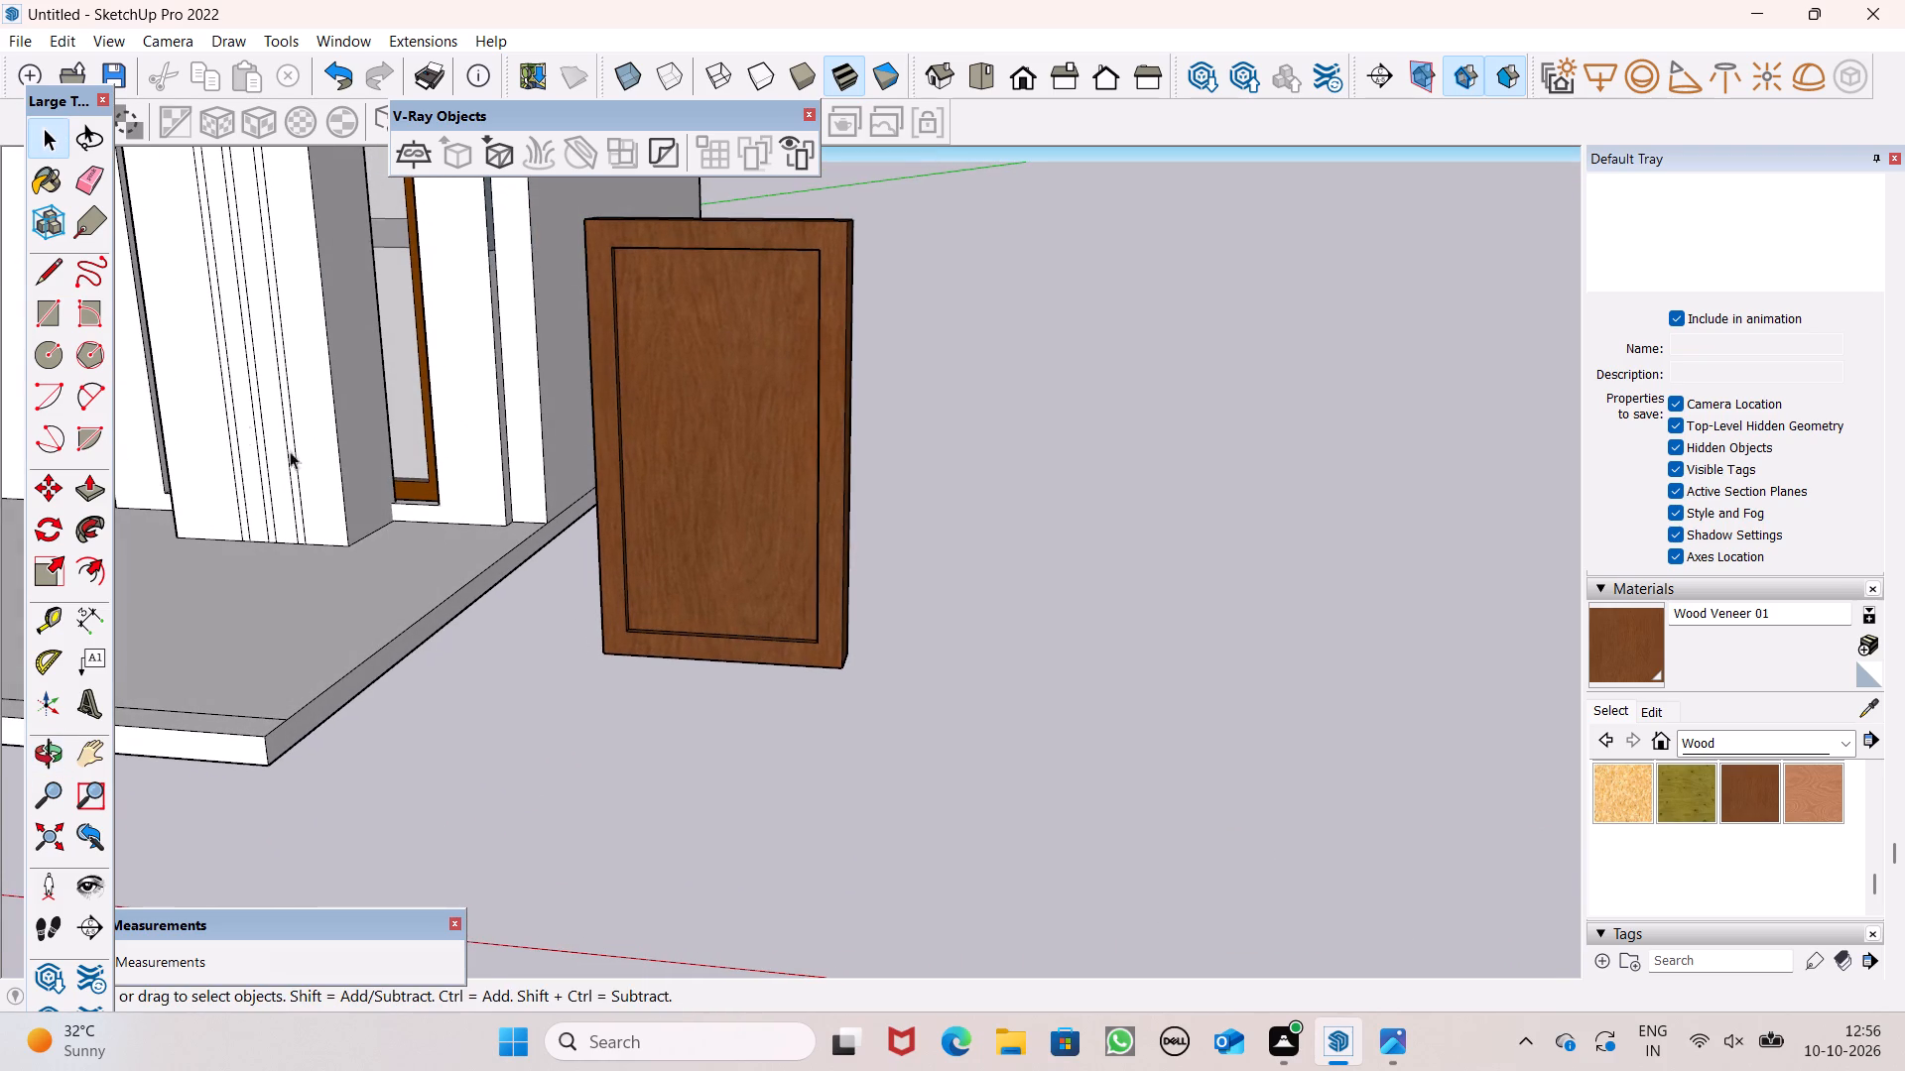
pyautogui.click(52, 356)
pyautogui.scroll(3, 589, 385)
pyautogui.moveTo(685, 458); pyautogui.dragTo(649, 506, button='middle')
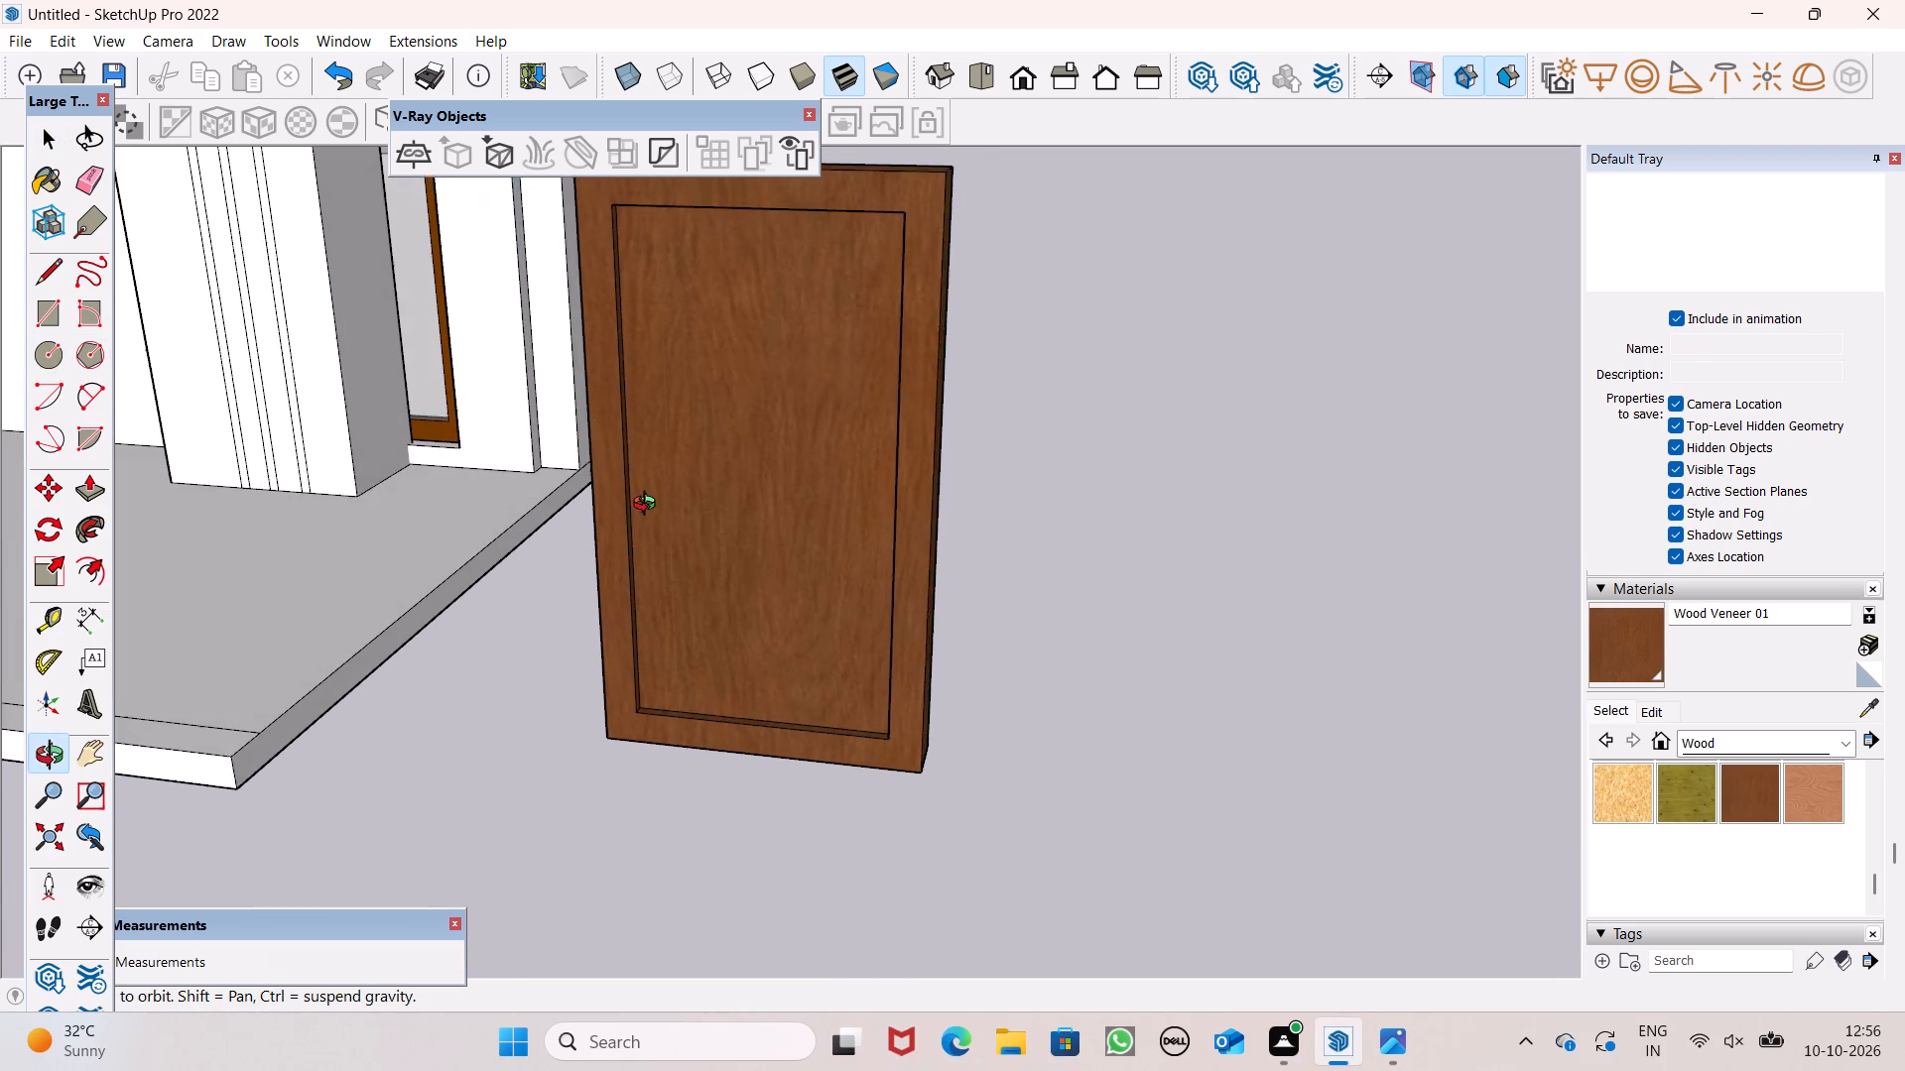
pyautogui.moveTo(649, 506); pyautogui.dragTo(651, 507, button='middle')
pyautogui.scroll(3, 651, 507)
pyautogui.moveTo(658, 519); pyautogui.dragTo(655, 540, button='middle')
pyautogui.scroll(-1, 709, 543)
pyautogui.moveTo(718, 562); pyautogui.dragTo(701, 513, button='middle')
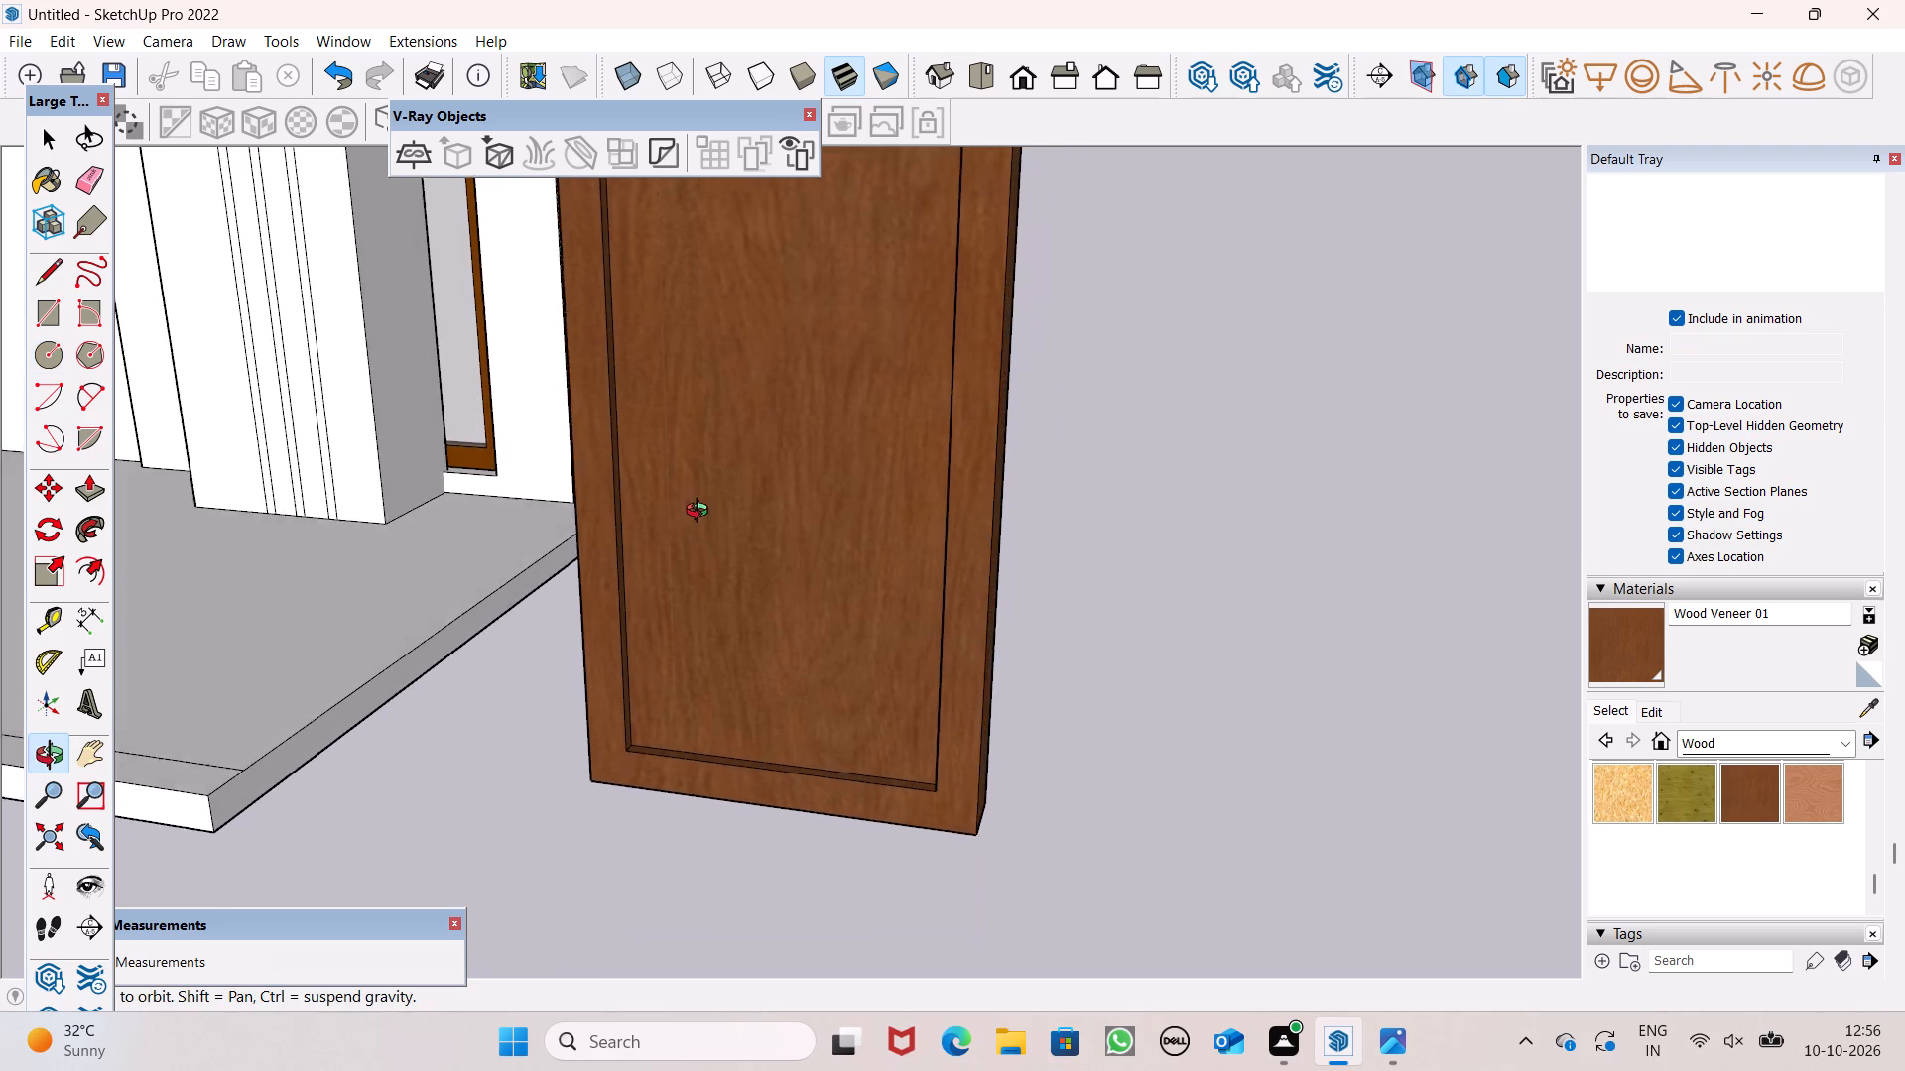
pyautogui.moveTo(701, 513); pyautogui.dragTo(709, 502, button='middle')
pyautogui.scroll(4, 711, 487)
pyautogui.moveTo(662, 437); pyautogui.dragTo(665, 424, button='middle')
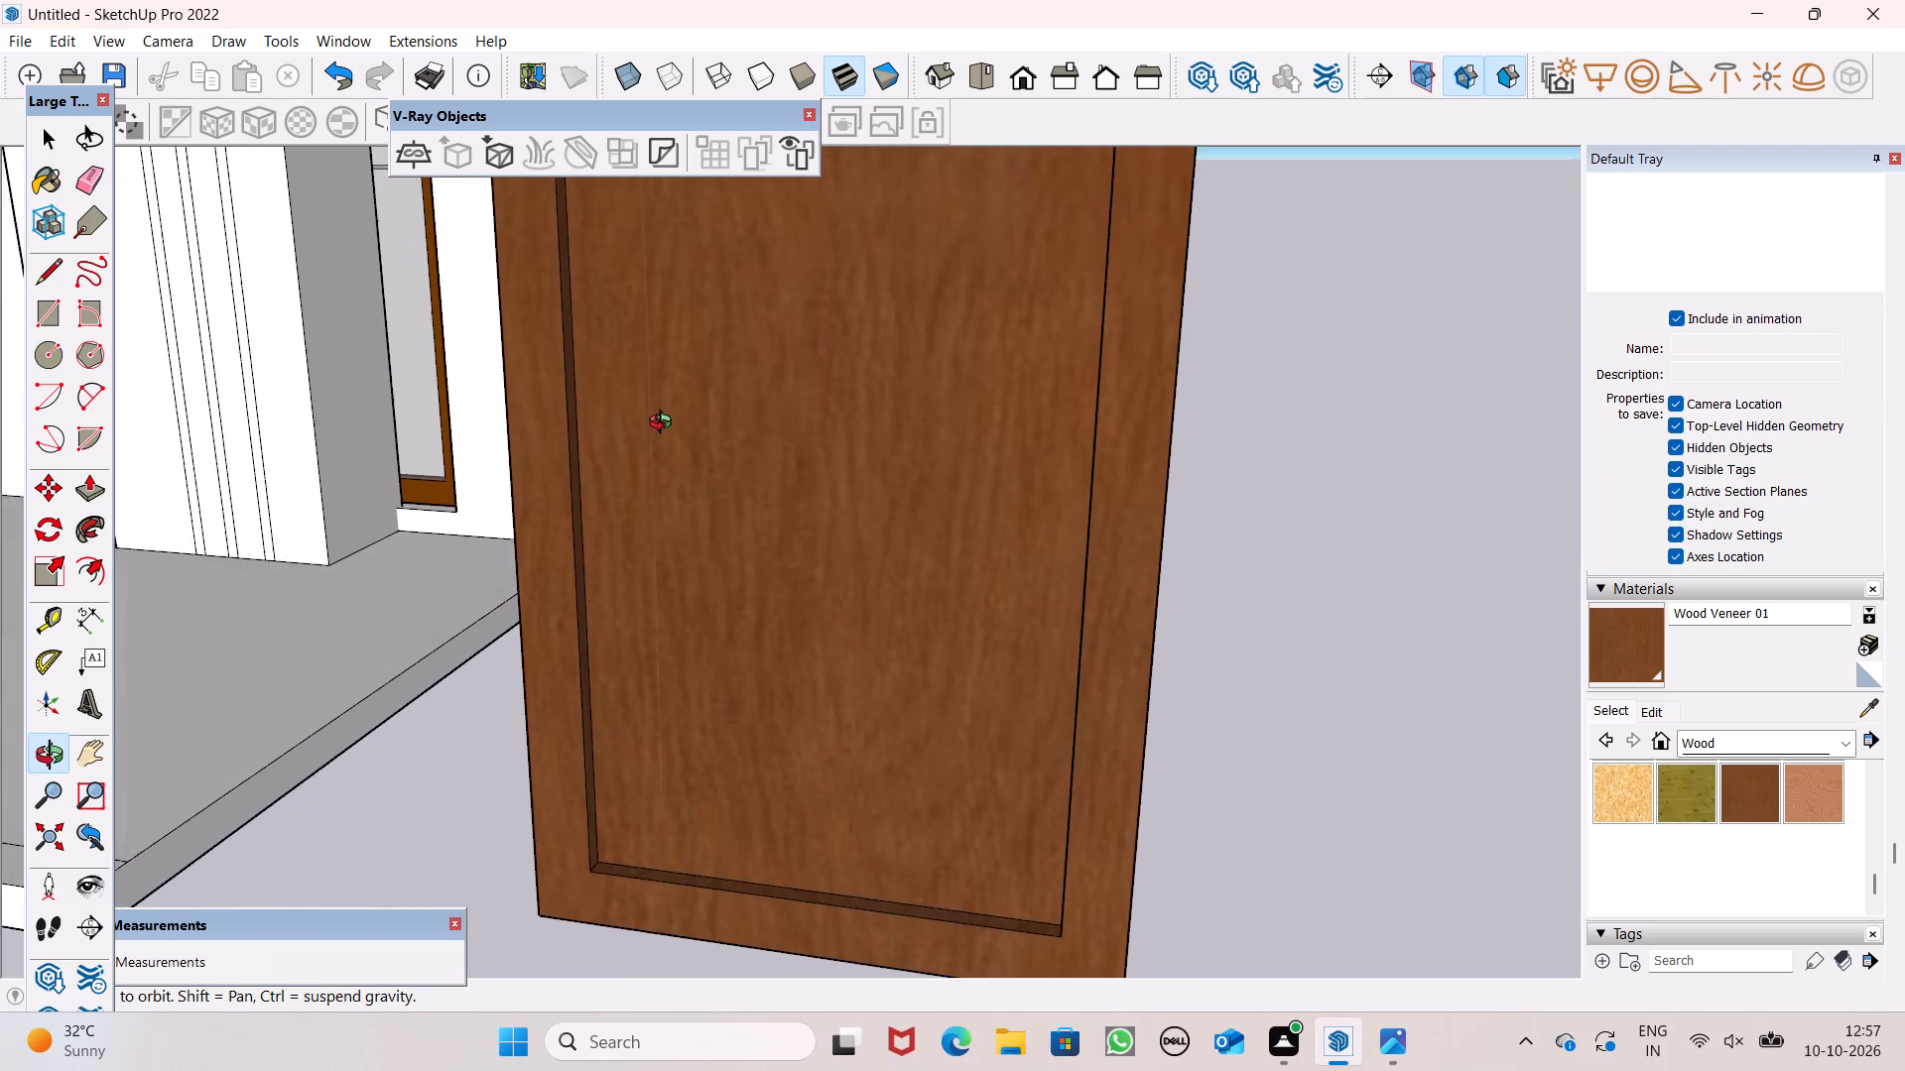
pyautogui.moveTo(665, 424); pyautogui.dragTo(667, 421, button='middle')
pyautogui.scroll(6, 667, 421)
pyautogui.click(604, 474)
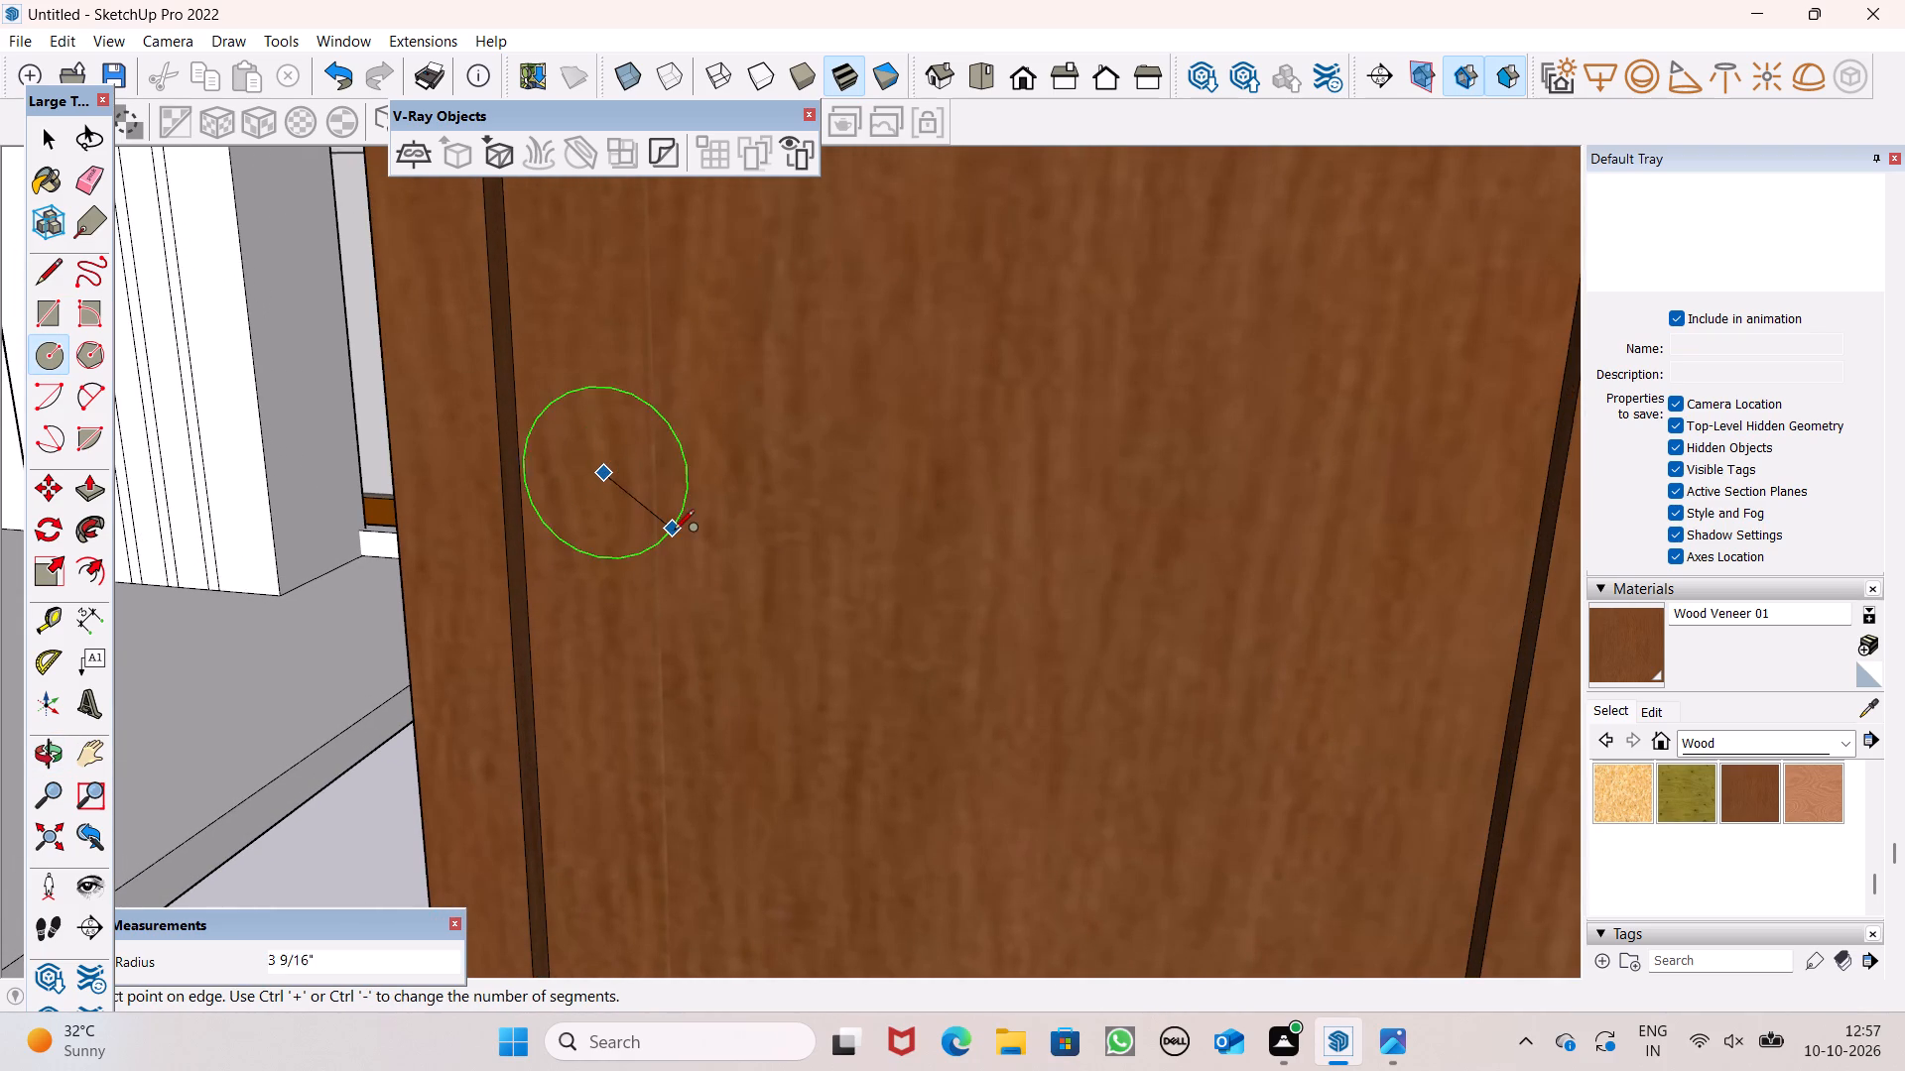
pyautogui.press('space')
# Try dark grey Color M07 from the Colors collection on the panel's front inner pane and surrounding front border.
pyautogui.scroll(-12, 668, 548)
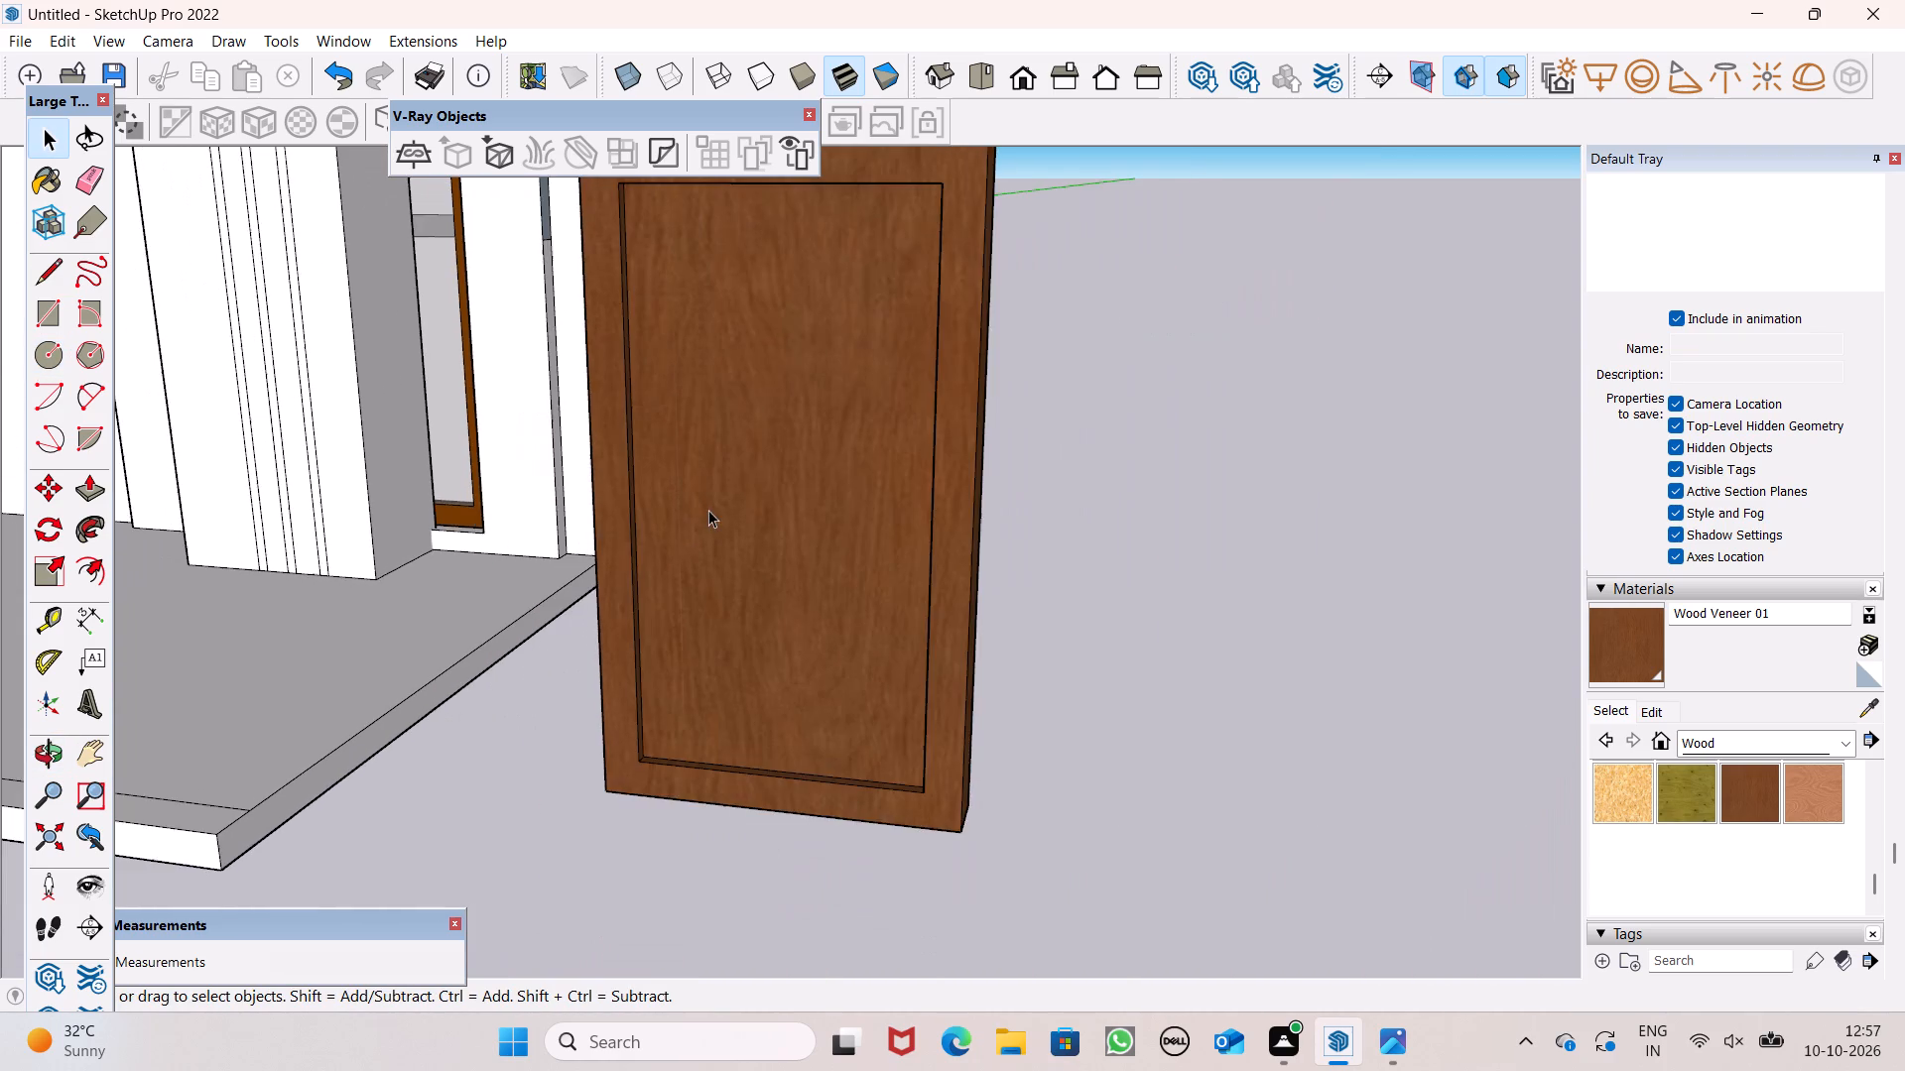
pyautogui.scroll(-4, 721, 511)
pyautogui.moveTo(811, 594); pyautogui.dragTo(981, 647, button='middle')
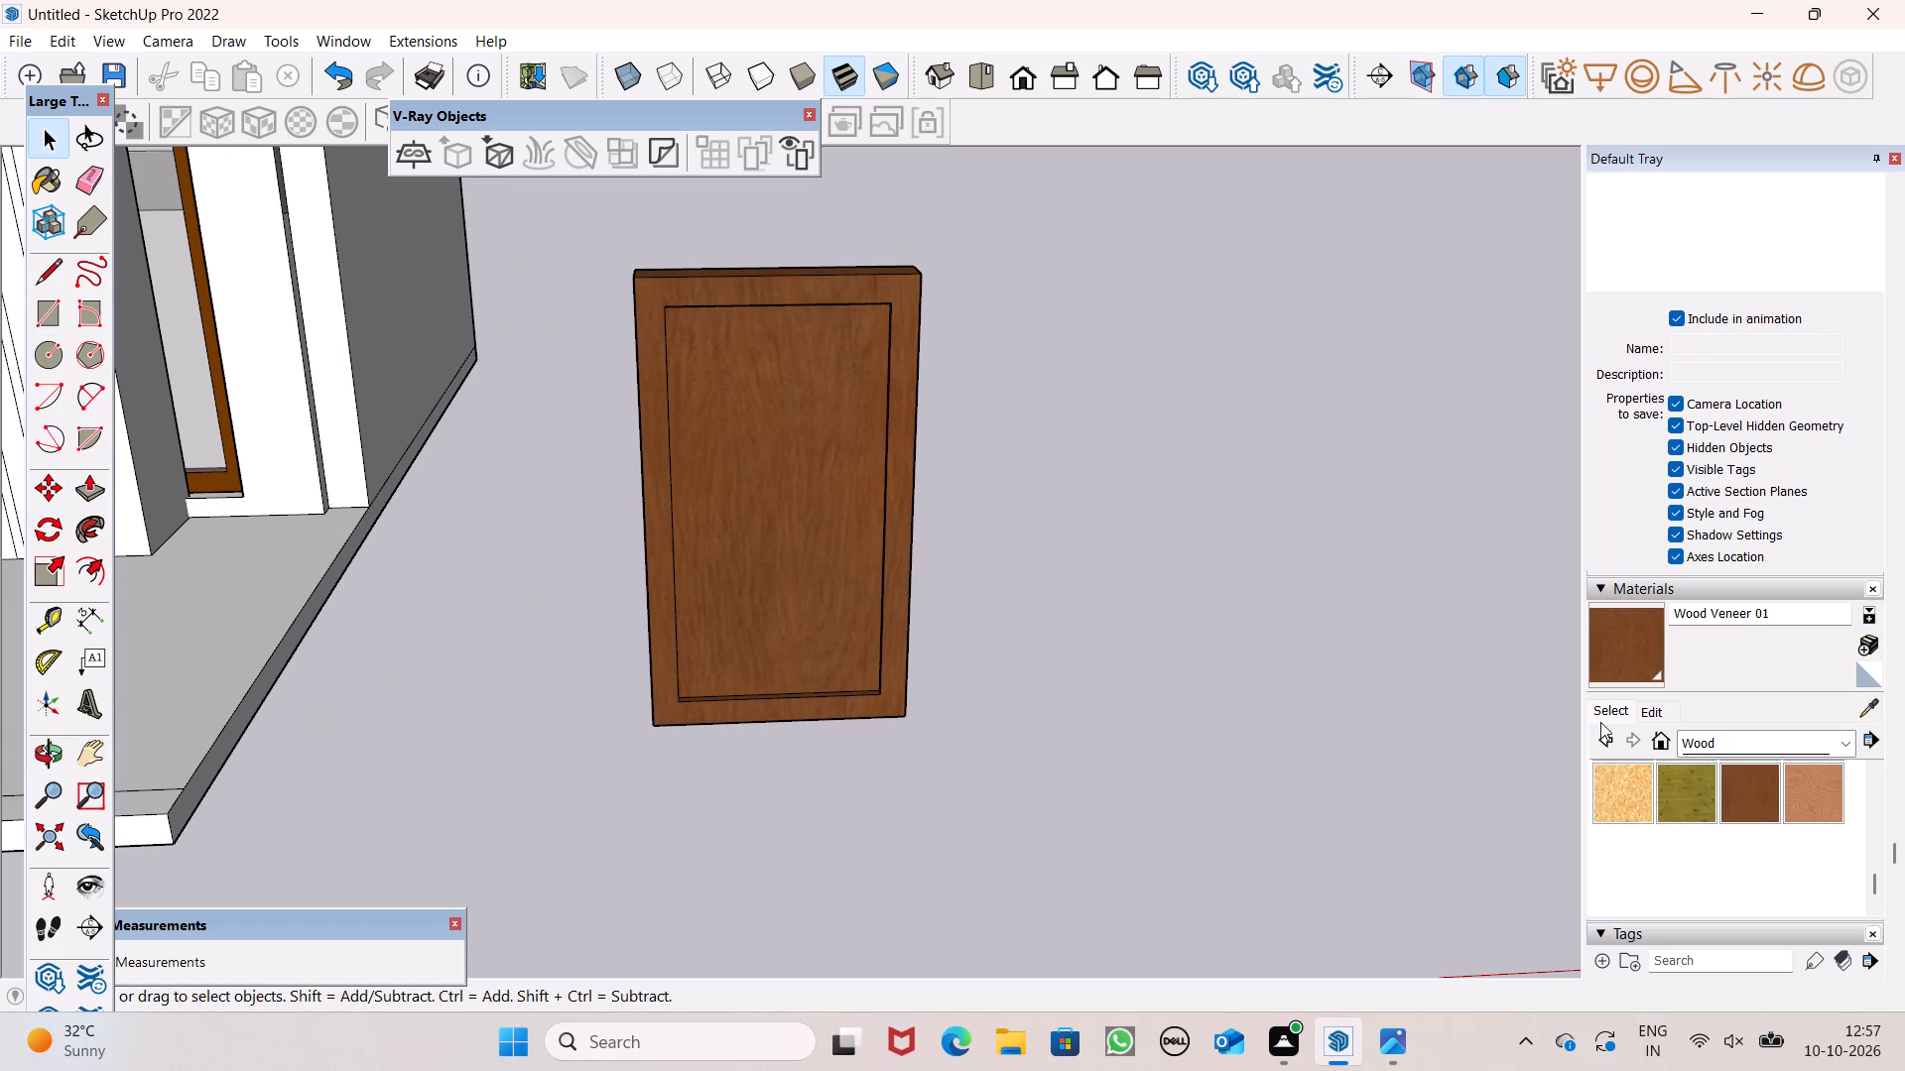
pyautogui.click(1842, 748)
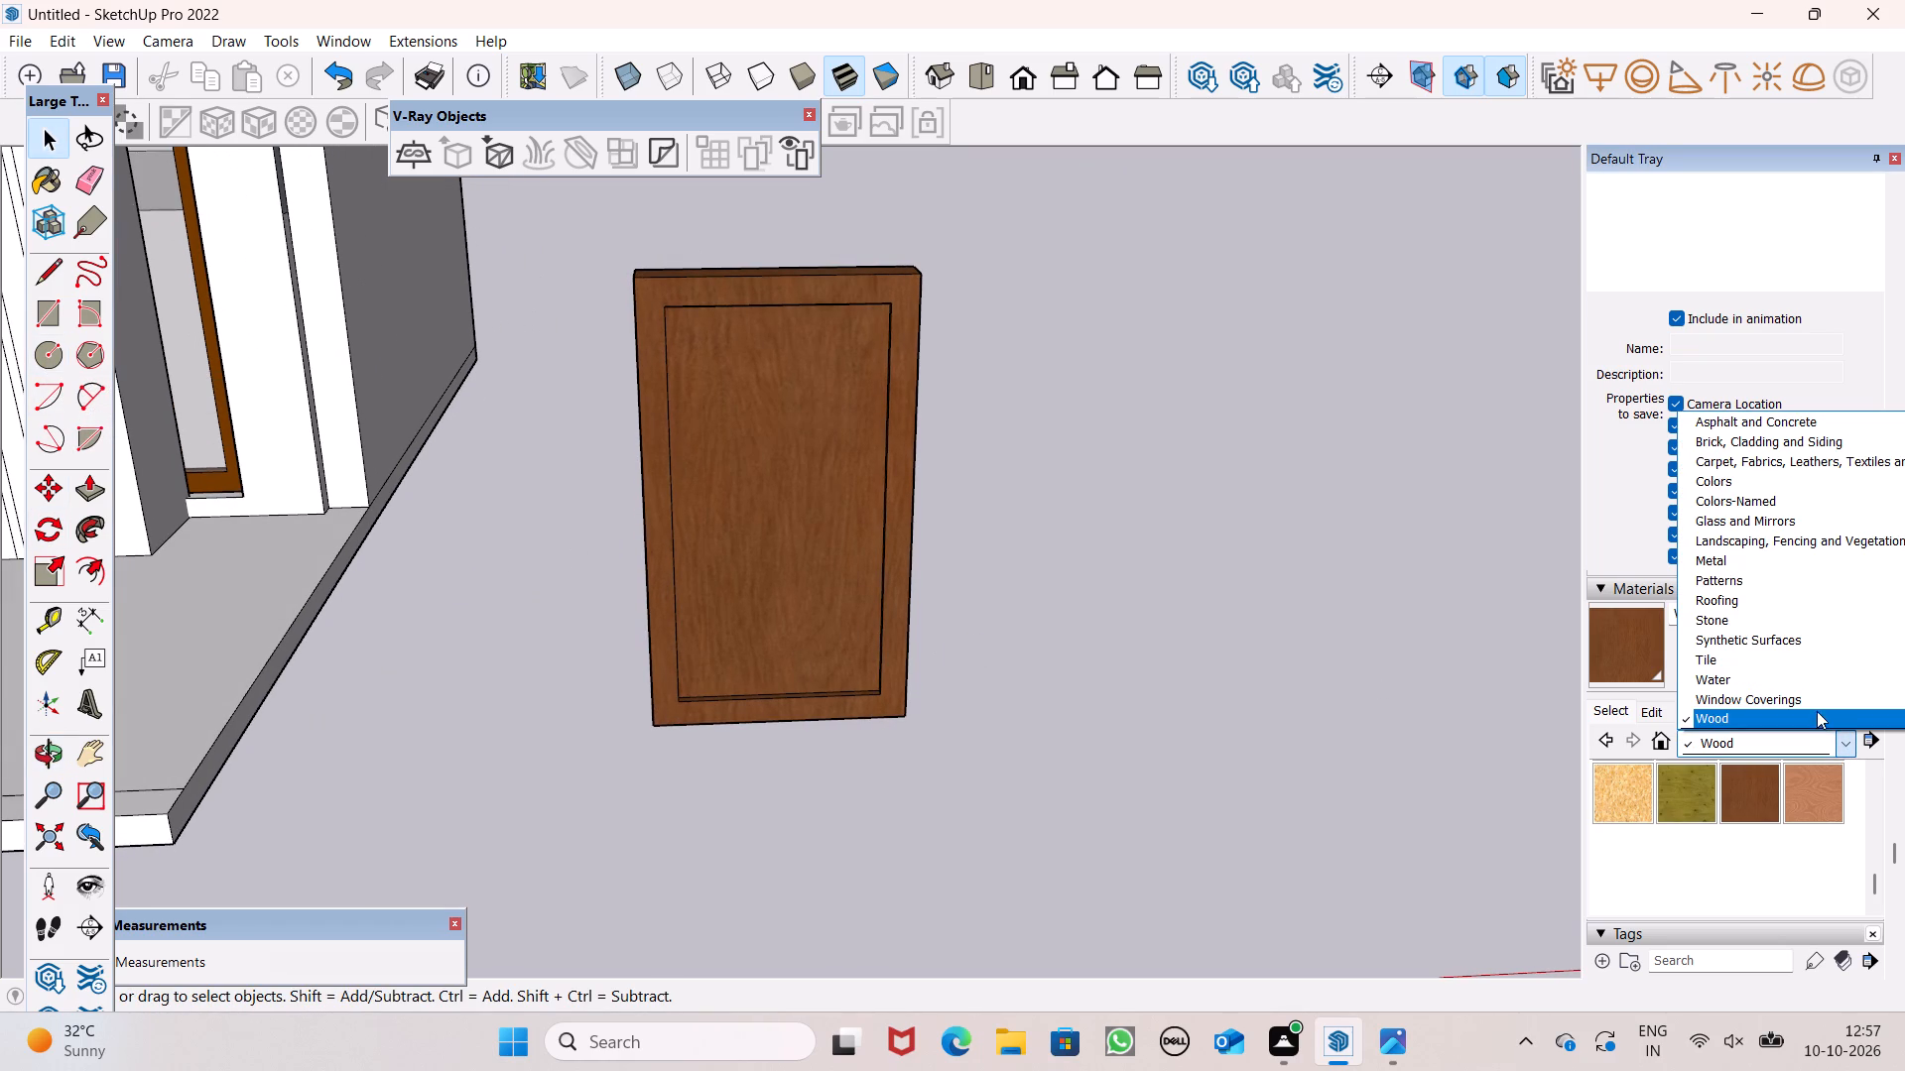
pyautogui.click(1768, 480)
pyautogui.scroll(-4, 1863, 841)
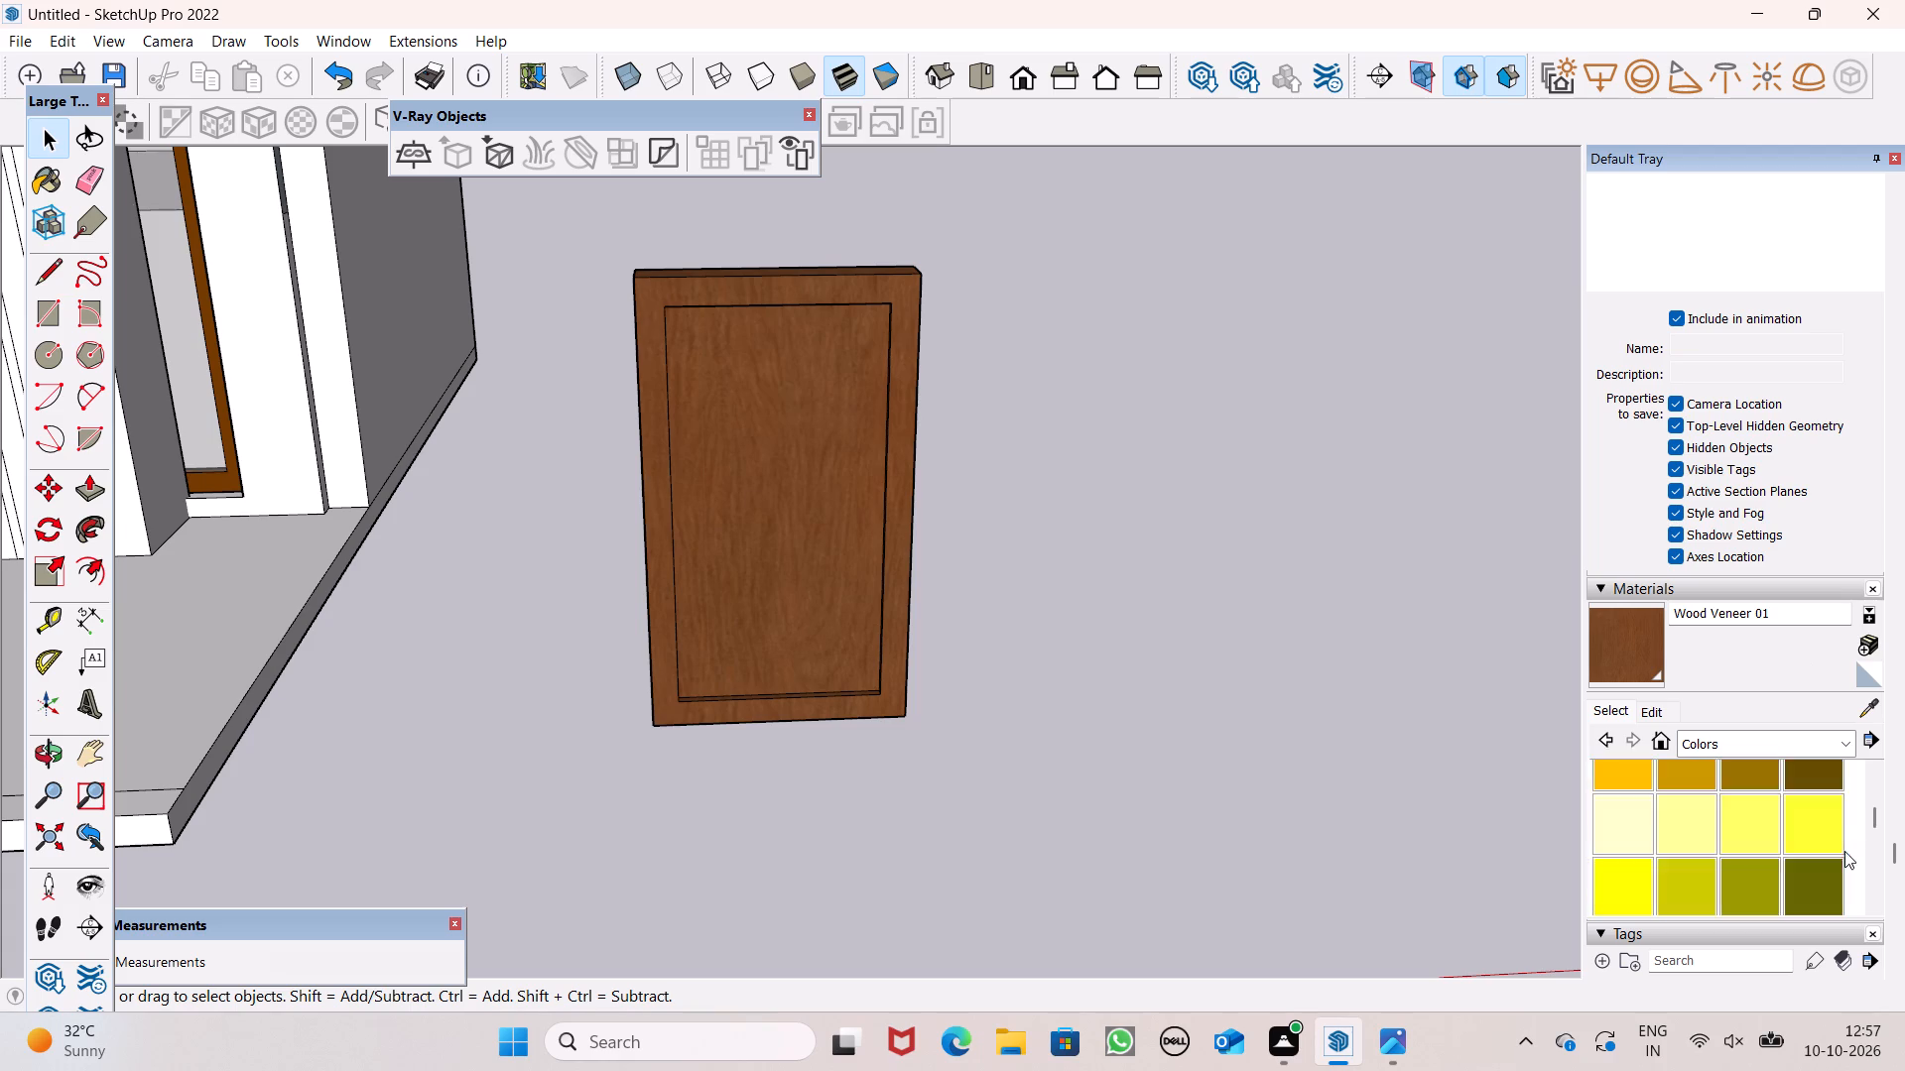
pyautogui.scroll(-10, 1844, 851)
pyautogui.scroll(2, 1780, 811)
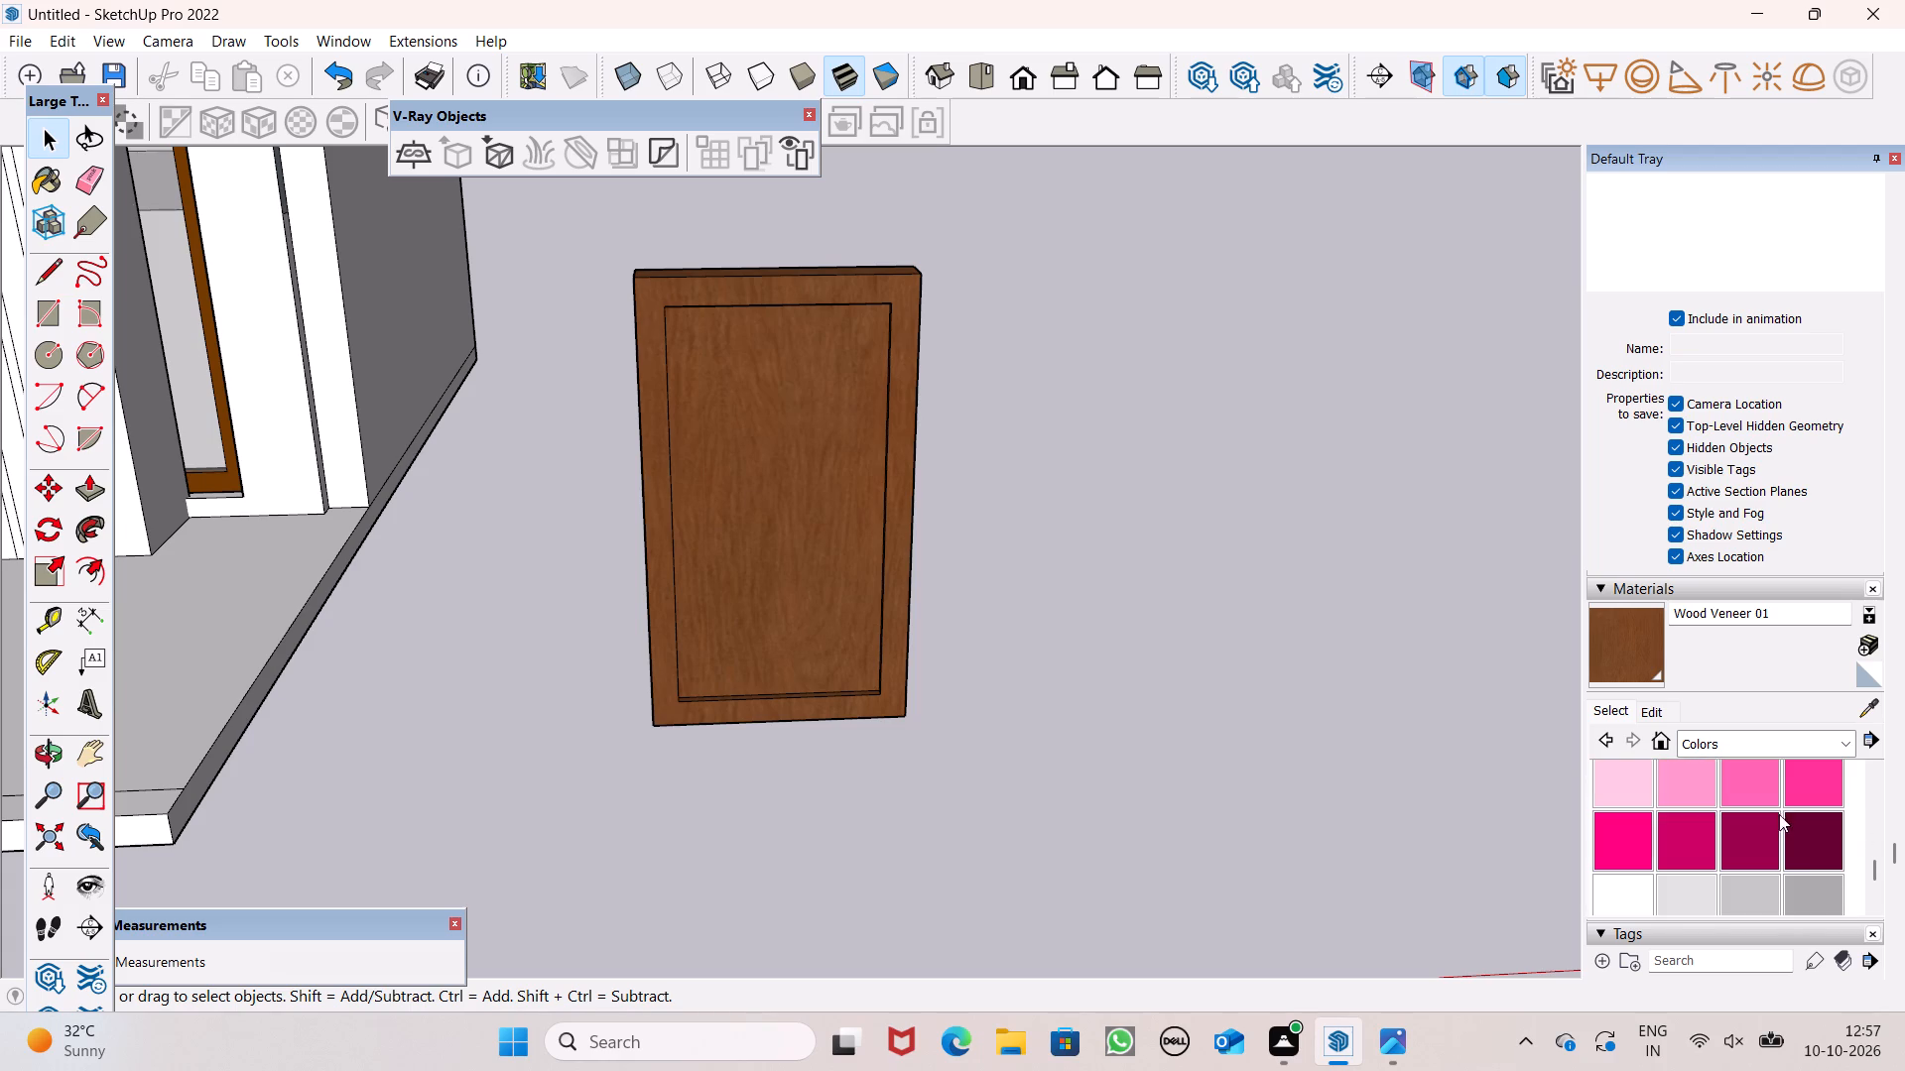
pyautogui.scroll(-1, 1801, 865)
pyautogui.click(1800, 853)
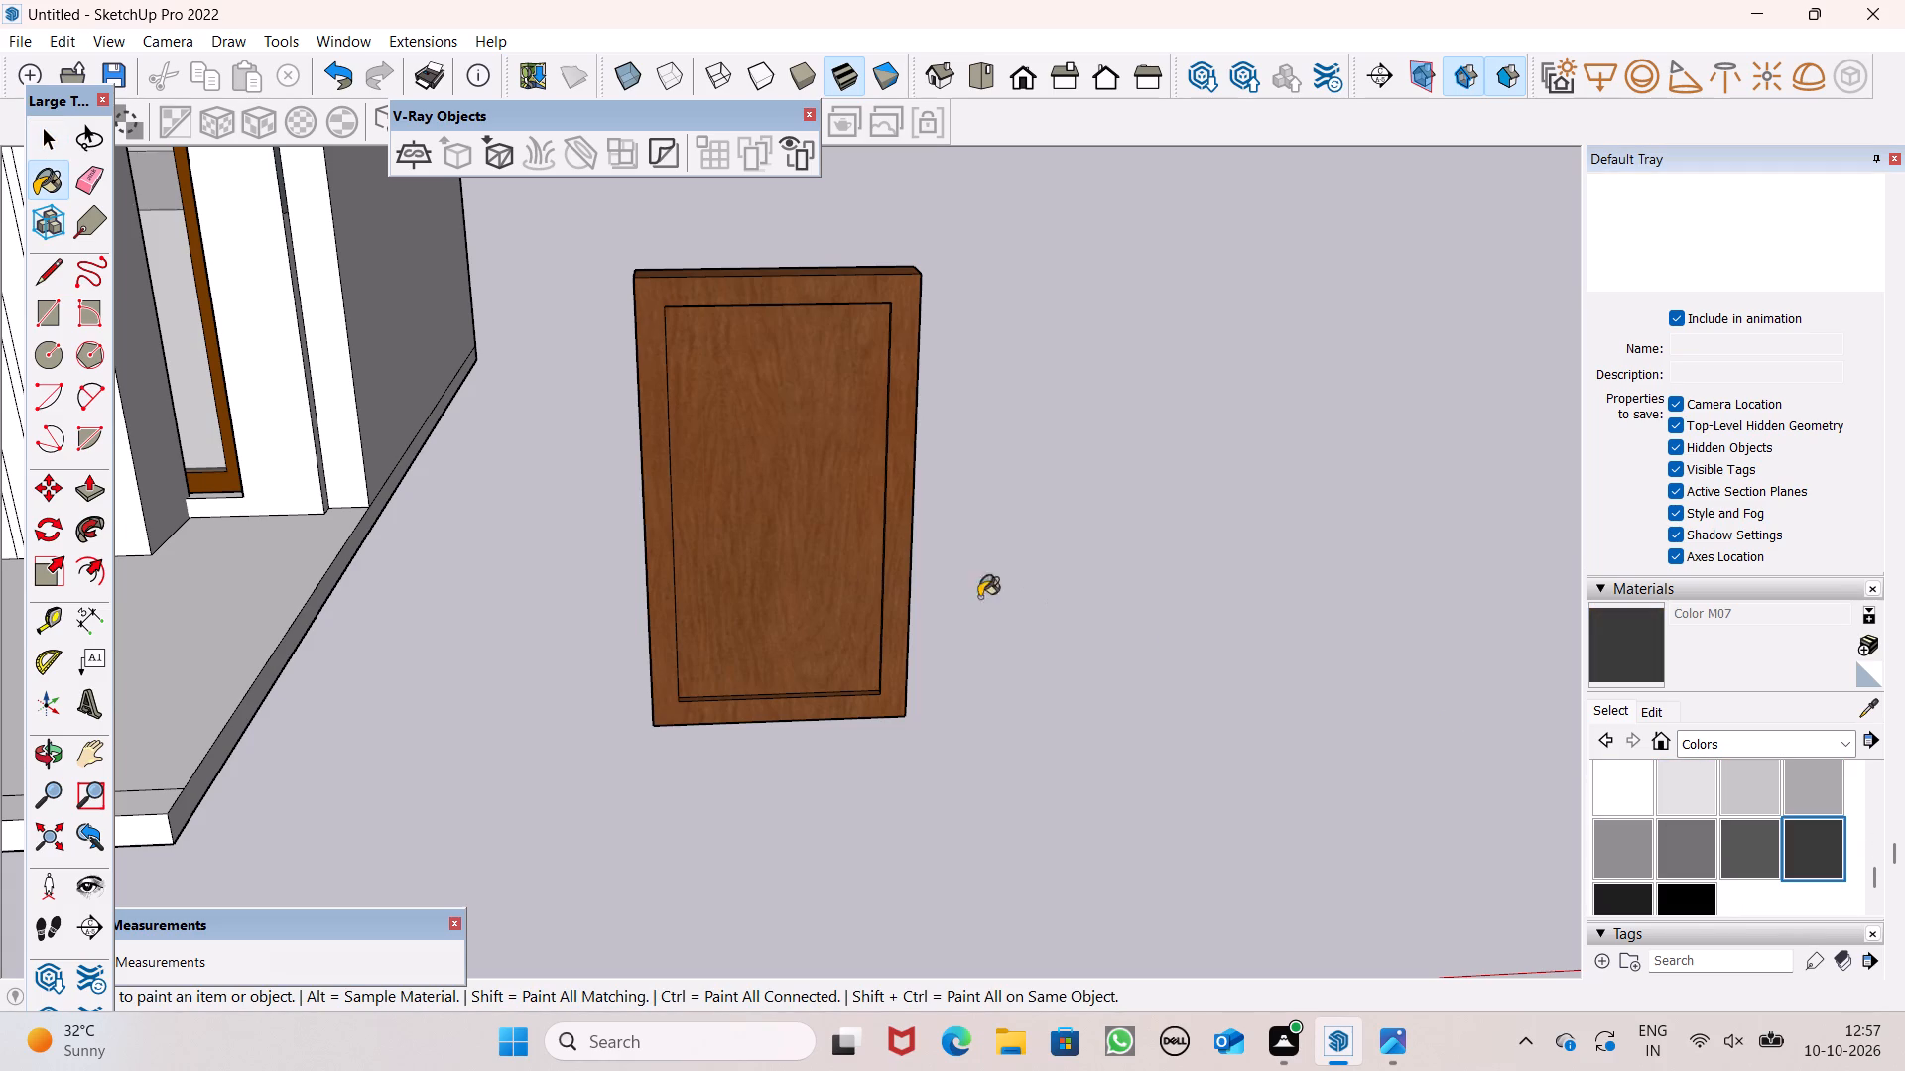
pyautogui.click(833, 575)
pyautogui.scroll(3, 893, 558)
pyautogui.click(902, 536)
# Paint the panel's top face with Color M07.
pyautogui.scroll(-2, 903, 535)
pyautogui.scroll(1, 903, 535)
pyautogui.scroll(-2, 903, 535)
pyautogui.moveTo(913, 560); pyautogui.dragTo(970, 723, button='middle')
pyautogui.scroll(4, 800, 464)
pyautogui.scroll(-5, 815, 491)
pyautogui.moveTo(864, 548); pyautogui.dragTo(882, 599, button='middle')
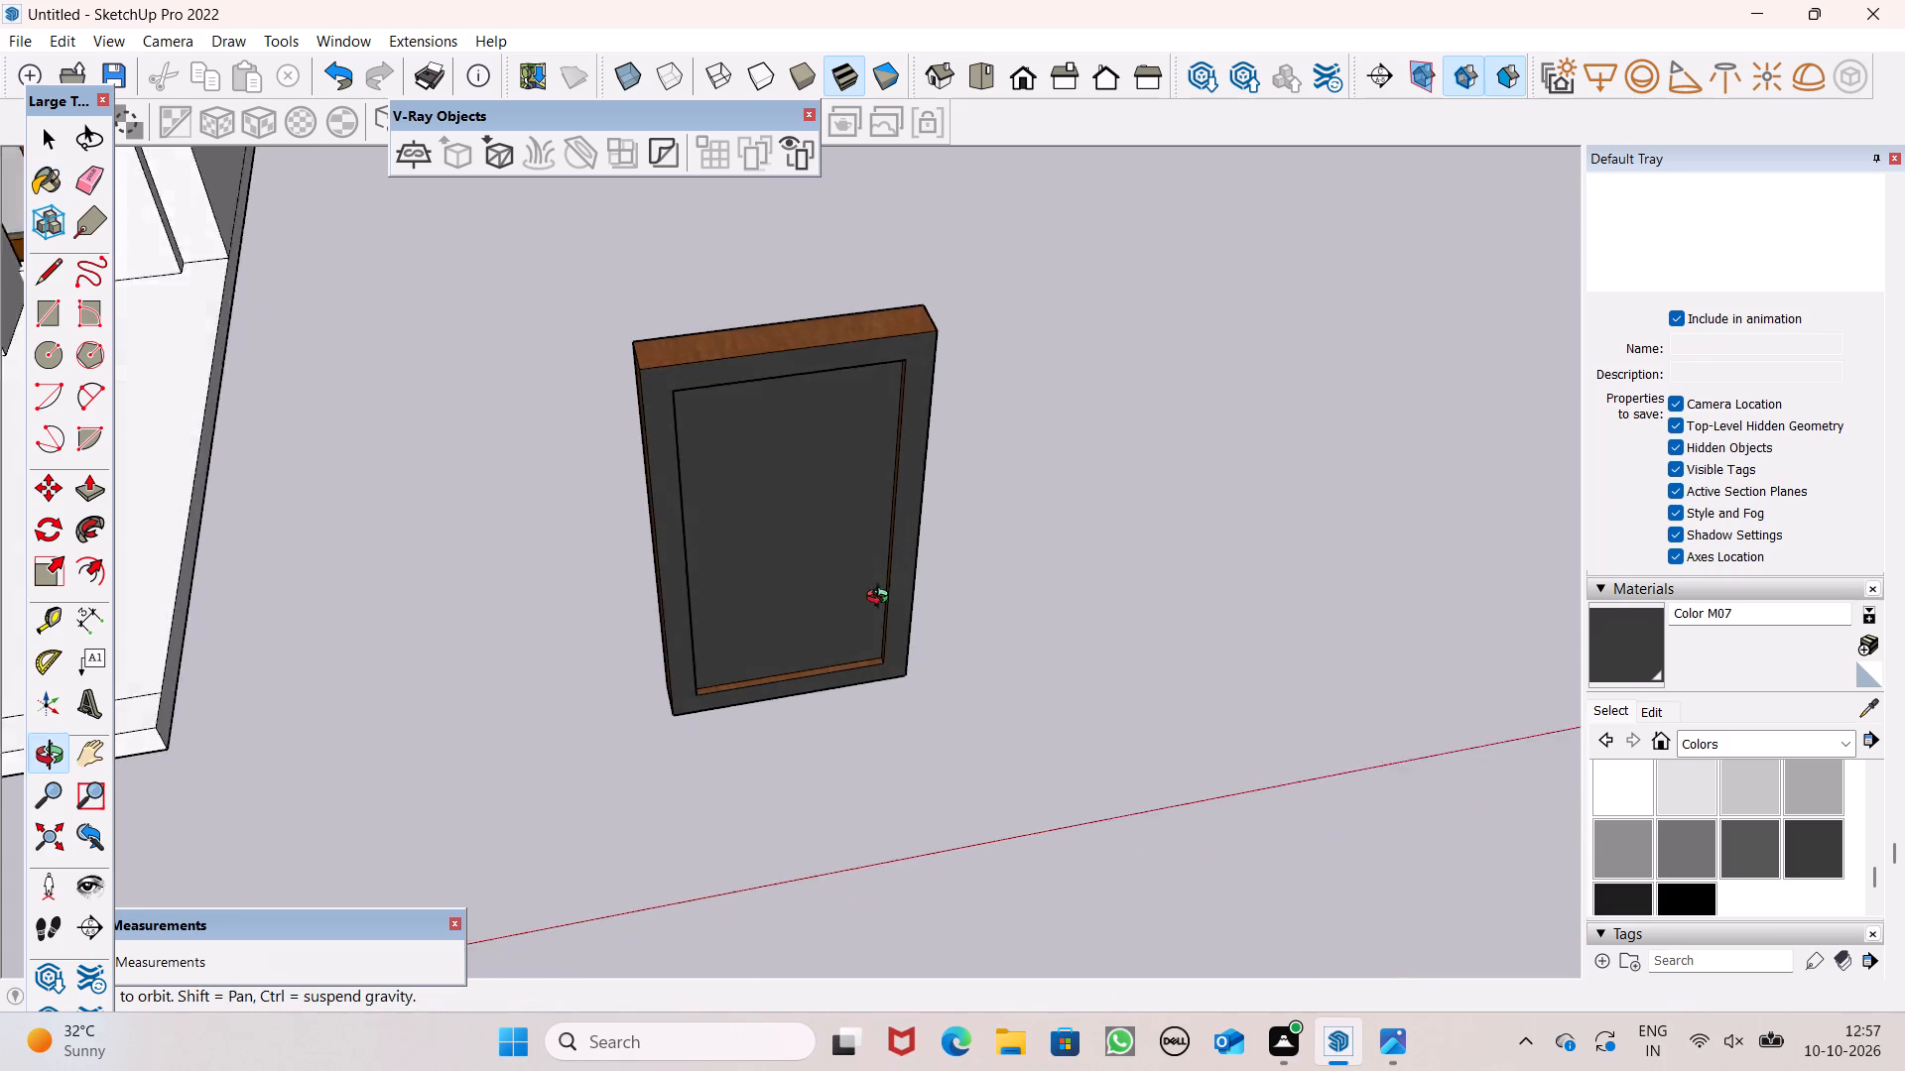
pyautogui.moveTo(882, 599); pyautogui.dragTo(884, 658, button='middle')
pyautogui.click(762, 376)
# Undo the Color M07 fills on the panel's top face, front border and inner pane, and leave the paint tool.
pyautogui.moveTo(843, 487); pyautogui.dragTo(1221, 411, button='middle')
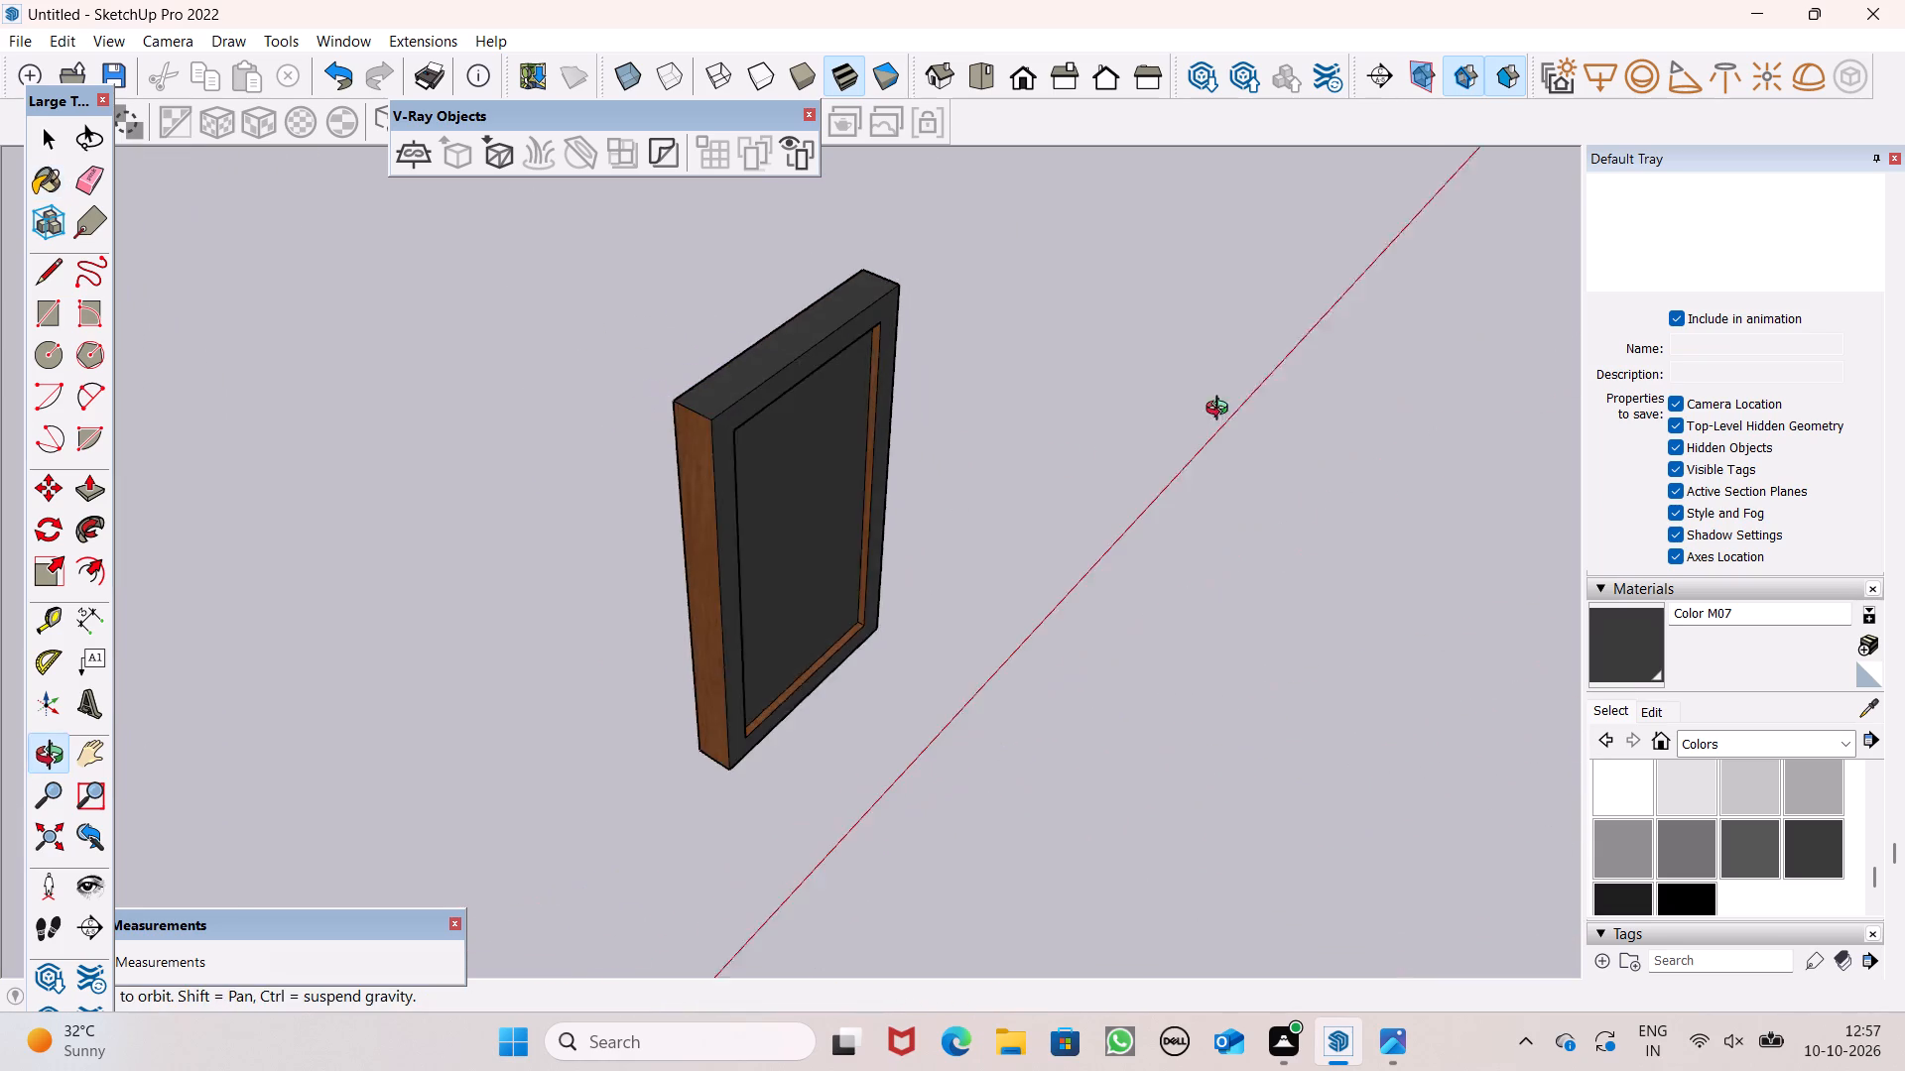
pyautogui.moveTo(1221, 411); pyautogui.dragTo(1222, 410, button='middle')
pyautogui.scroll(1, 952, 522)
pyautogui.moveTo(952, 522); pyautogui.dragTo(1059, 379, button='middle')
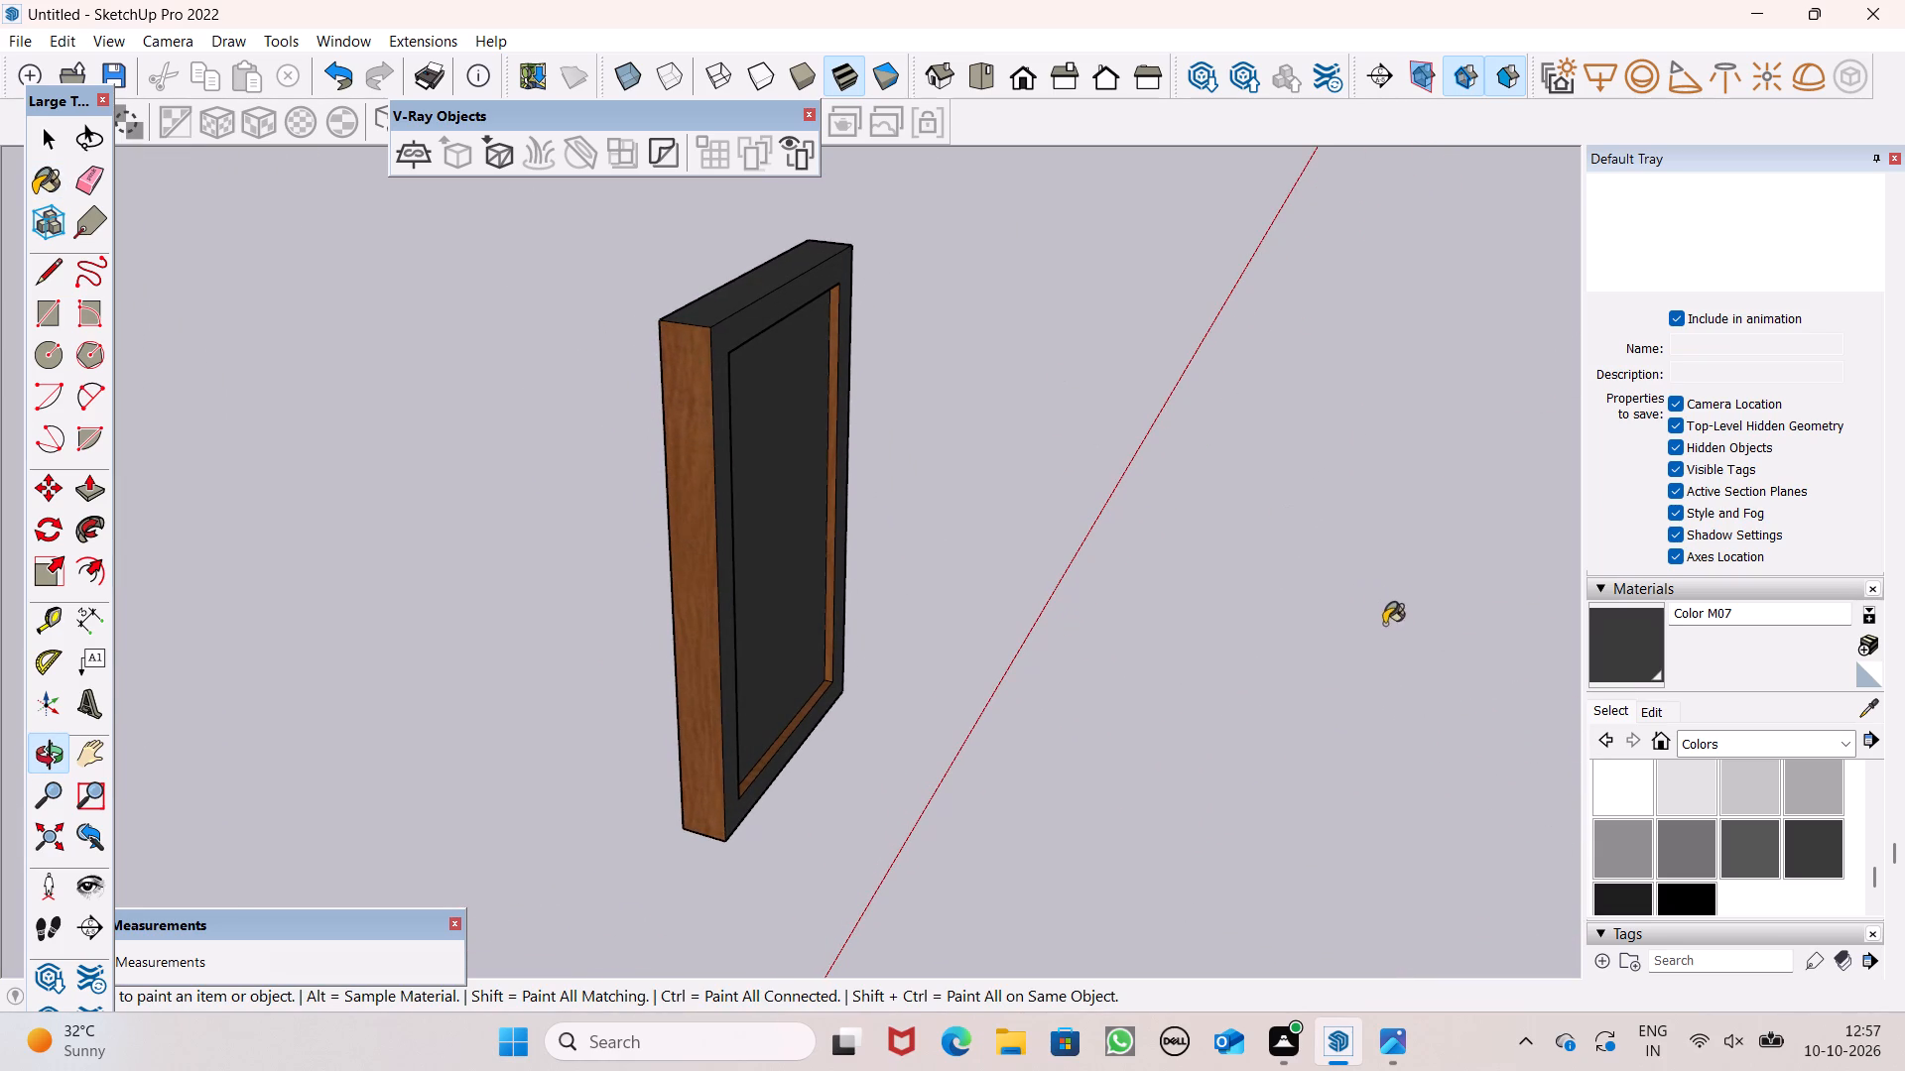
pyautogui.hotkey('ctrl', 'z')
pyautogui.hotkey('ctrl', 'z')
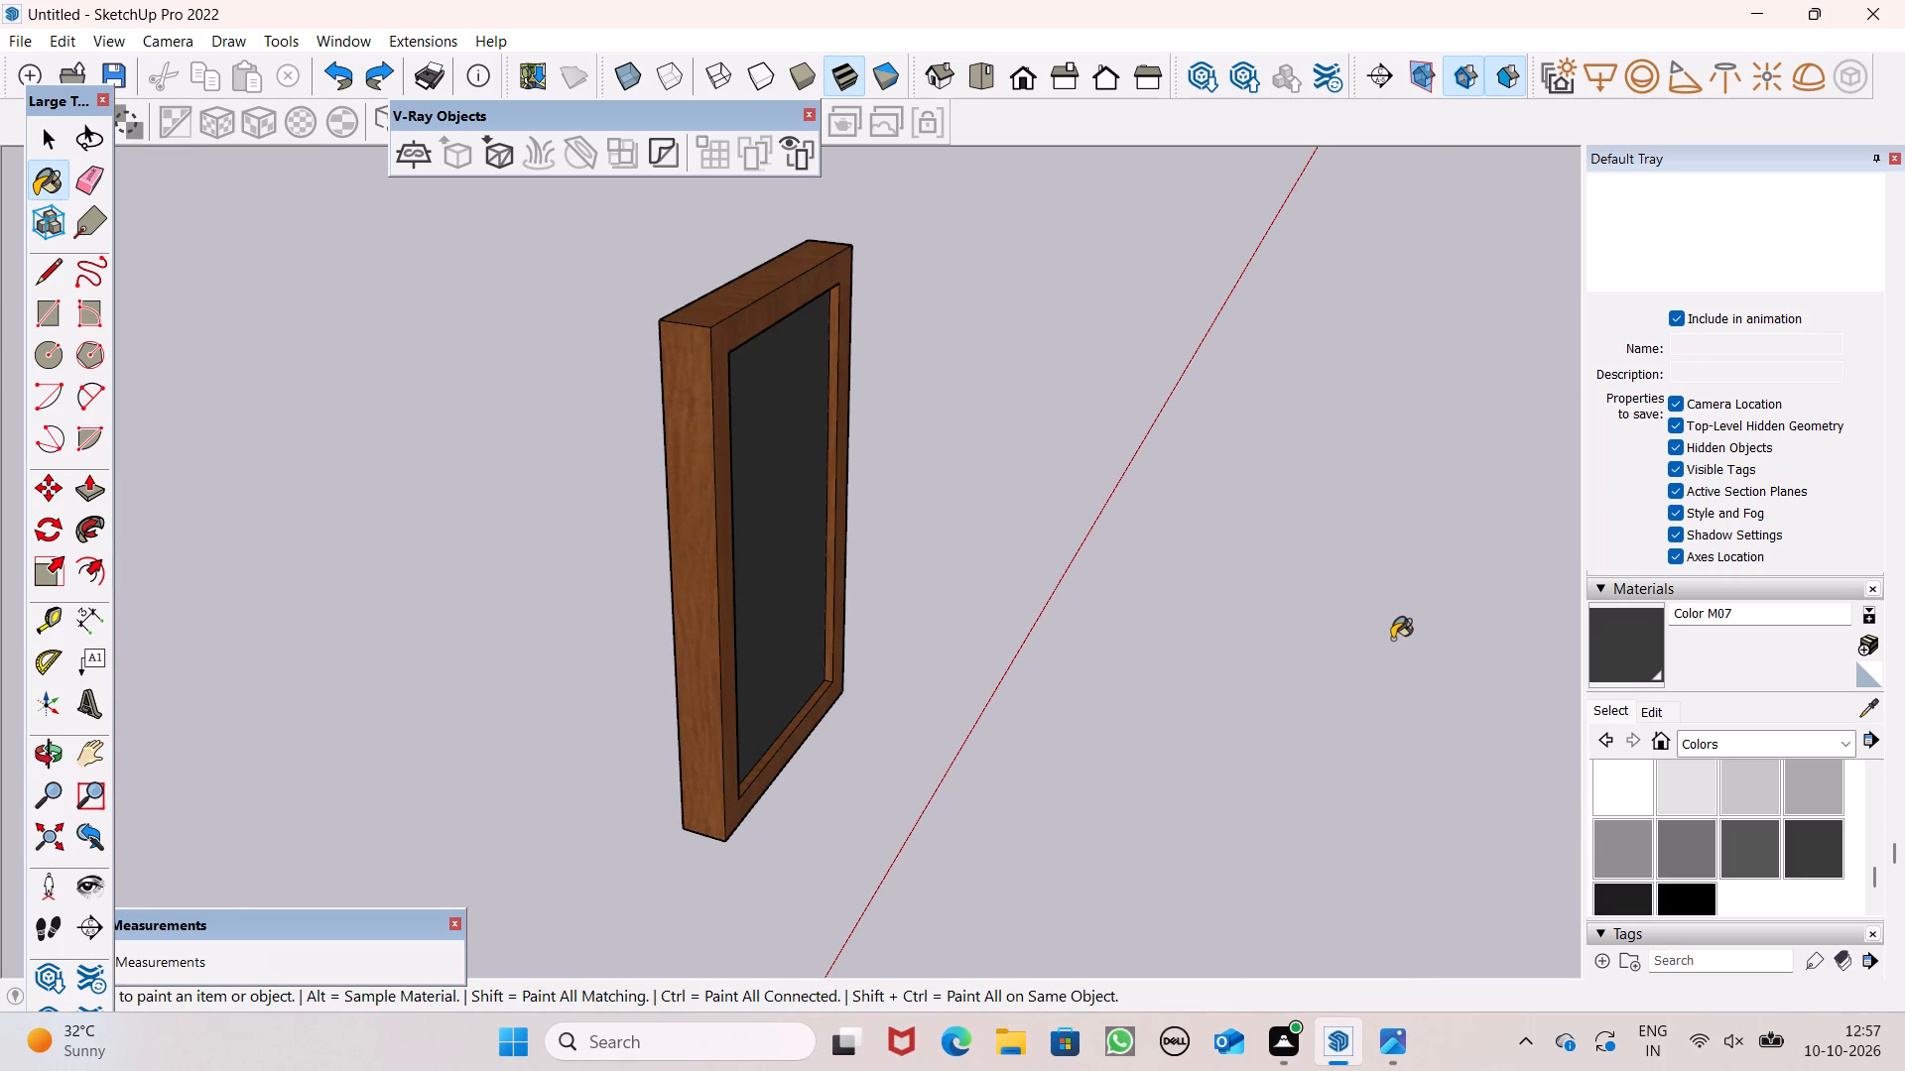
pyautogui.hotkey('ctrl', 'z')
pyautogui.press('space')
# Examine the panel's wood-veneer front face and recessed inner pane up close.
pyautogui.scroll(-5, 1057, 624)
pyautogui.moveTo(1045, 631); pyautogui.dragTo(223, 556, button='middle')
pyautogui.scroll(1, 675, 711)
pyautogui.moveTo(691, 717); pyautogui.dragTo(738, 676, button='middle')
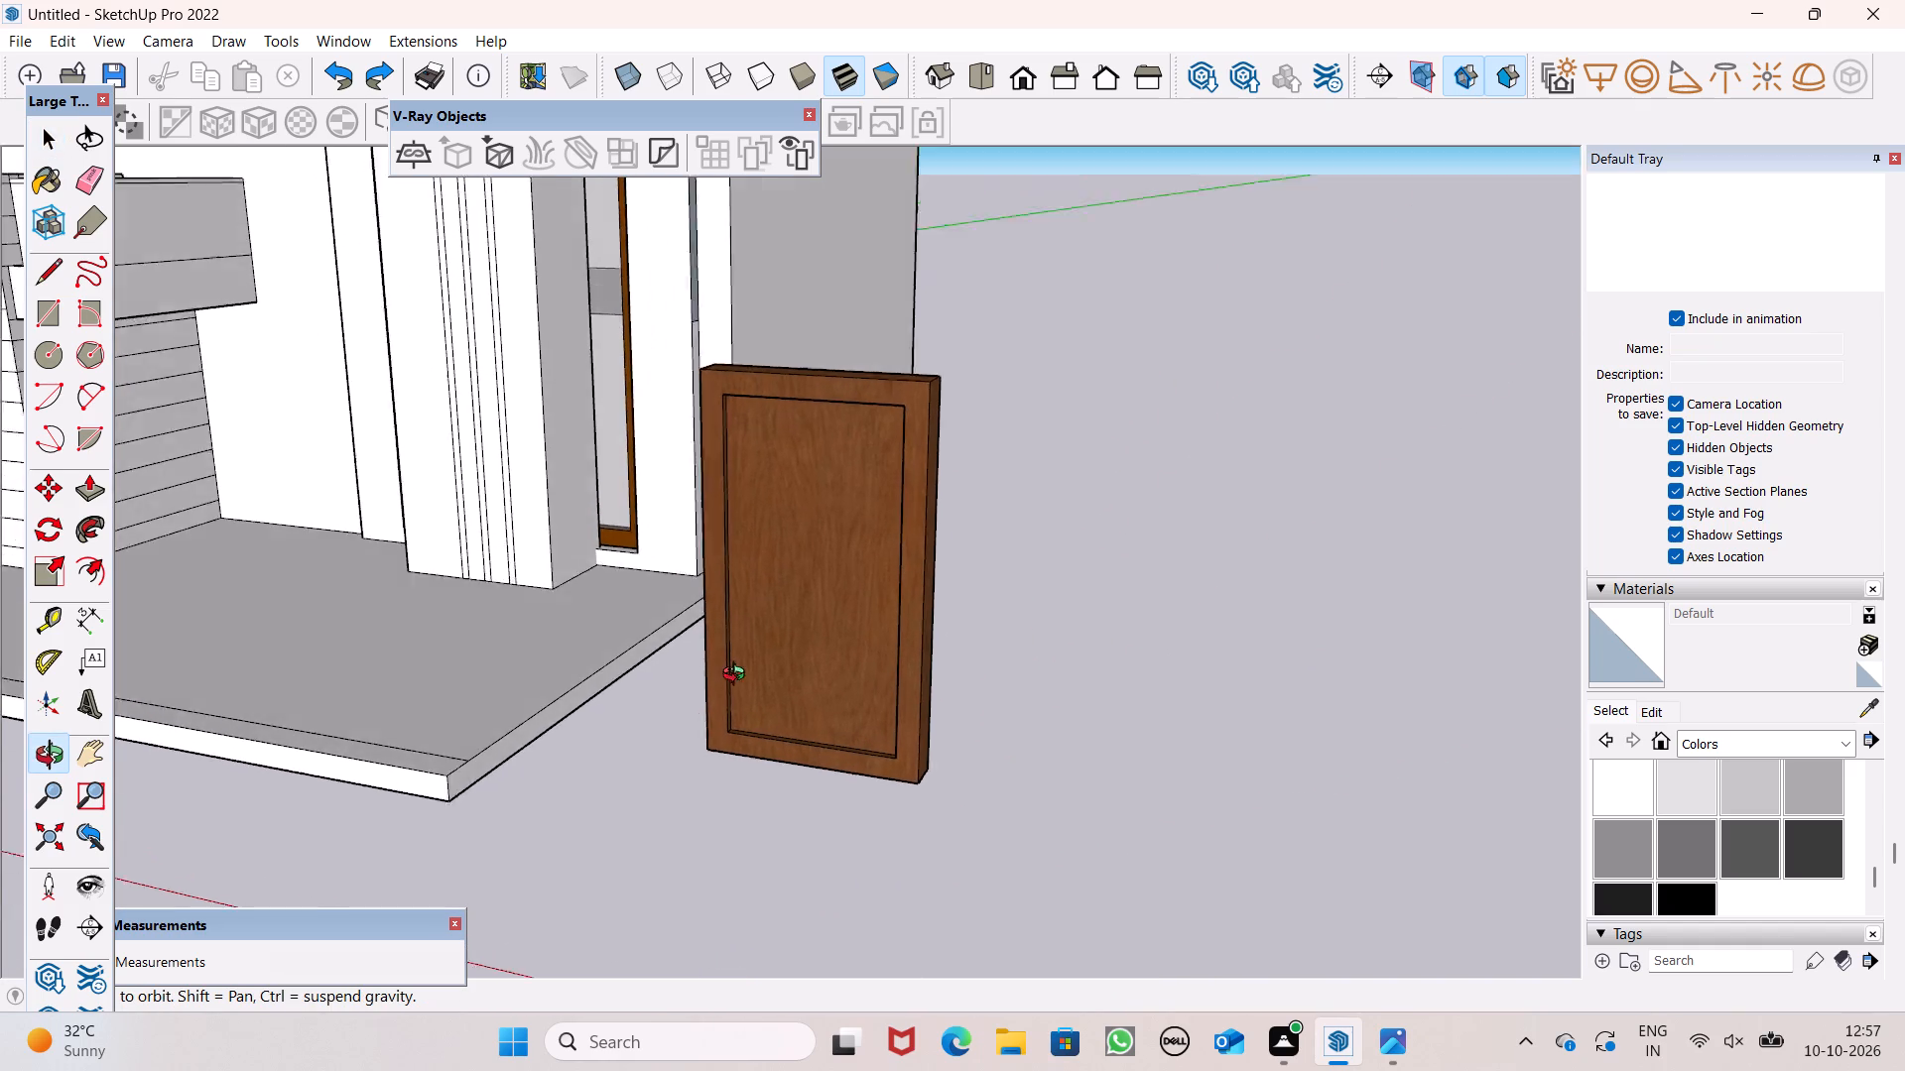
pyautogui.moveTo(738, 676); pyautogui.dragTo(778, 666, button='middle')
pyautogui.scroll(3, 783, 671)
pyautogui.moveTo(812, 684); pyautogui.dragTo(858, 770, button='middle')
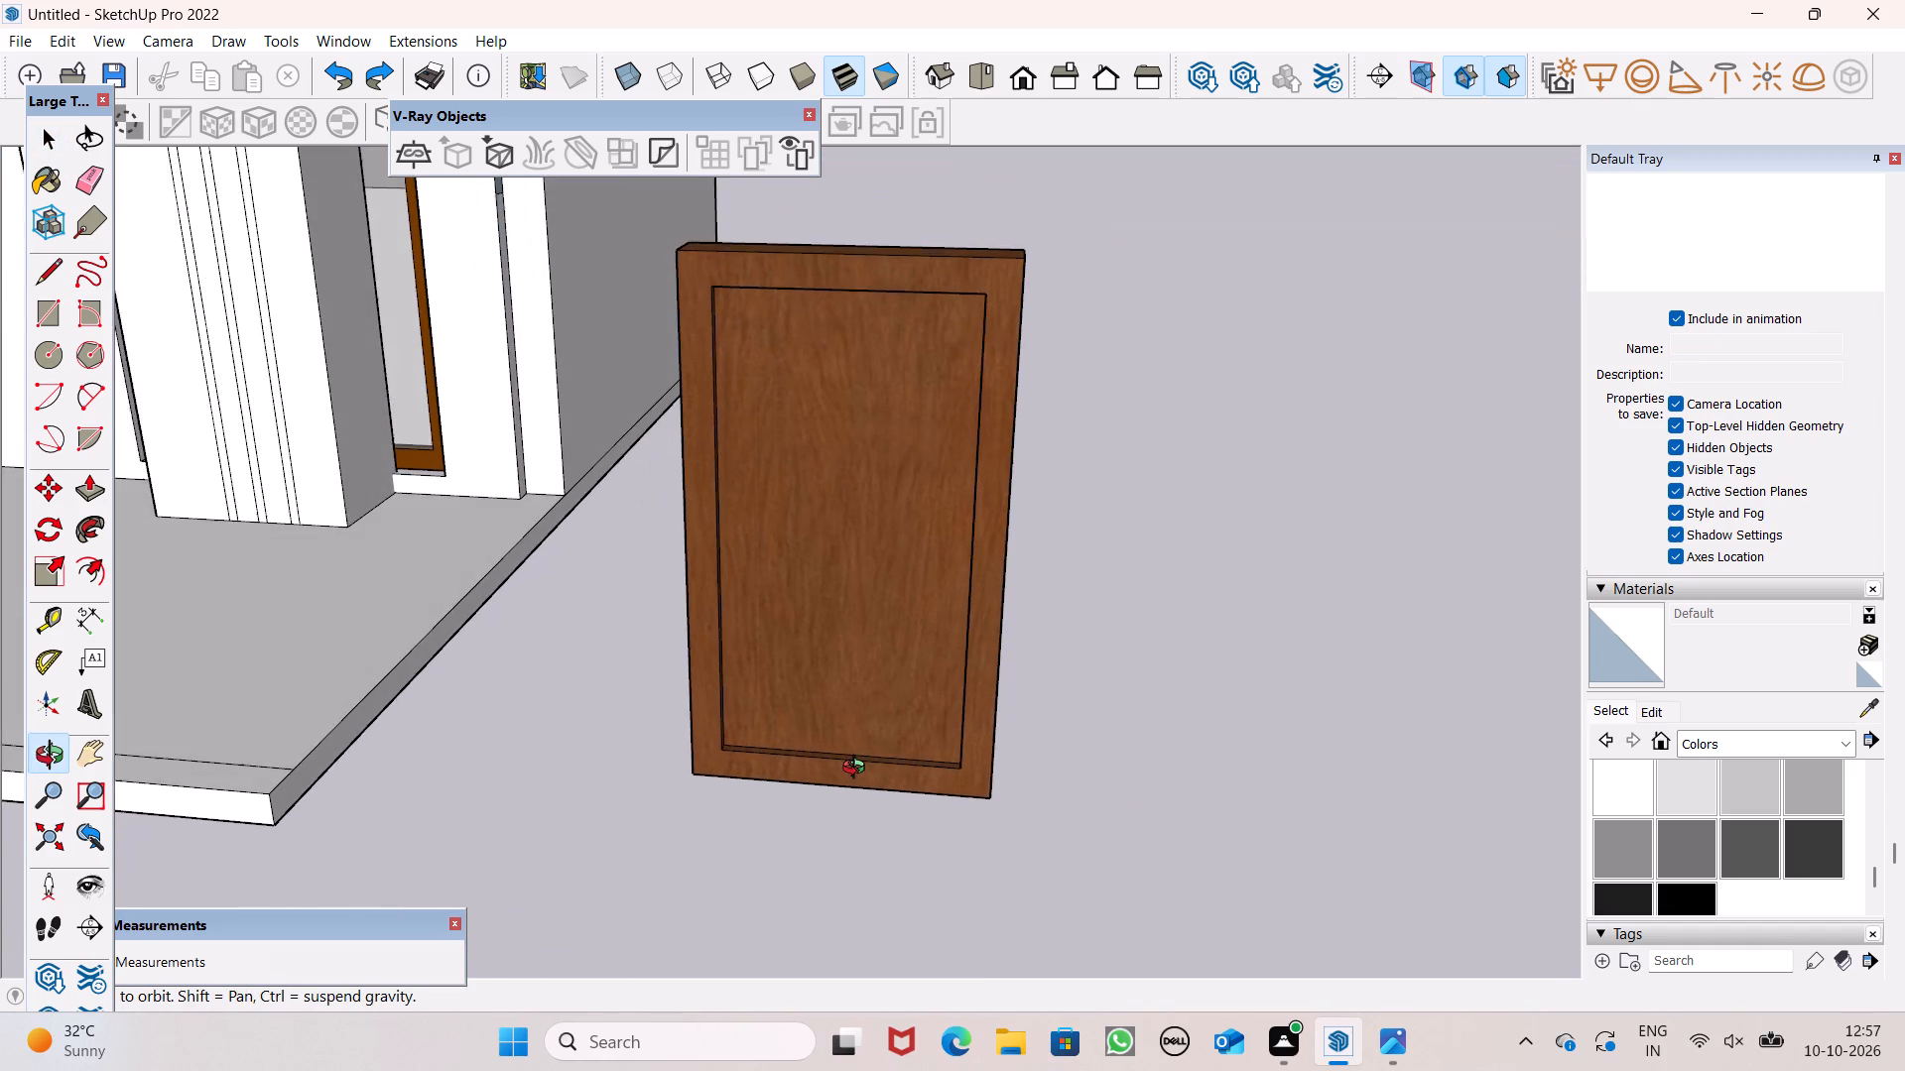
pyautogui.moveTo(858, 770); pyautogui.dragTo(862, 767, button='middle')
pyautogui.scroll(2, 862, 767)
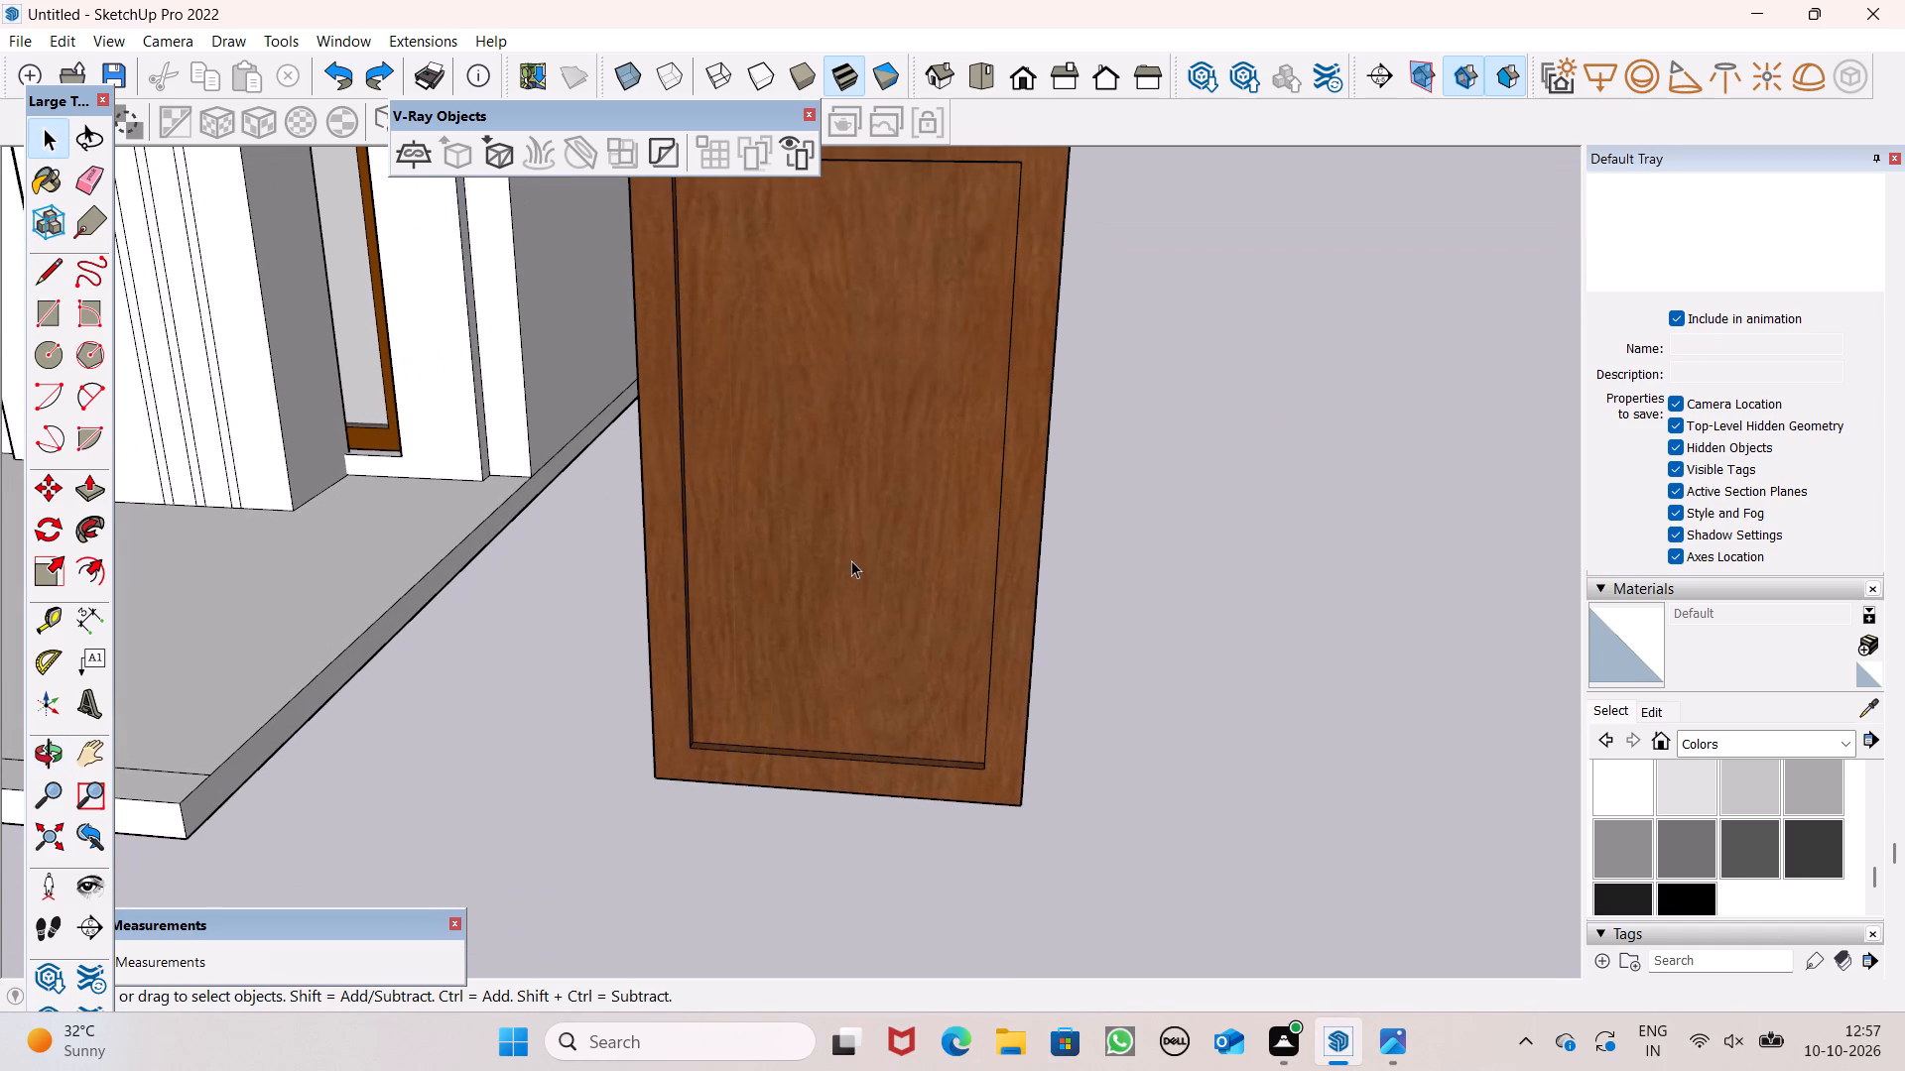
pyautogui.scroll(-3, 833, 620)
pyautogui.scroll(5, 816, 455)
pyautogui.scroll(1, 783, 532)
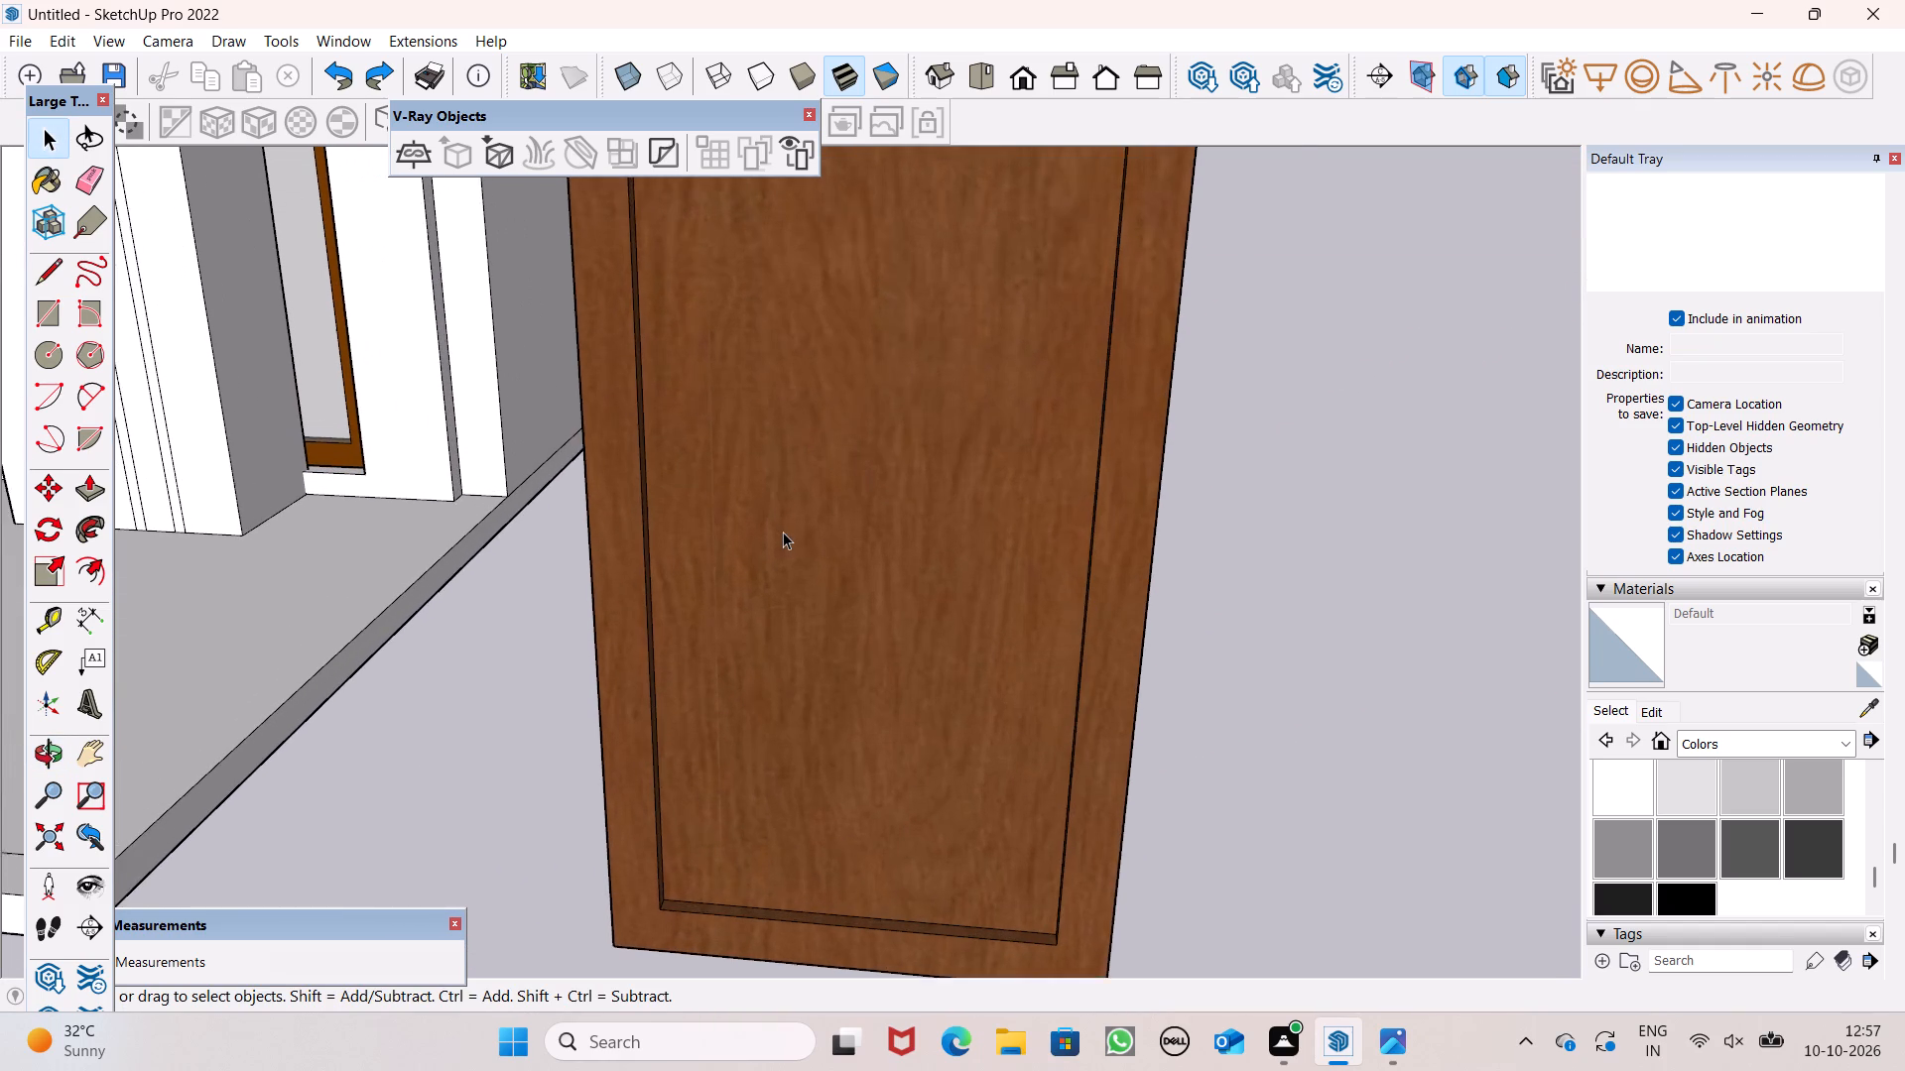
pyautogui.scroll(3, 783, 532)
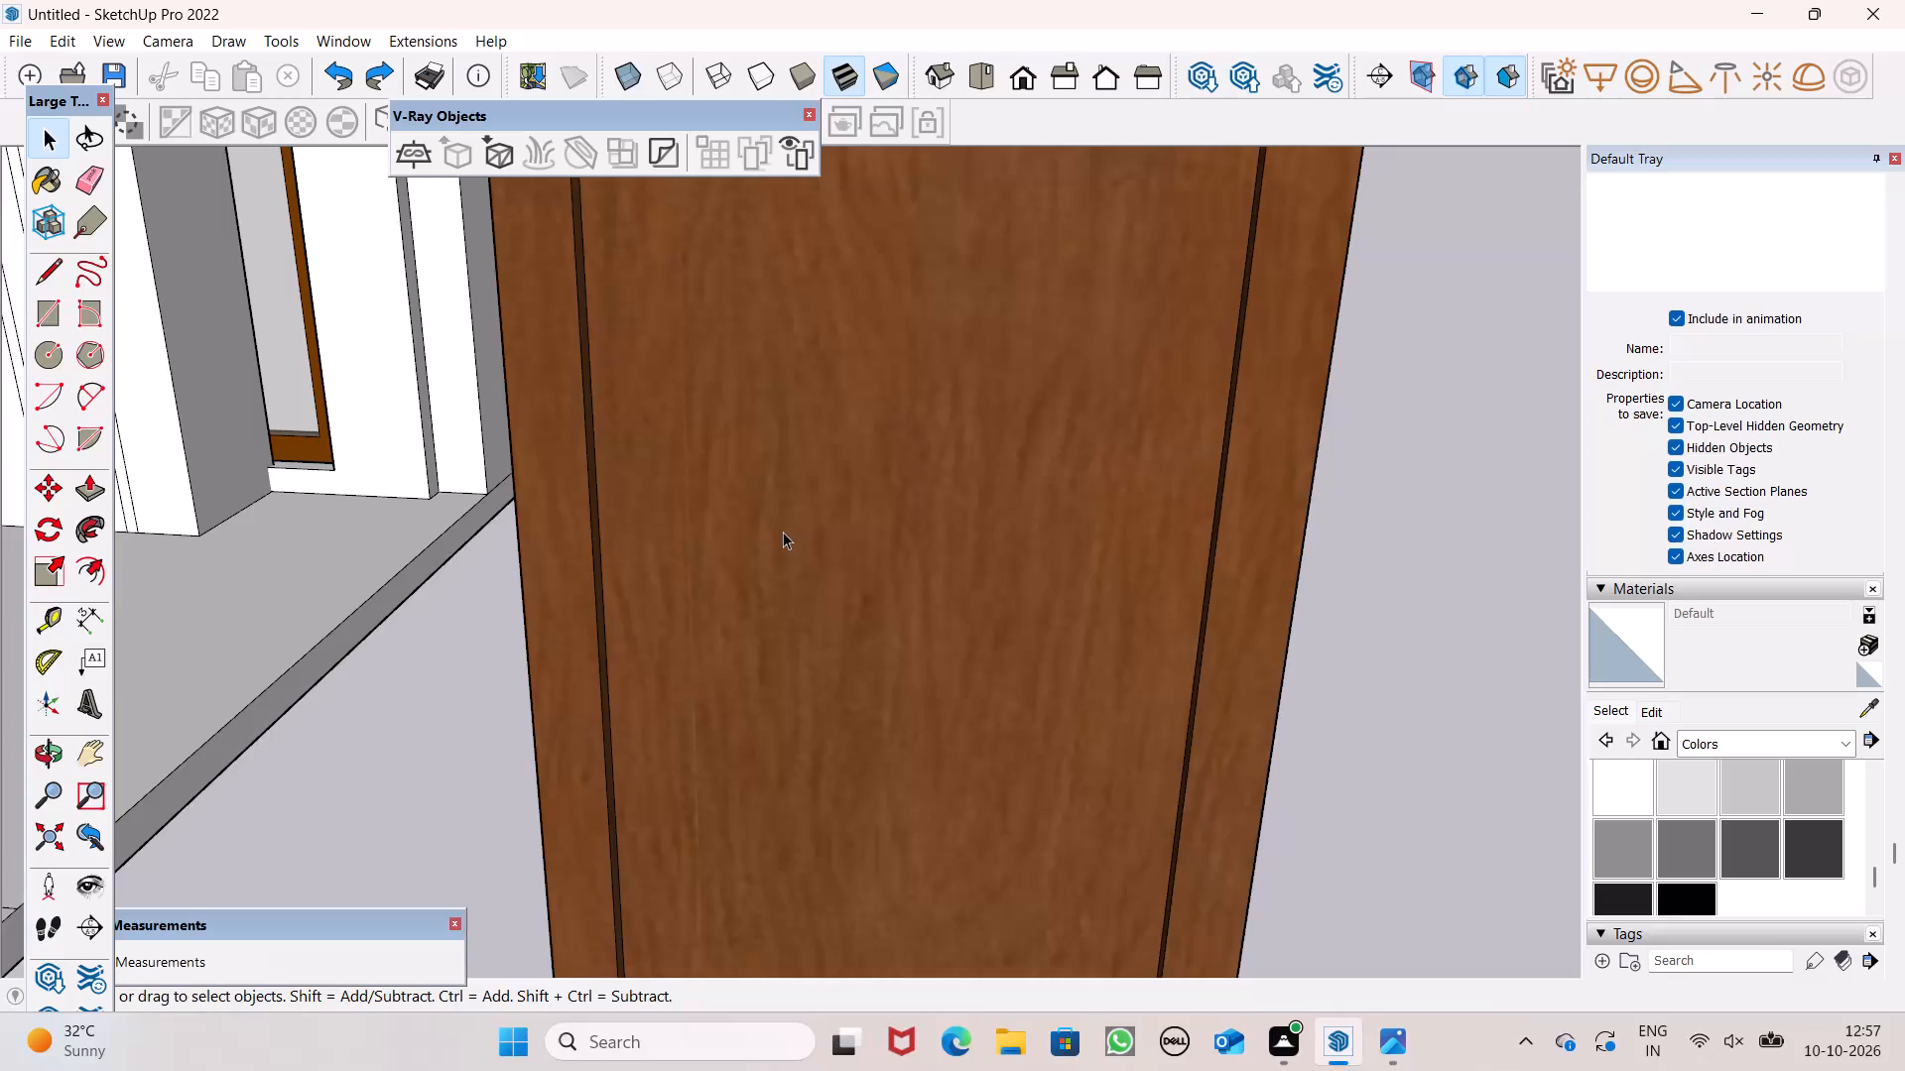
pyautogui.scroll(-3, 783, 532)
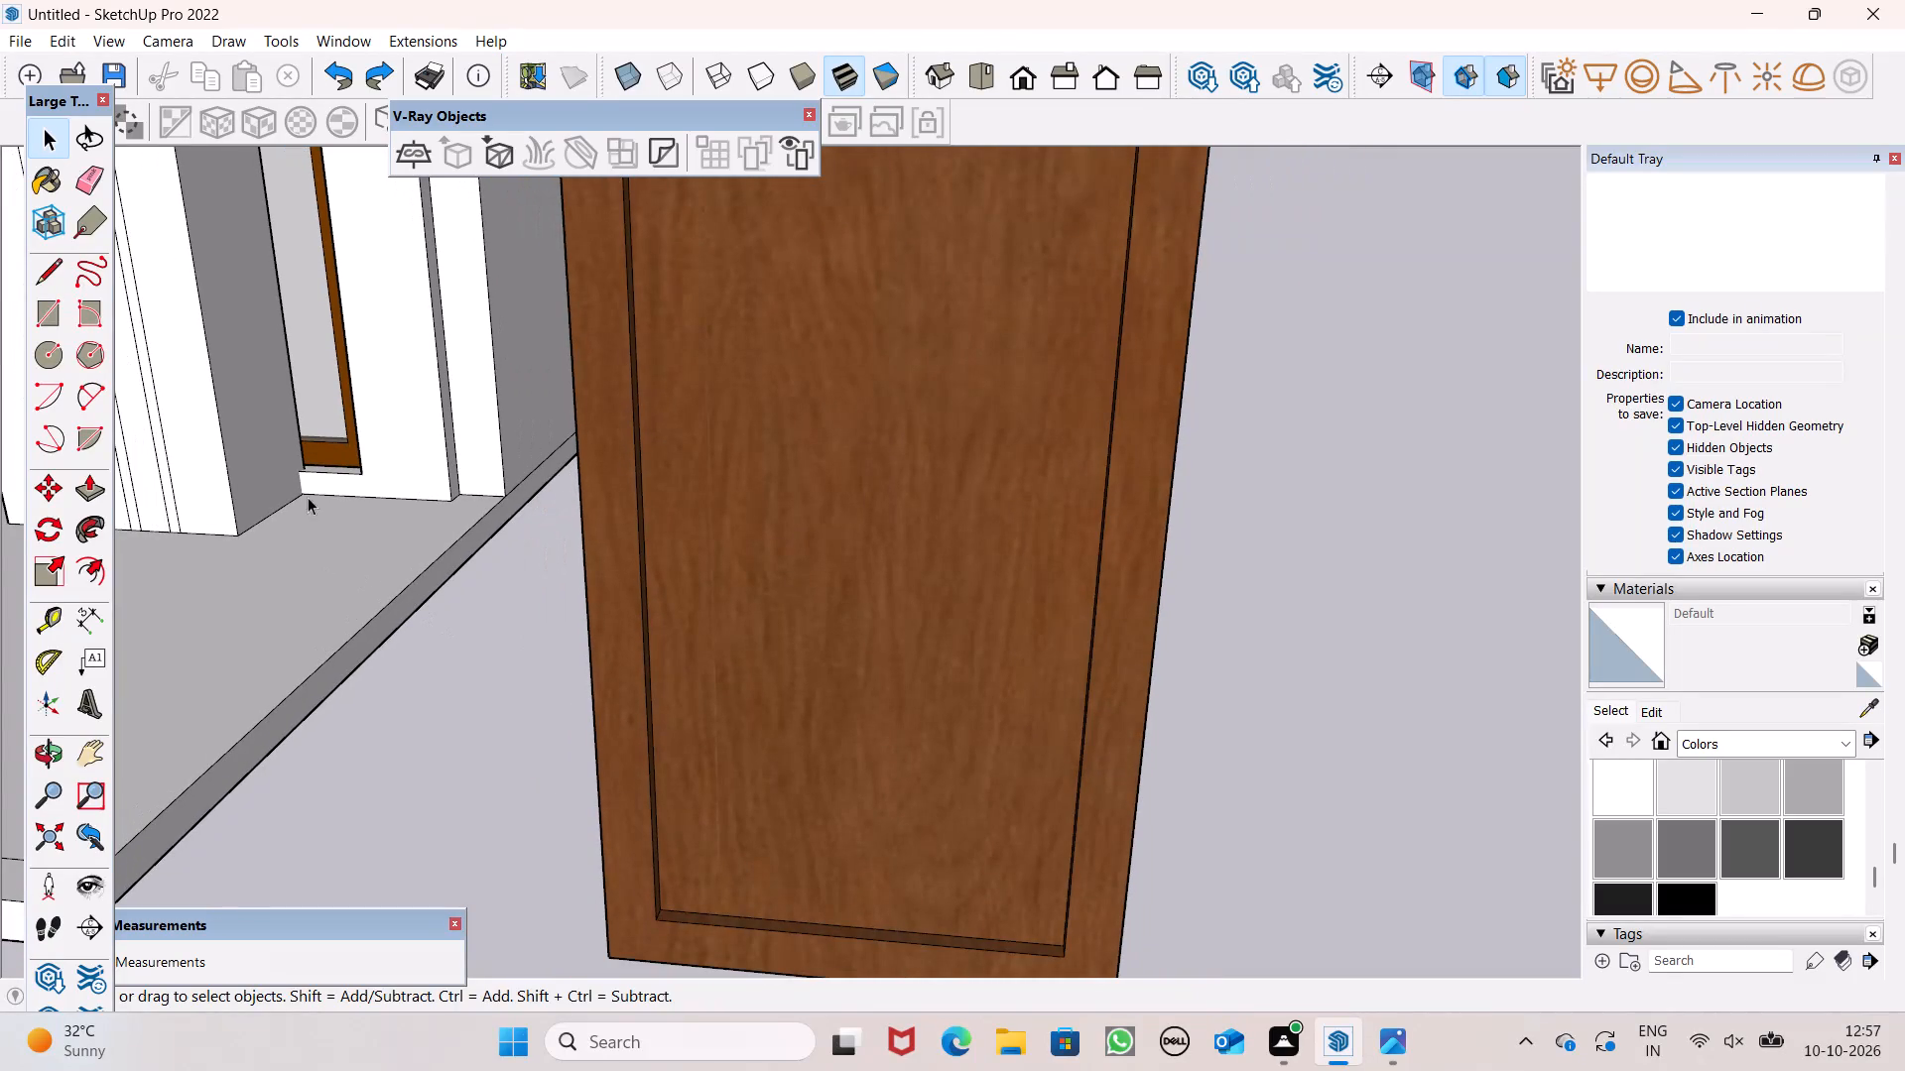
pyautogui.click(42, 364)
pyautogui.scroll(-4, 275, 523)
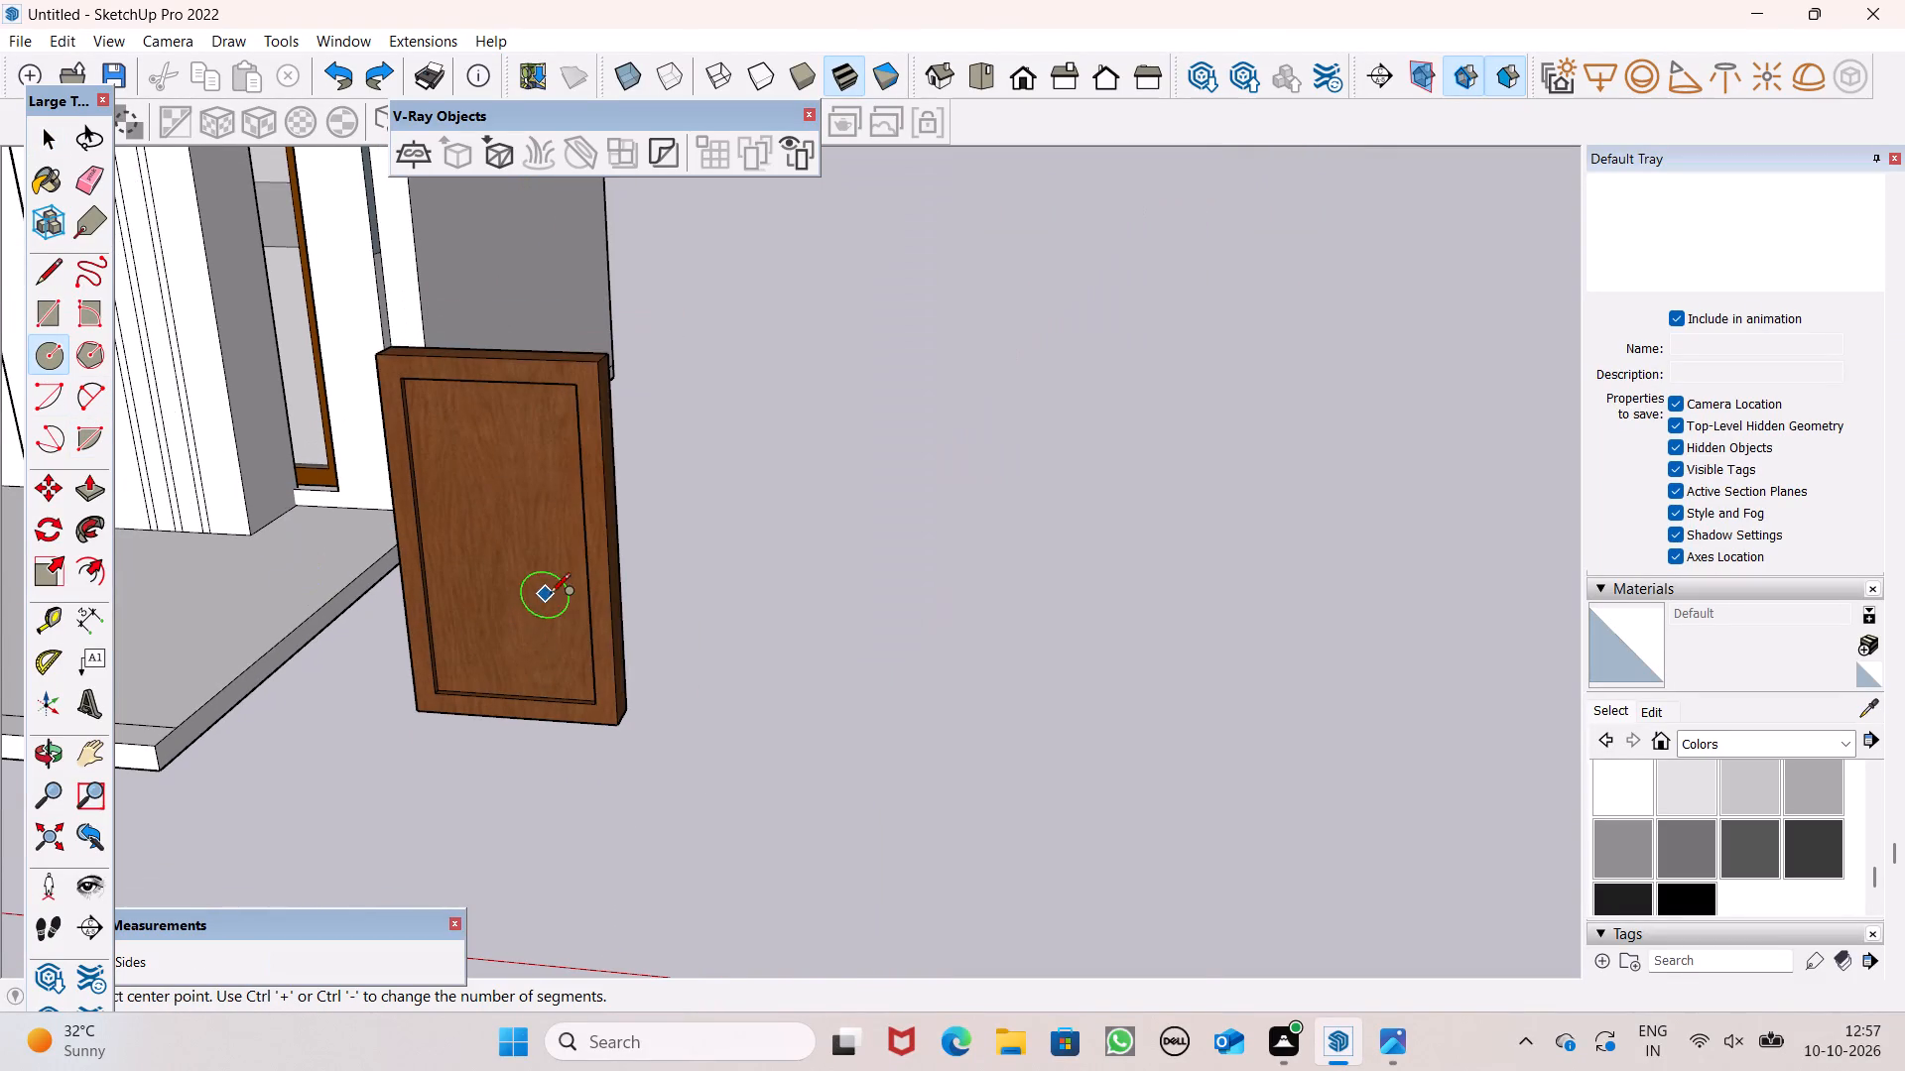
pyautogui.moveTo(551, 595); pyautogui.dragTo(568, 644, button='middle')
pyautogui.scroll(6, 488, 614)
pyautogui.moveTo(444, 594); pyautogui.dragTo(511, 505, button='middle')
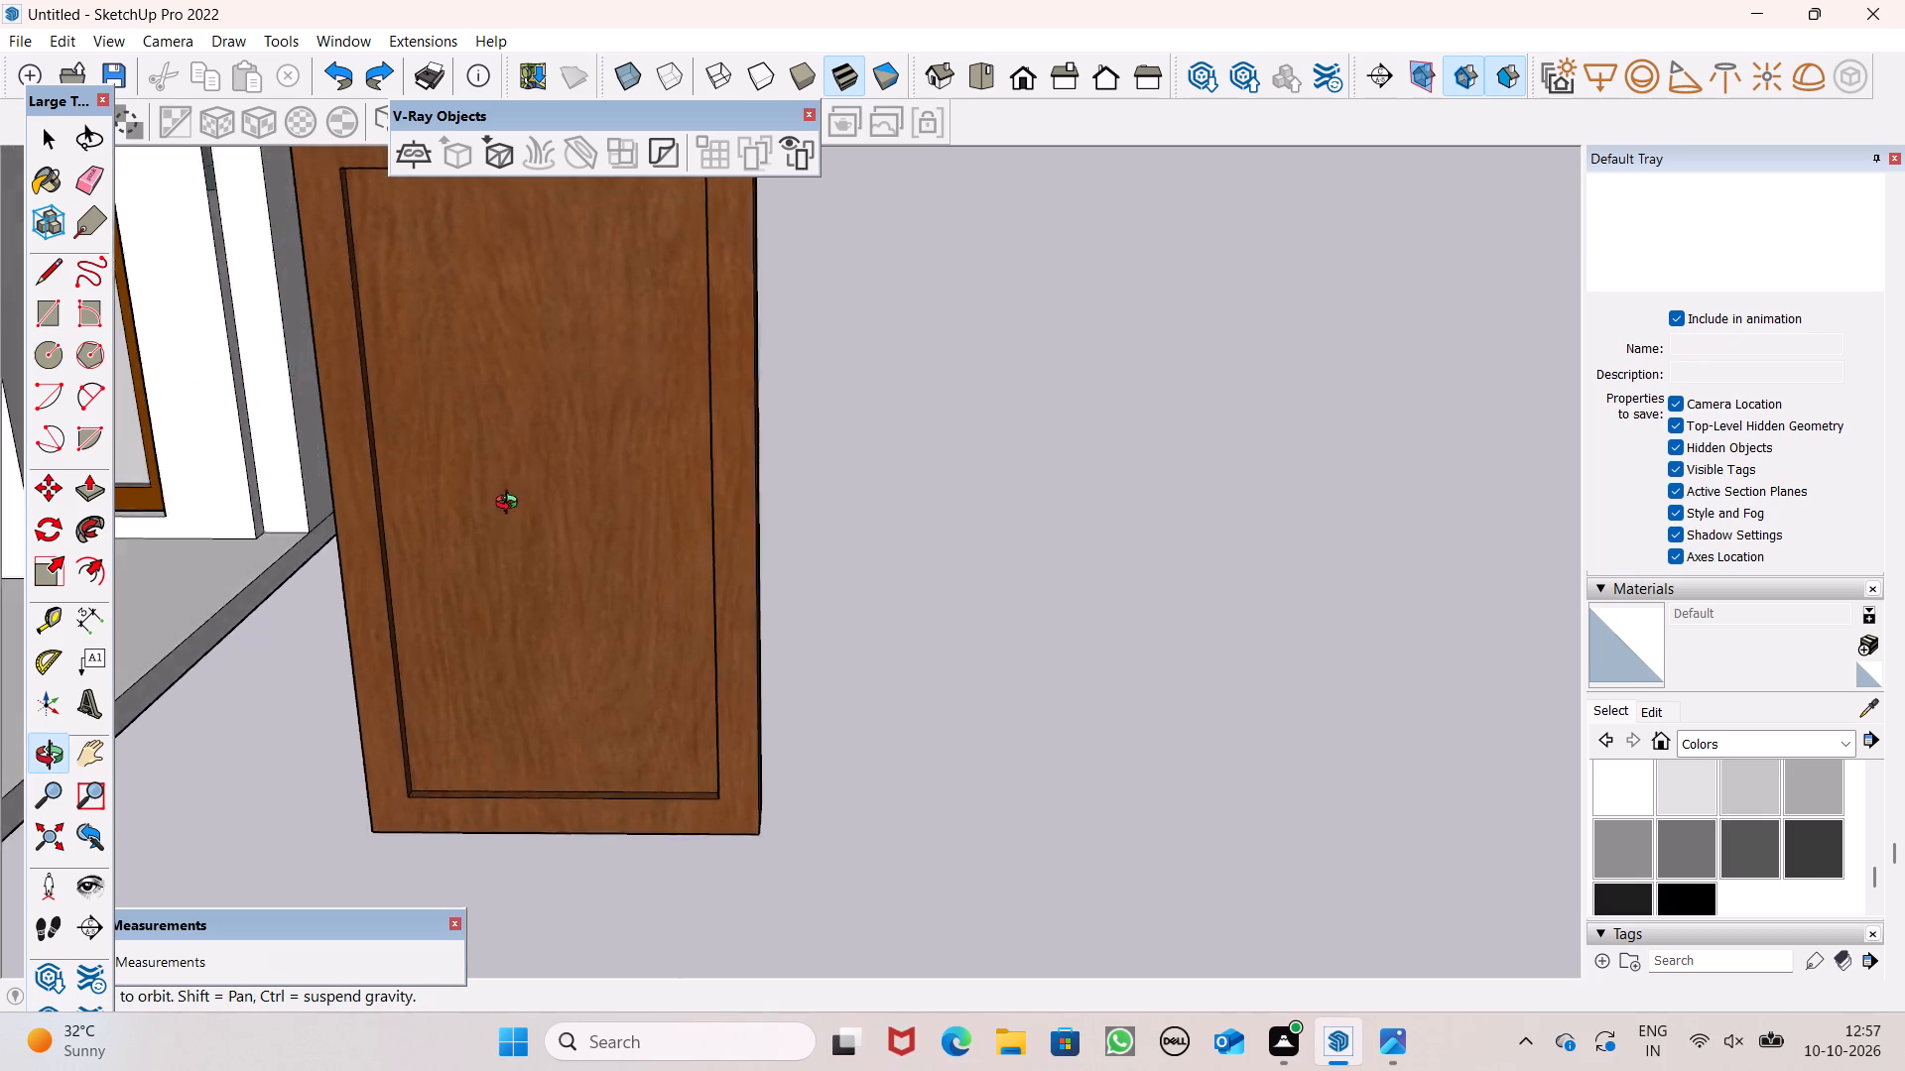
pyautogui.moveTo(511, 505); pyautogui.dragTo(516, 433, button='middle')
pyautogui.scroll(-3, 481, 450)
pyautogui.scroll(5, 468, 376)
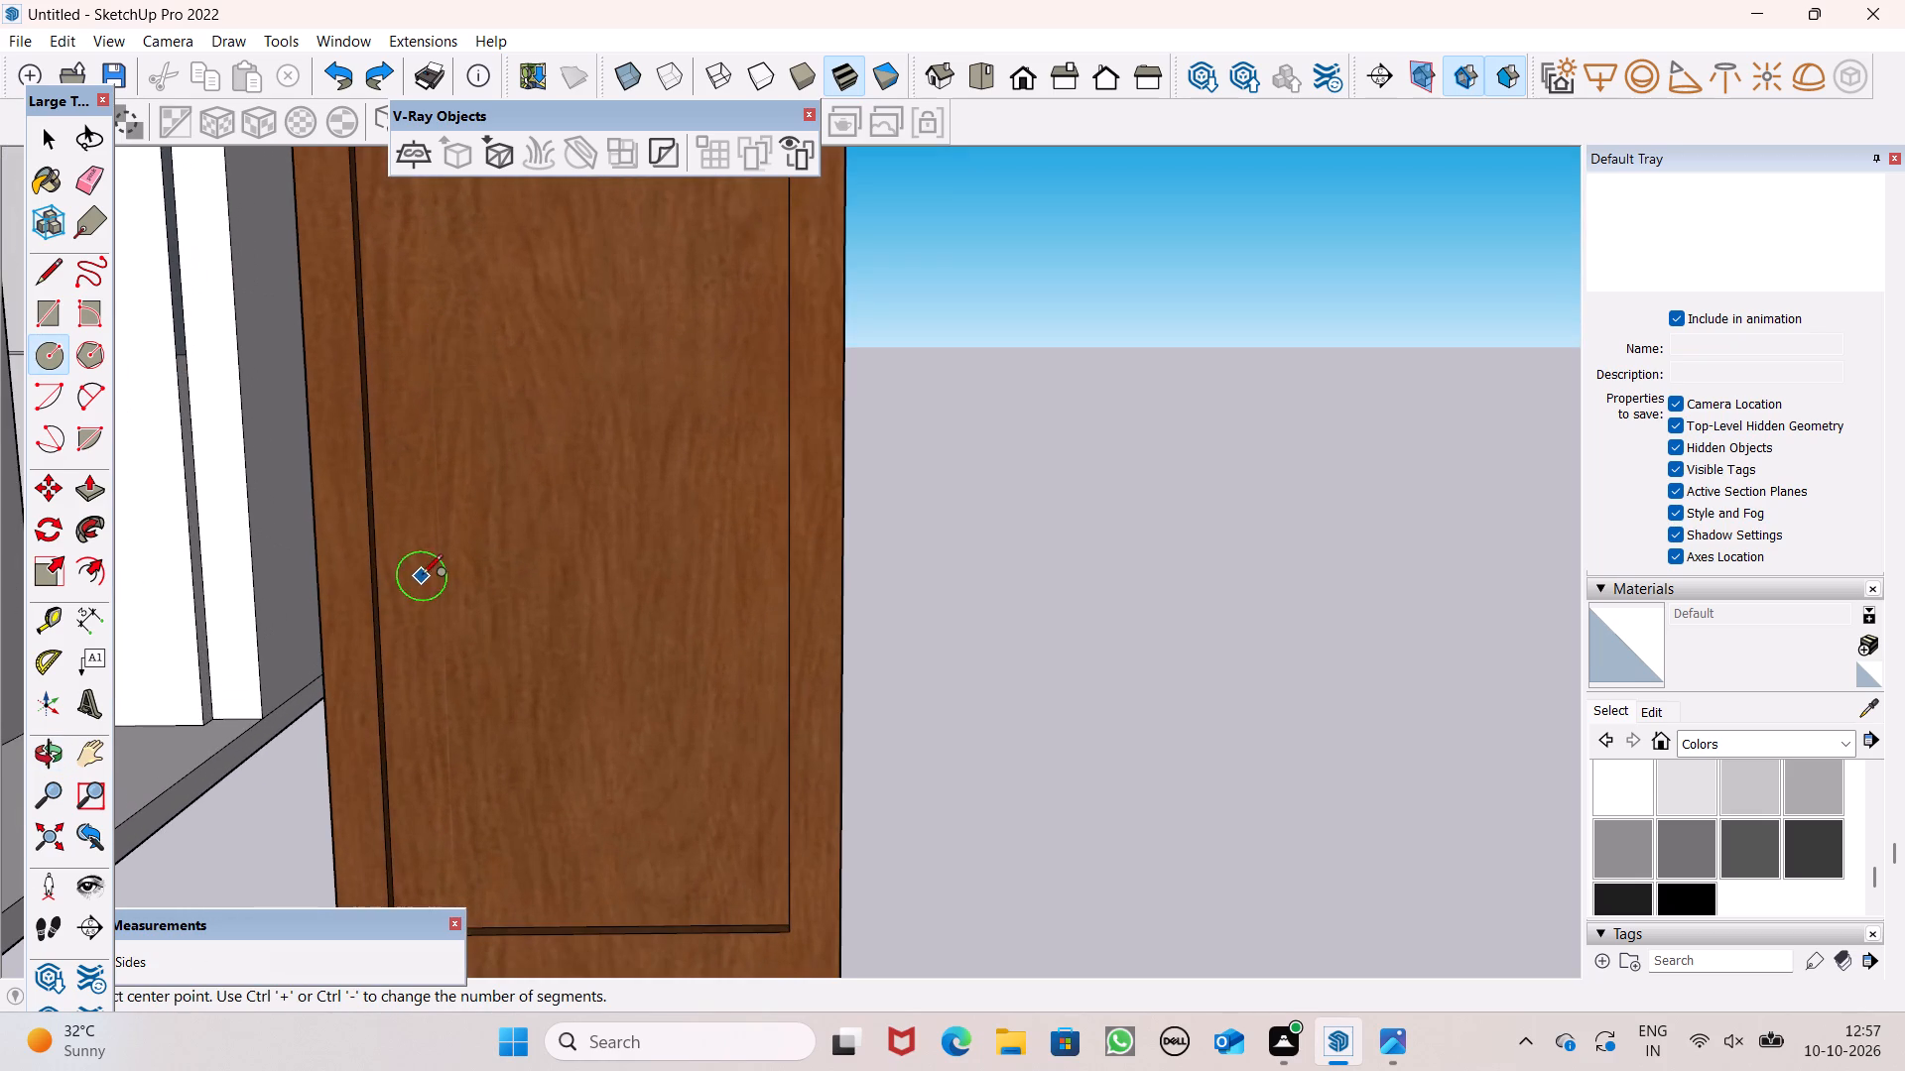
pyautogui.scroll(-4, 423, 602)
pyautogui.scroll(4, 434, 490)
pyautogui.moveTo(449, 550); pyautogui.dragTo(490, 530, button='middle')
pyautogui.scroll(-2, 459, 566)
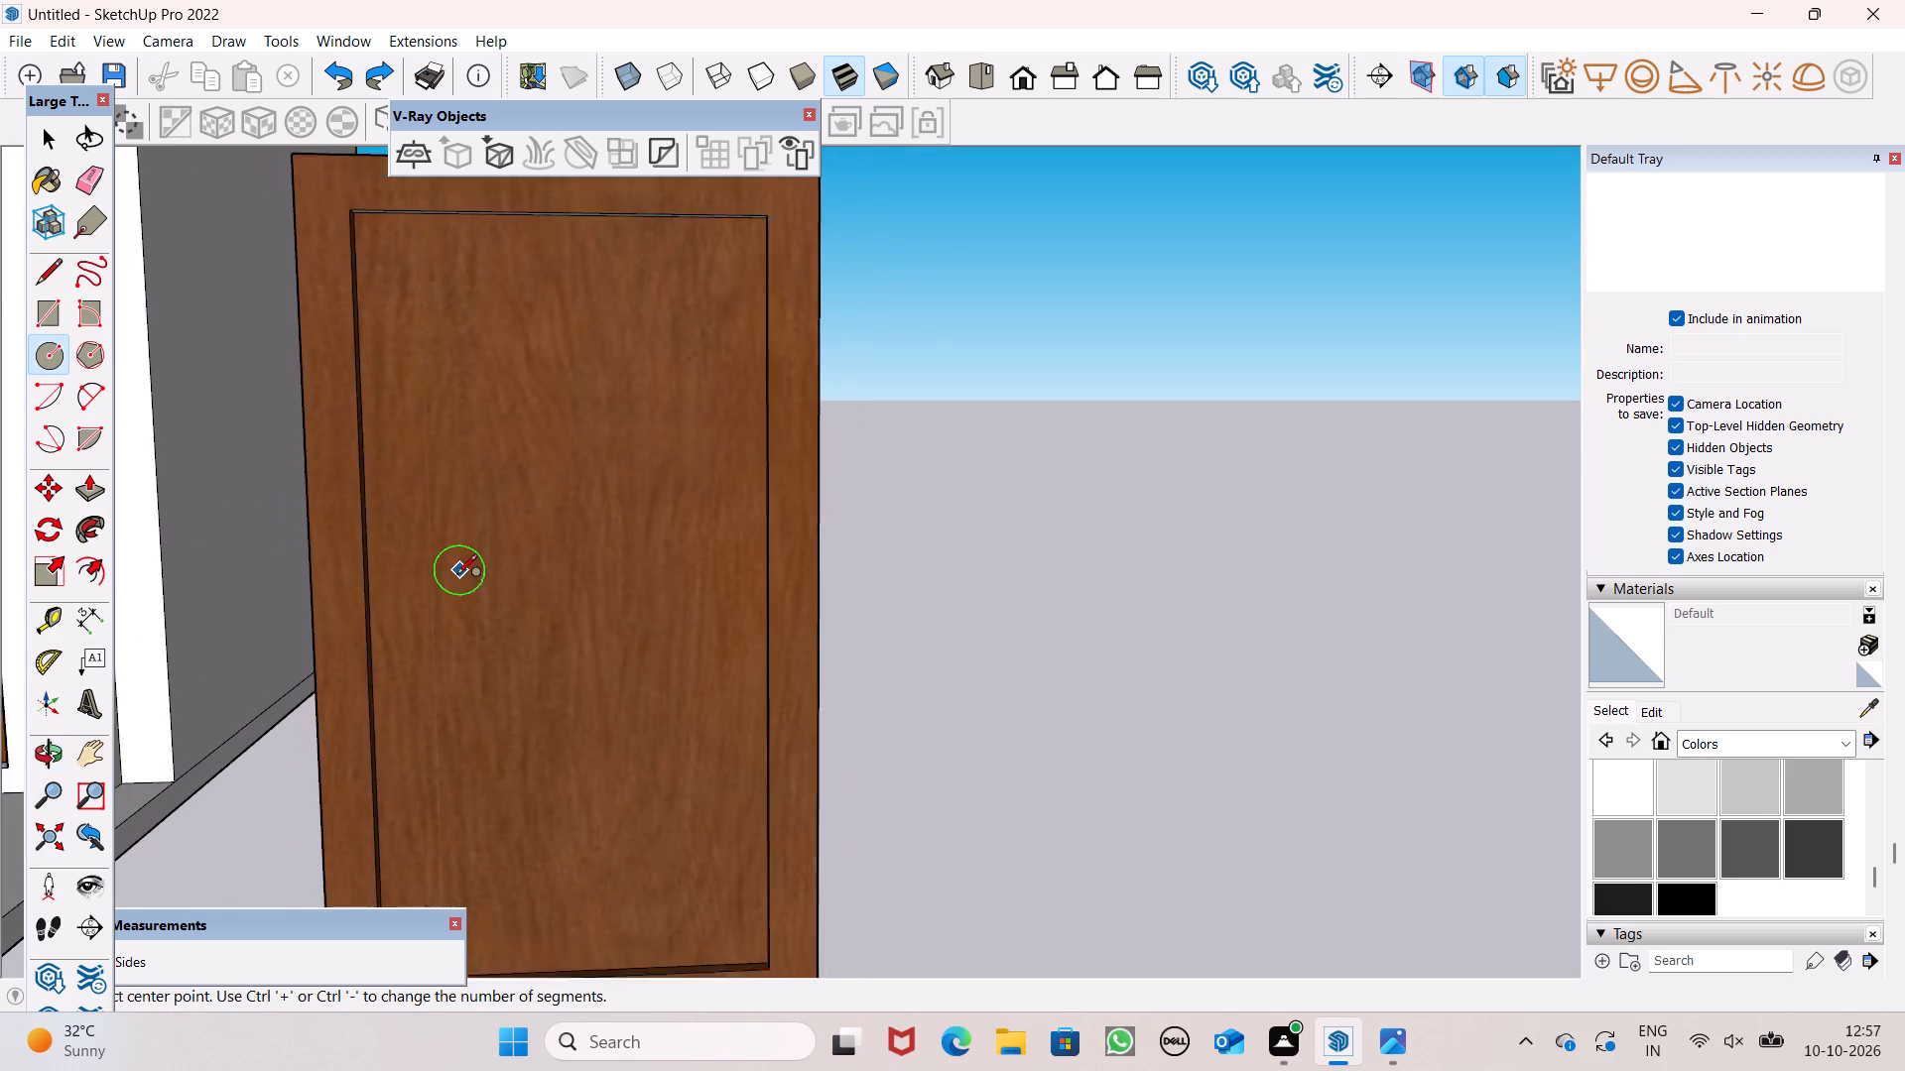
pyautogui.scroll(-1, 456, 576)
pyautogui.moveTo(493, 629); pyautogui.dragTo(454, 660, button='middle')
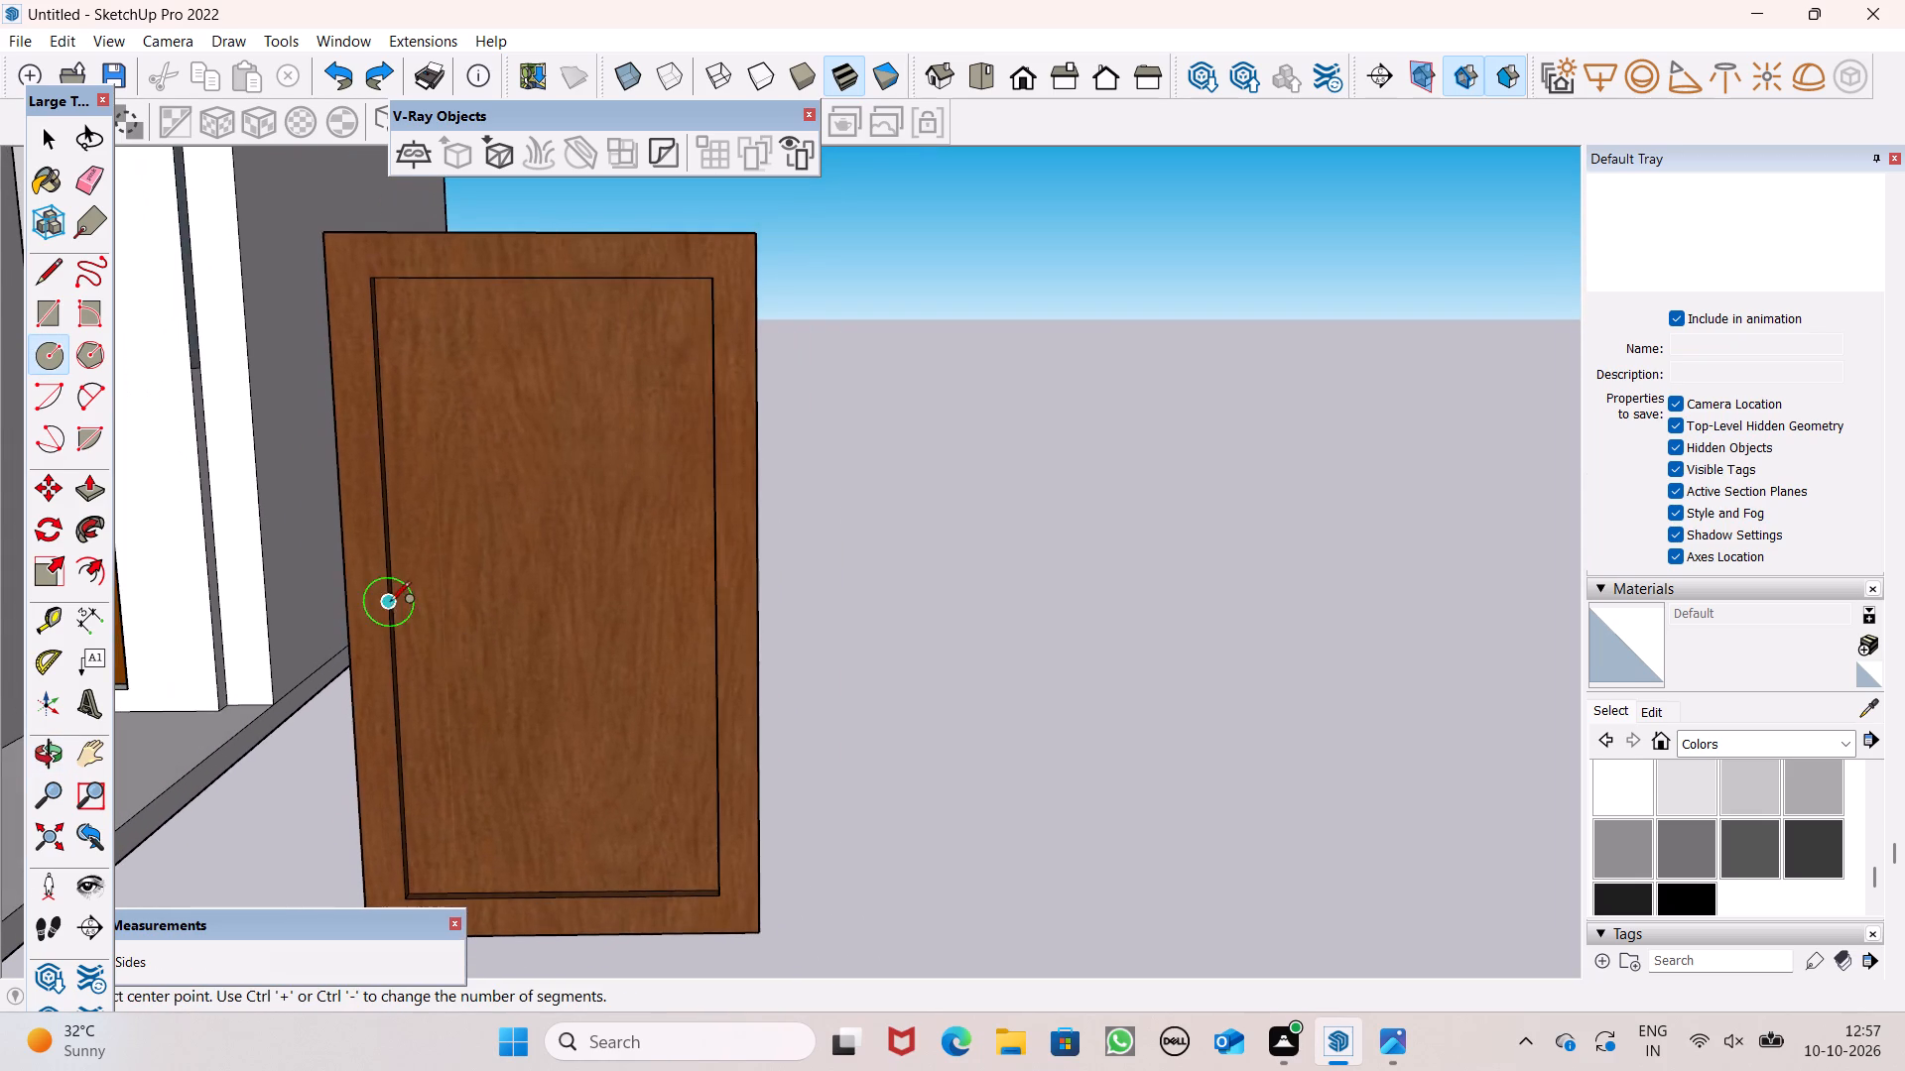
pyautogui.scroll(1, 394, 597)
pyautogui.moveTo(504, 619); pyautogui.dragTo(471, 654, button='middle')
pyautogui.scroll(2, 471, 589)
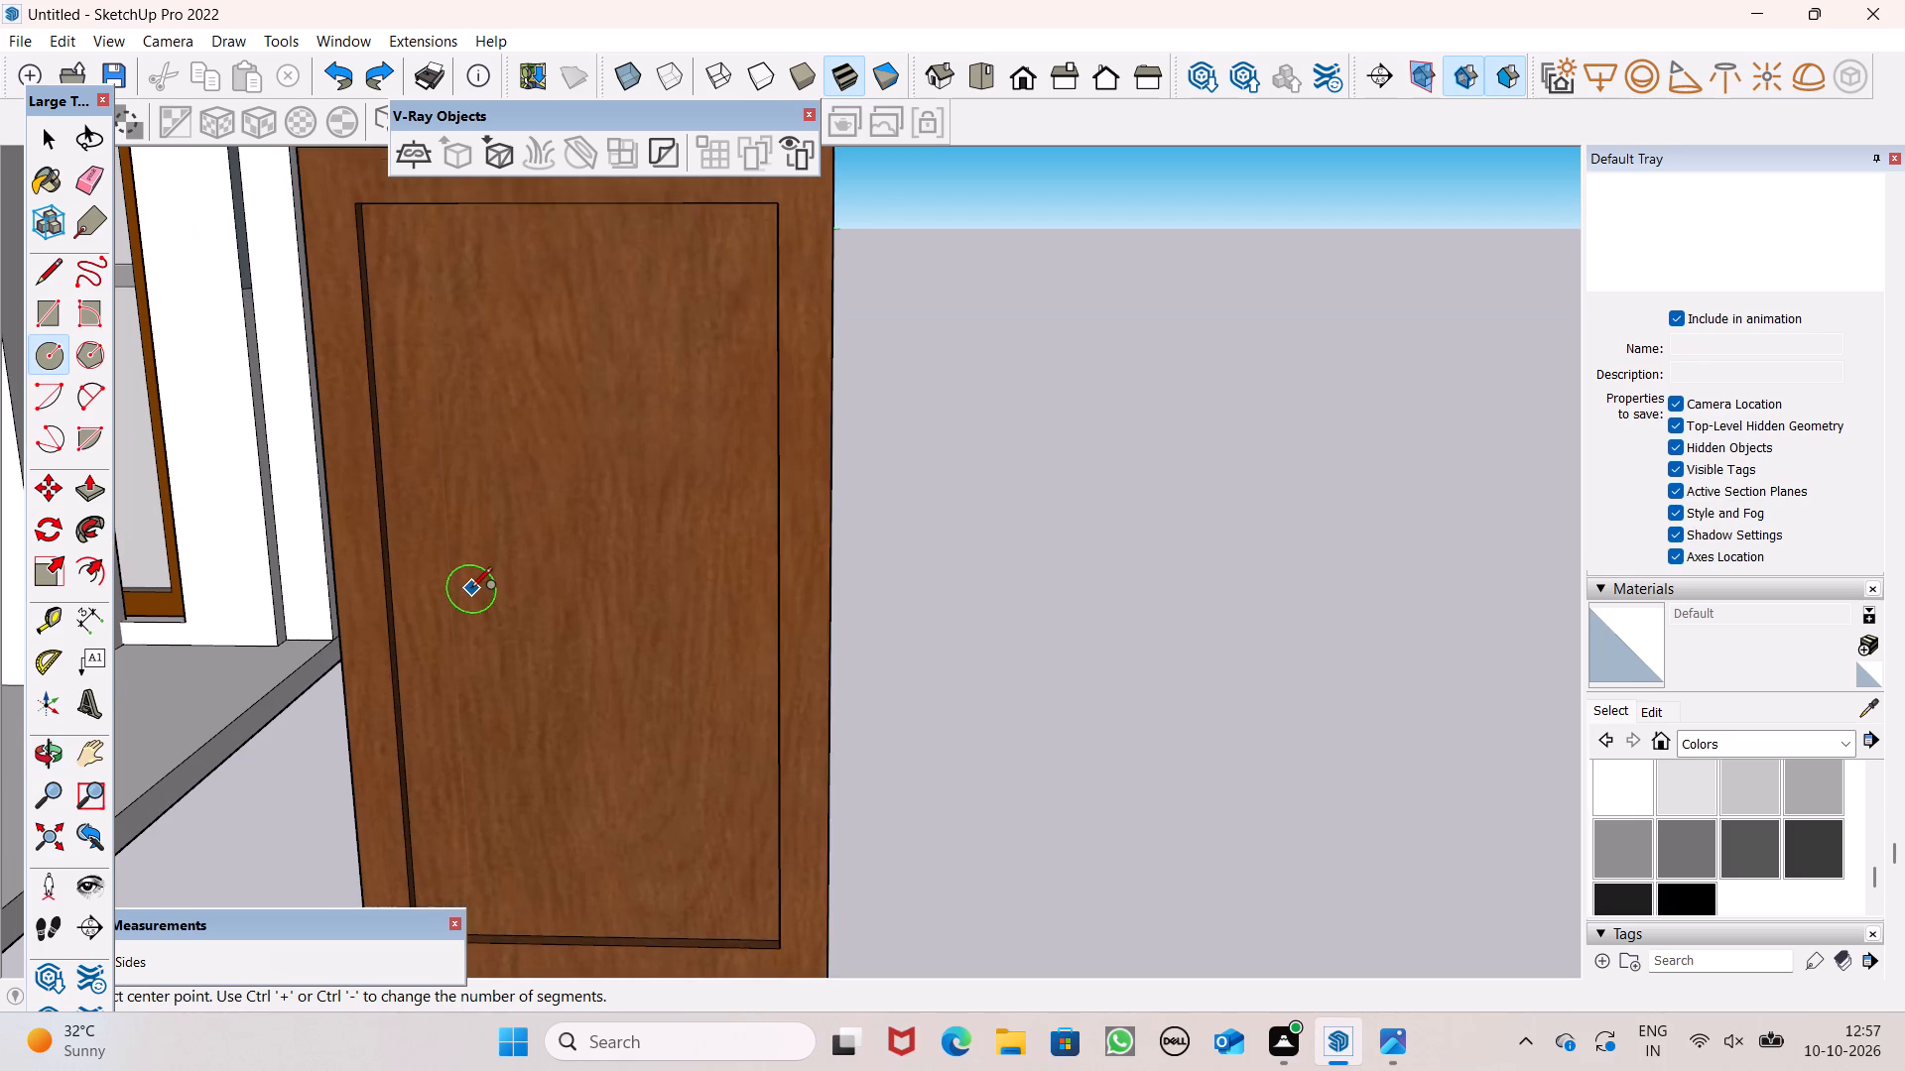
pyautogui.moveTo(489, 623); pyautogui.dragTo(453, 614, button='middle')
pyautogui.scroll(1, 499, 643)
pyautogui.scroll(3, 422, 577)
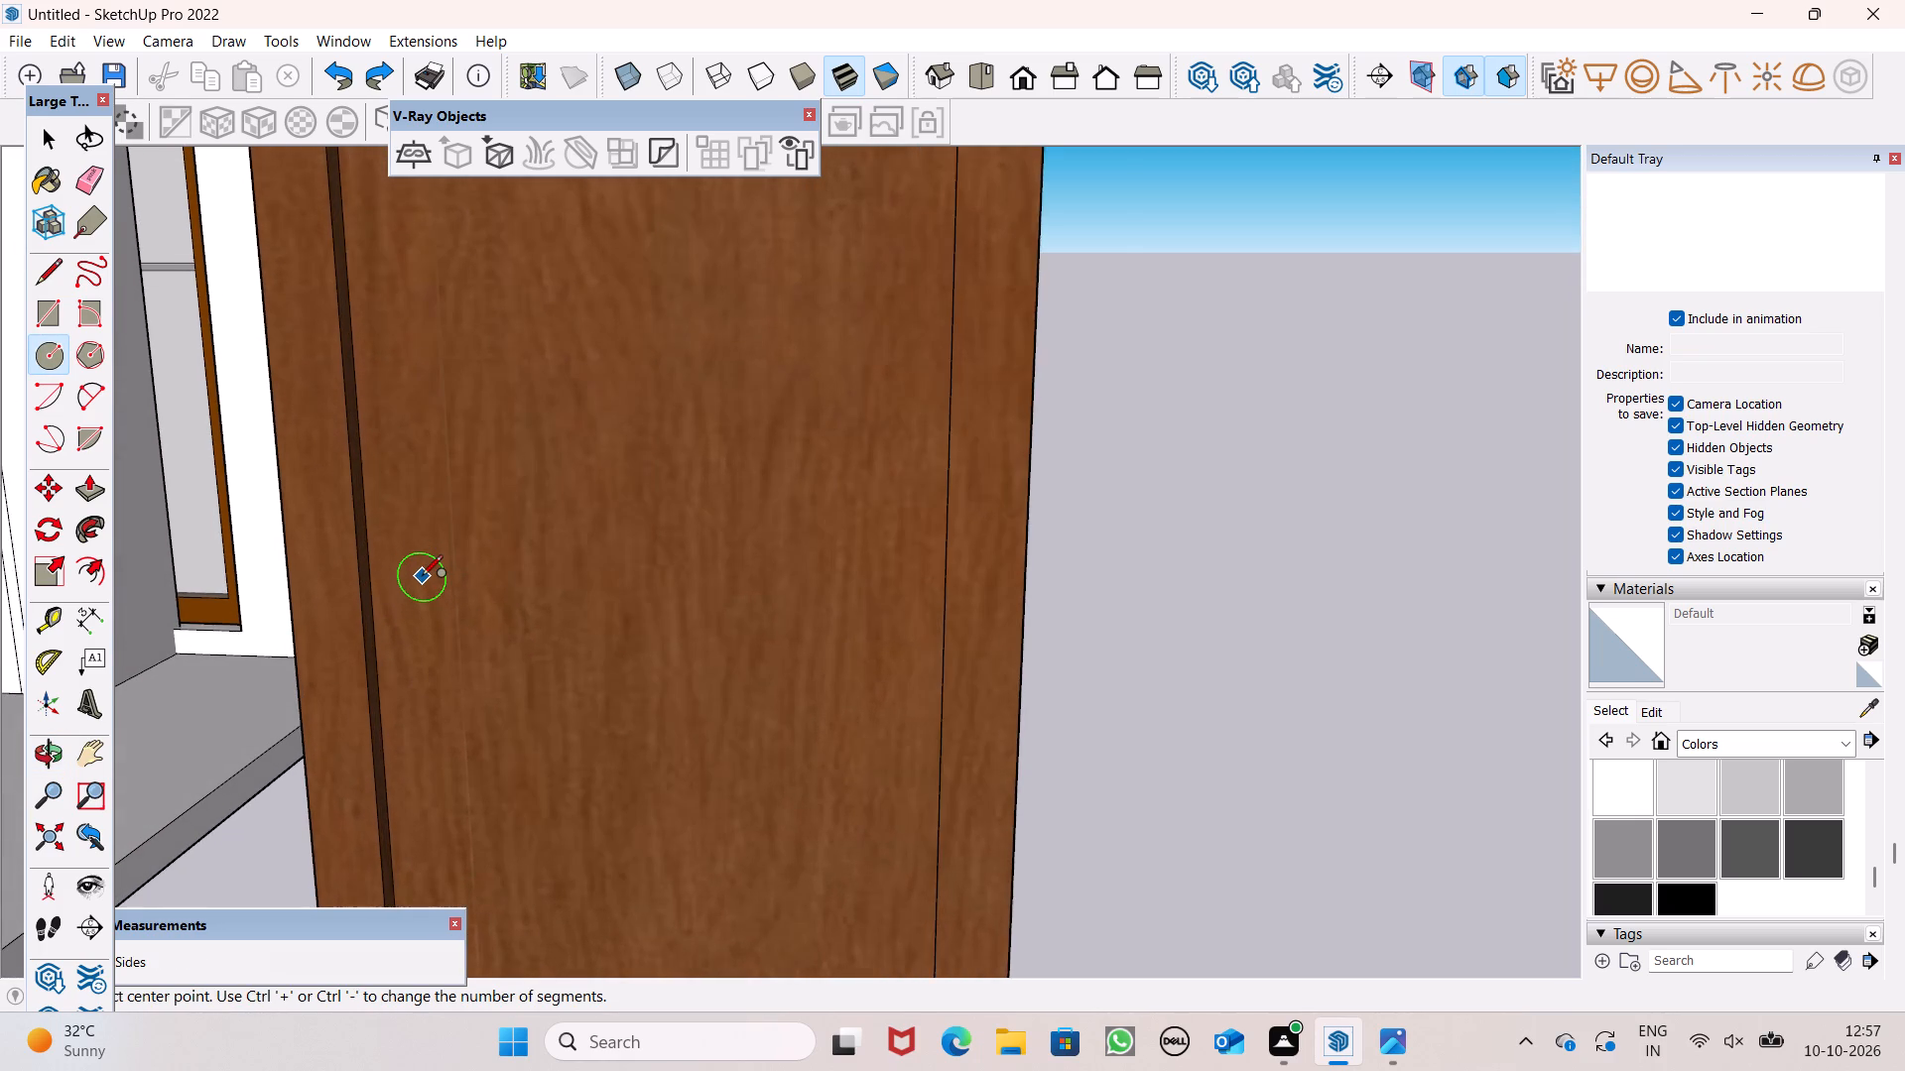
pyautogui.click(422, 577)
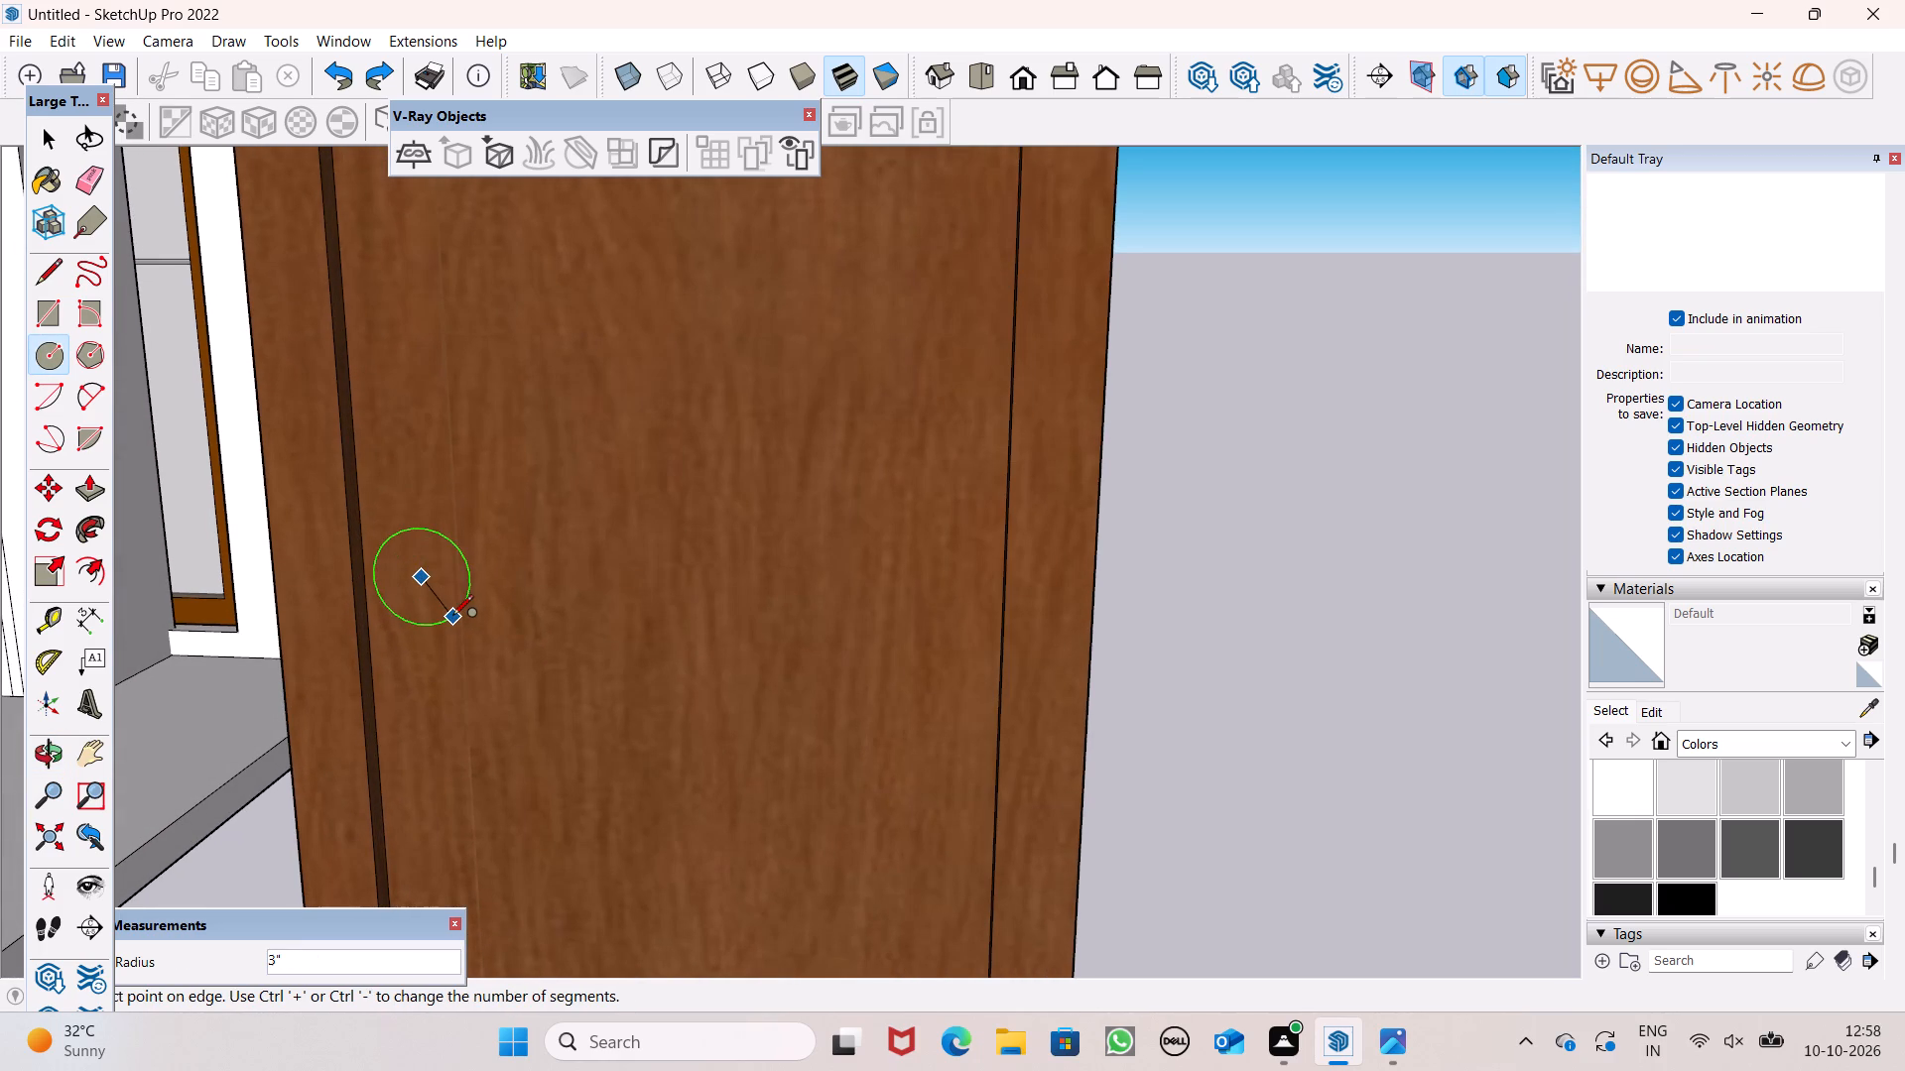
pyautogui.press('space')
# Draw a circle of about 2 15/16 in radius on the panel's recessed inner pane, near its building-side edge.
pyautogui.scroll(-9, 453, 617)
pyautogui.moveTo(526, 624); pyautogui.dragTo(529, 600, button='middle')
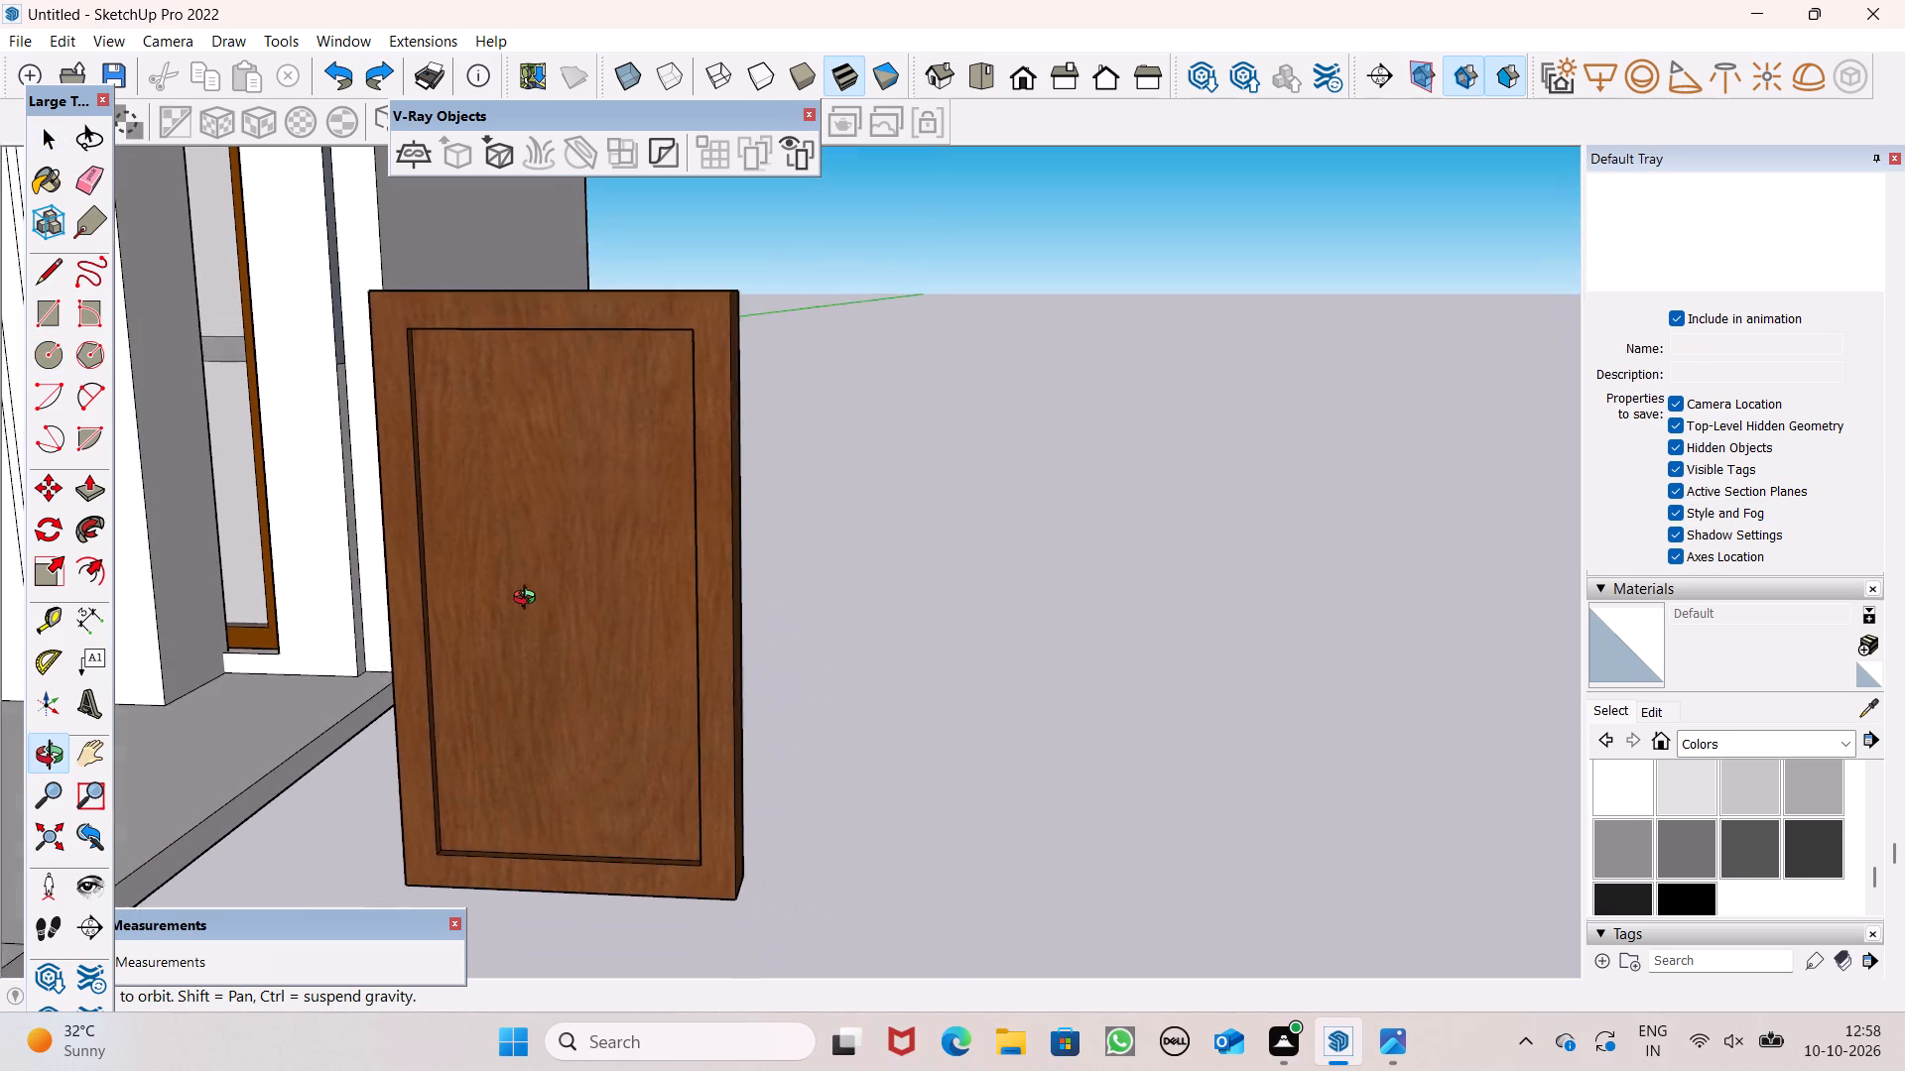
pyautogui.moveTo(529, 600); pyautogui.dragTo(508, 559, button='middle')
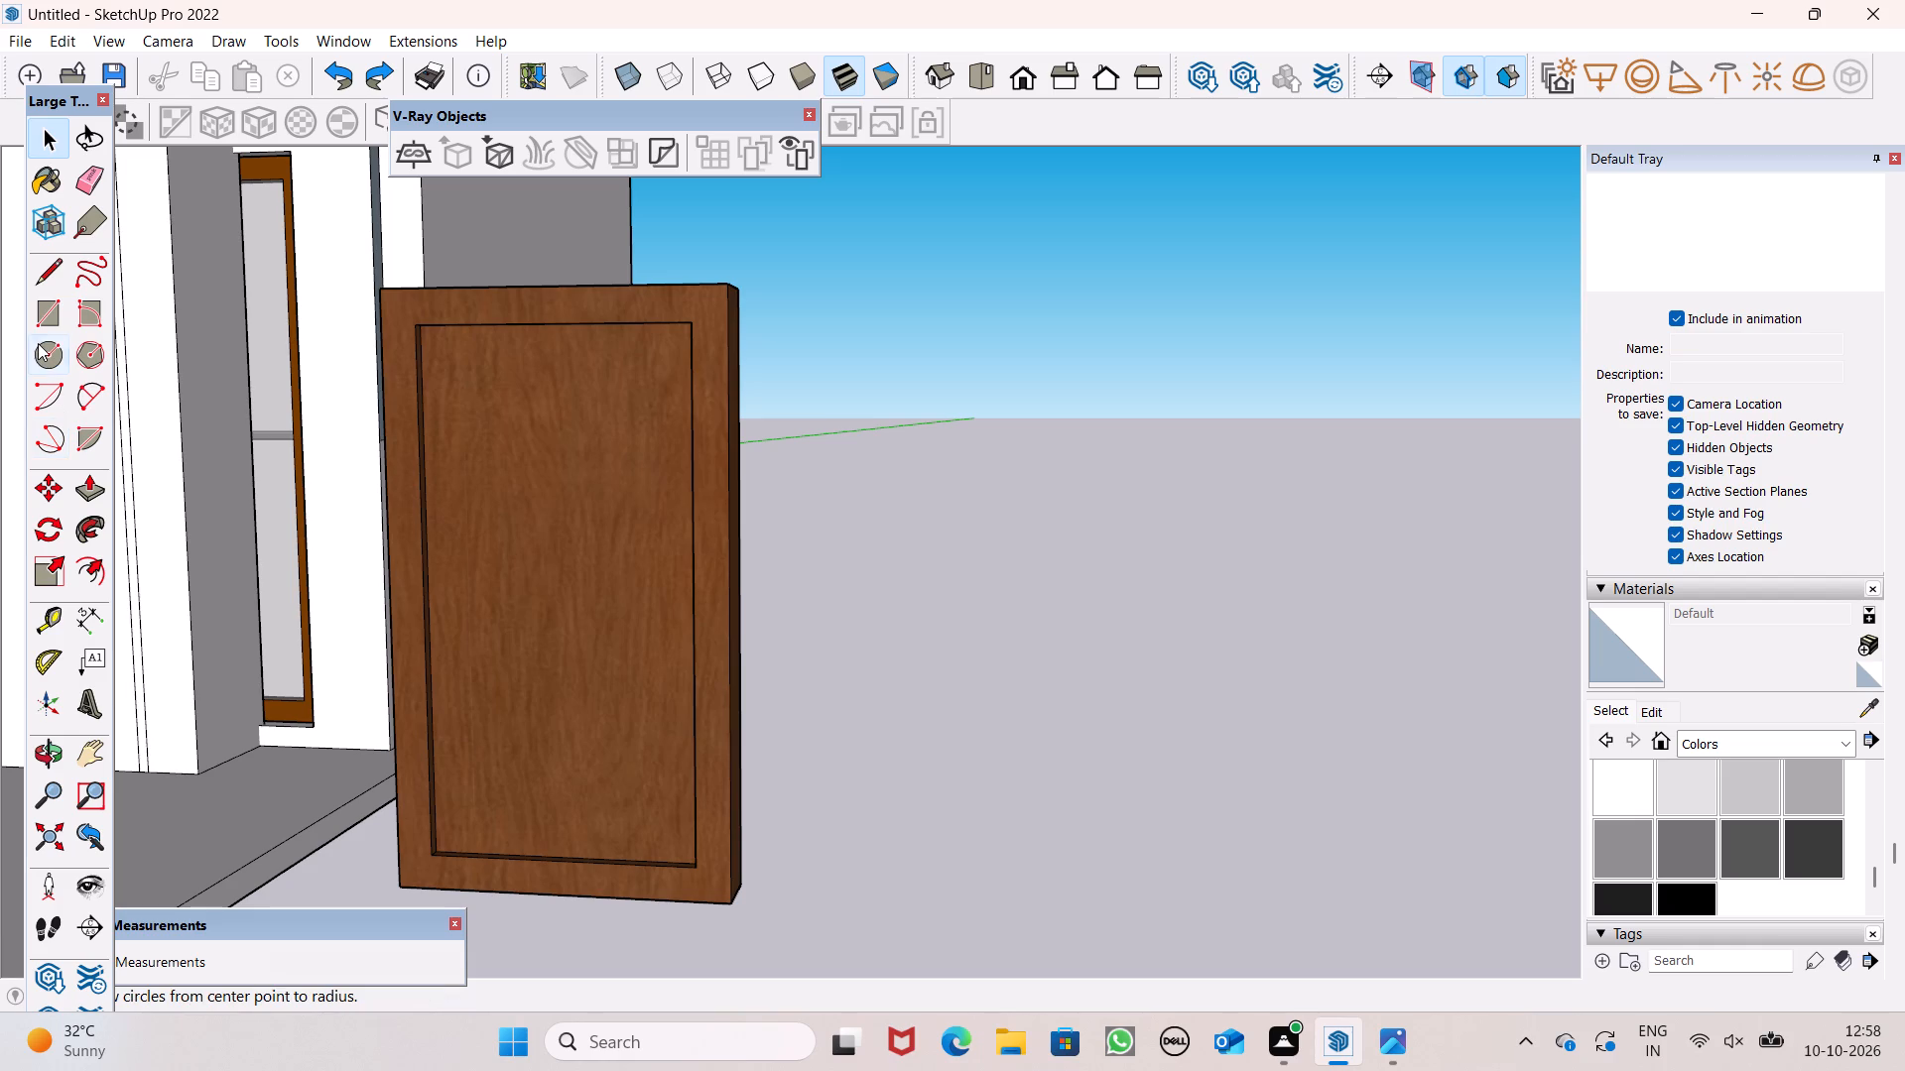
pyautogui.click(38, 343)
pyautogui.scroll(5, 430, 556)
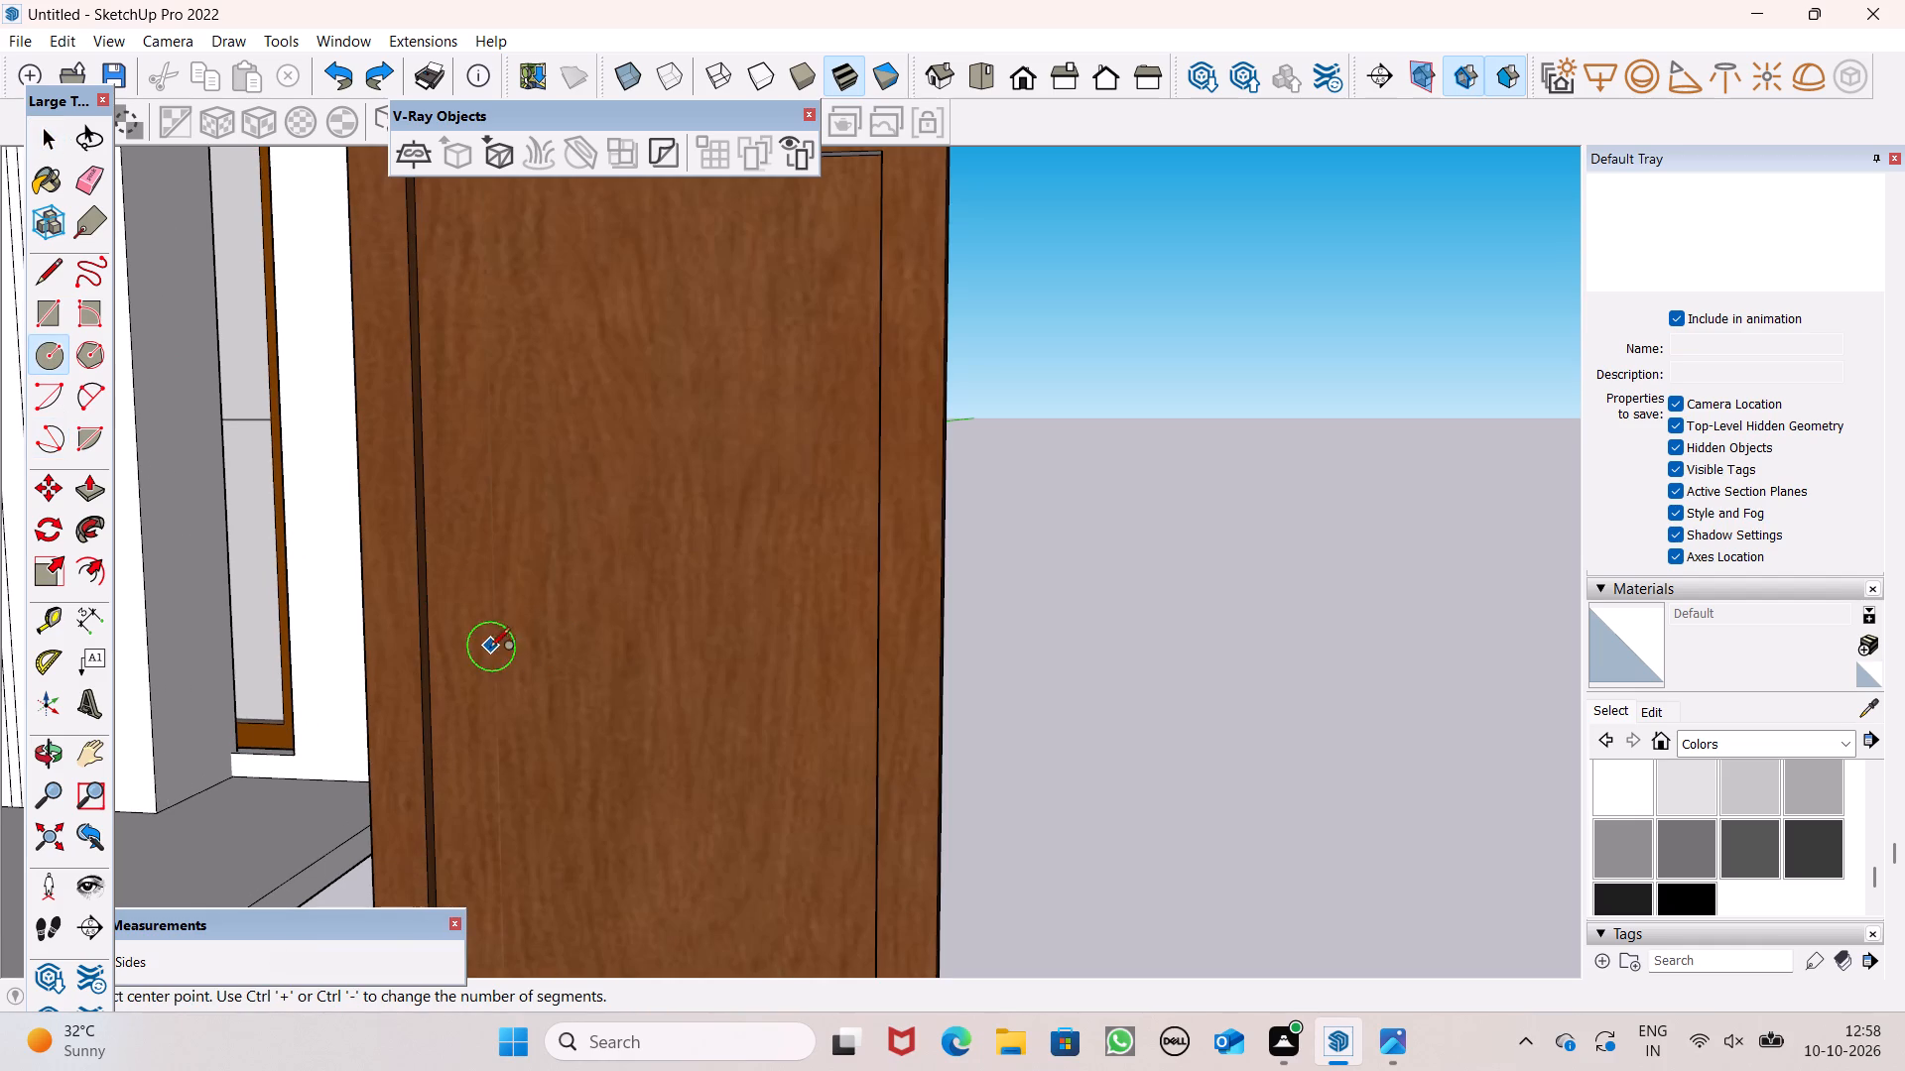
pyautogui.click(486, 685)
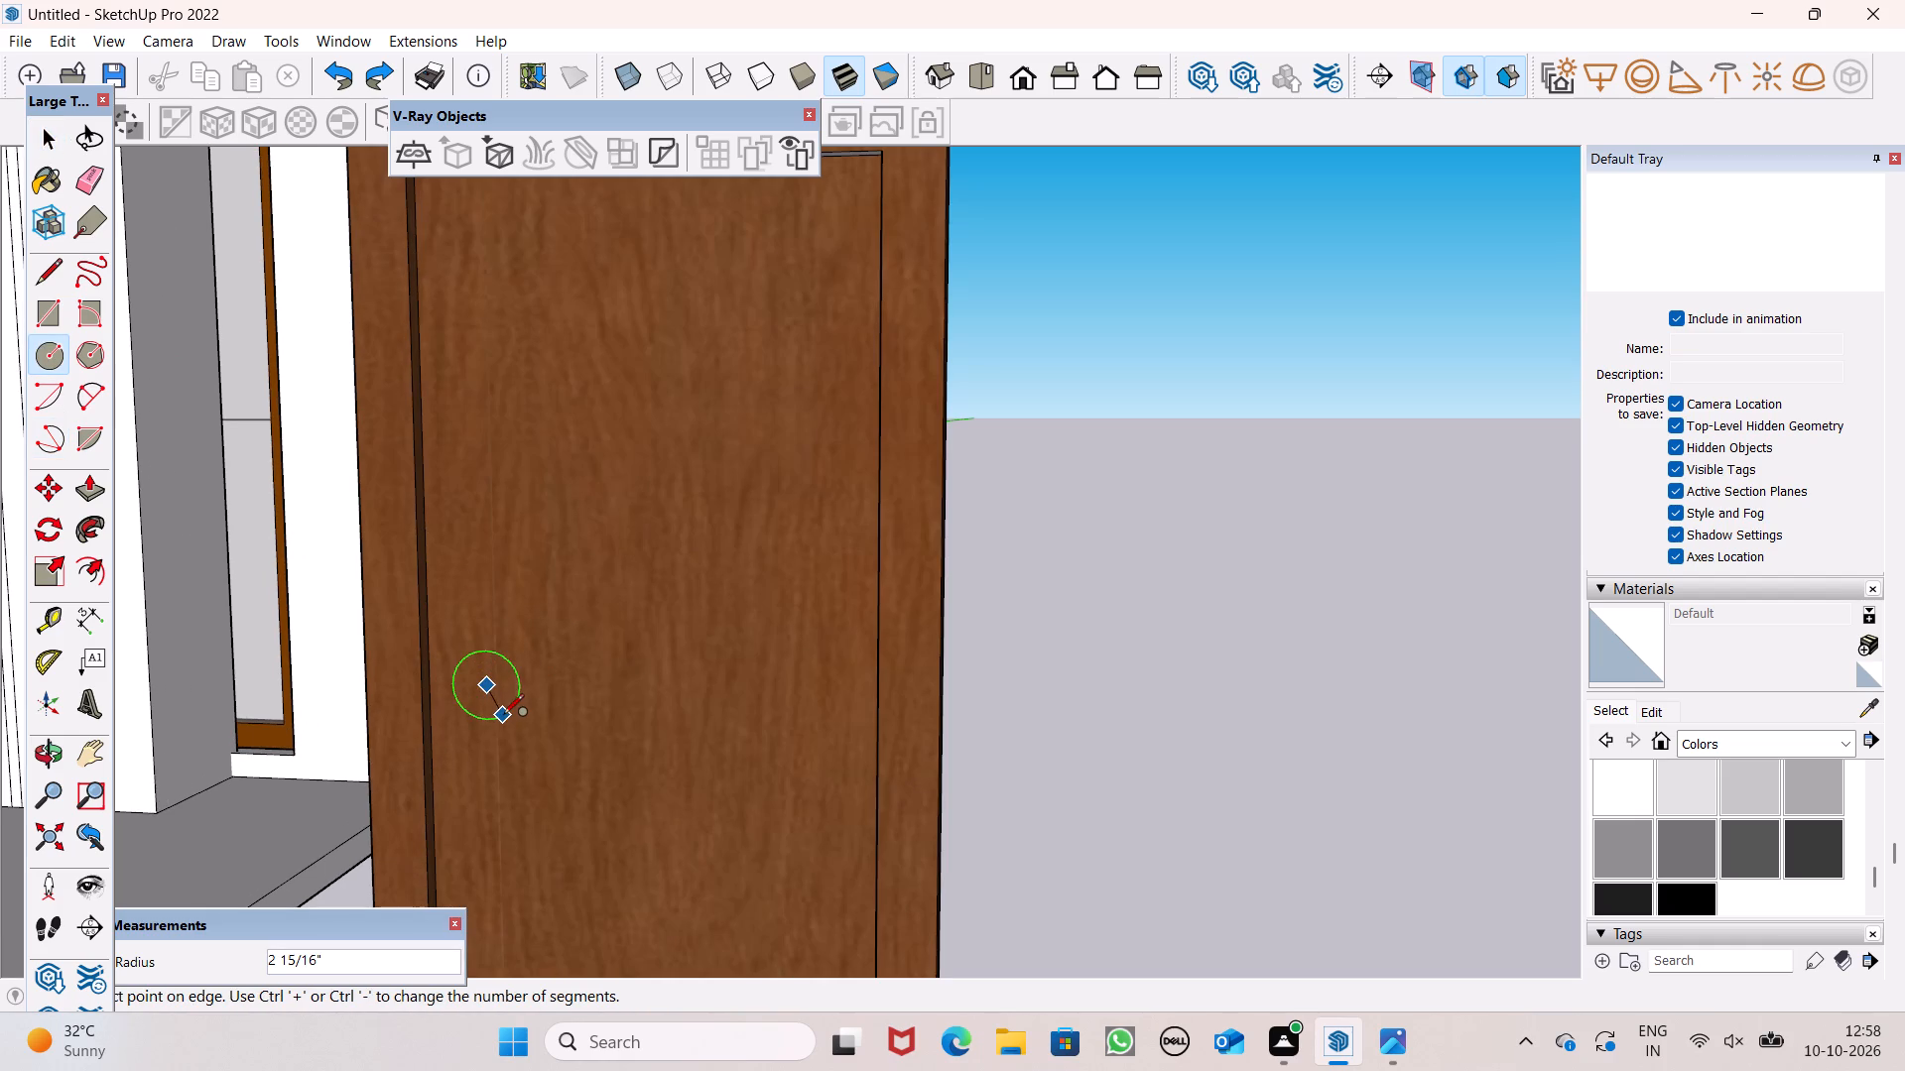
pyautogui.click(503, 716)
pyautogui.press('space')
# Push/Pull the circle outward about 1 1/8 in from the inner pane to form a round knob base.
pyautogui.scroll(-7, 549, 679)
pyautogui.scroll(1, 609, 651)
pyautogui.scroll(-2, 609, 651)
pyautogui.moveTo(637, 661); pyautogui.dragTo(767, 729, button='middle')
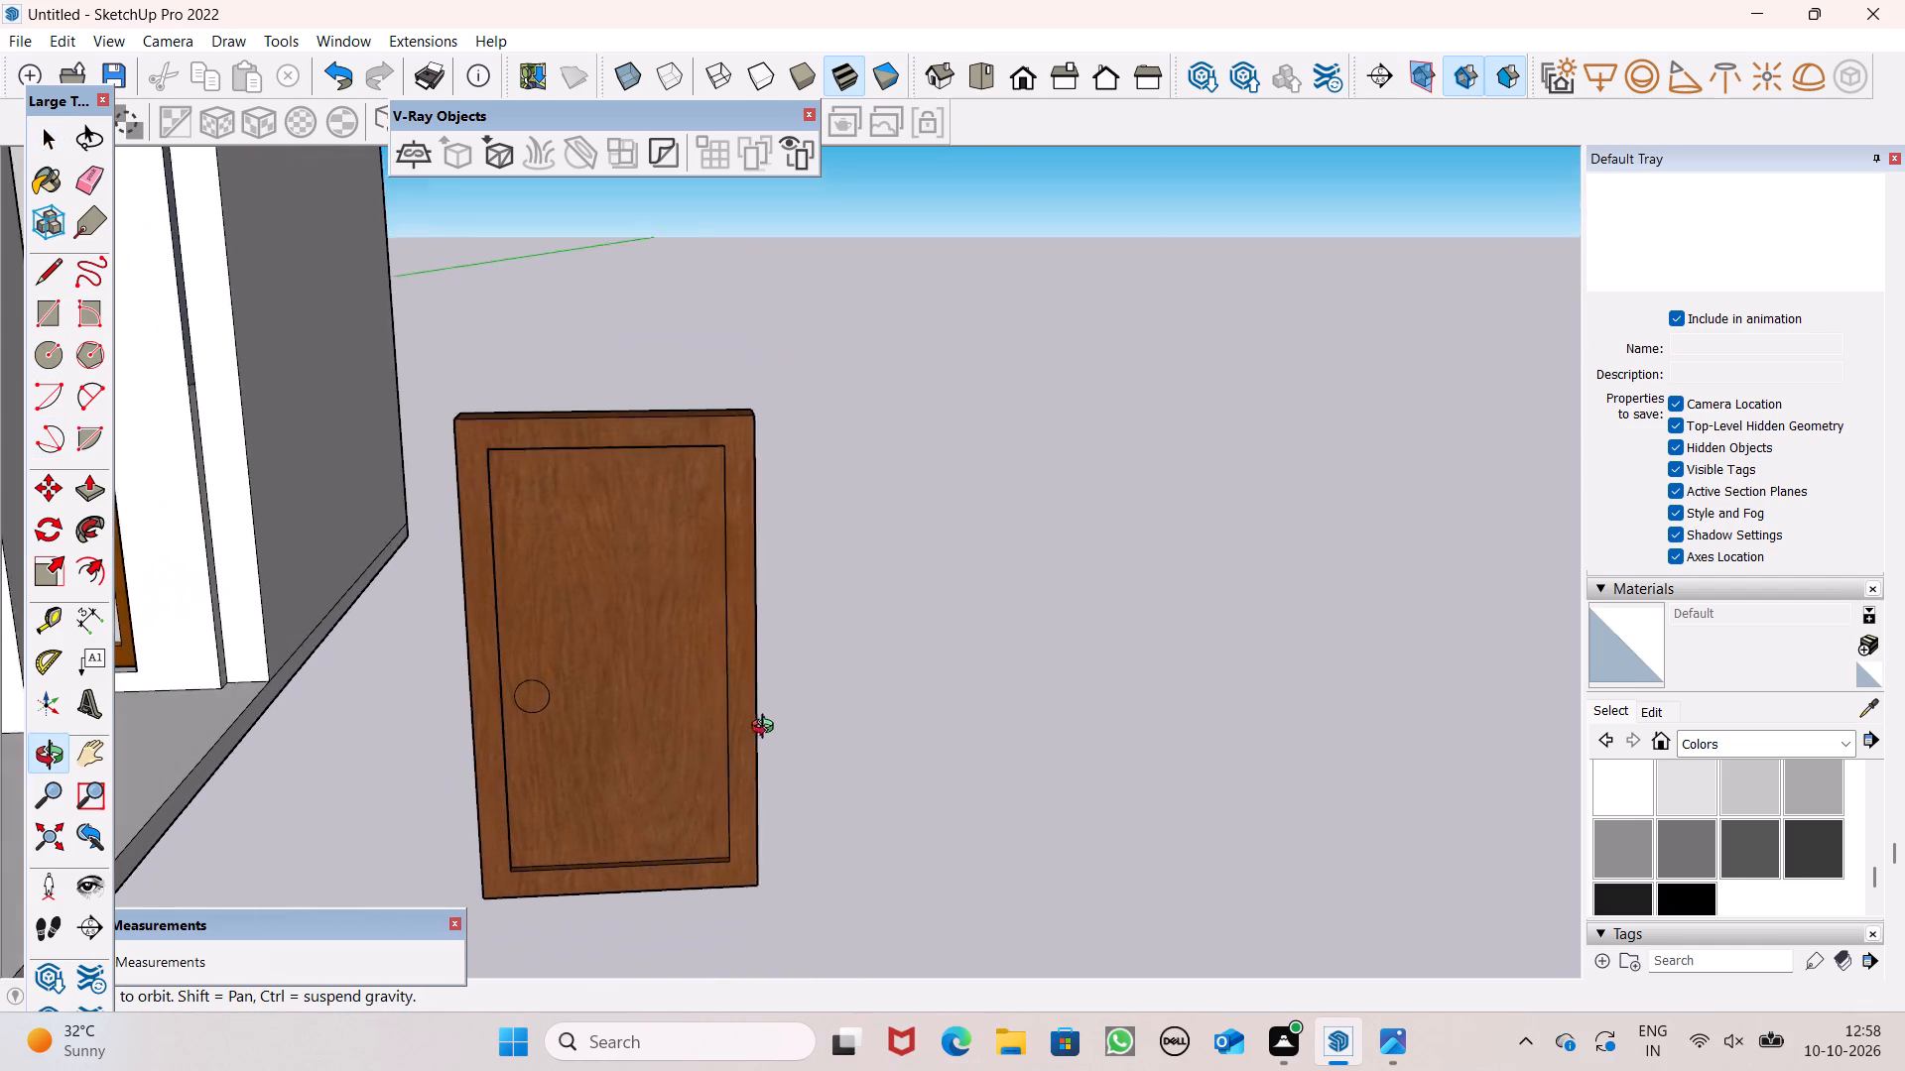
pyautogui.moveTo(767, 729); pyautogui.dragTo(771, 716, button='middle')
pyautogui.scroll(1, 500, 652)
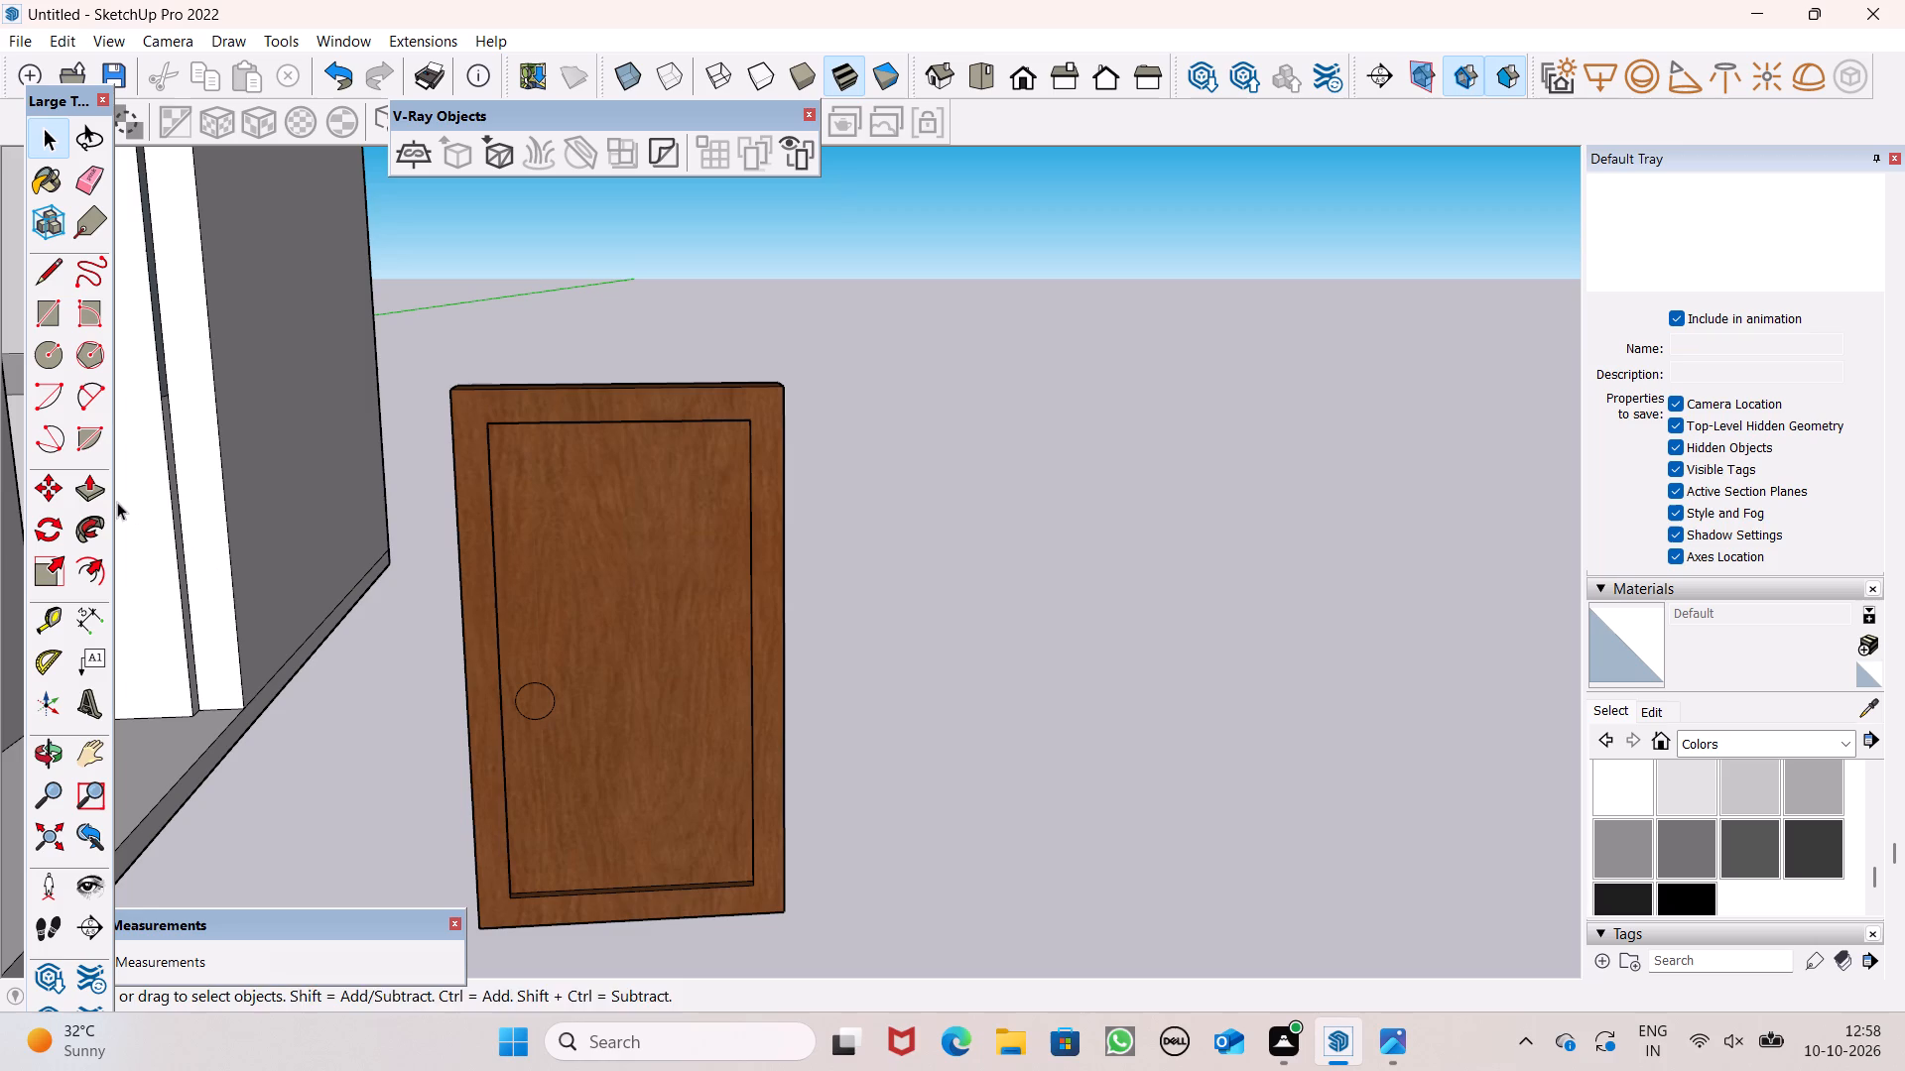
pyautogui.click(84, 492)
pyautogui.scroll(3, 641, 637)
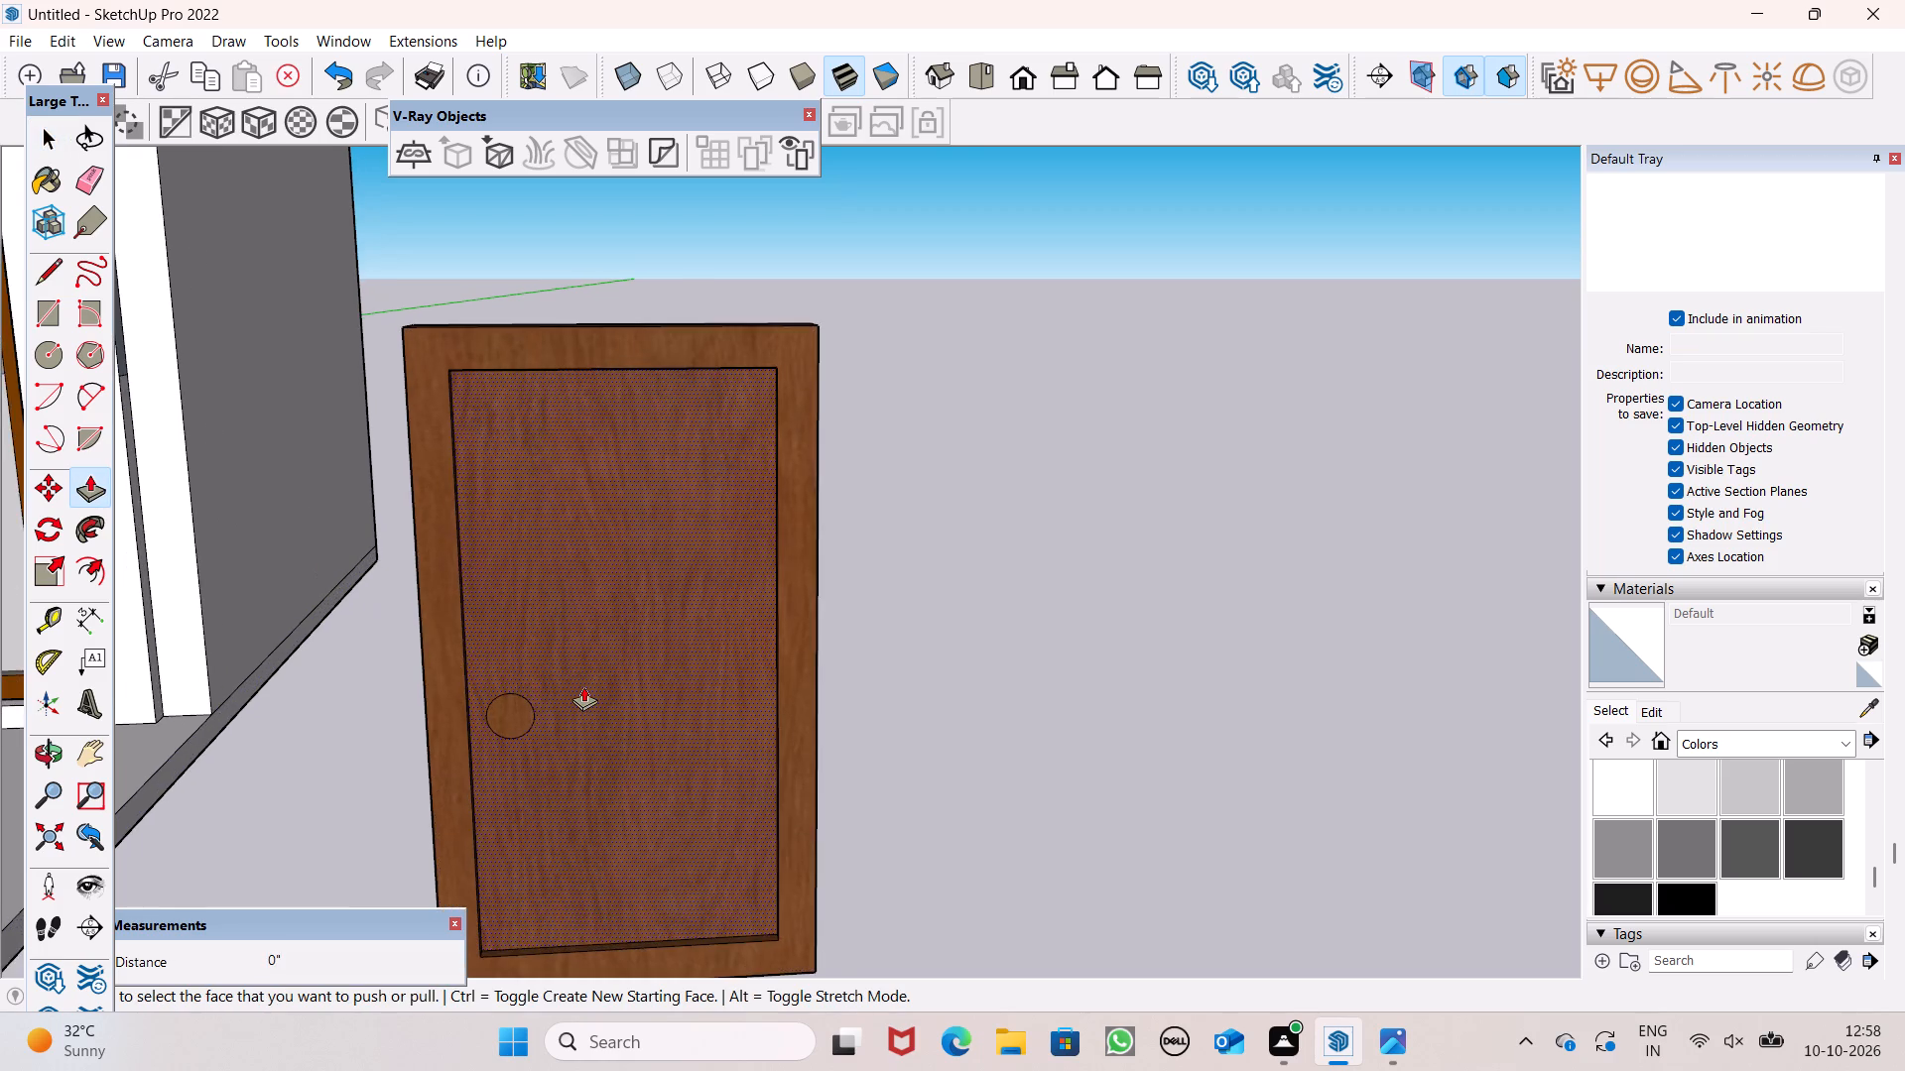
pyautogui.scroll(-4, 583, 686)
pyautogui.moveTo(611, 714); pyautogui.dragTo(616, 781, button='middle')
pyautogui.scroll(5, 489, 672)
pyautogui.scroll(4, 524, 755)
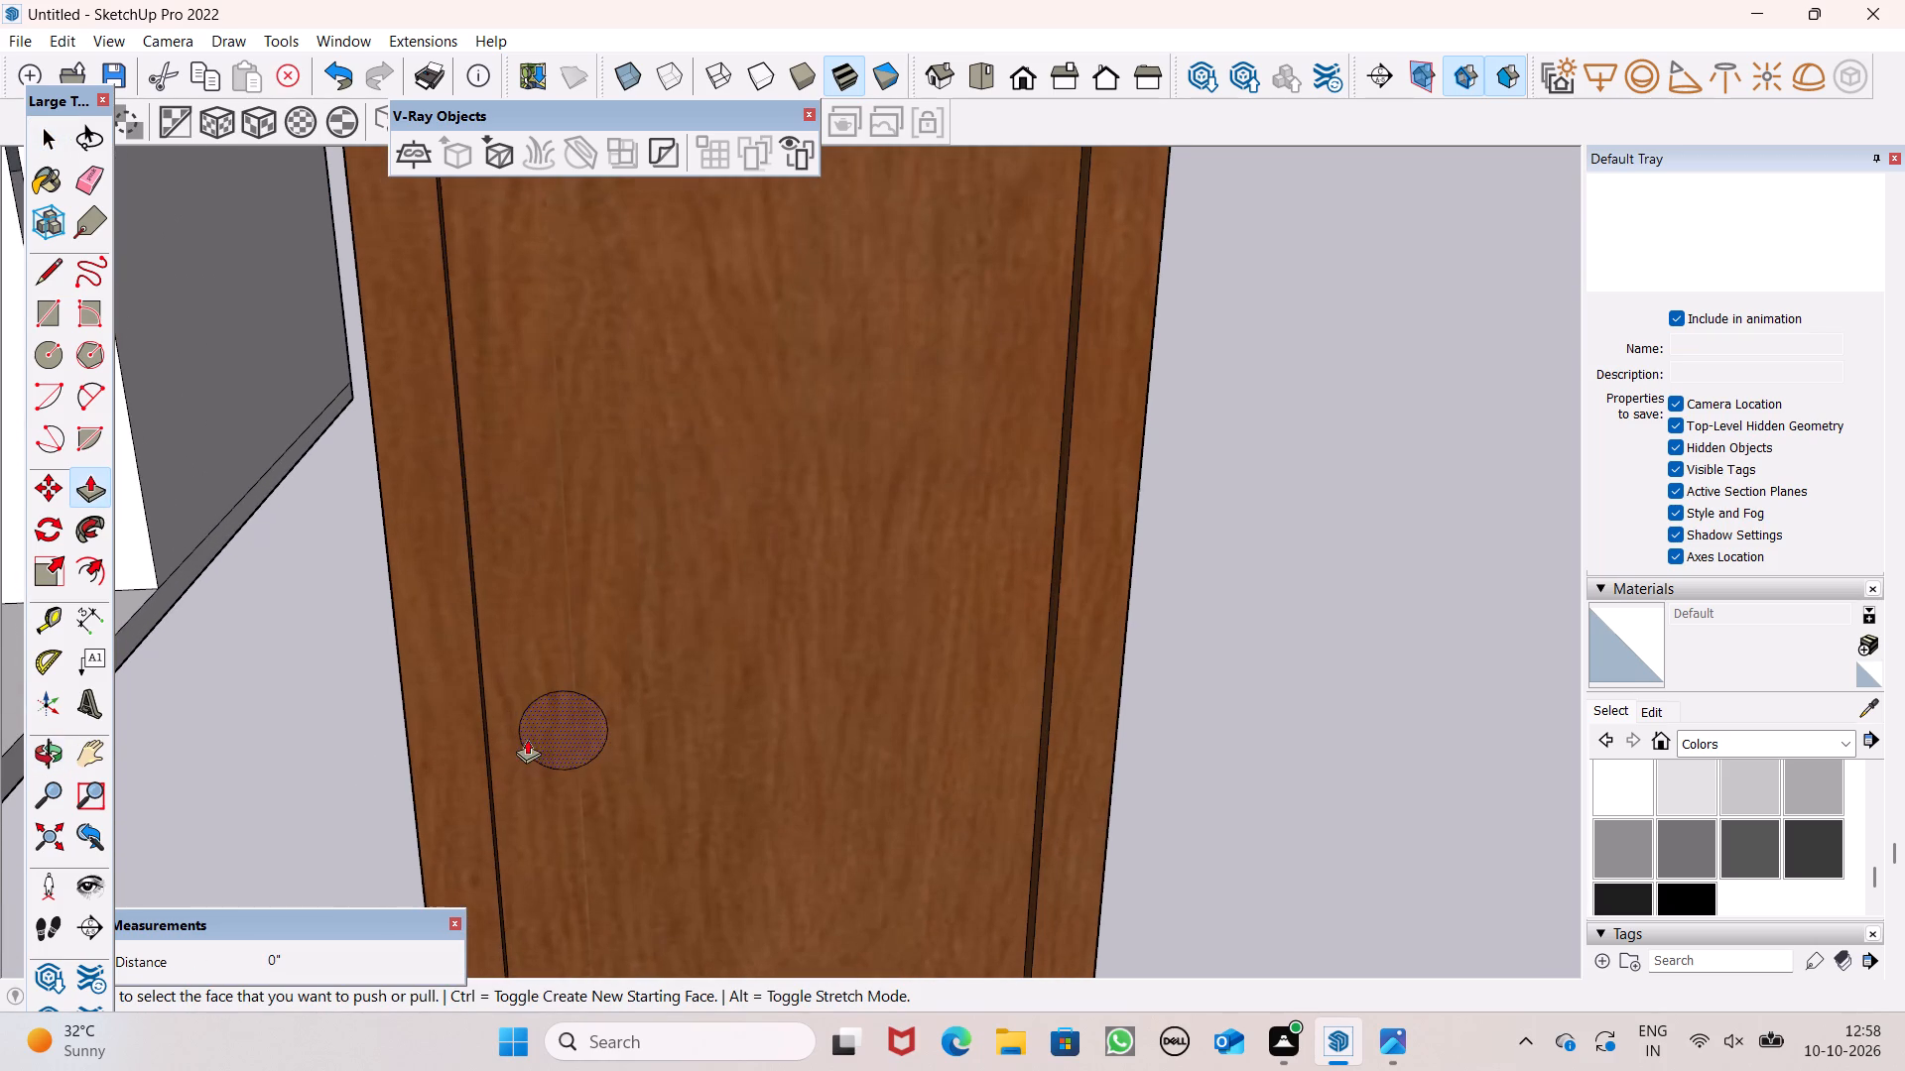
pyautogui.click(550, 737)
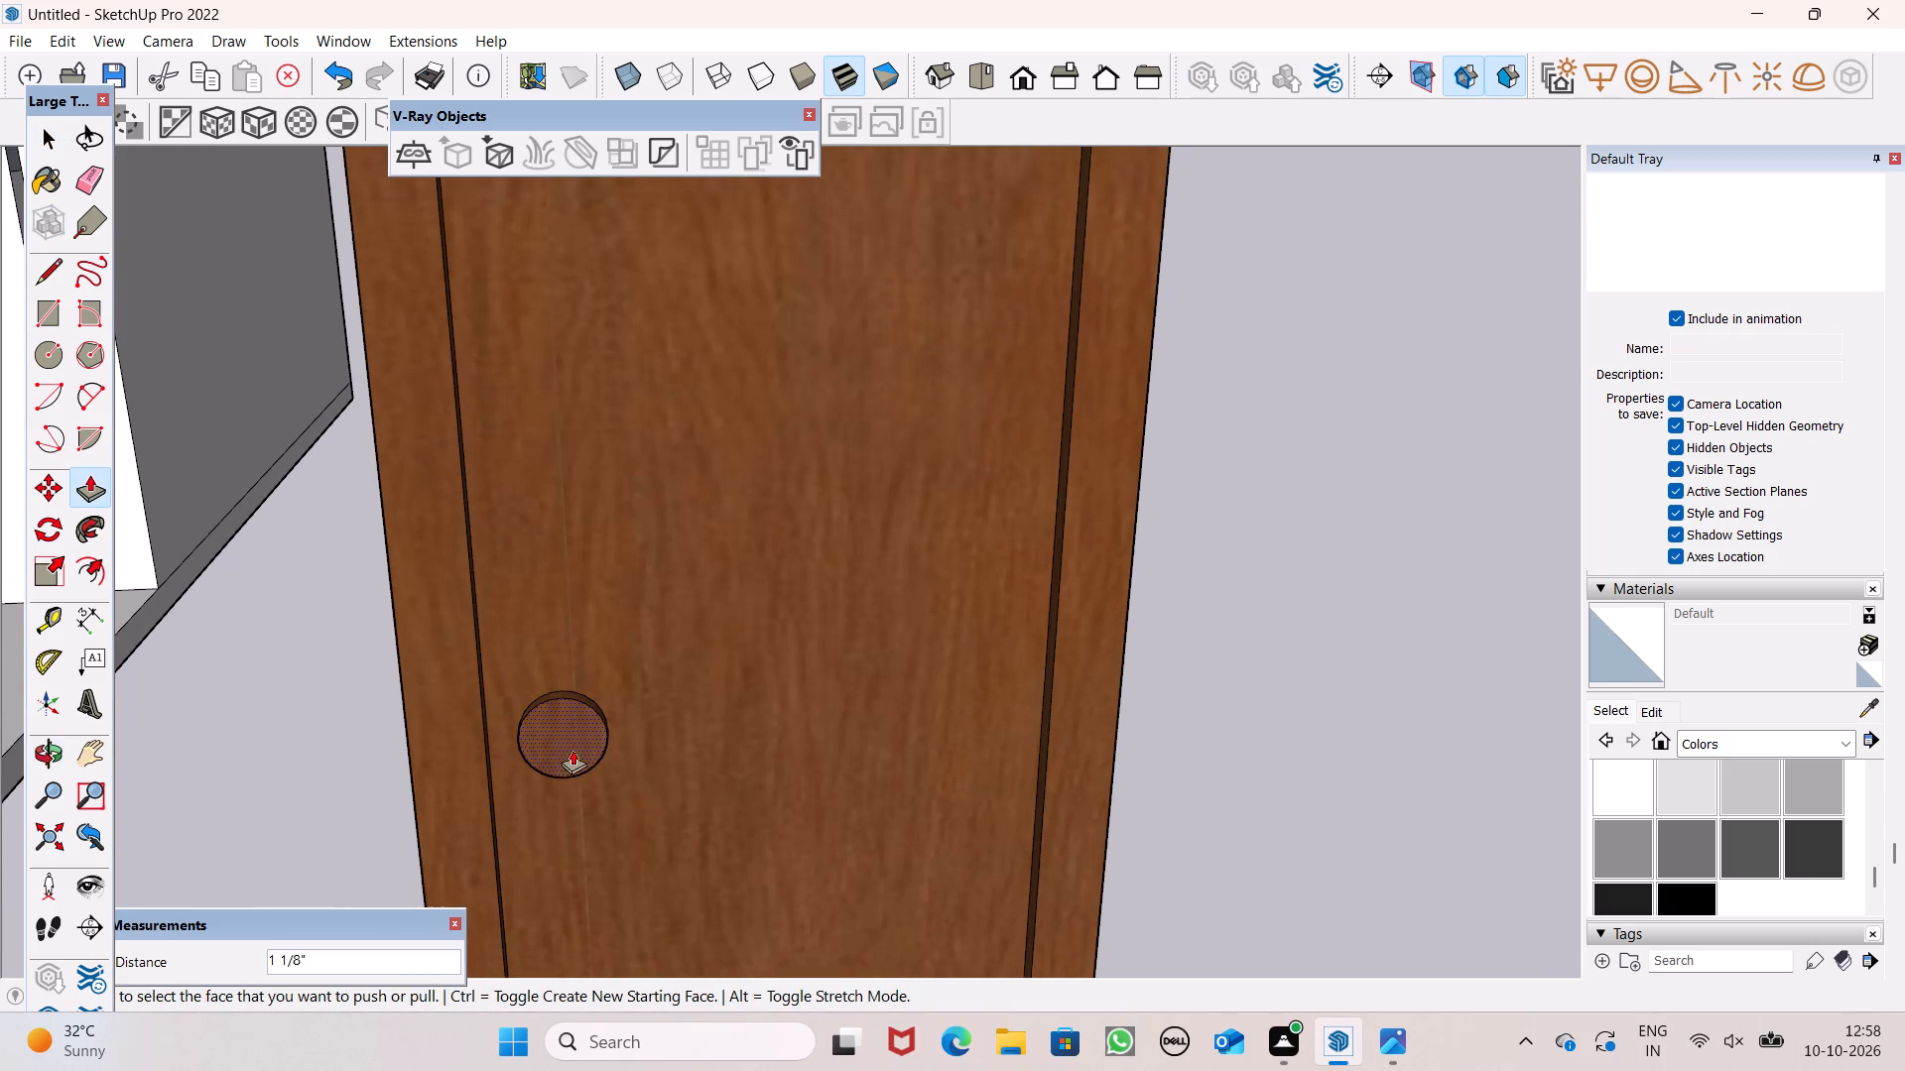
pyautogui.scroll(-2, 573, 752)
pyautogui.moveTo(602, 831); pyautogui.dragTo(603, 818, button='middle')
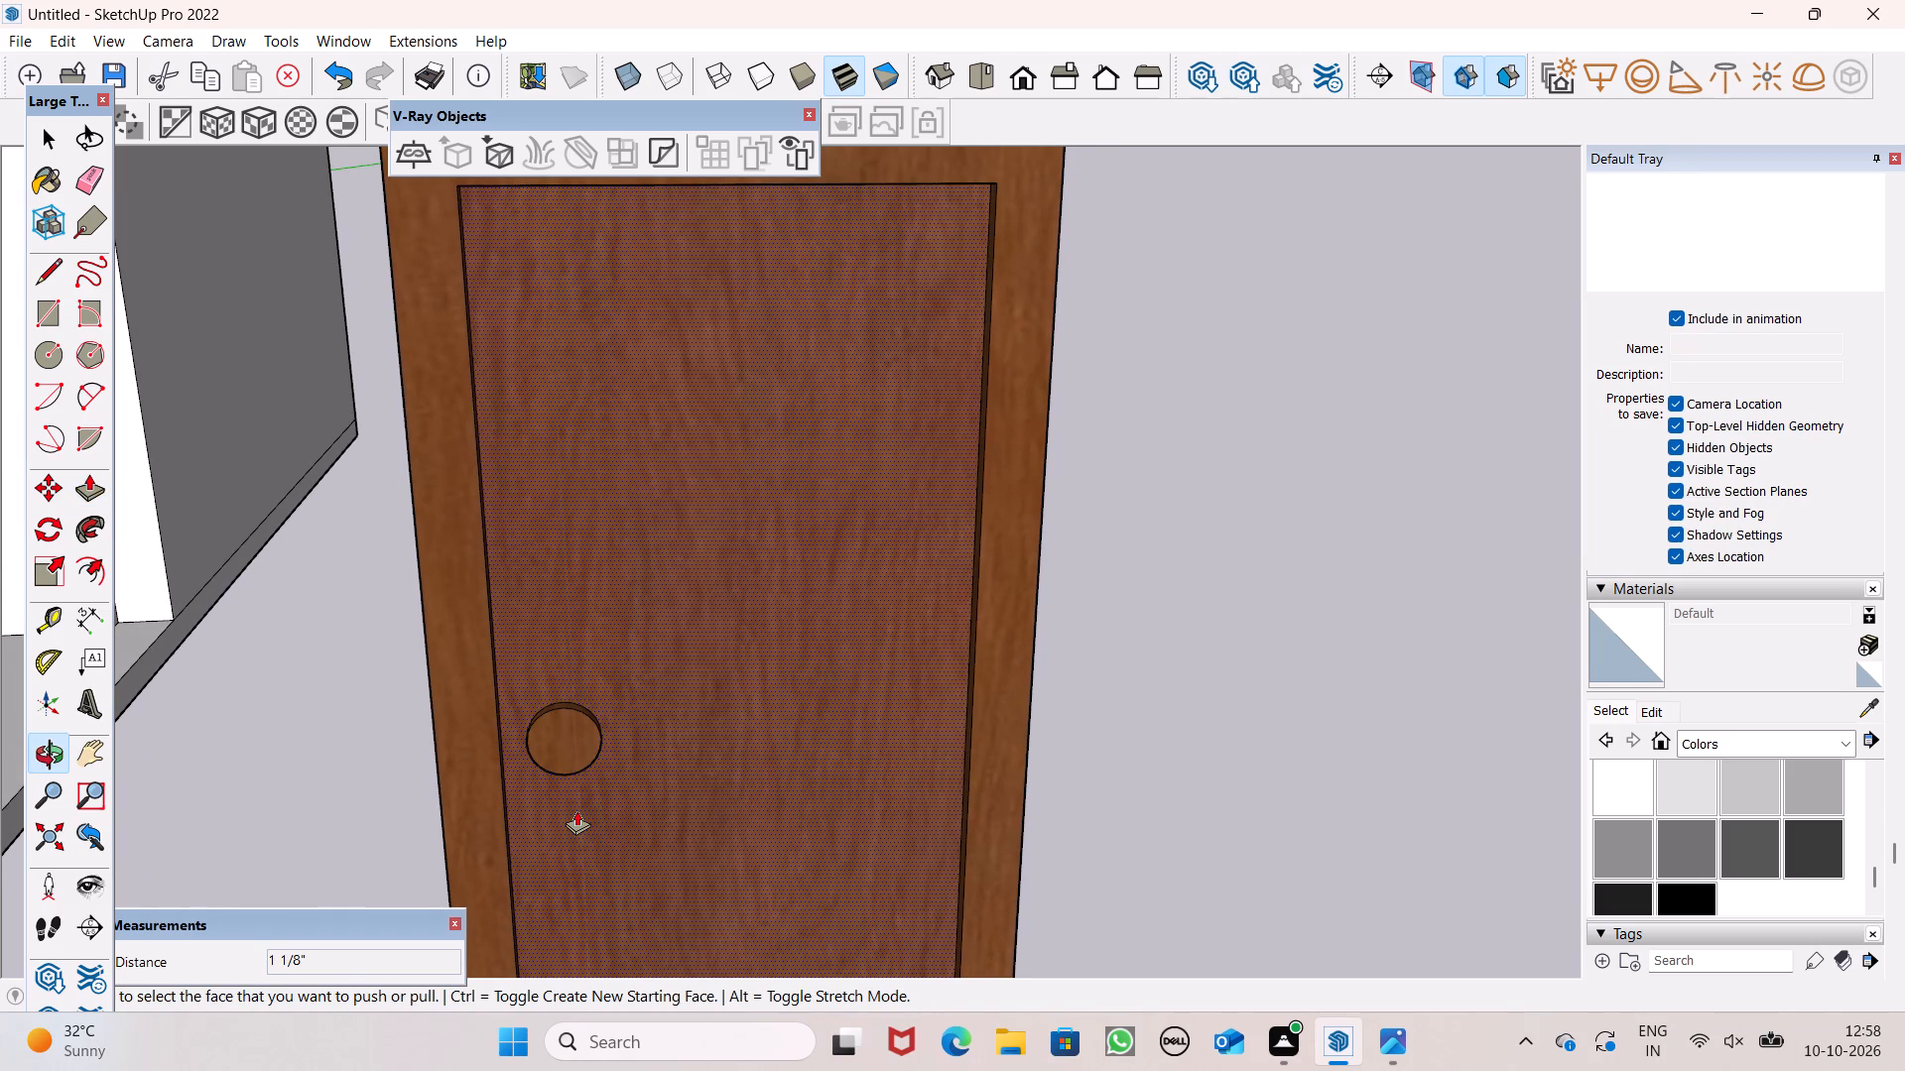
pyautogui.scroll(1, 575, 810)
pyautogui.moveTo(690, 770); pyautogui.dragTo(700, 791, button='middle')
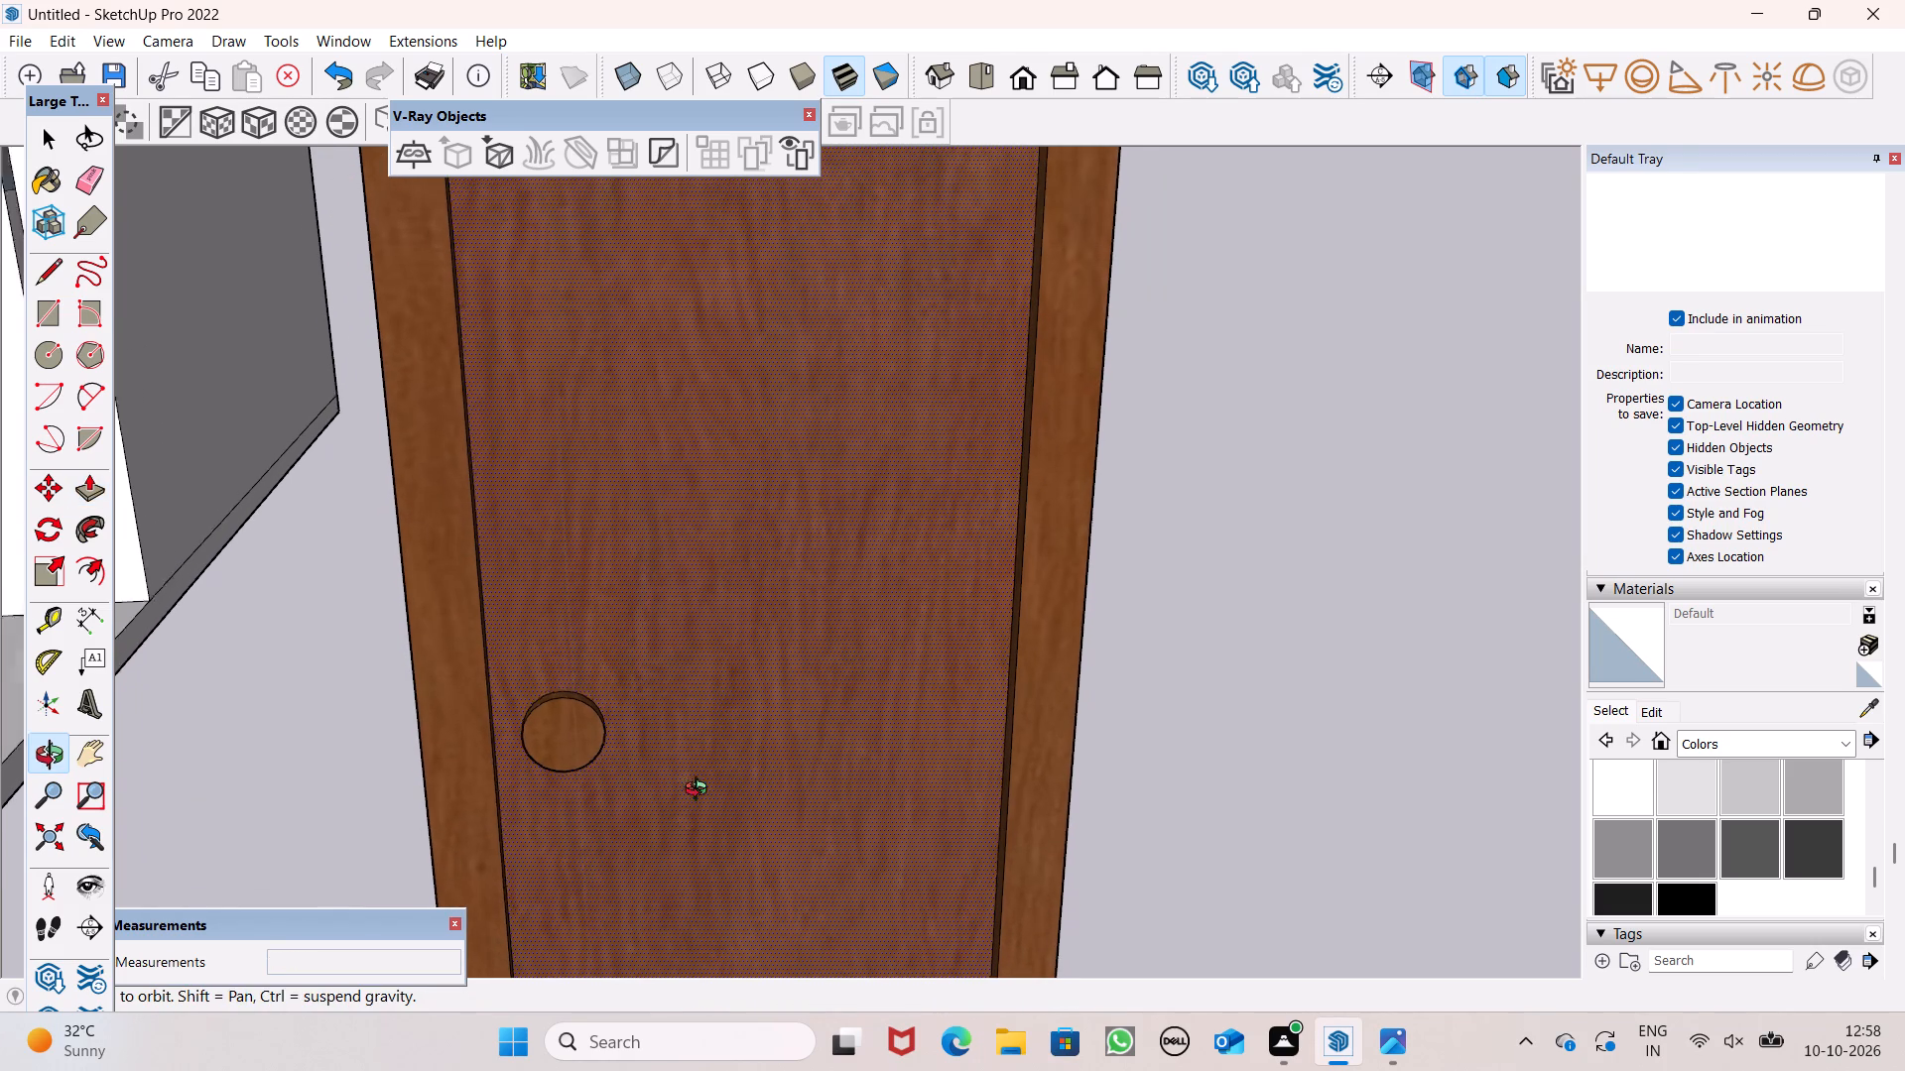
pyautogui.moveTo(700, 791); pyautogui.dragTo(660, 908, button='middle')
pyautogui.scroll(-2, 737, 788)
pyautogui.moveTo(732, 791); pyautogui.dragTo(690, 889, button='middle')
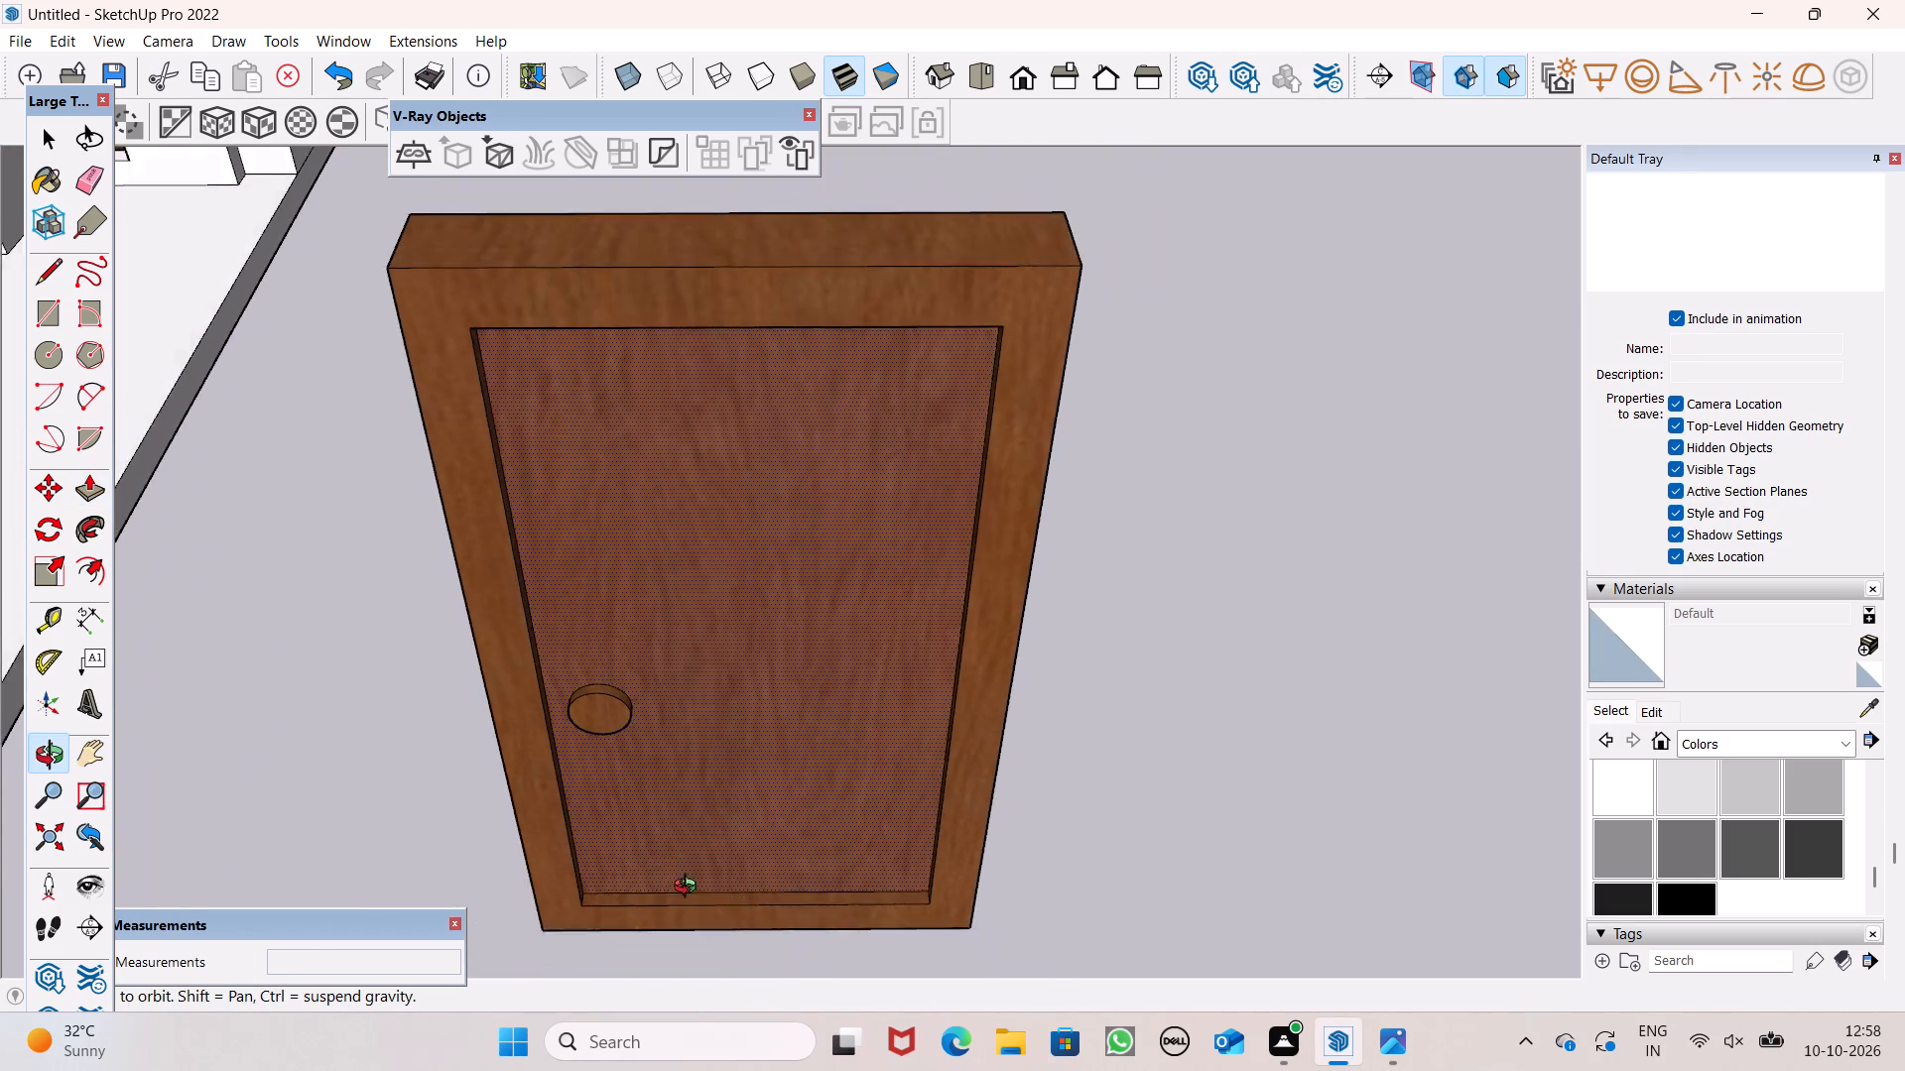
pyautogui.moveTo(690, 889); pyautogui.dragTo(755, 601, button='middle')
pyautogui.scroll(6, 577, 710)
pyautogui.press('space')
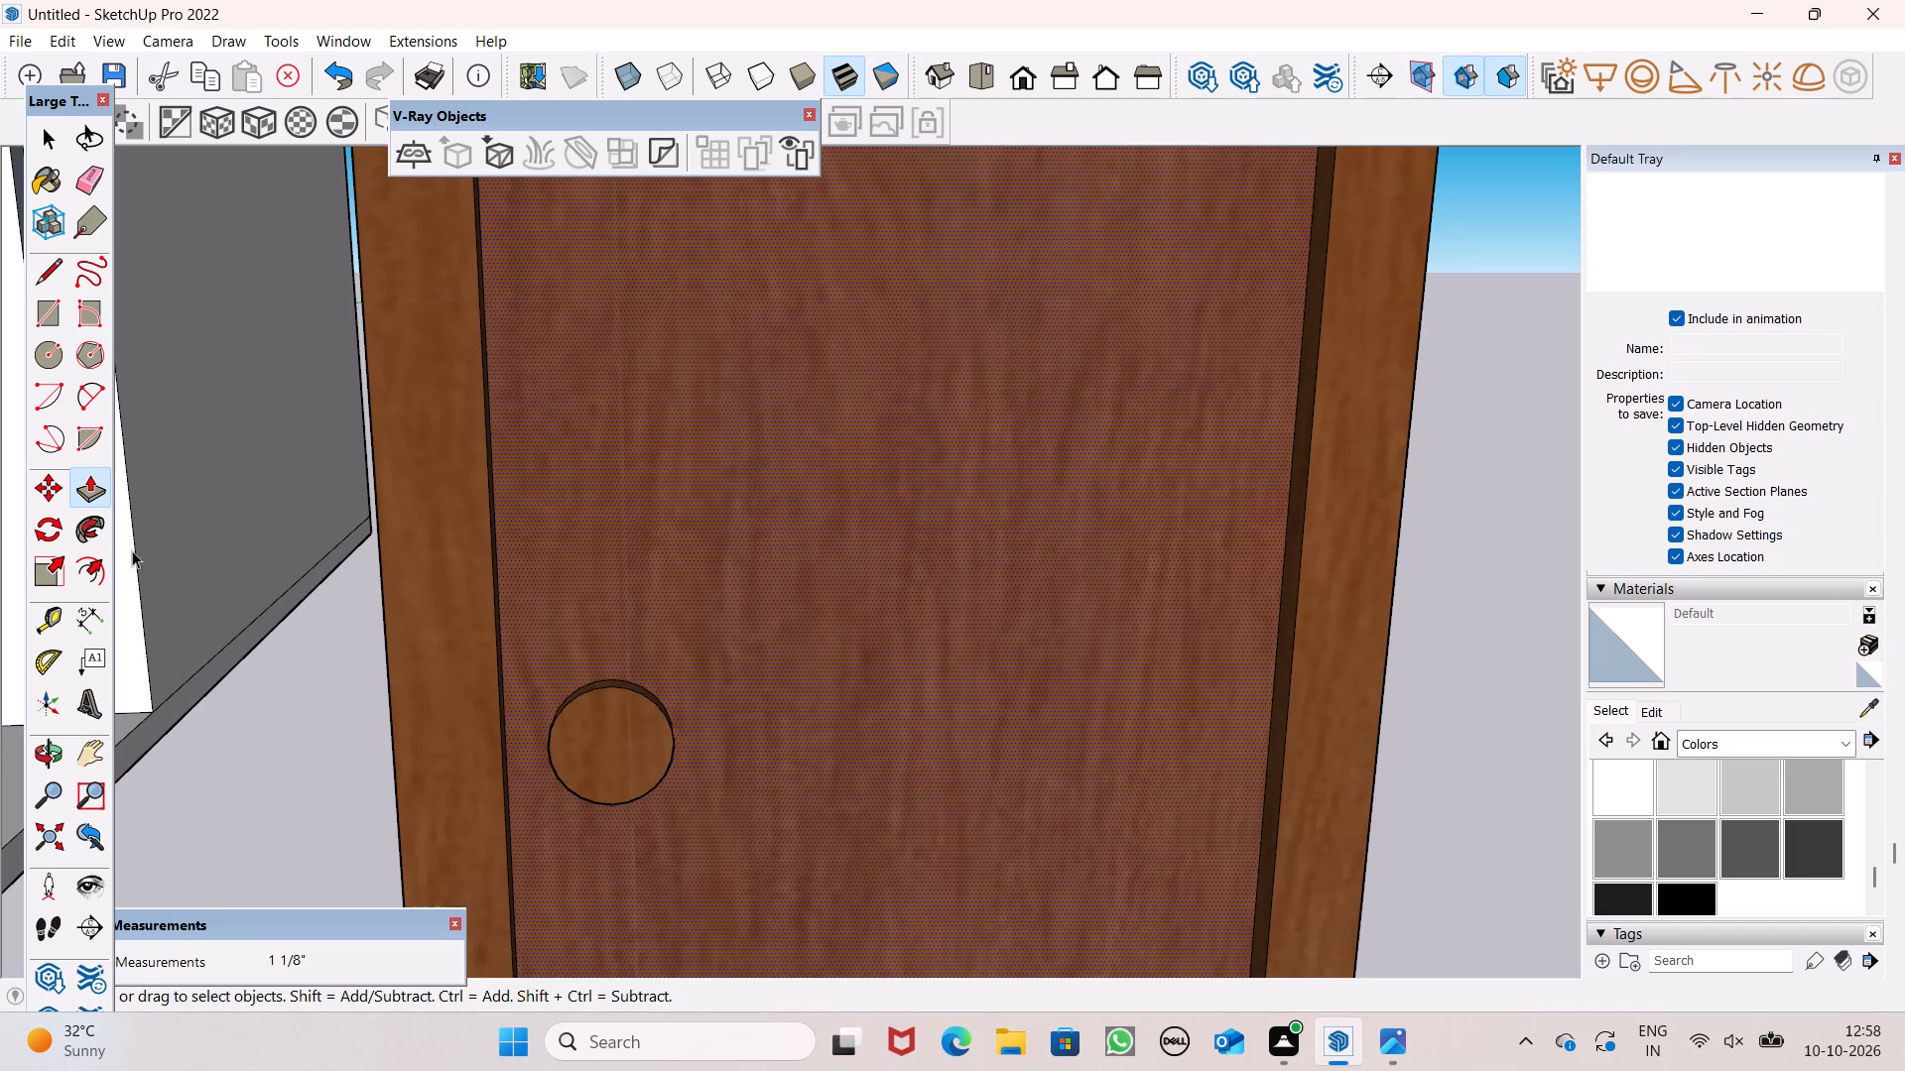
# Draw an upright rectangle of about 4 7/16 by 1 9/16 in, centred on the round base's front face.
pyautogui.click(59, 315)
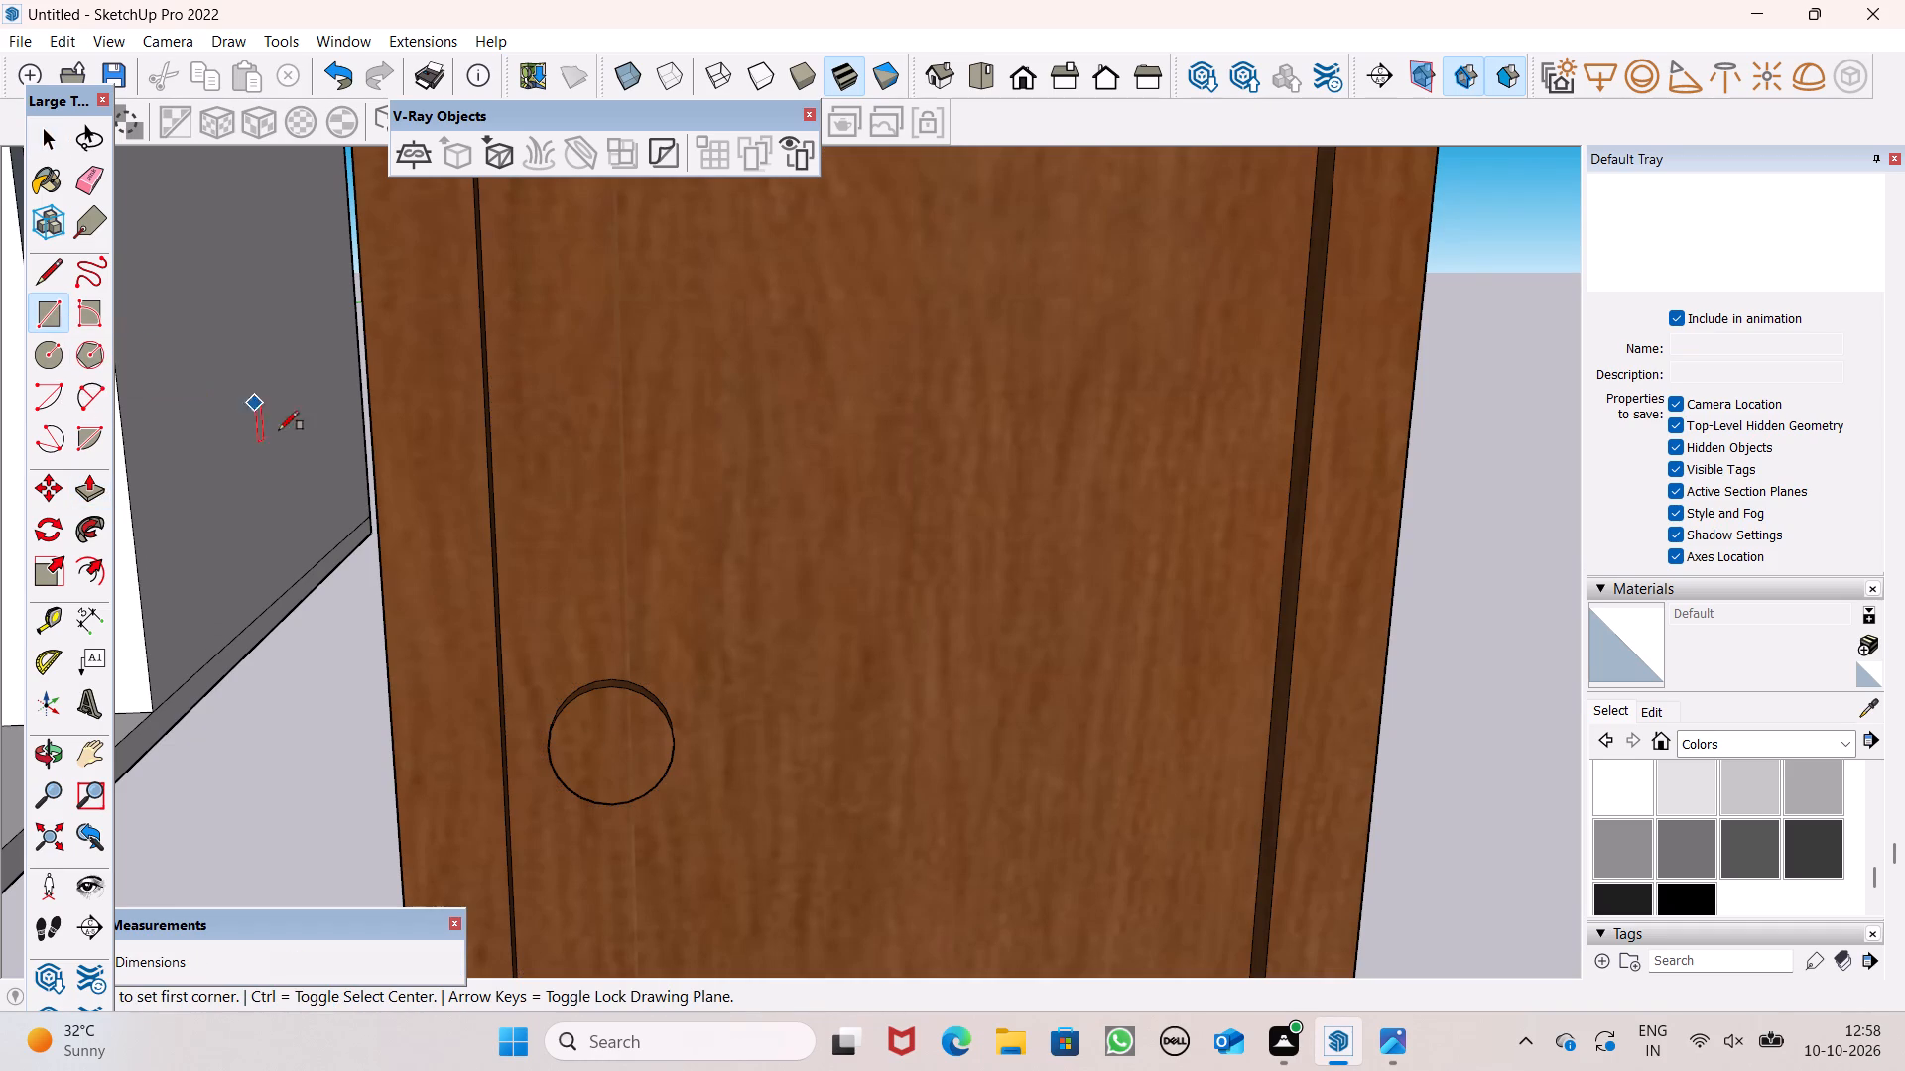
pyautogui.scroll(3, 744, 707)
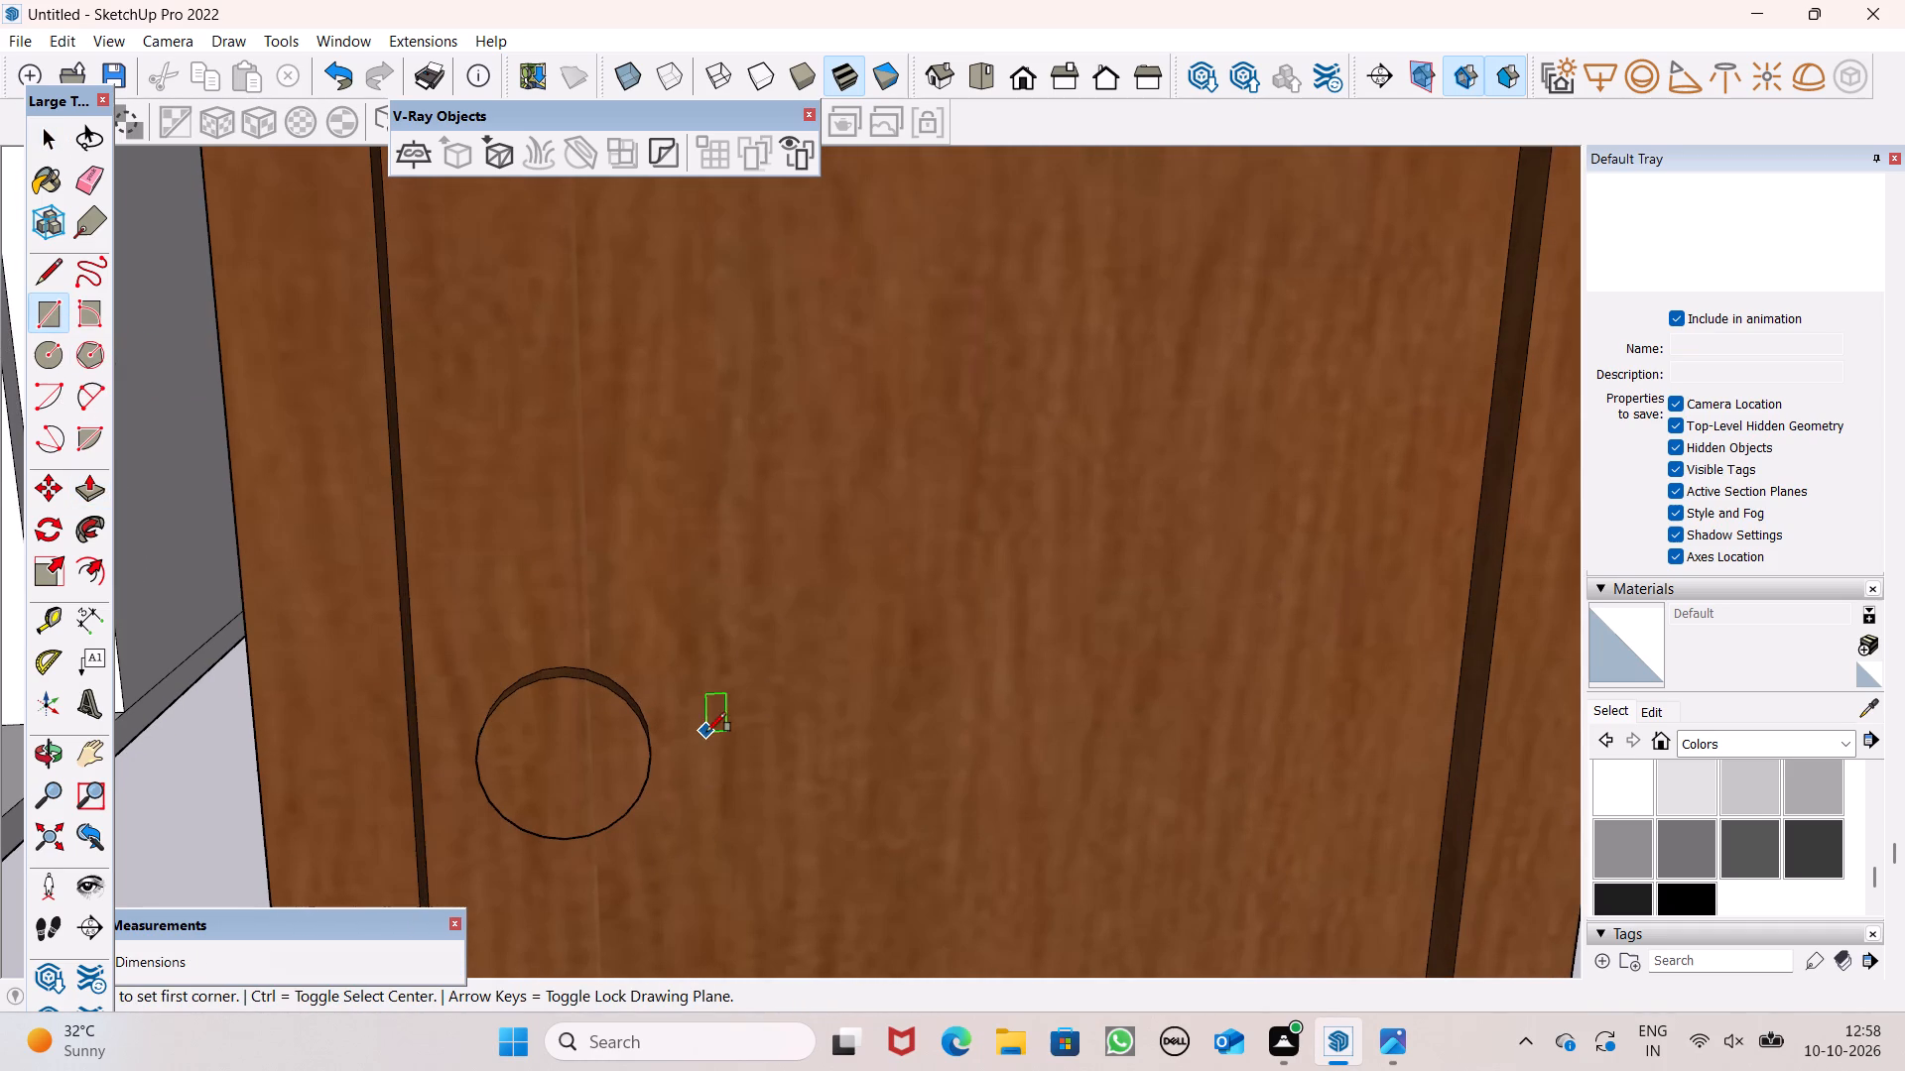
pyautogui.scroll(2, 543, 801)
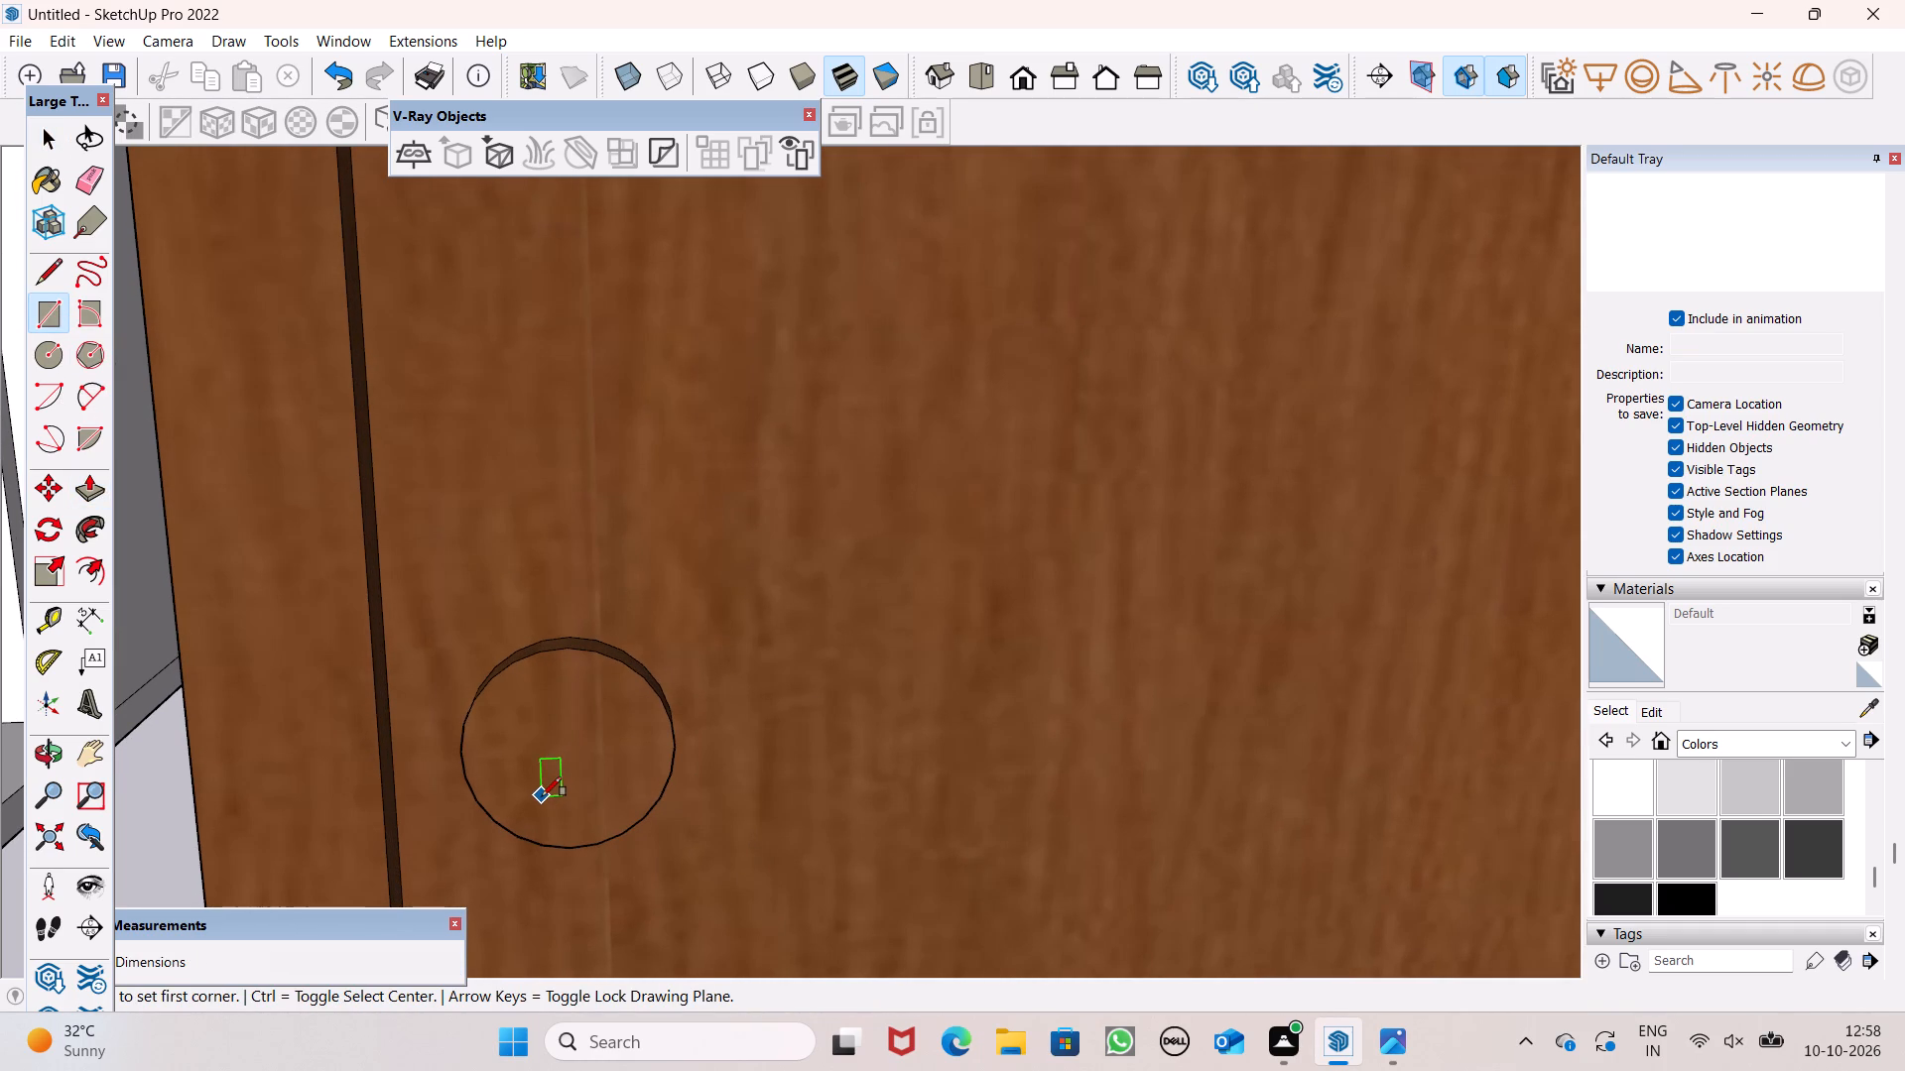
pyautogui.scroll(4, 518, 779)
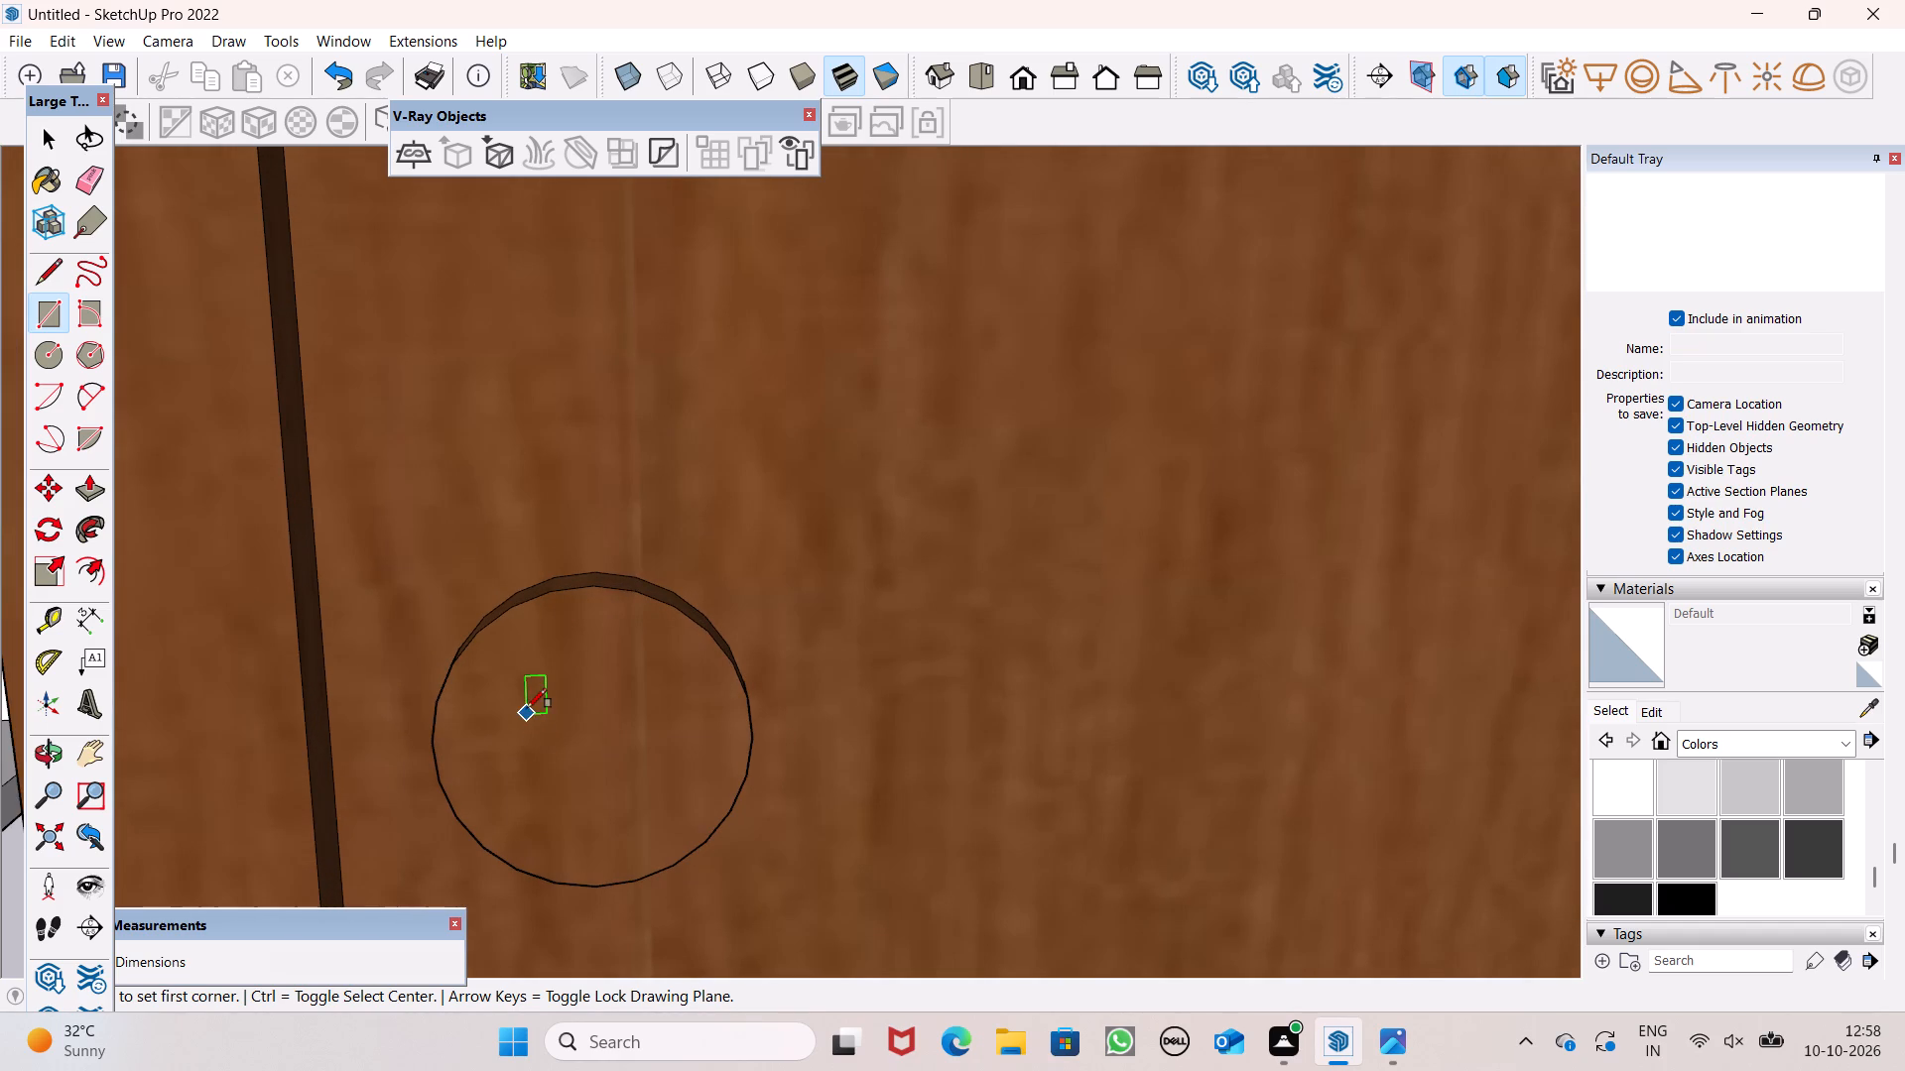
pyautogui.click(546, 621)
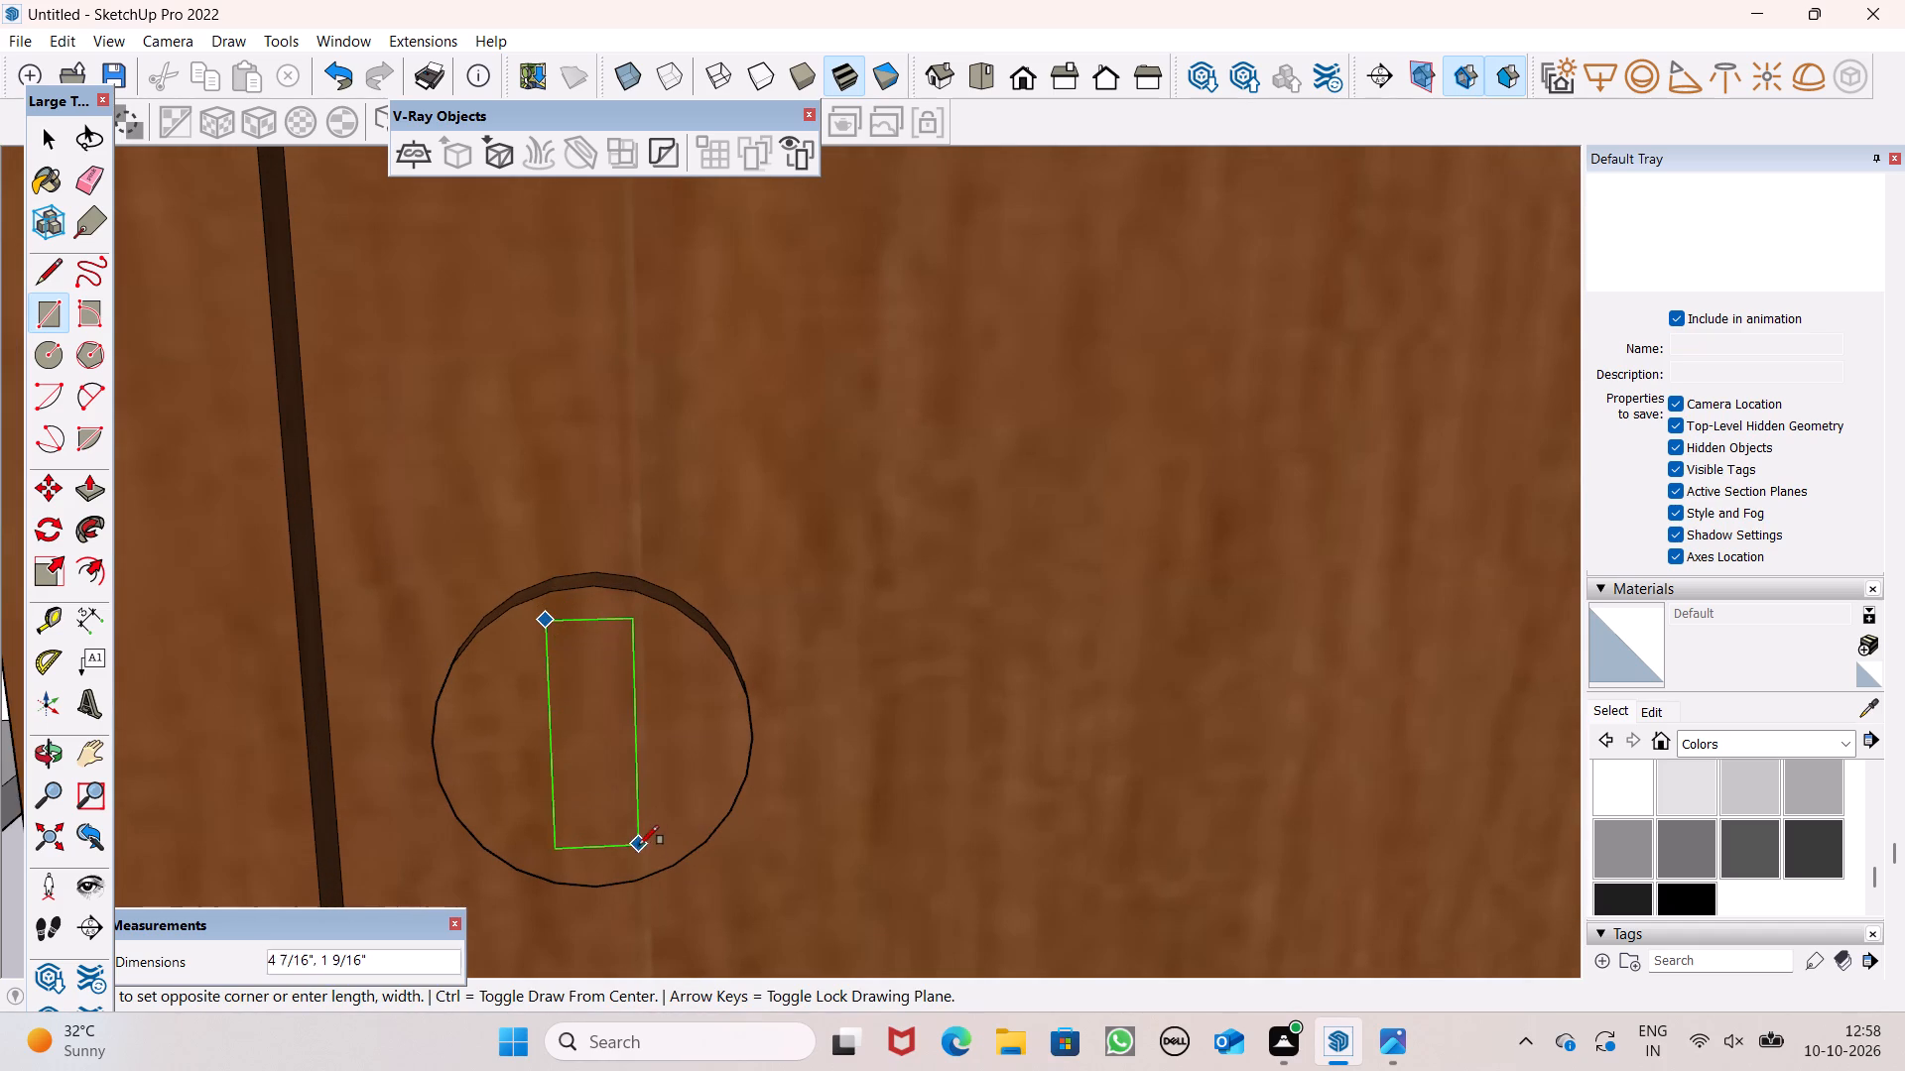
pyautogui.click(640, 853)
pyautogui.press('space')
# Push/Pull the narrow rectangle outward about 1 1/4 in from the round base to form a raised grip.
pyautogui.scroll(-5, 498, 754)
pyautogui.scroll(-2, 550, 599)
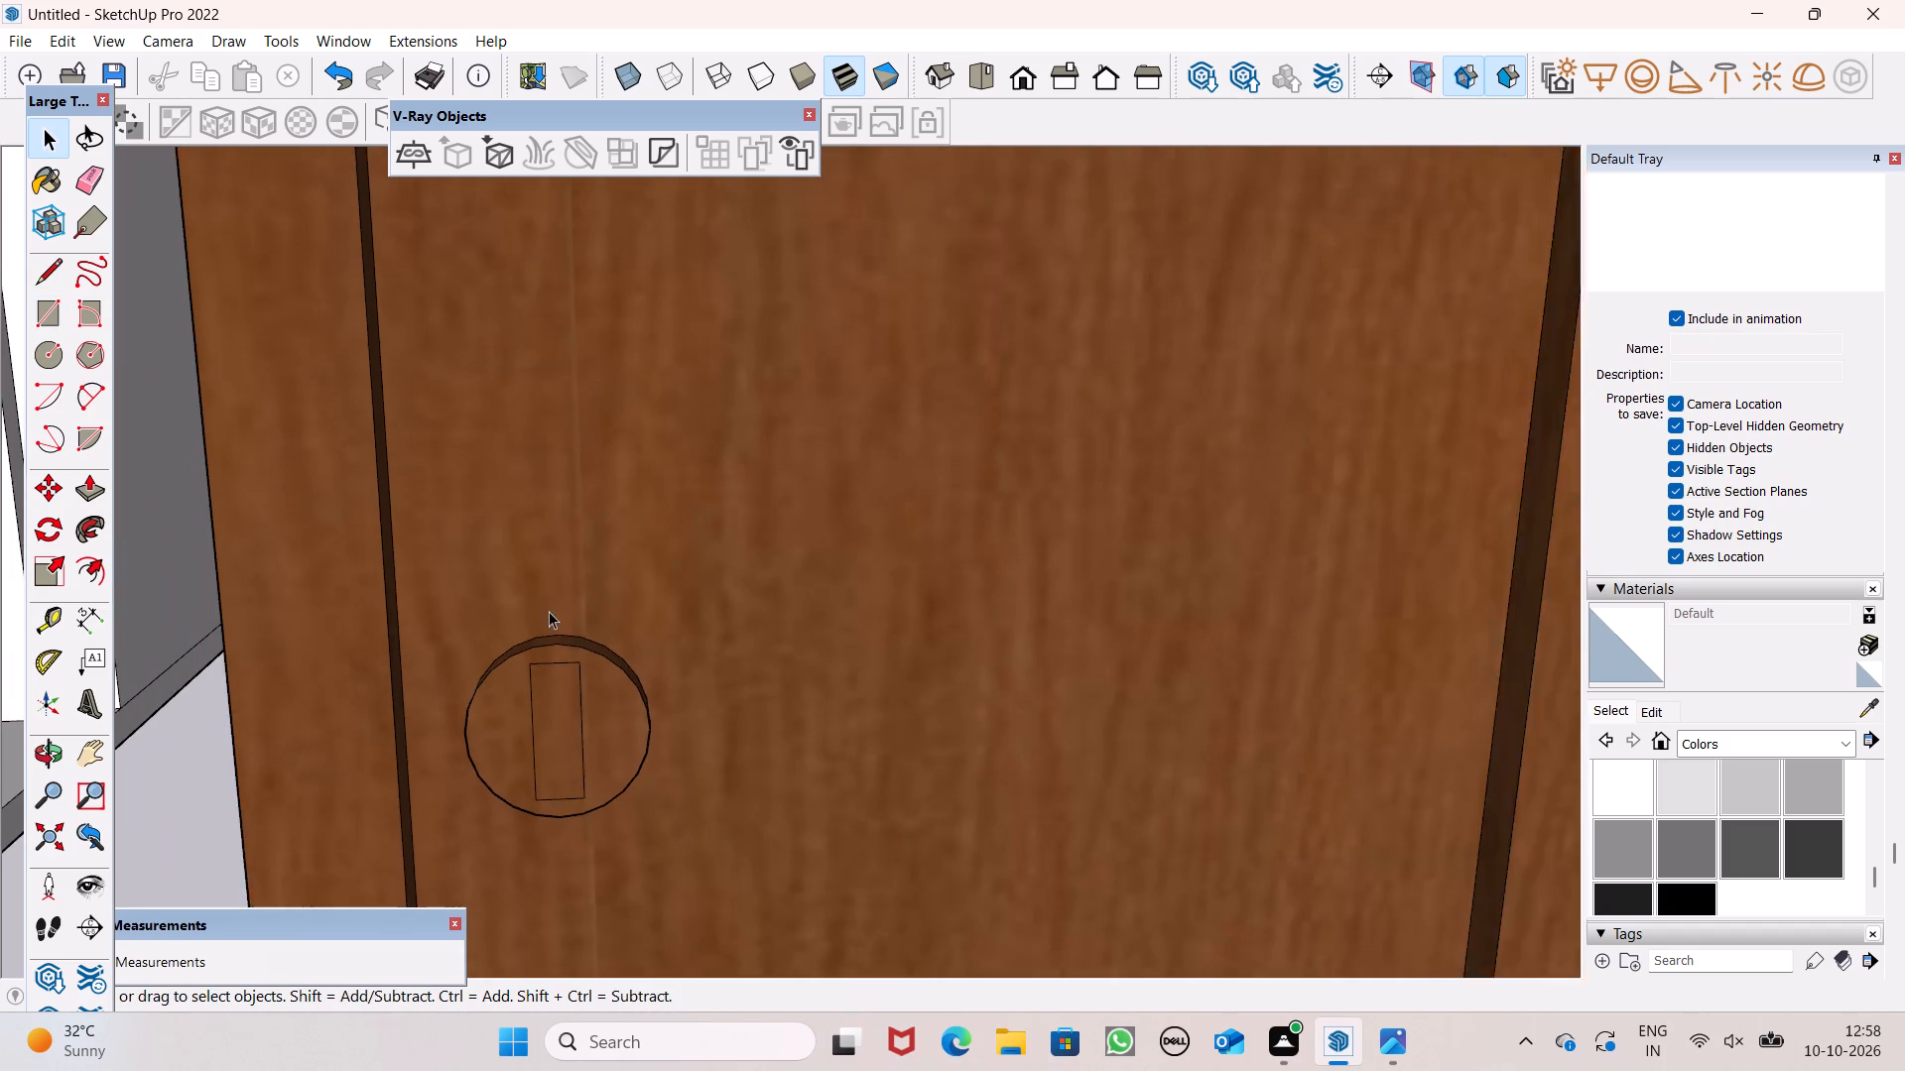
pyautogui.scroll(-5, 549, 611)
pyautogui.moveTo(589, 644); pyautogui.dragTo(325, 821, button='middle')
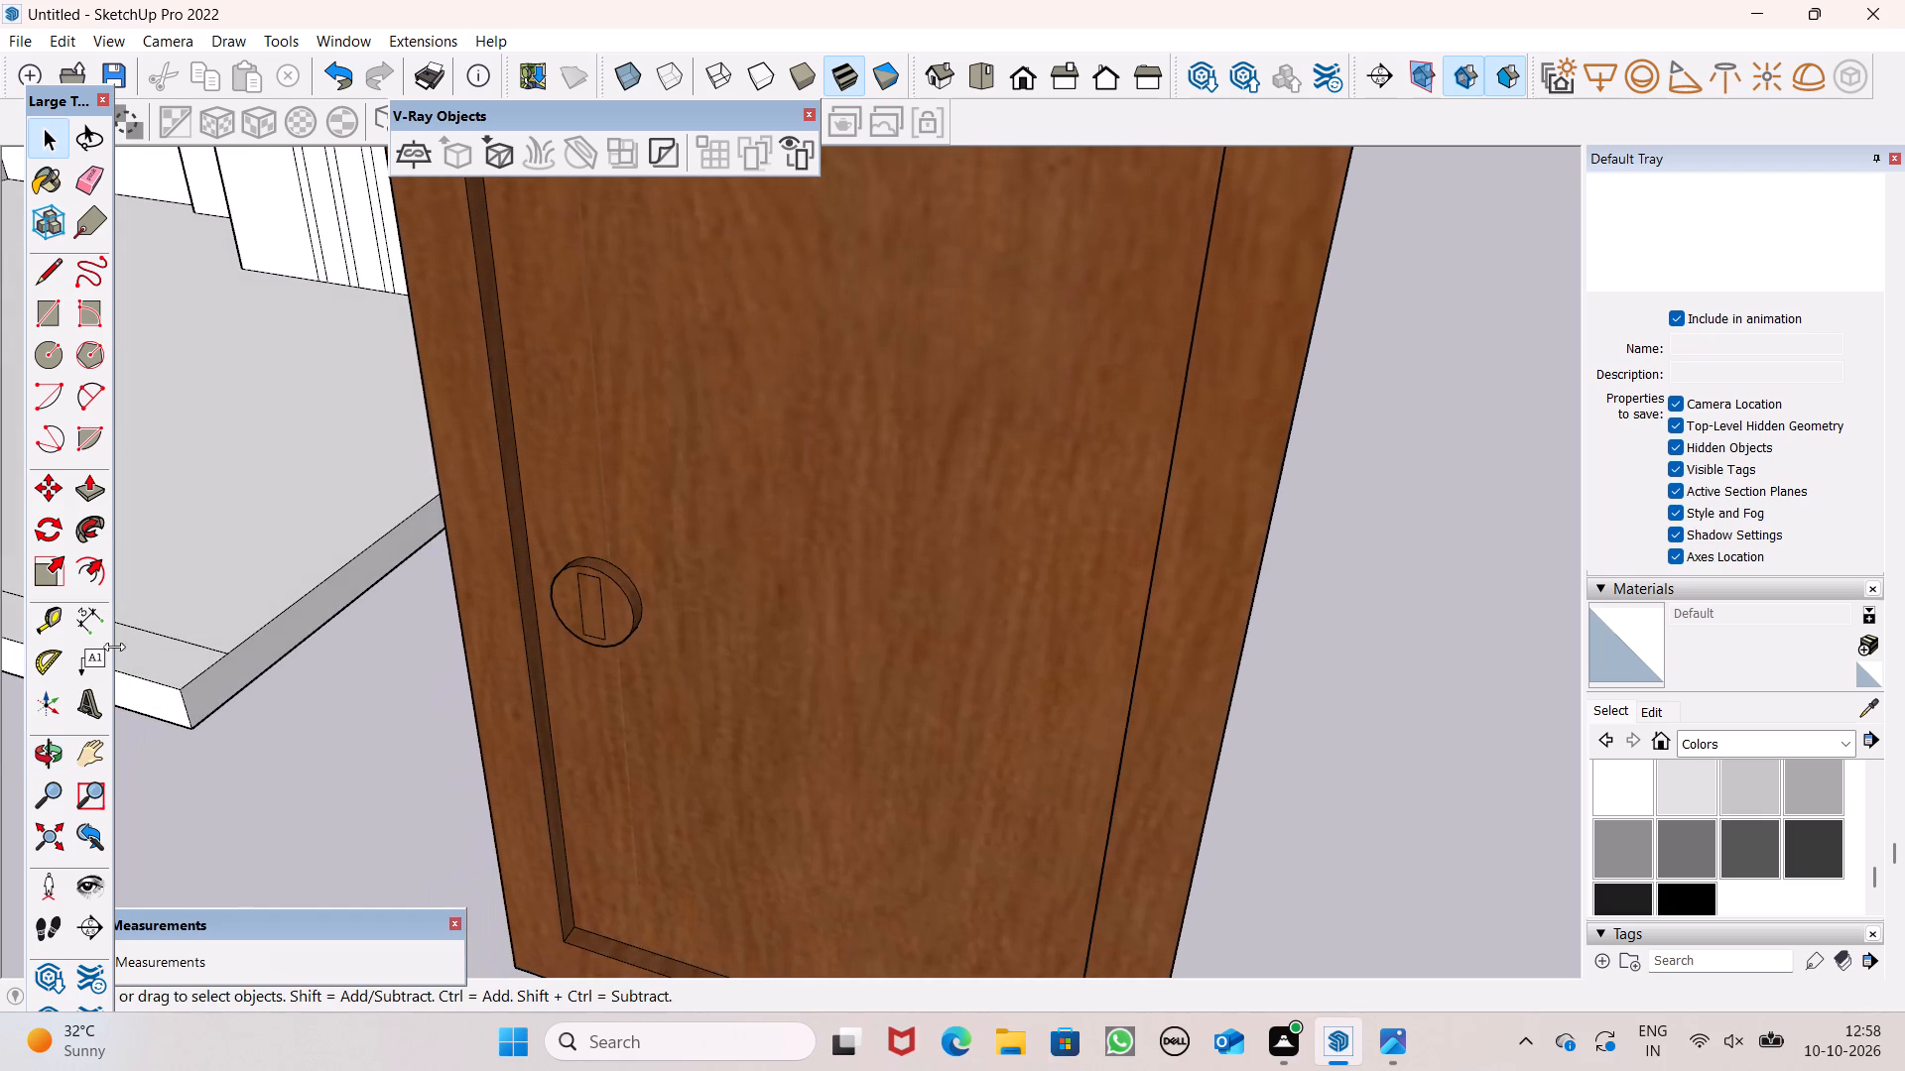
pyautogui.click(94, 485)
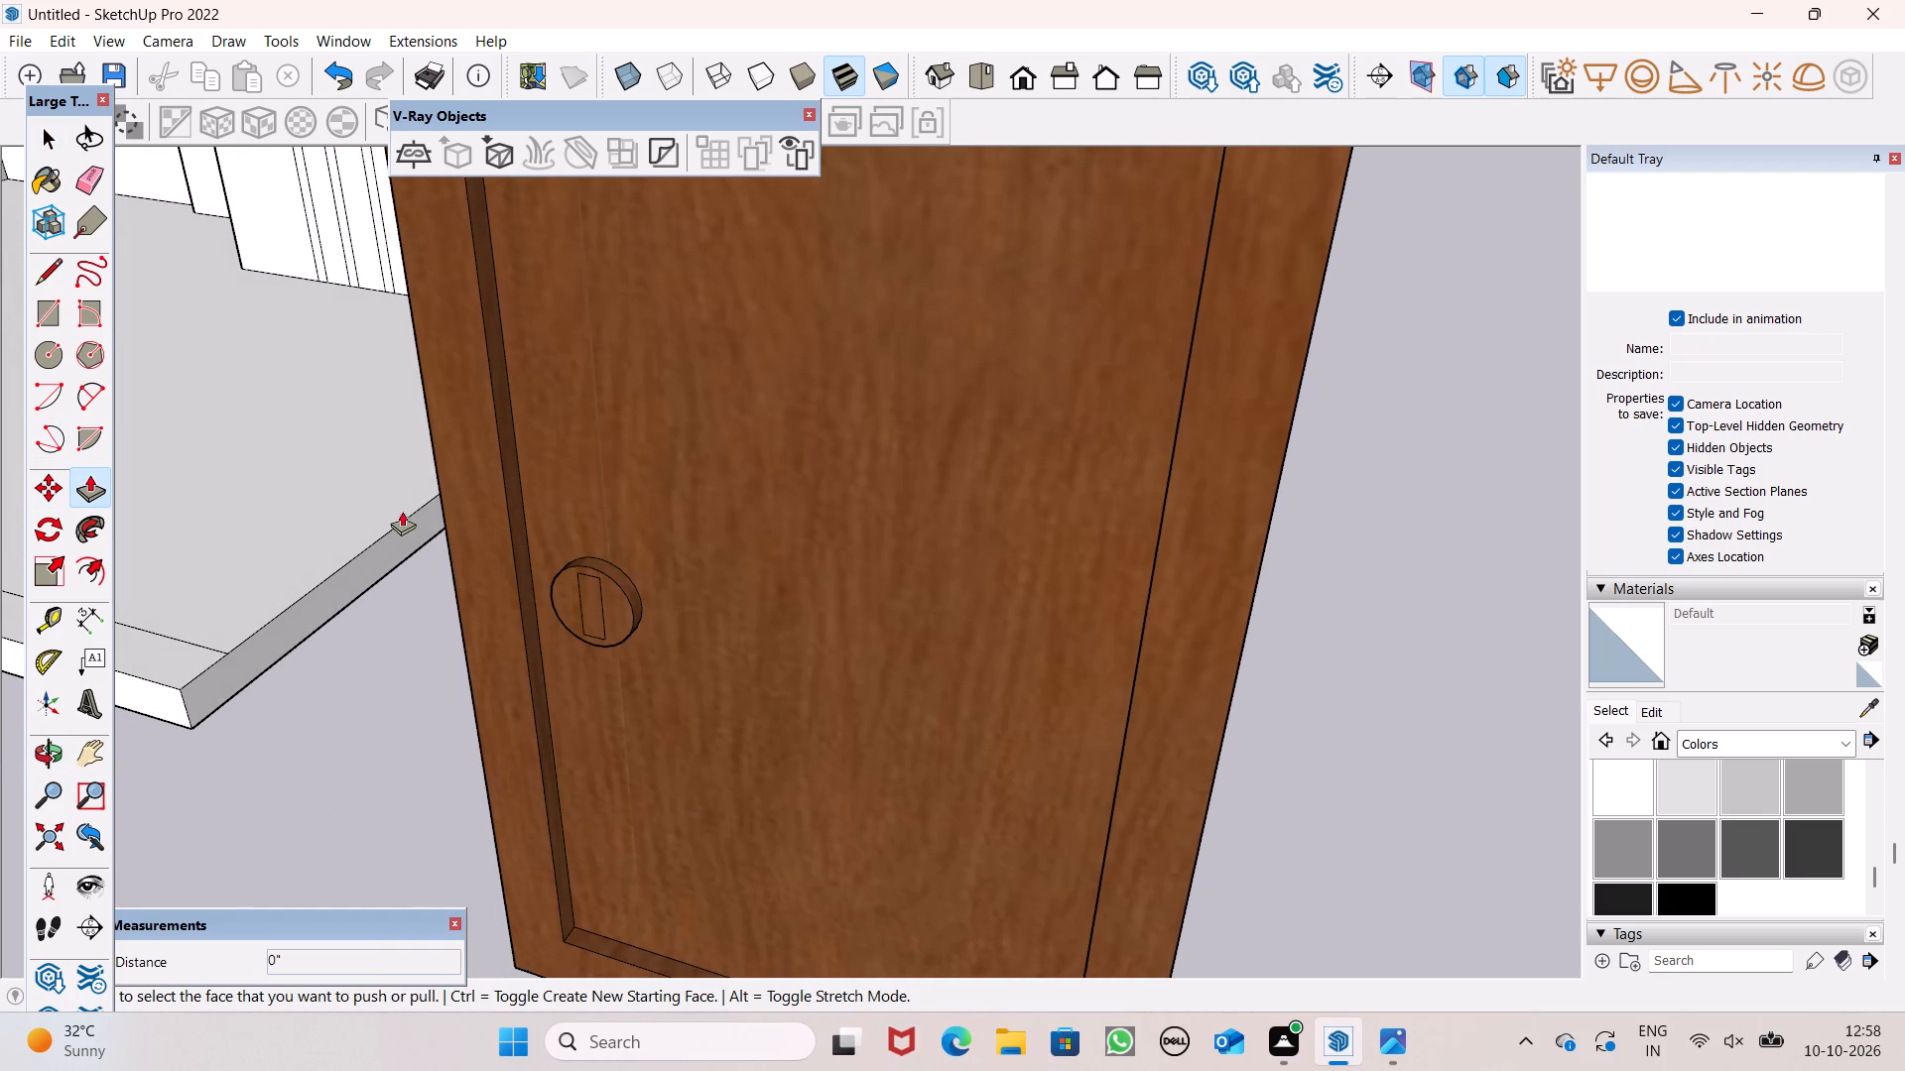
pyautogui.scroll(7, 471, 535)
pyautogui.moveTo(637, 629); pyautogui.dragTo(619, 654)
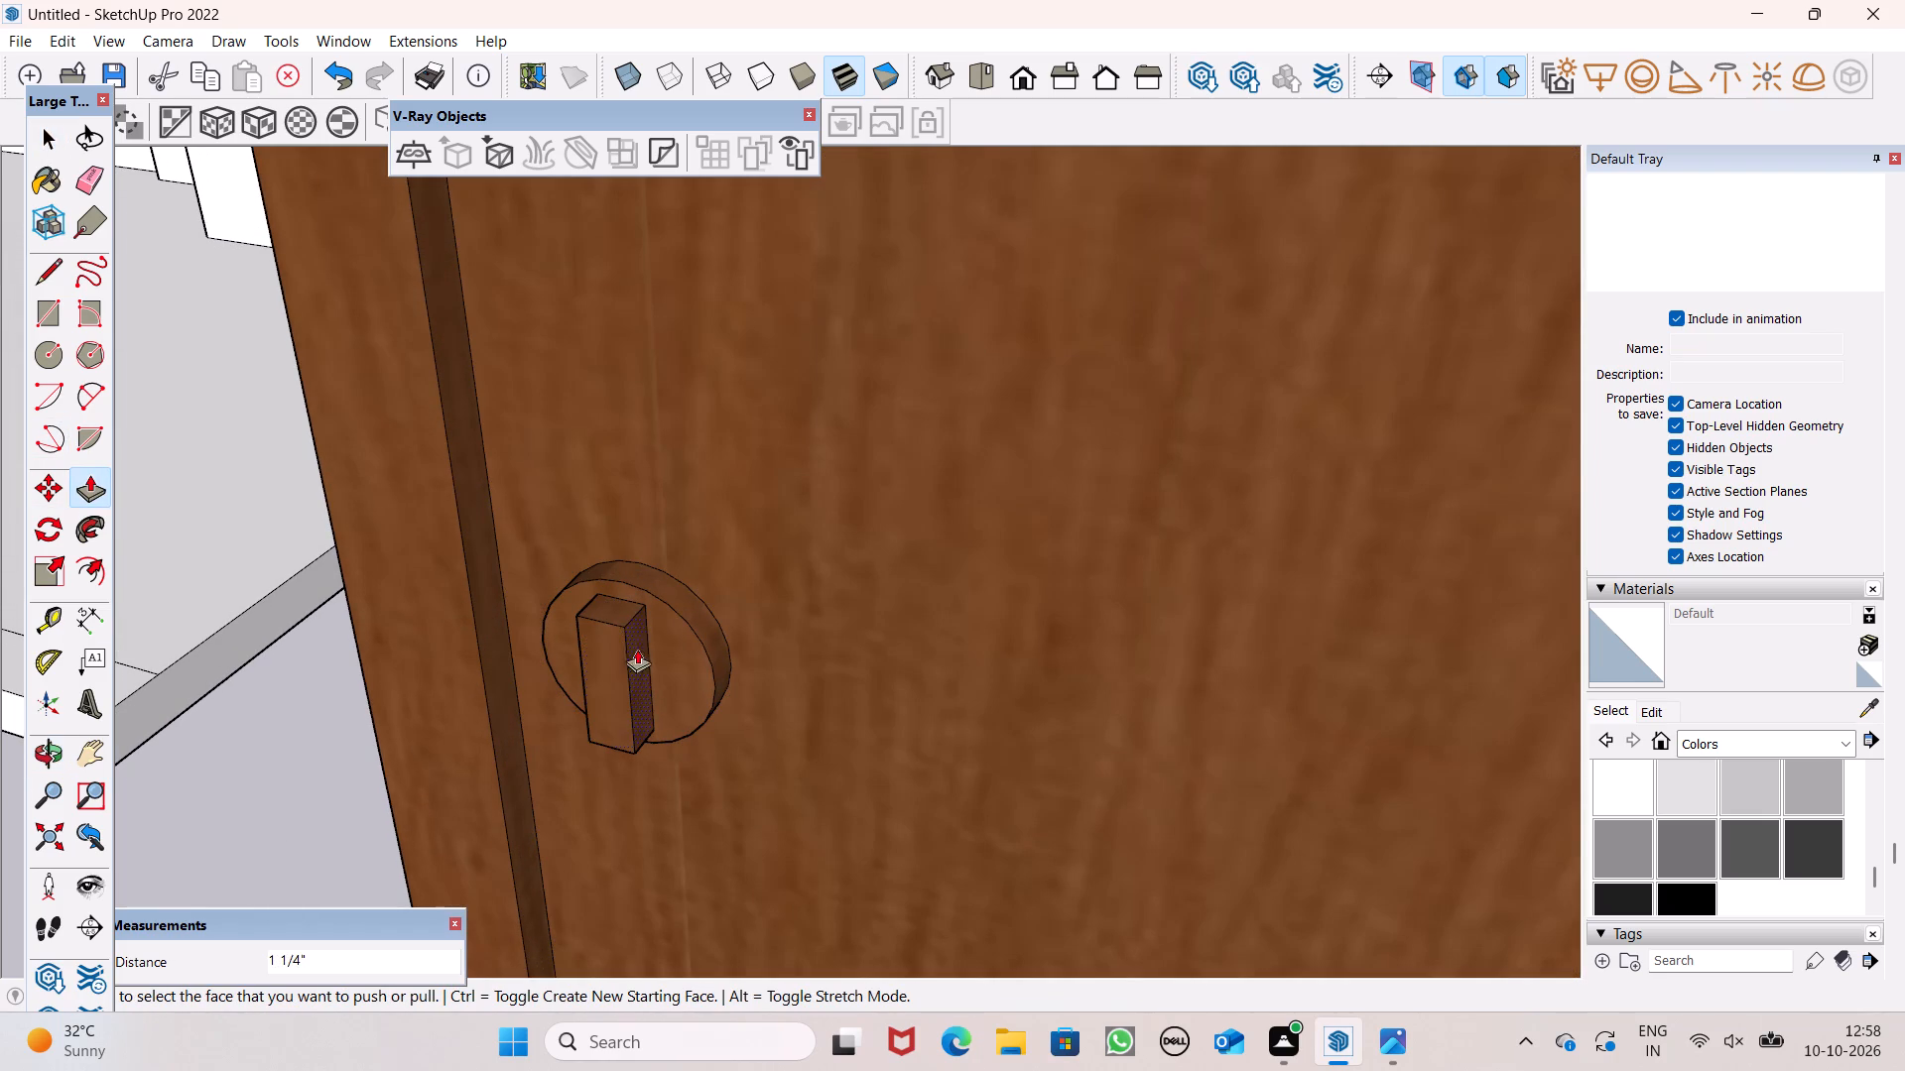
pyautogui.press('space')
# Draw a line about 1 1/4 in long across the grip's side face, below its top, to split that face.
pyautogui.click(54, 288)
pyautogui.moveTo(745, 710); pyautogui.dragTo(515, 707, button='middle')
pyautogui.scroll(1, 515, 707)
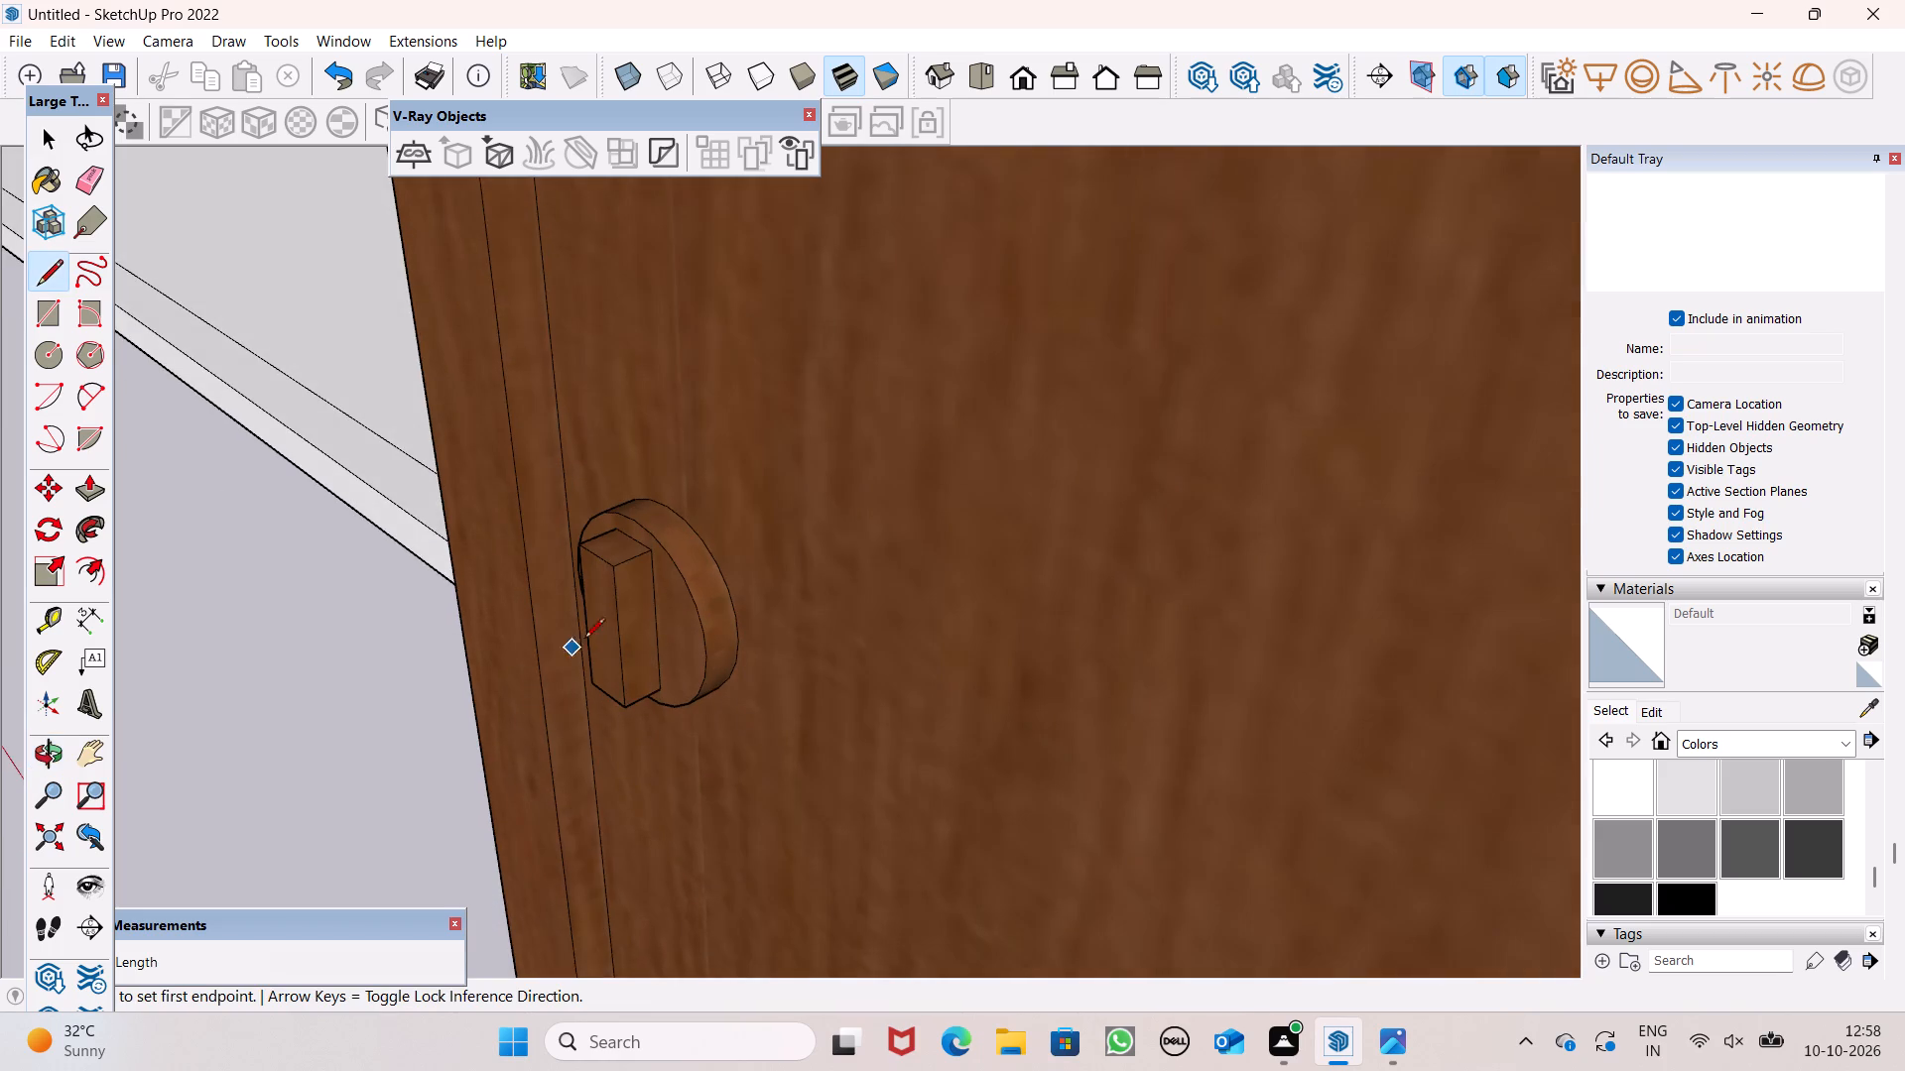
pyautogui.scroll(6, 610, 629)
pyautogui.click(621, 588)
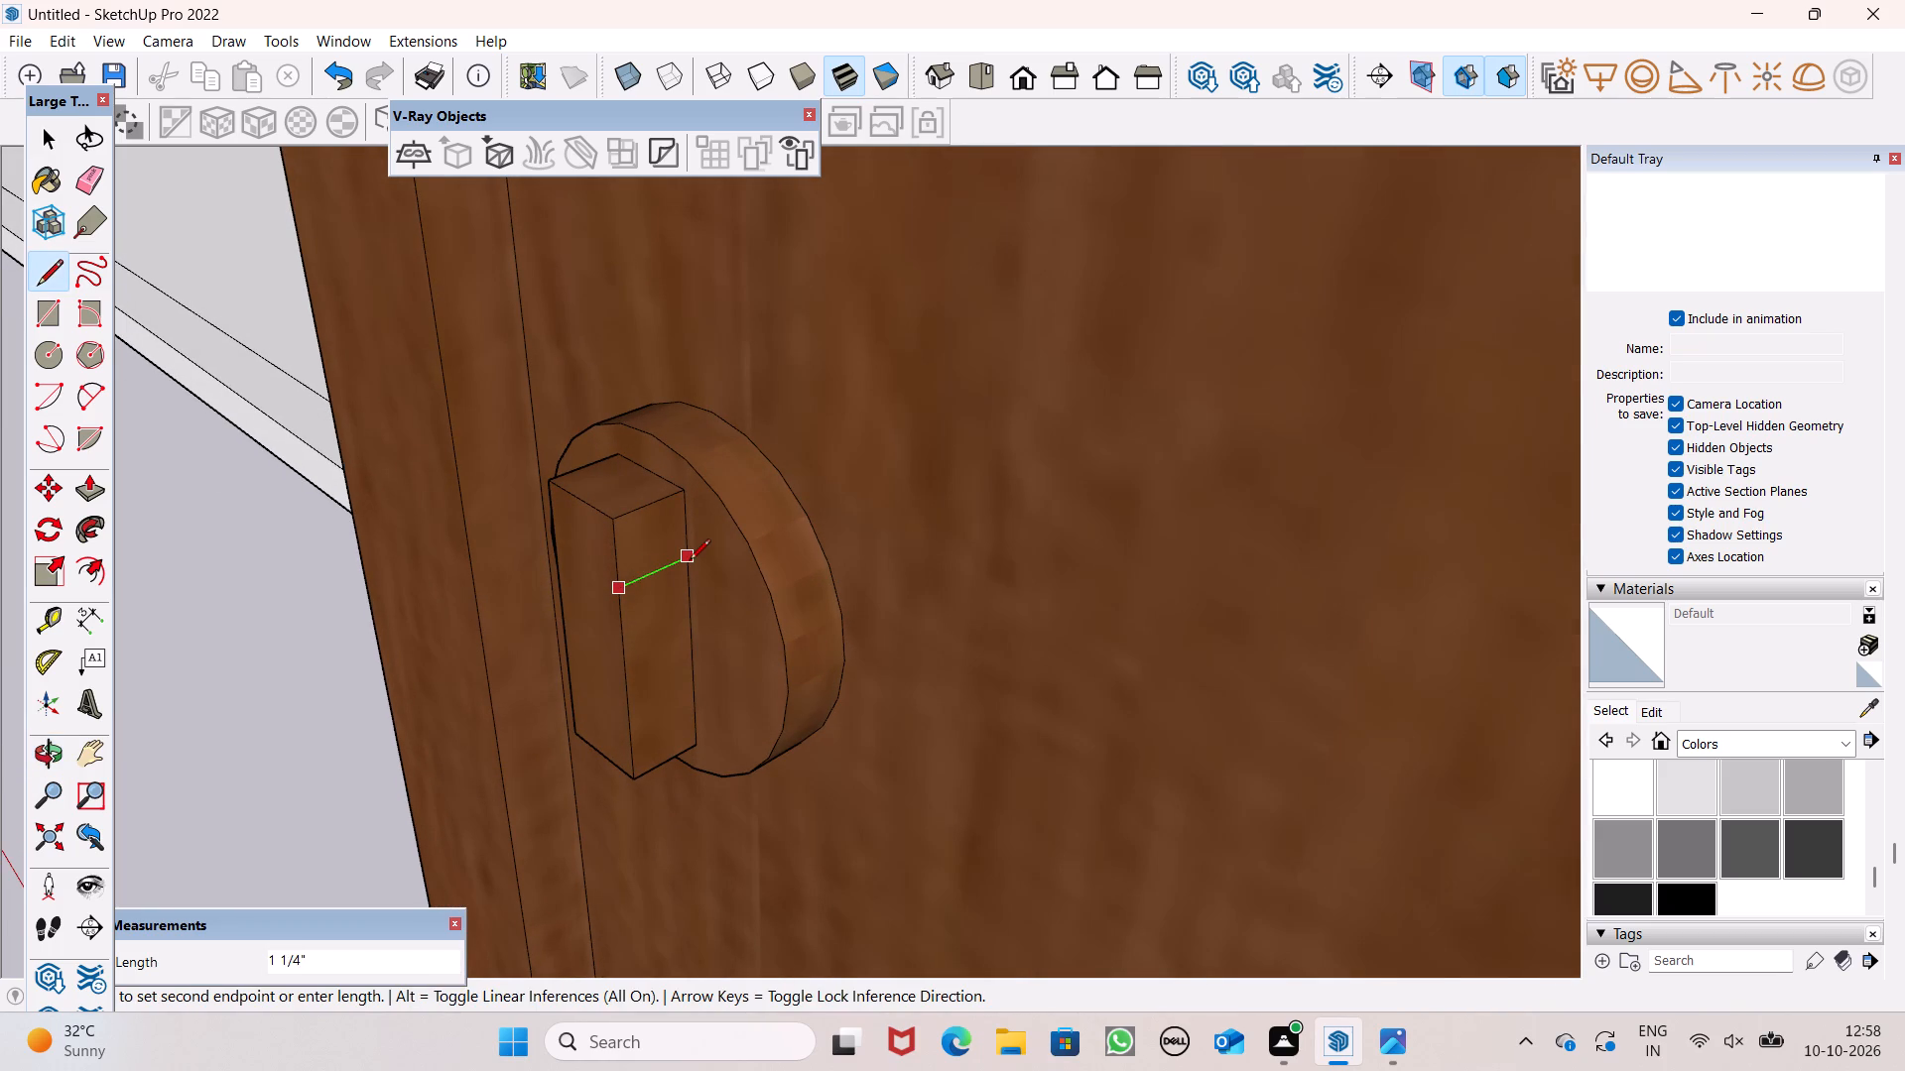
pyautogui.click(690, 560)
pyautogui.press('space')
# Examine the round base and raised grip on the panel's front, including the split side face.
pyautogui.scroll(-5, 690, 559)
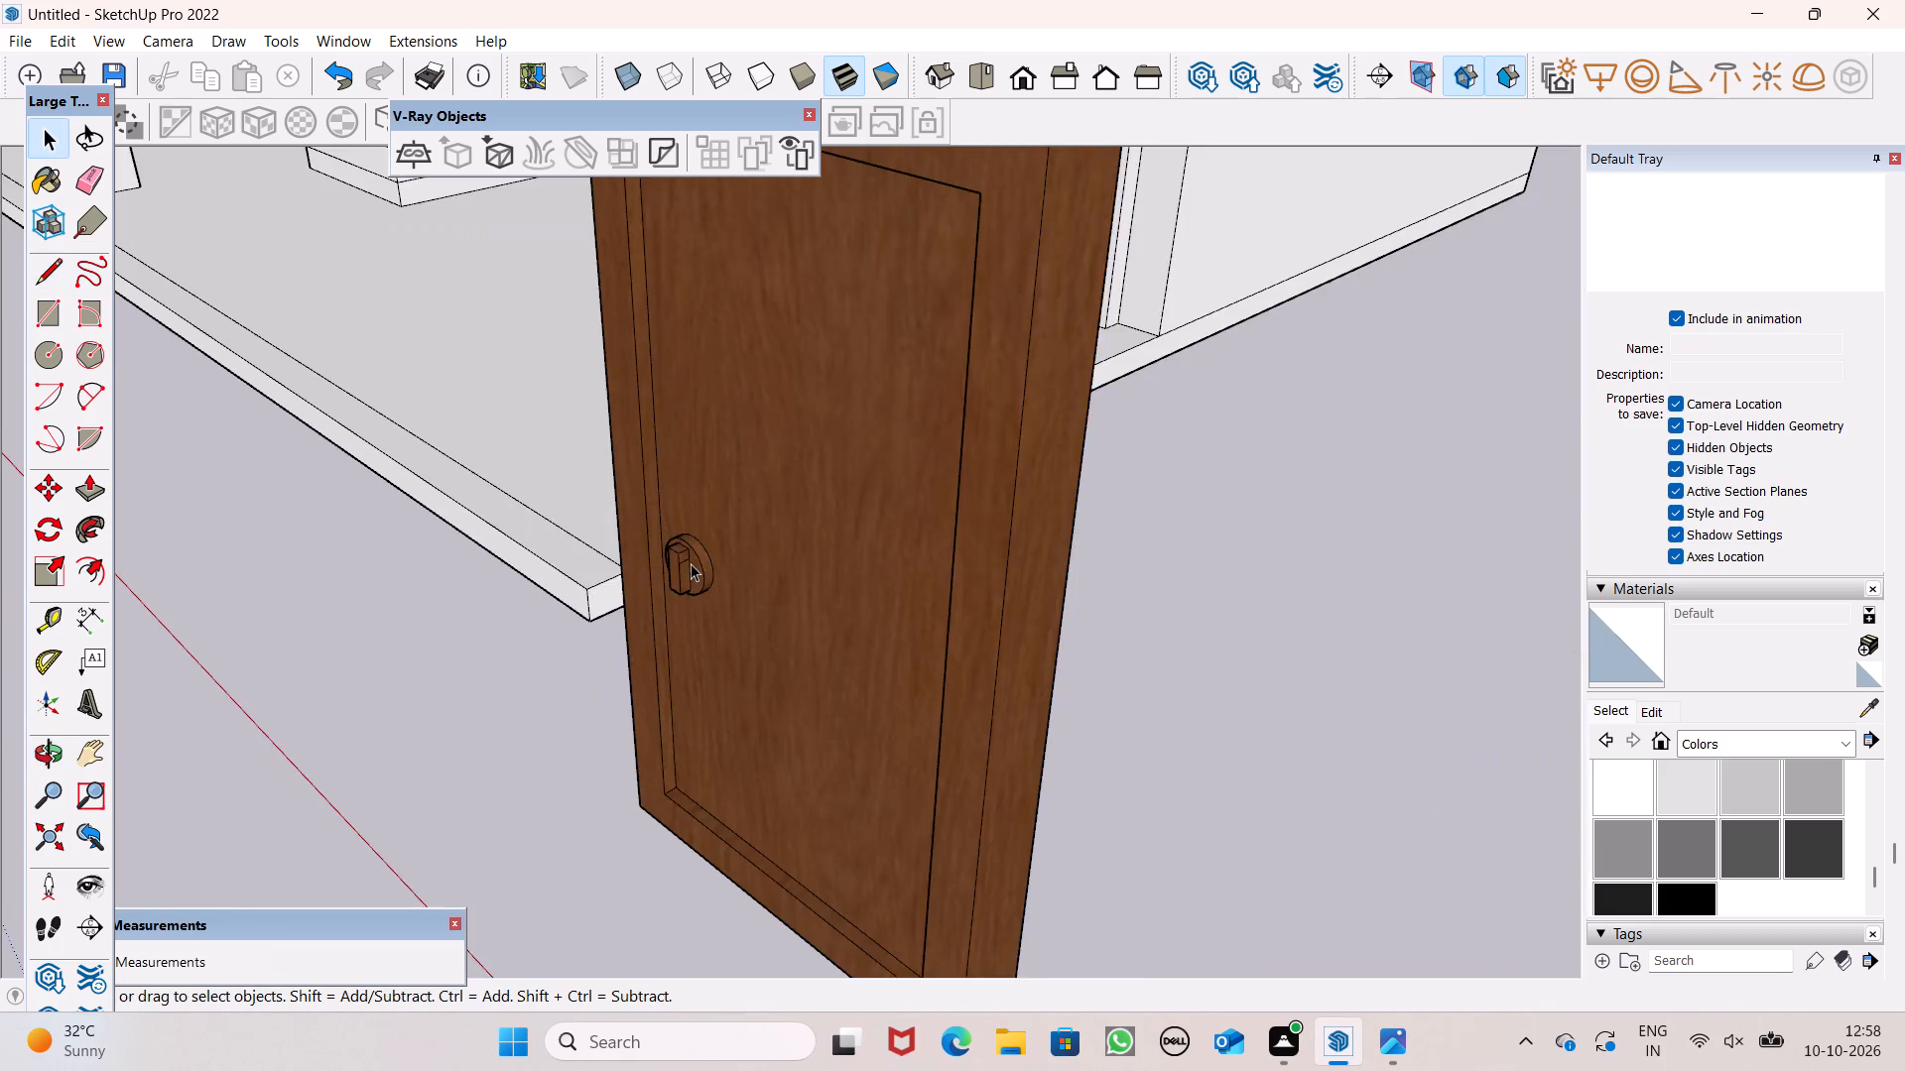
pyautogui.scroll(-4, 709, 517)
pyautogui.moveTo(726, 578); pyautogui.dragTo(811, 520, button='middle')
pyautogui.scroll(6, 810, 521)
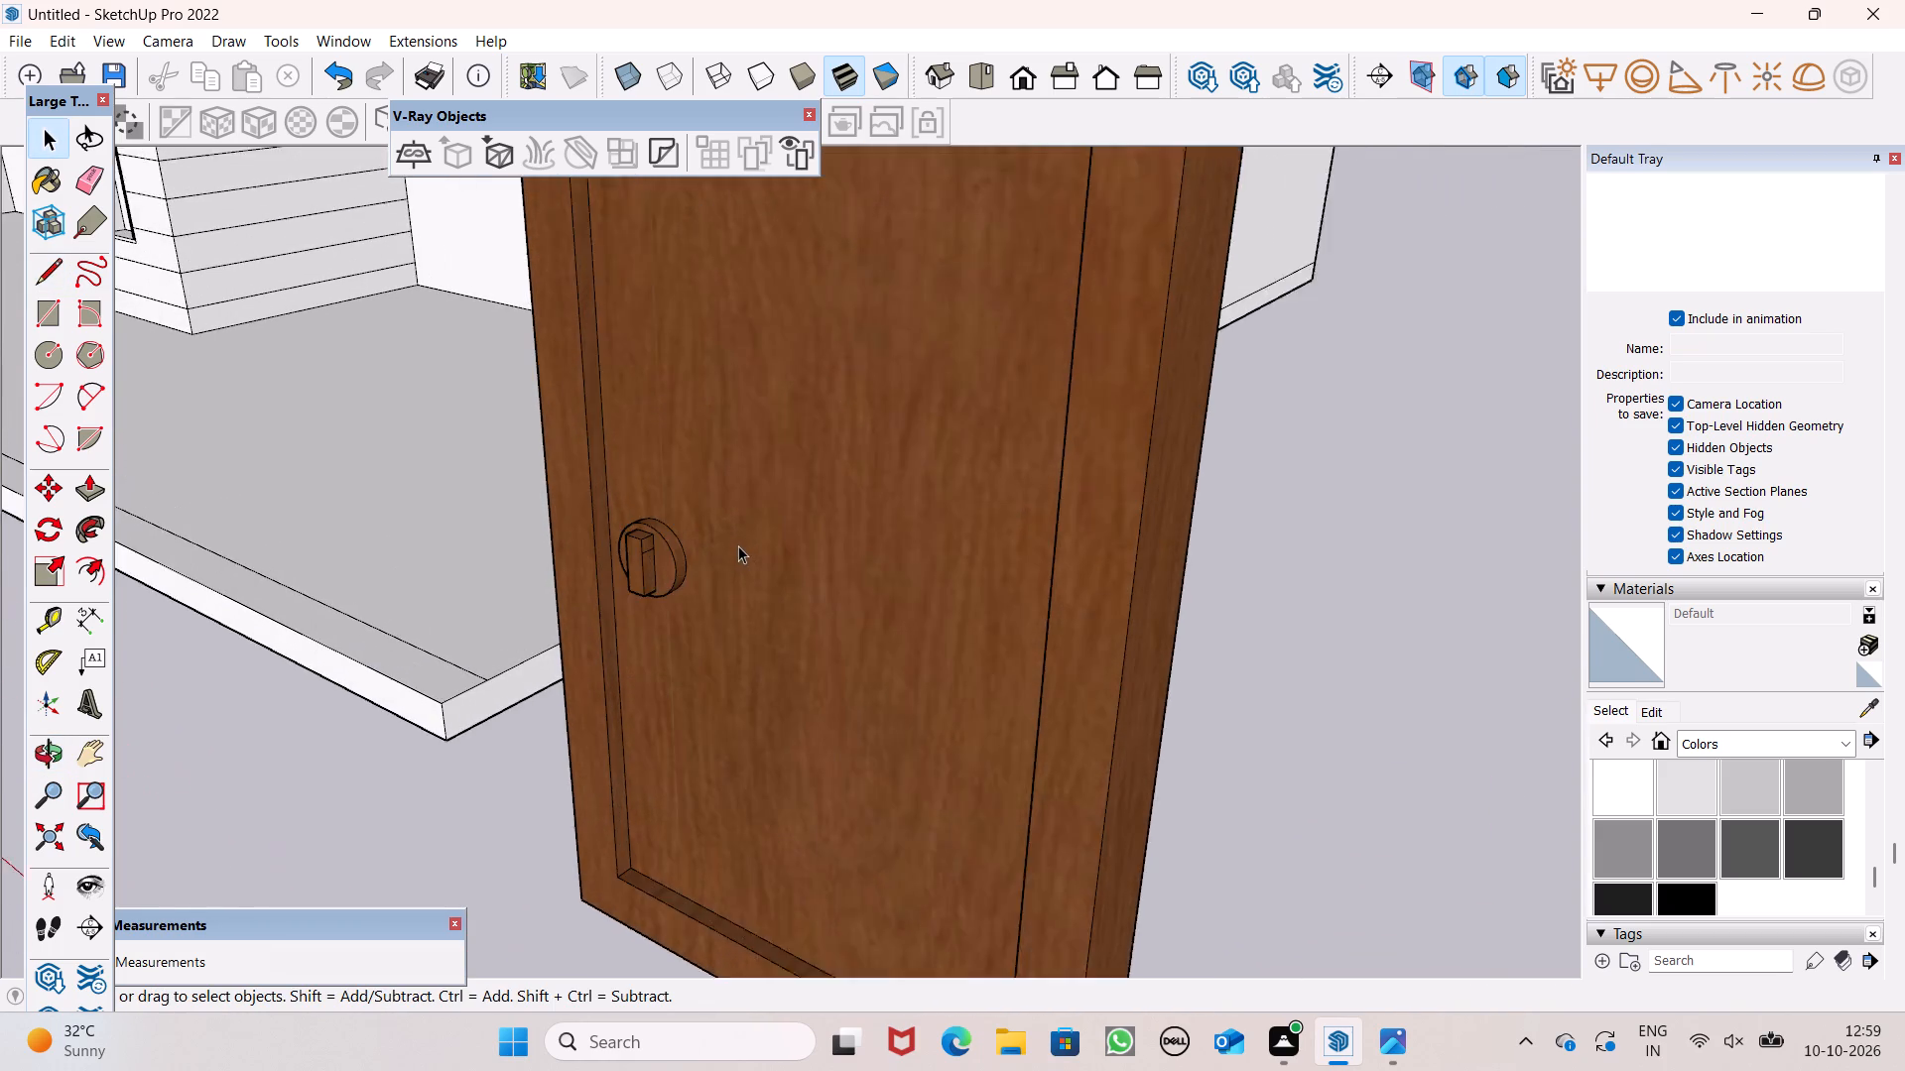
pyautogui.scroll(6, 738, 545)
pyautogui.scroll(5, 584, 558)
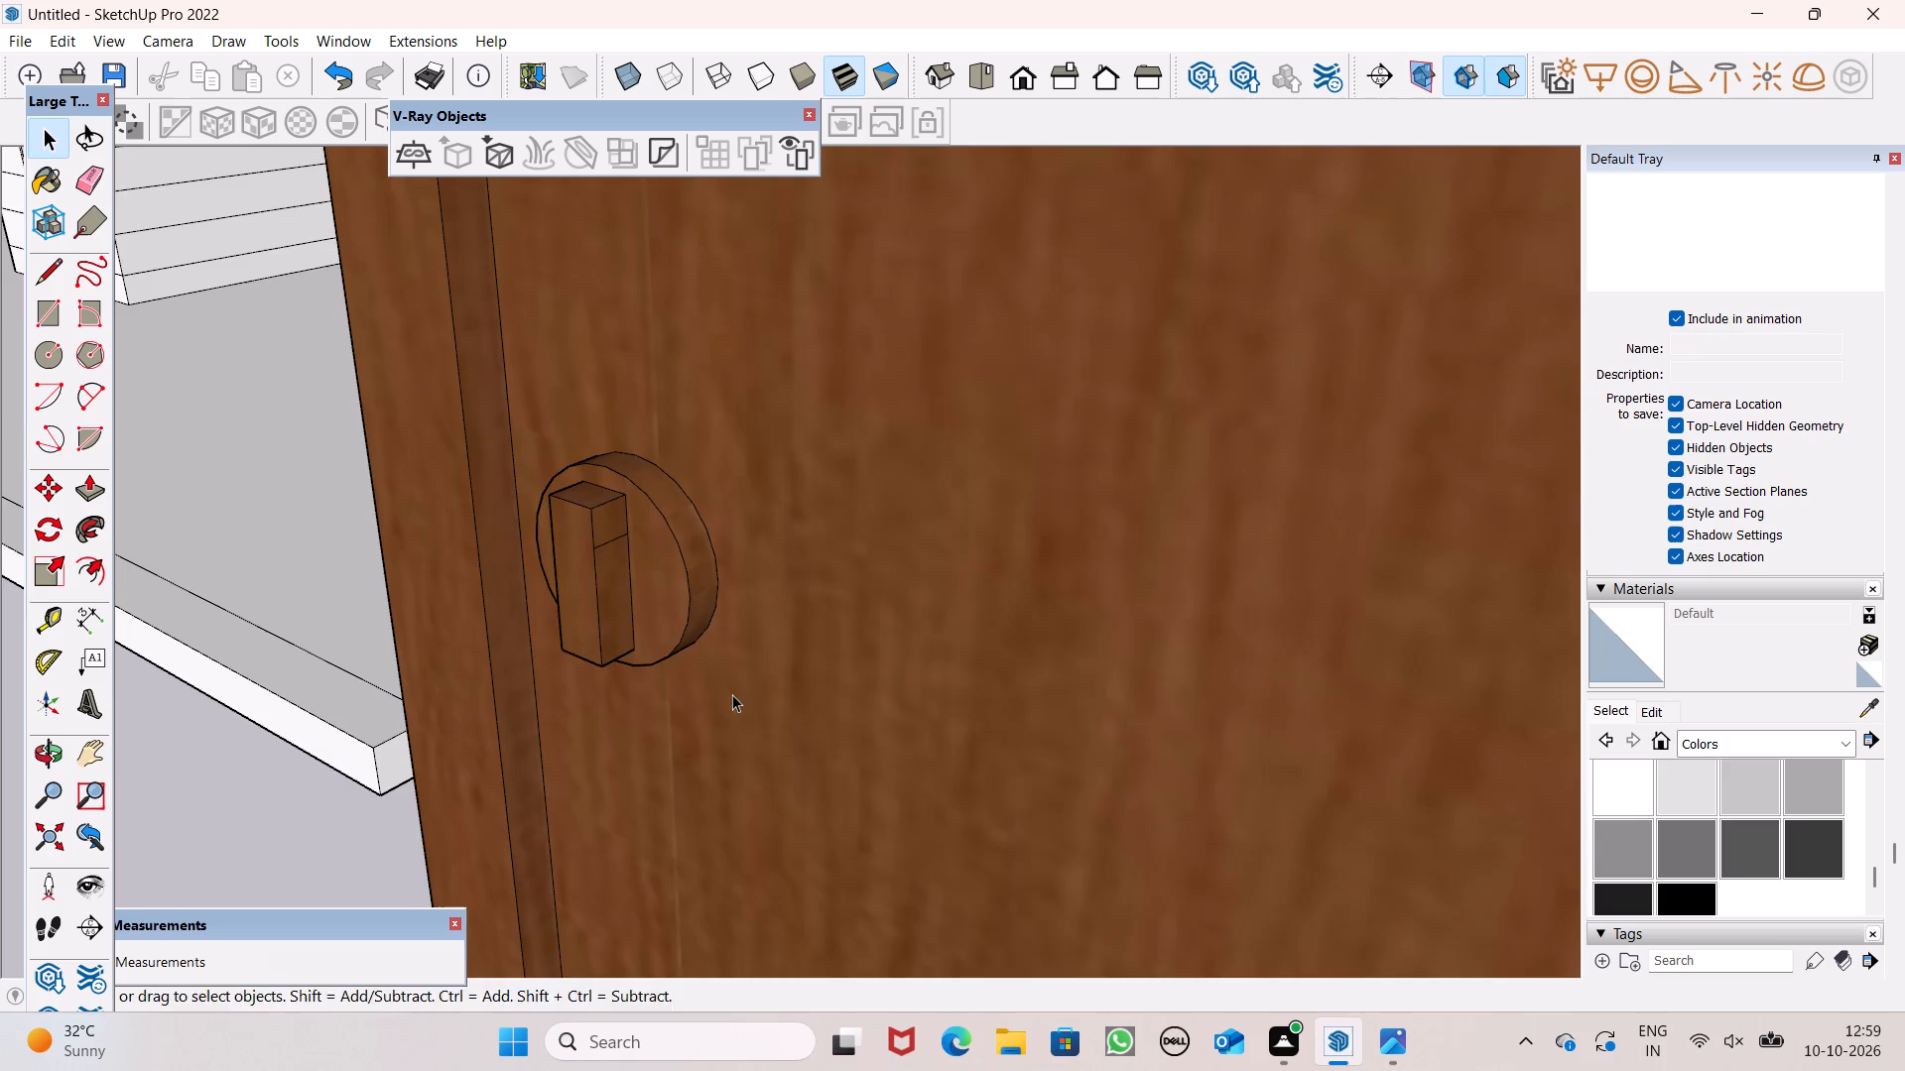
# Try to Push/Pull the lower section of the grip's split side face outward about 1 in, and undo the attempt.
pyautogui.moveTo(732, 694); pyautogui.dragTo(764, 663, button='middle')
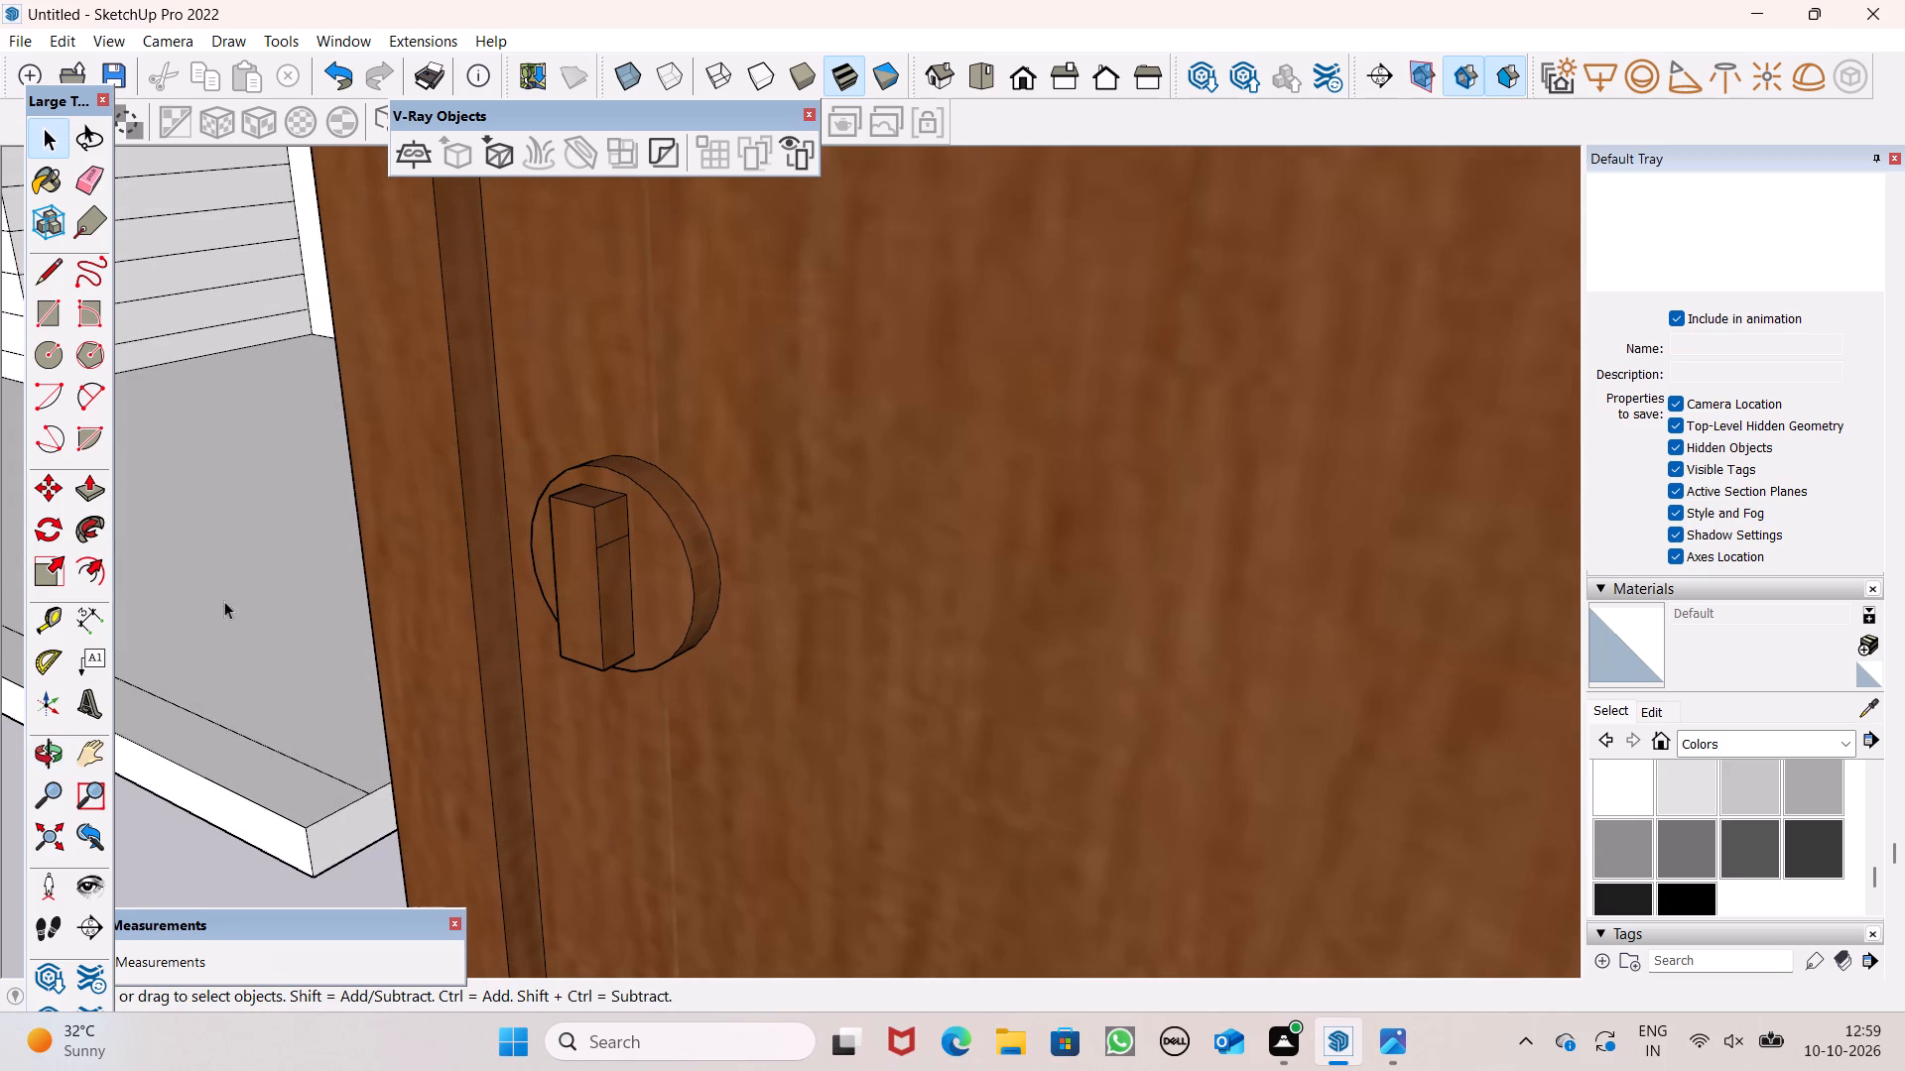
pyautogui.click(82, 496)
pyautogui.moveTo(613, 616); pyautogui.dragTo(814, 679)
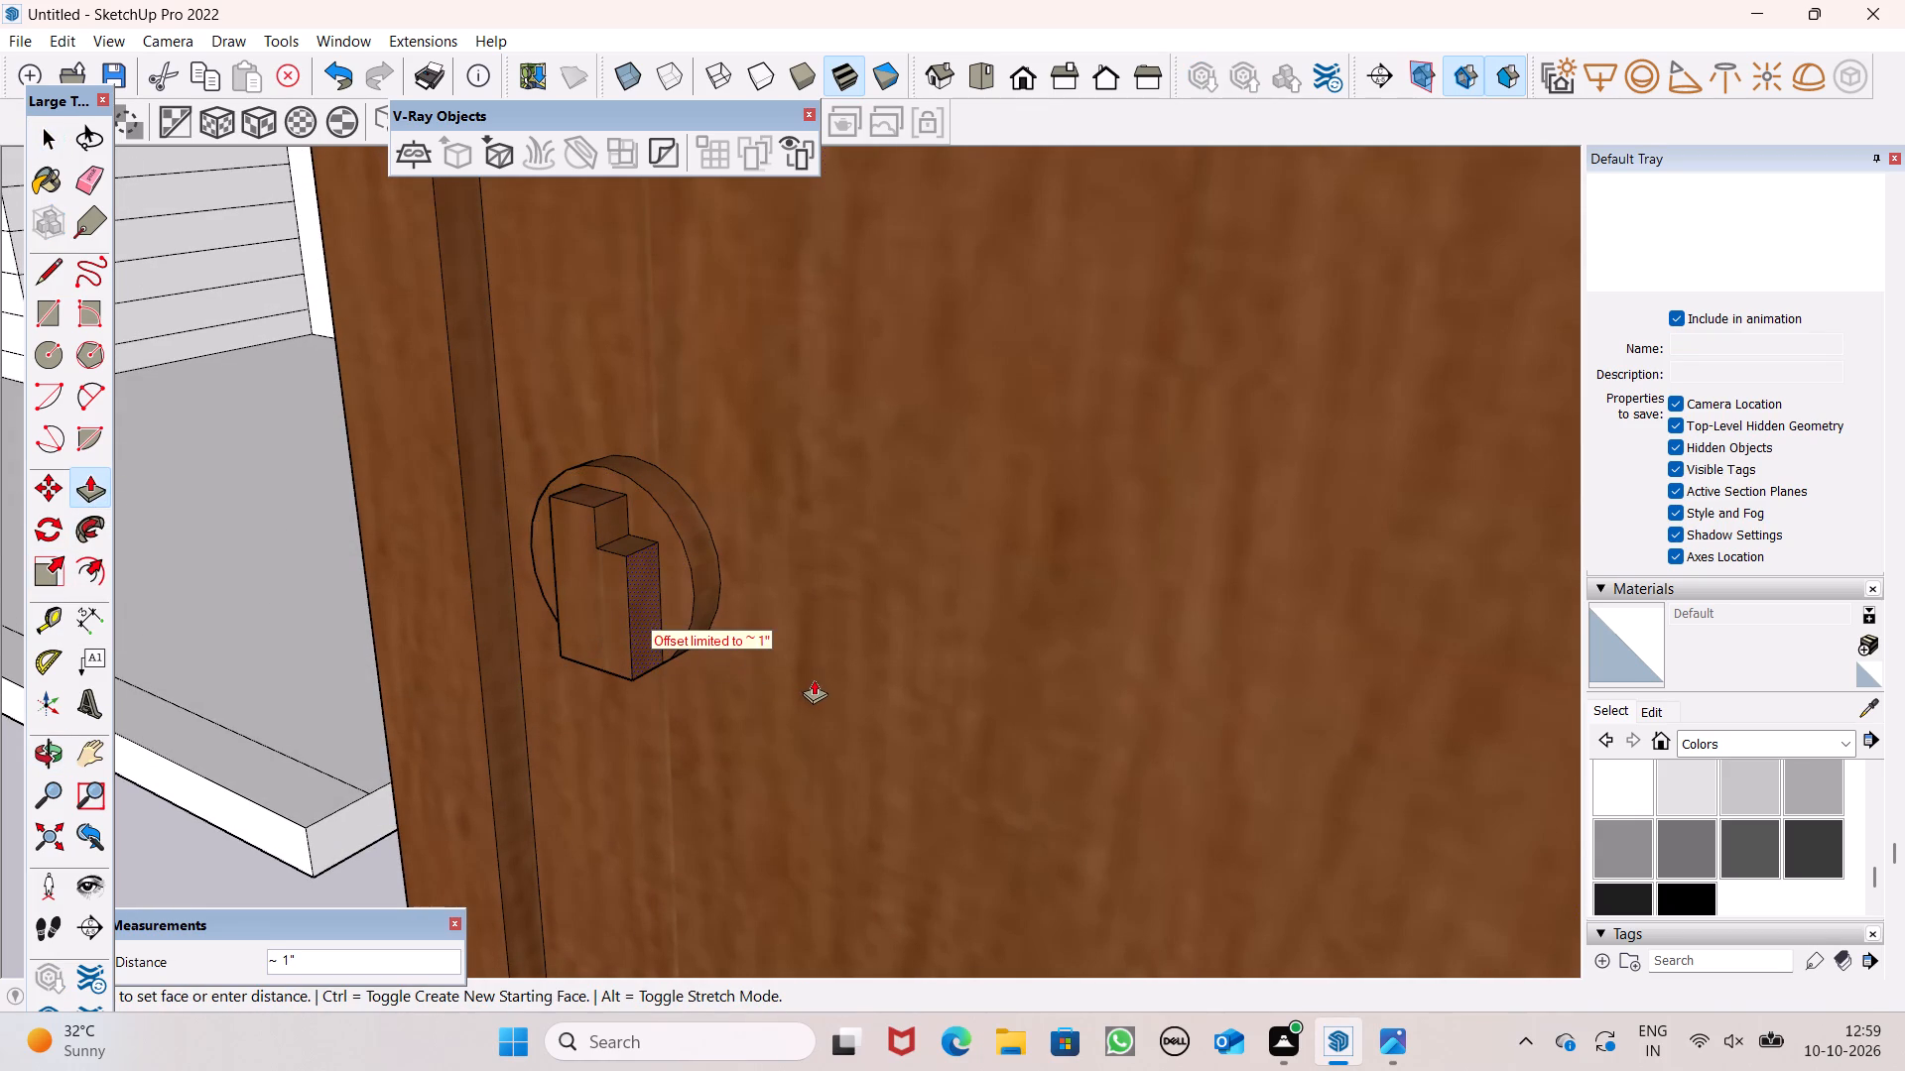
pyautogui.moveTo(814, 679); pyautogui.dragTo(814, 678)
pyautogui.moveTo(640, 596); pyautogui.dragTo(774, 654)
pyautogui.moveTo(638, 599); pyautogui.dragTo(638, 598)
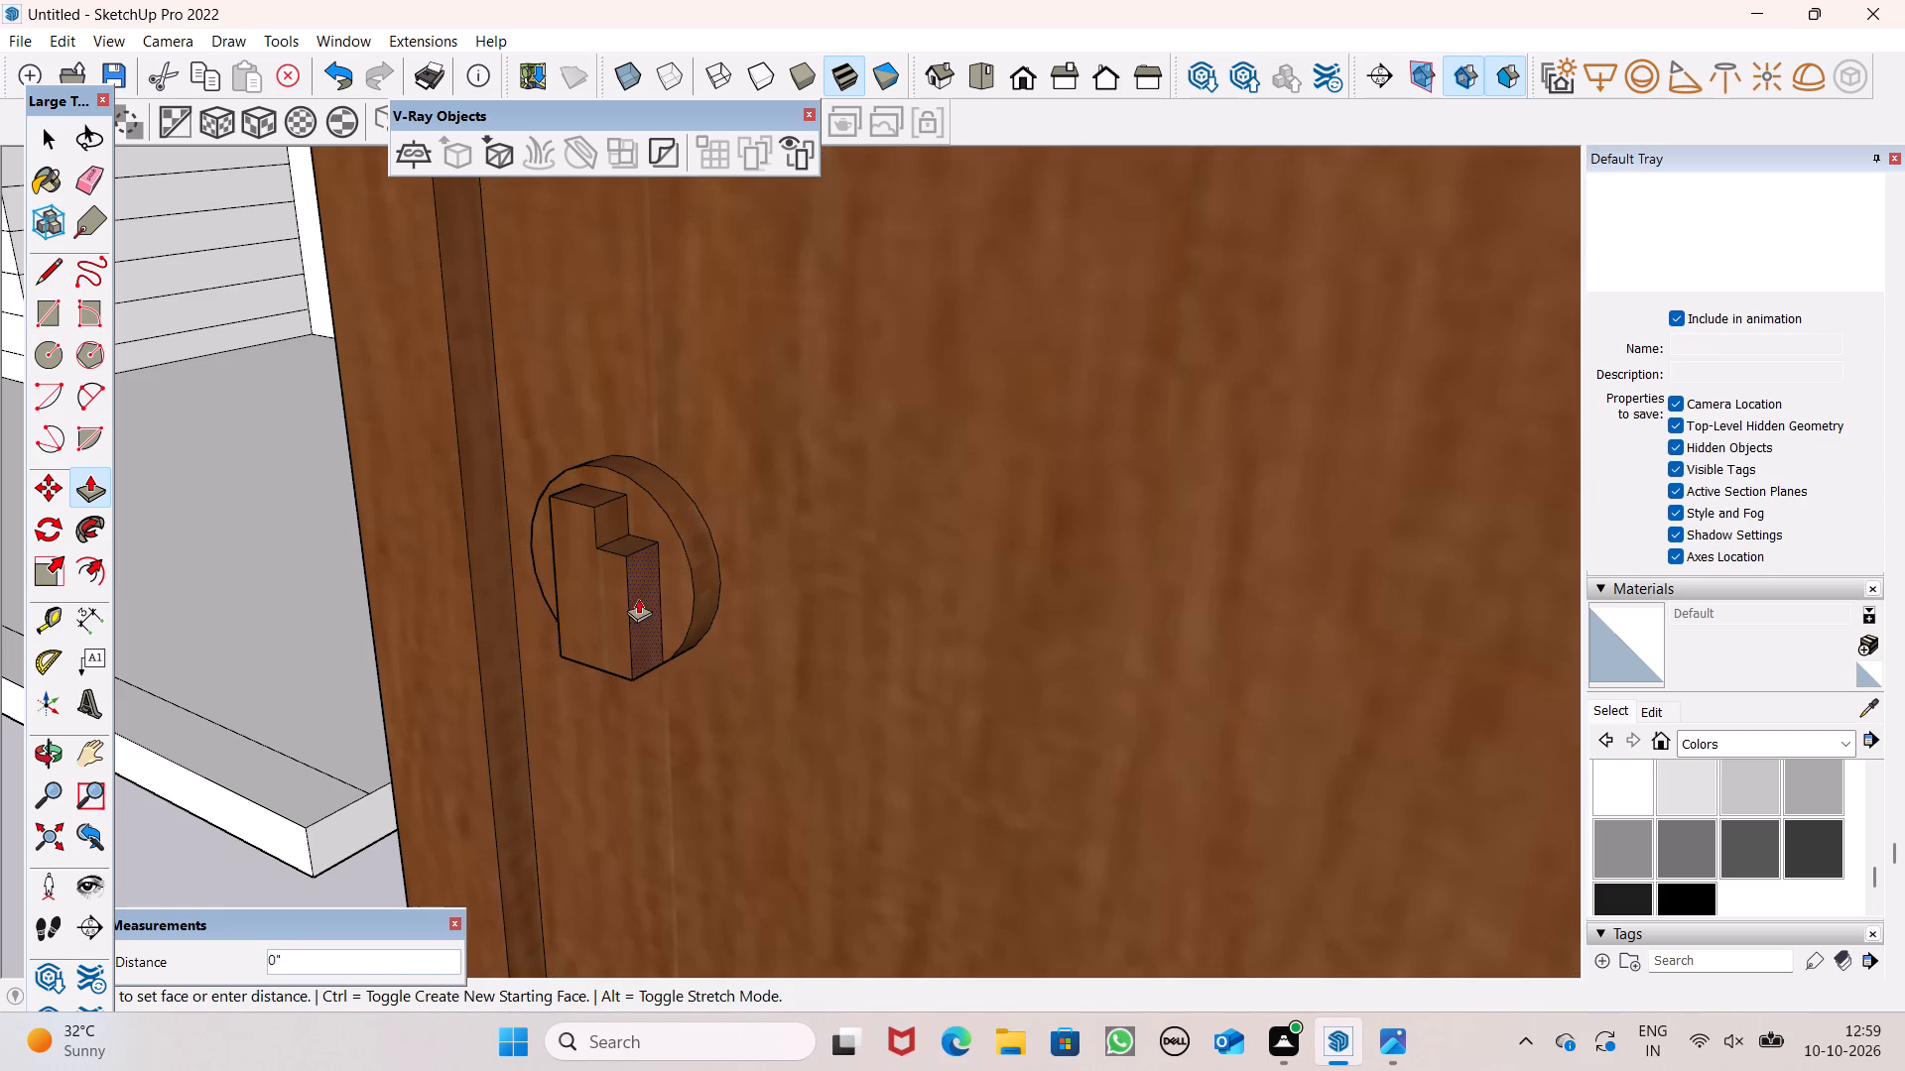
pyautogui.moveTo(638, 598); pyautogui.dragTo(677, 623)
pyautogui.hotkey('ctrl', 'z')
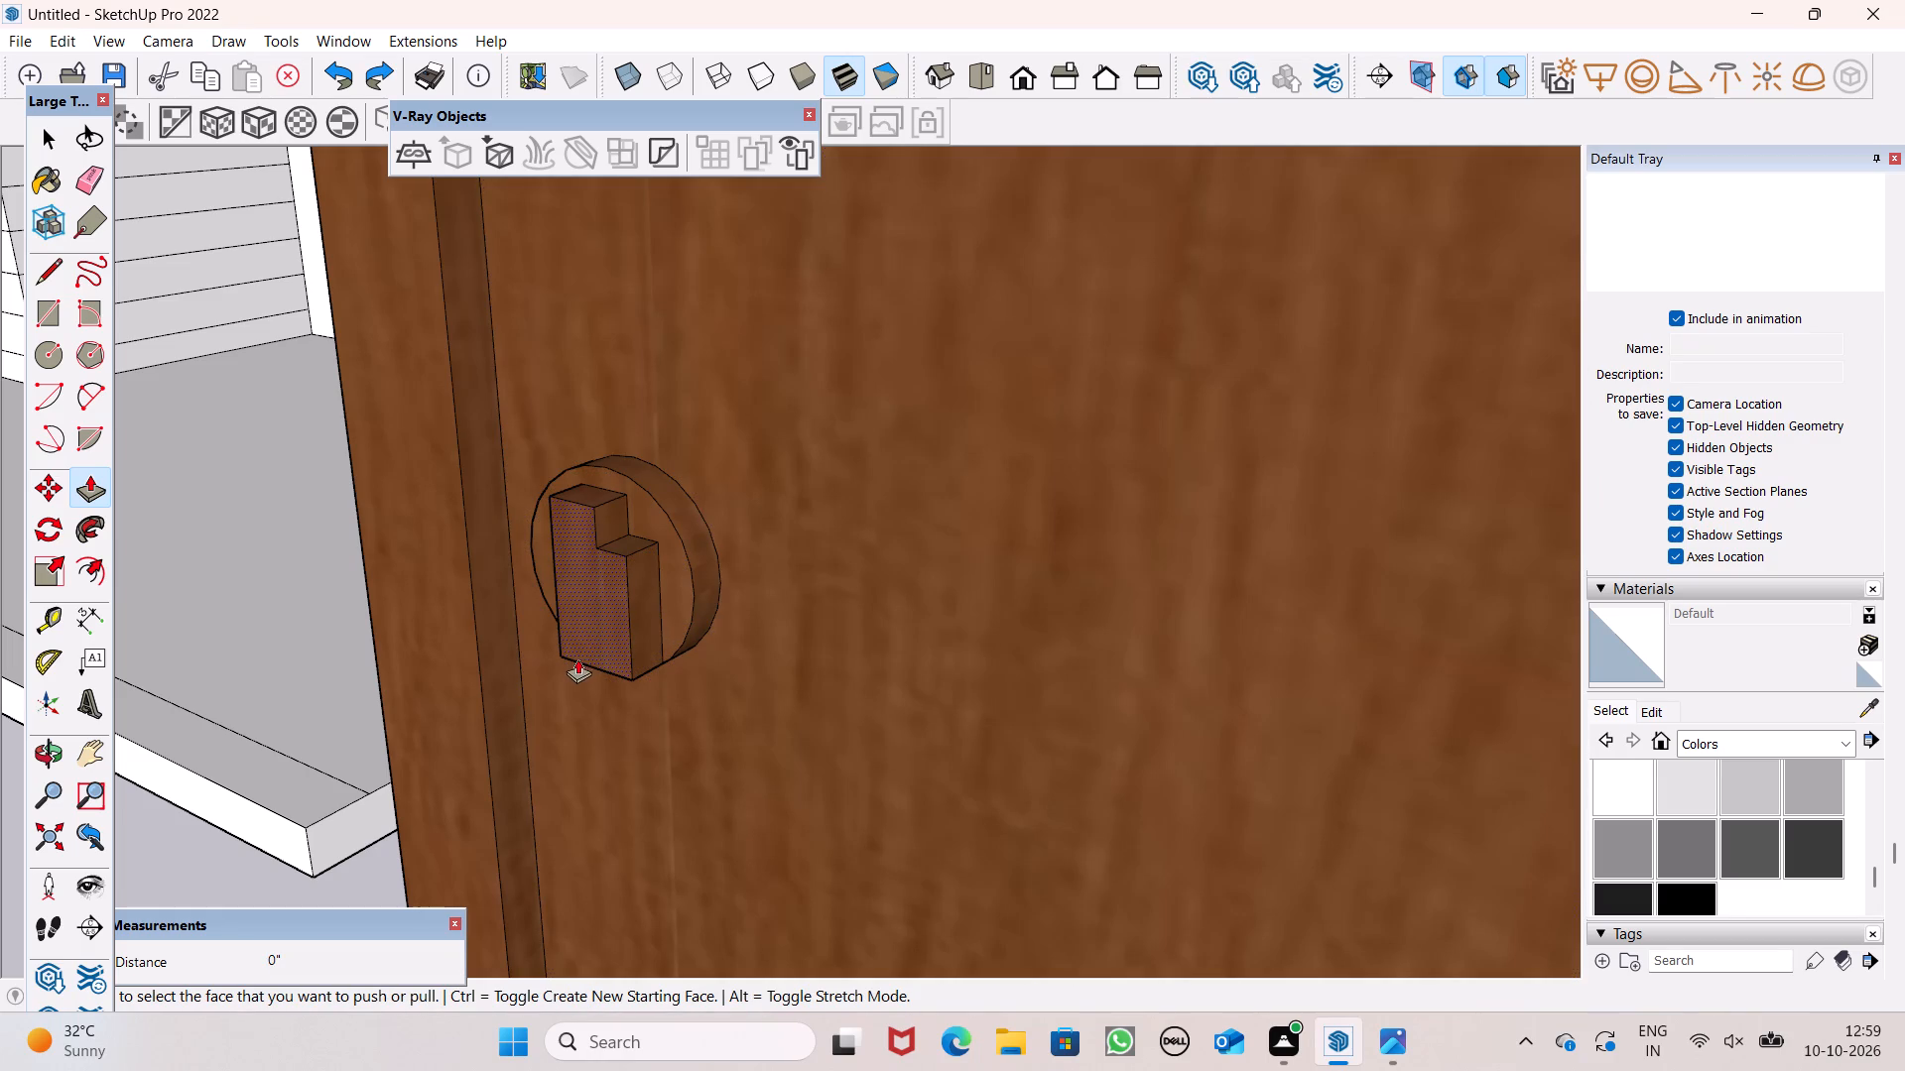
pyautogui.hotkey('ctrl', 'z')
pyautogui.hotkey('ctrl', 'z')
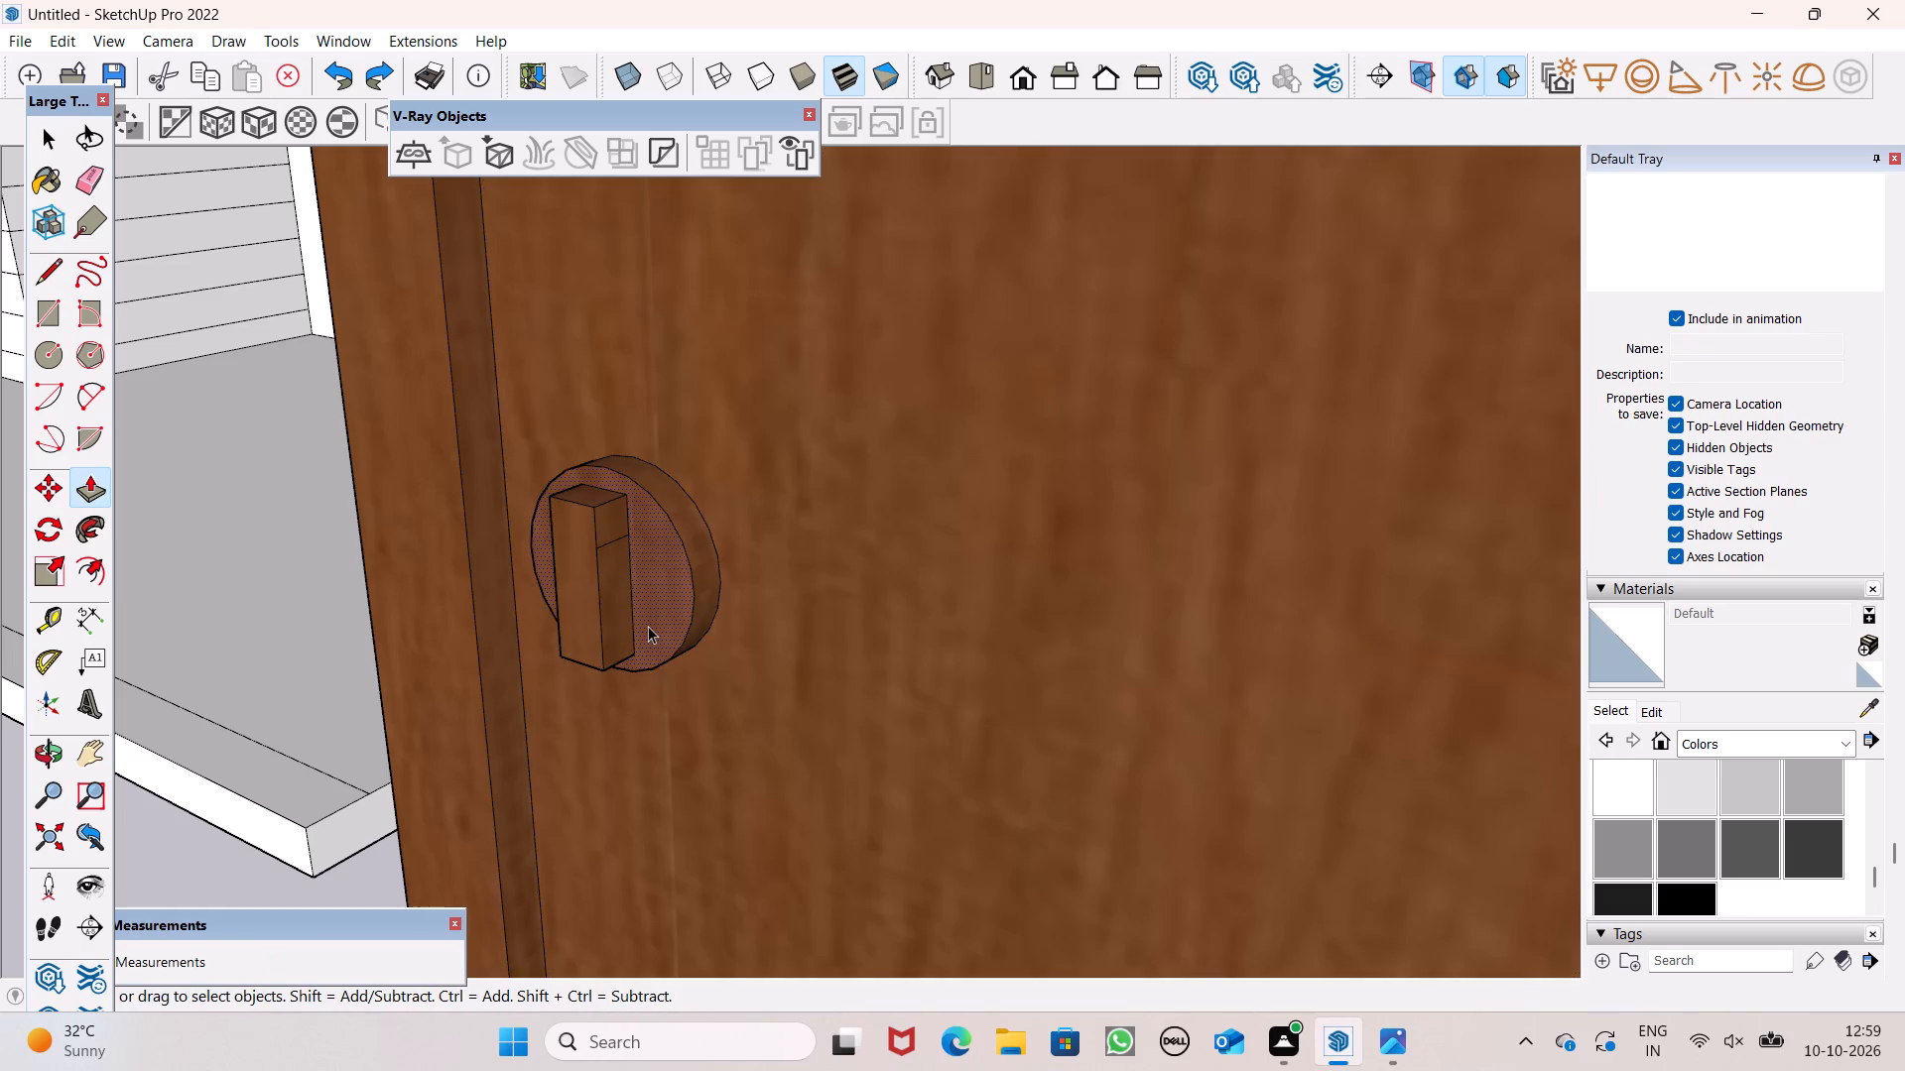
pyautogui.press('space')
# Erase the line that splits the side face of the raised grip.
pyautogui.scroll(-4, 649, 627)
pyautogui.moveTo(656, 644); pyautogui.dragTo(499, 655, button='middle')
pyautogui.scroll(3, 700, 538)
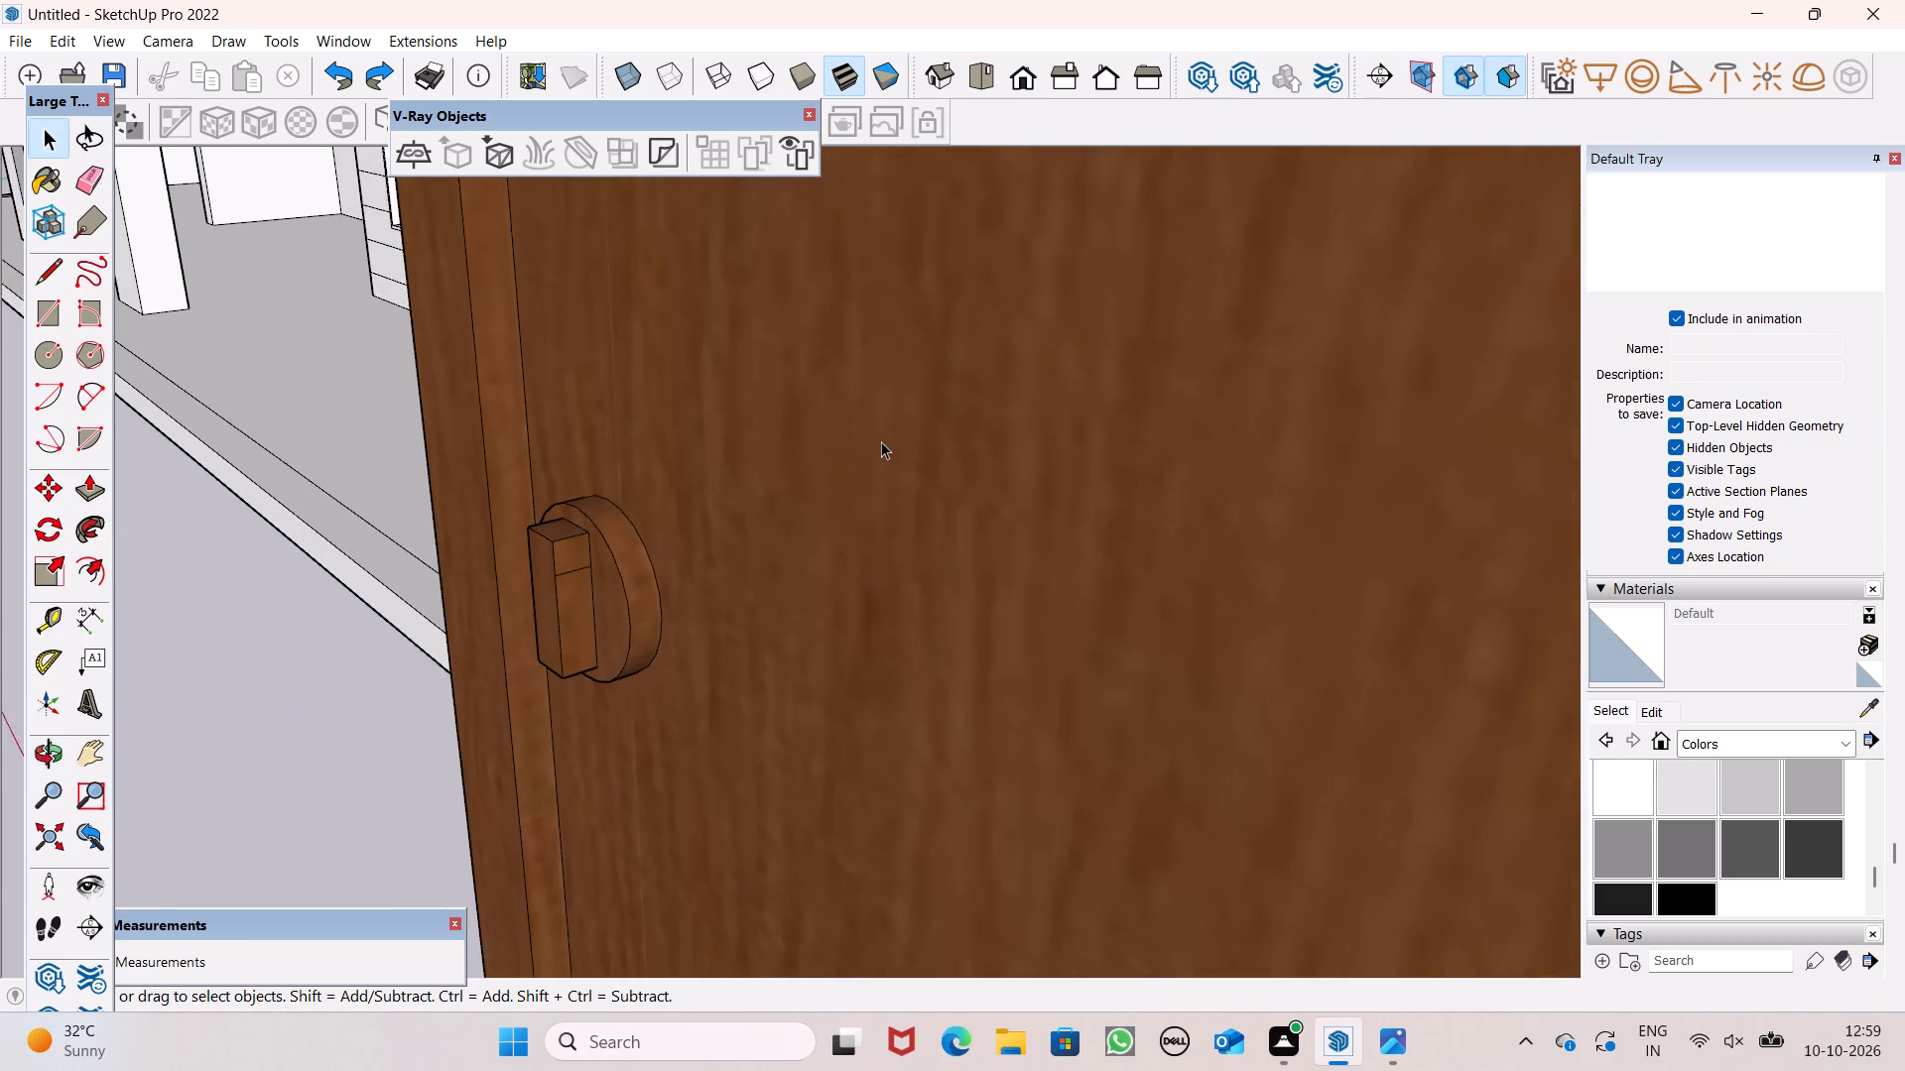
pyautogui.scroll(1, 881, 441)
pyautogui.scroll(-4, 783, 513)
pyautogui.moveTo(791, 585); pyautogui.dragTo(921, 620, button='middle')
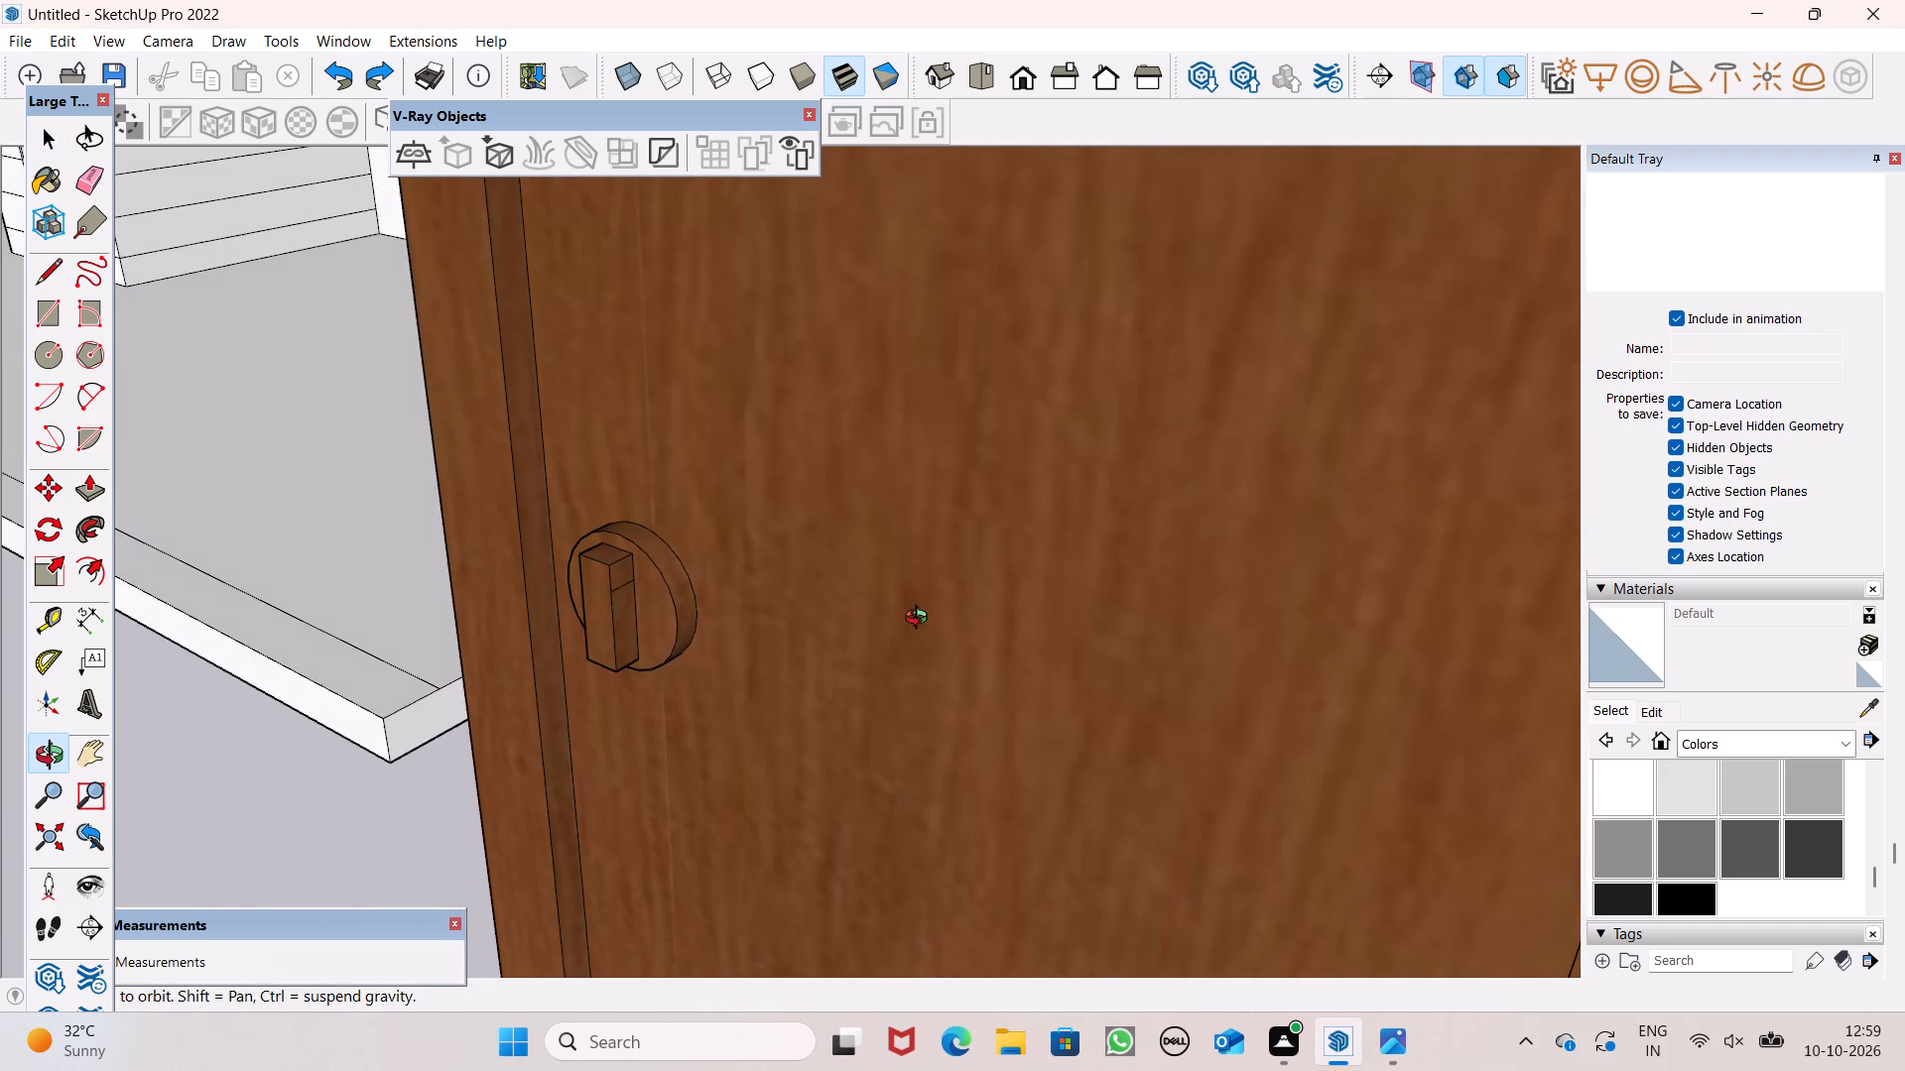
pyautogui.moveTo(921, 620); pyautogui.dragTo(921, 621, button='middle')
pyautogui.moveTo(760, 572); pyautogui.dragTo(752, 551, button='middle')
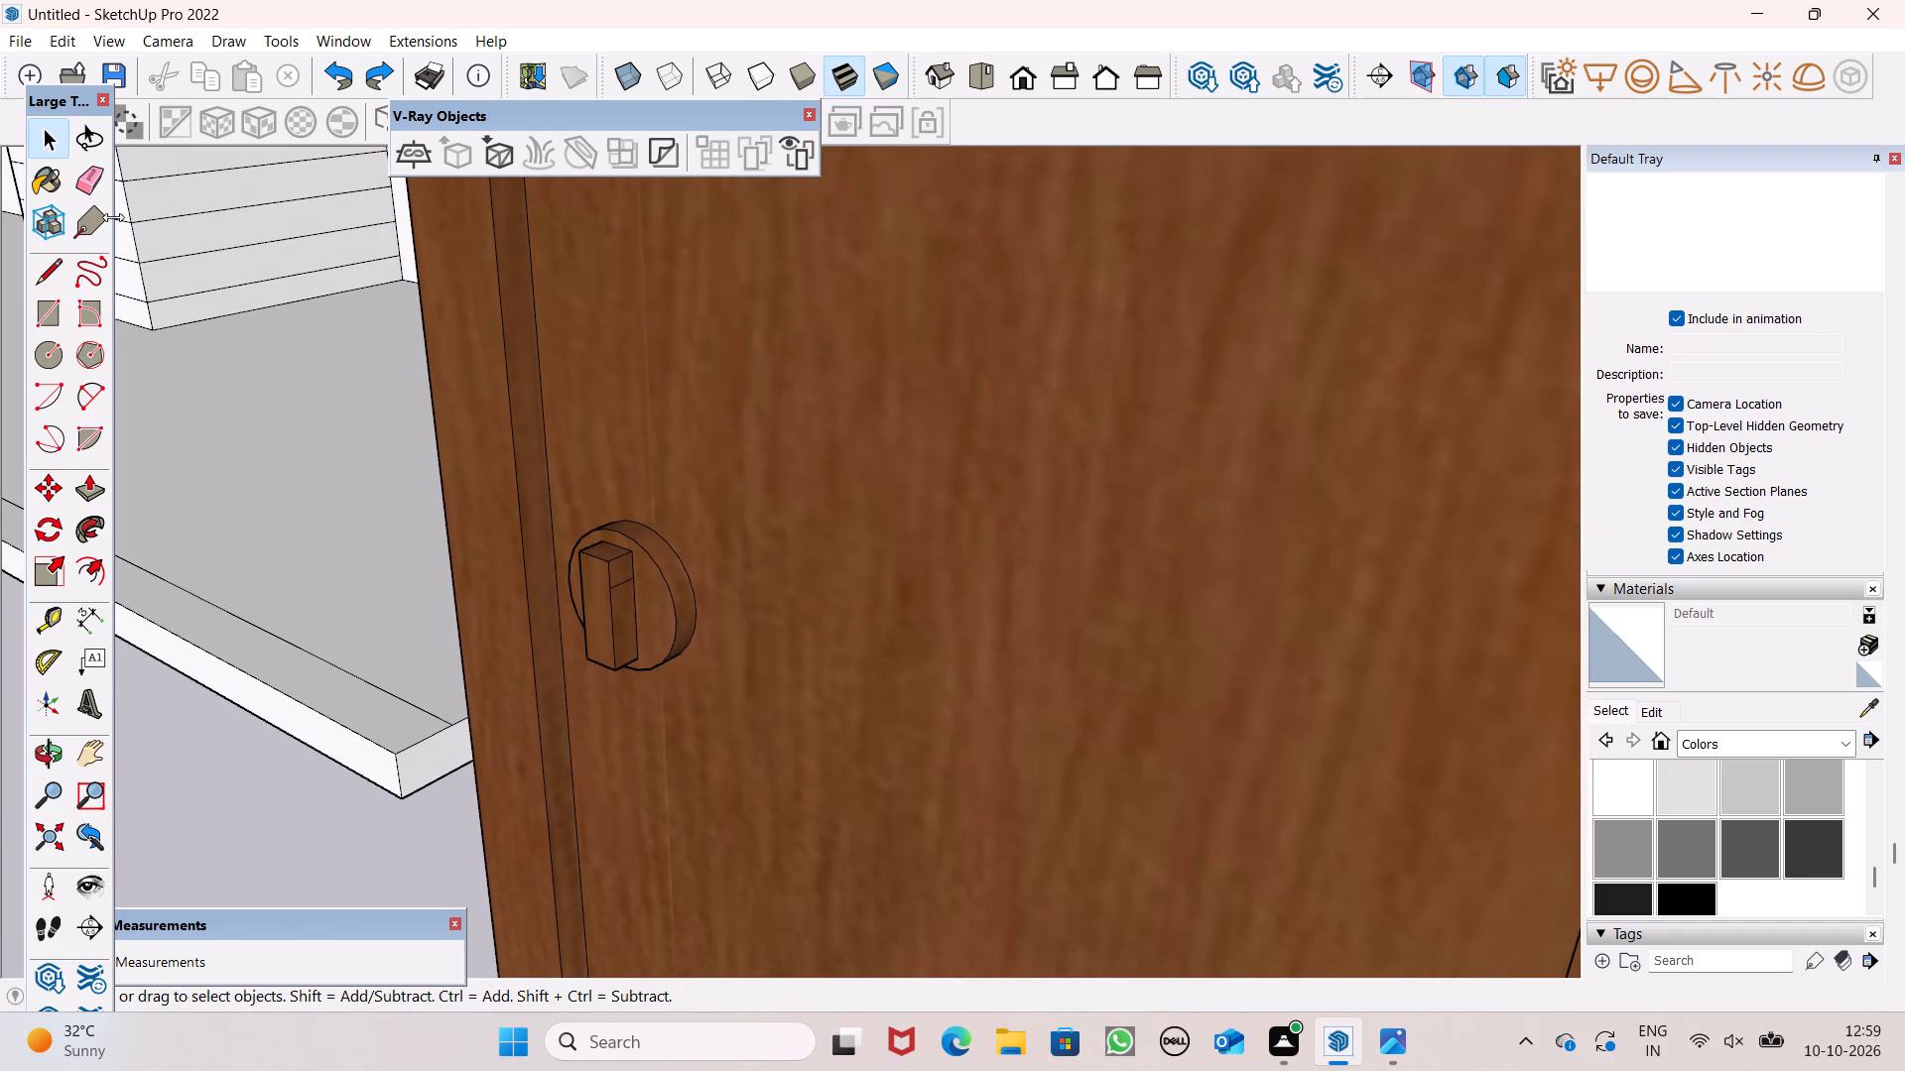
pyautogui.click(94, 194)
pyautogui.scroll(5, 479, 439)
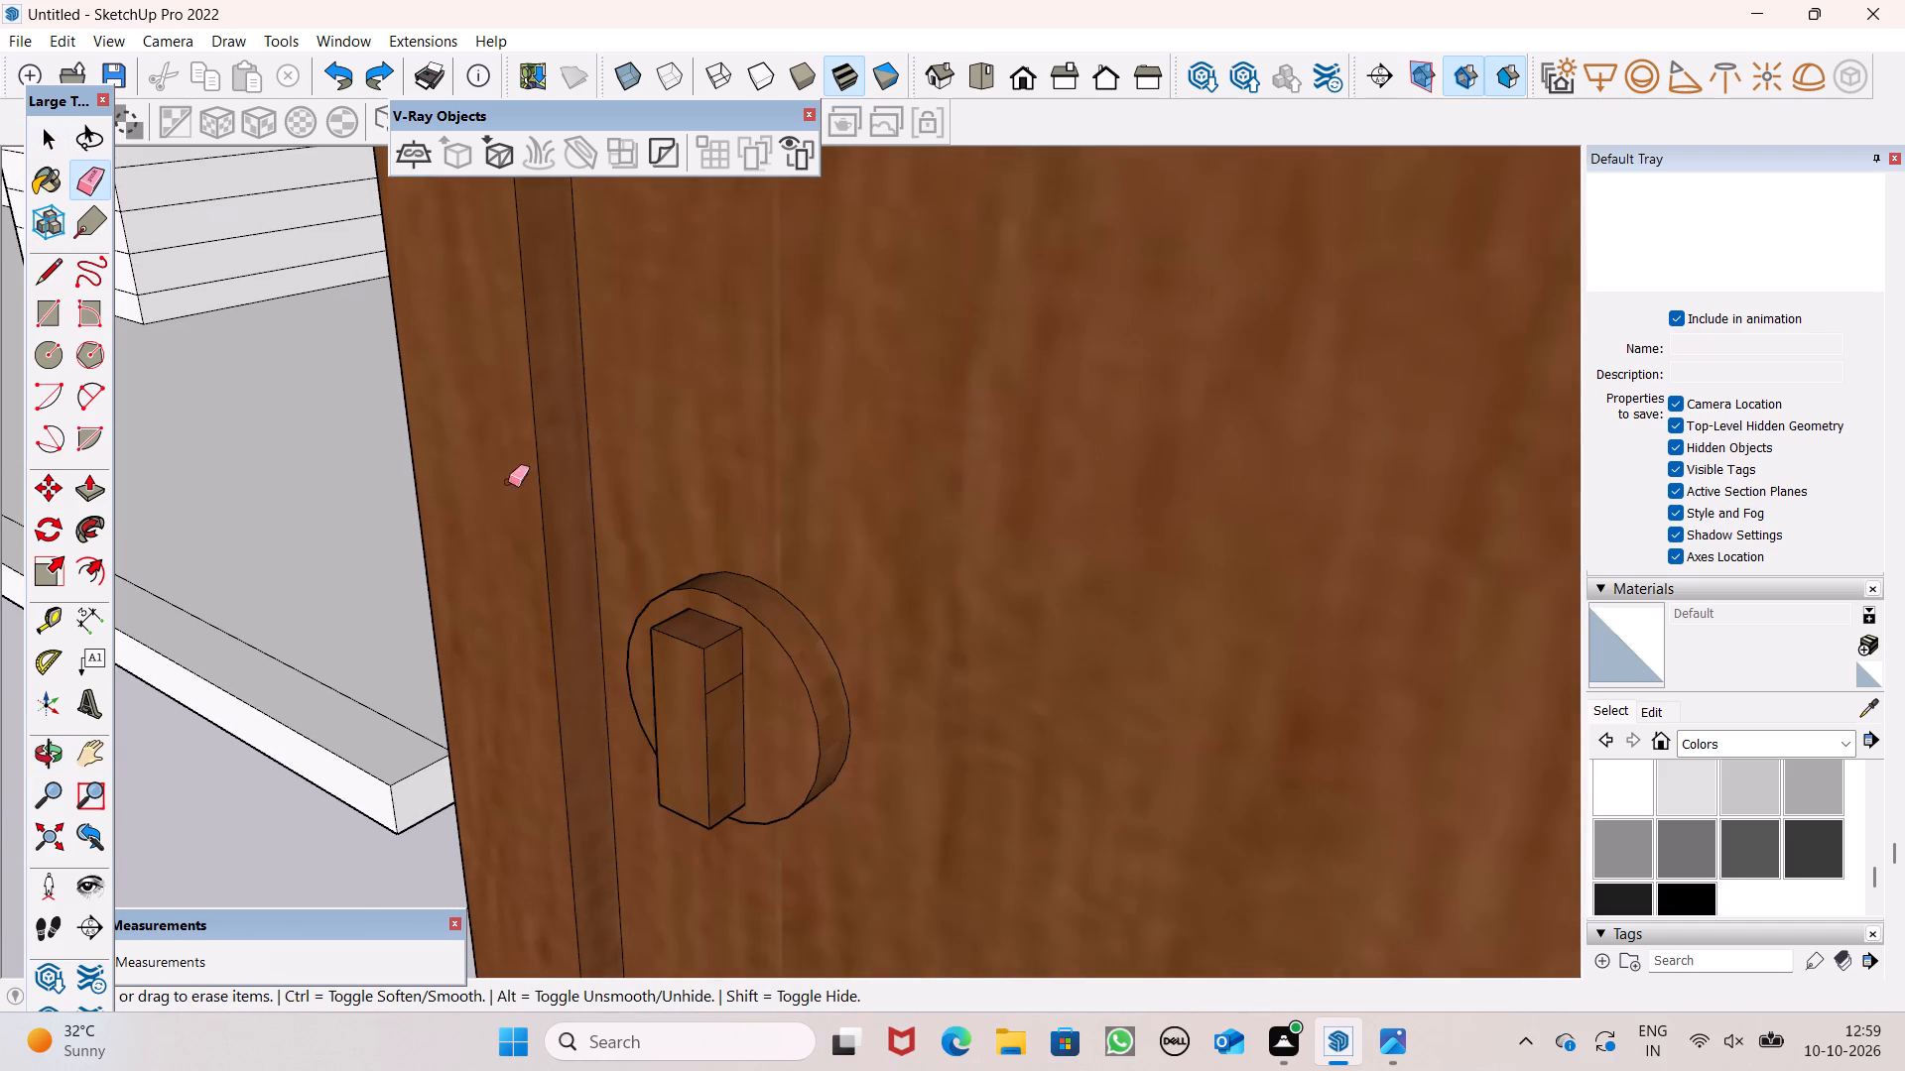
pyautogui.scroll(5, 639, 608)
pyautogui.moveTo(800, 750); pyautogui.dragTo(664, 715, button='middle')
pyautogui.scroll(4, 705, 736)
pyautogui.moveTo(718, 707); pyautogui.dragTo(718, 726)
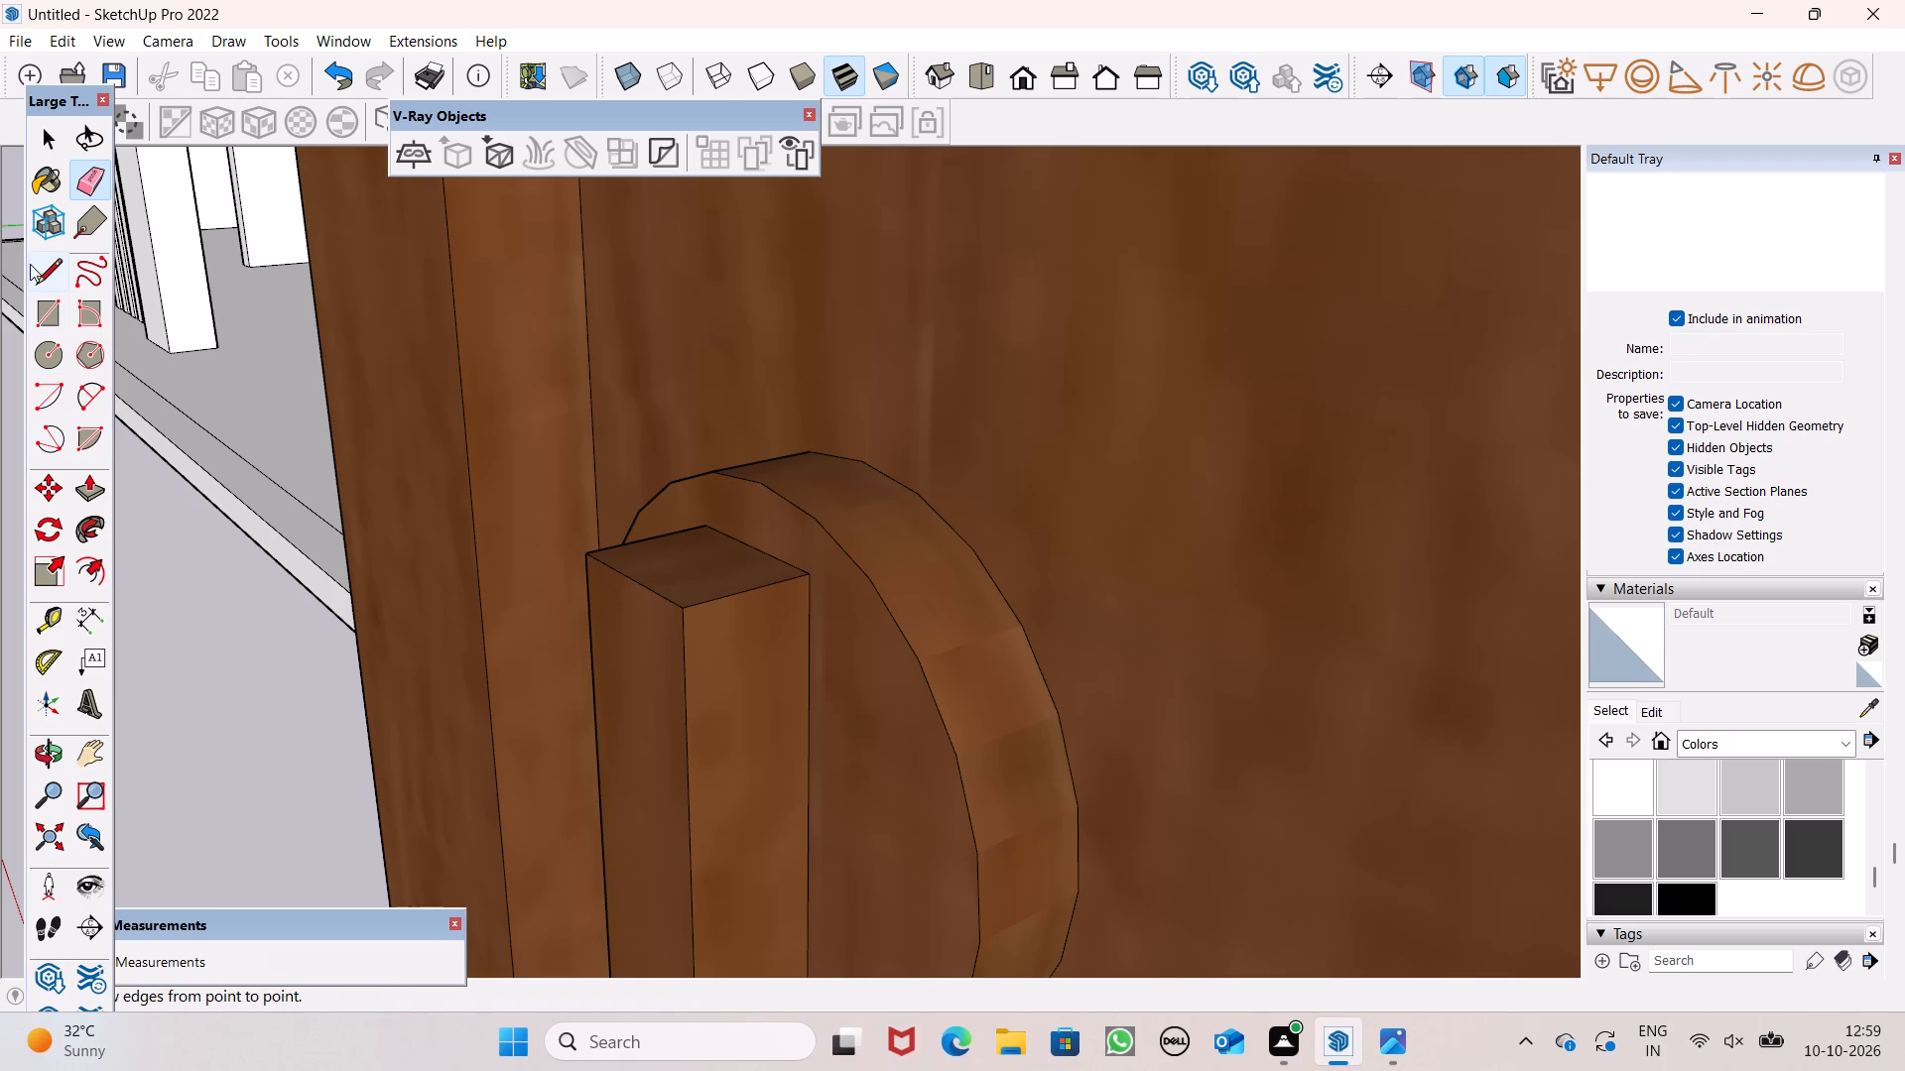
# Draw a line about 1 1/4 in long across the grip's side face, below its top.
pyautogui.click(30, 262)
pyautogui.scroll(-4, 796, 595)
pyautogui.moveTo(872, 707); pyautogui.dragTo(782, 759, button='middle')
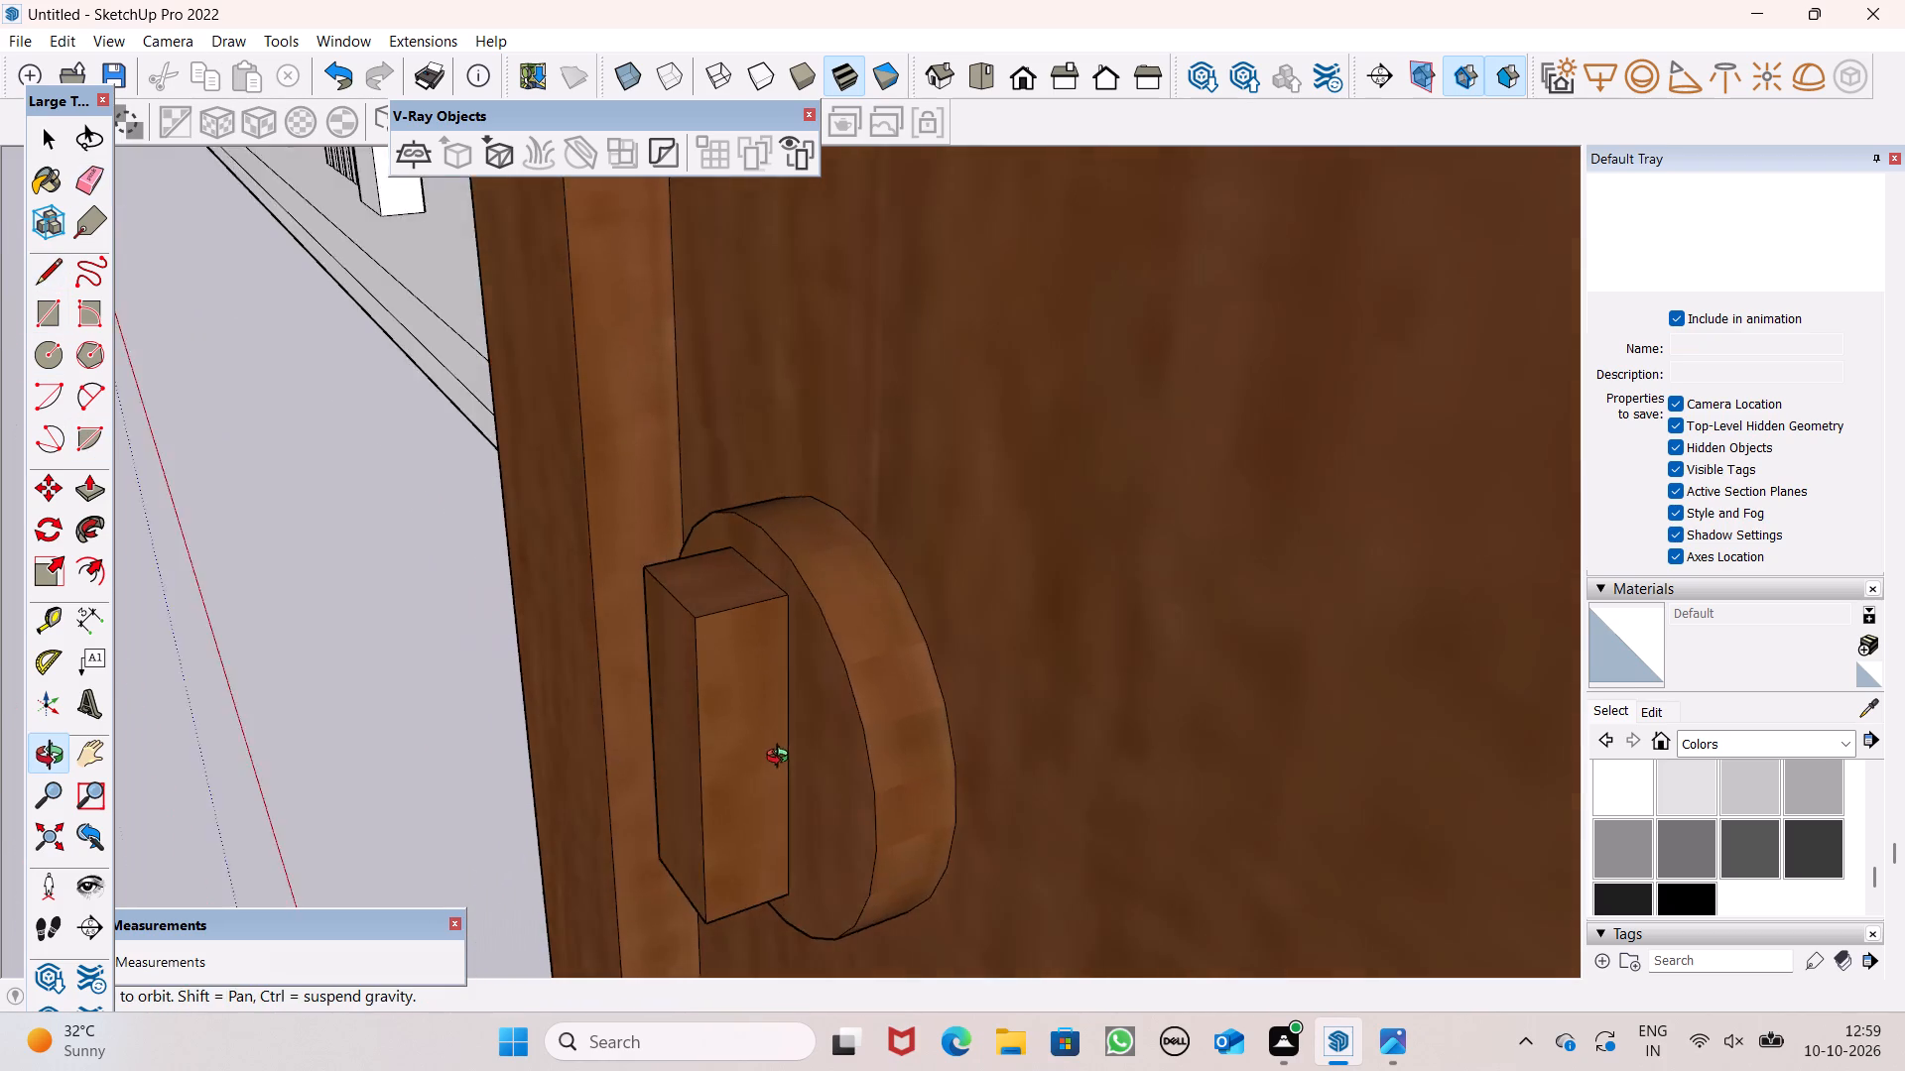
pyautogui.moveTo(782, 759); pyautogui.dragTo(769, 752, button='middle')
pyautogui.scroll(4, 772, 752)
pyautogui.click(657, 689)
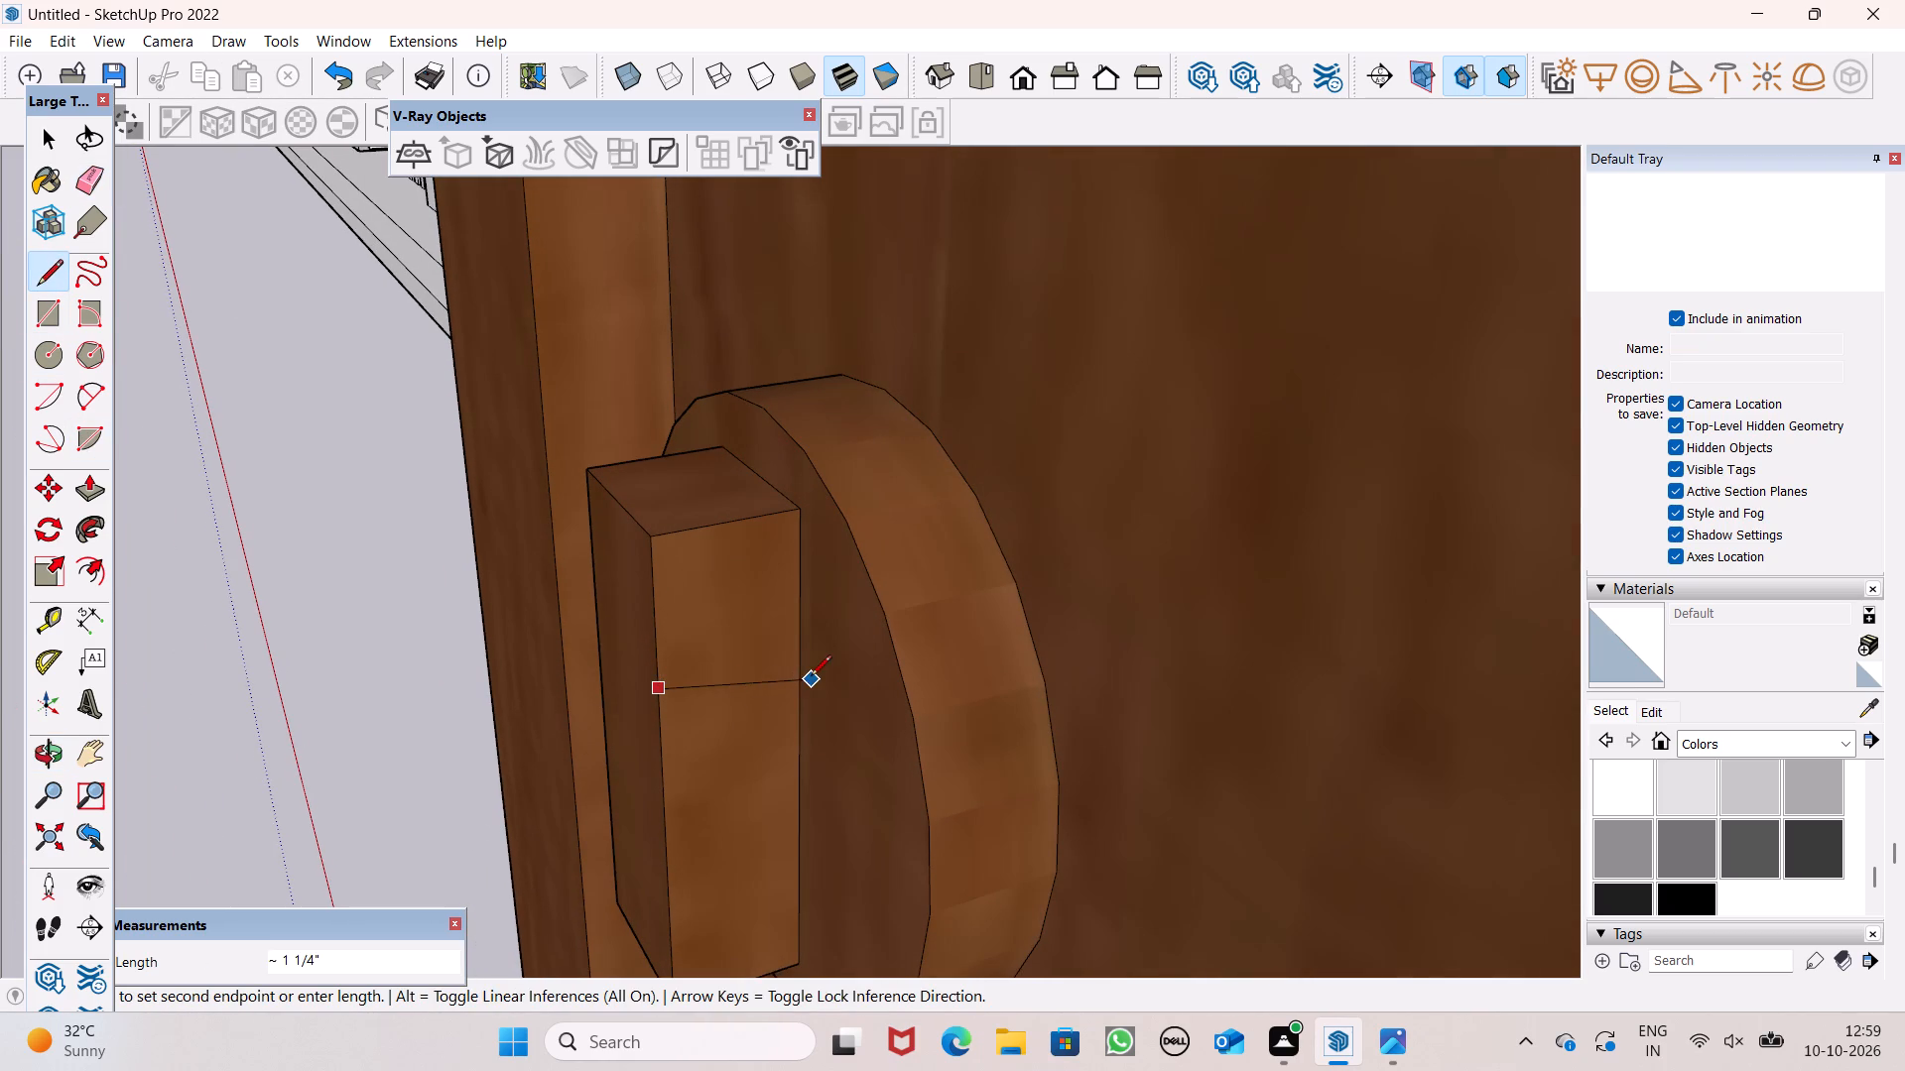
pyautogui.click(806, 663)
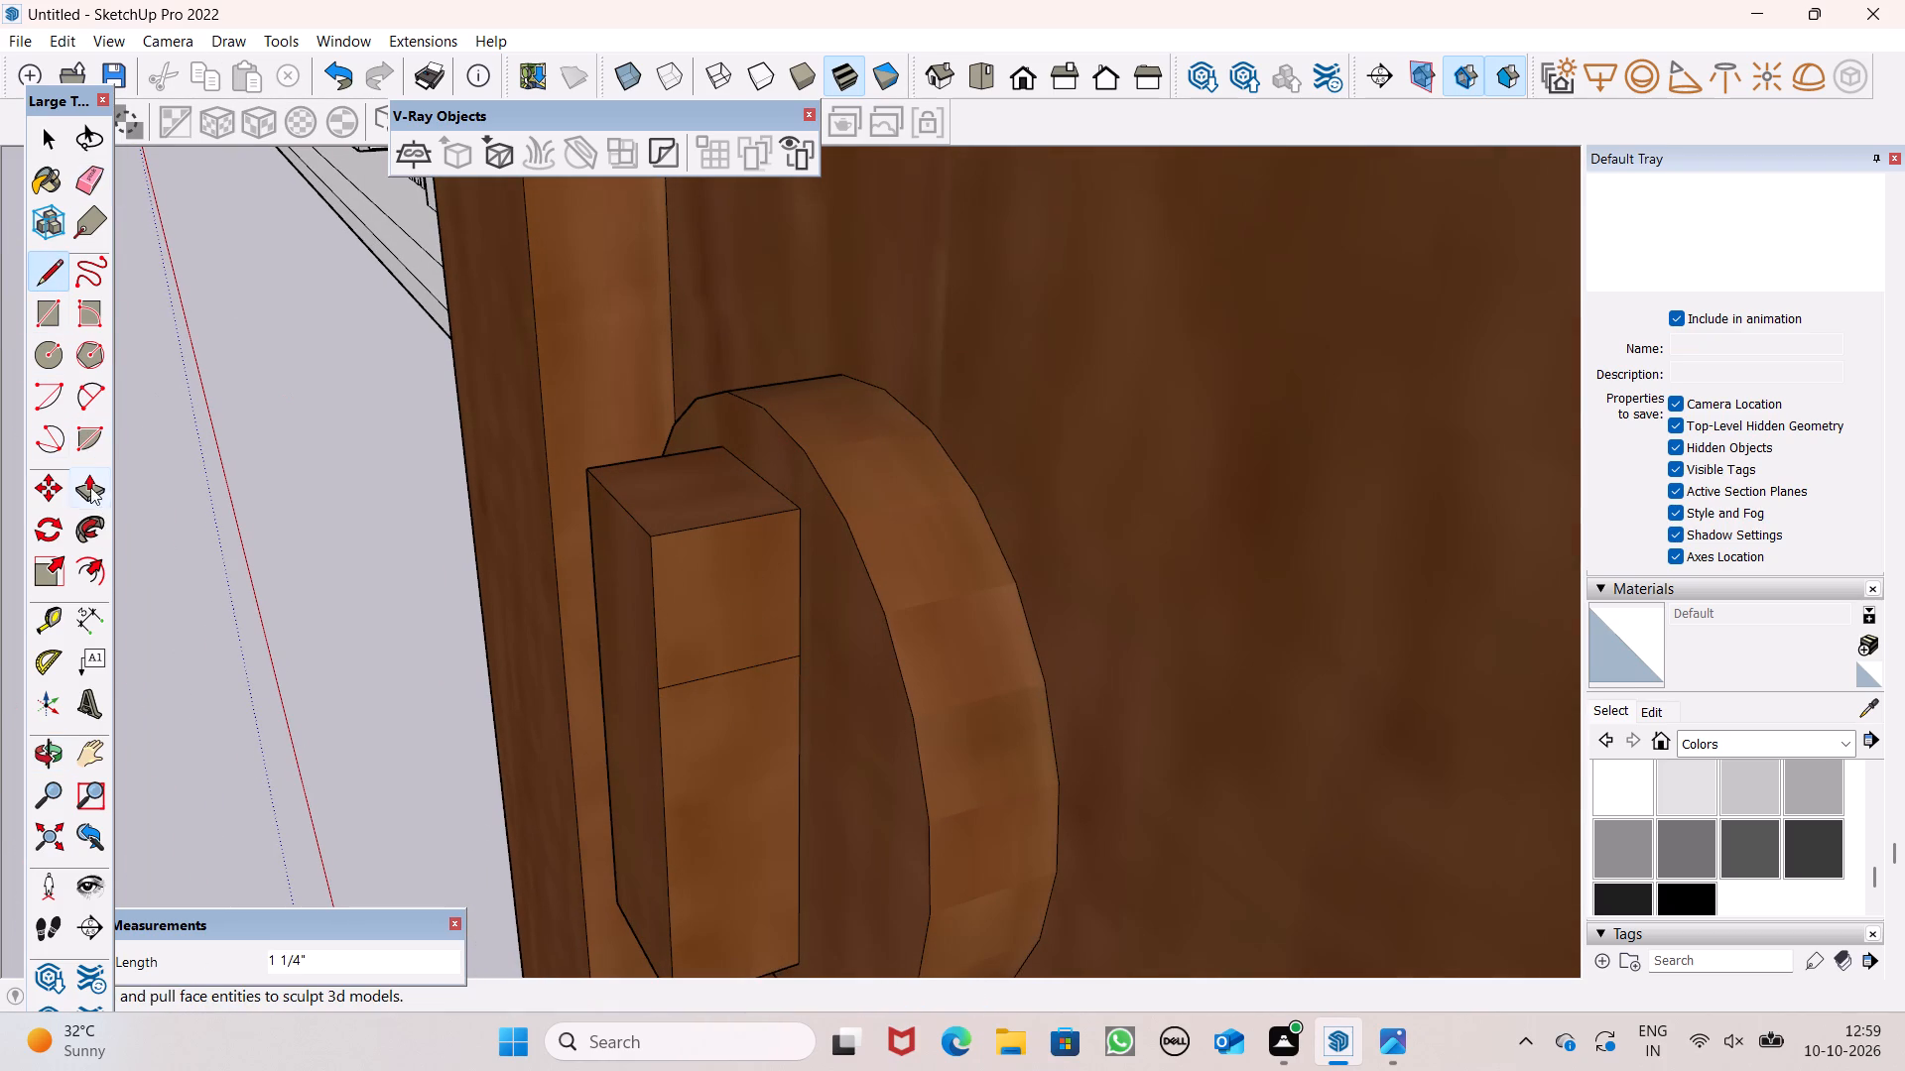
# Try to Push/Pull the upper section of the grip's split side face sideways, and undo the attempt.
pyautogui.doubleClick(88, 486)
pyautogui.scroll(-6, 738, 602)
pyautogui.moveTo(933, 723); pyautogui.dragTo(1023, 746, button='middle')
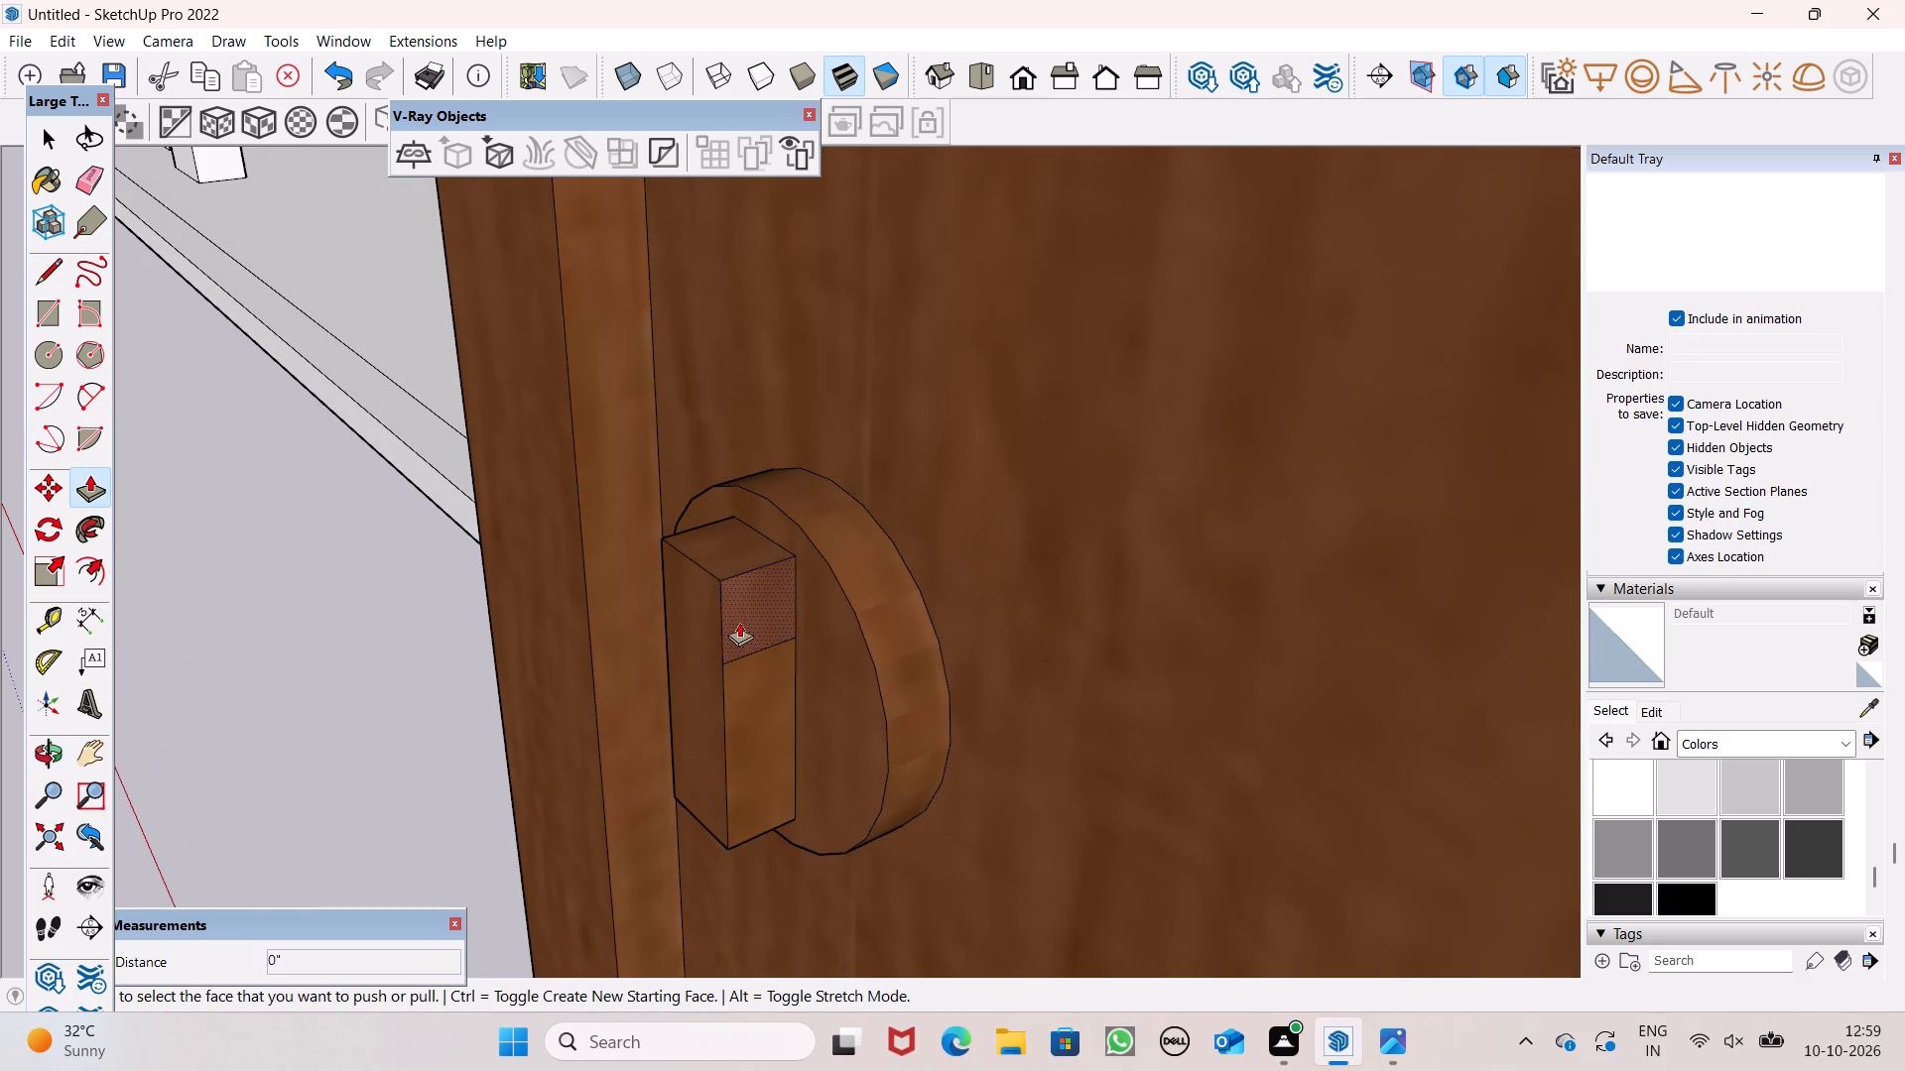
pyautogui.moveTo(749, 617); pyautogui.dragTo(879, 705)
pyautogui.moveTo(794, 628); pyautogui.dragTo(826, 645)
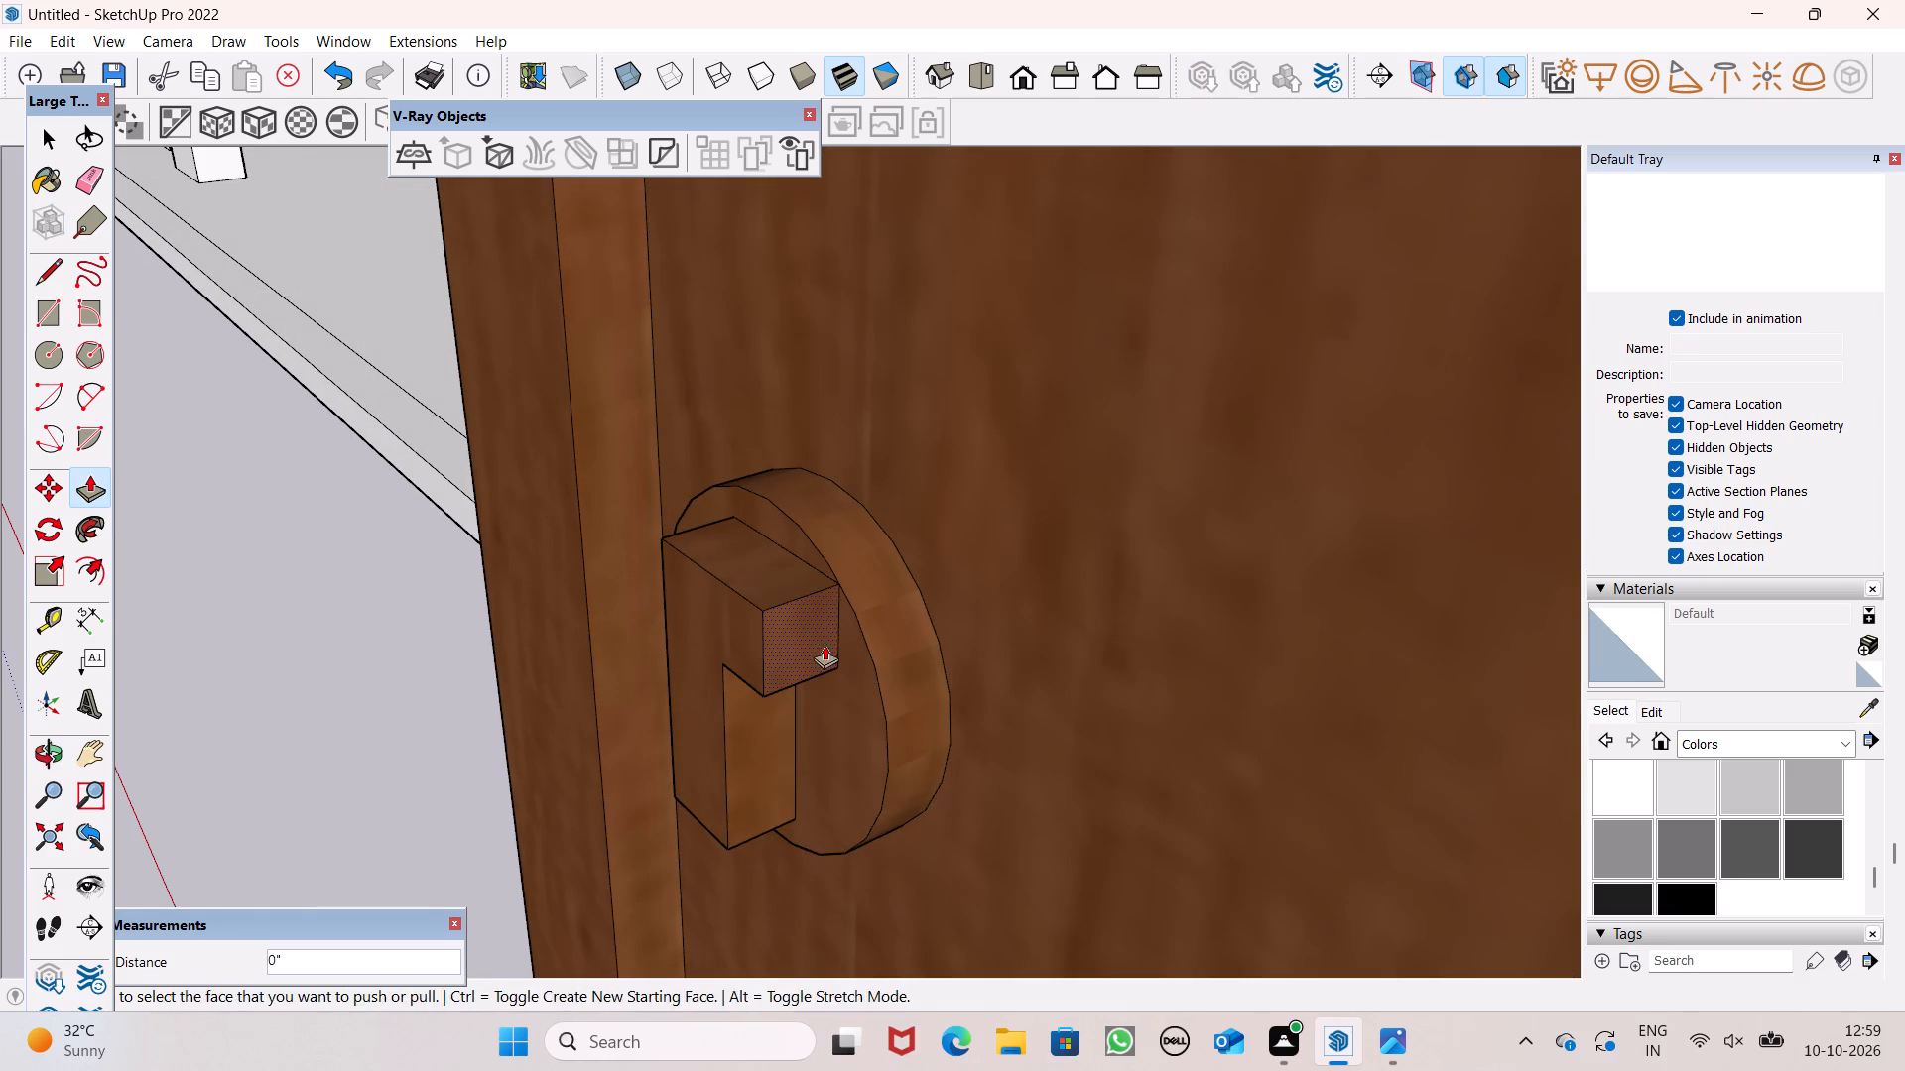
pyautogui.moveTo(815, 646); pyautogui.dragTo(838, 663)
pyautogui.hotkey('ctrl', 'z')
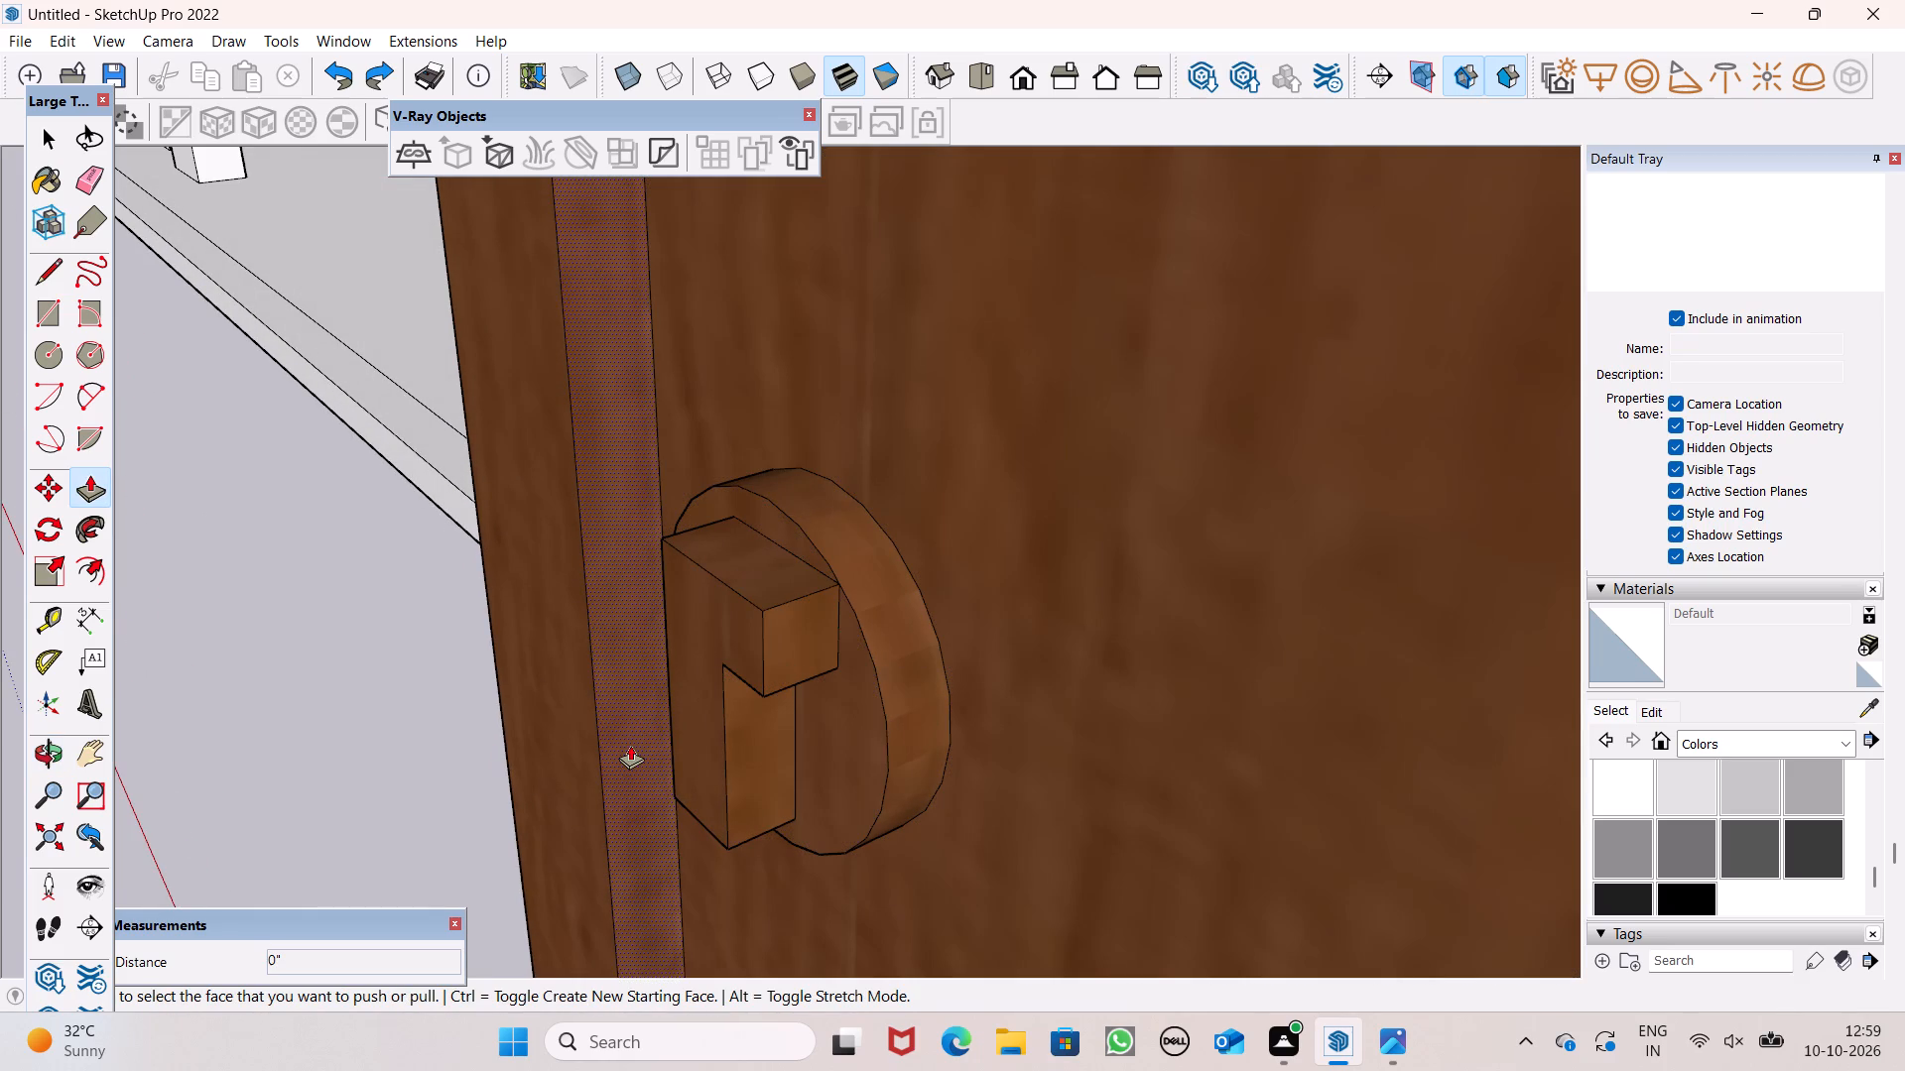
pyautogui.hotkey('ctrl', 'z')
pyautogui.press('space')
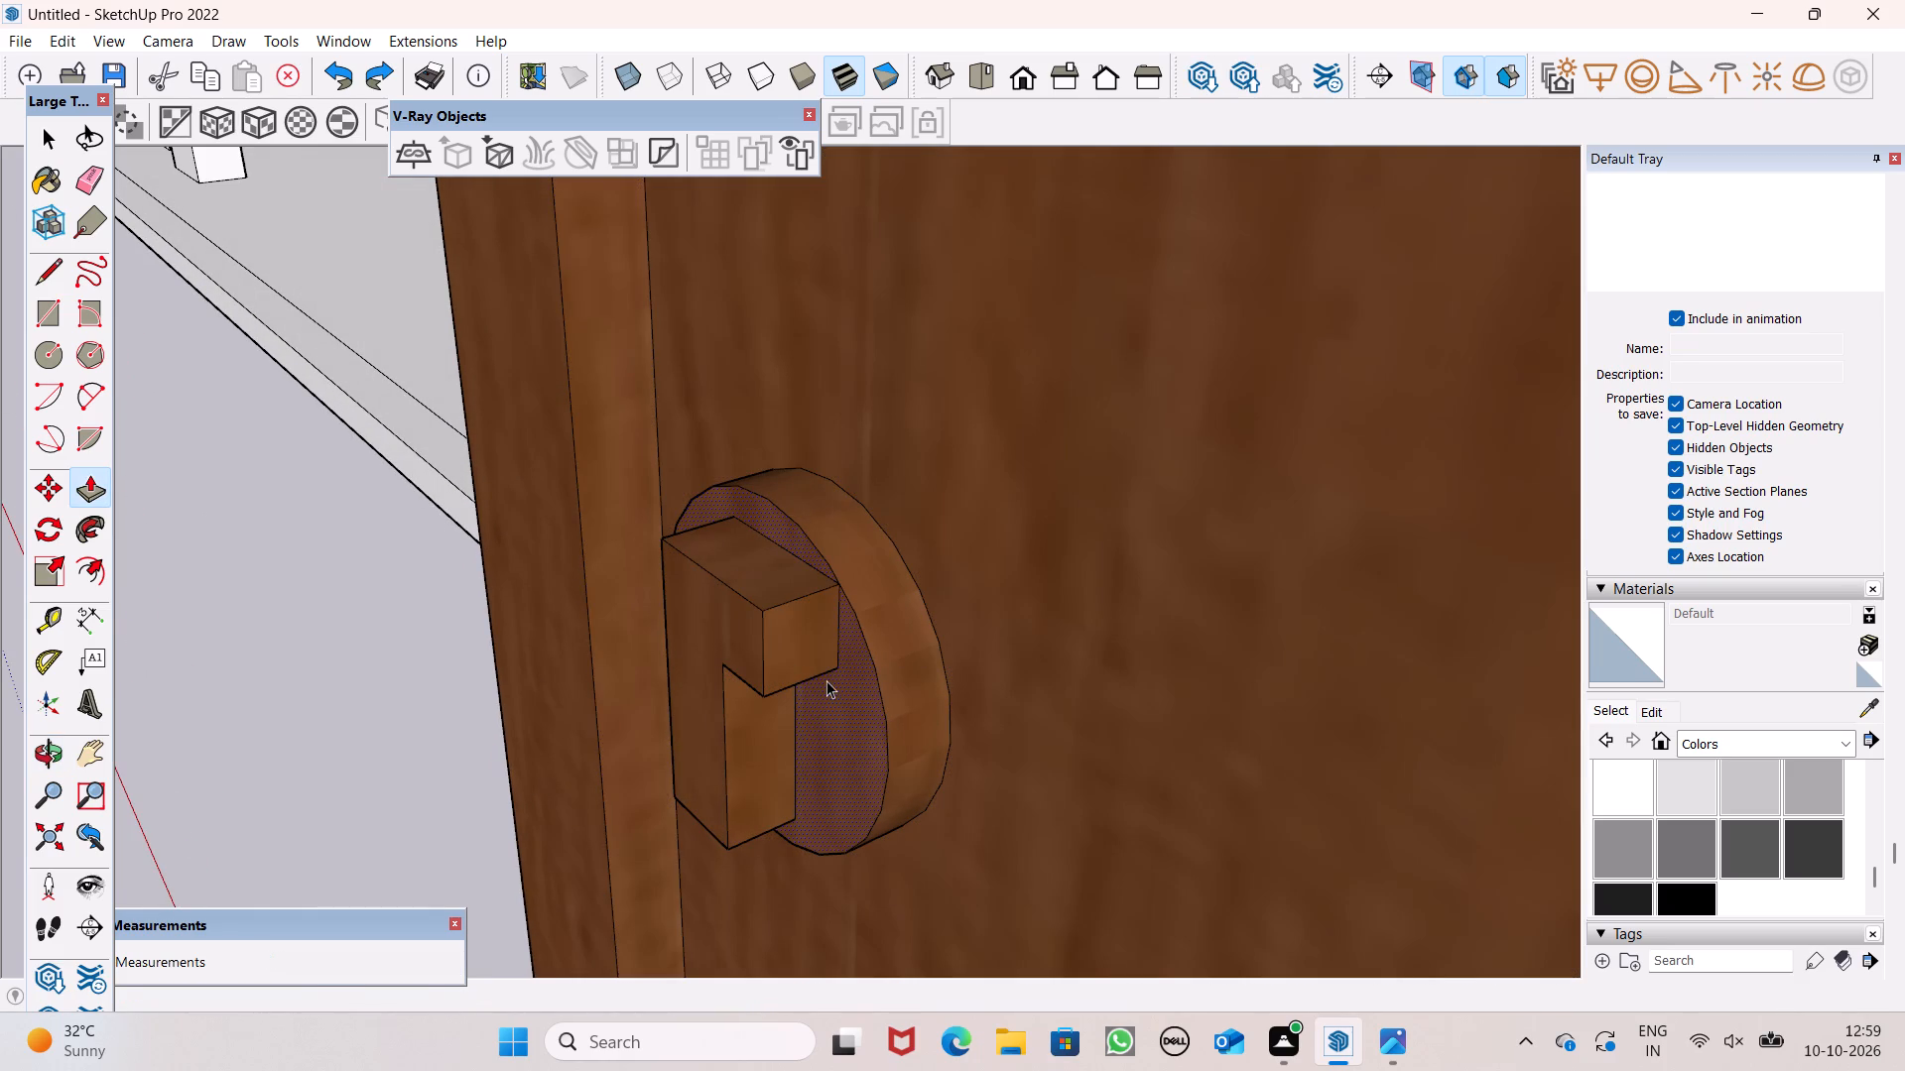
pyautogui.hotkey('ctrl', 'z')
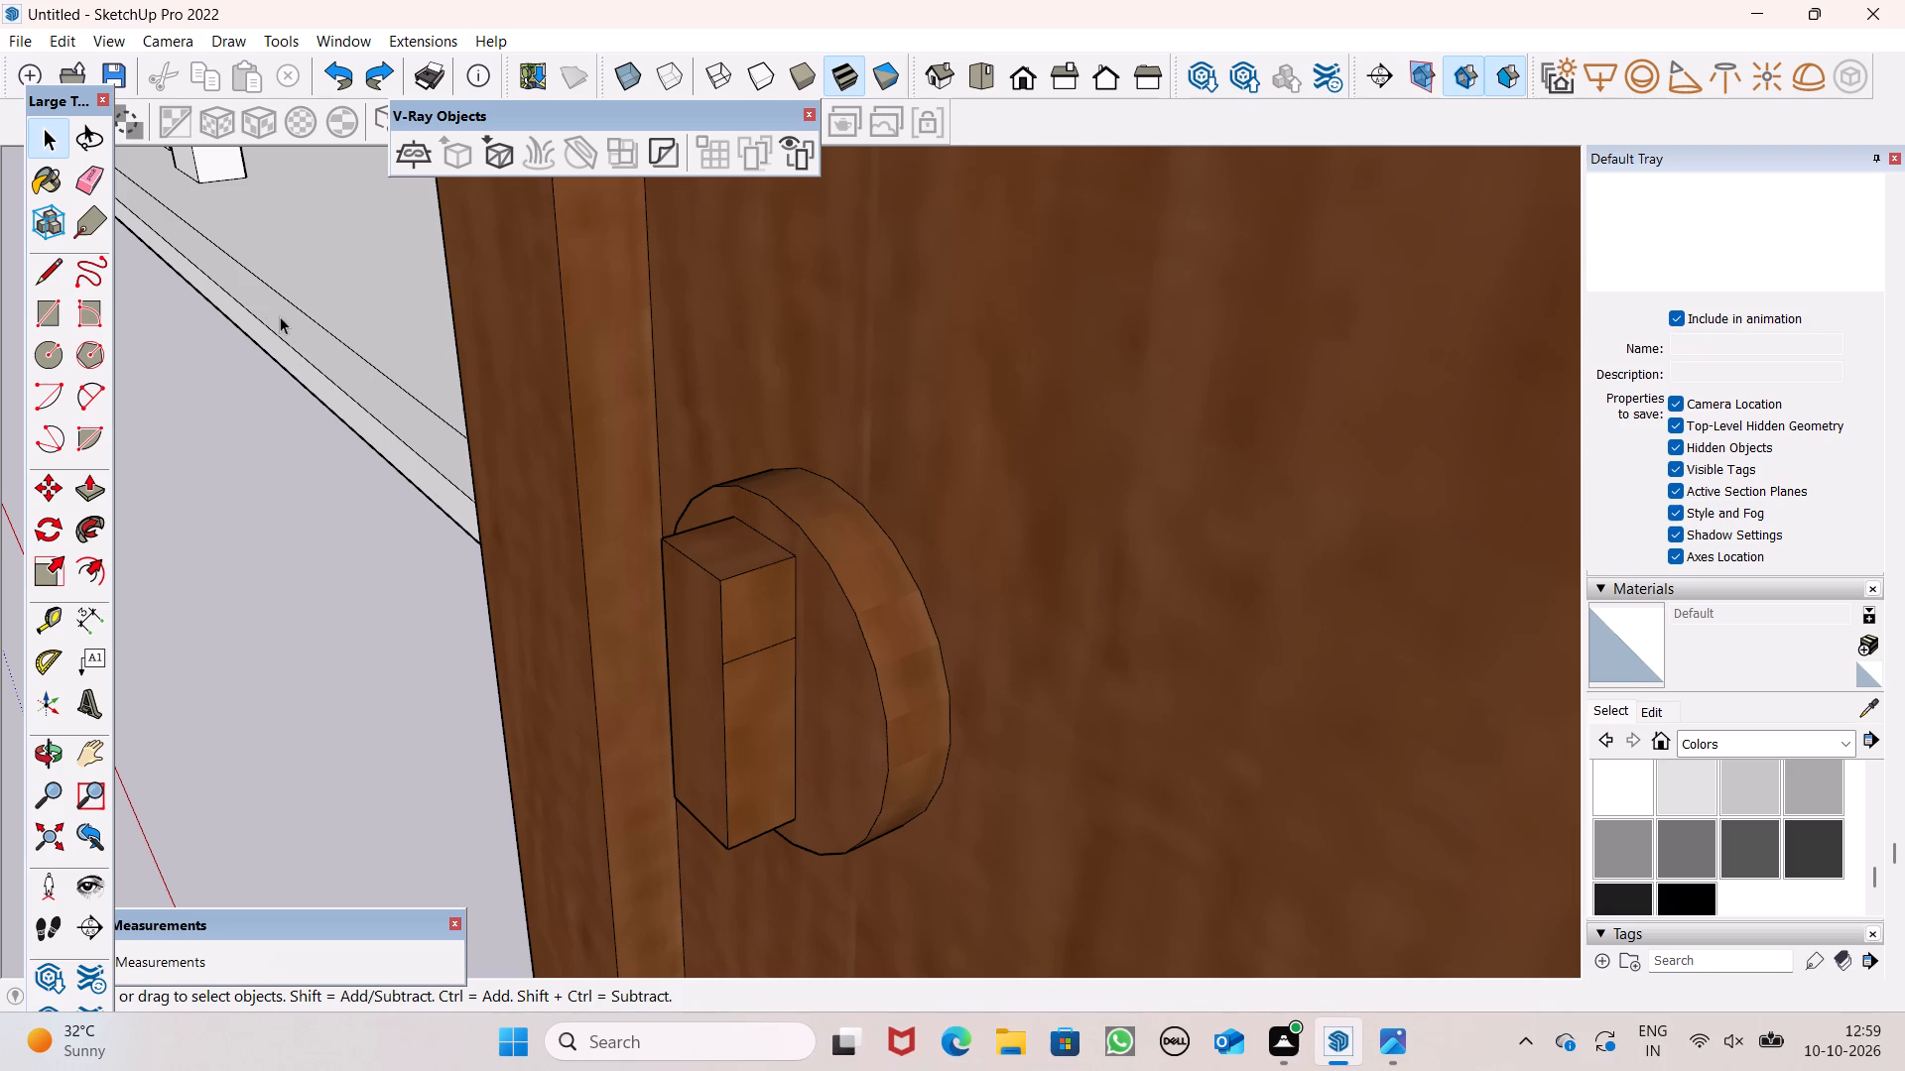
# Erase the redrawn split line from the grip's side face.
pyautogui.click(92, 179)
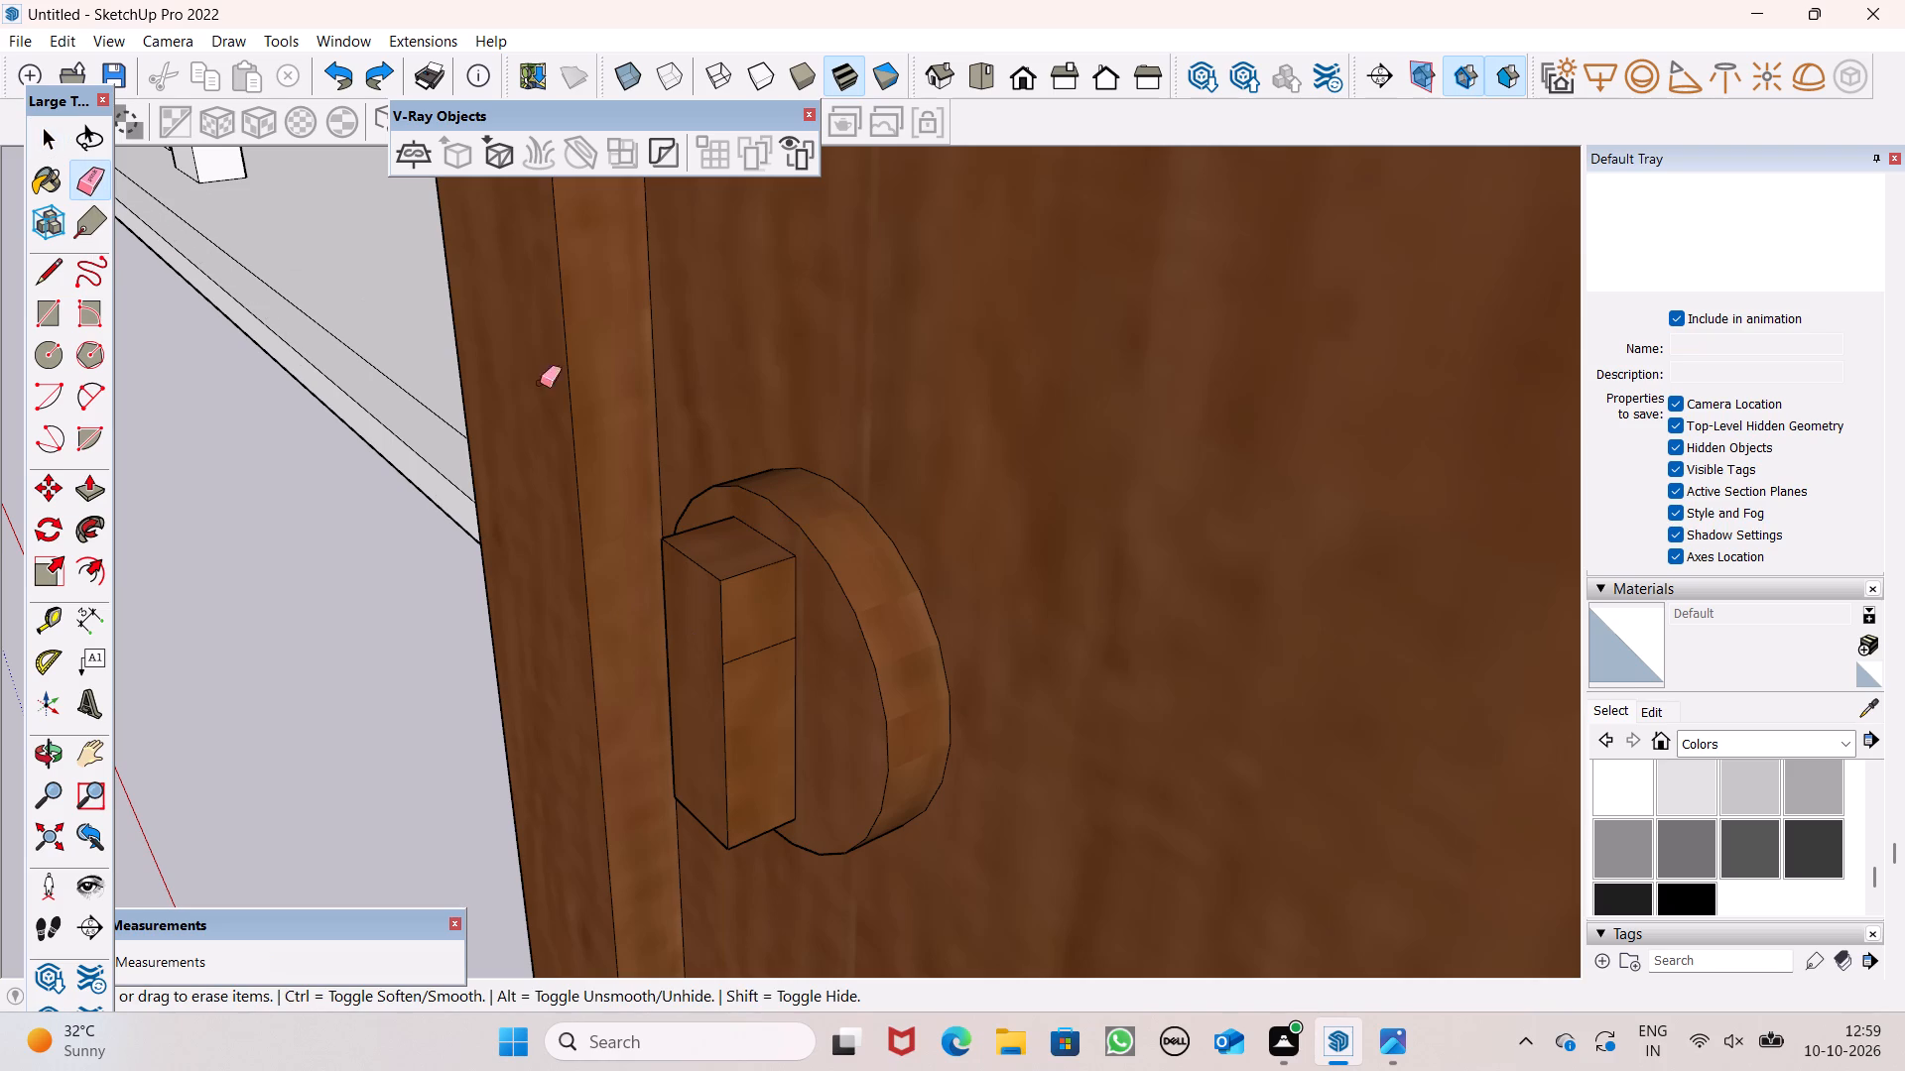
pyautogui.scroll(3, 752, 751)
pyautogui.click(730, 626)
# Push/Pull the grip's front face farther outward, making the grip about 1 15/16 in deep.
pyautogui.scroll(-5, 732, 614)
pyautogui.moveTo(756, 662); pyautogui.dragTo(1256, 638, button='middle')
pyautogui.scroll(-3, 1027, 614)
pyautogui.moveTo(1007, 701); pyautogui.dragTo(974, 741, button='middle')
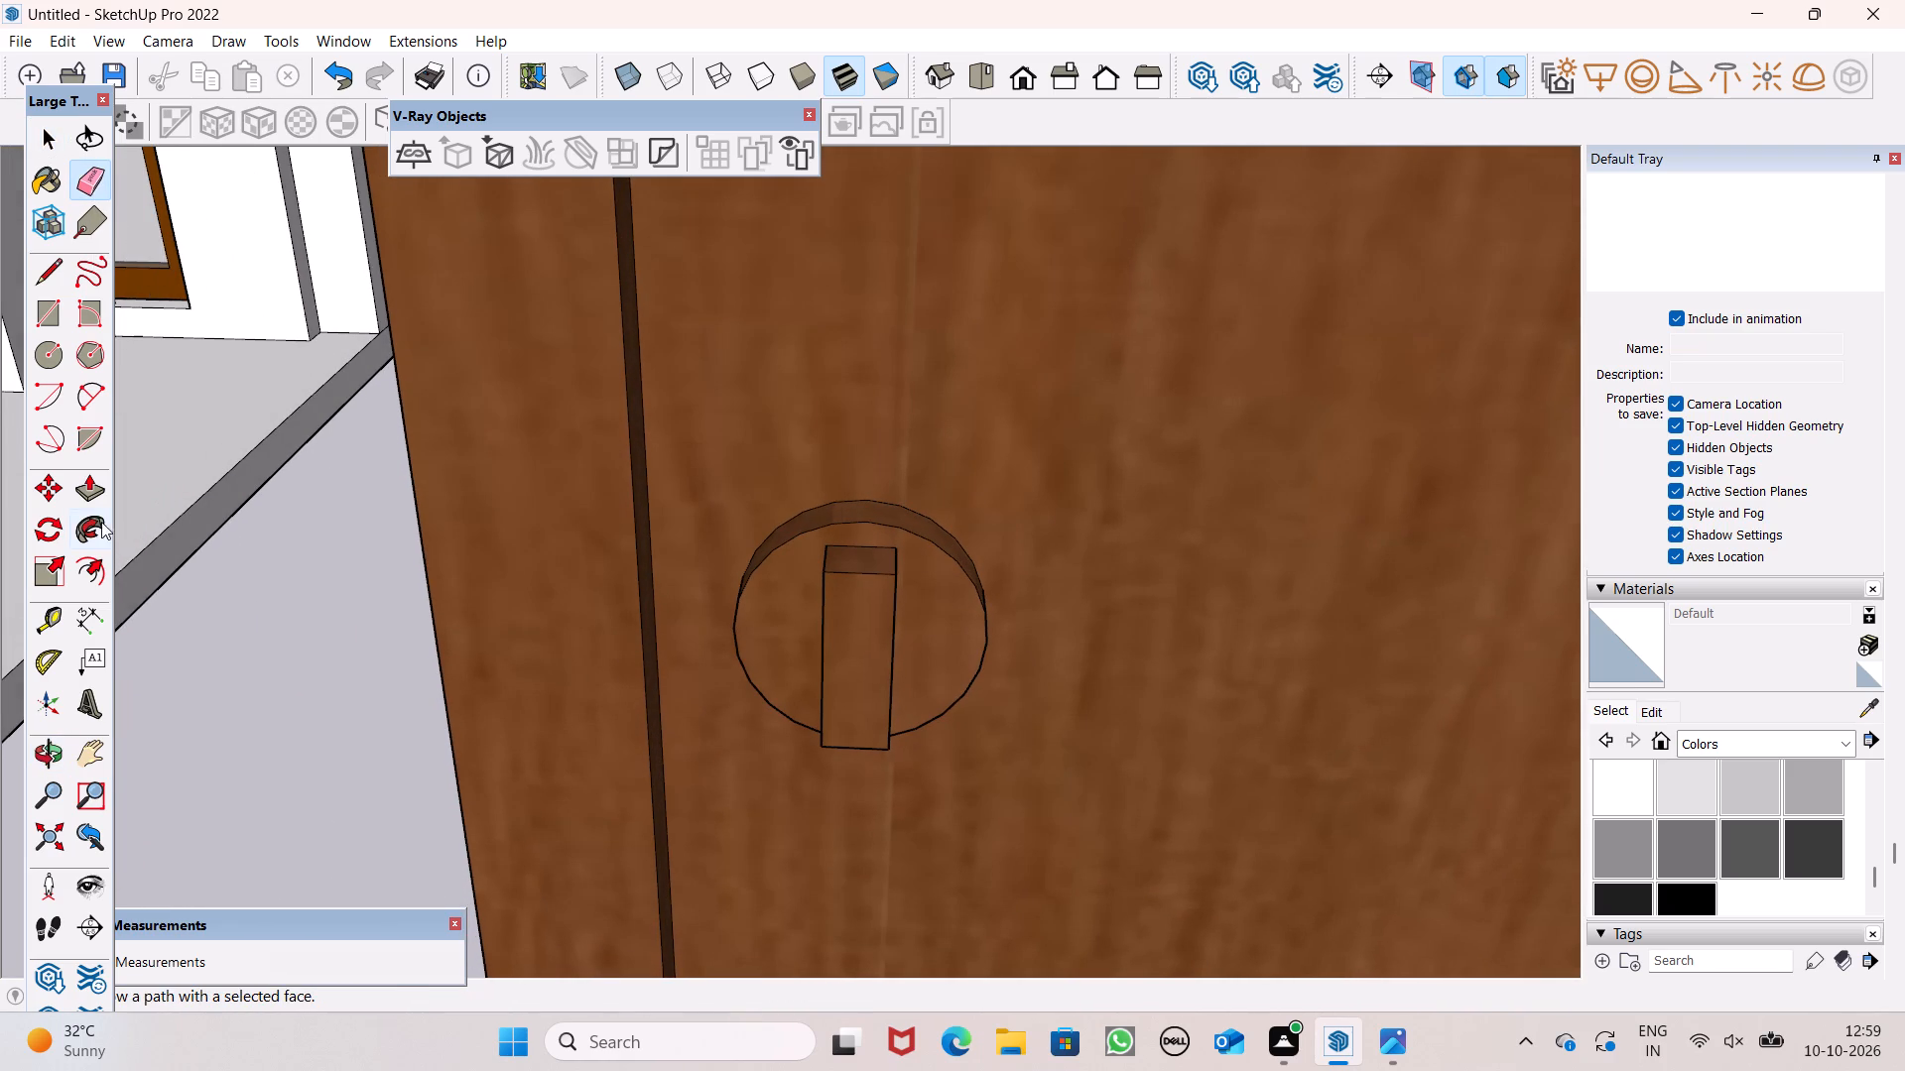
pyautogui.click(91, 499)
pyautogui.scroll(-2, 721, 611)
pyautogui.moveTo(919, 781); pyautogui.dragTo(872, 853, button='middle')
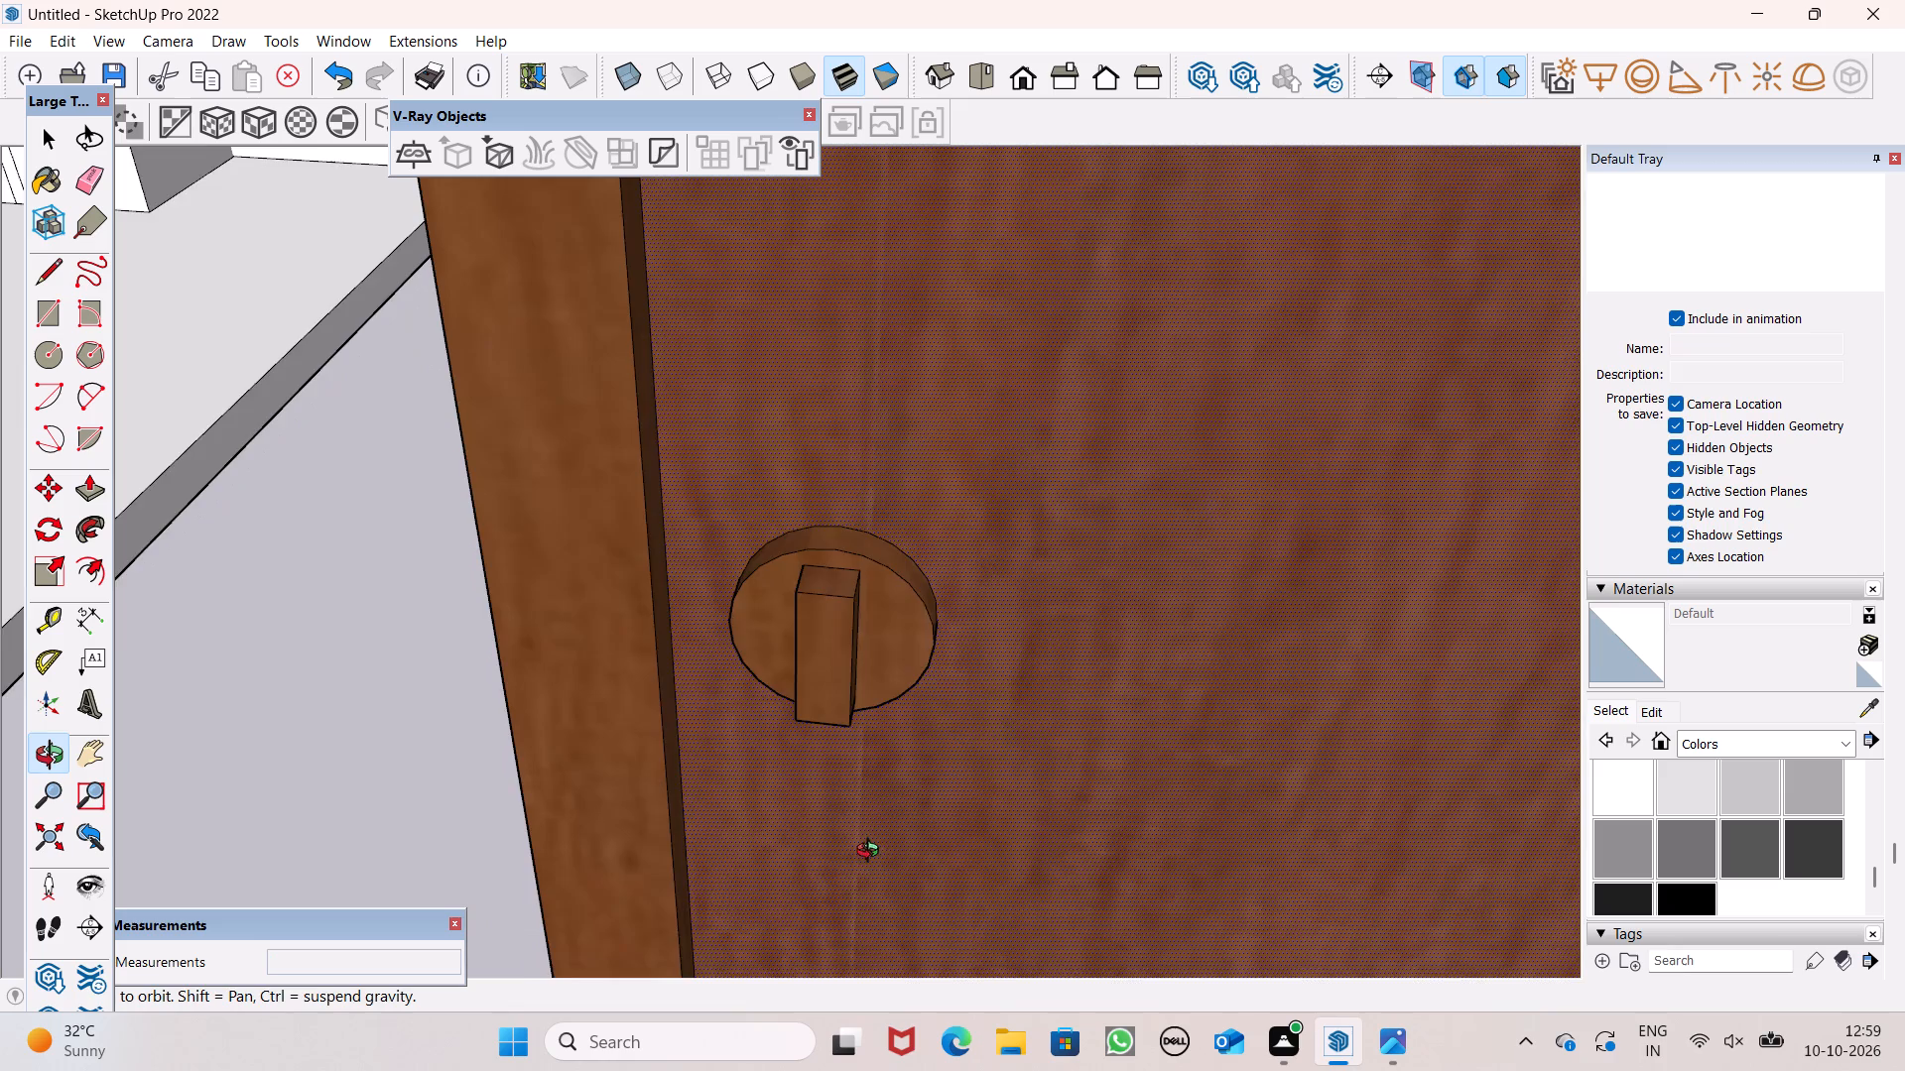
pyautogui.moveTo(872, 853); pyautogui.dragTo(780, 909, button='middle')
pyautogui.scroll(6, 762, 733)
pyautogui.moveTo(847, 659); pyautogui.dragTo(836, 669)
pyautogui.moveTo(836, 669); pyautogui.dragTo(834, 678)
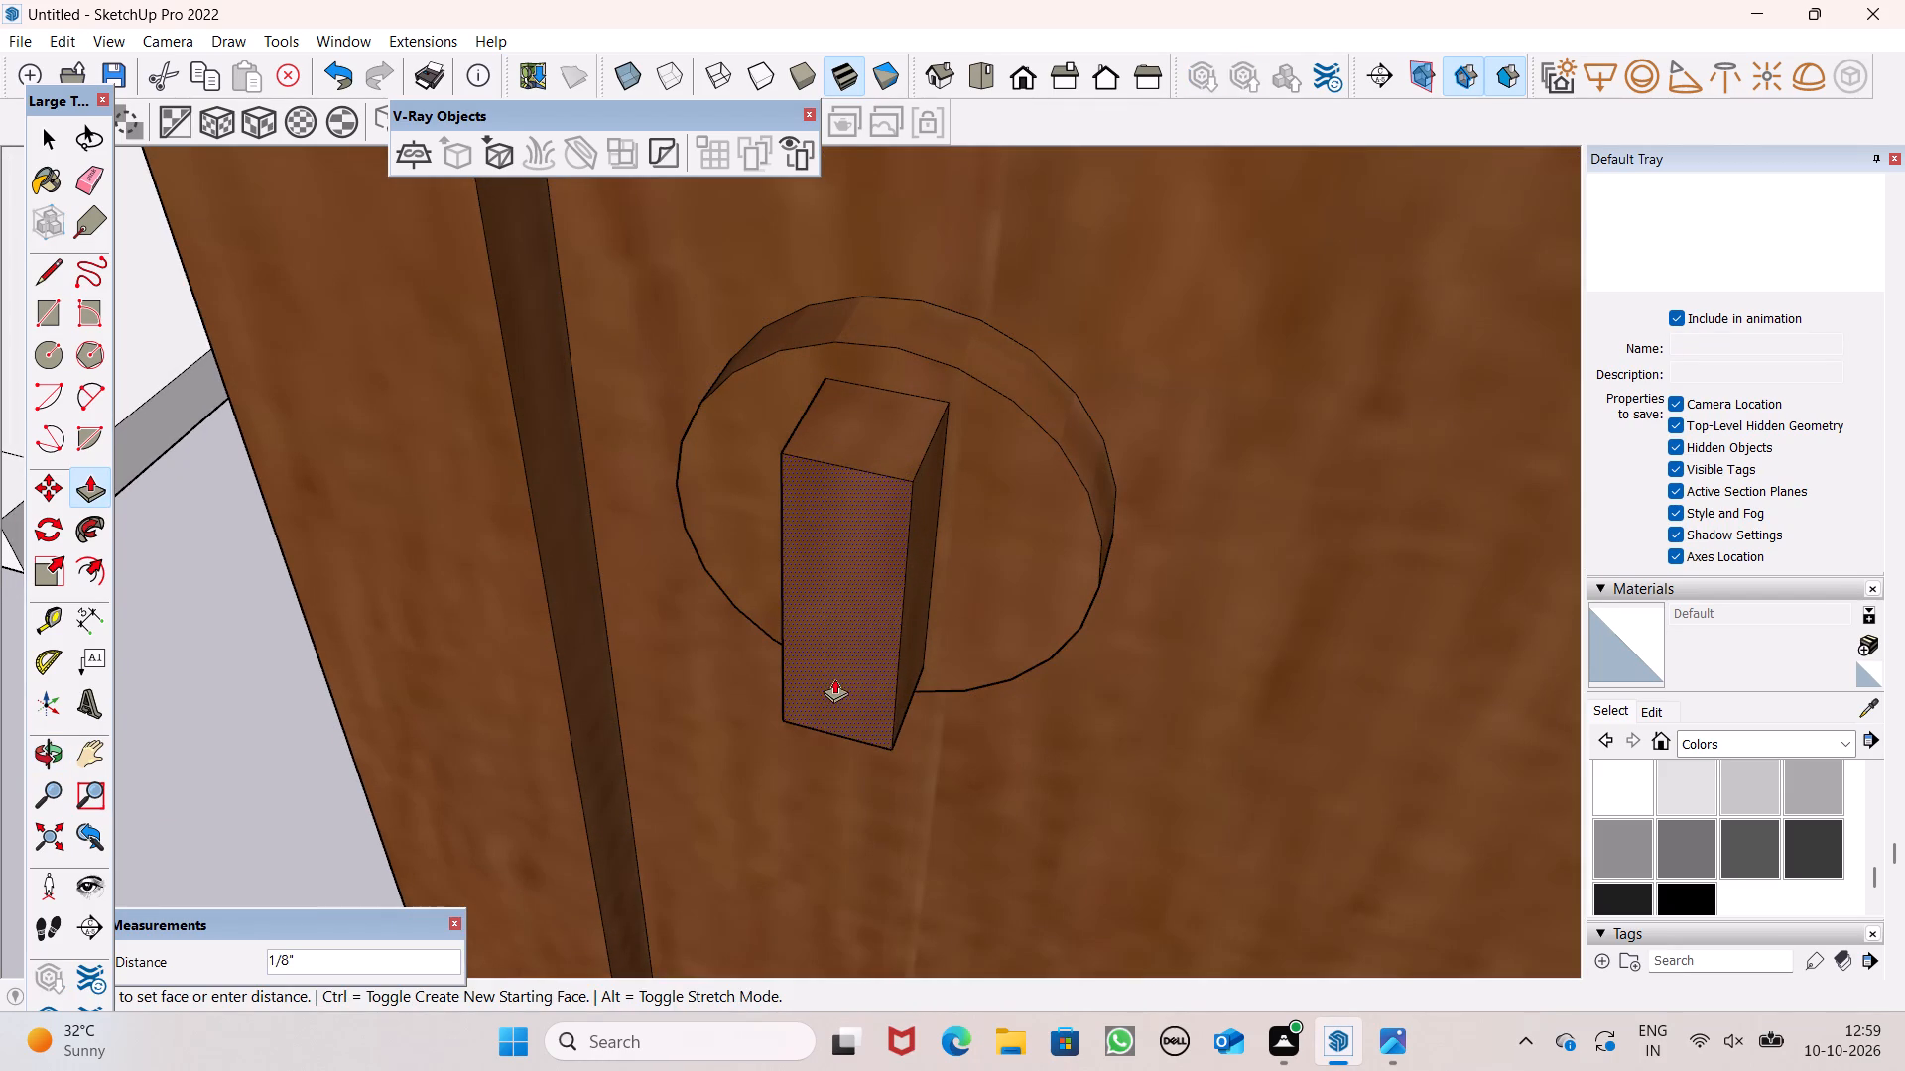
pyautogui.moveTo(834, 678); pyautogui.dragTo(834, 687)
pyautogui.click(833, 688)
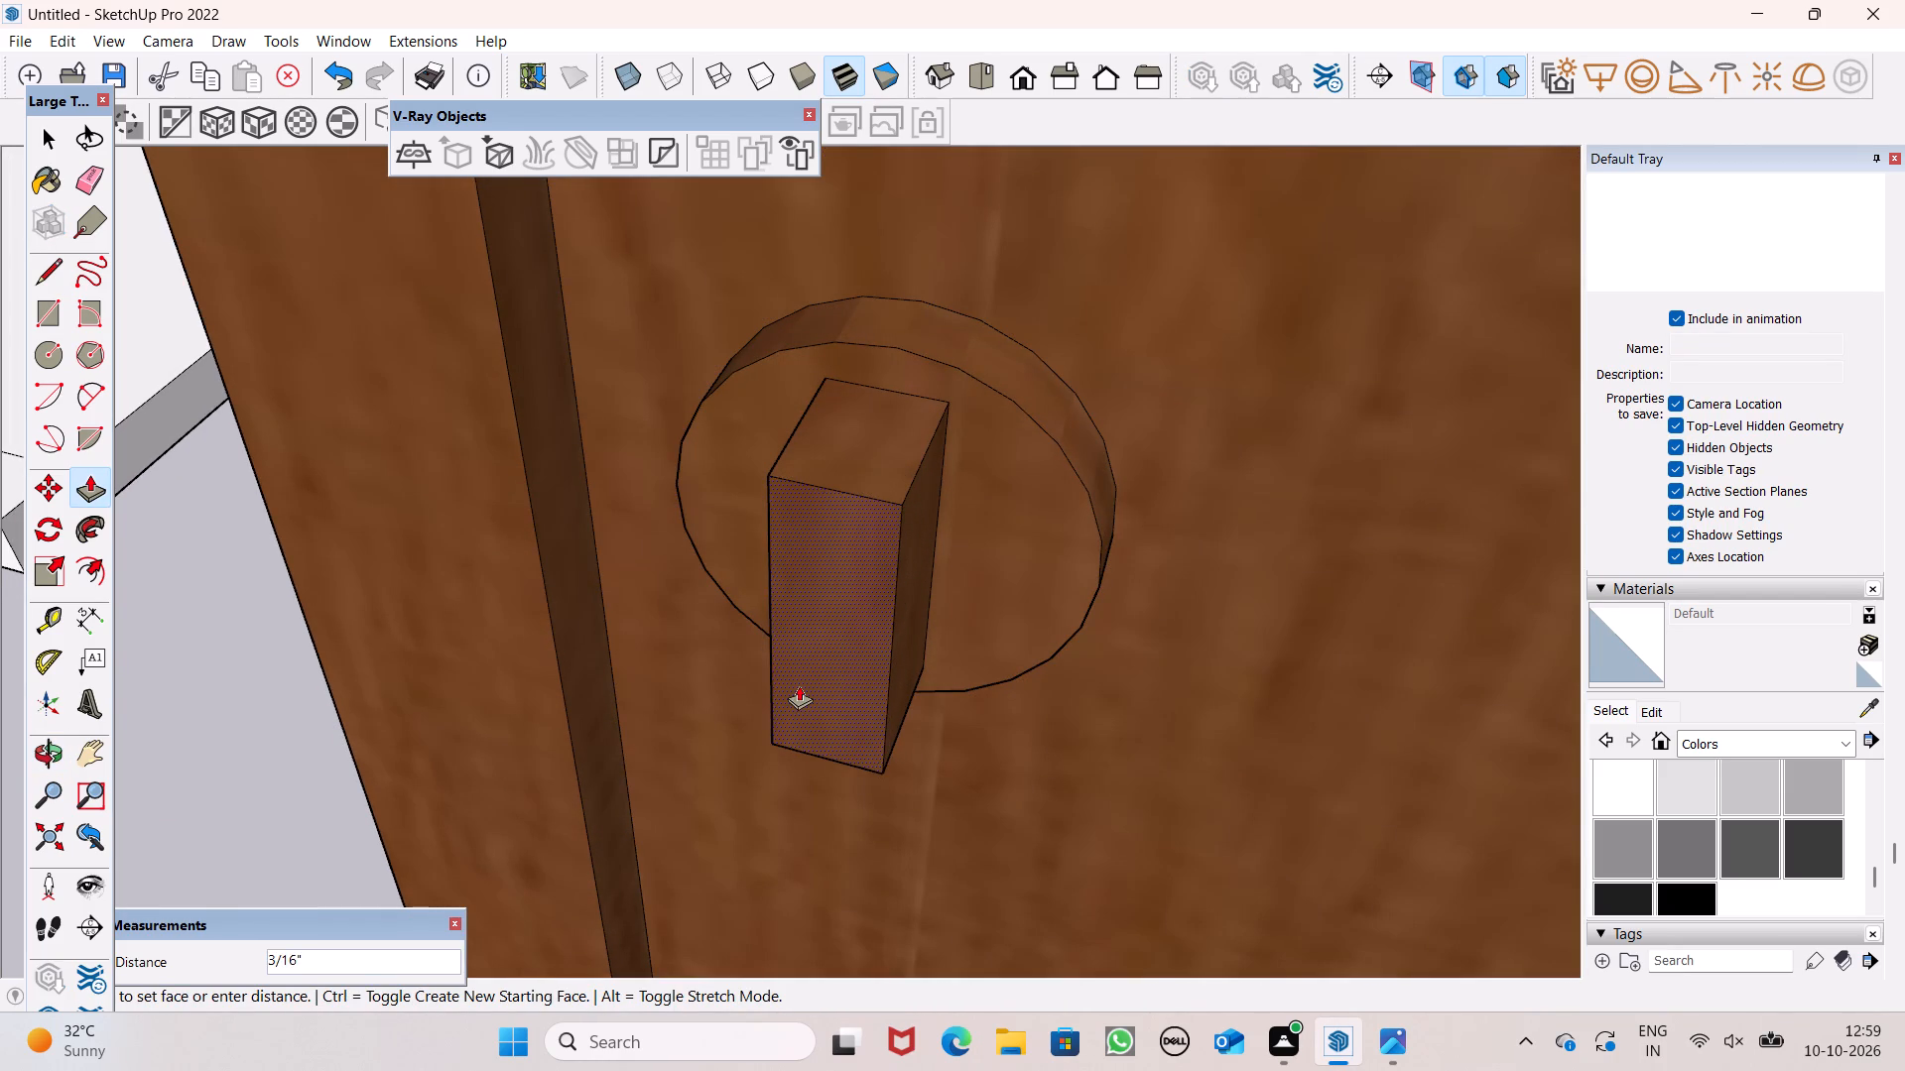
pyautogui.click(799, 678)
pyautogui.press('space')
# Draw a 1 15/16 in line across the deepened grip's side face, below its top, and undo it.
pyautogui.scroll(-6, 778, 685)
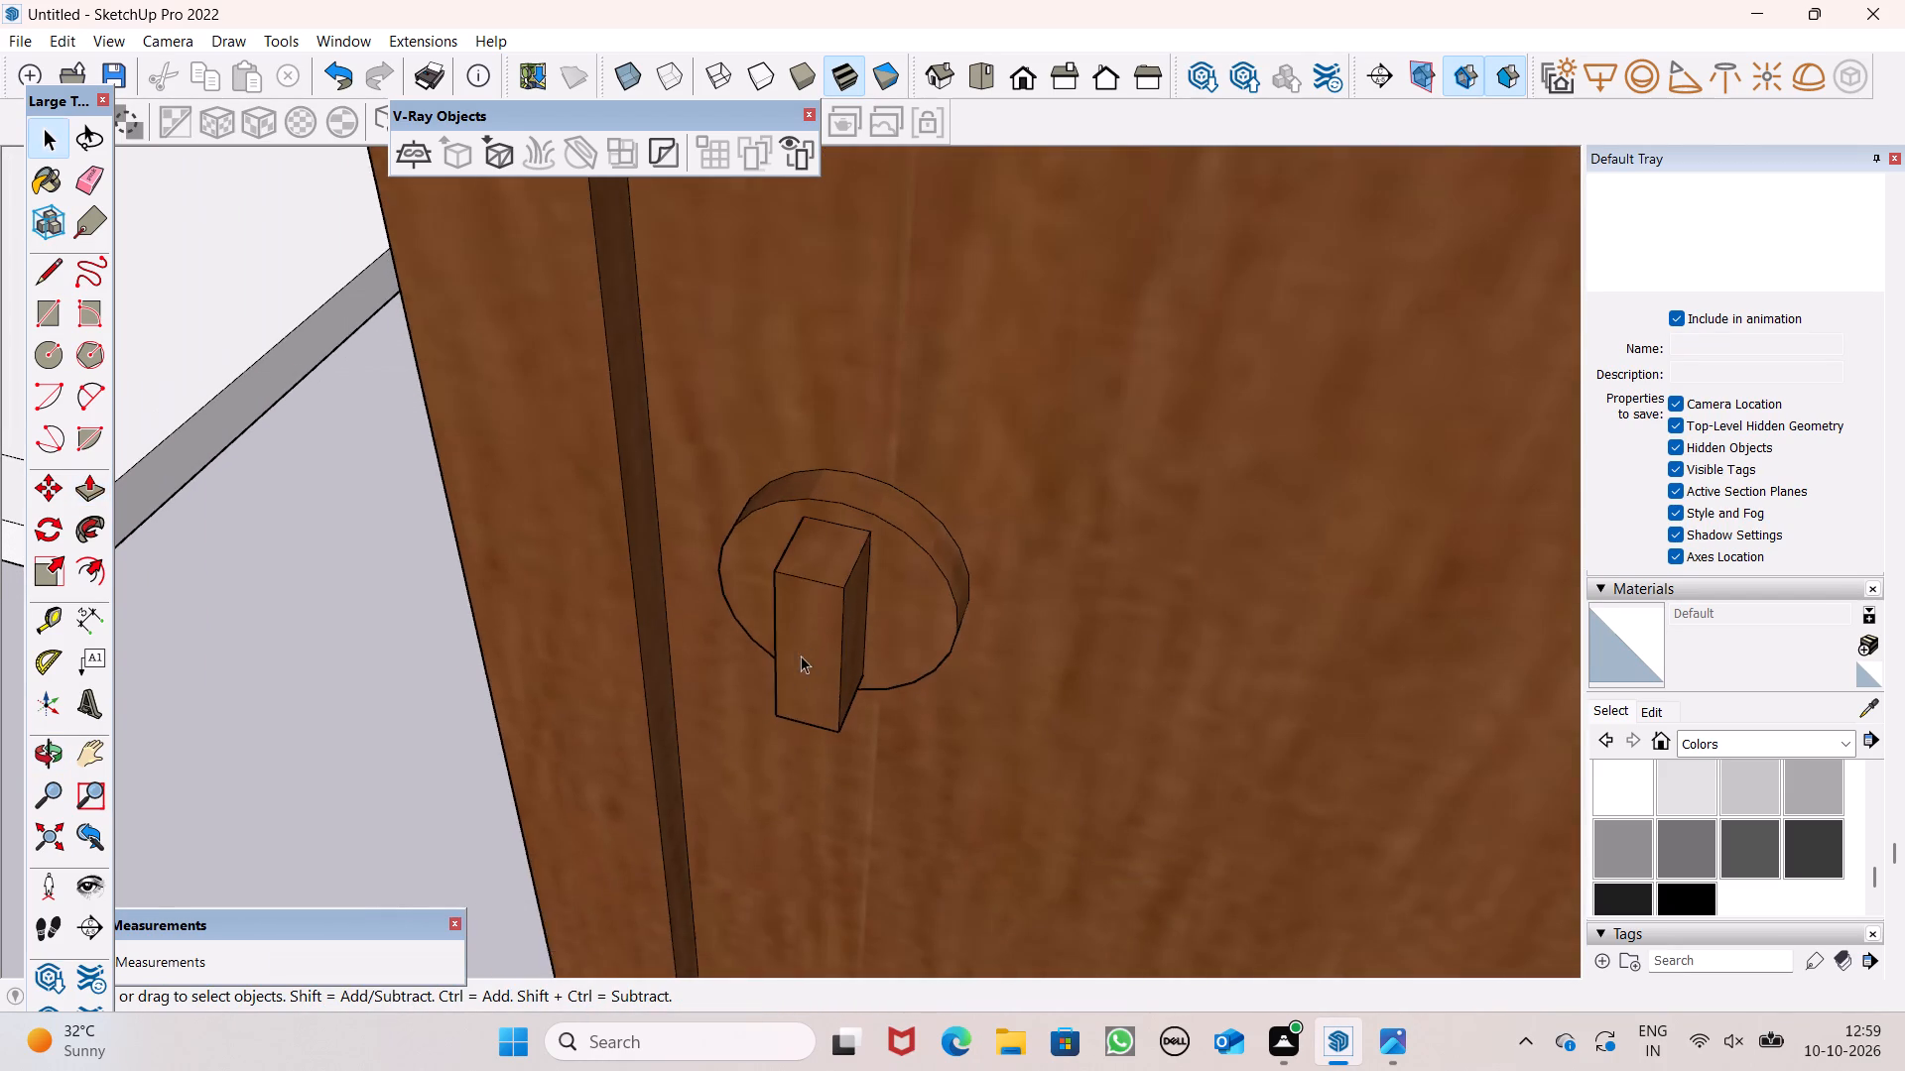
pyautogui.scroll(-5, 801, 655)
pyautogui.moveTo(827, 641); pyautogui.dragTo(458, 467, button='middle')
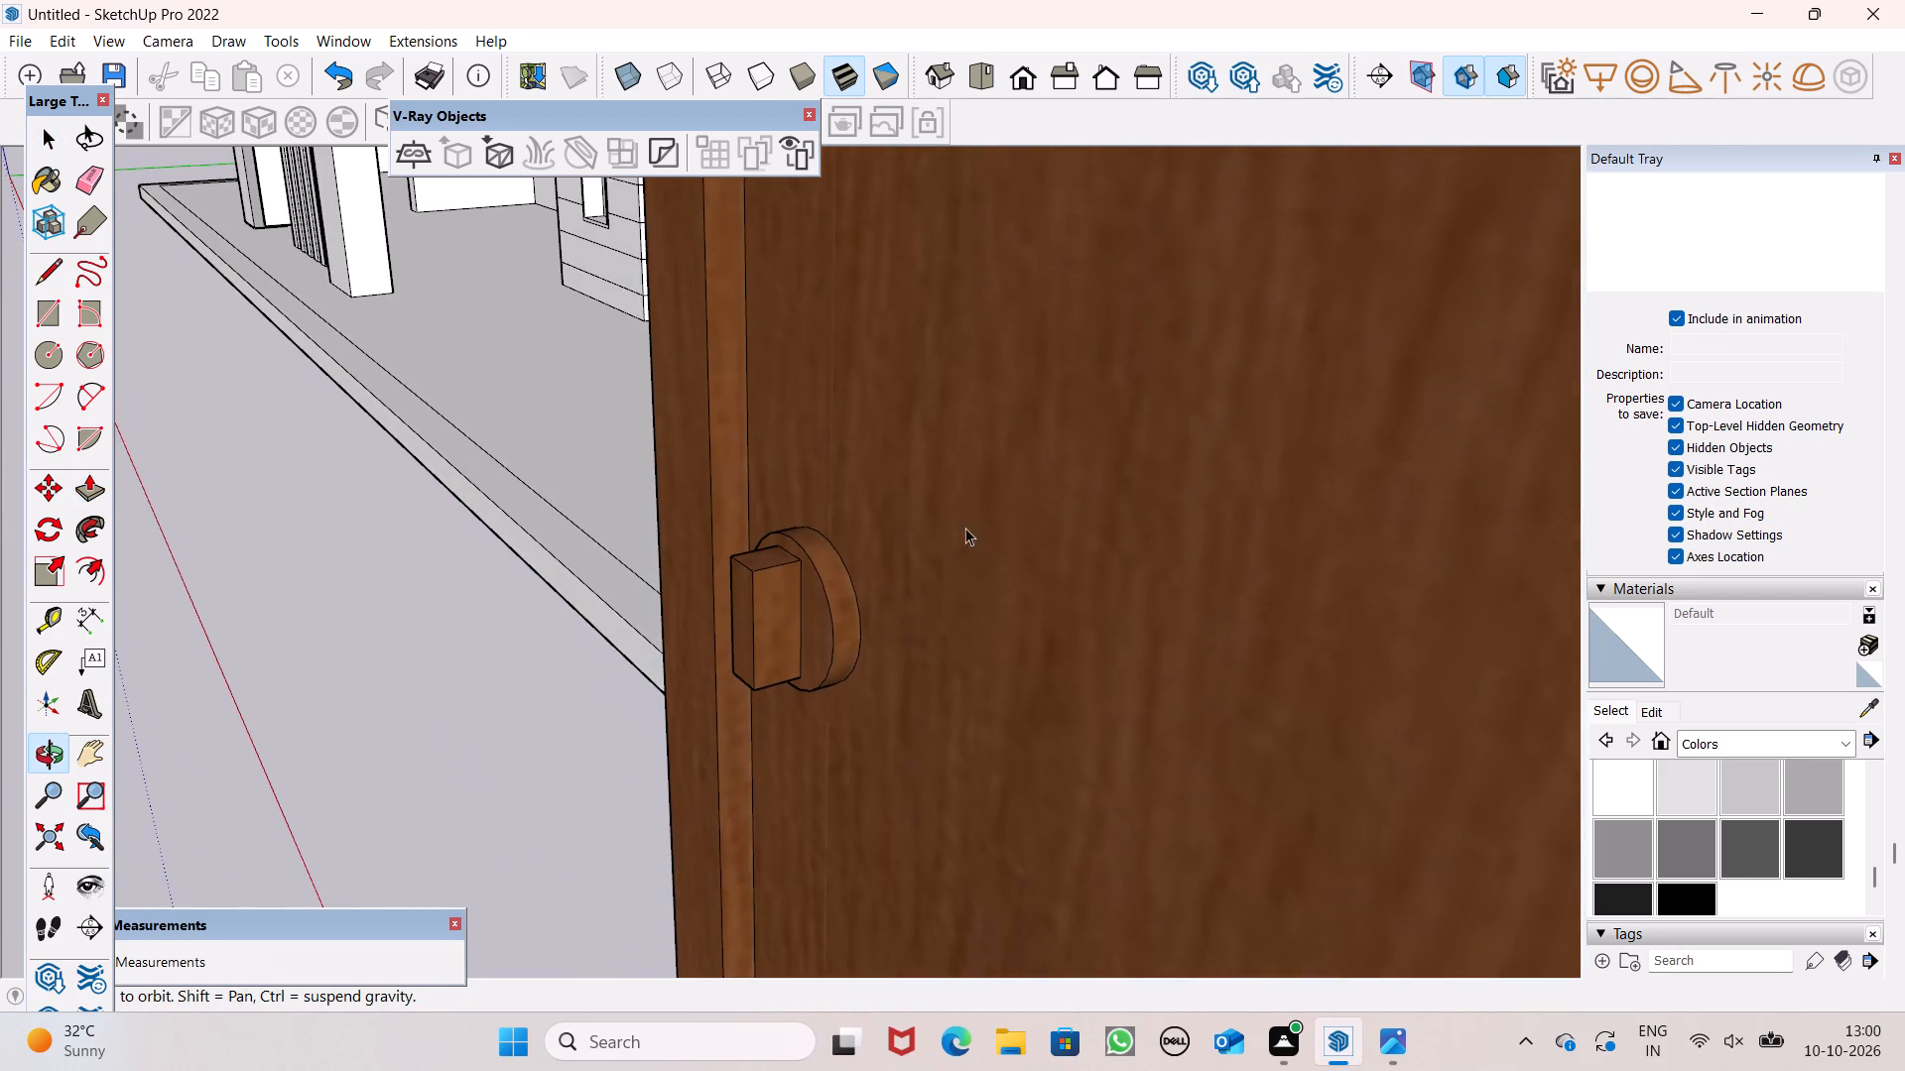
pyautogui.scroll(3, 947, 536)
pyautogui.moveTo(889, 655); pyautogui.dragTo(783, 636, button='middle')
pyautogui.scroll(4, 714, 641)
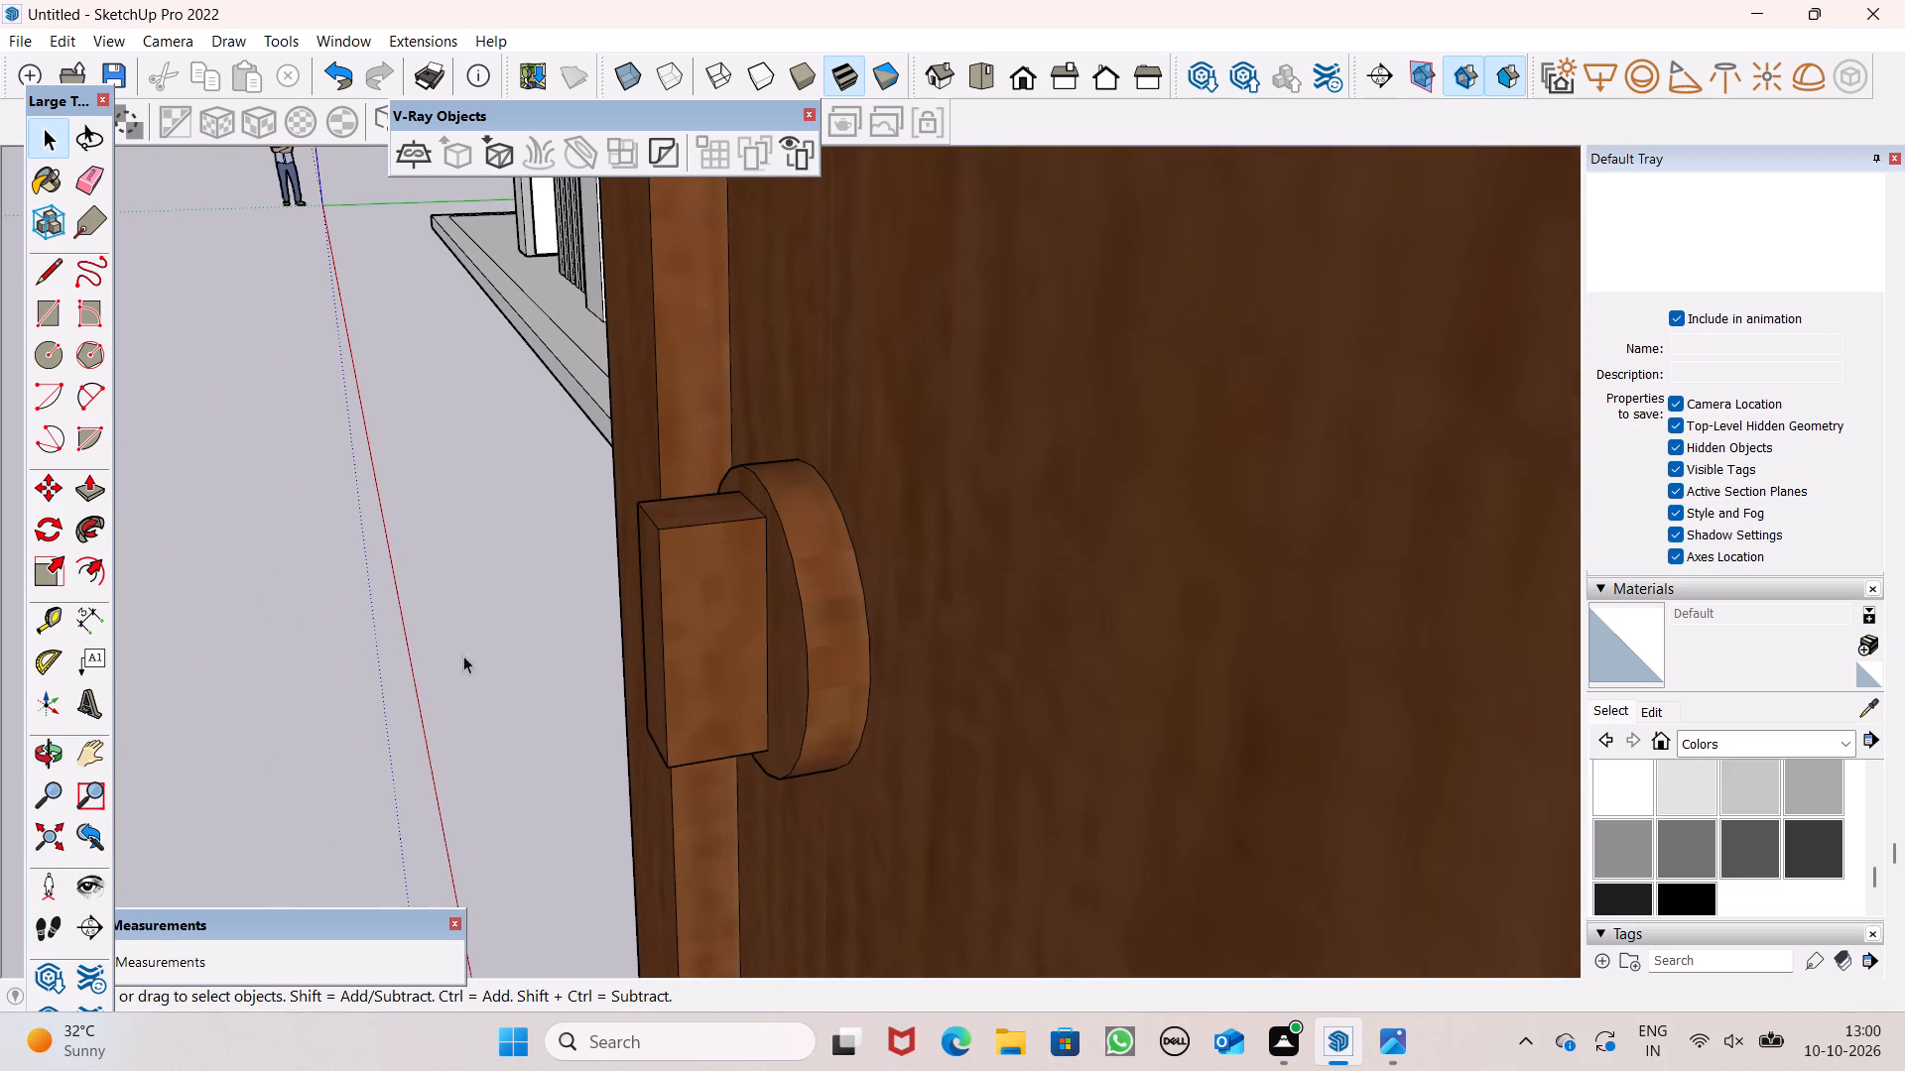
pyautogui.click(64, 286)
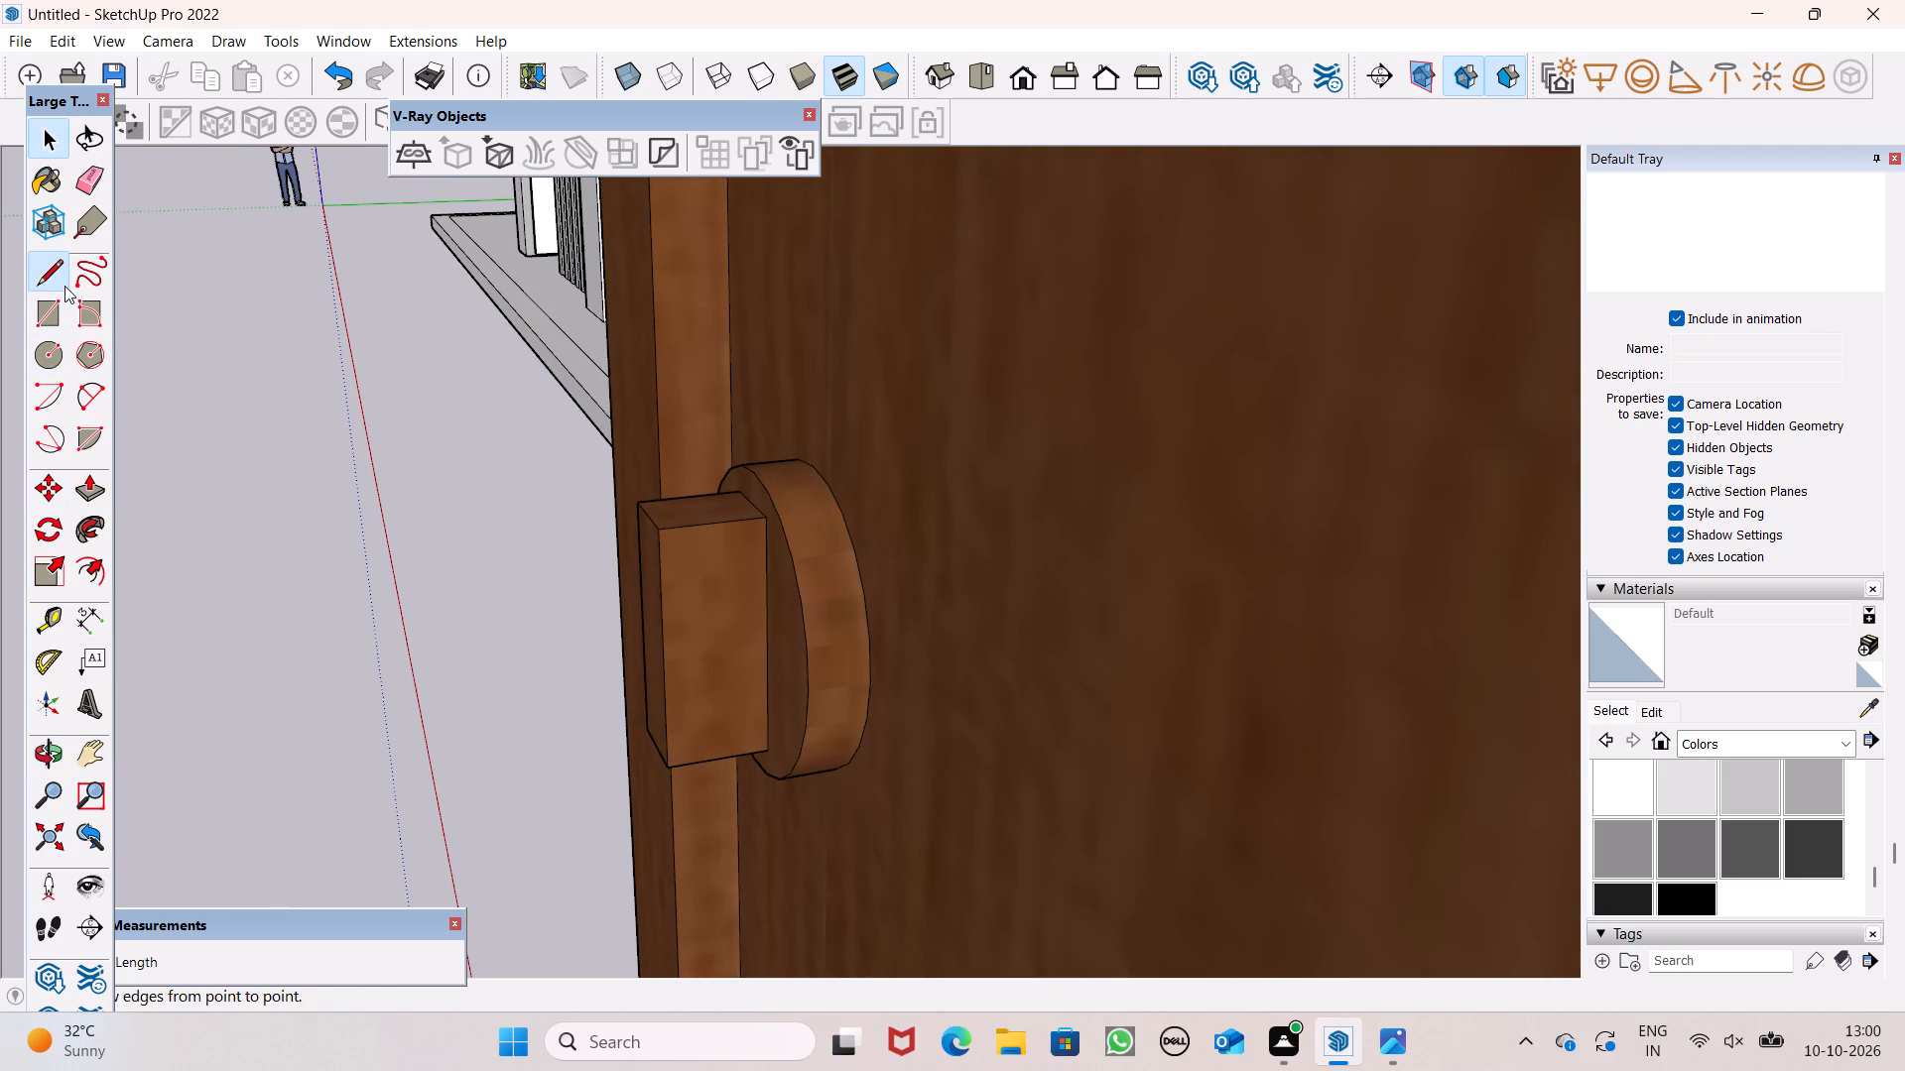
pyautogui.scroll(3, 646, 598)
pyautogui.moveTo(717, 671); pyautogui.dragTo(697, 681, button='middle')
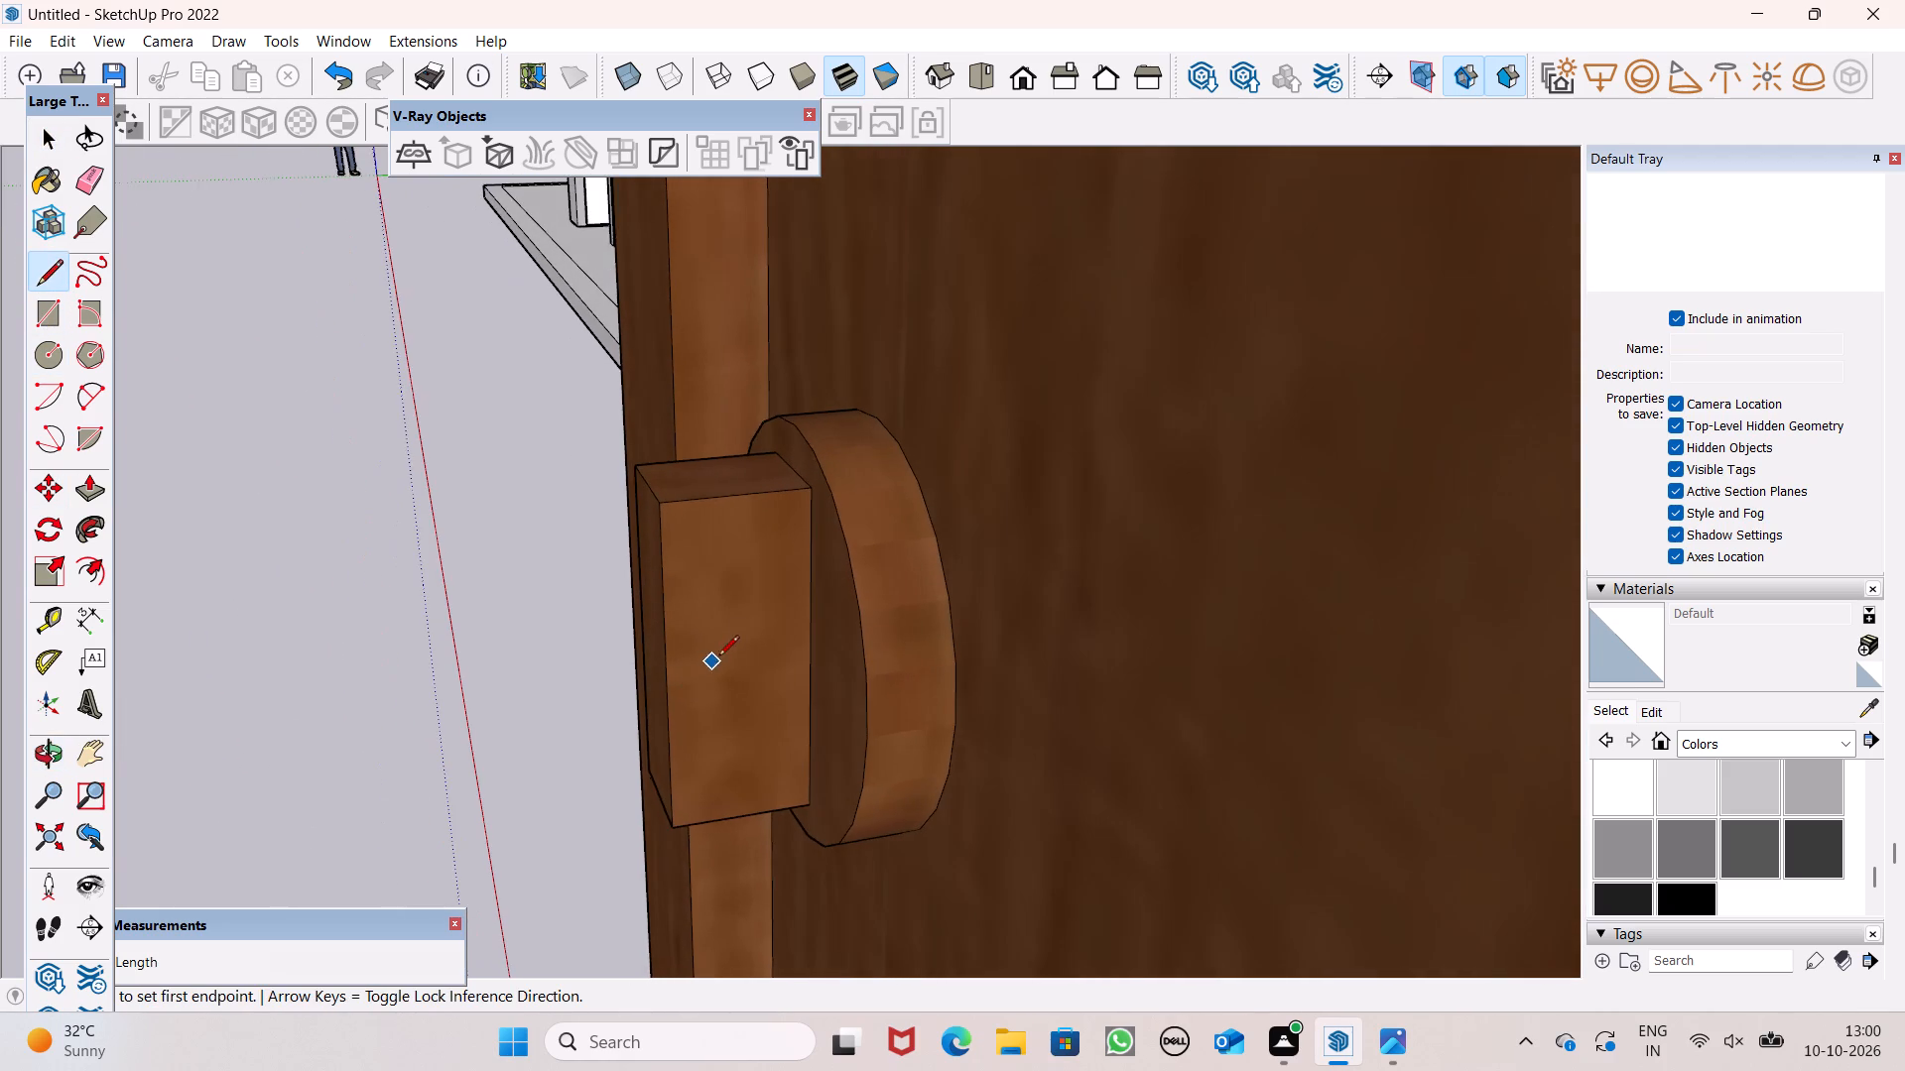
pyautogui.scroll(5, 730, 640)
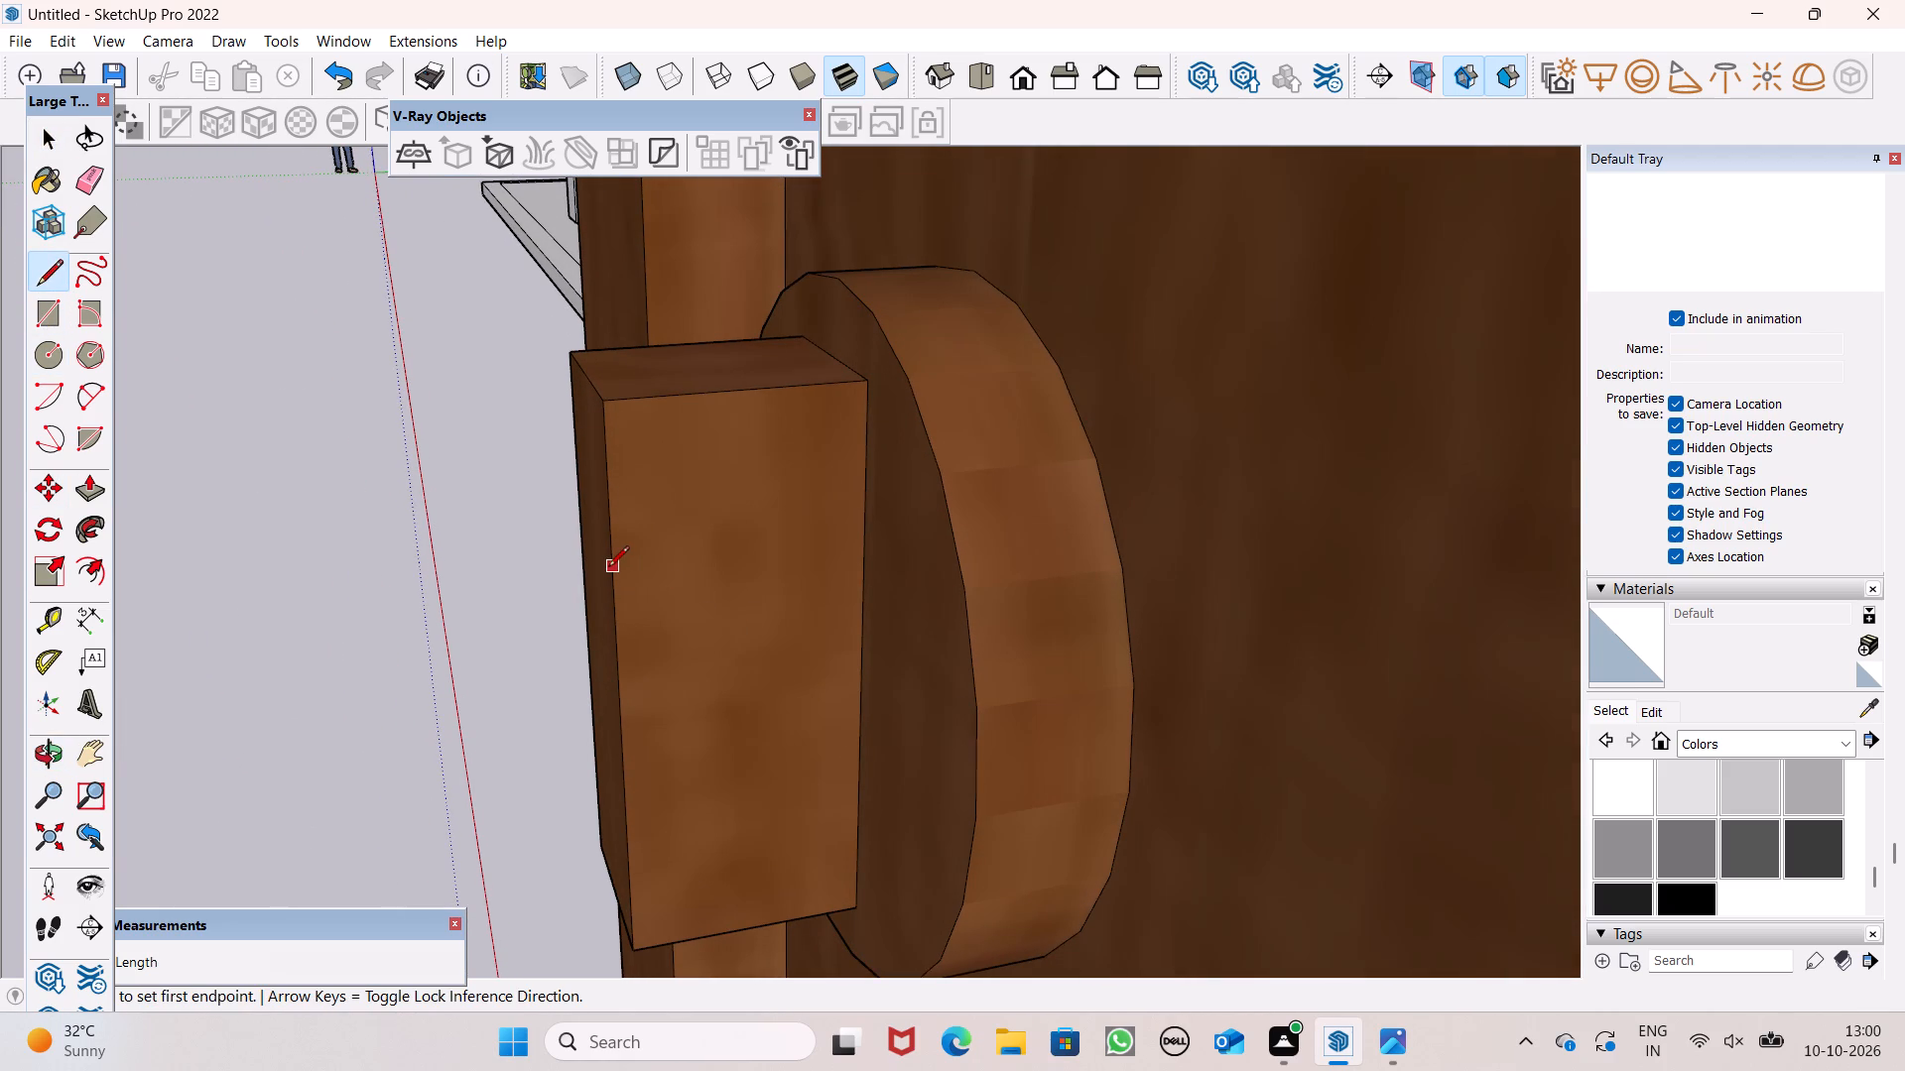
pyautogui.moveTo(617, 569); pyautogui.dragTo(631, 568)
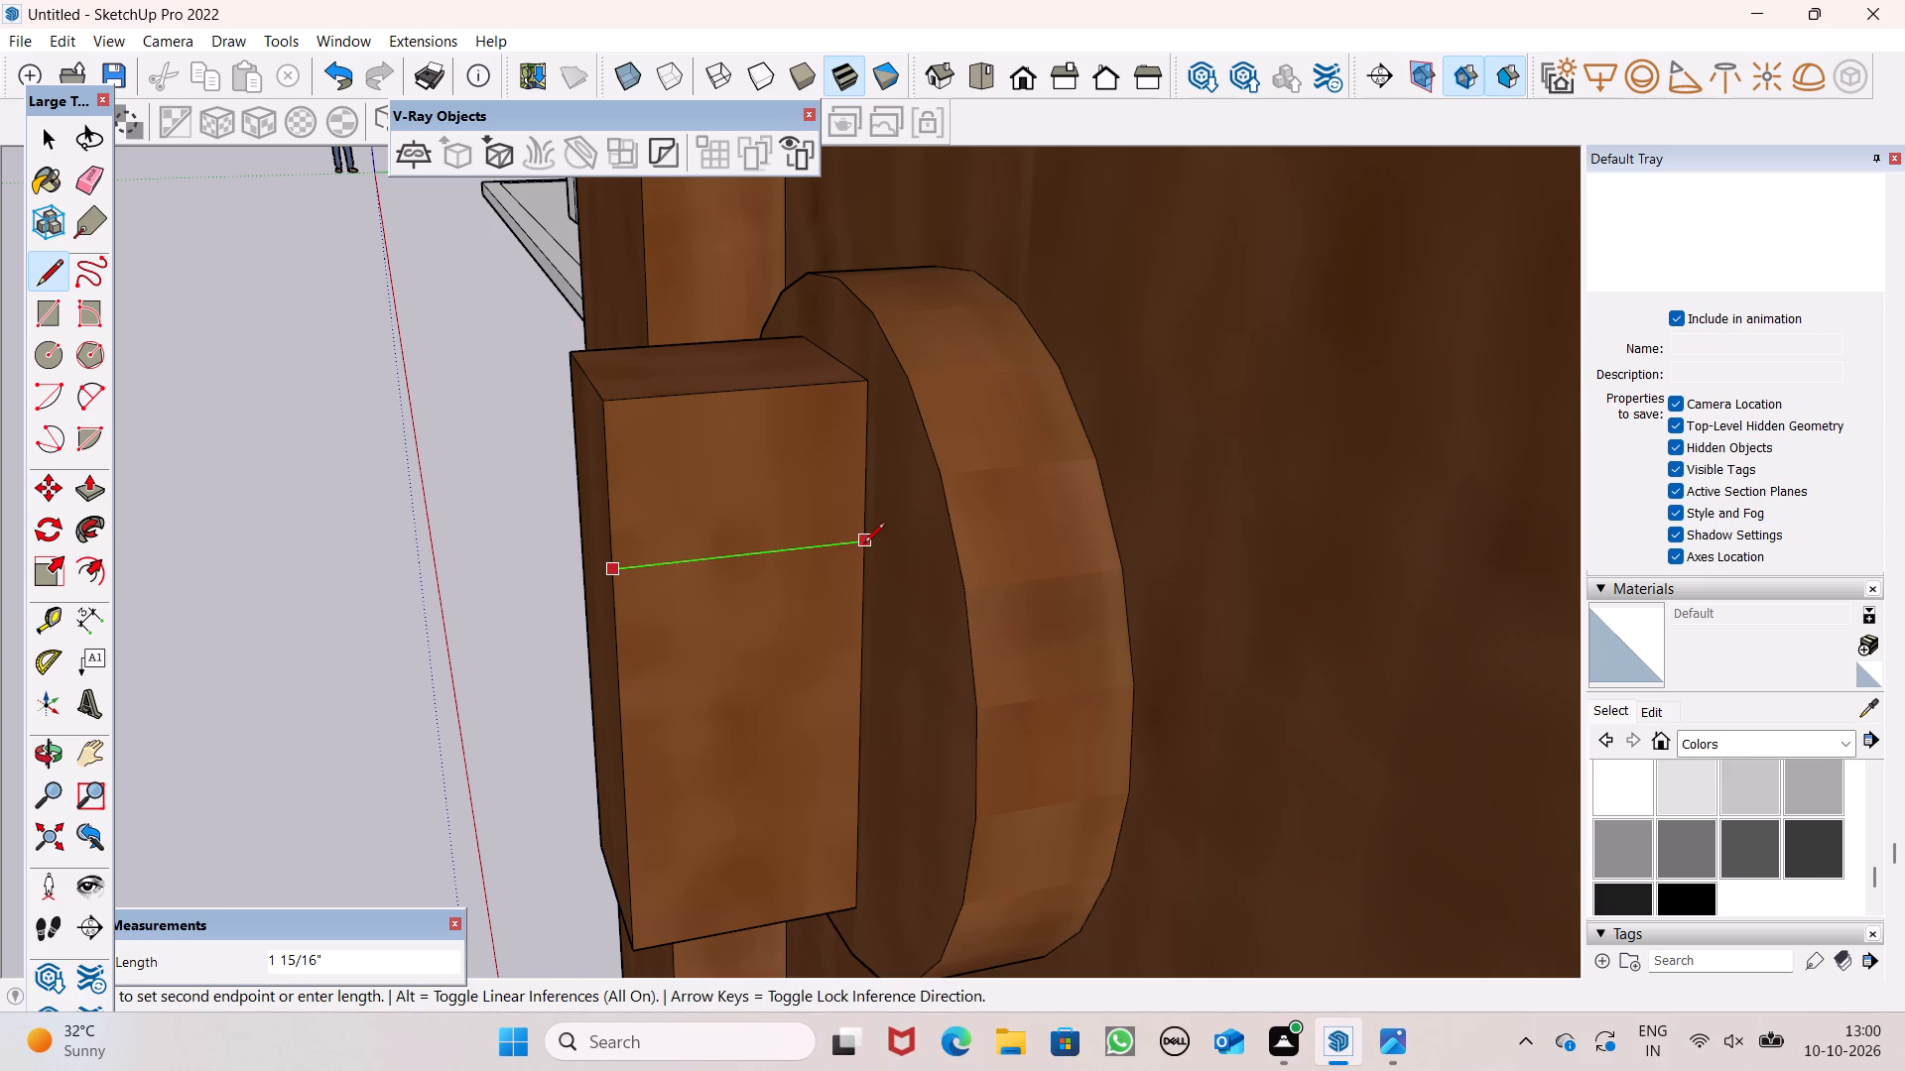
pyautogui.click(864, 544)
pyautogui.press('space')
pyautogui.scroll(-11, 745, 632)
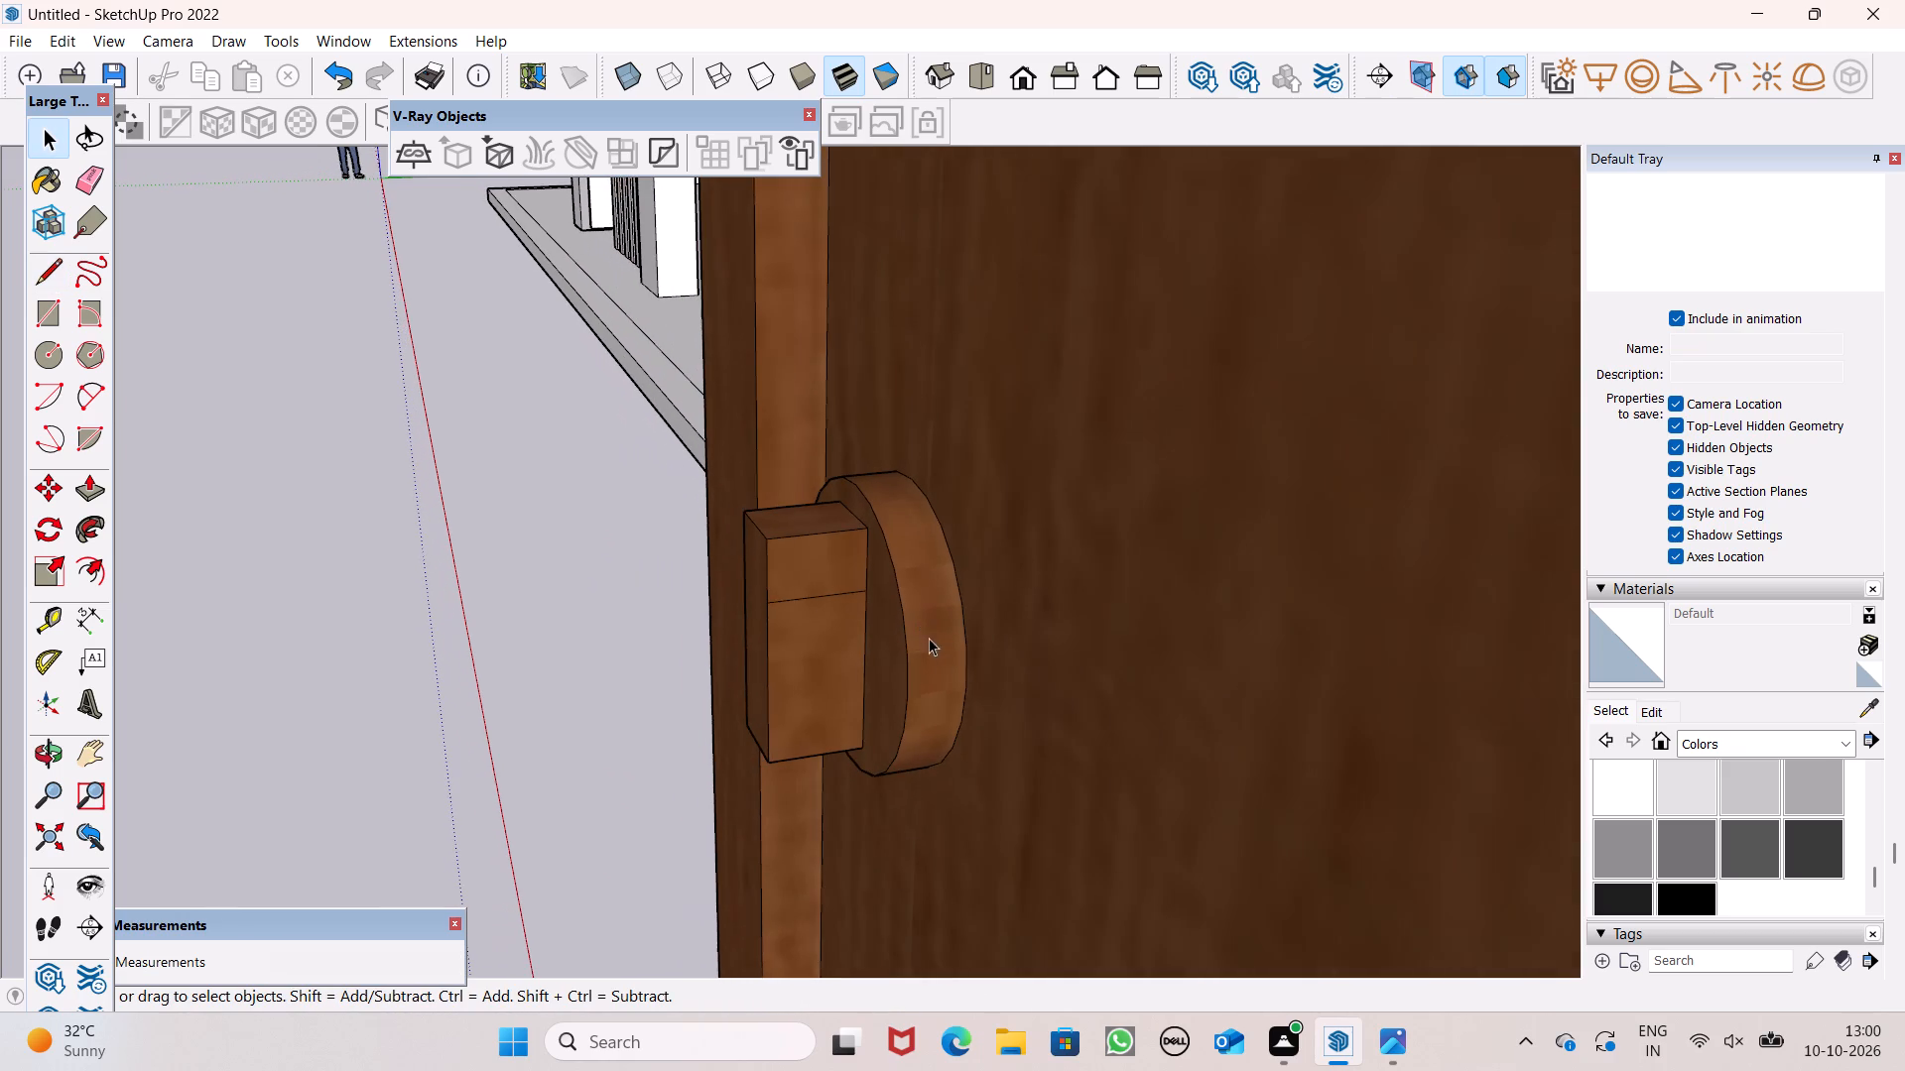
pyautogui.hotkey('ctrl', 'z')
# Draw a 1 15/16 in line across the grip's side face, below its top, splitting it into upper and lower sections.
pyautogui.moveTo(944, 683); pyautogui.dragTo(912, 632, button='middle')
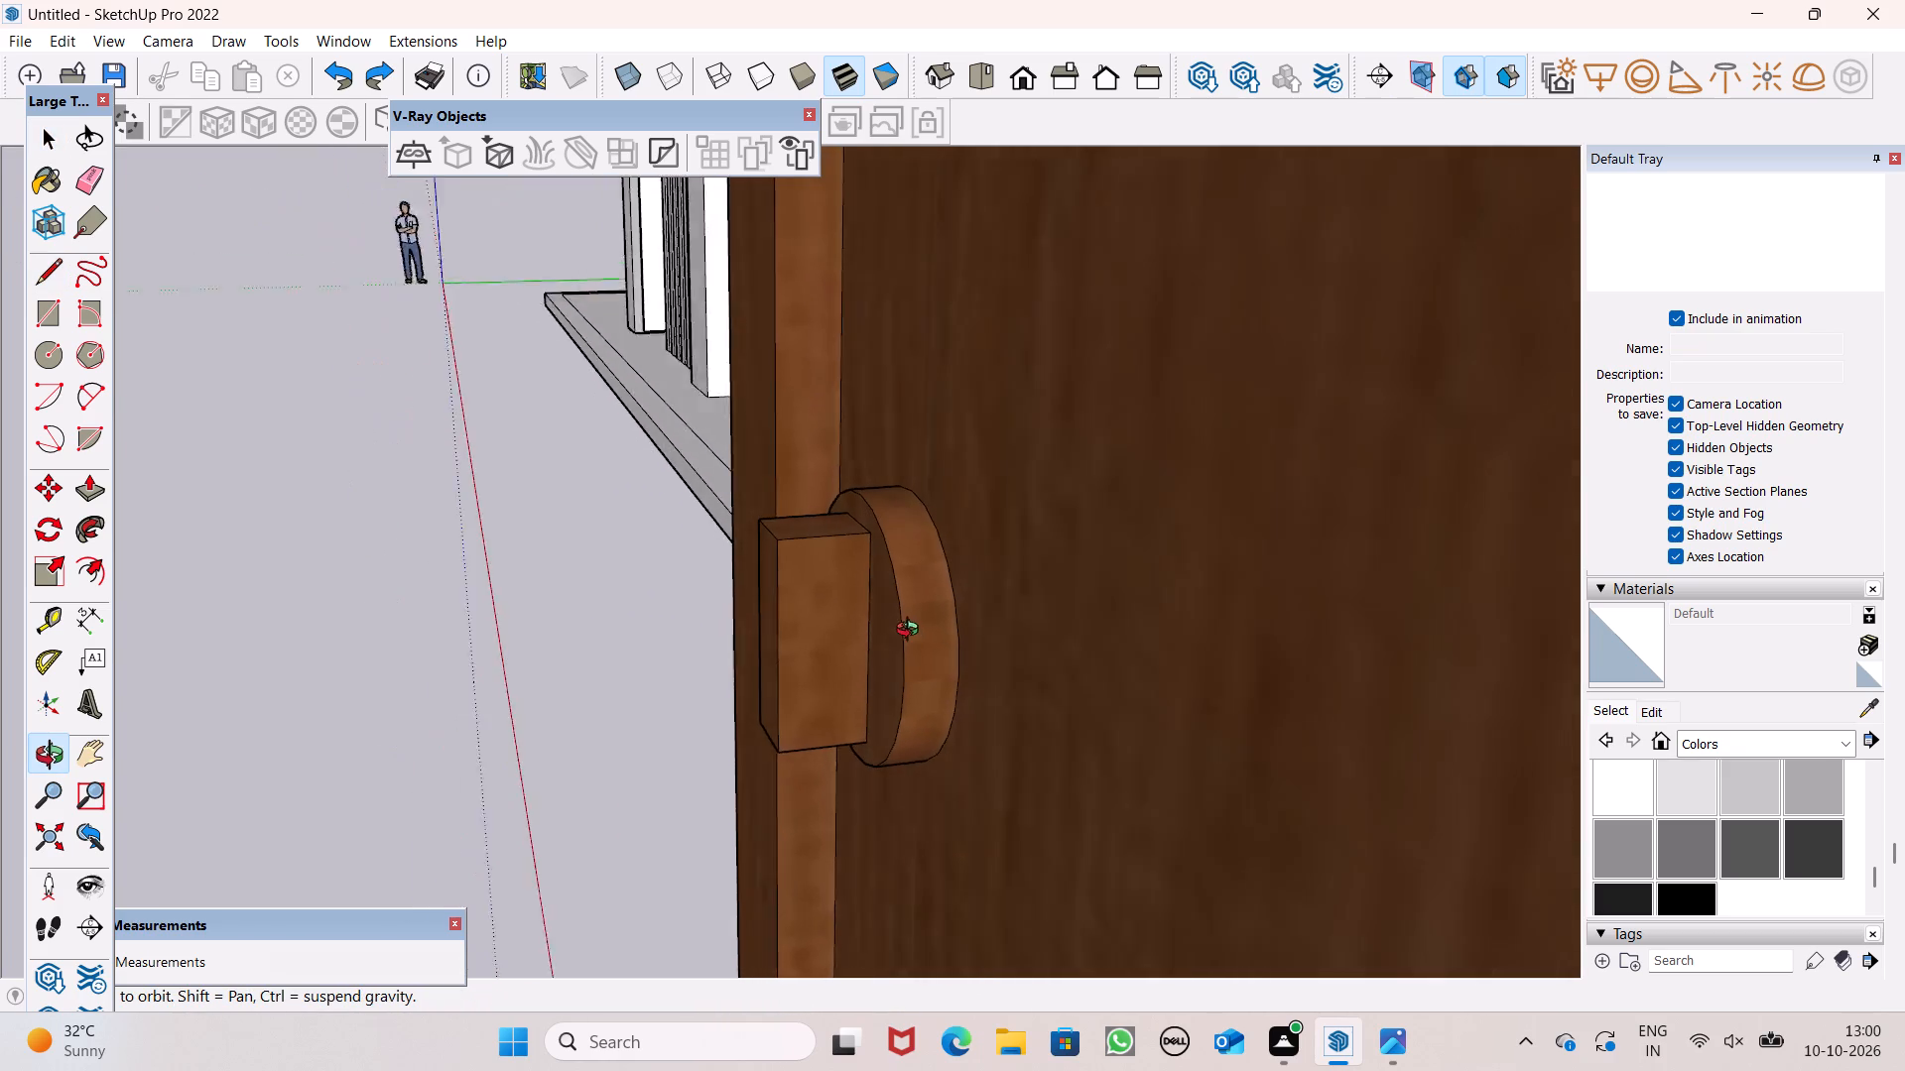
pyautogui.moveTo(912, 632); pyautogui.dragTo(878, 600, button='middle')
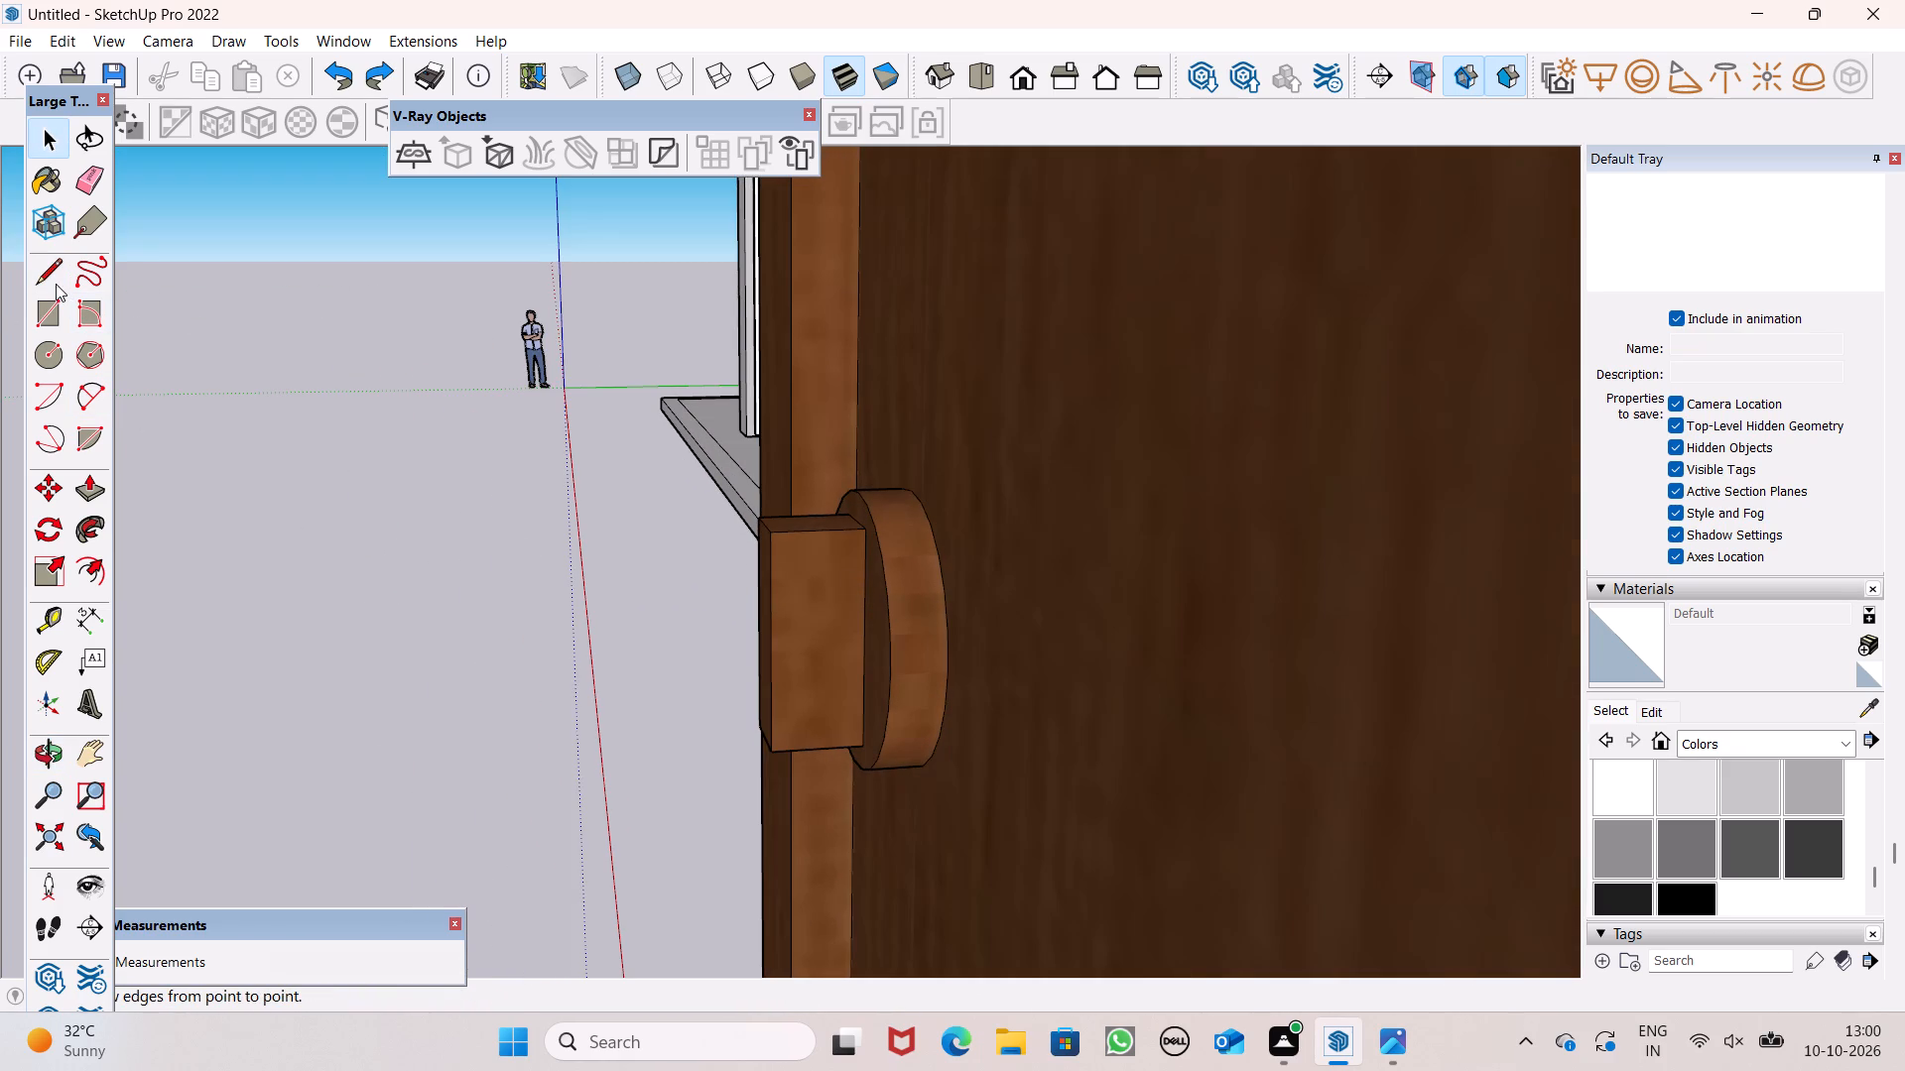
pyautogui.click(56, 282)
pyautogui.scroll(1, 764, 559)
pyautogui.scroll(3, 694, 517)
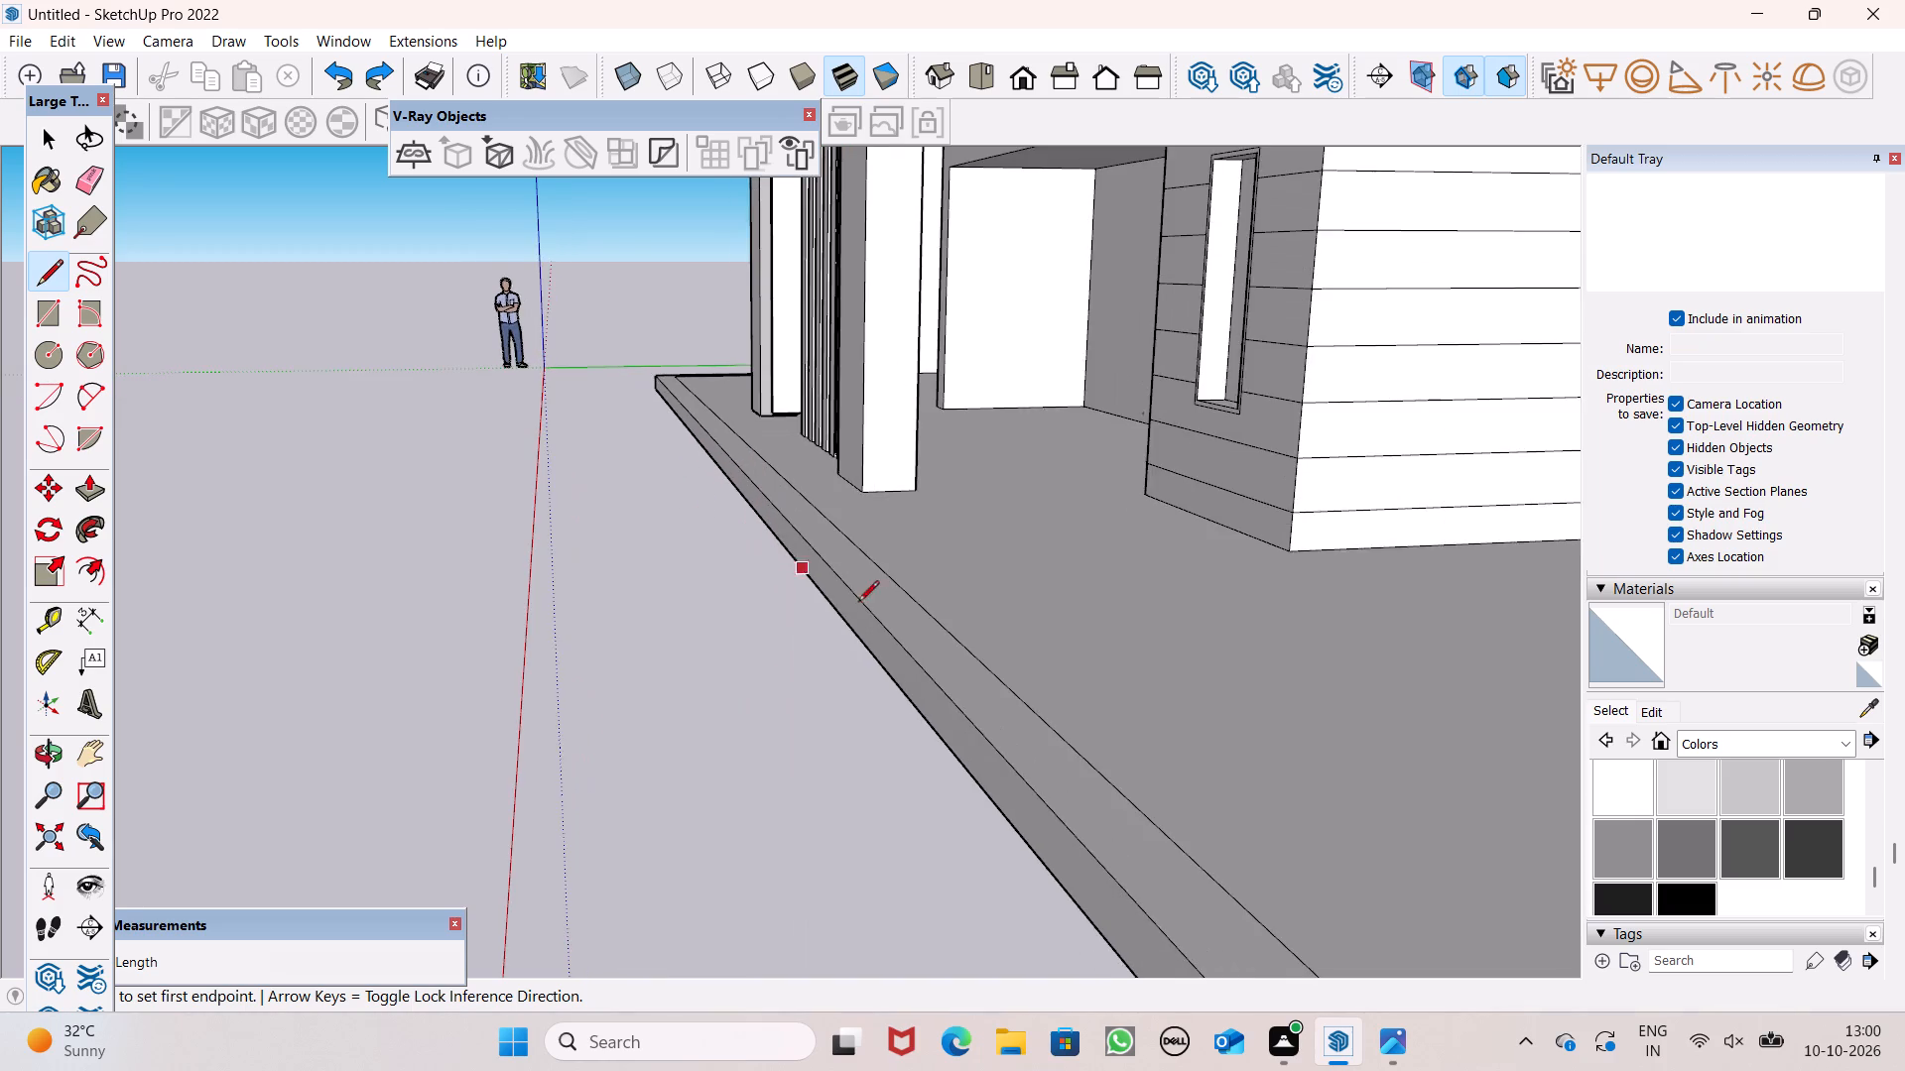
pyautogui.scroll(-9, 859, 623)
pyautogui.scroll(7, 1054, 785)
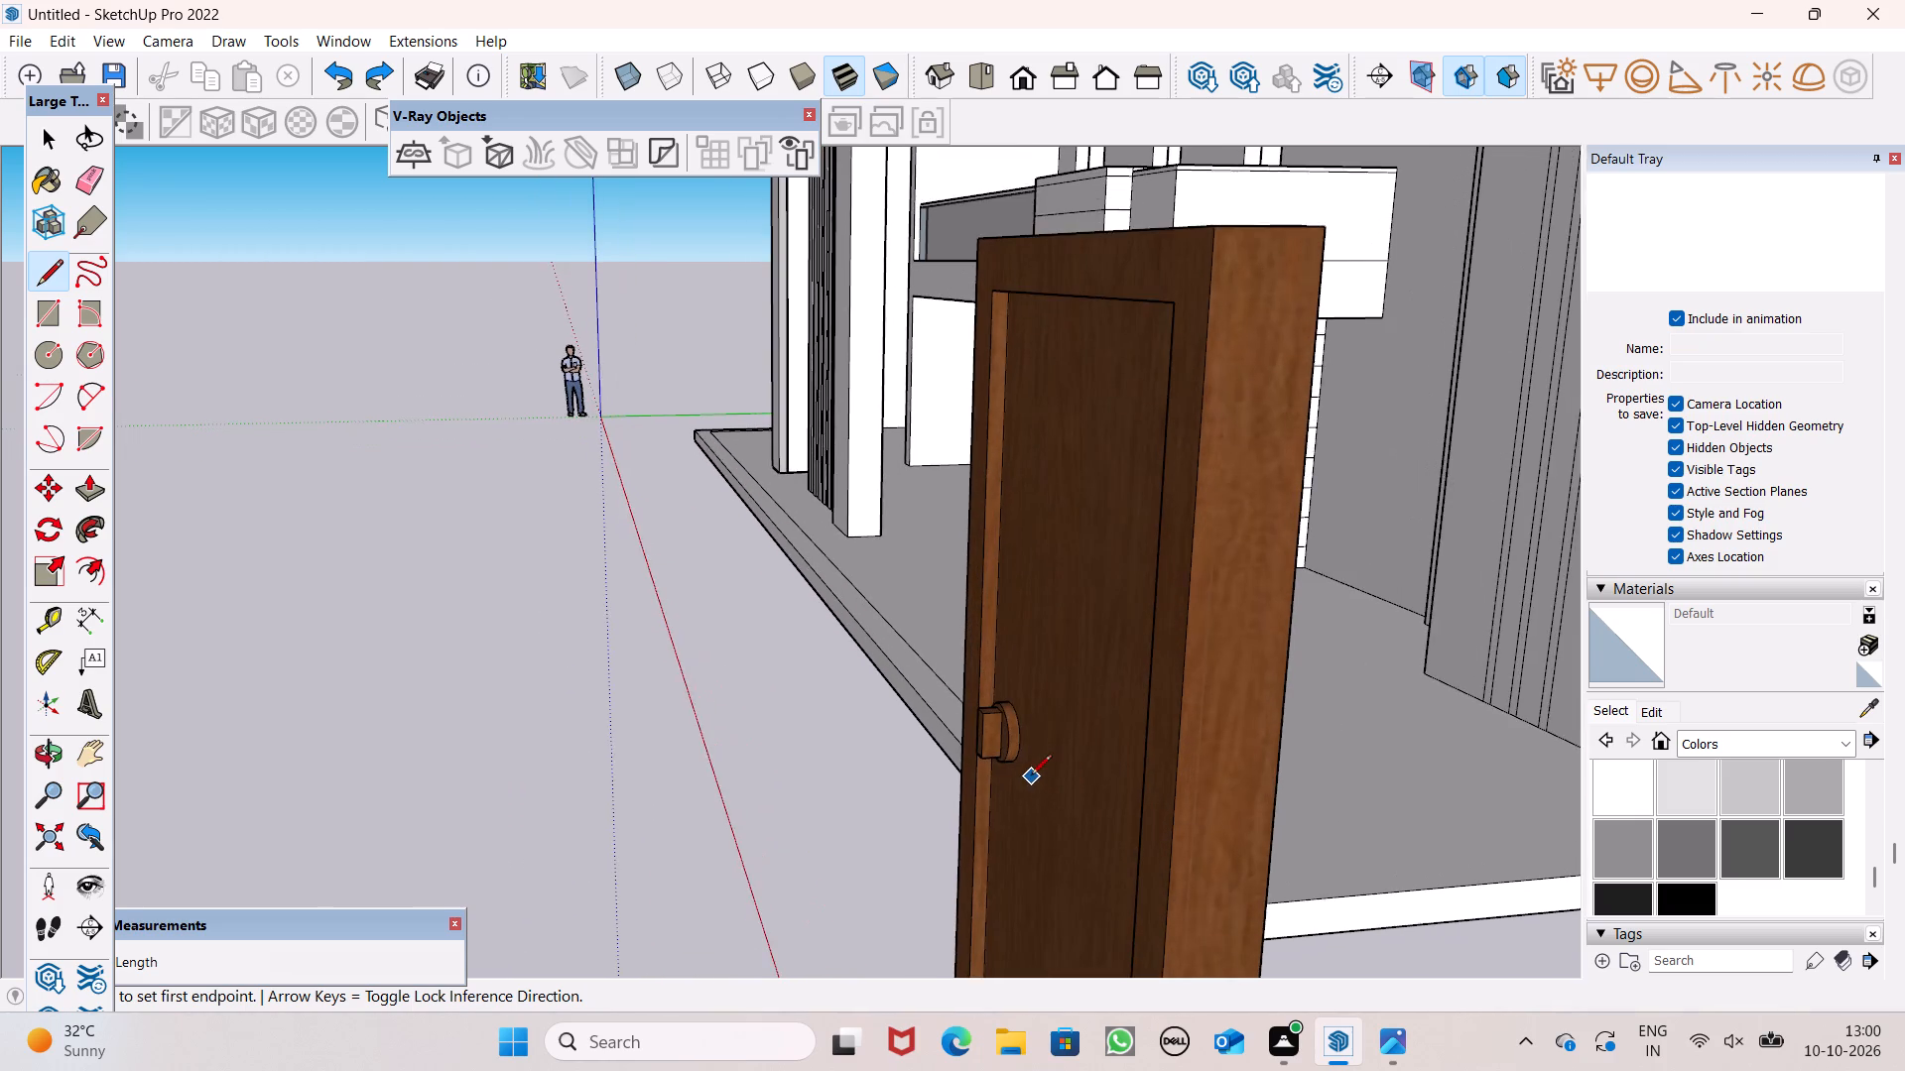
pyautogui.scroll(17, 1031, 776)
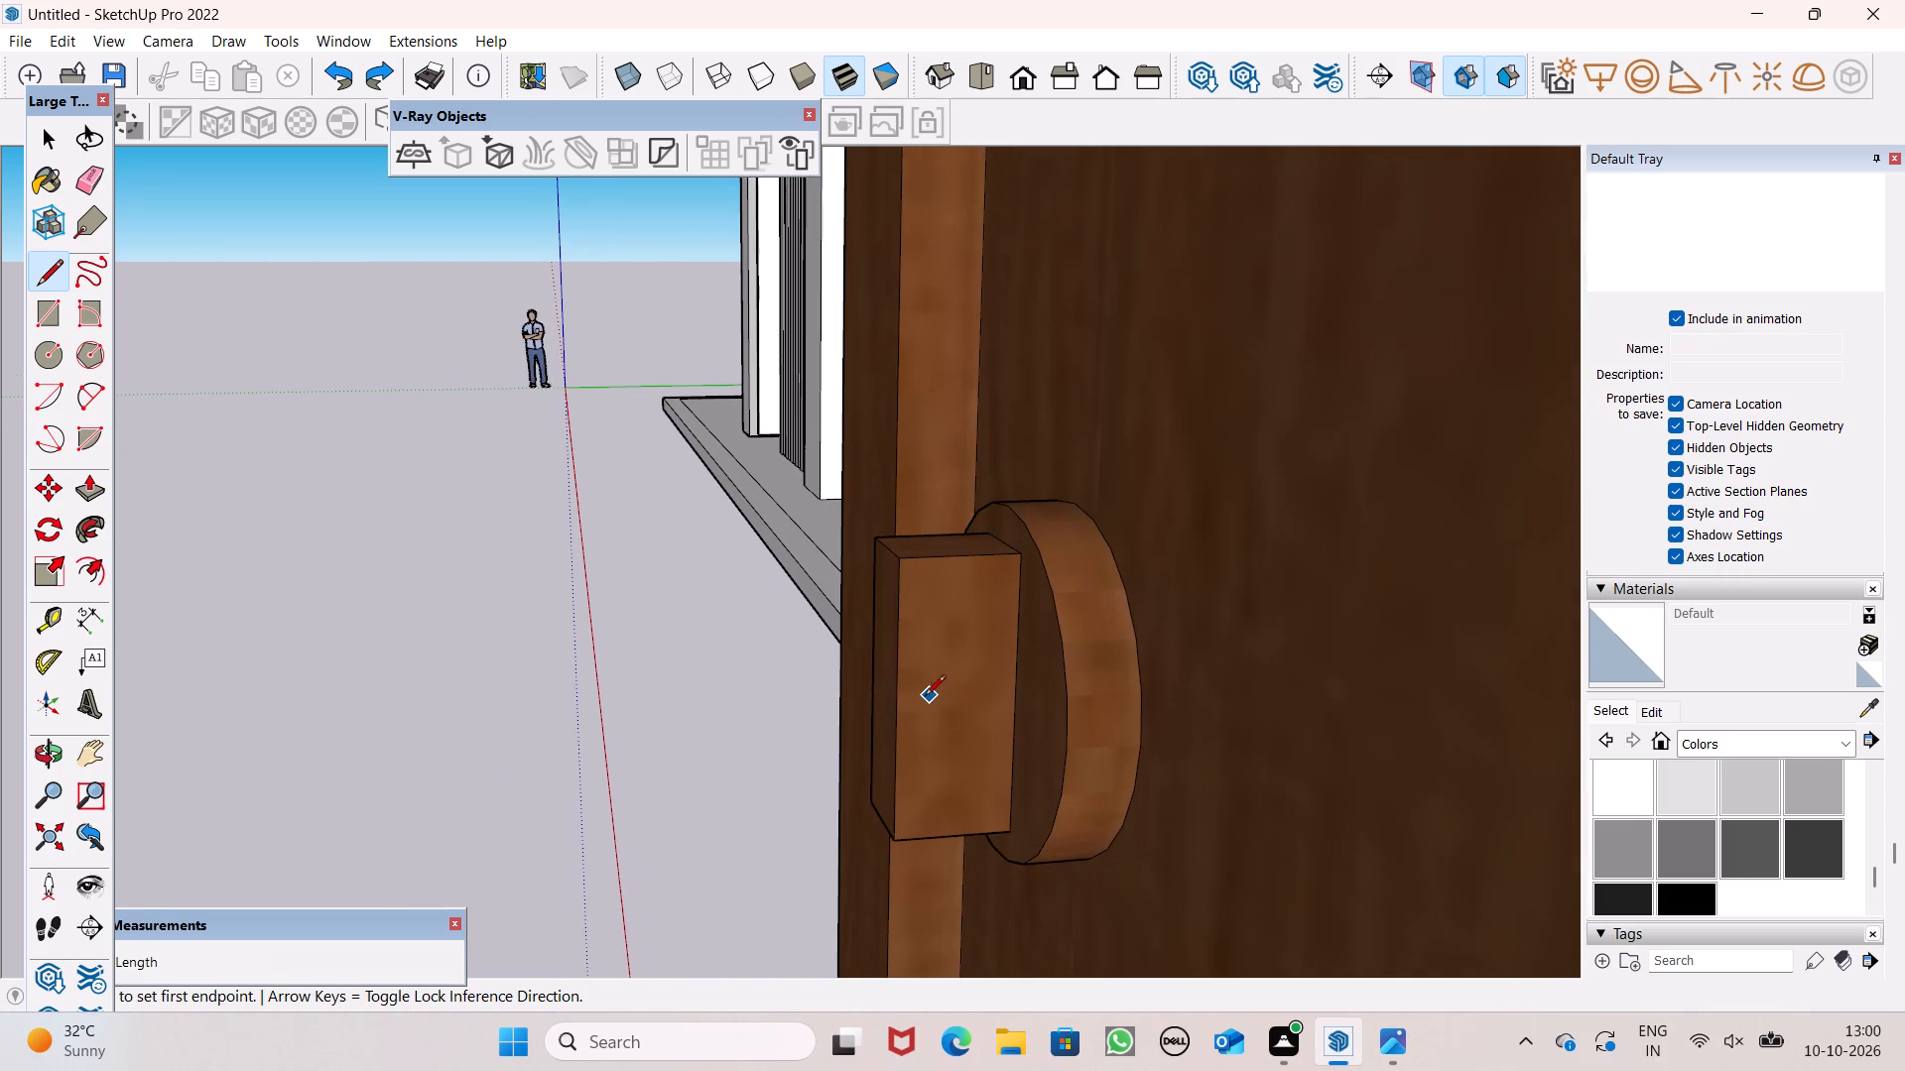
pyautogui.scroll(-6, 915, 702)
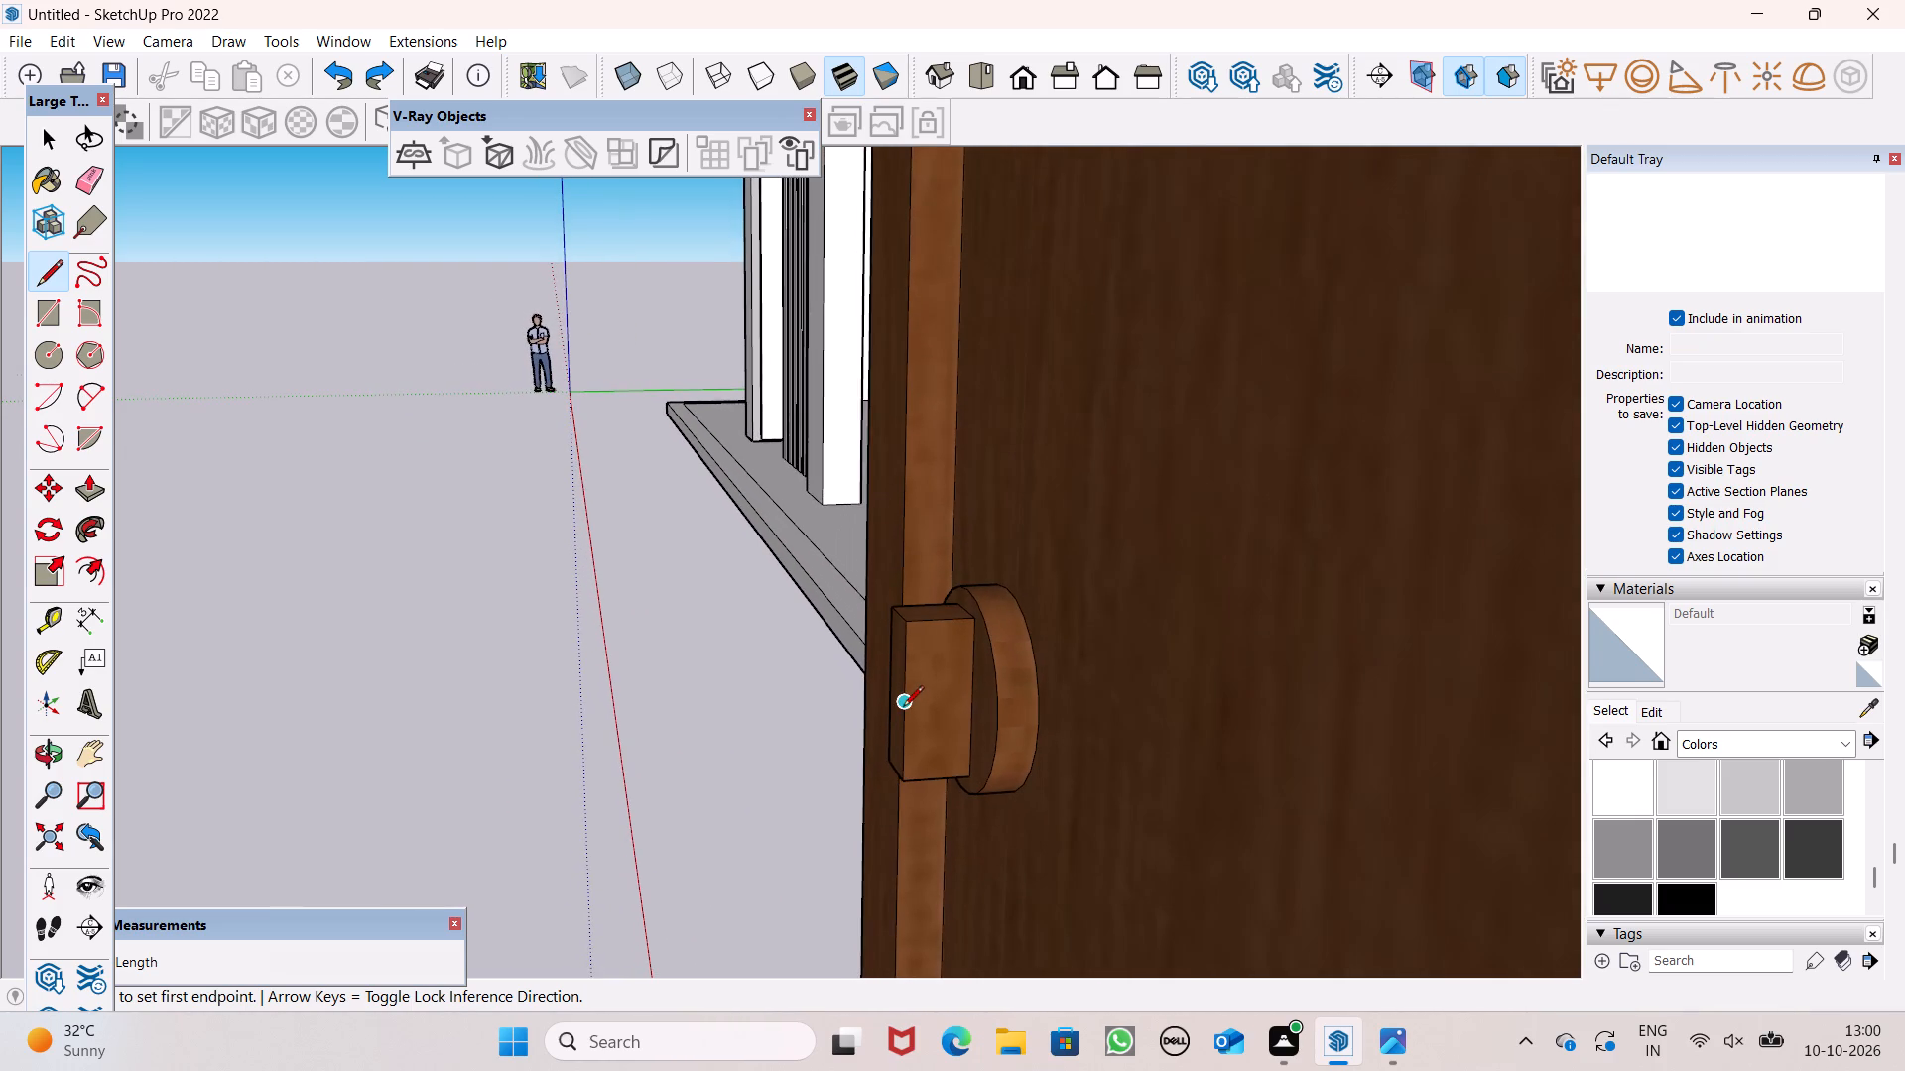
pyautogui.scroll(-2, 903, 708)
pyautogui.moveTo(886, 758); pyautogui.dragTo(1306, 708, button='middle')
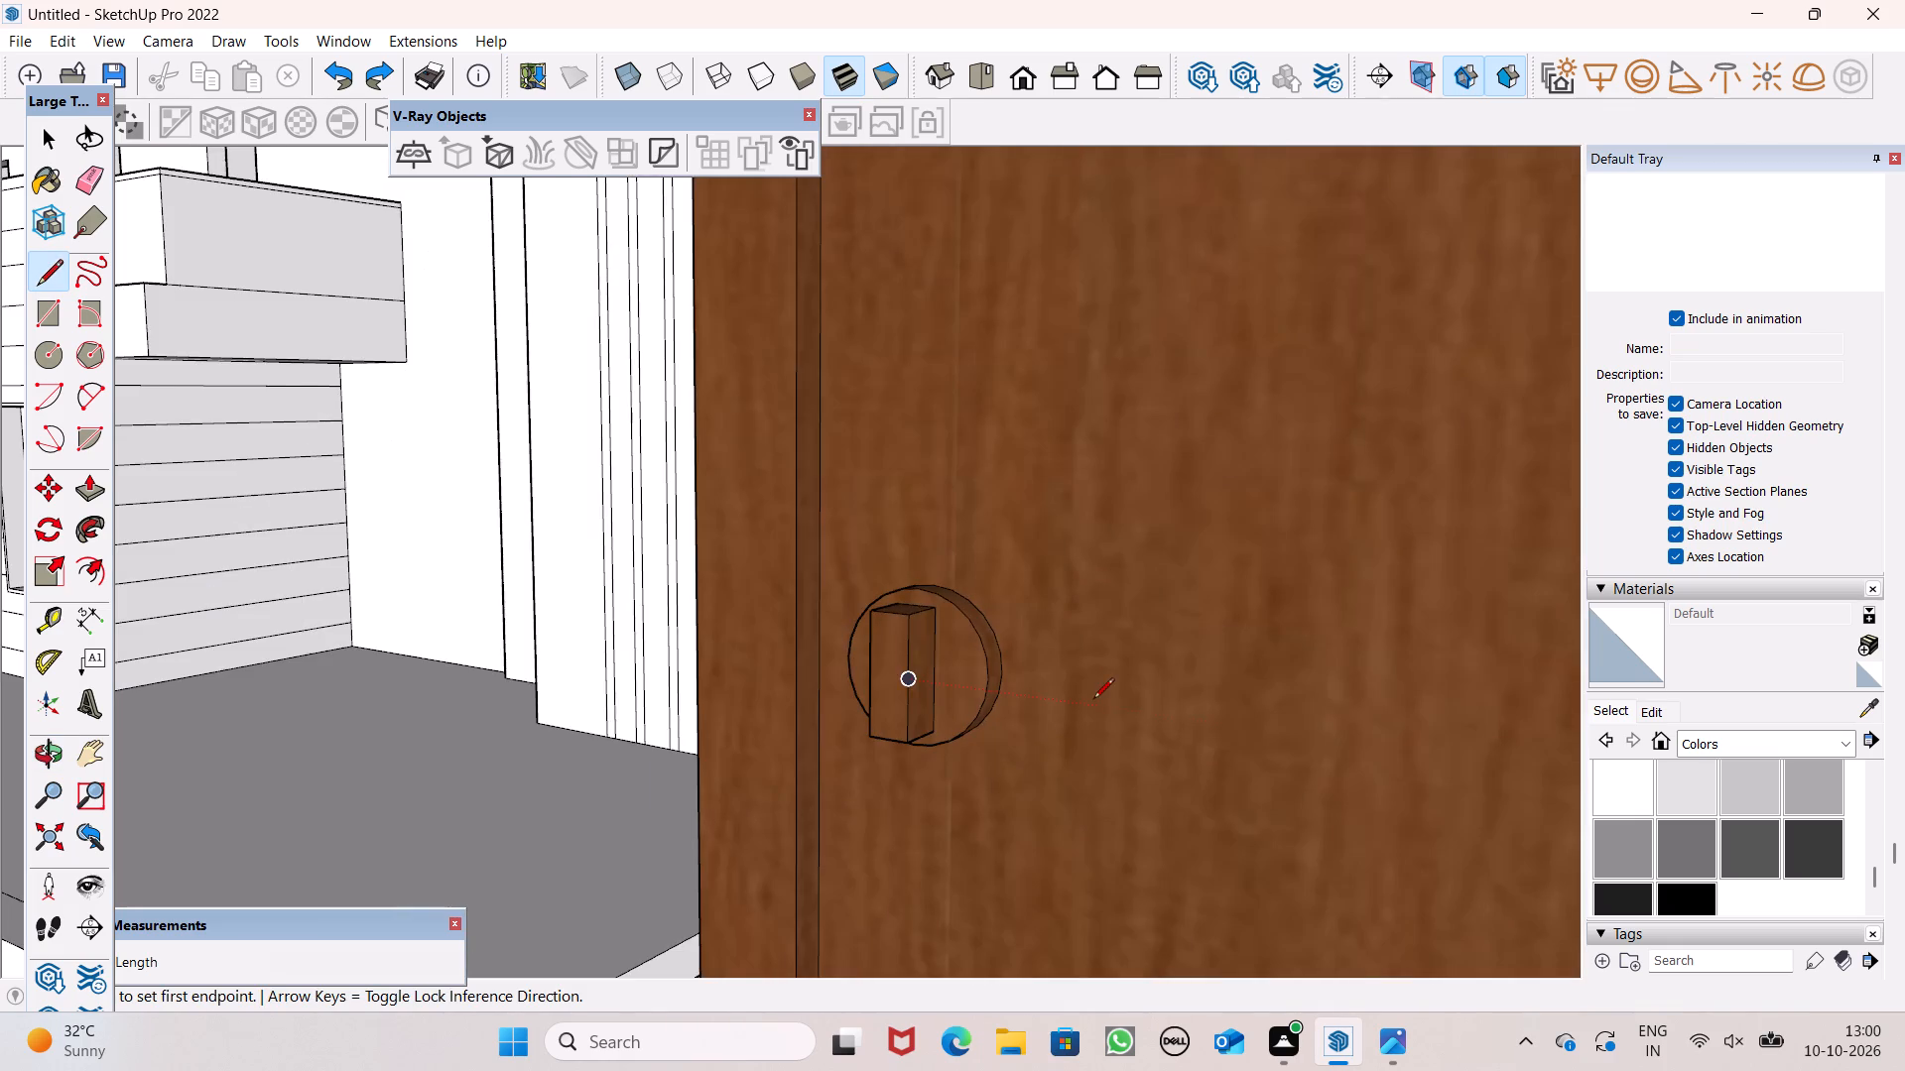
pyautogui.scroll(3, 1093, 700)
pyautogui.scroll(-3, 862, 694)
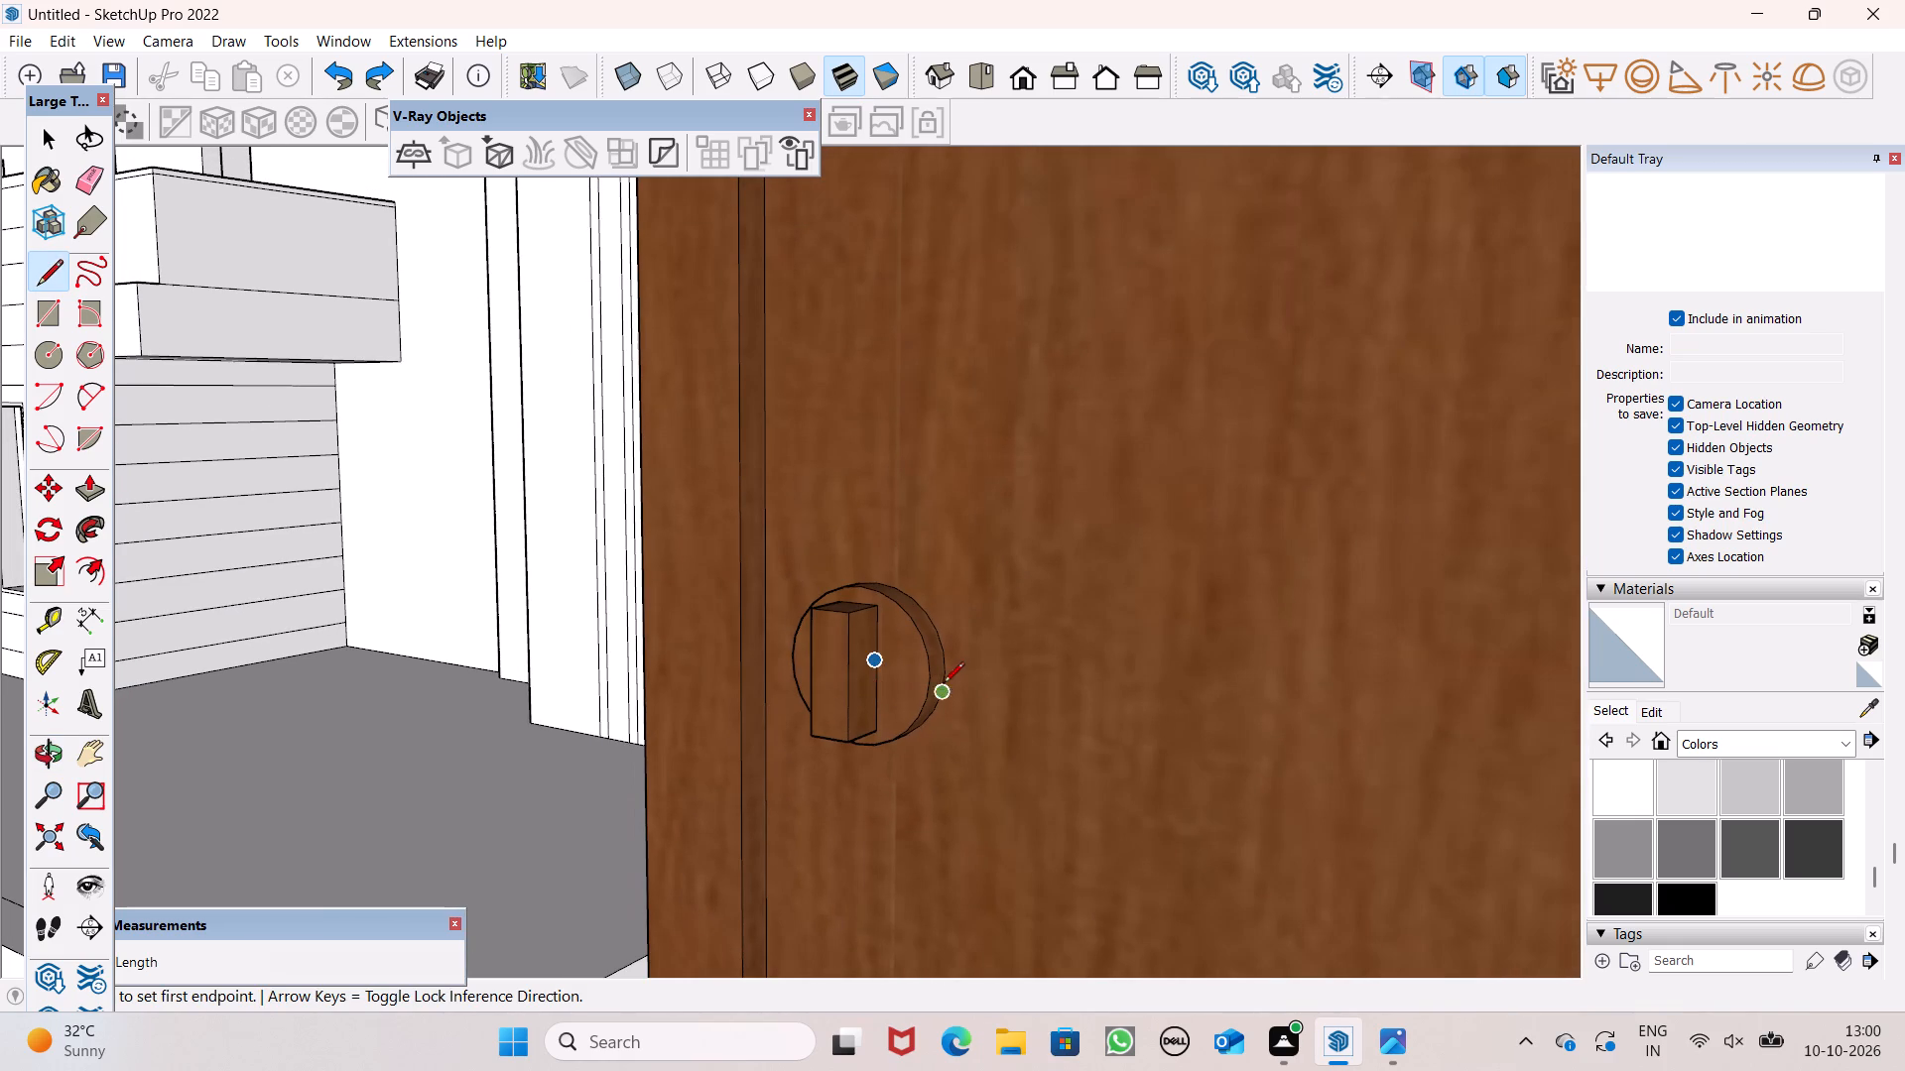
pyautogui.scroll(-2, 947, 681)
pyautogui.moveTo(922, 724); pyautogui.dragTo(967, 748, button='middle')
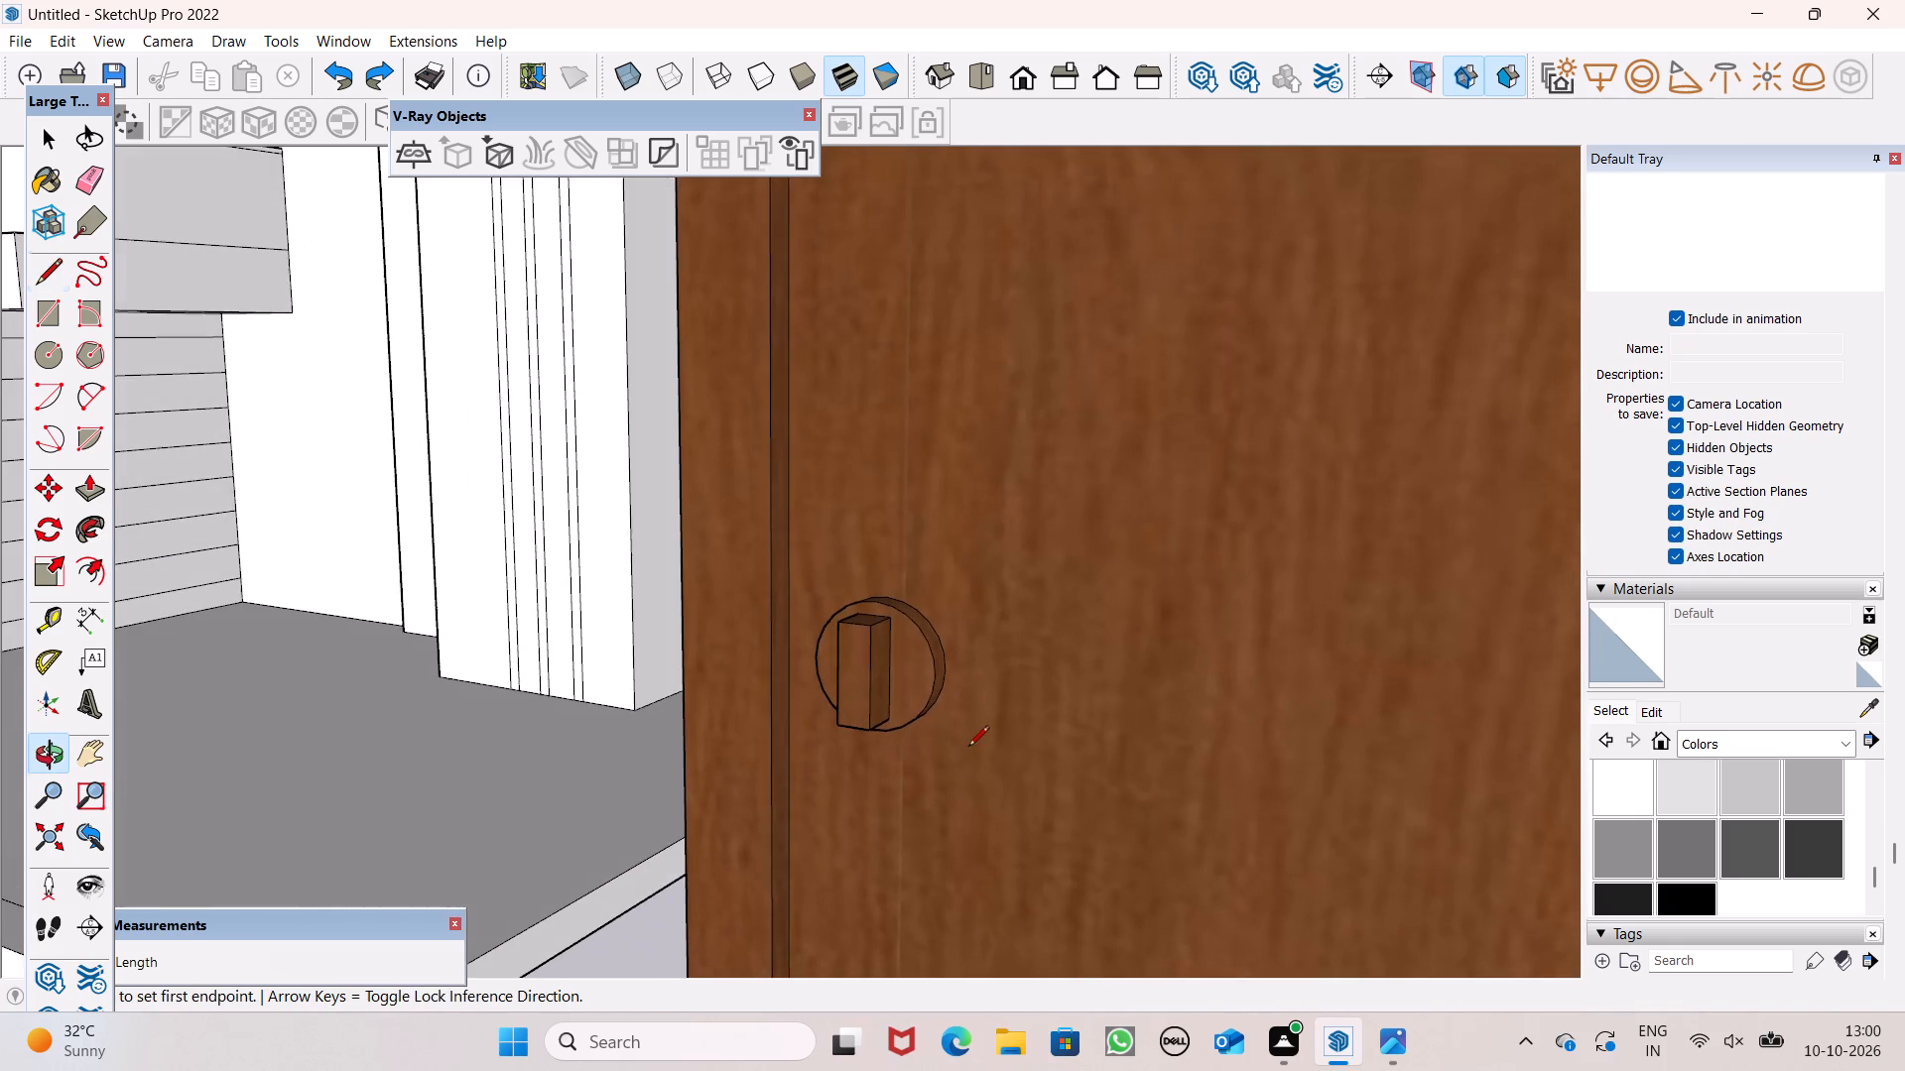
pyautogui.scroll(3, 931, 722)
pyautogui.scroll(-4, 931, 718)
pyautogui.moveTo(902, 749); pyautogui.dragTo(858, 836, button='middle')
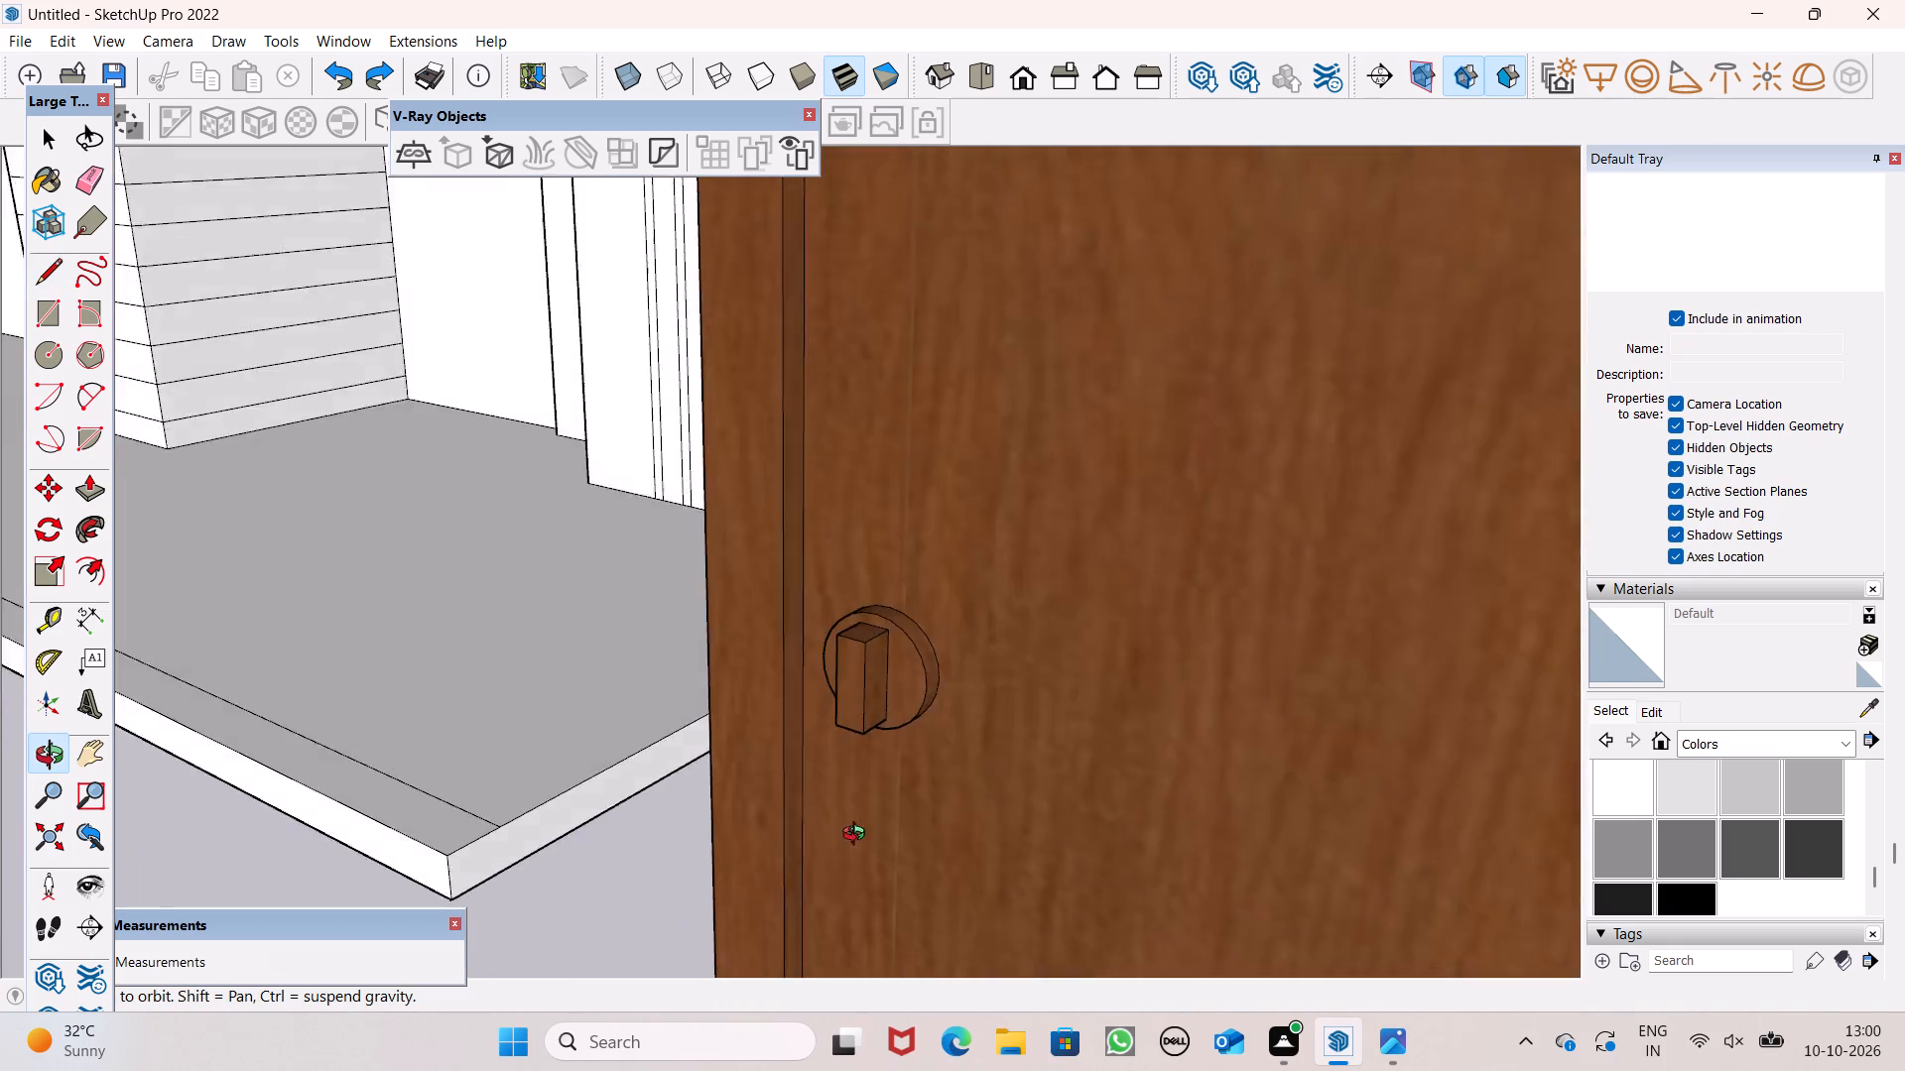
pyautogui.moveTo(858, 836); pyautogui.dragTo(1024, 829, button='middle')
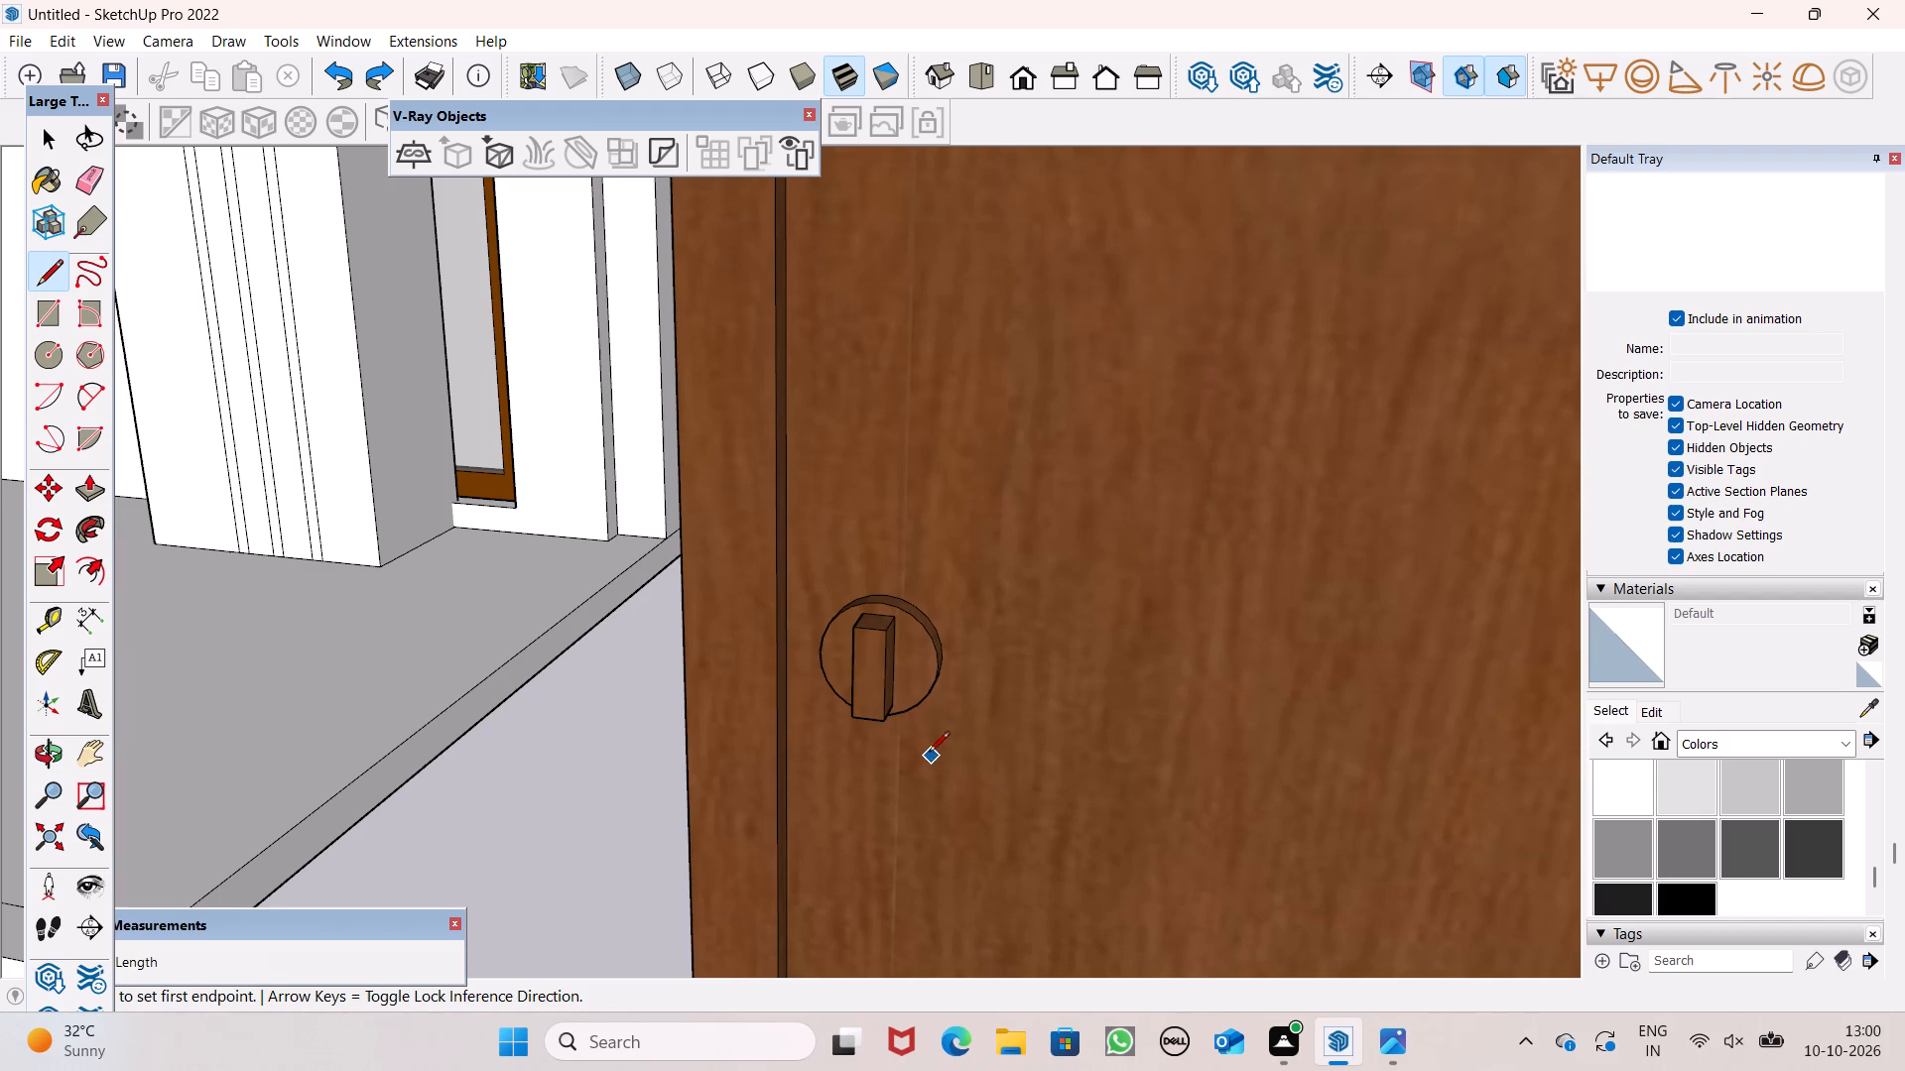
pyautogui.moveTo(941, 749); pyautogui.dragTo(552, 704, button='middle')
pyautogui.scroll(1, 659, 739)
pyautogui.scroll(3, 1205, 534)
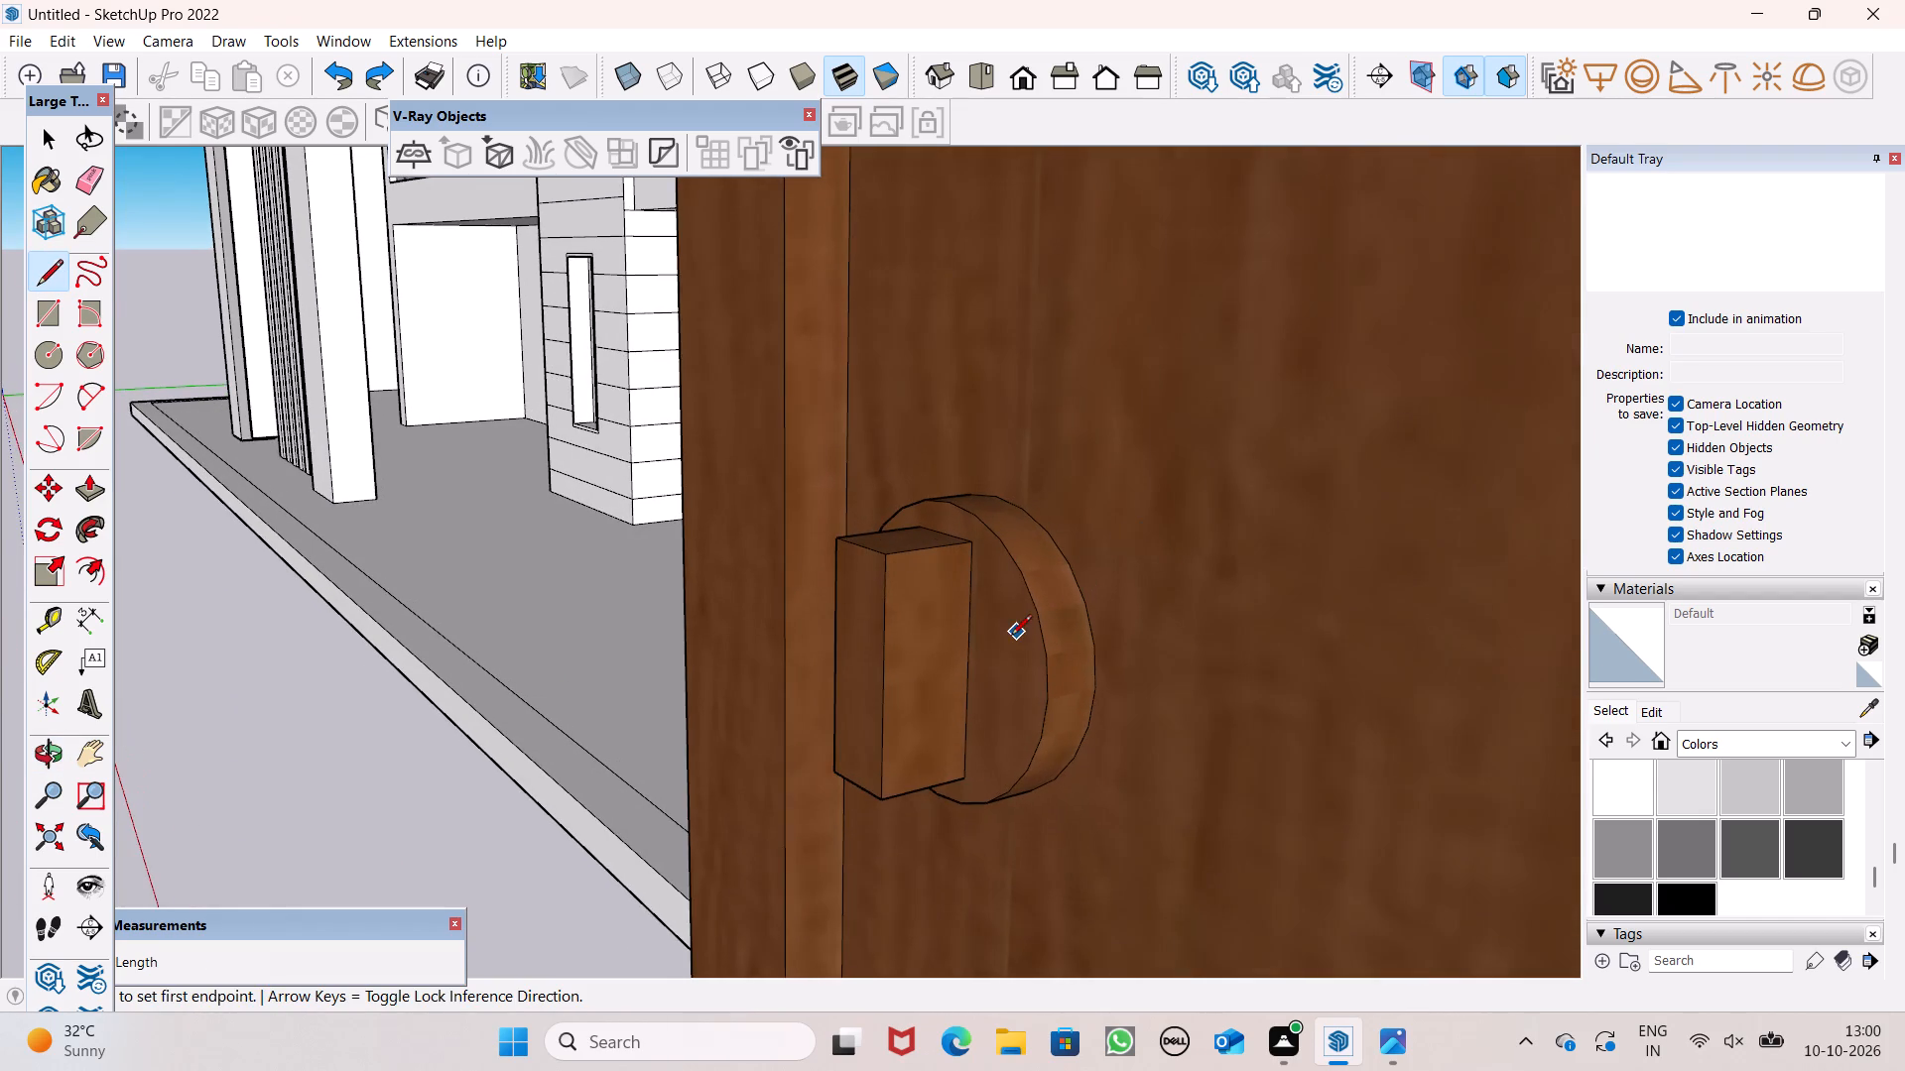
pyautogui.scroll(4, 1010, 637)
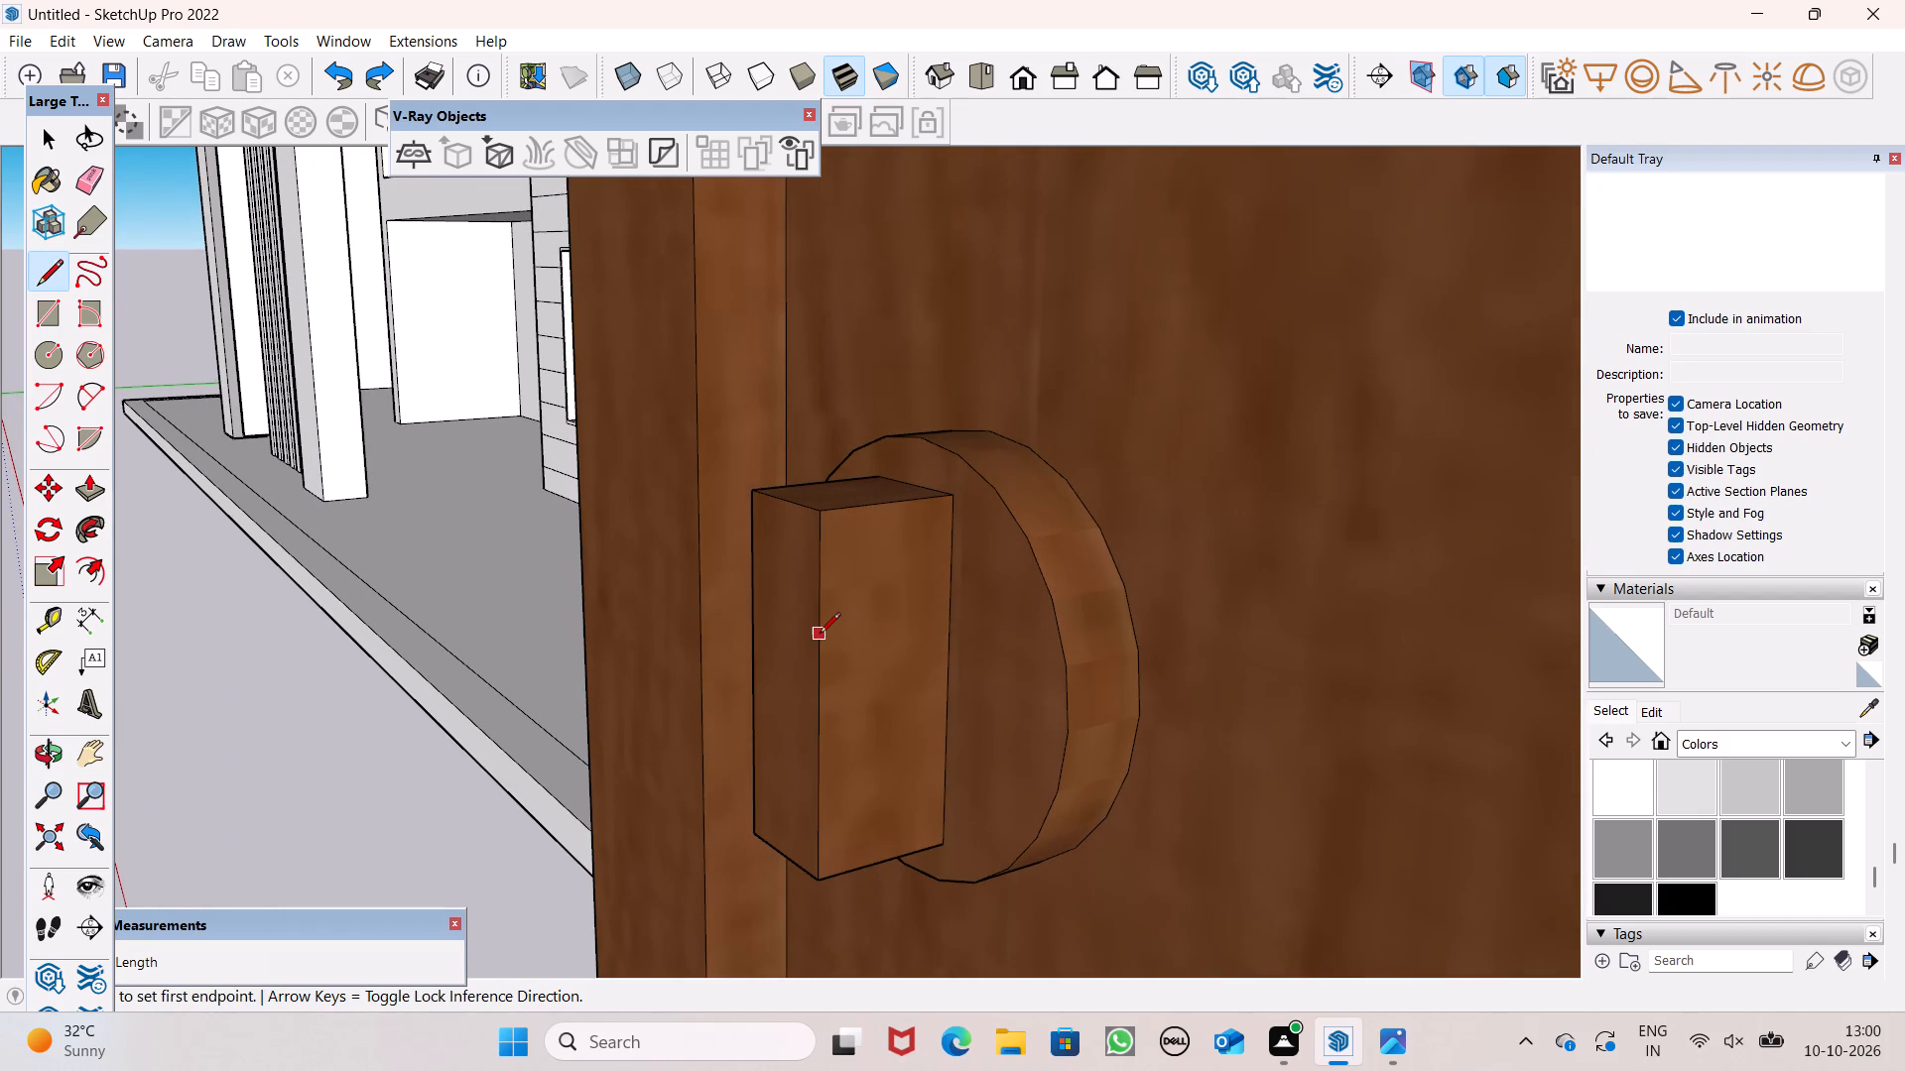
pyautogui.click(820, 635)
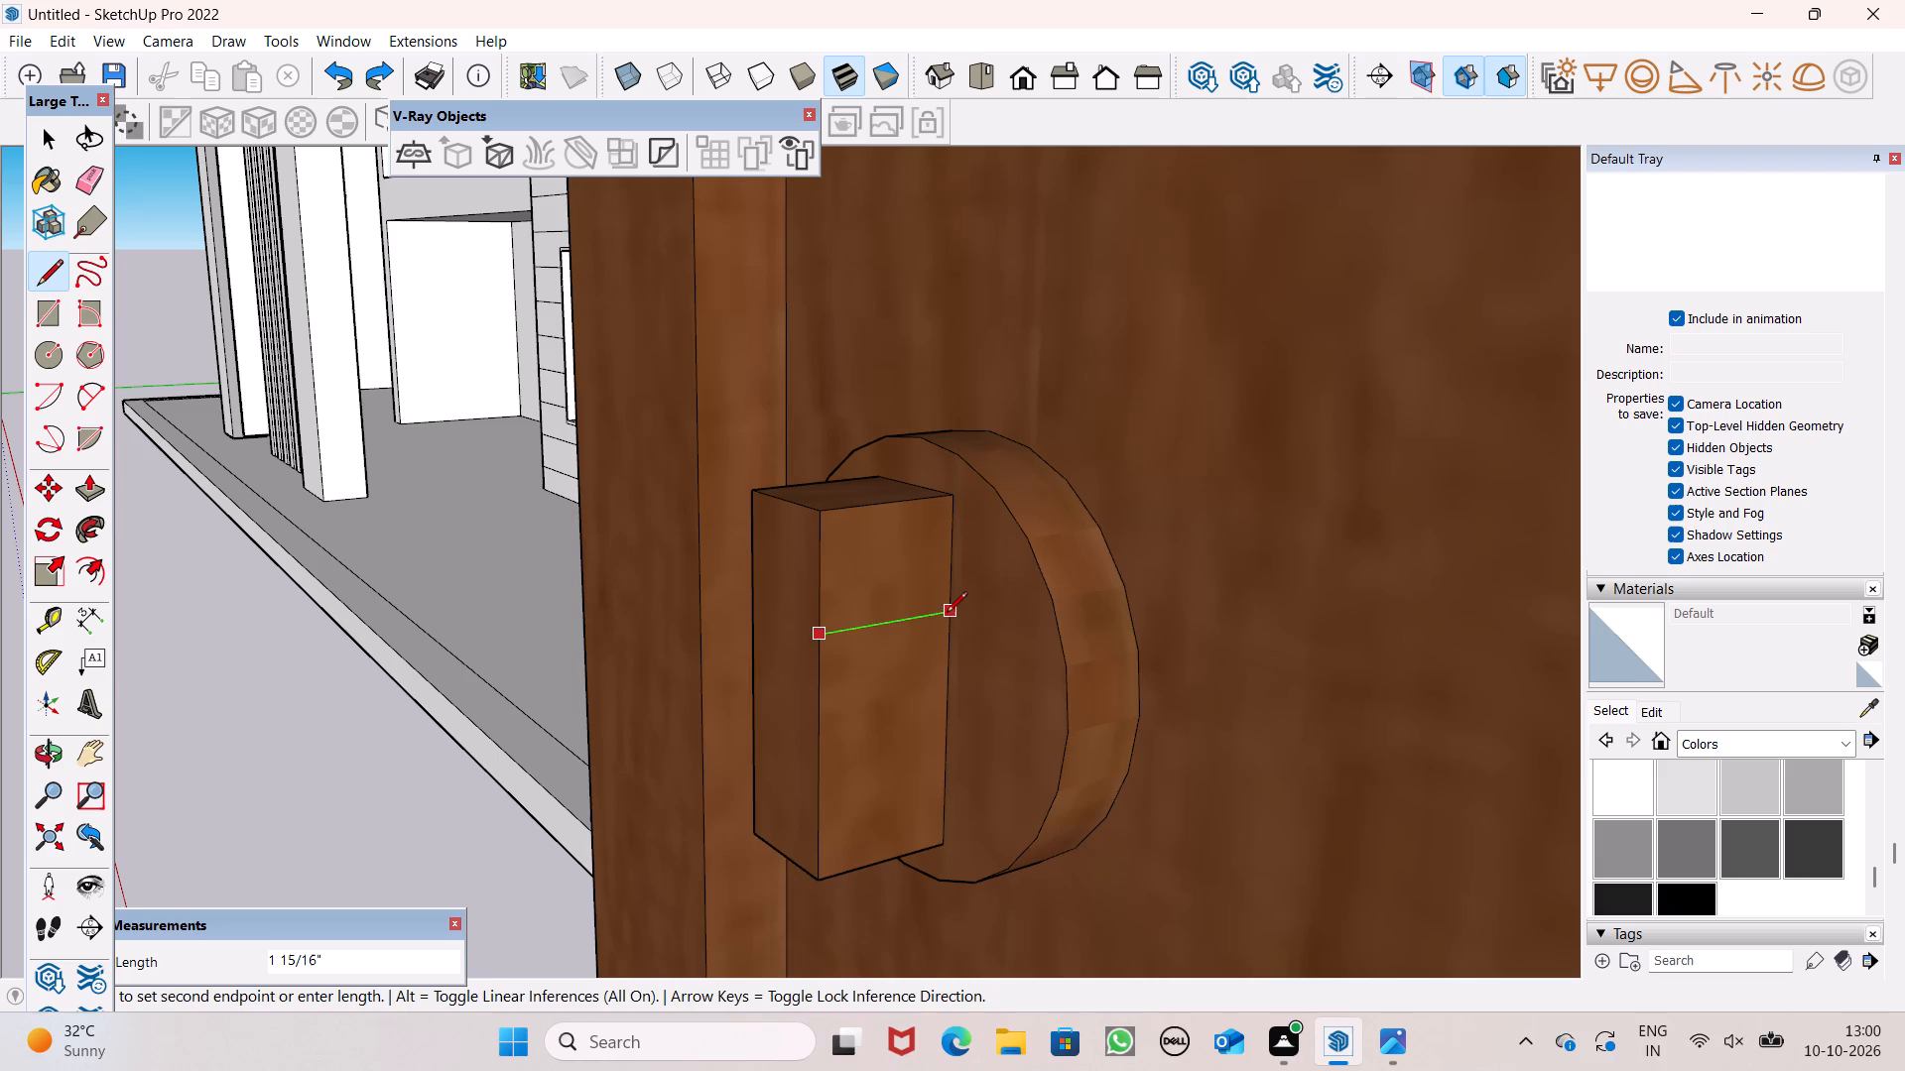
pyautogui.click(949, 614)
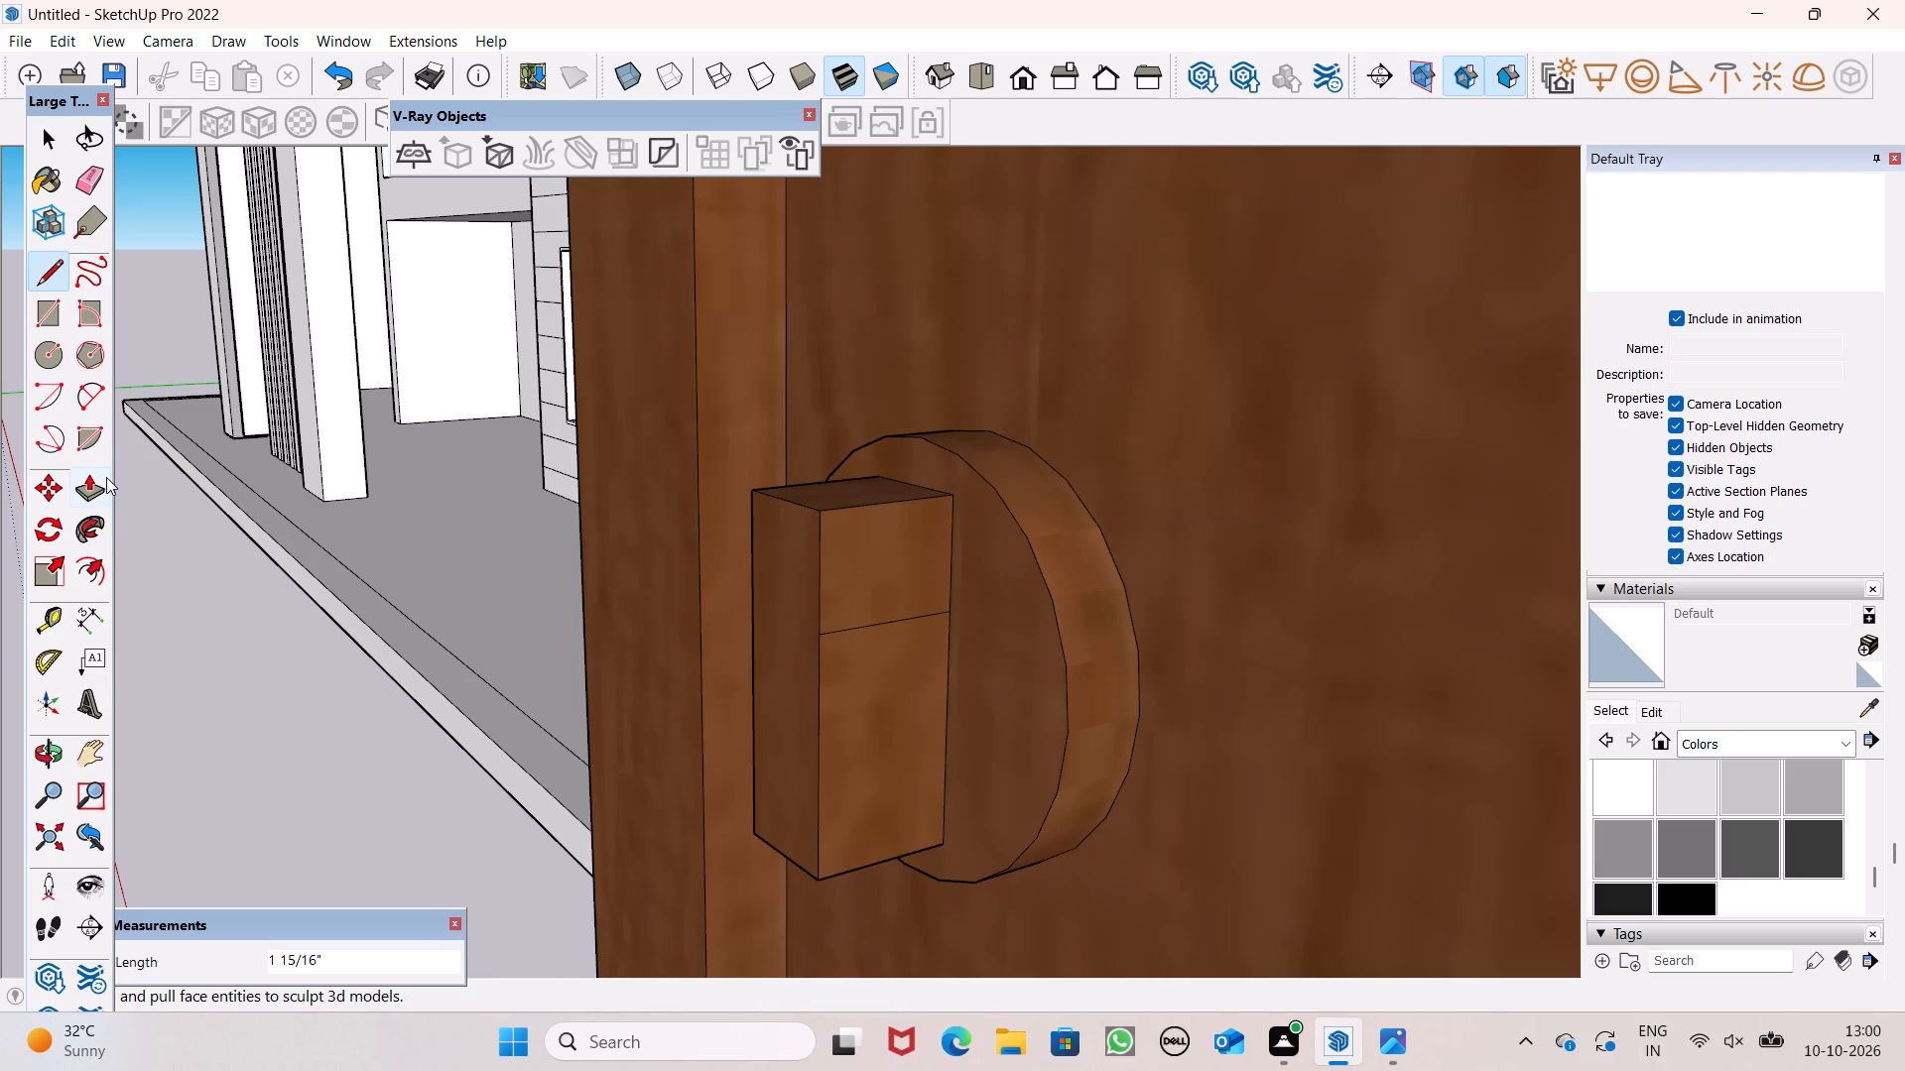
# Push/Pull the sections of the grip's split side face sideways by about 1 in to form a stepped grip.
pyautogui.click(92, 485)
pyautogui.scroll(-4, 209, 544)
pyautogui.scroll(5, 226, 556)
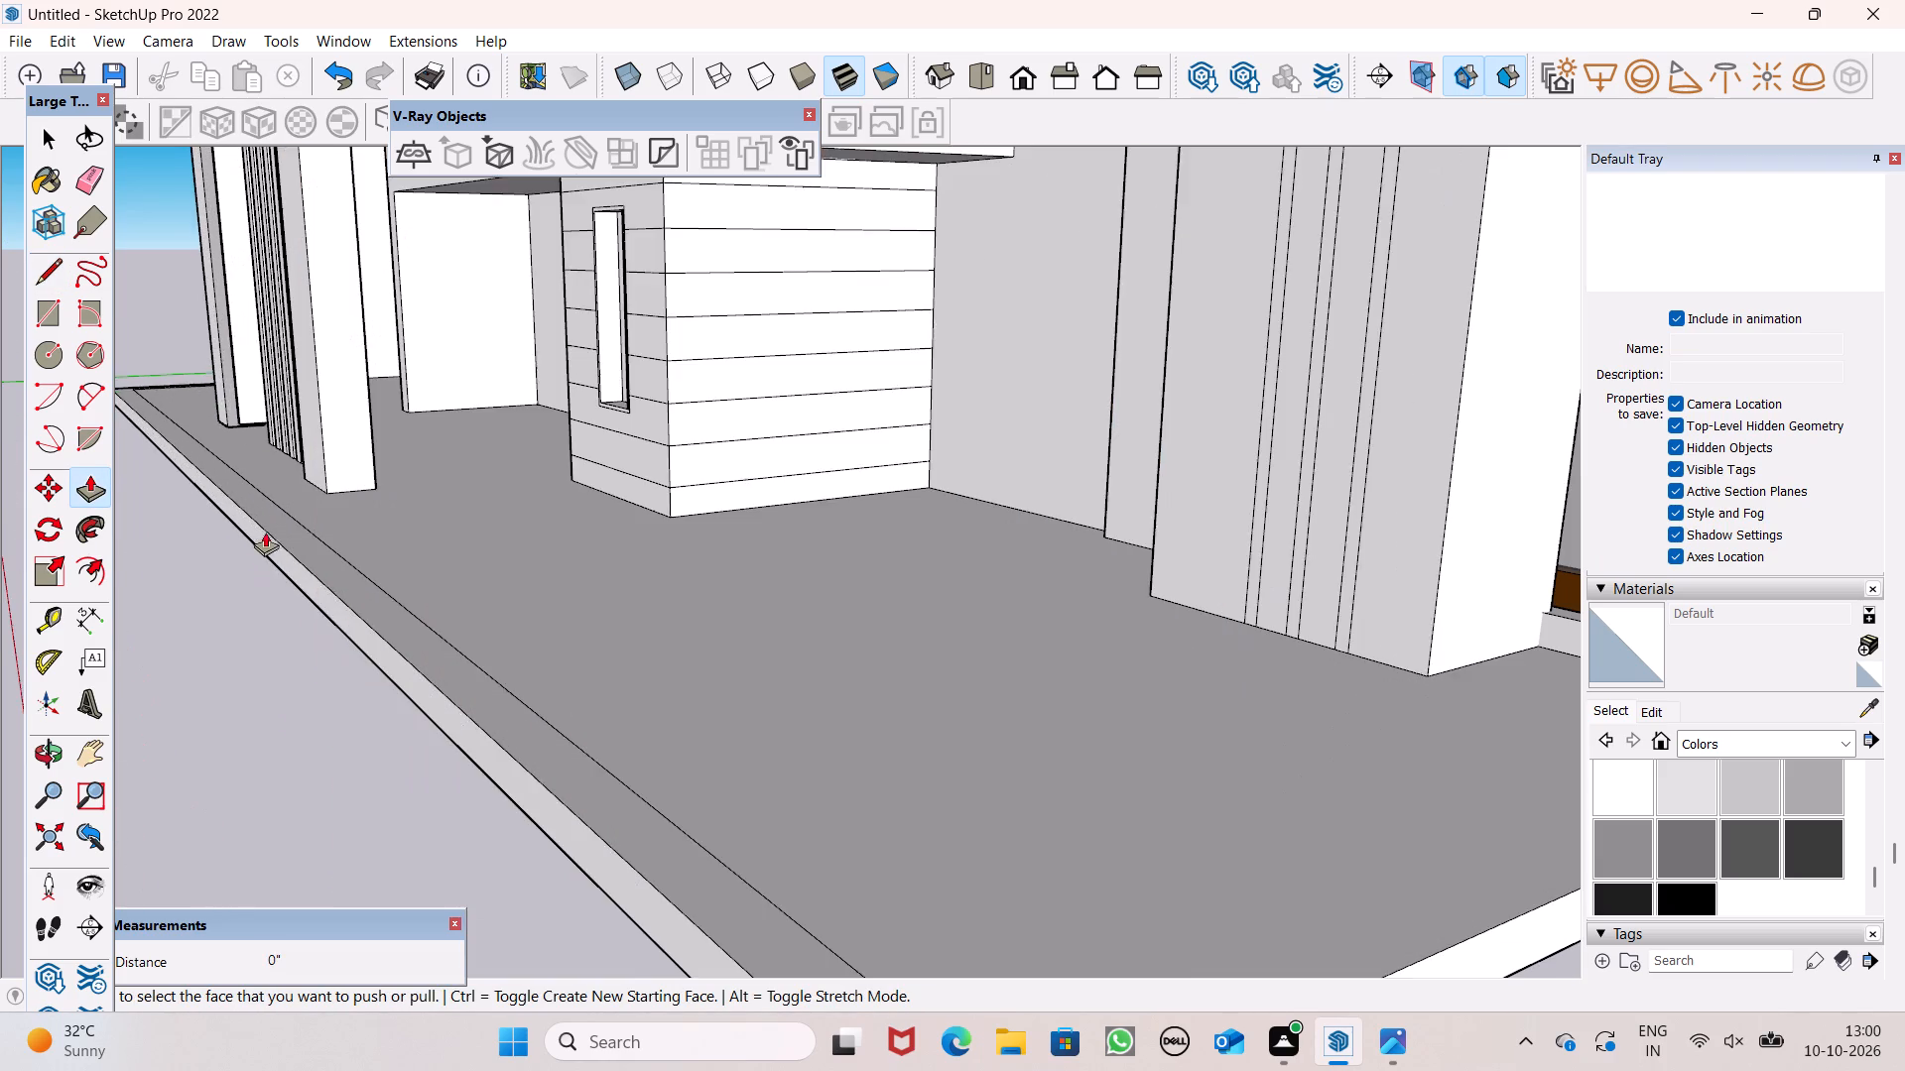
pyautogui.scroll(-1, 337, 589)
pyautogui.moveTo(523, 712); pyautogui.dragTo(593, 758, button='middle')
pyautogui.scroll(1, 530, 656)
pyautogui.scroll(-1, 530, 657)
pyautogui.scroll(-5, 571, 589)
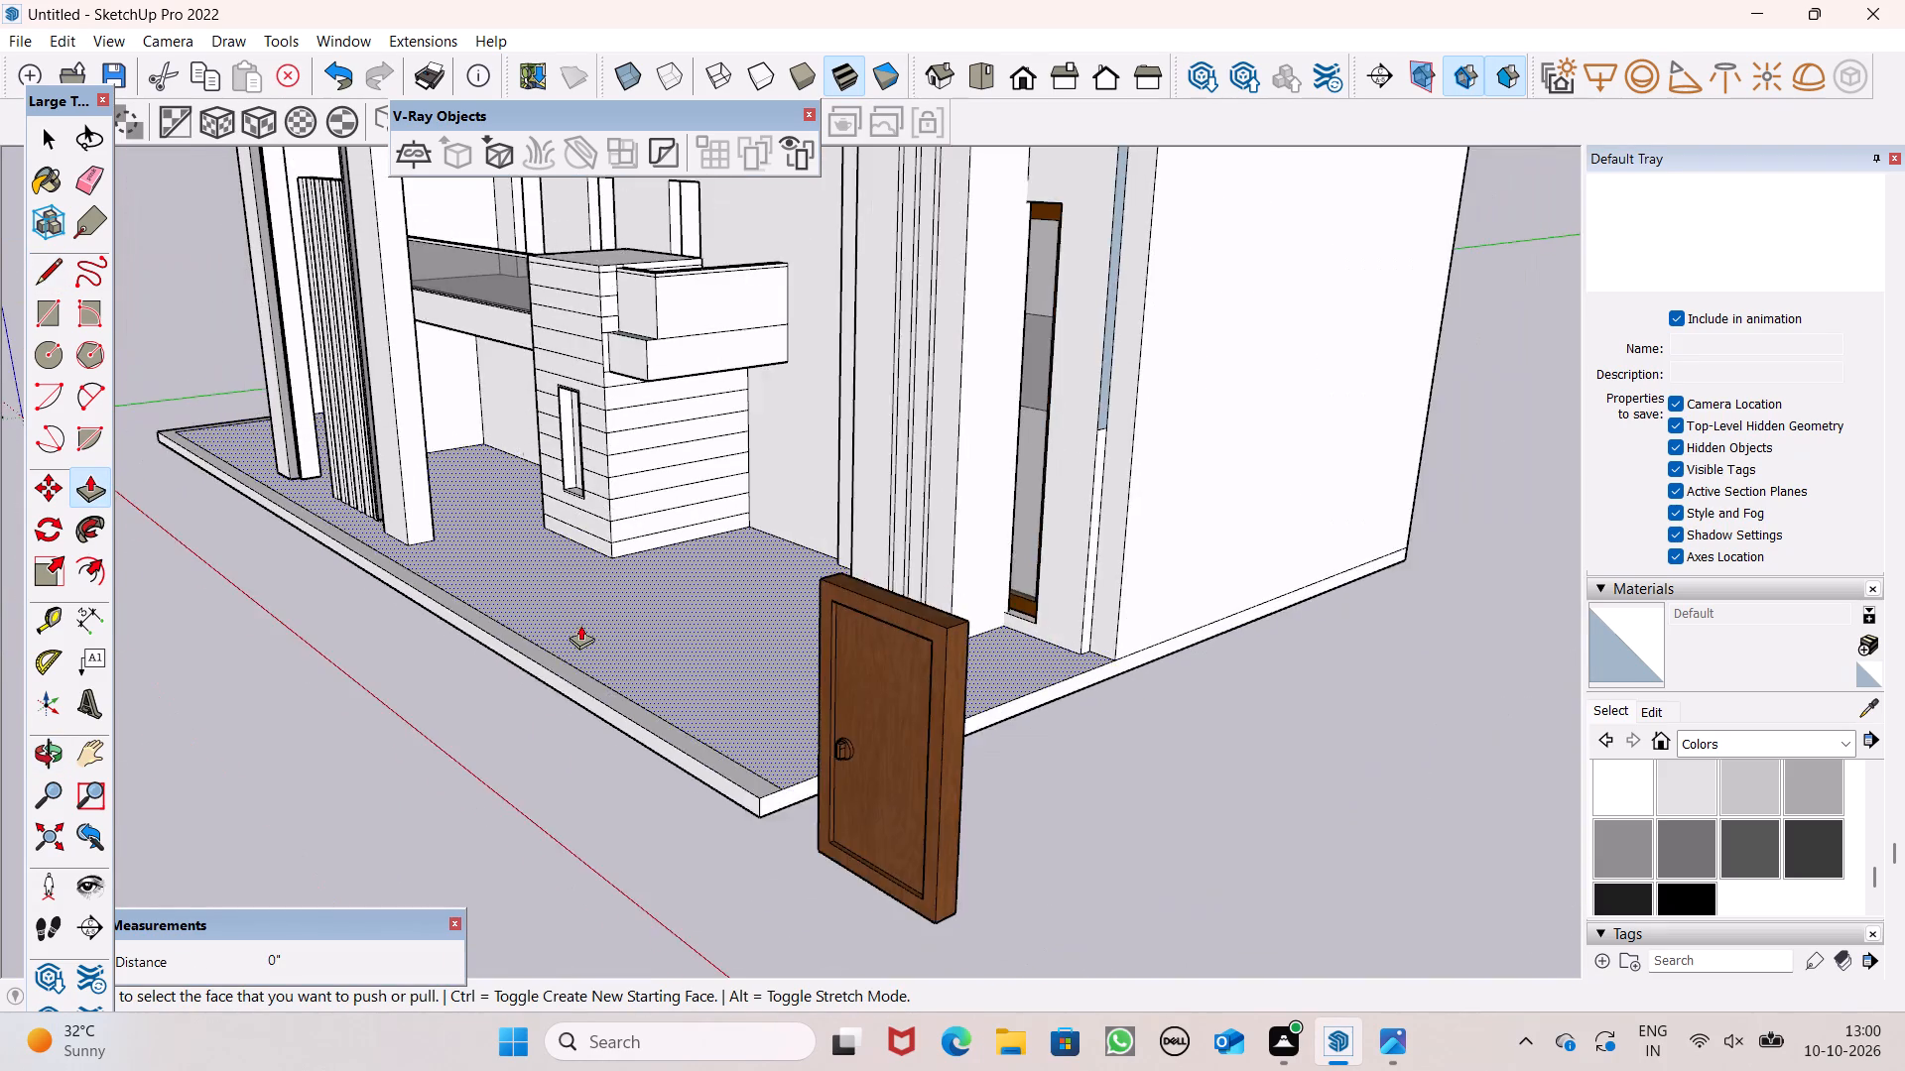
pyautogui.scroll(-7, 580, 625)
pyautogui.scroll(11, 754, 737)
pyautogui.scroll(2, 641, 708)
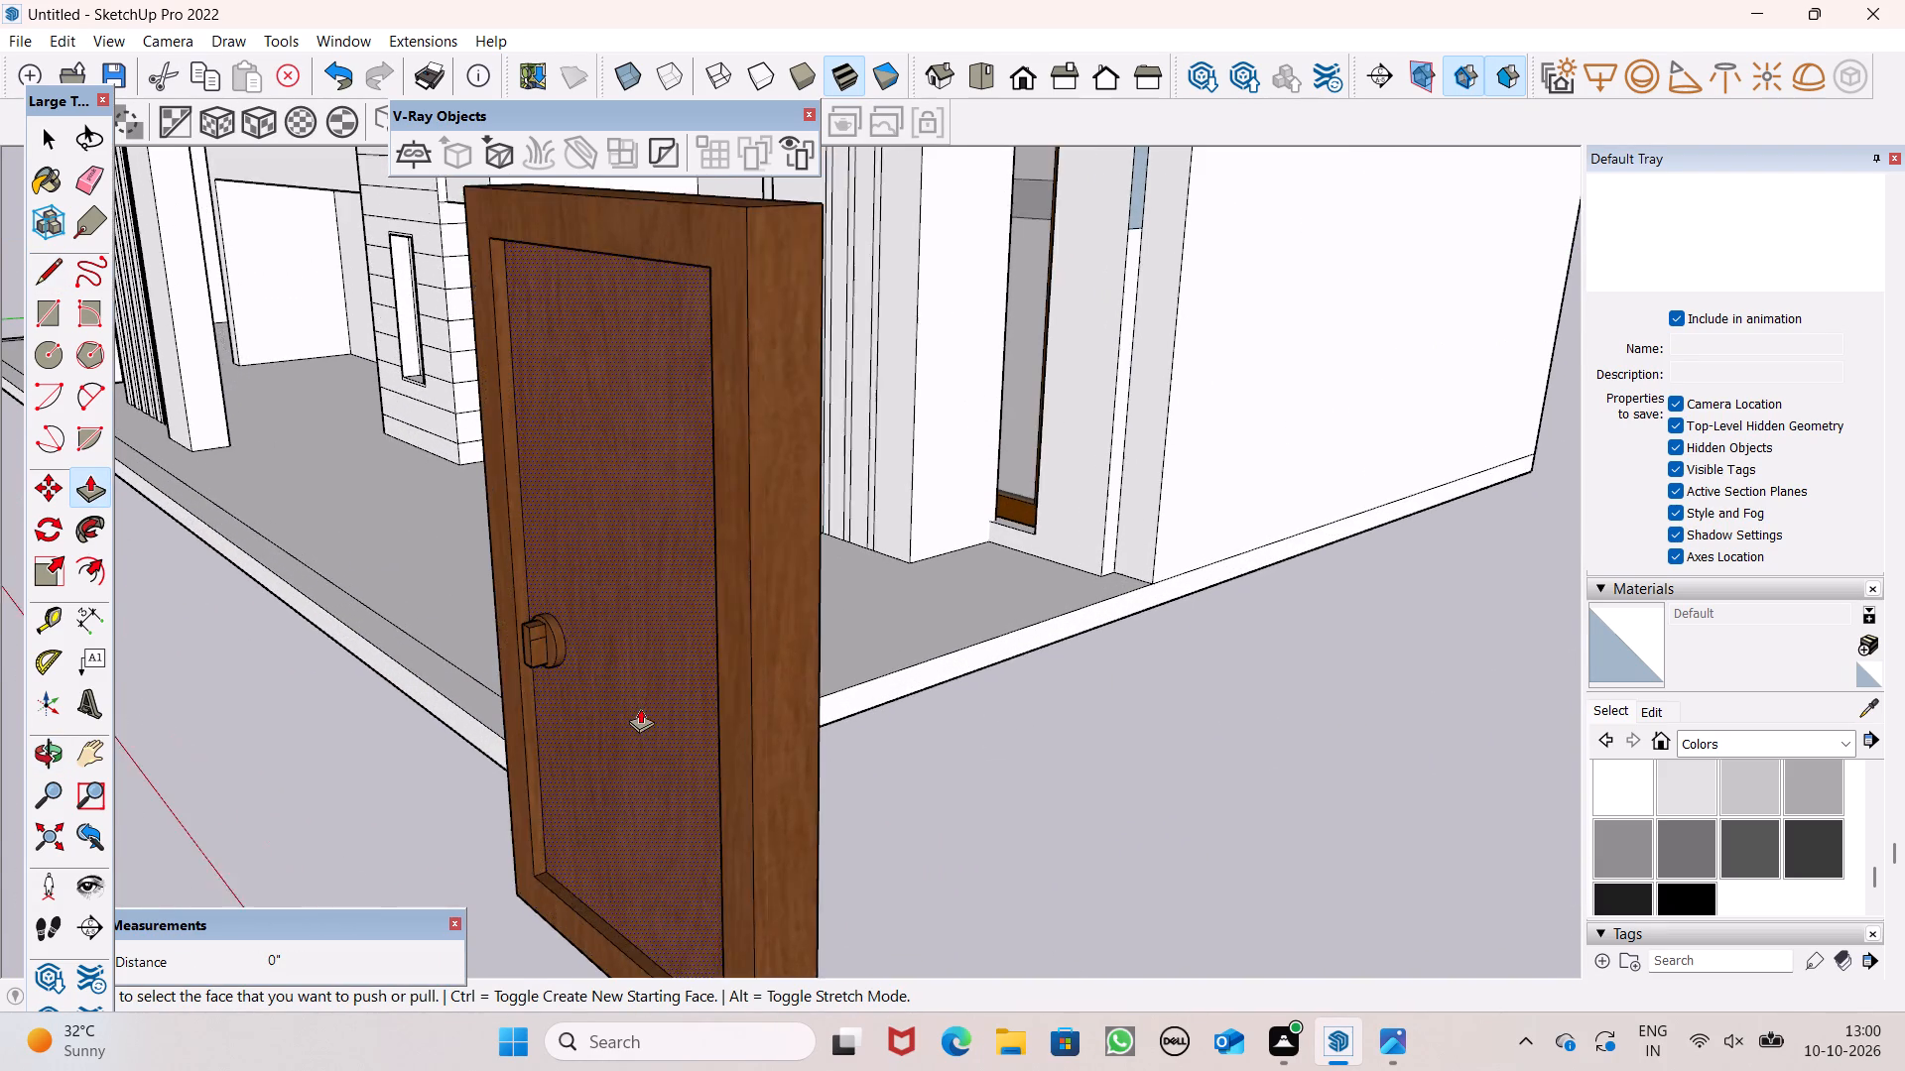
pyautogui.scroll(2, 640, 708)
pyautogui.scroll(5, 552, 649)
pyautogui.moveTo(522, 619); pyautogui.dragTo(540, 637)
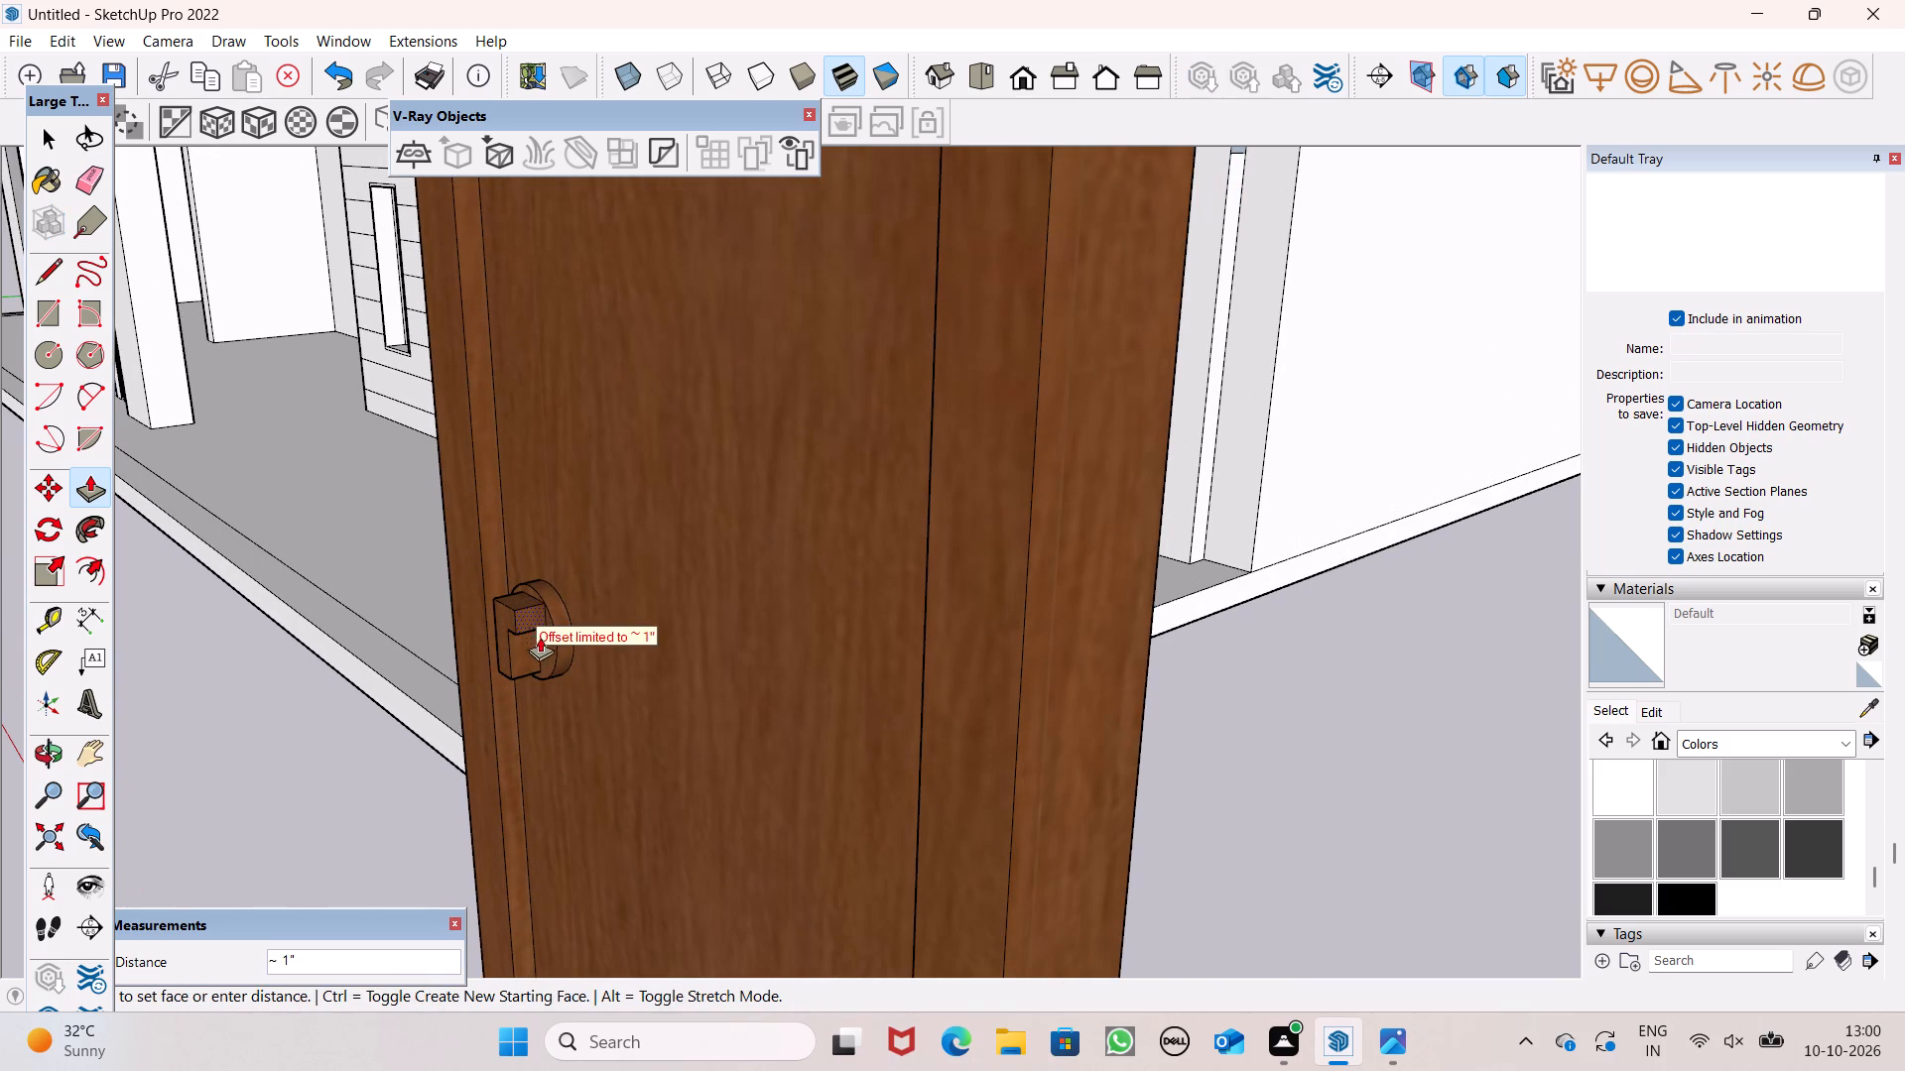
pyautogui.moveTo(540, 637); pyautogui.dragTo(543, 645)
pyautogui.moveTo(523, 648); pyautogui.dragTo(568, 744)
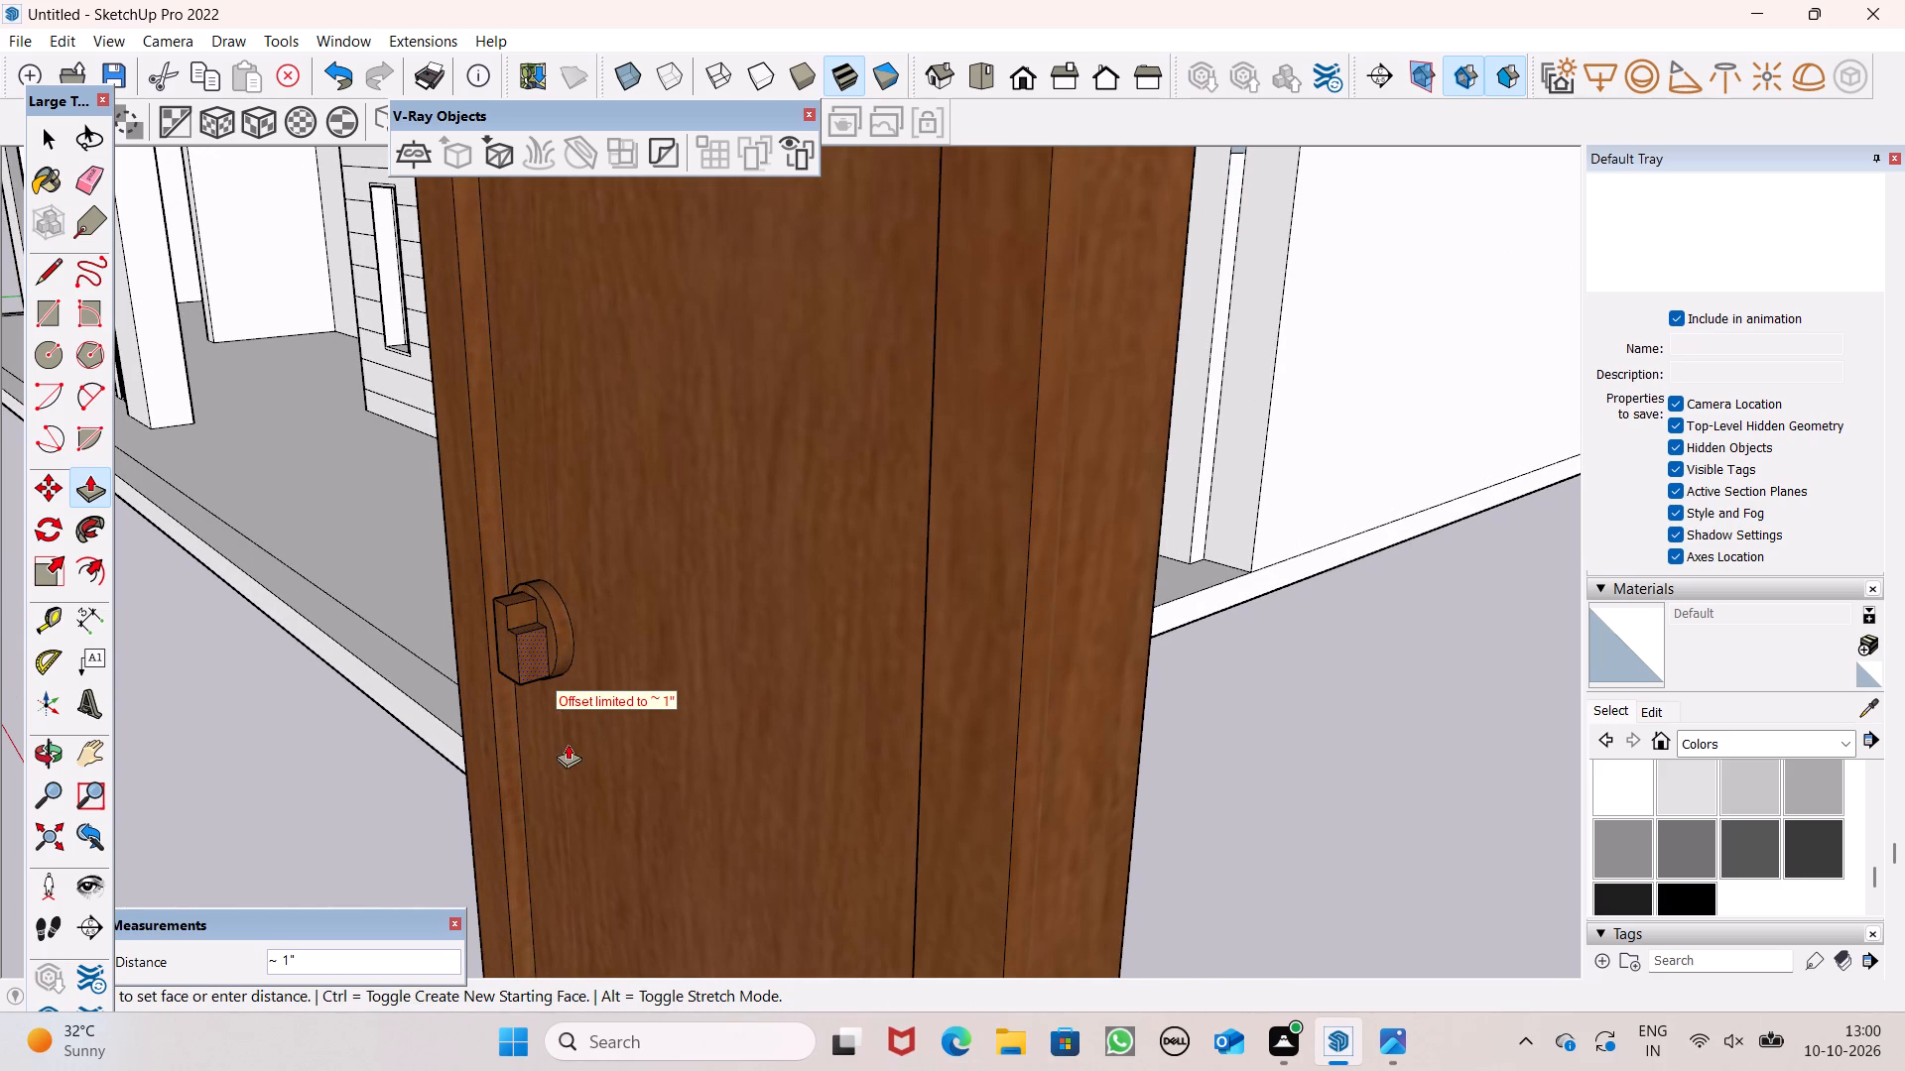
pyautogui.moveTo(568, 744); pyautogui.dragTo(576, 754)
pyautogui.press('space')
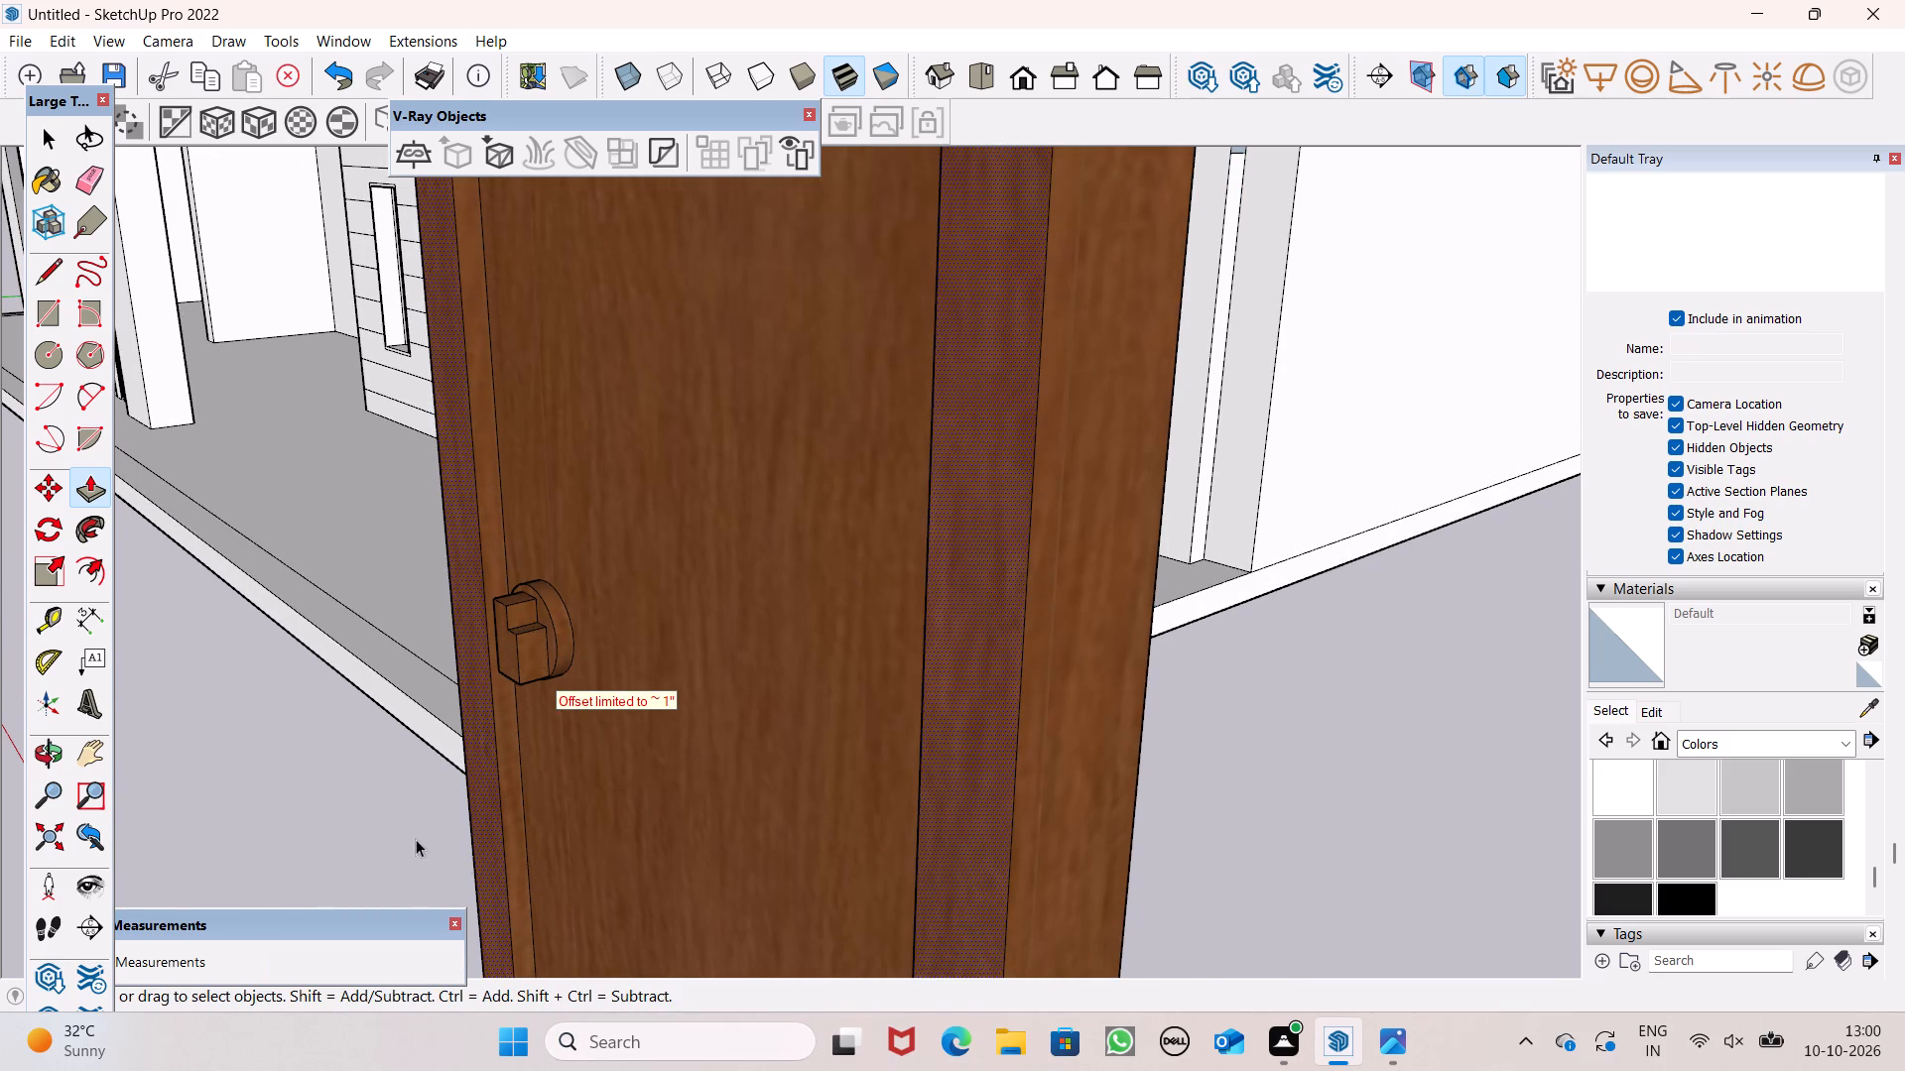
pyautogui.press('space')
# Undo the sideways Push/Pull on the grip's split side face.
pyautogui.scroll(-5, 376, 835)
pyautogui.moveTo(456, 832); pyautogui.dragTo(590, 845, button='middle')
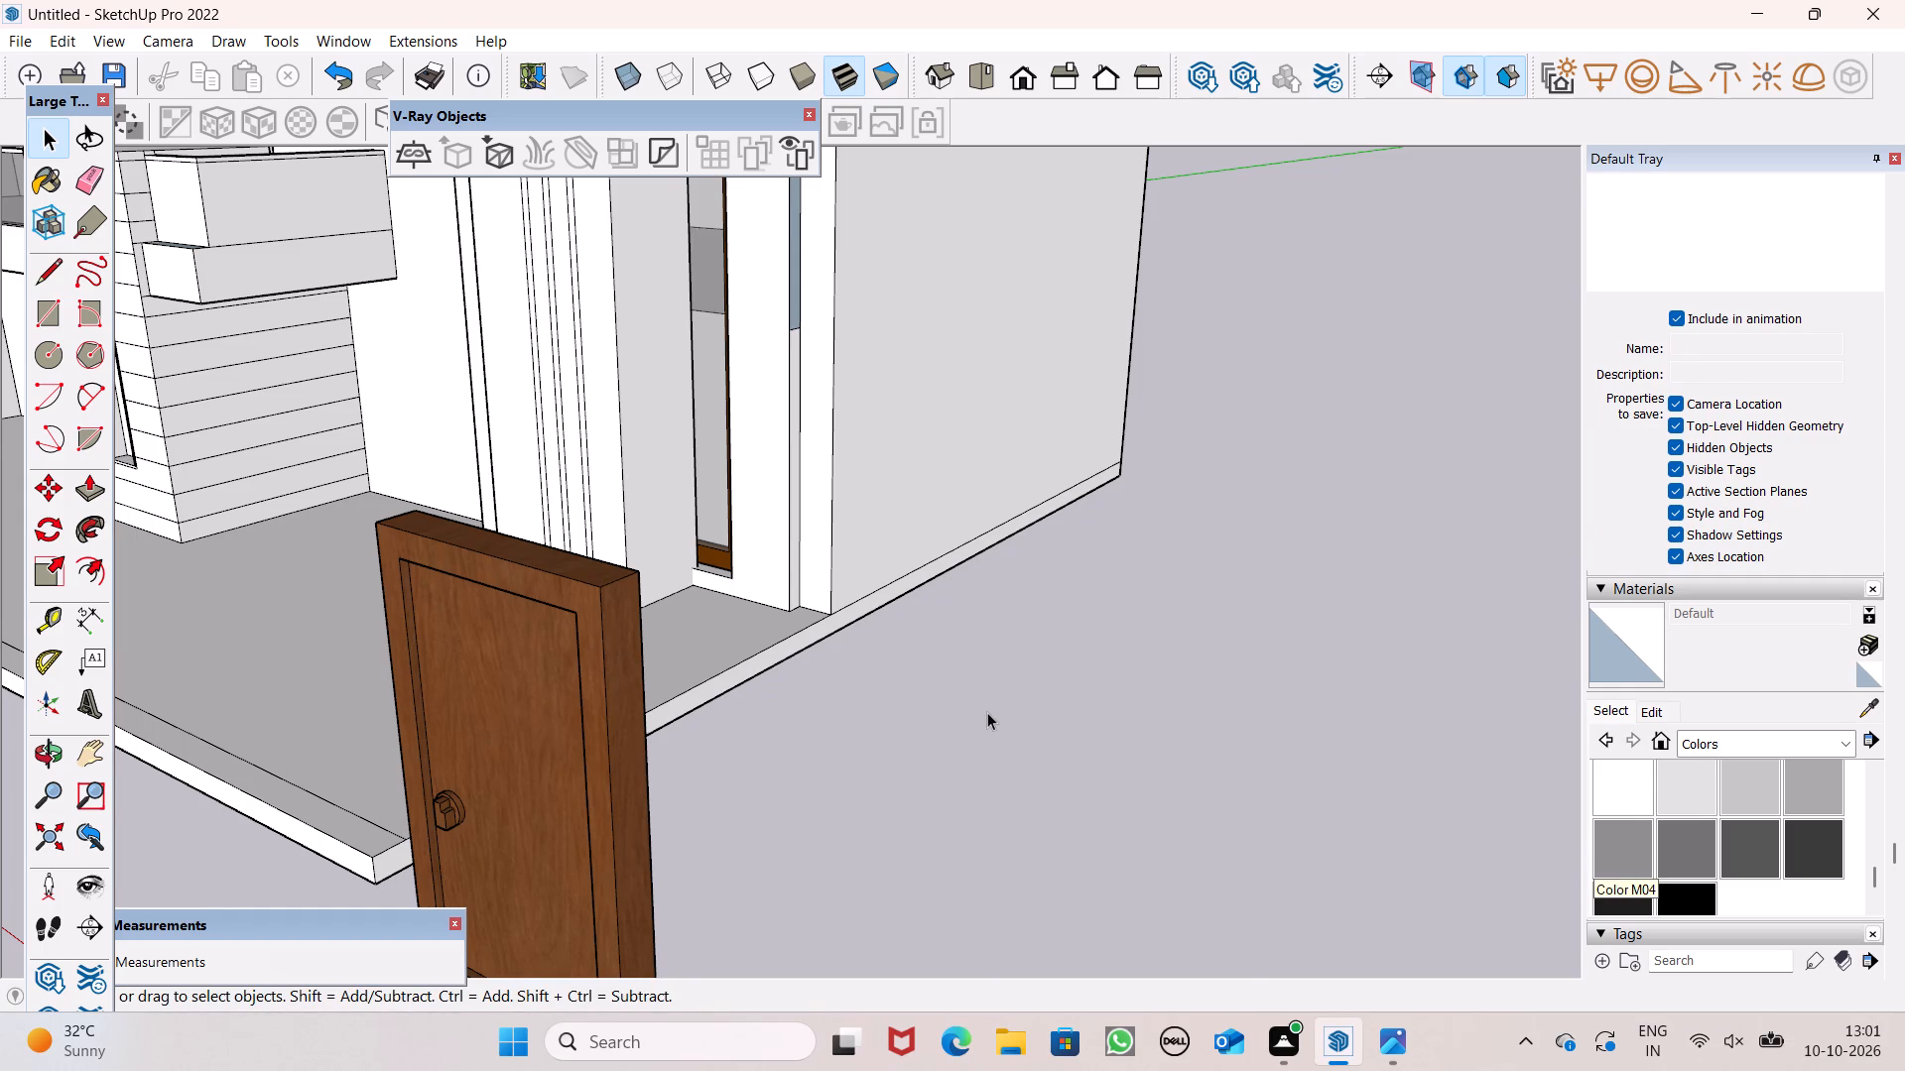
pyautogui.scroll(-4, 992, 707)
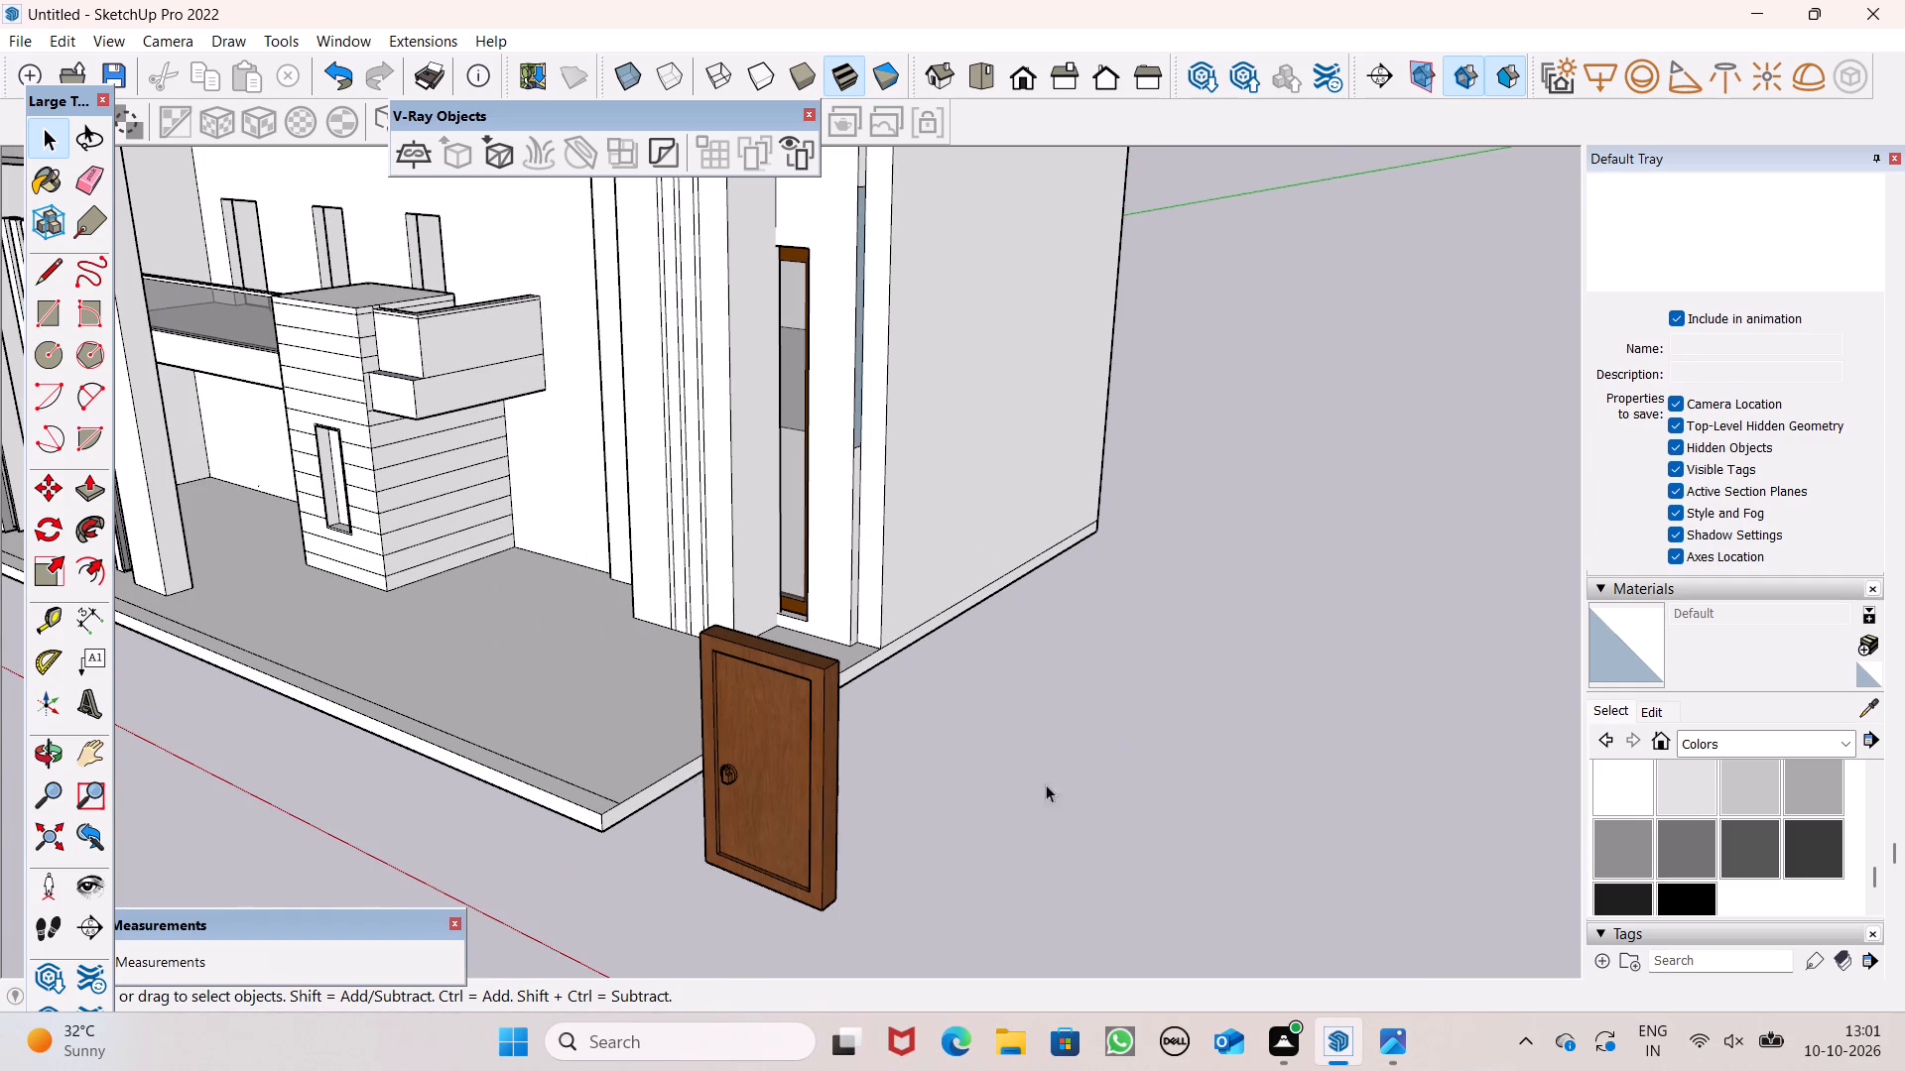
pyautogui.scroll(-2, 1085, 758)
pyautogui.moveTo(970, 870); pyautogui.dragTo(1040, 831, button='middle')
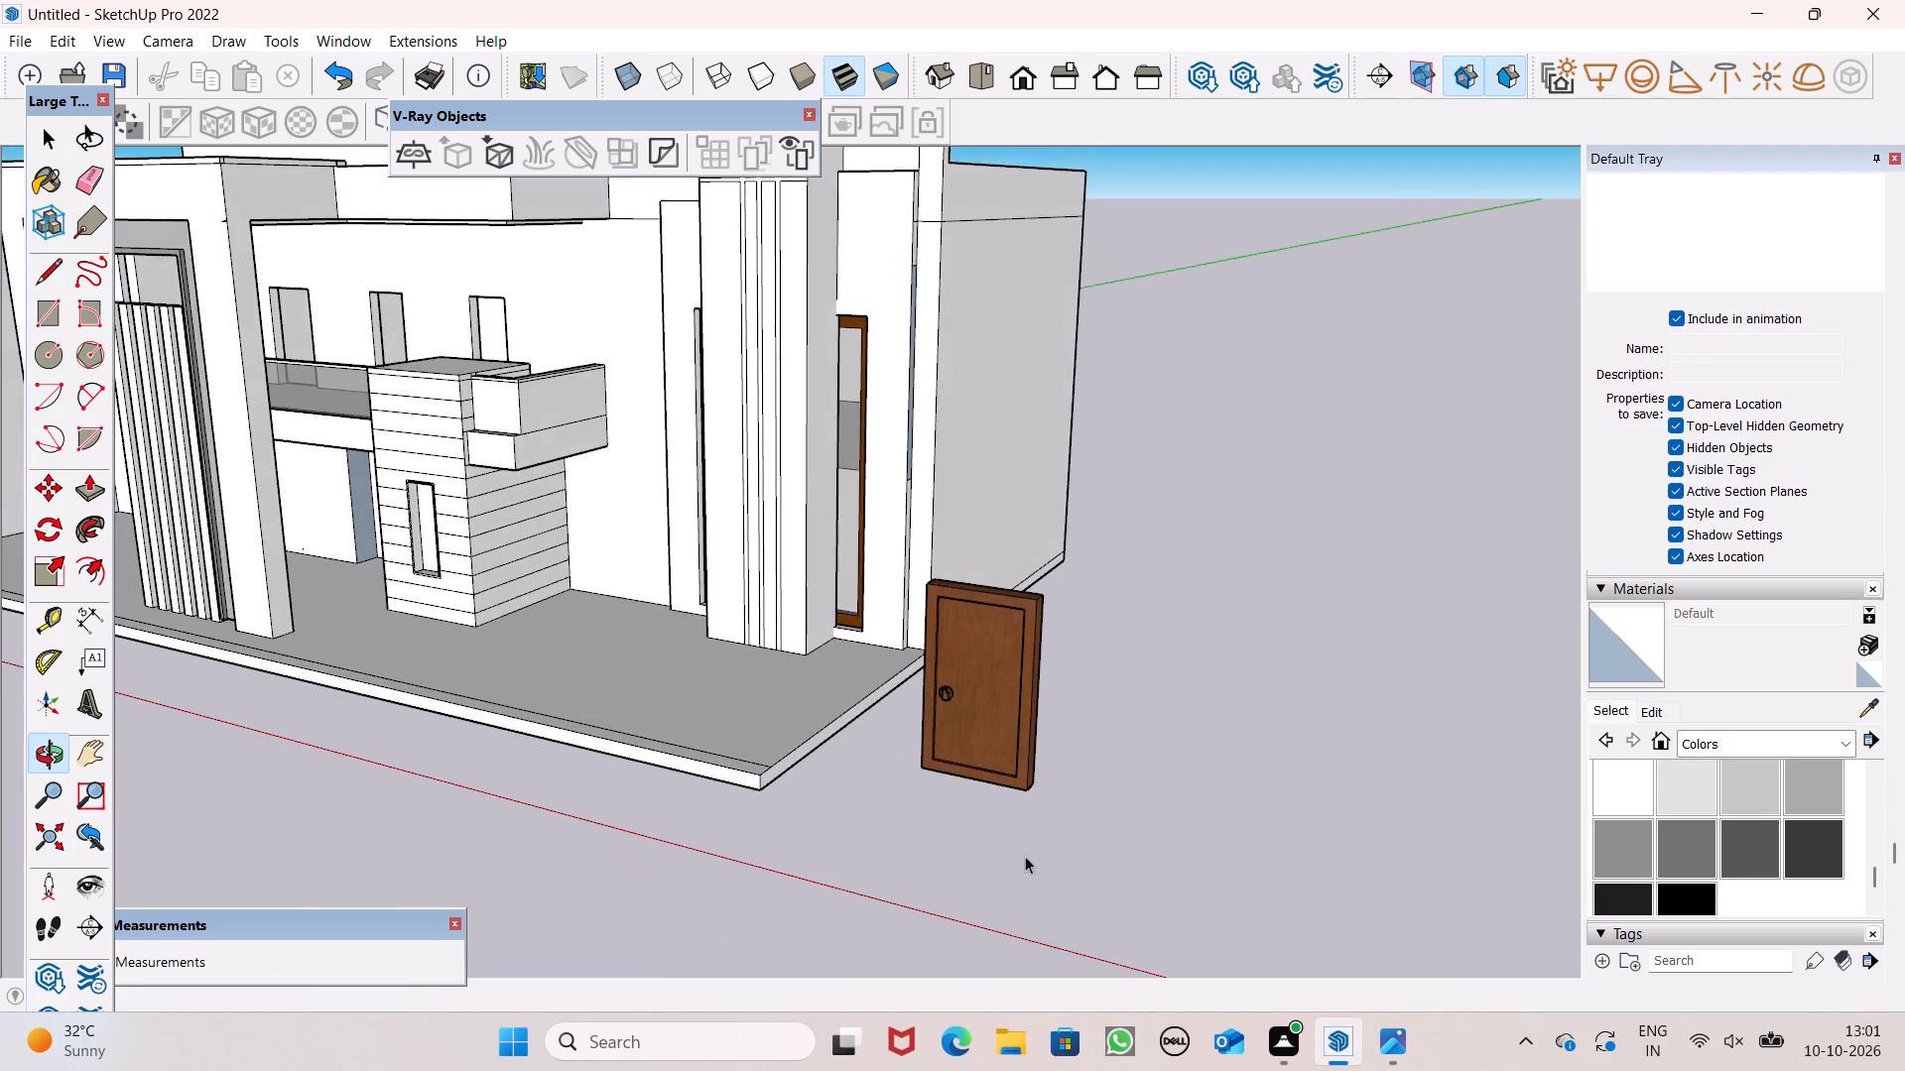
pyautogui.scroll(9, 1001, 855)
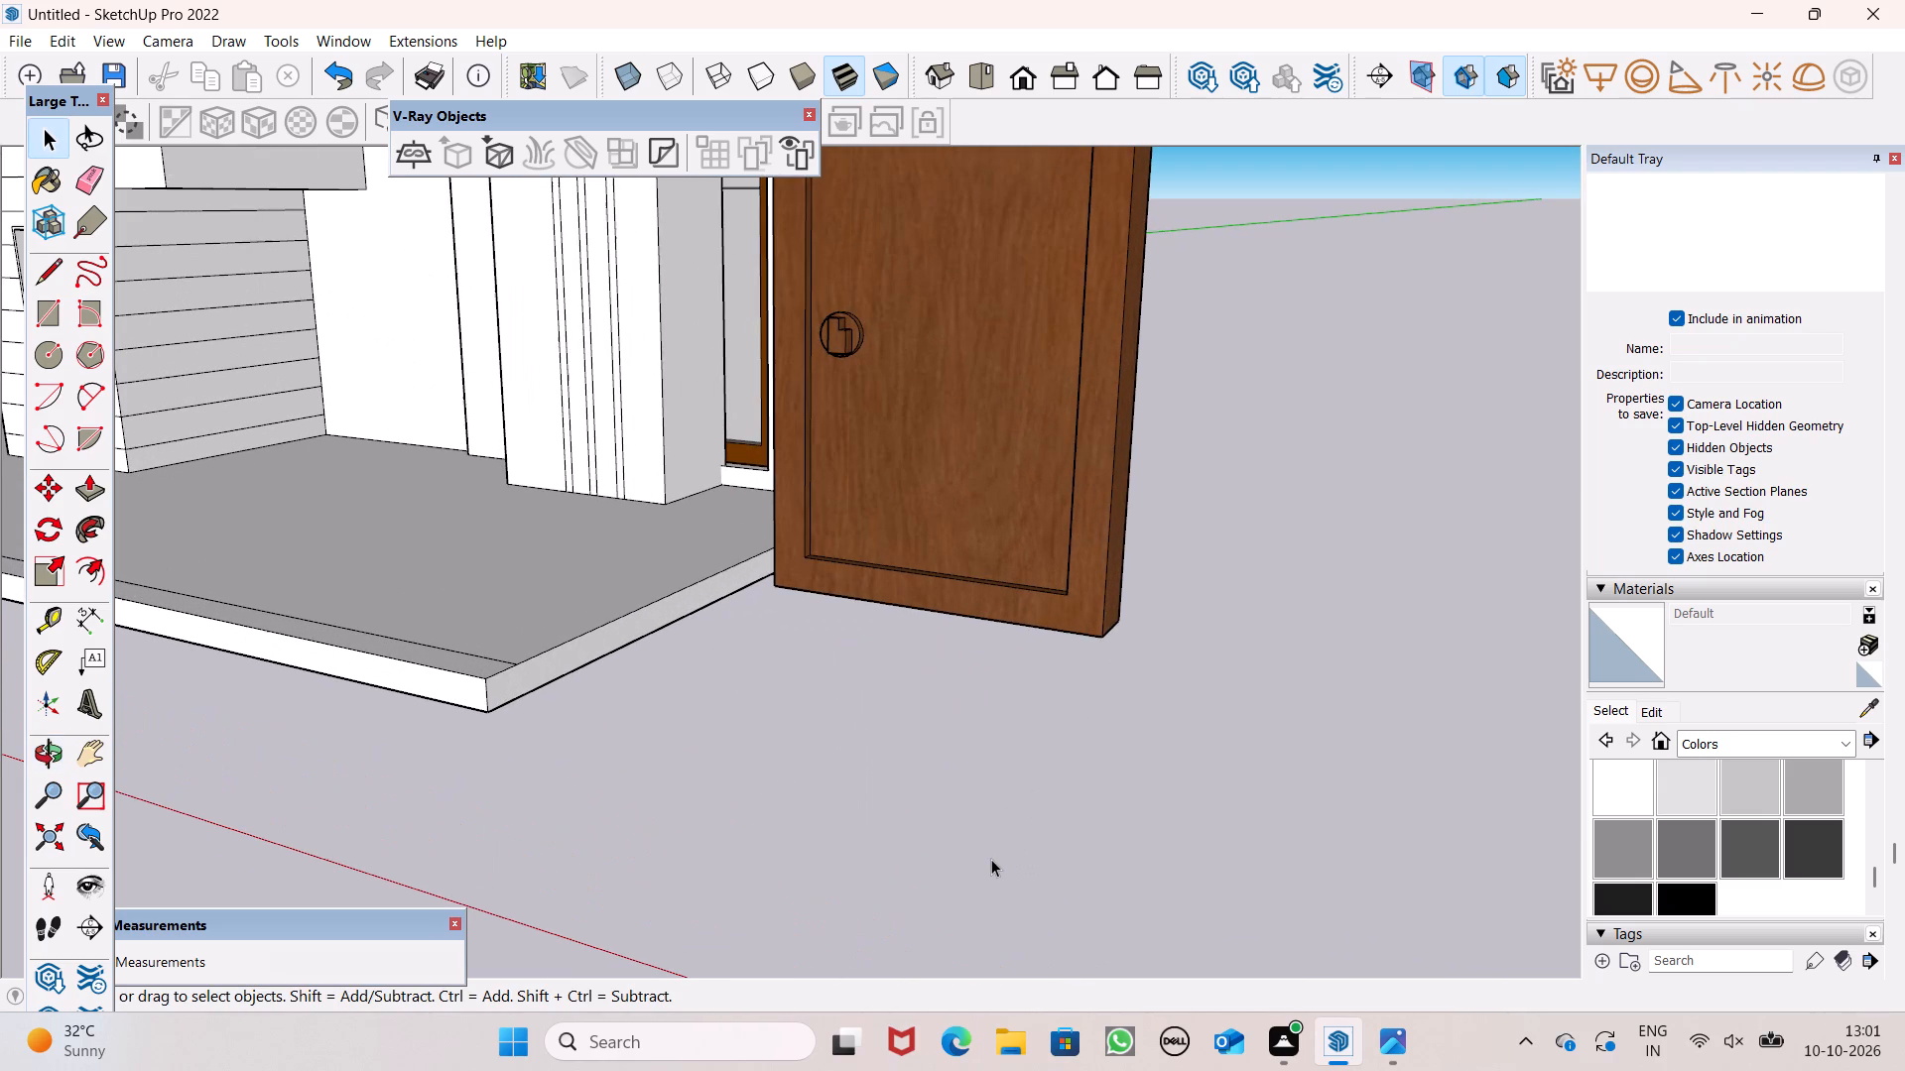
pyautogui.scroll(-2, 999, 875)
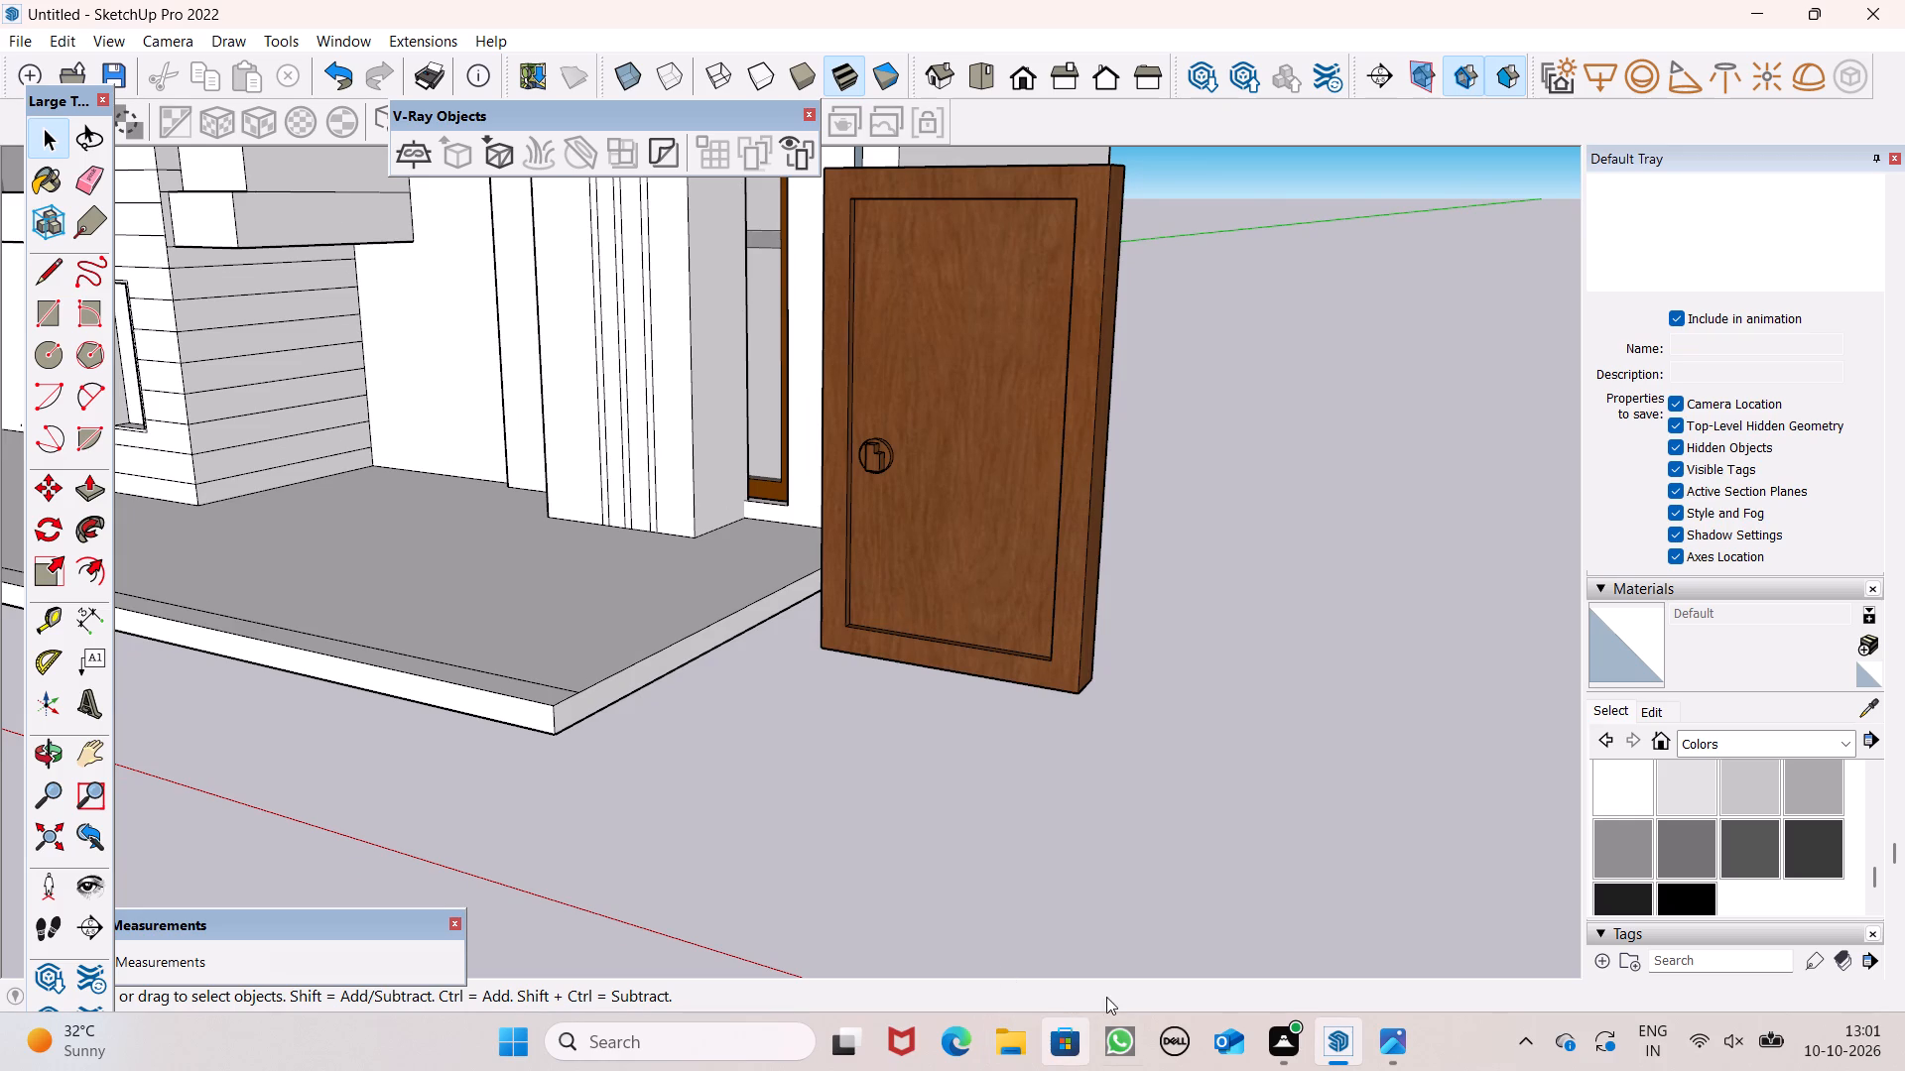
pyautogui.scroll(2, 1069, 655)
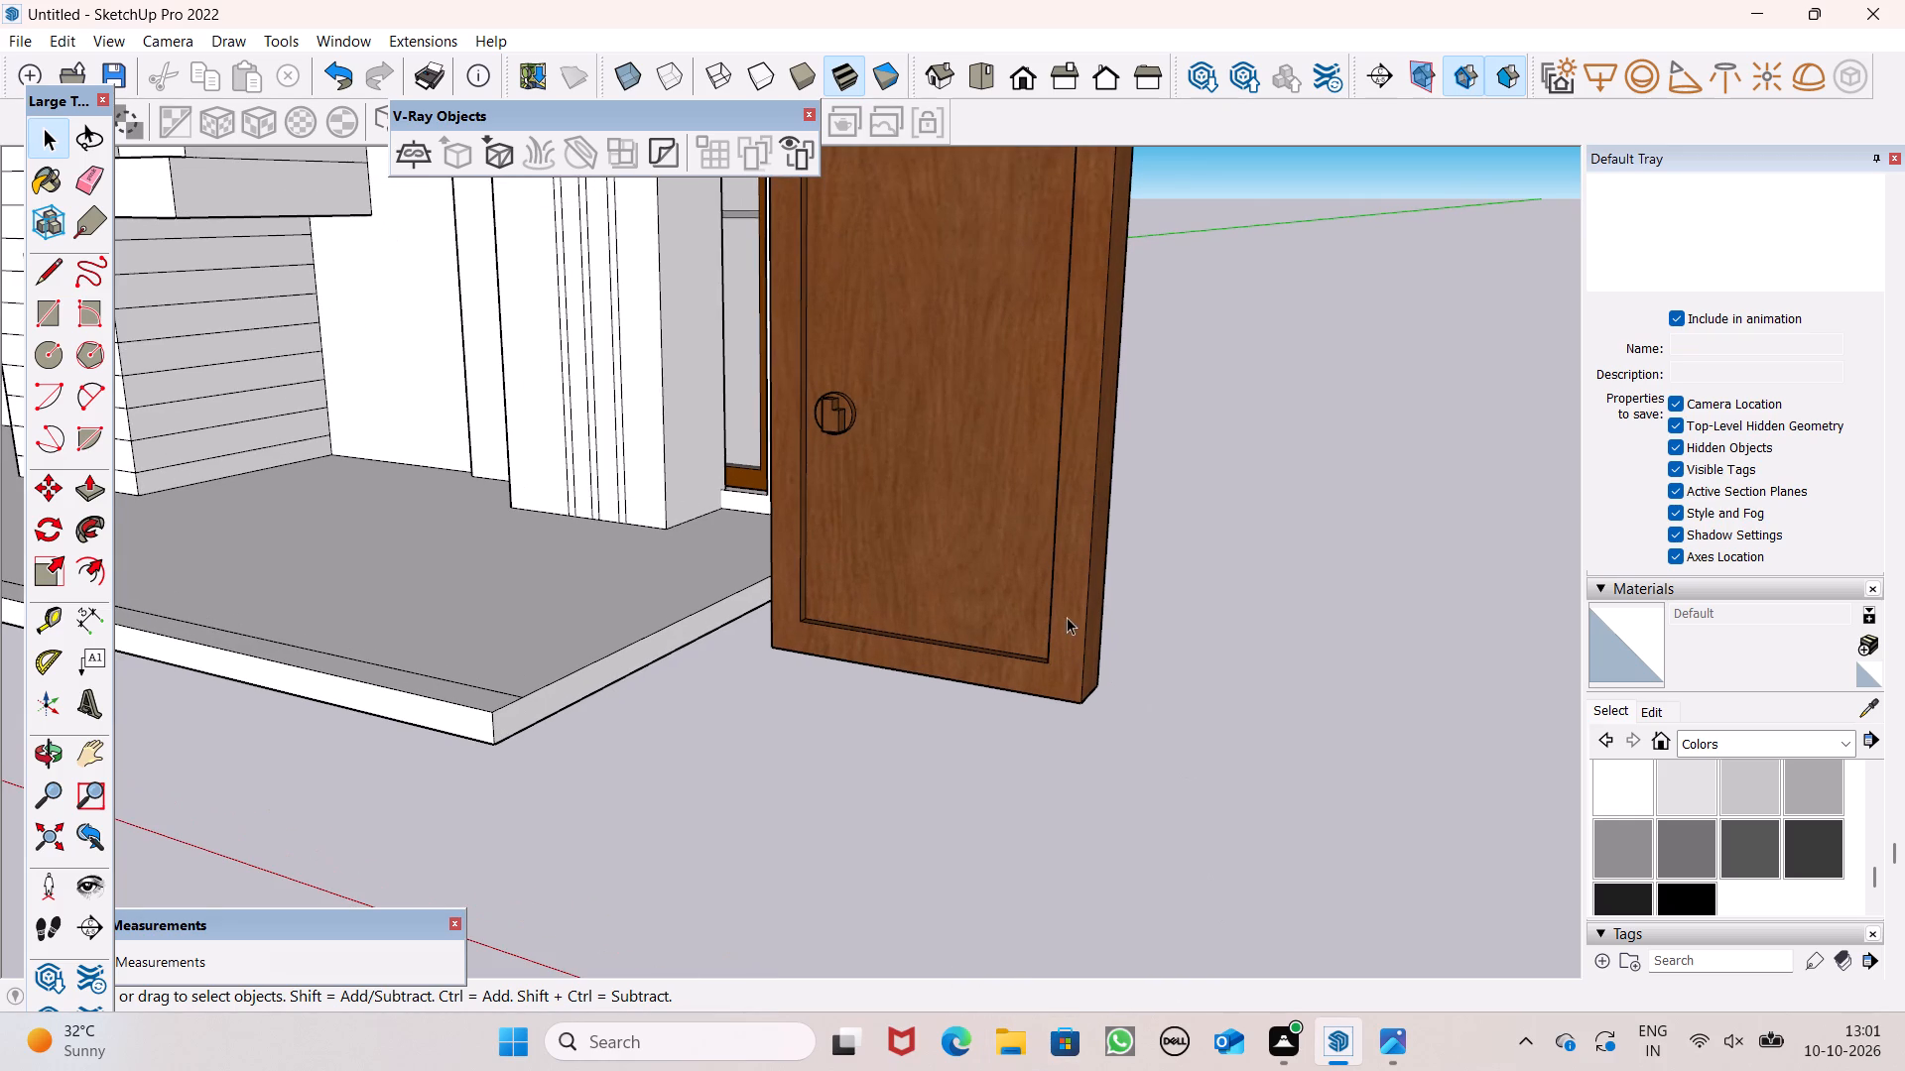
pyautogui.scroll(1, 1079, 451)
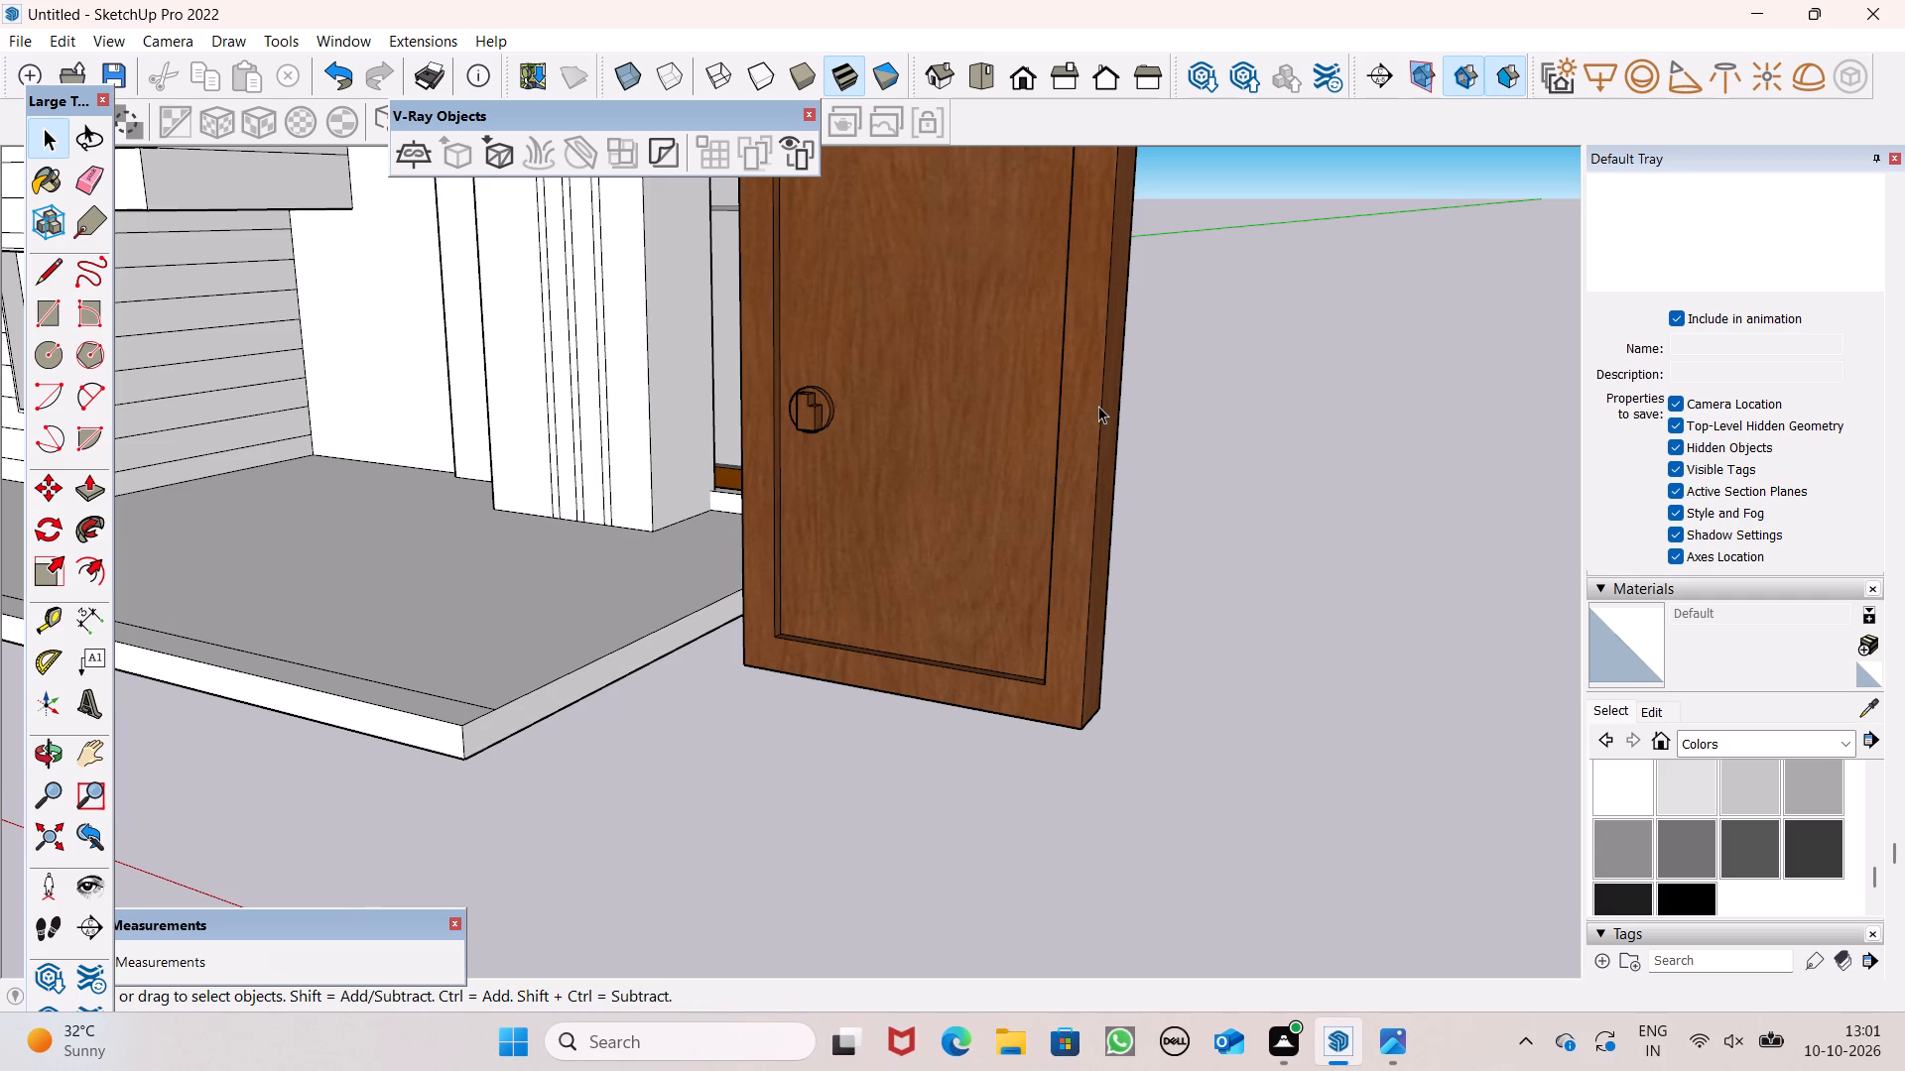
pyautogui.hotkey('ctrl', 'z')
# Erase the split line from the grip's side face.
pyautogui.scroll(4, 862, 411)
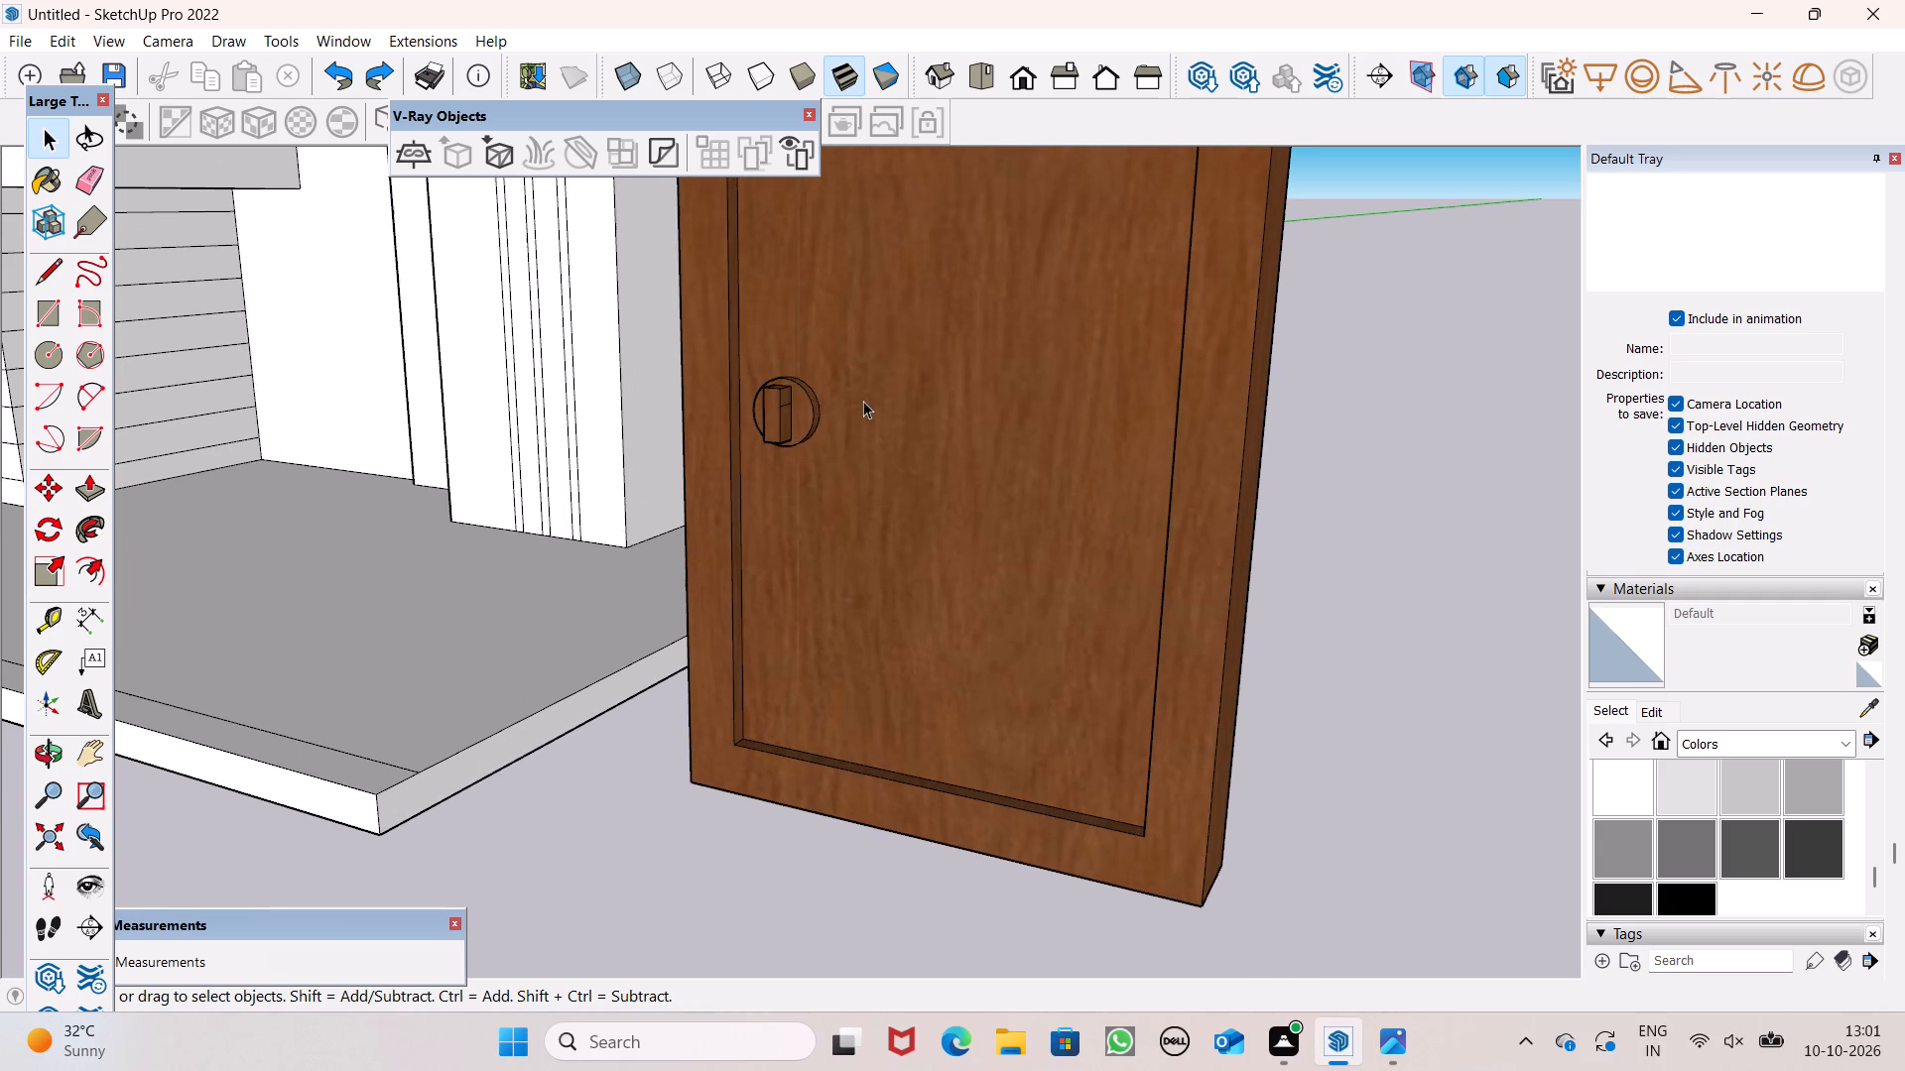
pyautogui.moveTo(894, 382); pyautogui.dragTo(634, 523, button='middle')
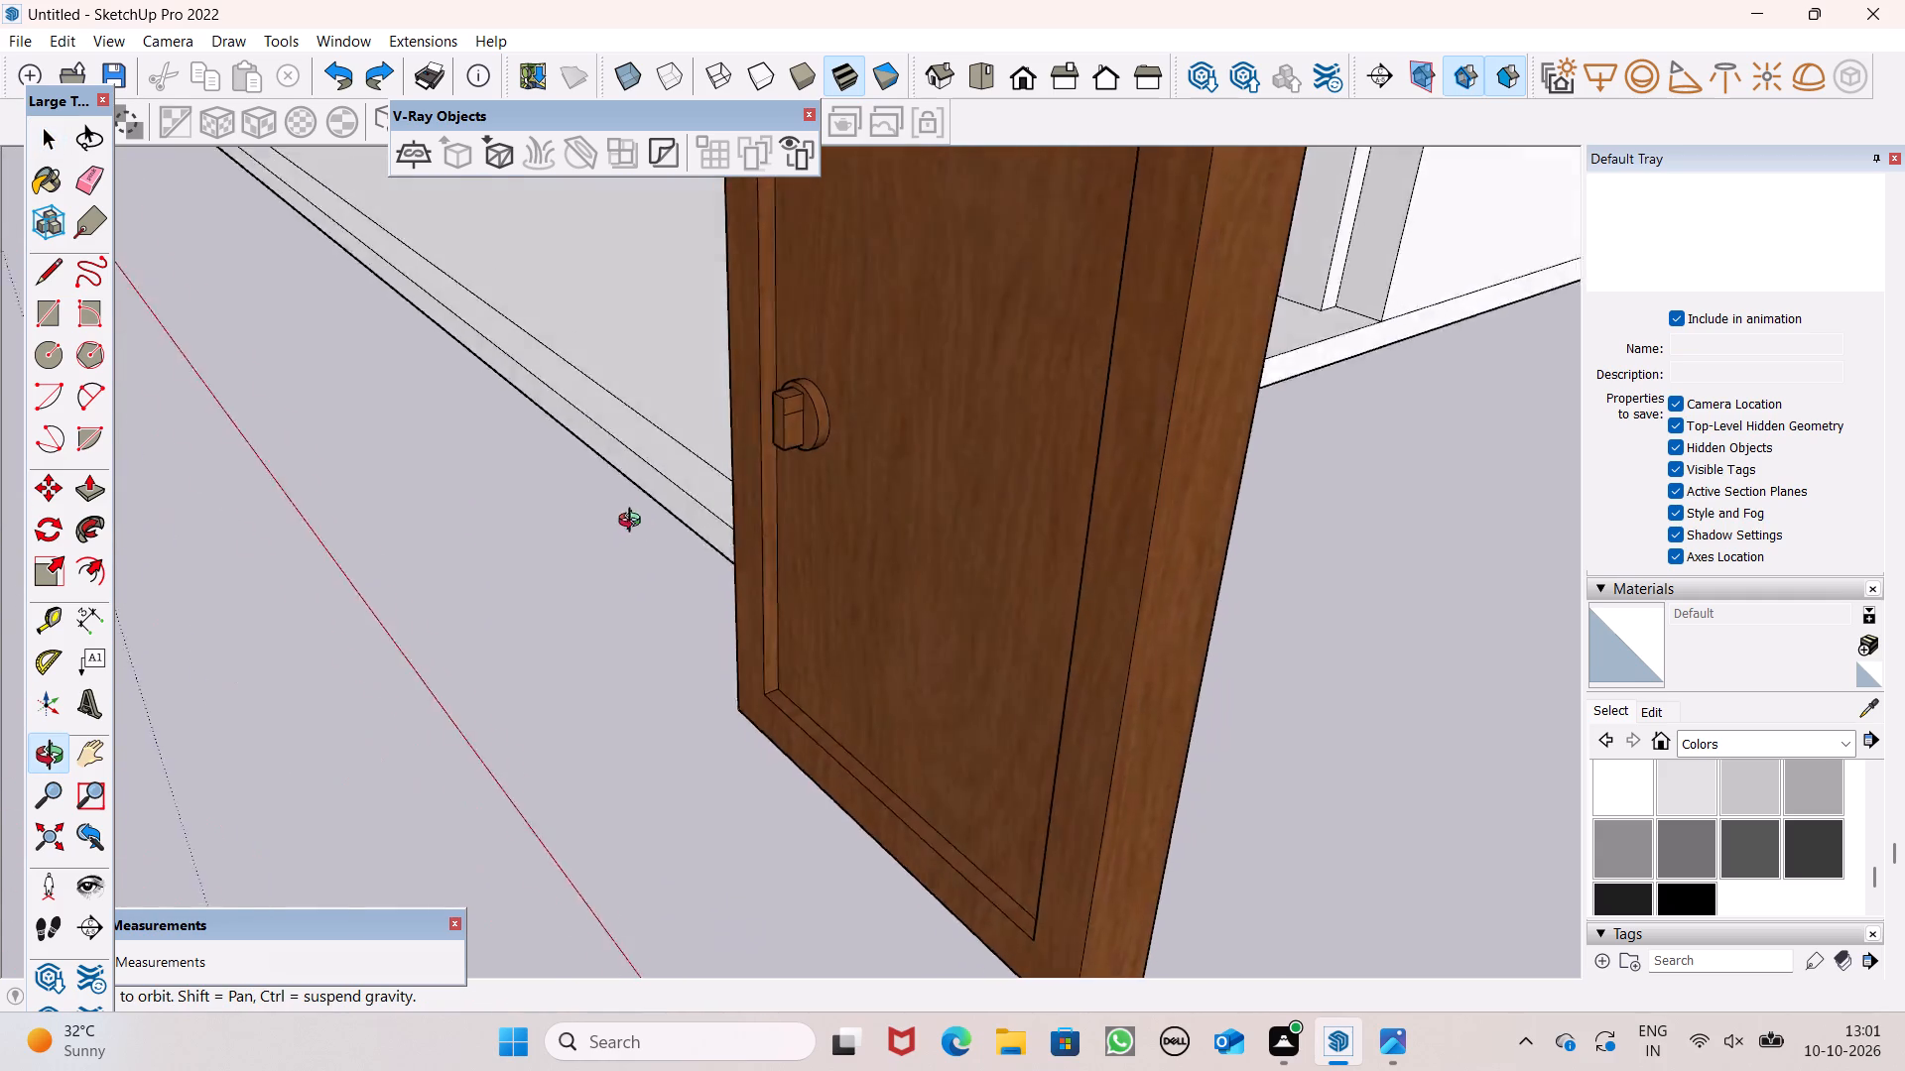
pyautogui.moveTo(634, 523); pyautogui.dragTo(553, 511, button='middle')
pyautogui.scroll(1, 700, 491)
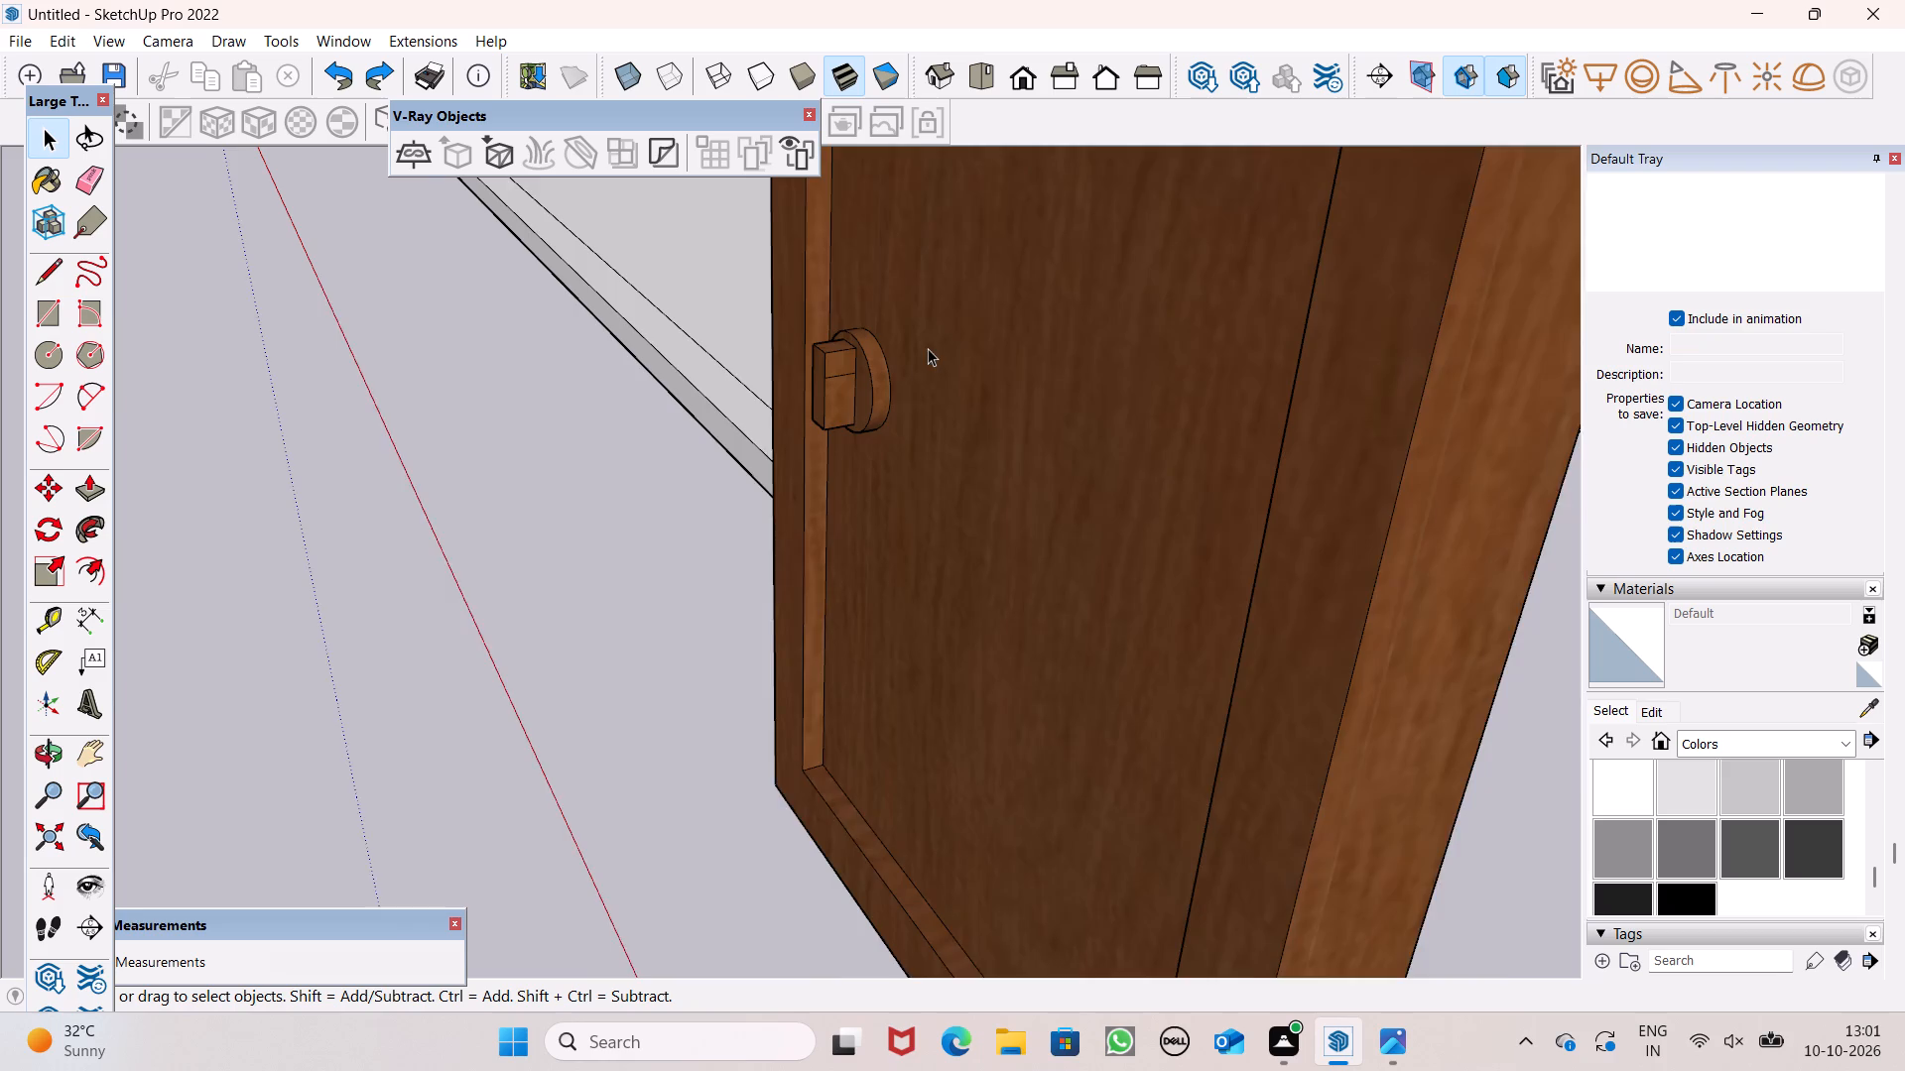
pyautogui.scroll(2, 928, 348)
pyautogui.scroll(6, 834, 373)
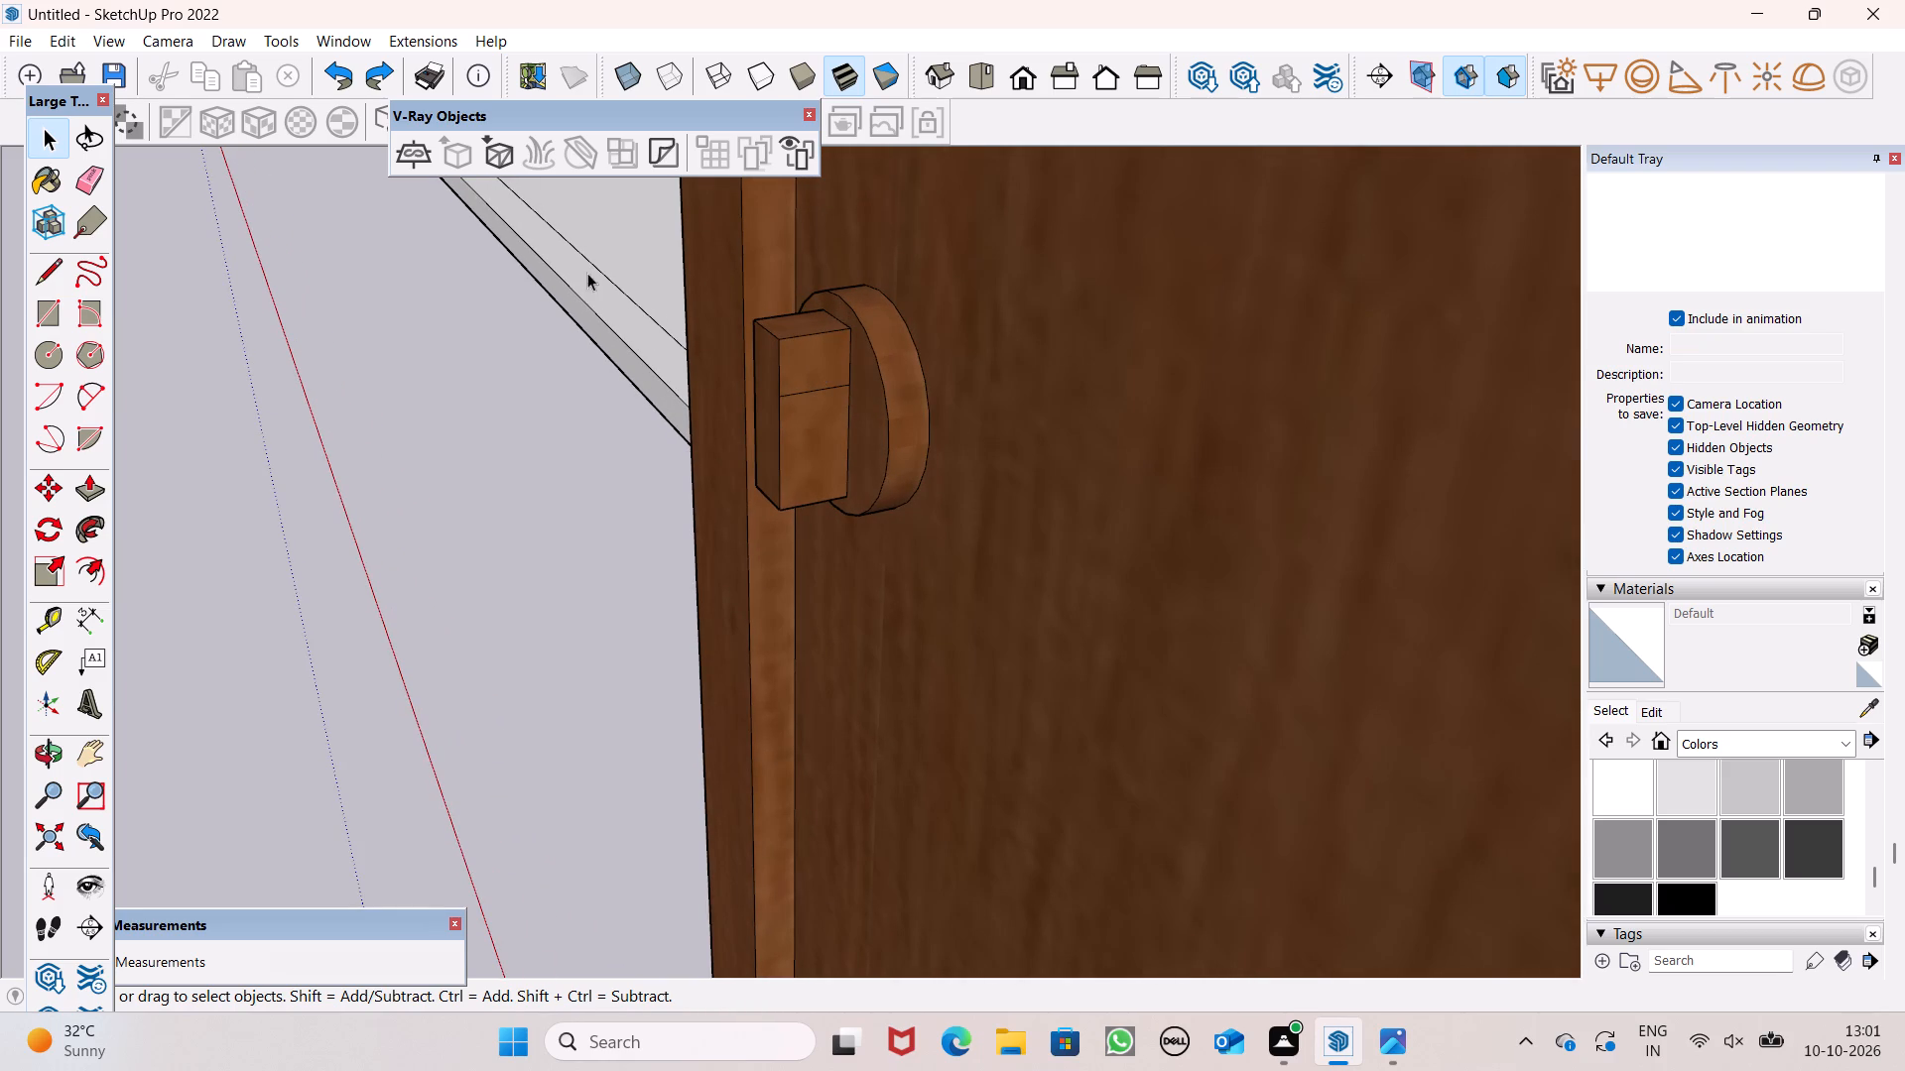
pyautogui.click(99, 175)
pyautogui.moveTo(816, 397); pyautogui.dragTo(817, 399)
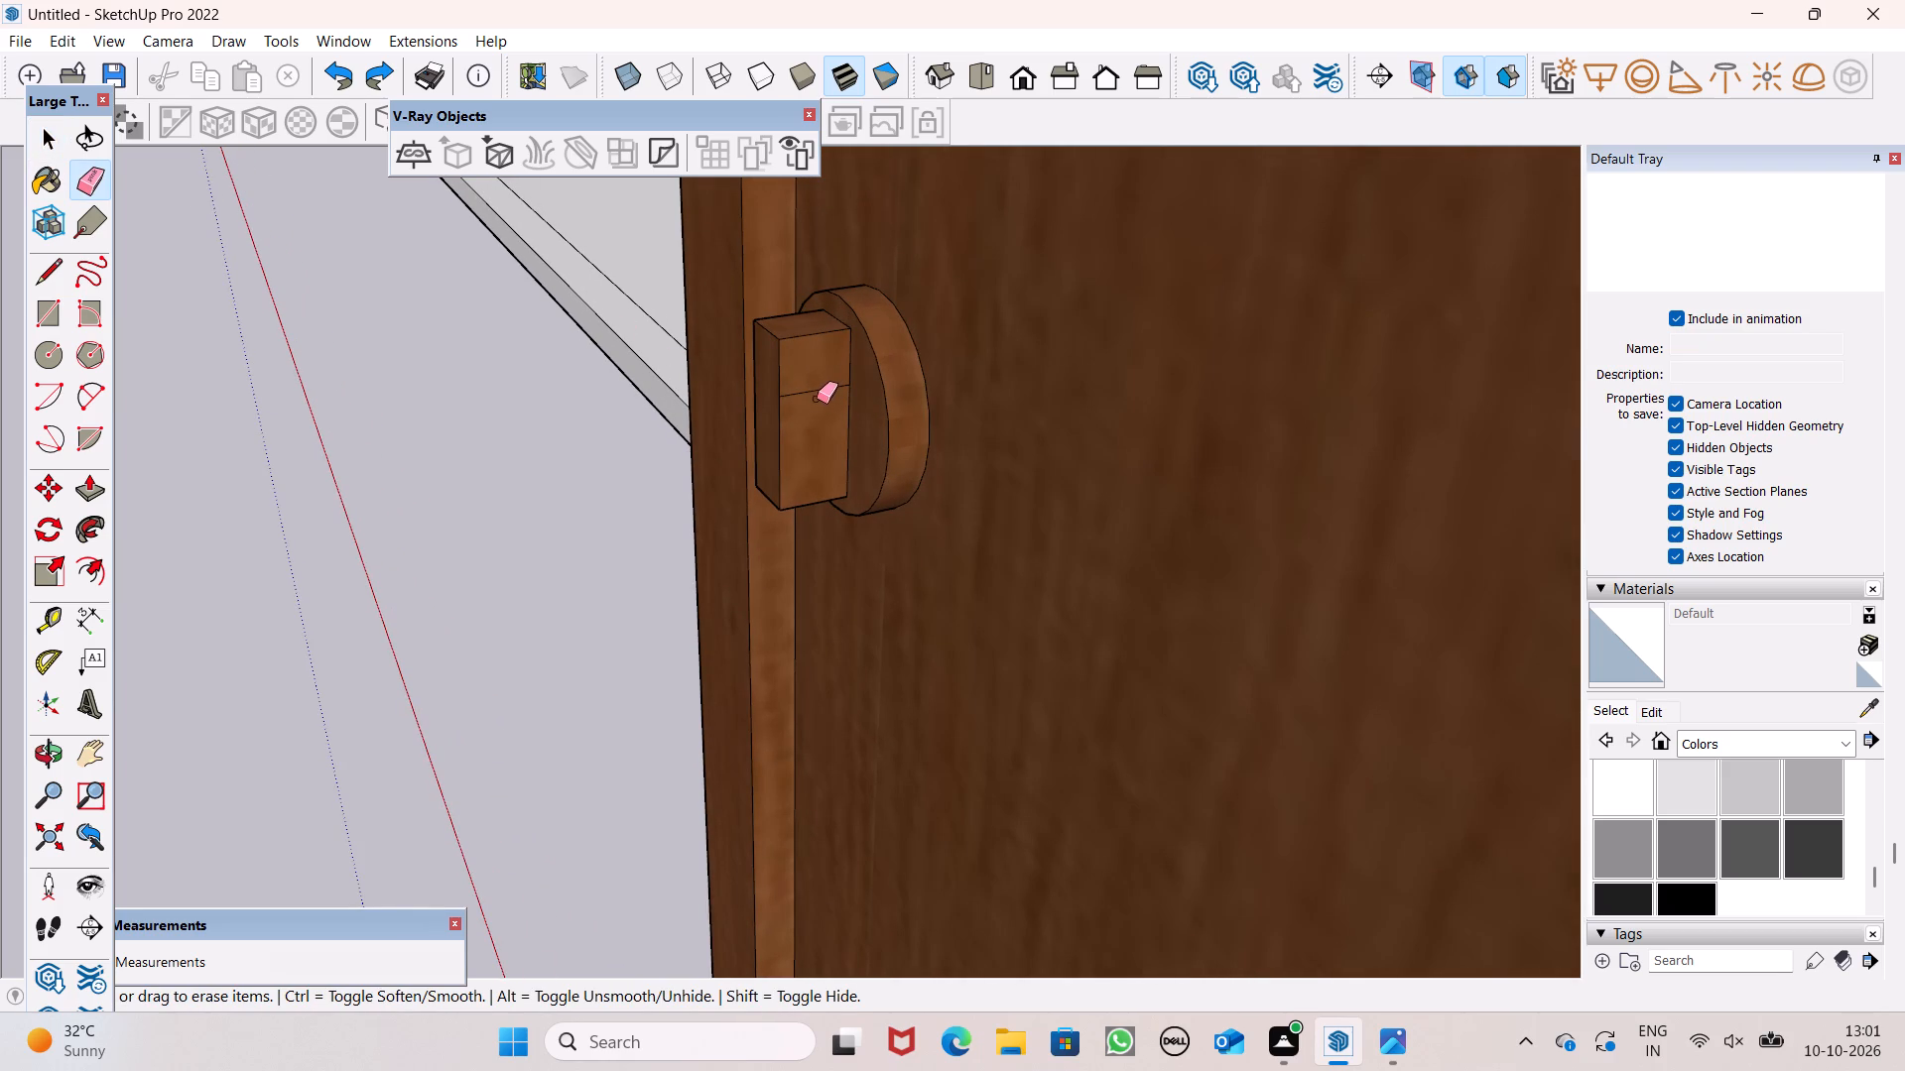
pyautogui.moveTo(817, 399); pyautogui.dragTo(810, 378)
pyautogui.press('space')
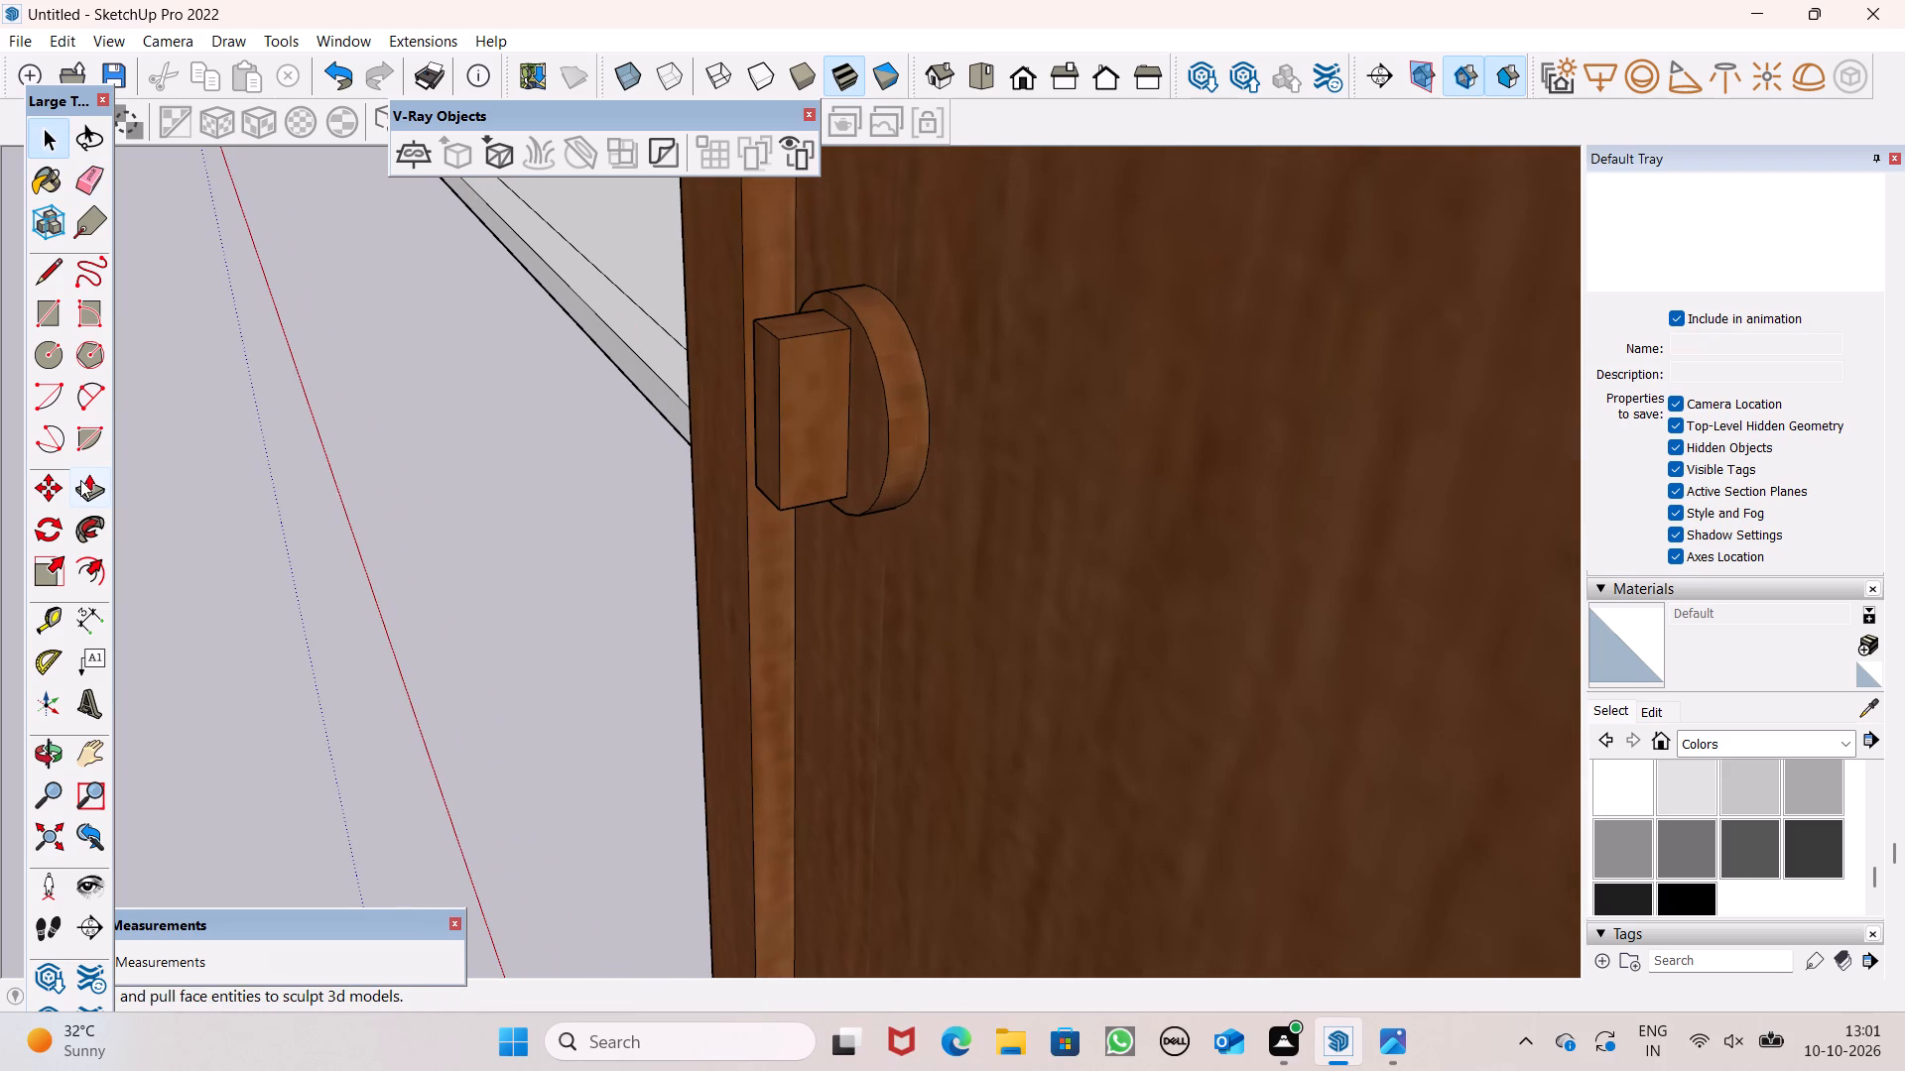
# Push/Pull the grip's front face back 1 15/16 in, flush with the round base.
pyautogui.click(80, 480)
pyautogui.moveTo(634, 598); pyautogui.dragTo(1101, 671, button='middle')
pyautogui.scroll(6, 770, 500)
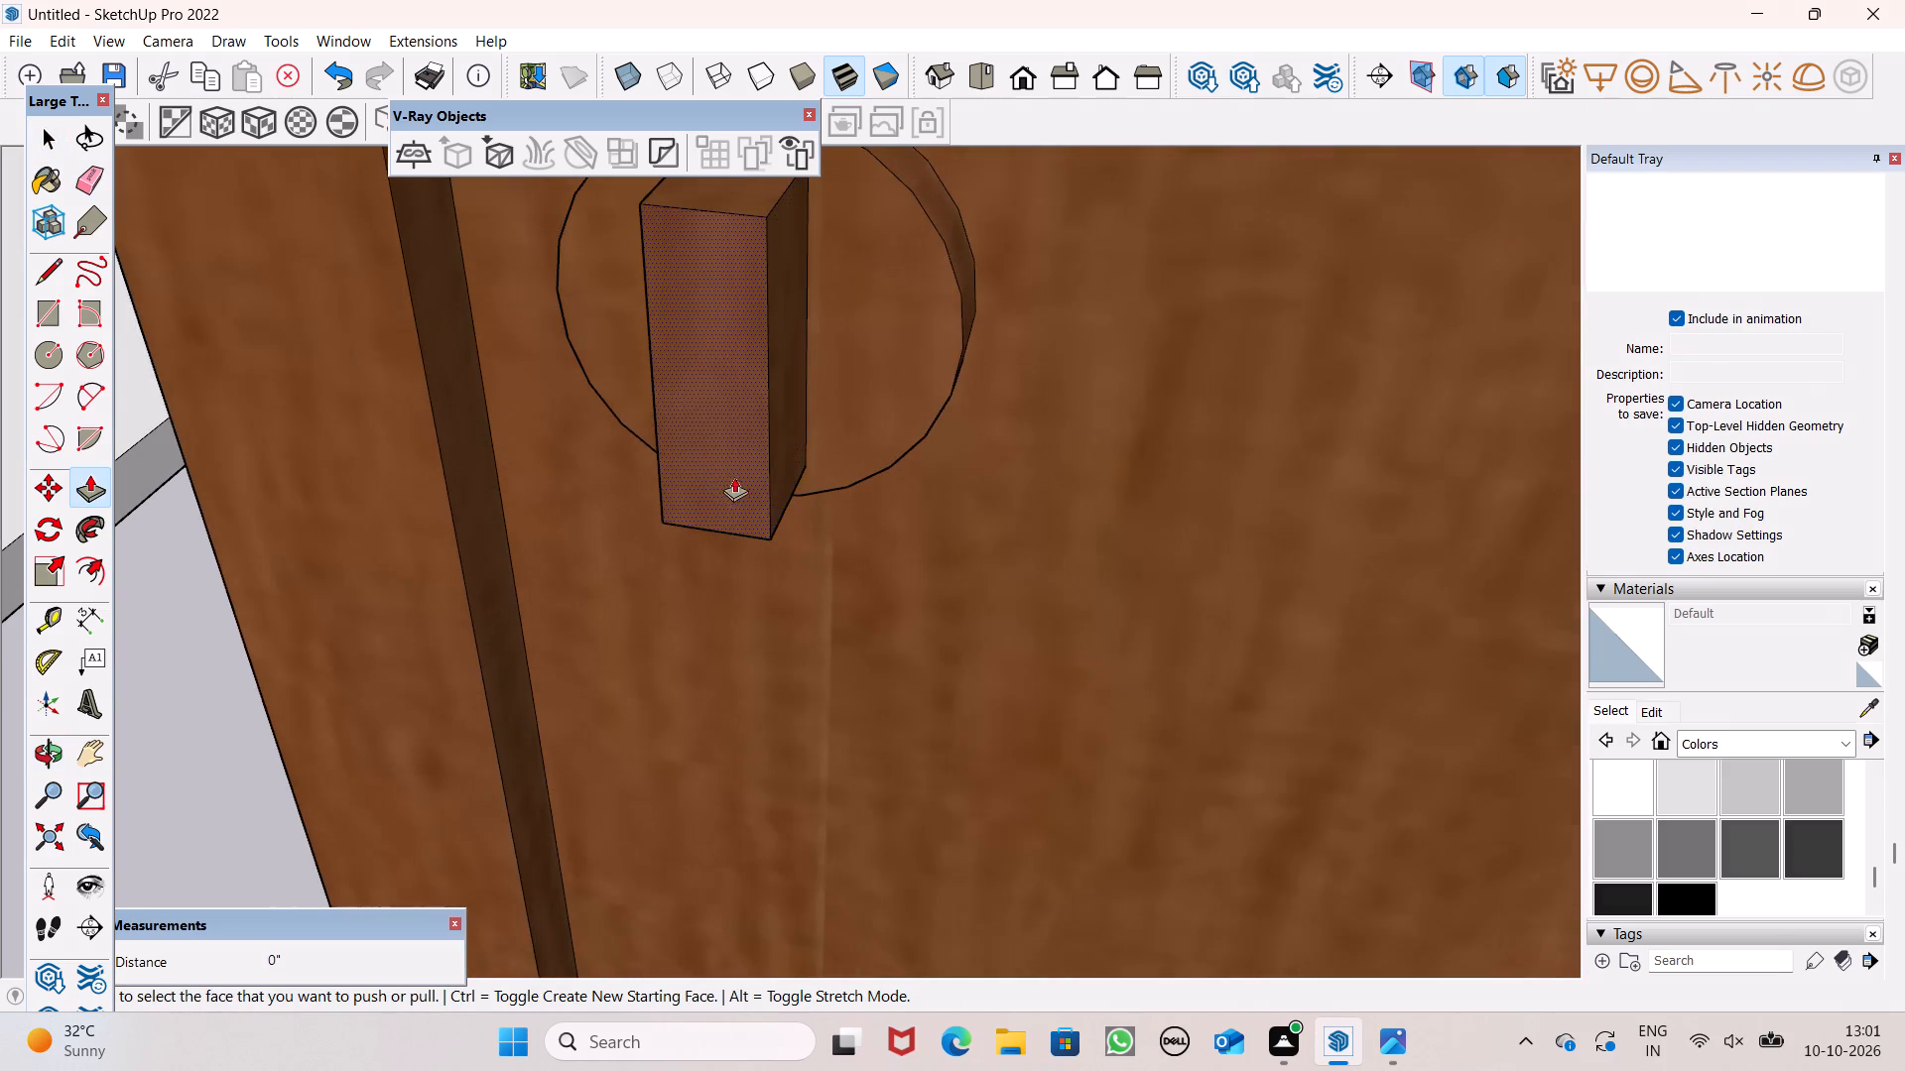
pyautogui.moveTo(717, 466); pyautogui.dragTo(827, 425)
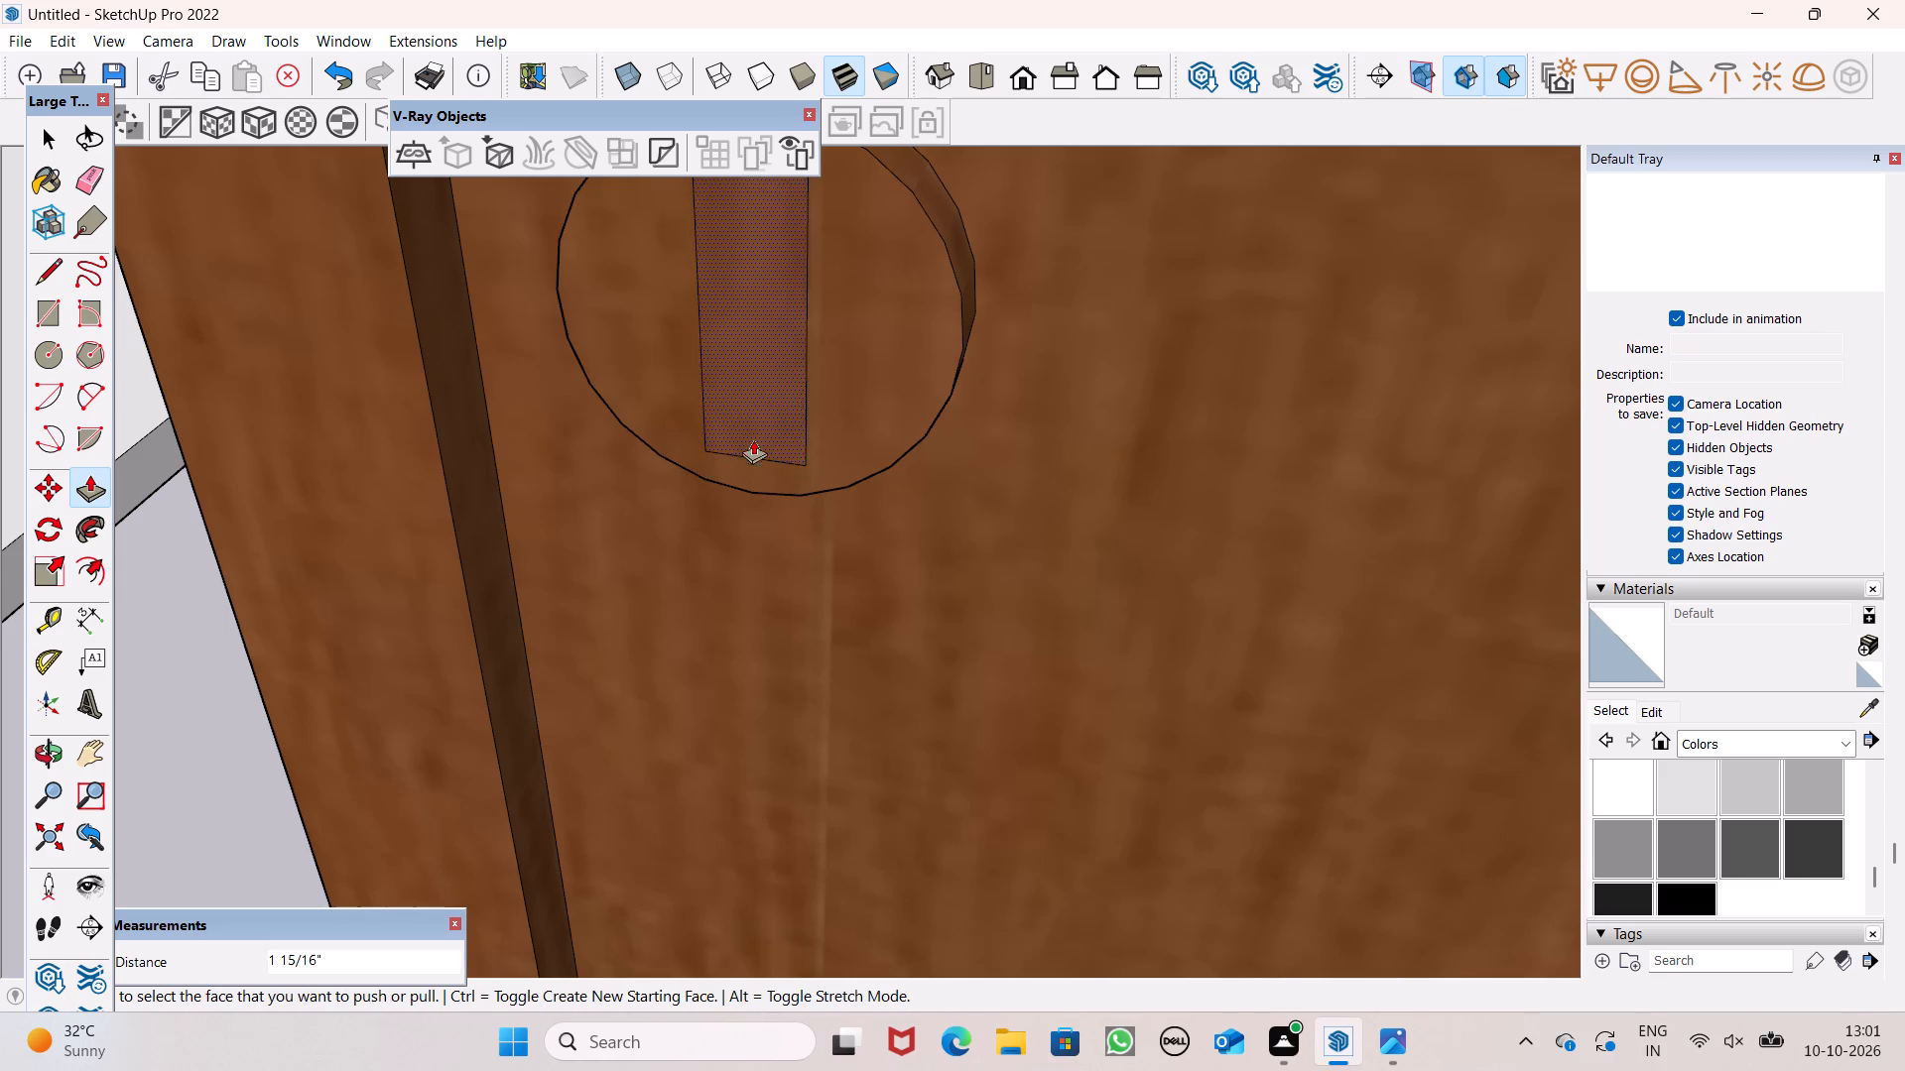
# Pull the grip's front face out about 3/8 in, and extend it about 1 5/8 in further as a separate segment.
pyautogui.scroll(-4, 729, 465)
pyautogui.scroll(4, 782, 268)
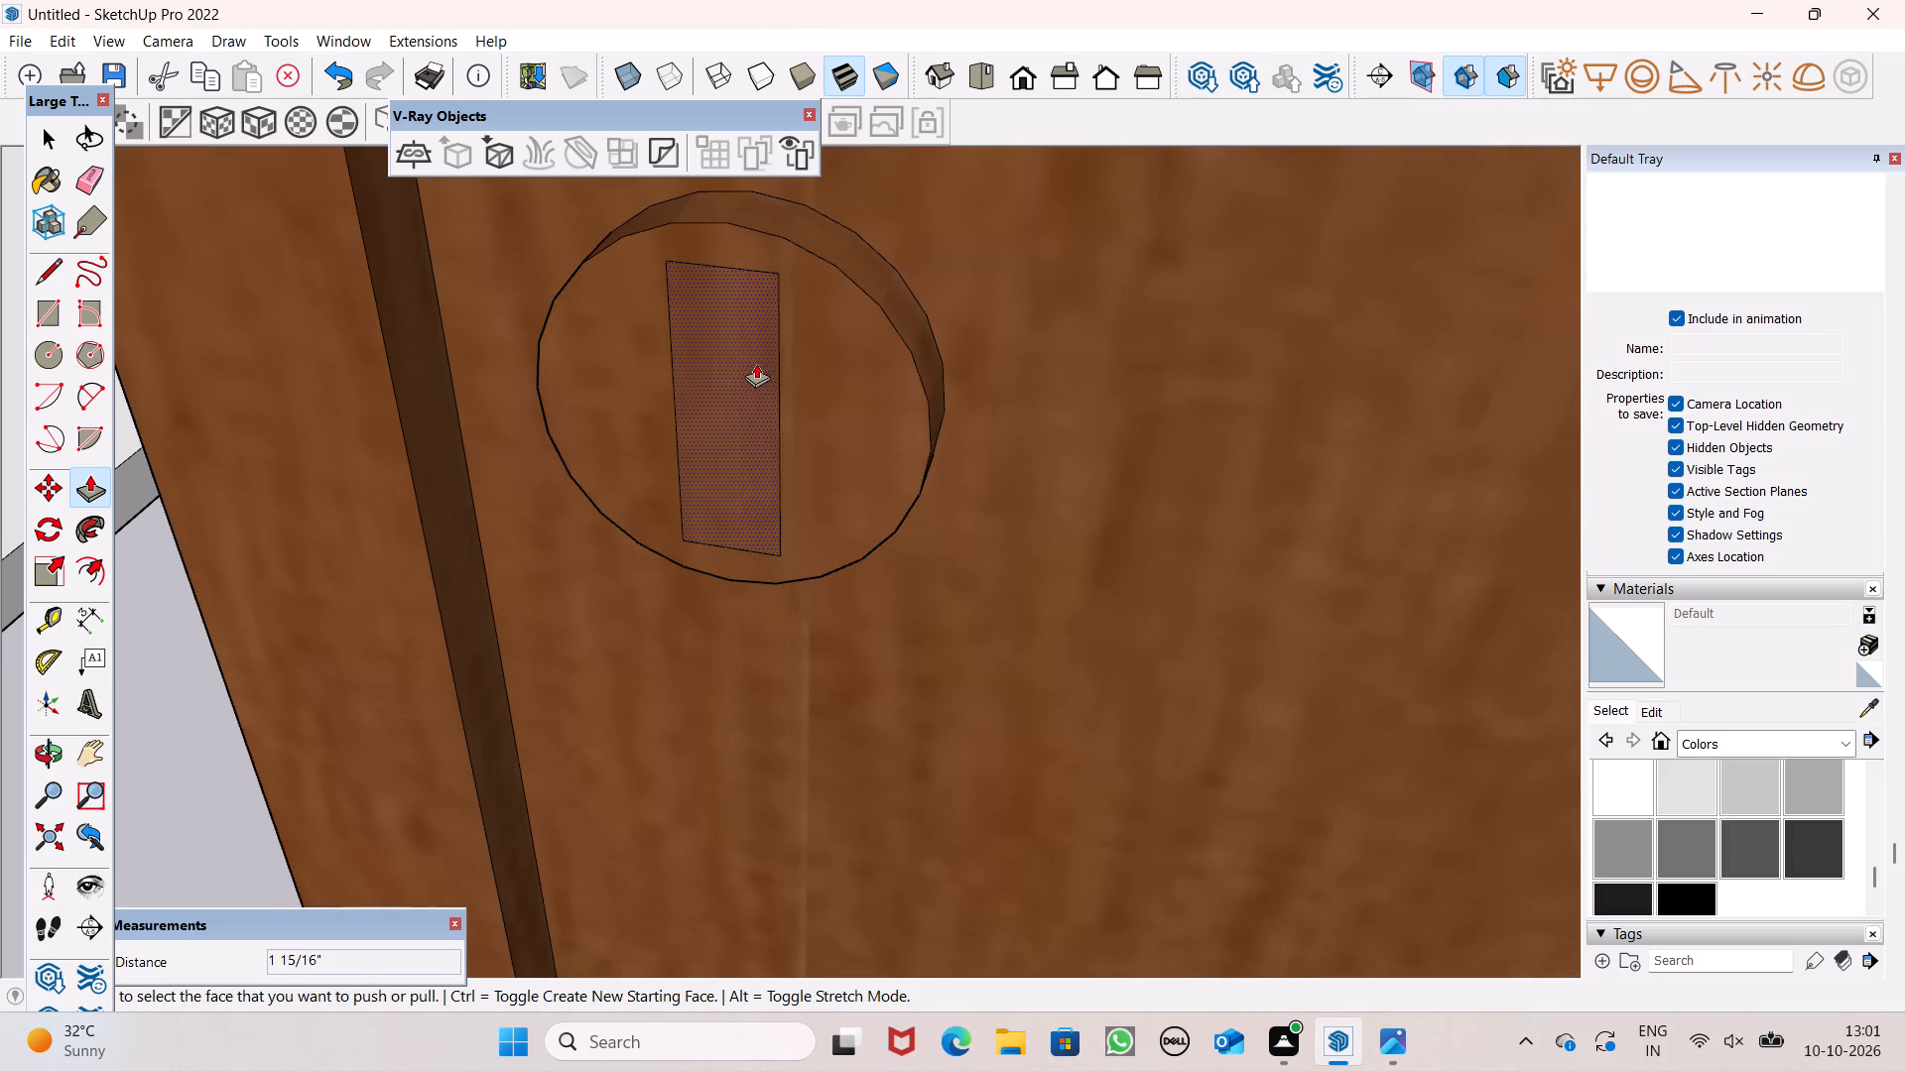
pyautogui.moveTo(756, 364); pyautogui.dragTo(752, 381)
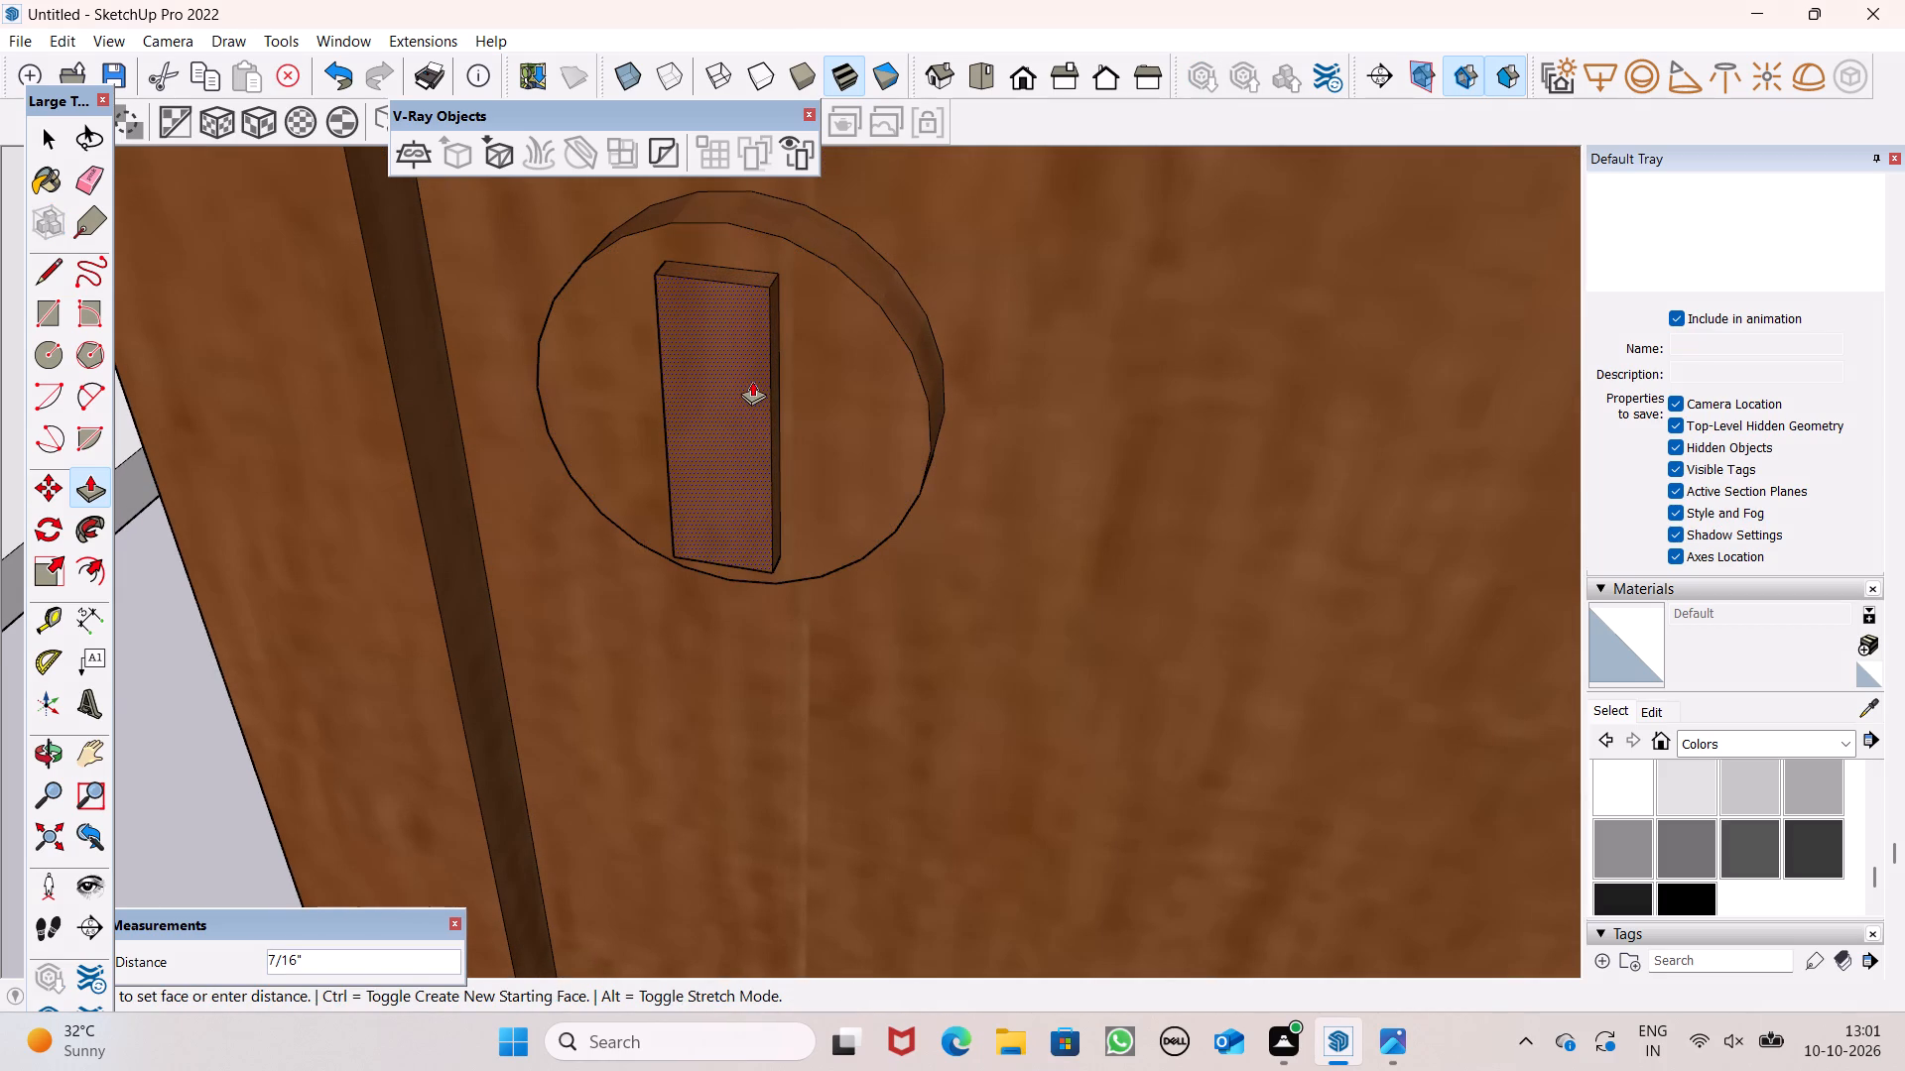
pyautogui.moveTo(752, 381); pyautogui.dragTo(747, 376)
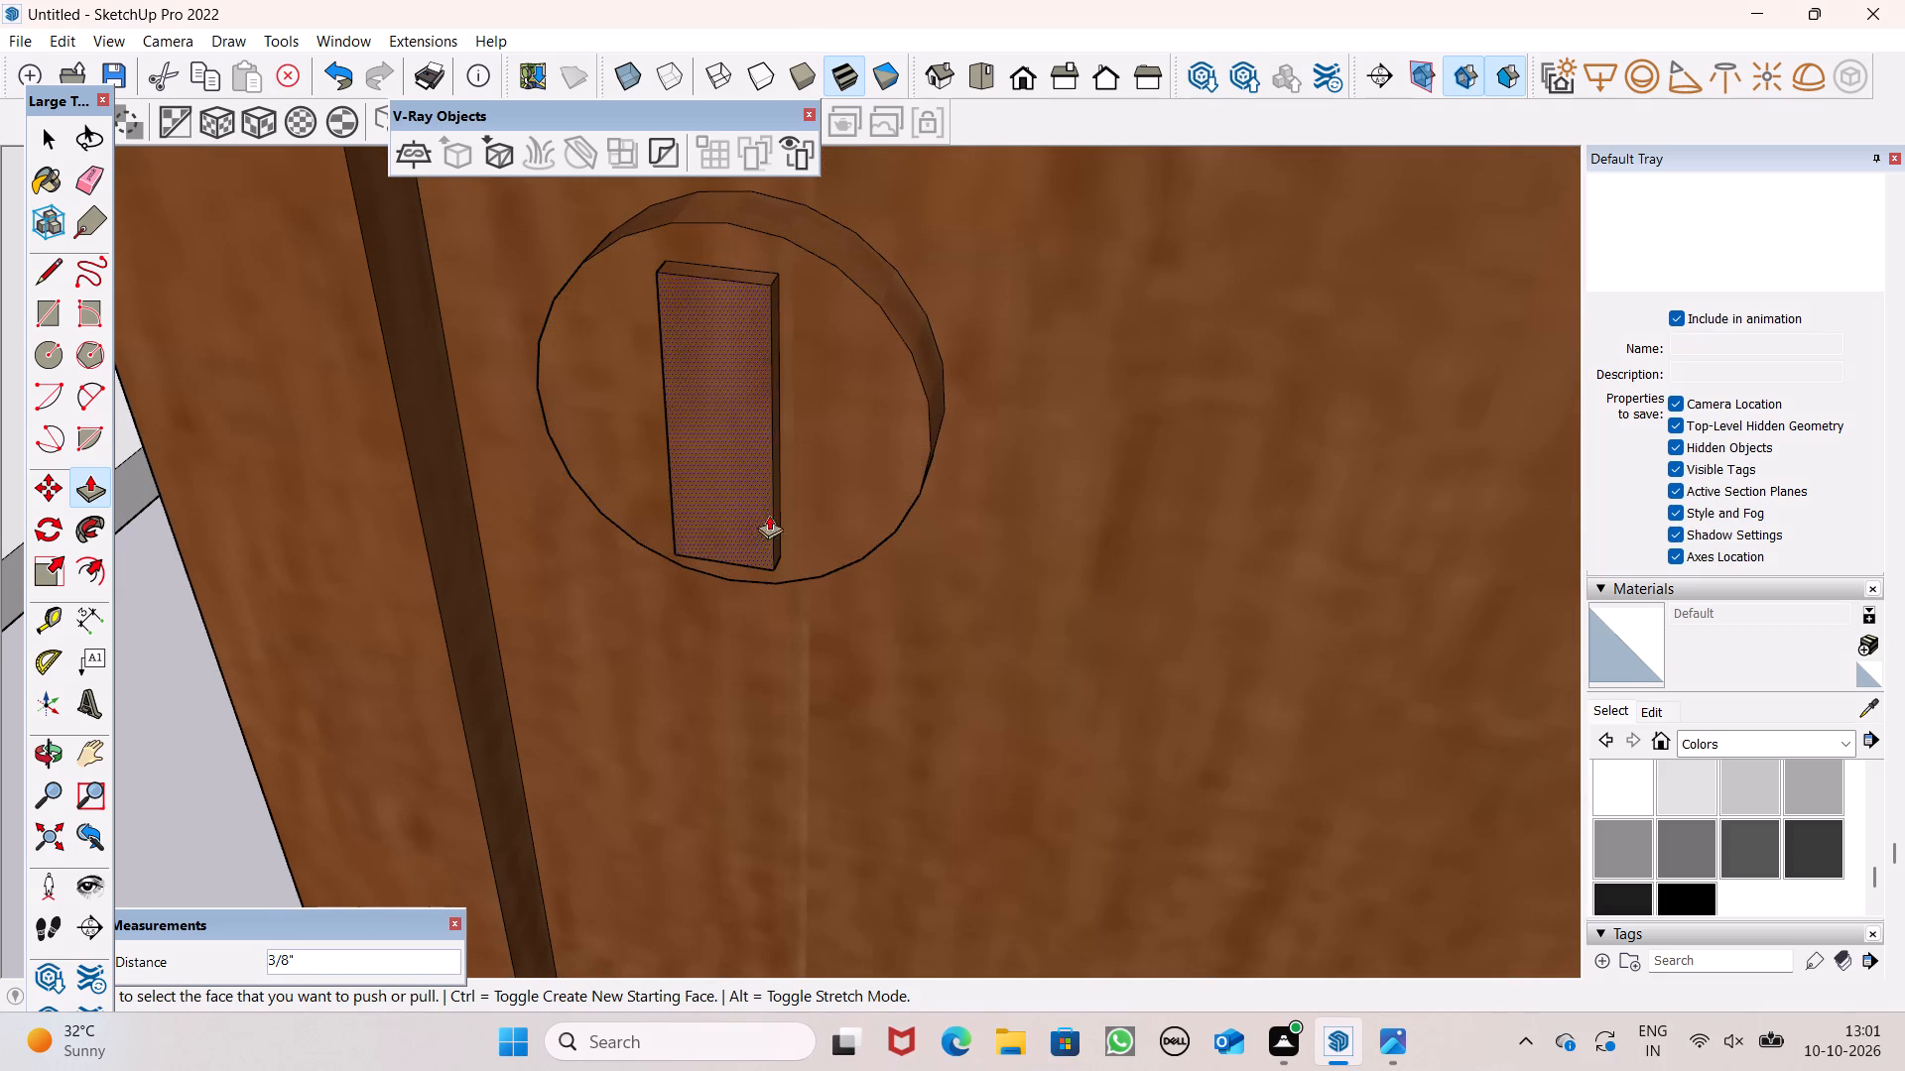
pyautogui.moveTo(741, 488); pyautogui.dragTo(732, 498)
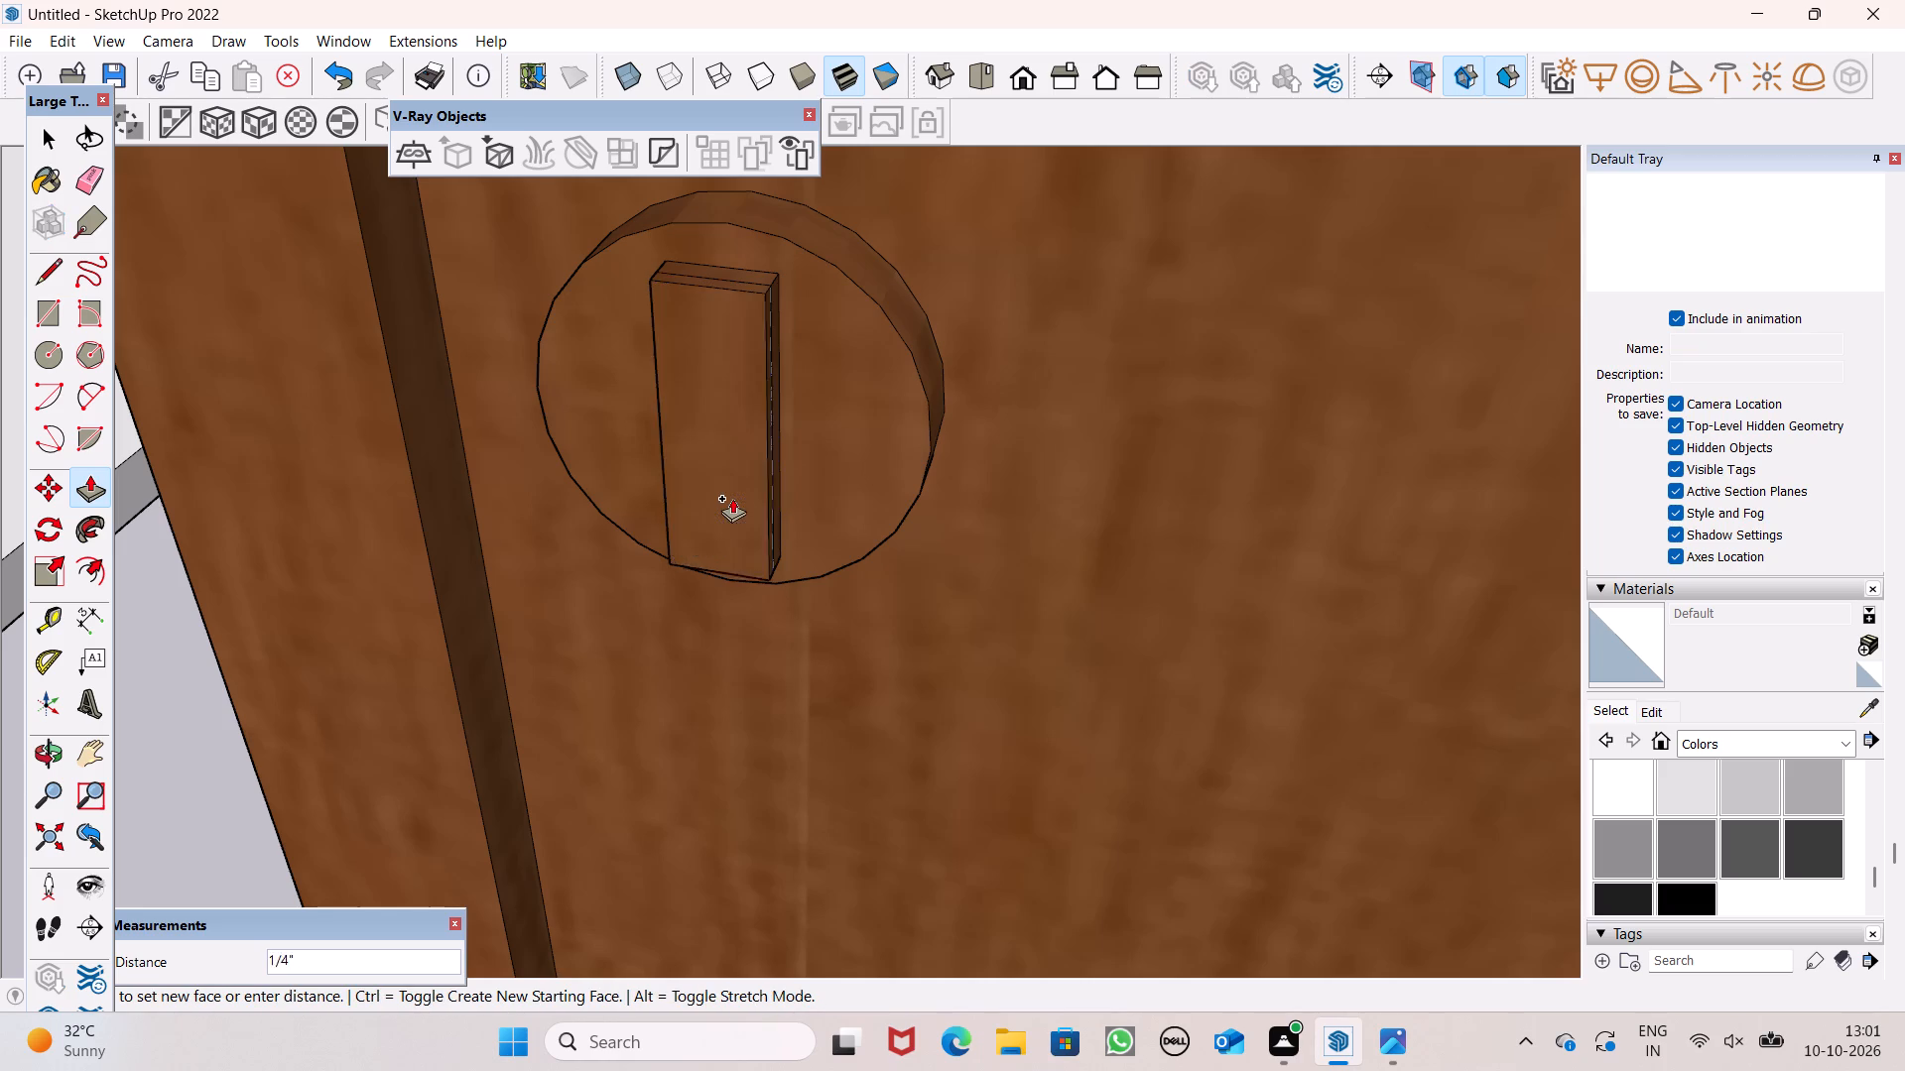
pyautogui.moveTo(732, 498); pyautogui.dragTo(695, 545)
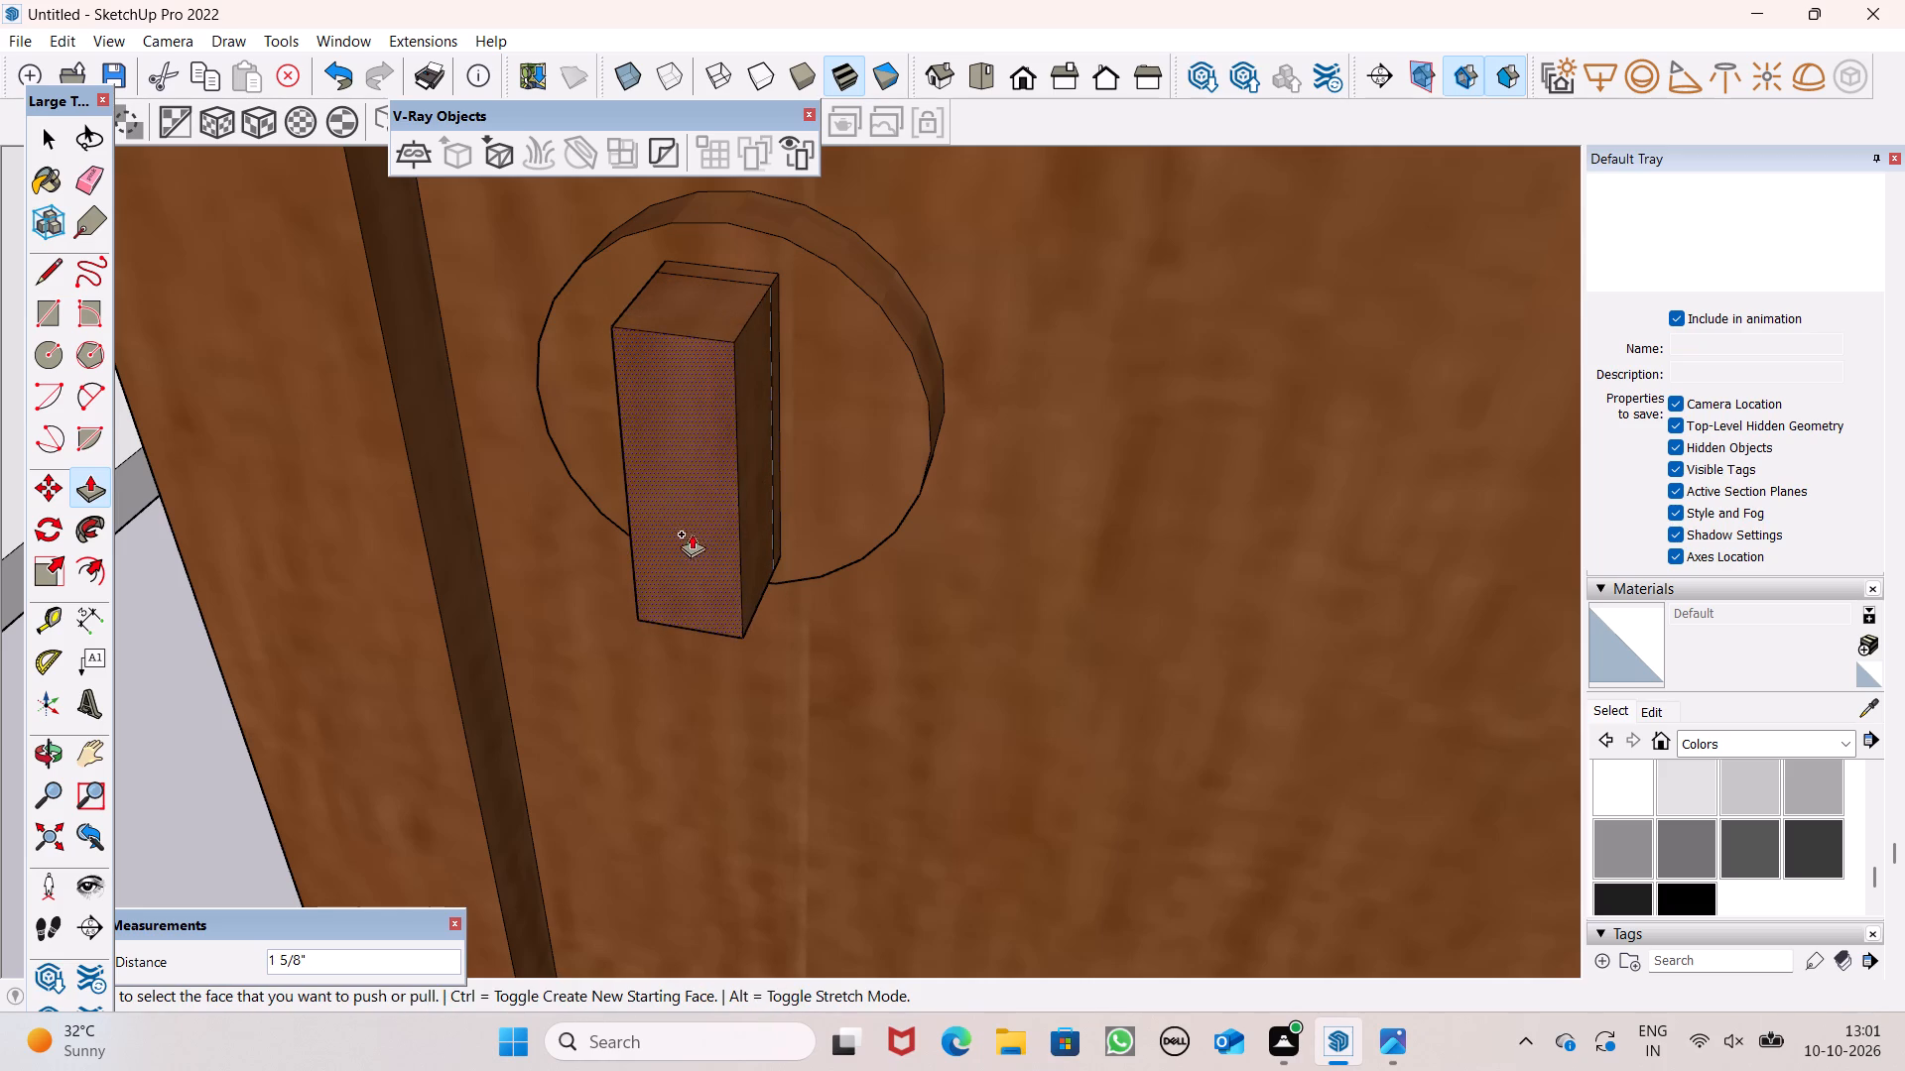
# Draw a line across the front segment of the grip's side face, splitting it into upper and lower sections.
pyautogui.scroll(-5, 784, 515)
pyautogui.moveTo(829, 527); pyautogui.dragTo(439, 463, button='middle')
pyautogui.moveTo(798, 525); pyautogui.dragTo(615, 555, button='middle')
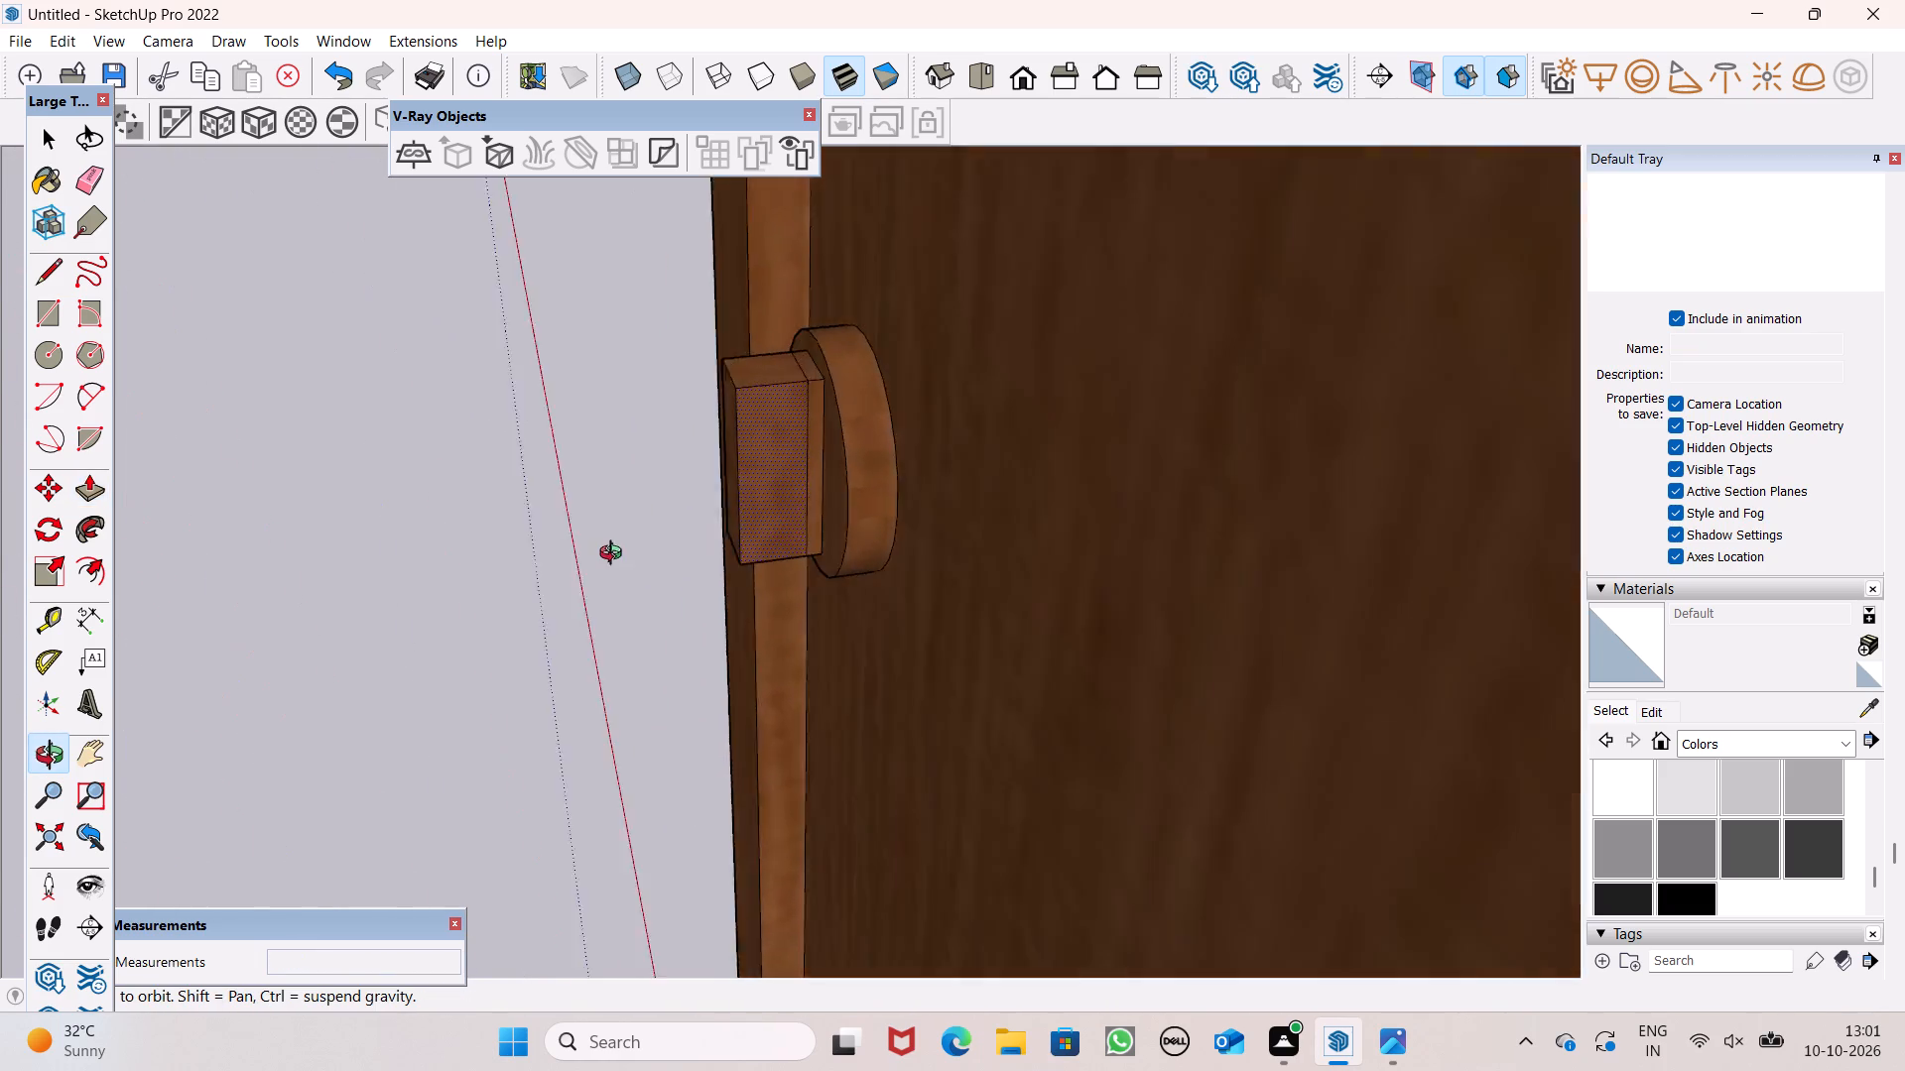
pyautogui.moveTo(615, 555); pyautogui.dragTo(455, 466, button='middle')
pyautogui.scroll(-5, 594, 536)
pyautogui.moveTo(621, 564); pyautogui.dragTo(946, 620, button='middle')
pyautogui.scroll(1, 946, 620)
pyautogui.scroll(-4, 761, 580)
pyautogui.press('space')
pyautogui.press('space')
pyautogui.scroll(-14, 912, 690)
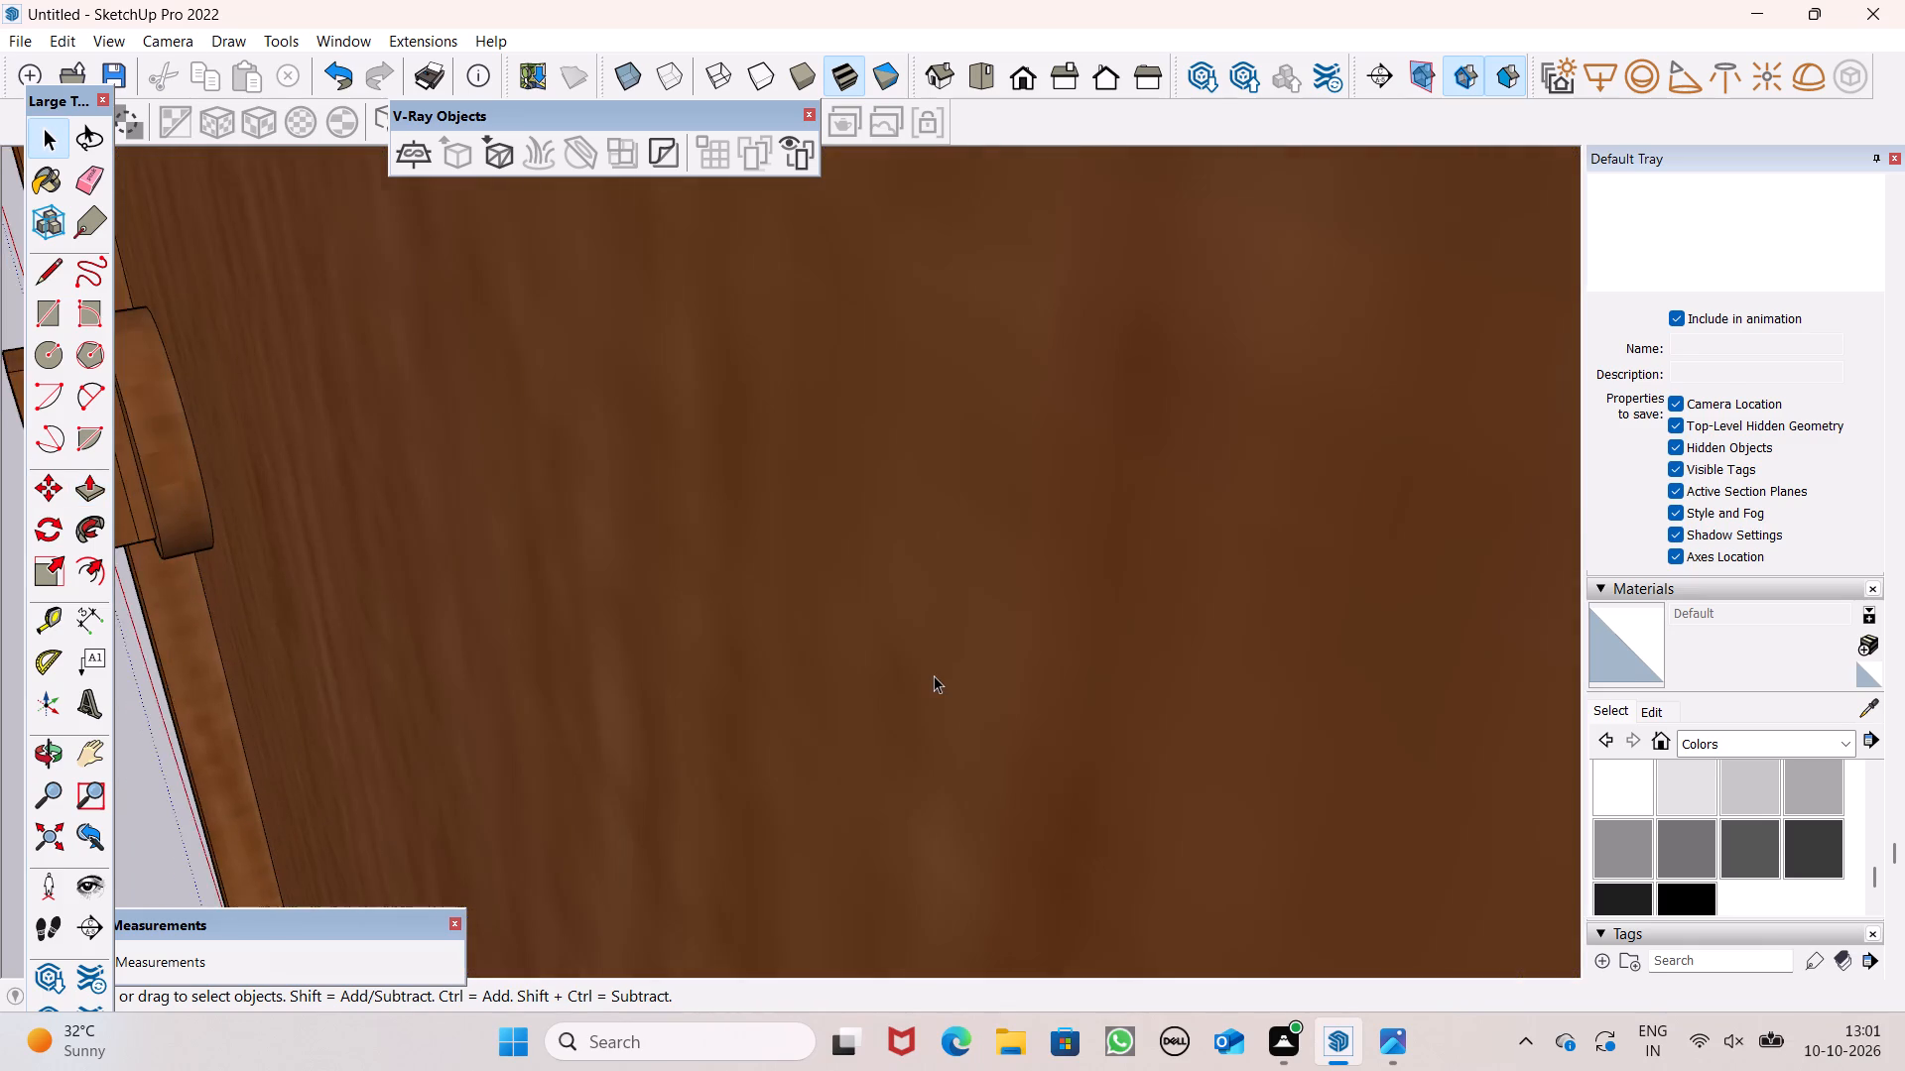
pyautogui.scroll(-9, 934, 675)
pyautogui.scroll(2, 502, 469)
pyautogui.scroll(1, 0, 431)
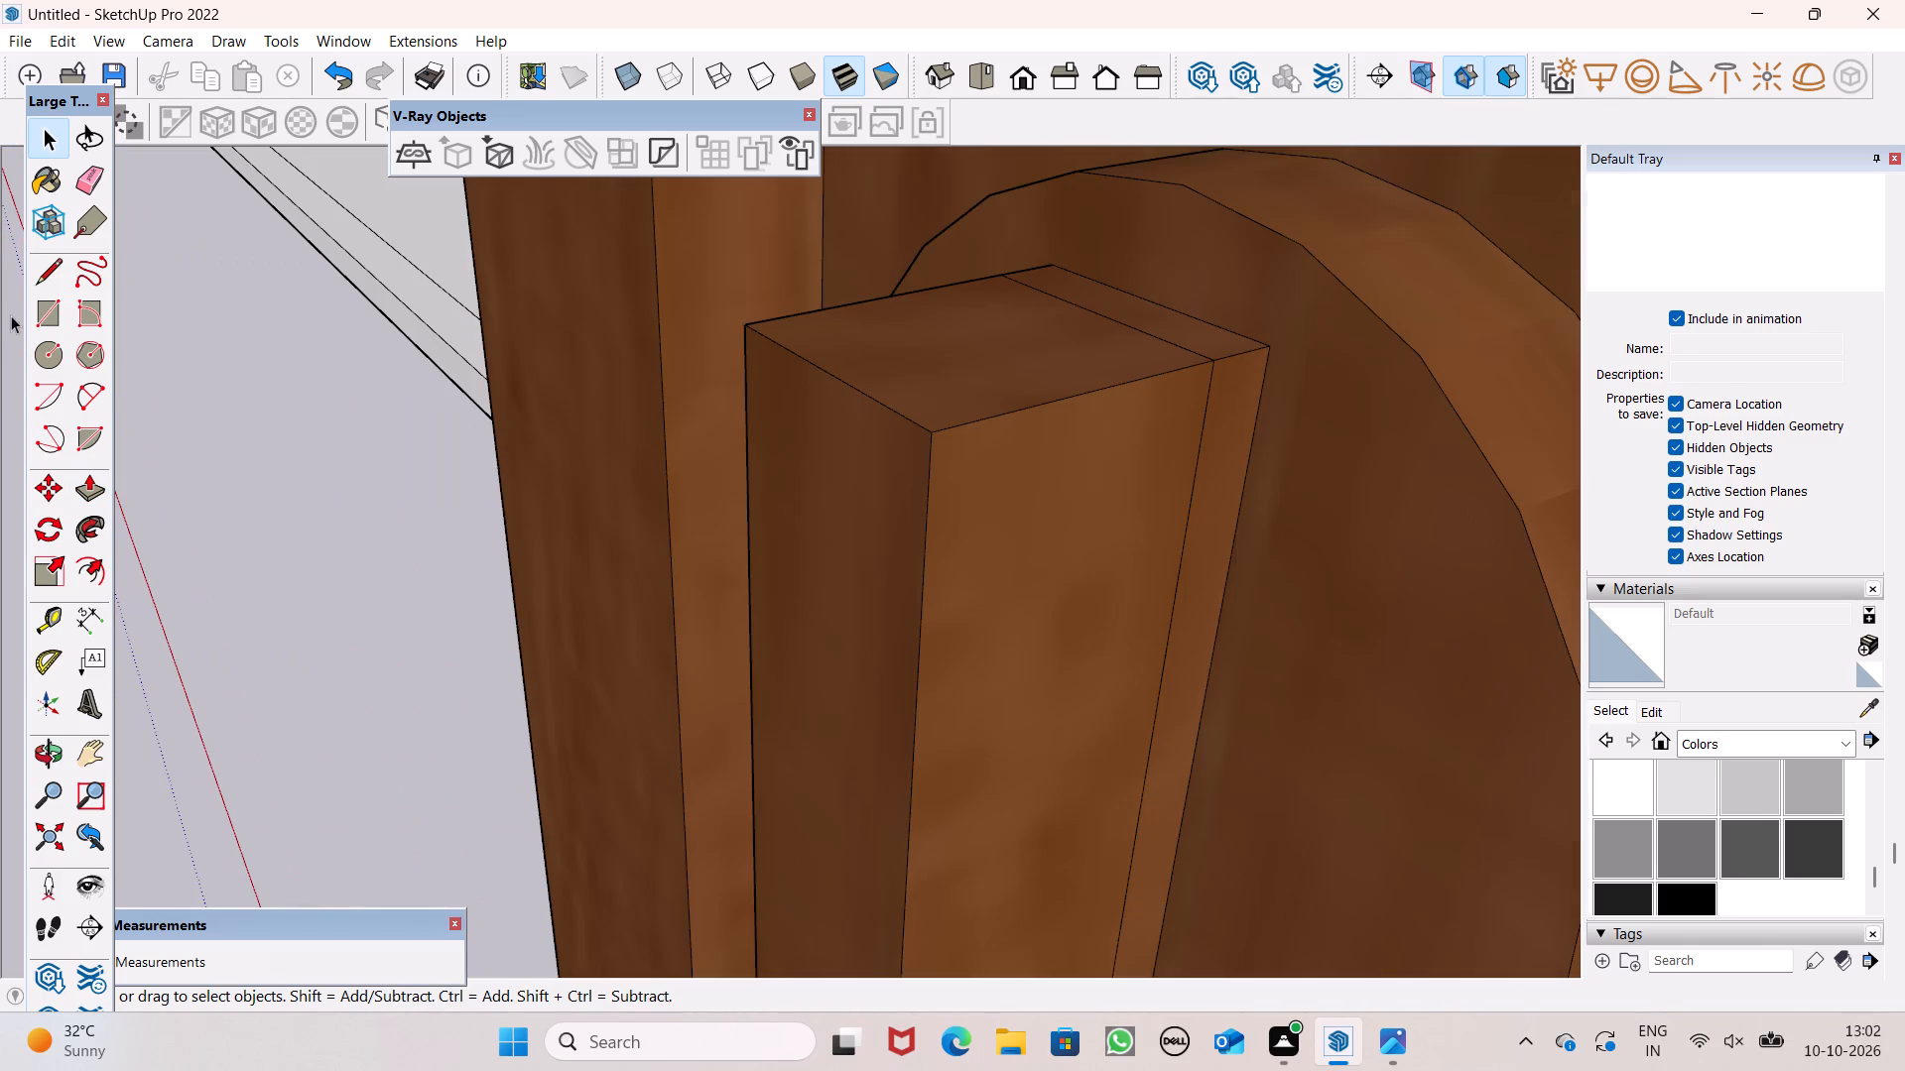
pyautogui.click(39, 273)
pyautogui.scroll(-1, 727, 461)
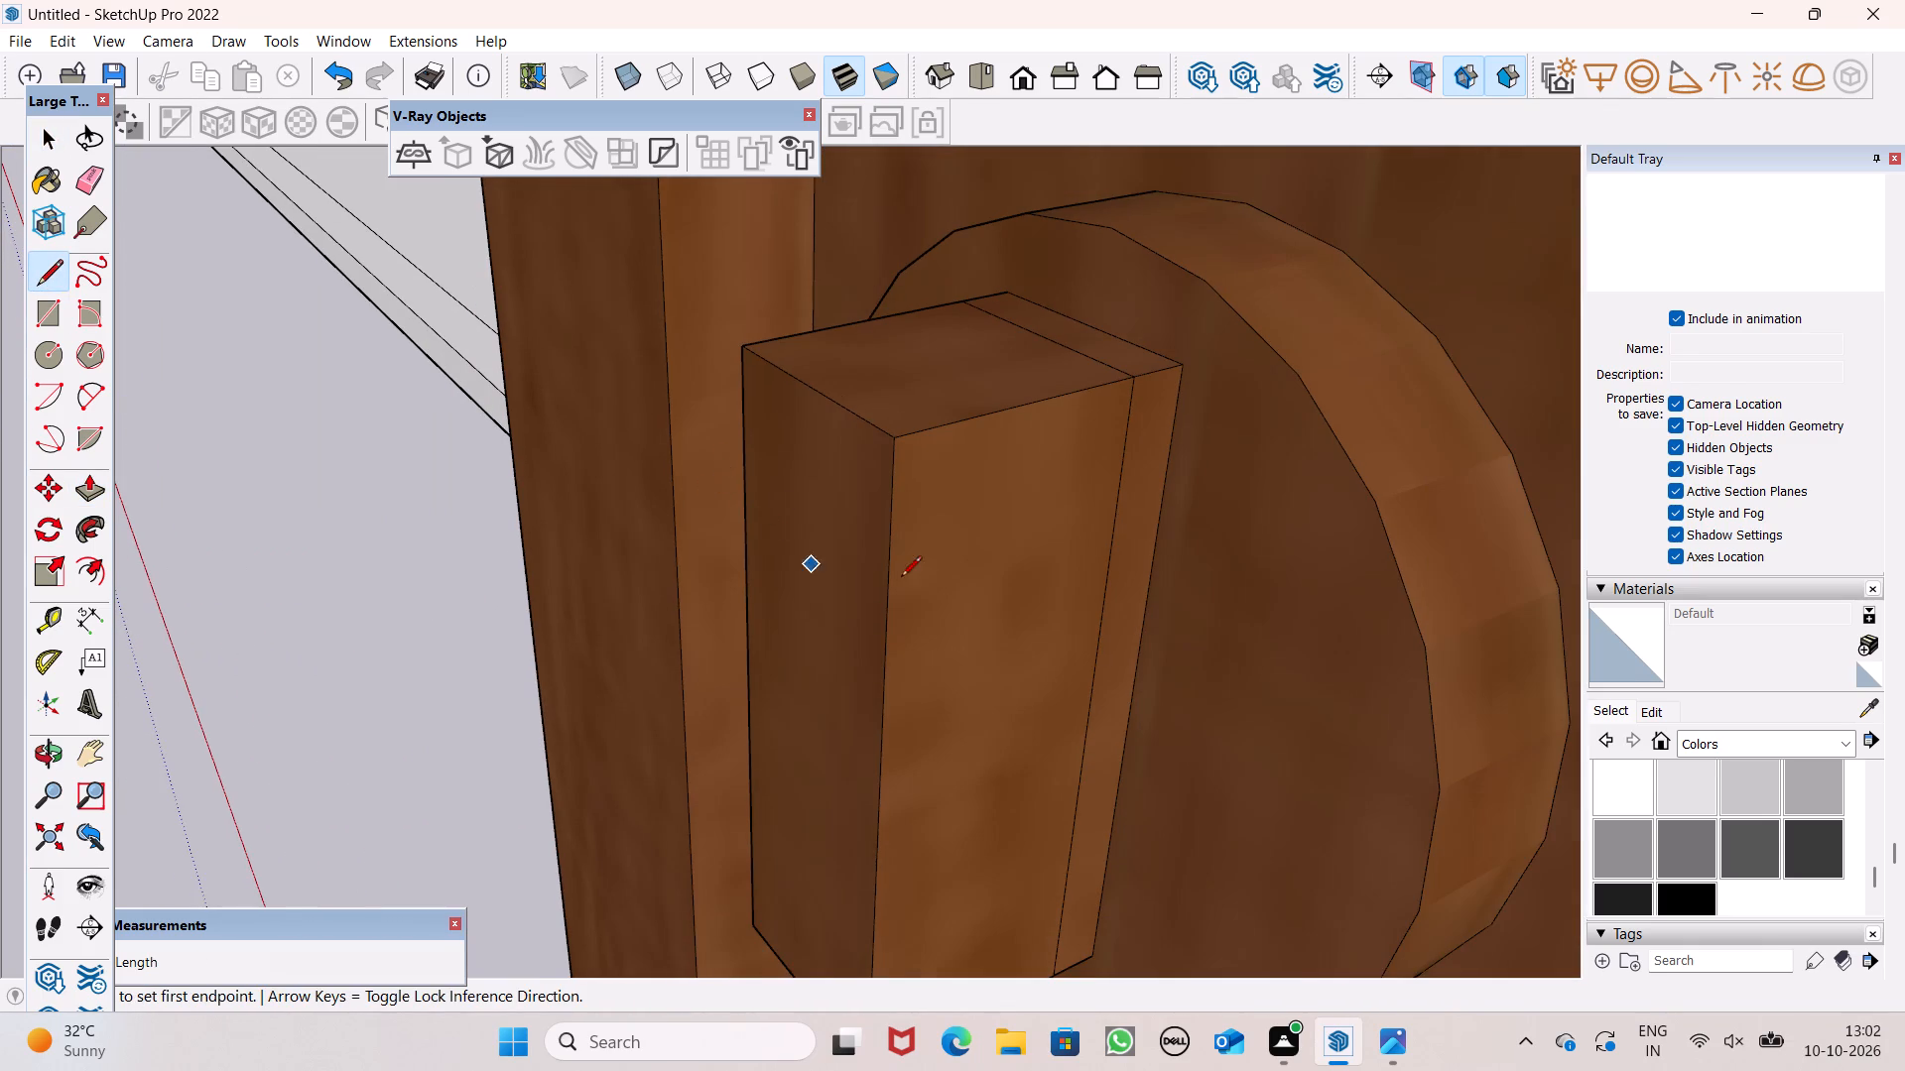
pyautogui.moveTo(956, 608); pyautogui.dragTo(872, 615, button='middle')
pyautogui.scroll(1, 870, 611)
pyautogui.scroll(-6, 928, 506)
pyautogui.moveTo(976, 597); pyautogui.dragTo(977, 586, button='middle')
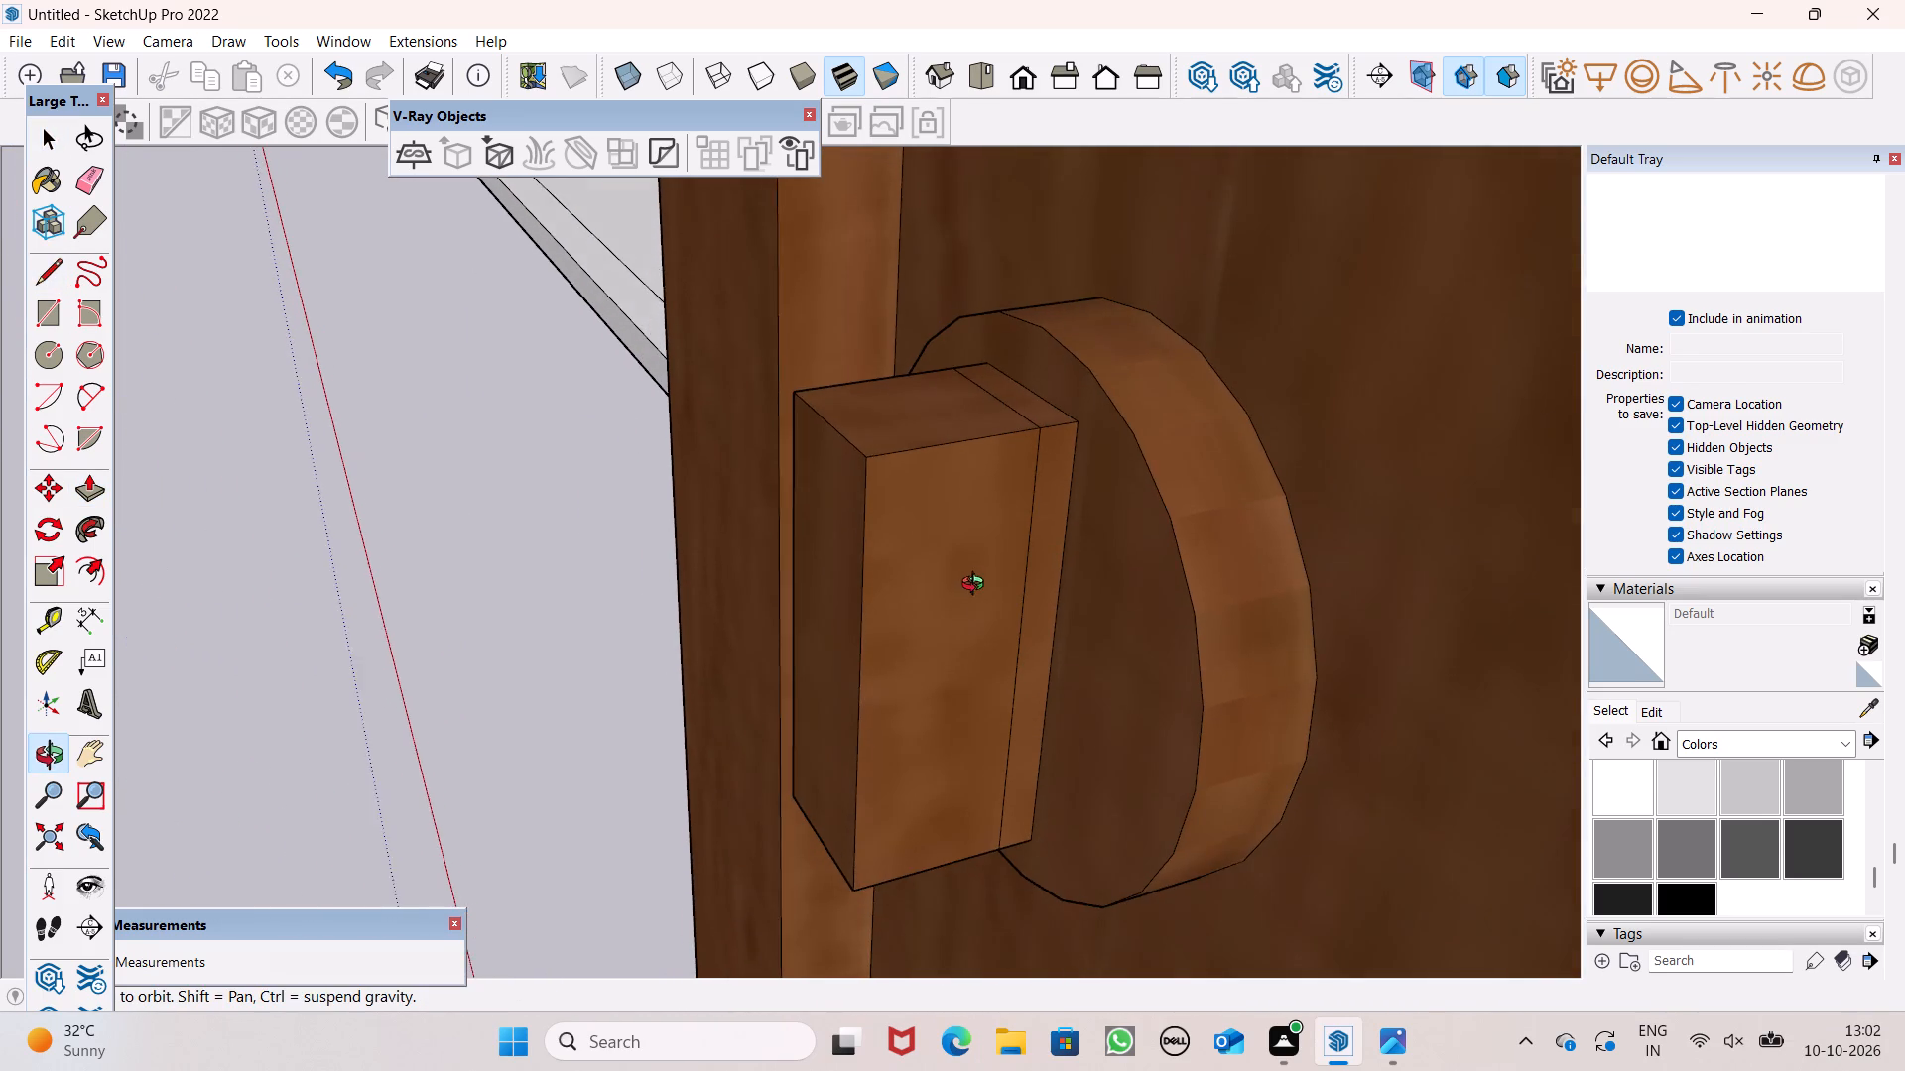
pyautogui.moveTo(977, 586); pyautogui.dragTo(885, 583, button='middle')
pyautogui.scroll(6, 885, 583)
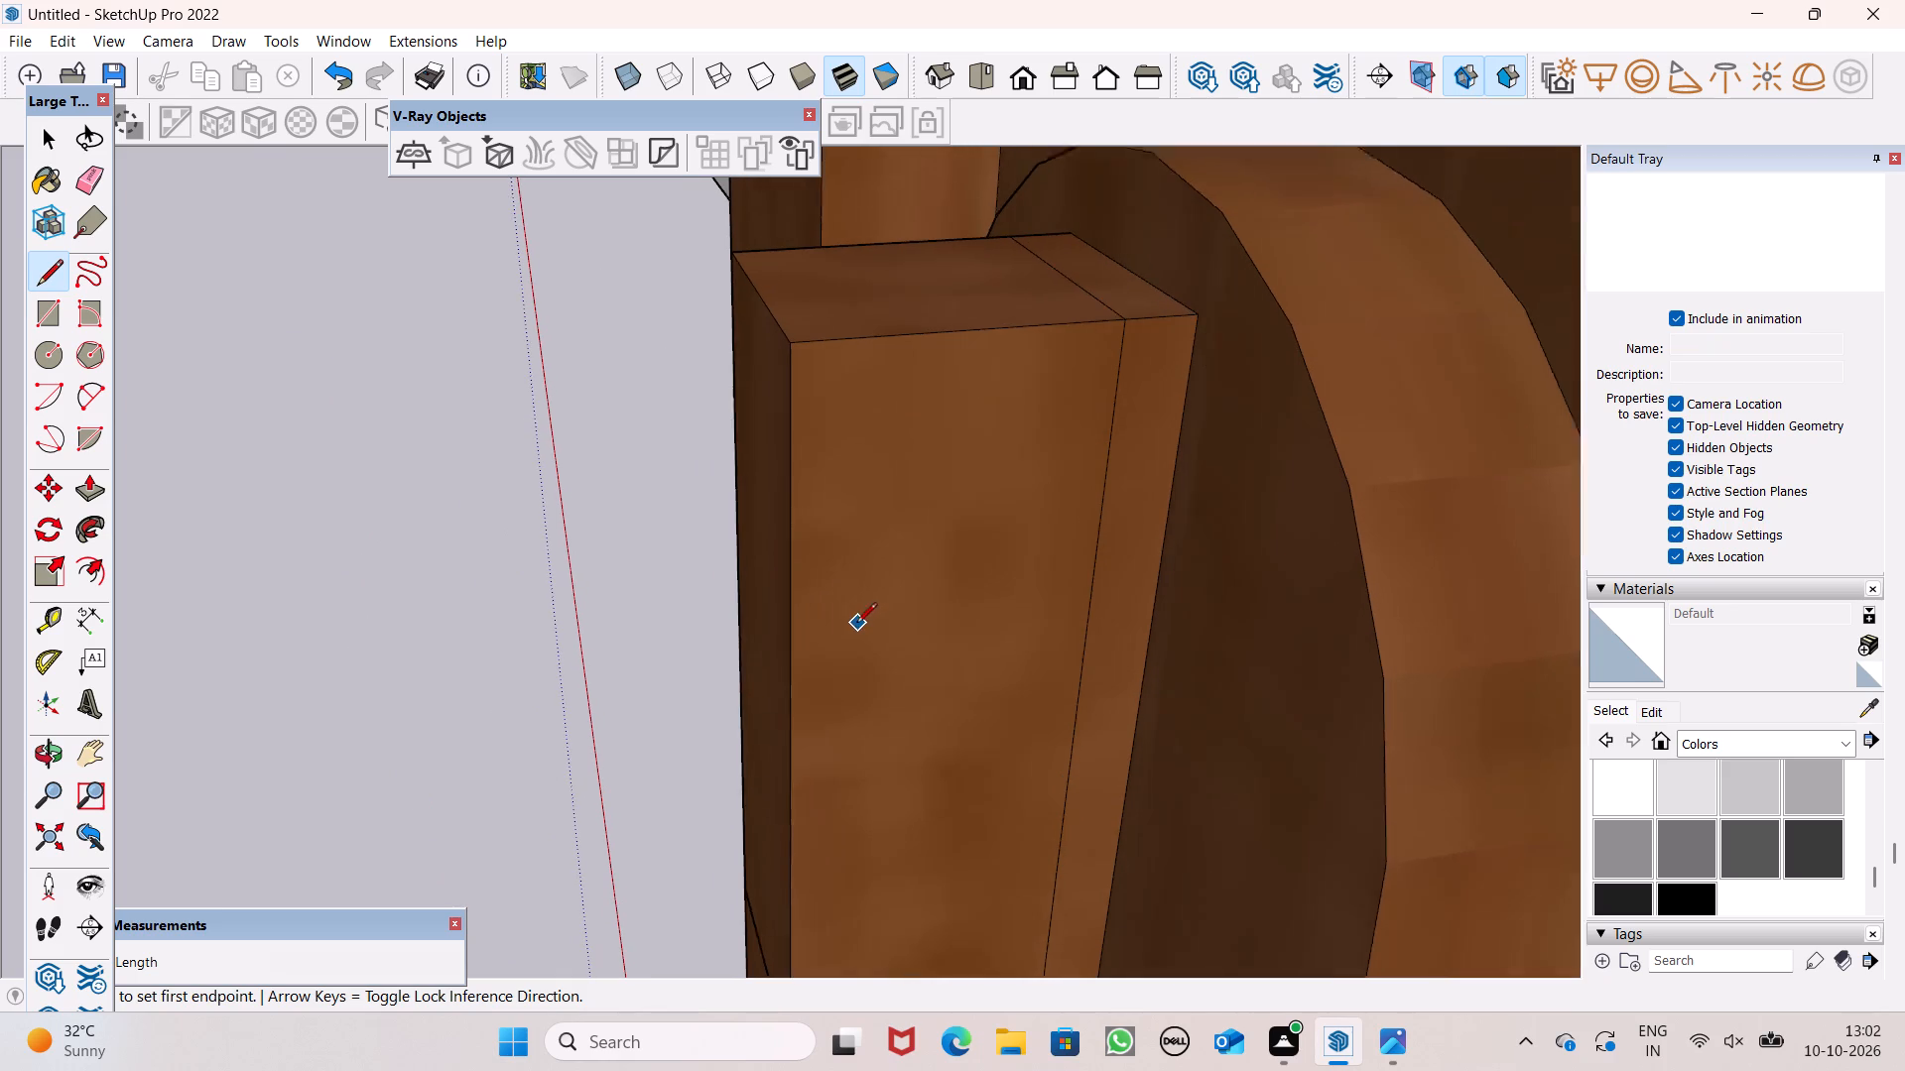
pyautogui.click(779, 652)
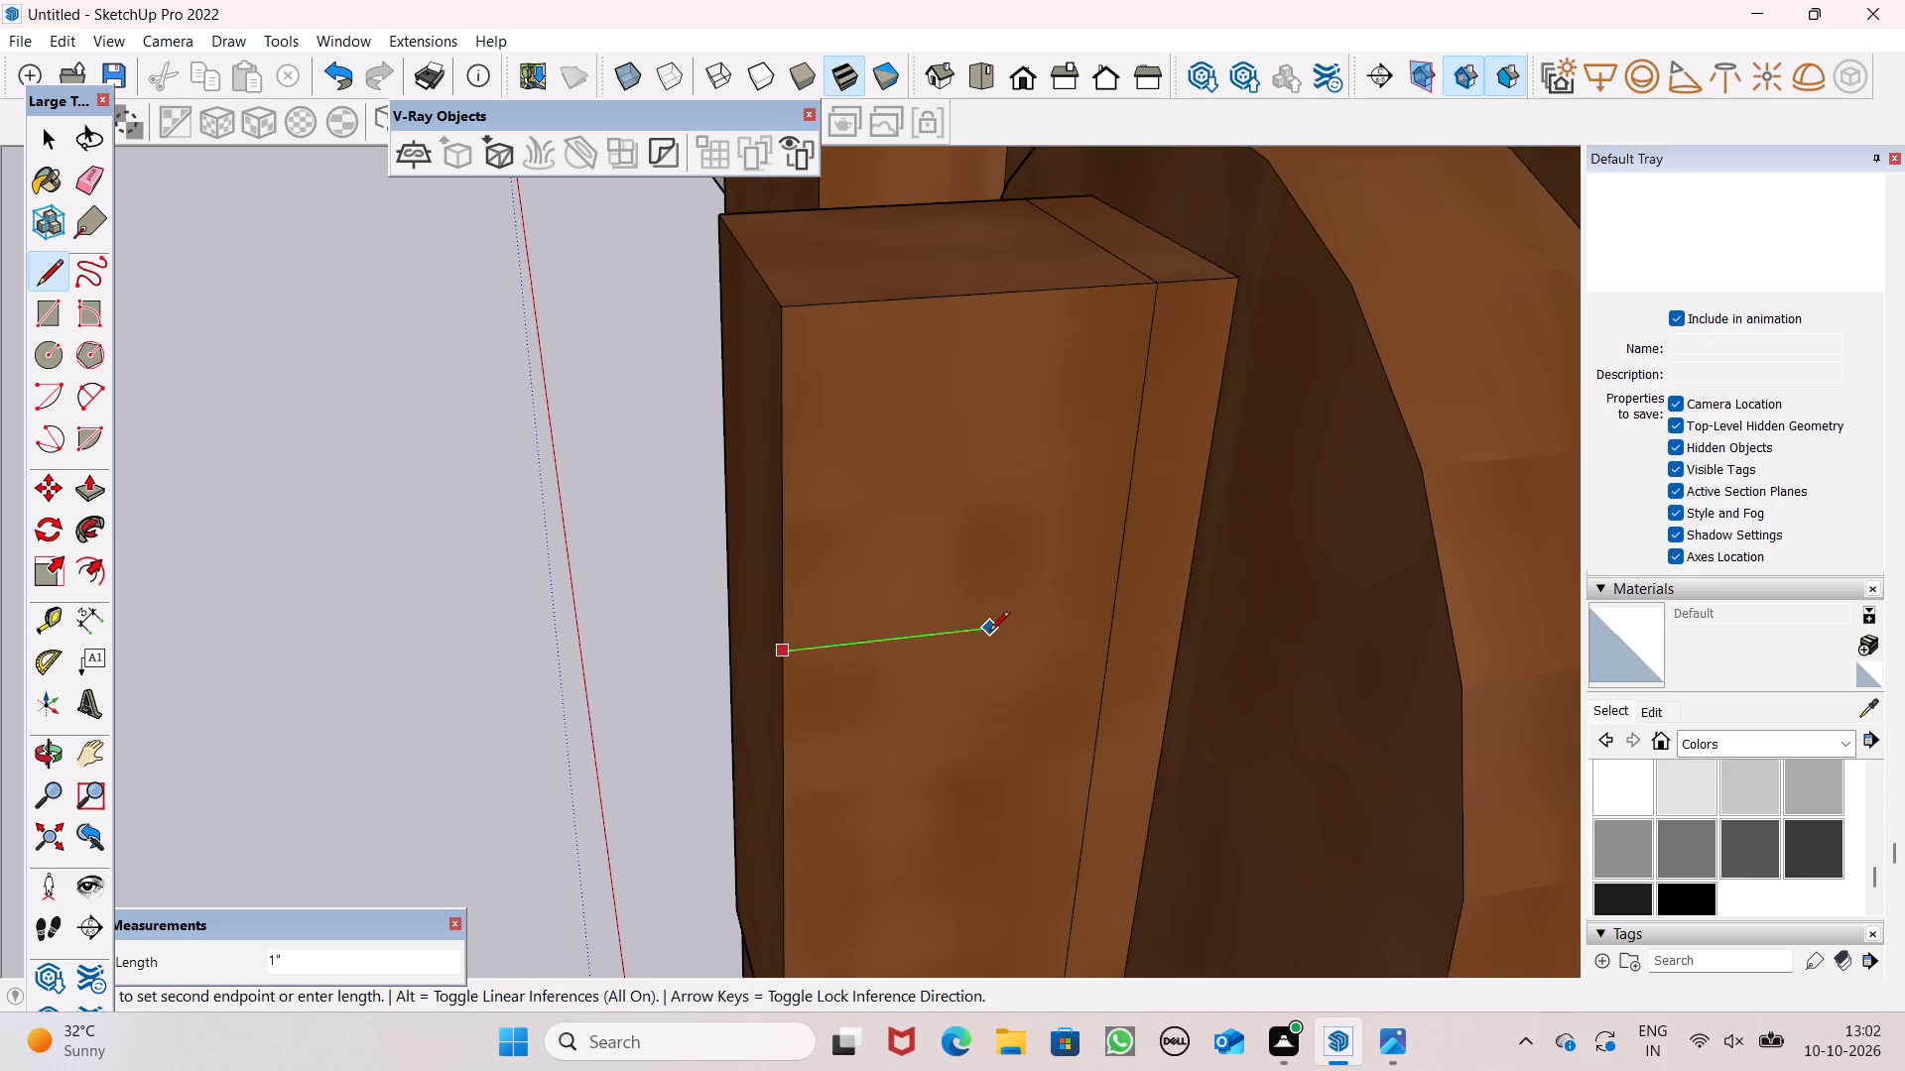
pyautogui.click(1114, 605)
pyautogui.scroll(-3, 1015, 572)
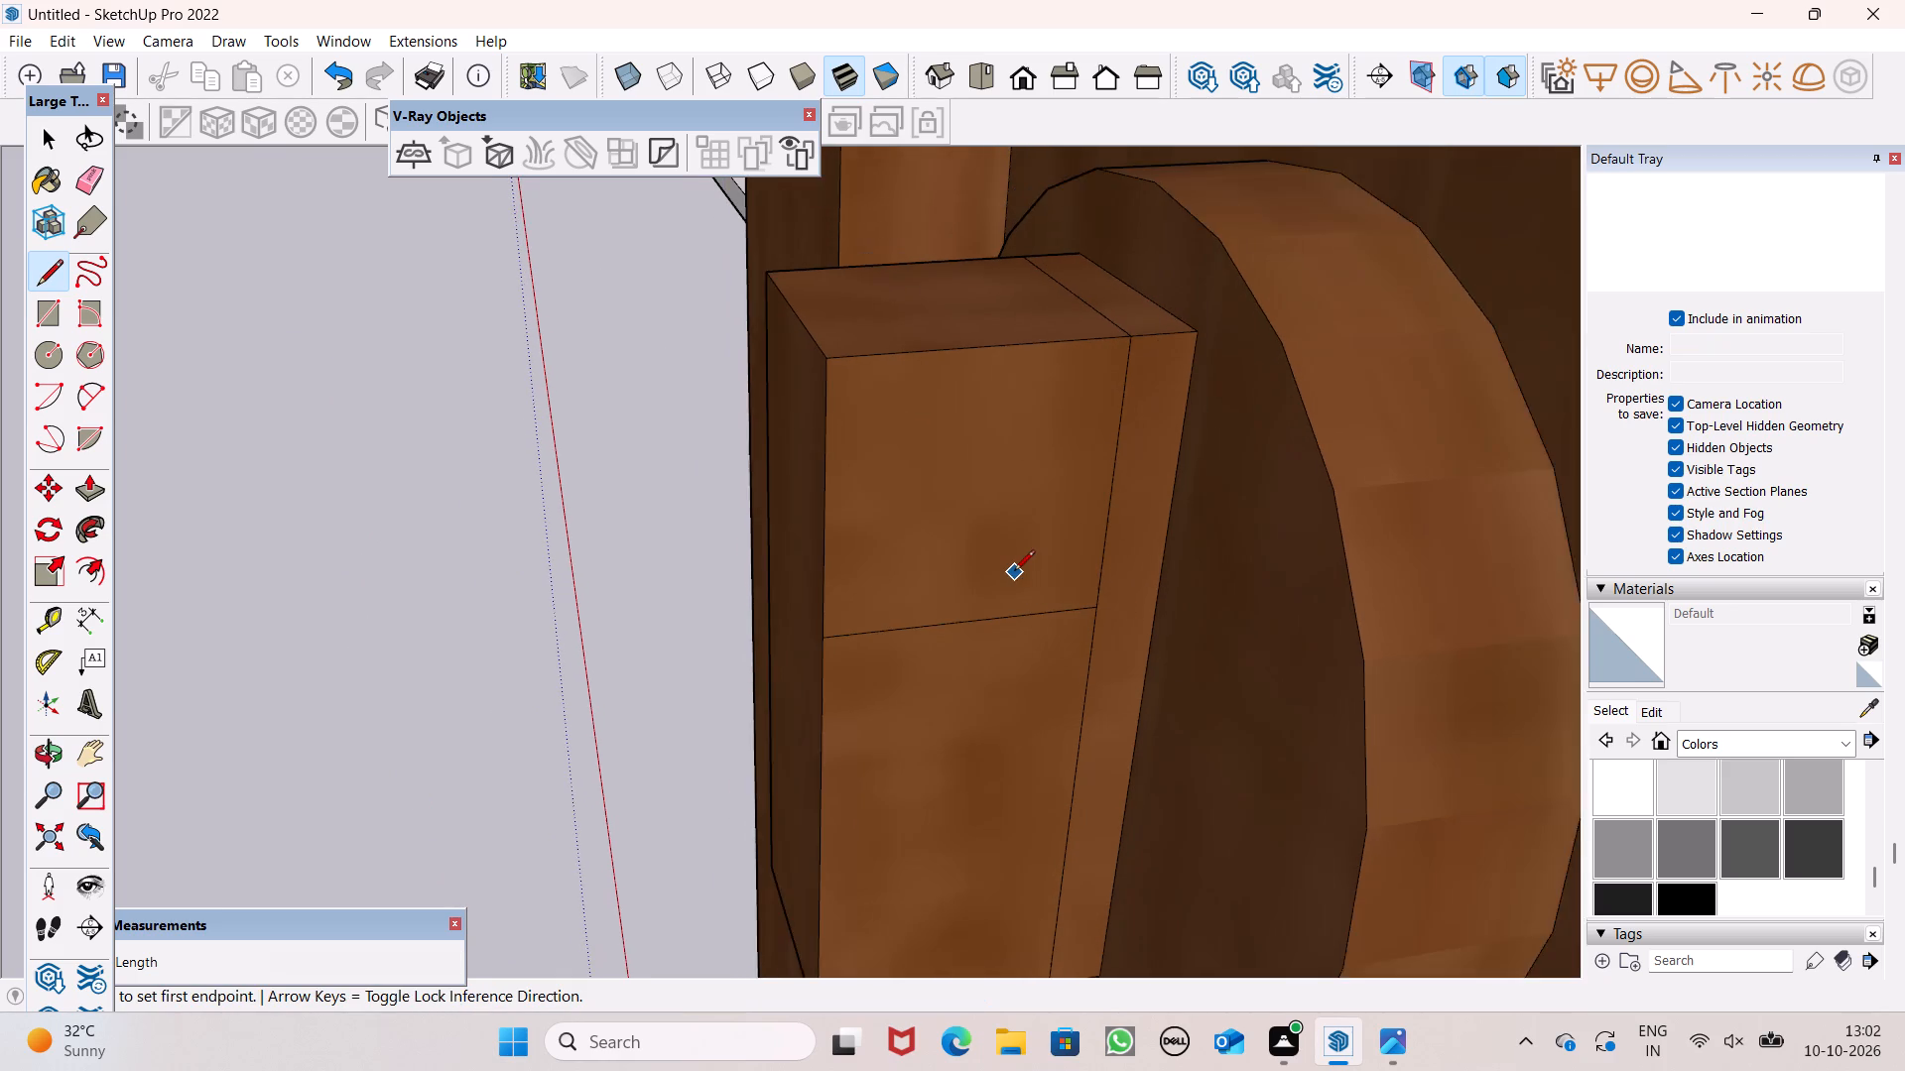
pyautogui.scroll(-11, 1019, 562)
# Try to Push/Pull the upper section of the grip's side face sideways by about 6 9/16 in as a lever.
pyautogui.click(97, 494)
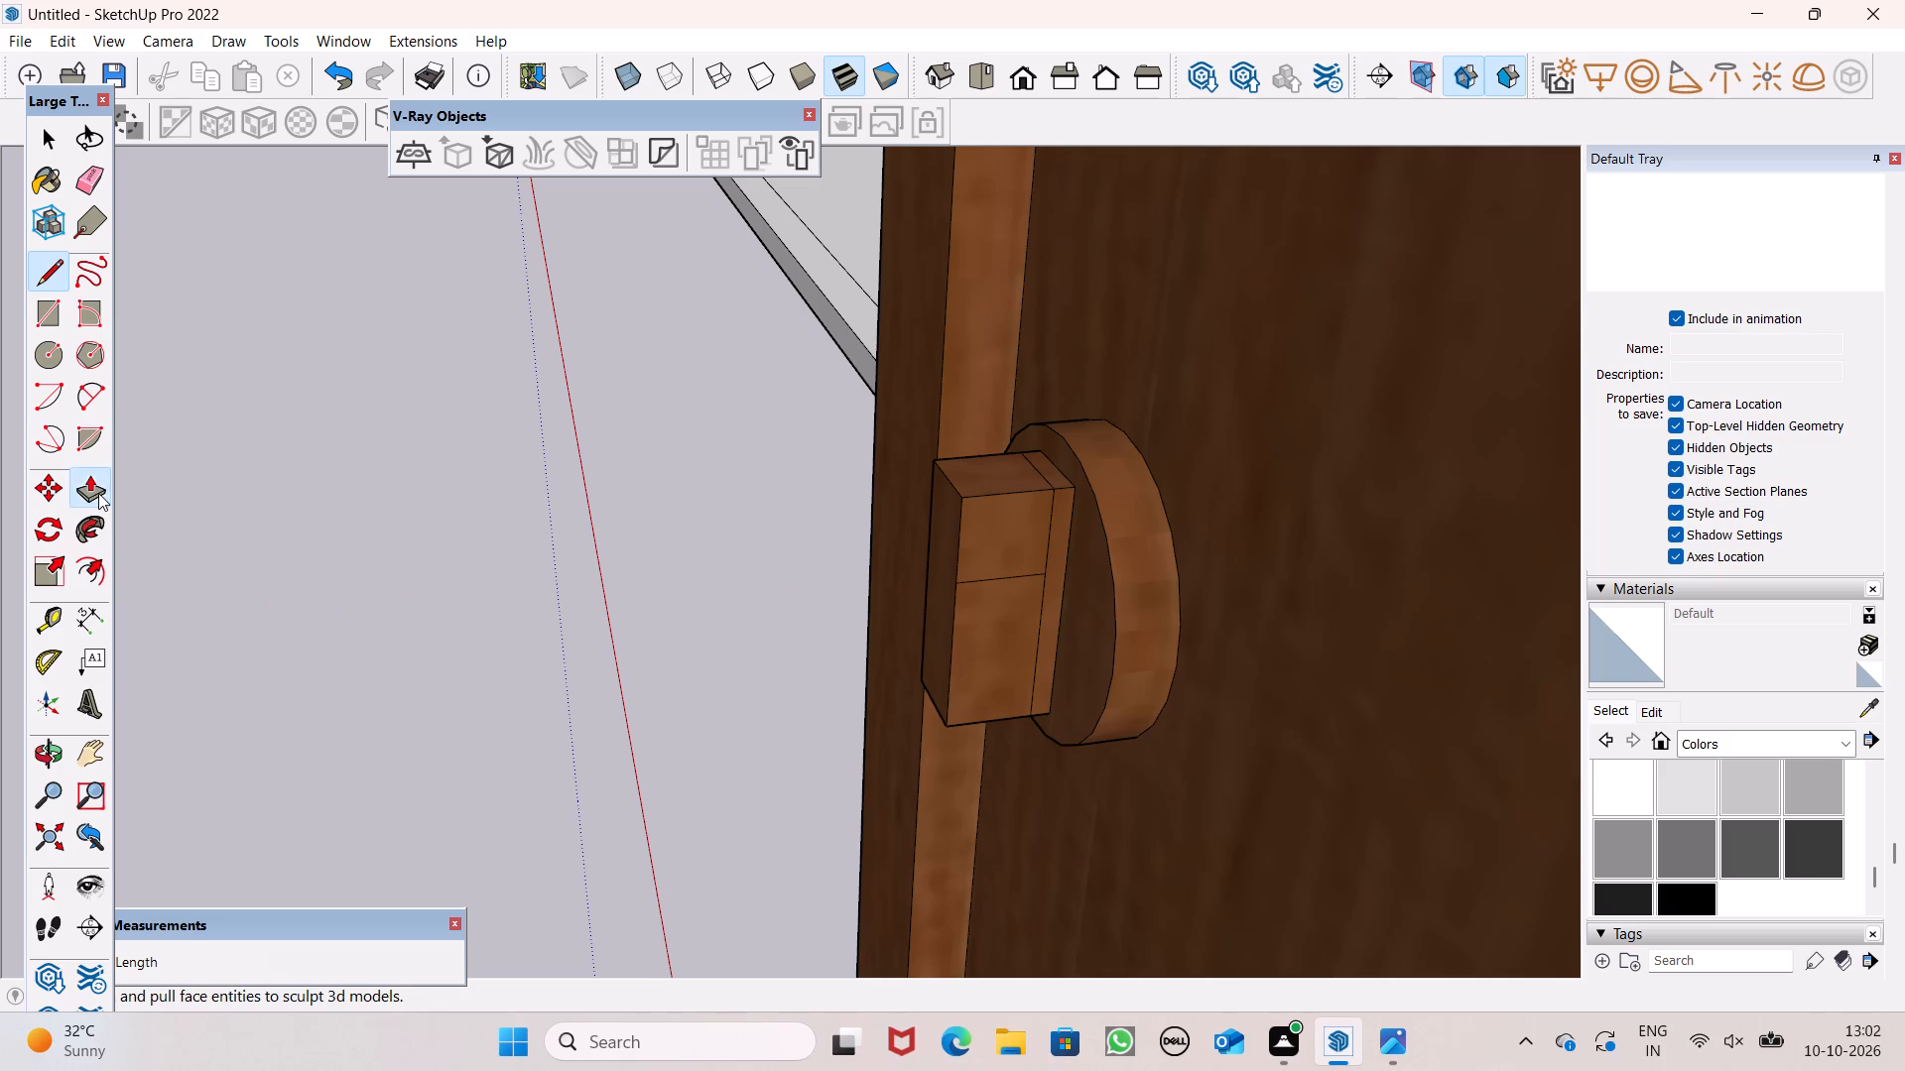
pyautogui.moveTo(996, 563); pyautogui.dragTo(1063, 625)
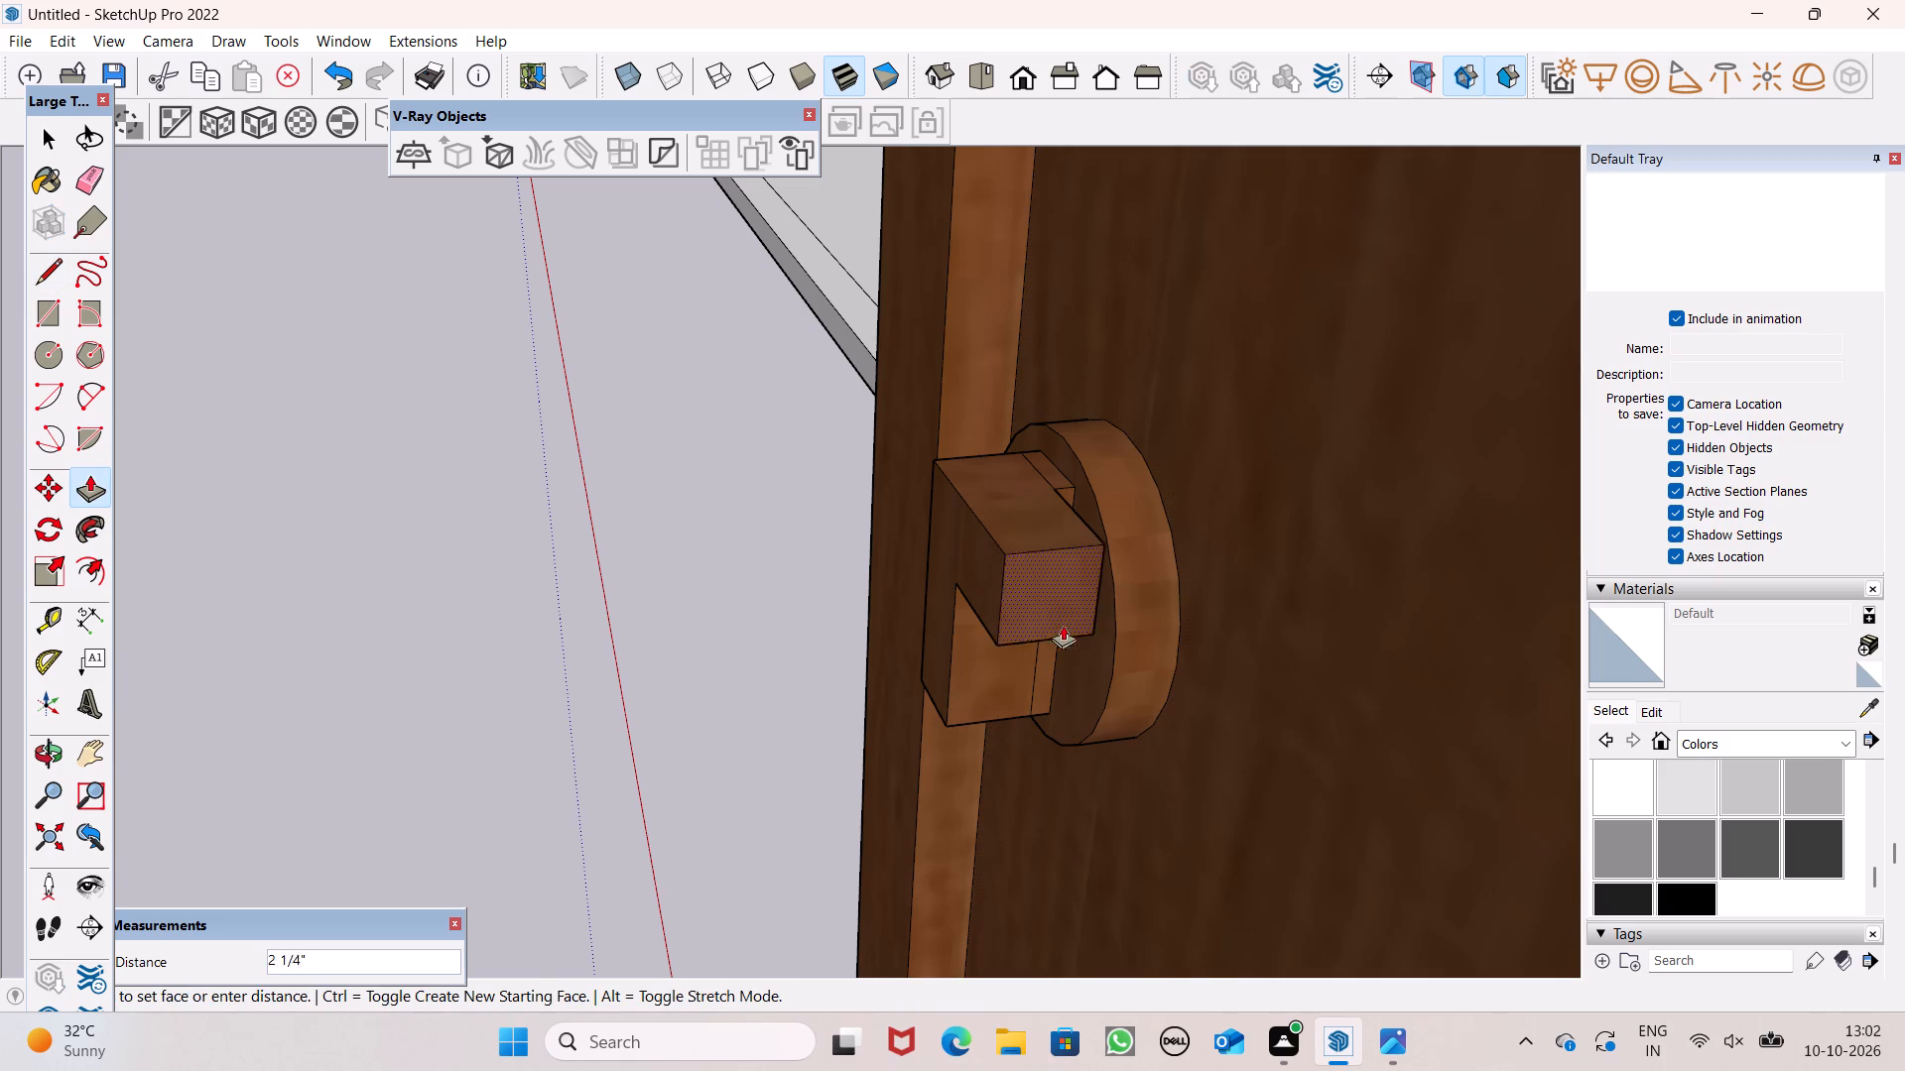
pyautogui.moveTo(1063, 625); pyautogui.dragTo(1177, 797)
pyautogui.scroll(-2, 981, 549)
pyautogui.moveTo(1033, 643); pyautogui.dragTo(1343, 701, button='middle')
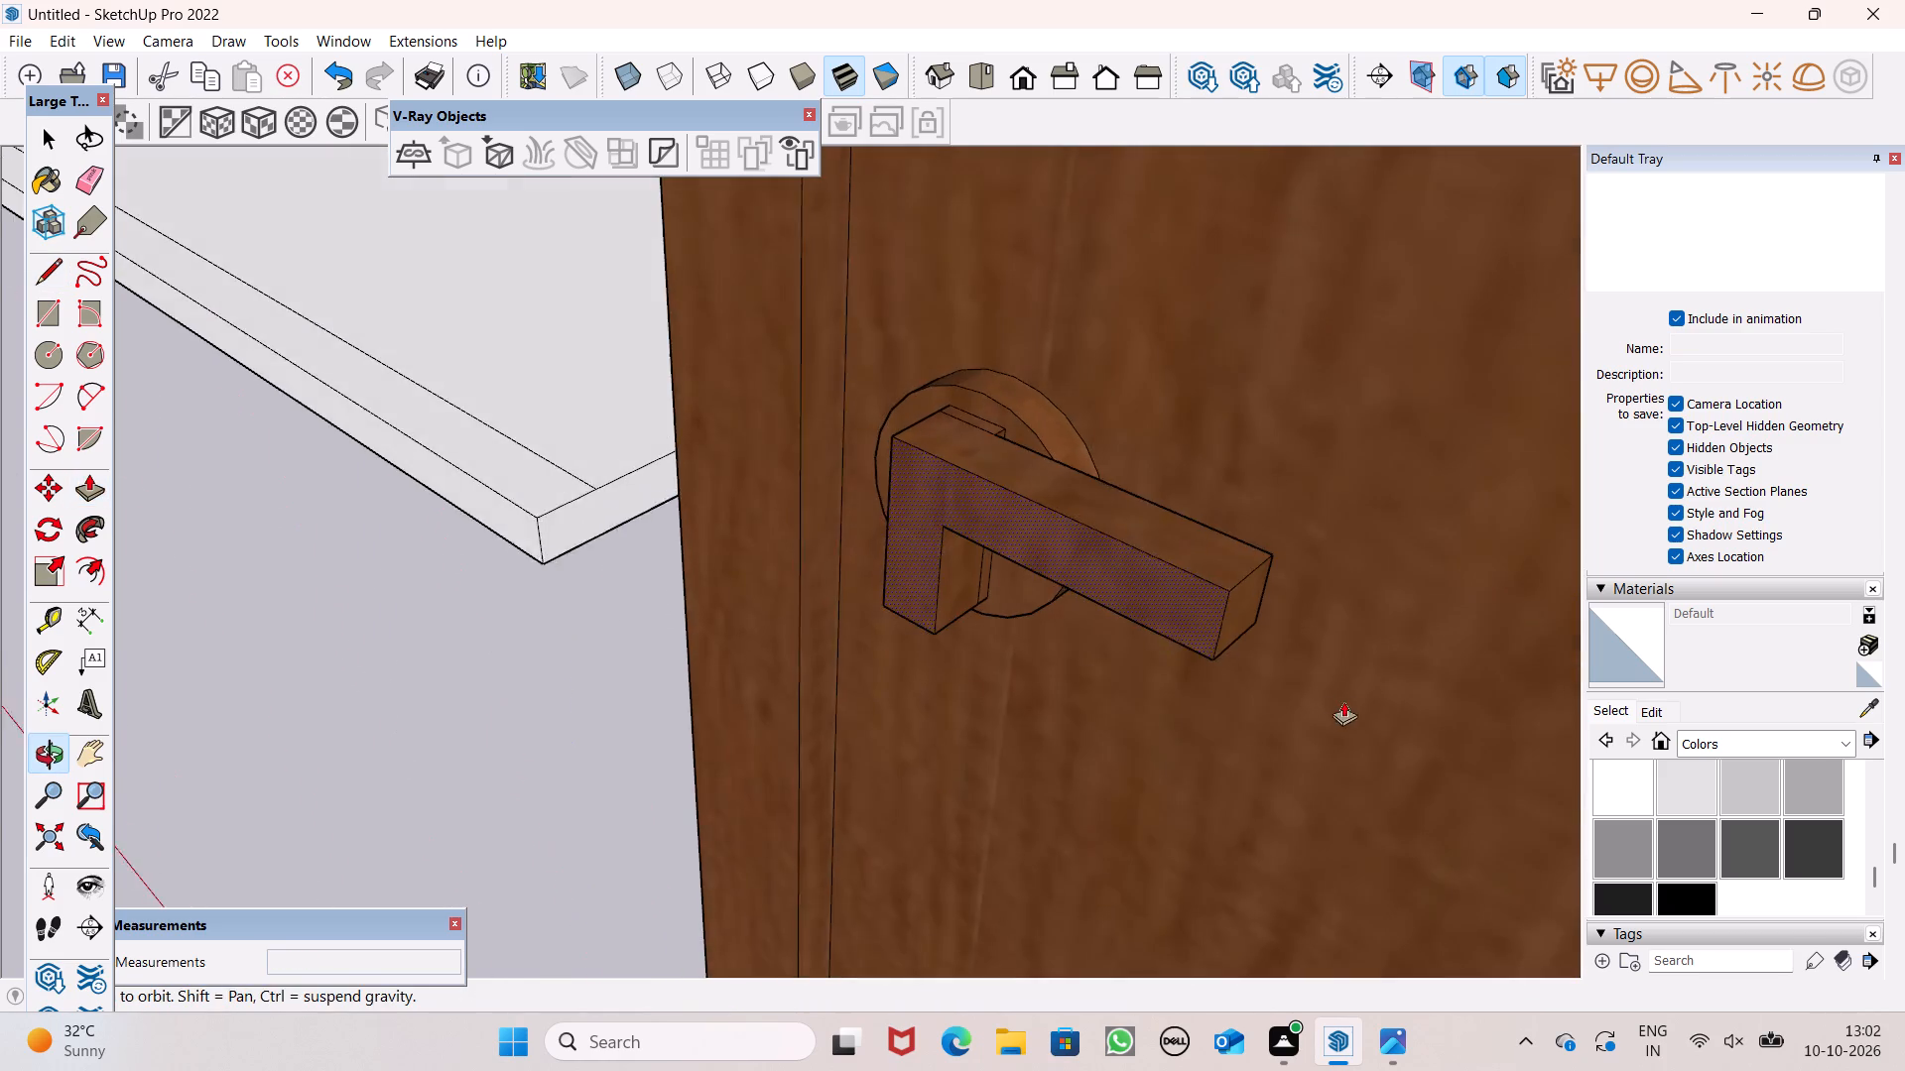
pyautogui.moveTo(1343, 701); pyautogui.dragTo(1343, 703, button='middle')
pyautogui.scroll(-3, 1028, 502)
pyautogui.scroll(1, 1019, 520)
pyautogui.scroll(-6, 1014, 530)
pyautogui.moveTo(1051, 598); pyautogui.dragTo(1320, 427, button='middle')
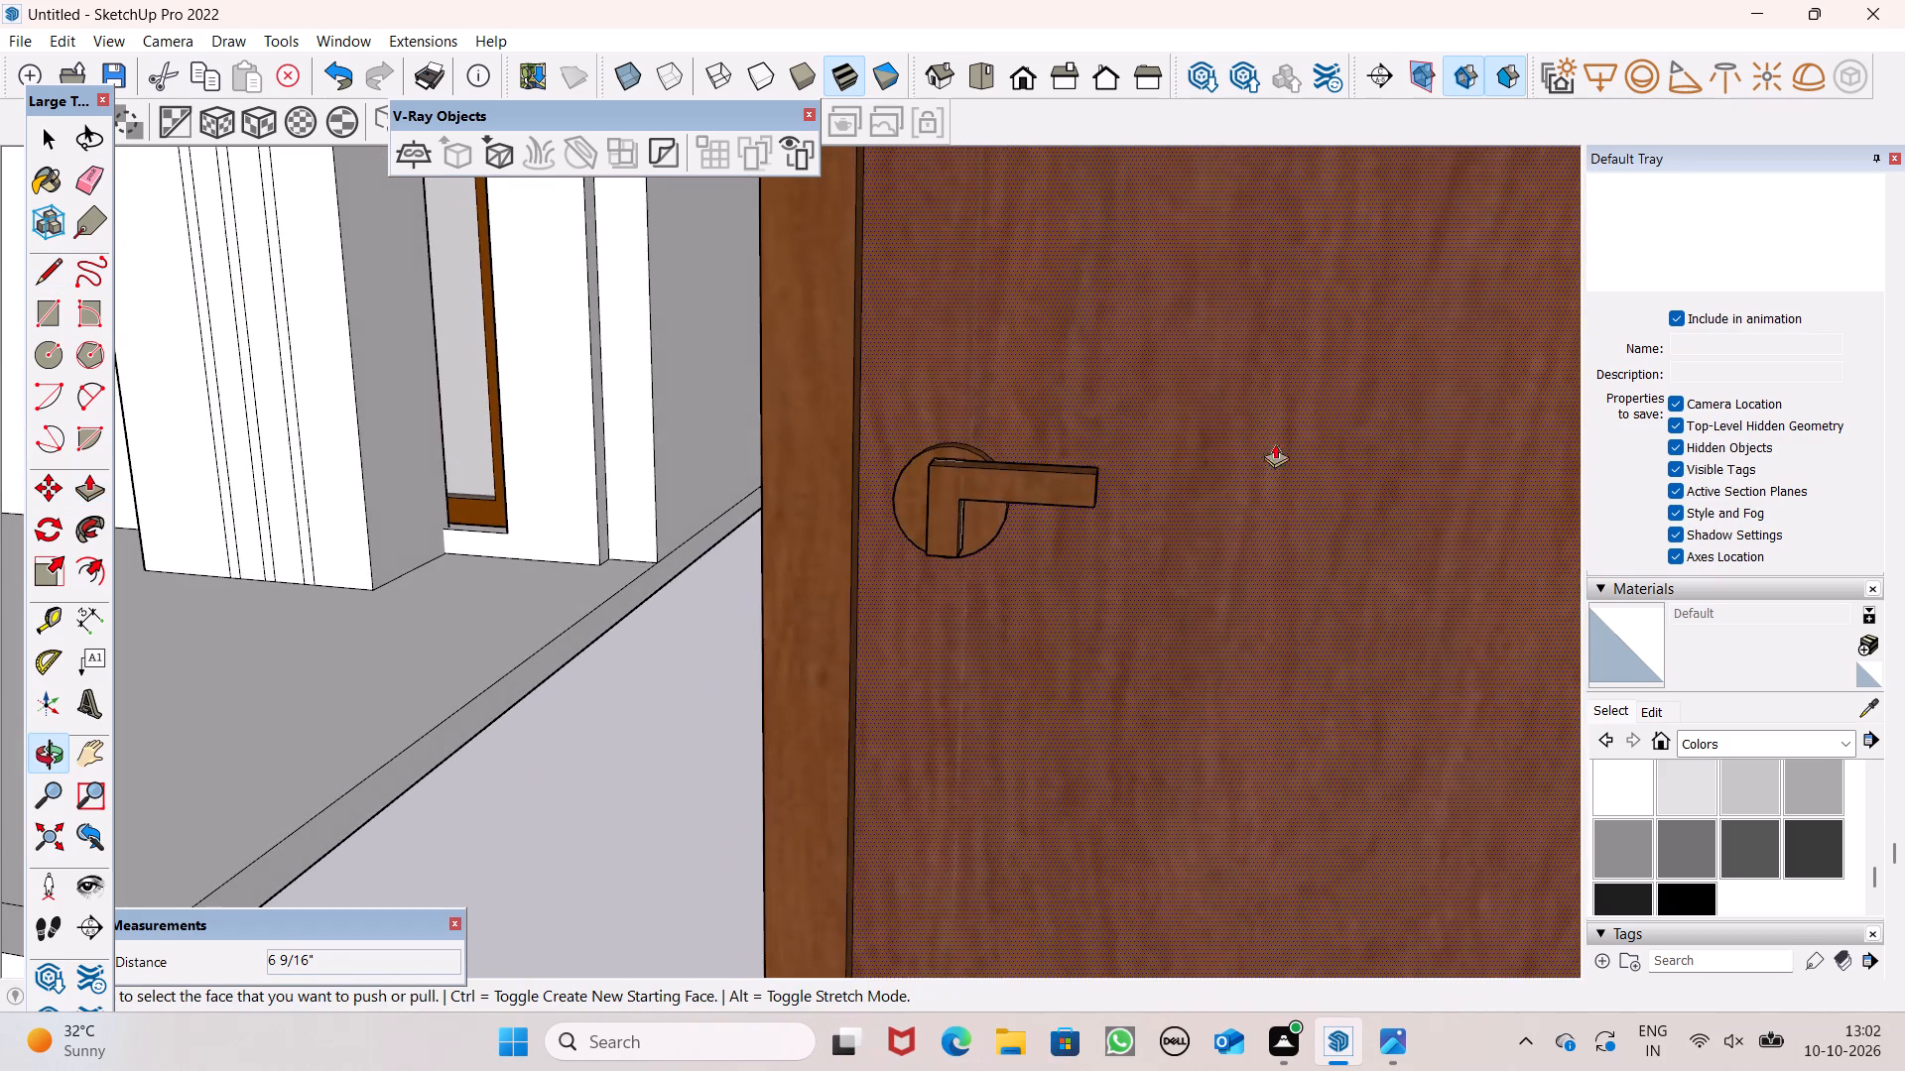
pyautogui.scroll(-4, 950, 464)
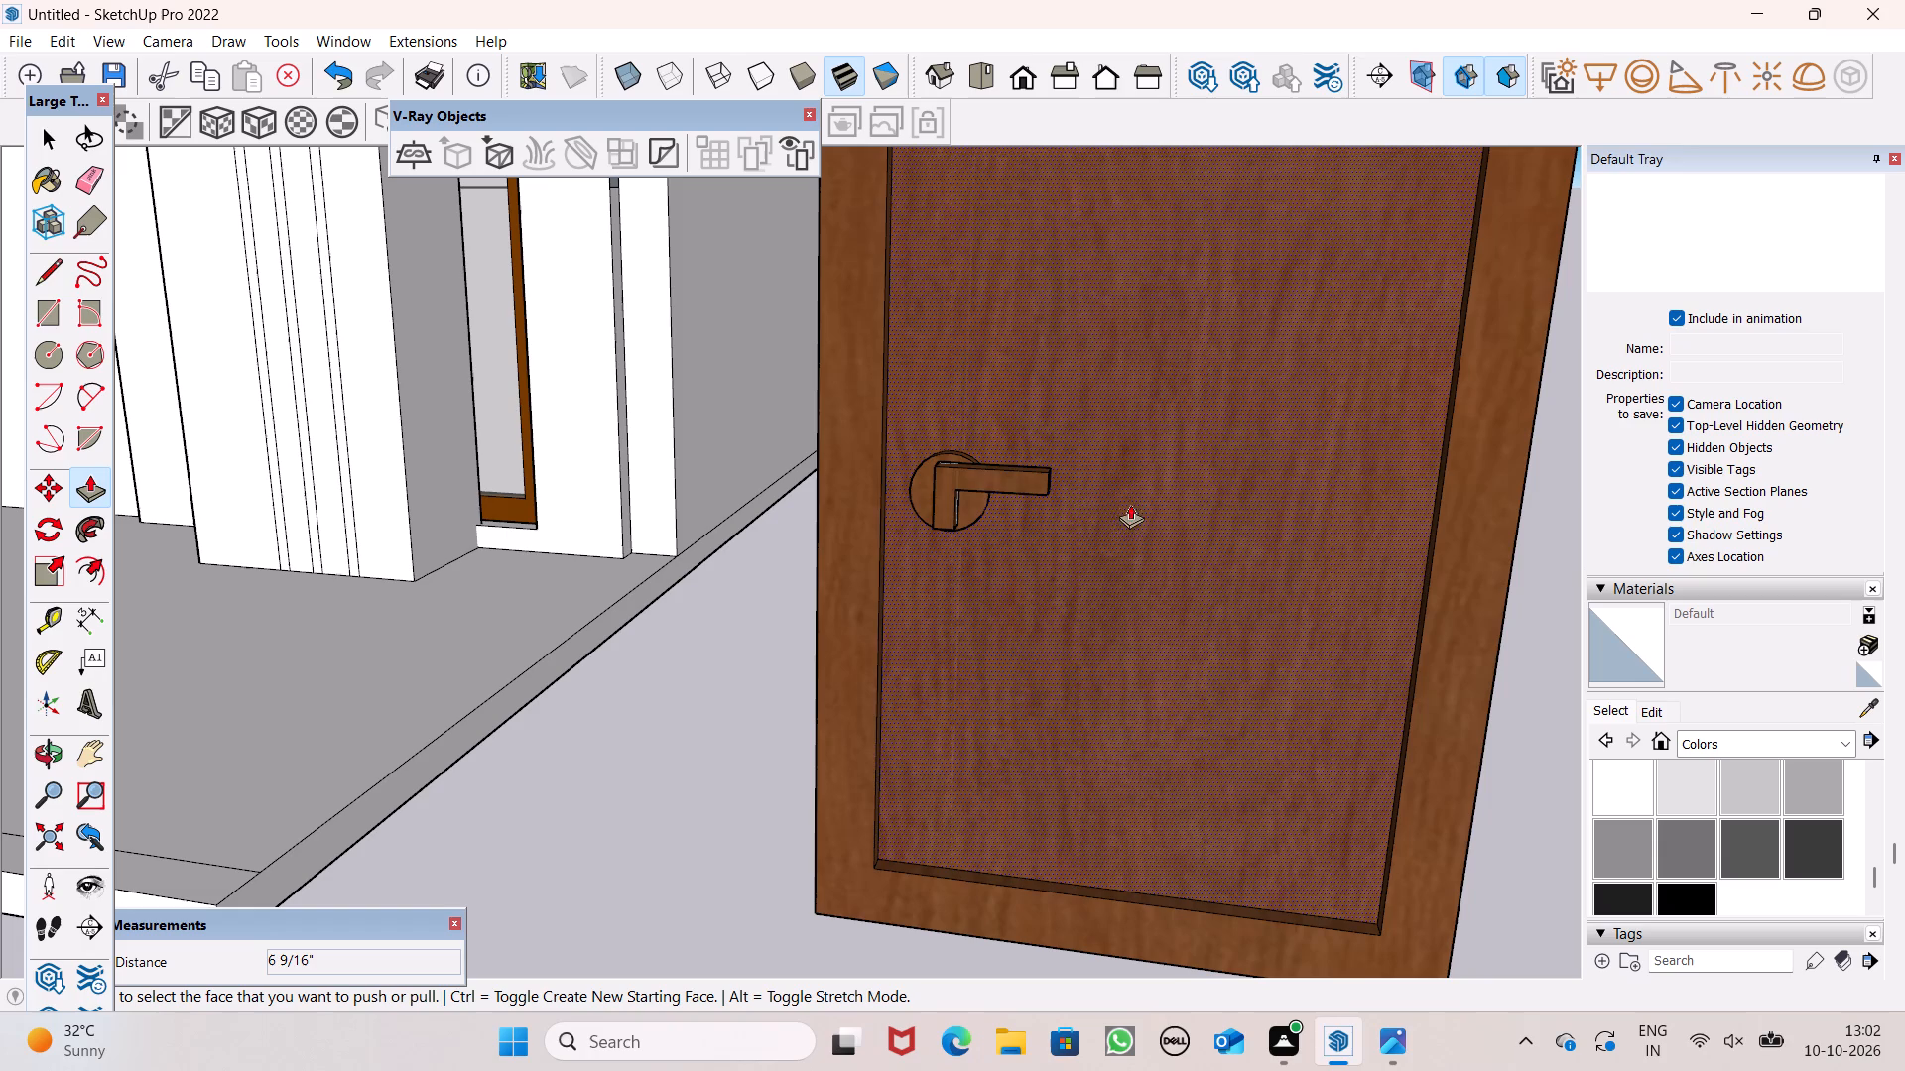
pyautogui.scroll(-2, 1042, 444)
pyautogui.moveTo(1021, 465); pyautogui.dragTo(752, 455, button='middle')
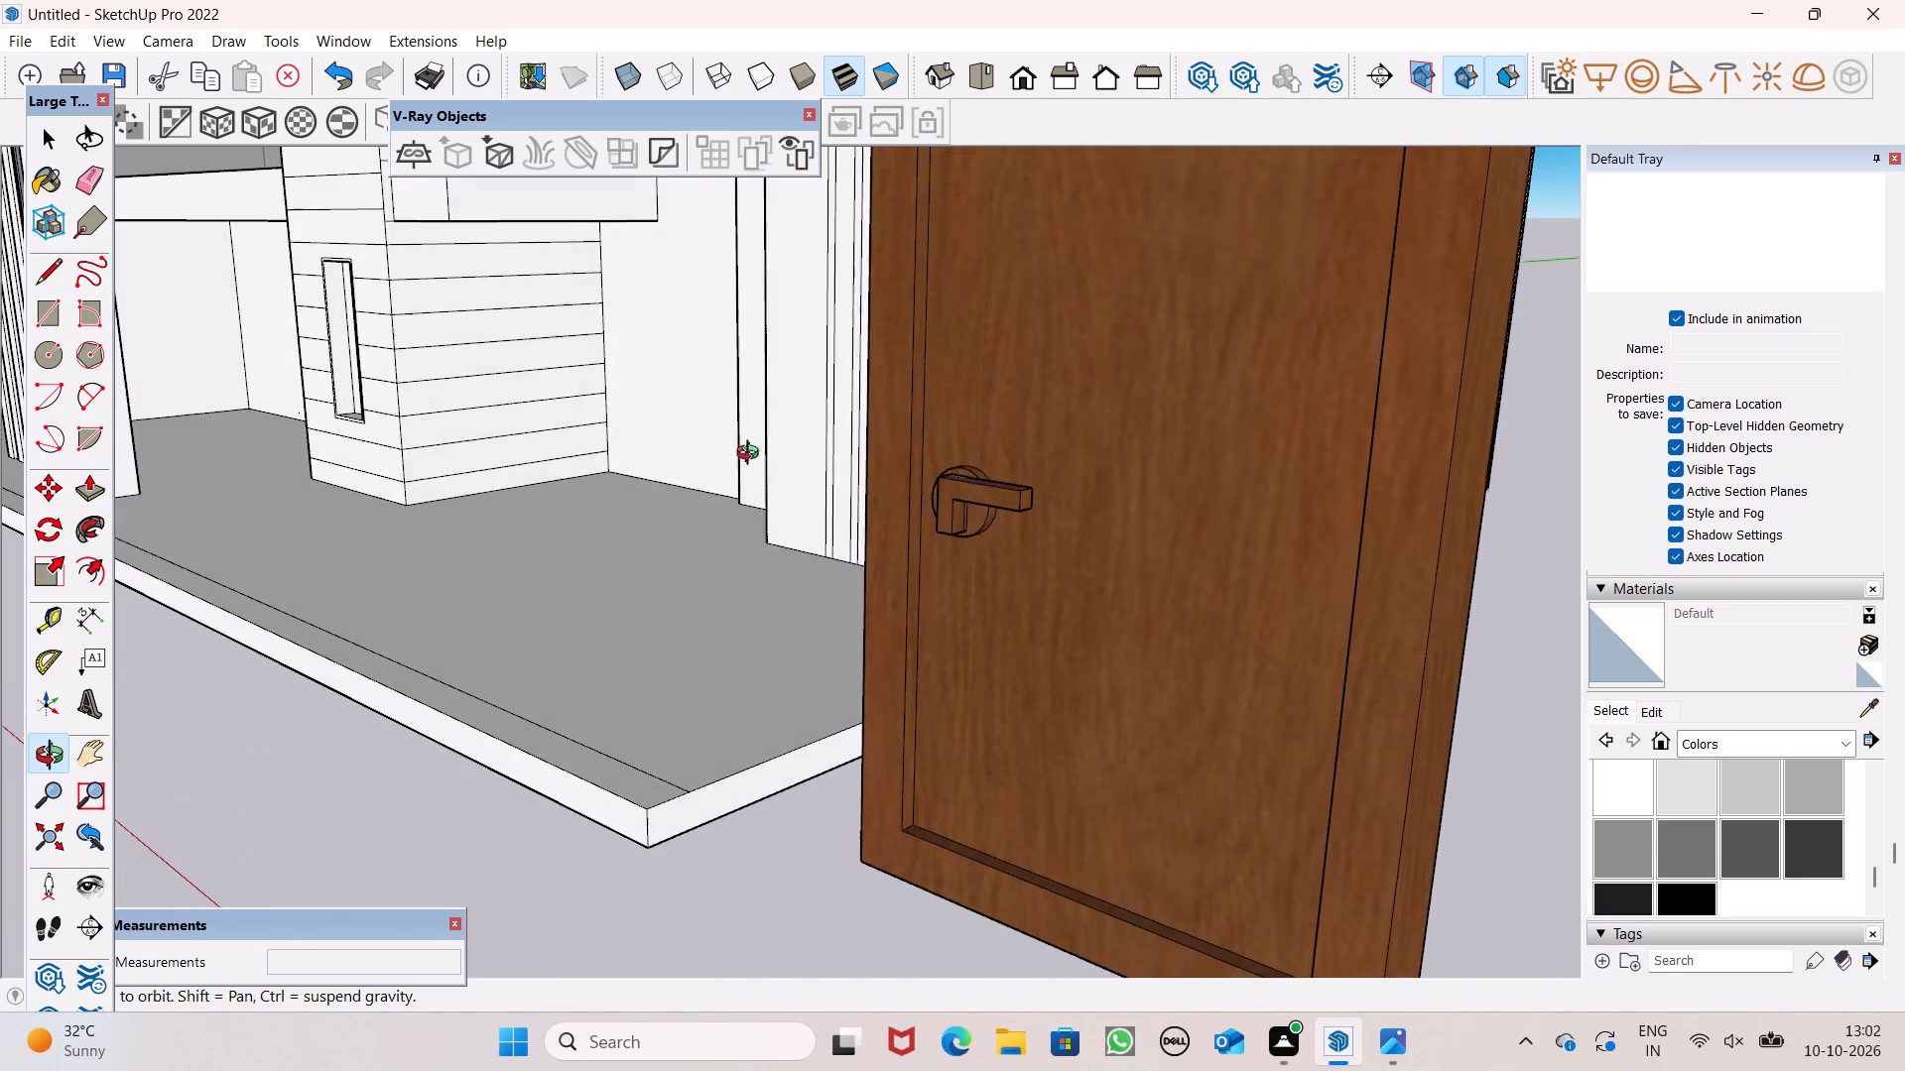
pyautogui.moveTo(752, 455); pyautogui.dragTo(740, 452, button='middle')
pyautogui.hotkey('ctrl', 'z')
# Push/Pull the lower section of the grip's side face sideways by about 9 3/4 in to form the handle's lever.
pyautogui.scroll(5, 965, 514)
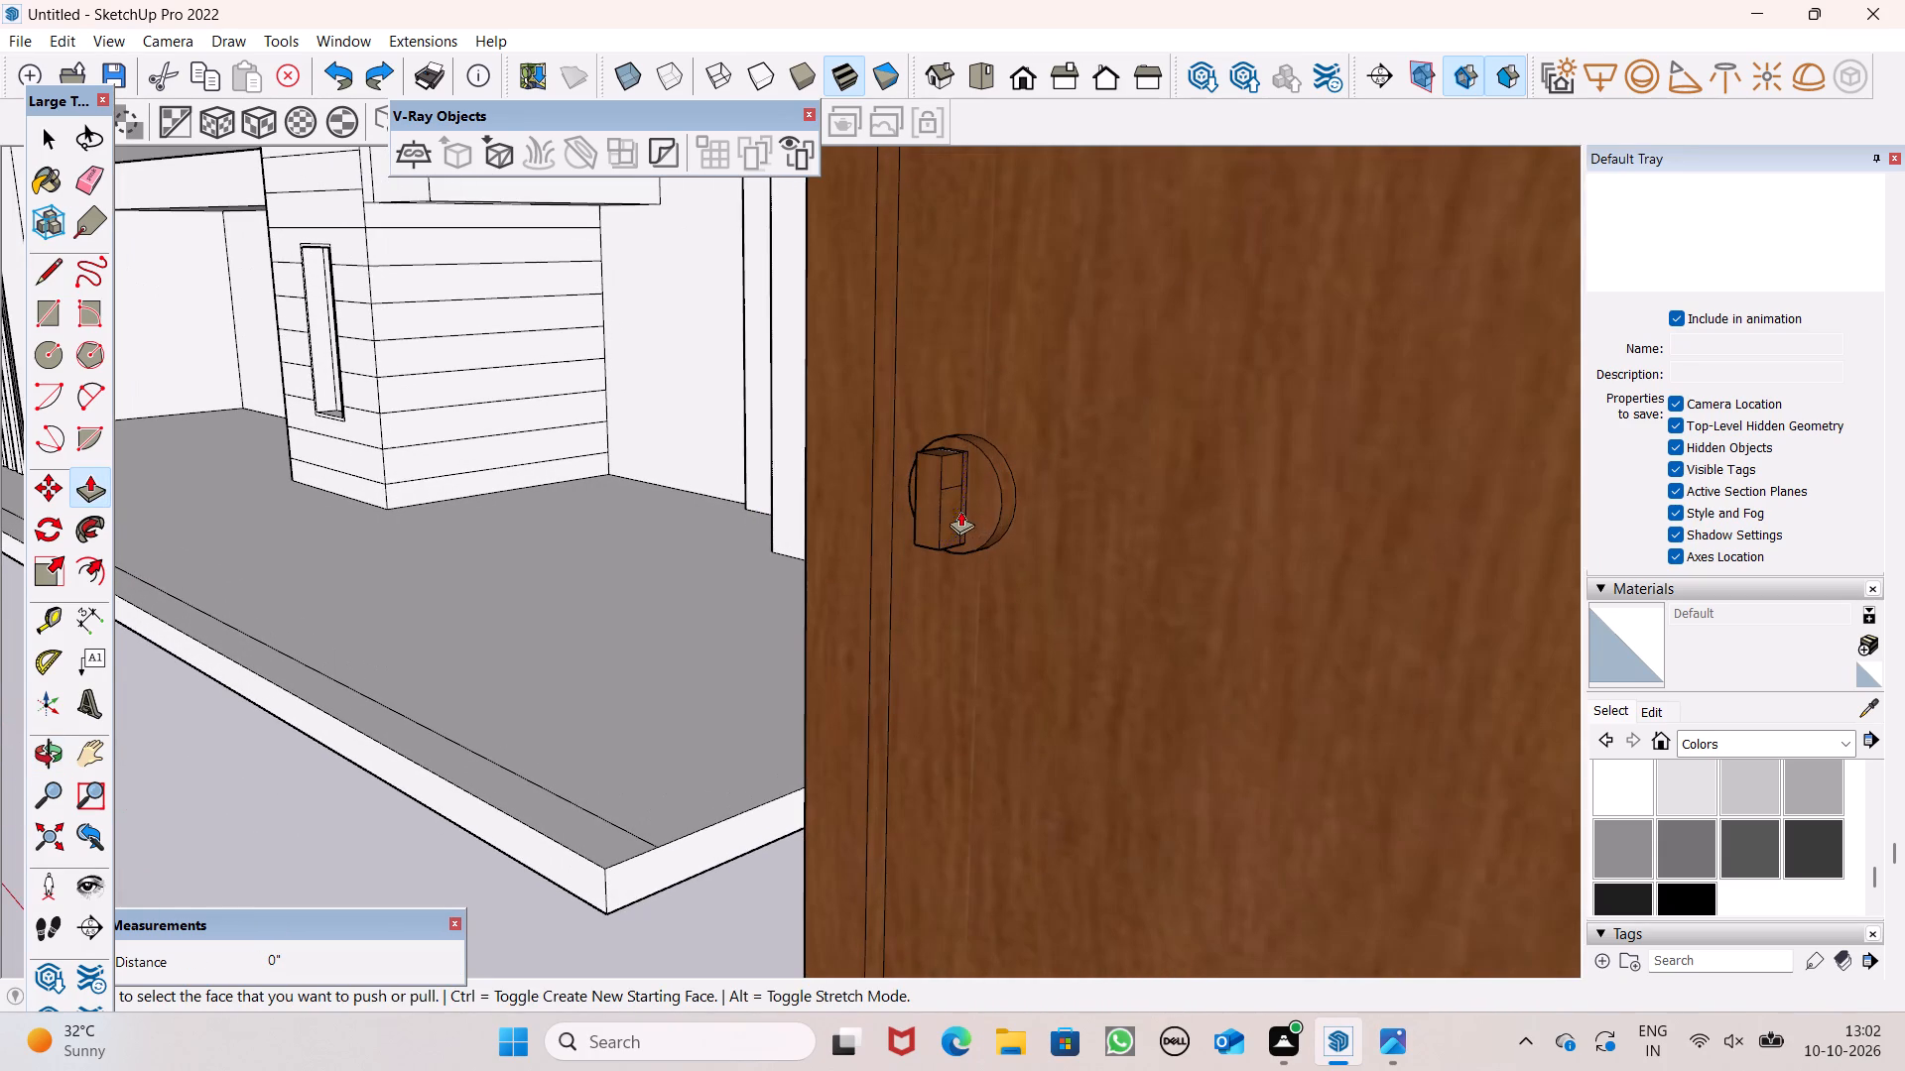
pyautogui.moveTo(952, 512); pyautogui.dragTo(1118, 586)
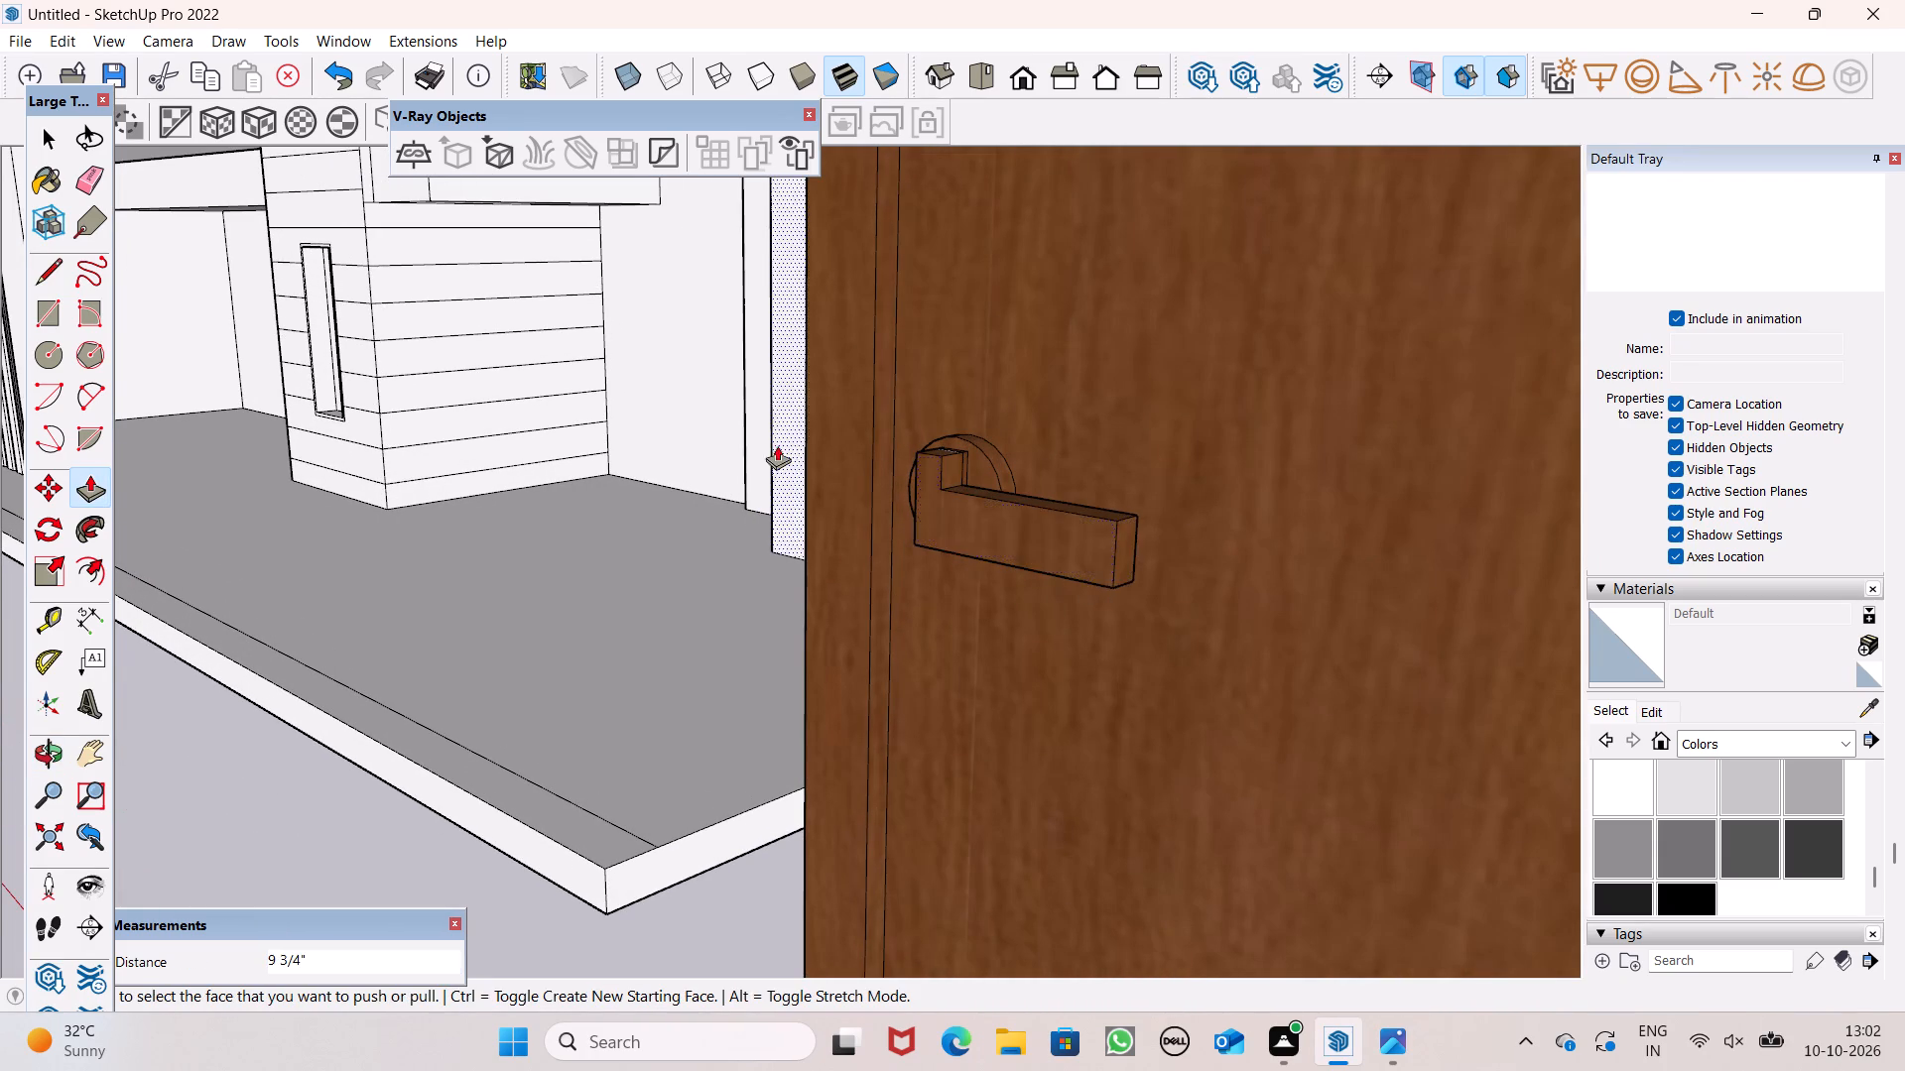
pyautogui.scroll(-4, 779, 444)
pyautogui.moveTo(942, 506); pyautogui.dragTo(1238, 488, button='middle')
pyautogui.press('space')
# Erase the segment seam near the round base on the grip's top face and its lever-side face.
pyautogui.scroll(8, 855, 441)
pyautogui.middleClick(855, 441)
pyautogui.moveTo(855, 455); pyautogui.dragTo(905, 666, button='middle')
pyautogui.scroll(1, 905, 666)
pyautogui.scroll(2, 906, 555)
pyautogui.moveTo(902, 562); pyautogui.dragTo(459, 592, button='middle')
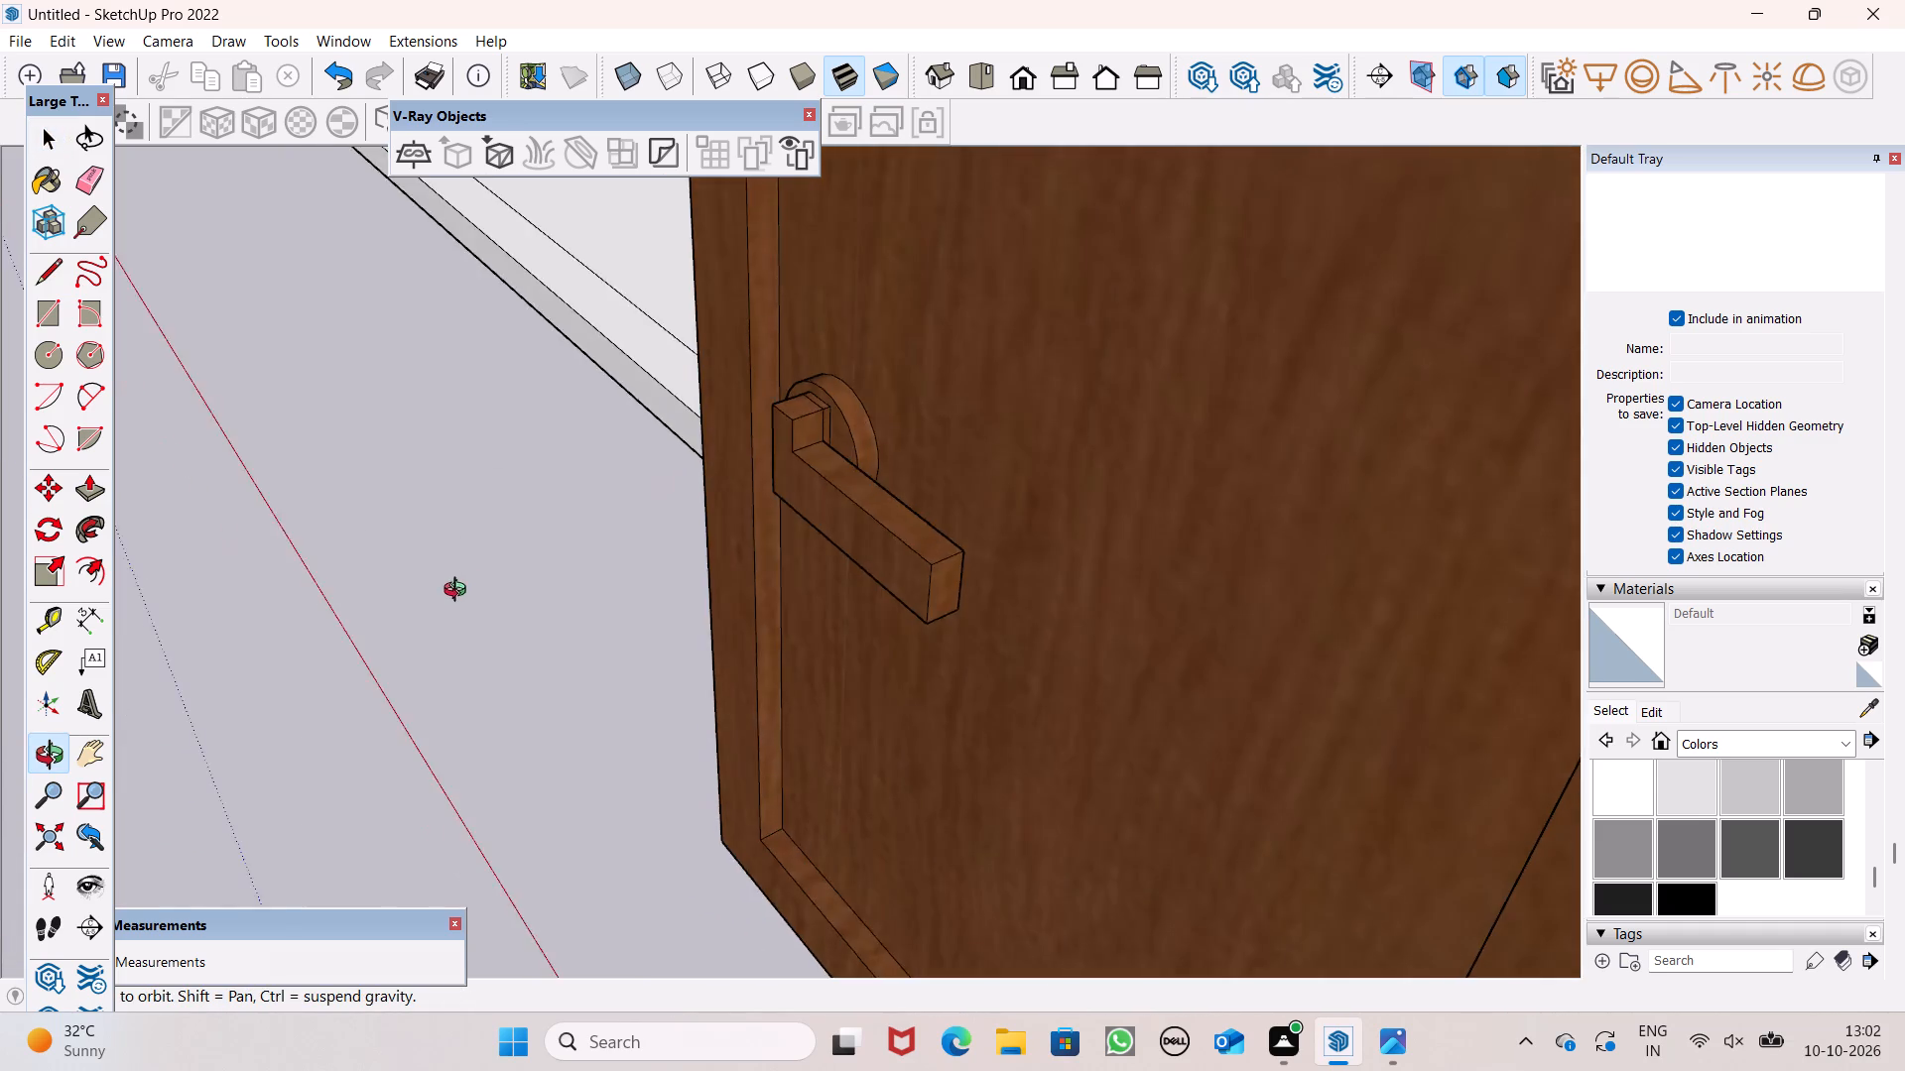
pyautogui.moveTo(459, 592); pyautogui.dragTo(746, 786, button='middle')
pyautogui.scroll(7, 796, 528)
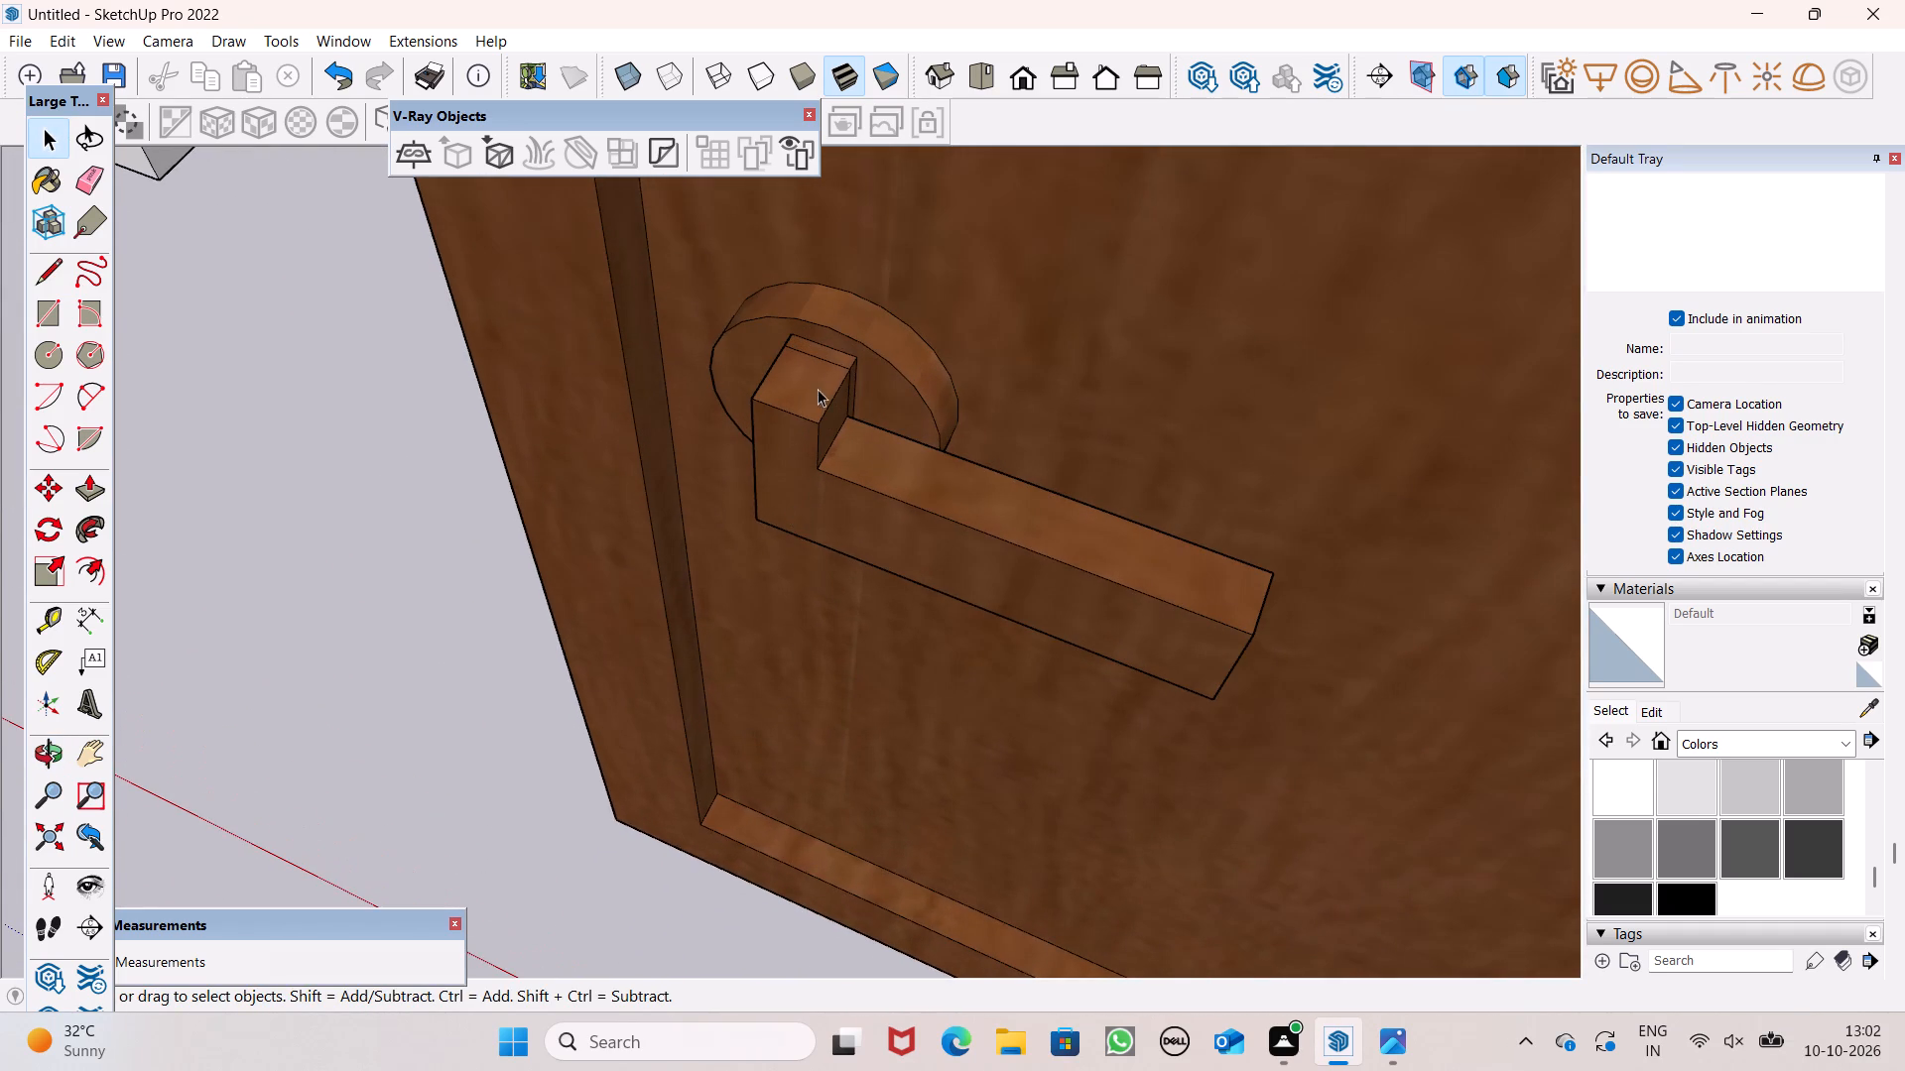
pyautogui.scroll(6, 844, 337)
pyautogui.moveTo(913, 440); pyautogui.dragTo(792, 503, button='middle')
pyautogui.click(67, 166)
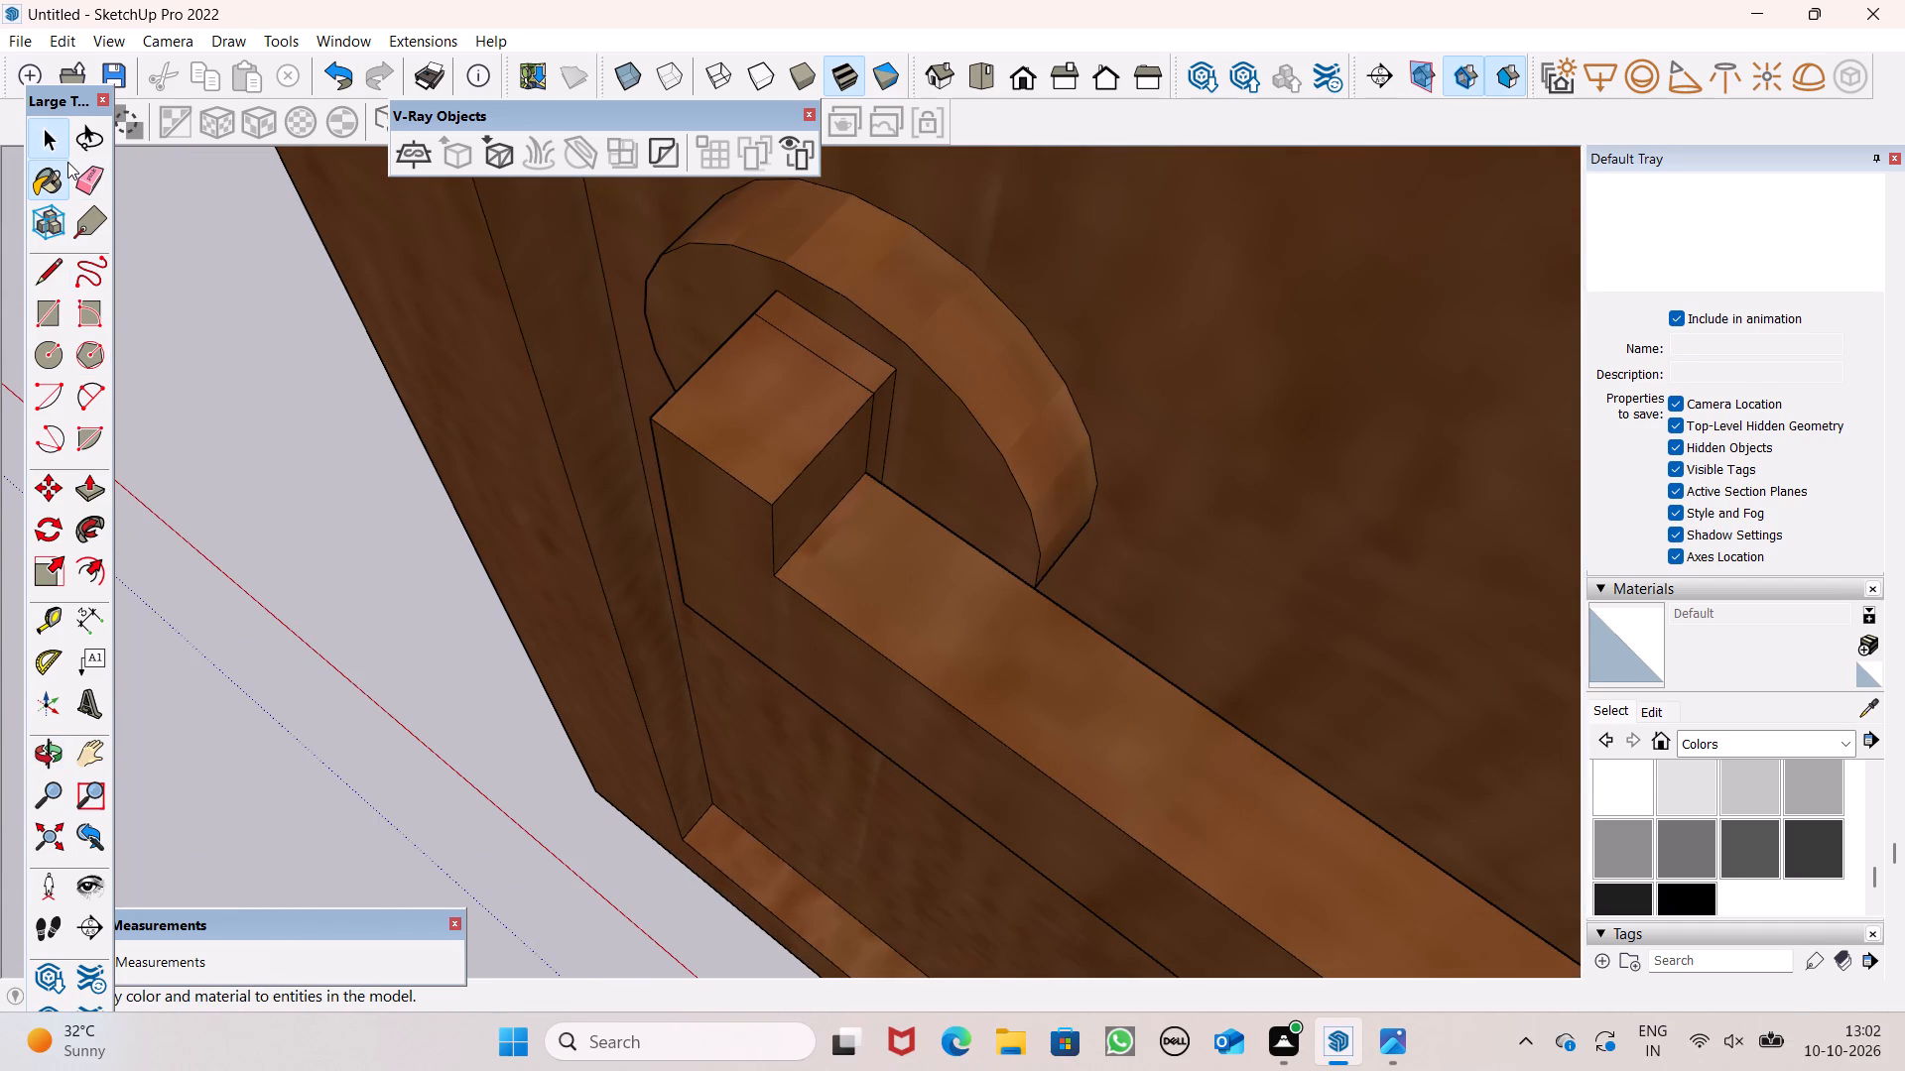
pyautogui.click(85, 181)
pyautogui.scroll(5, 870, 336)
pyautogui.moveTo(815, 367); pyautogui.dragTo(808, 385)
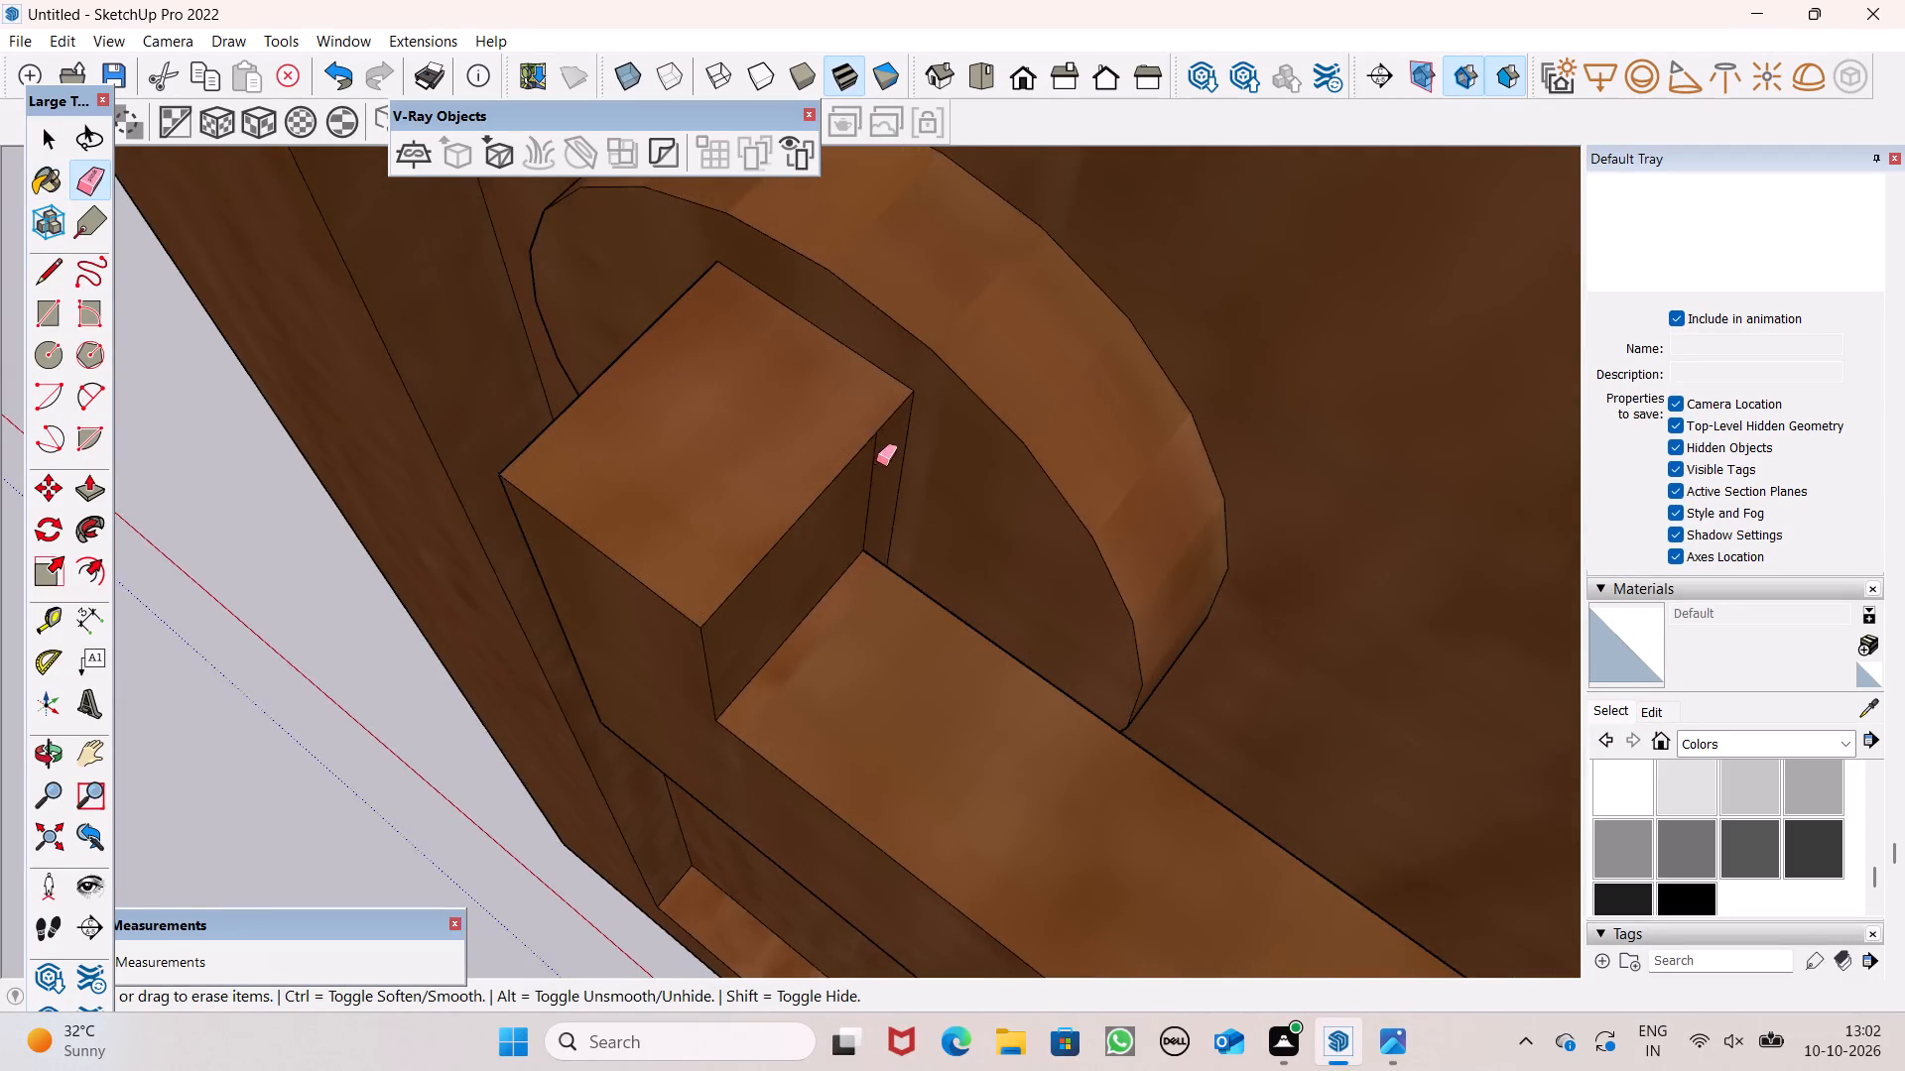
pyautogui.moveTo(872, 485); pyautogui.dragTo(721, 446, button='middle')
pyautogui.moveTo(843, 474); pyautogui.dragTo(863, 471)
pyautogui.scroll(-6, 793, 440)
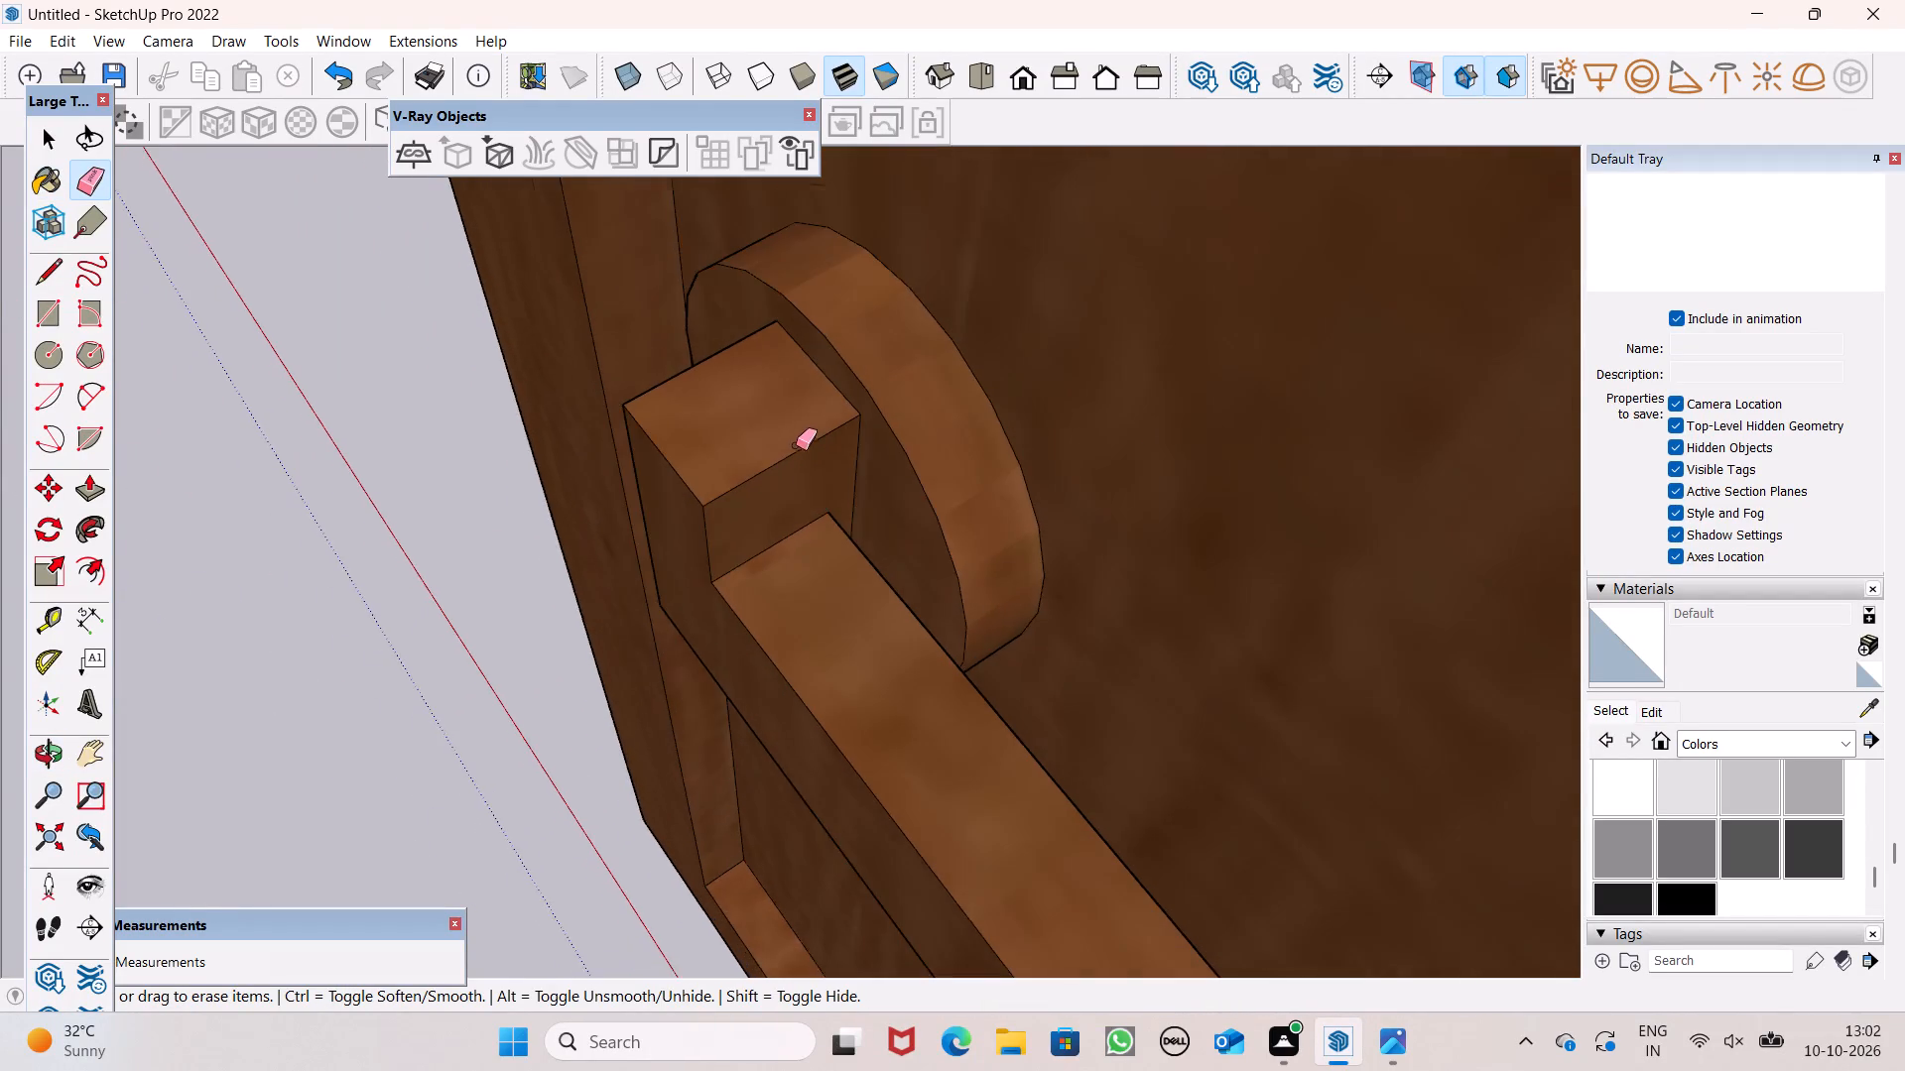
# Erase the vertical segment seam on the grip's side face opposite the lever.
pyautogui.moveTo(741, 524); pyautogui.dragTo(1463, 377, button='middle')
pyautogui.moveTo(930, 400); pyautogui.dragTo(1078, 367, button='middle')
pyautogui.scroll(1, 1009, 400)
pyautogui.scroll(5, 707, 540)
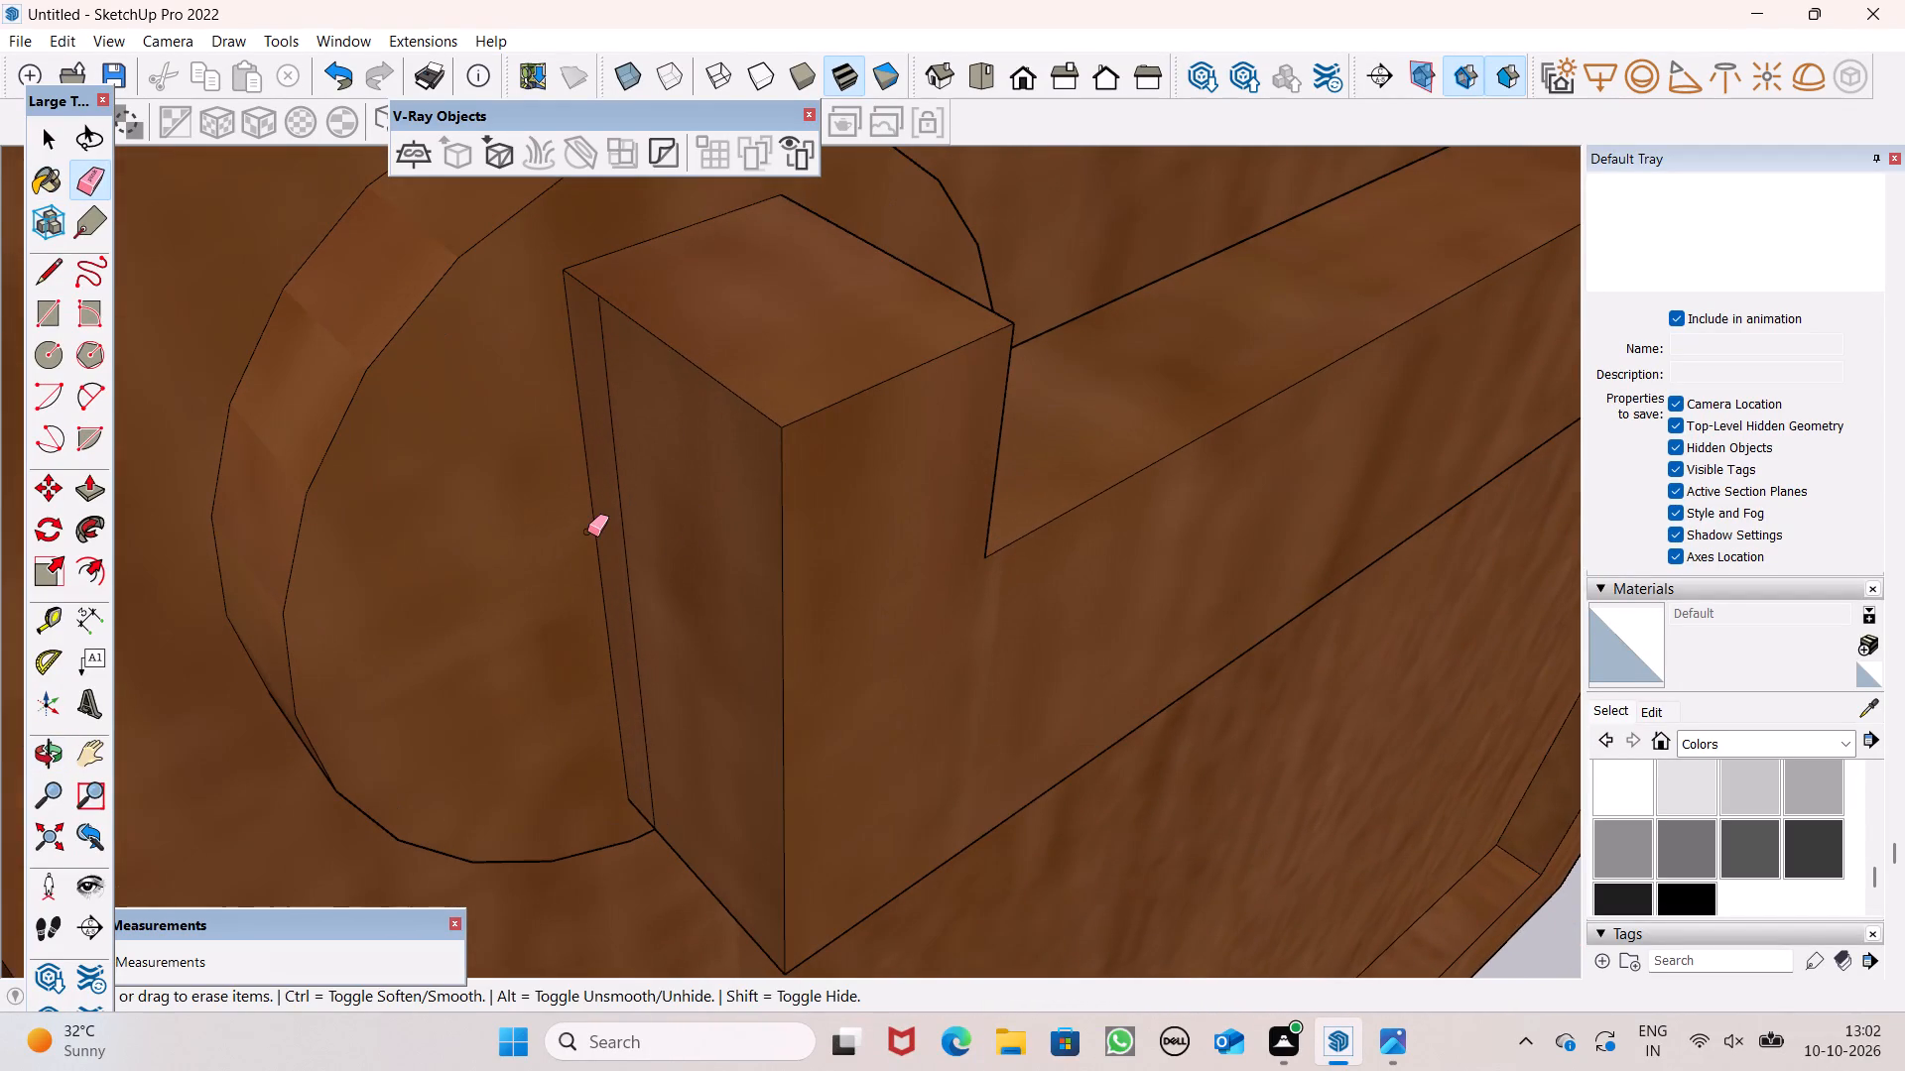
pyautogui.click(608, 528)
pyautogui.click(612, 496)
pyautogui.click(613, 488)
pyautogui.moveTo(607, 481); pyautogui.dragTo(627, 486)
pyautogui.scroll(-4, 672, 425)
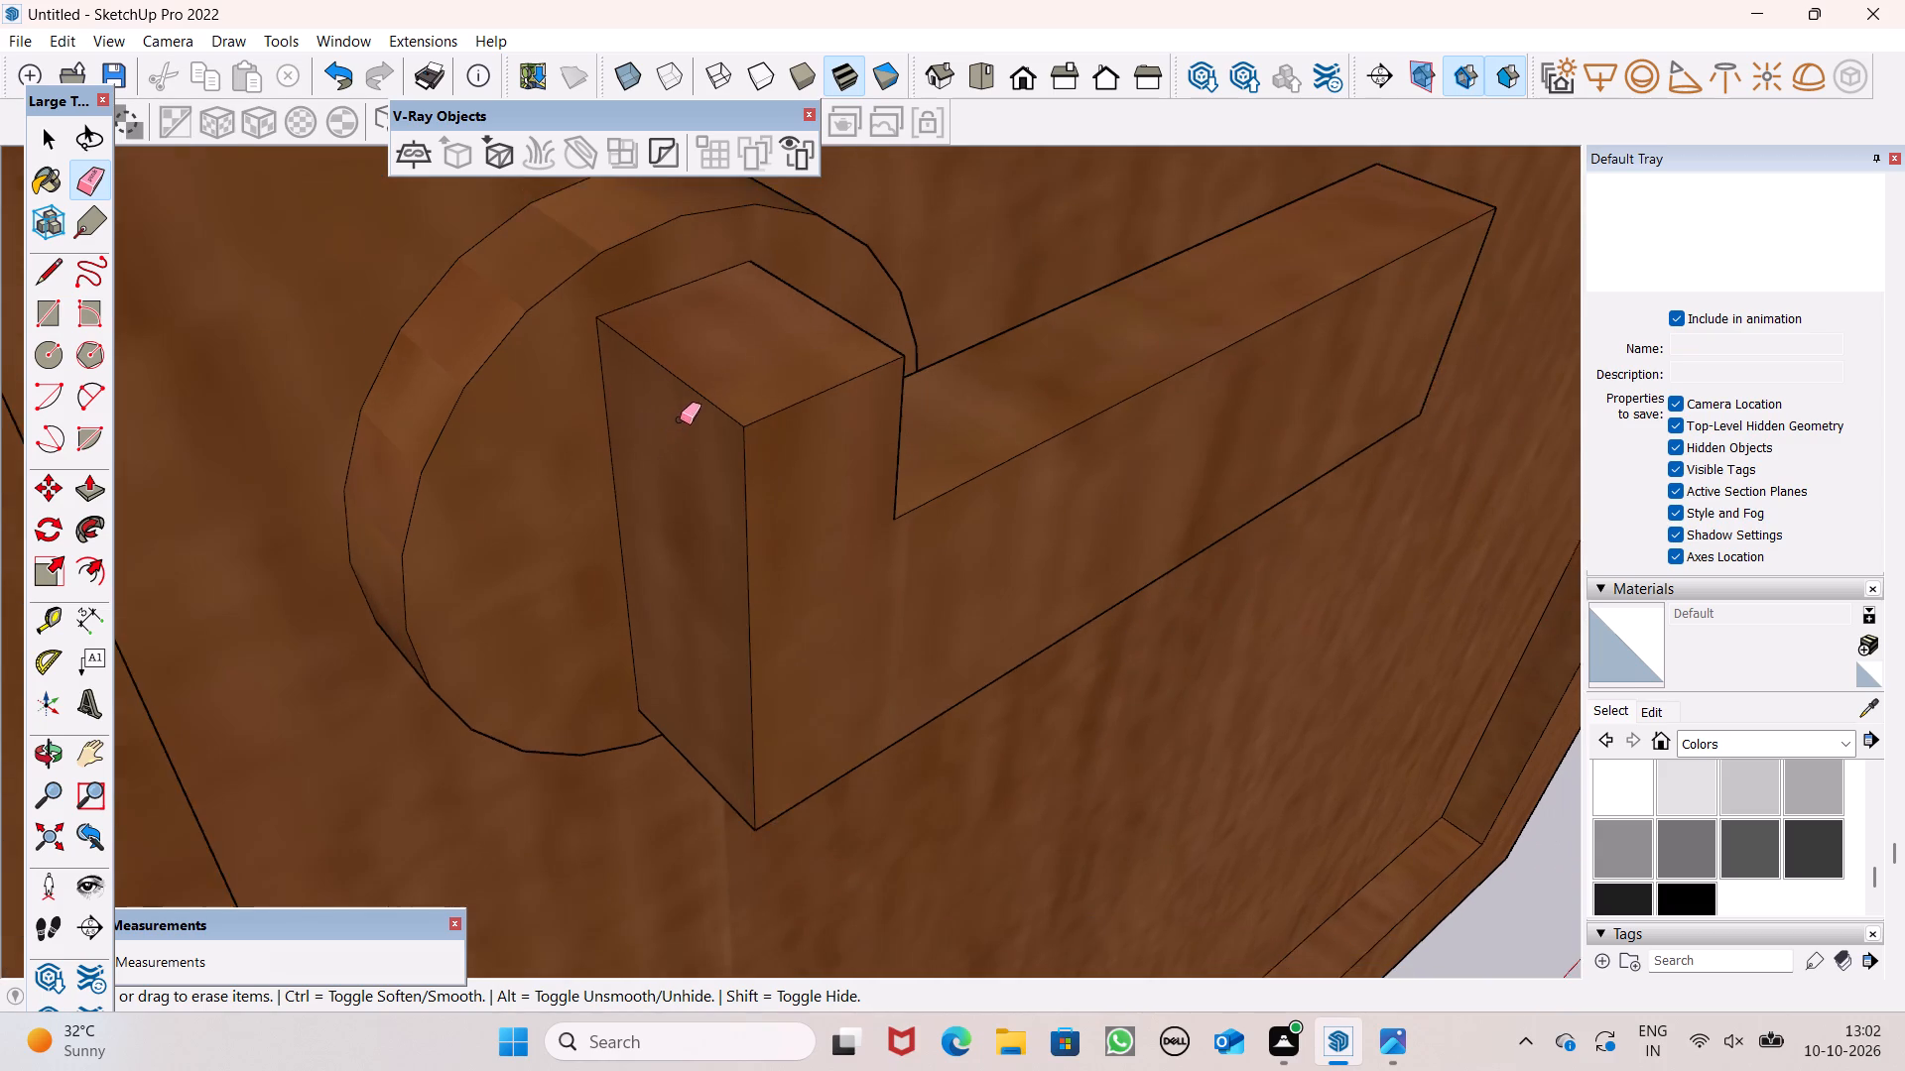
# Paint the handle's round base, its rim, the grip's top and the lever's front and top faces with Metal Seamed.
pyautogui.scroll(-3, 681, 401)
pyautogui.scroll(-5, 1217, 457)
pyautogui.scroll(-1, 451, 351)
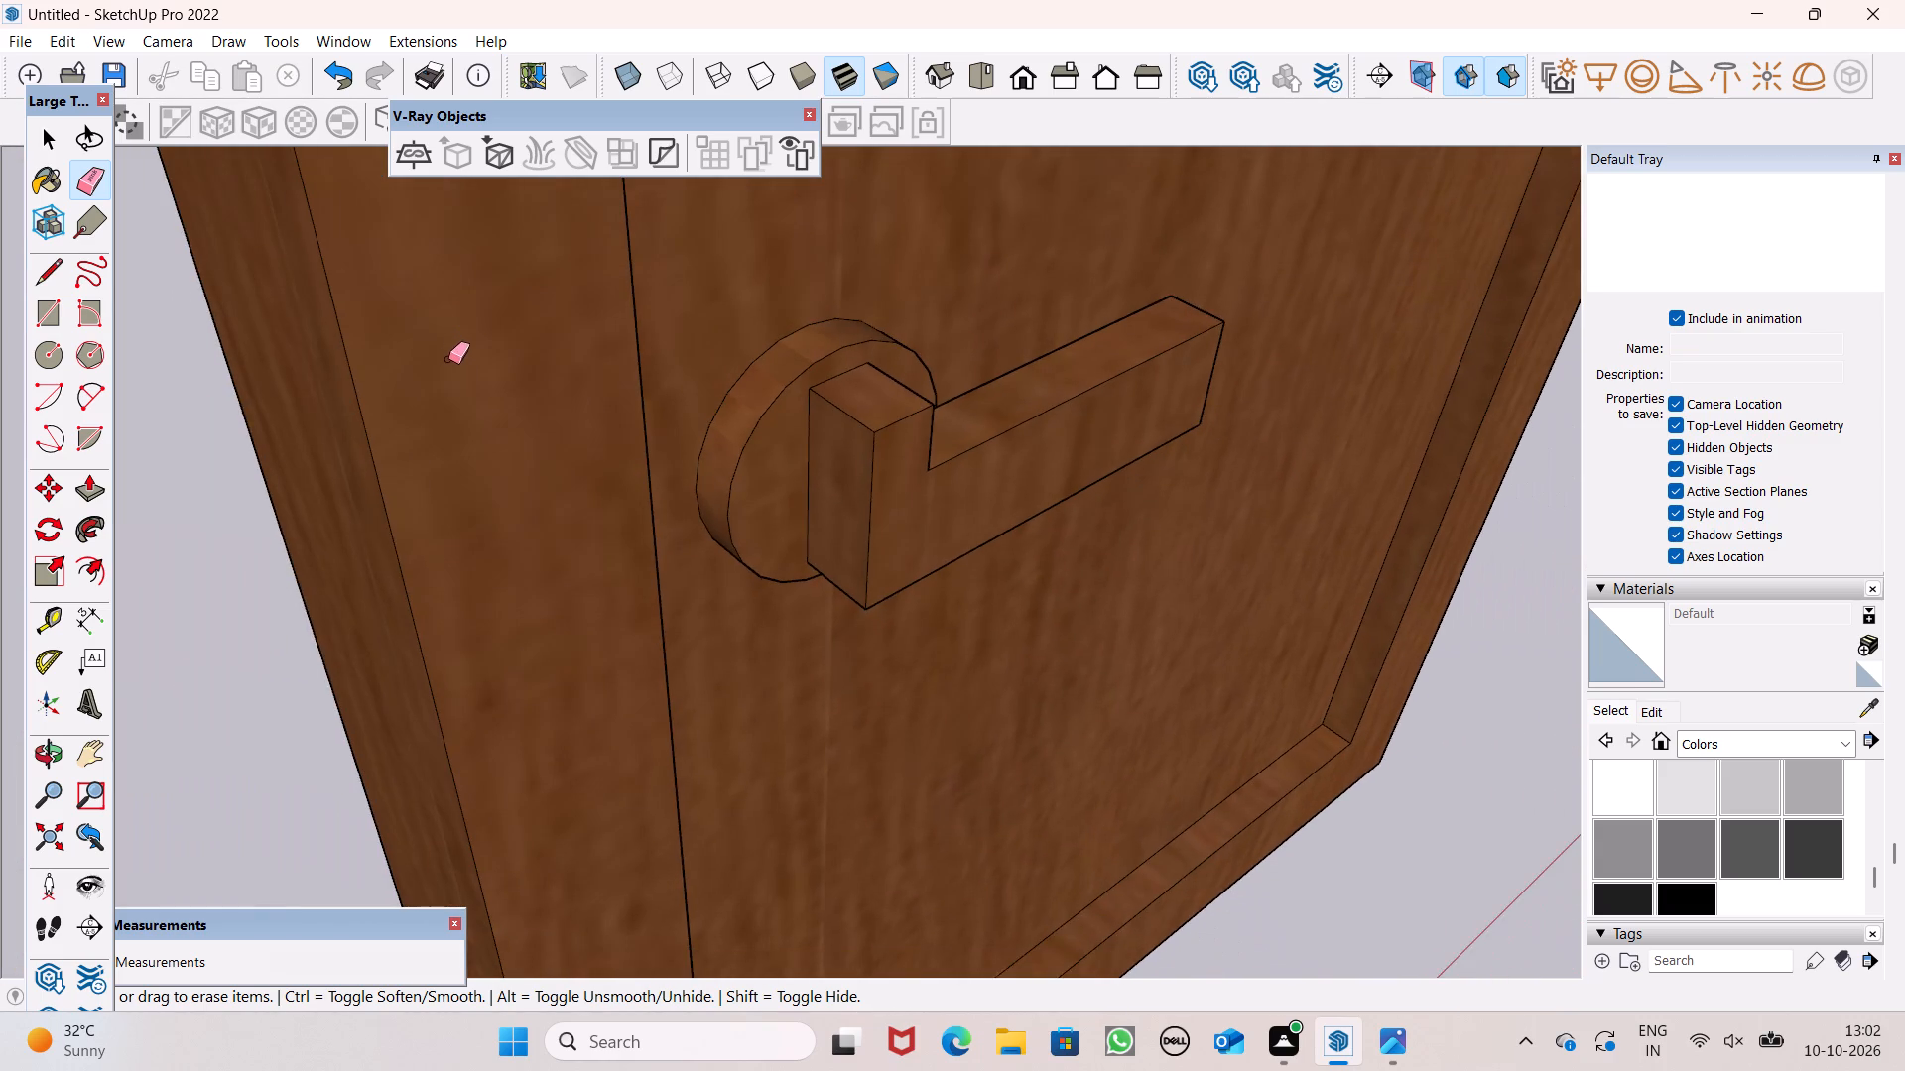
pyautogui.scroll(-15, 460, 387)
pyautogui.scroll(1, 707, 527)
pyautogui.moveTo(707, 527); pyautogui.dragTo(416, 392, button='middle')
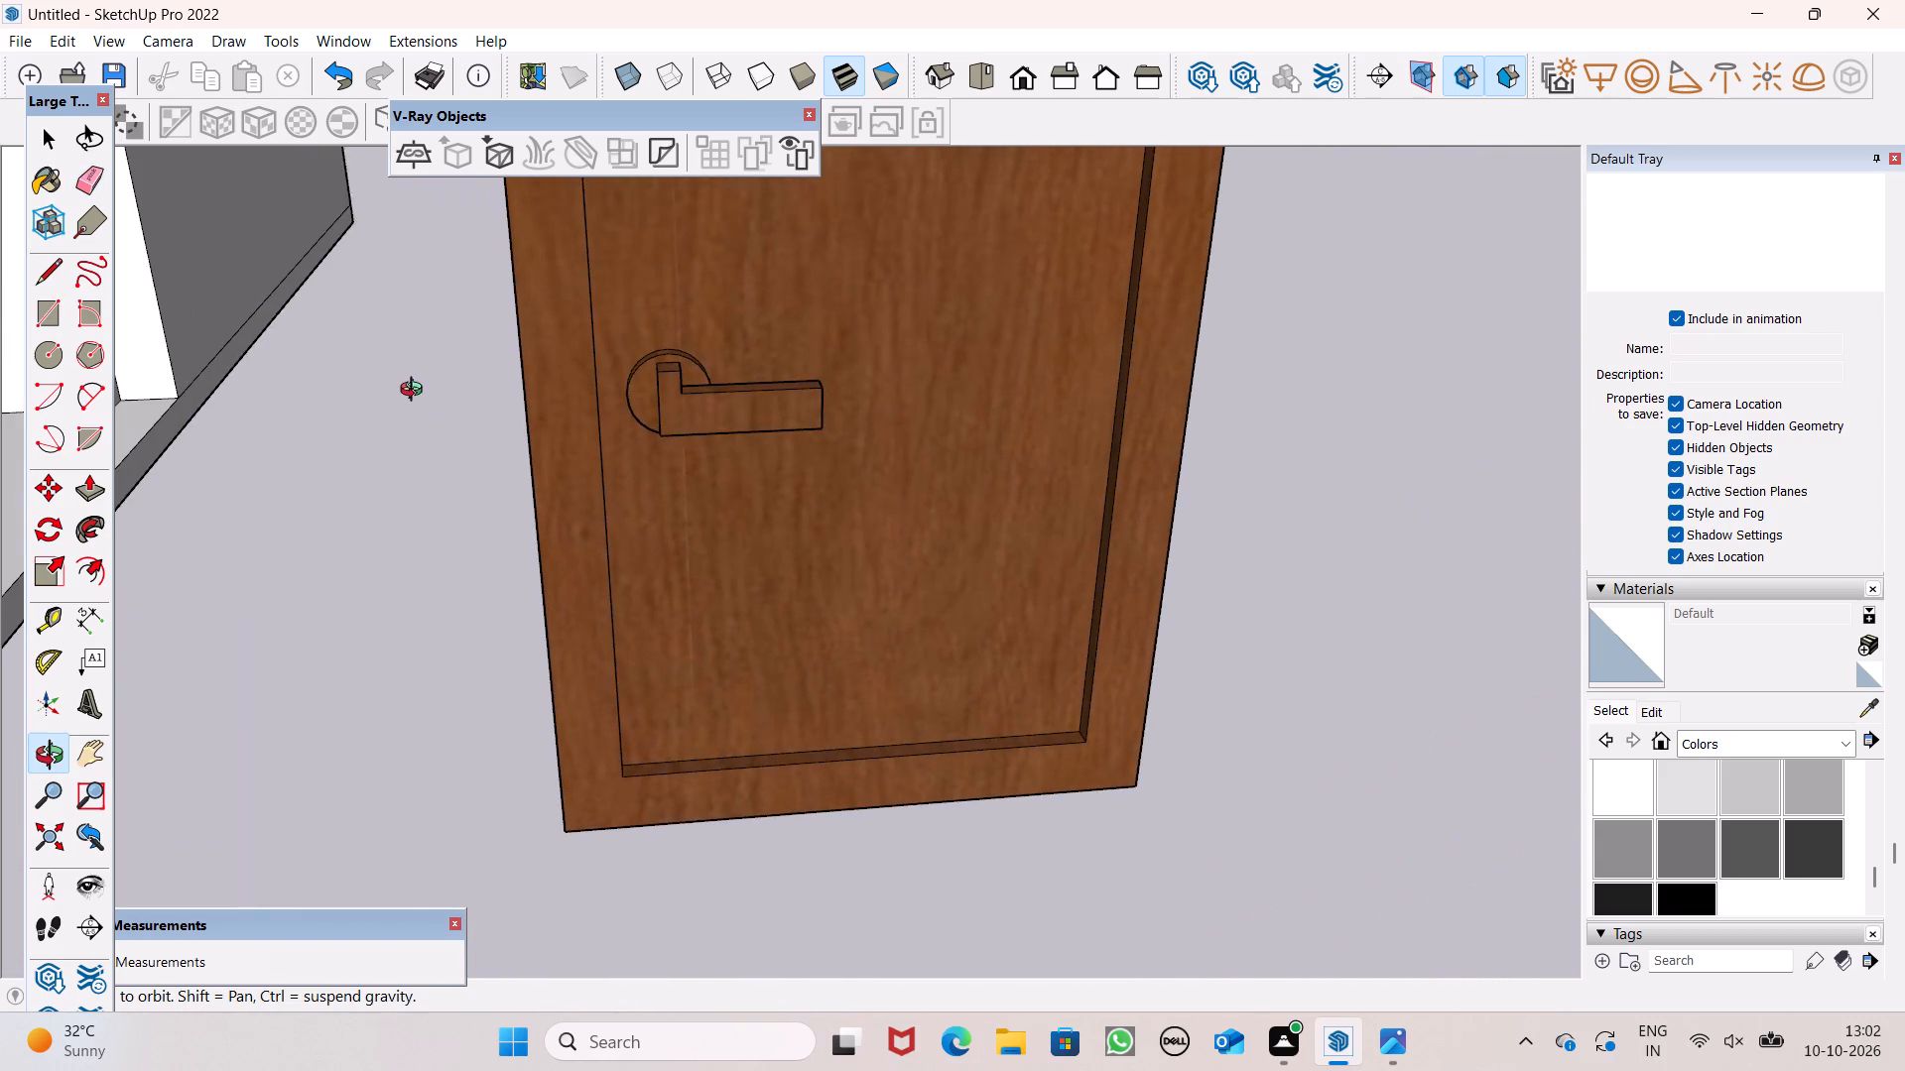
pyautogui.moveTo(416, 392); pyautogui.dragTo(416, 391, button='middle')
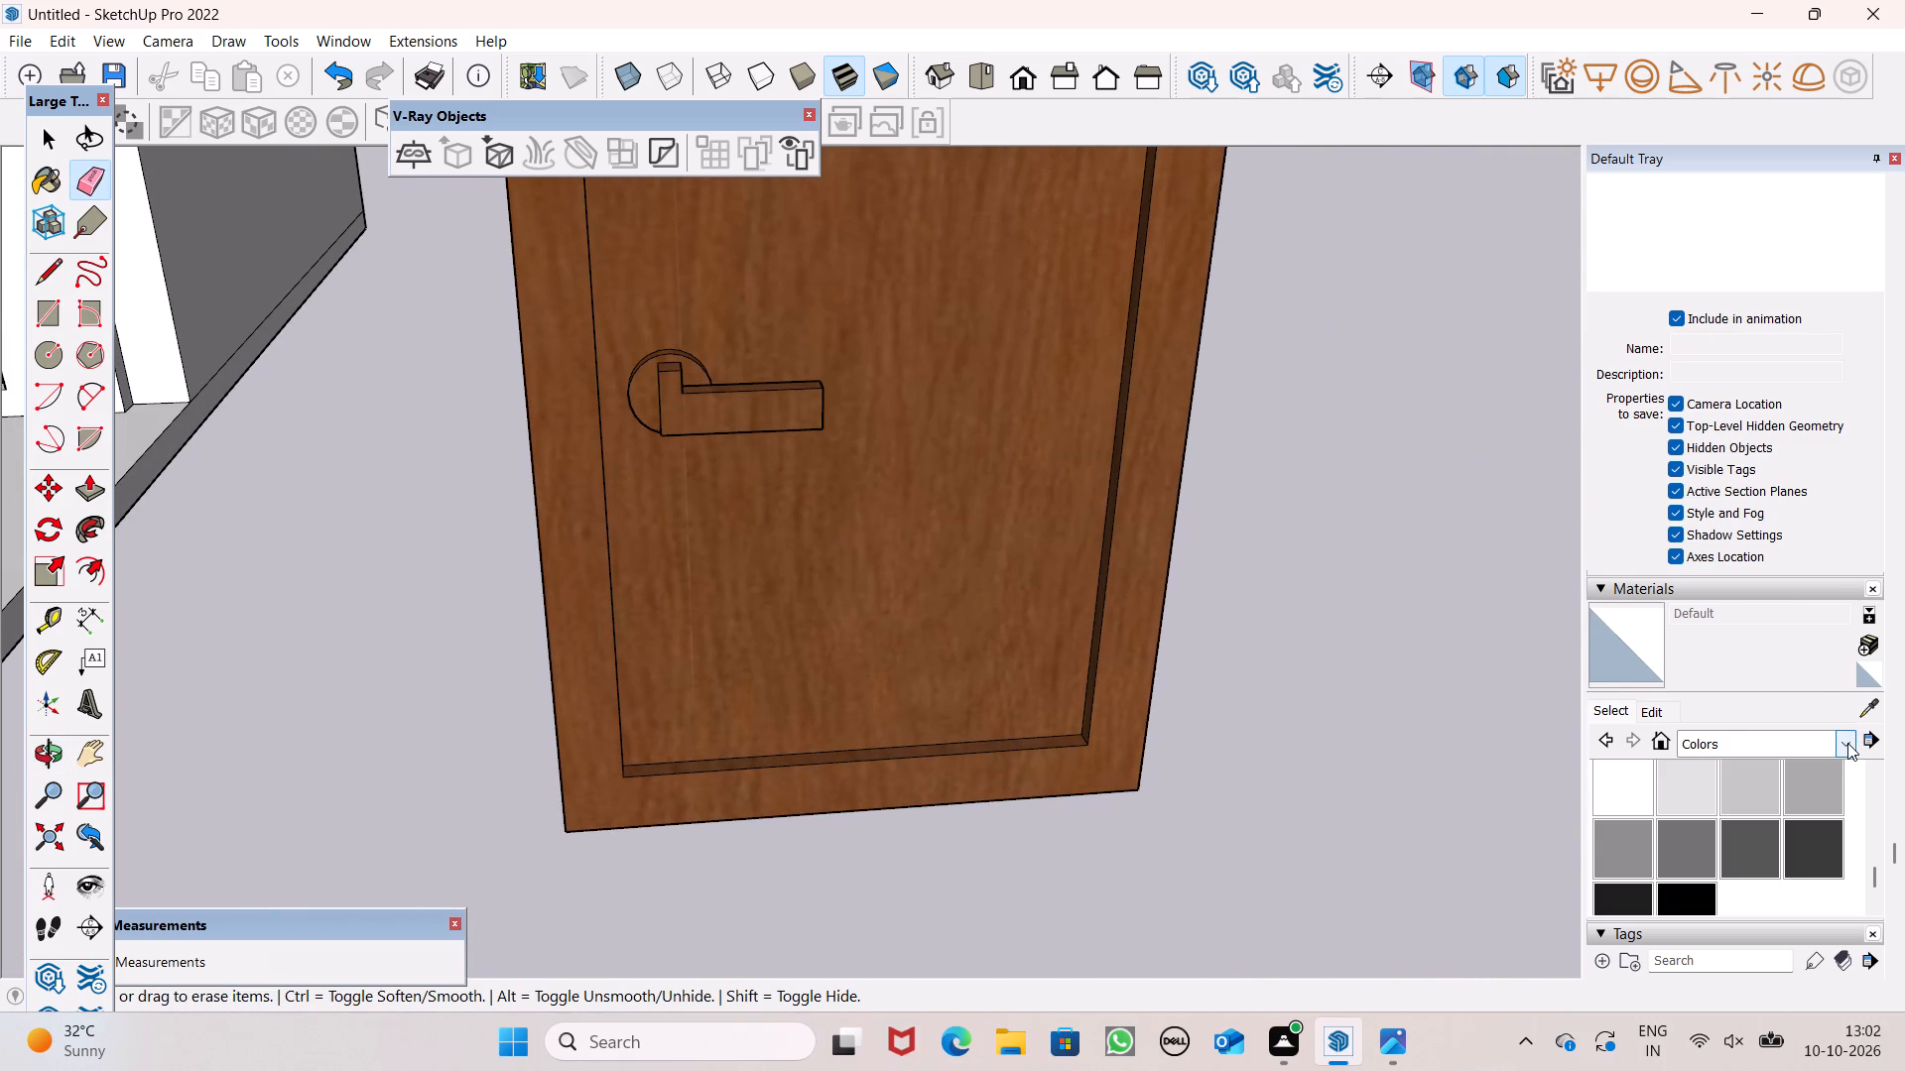
pyautogui.click(1847, 743)
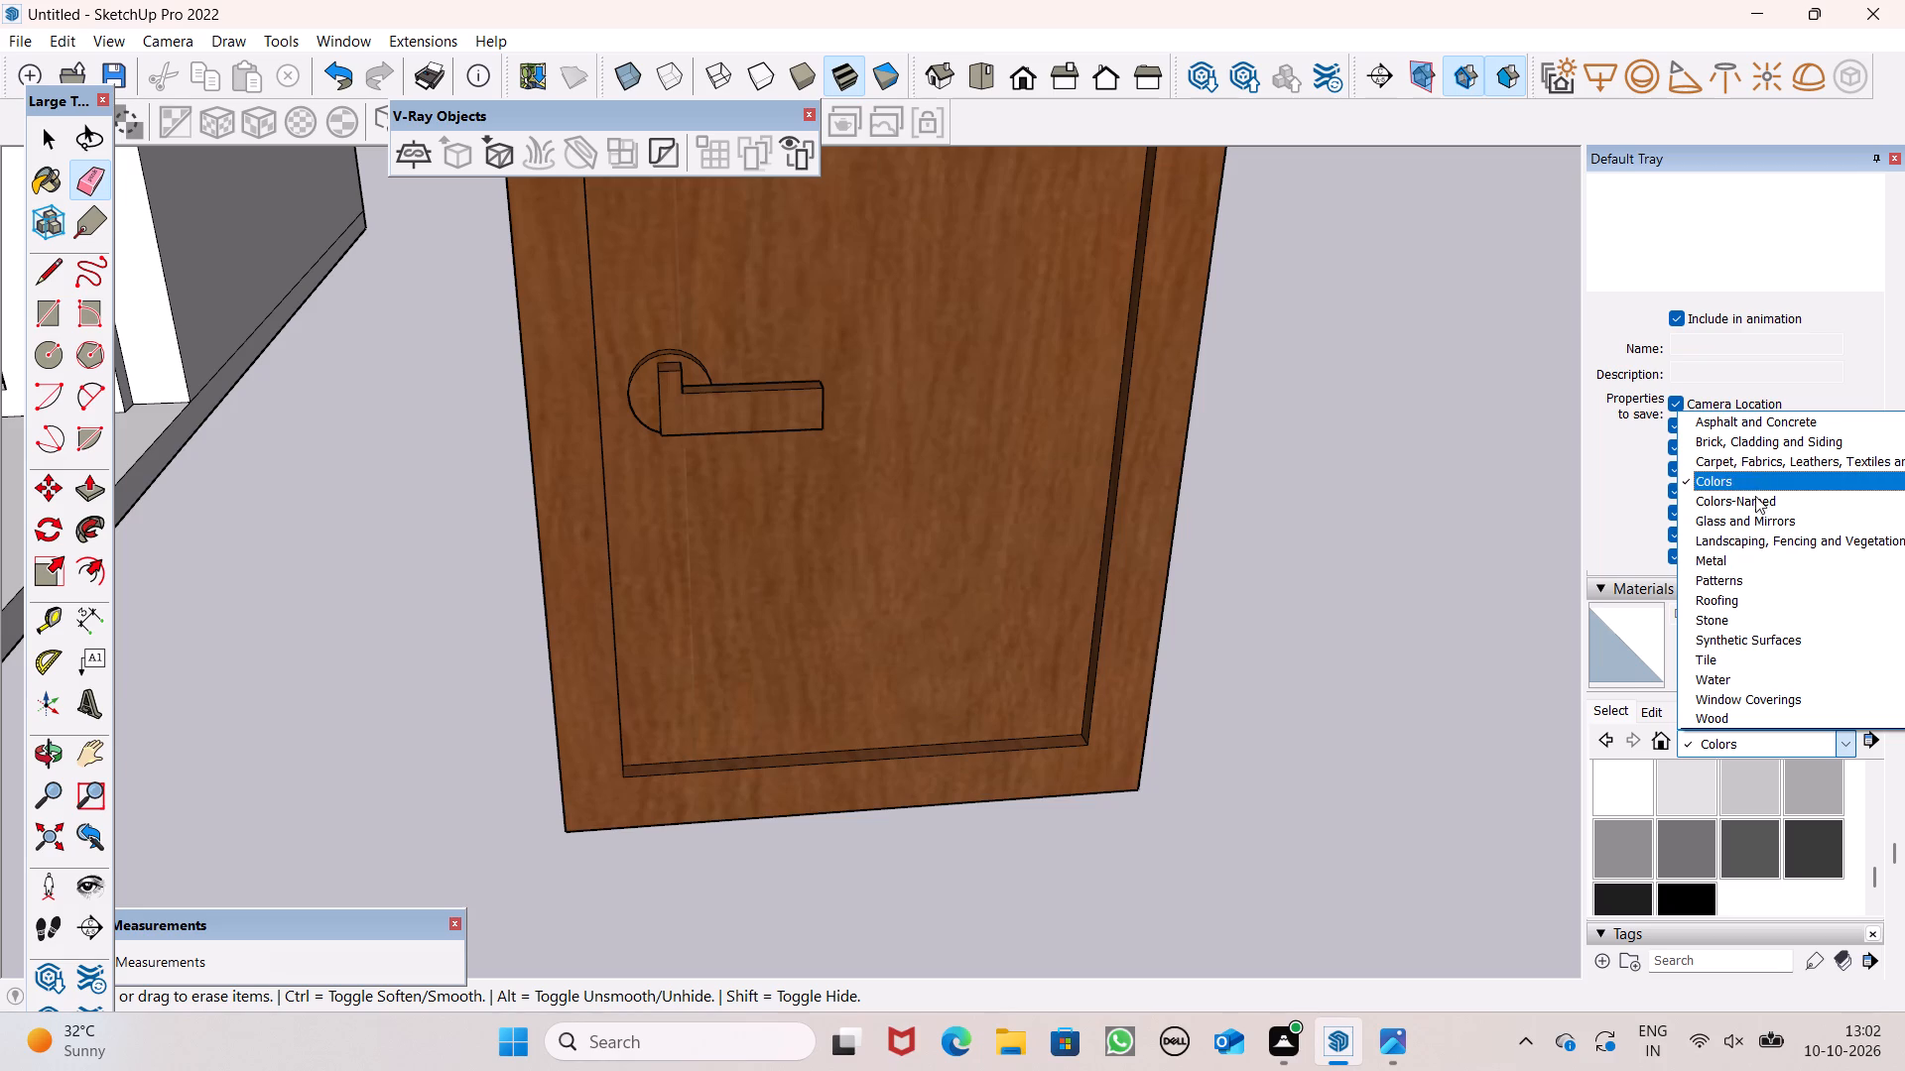
pyautogui.click(1772, 562)
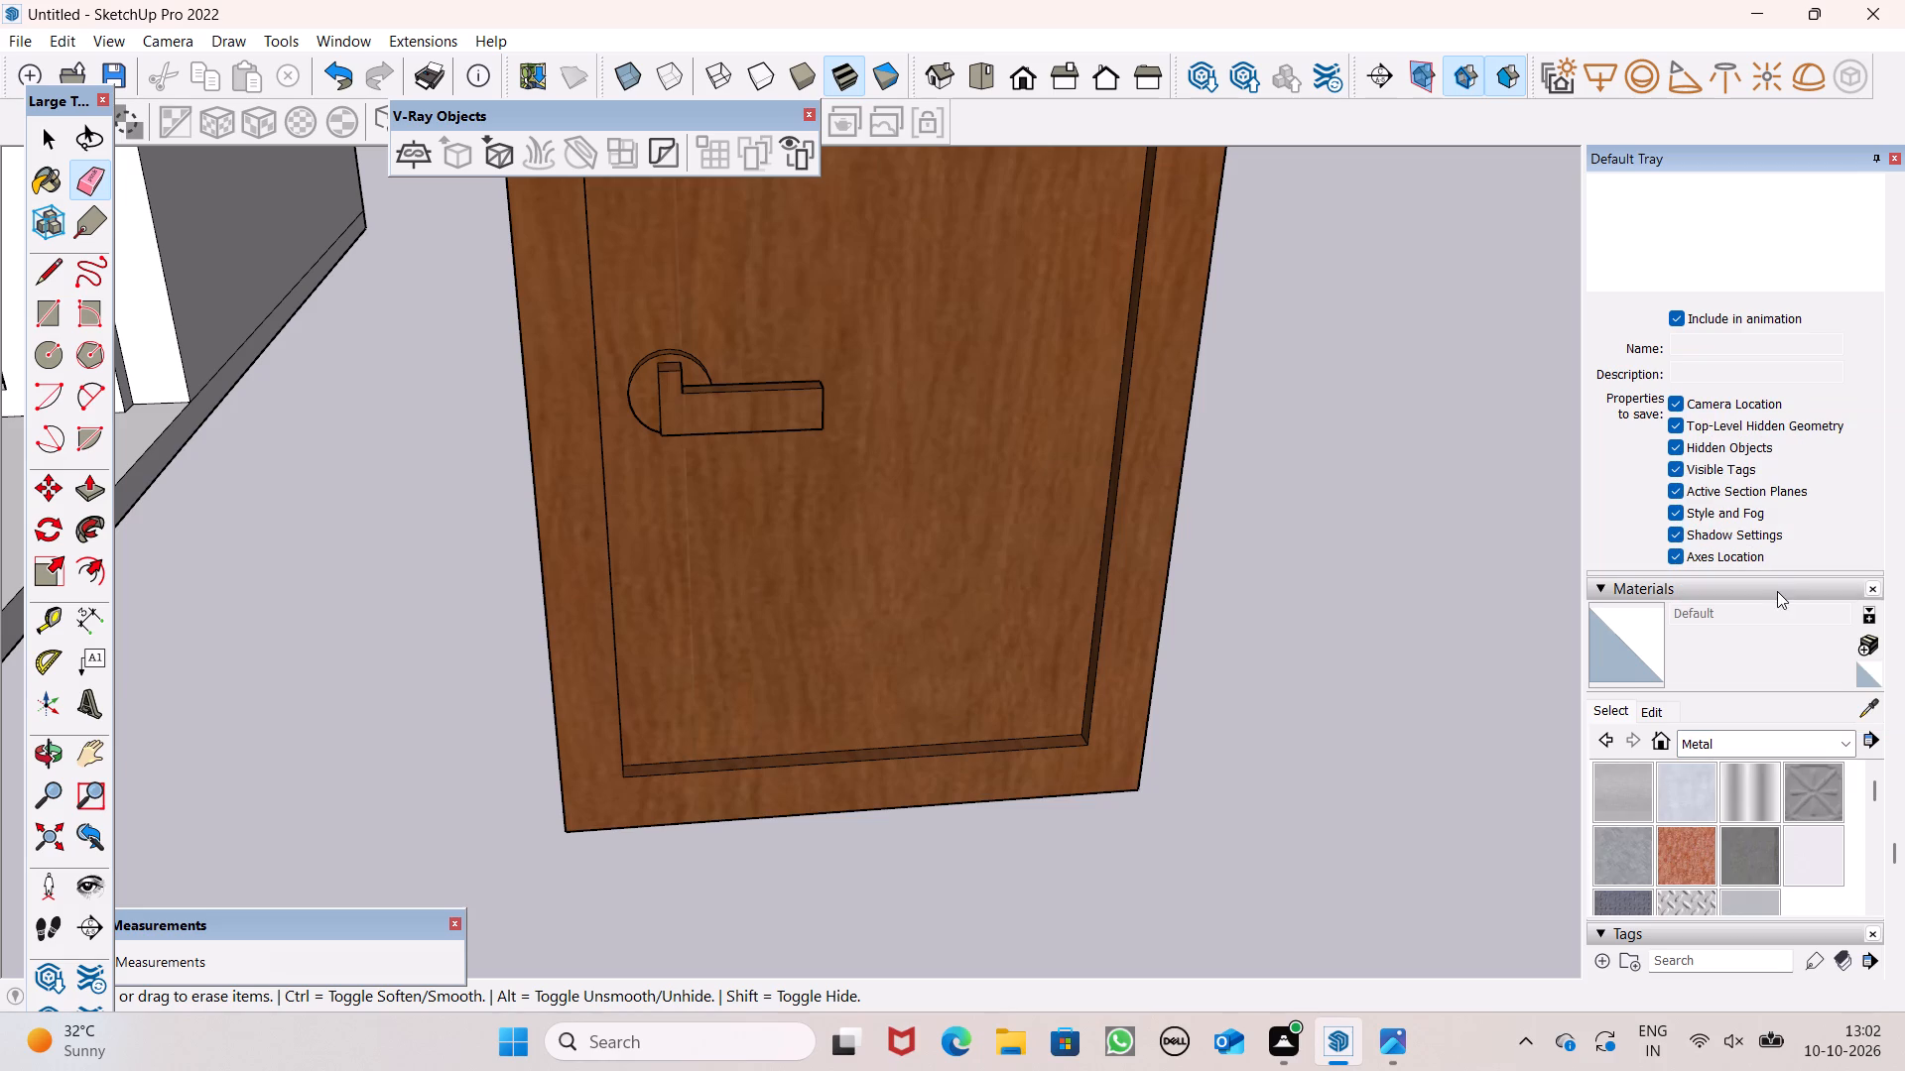
pyautogui.scroll(-1, 1735, 836)
pyautogui.scroll(1, 1729, 802)
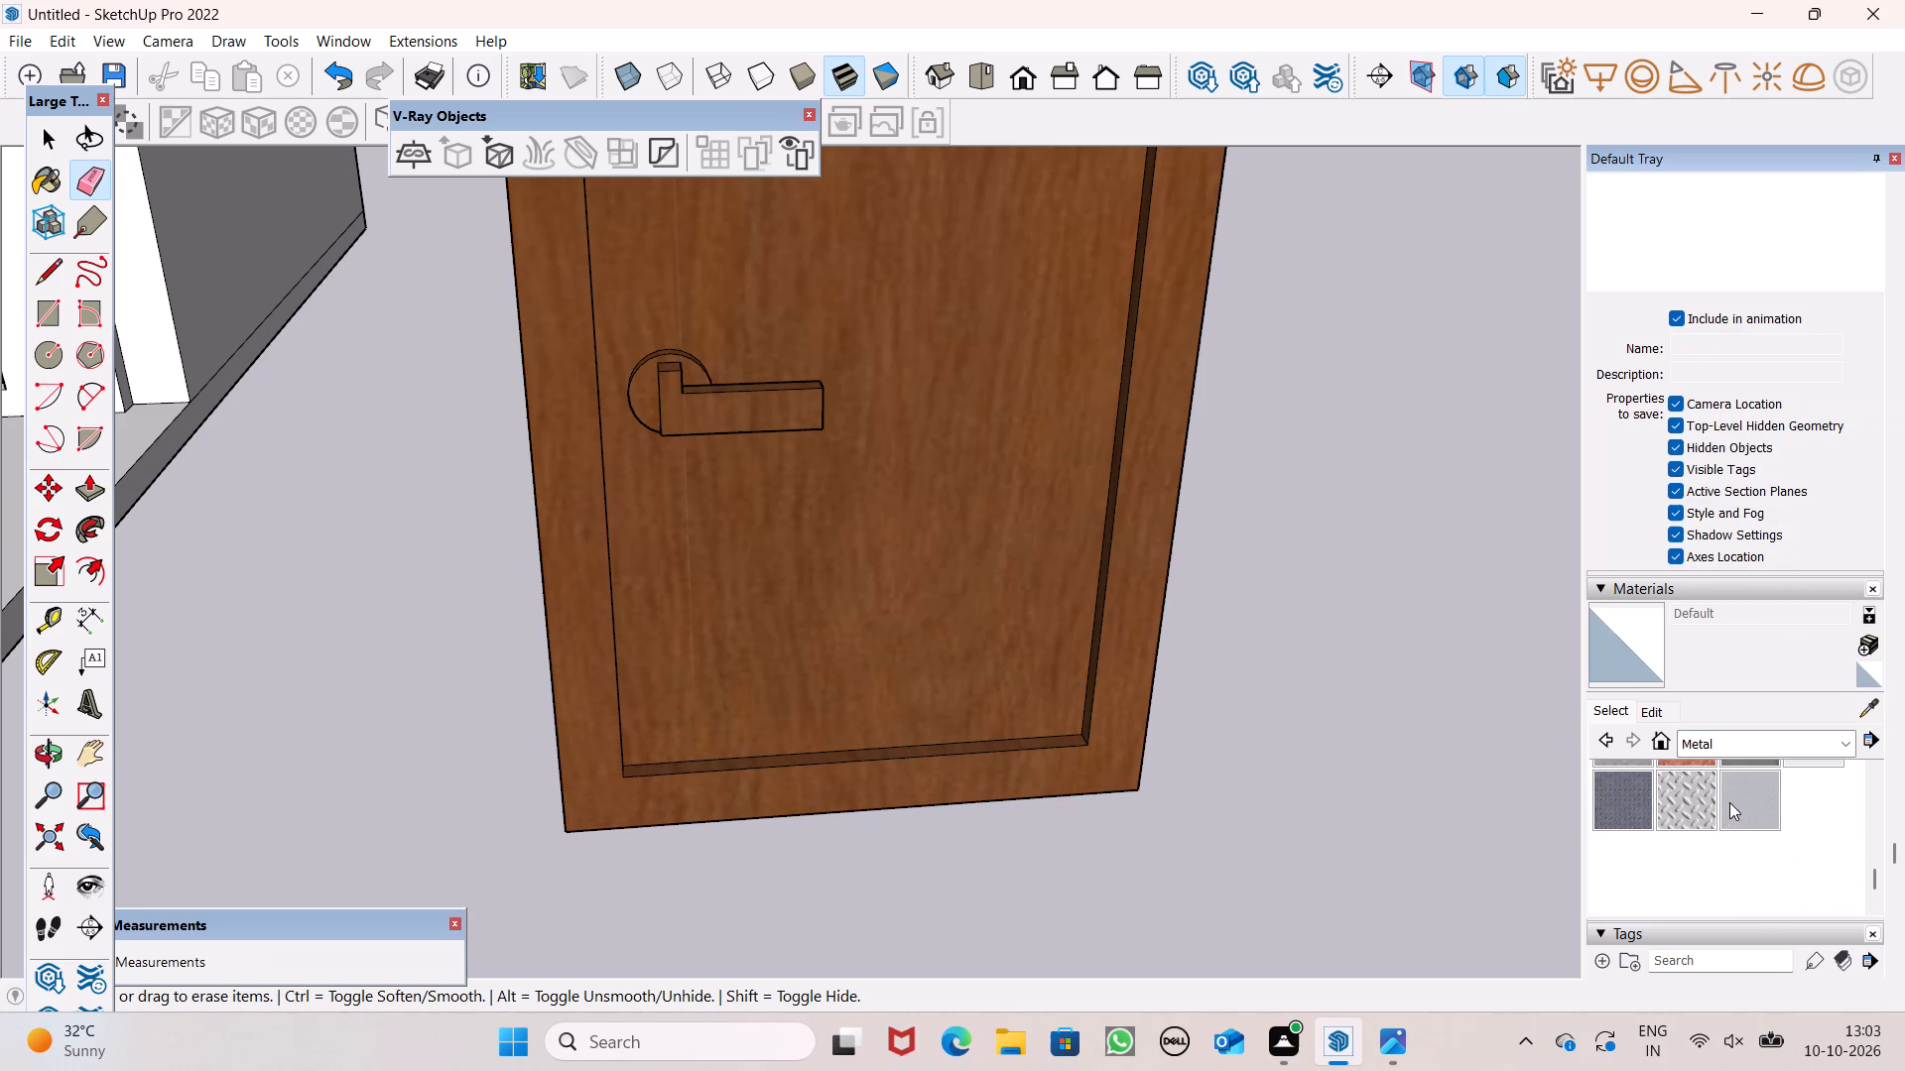
pyautogui.scroll(1, 1729, 802)
pyautogui.click(1746, 958)
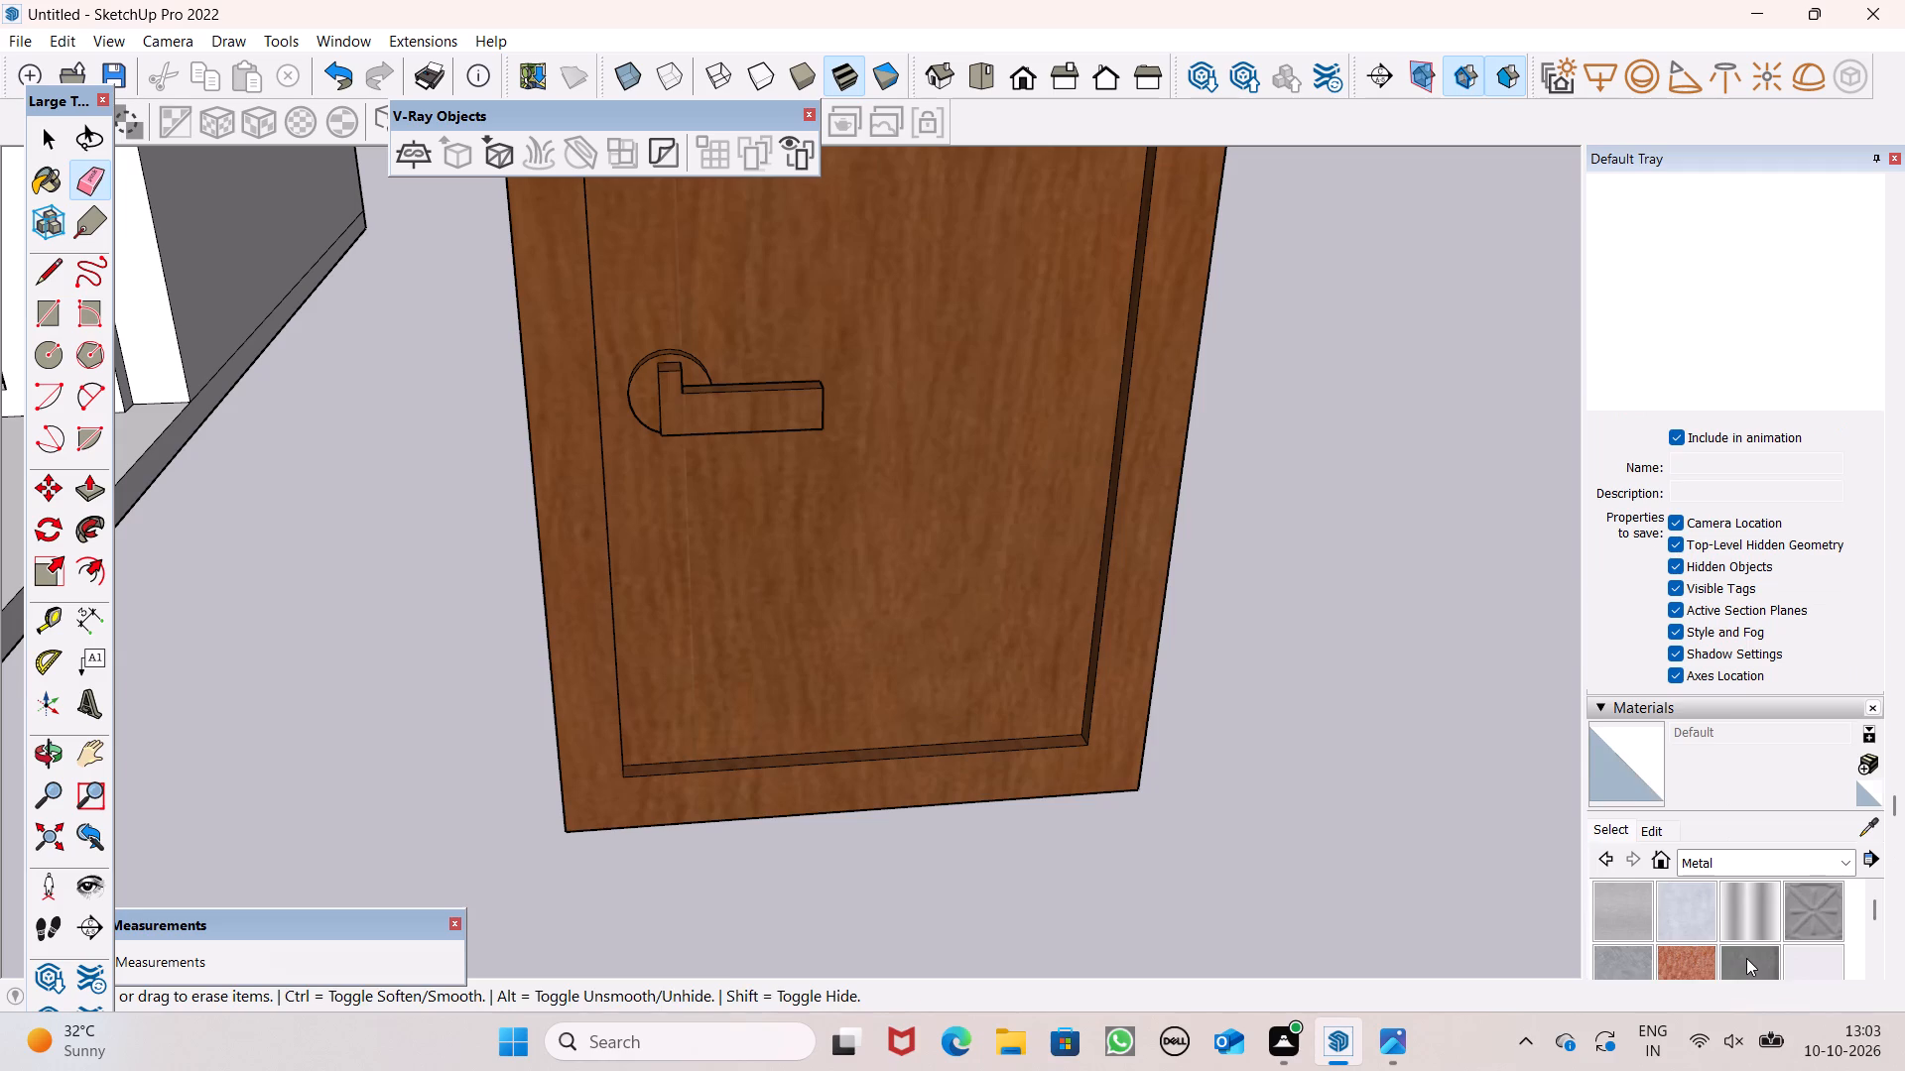
pyautogui.scroll(8, 662, 330)
pyautogui.scroll(5, 709, 413)
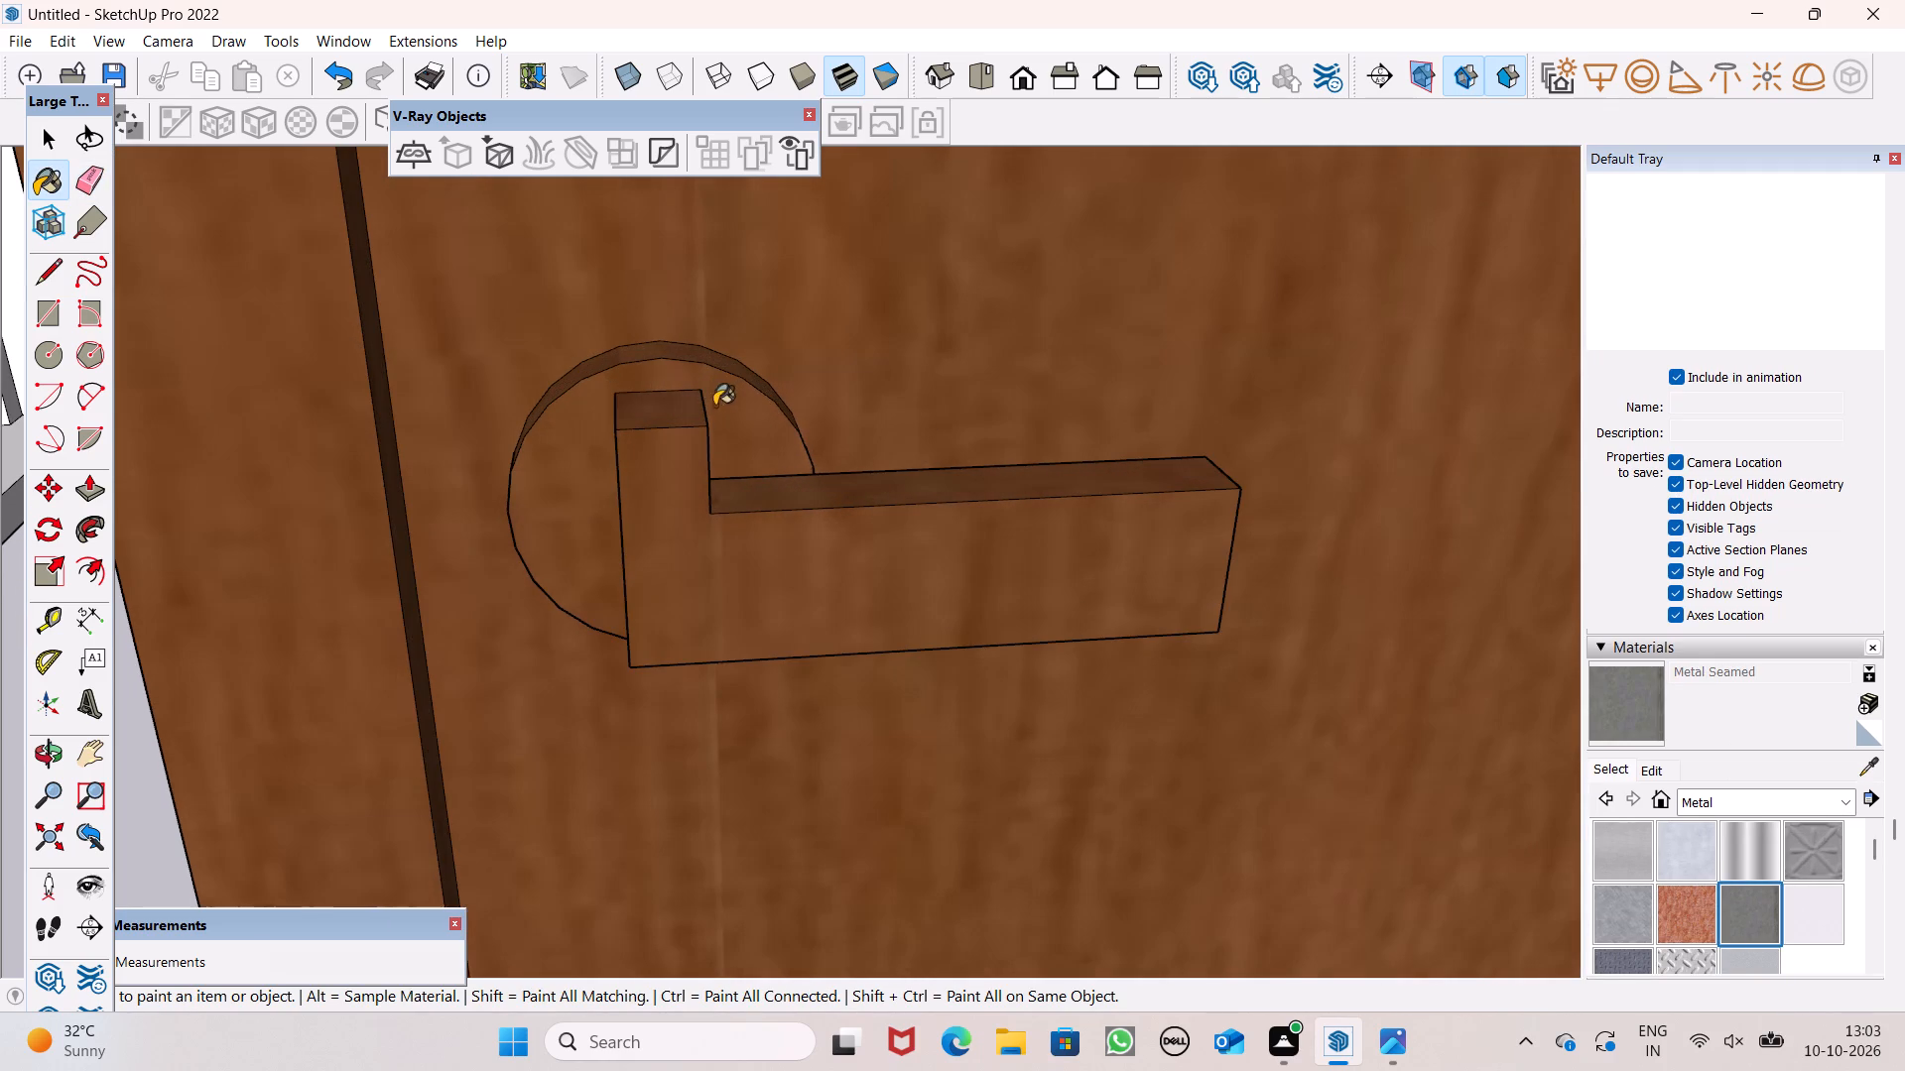
pyautogui.click(721, 402)
pyautogui.click(689, 347)
pyautogui.click(675, 412)
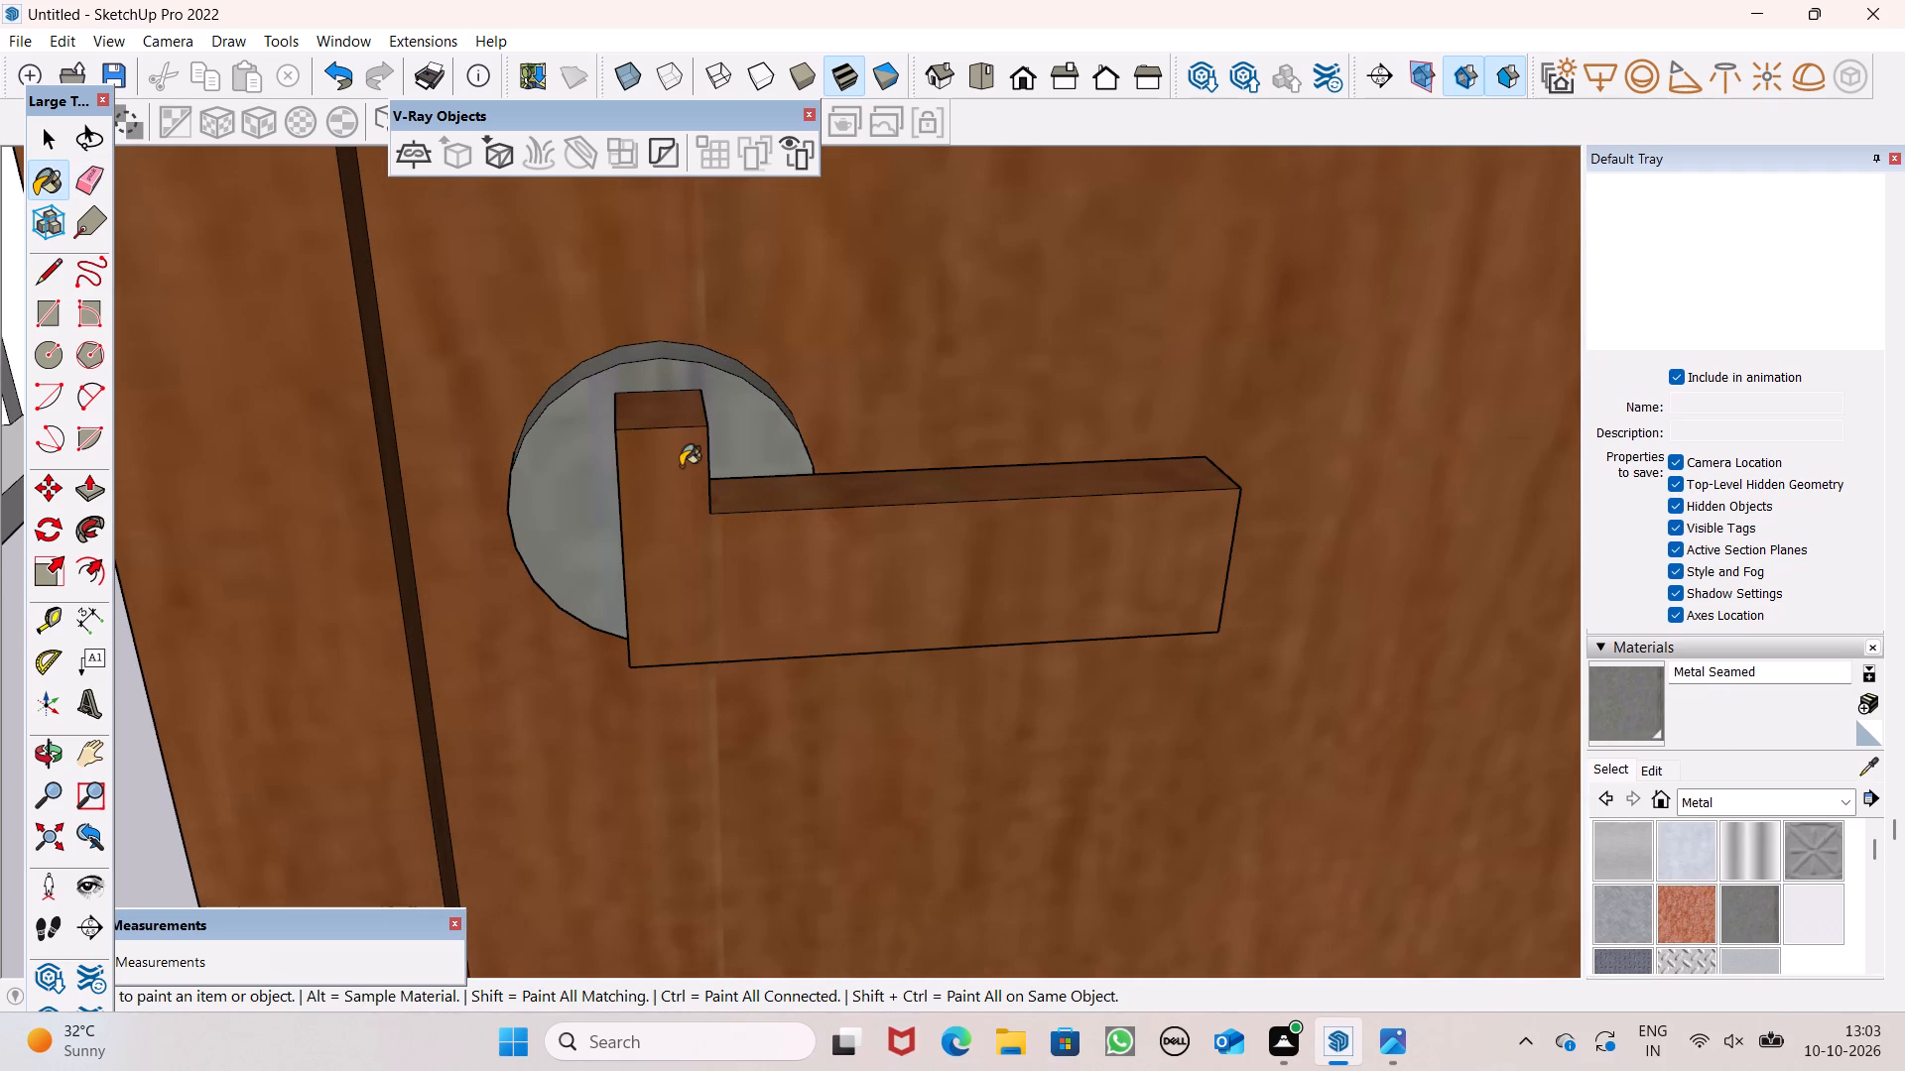
pyautogui.click(681, 466)
pyautogui.click(766, 499)
# Paint the grip's outer side face, the lever's underside and the grip's small bottom face near the base with Metal Seamed.
pyautogui.scroll(-5, 722, 518)
pyautogui.moveTo(723, 528); pyautogui.dragTo(925, 394, button='middle')
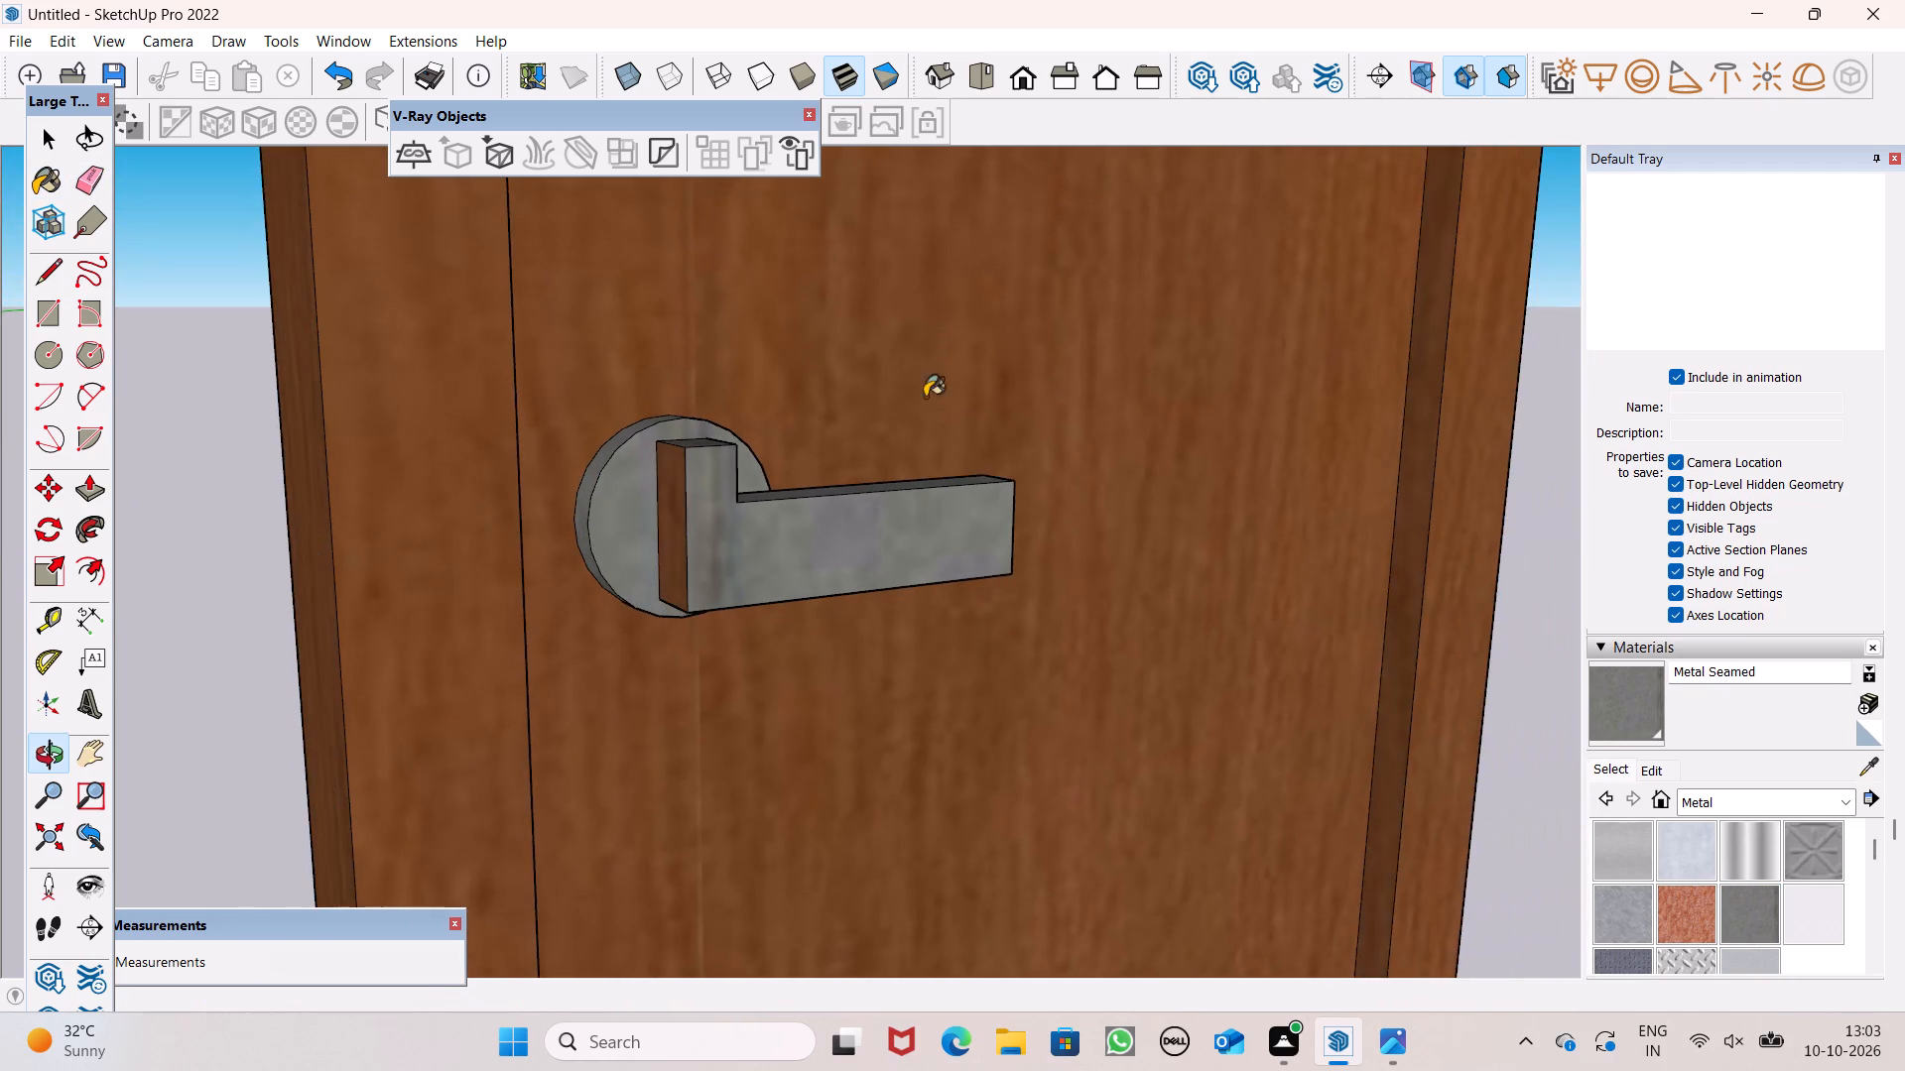
pyautogui.scroll(4, 784, 470)
pyautogui.click(621, 525)
pyautogui.scroll(-7, 628, 446)
pyautogui.moveTo(675, 528); pyautogui.dragTo(573, 281, button='middle')
pyautogui.scroll(1, 675, 515)
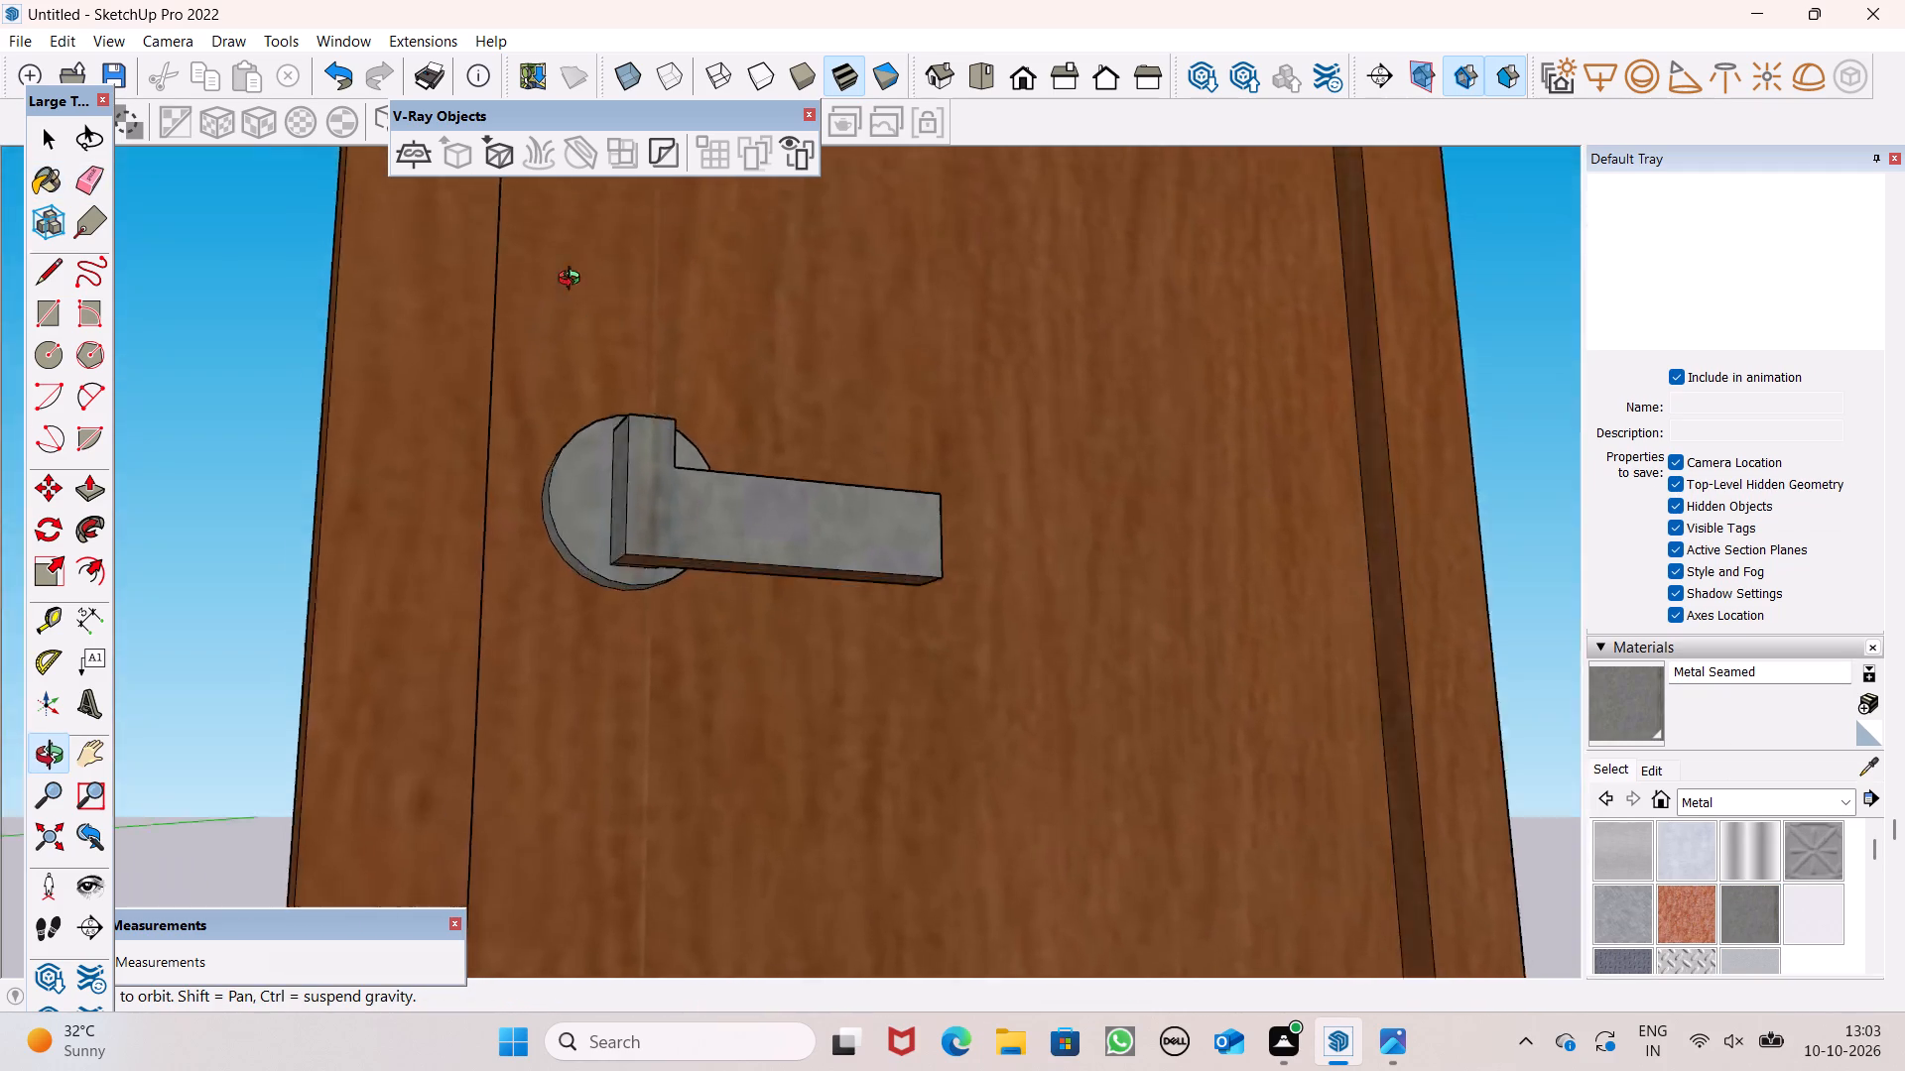
pyautogui.moveTo(573, 281); pyautogui.dragTo(415, 163, button='middle')
pyautogui.scroll(5, 907, 628)
pyautogui.click(754, 573)
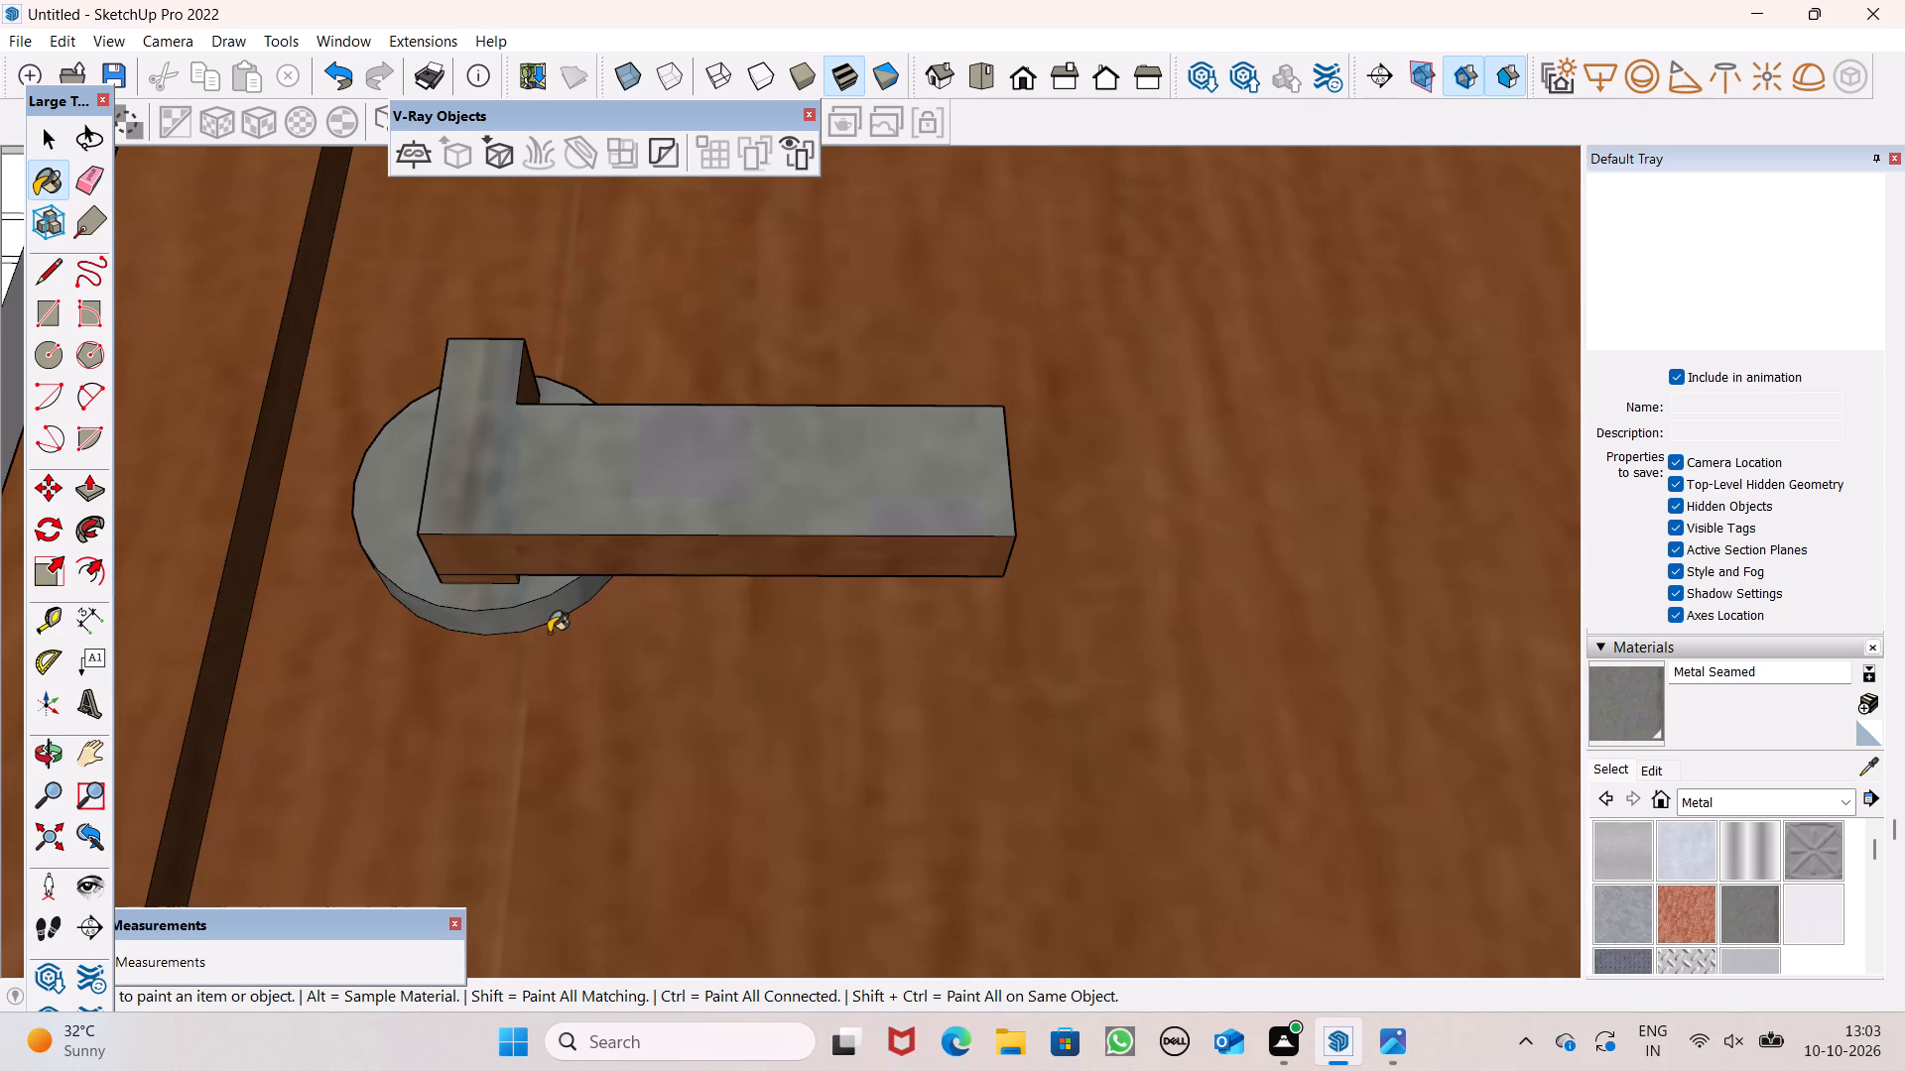
pyautogui.moveTo(536, 627); pyautogui.dragTo(448, 452, button='middle')
pyautogui.scroll(7, 403, 590)
pyautogui.click(561, 605)
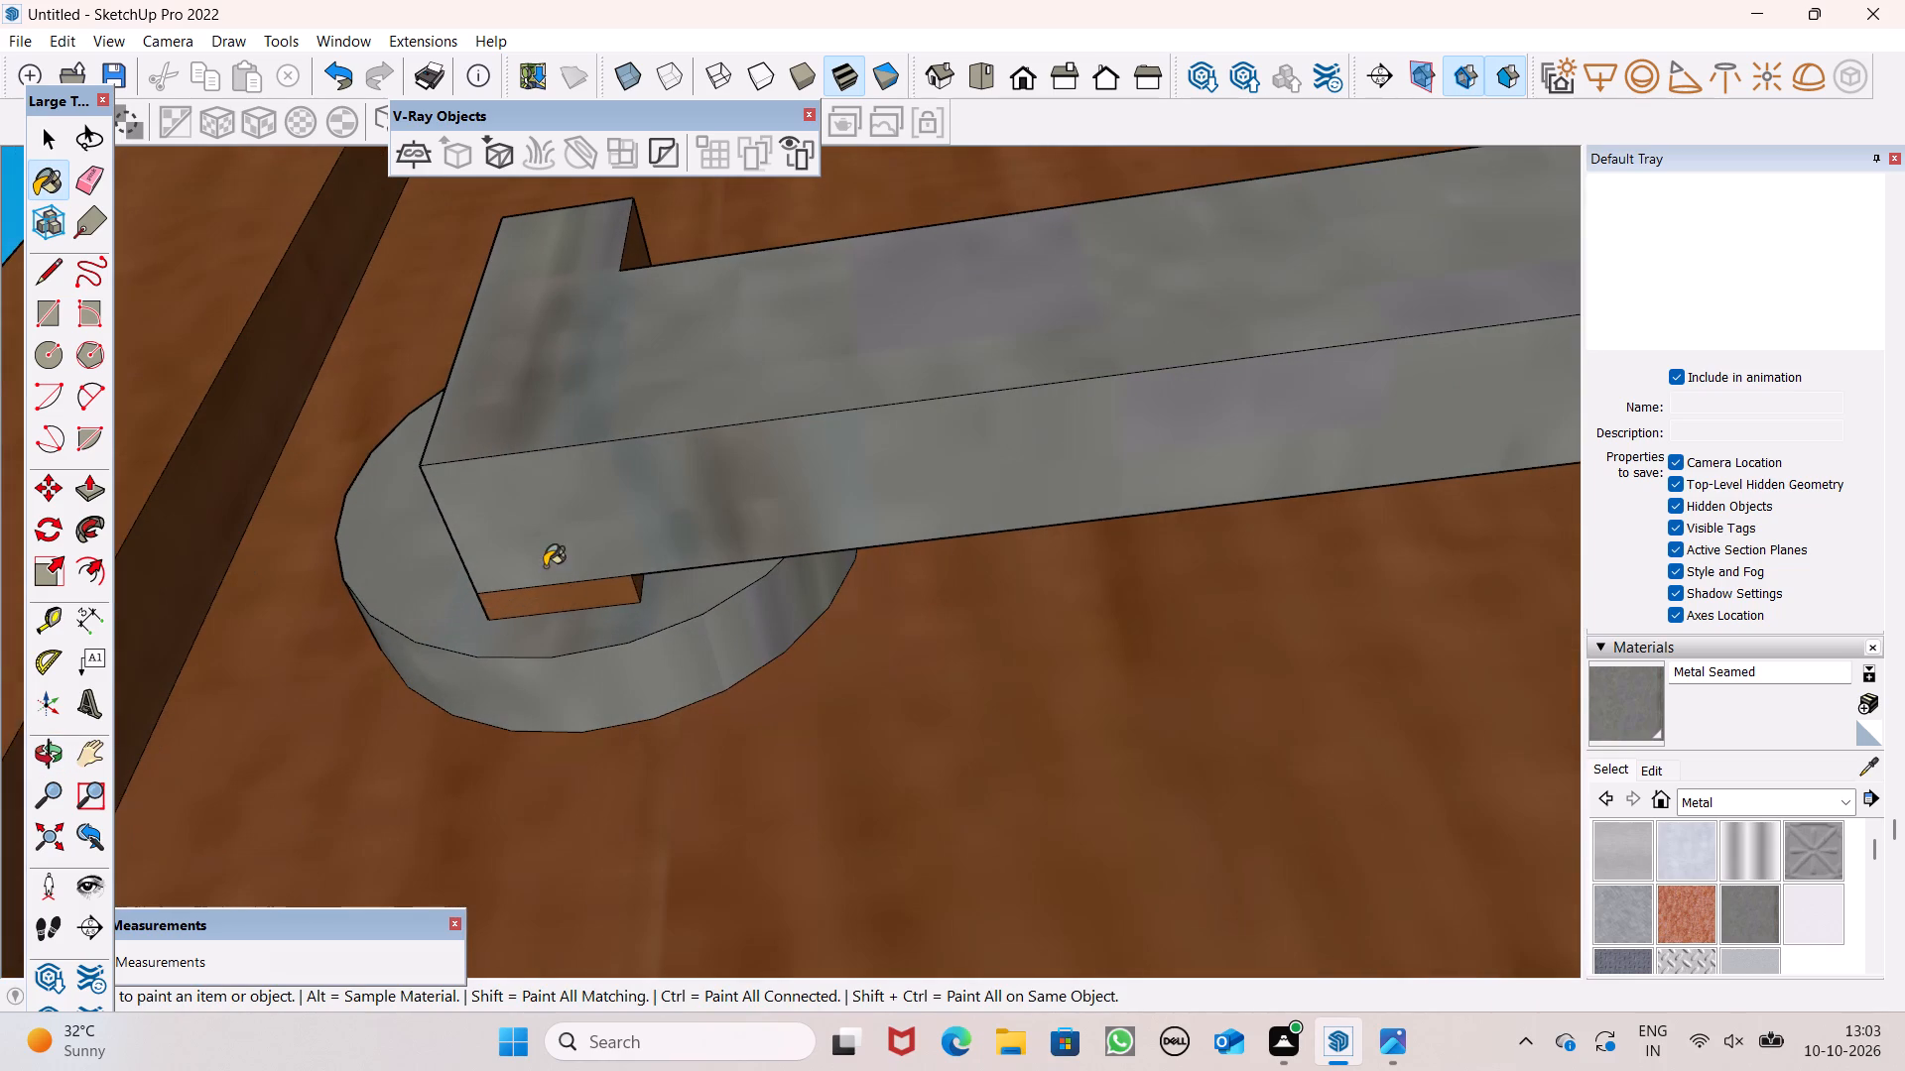
# Paint the lever's end face and the grip's side face above the lever with Metal Seamed.
pyautogui.scroll(-12, 545, 566)
pyautogui.moveTo(579, 593); pyautogui.dragTo(0, 730, button='middle')
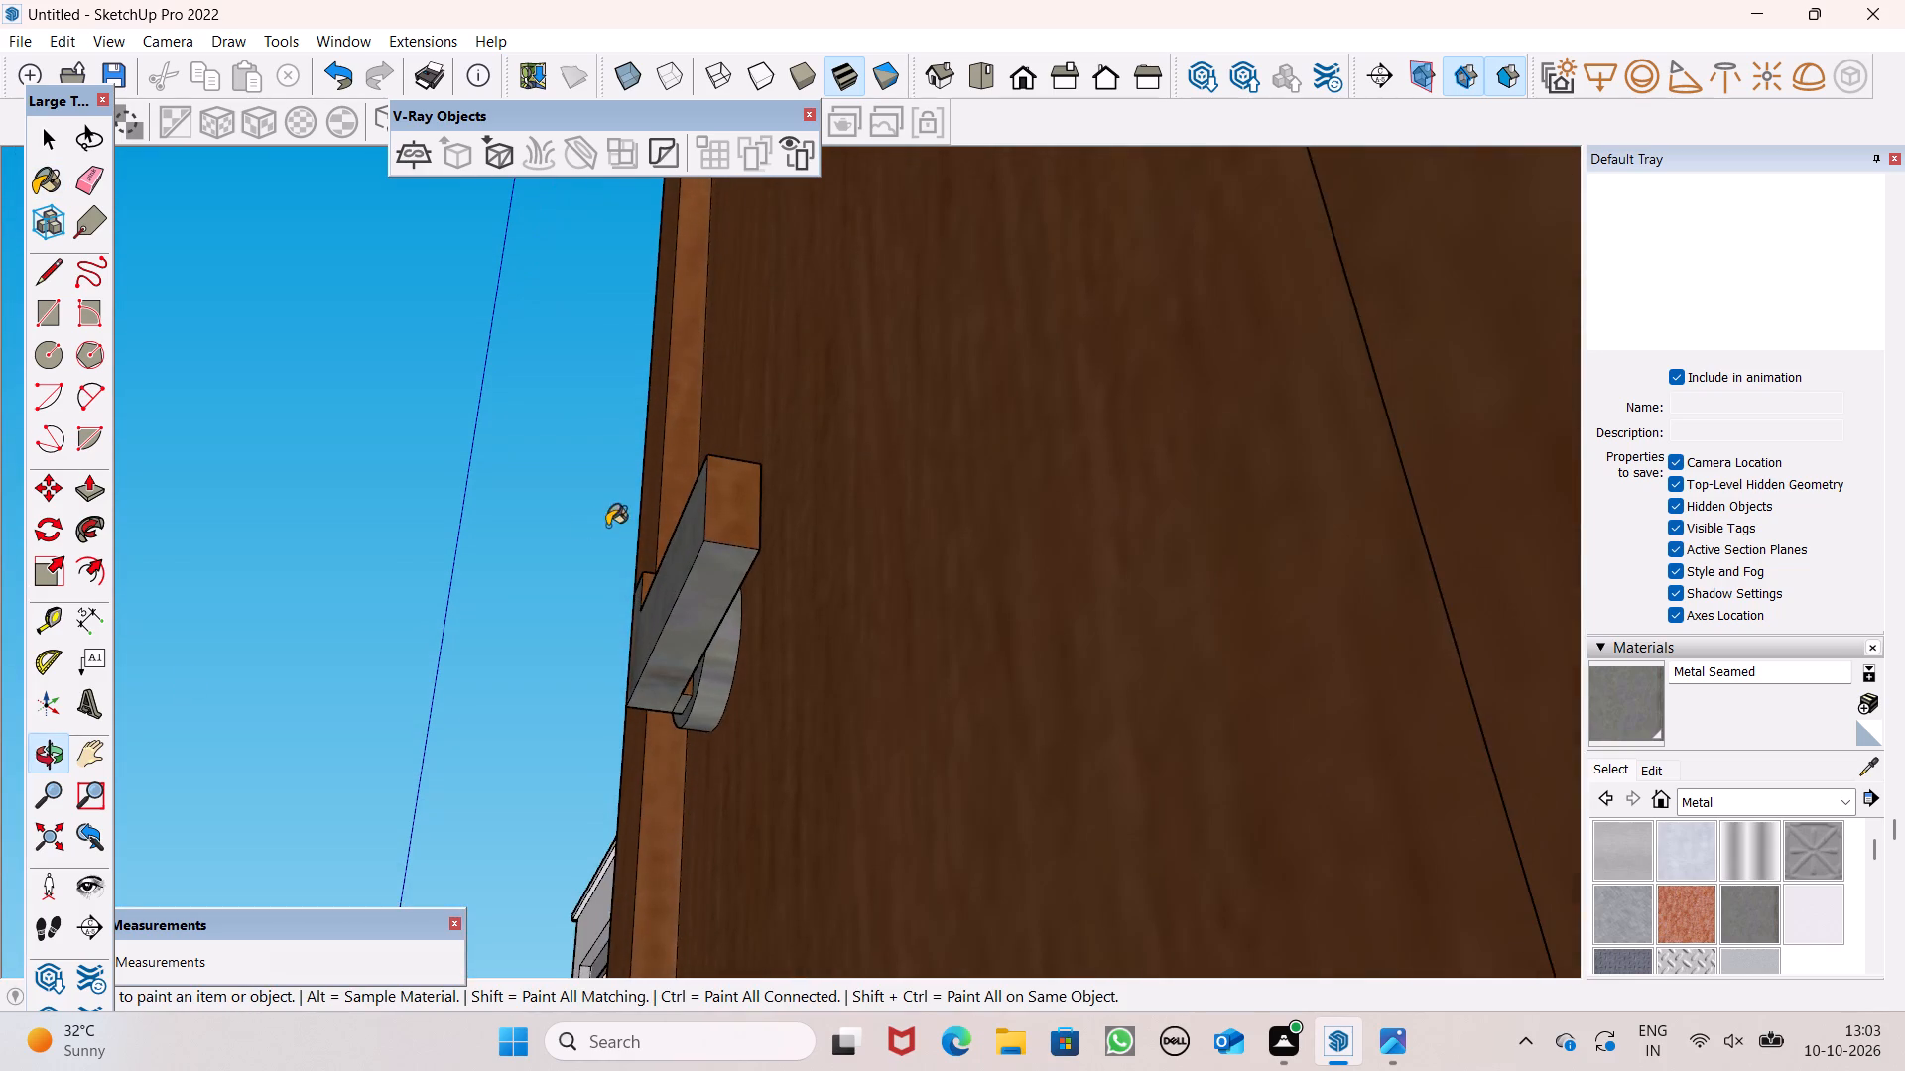
pyautogui.scroll(5, 700, 543)
pyautogui.click(712, 492)
pyautogui.moveTo(751, 493); pyautogui.dragTo(641, 748, button='middle')
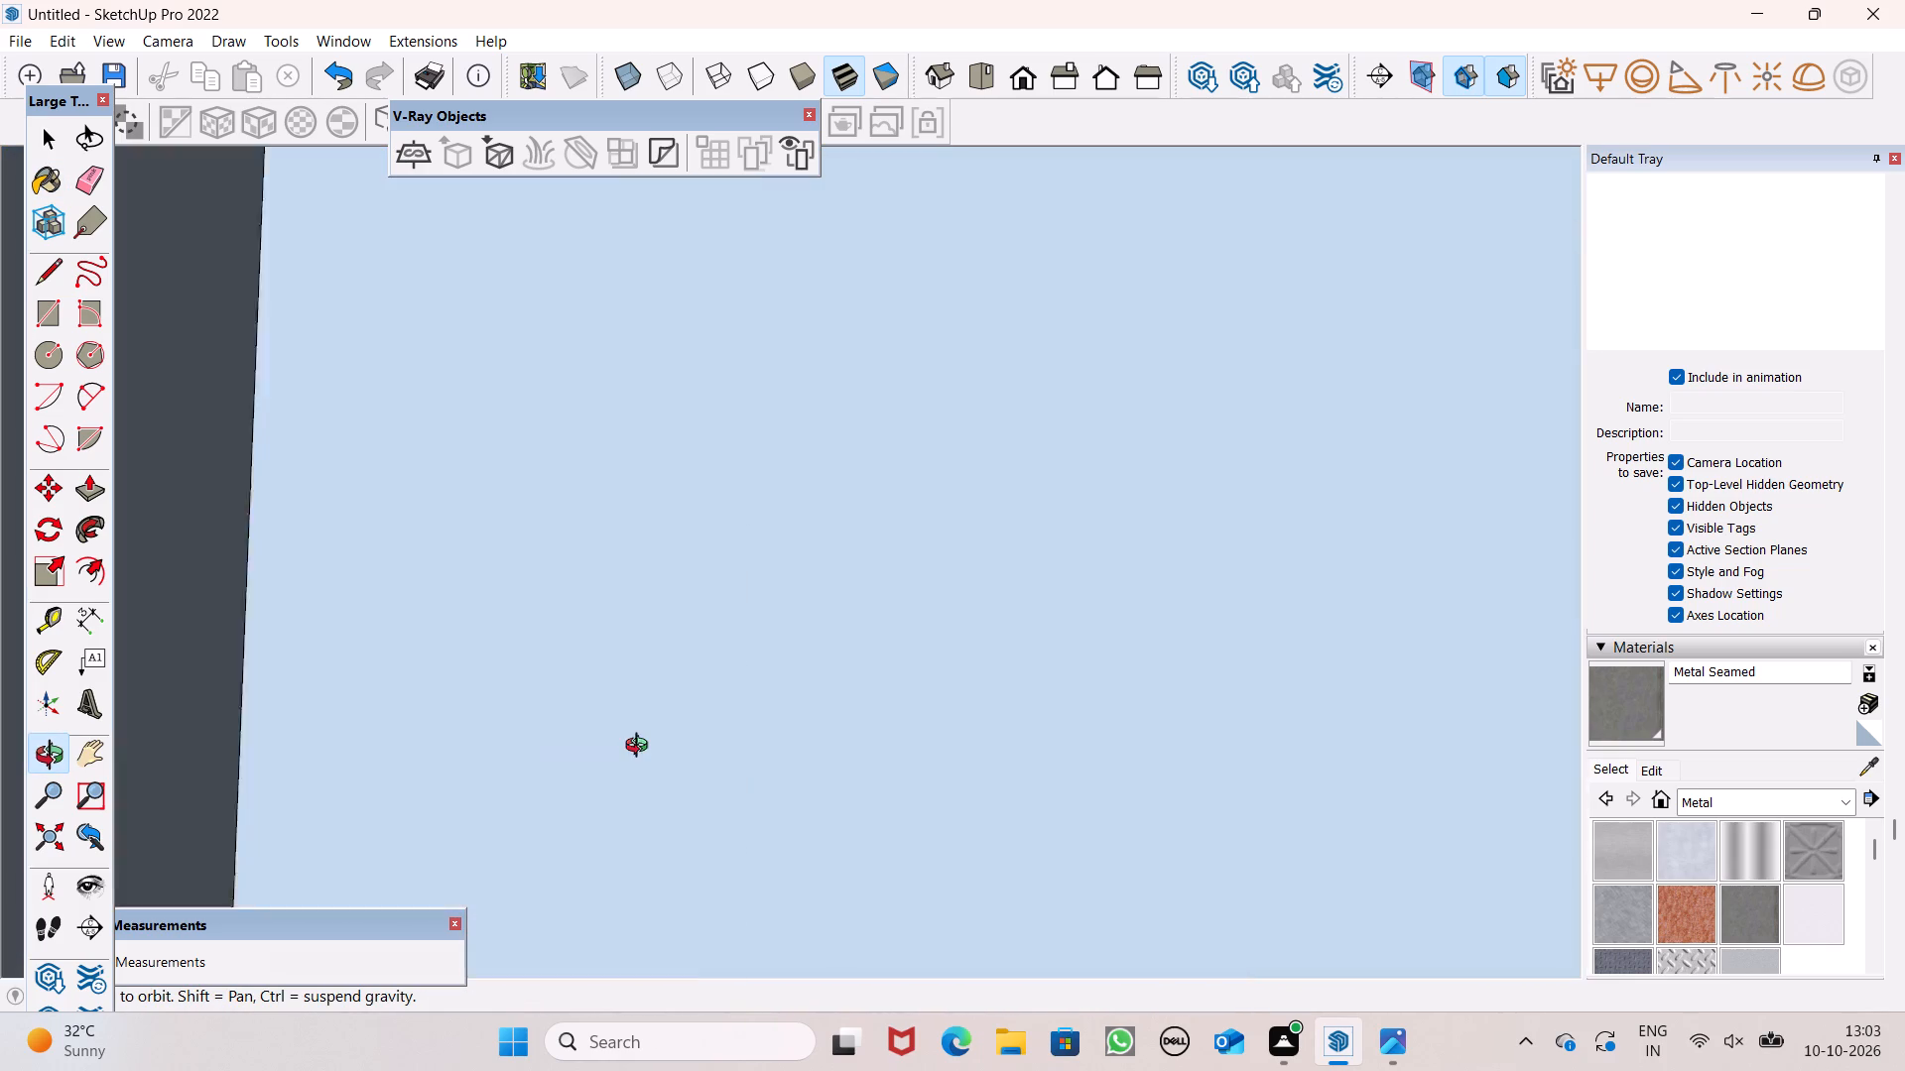
pyautogui.moveTo(641, 748); pyautogui.dragTo(723, 838, button='middle')
pyautogui.scroll(4, 625, 683)
pyautogui.scroll(1, 595, 592)
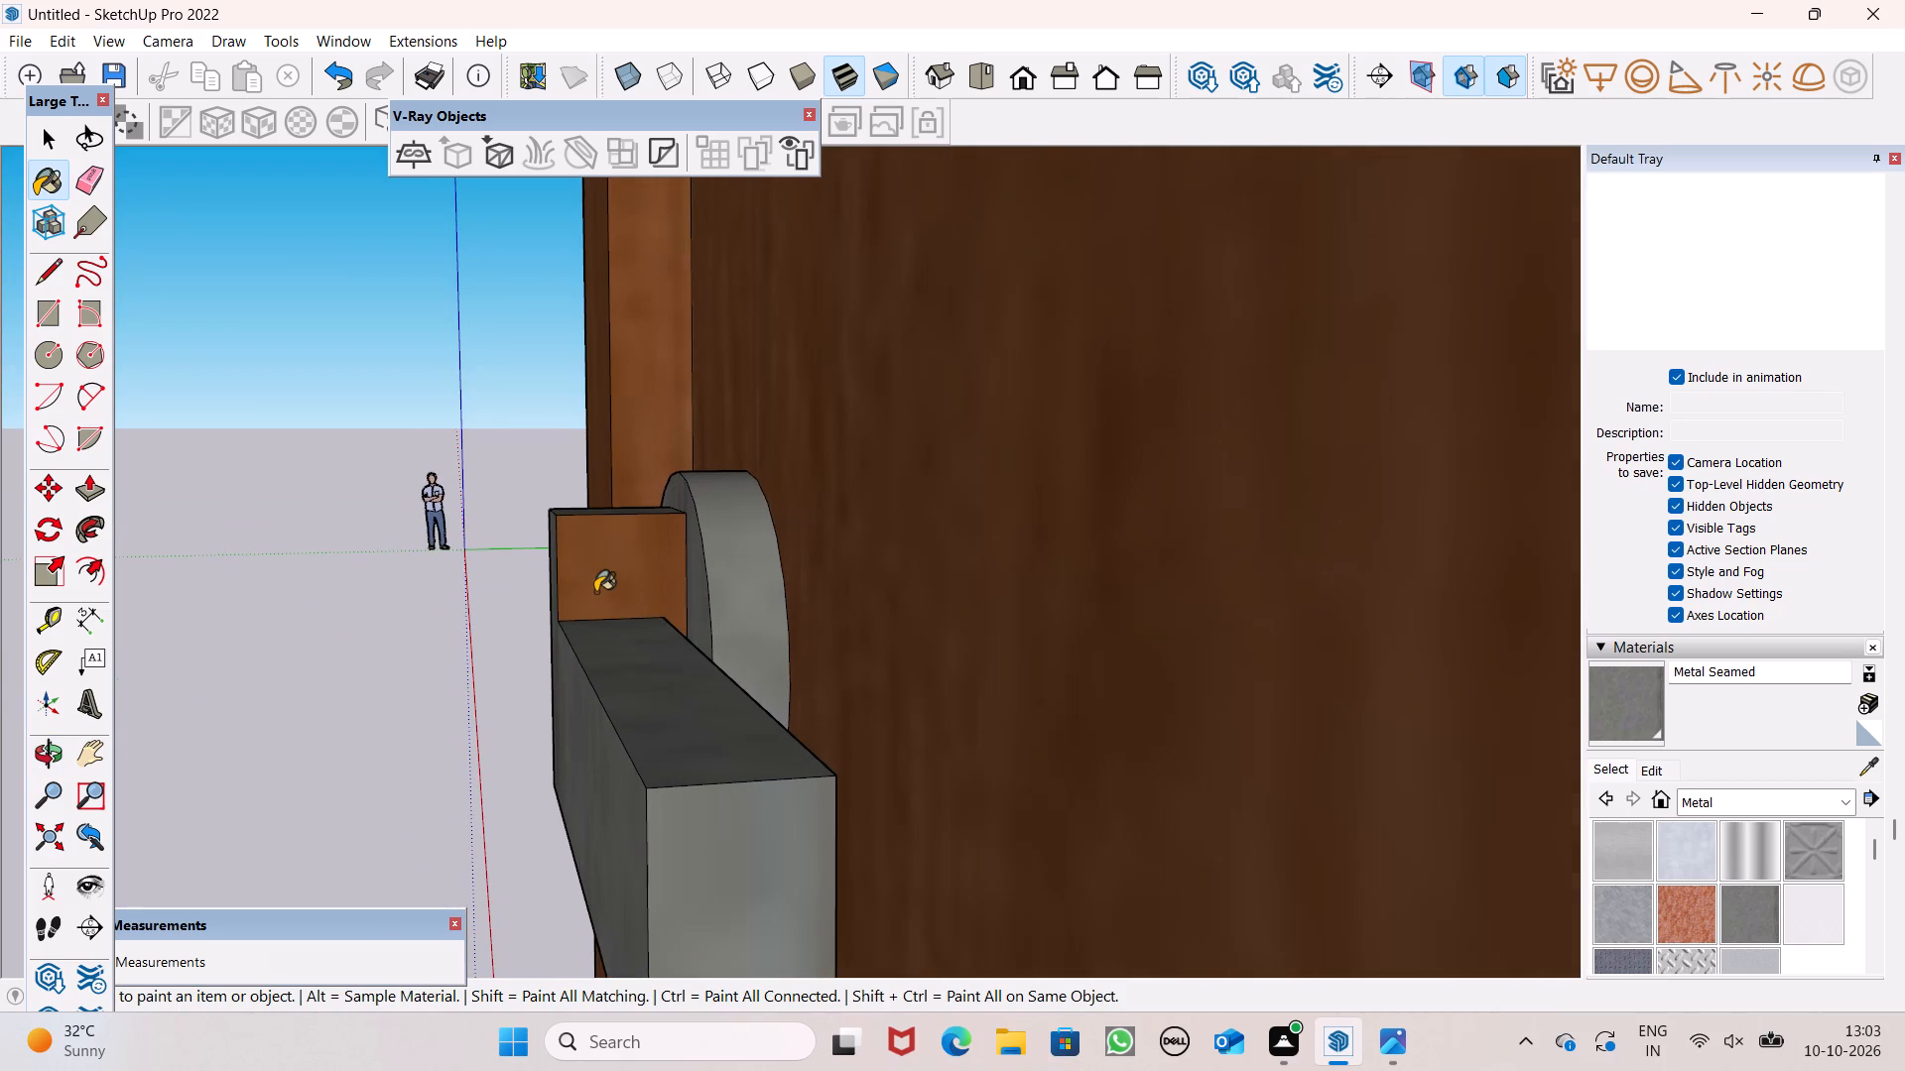
pyautogui.click(595, 592)
pyautogui.scroll(1, 652, 630)
pyautogui.moveTo(652, 630); pyautogui.dragTo(557, 670, button='middle')
pyautogui.scroll(1, 557, 670)
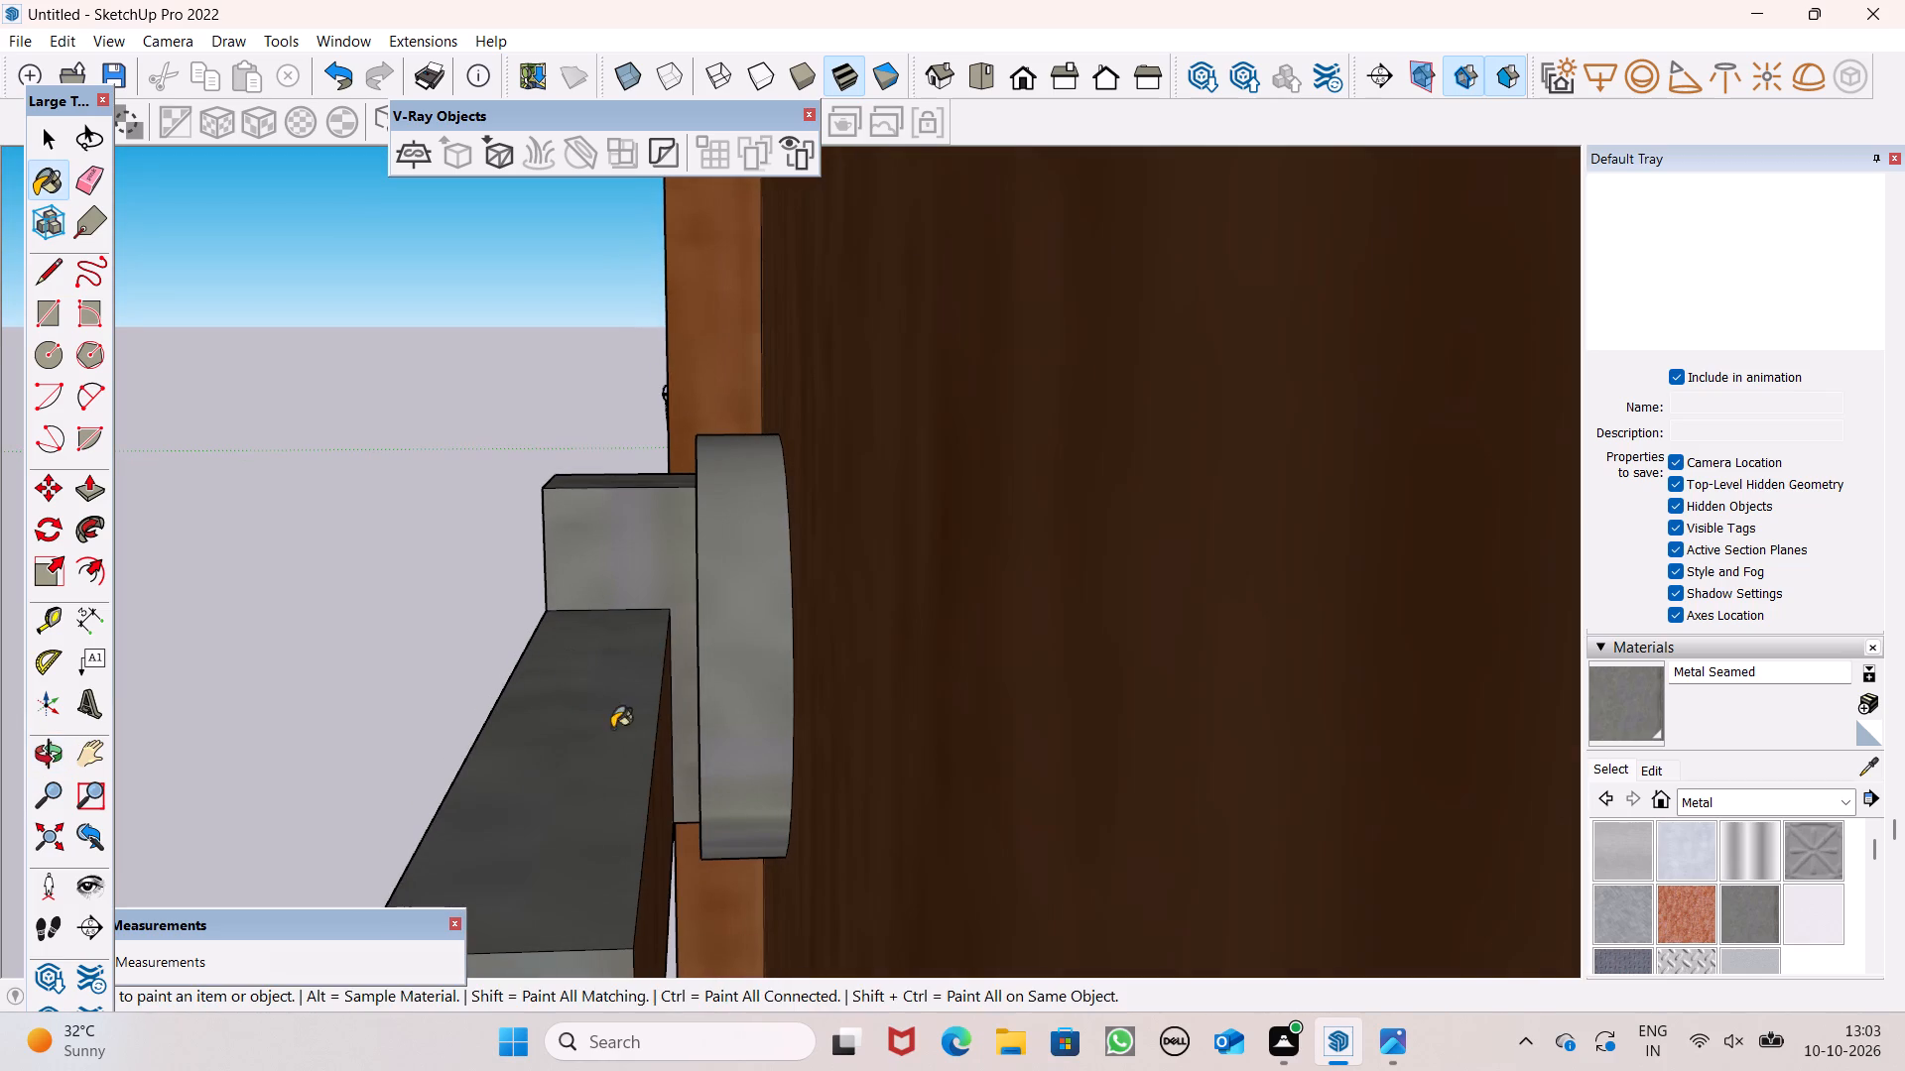
# Draw a line about 3/4 in long along the round opening's edge on the door's back side to close it with a face.
pyautogui.moveTo(736, 727); pyautogui.dragTo(927, 714, button='middle')
pyautogui.scroll(1, 918, 714)
pyautogui.scroll(-17, 807, 639)
pyautogui.scroll(-8, 906, 648)
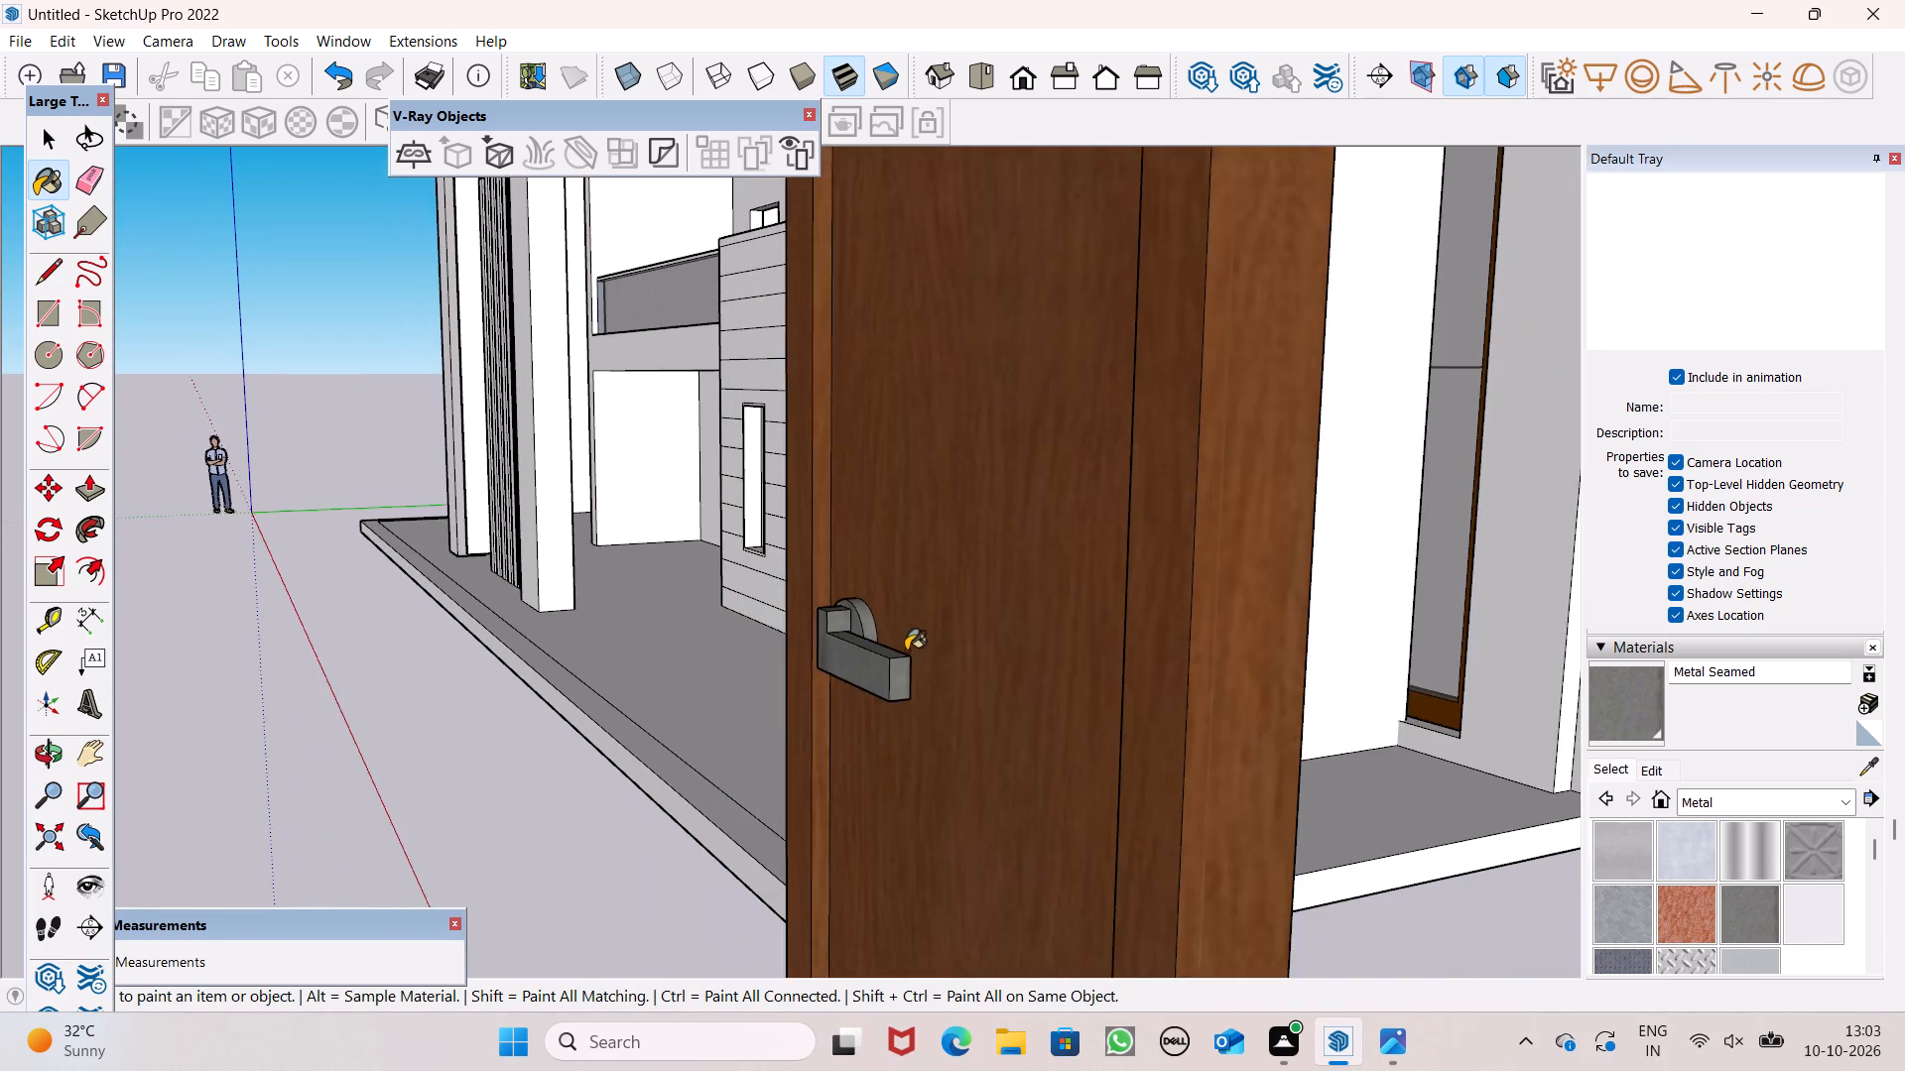
pyautogui.scroll(-2, 906, 651)
pyautogui.scroll(1, 906, 651)
pyautogui.scroll(-5, 906, 651)
pyautogui.scroll(1, 911, 648)
pyautogui.moveTo(913, 683); pyautogui.dragTo(383, 709, button='middle')
pyautogui.moveTo(596, 634); pyautogui.dragTo(476, 675, button='middle')
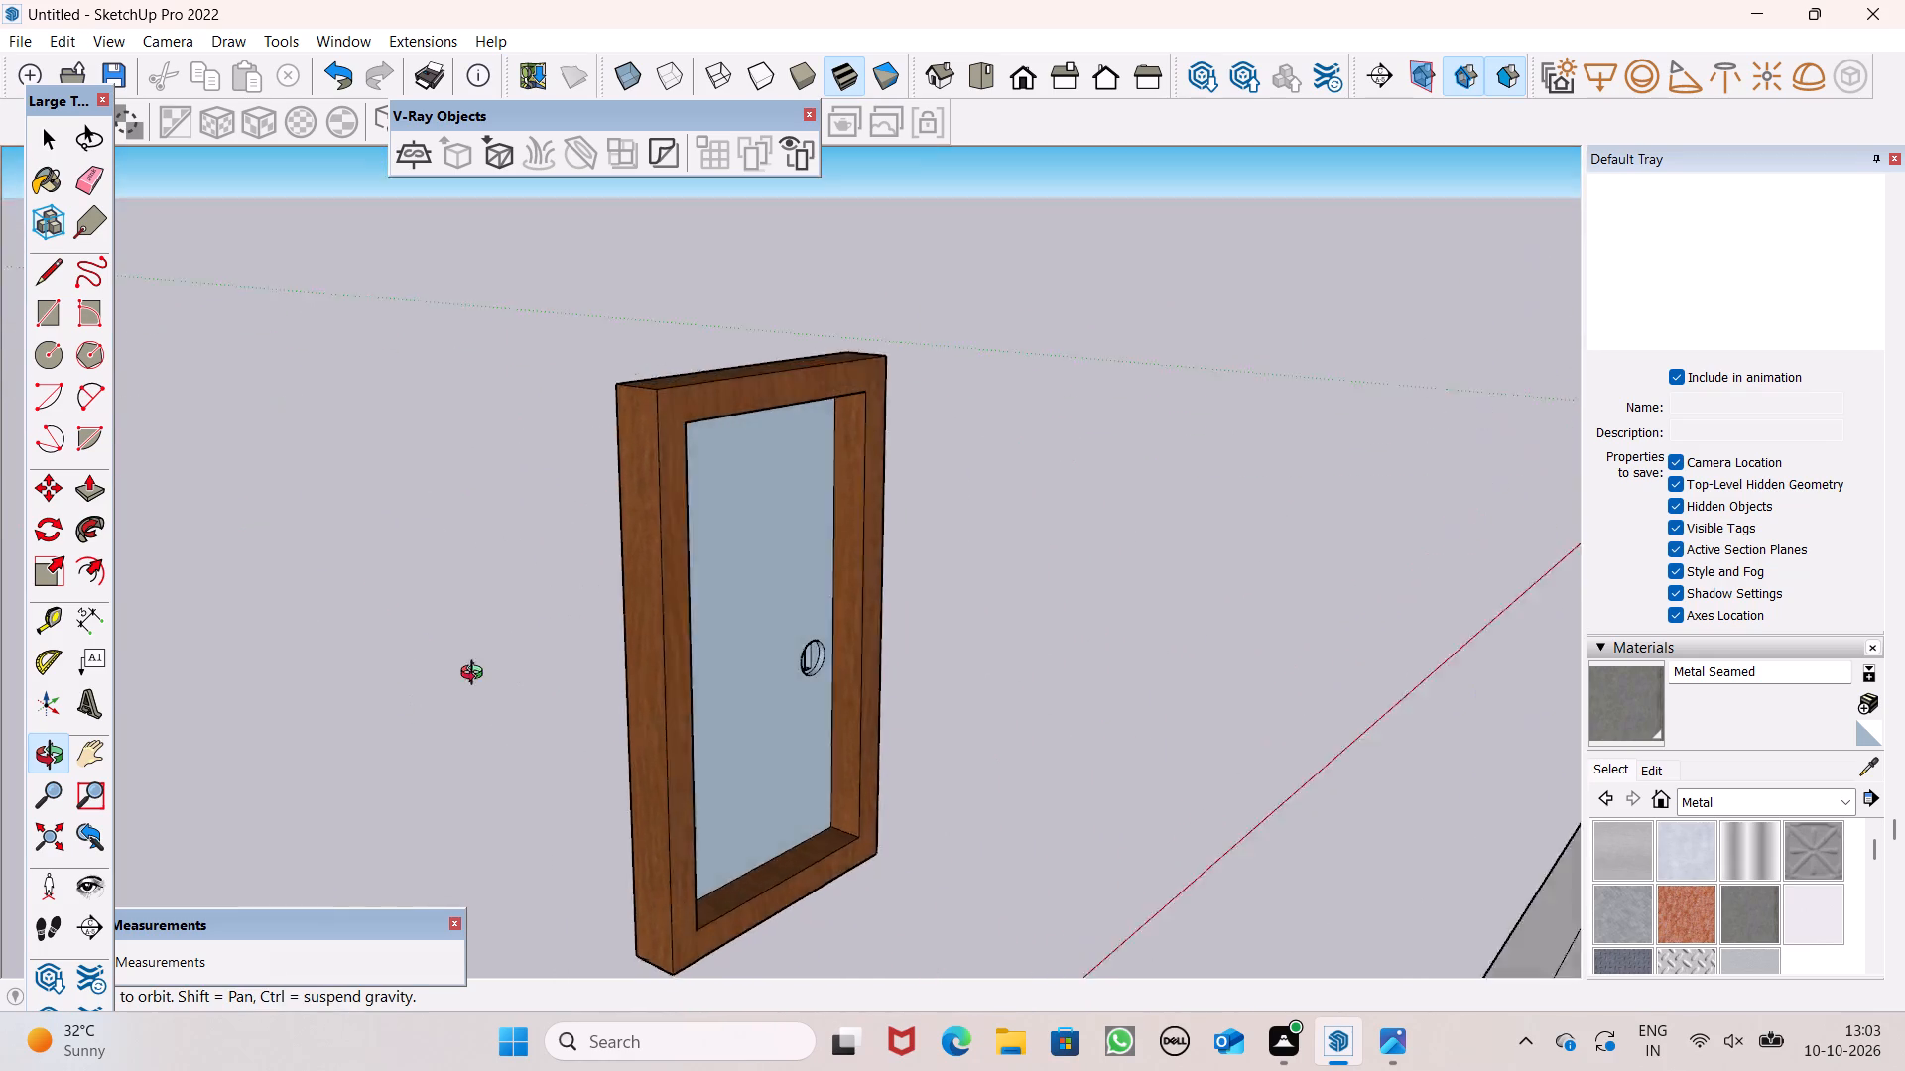
pyautogui.moveTo(476, 675); pyautogui.dragTo(274, 624, button='middle')
pyautogui.scroll(1, 276, 626)
pyautogui.click(63, 275)
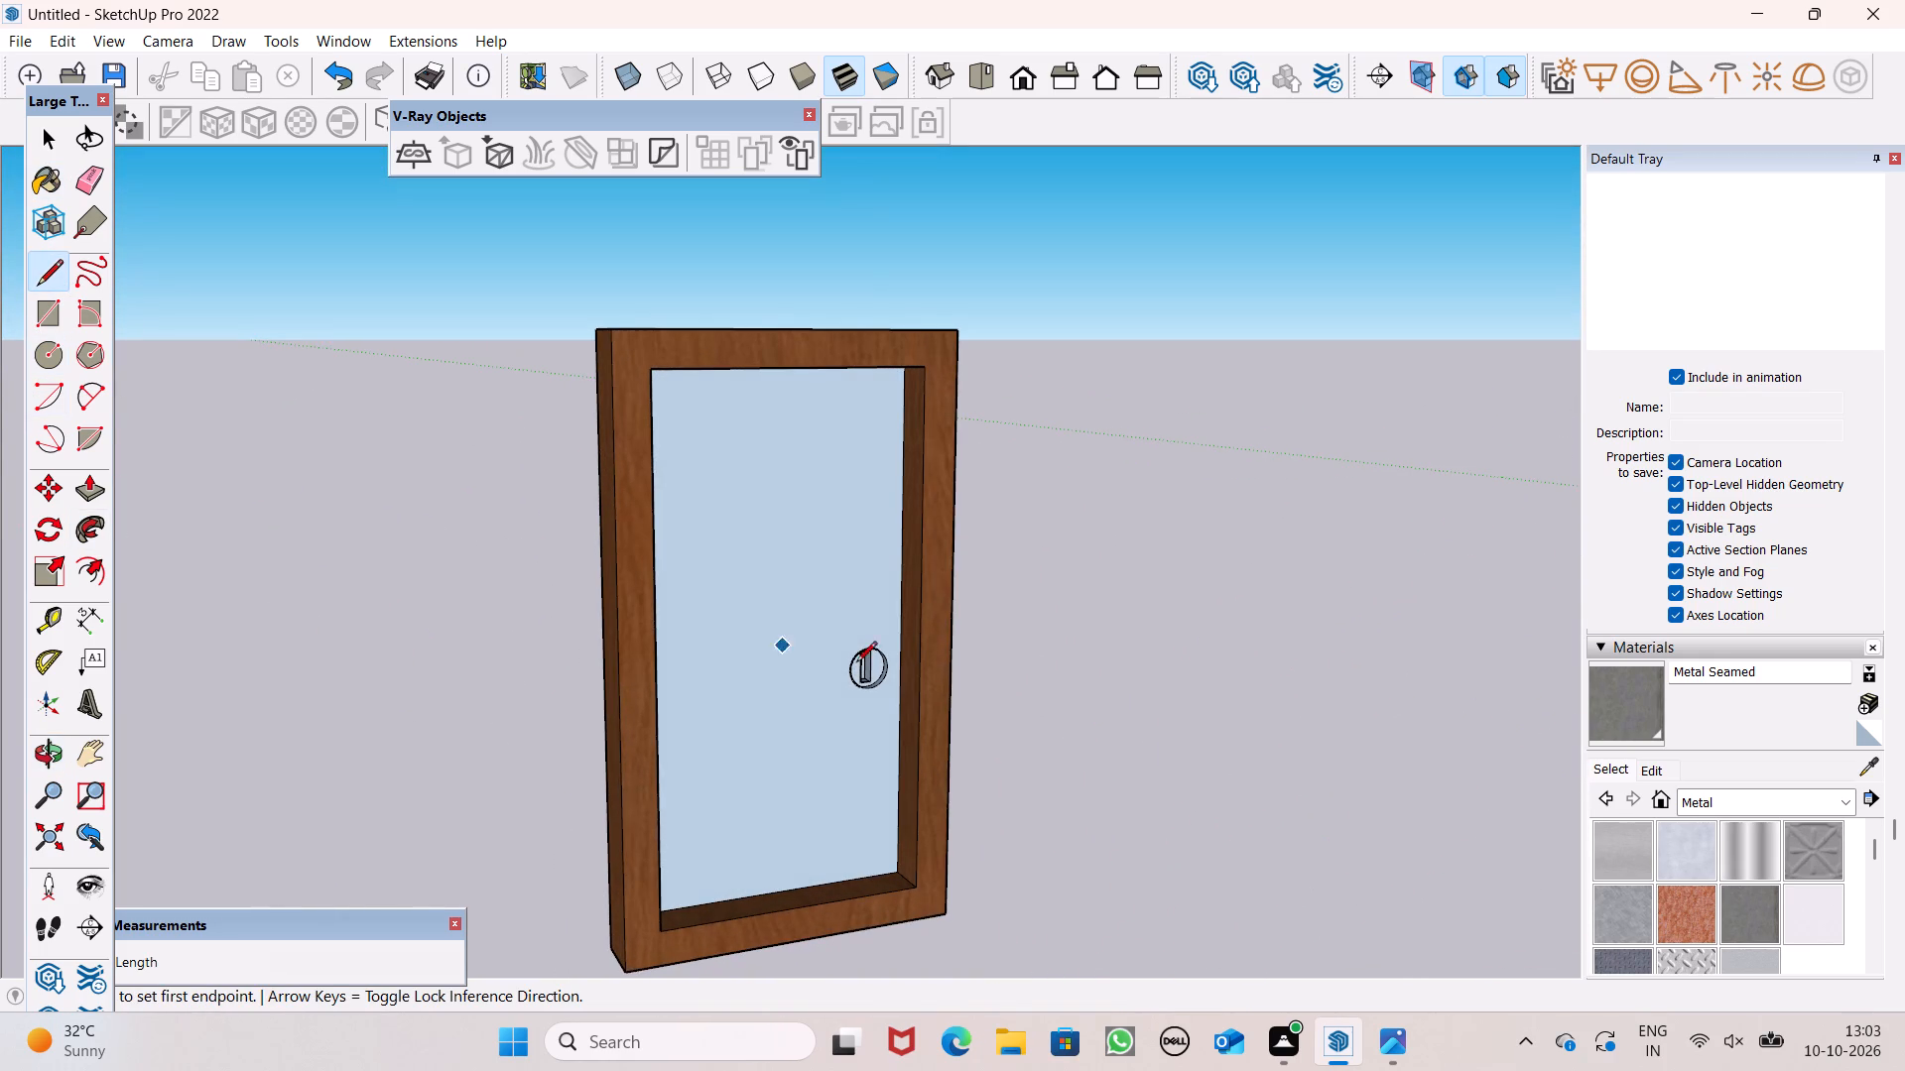
pyautogui.scroll(6, 1036, 711)
pyautogui.scroll(1, 865, 680)
pyautogui.scroll(-7, 865, 680)
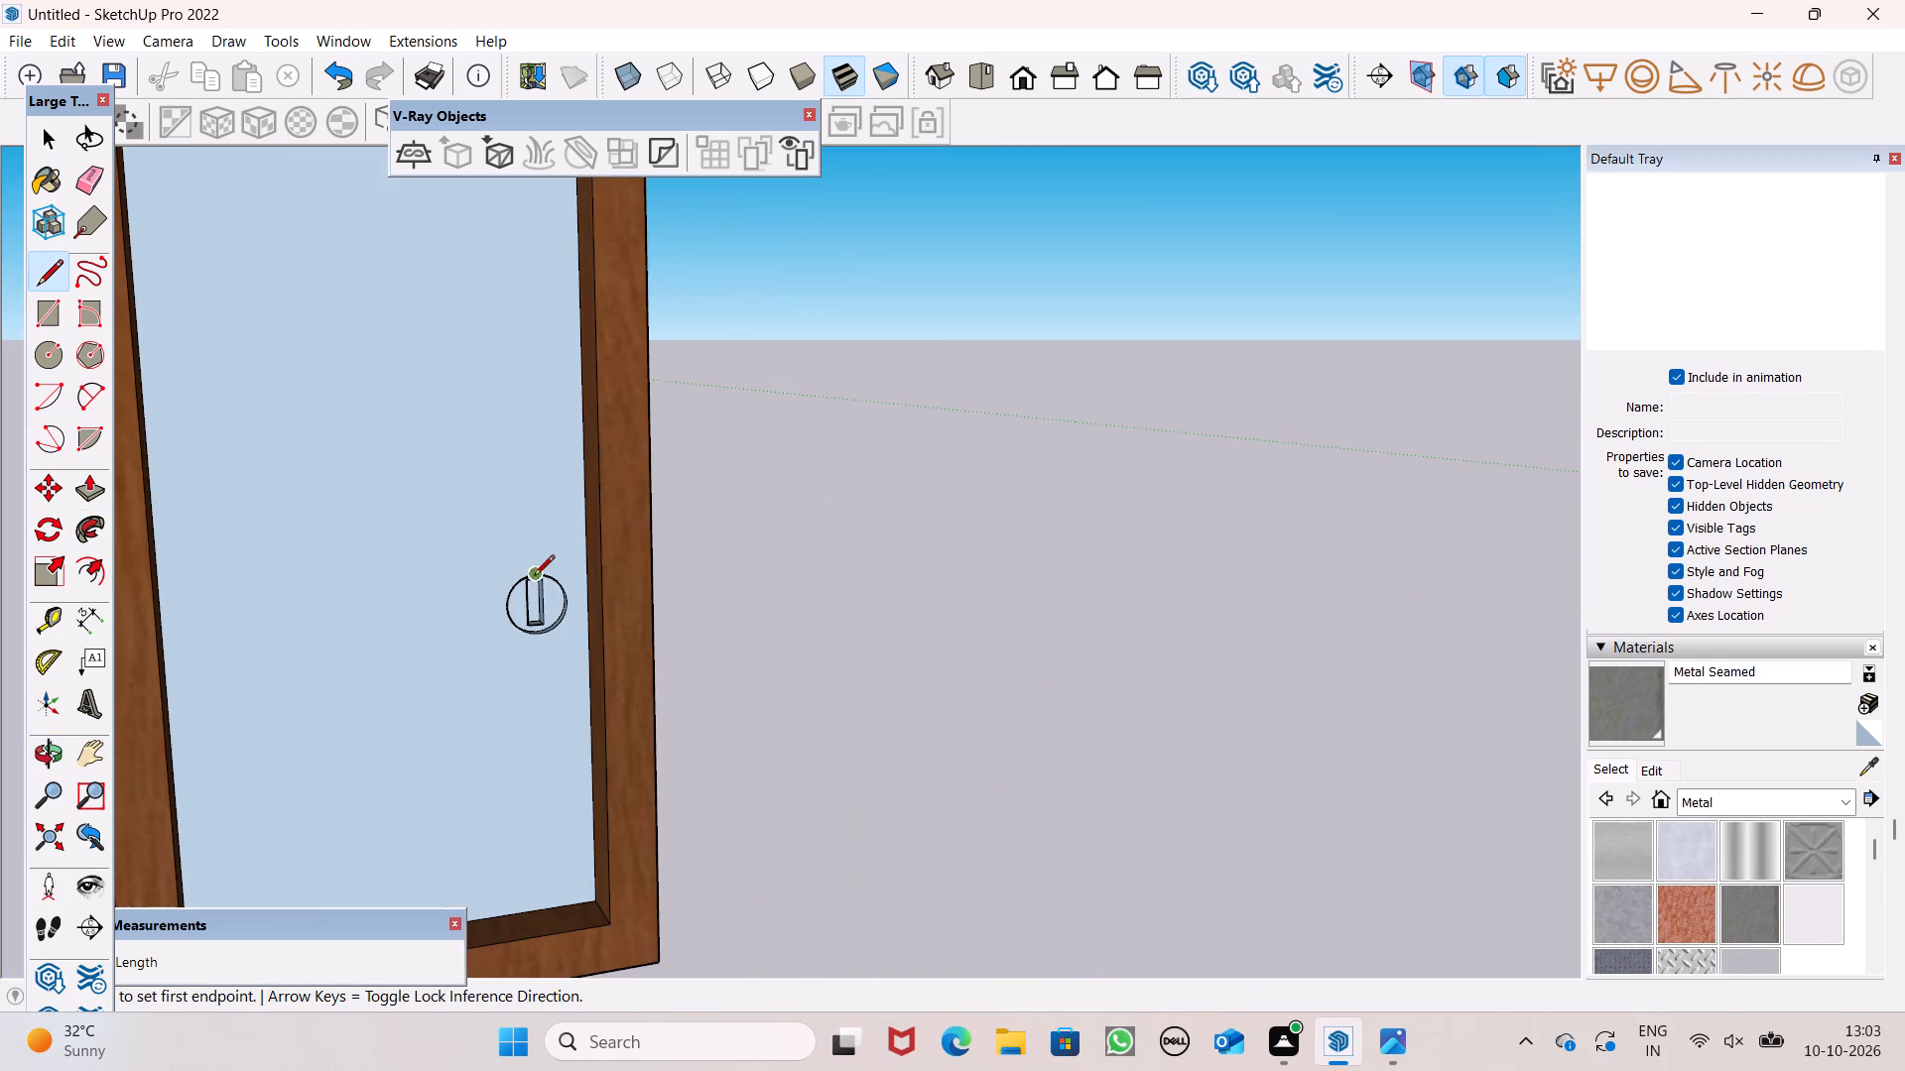
pyautogui.scroll(9, 529, 577)
pyautogui.click(517, 579)
pyautogui.click(545, 571)
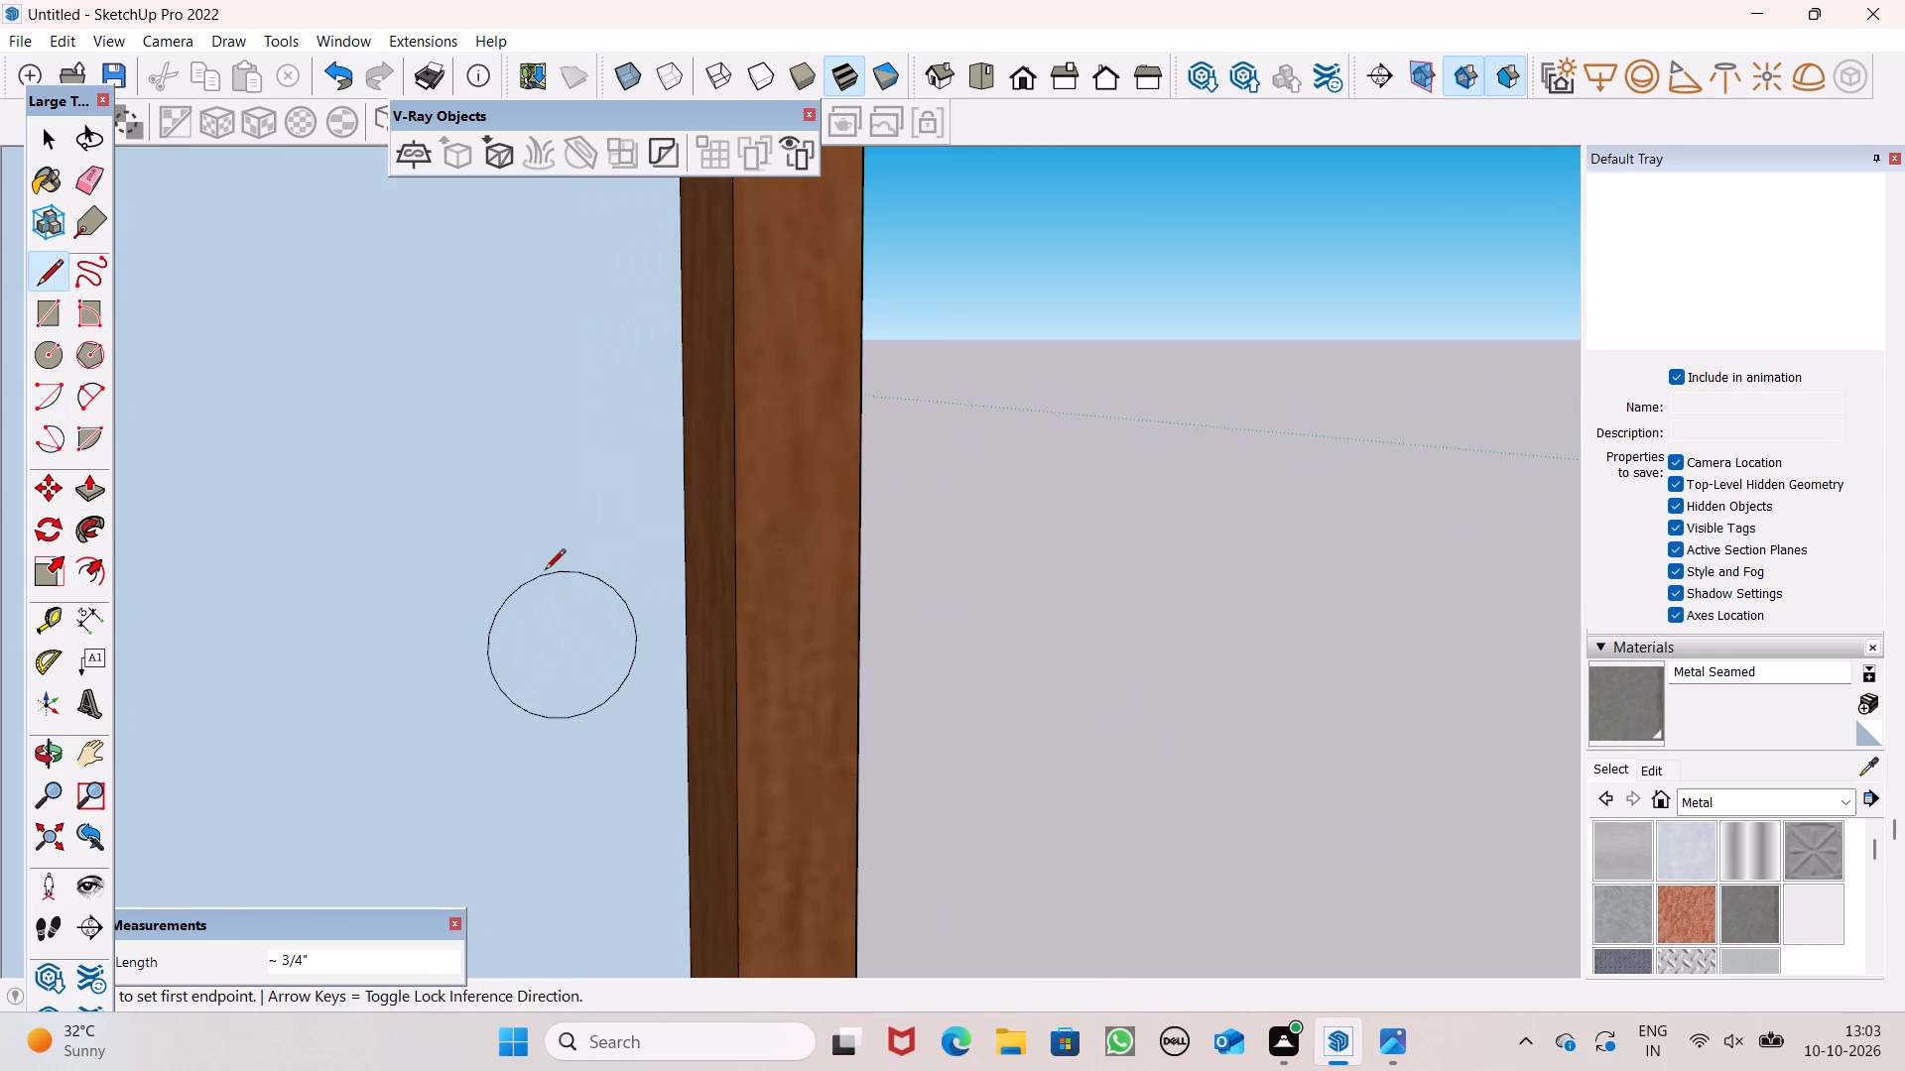
pyautogui.scroll(-7, 547, 570)
pyautogui.press('space')
# Select all the connected geometry of the door with its handle and make it a group.
pyautogui.scroll(-12, 562, 585)
pyautogui.moveTo(630, 640); pyautogui.dragTo(704, 665, button='middle')
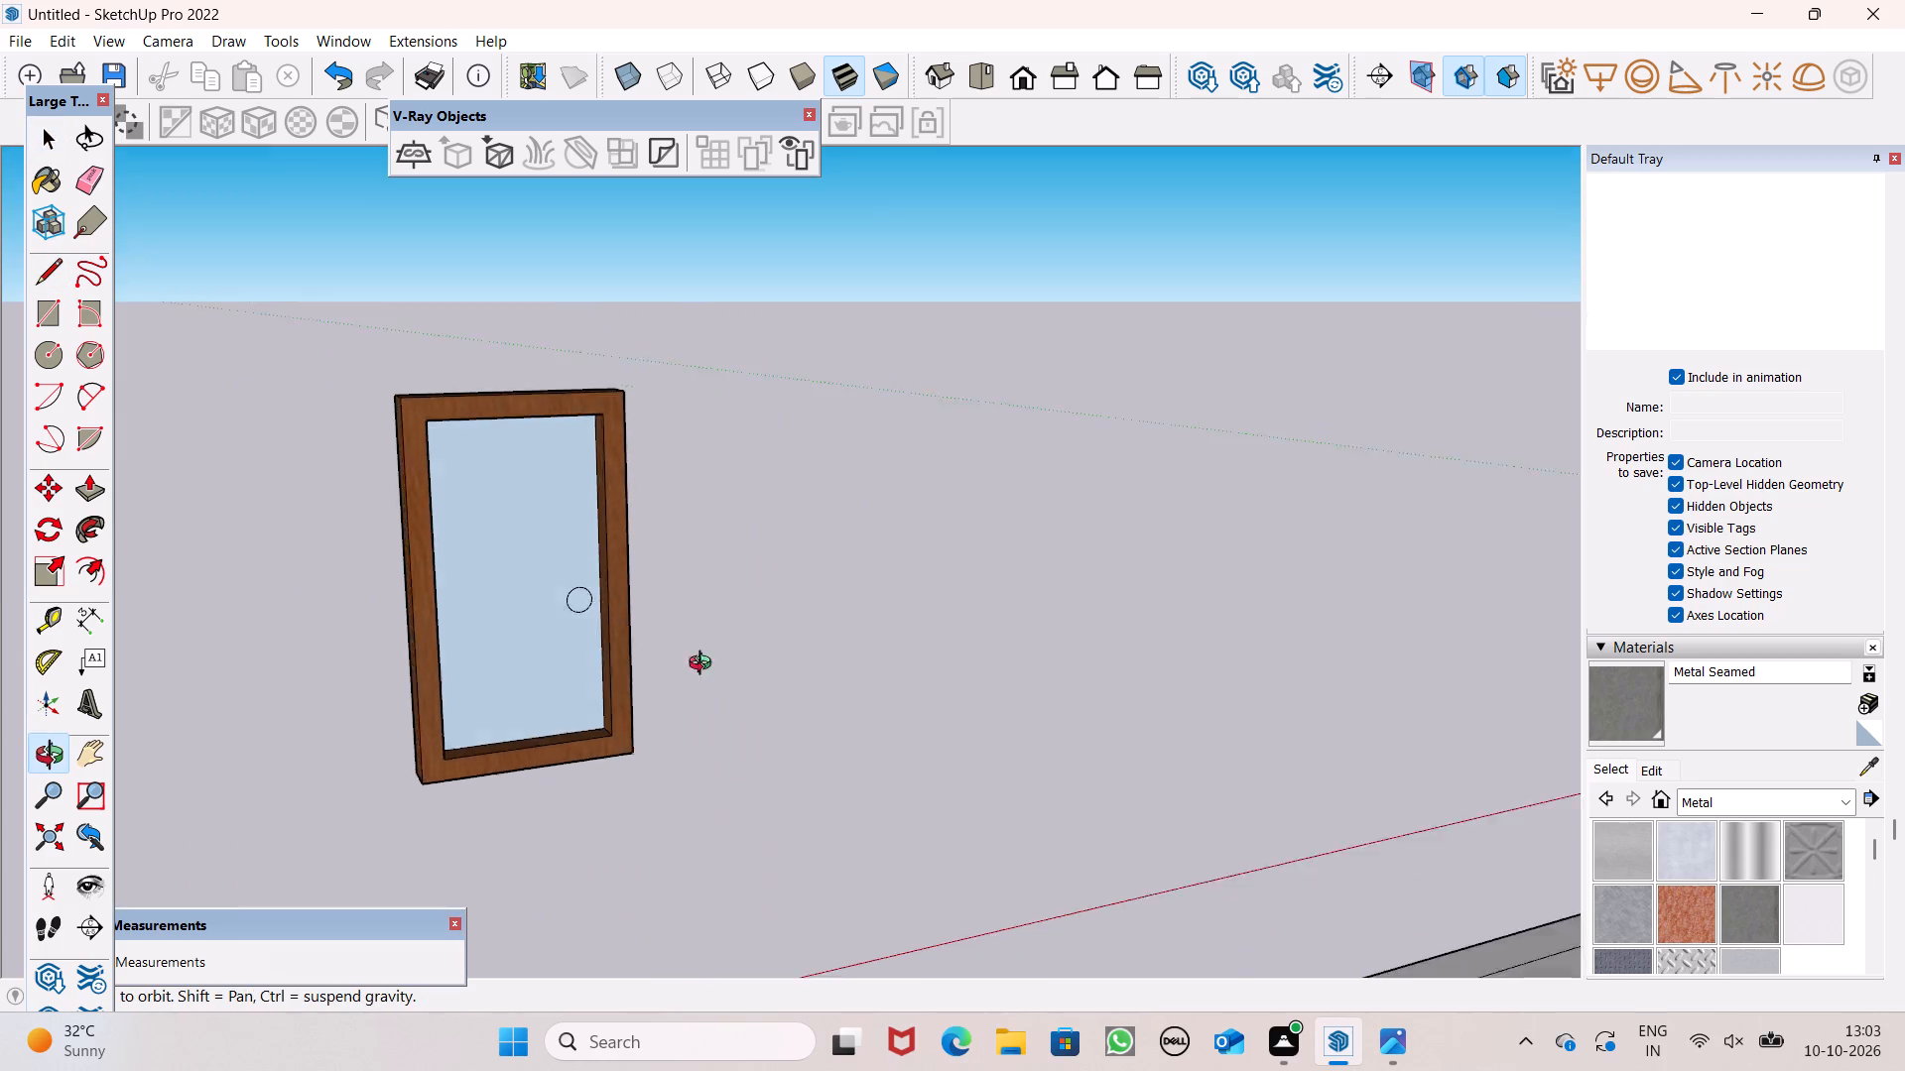
pyautogui.moveTo(704, 665); pyautogui.dragTo(1448, 626, button='middle')
pyautogui.scroll(1, 1448, 626)
pyautogui.moveTo(921, 630); pyautogui.dragTo(1118, 692, button='middle')
pyautogui.scroll(-9, 440, 641)
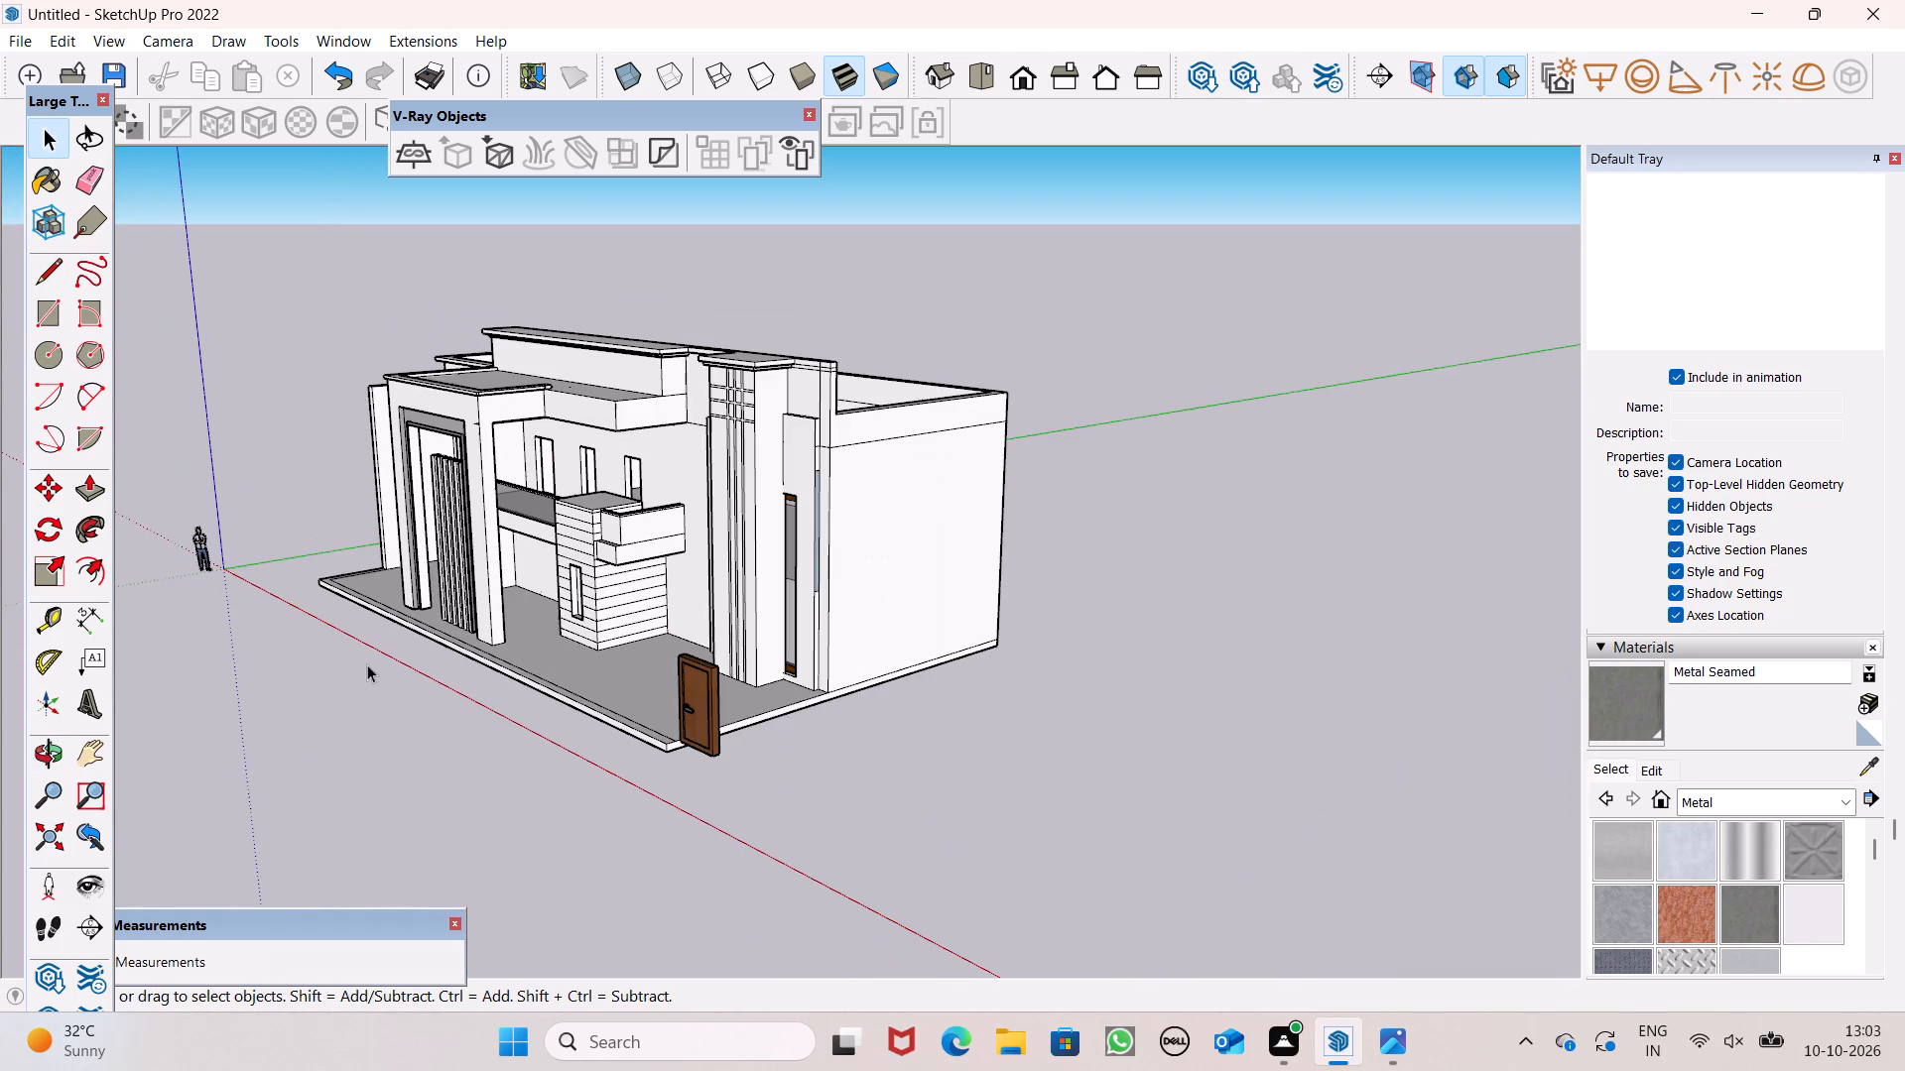
pyautogui.moveTo(746, 738); pyautogui.dragTo(1036, 844, button='middle')
pyautogui.scroll(1, 1020, 821)
pyautogui.scroll(-6, 538, 594)
pyautogui.scroll(3, 770, 620)
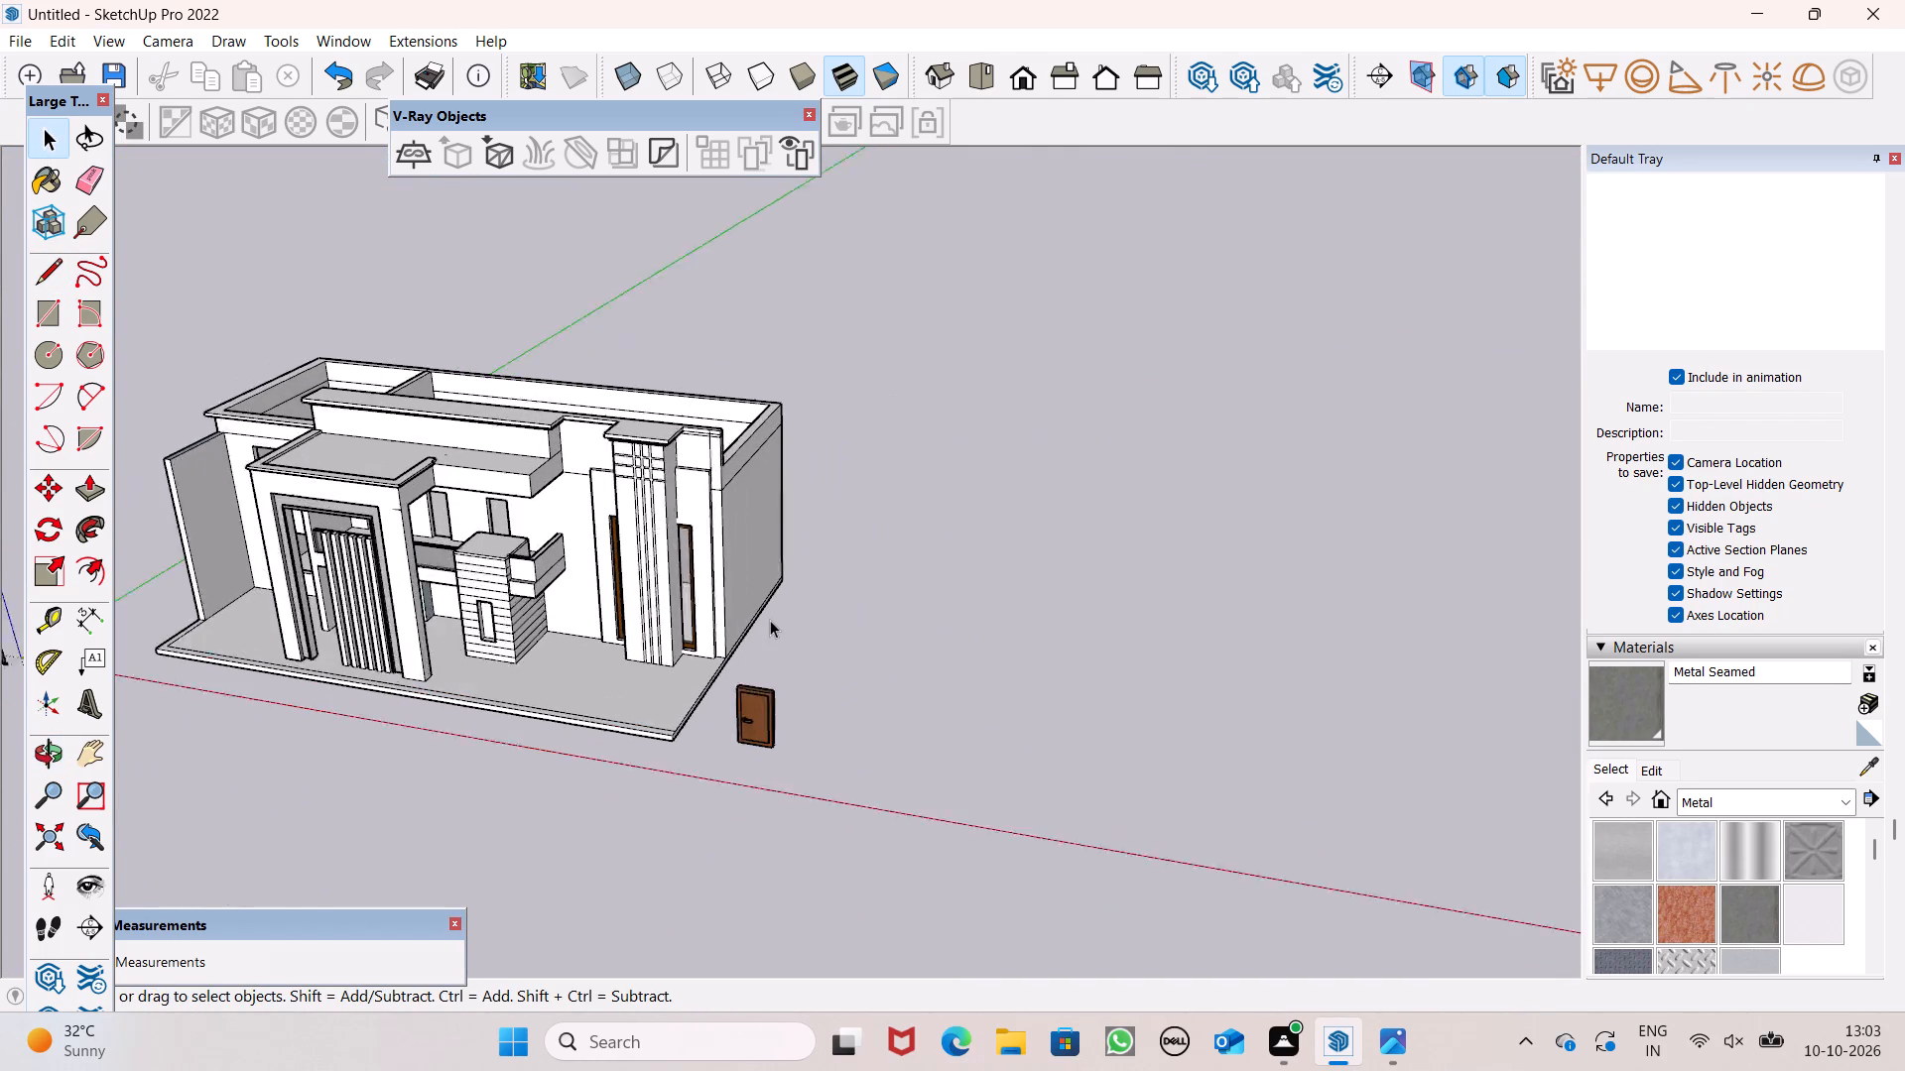
pyautogui.scroll(3, 770, 620)
pyautogui.moveTo(734, 691); pyautogui.dragTo(754, 662, button='middle')
pyautogui.scroll(2, 742, 689)
pyautogui.scroll(-1, 774, 730)
pyautogui.scroll(5, 774, 730)
pyautogui.tripleClick(774, 730)
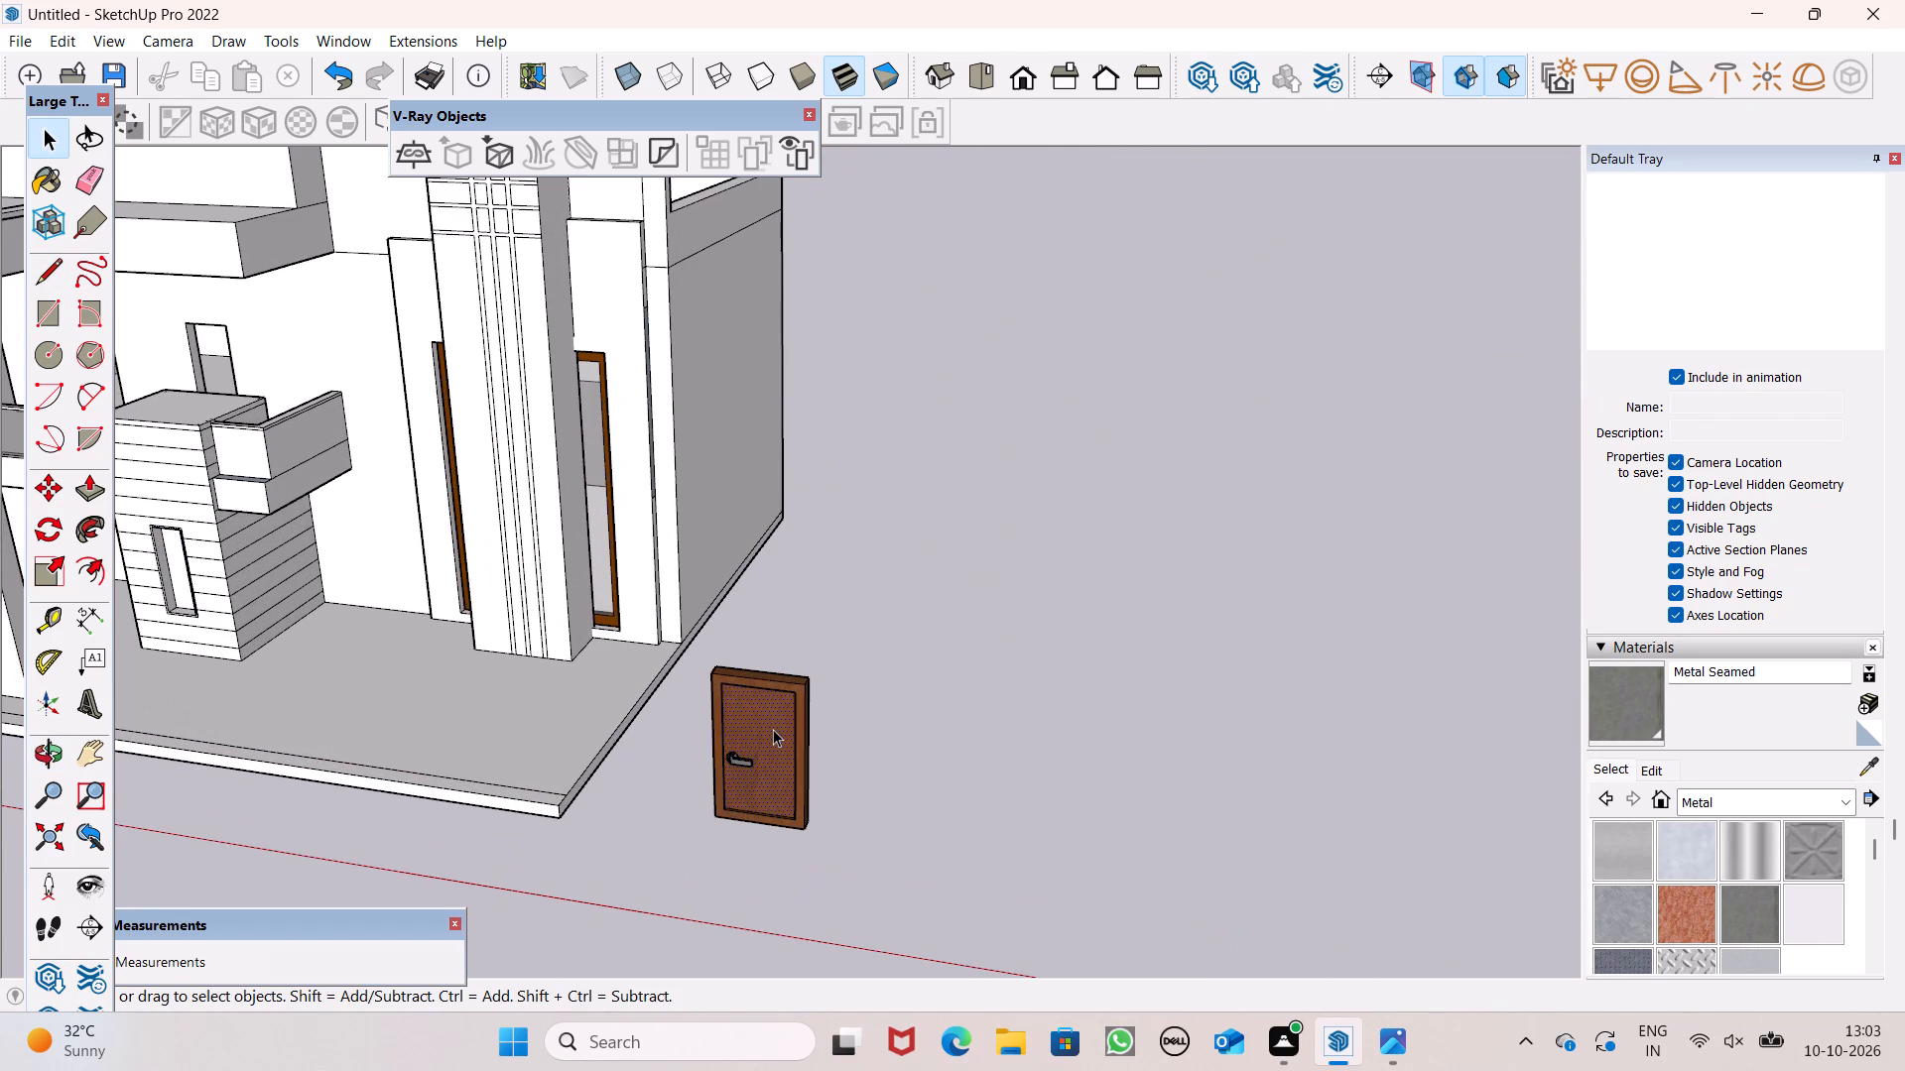
pyautogui.click(771, 728)
pyautogui.rightClick(774, 727)
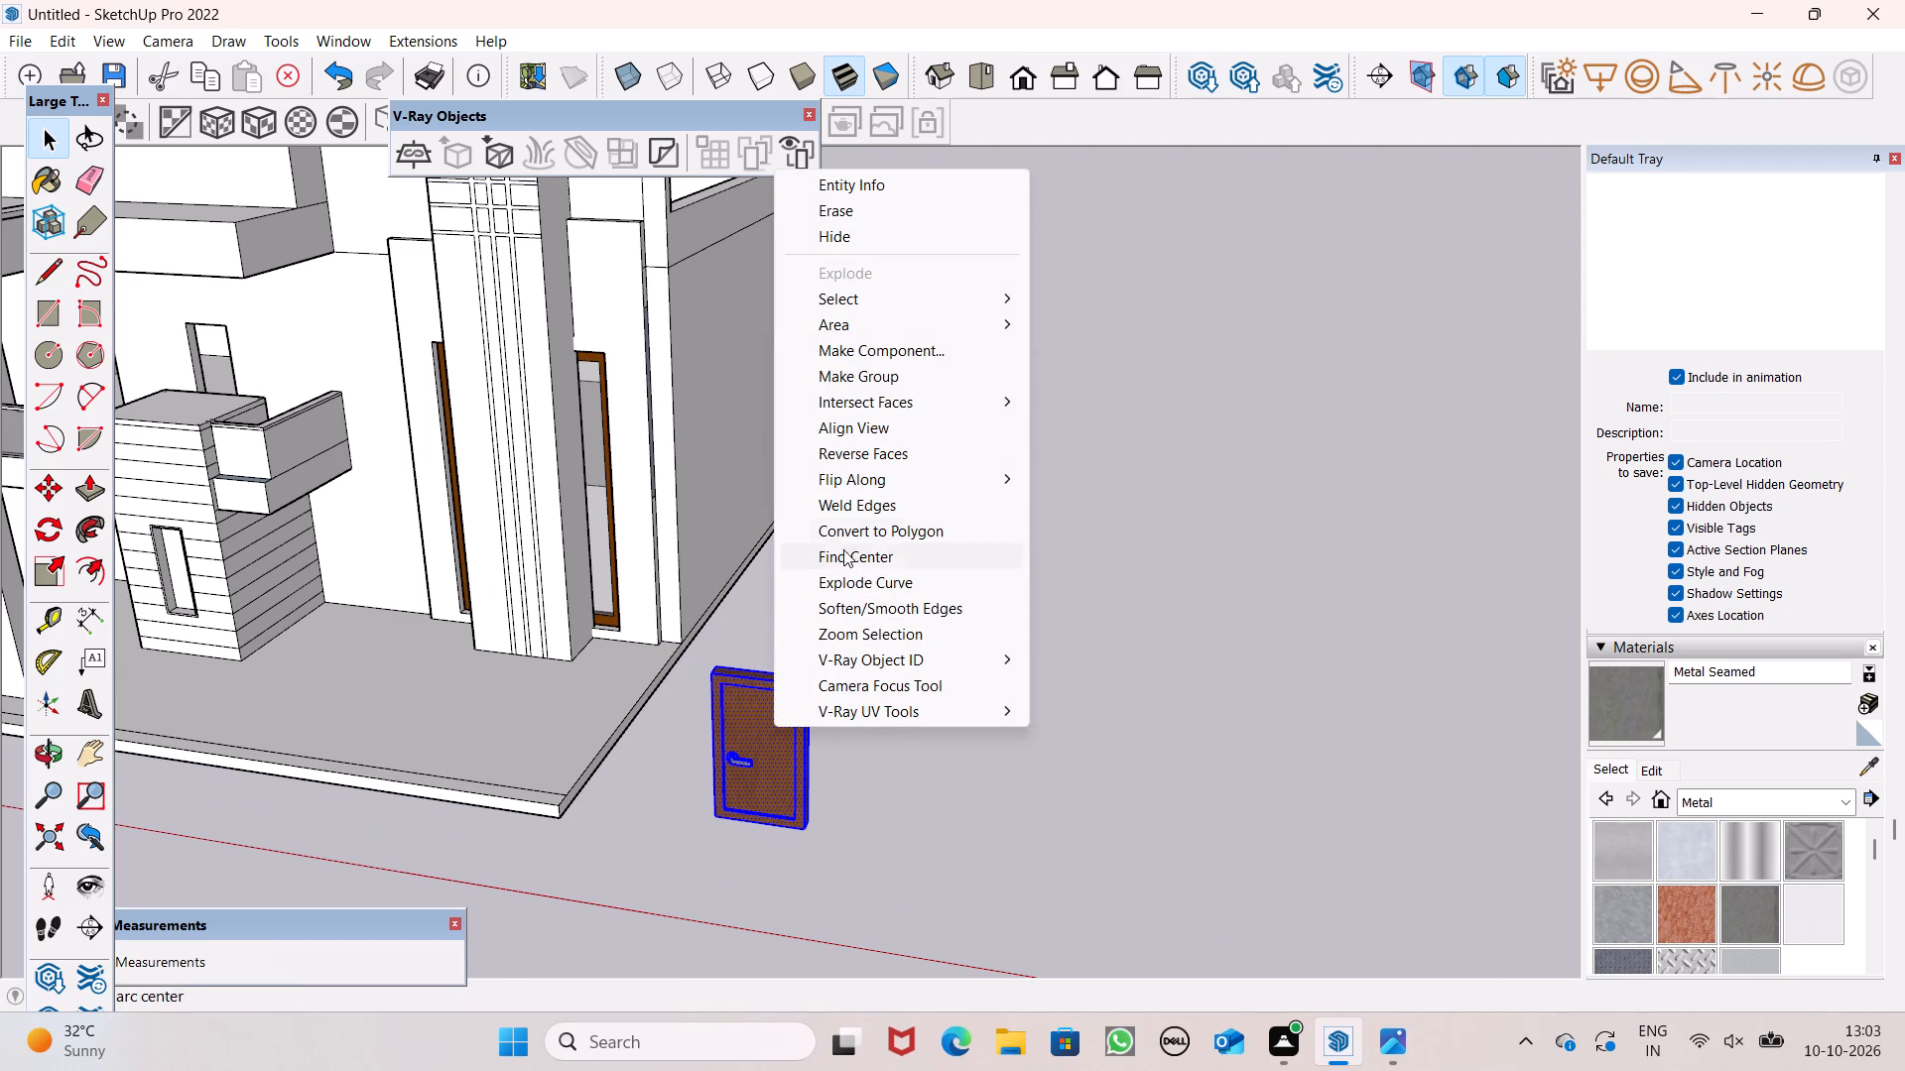
pyautogui.click(864, 378)
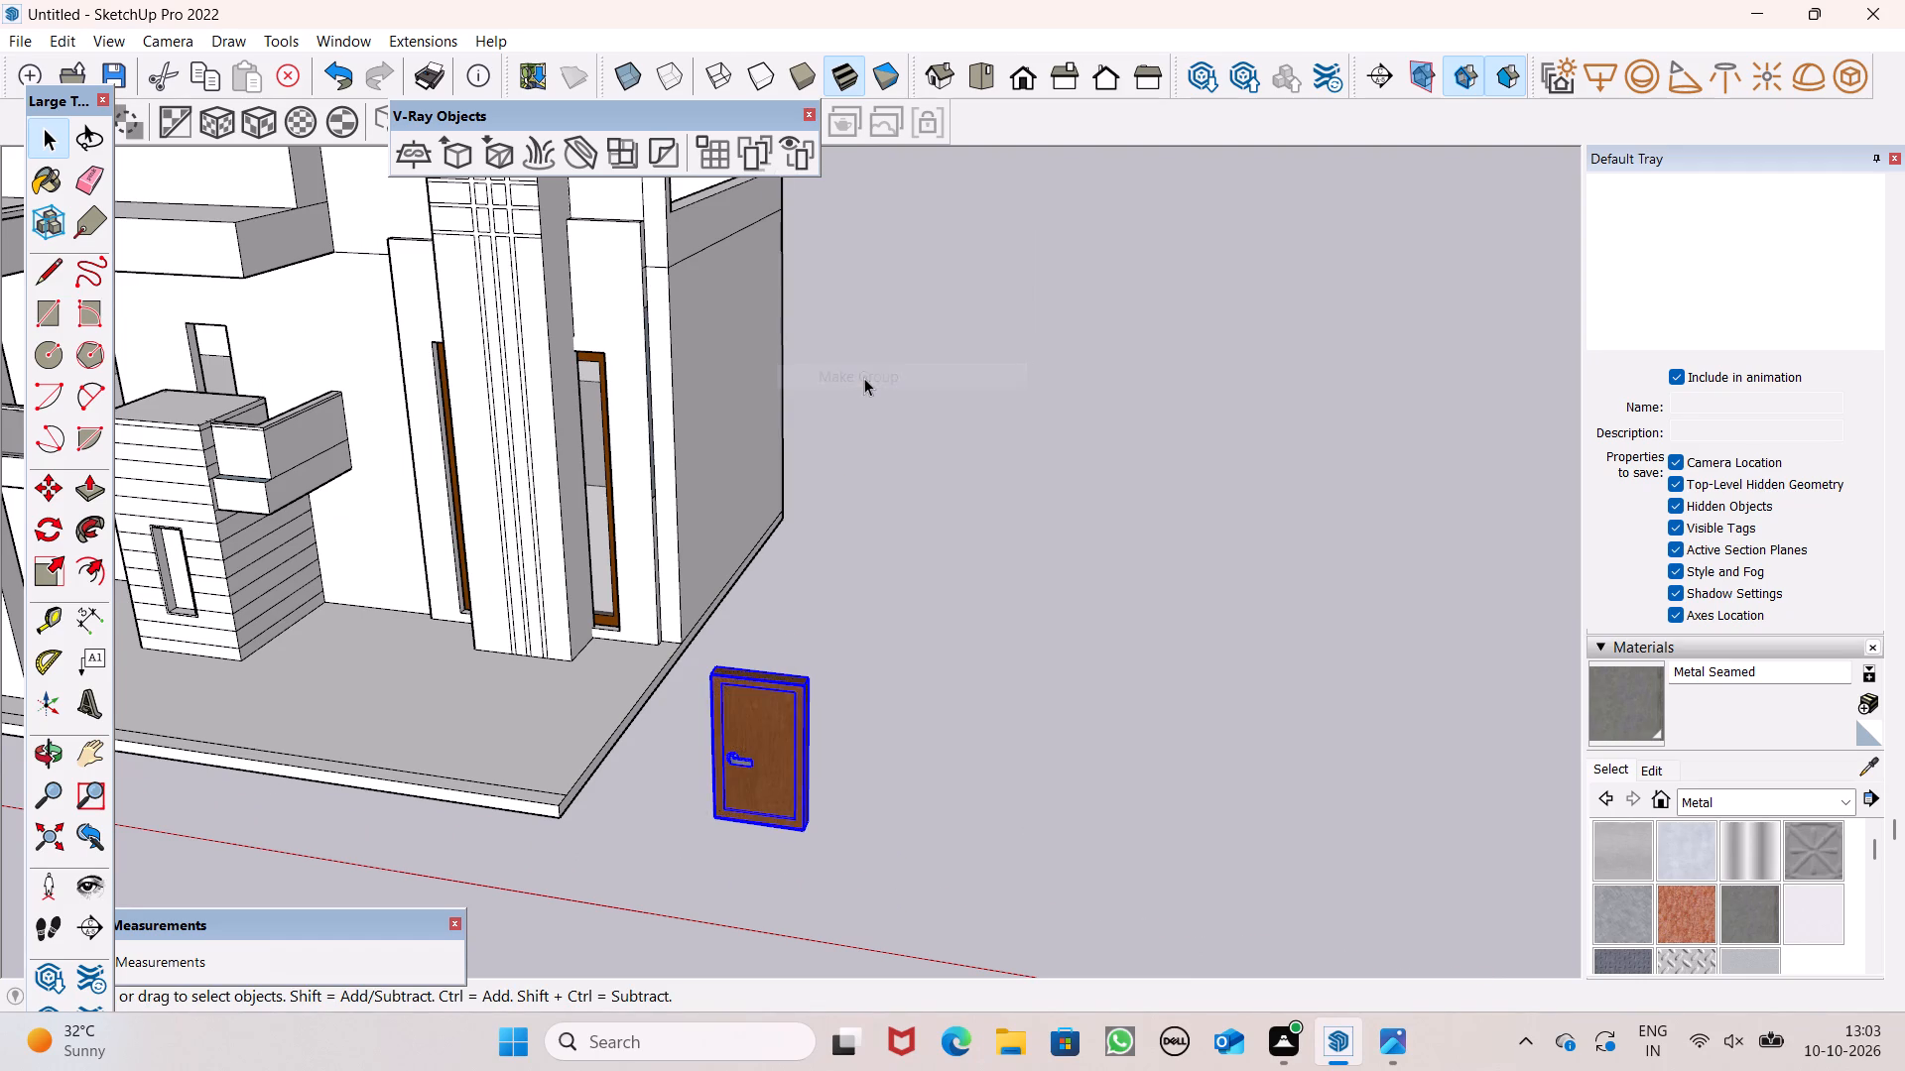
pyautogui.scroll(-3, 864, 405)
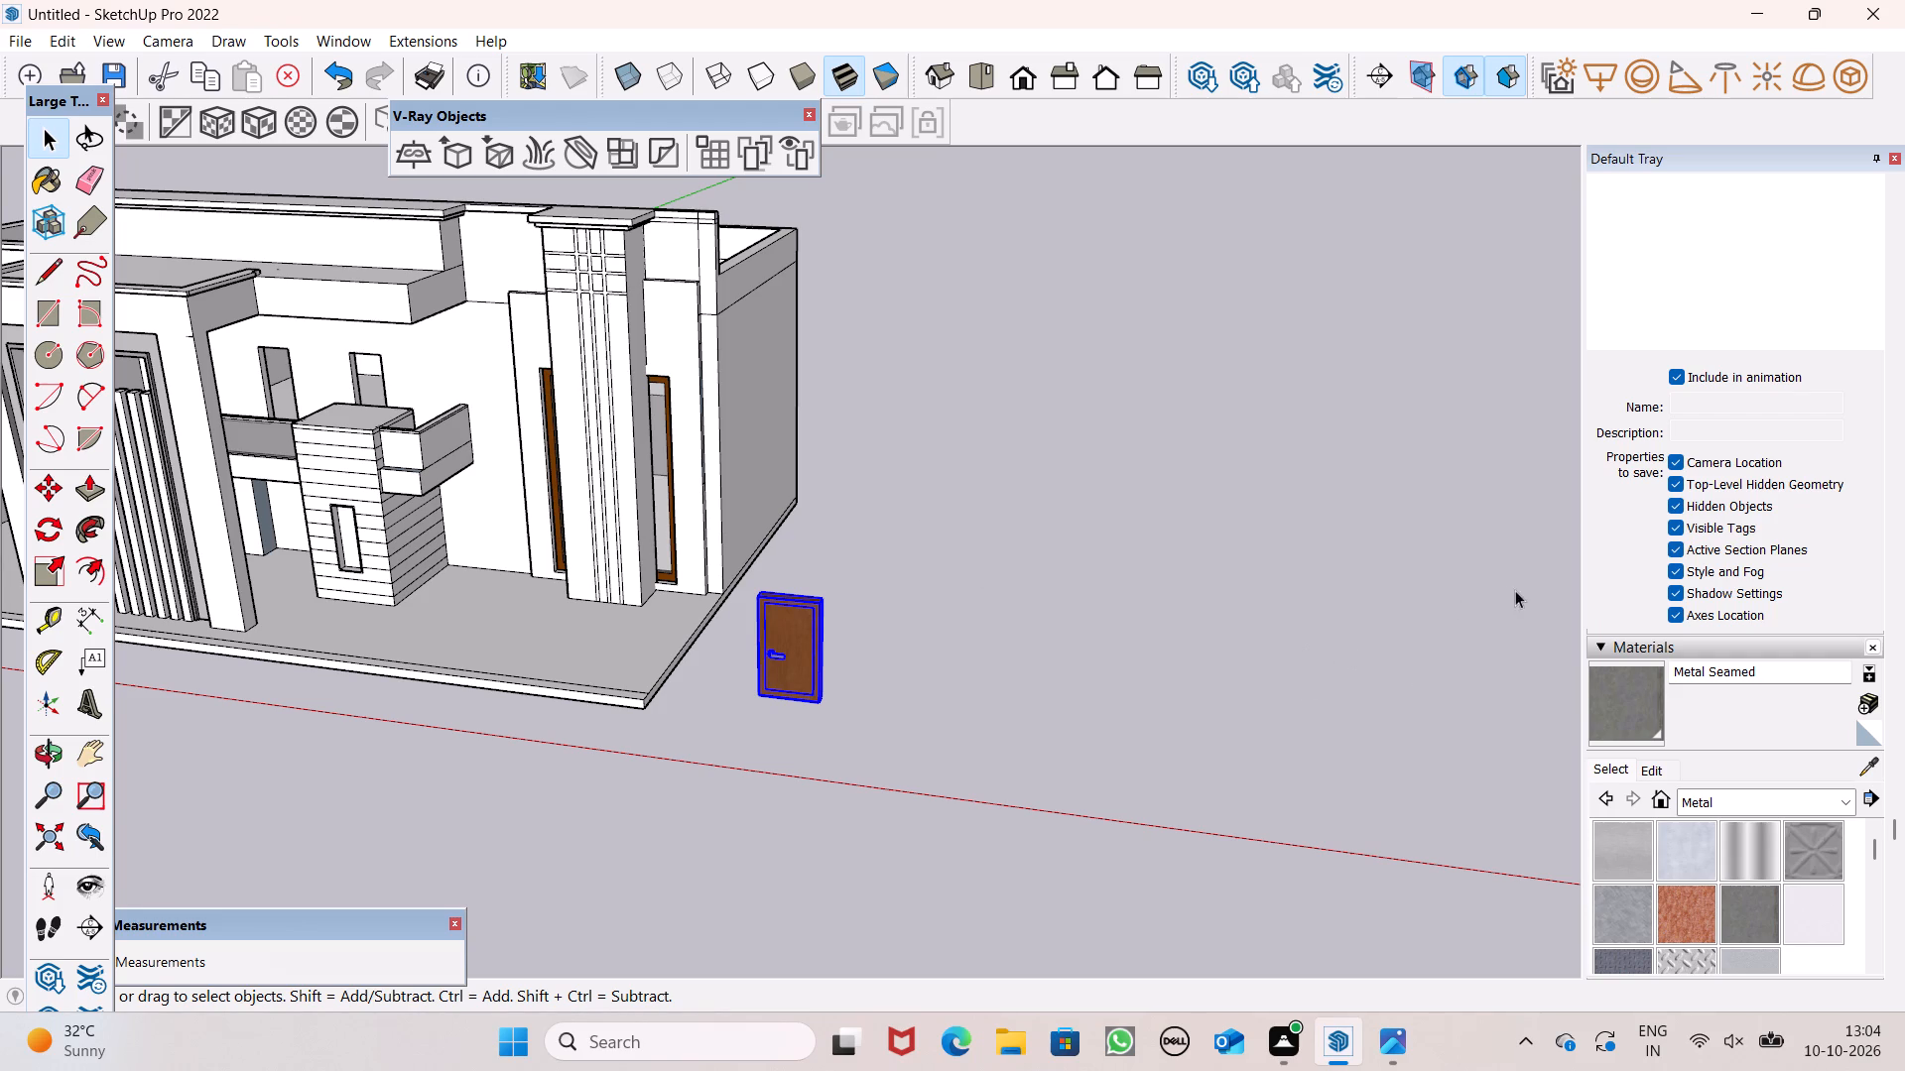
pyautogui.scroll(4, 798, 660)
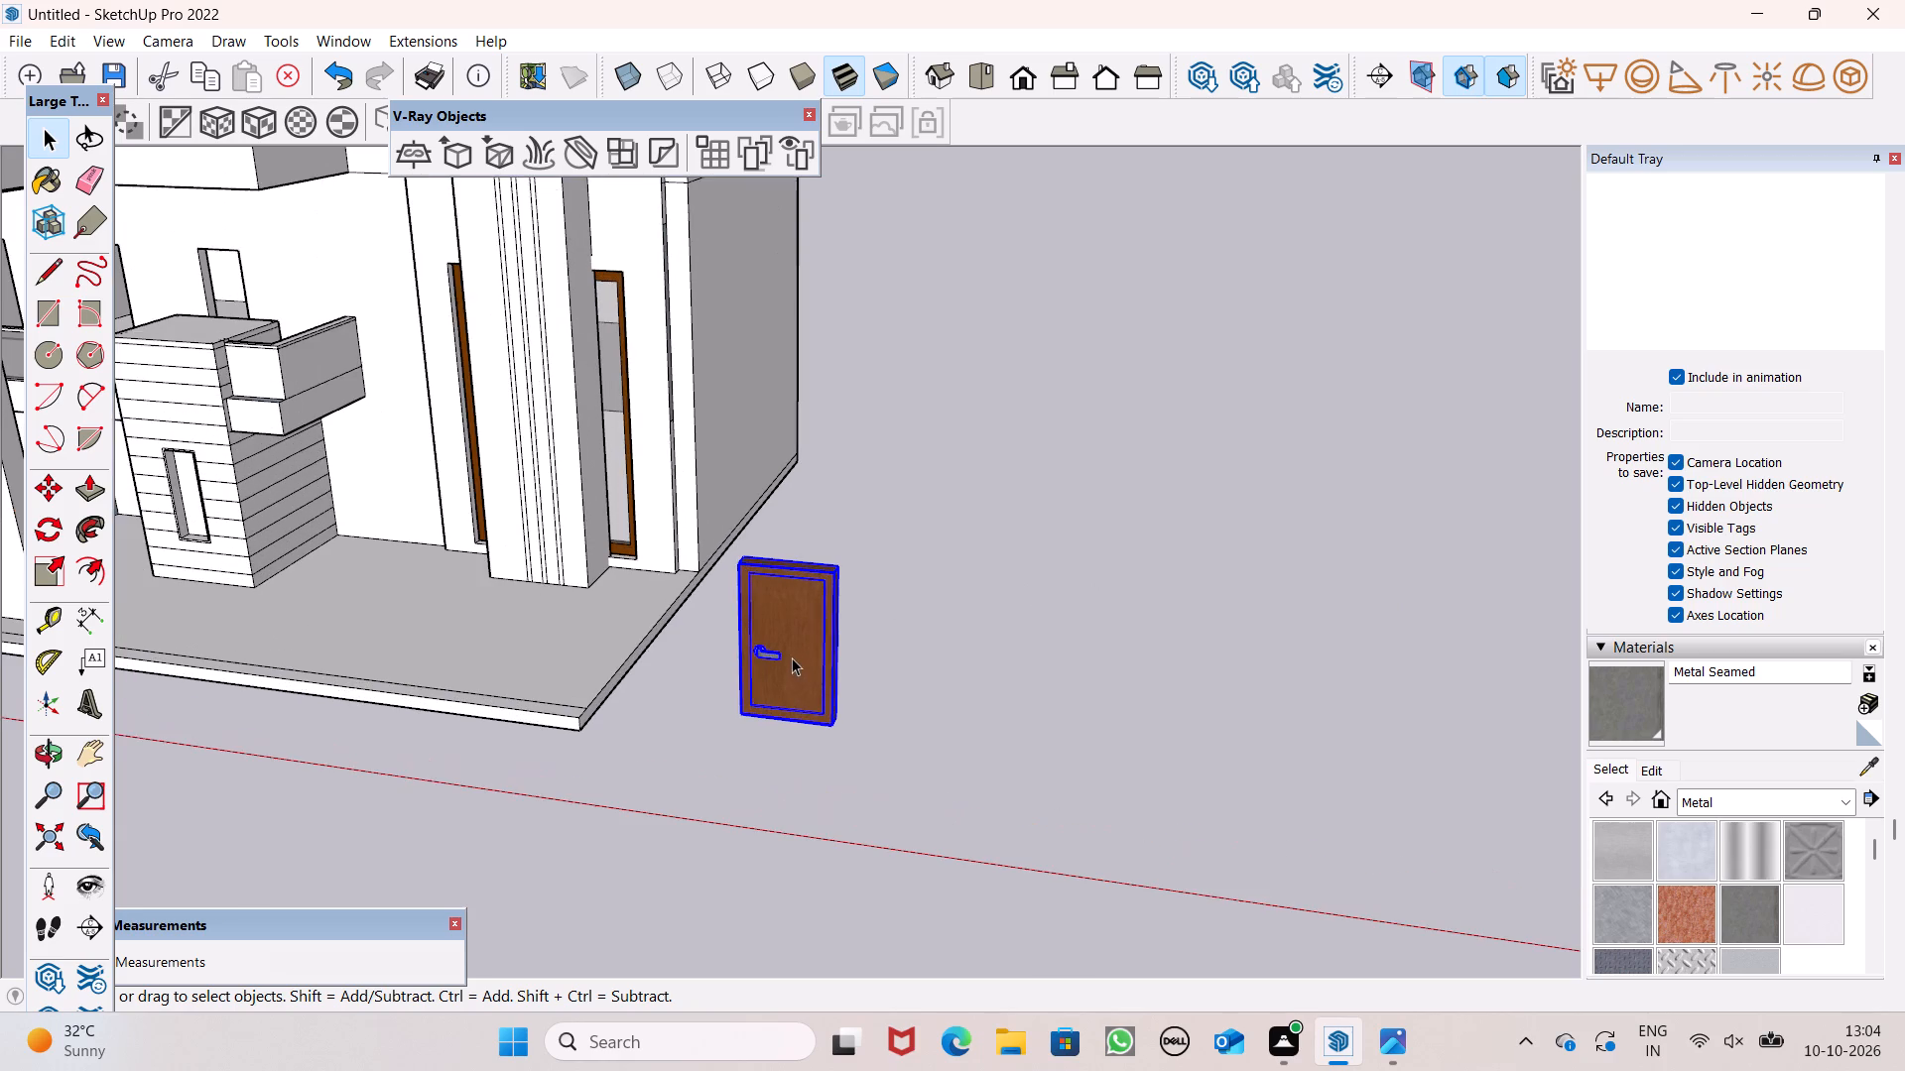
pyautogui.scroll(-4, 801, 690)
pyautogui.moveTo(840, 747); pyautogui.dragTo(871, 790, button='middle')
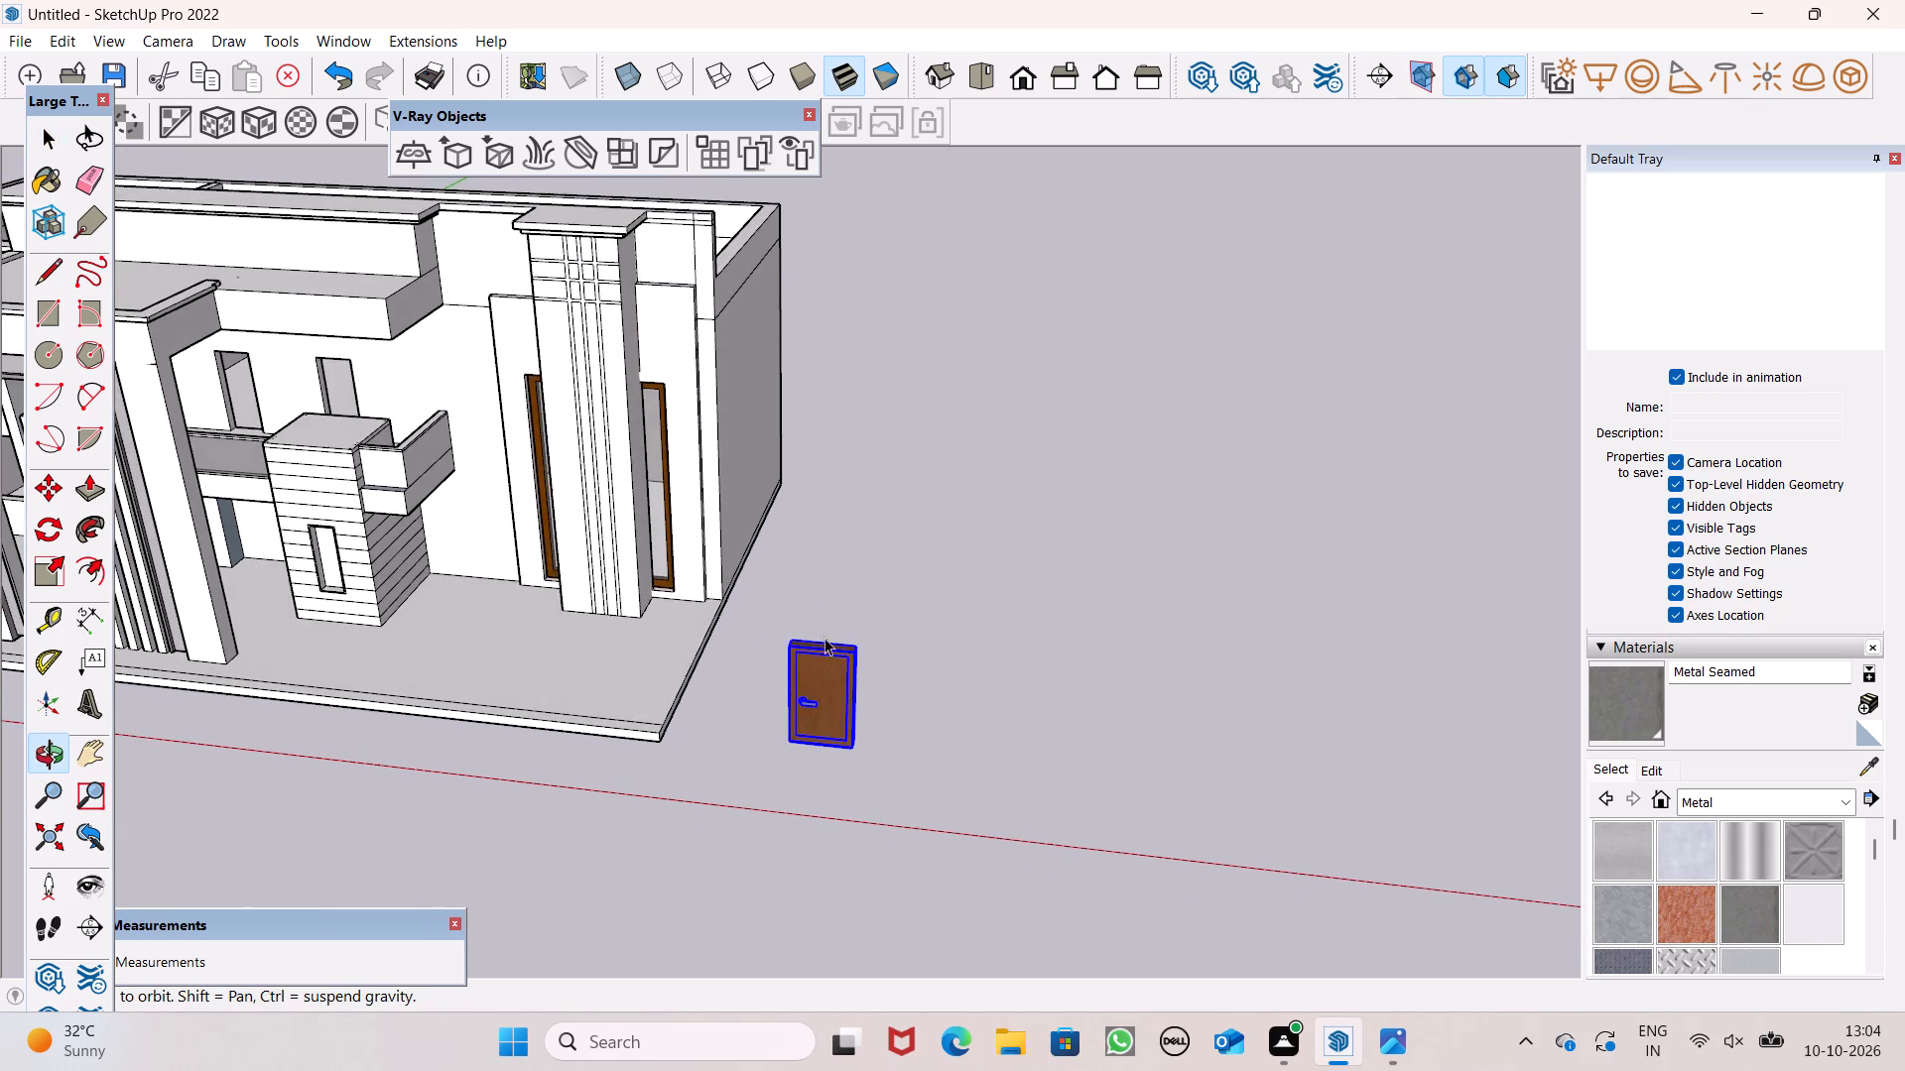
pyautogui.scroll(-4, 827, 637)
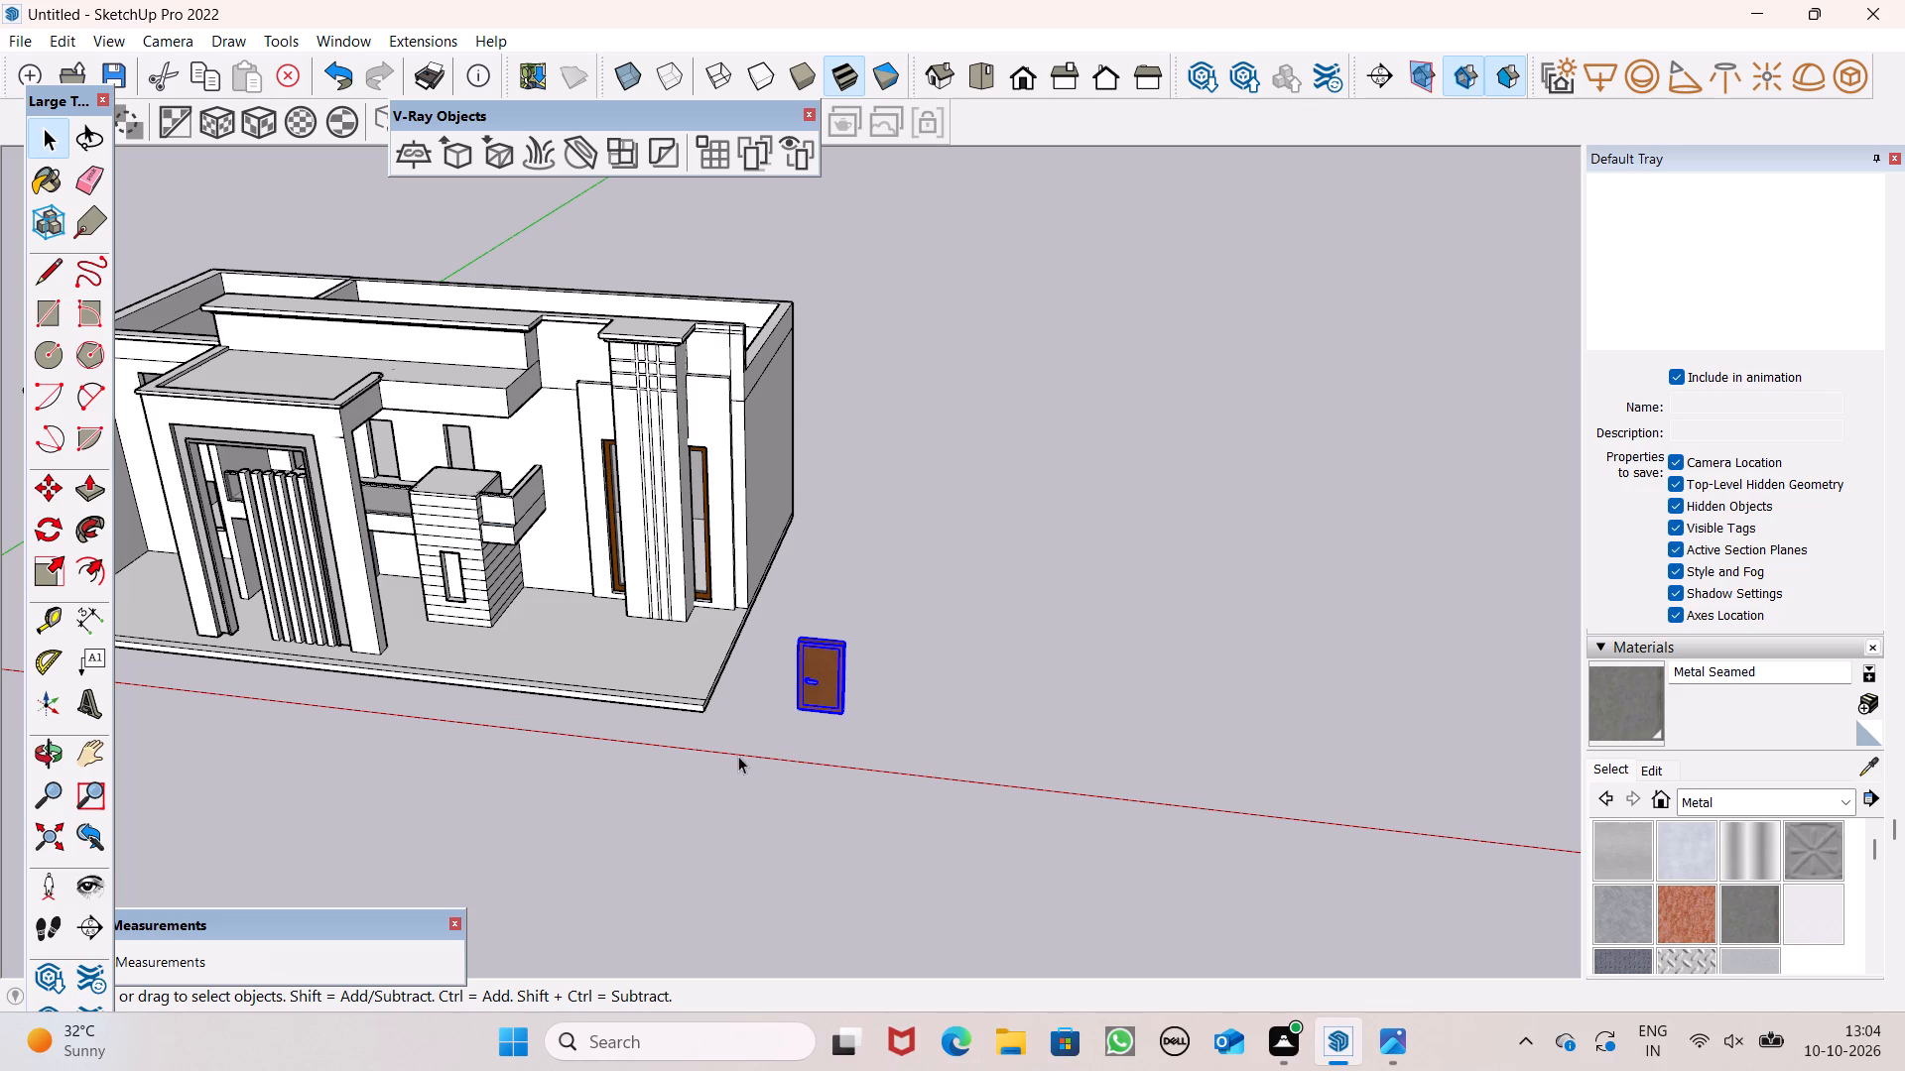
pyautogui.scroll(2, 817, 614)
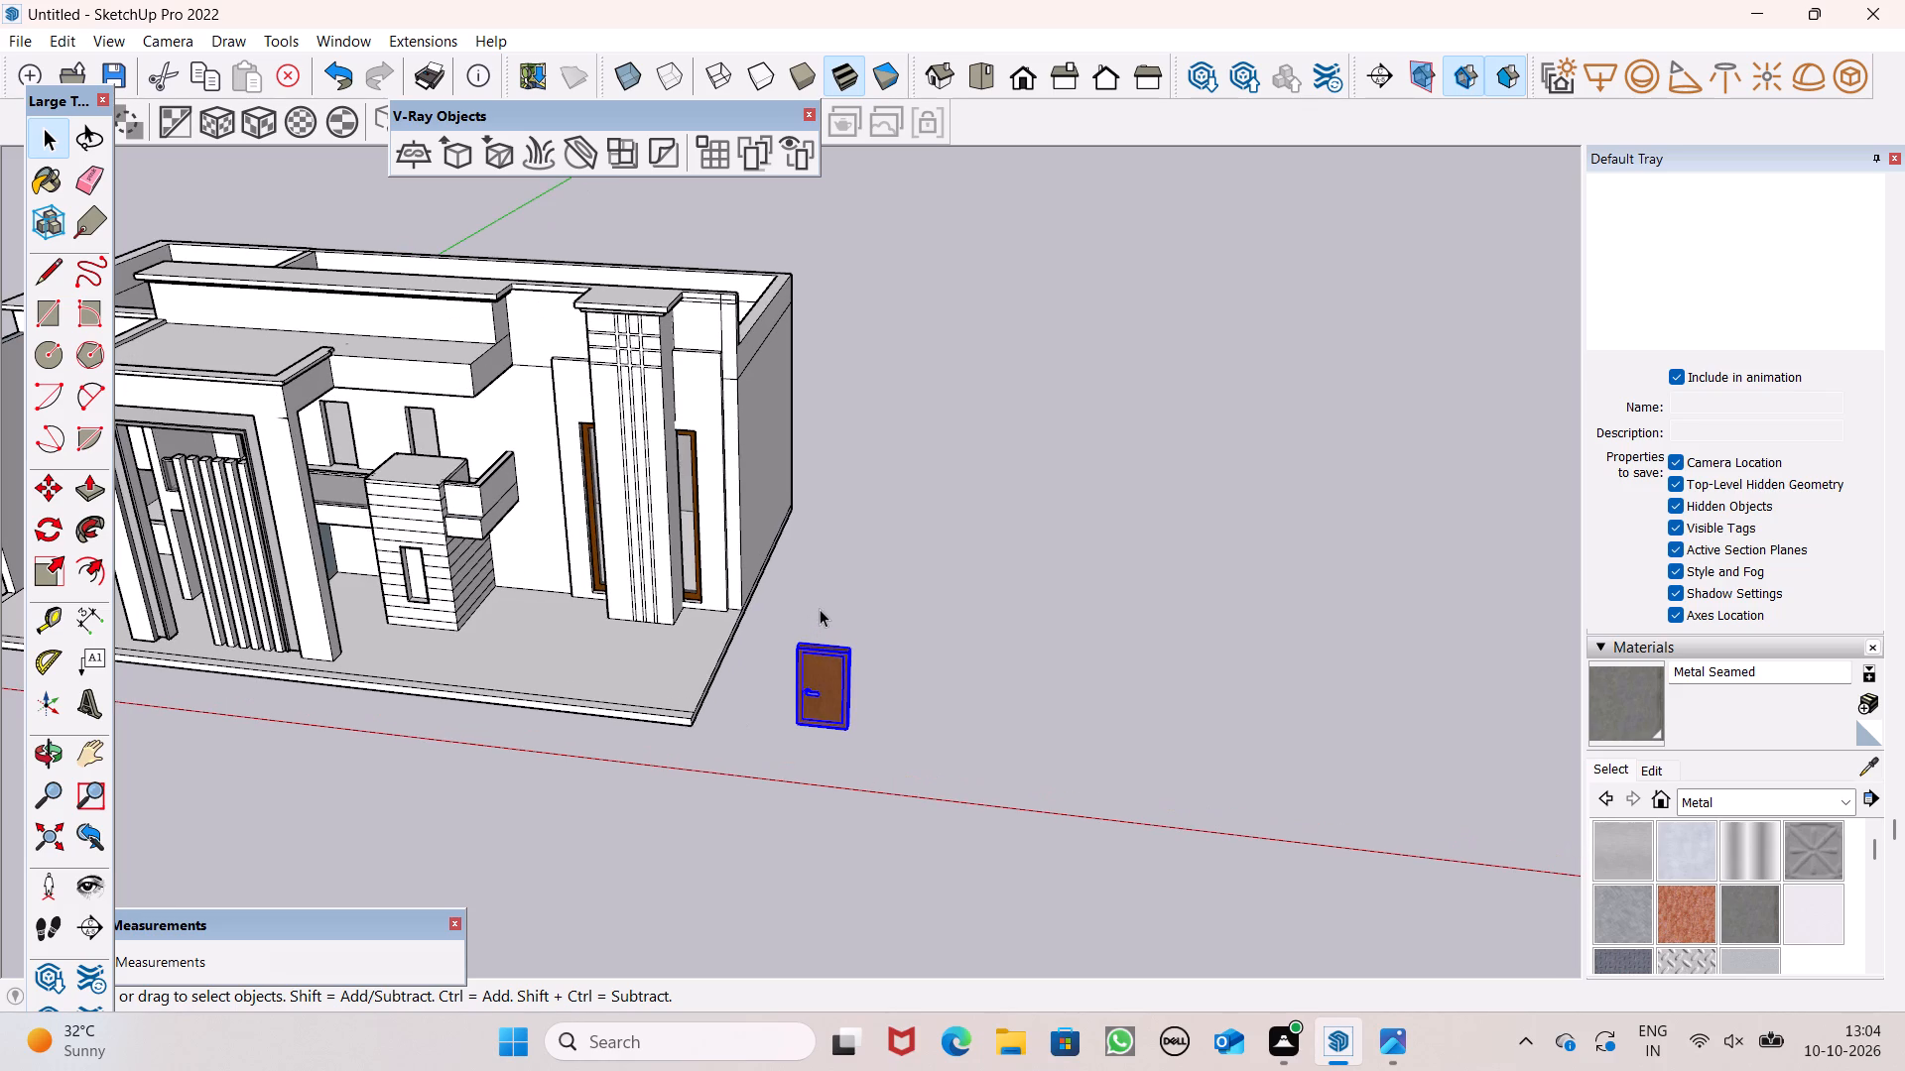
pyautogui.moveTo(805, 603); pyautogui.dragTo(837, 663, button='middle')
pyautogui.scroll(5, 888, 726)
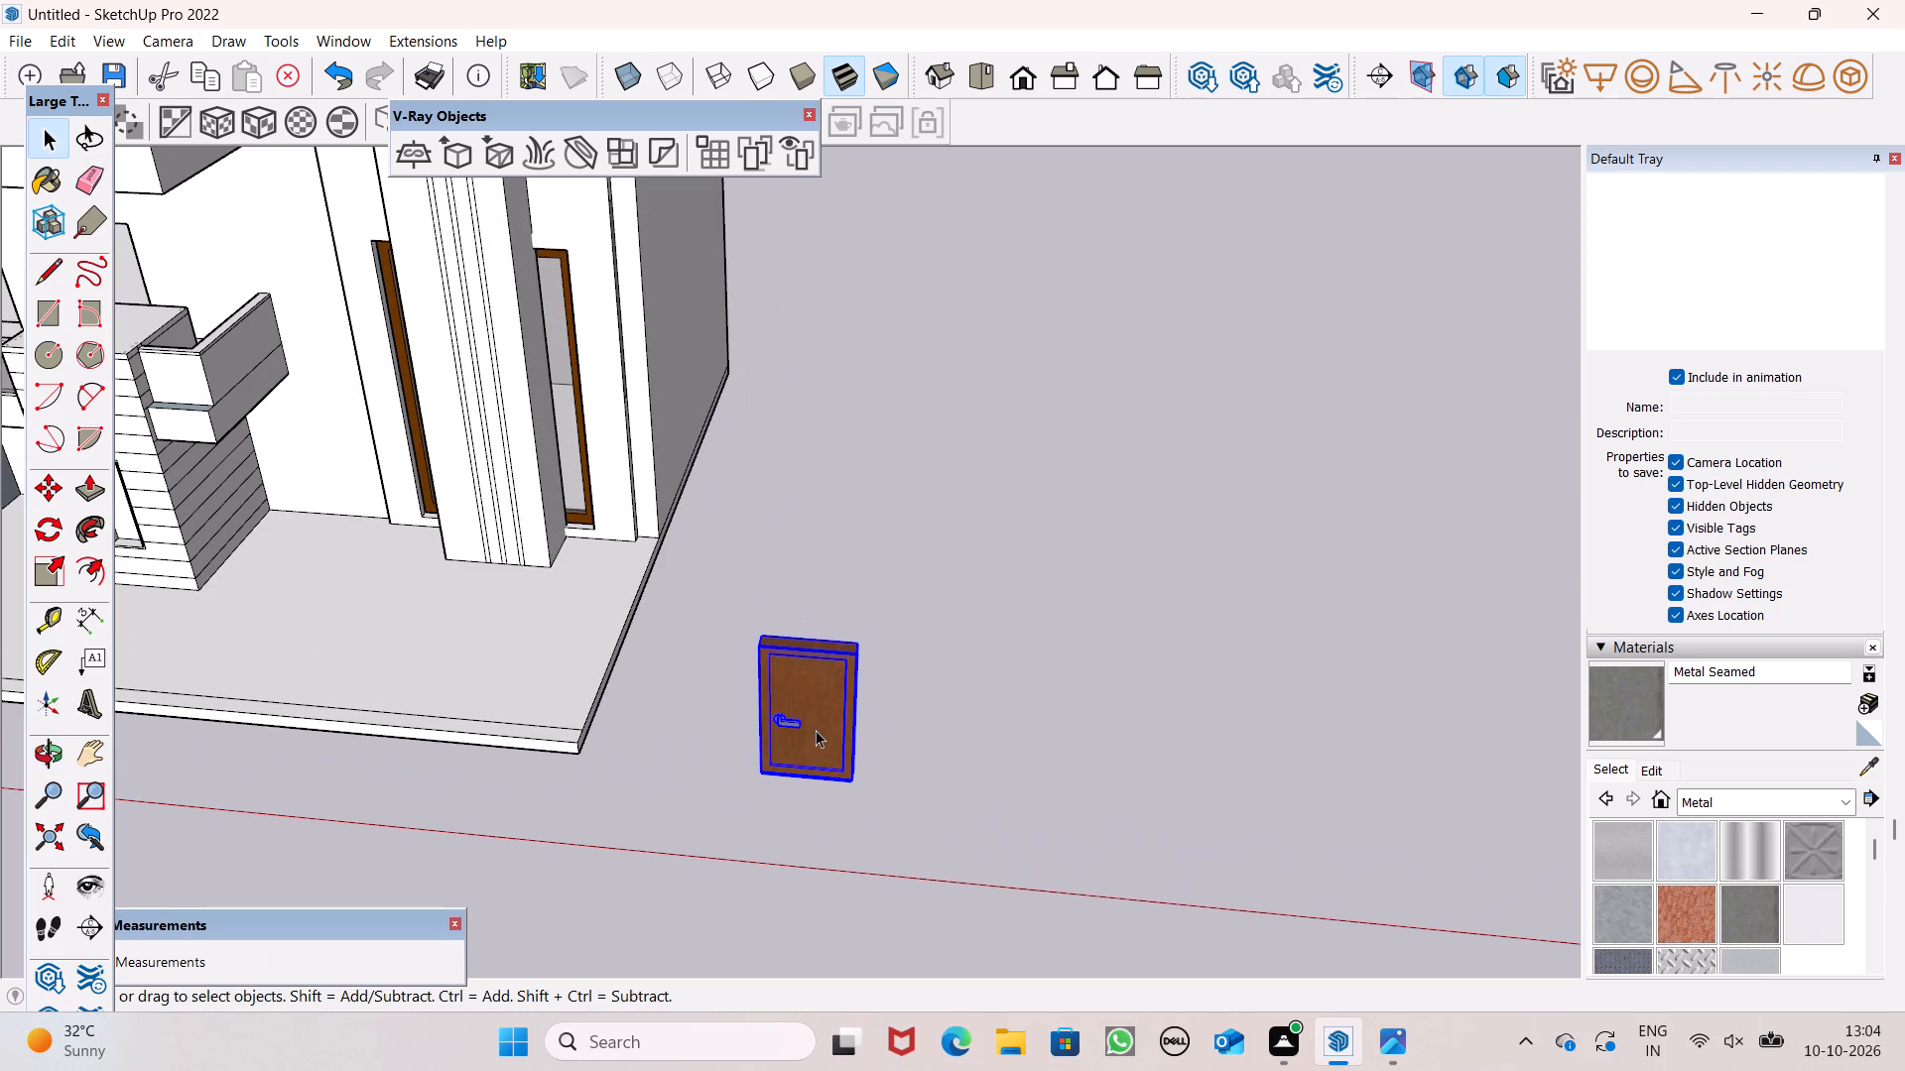
# Move the door group from the ground beside the building across to the wing on the far side of the entrance porch.
pyautogui.click(813, 731)
pyautogui.press('m')
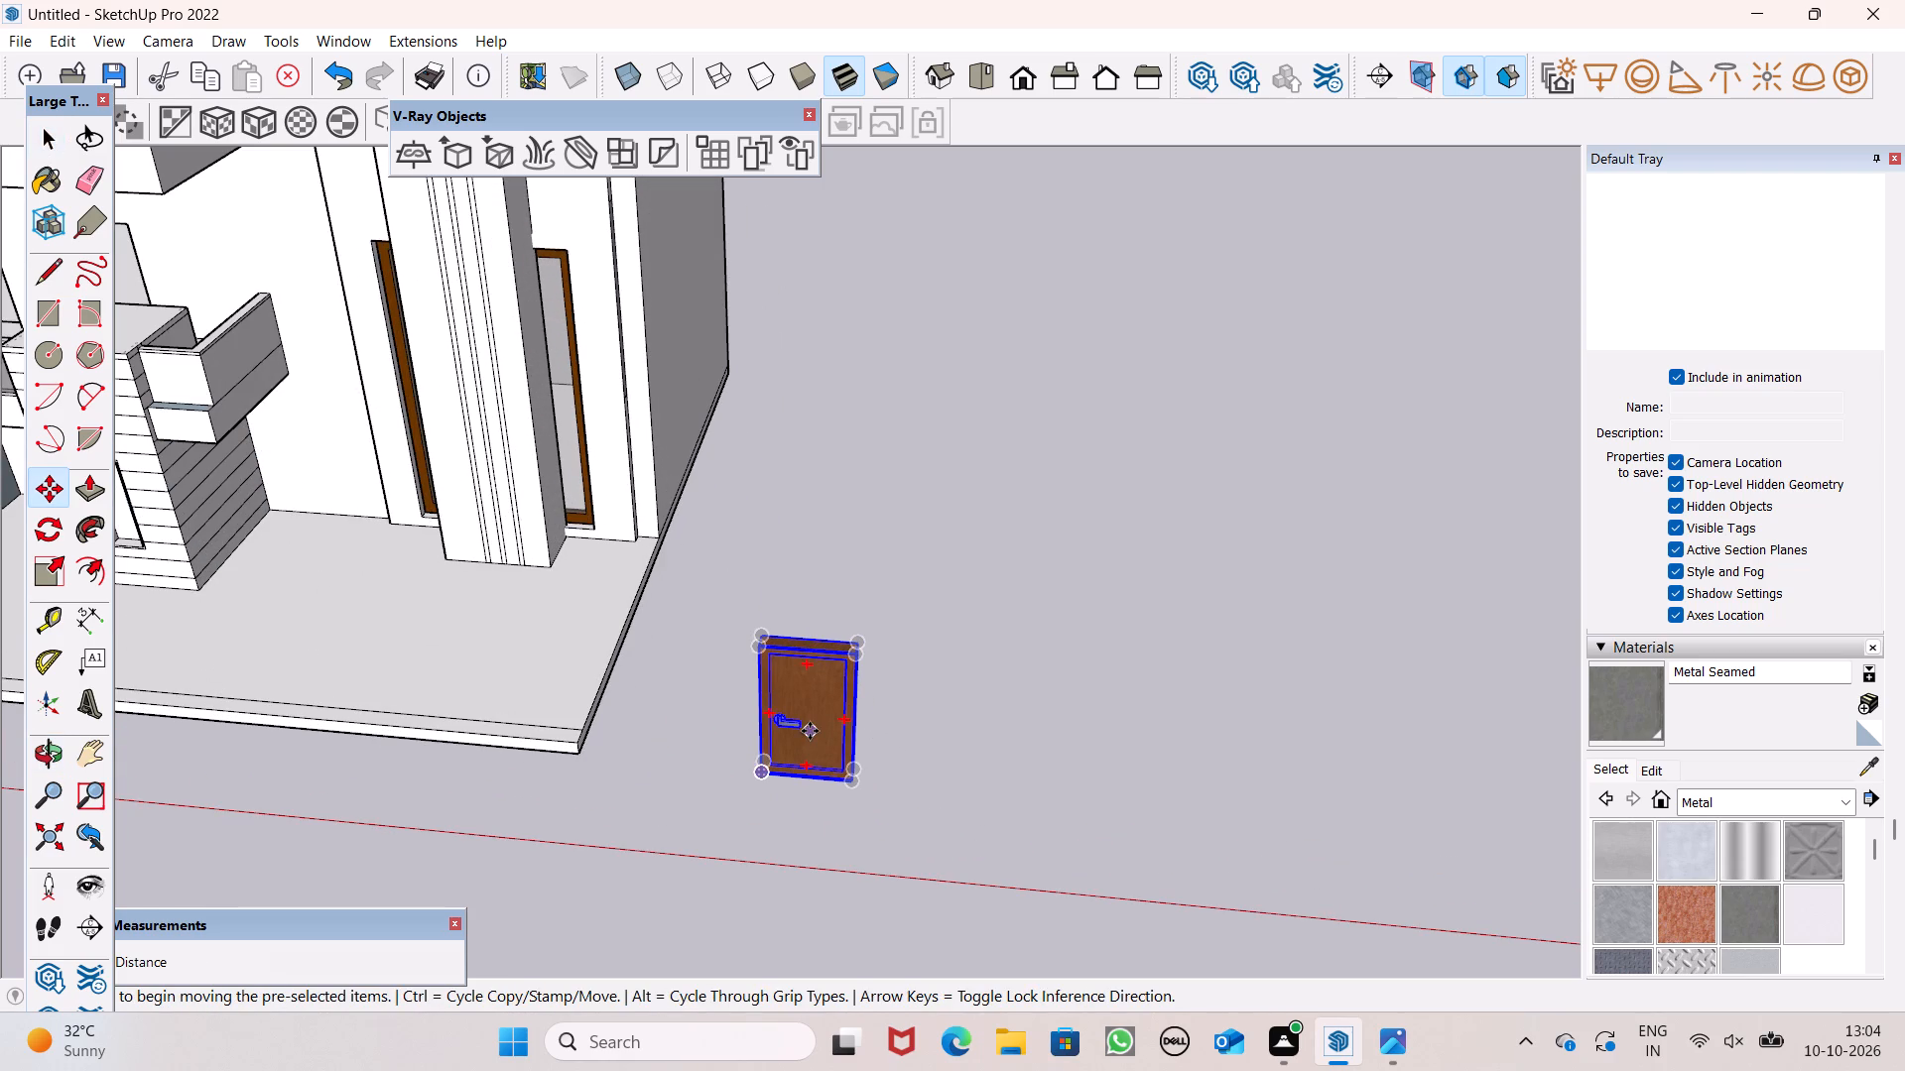
pyautogui.press('Return')
pyautogui.scroll(-7, 894, 728)
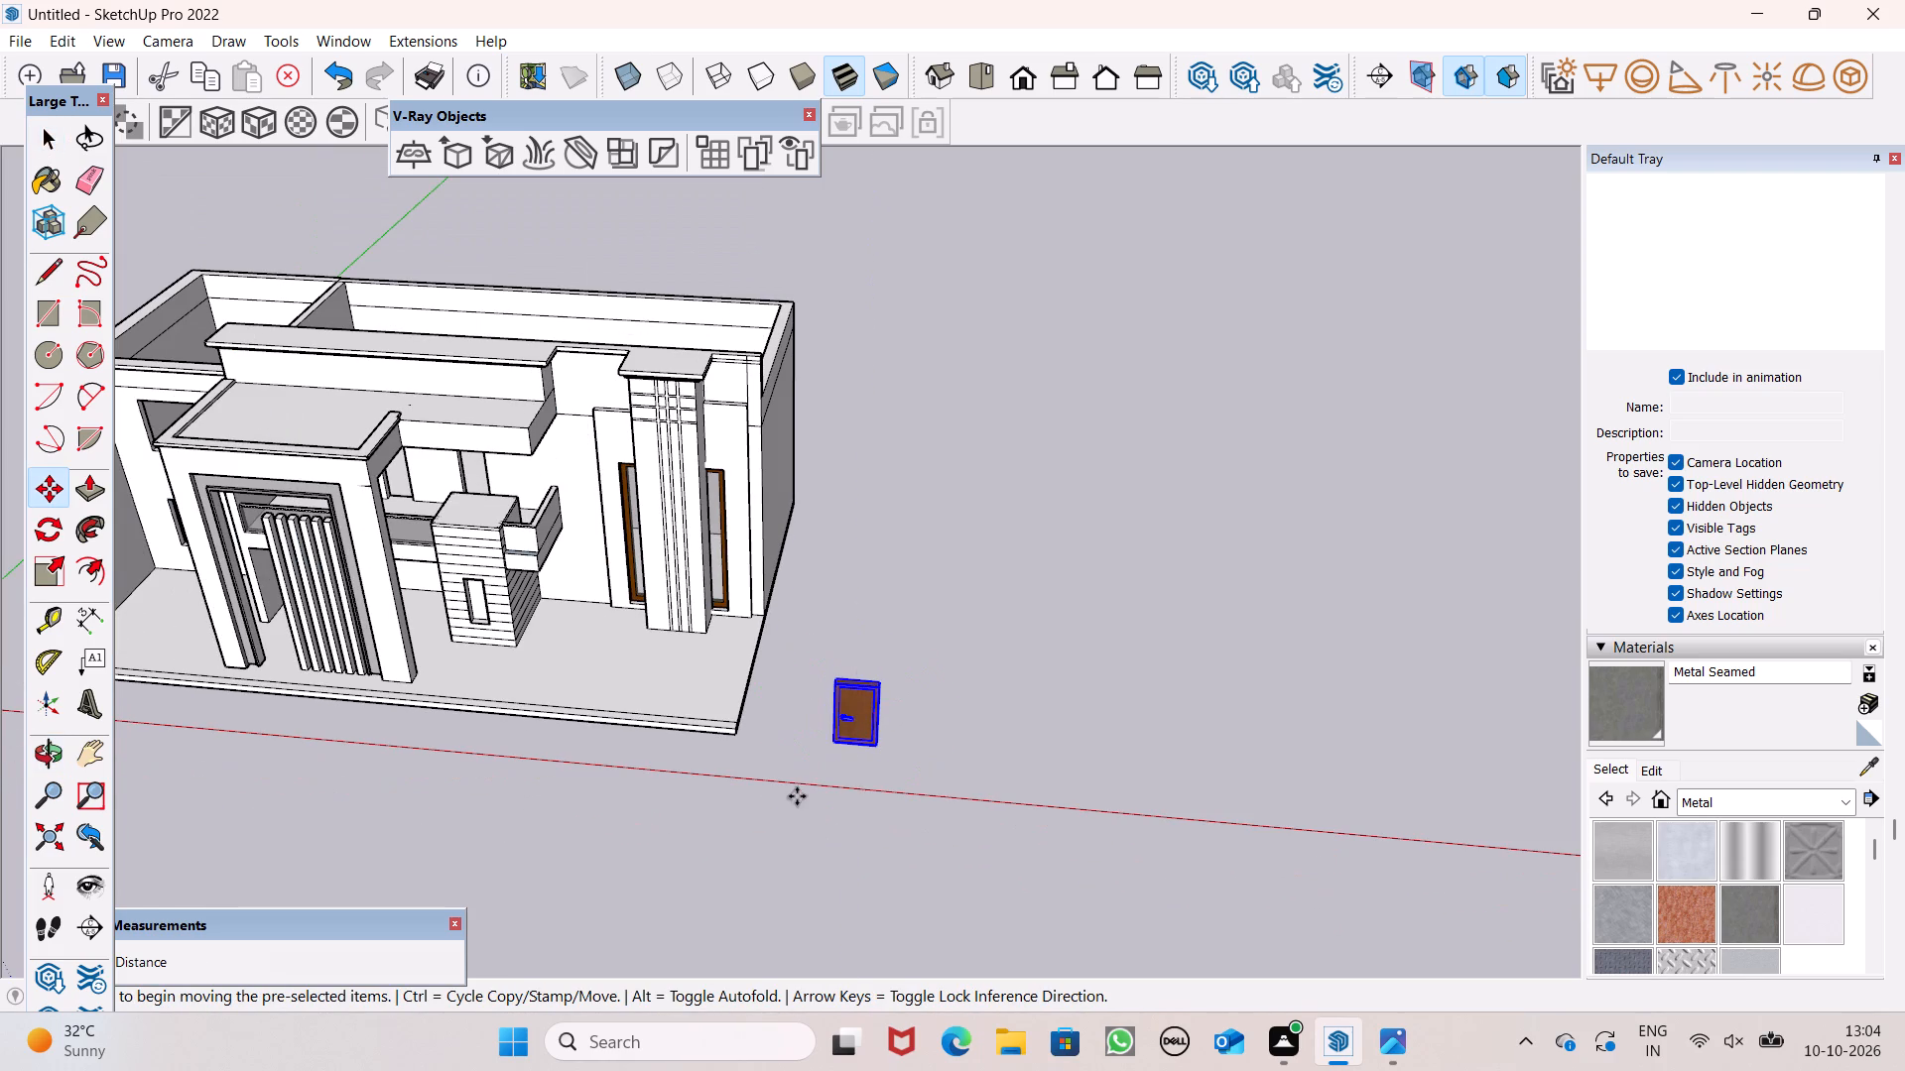
pyautogui.moveTo(869, 741); pyautogui.dragTo(554, 694)
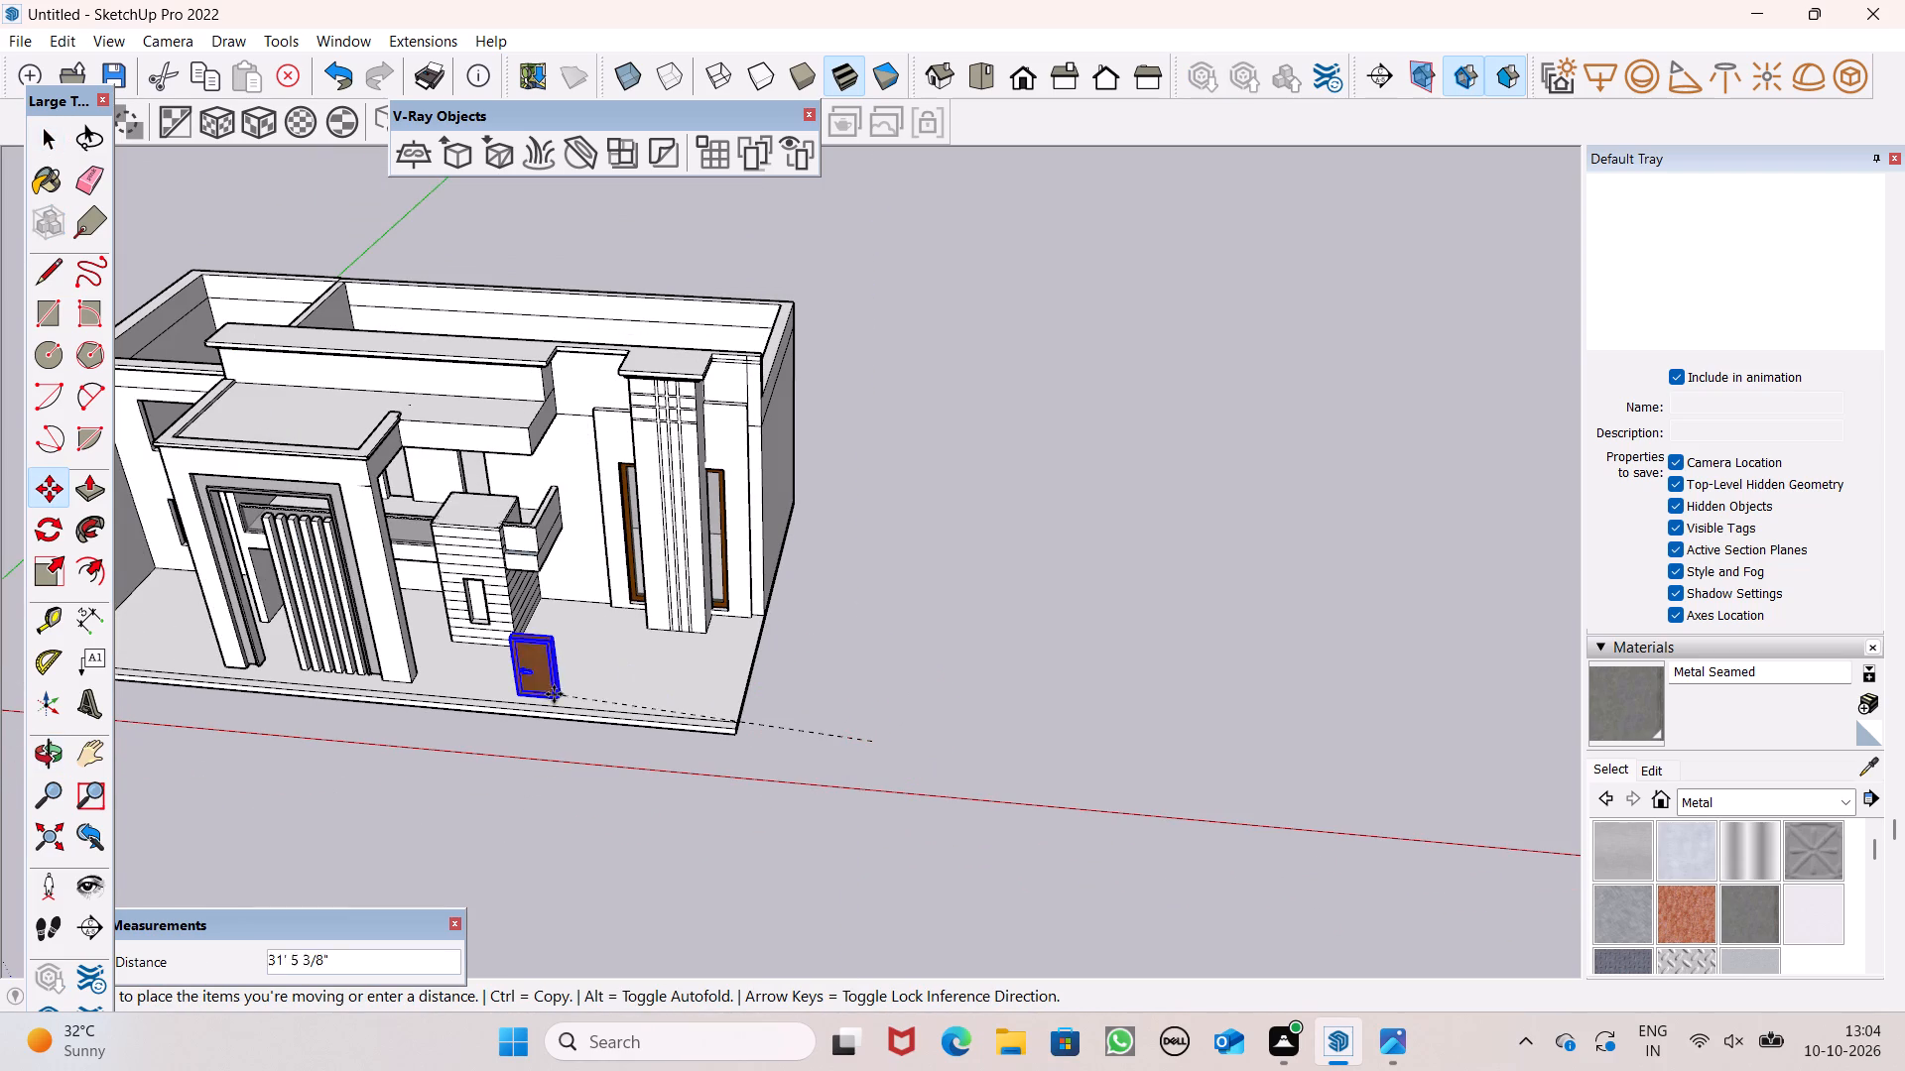
pyautogui.moveTo(554, 694); pyautogui.dragTo(160, 579)
# Move the door group from the far wing past the porch frame to the open front above the balcony.
pyautogui.scroll(-4, 323, 510)
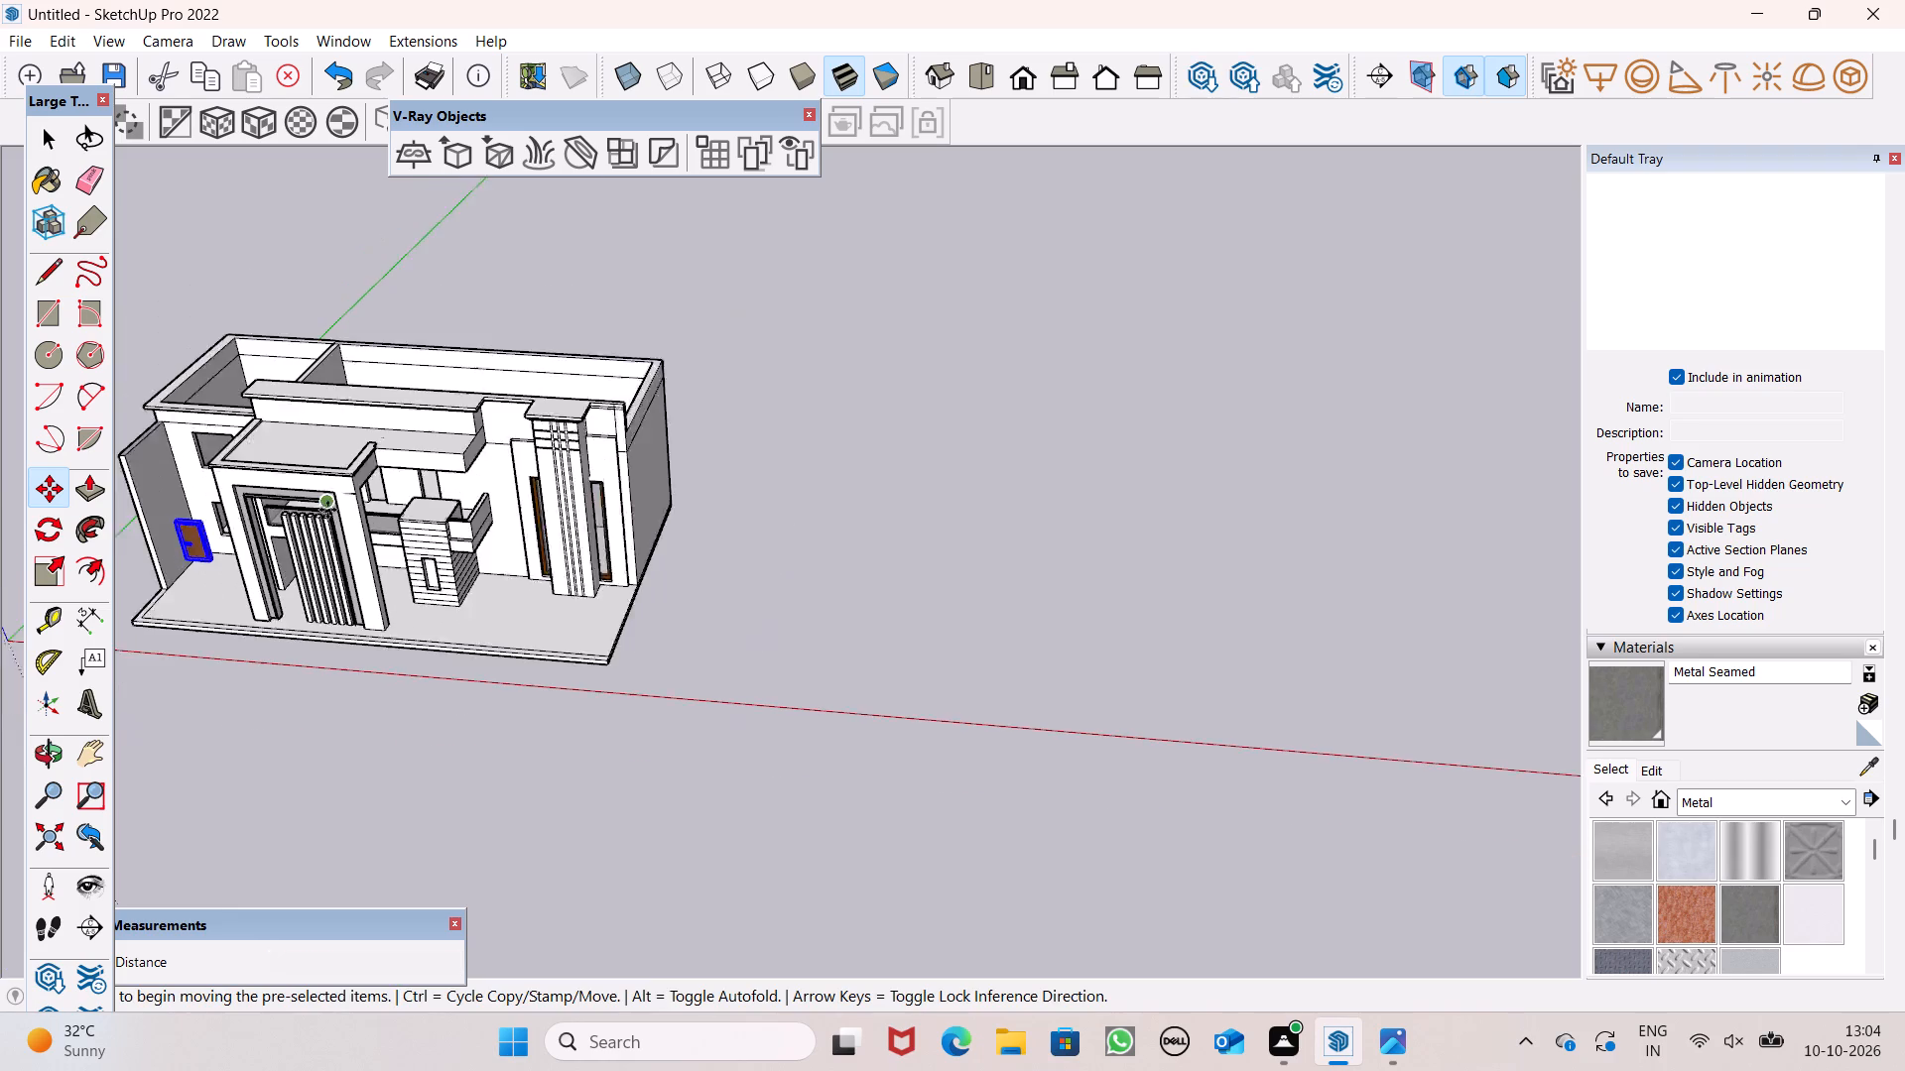
pyautogui.scroll(-2, 327, 510)
pyautogui.moveTo(328, 523); pyautogui.dragTo(611, 392, button='middle')
pyautogui.scroll(-4, 523, 415)
pyautogui.moveTo(426, 500); pyautogui.dragTo(344, 422, button='middle')
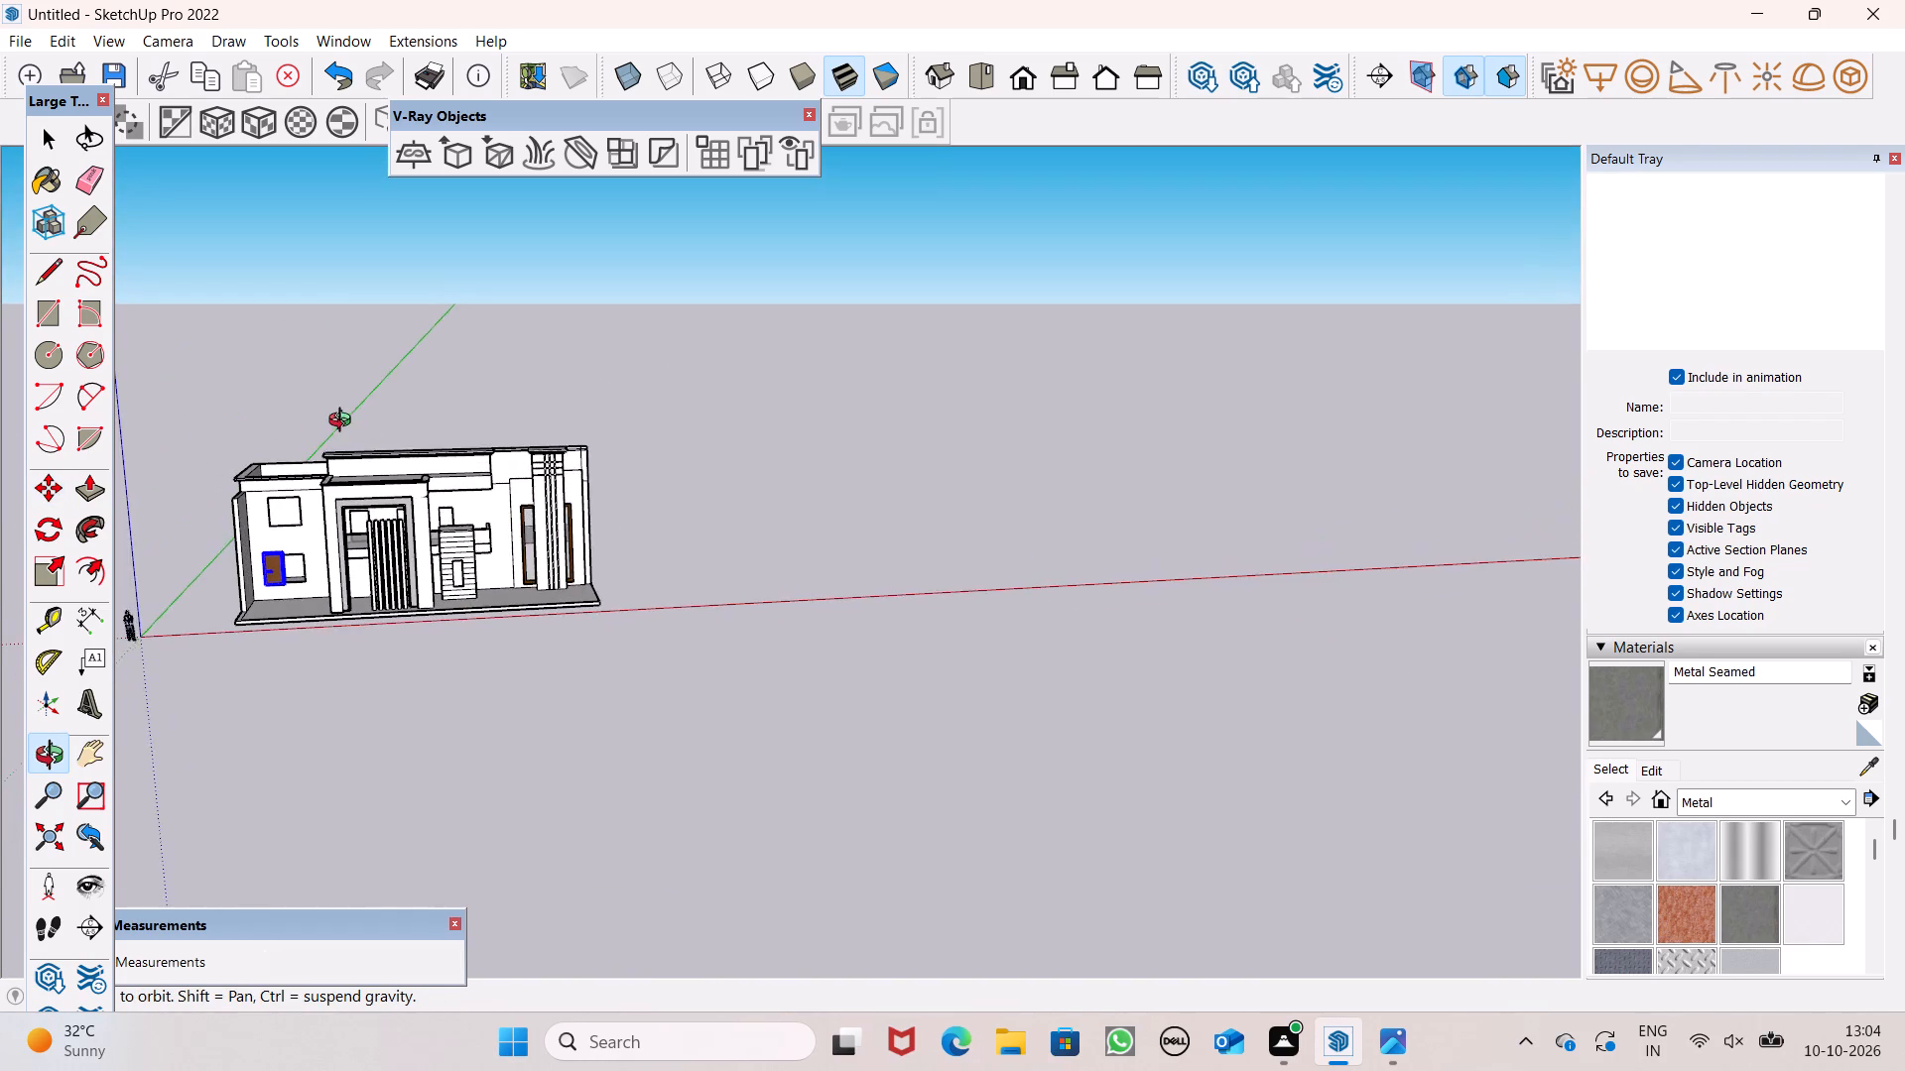
pyautogui.moveTo(344, 422); pyautogui.dragTo(344, 420, button='middle')
pyautogui.scroll(6, 345, 464)
pyautogui.moveTo(209, 669); pyautogui.dragTo(238, 644)
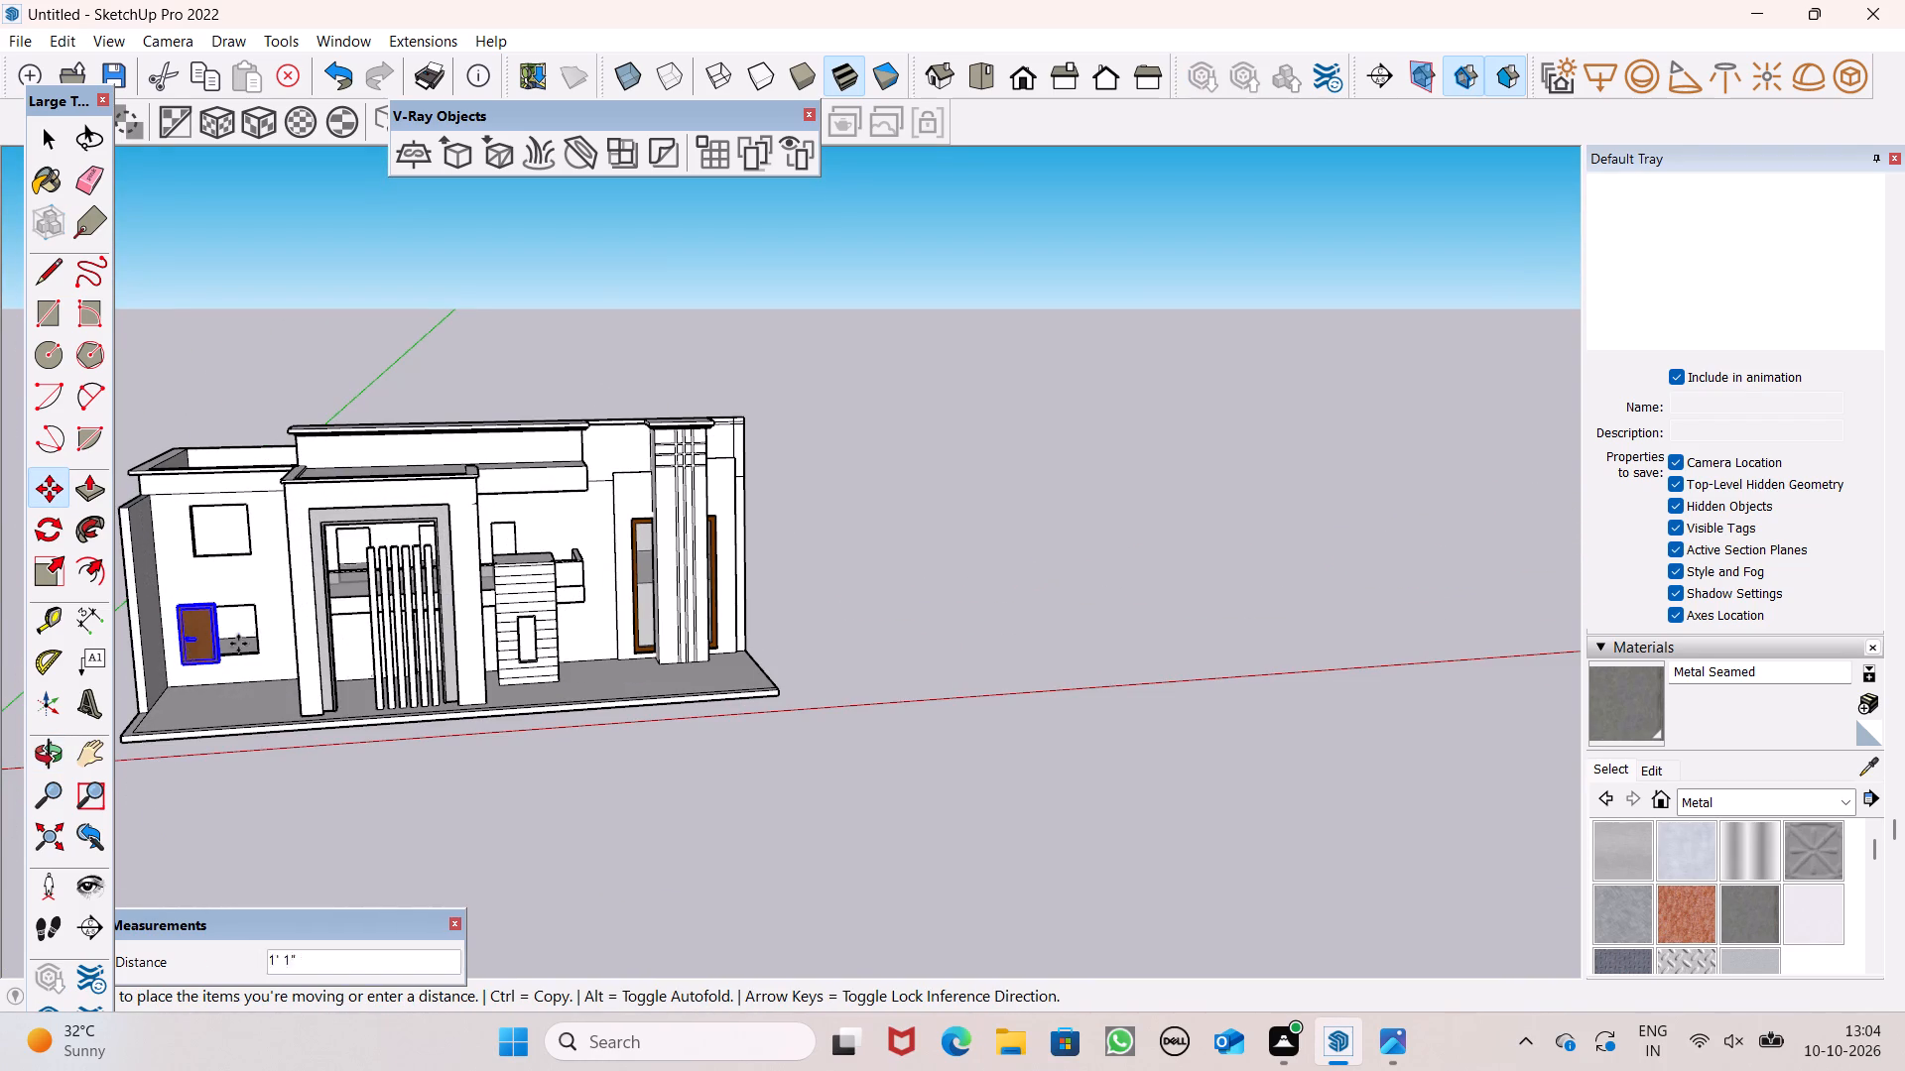
pyautogui.moveTo(238, 644); pyautogui.dragTo(370, 569)
pyautogui.scroll(7, 477, 533)
pyautogui.moveTo(564, 593); pyautogui.dragTo(194, 592, button='middle')
pyautogui.moveTo(344, 535); pyautogui.dragTo(551, 546)
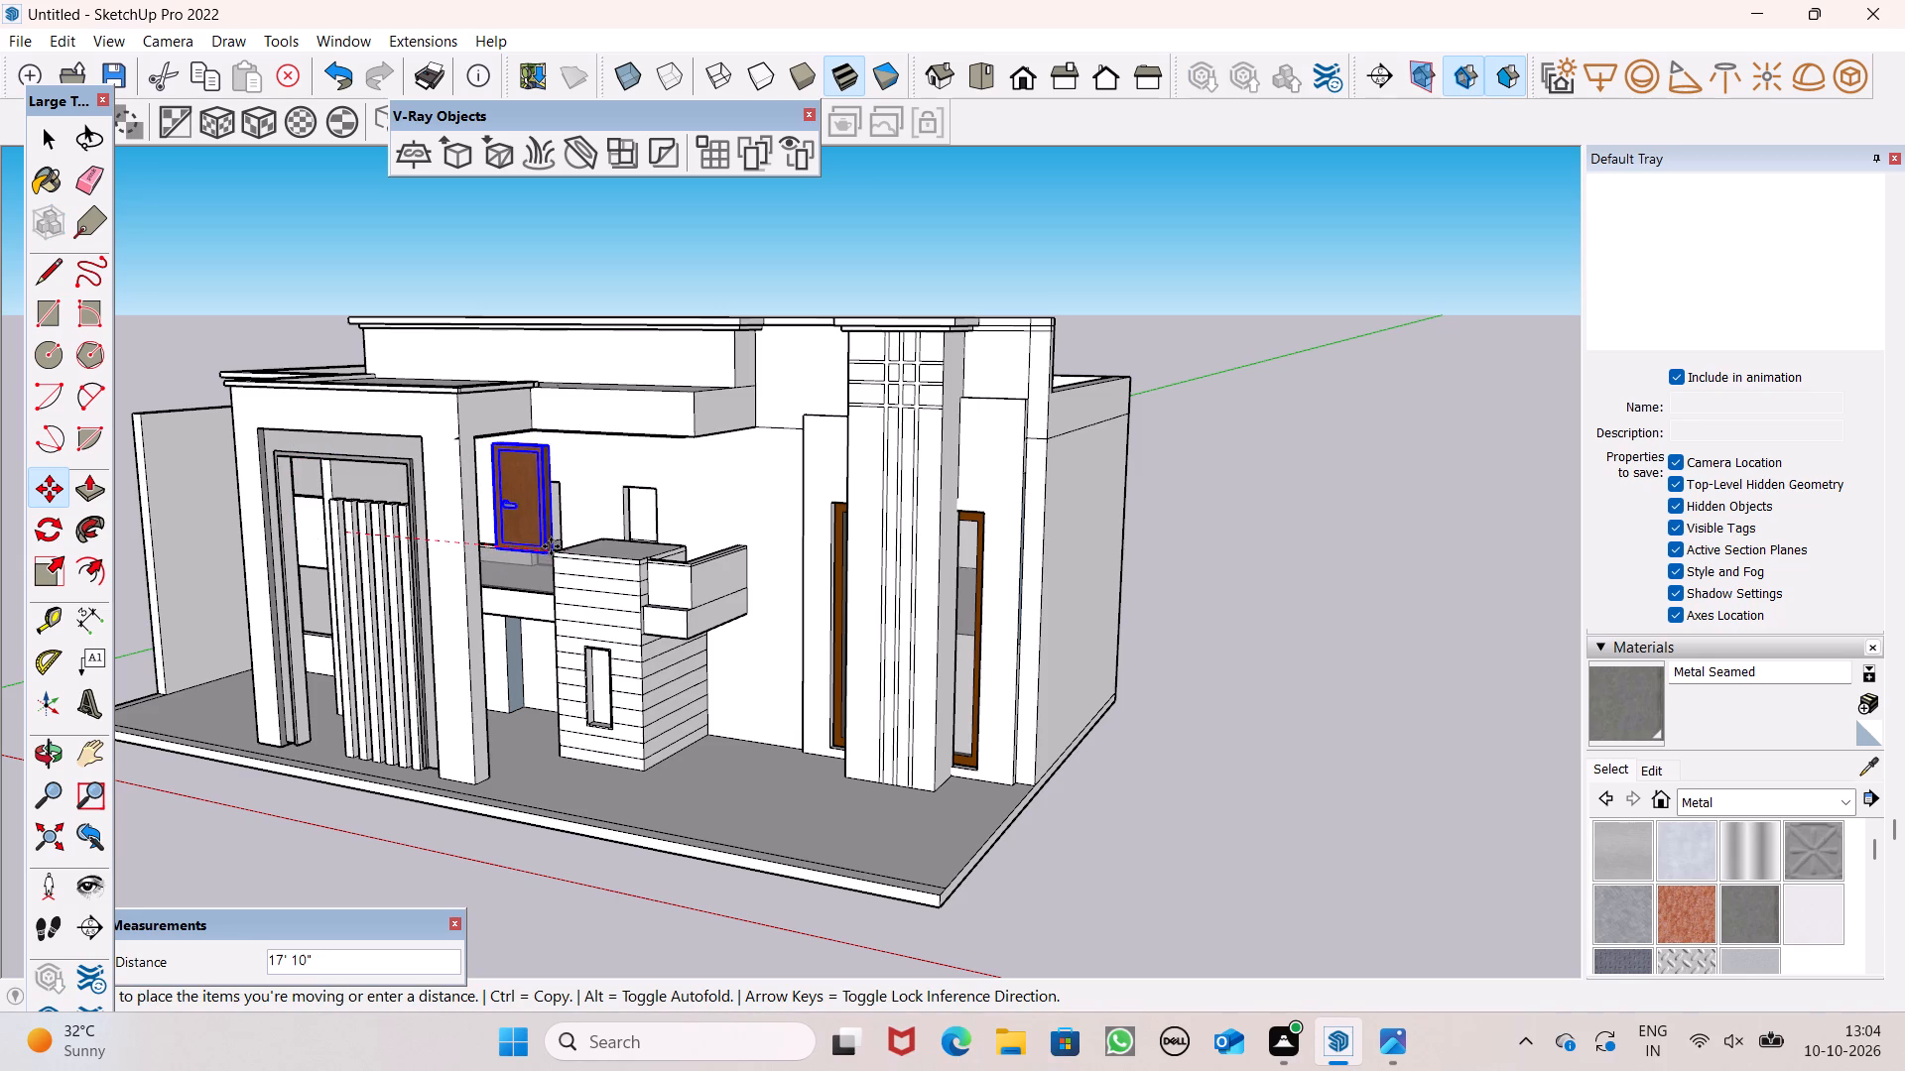
pyautogui.moveTo(551, 546); pyautogui.dragTo(565, 541)
# Move the door group by its bottom corner toward the upper-floor wall openings behind the balcony.
pyautogui.scroll(1, 550, 534)
pyautogui.scroll(-1, 545, 532)
pyautogui.scroll(3, 543, 532)
pyautogui.scroll(-1, 541, 531)
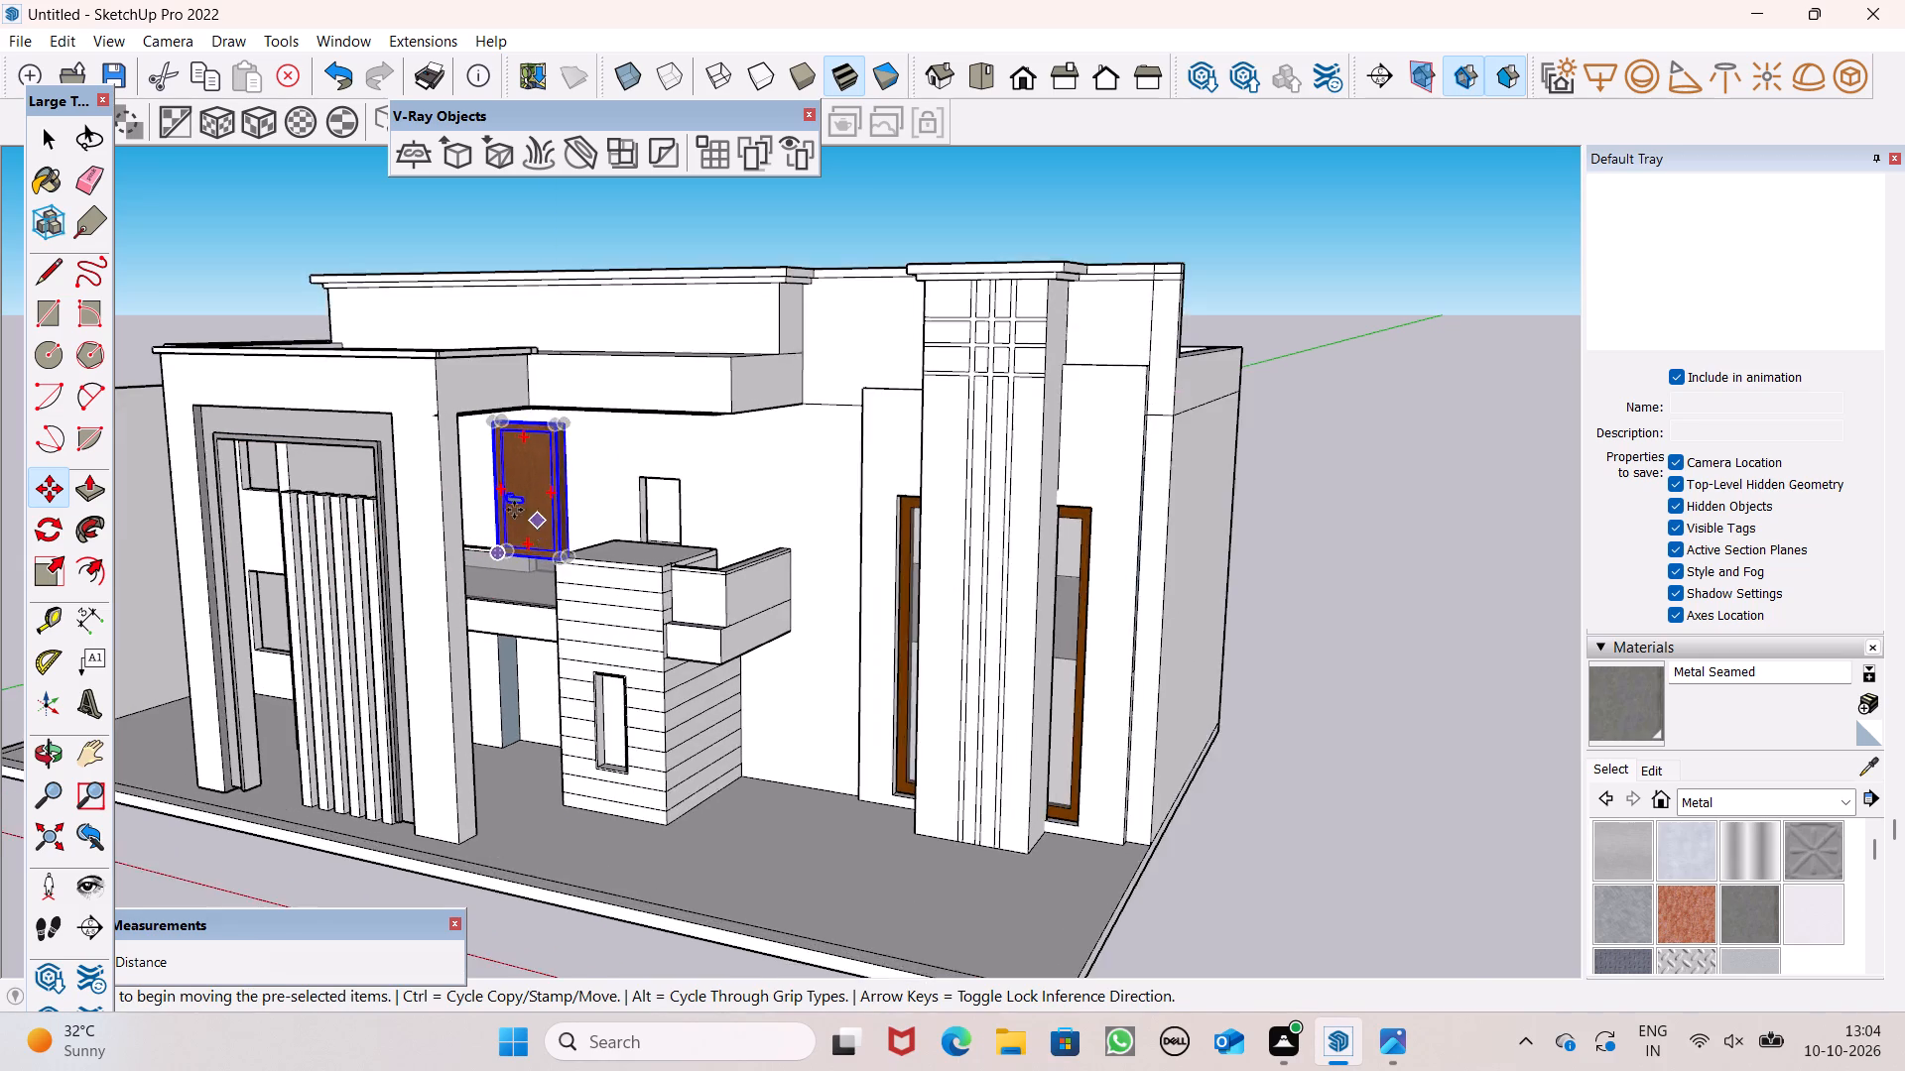
pyautogui.scroll(7, 481, 484)
pyautogui.scroll(1, 554, 579)
pyautogui.moveTo(556, 586); pyautogui.dragTo(207, 619, button='middle')
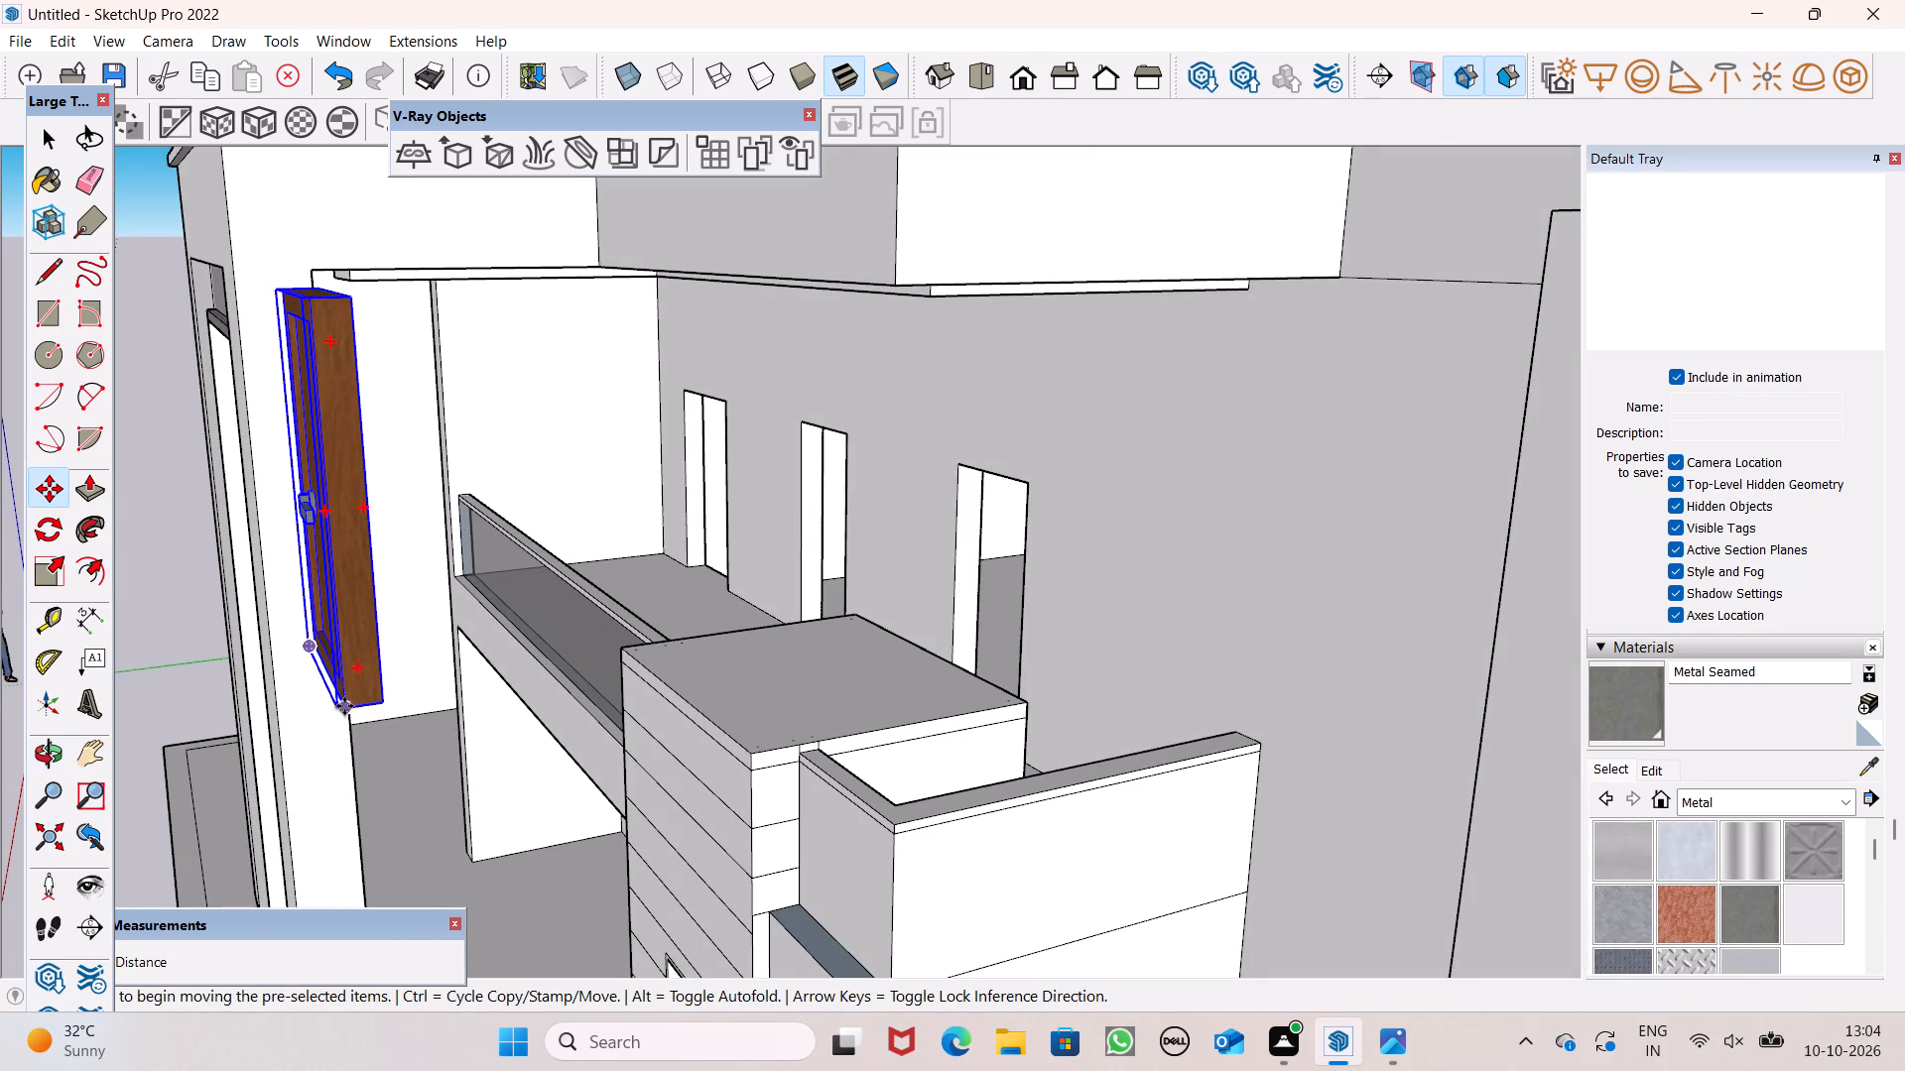
pyautogui.moveTo(342, 703); pyautogui.dragTo(808, 583)
# Move the door group down to the balcony floor, in front of the opening nearest the porch.
pyautogui.scroll(7, 603, 445)
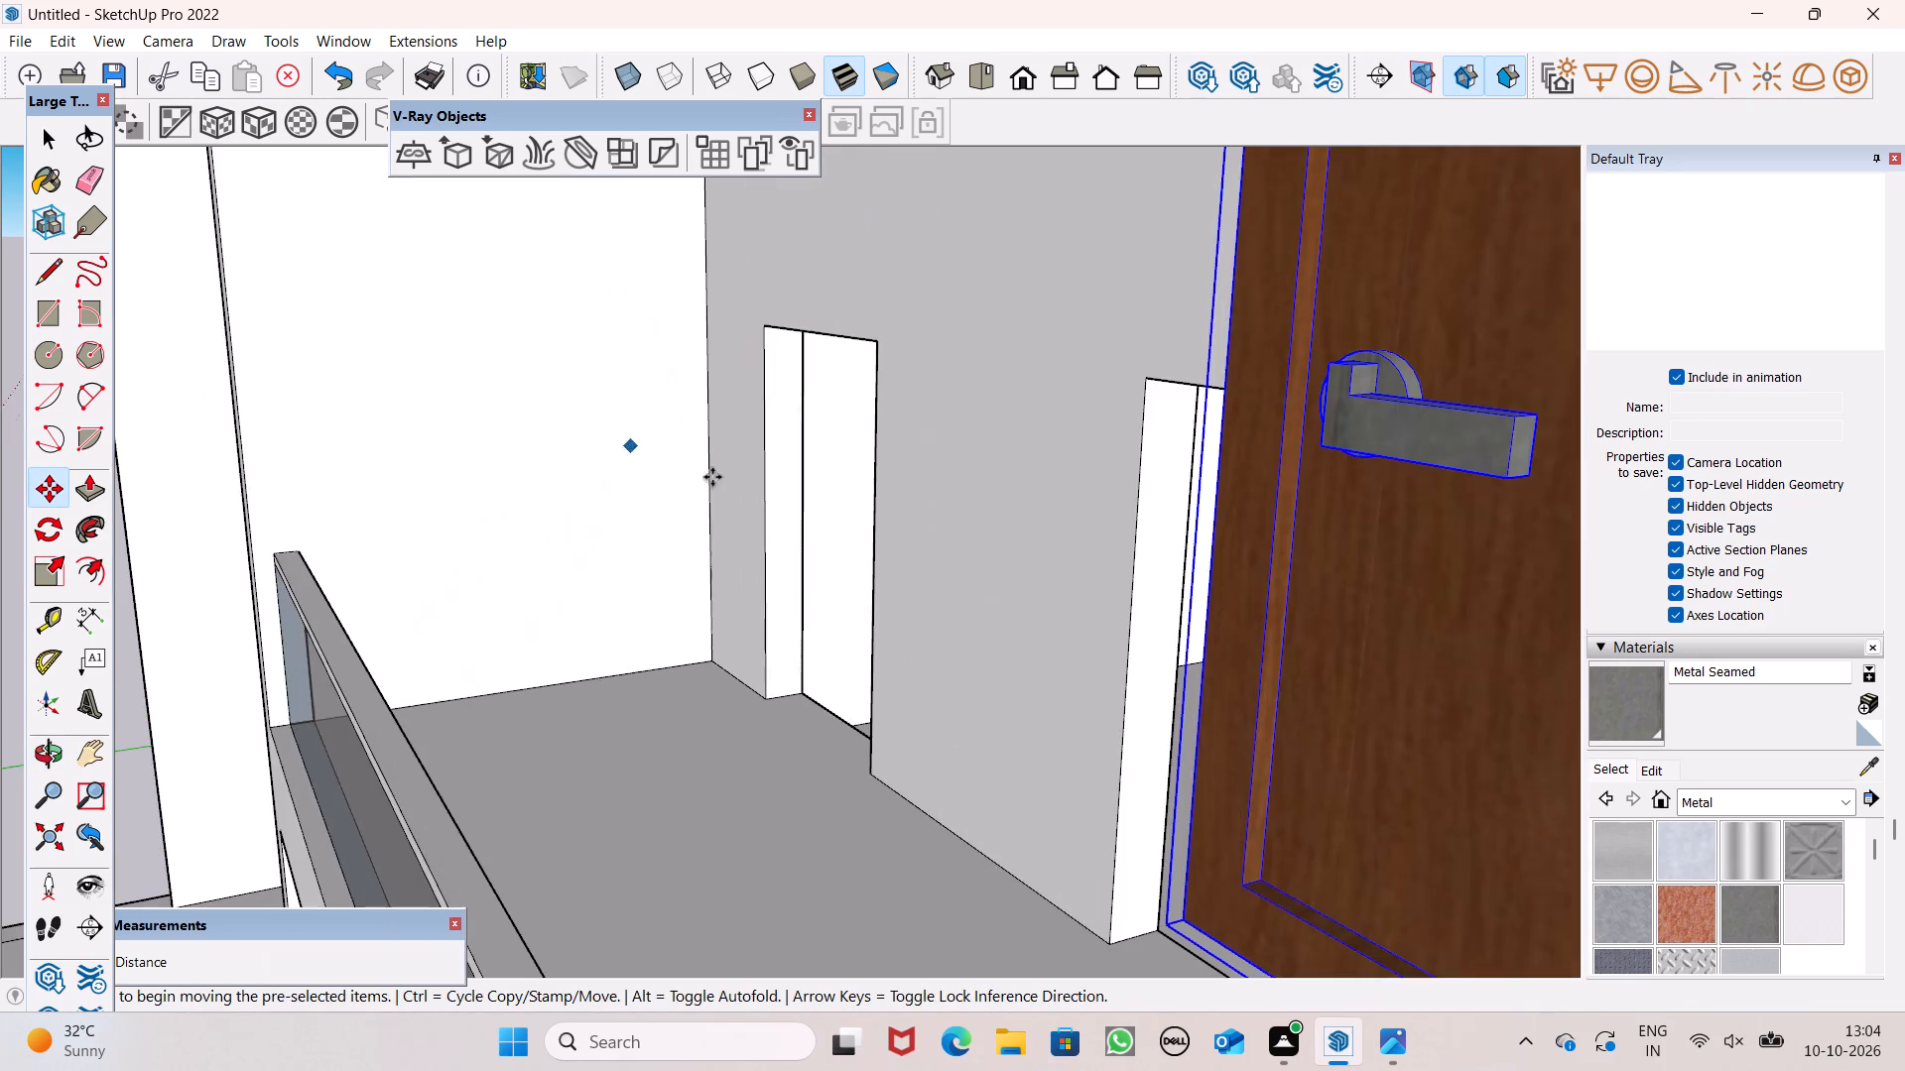
pyautogui.scroll(-12, 827, 597)
pyautogui.moveTo(761, 635); pyautogui.dragTo(845, 652, button='middle')
pyautogui.scroll(6, 886, 611)
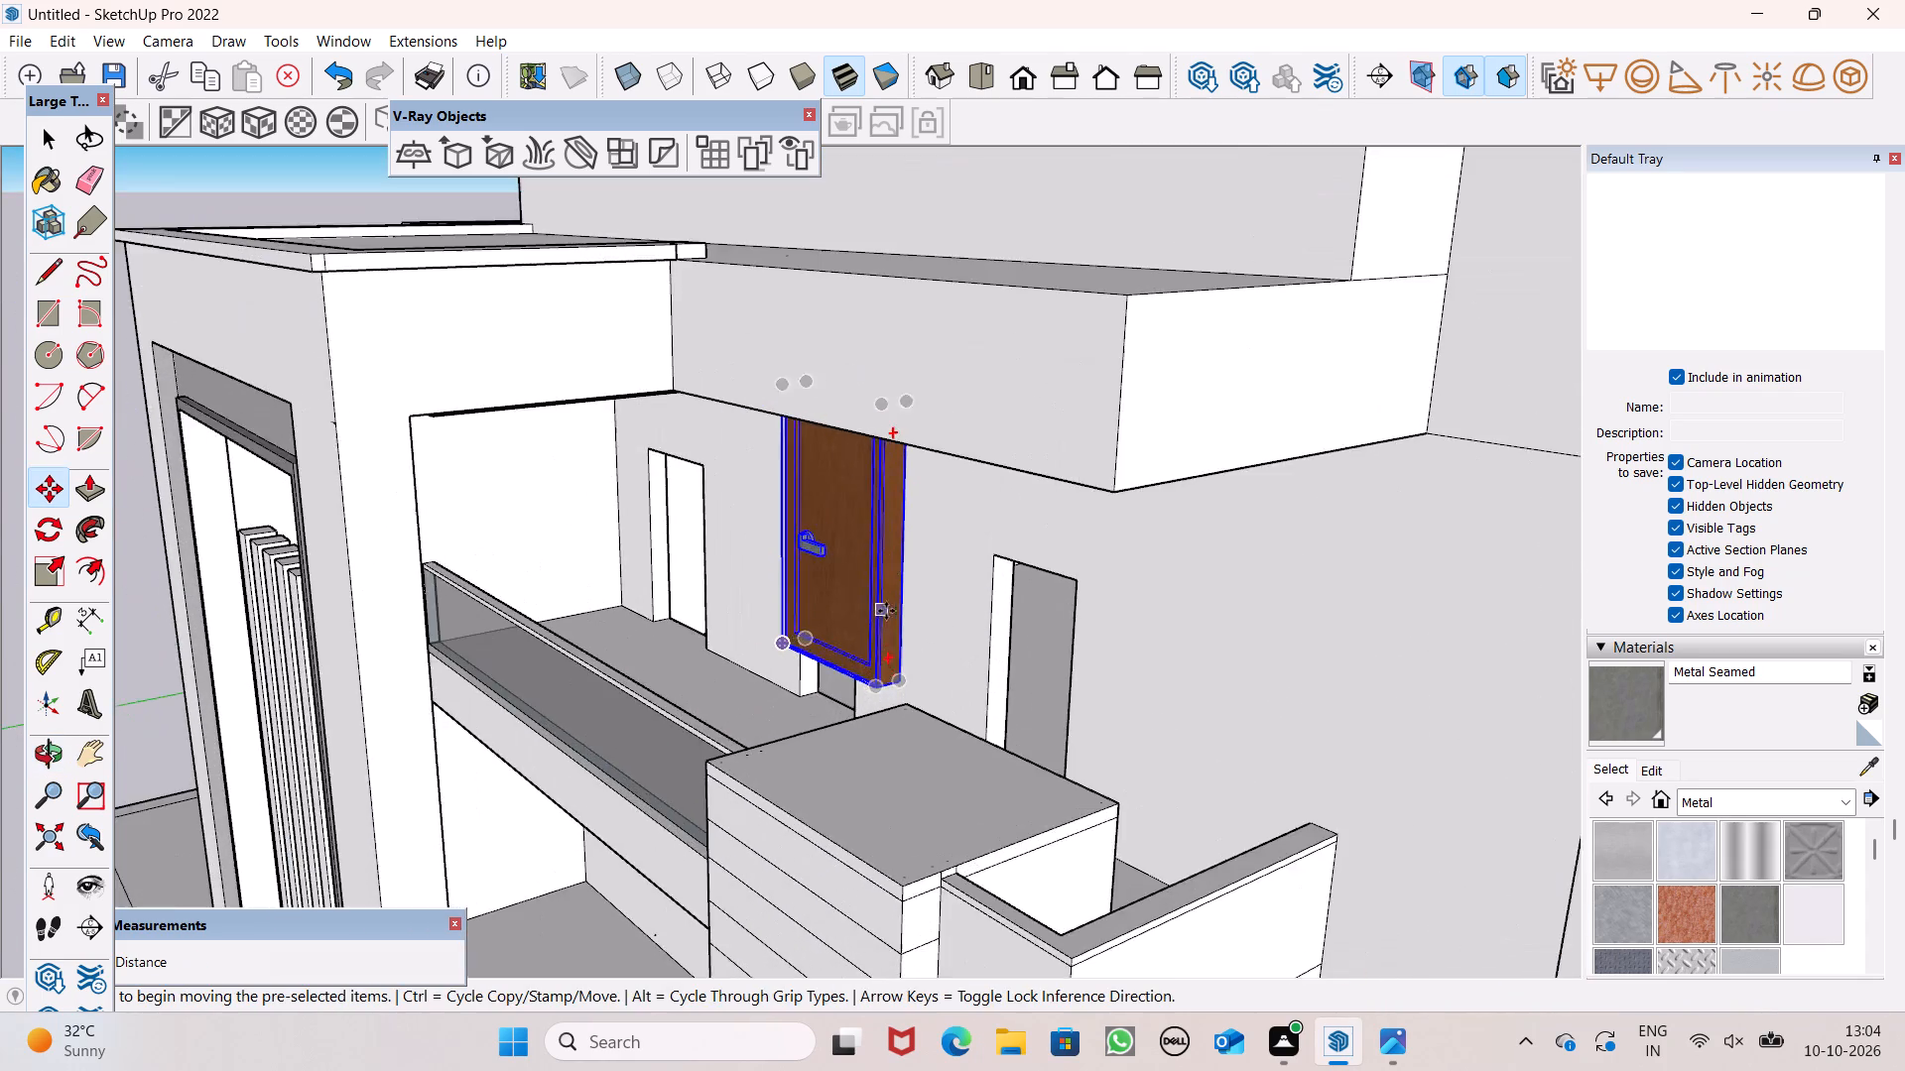
pyautogui.moveTo(884, 699); pyautogui.dragTo(1047, 690, button='middle')
pyautogui.scroll(1, 448, 584)
pyautogui.moveTo(448, 591); pyautogui.dragTo(456, 573, button='middle')
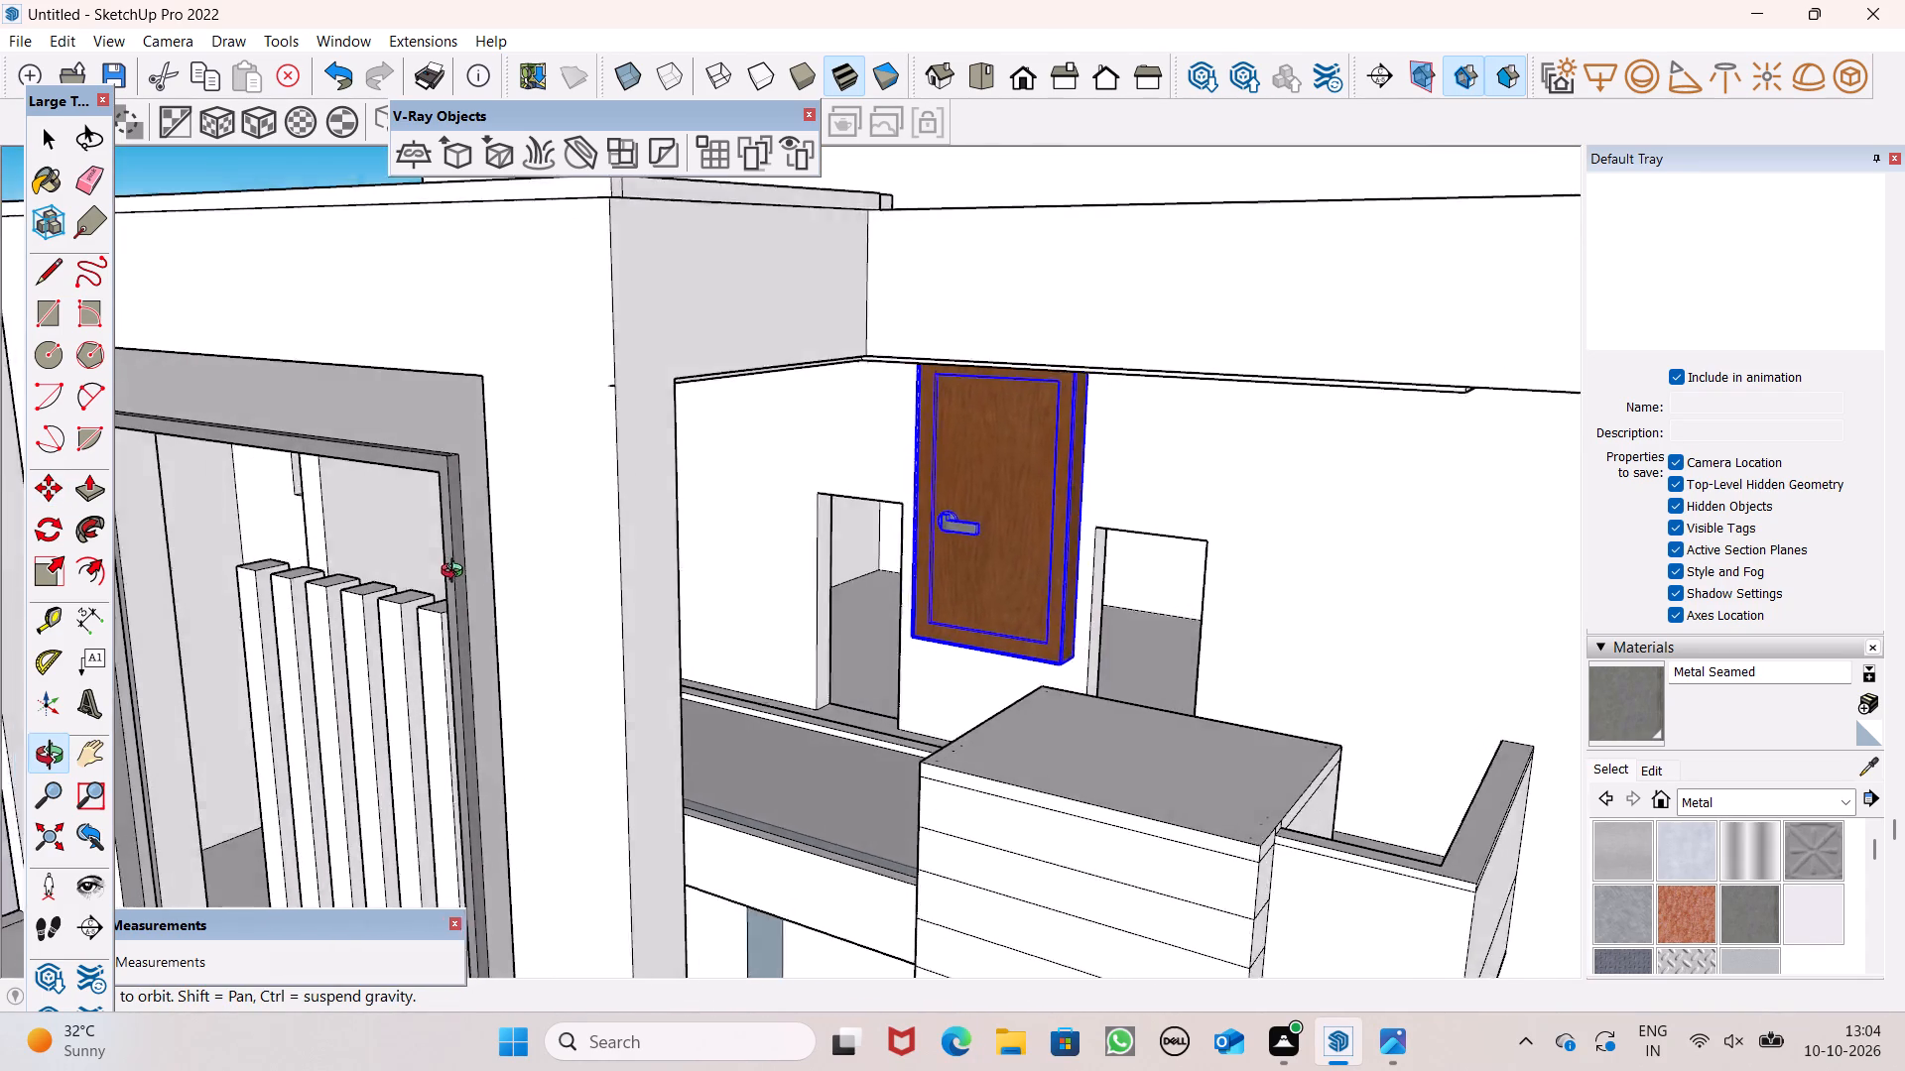
pyautogui.moveTo(456, 573); pyautogui.dragTo(448, 573, button='middle')
pyautogui.scroll(2, 445, 570)
pyautogui.scroll(-4, 692, 641)
pyautogui.scroll(6, 966, 640)
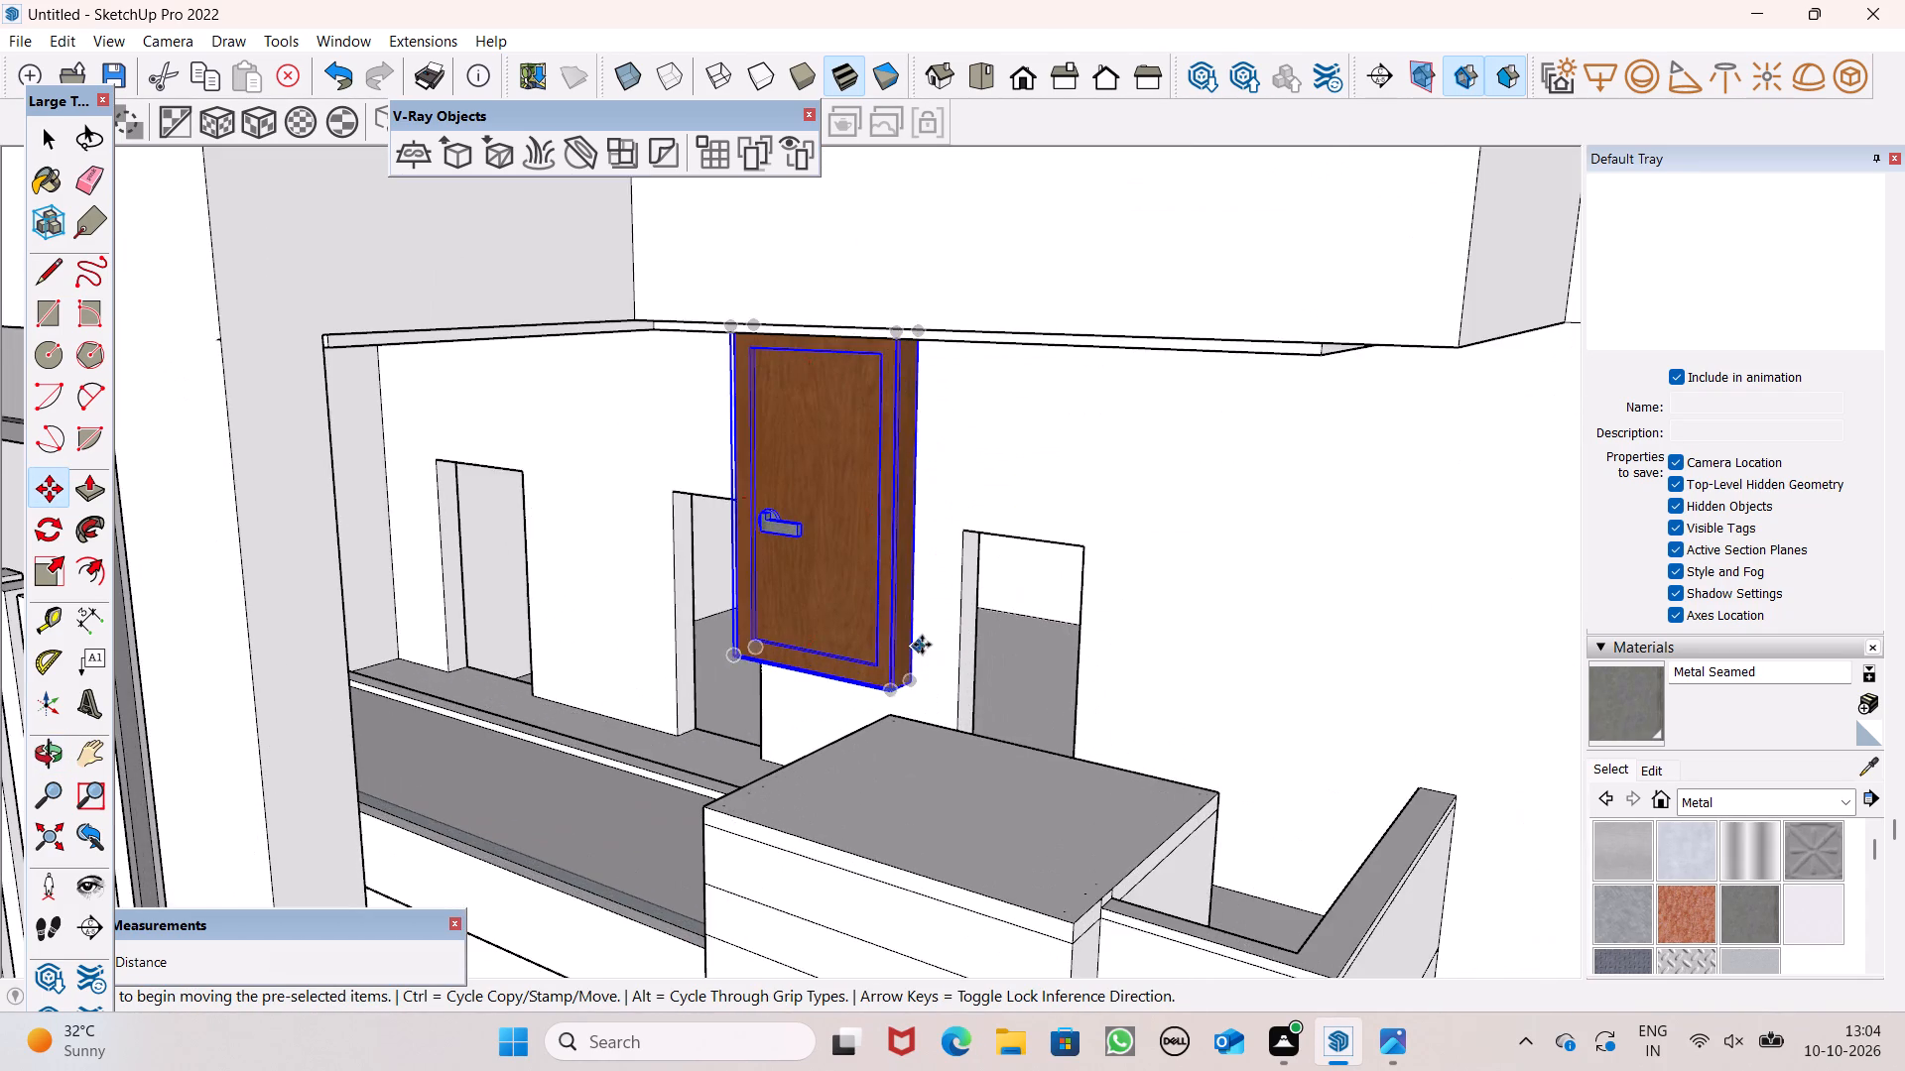
pyautogui.scroll(3, 922, 645)
pyautogui.moveTo(857, 730); pyautogui.dragTo(366, 735)
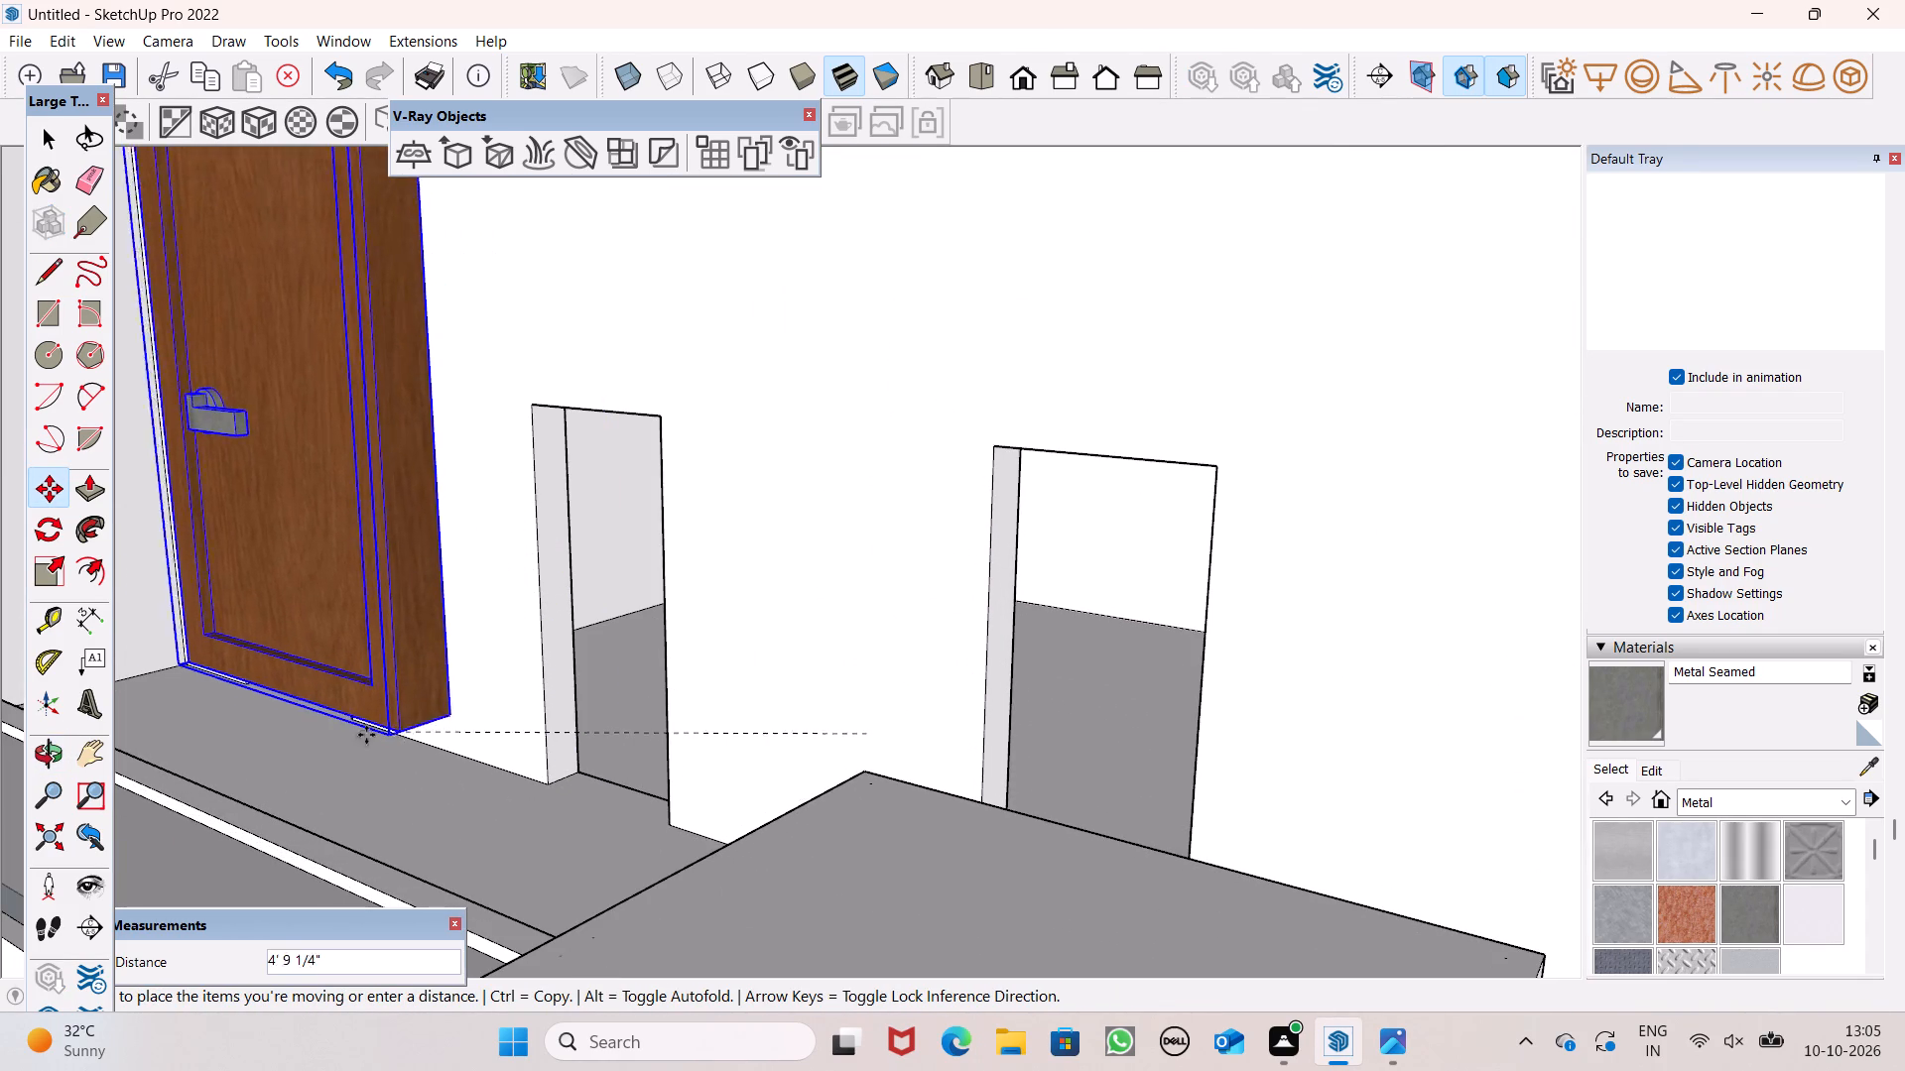
pyautogui.moveTo(366, 735); pyautogui.dragTo(293, 701)
# Move the door group by its bottom corner about 14 ft to fit it into the upper-floor opening nearest the porch.
pyautogui.scroll(2, 376, 618)
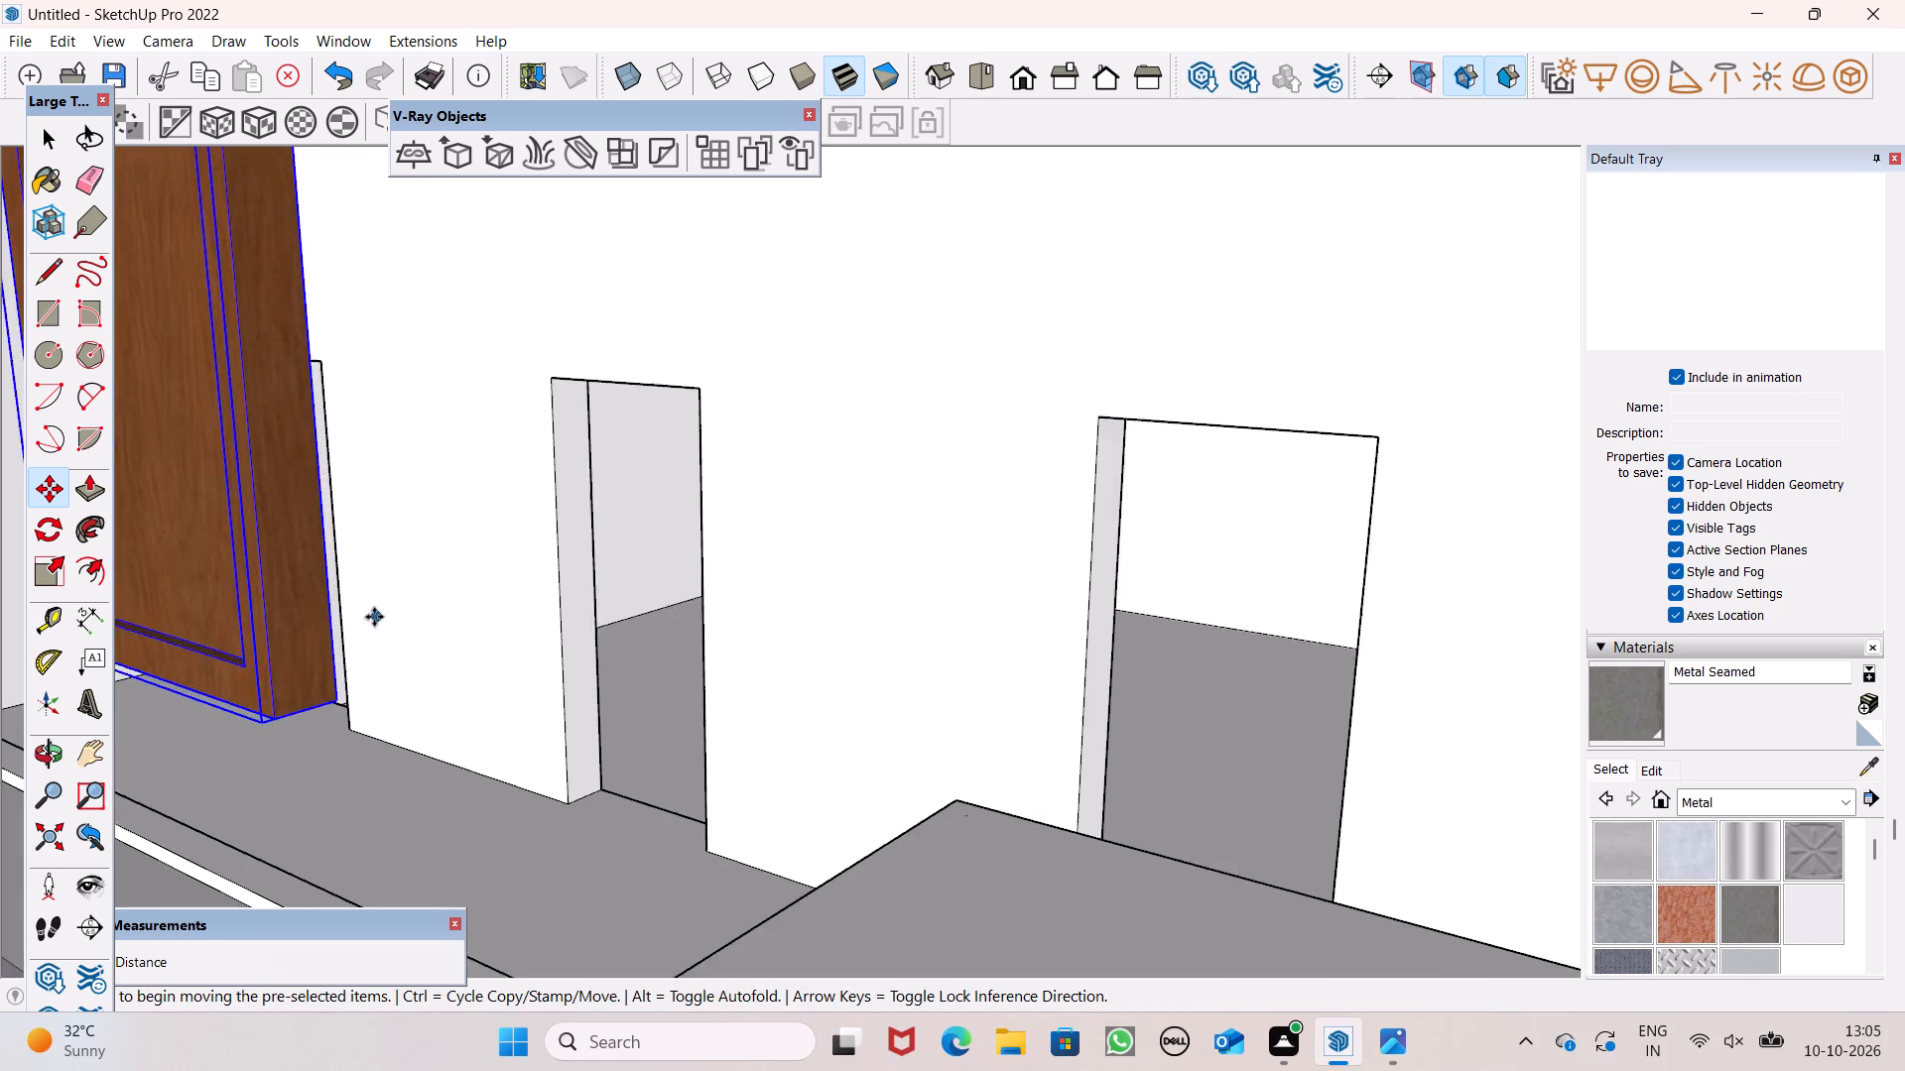
pyautogui.scroll(2, 374, 617)
pyautogui.scroll(-6, 370, 632)
pyautogui.moveTo(362, 675); pyautogui.dragTo(232, 674, button='middle')
pyautogui.scroll(1, 232, 674)
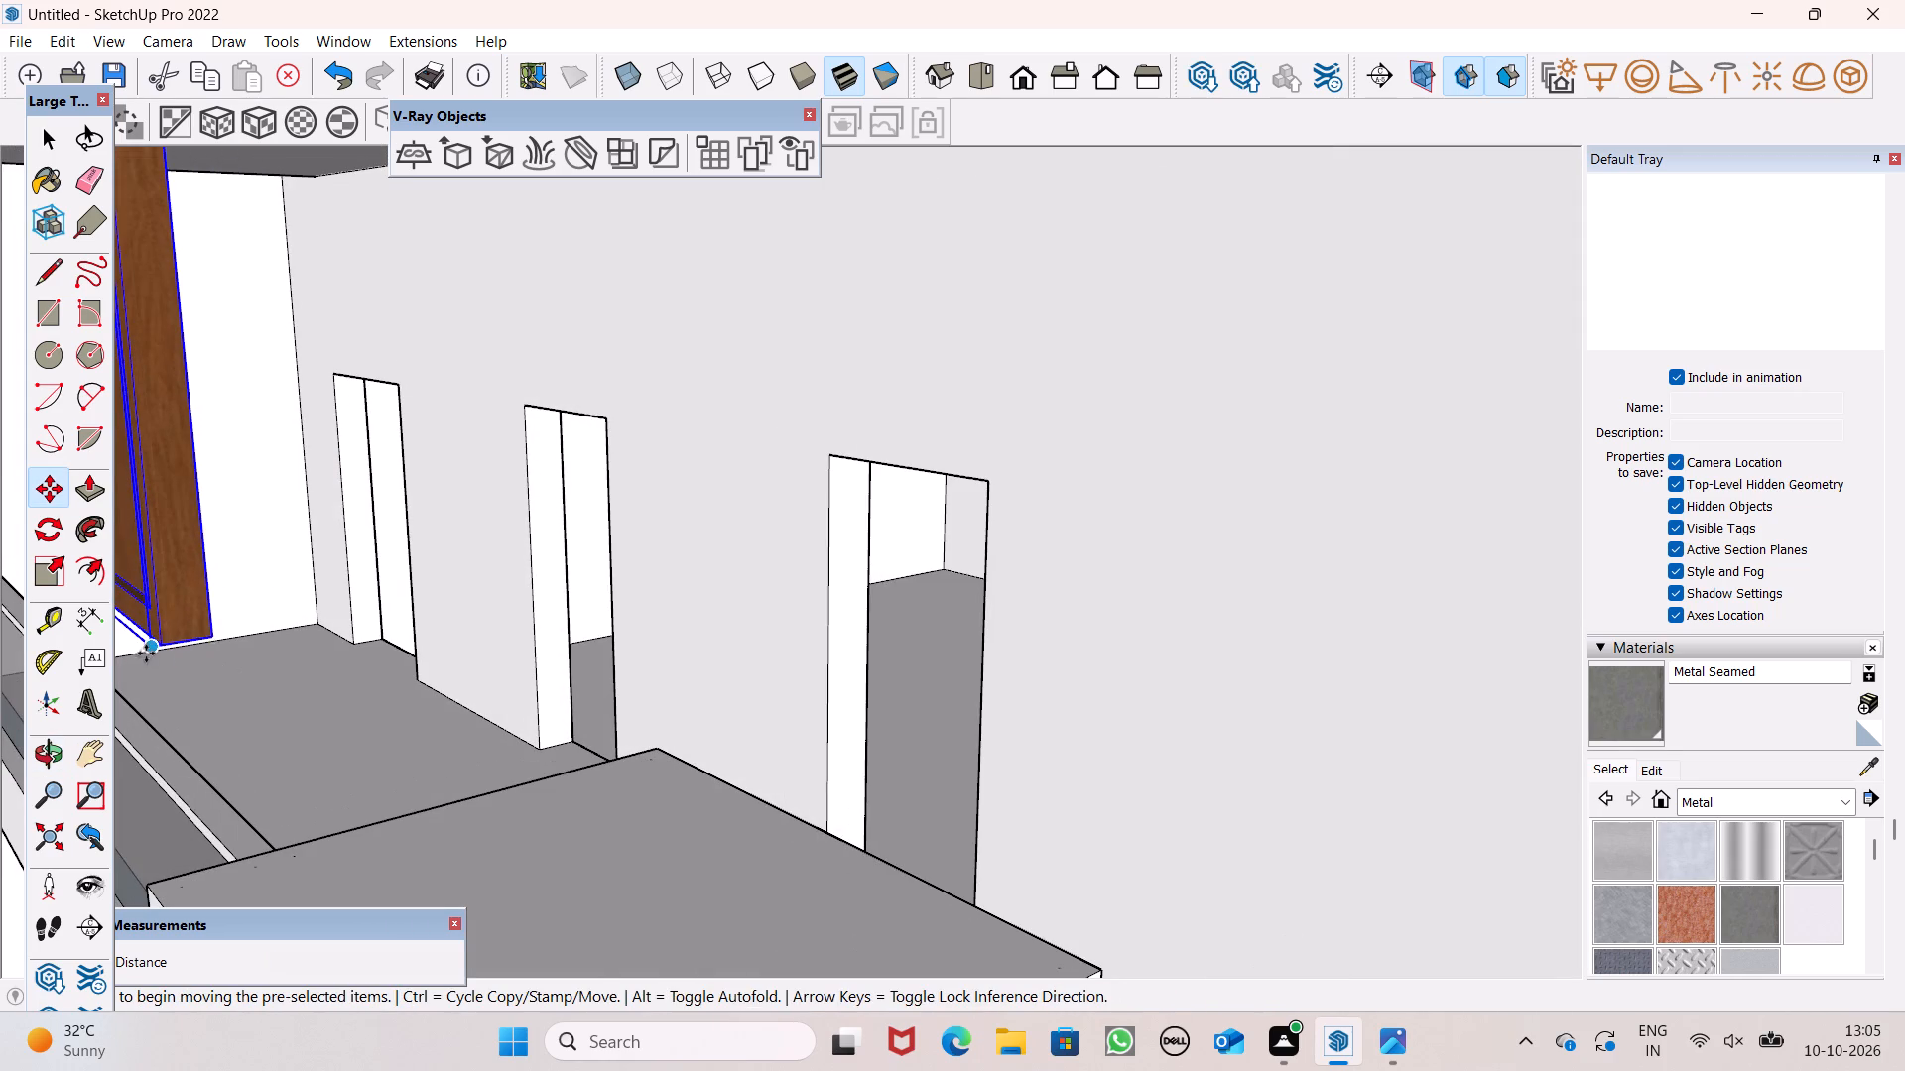
pyautogui.moveTo(145, 652); pyautogui.dragTo(409, 686)
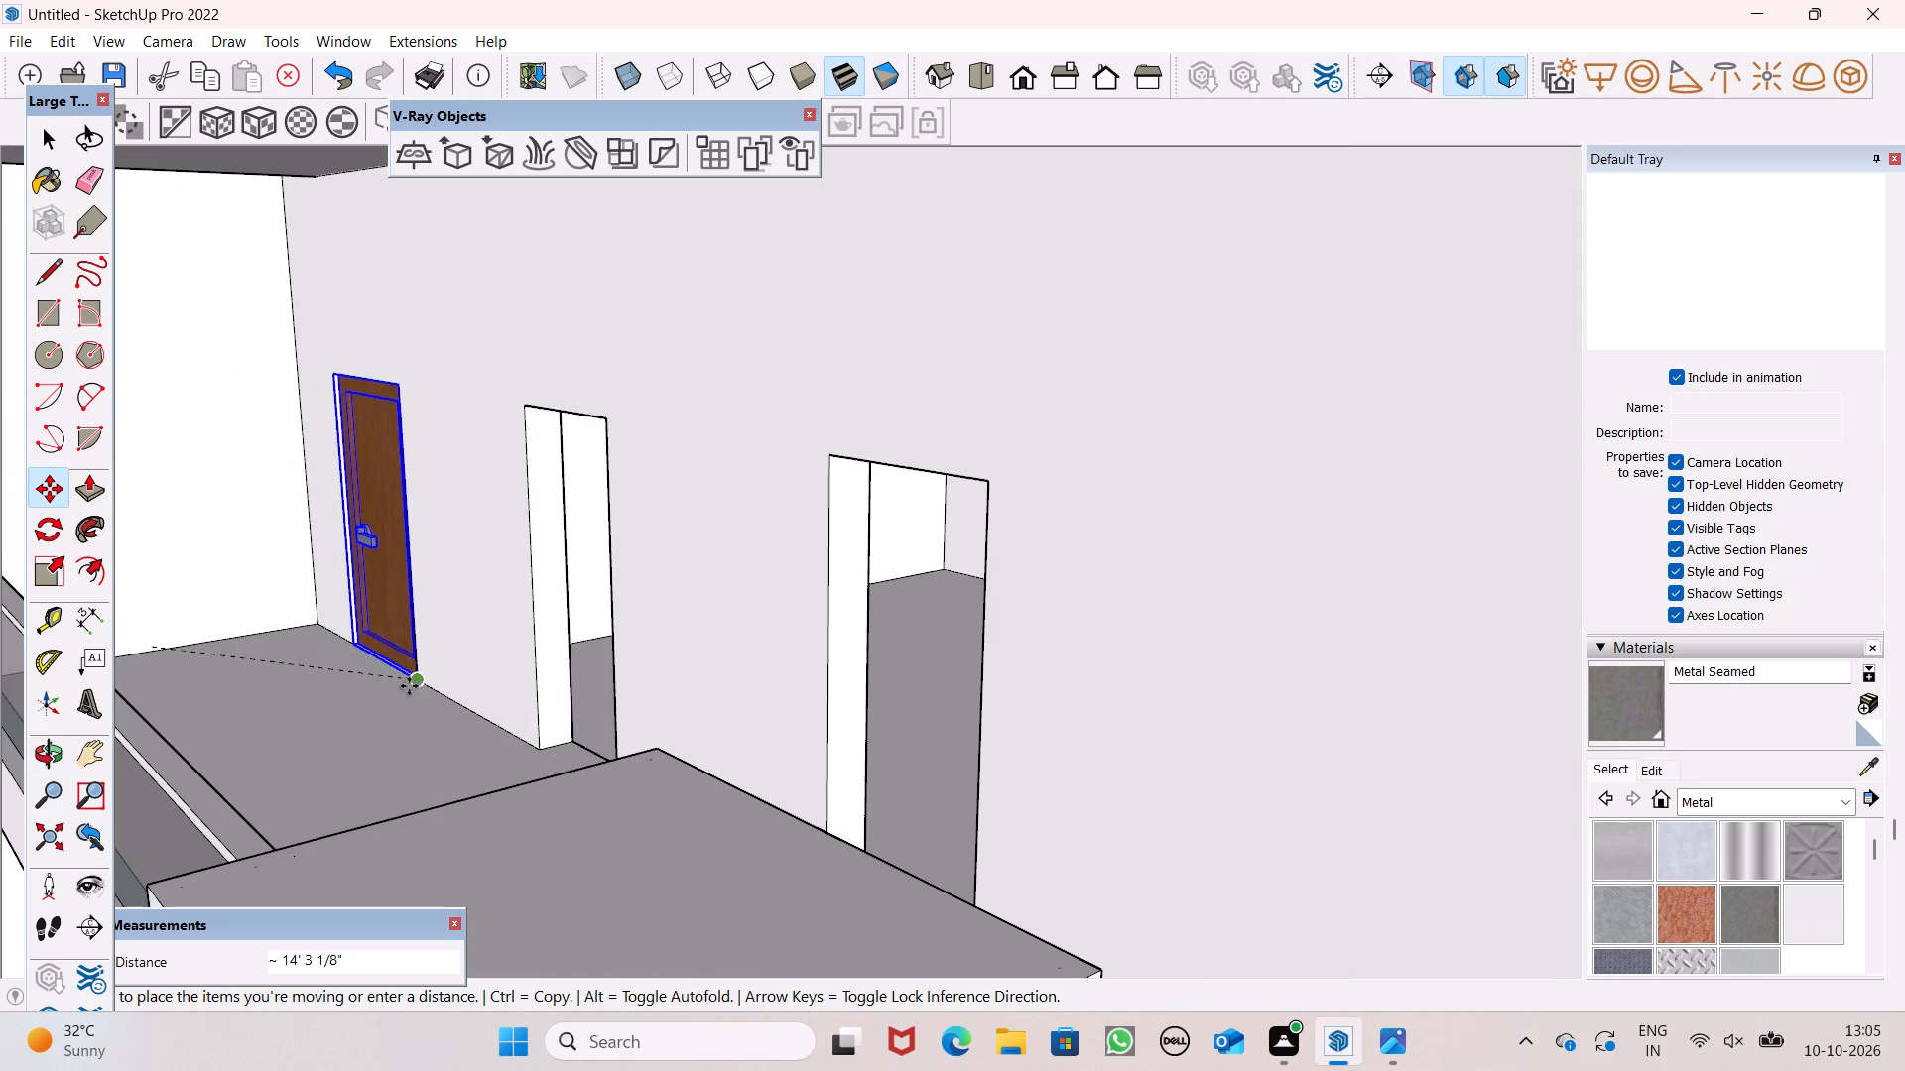
pyautogui.moveTo(409, 686); pyautogui.dragTo(405, 686)
# Examine the placed door up close and the whole front elevation from several angles.
pyautogui.scroll(-5, 388, 684)
pyautogui.moveTo(419, 695); pyautogui.dragTo(599, 729, button='middle')
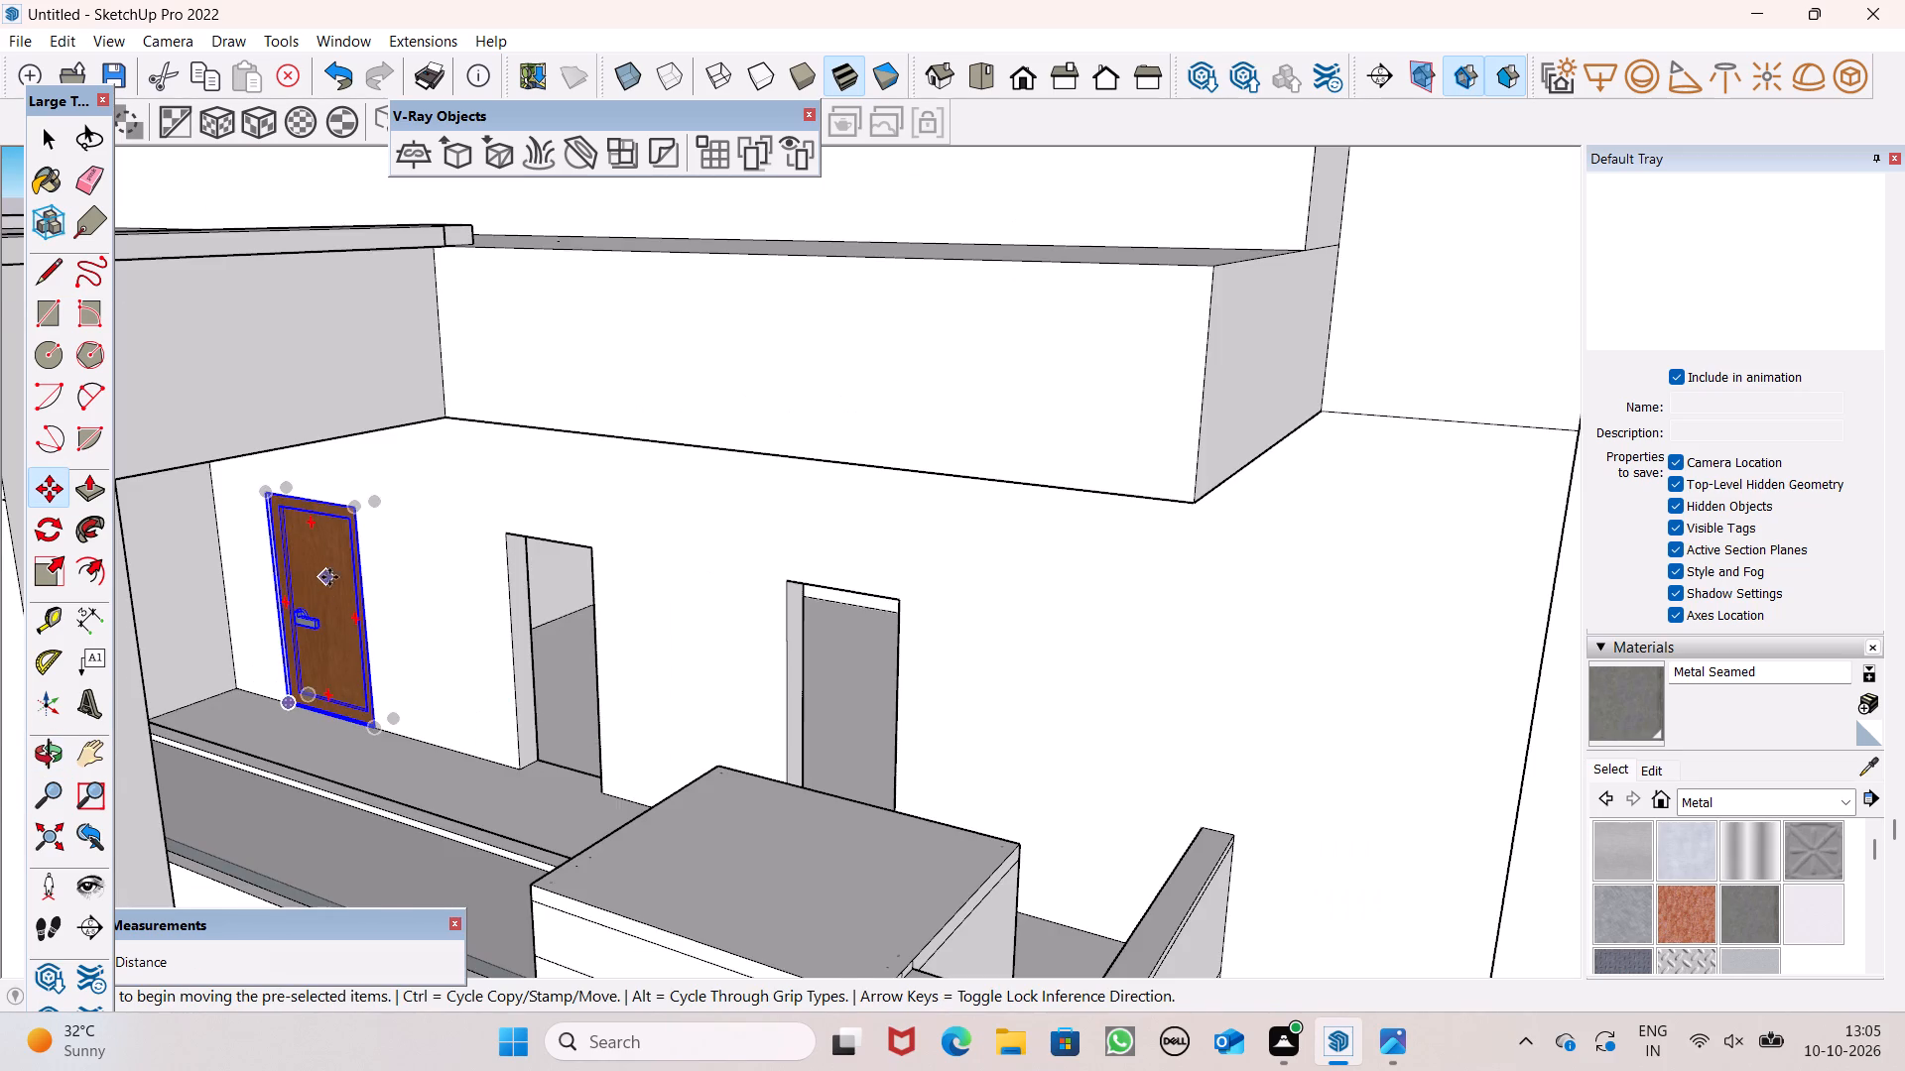
pyautogui.scroll(-1, 330, 579)
pyautogui.scroll(12, 326, 589)
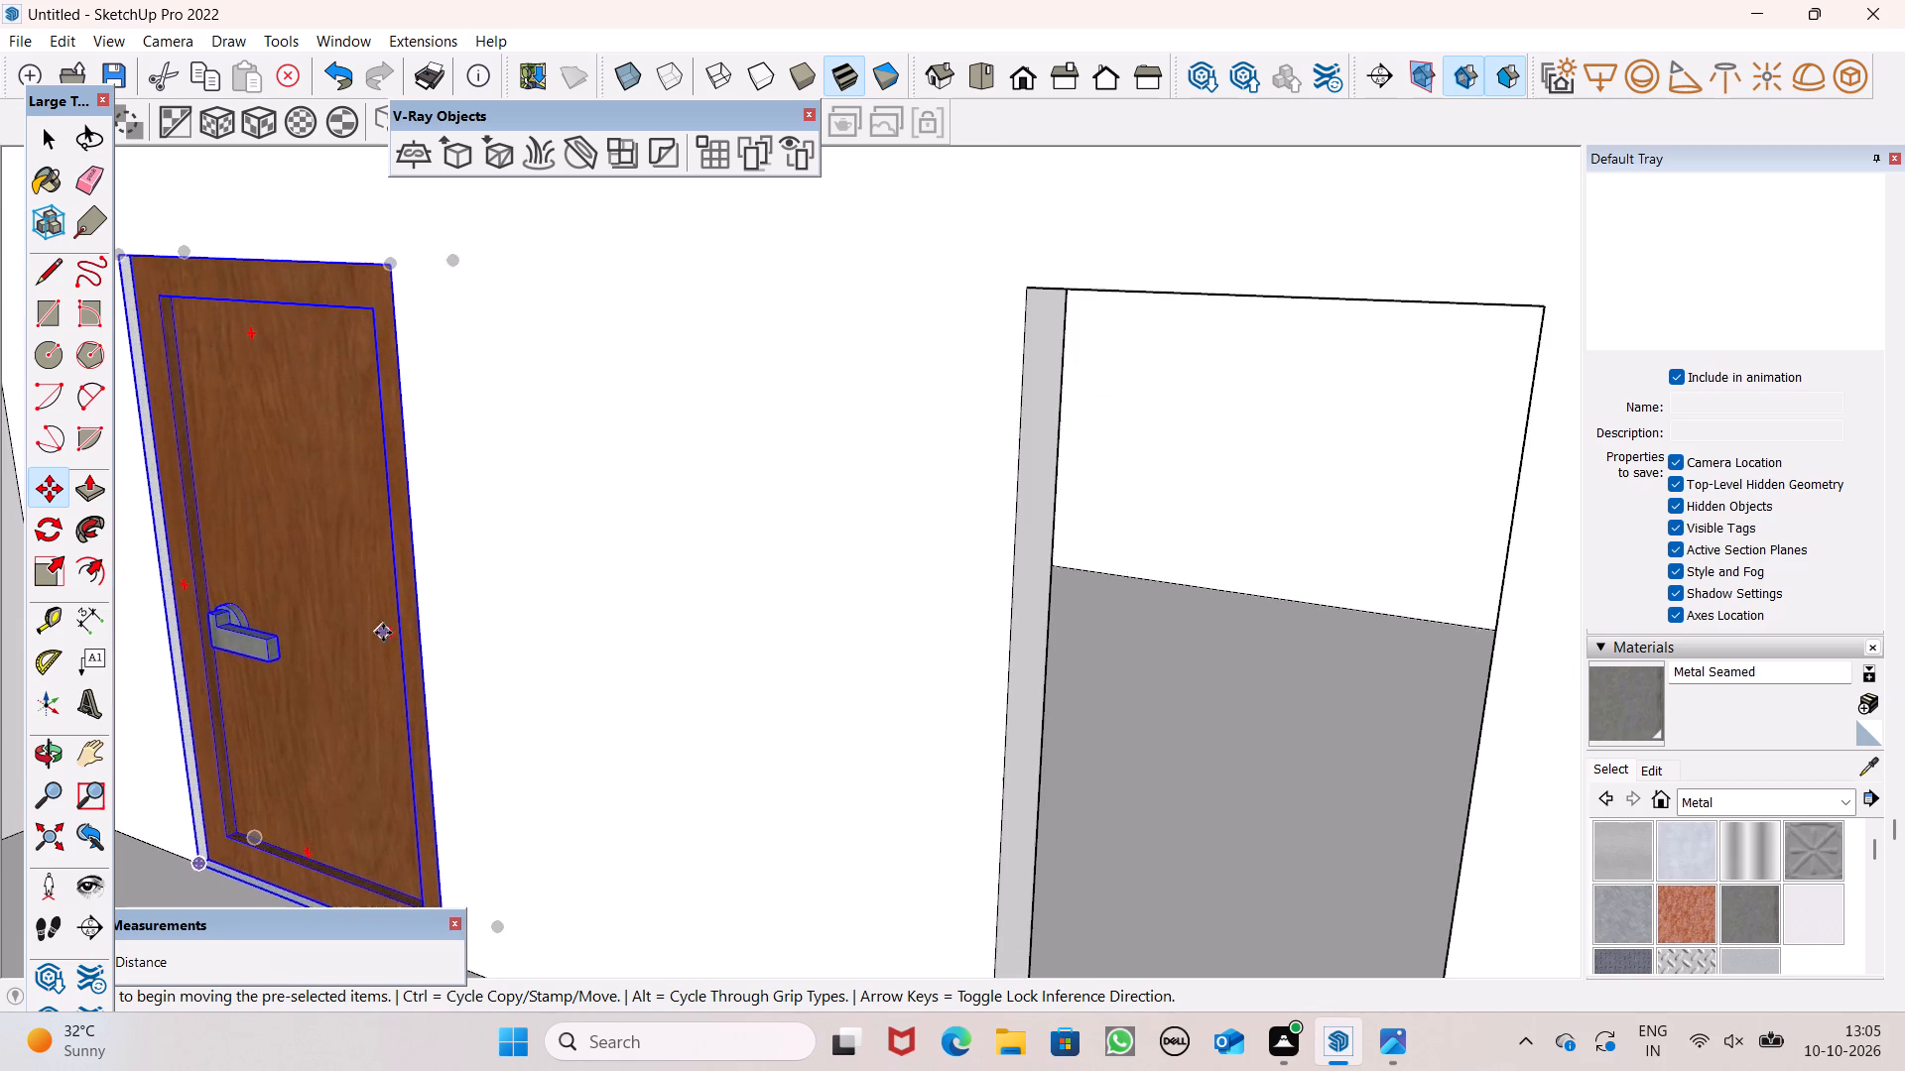
pyautogui.scroll(-20, 409, 611)
pyautogui.scroll(-2, 409, 611)
pyautogui.scroll(1, 430, 615)
pyautogui.scroll(-5, 417, 620)
pyautogui.press('space')
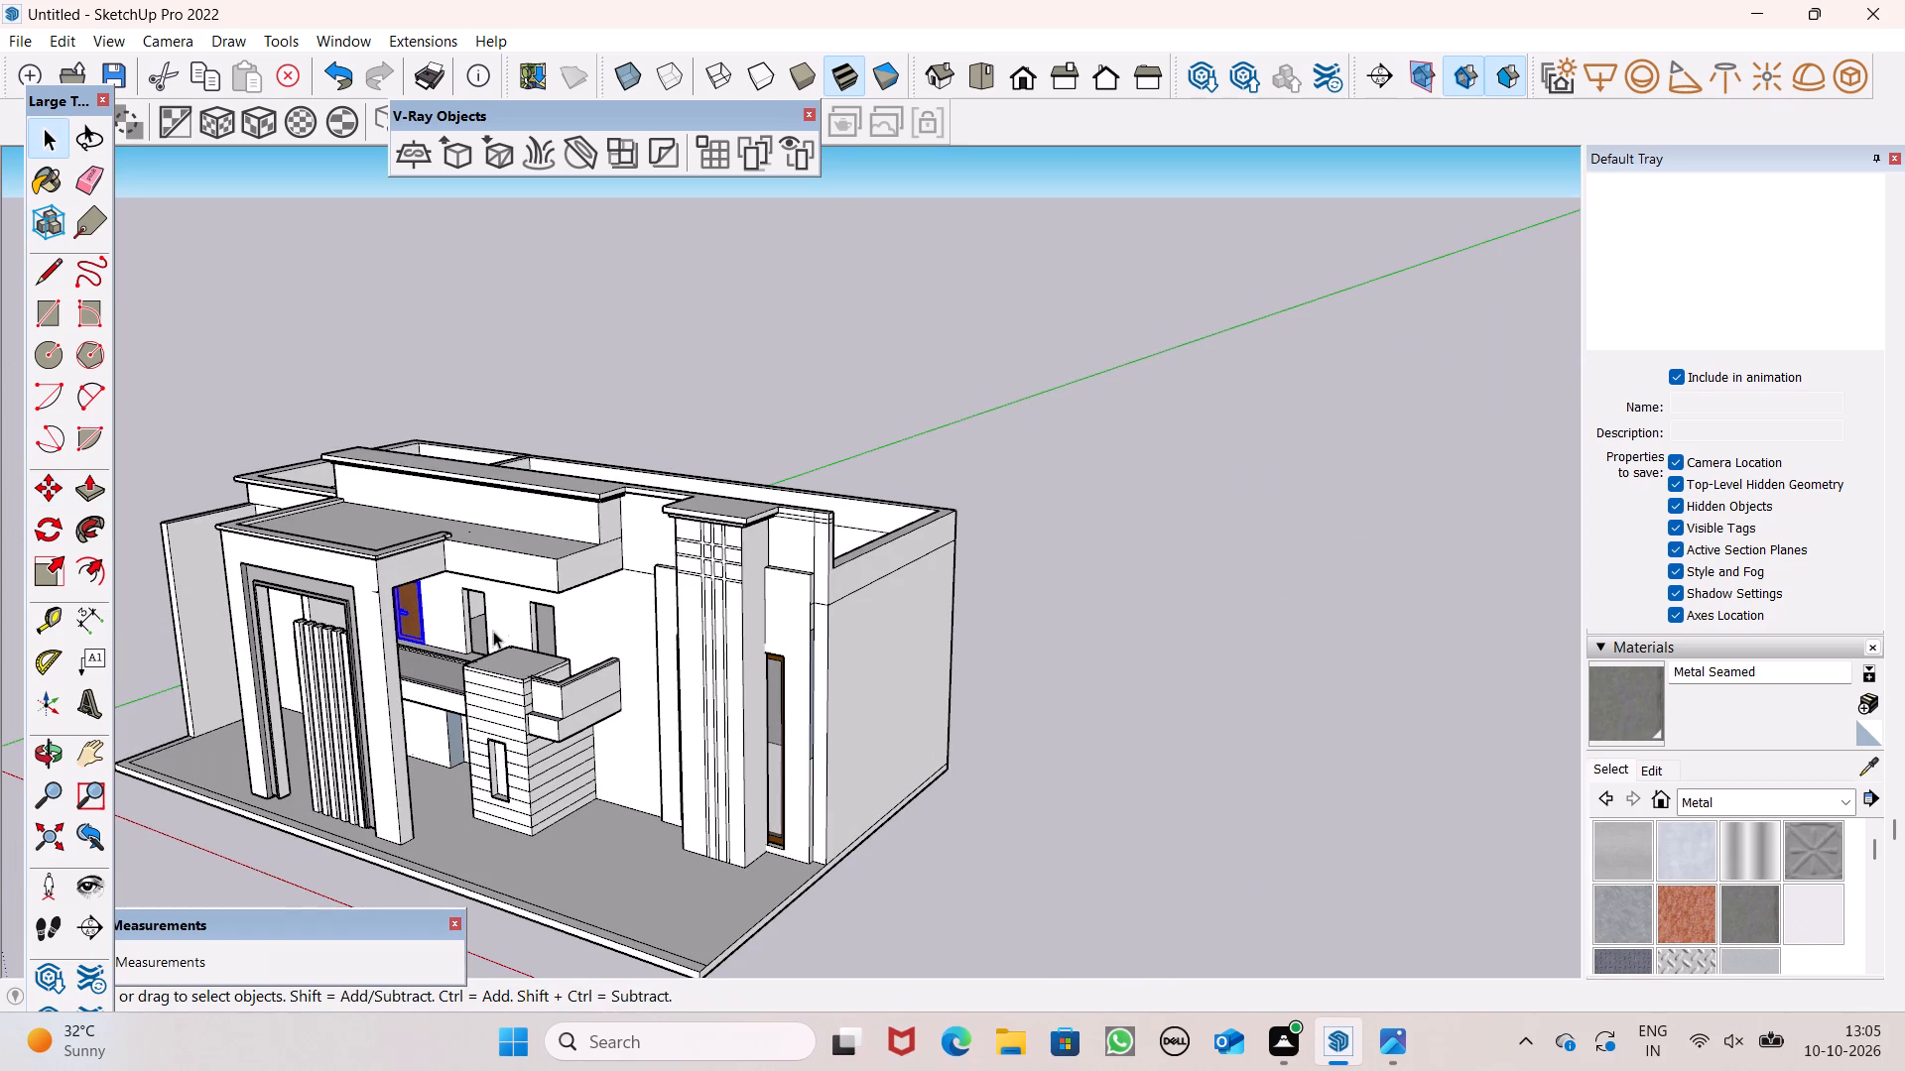
pyautogui.press('space')
pyautogui.click(614, 420)
pyautogui.scroll(5, 498, 544)
pyautogui.scroll(5, 437, 610)
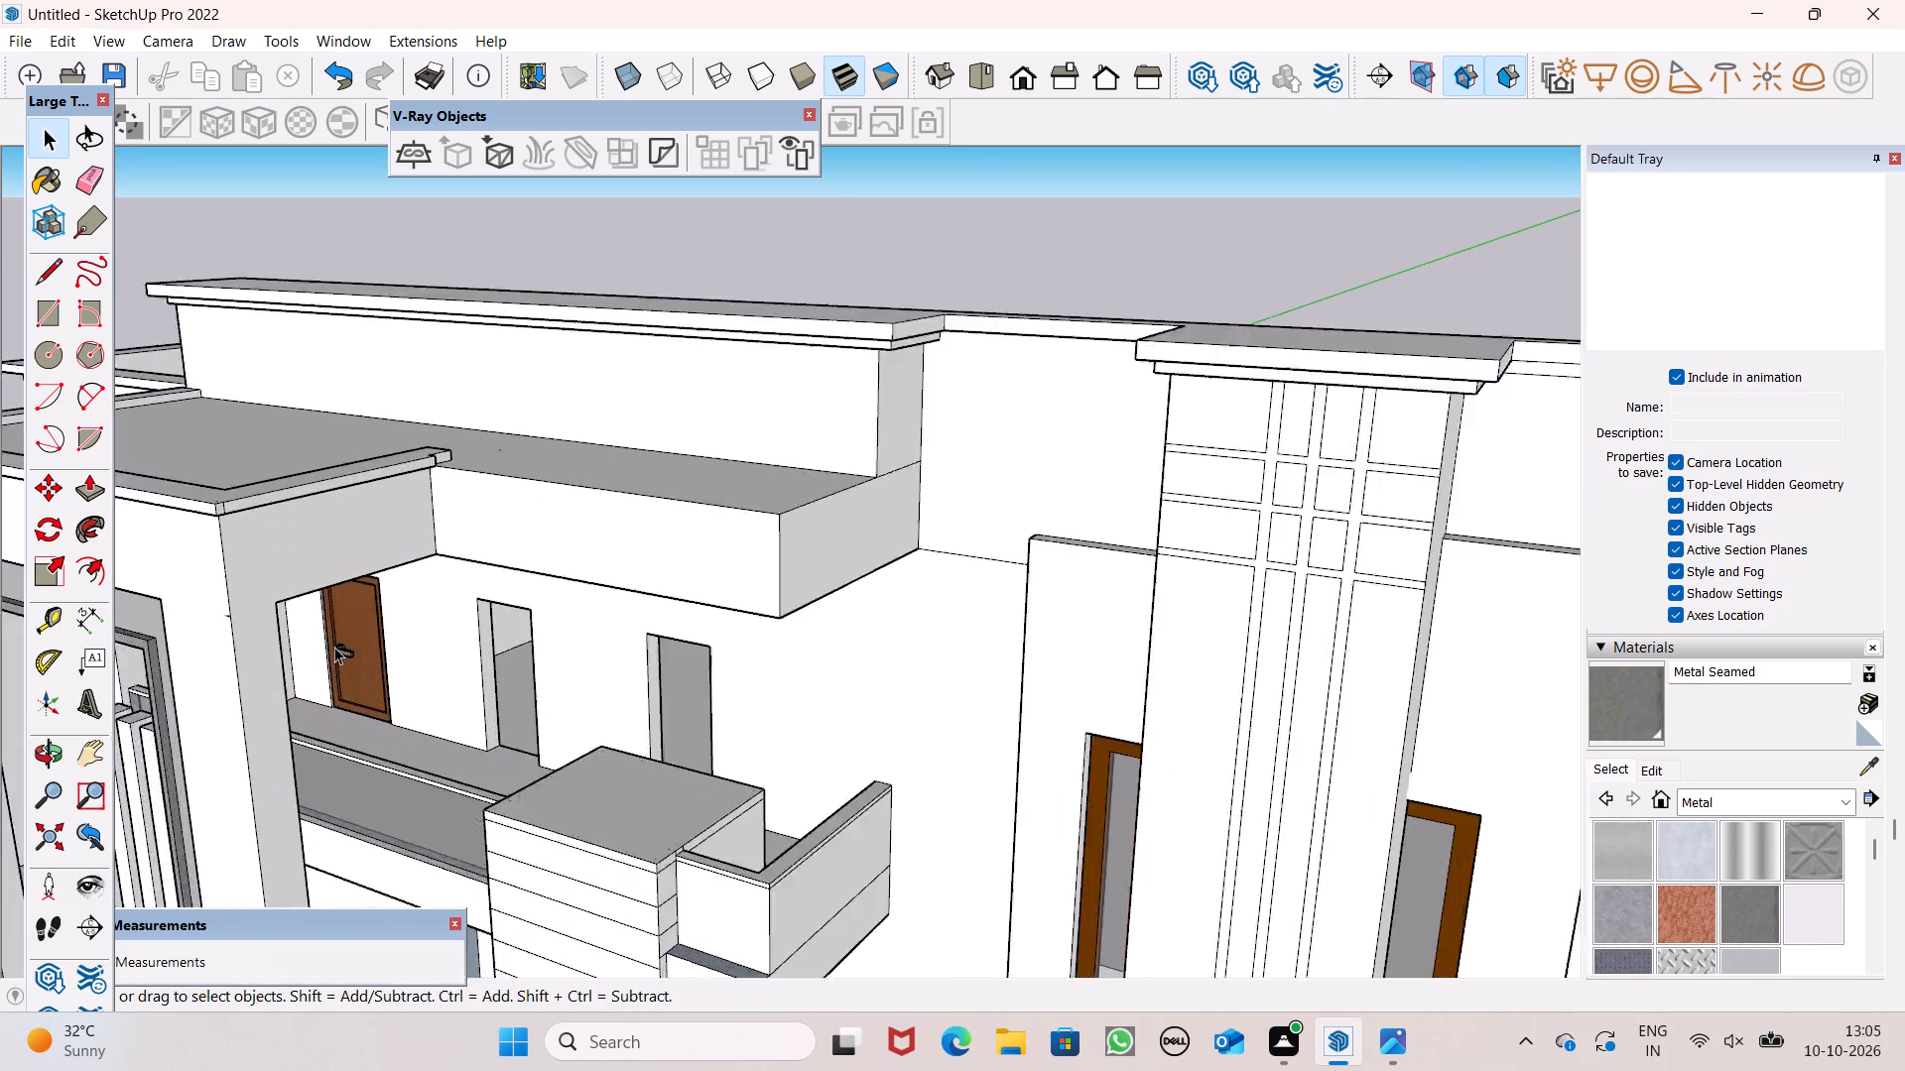
pyautogui.scroll(9, 334, 647)
pyautogui.scroll(-7, 373, 708)
pyautogui.moveTo(373, 714); pyautogui.dragTo(391, 698, button='middle')
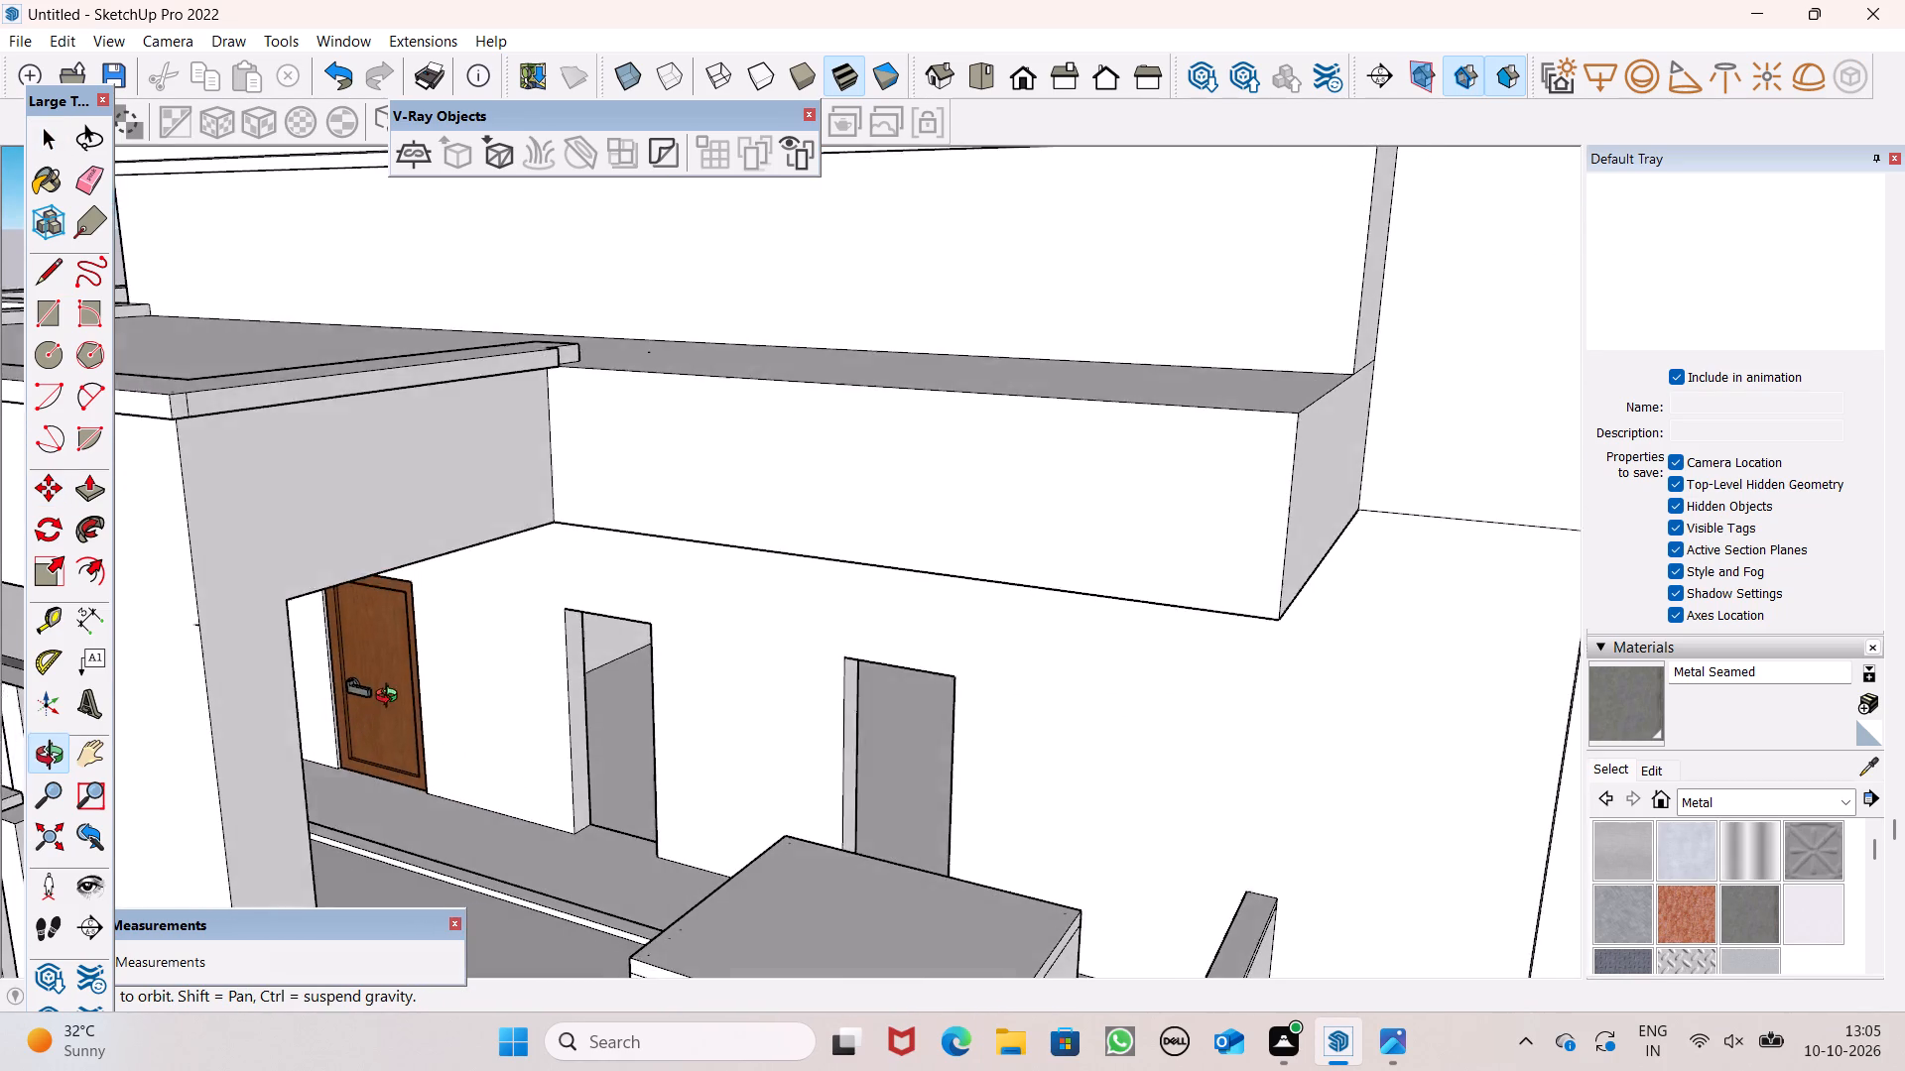
pyautogui.moveTo(391, 698); pyautogui.dragTo(419, 678, button='middle')
pyautogui.scroll(-4, 554, 615)
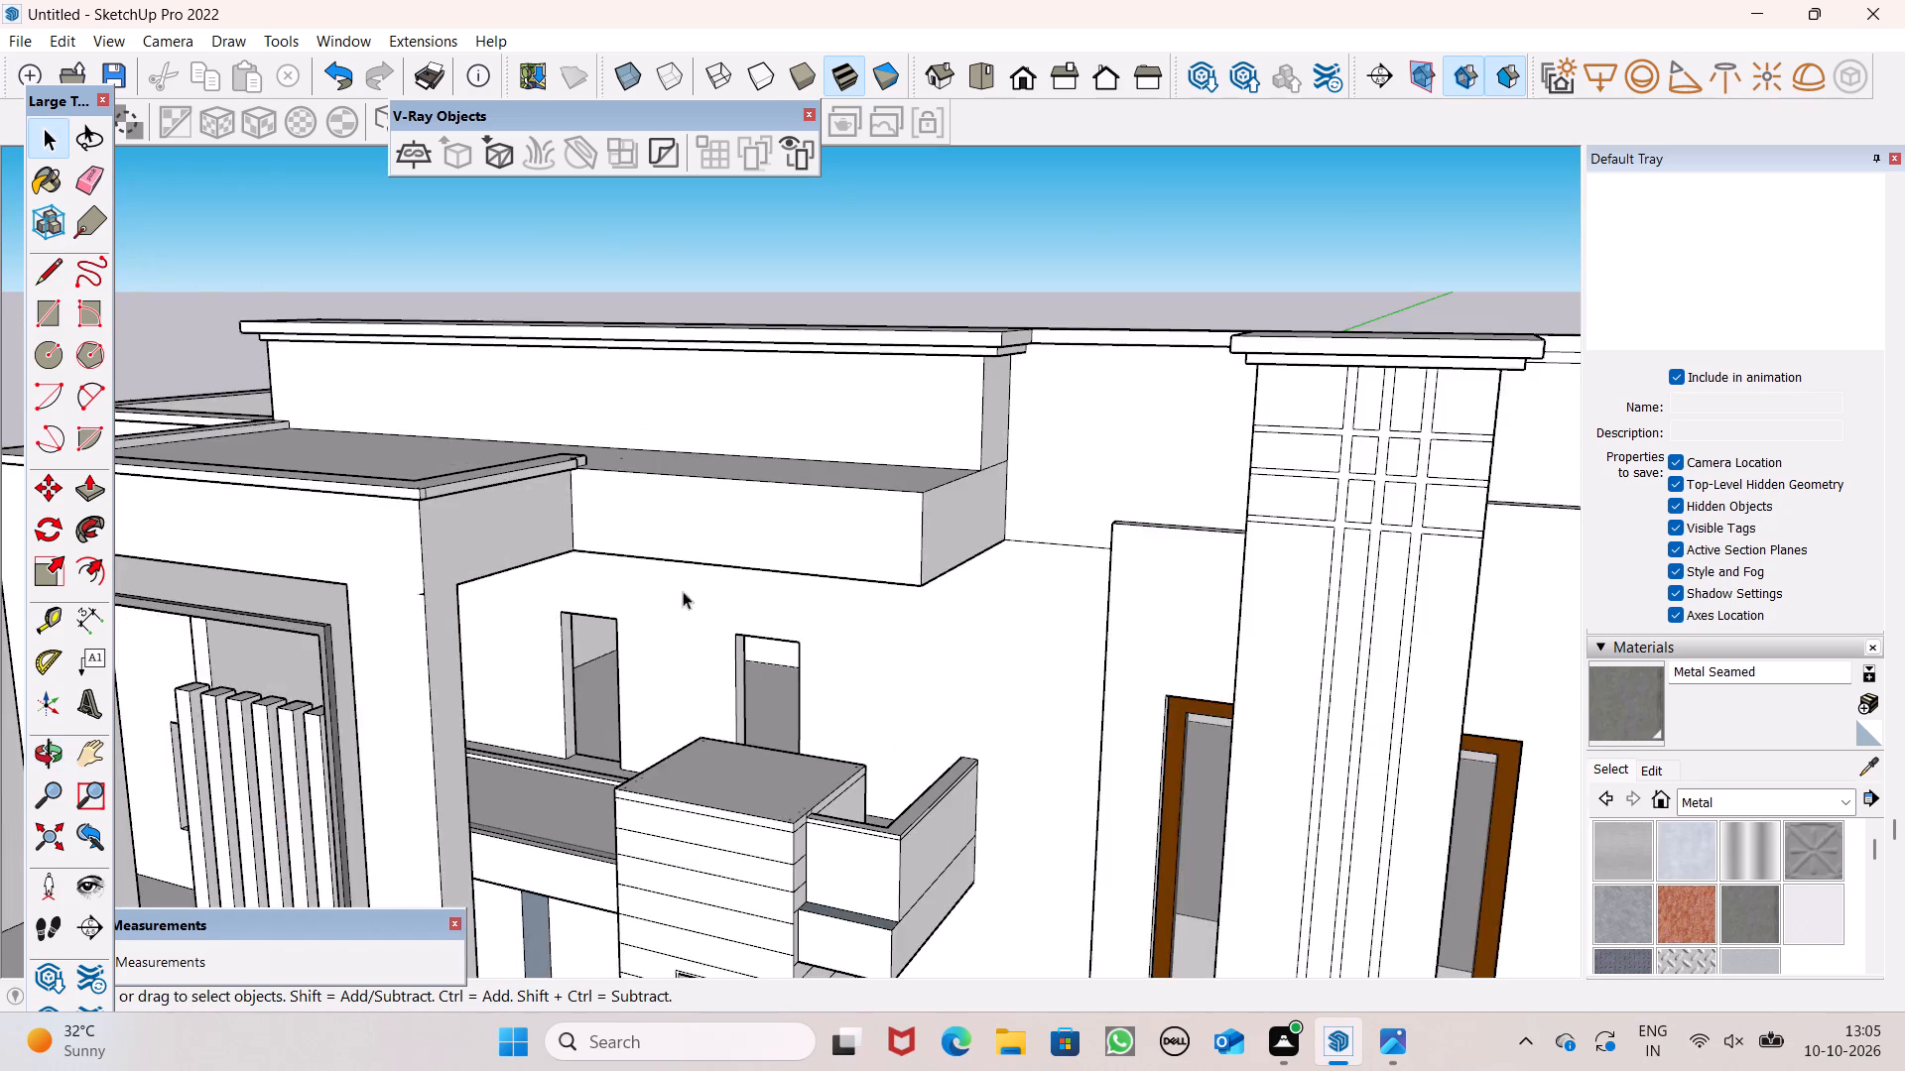
pyautogui.scroll(-9, 683, 591)
pyautogui.moveTo(738, 639); pyautogui.dragTo(1051, 481, button='middle')
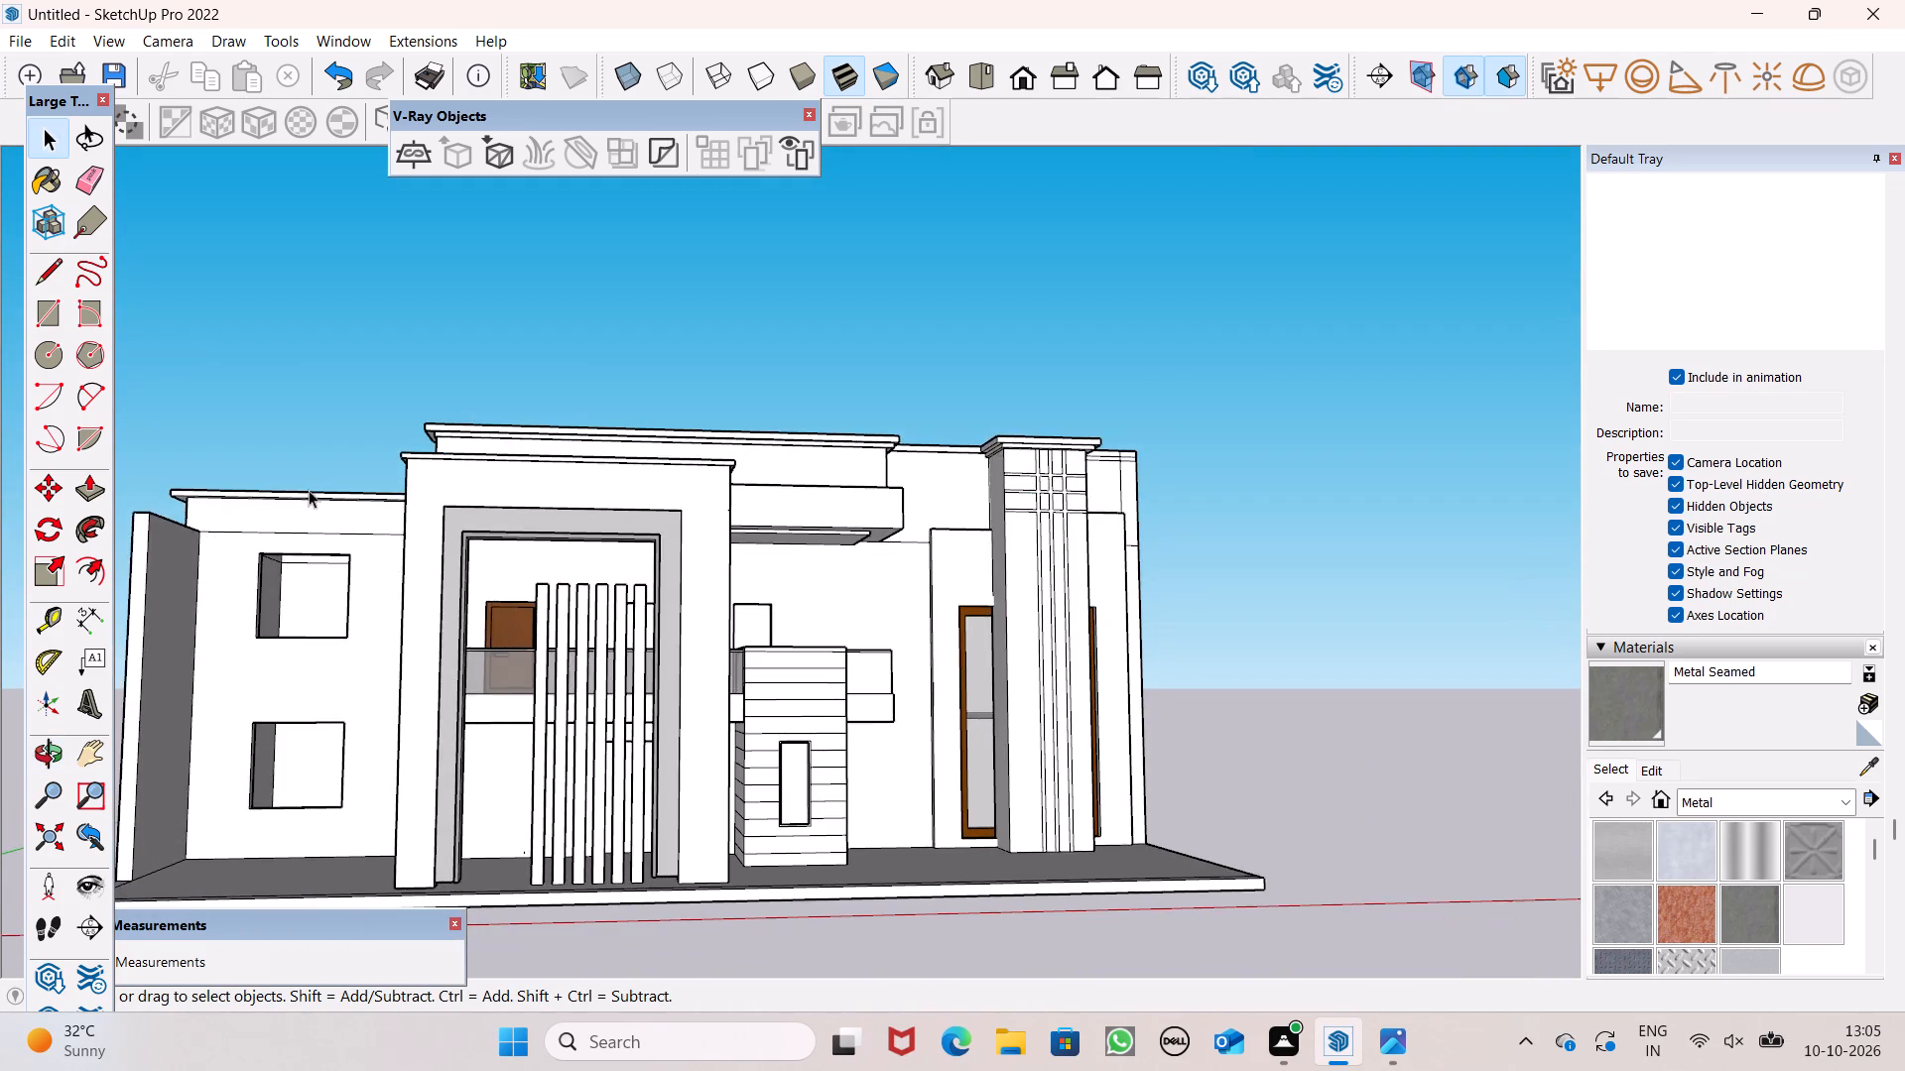
pyautogui.scroll(-10, 325, 465)
pyautogui.moveTo(512, 651); pyautogui.dragTo(395, 839, button='middle')
# Copy the tall wood-framed window behind the grooved column out to the open ground beside the building.
pyautogui.scroll(3, 655, 530)
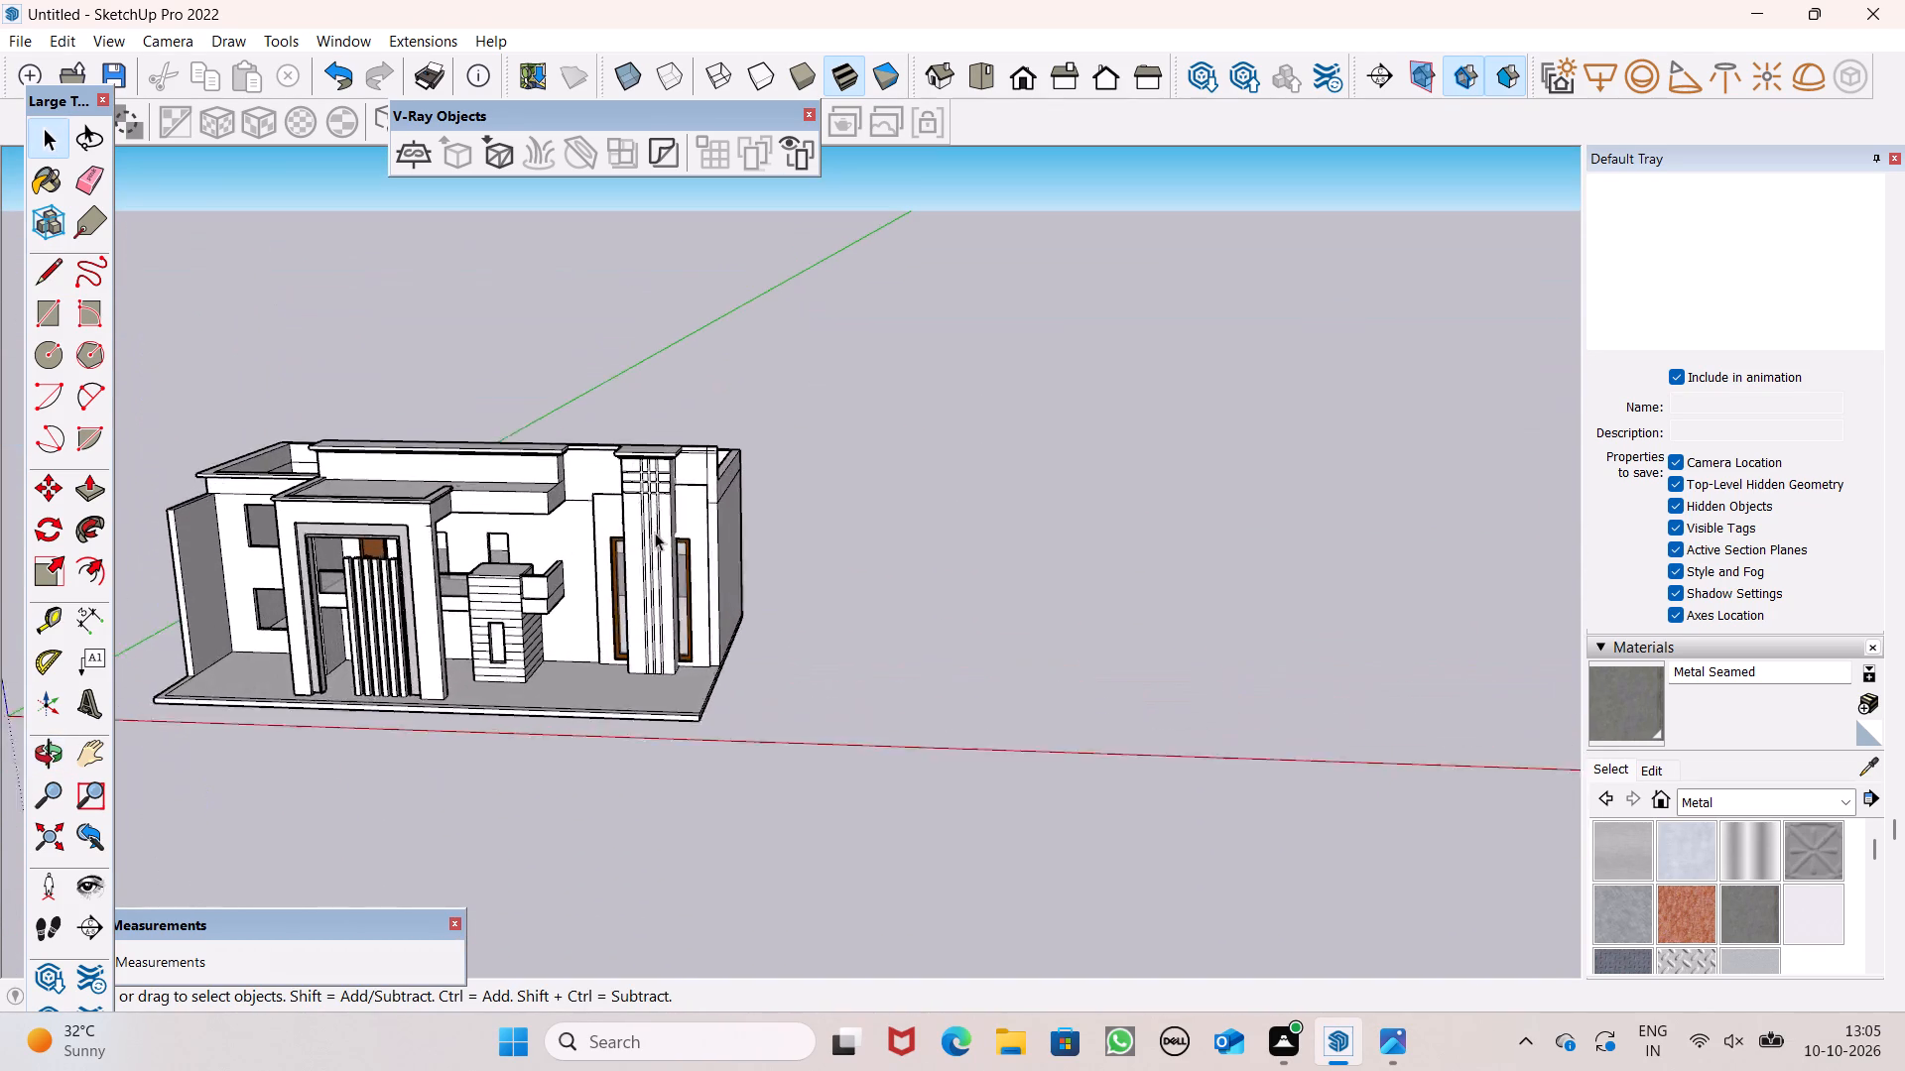
pyautogui.scroll(2, 655, 533)
pyautogui.scroll(5, 721, 614)
pyautogui.click(681, 637)
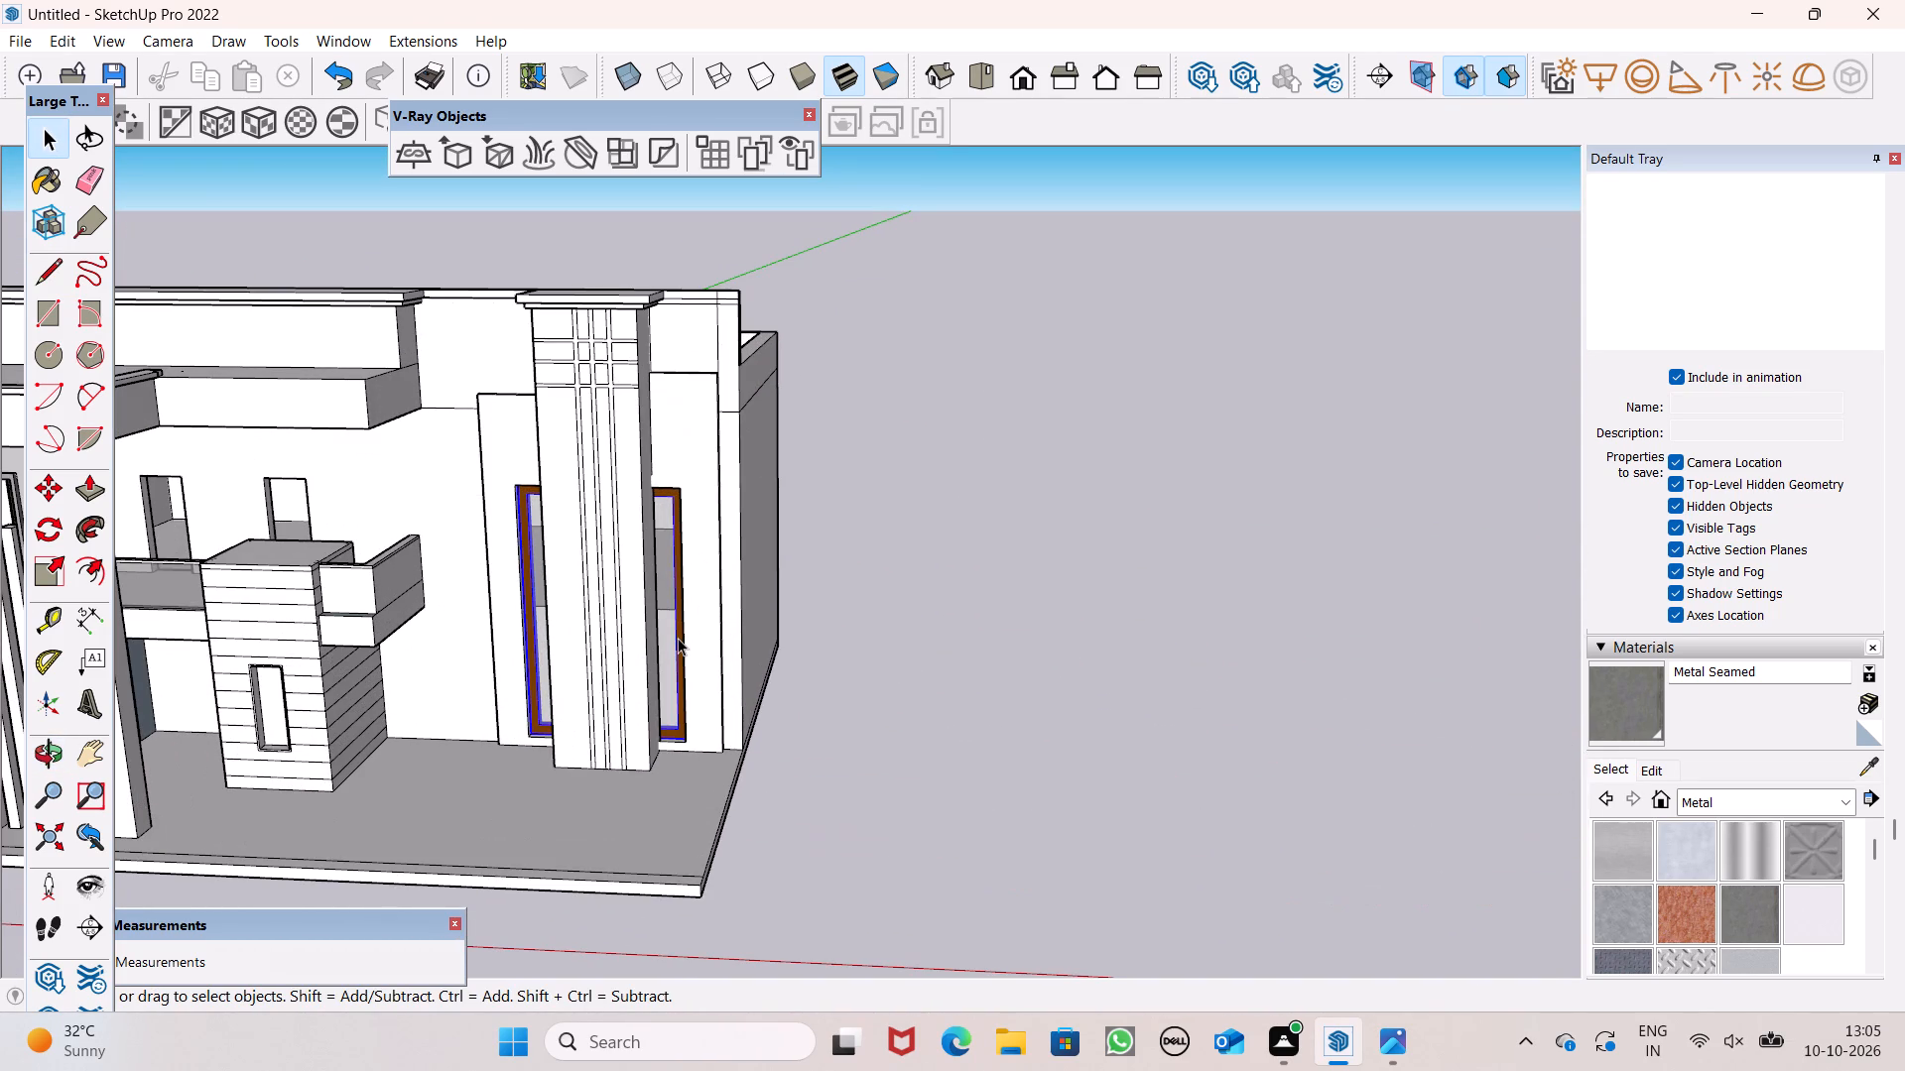
pyautogui.press('m')
pyautogui.press('Return')
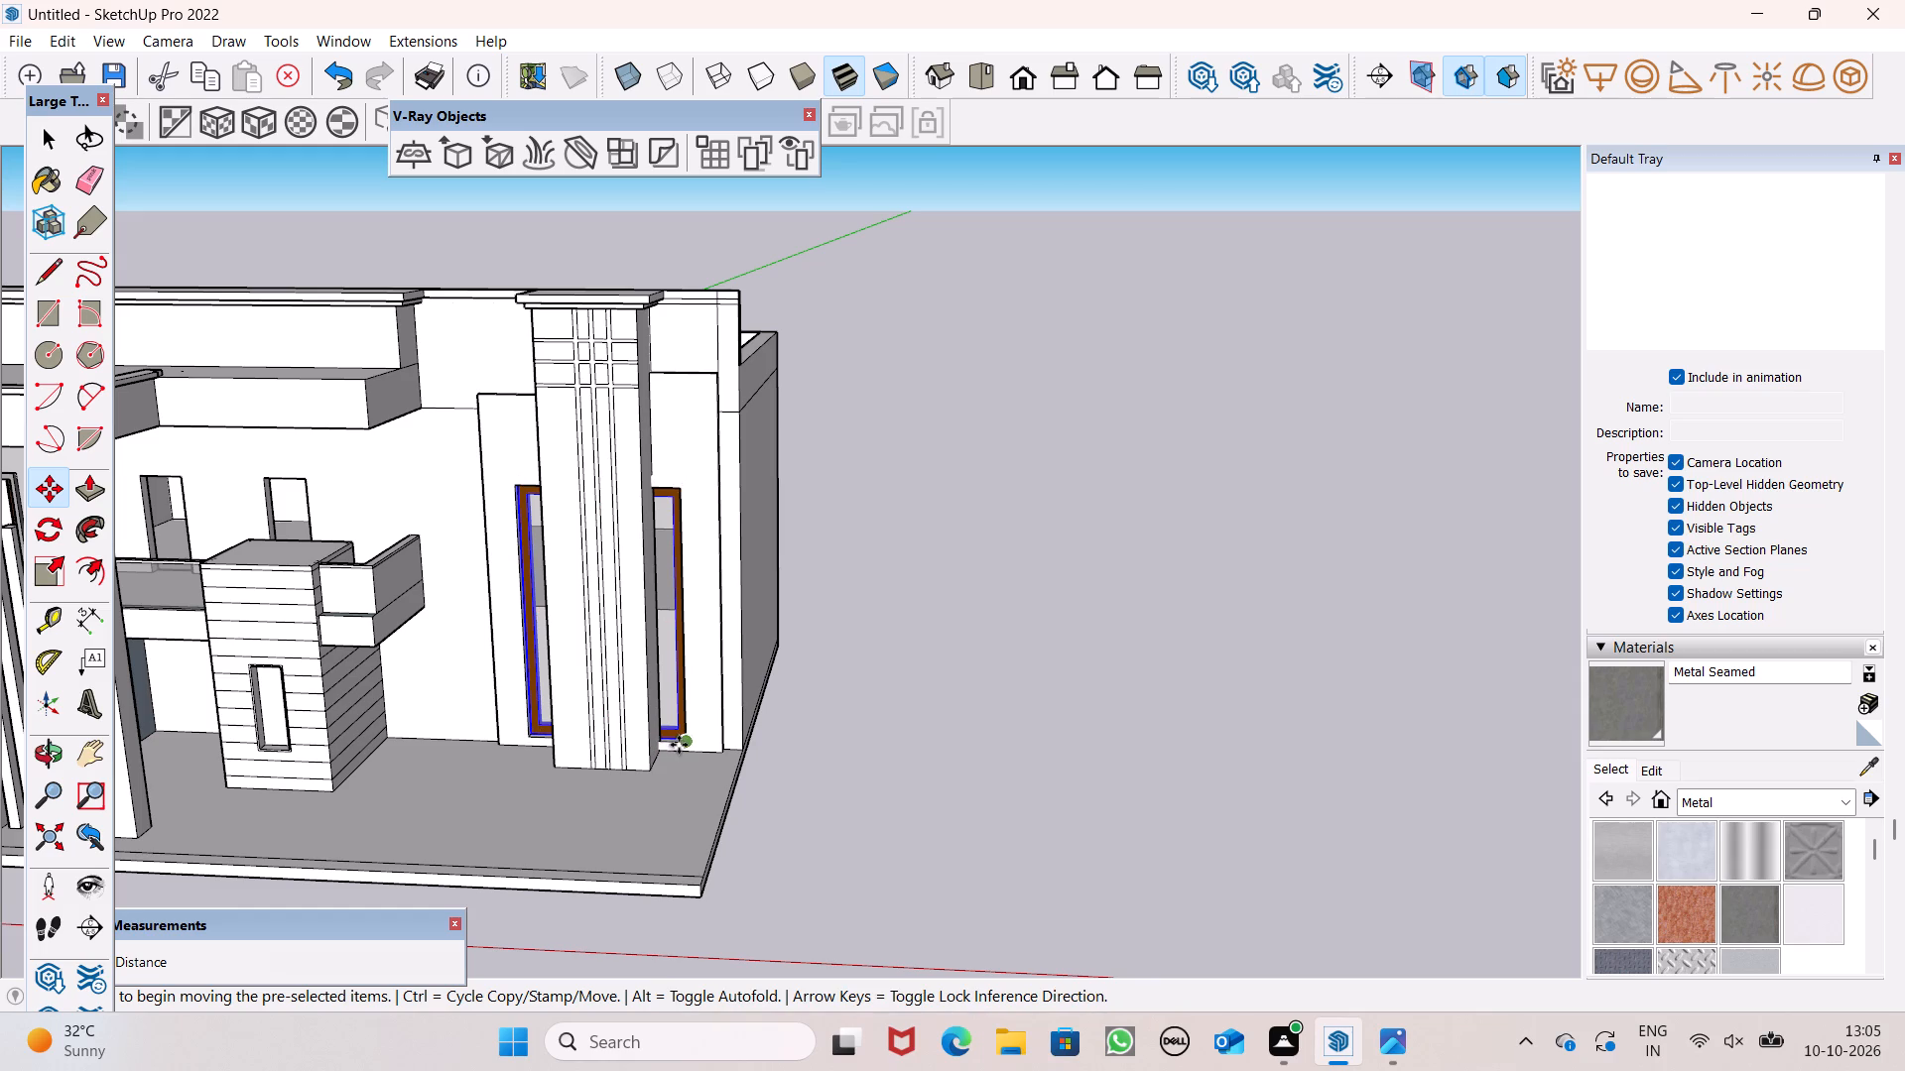
pyautogui.moveTo(687, 738); pyautogui.dragTo(1029, 900)
pyautogui.press('space')
pyautogui.scroll(-5, 464, 838)
pyautogui.press('space')
# Scale the copied window down uniformly from its top corner to a small window size.
pyautogui.scroll(2, 878, 793)
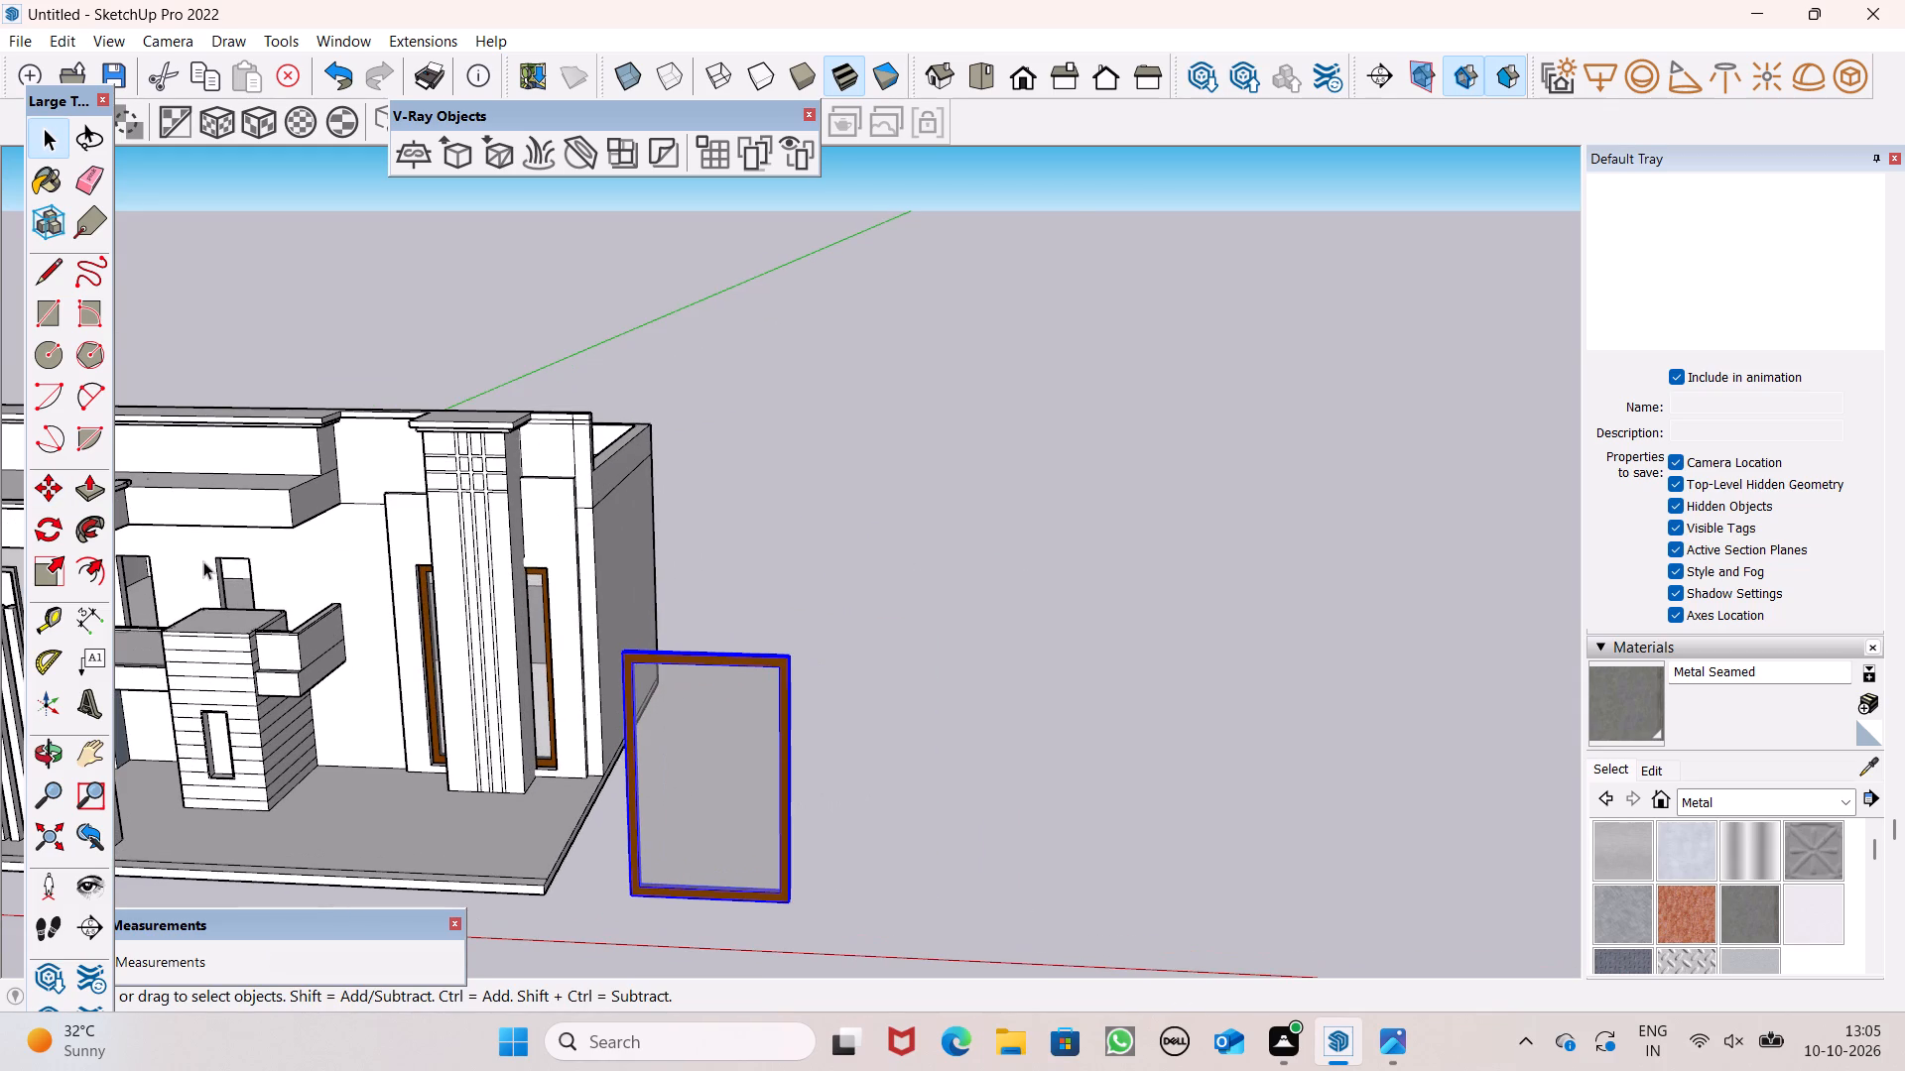
pyautogui.click(42, 566)
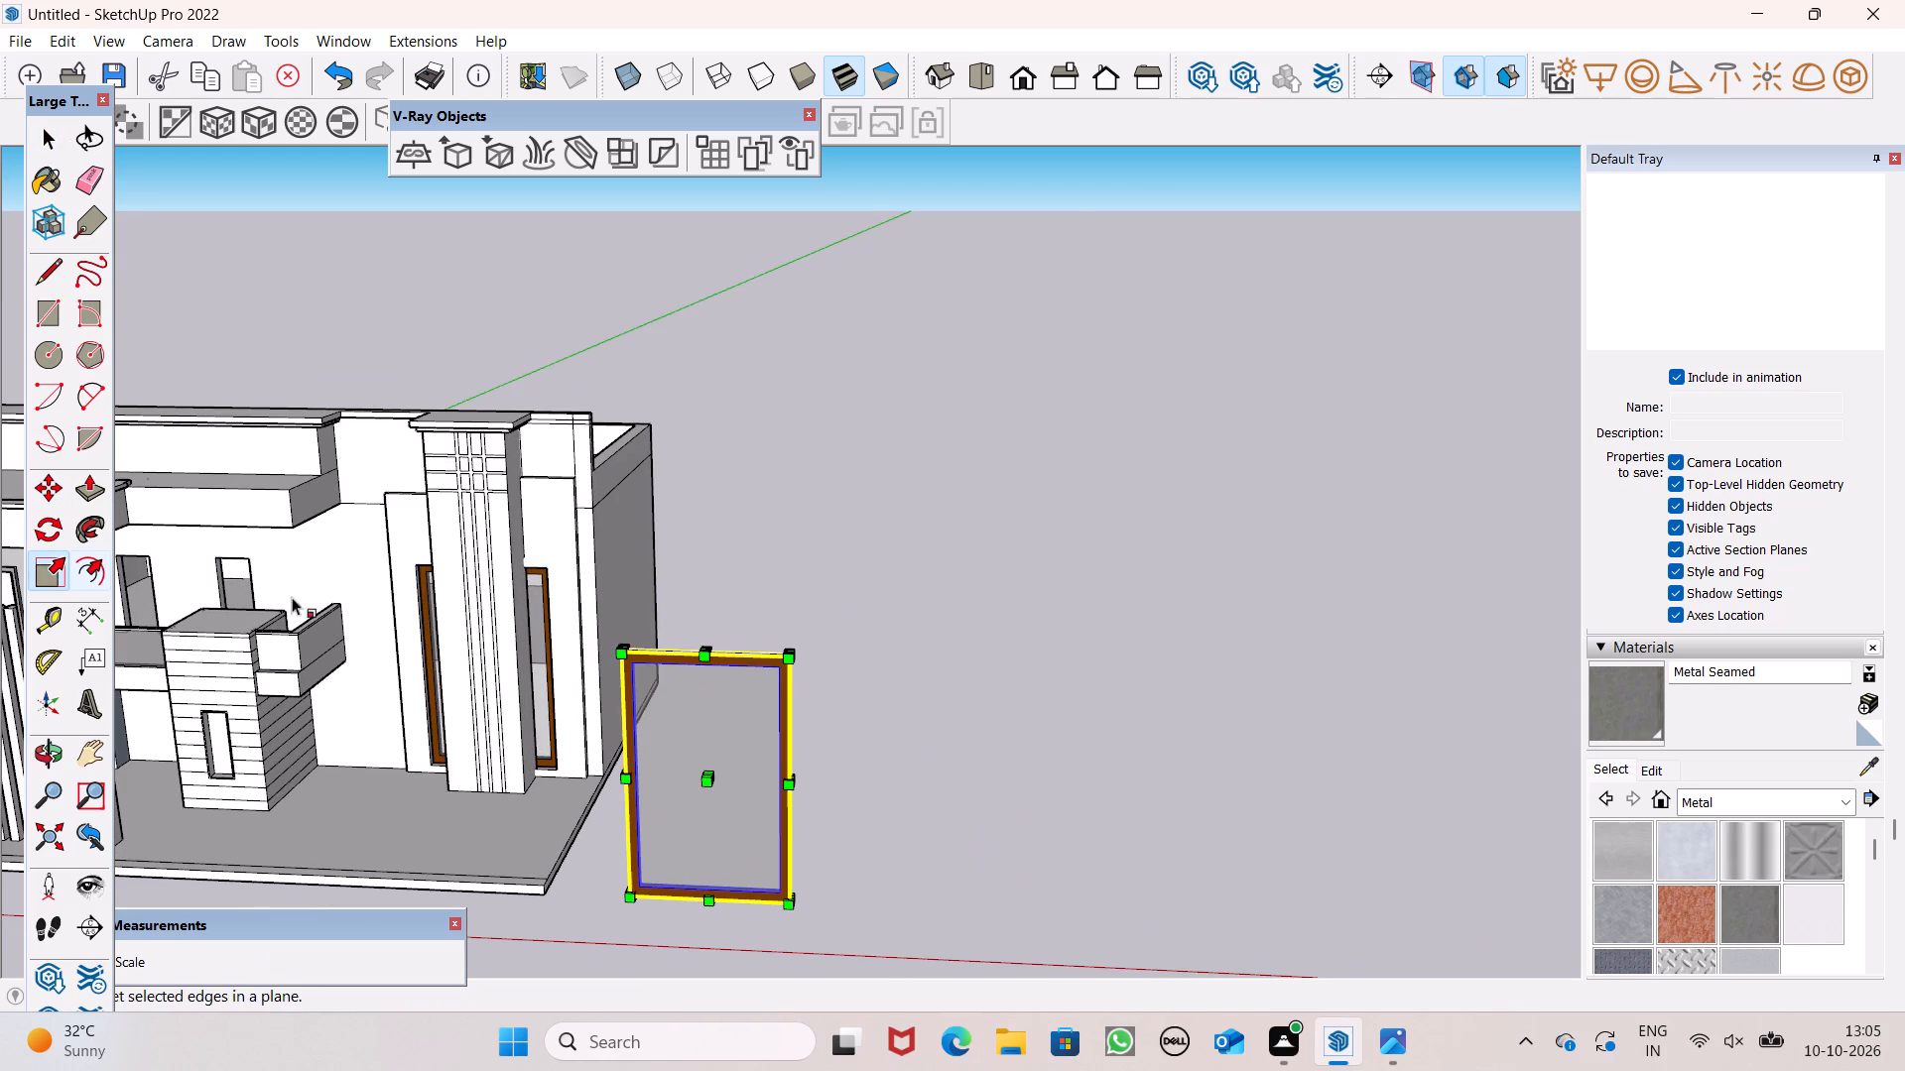
pyautogui.moveTo(619, 657); pyautogui.dragTo(710, 849)
pyautogui.scroll(-6, 799, 651)
pyautogui.press('space')
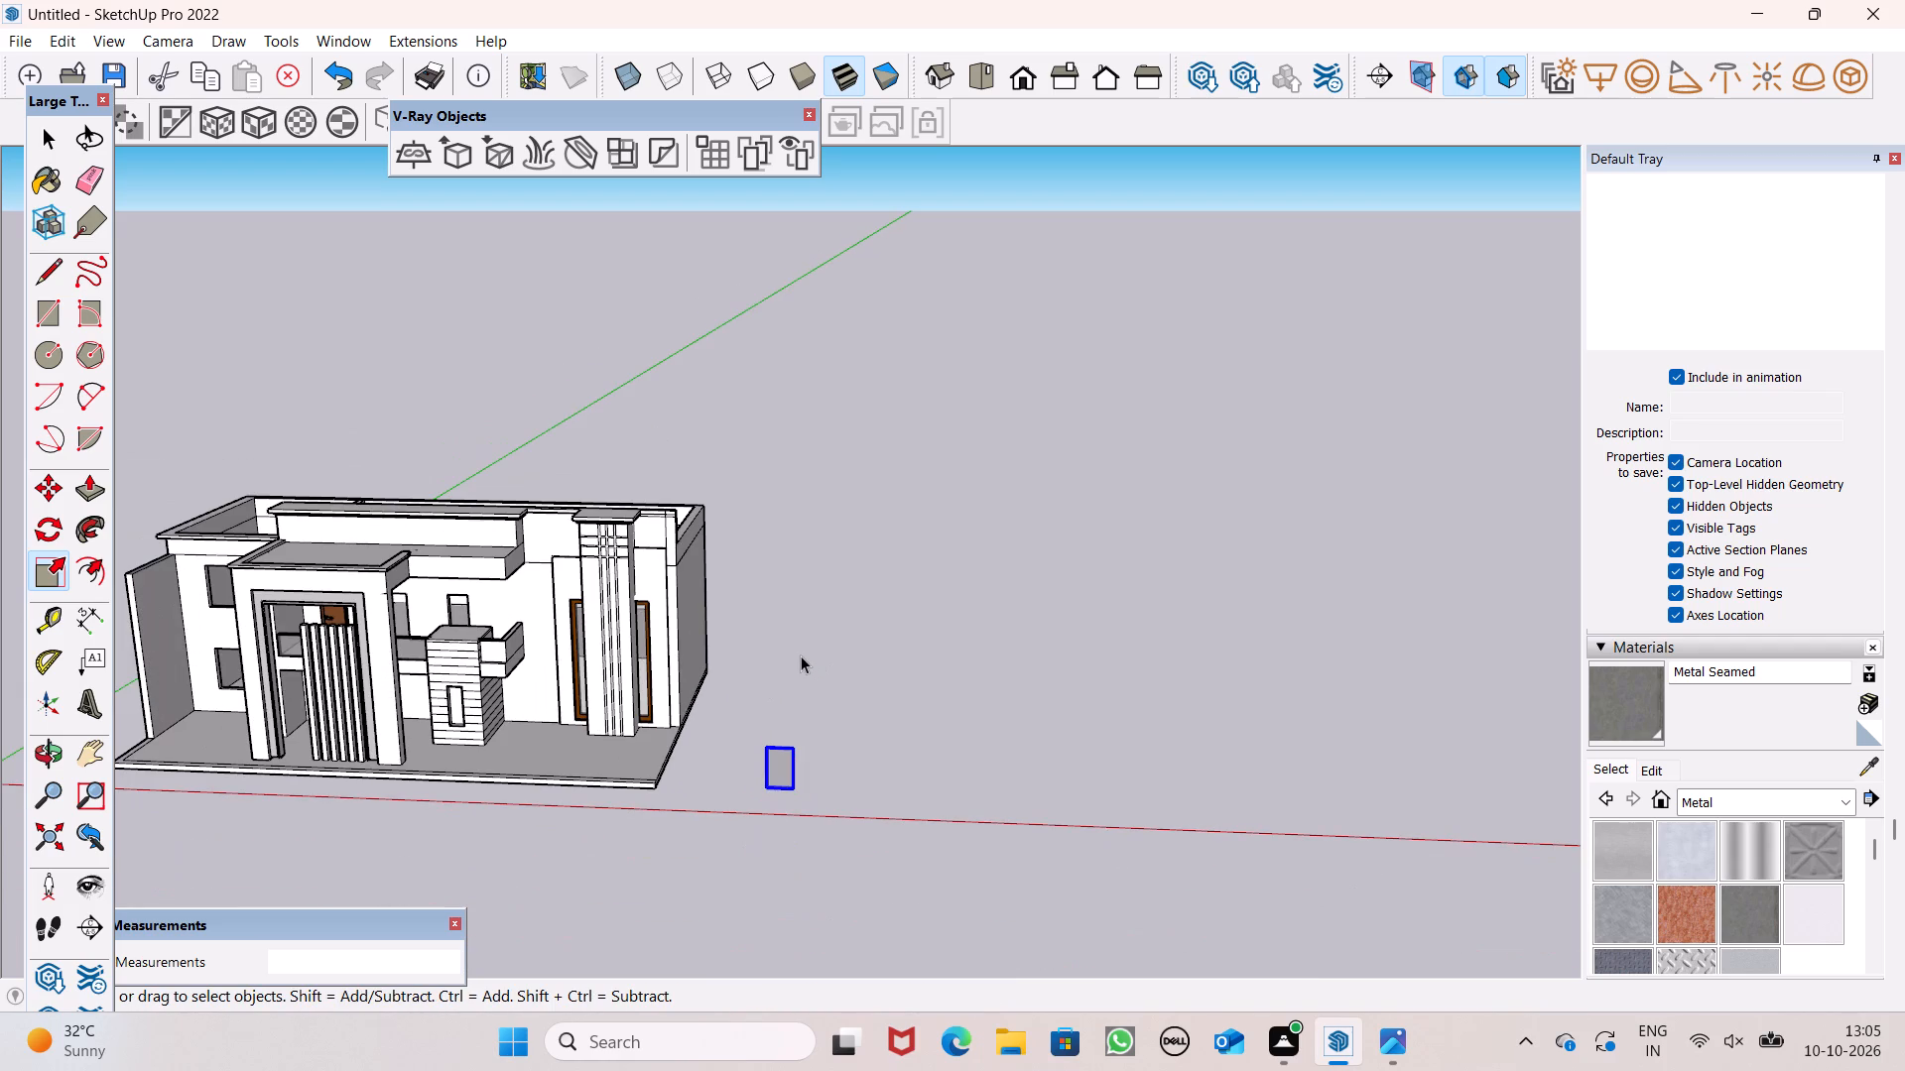
# Move the scaled window copy by its bottom corner about 63 ft to the upper-floor opening beside the striped block.
pyautogui.scroll(6, 703, 801)
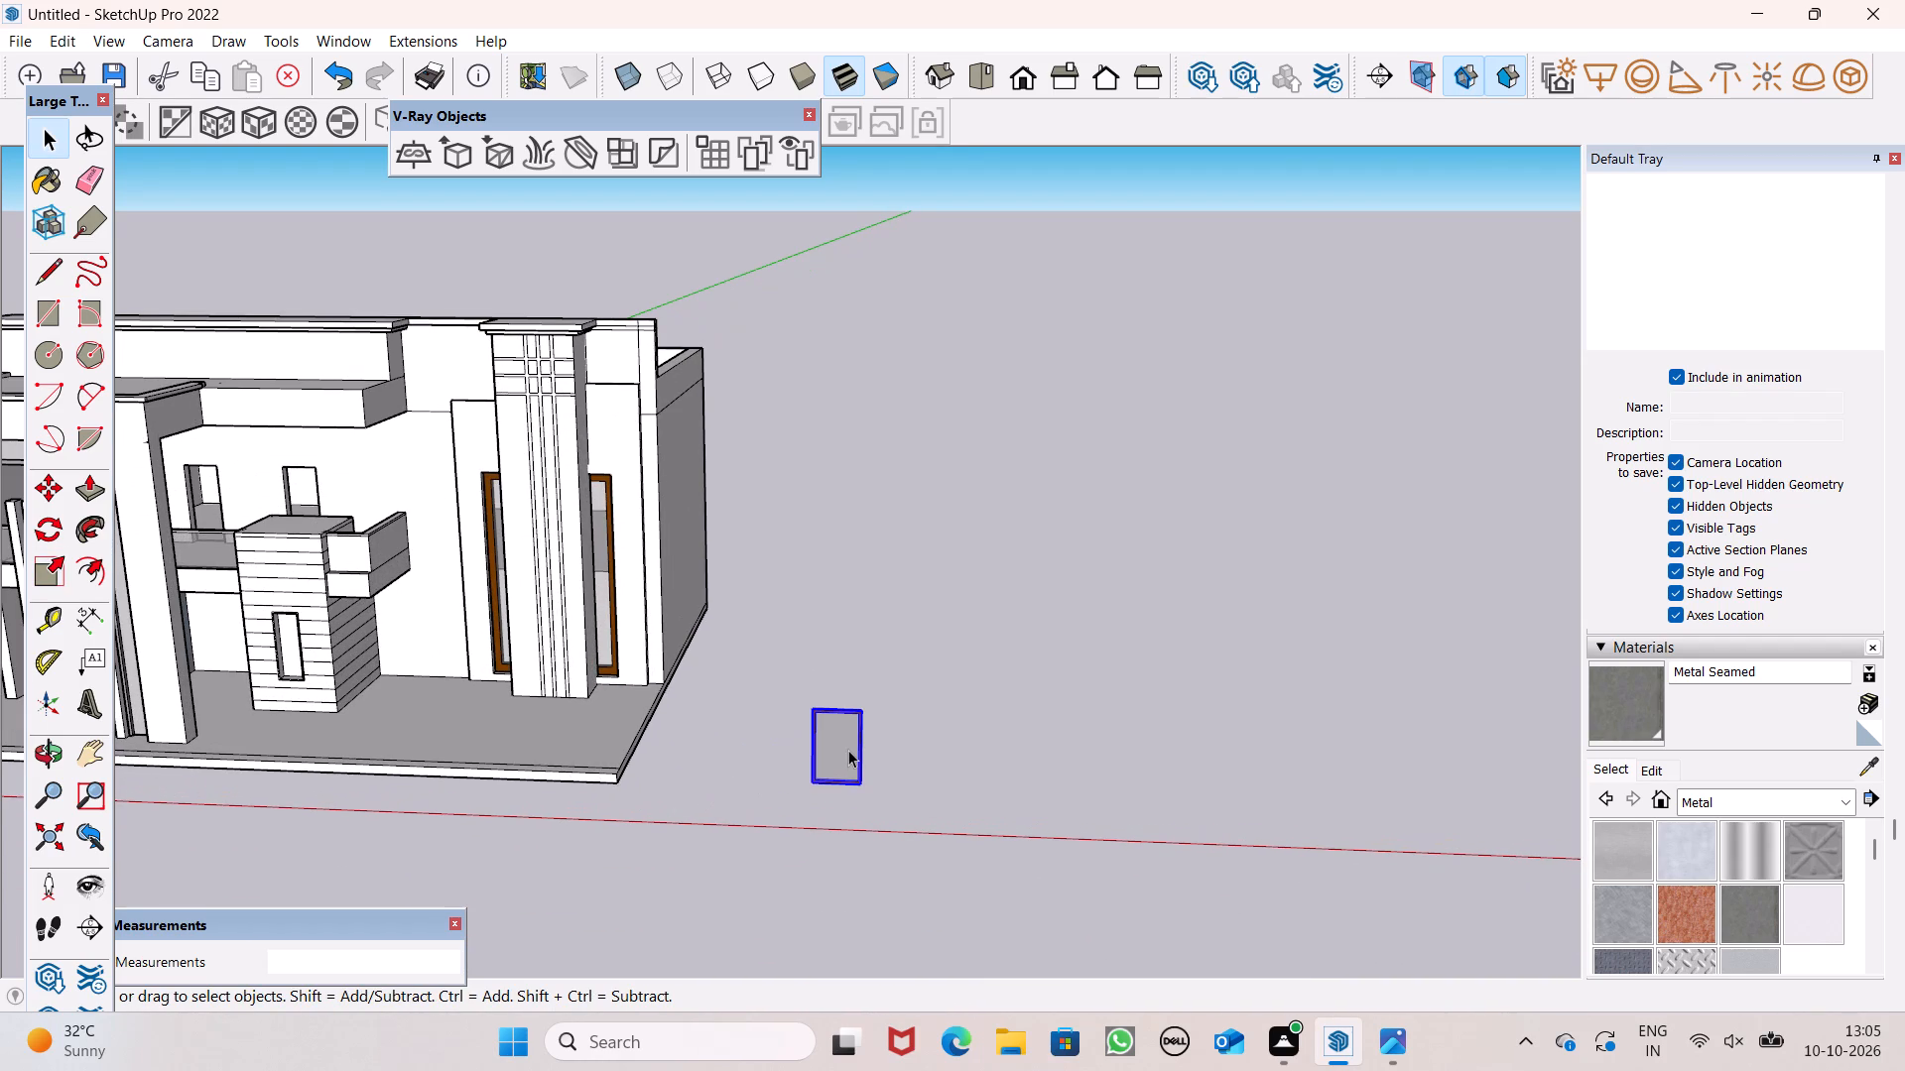
pyautogui.press('m')
pyautogui.press('Return')
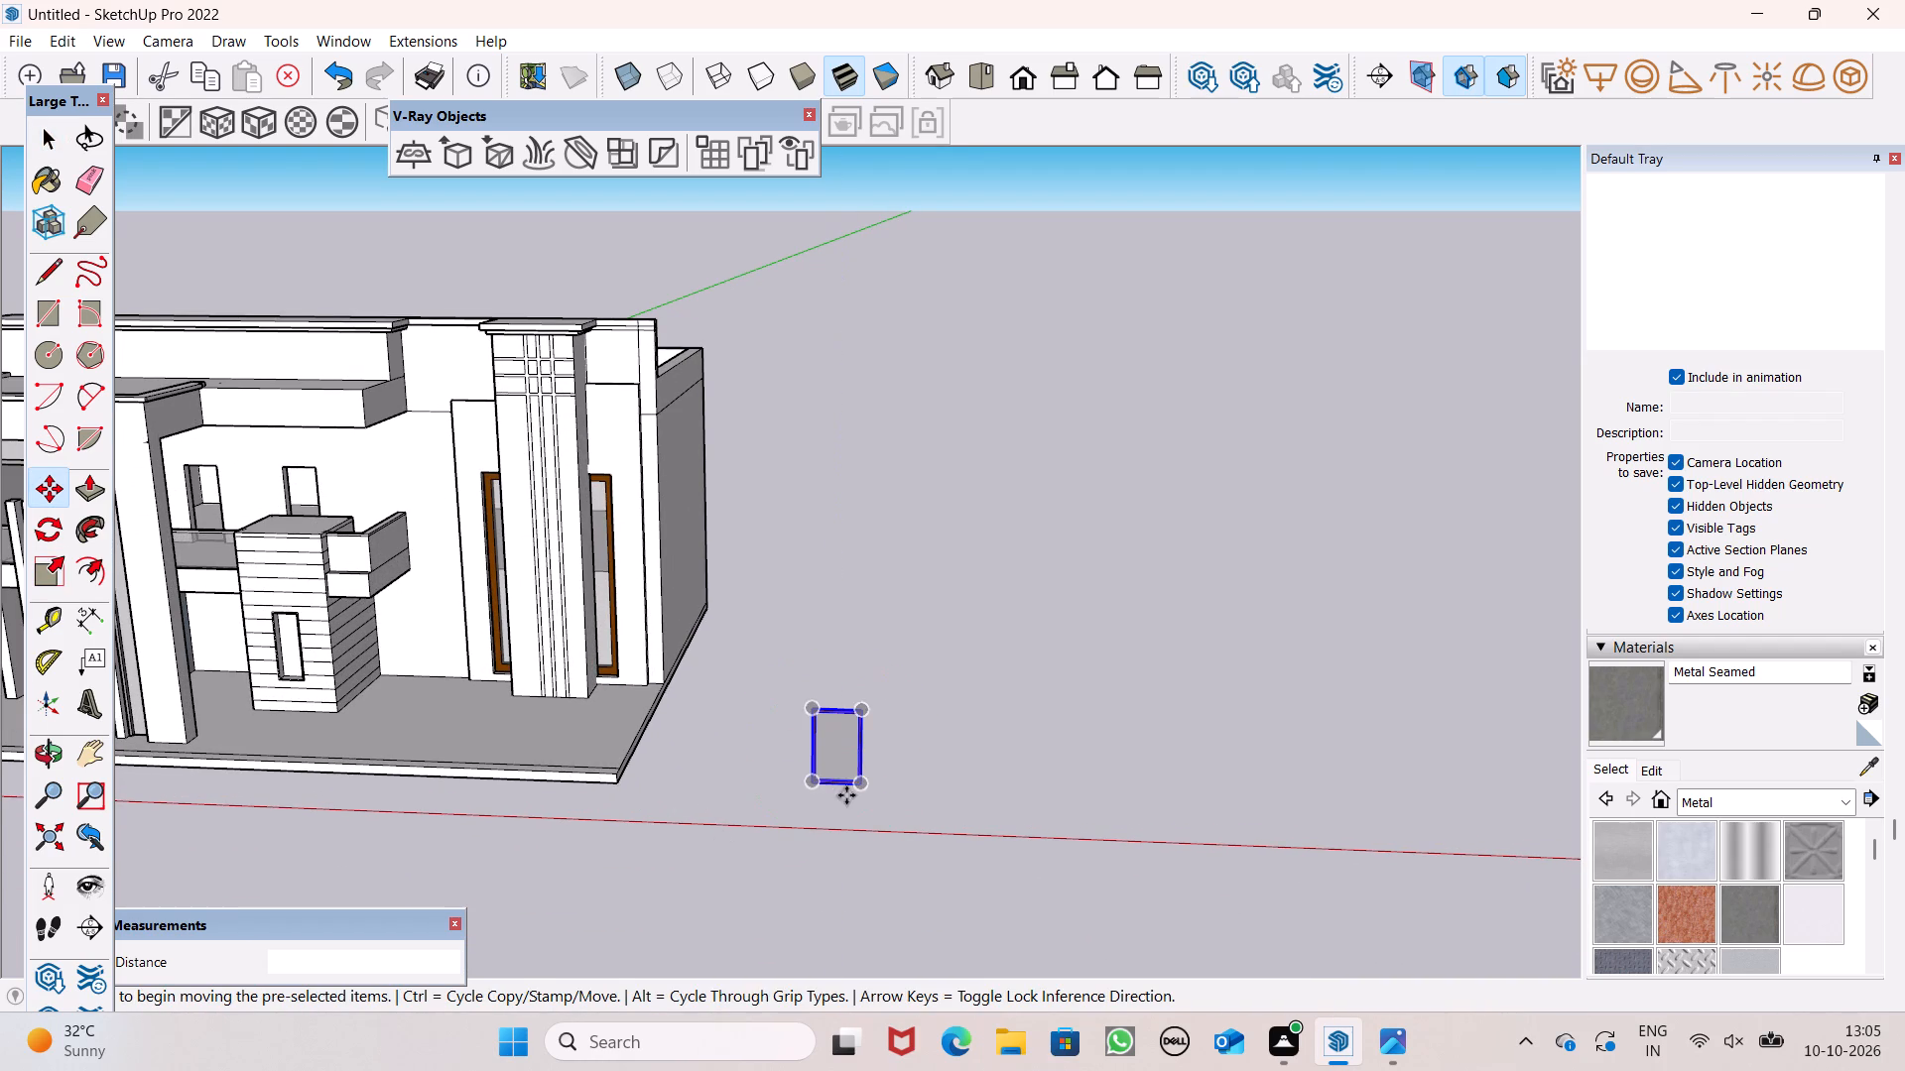
pyautogui.moveTo(867, 782); pyautogui.dragTo(218, 514)
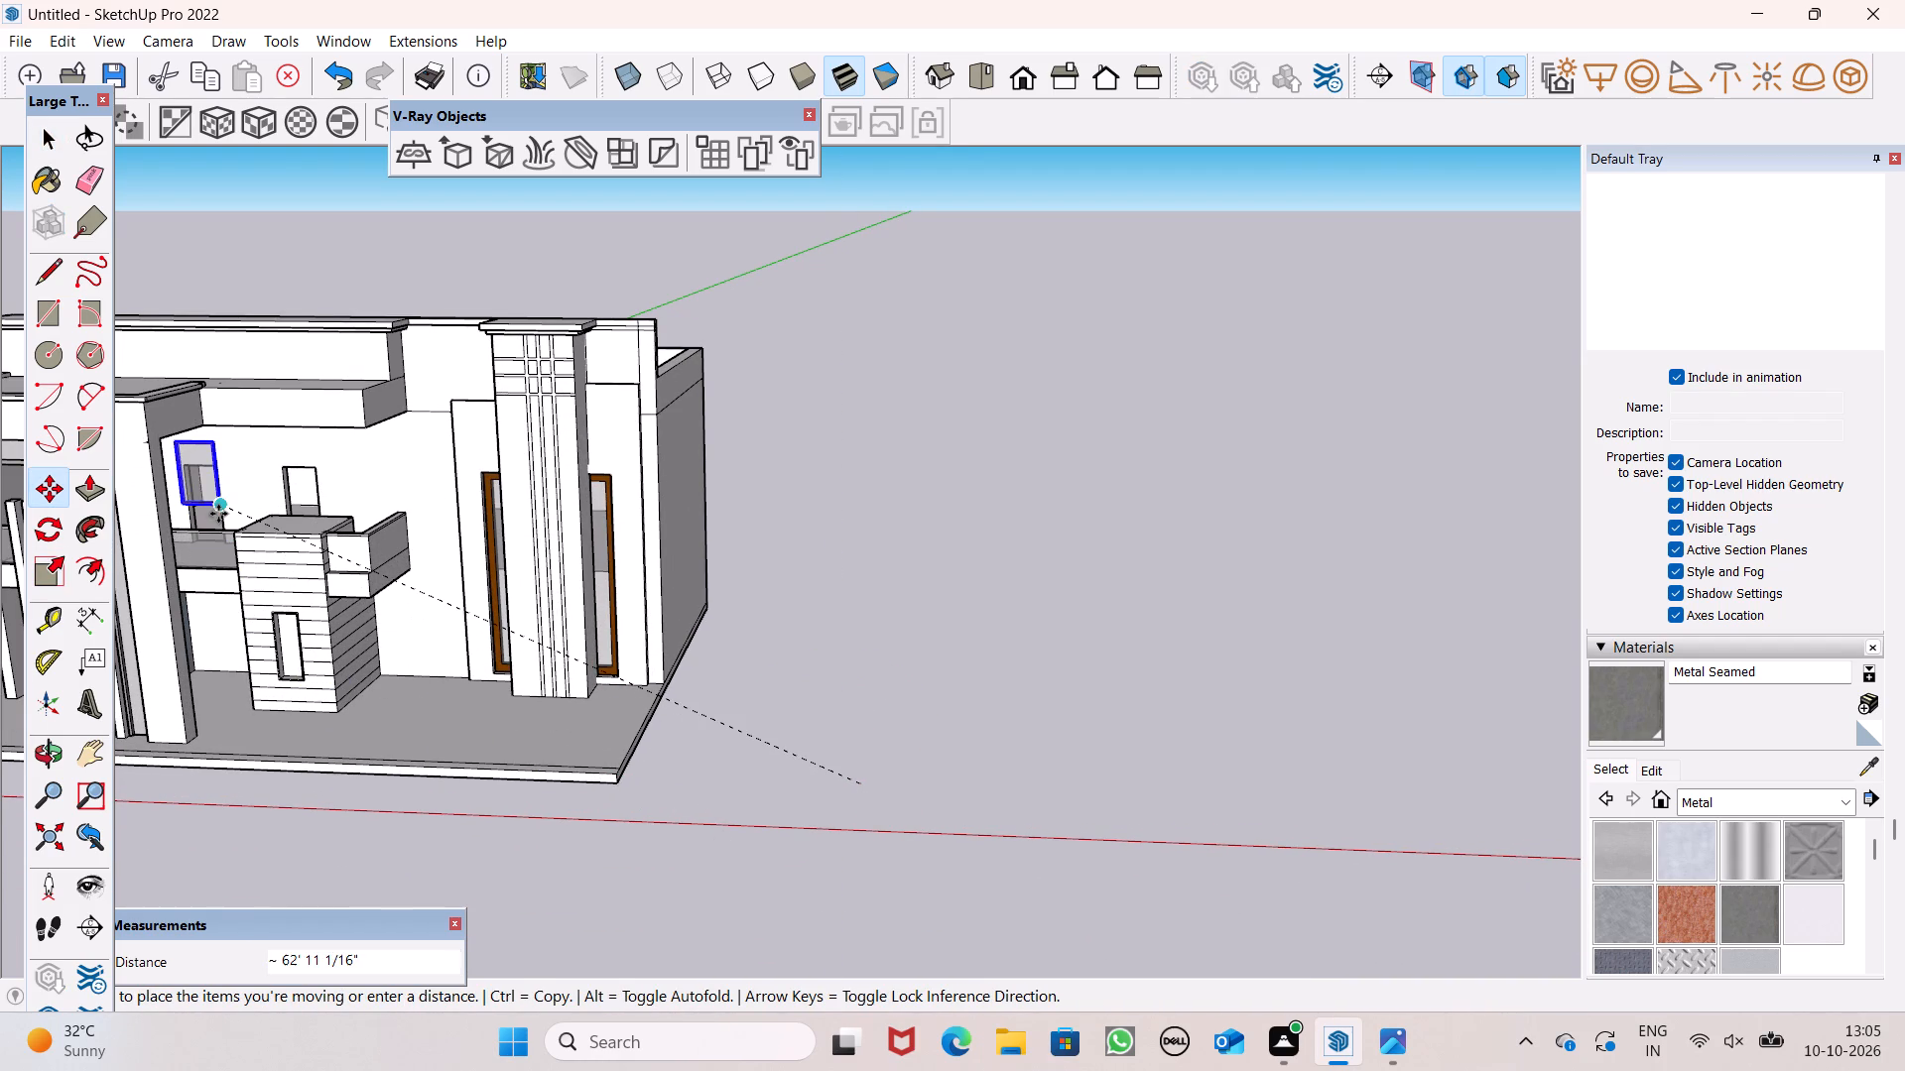
pyautogui.moveTo(218, 514); pyautogui.dragTo(216, 523)
# Scale the placed window down uniformly from its top corner to about 0.64 so it is narrower than the opening.
pyautogui.scroll(7, 213, 510)
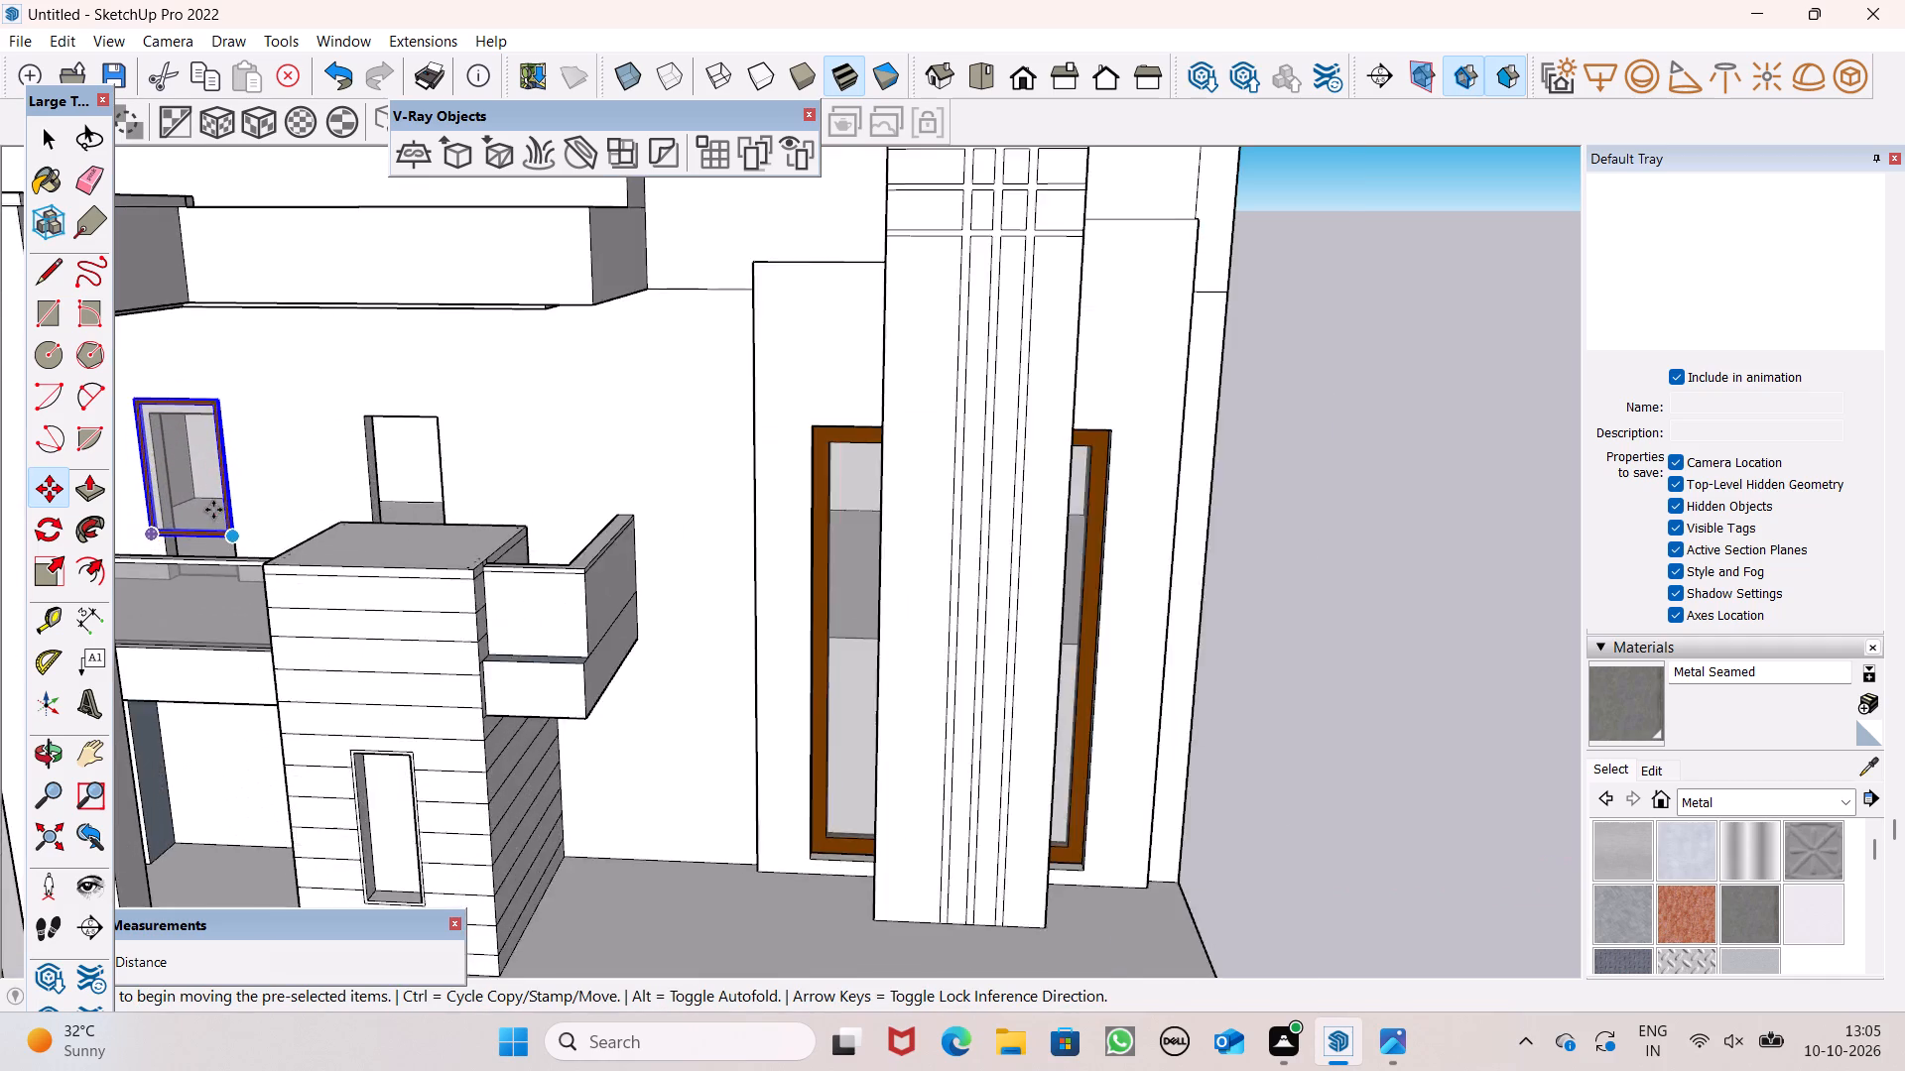
pyautogui.scroll(3, 213, 510)
pyautogui.moveTo(252, 498); pyautogui.dragTo(186, 580, button='middle')
pyautogui.scroll(7, 196, 534)
pyautogui.scroll(4, 327, 488)
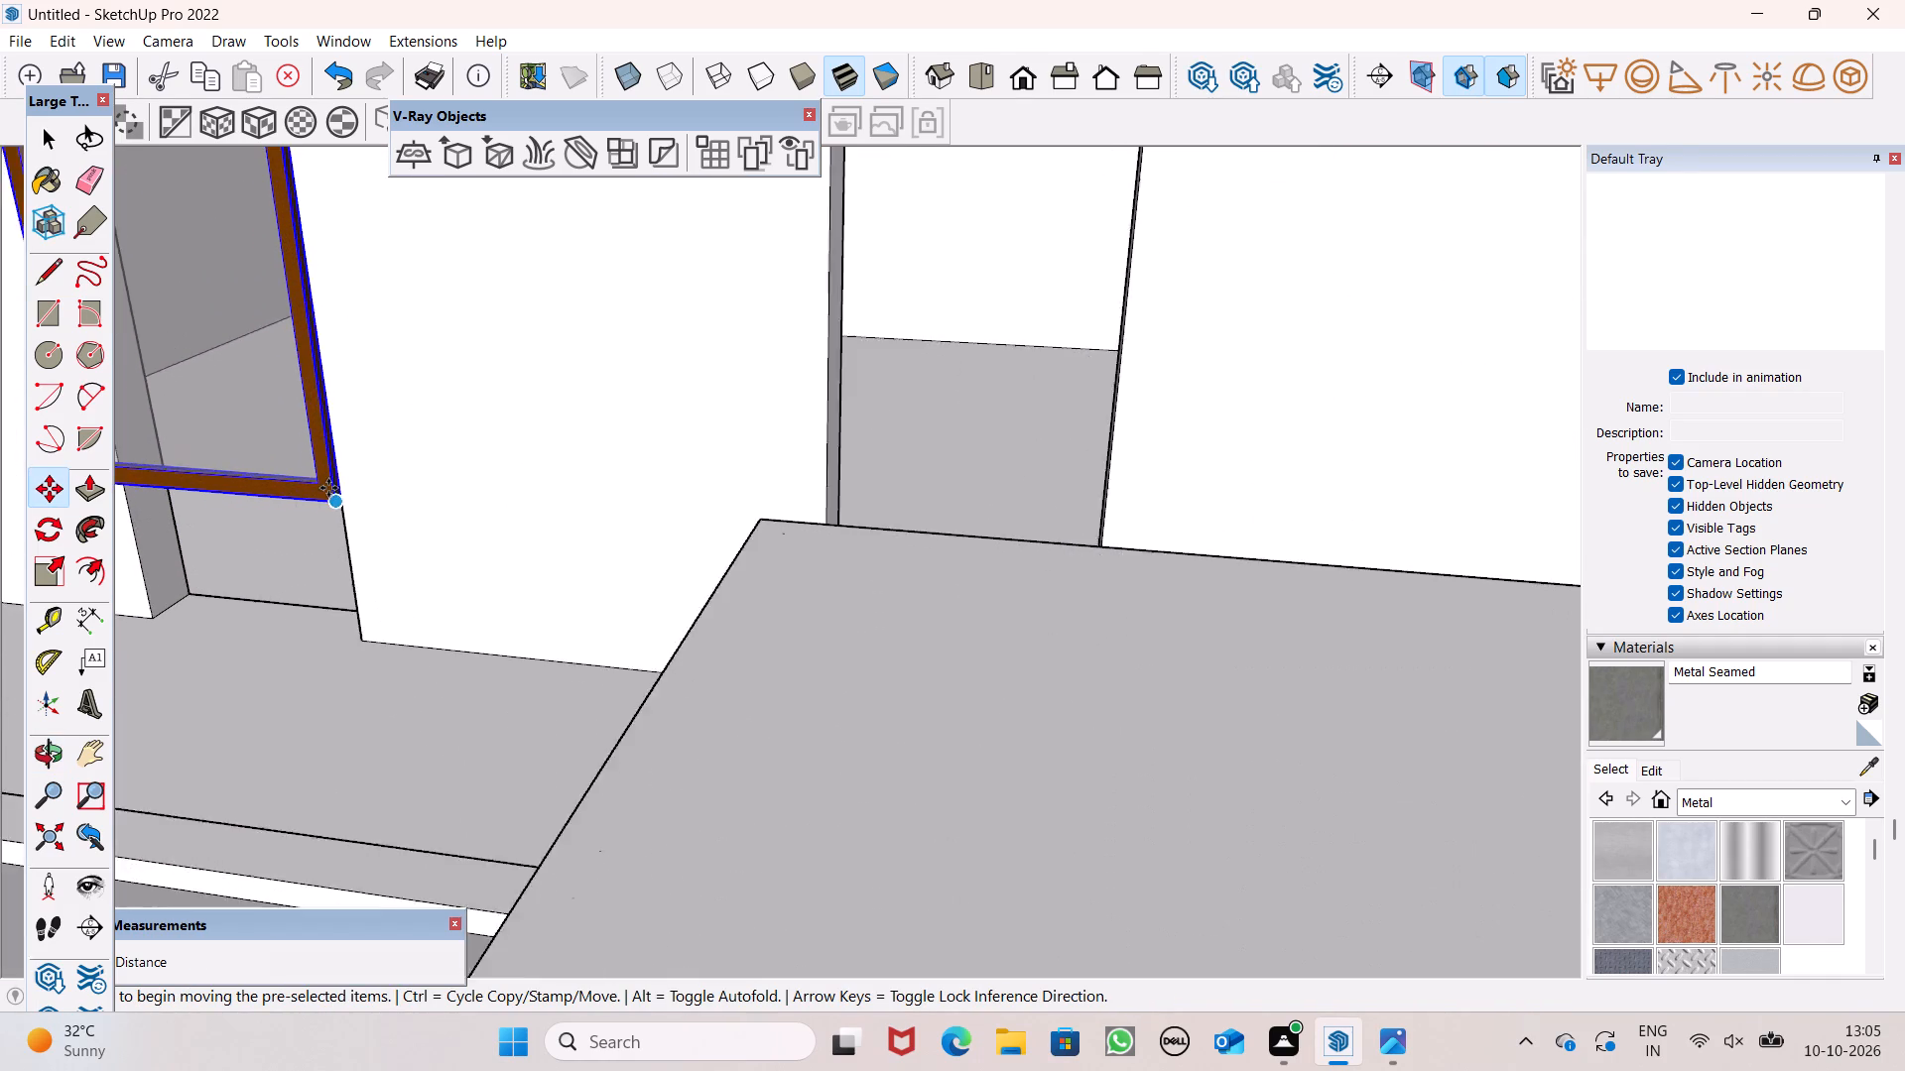
pyautogui.scroll(3, 328, 488)
pyautogui.scroll(-13, 422, 492)
pyautogui.moveTo(454, 421); pyautogui.dragTo(460, 392, button='middle')
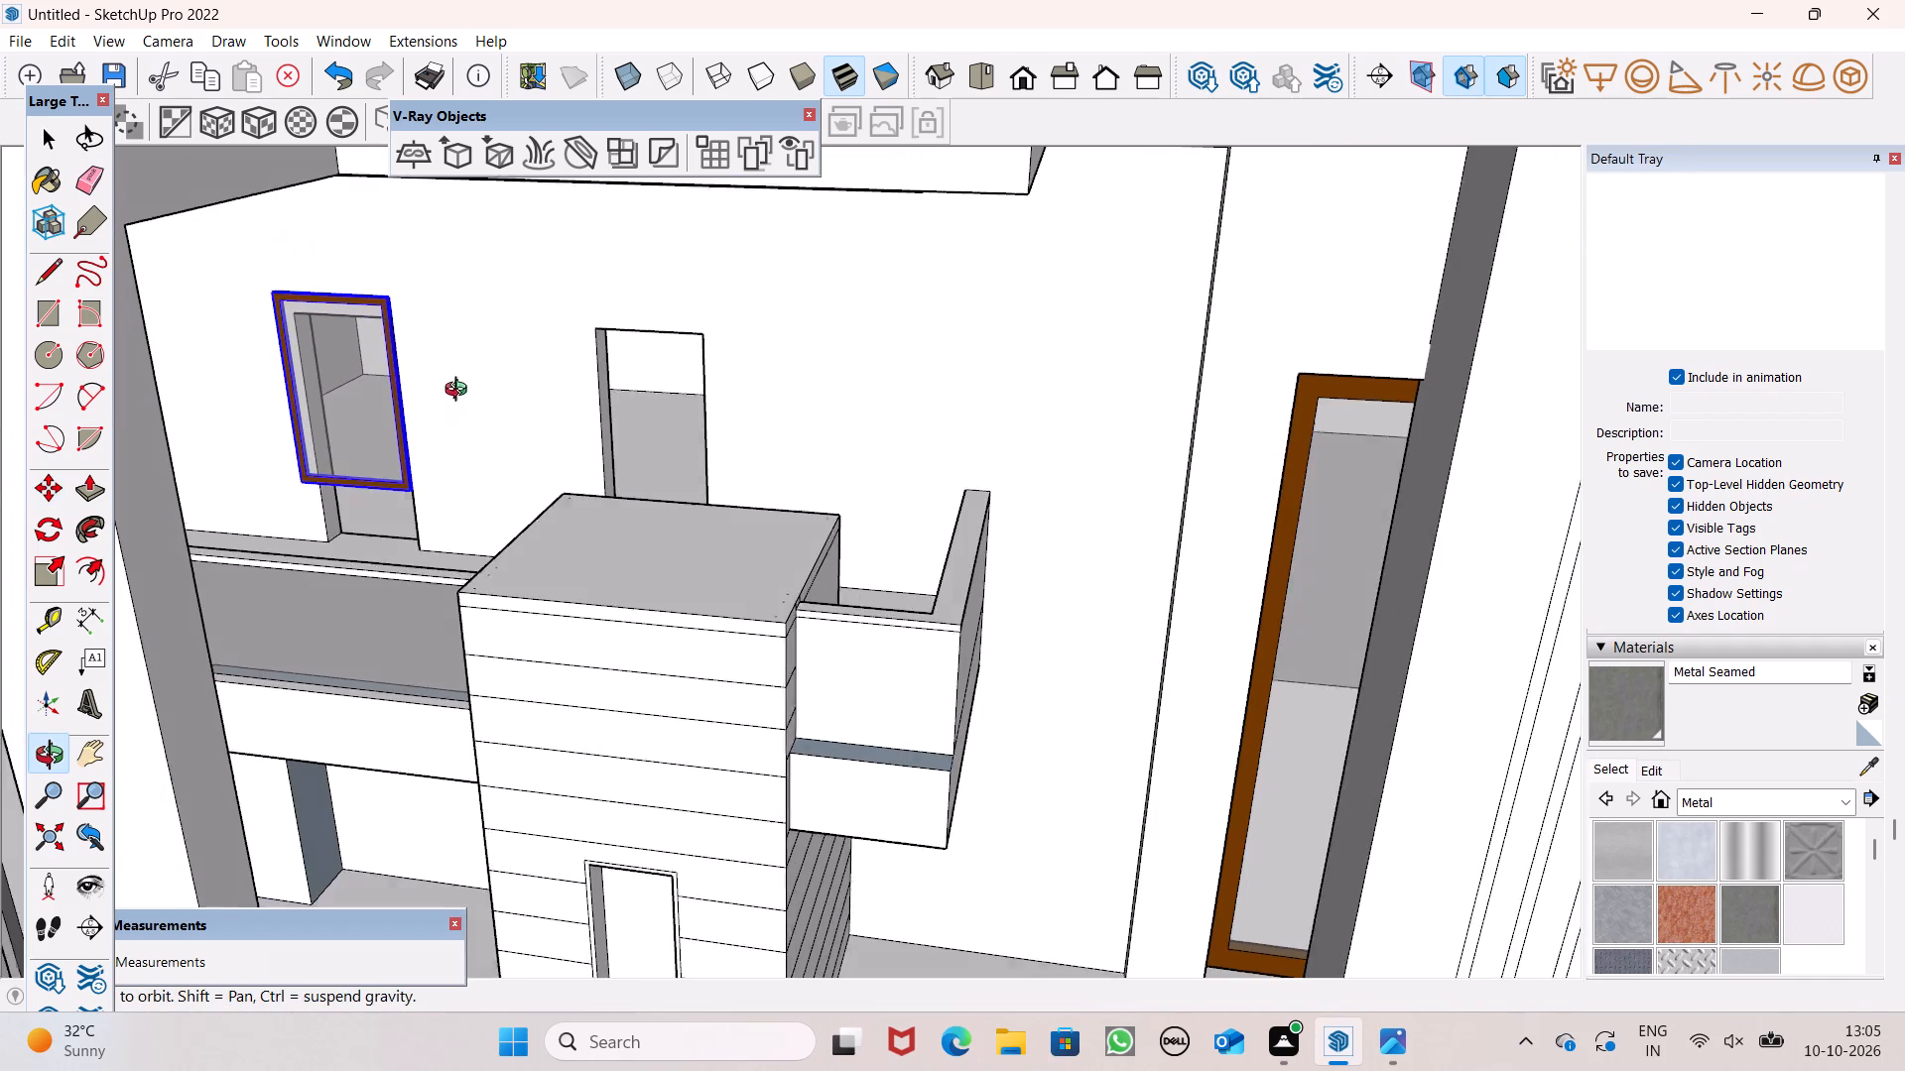
pyautogui.moveTo(460, 392); pyautogui.dragTo(483, 299, button='middle')
pyautogui.scroll(4, 343, 239)
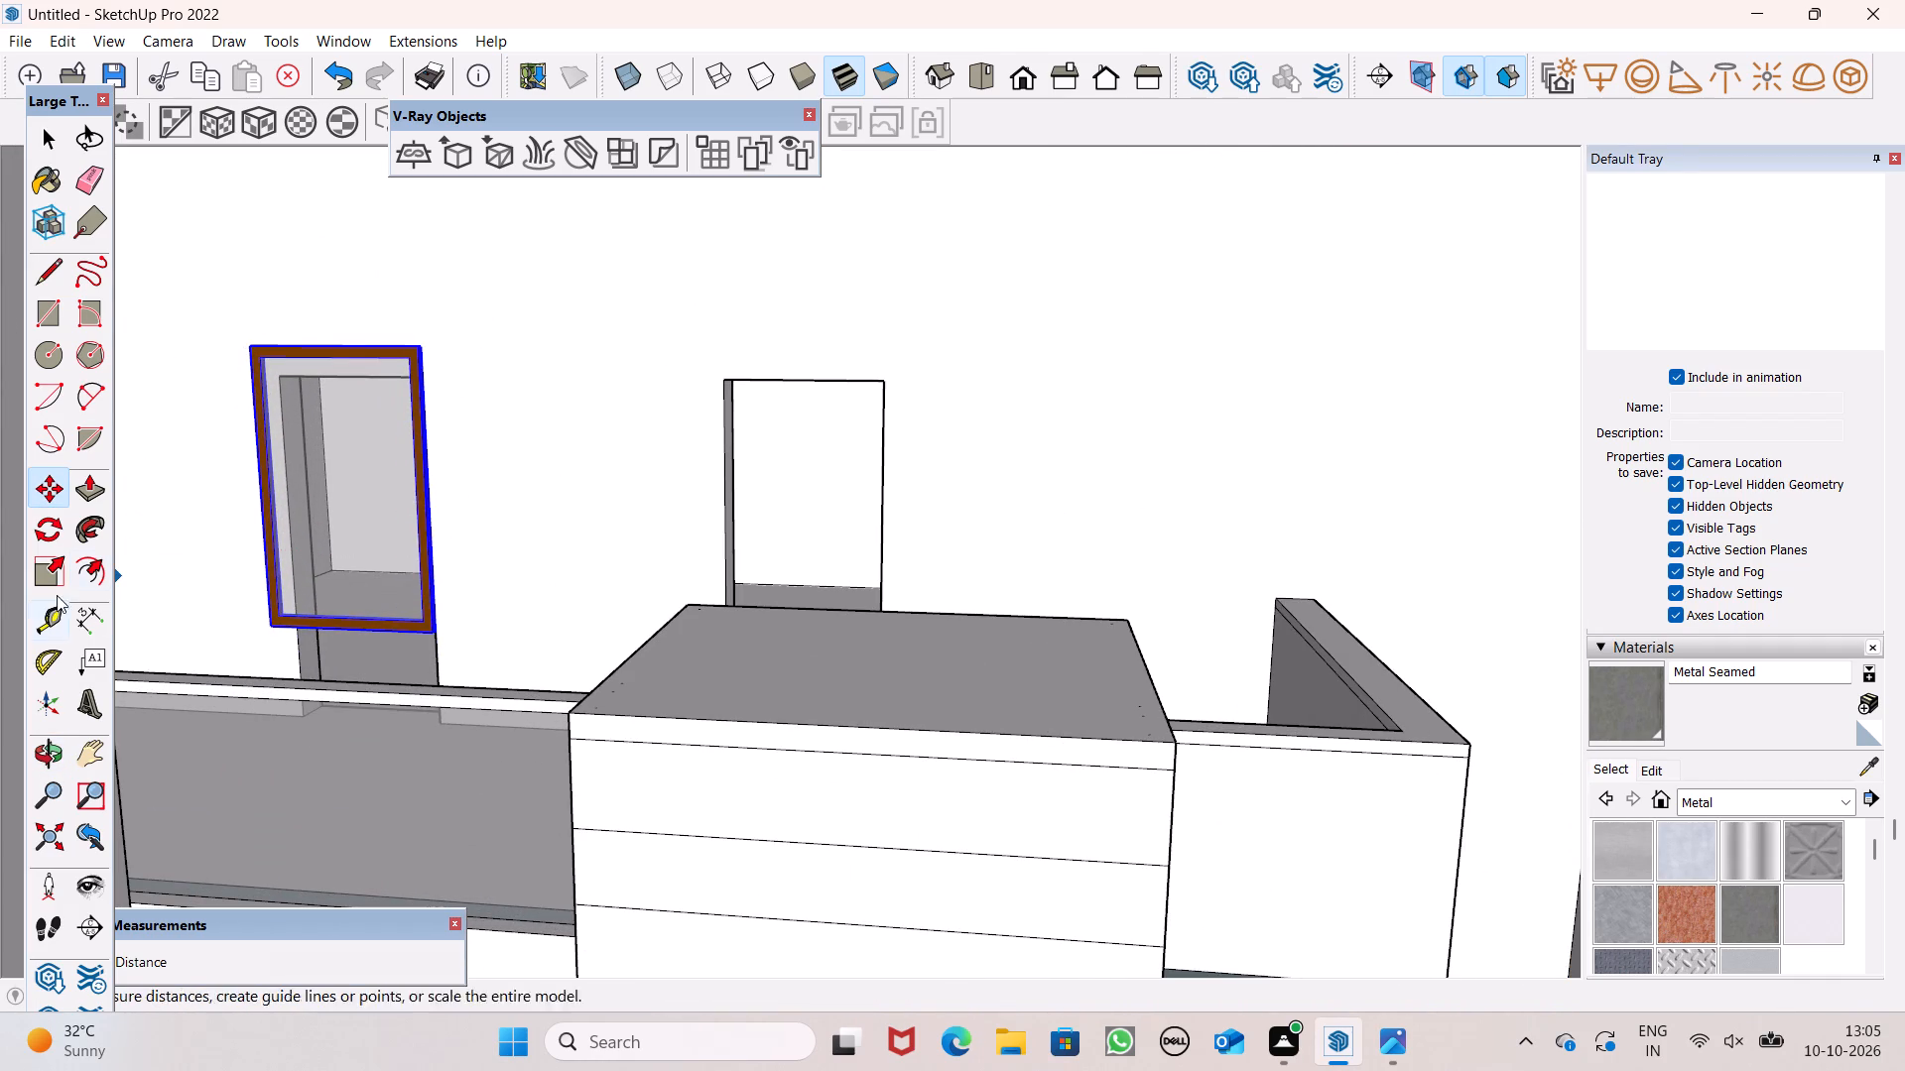
pyautogui.click(35, 577)
pyautogui.moveTo(241, 338); pyautogui.dragTo(250, 349)
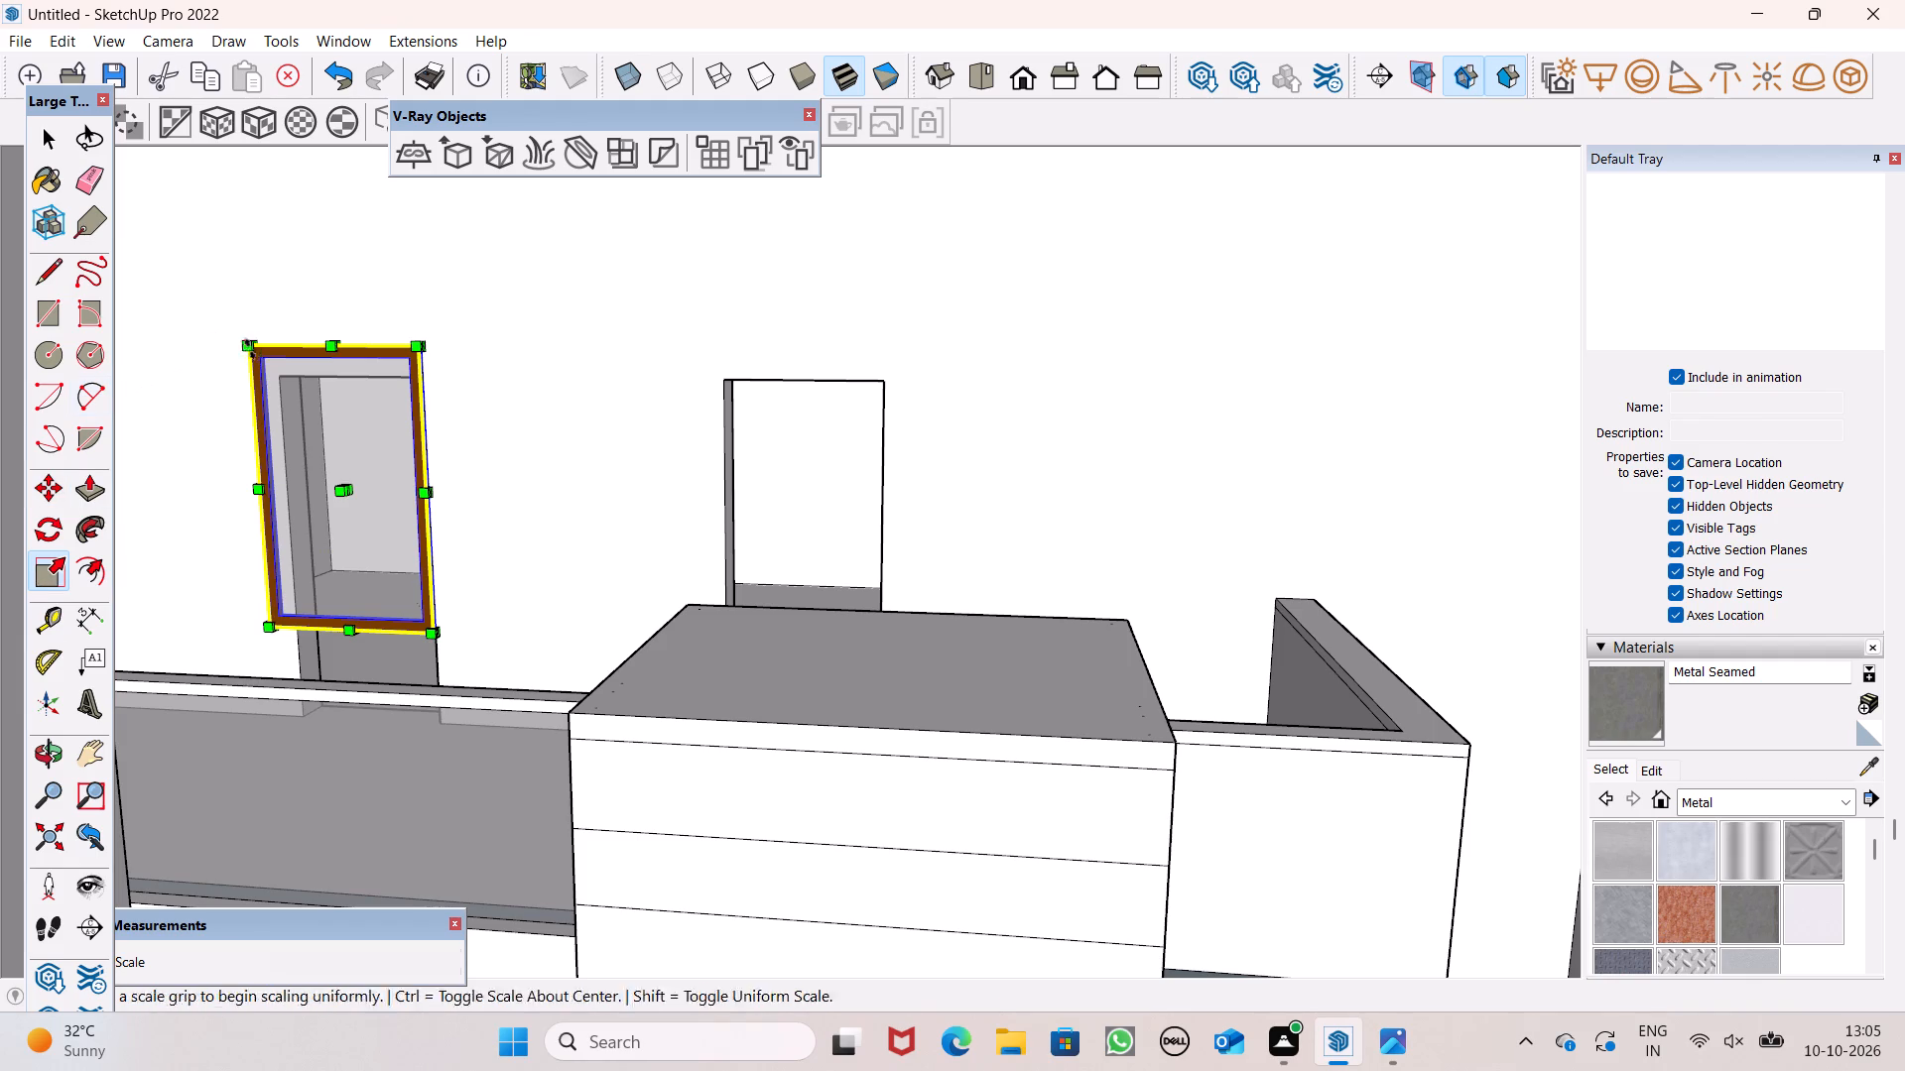
pyautogui.moveTo(250, 349); pyautogui.dragTo(294, 468)
pyautogui.press('space')
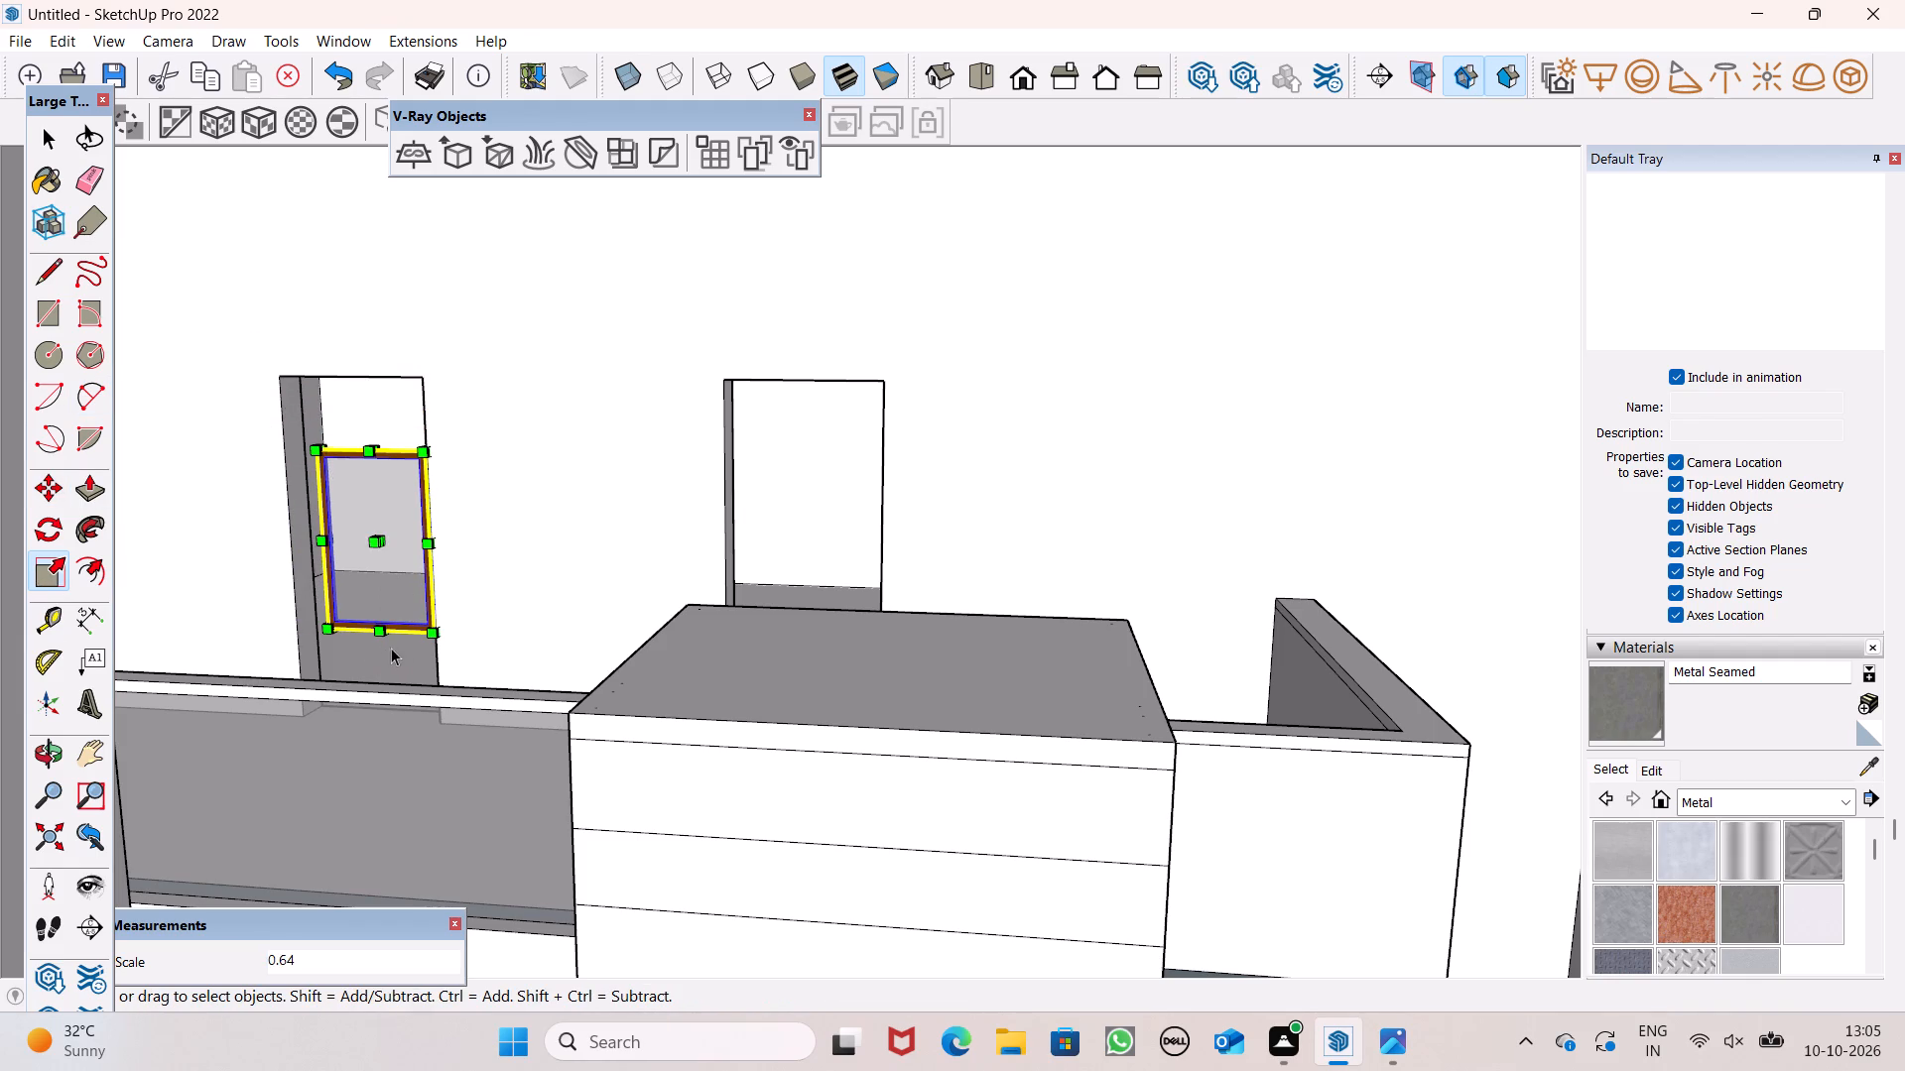
# Move the window down about 1' 11" so its bottom corner meets the bottom corner of the opening.
pyautogui.scroll(9, 397, 648)
pyautogui.scroll(-4, 440, 659)
pyautogui.press('m')
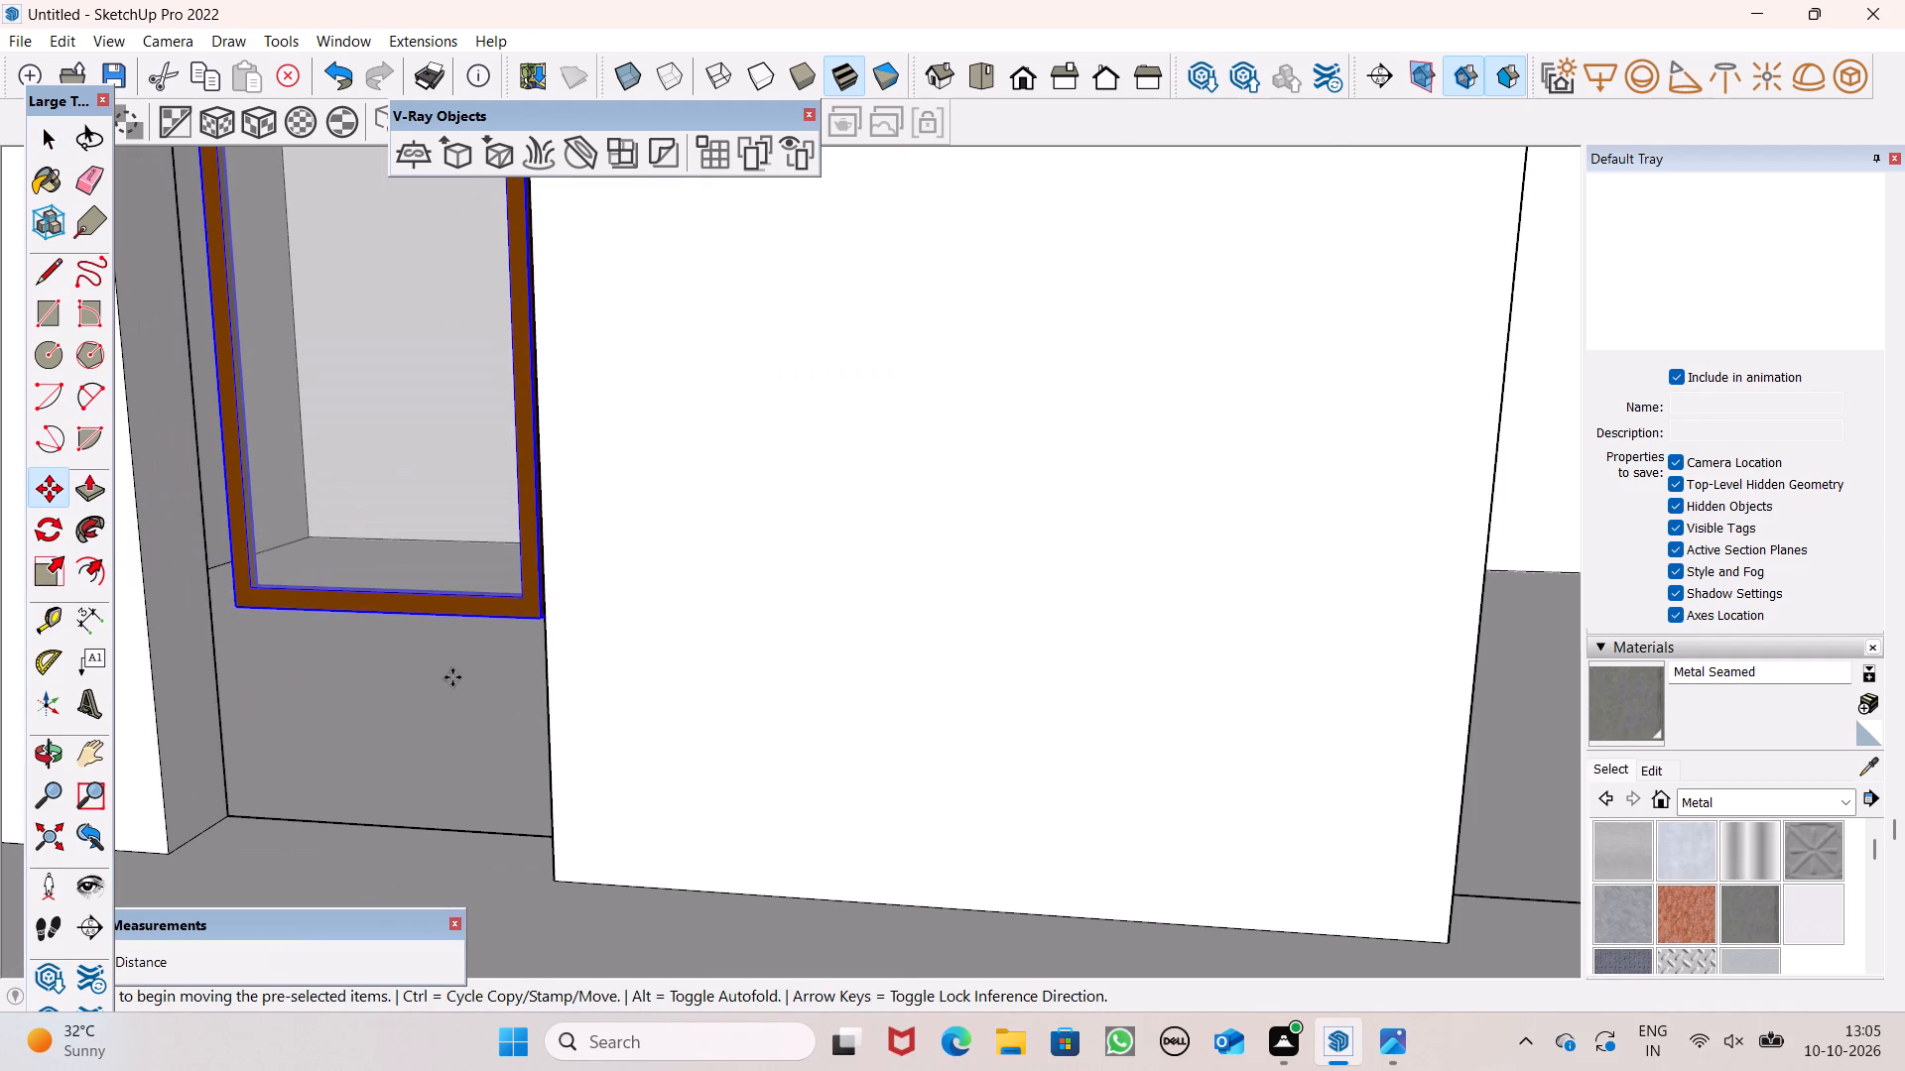
pyautogui.press('Return')
pyautogui.moveTo(543, 620); pyautogui.dragTo(546, 810)
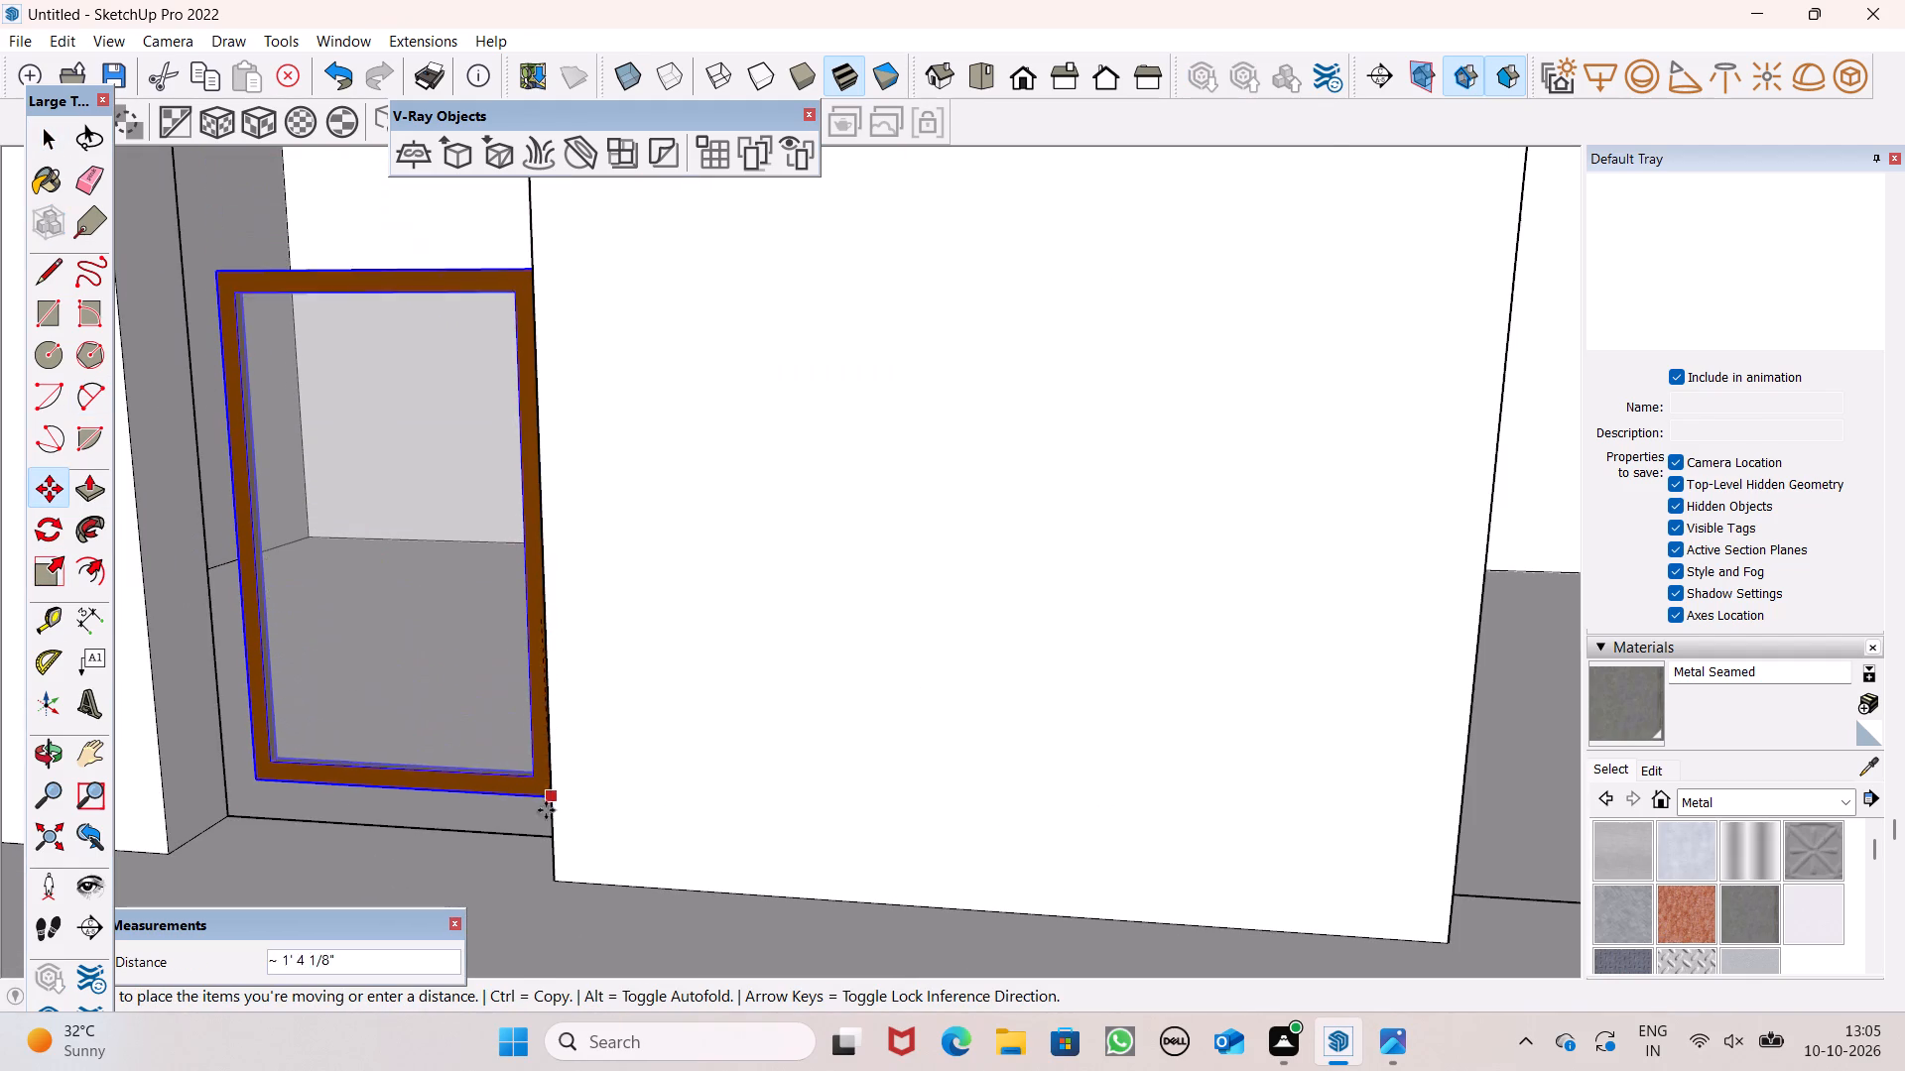
pyautogui.moveTo(546, 810); pyautogui.dragTo(568, 874)
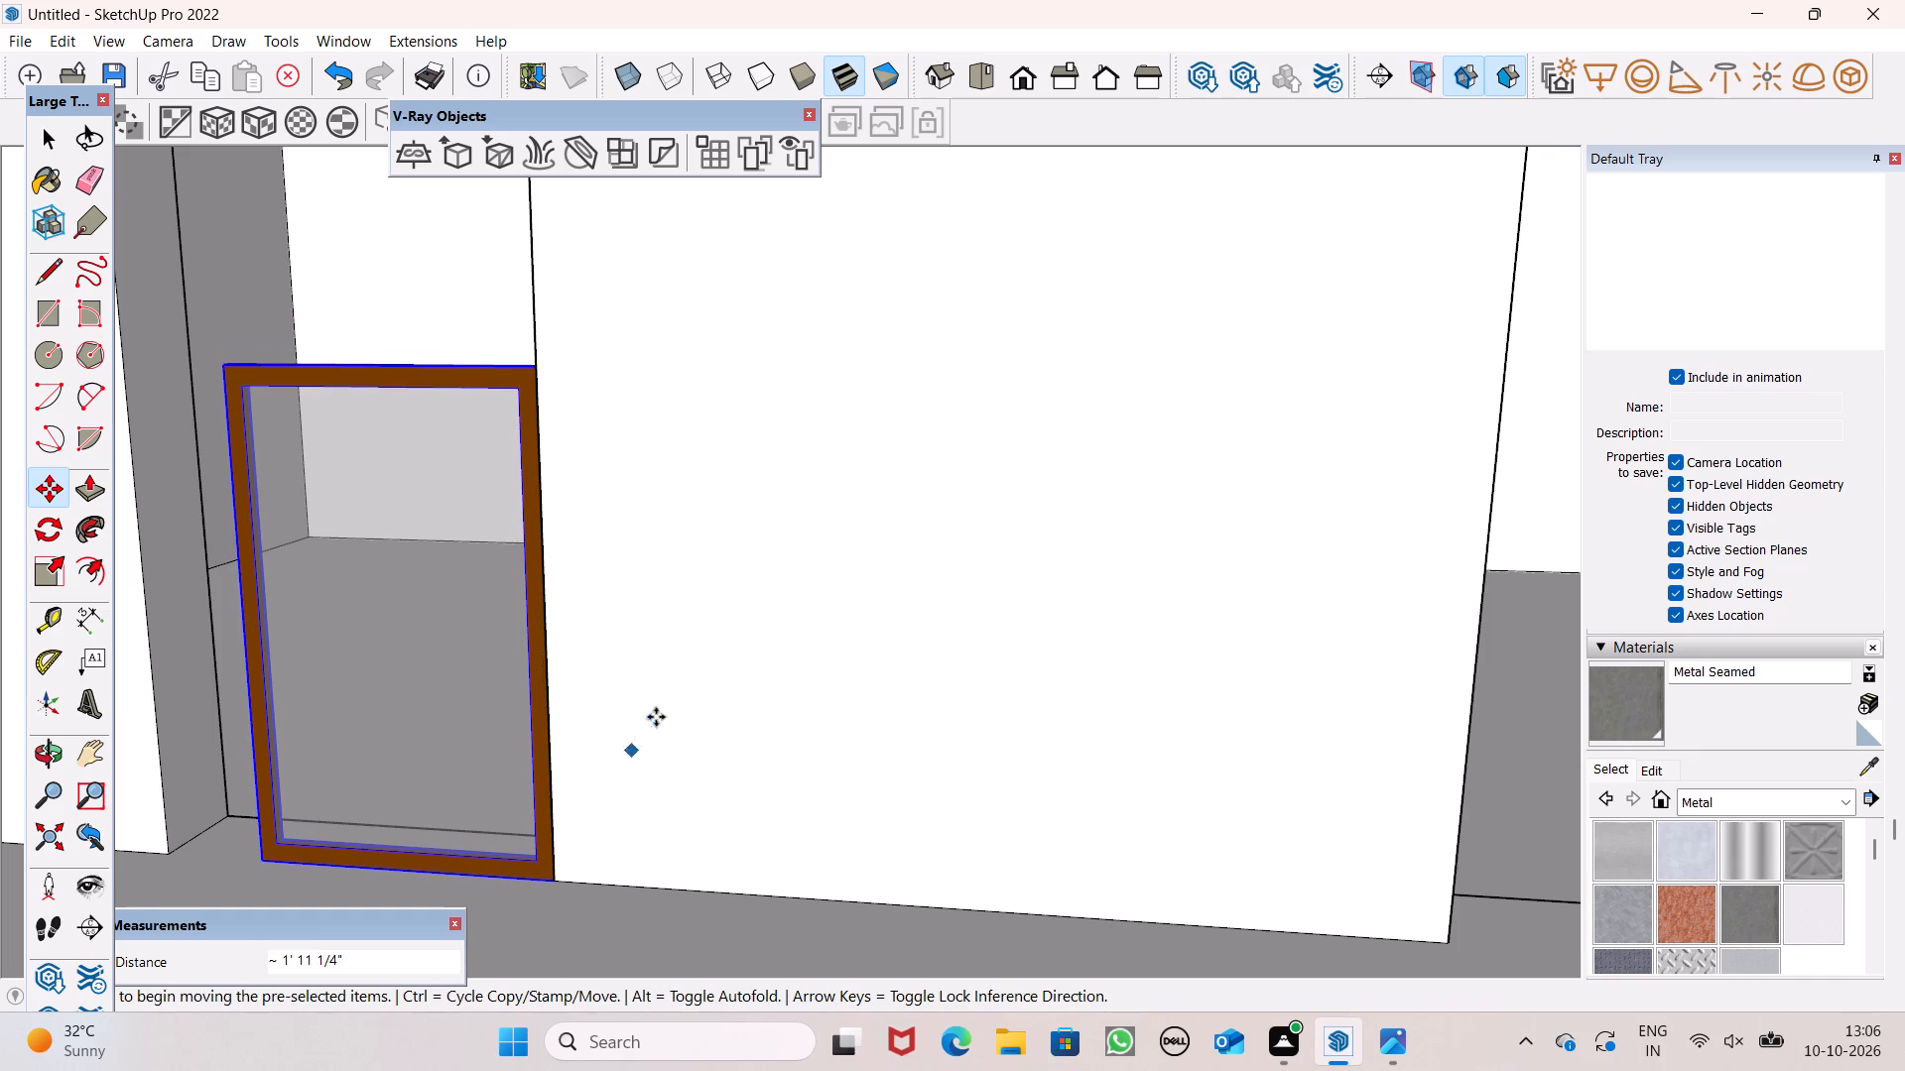
# Stretch the window's width along the red axis to reach the opposite side of the opening.
pyautogui.scroll(-6, 662, 711)
pyautogui.moveTo(664, 684); pyautogui.dragTo(834, 777, button='middle')
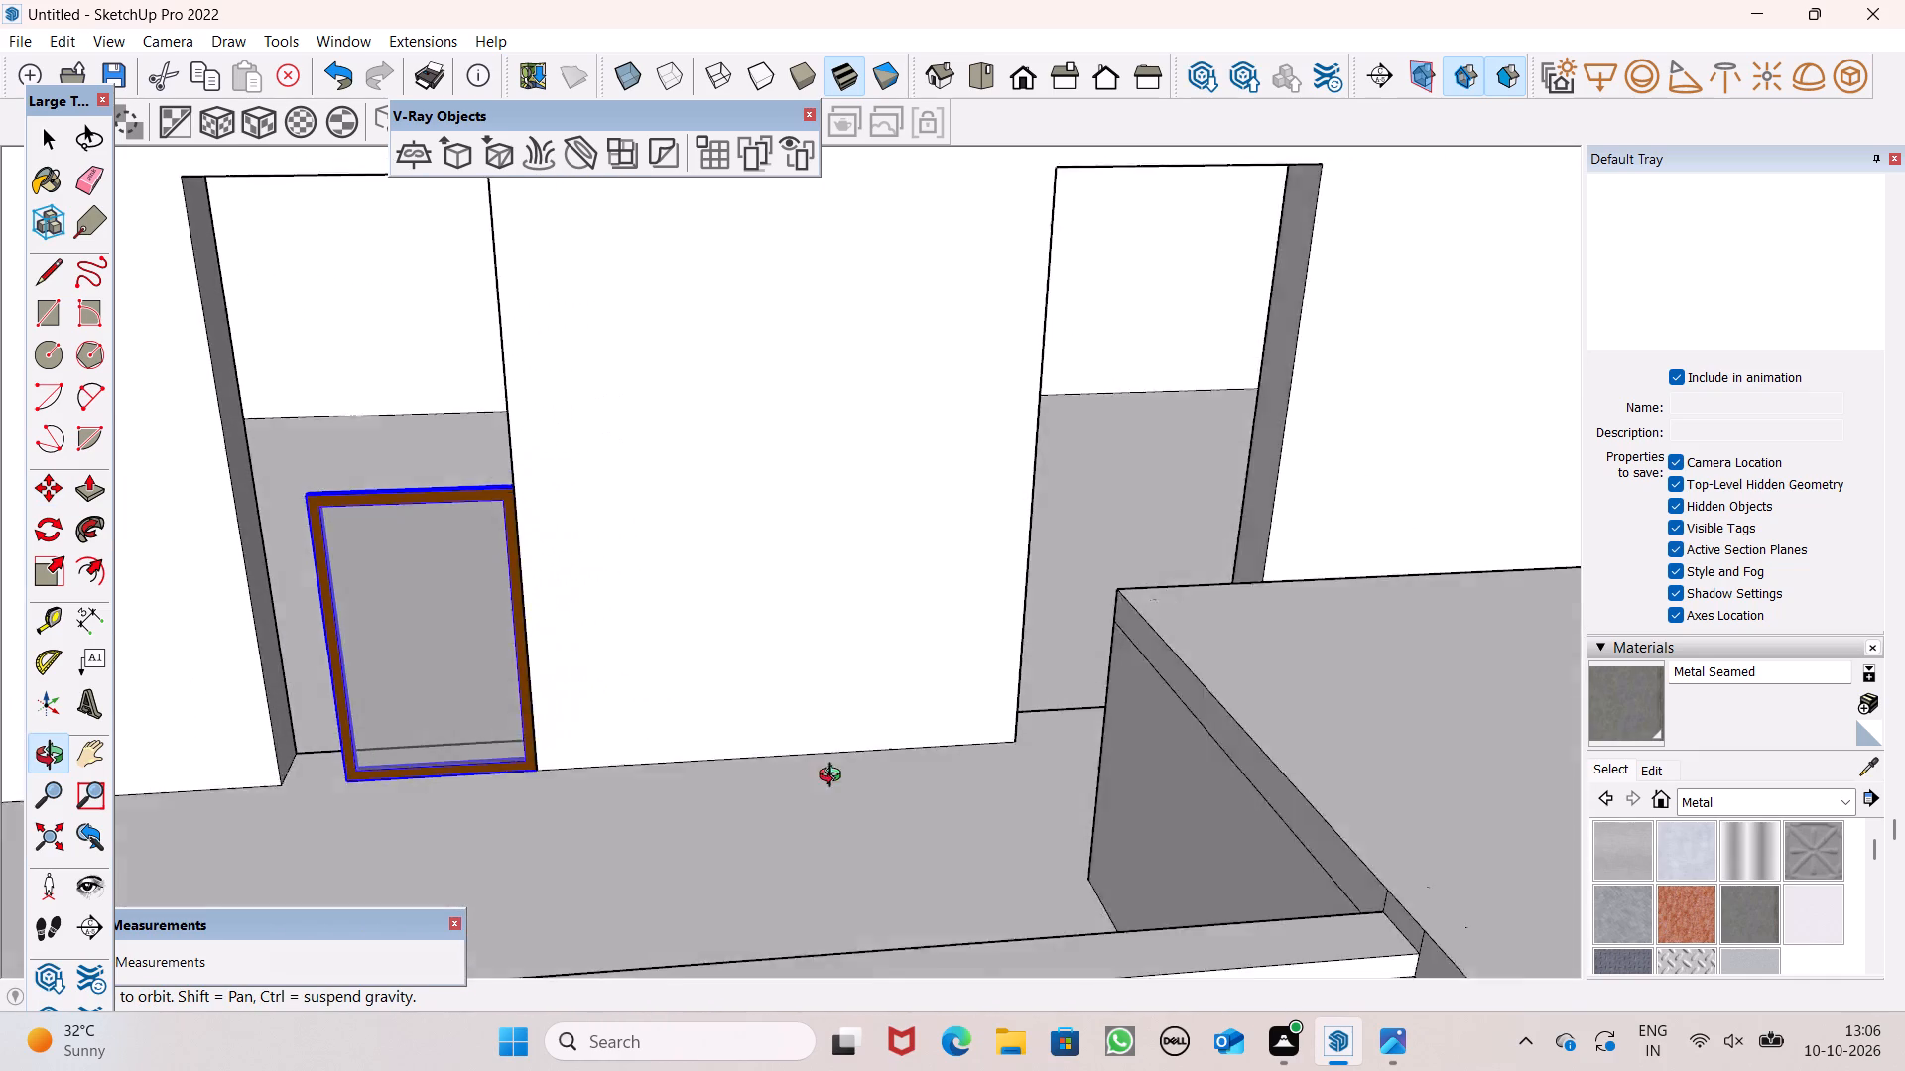
pyautogui.moveTo(834, 777); pyautogui.dragTo(946, 708, button='middle')
pyautogui.scroll(-2, 671, 569)
pyautogui.moveTo(630, 588); pyautogui.dragTo(744, 627, button='middle')
pyautogui.moveTo(344, 731); pyautogui.dragTo(495, 697, button='middle')
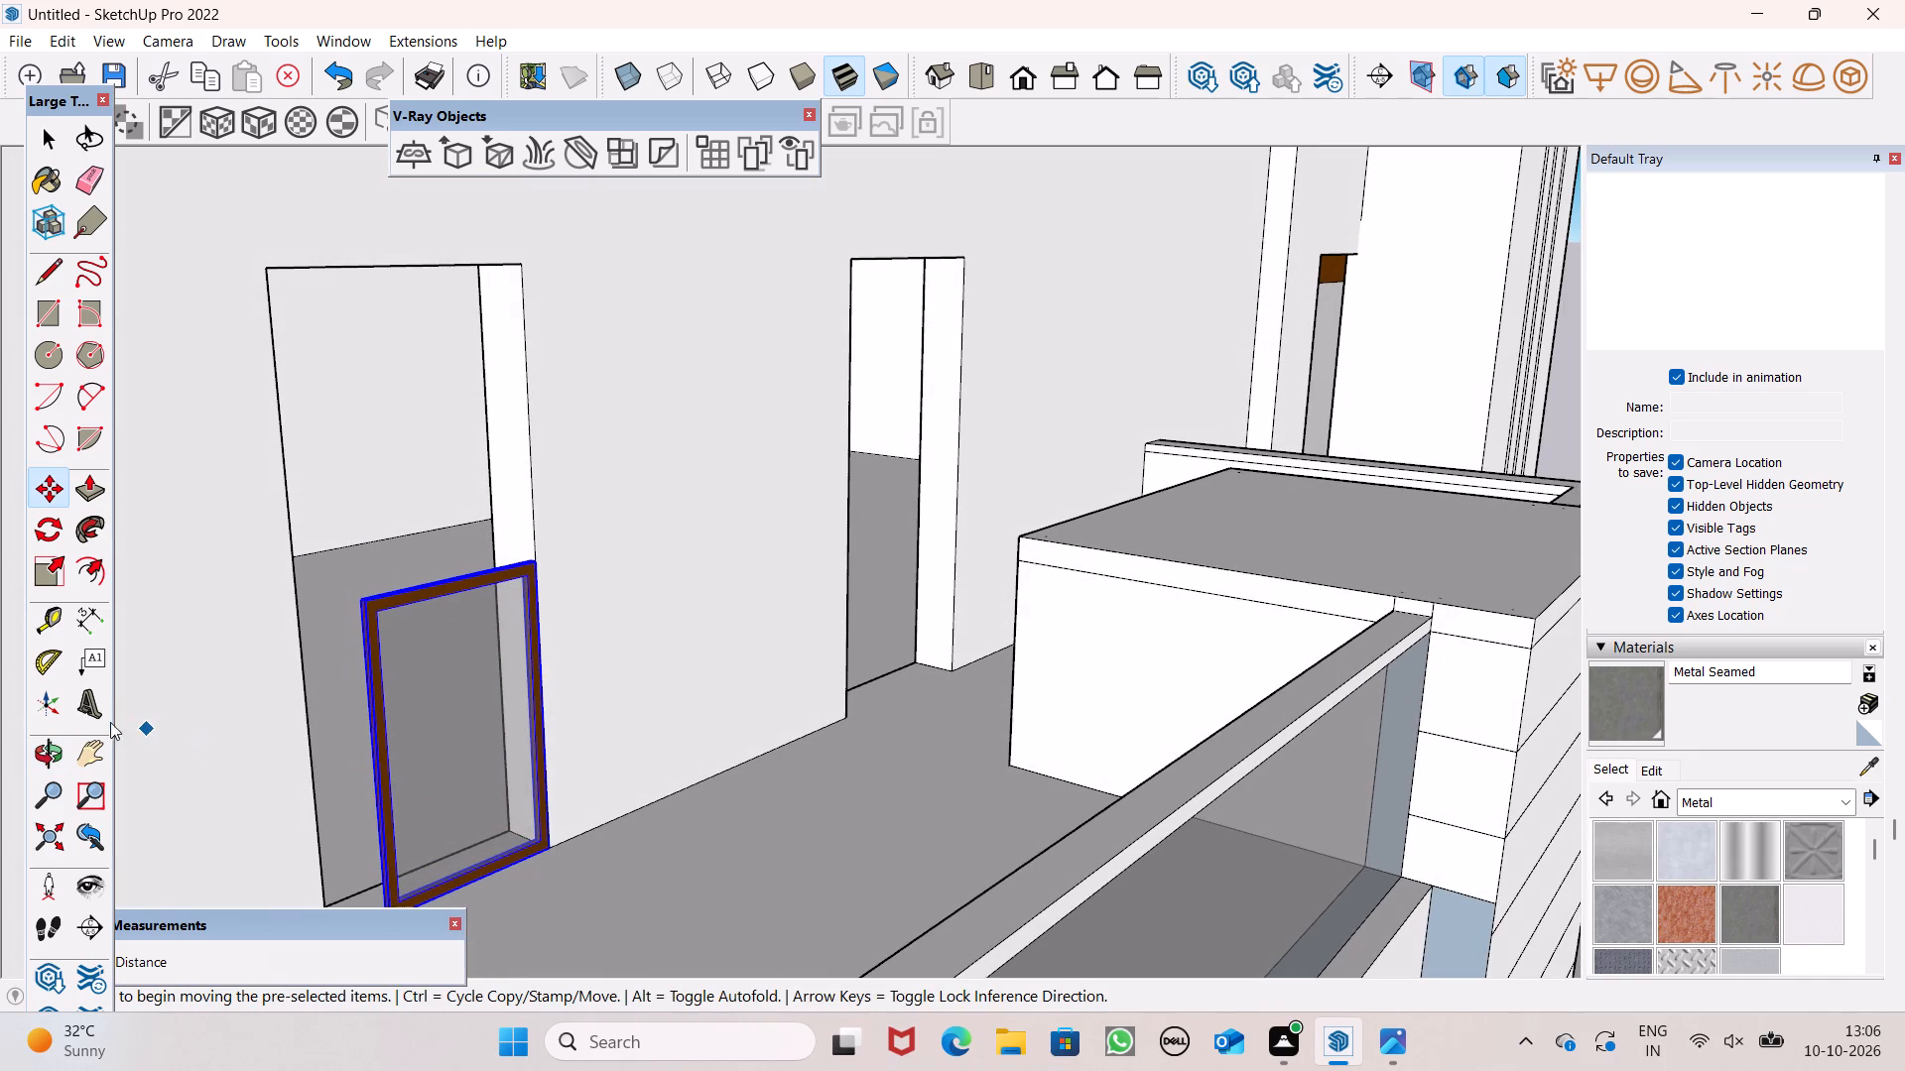
pyautogui.click(50, 572)
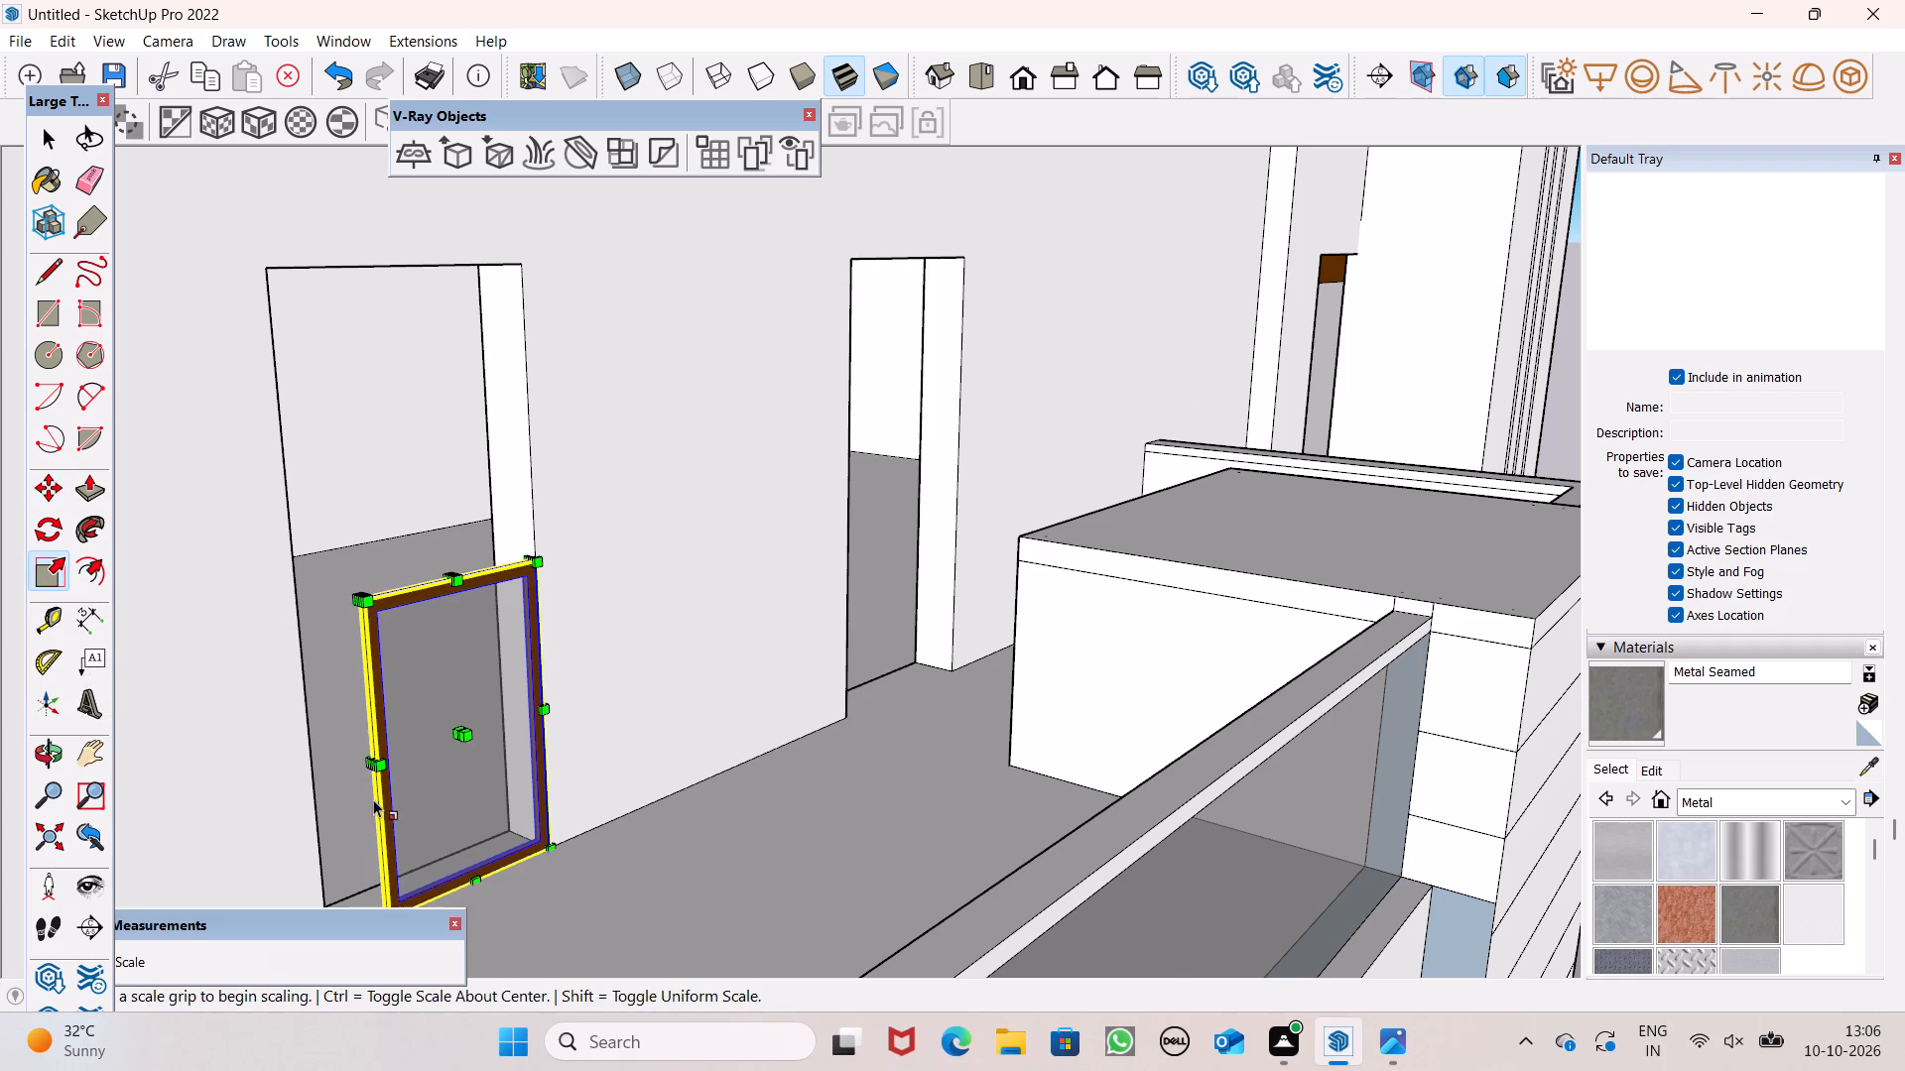
pyautogui.scroll(5, 366, 768)
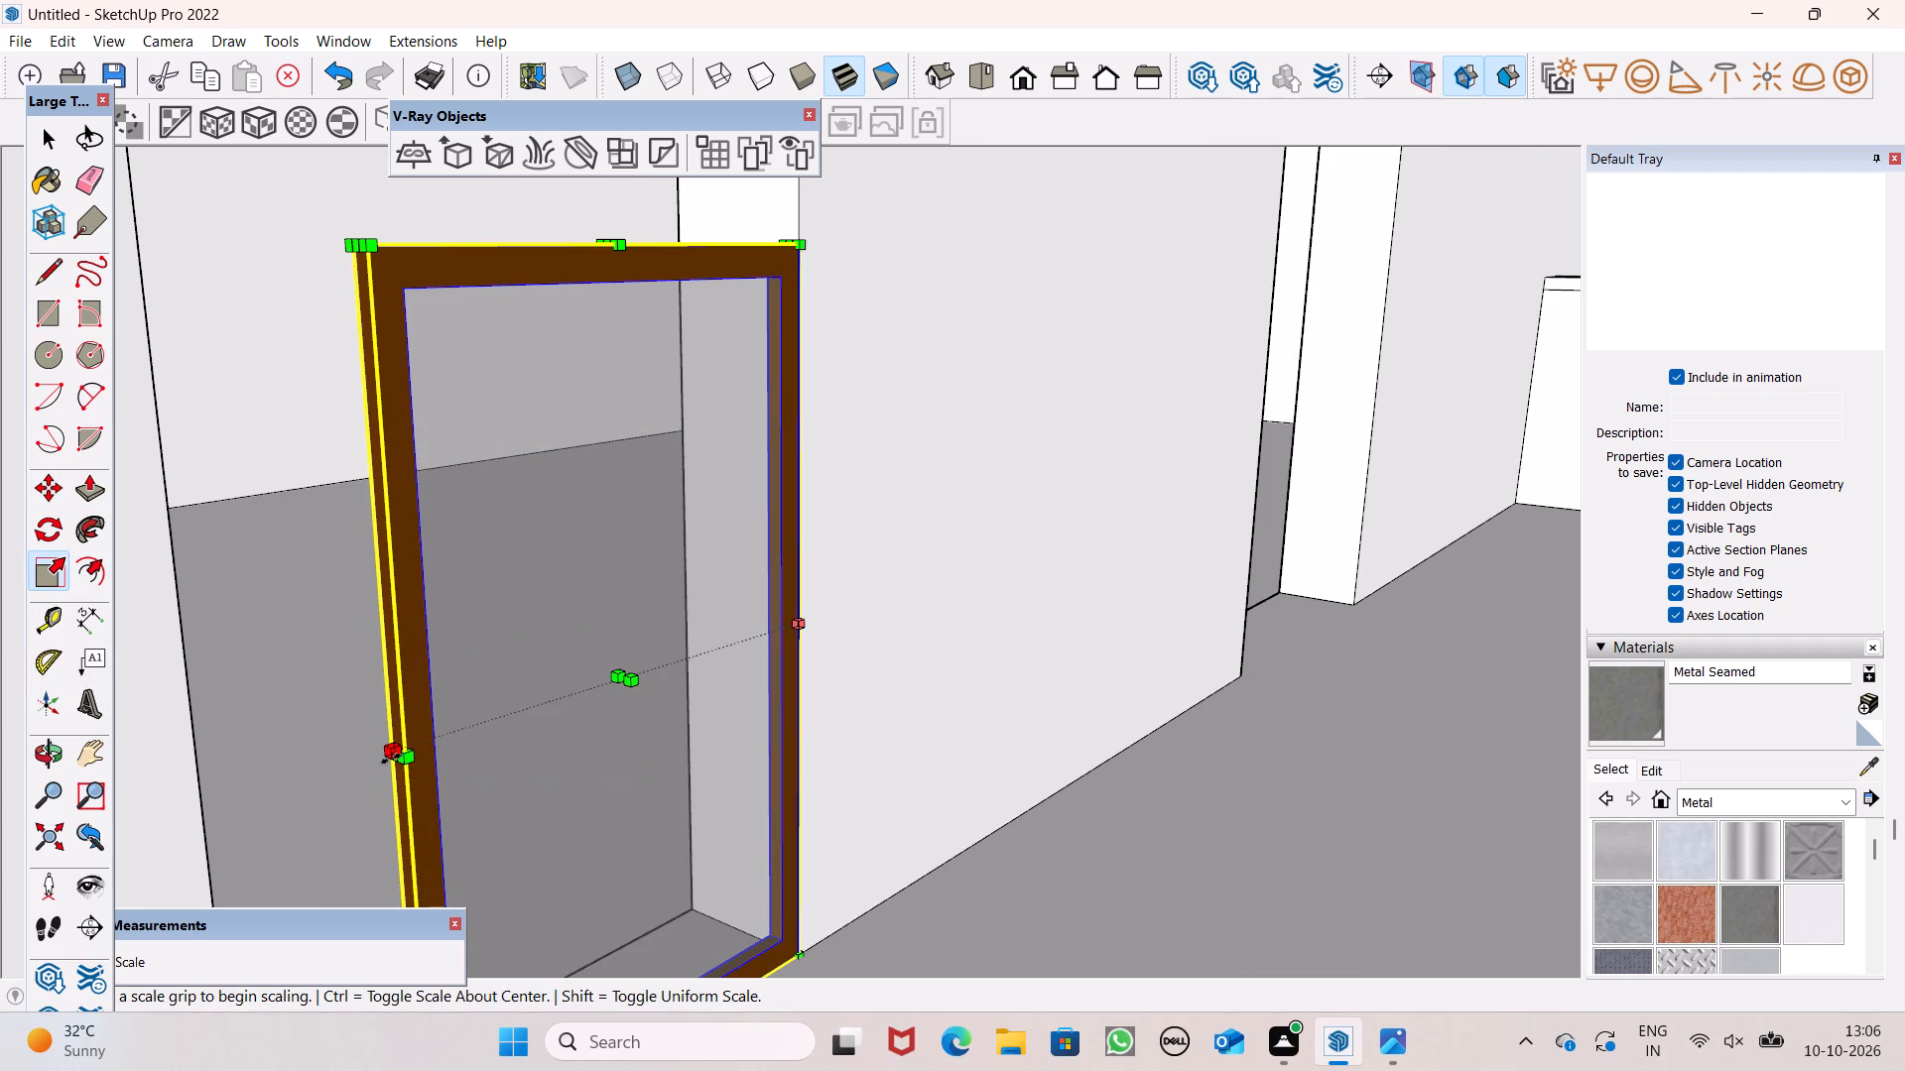
pyautogui.moveTo(391, 759); pyautogui.dragTo(205, 837)
pyautogui.click(205, 837)
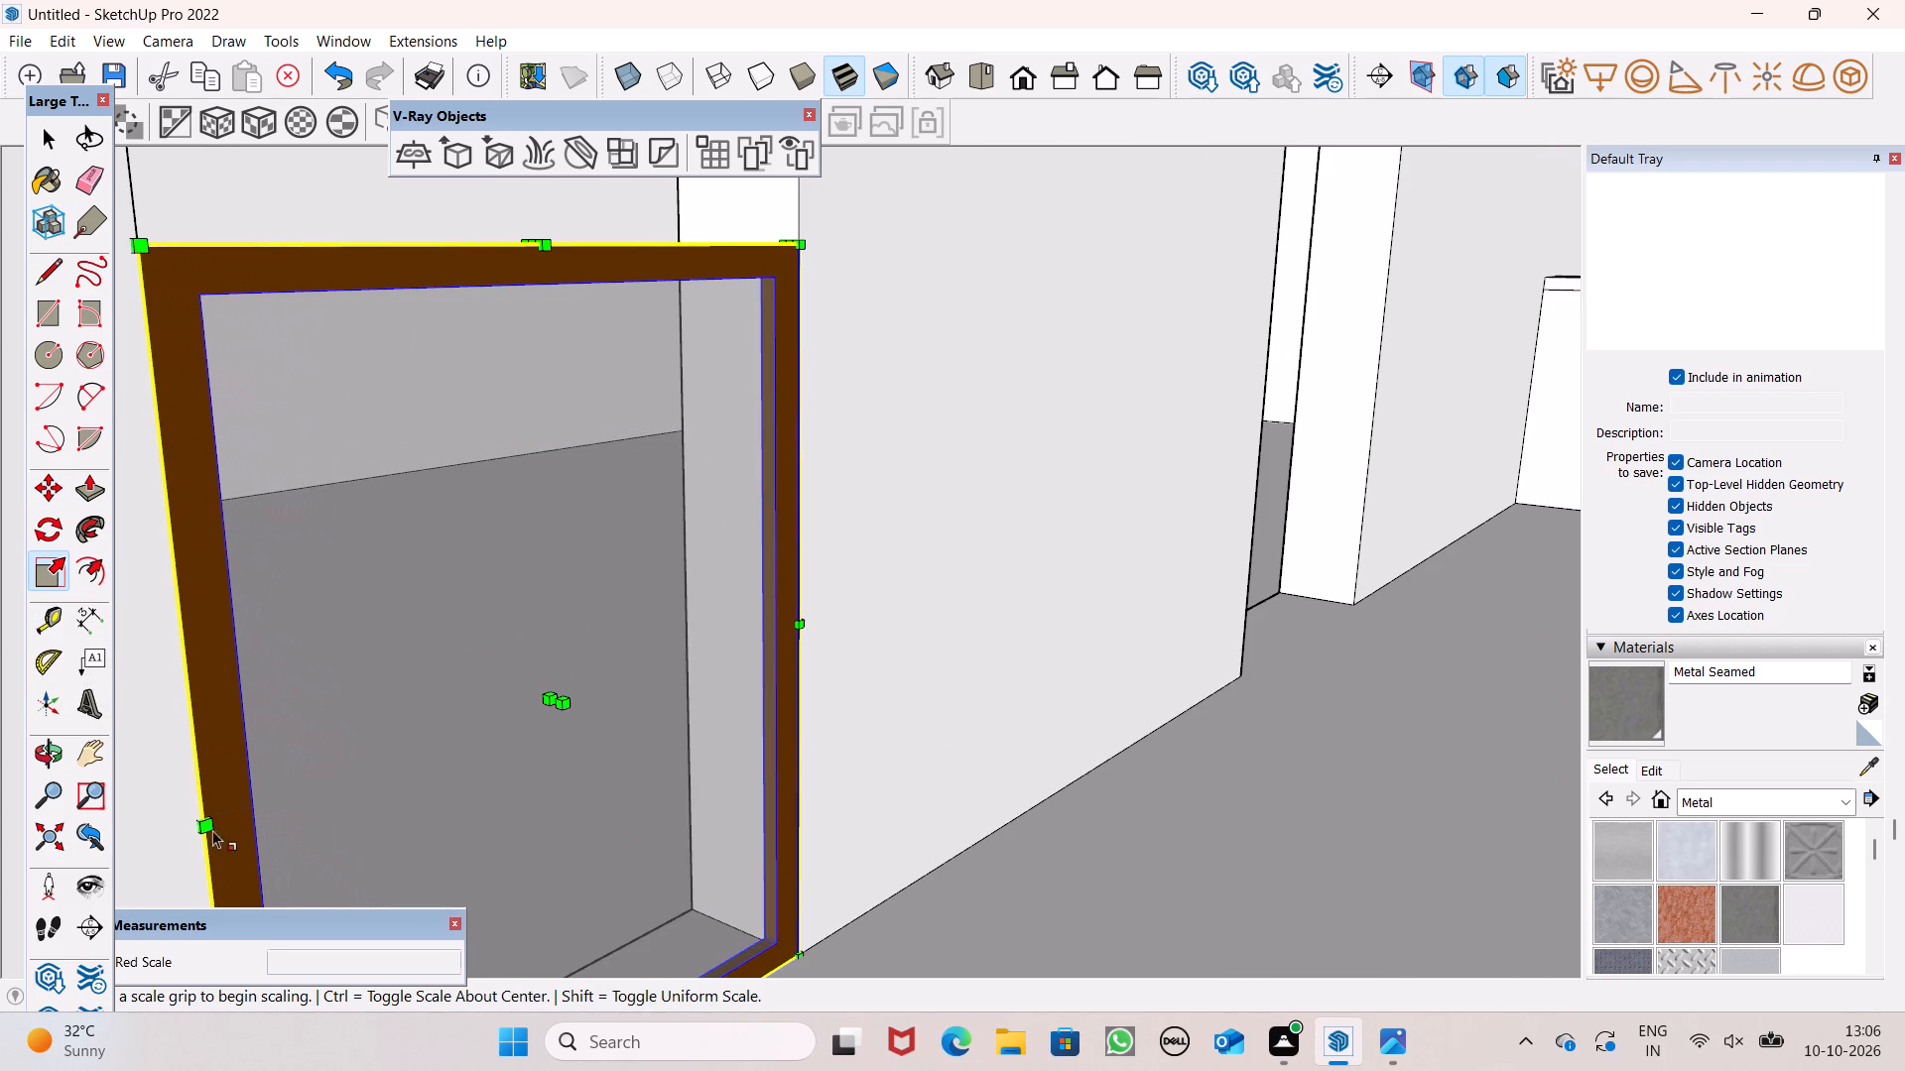
# Stretch the window's height along the blue axis from its top edge toward the head of the opening.
pyautogui.scroll(-8, 327, 686)
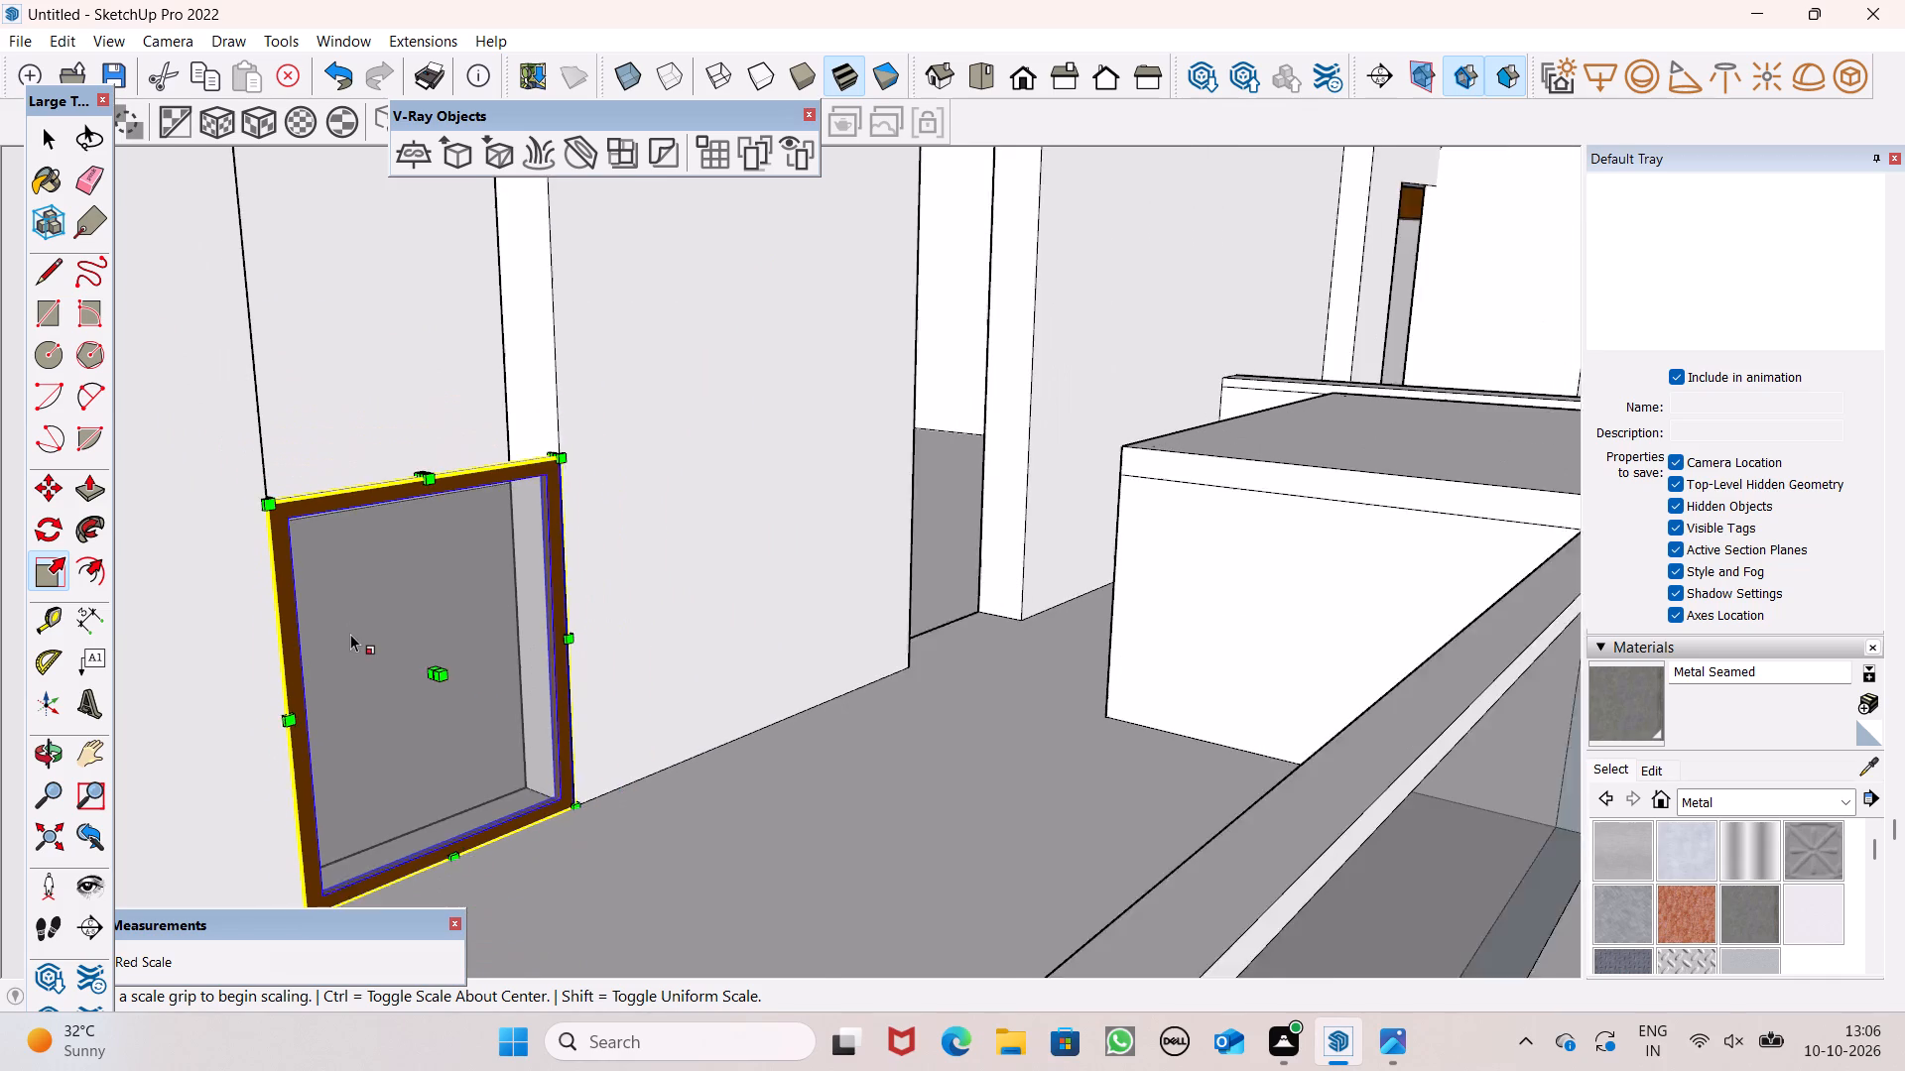
pyautogui.scroll(-7, 350, 634)
pyautogui.scroll(3, 276, 250)
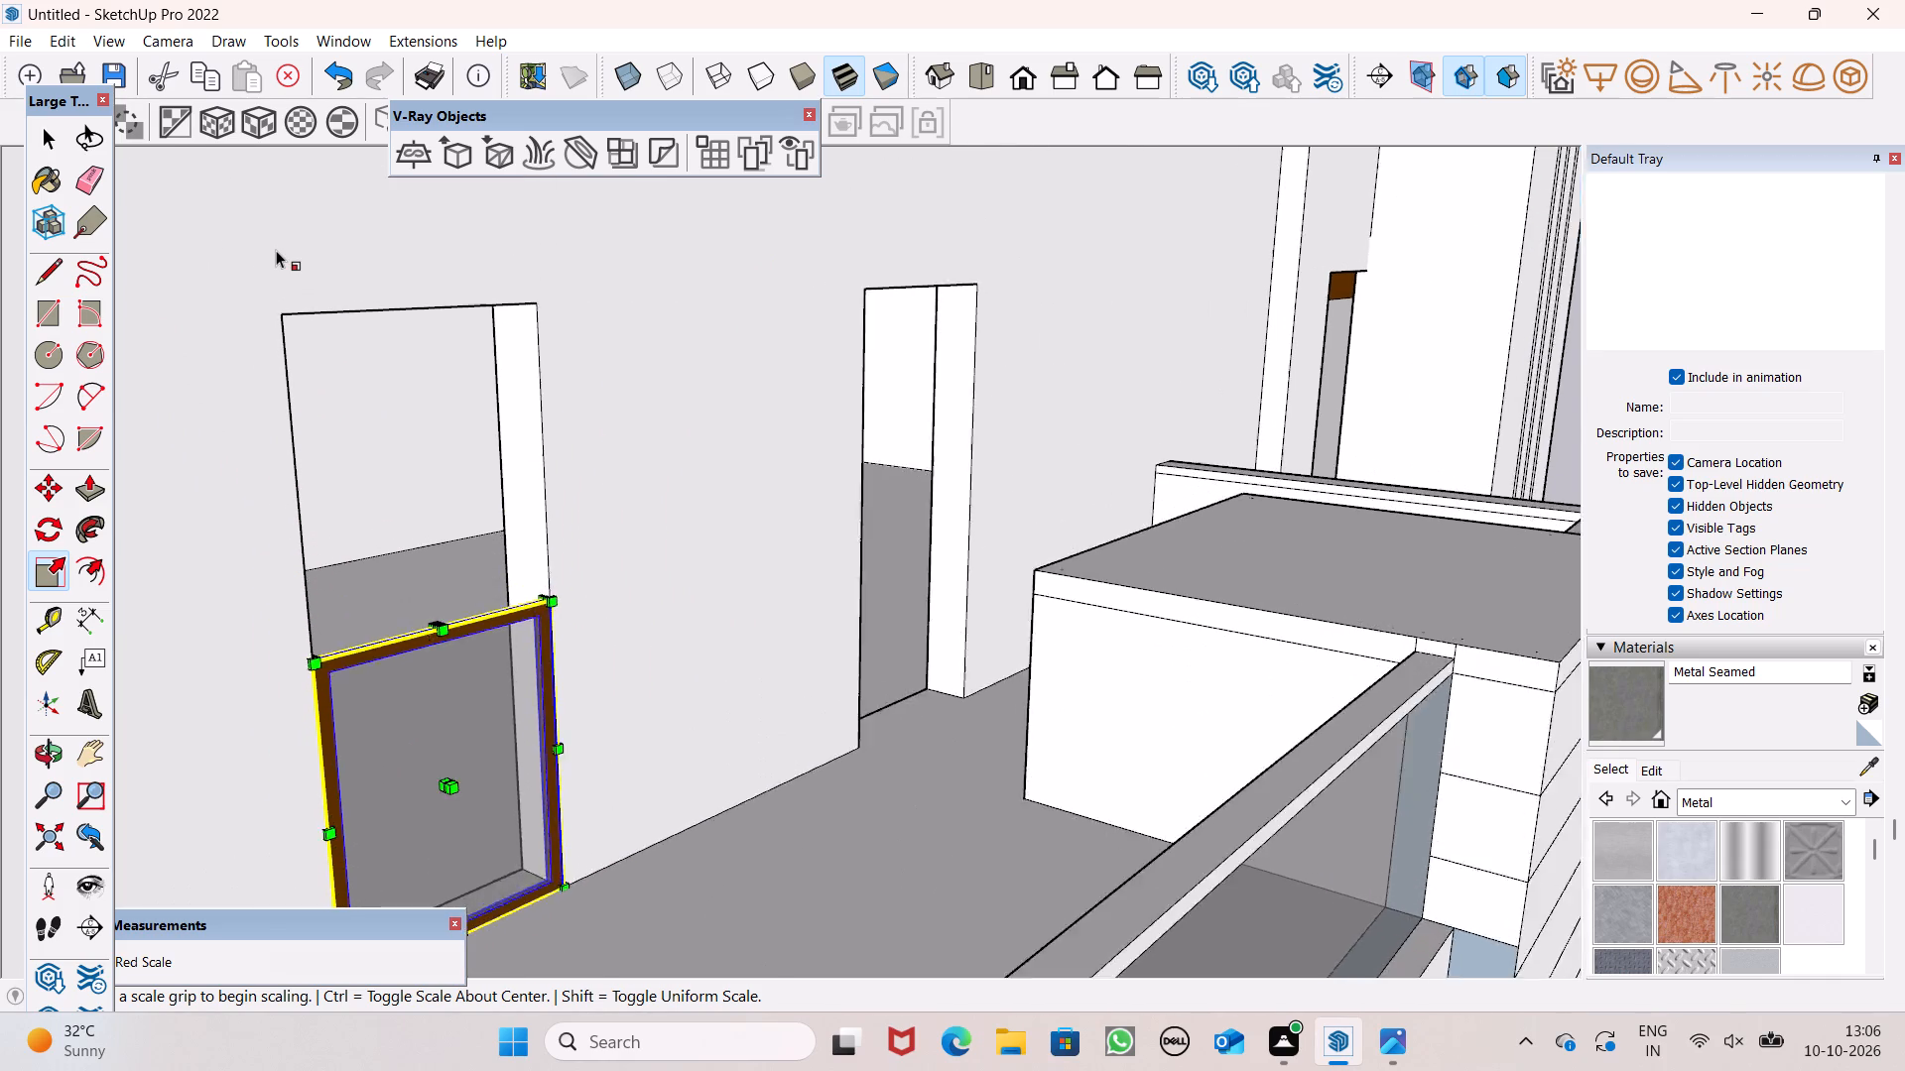
pyautogui.scroll(2, 276, 250)
pyautogui.moveTo(399, 570); pyautogui.dragTo(420, 550, button='middle')
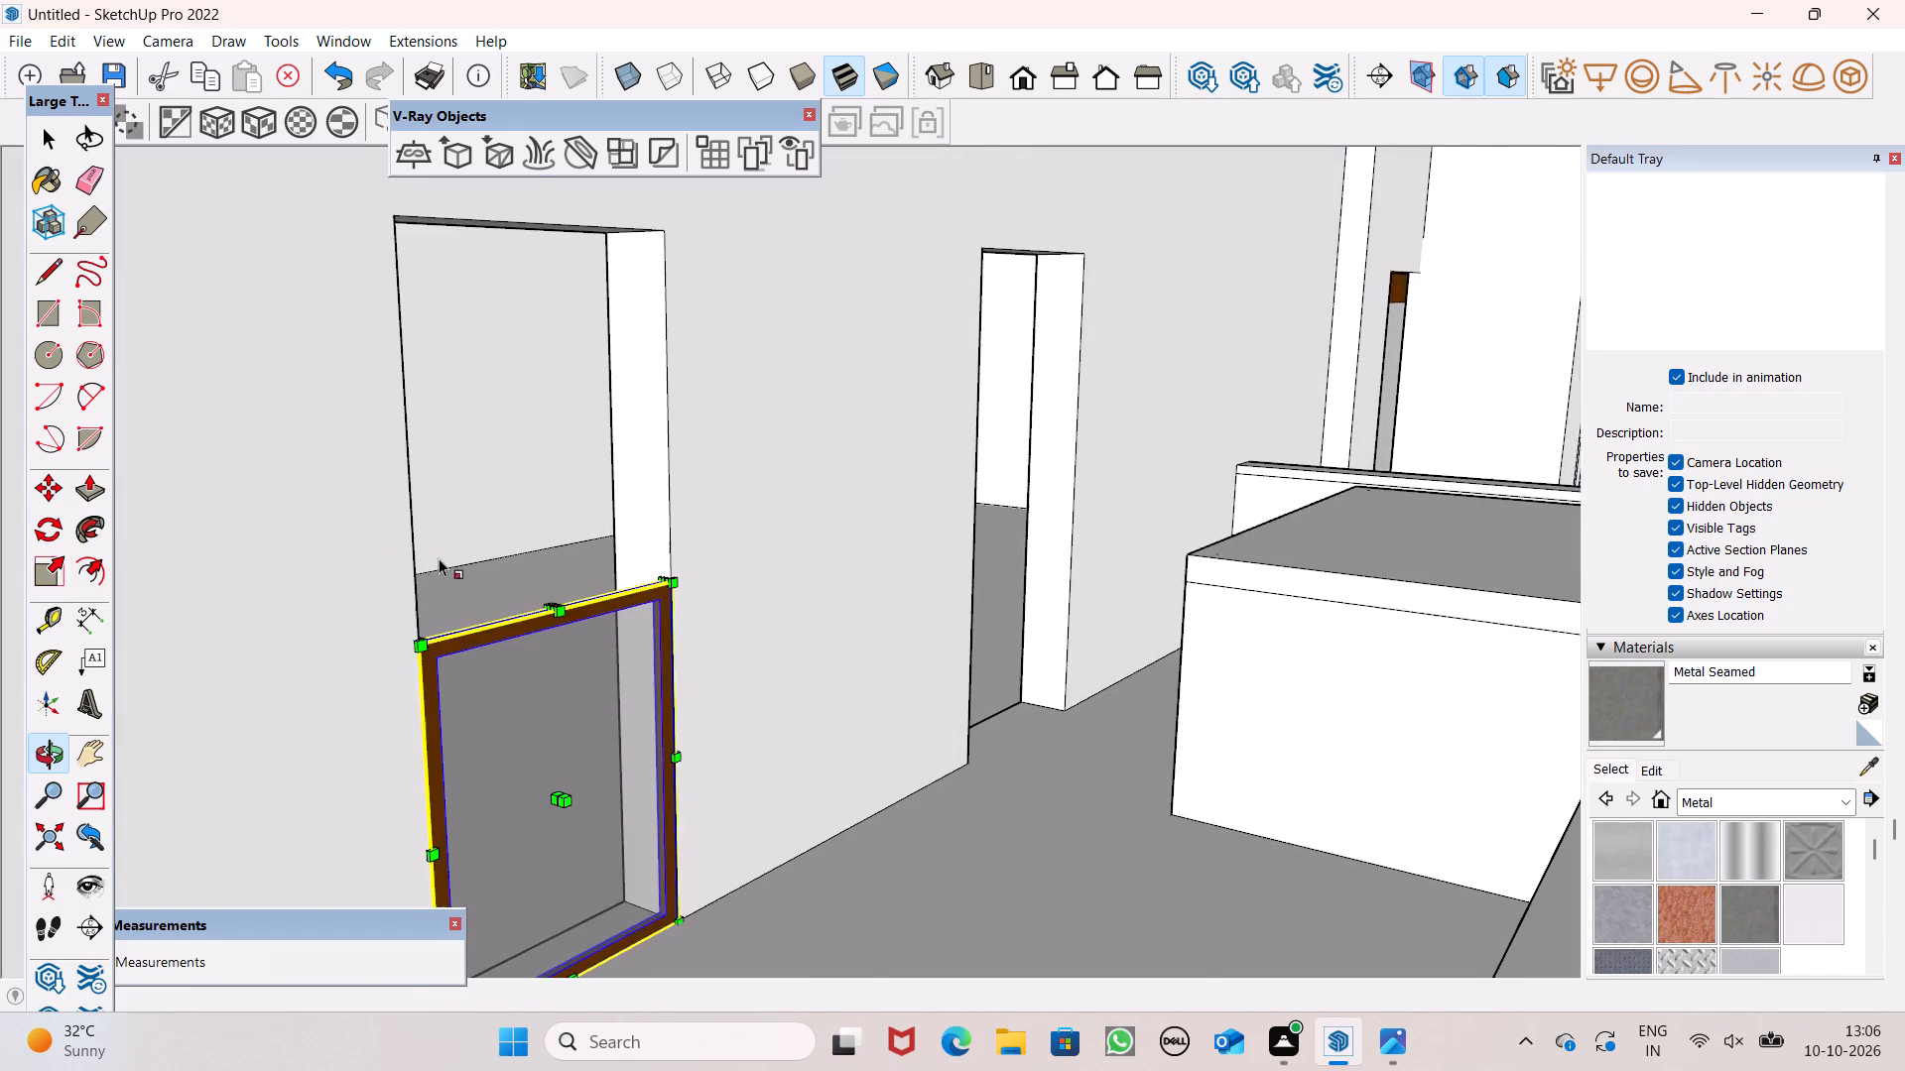
pyautogui.scroll(2, 458, 583)
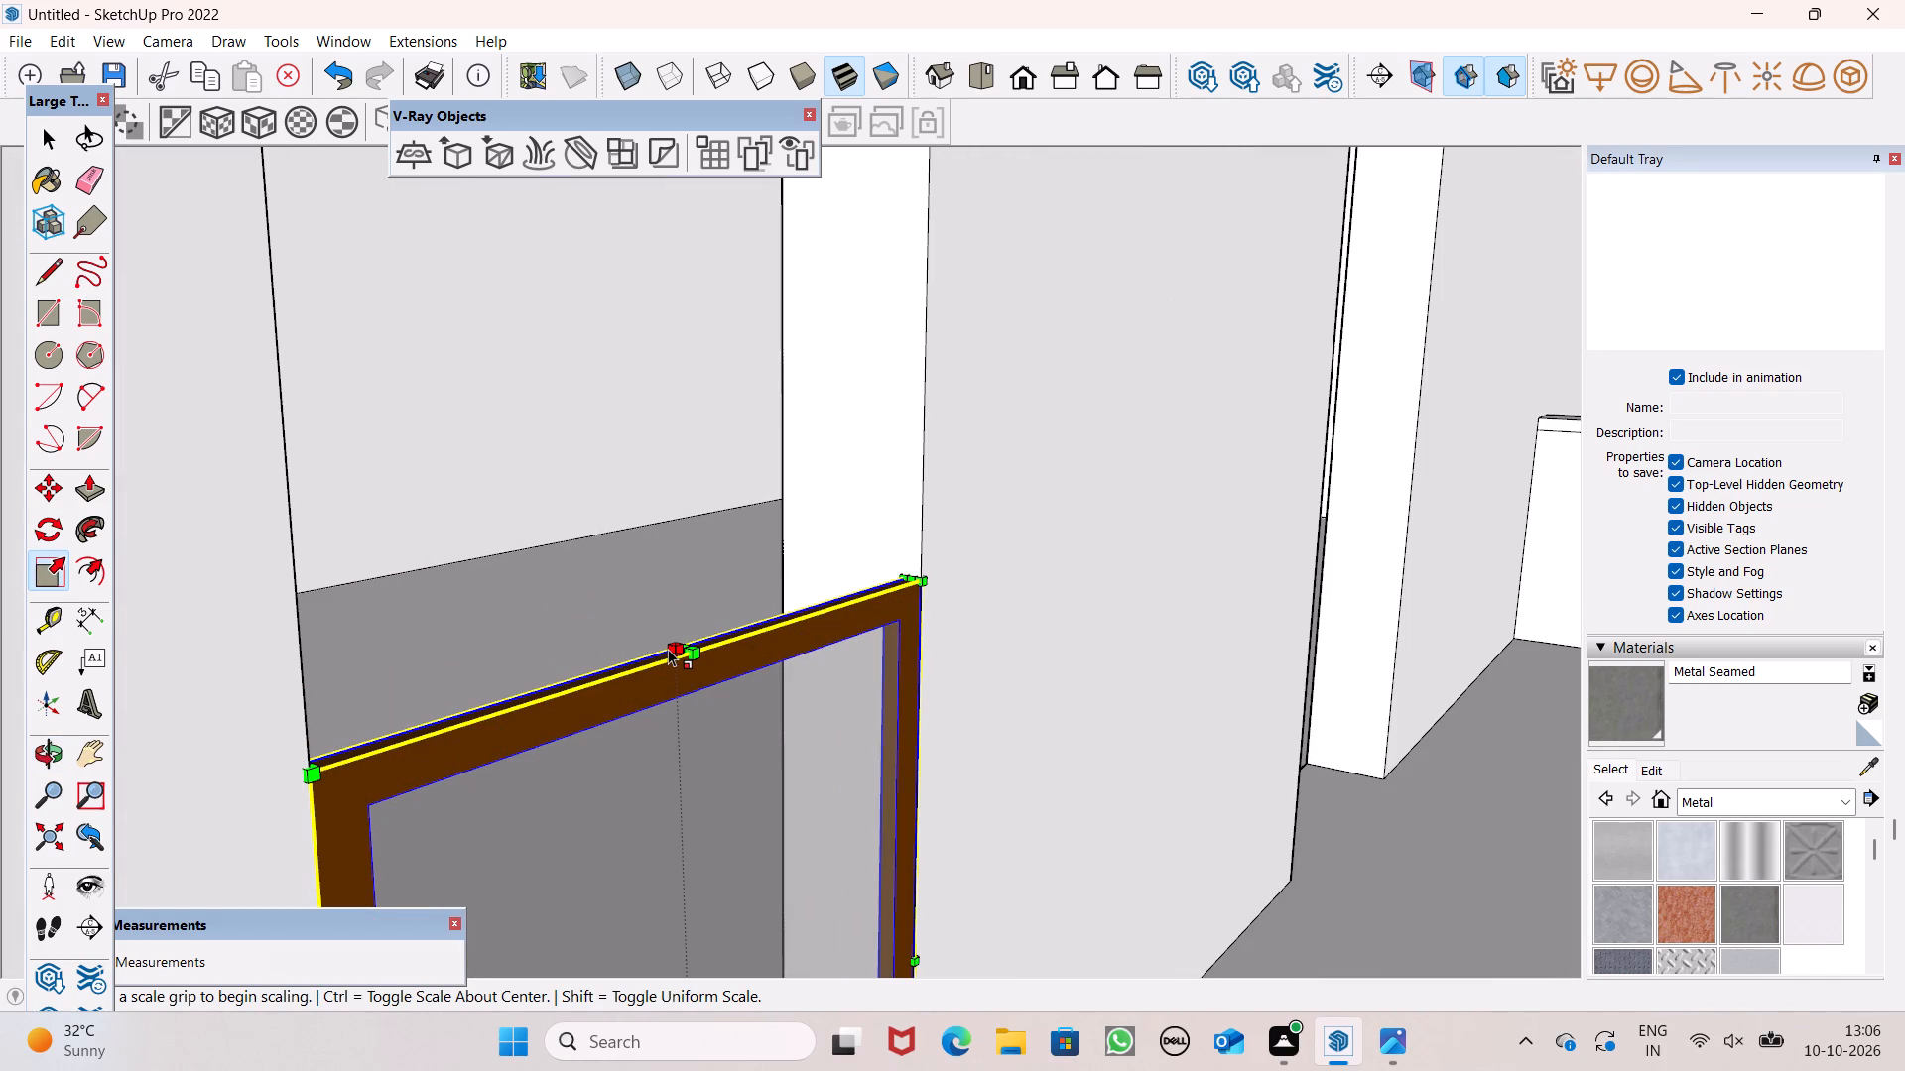
pyautogui.moveTo(676, 650); pyautogui.dragTo(610, 447)
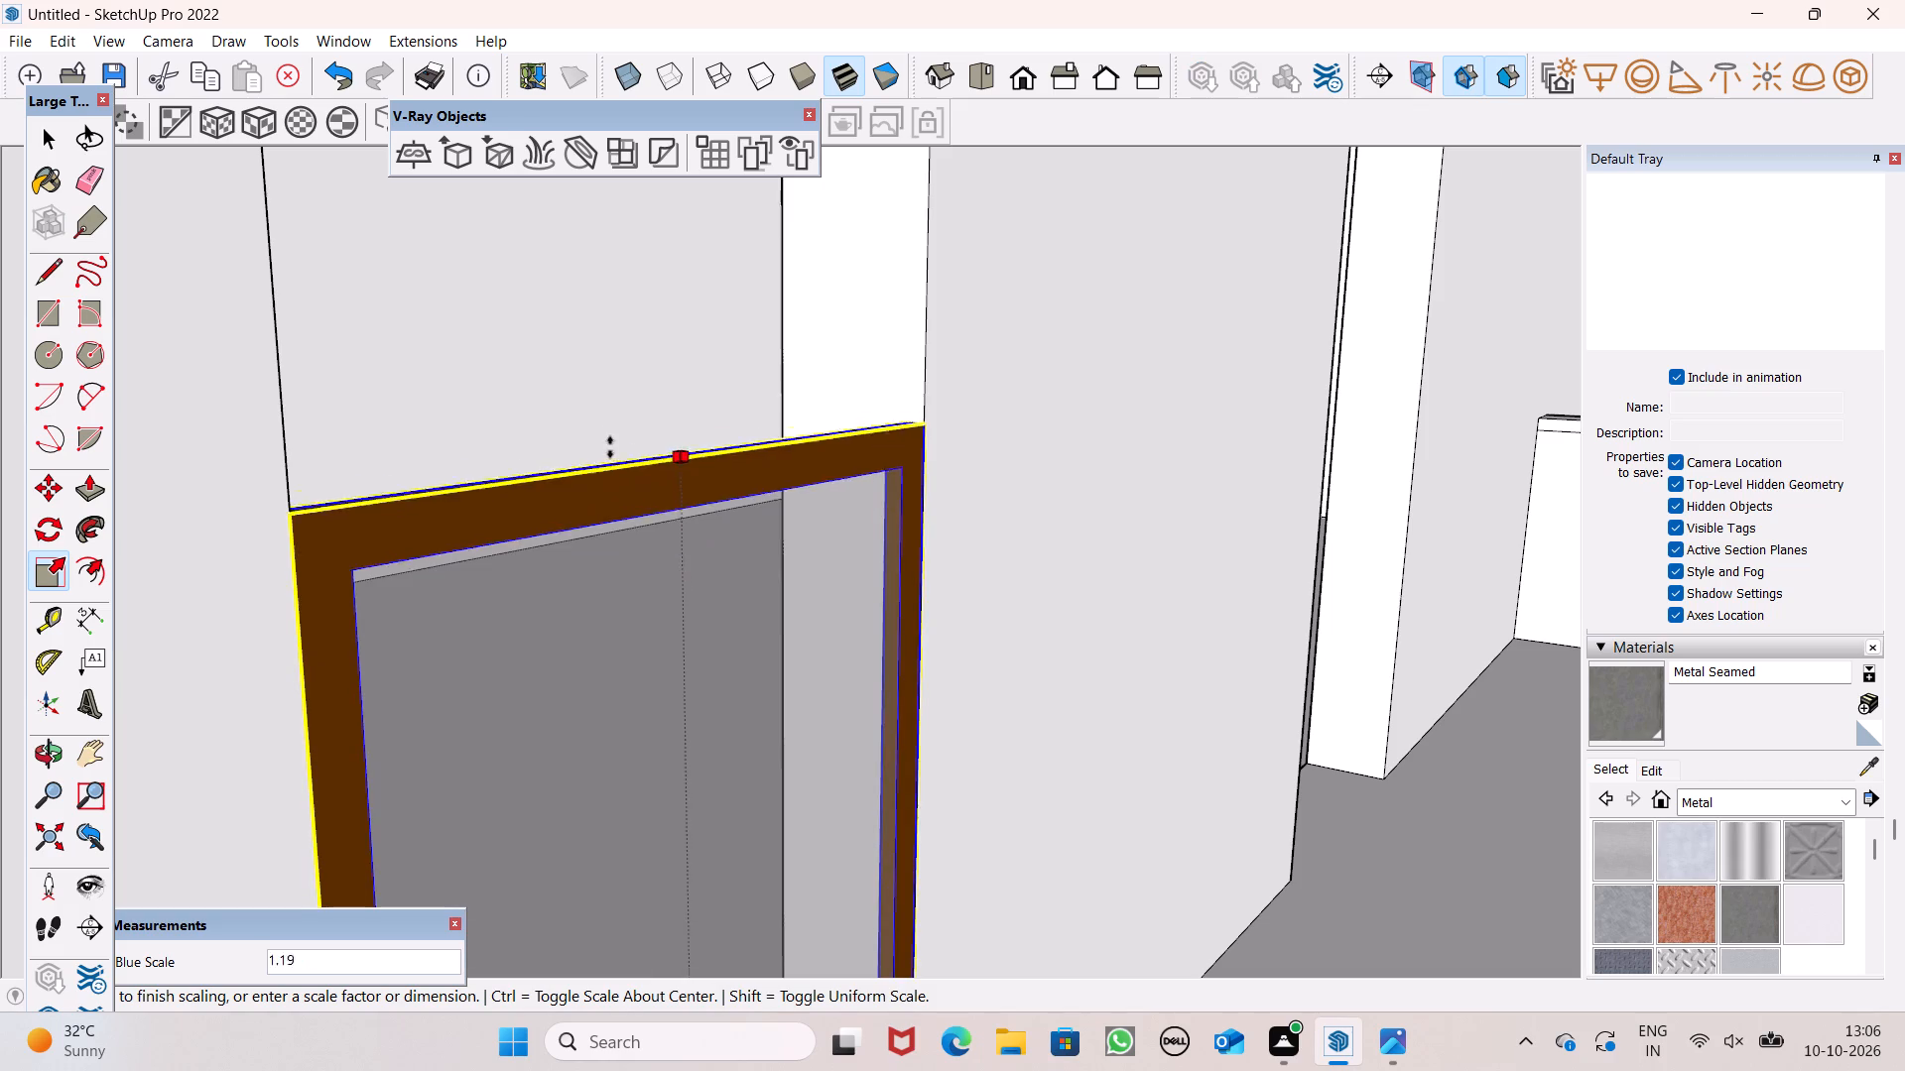
pyautogui.moveTo(610, 447); pyautogui.dragTo(467, 57)
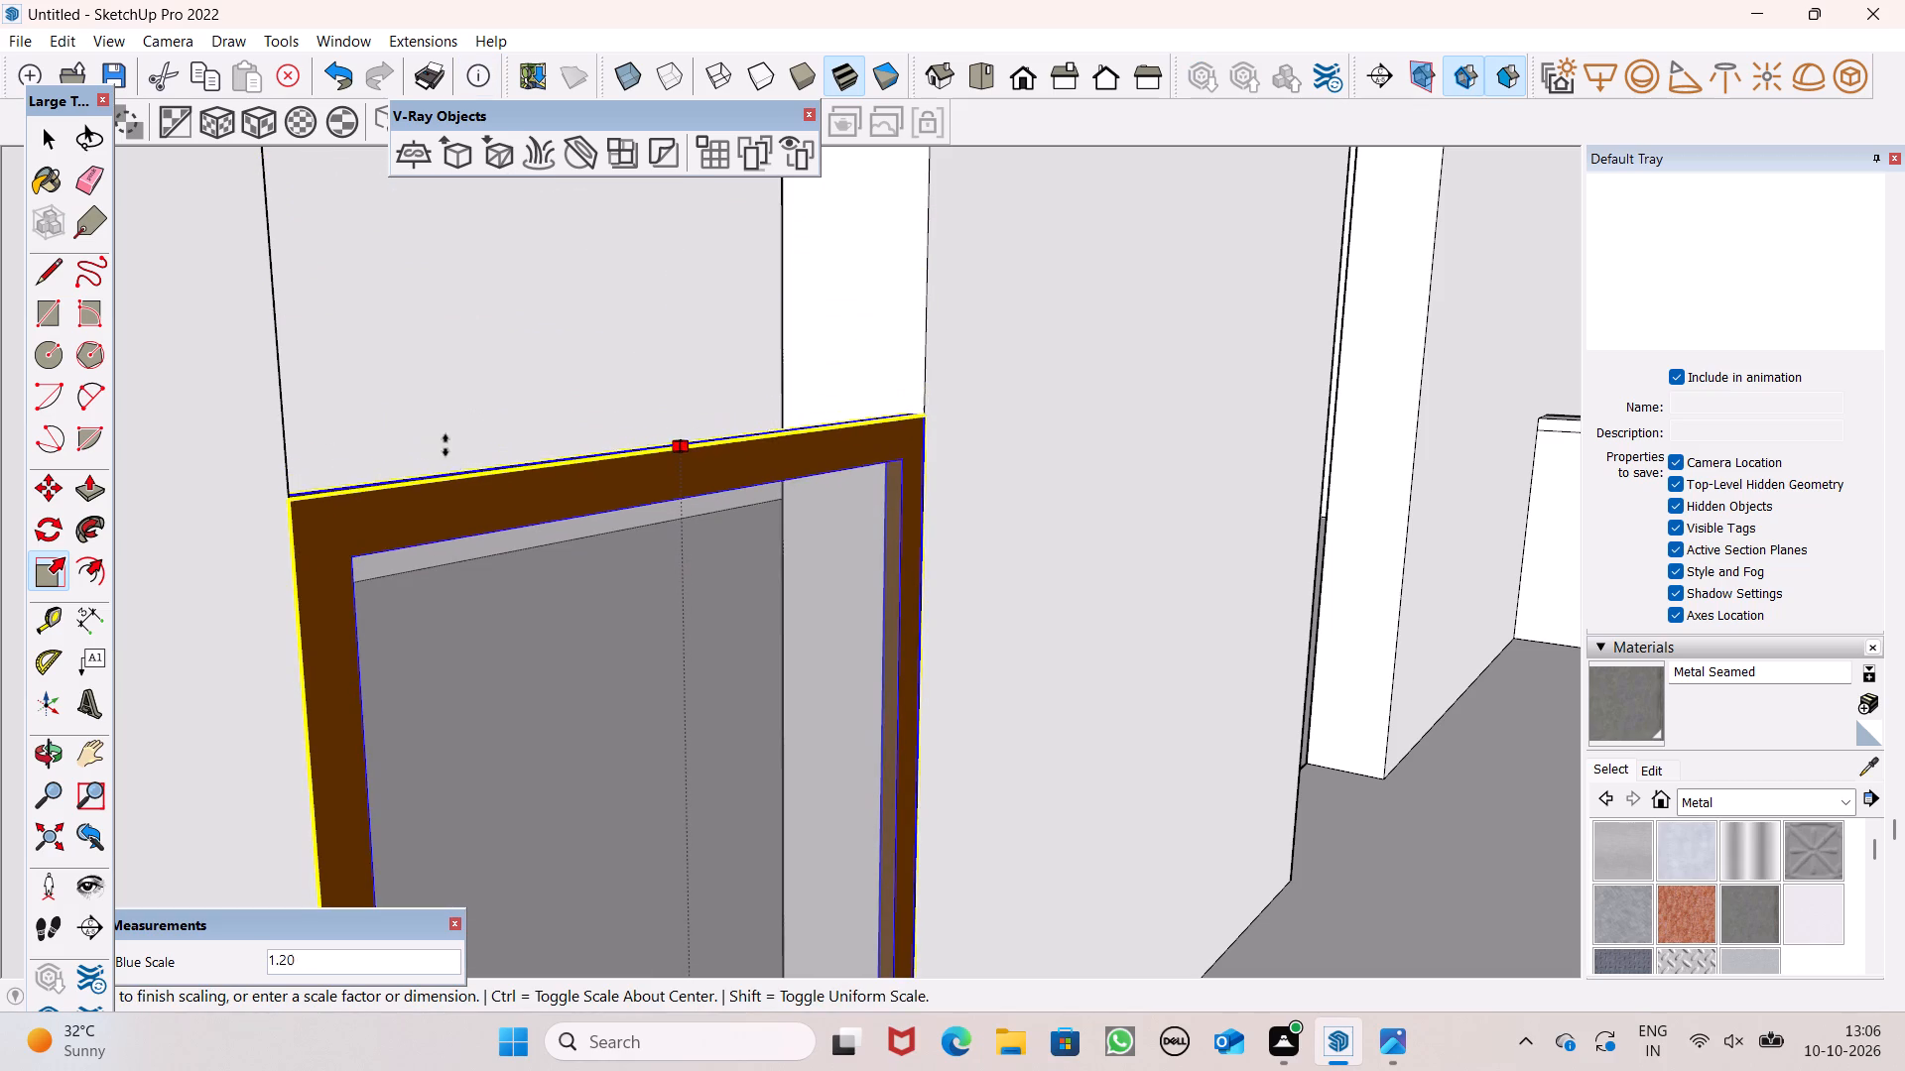
pyautogui.click(426, 382)
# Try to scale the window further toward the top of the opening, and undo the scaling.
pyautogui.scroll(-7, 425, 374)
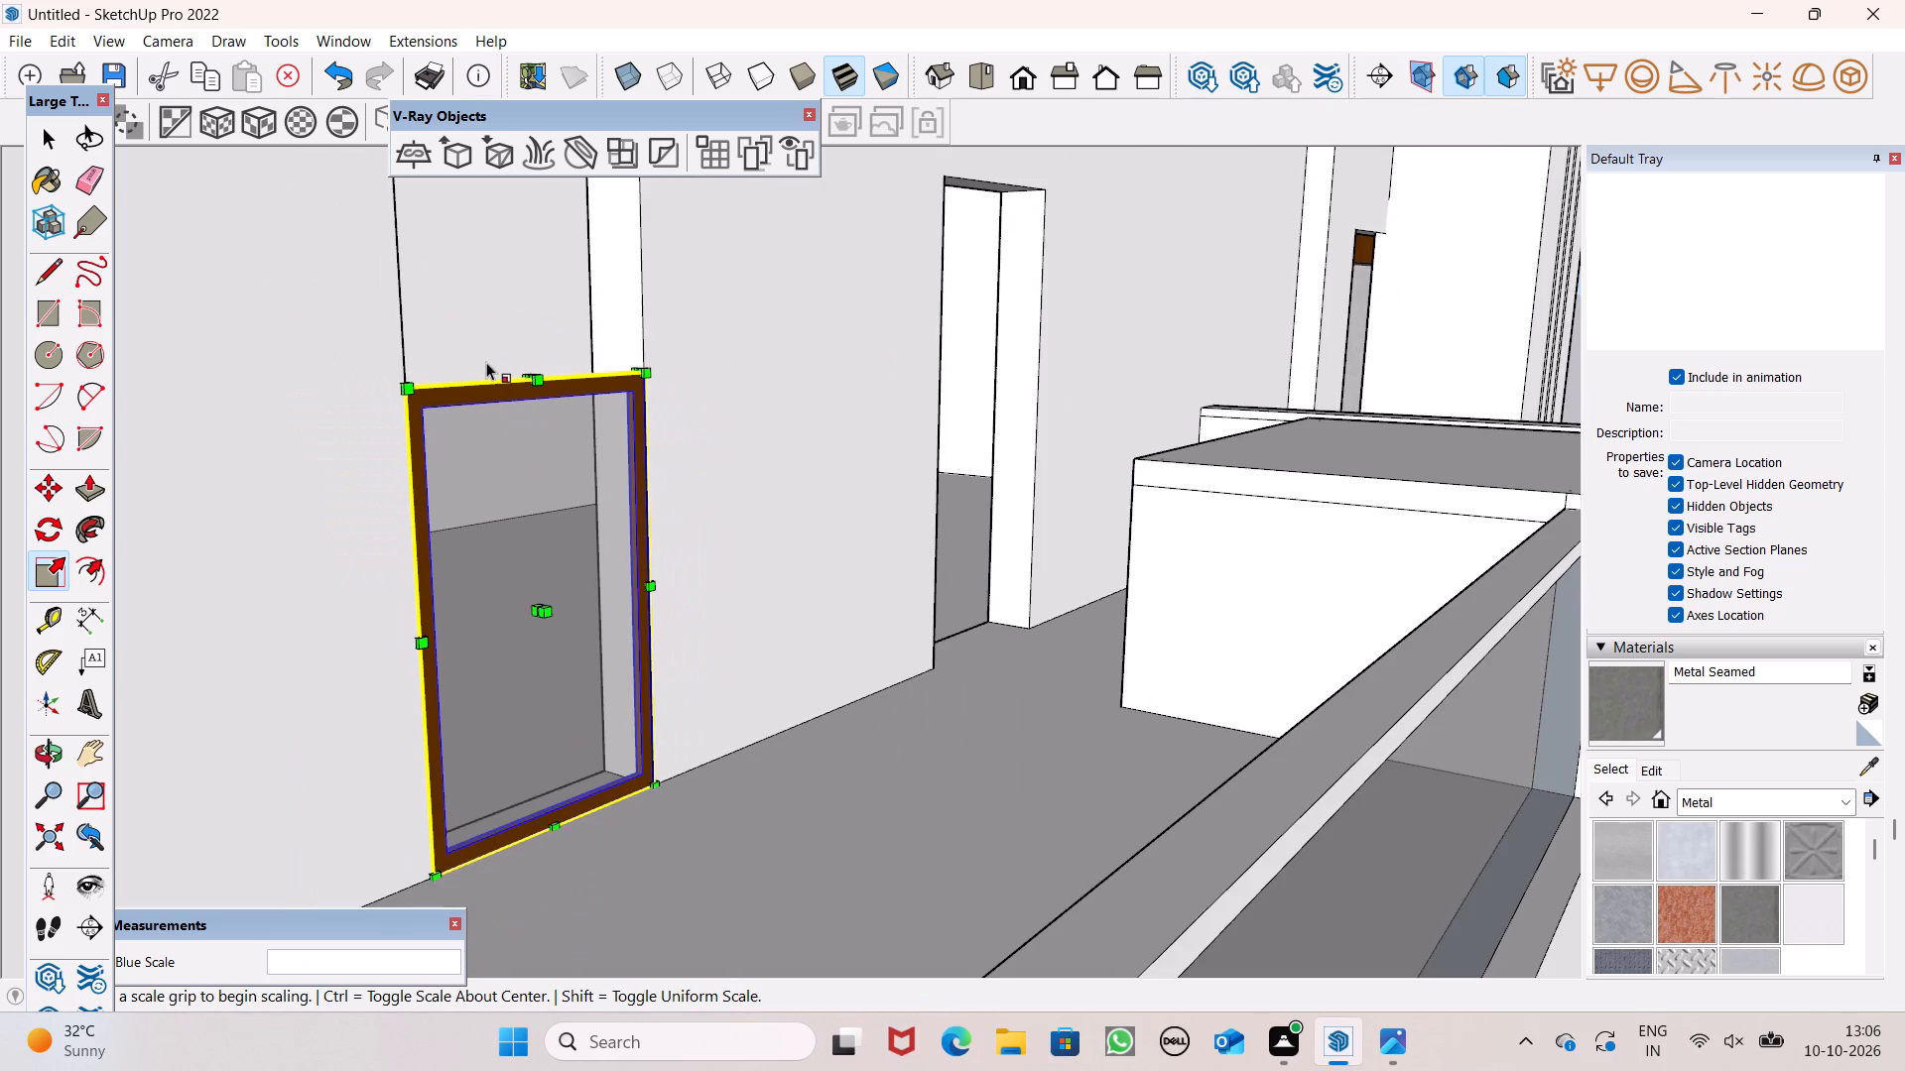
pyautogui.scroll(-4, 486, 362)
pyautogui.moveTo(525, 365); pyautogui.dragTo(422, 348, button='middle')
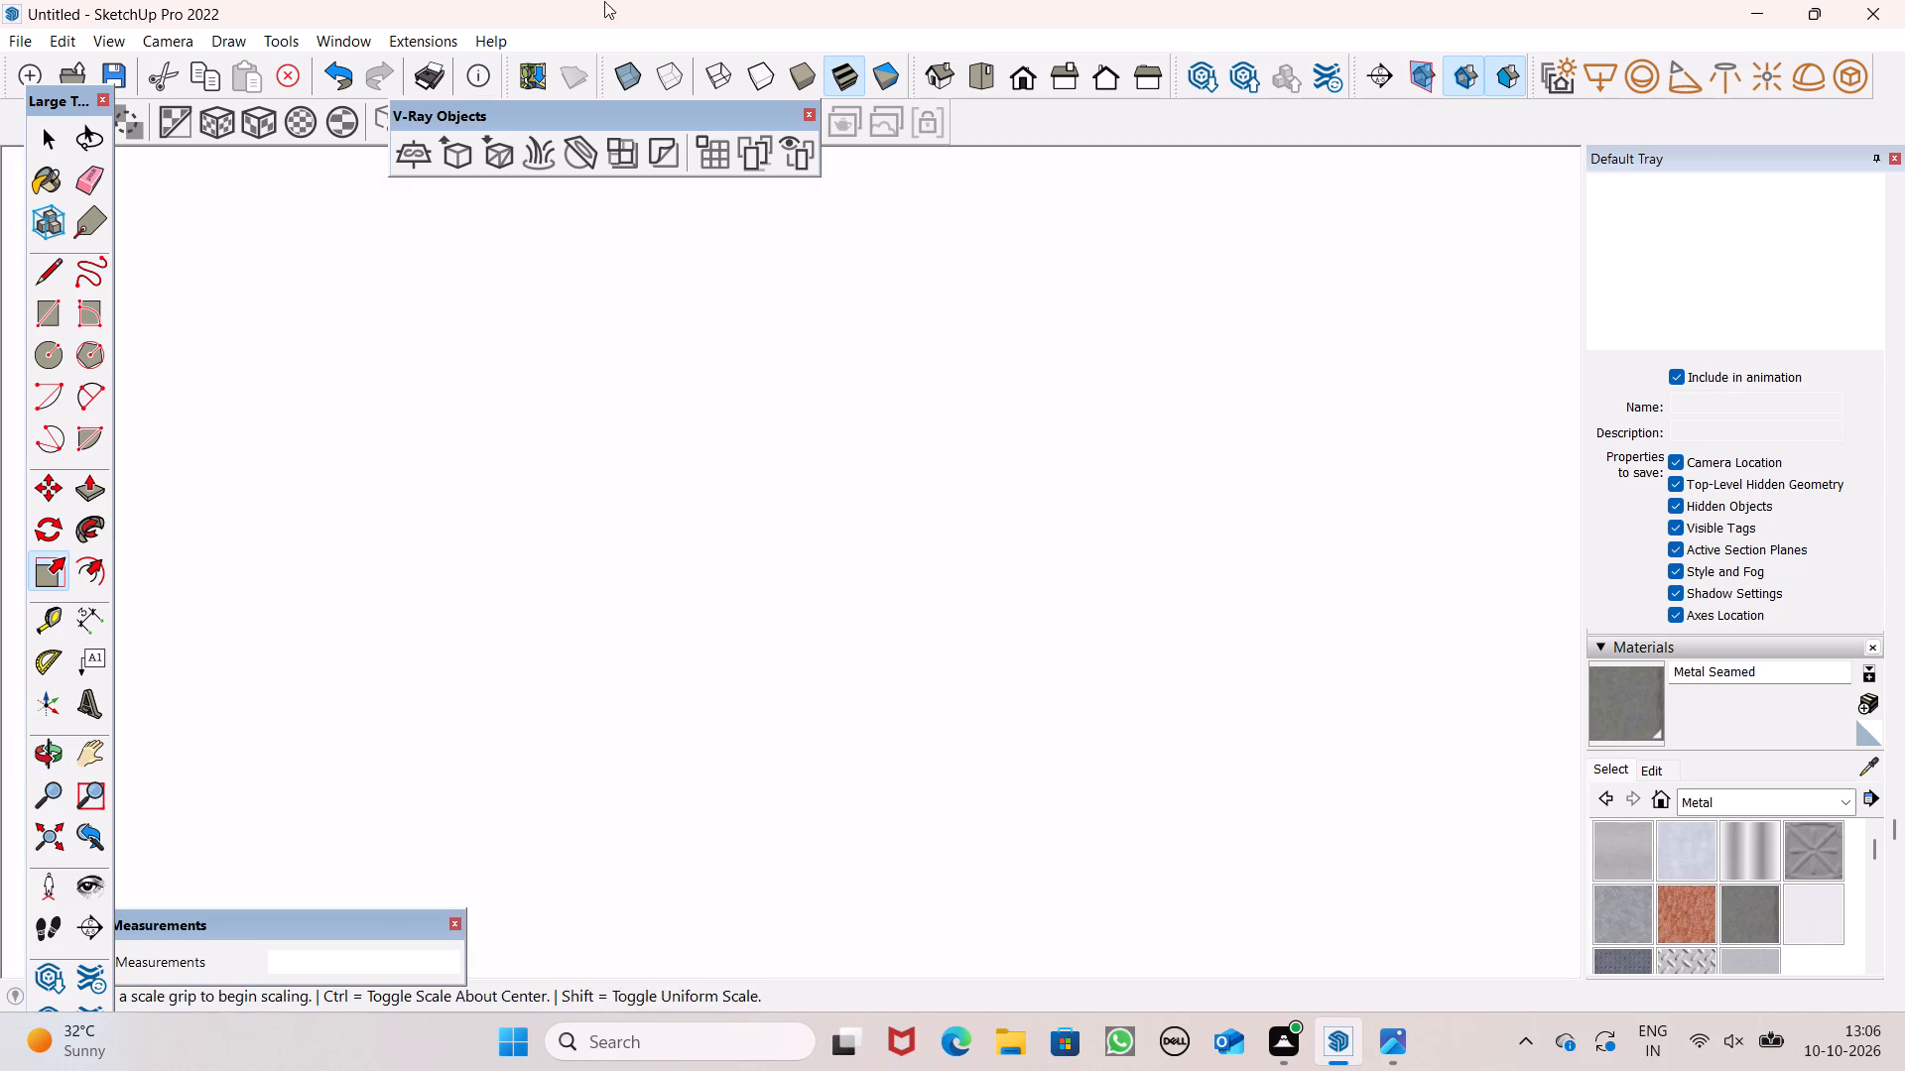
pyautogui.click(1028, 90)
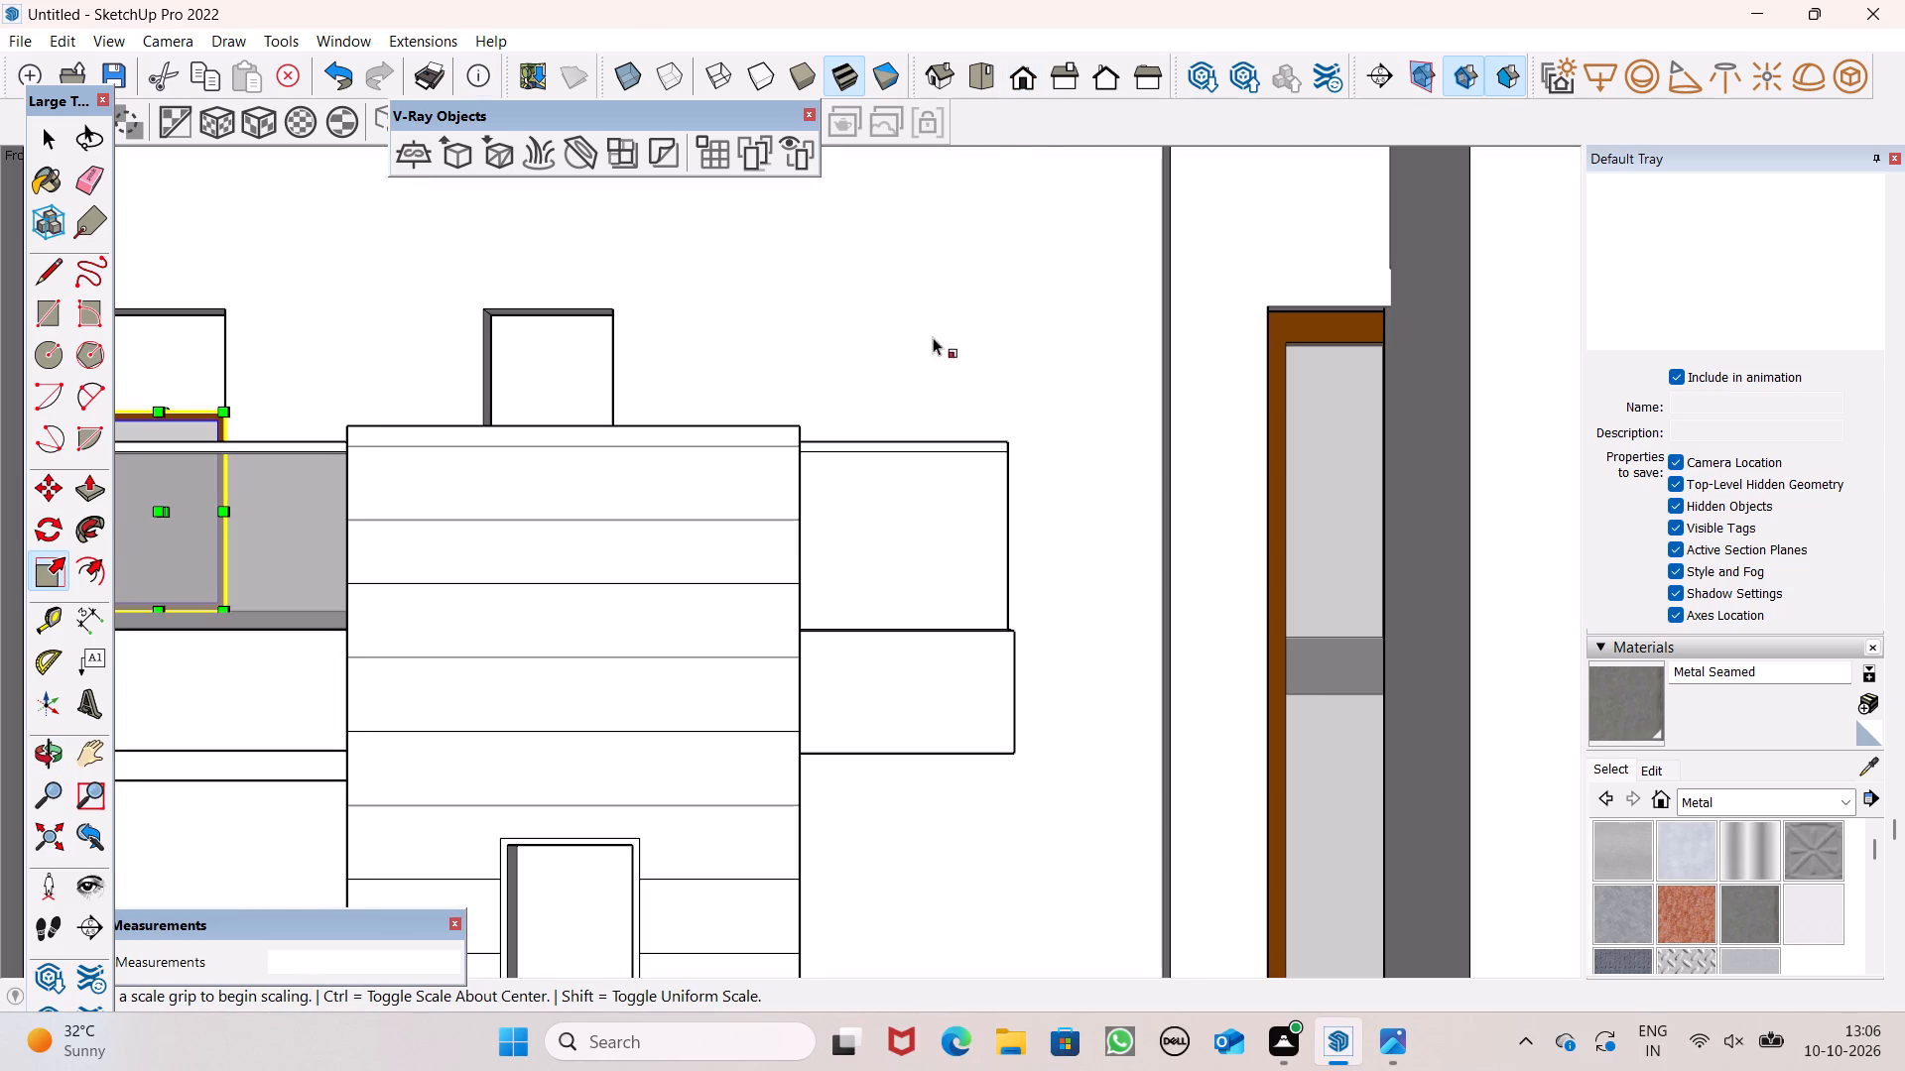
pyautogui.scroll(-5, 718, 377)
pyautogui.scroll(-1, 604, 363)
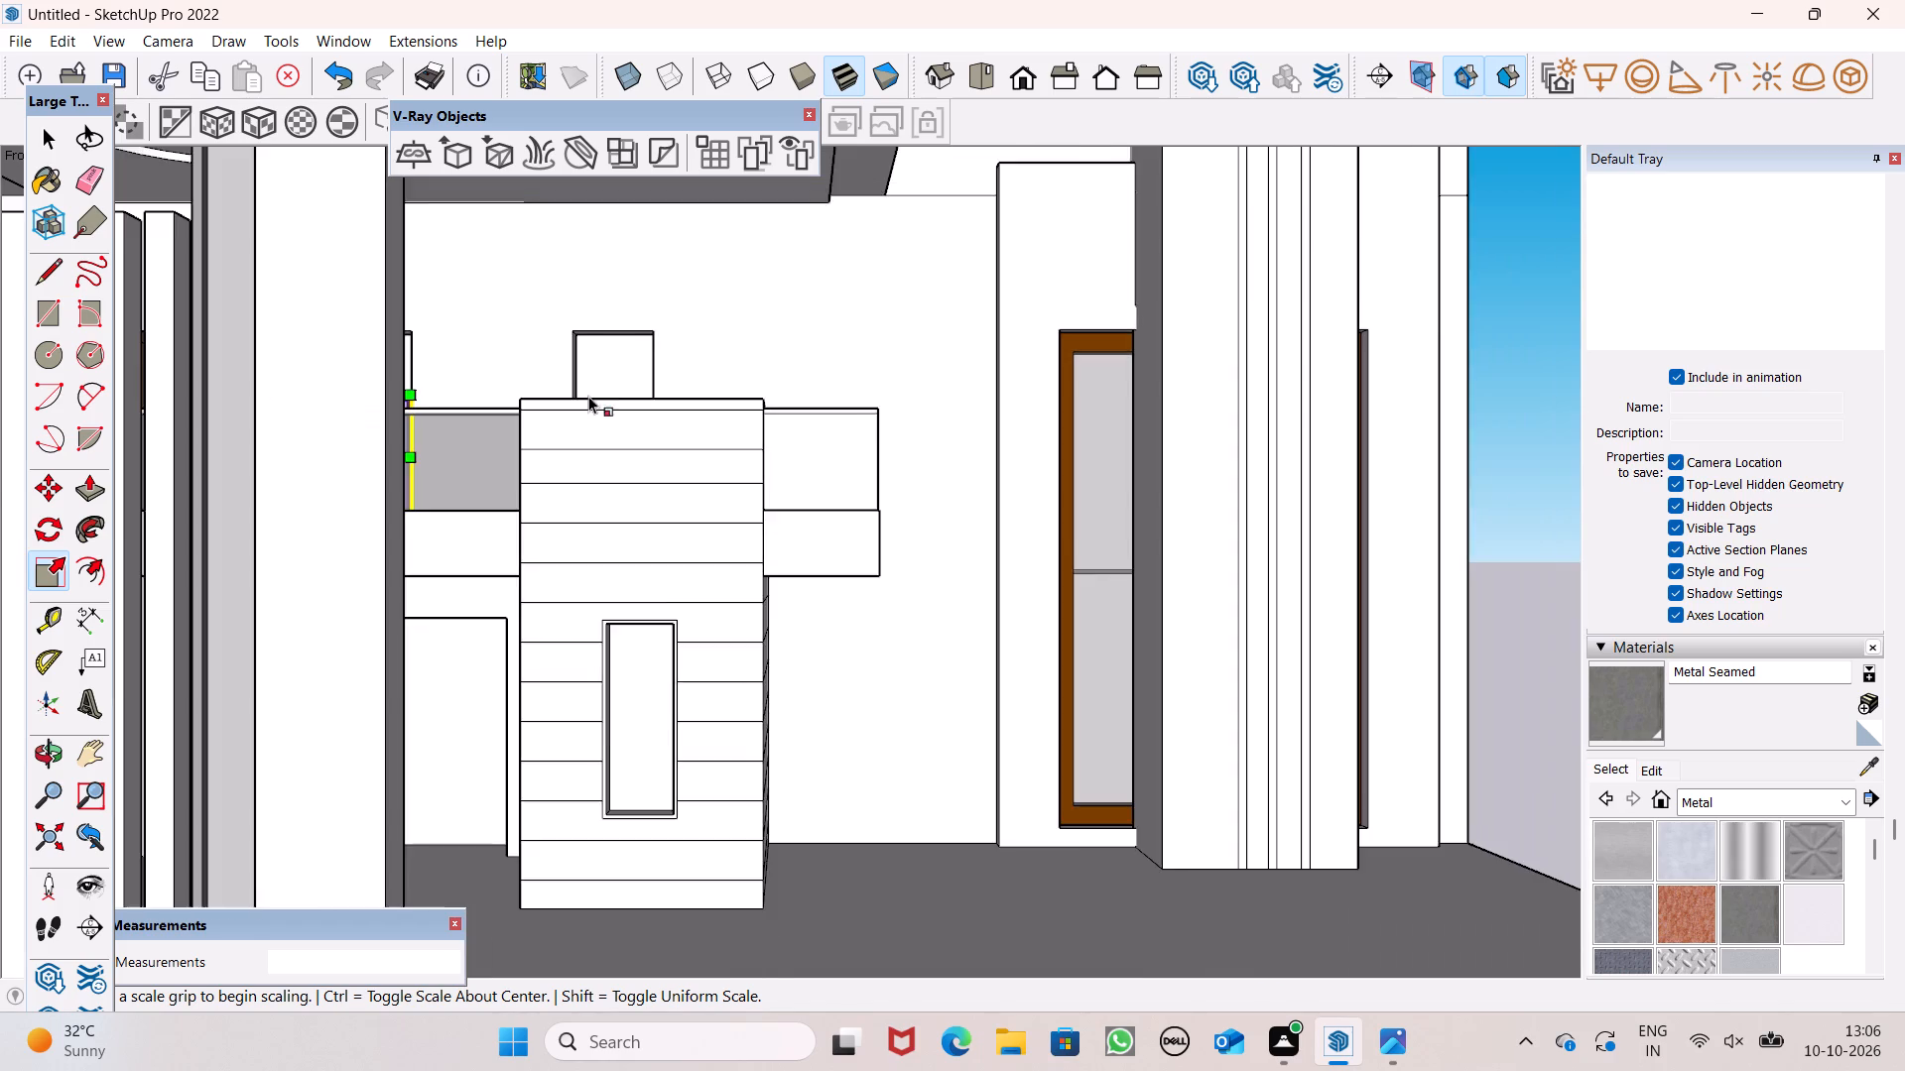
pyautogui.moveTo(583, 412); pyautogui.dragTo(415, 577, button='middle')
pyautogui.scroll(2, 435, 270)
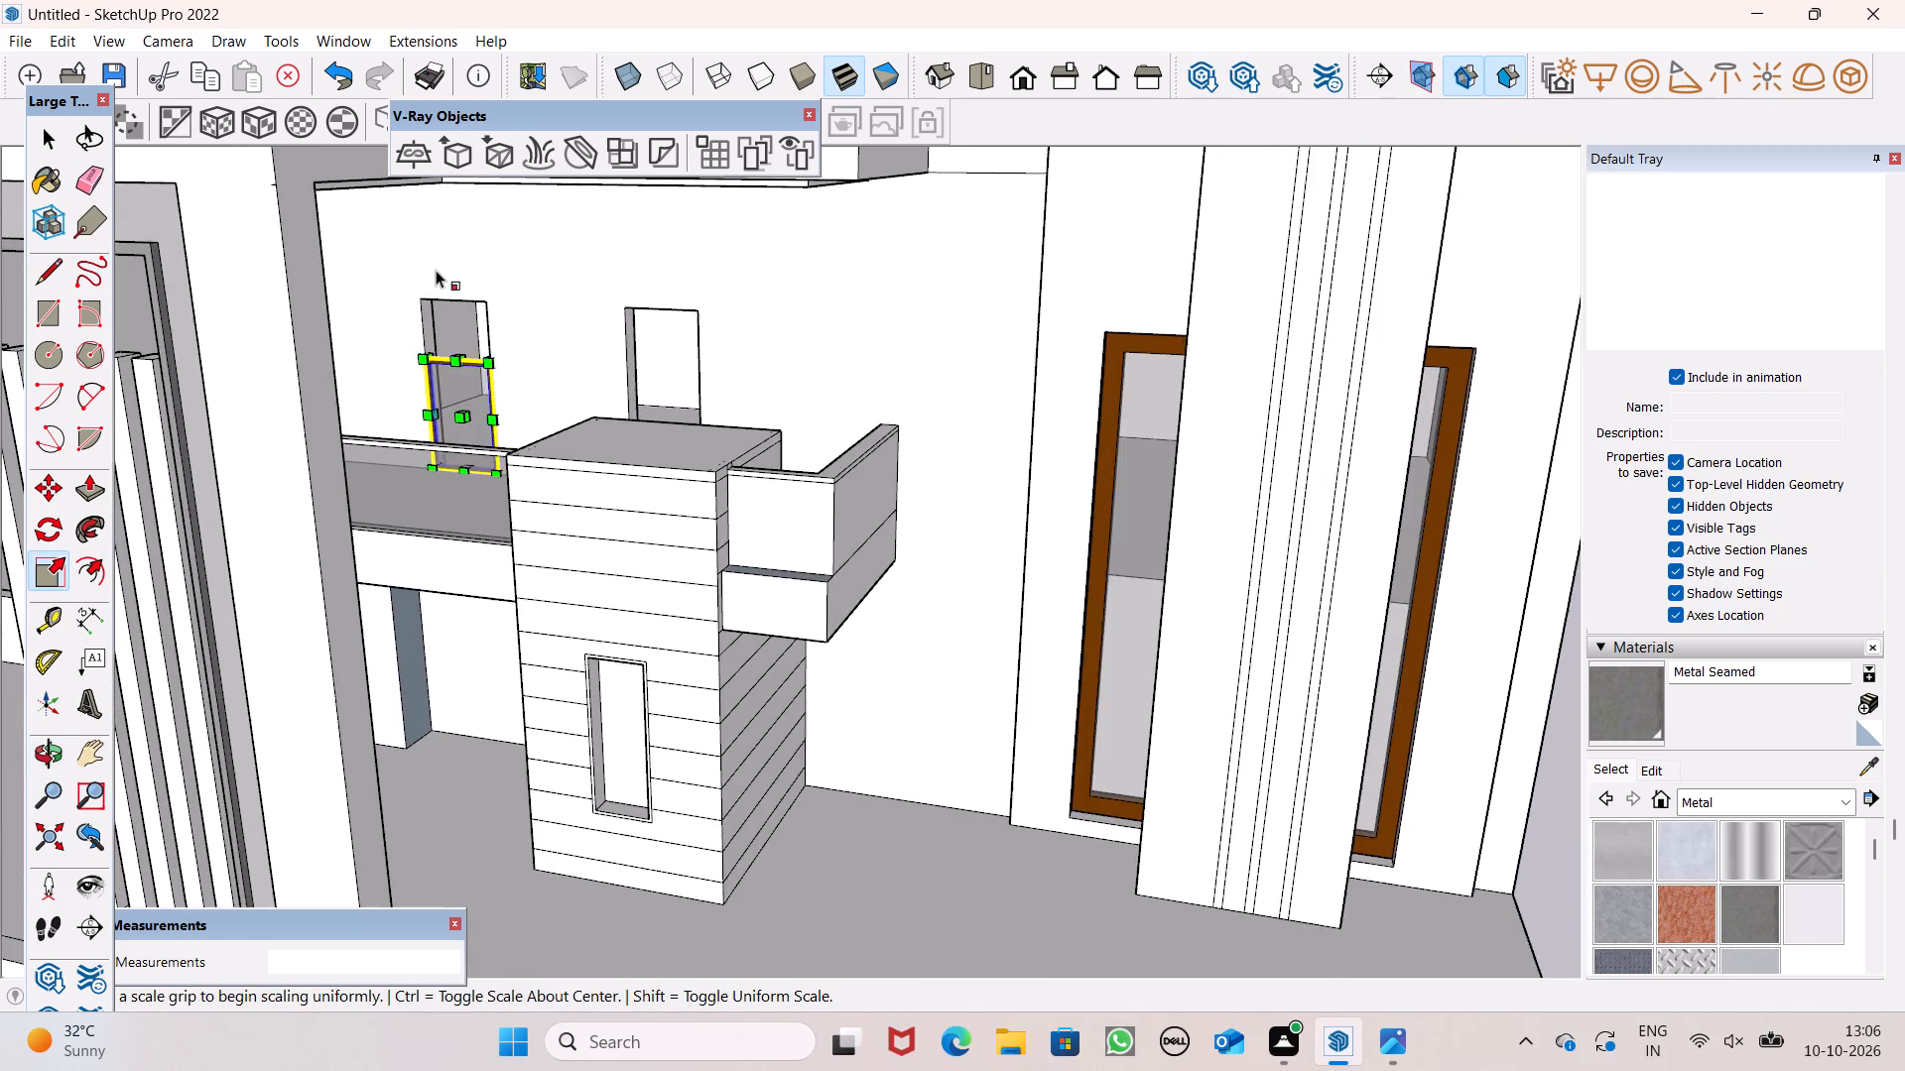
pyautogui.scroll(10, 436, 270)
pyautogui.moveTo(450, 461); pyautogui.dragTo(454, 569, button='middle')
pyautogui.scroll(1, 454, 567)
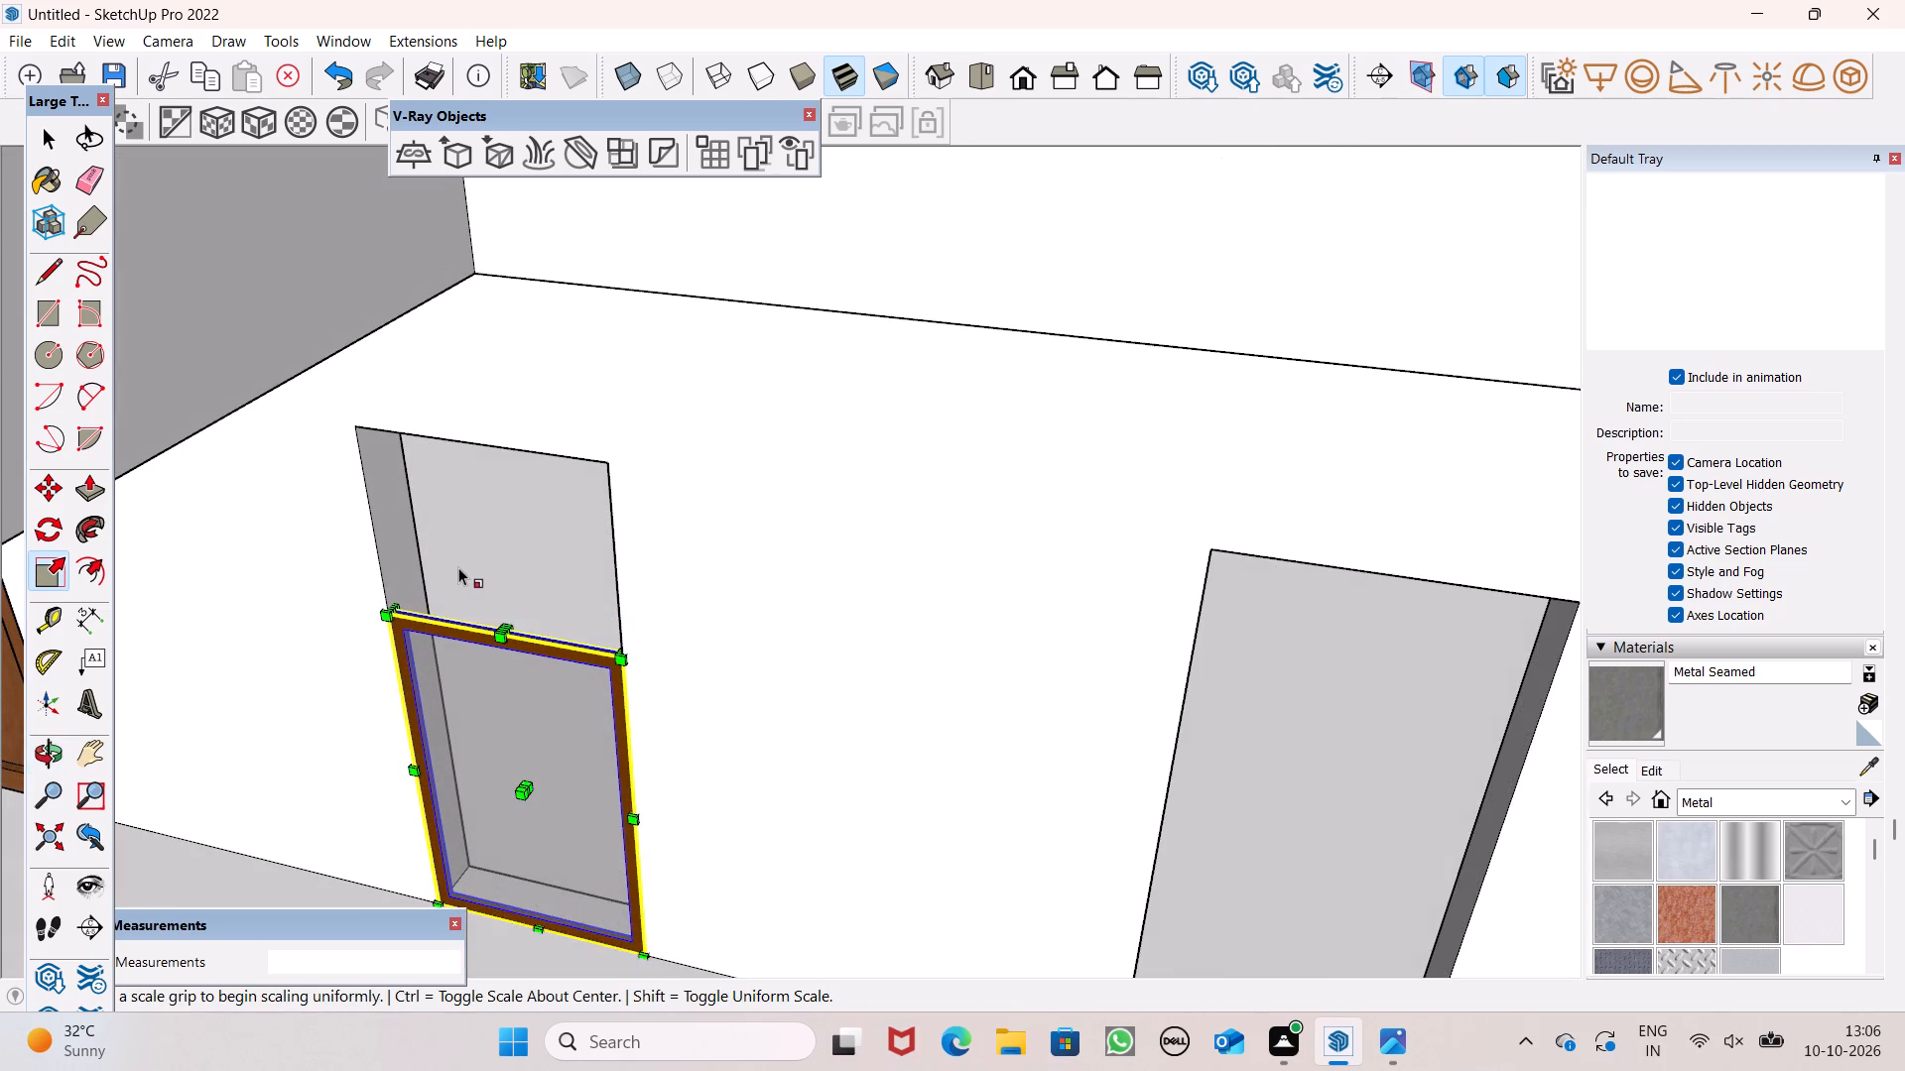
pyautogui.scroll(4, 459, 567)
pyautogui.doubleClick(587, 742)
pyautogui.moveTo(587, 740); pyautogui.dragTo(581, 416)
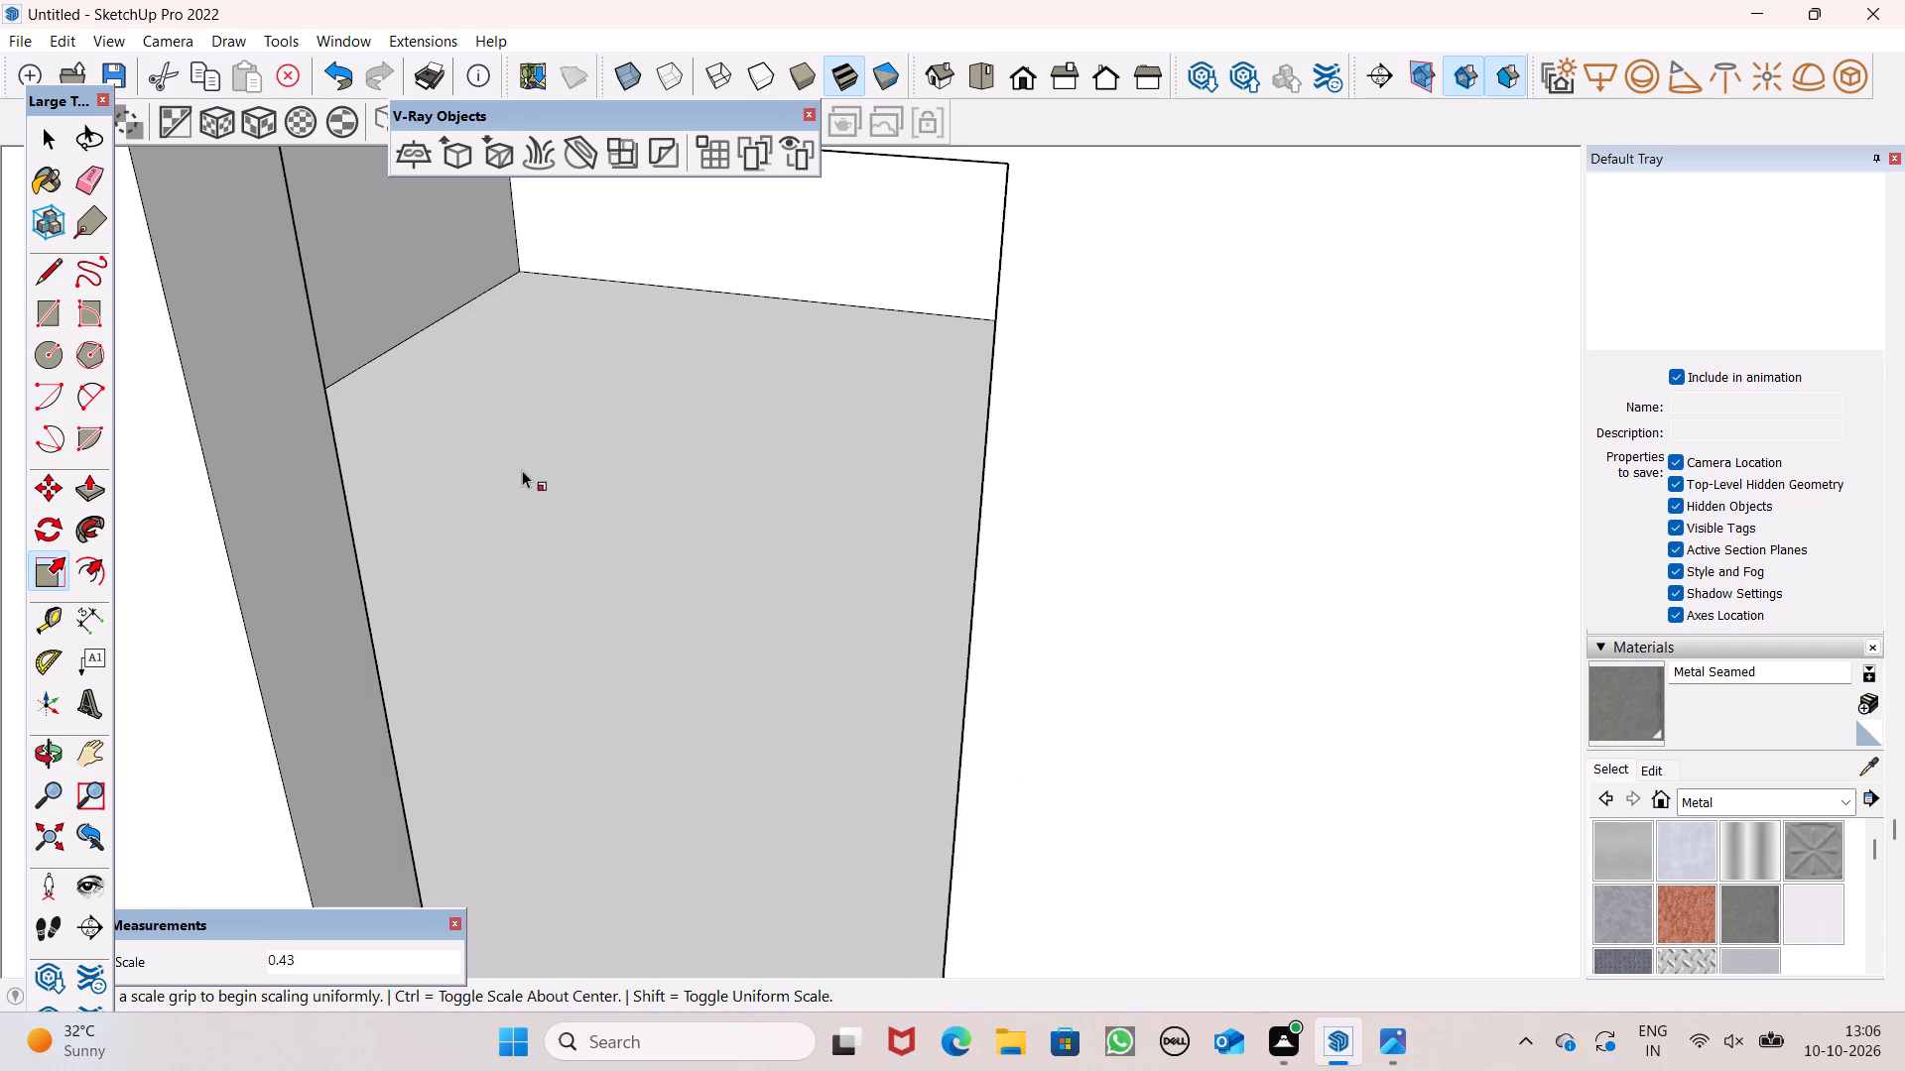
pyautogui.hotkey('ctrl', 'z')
# Stretch the selected window's height along the blue axis so its top edge reaches the head of the upper-floor opening.
pyautogui.scroll(-3, 521, 470)
pyautogui.moveTo(514, 601); pyautogui.dragTo(483, 722, button='middle')
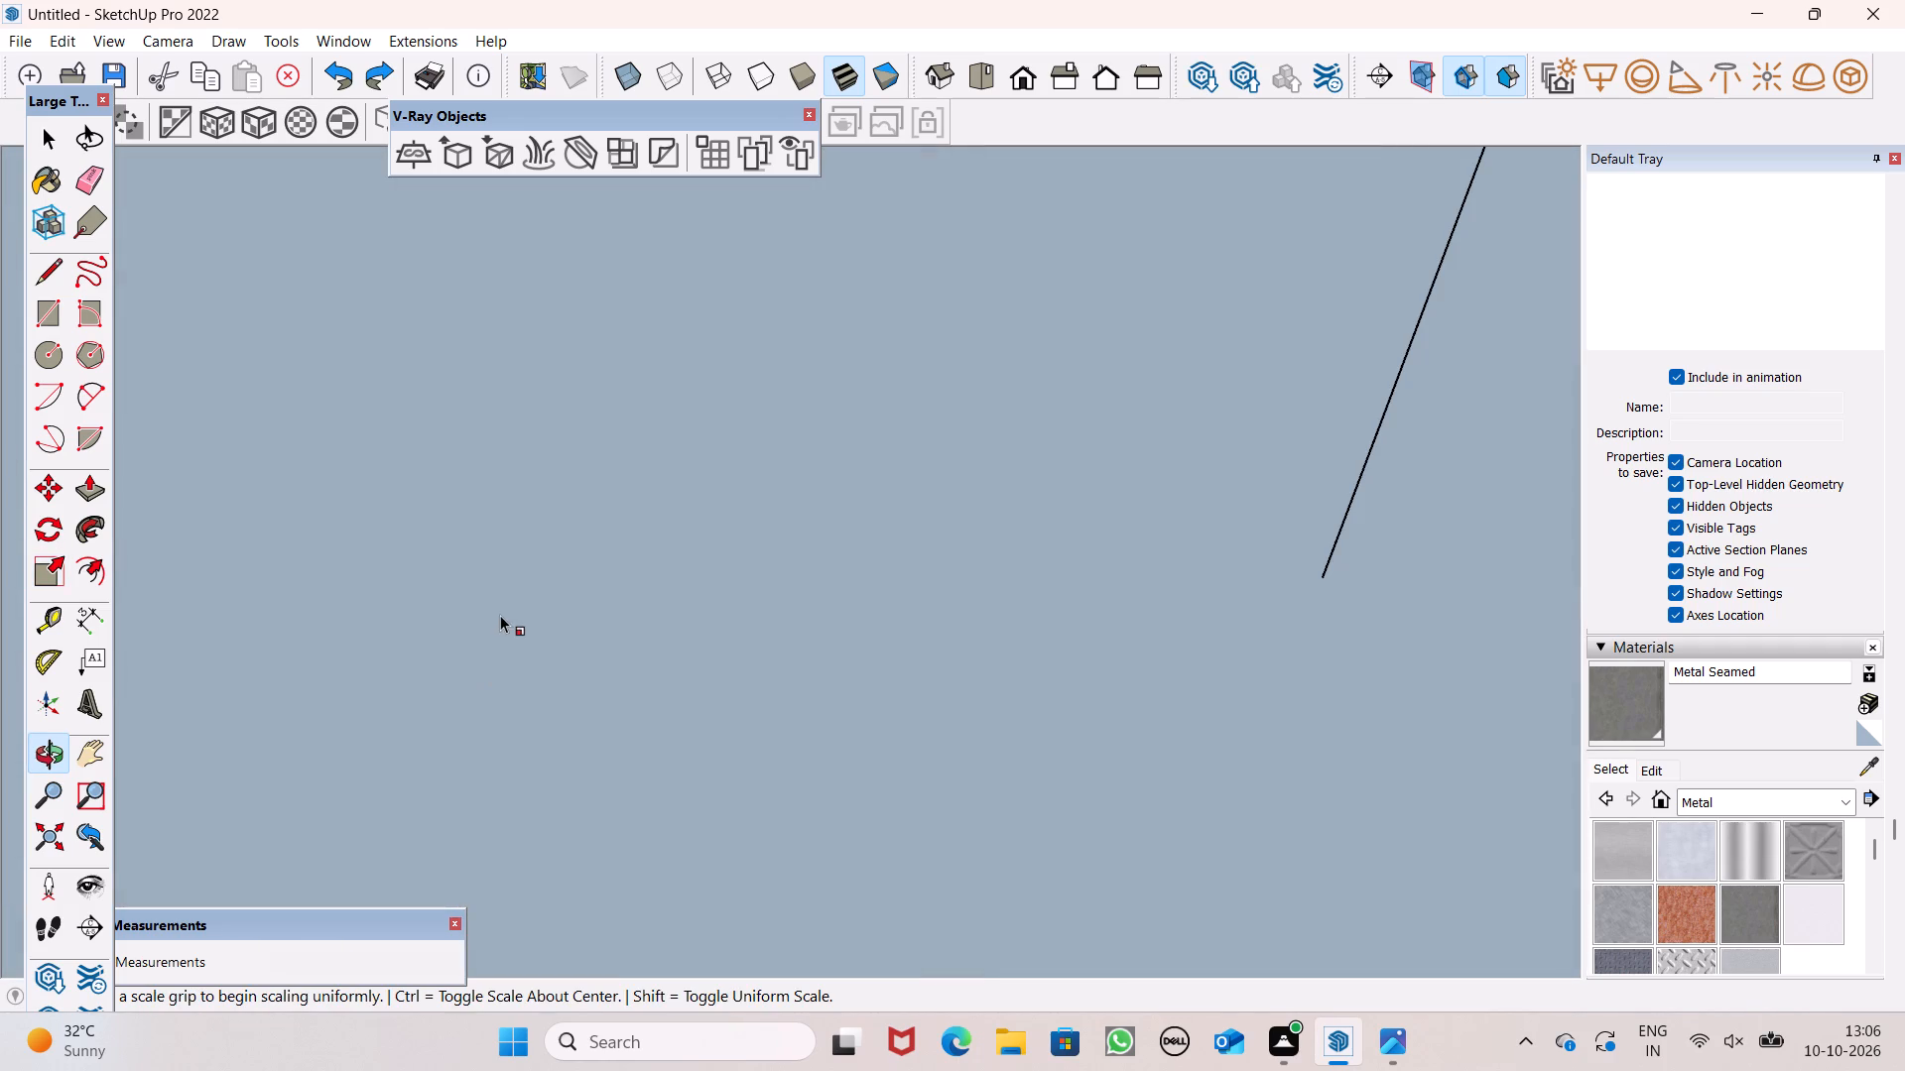
pyautogui.moveTo(526, 583); pyautogui.dragTo(616, 443, button='middle')
pyautogui.click(1025, 90)
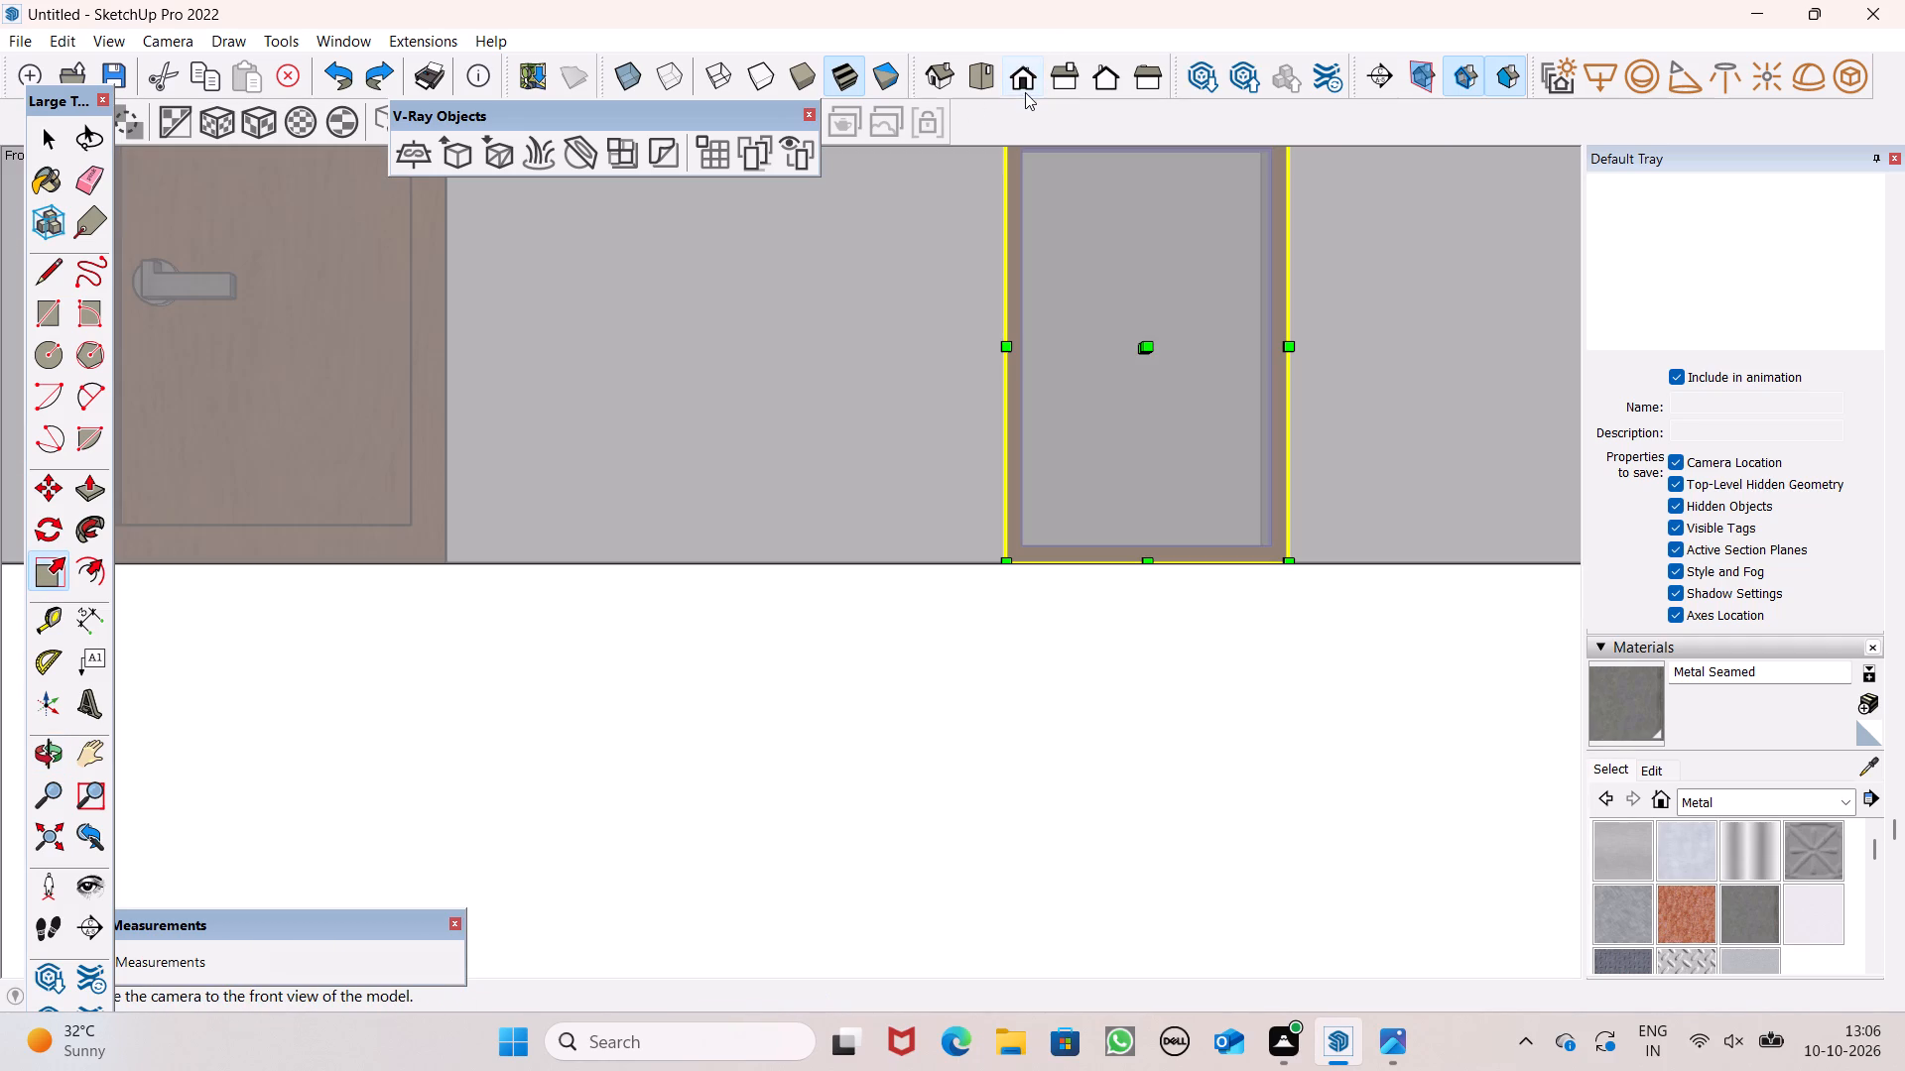
pyautogui.scroll(-5, 1020, 114)
pyautogui.scroll(-14, 885, 418)
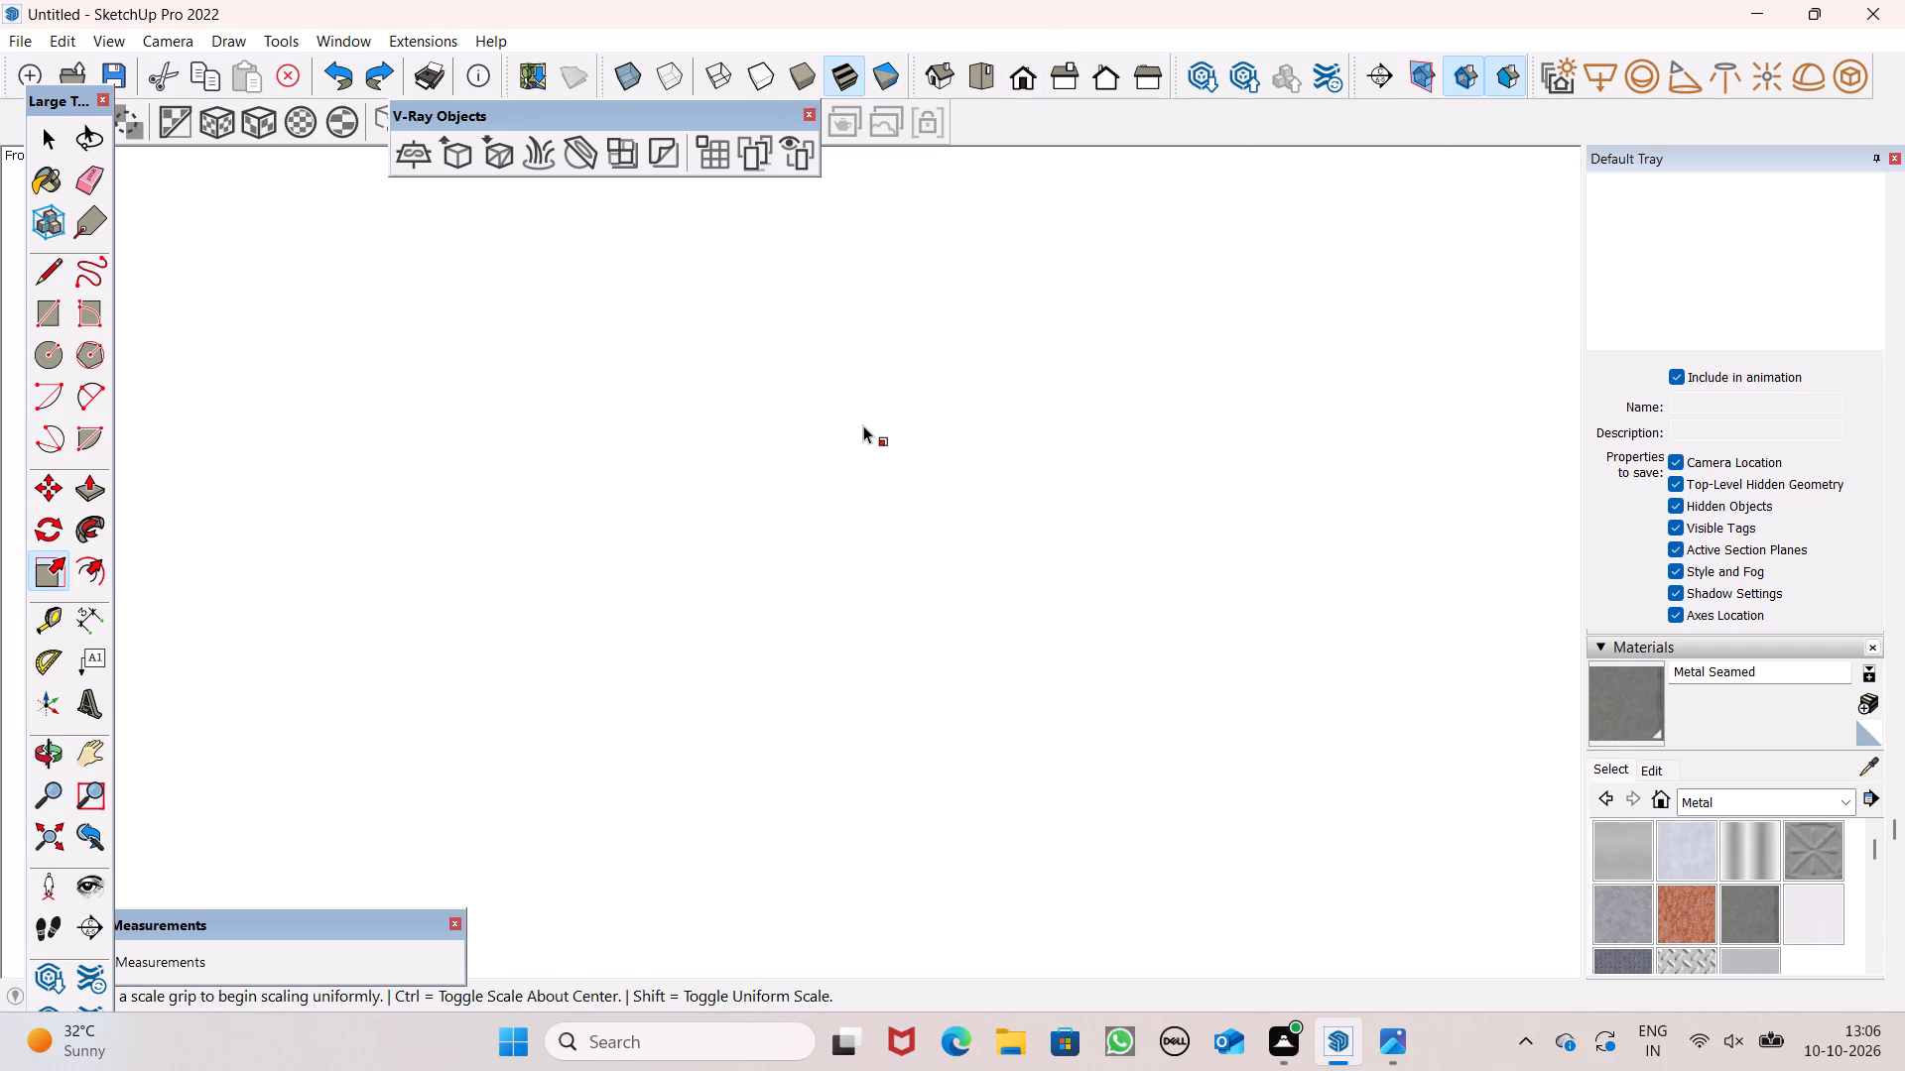
pyautogui.press('space')
pyautogui.scroll(-12, 859, 423)
pyautogui.scroll(-11, 885, 310)
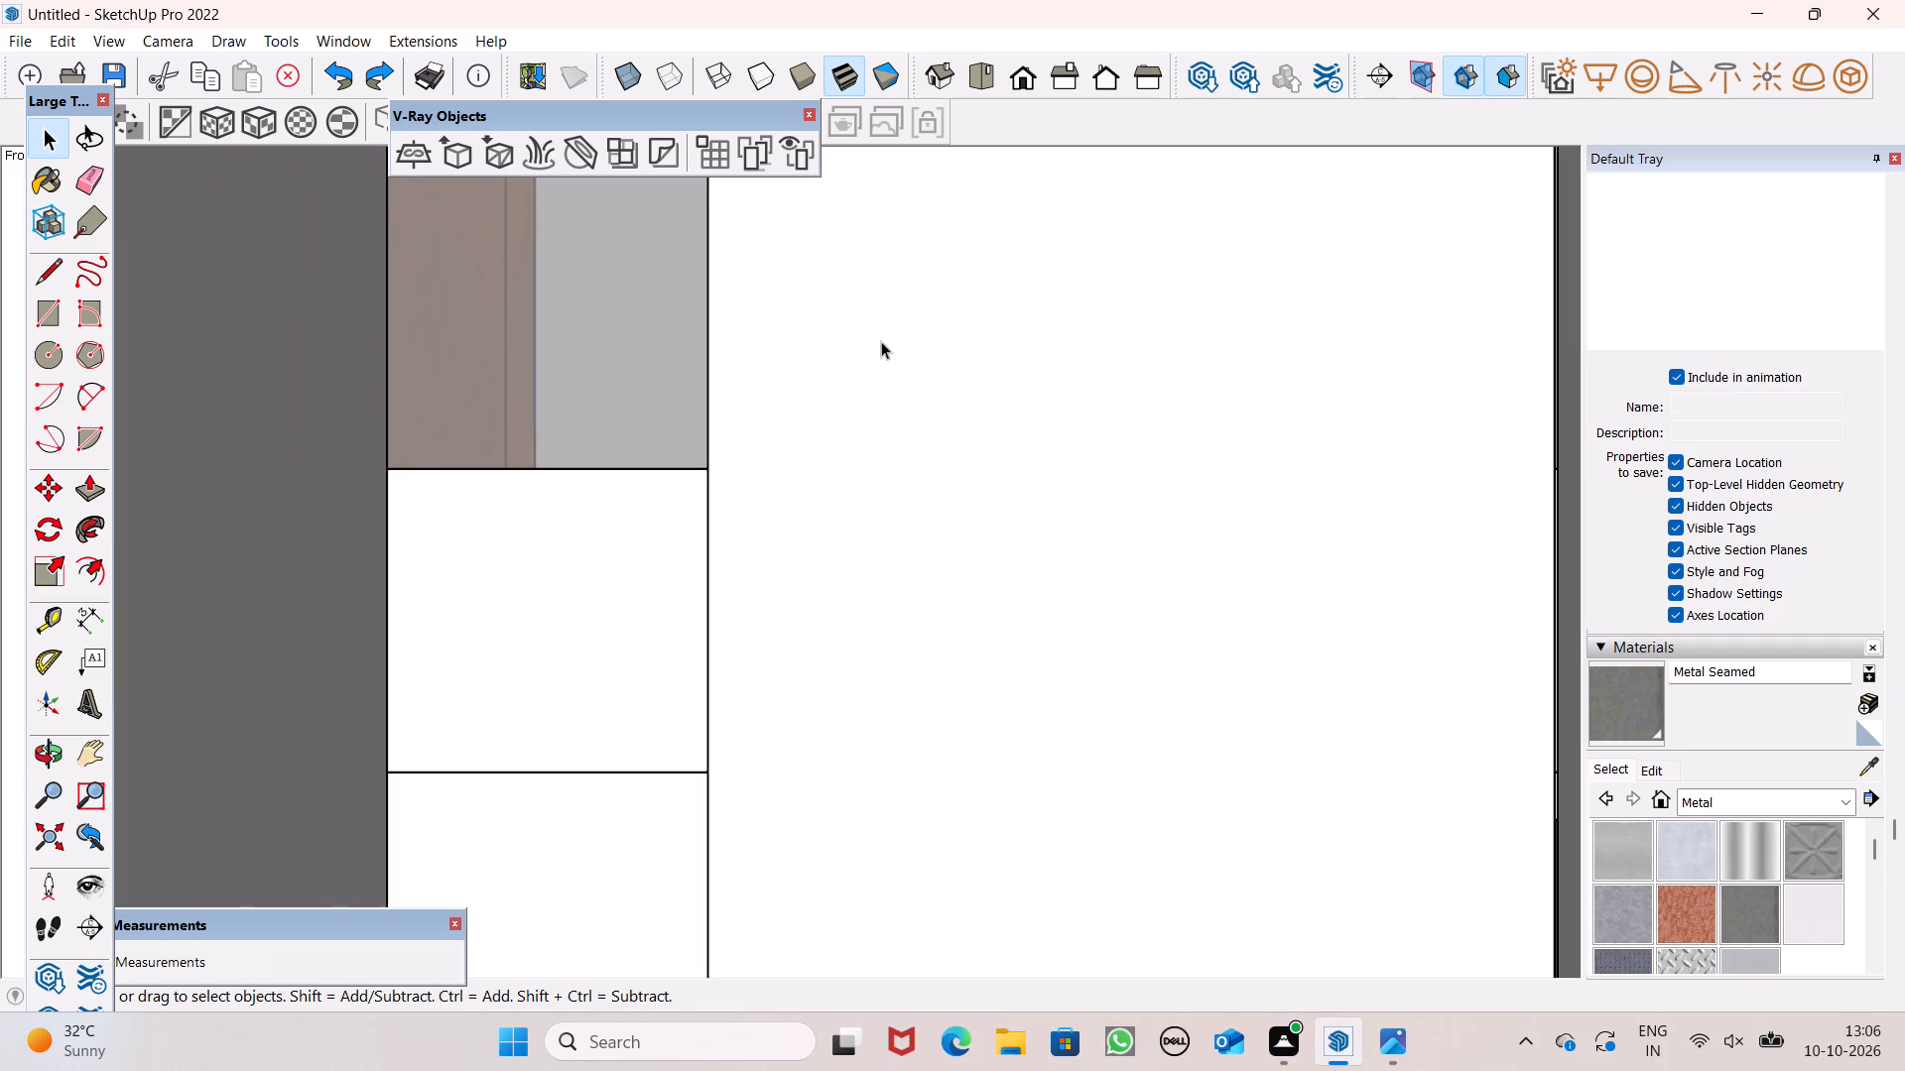
pyautogui.scroll(-20, 881, 341)
pyautogui.scroll(-12, 822, 371)
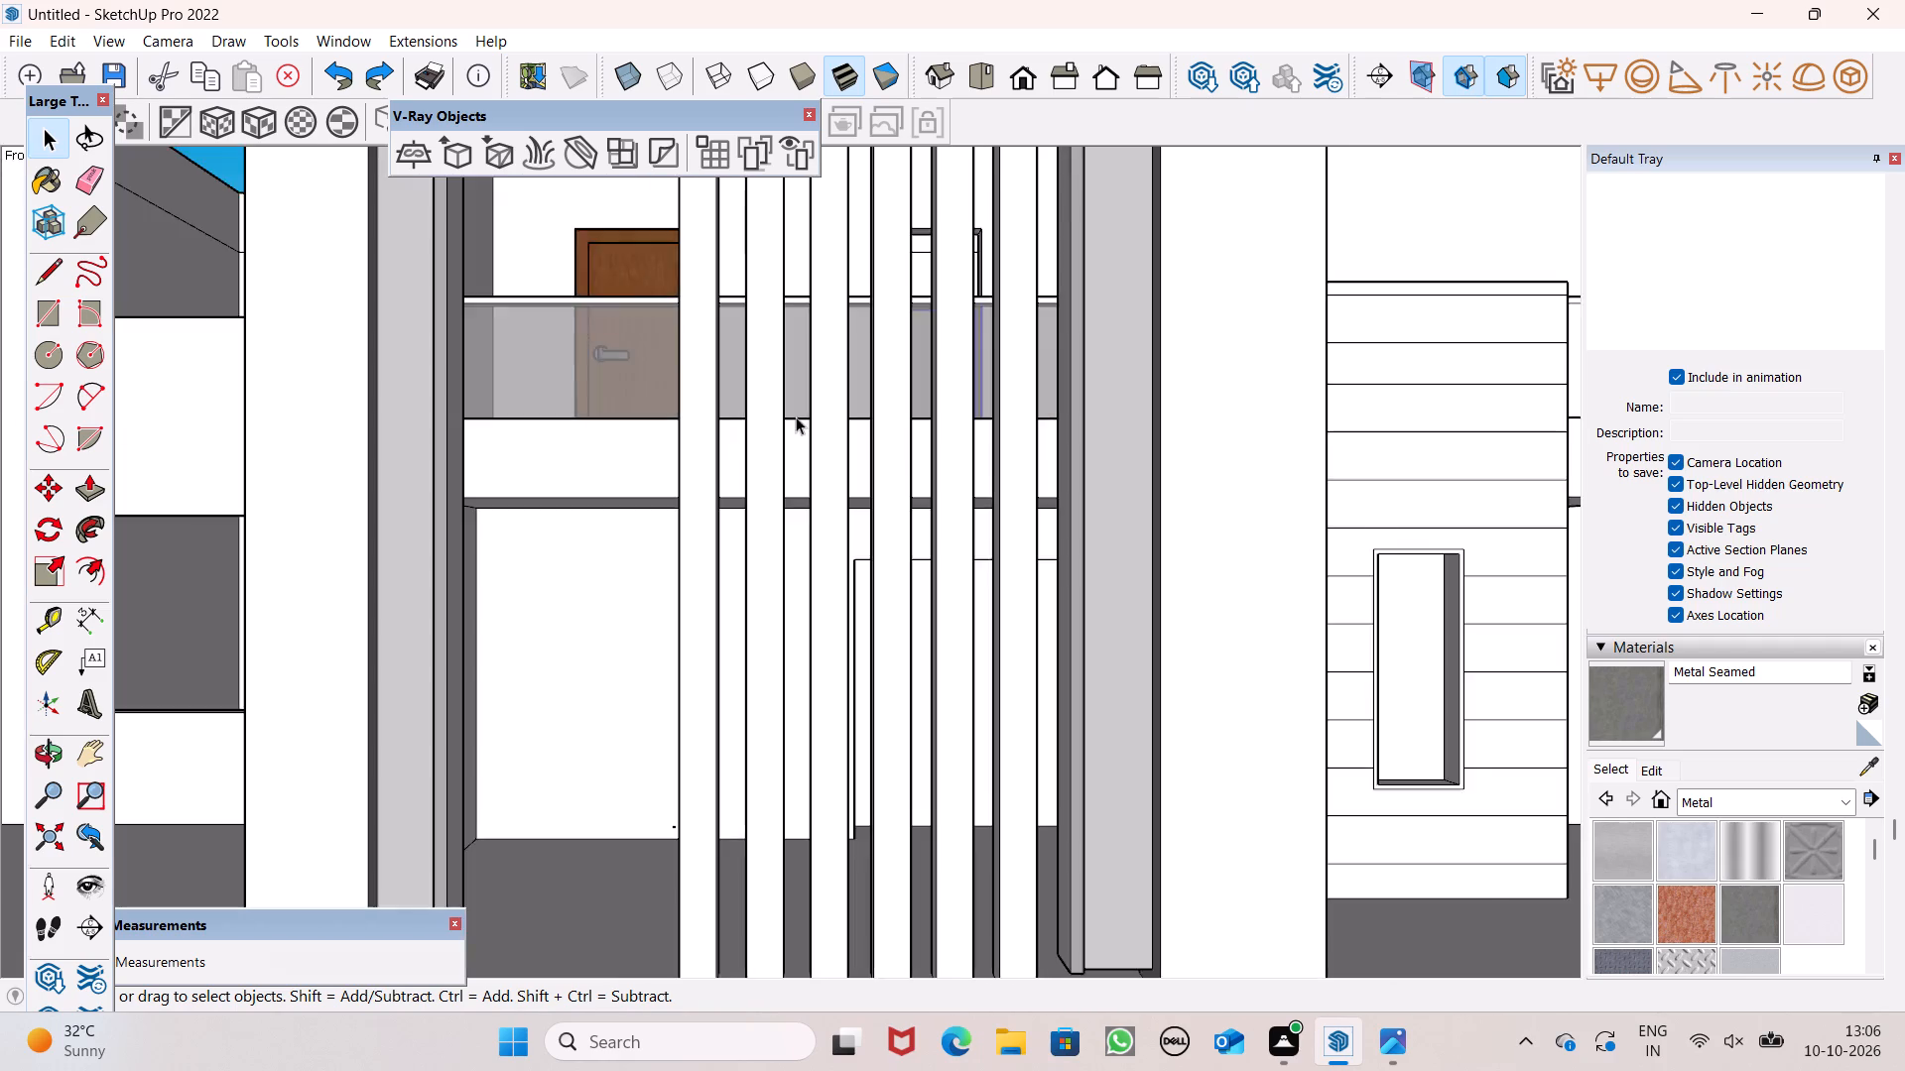
pyautogui.scroll(-6, 796, 416)
pyautogui.scroll(6, 636, 278)
pyautogui.scroll(-12, 817, 353)
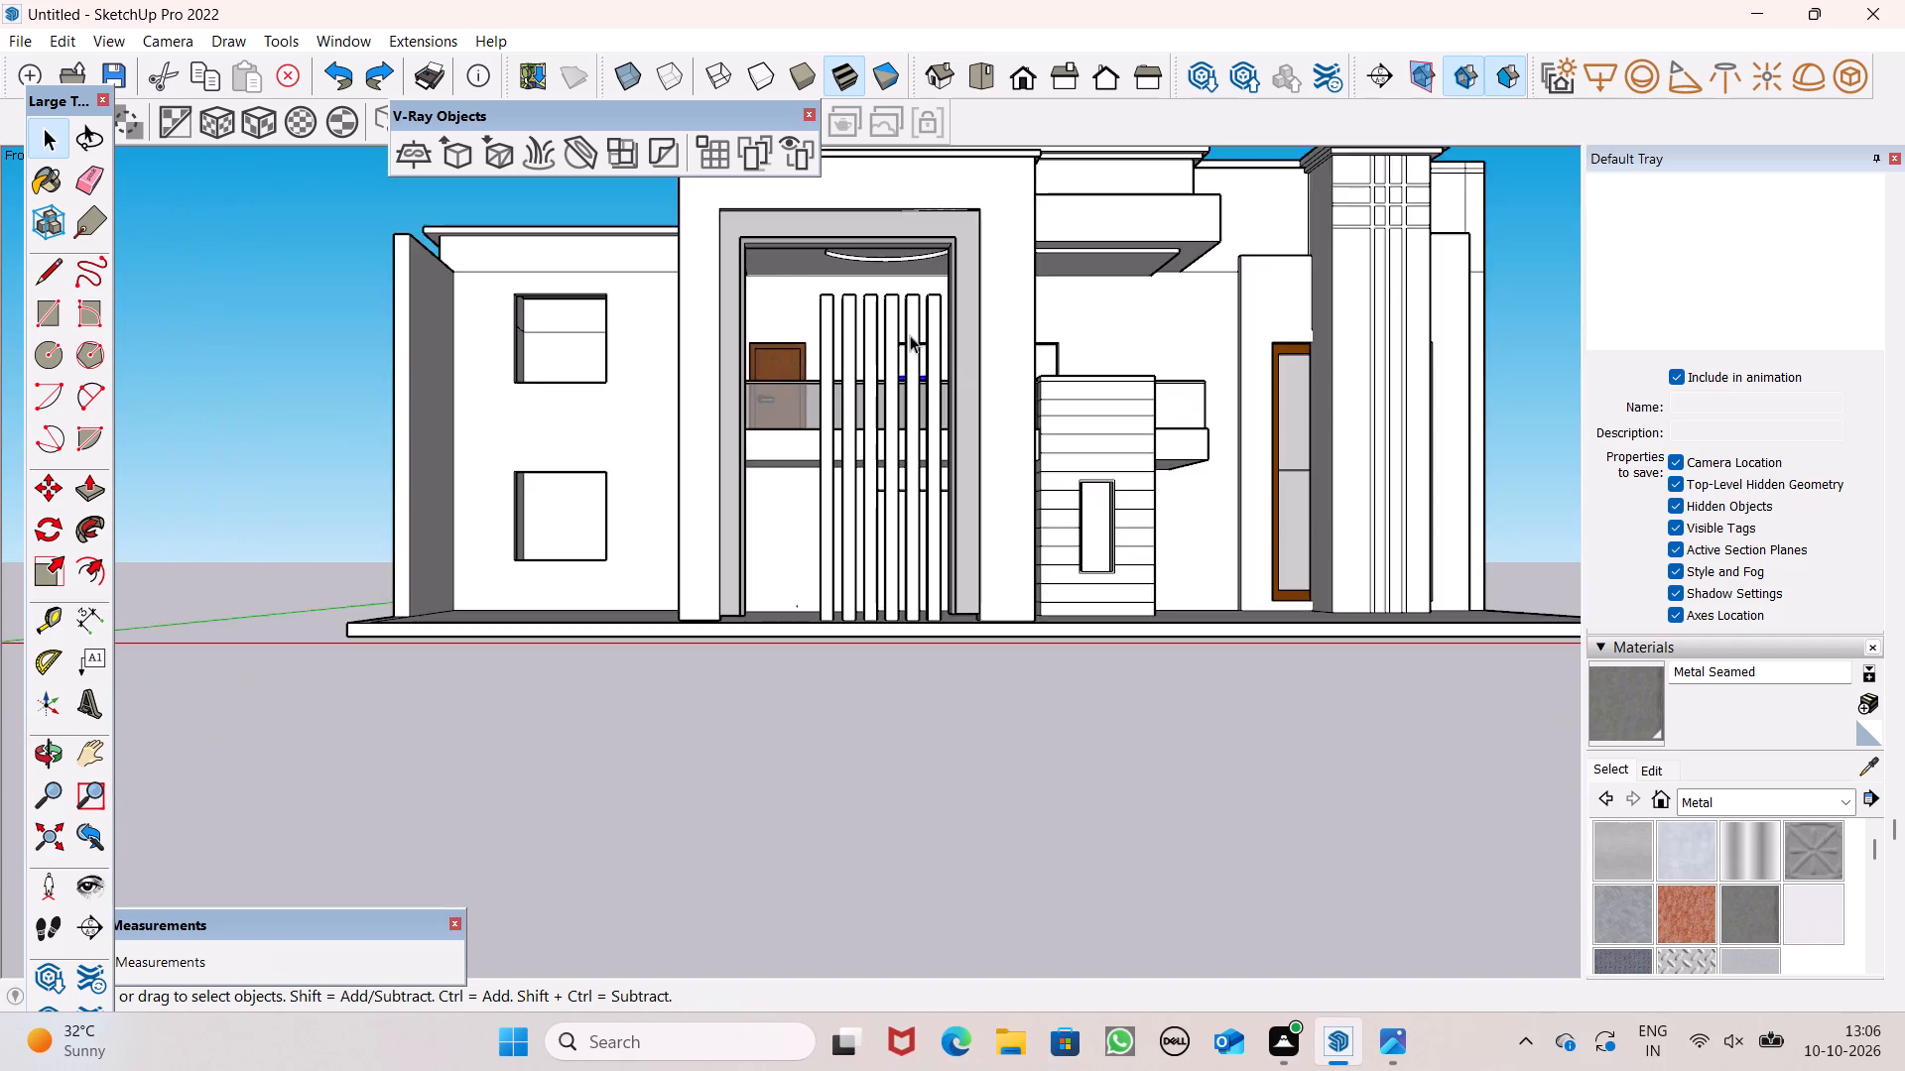
pyautogui.moveTo(910, 335); pyautogui.dragTo(695, 509, button='middle')
pyautogui.scroll(7, 999, 354)
pyautogui.moveTo(946, 369); pyautogui.dragTo(785, 469, button='middle')
pyautogui.scroll(1, 786, 470)
pyautogui.scroll(5, 883, 331)
pyautogui.scroll(-5, 389, 287)
pyautogui.scroll(4, 666, 275)
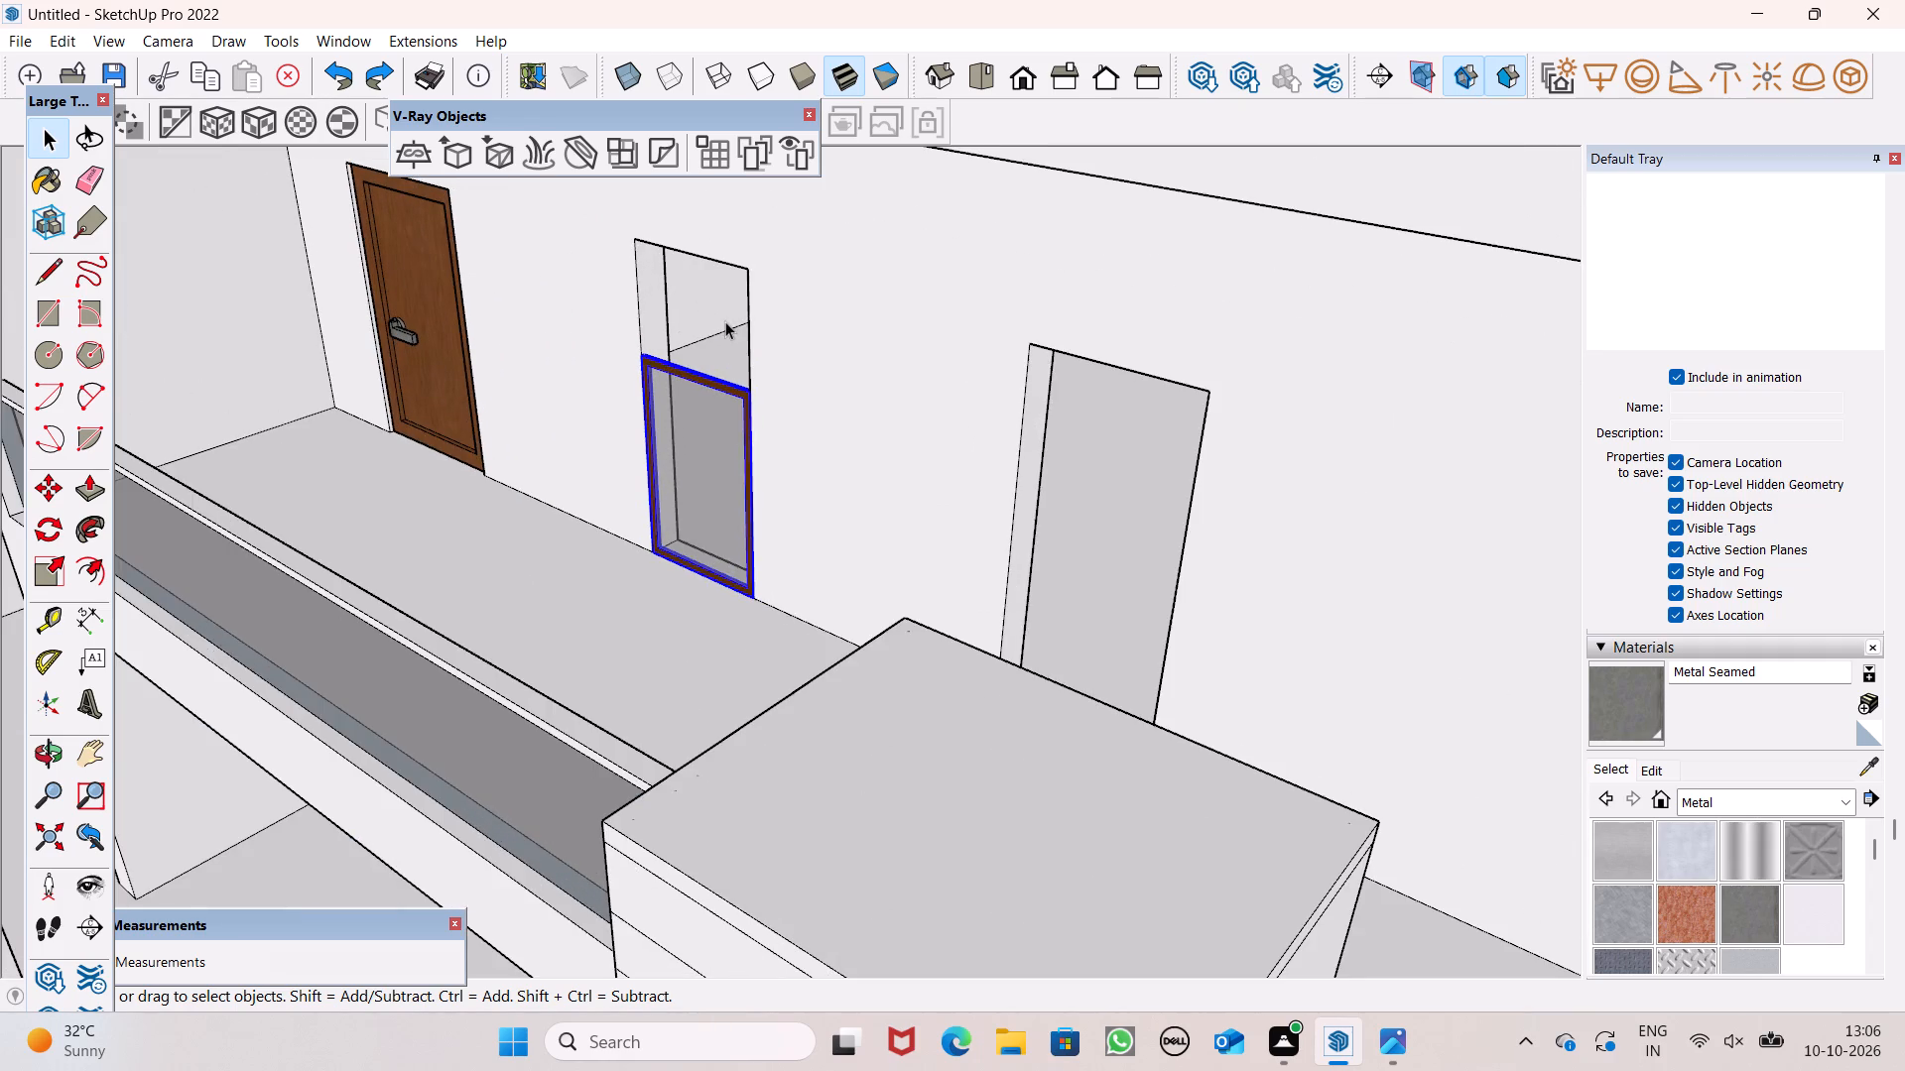
pyautogui.scroll(4, 730, 319)
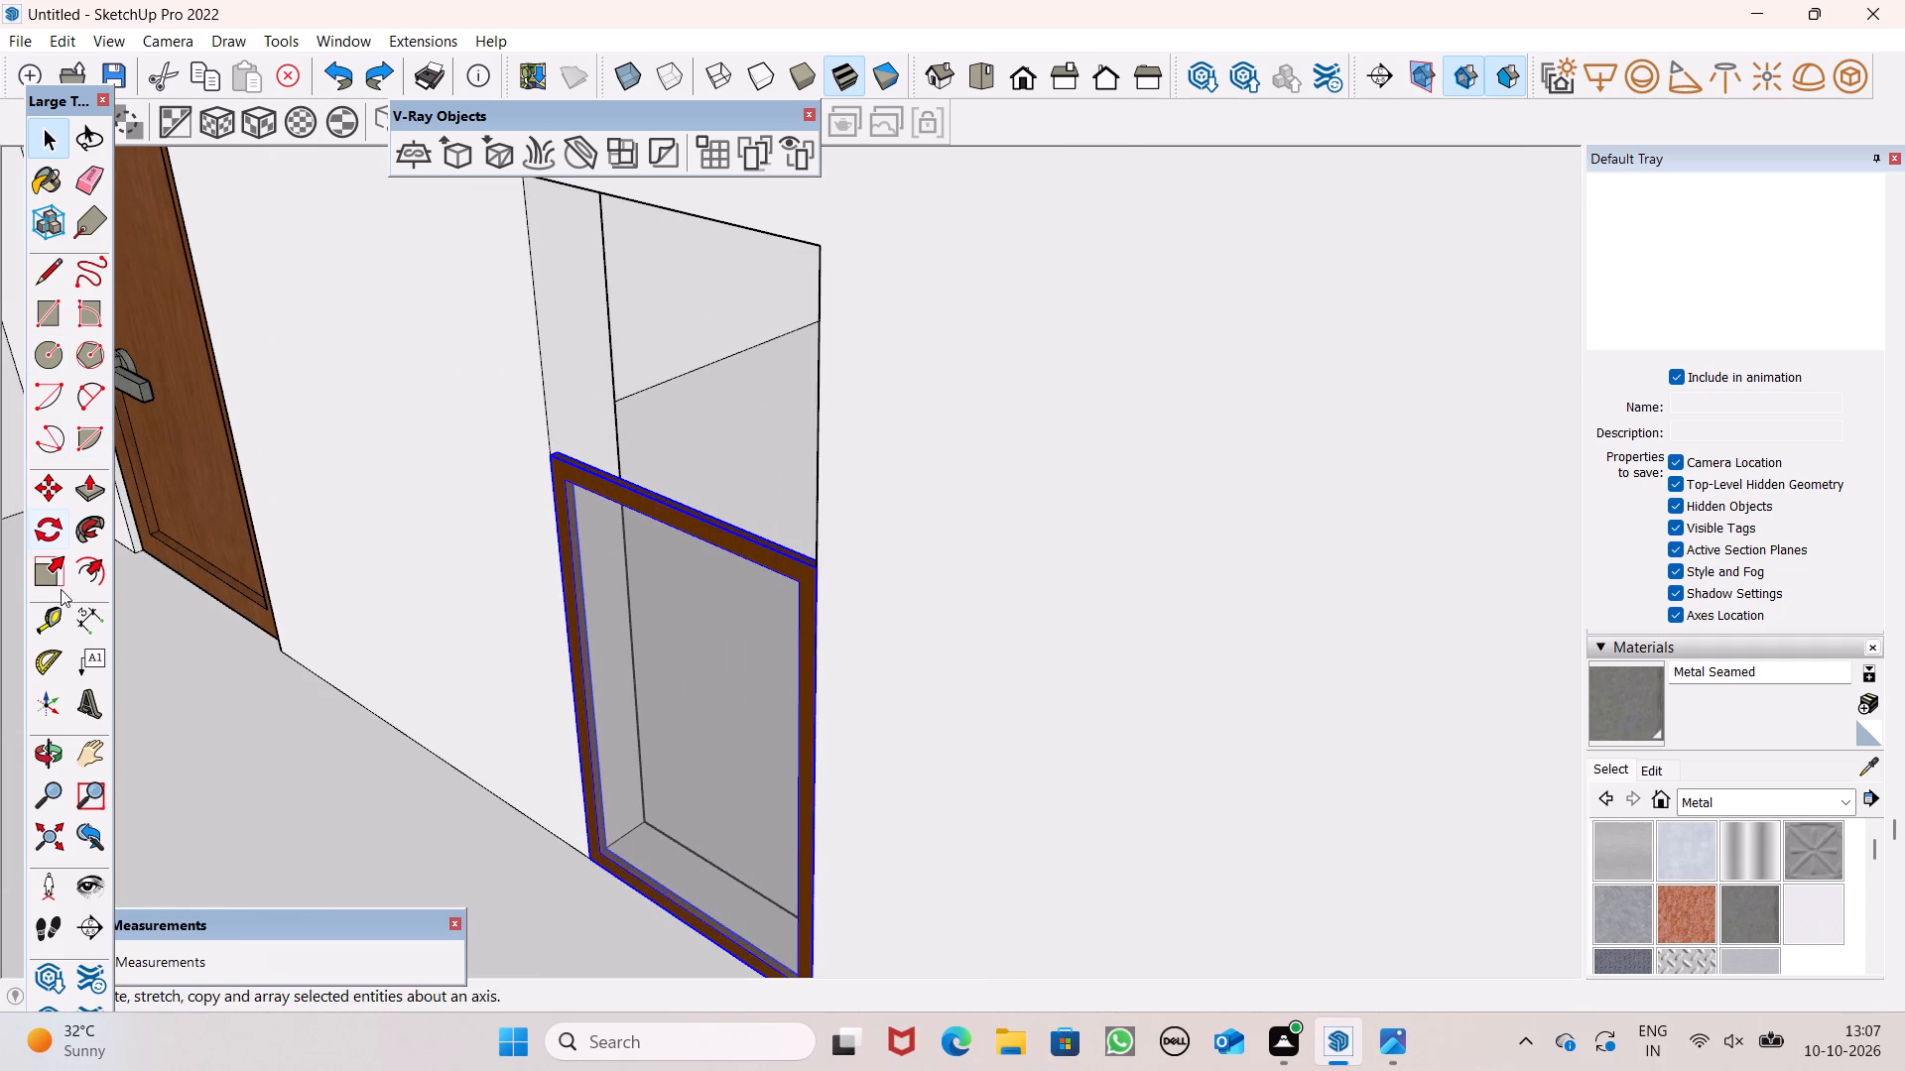
pyautogui.click(59, 594)
pyautogui.click(53, 574)
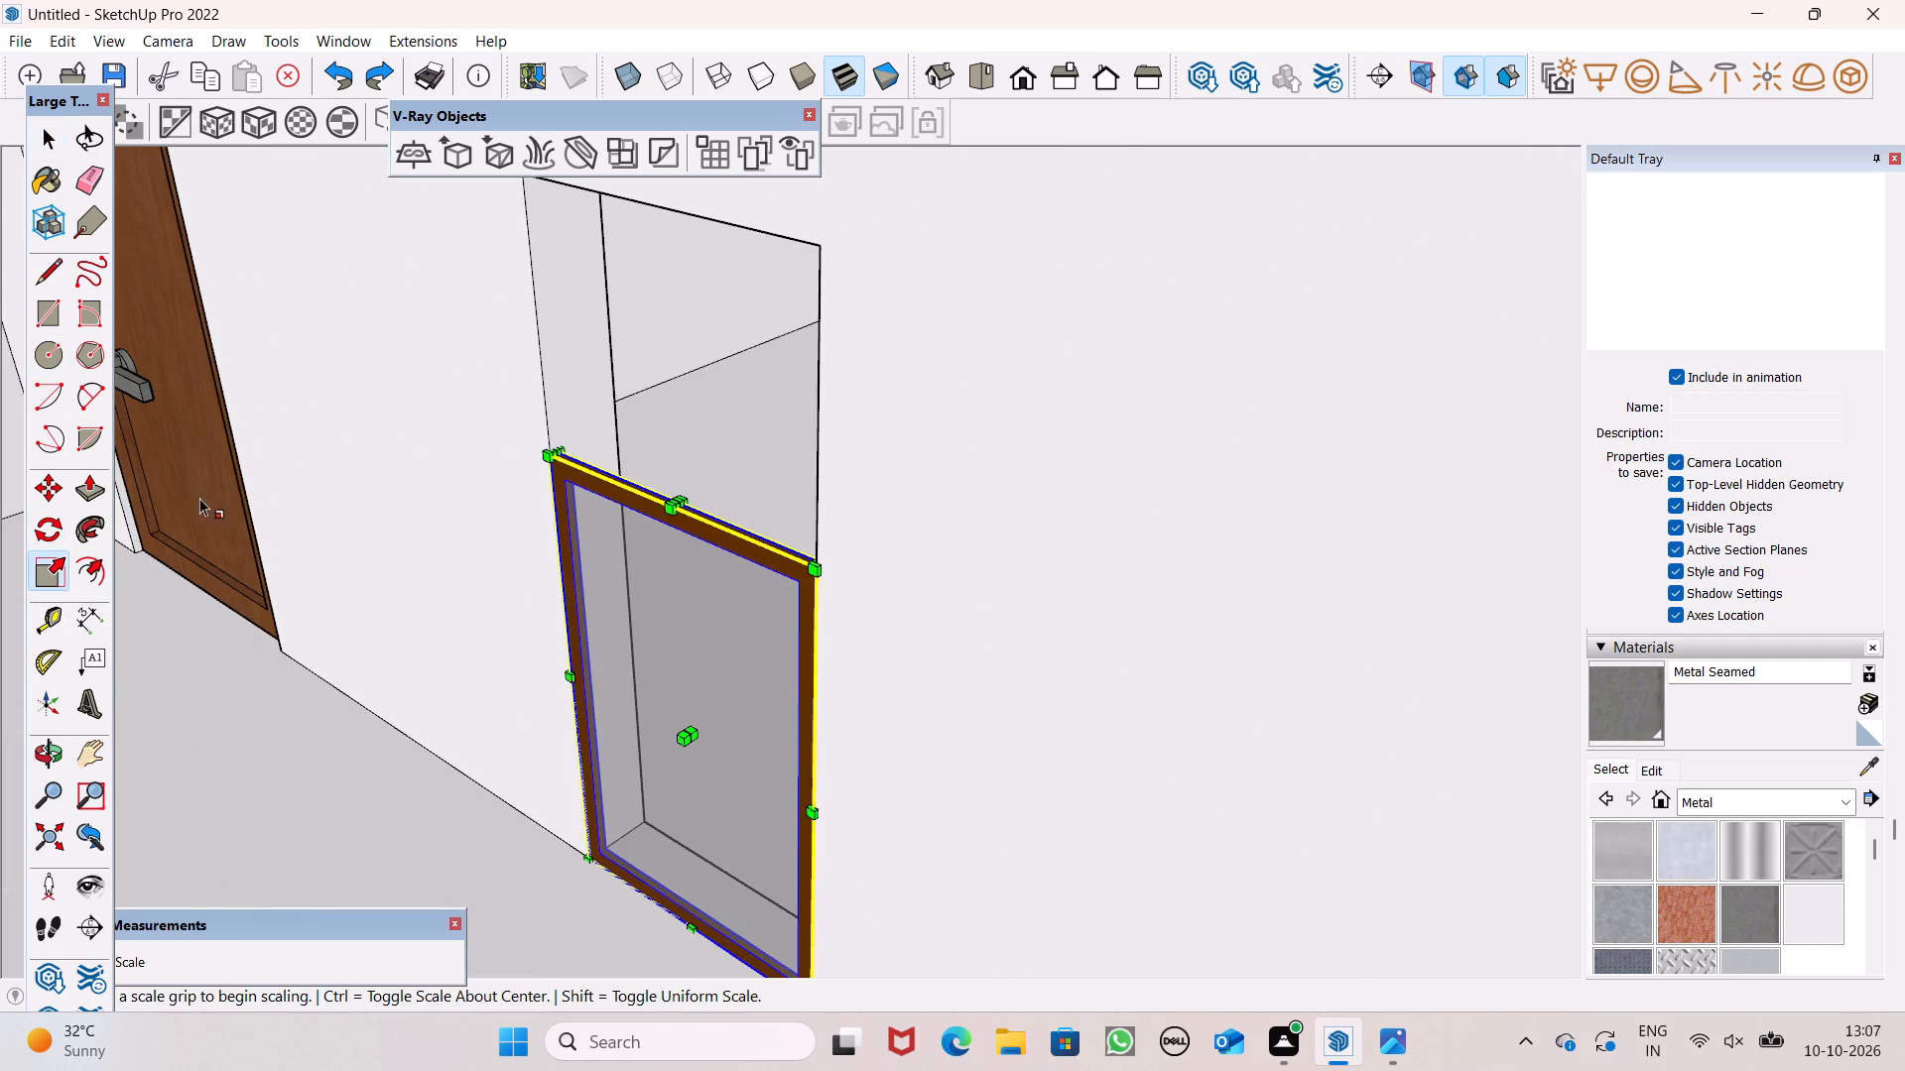
pyautogui.scroll(1, 763, 499)
pyautogui.moveTo(763, 499); pyautogui.dragTo(782, 553, button='middle')
pyautogui.scroll(1, 770, 658)
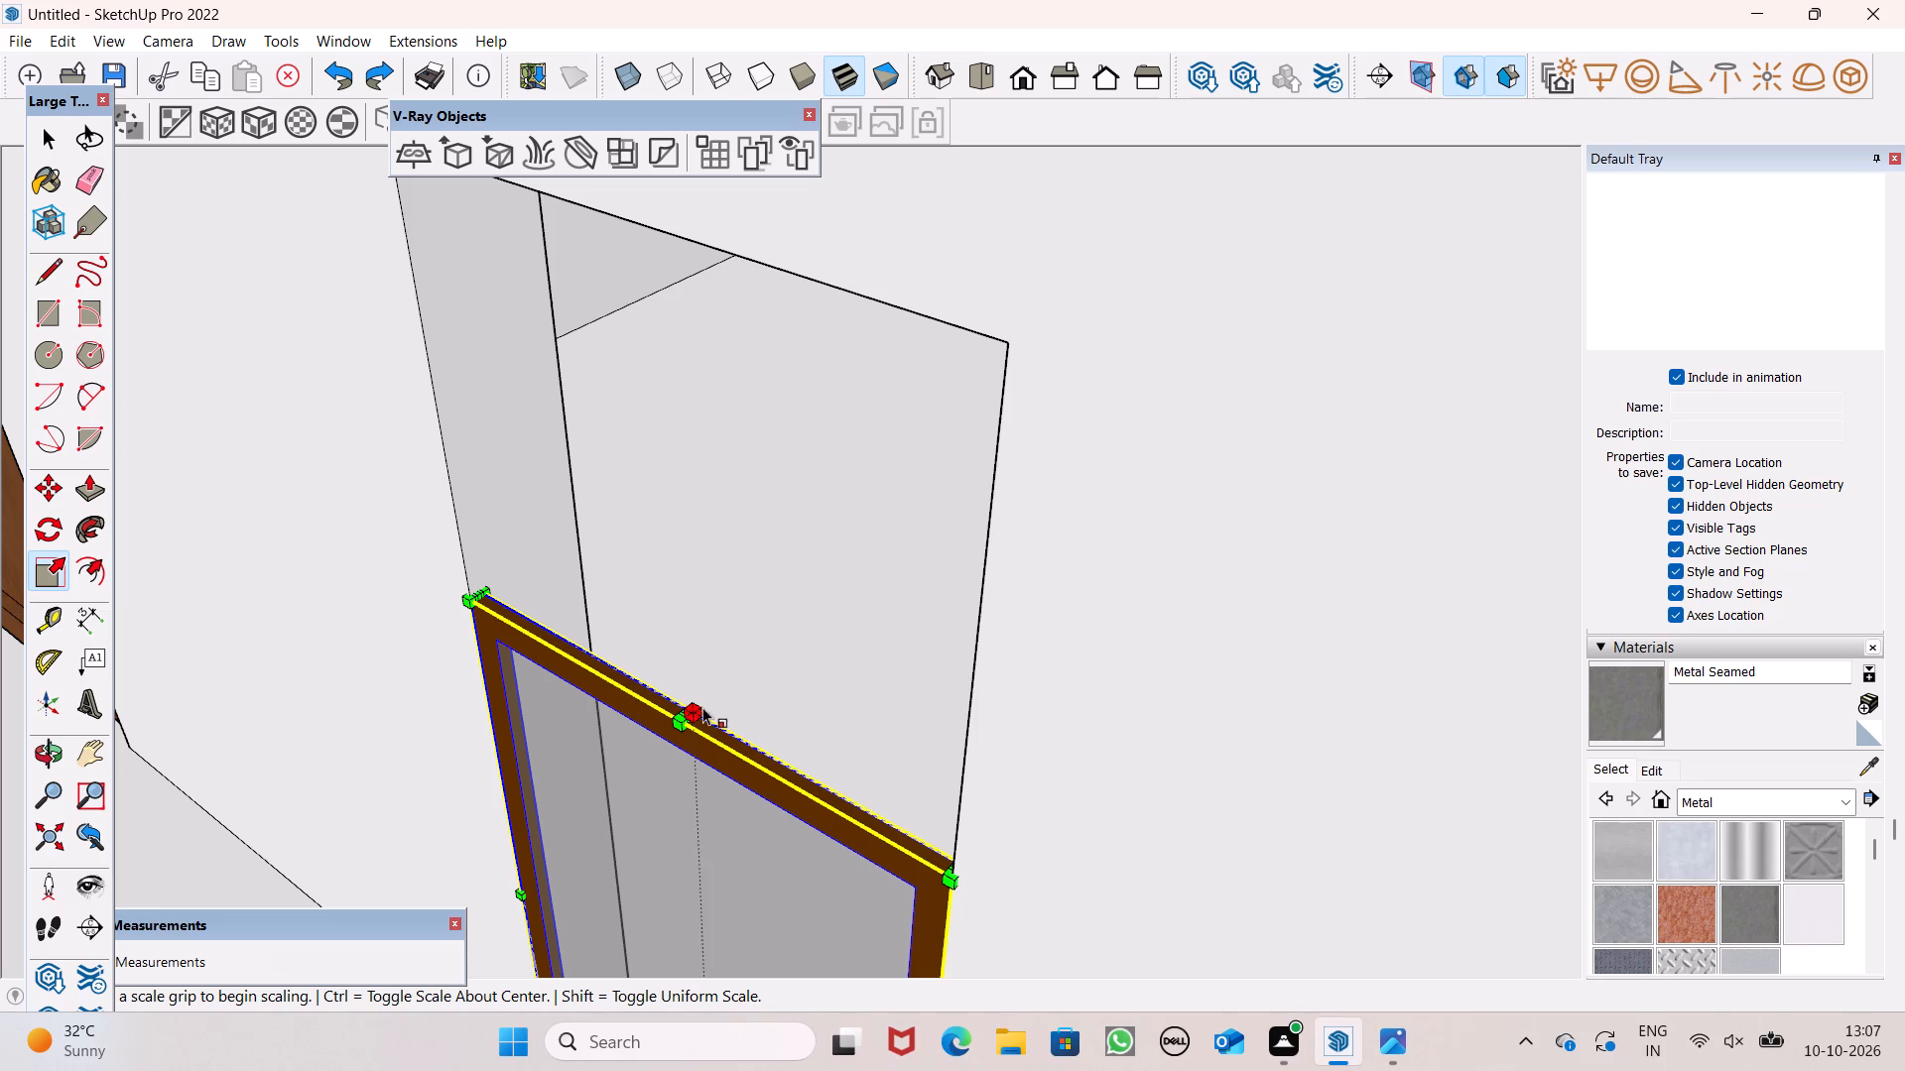
pyautogui.moveTo(693, 721); pyautogui.dragTo(699, 315)
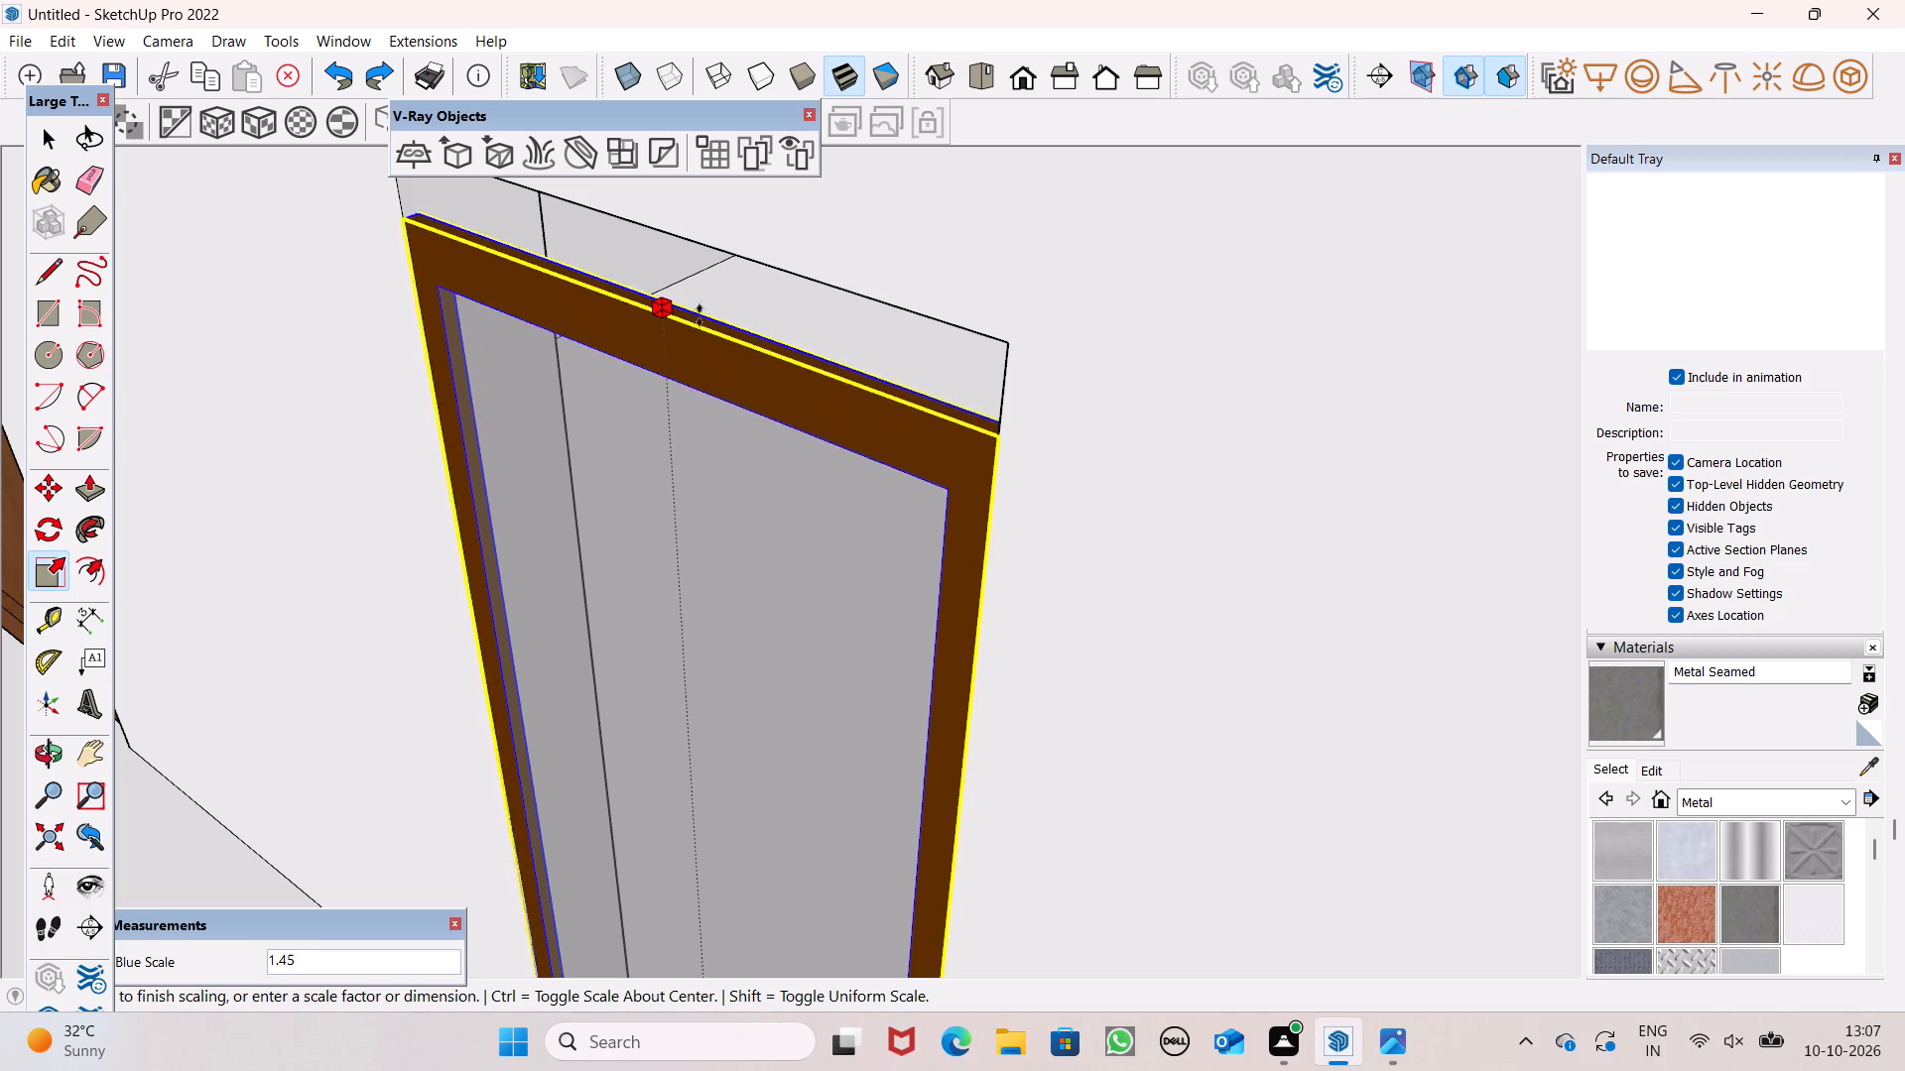
pyautogui.moveTo(699, 315); pyautogui.dragTo(696, 240)
pyautogui.scroll(-8, 662, 328)
pyautogui.scroll(1, 726, 286)
pyautogui.scroll(-2, 726, 286)
pyautogui.press('space')
pyautogui.press('space')
pyautogui.scroll(-5, 720, 471)
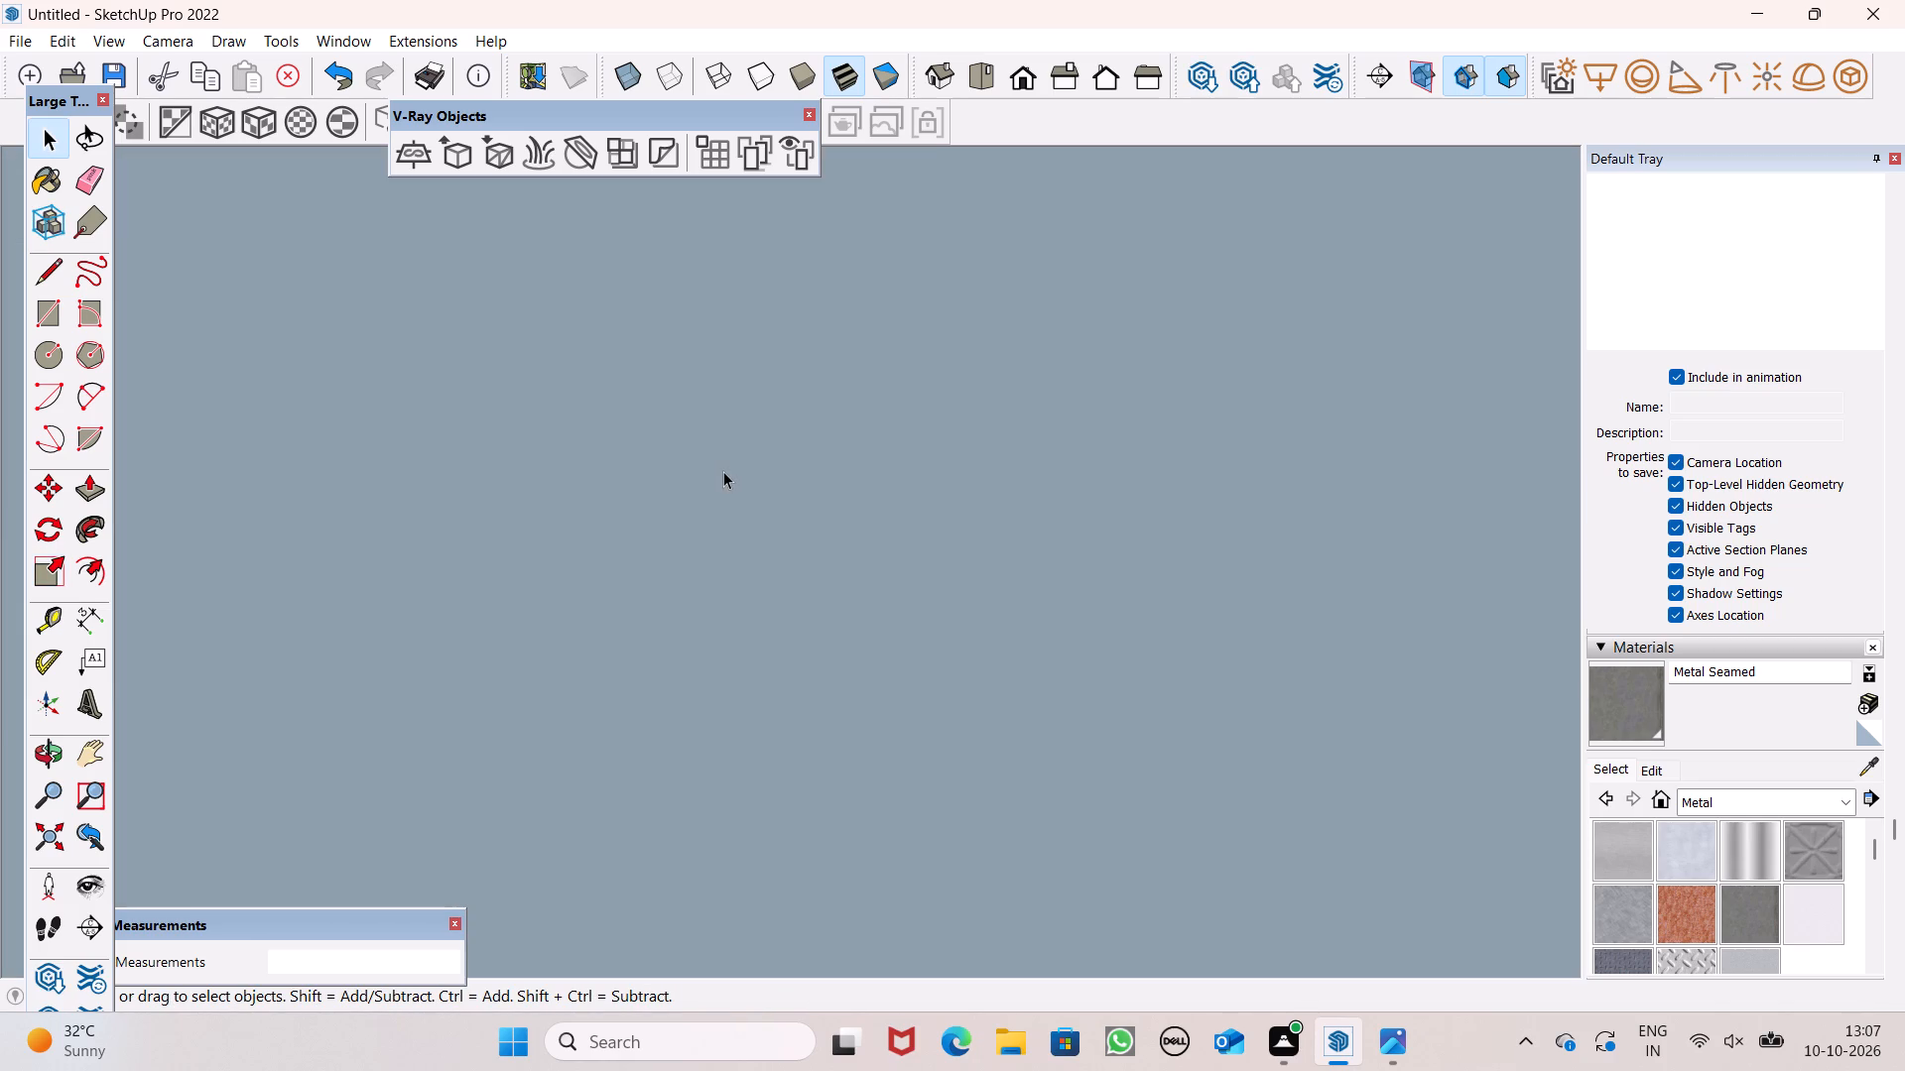
# From the rear side of the wall, stretch the window frame's depth to fill the full wall thickness of the opening.
pyautogui.click(1022, 92)
pyautogui.scroll(-7, 860, 389)
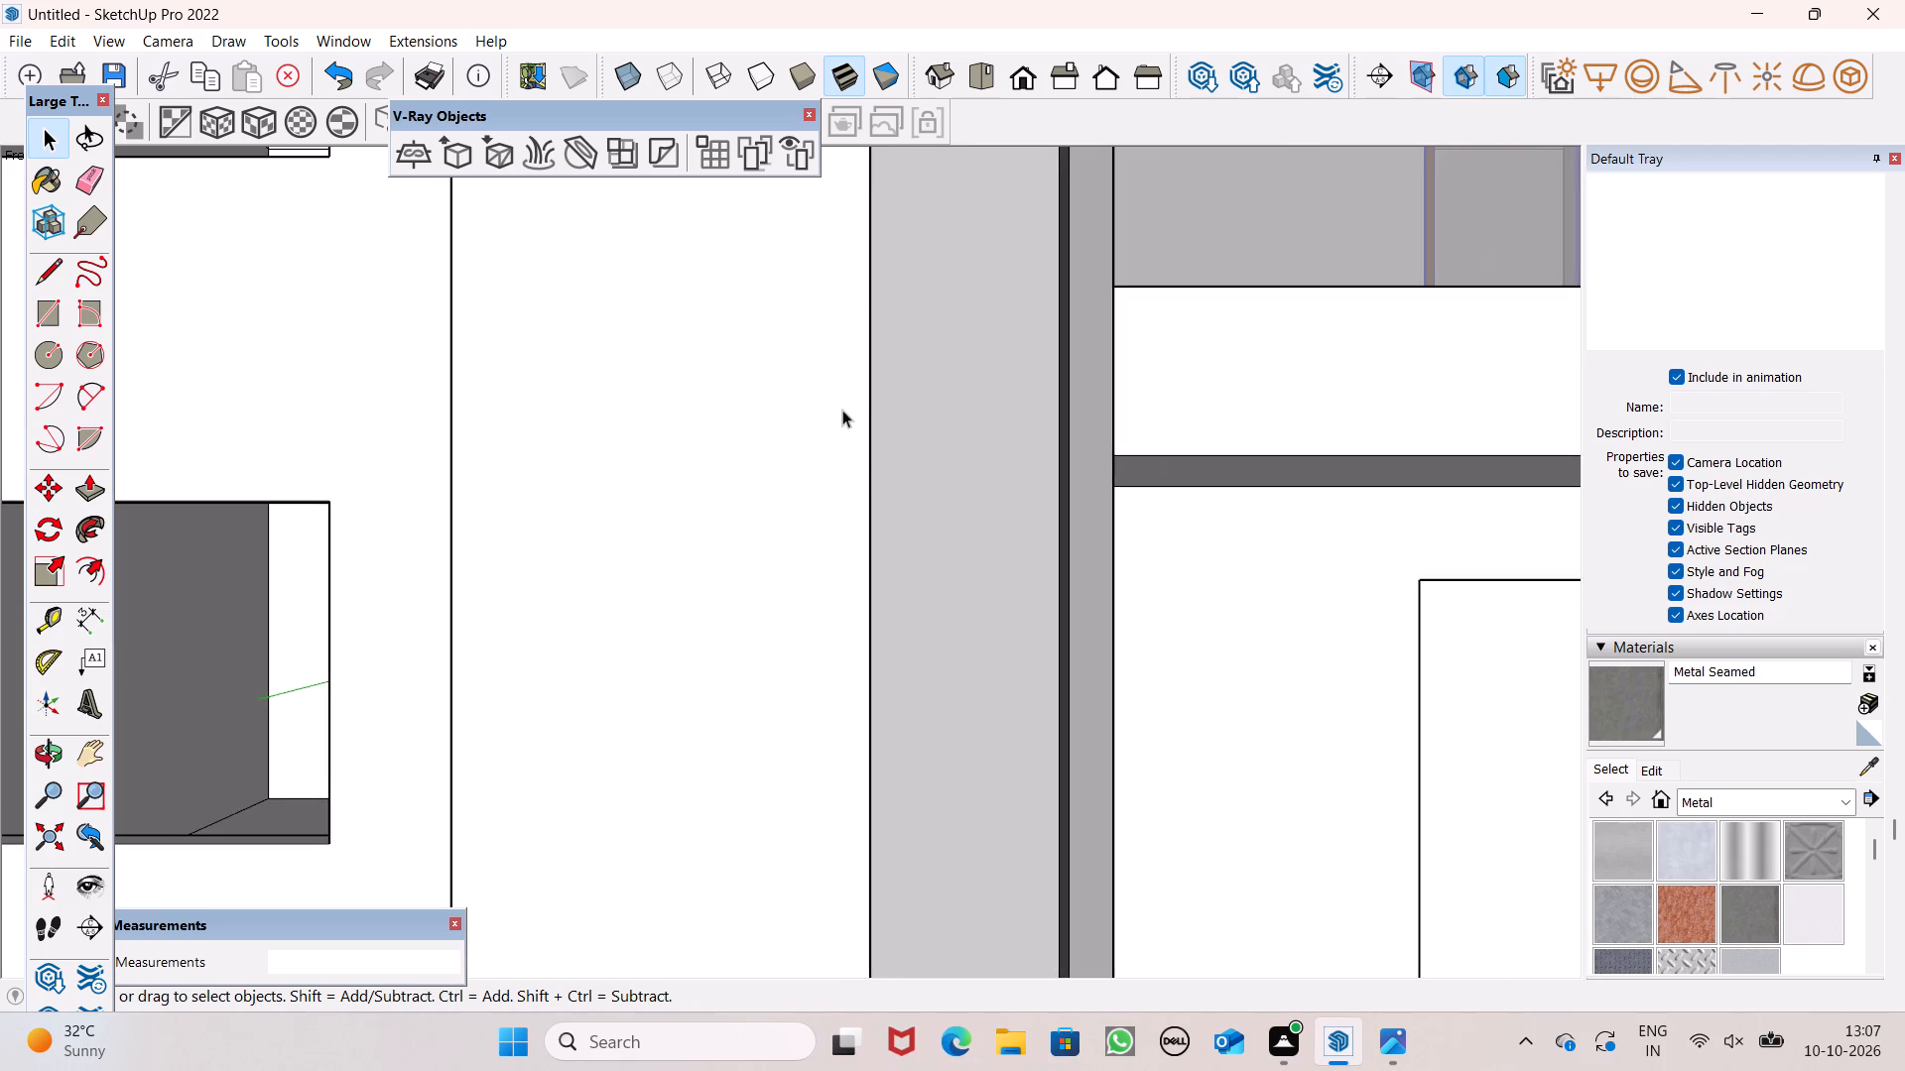
pyautogui.scroll(-11, 831, 444)
pyautogui.scroll(-10, 817, 480)
pyautogui.scroll(1, 816, 480)
pyautogui.scroll(-3, 816, 480)
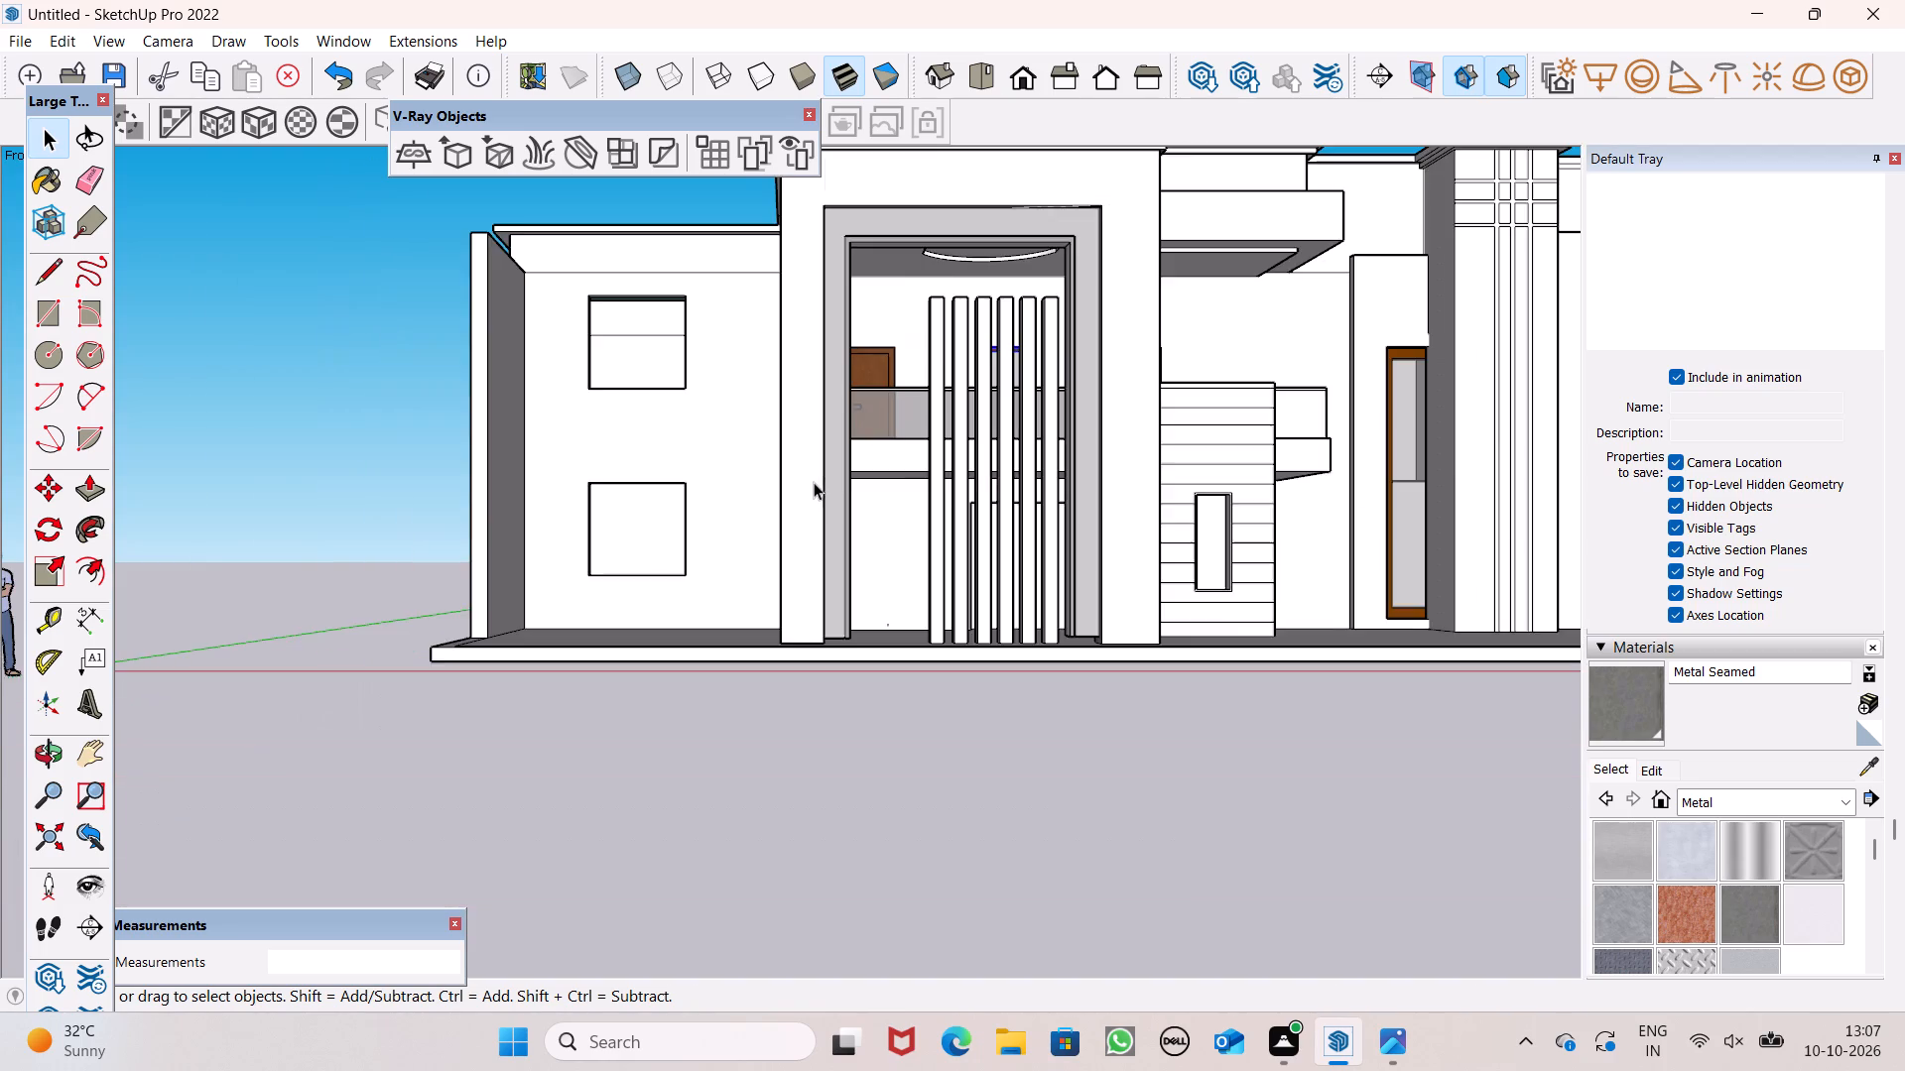
pyautogui.moveTo(1004, 476); pyautogui.dragTo(0, 783, button='middle')
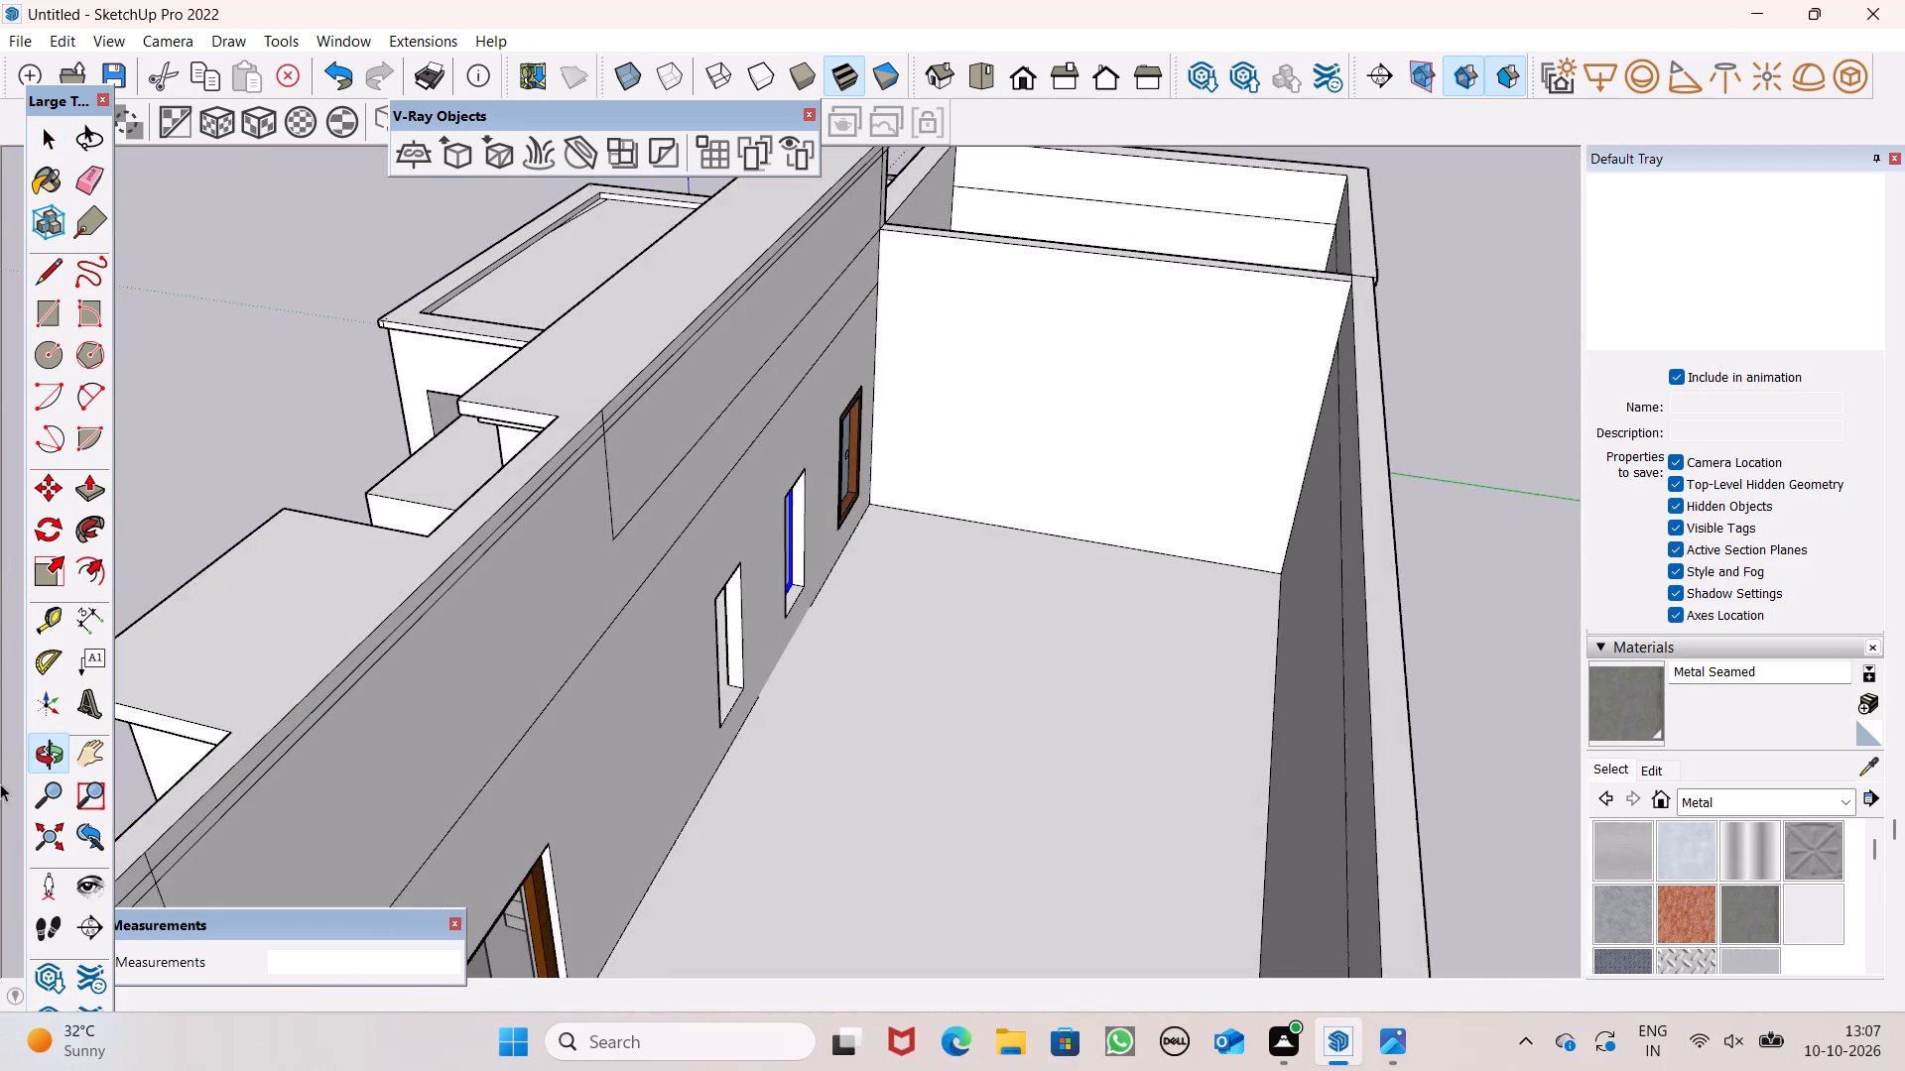
pyautogui.scroll(4, 568, 592)
pyautogui.moveTo(700, 582); pyautogui.dragTo(152, 449, button='middle')
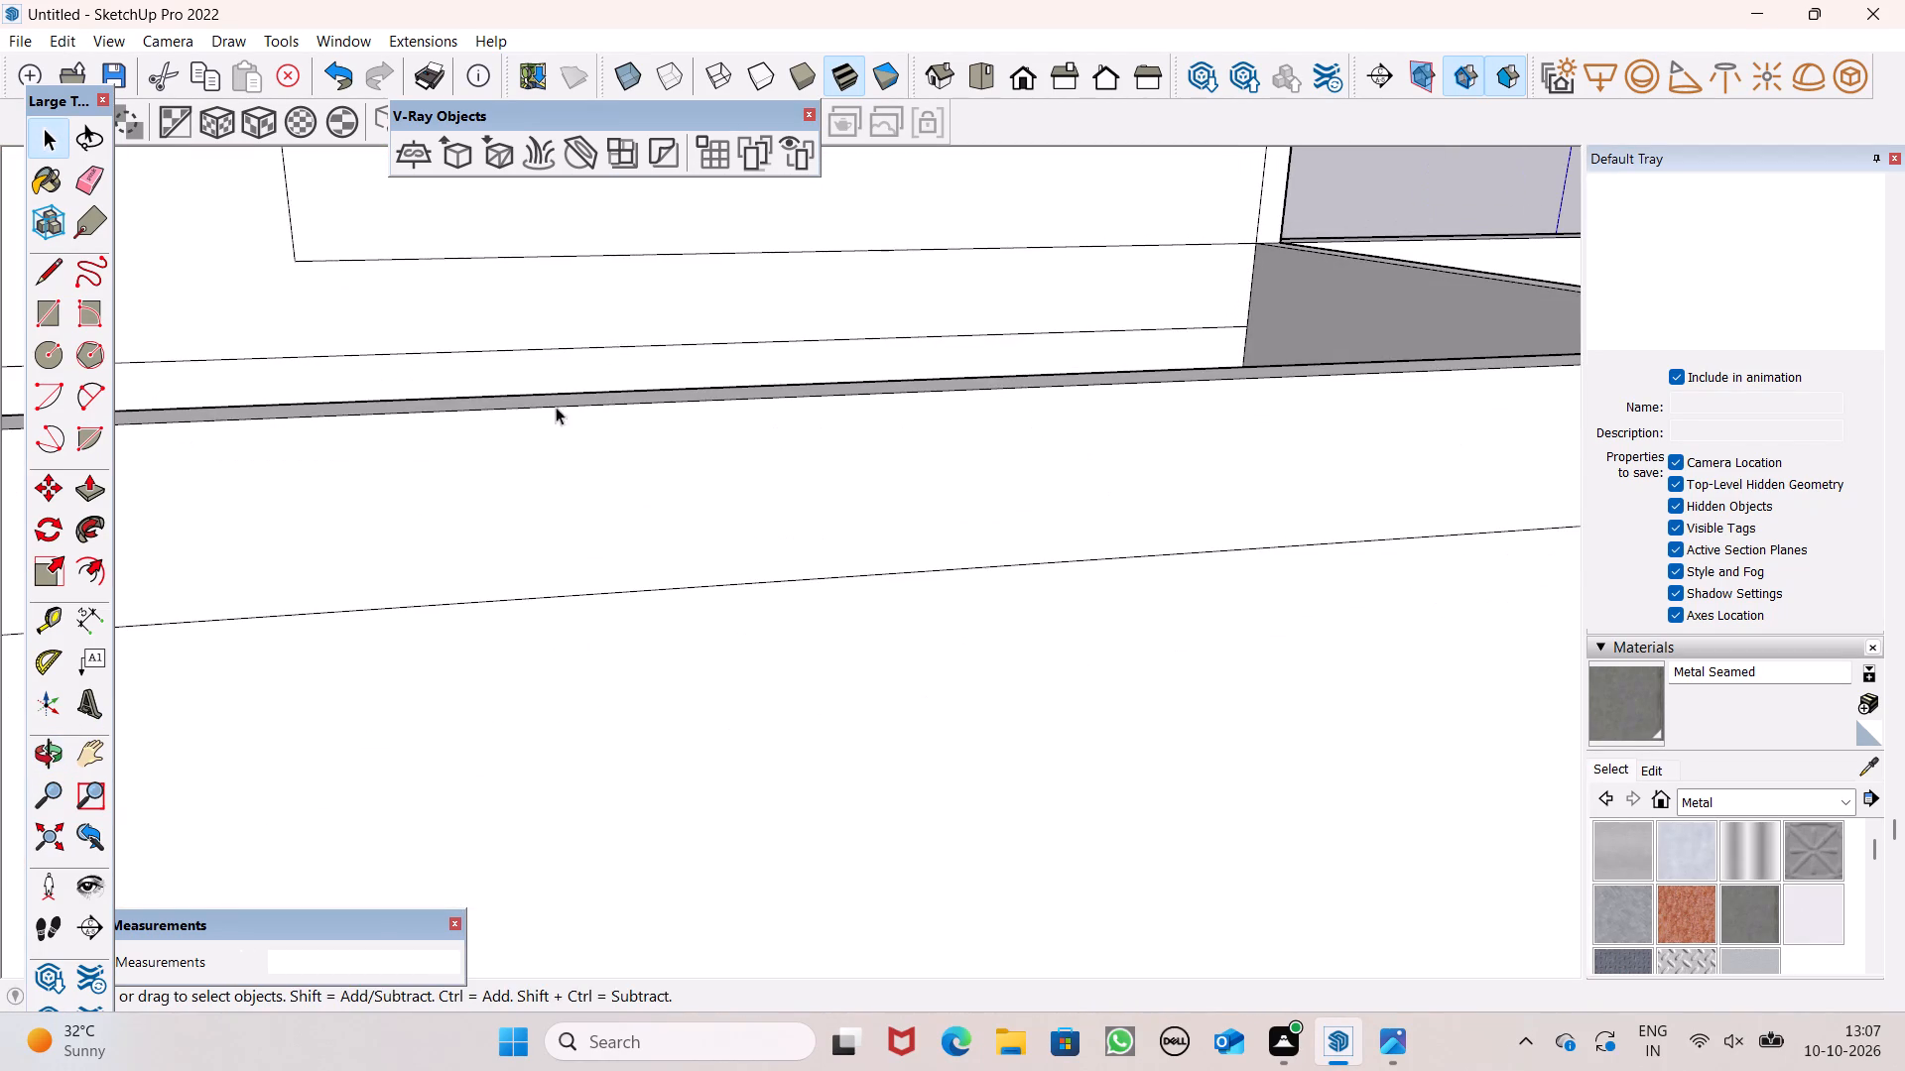
pyautogui.scroll(1, 841, 353)
pyautogui.moveTo(866, 340); pyautogui.dragTo(899, 646, button='middle')
pyautogui.scroll(-4, 746, 524)
pyautogui.scroll(4, 928, 604)
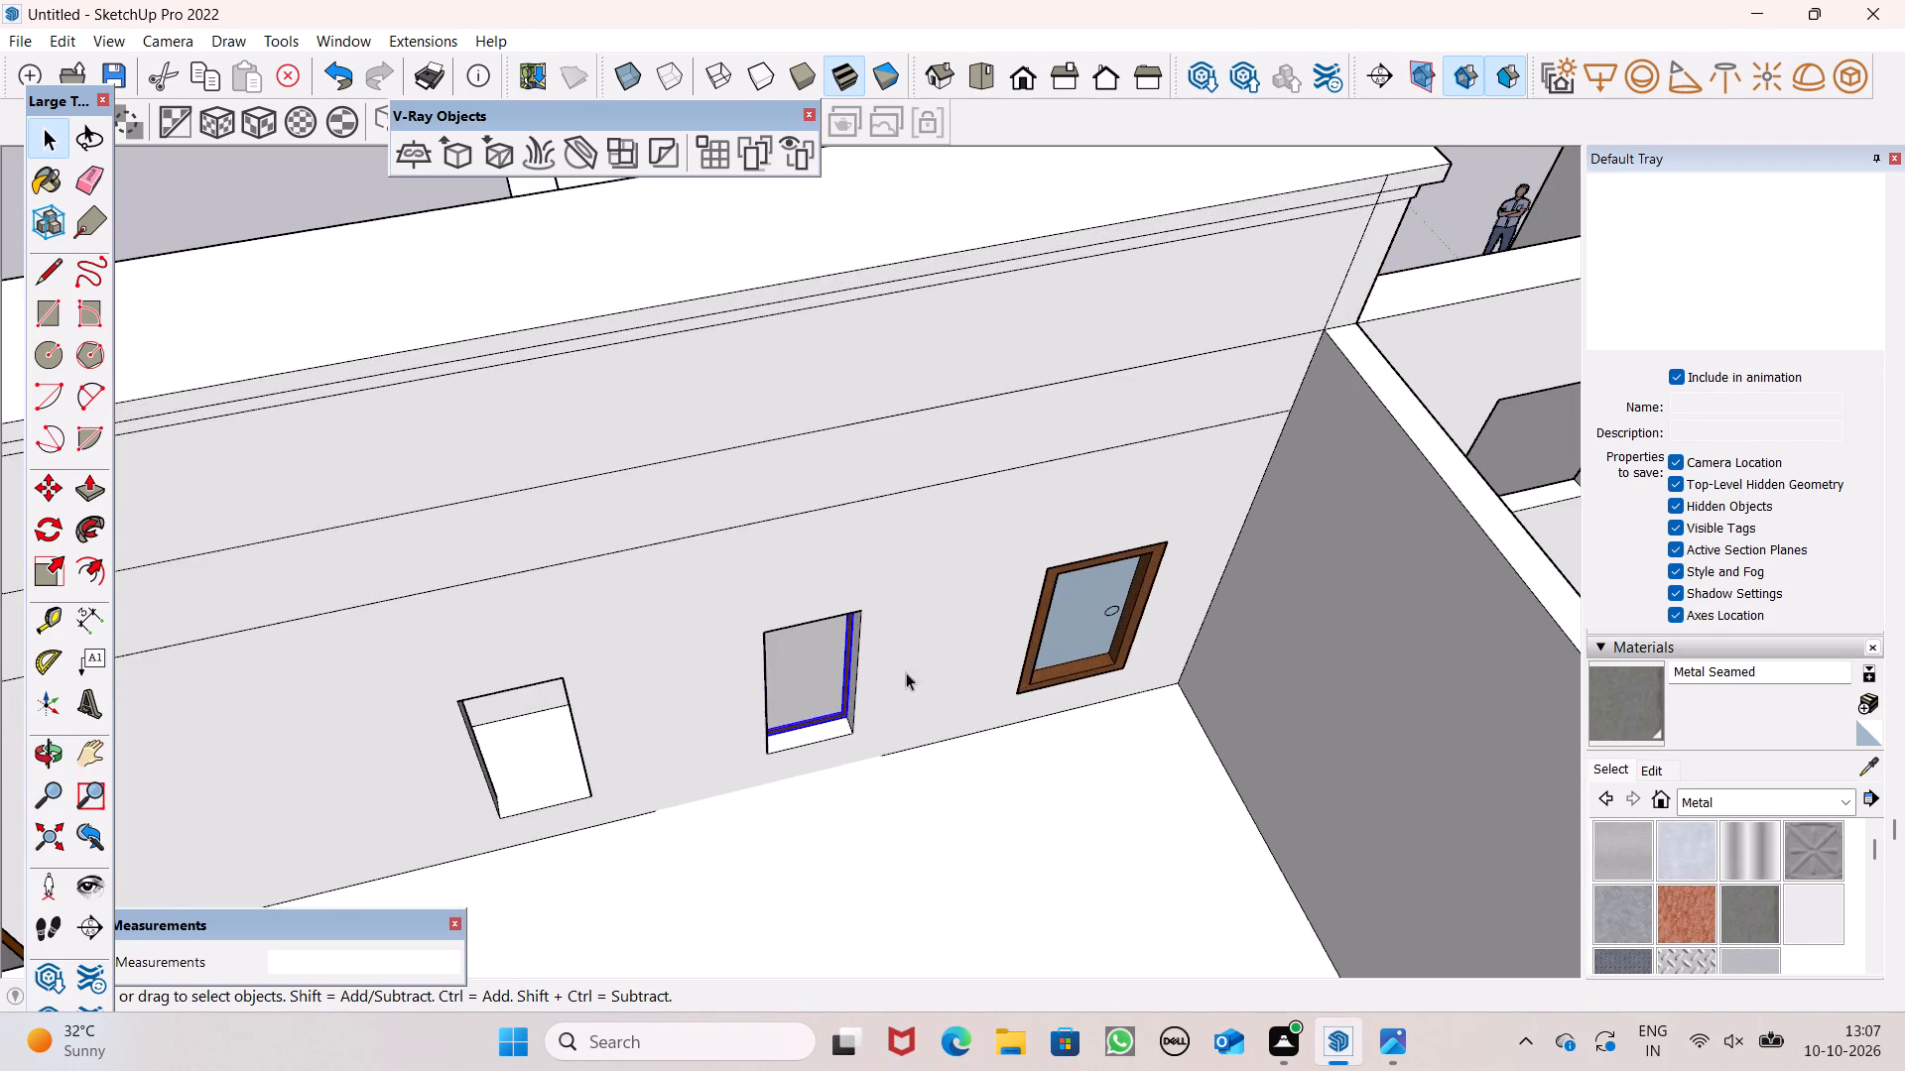
pyautogui.scroll(8, 839, 708)
pyautogui.click(62, 572)
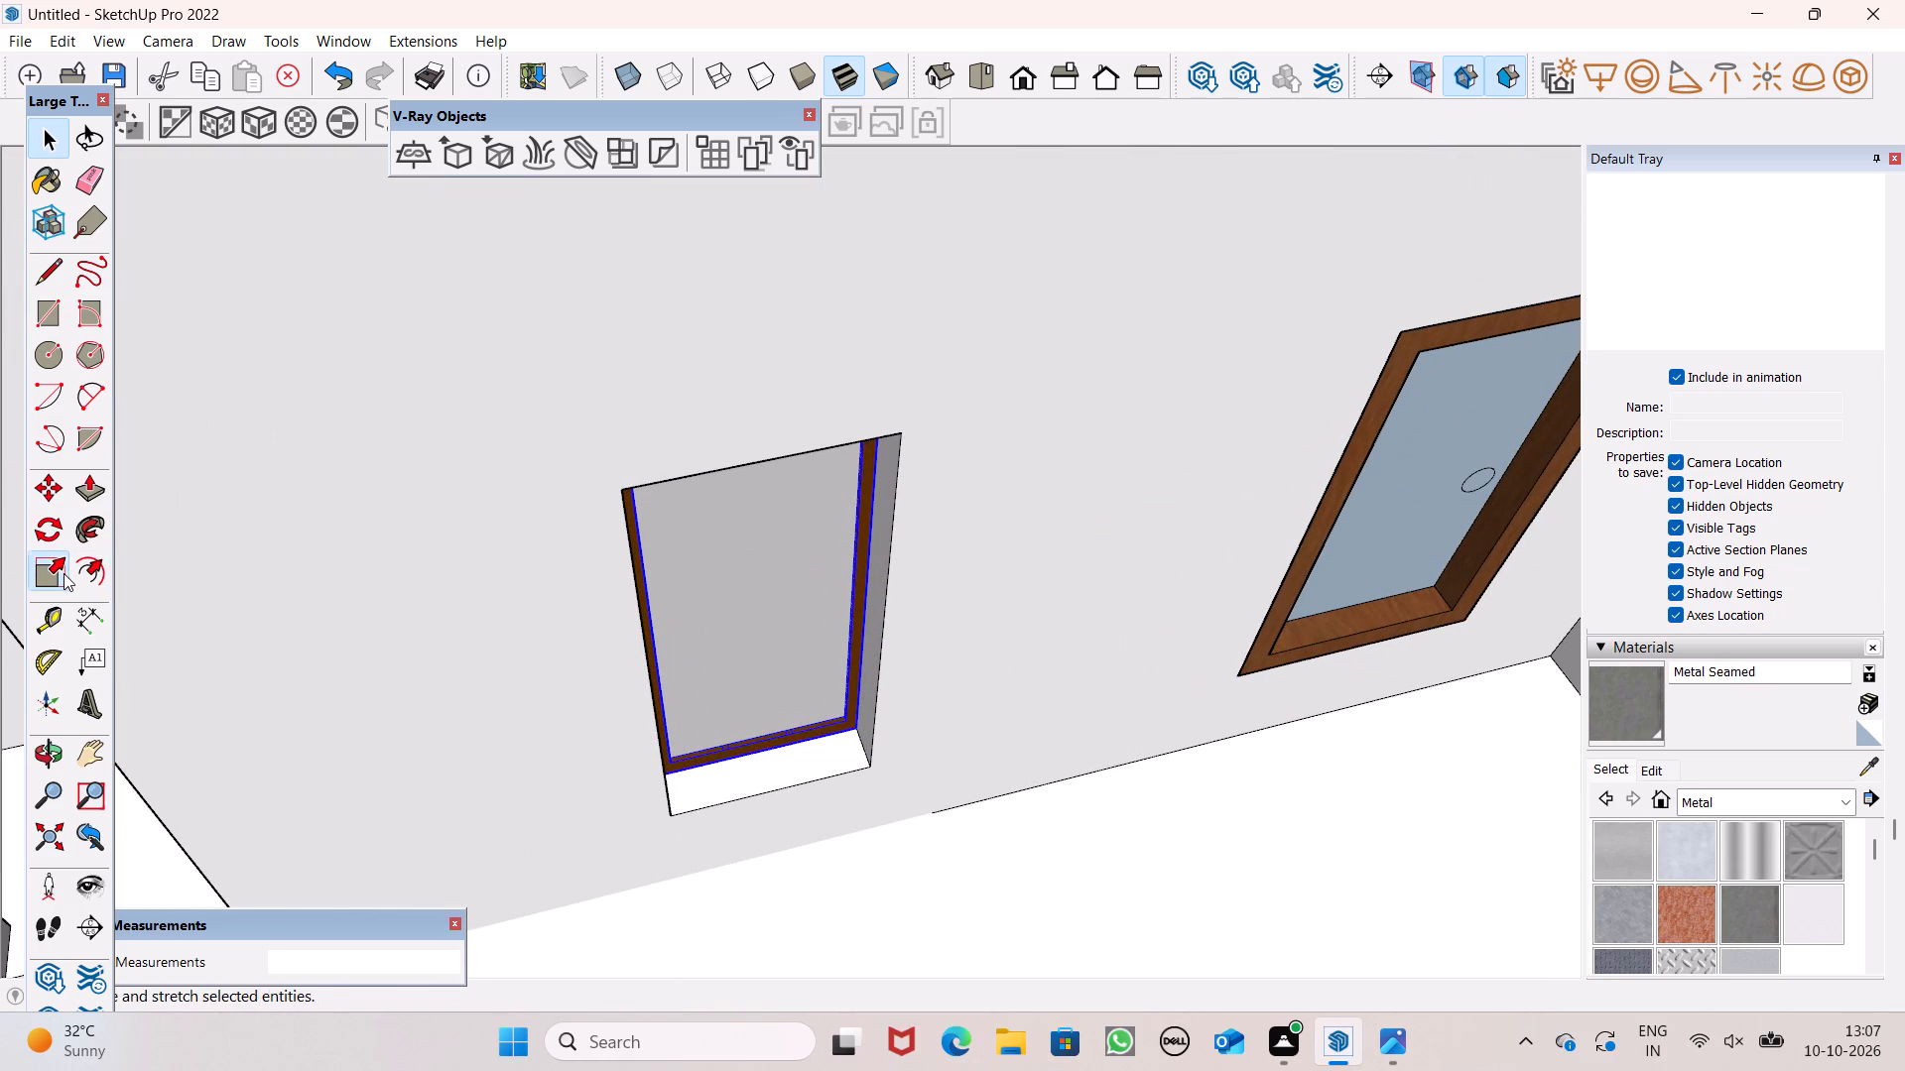
pyautogui.scroll(3, 687, 605)
pyautogui.moveTo(778, 616); pyautogui.dragTo(778, 618)
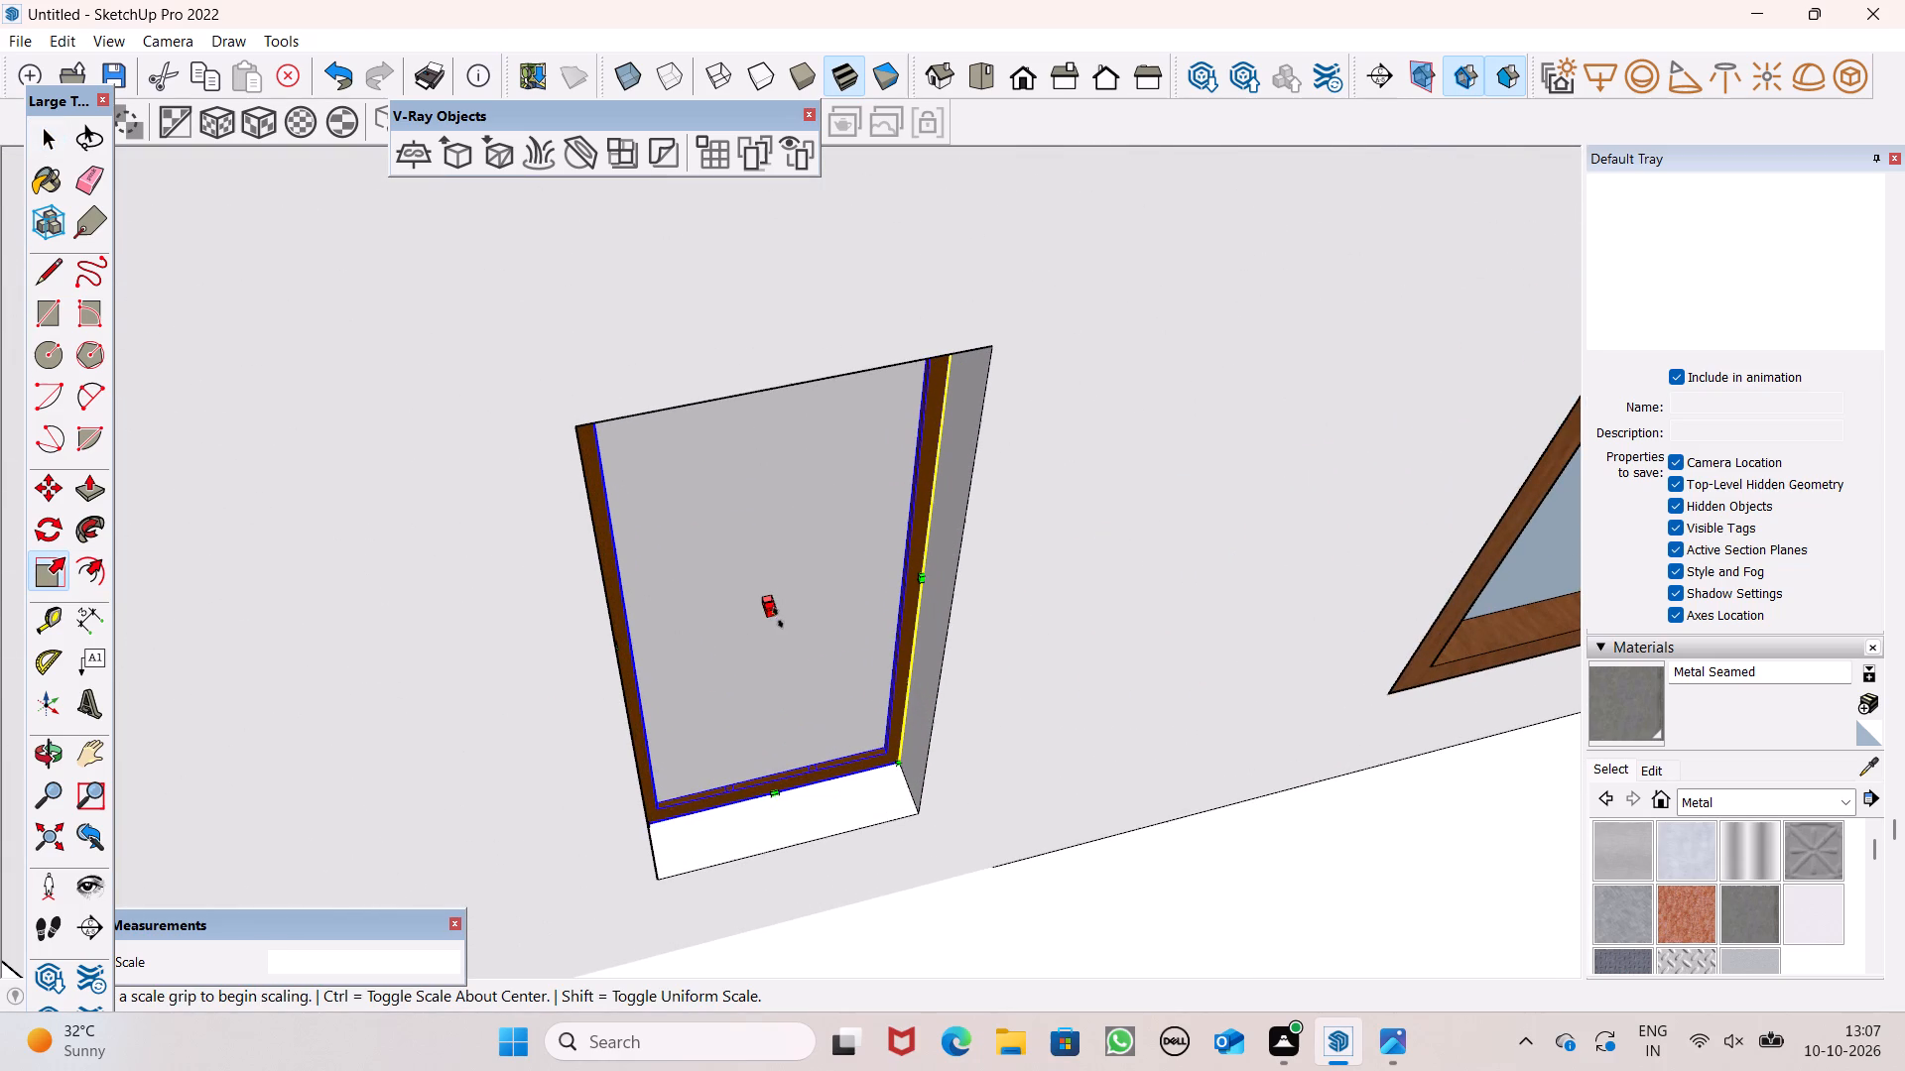
pyautogui.moveTo(778, 618); pyautogui.dragTo(802, 662)
pyautogui.scroll(-8, 804, 615)
pyautogui.moveTo(923, 636); pyautogui.dragTo(1042, 588, button='middle')
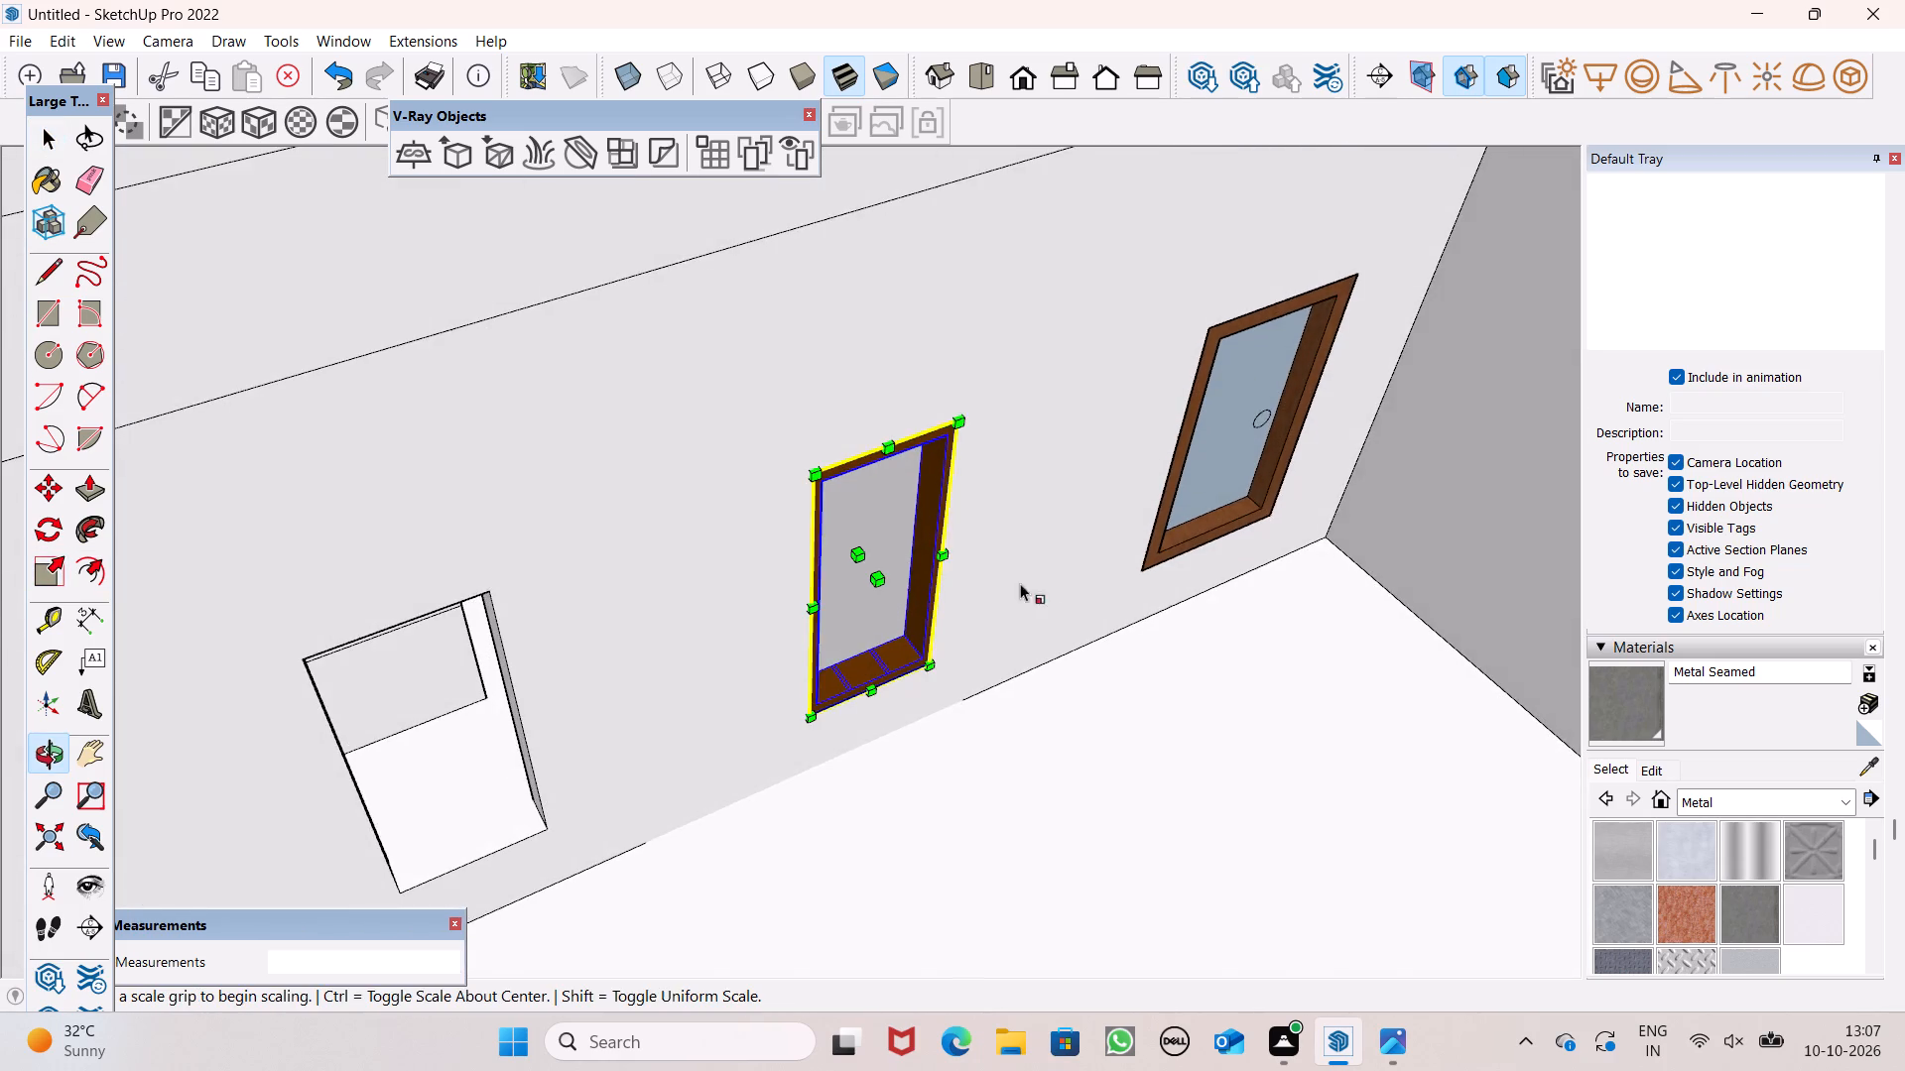
pyautogui.scroll(-1, 857, 509)
pyautogui.moveTo(813, 533); pyautogui.dragTo(1042, 443, button='middle')
pyautogui.scroll(-5, 751, 517)
pyautogui.moveTo(712, 616); pyautogui.dragTo(1200, 503, button='middle')
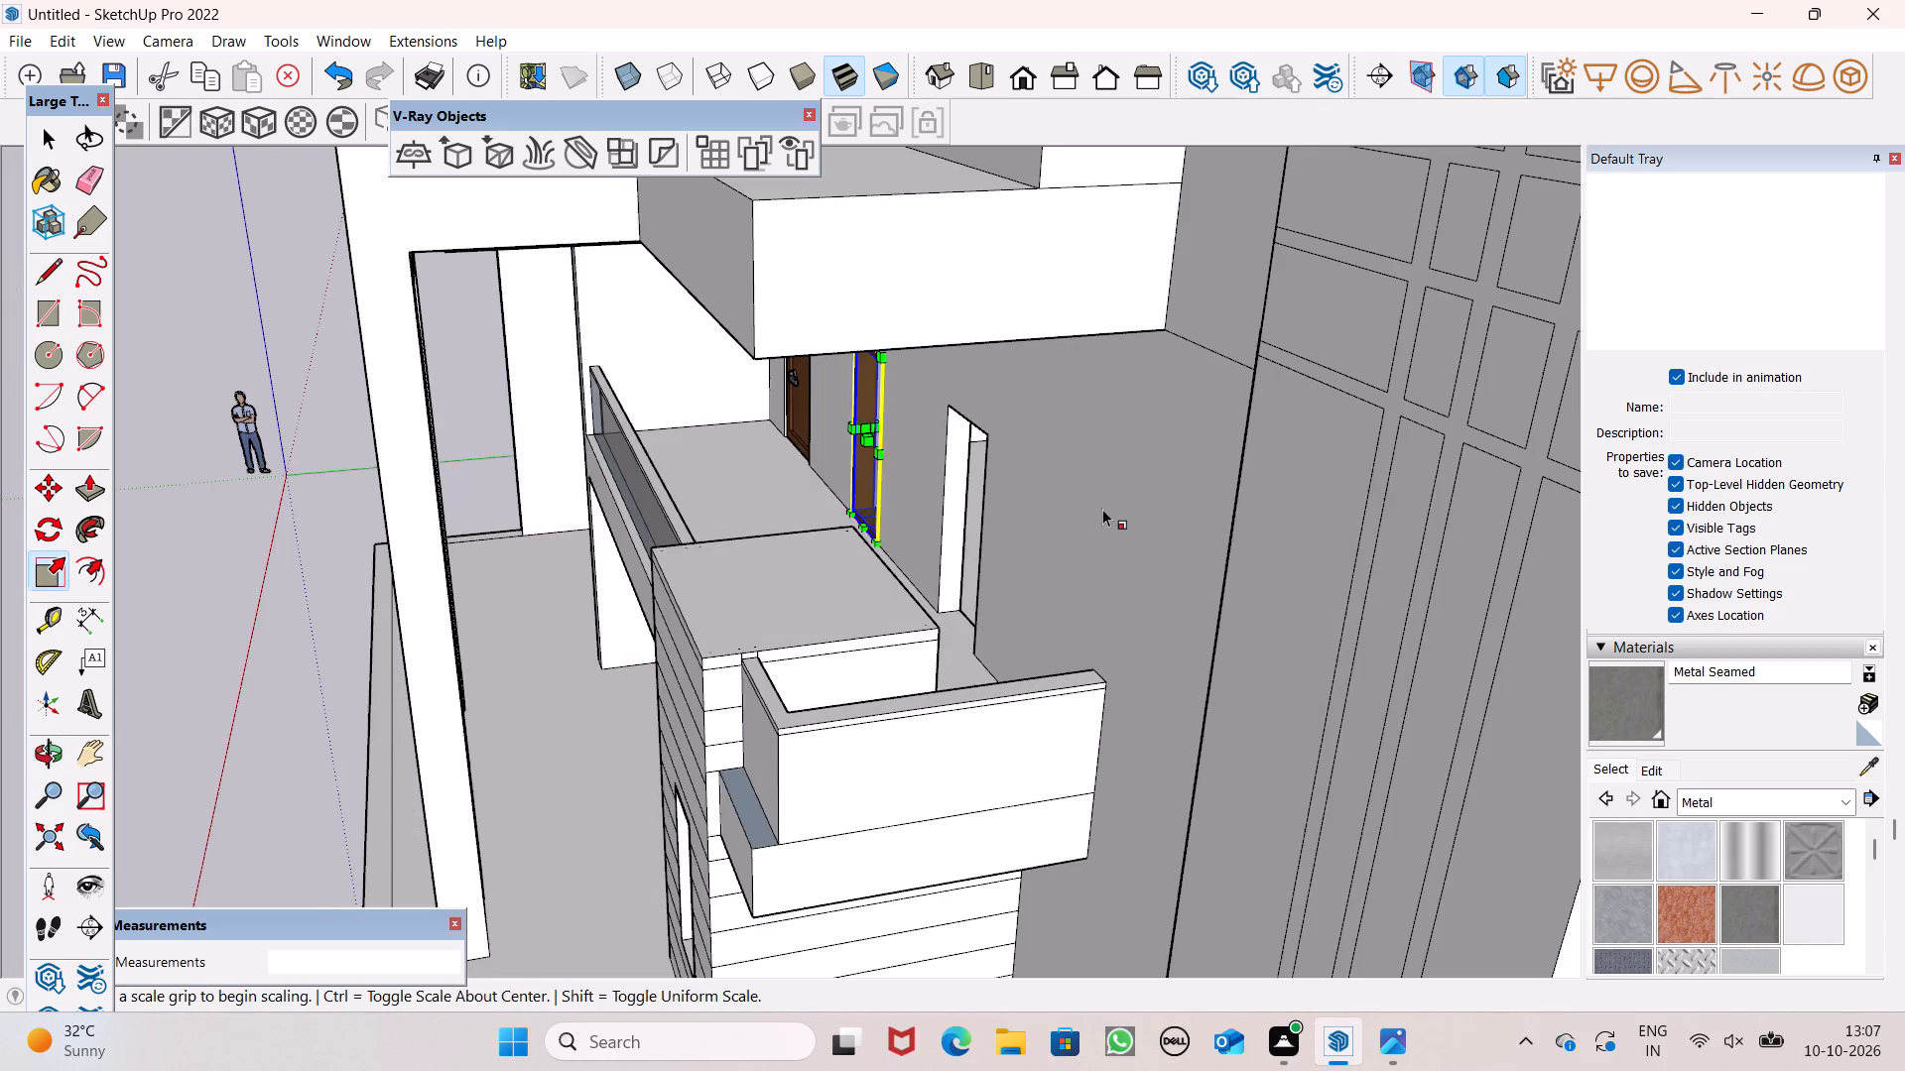
pyautogui.moveTo(869, 539); pyautogui.dragTo(1263, 493, button='middle')
pyautogui.scroll(-2, 692, 569)
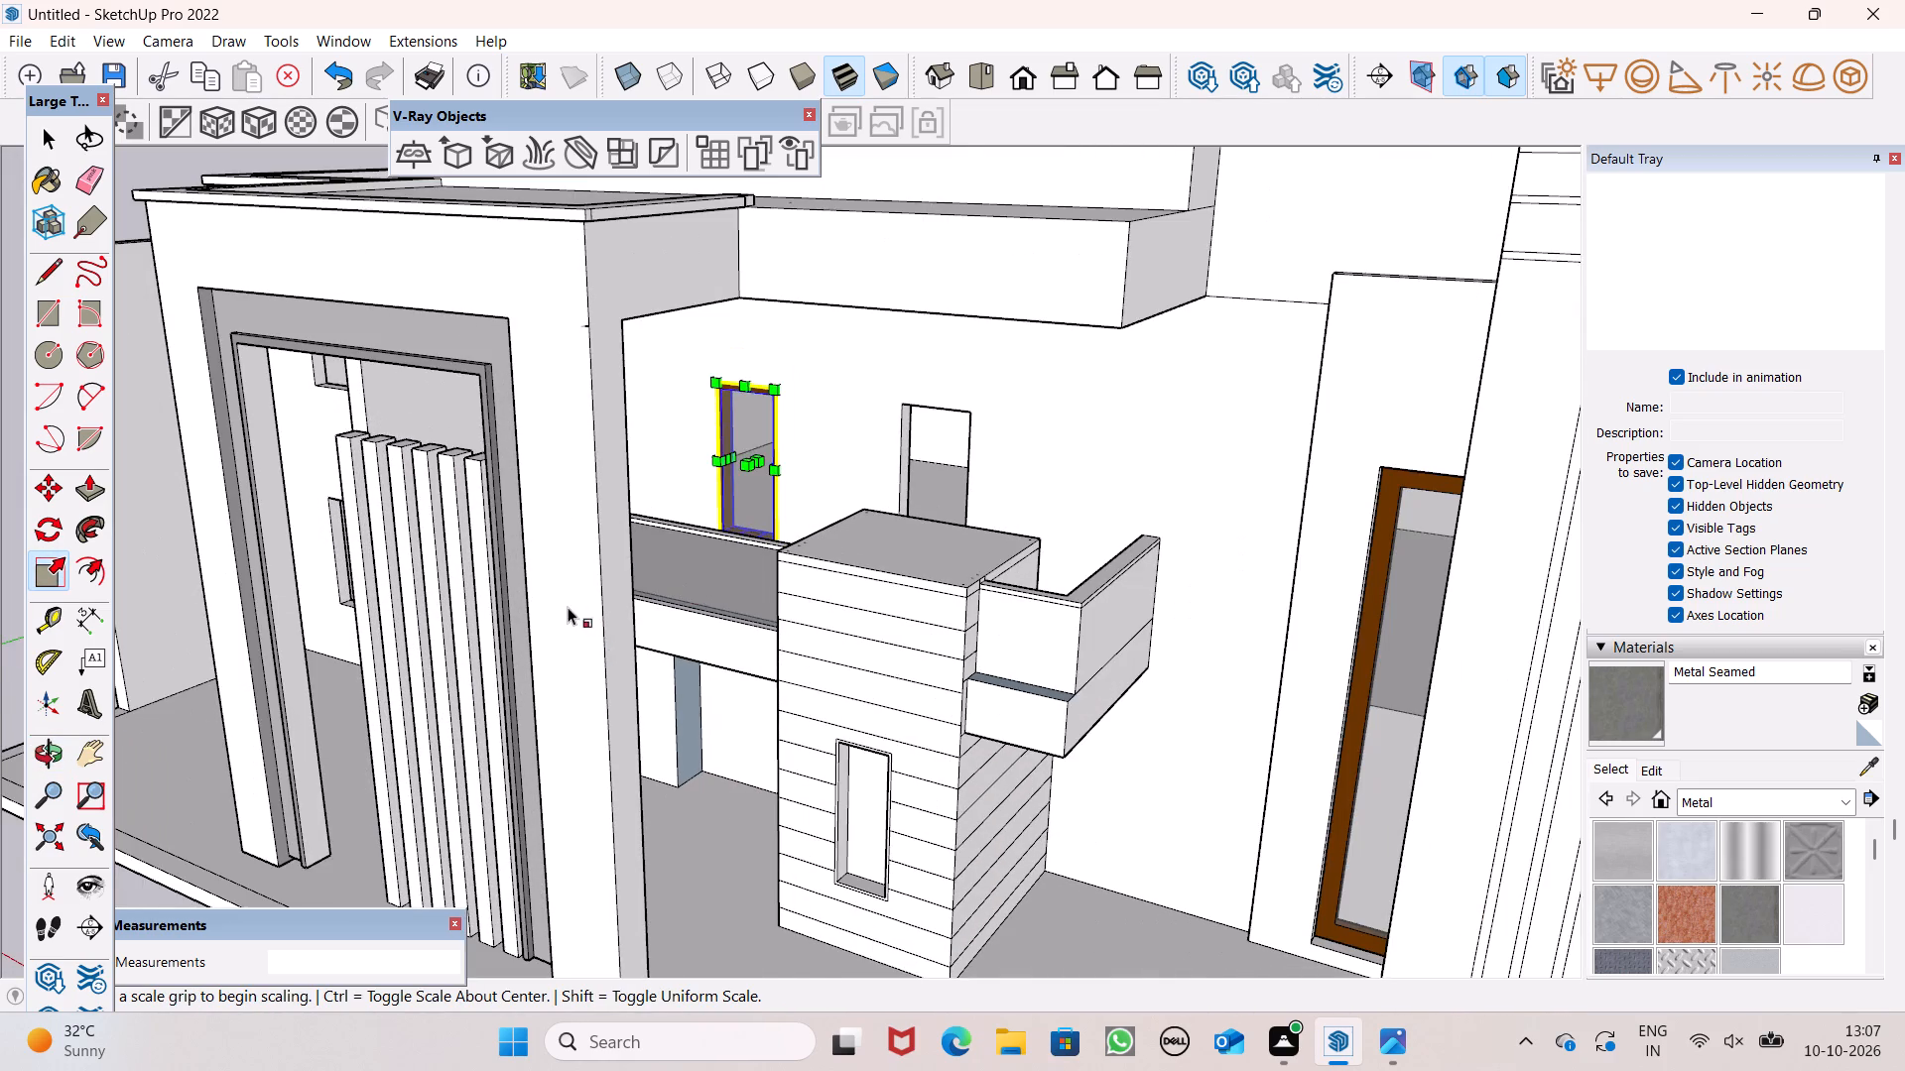
pyautogui.scroll(-6, 568, 607)
pyautogui.scroll(-5, 653, 539)
pyautogui.press('space')
# Copy the fitted window about 9' along the red axis into the adjacent empty upper-floor opening, aligning the bottom corners.
pyautogui.scroll(7, 826, 477)
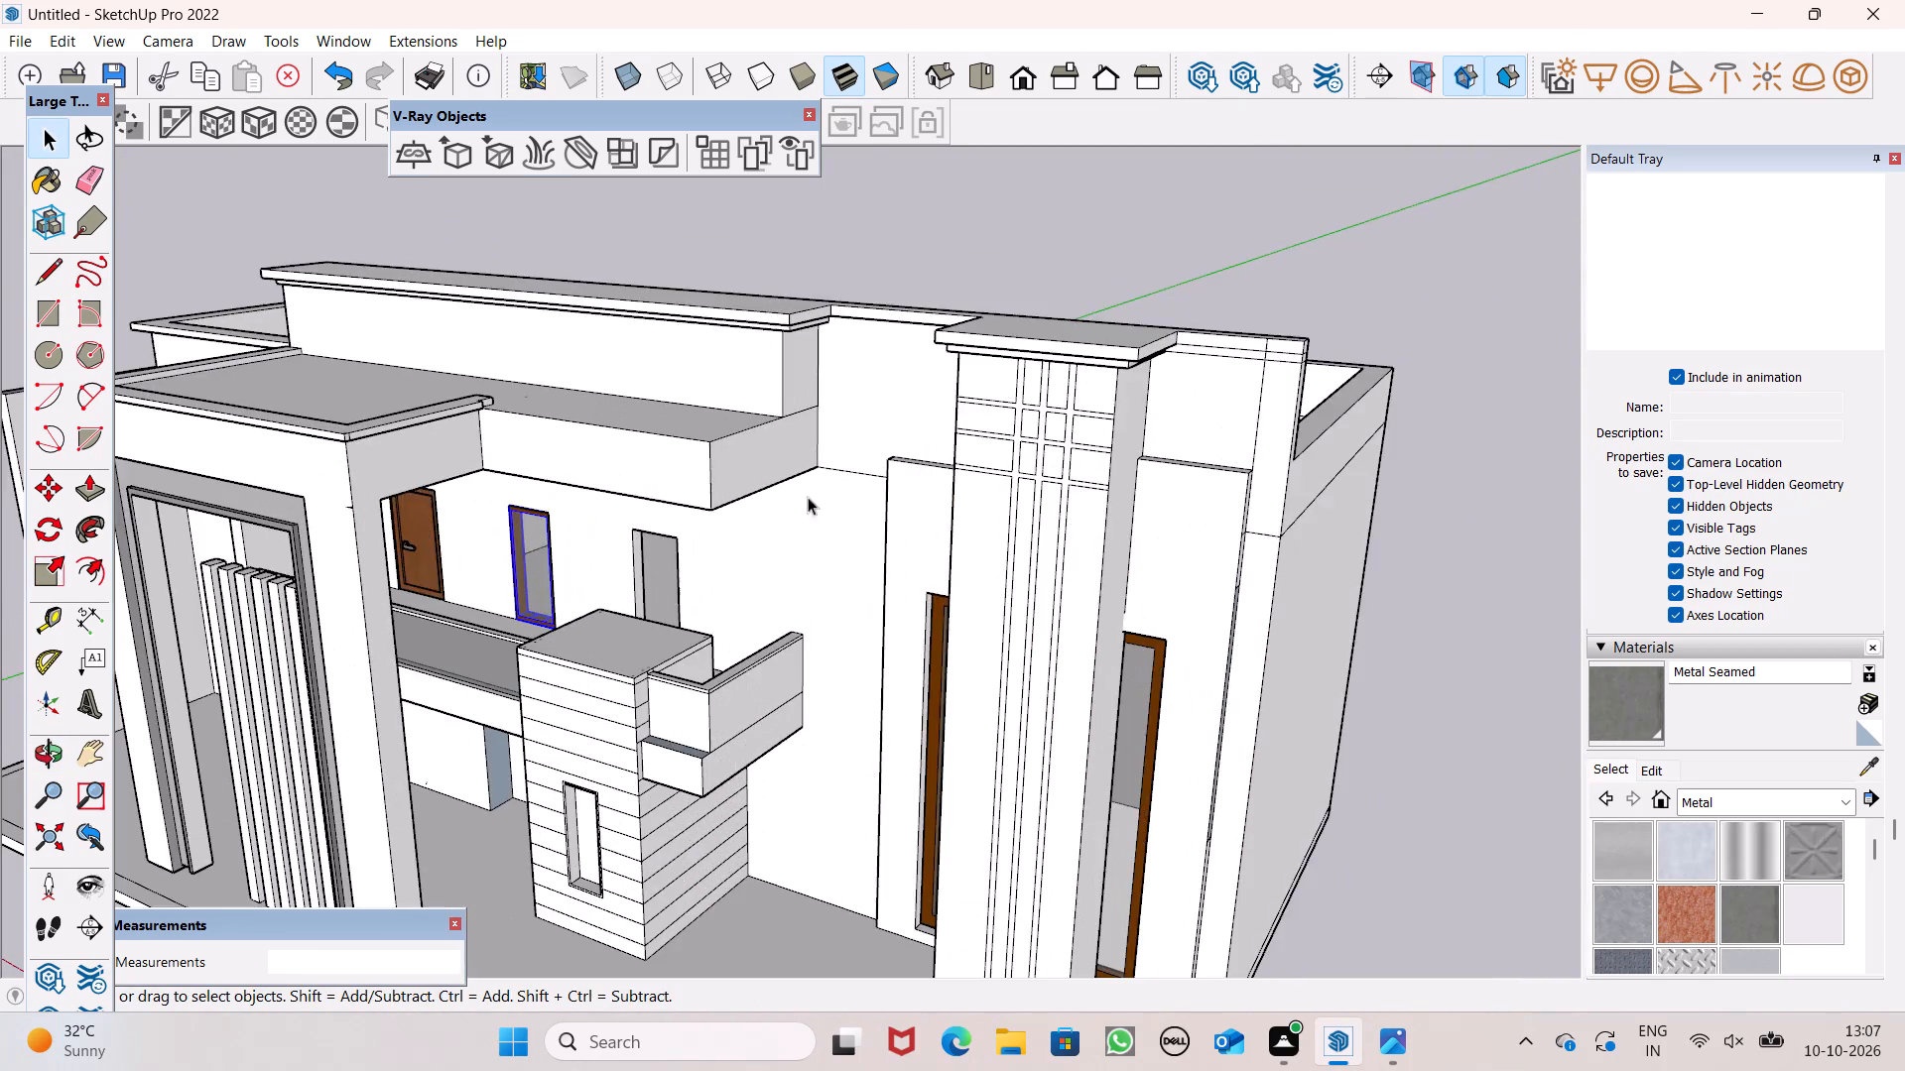
pyautogui.moveTo(772, 566); pyautogui.dragTo(875, 662, button='middle')
pyautogui.scroll(8, 607, 647)
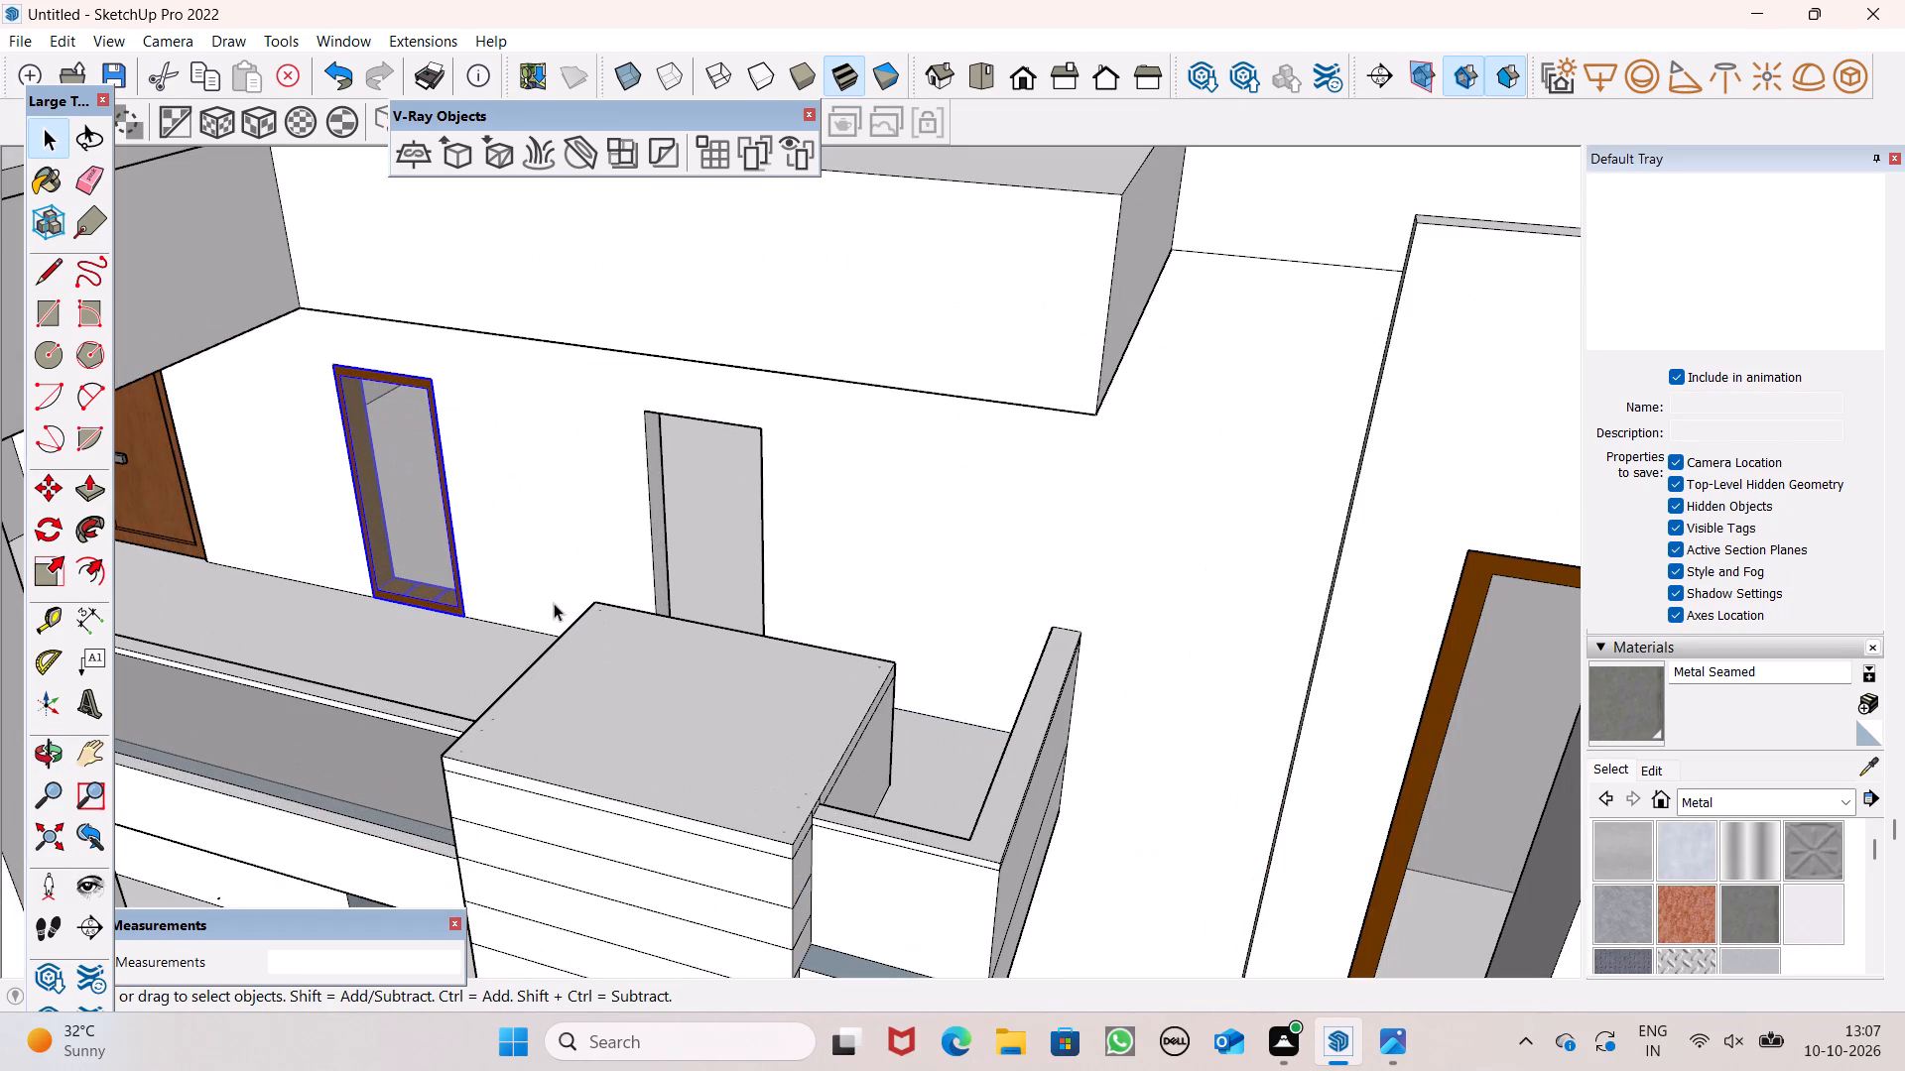
pyautogui.press('m')
pyautogui.press('Return')
pyautogui.scroll(5, 571, 541)
pyautogui.moveTo(751, 616); pyautogui.dragTo(853, 706, button='middle')
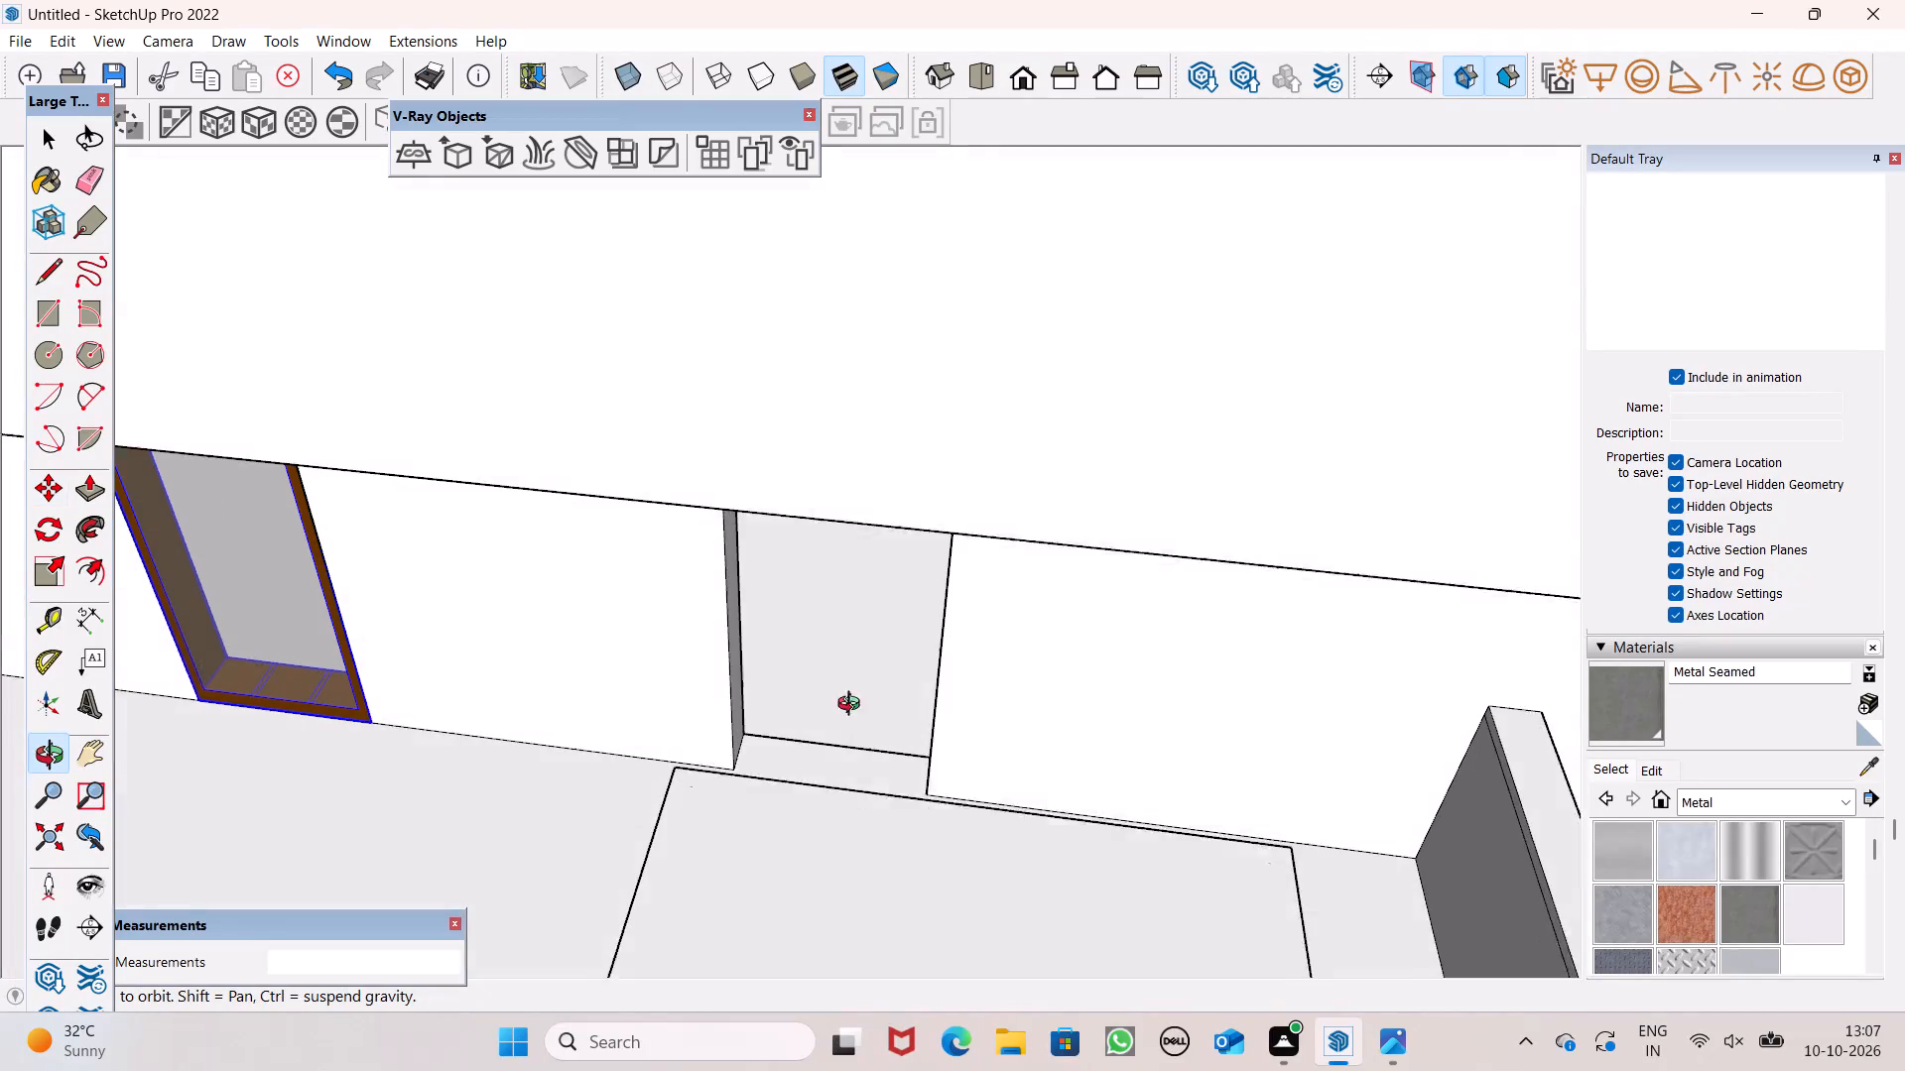
pyautogui.moveTo(853, 706); pyautogui.dragTo(856, 698, button='middle')
pyautogui.scroll(2, 524, 710)
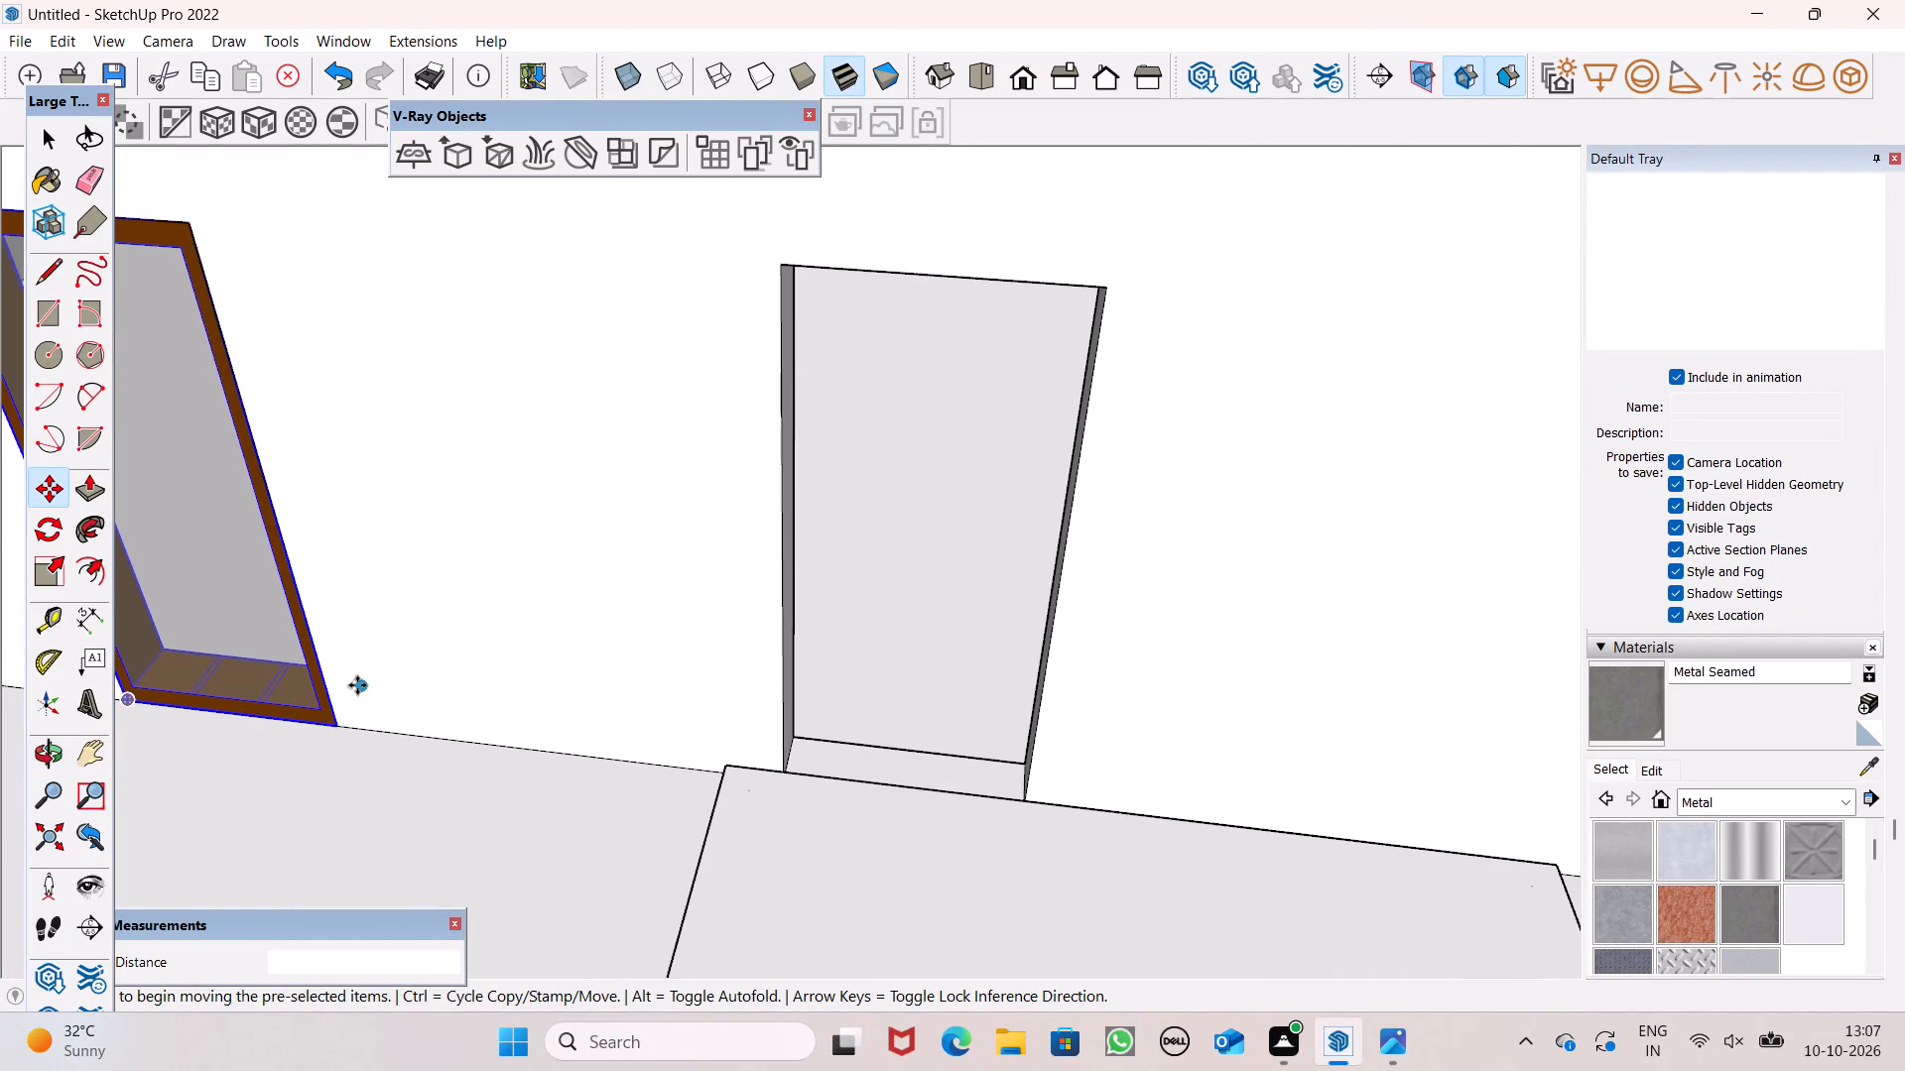
pyautogui.scroll(-1, 357, 685)
pyautogui.scroll(-3, 439, 710)
pyautogui.moveTo(543, 776); pyautogui.dragTo(628, 813, button='middle')
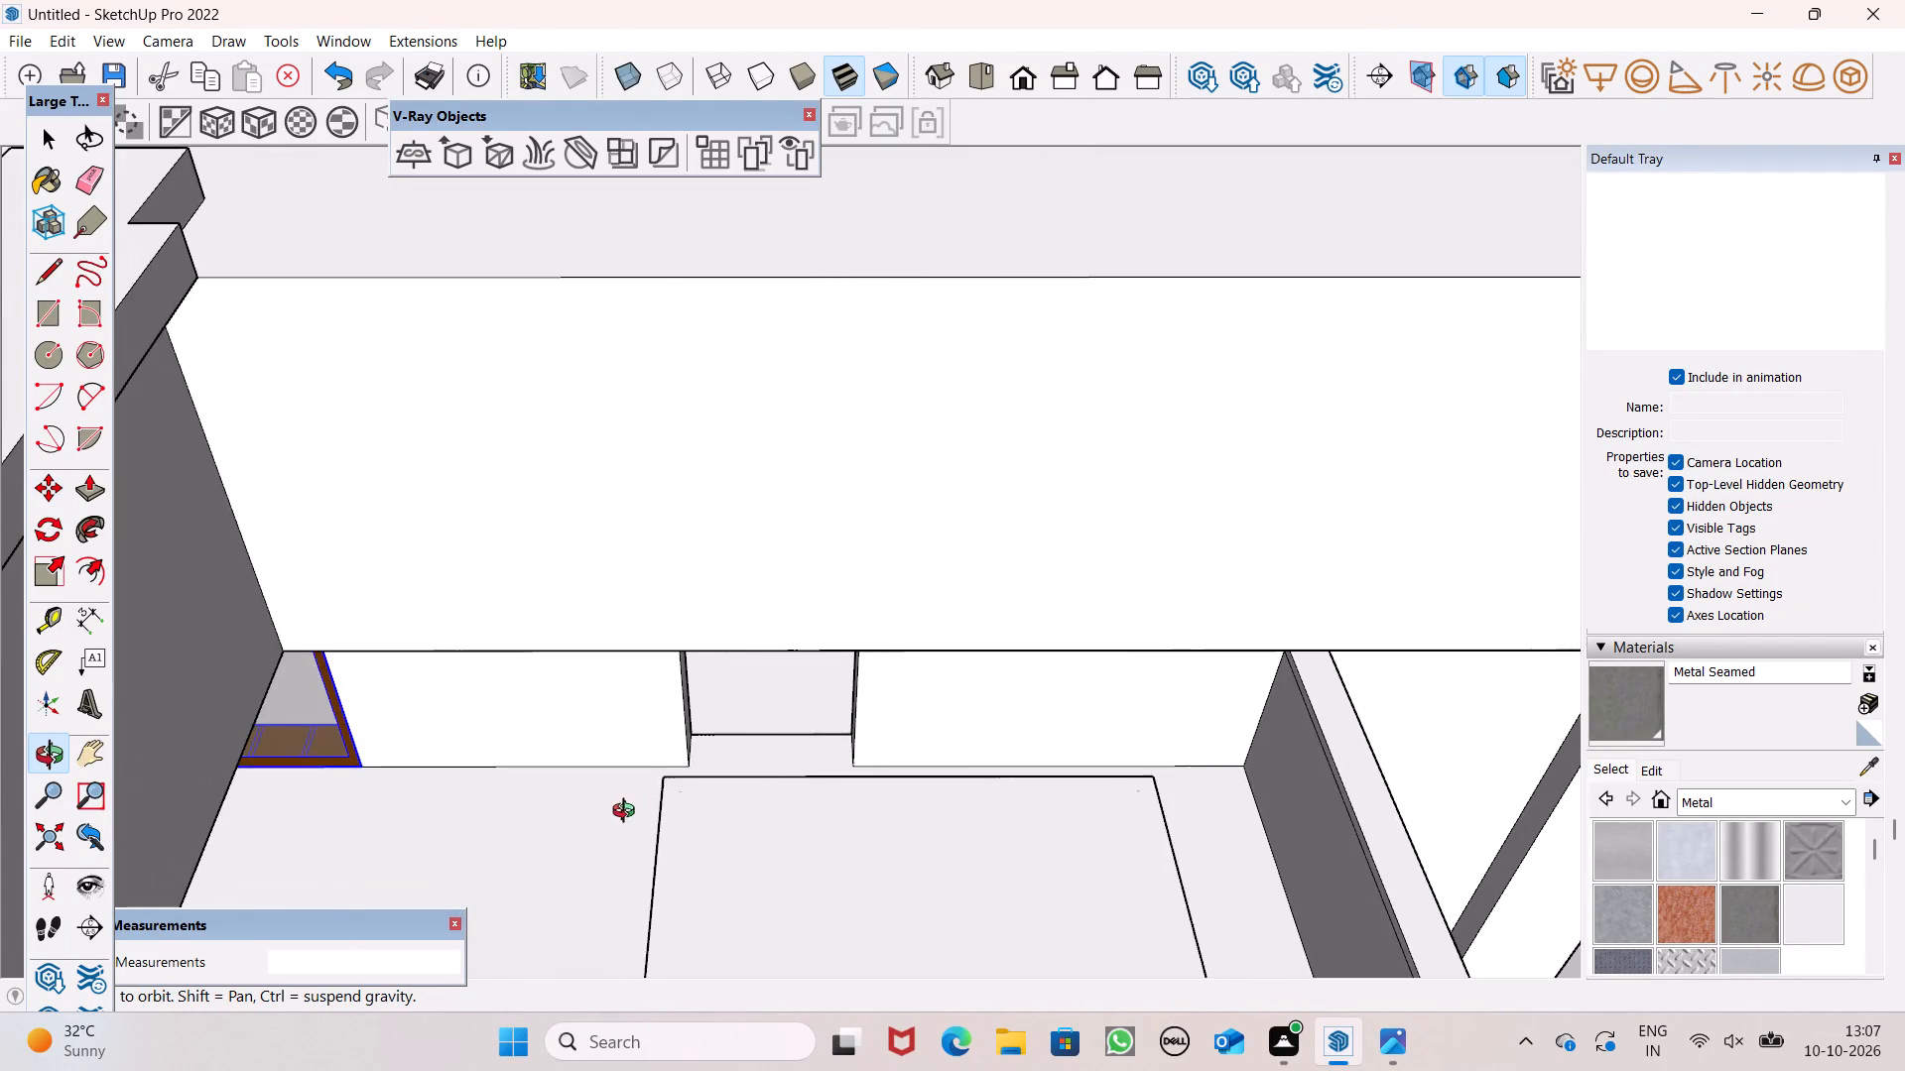
pyautogui.moveTo(628, 813); pyautogui.dragTo(617, 813, button='middle')
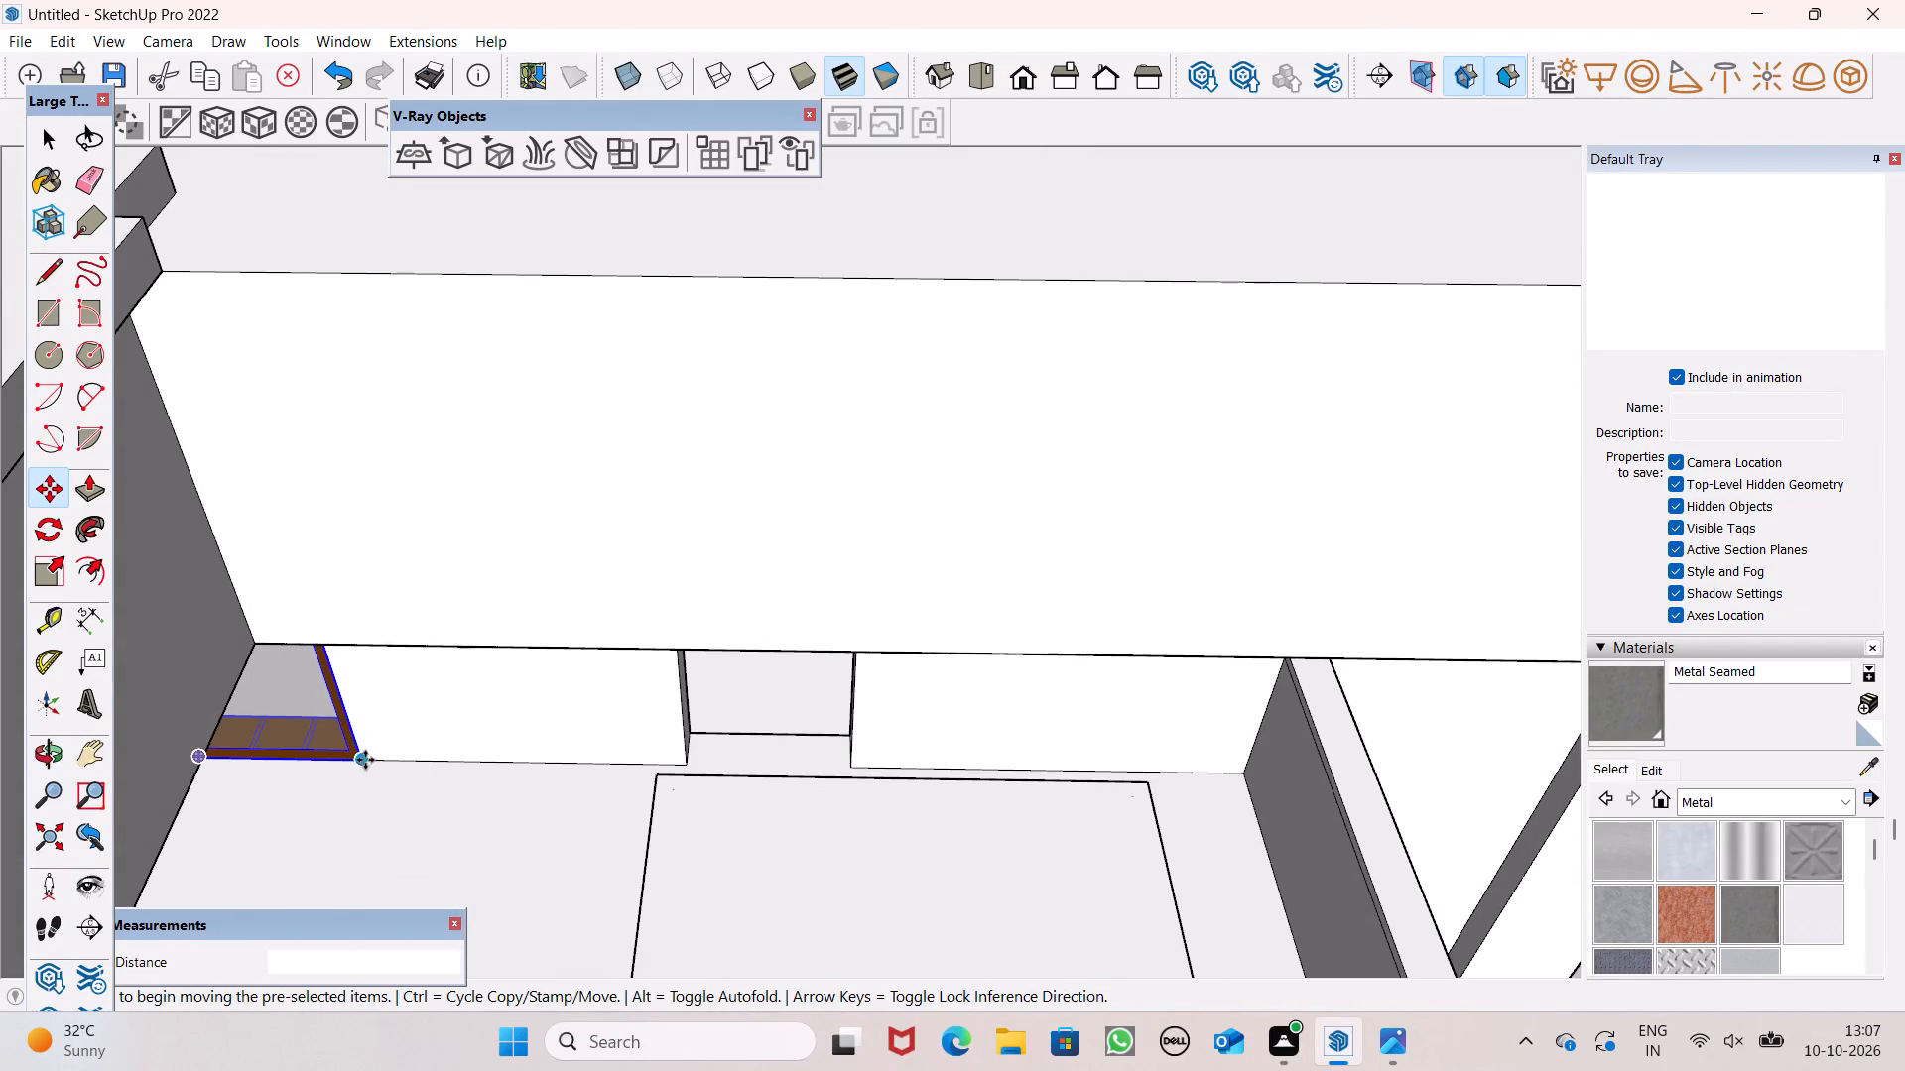
pyautogui.moveTo(365, 760); pyautogui.dragTo(852, 755)
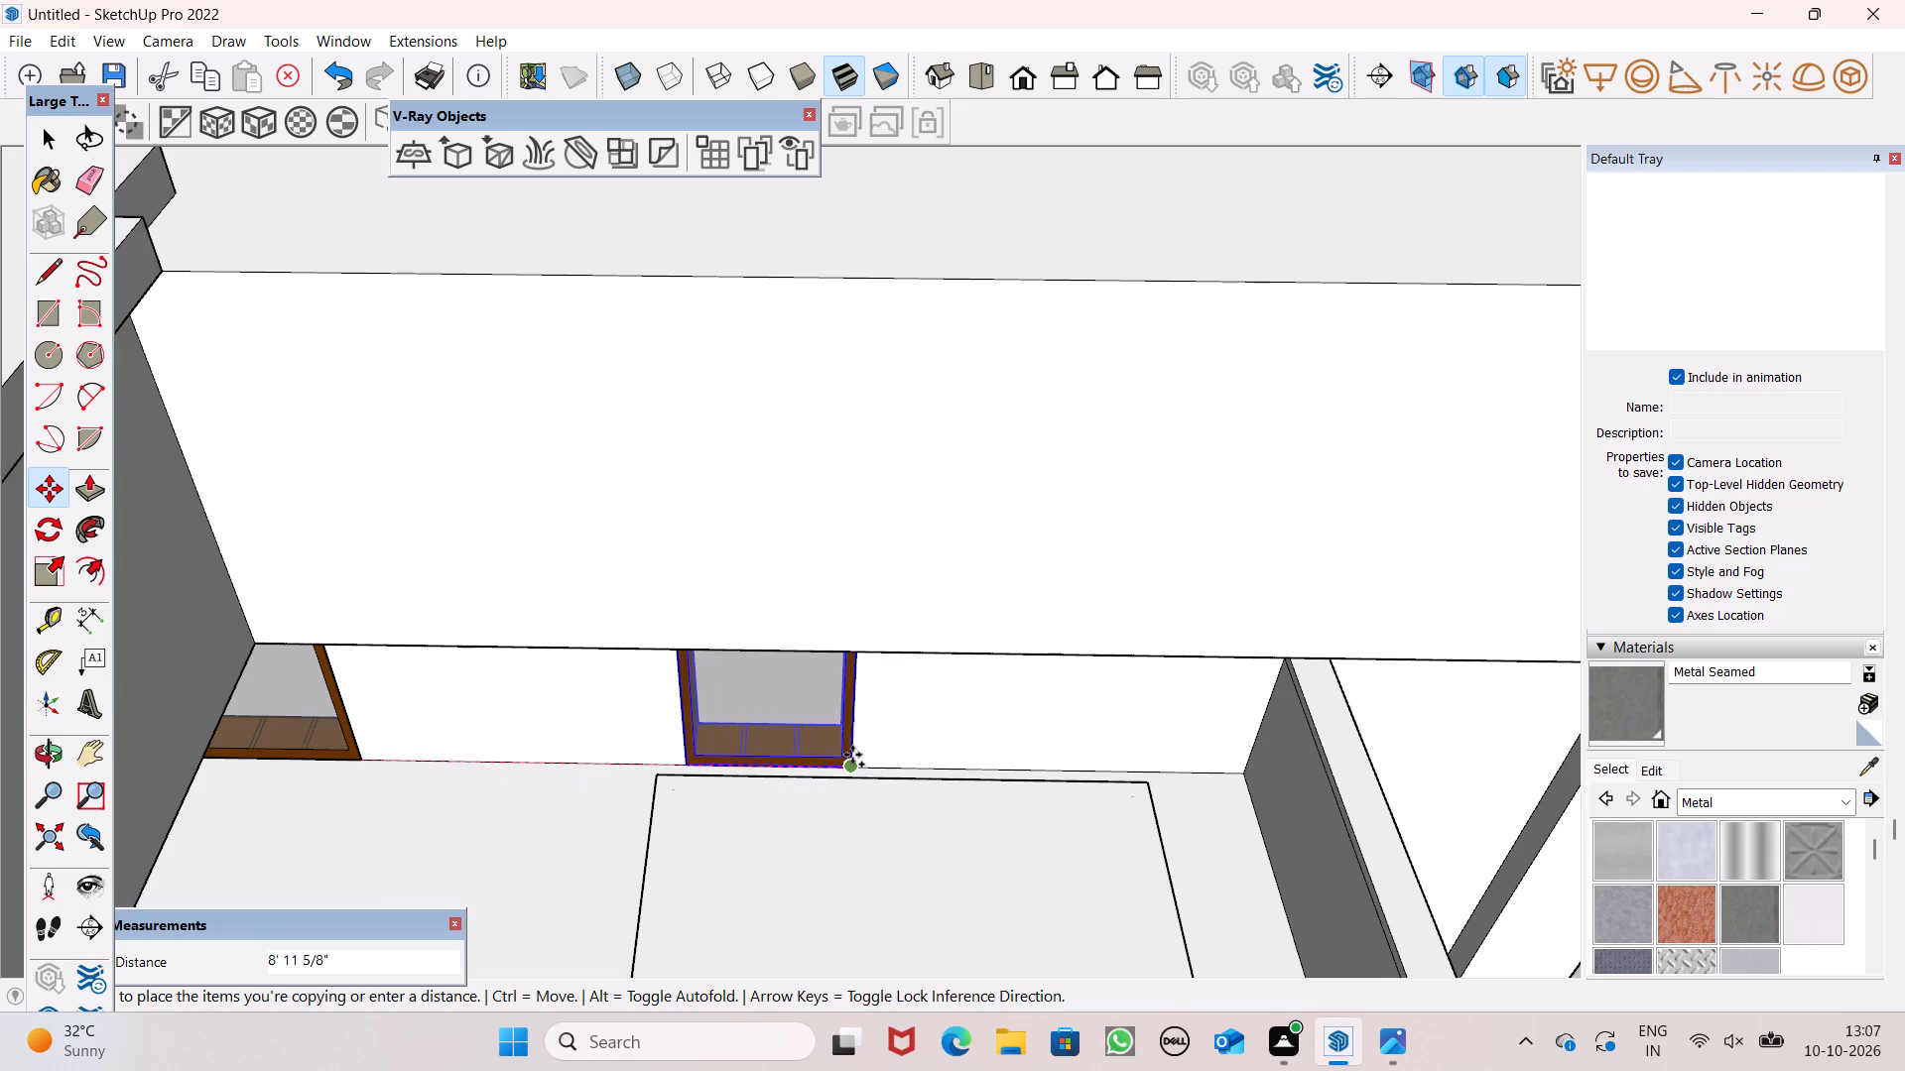
pyautogui.moveTo(852, 755); pyautogui.dragTo(849, 755)
pyautogui.press('space')
pyautogui.scroll(-5, 808, 759)
pyautogui.press('space')
pyautogui.press('space')
pyautogui.scroll(-7, 789, 743)
pyautogui.press('space')
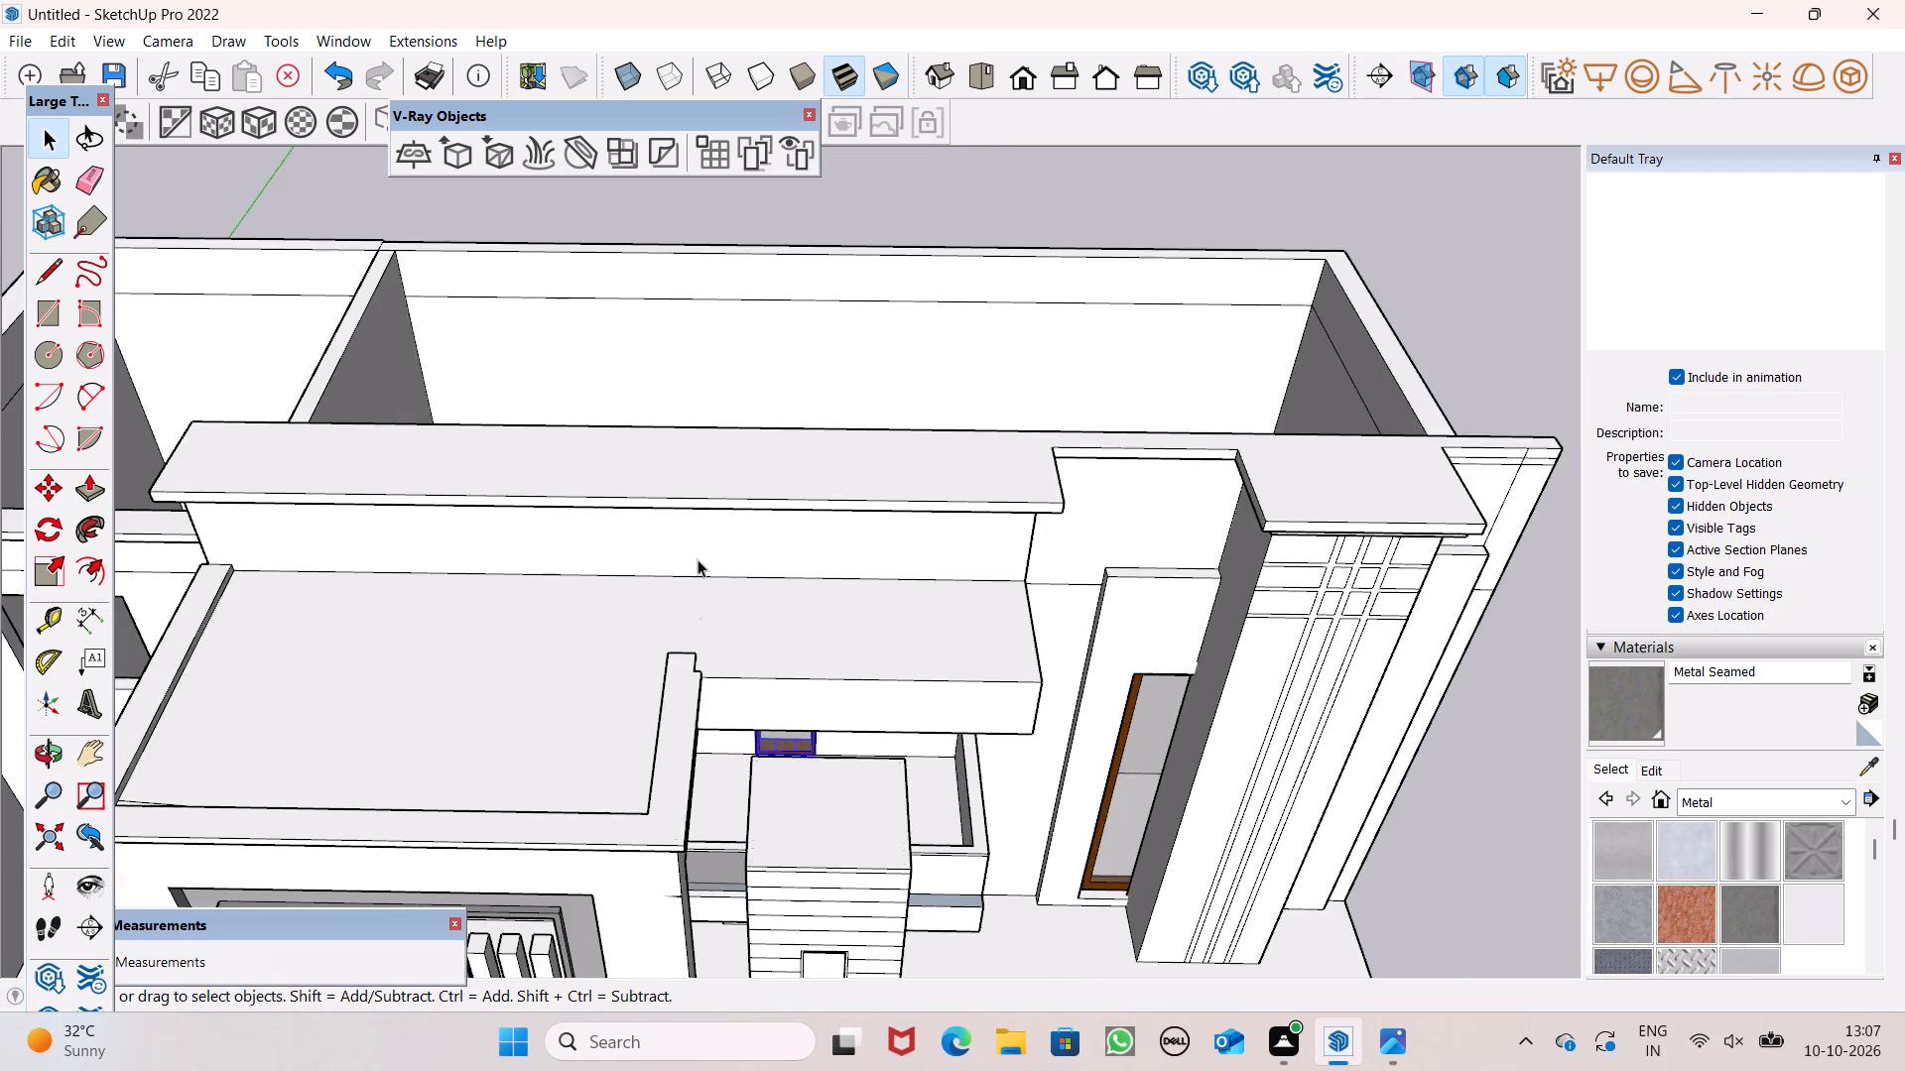
pyautogui.scroll(-8, 698, 559)
pyautogui.press('space')
pyautogui.scroll(-5, 724, 593)
pyautogui.click(742, 446)
# Examine the upper-floor door and both fitted windows from the rear and front of the building.
pyautogui.moveTo(822, 585); pyautogui.dragTo(0, 242, button='middle')
pyautogui.scroll(1, 0, 242)
pyautogui.scroll(2, 597, 346)
pyautogui.scroll(-5, 571, 496)
pyautogui.scroll(-5, 783, 515)
pyautogui.moveTo(856, 561); pyautogui.dragTo(711, 808, button='middle')
pyautogui.scroll(8, 823, 635)
pyautogui.moveTo(795, 580); pyautogui.dragTo(637, 683, button='middle')
pyautogui.scroll(1, 677, 718)
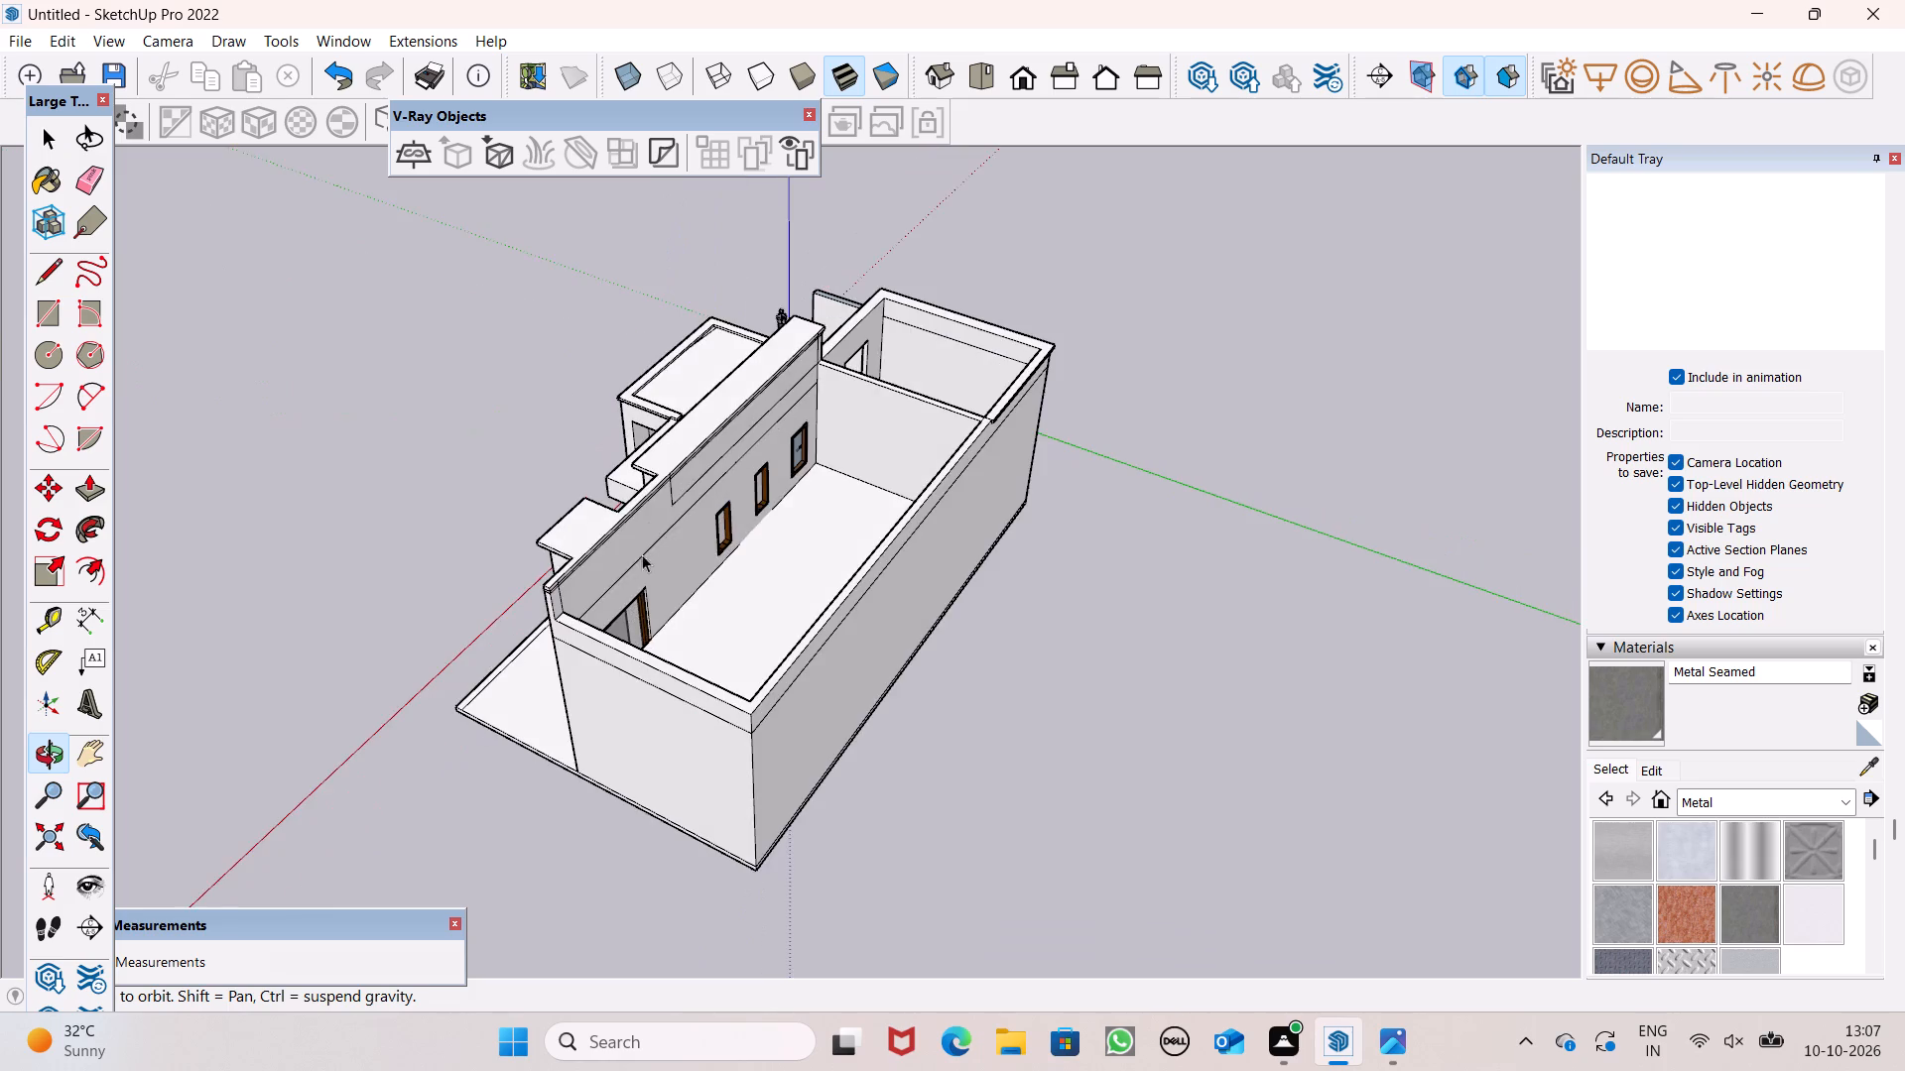
pyautogui.scroll(8, 649, 503)
pyautogui.scroll(6, 874, 438)
pyautogui.scroll(-3, 855, 497)
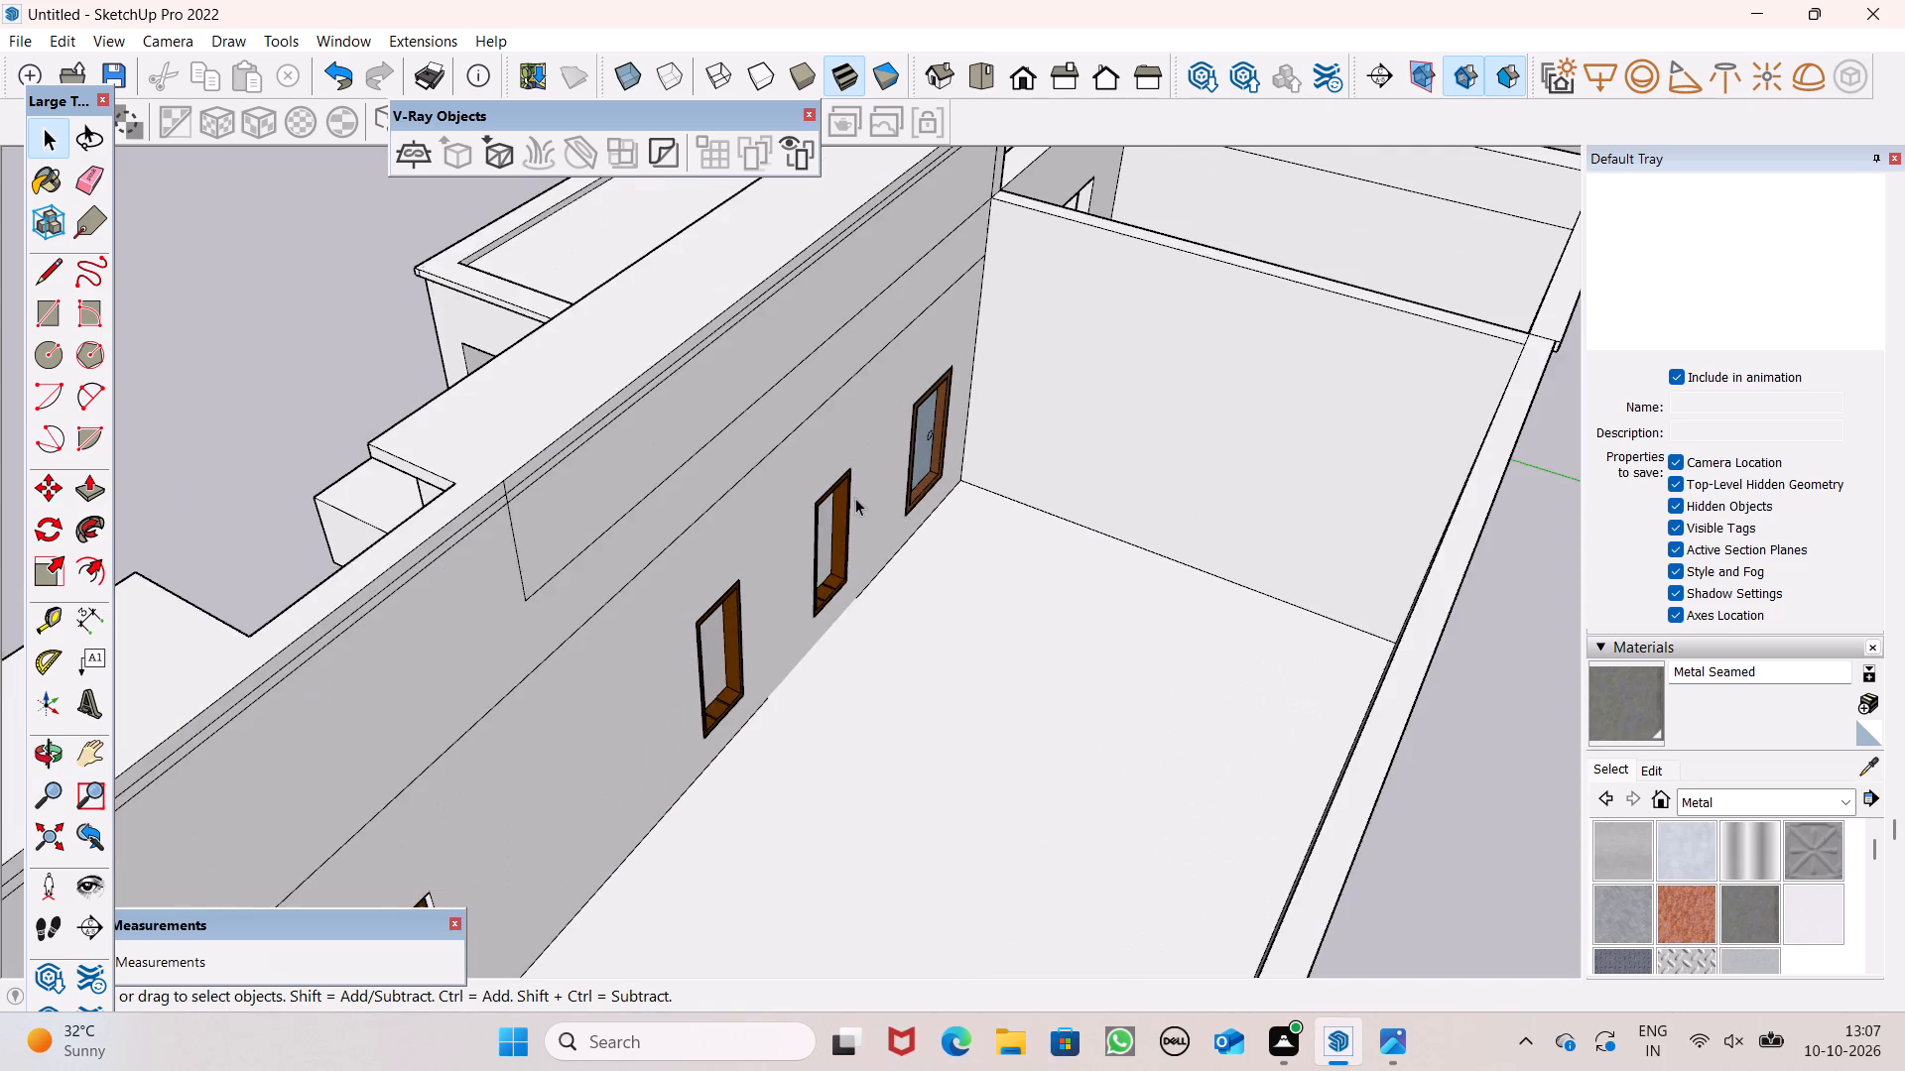
pyautogui.moveTo(872, 530); pyautogui.dragTo(1132, 650, button='middle')
pyautogui.scroll(1, 464, 421)
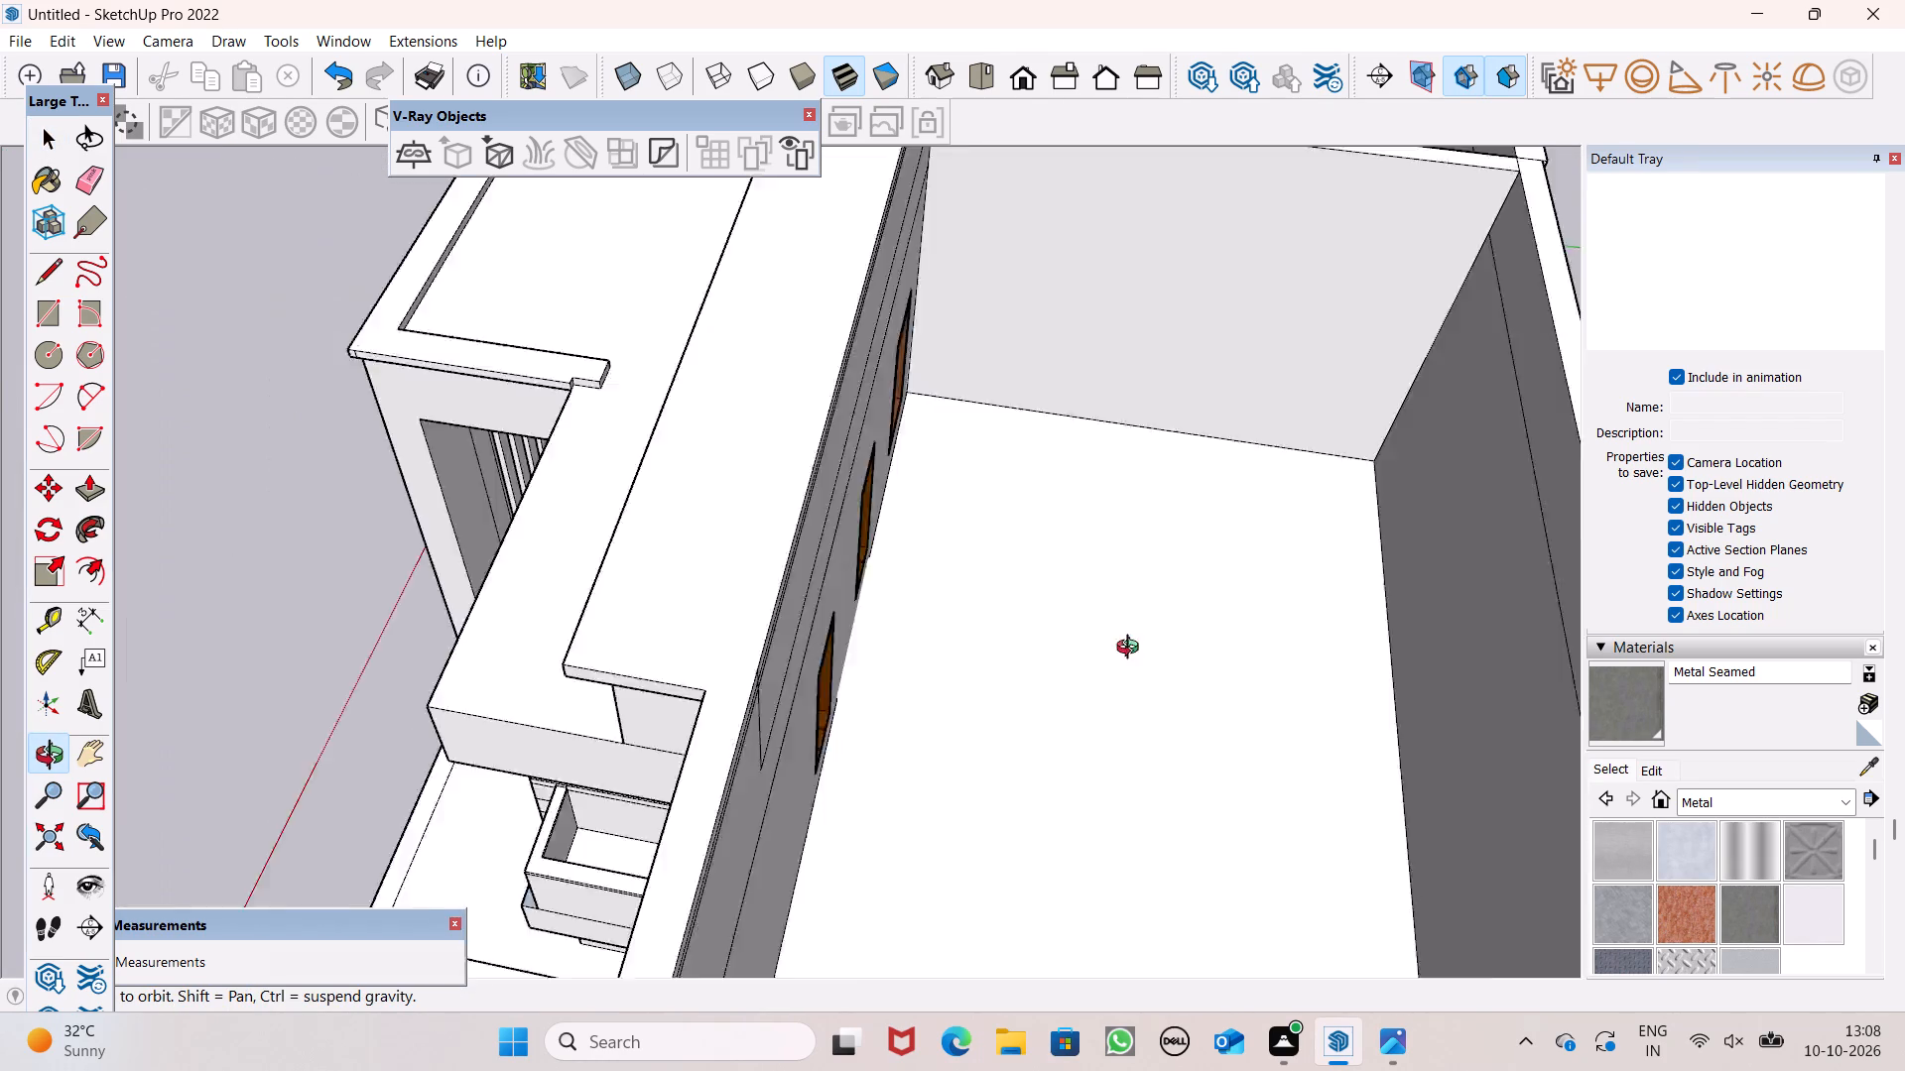
pyautogui.moveTo(1132, 650); pyautogui.dragTo(1752, 584, button='middle')
pyautogui.moveTo(1083, 588); pyautogui.dragTo(1240, 403, button='middle')
pyautogui.scroll(1, 1080, 588)
pyautogui.scroll(-4, 889, 423)
pyautogui.scroll(-3, 802, 469)
pyautogui.moveTo(802, 533); pyautogui.dragTo(806, 533, button='middle')
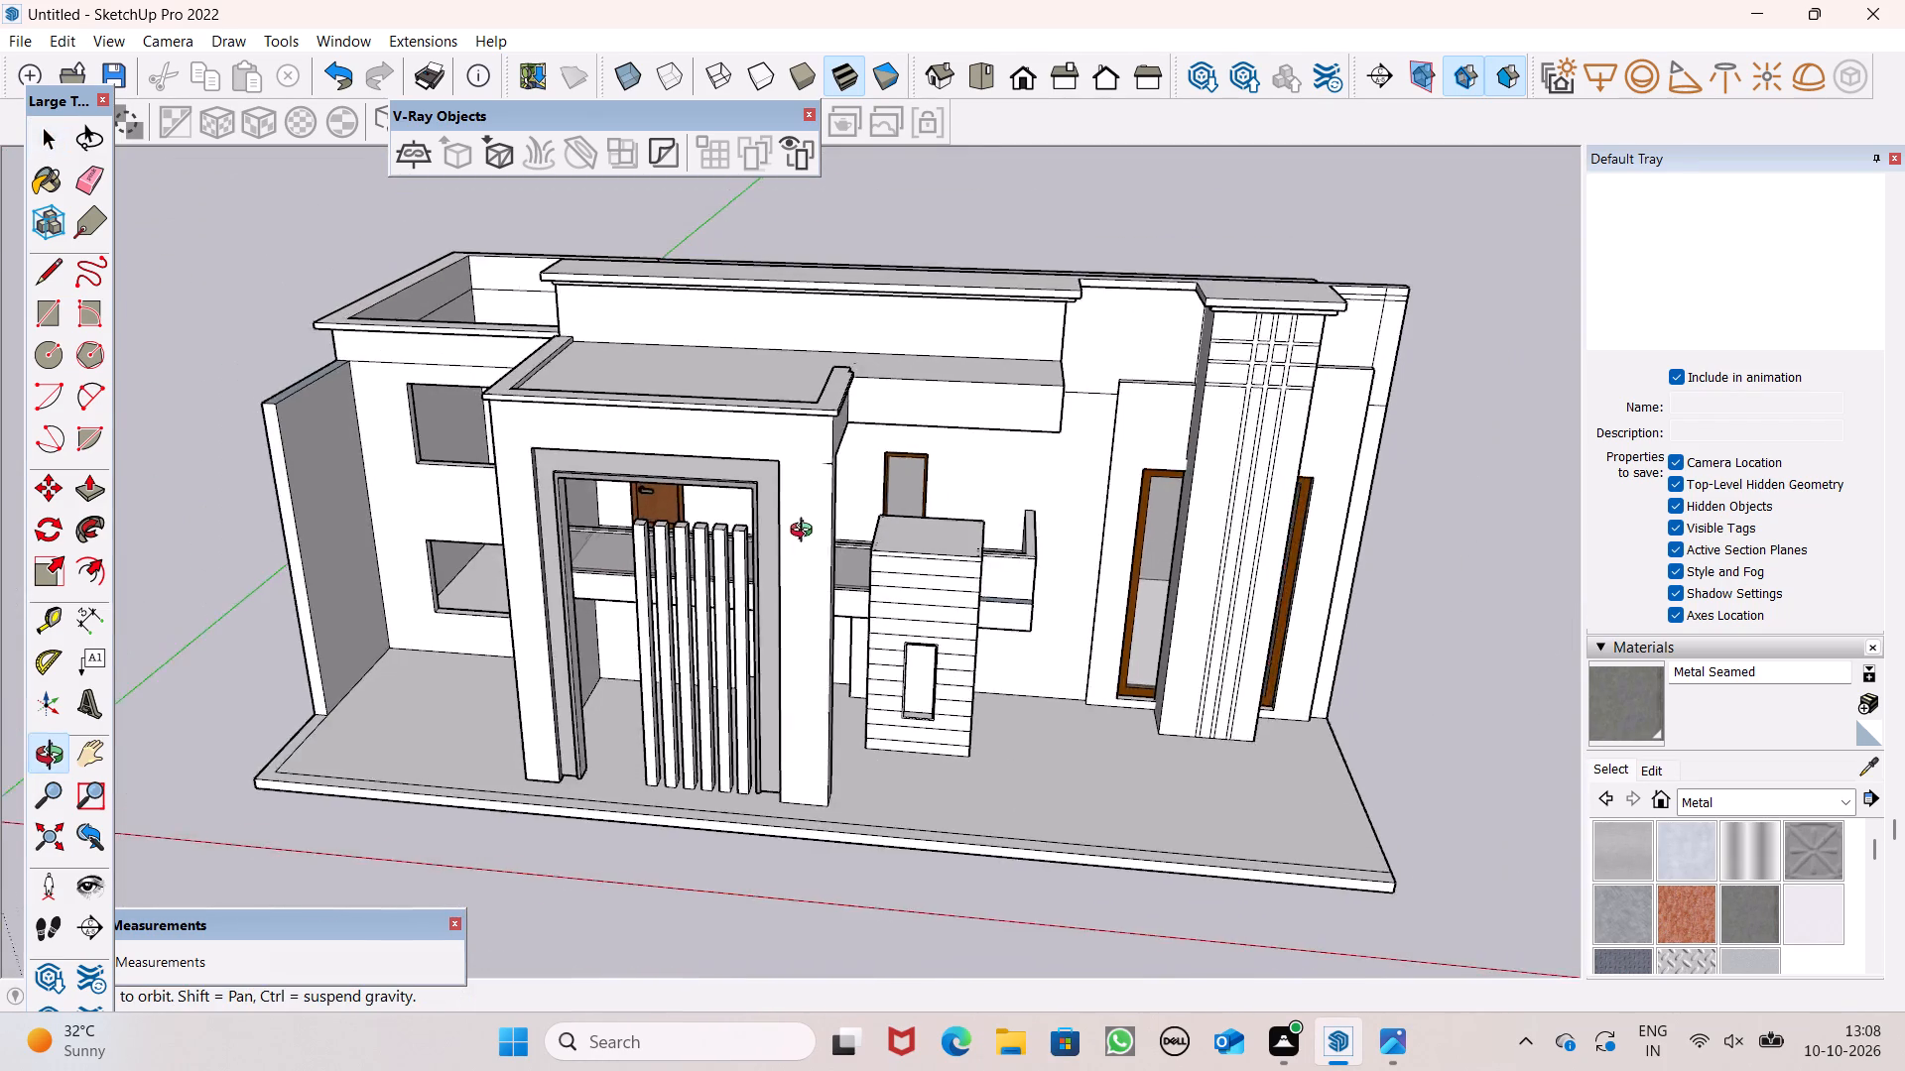
pyautogui.moveTo(806, 533); pyautogui.dragTo(542, 498, button='middle')
pyautogui.scroll(4, 1029, 511)
pyautogui.click(745, 478)
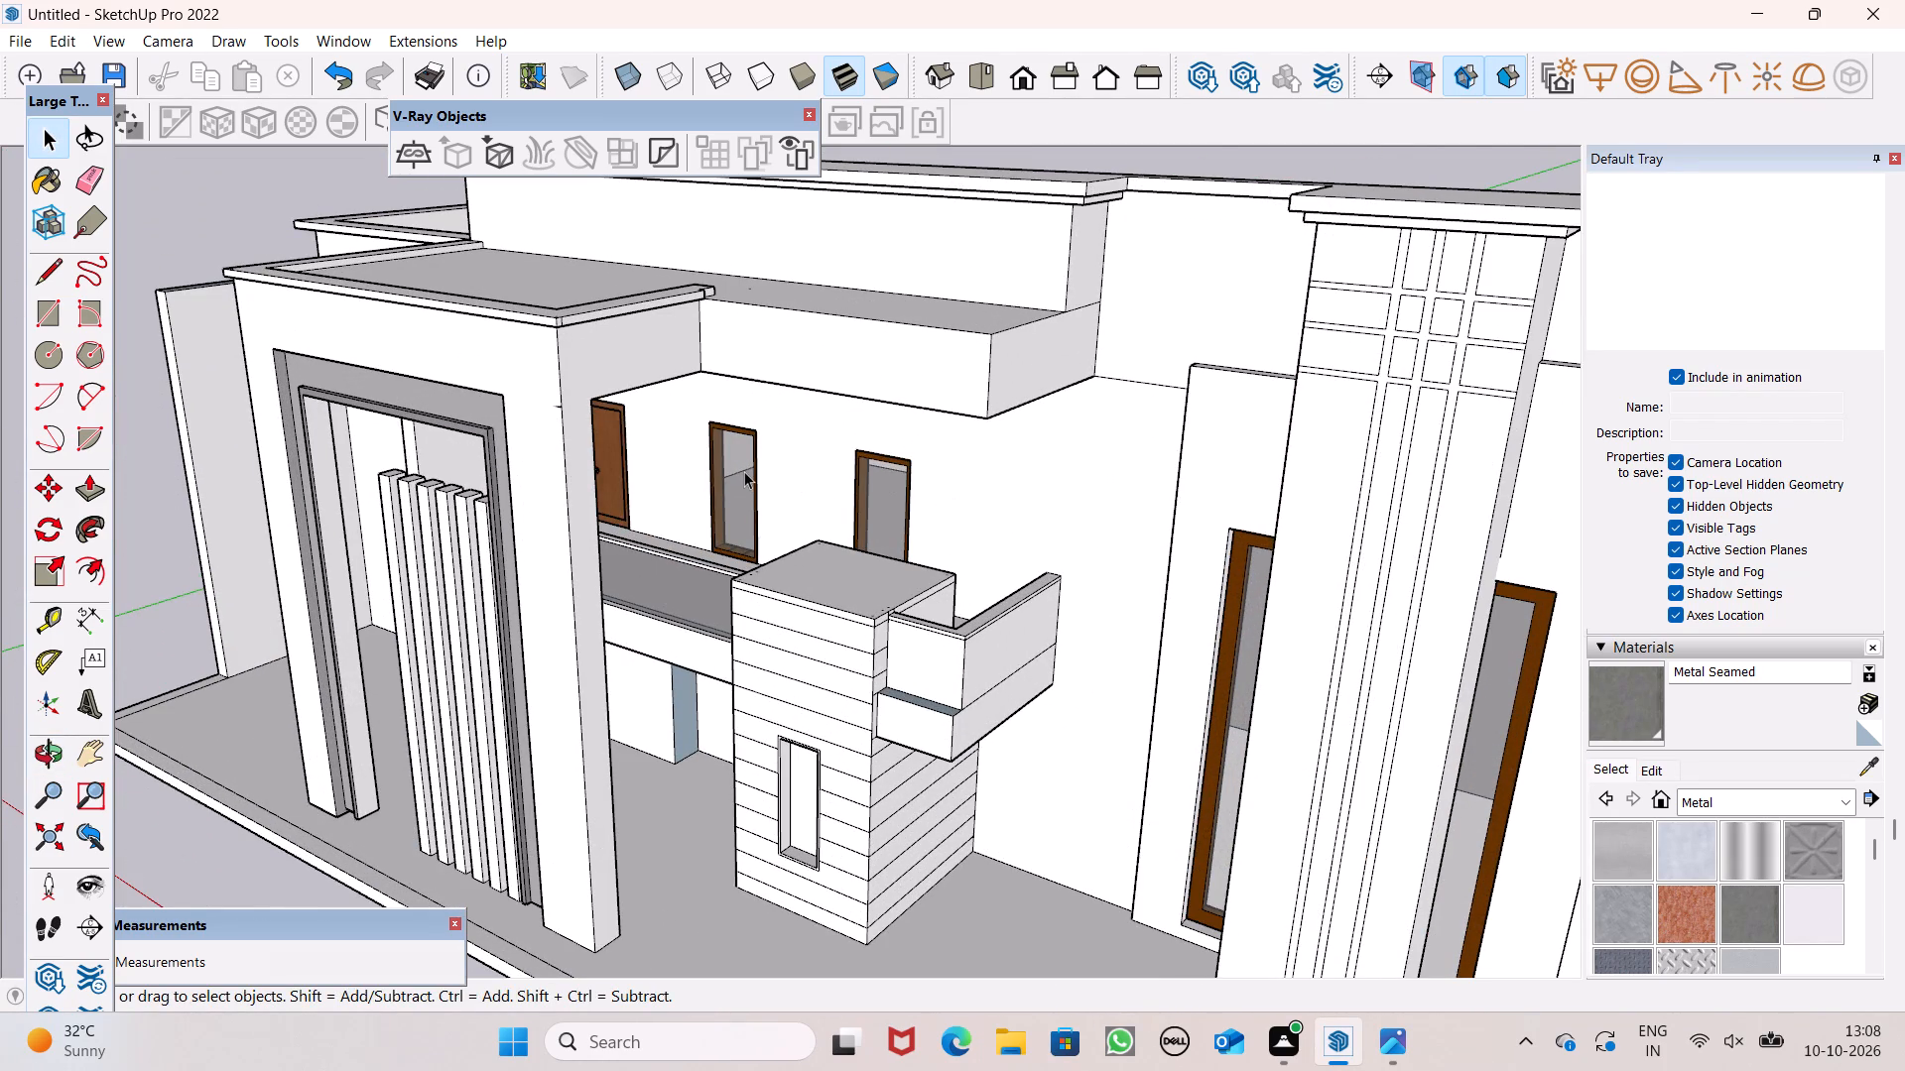
# Copy the selected upper-floor window out into the open space in front of the building's side wing.
pyautogui.press('m')
pyautogui.press('Return')
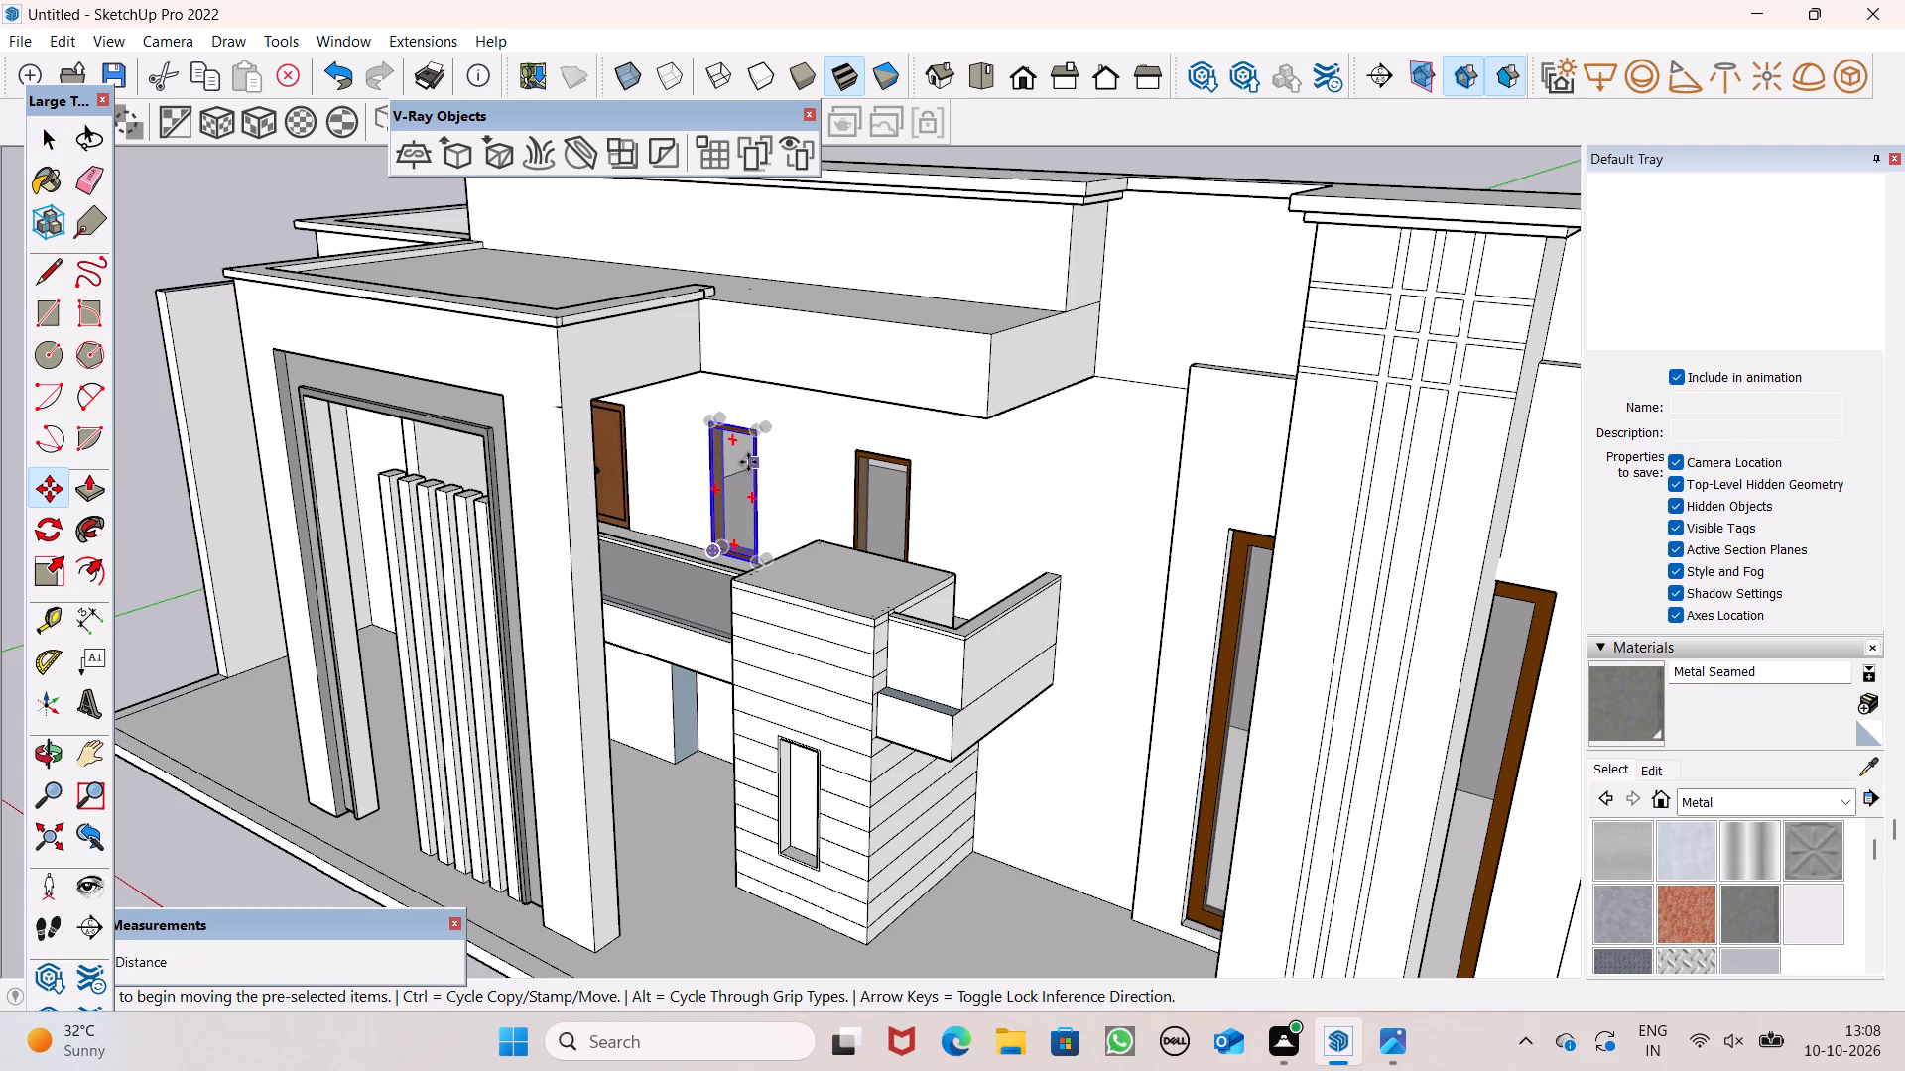
pyautogui.moveTo(754, 433); pyautogui.dragTo(410, 507)
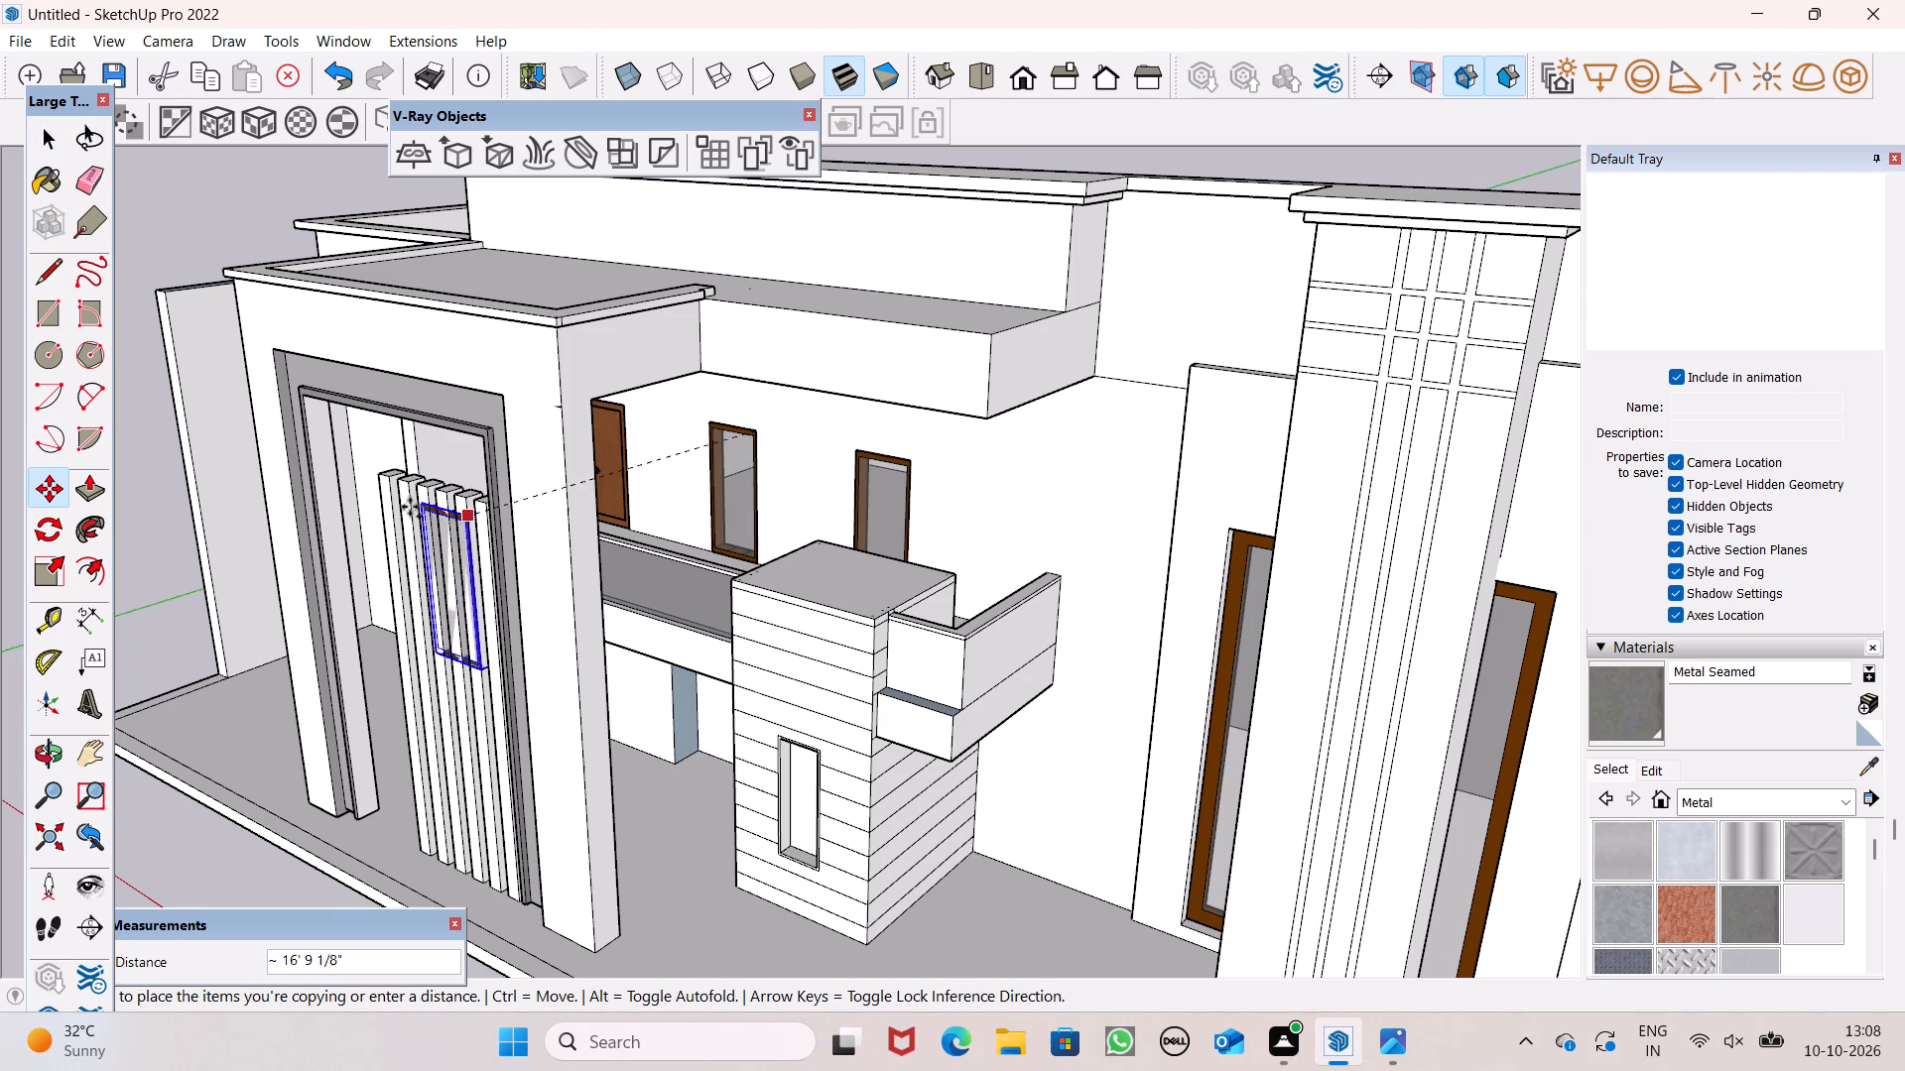
pyautogui.moveTo(410, 507); pyautogui.dragTo(111, 529)
# Scale the new window copy down uniformly from its top corner.
pyautogui.scroll(-3, 489, 432)
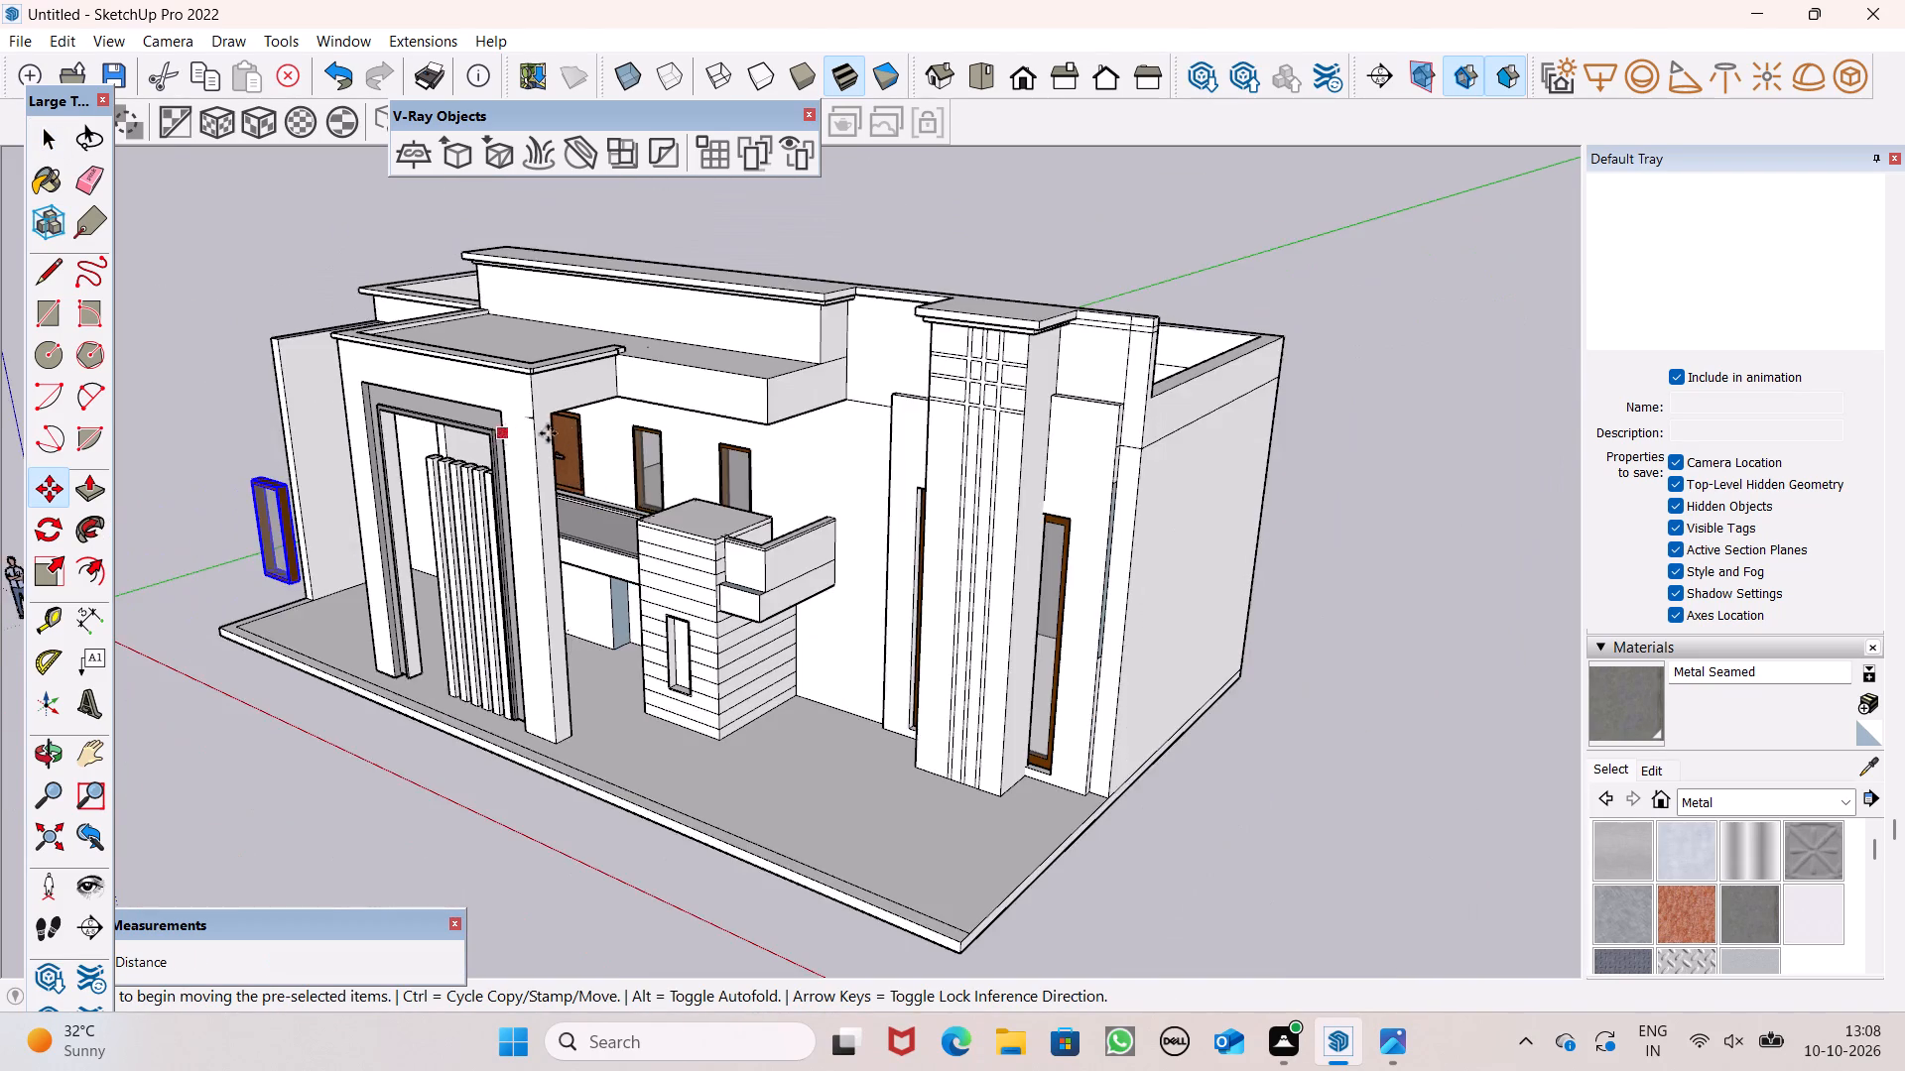
pyautogui.scroll(-4, 548, 433)
pyautogui.scroll(1, 595, 489)
pyautogui.scroll(-5, 599, 494)
pyautogui.scroll(1, 477, 659)
pyautogui.moveTo(477, 659); pyautogui.dragTo(1143, 537, button='middle')
pyautogui.moveTo(1140, 528); pyautogui.dragTo(740, 645, button='middle')
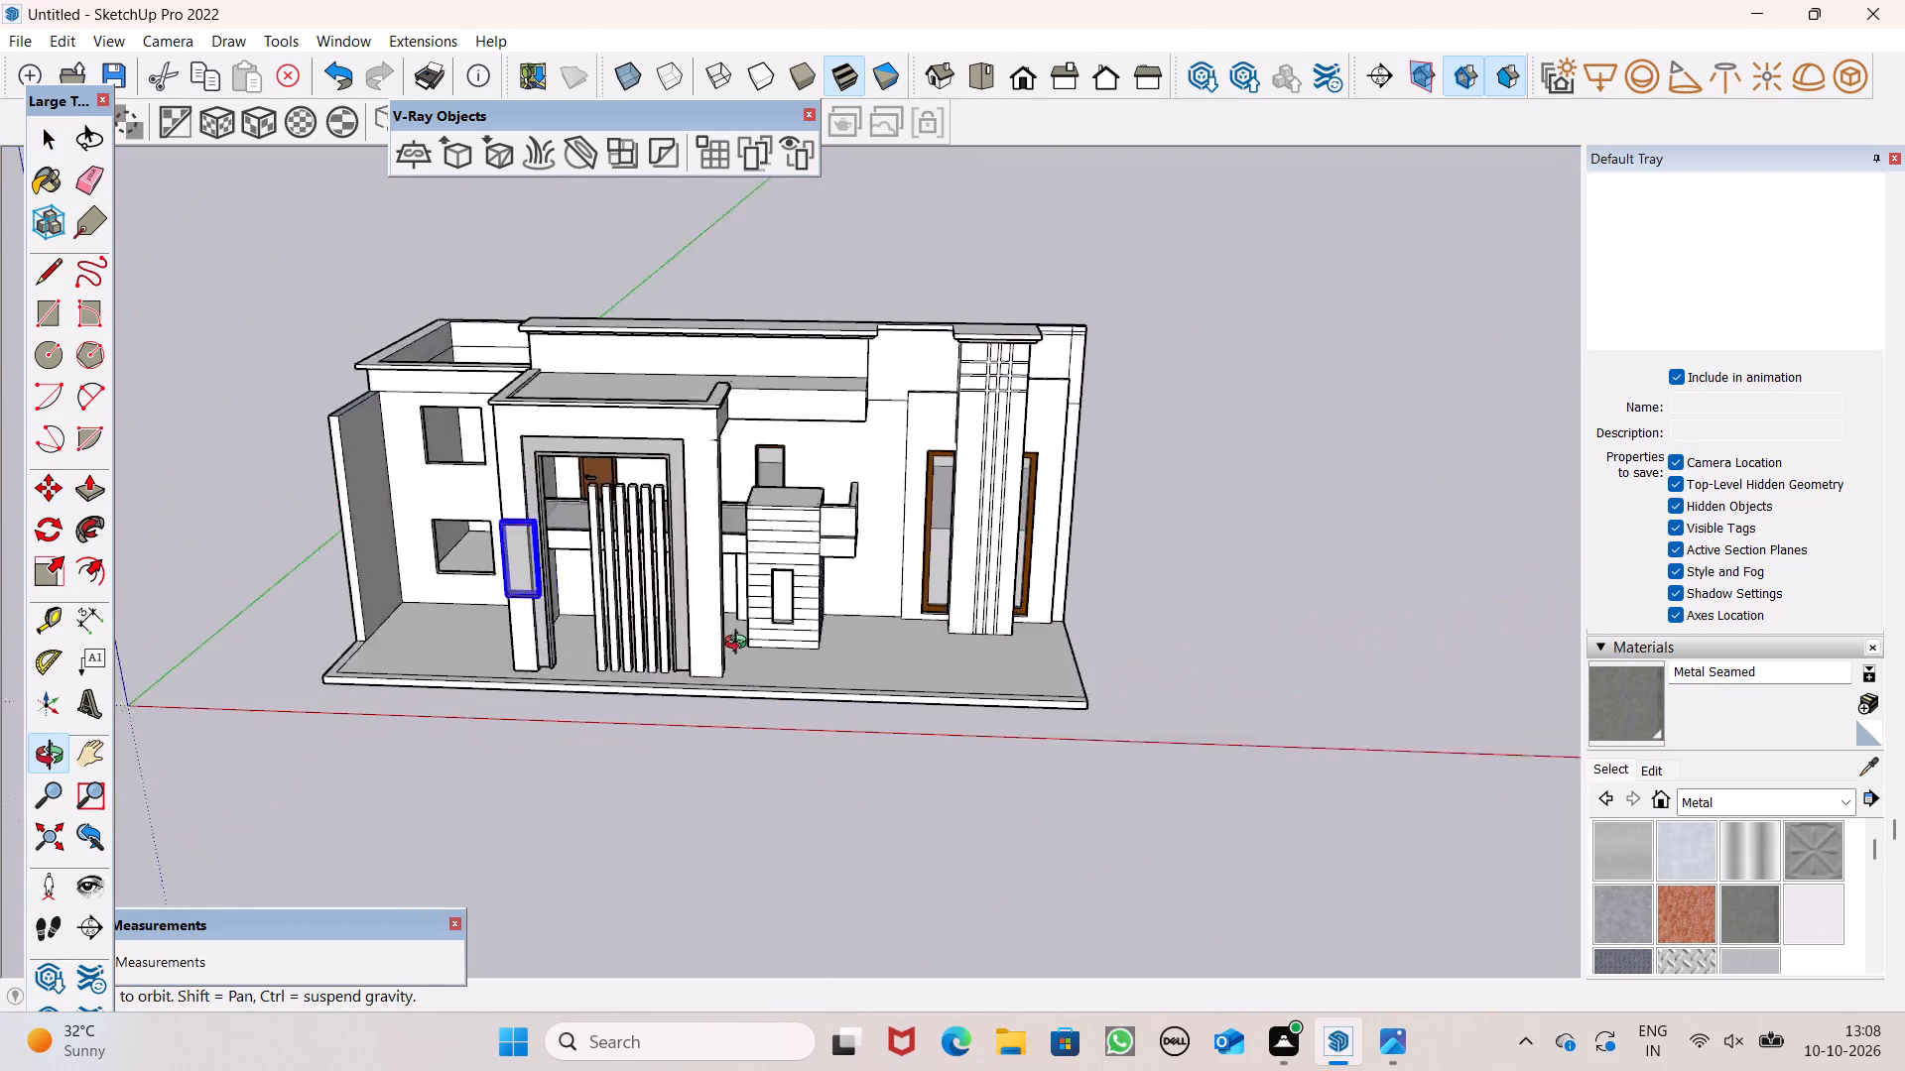
pyautogui.moveTo(740, 645); pyautogui.dragTo(643, 599, button='middle')
pyautogui.scroll(8, 427, 457)
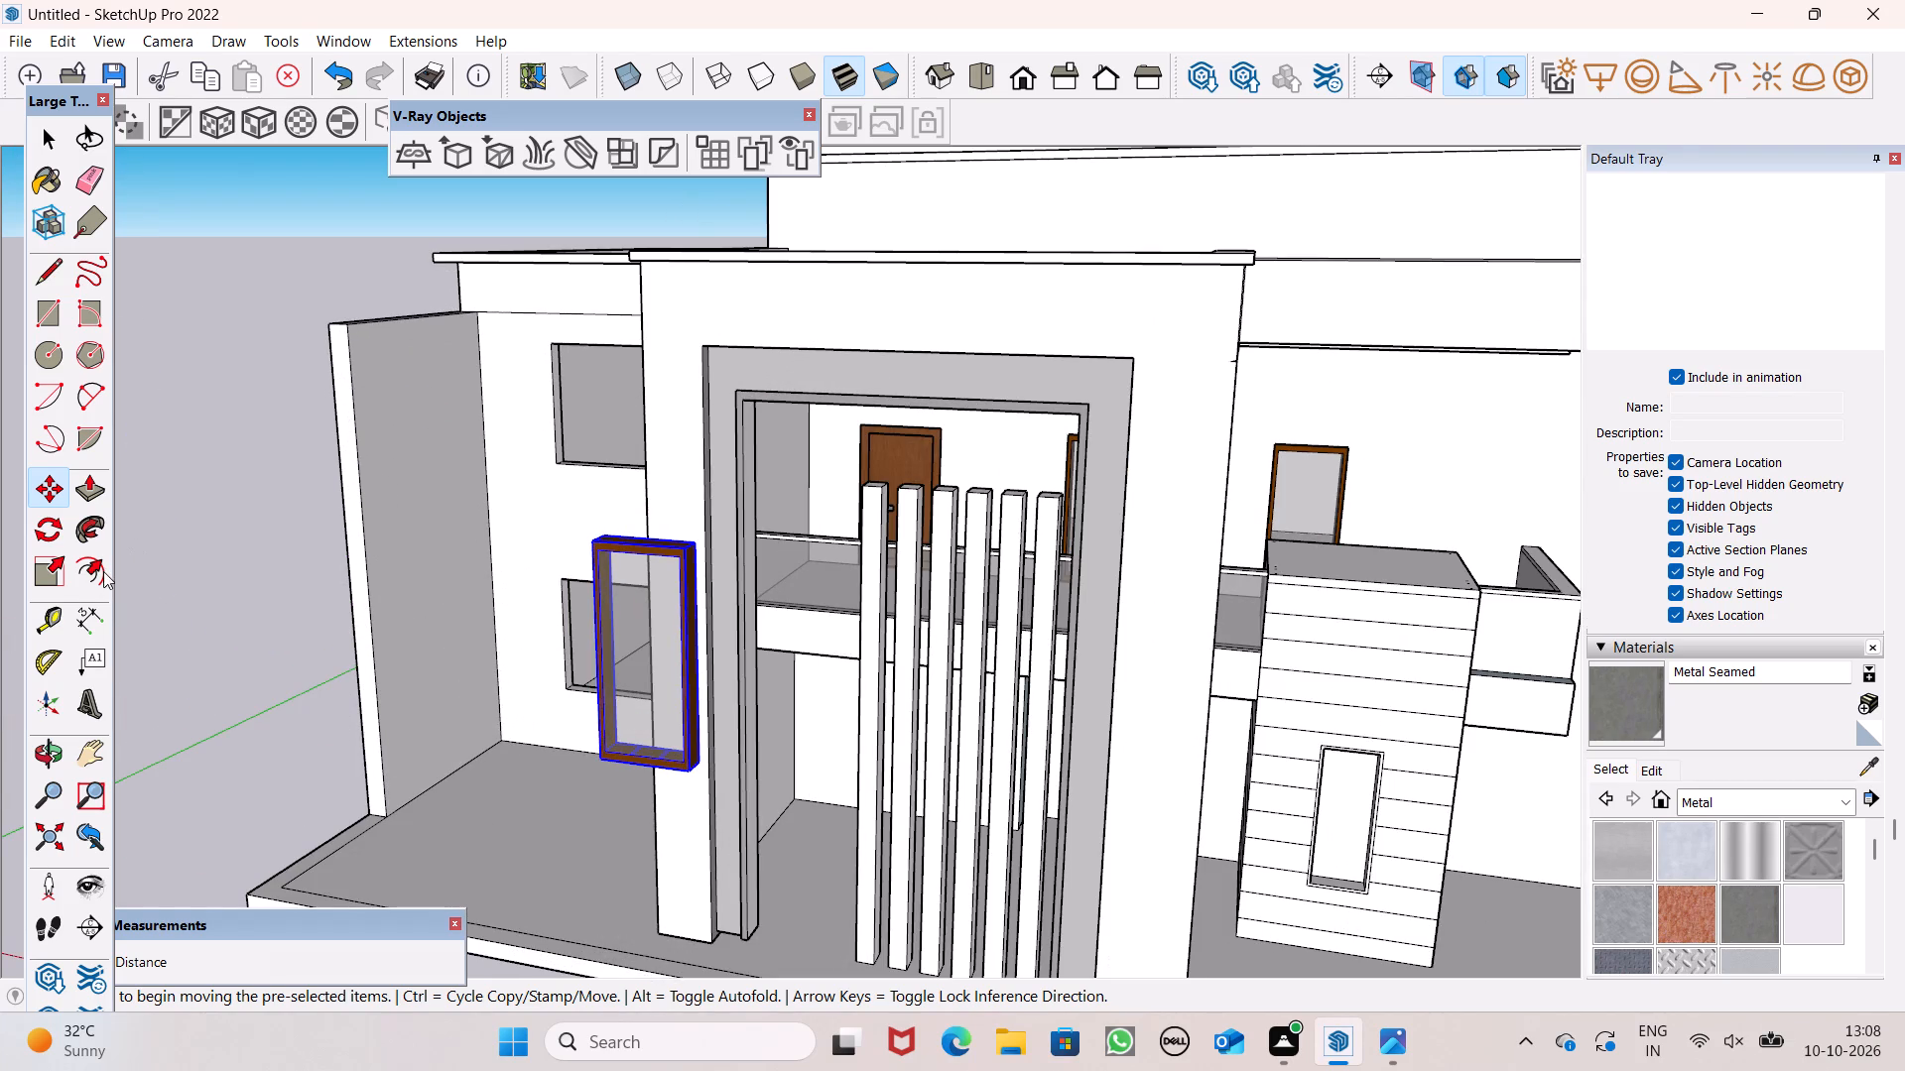
pyautogui.click(44, 575)
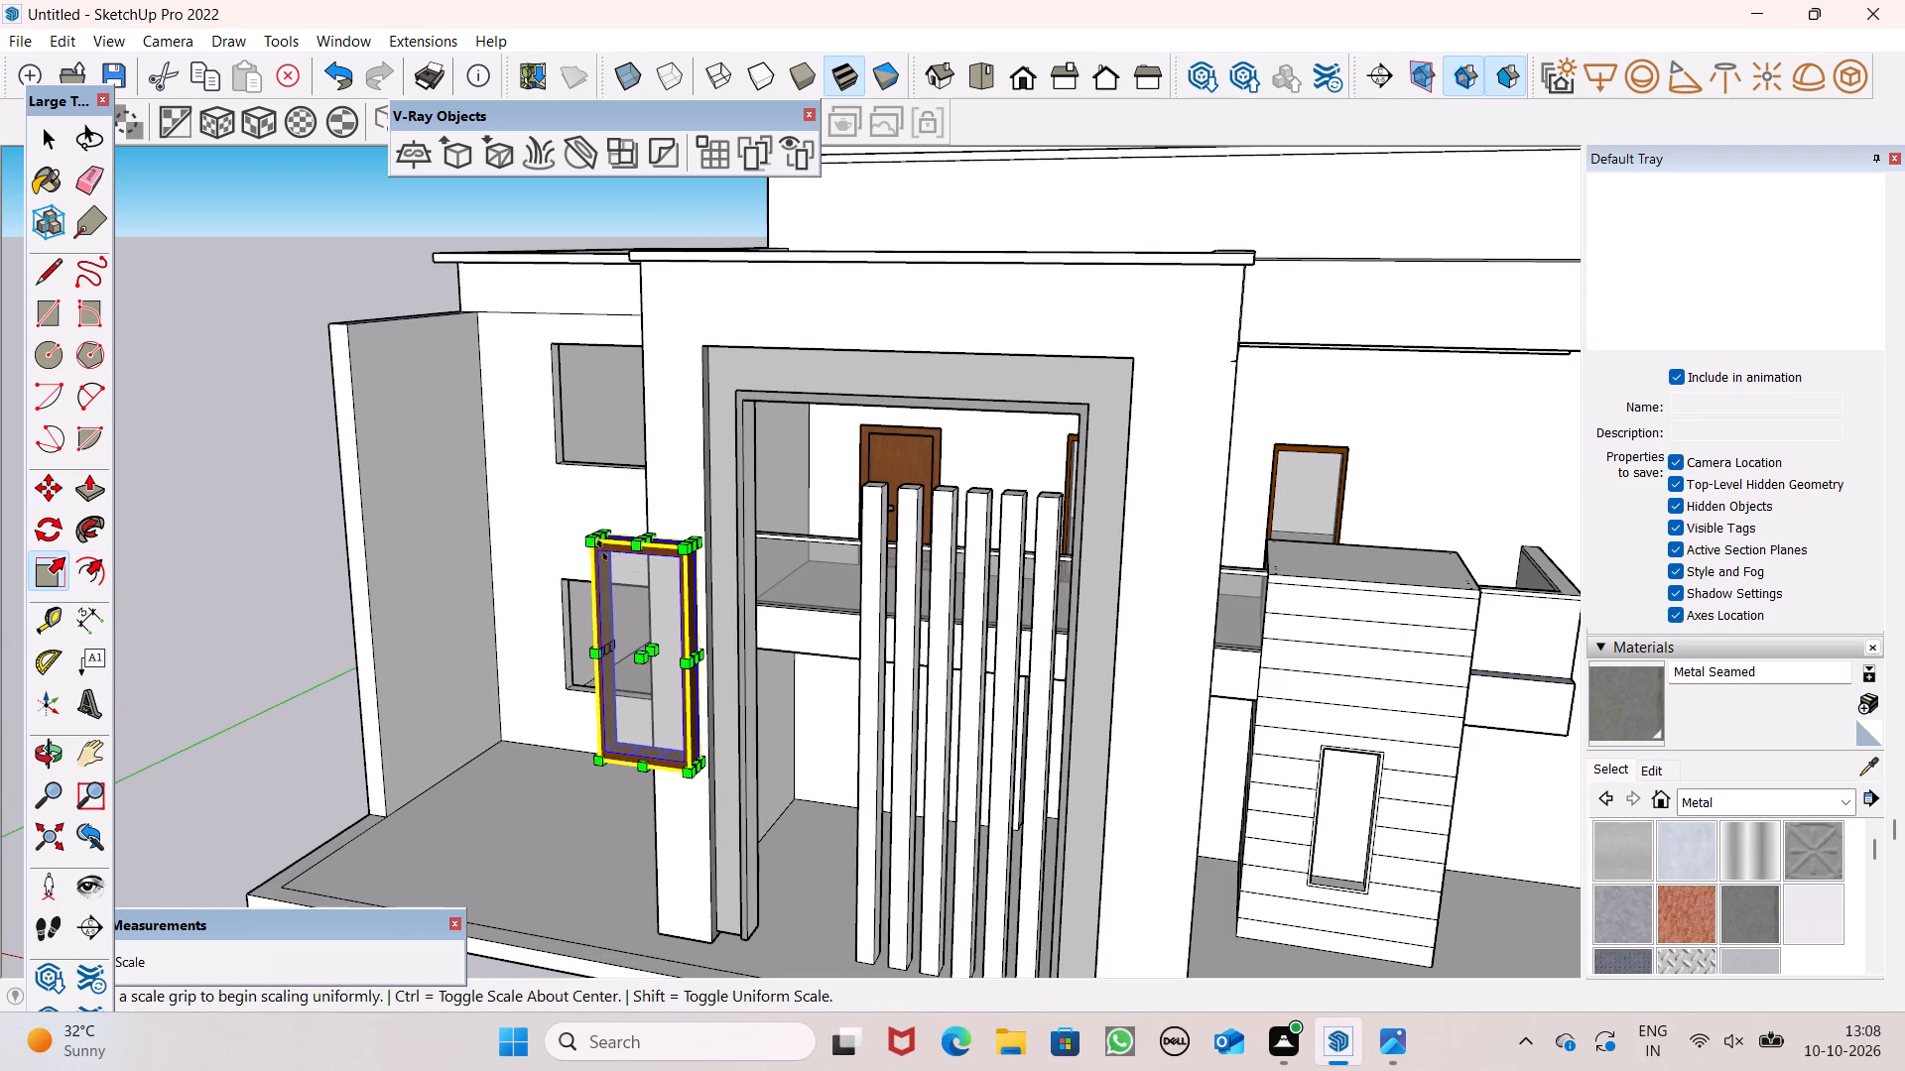
pyautogui.moveTo(599, 547); pyautogui.dragTo(616, 721)
# Widen the reduced window copy along the red axis by a factor of about 2.14.
pyautogui.scroll(4, 725, 720)
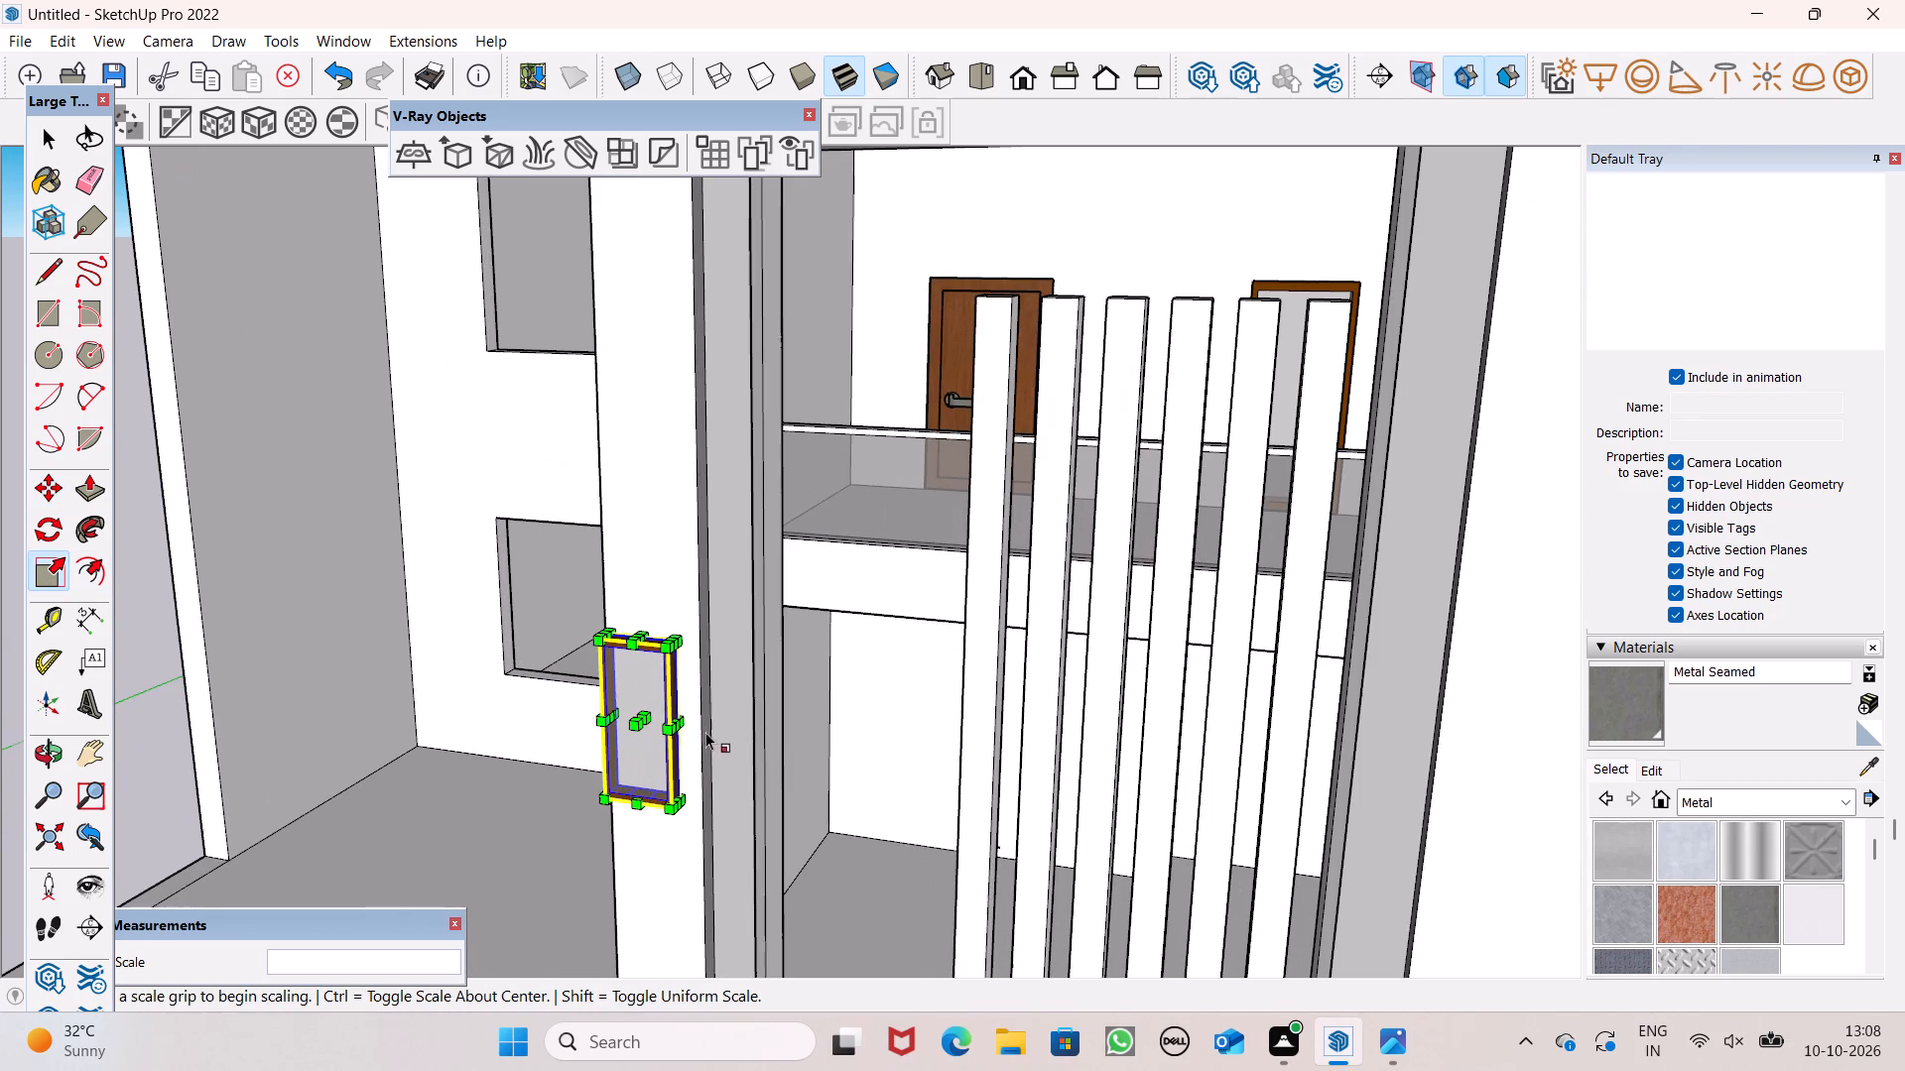
pyautogui.scroll(1, 705, 732)
pyautogui.moveTo(686, 725); pyautogui.dragTo(719, 762)
pyautogui.hotkey('ctrl', 'z')
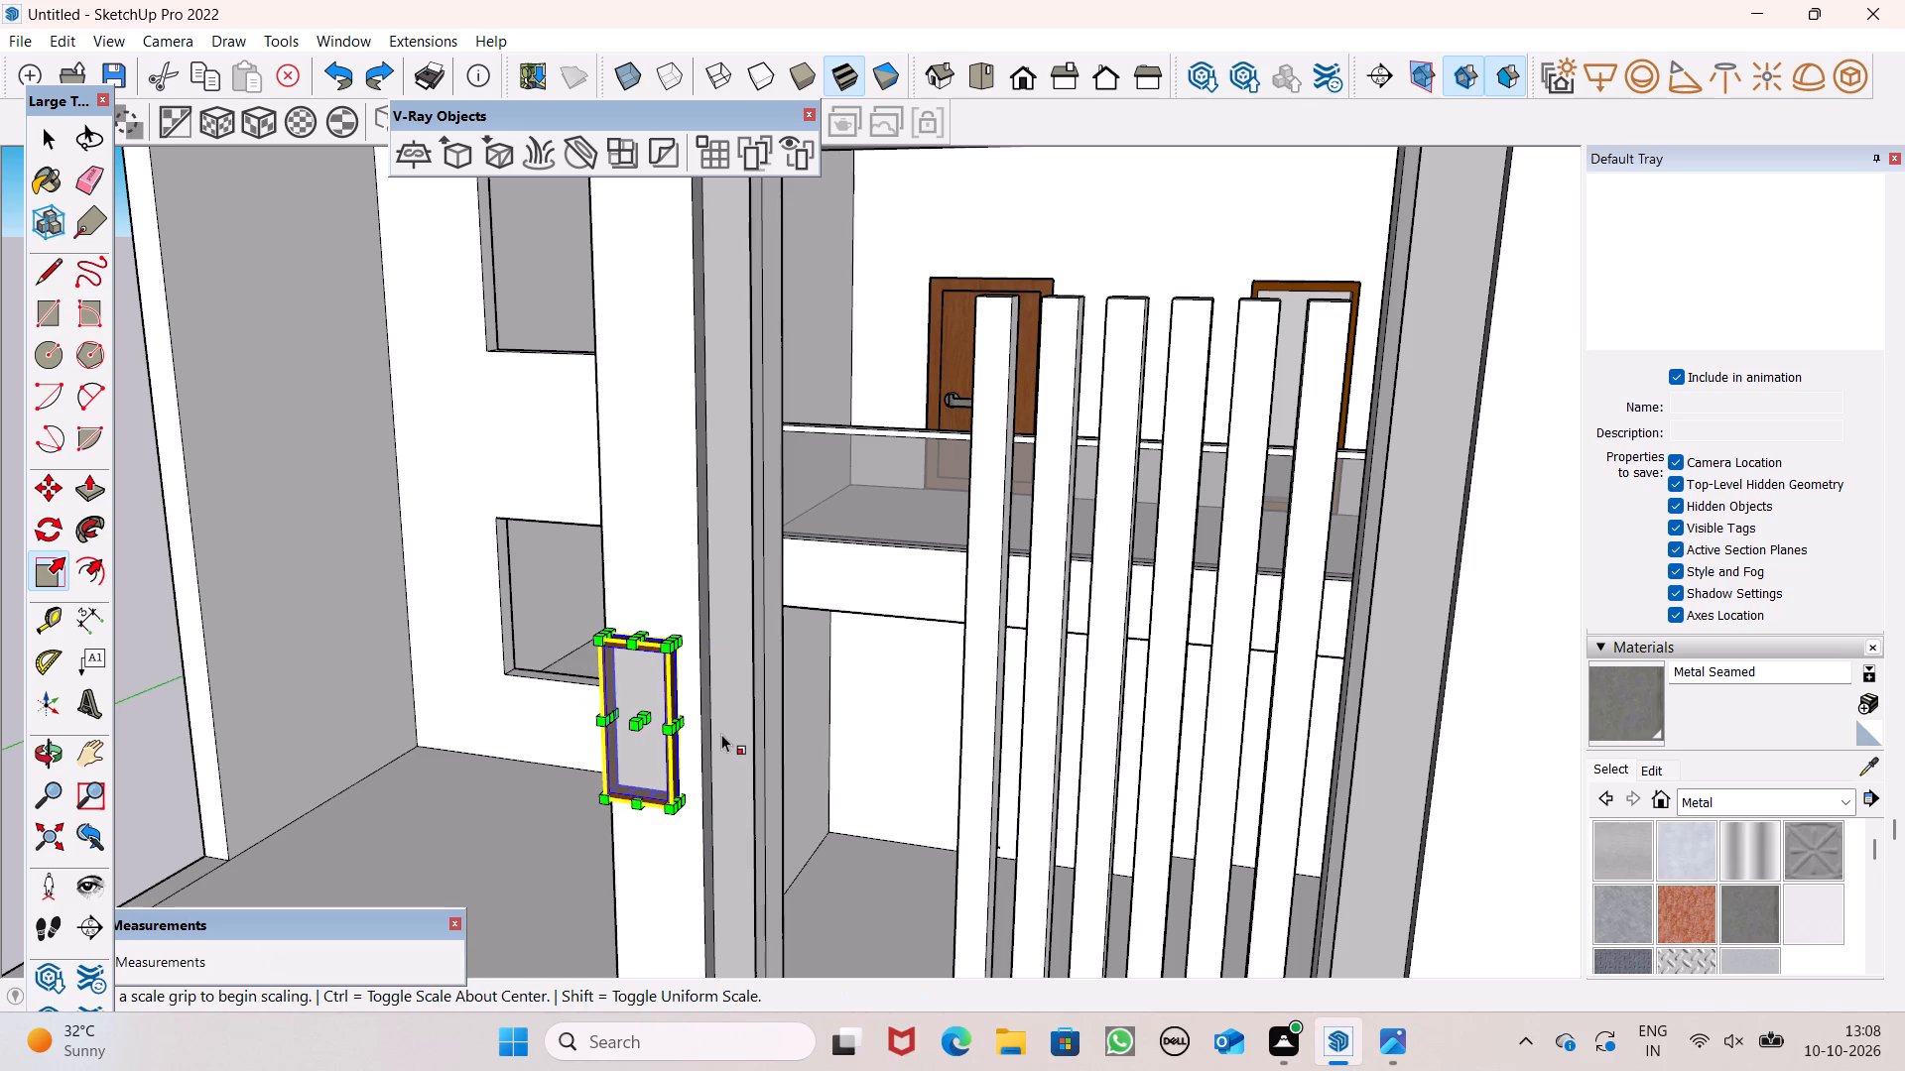
pyautogui.scroll(5, 680, 719)
pyautogui.moveTo(693, 727); pyautogui.dragTo(632, 738, button='middle')
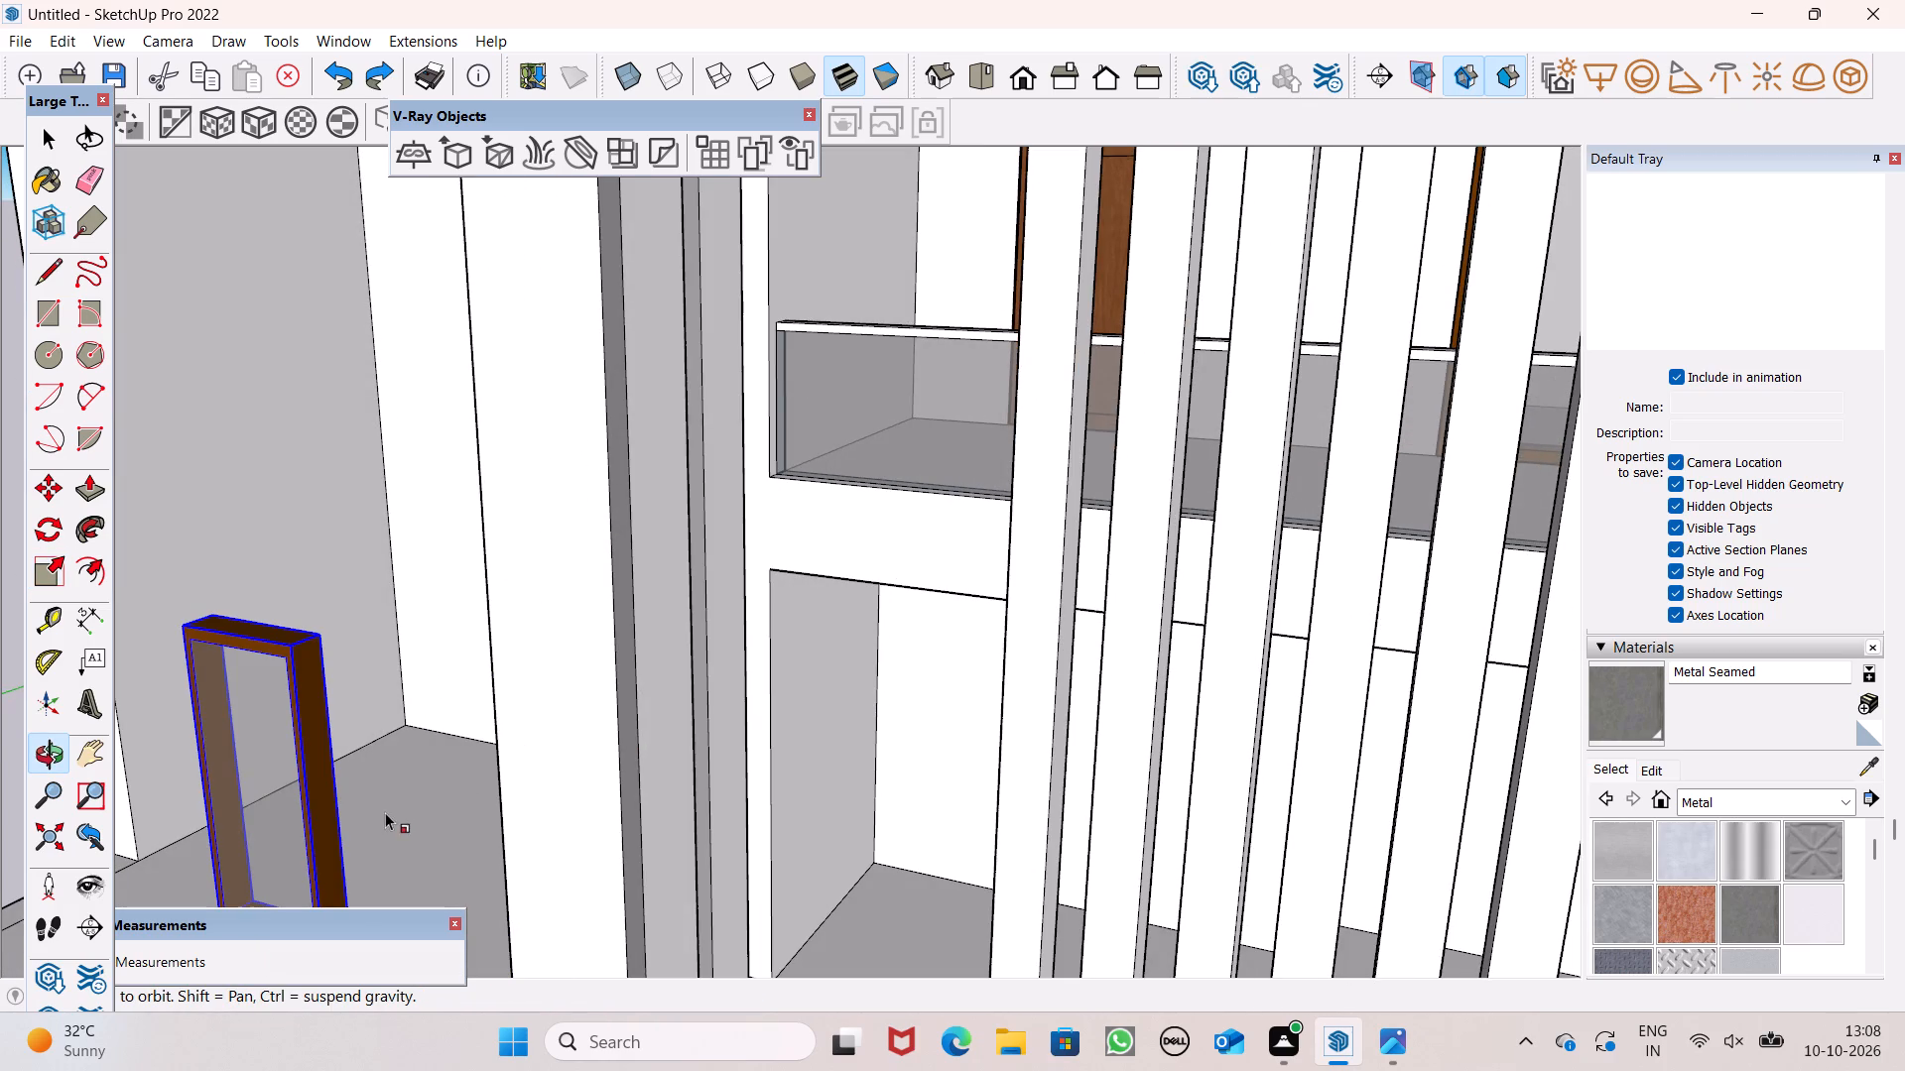
pyautogui.moveTo(323, 785); pyautogui.dragTo(403, 848)
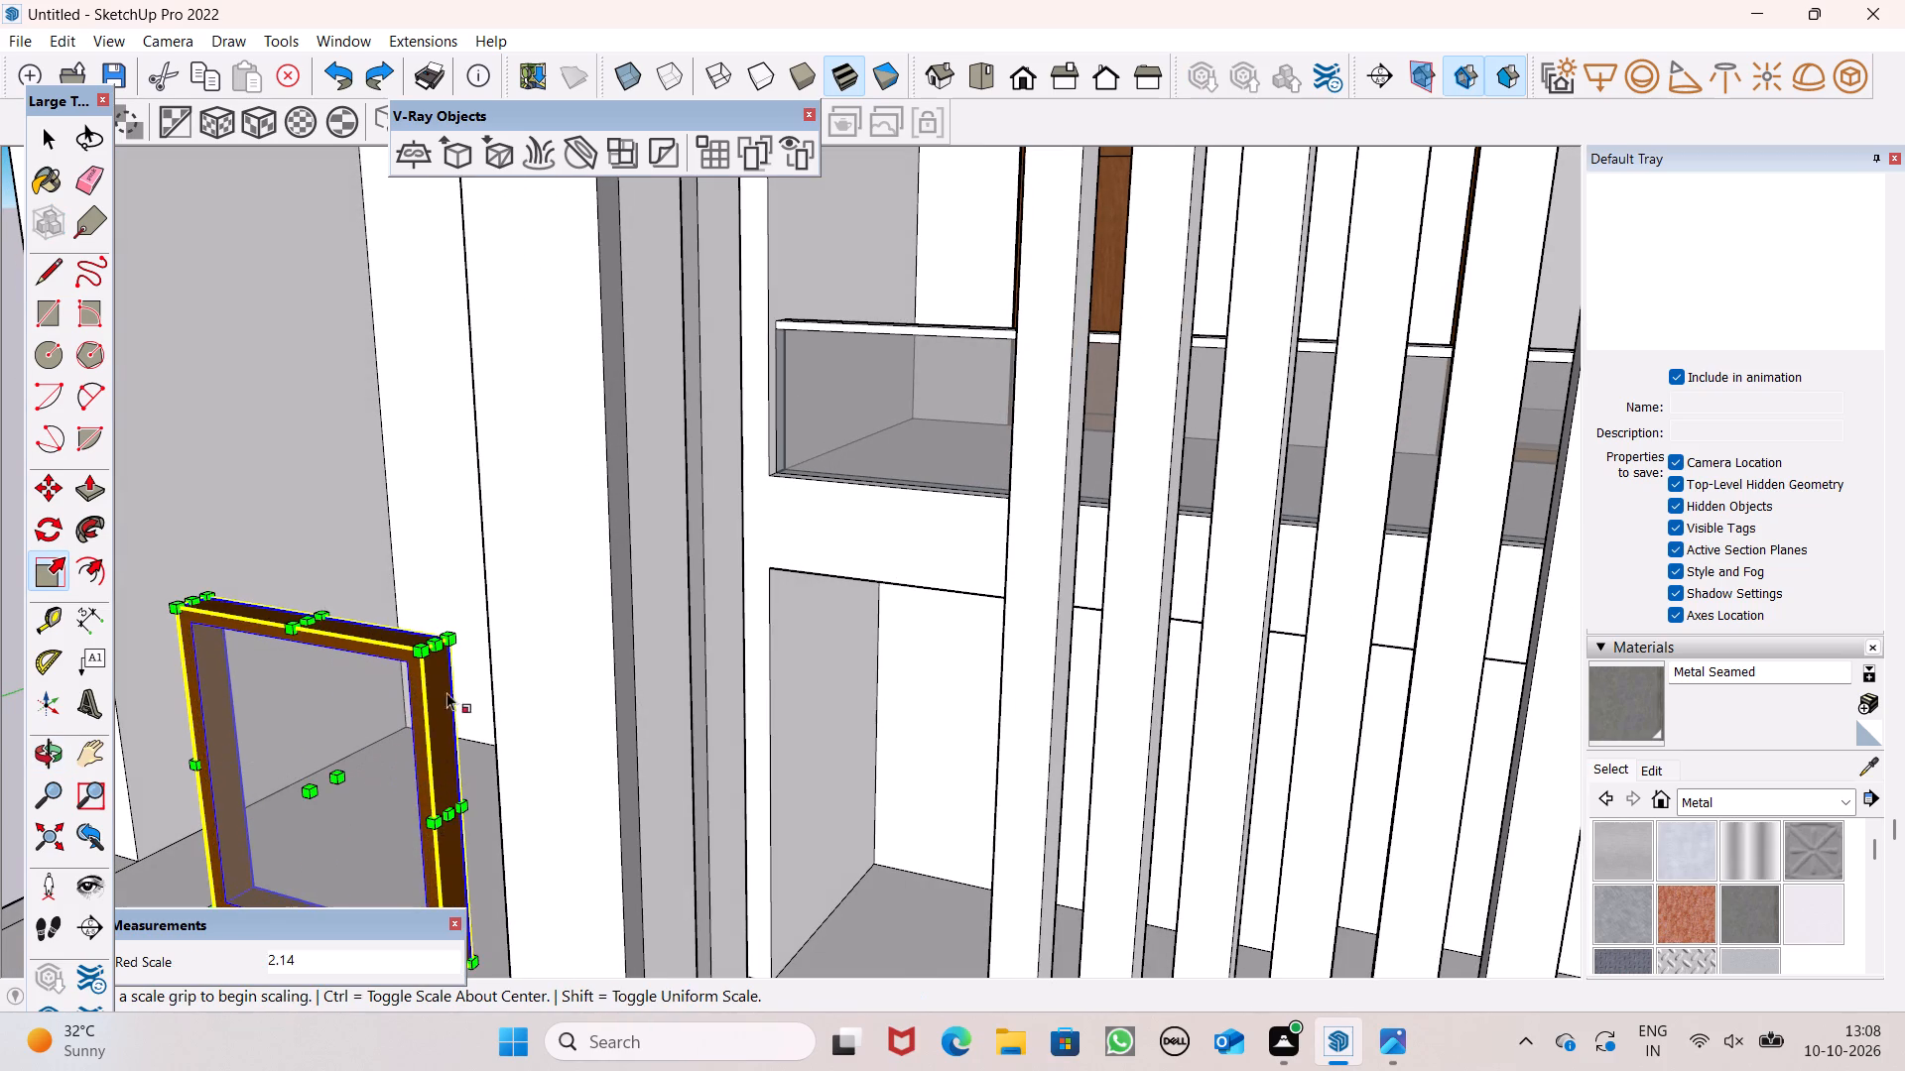
# Adjust the window copy's width further along the red axis toward the proportions of the side wing's openings.
pyautogui.scroll(-5, 532, 602)
pyautogui.press('space')
pyautogui.scroll(-12, 316, 569)
pyautogui.moveTo(483, 474); pyautogui.dragTo(809, 466, button='middle')
pyautogui.scroll(4, 524, 633)
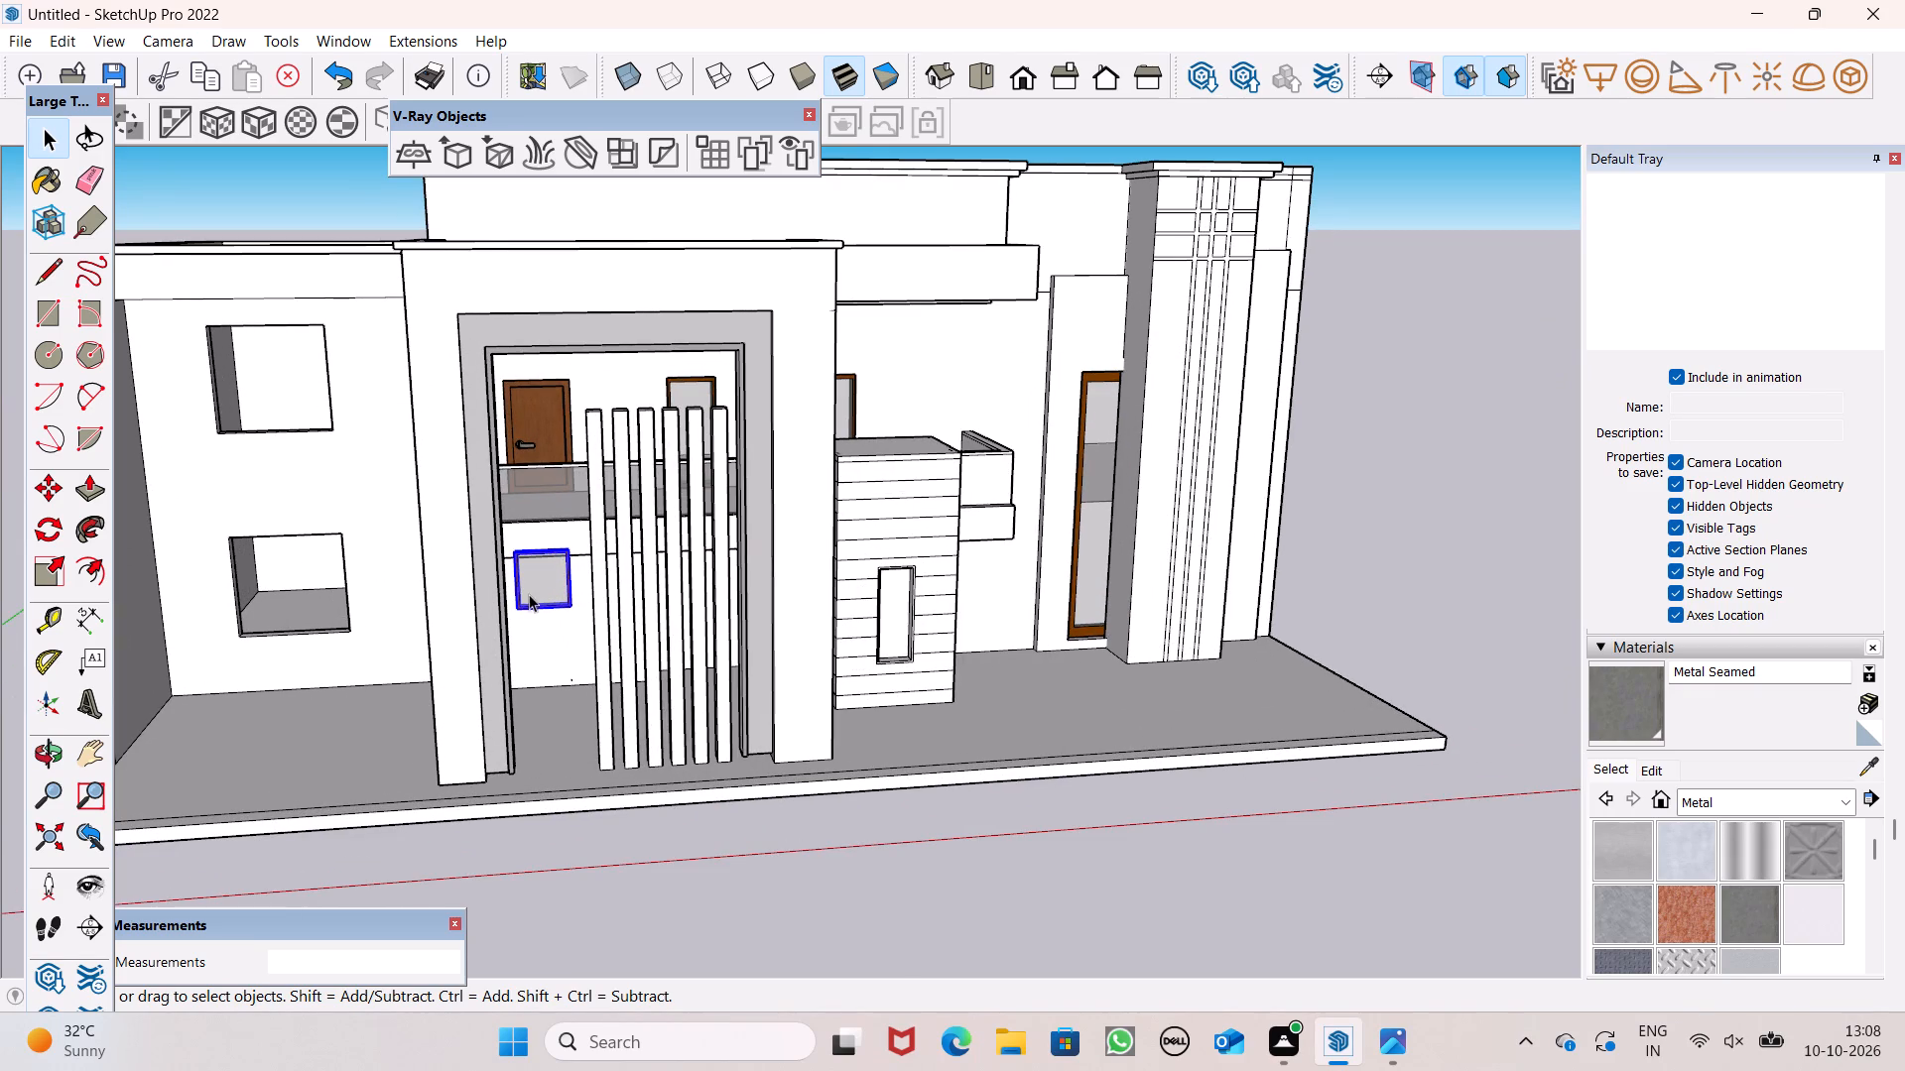
pyautogui.click(529, 593)
pyautogui.moveTo(554, 590); pyautogui.dragTo(883, 614, button='middle')
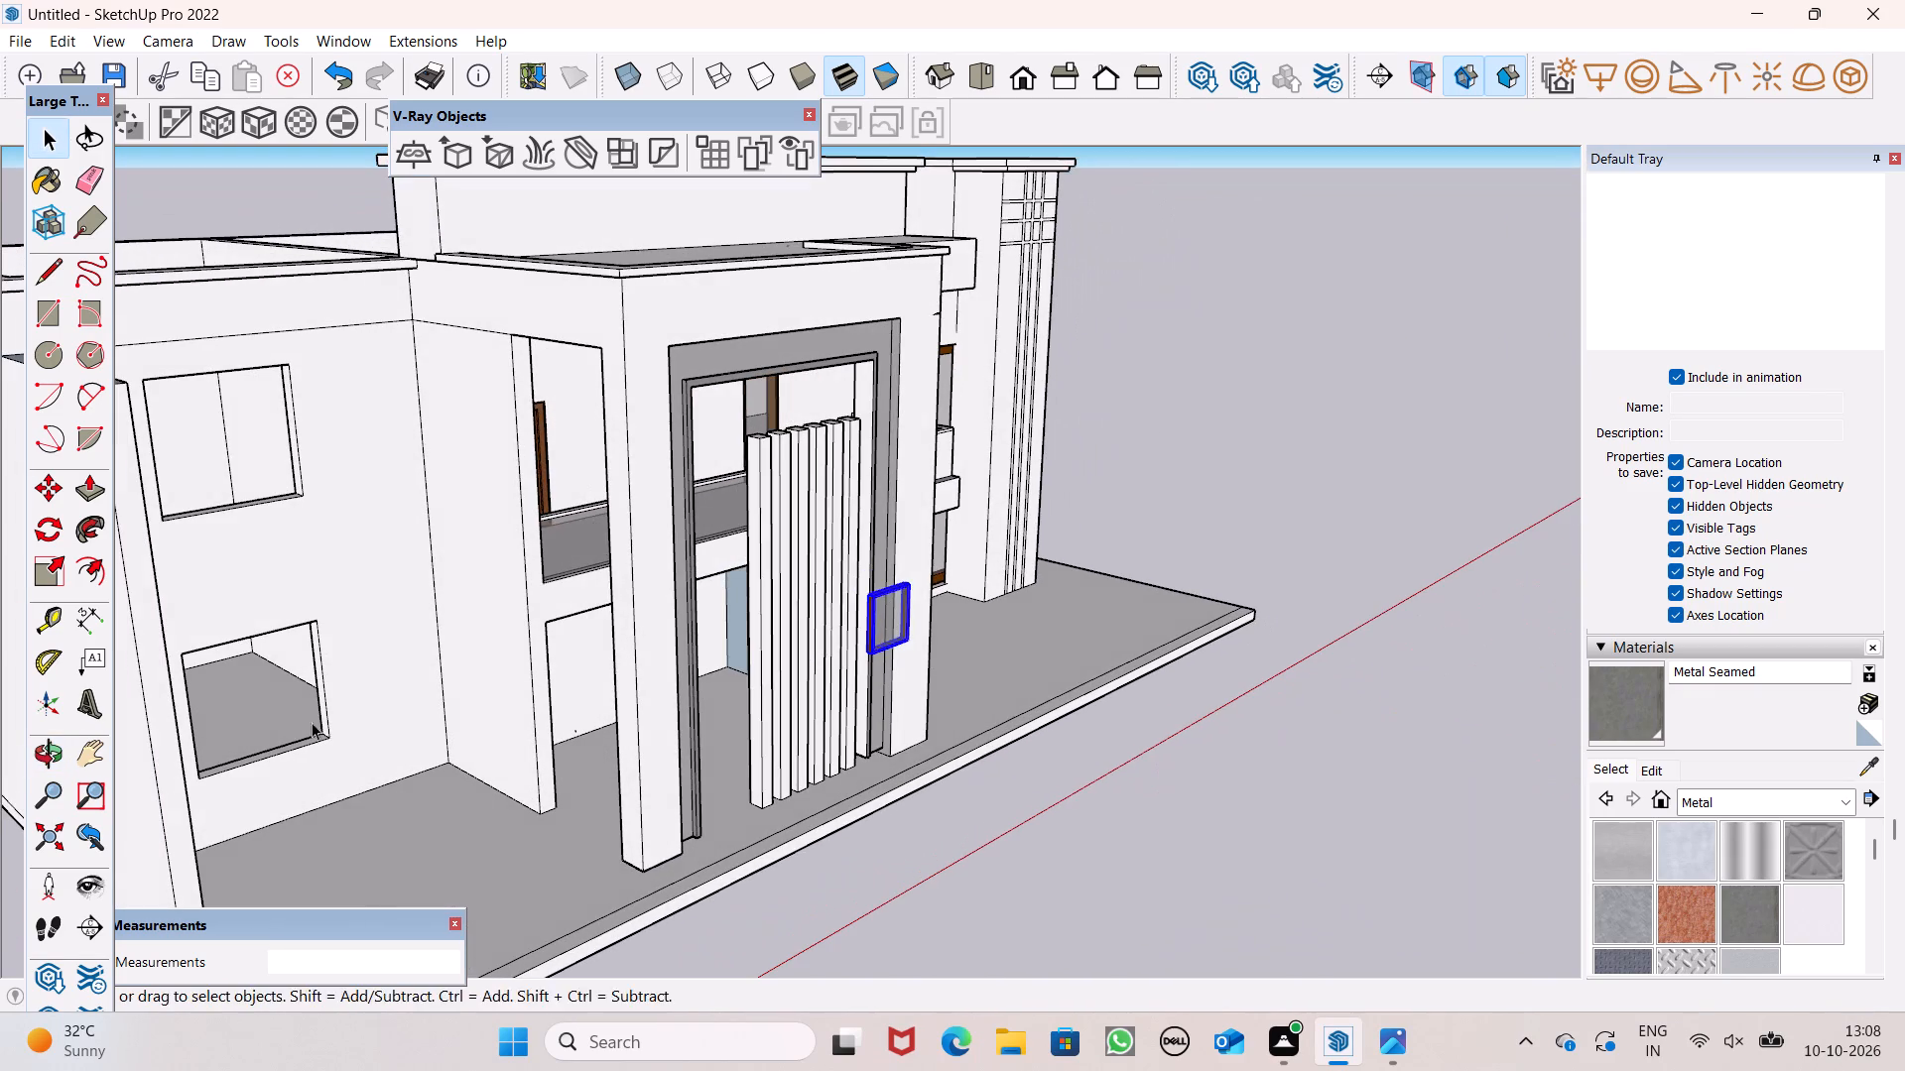
pyautogui.click(43, 580)
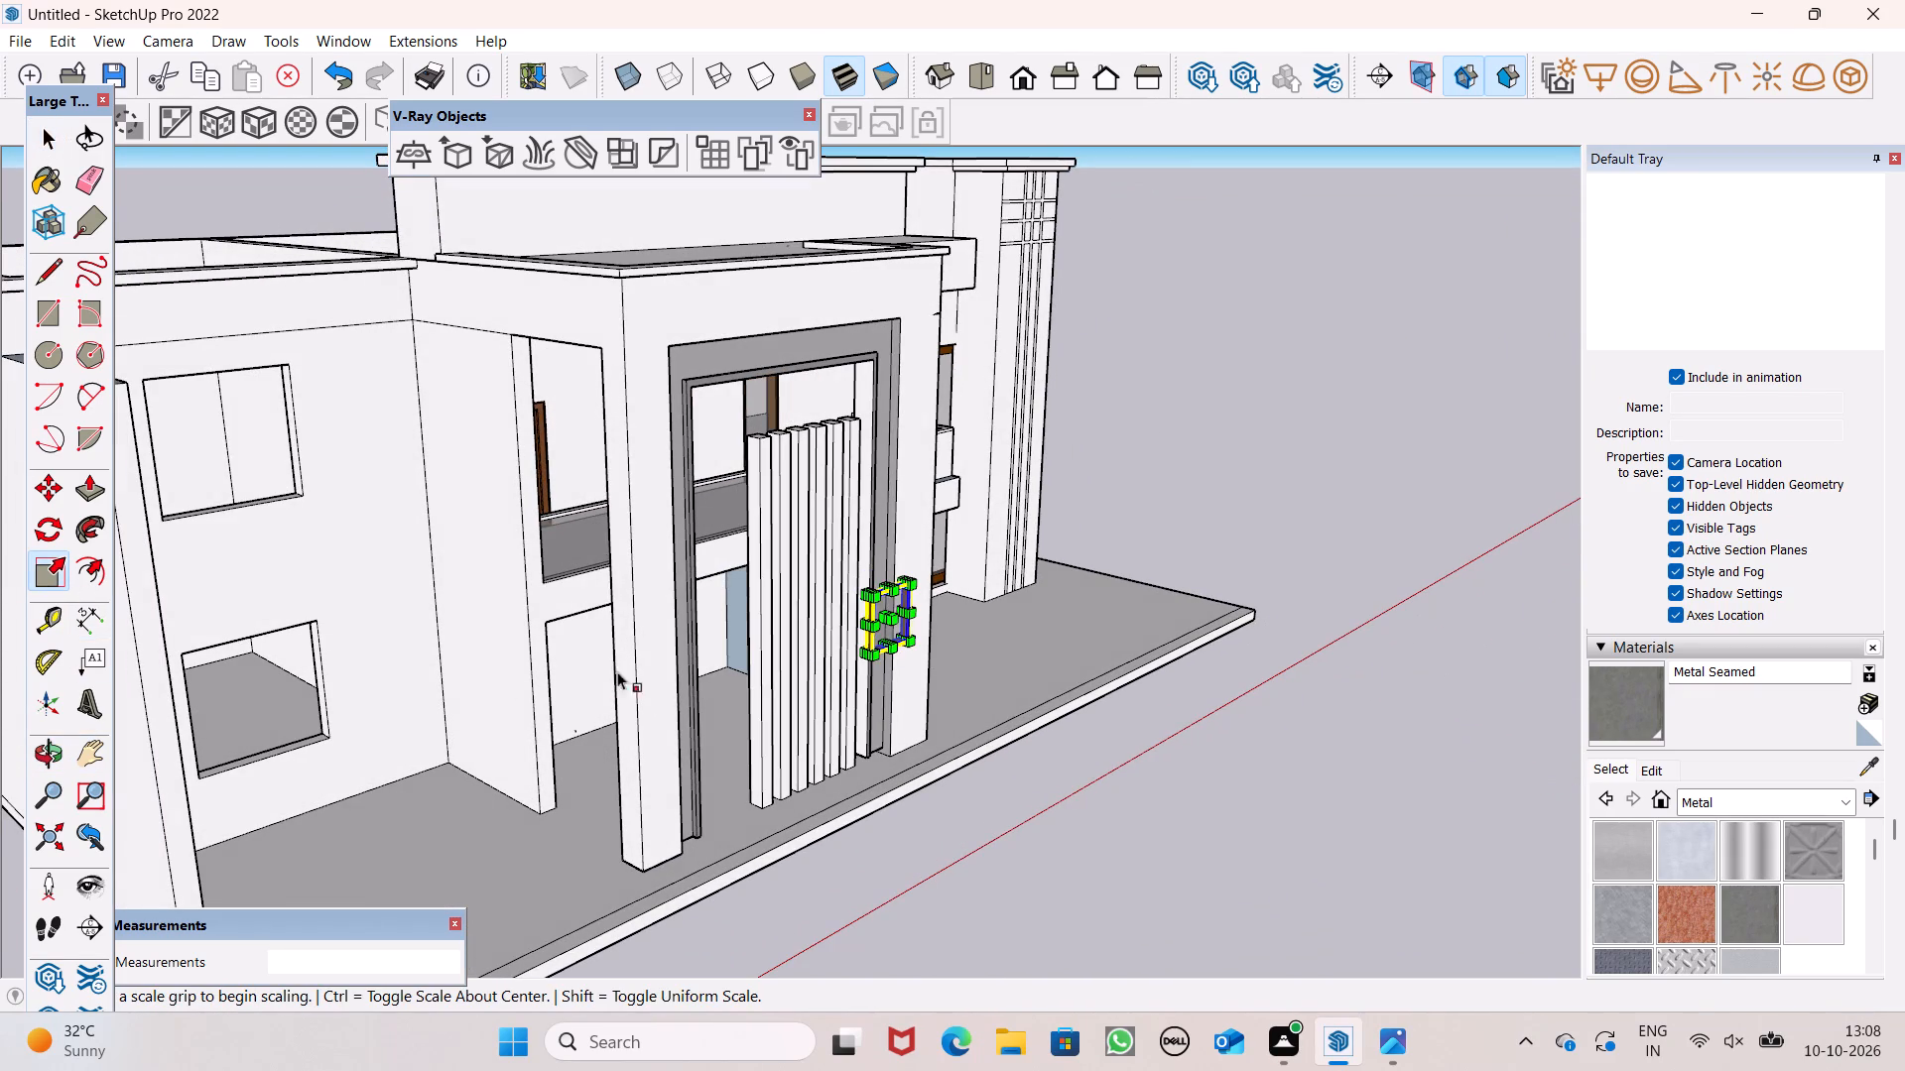
pyautogui.scroll(5, 740, 699)
pyautogui.scroll(6, 934, 491)
pyautogui.scroll(-4, 946, 446)
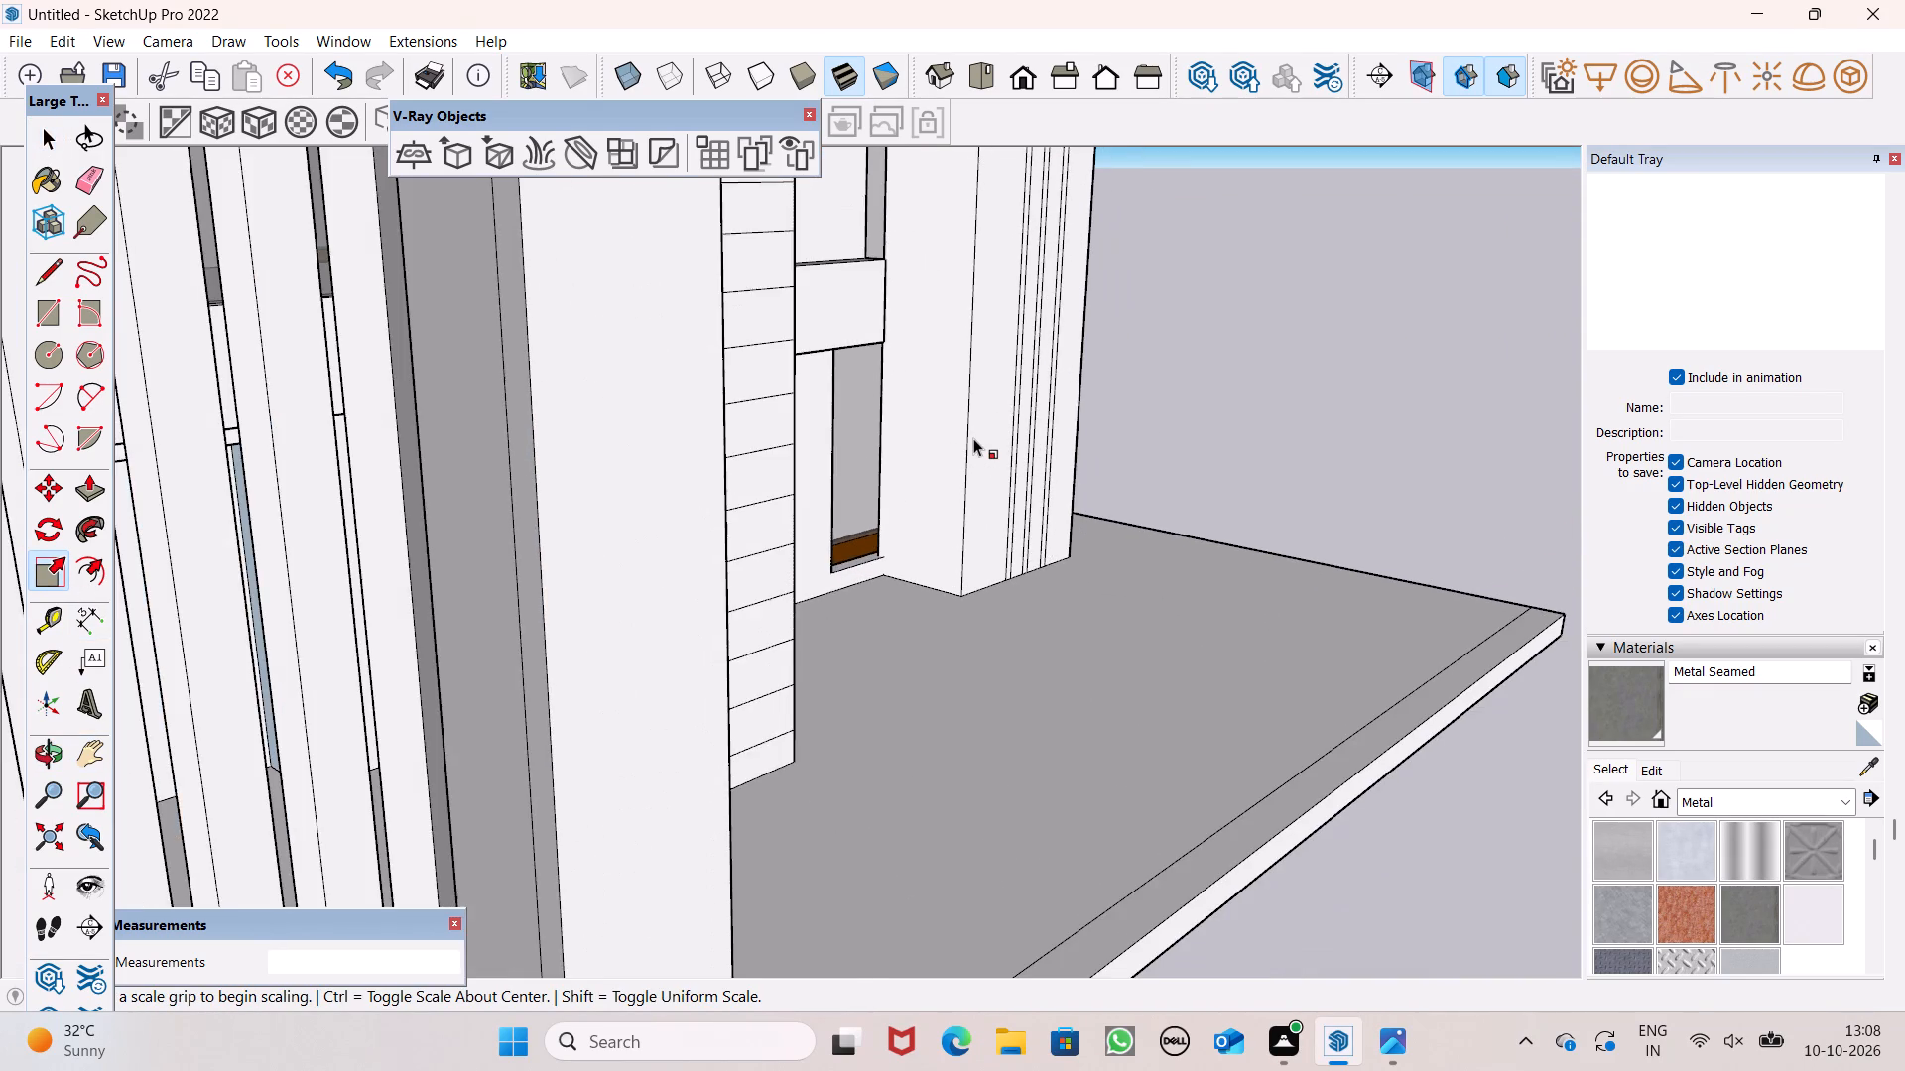
pyautogui.scroll(-2, 974, 440)
pyautogui.moveTo(620, 448); pyautogui.dragTo(839, 472, button='middle')
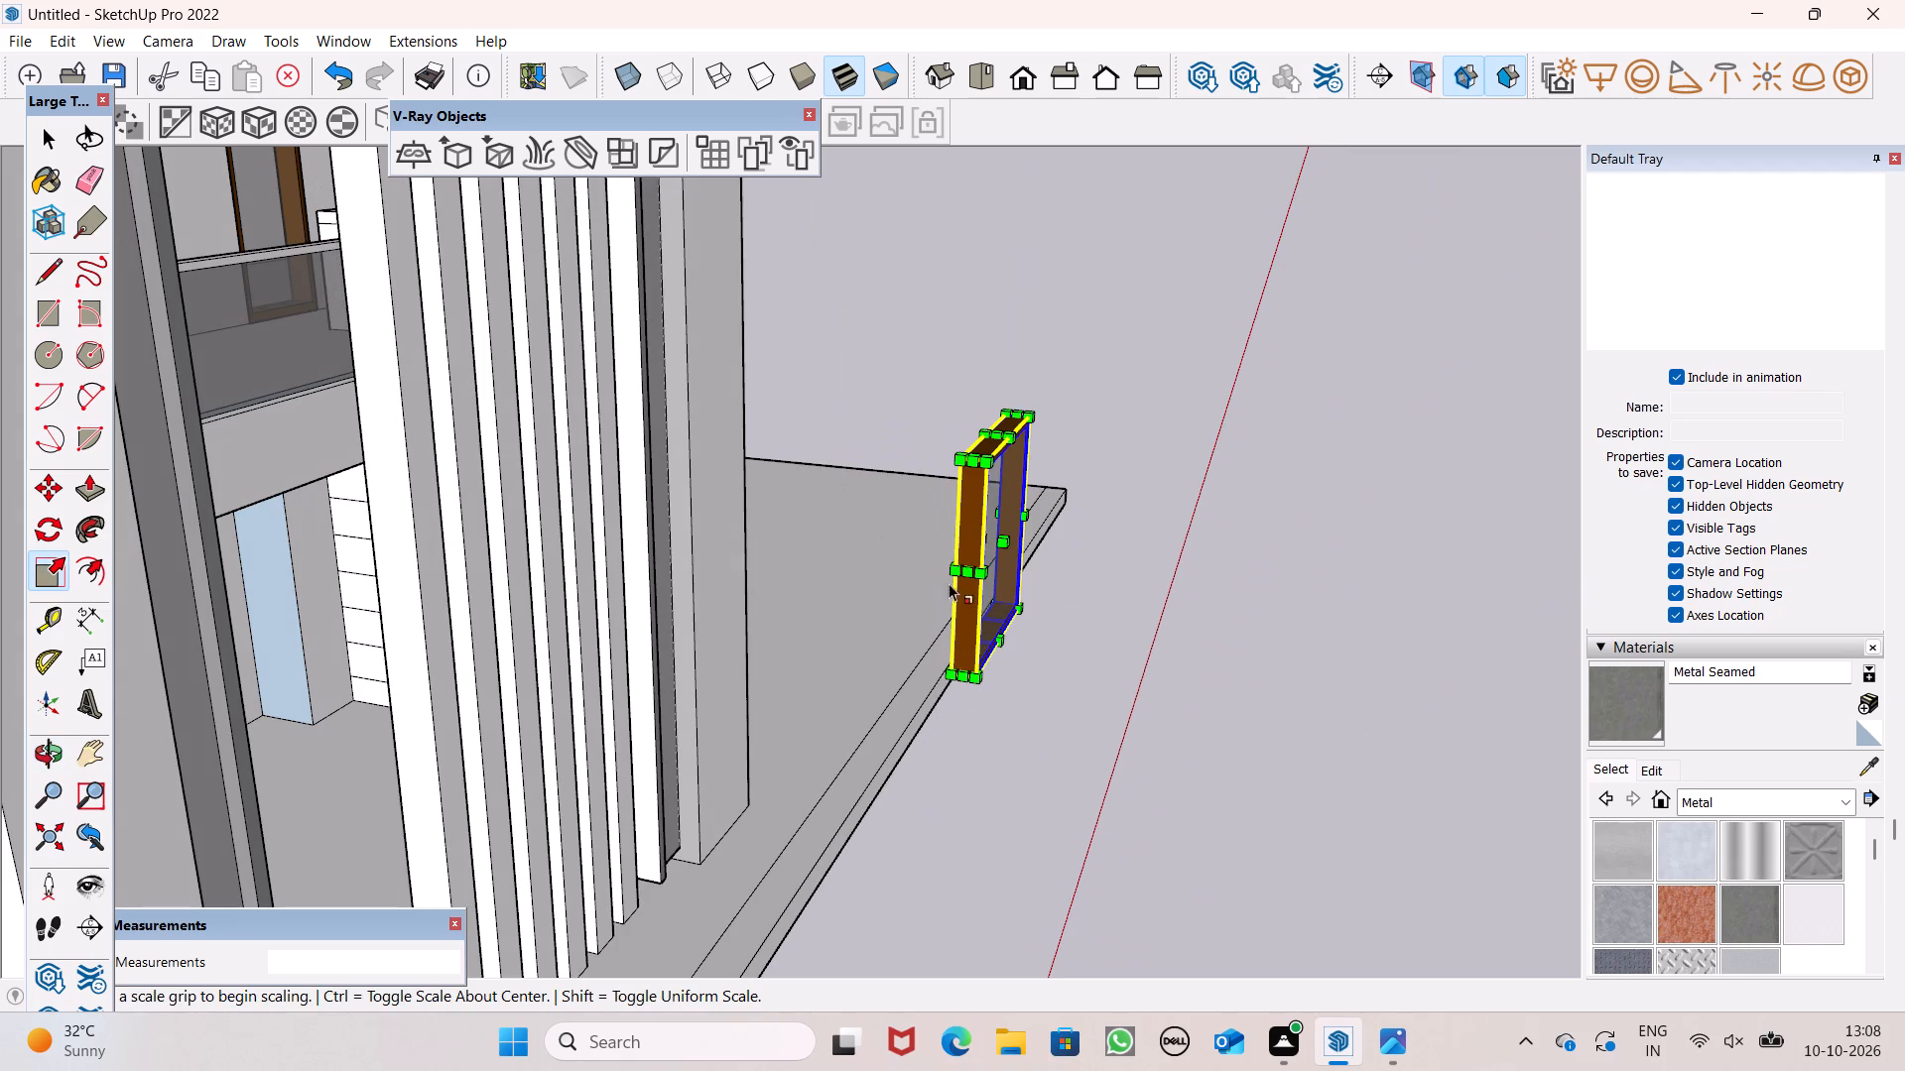
pyautogui.moveTo(969, 569); pyautogui.dragTo(770, 781)
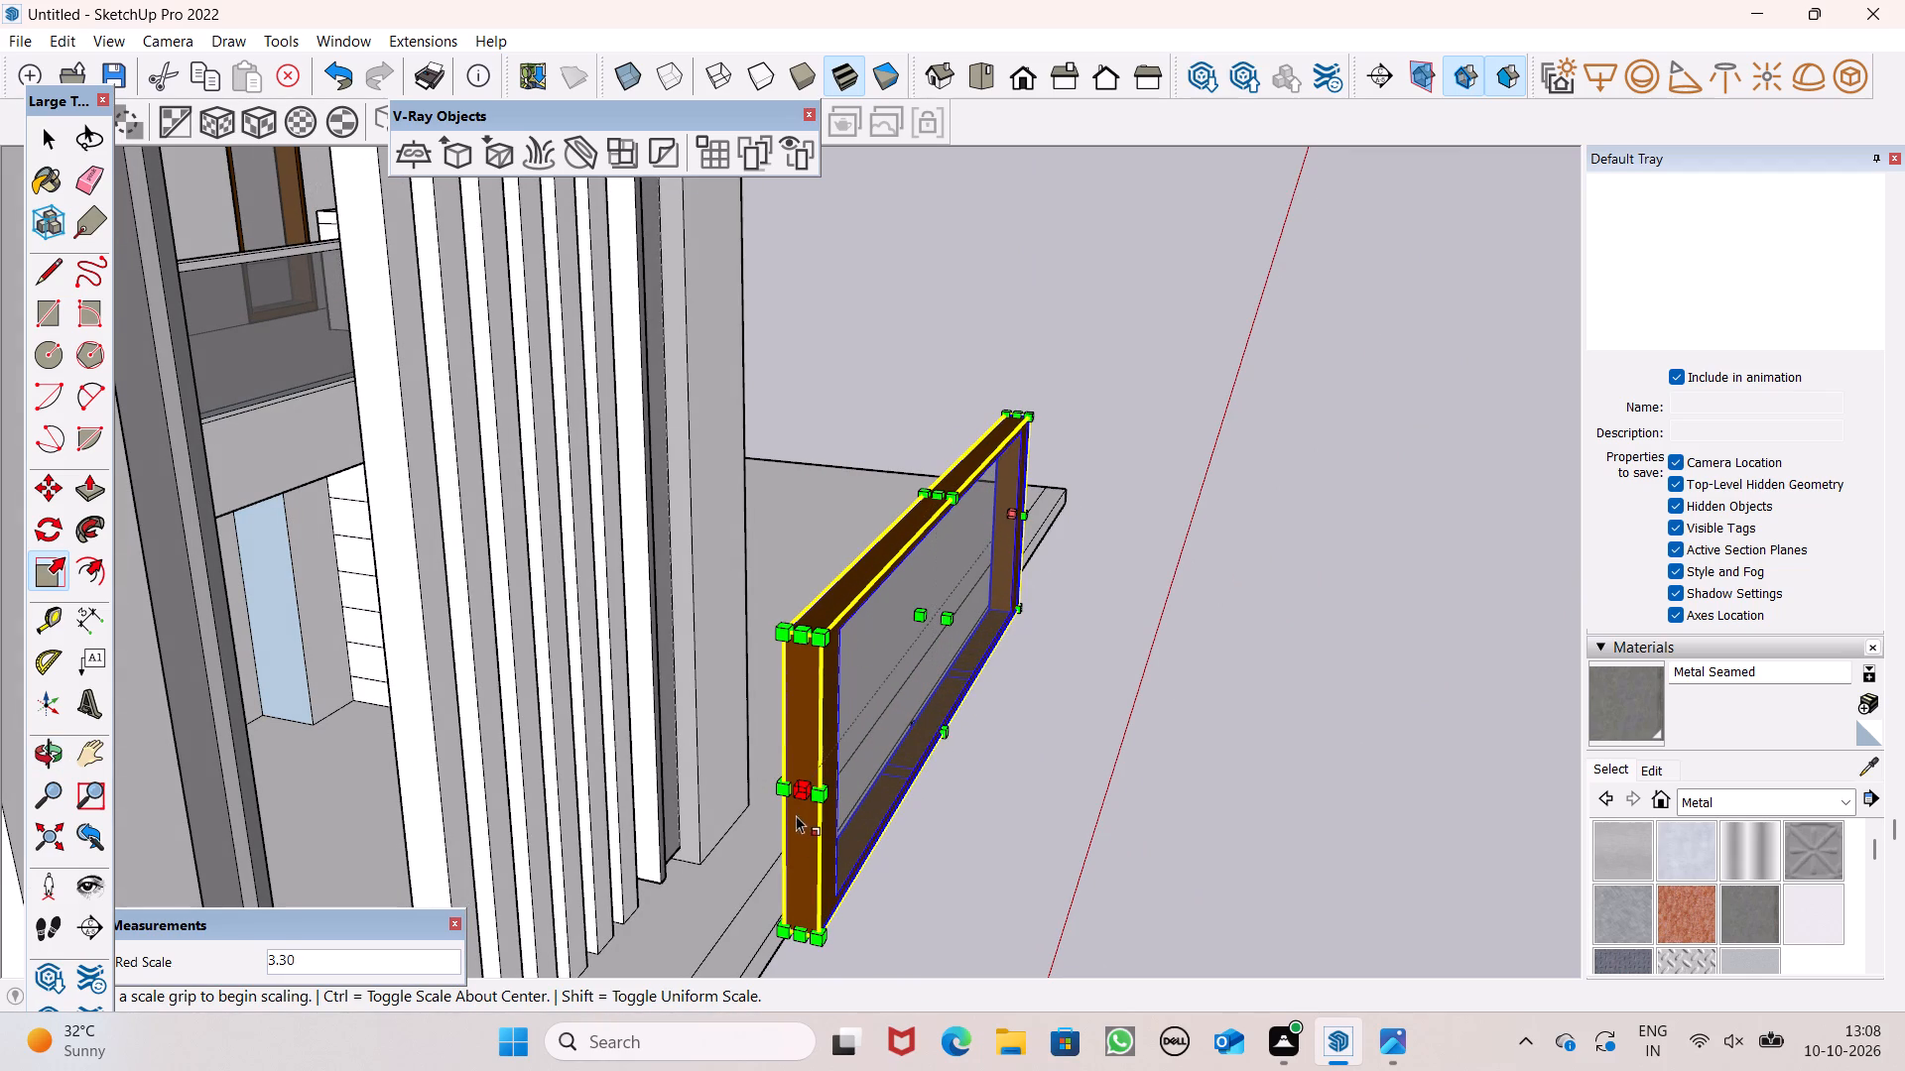
pyautogui.moveTo(807, 793); pyautogui.dragTo(948, 659)
# Stretch the window copy's height along the blue axis by a factor of about 2.13.
pyautogui.moveTo(968, 455); pyautogui.dragTo(929, 185)
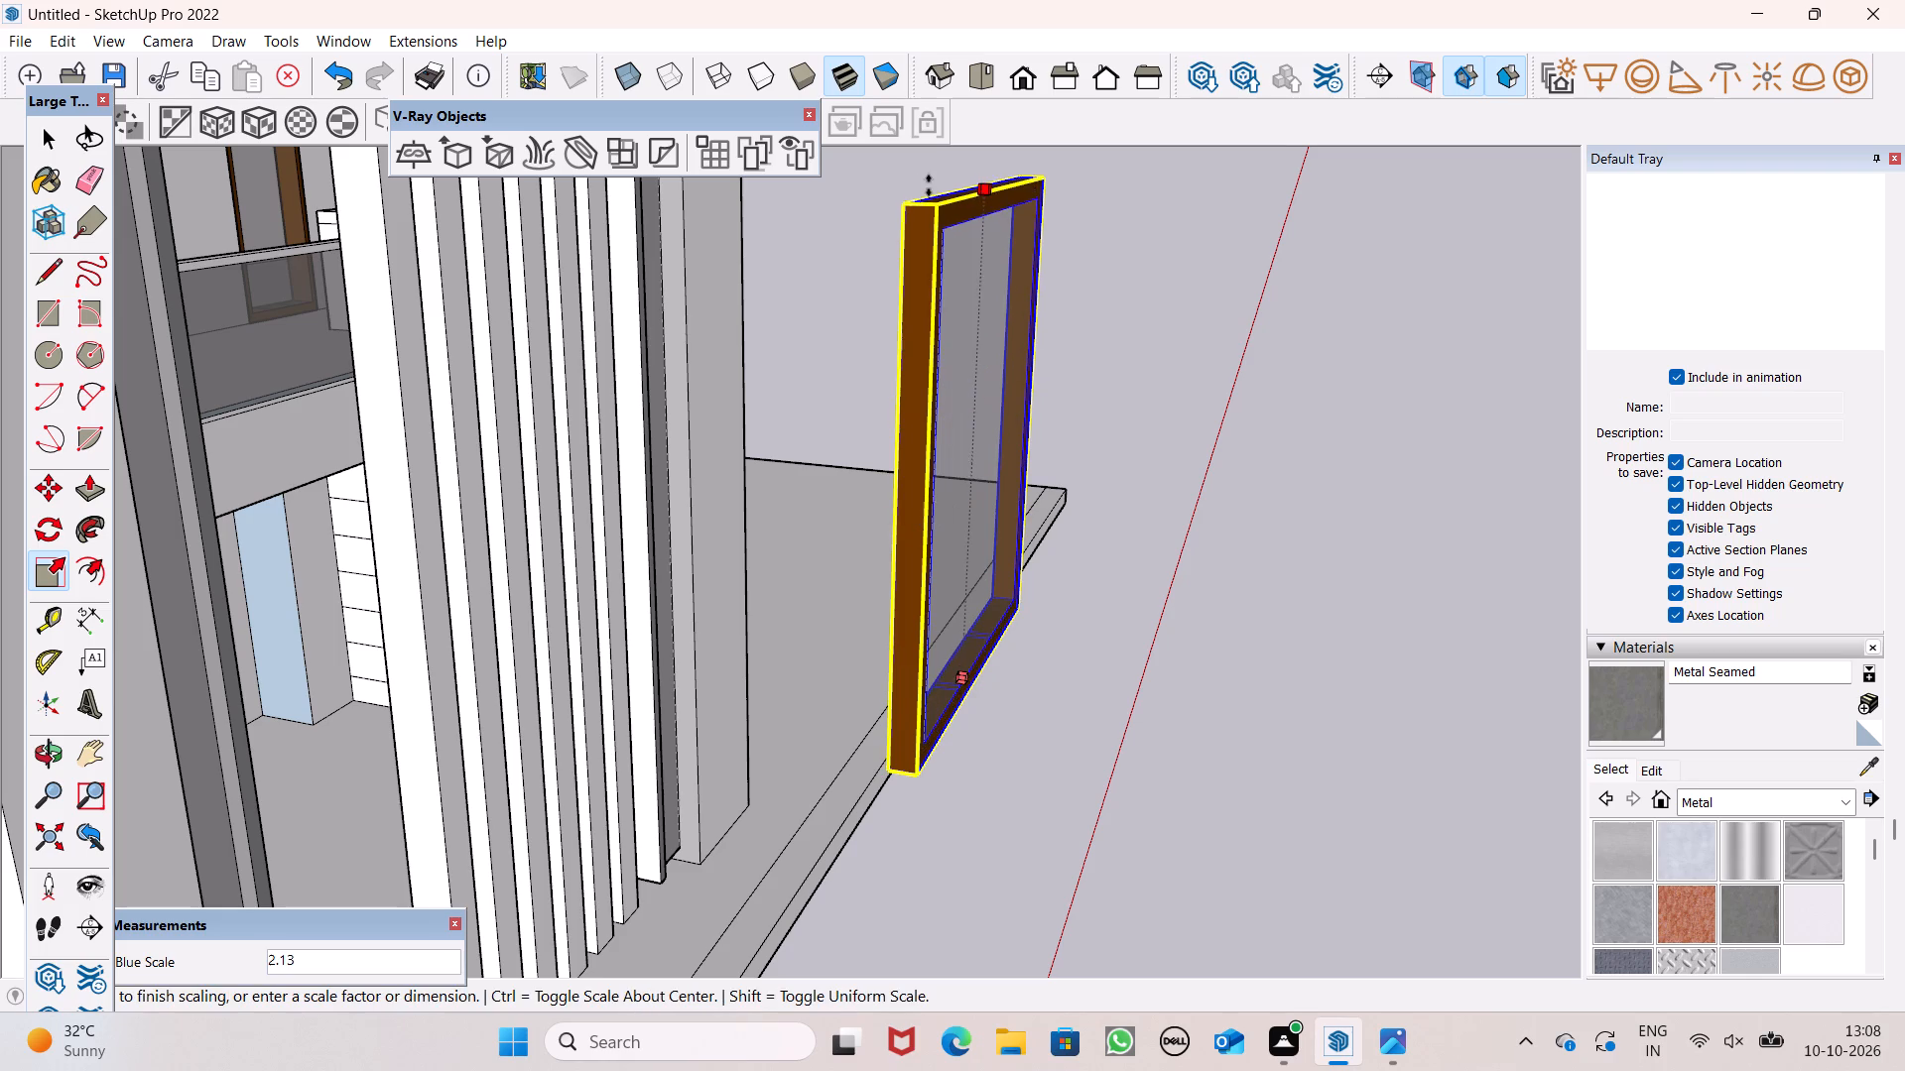
pyautogui.moveTo(929, 185); pyautogui.dragTo(918, 185)
# Move the resized window about 21' from in front of the entrance slats toward the side wing's ground-floor opening.
pyautogui.scroll(-9, 922, 228)
pyautogui.scroll(1, 928, 338)
pyautogui.scroll(-2, 930, 339)
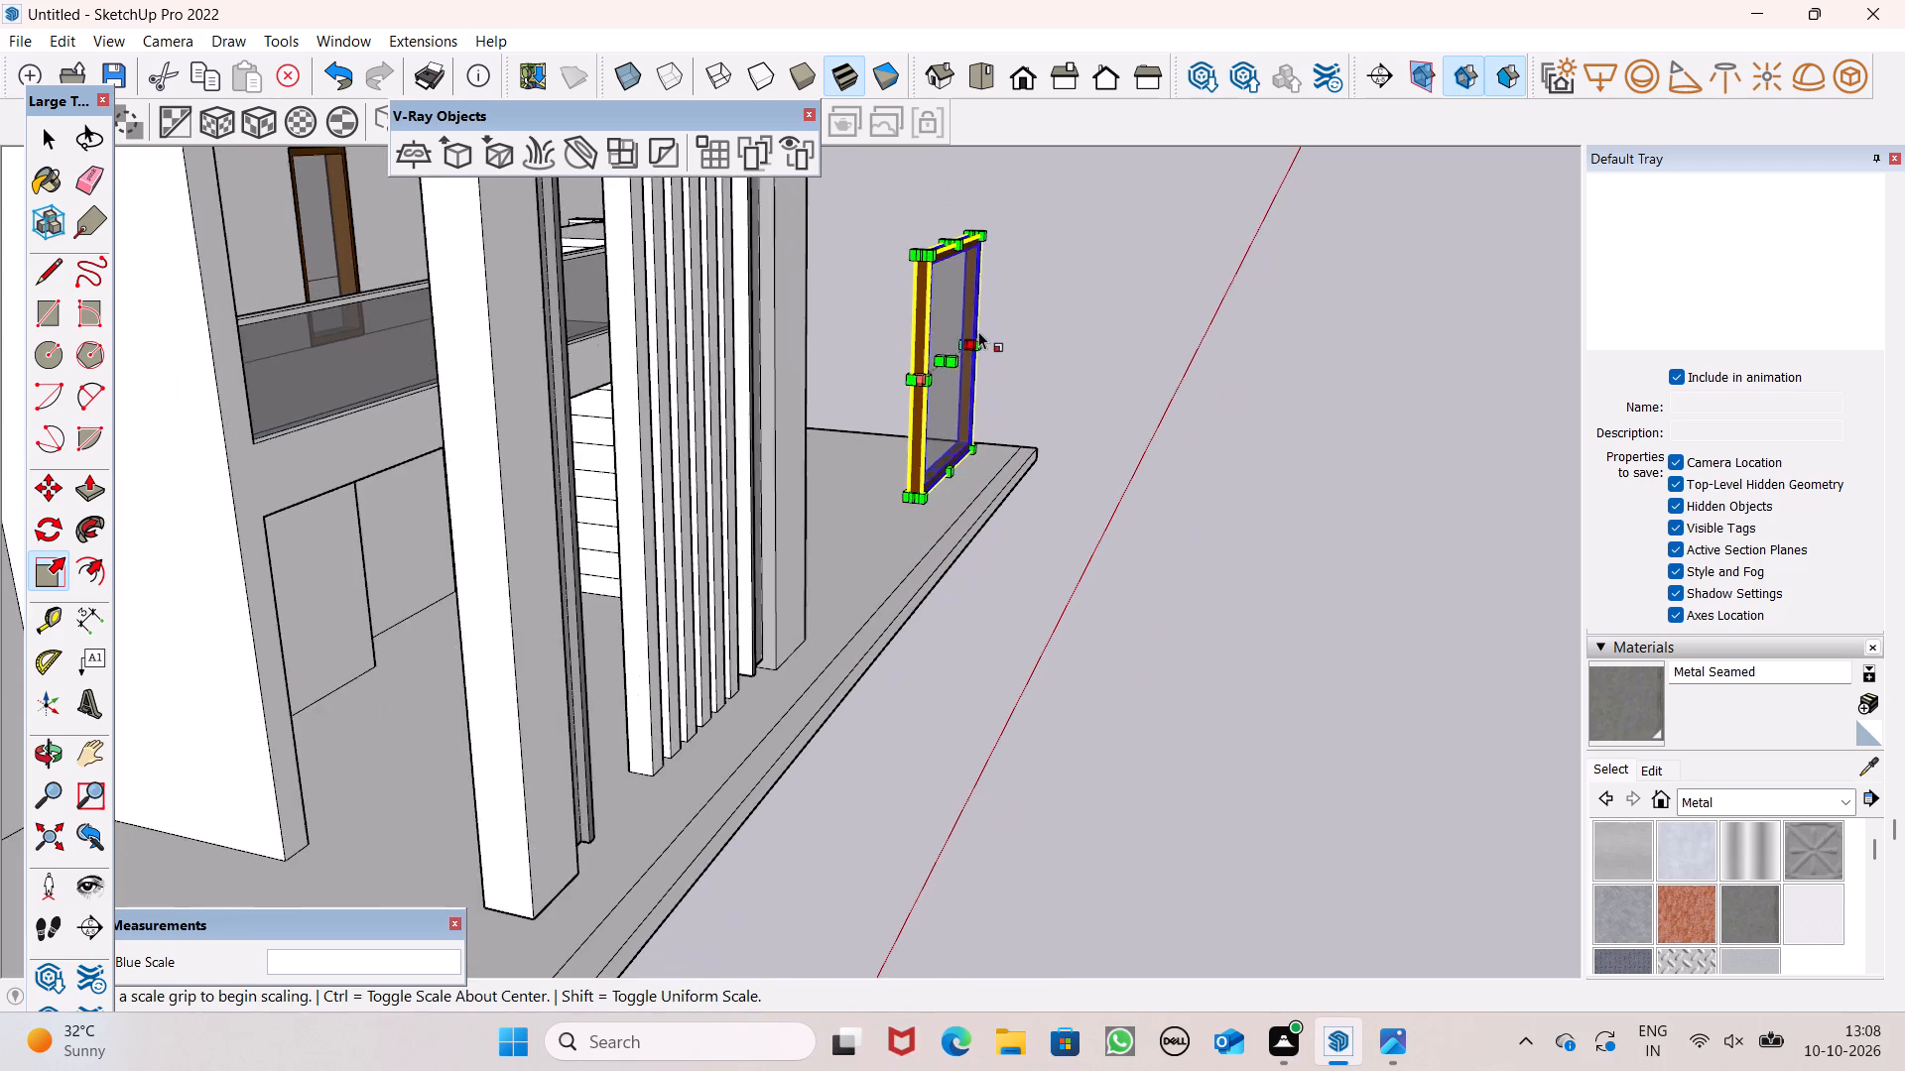
pyautogui.scroll(-4, 978, 331)
pyautogui.moveTo(1040, 365); pyautogui.dragTo(882, 416, button='middle')
pyautogui.press('space')
pyautogui.scroll(-3, 1029, 252)
pyautogui.moveTo(1083, 387); pyautogui.dragTo(977, 475, button='middle')
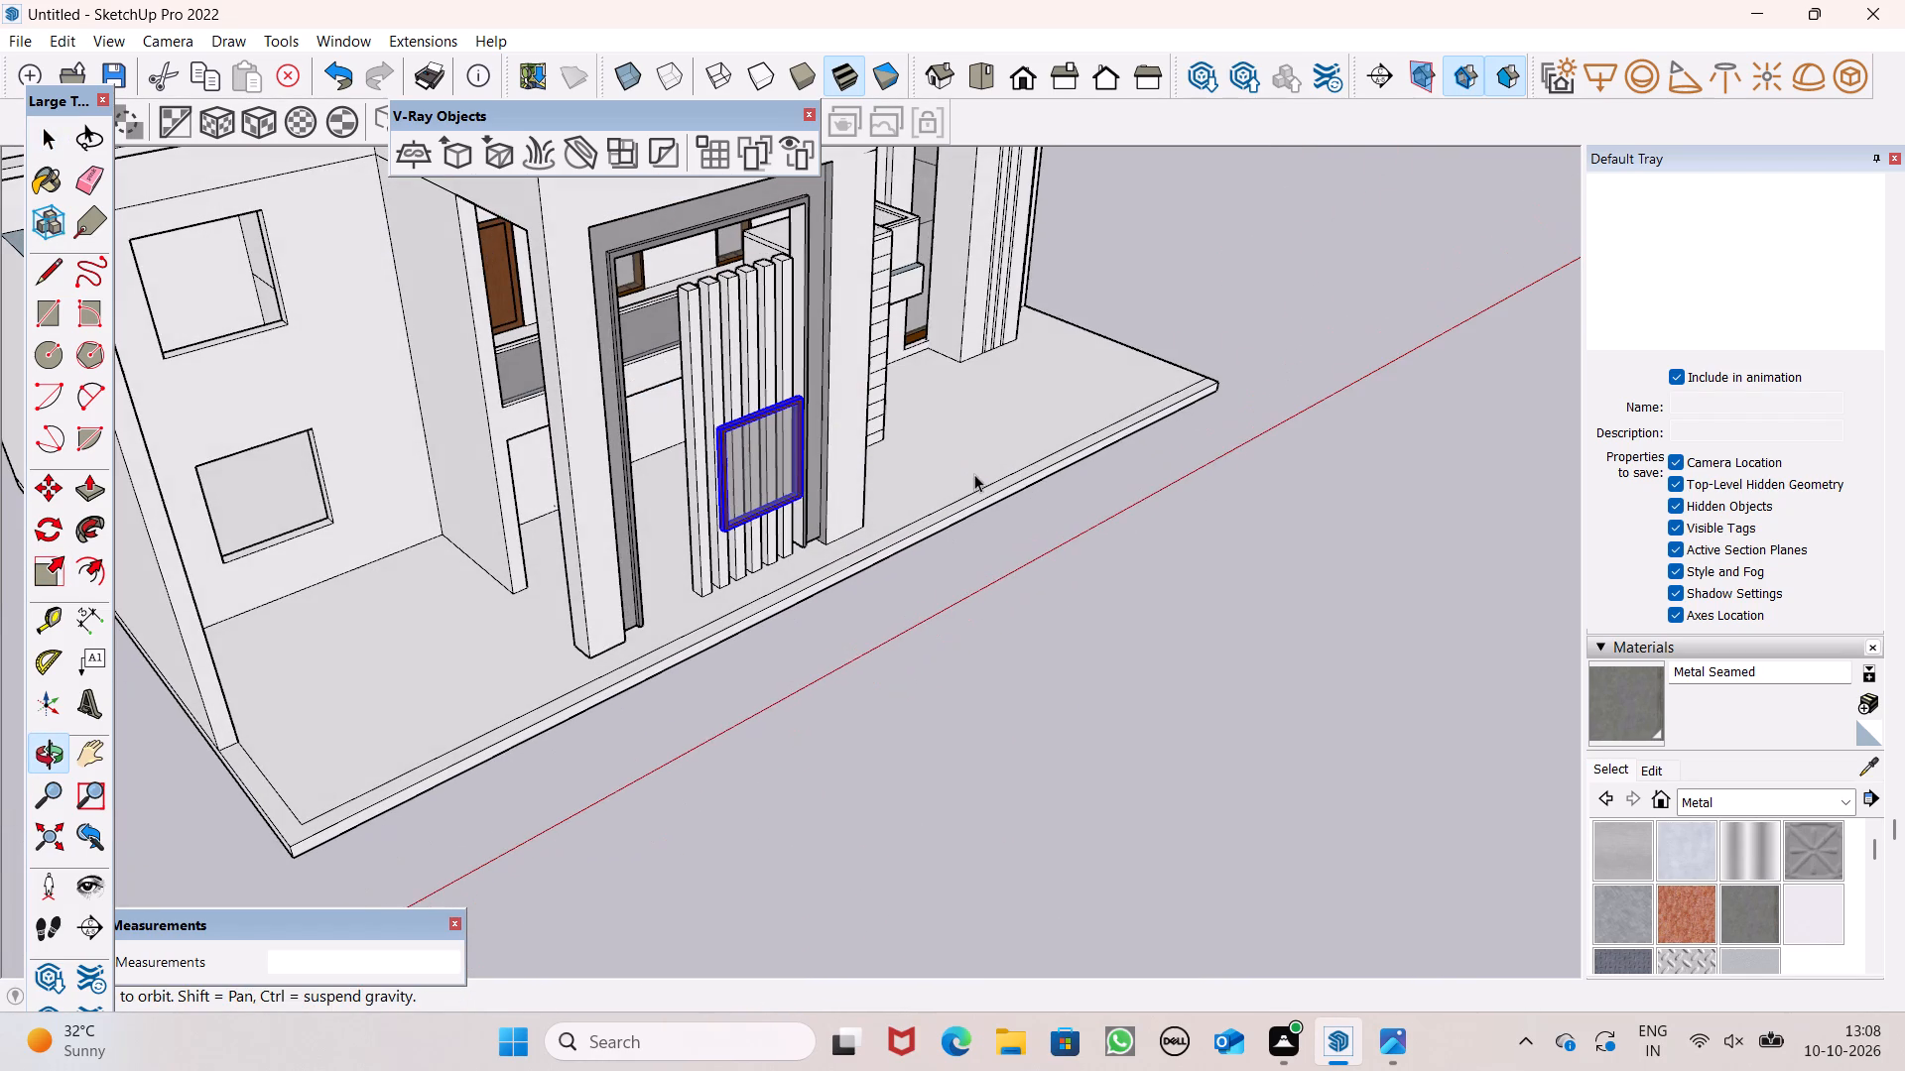
pyautogui.scroll(-2, 792, 498)
pyautogui.press('m')
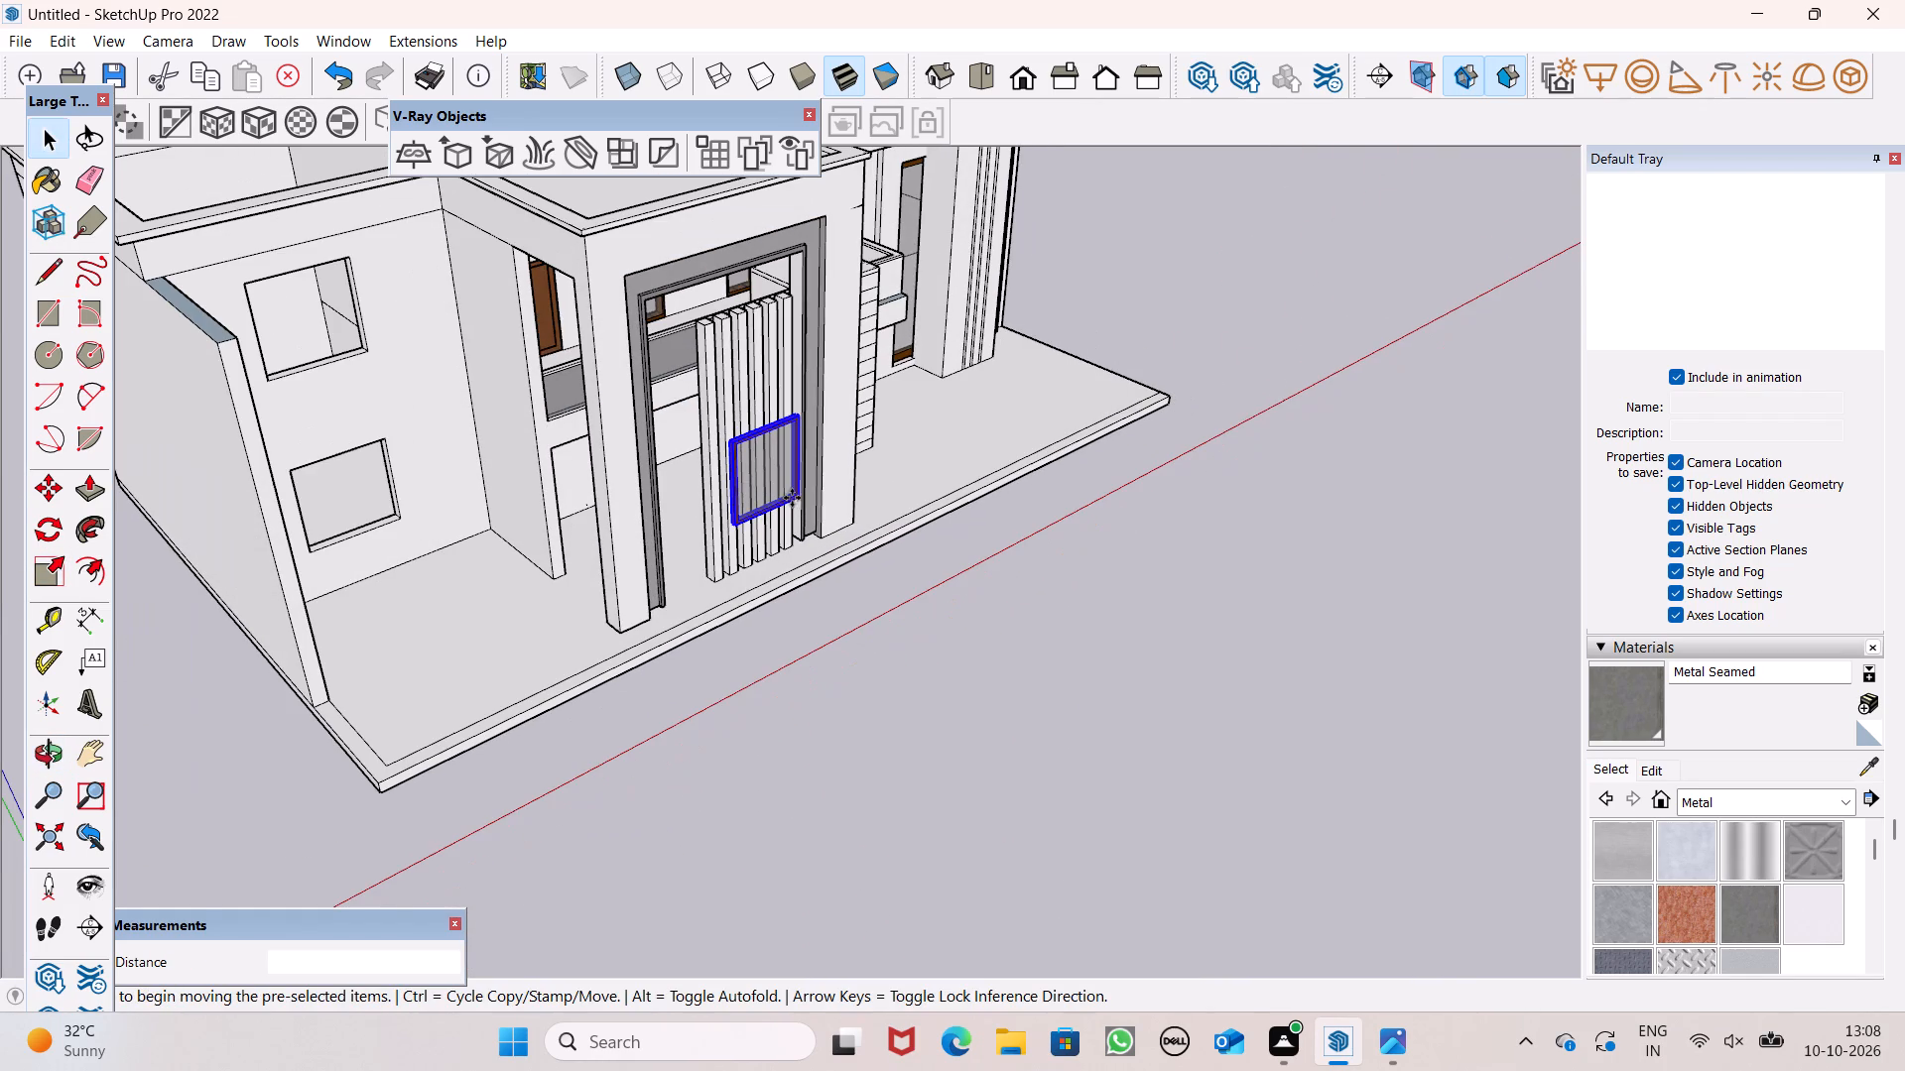
pyautogui.press('Return')
pyautogui.scroll(-4, 773, 471)
pyautogui.moveTo(786, 479); pyautogui.dragTo(556, 436, button='middle')
pyautogui.scroll(1, 577, 442)
pyautogui.moveTo(760, 468); pyautogui.dragTo(535, 421)
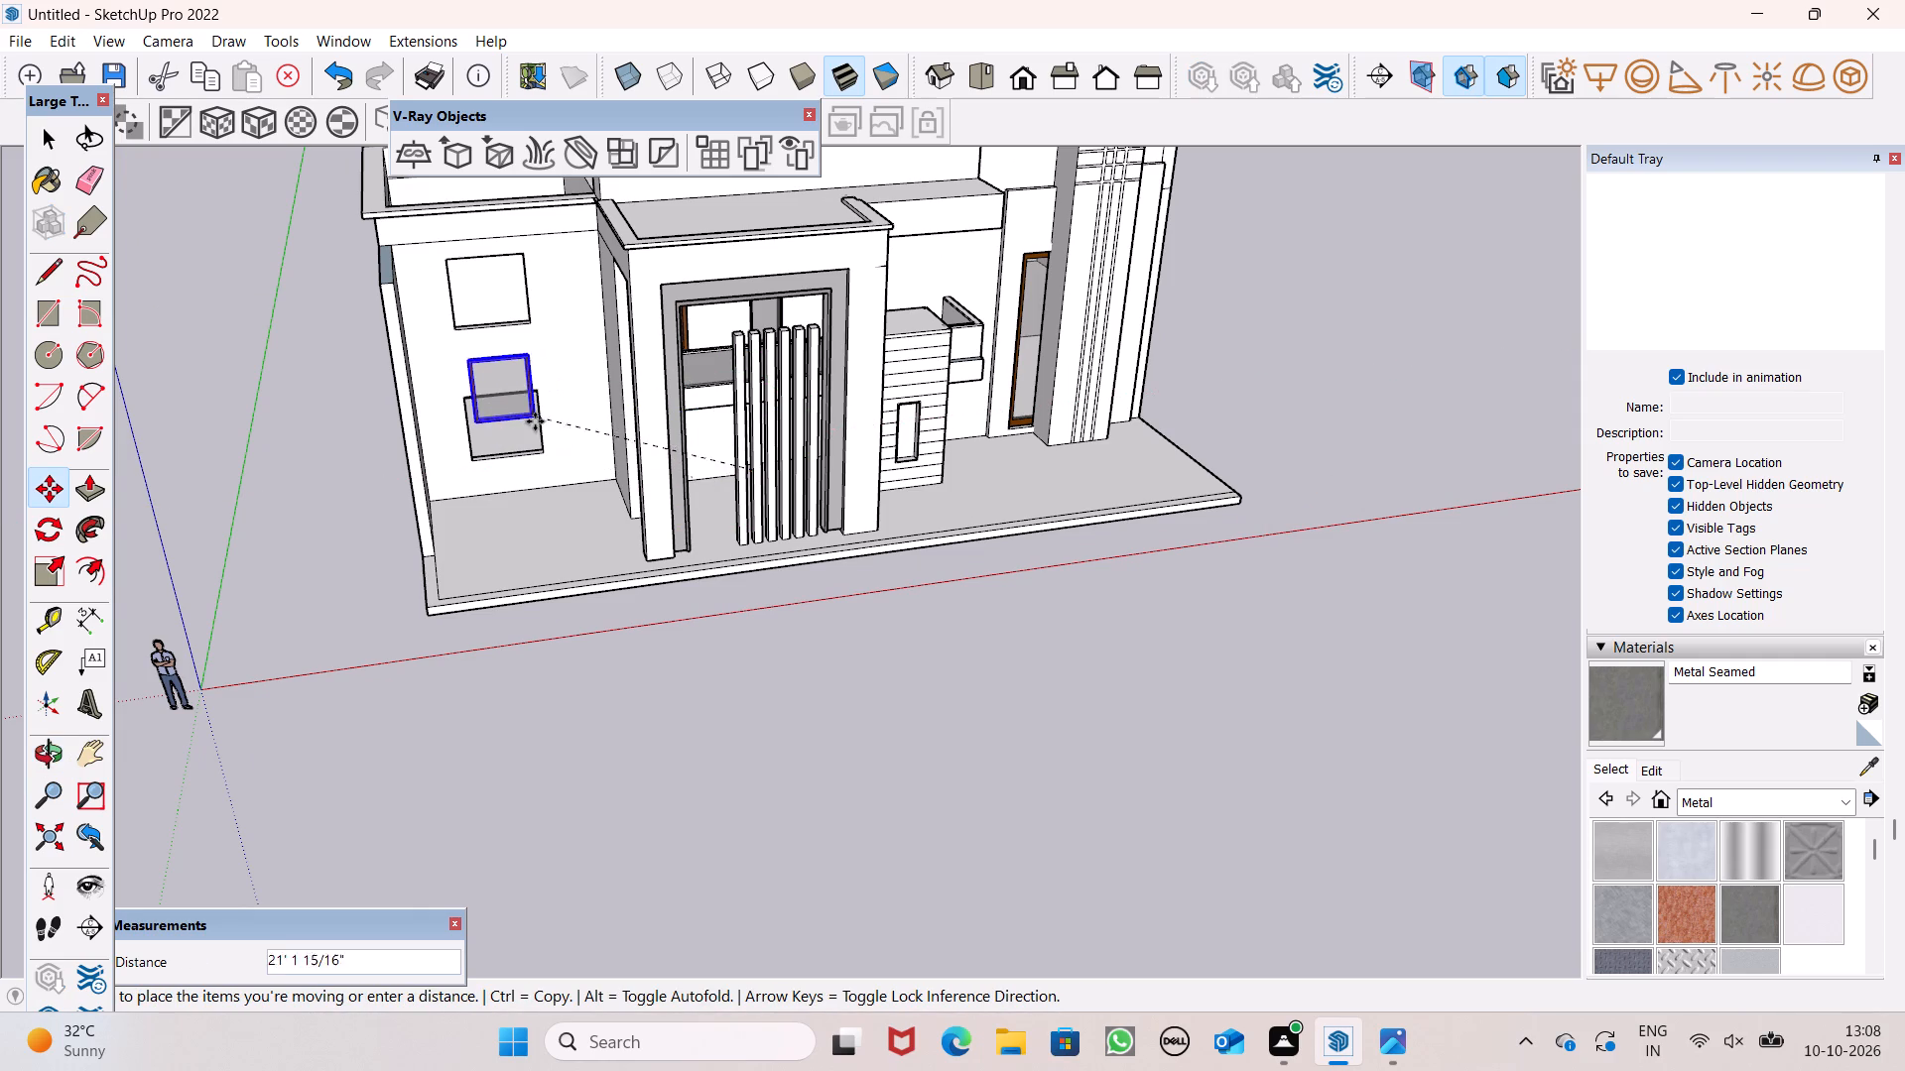
pyautogui.moveTo(535, 421); pyautogui.dragTo(541, 451)
# Move the window about 20' into the side wing's ground-floor opening, aligning its bottom corner with the opening's bottom corner.
pyautogui.scroll(10, 541, 425)
pyautogui.moveTo(559, 472); pyautogui.dragTo(456, 472, button='middle')
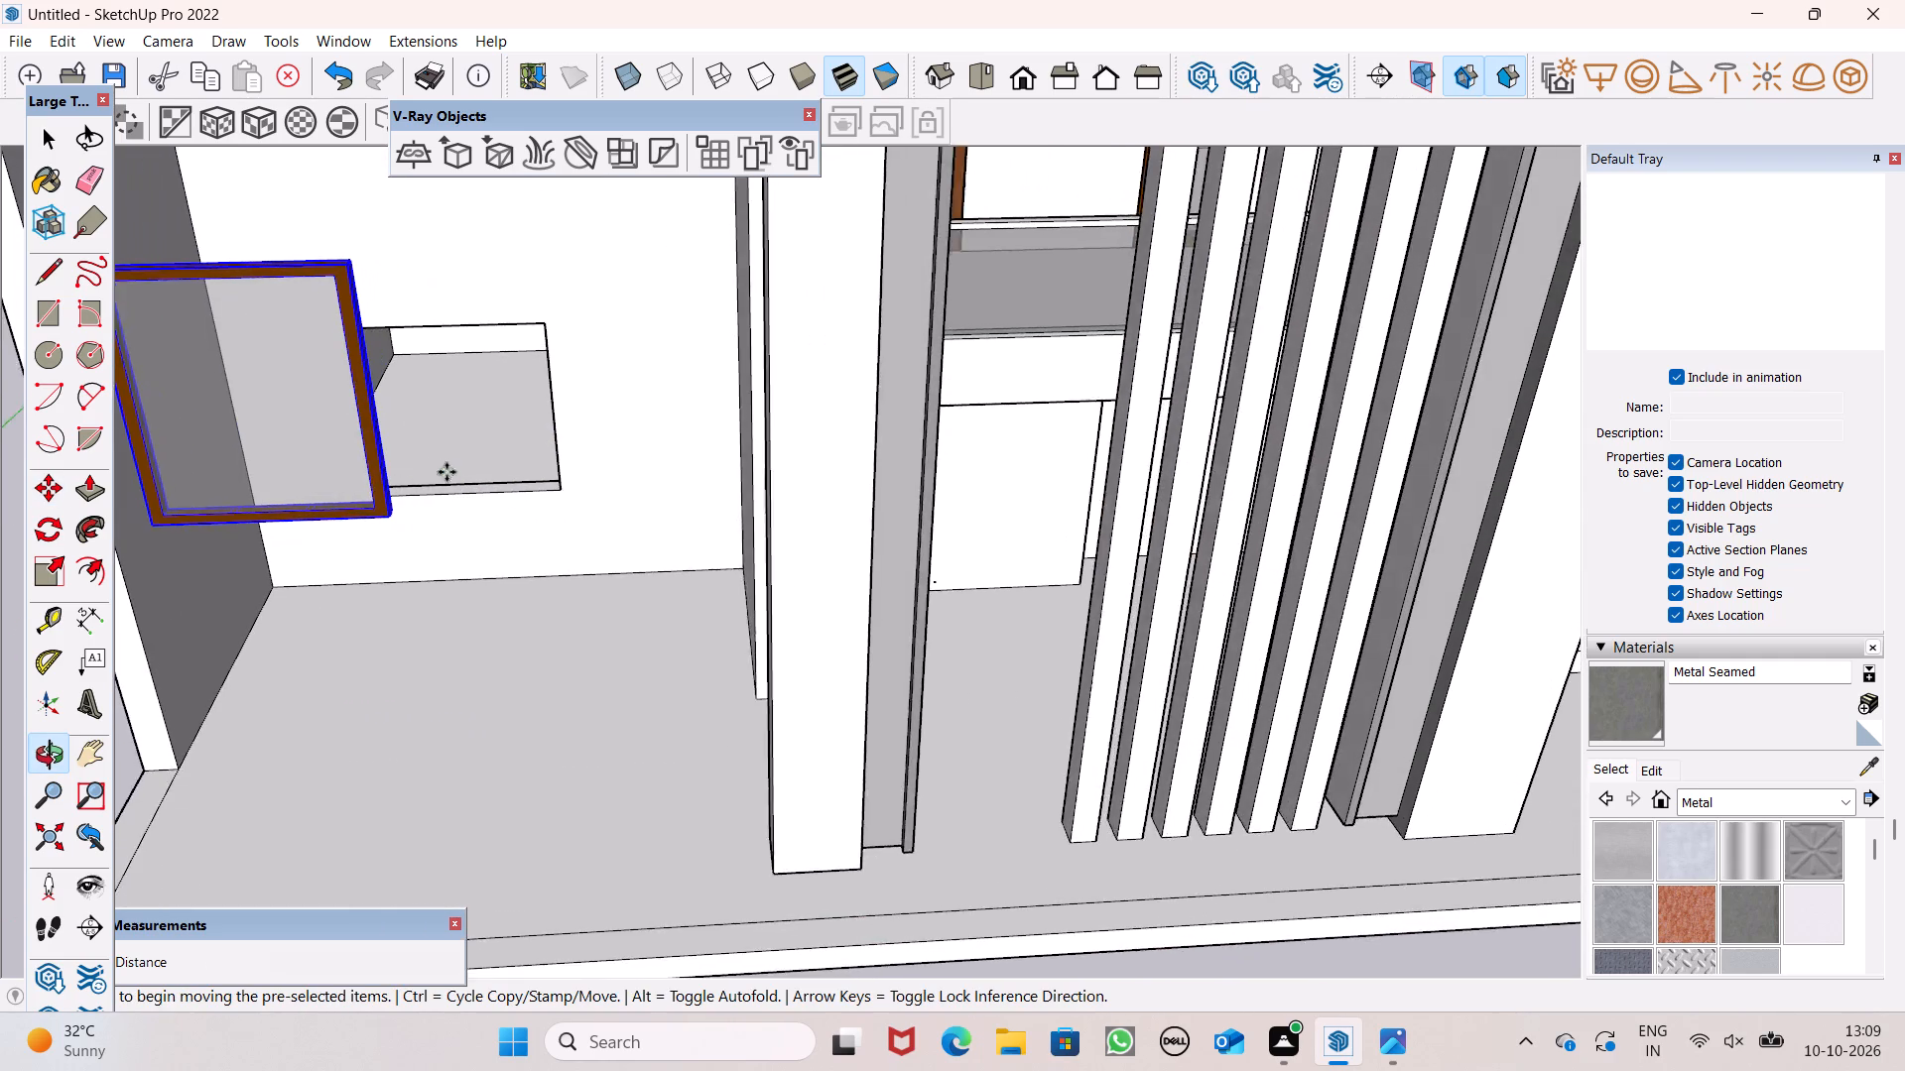
pyautogui.scroll(1, 443, 472)
pyautogui.moveTo(370, 532); pyautogui.dragTo(575, 477)
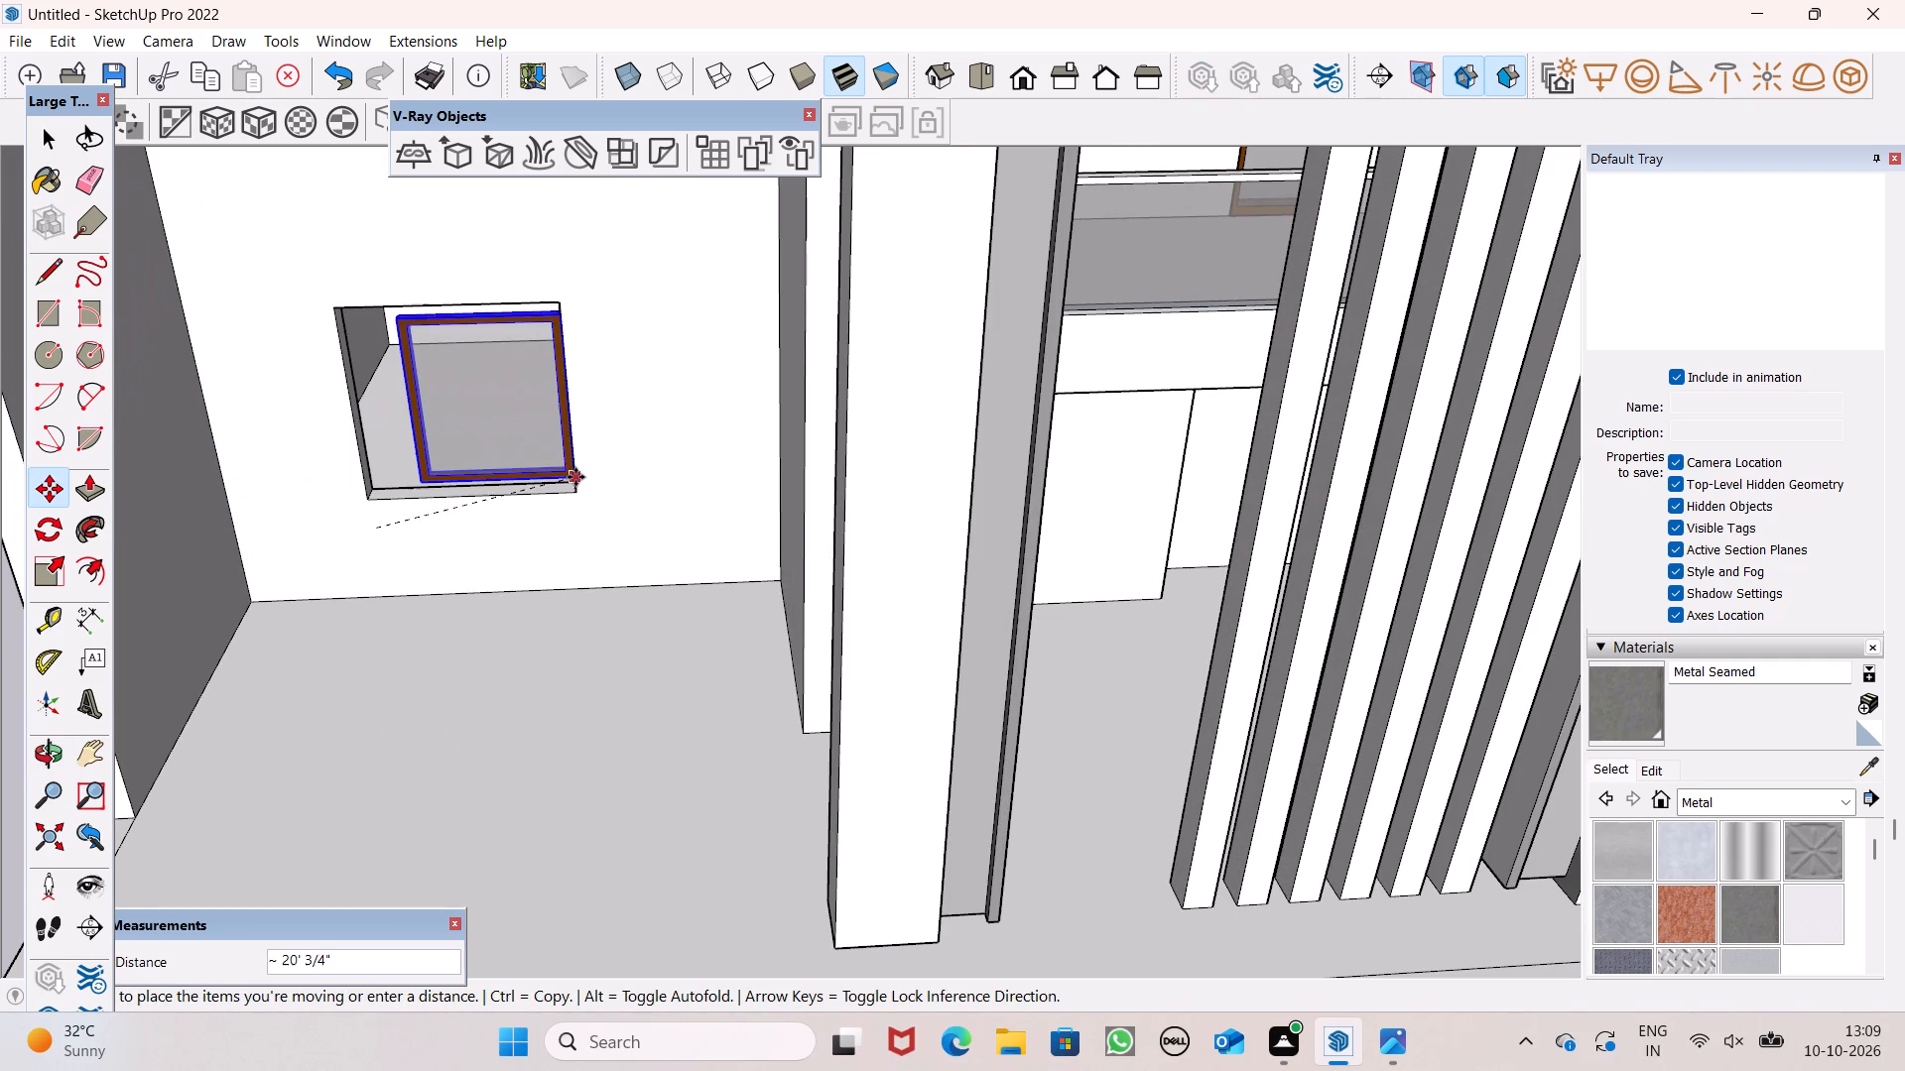
pyautogui.moveTo(575, 477); pyautogui.dragTo(576, 491)
# Stretch the window's height by about 1.14 along the blue axis to reach the head of the ground-floor opening.
pyautogui.scroll(-4, 298, 286)
pyautogui.moveTo(332, 291); pyautogui.dragTo(620, 424, button='middle')
pyautogui.scroll(4, 348, 485)
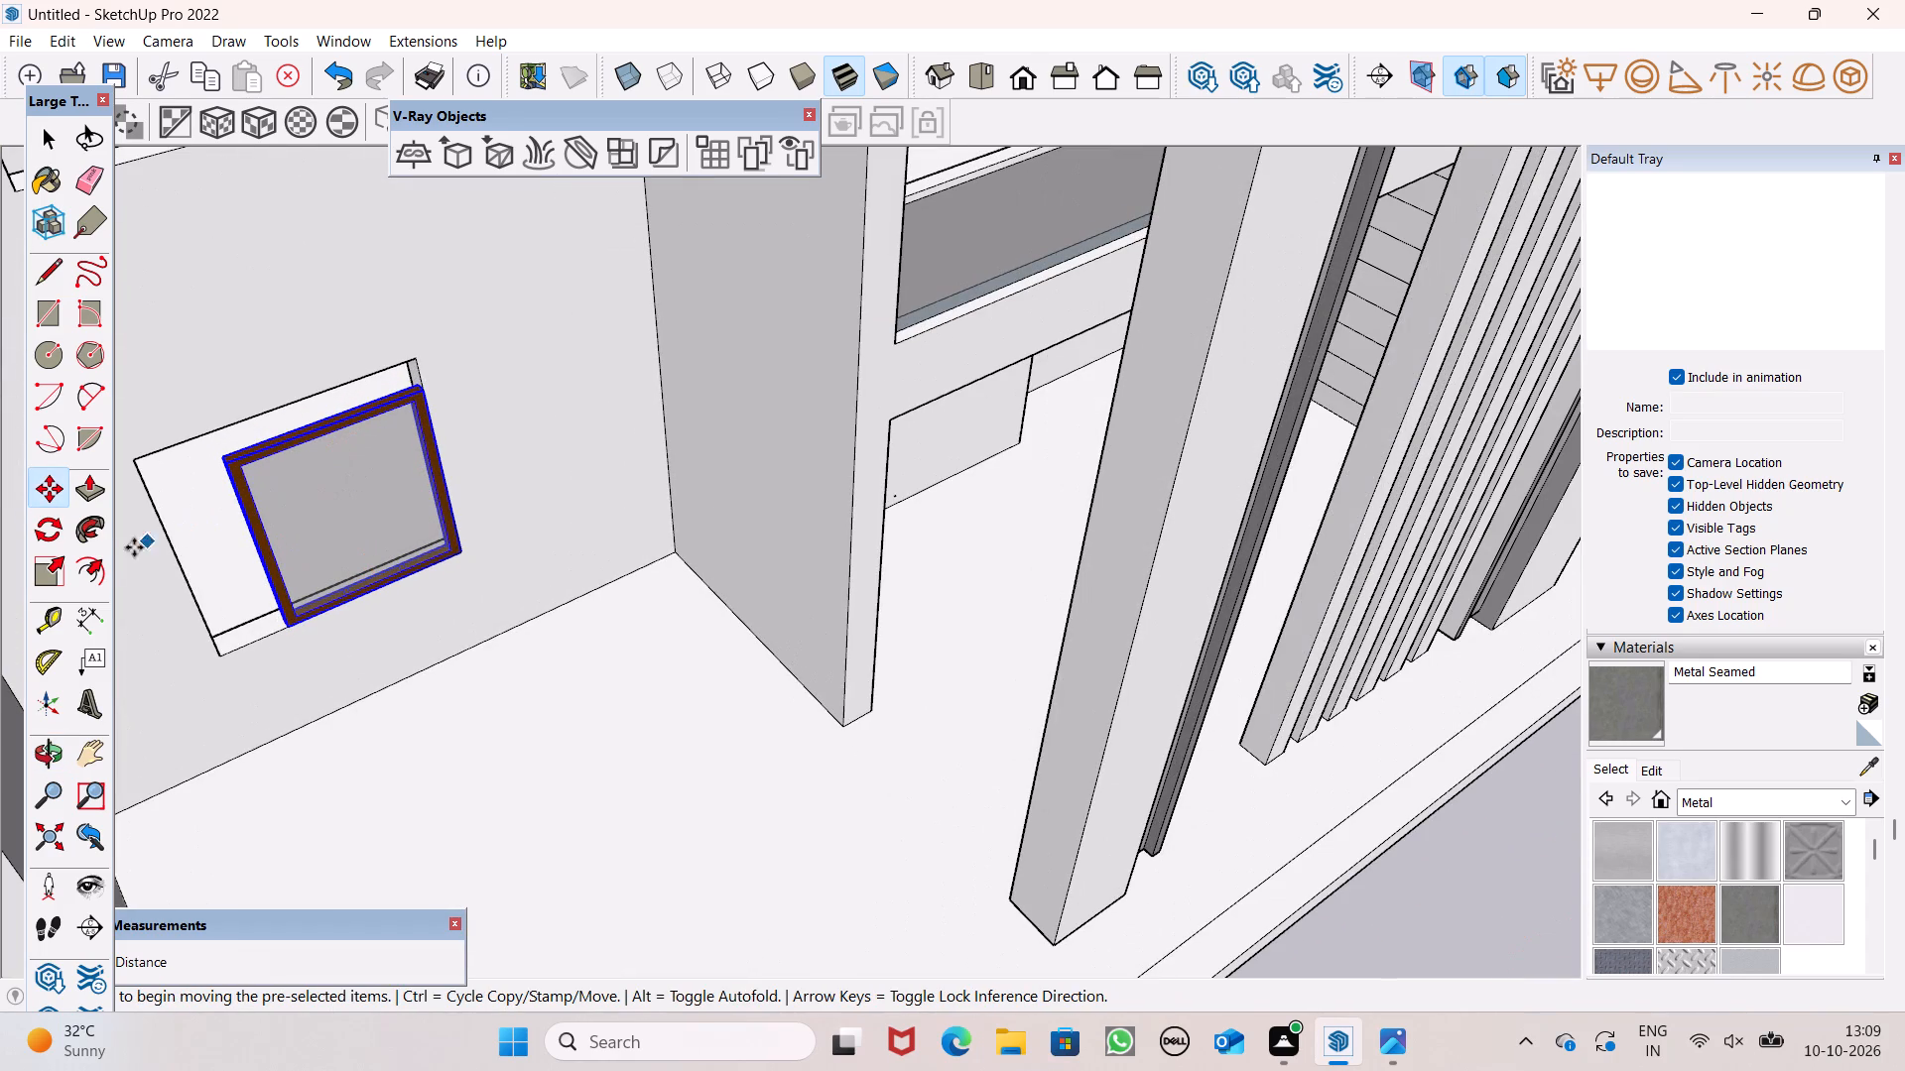
pyautogui.click(60, 555)
pyautogui.scroll(7, 280, 414)
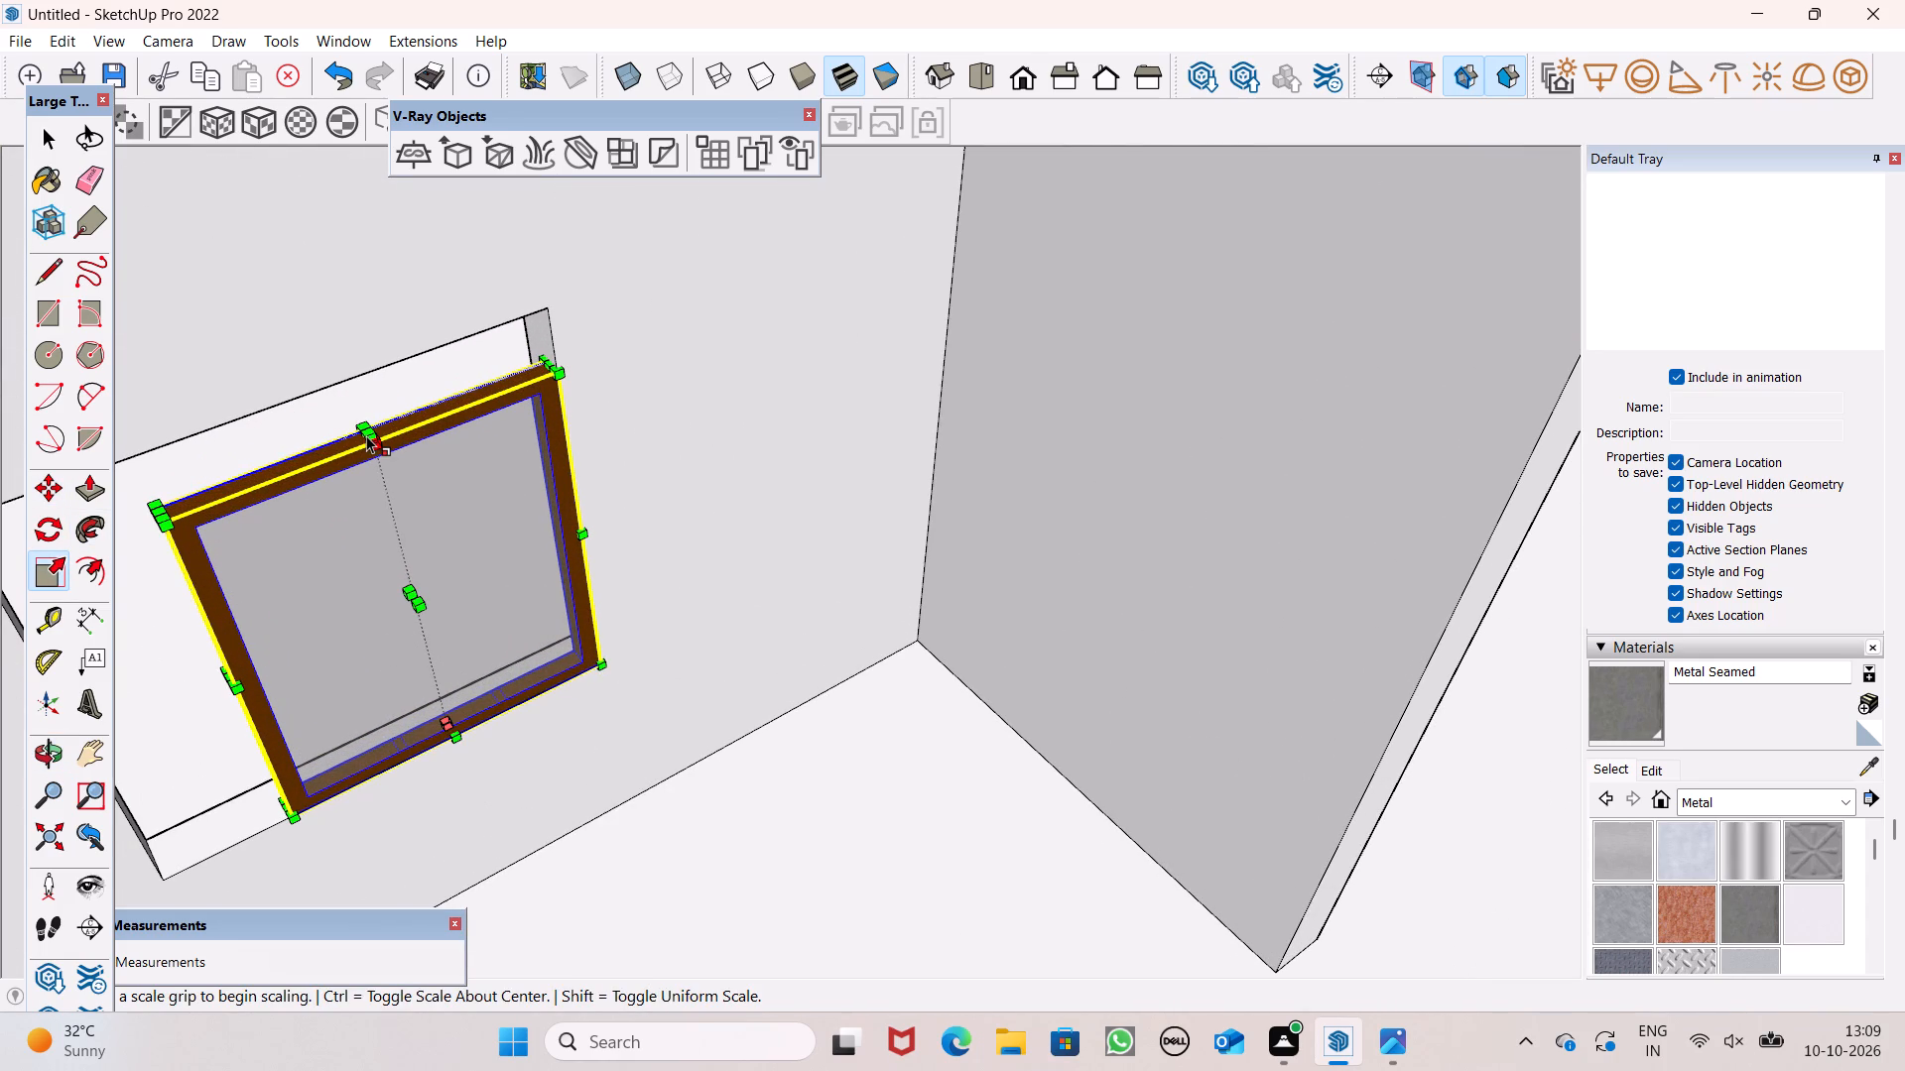
pyautogui.moveTo(364, 428); pyautogui.dragTo(366, 383)
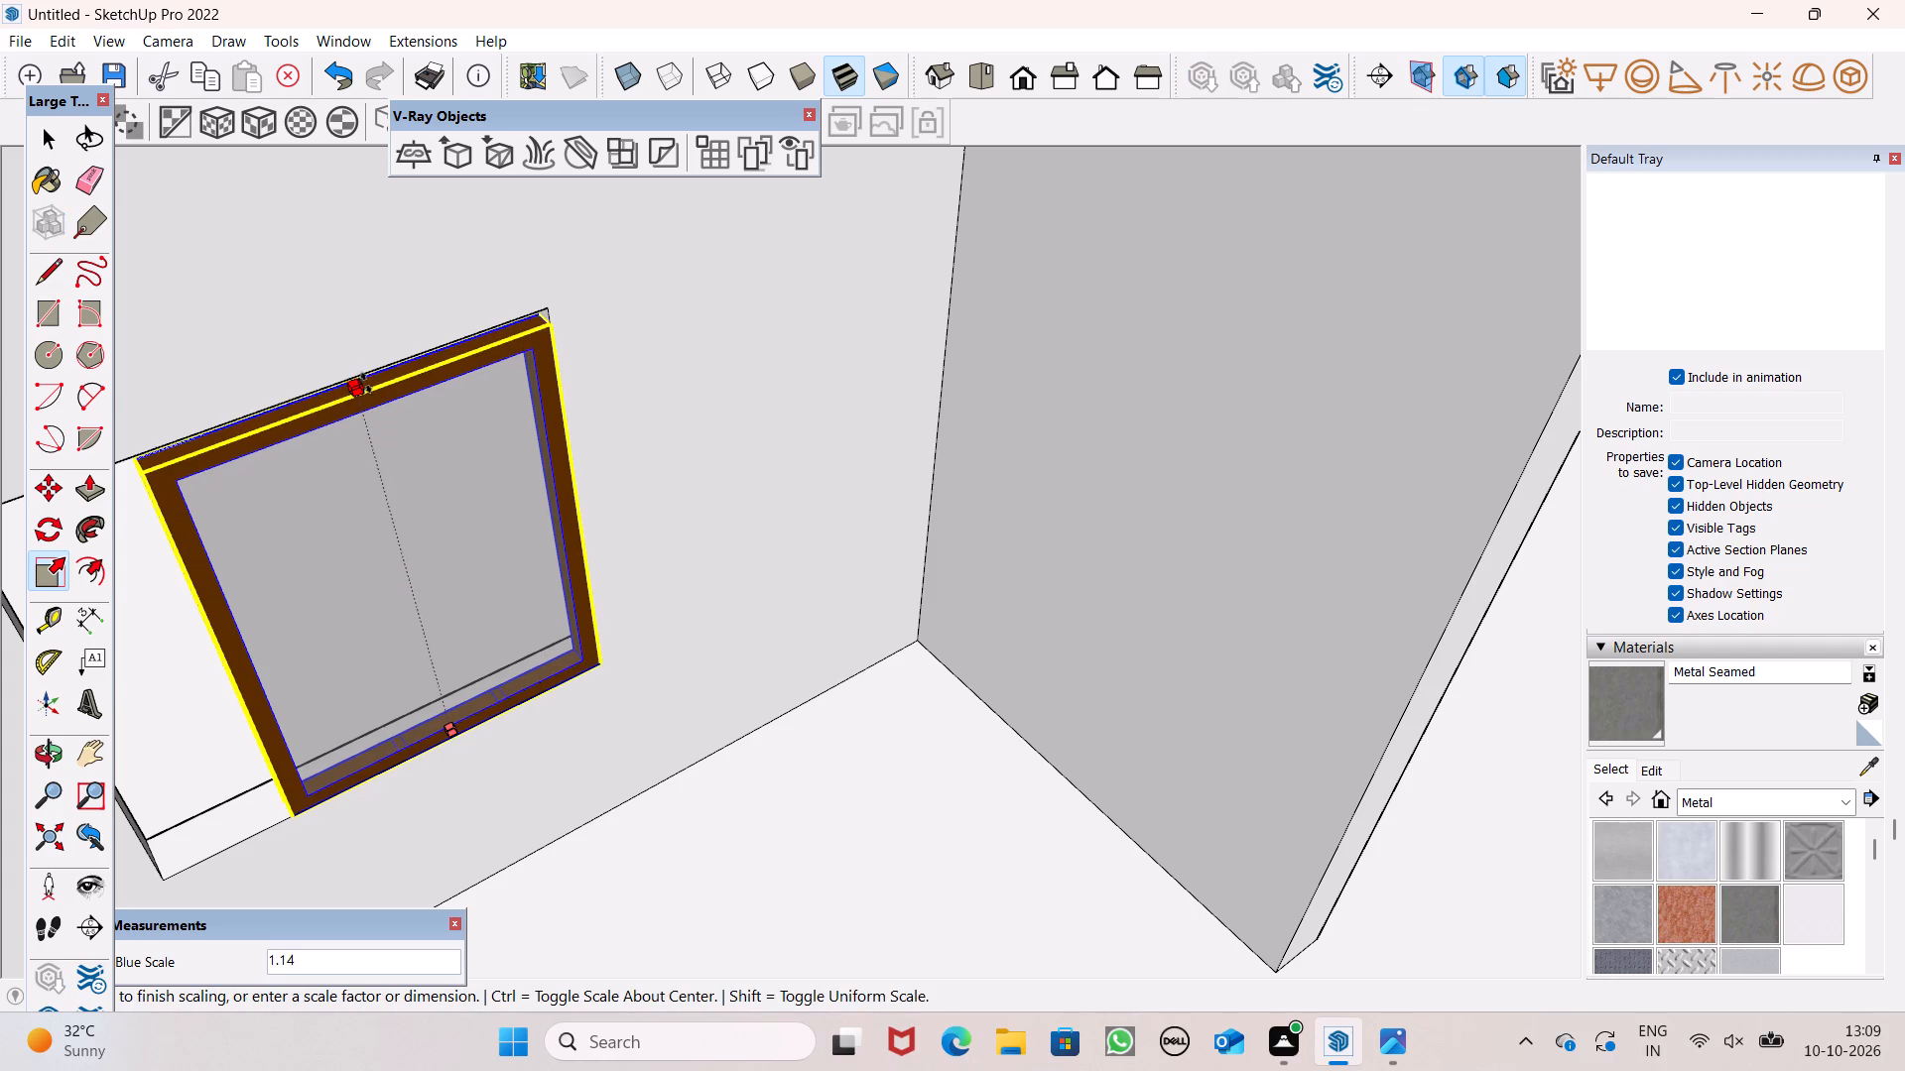
pyautogui.moveTo(366, 383); pyautogui.dragTo(365, 378)
# Stretch the window's width along the red axis so its free side reaches the opposite jamb of the ground-floor opening.
pyautogui.scroll(-1, 429, 342)
pyautogui.scroll(-4, 435, 431)
pyautogui.moveTo(322, 581); pyautogui.dragTo(328, 582, button='middle')
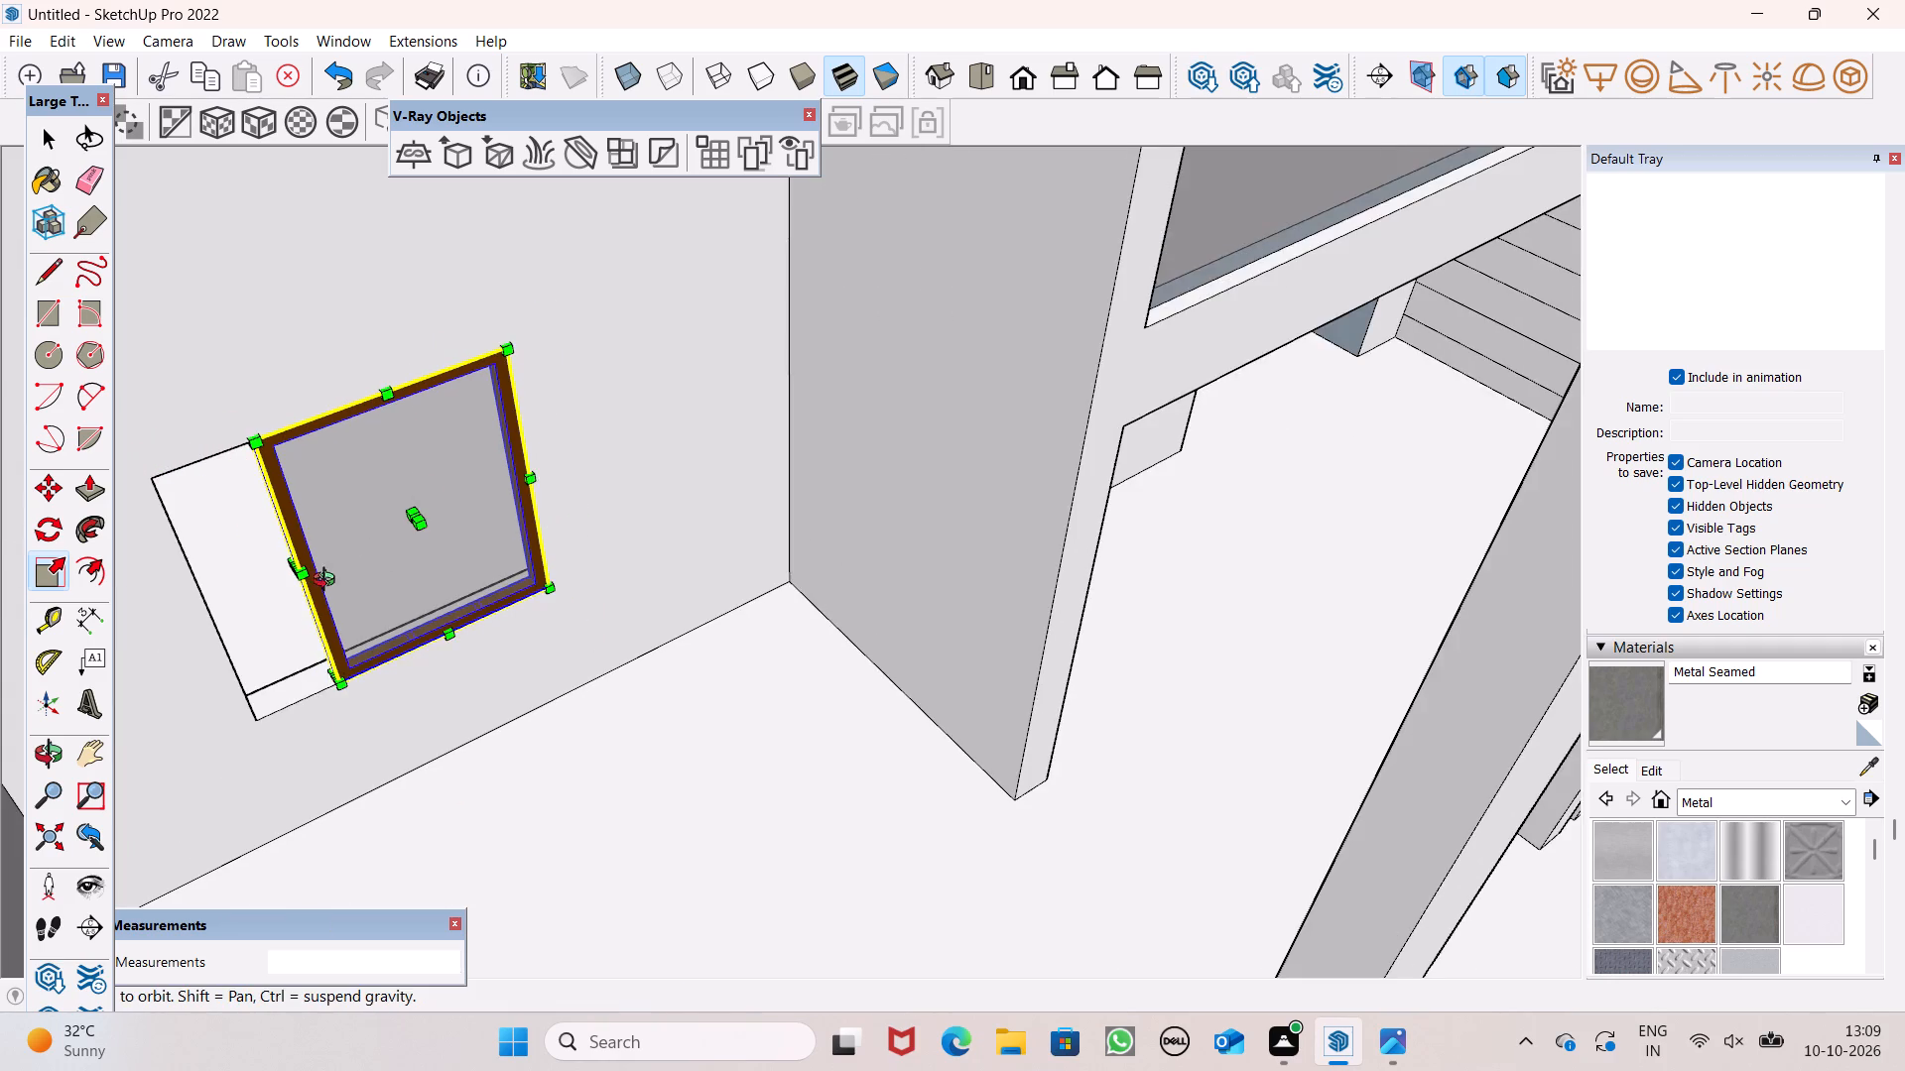
pyautogui.moveTo(328, 582); pyautogui.dragTo(439, 513, button='middle')
pyautogui.scroll(4, 299, 592)
pyautogui.moveTo(372, 570); pyautogui.dragTo(203, 647)
pyautogui.scroll(-2, 434, 520)
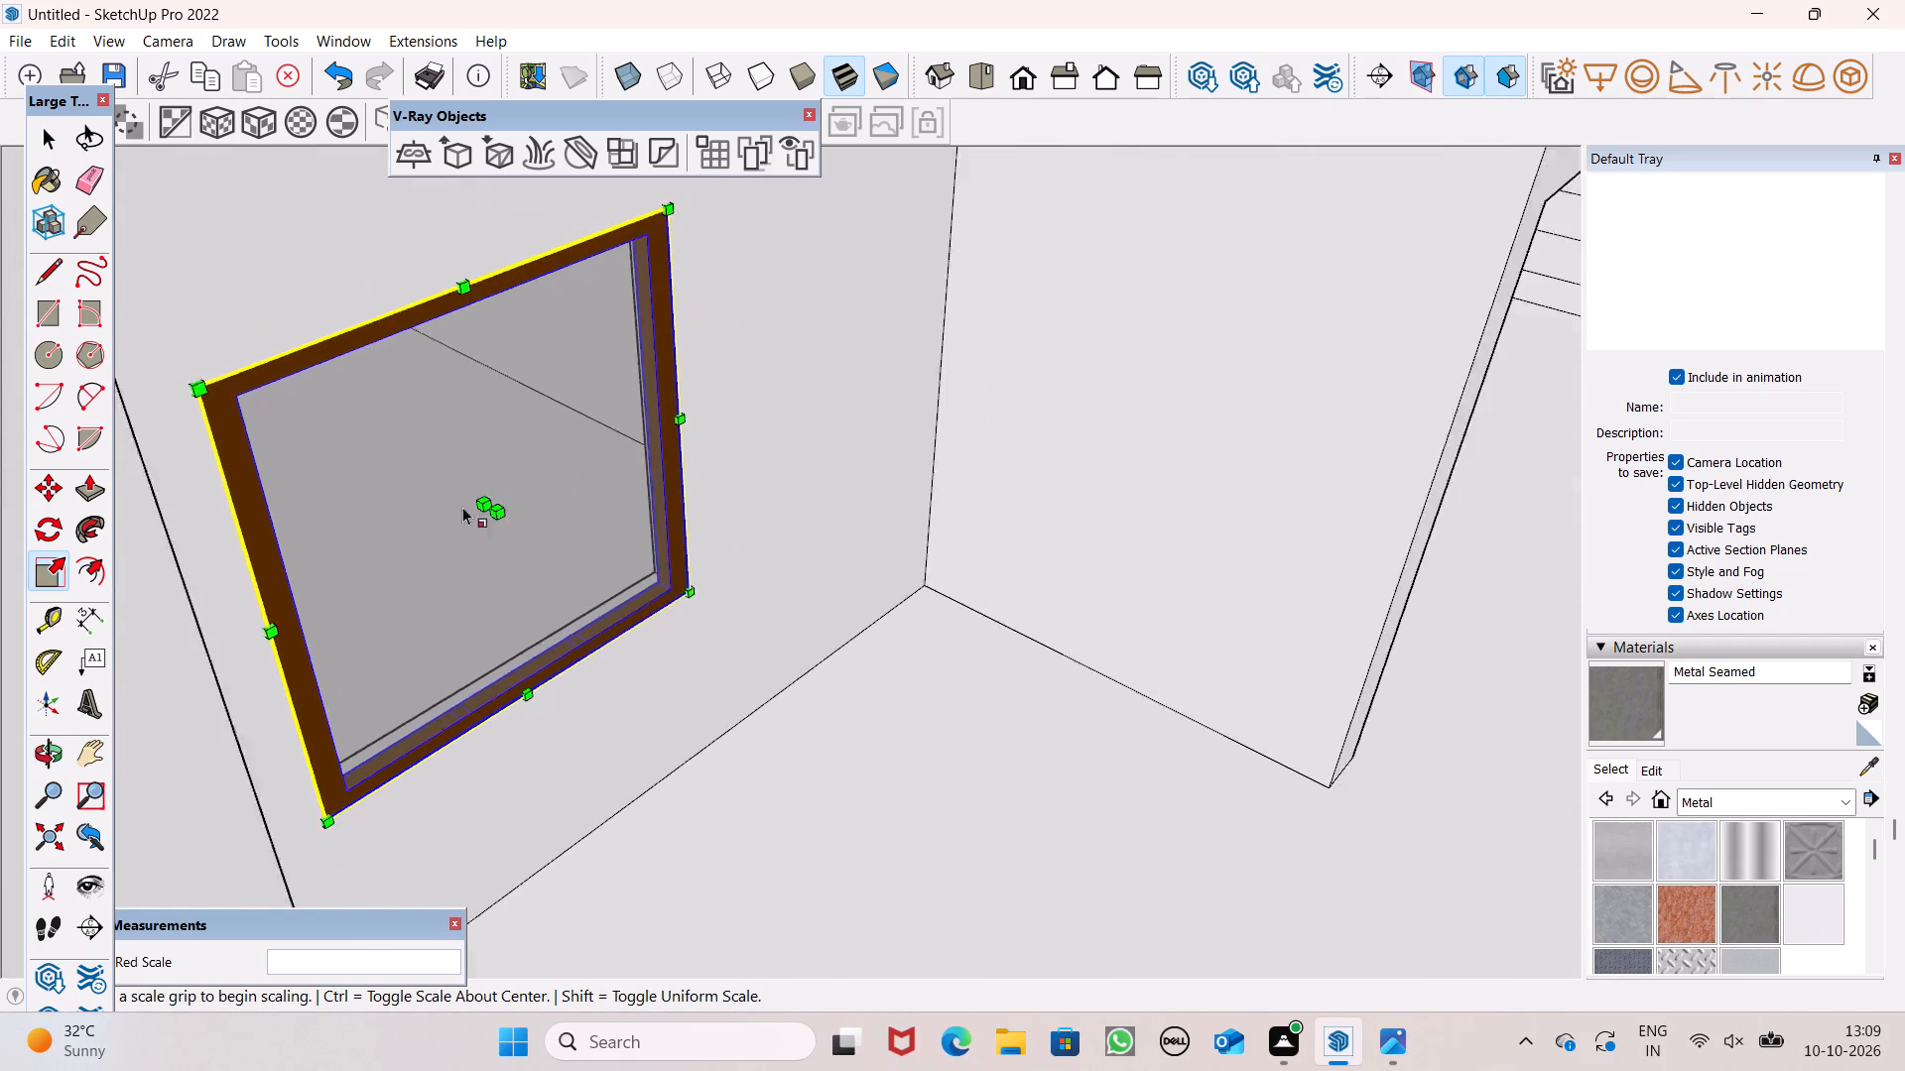
pyautogui.scroll(-14, 462, 507)
pyautogui.press('space')
pyautogui.press('space')
# Examine the fitted ground-floor window and the empty opening above it from the front of the building.
pyautogui.moveTo(789, 545); pyautogui.dragTo(778, 568, button='middle')
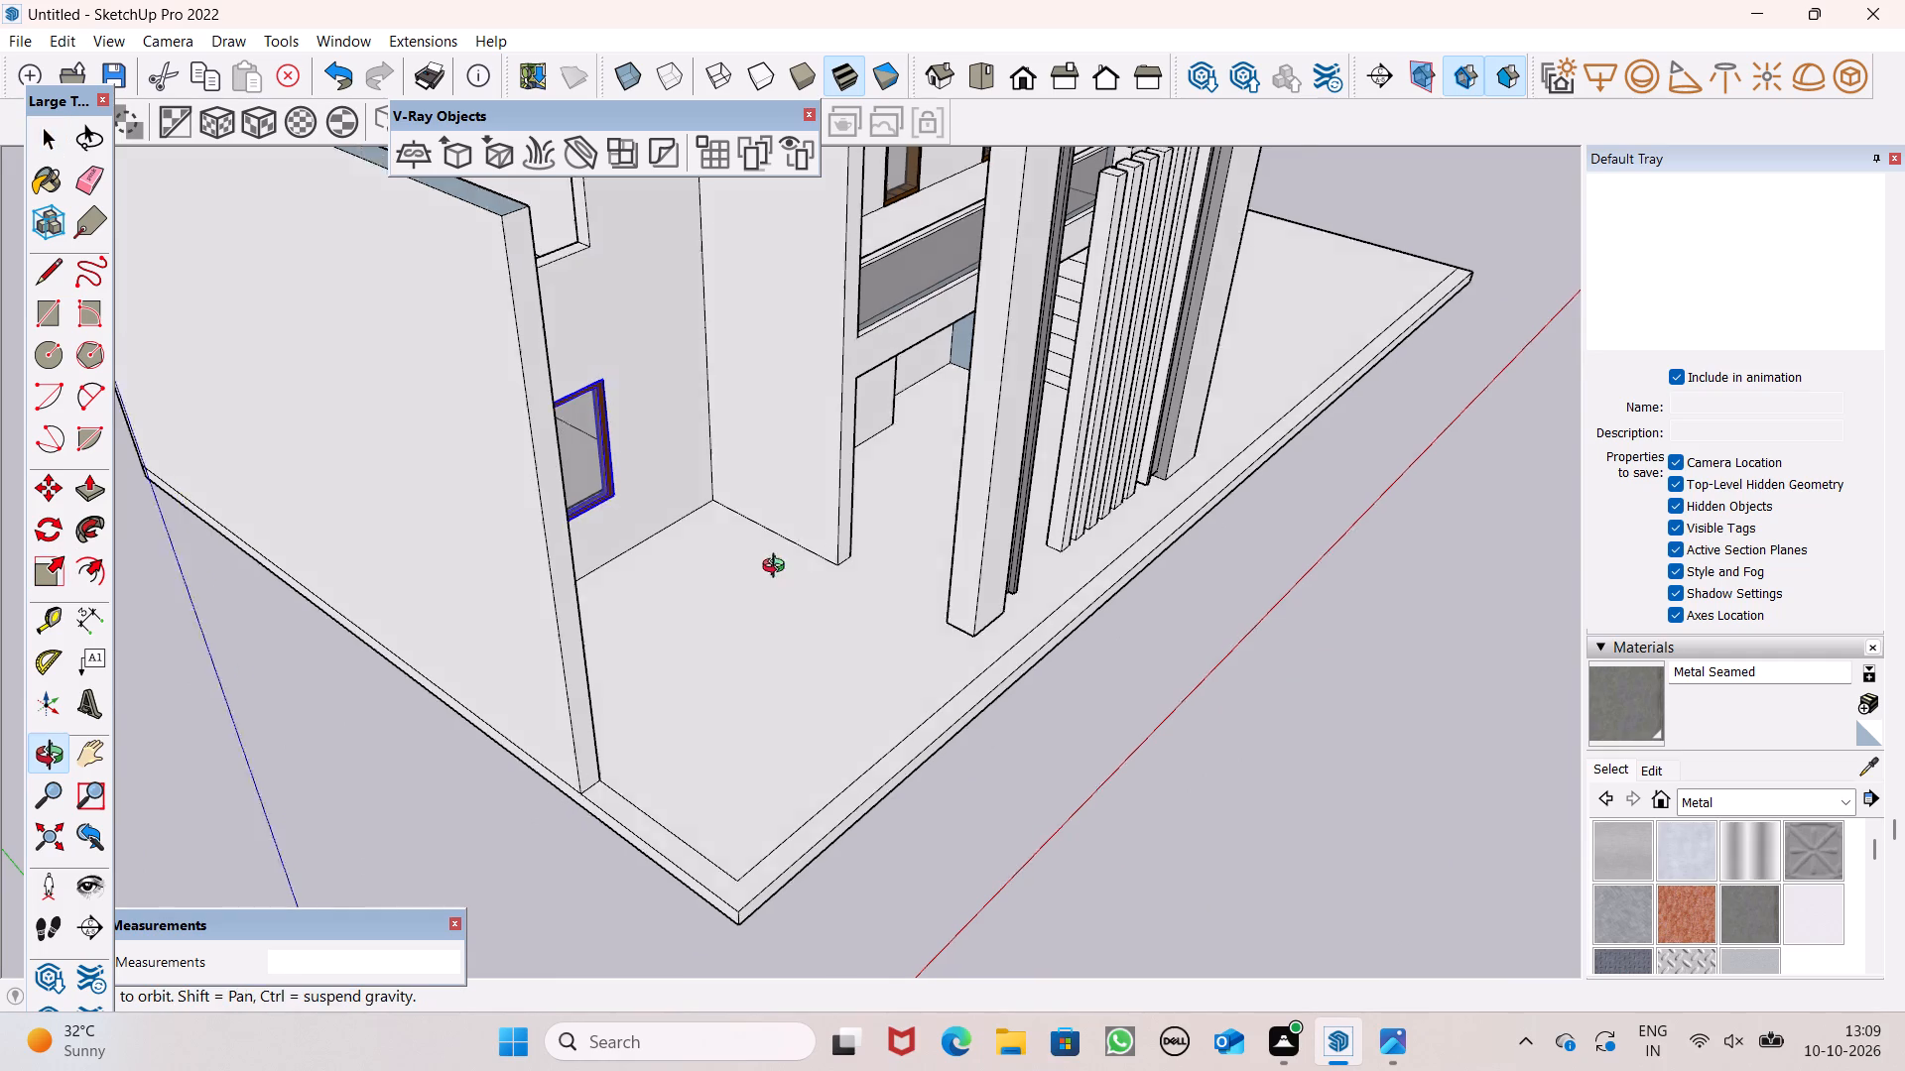
pyautogui.moveTo(778, 568); pyautogui.dragTo(529, 561, button='middle')
pyautogui.click(192, 567)
pyautogui.moveTo(537, 512); pyautogui.dragTo(478, 347, button='middle')
pyautogui.scroll(1, 478, 347)
pyautogui.scroll(-5, 514, 367)
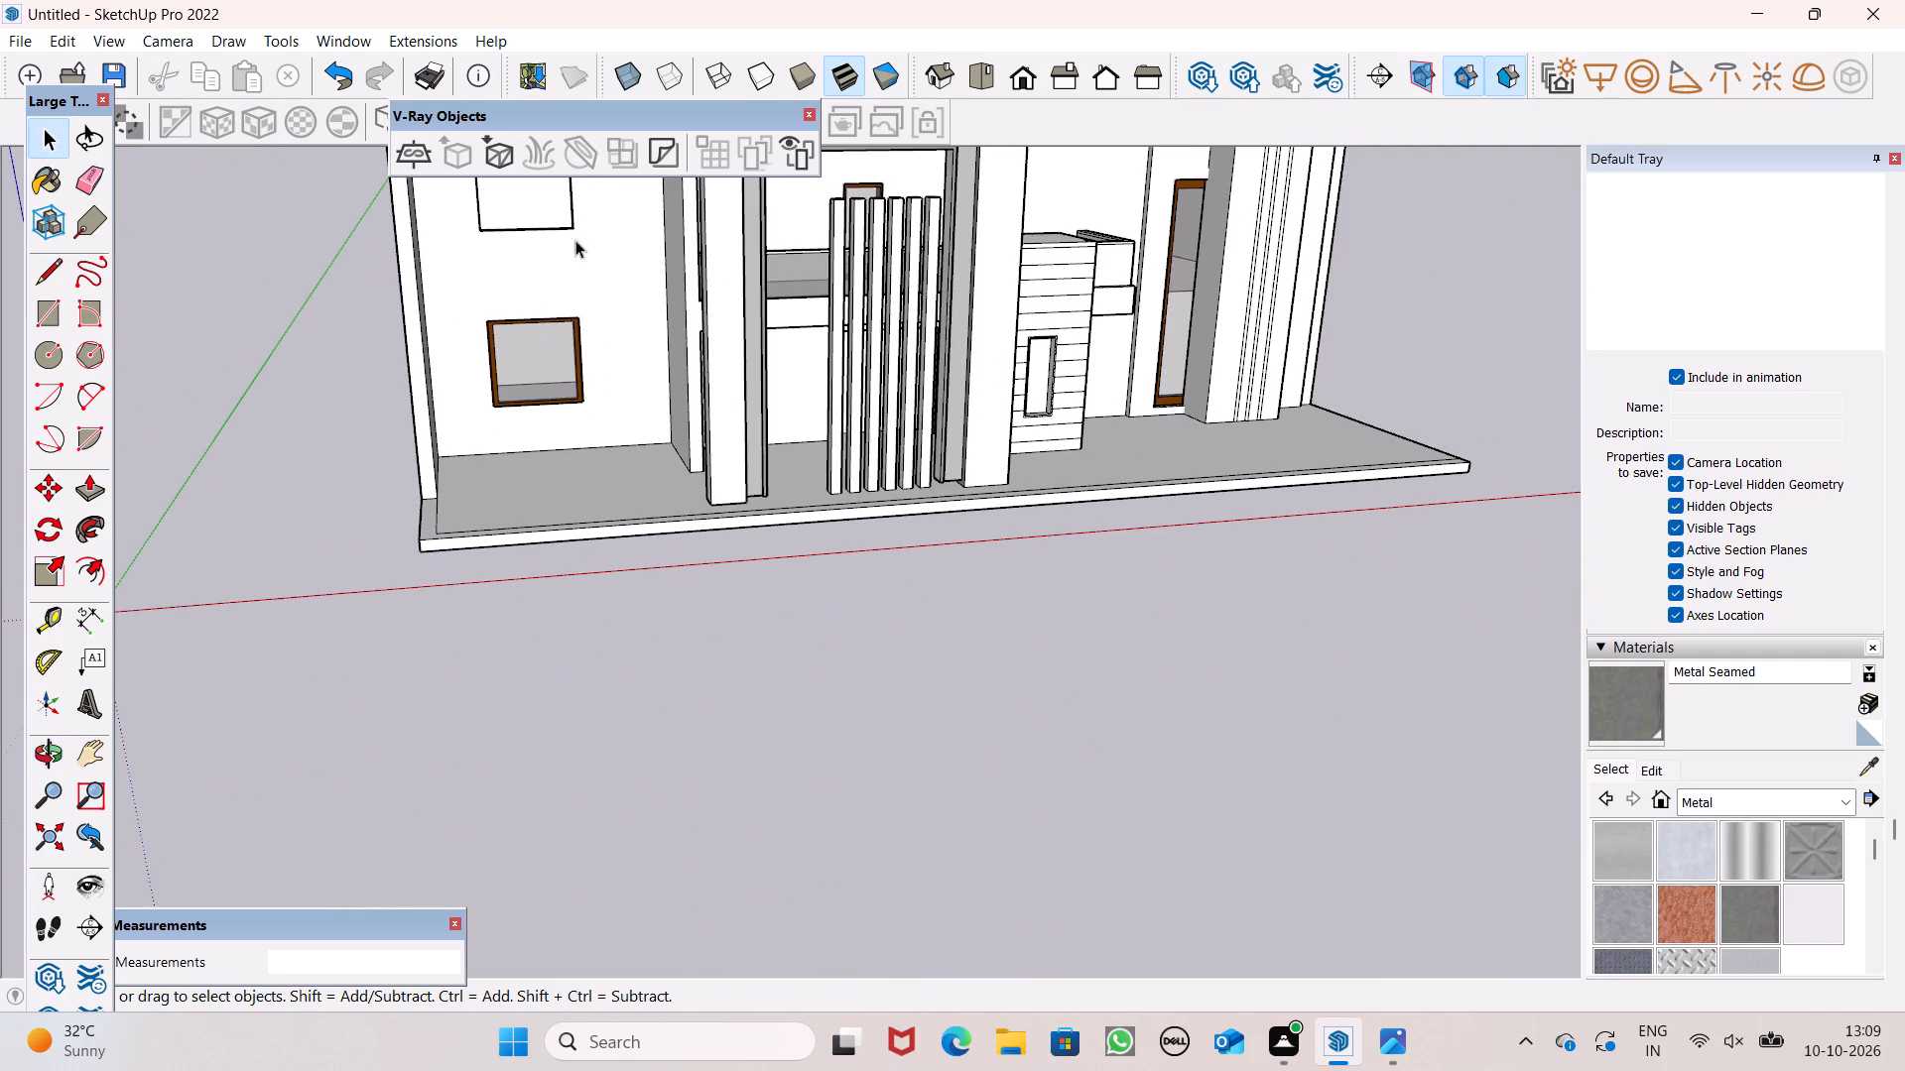
pyautogui.scroll(-5, 556, 305)
pyautogui.scroll(8, 555, 205)
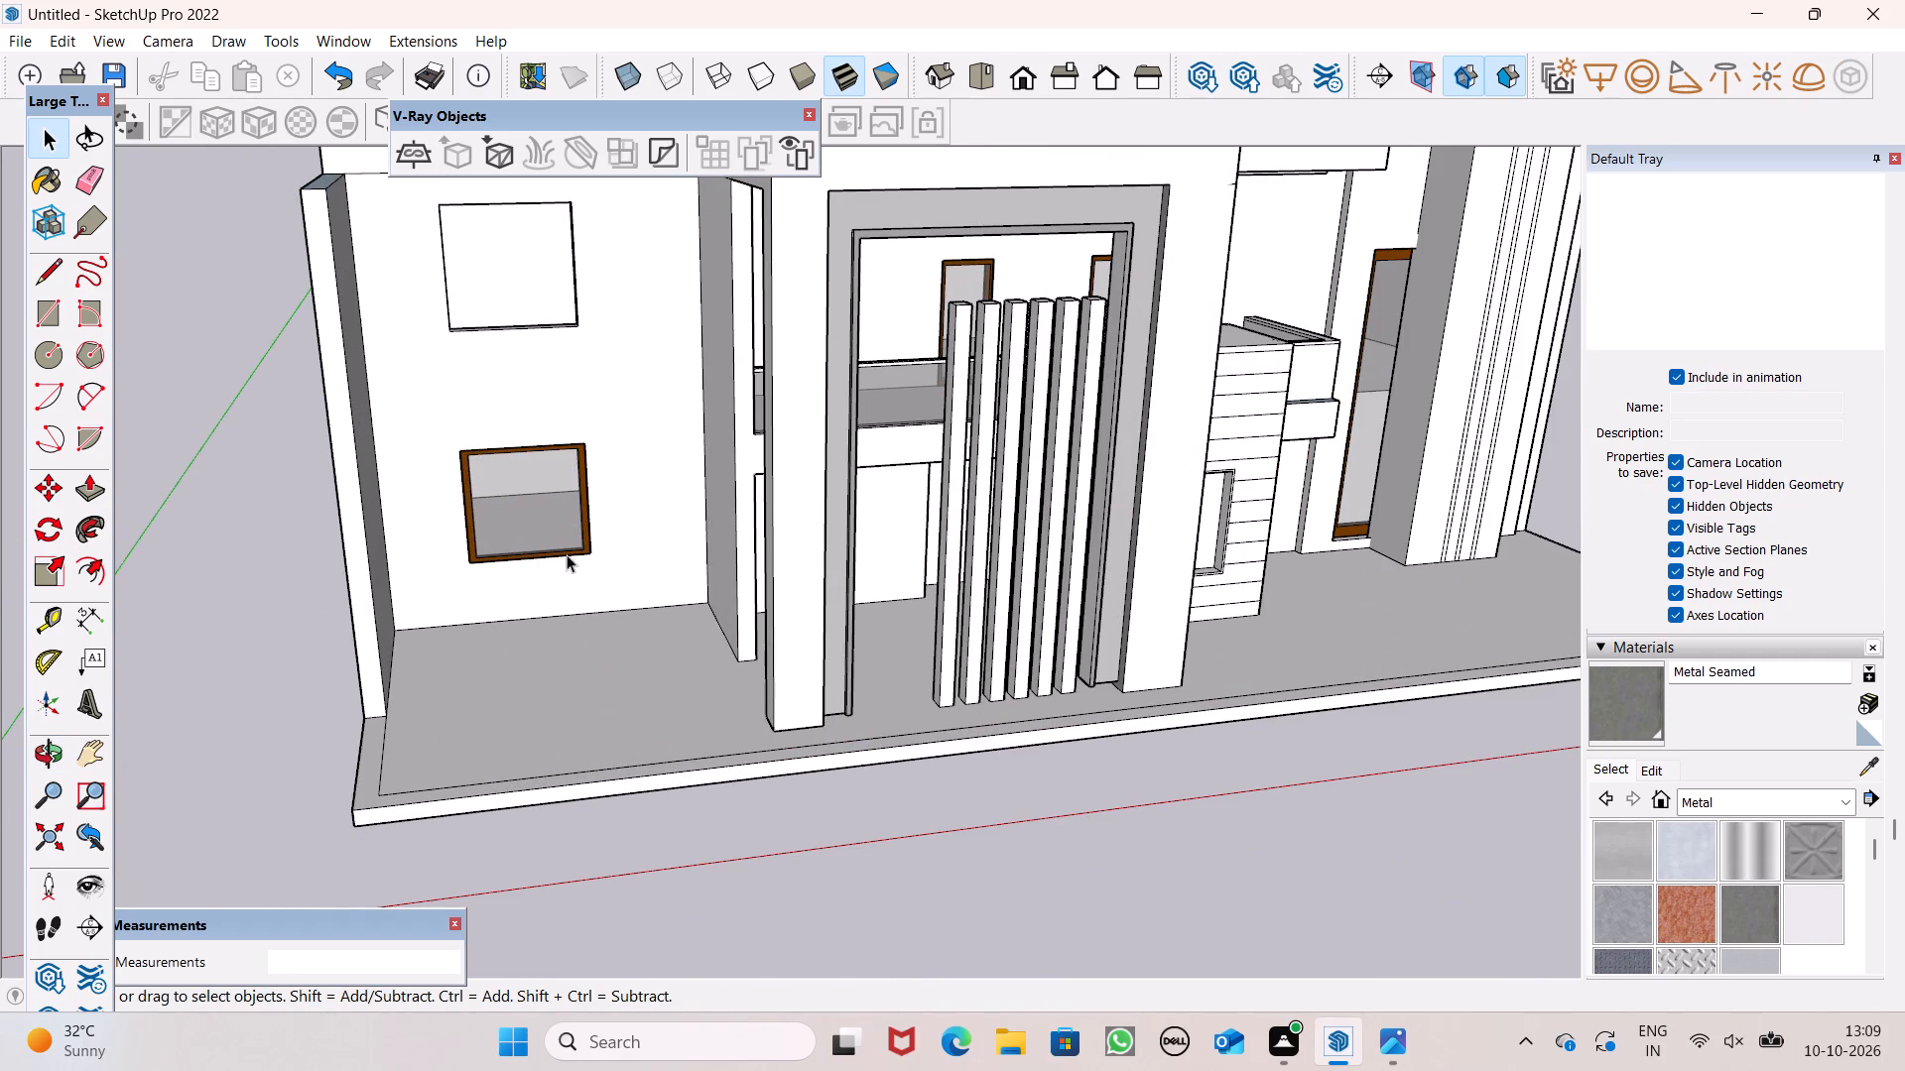
pyautogui.click(567, 553)
pyautogui.click(204, 571)
# Copy the fitted ground-floor window about 12' 11" up into the empty upper-floor opening of the side wing.
pyautogui.click(554, 515)
pyautogui.scroll(-3, 606, 415)
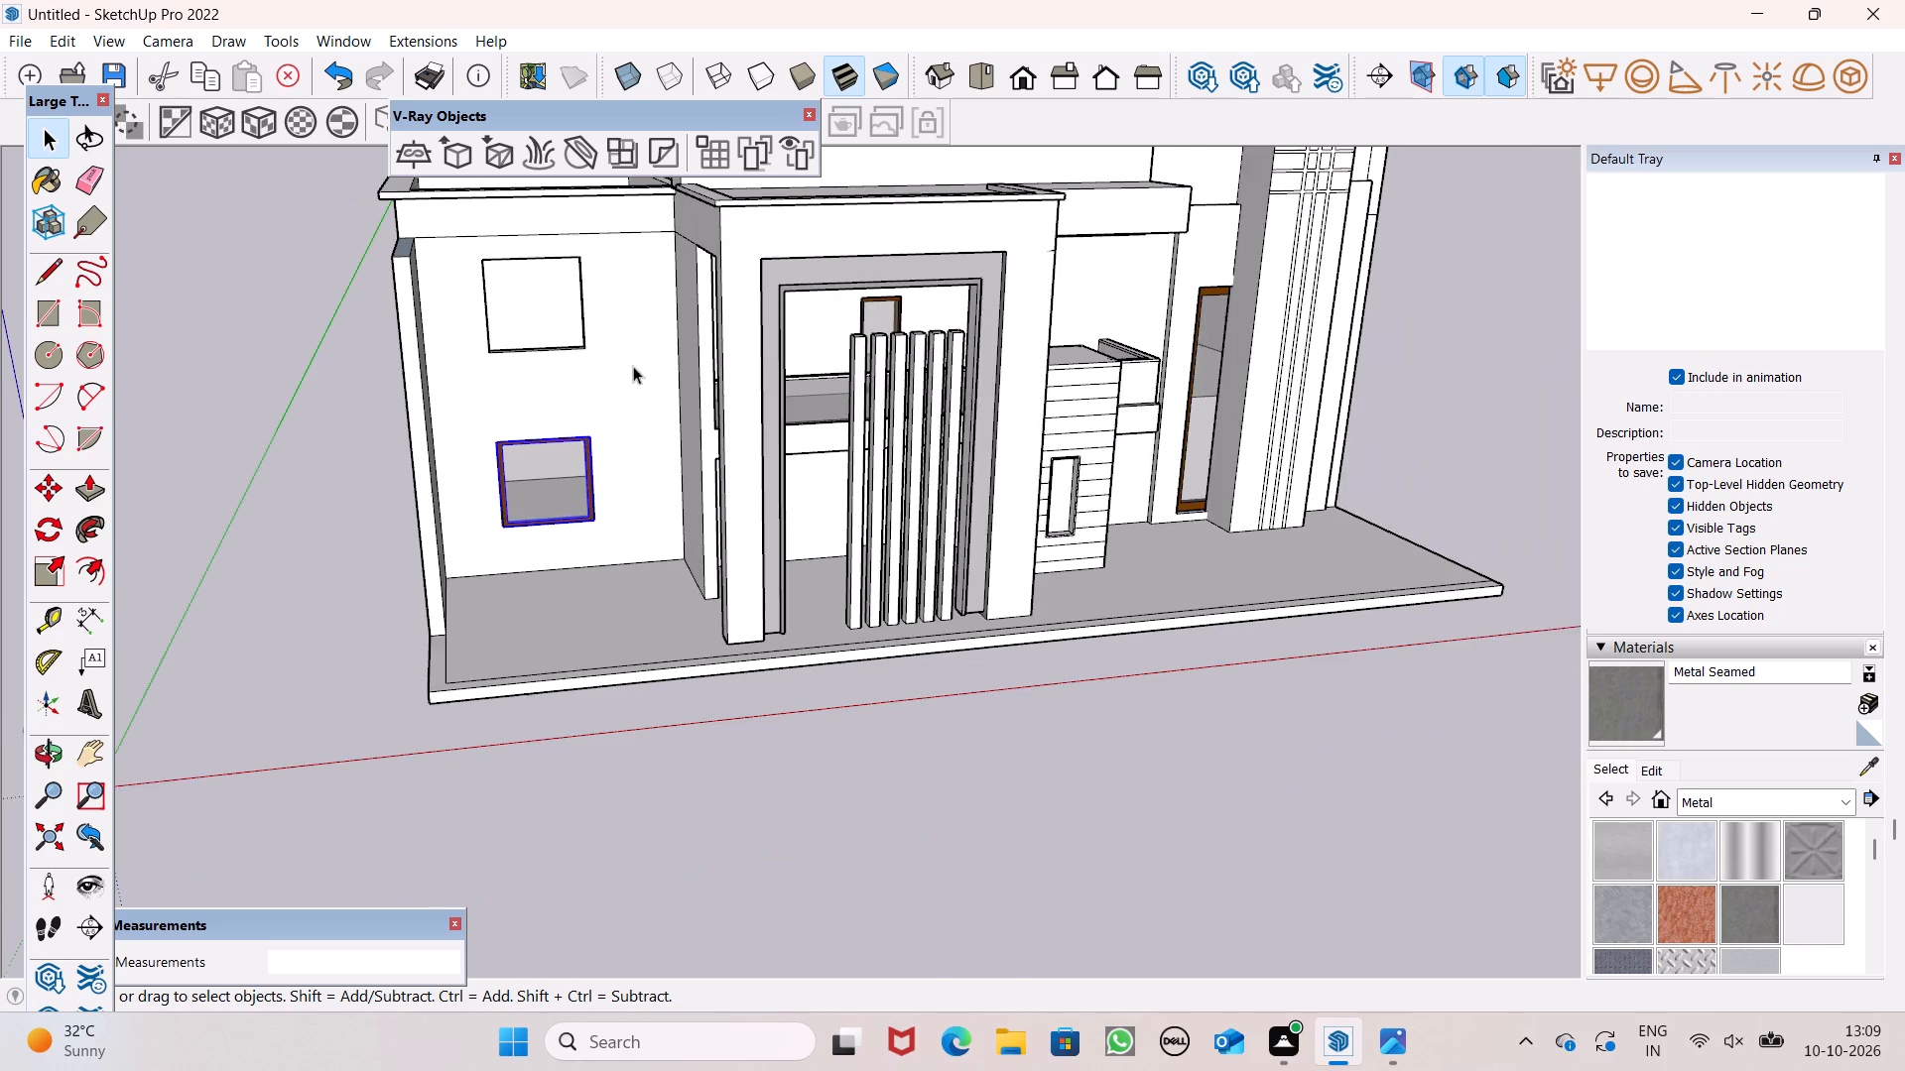
pyautogui.scroll(7, 635, 324)
pyautogui.press('m')
pyautogui.press('Return')
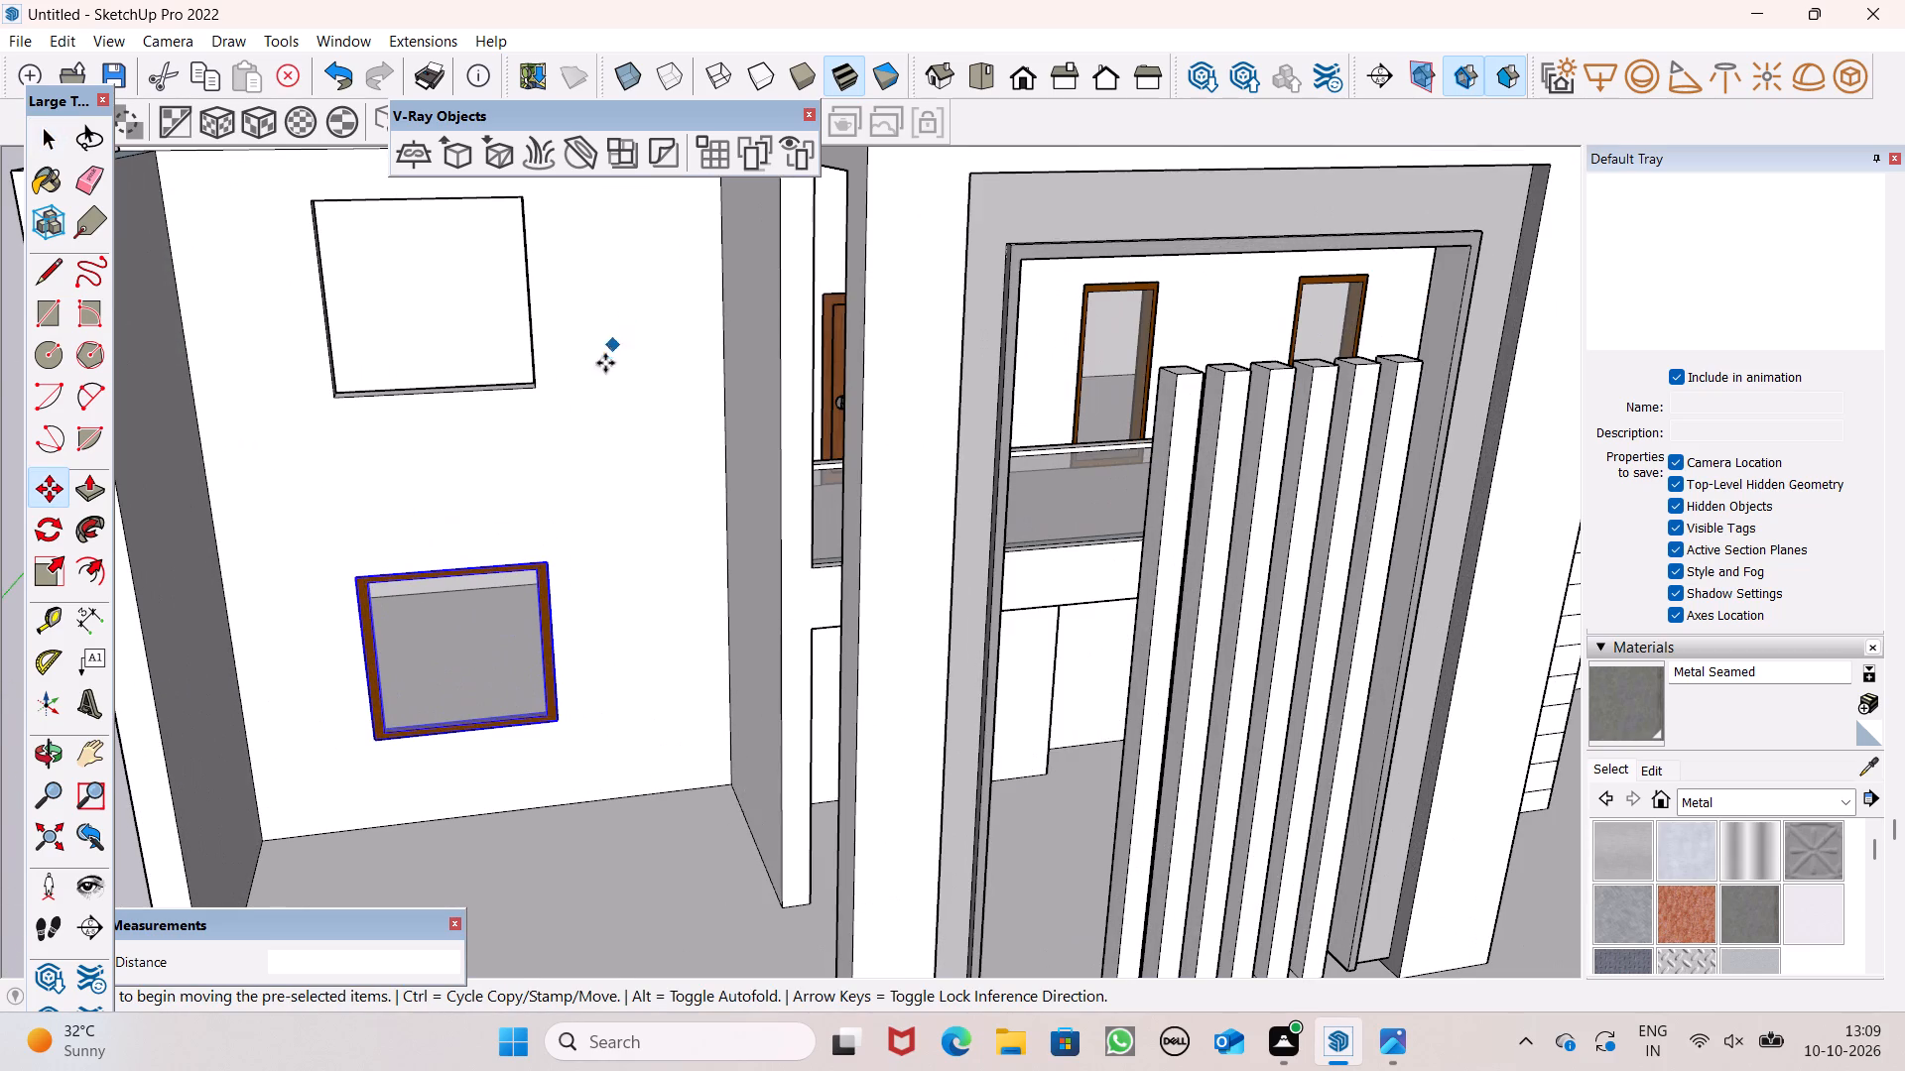
pyautogui.moveTo(535, 714); pyautogui.dragTo(541, 734)
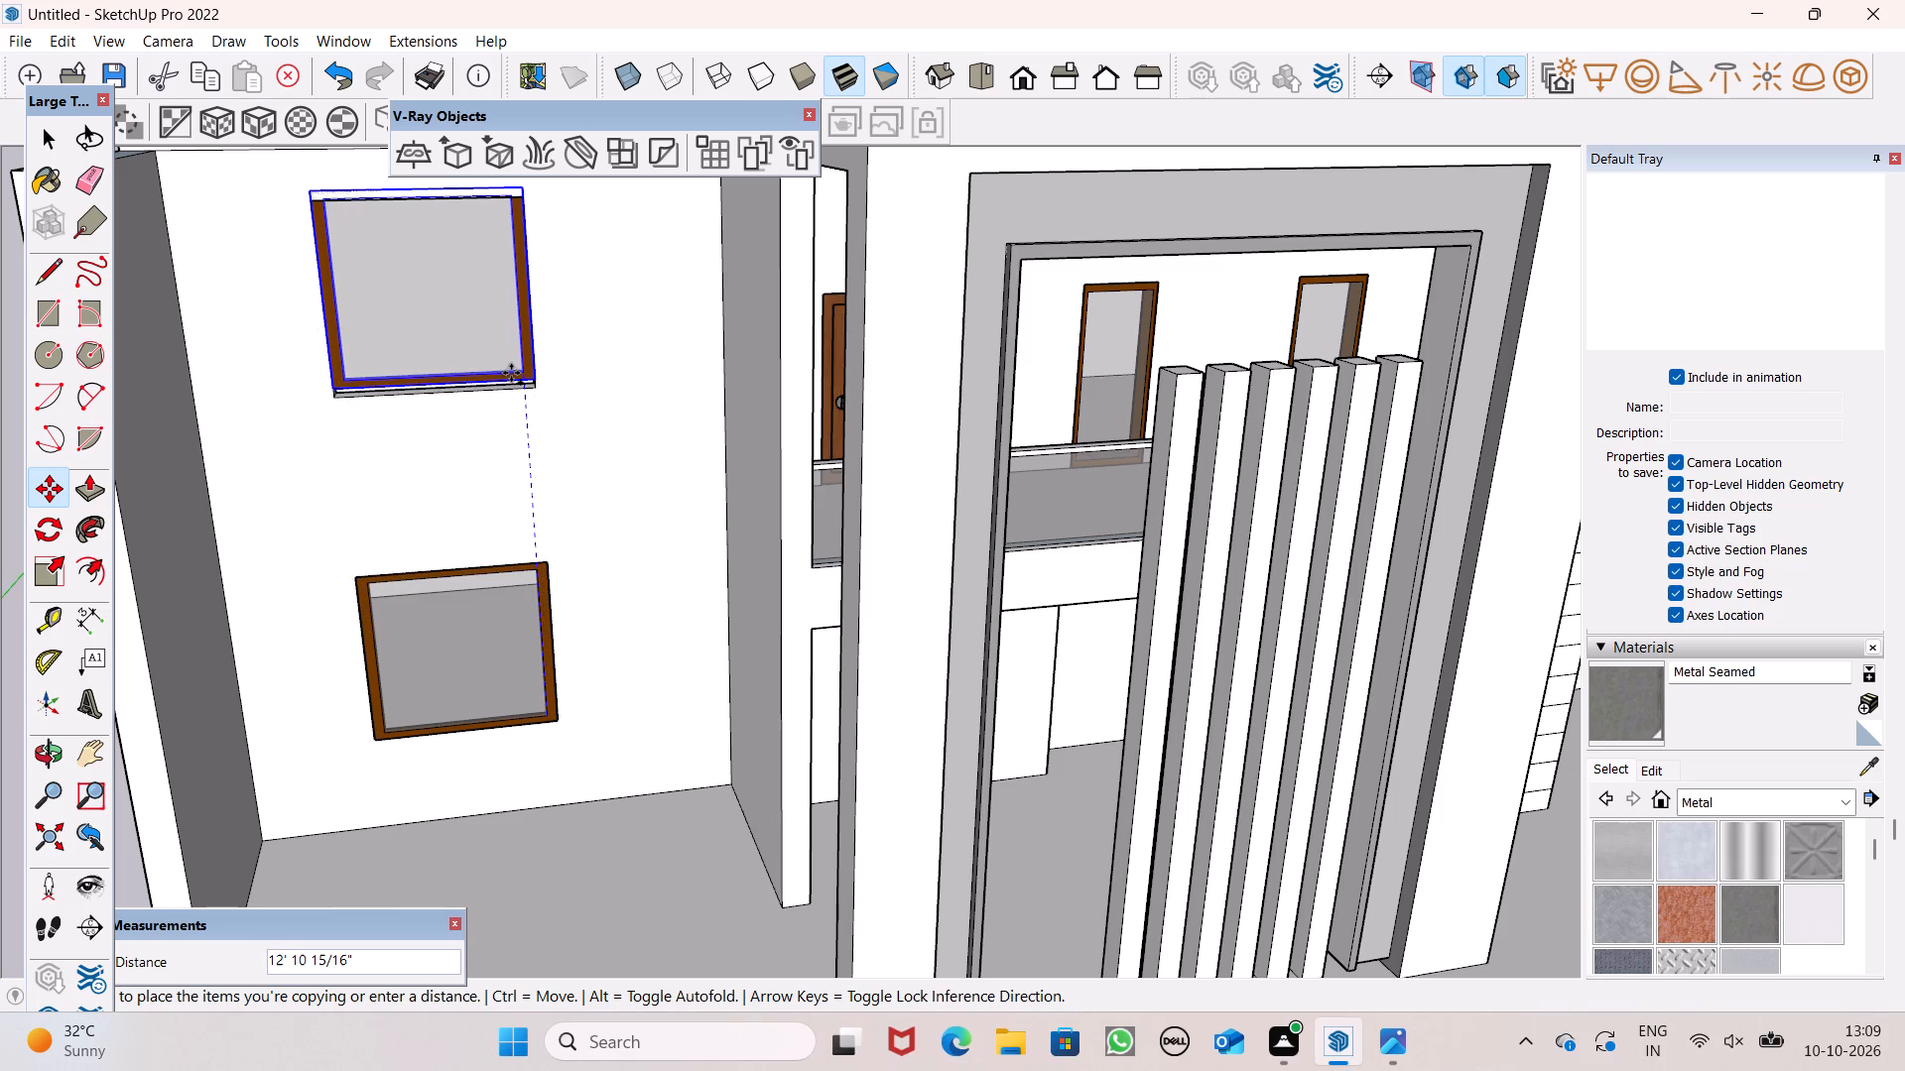
pyautogui.click(511, 373)
# Move the copied window down slightly so its bottom corner meets the upper opening's bottom corner, and clear the selection.
pyautogui.scroll(11, 539, 351)
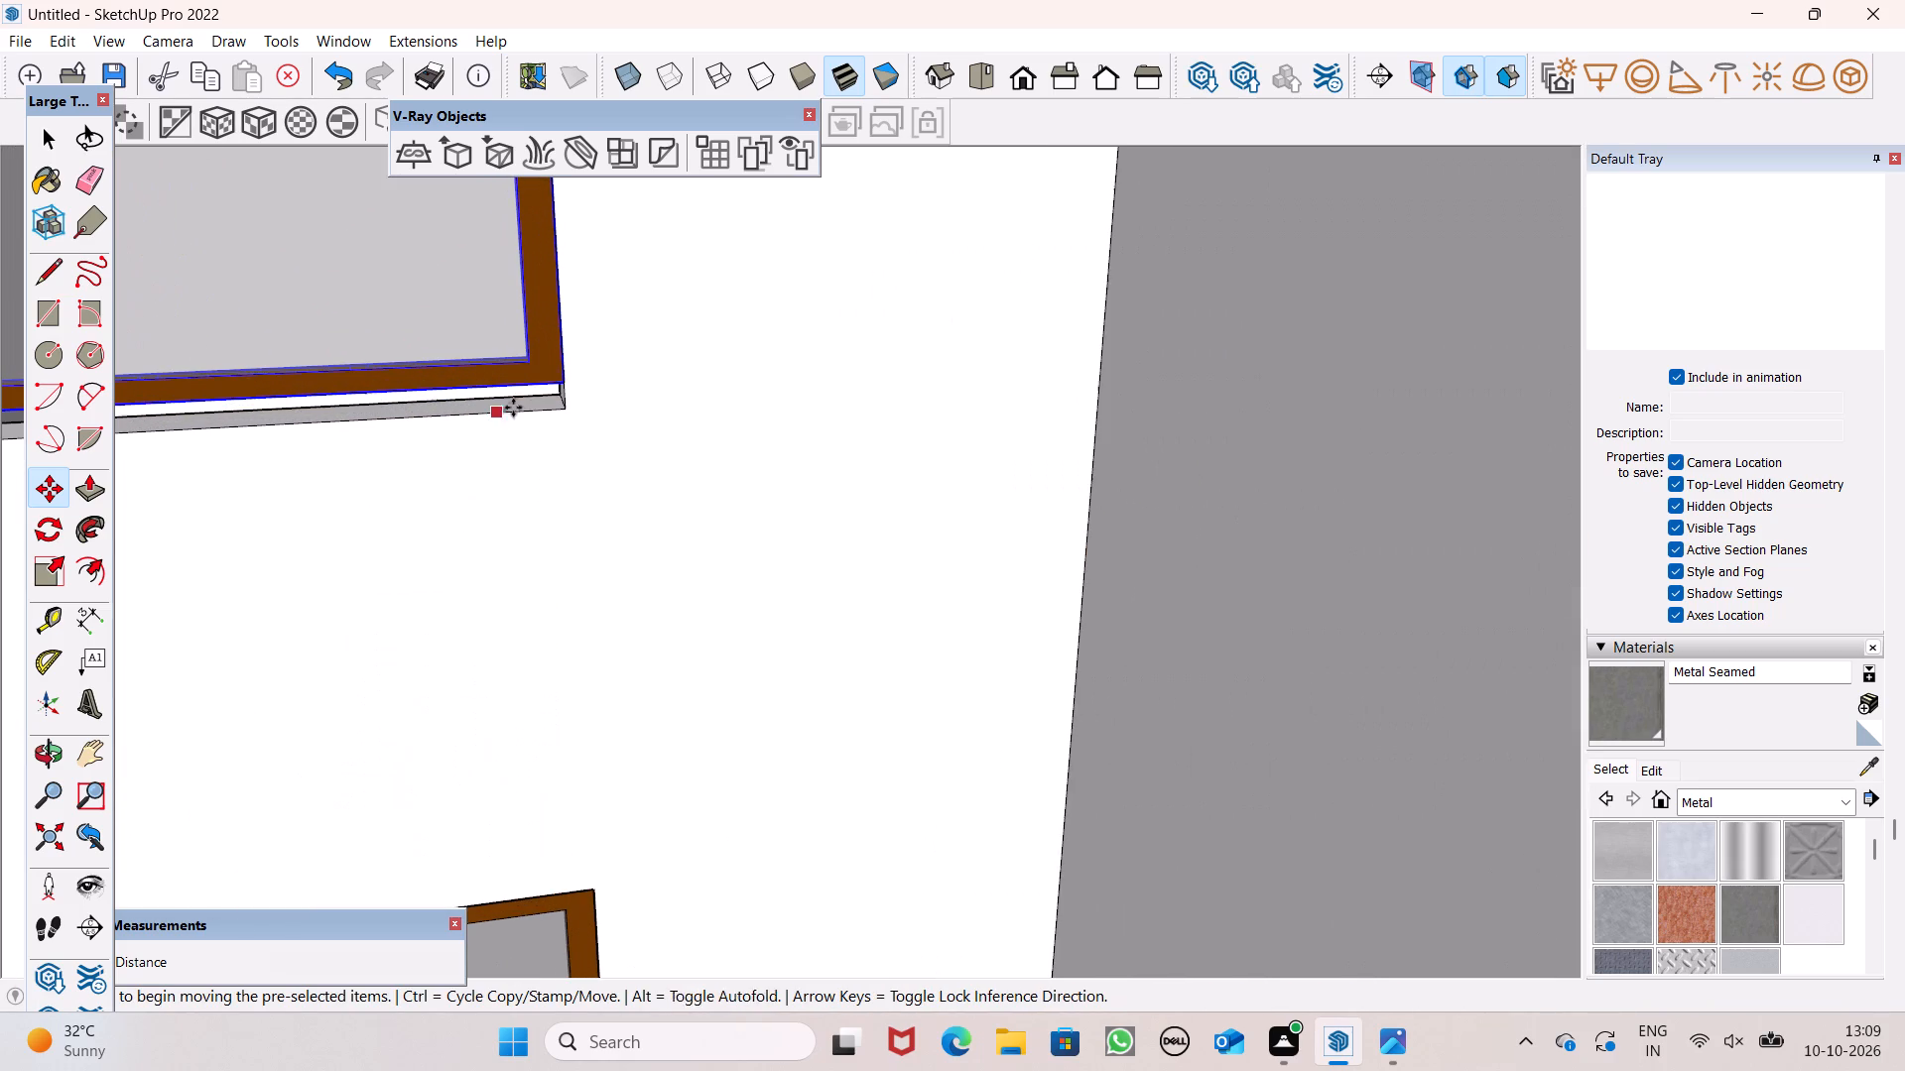
pyautogui.moveTo(564, 379); pyautogui.dragTo(563, 403)
pyautogui.scroll(-2, 629, 458)
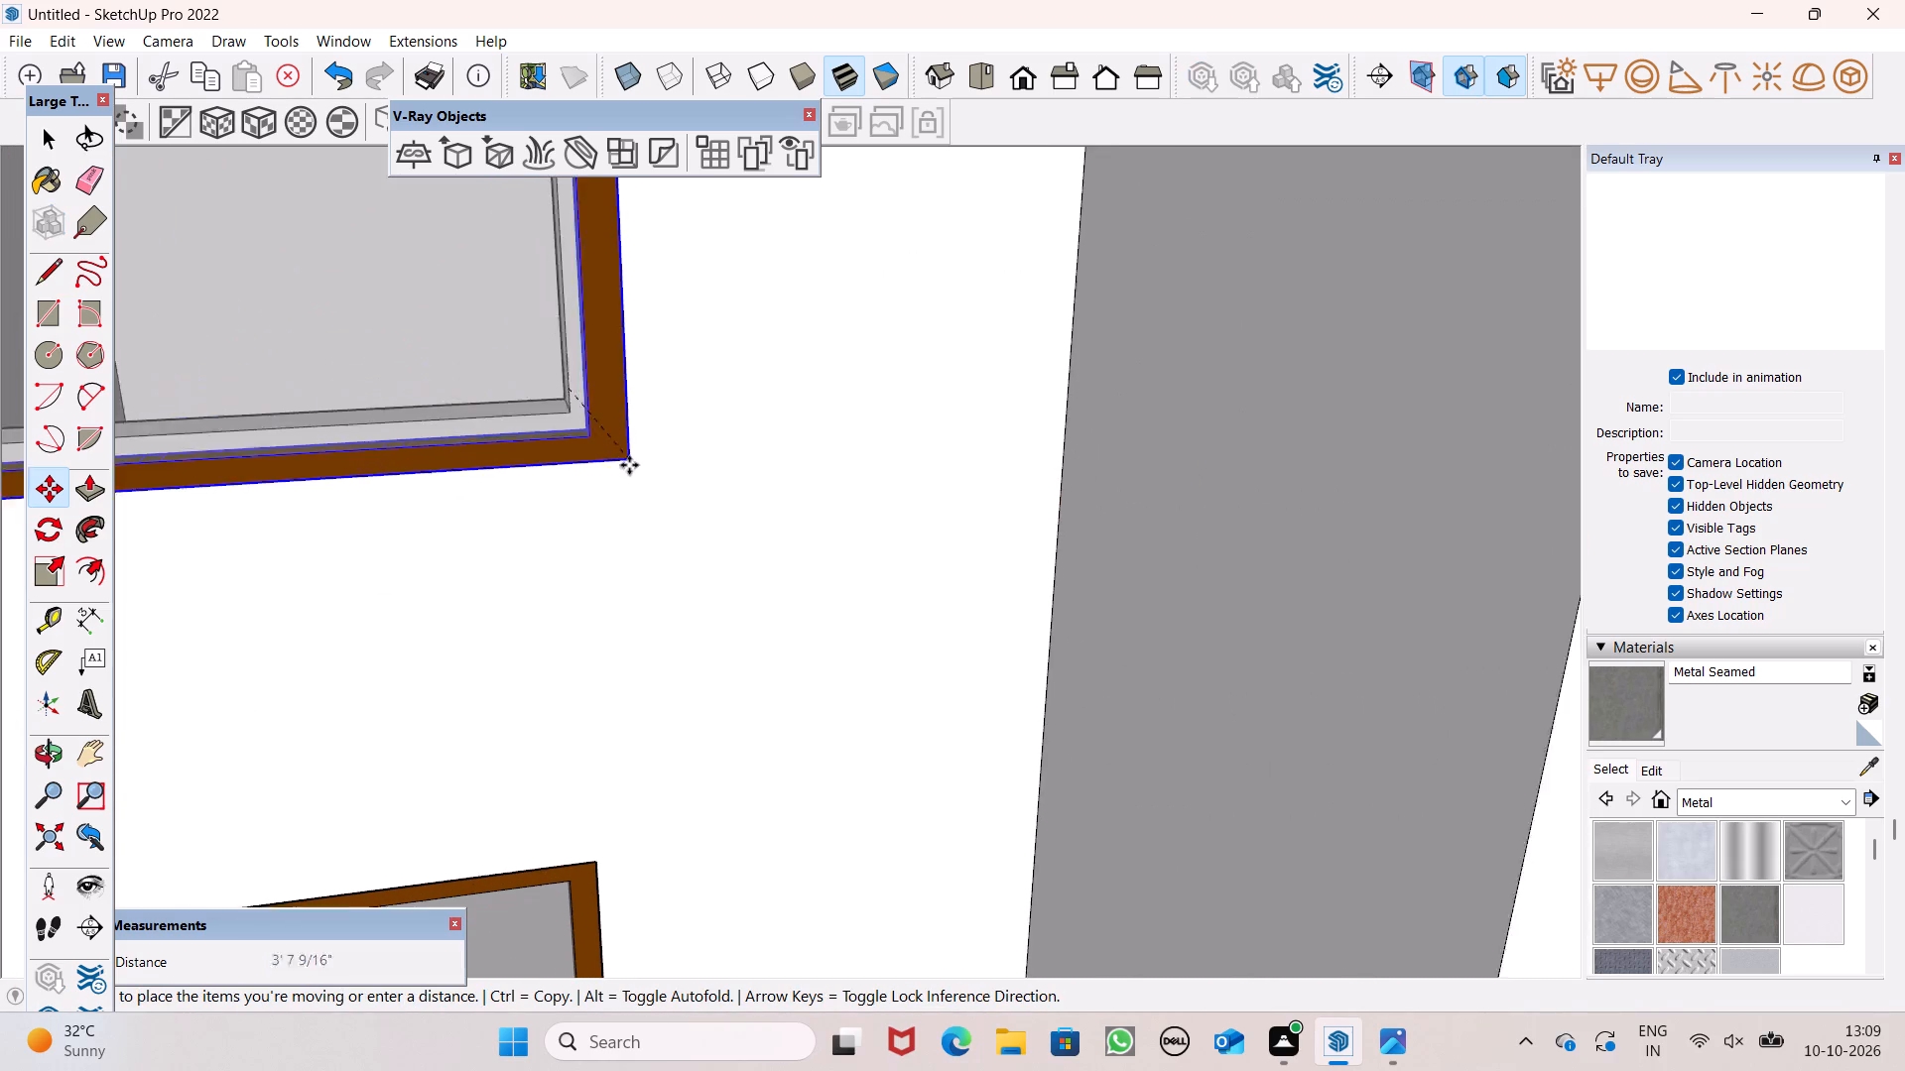
pyautogui.scroll(-3, 629, 465)
pyautogui.click(588, 419)
pyautogui.press('space')
pyautogui.press('space')
pyautogui.scroll(-3, 638, 493)
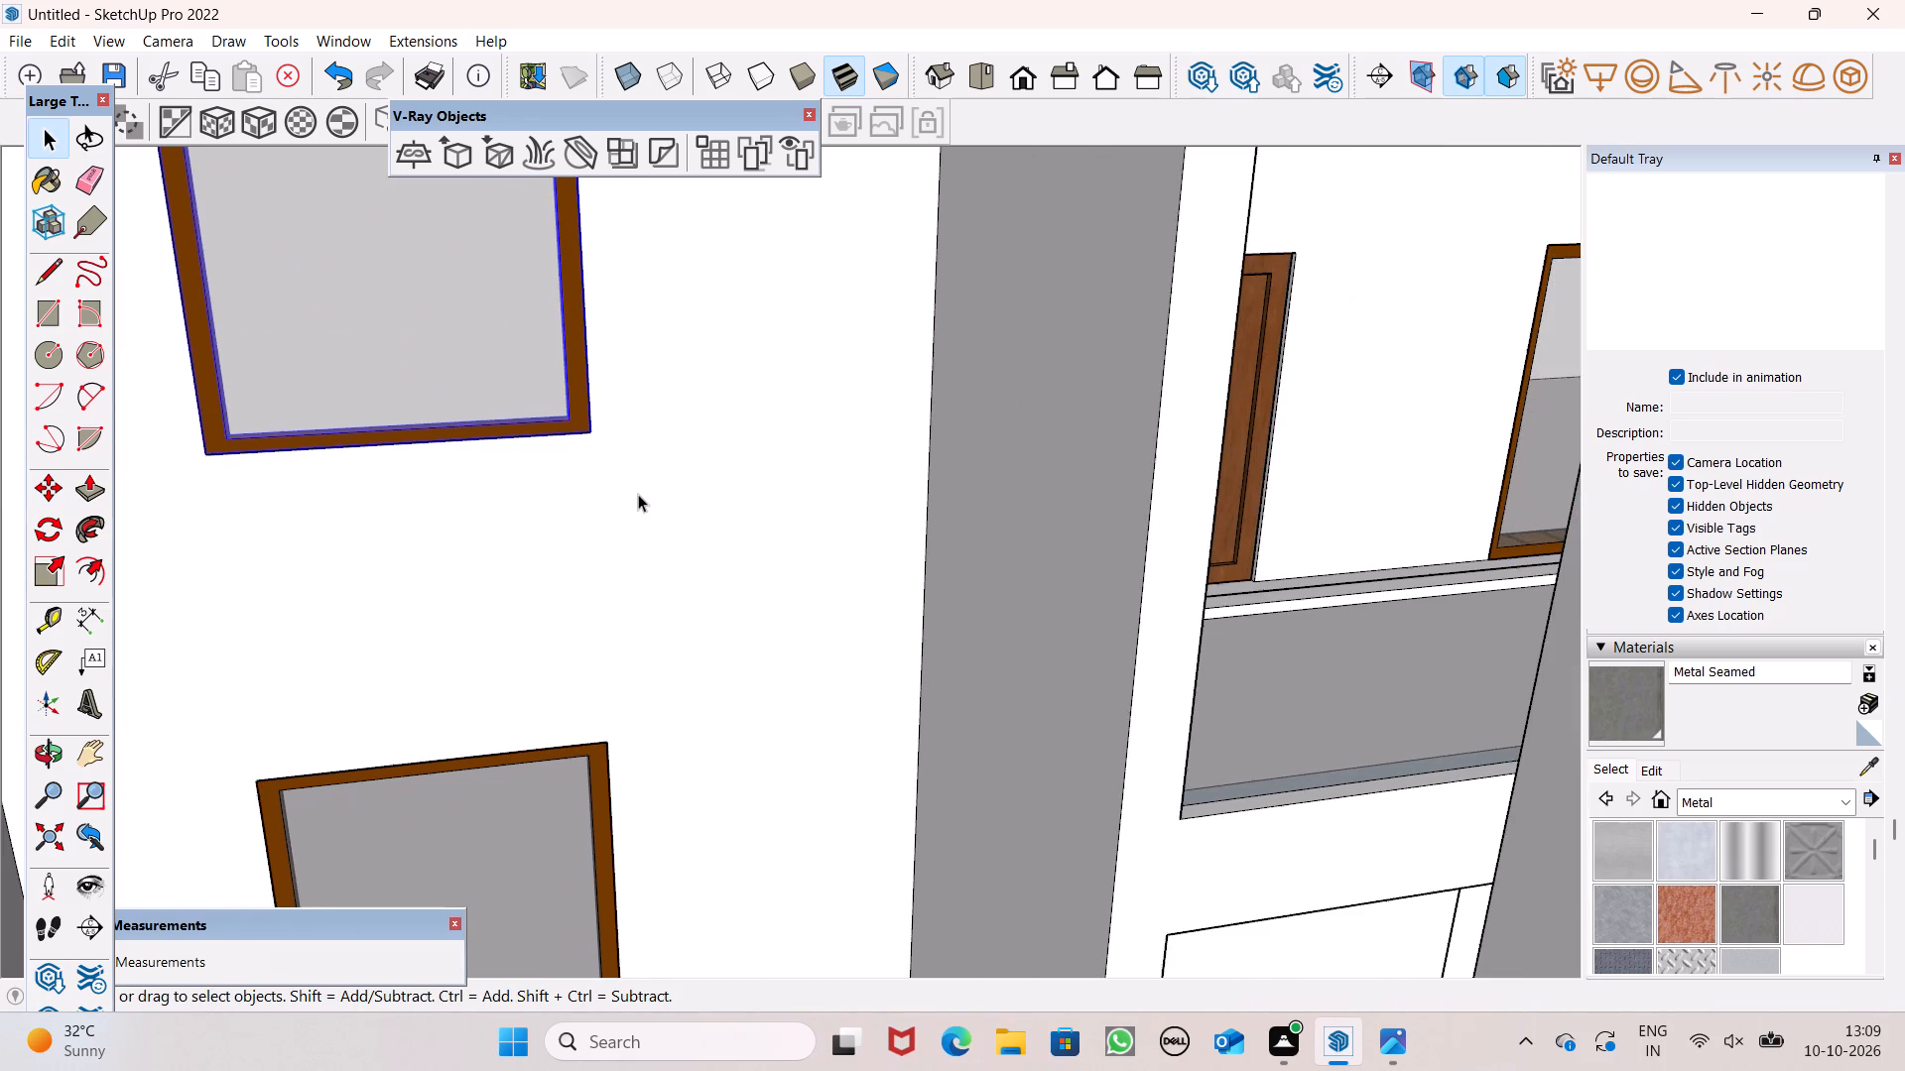
pyautogui.scroll(-13, 638, 506)
pyautogui.click(430, 523)
# Switch the materials library from Metal to the Colors collection, with the whole front elevation in view.
pyautogui.scroll(-4, 317, 483)
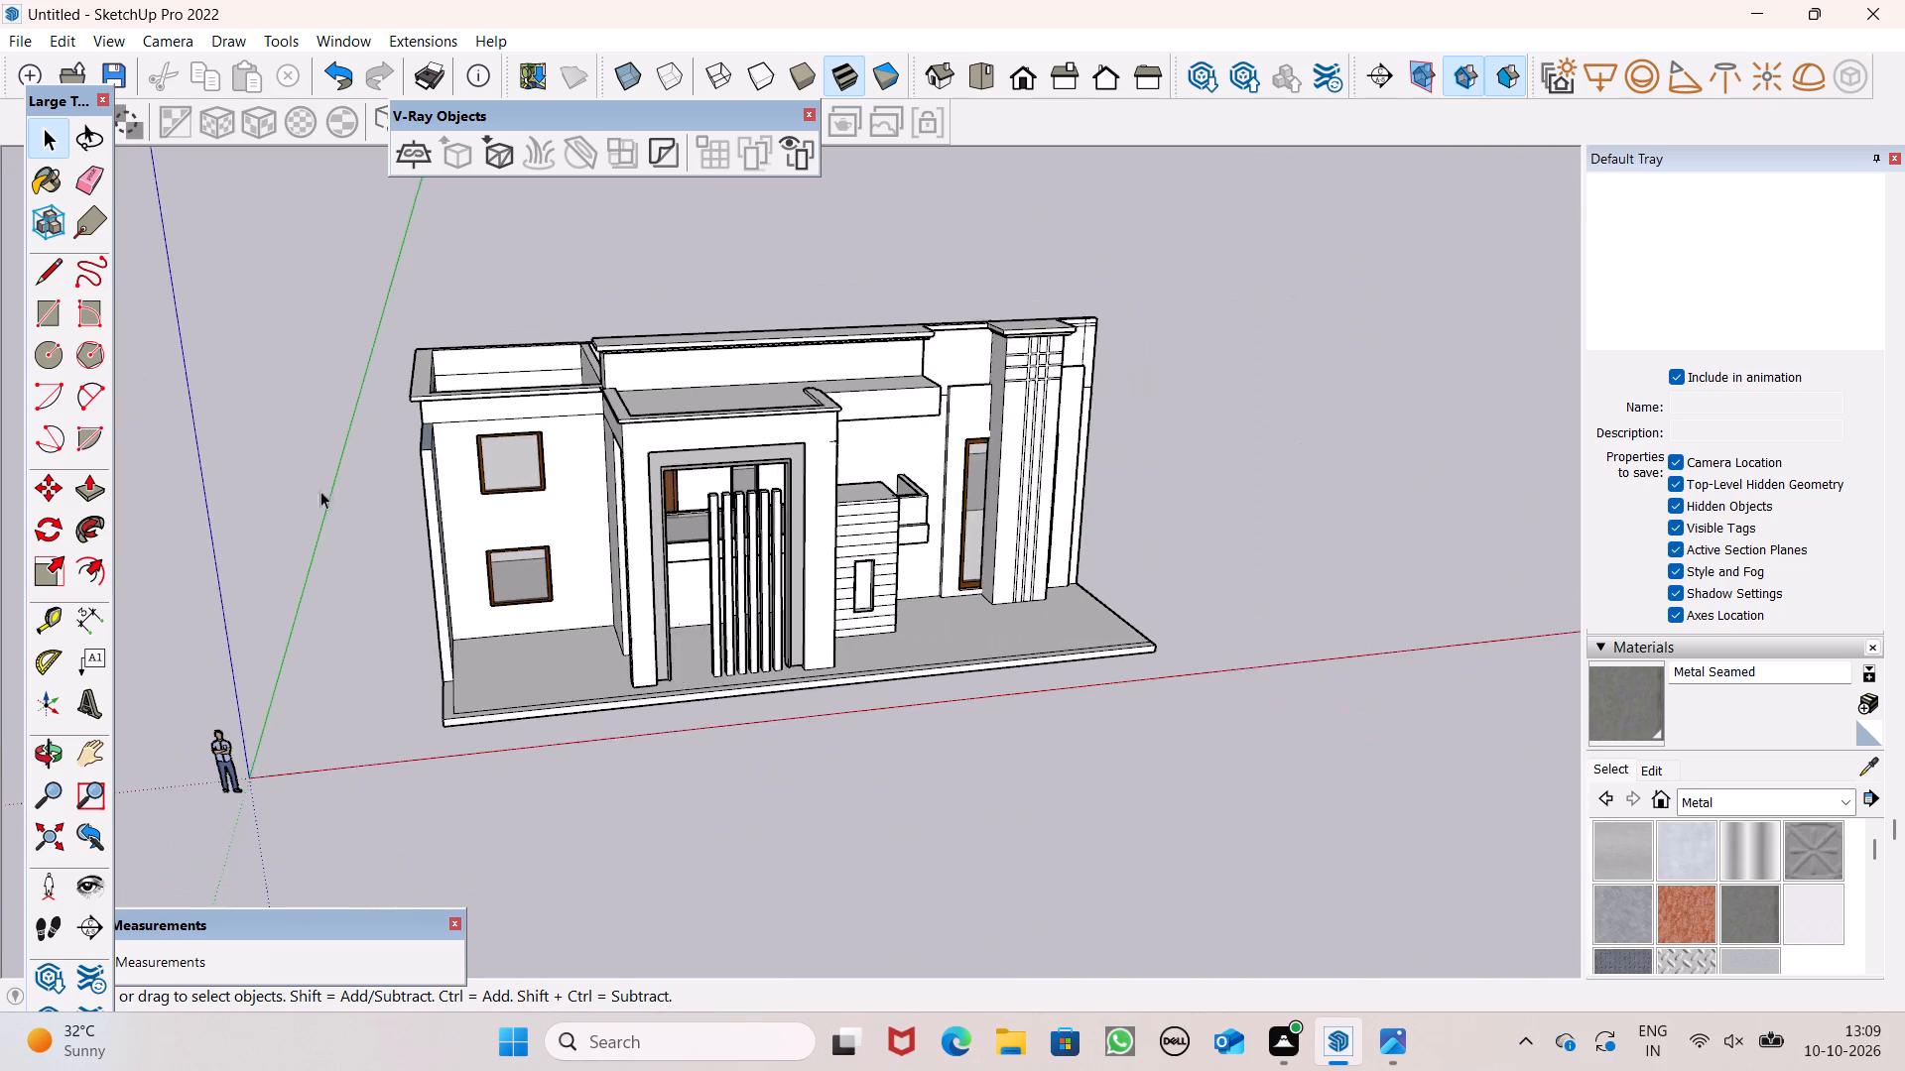
pyautogui.moveTo(528, 523); pyautogui.dragTo(332, 539, button='middle')
pyautogui.scroll(1, 529, 523)
pyautogui.scroll(1, 331, 535)
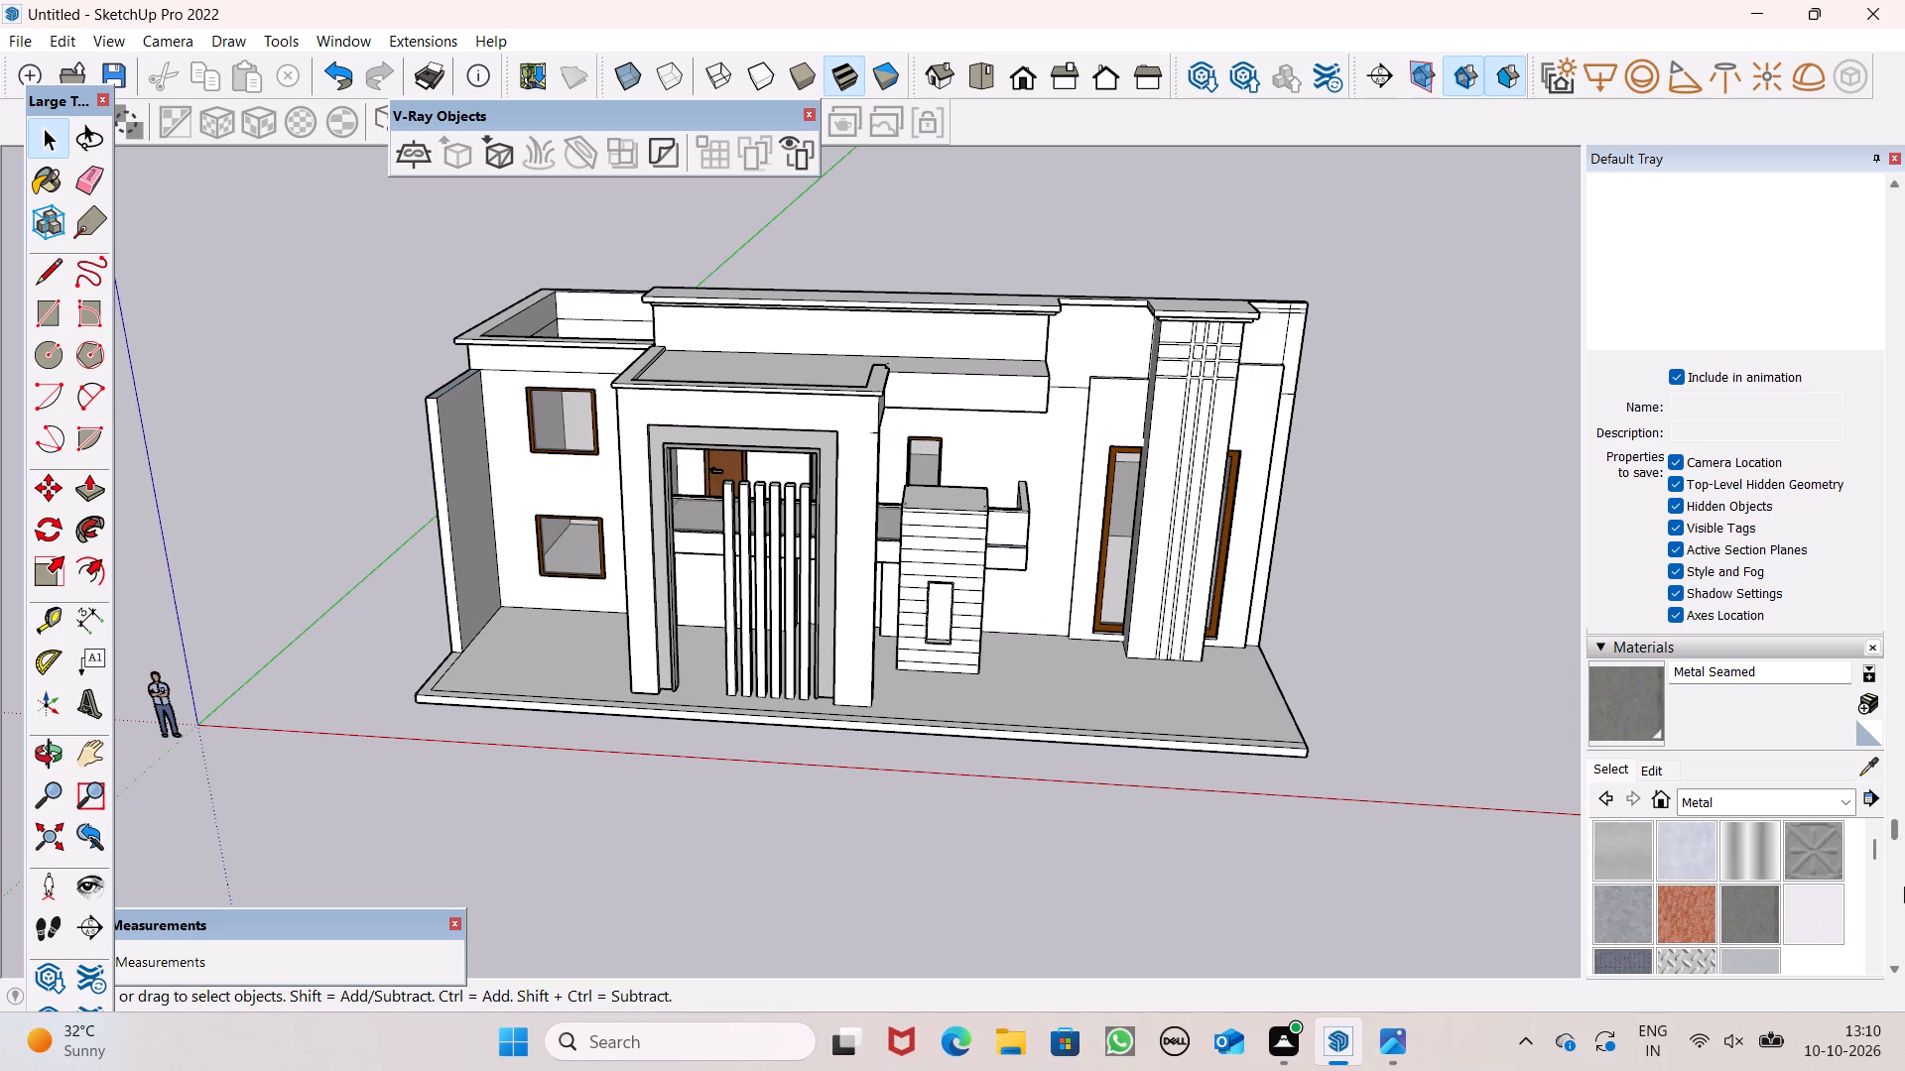
pyautogui.click(1773, 798)
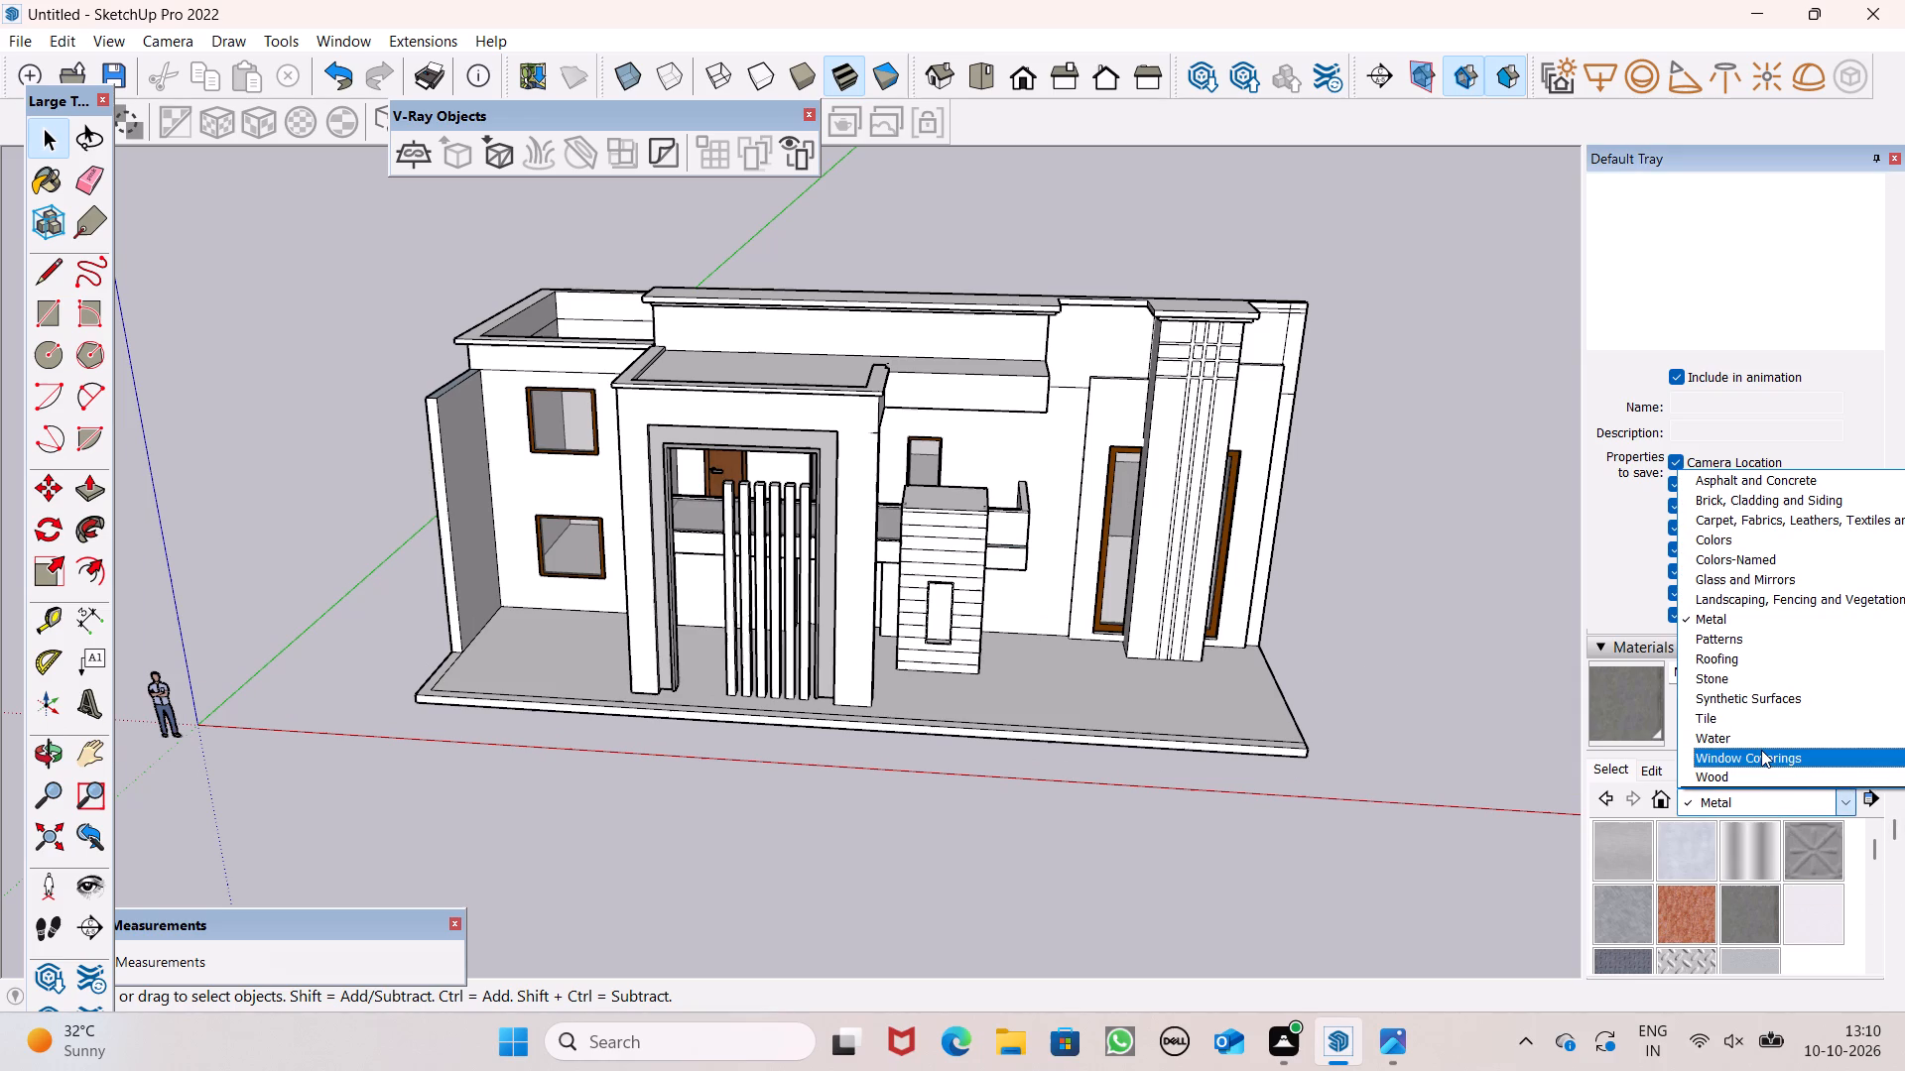
pyautogui.click(1752, 547)
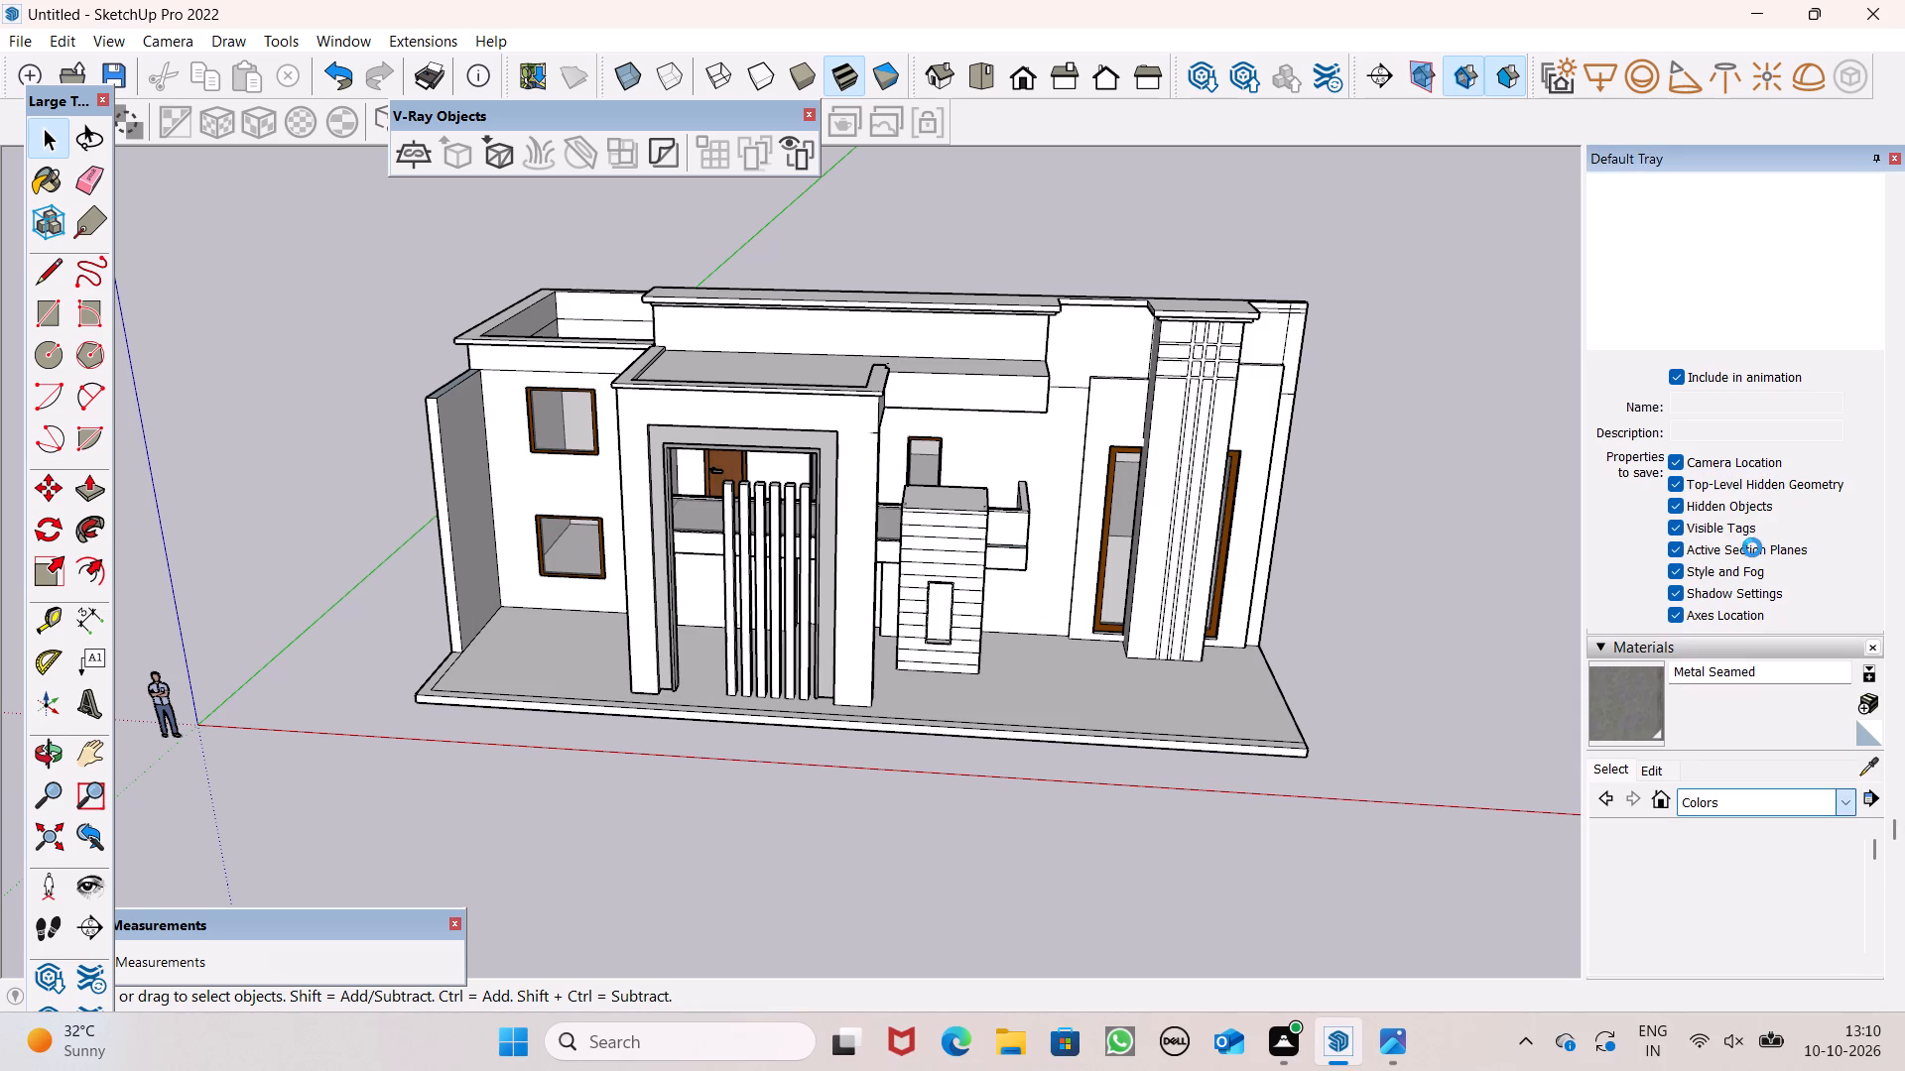
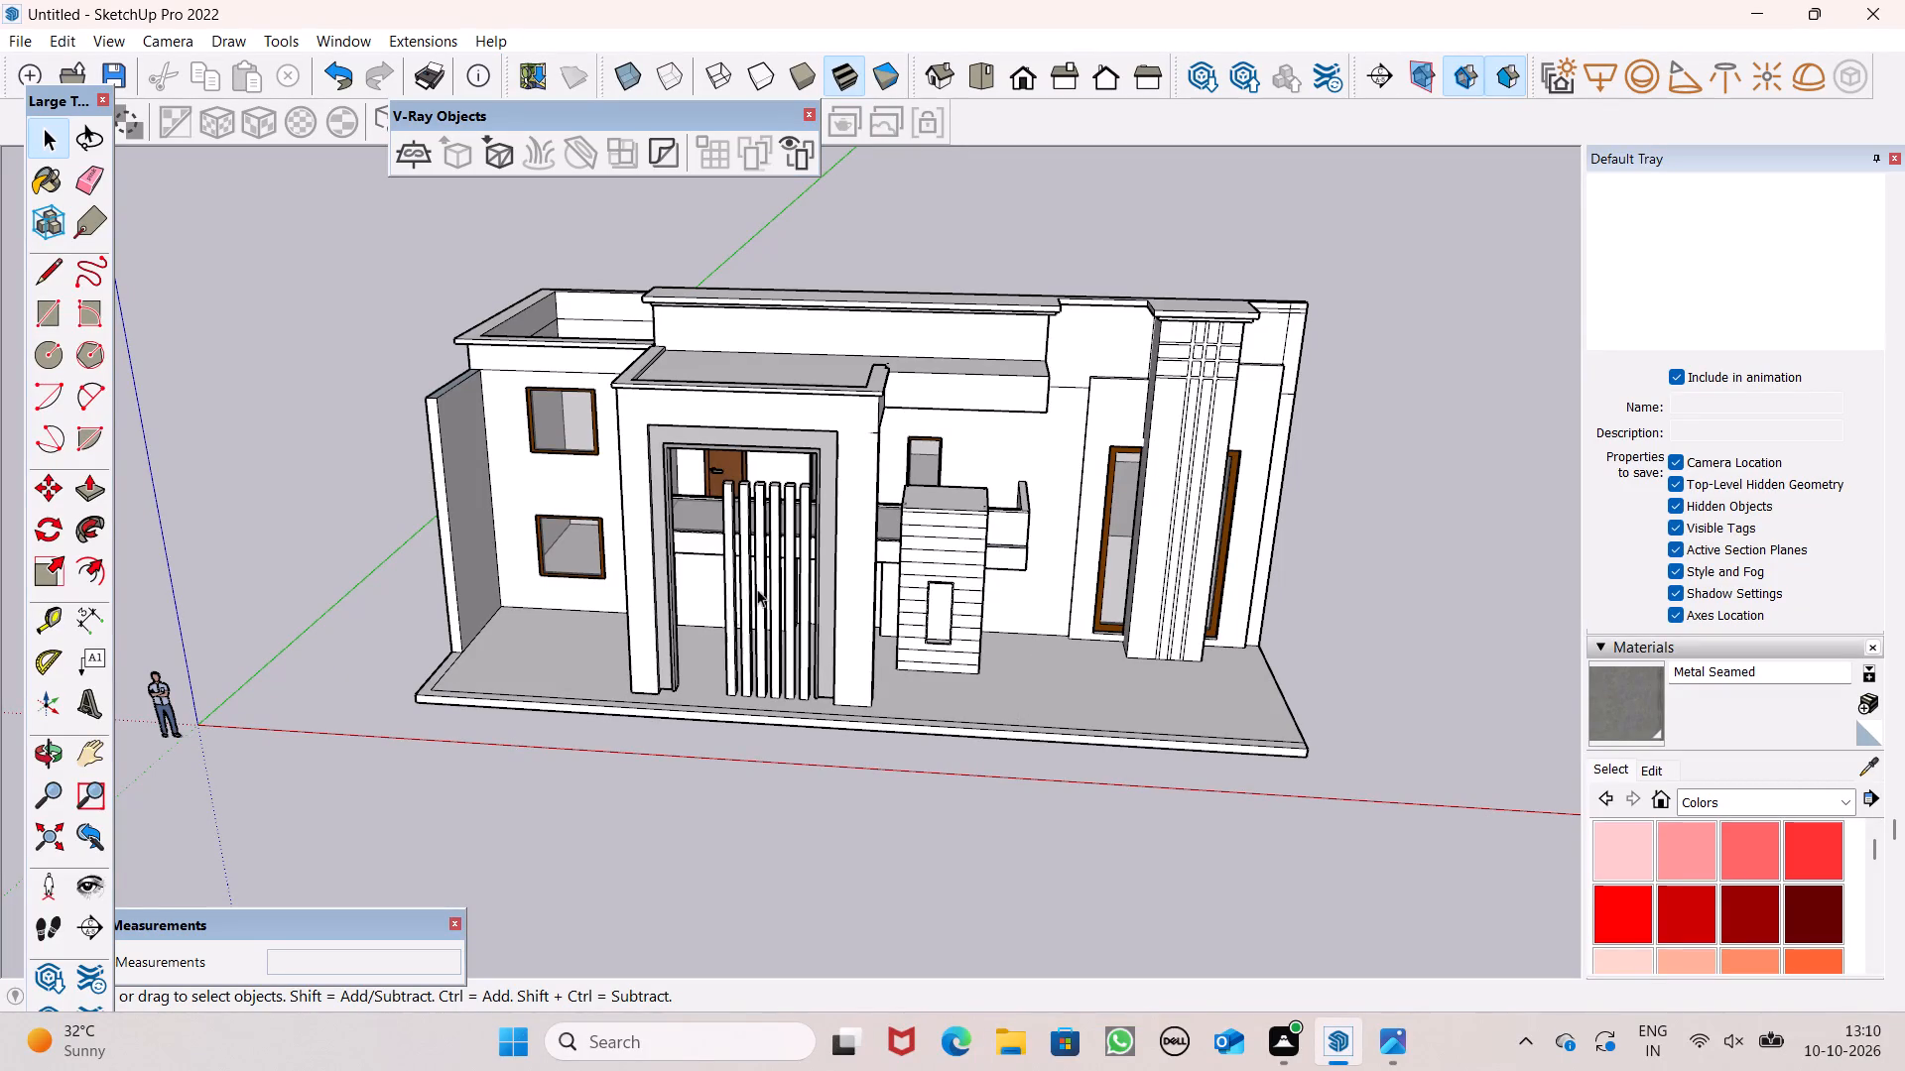
# Paint the front faces of the six vertical slats in the entrance frame with Color M08.
pyautogui.scroll(-9, 1693, 867)
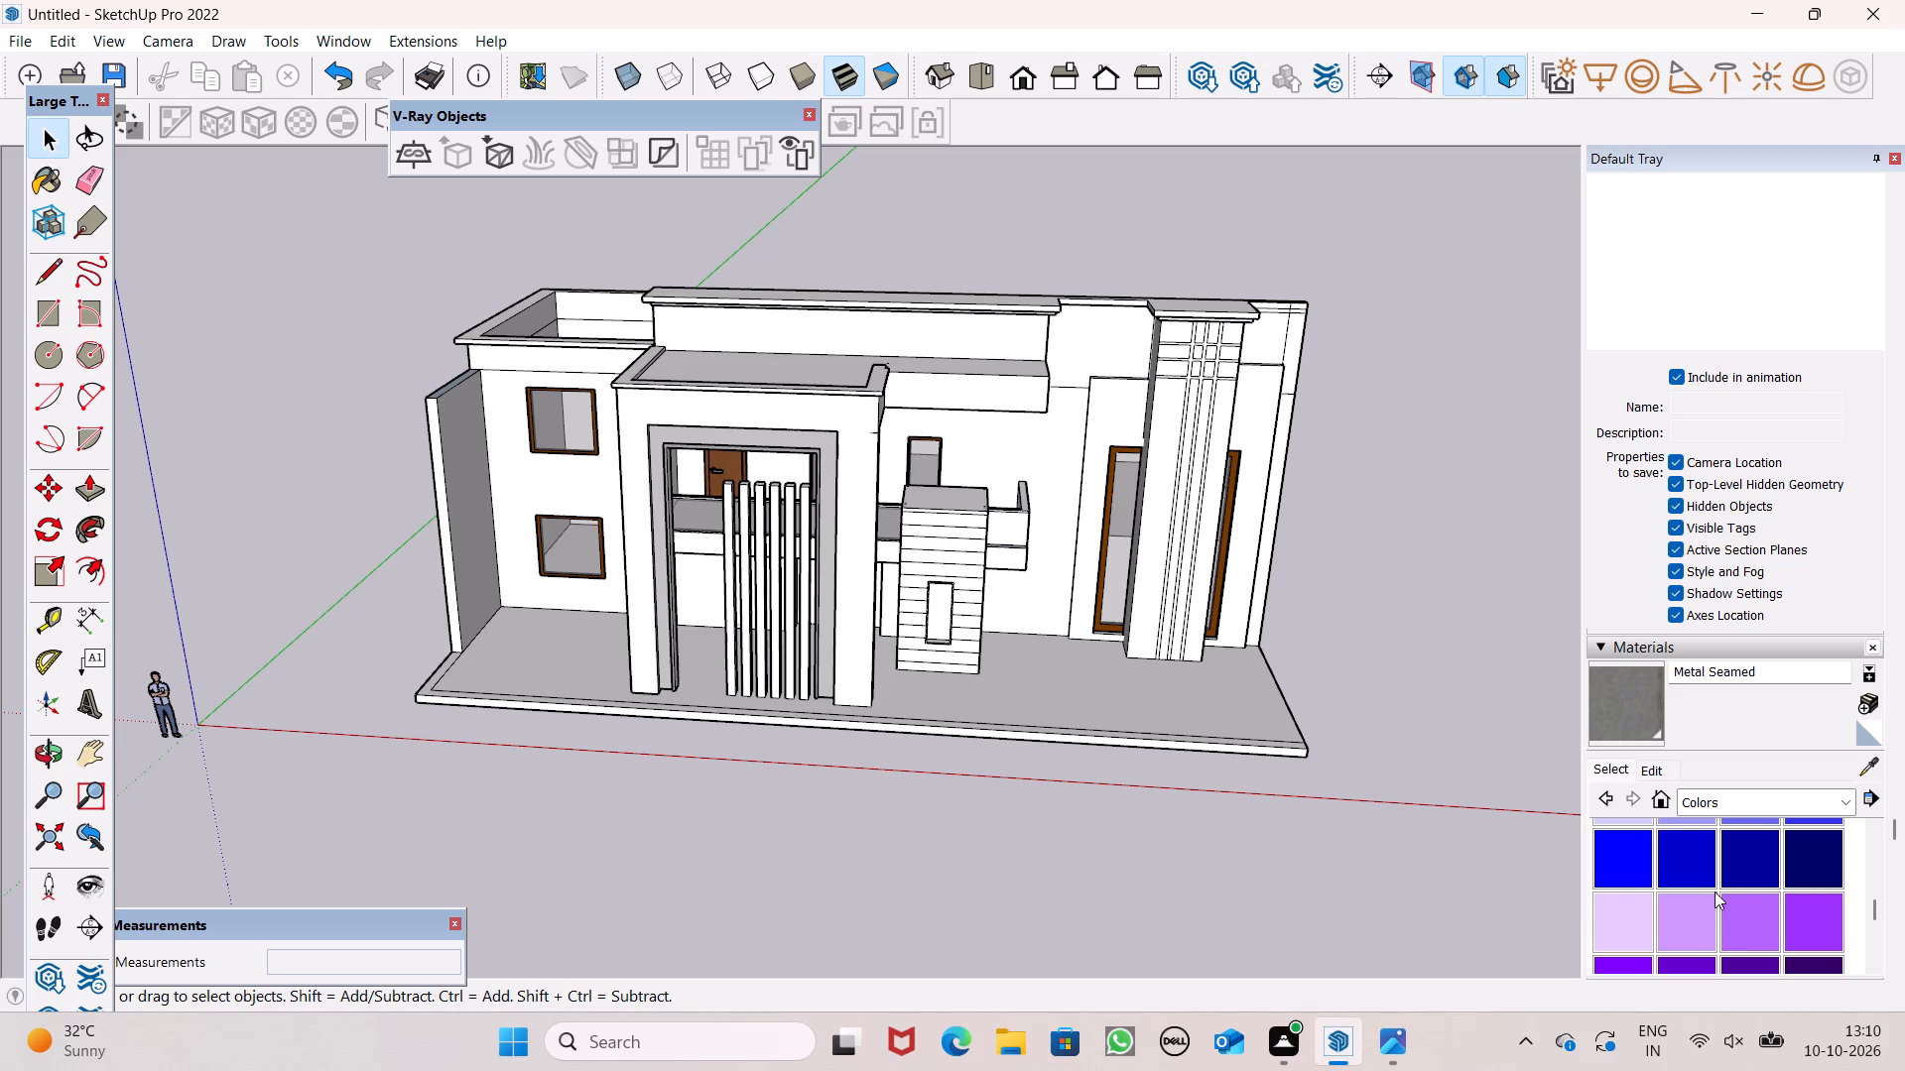
pyautogui.scroll(-4, 1714, 896)
pyautogui.click(1616, 945)
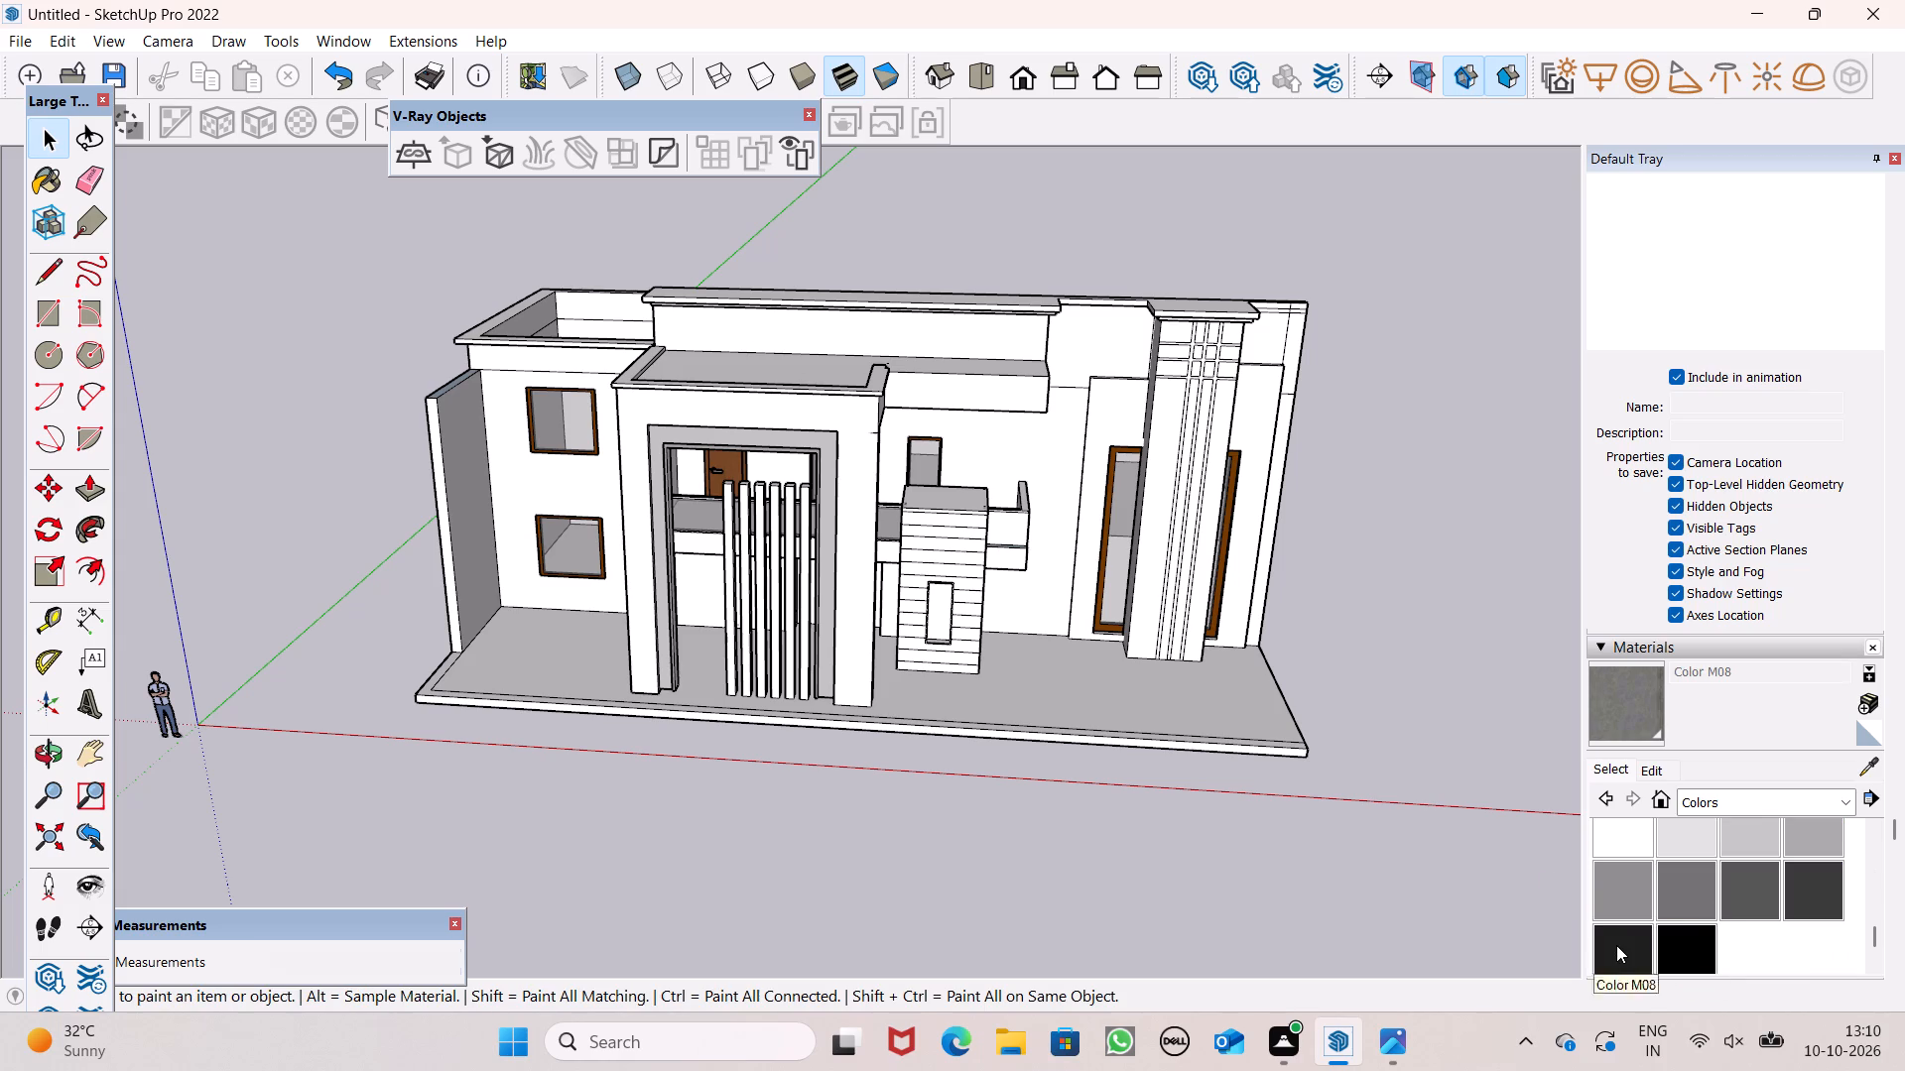
pyautogui.scroll(8, 742, 557)
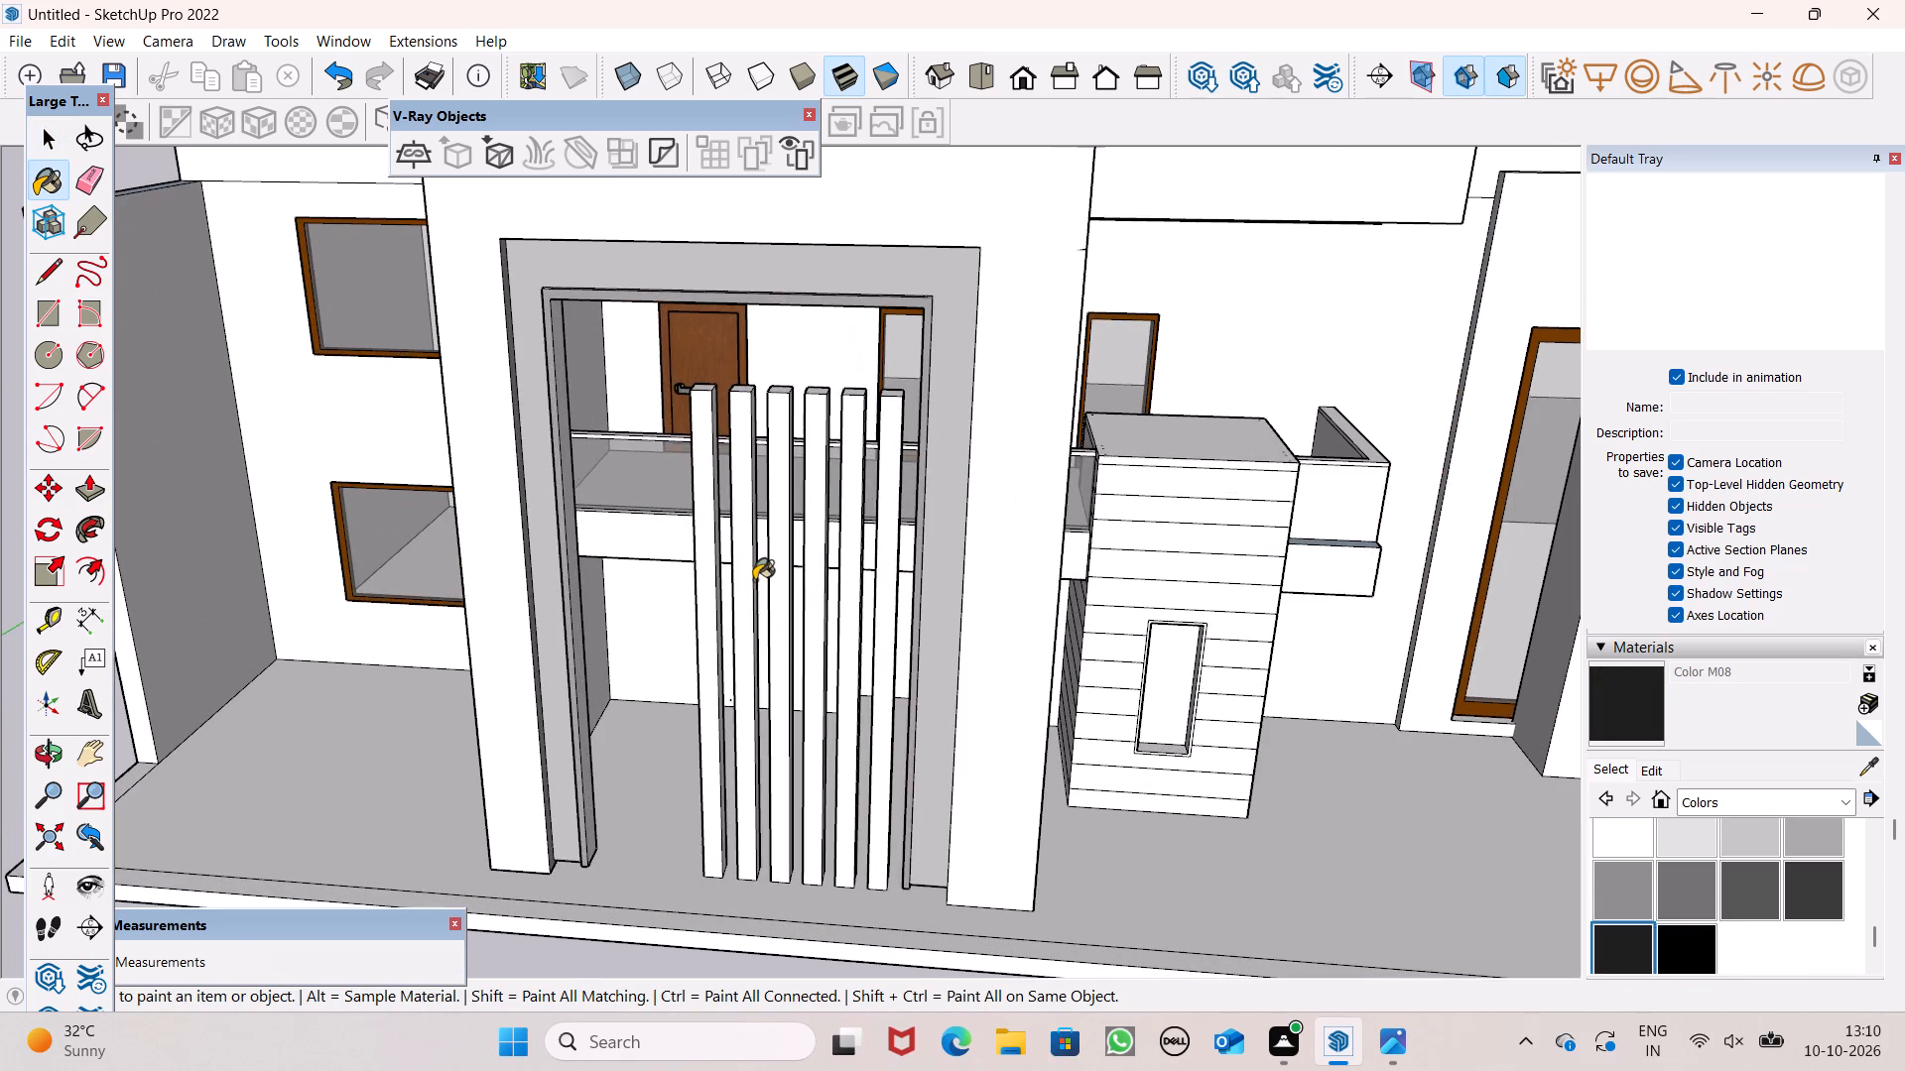
pyautogui.moveTo(754, 580); pyautogui.dragTo(809, 601, button='middle')
pyautogui.scroll(4, 727, 553)
pyautogui.click(727, 512)
pyautogui.click(790, 478)
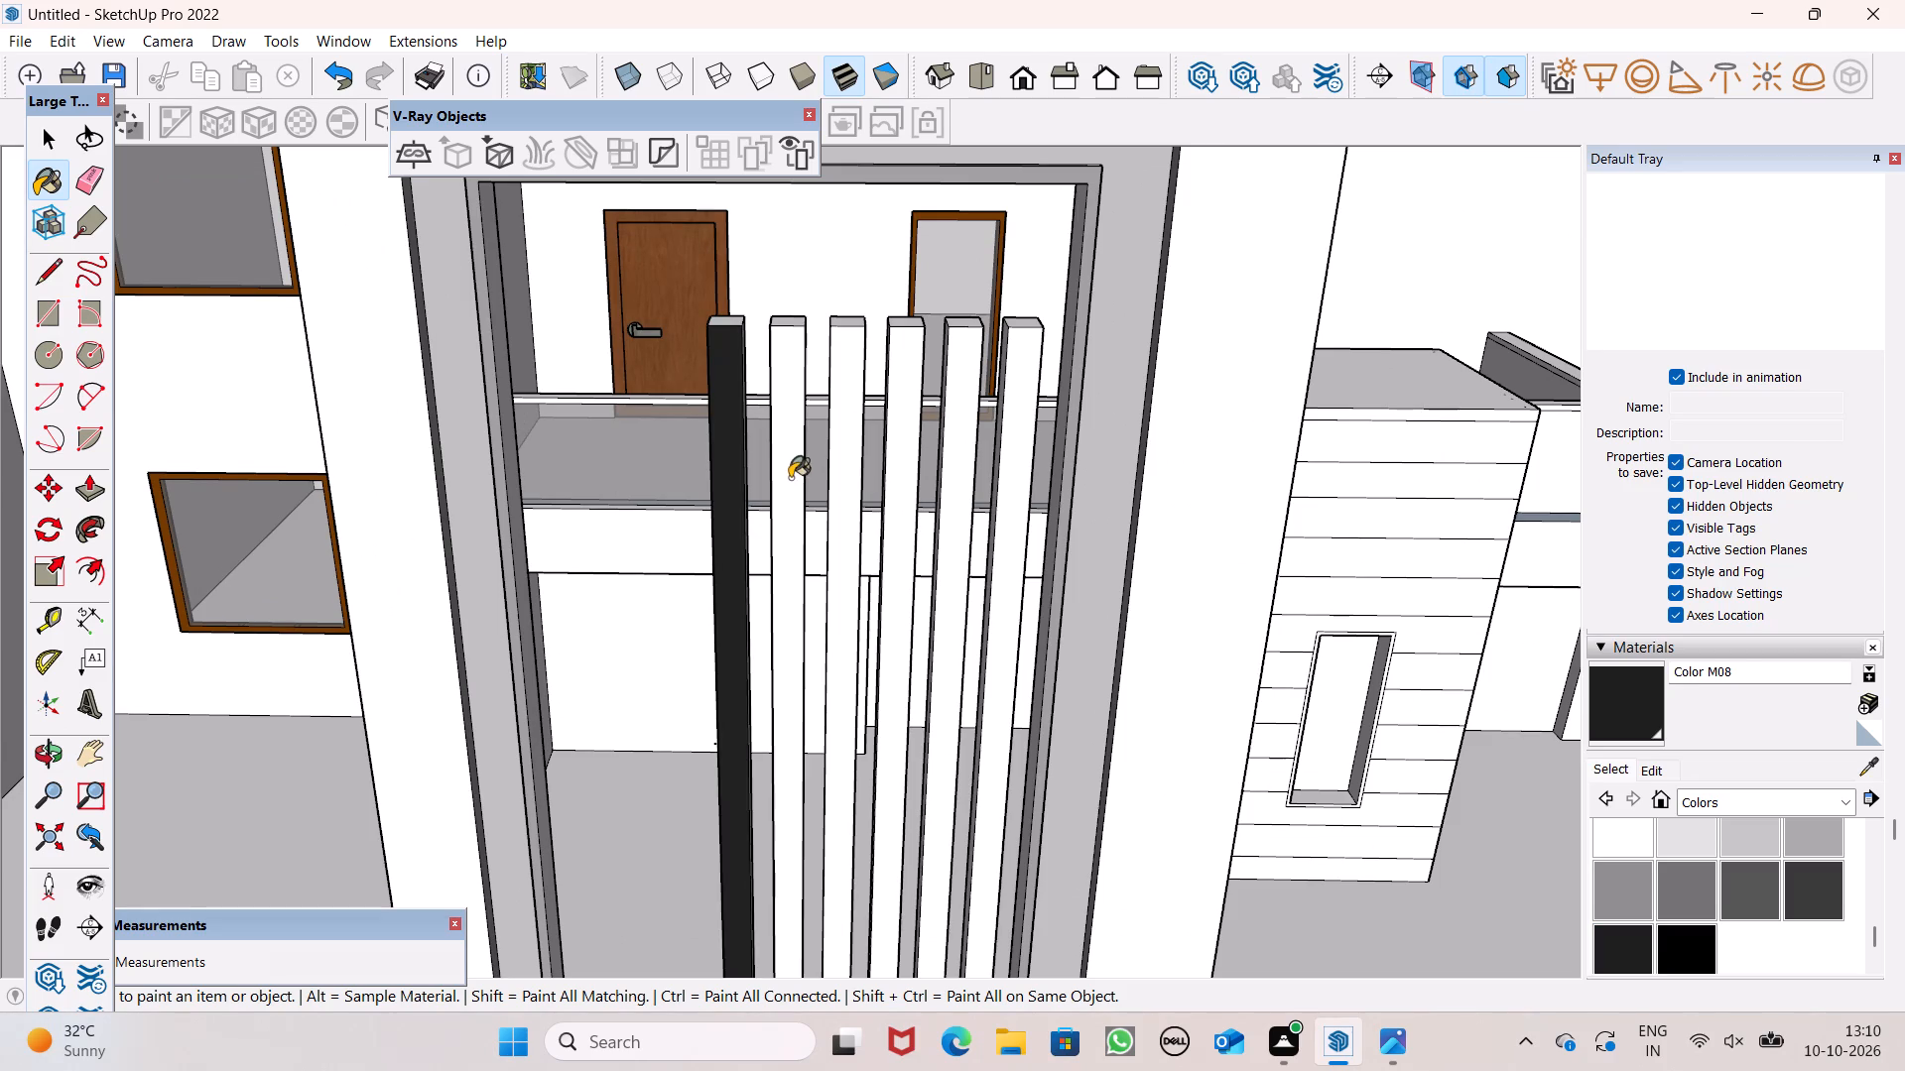
pyautogui.click(852, 478)
pyautogui.doubleClick(906, 477)
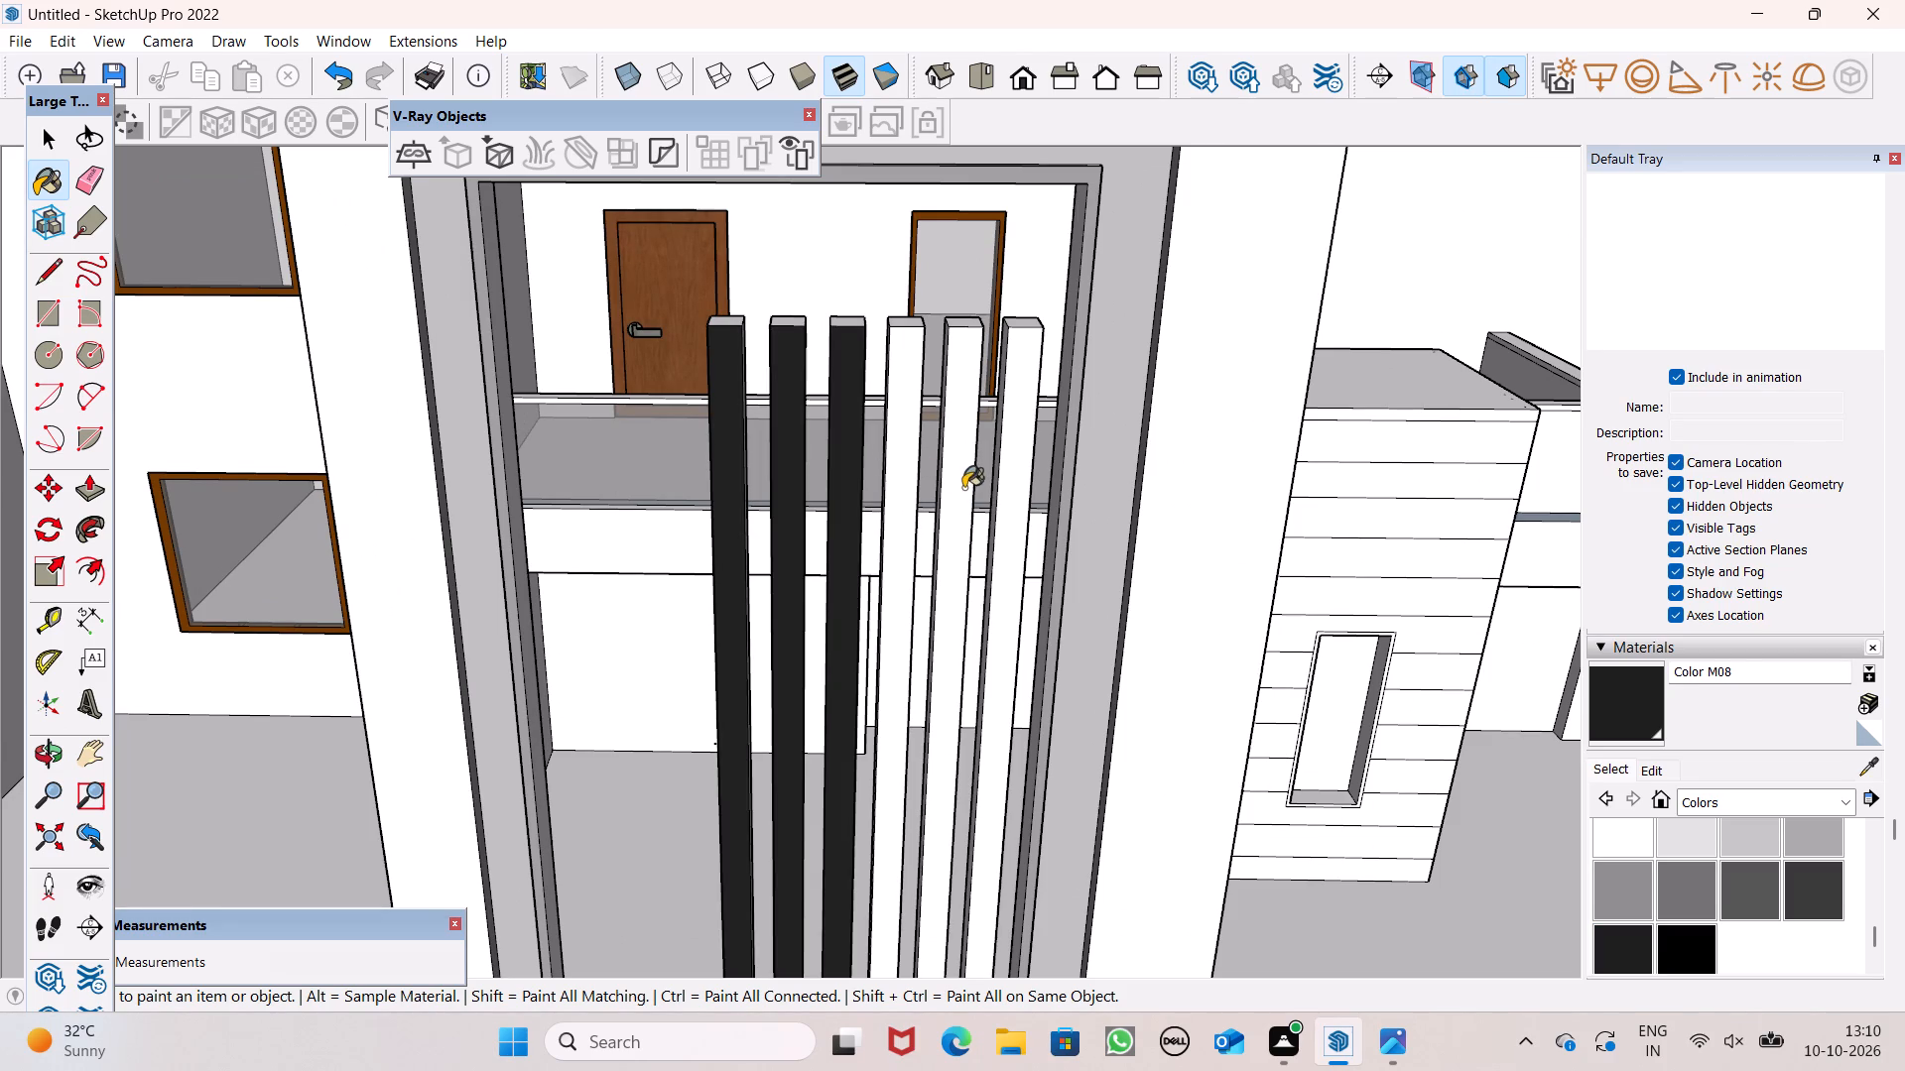
pyautogui.click(963, 487)
pyautogui.click(1024, 493)
# Paint the top faces of all six entrance slats with Color M08.
pyautogui.moveTo(1033, 367); pyautogui.dragTo(1008, 485, button='middle')
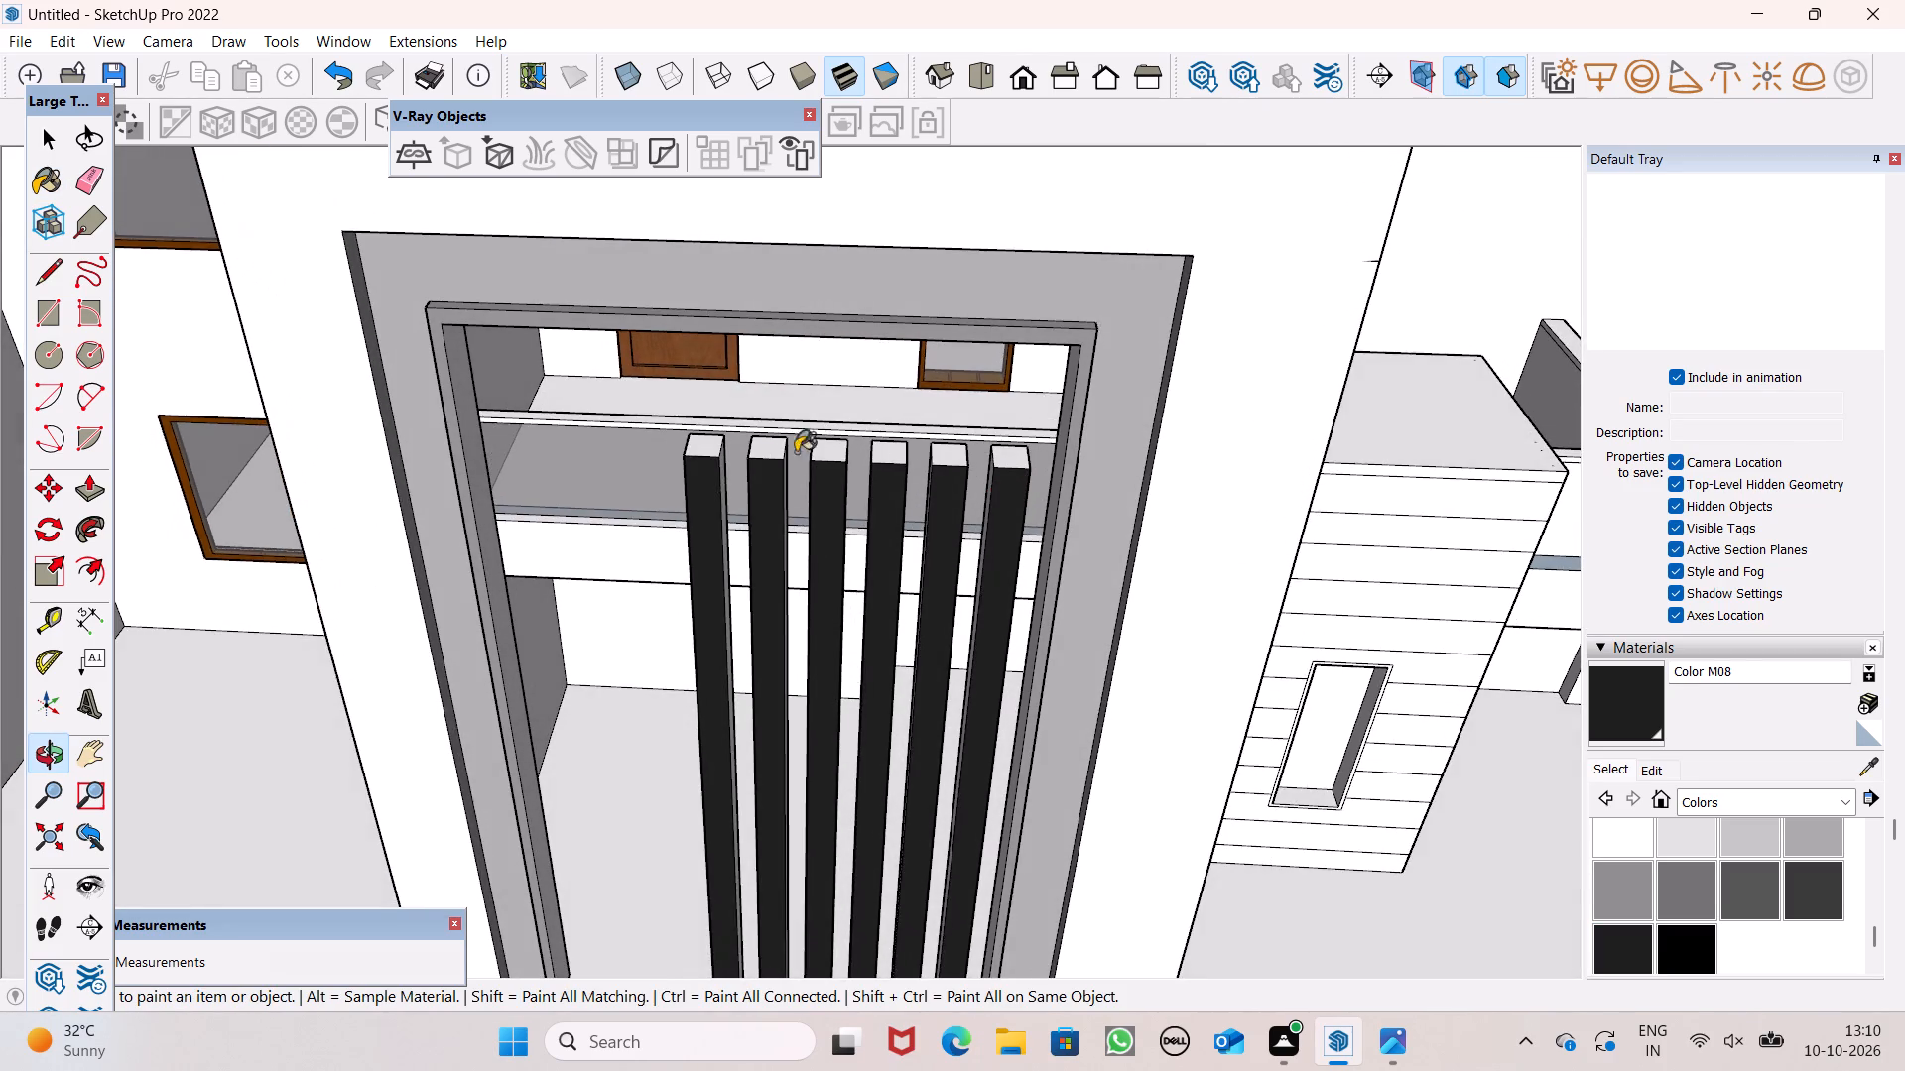
pyautogui.scroll(3, 764, 436)
pyautogui.click(673, 449)
pyautogui.click(777, 463)
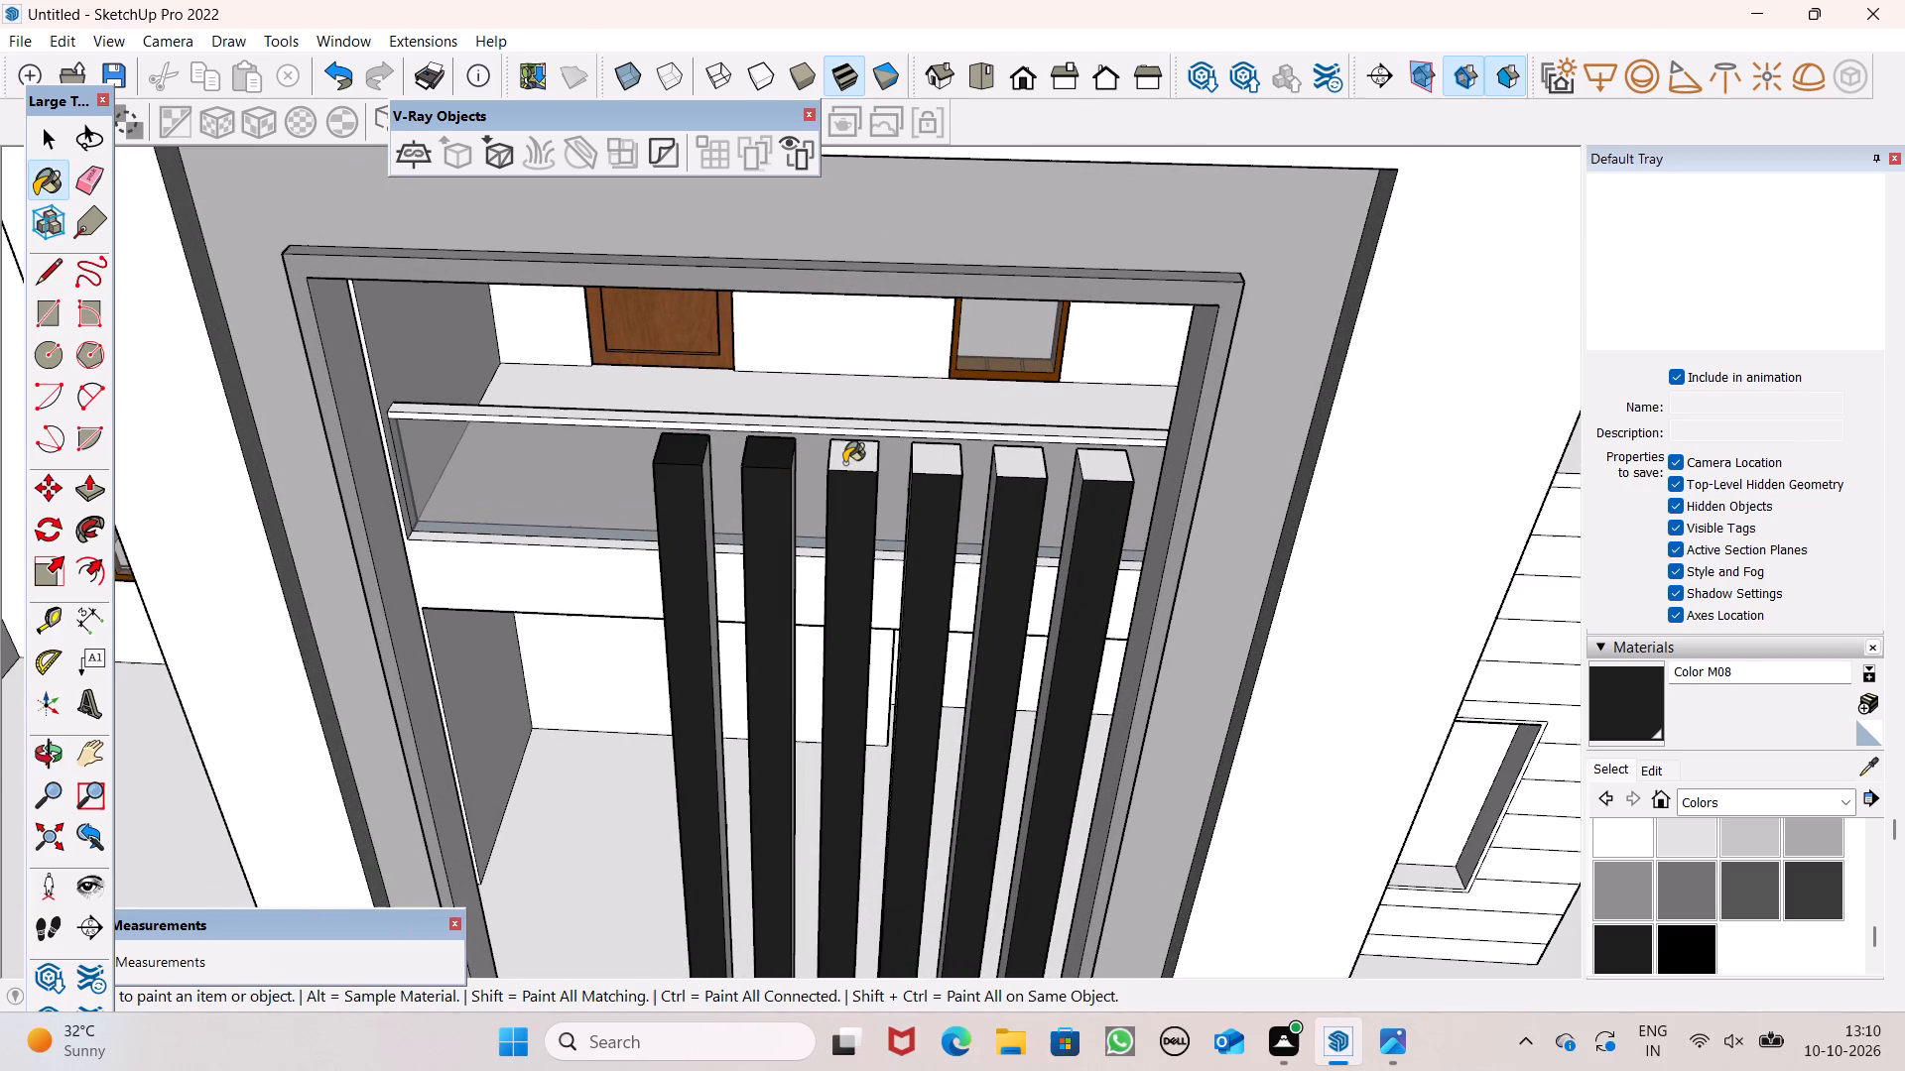
pyautogui.click(851, 460)
pyautogui.click(943, 473)
pyautogui.click(1025, 467)
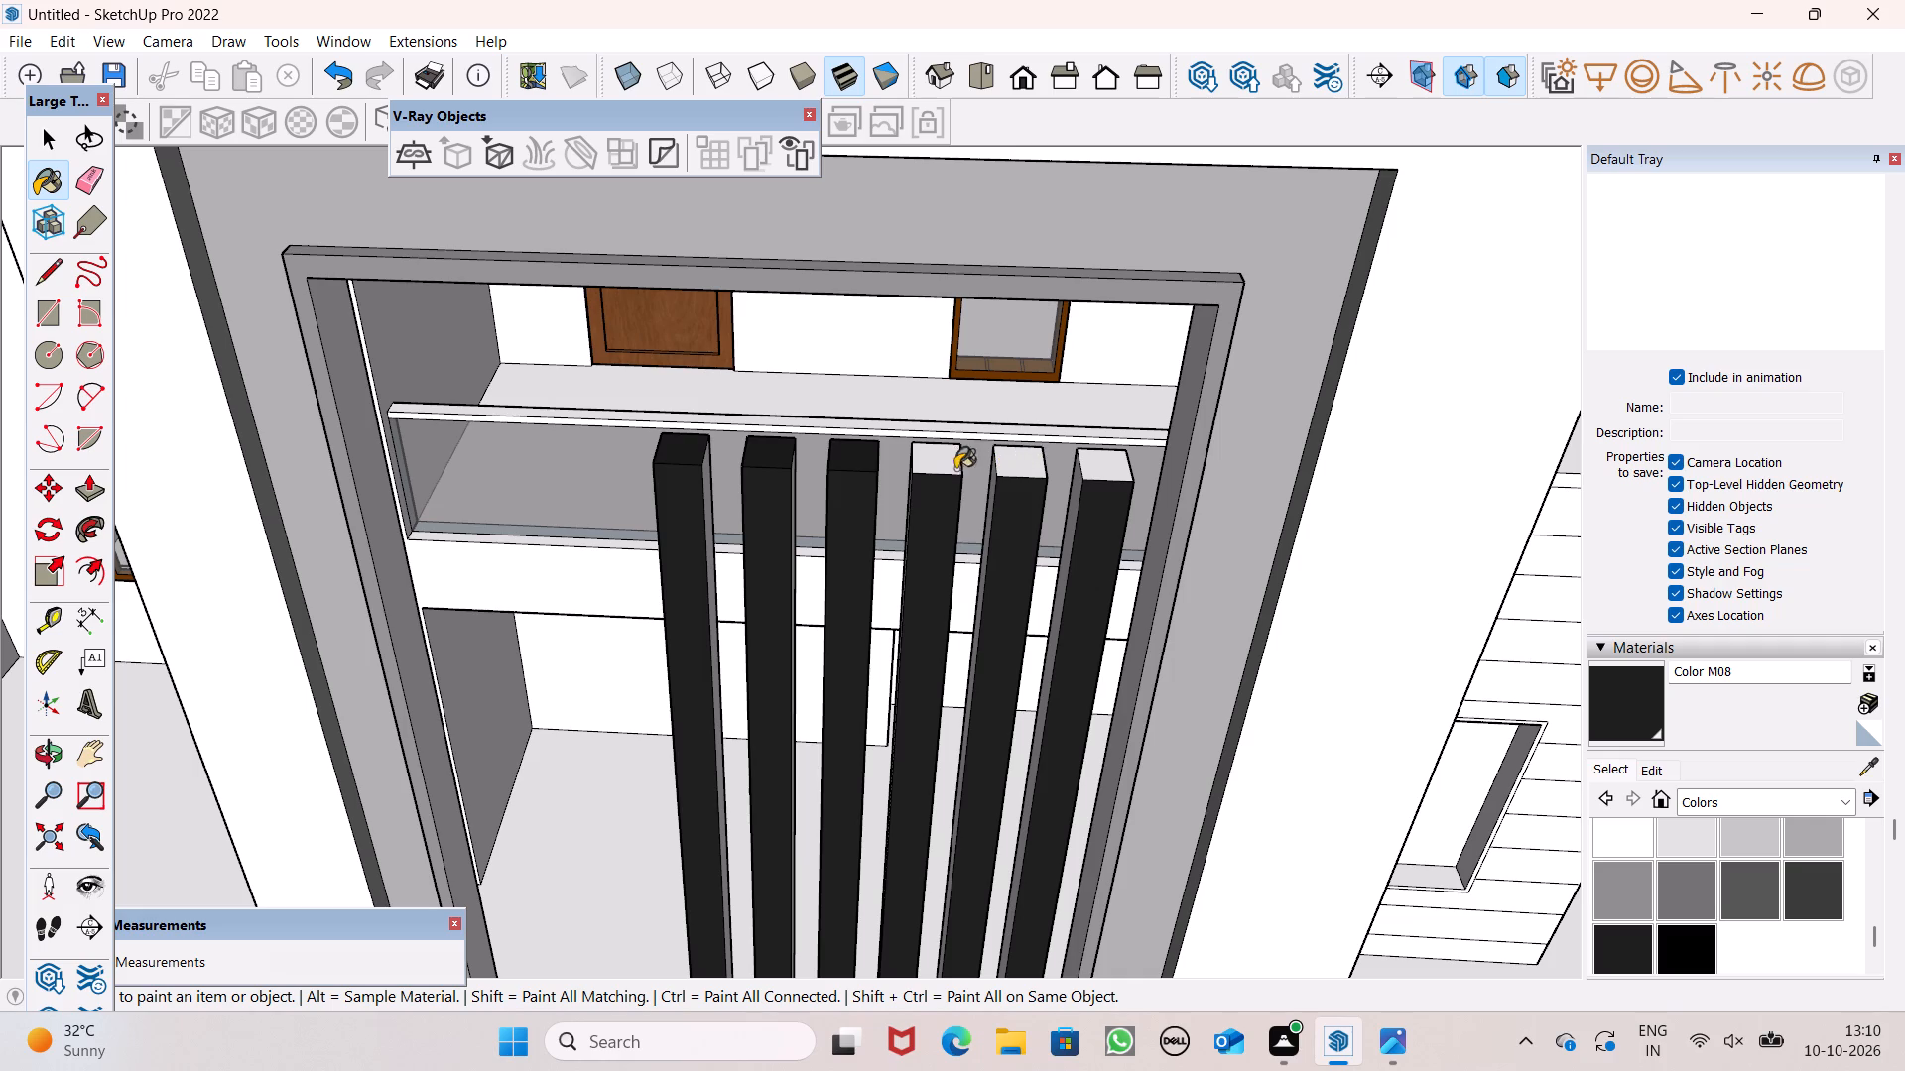
pyautogui.click(928, 459)
pyautogui.click(1112, 459)
# Paint the slats' side faces that look toward the grooved block and balcony with Color M08.
pyautogui.moveTo(1087, 501); pyautogui.dragTo(857, 472, button='middle')
pyautogui.scroll(1, 1033, 523)
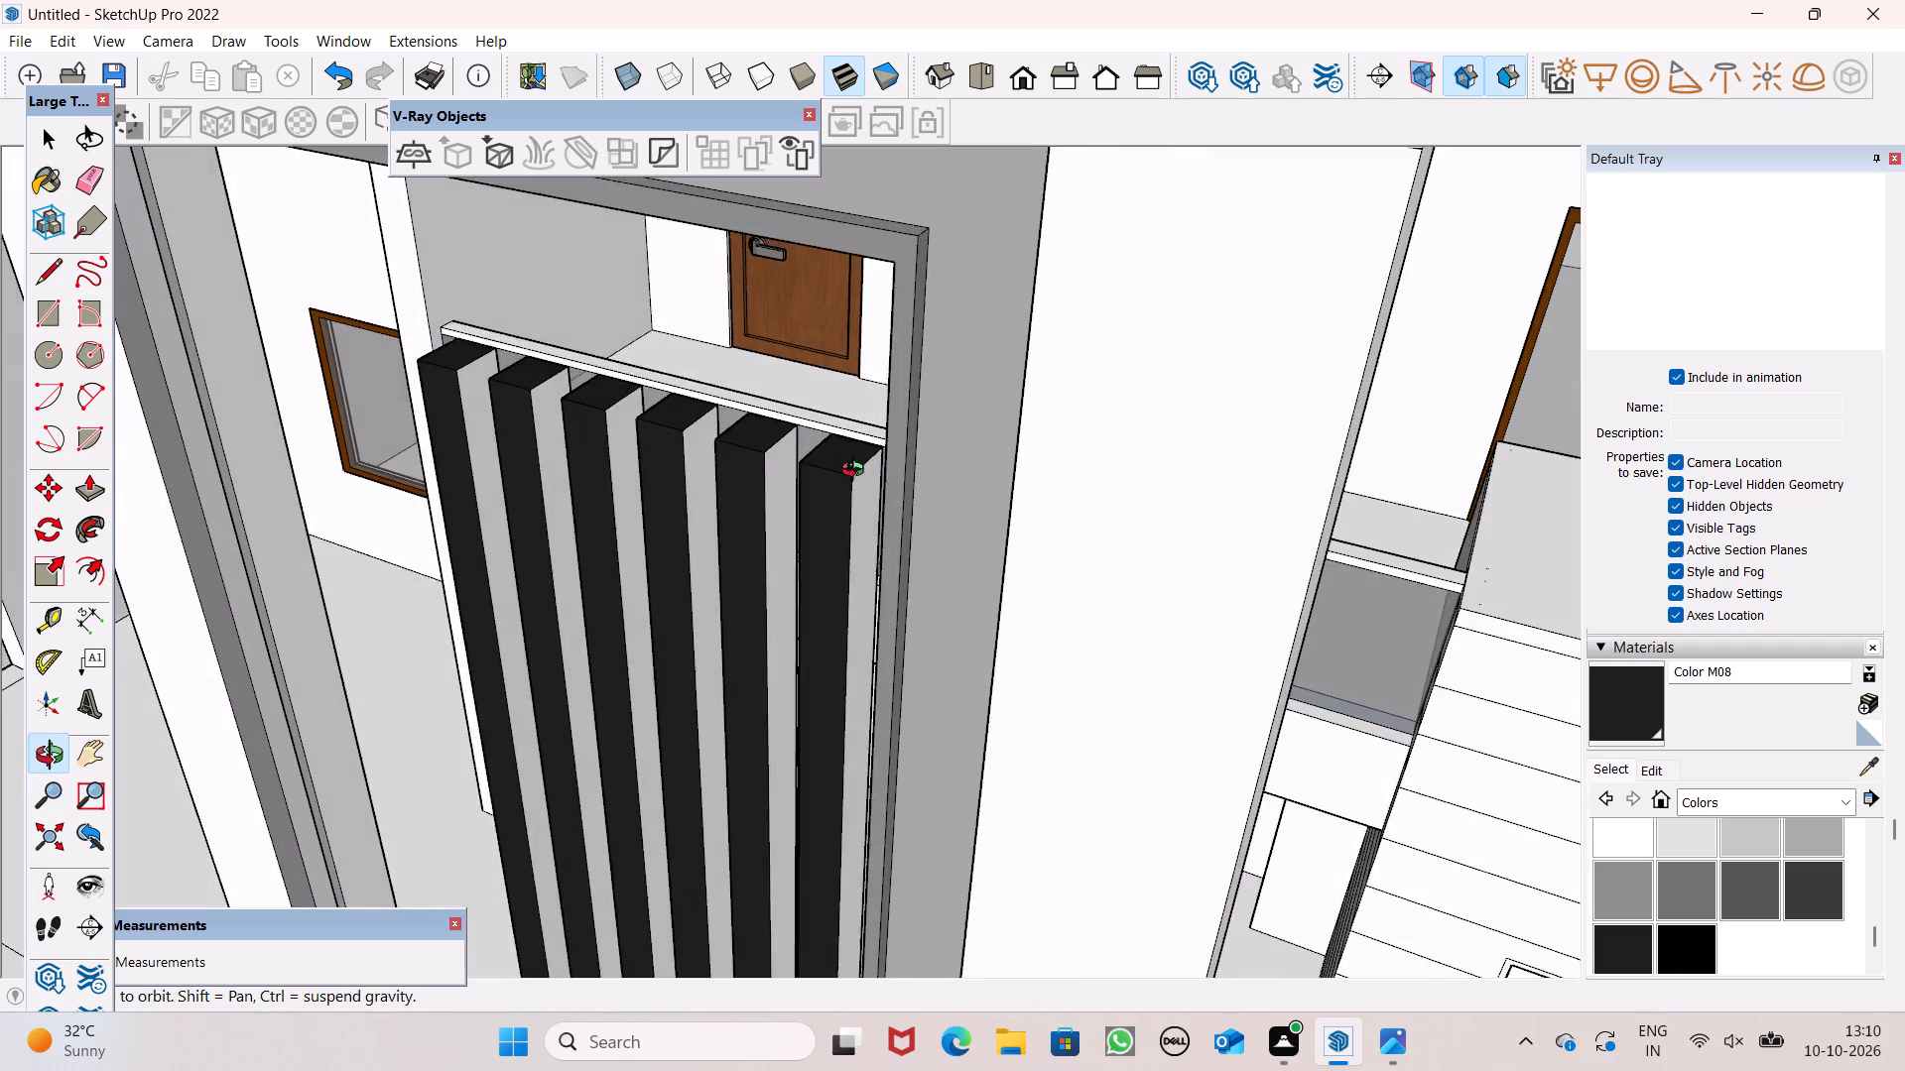
pyautogui.moveTo(857, 472); pyautogui.dragTo(850, 450, button='middle')
pyautogui.scroll(2, 854, 485)
pyautogui.click(849, 488)
pyautogui.click(744, 450)
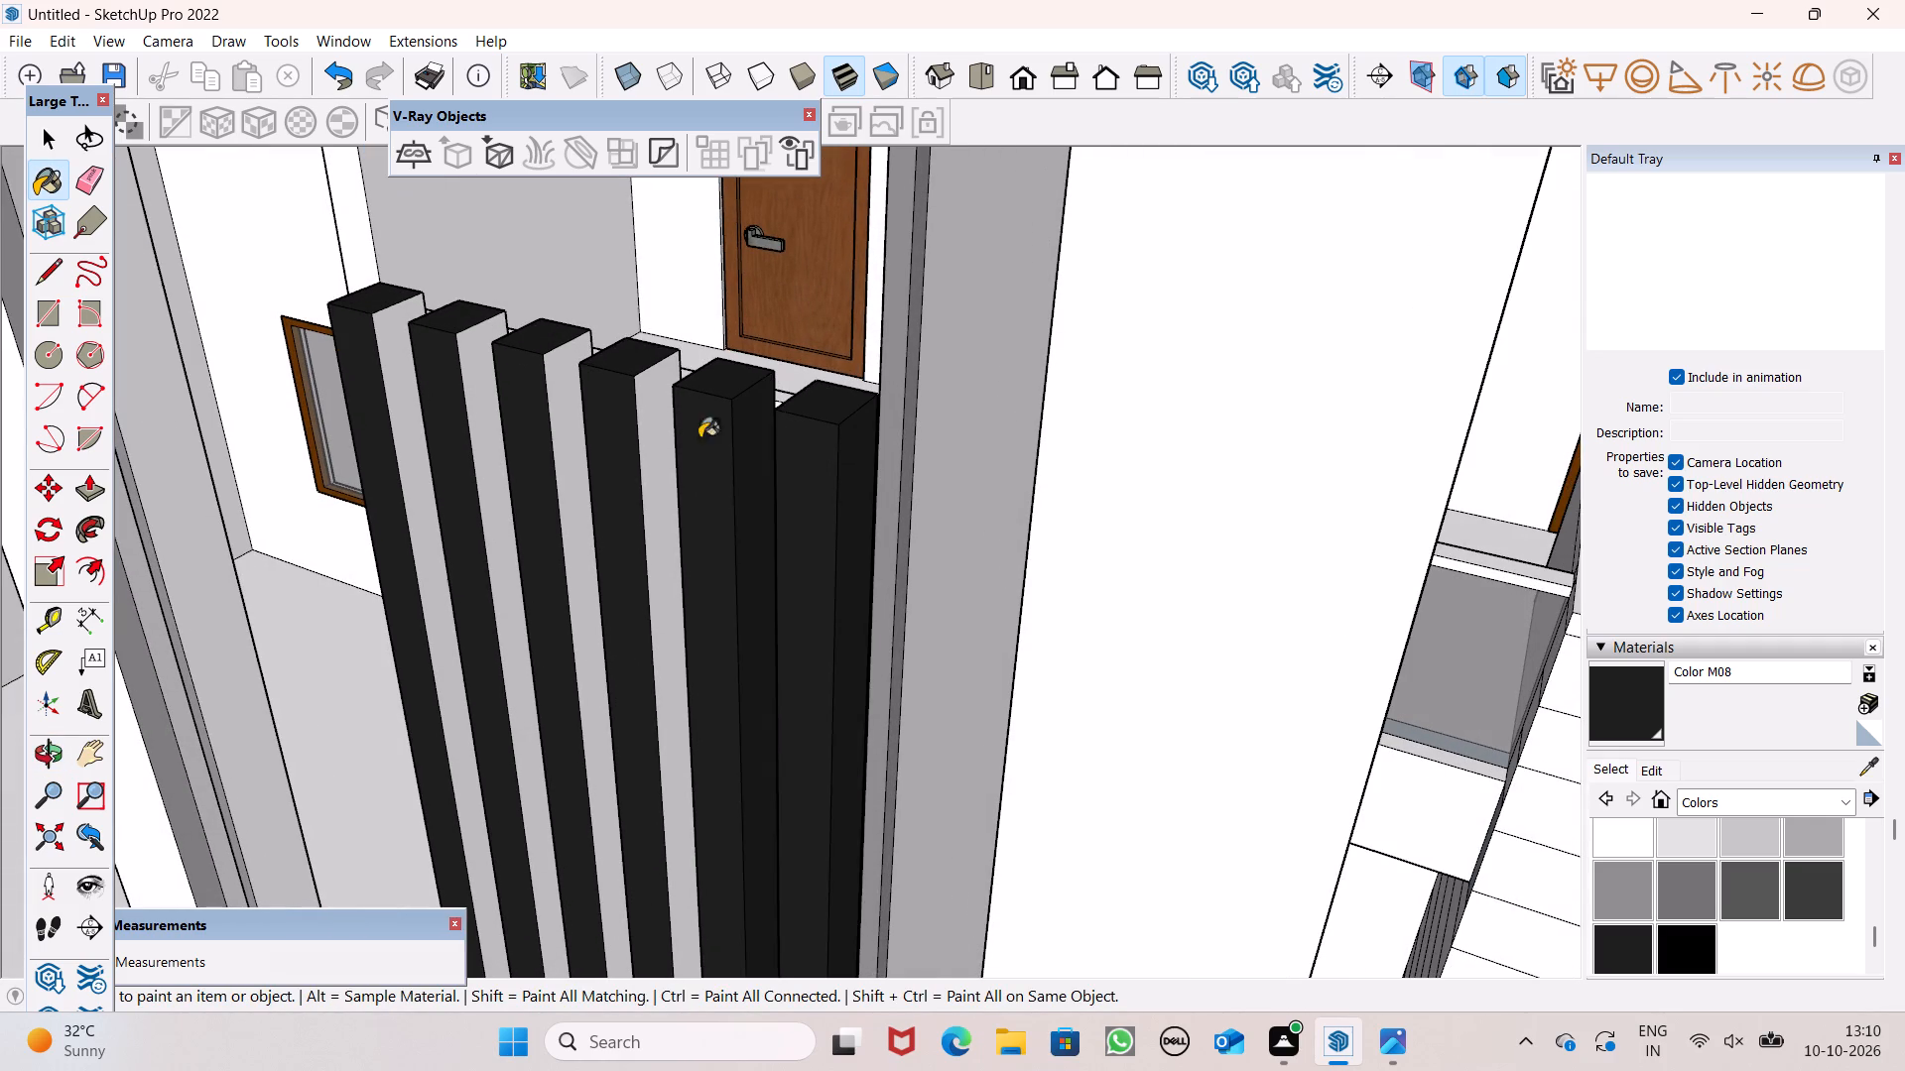
pyautogui.click(656, 430)
pyautogui.click(568, 411)
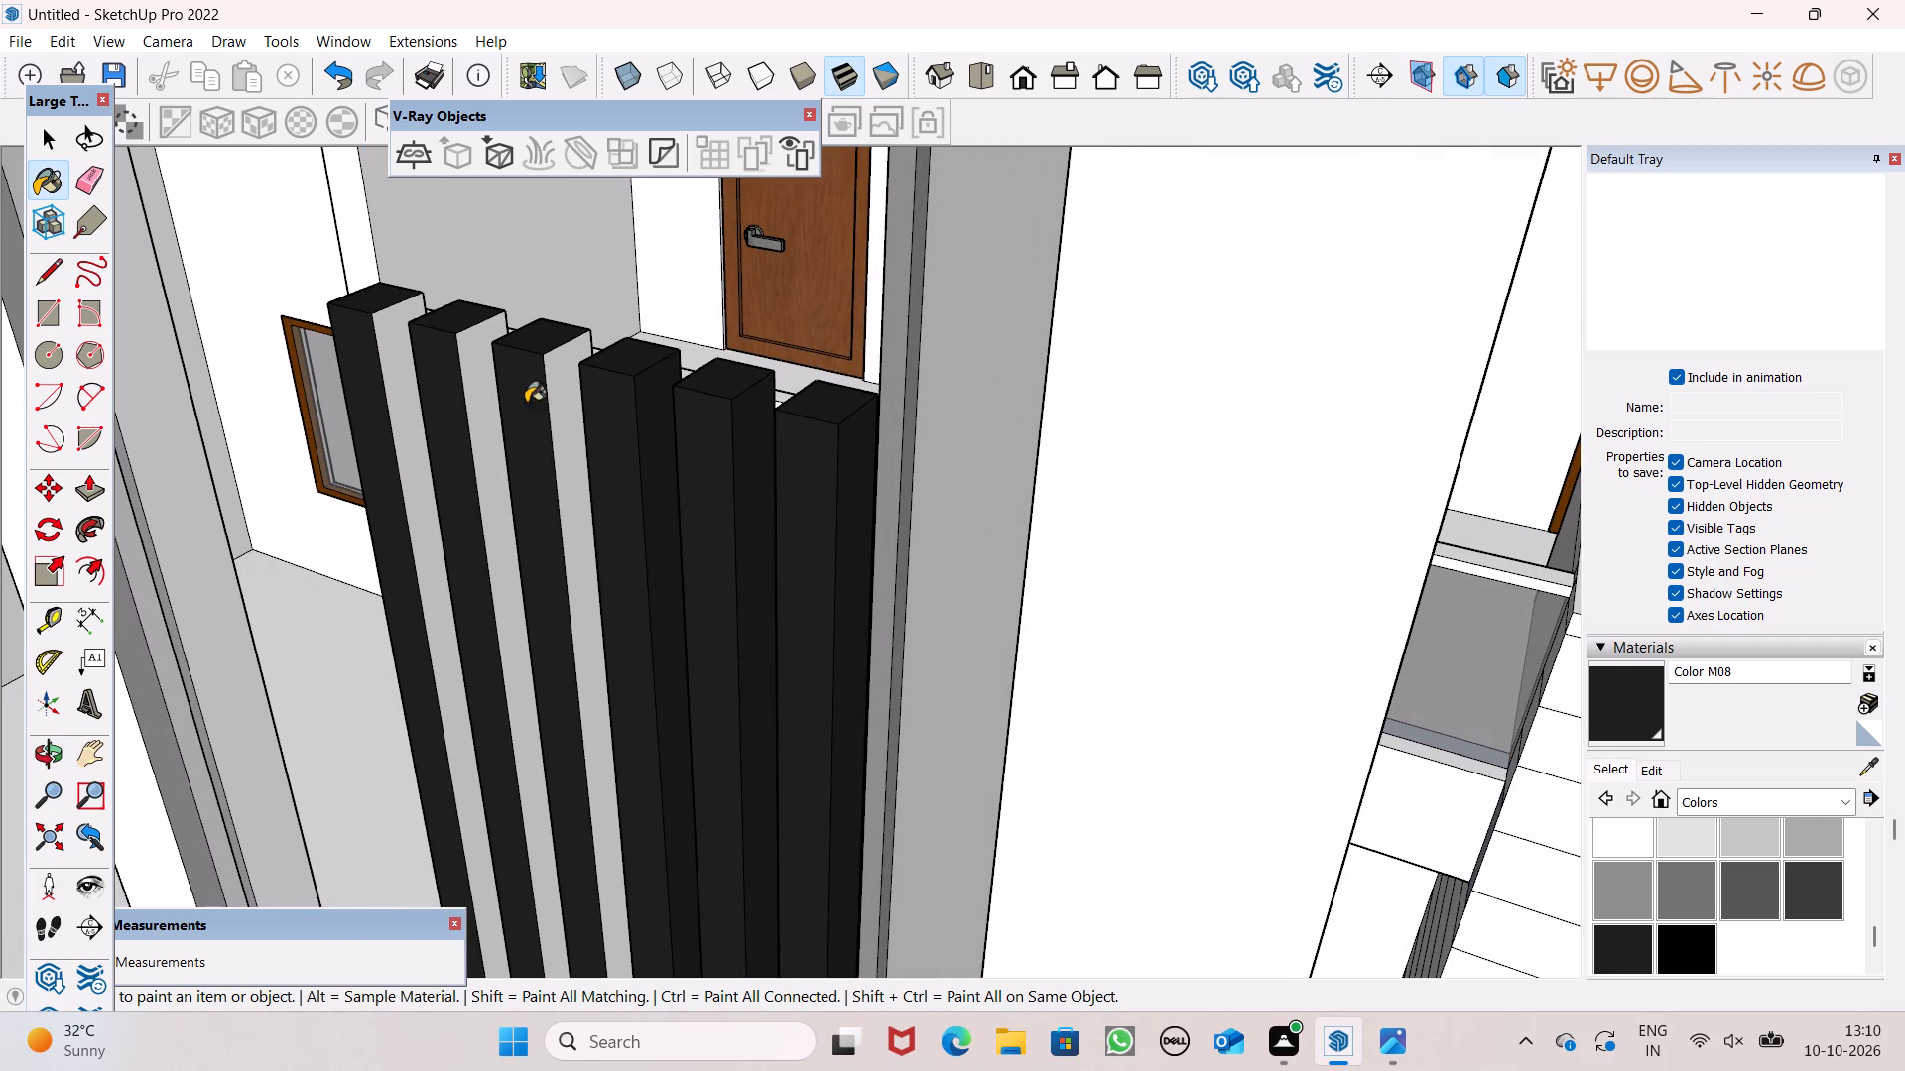
pyautogui.click(478, 399)
pyautogui.click(396, 383)
# Paint the slats' opposite side faces, toward the wing with two stacked windows, with Color M08.
pyautogui.scroll(-2, 428, 366)
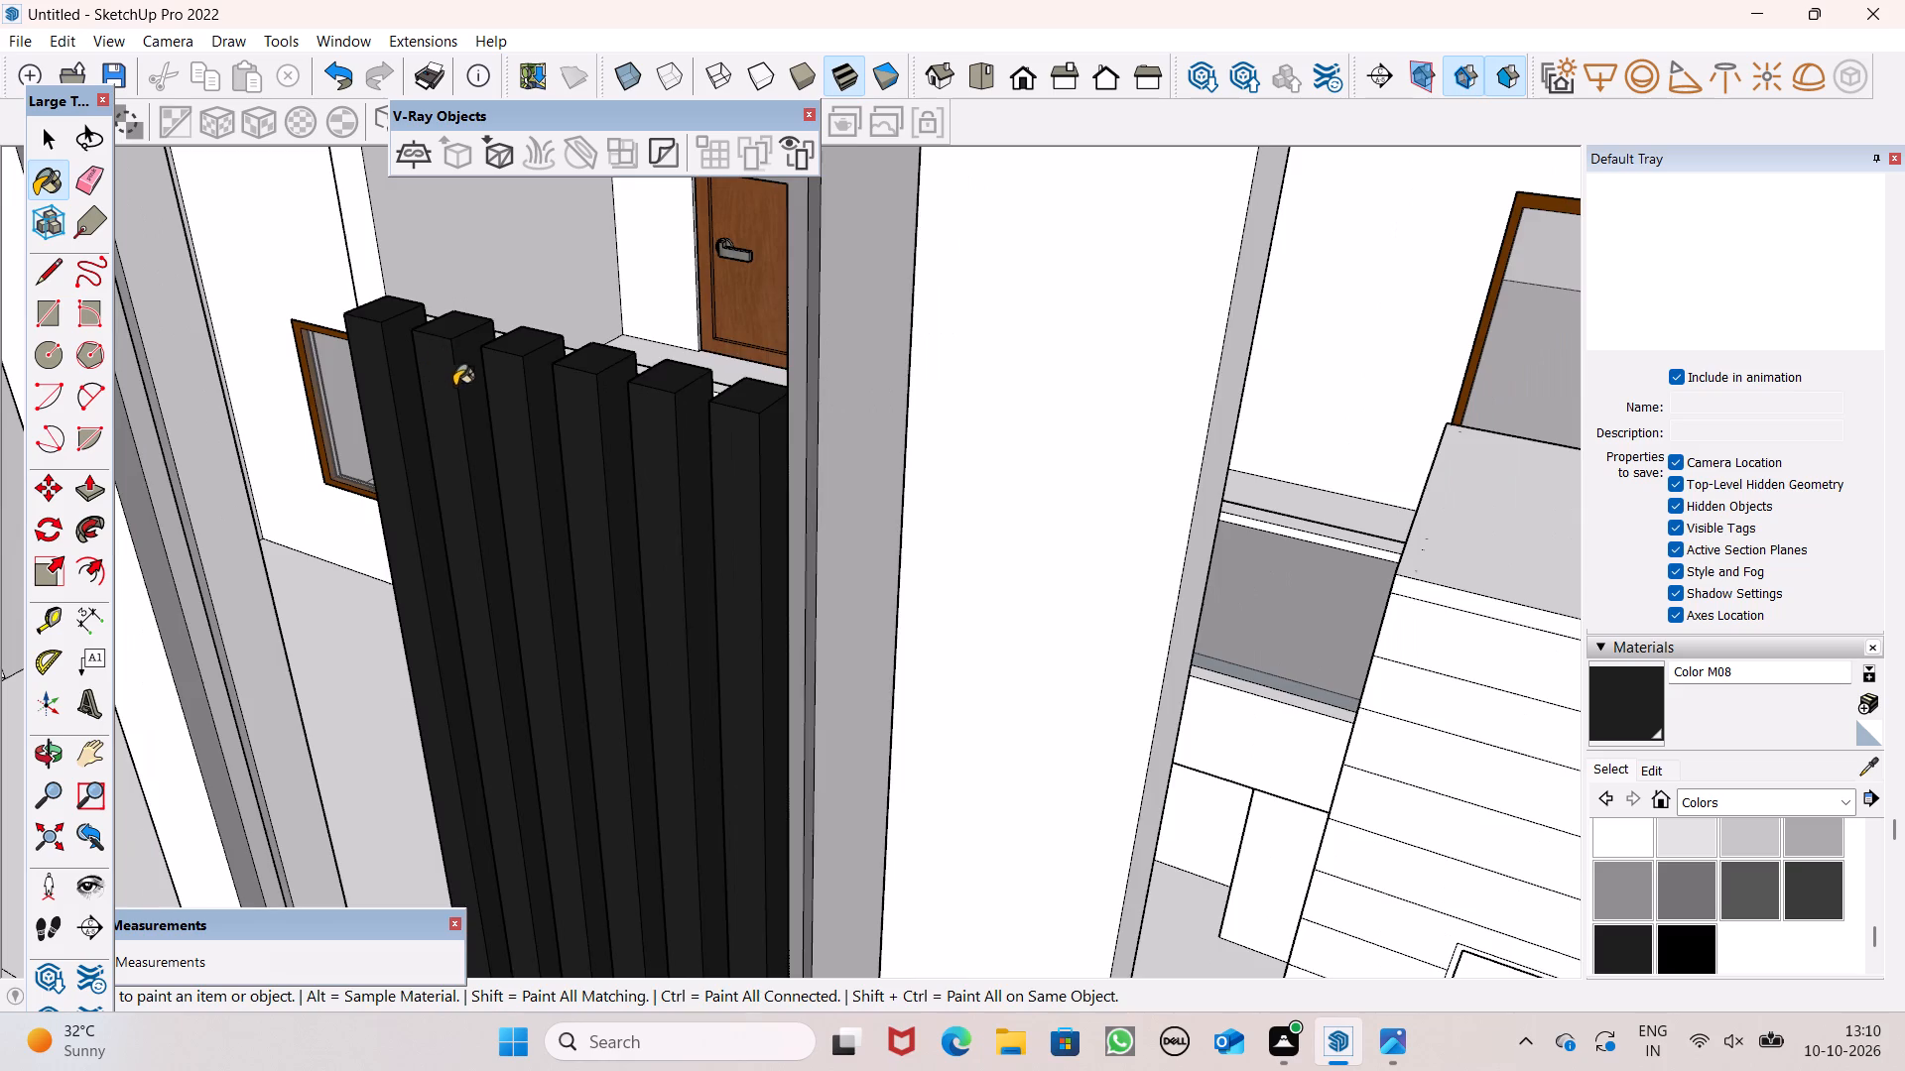
pyautogui.moveTo(463, 390); pyautogui.dragTo(1163, 266, button='middle')
pyautogui.scroll(1, 1155, 265)
pyautogui.scroll(1, 1037, 296)
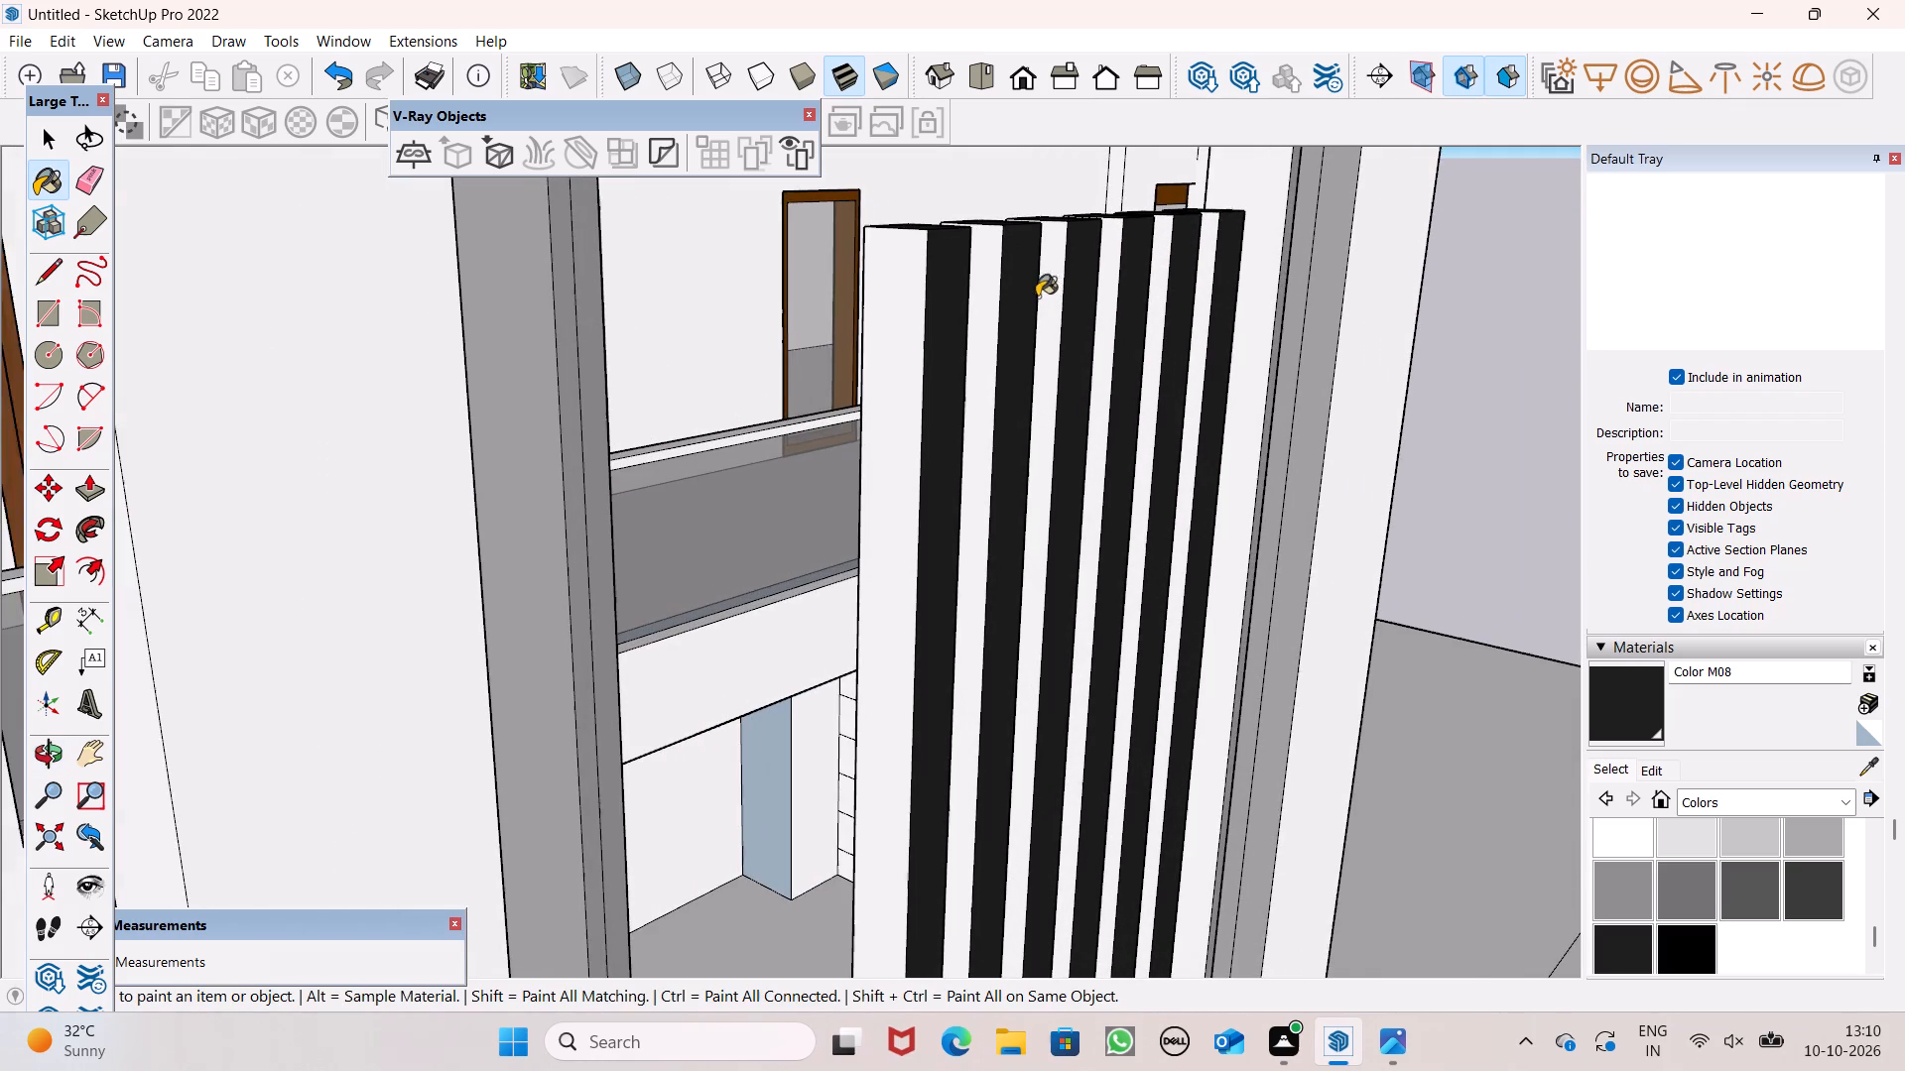
pyautogui.scroll(2, 952, 351)
pyautogui.click(886, 371)
pyautogui.click(984, 335)
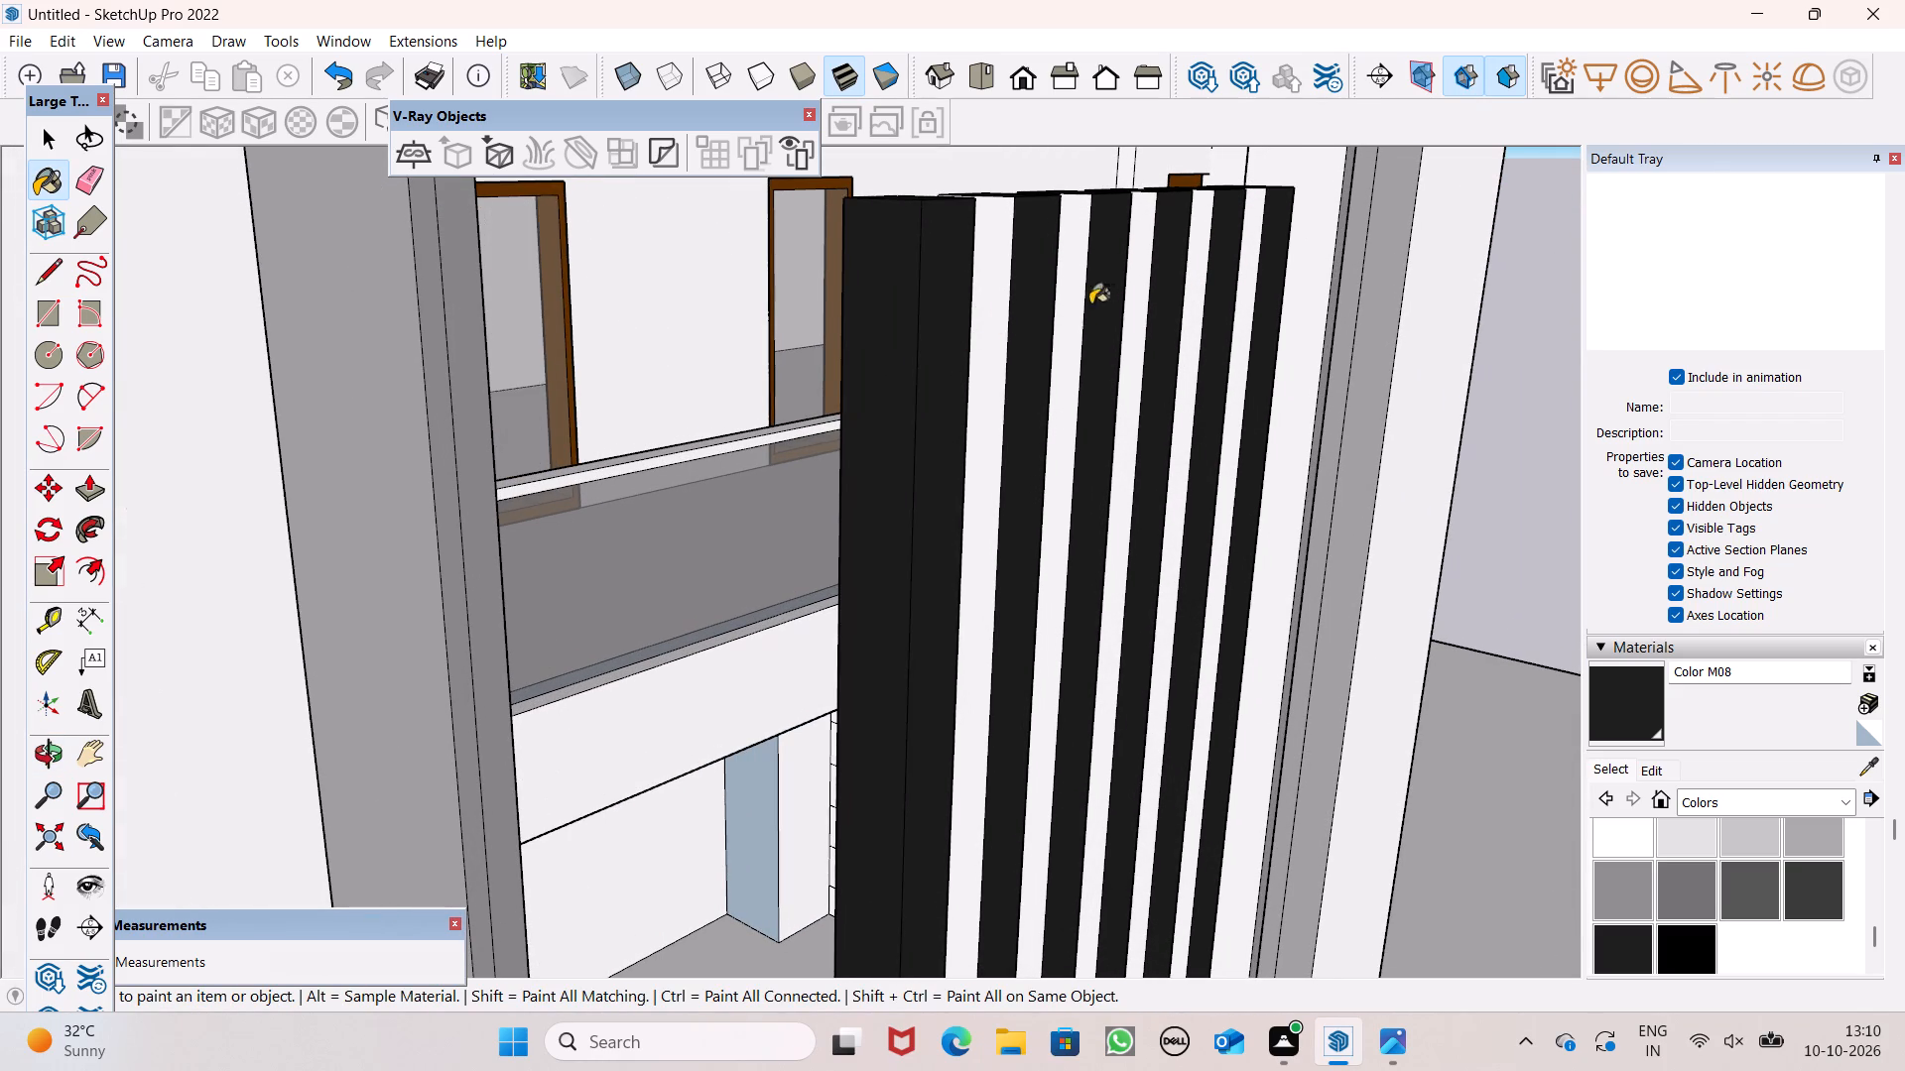
pyautogui.click(1076, 288)
pyautogui.click(1152, 269)
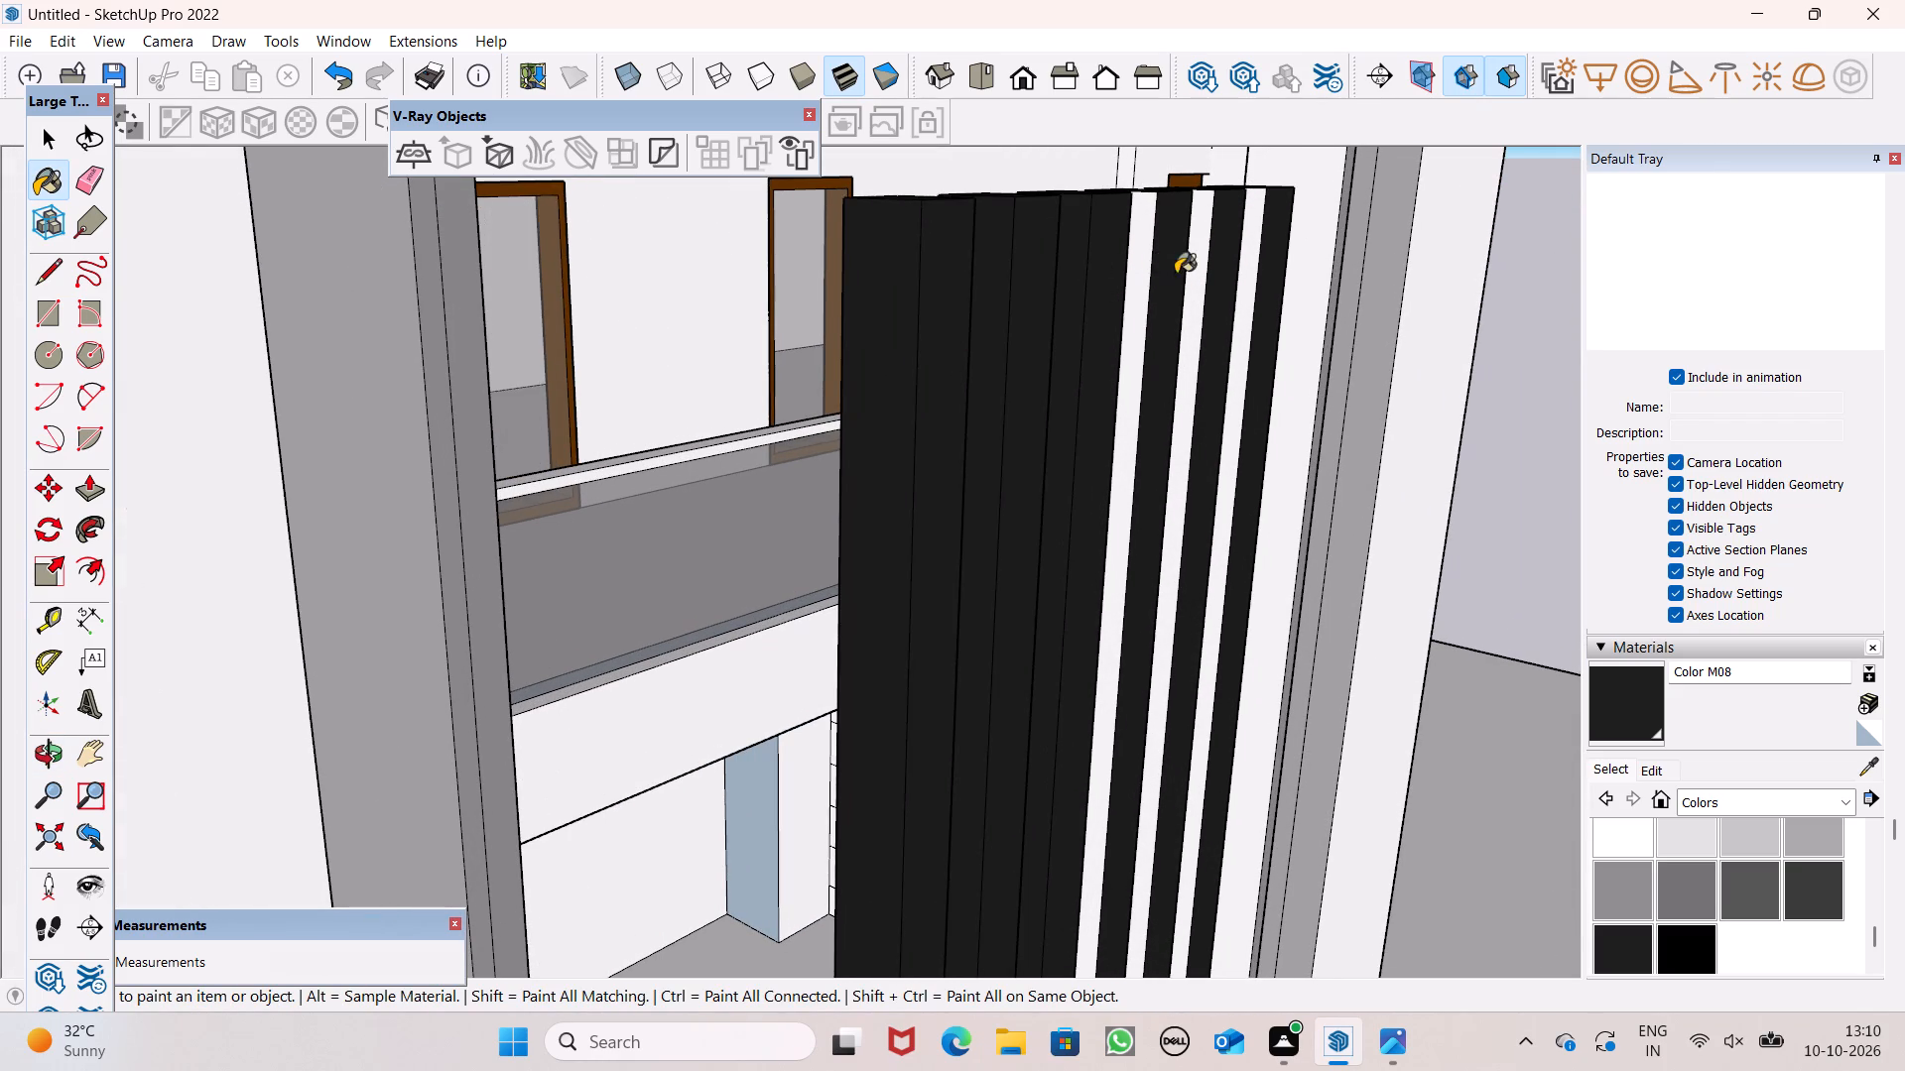
pyautogui.click(1139, 279)
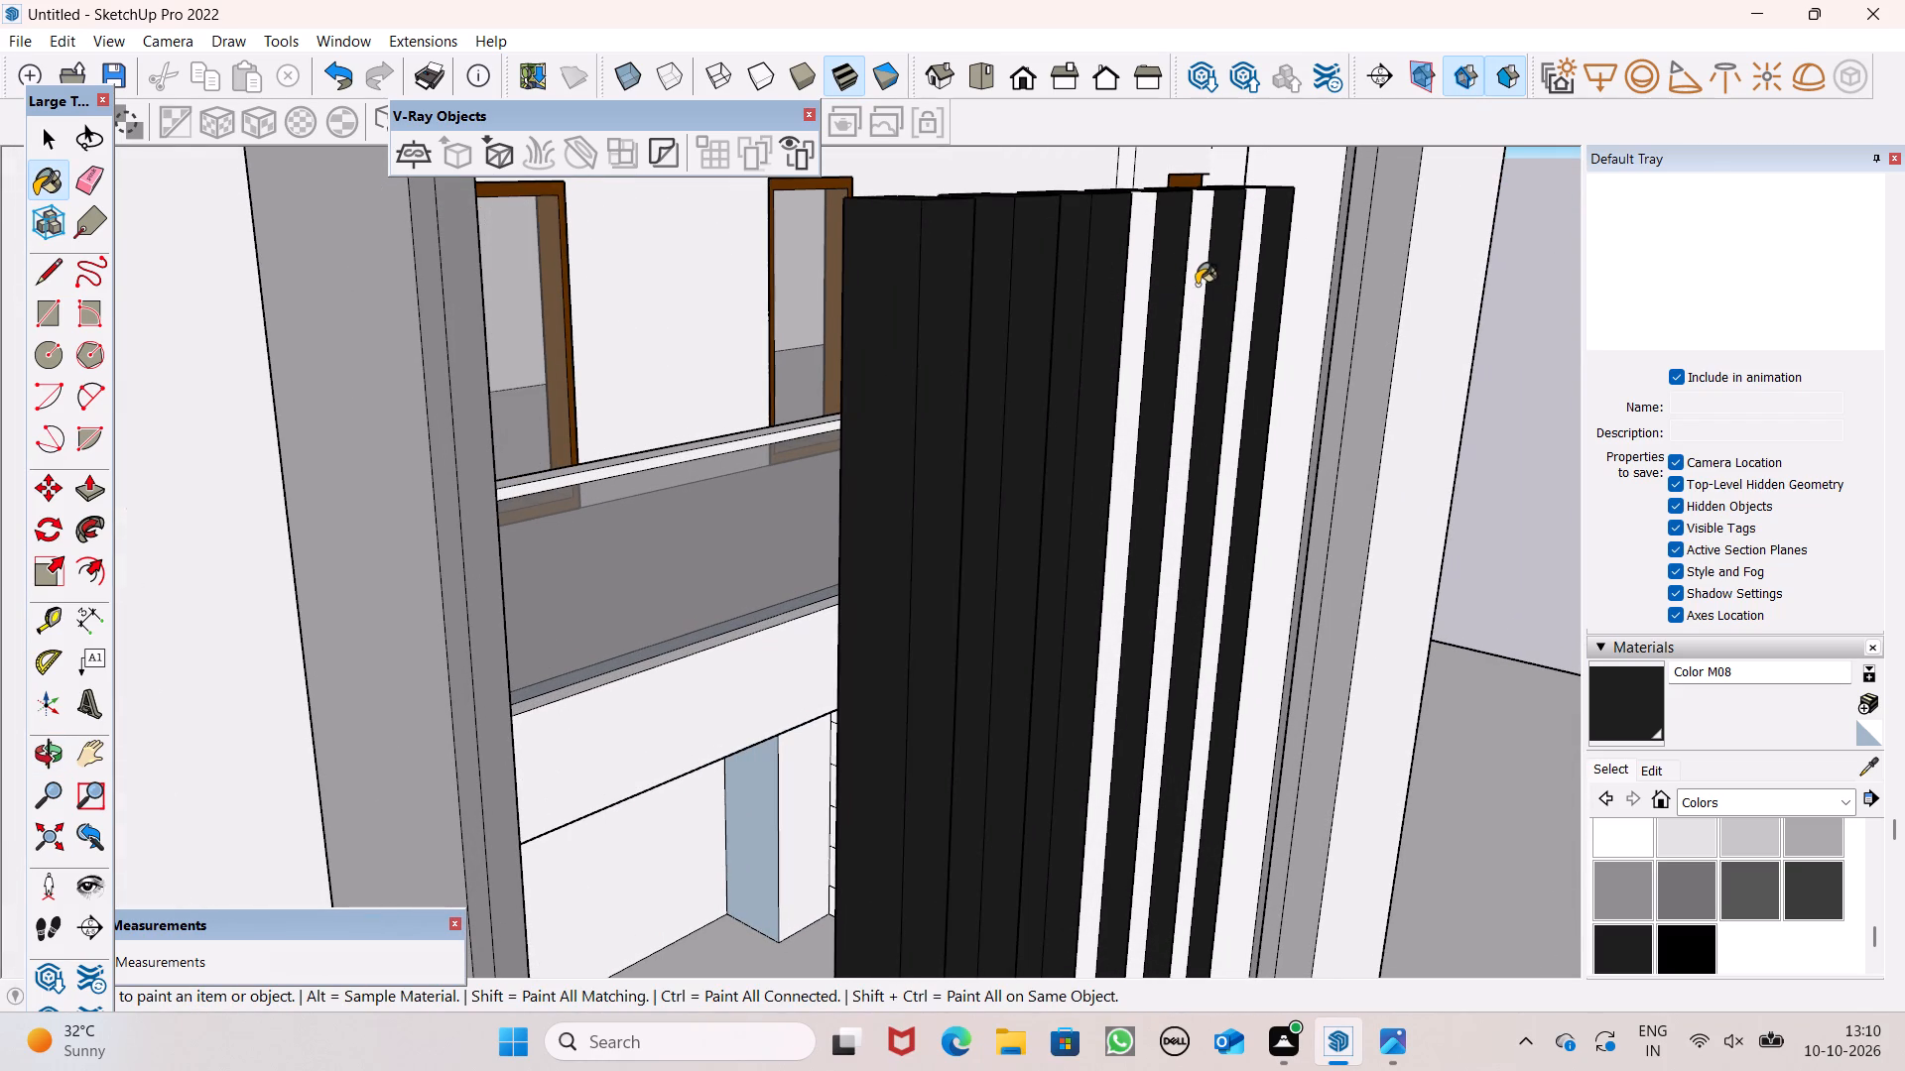
pyautogui.click(1197, 281)
pyautogui.click(1255, 262)
# Paint the rear faces of all six entrance slats with Color M08 and finish painting them.
pyautogui.scroll(-8, 1178, 287)
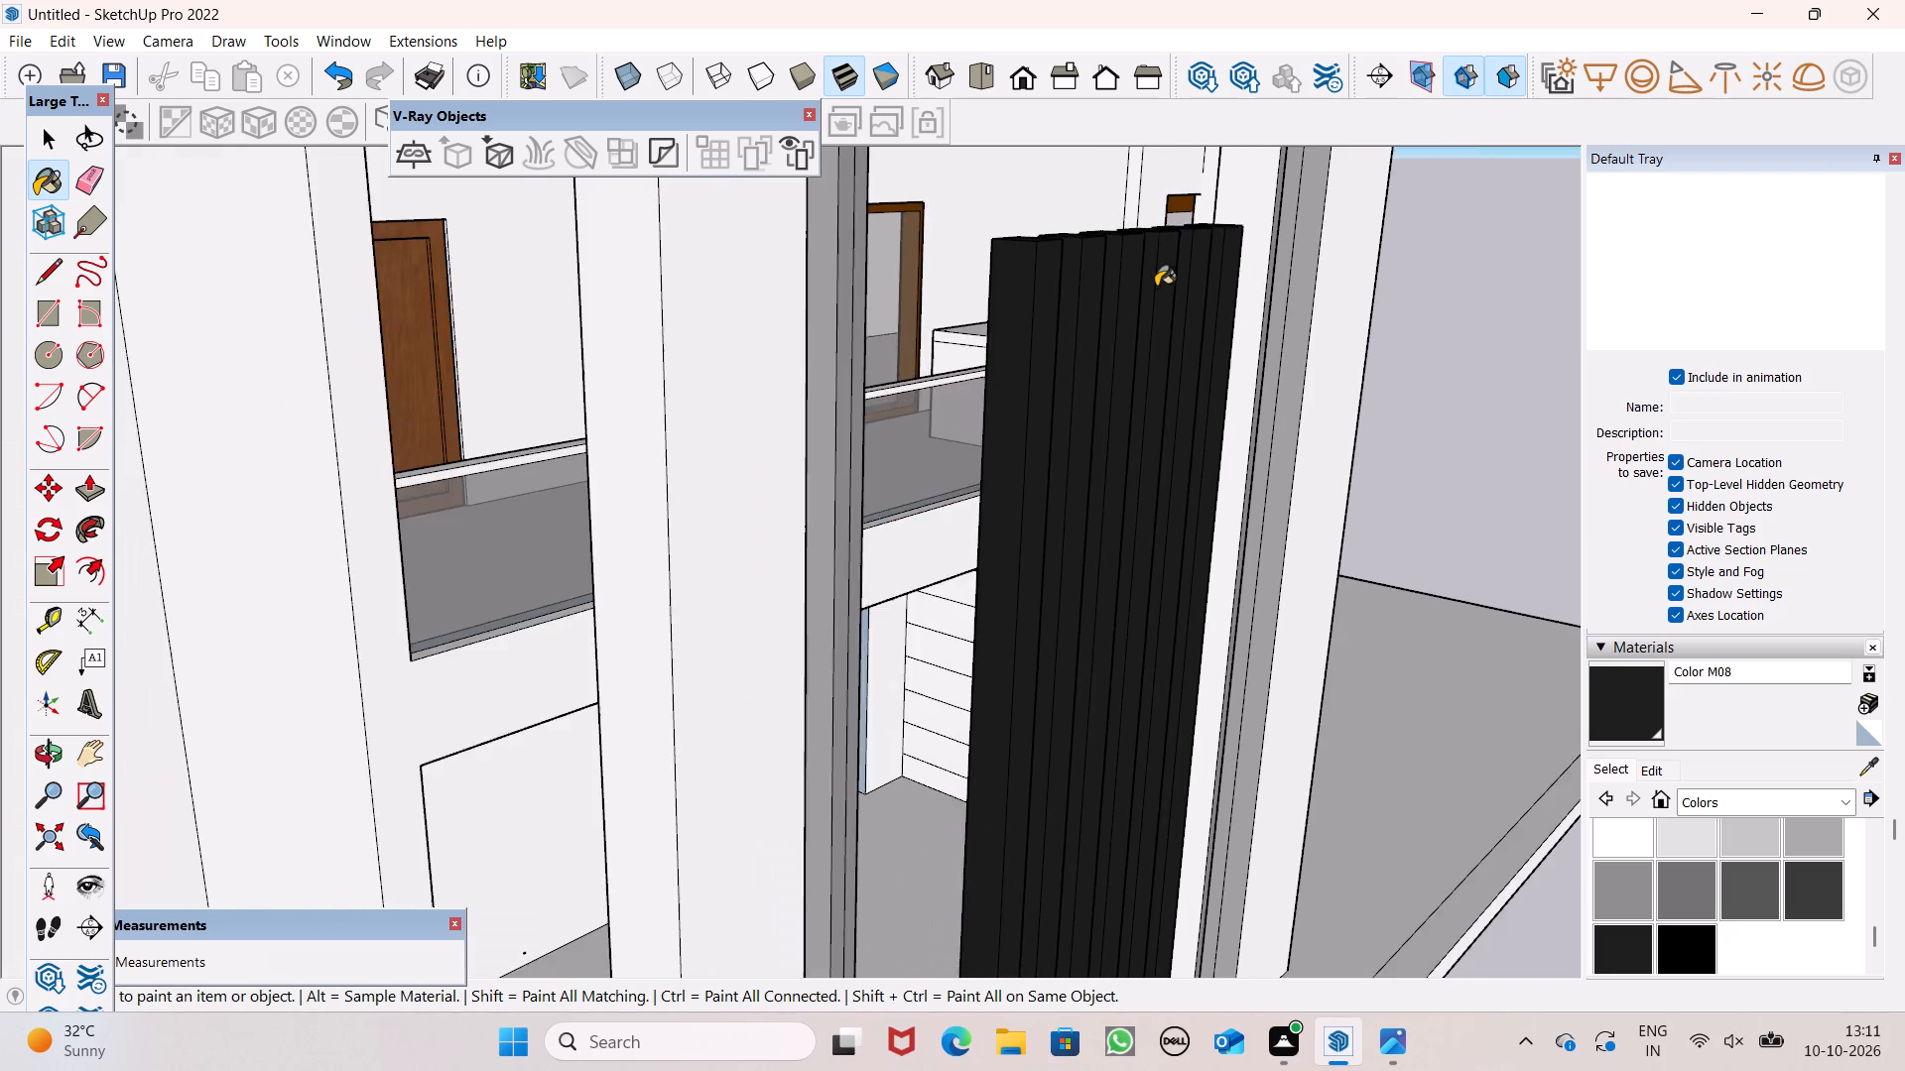
pyautogui.scroll(-4, 1156, 287)
pyautogui.moveTo(1175, 394); pyautogui.dragTo(0, 570, button='middle')
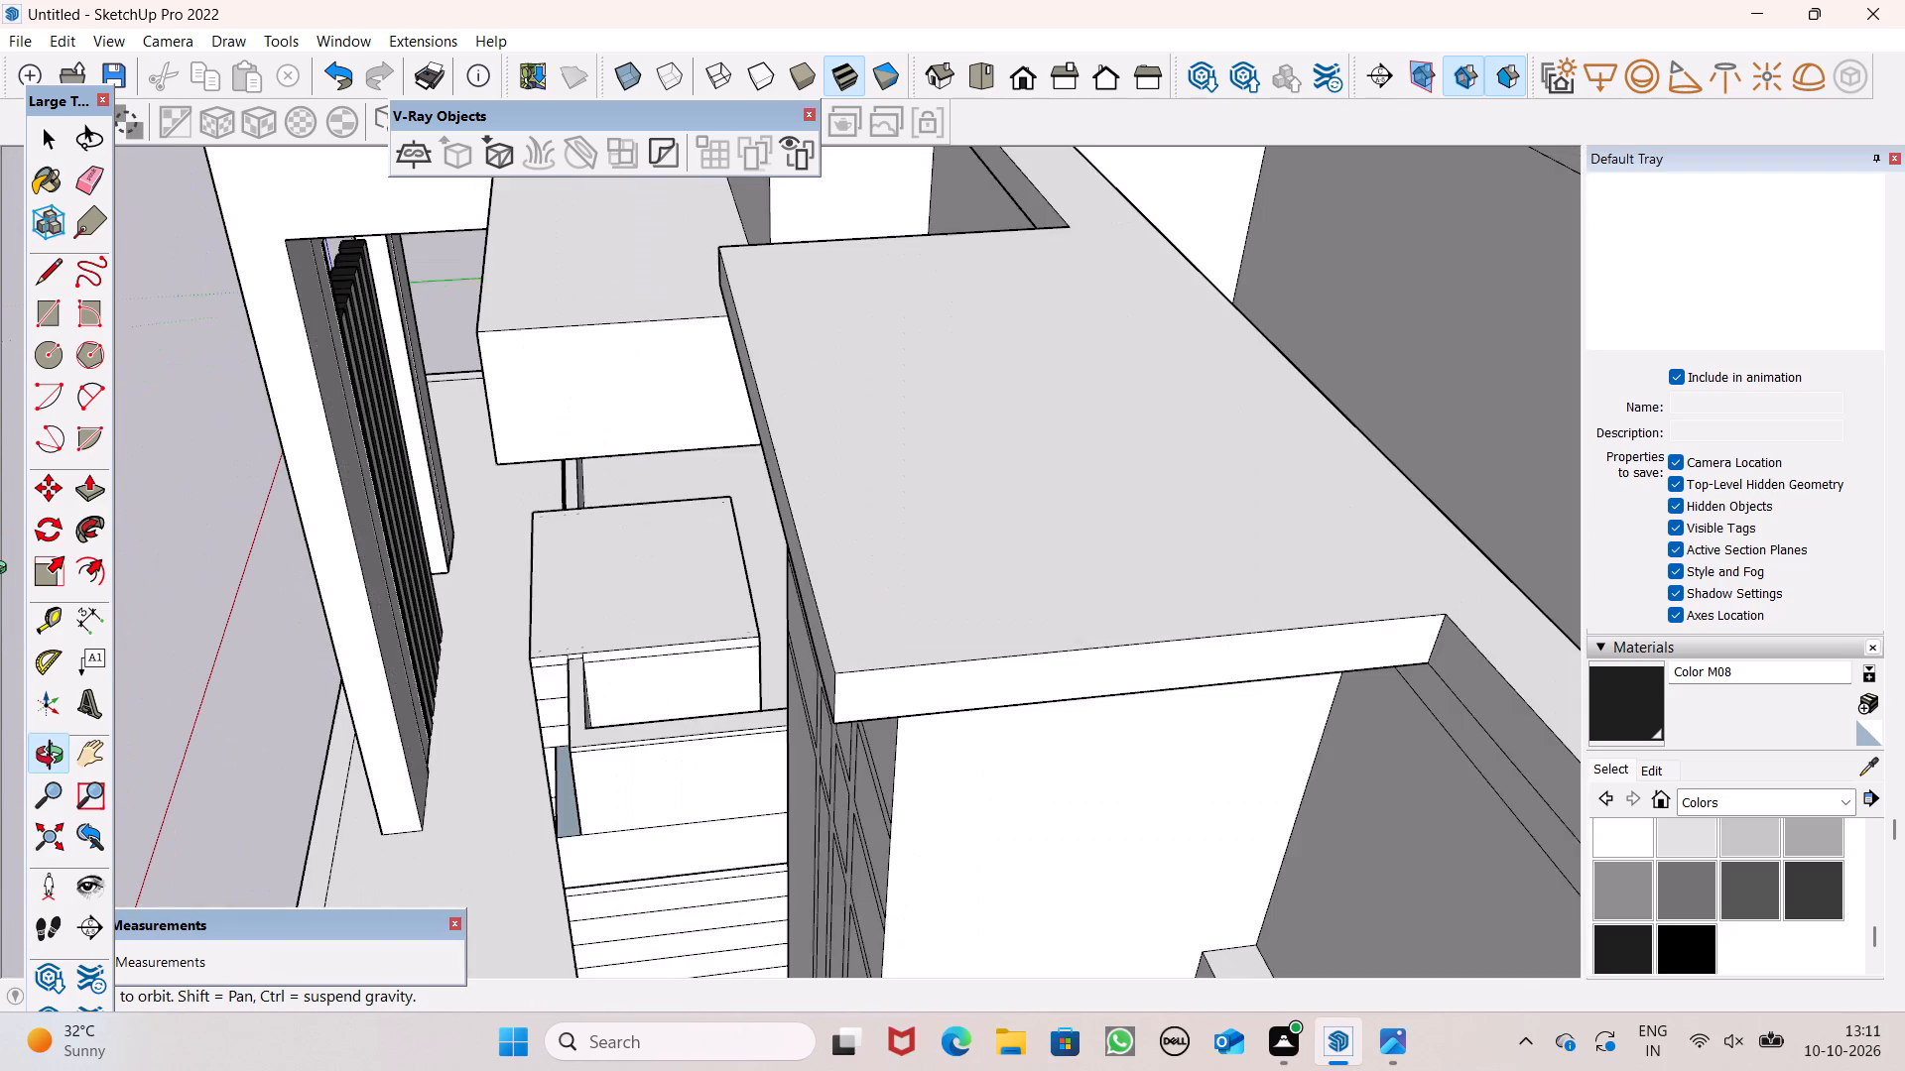
pyautogui.moveTo(0, 570); pyautogui.dragTo(0, 571, button='middle')
pyautogui.scroll(1, 268, 425)
pyautogui.scroll(6, 344, 228)
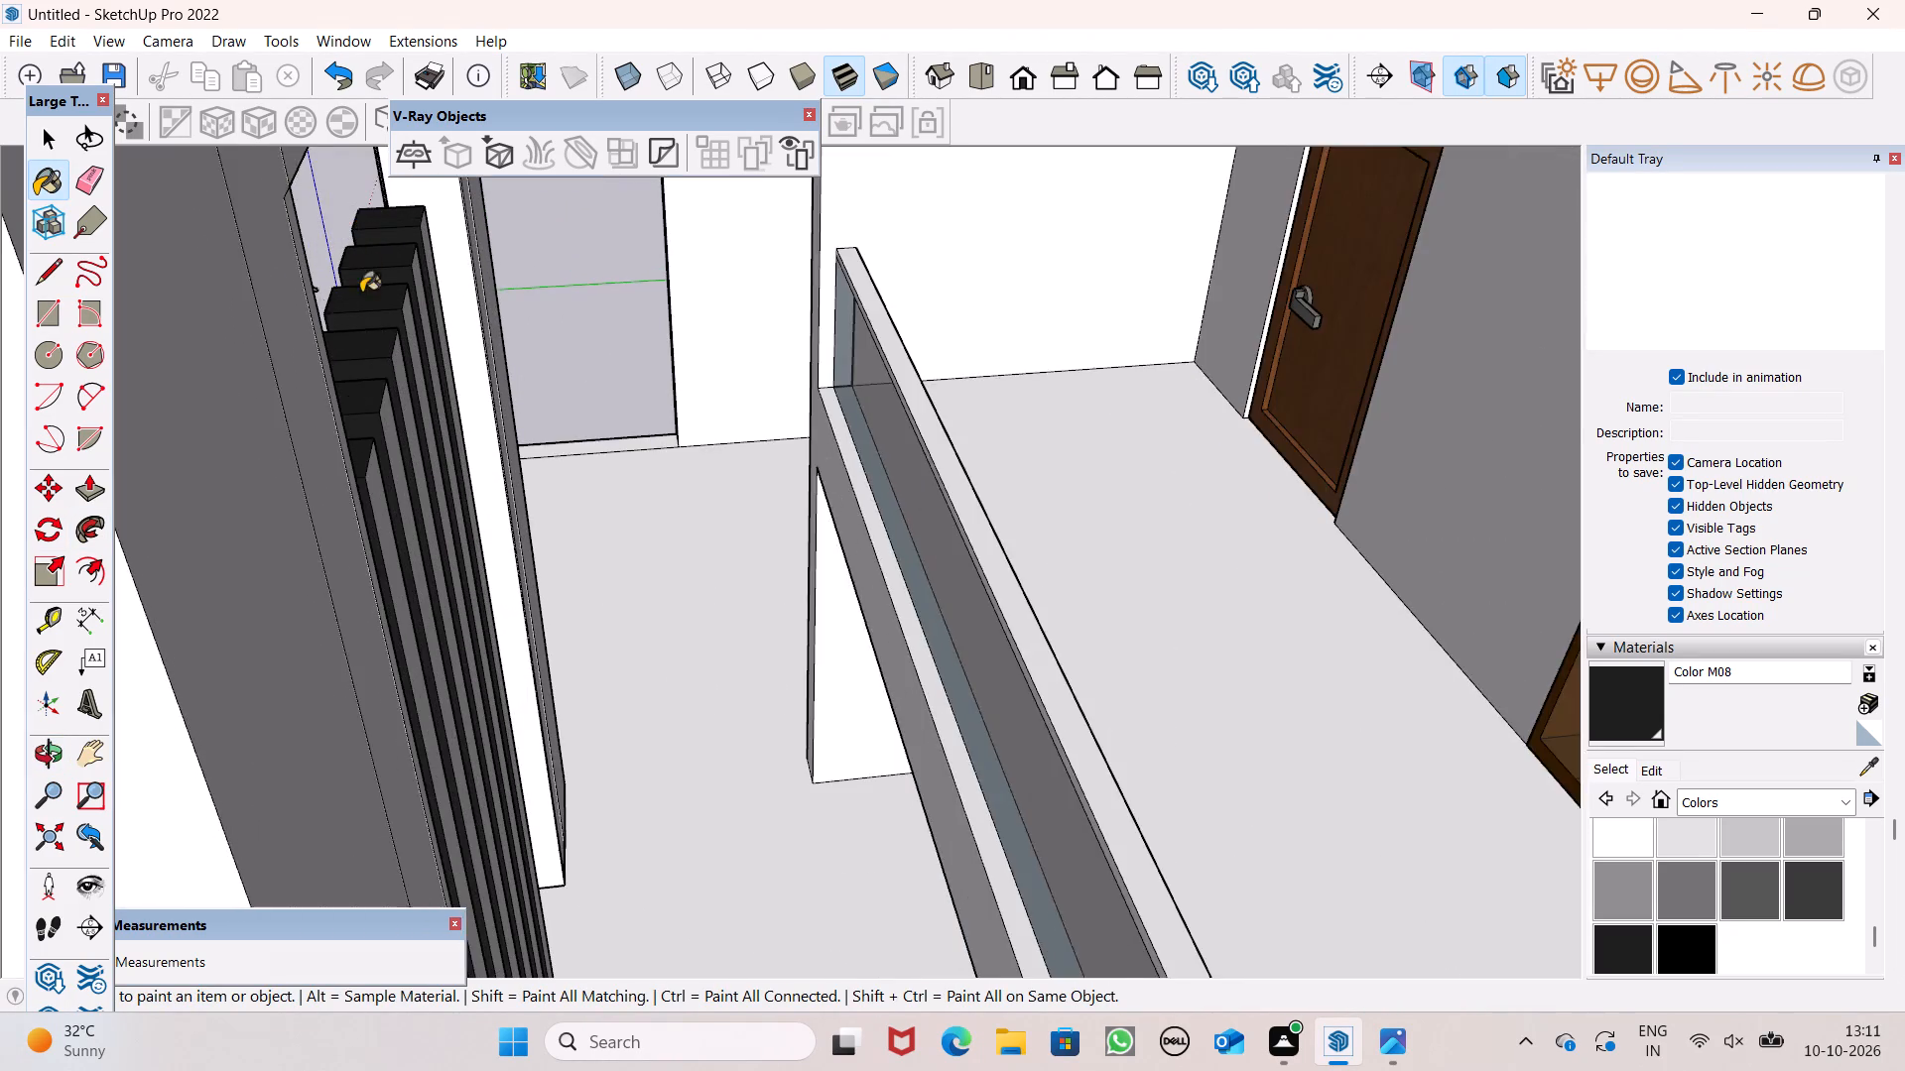
pyautogui.scroll(6, 361, 300)
pyautogui.click(382, 646)
pyautogui.moveTo(413, 517); pyautogui.dragTo(428, 477)
pyautogui.click(429, 388)
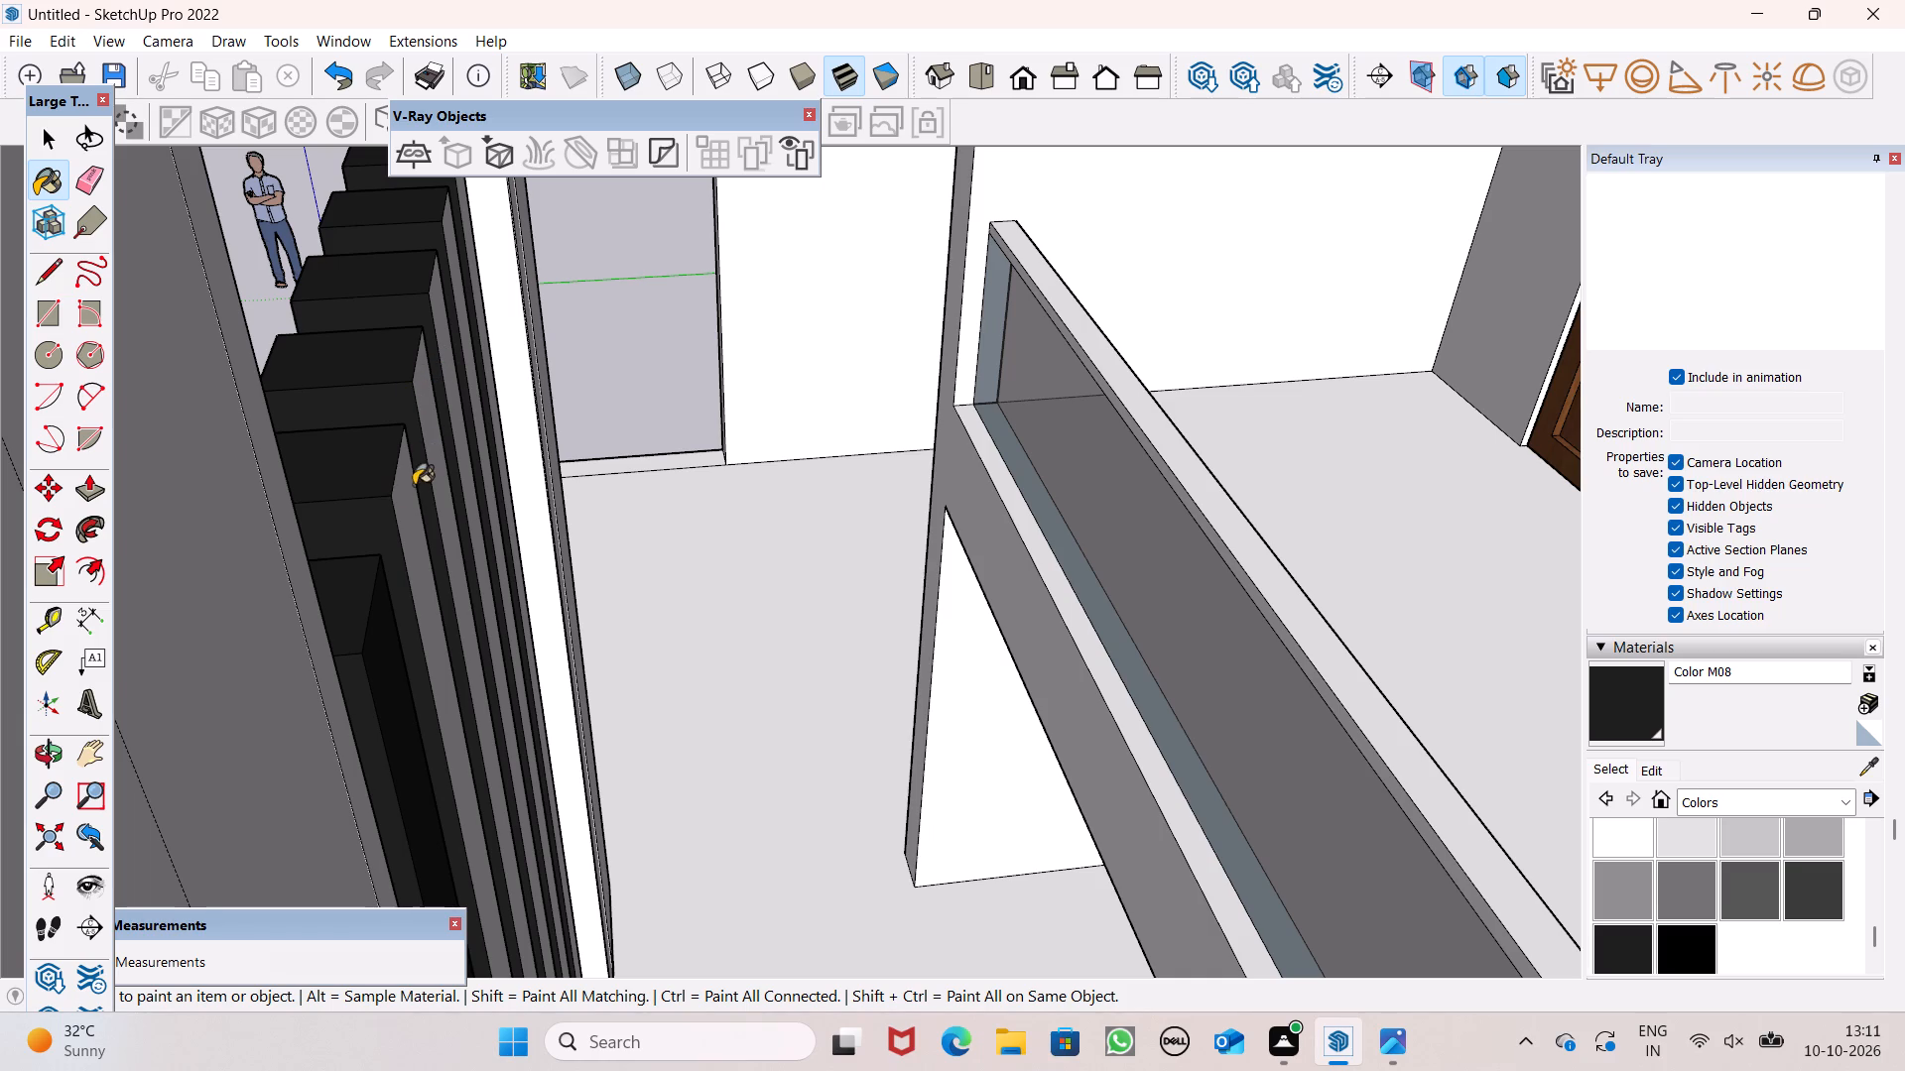
pyautogui.click(415, 485)
pyautogui.click(457, 254)
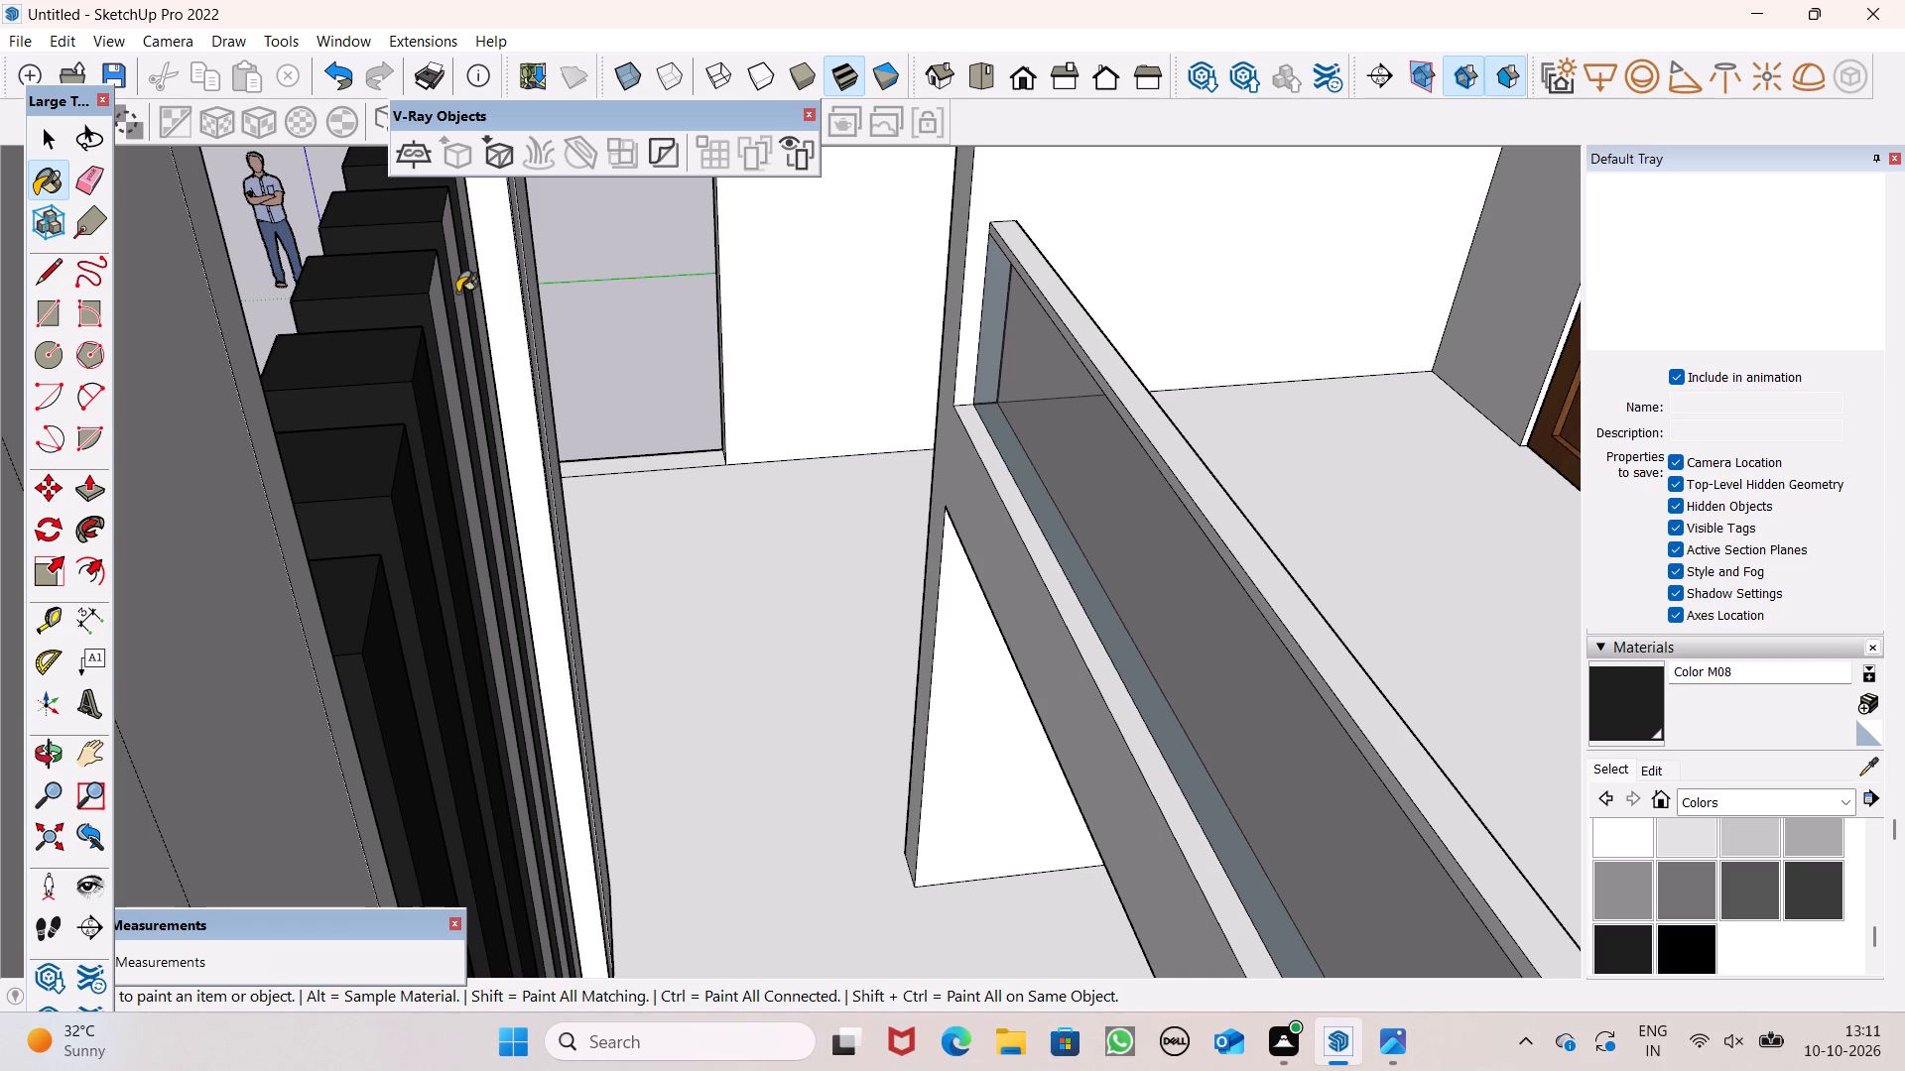
pyautogui.click(448, 344)
pyautogui.moveTo(458, 399); pyautogui.dragTo(309, 477, button='middle')
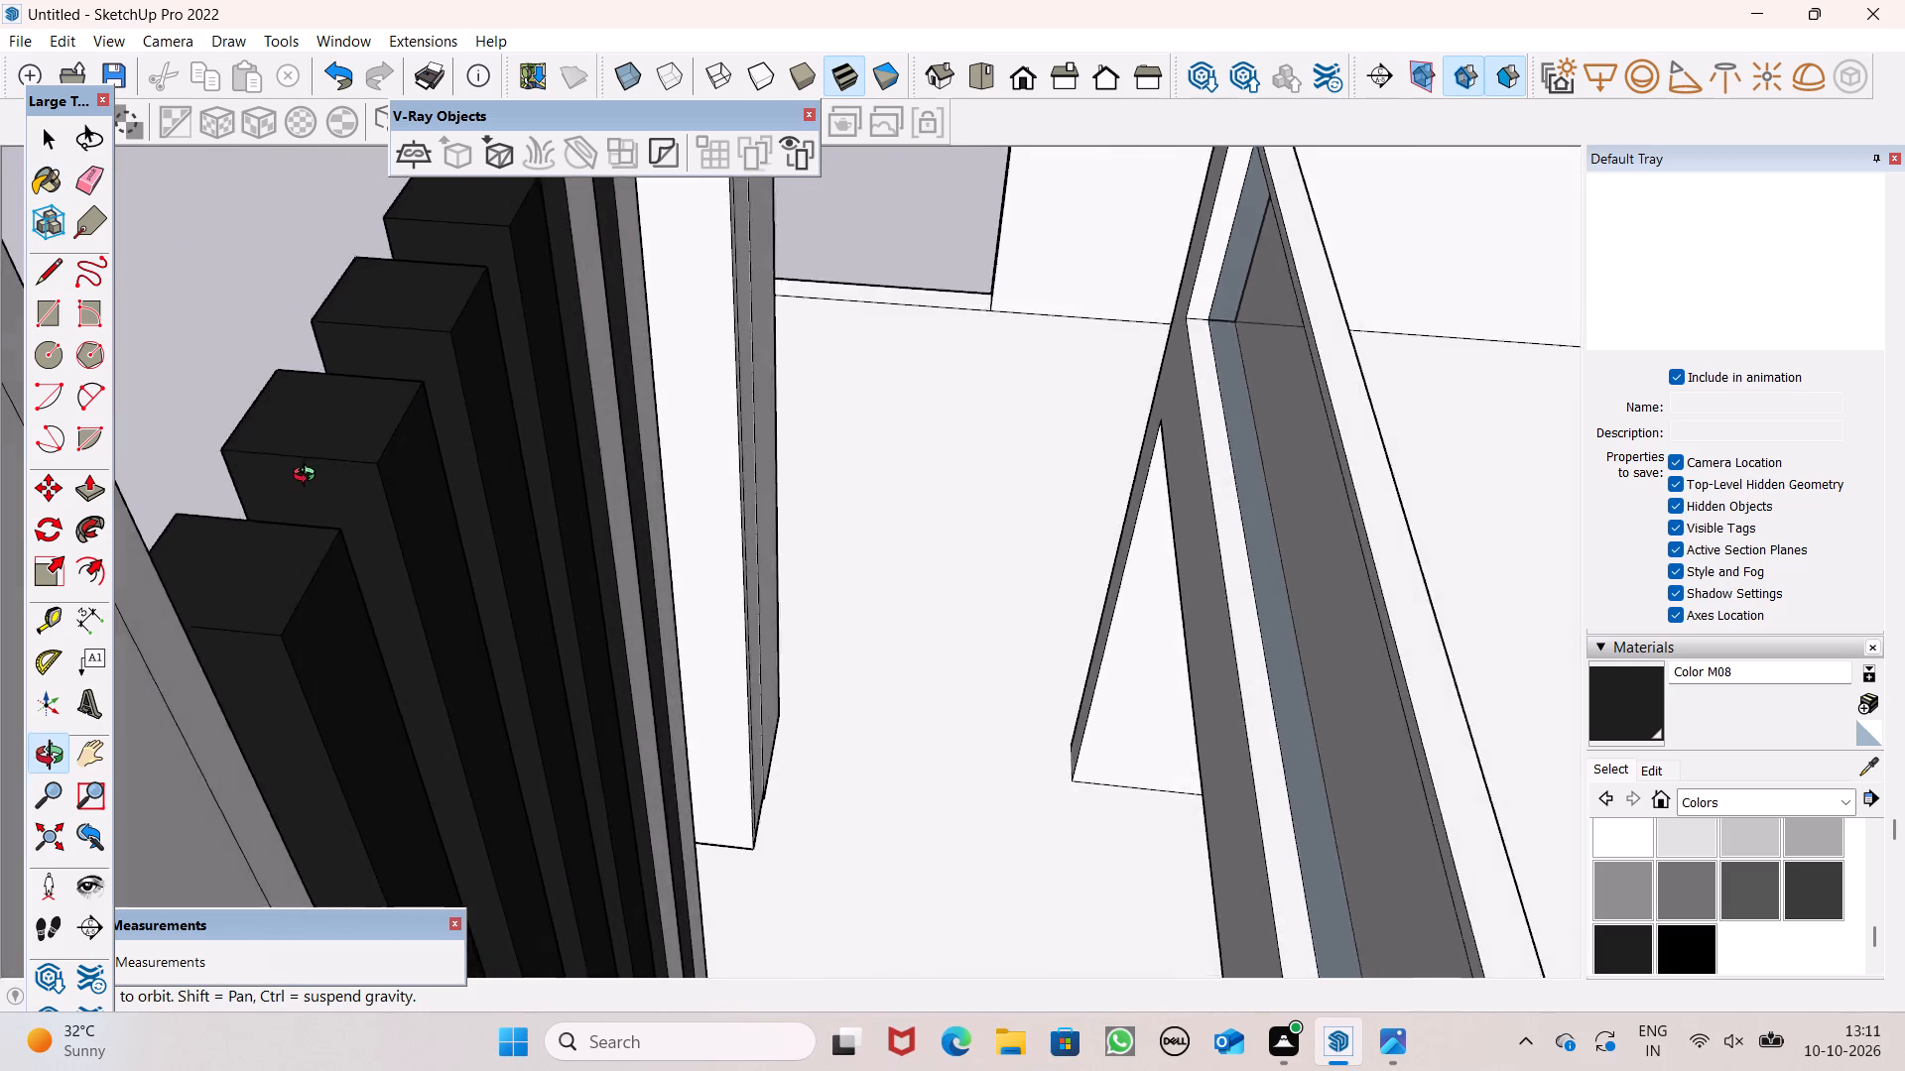
pyautogui.moveTo(309, 477); pyautogui.dragTo(183, 413, button='middle')
pyautogui.scroll(7, 658, 267)
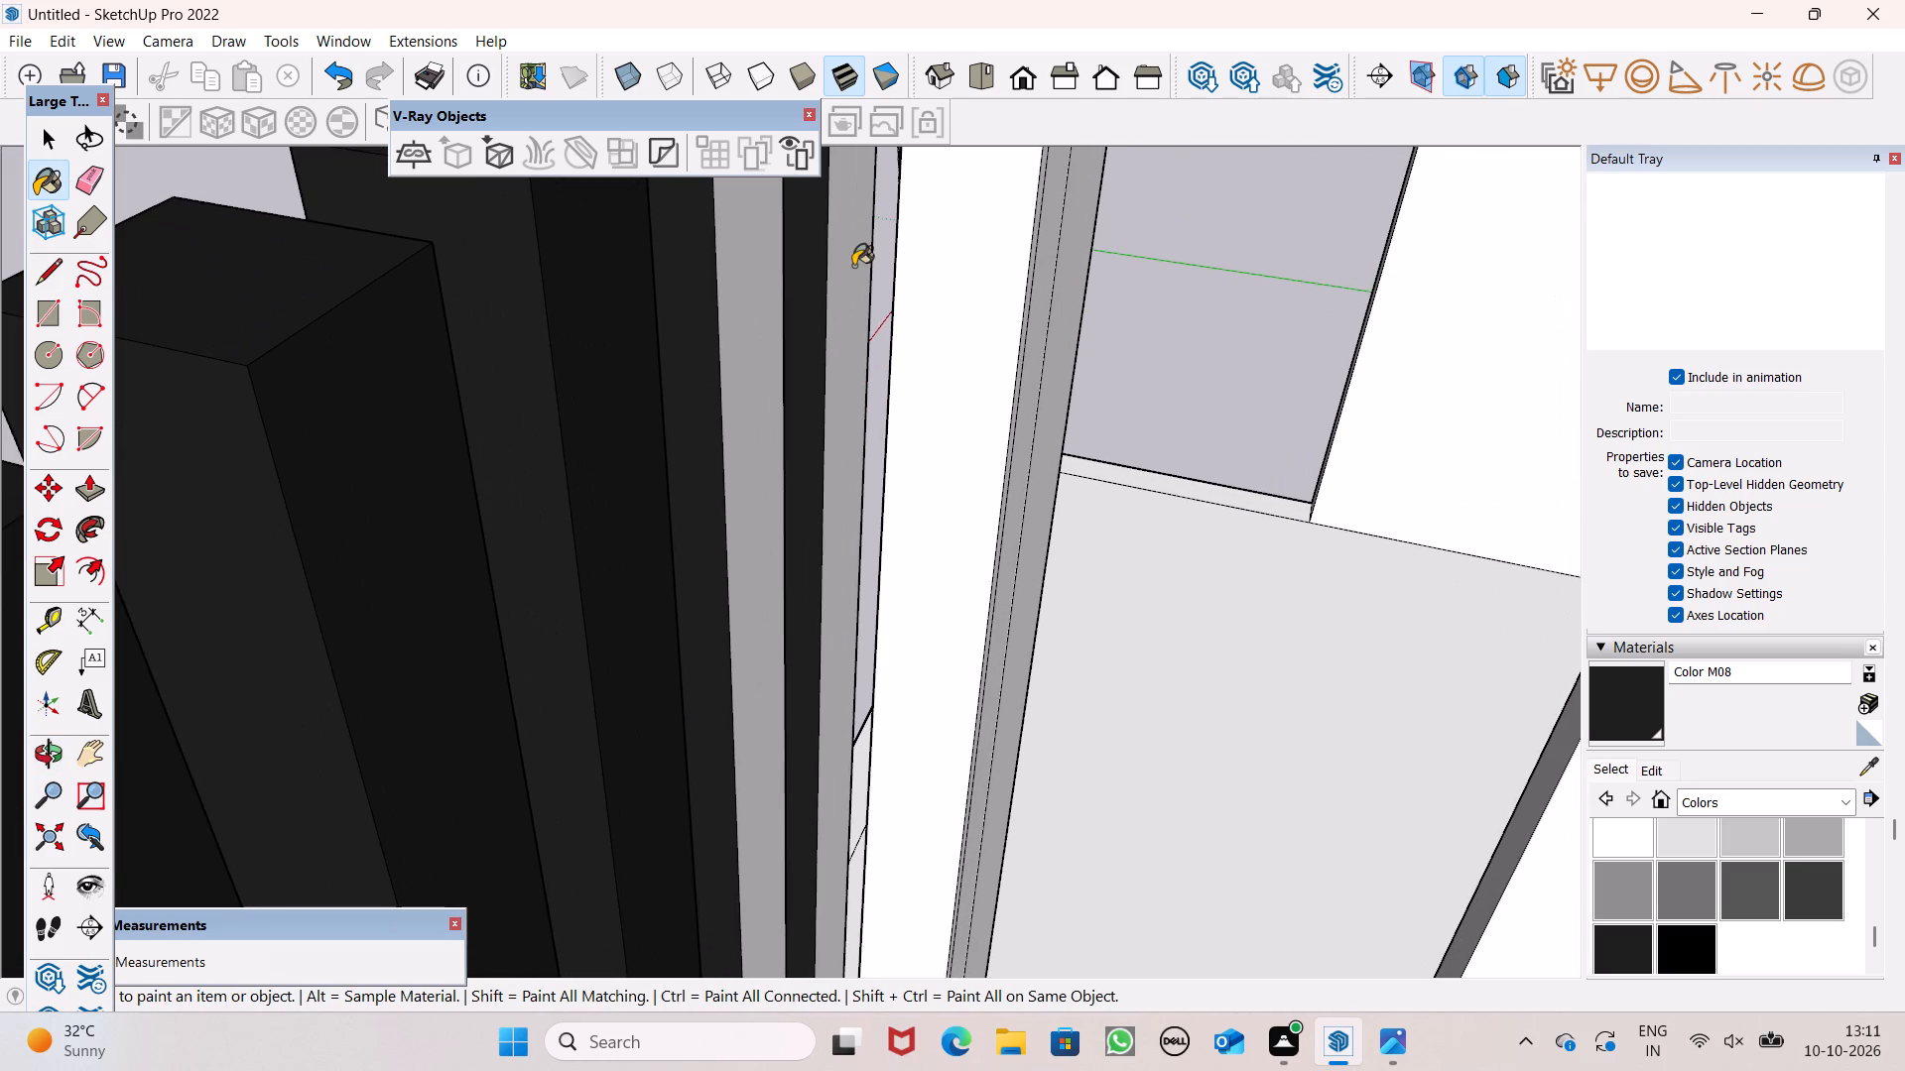
pyautogui.click(854, 287)
pyautogui.click(760, 364)
pyautogui.scroll(-3, 767, 362)
pyautogui.moveTo(829, 403); pyautogui.dragTo(1380, 325, button='middle')
pyautogui.moveTo(988, 441); pyautogui.dragTo(1123, 416, button='middle')
pyautogui.scroll(-8, 1099, 524)
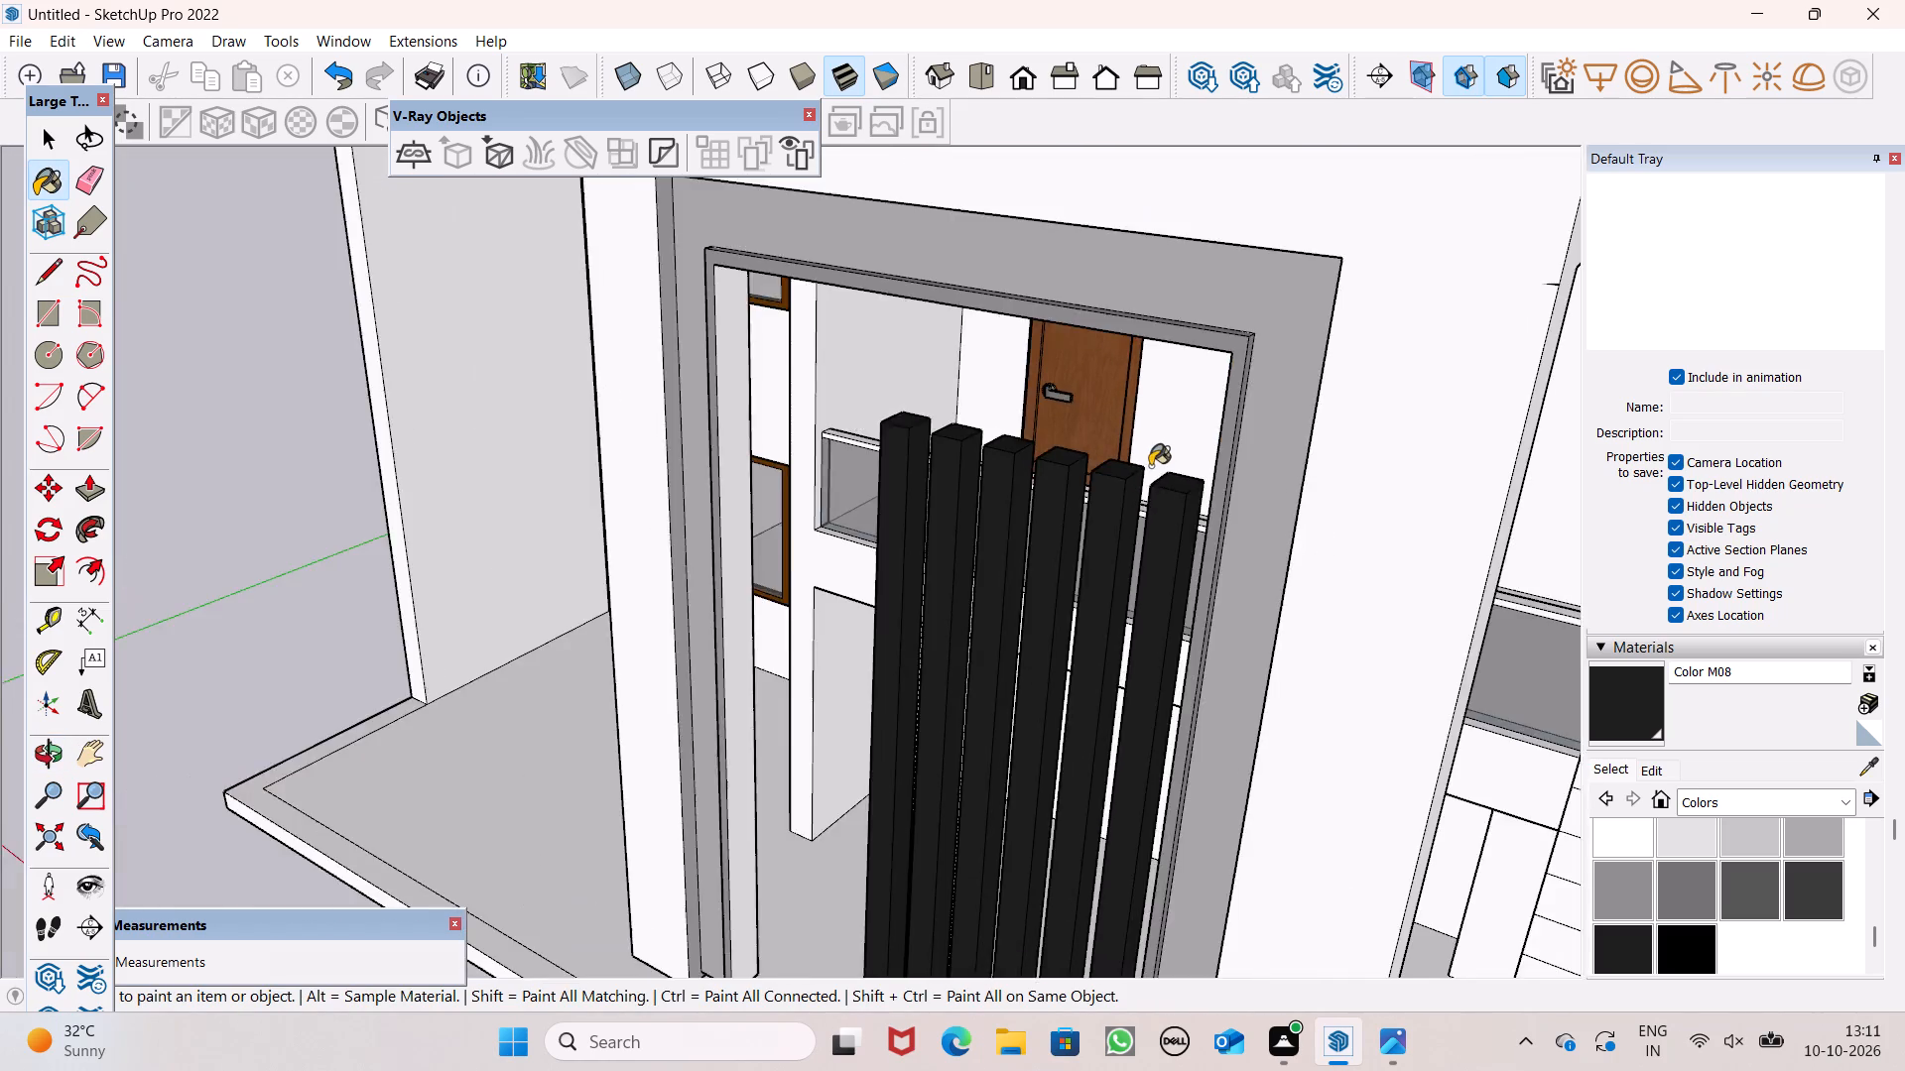
pyautogui.scroll(-8, 1150, 466)
pyautogui.press('space')
# Paint the upper facade walls with Color M06: above the canopy, below the left wing's roof edge, and beside the grooved column.
pyautogui.scroll(-3, 1155, 512)
pyautogui.moveTo(1164, 520); pyautogui.dragTo(1287, 450, button='middle')
pyautogui.scroll(-1, 1121, 402)
pyautogui.moveTo(1125, 409); pyautogui.dragTo(1224, 428, button='middle')
pyautogui.middleClick(1224, 428)
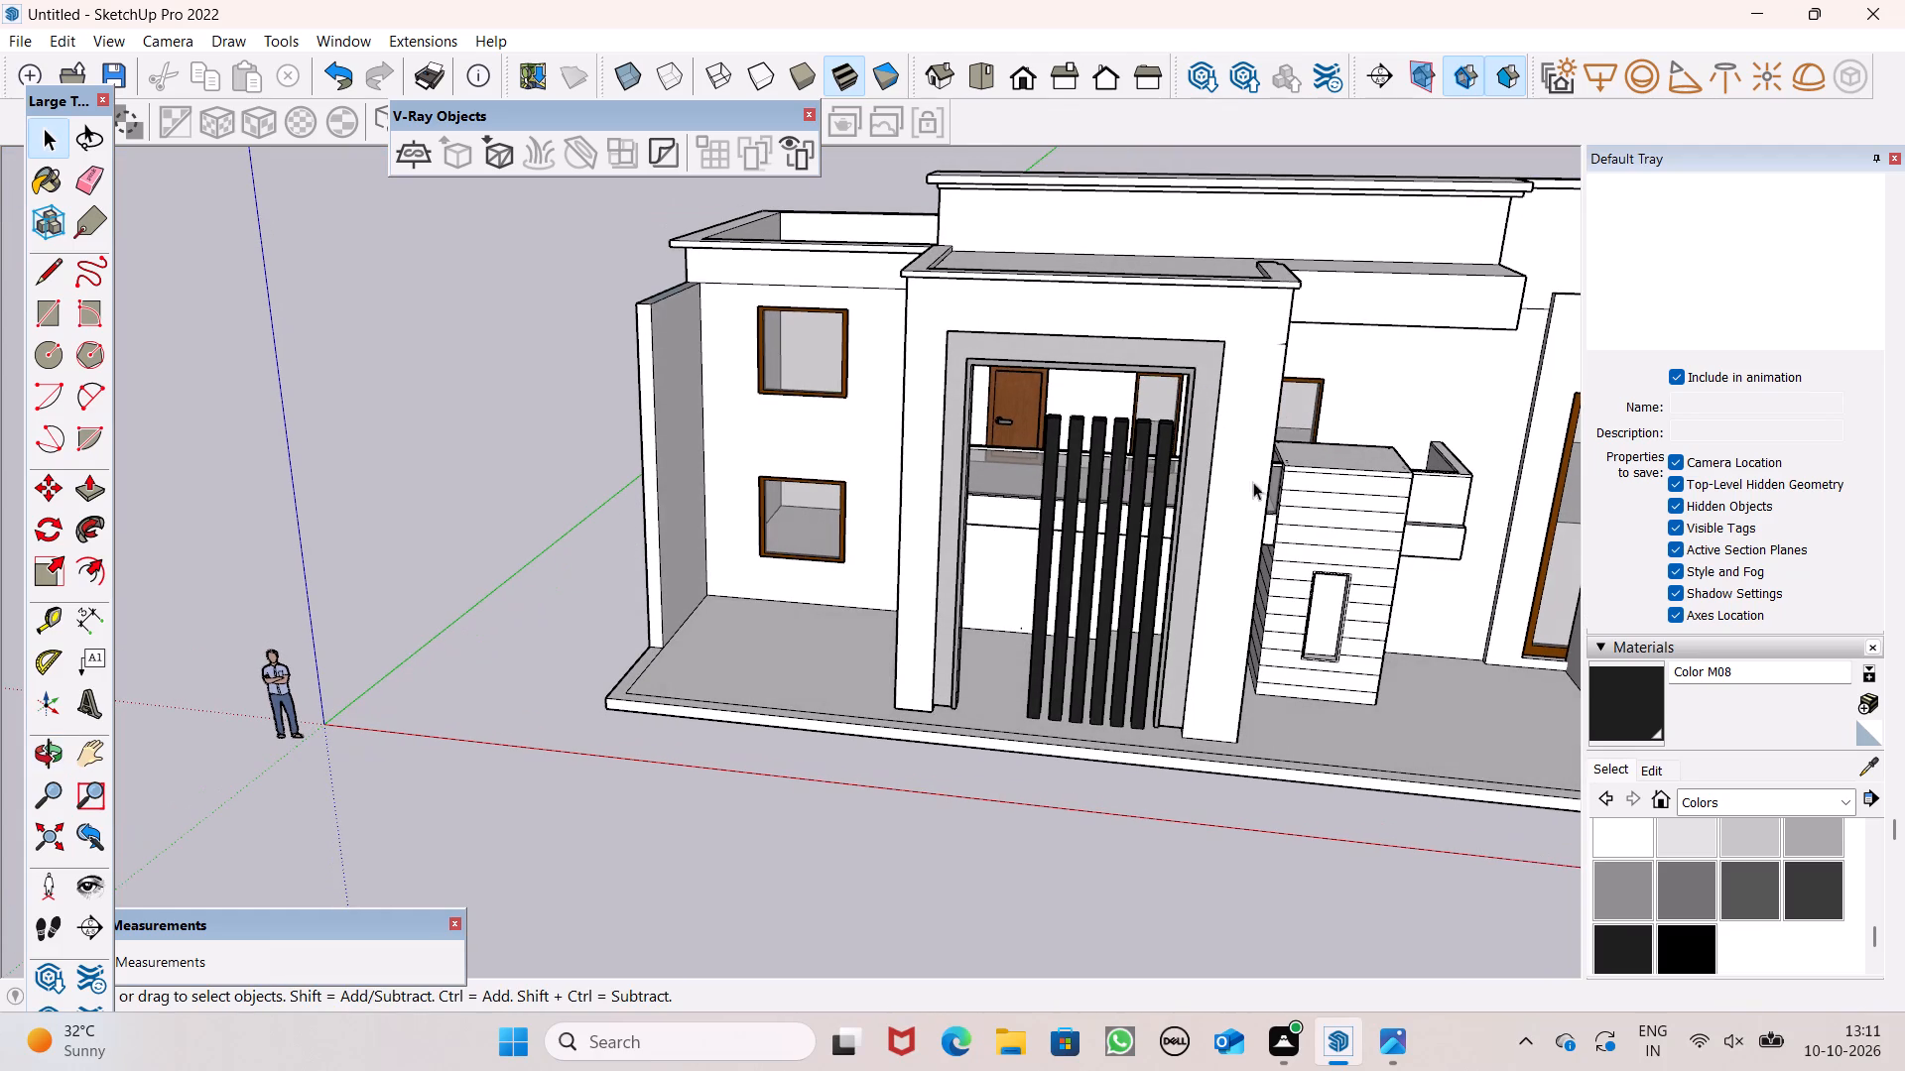
pyautogui.click(1761, 878)
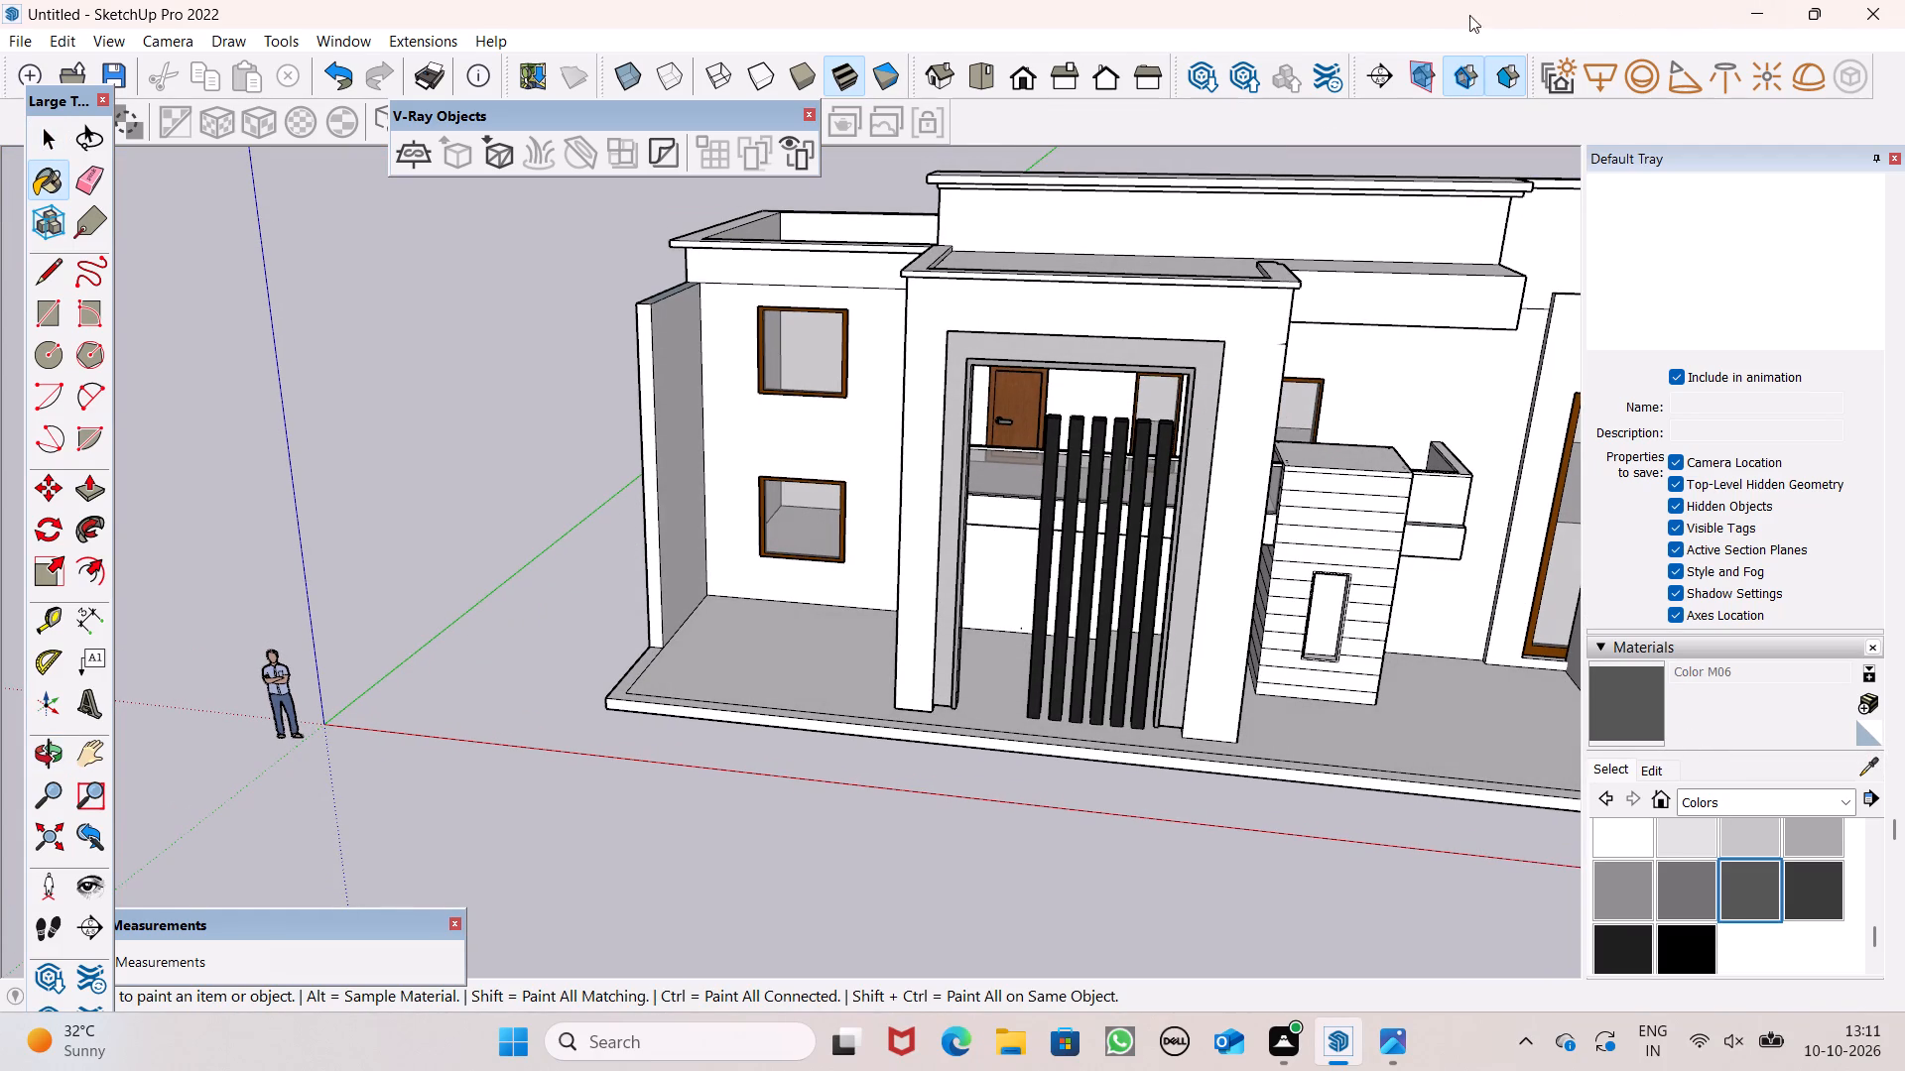
pyautogui.moveTo(1200, 171); pyautogui.dragTo(1242, 217, button='middle')
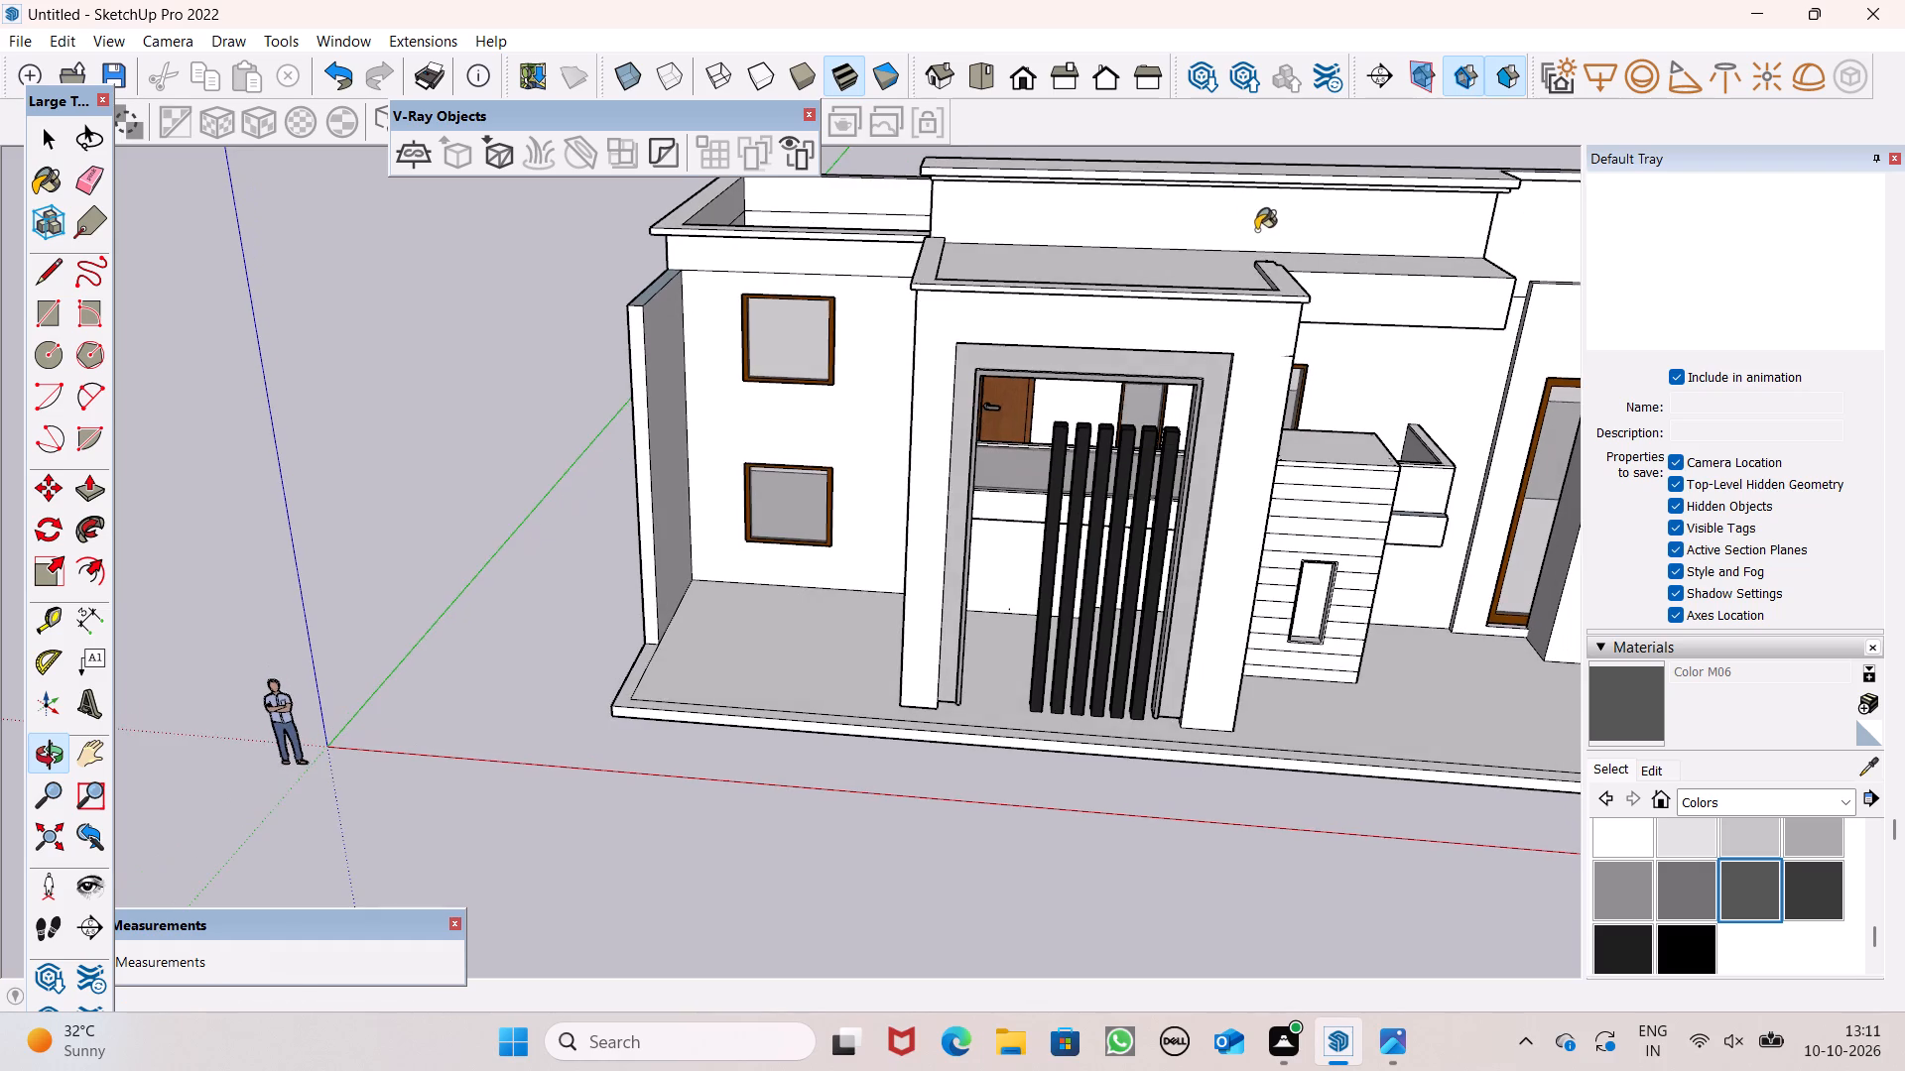
pyautogui.scroll(5, 1257, 230)
pyautogui.click(1221, 235)
pyautogui.click(667, 286)
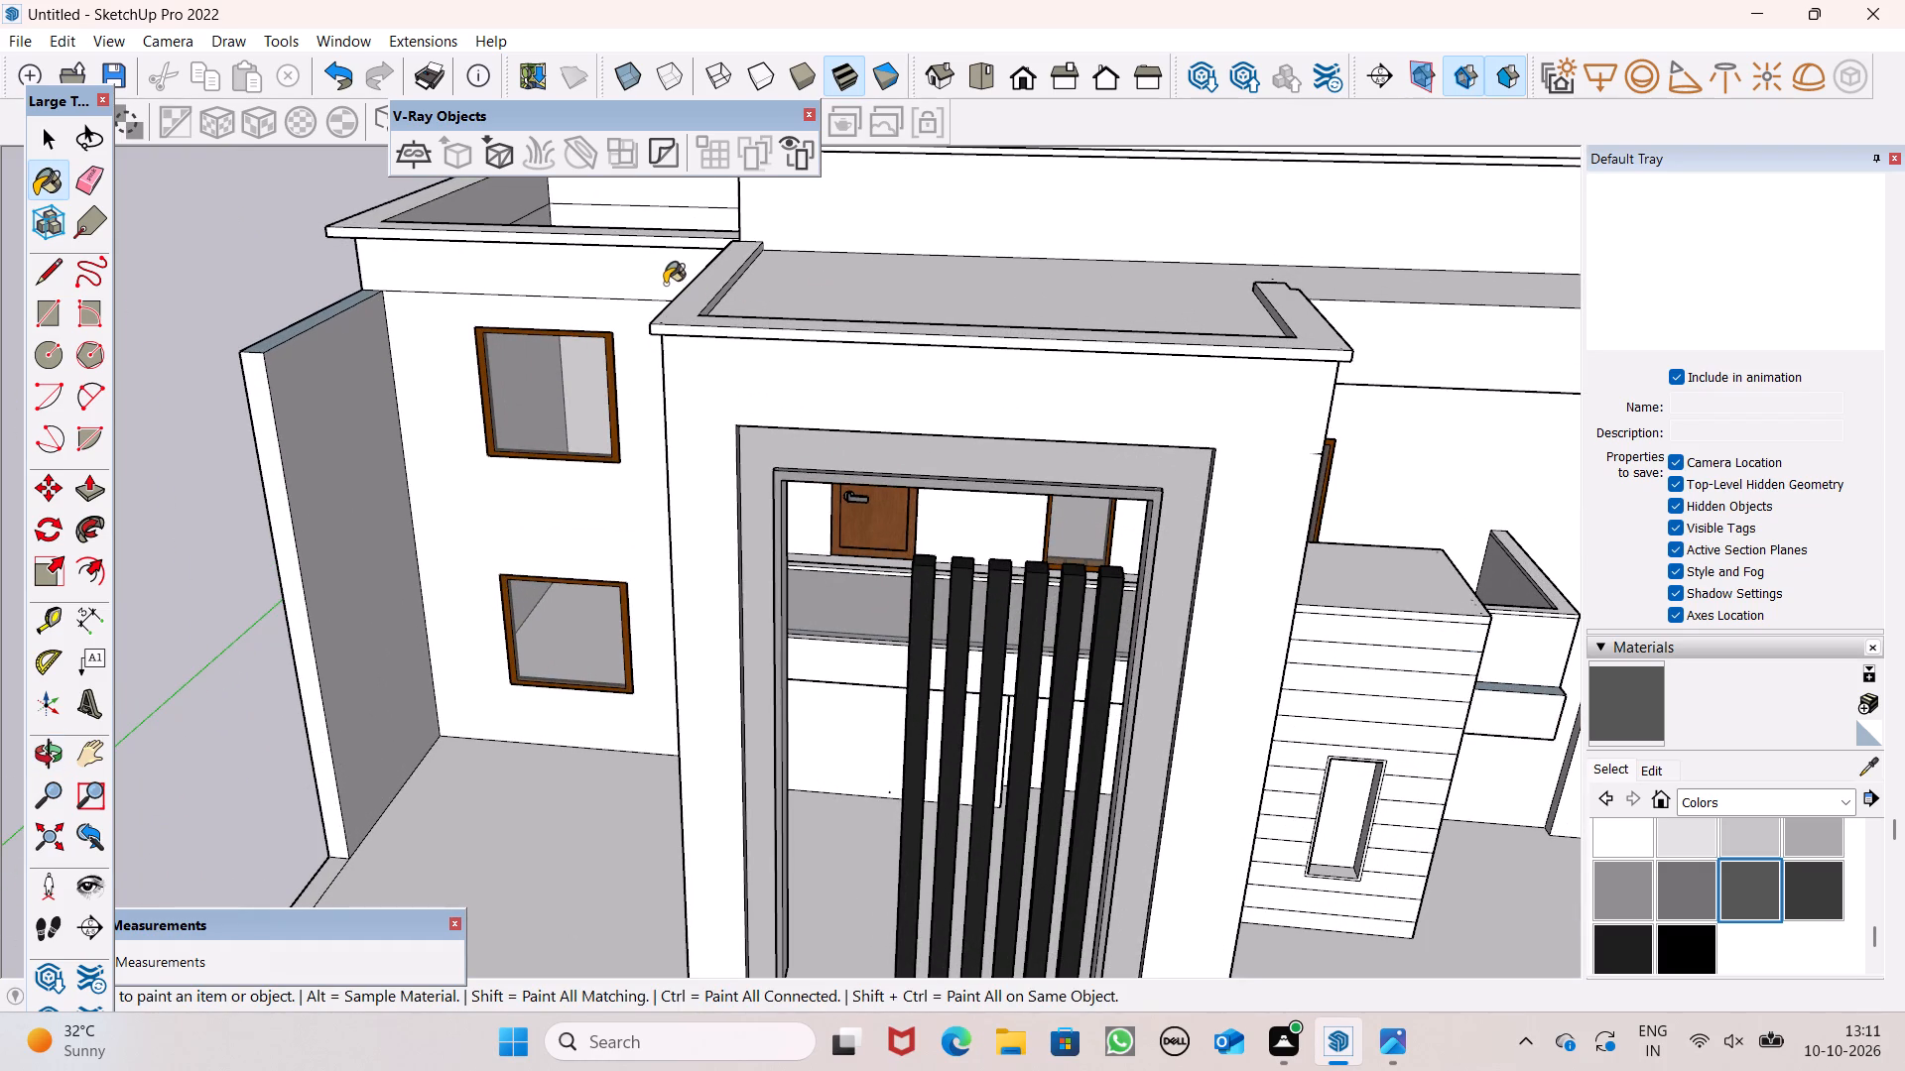
pyautogui.scroll(-7, 691, 287)
pyautogui.scroll(1, 708, 293)
pyautogui.scroll(-1, 710, 294)
pyautogui.moveTo(1134, 320); pyautogui.dragTo(1035, 310, button='middle')
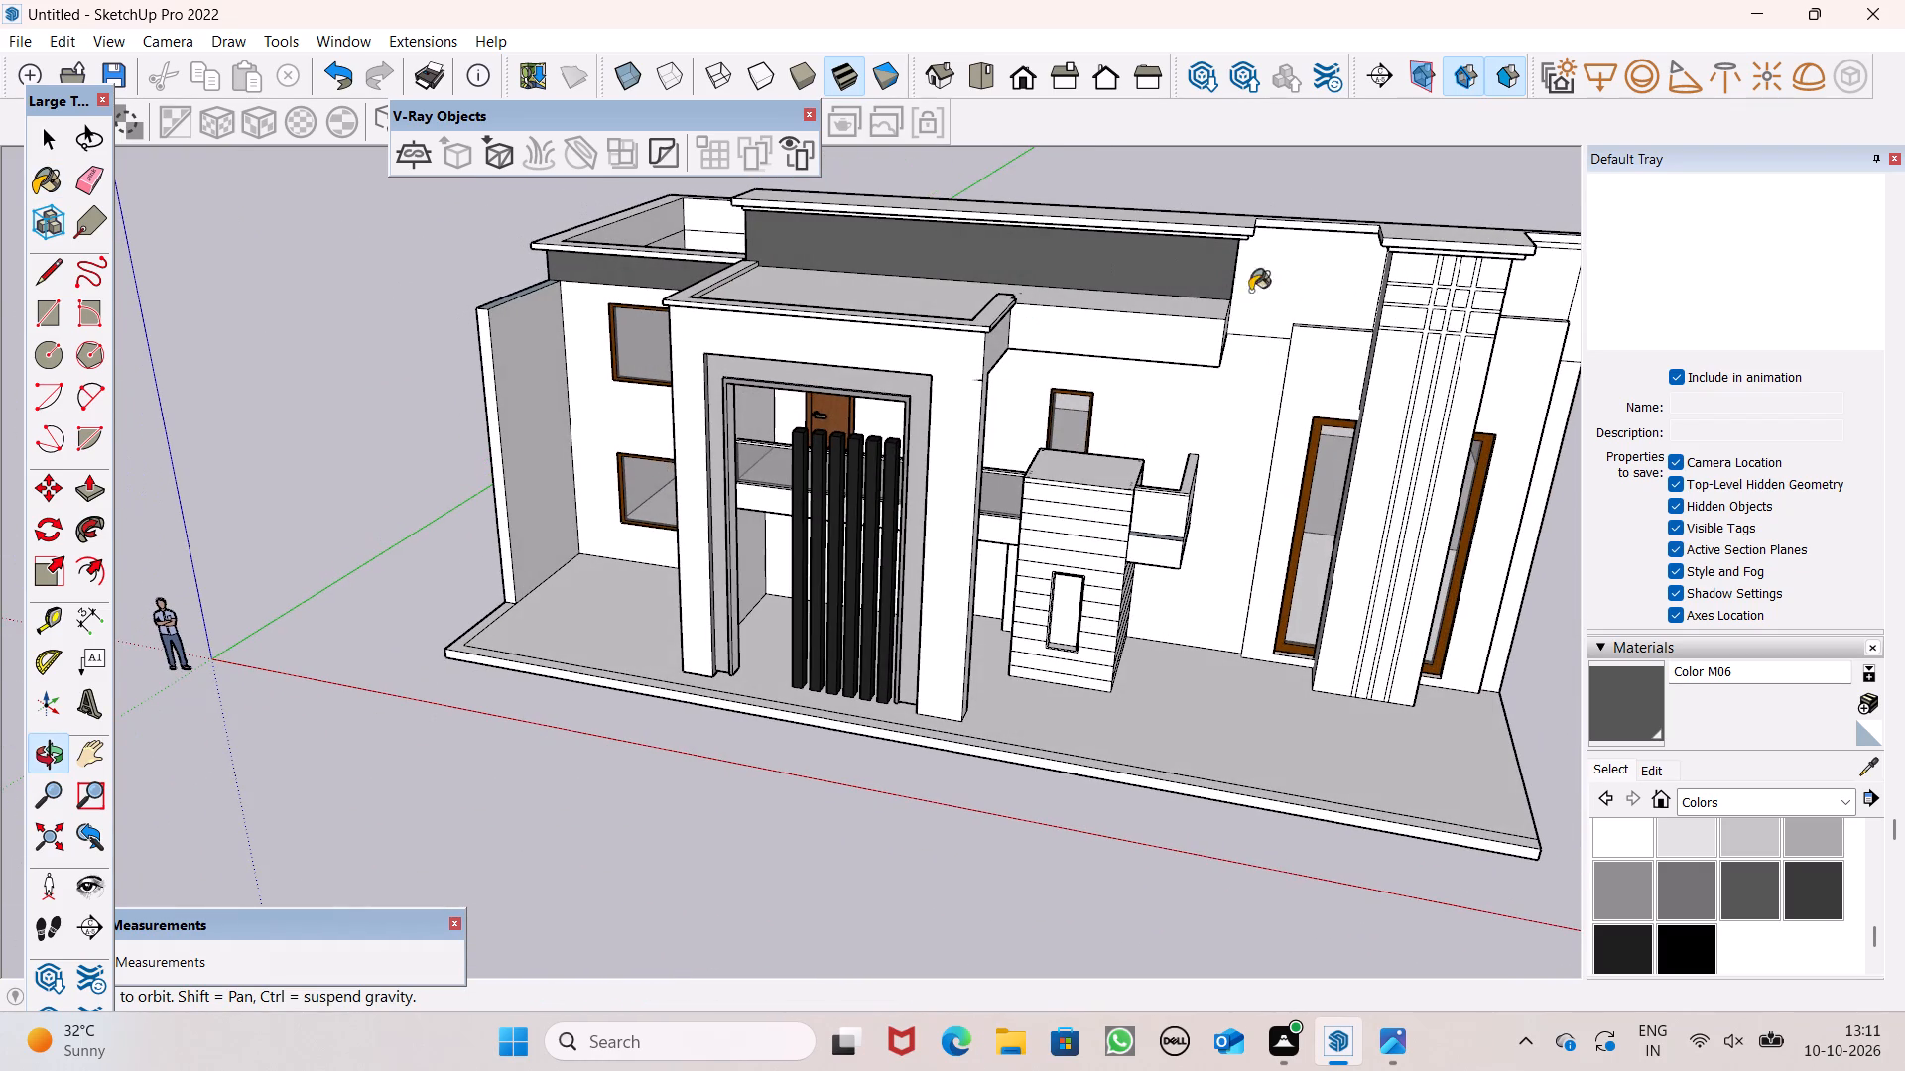
pyautogui.scroll(2, 1604, 369)
pyautogui.scroll(2, 1487, 396)
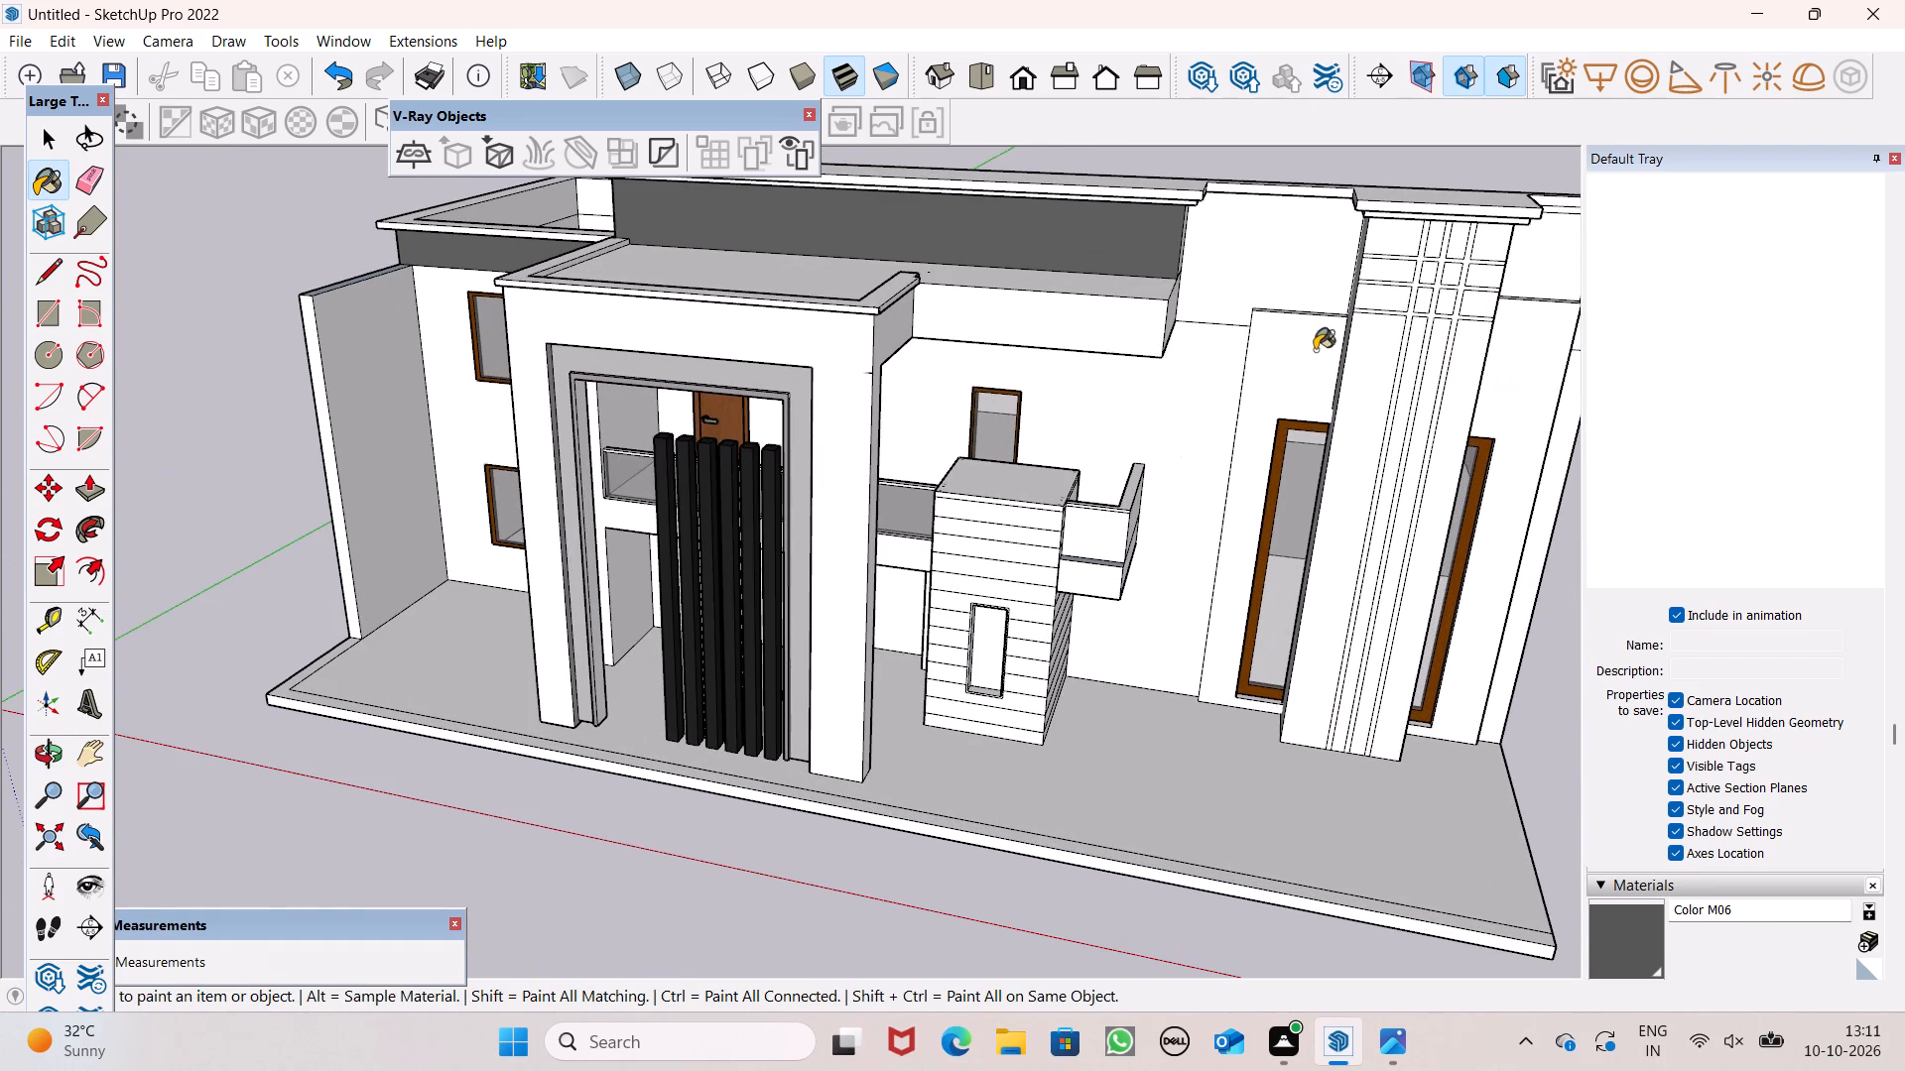
pyautogui.click(1295, 266)
# Paint the front and side faces of the small balcony's parapet beside the grooved block with Color M06.
pyautogui.scroll(-3, 1091, 315)
pyautogui.moveTo(1481, 308); pyautogui.dragTo(1264, 307, button='middle')
pyautogui.scroll(5, 1273, 309)
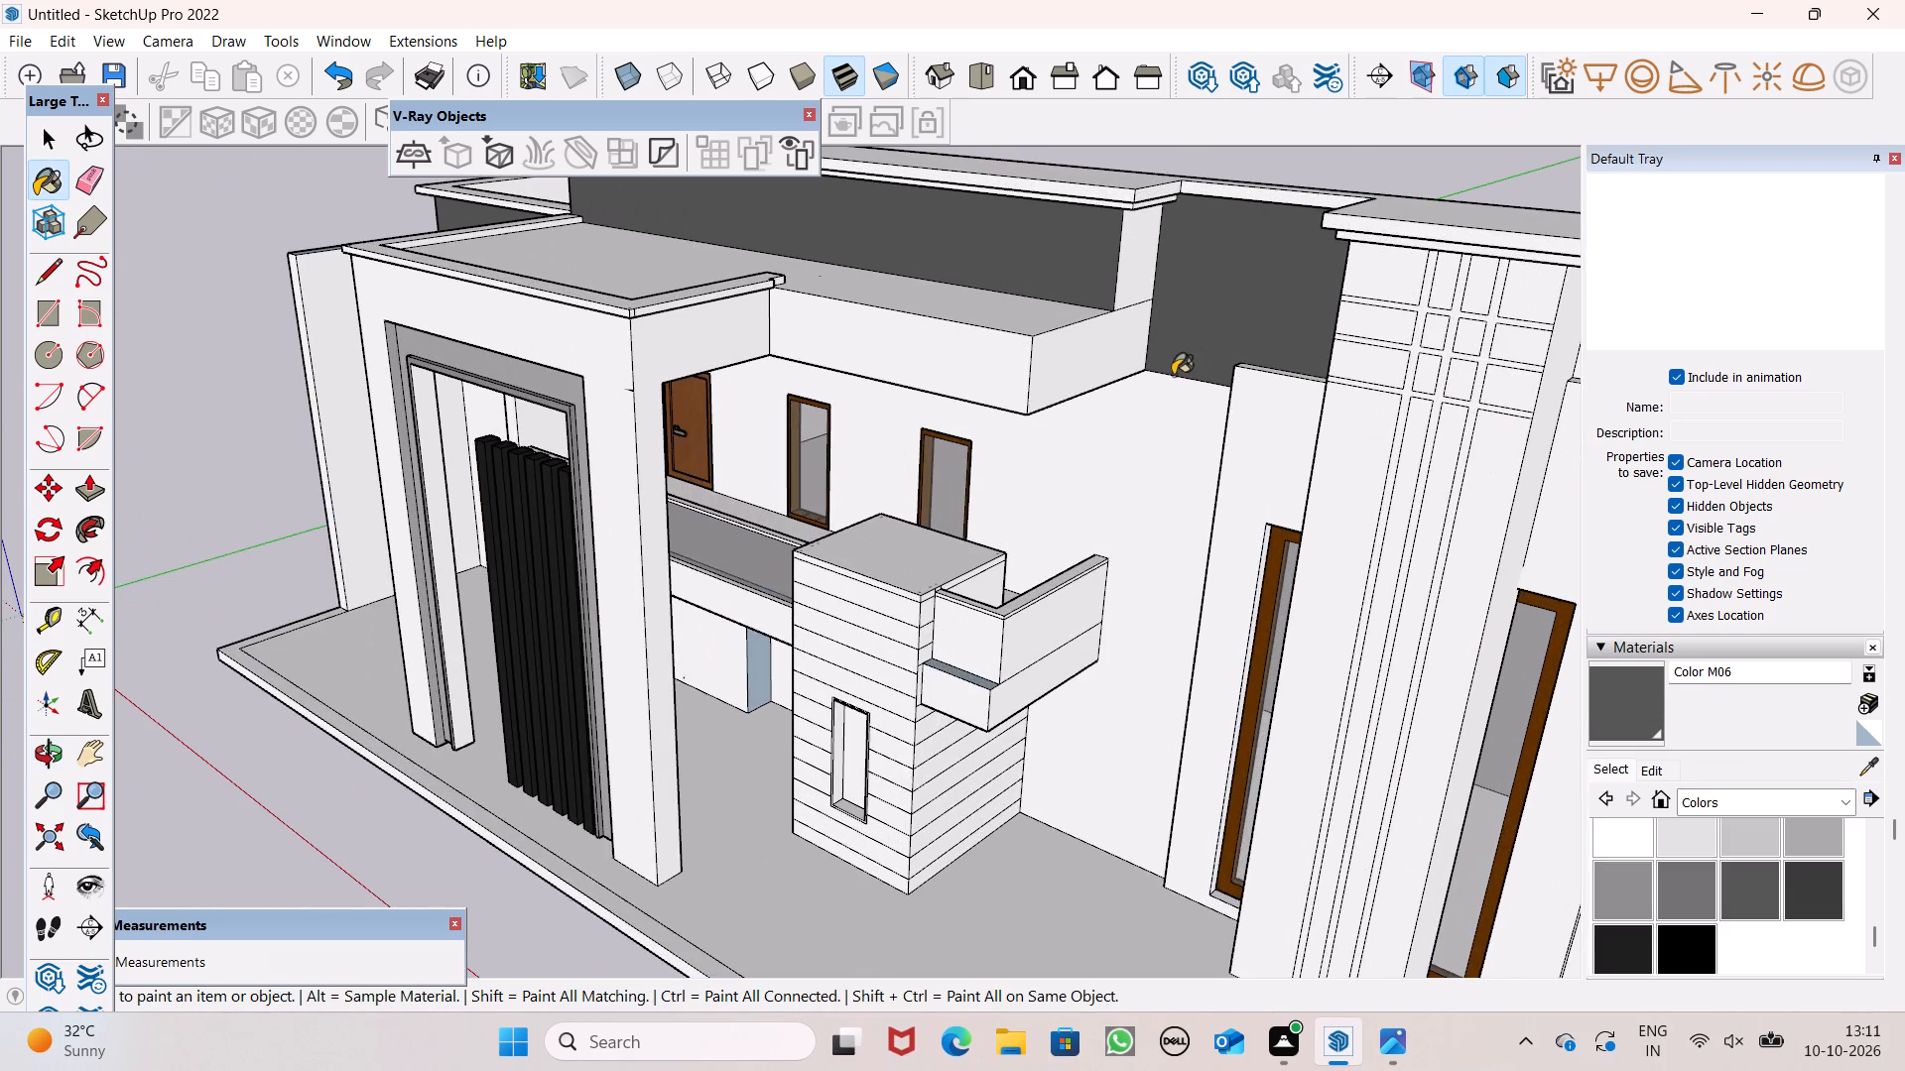
pyautogui.moveTo(1171, 371); pyautogui.dragTo(978, 365, button='middle')
pyautogui.scroll(2, 1082, 307)
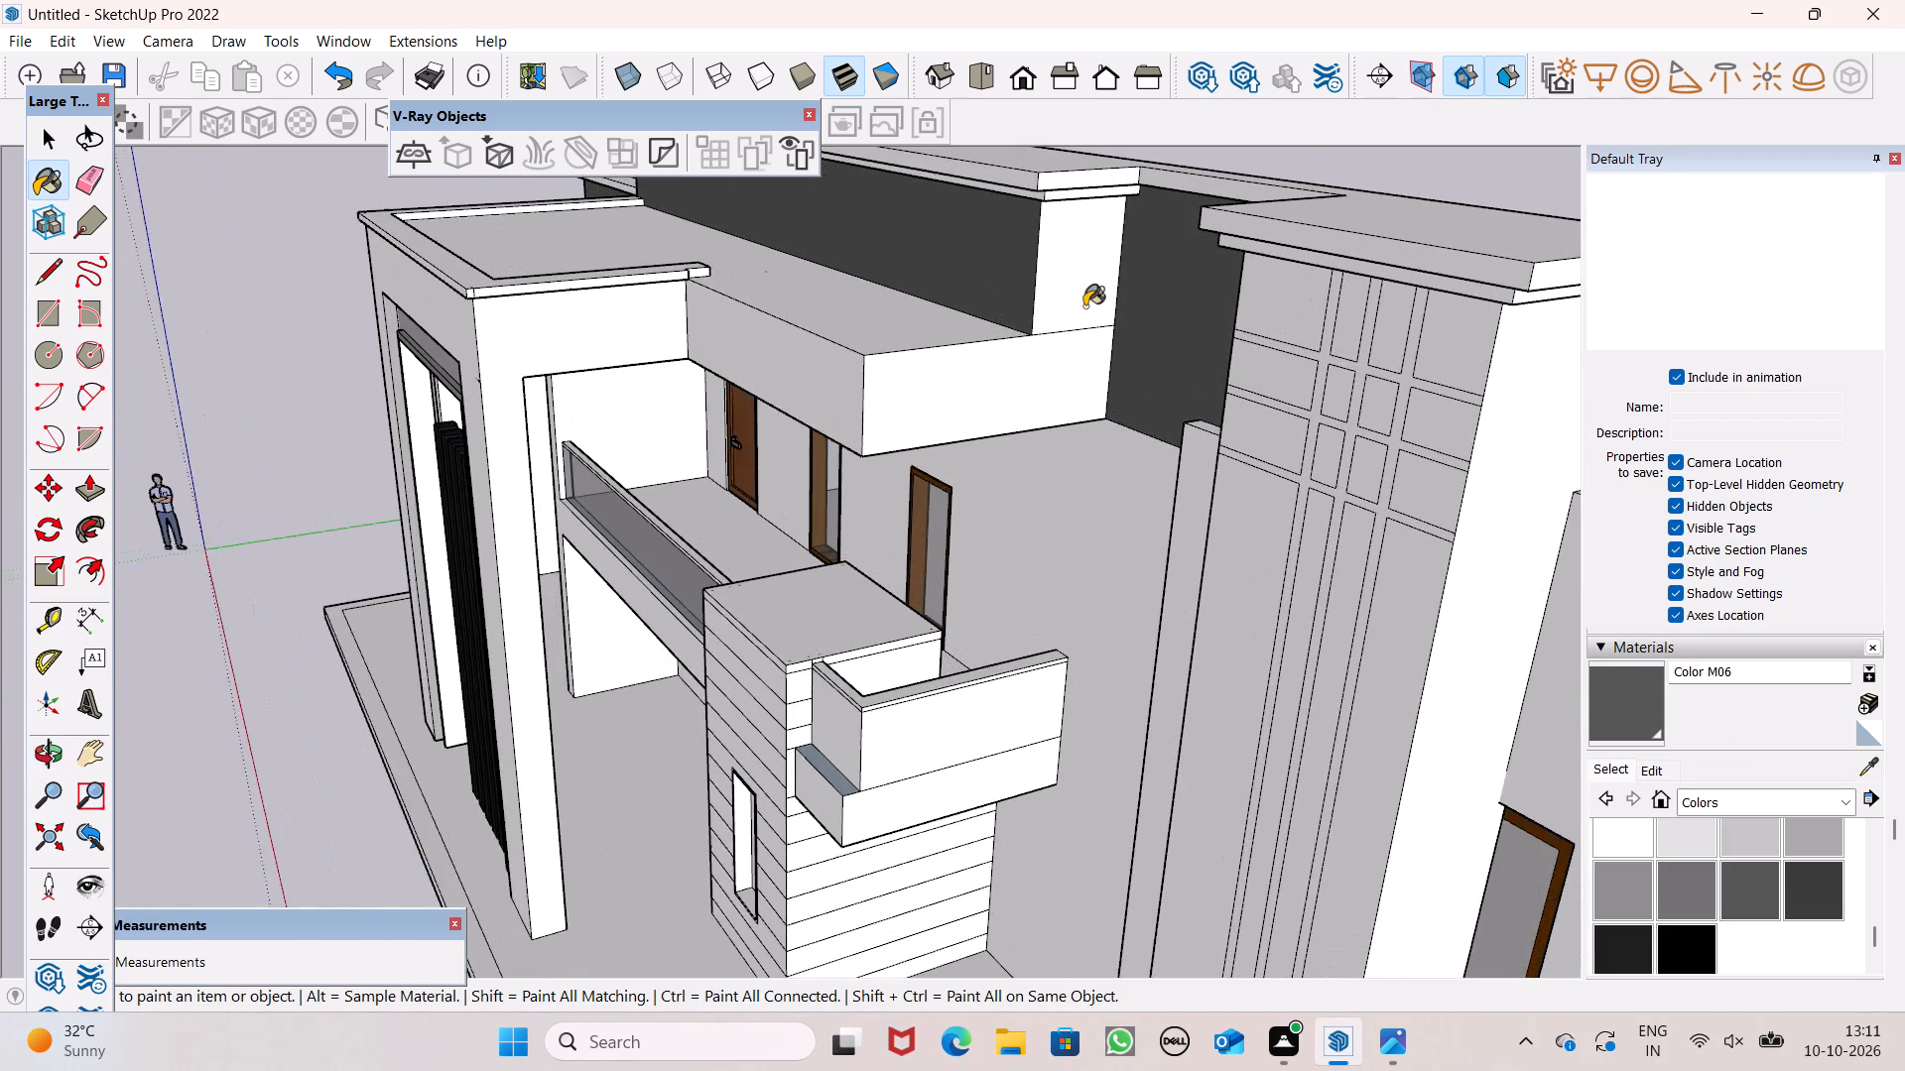
pyautogui.scroll(-2, 1094, 312)
pyautogui.scroll(-1, 972, 658)
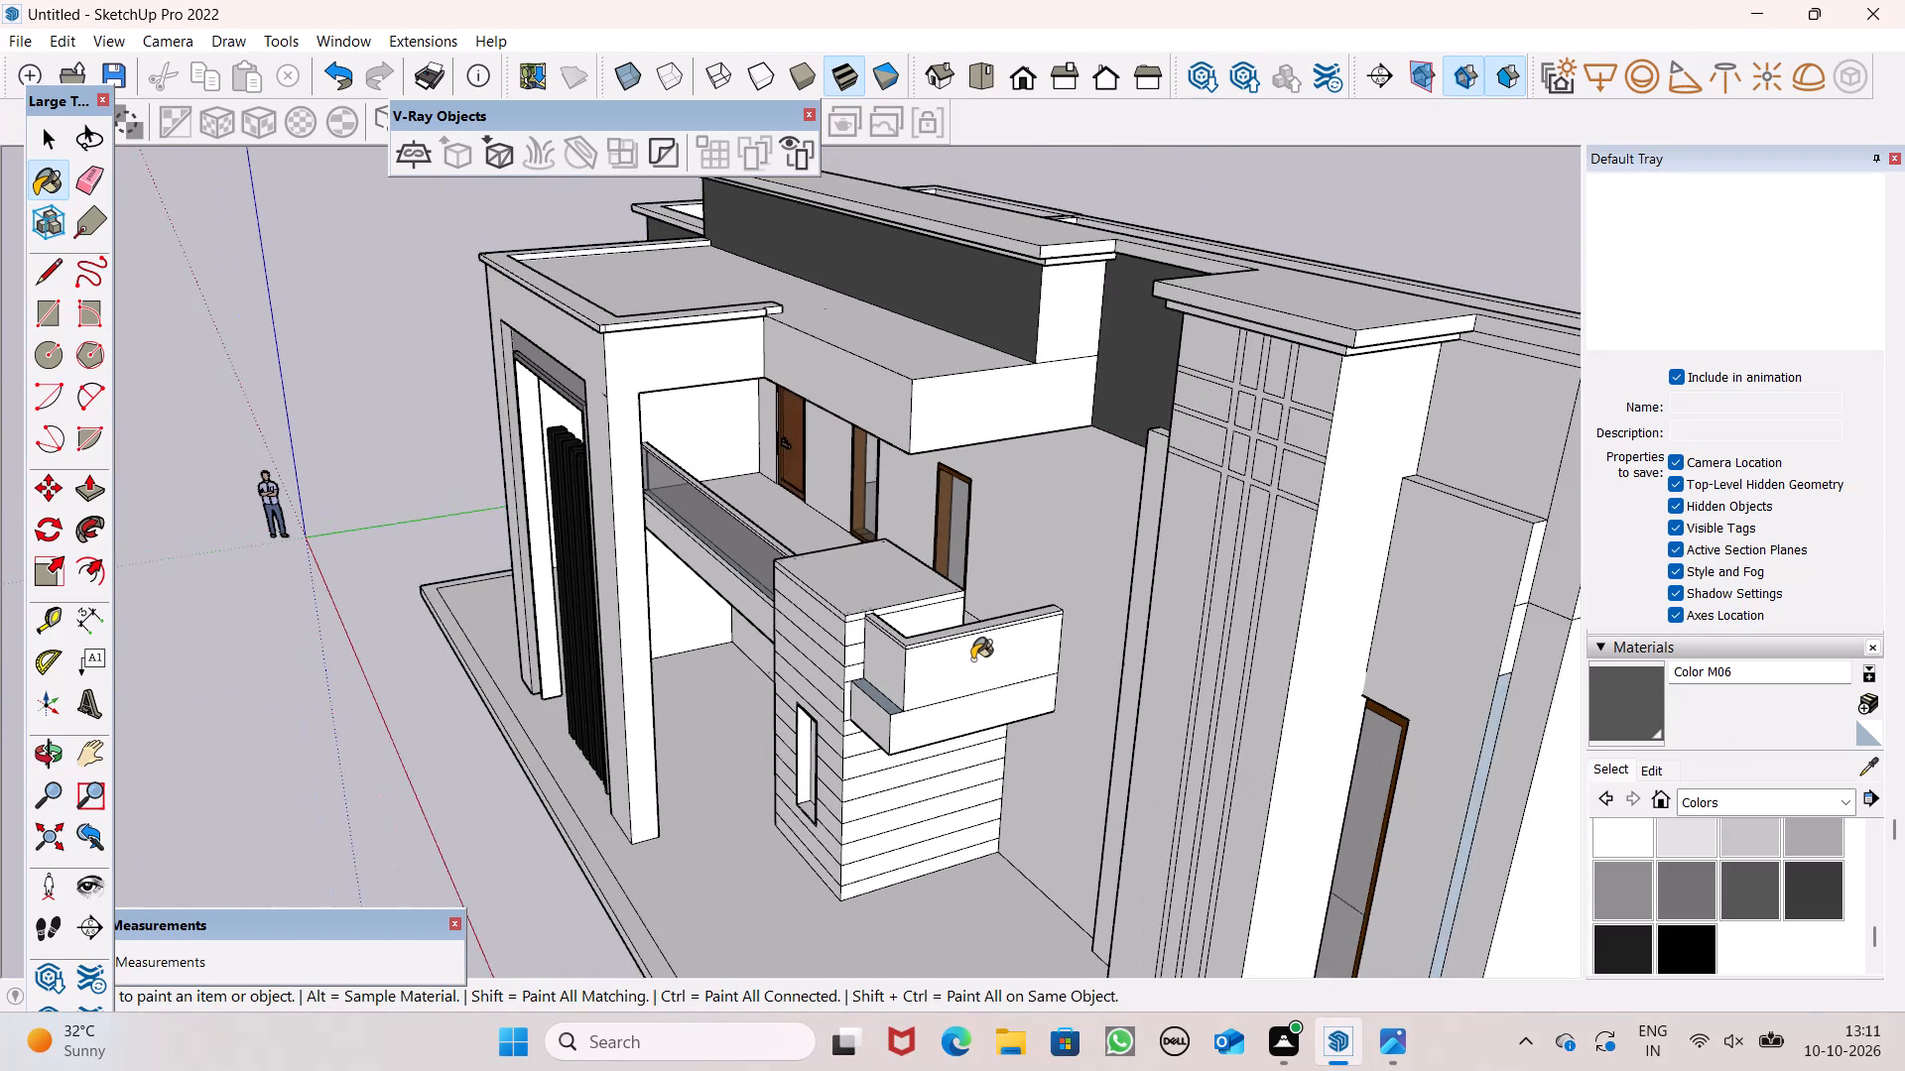
pyautogui.scroll(6, 971, 696)
pyautogui.click(982, 659)
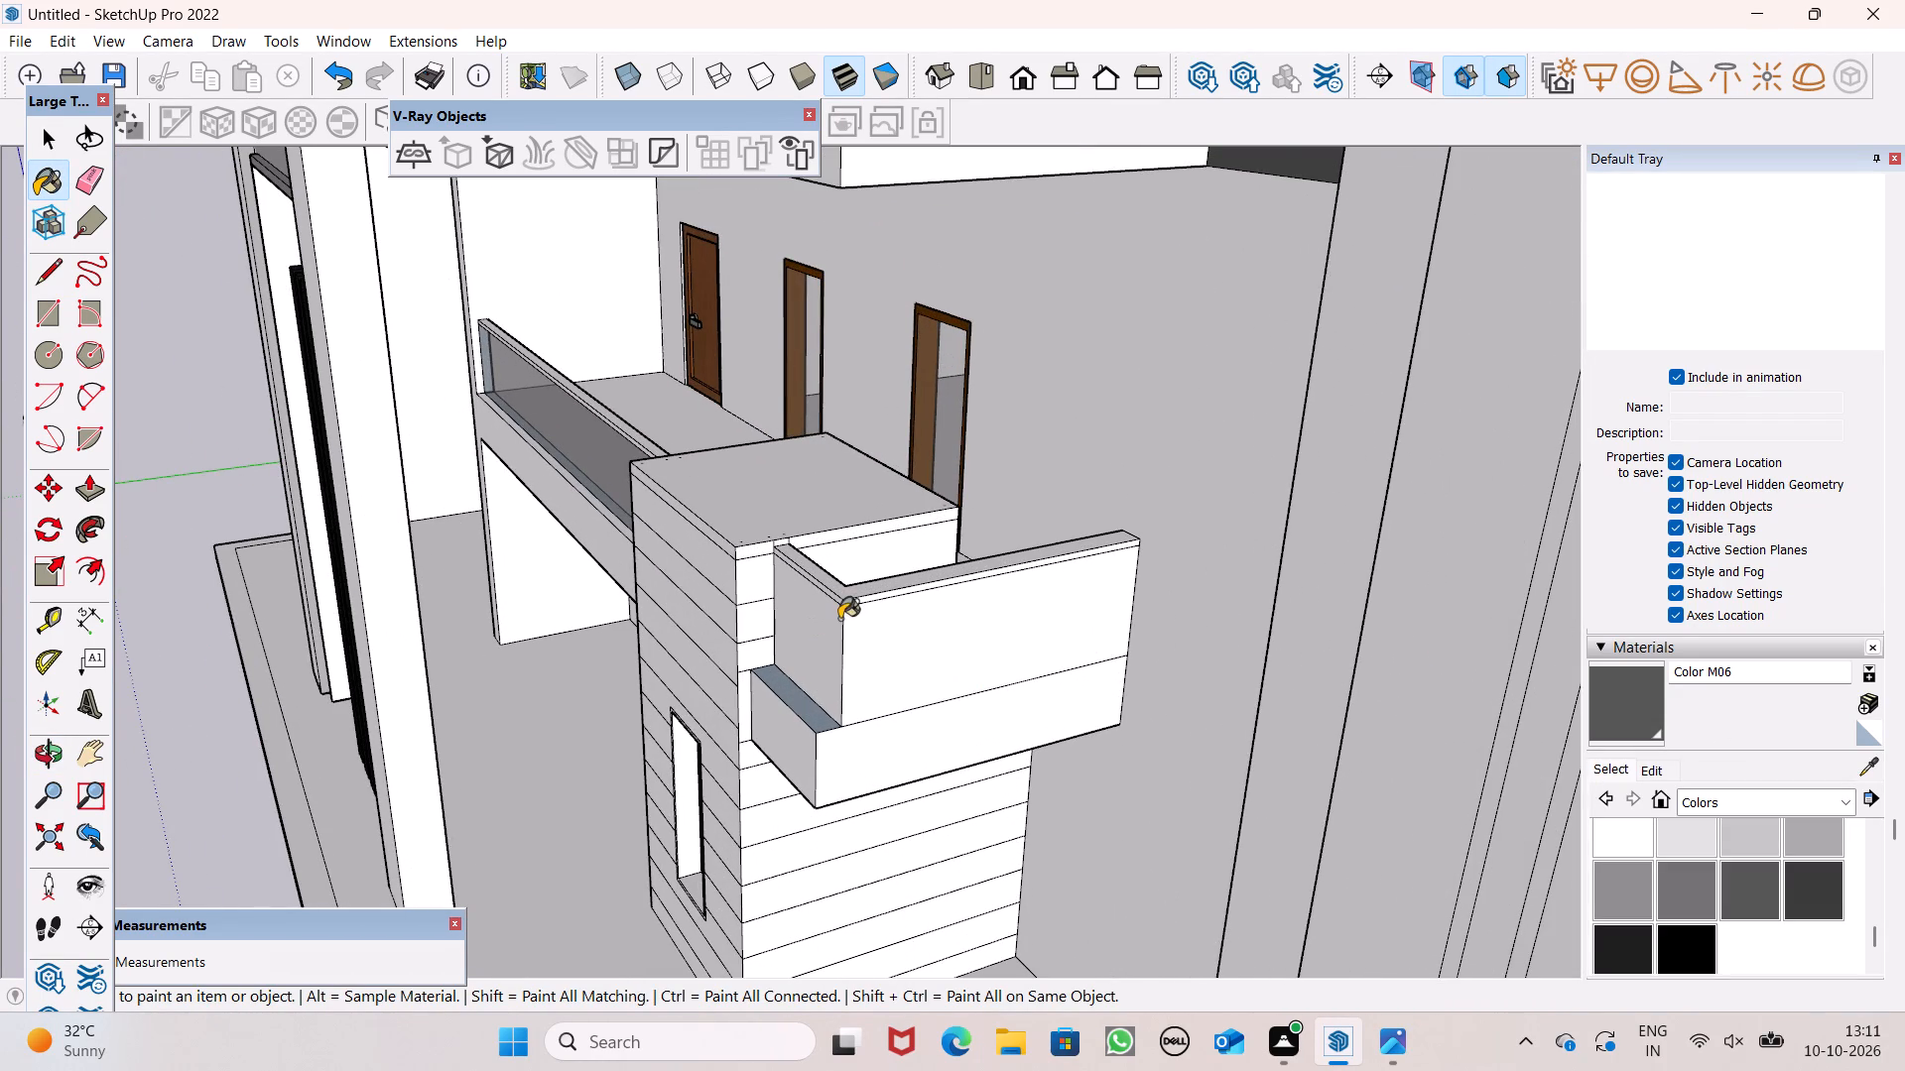
pyautogui.click(836, 620)
pyautogui.scroll(-5, 926, 564)
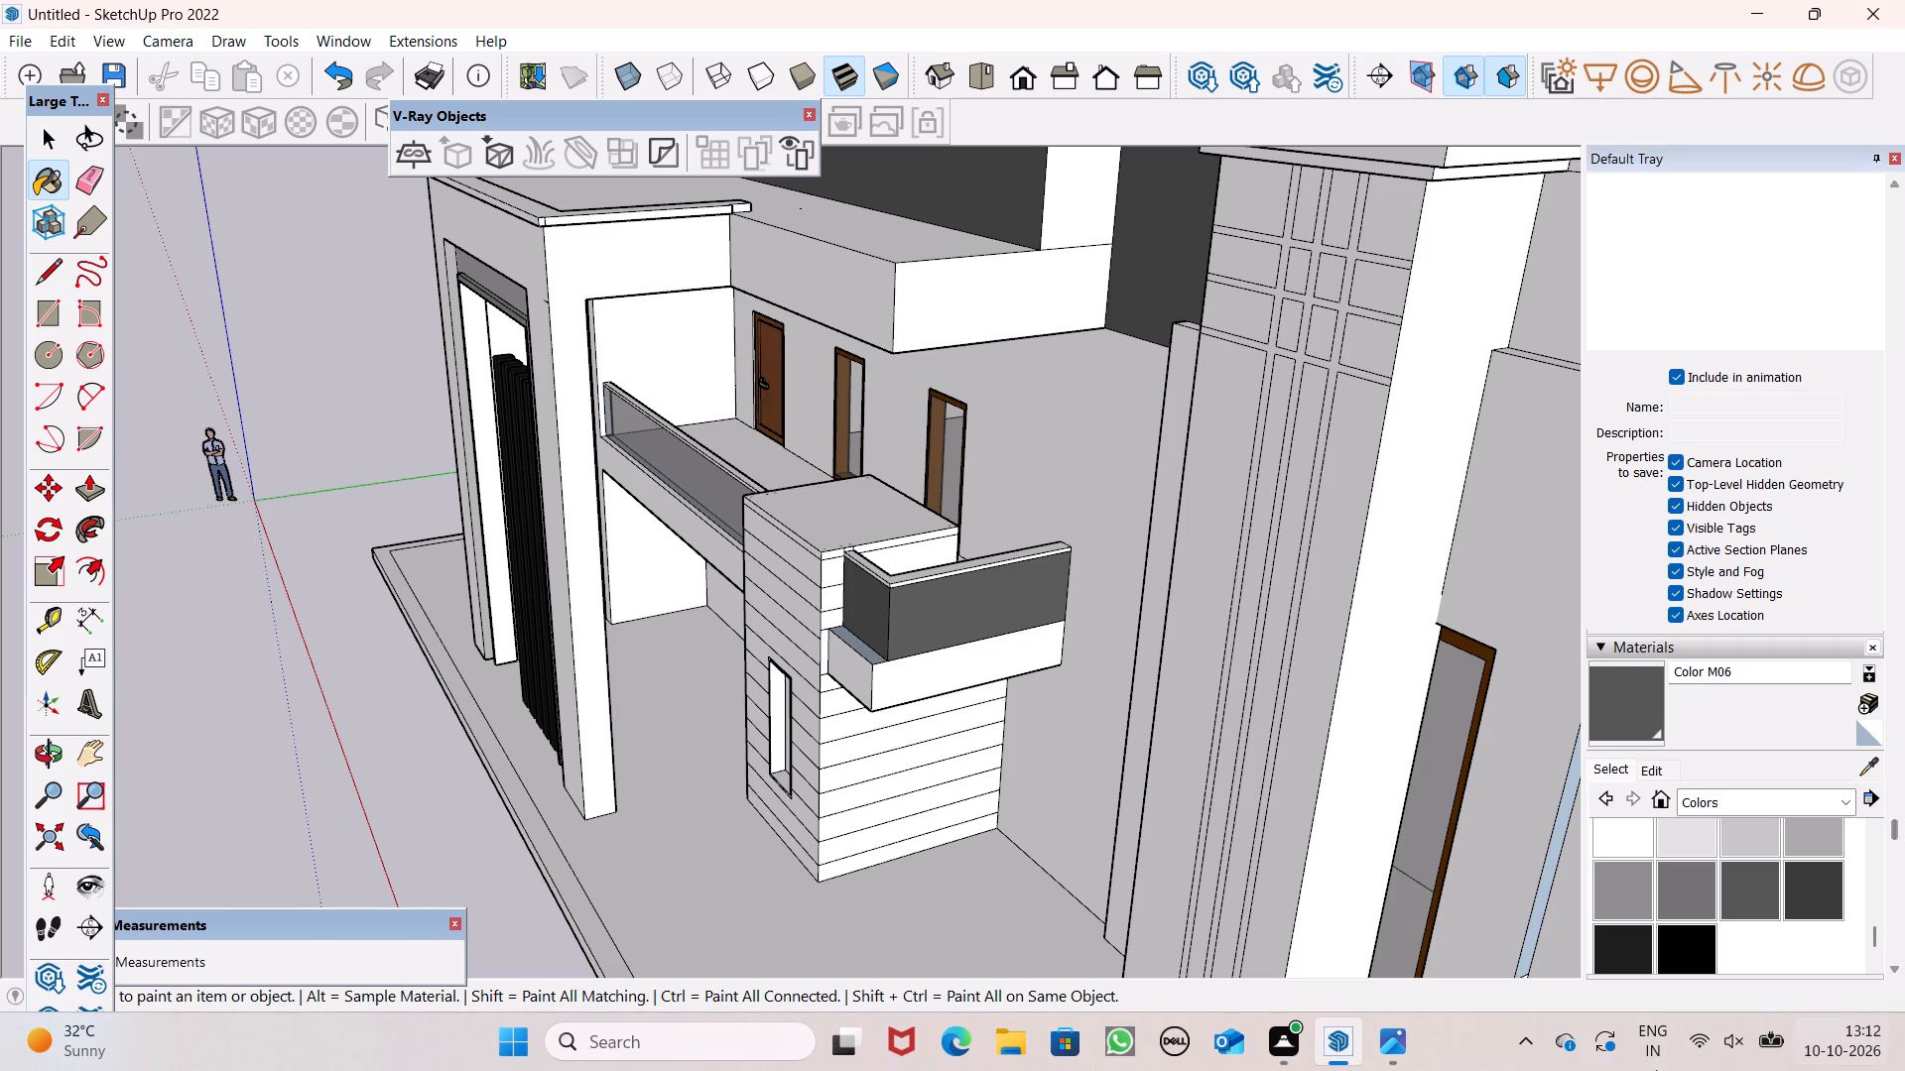
# Copy the left wing's lower window to the open ground beyond the house's right end, about 78' 8 3/4" away.
pyautogui.scroll(-4, 444, 284)
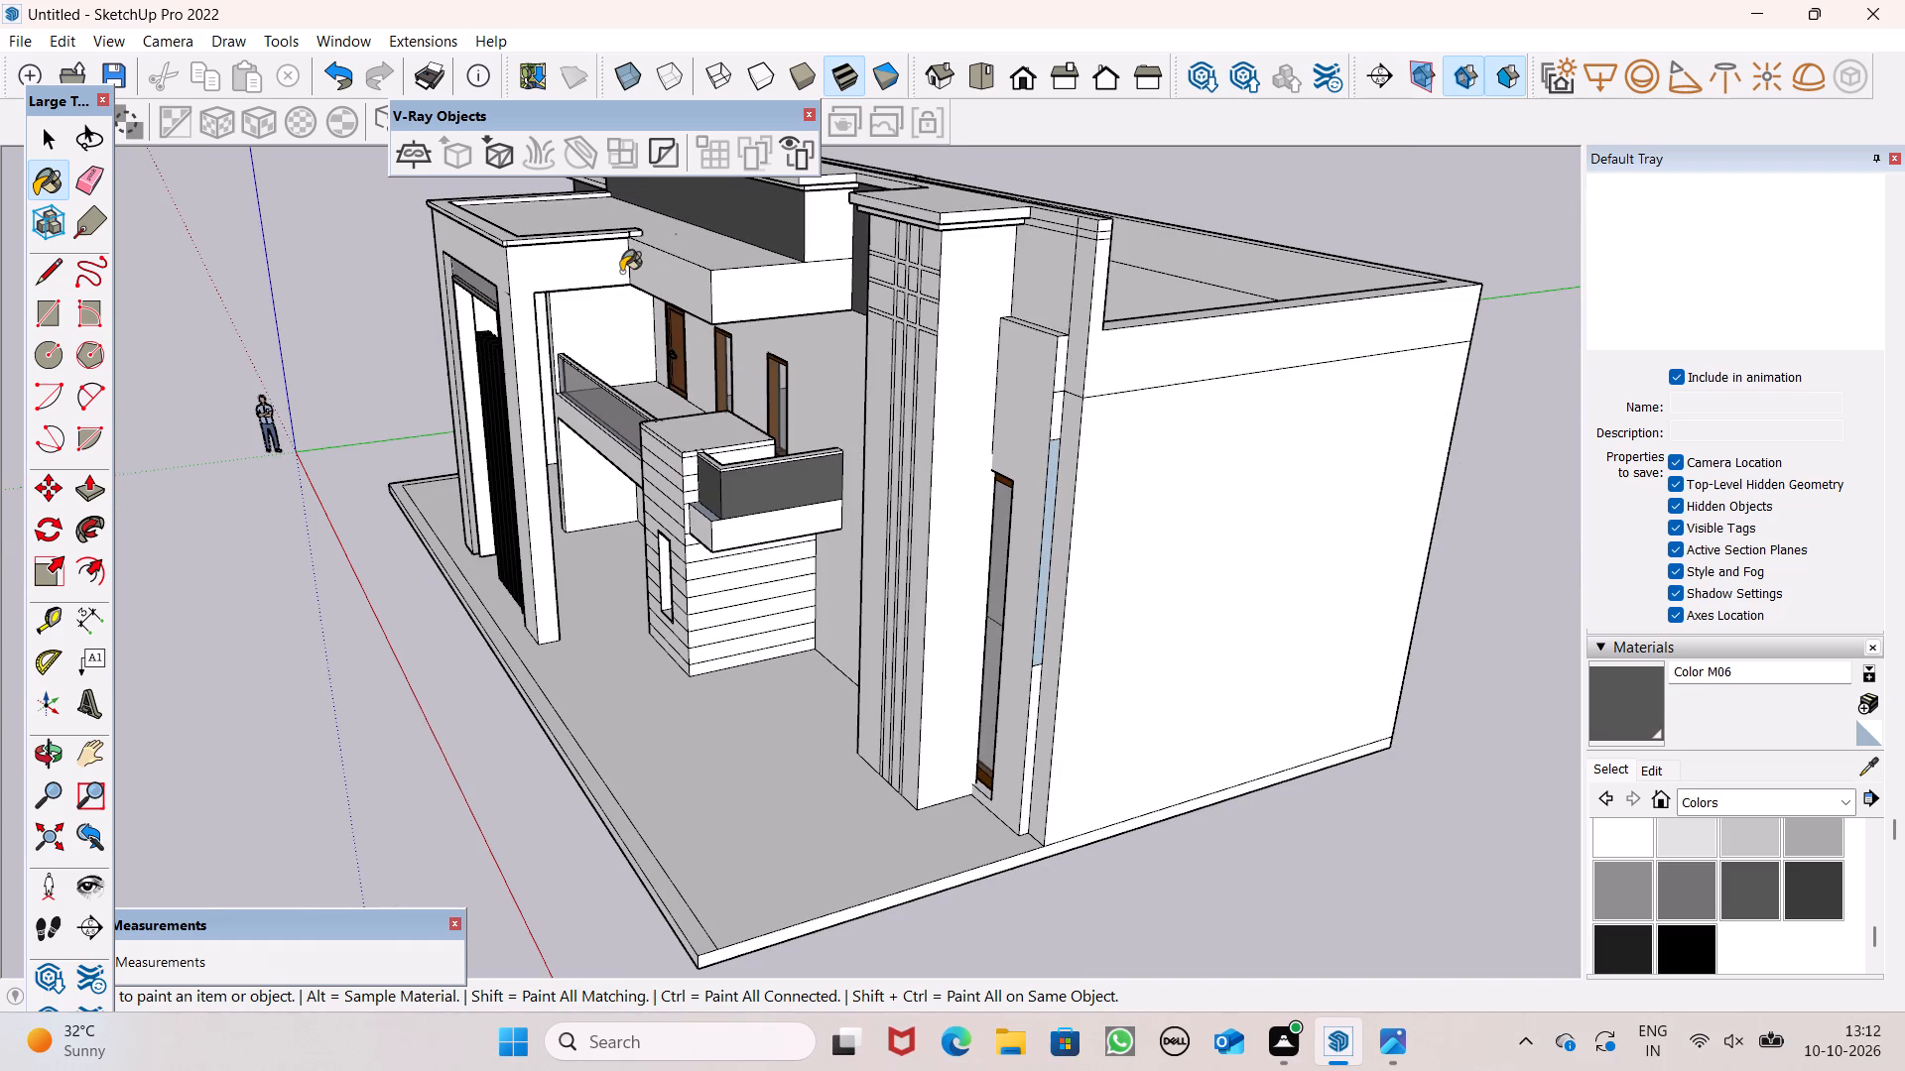
pyautogui.scroll(-1, 846, 333)
pyautogui.scroll(-1, 892, 415)
pyautogui.moveTo(938, 514); pyautogui.dragTo(1386, 504, button='middle')
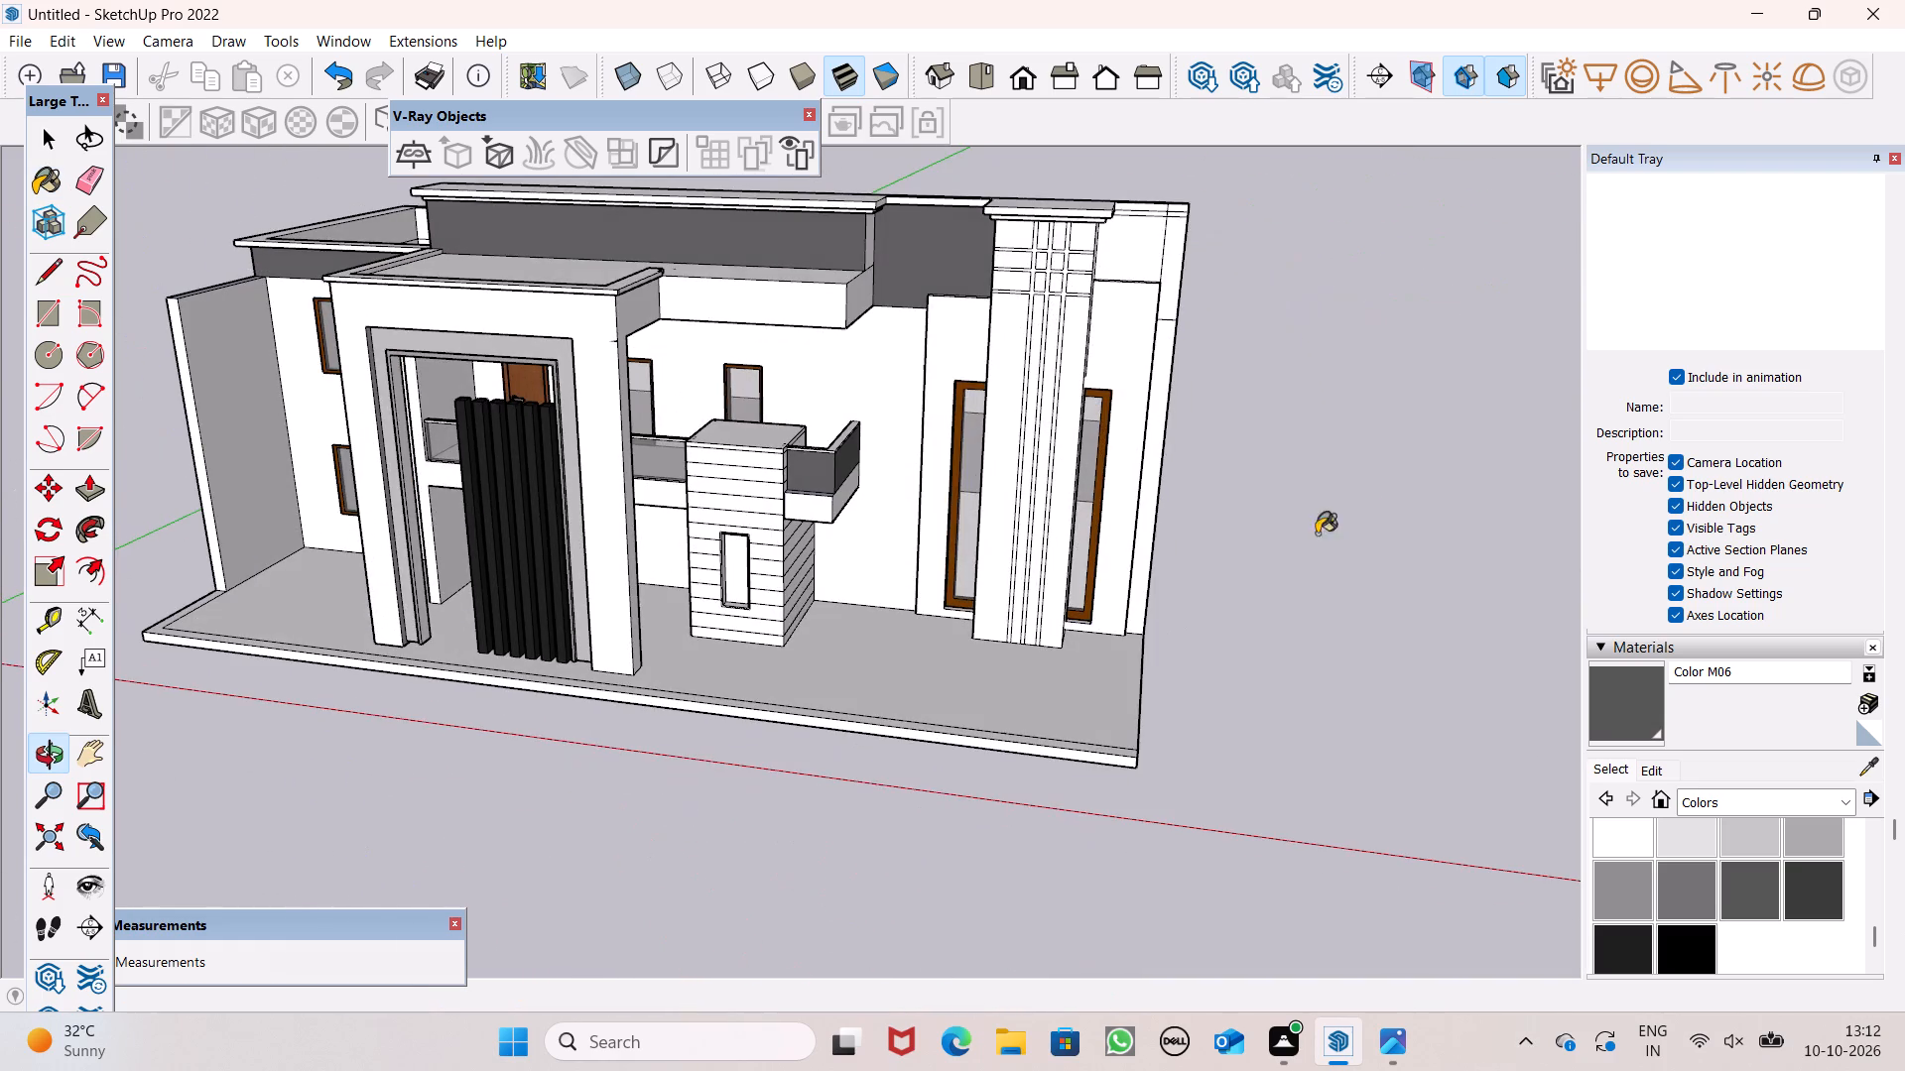
pyautogui.moveTo(1158, 595); pyautogui.dragTo(1297, 516, button='middle')
pyautogui.press('space')
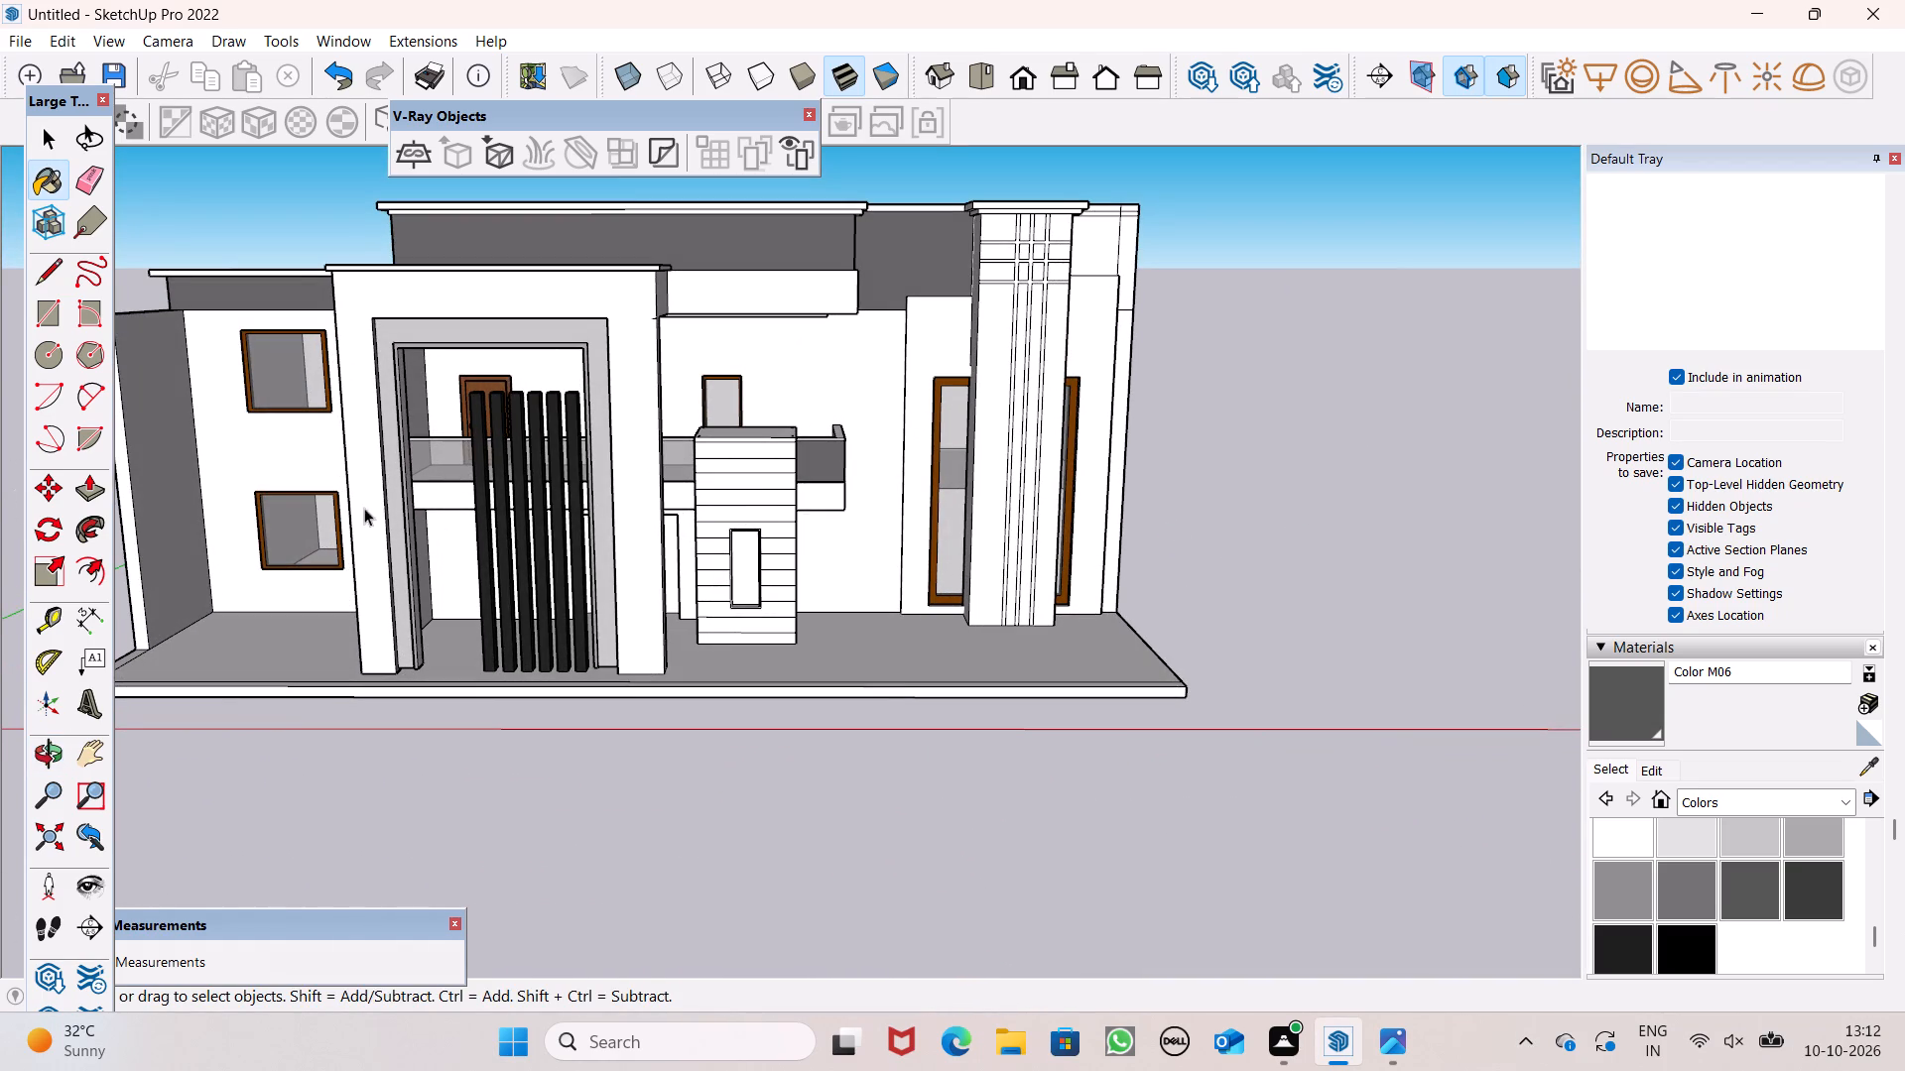
pyautogui.click(308, 505)
pyautogui.press('m')
pyautogui.press('Return')
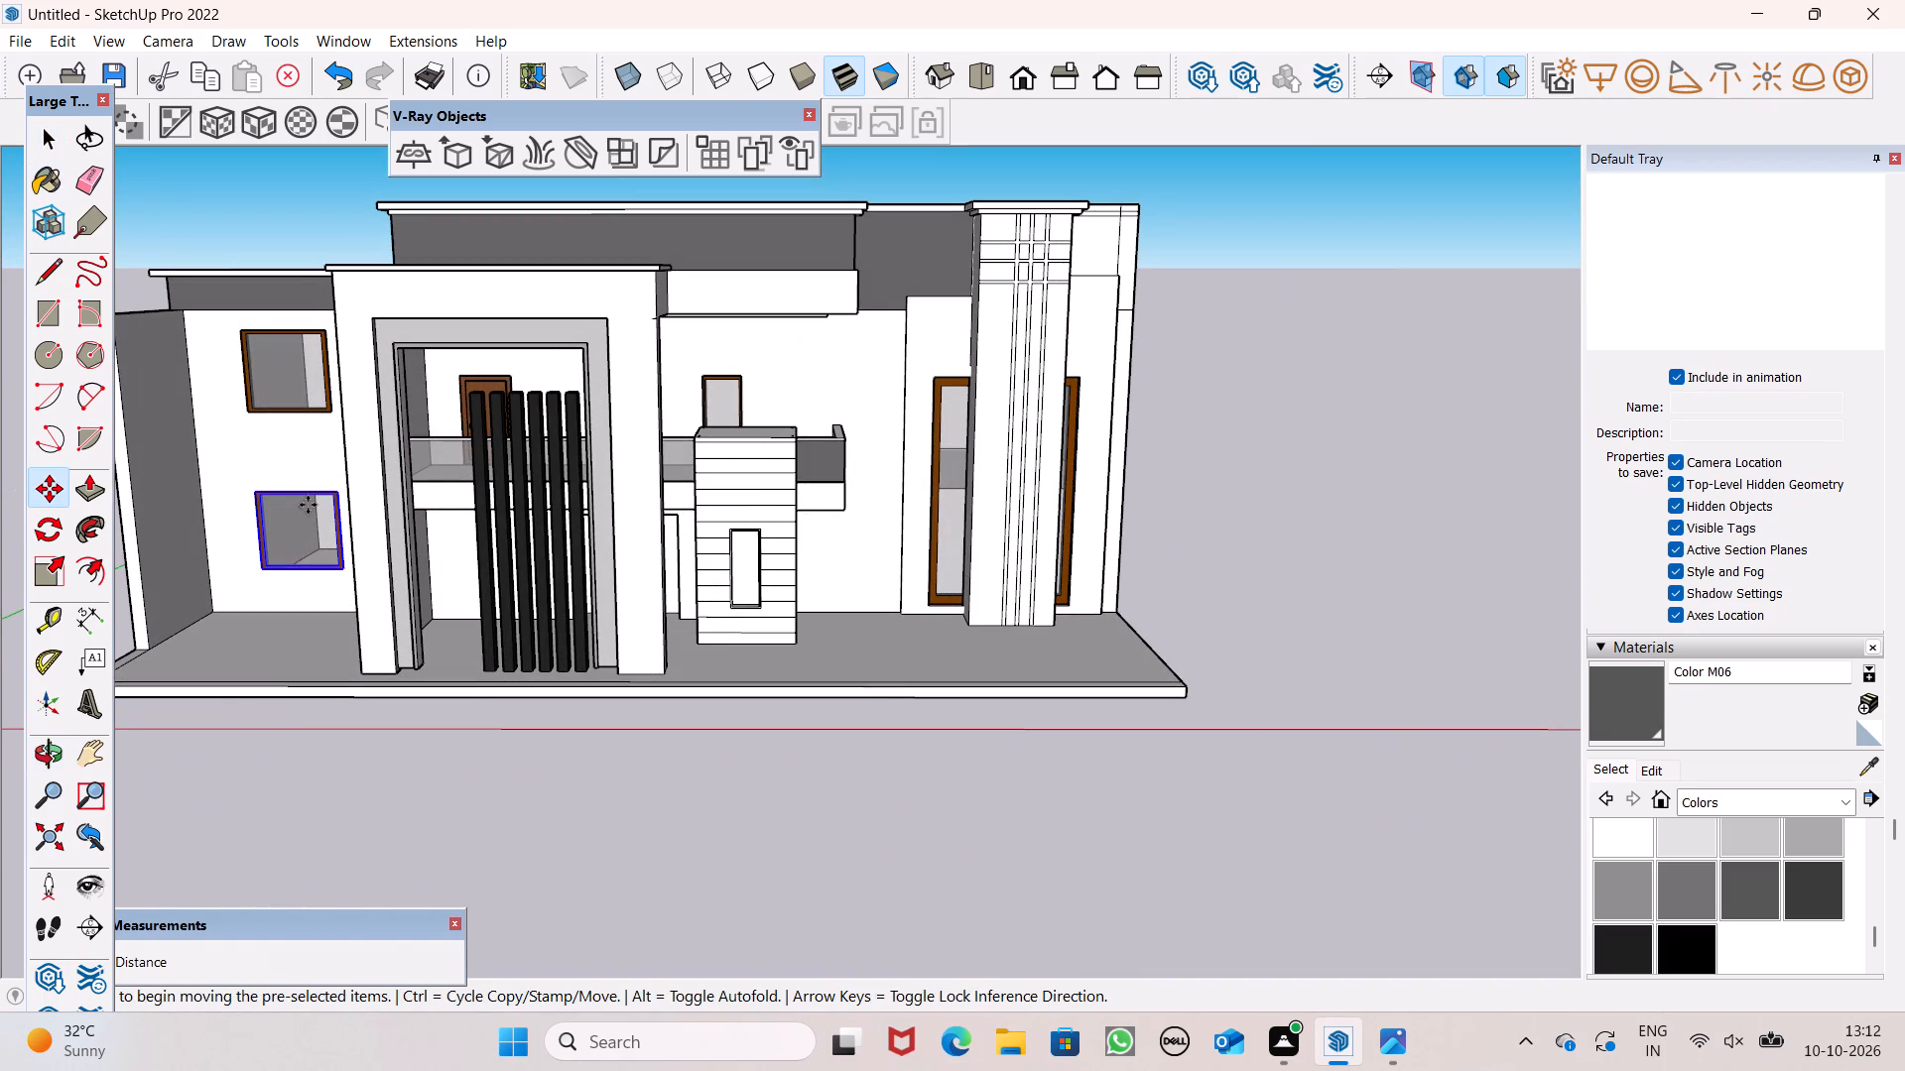
pyautogui.moveTo(342, 571); pyautogui.dragTo(419, 683)
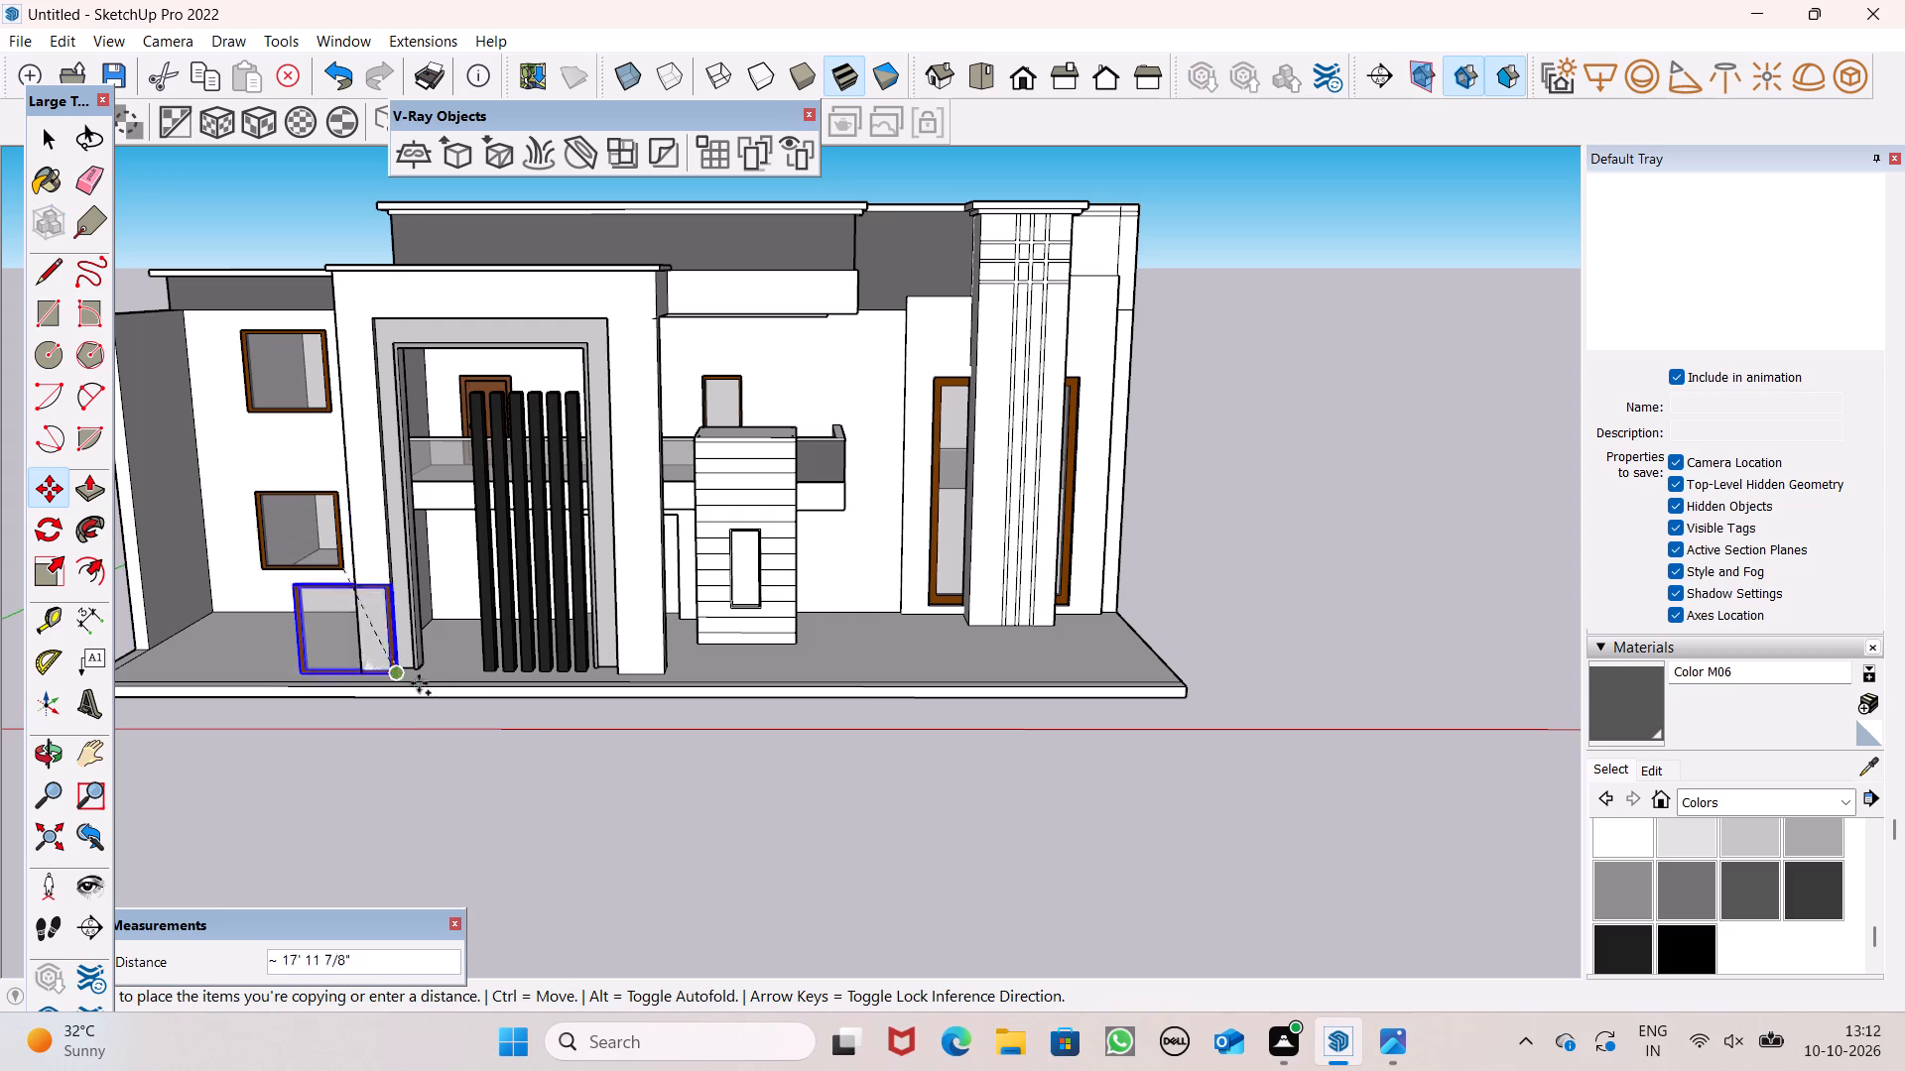
pyautogui.moveTo(419, 683); pyautogui.dragTo(1426, 686)
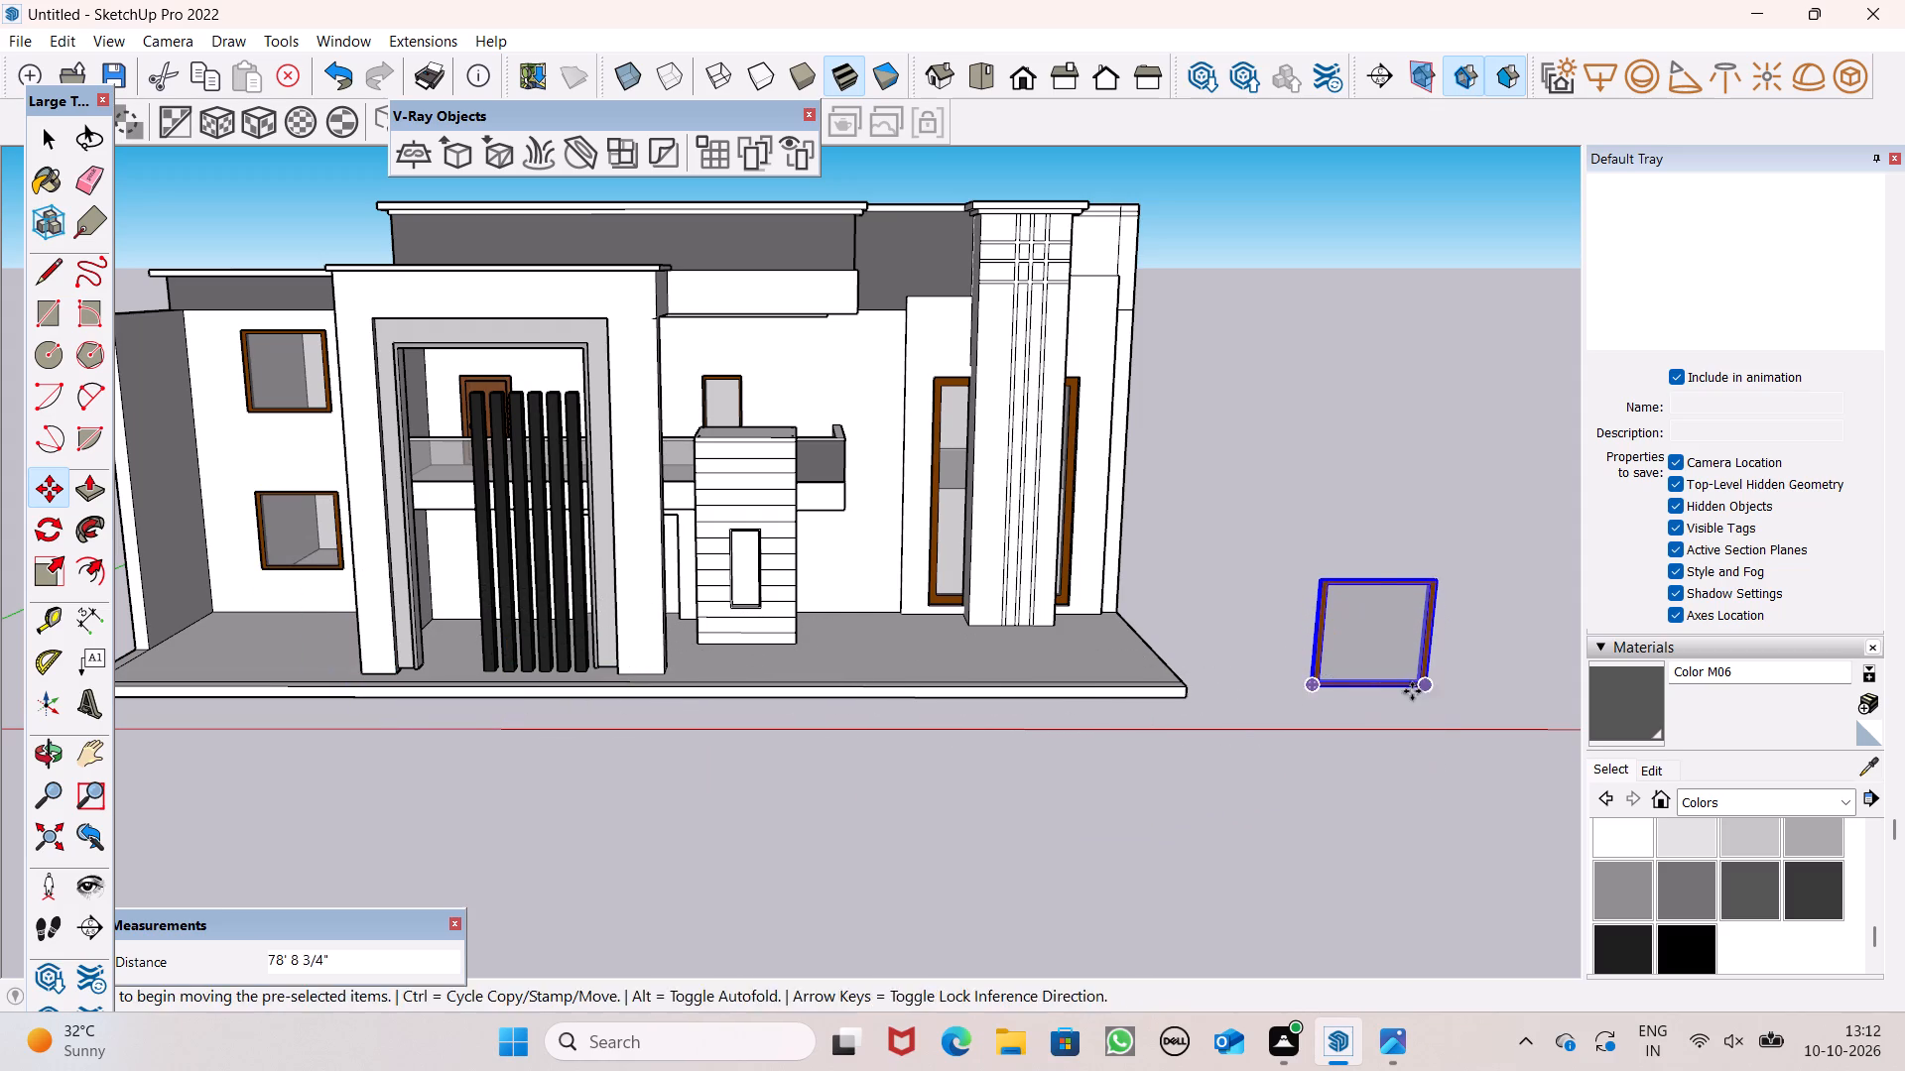
pyautogui.press('space')
pyautogui.click(1257, 736)
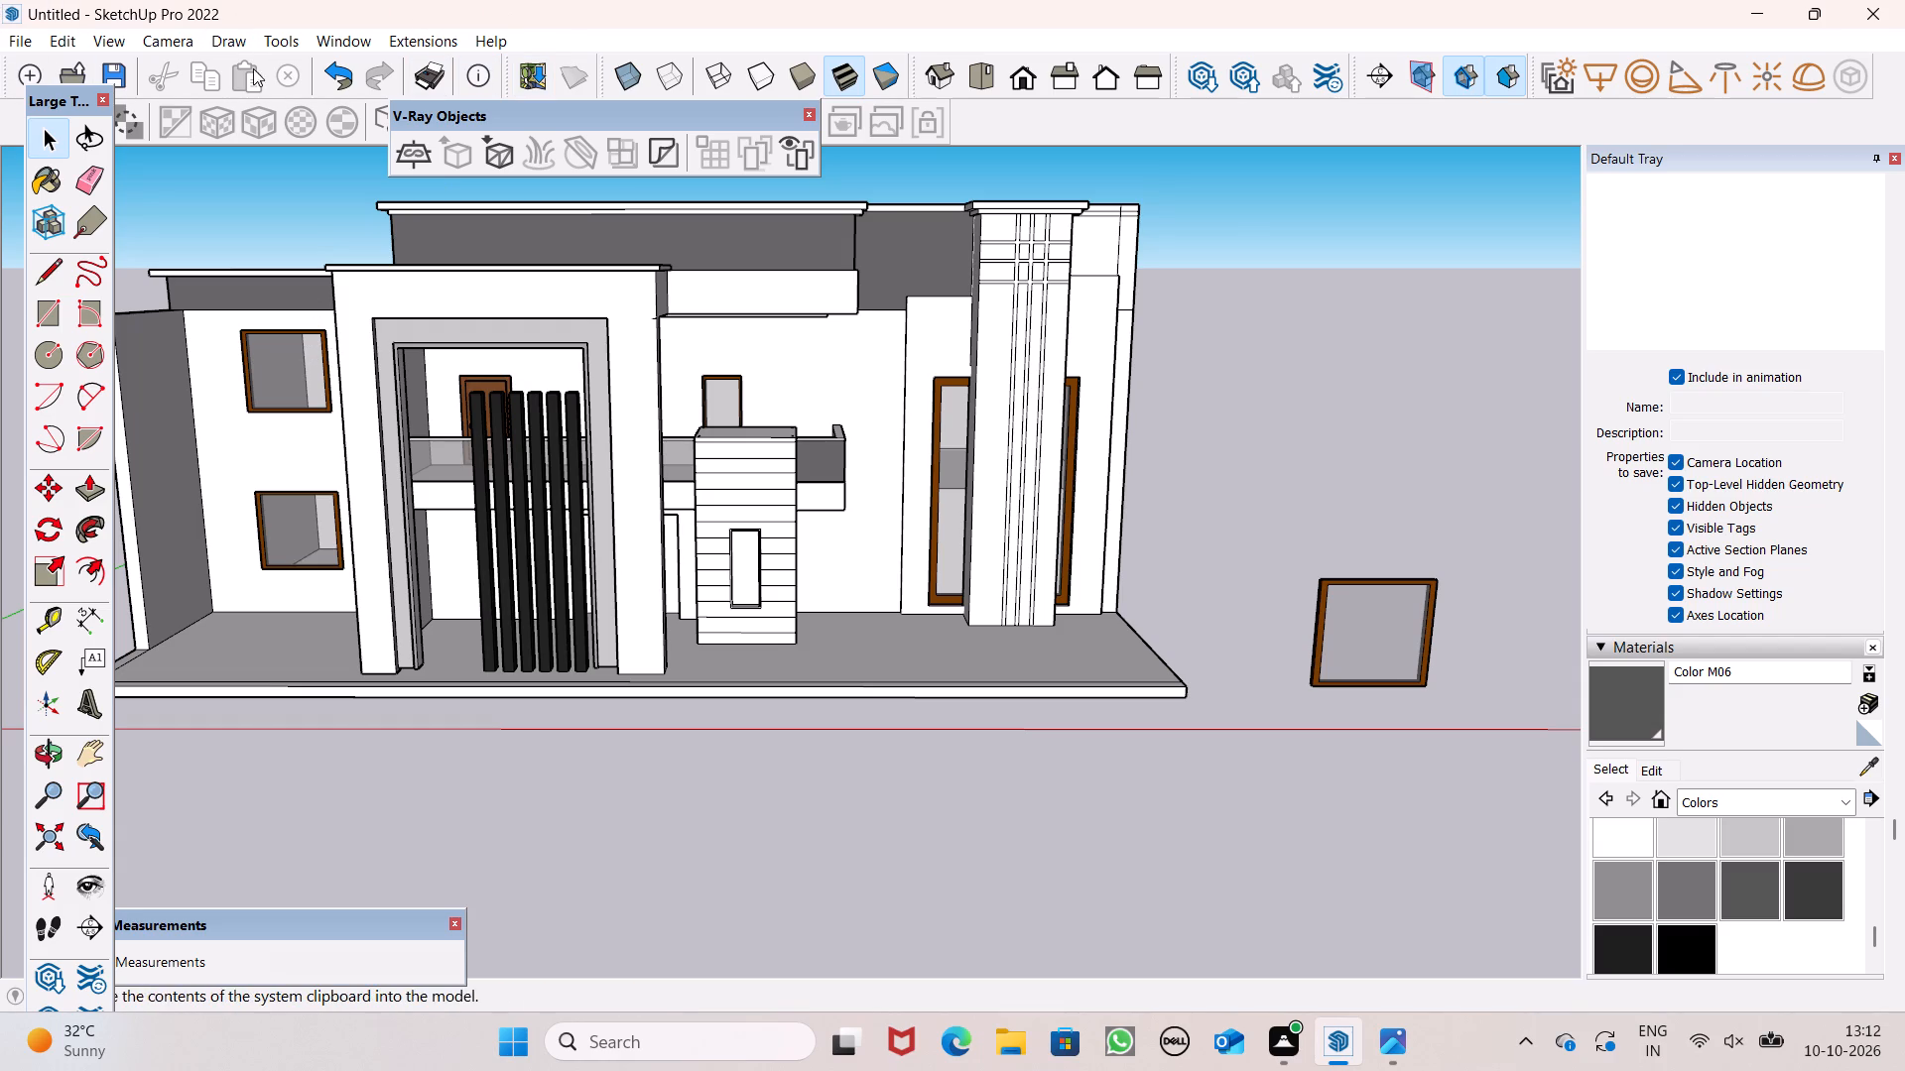
# Paint the four panels in the top row of the tall grooved column's front face with Color M06.
pyautogui.scroll(-5, 1296, 468)
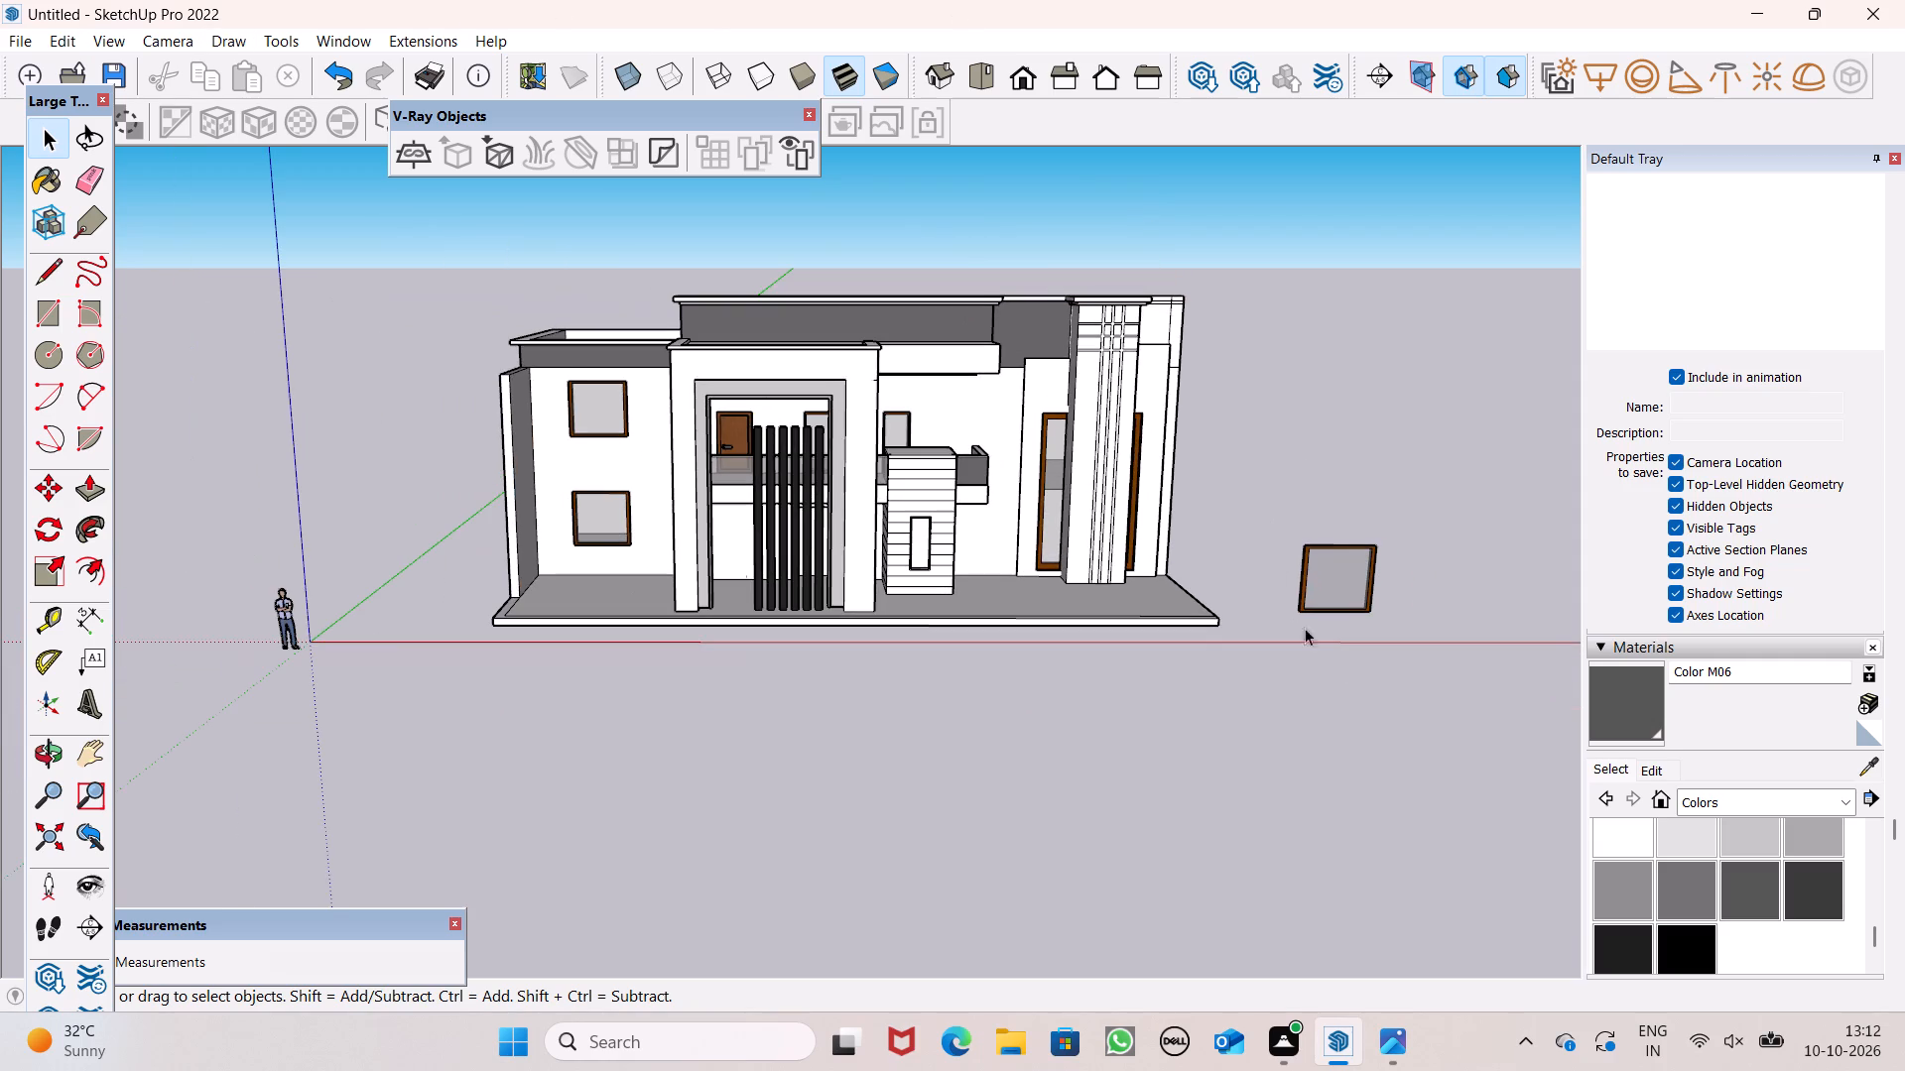
pyautogui.scroll(-1, 1353, 658)
pyautogui.click(1626, 728)
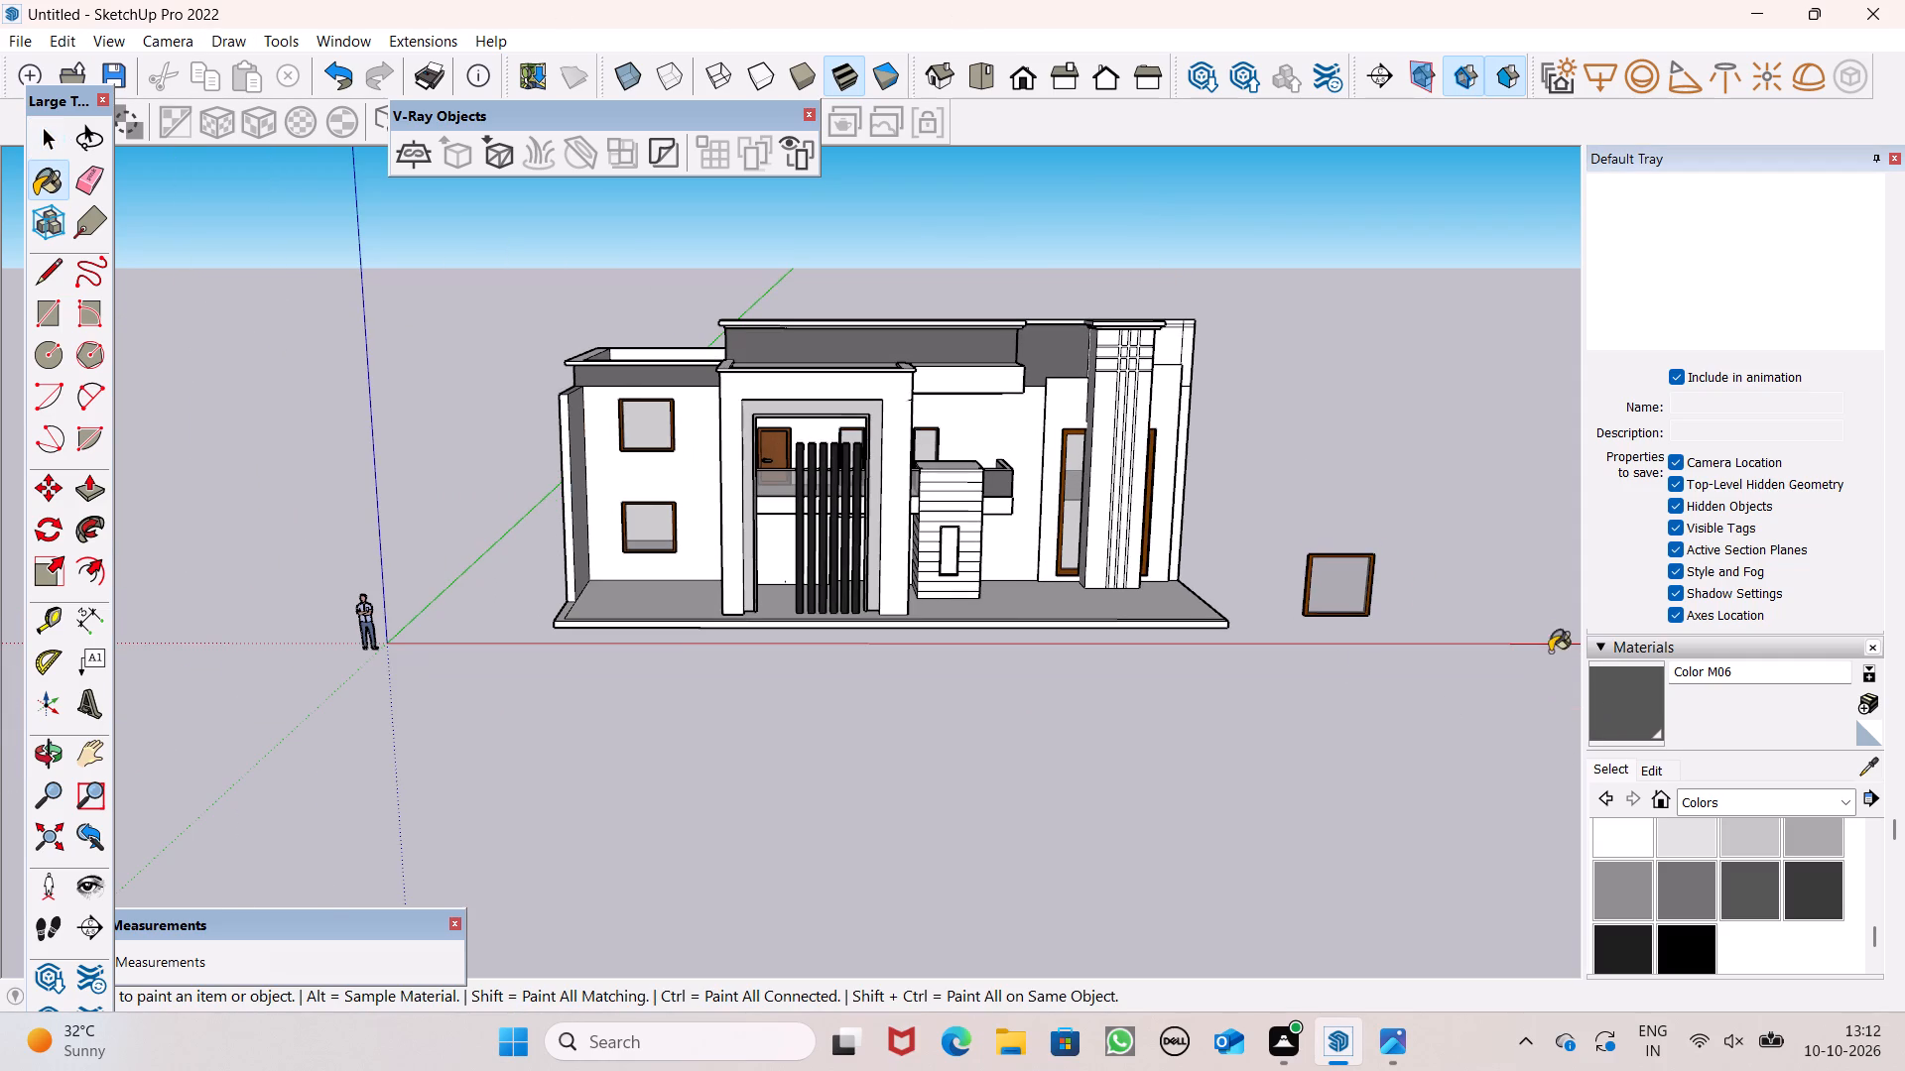
pyautogui.scroll(6, 1307, 335)
pyautogui.scroll(6, 1081, 335)
pyautogui.click(1044, 323)
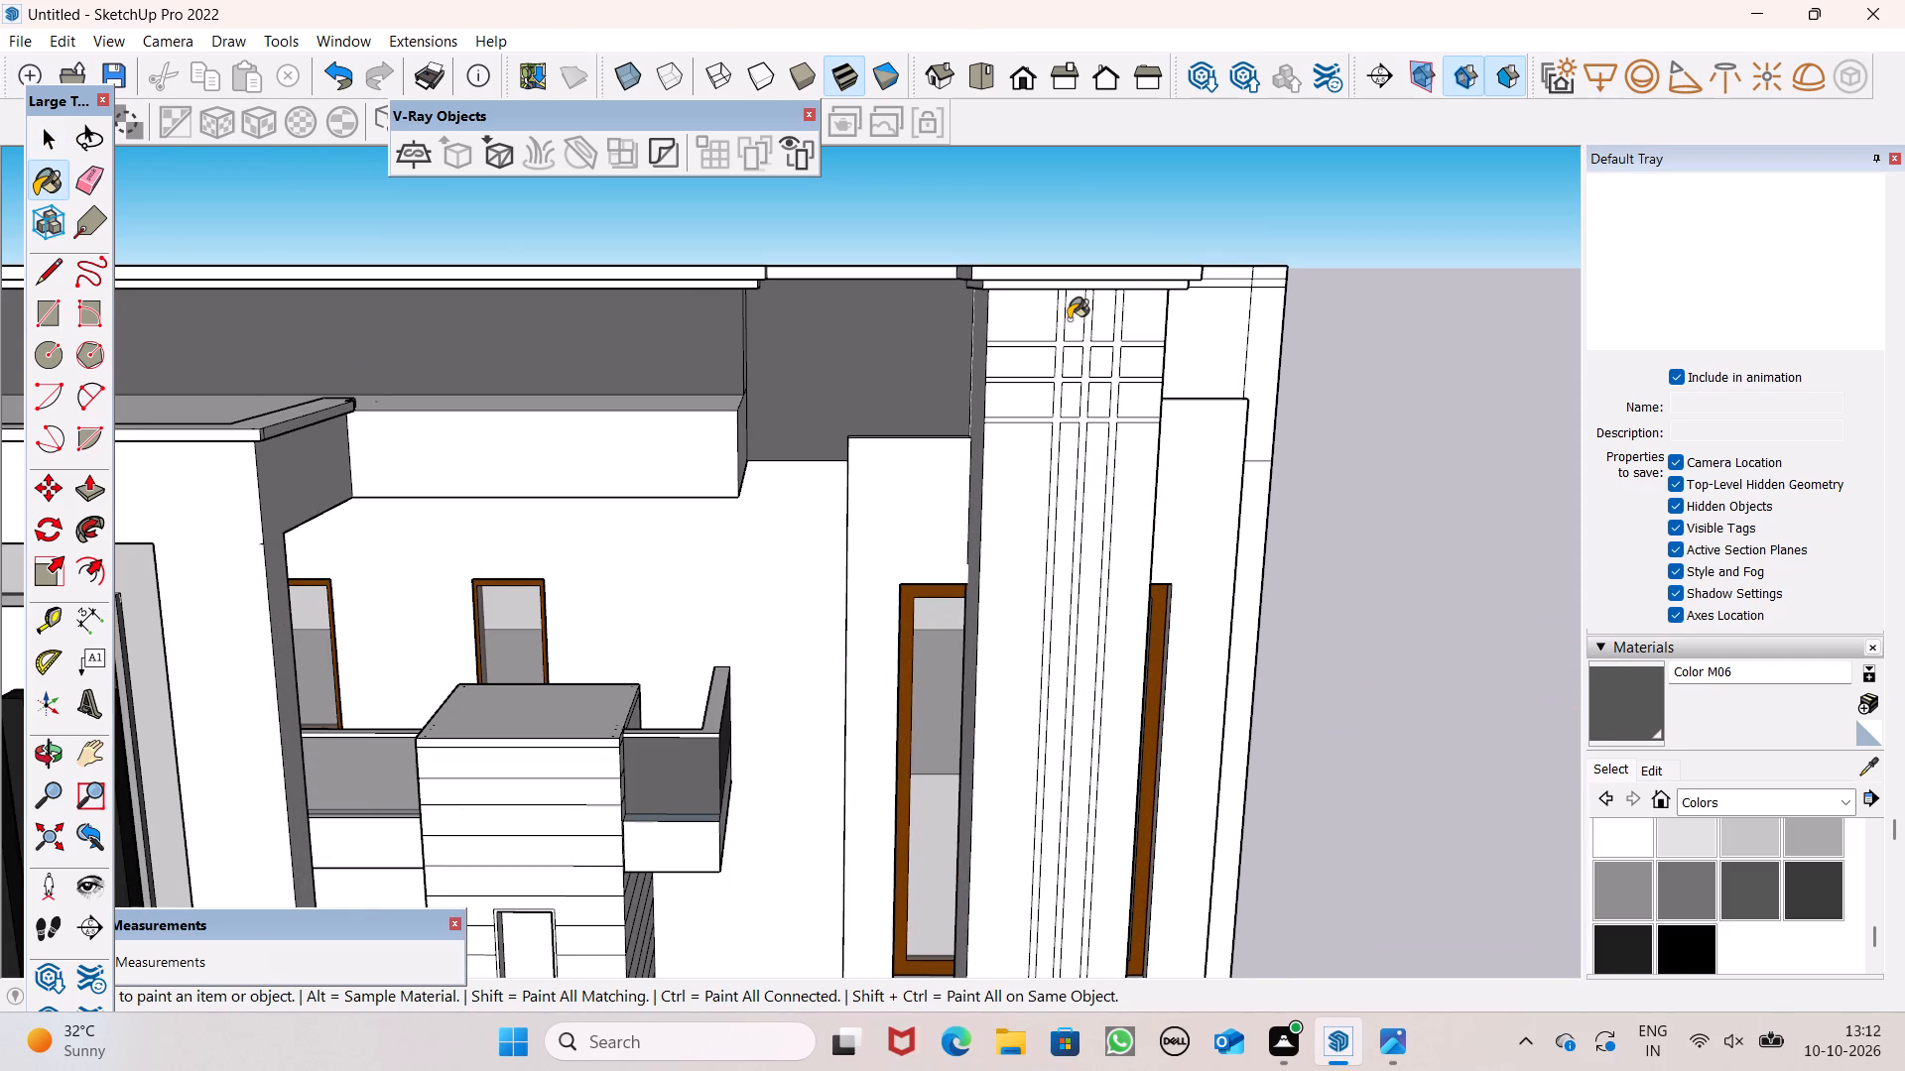
pyautogui.click(1072, 318)
pyautogui.scroll(5, 1095, 321)
pyautogui.scroll(-1, 1096, 318)
pyautogui.scroll(1, 1096, 318)
pyautogui.click(1096, 318)
pyautogui.scroll(4, 1203, 365)
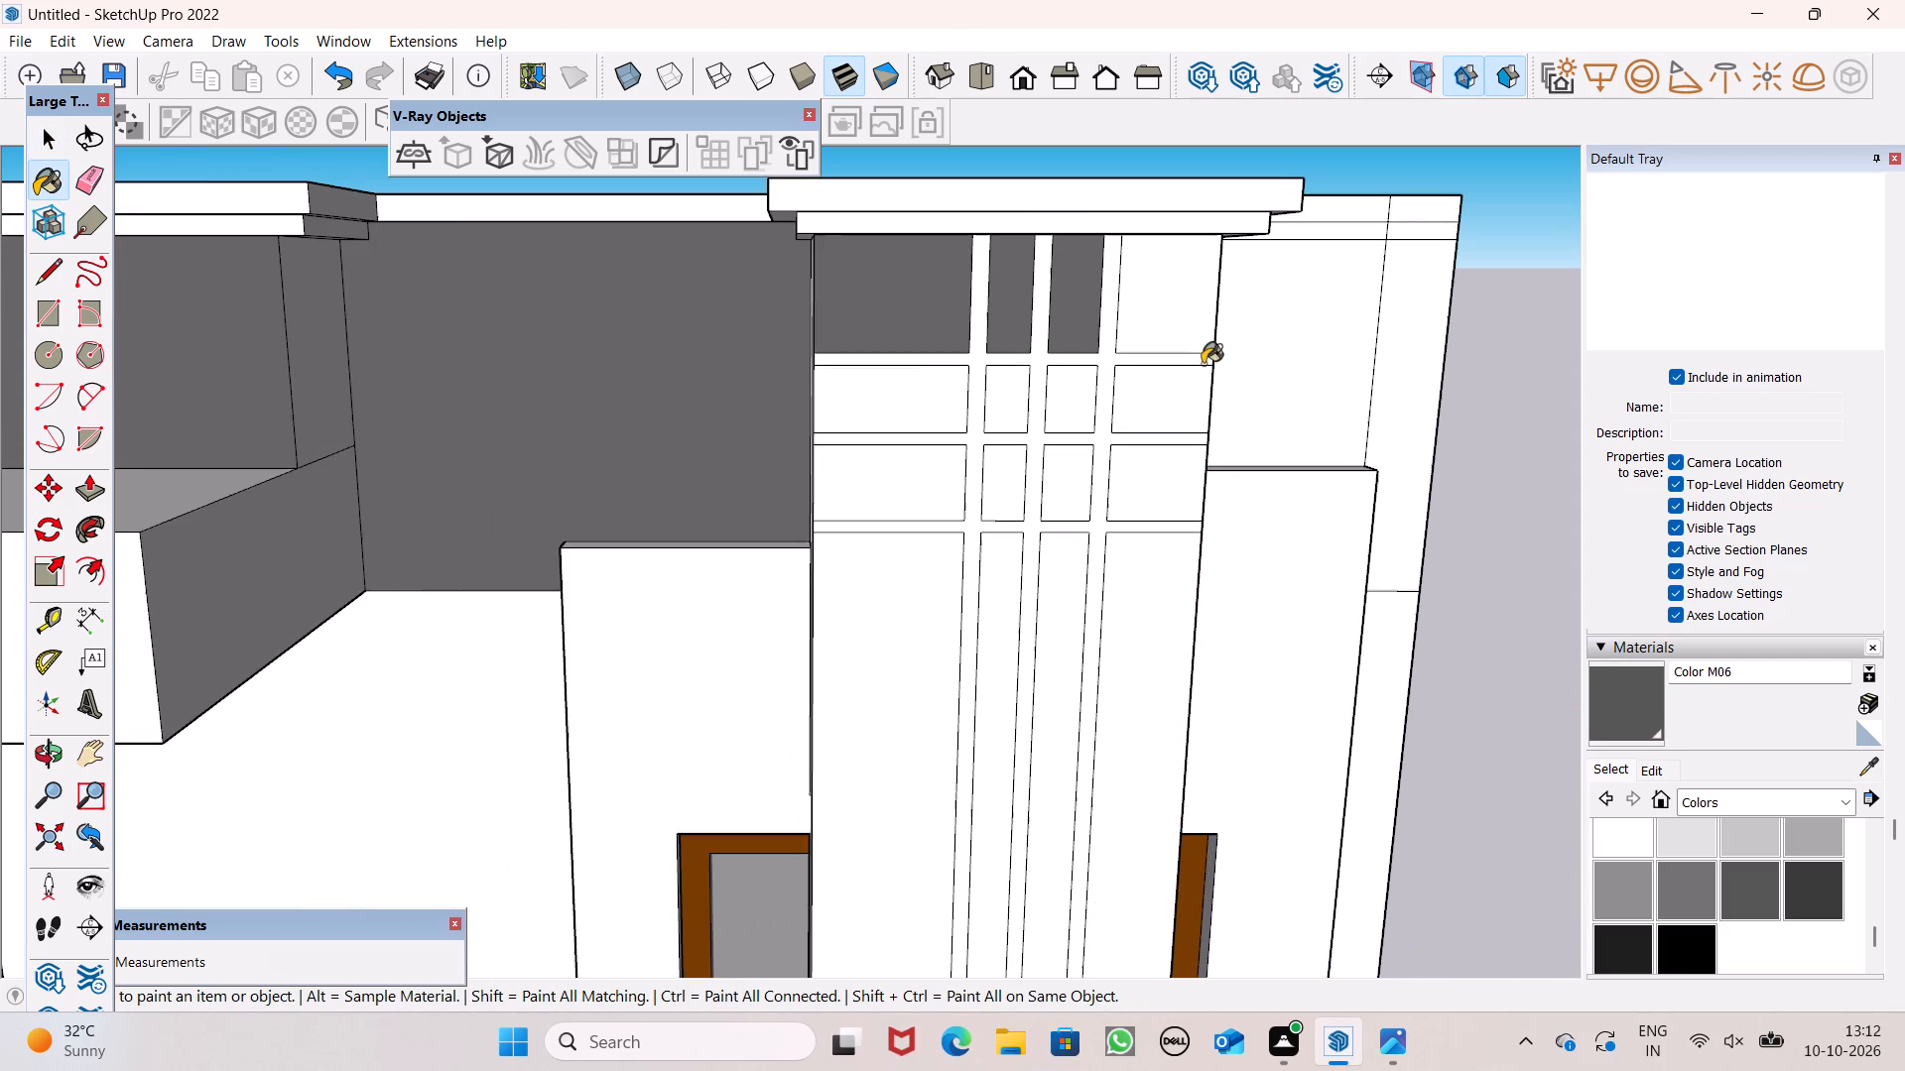
pyautogui.click(1203, 306)
# Paint the column front's second-row, third-row and long lower panels with Color M06, leaving the groove strips white.
pyautogui.click(1129, 423)
pyautogui.click(1058, 408)
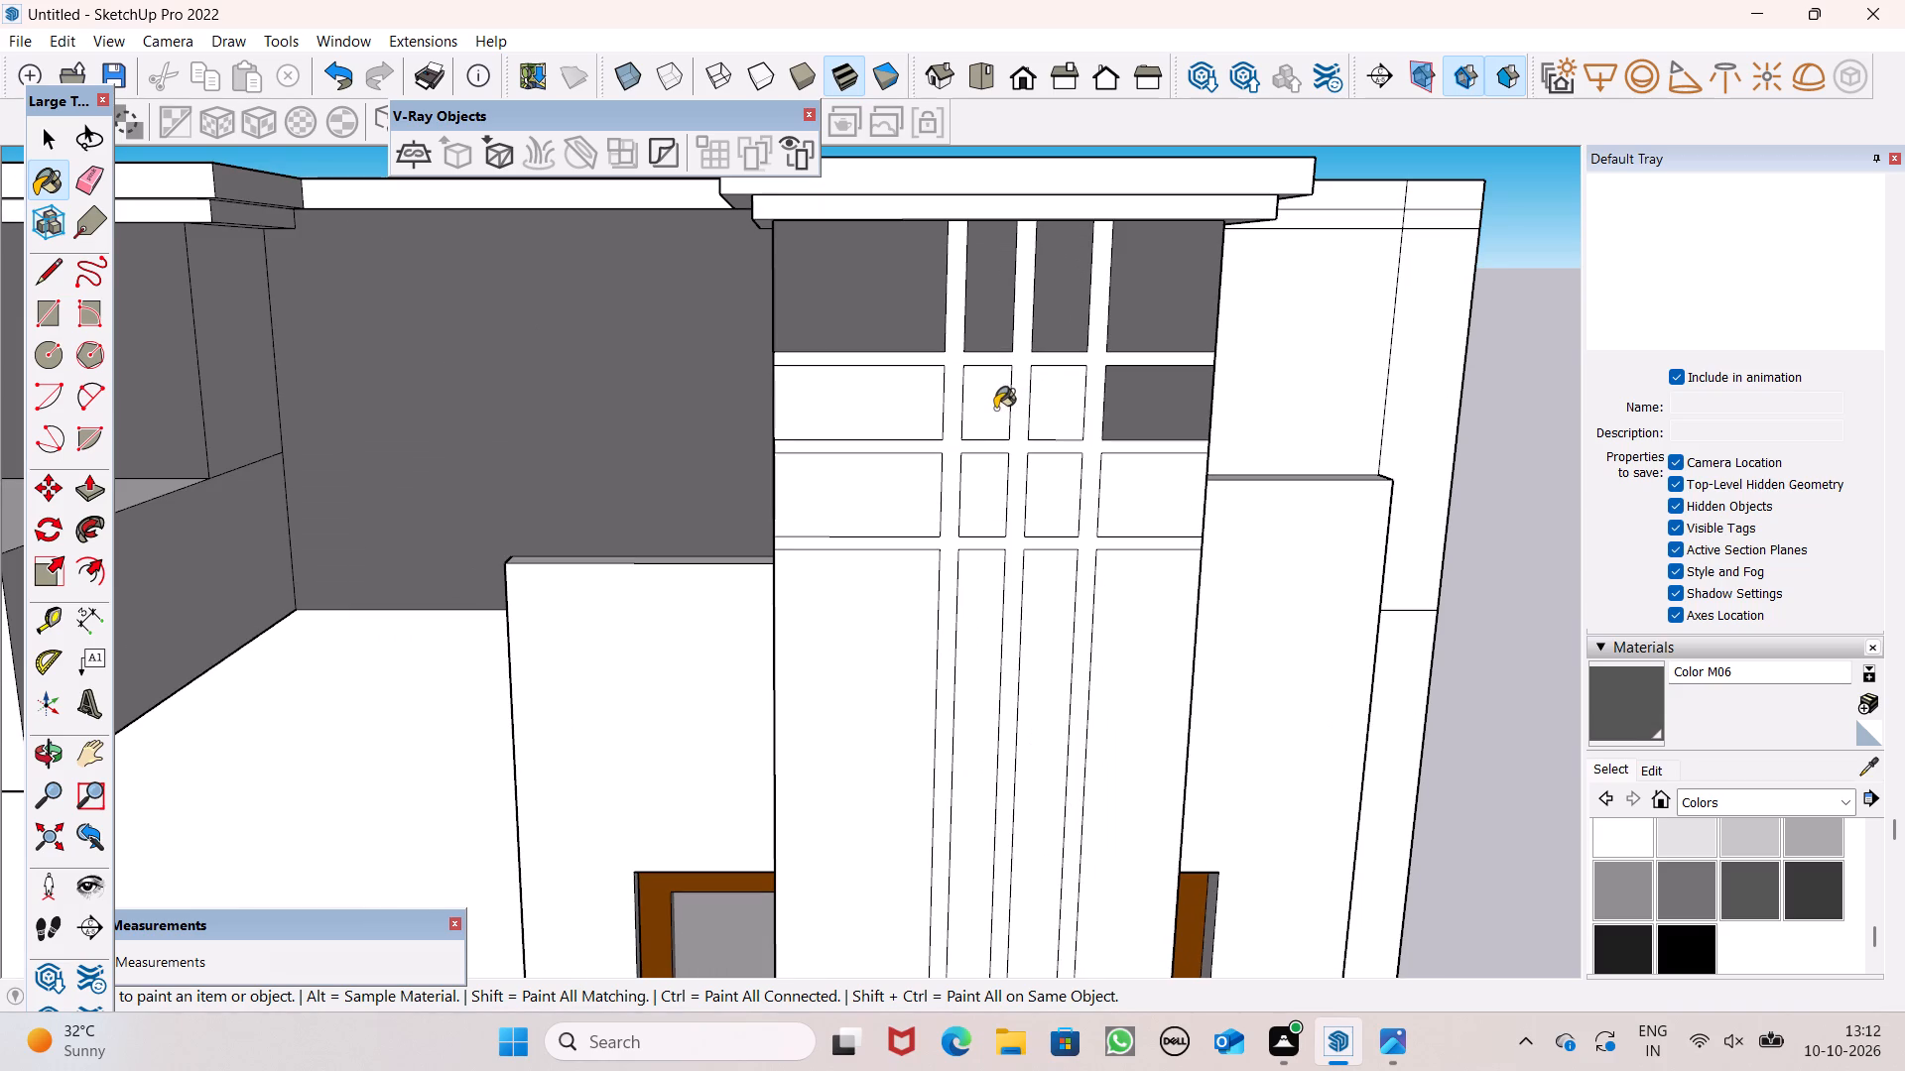
pyautogui.click(986, 407)
pyautogui.scroll(1, 949, 420)
pyautogui.click(876, 420)
pyautogui.click(841, 543)
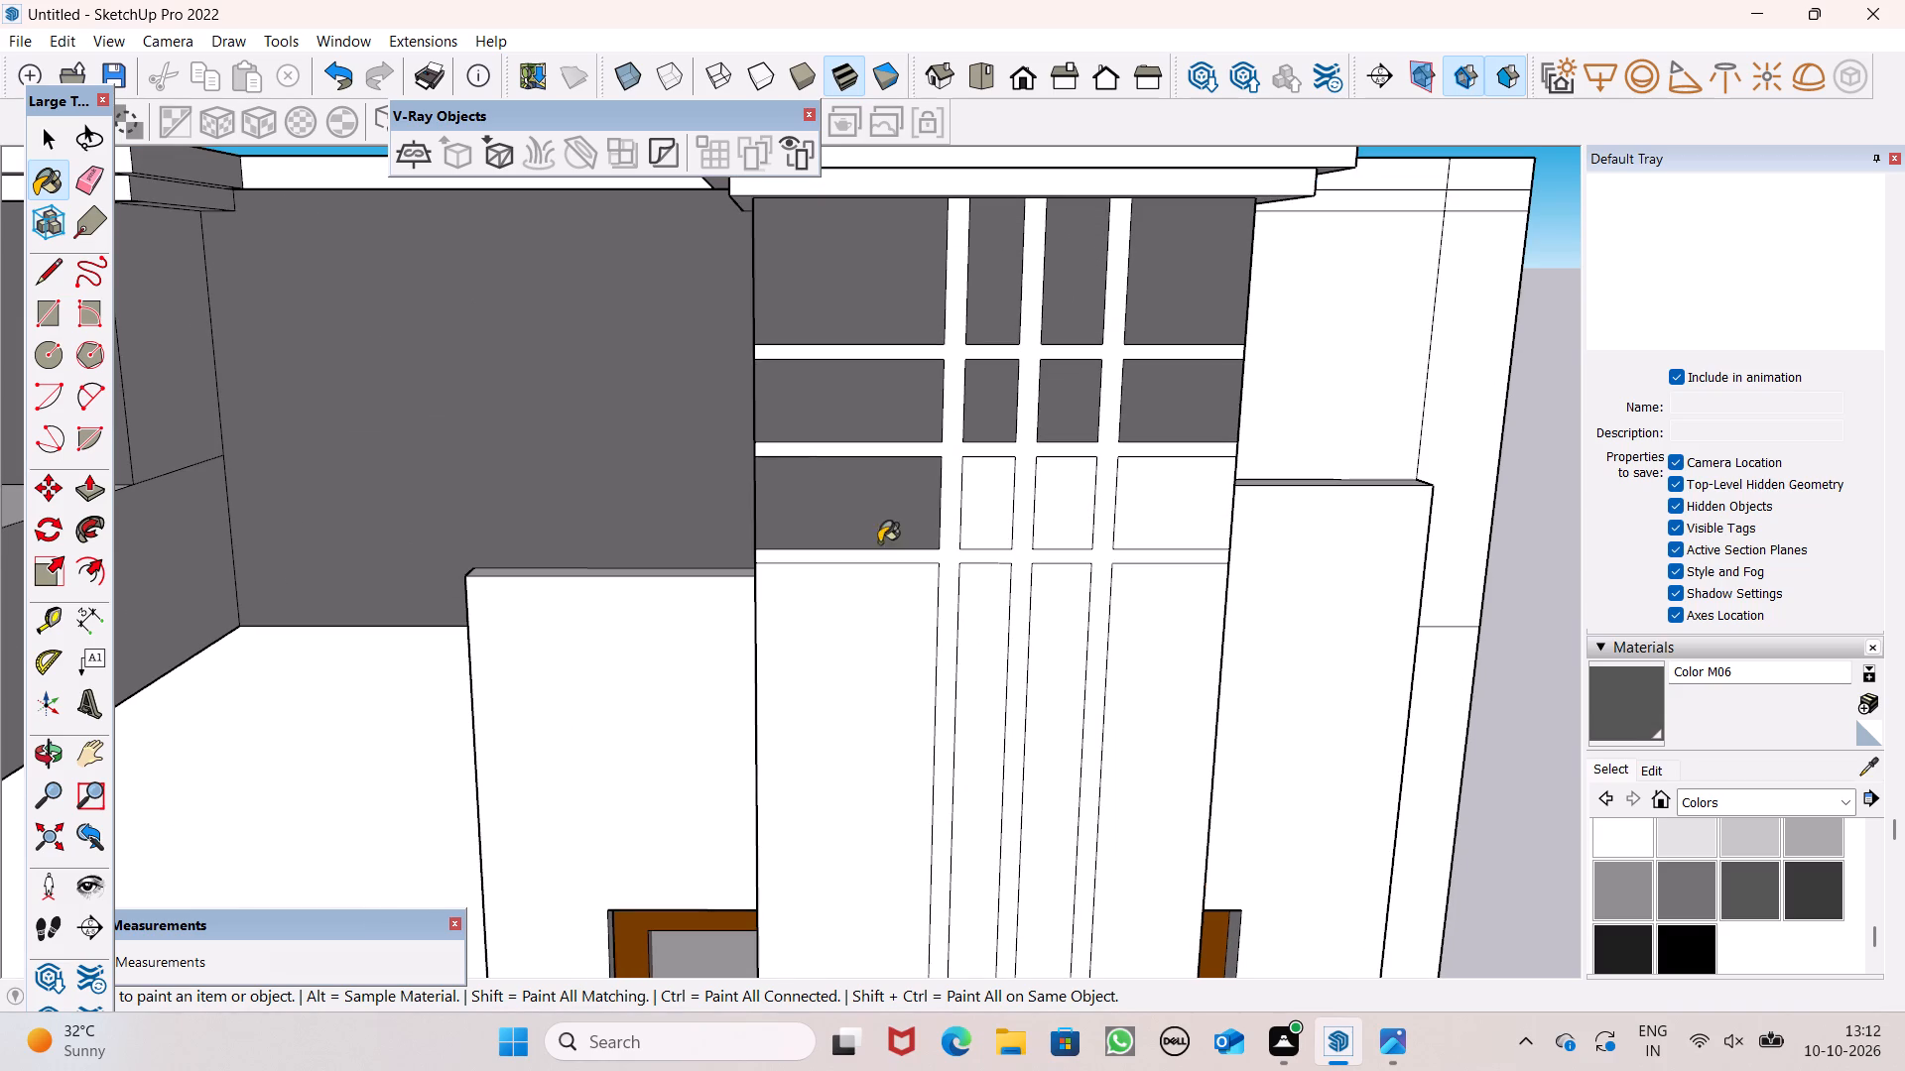
pyautogui.click(995, 523)
pyautogui.click(1064, 512)
pyautogui.click(1147, 520)
pyautogui.click(1114, 630)
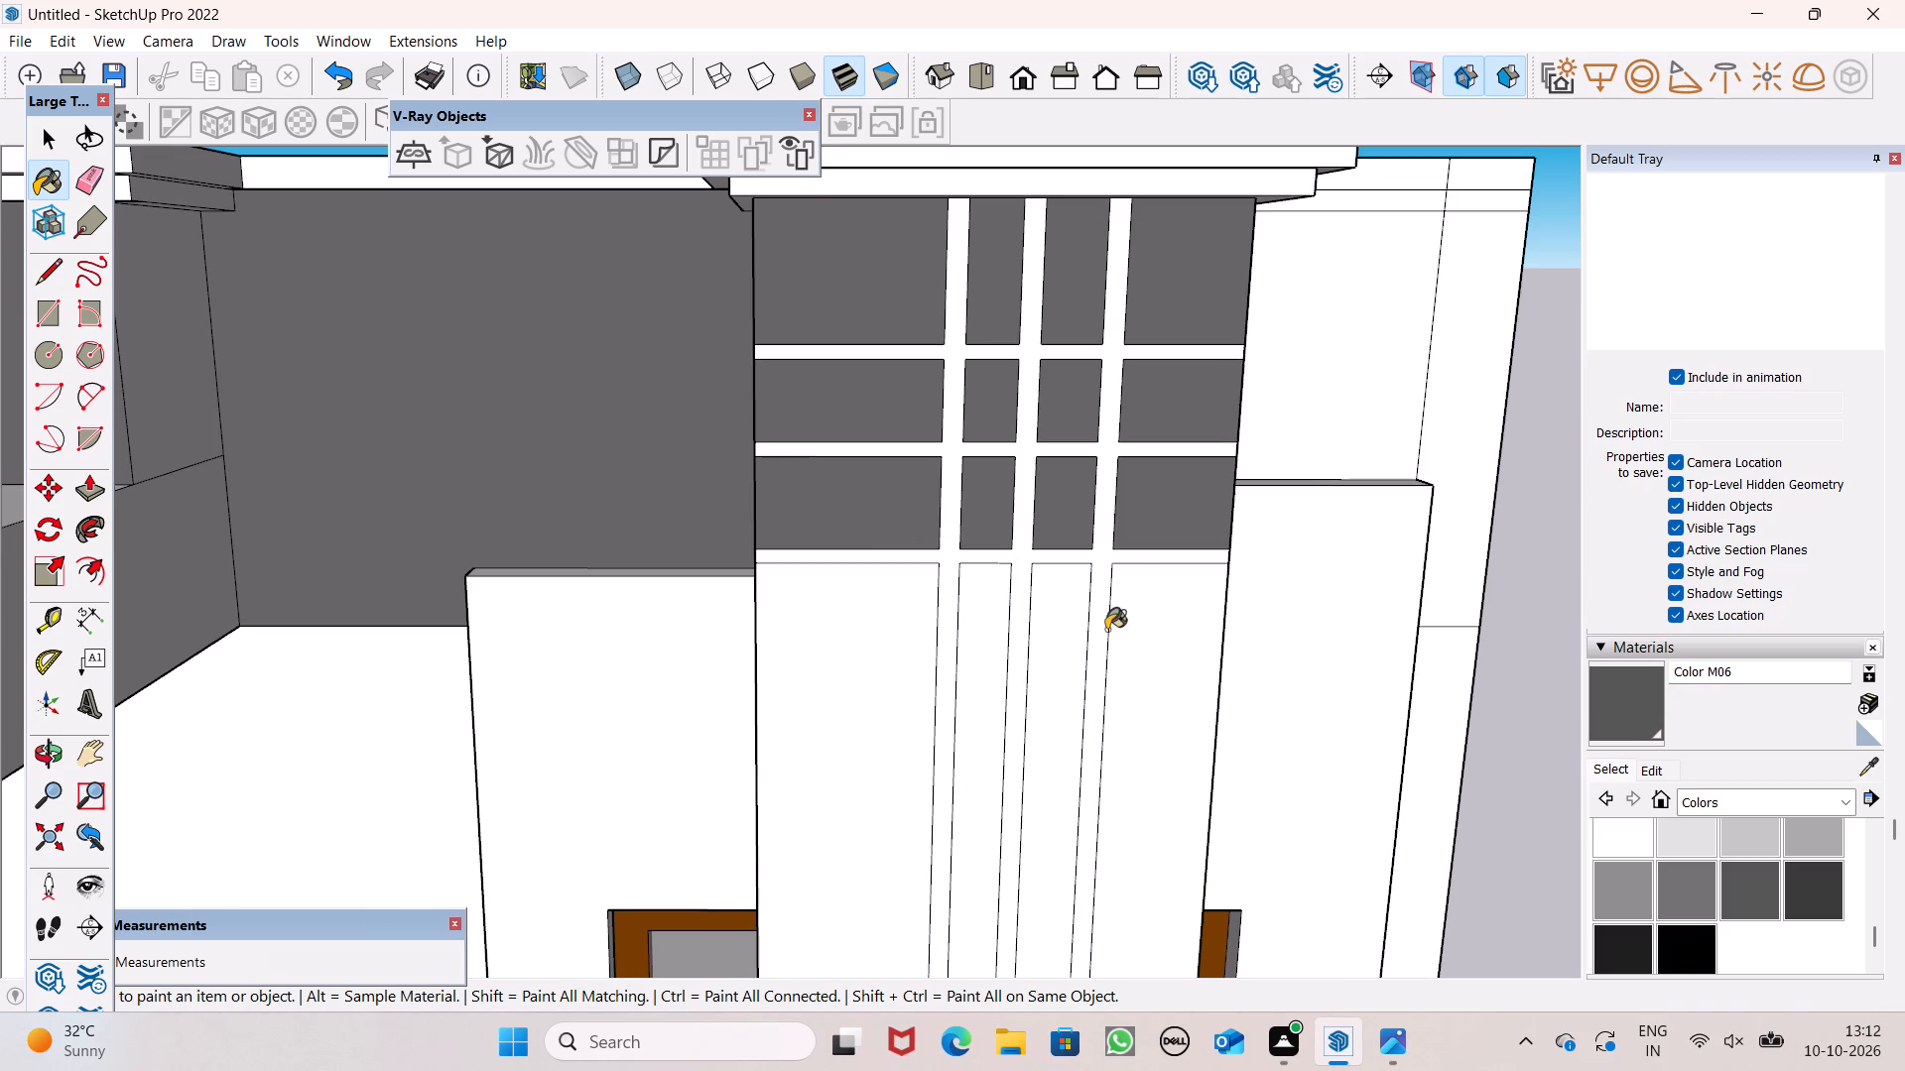
pyautogui.click(1074, 637)
pyautogui.click(973, 639)
pyautogui.click(858, 654)
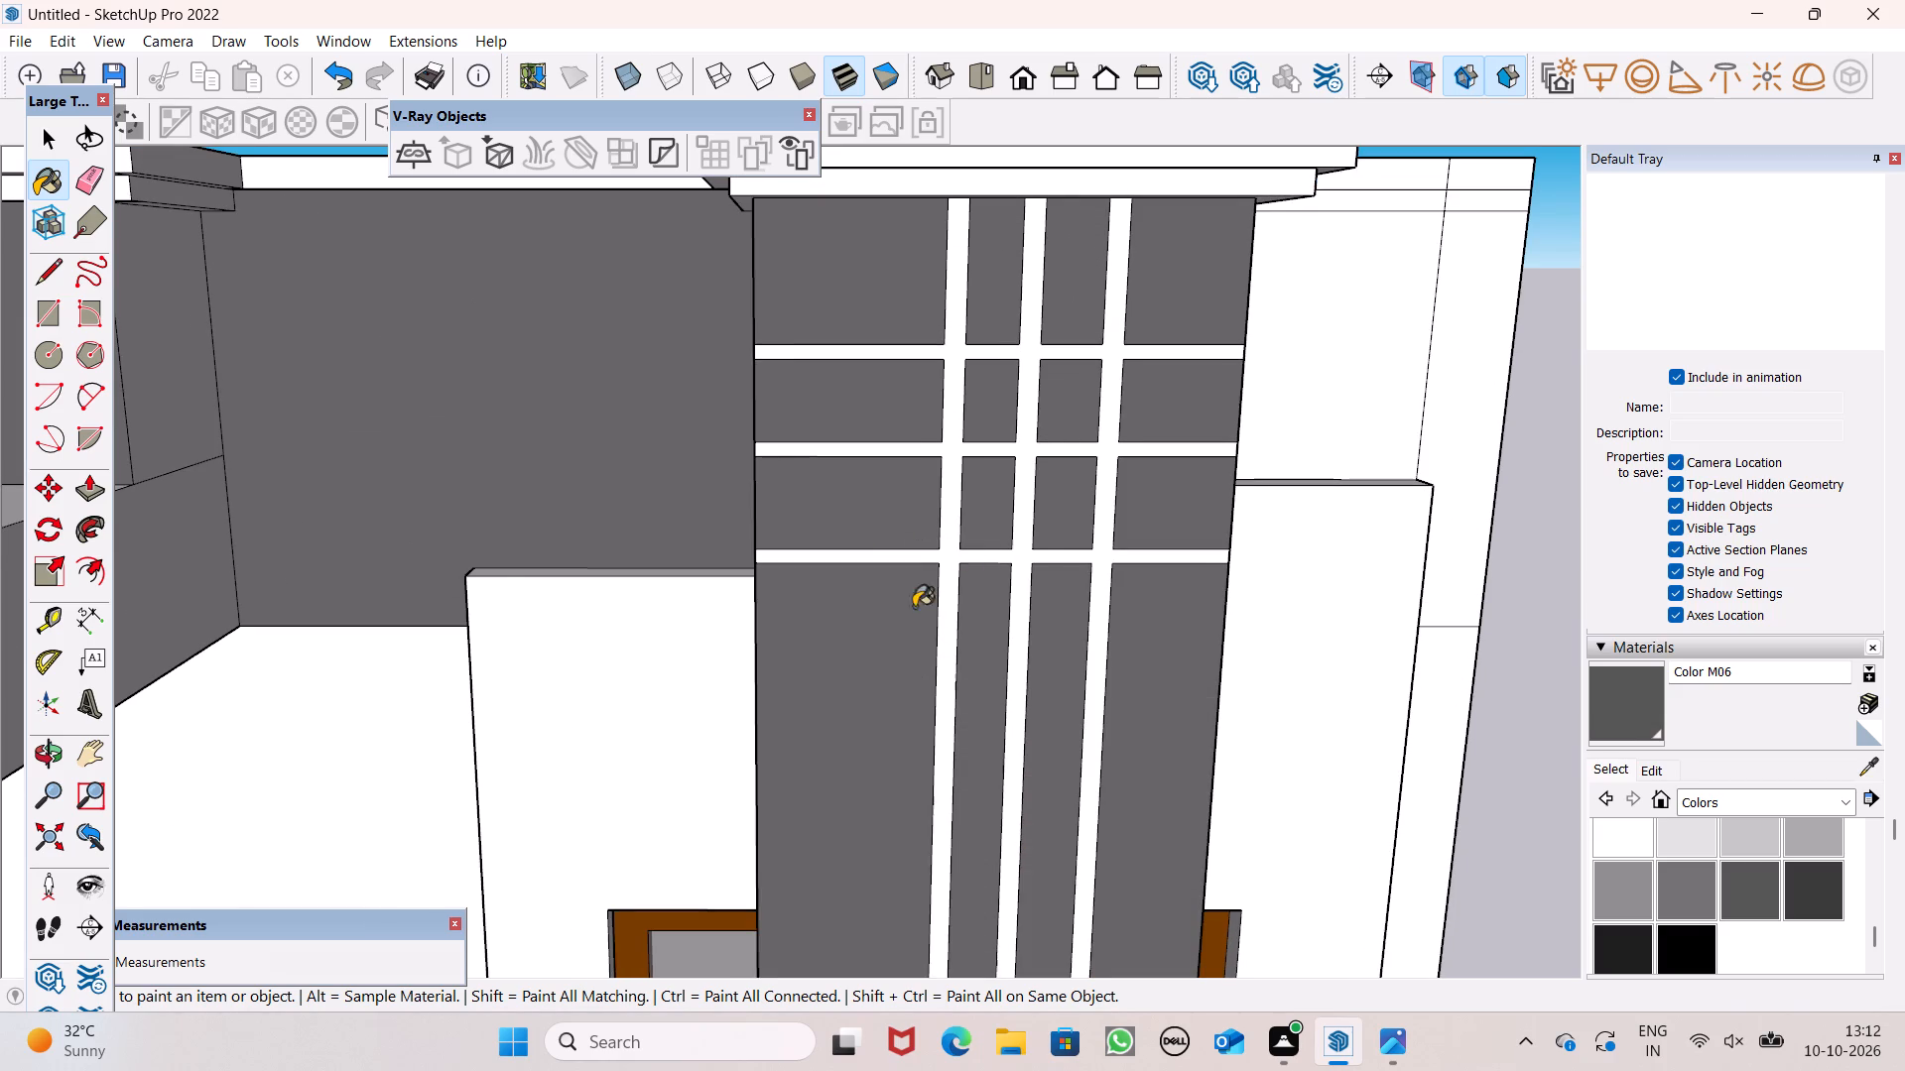
# Examine the painted house exterior from the front, side, rear and above.
pyautogui.scroll(-1, 1036, 439)
pyautogui.scroll(-16, 1052, 314)
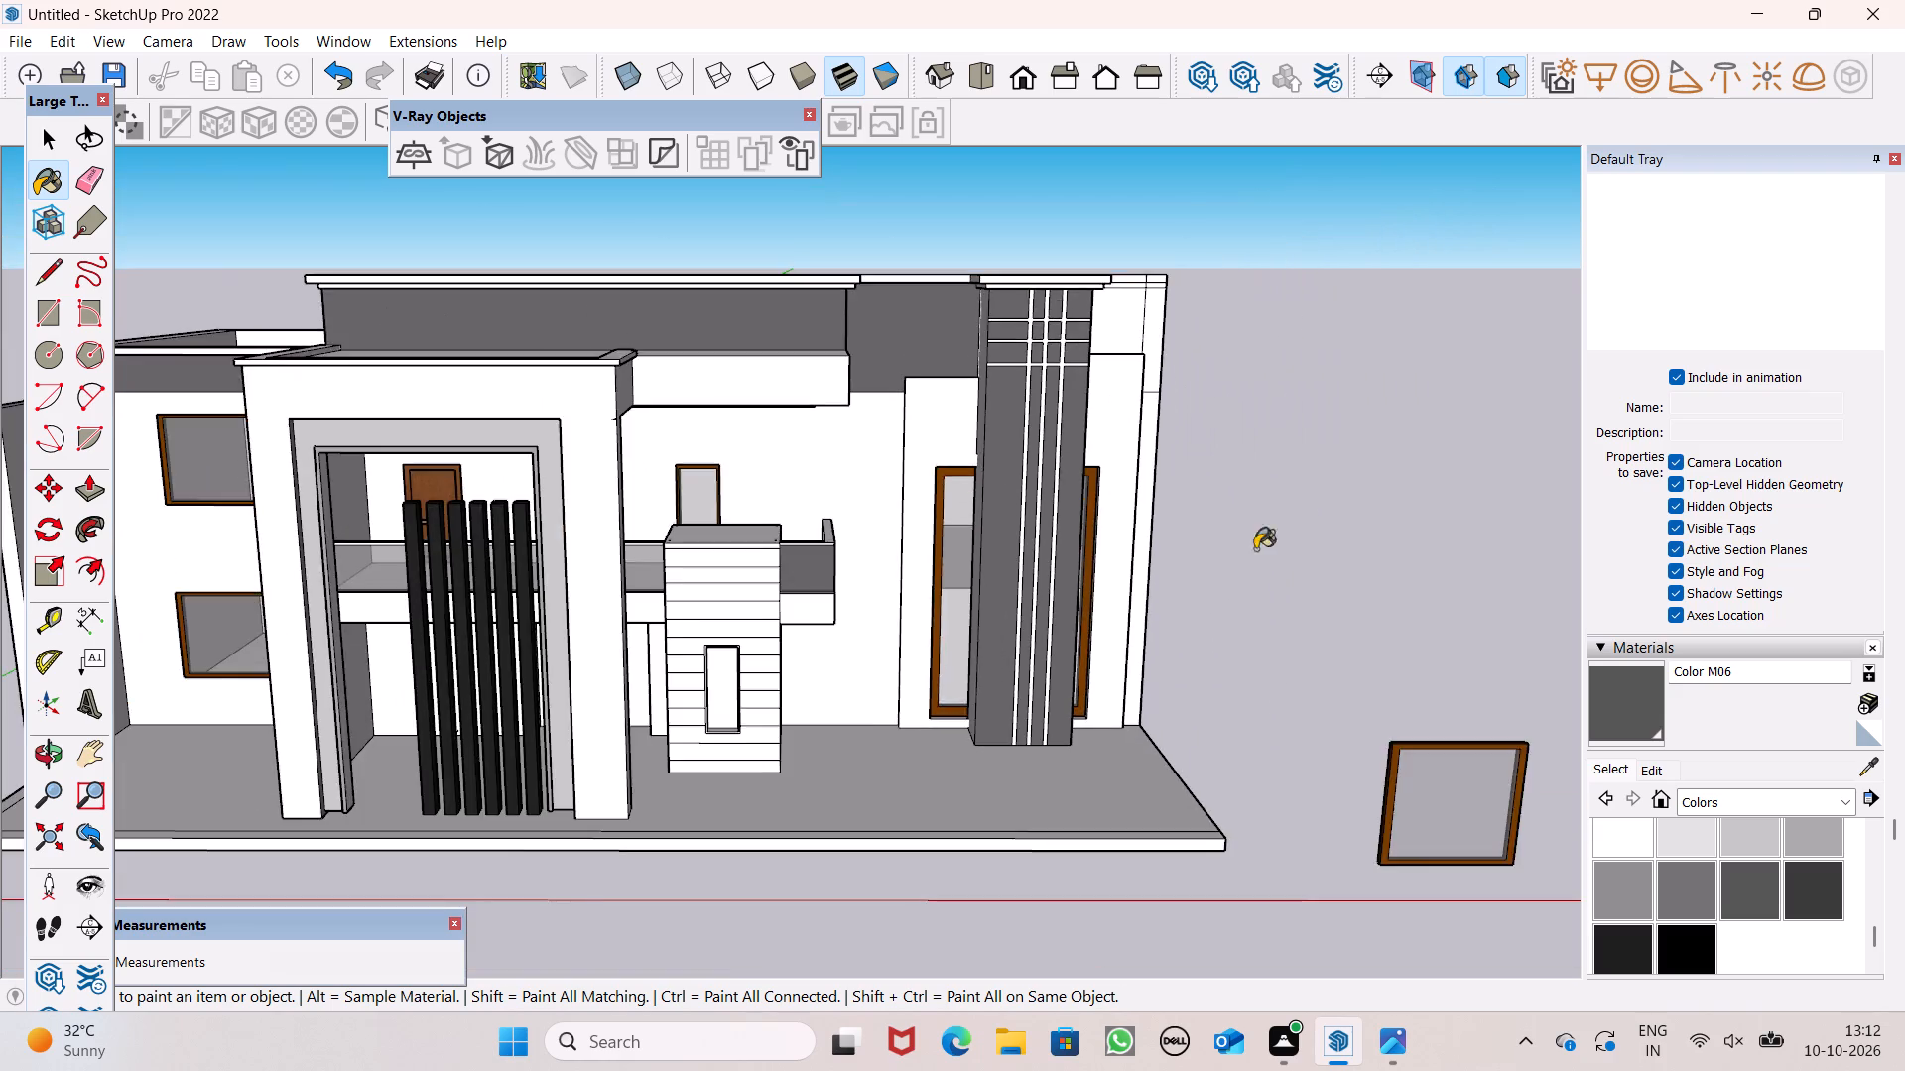
pyautogui.moveTo(1255, 549); pyautogui.dragTo(1334, 648, button='middle')
pyautogui.scroll(-1, 1130, 598)
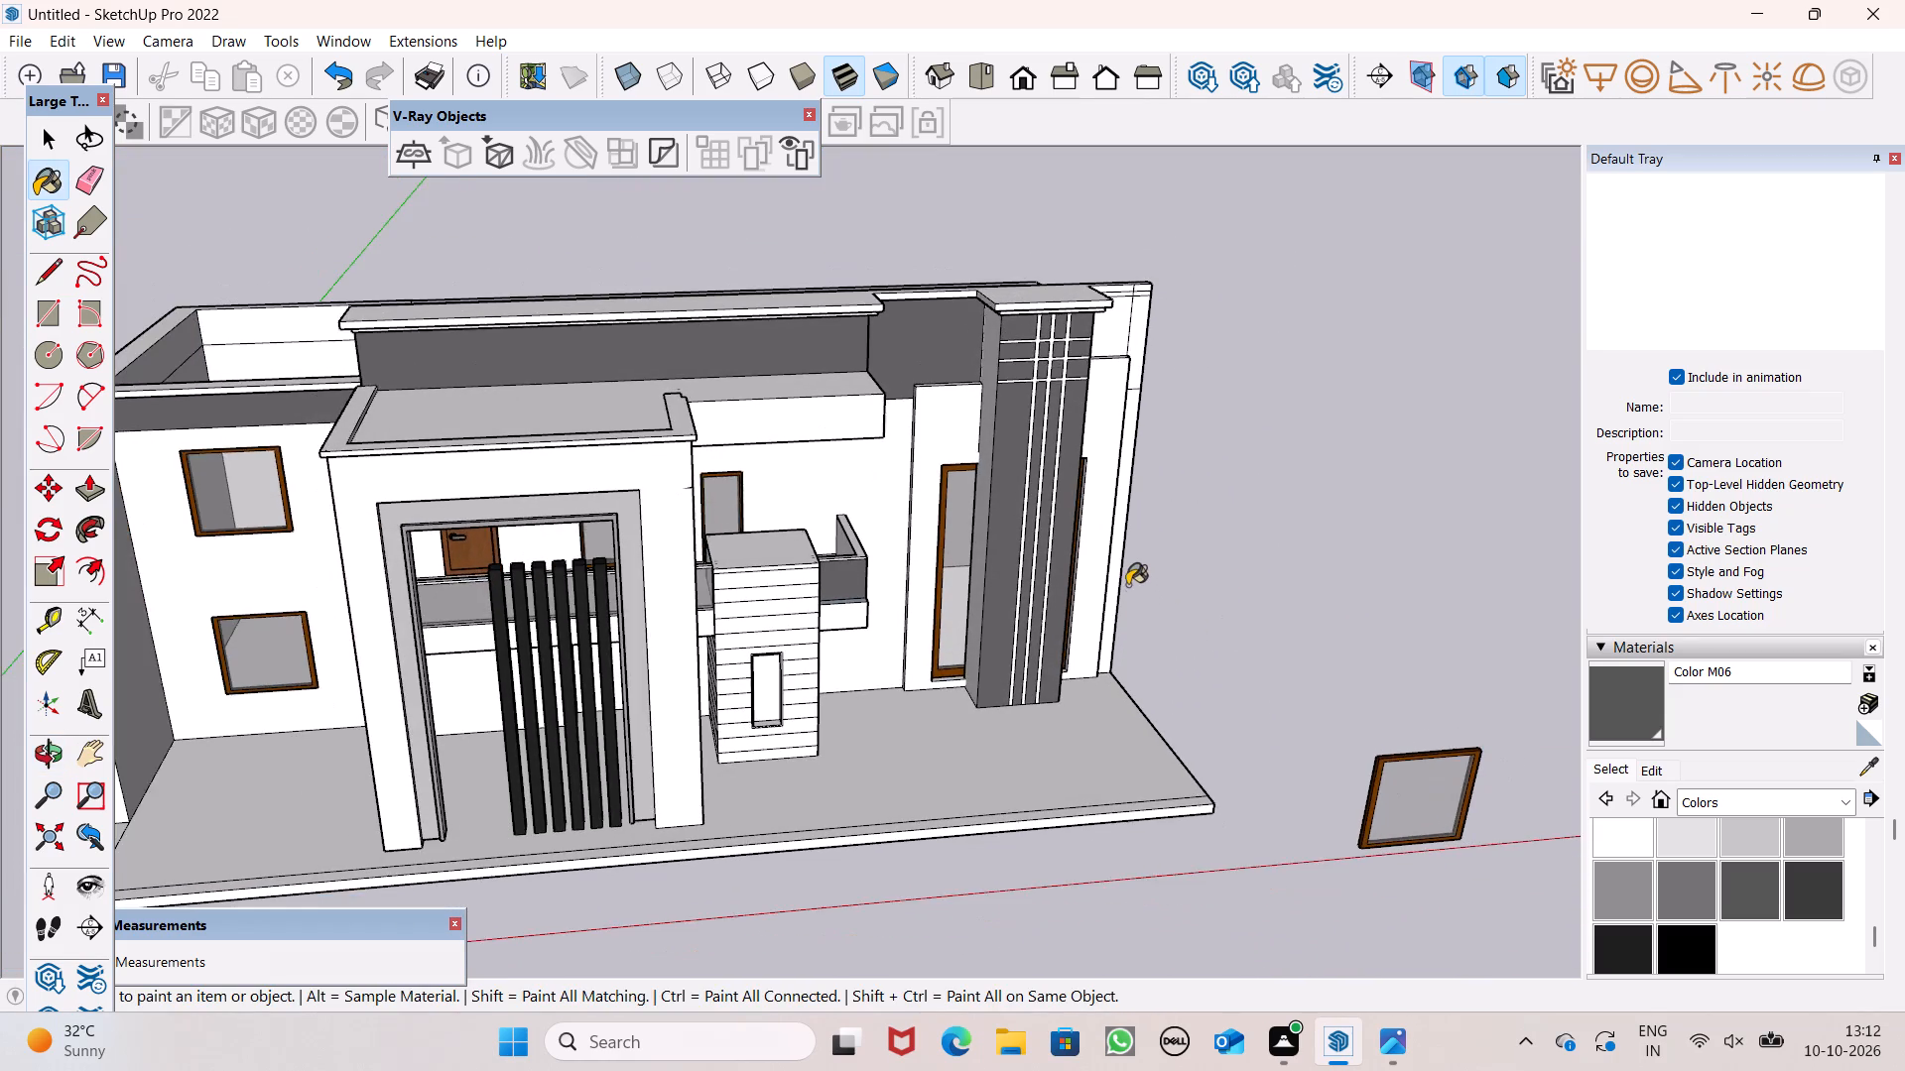
pyautogui.scroll(-3, 1127, 584)
pyautogui.moveTo(1192, 613); pyautogui.dragTo(0, 611, button='middle')
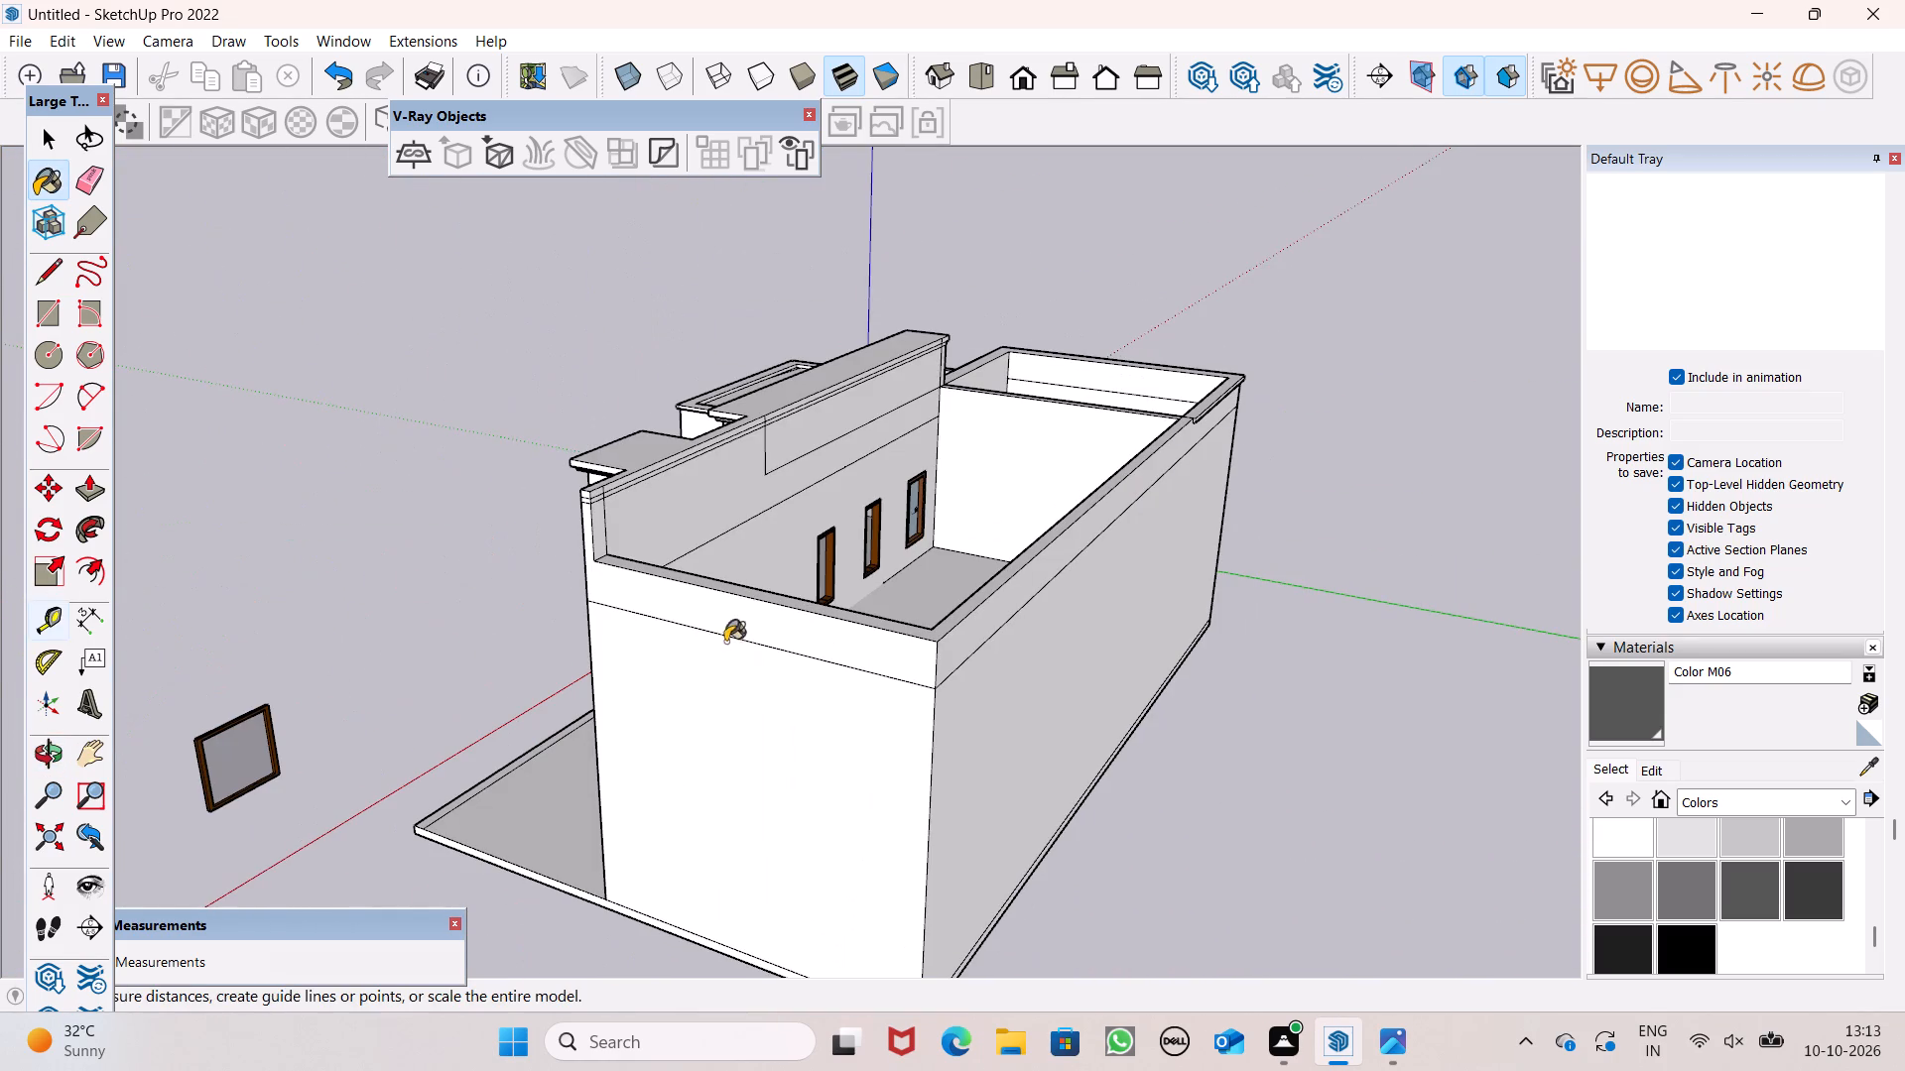
pyautogui.scroll(1, 1020, 665)
pyautogui.moveTo(827, 678); pyautogui.dragTo(1460, 577, button='middle')
pyautogui.scroll(1, 1138, 583)
pyautogui.moveTo(1138, 583); pyautogui.dragTo(1292, 591, button='middle')
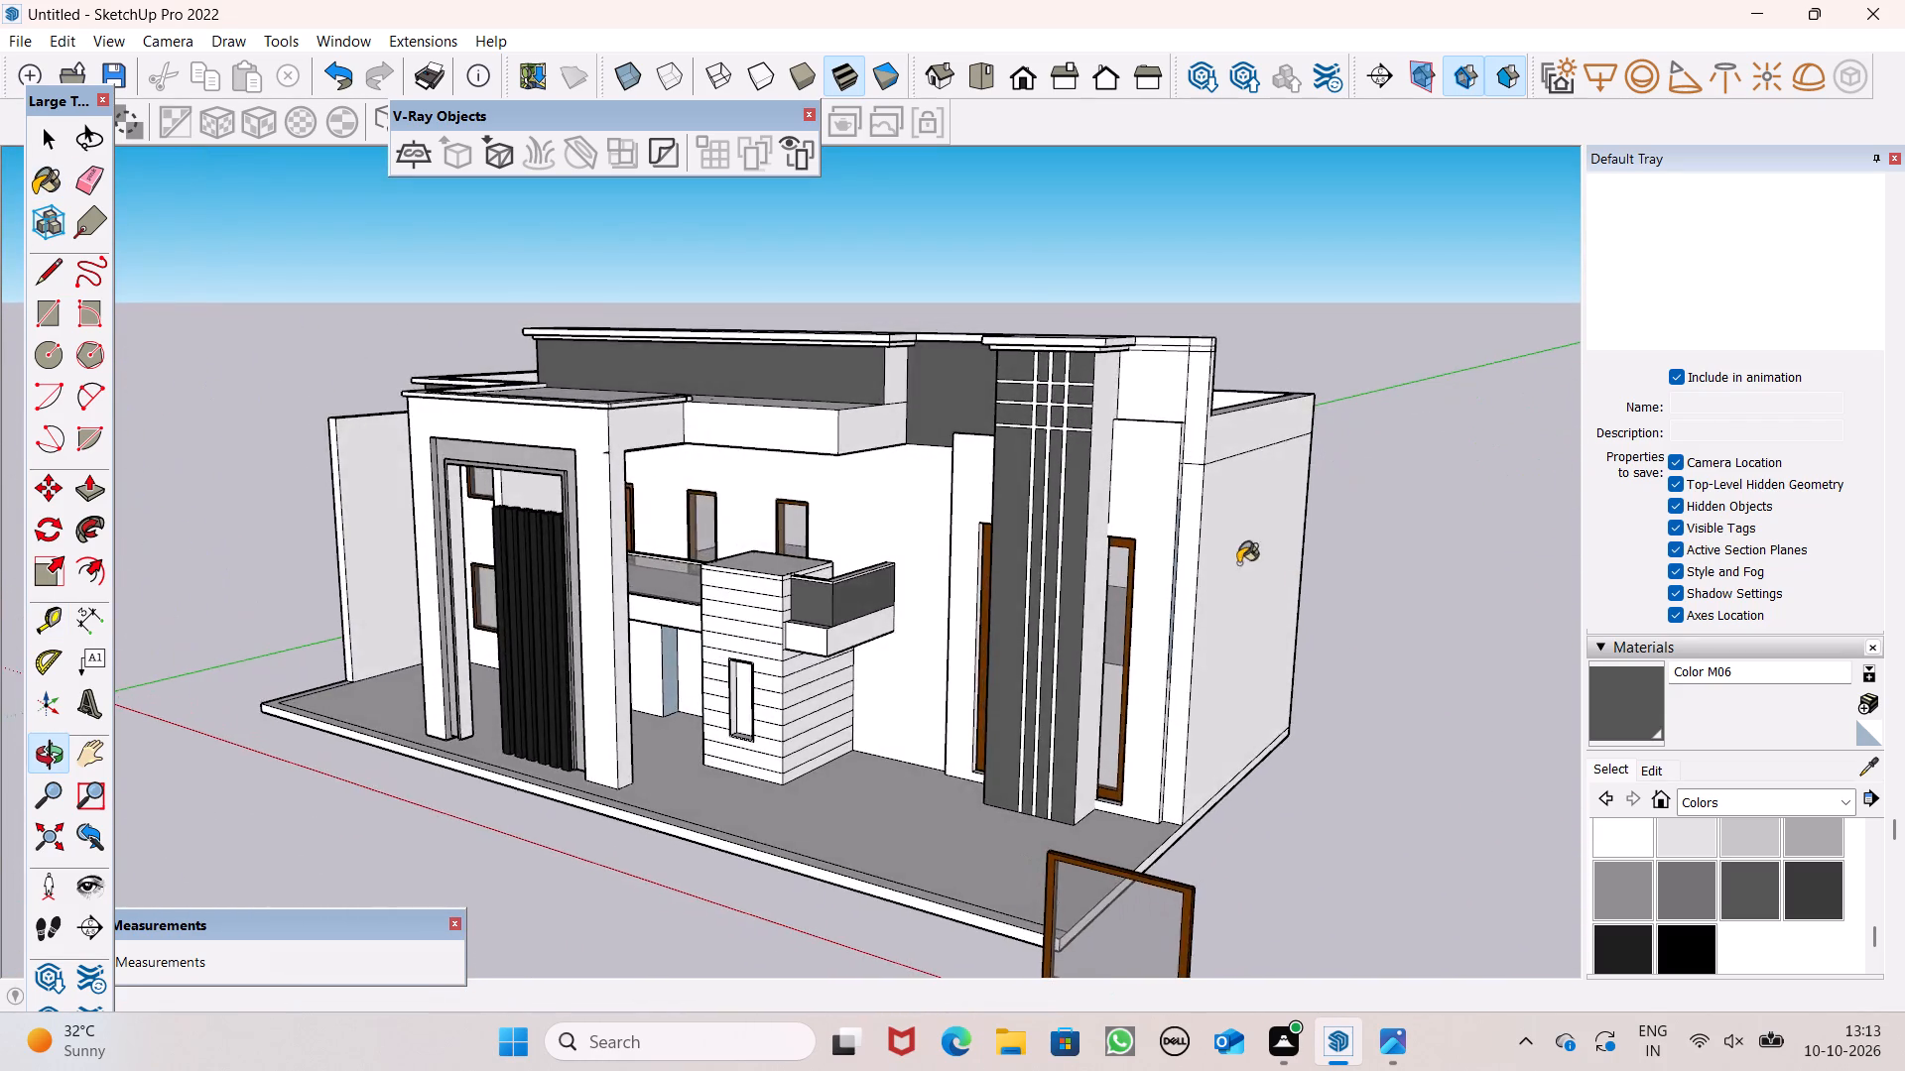
pyautogui.scroll(-4, 1201, 525)
pyautogui.moveTo(1171, 616); pyautogui.dragTo(1512, 556, button='middle')
pyautogui.scroll(-1, 963, 645)
pyautogui.moveTo(1072, 658); pyautogui.dragTo(1074, 658, button='middle')
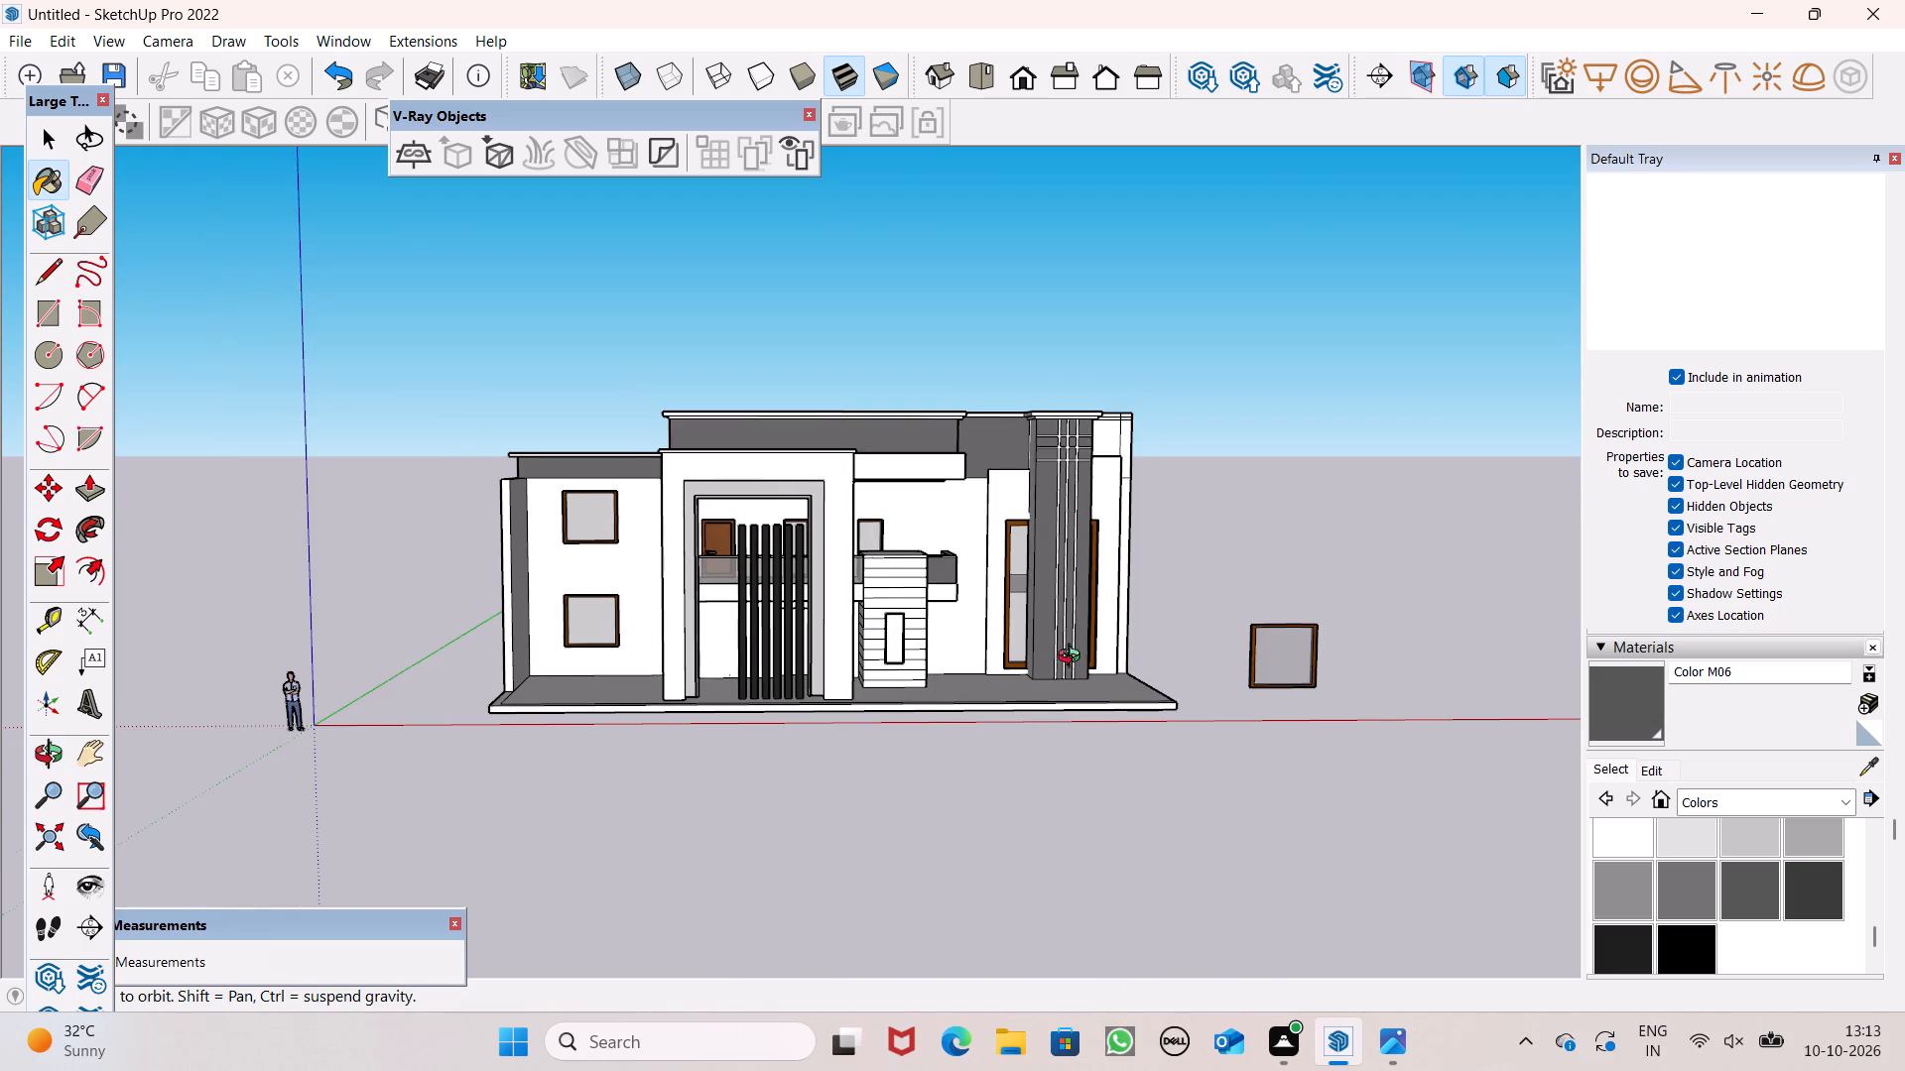
pyautogui.moveTo(1074, 658); pyautogui.dragTo(1151, 876, button='middle')
pyautogui.scroll(1, 1151, 878)
pyautogui.moveTo(1125, 806); pyautogui.dragTo(939, 834, button='middle')
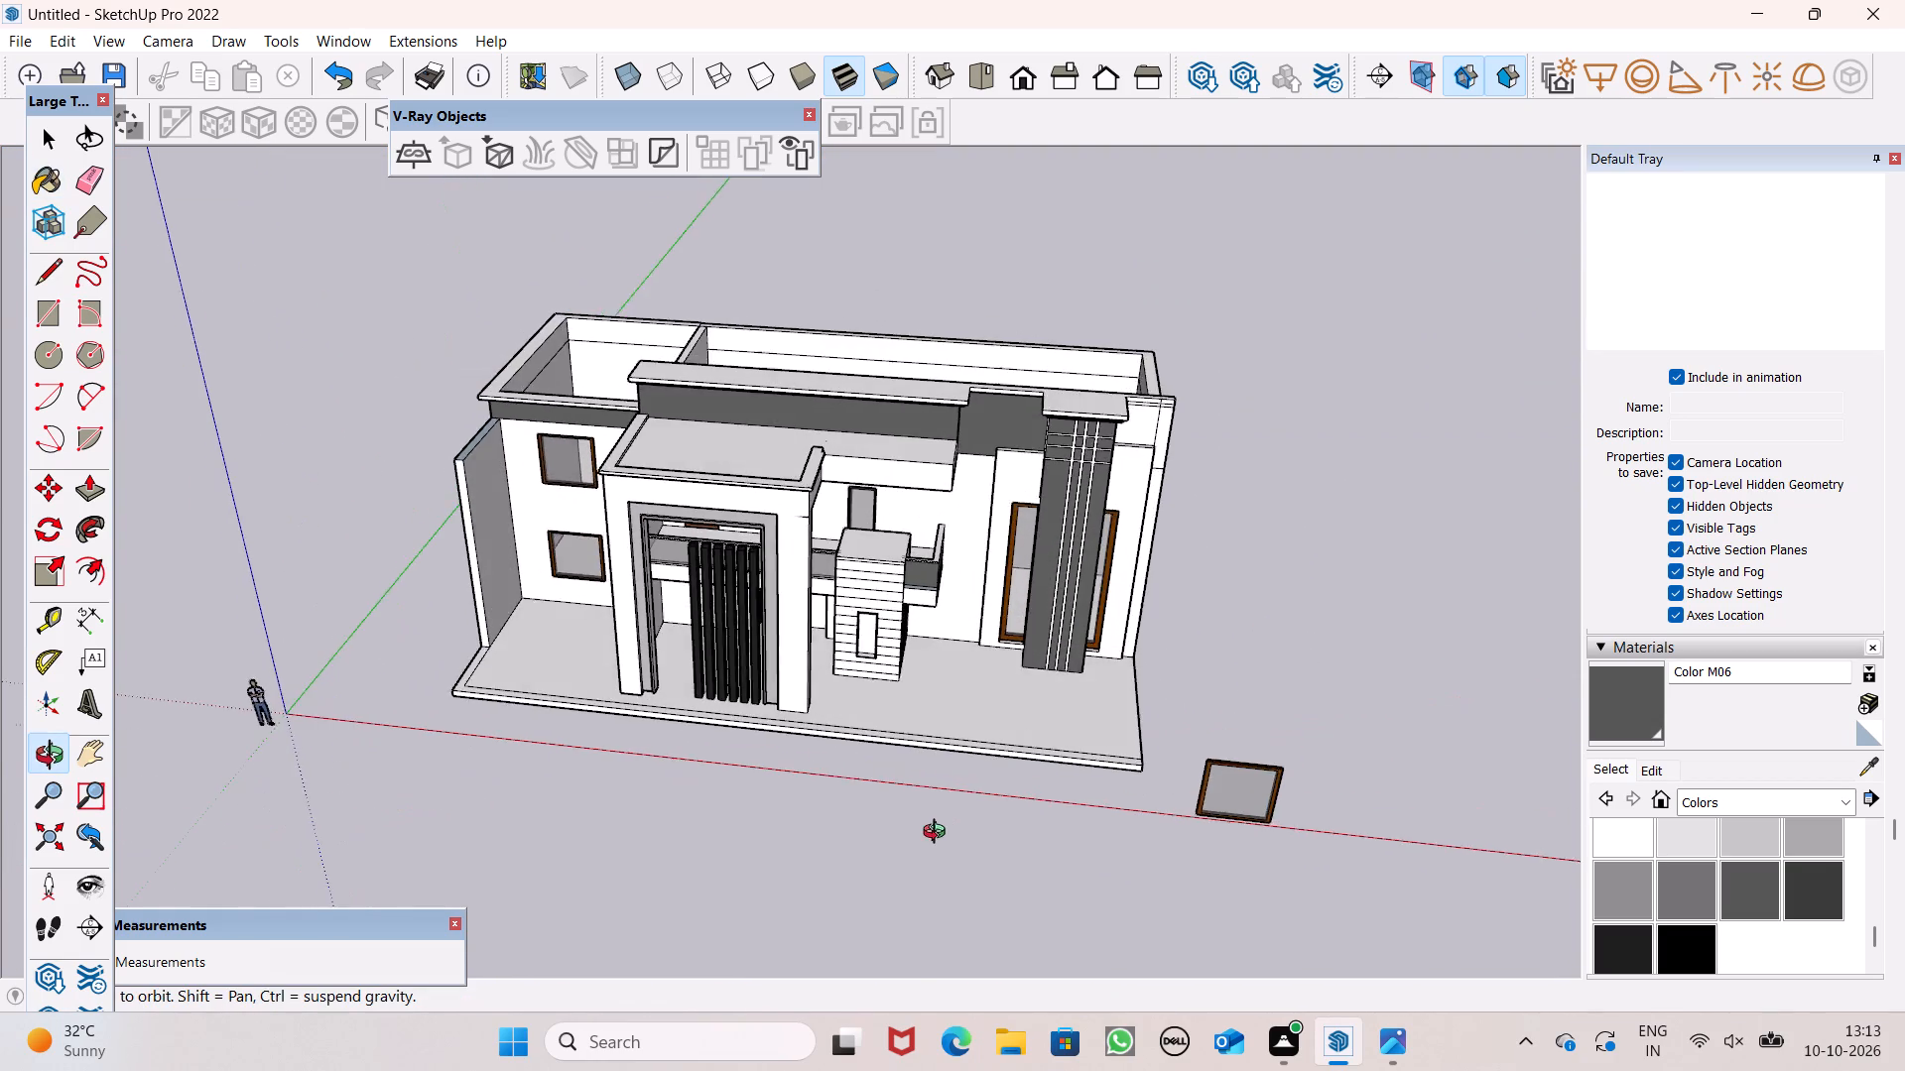
pyautogui.moveTo(939, 834); pyautogui.dragTo(956, 838, button='middle')
pyautogui.press('space')
pyautogui.scroll(2, 1393, 777)
pyautogui.scroll(-1, 1393, 777)
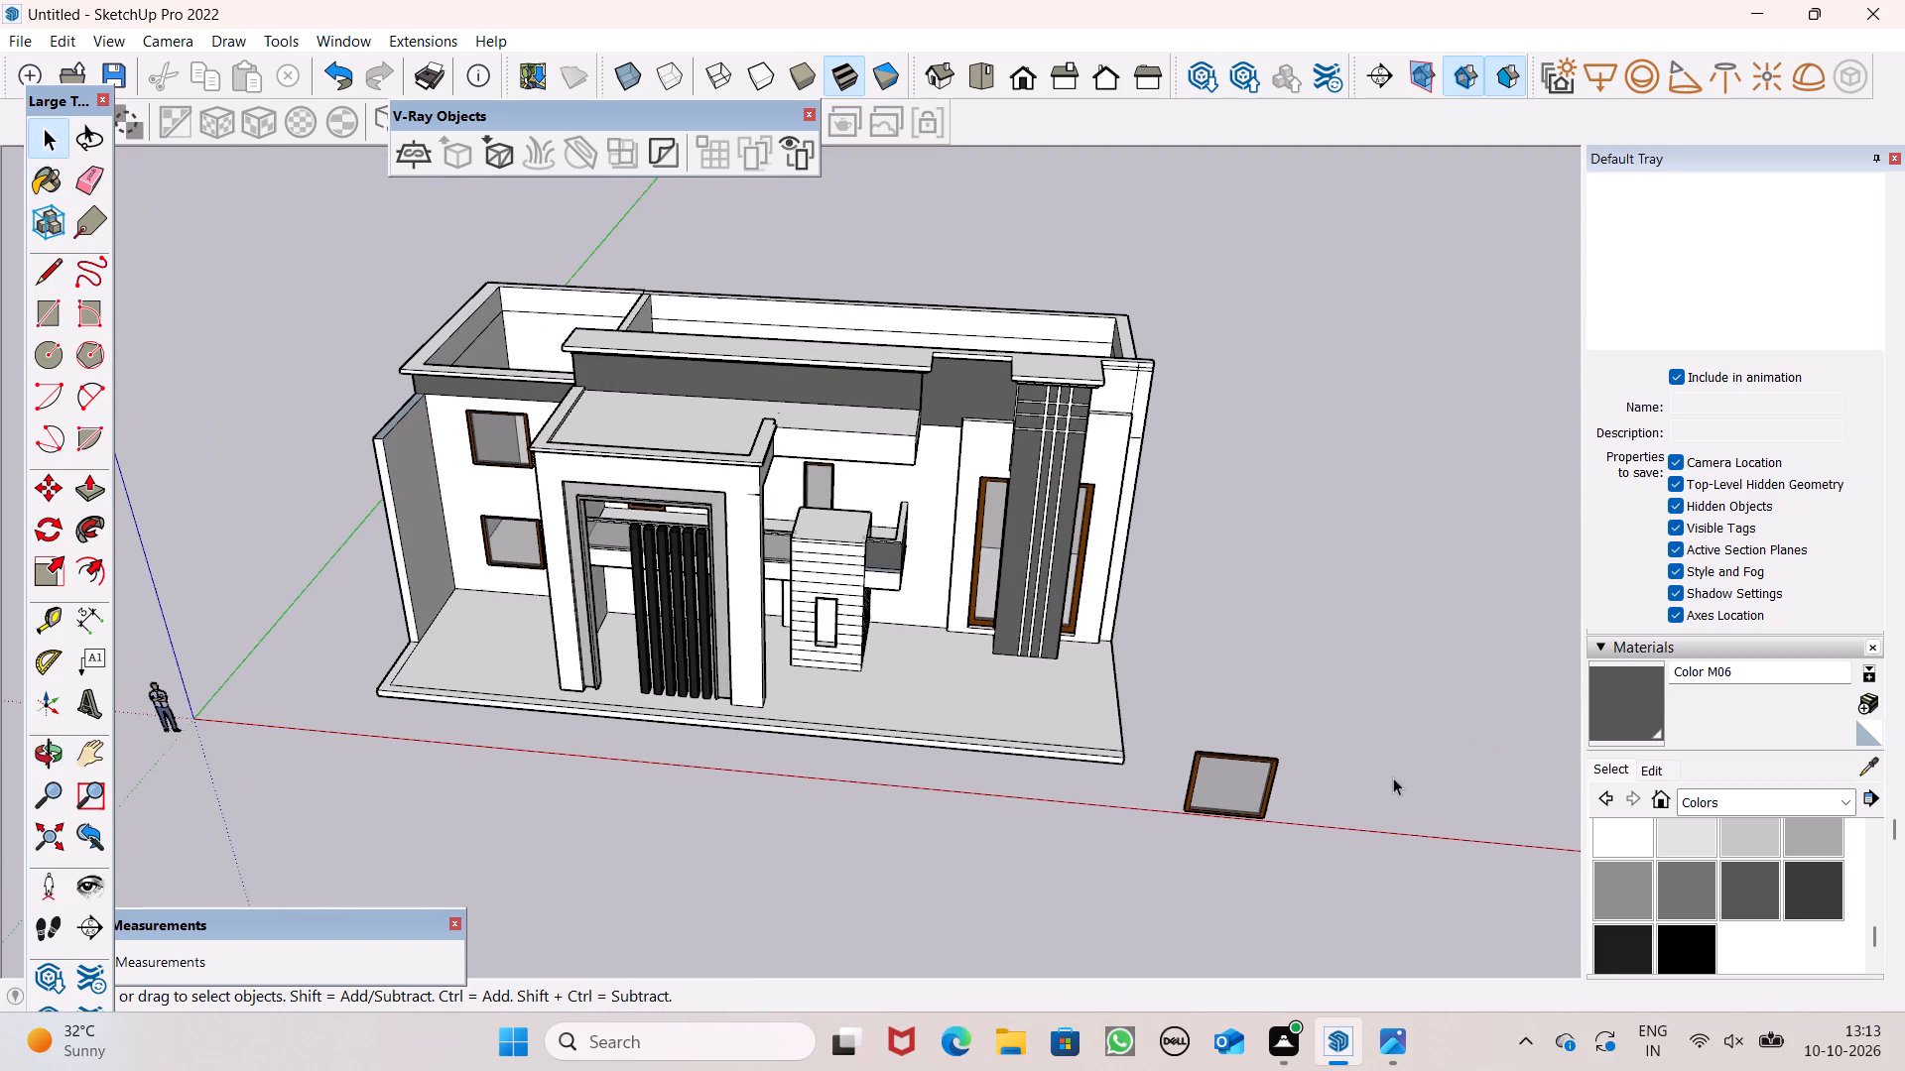
# Scale the copied window beside the house along the red axis to about two-thirds of its width.
pyautogui.moveTo(1367, 822); pyautogui.dragTo(1382, 654, button='middle')
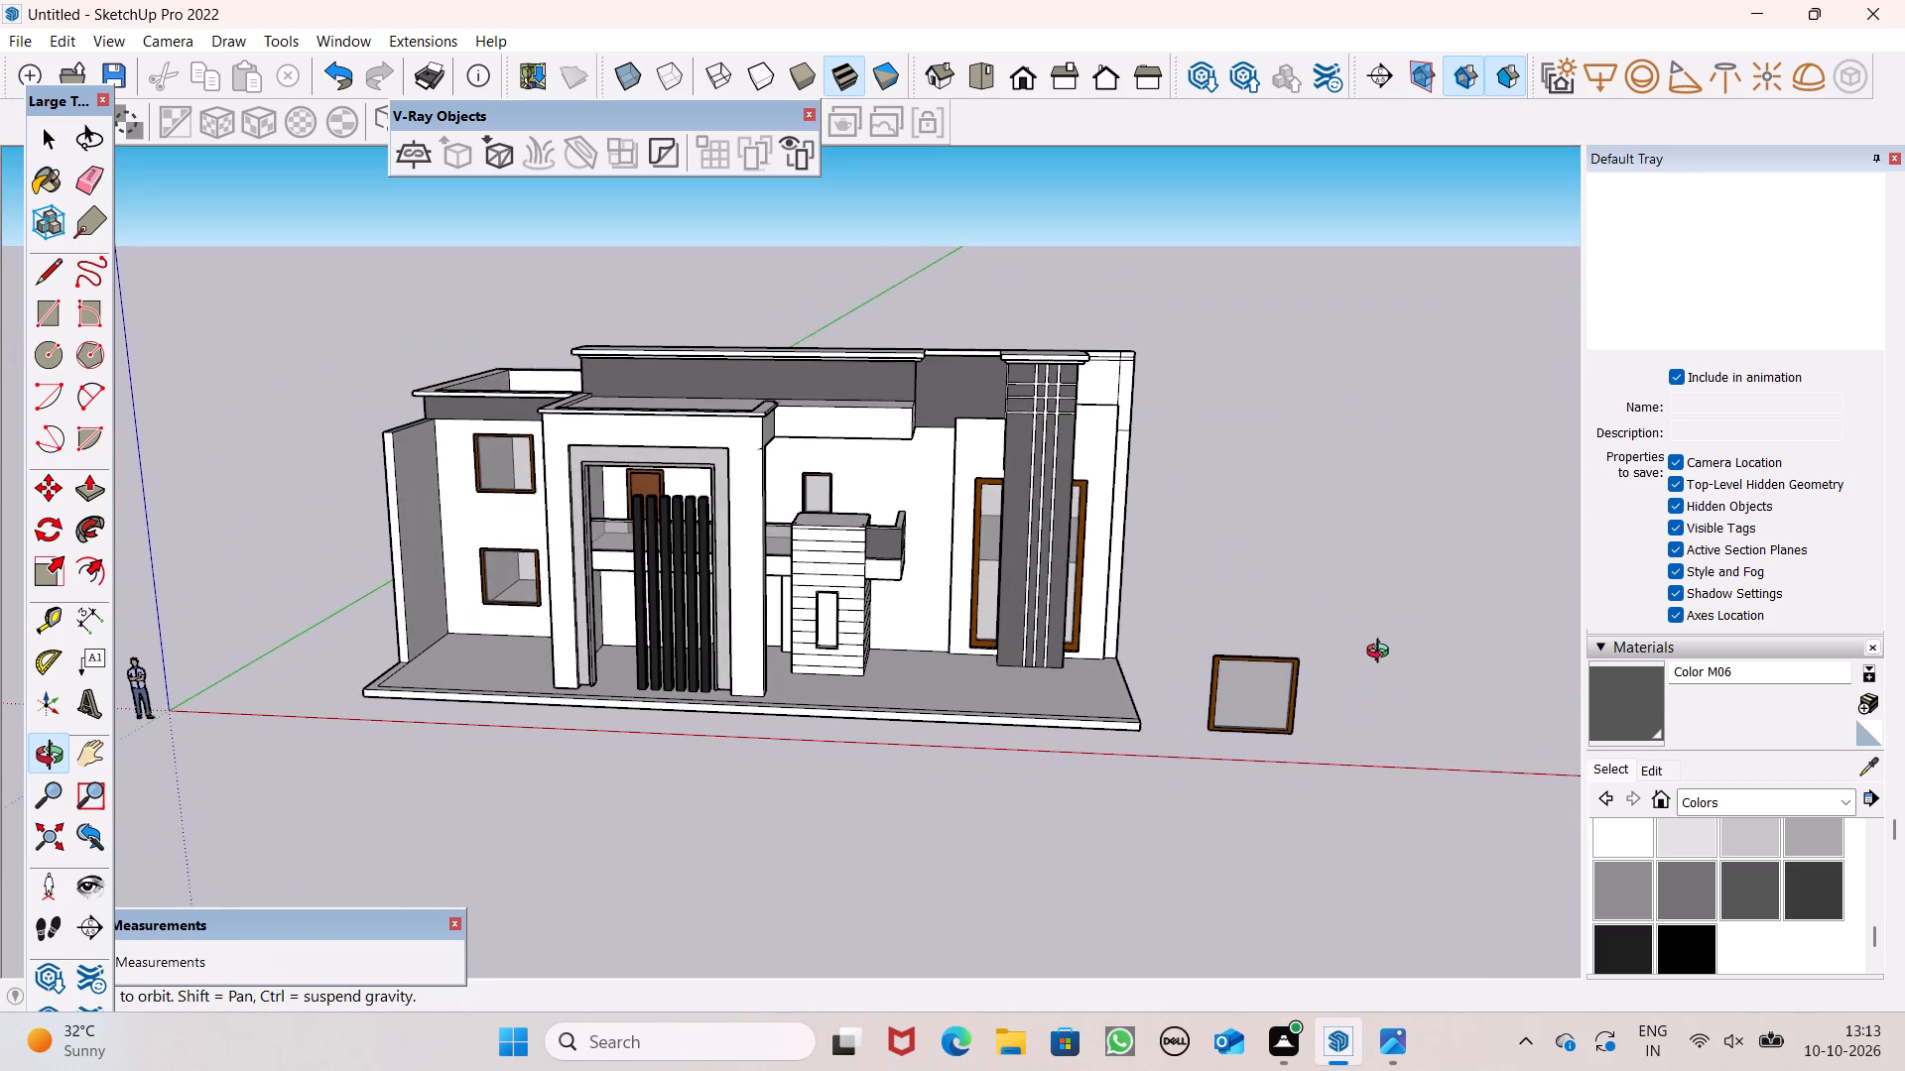
pyautogui.moveTo(1382, 654); pyautogui.dragTo(1378, 657, button='middle')
pyautogui.click(1273, 716)
pyautogui.scroll(3, 1285, 692)
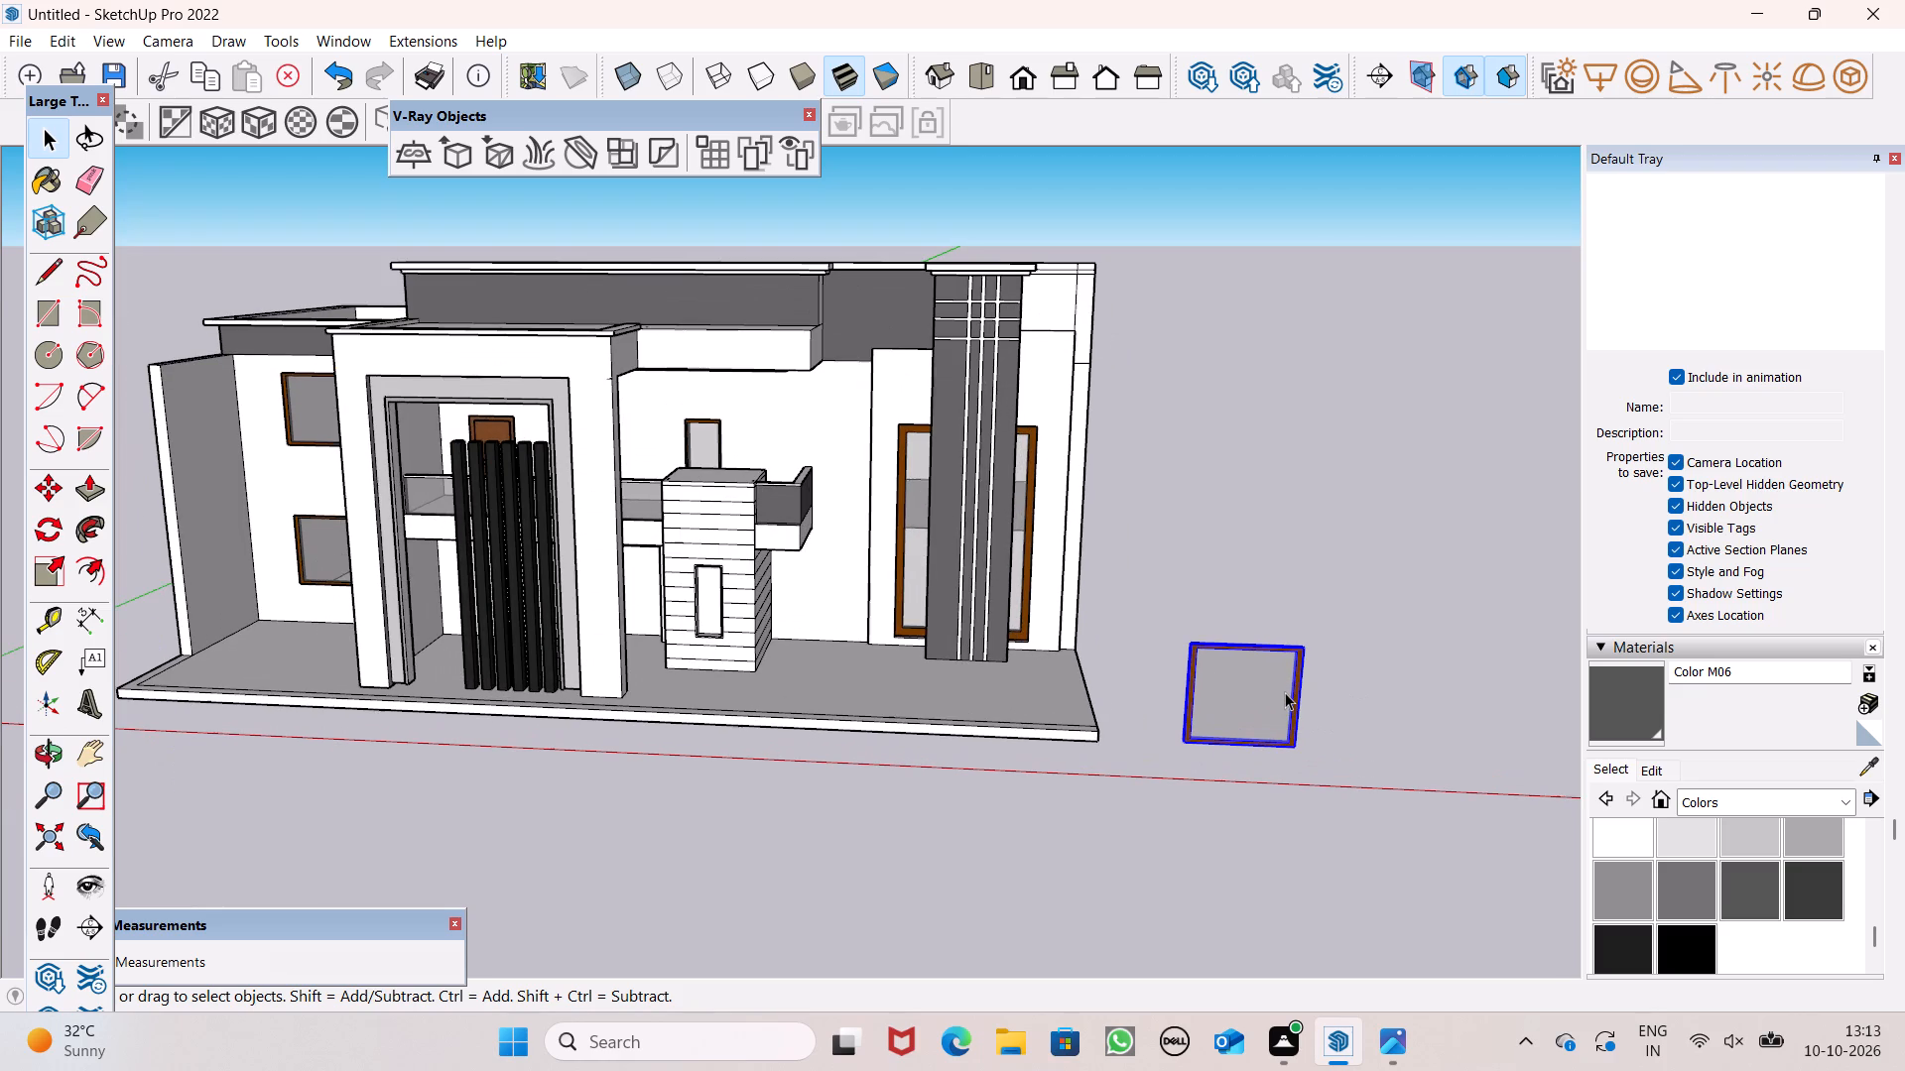
pyautogui.click(38, 581)
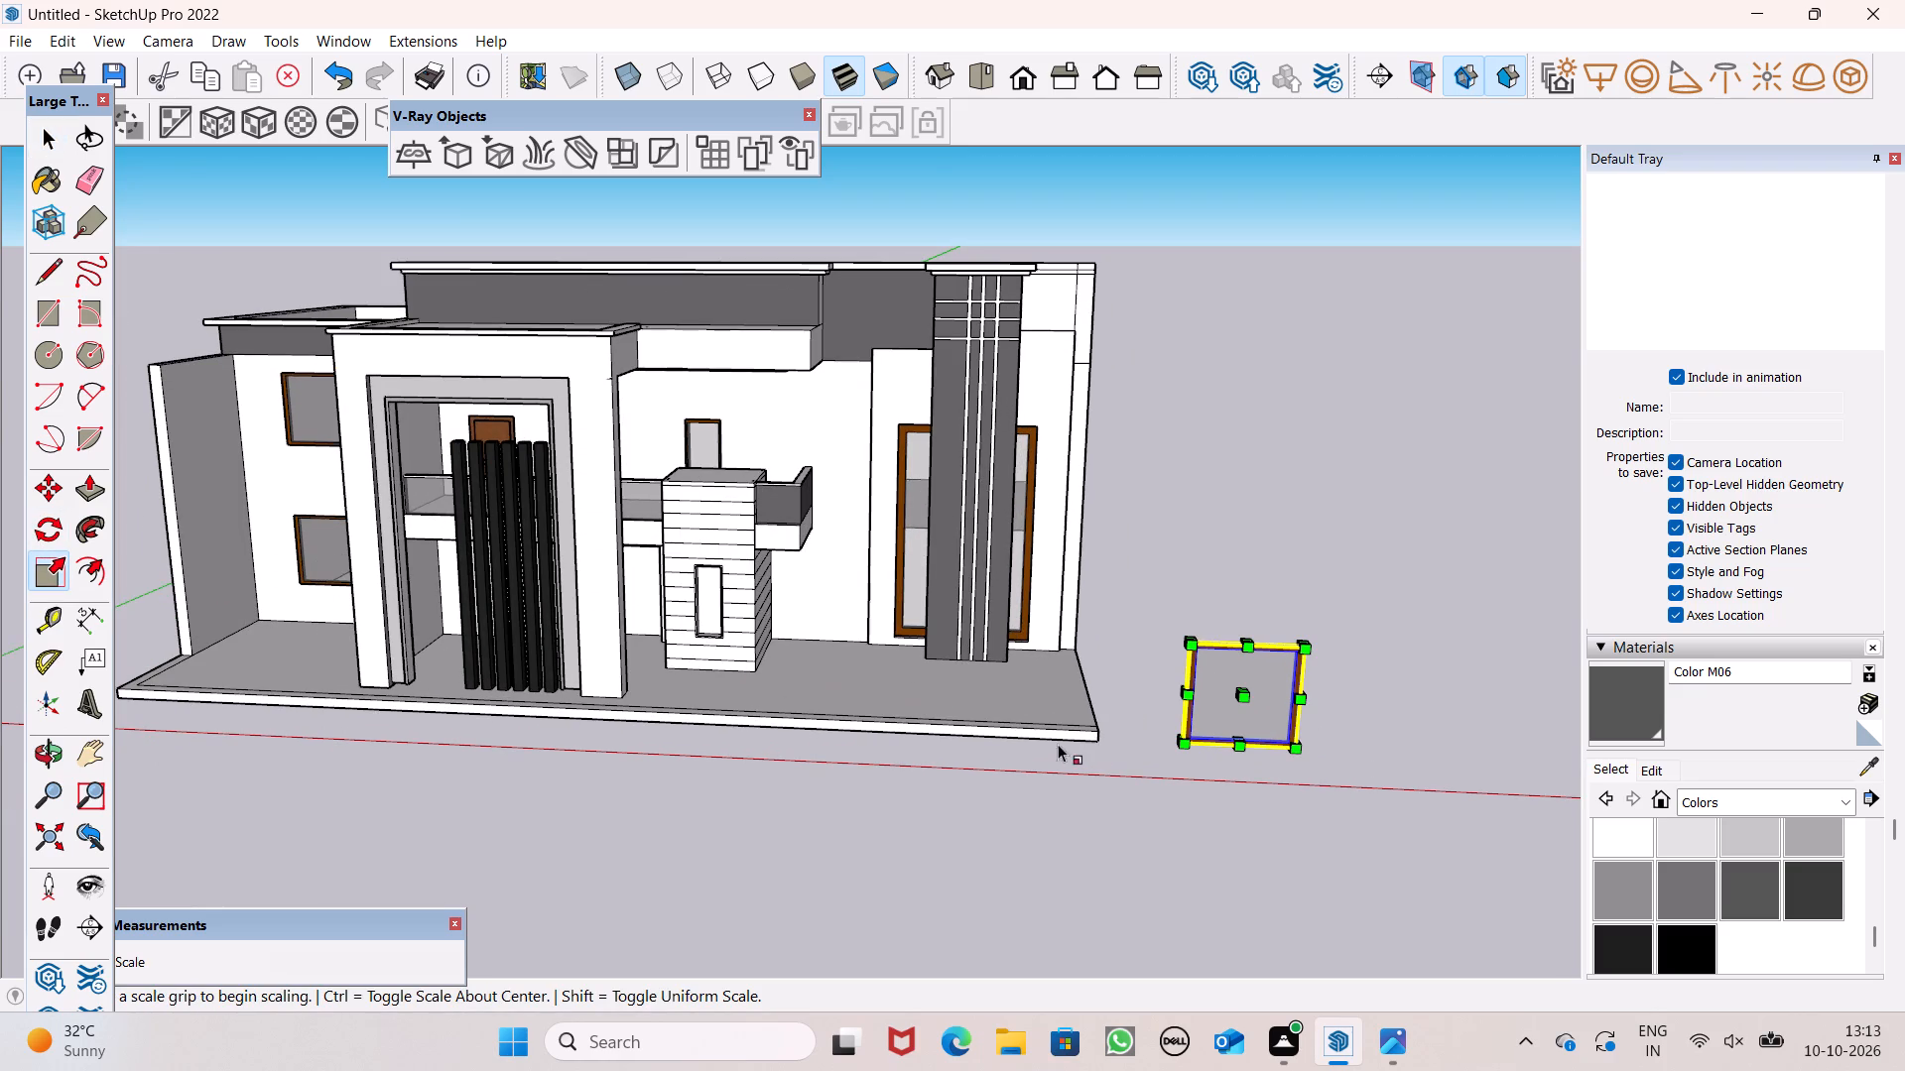
pyautogui.moveTo(1177, 716); pyautogui.dragTo(1328, 725, button='middle')
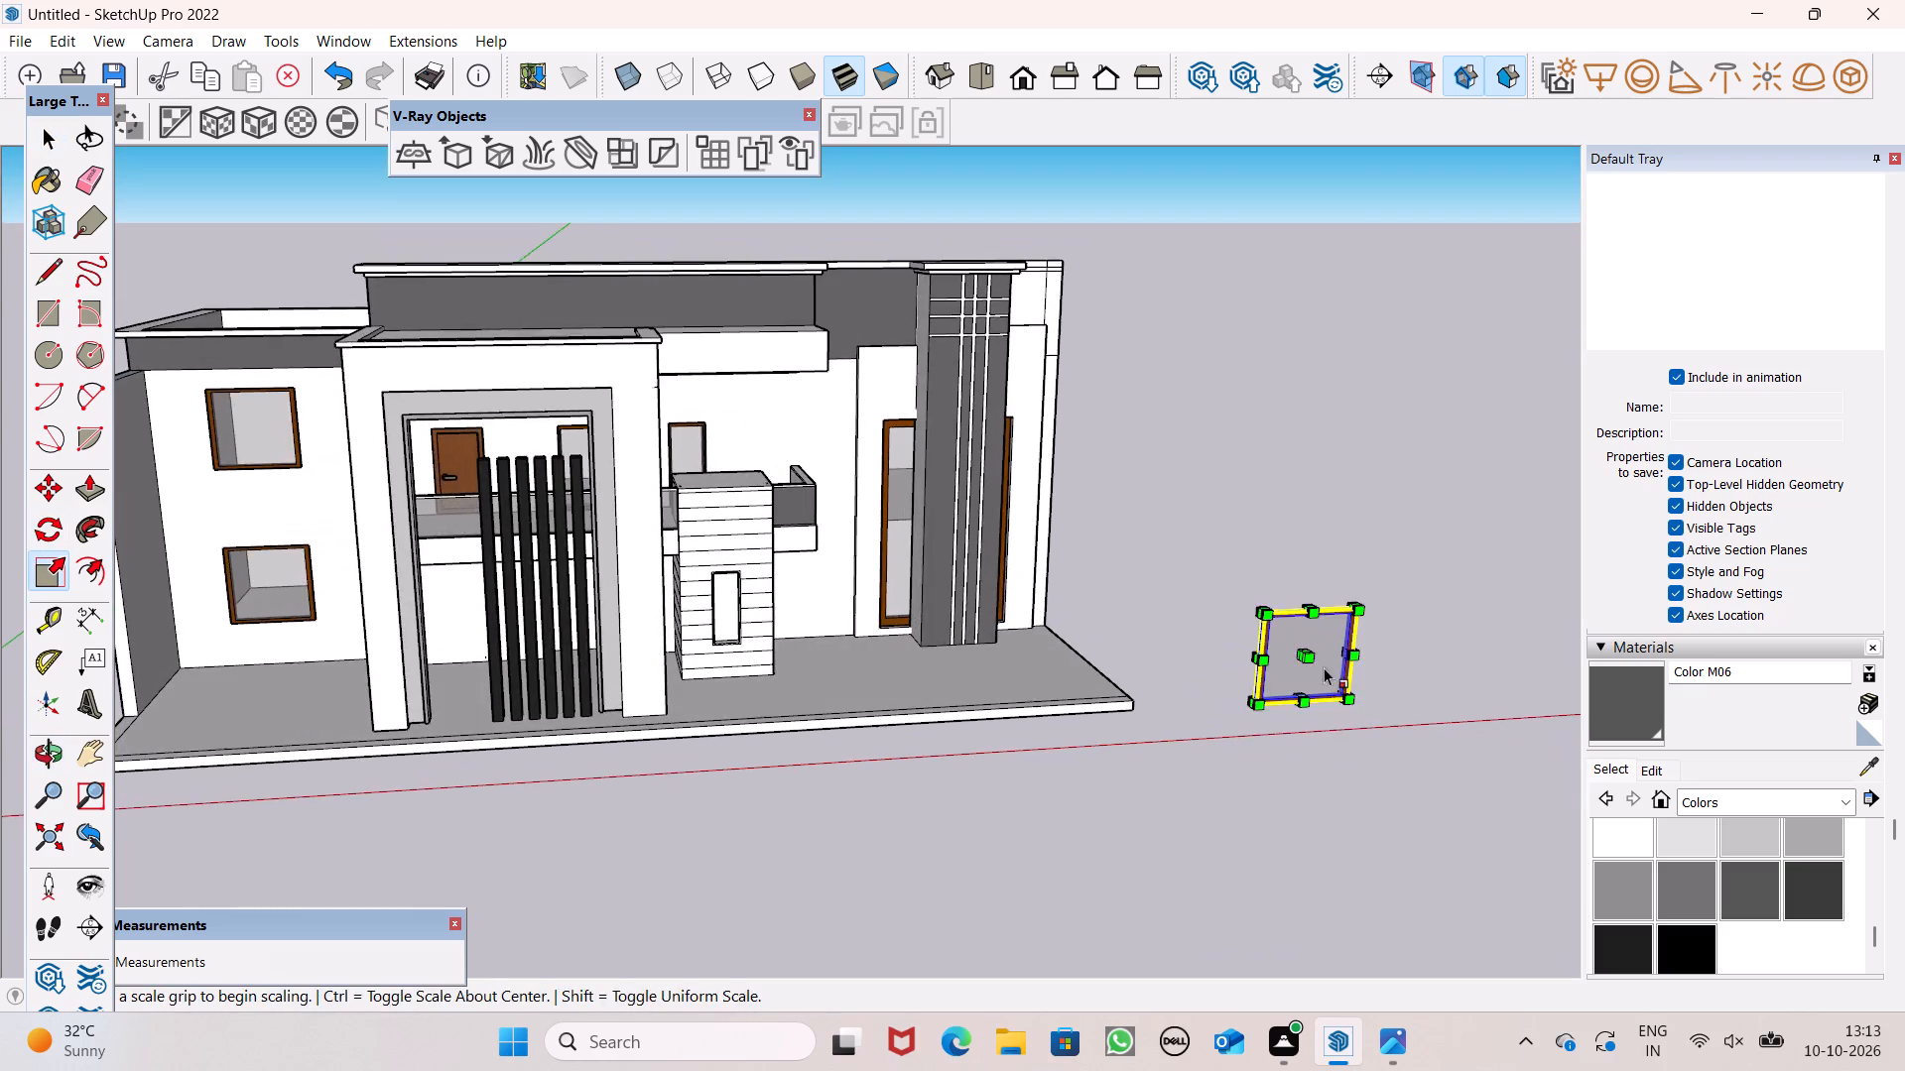
pyautogui.scroll(10, 1324, 667)
pyautogui.middleClick(1236, 674)
pyautogui.moveTo(1244, 669); pyautogui.dragTo(1330, 697, button='middle')
pyautogui.scroll(6, 1334, 679)
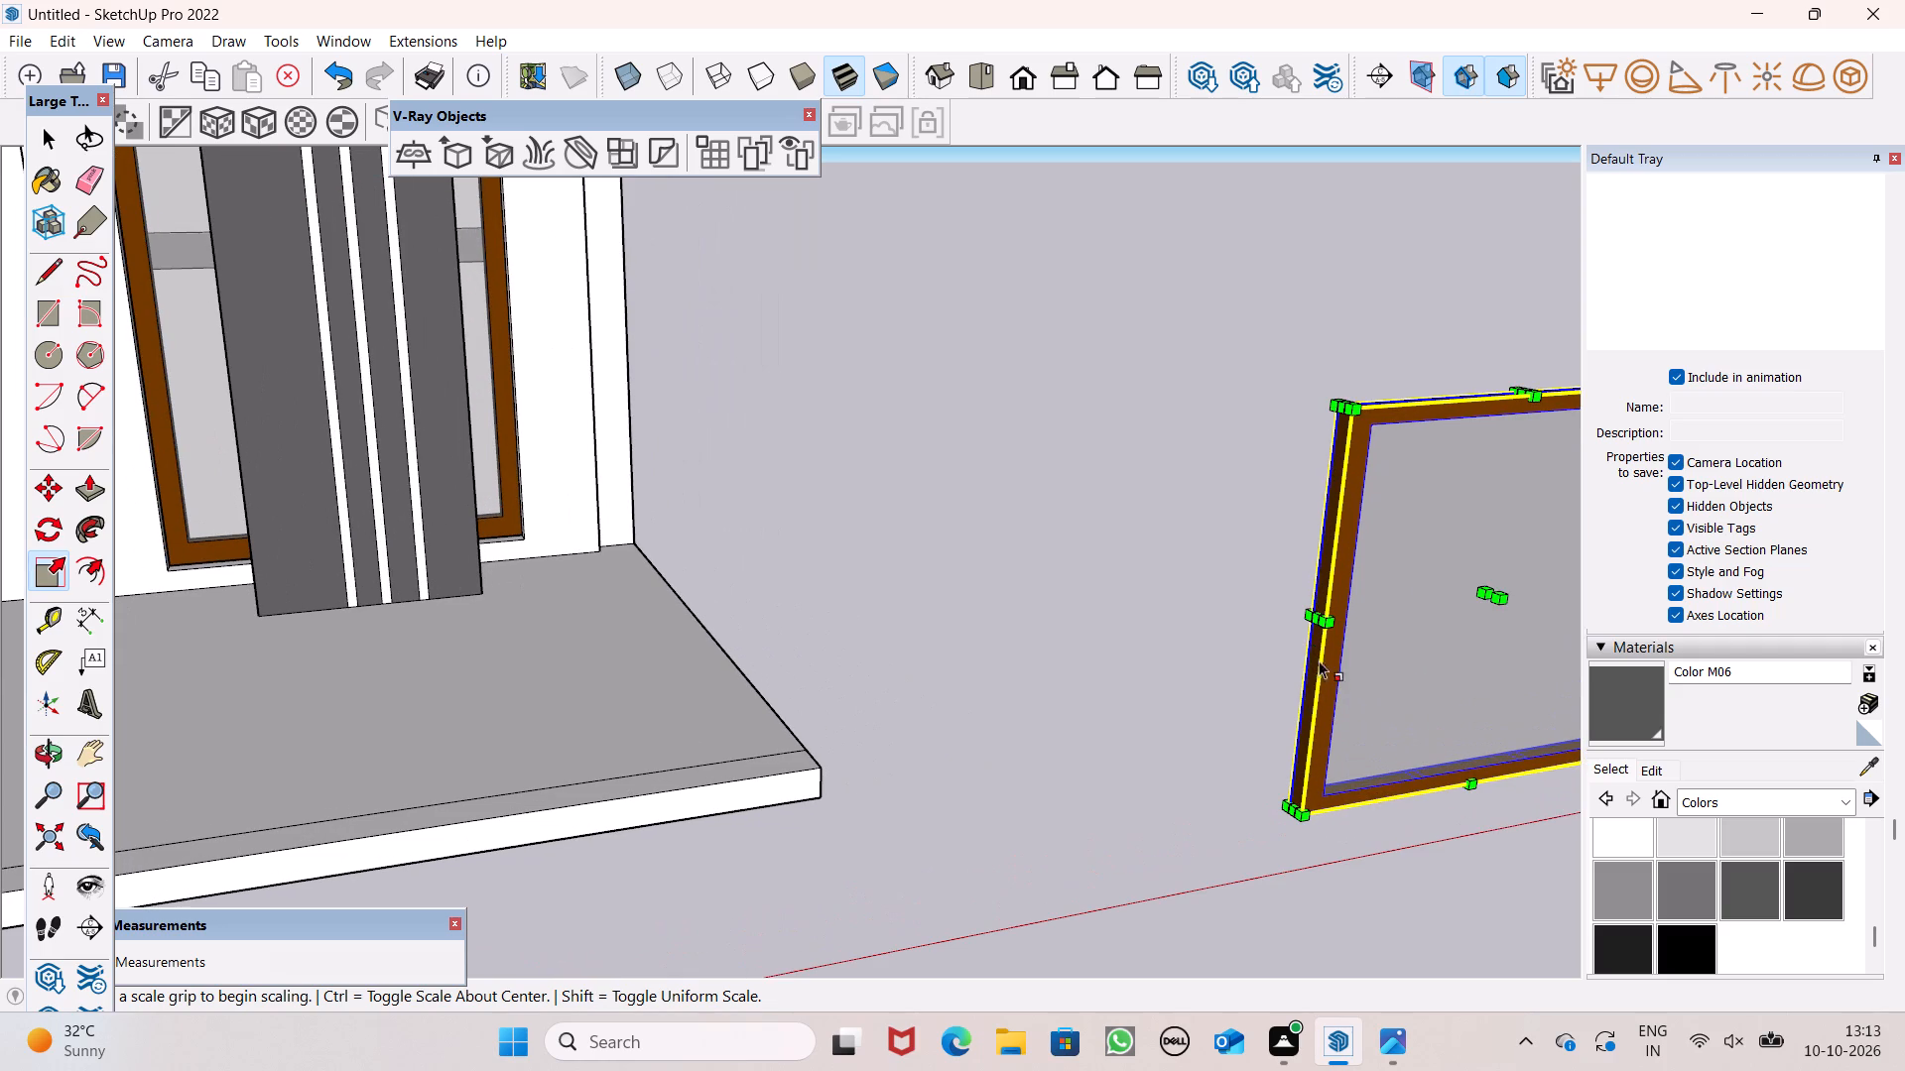
pyautogui.moveTo(1313, 614); pyautogui.dragTo(1453, 624)
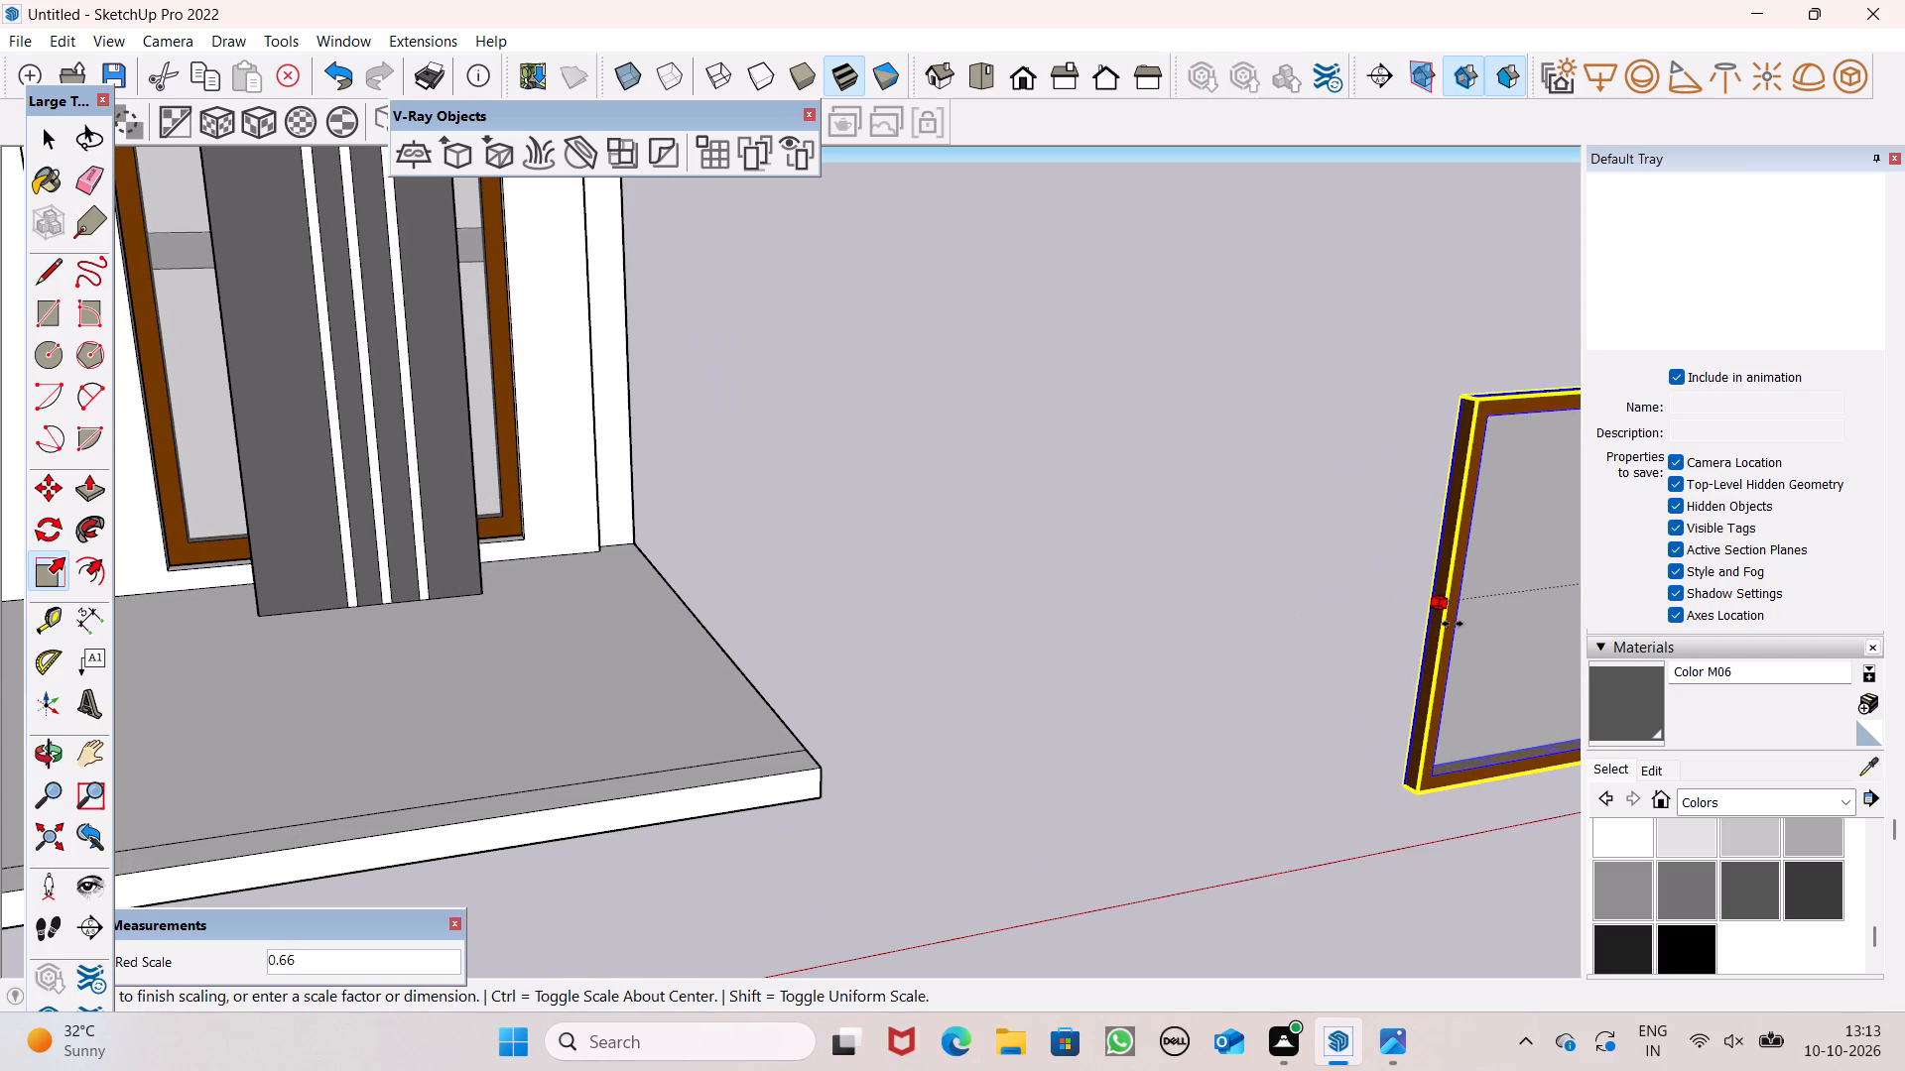
pyautogui.moveTo(1453, 624); pyautogui.dragTo(1464, 627)
# Scale the copied window still narrower along its width, pulling in its opposite side.
pyautogui.scroll(-9, 1051, 621)
pyautogui.moveTo(1128, 686); pyautogui.dragTo(1077, 729, button='middle')
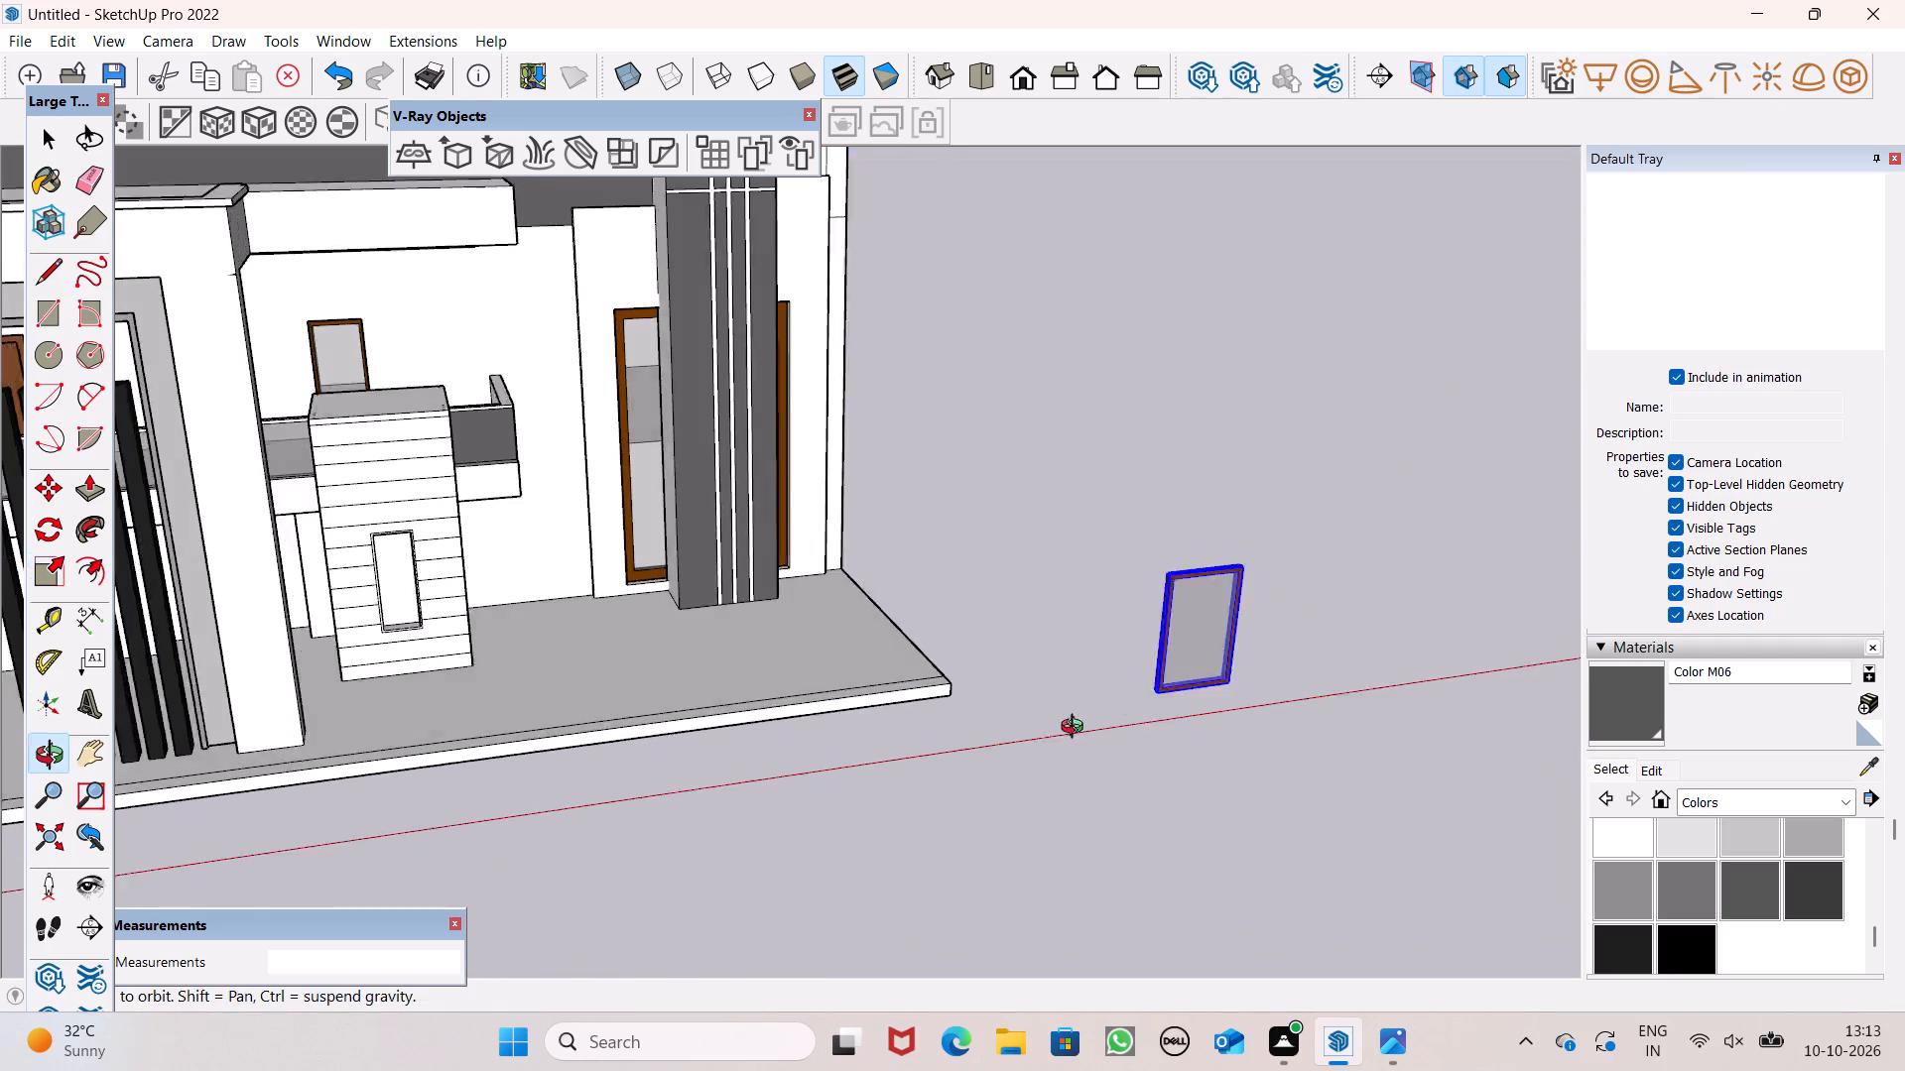
pyautogui.moveTo(1077, 729); pyautogui.dragTo(732, 713, button='middle')
pyautogui.scroll(5, 1002, 656)
pyautogui.moveTo(1139, 888); pyautogui.dragTo(1048, 767, button='middle')
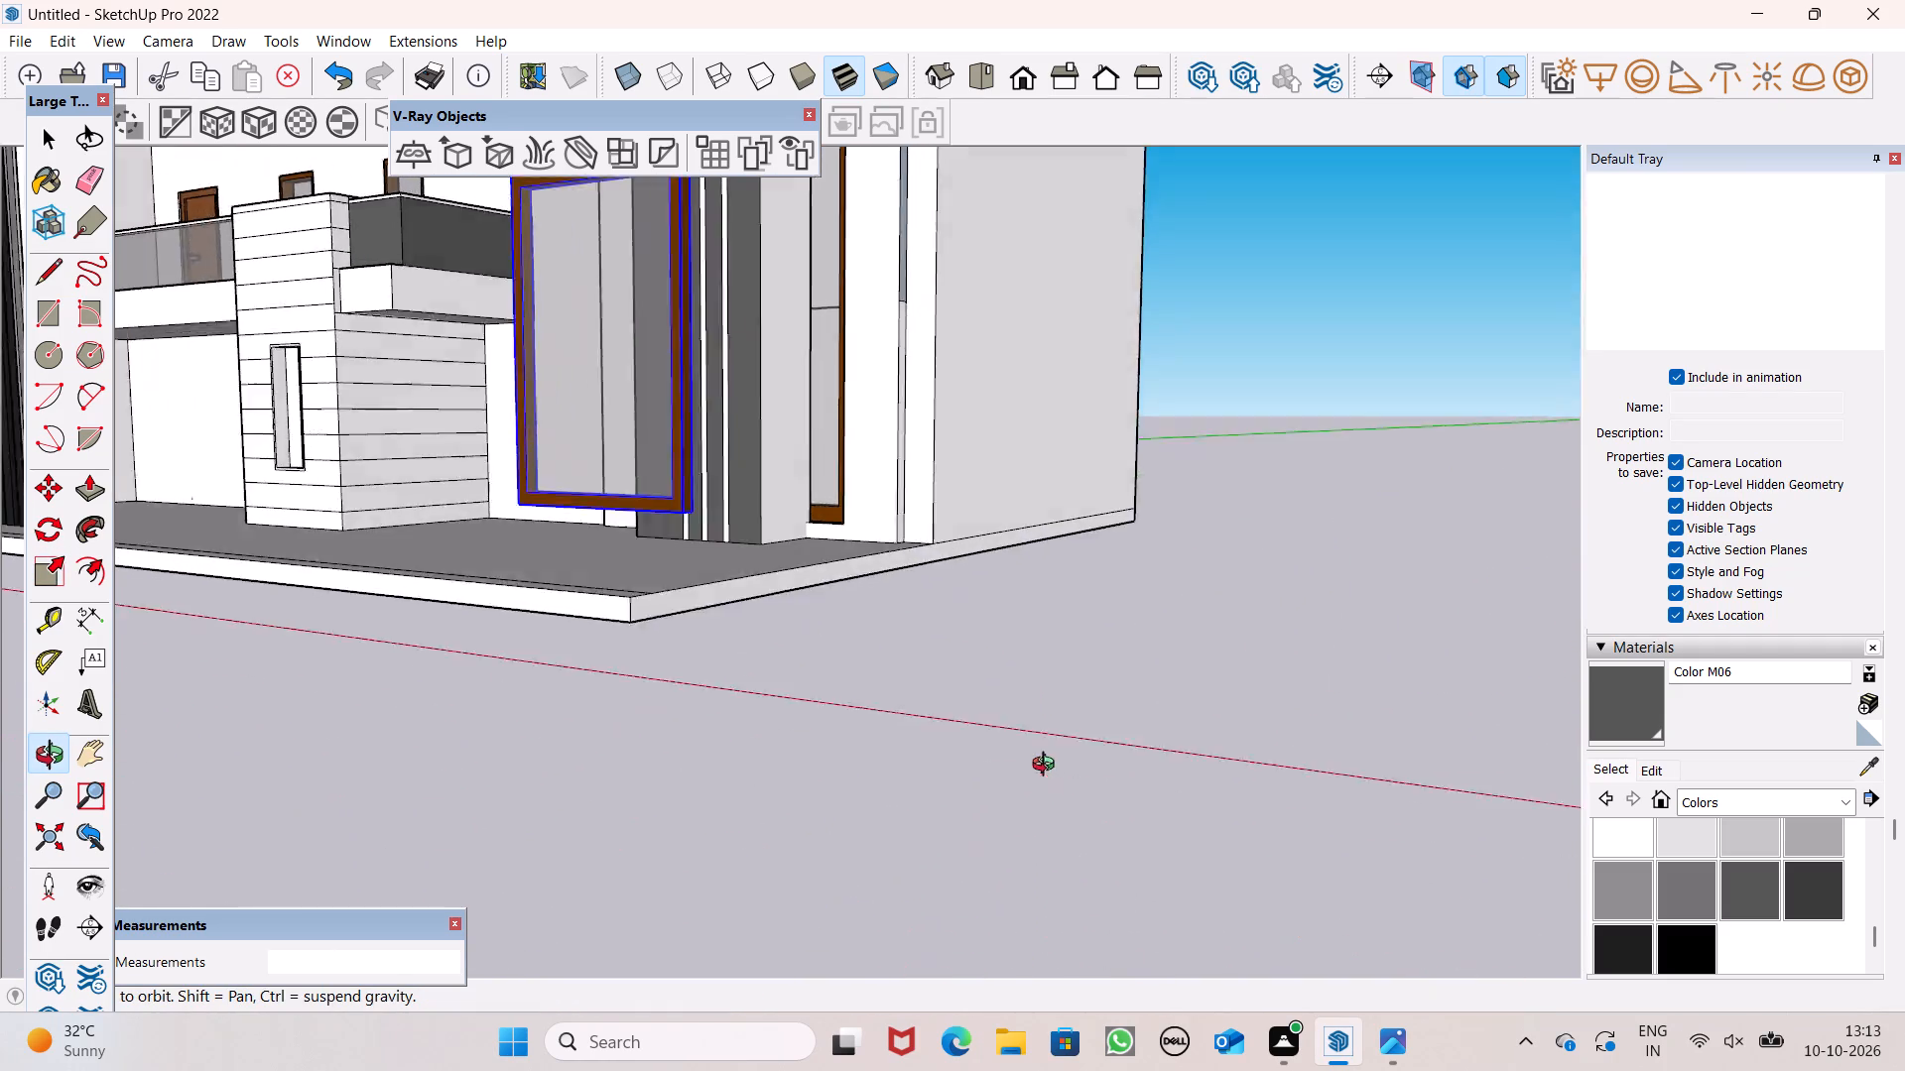
pyautogui.moveTo(1048, 767); pyautogui.dragTo(1010, 843, button='middle')
pyautogui.scroll(1, 1009, 837)
pyautogui.scroll(1, 193, 586)
pyautogui.scroll(2, 391, 586)
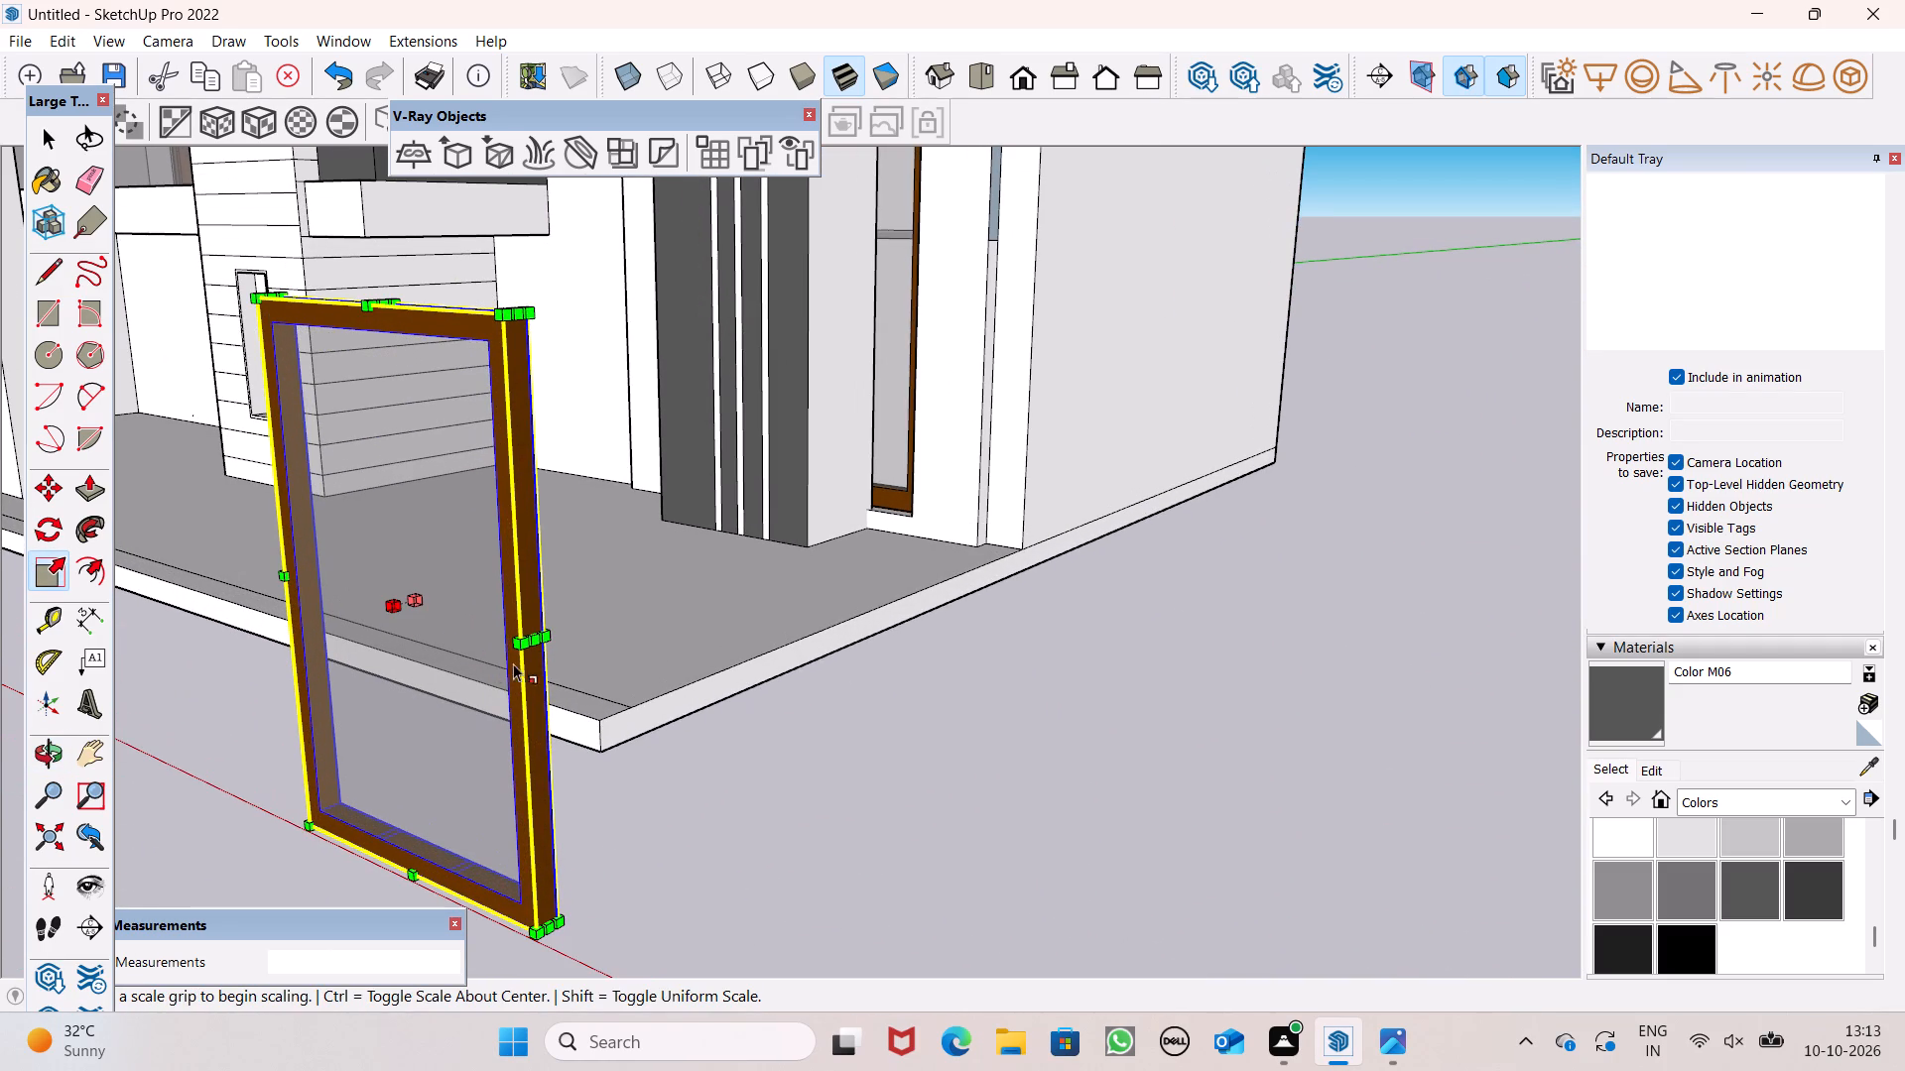
pyautogui.moveTo(532, 647); pyautogui.dragTo(432, 611)
# Copy the narrowed window onto the front of the grooved block, over its narrow vertical opening.
pyautogui.scroll(-3, 533, 653)
pyautogui.scroll(1, 1196, 754)
pyautogui.scroll(-6, 1013, 659)
pyautogui.moveTo(977, 686); pyautogui.dragTo(1098, 637, button='middle')
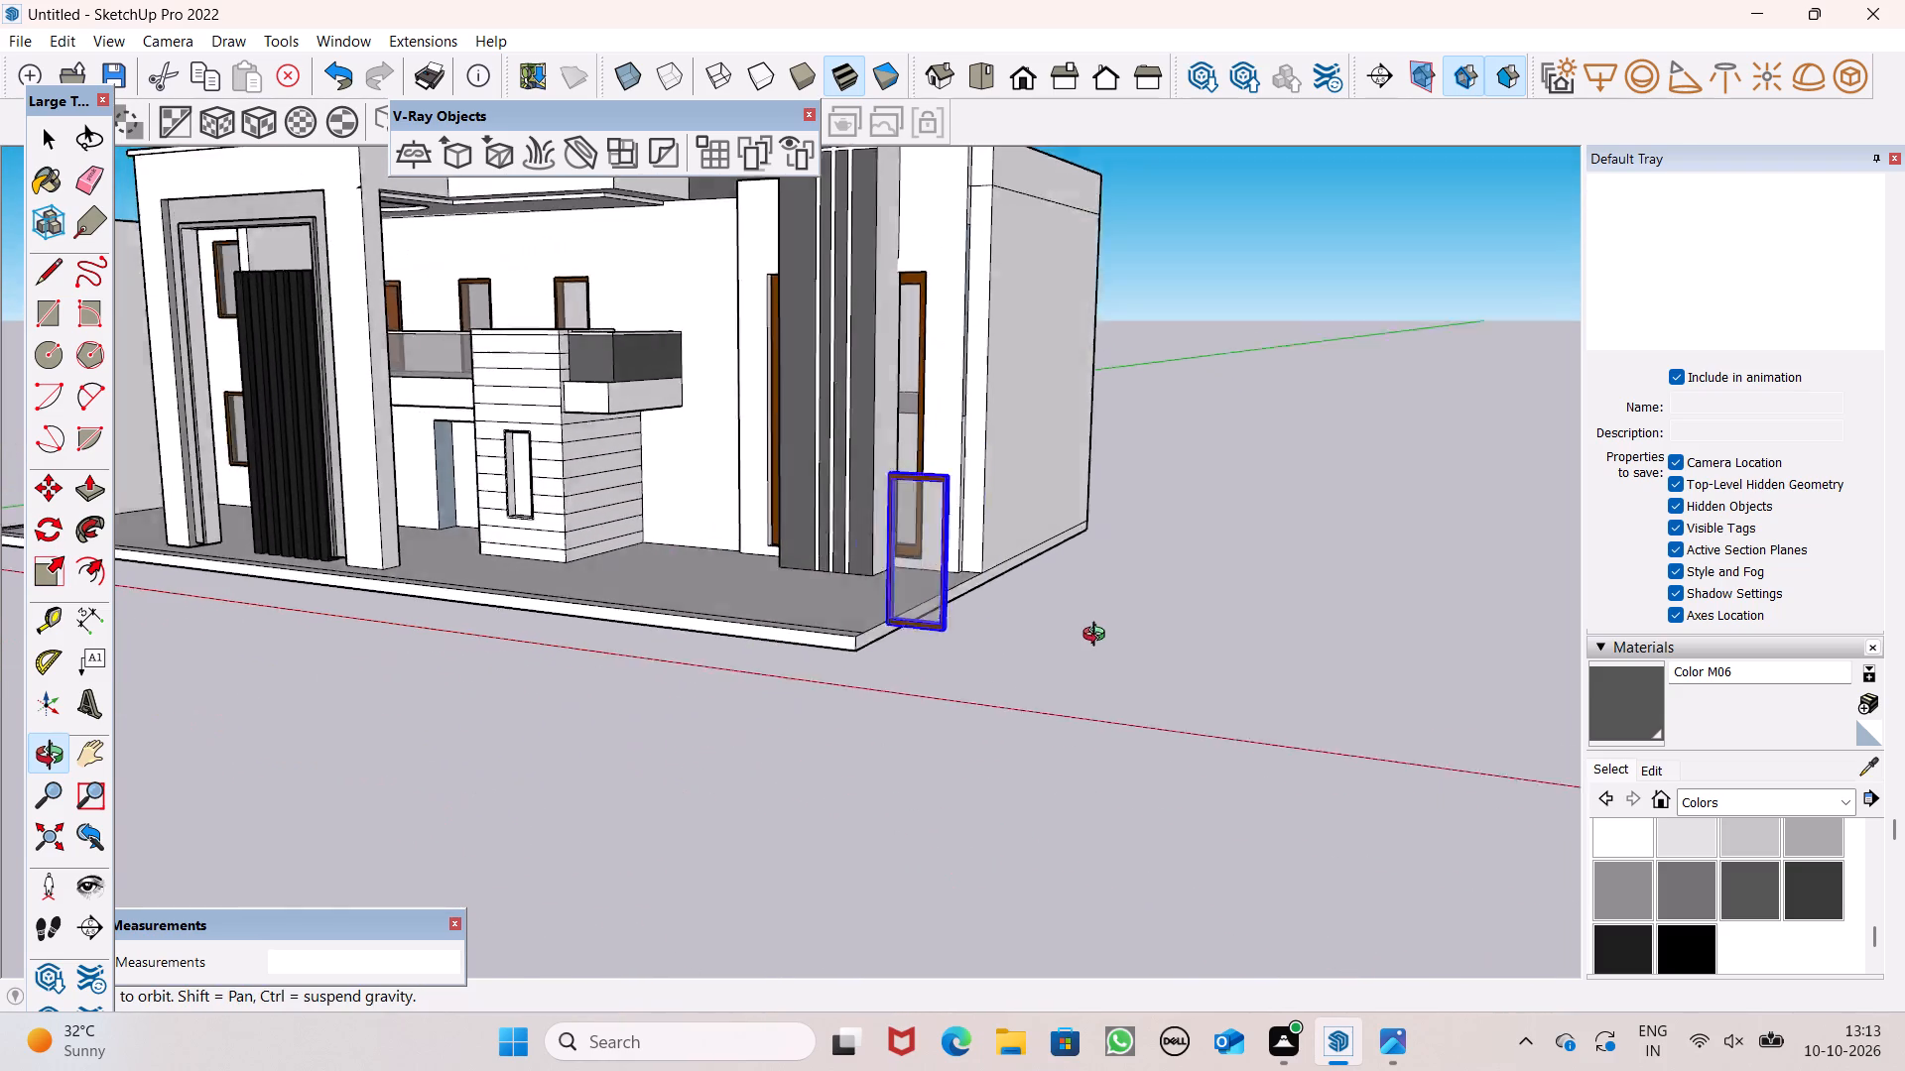
pyautogui.moveTo(1098, 637); pyautogui.dragTo(1108, 633, button='middle')
pyautogui.press('space')
pyautogui.press('m')
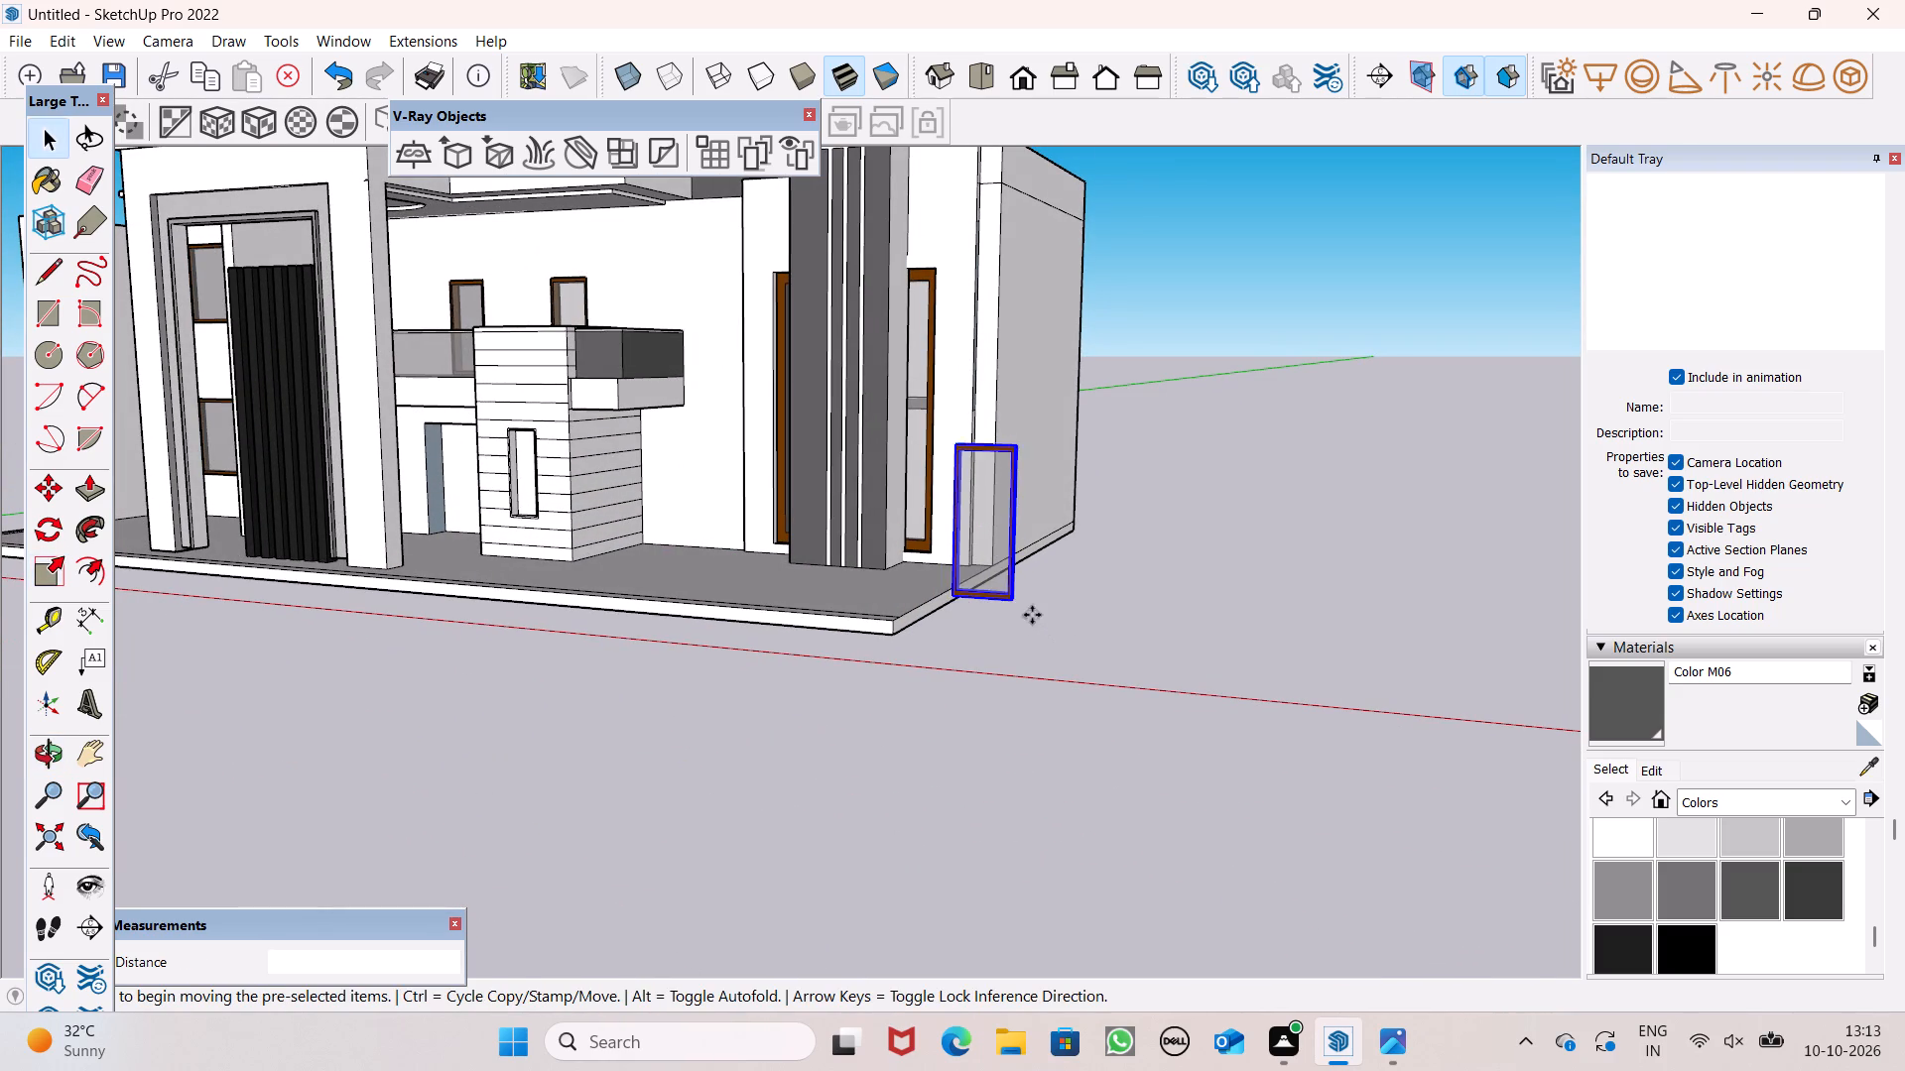
pyautogui.press('Return')
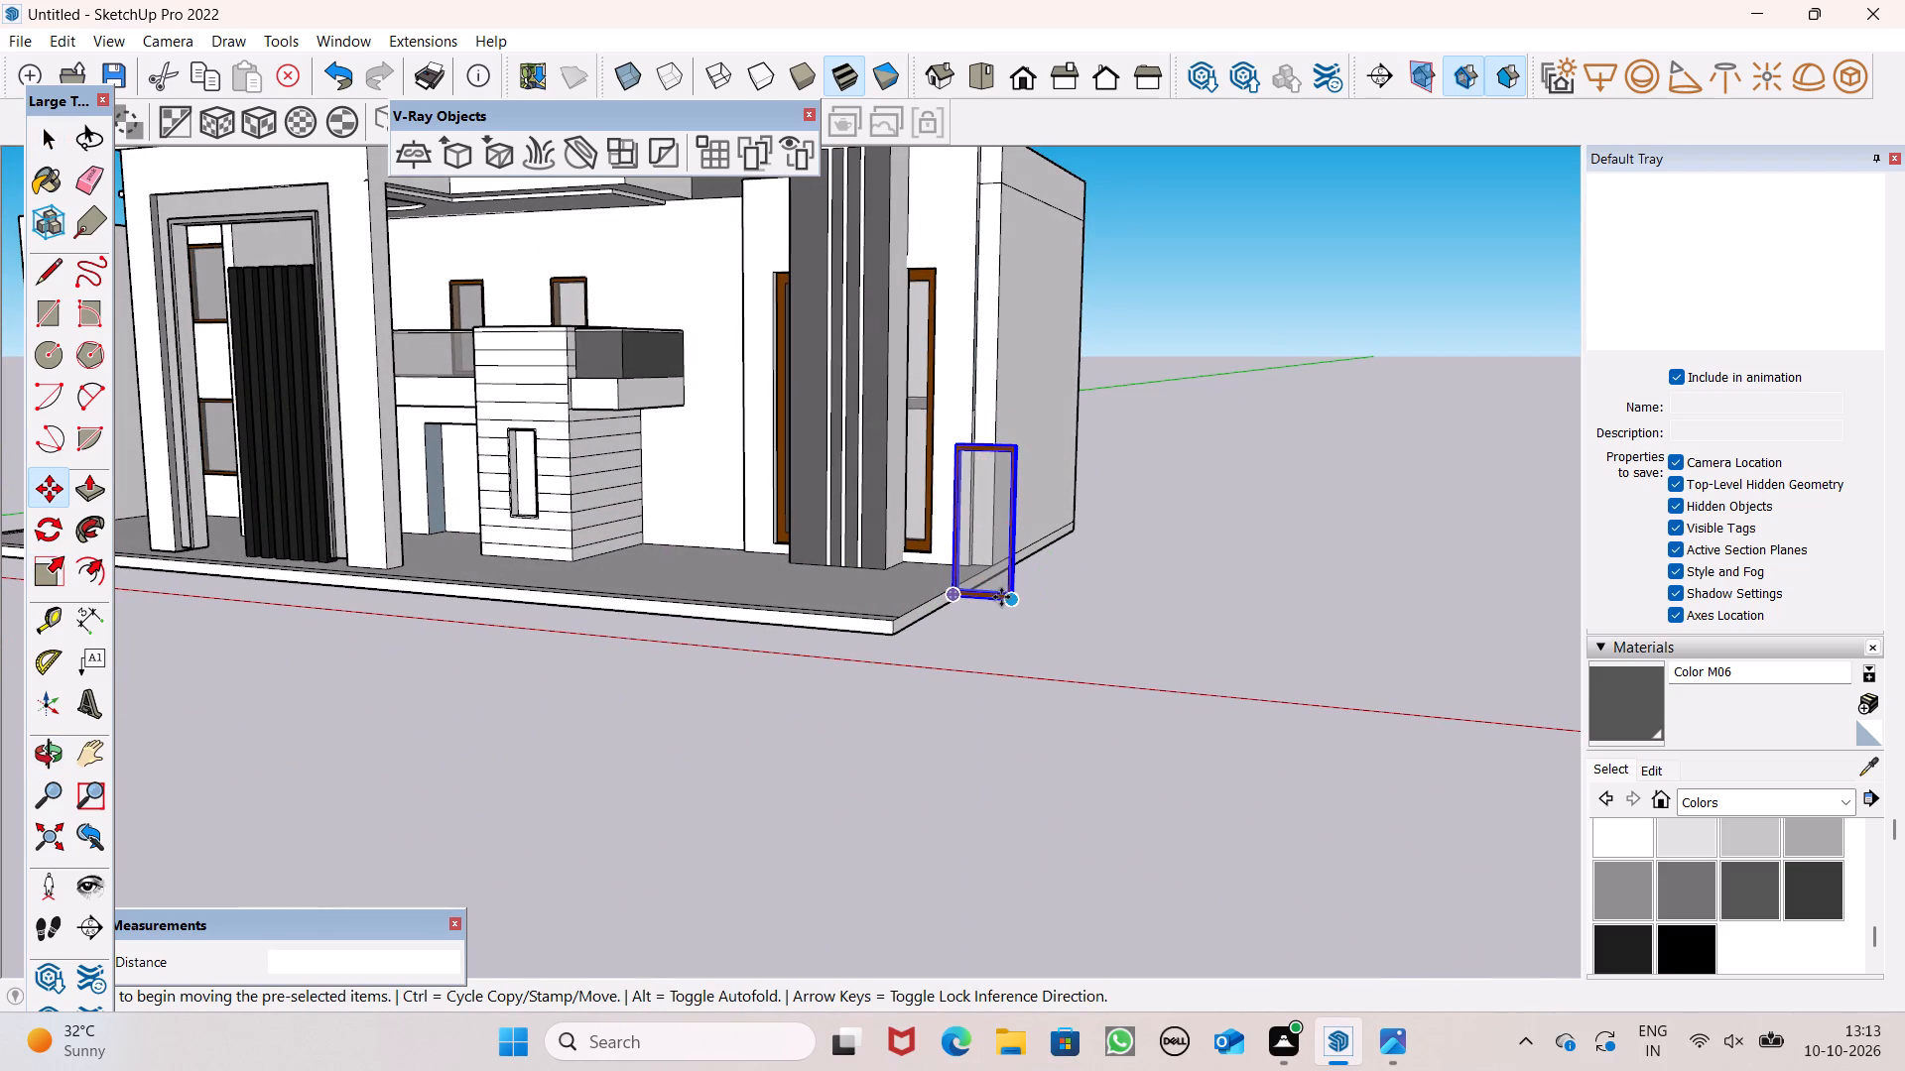
pyautogui.moveTo(1003, 606); pyautogui.dragTo(532, 515)
pyautogui.scroll(15, 518, 473)
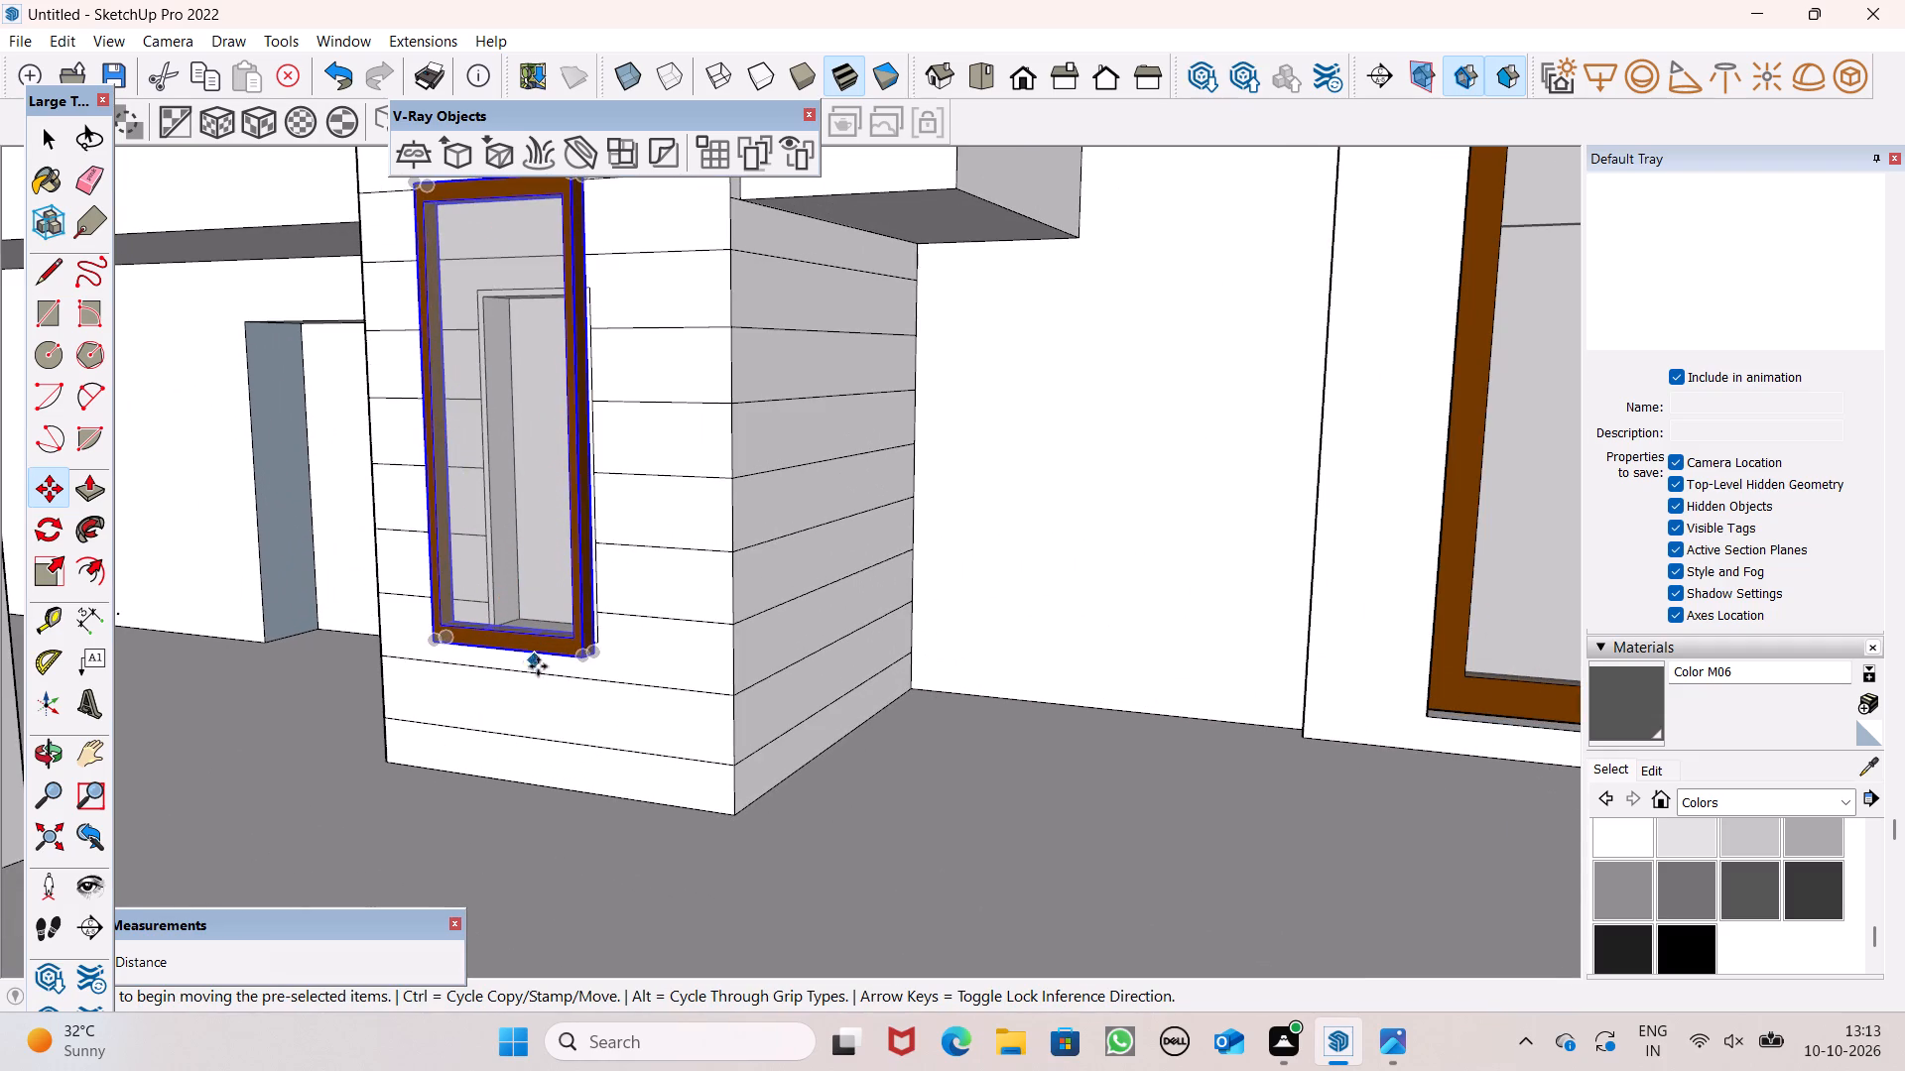
# Move the window copy over the grooved block's narrow opening, aligning its lower corner with the opening's lower corner.
pyautogui.moveTo(587, 655); pyautogui.dragTo(583, 630)
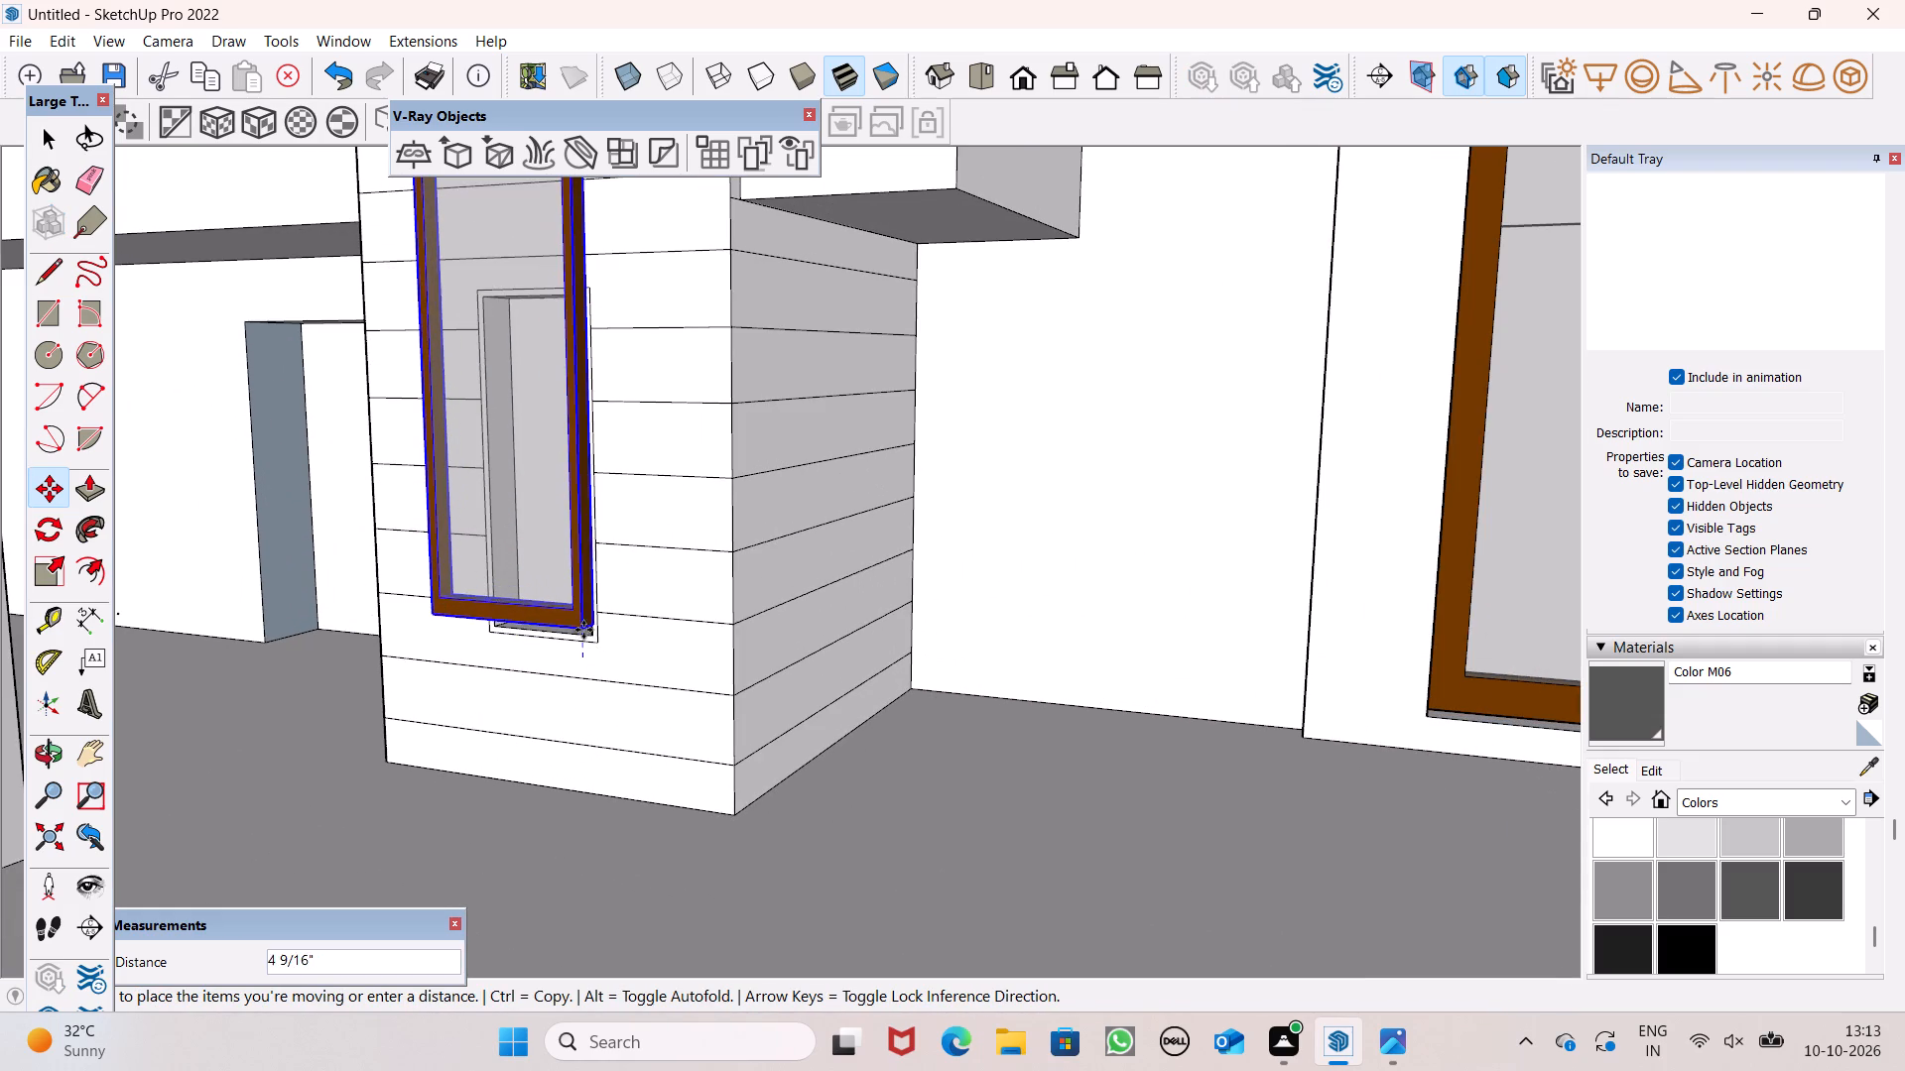
pyautogui.moveTo(583, 630); pyautogui.dragTo(579, 622)
pyautogui.scroll(4, 570, 628)
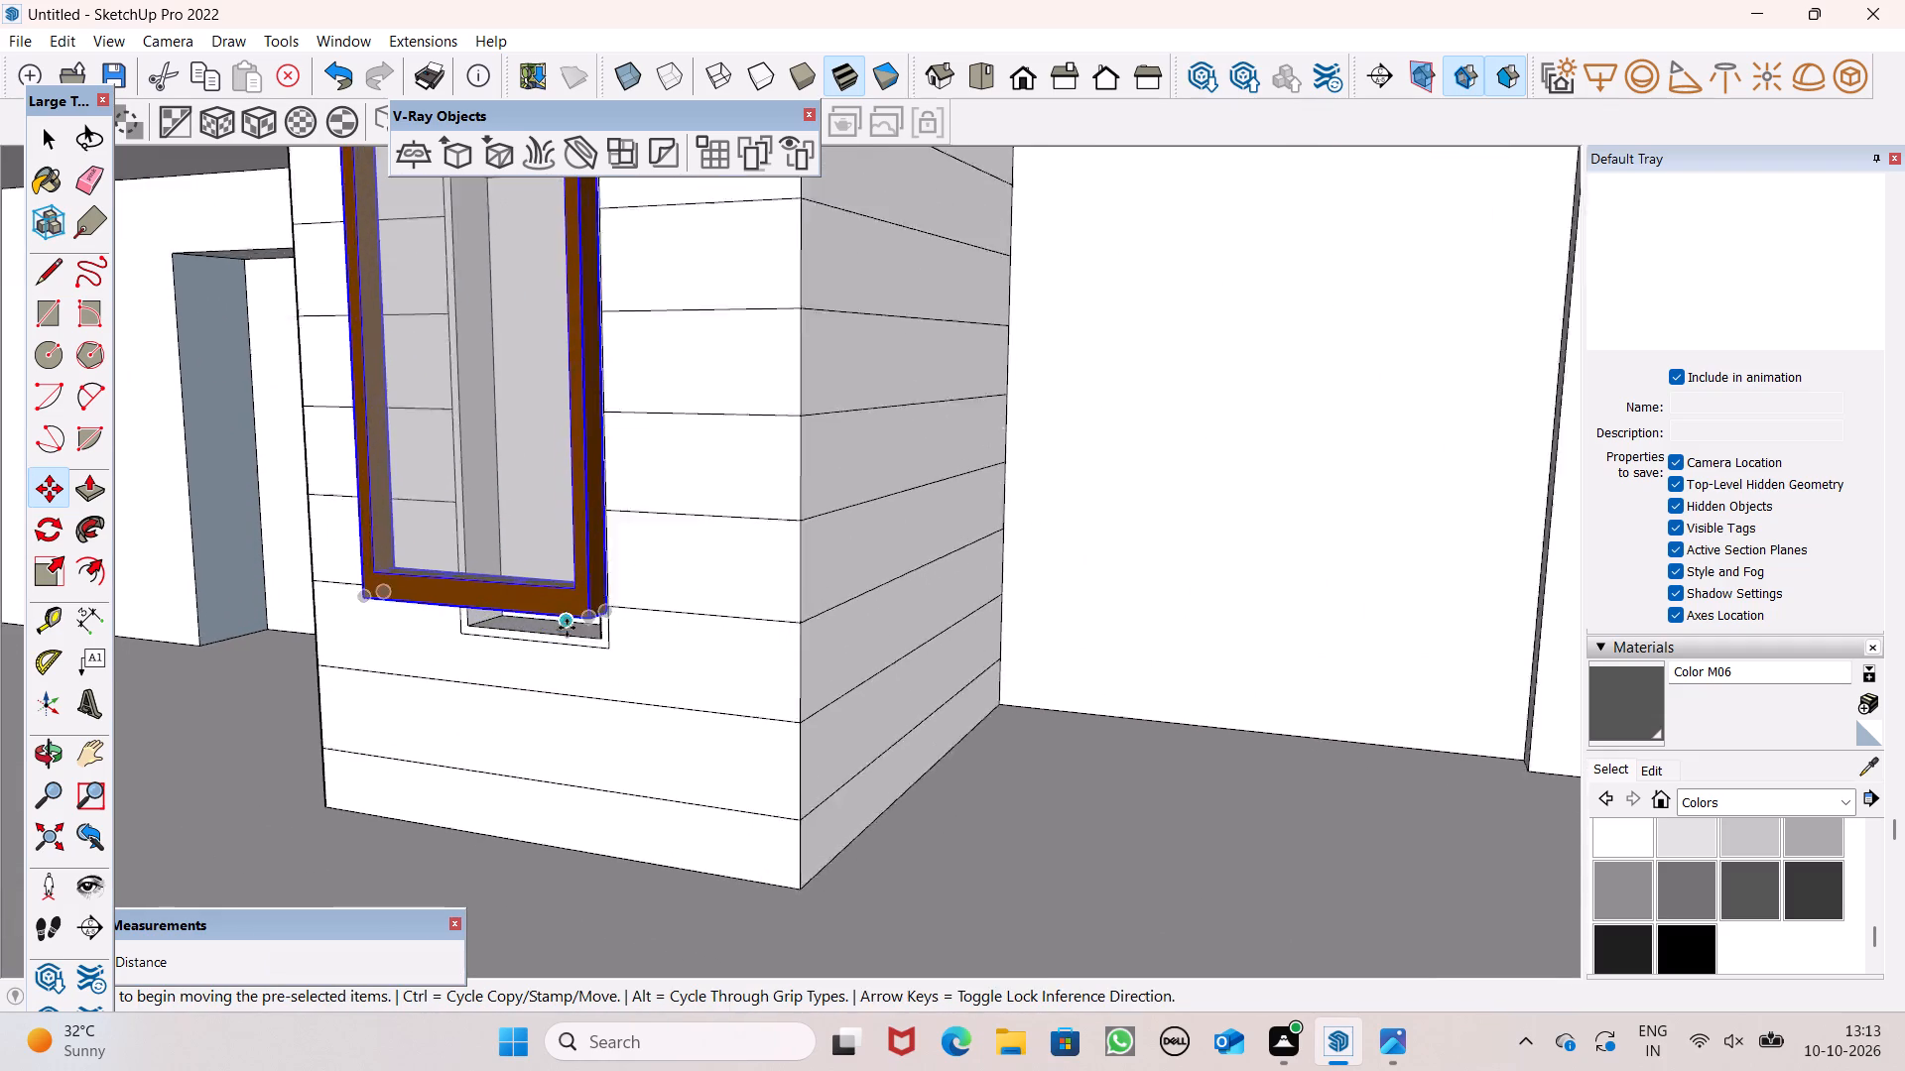
pyautogui.scroll(5, 567, 628)
pyautogui.moveTo(626, 597); pyautogui.dragTo(520, 626)
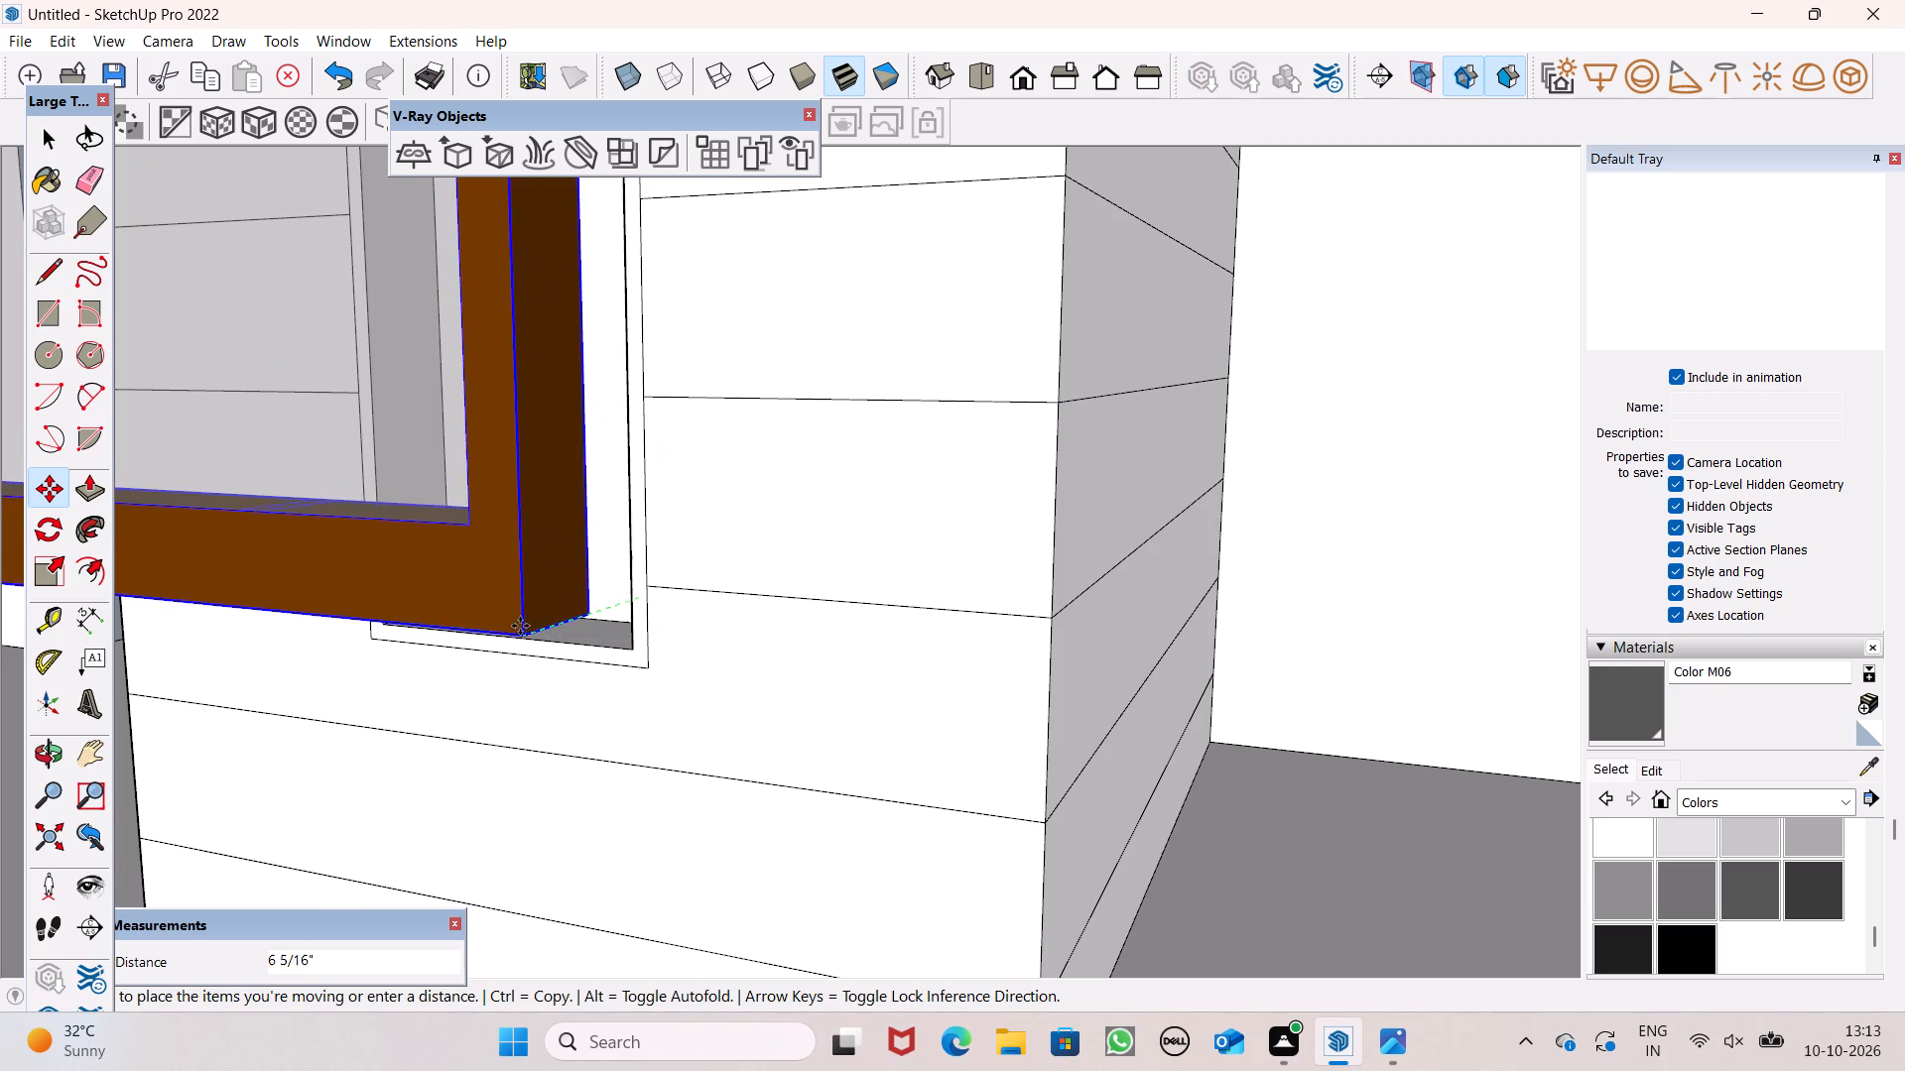
pyautogui.moveTo(520, 626); pyautogui.dragTo(625, 656)
# Scale the window down from its upper corner so it fits inside the narrow opening.
pyautogui.scroll(-6, 706, 714)
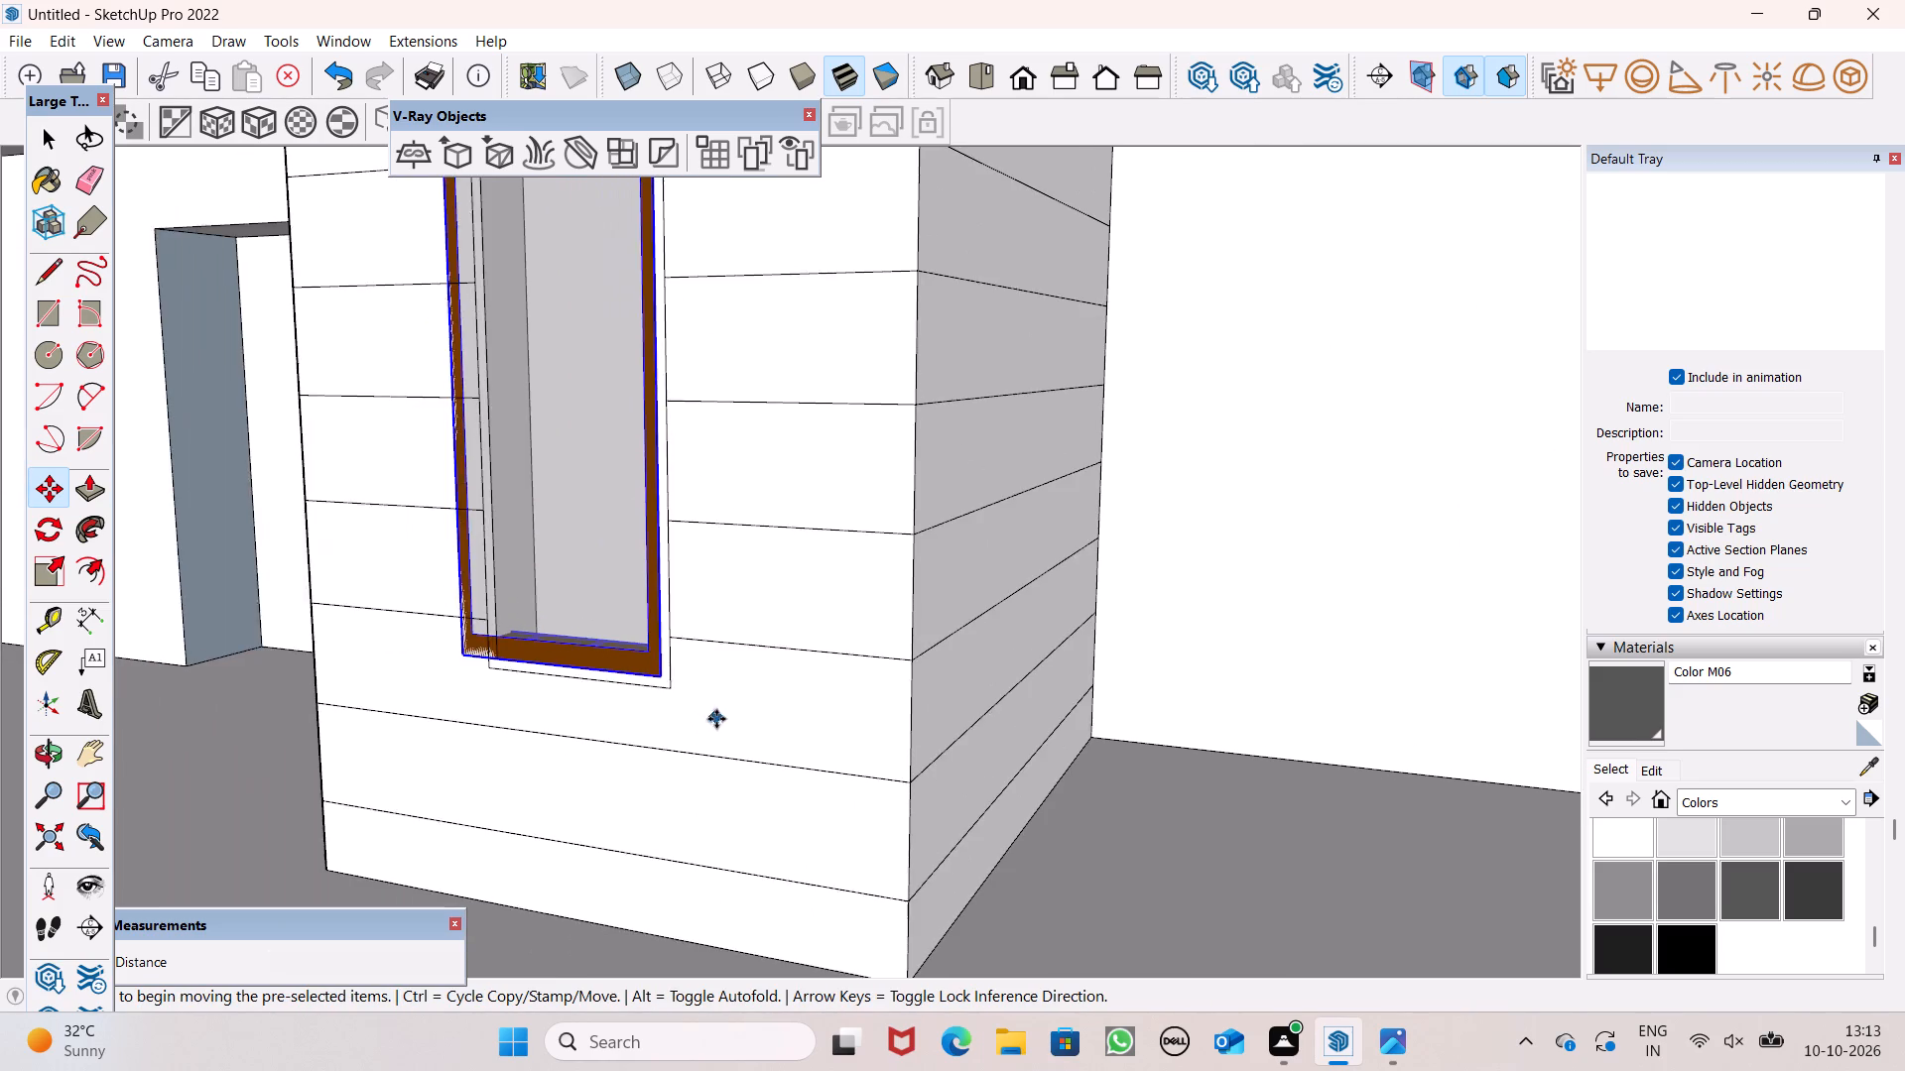
pyautogui.scroll(-5, 716, 719)
pyautogui.moveTo(822, 817); pyautogui.dragTo(985, 943, button='middle')
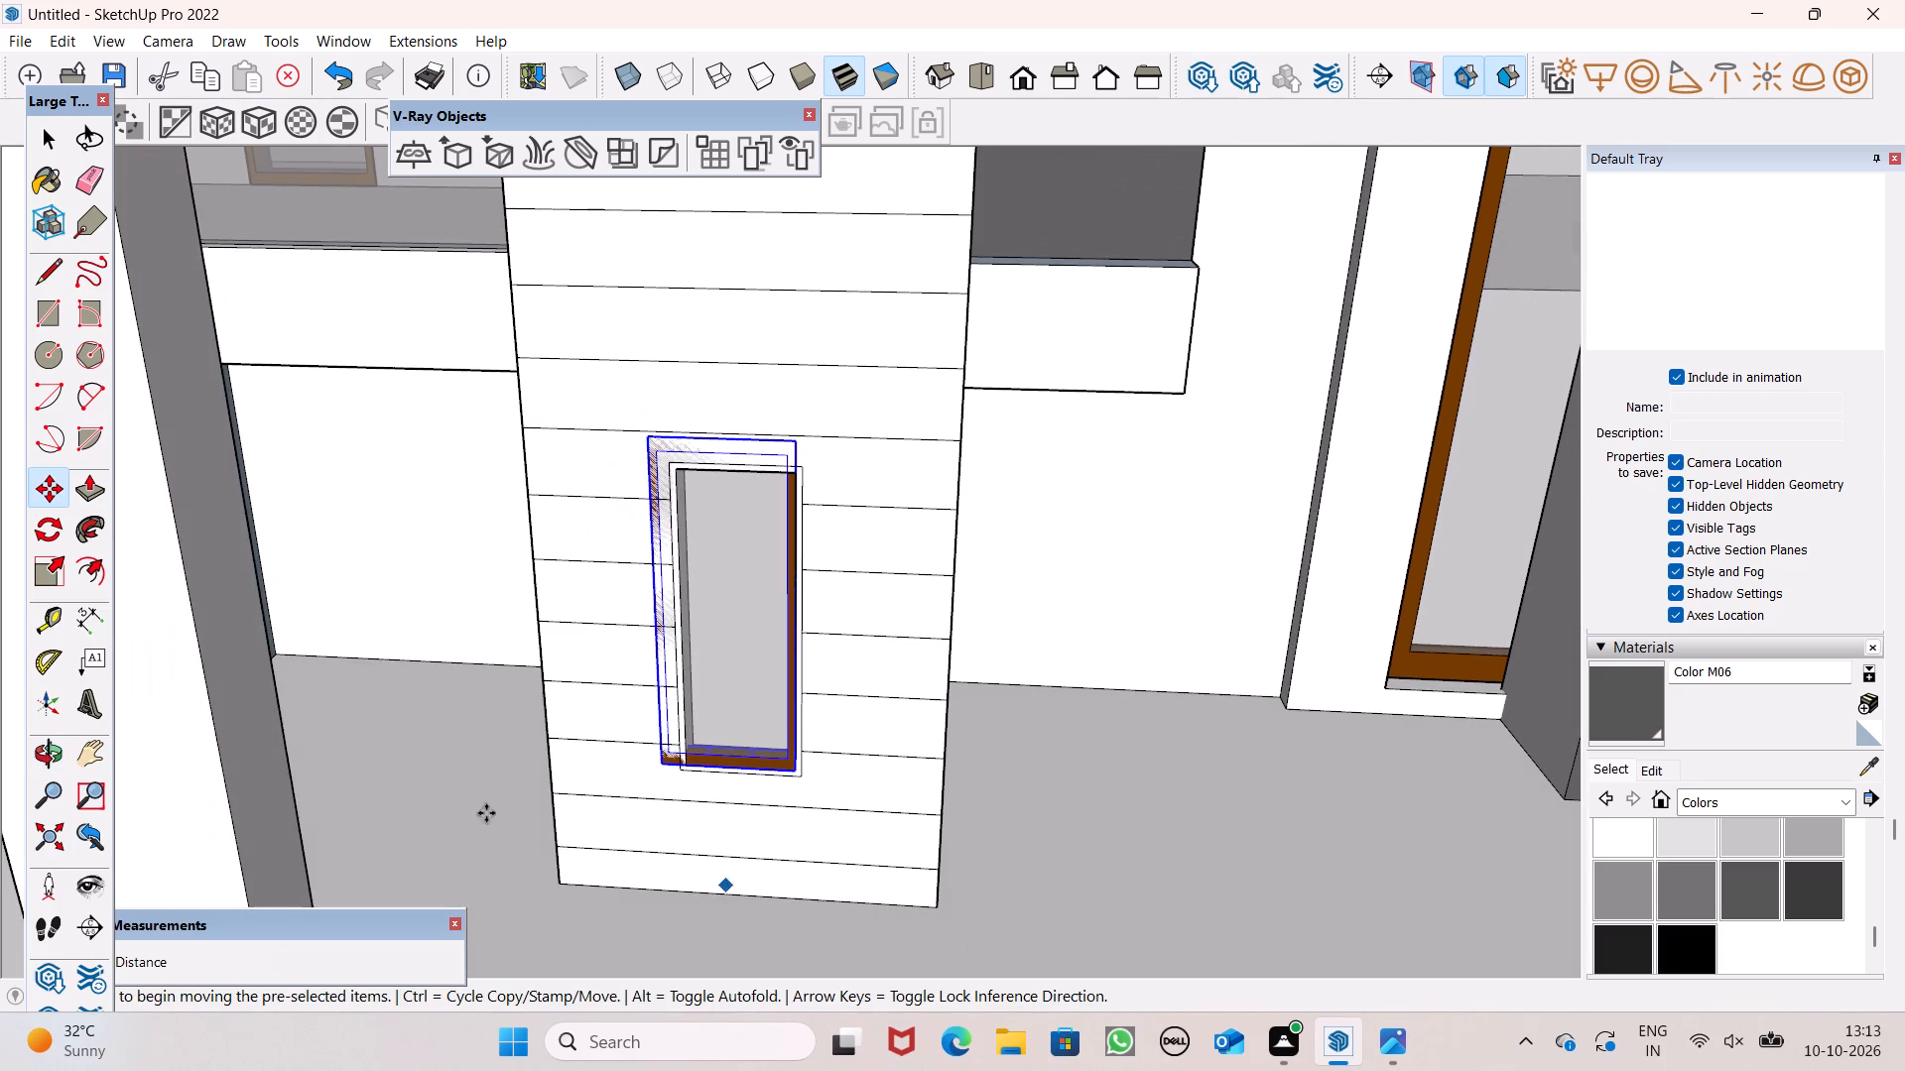
pyautogui.click(58, 572)
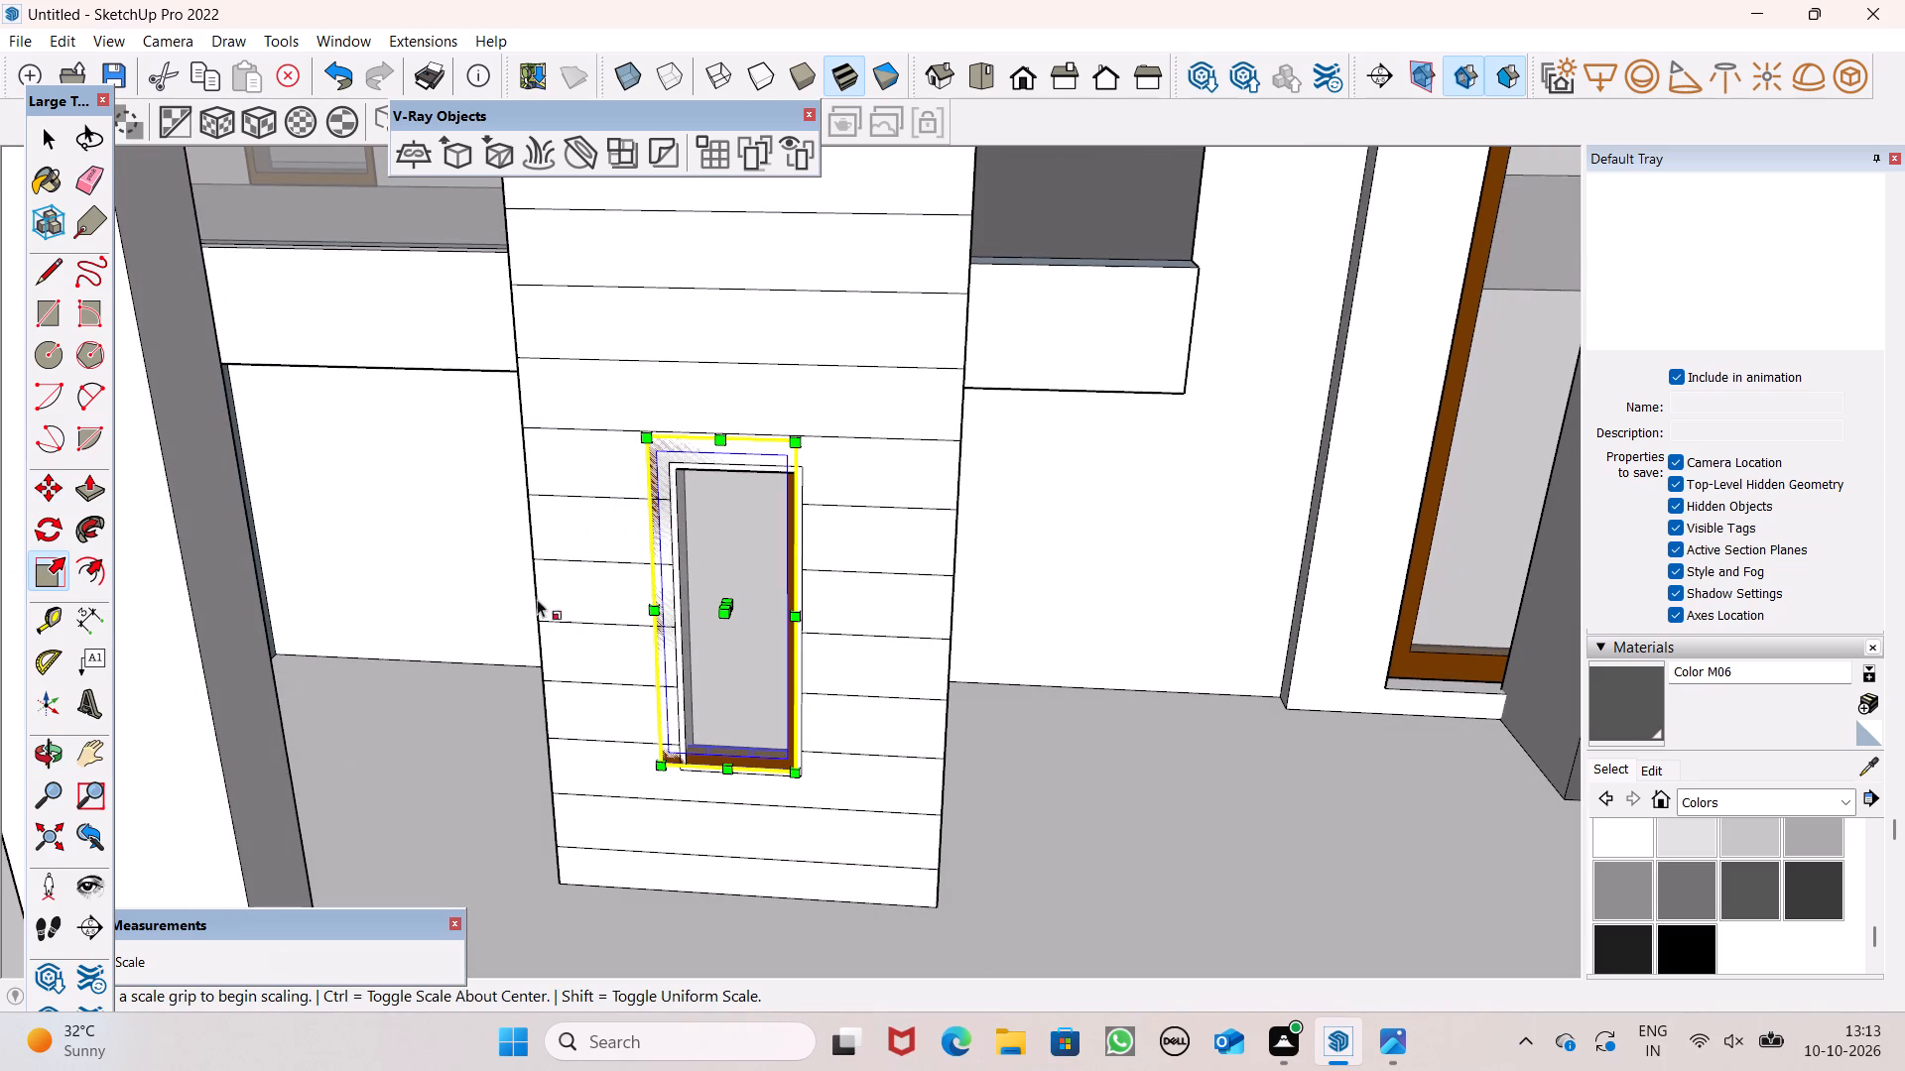
pyautogui.moveTo(642, 439); pyautogui.dragTo(689, 534)
# Scale the window taller along the blue axis up to the top edge of the opening, by about 1.2.
pyautogui.scroll(6, 718, 534)
pyautogui.moveTo(801, 564); pyautogui.dragTo(812, 653, button='middle')
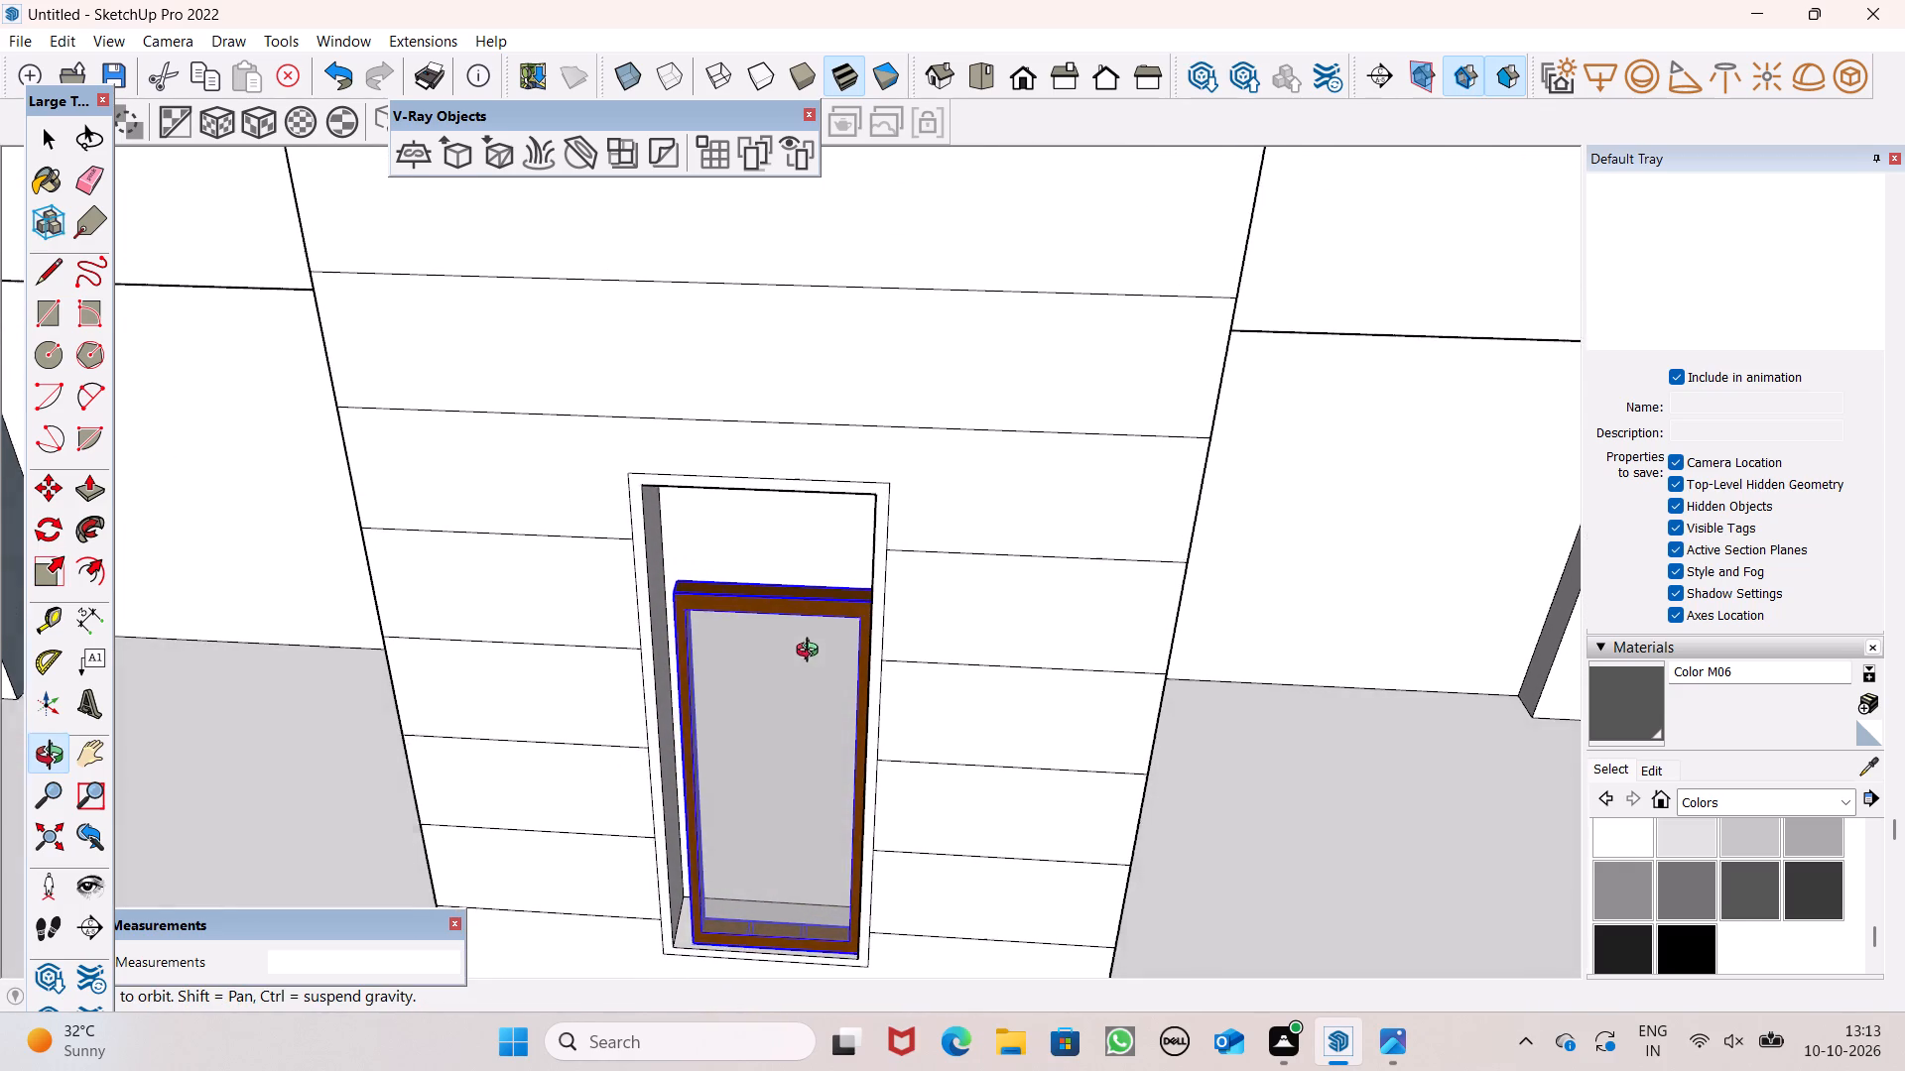
pyautogui.moveTo(812, 653); pyautogui.dragTo(813, 656, button='middle')
pyautogui.scroll(2, 826, 587)
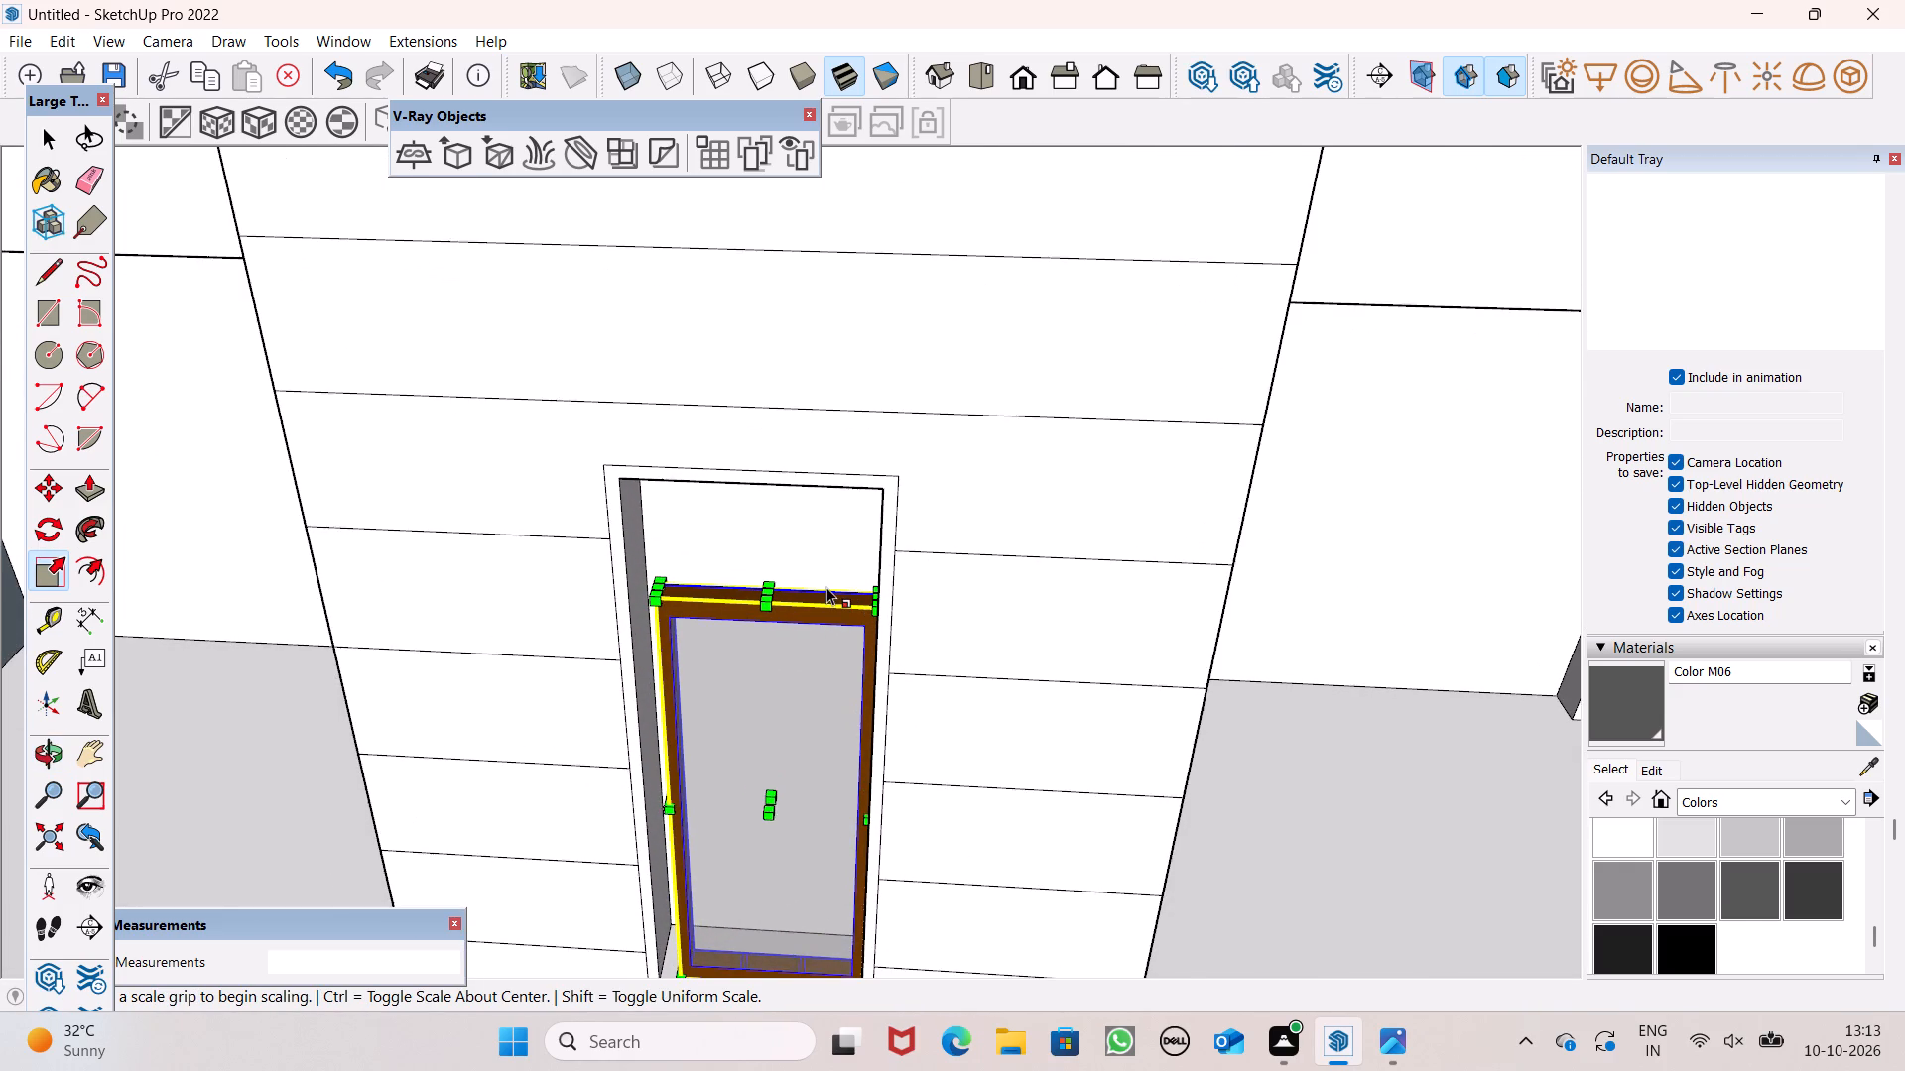
pyautogui.scroll(1, 826, 587)
pyautogui.scroll(2, 698, 558)
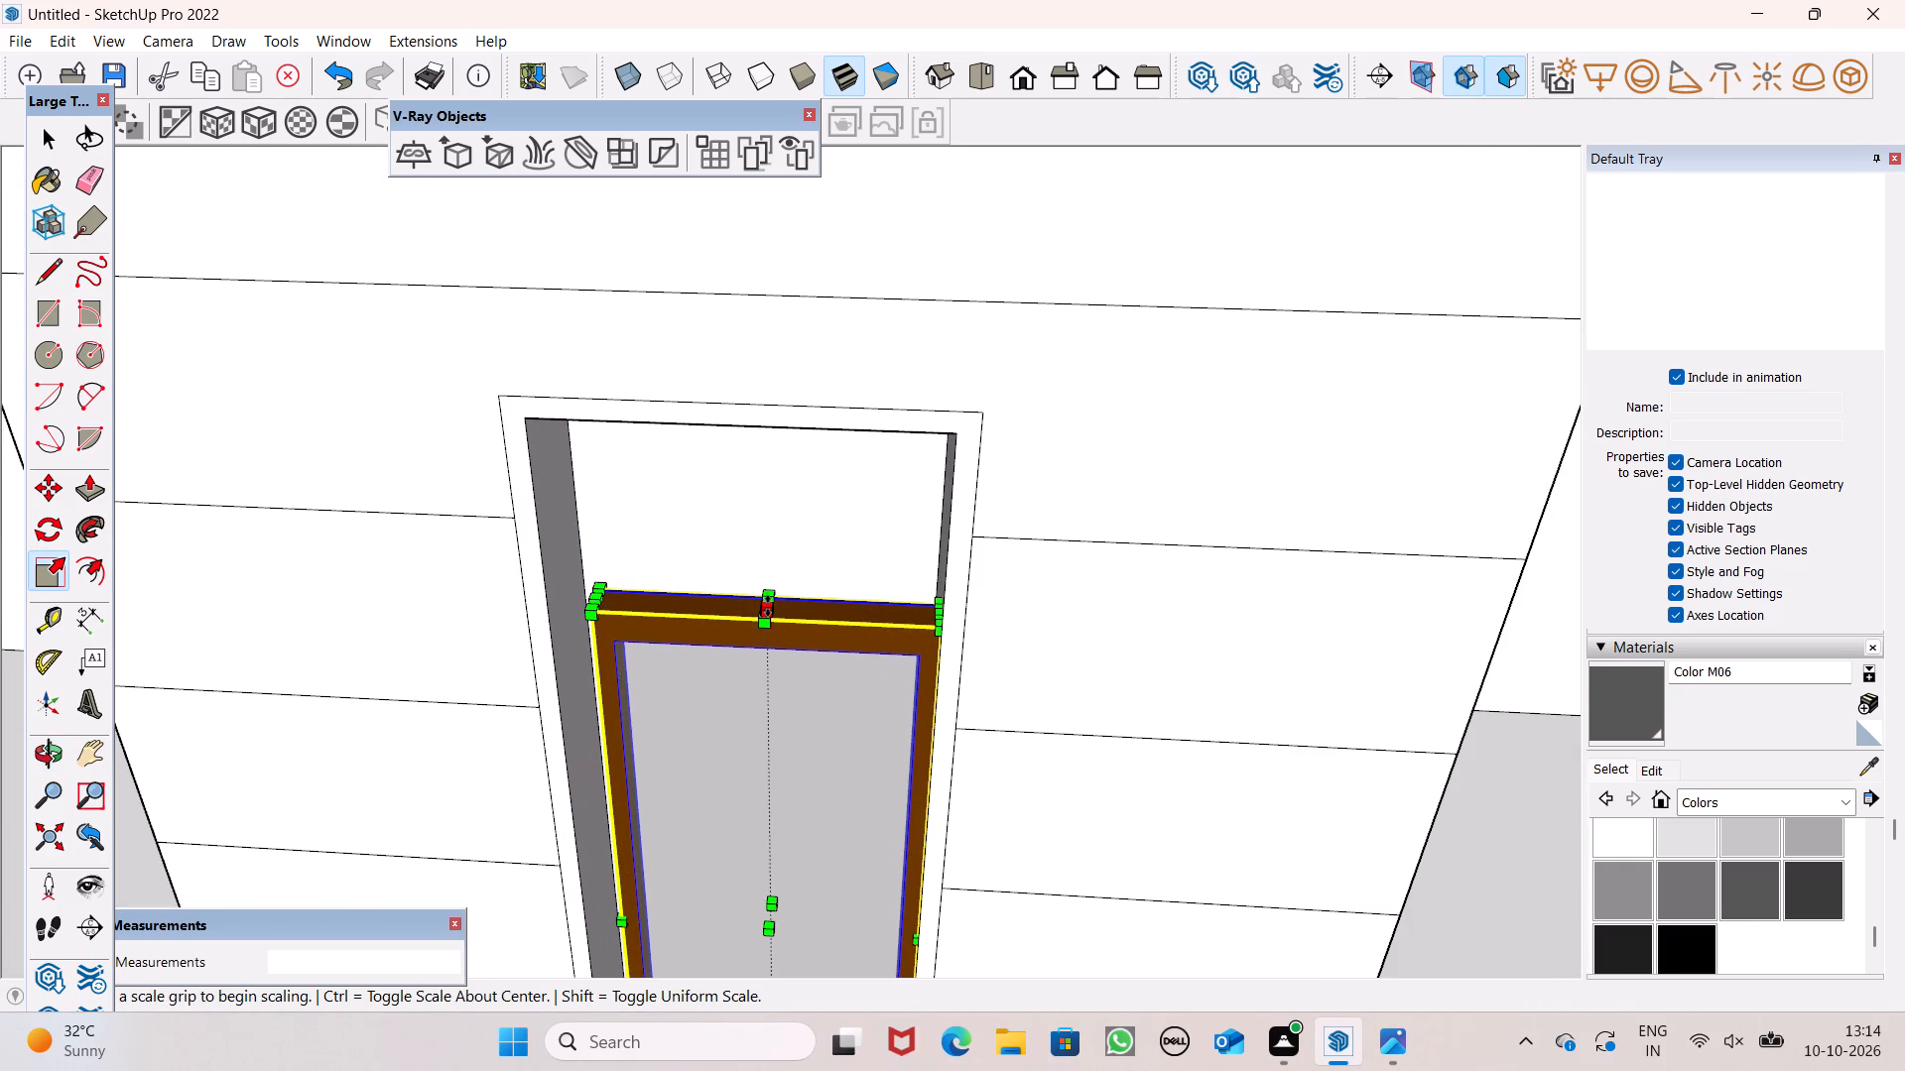
pyautogui.moveTo(769, 606); pyautogui.dragTo(796, 446)
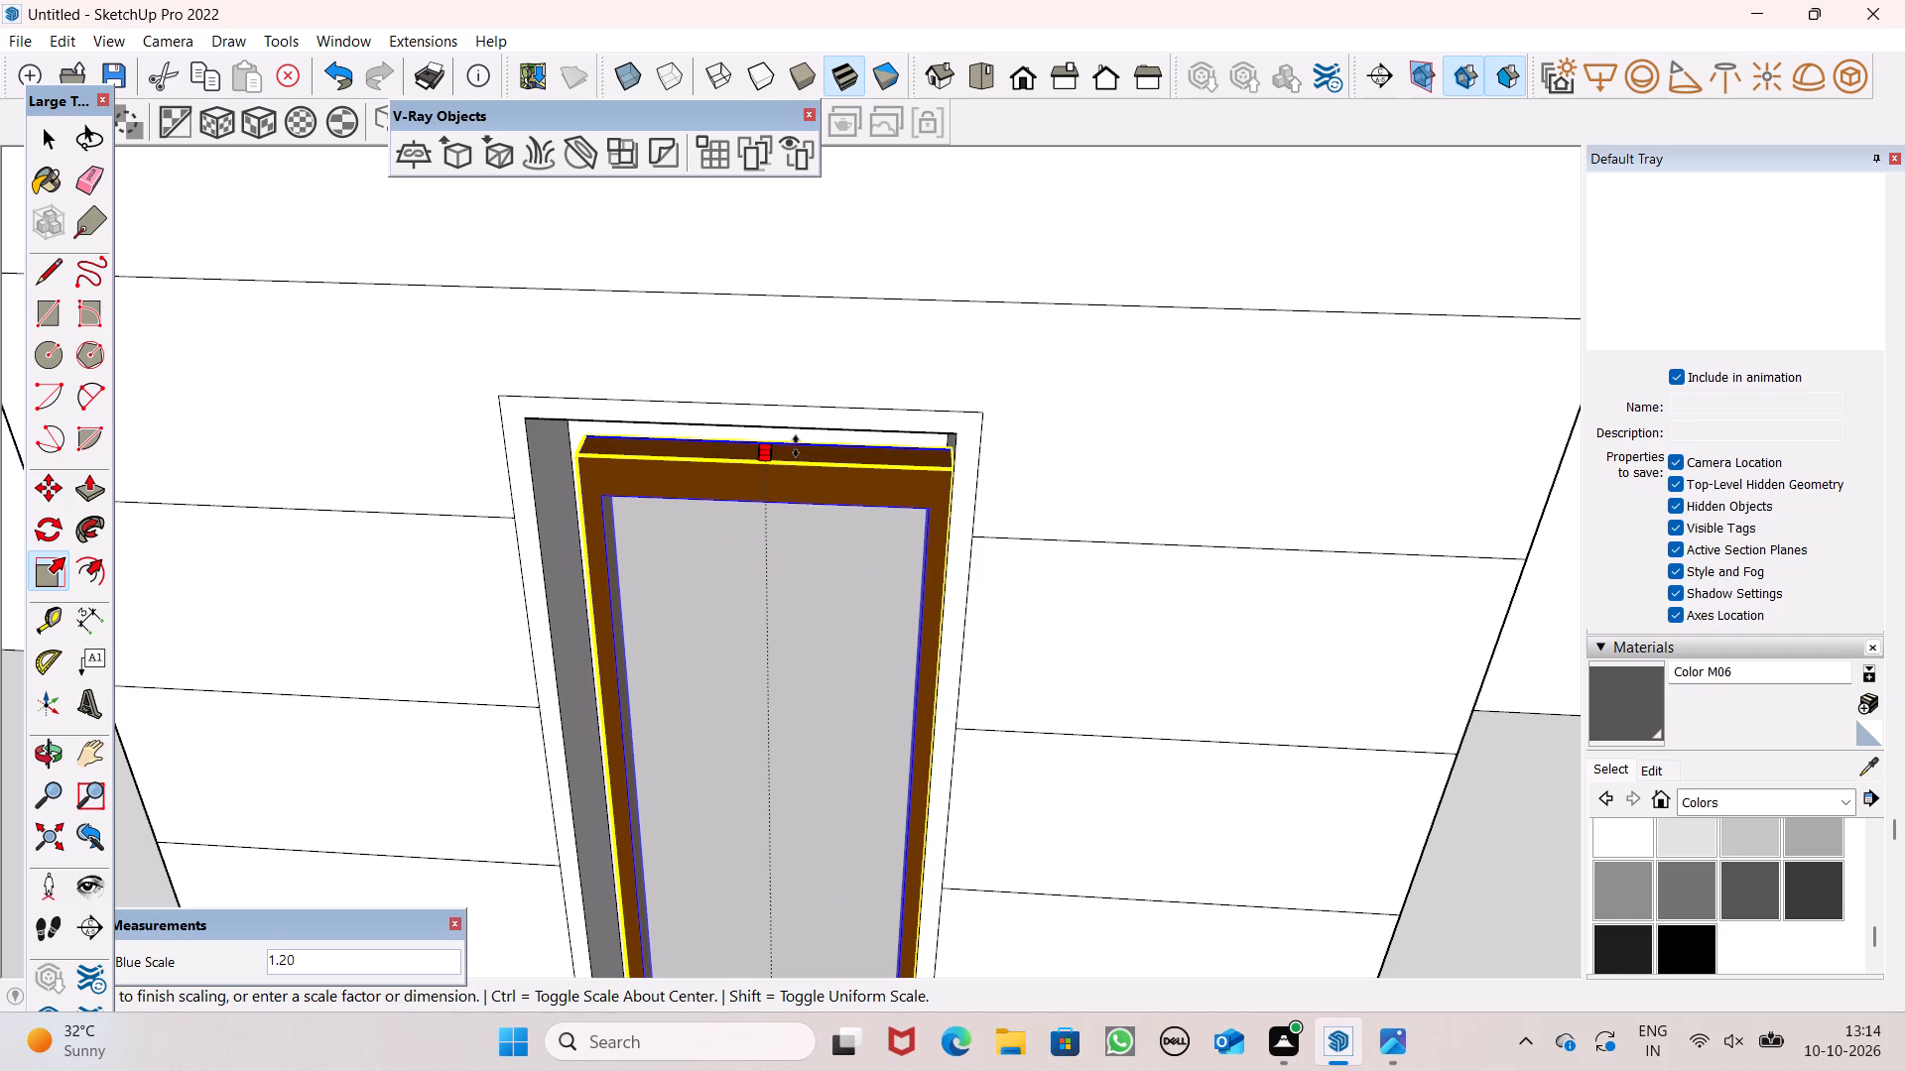
pyautogui.moveTo(796, 446); pyautogui.dragTo(795, 429)
pyautogui.scroll(-10, 781, 450)
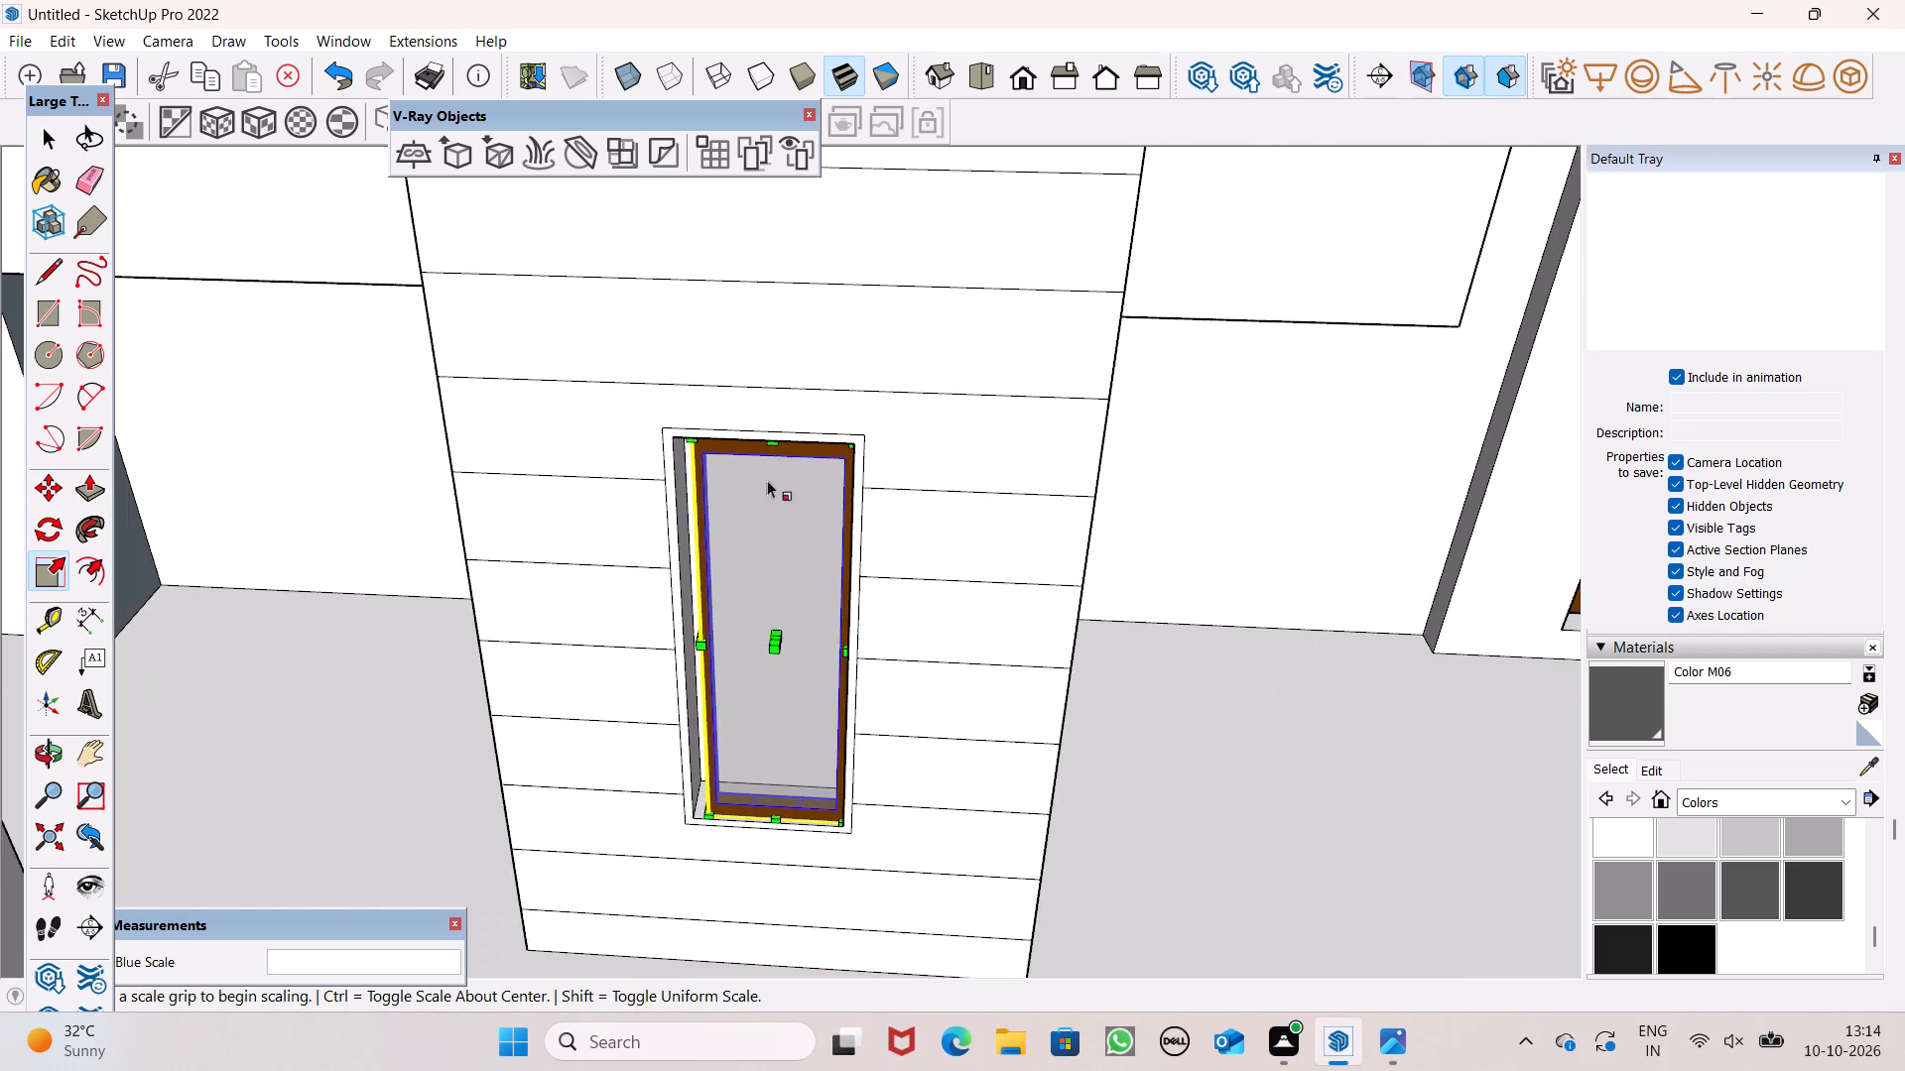
# Widen the window along the red axis until its frame reaches the opening's far side edge.
pyautogui.moveTo(731, 602); pyautogui.dragTo(806, 665, button='middle')
pyautogui.scroll(7, 757, 743)
pyautogui.moveTo(781, 679); pyautogui.dragTo(828, 683, button='middle')
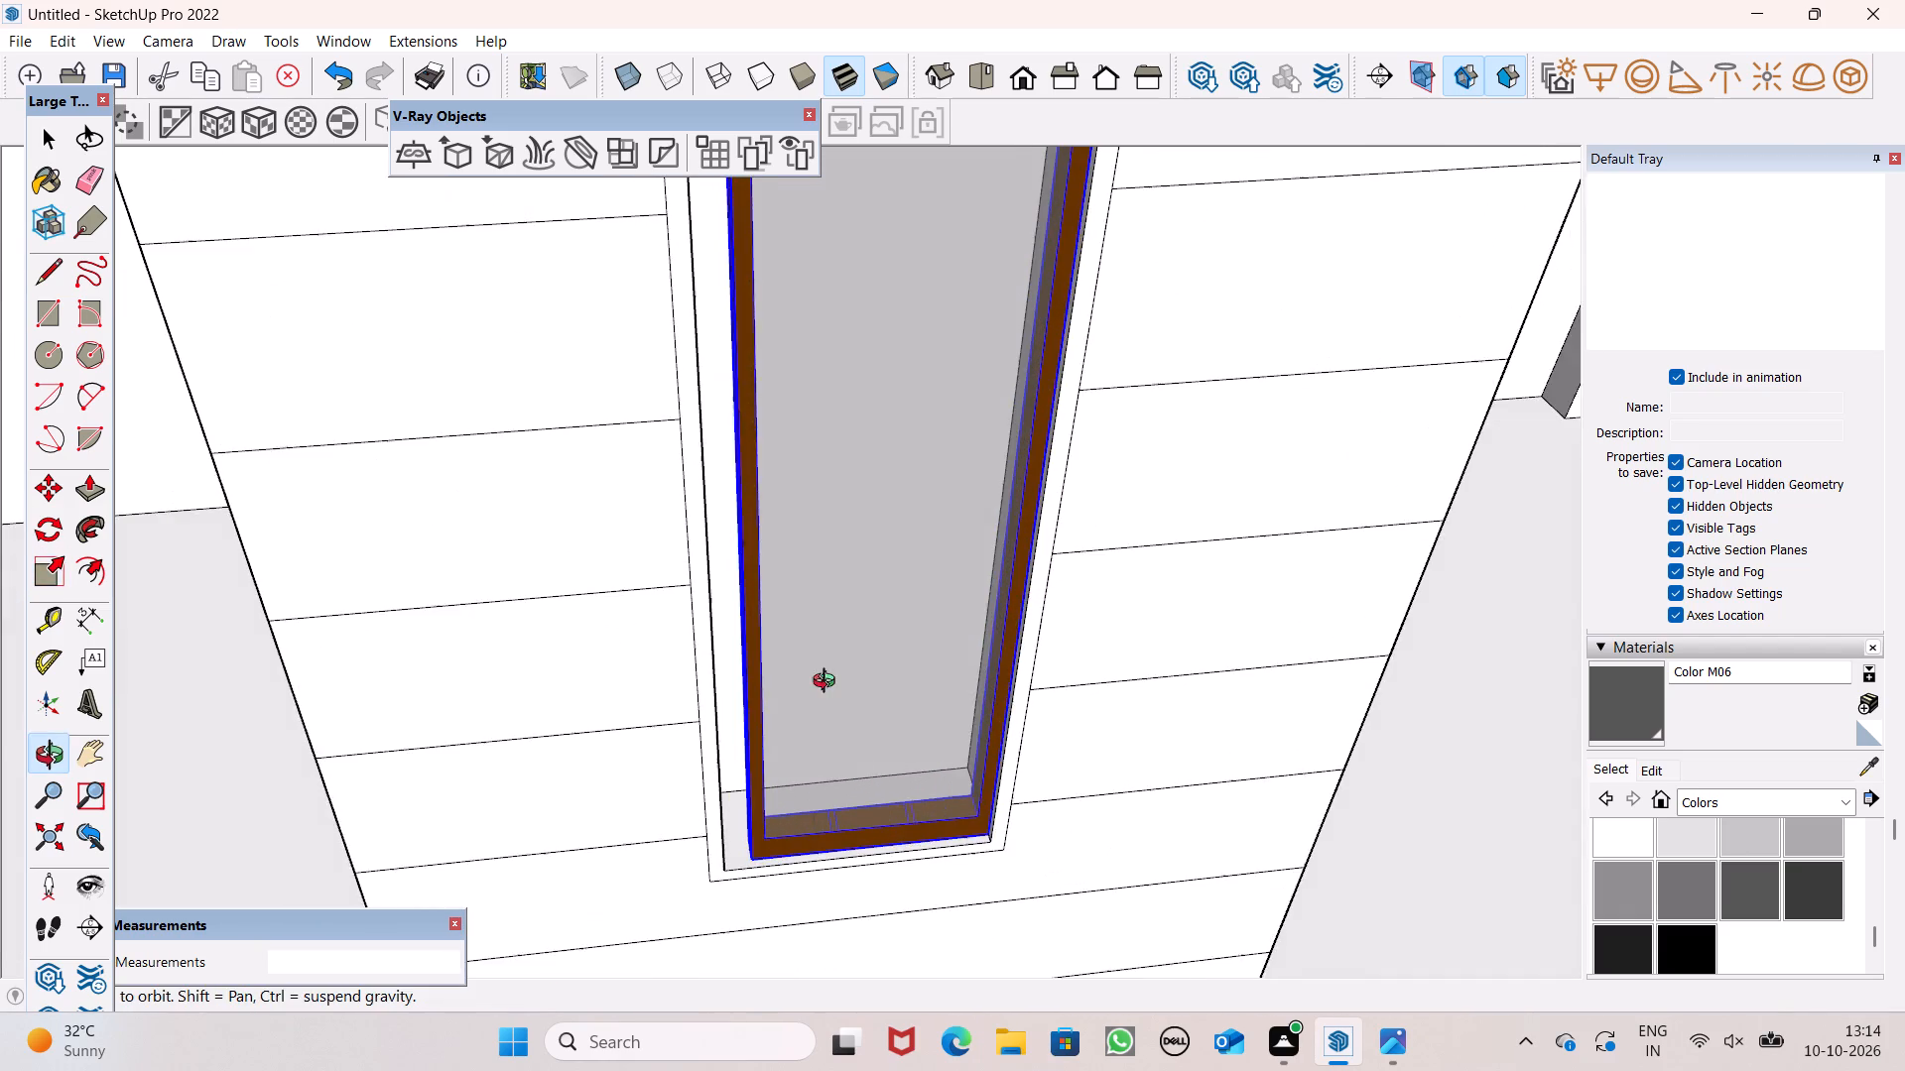
pyautogui.moveTo(828, 683); pyautogui.dragTo(833, 683, button='middle')
pyautogui.scroll(1, 833, 683)
pyautogui.scroll(6, 730, 582)
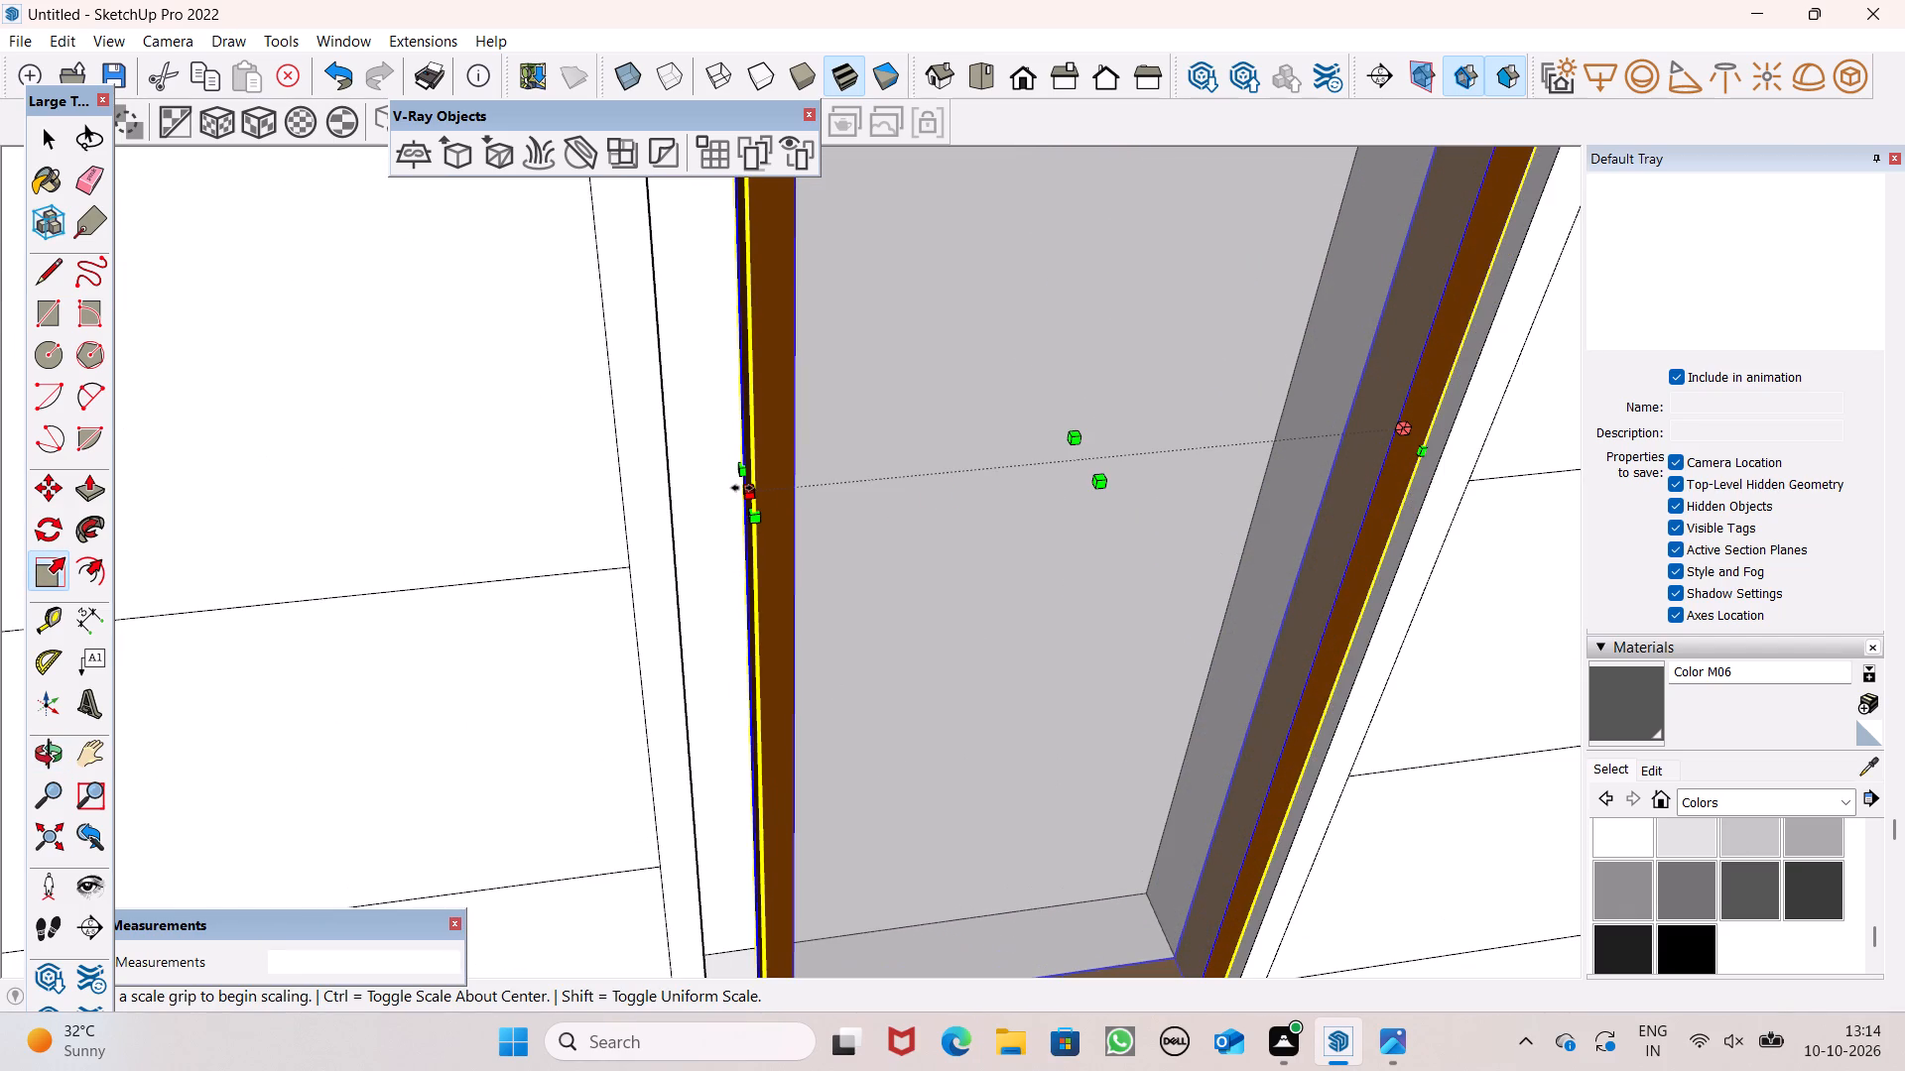
pyautogui.moveTo(742, 488); pyautogui.dragTo(665, 493)
pyautogui.scroll(-7, 645, 480)
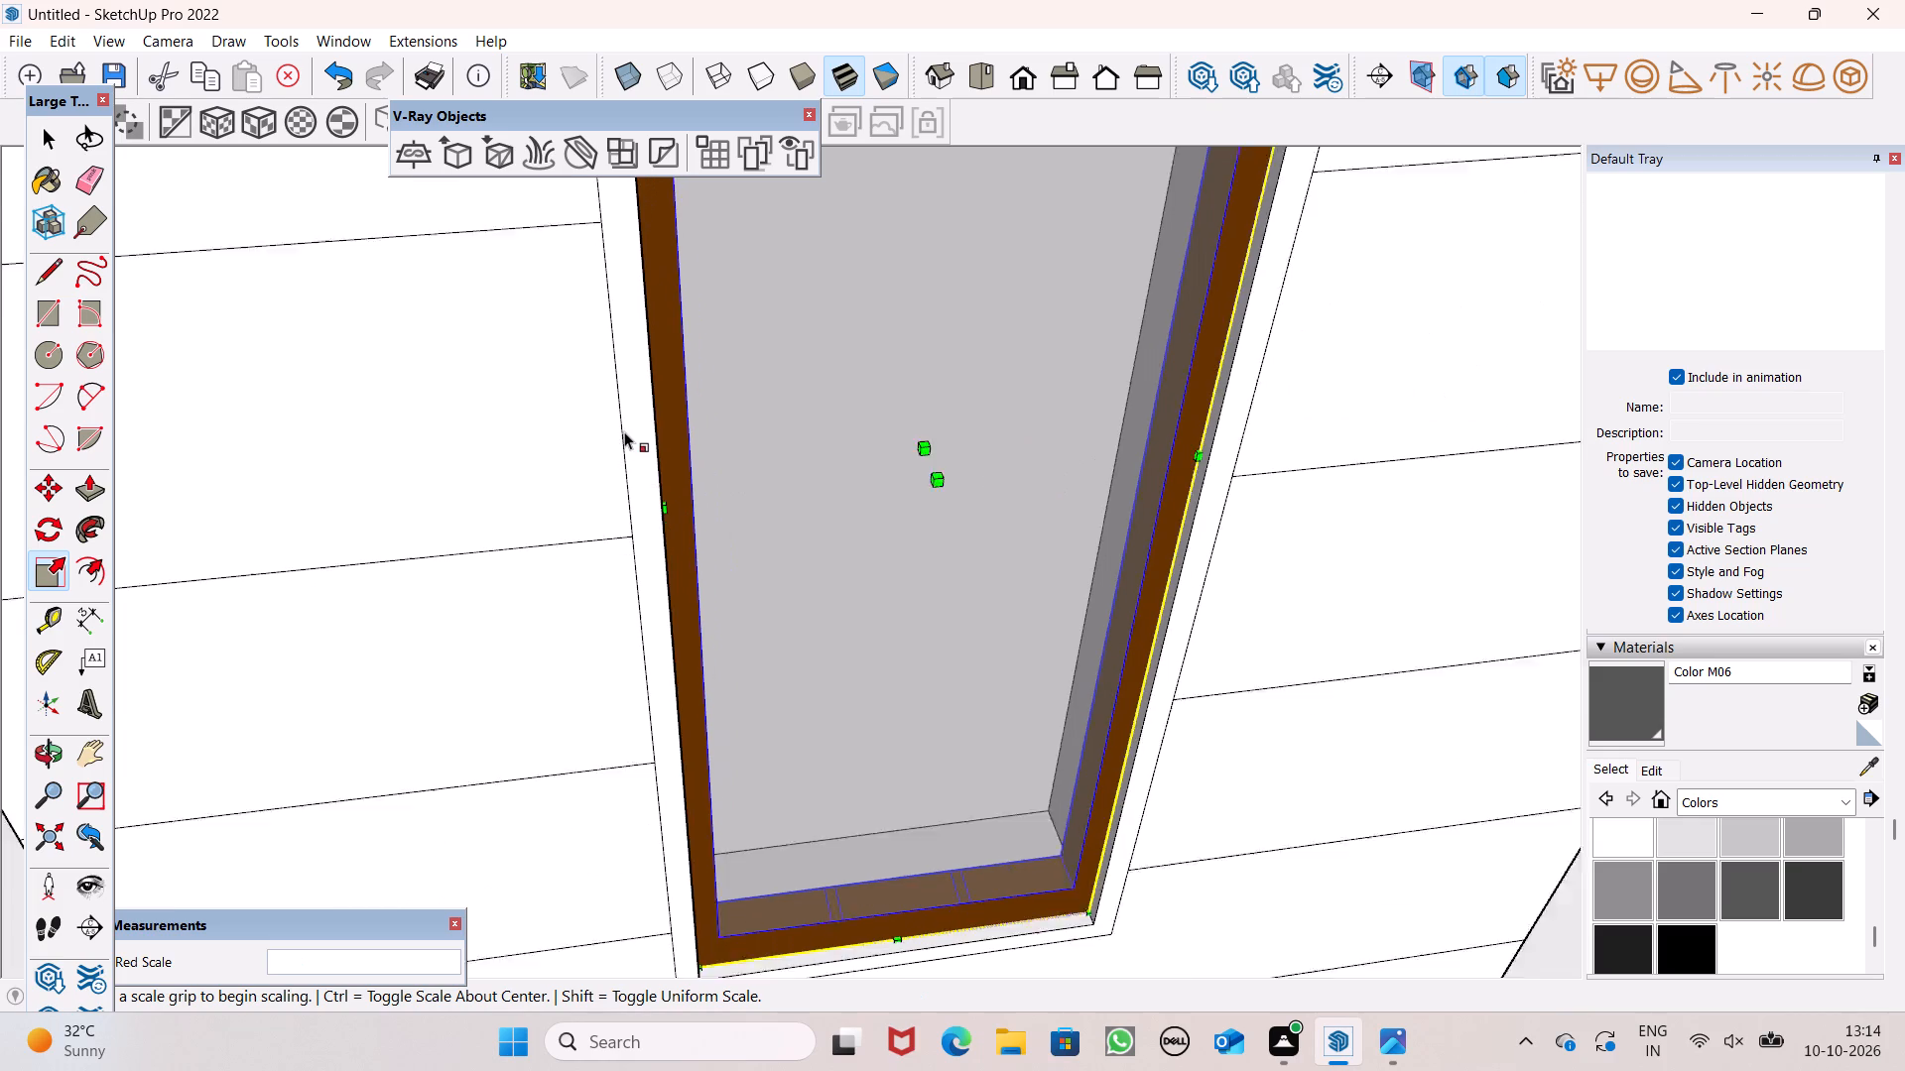
pyautogui.scroll(-1, 624, 431)
pyautogui.scroll(1, 624, 431)
pyautogui.scroll(-8, 624, 431)
pyautogui.scroll(-2, 700, 472)
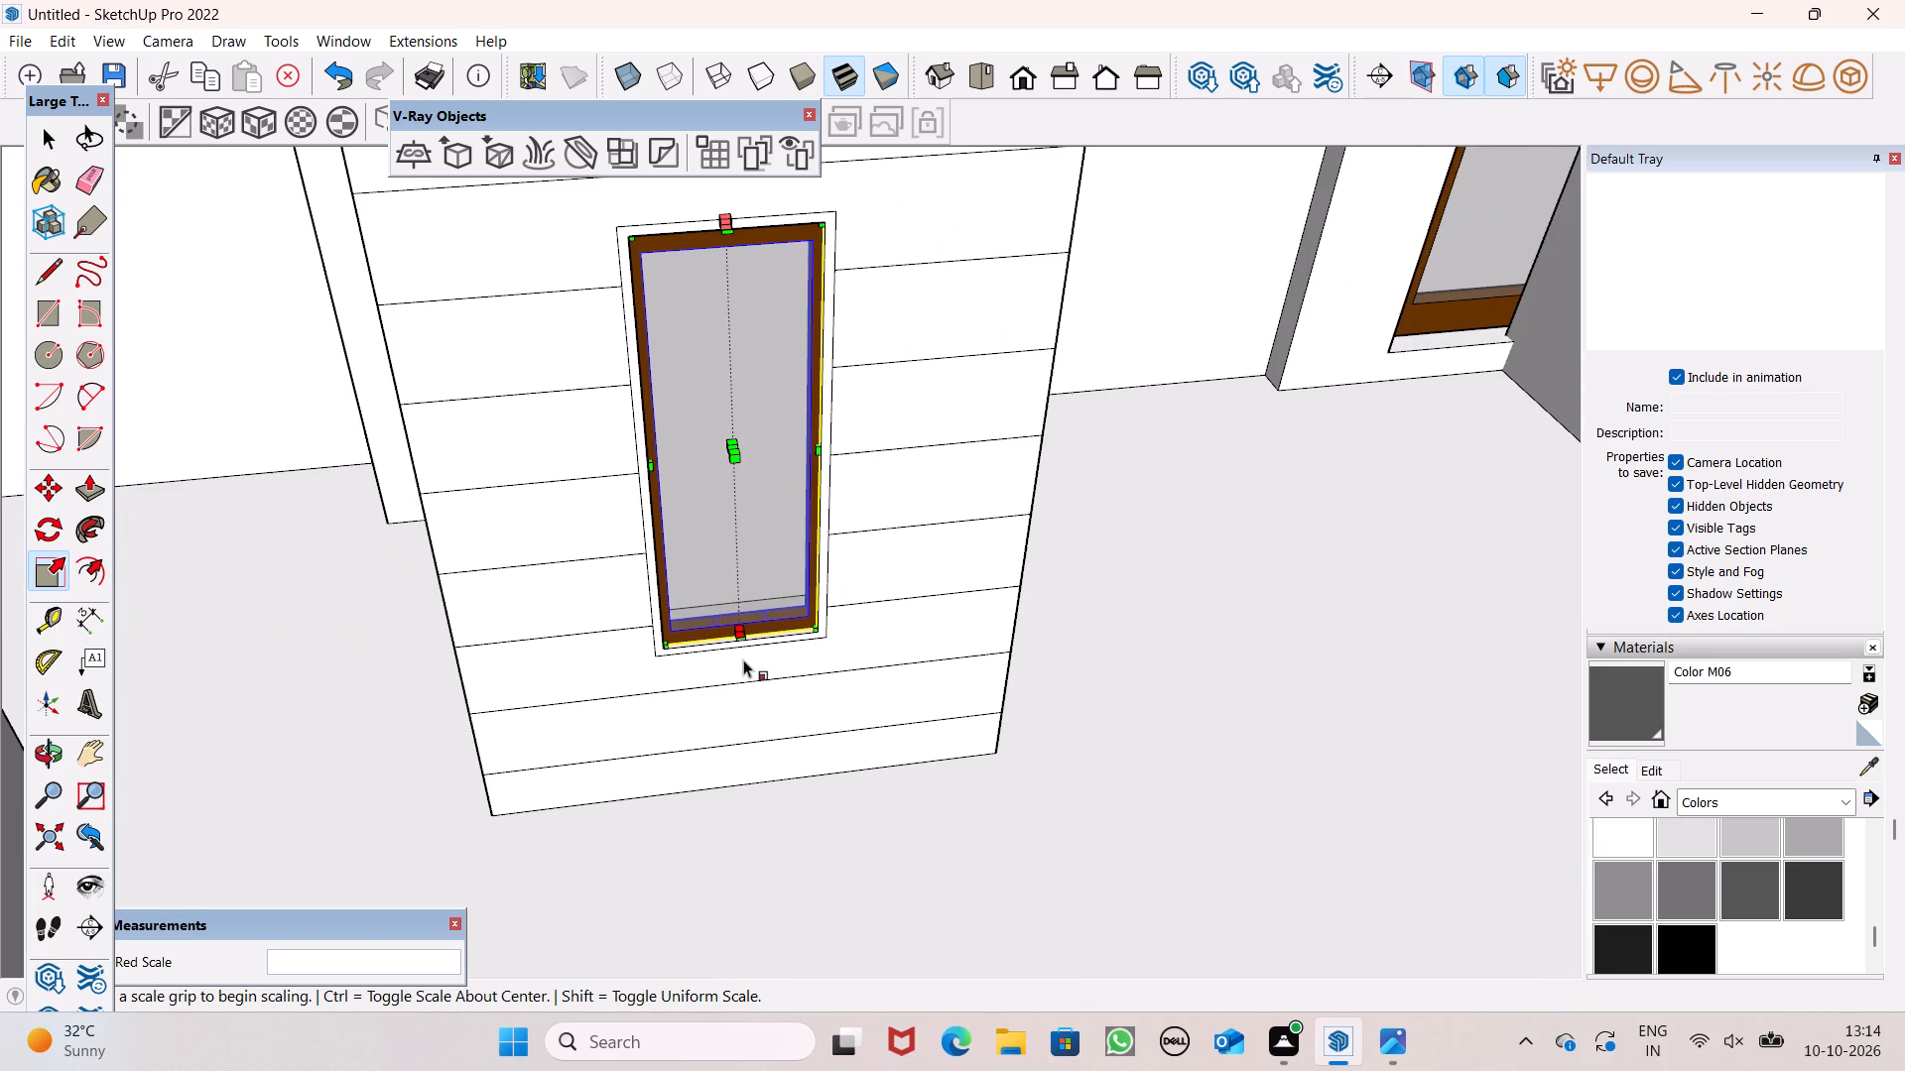
# Move the window by about 7/8" so its bottom corner meets the opening's bottom corner.
pyautogui.press('space')
pyautogui.scroll(-4, 1001, 897)
pyautogui.scroll(-1, 735, 612)
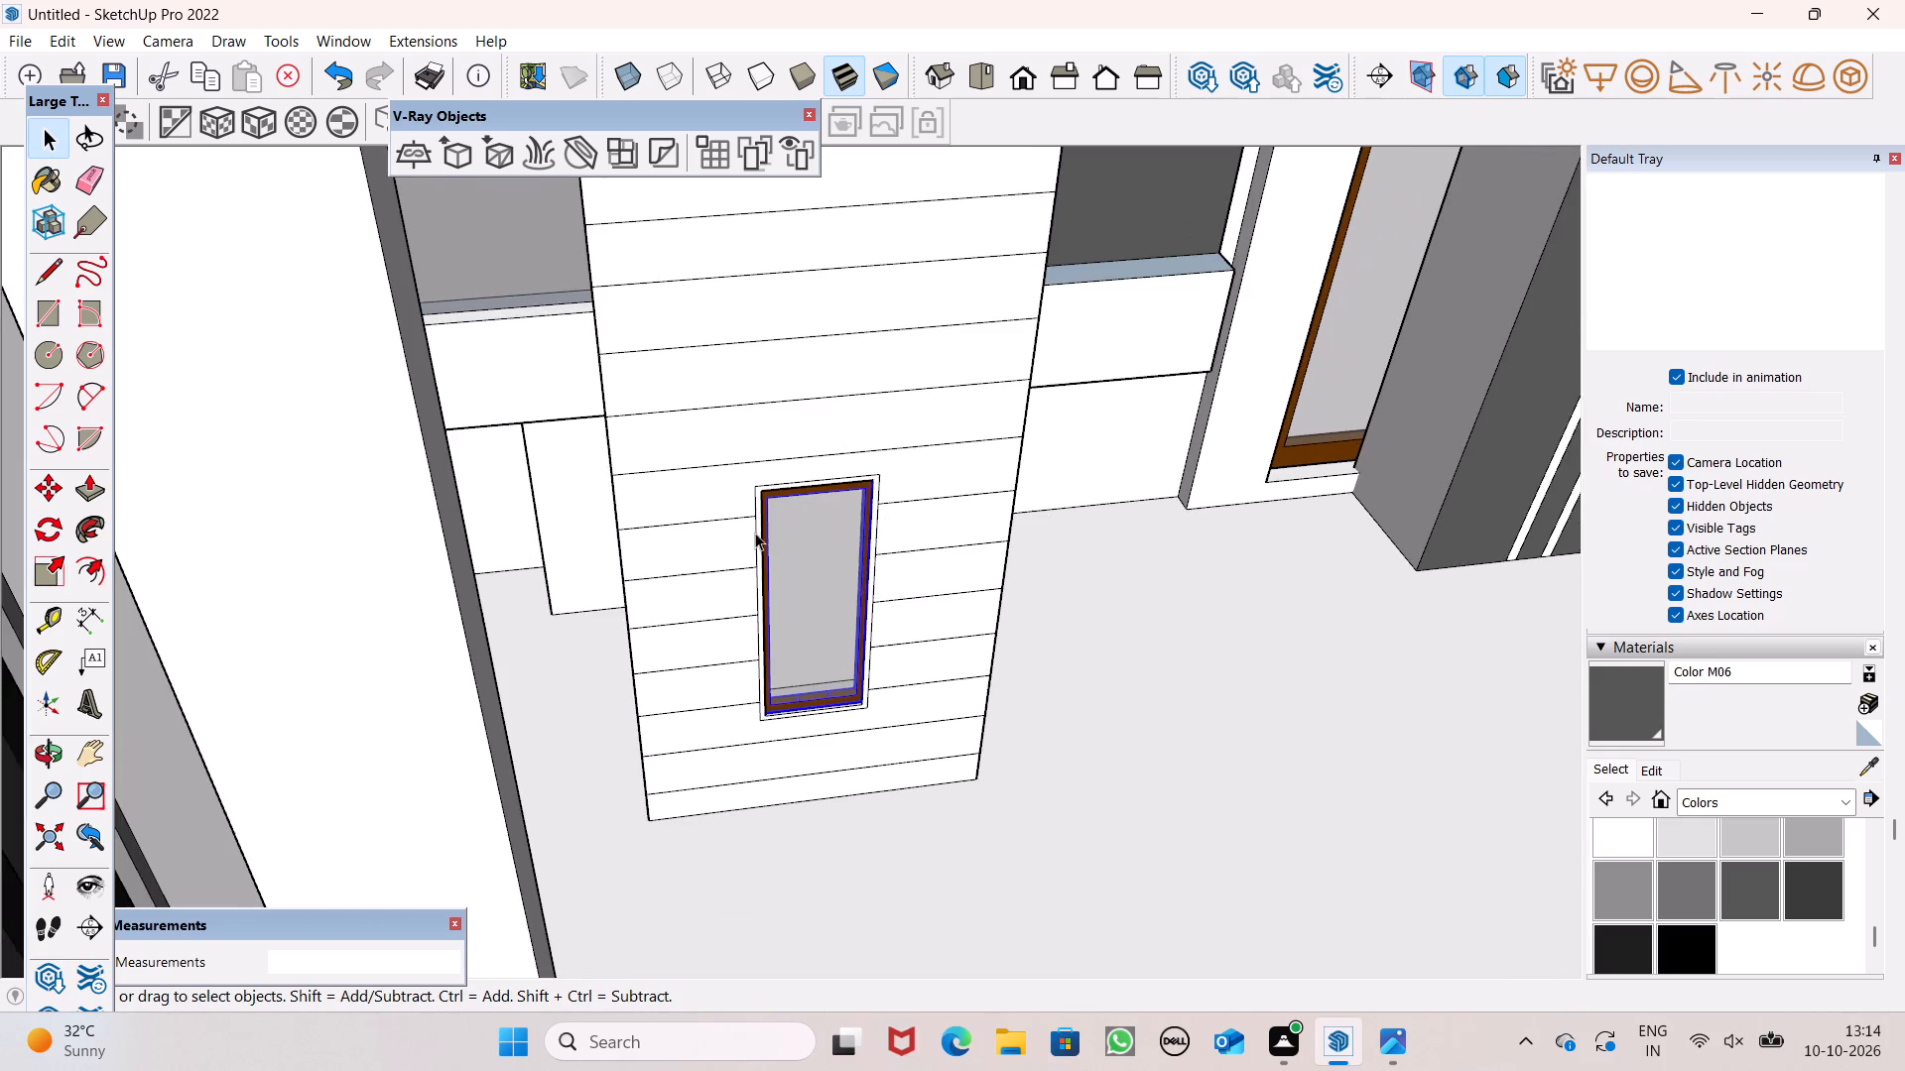
pyautogui.scroll(-14, 753, 532)
pyautogui.moveTo(865, 604); pyautogui.dragTo(844, 564, button='middle')
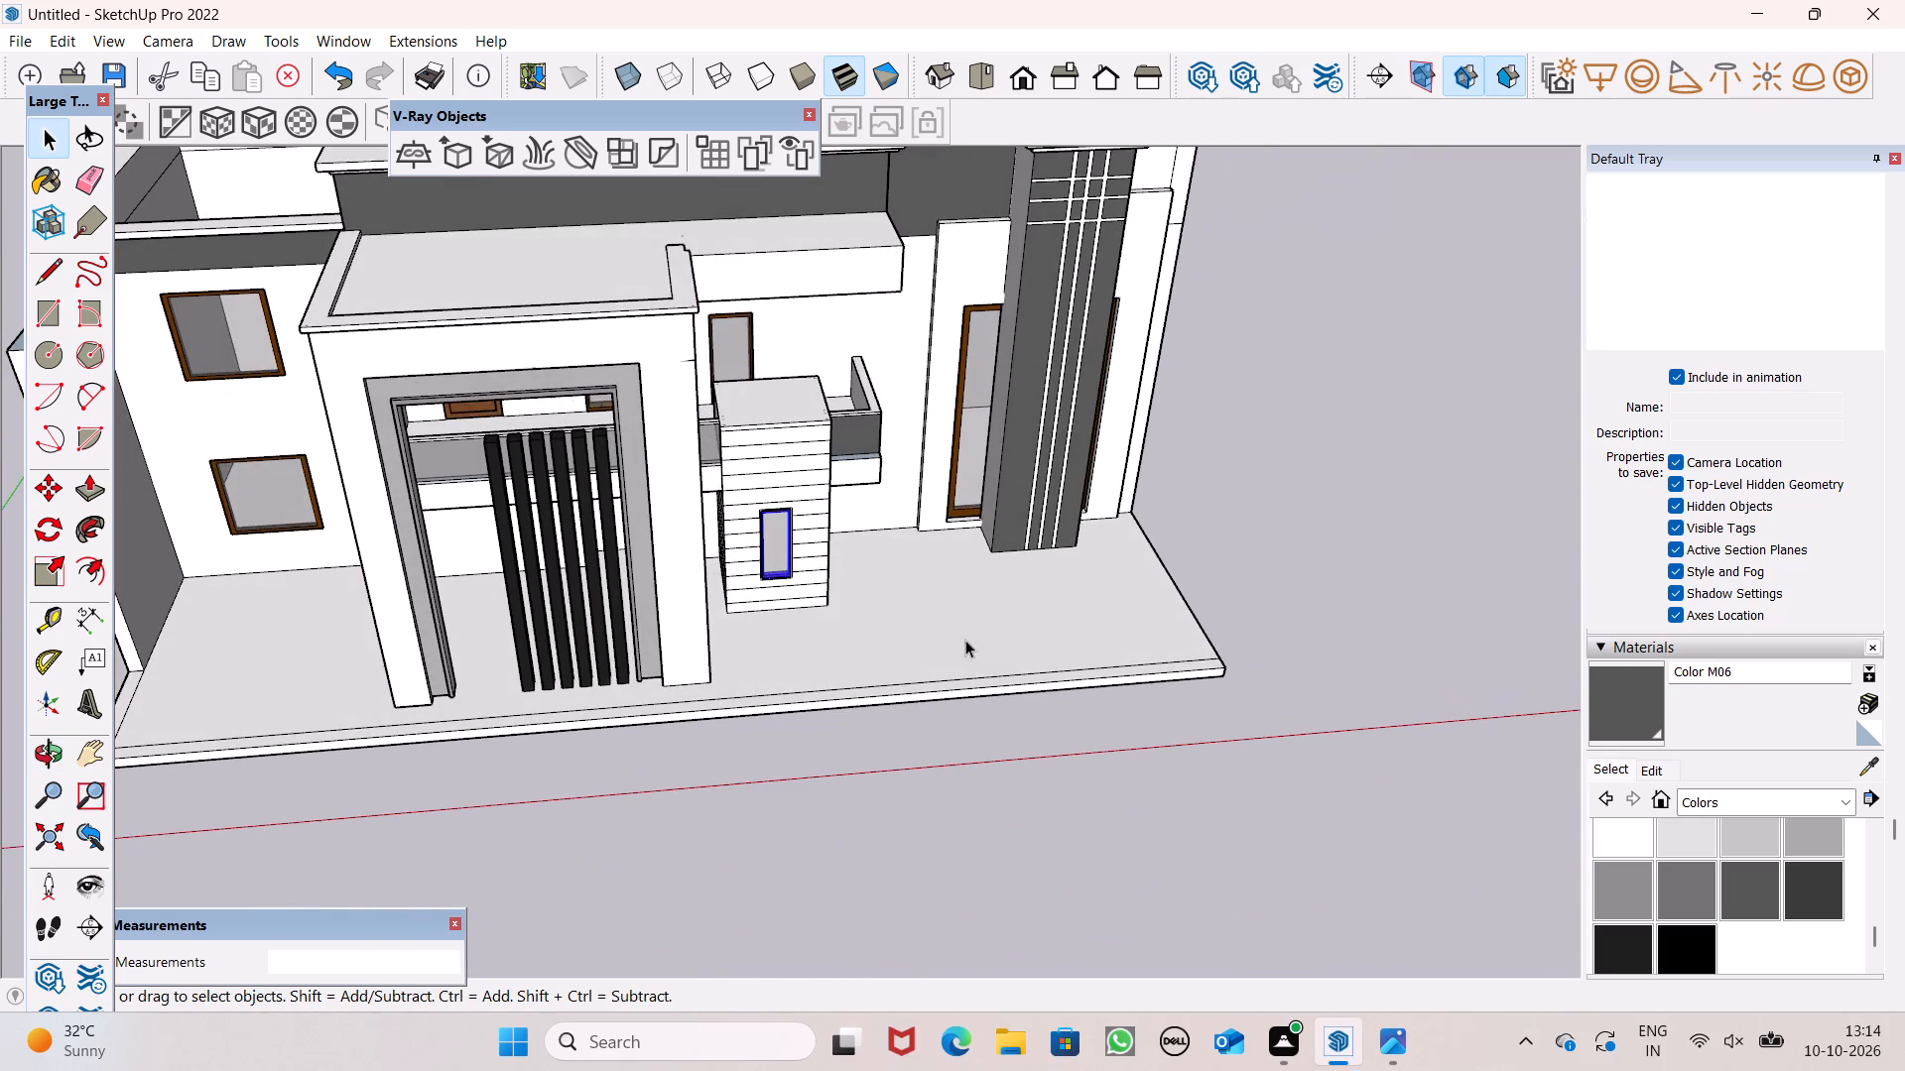
pyautogui.scroll(7, 864, 594)
pyautogui.scroll(5, 720, 585)
pyautogui.scroll(12, 631, 627)
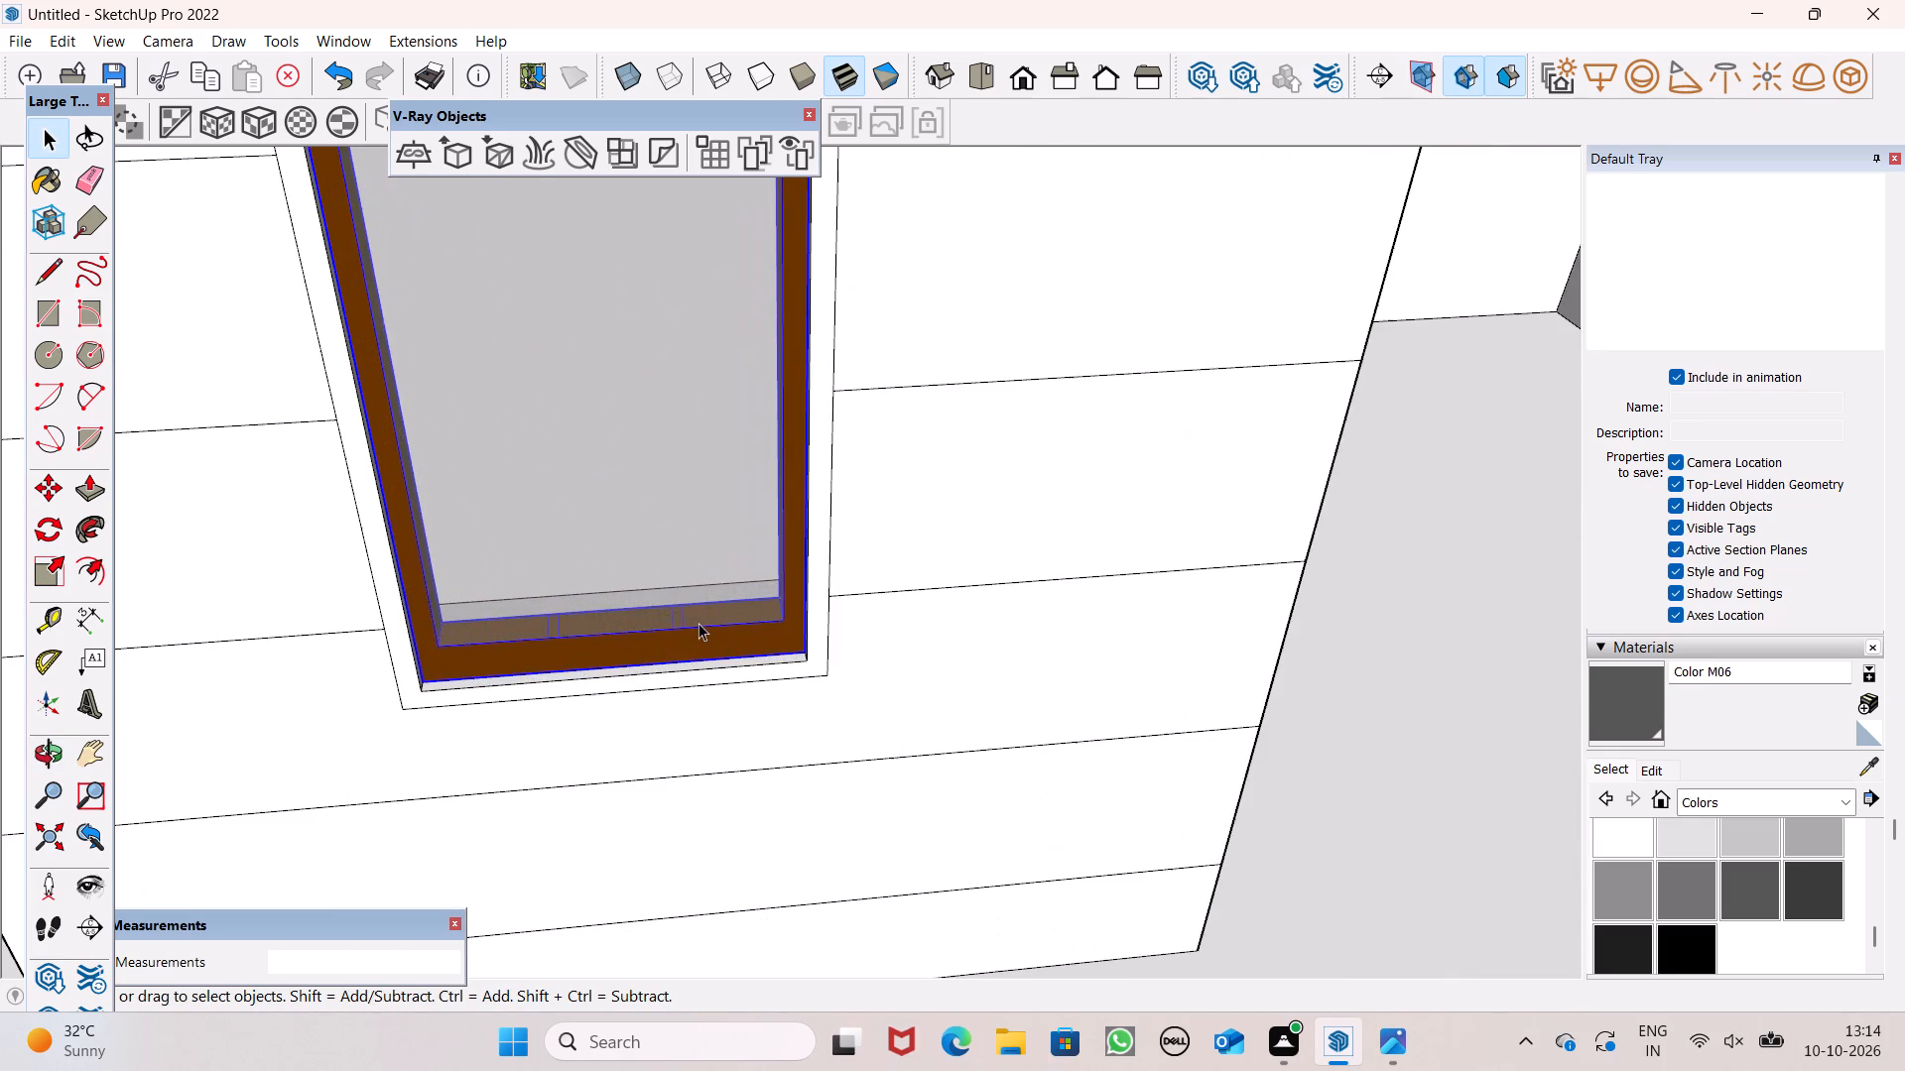
pyautogui.scroll(9, 778, 641)
pyautogui.press('m')
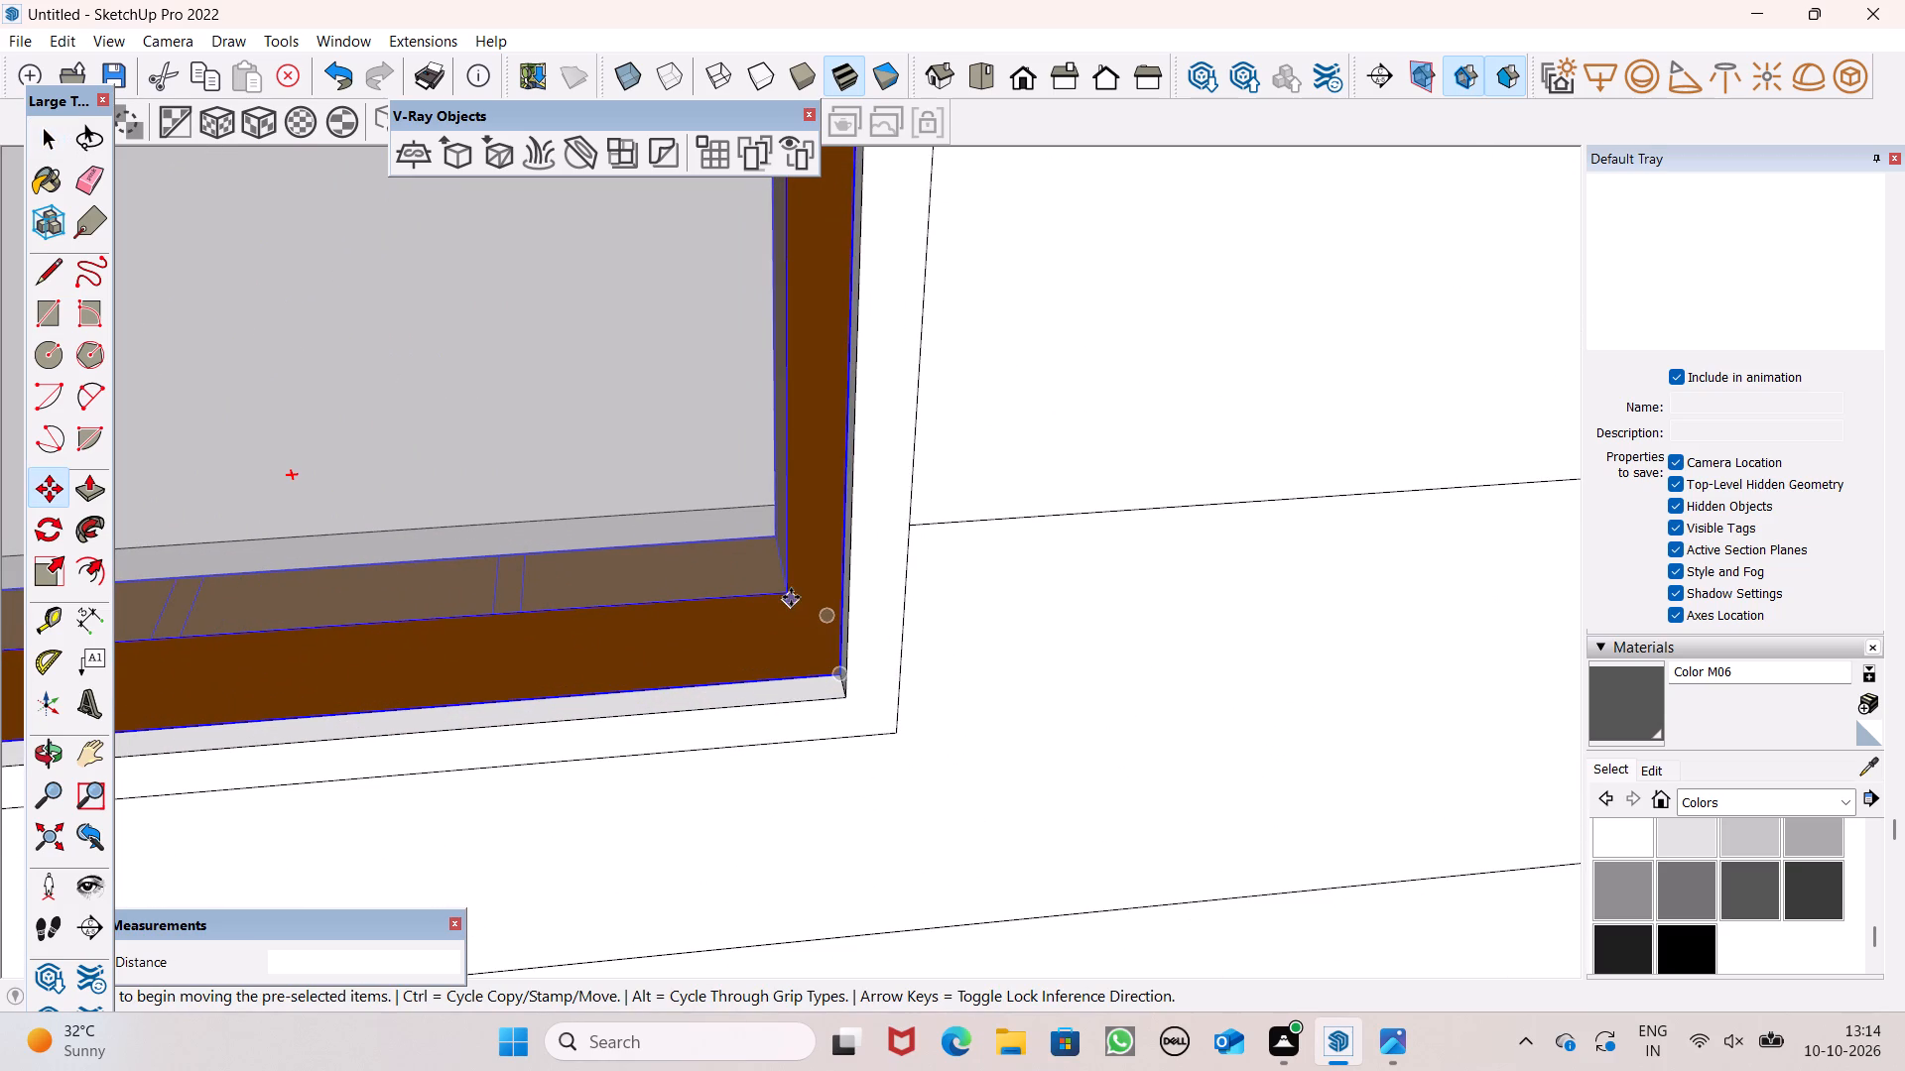
pyautogui.press('Return')
pyautogui.scroll(3, 772, 602)
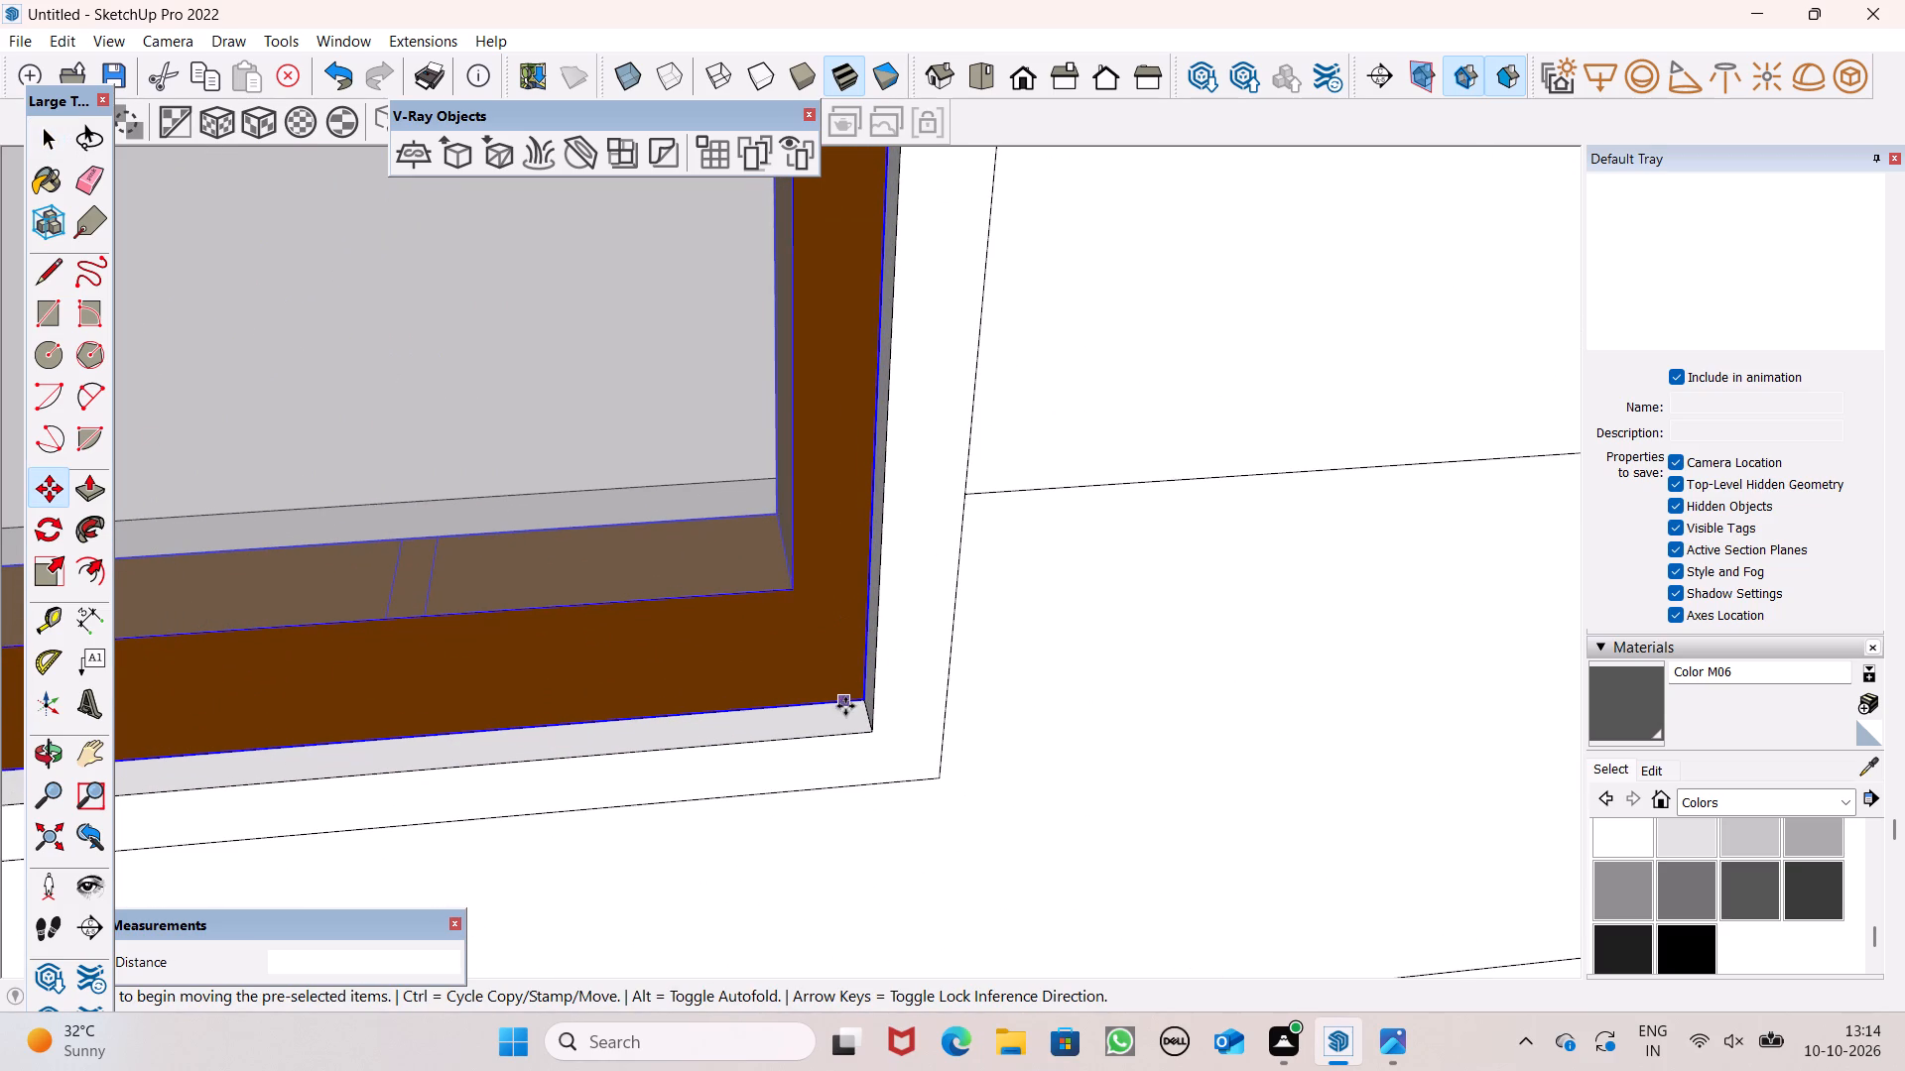
pyautogui.moveTo(850, 704); pyautogui.dragTo(862, 729)
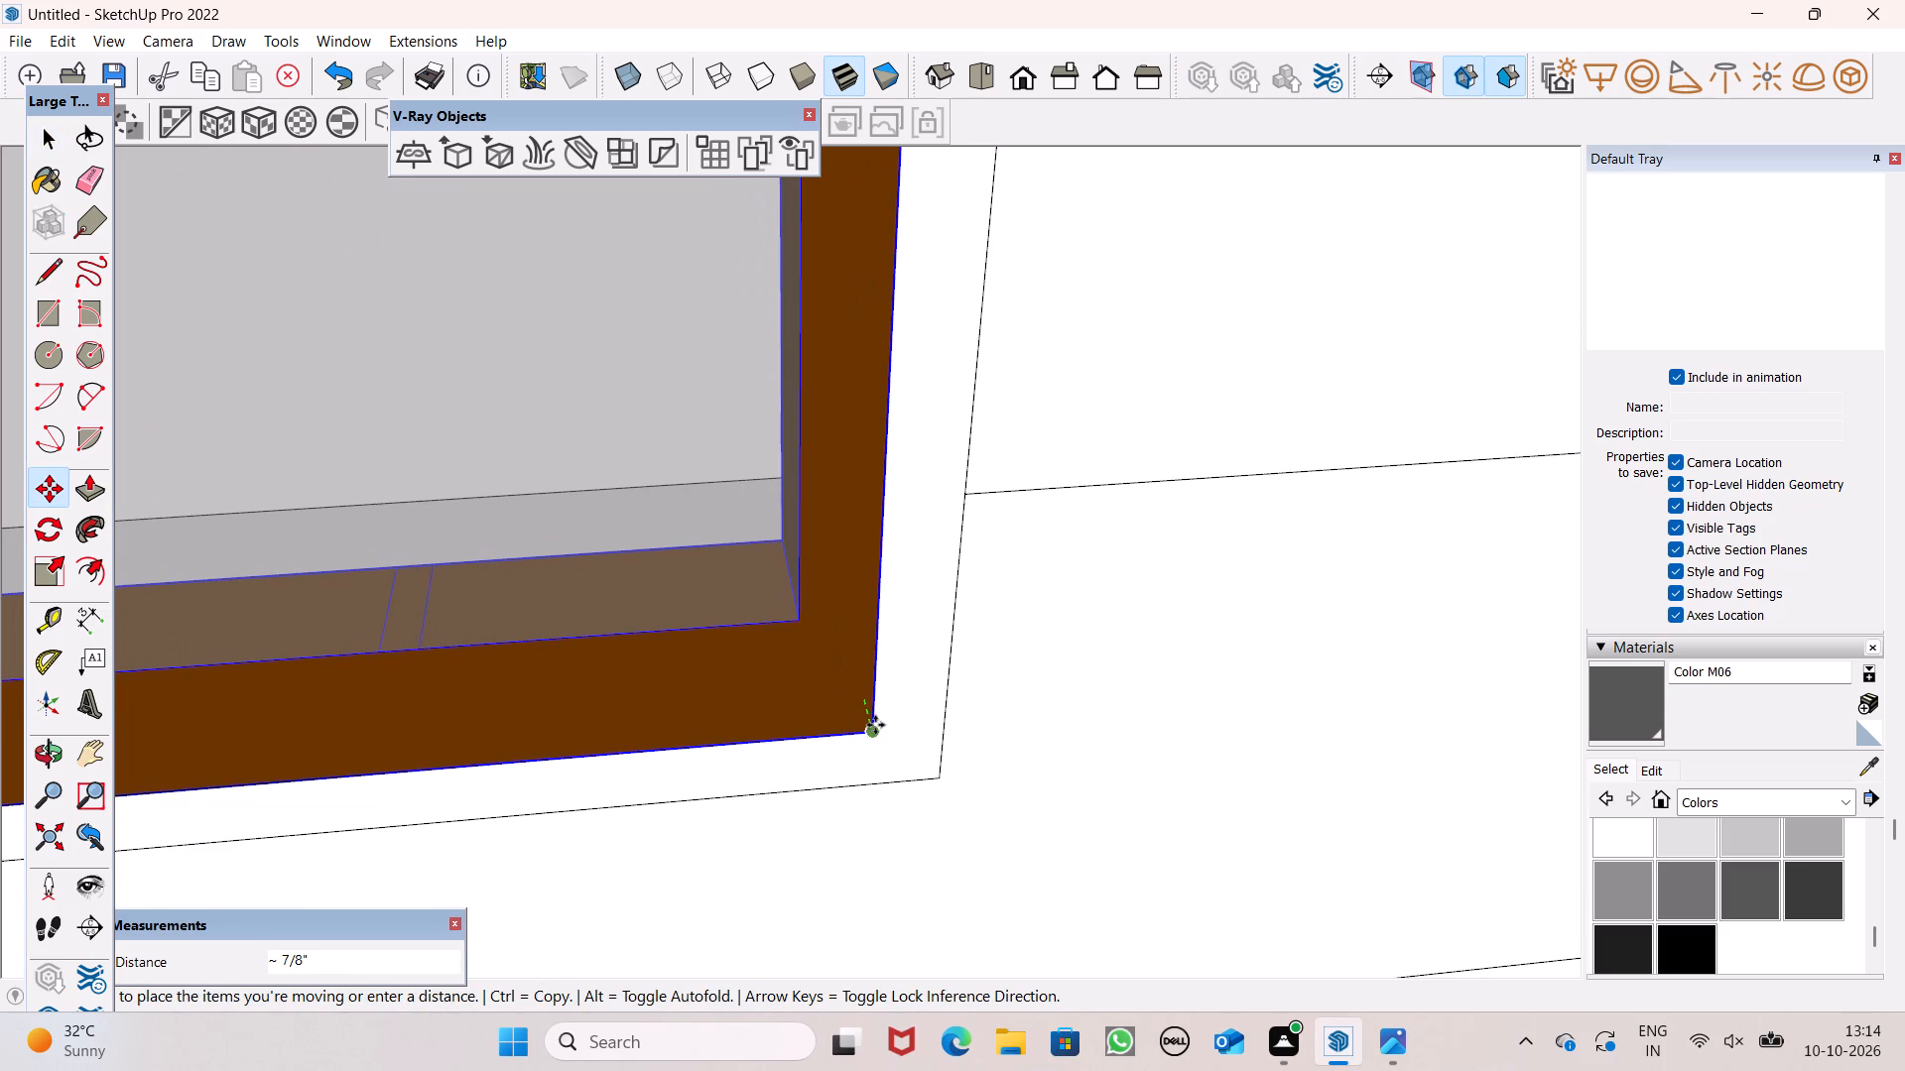
pyautogui.click(876, 728)
pyautogui.press('space')
# Paint the front band of the balcony slab behind the vertical slats with dark grey Color M06.
pyautogui.scroll(-1, 884, 674)
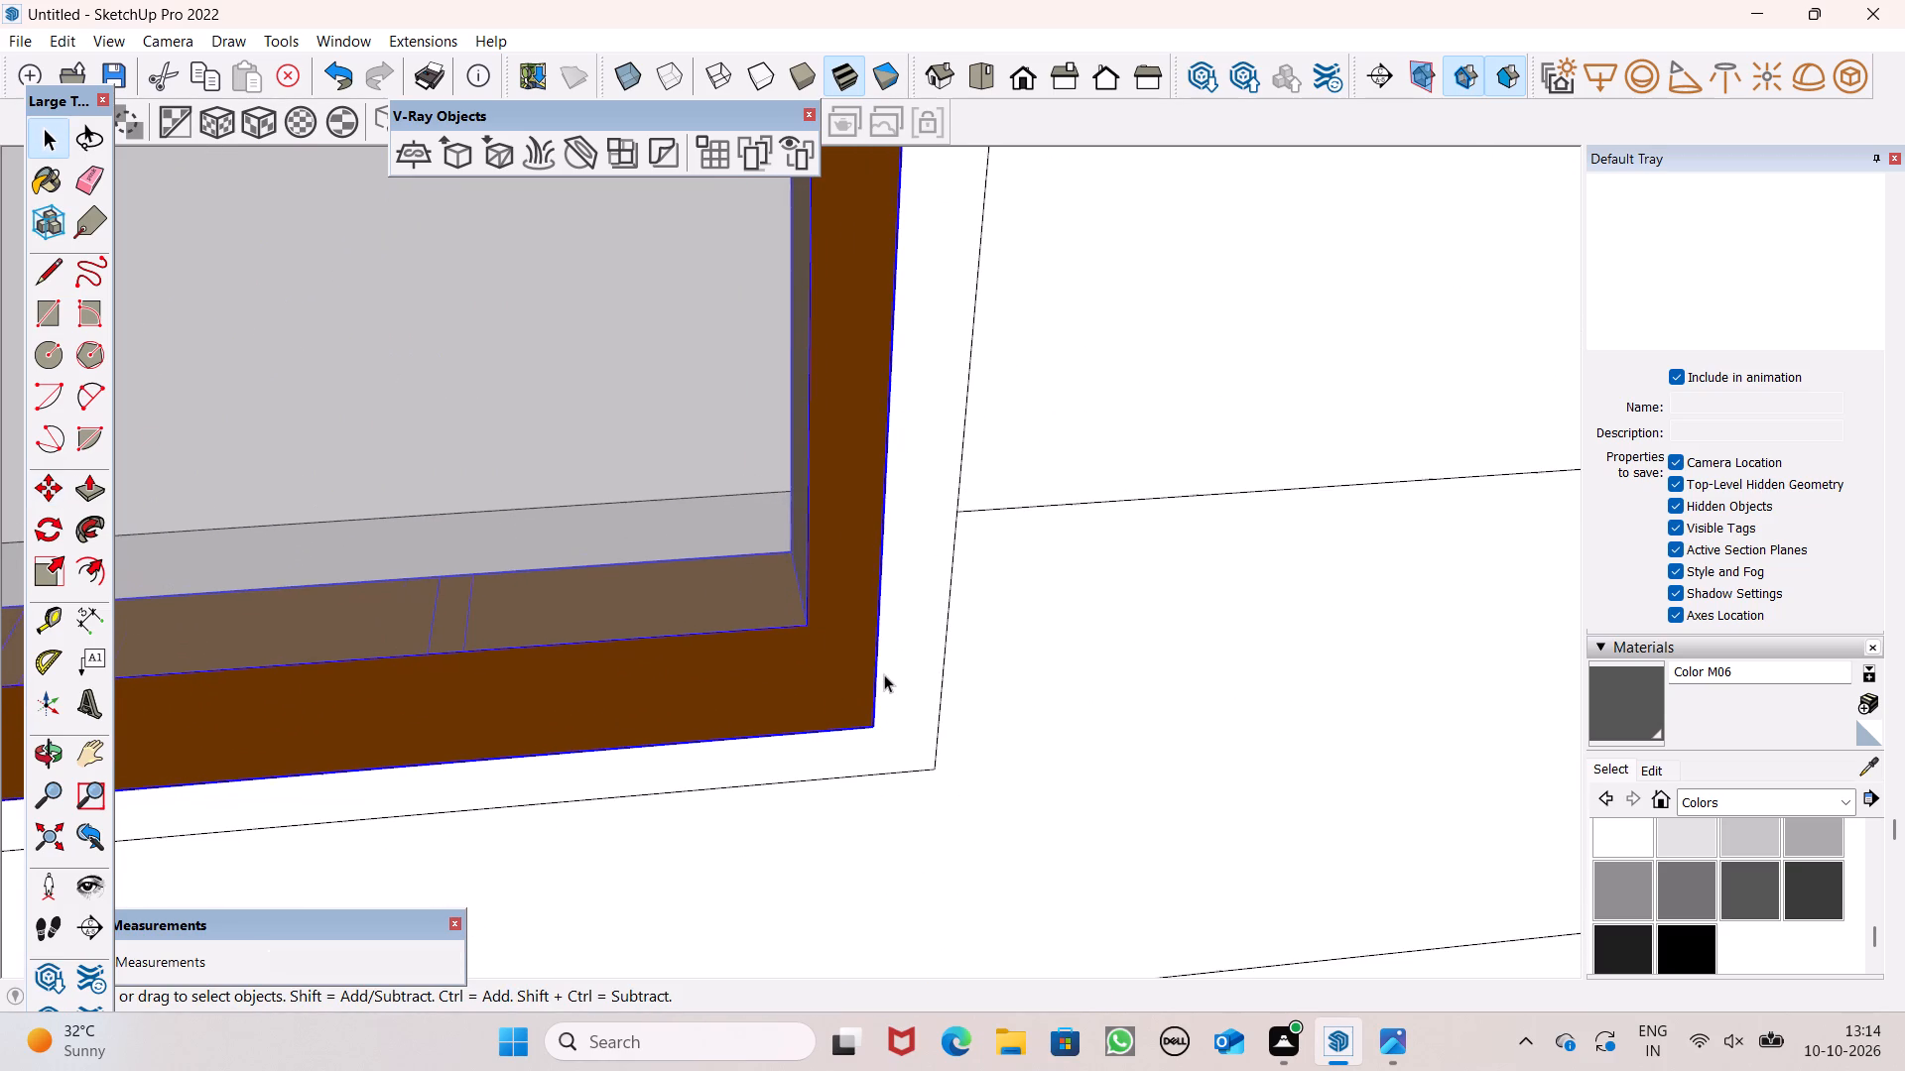
pyautogui.scroll(-5, 884, 674)
pyautogui.scroll(-3, 992, 646)
pyautogui.scroll(-7, 780, 575)
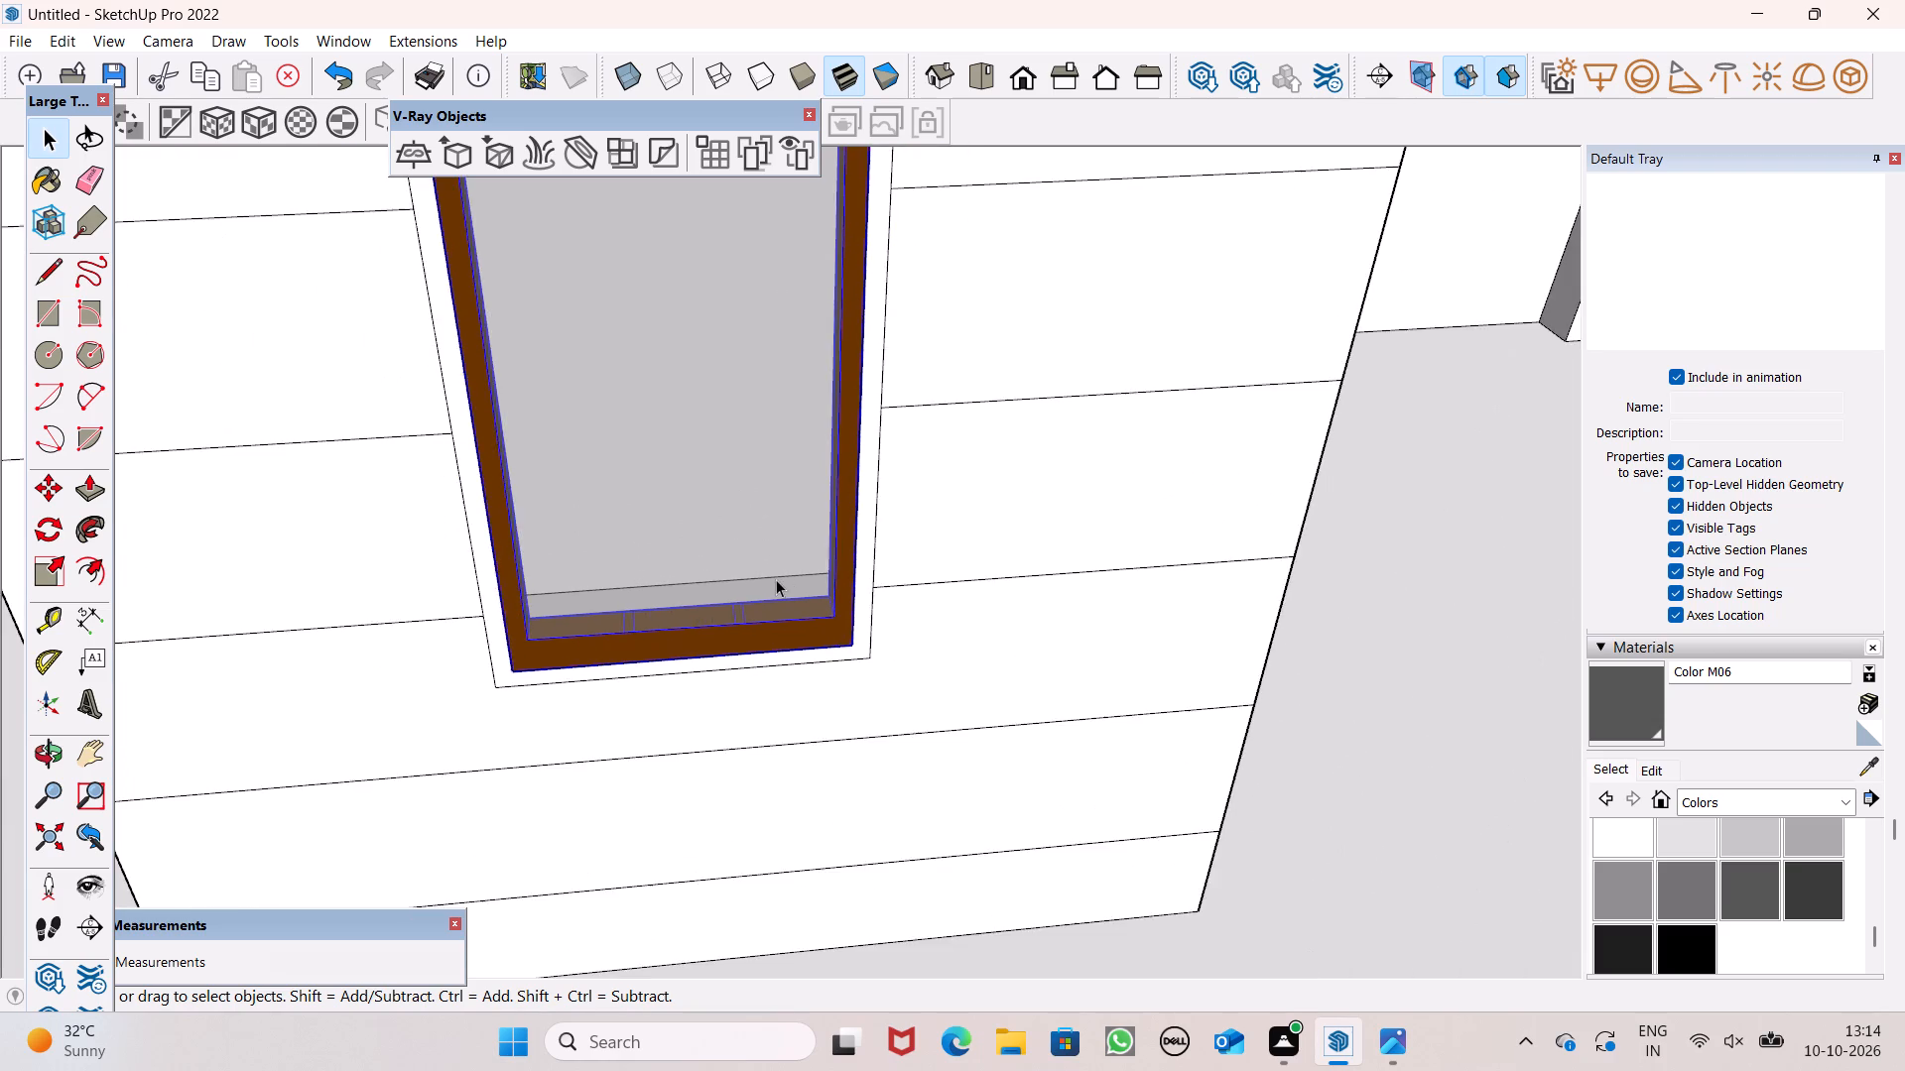
pyautogui.scroll(-14, 774, 563)
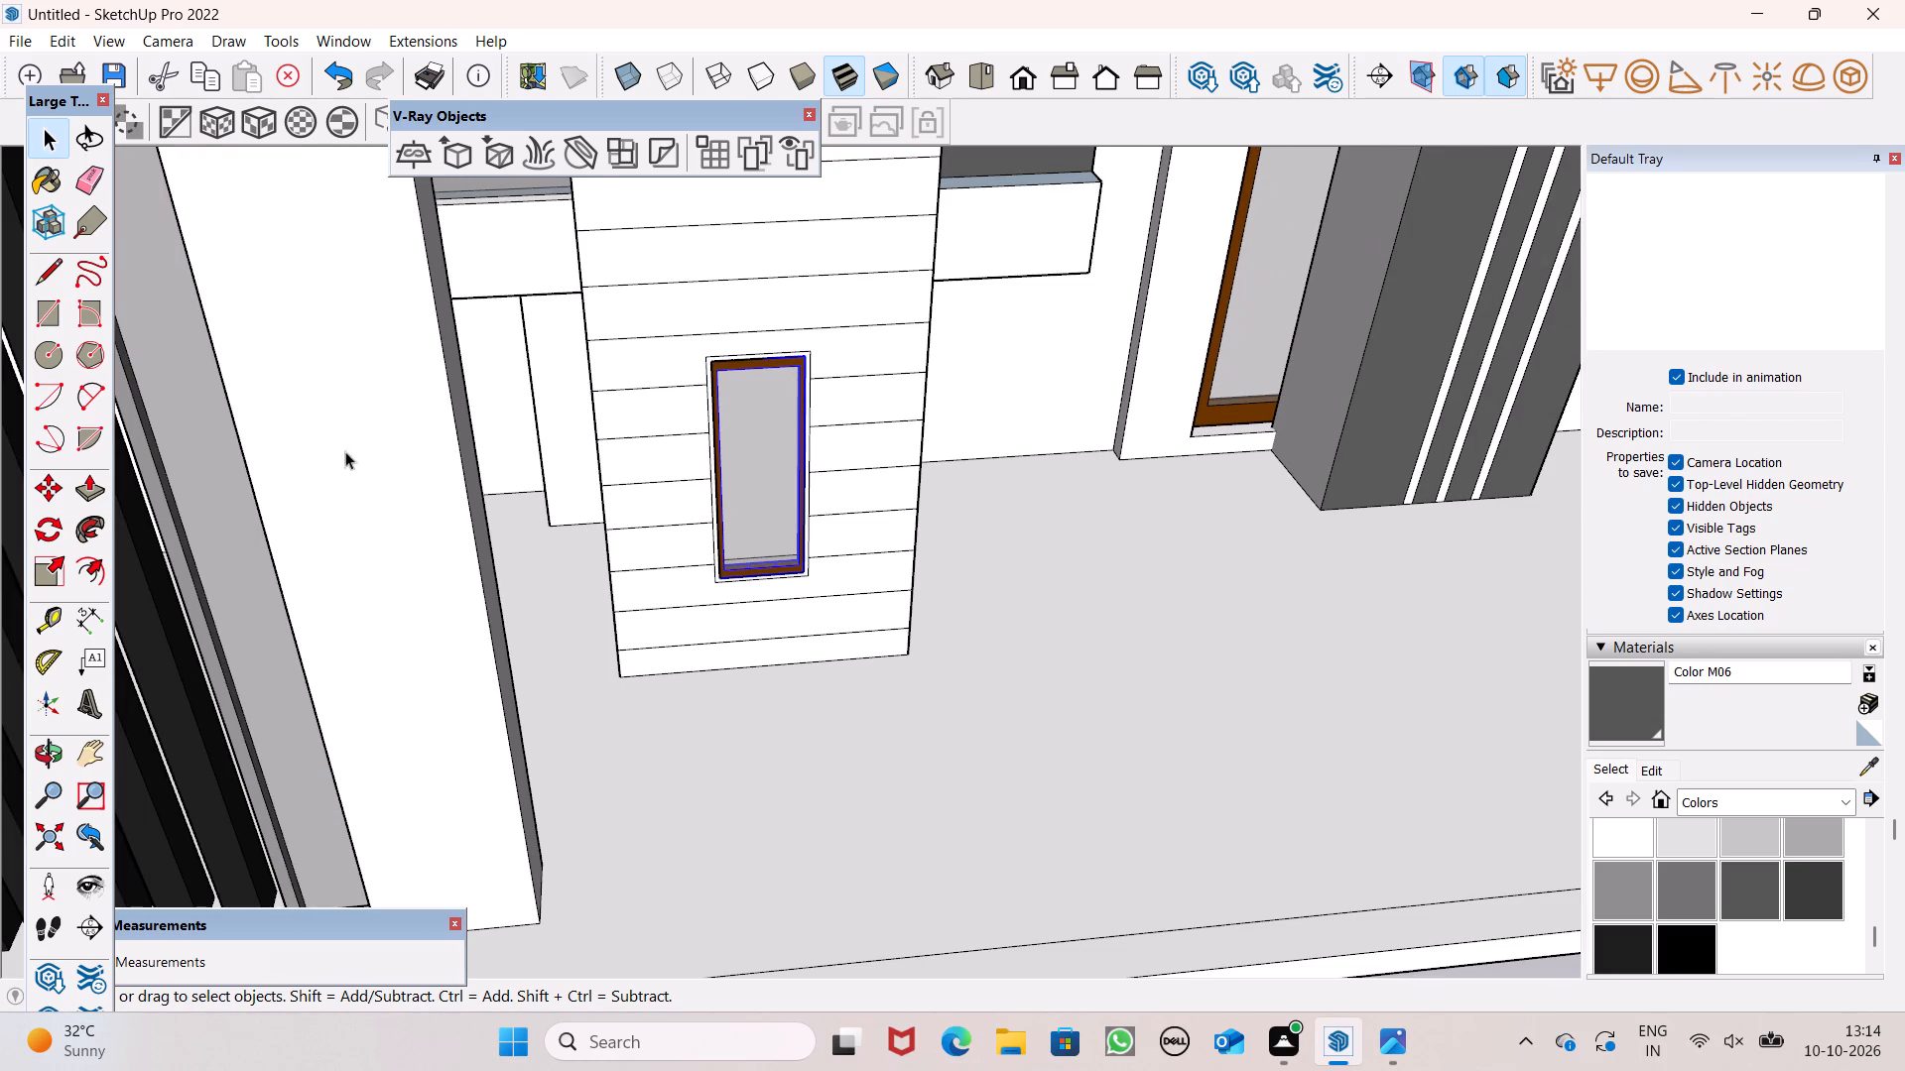
pyautogui.scroll(-1, 236, 467)
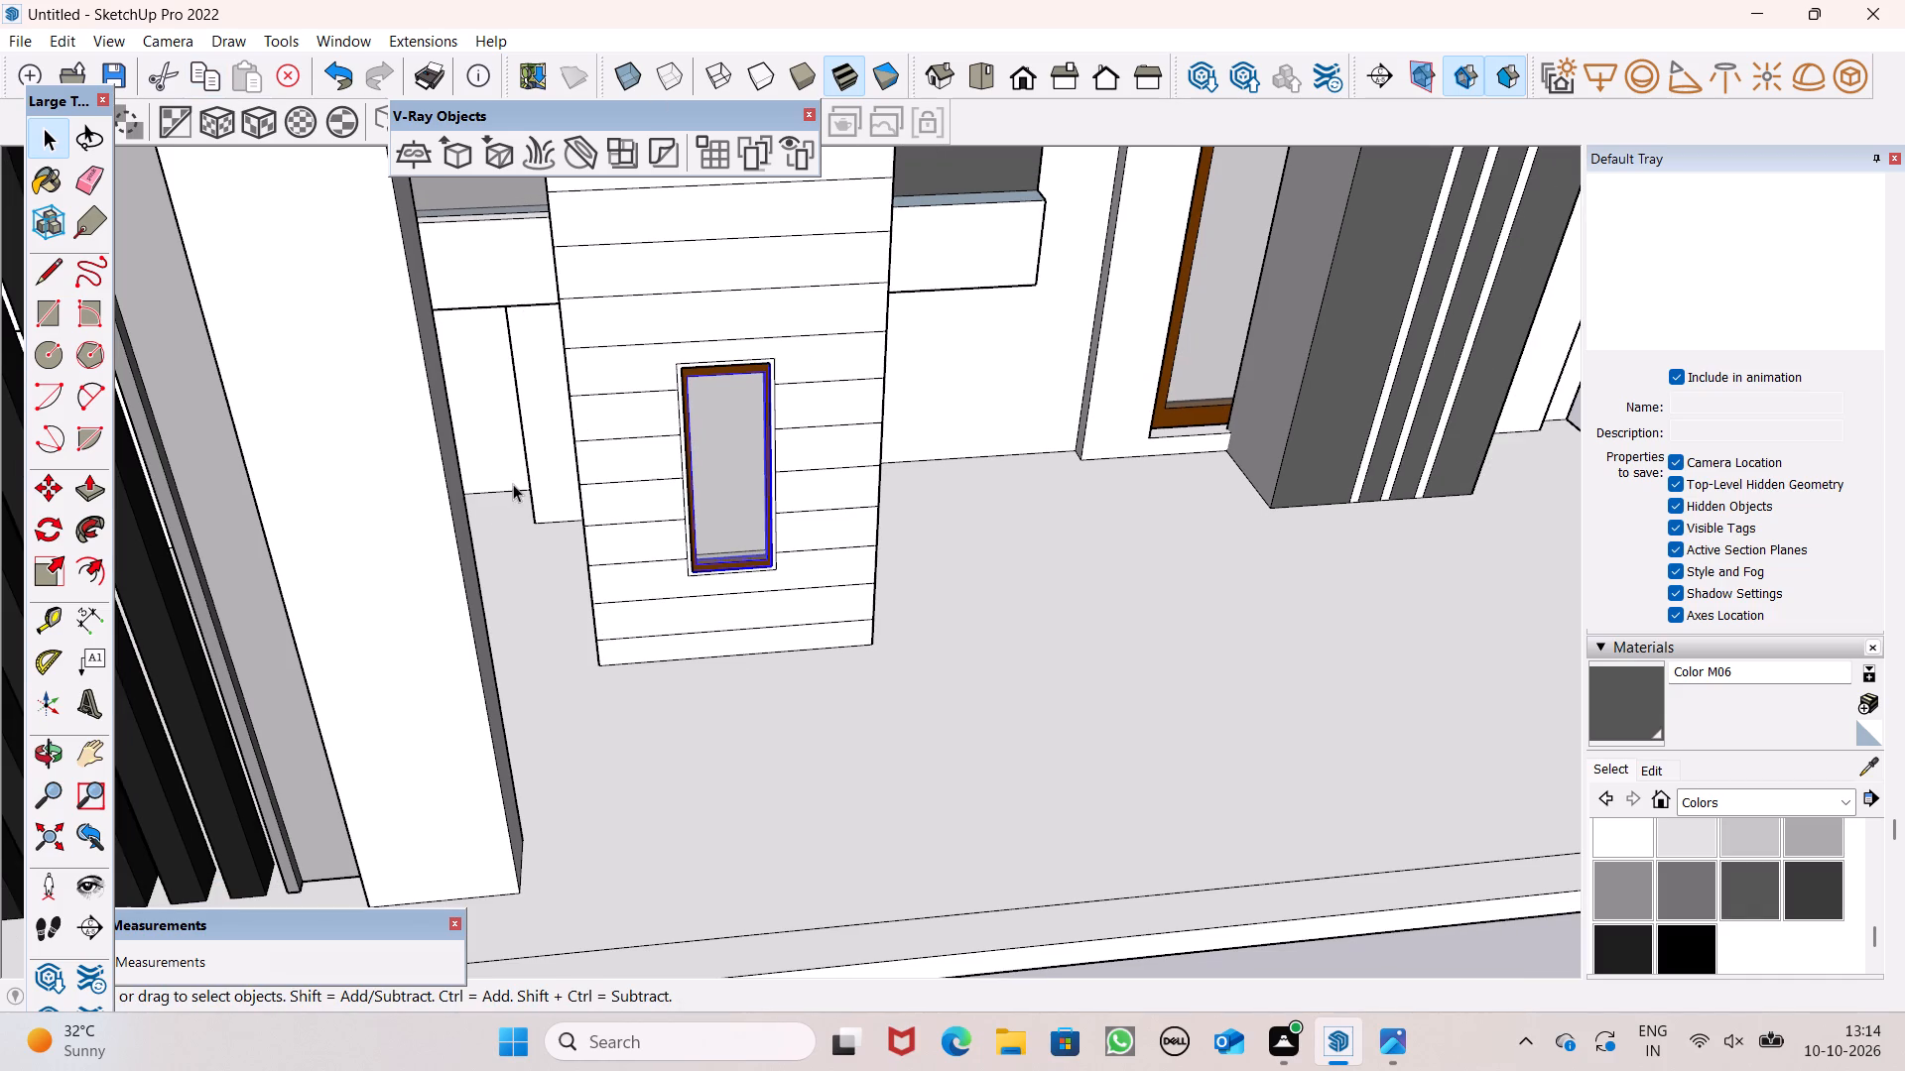
pyautogui.scroll(-3, 928, 456)
pyautogui.scroll(1, 922, 460)
pyautogui.scroll(-6, 921, 461)
pyautogui.moveTo(929, 451); pyautogui.dragTo(922, 358, button='middle')
pyautogui.scroll(1, 922, 358)
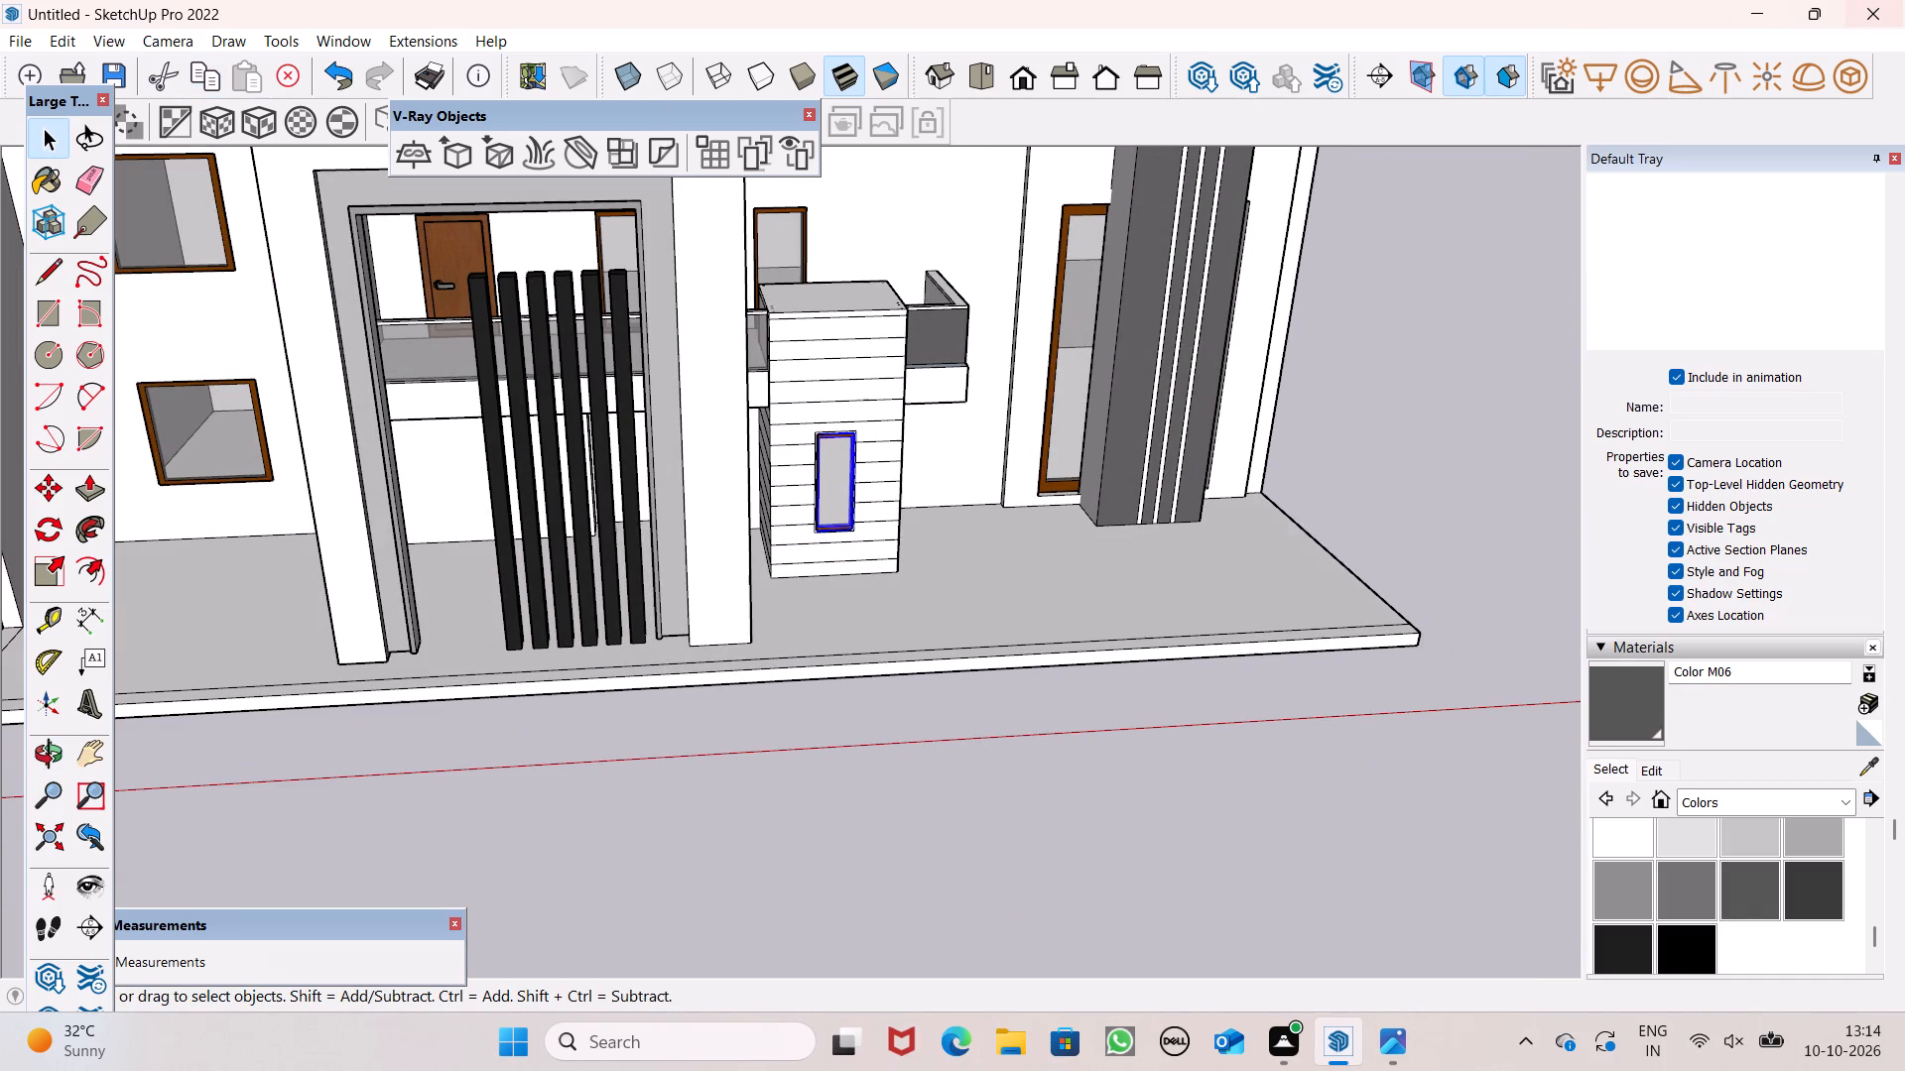
pyautogui.click(1621, 672)
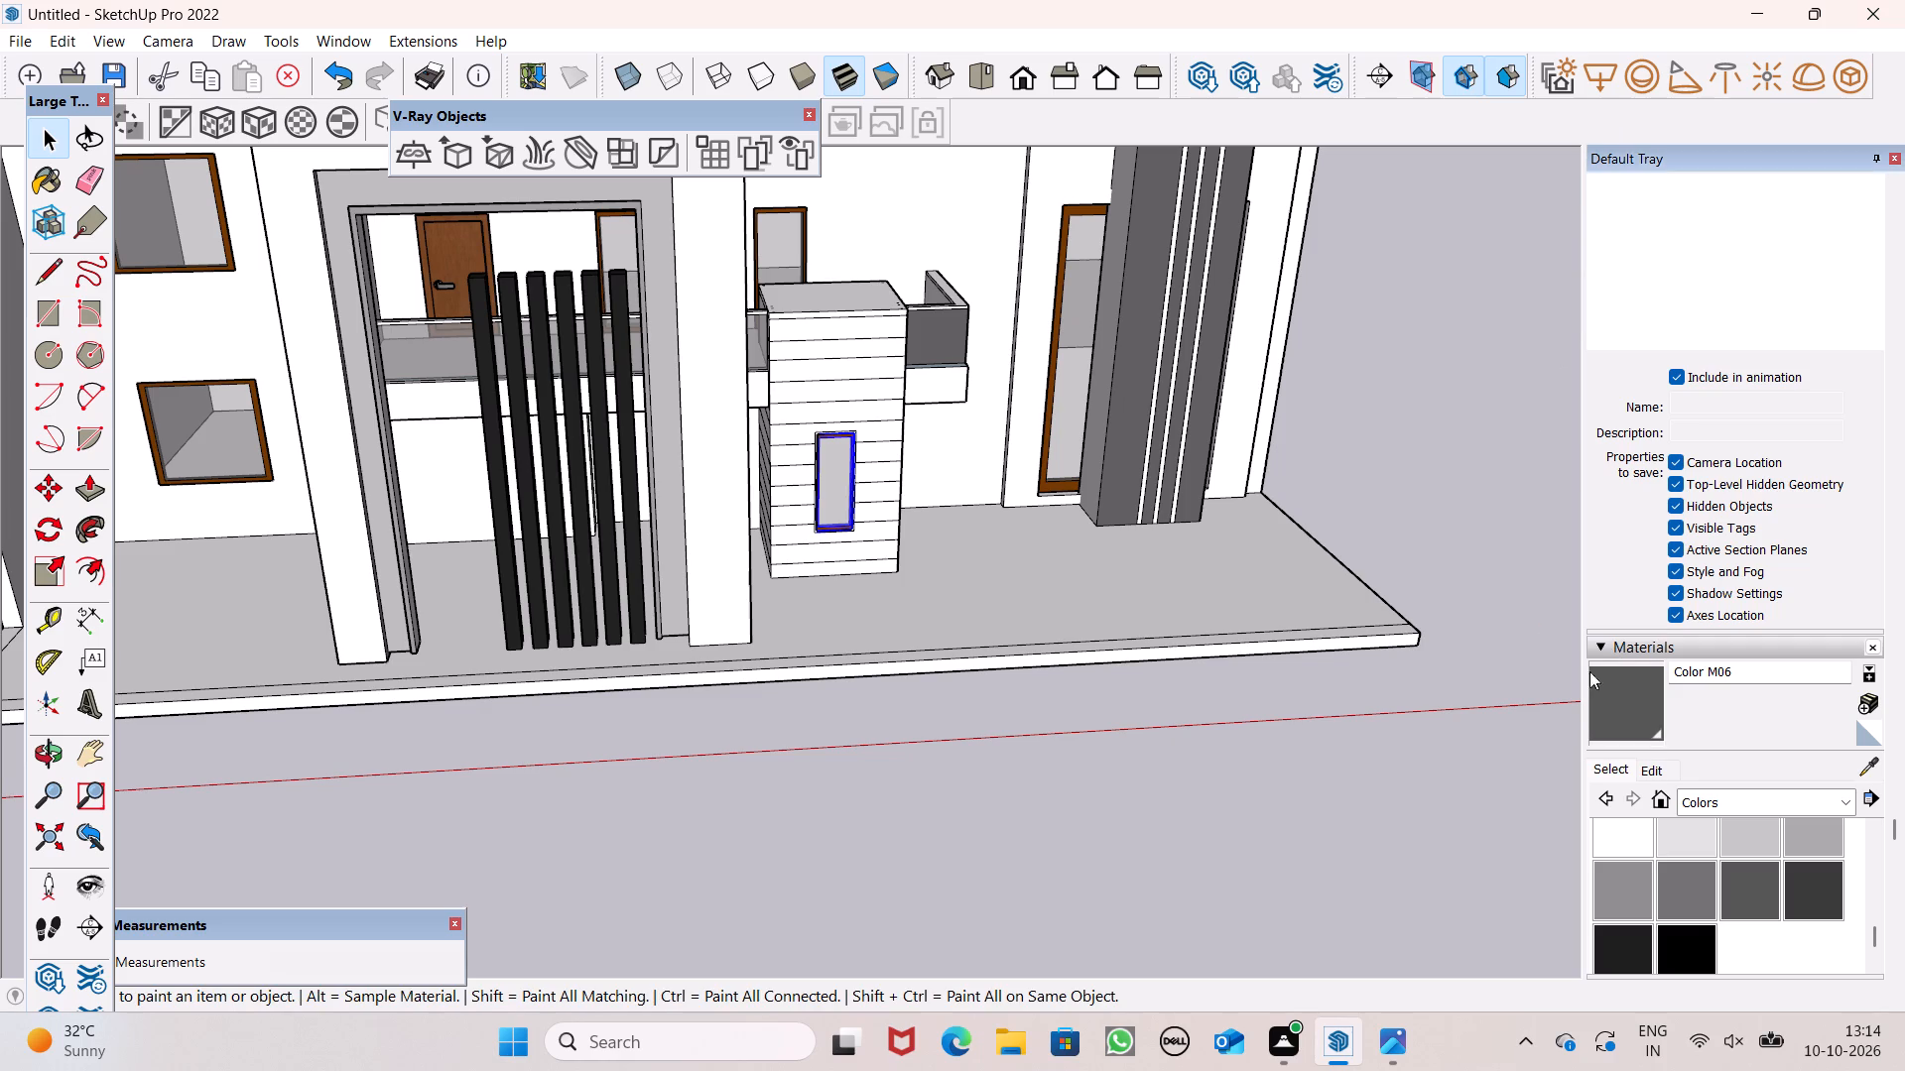
pyautogui.scroll(2, 356, 315)
pyautogui.scroll(-1, 360, 320)
pyautogui.scroll(4, 360, 323)
pyautogui.click(442, 444)
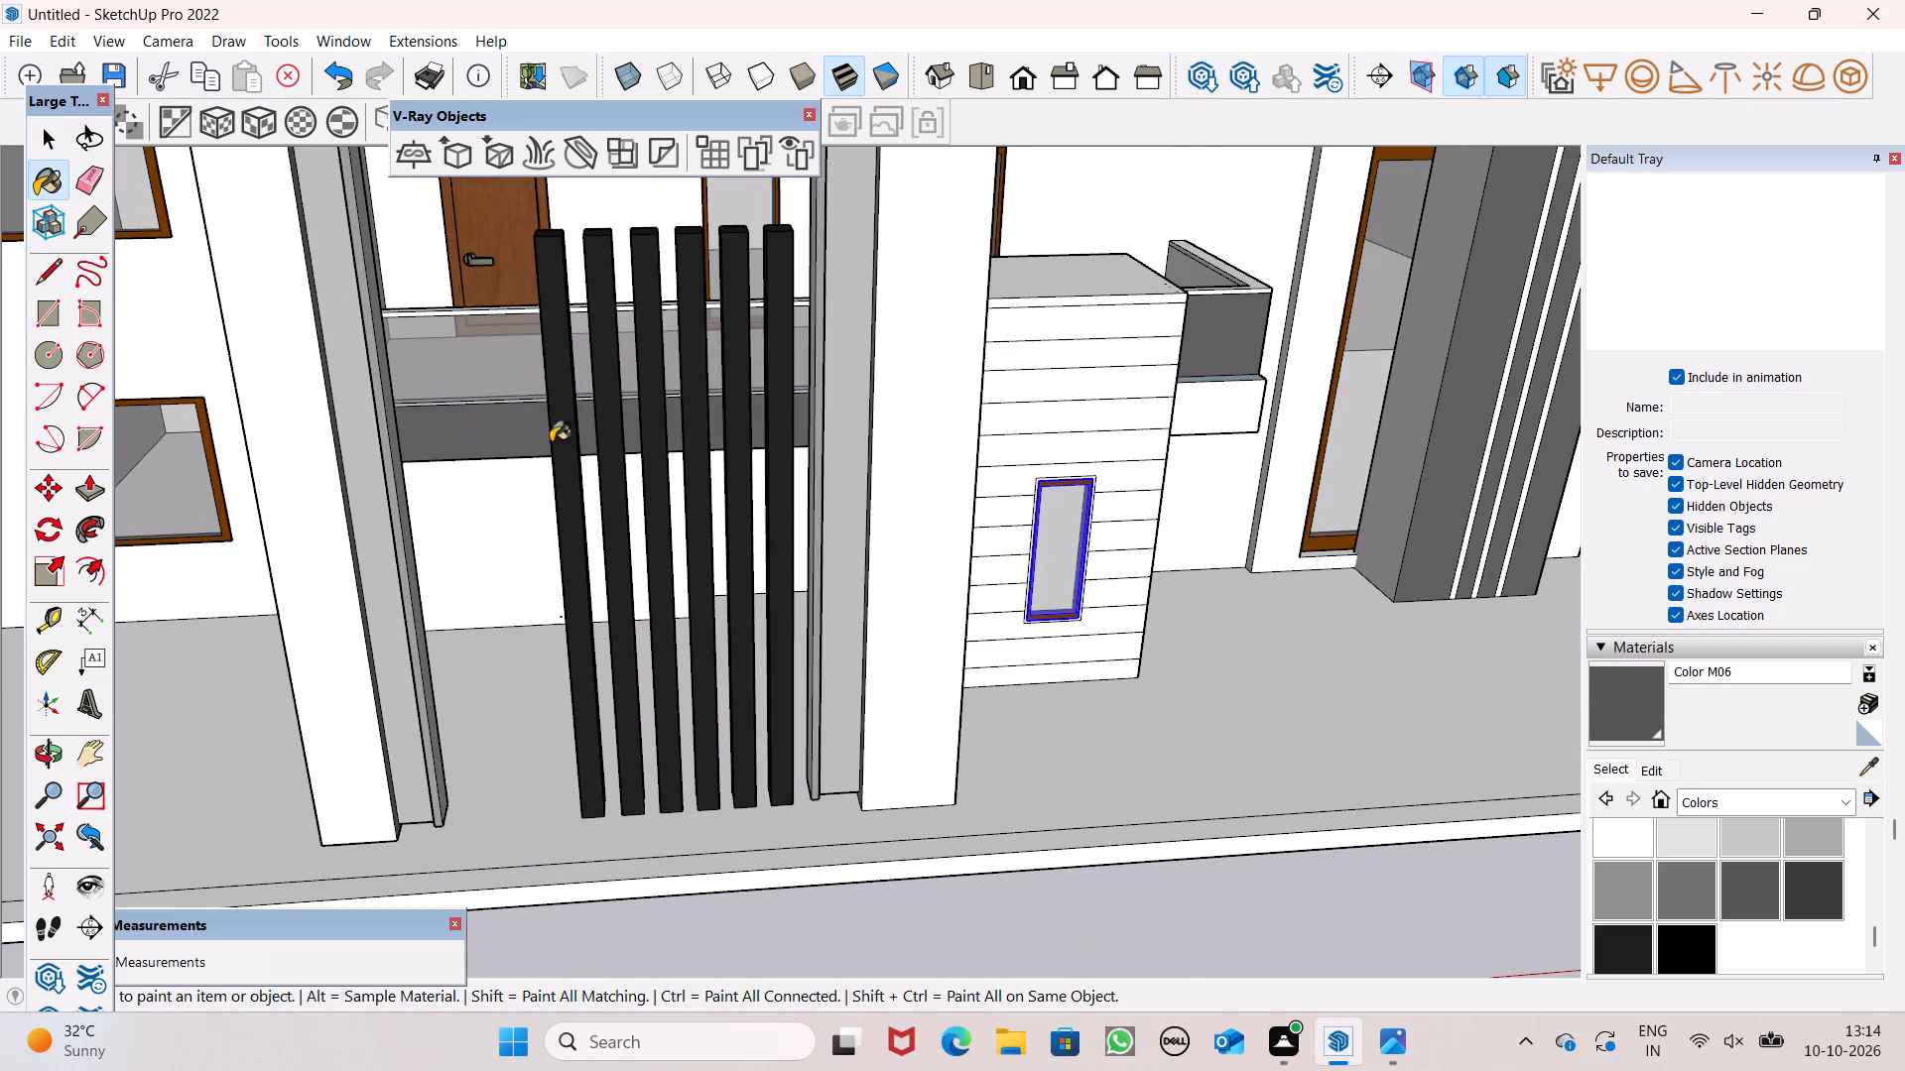
# Paint the narrow ledges below the balcony parapets on both sides of the grooved block with Color M06.
pyautogui.moveTo(684, 503); pyautogui.dragTo(218, 552, button='middle')
pyautogui.scroll(1, 211, 563)
pyautogui.scroll(7, 894, 484)
pyautogui.moveTo(942, 579); pyautogui.dragTo(903, 737, button='middle')
pyautogui.scroll(1, 903, 737)
pyautogui.scroll(-1, 859, 574)
pyautogui.click(897, 535)
pyautogui.scroll(-8, 826, 541)
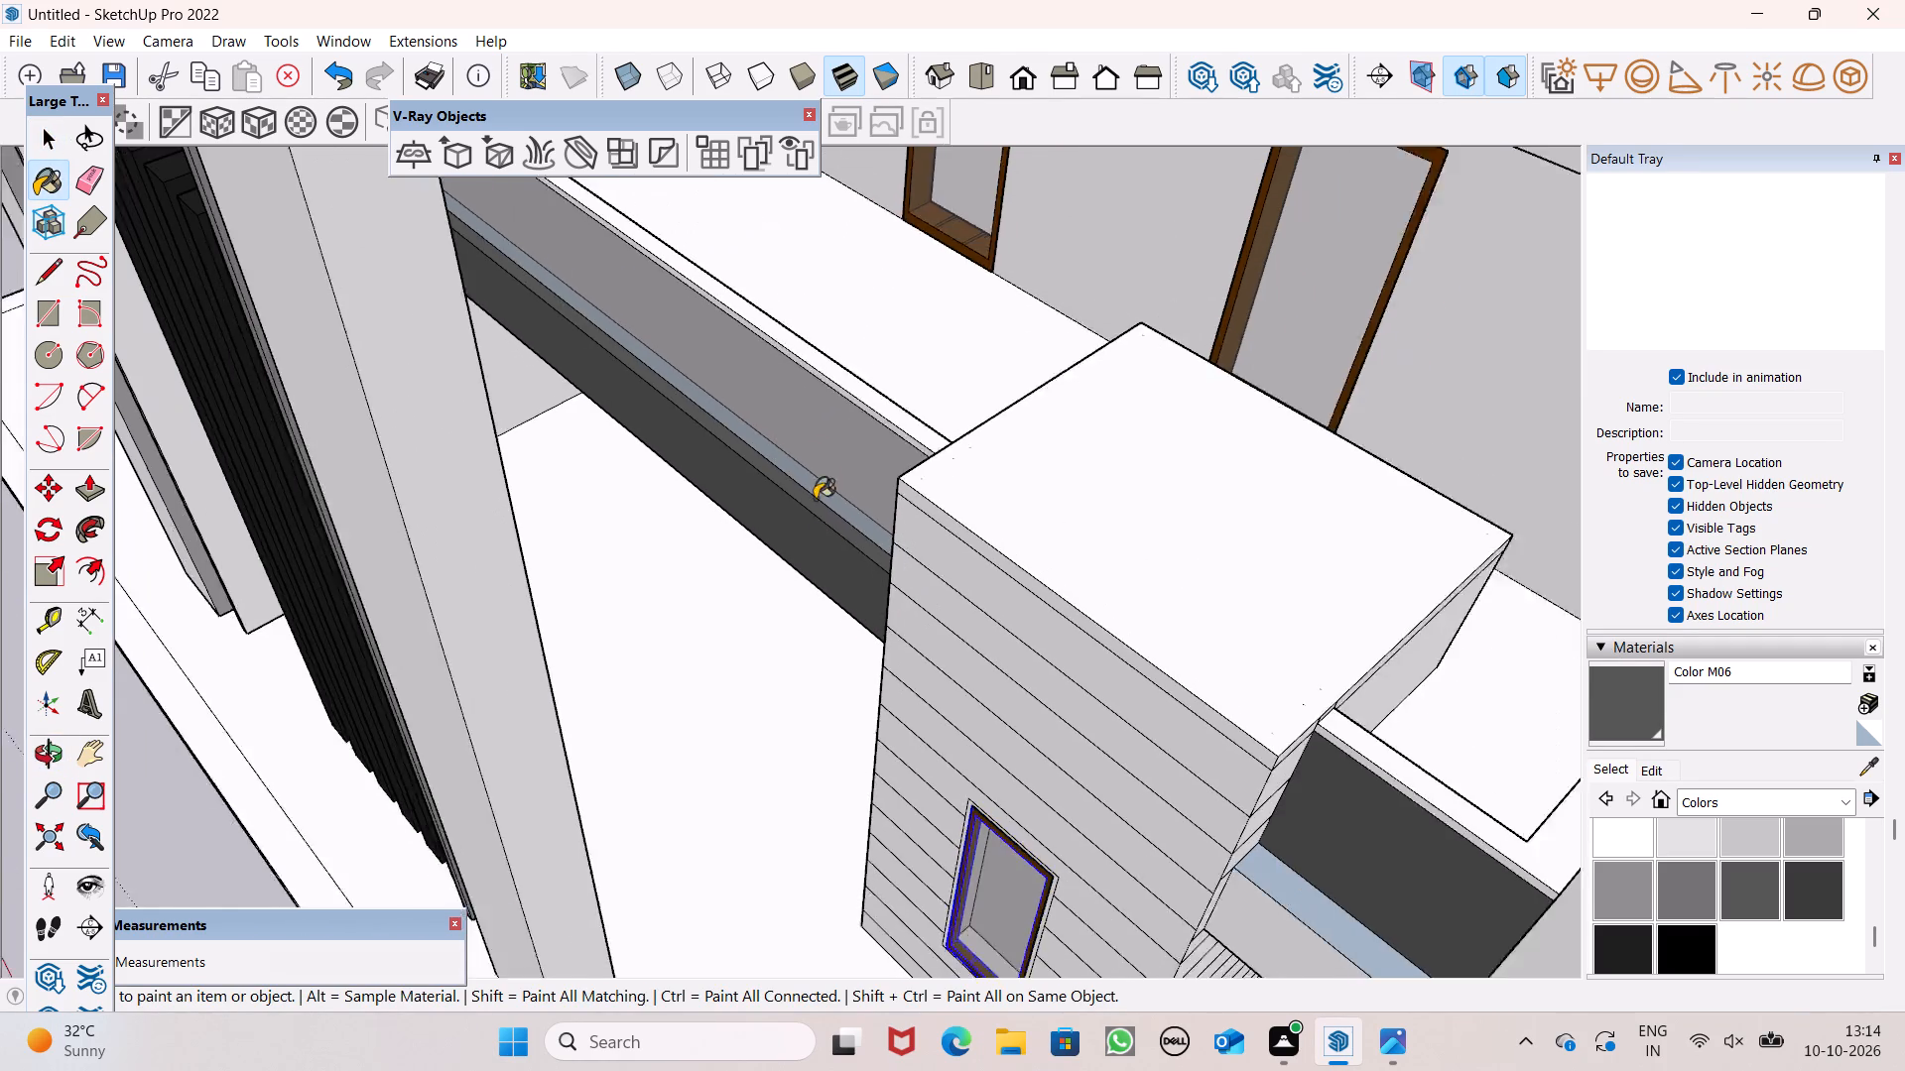
pyautogui.scroll(-2, 815, 499)
pyautogui.moveTo(889, 576); pyautogui.dragTo(833, 363, button='middle')
pyautogui.click(1173, 654)
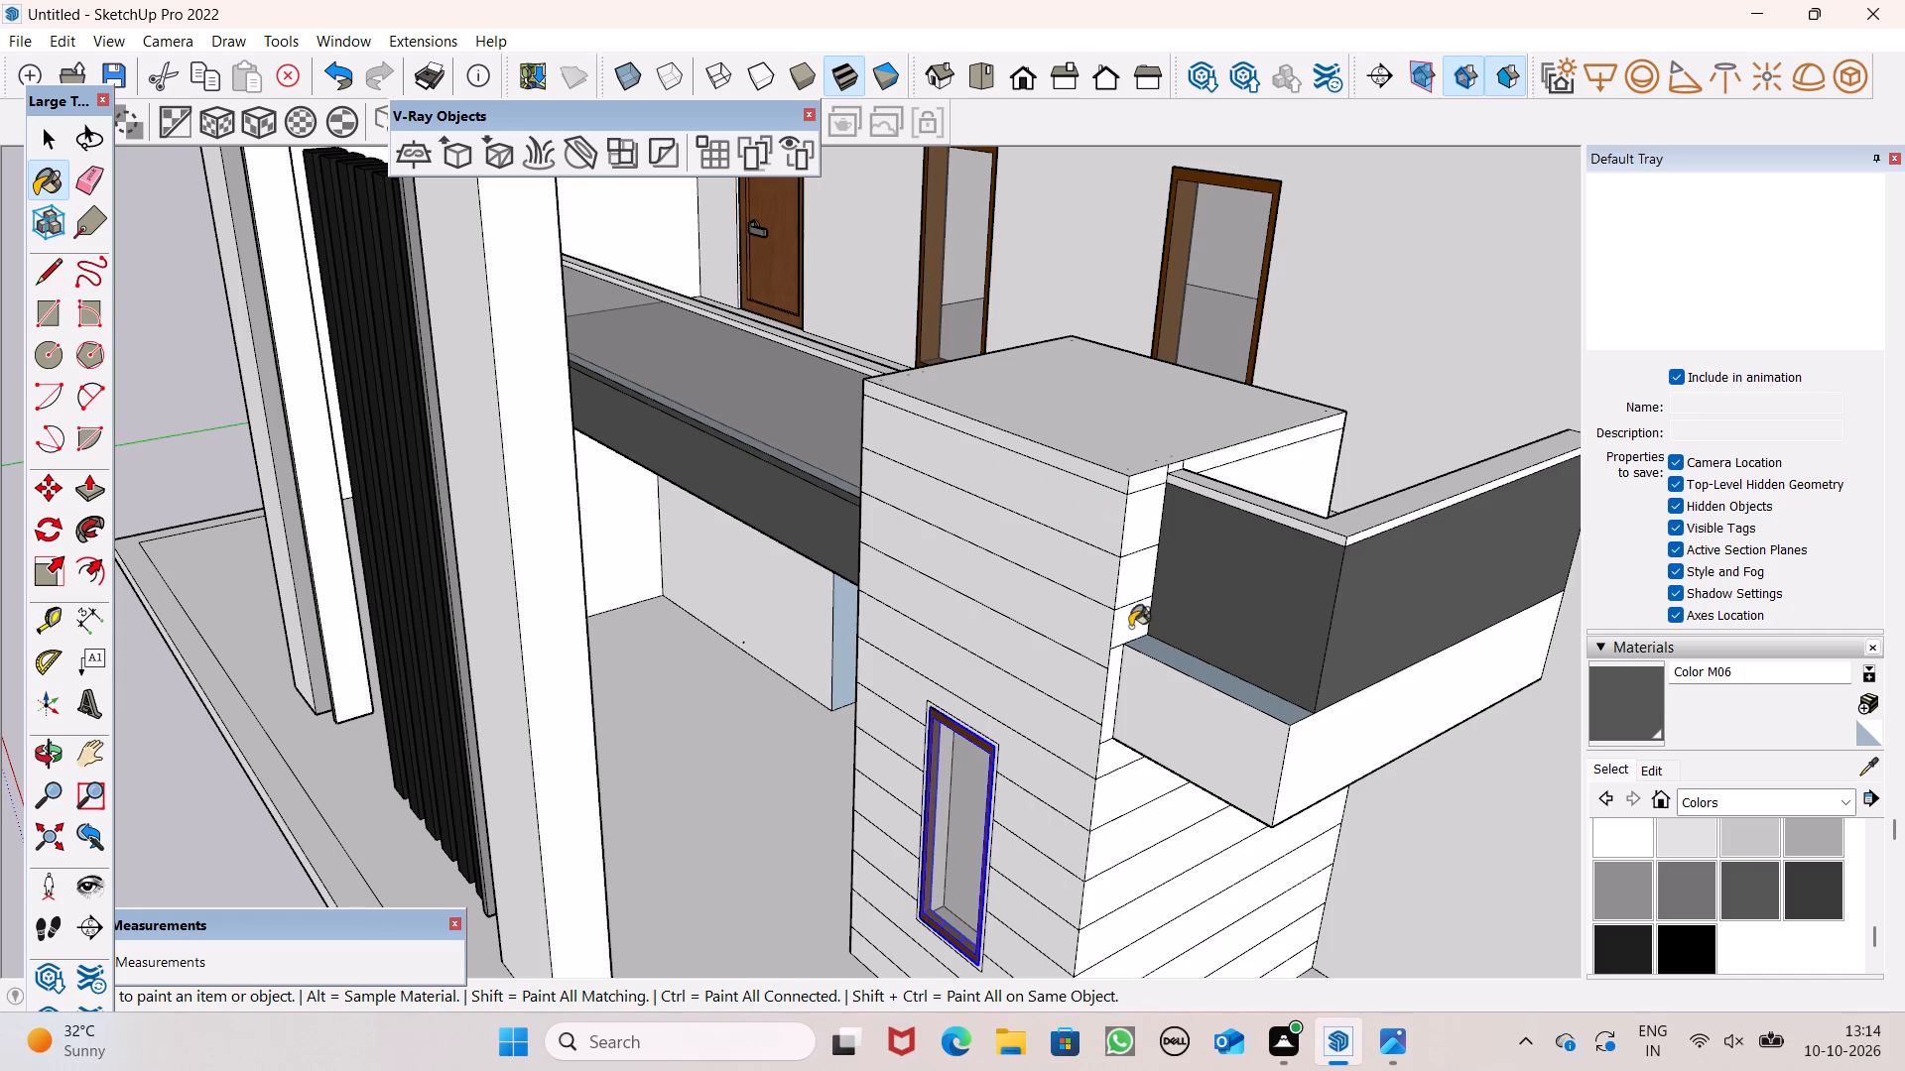
# Examine the whole house exterior from the front and from above.
pyautogui.scroll(-6, 1094, 587)
pyautogui.moveTo(1078, 613); pyautogui.dragTo(1264, 607, button='middle')
pyautogui.scroll(-2, 1140, 457)
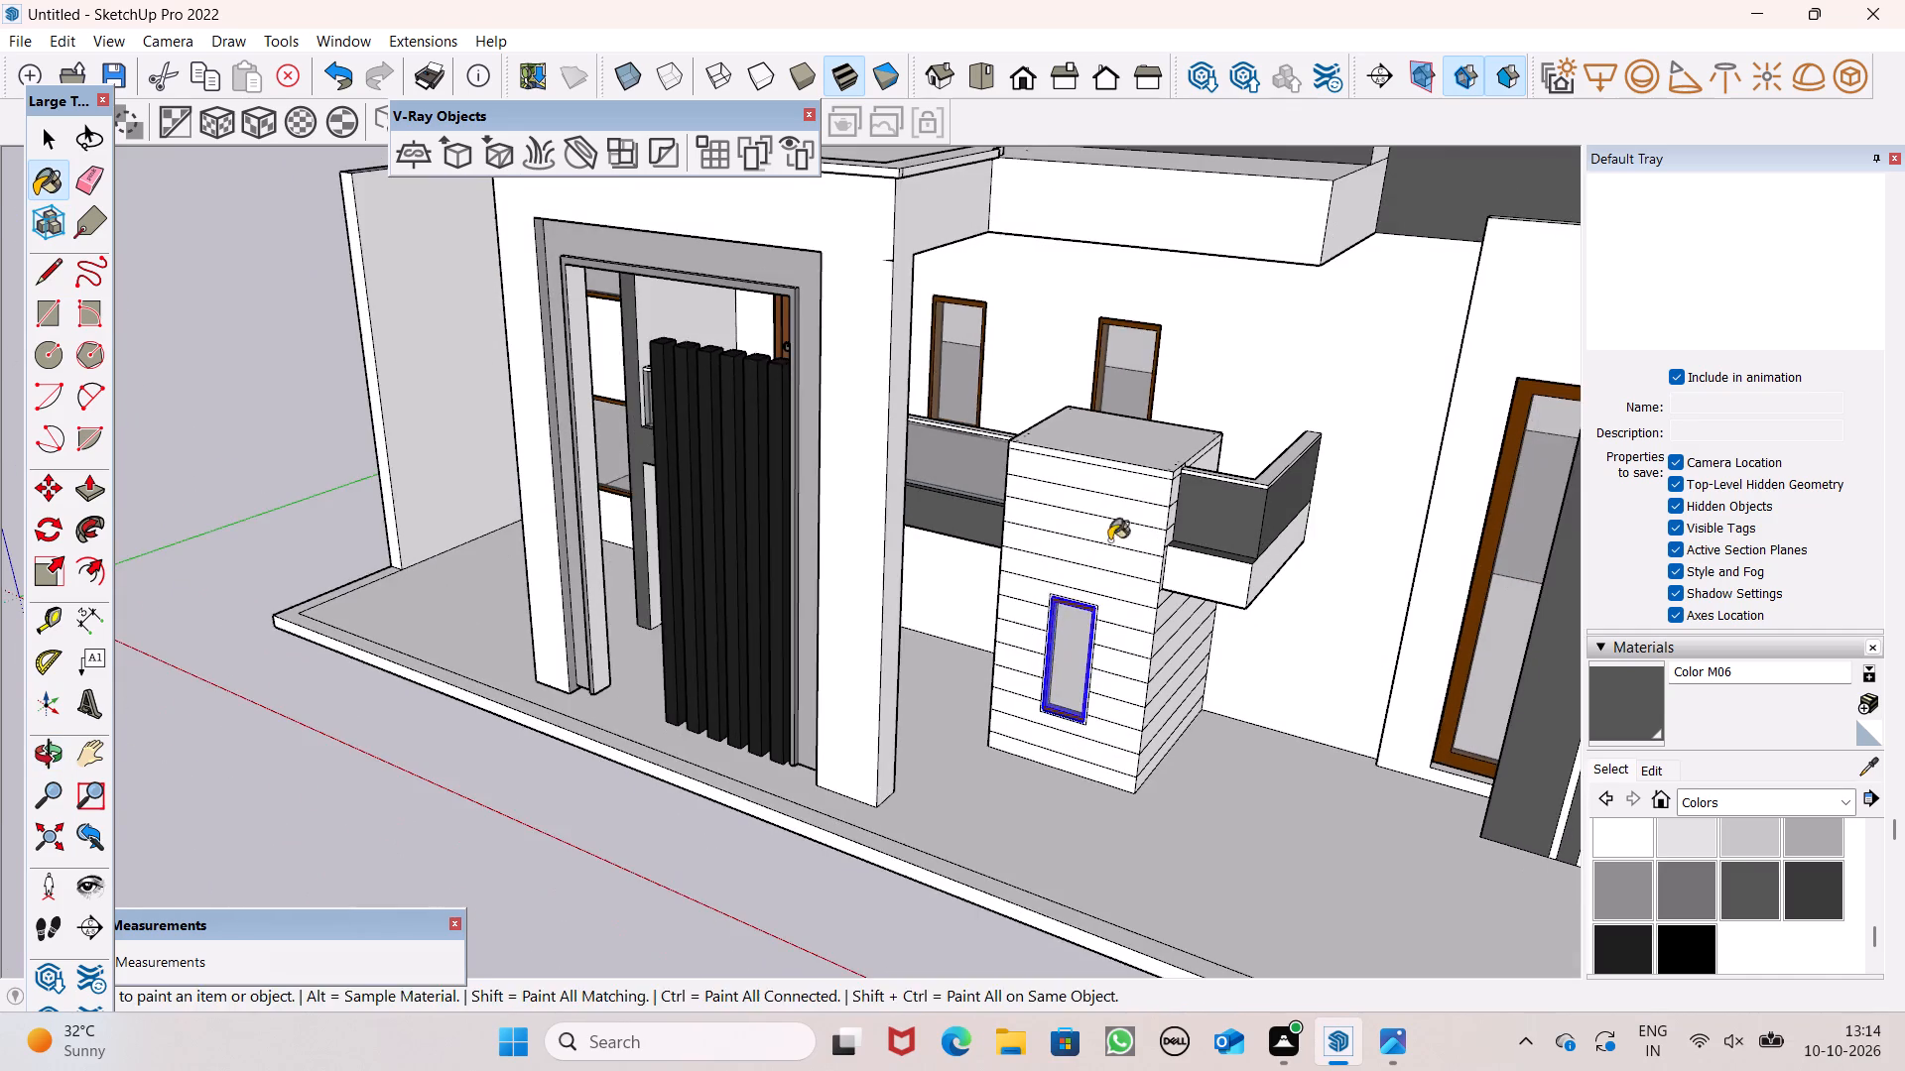
pyautogui.moveTo(1049, 611); pyautogui.dragTo(1477, 531, button='middle')
pyautogui.scroll(-1, 1244, 460)
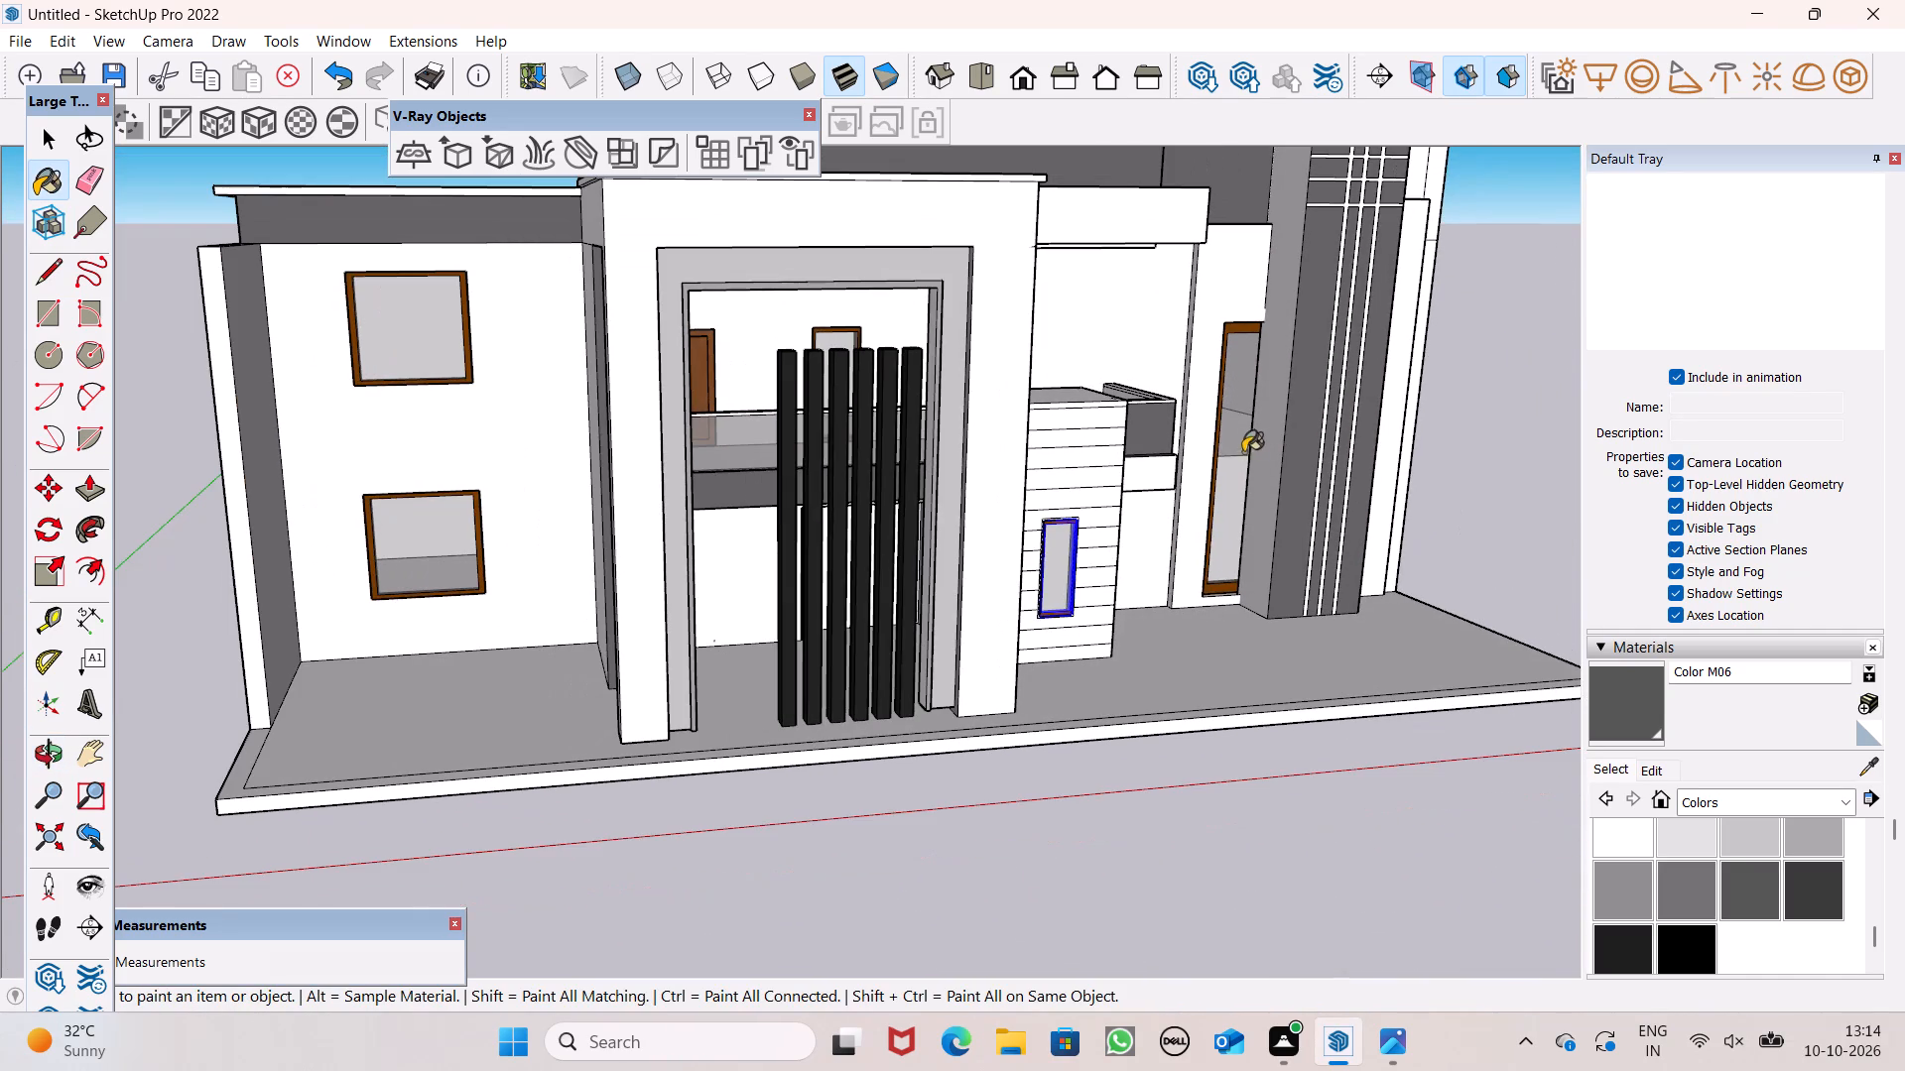
pyautogui.scroll(-2, 1263, 440)
pyautogui.moveTo(1247, 508); pyautogui.dragTo(971, 455, button='middle')
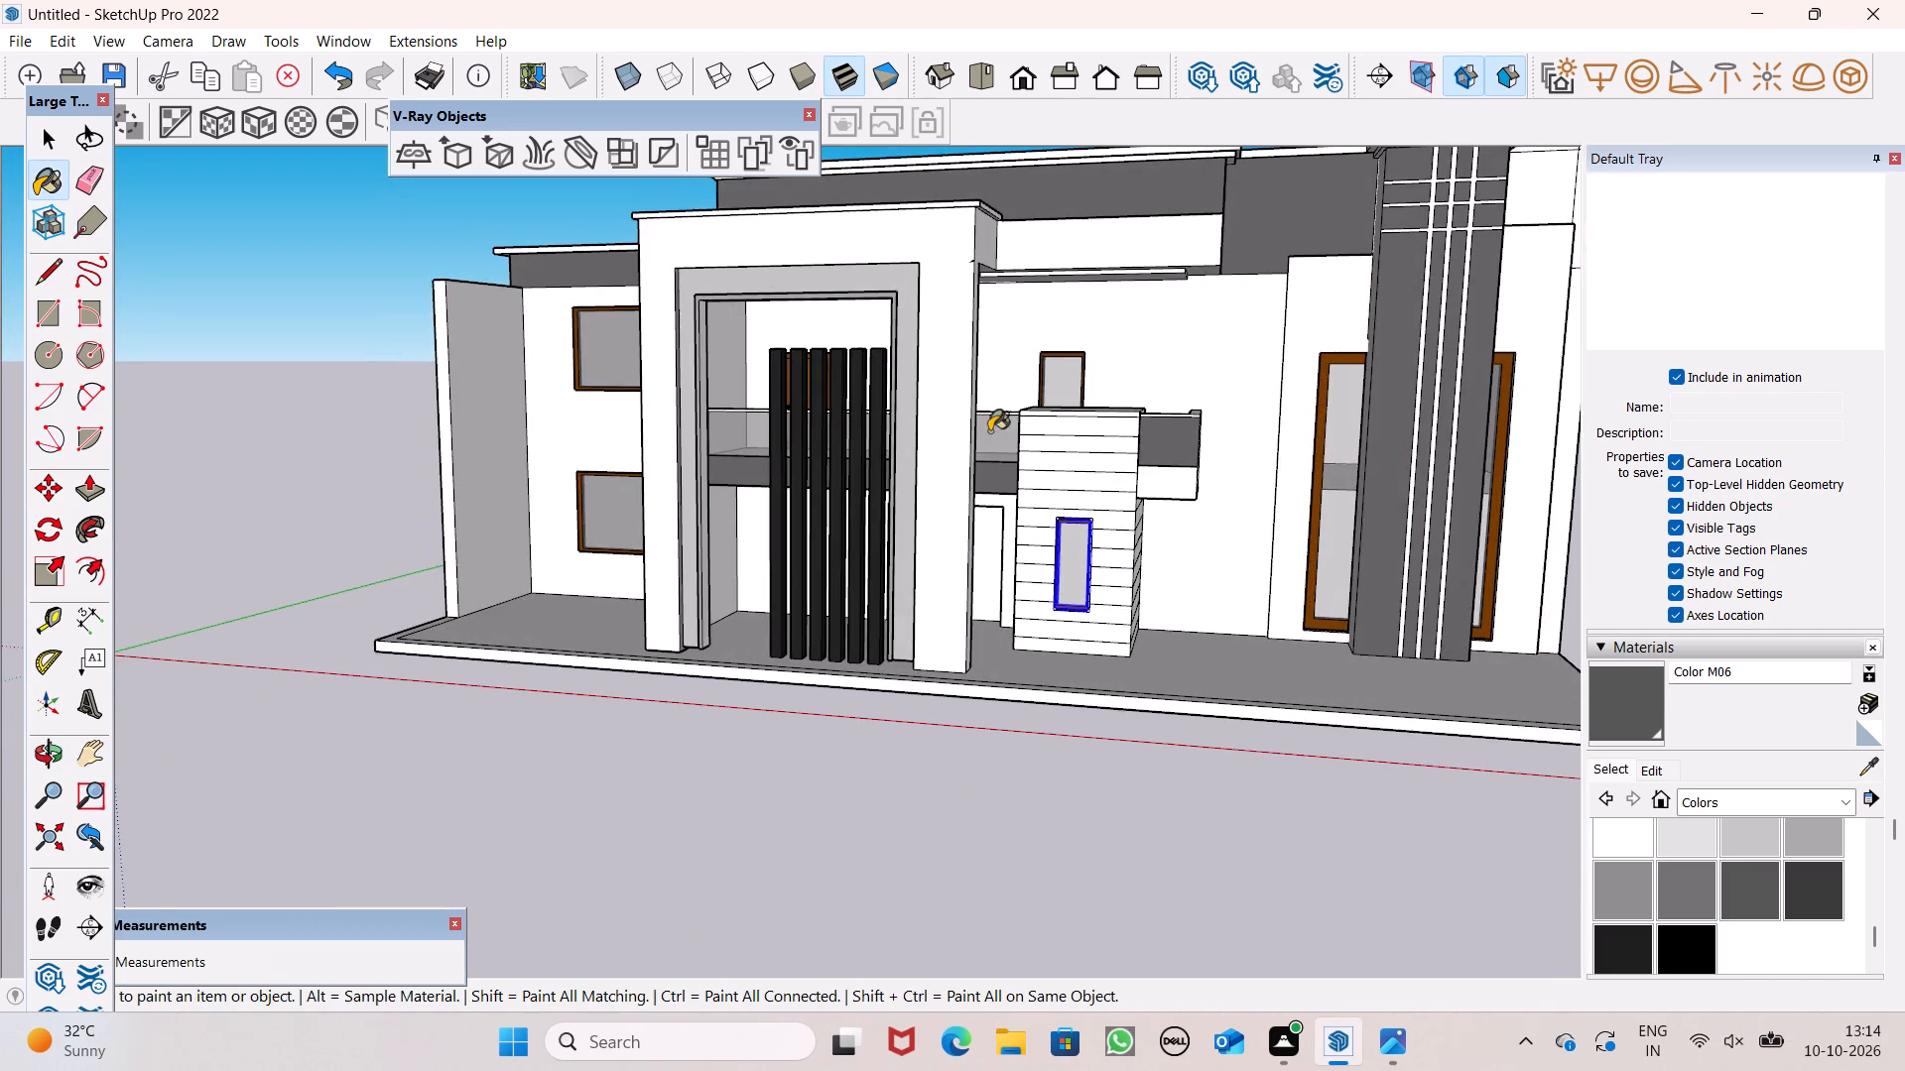
pyautogui.scroll(-6, 1001, 423)
pyautogui.scroll(1, 987, 473)
pyautogui.scroll(-1, 990, 477)
pyautogui.scroll(1, 991, 481)
pyautogui.moveTo(1017, 523); pyautogui.dragTo(1035, 654, button='middle')
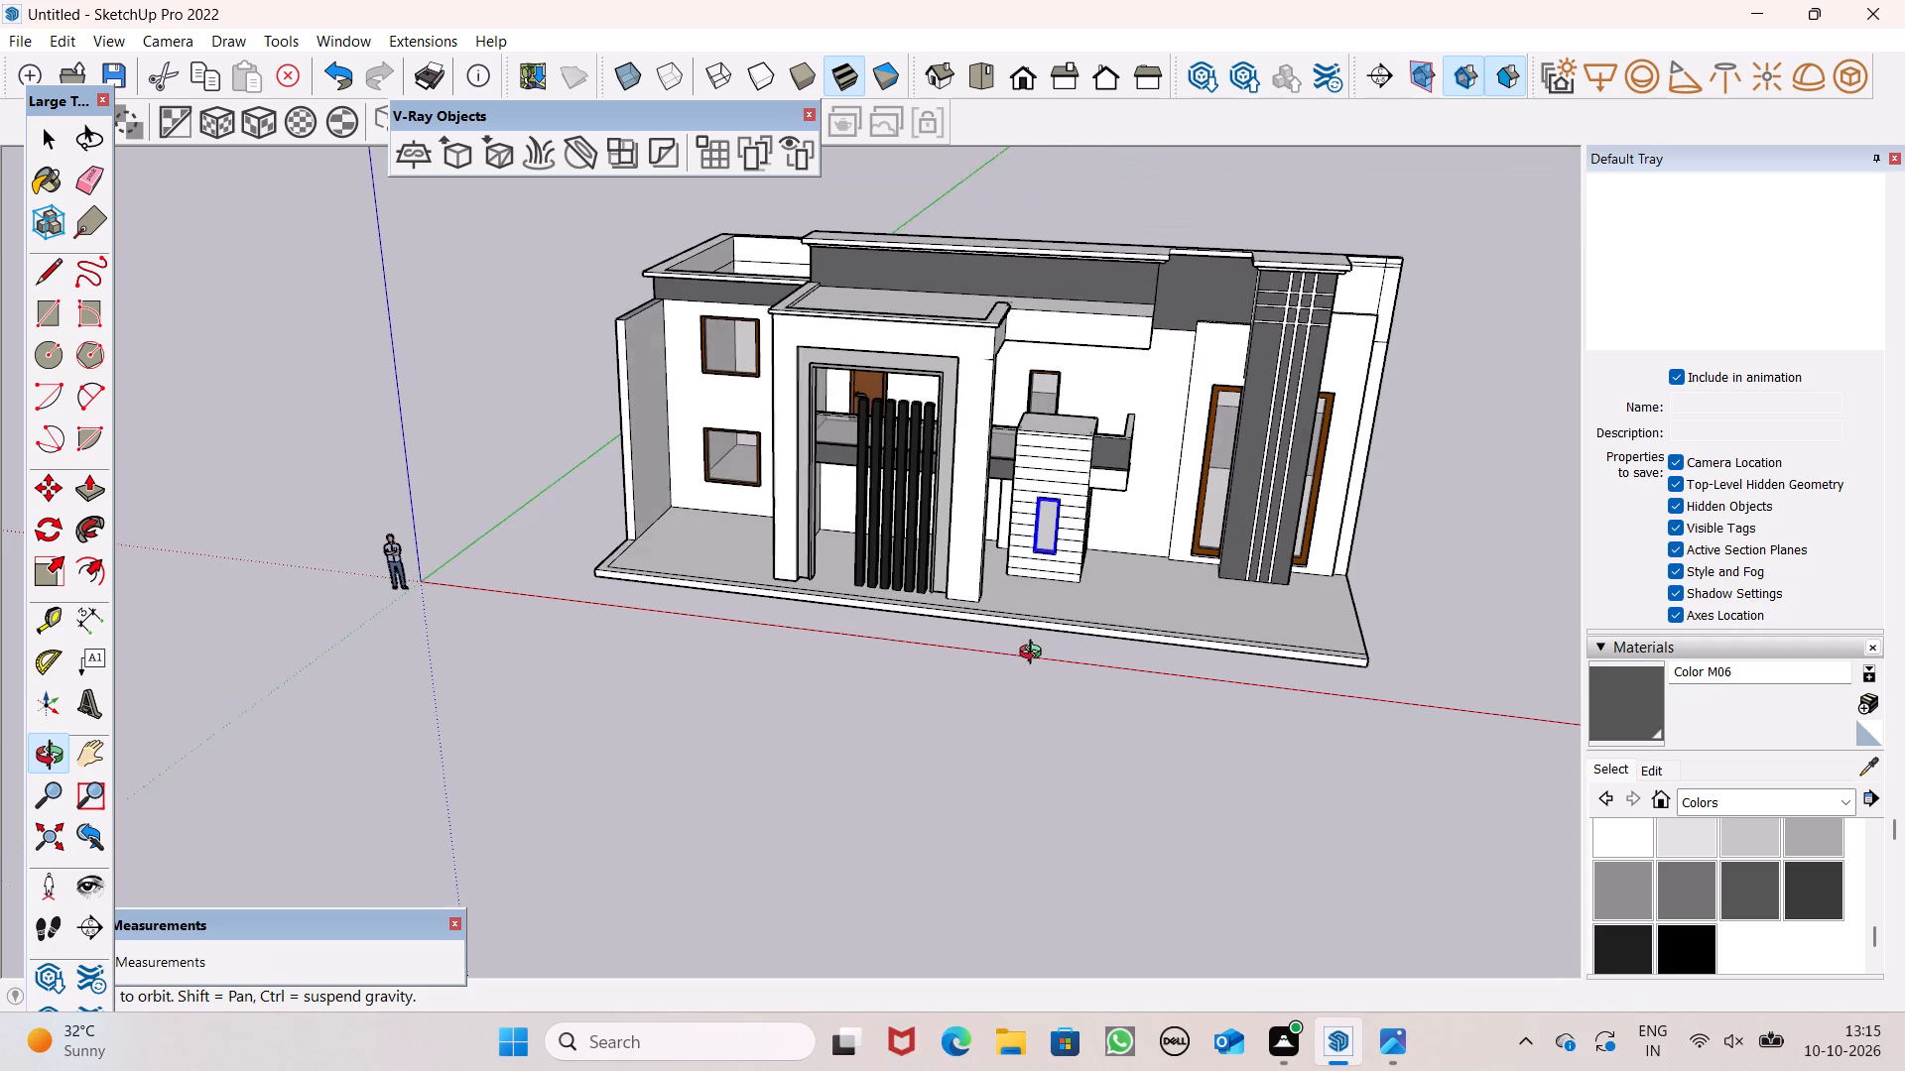
pyautogui.moveTo(1035, 654); pyautogui.dragTo(1060, 651, button='middle')
pyautogui.scroll(-2, 1107, 574)
pyautogui.moveTo(1109, 584); pyautogui.dragTo(1150, 740, button='middle')
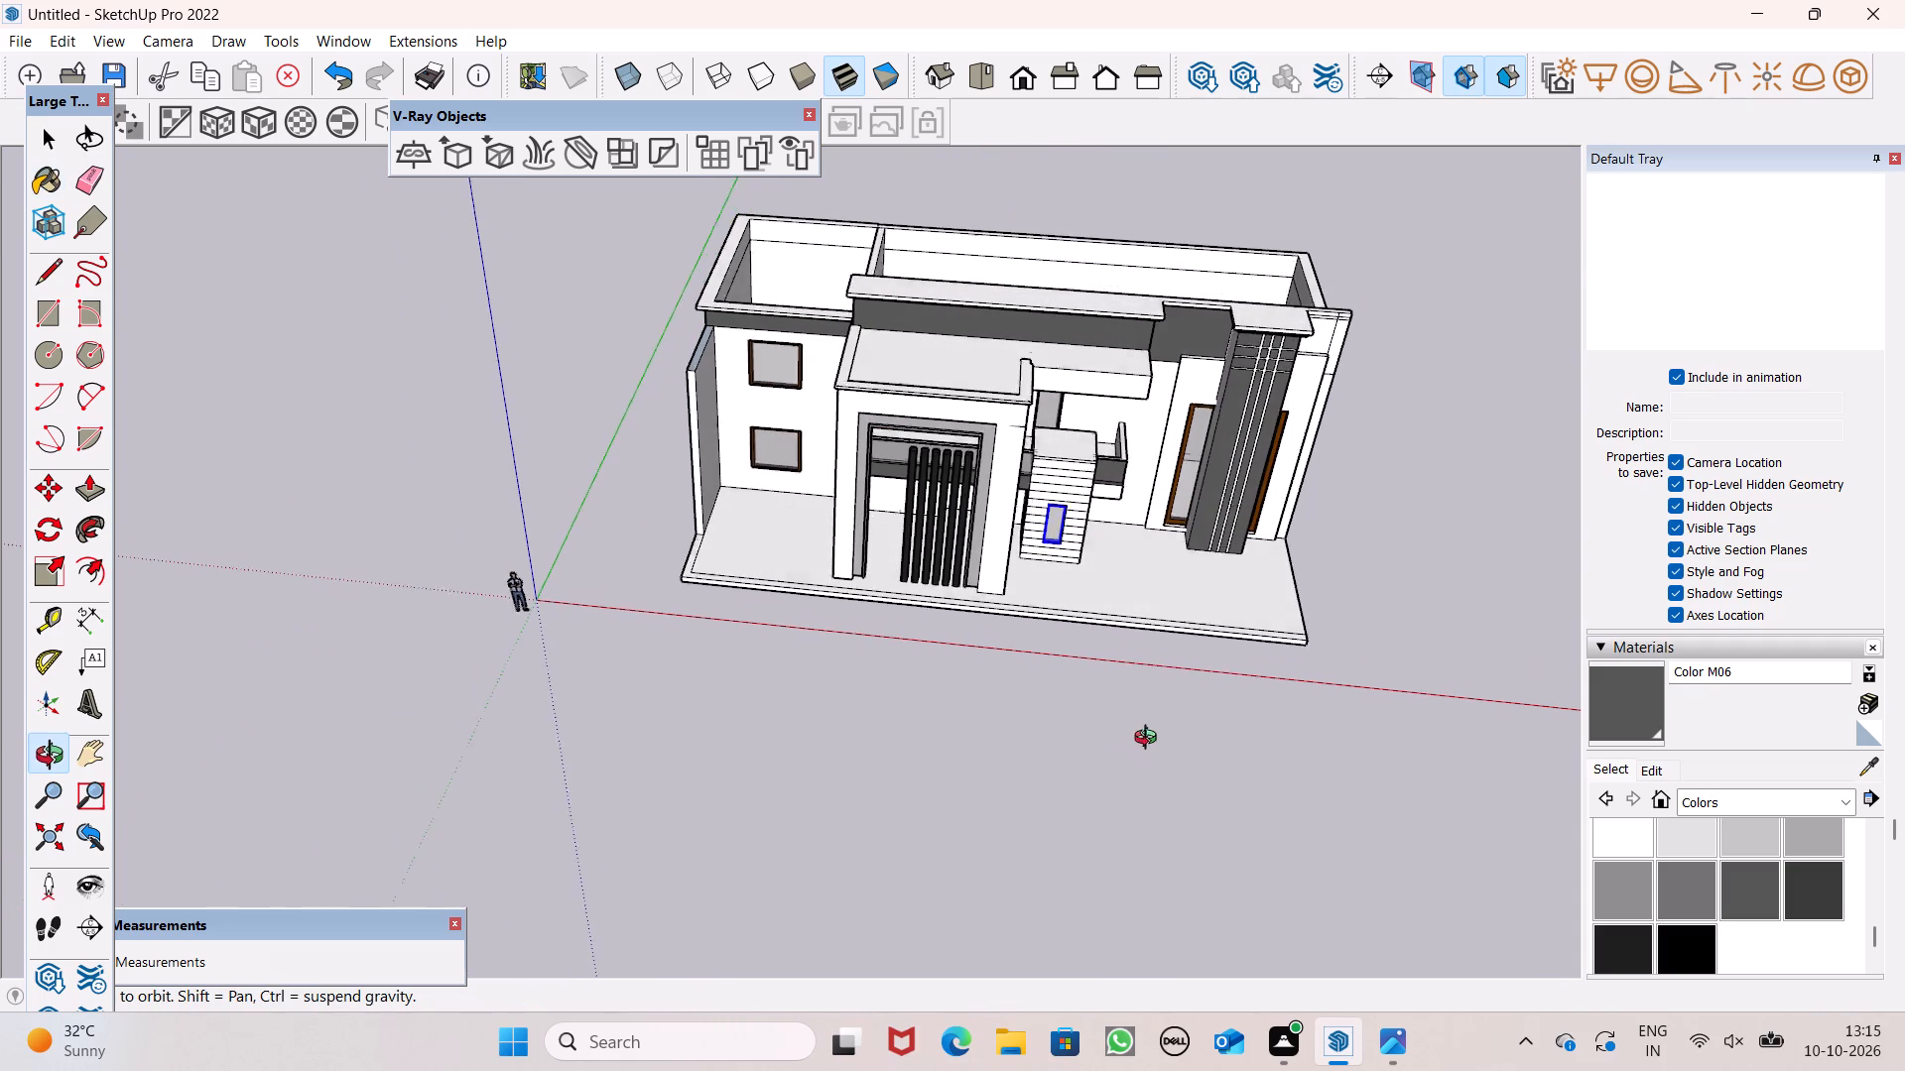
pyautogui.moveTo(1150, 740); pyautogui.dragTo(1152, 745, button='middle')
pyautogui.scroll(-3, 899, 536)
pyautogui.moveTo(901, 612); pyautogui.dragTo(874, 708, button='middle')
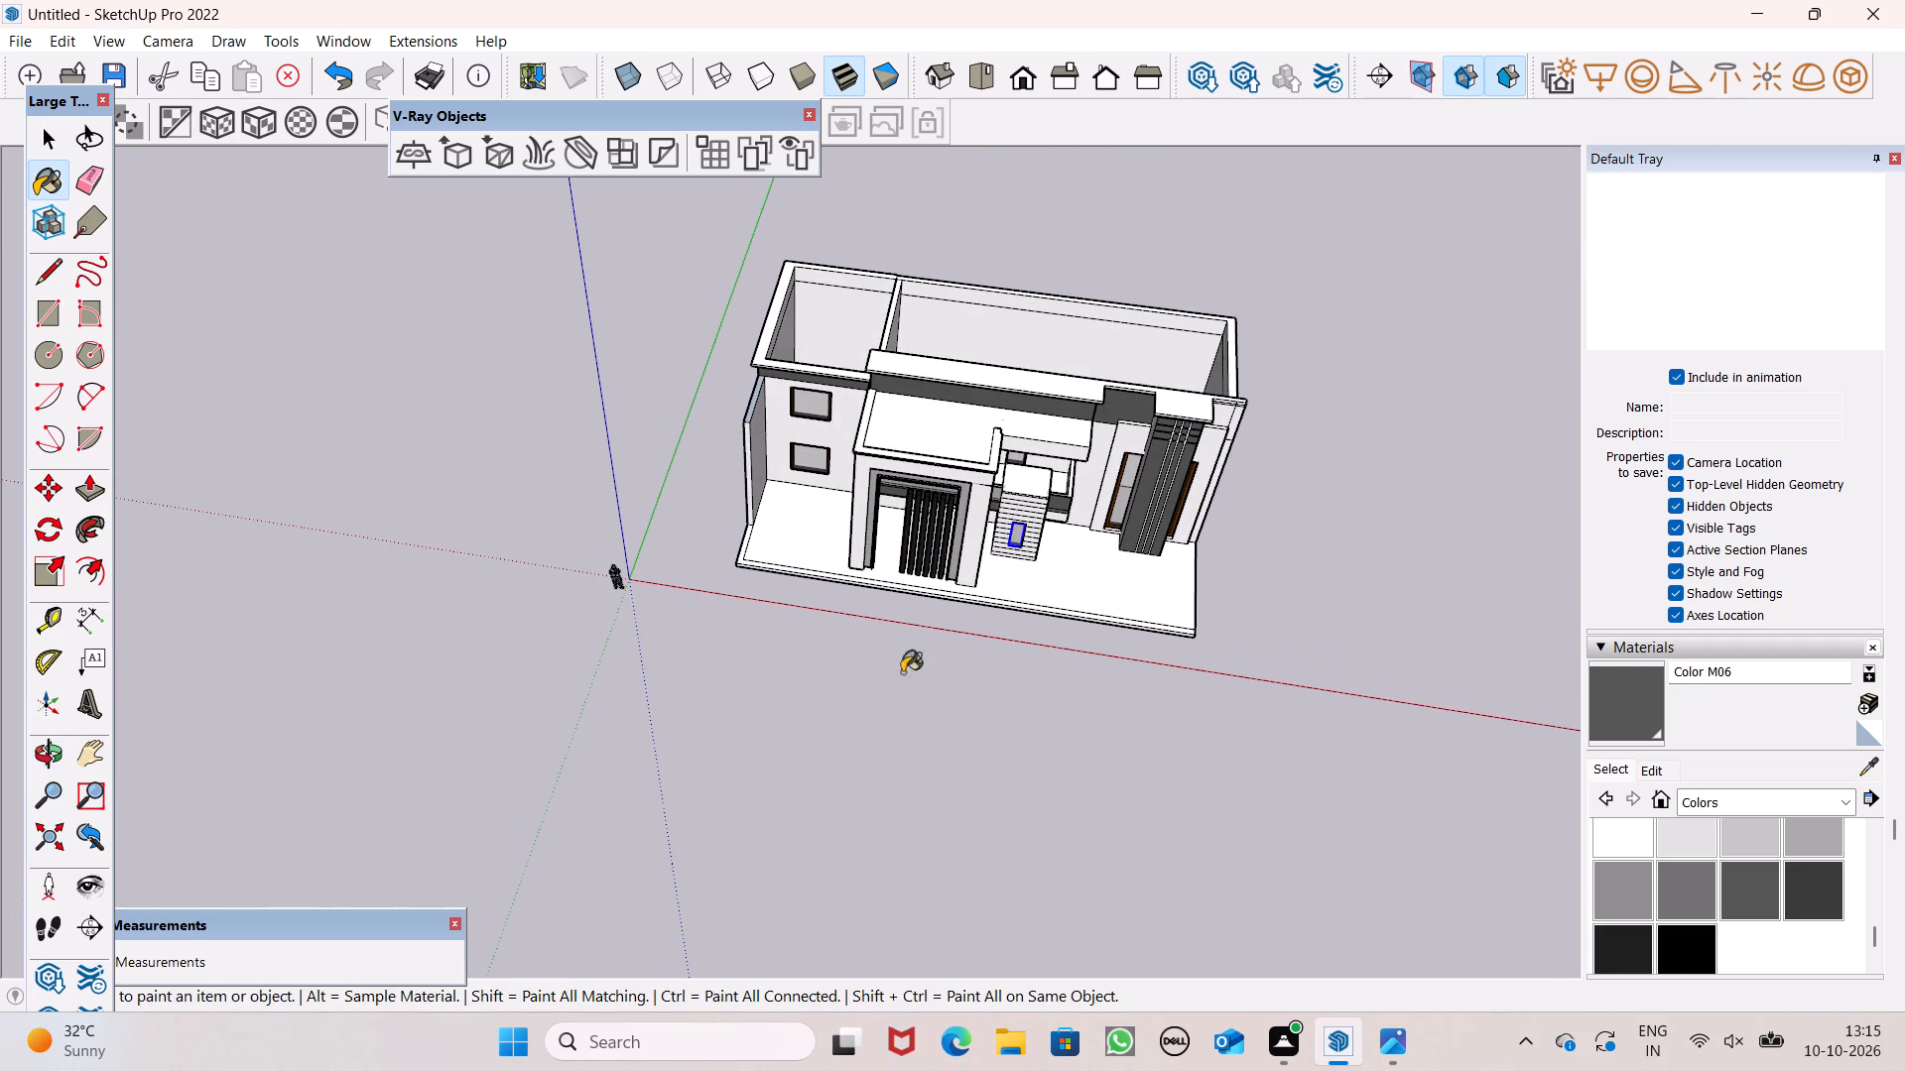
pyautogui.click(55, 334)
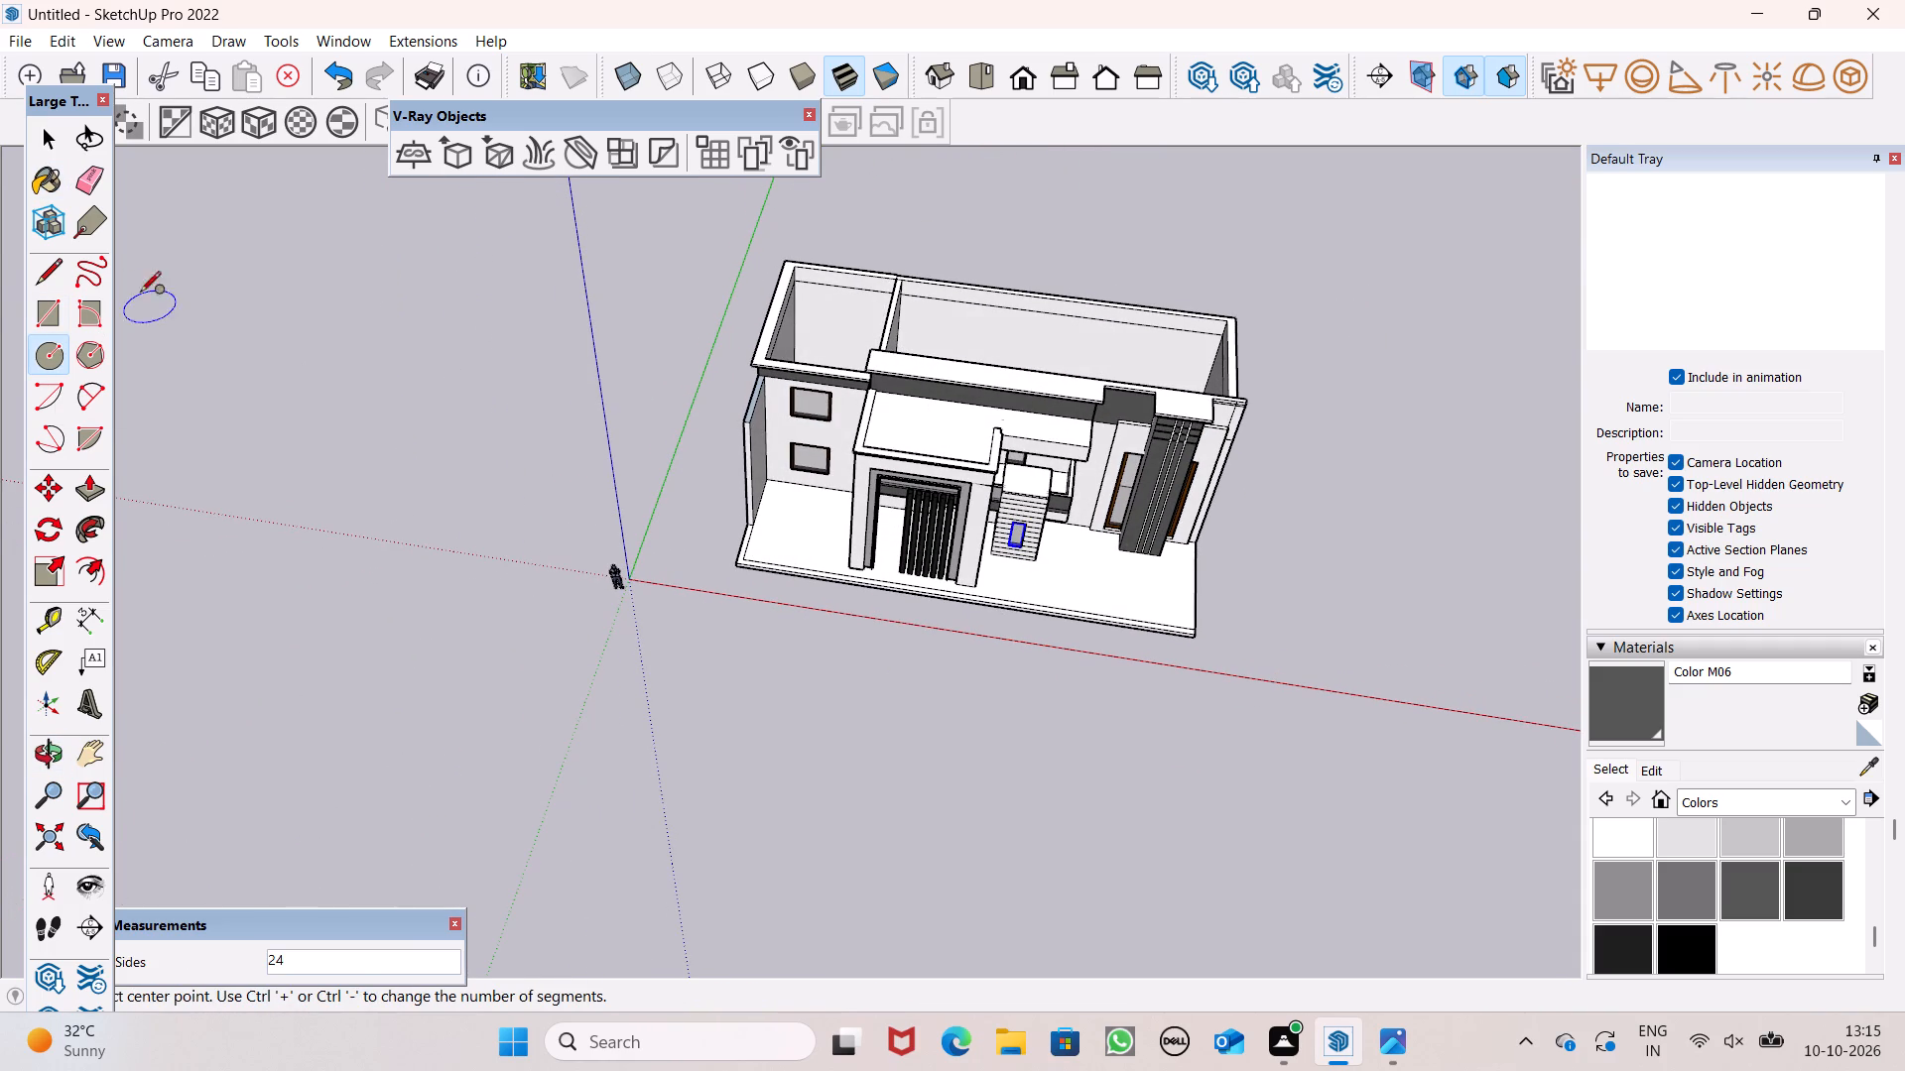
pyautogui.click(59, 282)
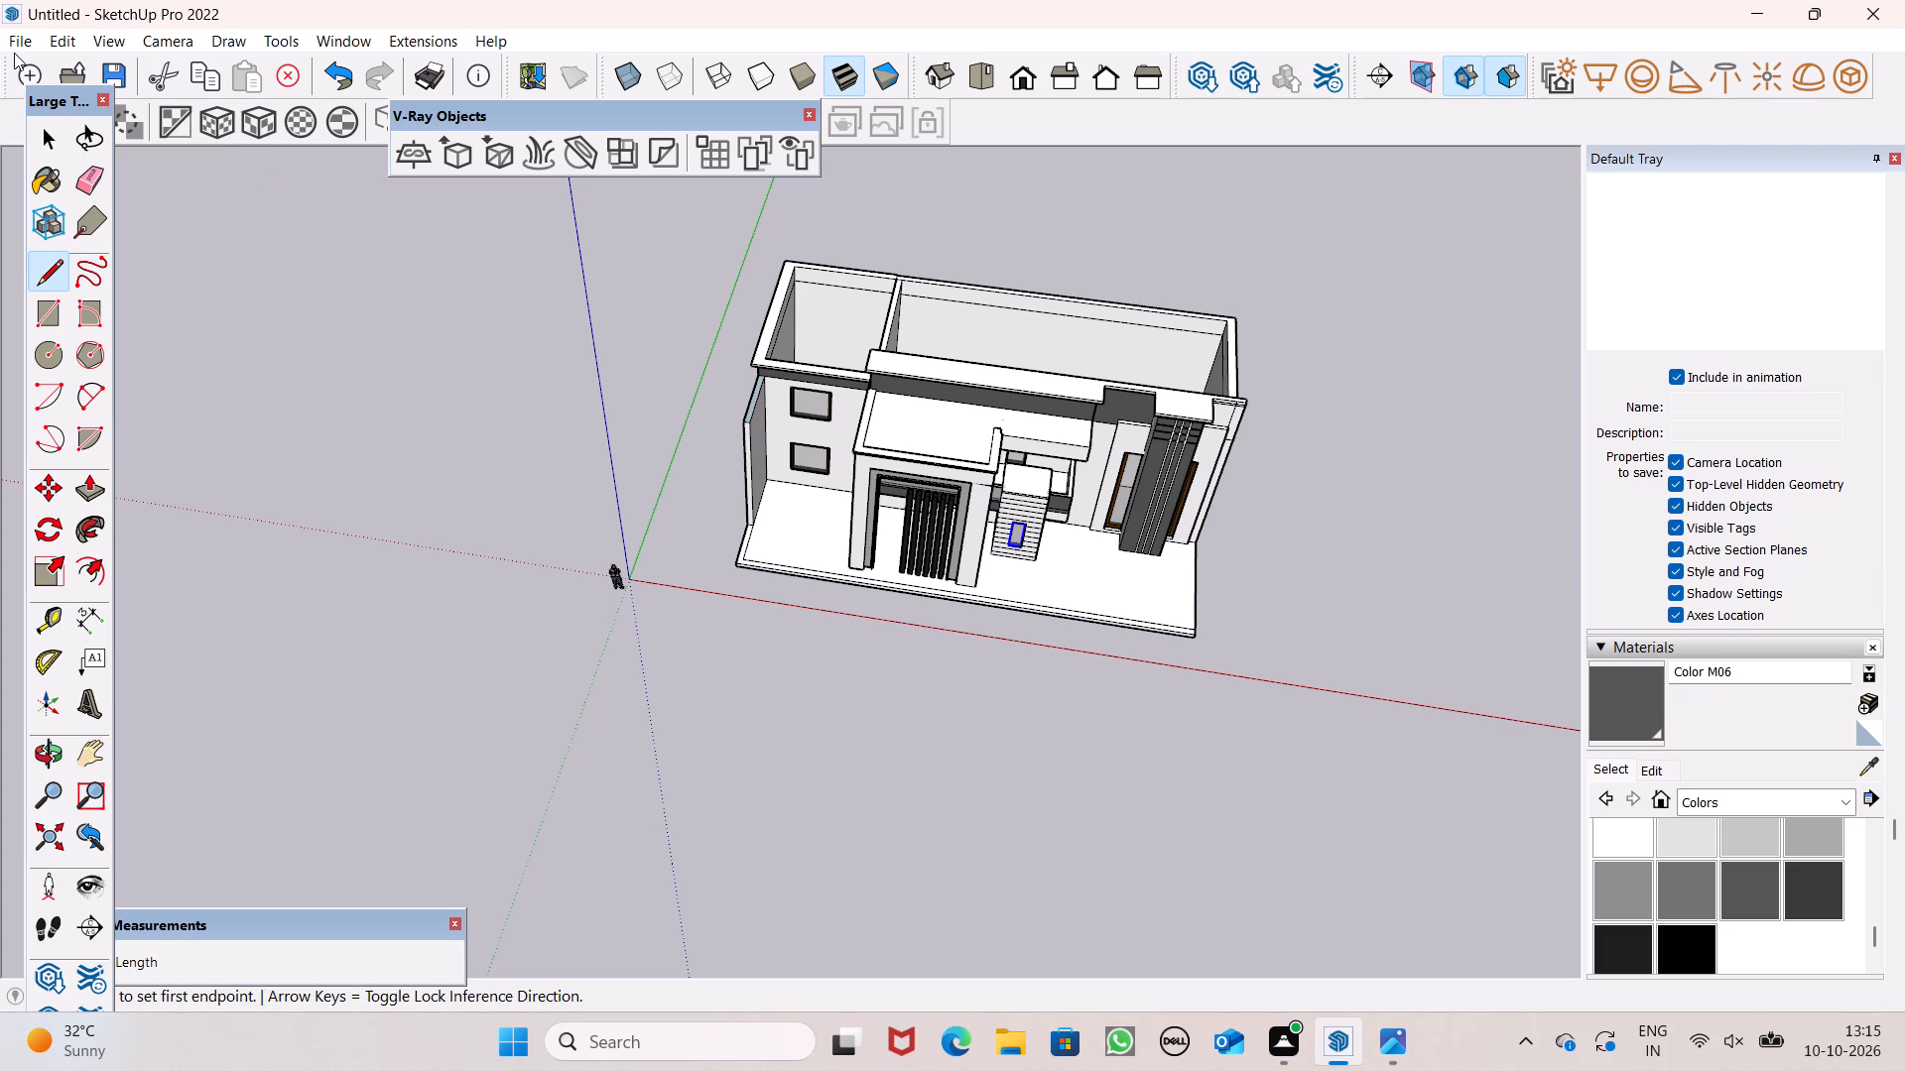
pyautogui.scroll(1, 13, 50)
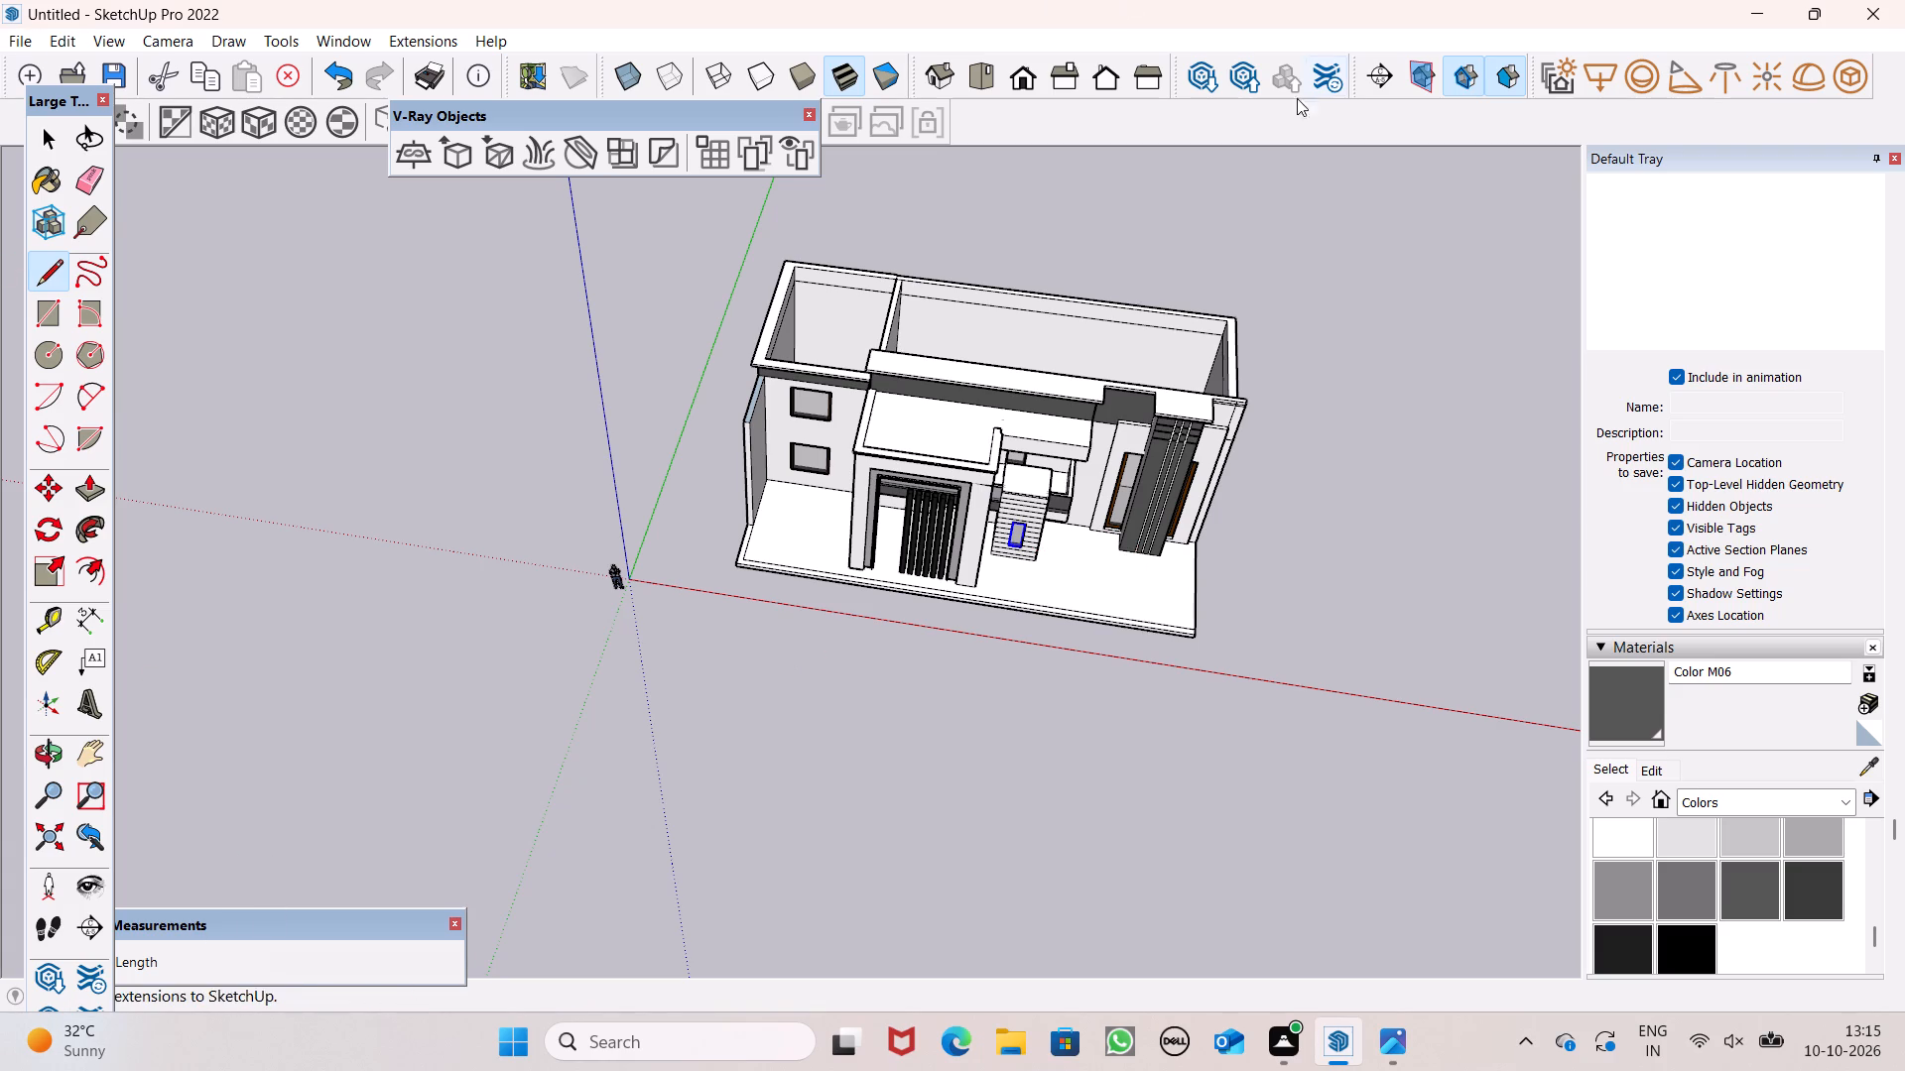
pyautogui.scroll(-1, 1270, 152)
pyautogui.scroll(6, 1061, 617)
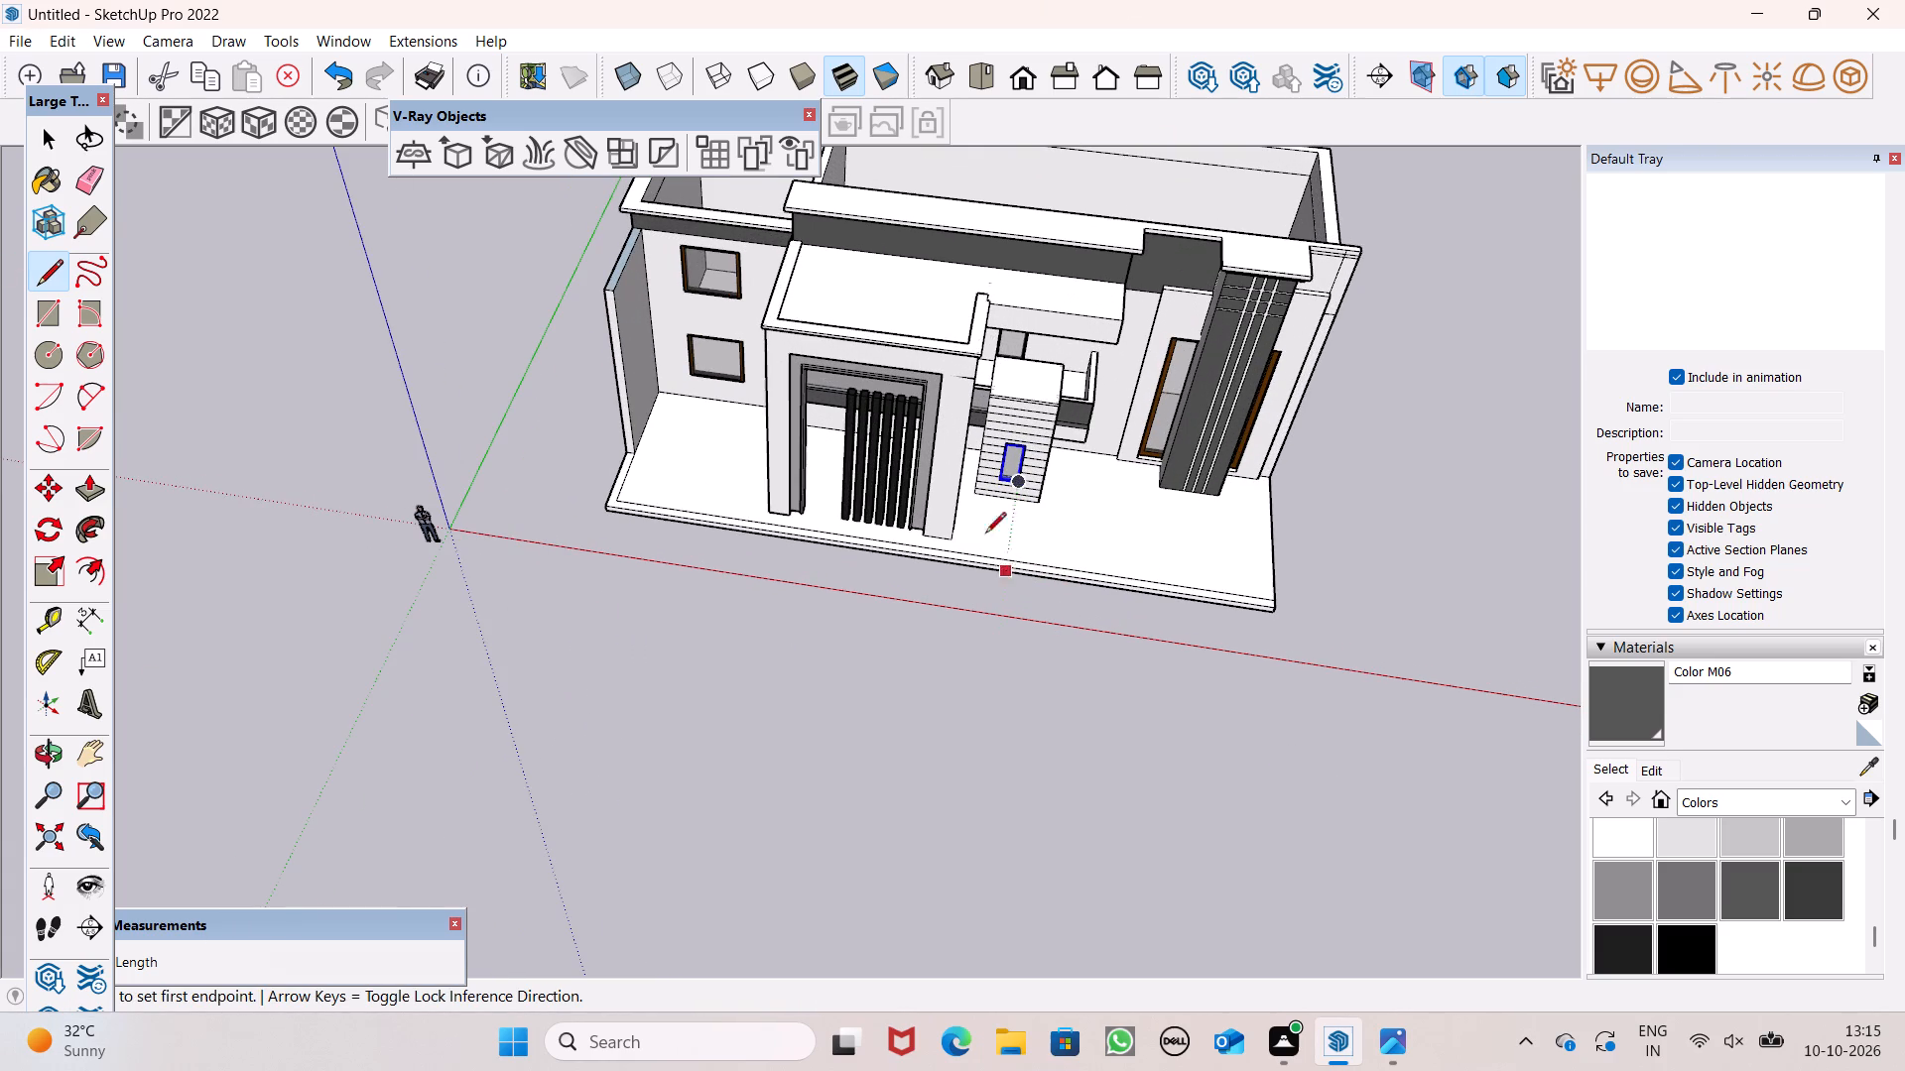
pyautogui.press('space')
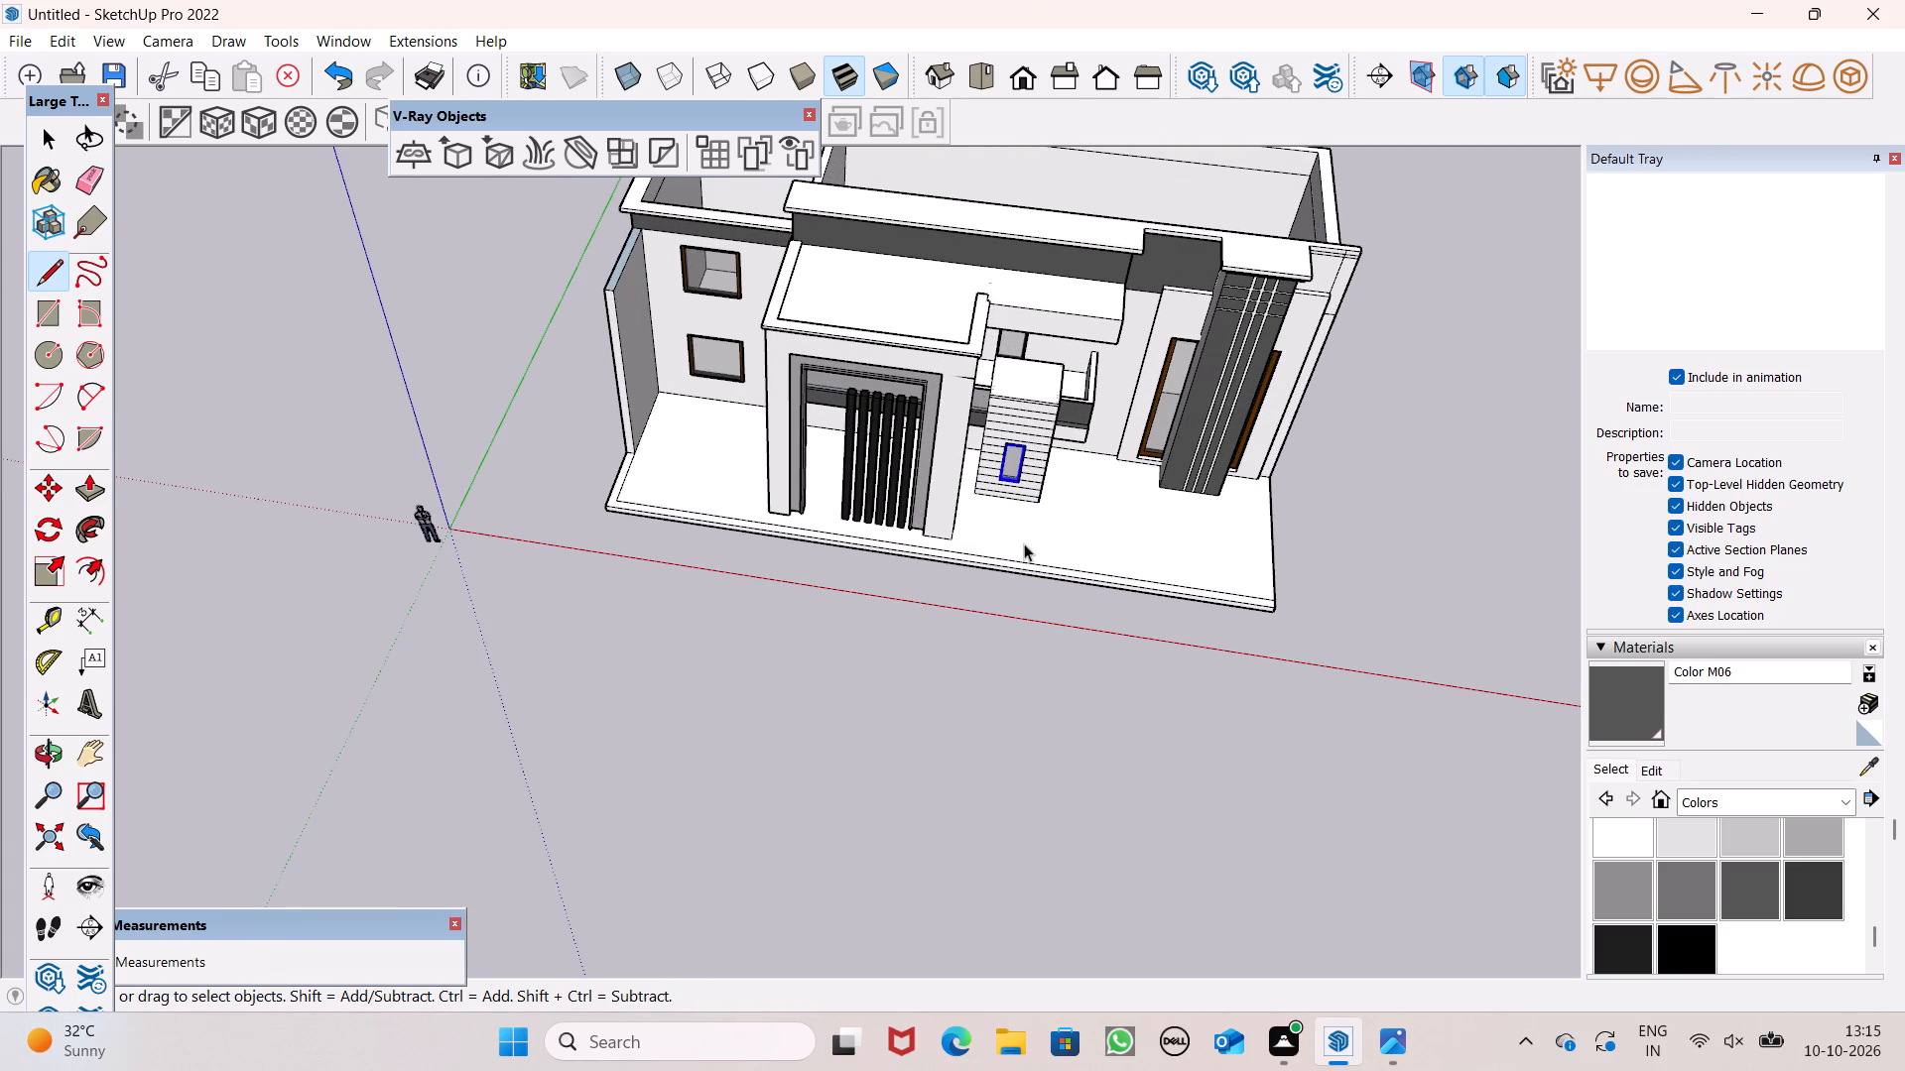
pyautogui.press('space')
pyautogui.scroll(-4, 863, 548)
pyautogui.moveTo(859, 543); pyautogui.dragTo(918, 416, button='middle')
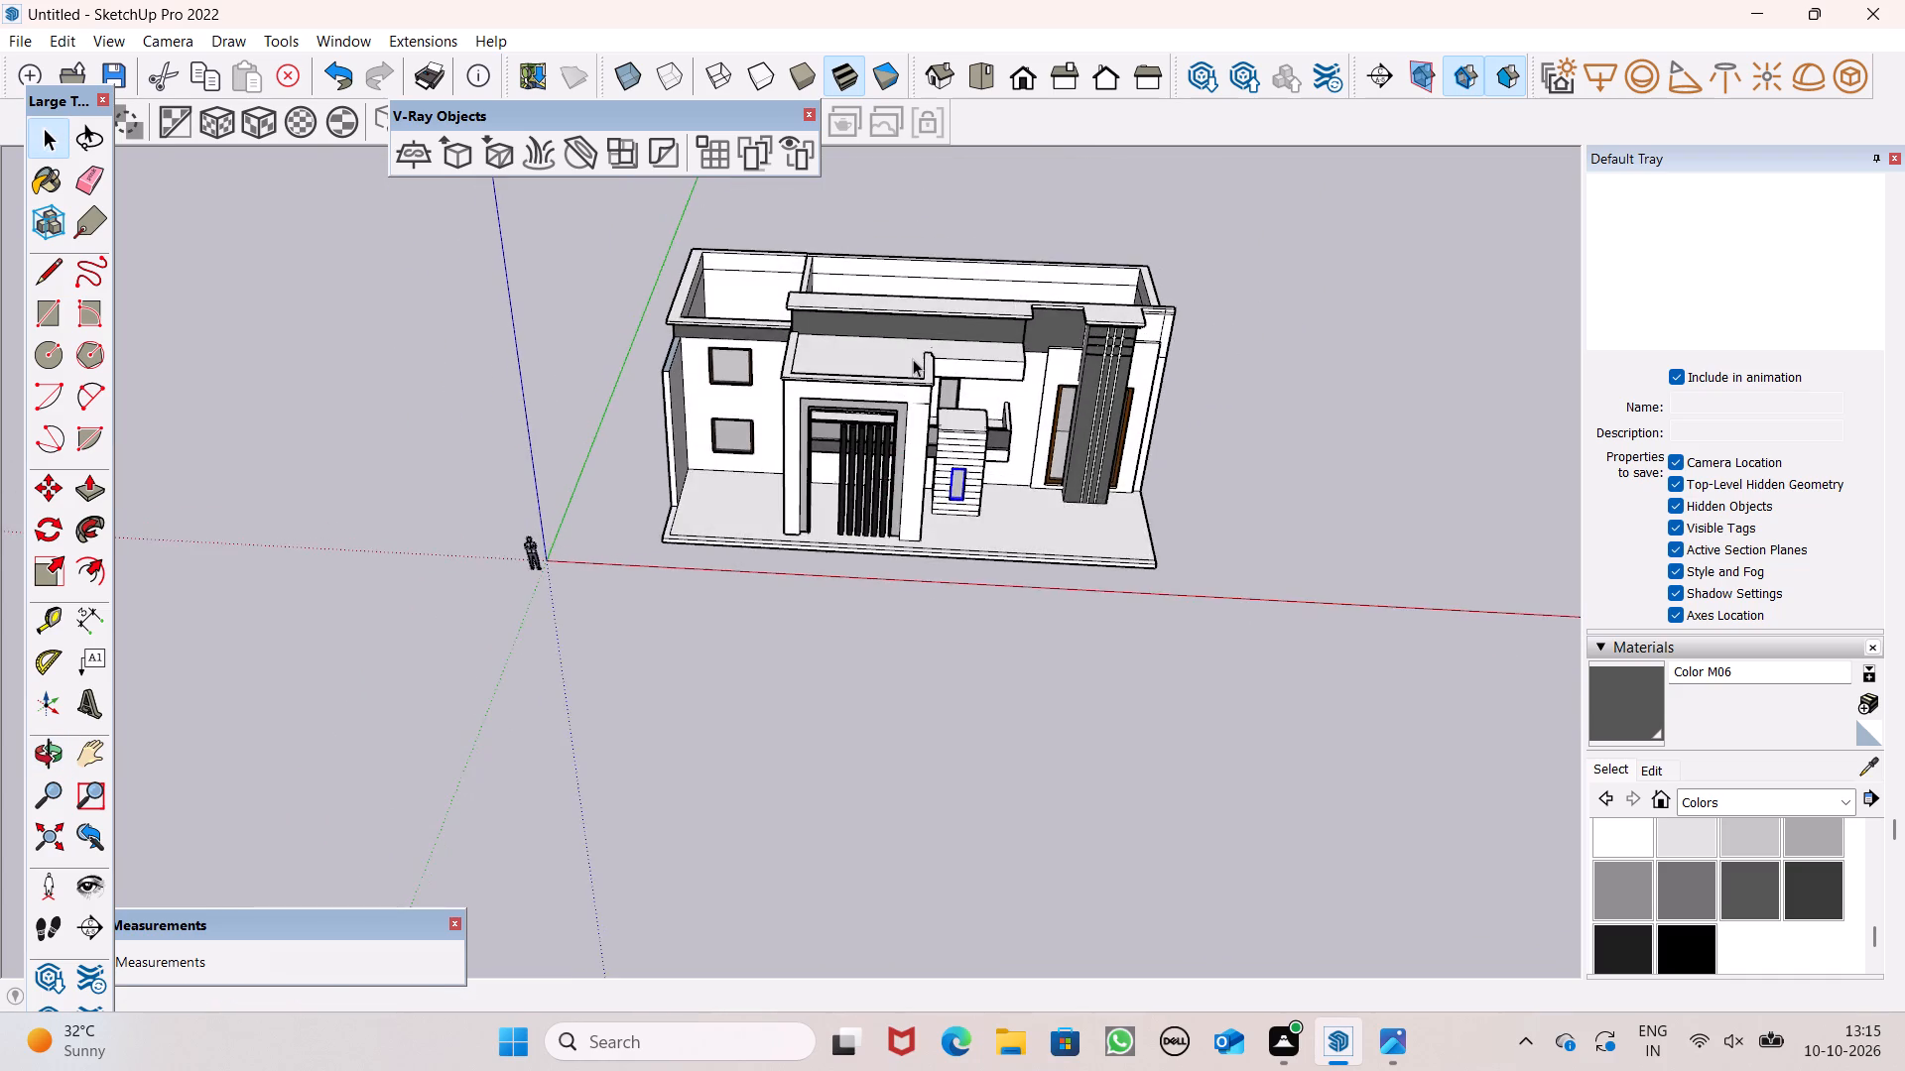
# Push the front end of the side boundary wall beside the two small windows back 10' 9 1/2" to the facade.
pyautogui.scroll(5, 912, 357)
pyautogui.click(886, 727)
pyautogui.scroll(4, 466, 390)
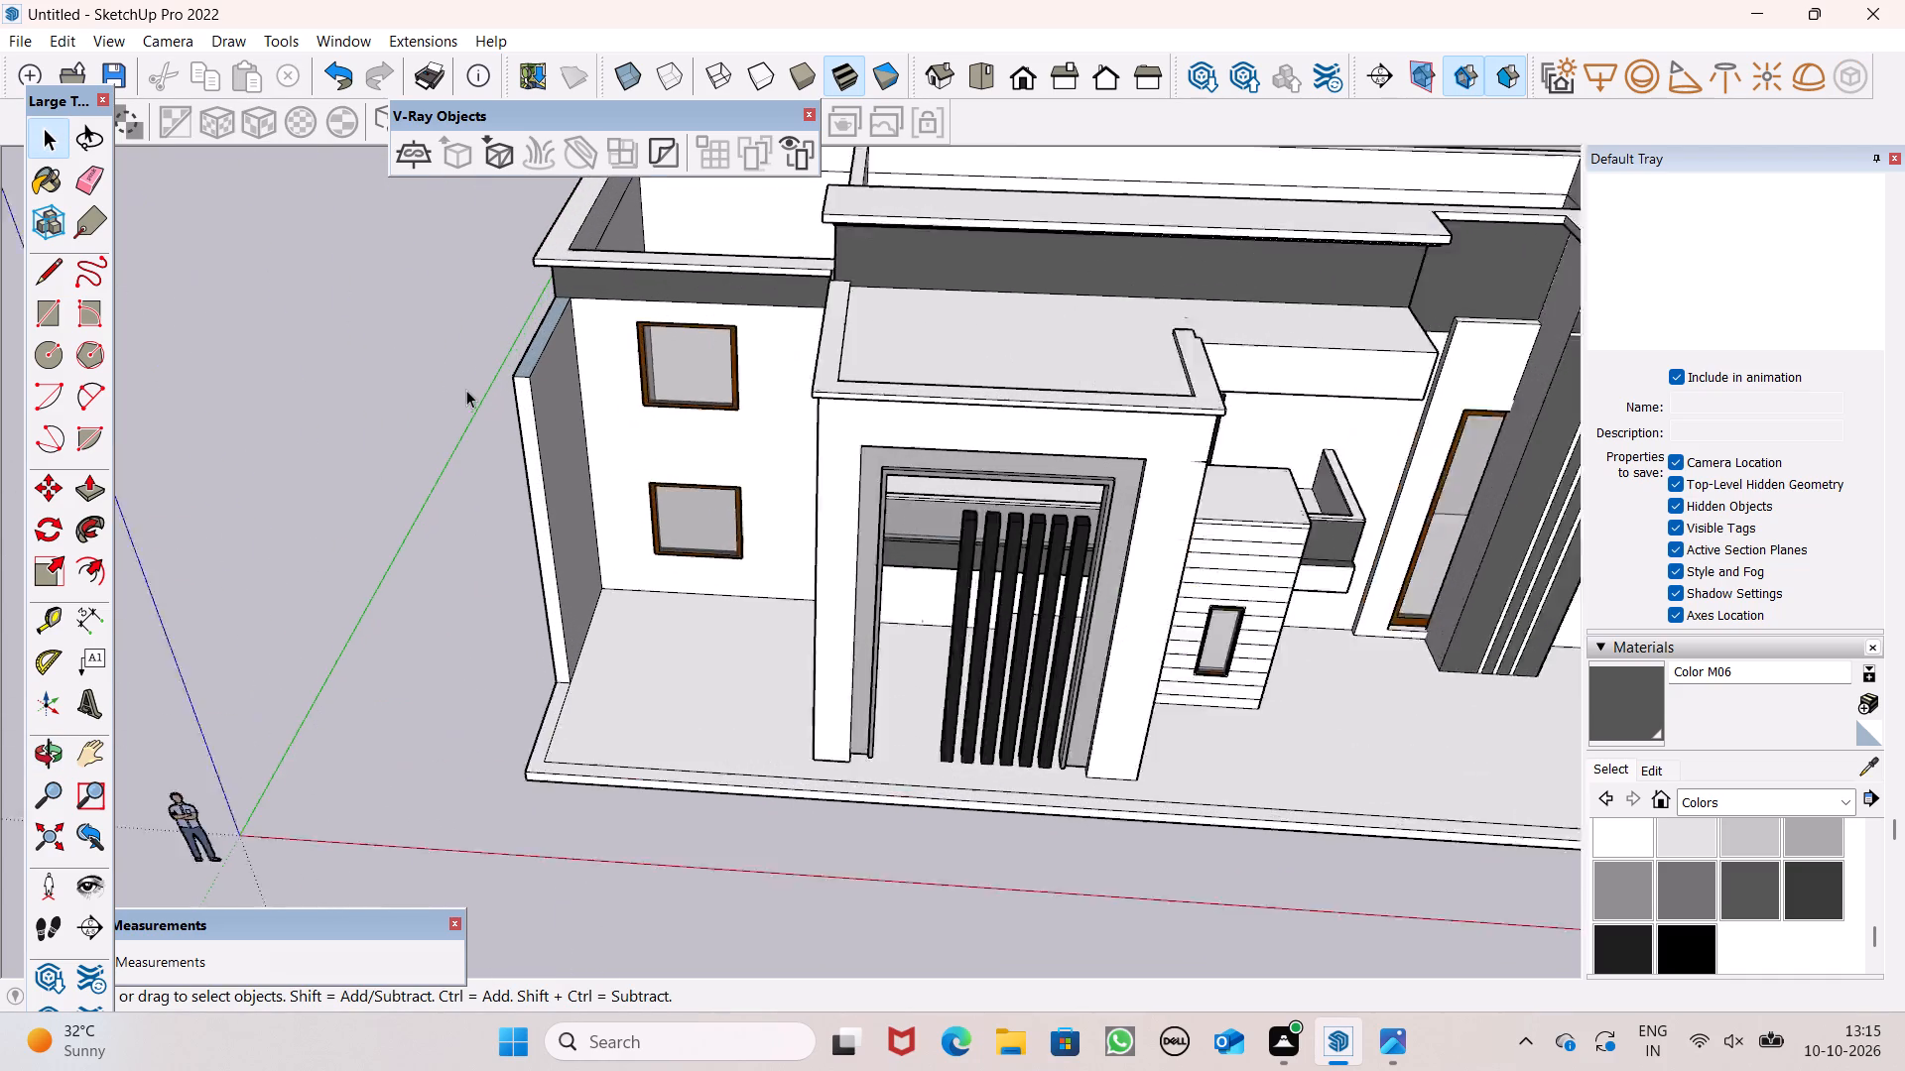
pyautogui.scroll(1, 466, 390)
pyautogui.moveTo(578, 394); pyautogui.dragTo(790, 394, button='middle')
pyautogui.scroll(1, 636, 500)
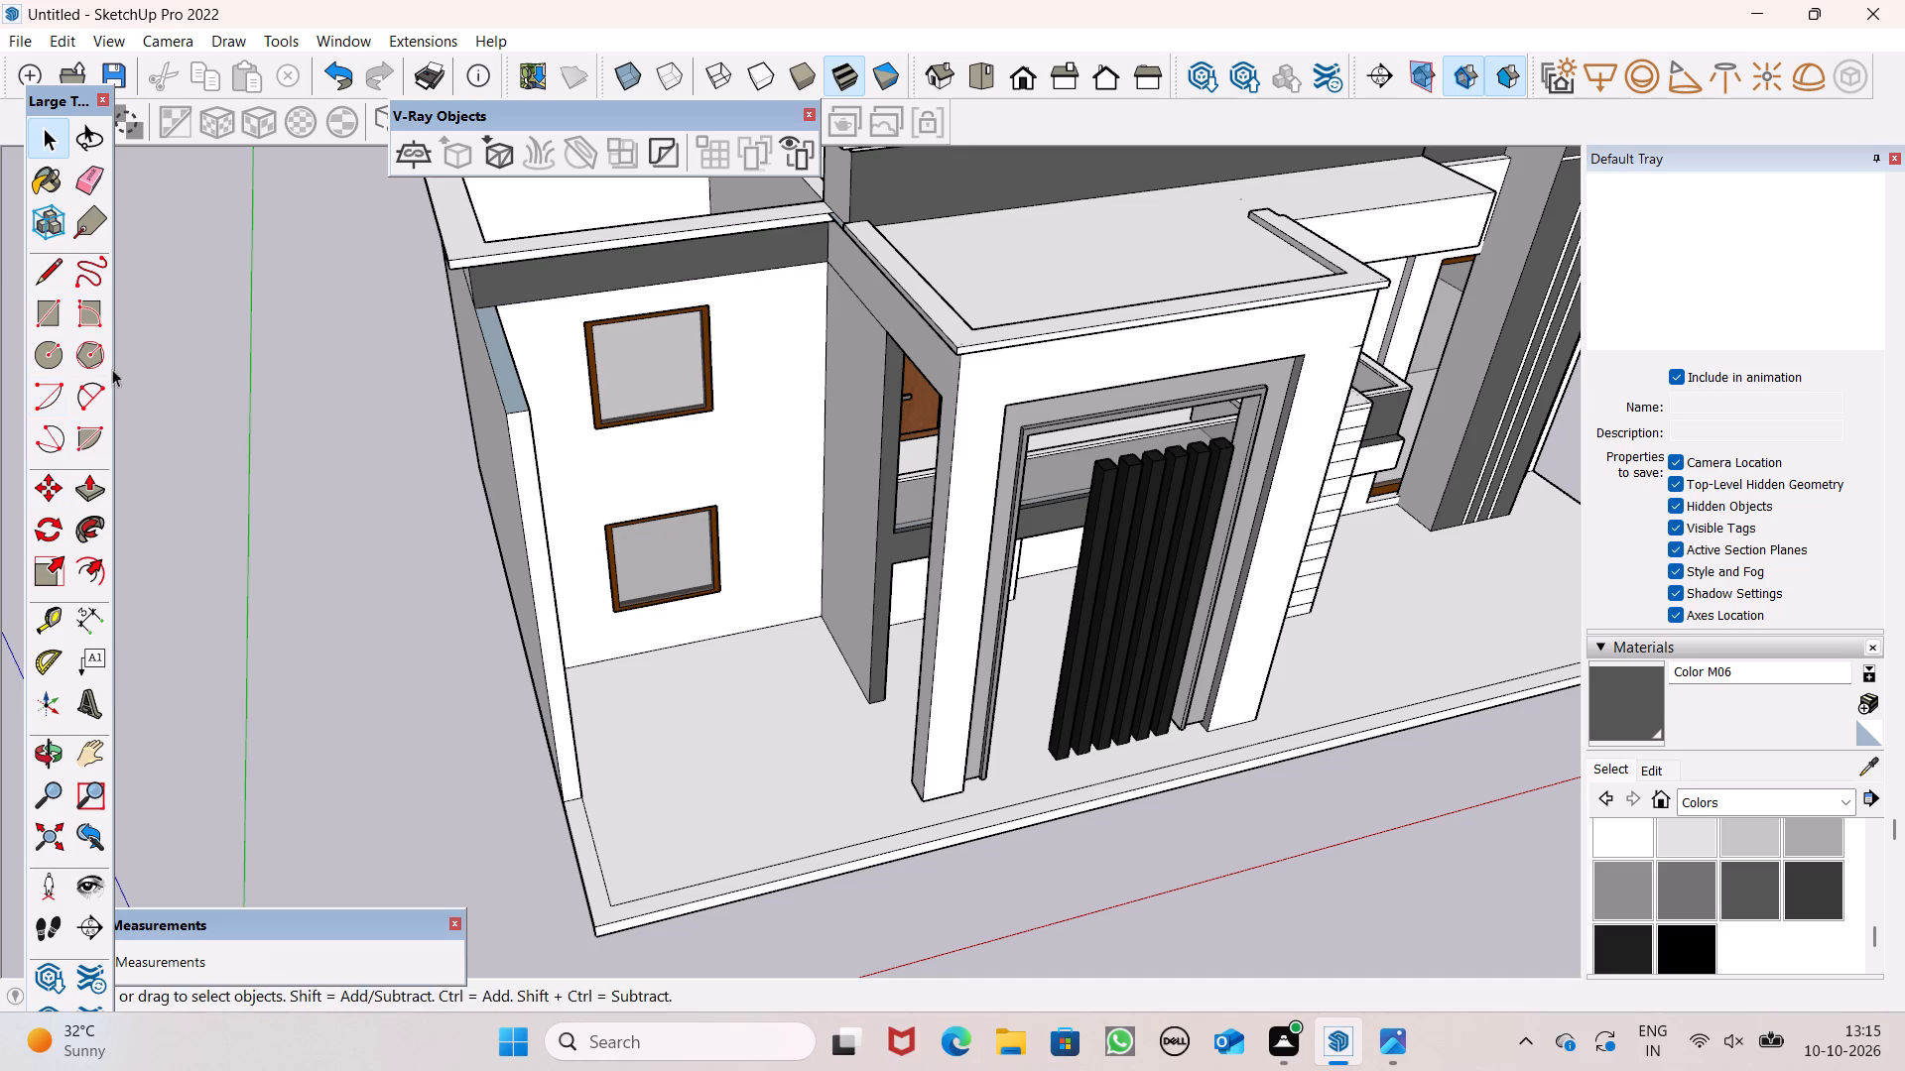
pyautogui.click(85, 502)
pyautogui.scroll(3, 544, 479)
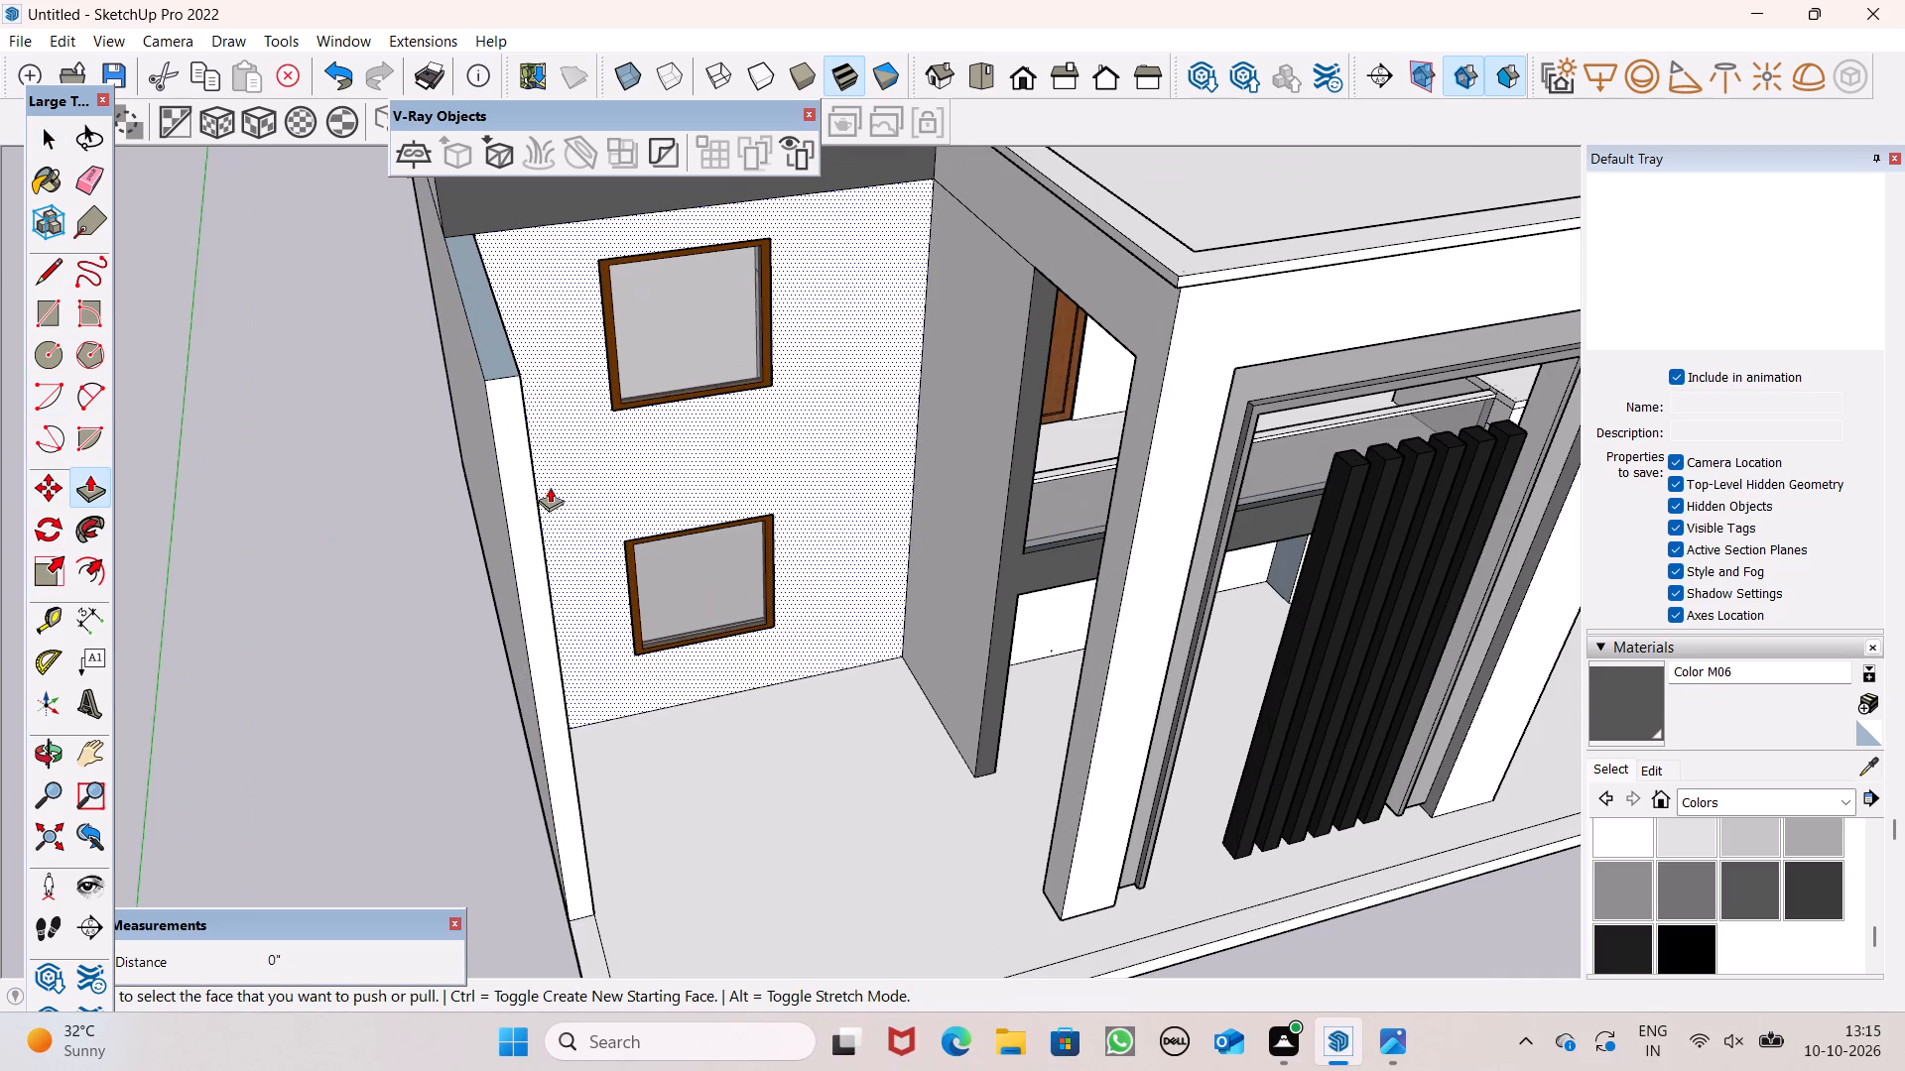
pyautogui.moveTo(526, 508); pyautogui.dragTo(518, 310)
# Examine the house exterior from the front, from the side by the grooved column, and from above.
pyautogui.scroll(-2, 257, 343)
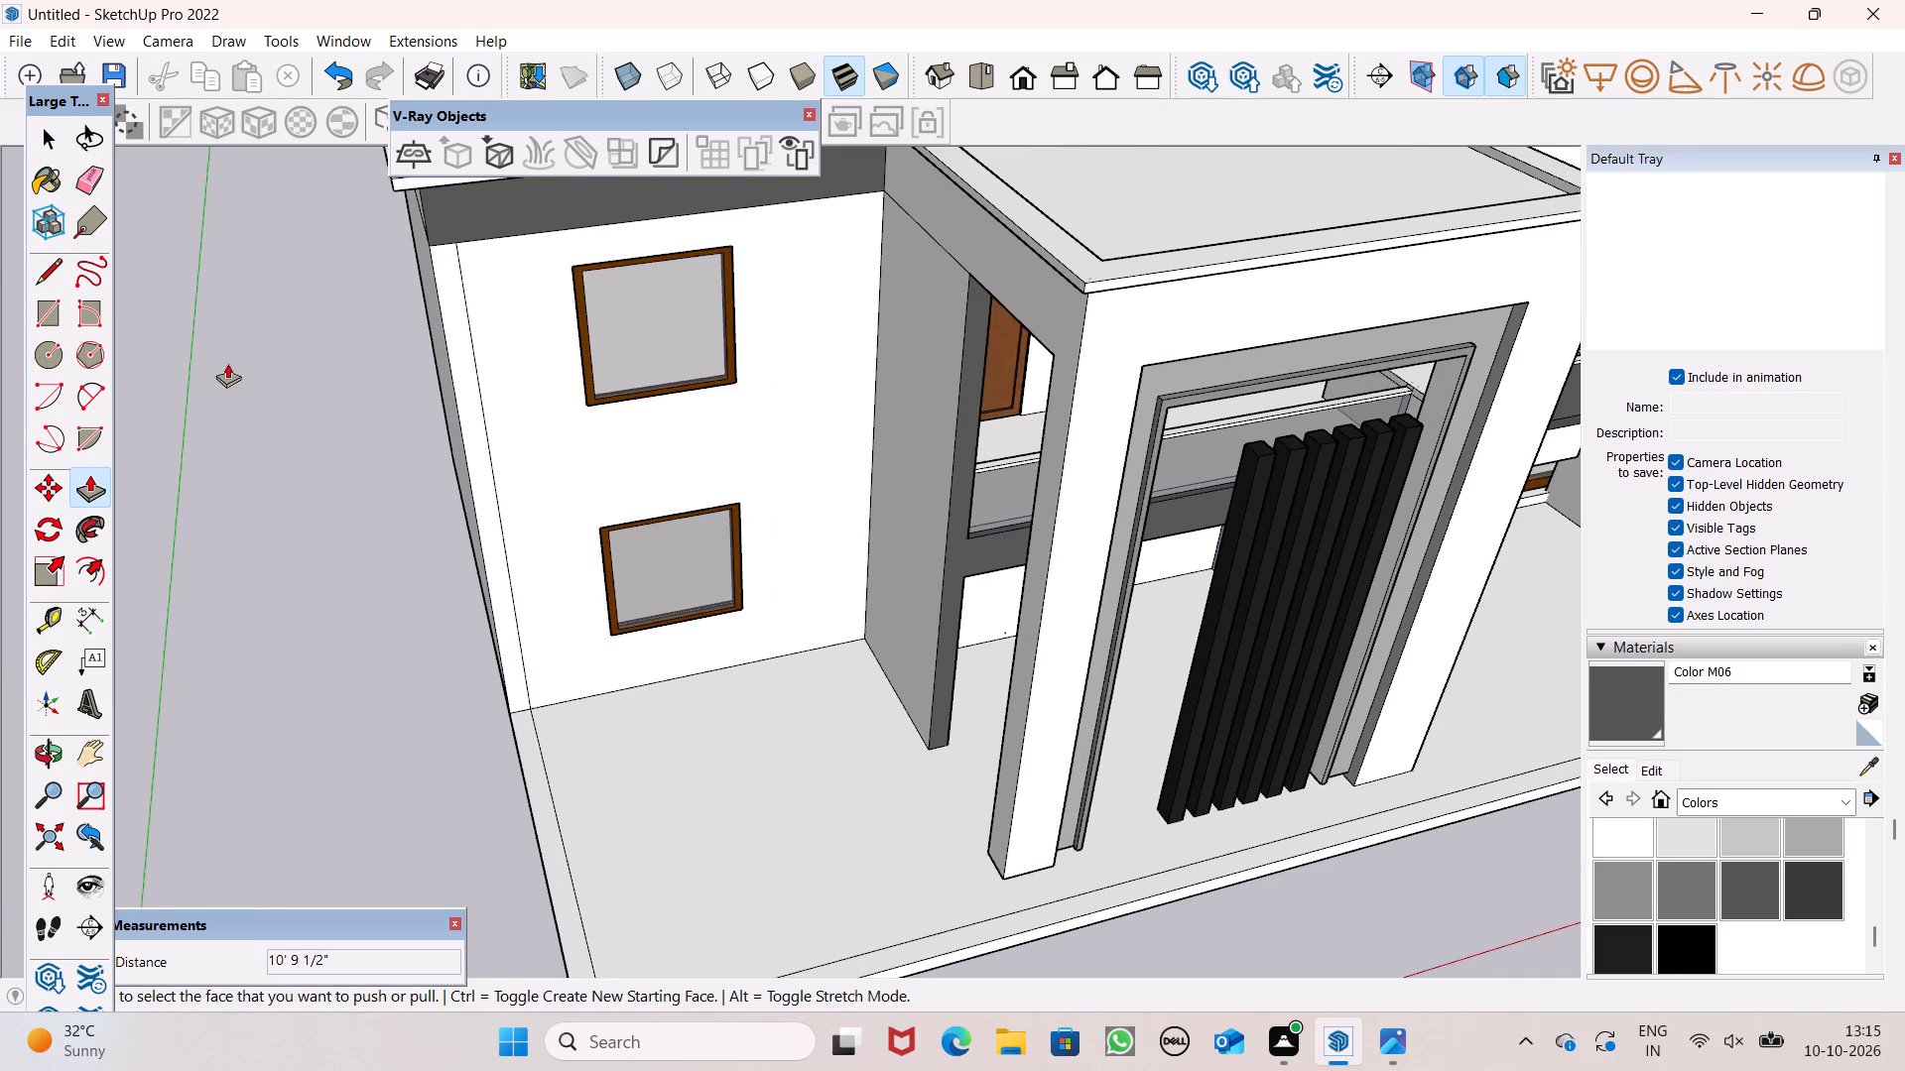
pyautogui.scroll(-16, 211, 379)
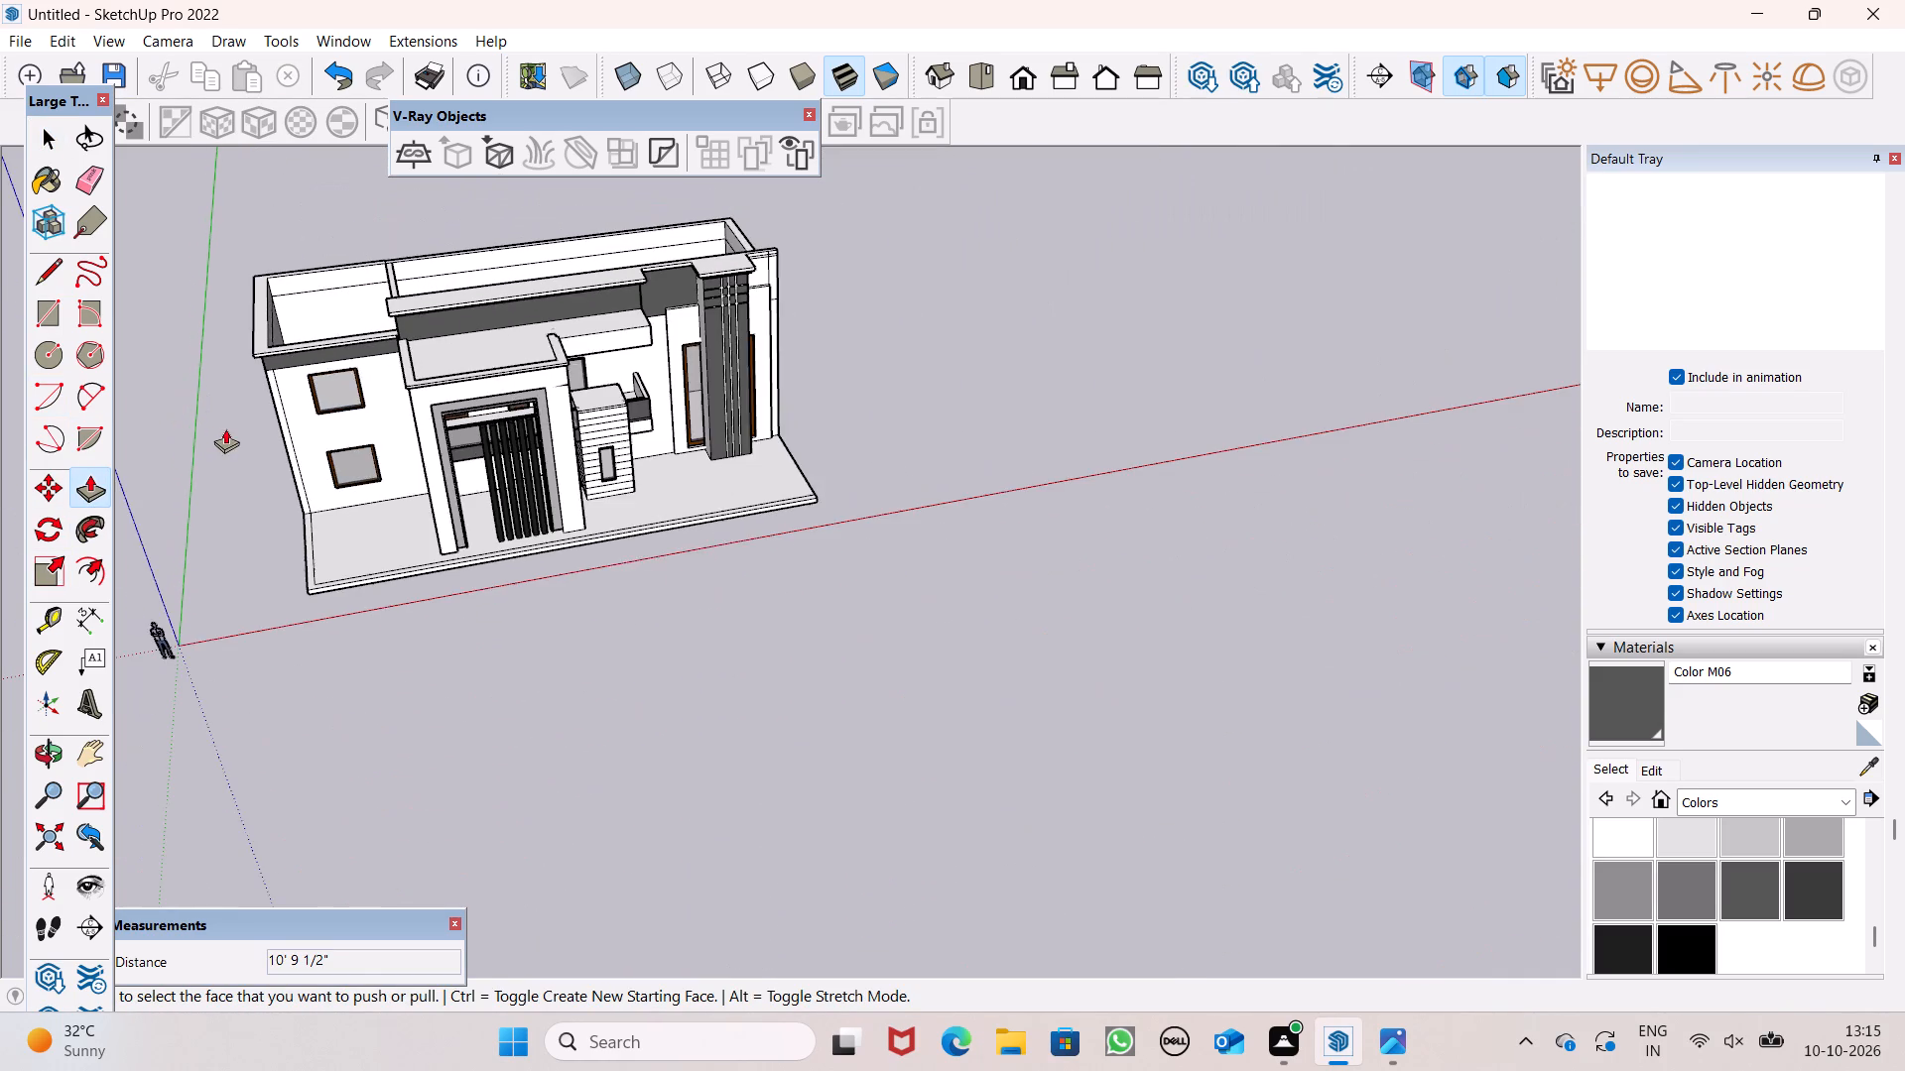
pyautogui.scroll(-3, 310, 416)
pyautogui.scroll(-3, 572, 379)
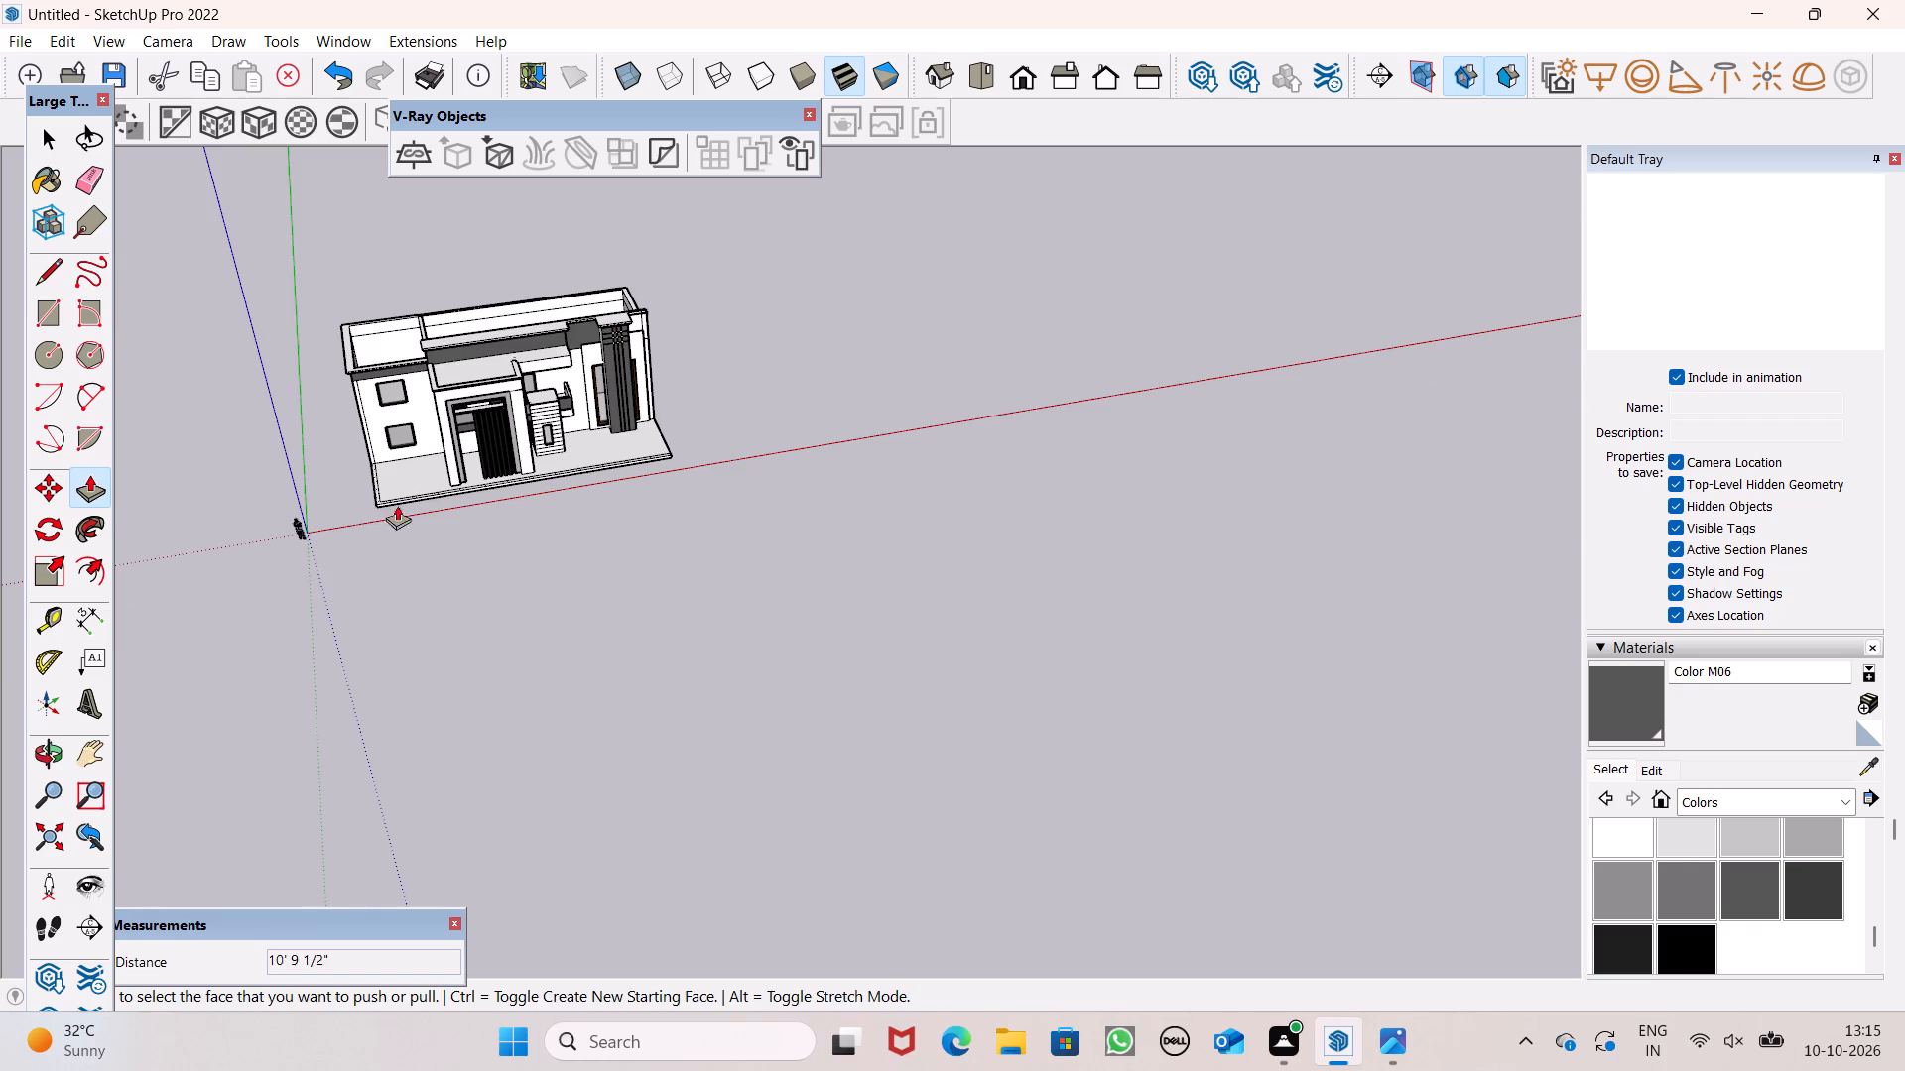
pyautogui.moveTo(349, 521); pyautogui.dragTo(81, 545, button='middle')
pyautogui.scroll(8, 889, 326)
pyautogui.scroll(6, 746, 282)
pyautogui.scroll(2, 477, 300)
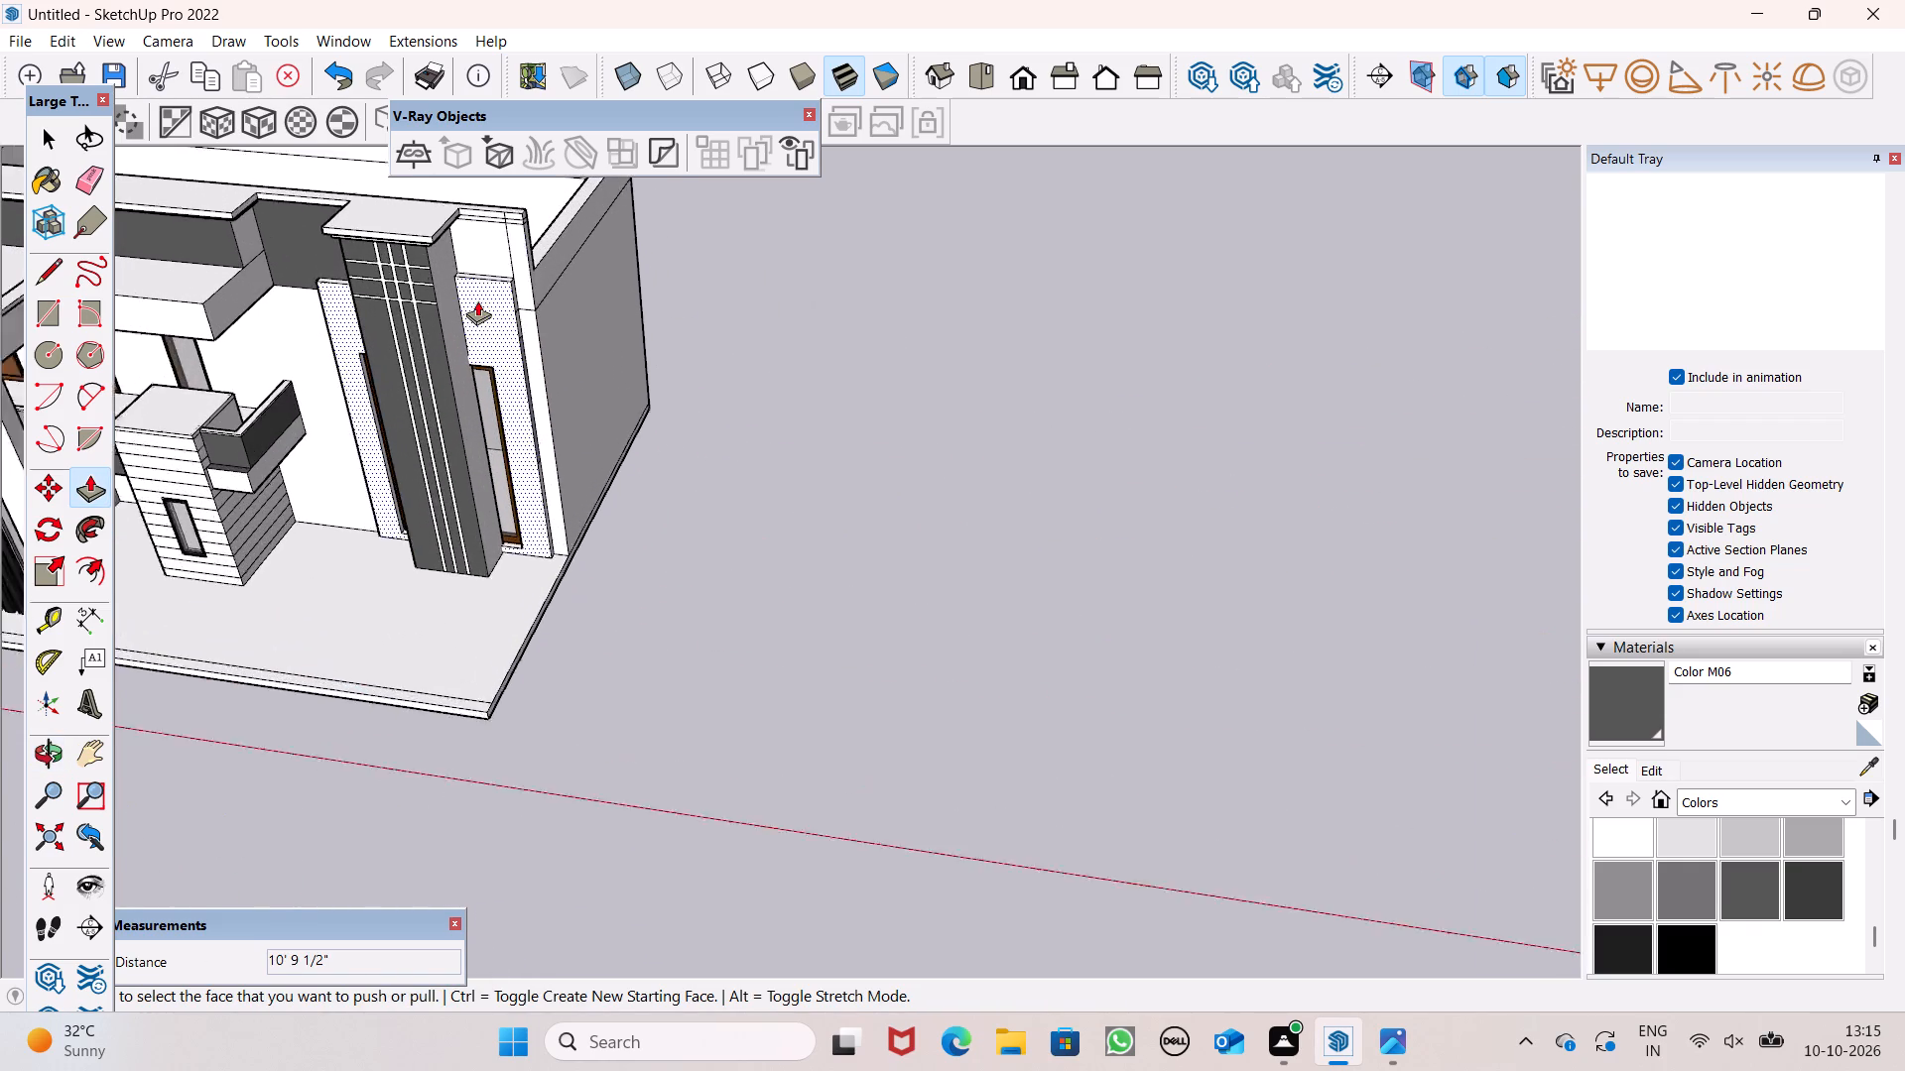
pyautogui.scroll(3, 477, 300)
pyautogui.moveTo(613, 317); pyautogui.dragTo(553, 186, button='middle')
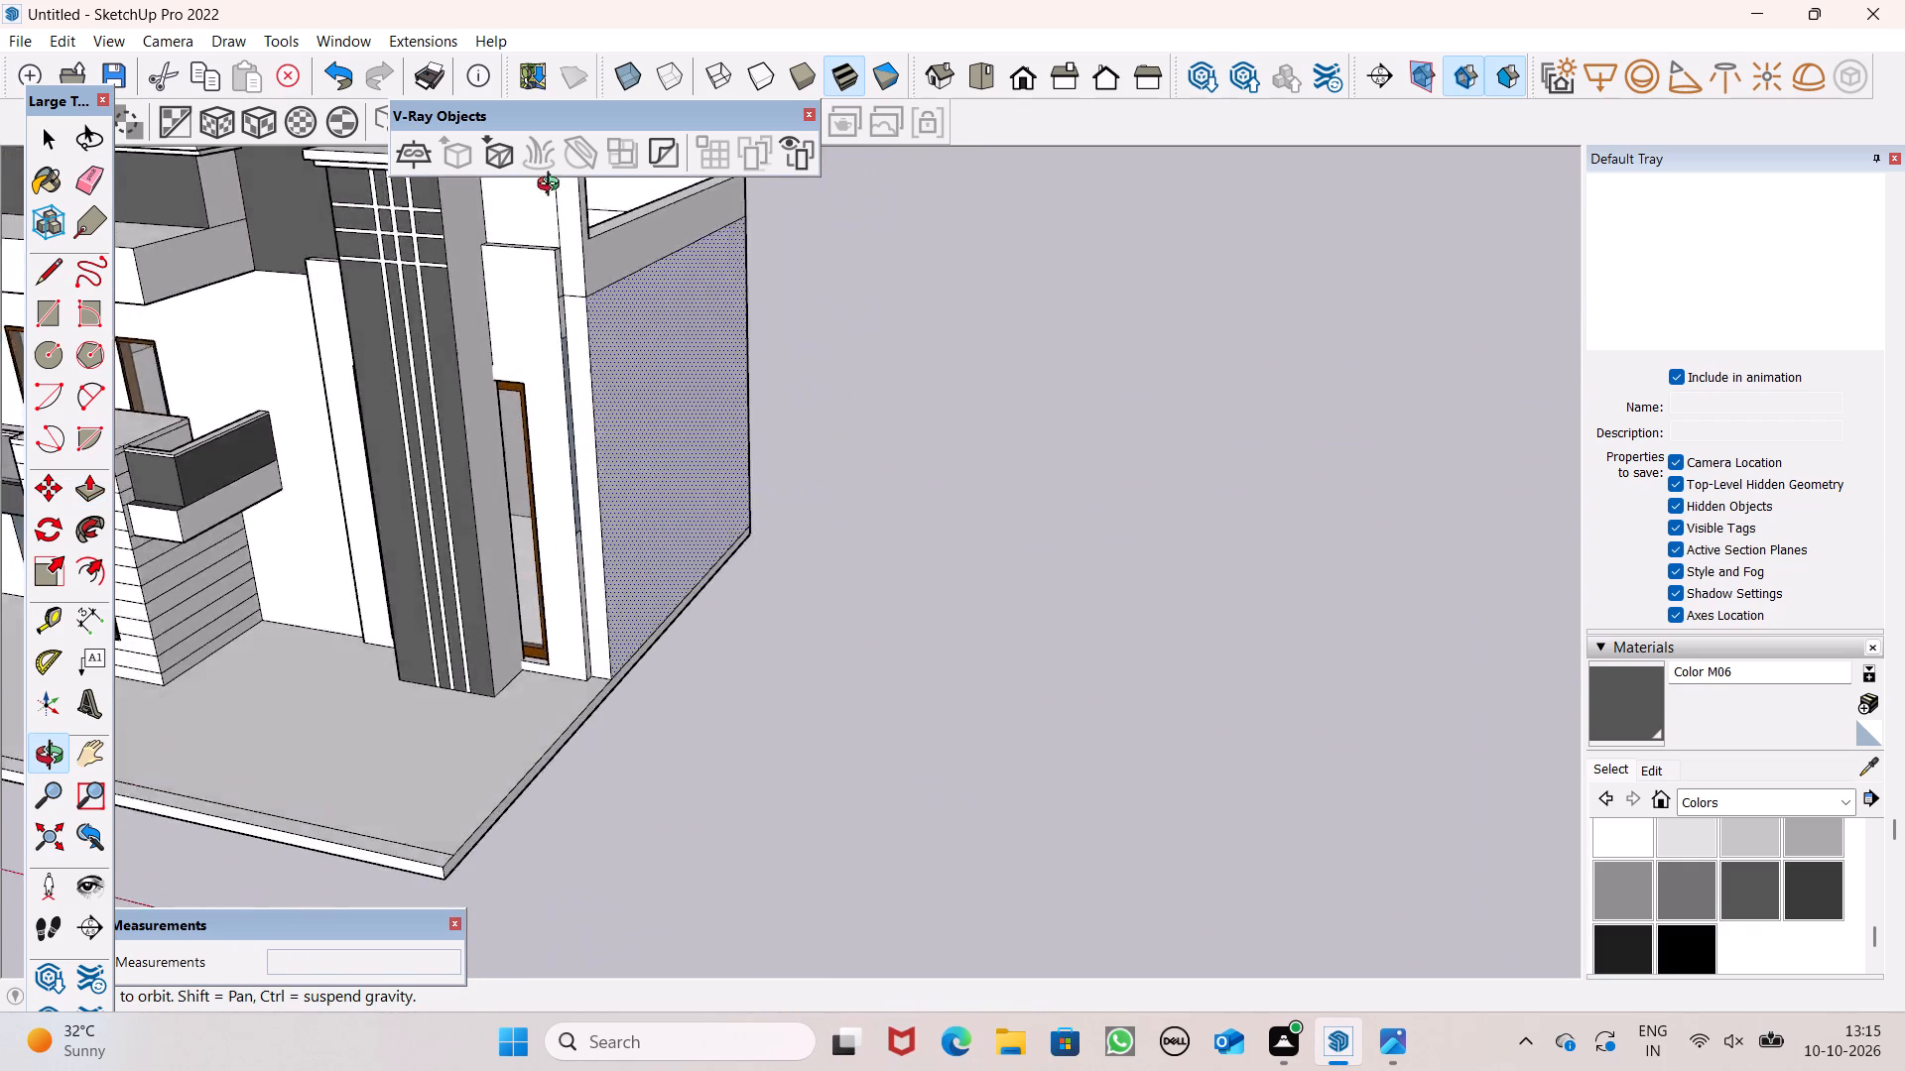
pyautogui.moveTo(553, 186); pyautogui.dragTo(598, 156, button='middle')
pyautogui.scroll(-5, 559, 391)
pyautogui.moveTo(578, 492); pyautogui.dragTo(669, 423, button='middle')
pyautogui.scroll(-1, 702, 401)
pyautogui.scroll(1, 702, 401)
pyautogui.scroll(-4, 702, 401)
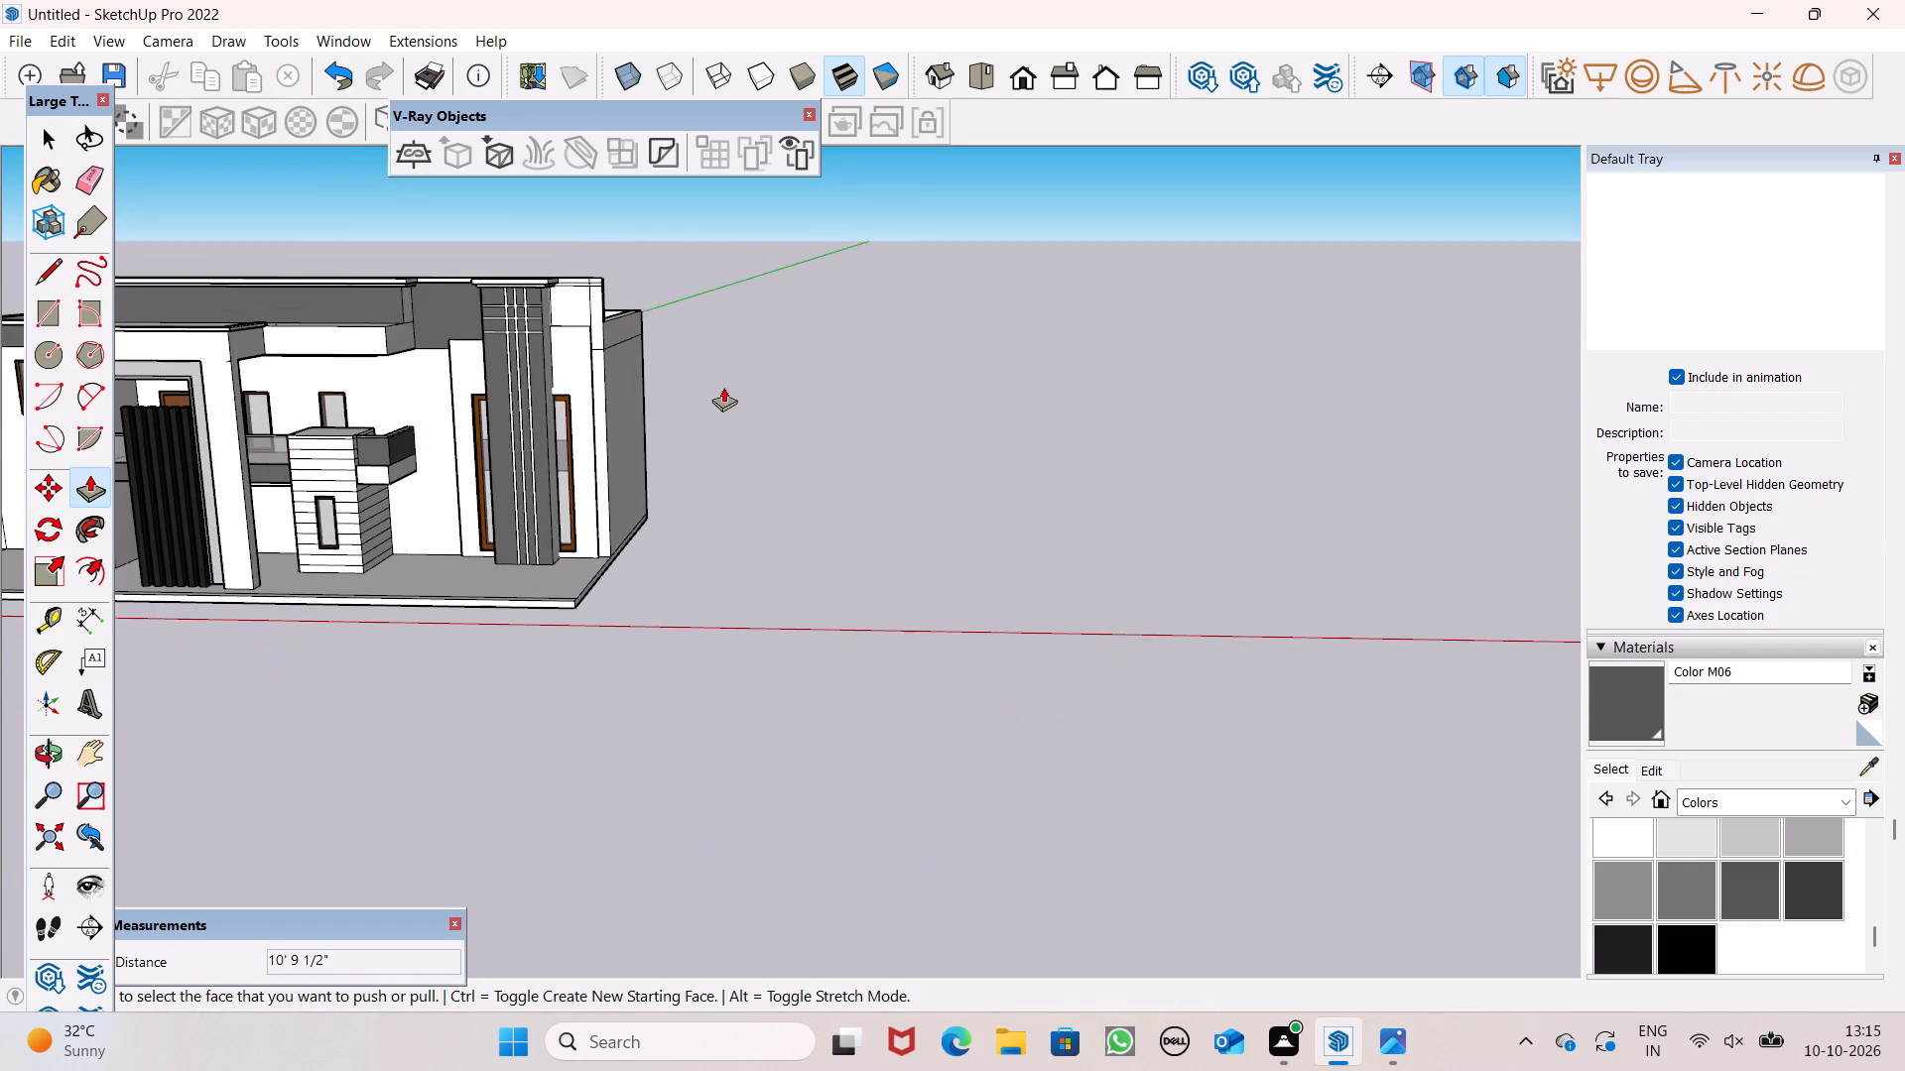
pyautogui.moveTo(693, 430); pyautogui.dragTo(708, 395, button='middle')
pyautogui.scroll(-3, 727, 361)
pyautogui.scroll(1, 727, 365)
pyautogui.scroll(-3, 724, 372)
pyautogui.moveTo(692, 433); pyautogui.dragTo(268, 475, button='middle')
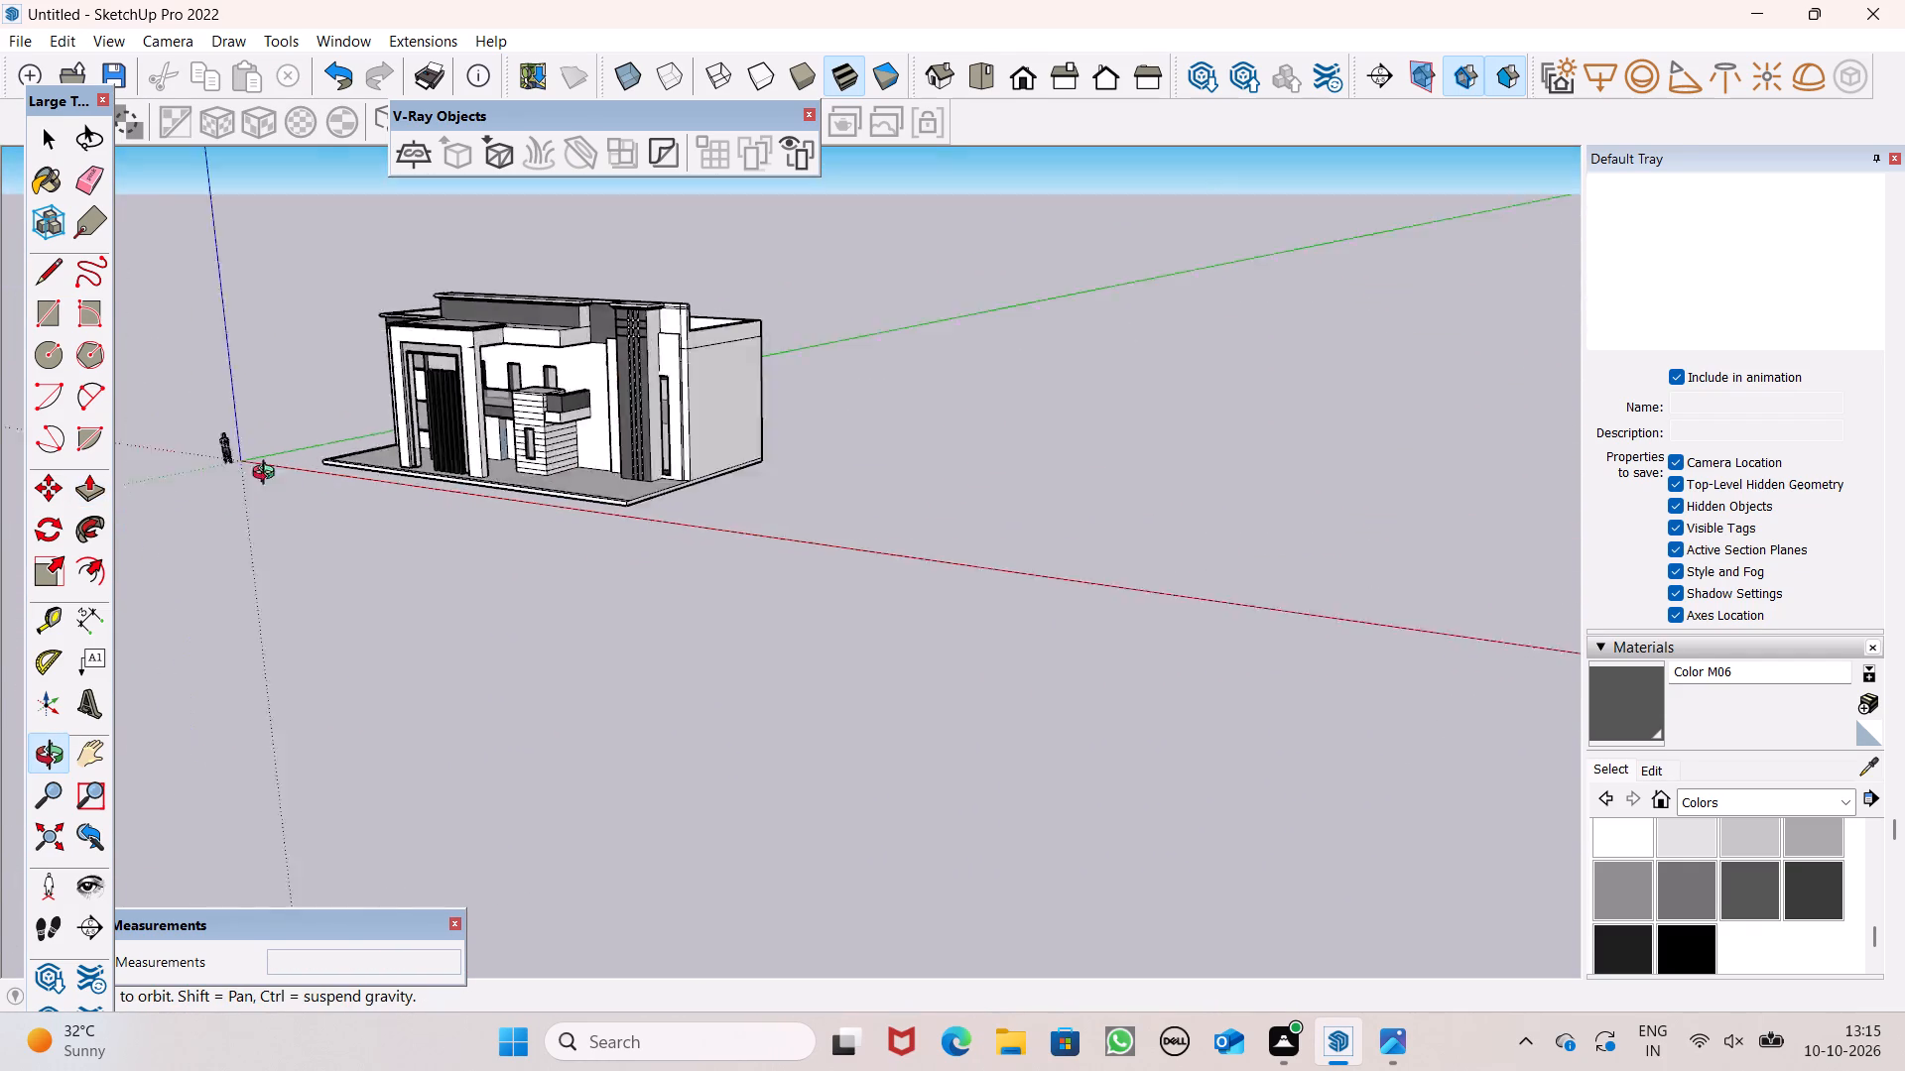
pyautogui.moveTo(268, 475); pyautogui.dragTo(0, 459, button='middle')
pyautogui.scroll(6, 380, 415)
pyautogui.scroll(8, 1049, 295)
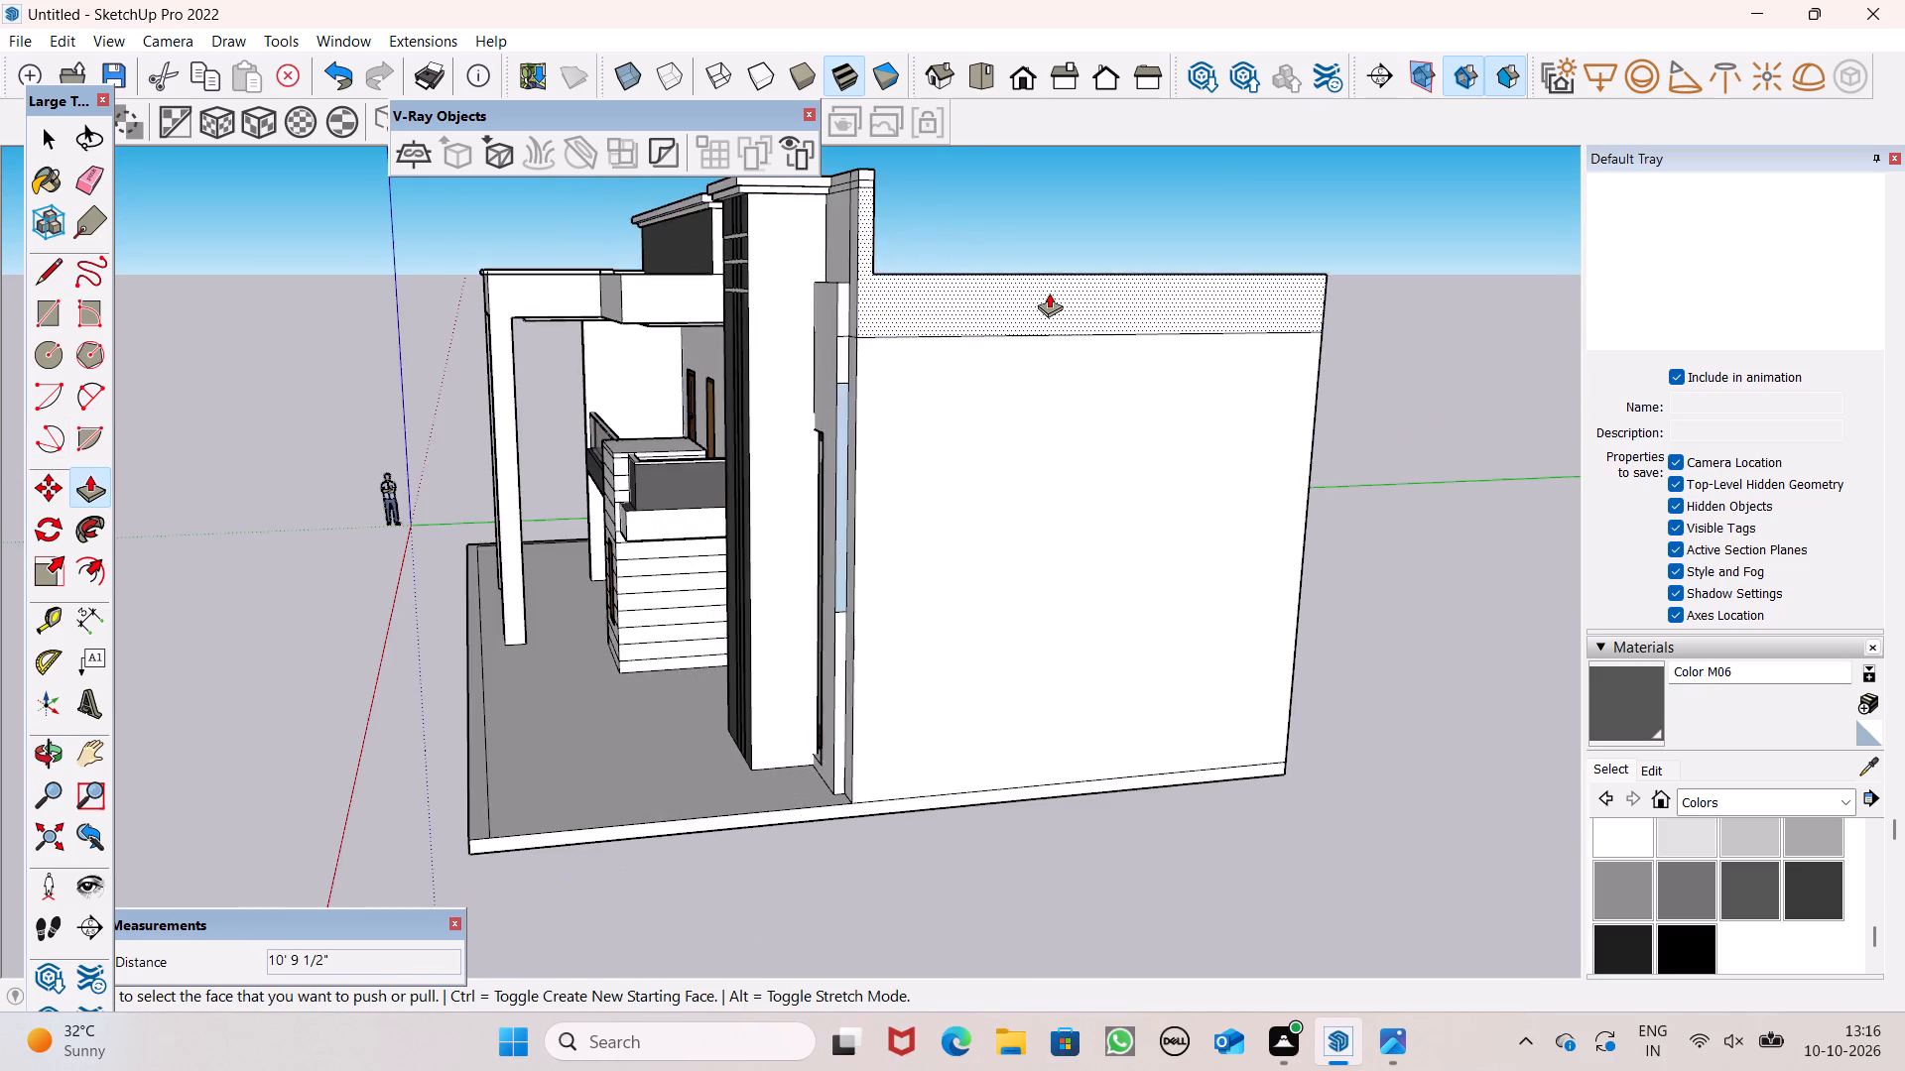
pyautogui.scroll(1, 1068, 333)
pyautogui.moveTo(1072, 344); pyautogui.dragTo(1629, 413, button='middle')
pyautogui.scroll(-4, 1332, 349)
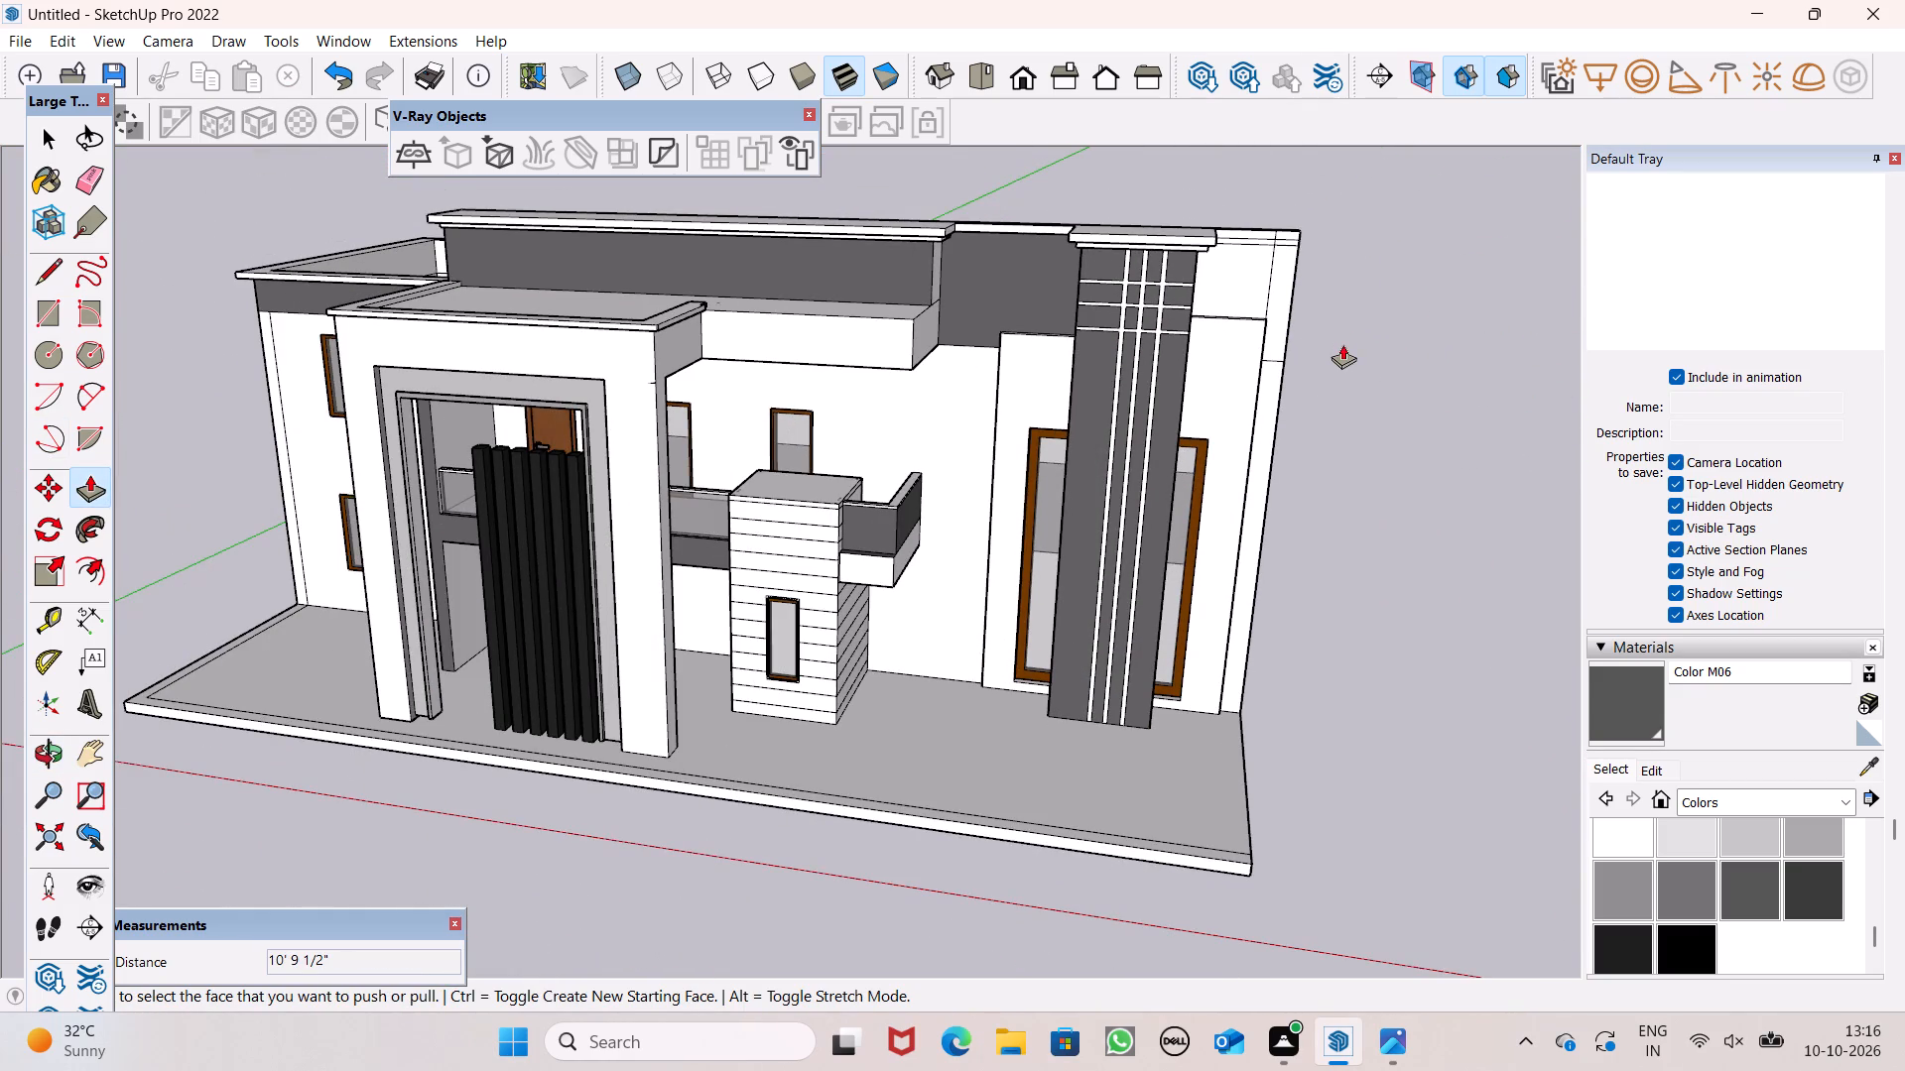
pyautogui.scroll(-10, 1356, 337)
pyautogui.moveTo(1201, 438); pyautogui.dragTo(1375, 449, button='middle')
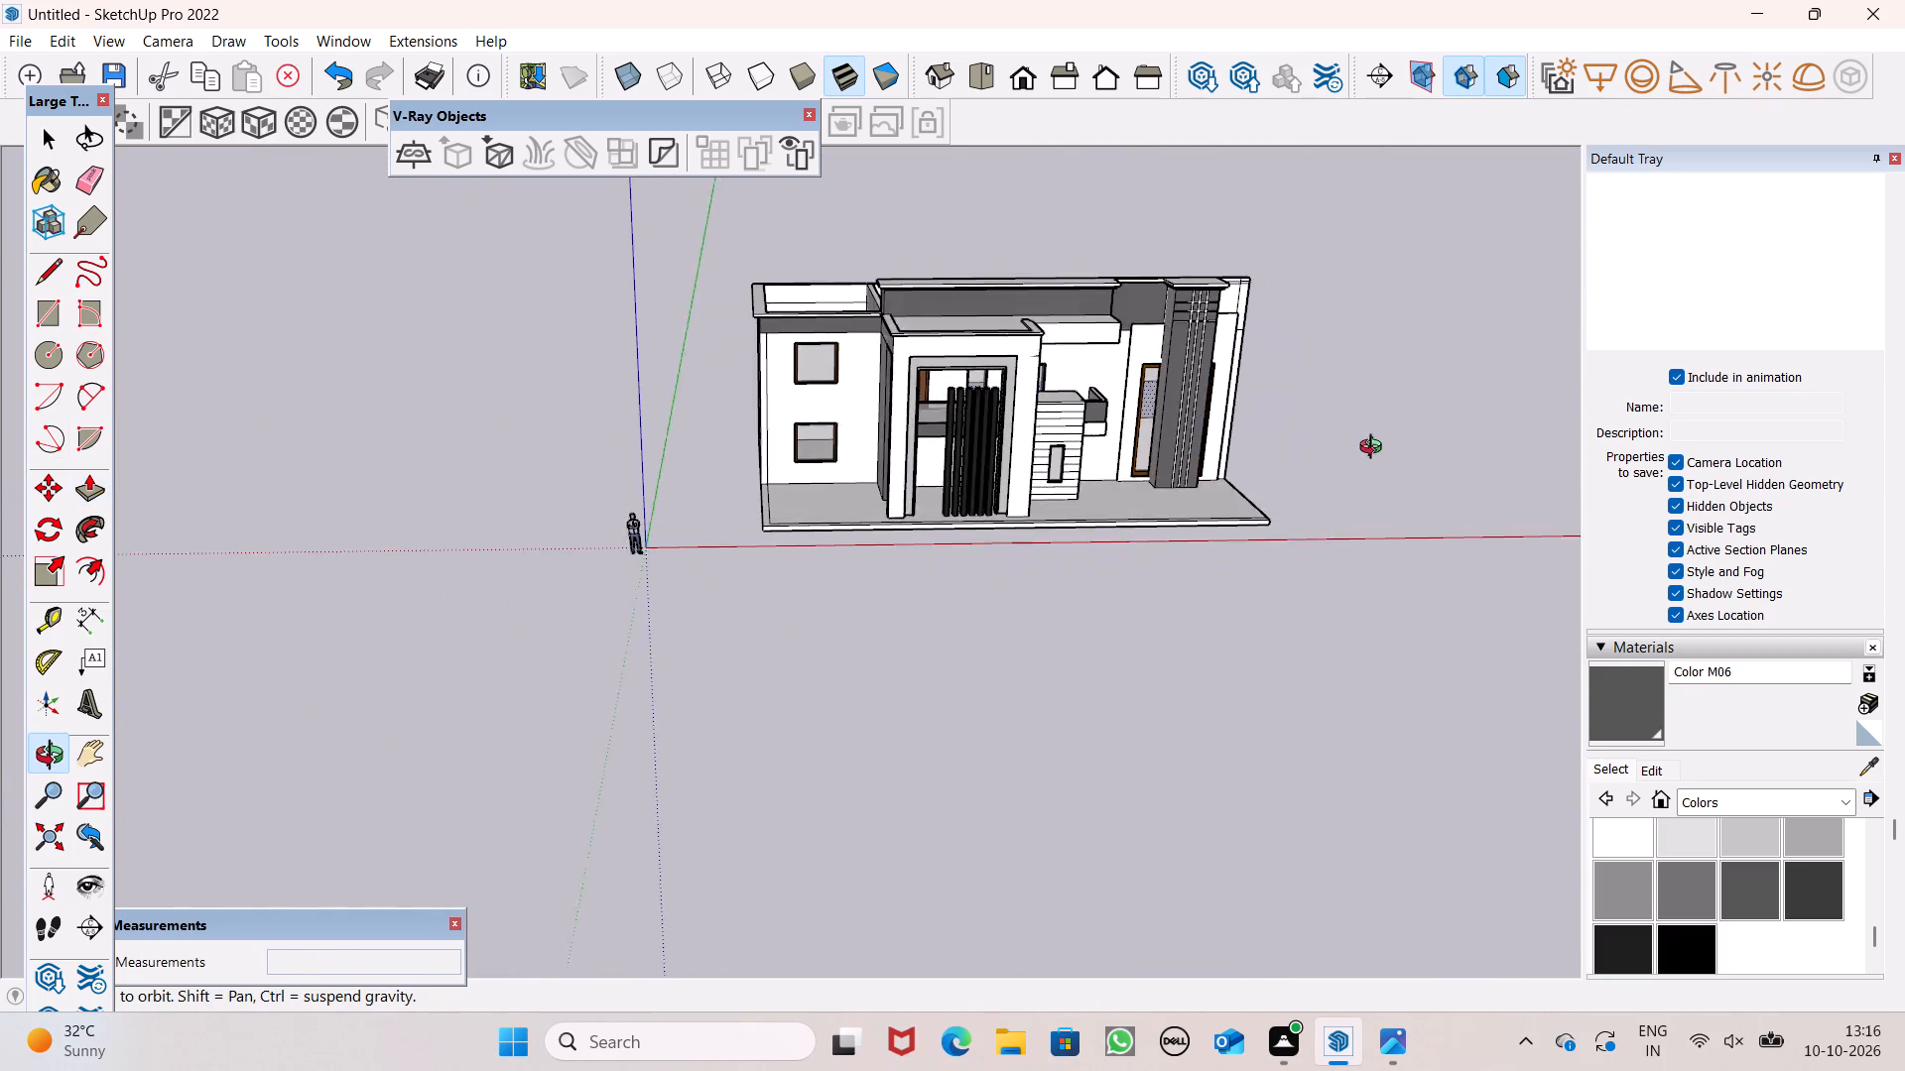
pyautogui.moveTo(1375, 449); pyautogui.dragTo(1402, 430, button='middle')
pyautogui.scroll(4, 950, 315)
pyautogui.scroll(-5, 898, 326)
pyautogui.scroll(1, 900, 283)
pyautogui.moveTo(900, 306); pyautogui.dragTo(736, 729, button='middle')
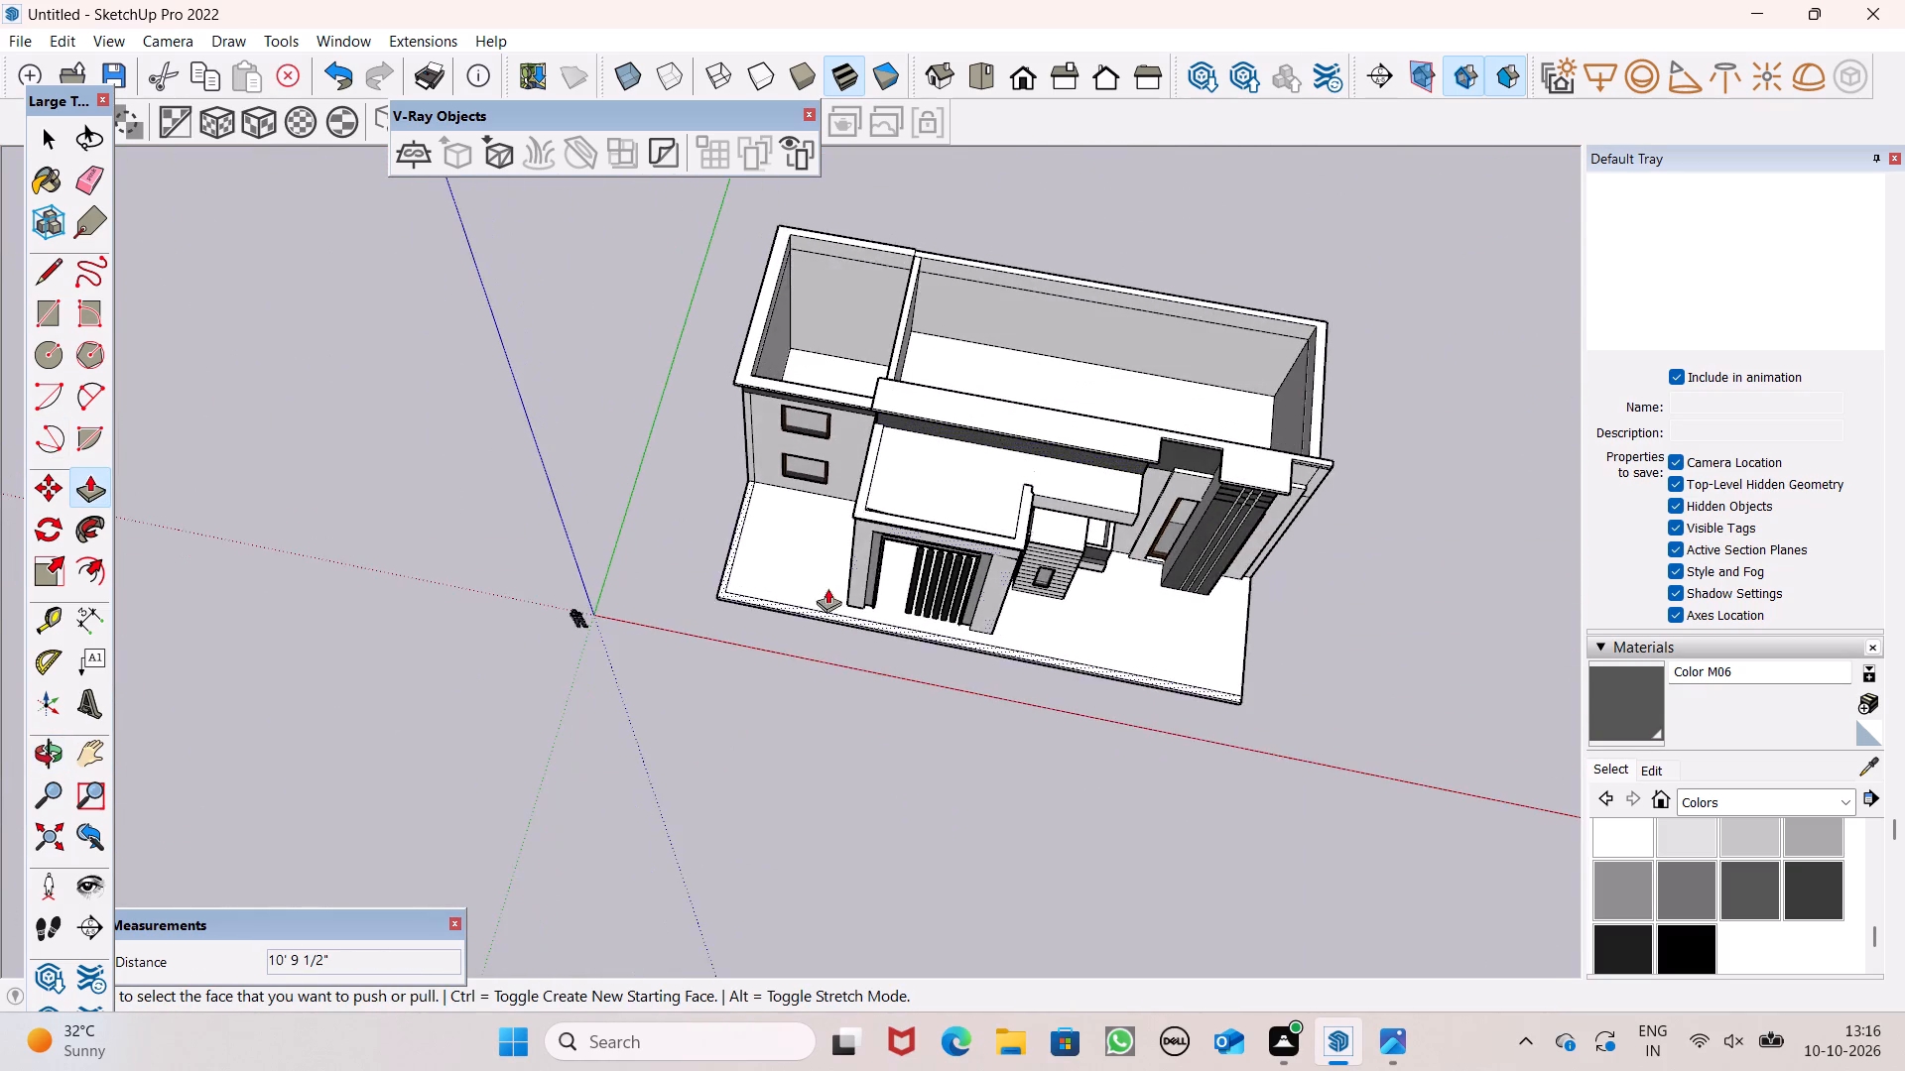
pyautogui.scroll(4, 908, 388)
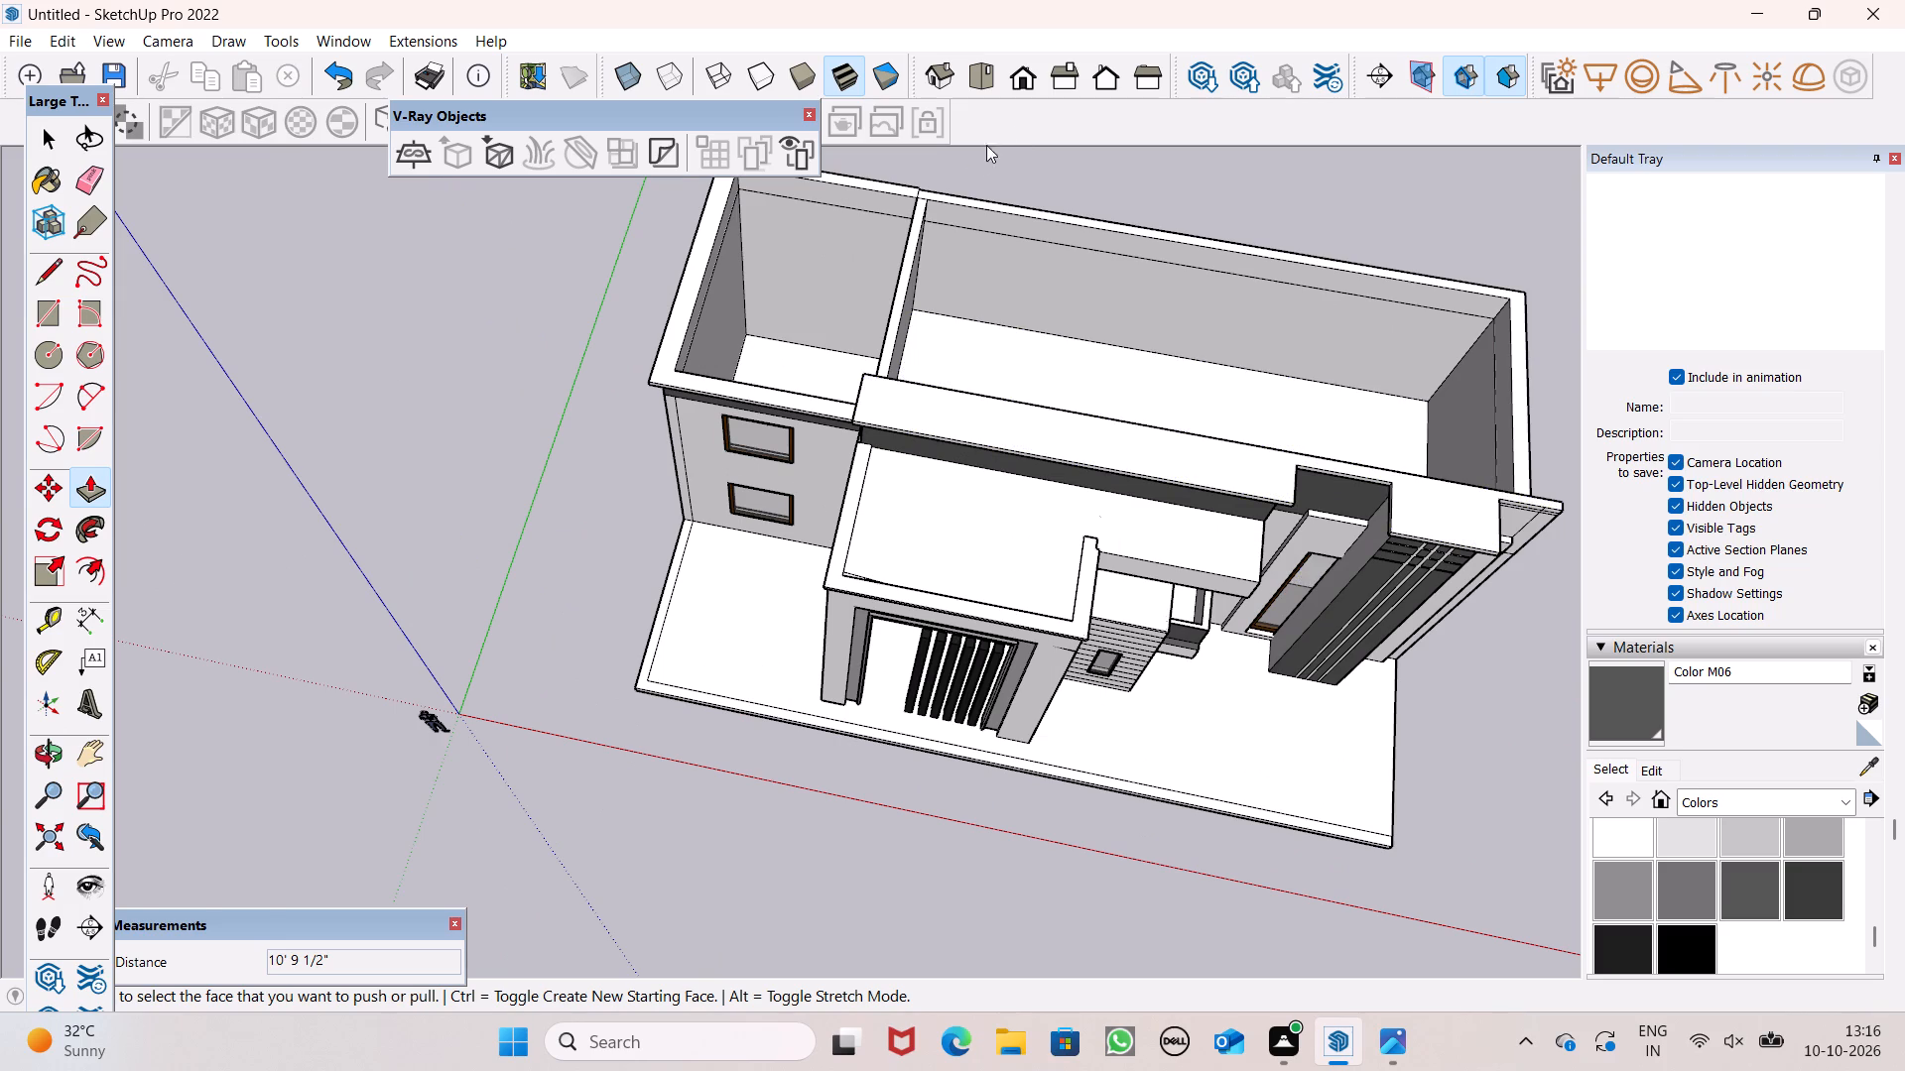
# Push the projecting coping strip on top of the rear wall in by 2 3/8", flush with the wall face.
pyautogui.scroll(8, 980, 150)
pyautogui.scroll(6, 910, 245)
pyautogui.moveTo(944, 249); pyautogui.dragTo(544, 110, button='middle')
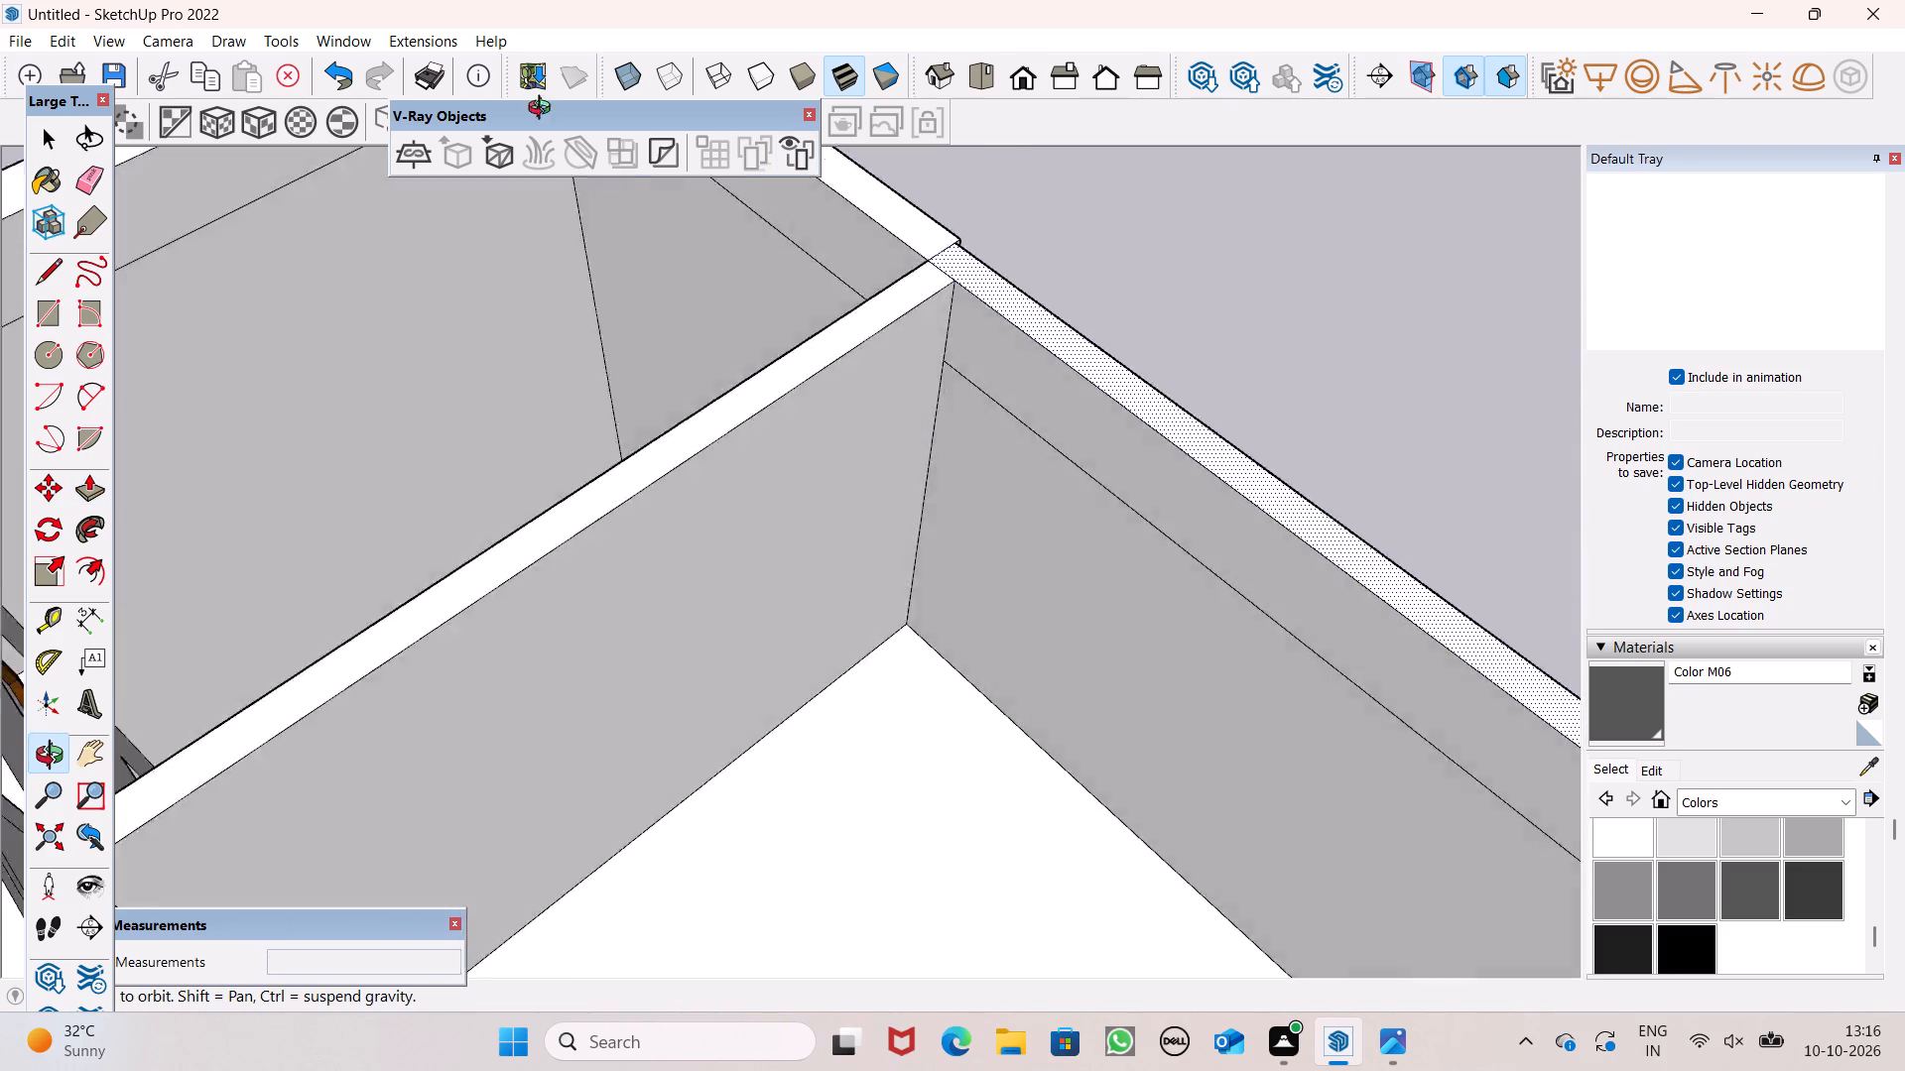
pyautogui.moveTo(544, 110); pyautogui.dragTo(57, 0, button='middle')
pyautogui.scroll(1, 761, 440)
pyautogui.scroll(-4, 1058, 325)
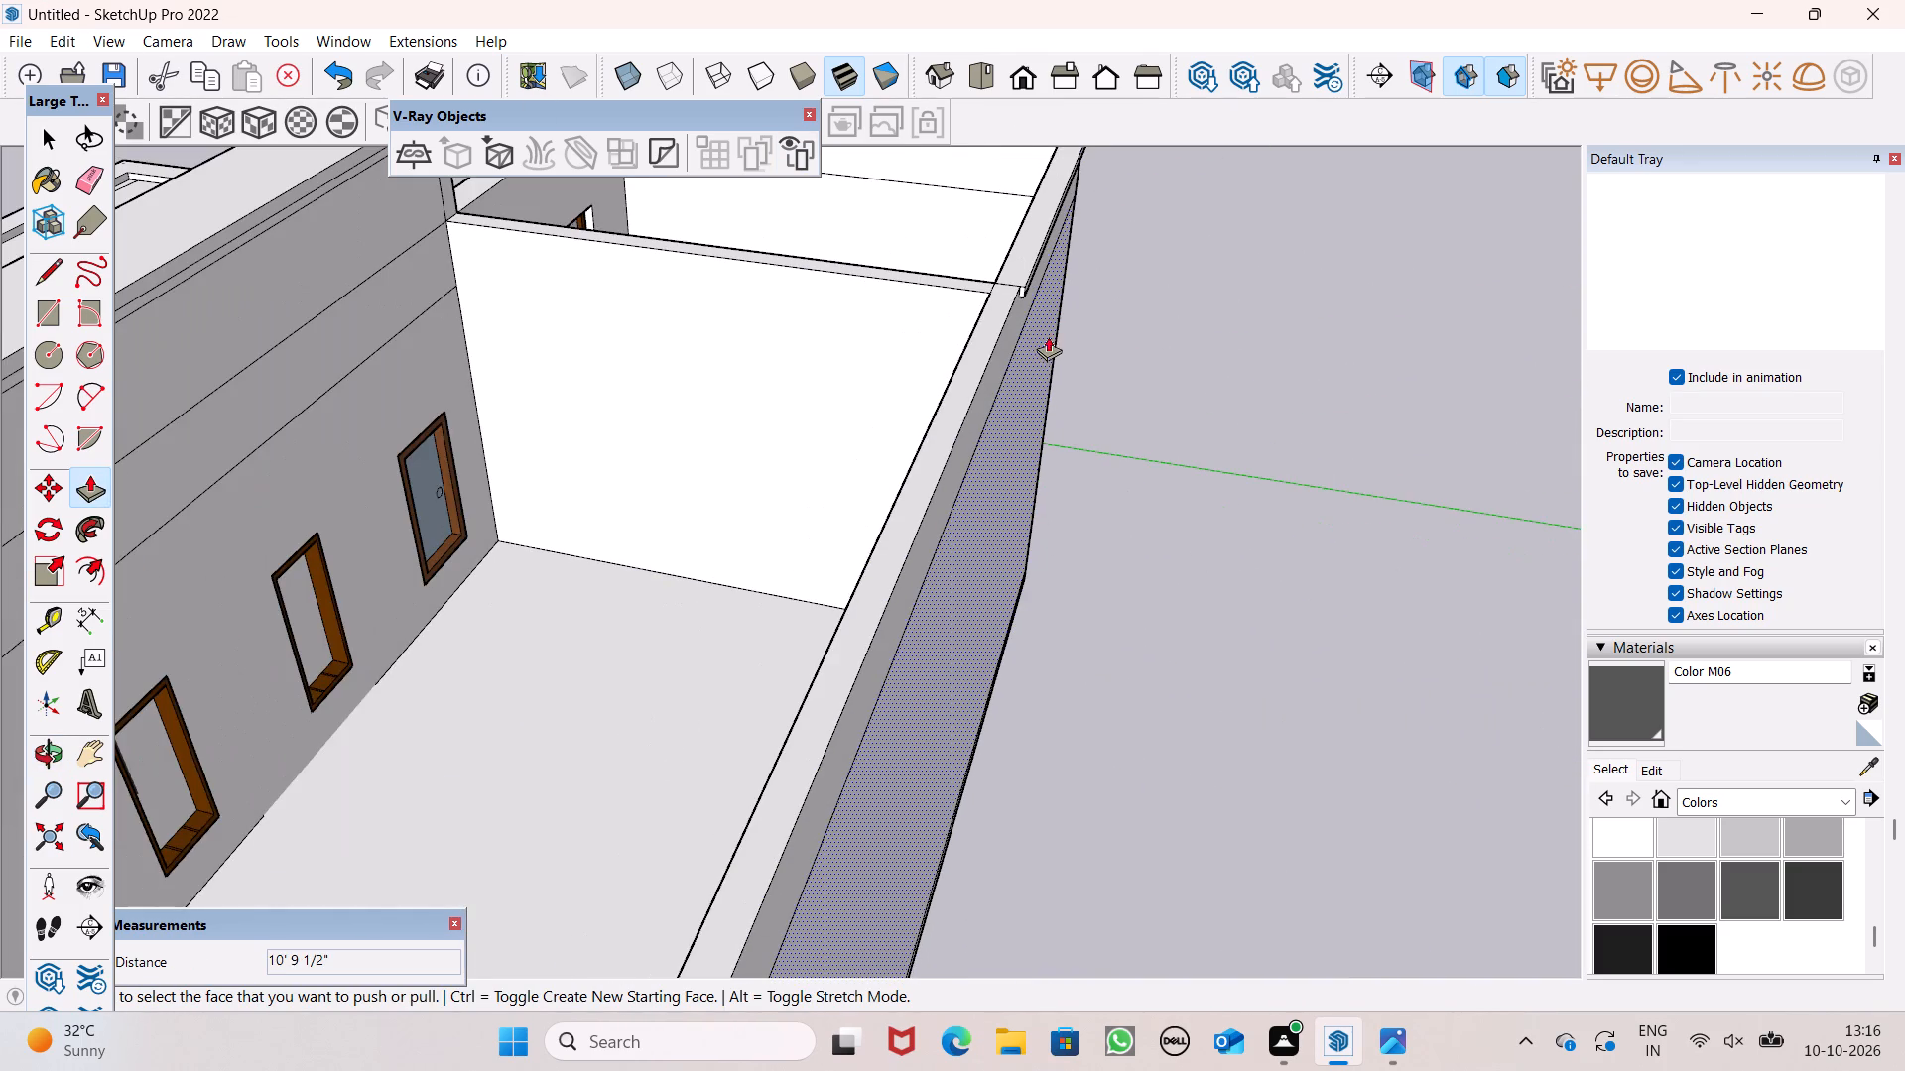
pyautogui.moveTo(1048, 336); pyautogui.dragTo(1085, 359, button='middle')
pyautogui.scroll(3, 1083, 225)
pyautogui.scroll(1, 1065, 307)
pyautogui.moveTo(1065, 307); pyautogui.dragTo(751, 202, button='middle')
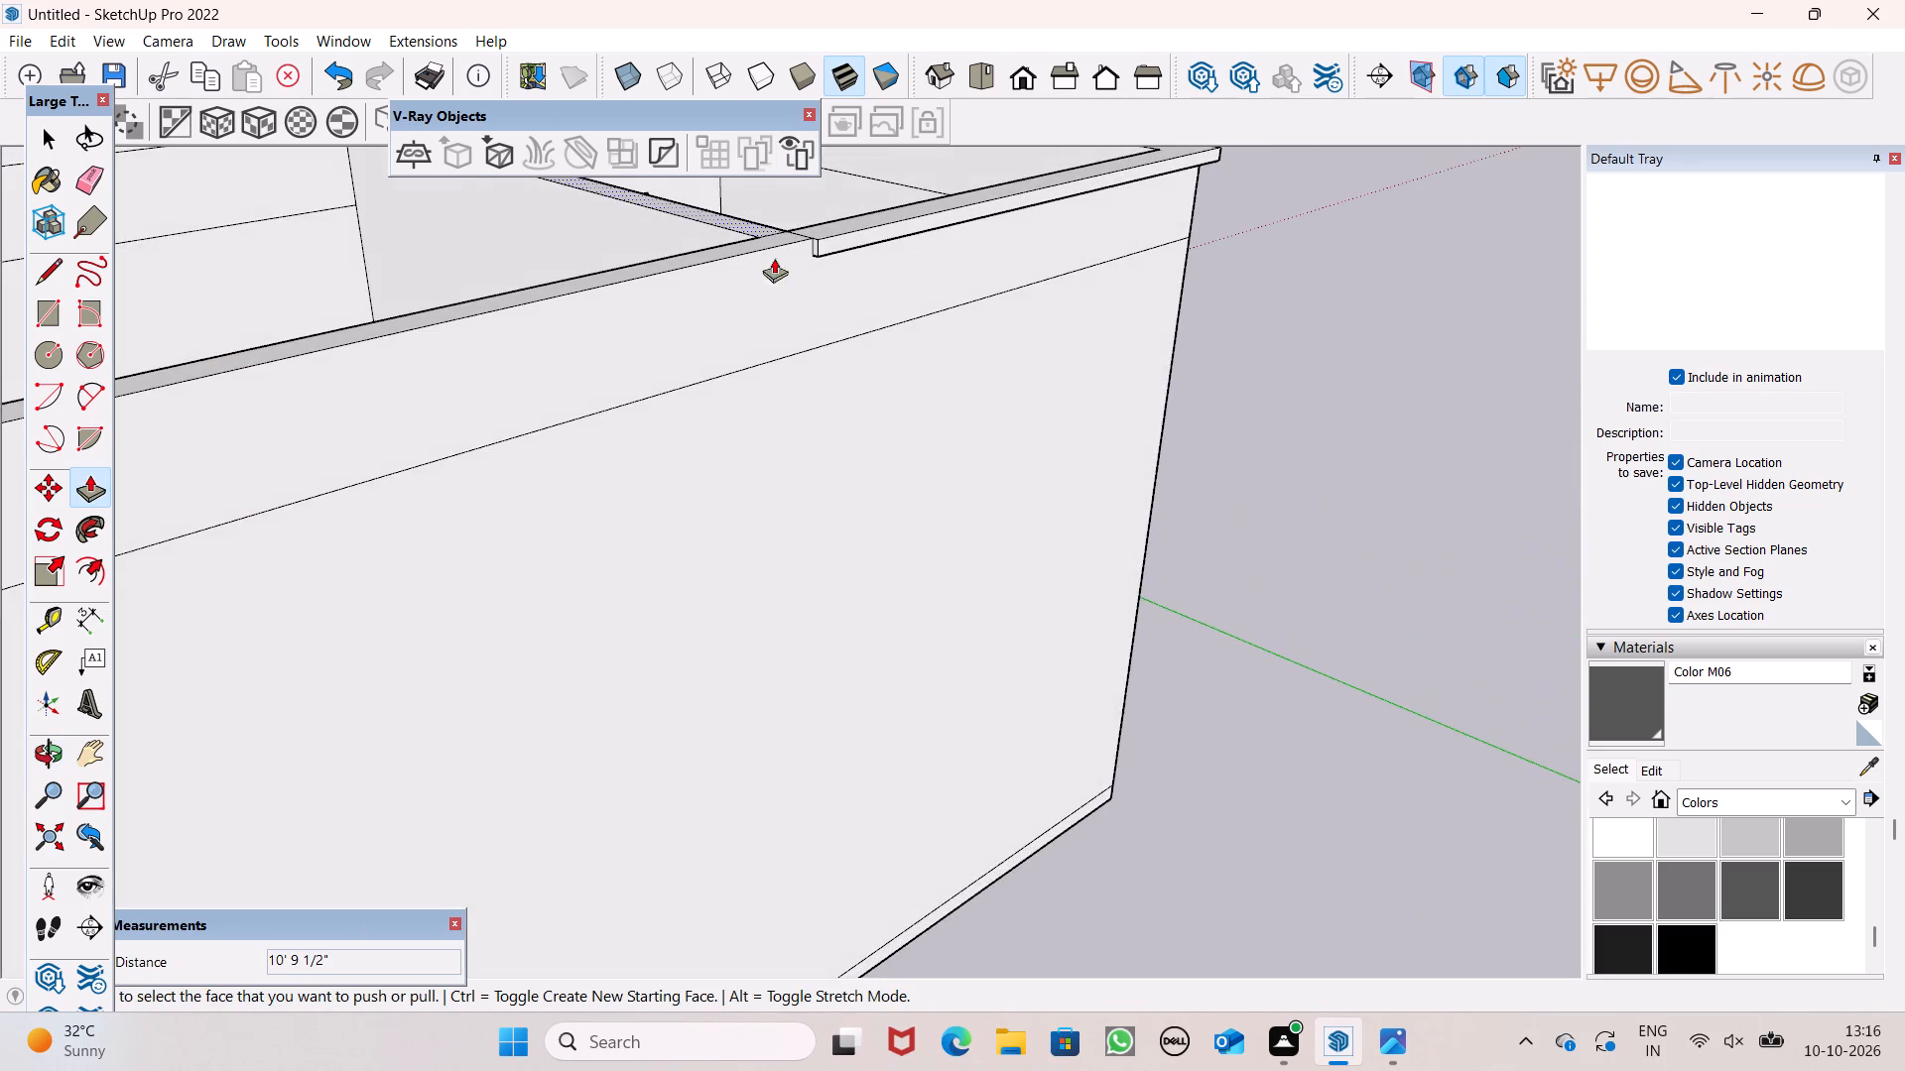
pyautogui.scroll(12, 824, 274)
pyautogui.moveTo(783, 210); pyautogui.dragTo(702, 224)
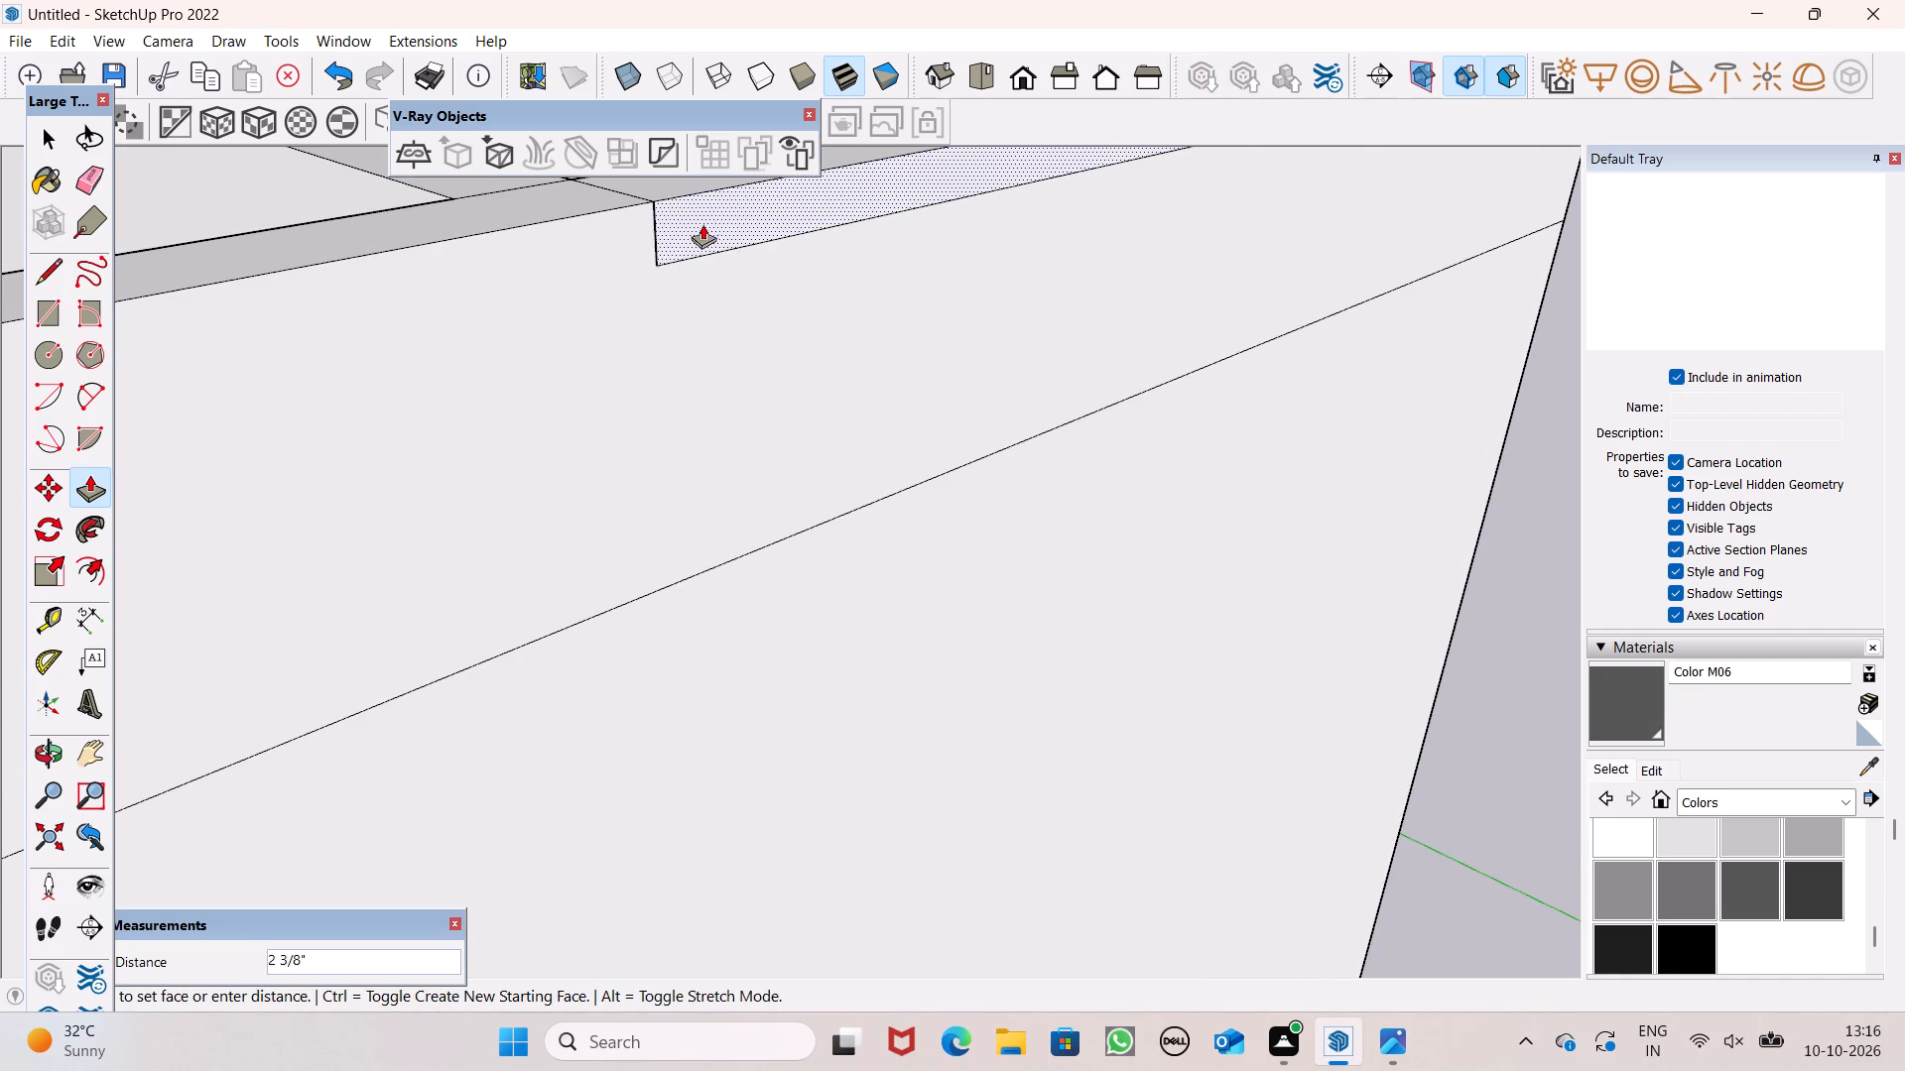
pyautogui.moveTo(702, 224); pyautogui.dragTo(633, 253)
pyautogui.scroll(-3, 668, 341)
pyautogui.scroll(-6, 833, 360)
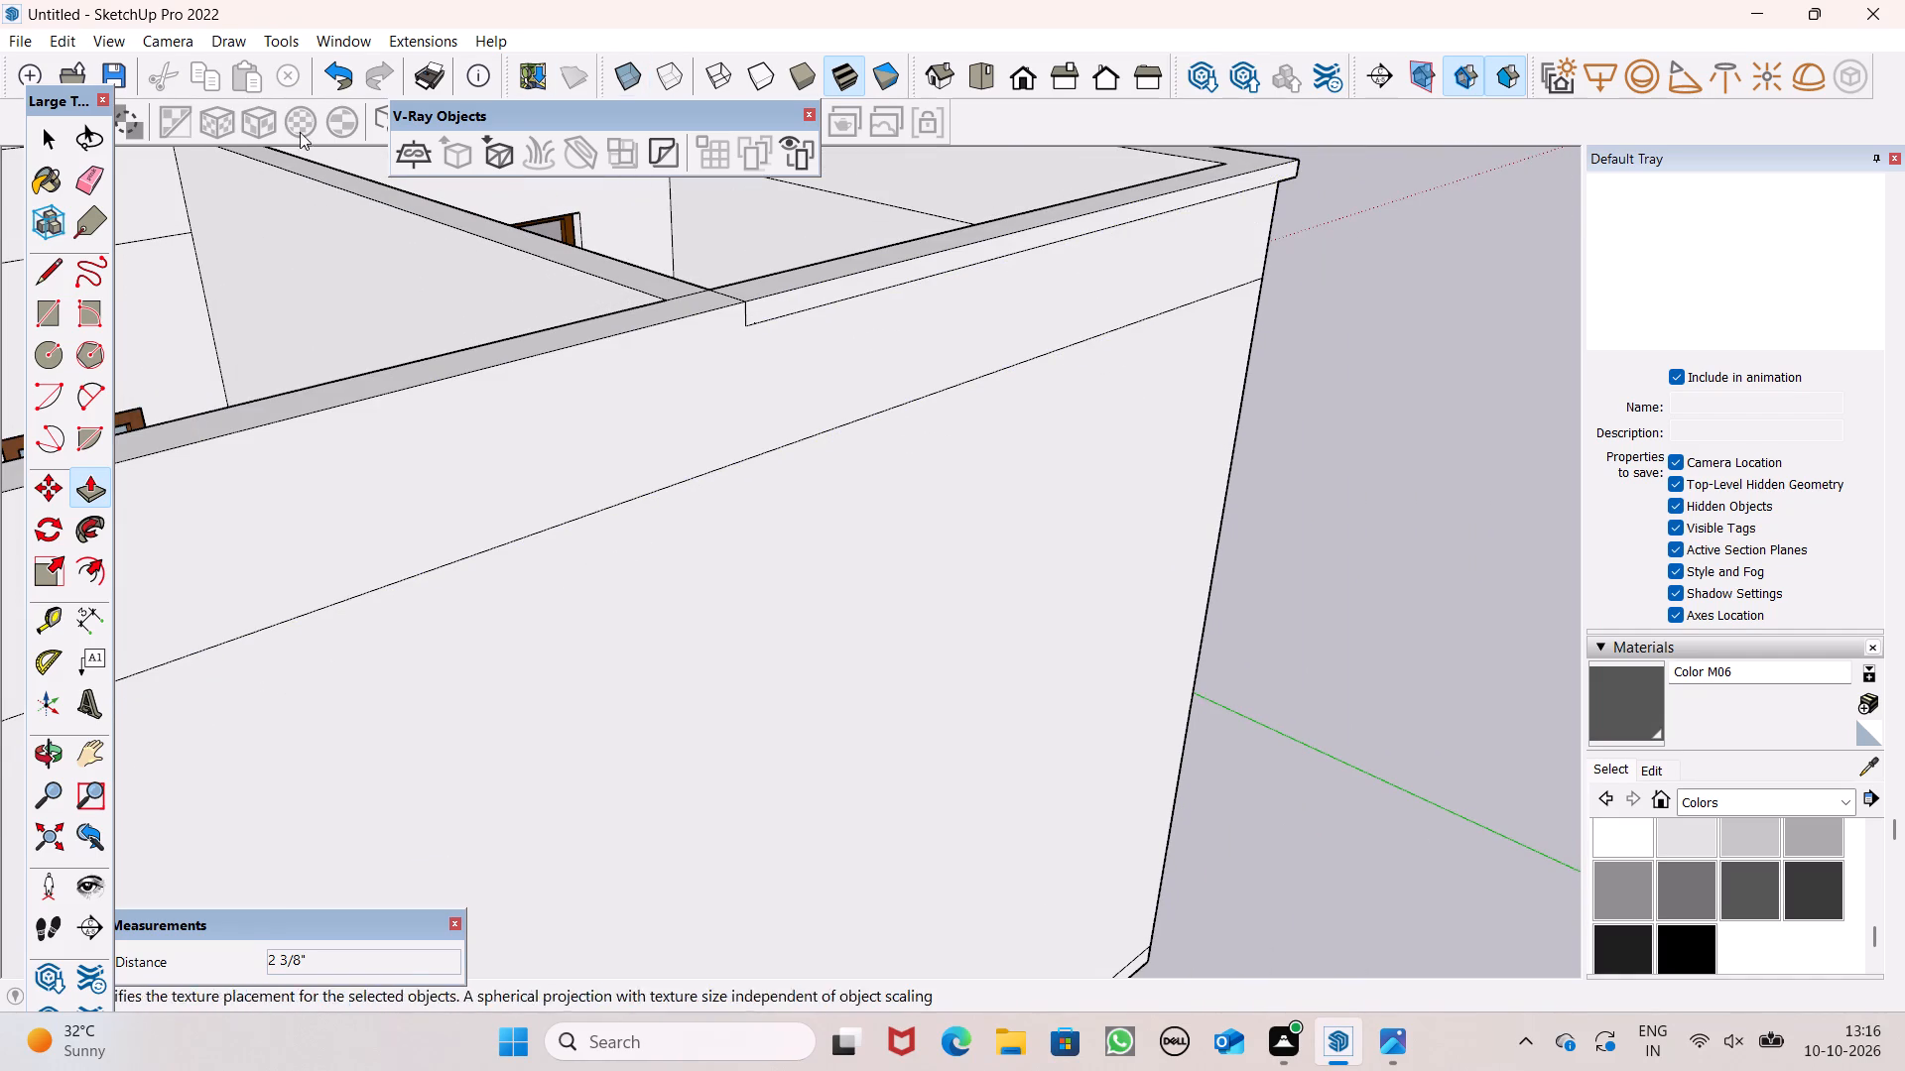
# Erase the leftover edges of the flattened coping strip on the rear wall and its top.
pyautogui.click(86, 187)
pyautogui.scroll(4, 571, 262)
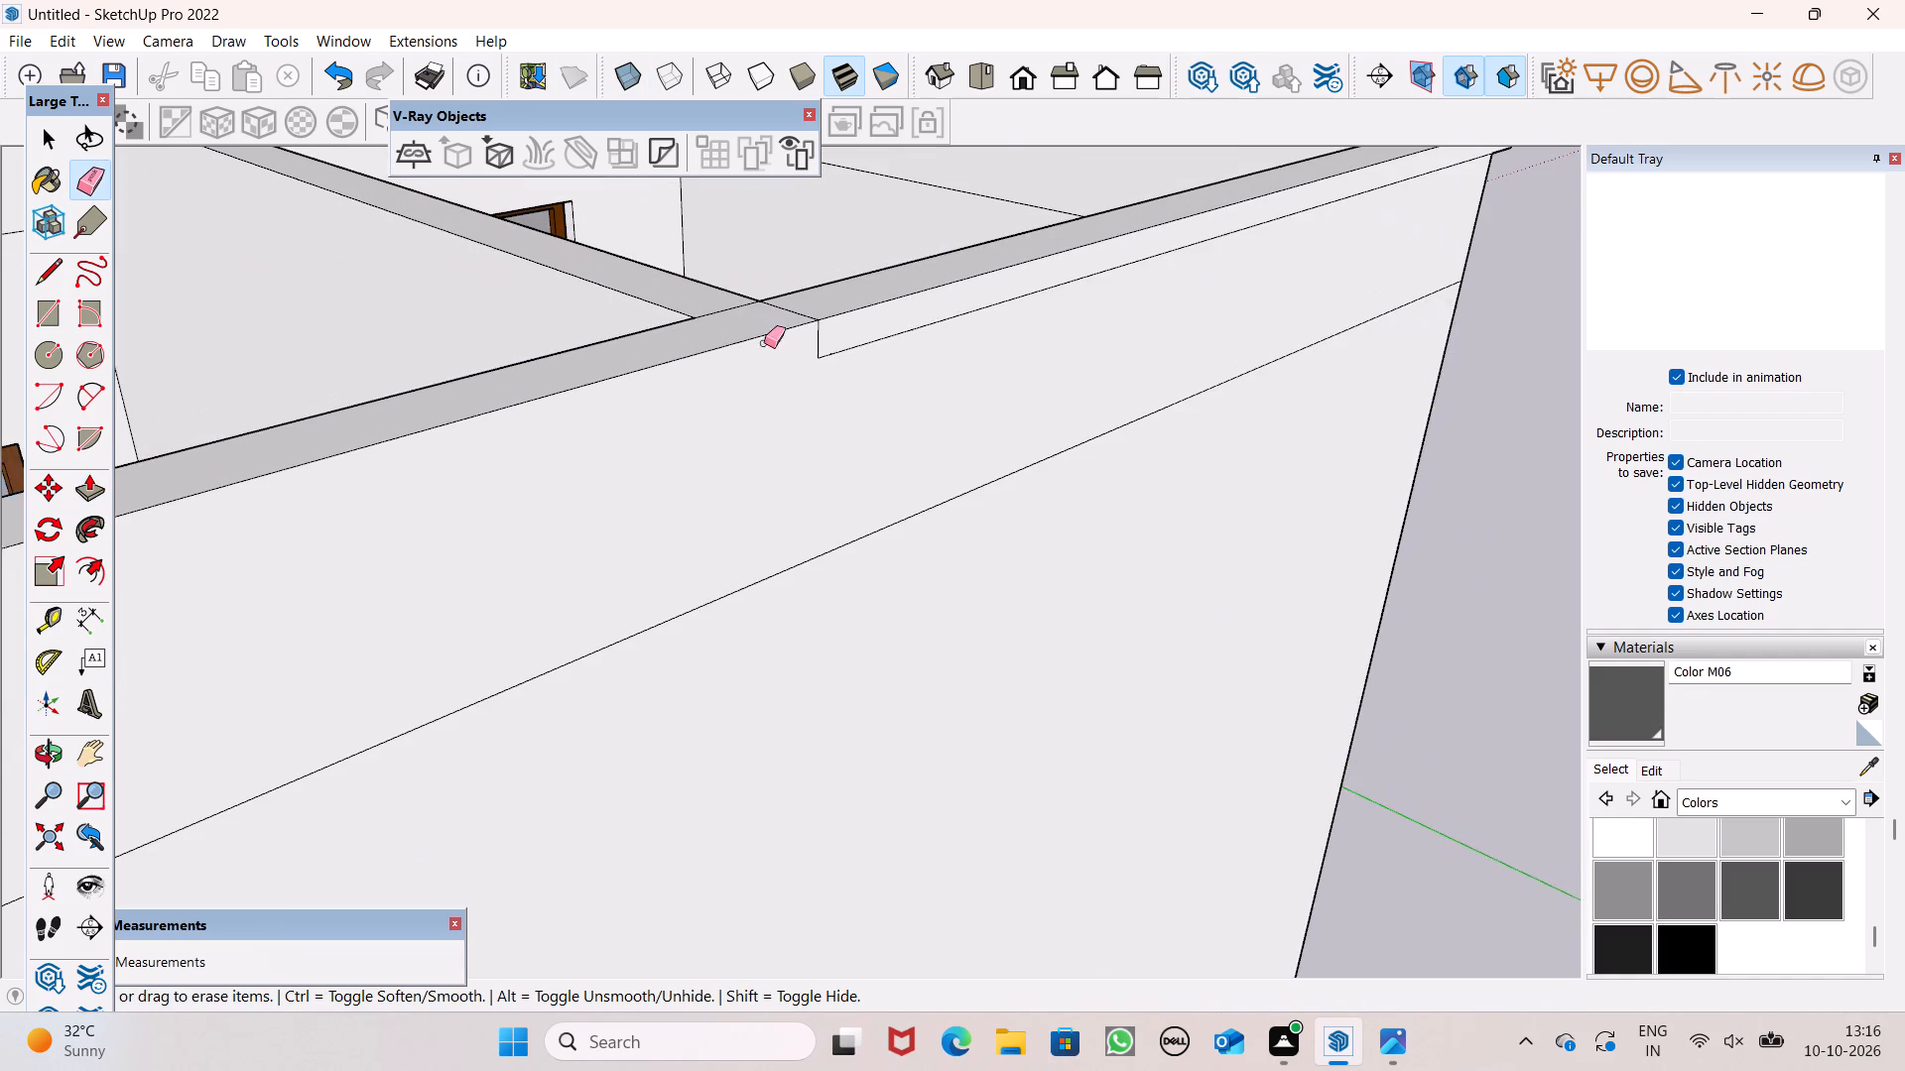
pyautogui.scroll(6, 744, 324)
pyautogui.moveTo(834, 306); pyautogui.dragTo(813, 318)
pyautogui.moveTo(863, 365); pyautogui.dragTo(883, 389)
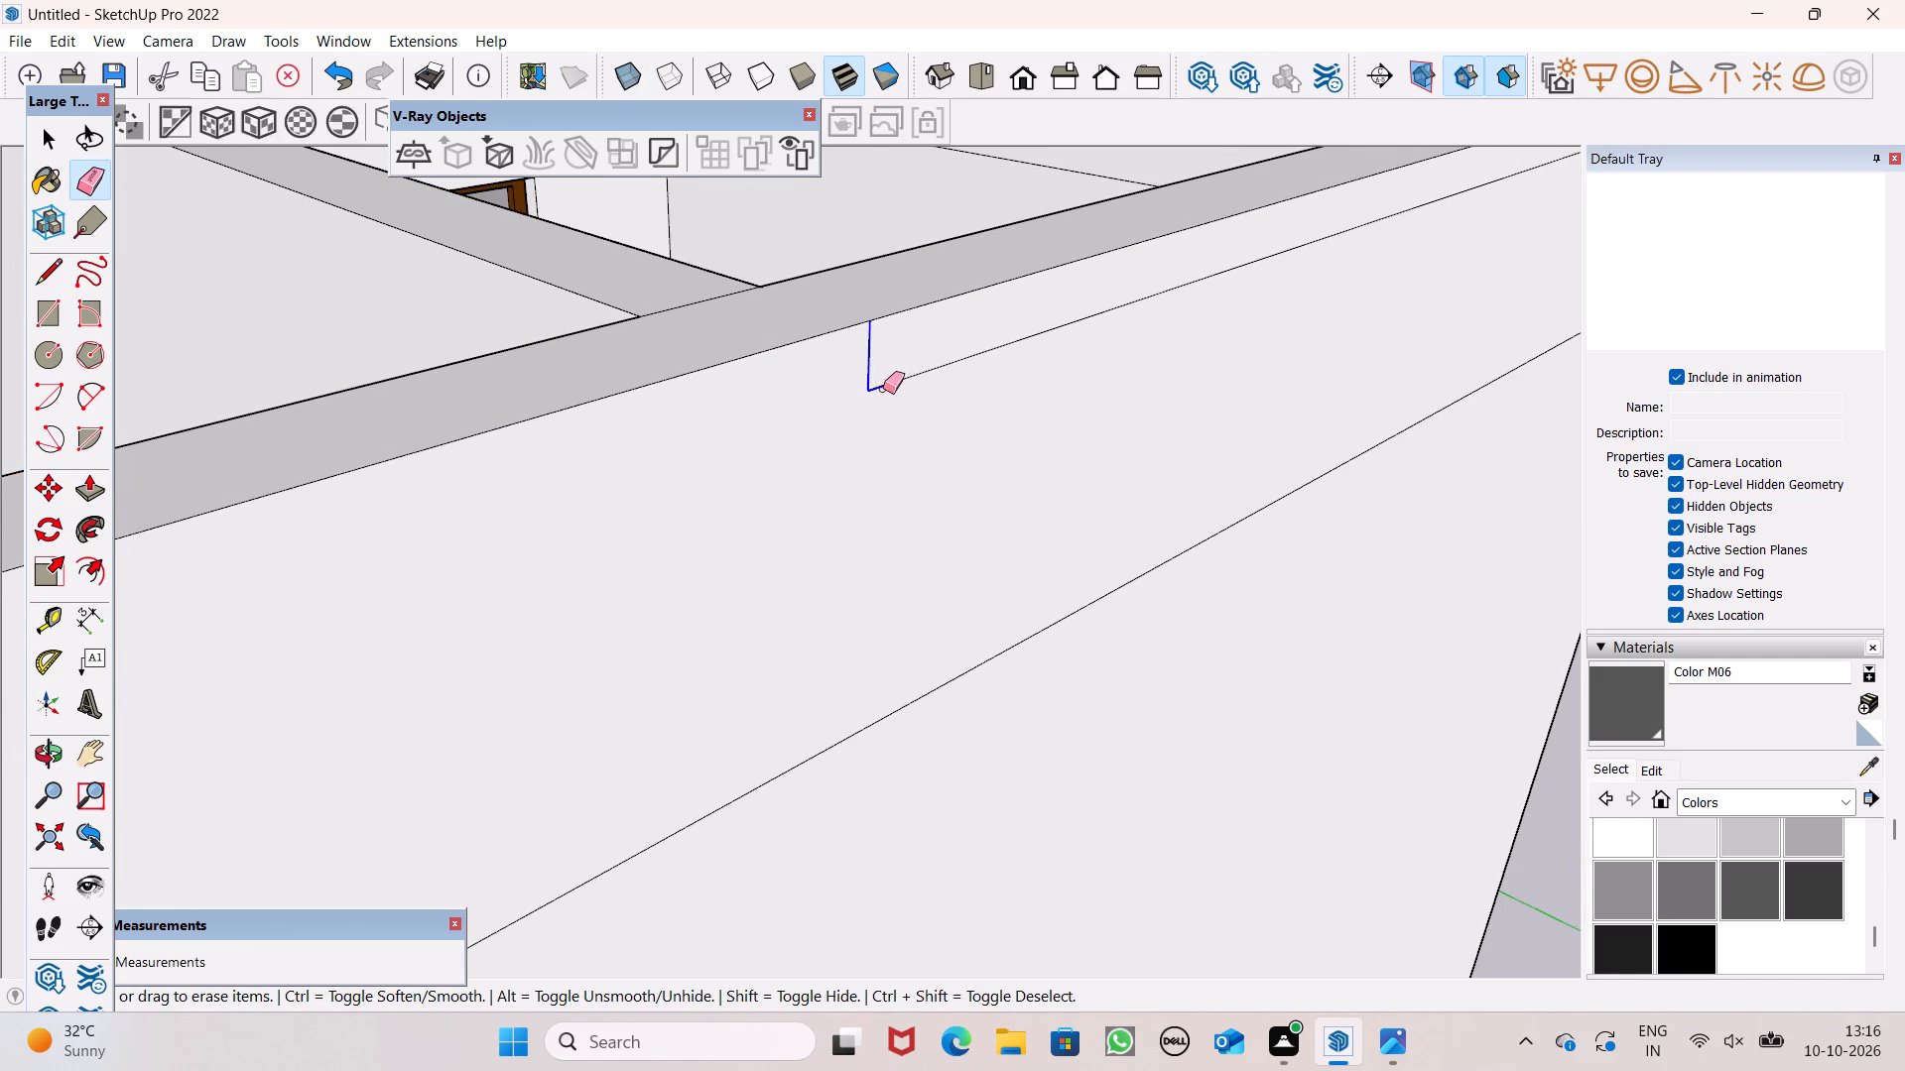
pyautogui.moveTo(883, 389); pyautogui.dragTo(883, 390)
pyautogui.scroll(-5, 493, 441)
pyautogui.click(807, 393)
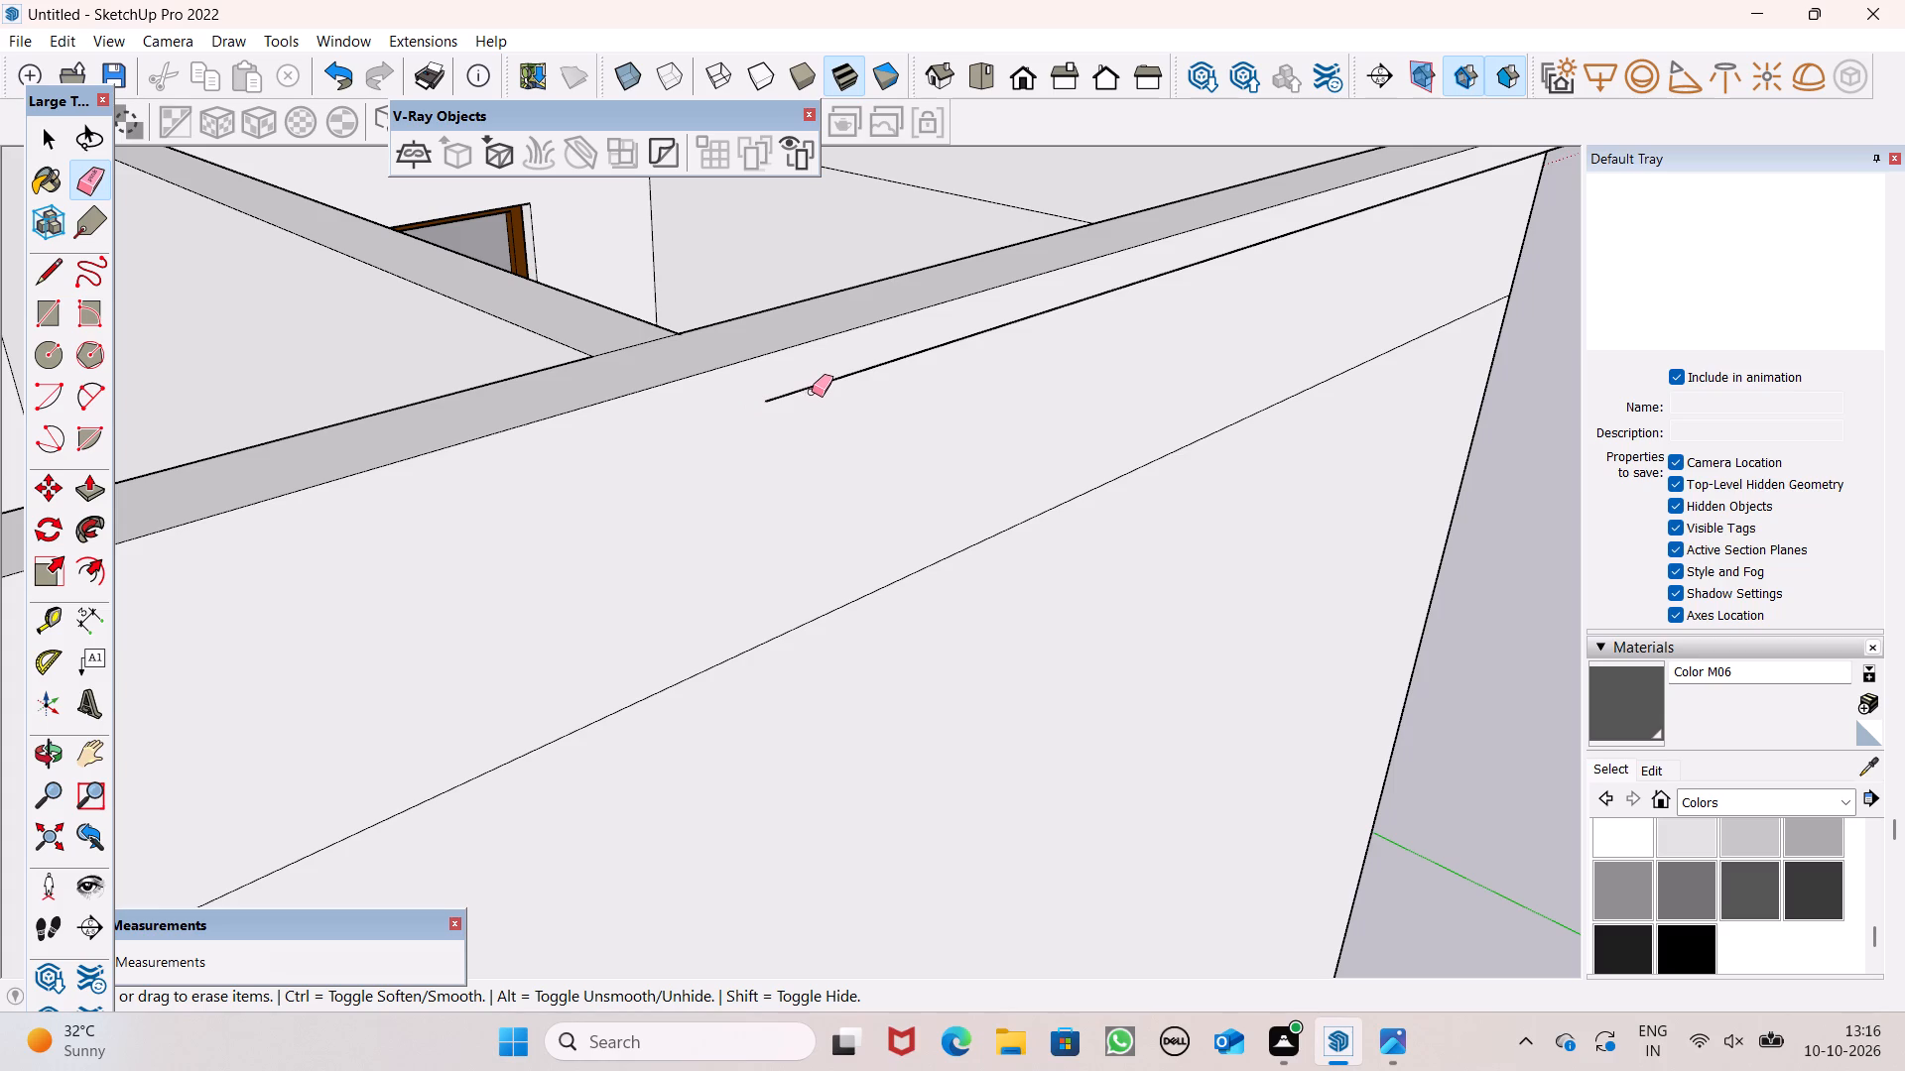
pyautogui.moveTo(812, 380); pyautogui.dragTo(806, 405)
# Draw a line along the inner top edge of the smaller roof compartment to close it with a flat face.
pyautogui.scroll(-7, 807, 393)
pyautogui.scroll(-4, 908, 412)
pyautogui.moveTo(1103, 422); pyautogui.dragTo(556, 474, button='middle')
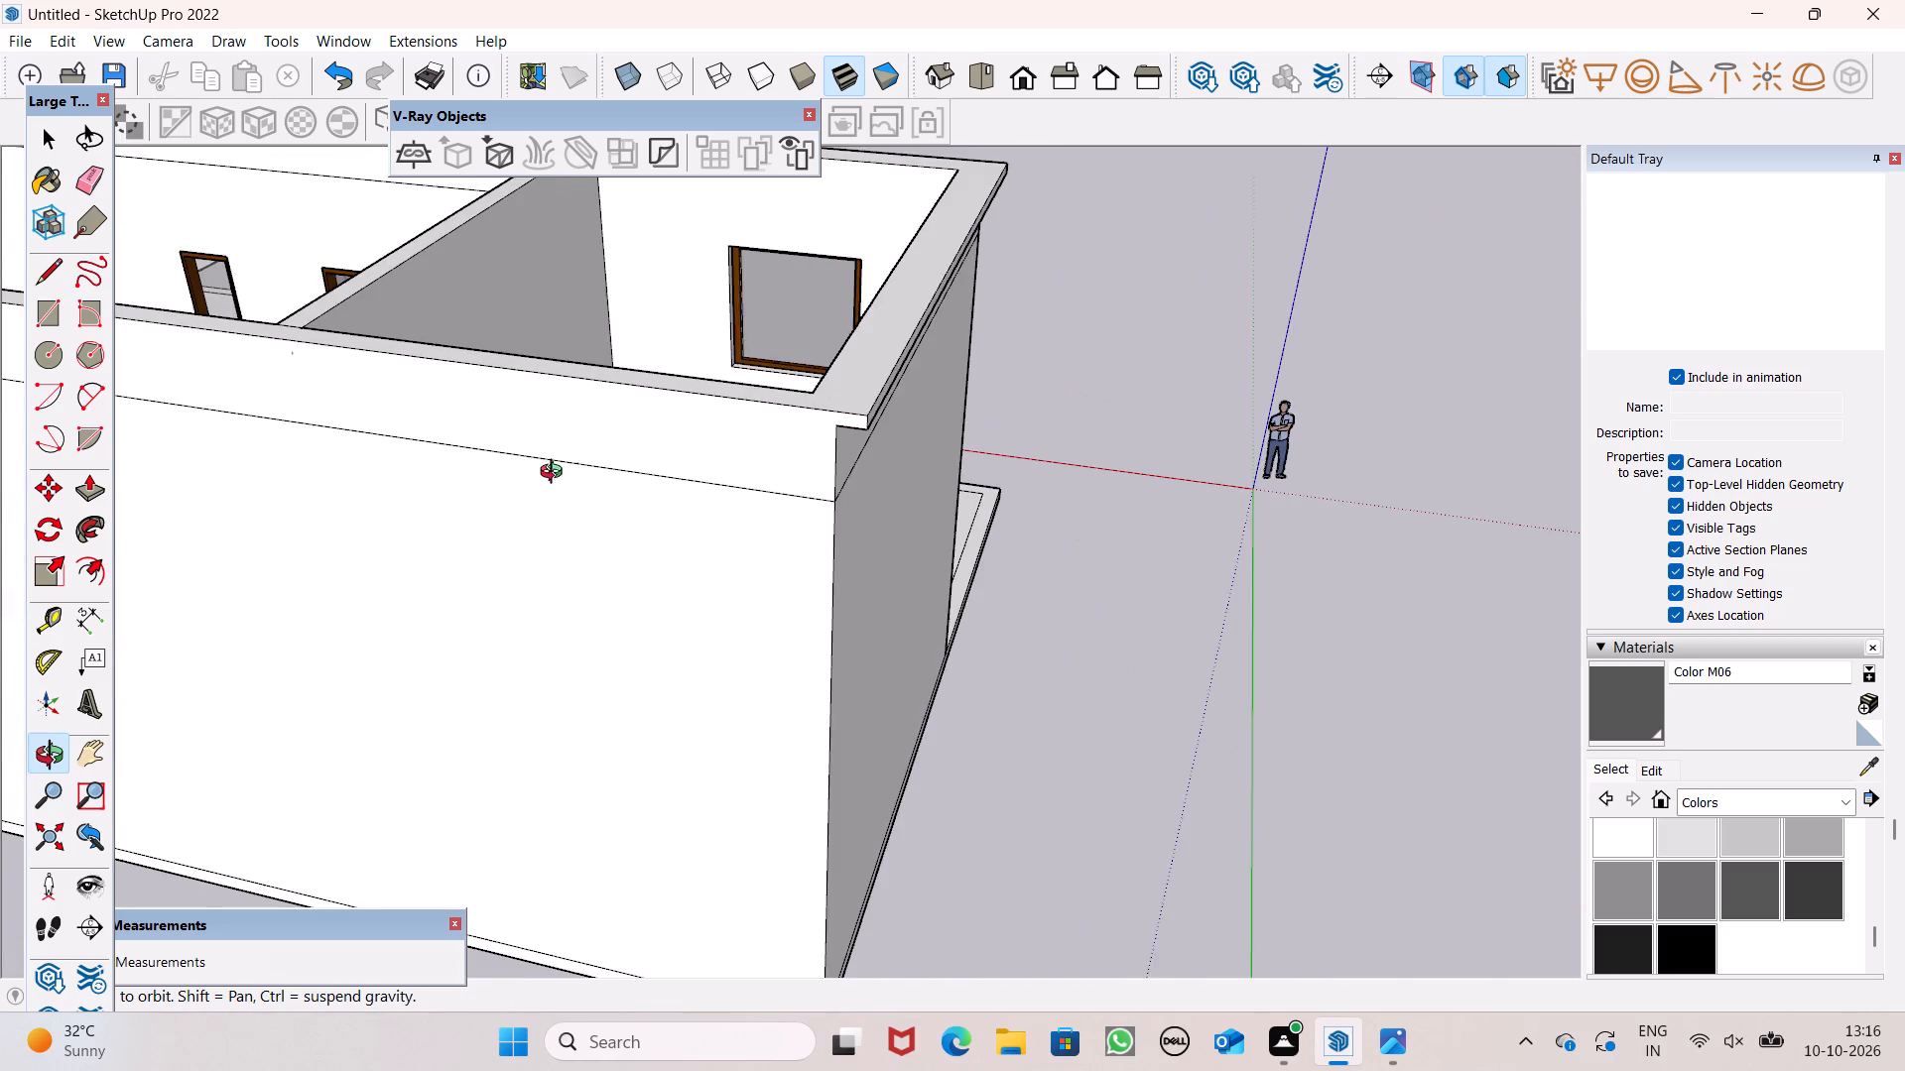
pyautogui.moveTo(556, 474); pyautogui.dragTo(1786, 540, button='middle')
pyautogui.moveTo(1071, 487); pyautogui.dragTo(1696, 374, button='middle')
pyautogui.scroll(-4, 1101, 419)
pyautogui.scroll(-4, 1000, 362)
pyautogui.moveTo(983, 435); pyautogui.dragTo(1041, 801, button='middle')
pyautogui.scroll(-7, 899, 660)
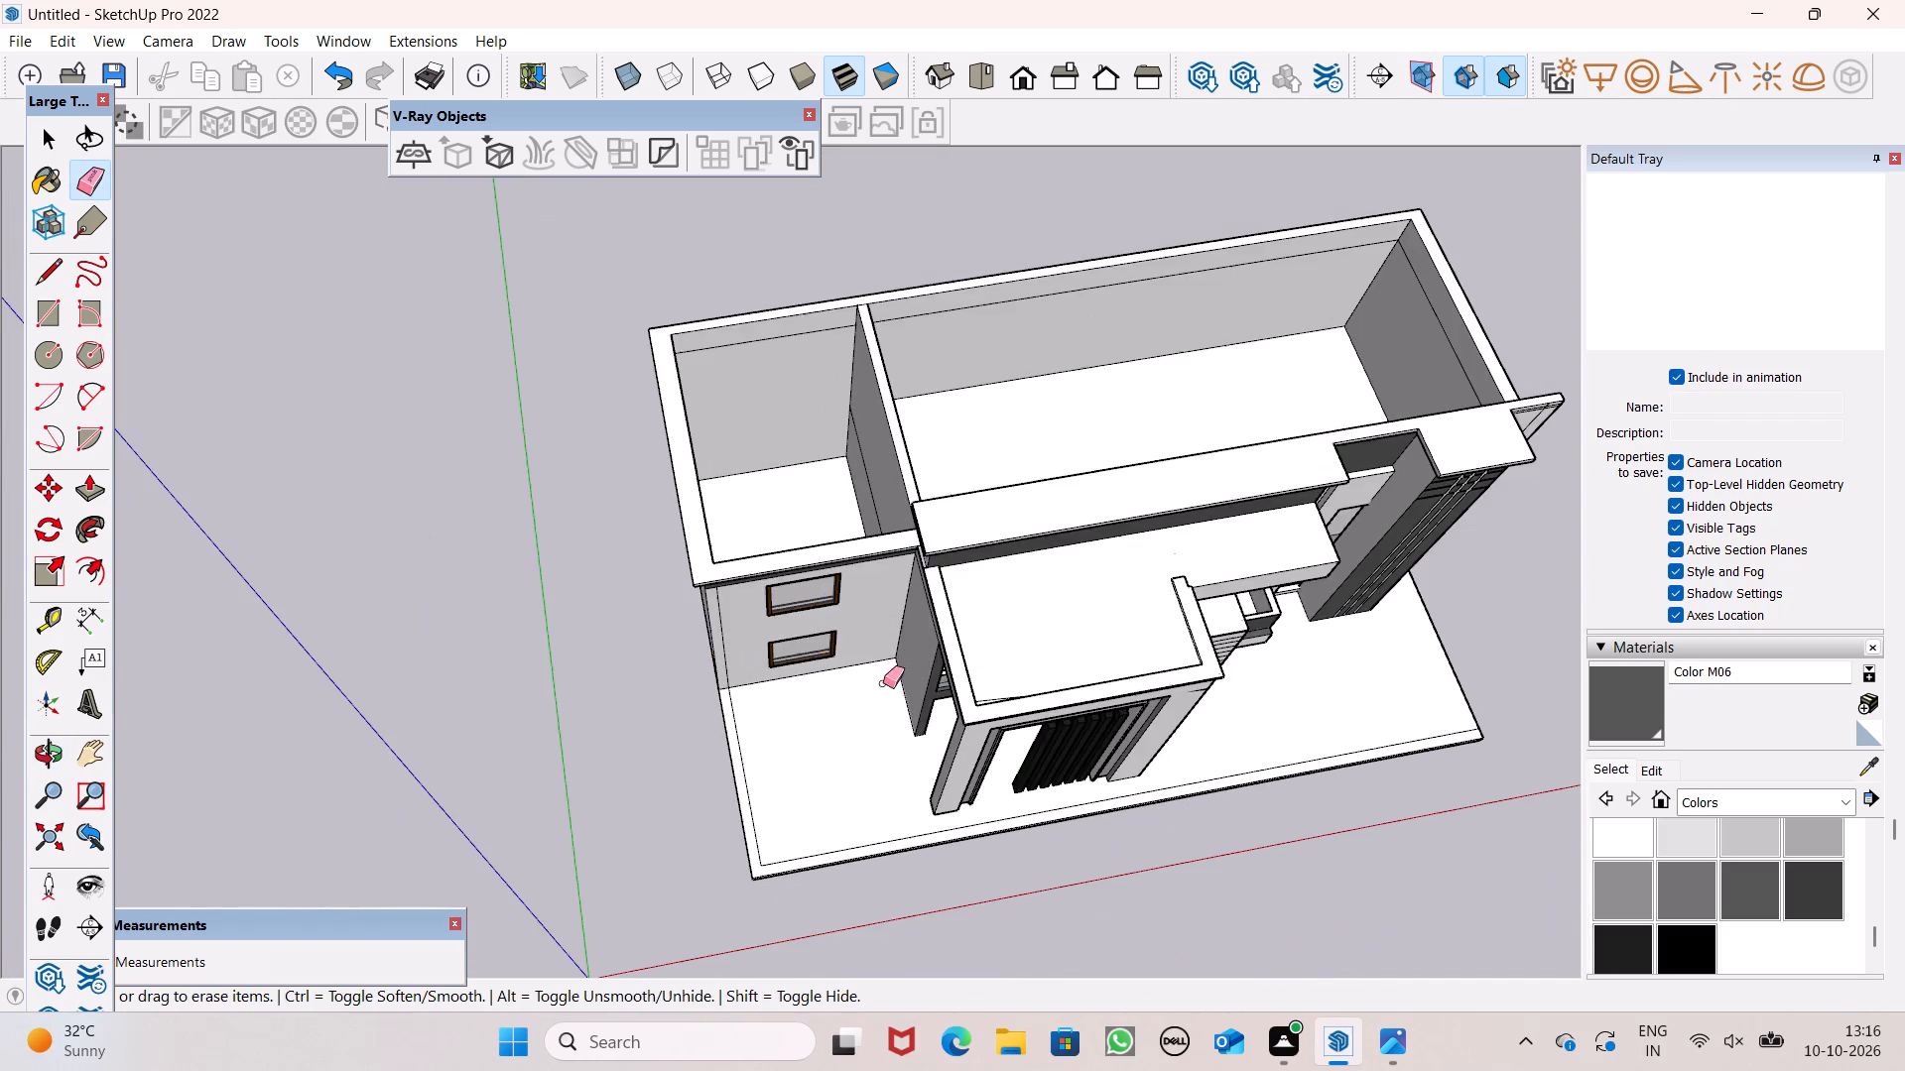
pyautogui.scroll(5, 900, 479)
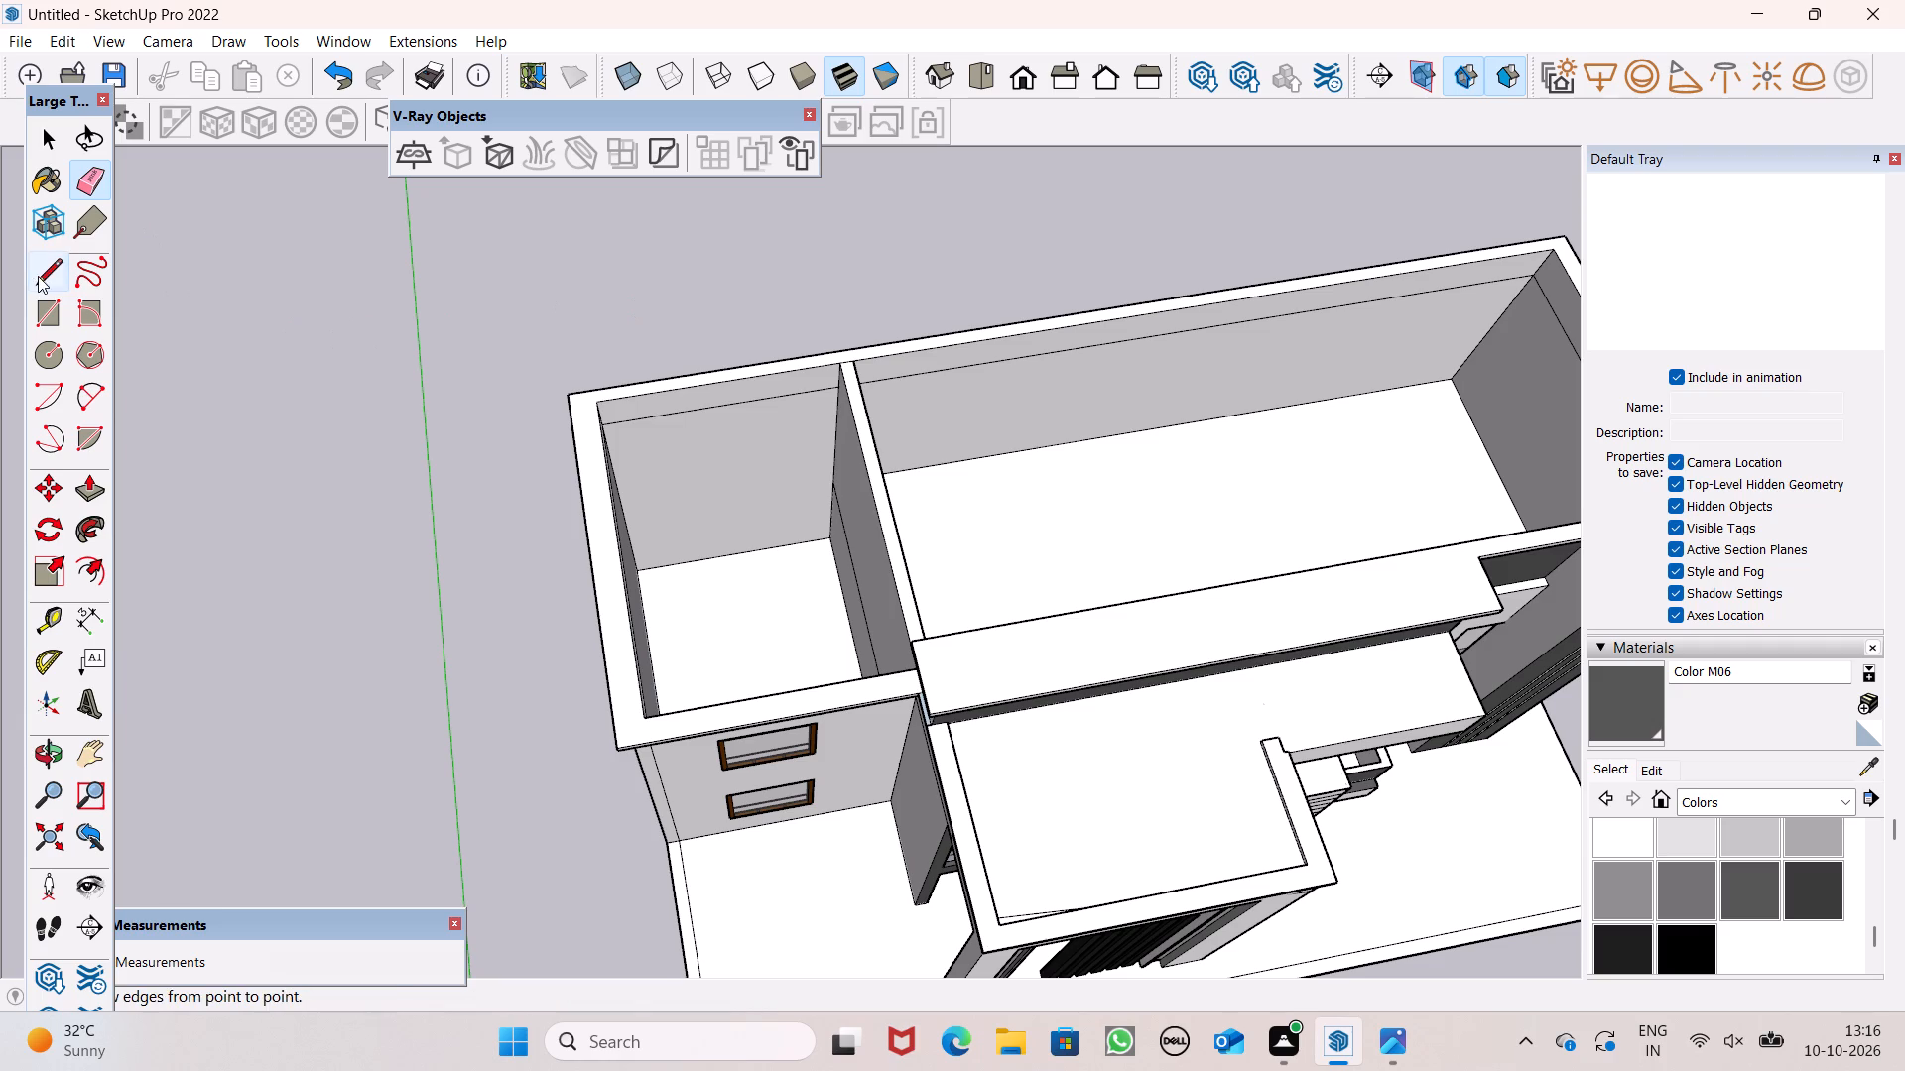
pyautogui.click(38, 276)
pyautogui.scroll(4, 624, 455)
pyautogui.click(584, 376)
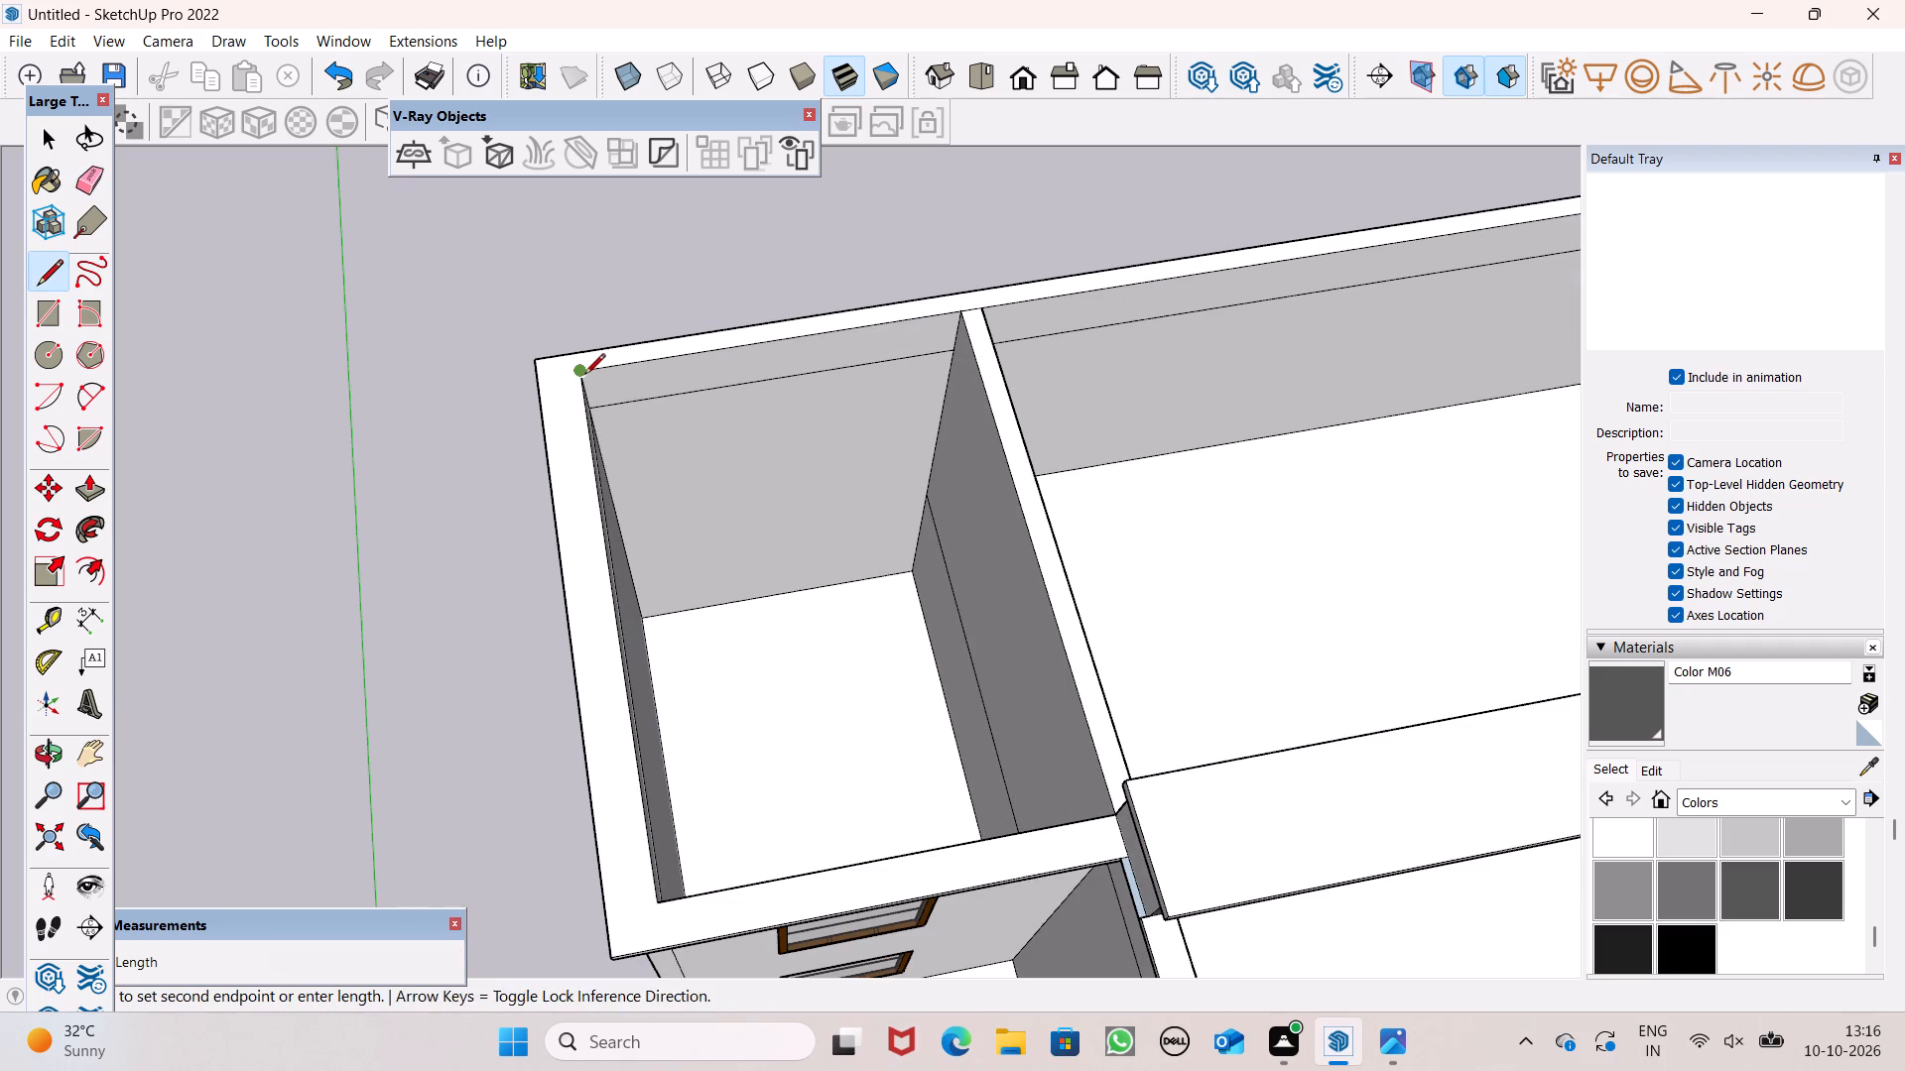
pyautogui.click(603, 368)
pyautogui.scroll(-12, 602, 368)
pyautogui.scroll(7, 796, 323)
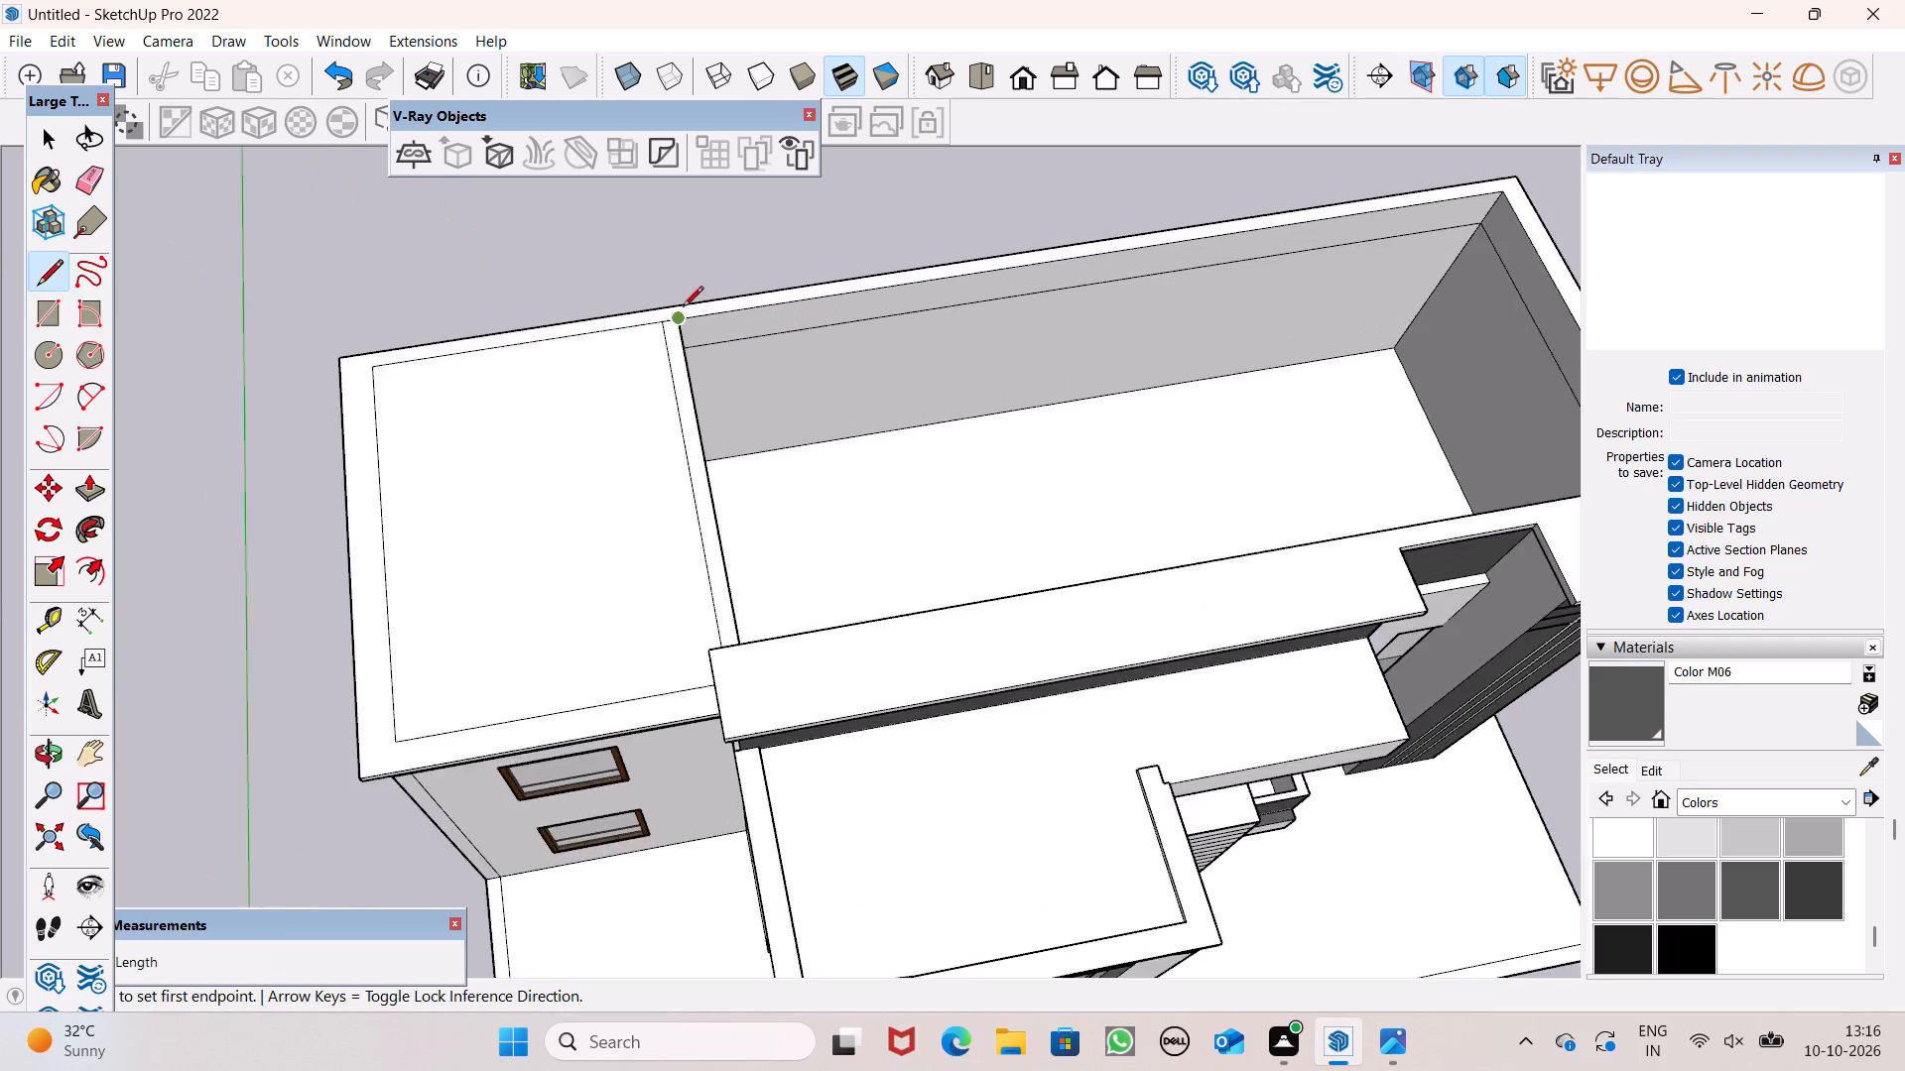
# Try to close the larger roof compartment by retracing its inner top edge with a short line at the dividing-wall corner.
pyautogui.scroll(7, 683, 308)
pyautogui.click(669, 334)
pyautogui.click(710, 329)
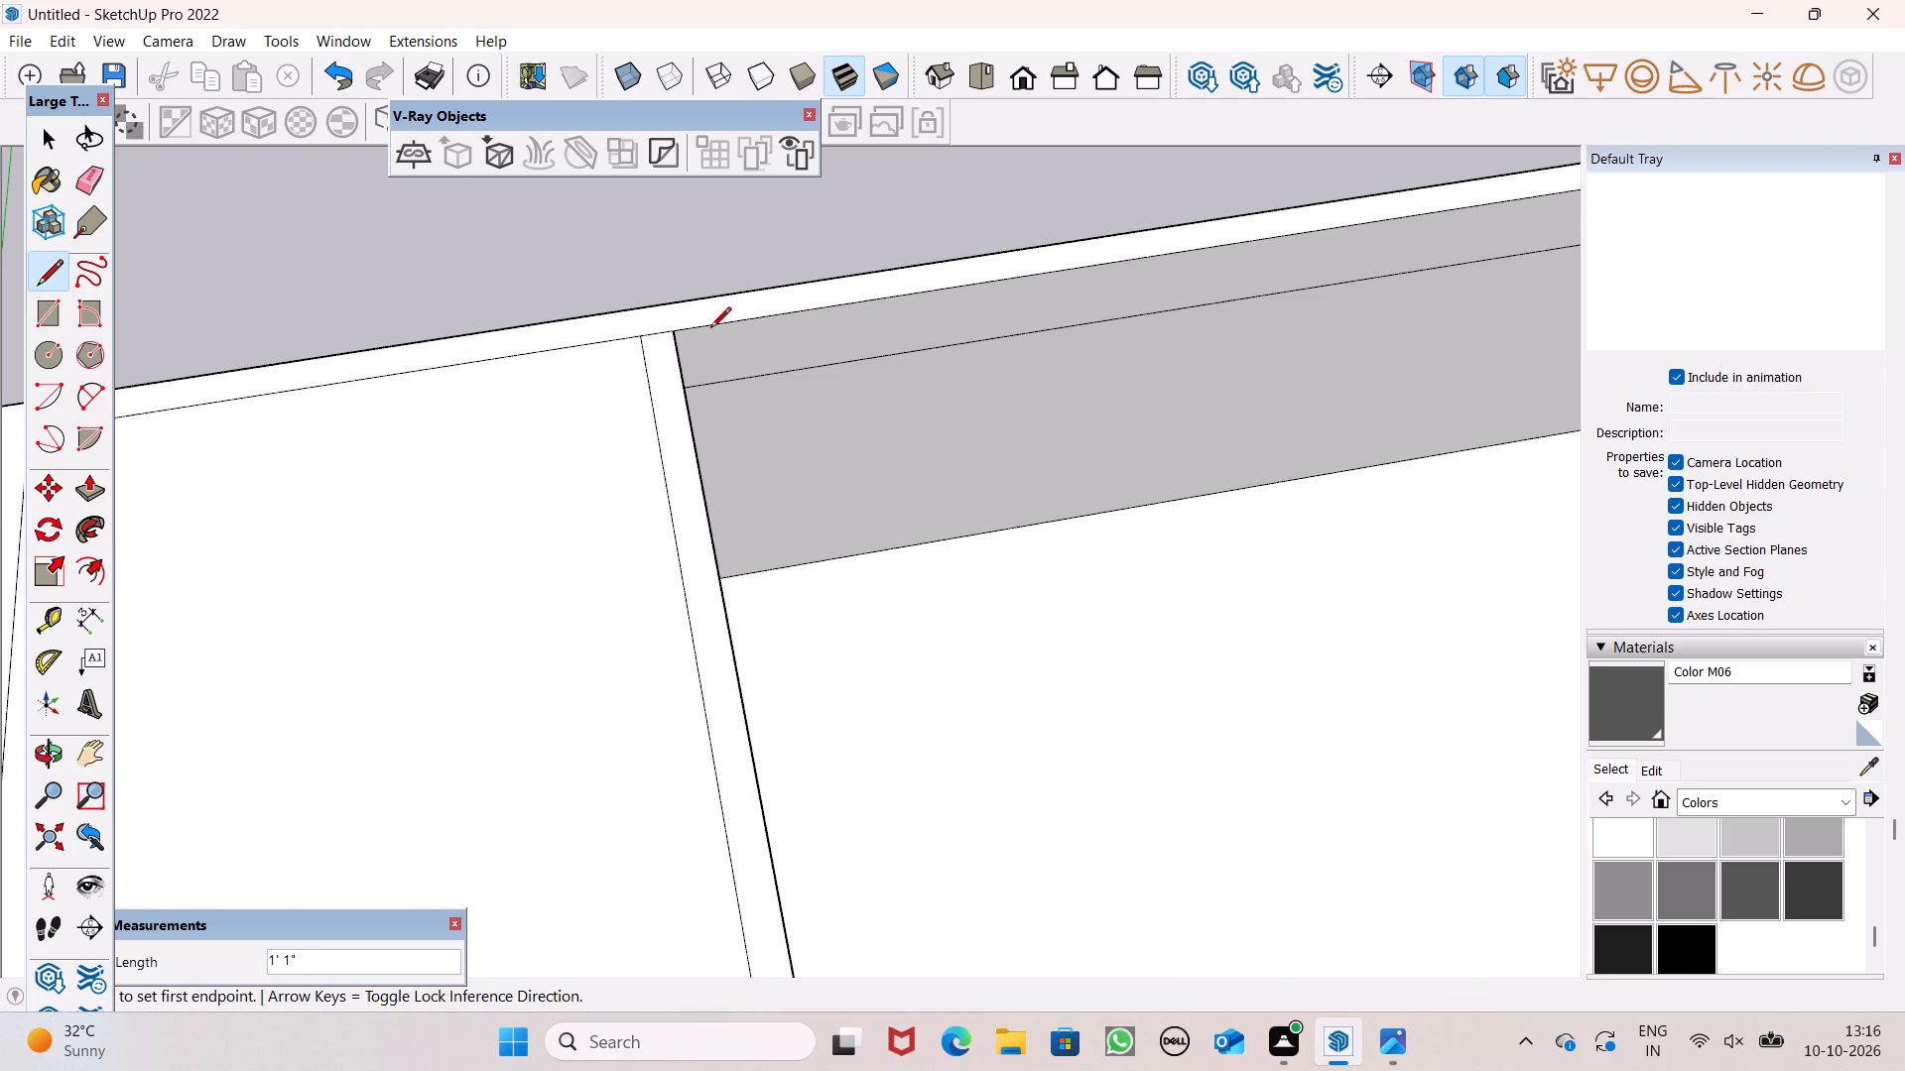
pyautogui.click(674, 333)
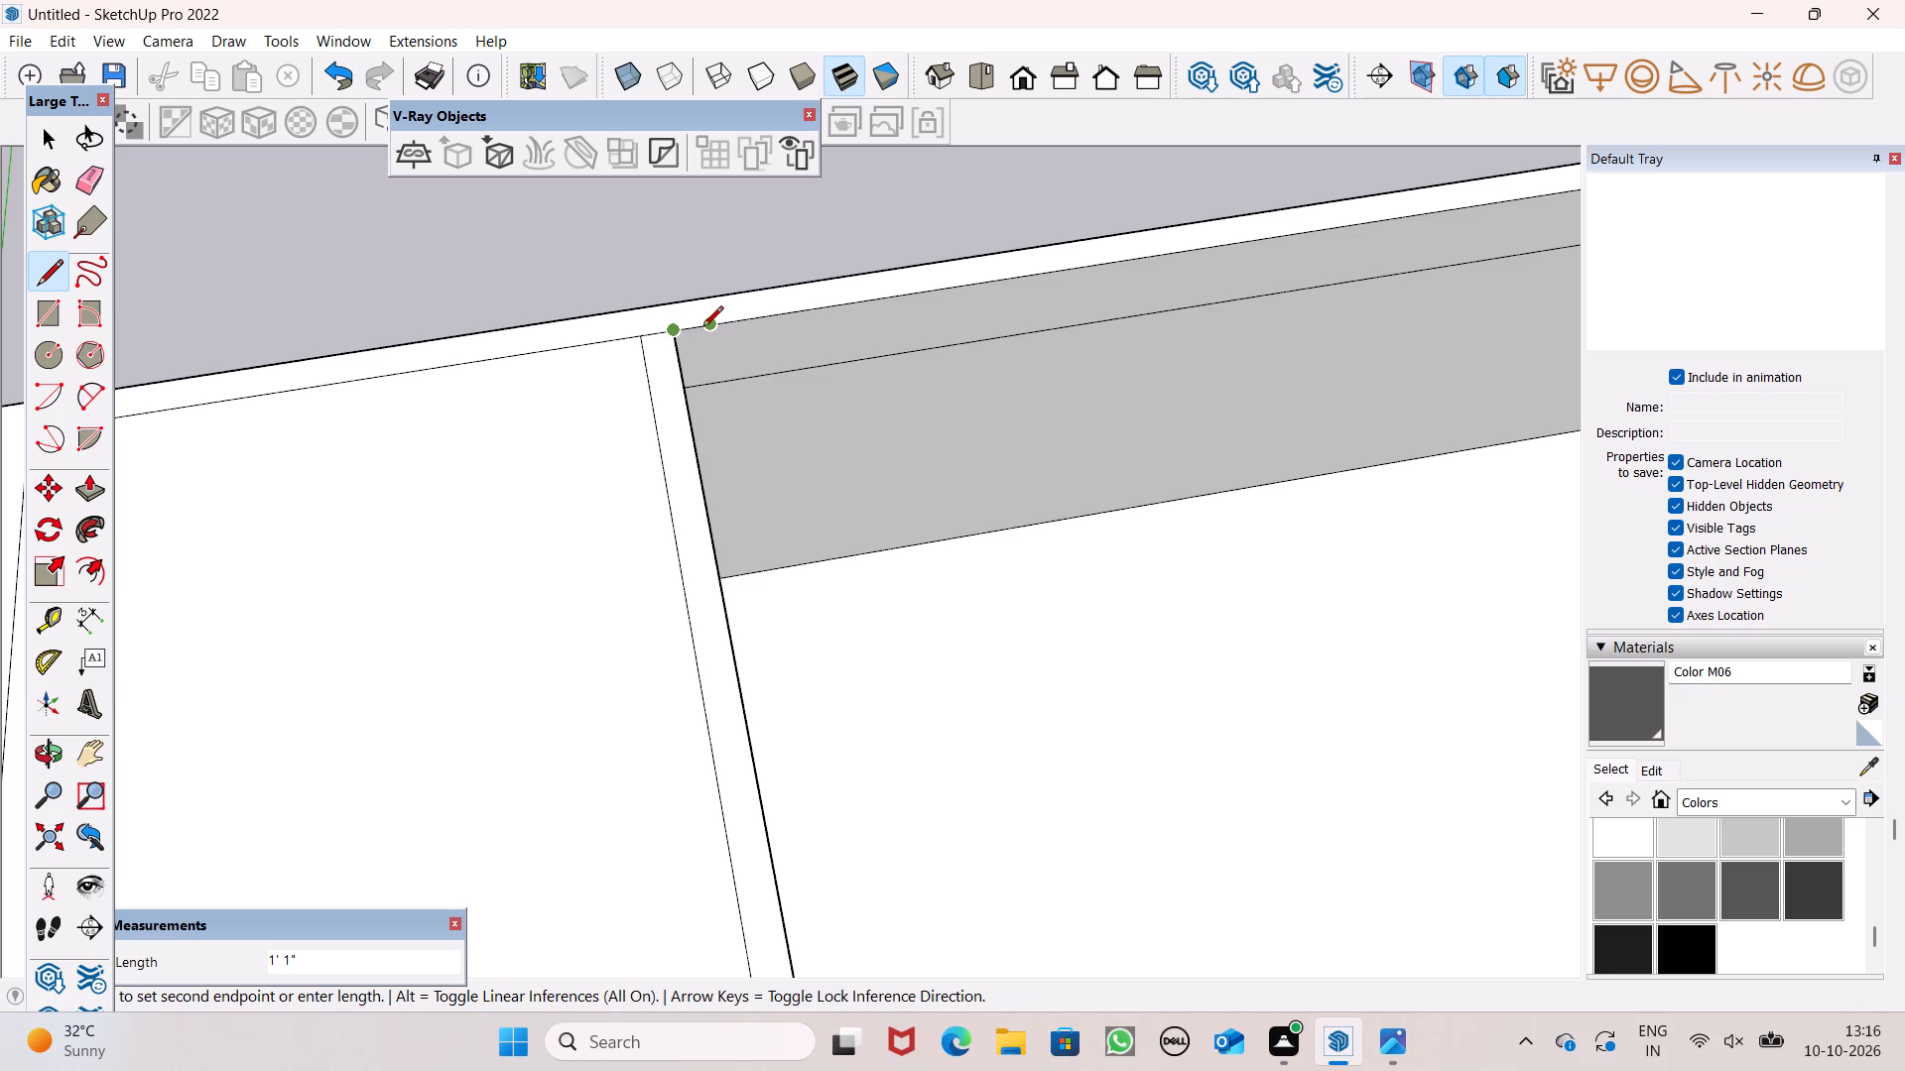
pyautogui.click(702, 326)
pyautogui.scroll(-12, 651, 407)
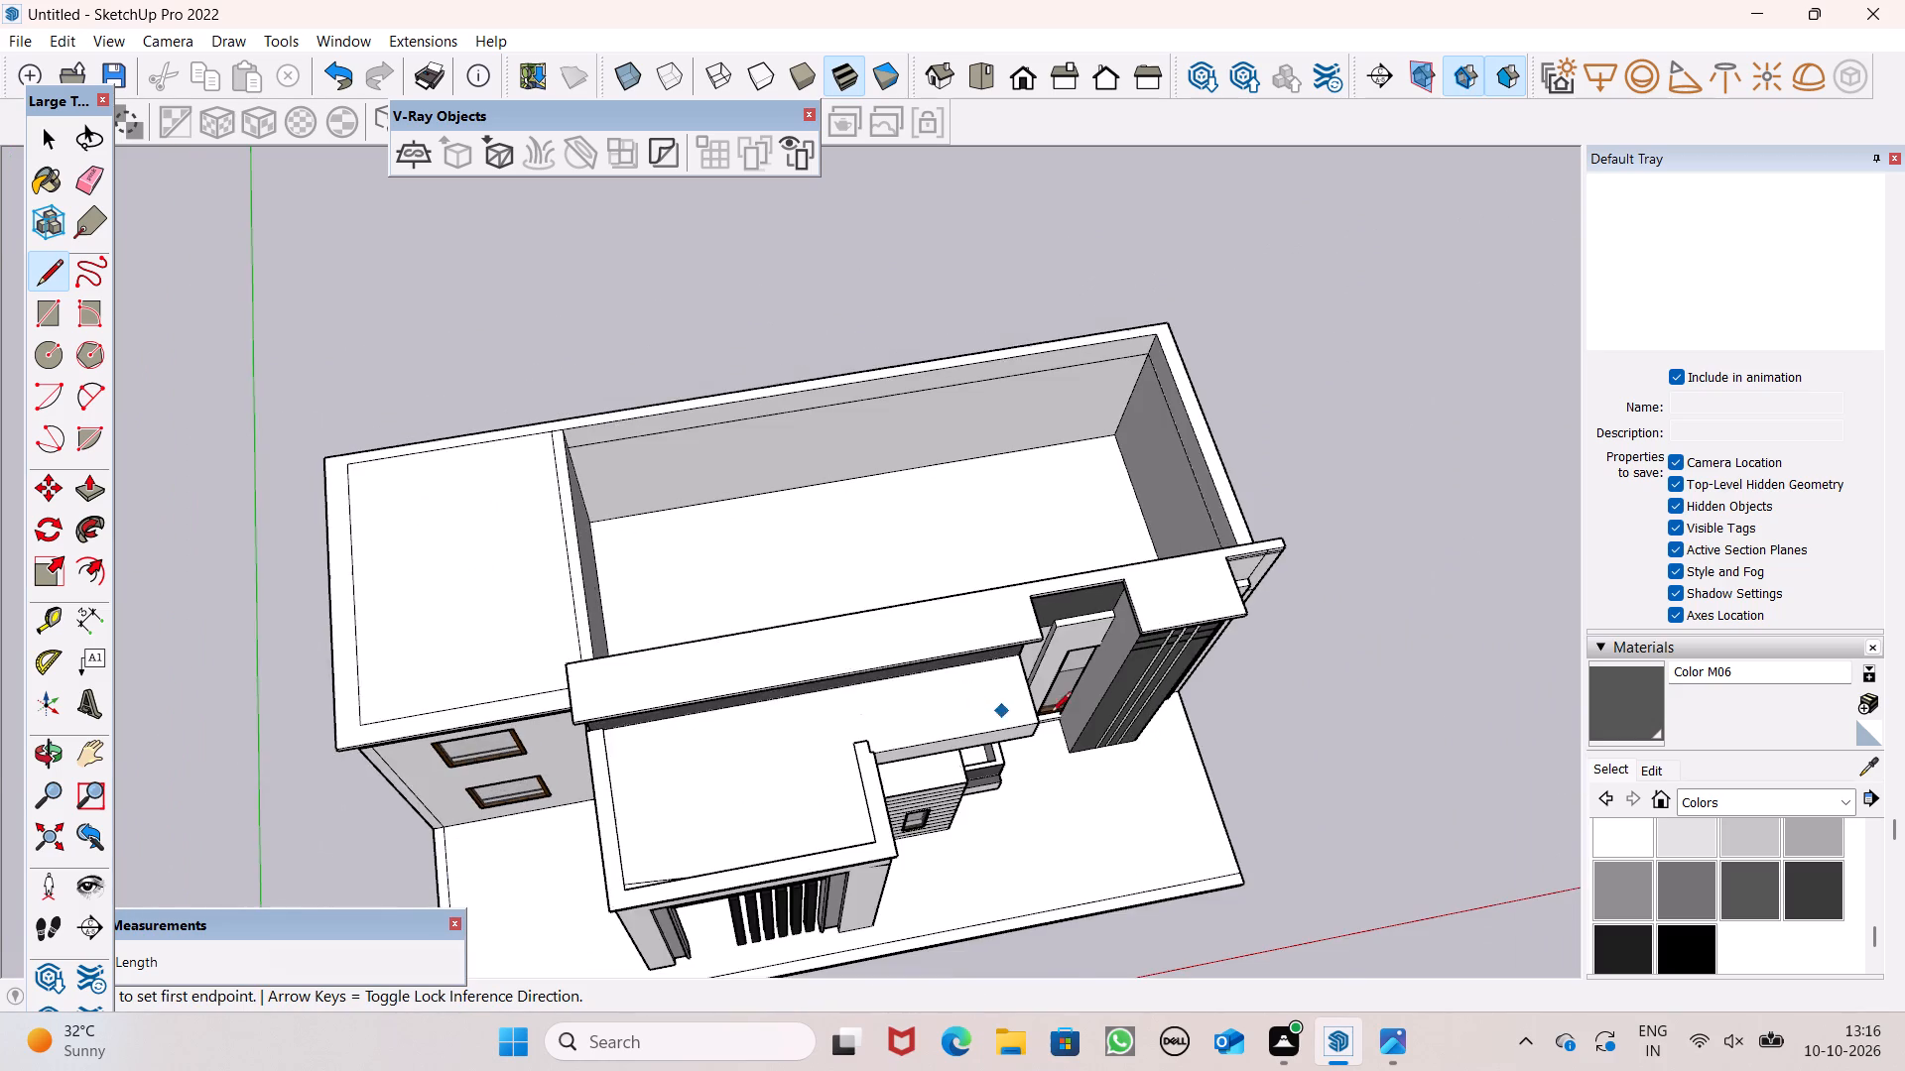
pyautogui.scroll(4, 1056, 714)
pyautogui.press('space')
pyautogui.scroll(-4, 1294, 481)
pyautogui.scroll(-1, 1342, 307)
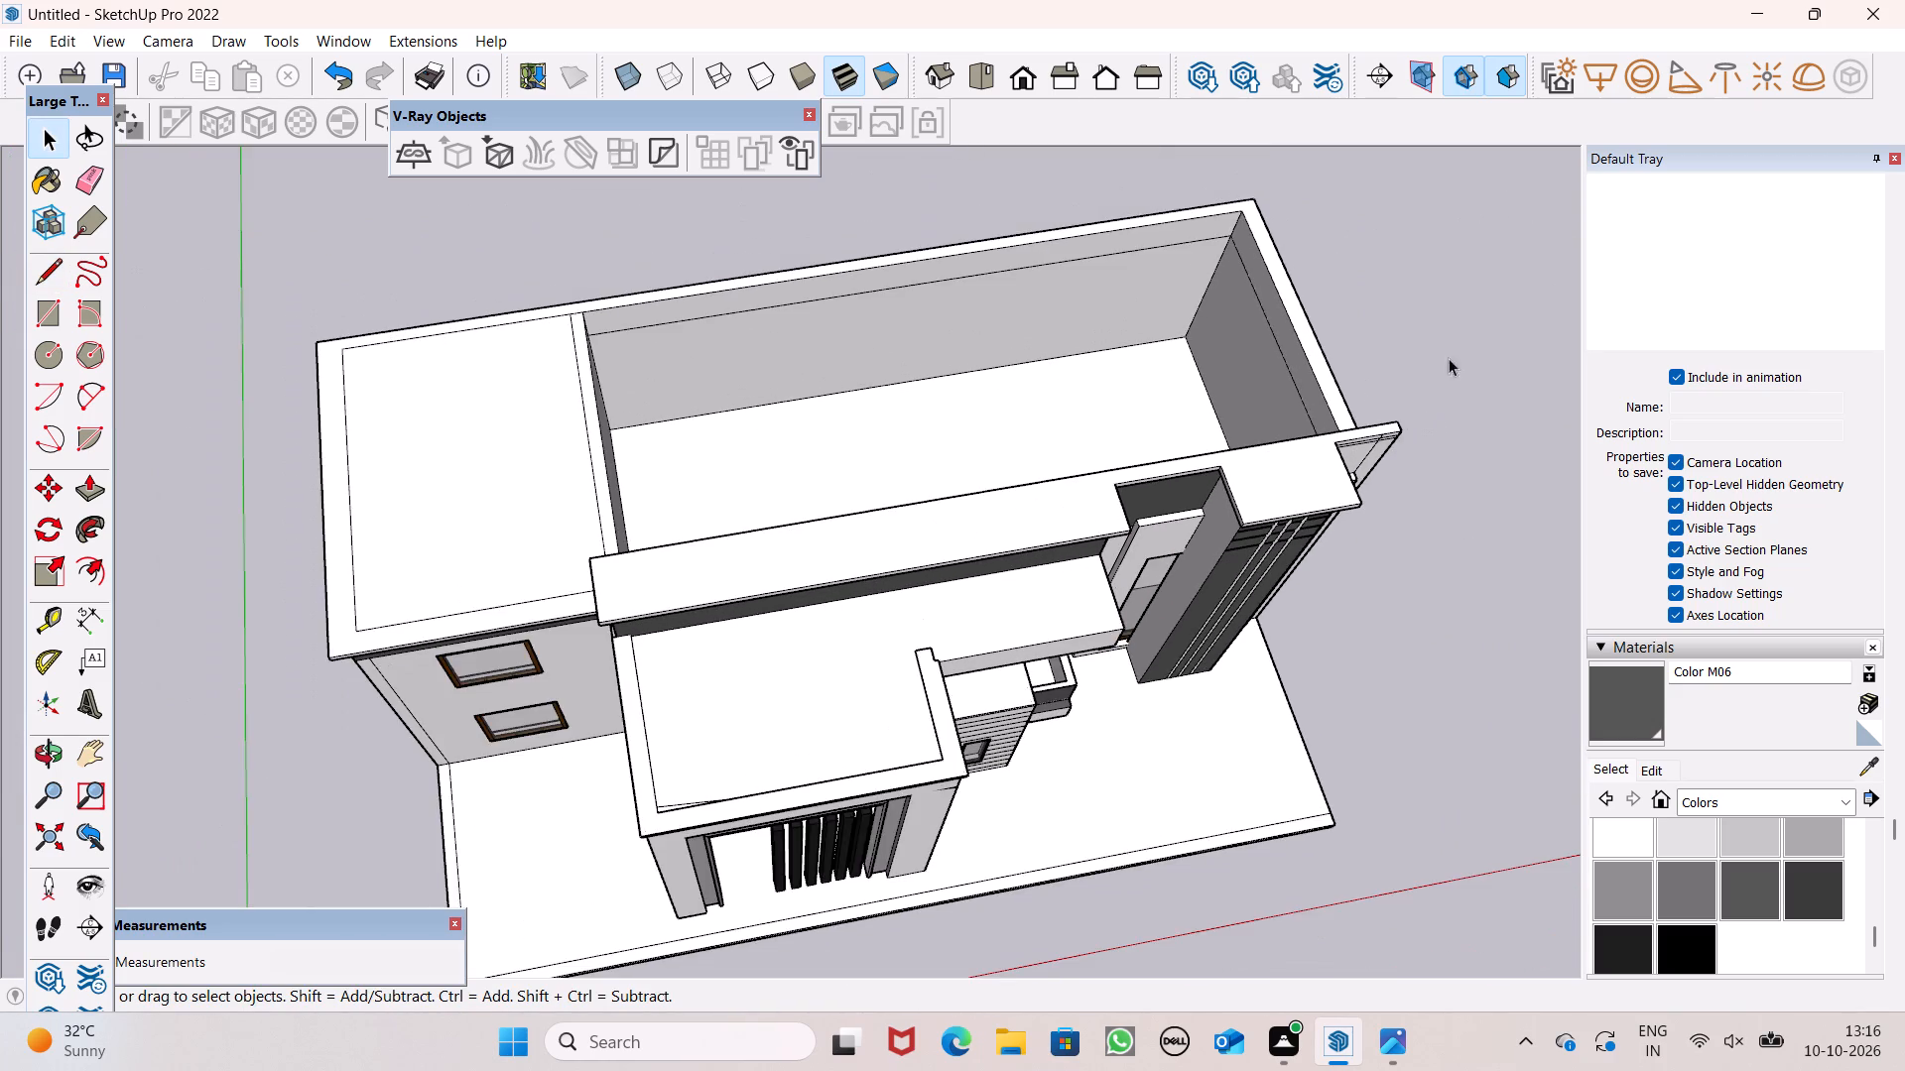
# Draw a rectangle about 53' 4" by 23' 9" between opposite inner top corners of the larger roof compartment to close it.
pyautogui.moveTo(1433, 355); pyautogui.dragTo(1361, 0, button='middle')
pyautogui.scroll(1, 1361, 0)
pyautogui.scroll(-3, 1416, 255)
pyautogui.moveTo(1367, 455); pyautogui.dragTo(464, 354, button='middle')
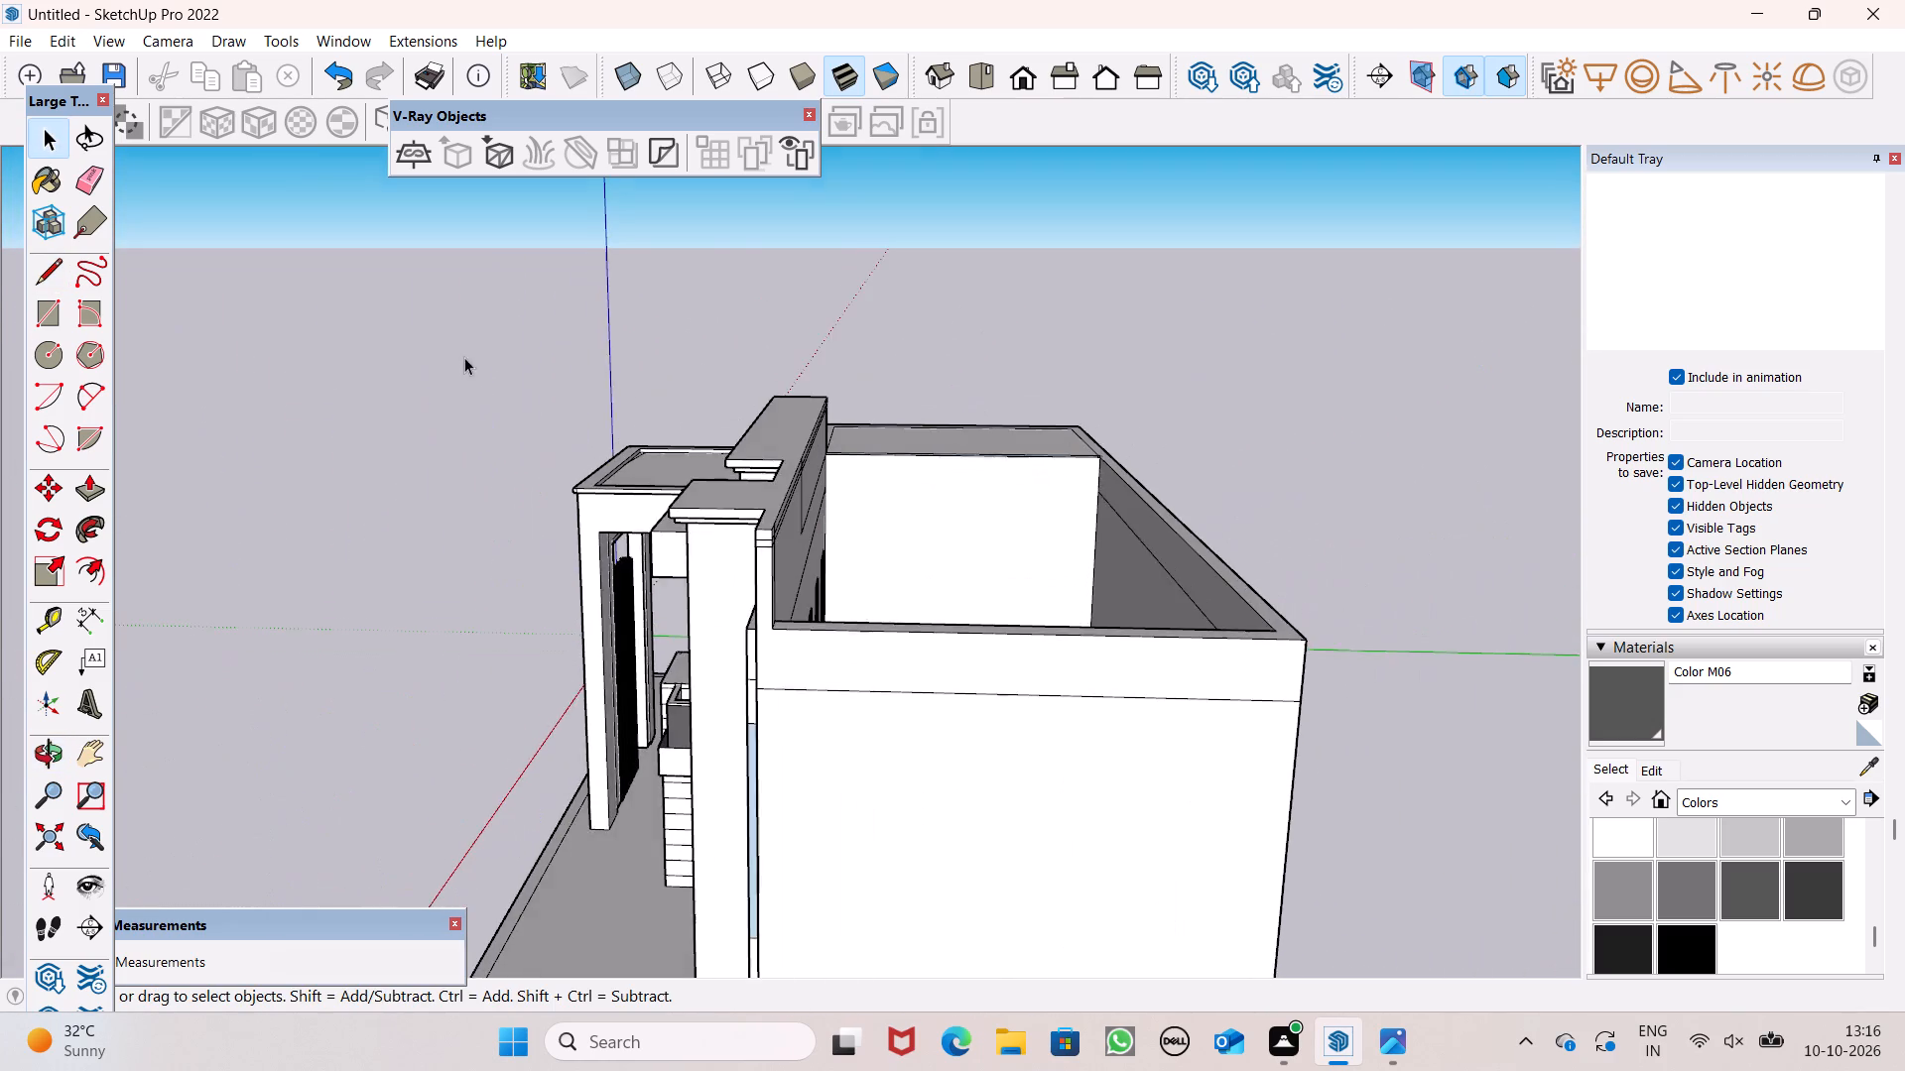
pyautogui.scroll(2, 801, 457)
pyautogui.scroll(-4, 812, 456)
pyautogui.scroll(-4, 962, 505)
pyautogui.moveTo(980, 525); pyautogui.dragTo(961, 909, button='middle')
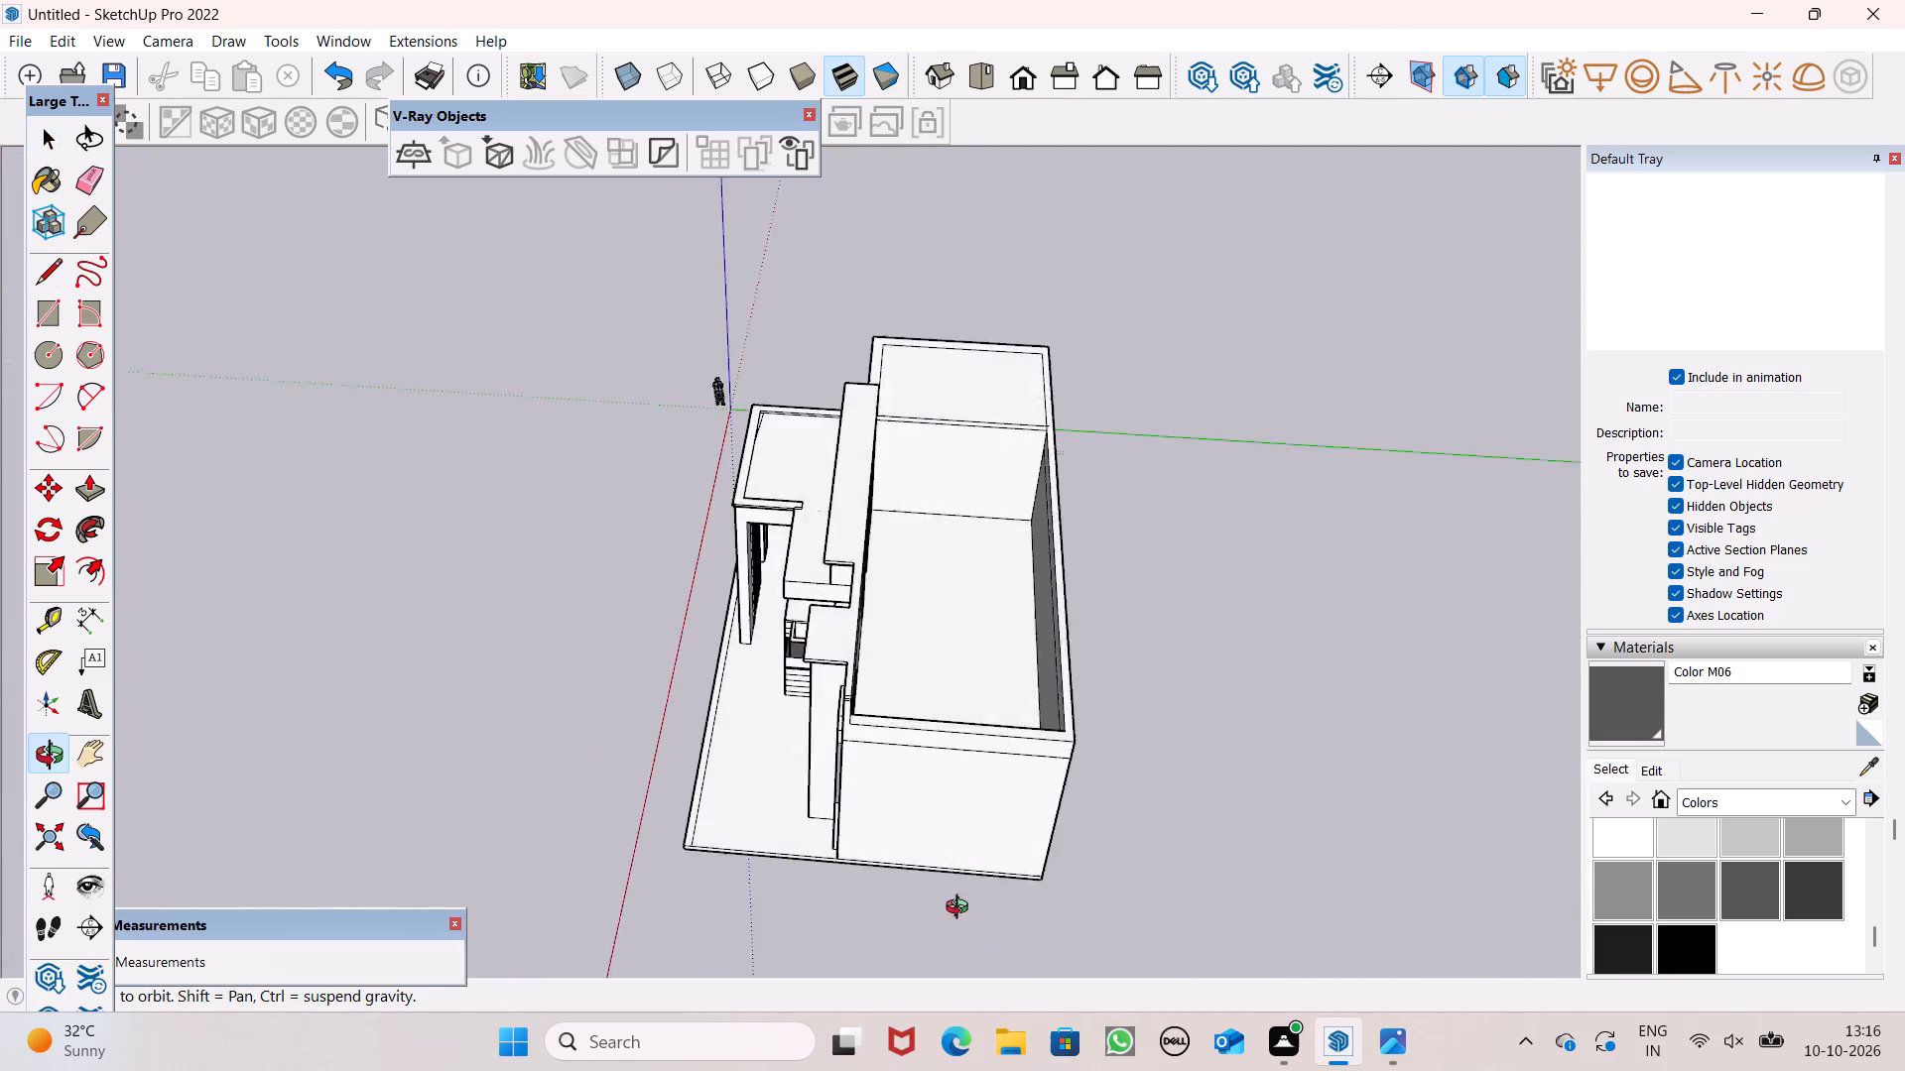
pyautogui.moveTo(961, 909); pyautogui.dragTo(952, 1005, button='middle')
pyautogui.scroll(5, 1049, 694)
pyautogui.click(43, 314)
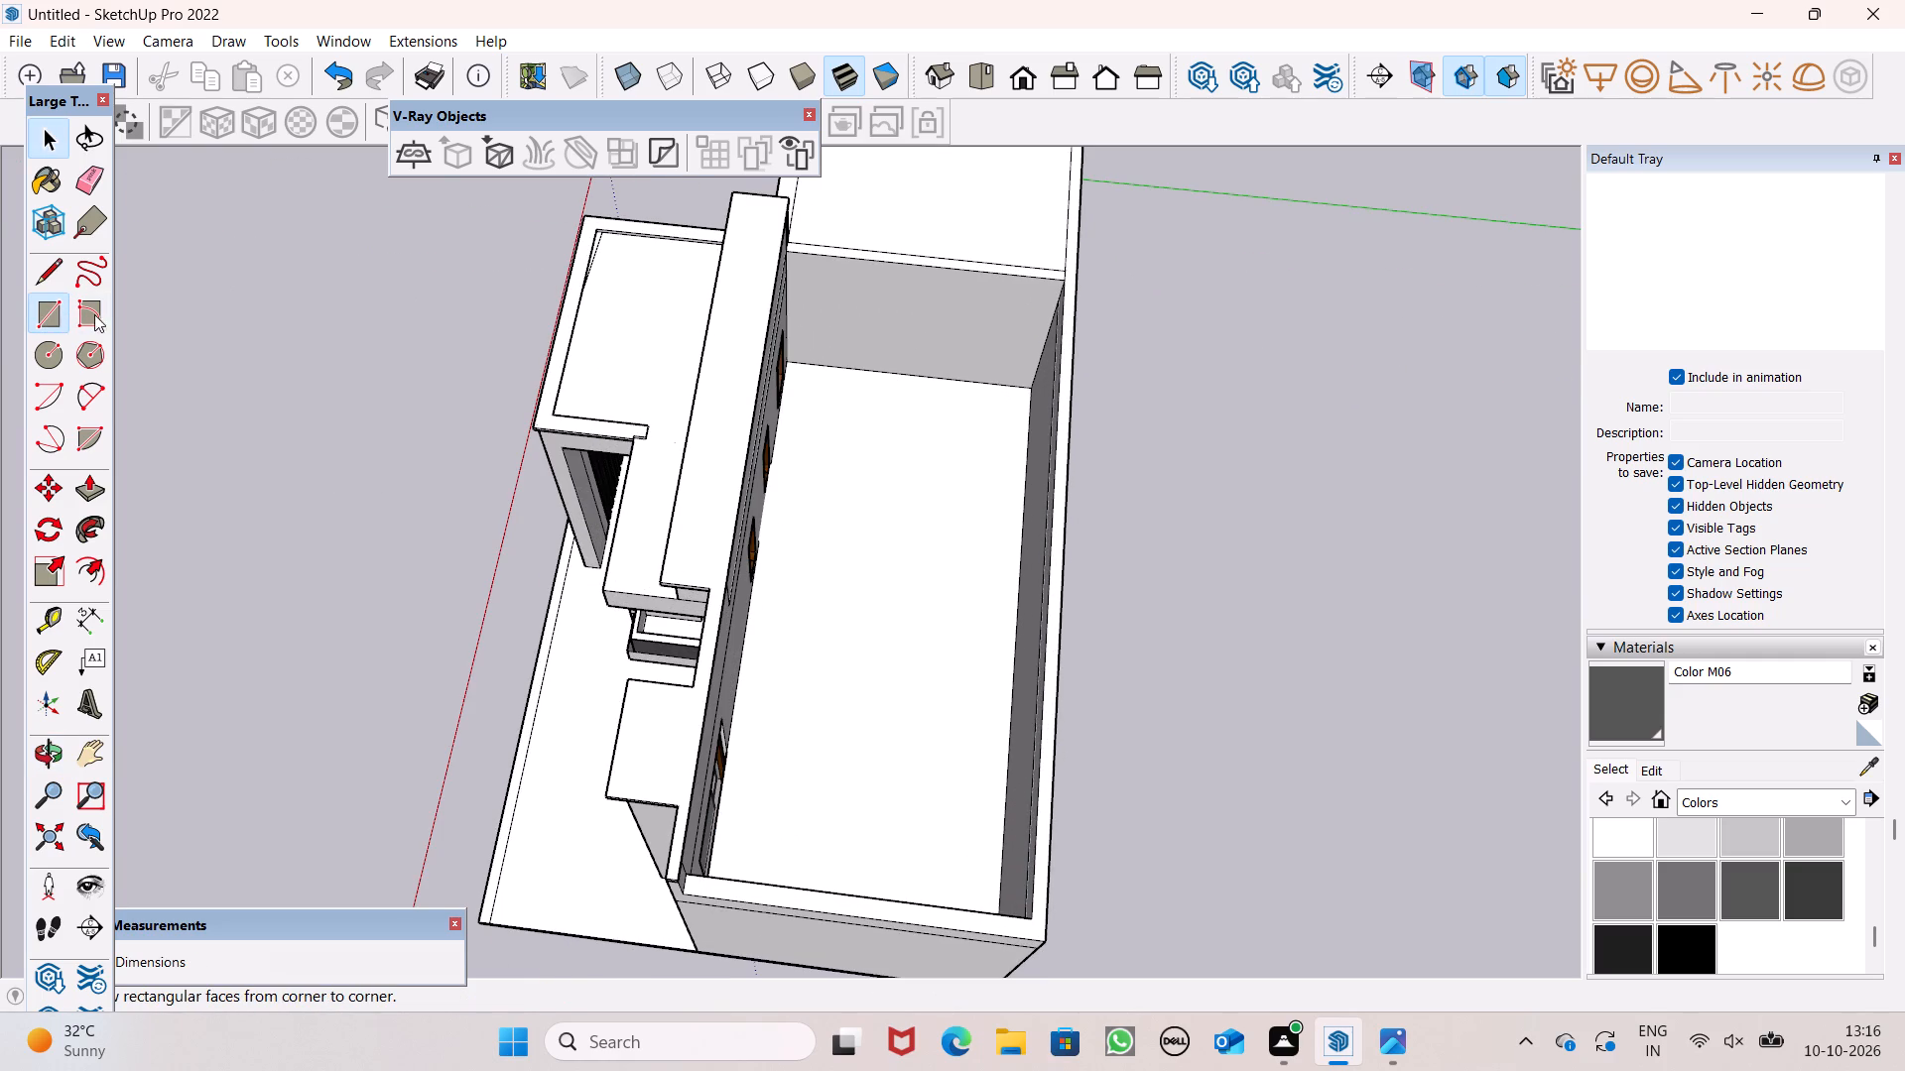
pyautogui.scroll(5, 1010, 272)
pyautogui.click(655, 251)
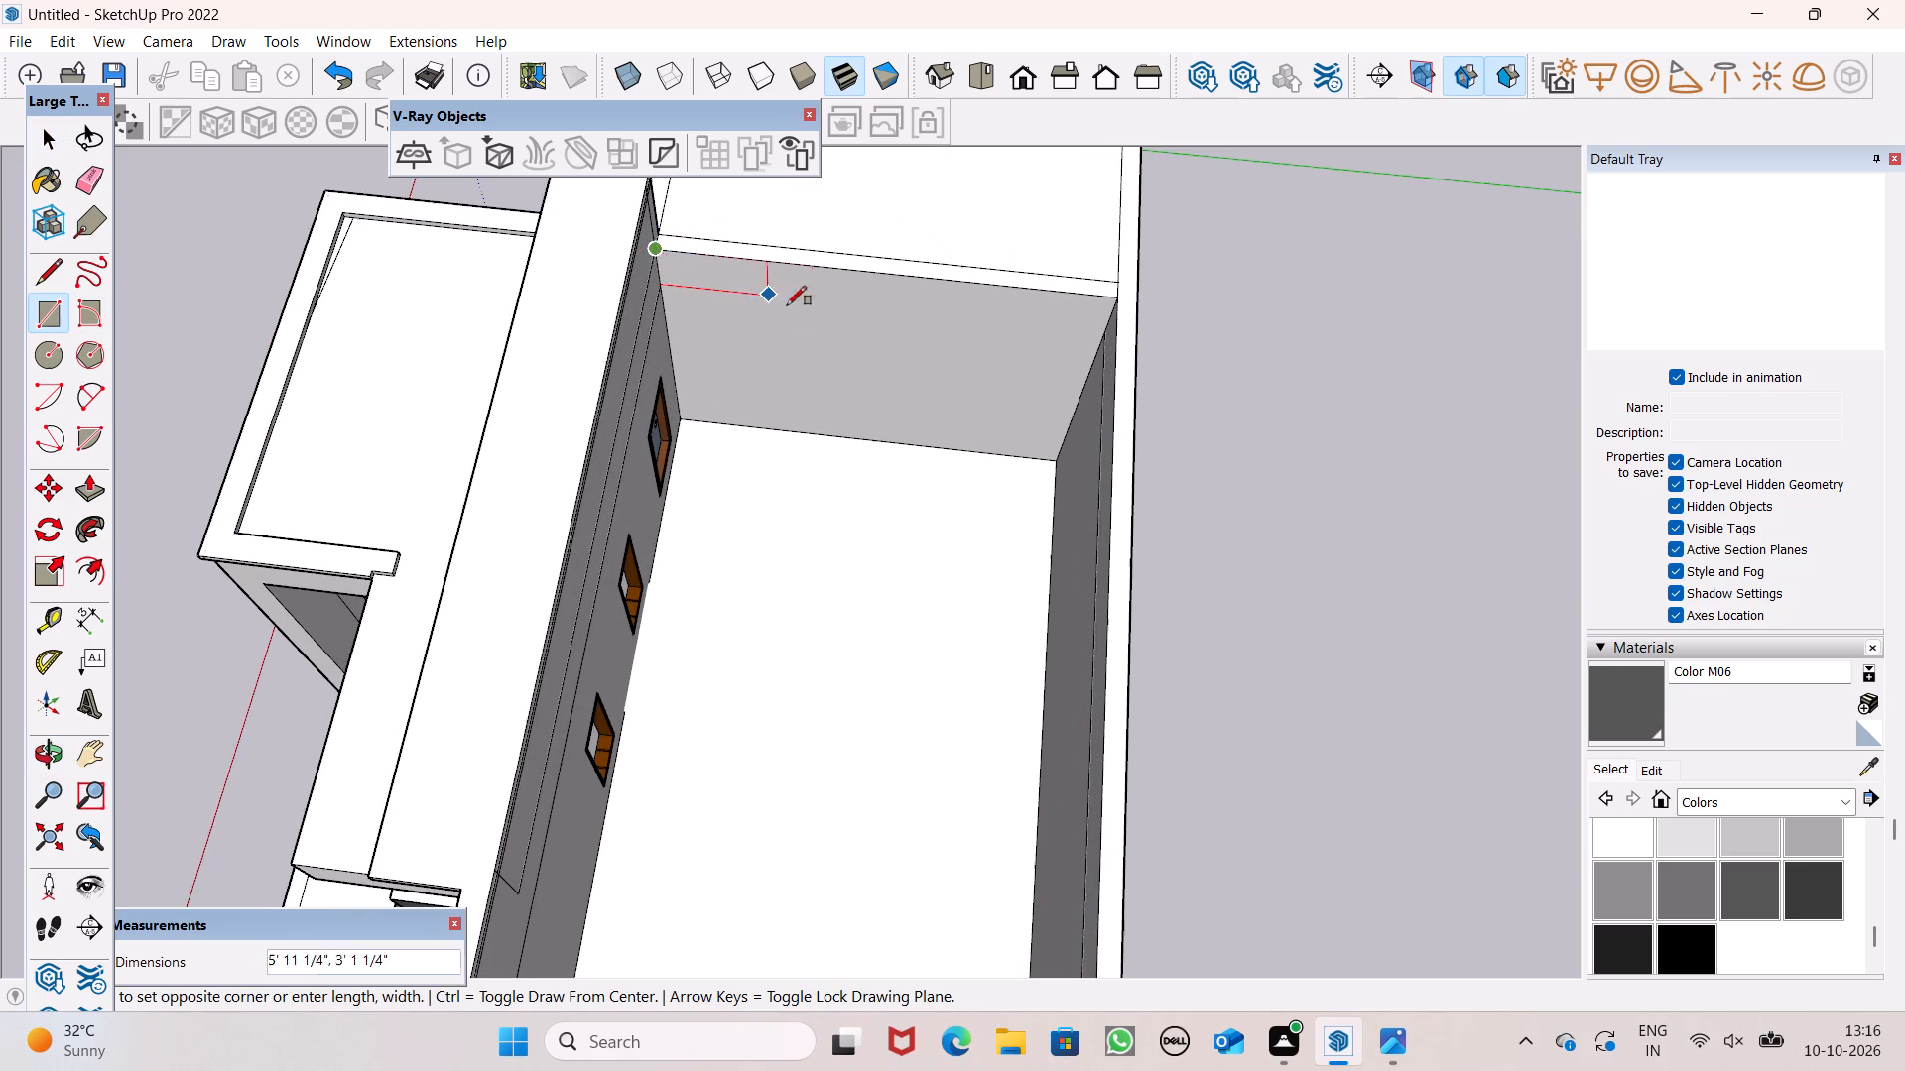
pyautogui.scroll(-6, 894, 439)
pyautogui.scroll(3, 915, 946)
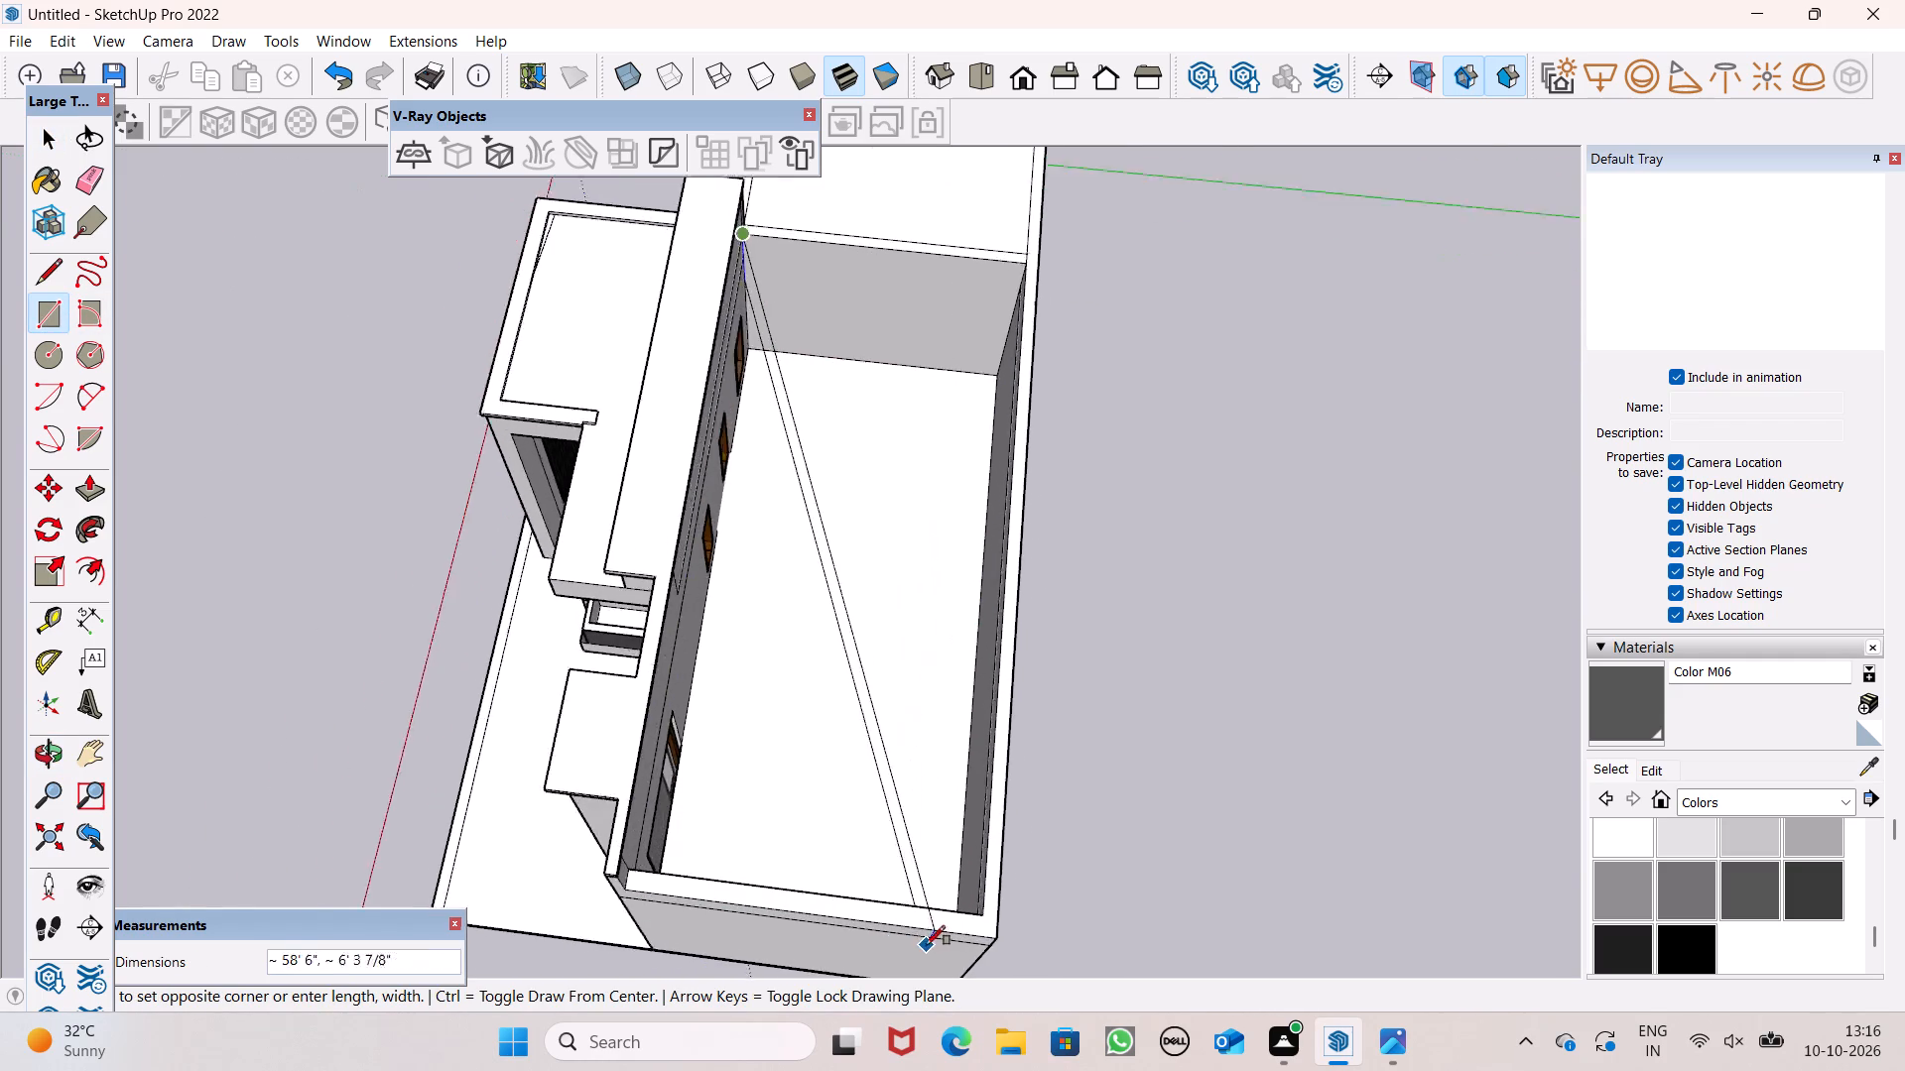
pyautogui.scroll(6, 926, 945)
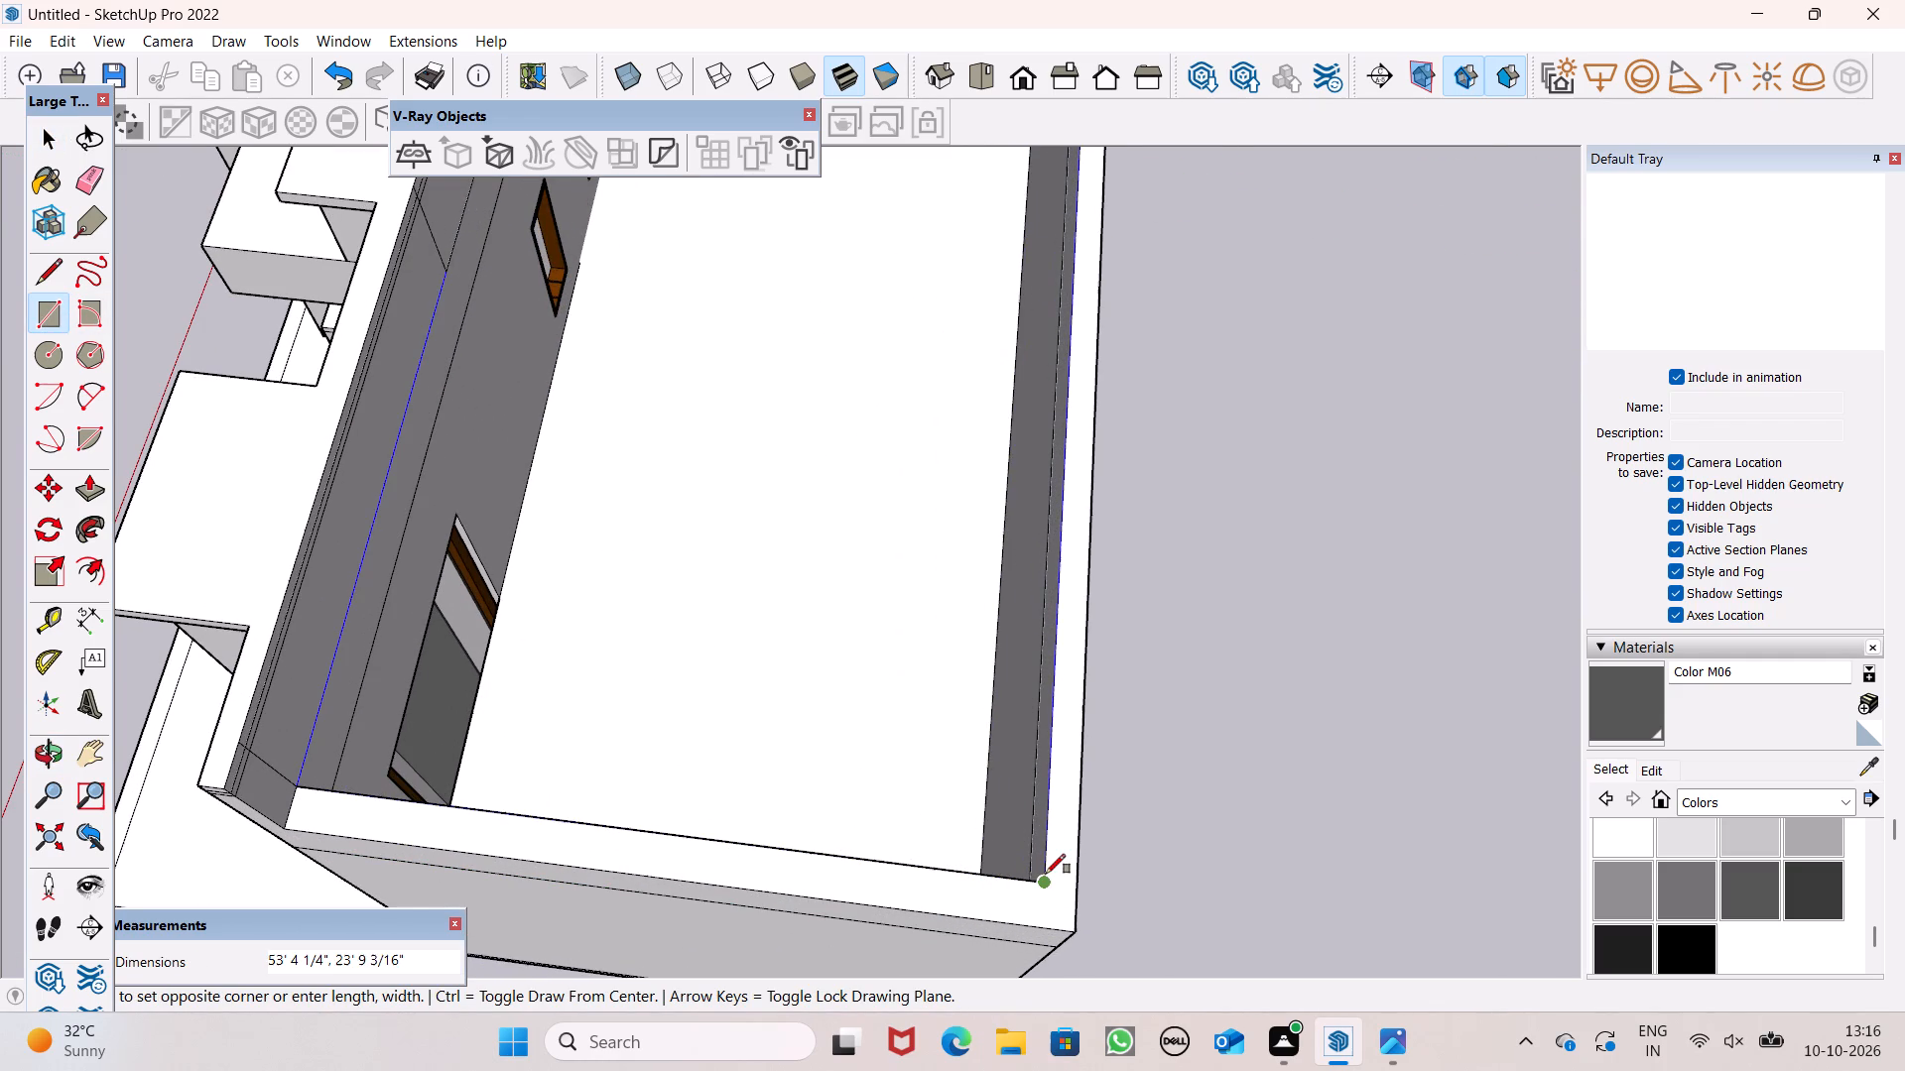
pyautogui.click(1046, 875)
pyautogui.scroll(-12, 1025, 909)
pyautogui.press('space')
pyautogui.press('space')
# Examine the closed roof and the house exterior from the front, from a low angle by the grooved column, and from above.
pyautogui.scroll(-4, 1072, 805)
pyautogui.scroll(1, 1072, 805)
pyautogui.scroll(-1, 1073, 804)
pyautogui.moveTo(1129, 778); pyautogui.dragTo(1244, 574, button='middle')
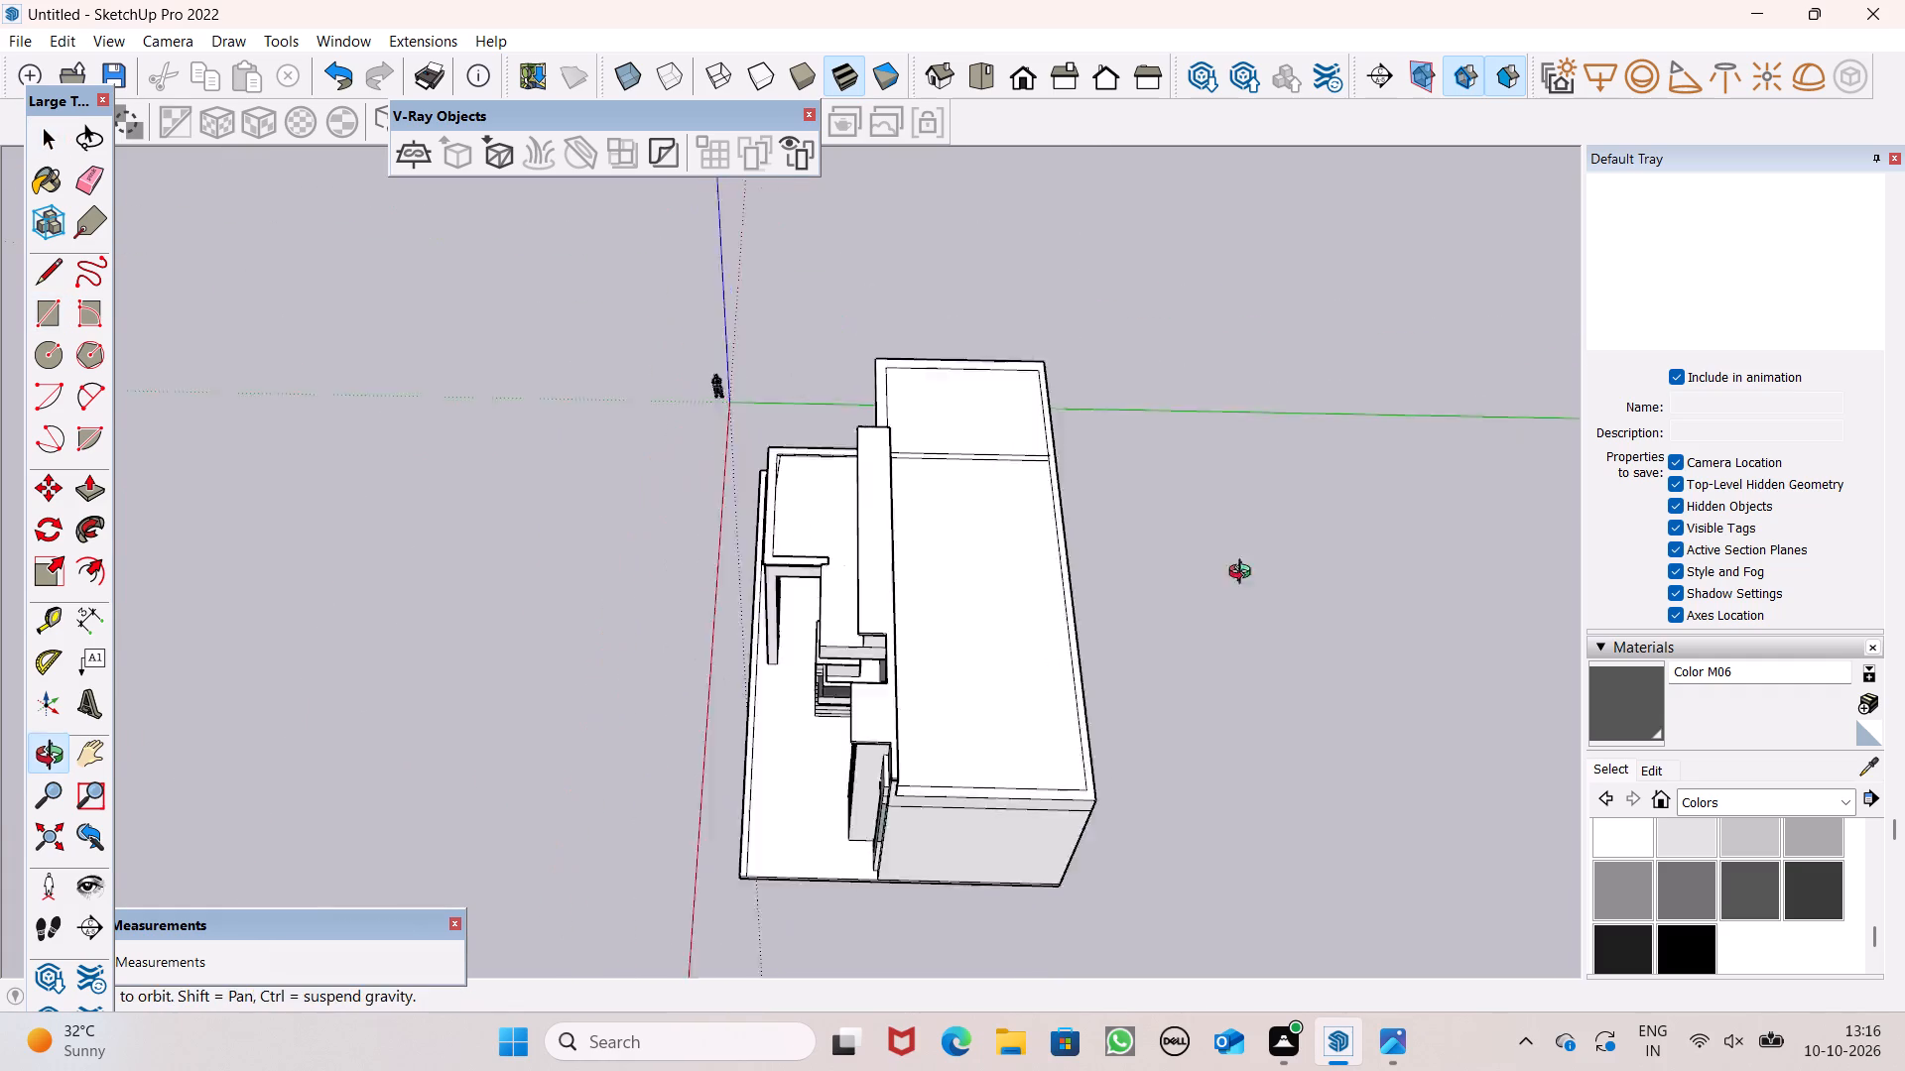
pyautogui.moveTo(1244, 574); pyautogui.dragTo(1662, 0, button='middle')
pyautogui.moveTo(1428, 238); pyautogui.dragTo(1561, 464, button='middle')
pyautogui.scroll(1, 868, 538)
pyautogui.moveTo(868, 538); pyautogui.dragTo(1044, 602, button='middle')
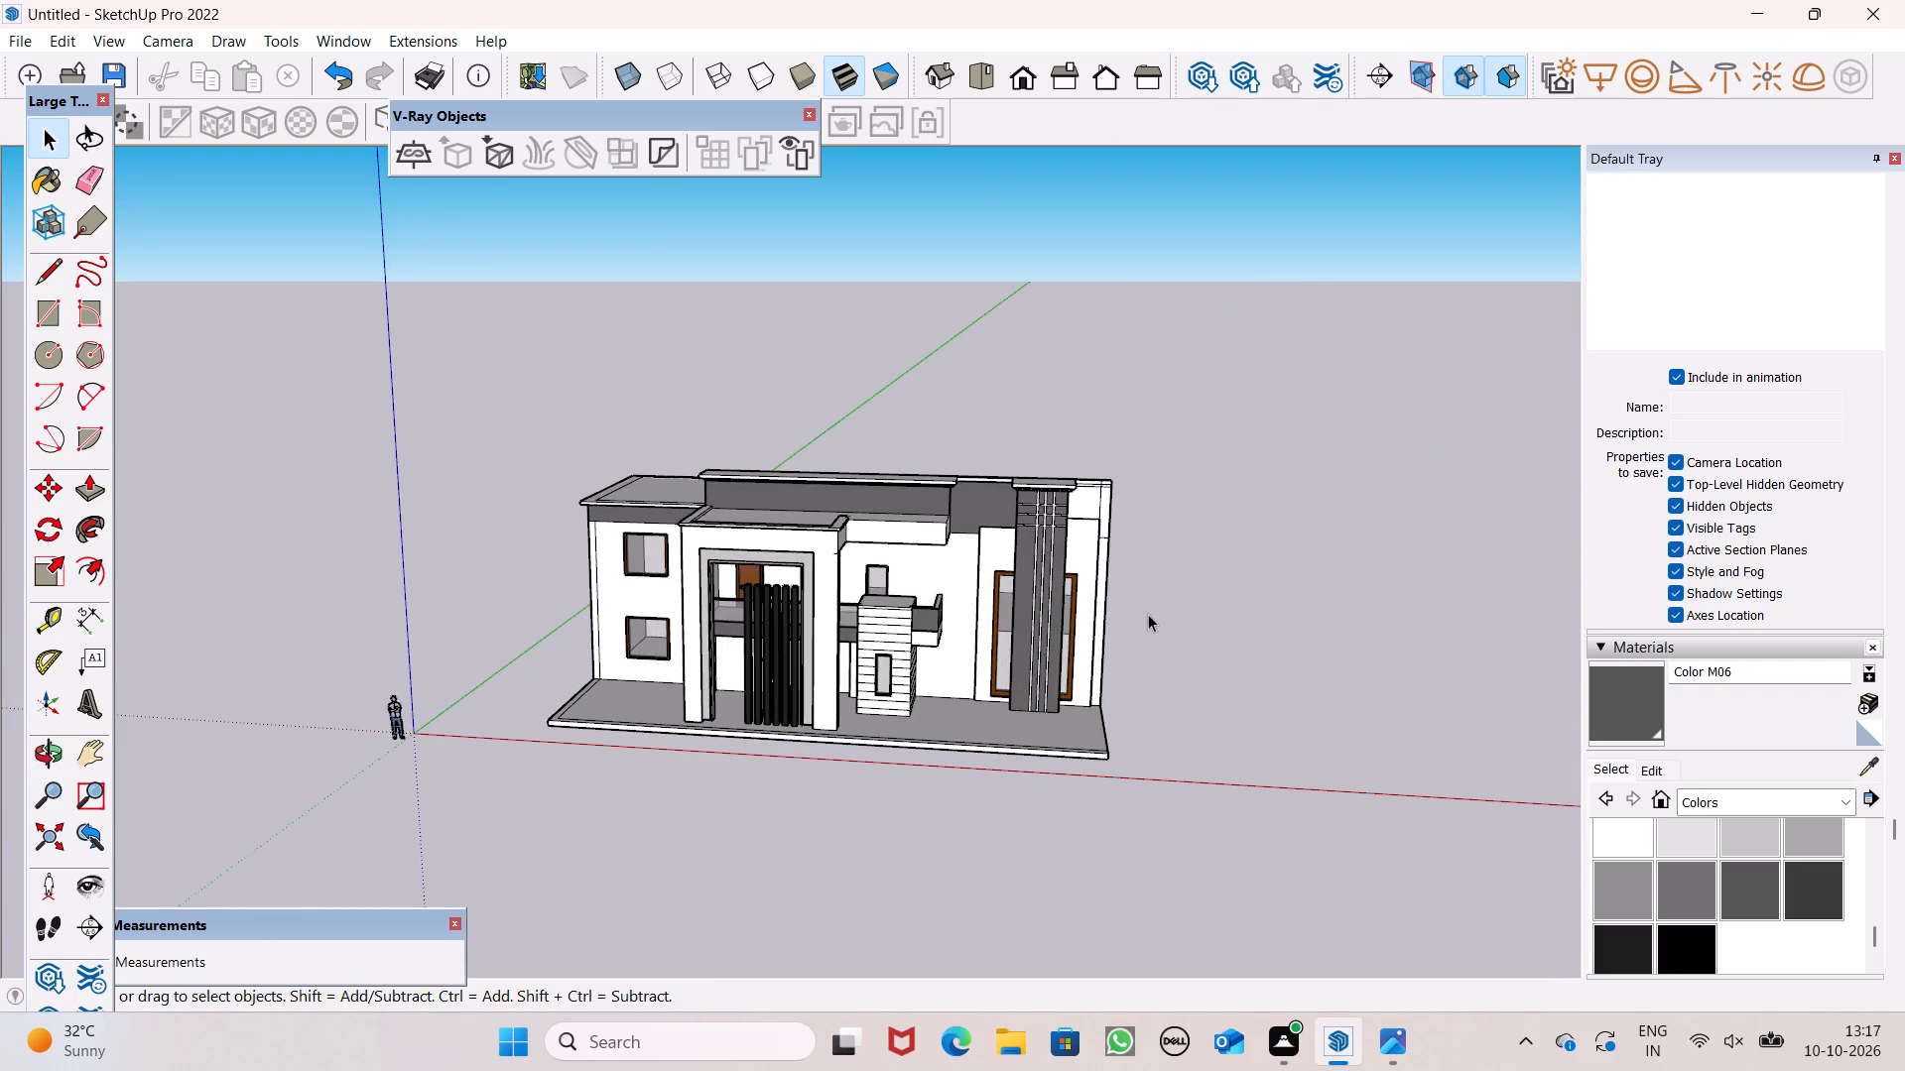
pyautogui.scroll(6, 1139, 509)
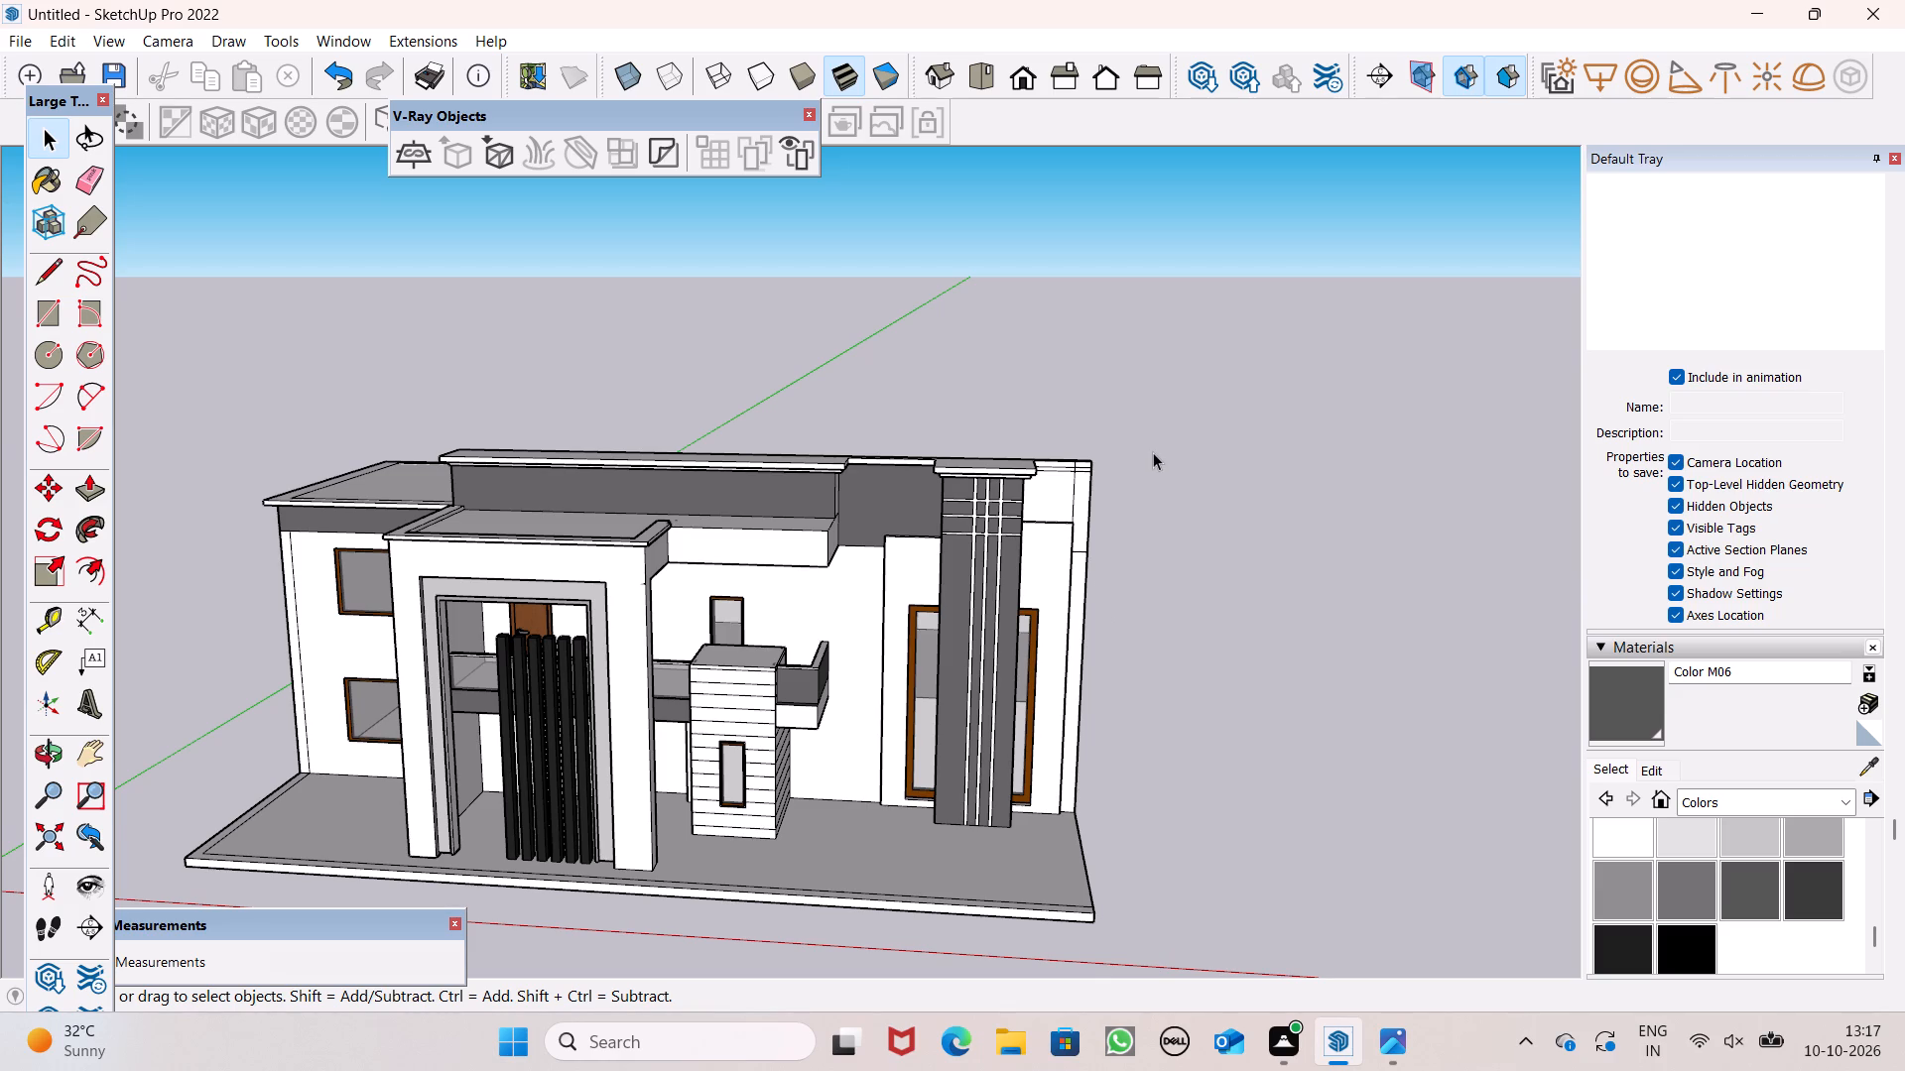
pyautogui.scroll(-3, 1136, 451)
pyautogui.moveTo(1036, 477); pyautogui.dragTo(605, 158, button='middle')
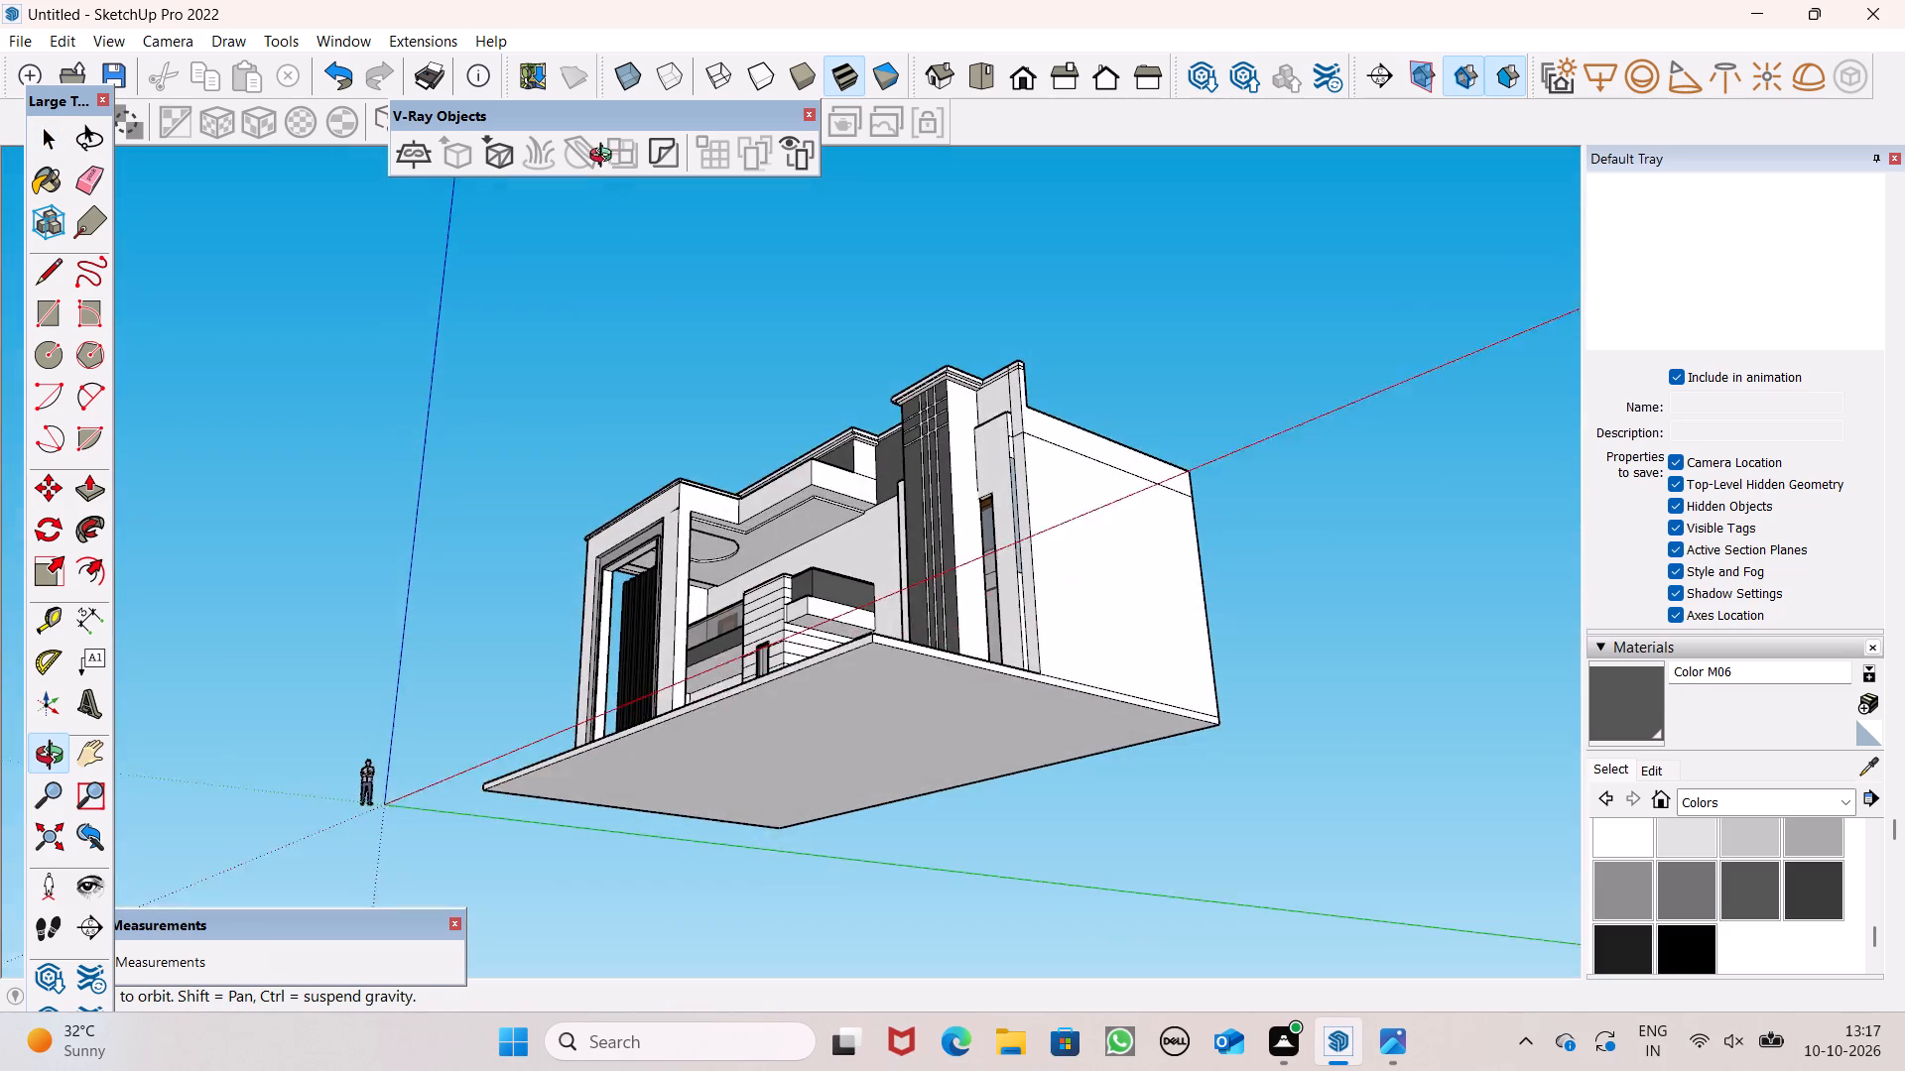
pyautogui.moveTo(605, 158); pyautogui.dragTo(602, 152, button='middle')
pyautogui.scroll(12, 858, 511)
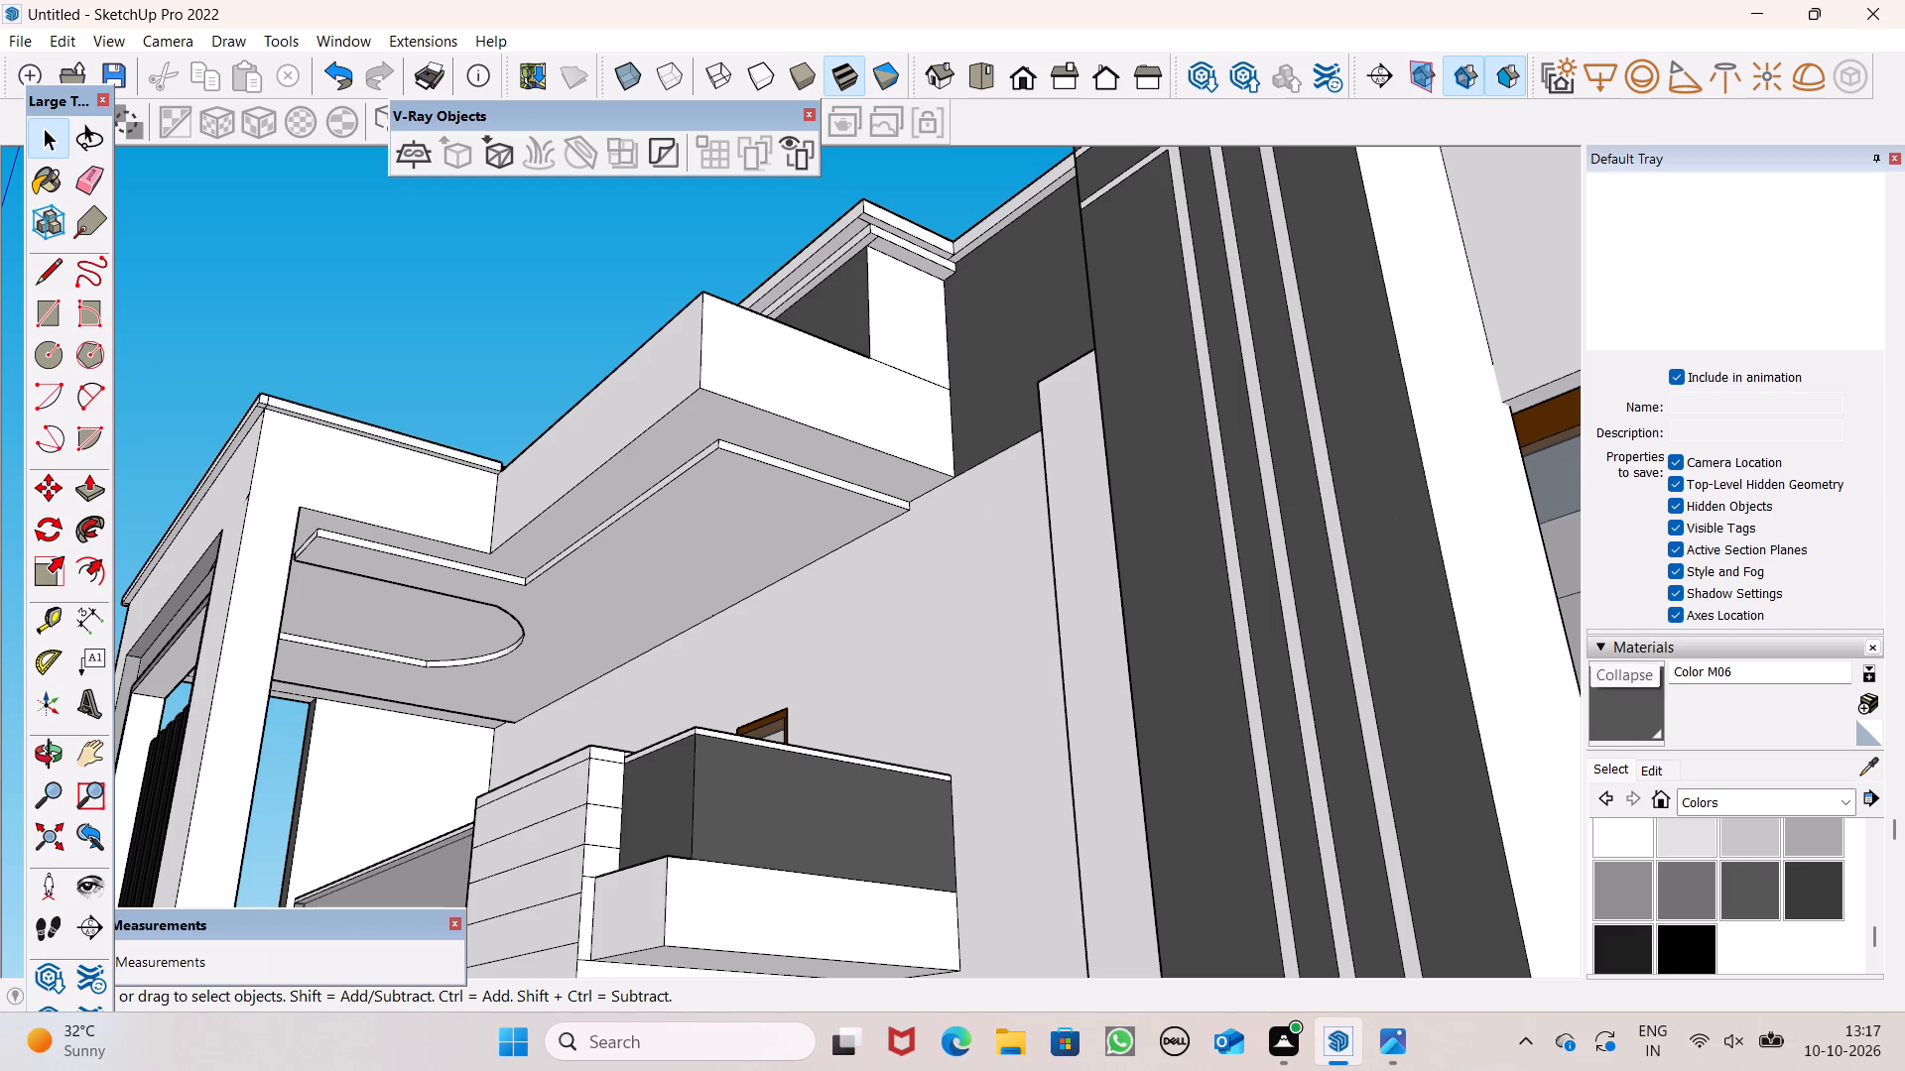
pyautogui.scroll(-3, 1587, 673)
pyautogui.scroll(-7, 1763, 684)
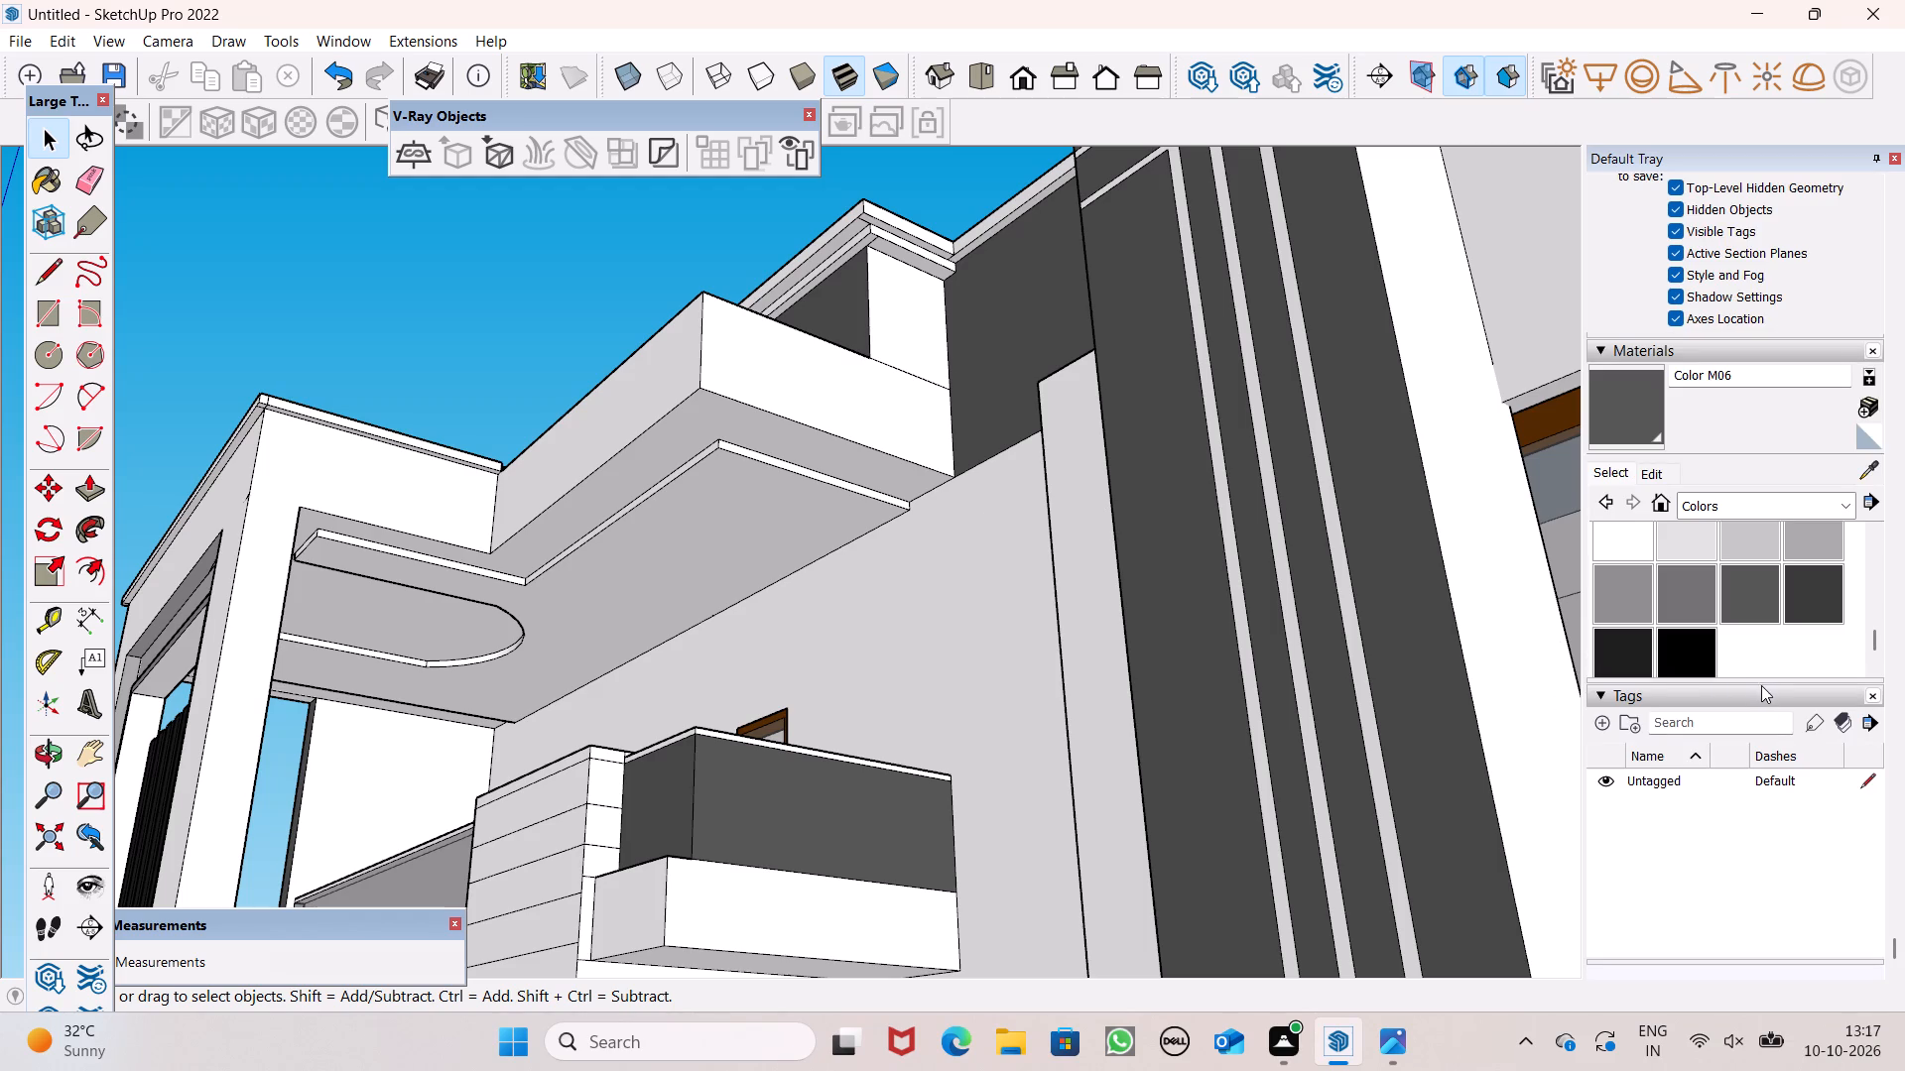
pyautogui.scroll(-5, 528, 368)
pyautogui.scroll(-2, 635, 369)
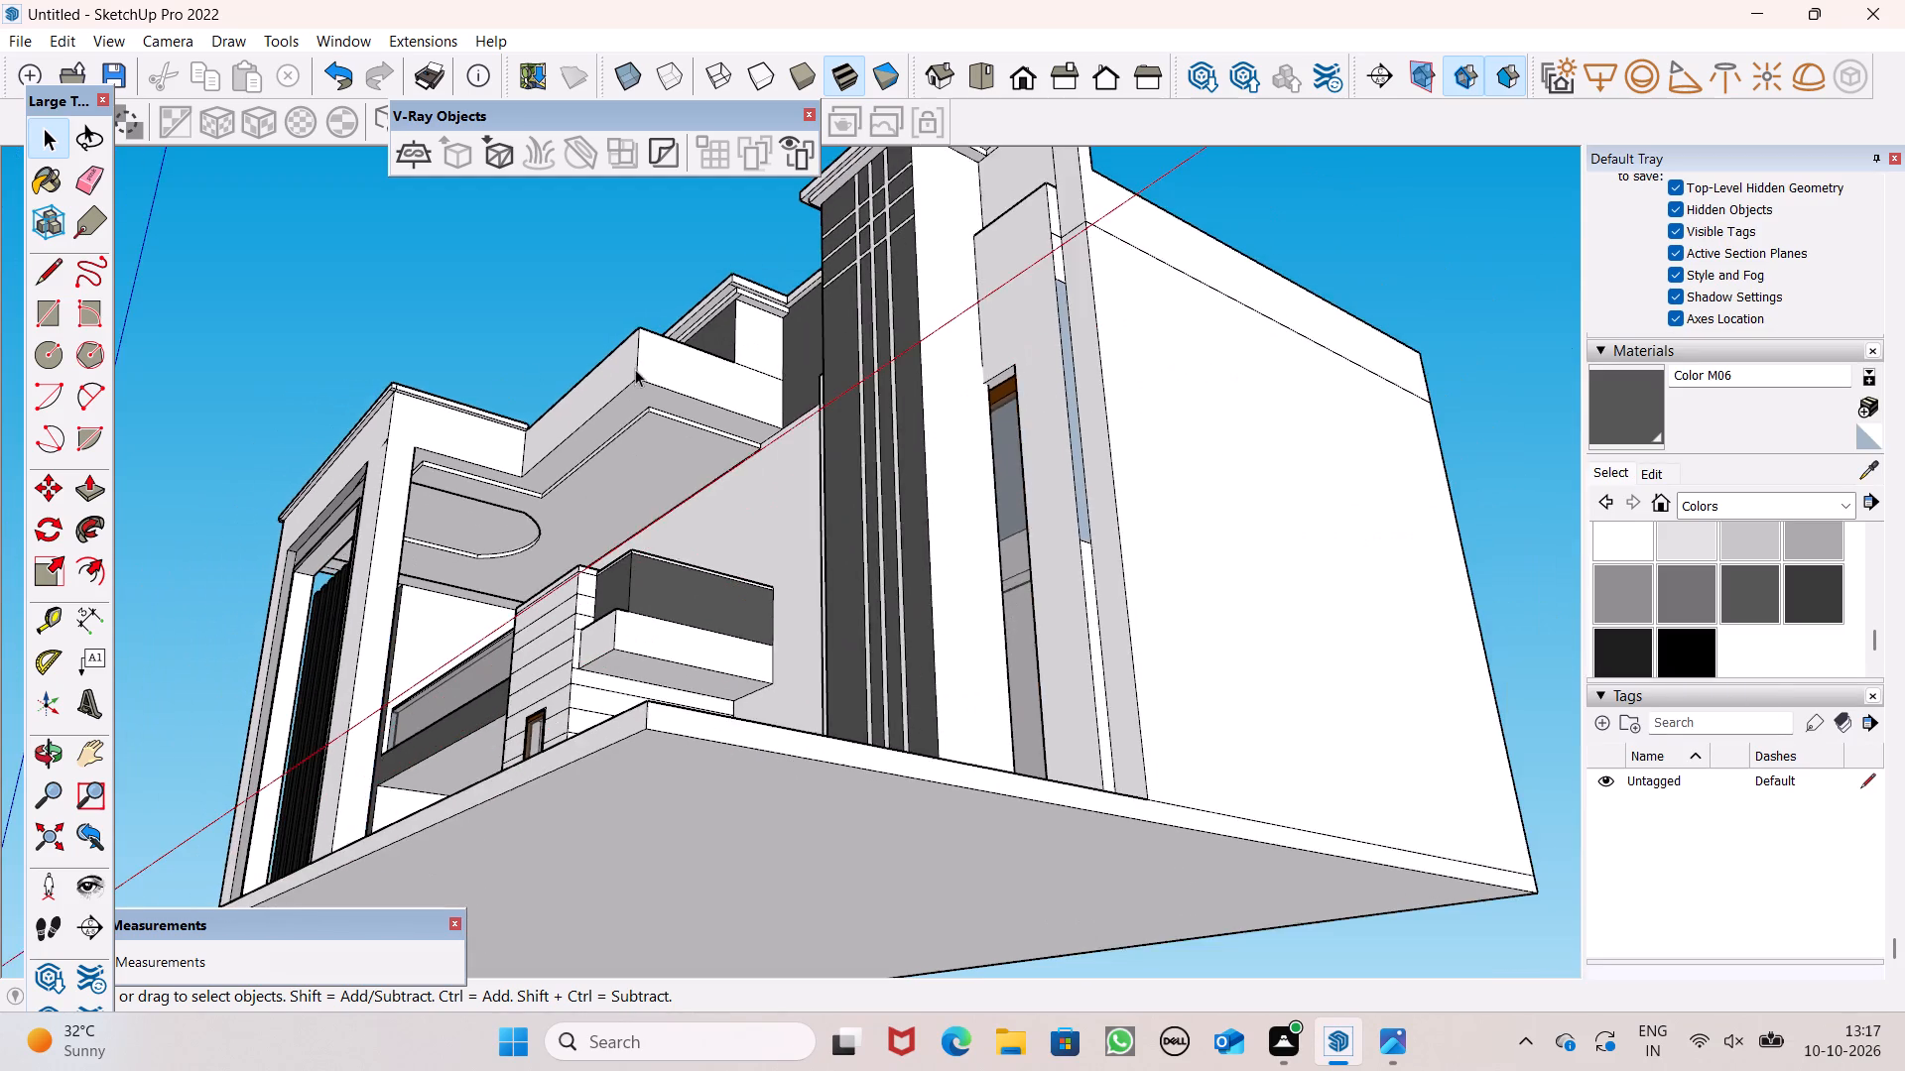
pyautogui.scroll(-1, 637, 369)
pyautogui.moveTo(655, 400); pyautogui.dragTo(761, 773, button='middle')
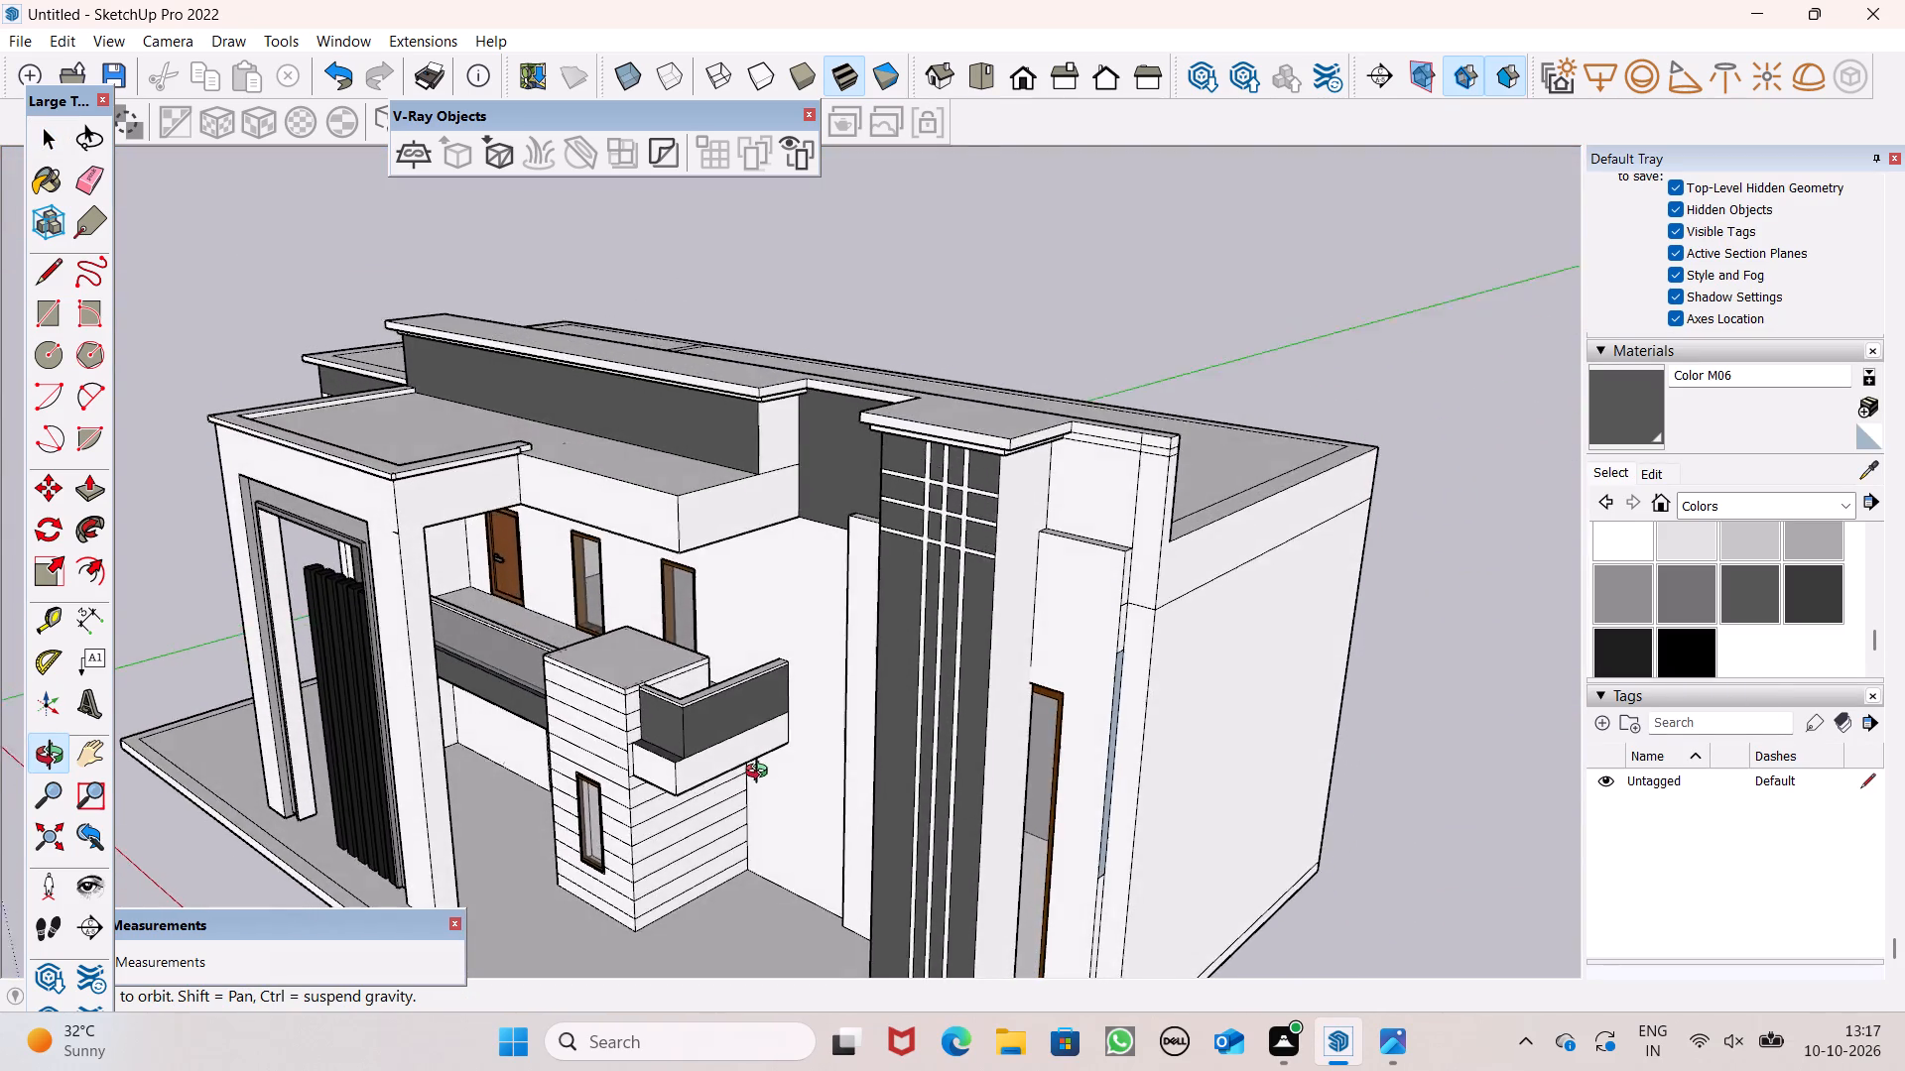
pyautogui.moveTo(761, 773); pyautogui.dragTo(671, 592, button='middle')
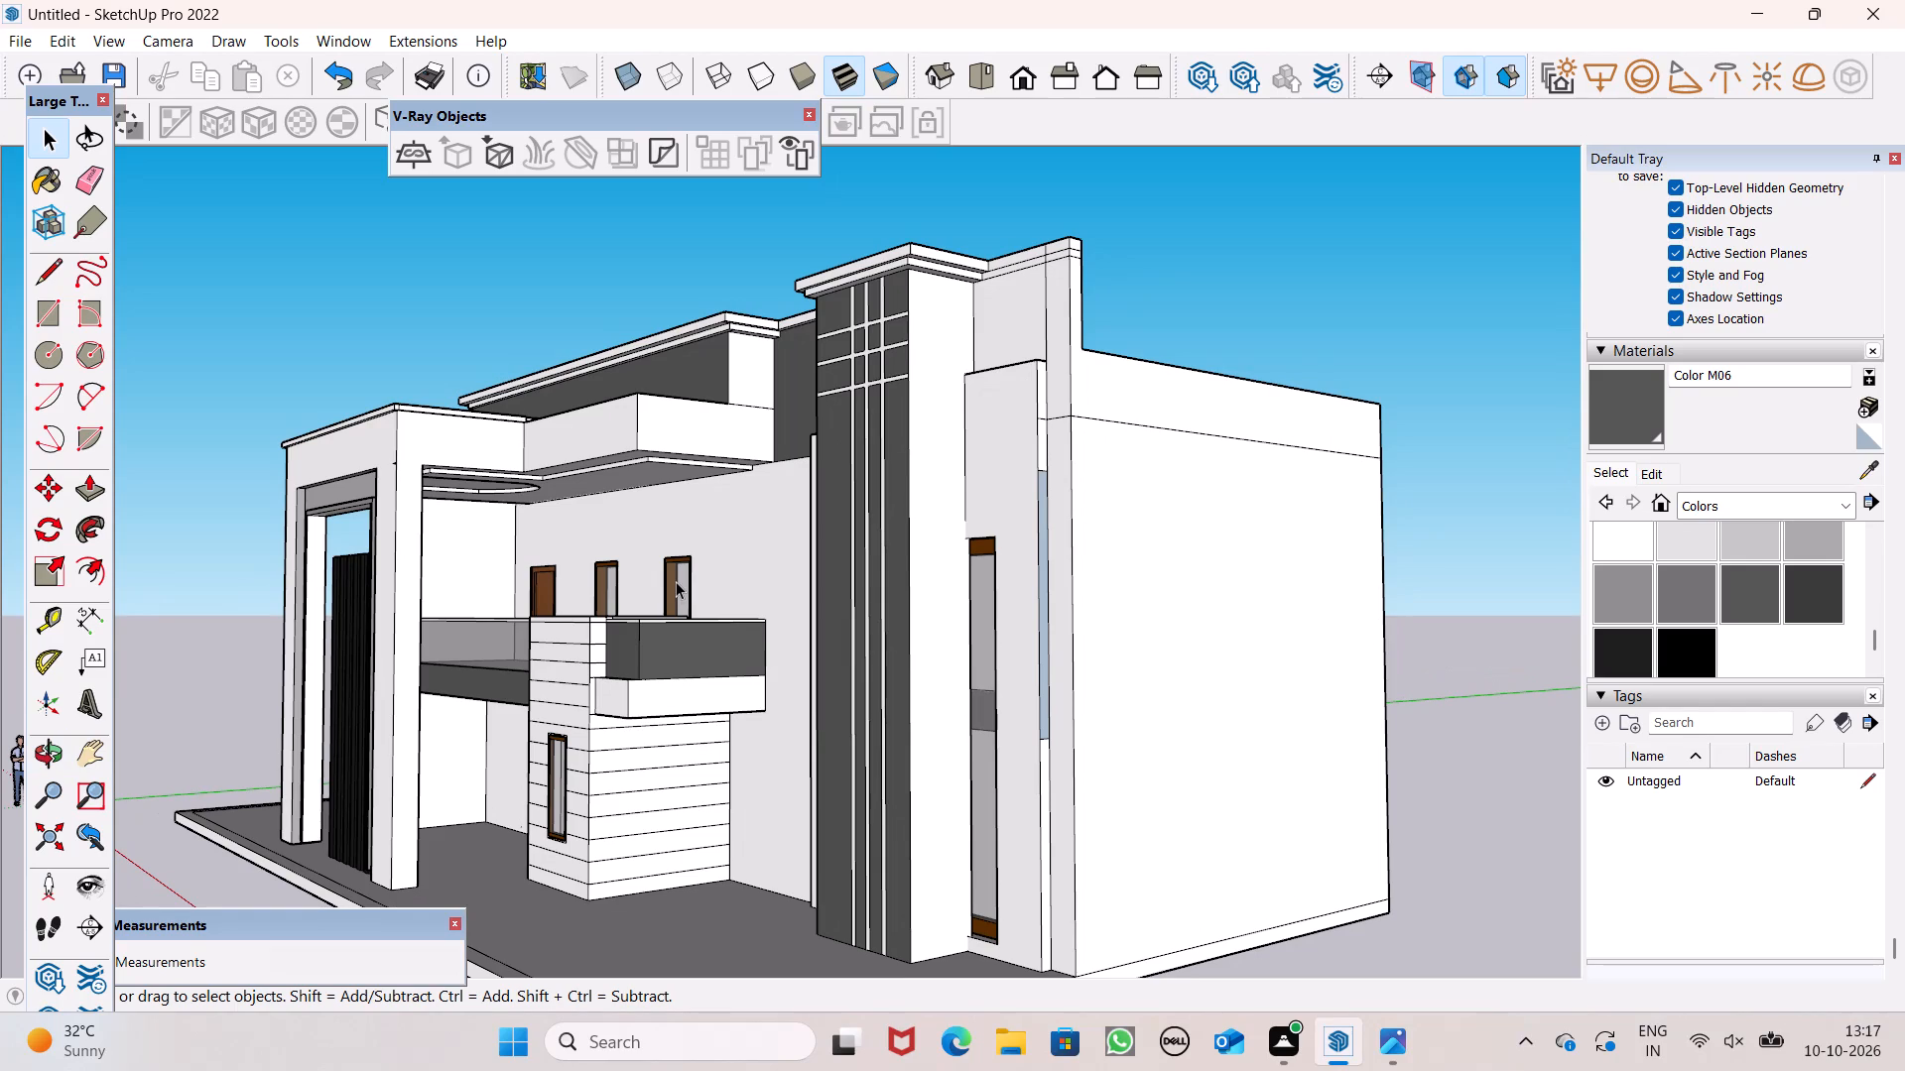
pyautogui.scroll(-2, 731, 524)
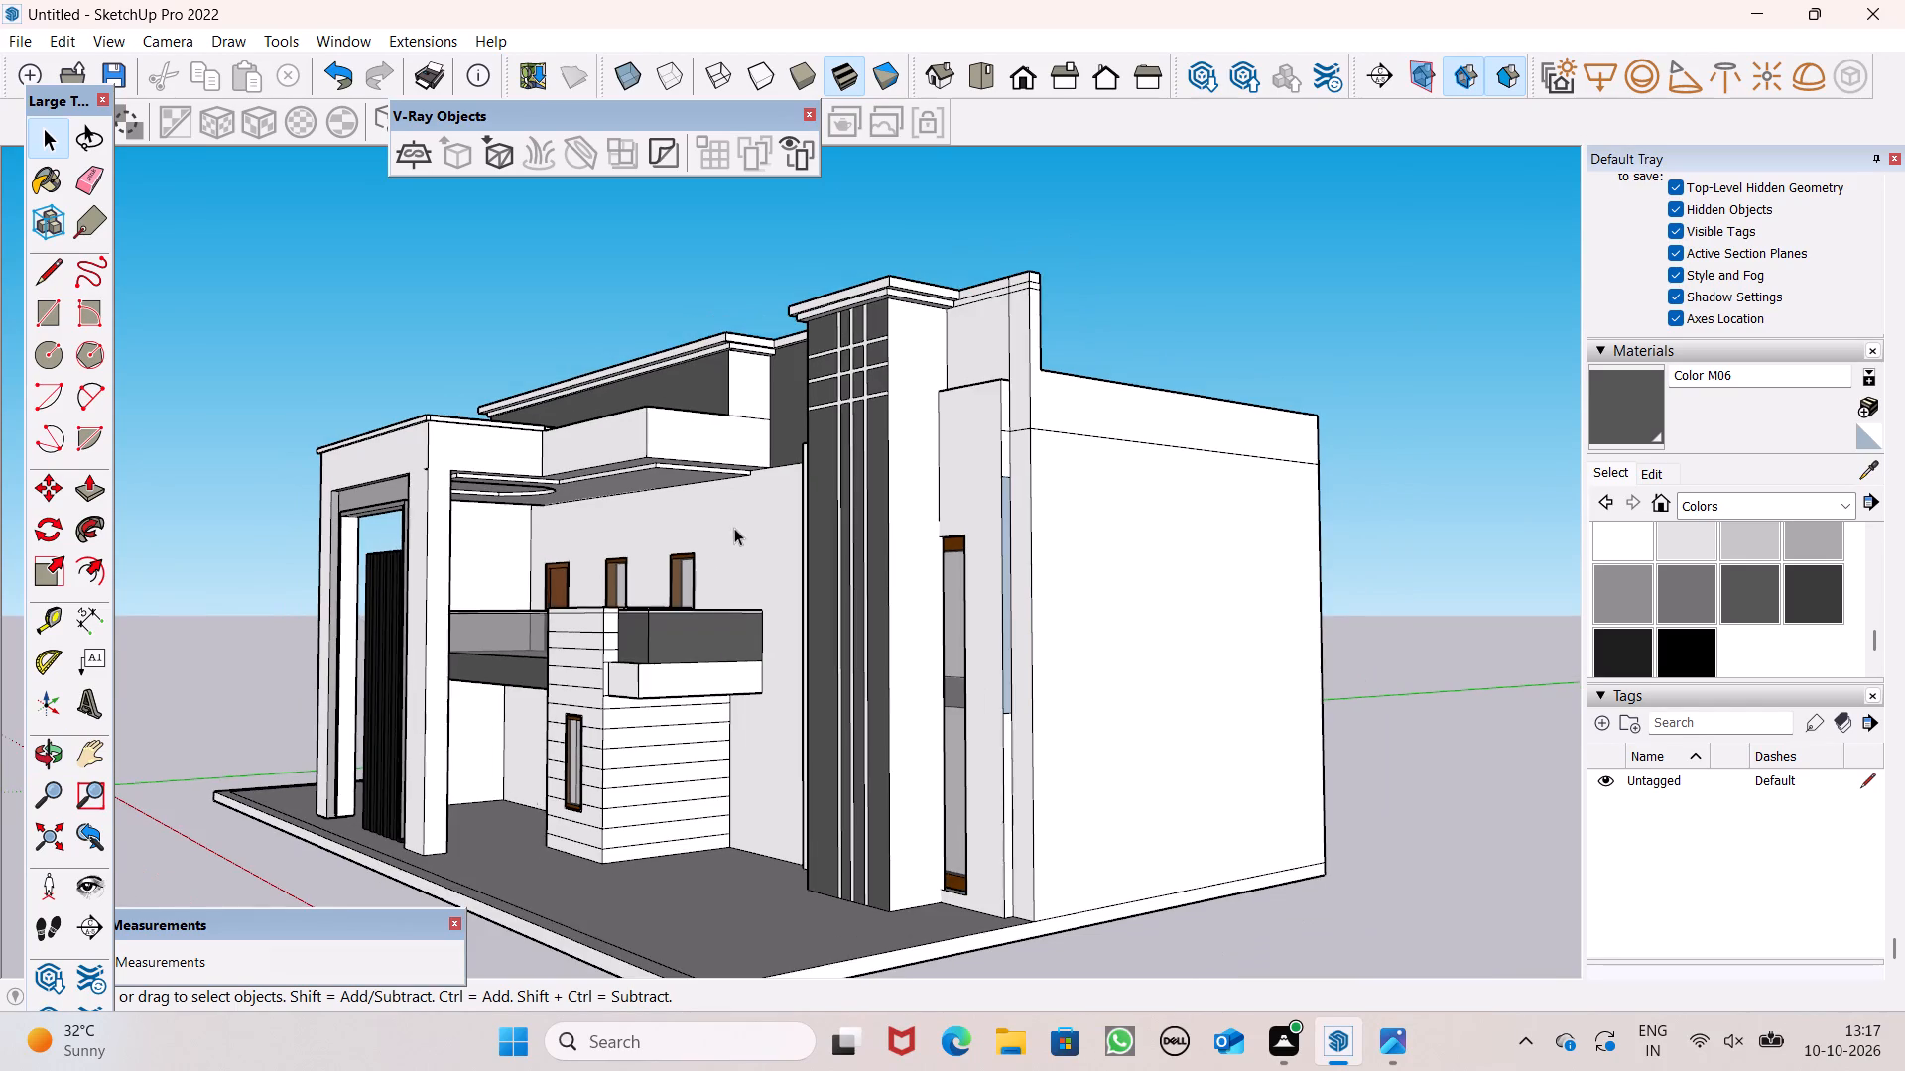
pyautogui.scroll(-2, 735, 505)
pyautogui.scroll(1, 718, 581)
pyautogui.moveTo(718, 600); pyautogui.dragTo(873, 869, button='middle')
pyautogui.scroll(1, 868, 871)
pyautogui.scroll(-3, 829, 656)
pyautogui.scroll(-3, 735, 588)
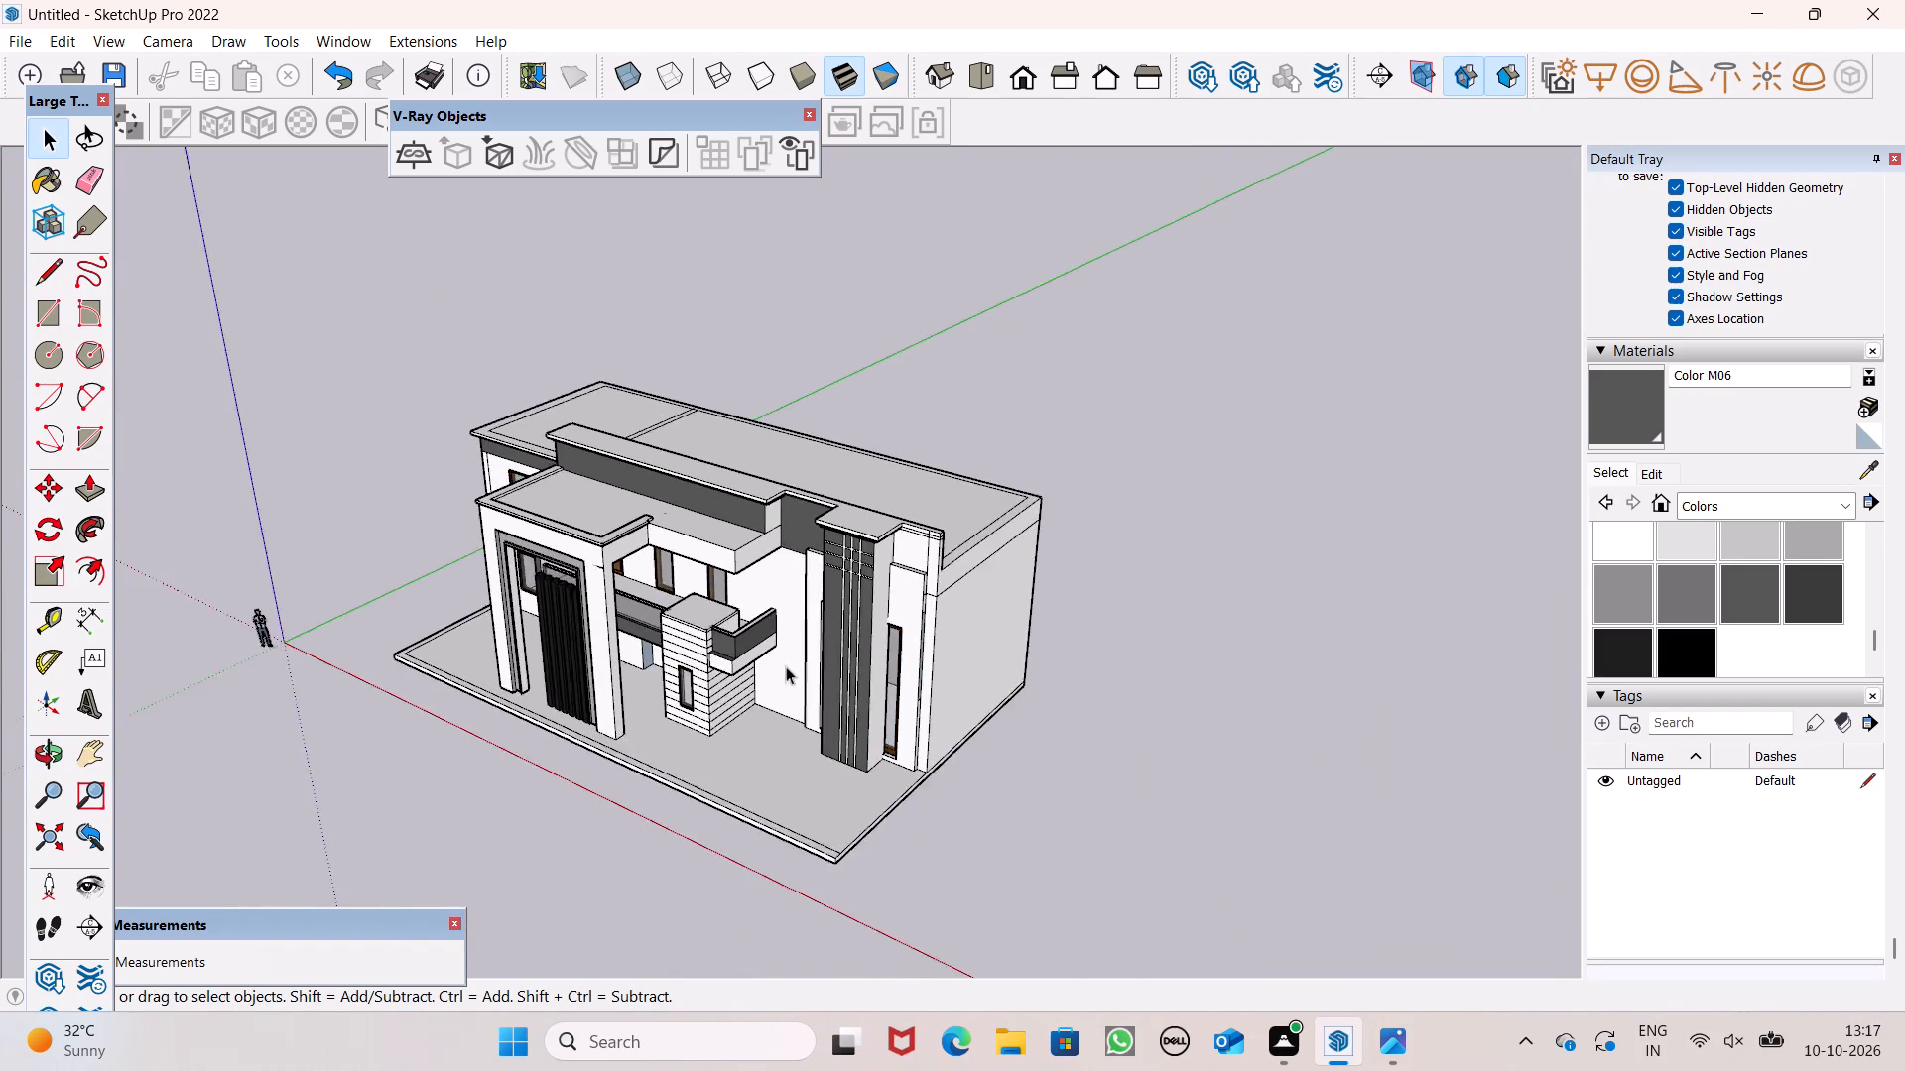
# Draw a rectangle about 9' 10" by 1' 9" on the base slab in front of the grooved column, reaching the slab's side edge.
pyautogui.moveTo(790, 698); pyautogui.dragTo(953, 877, button='middle')
pyautogui.scroll(1, 806, 735)
pyautogui.scroll(1, 960, 858)
pyautogui.moveTo(981, 867); pyautogui.dragTo(1278, 927, button='middle')
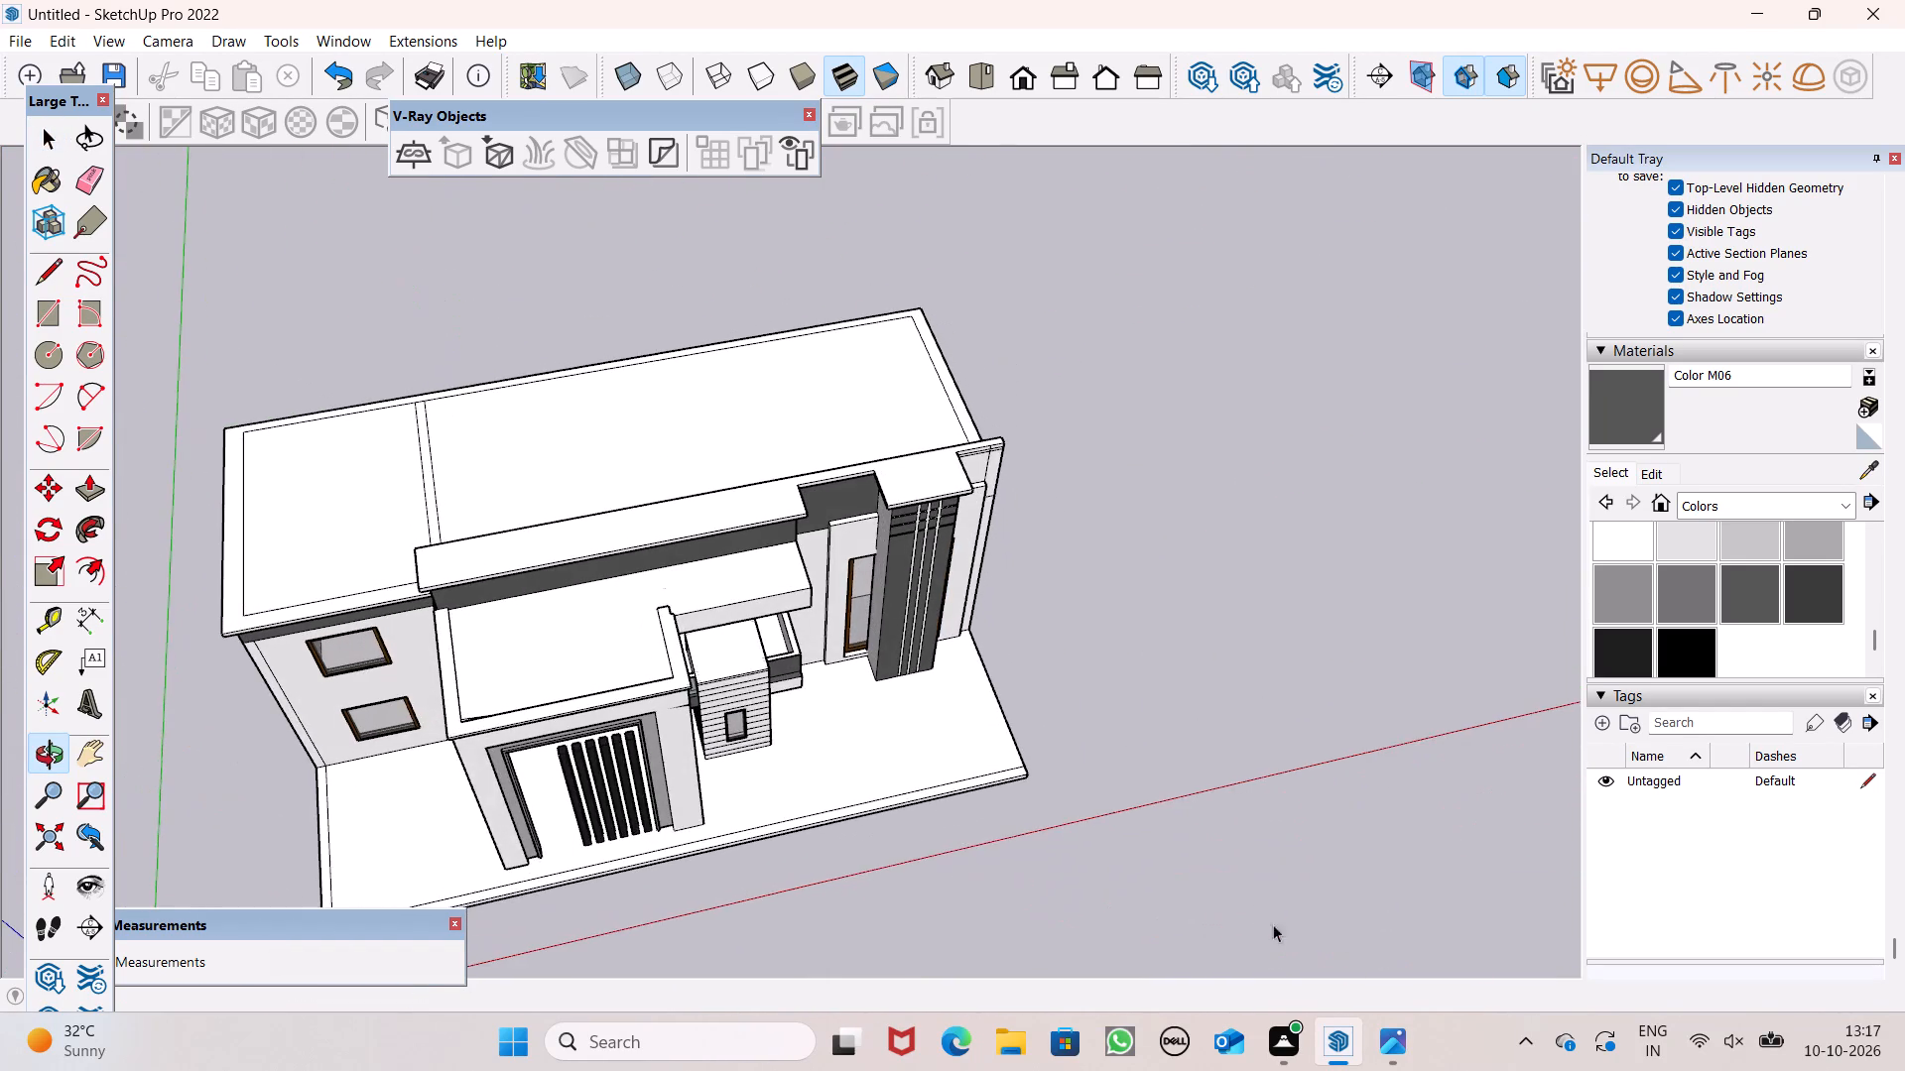
pyautogui.scroll(2, 1148, 672)
pyautogui.click(55, 307)
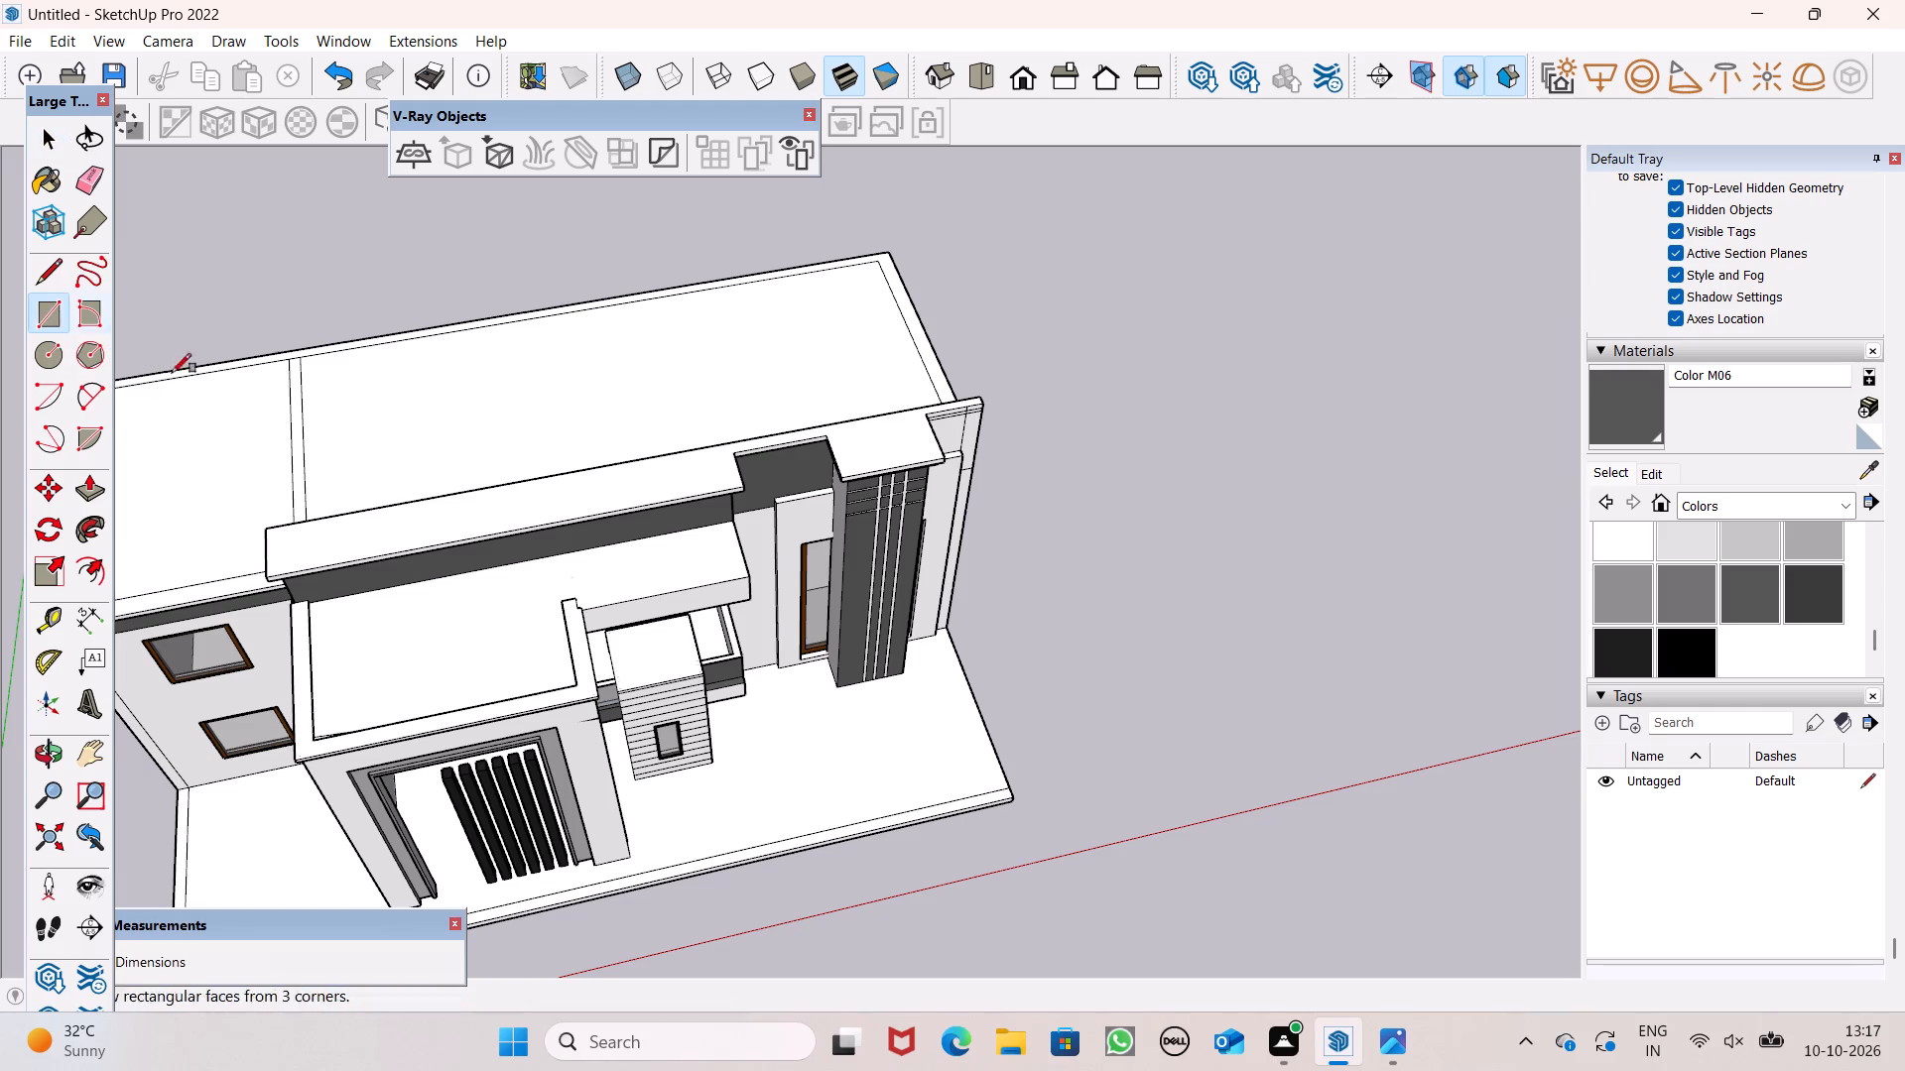
pyautogui.moveTo(879, 739); pyautogui.dragTo(757, 706, button='middle')
pyautogui.scroll(1, 757, 706)
pyautogui.scroll(5, 959, 806)
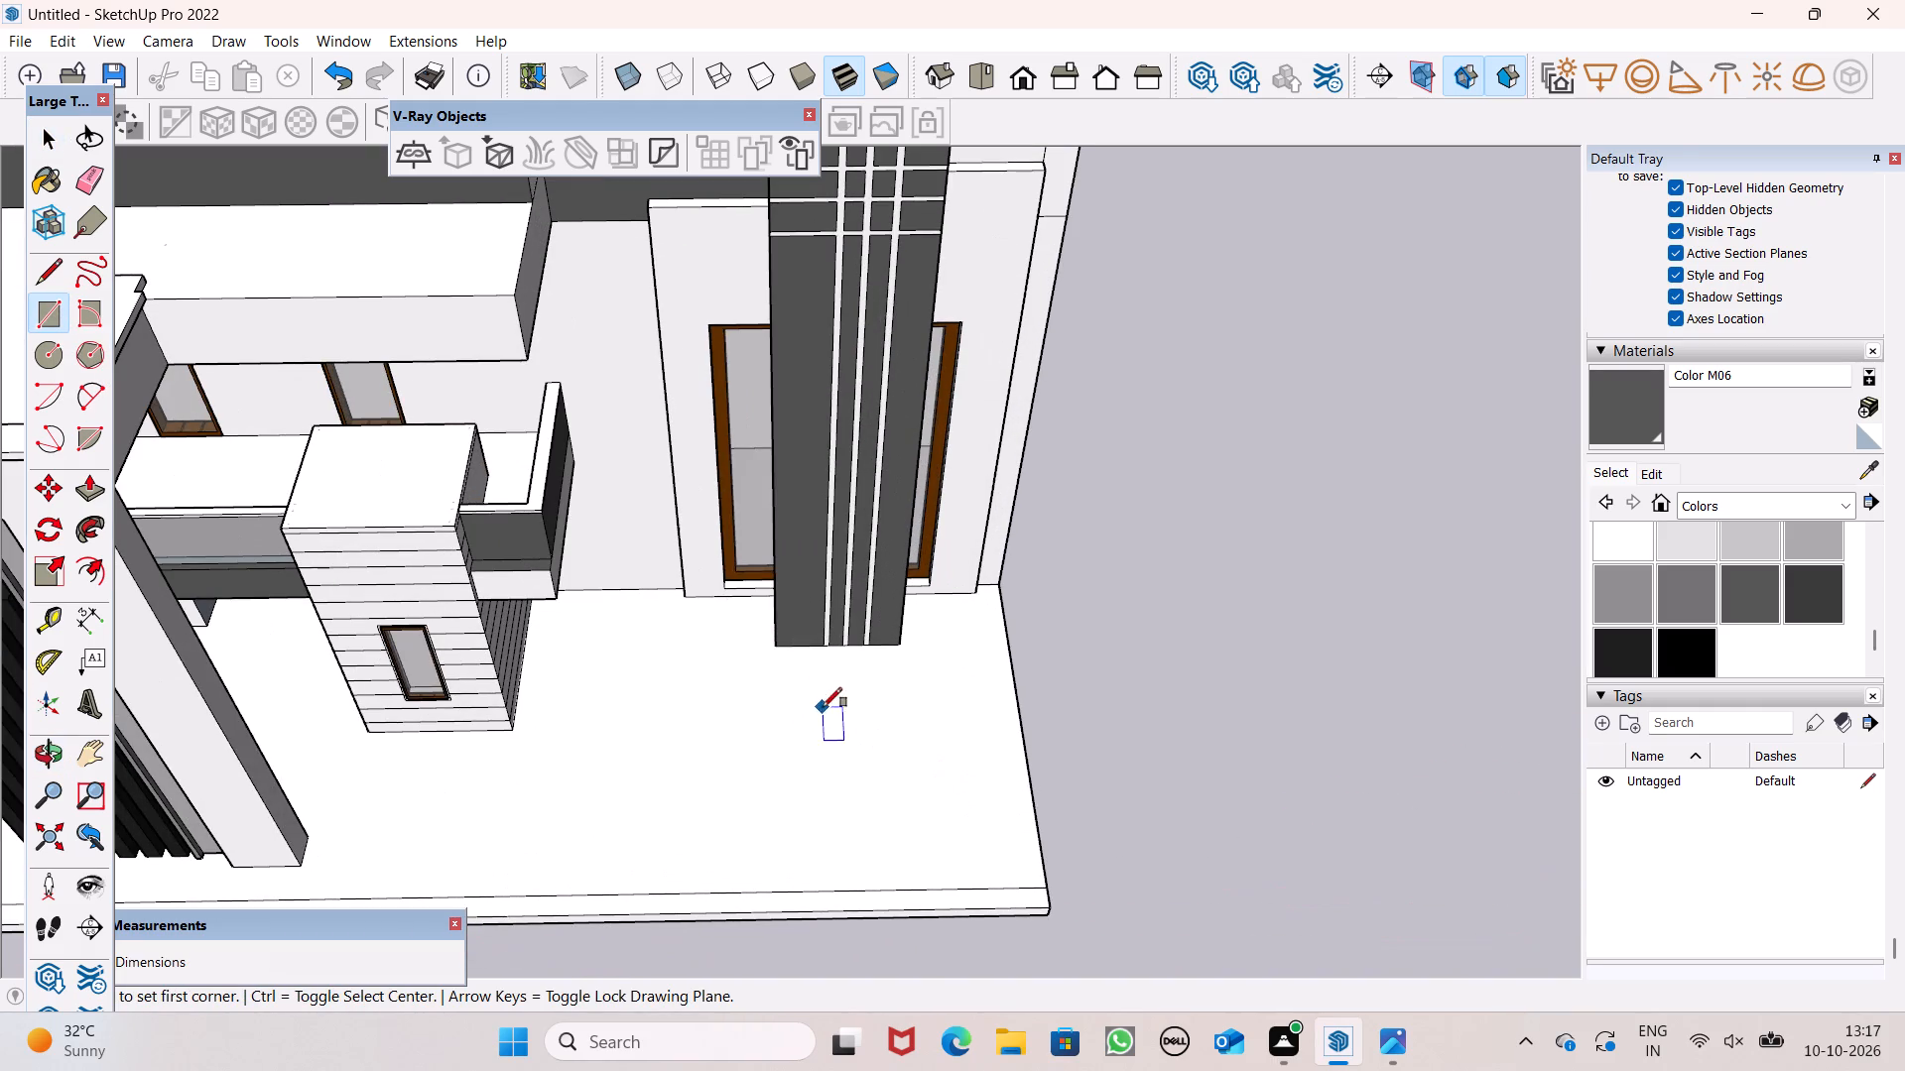
pyautogui.moveTo(888, 740); pyautogui.dragTo(810, 708, button='middle')
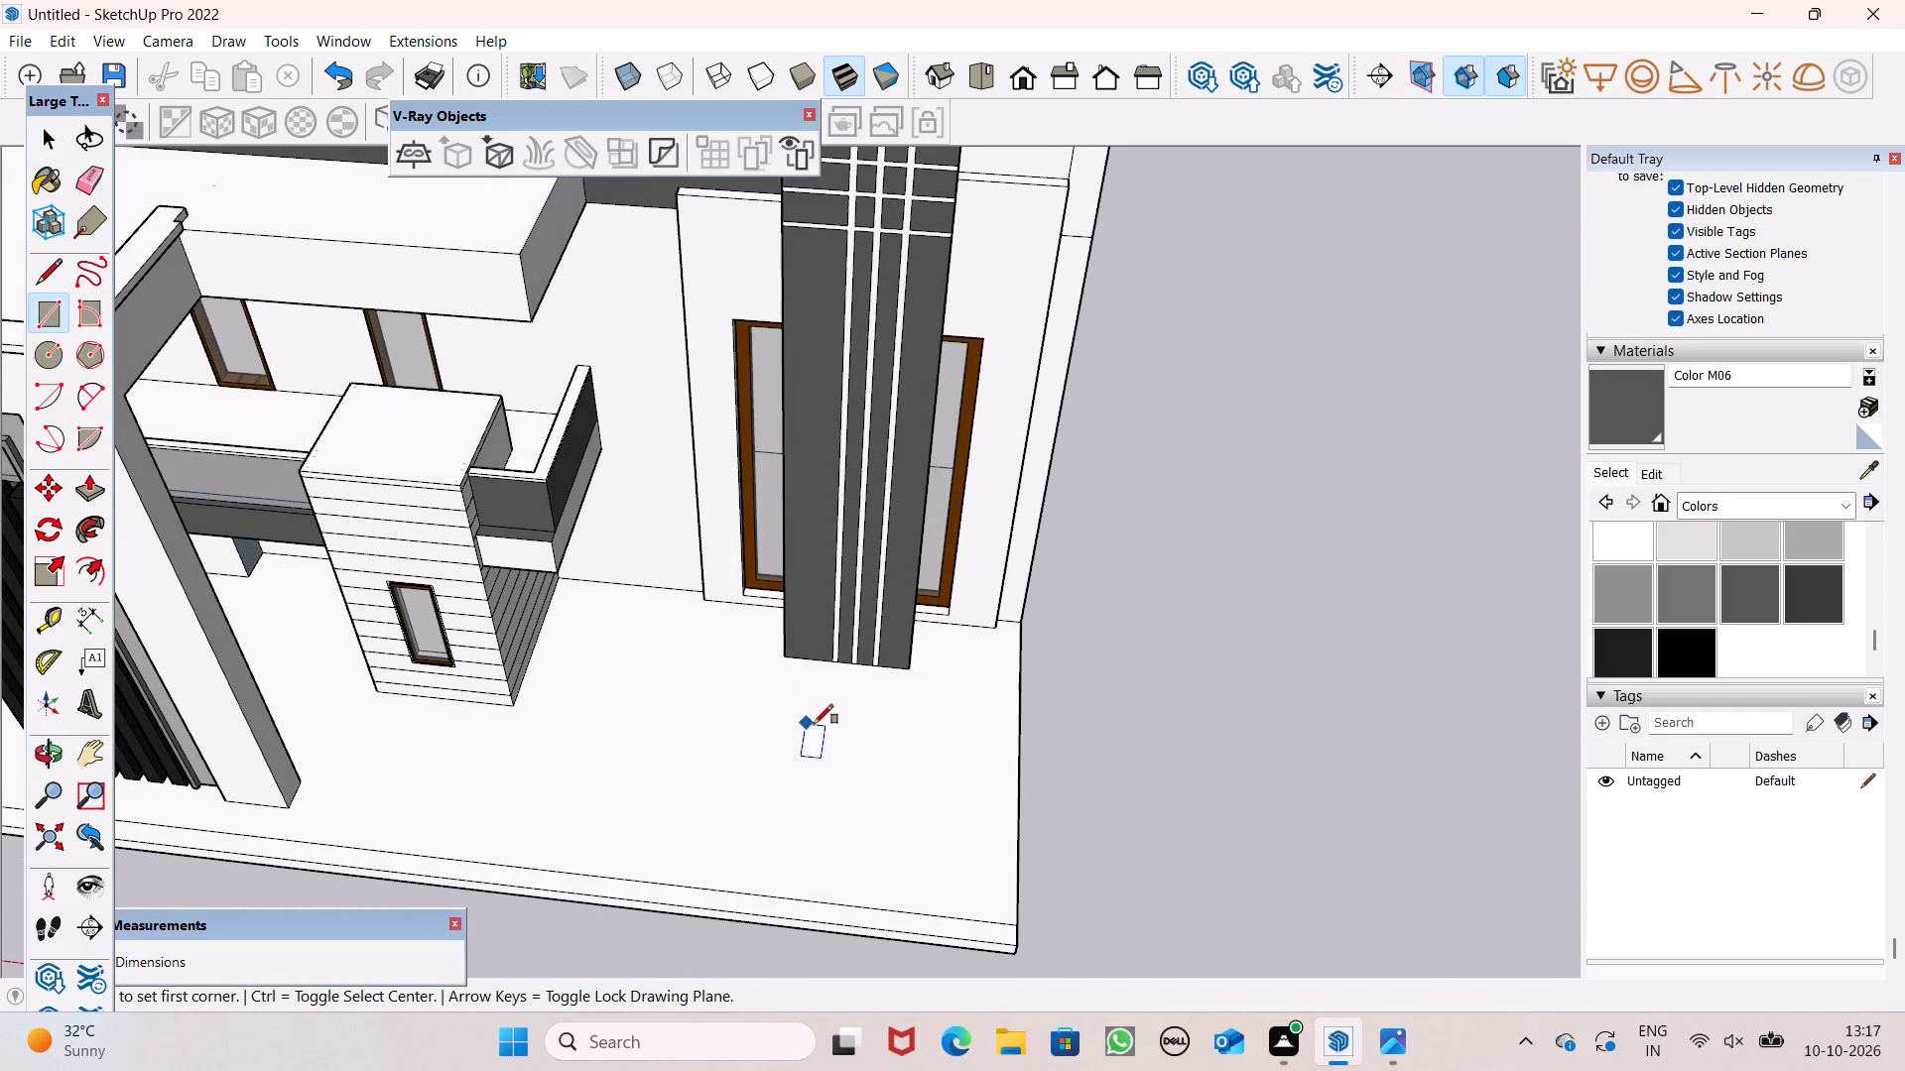
pyautogui.click(827, 711)
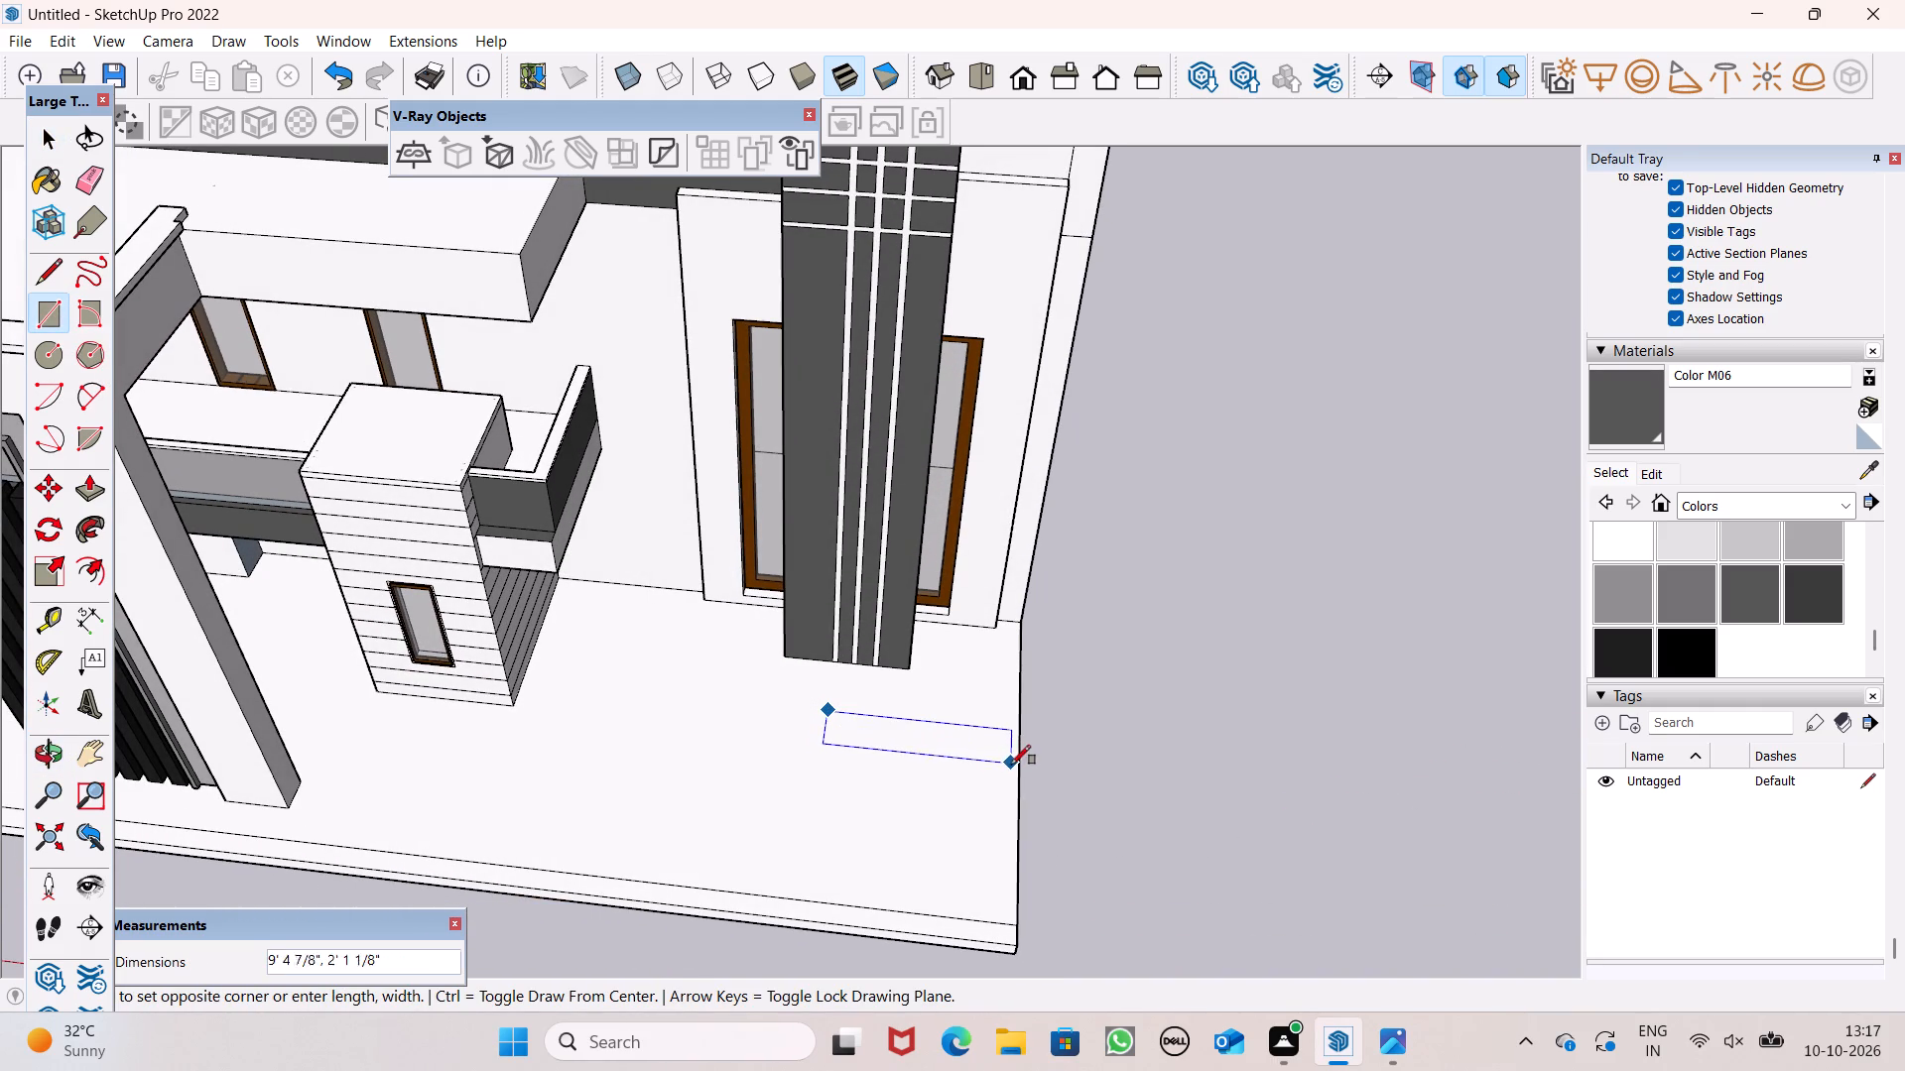
pyautogui.click(1020, 766)
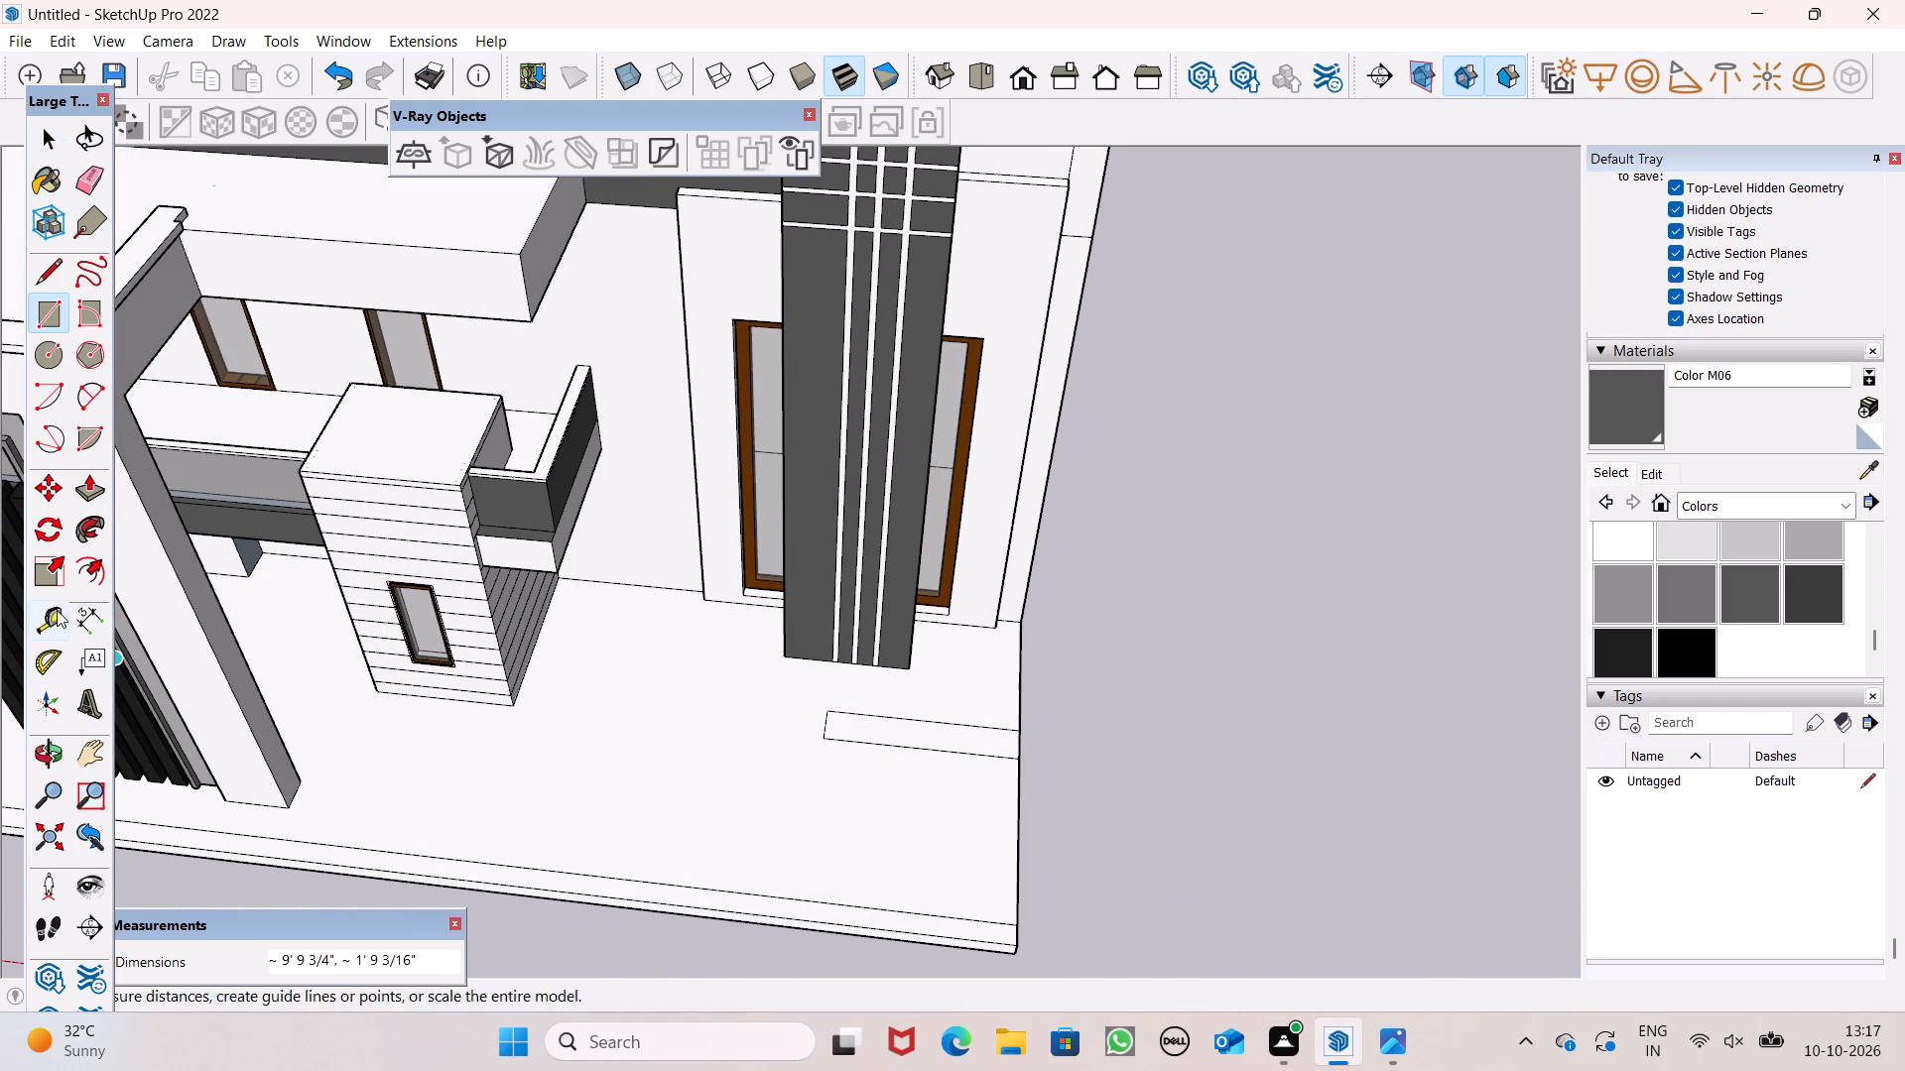
# Pull the rectangle in front of the grooved column up into a low block.
pyautogui.click(105, 496)
pyautogui.scroll(4, 1203, 863)
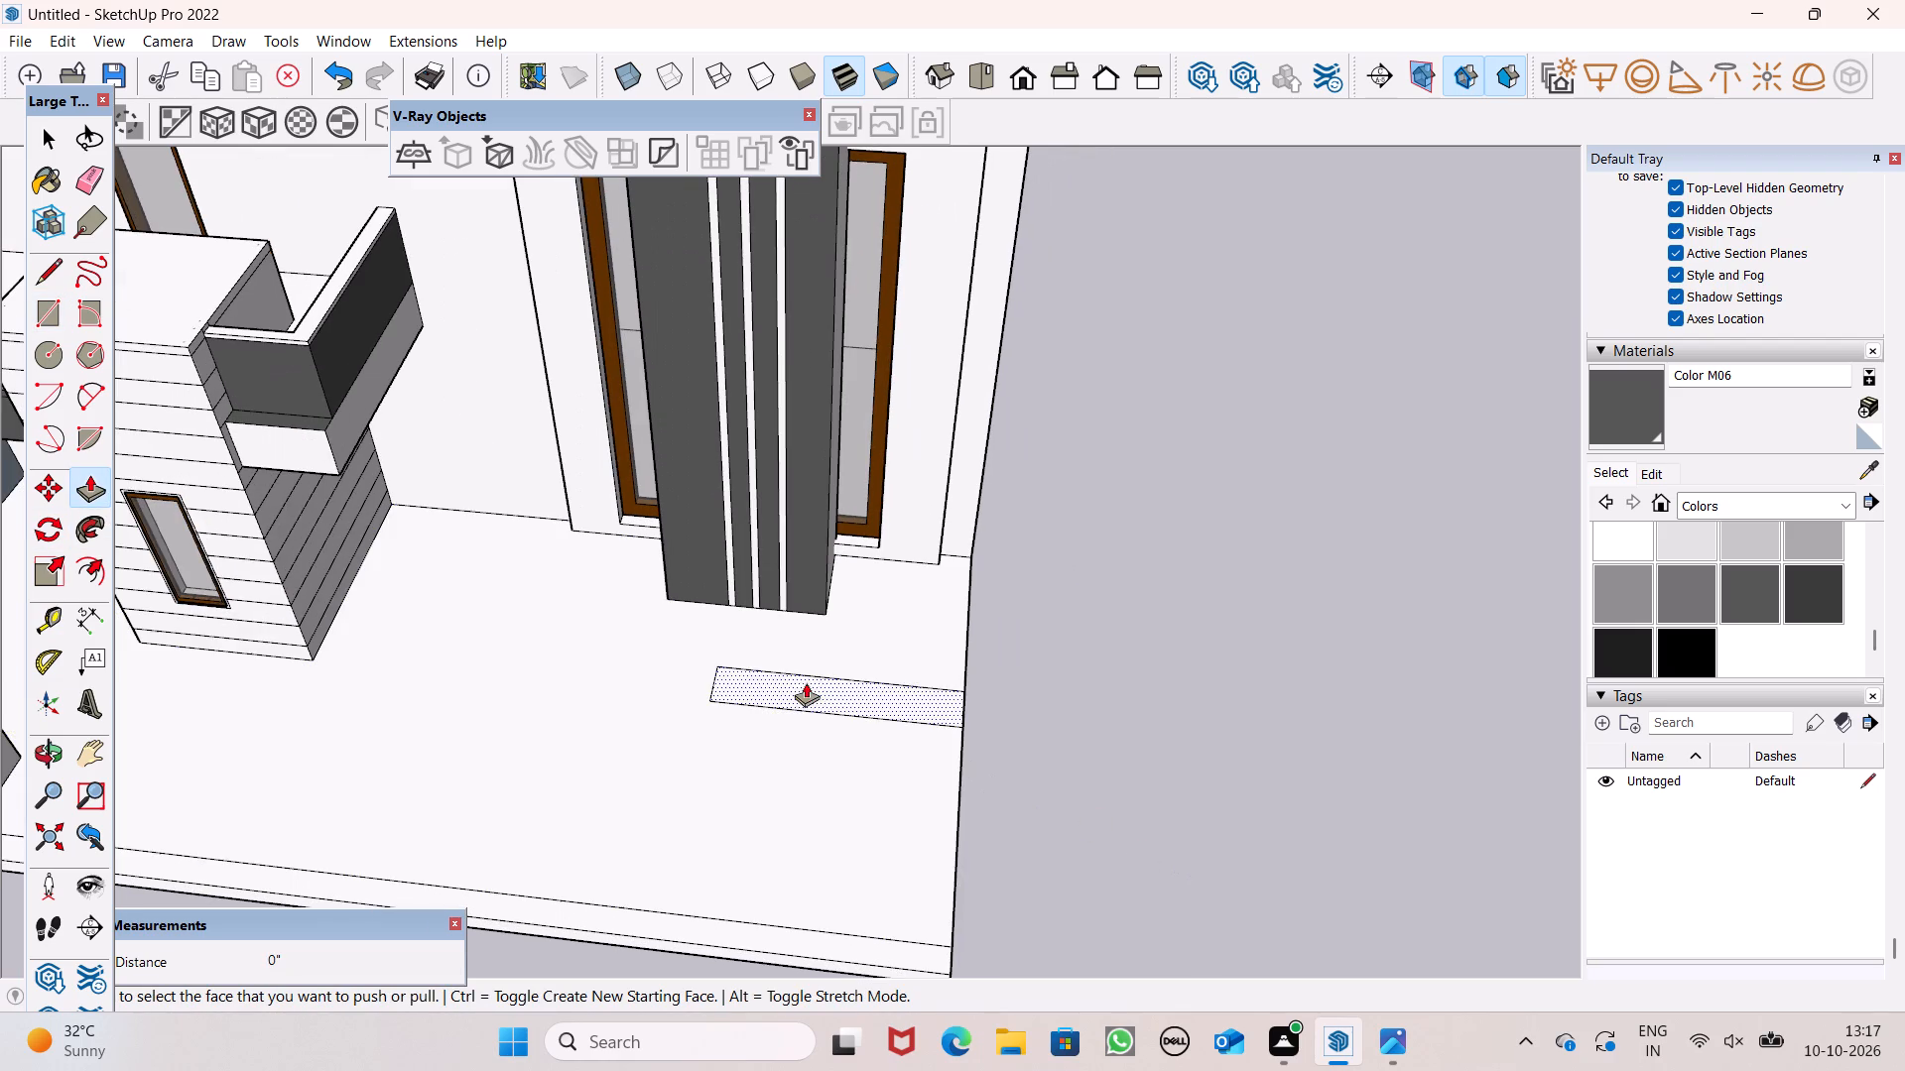
pyautogui.moveTo(806, 686); pyautogui.dragTo(752, 638)
pyautogui.scroll(-3, 737, 681)
pyautogui.moveTo(782, 698); pyautogui.dragTo(860, 459, button='middle')
pyautogui.press('space')
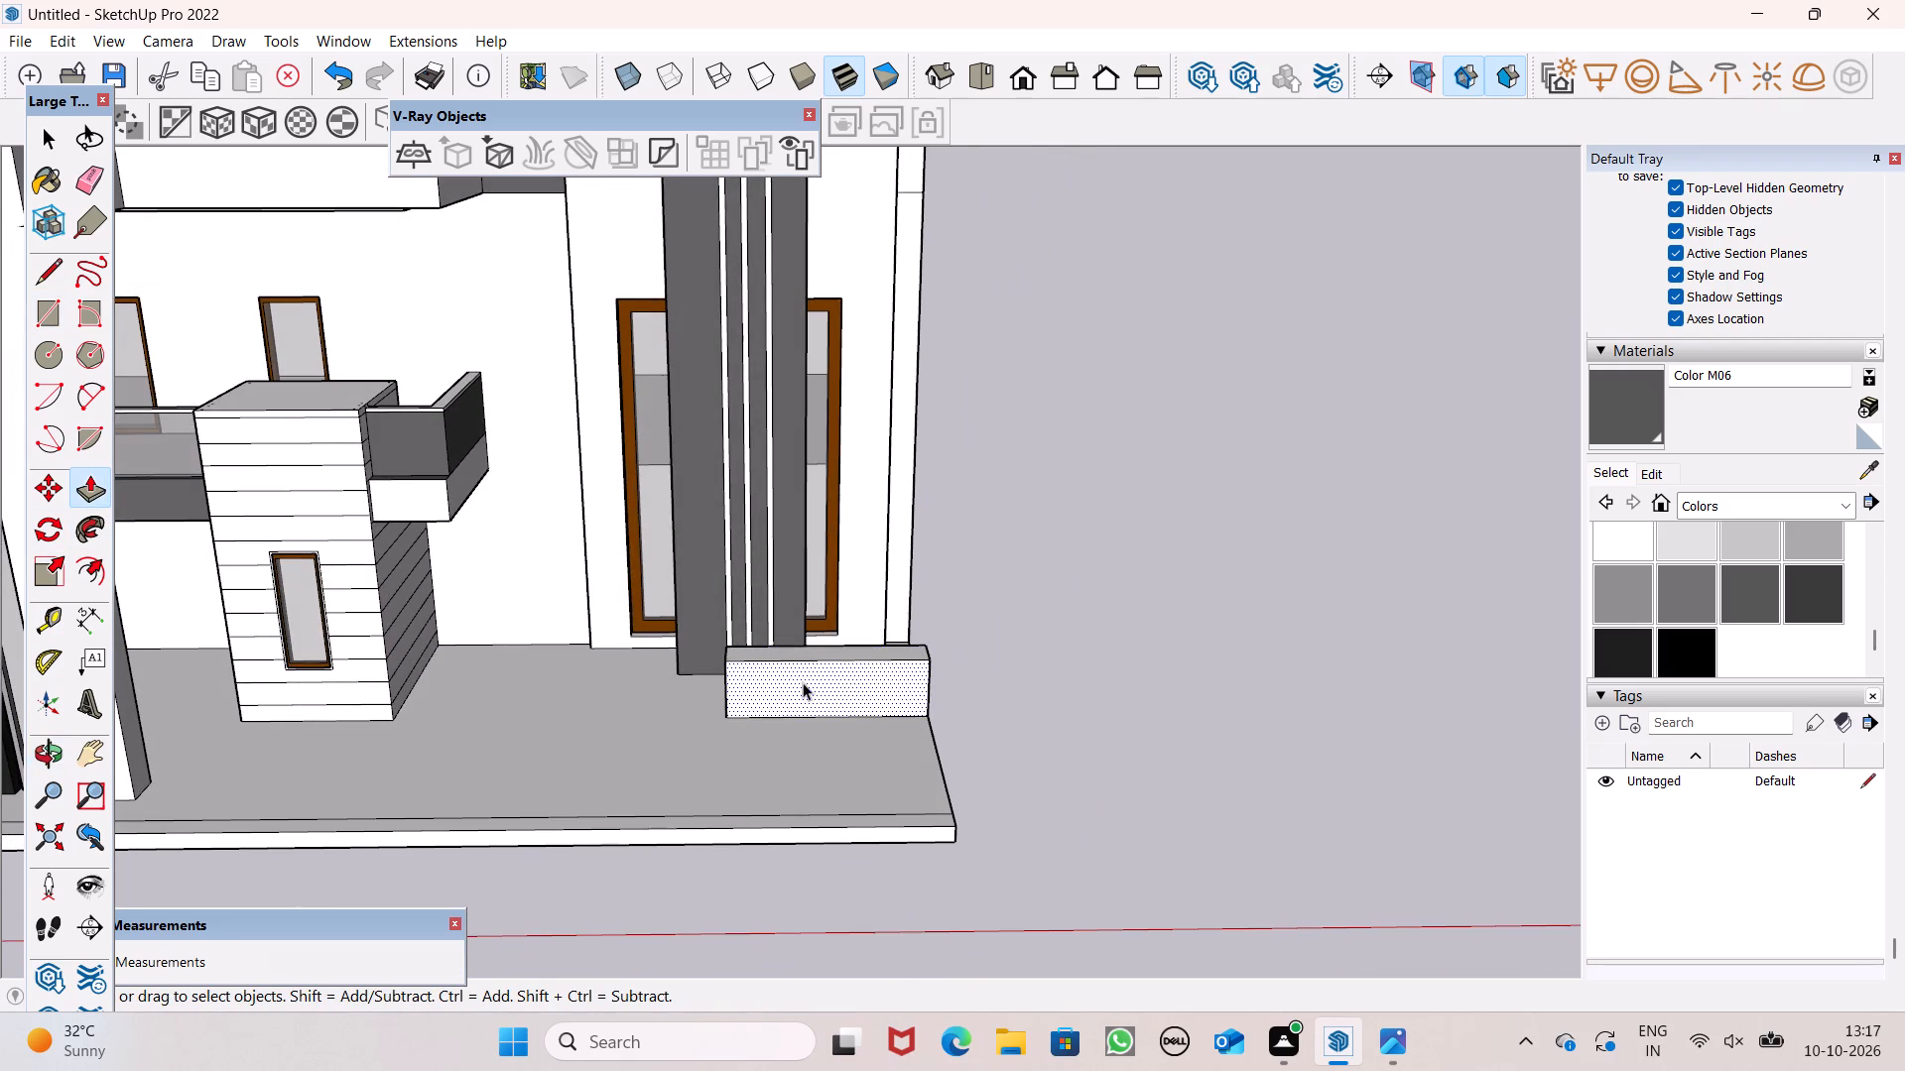
pyautogui.scroll(-3, 803, 682)
pyautogui.moveTo(805, 692); pyautogui.dragTo(772, 1028, button='middle')
pyautogui.scroll(1, 704, 821)
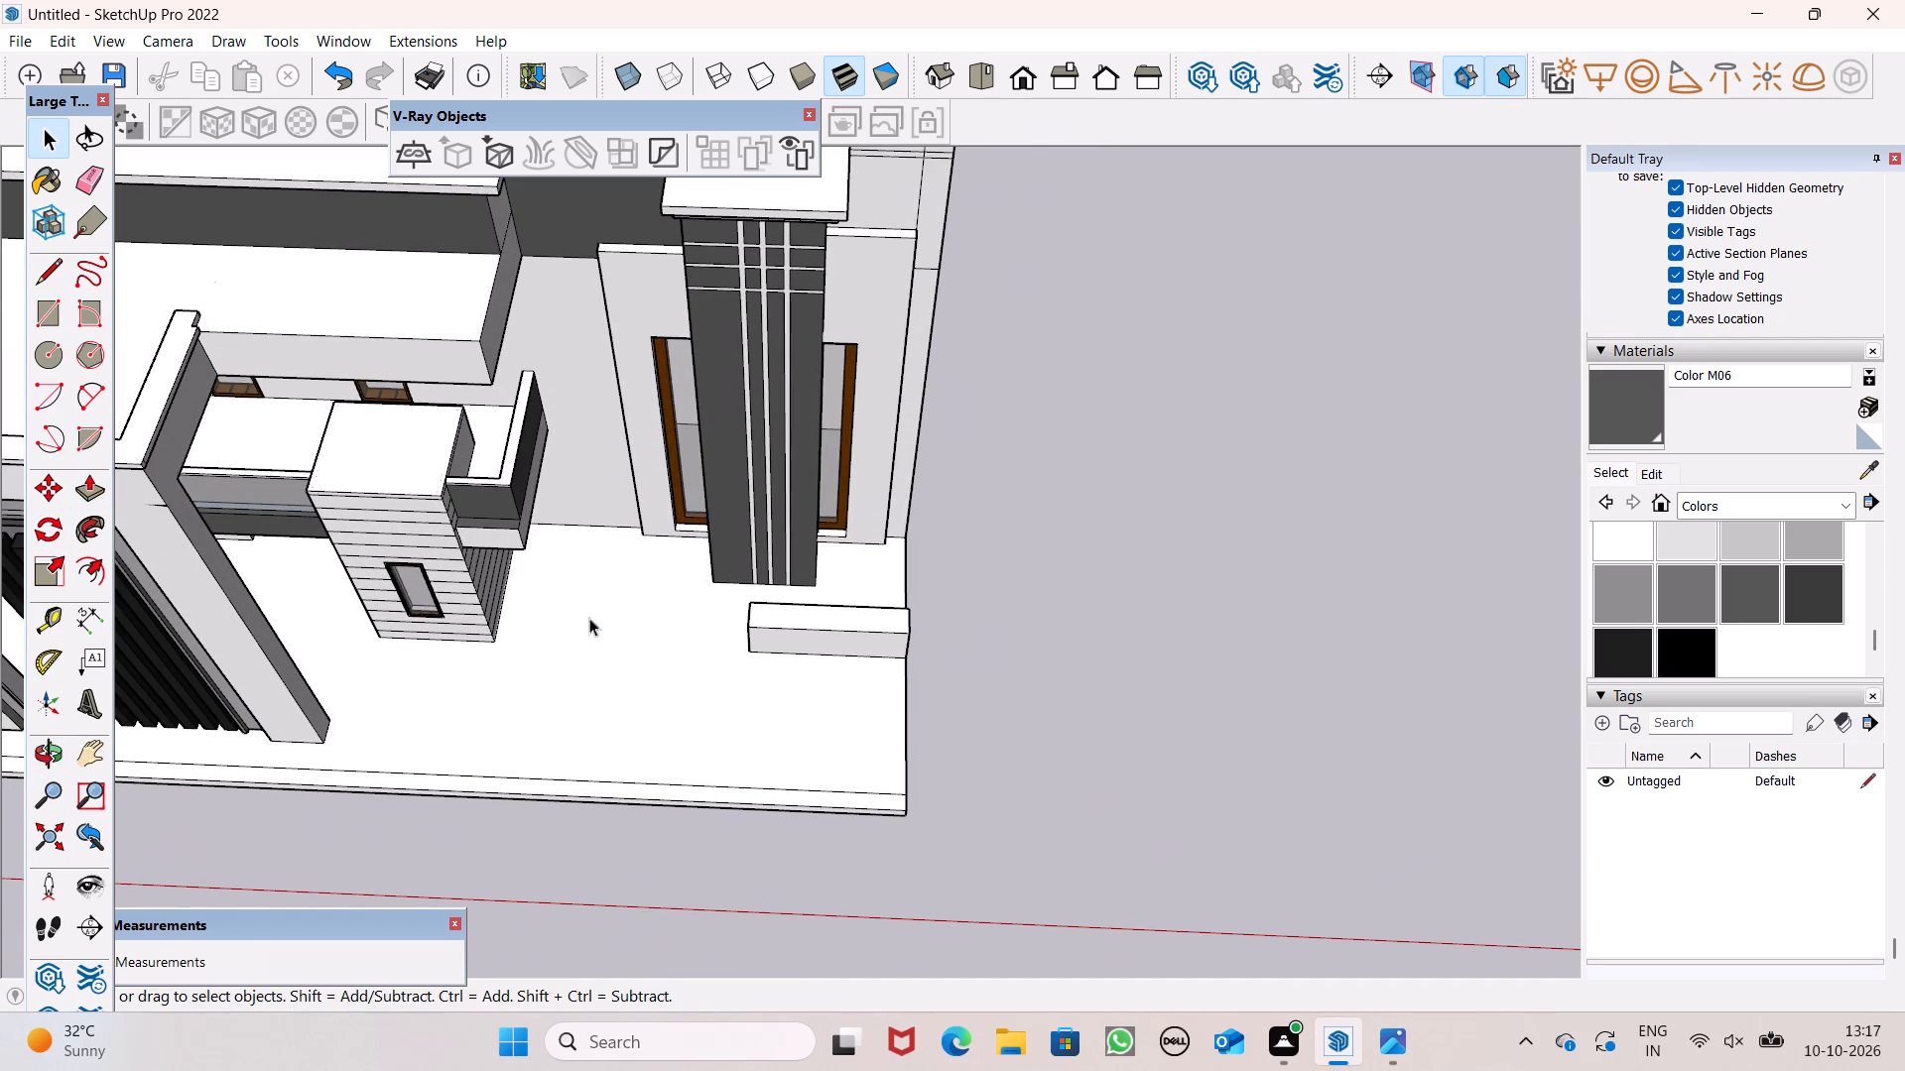
# Extend the low block's inner end face by about 5' 6" along the facade, toward the striped pier.
pyautogui.click(32, 283)
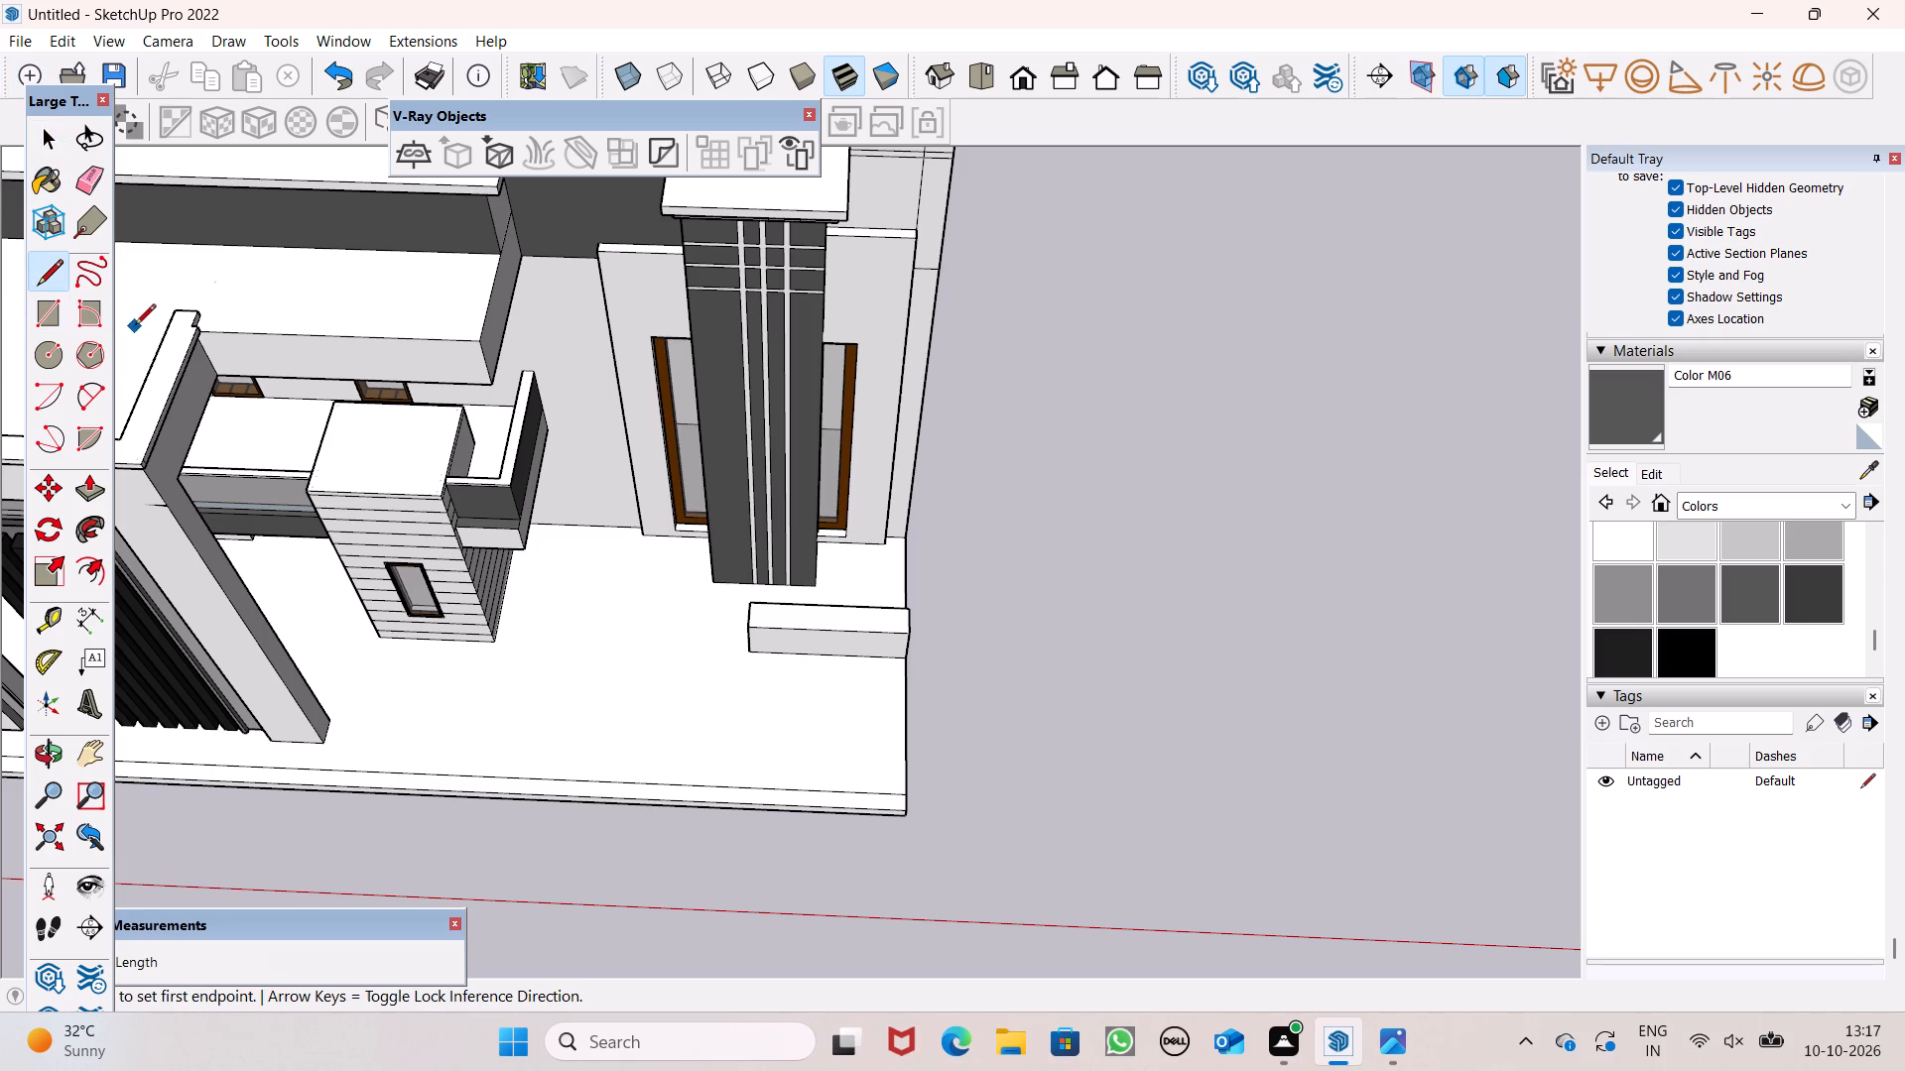
pyautogui.scroll(1, 579, 479)
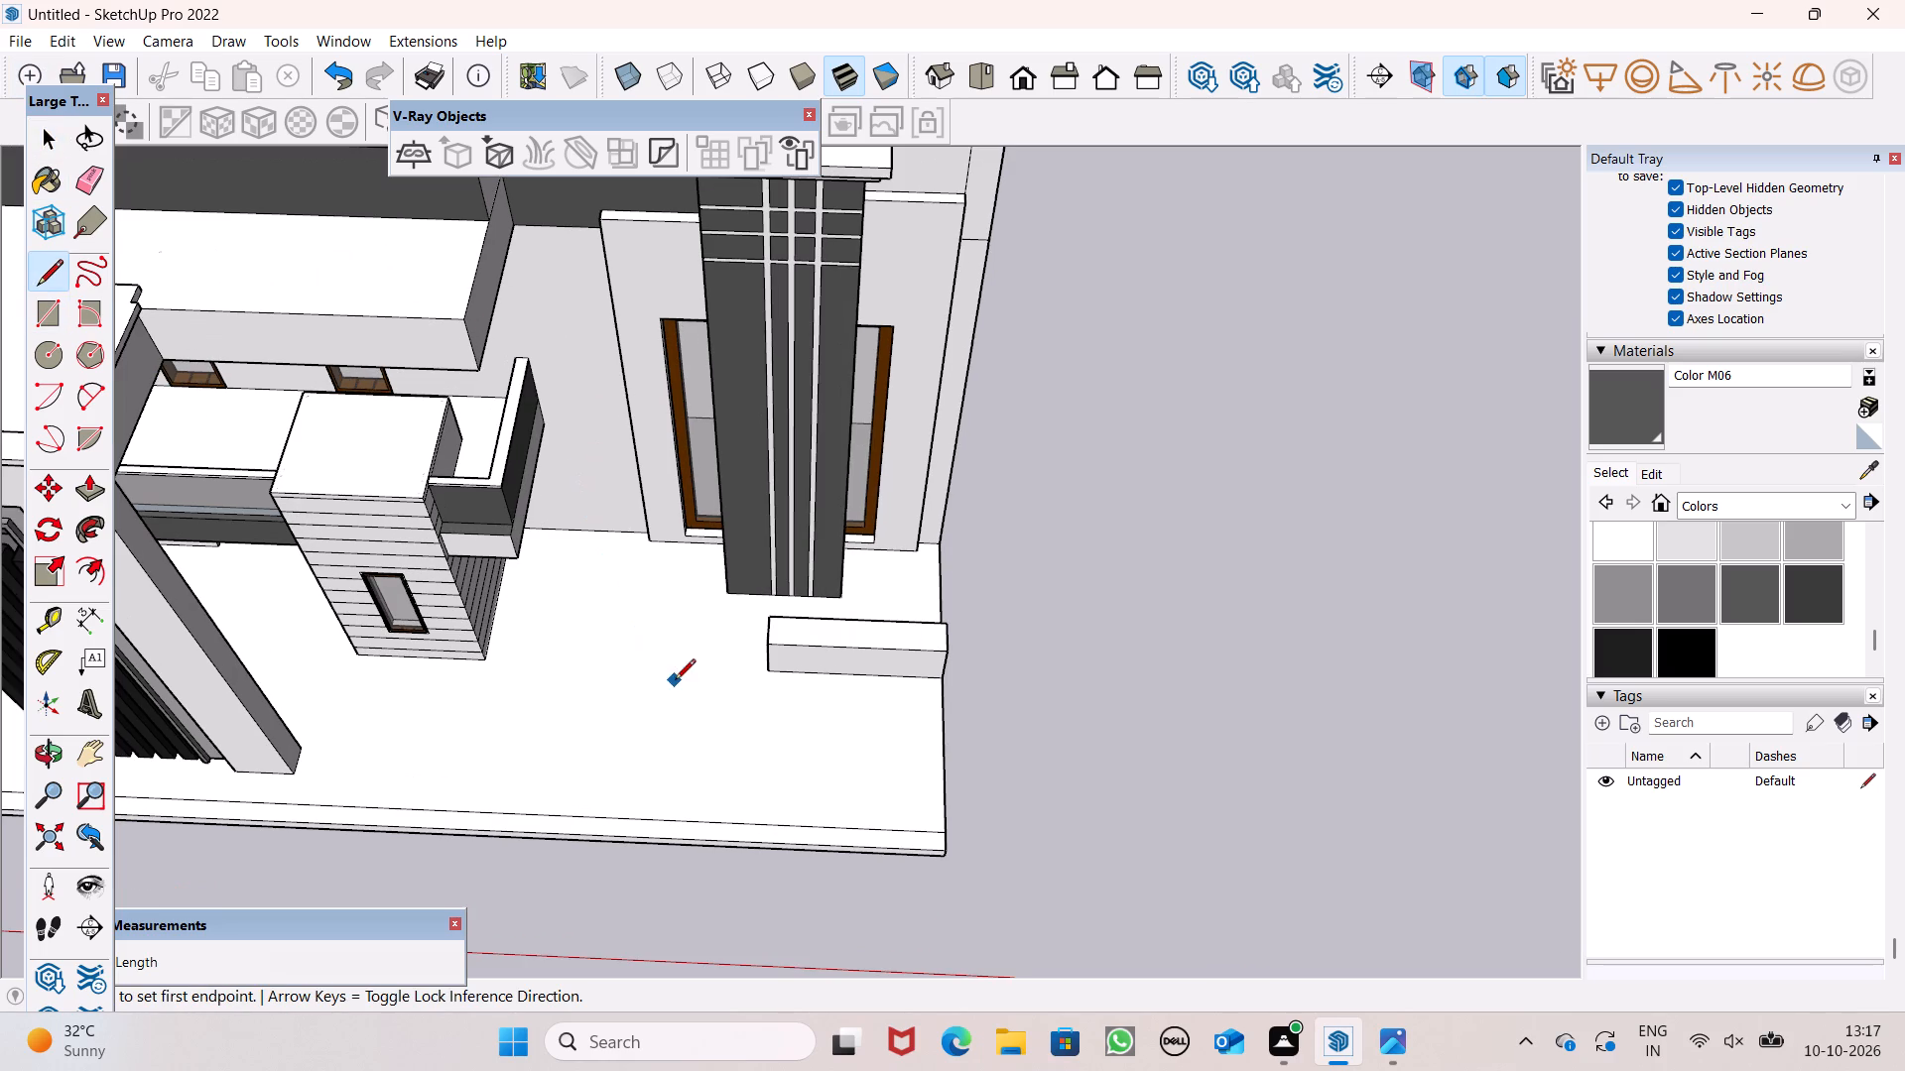
pyautogui.click(94, 477)
pyautogui.moveTo(485, 705); pyautogui.dragTo(806, 692, button='middle')
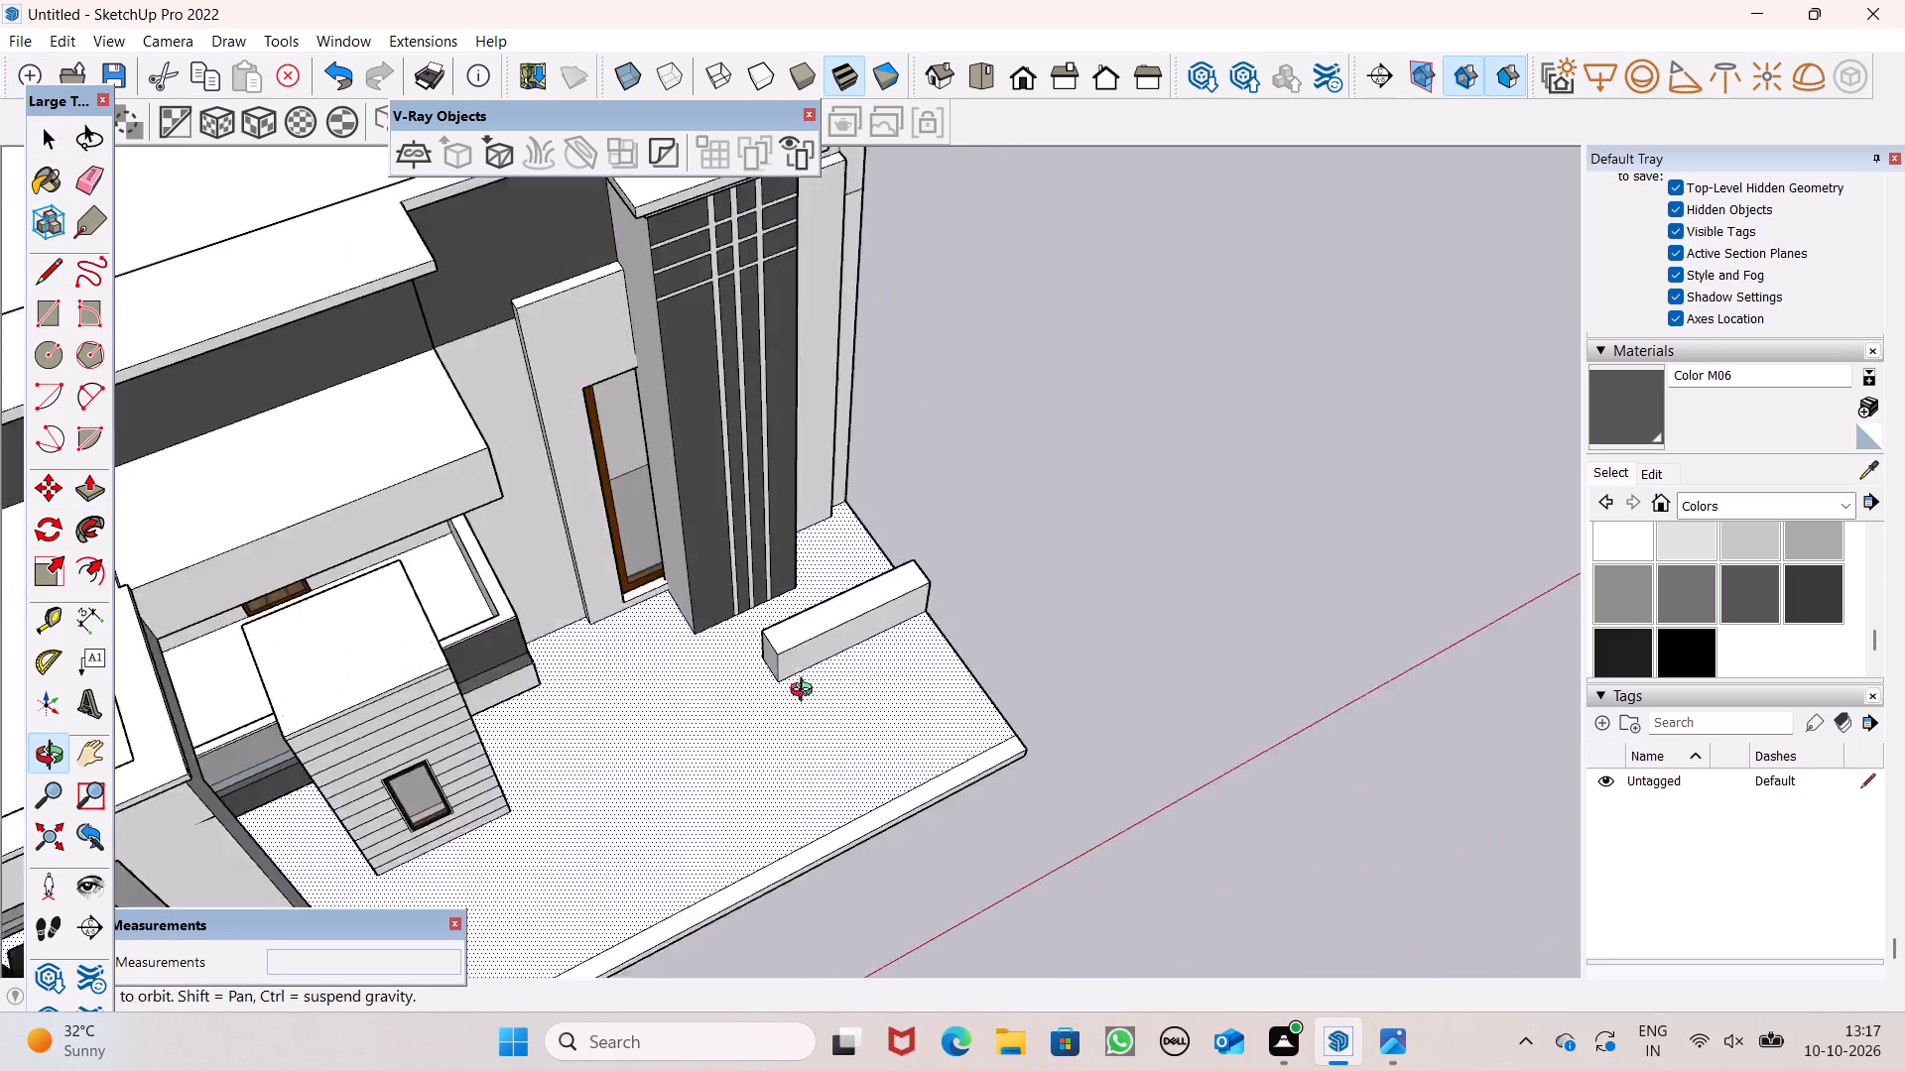
pyautogui.moveTo(806, 692); pyautogui.dragTo(1039, 498, button='middle')
pyautogui.scroll(5, 837, 709)
pyautogui.moveTo(730, 699); pyautogui.dragTo(657, 775)
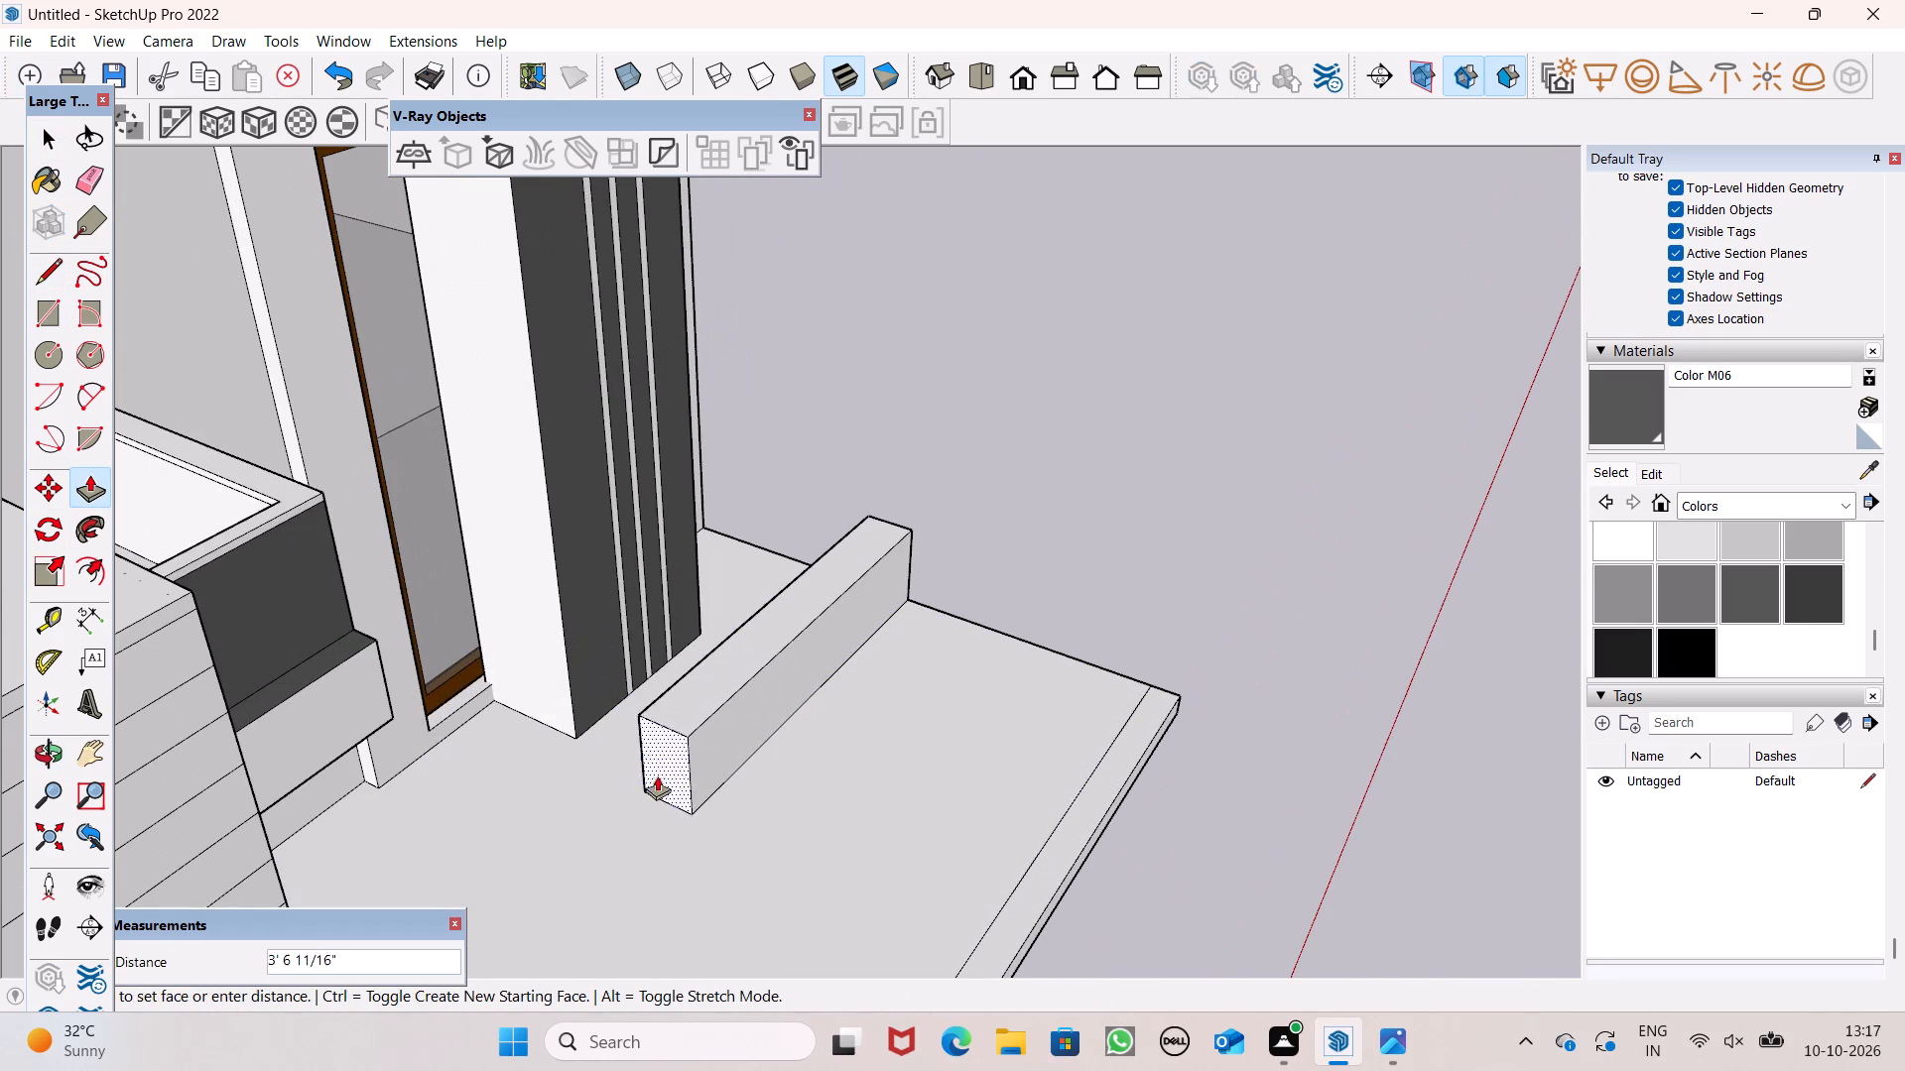
pyautogui.moveTo(657, 775); pyautogui.dragTo(625, 812)
pyautogui.scroll(-8, 831, 606)
pyautogui.scroll(1, 850, 593)
pyautogui.scroll(-1, 853, 594)
pyautogui.moveTo(615, 858); pyautogui.dragTo(544, 863, button='middle')
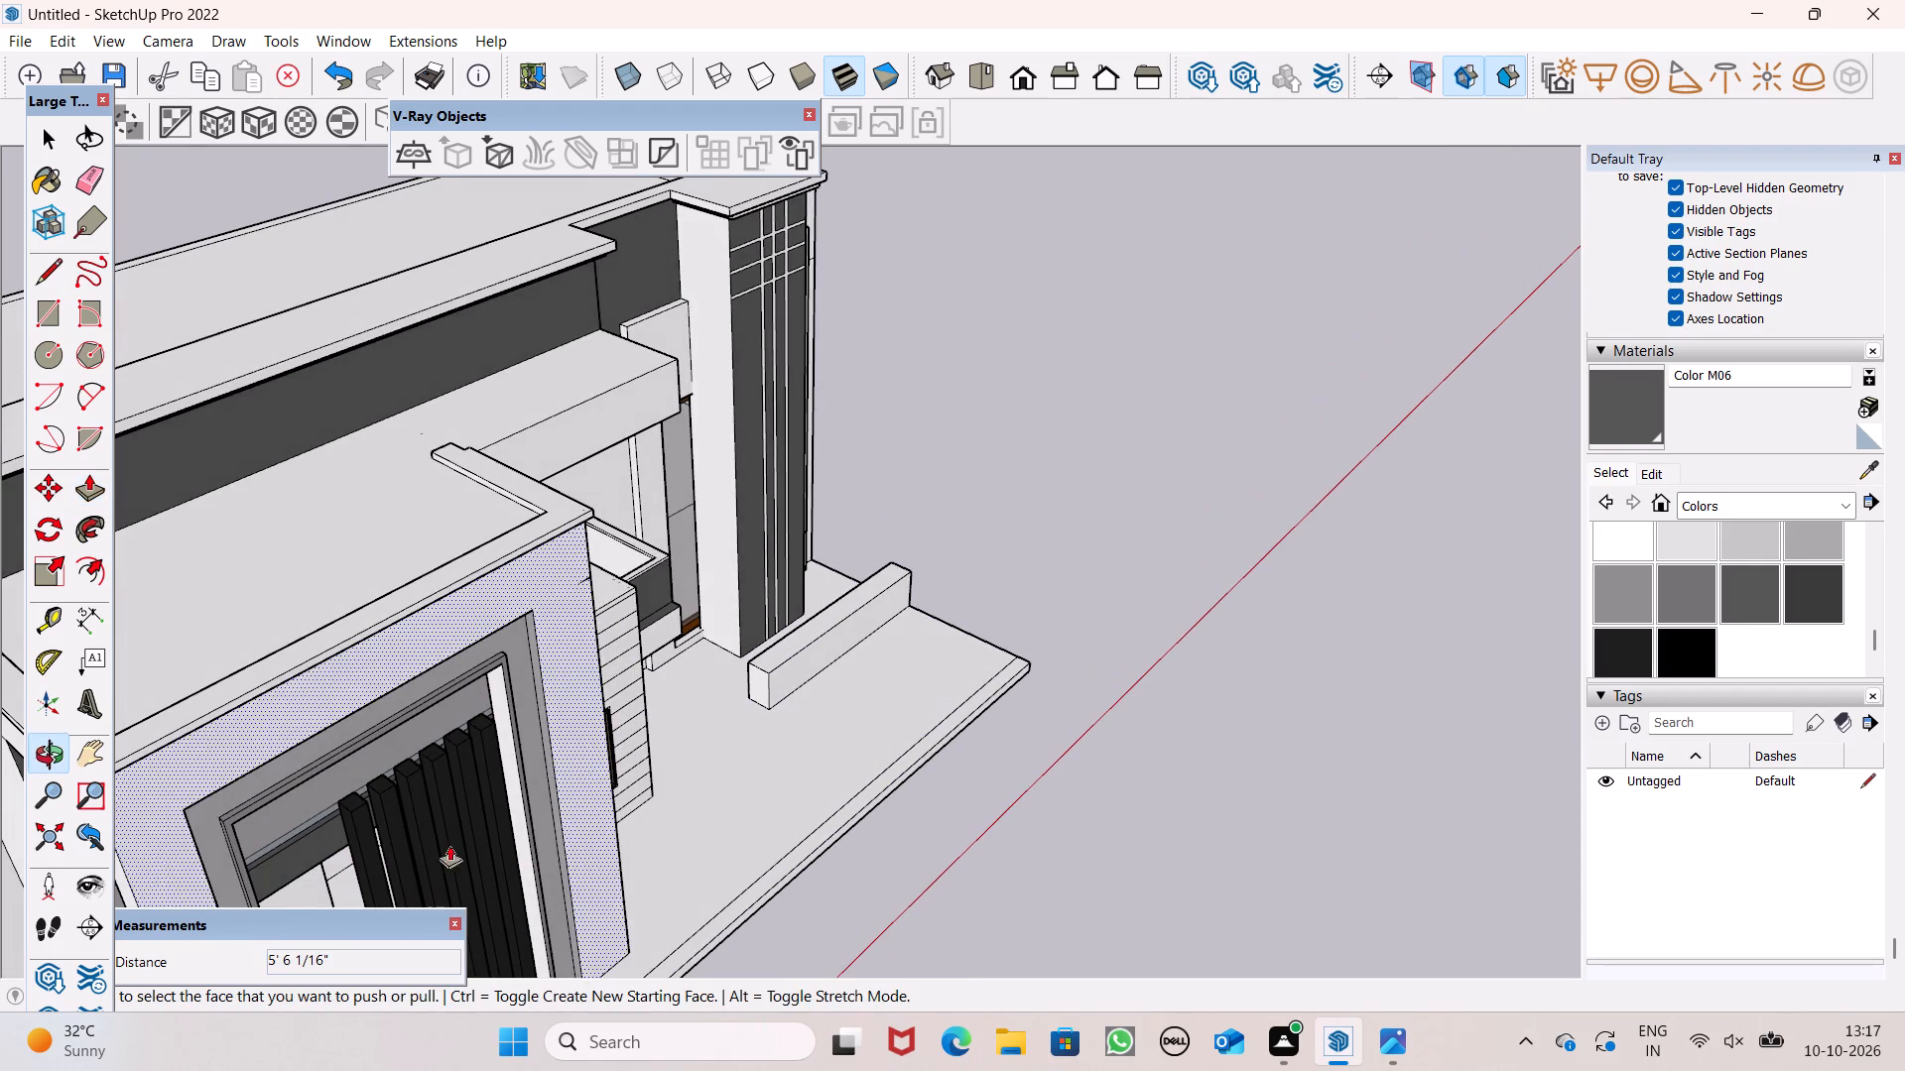
# Draw a line about 9' long across the base slab from the low block's inner front corner to the slab's front border line.
pyautogui.scroll(-4, 1016, 612)
pyautogui.moveTo(1058, 679); pyautogui.dragTo(650, 748, button='middle')
pyautogui.press('space')
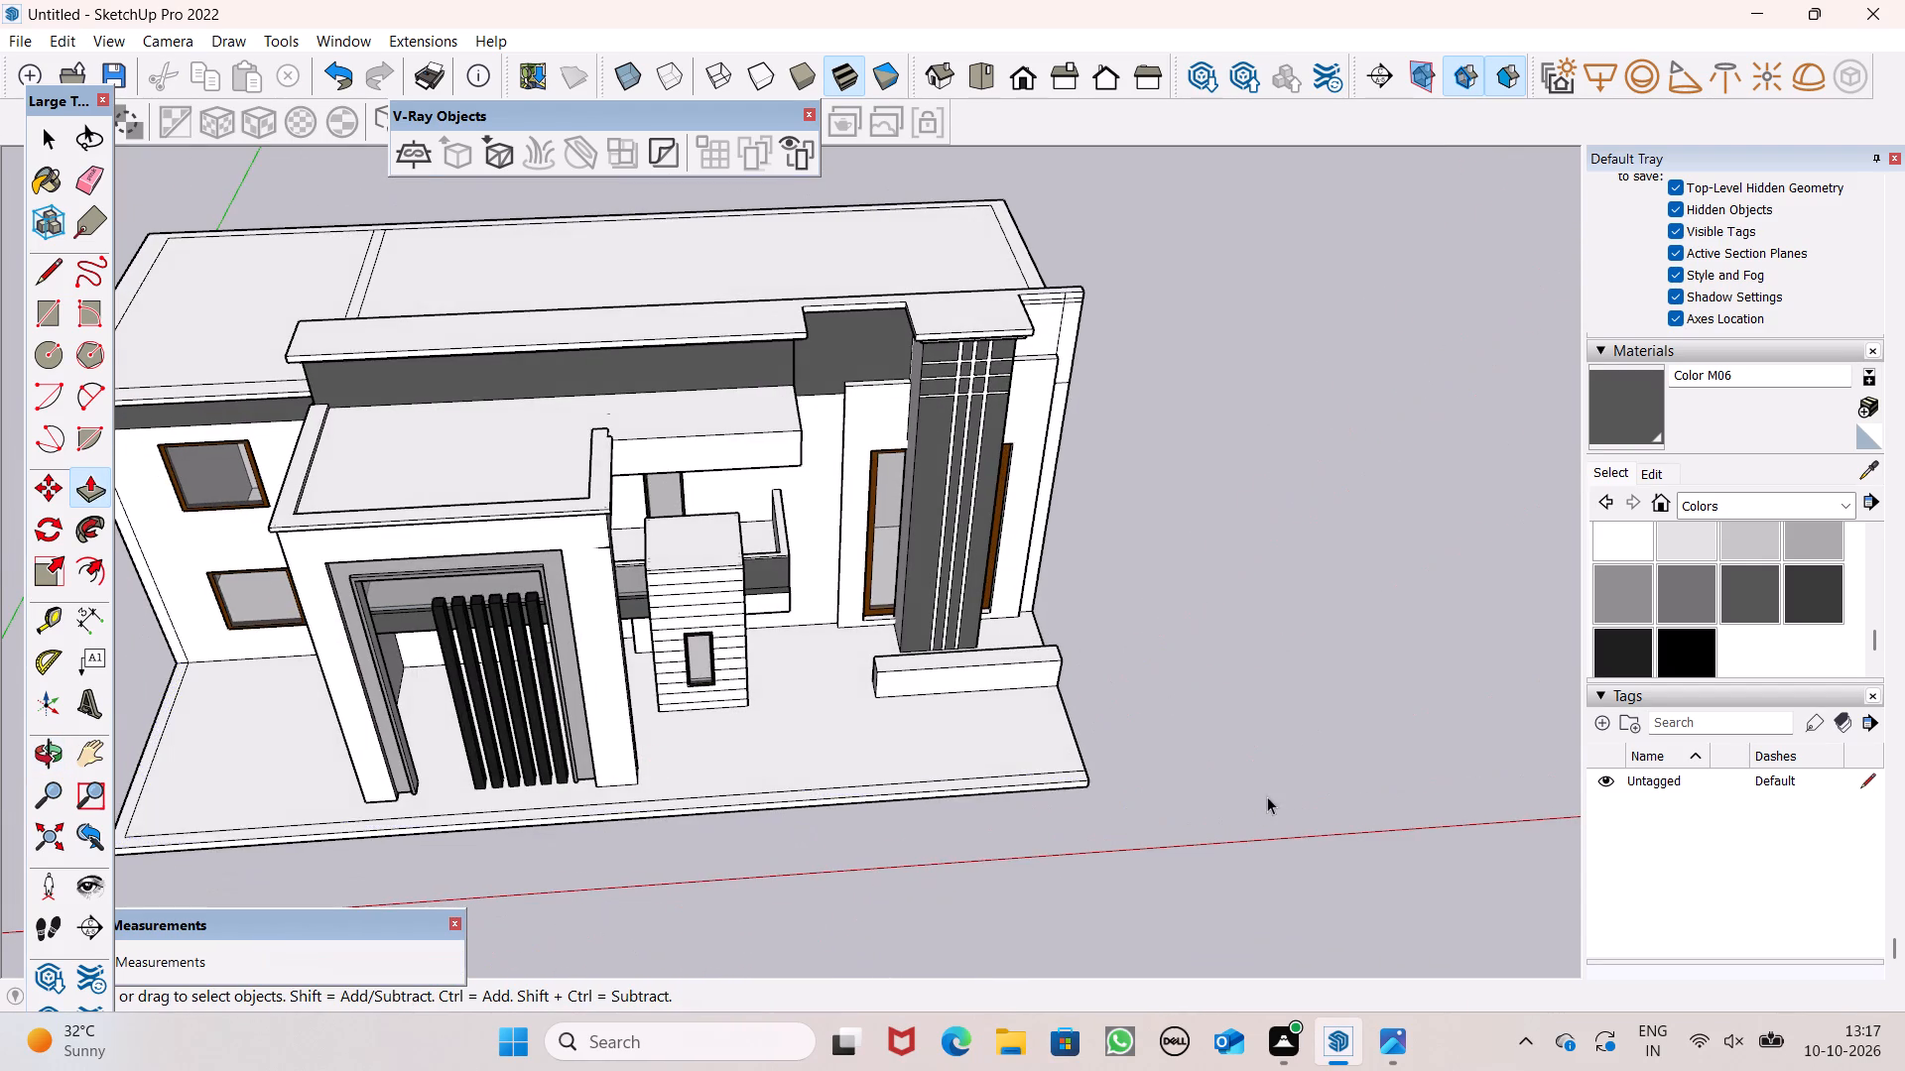
pyautogui.scroll(-3, 1274, 732)
pyautogui.scroll(-3, 1298, 540)
pyautogui.moveTo(1298, 635); pyautogui.dragTo(1289, 783, button='middle')
pyautogui.scroll(9, 1249, 706)
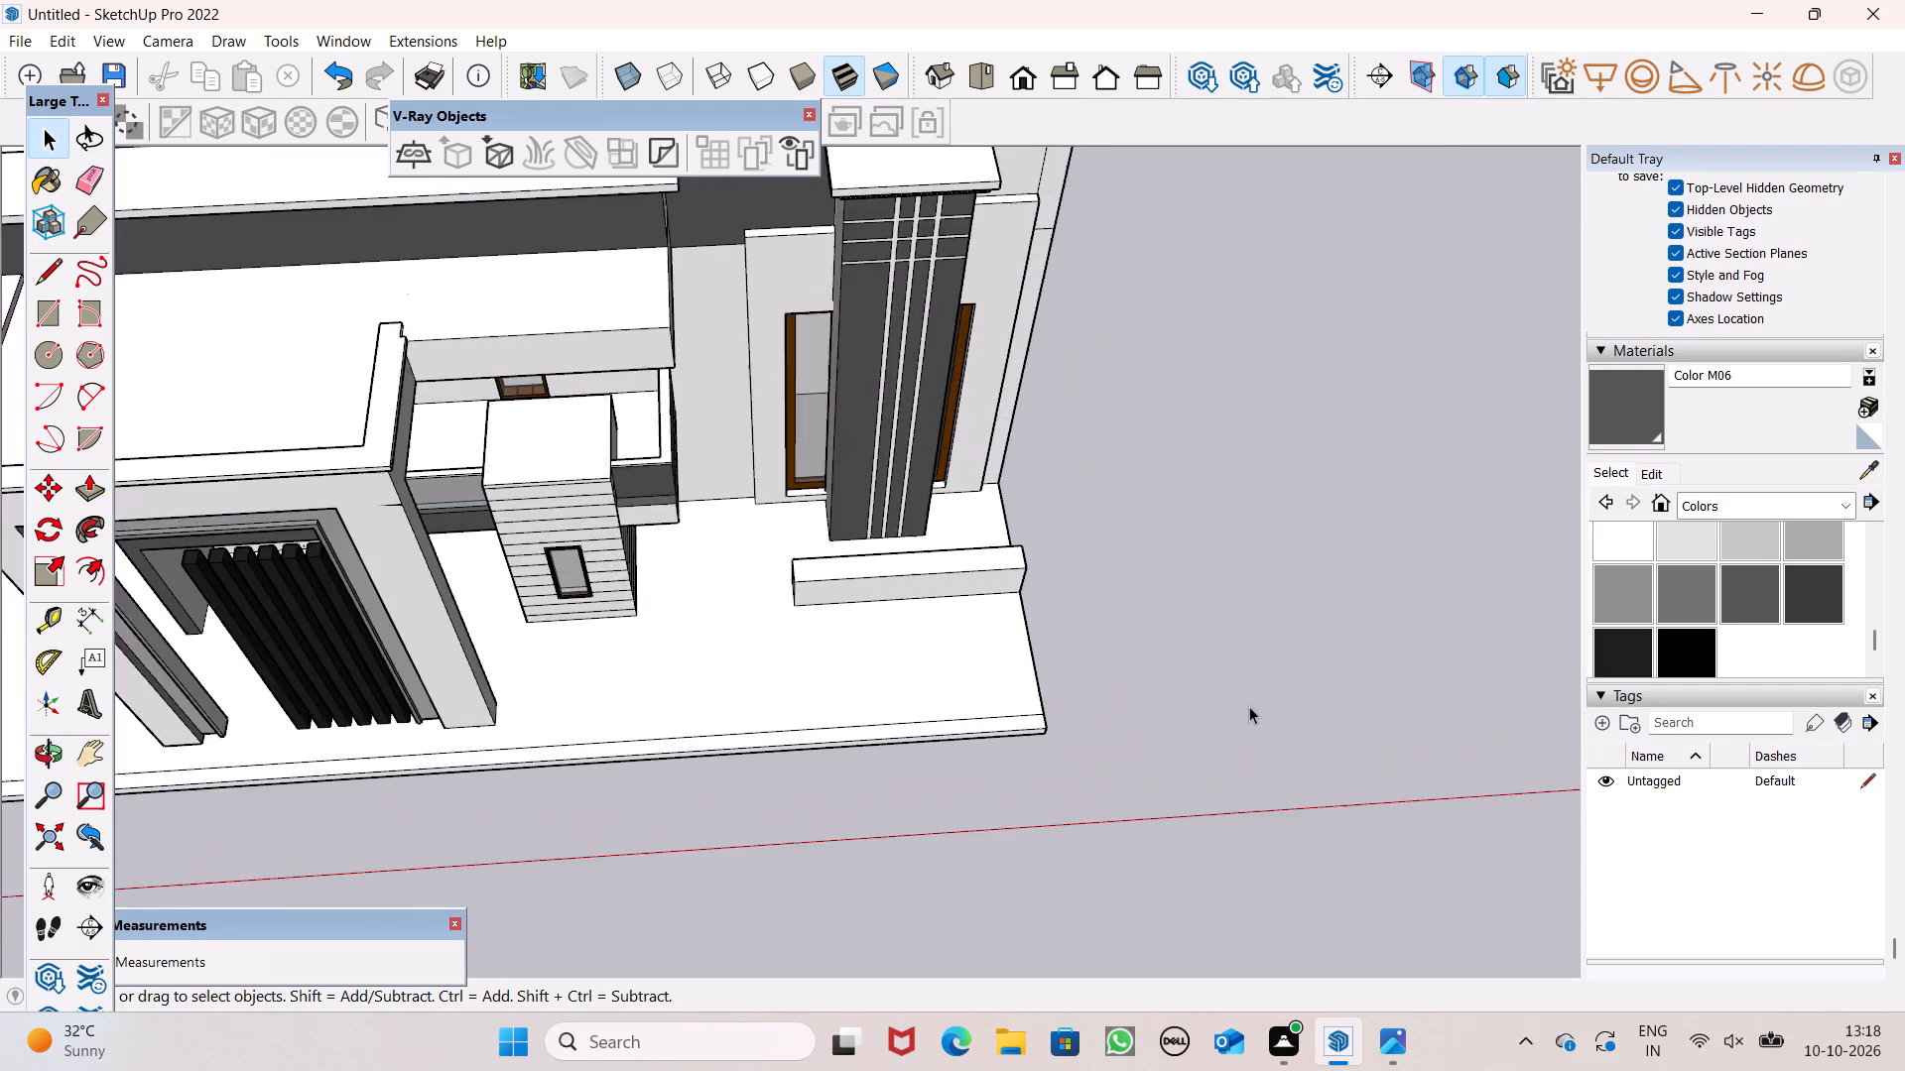
pyautogui.scroll(4, 1182, 661)
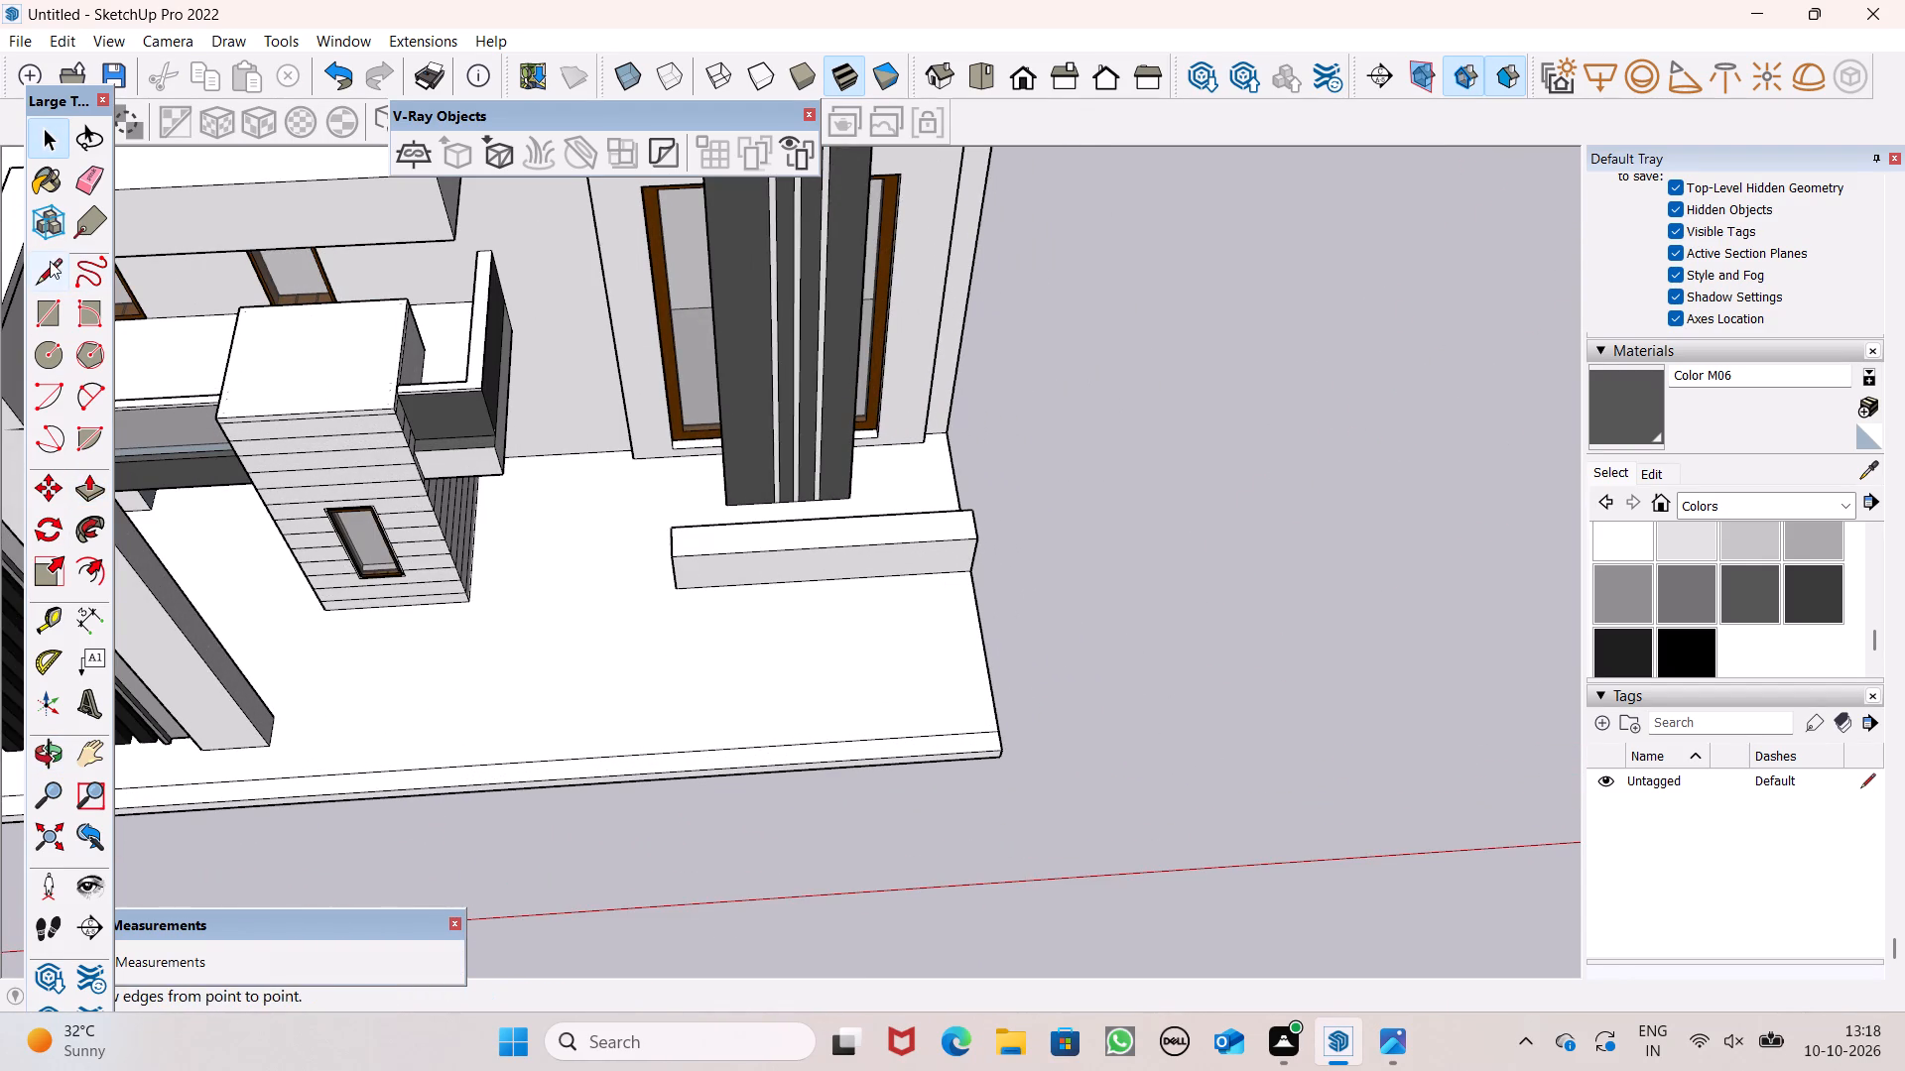
pyautogui.click(48, 261)
pyautogui.scroll(5, 579, 594)
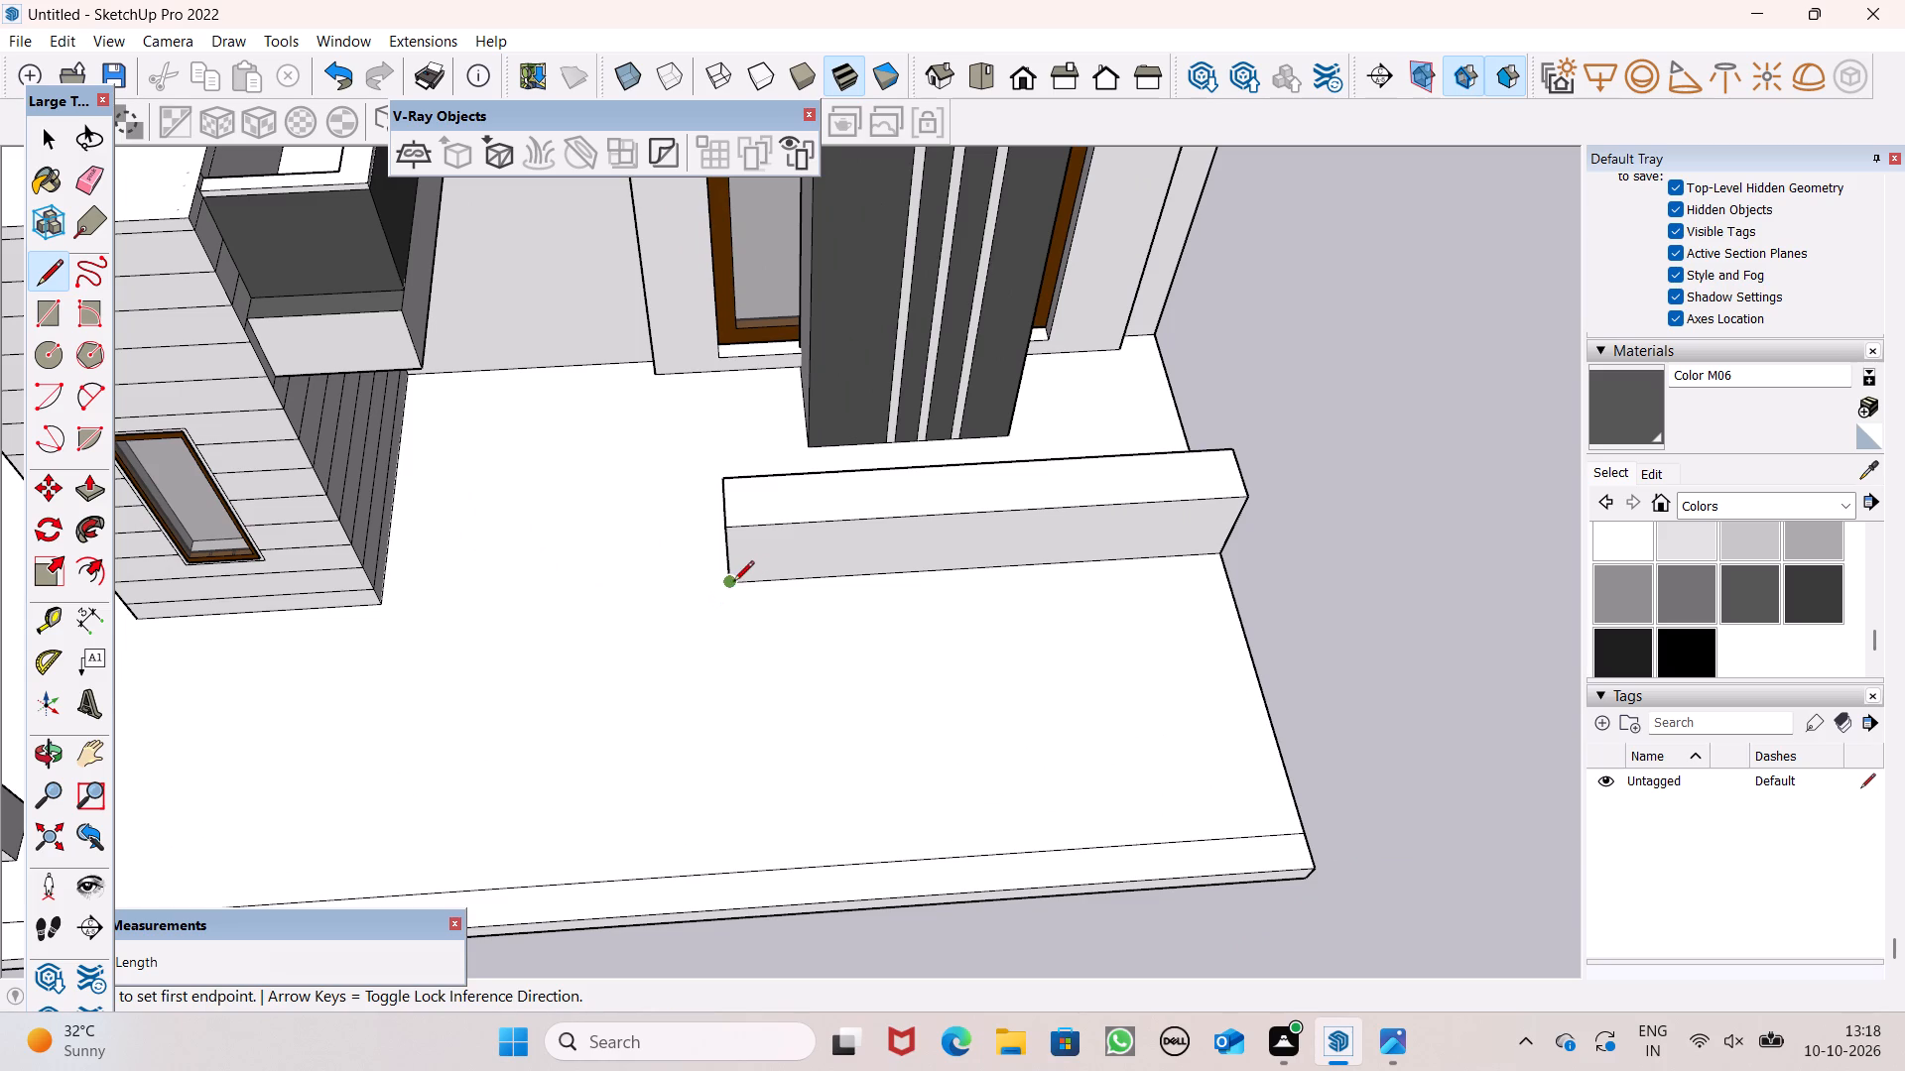
pyautogui.click(733, 583)
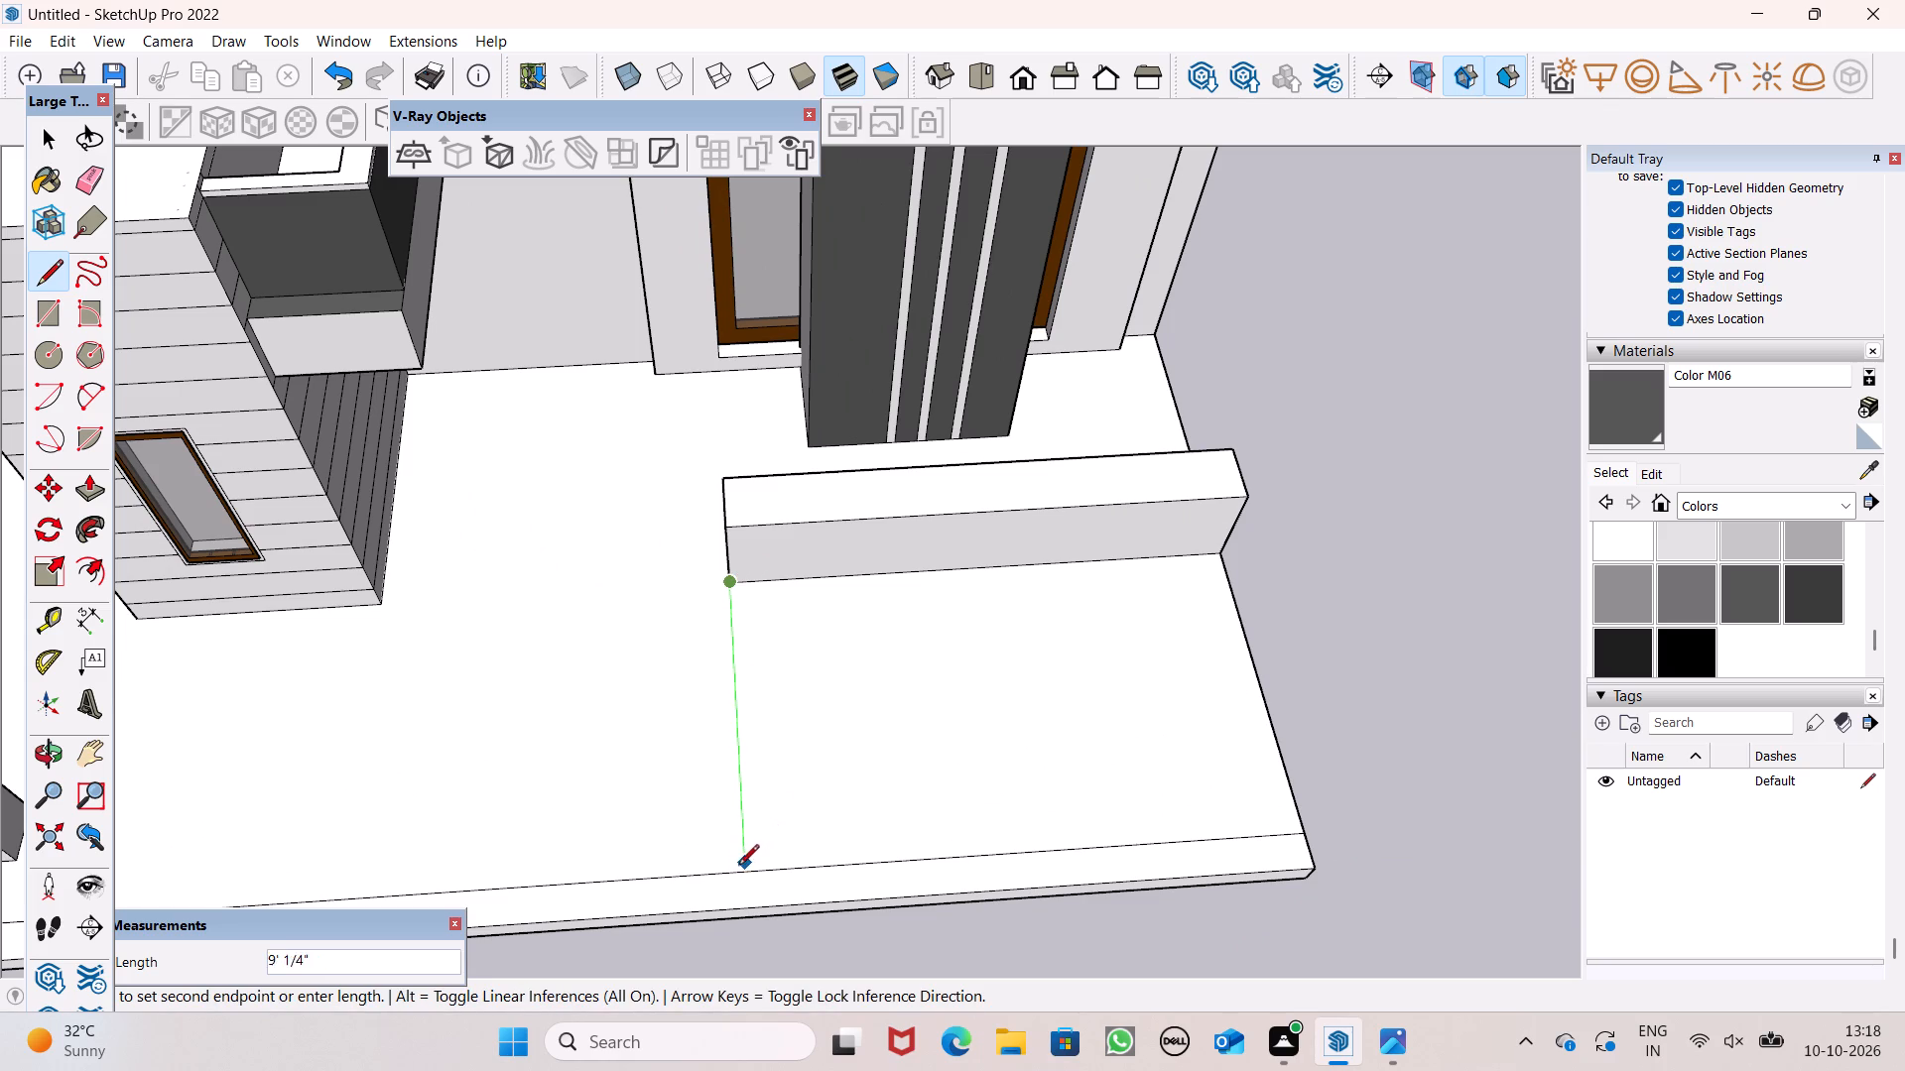
pyautogui.click(736, 869)
pyautogui.scroll(-6, 571, 588)
pyautogui.press('space')
pyautogui.press('space')
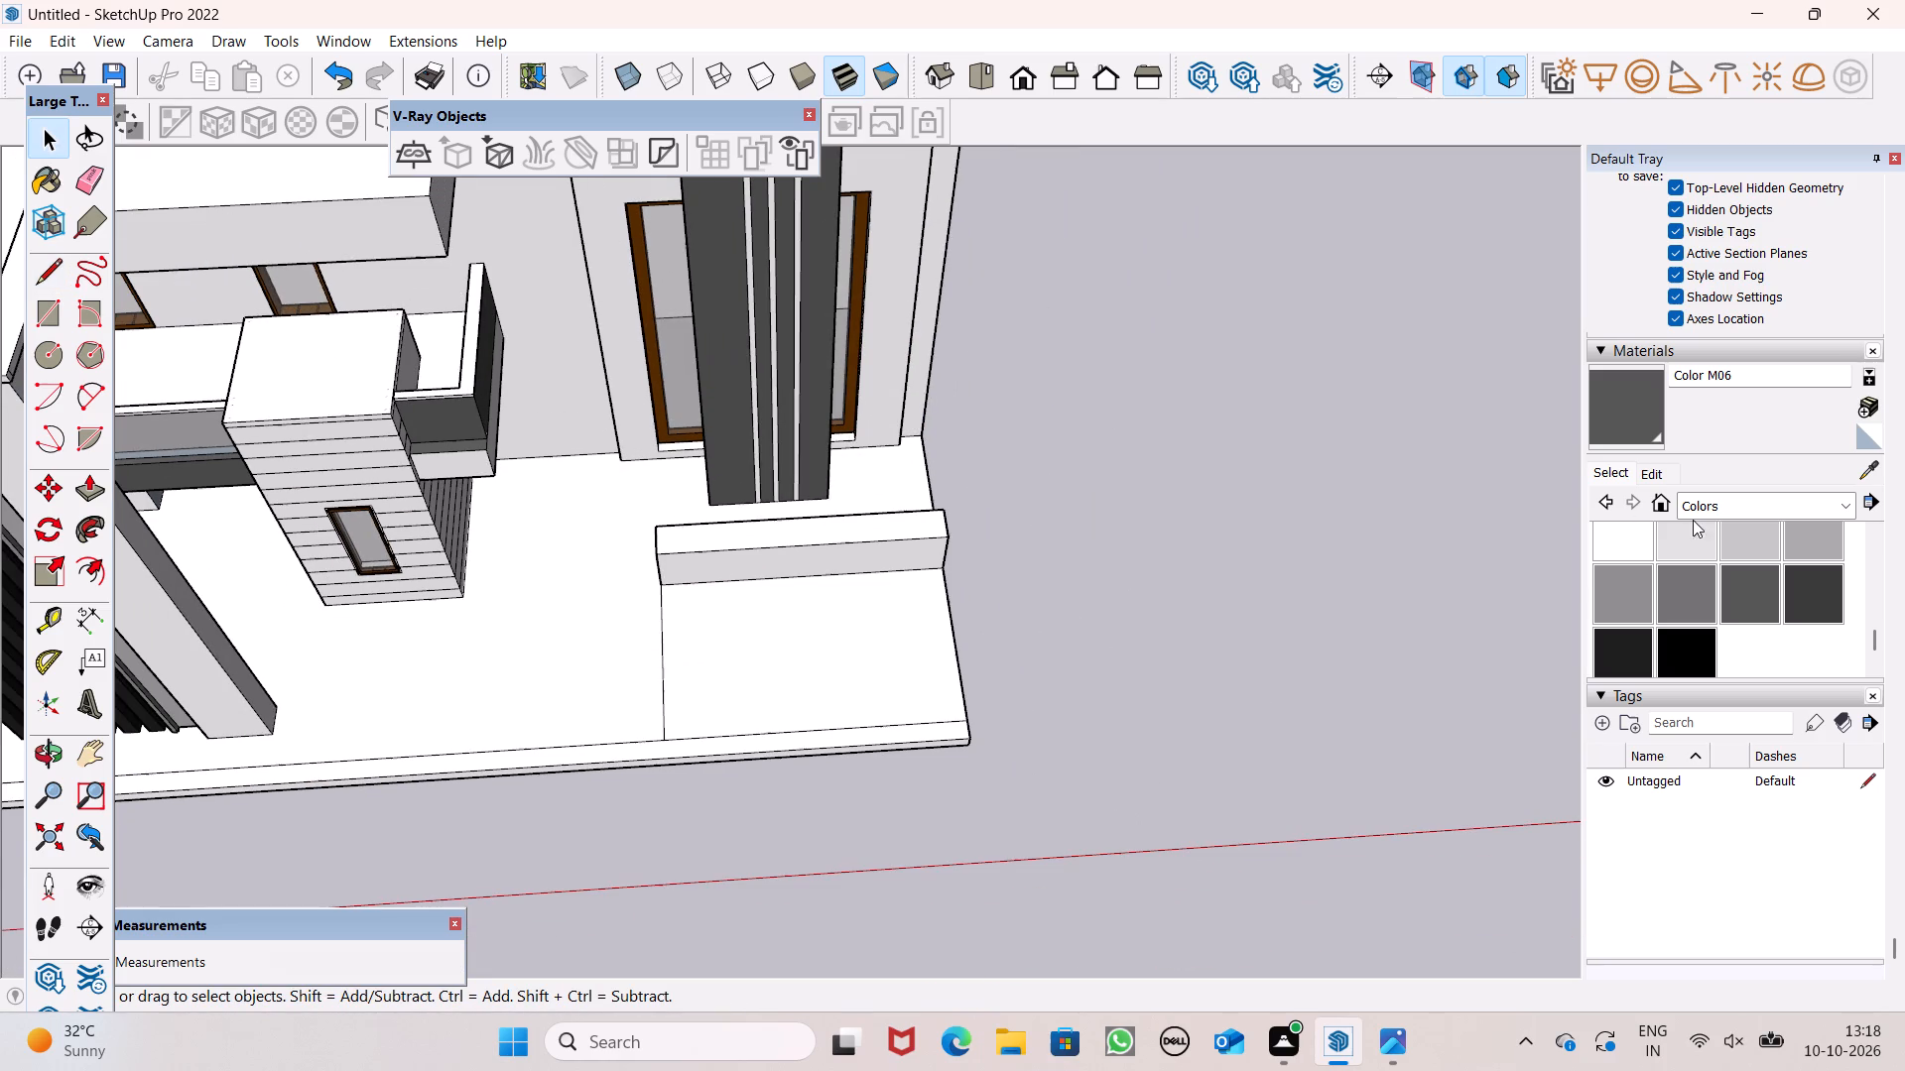
# Push a copy of the low block's top face down about 2' 3", splitting off a narrow band around the block's base.
pyautogui.scroll(-6, 1690, 518)
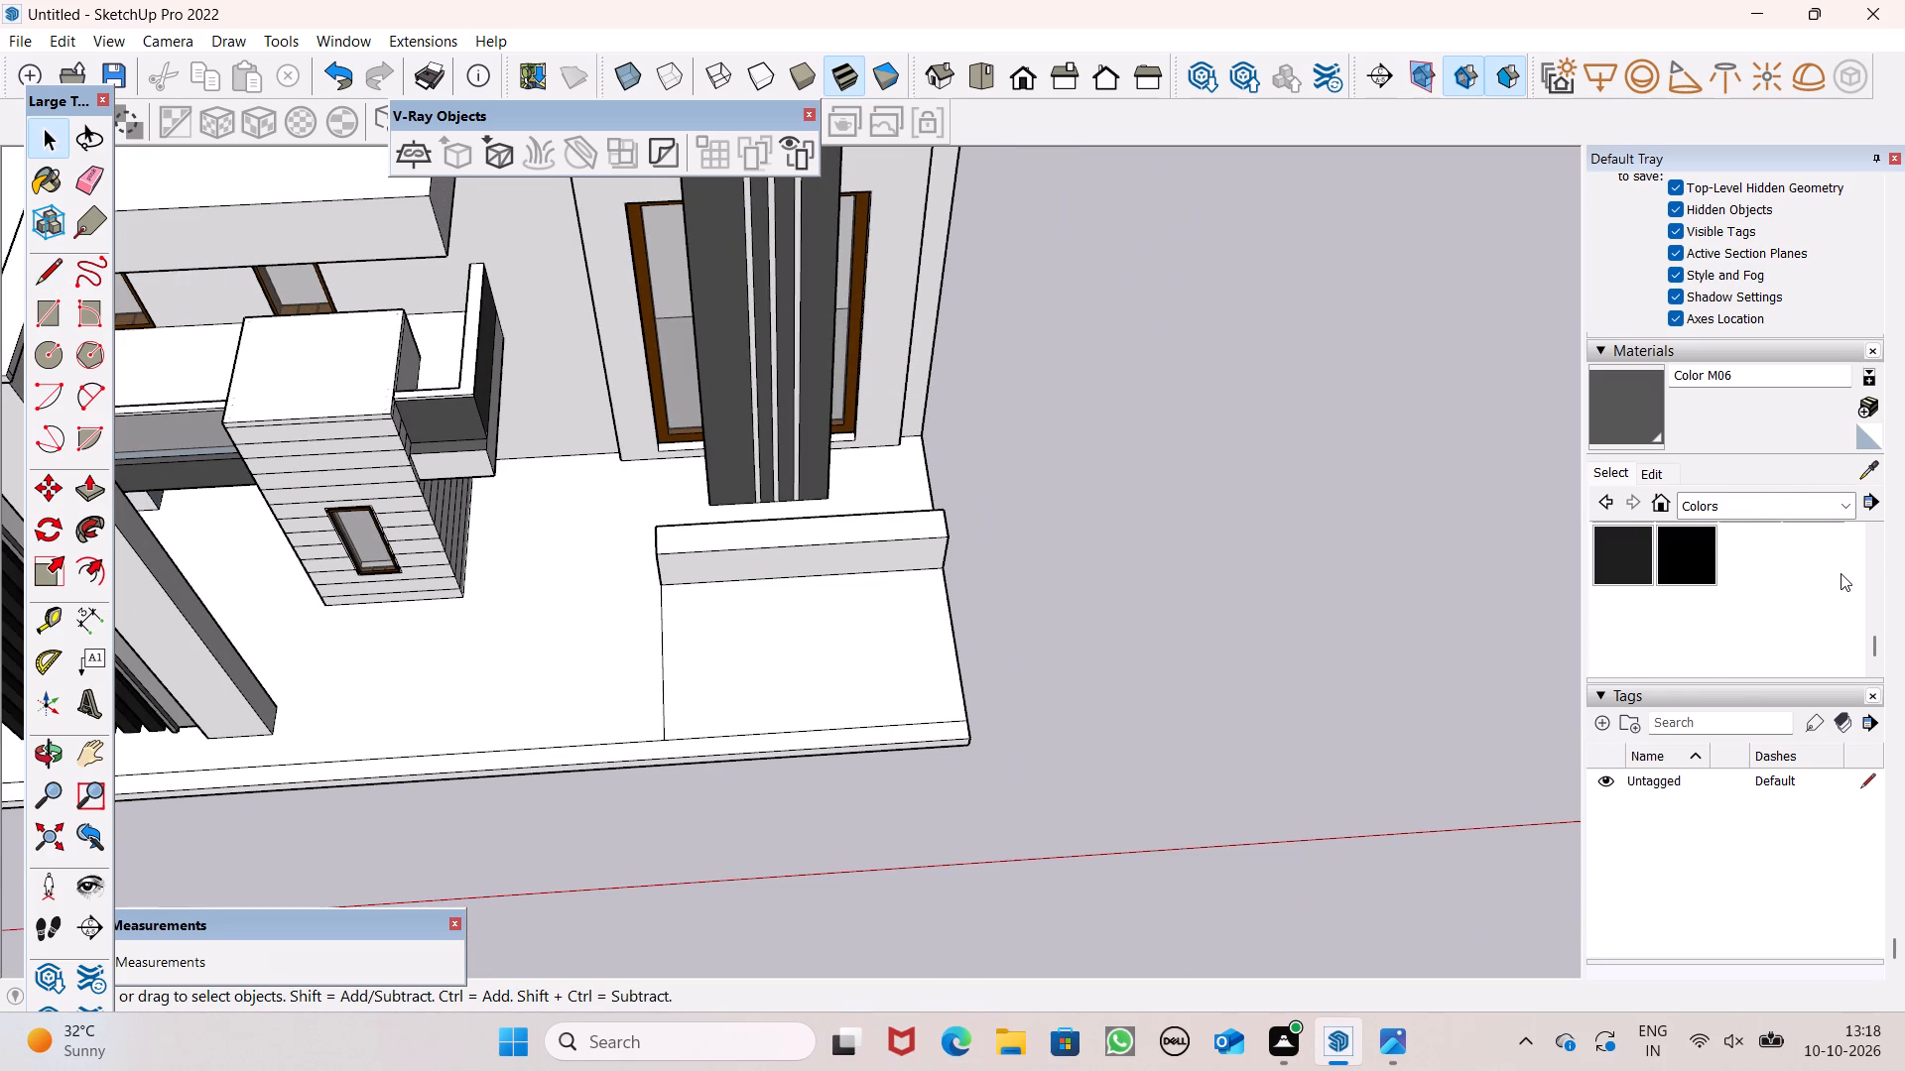
pyautogui.scroll(1, 1076, 474)
pyautogui.moveTo(767, 506); pyautogui.dragTo(720, 254, button='middle')
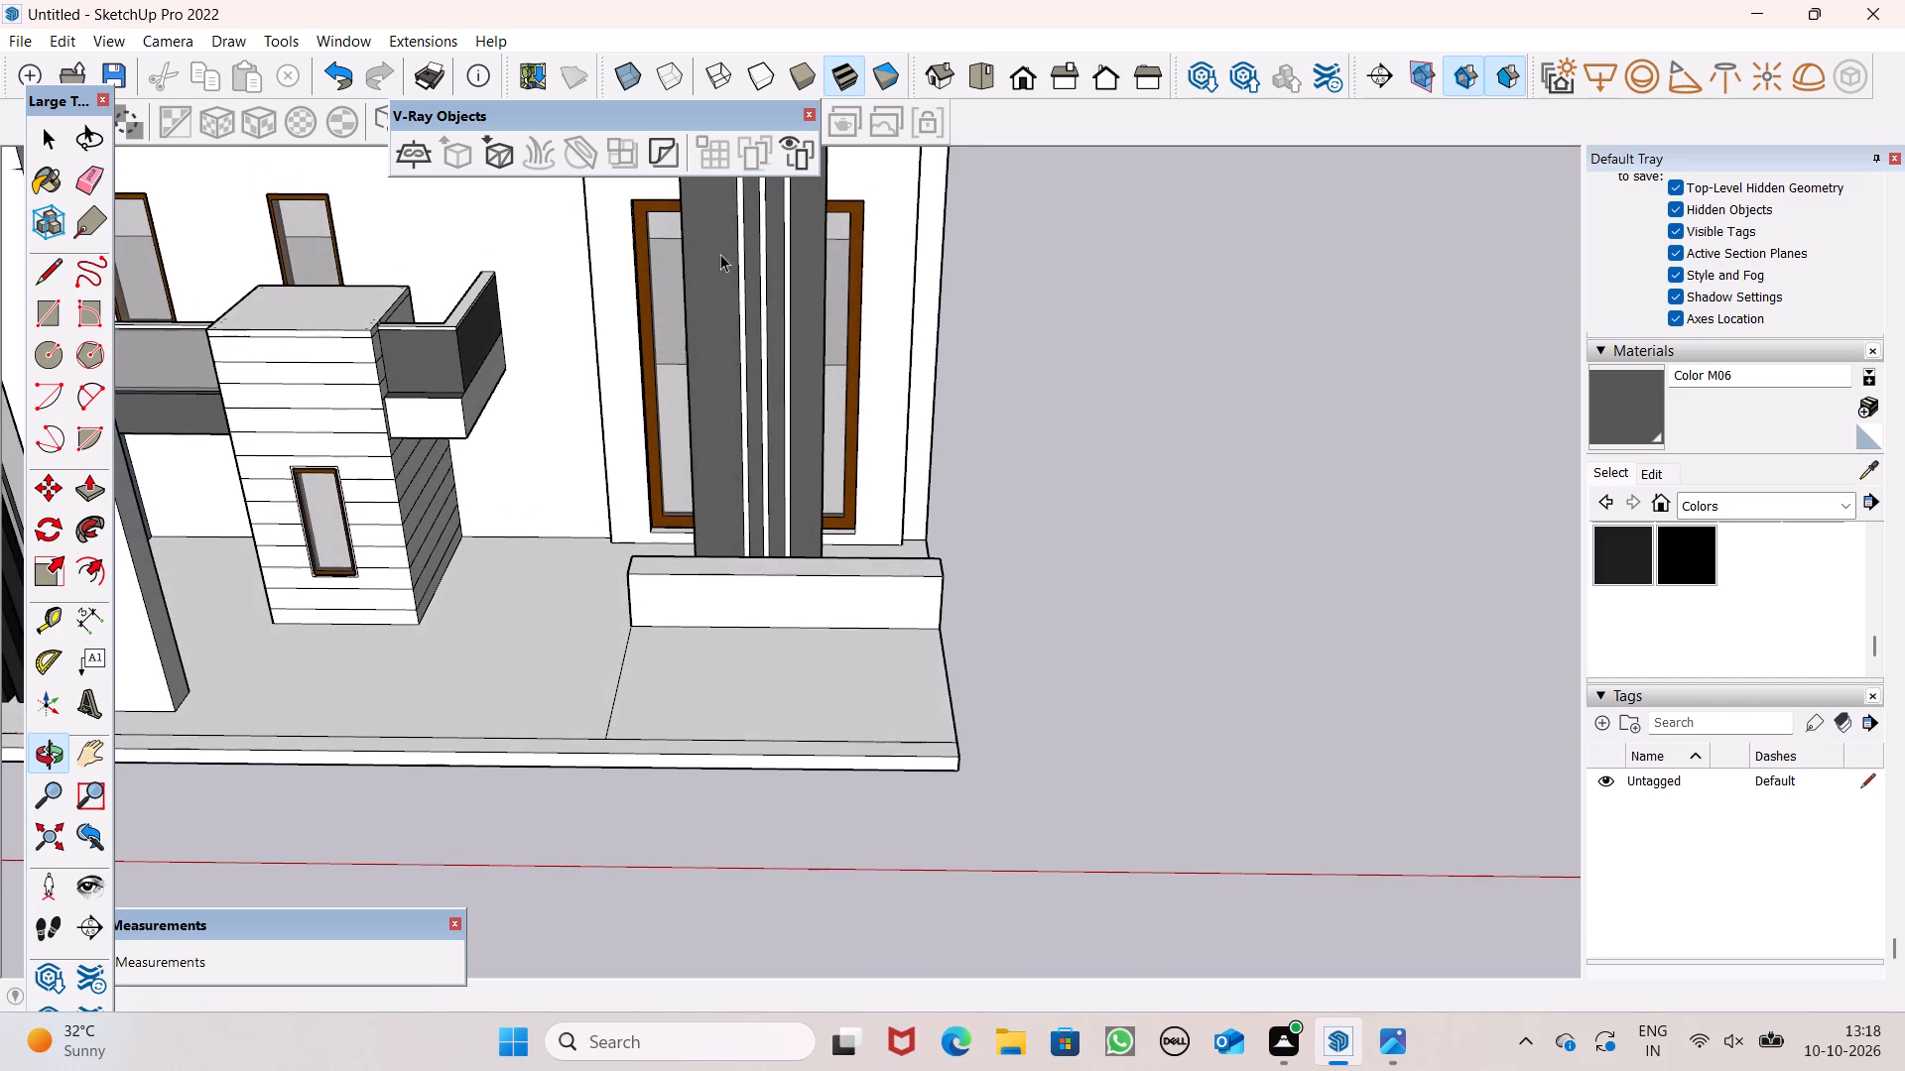
pyautogui.scroll(2, 717, 594)
pyautogui.moveTo(732, 581); pyautogui.dragTo(734, 496, button='middle')
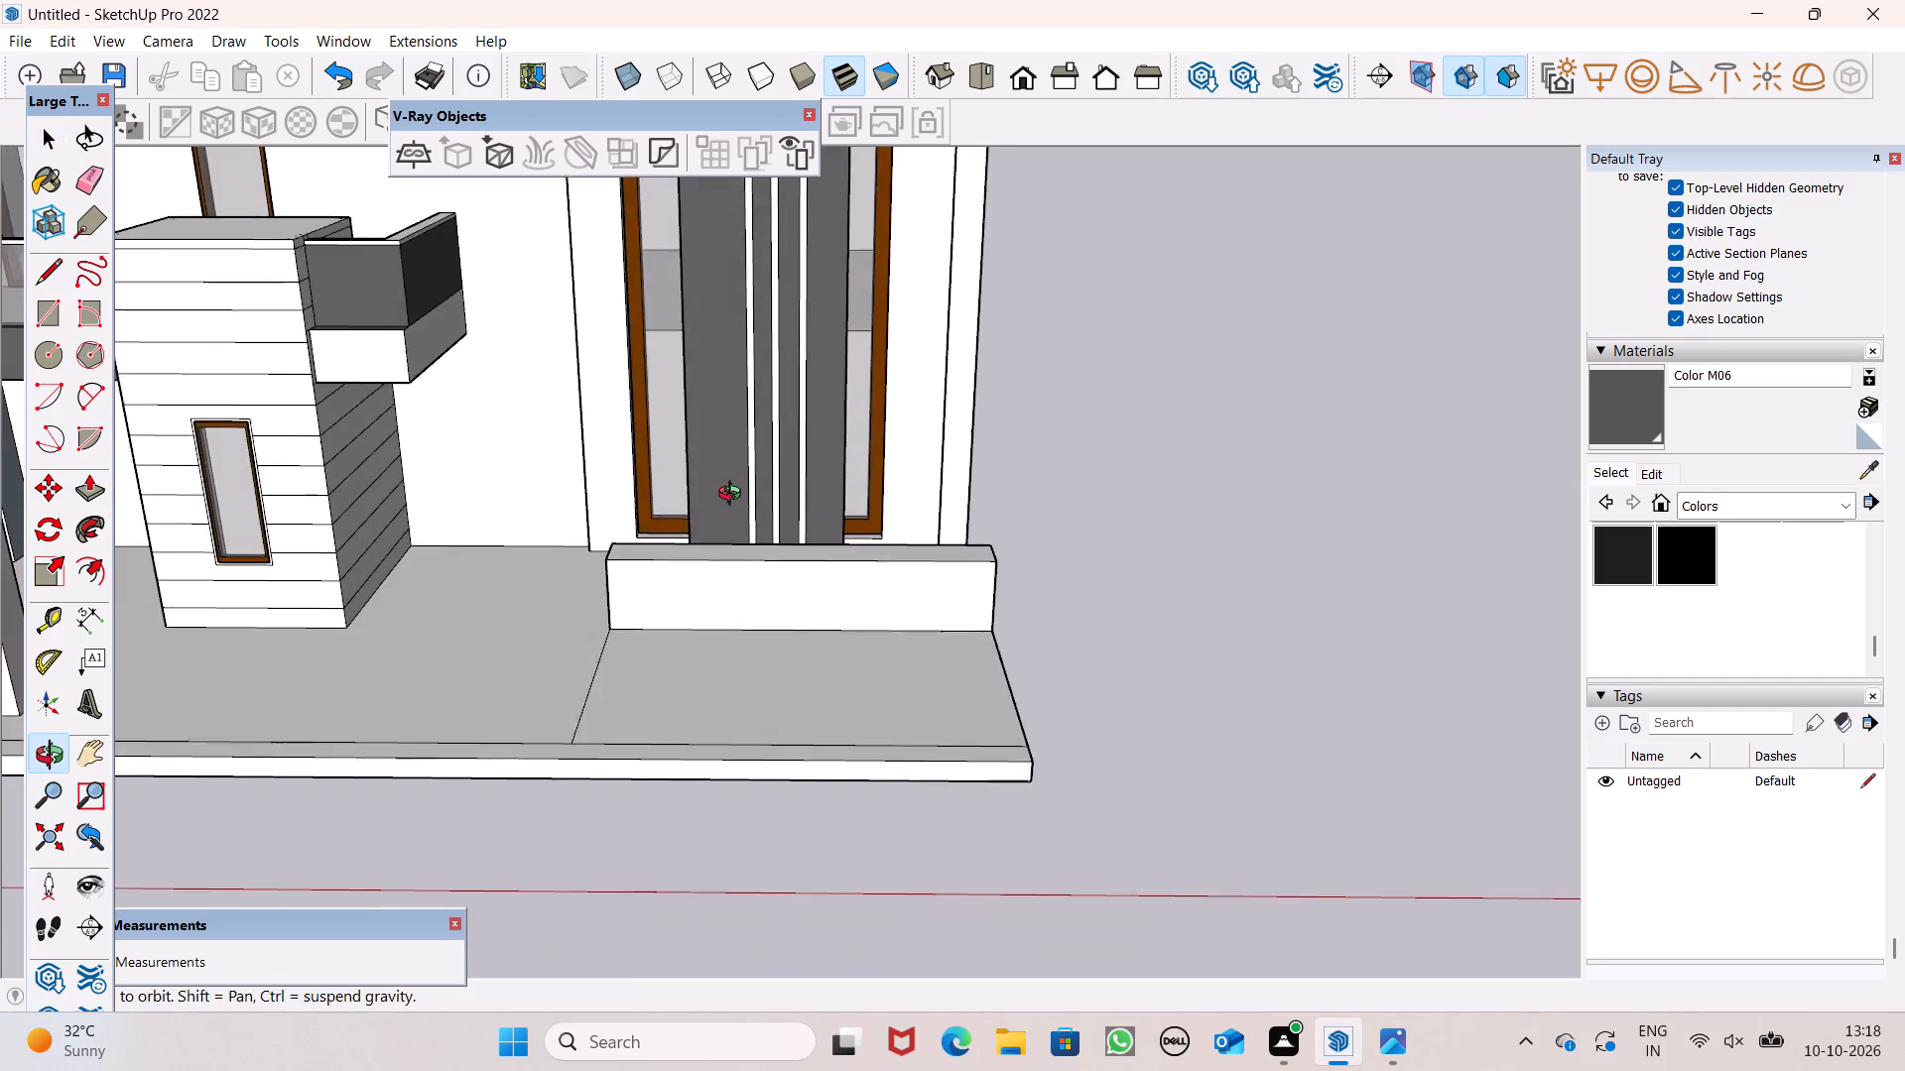
pyautogui.moveTo(734, 496); pyautogui.dragTo(732, 453, button='middle')
pyautogui.scroll(1, 205, 509)
pyautogui.click(82, 493)
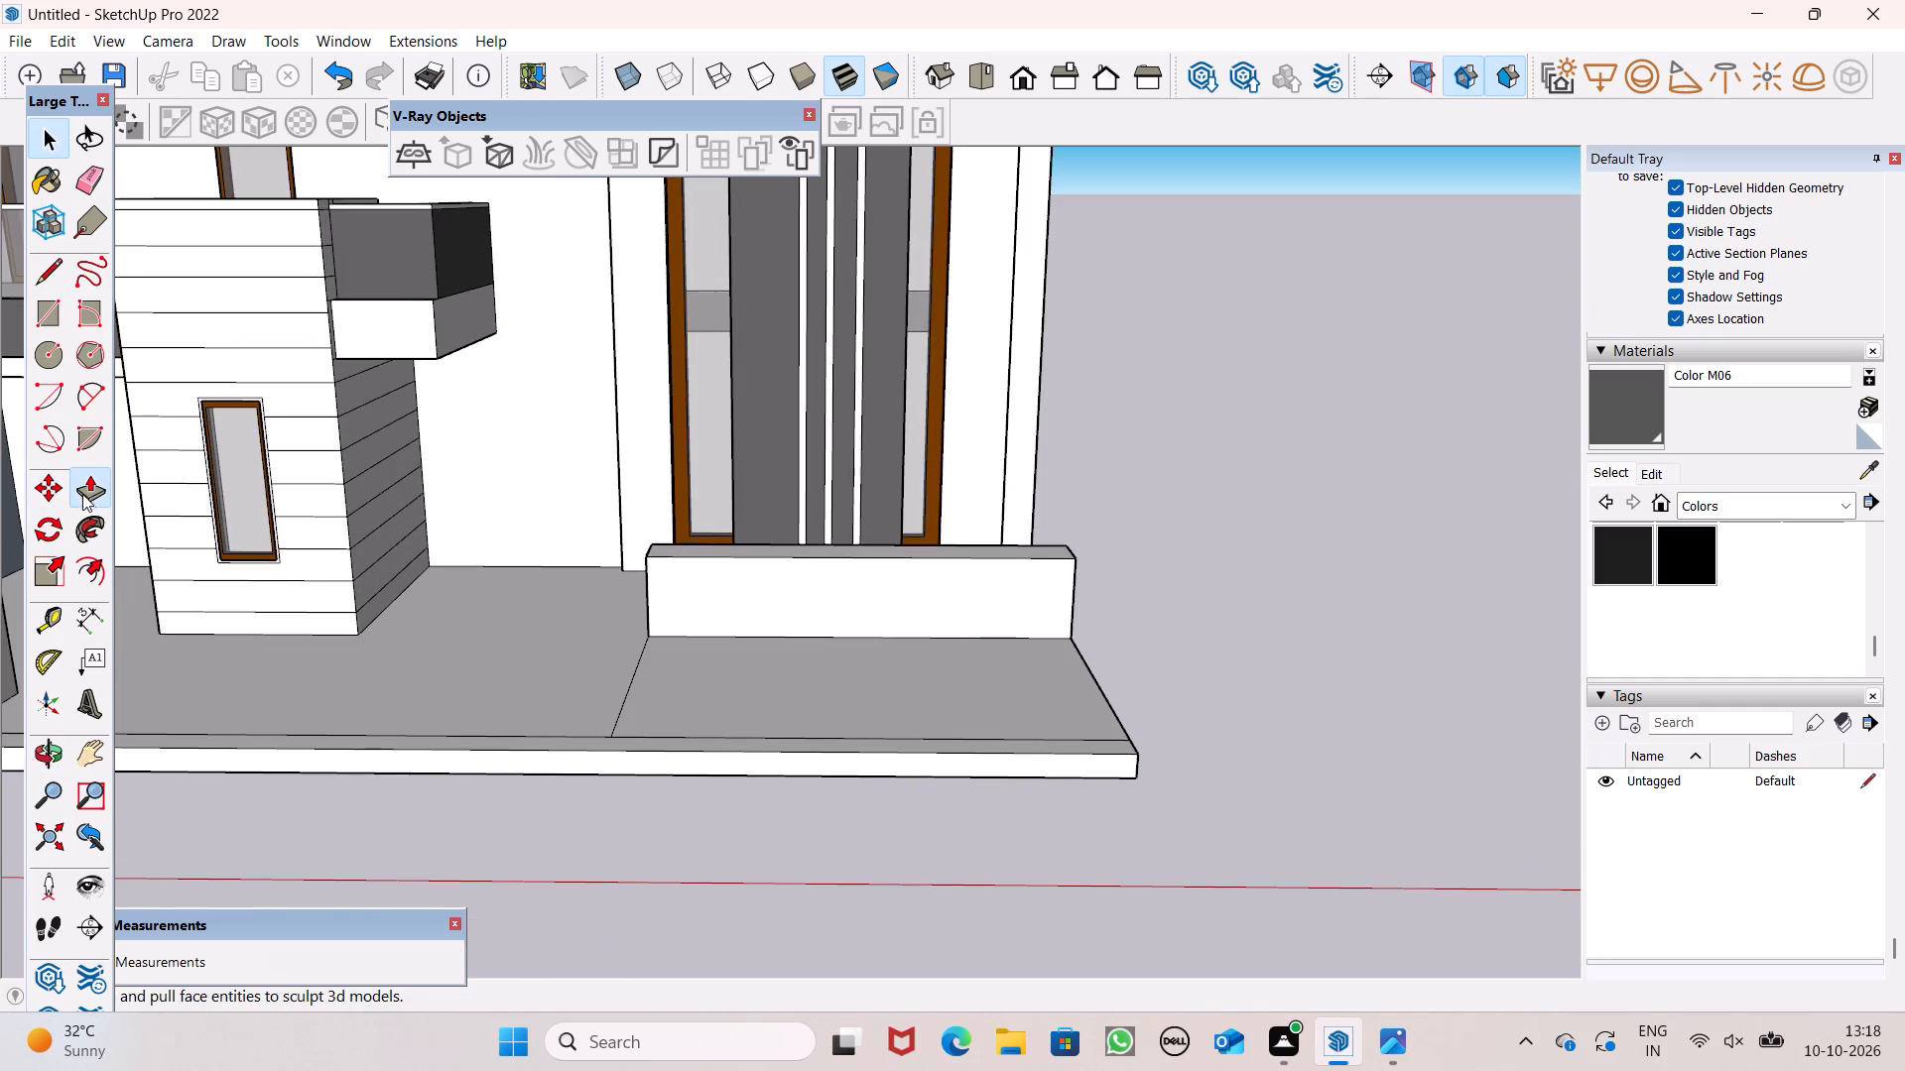
pyautogui.moveTo(726, 705); pyautogui.dragTo(730, 869, button='middle')
pyautogui.scroll(6, 730, 869)
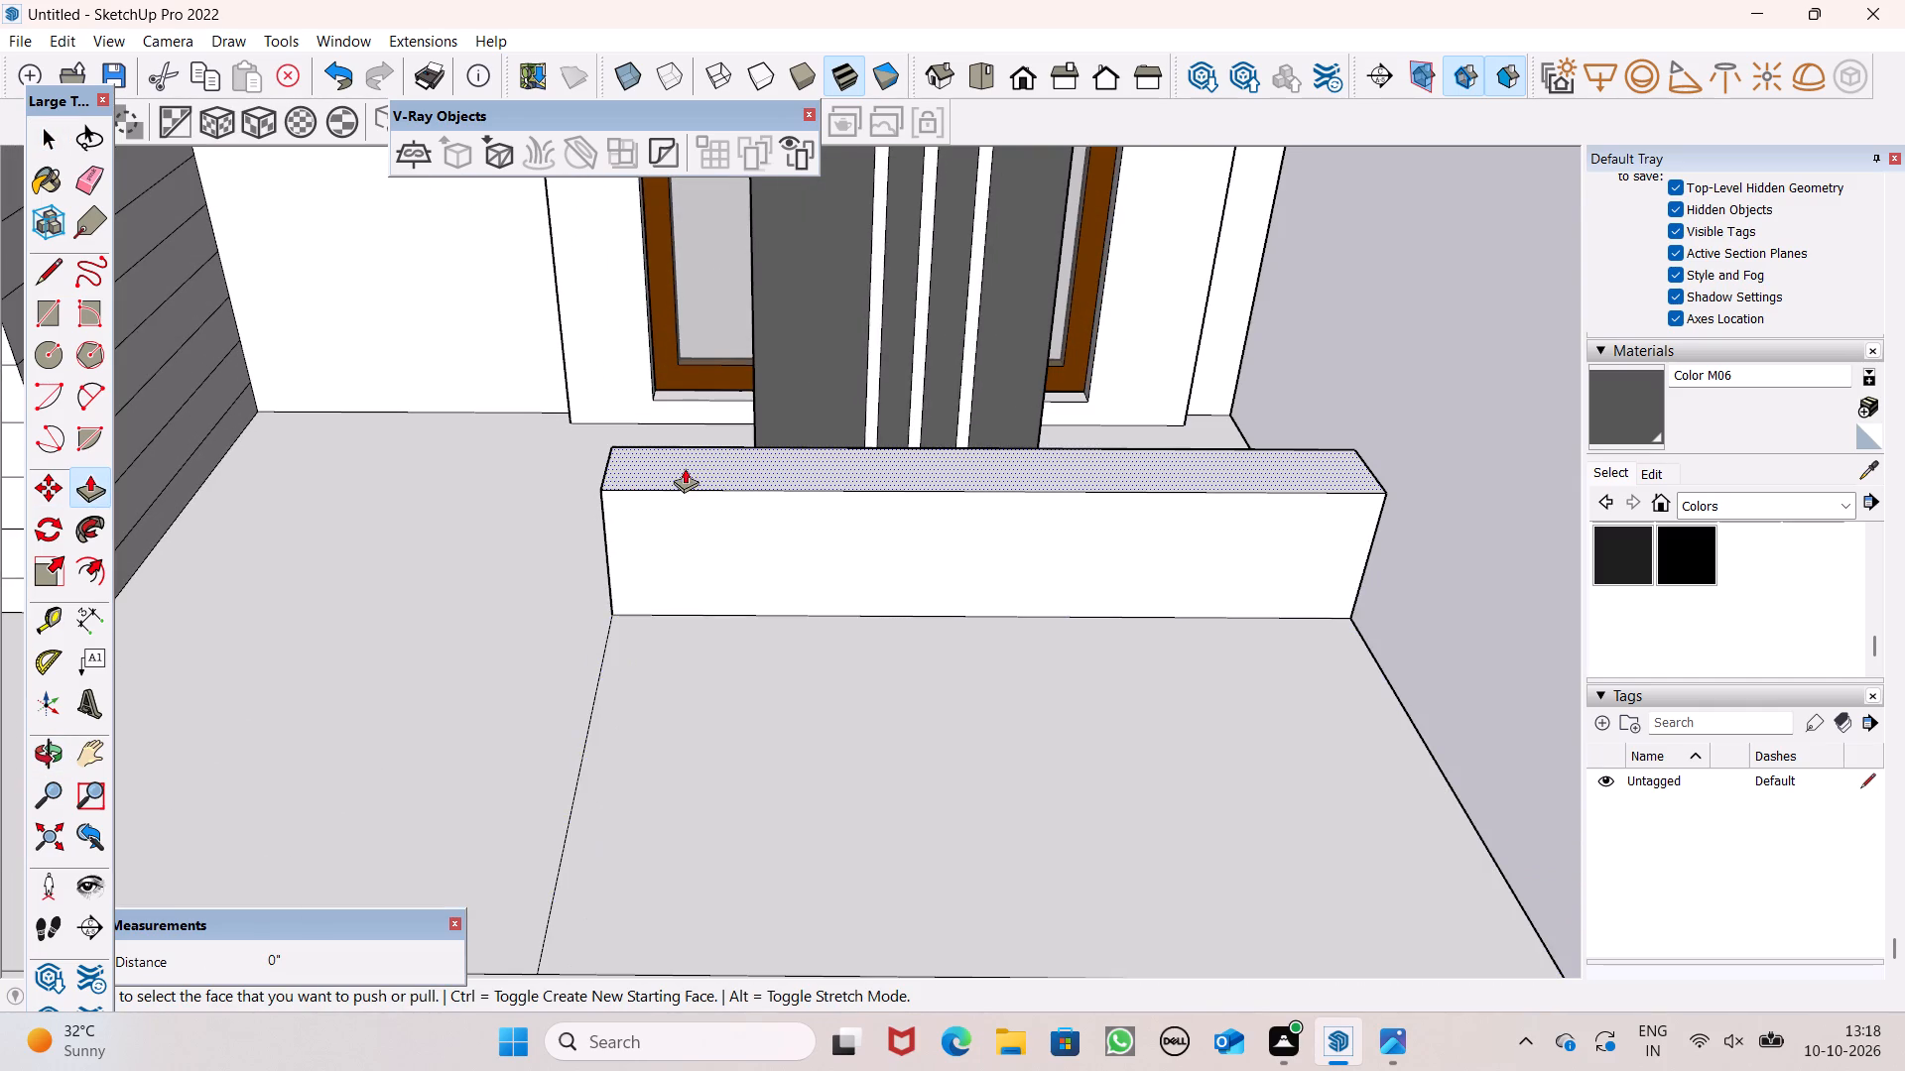
pyautogui.moveTo(686, 467); pyautogui.dragTo(692, 565)
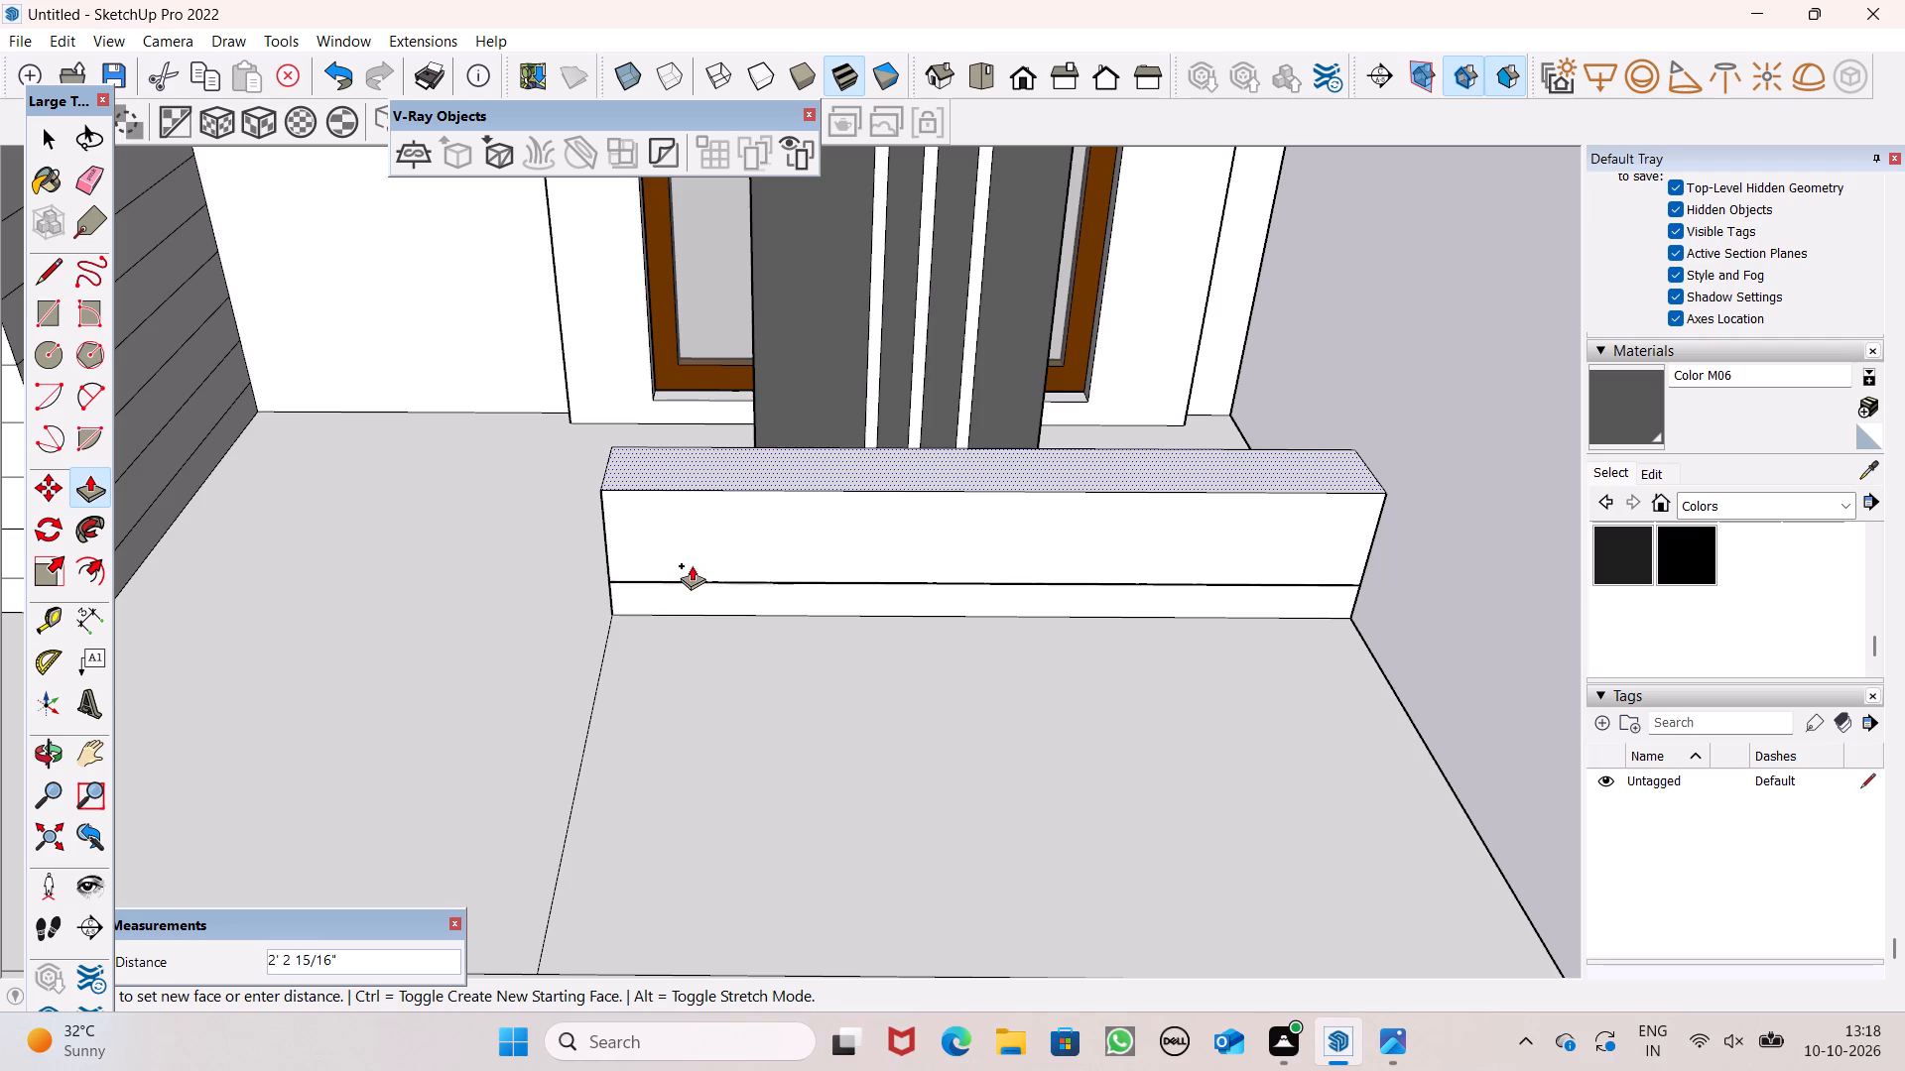
pyautogui.moveTo(692, 565); pyautogui.dragTo(693, 560)
pyautogui.press('space')
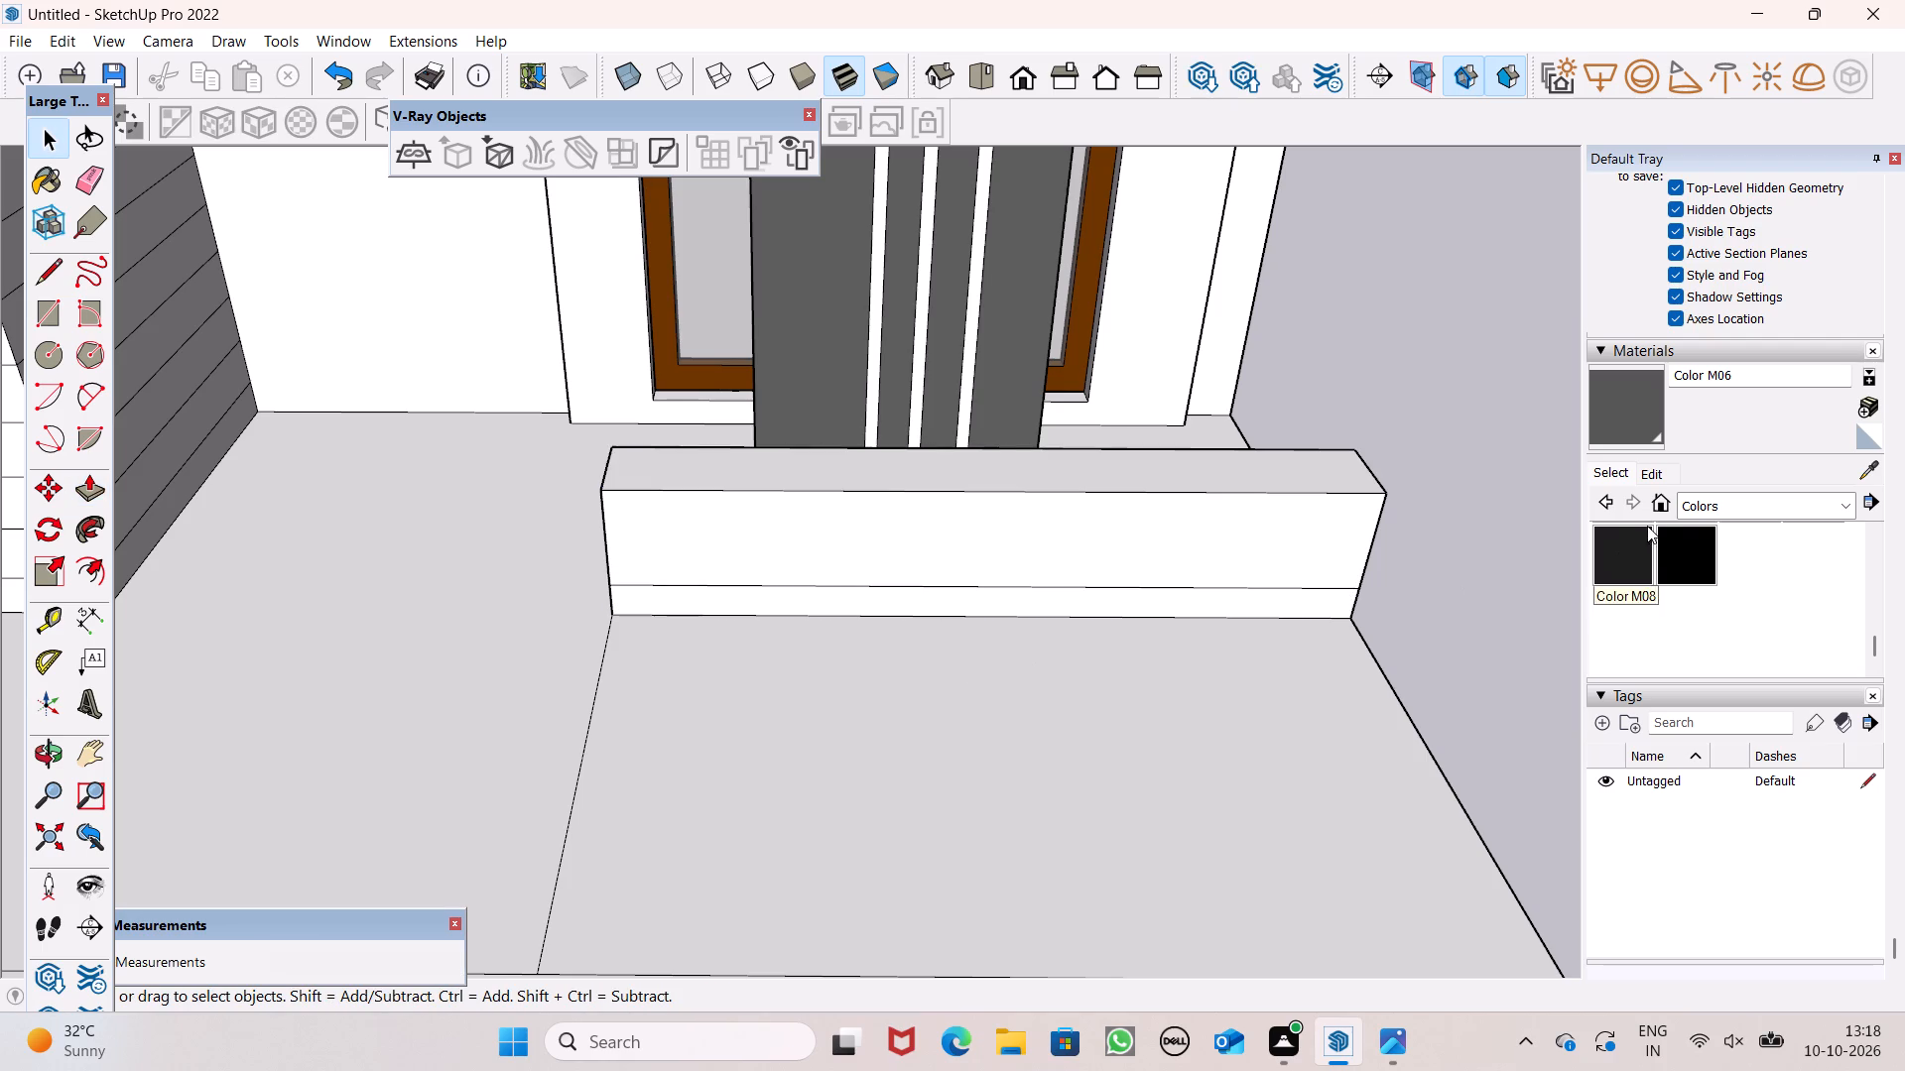
# Paint the front and inner end faces of the low block's base band with Color M06.
pyautogui.click(1629, 412)
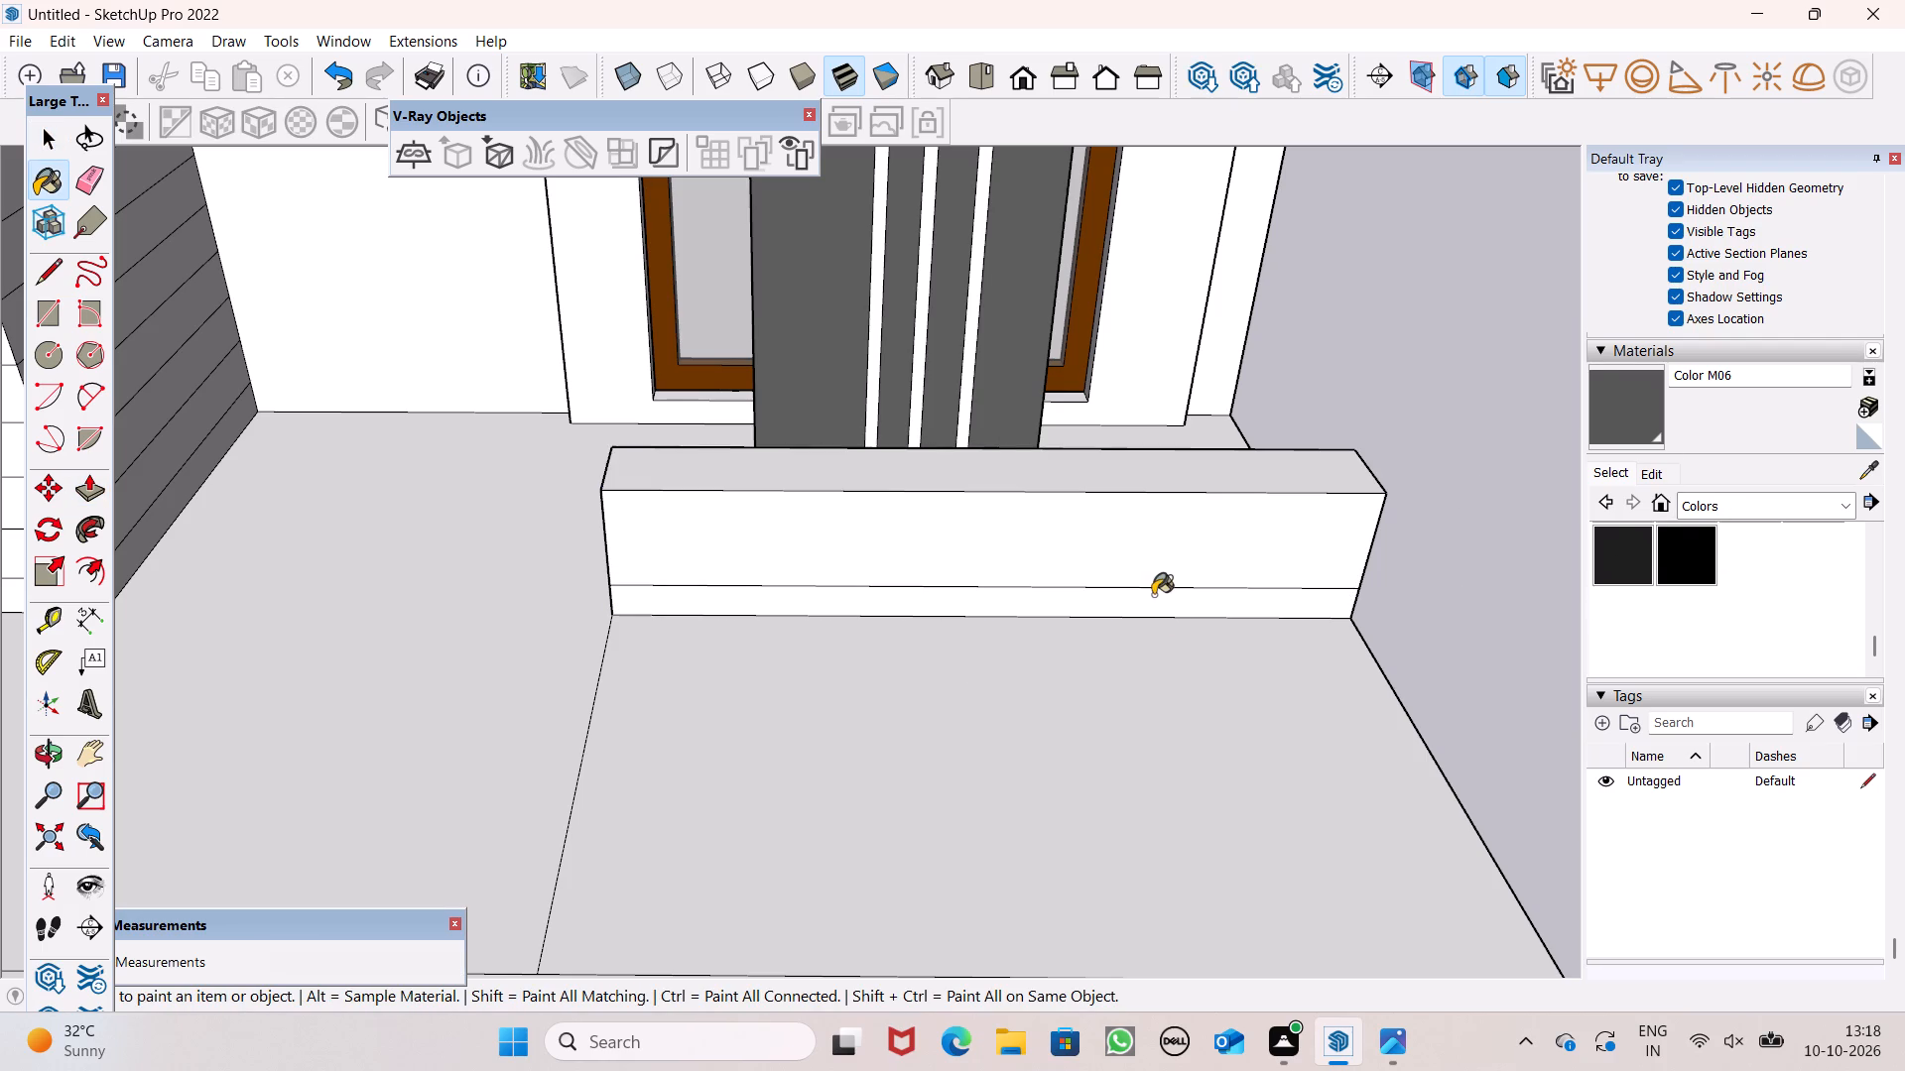
pyautogui.click(1142, 610)
pyautogui.moveTo(916, 574); pyautogui.dragTo(1462, 511, button='middle')
pyautogui.scroll(1, 1462, 511)
pyautogui.scroll(2, 685, 617)
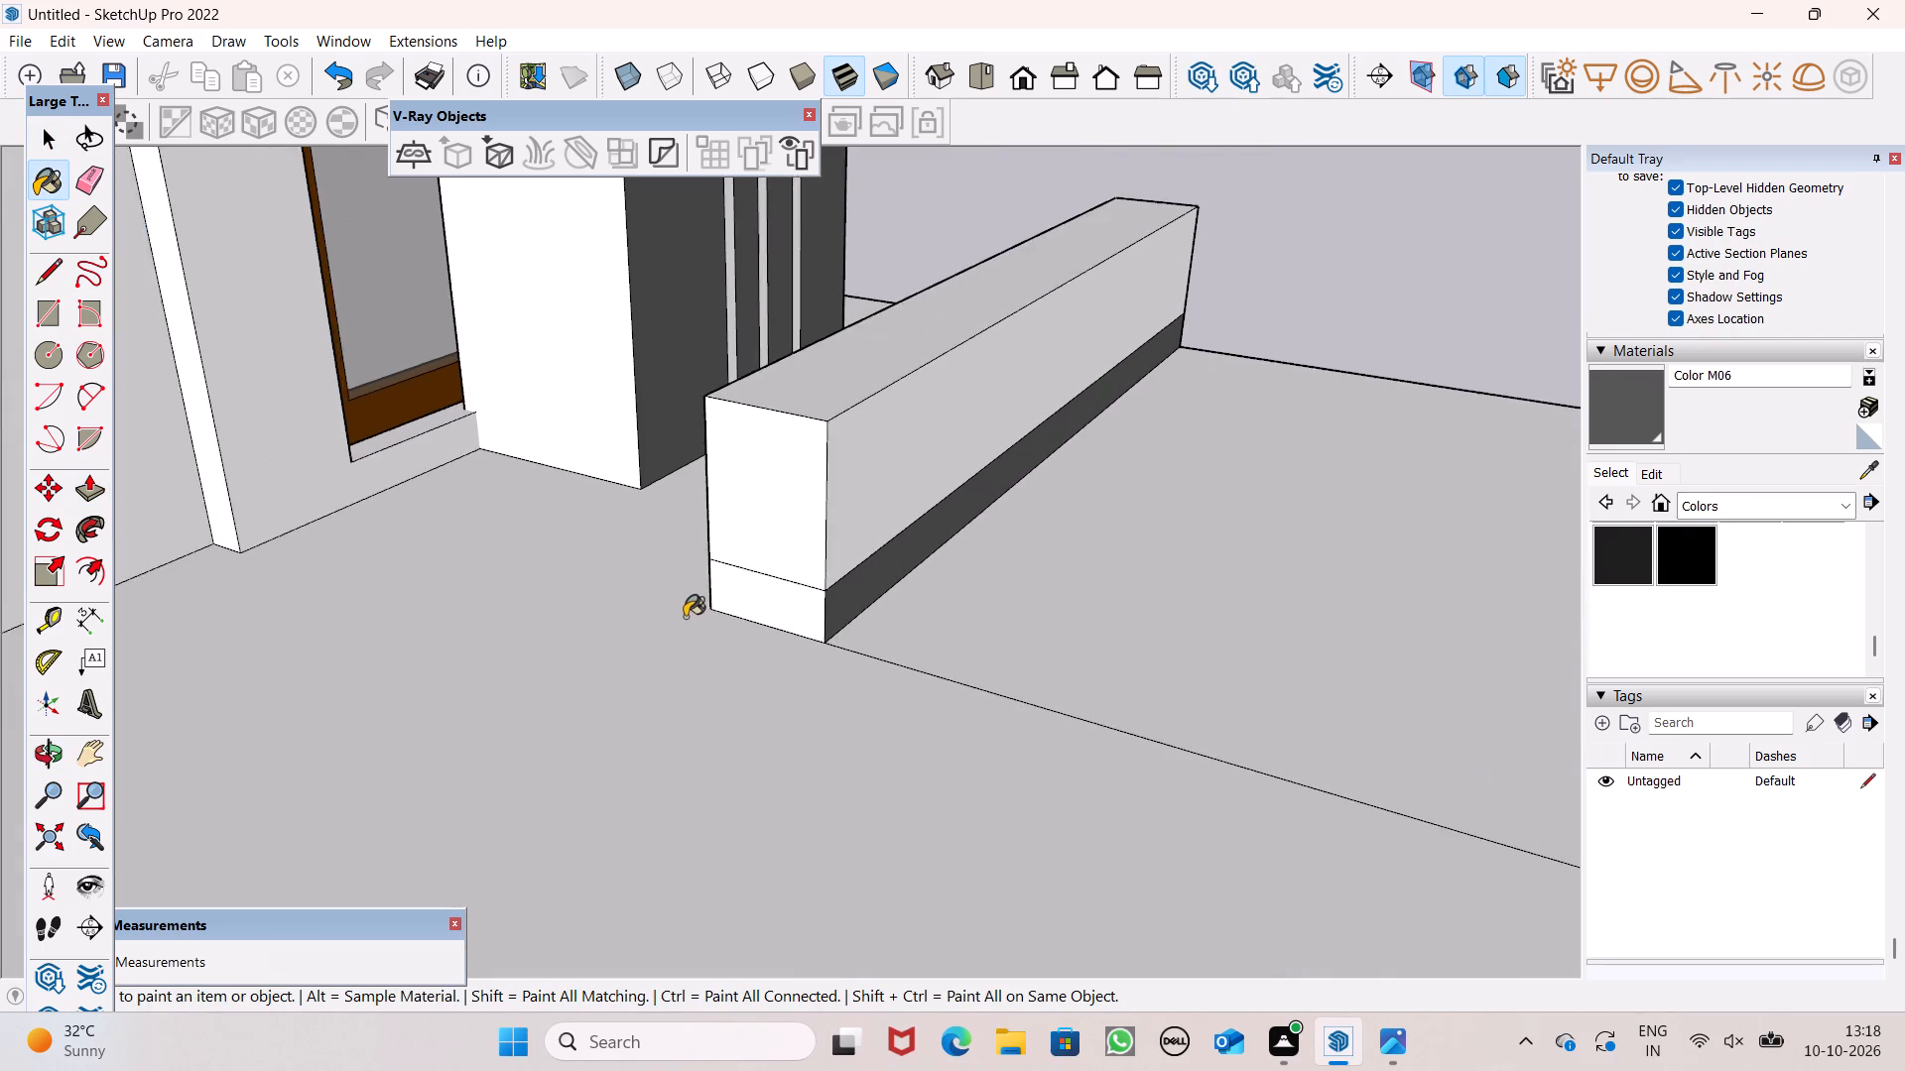
pyautogui.scroll(2, 685, 617)
pyautogui.click(733, 589)
pyautogui.scroll(-3, 958, 620)
# Paint the base band's outer end together with the slab's side edge, and the band's rear face, with Color M06.
pyautogui.moveTo(1206, 637); pyautogui.dragTo(113, 624, button='middle')
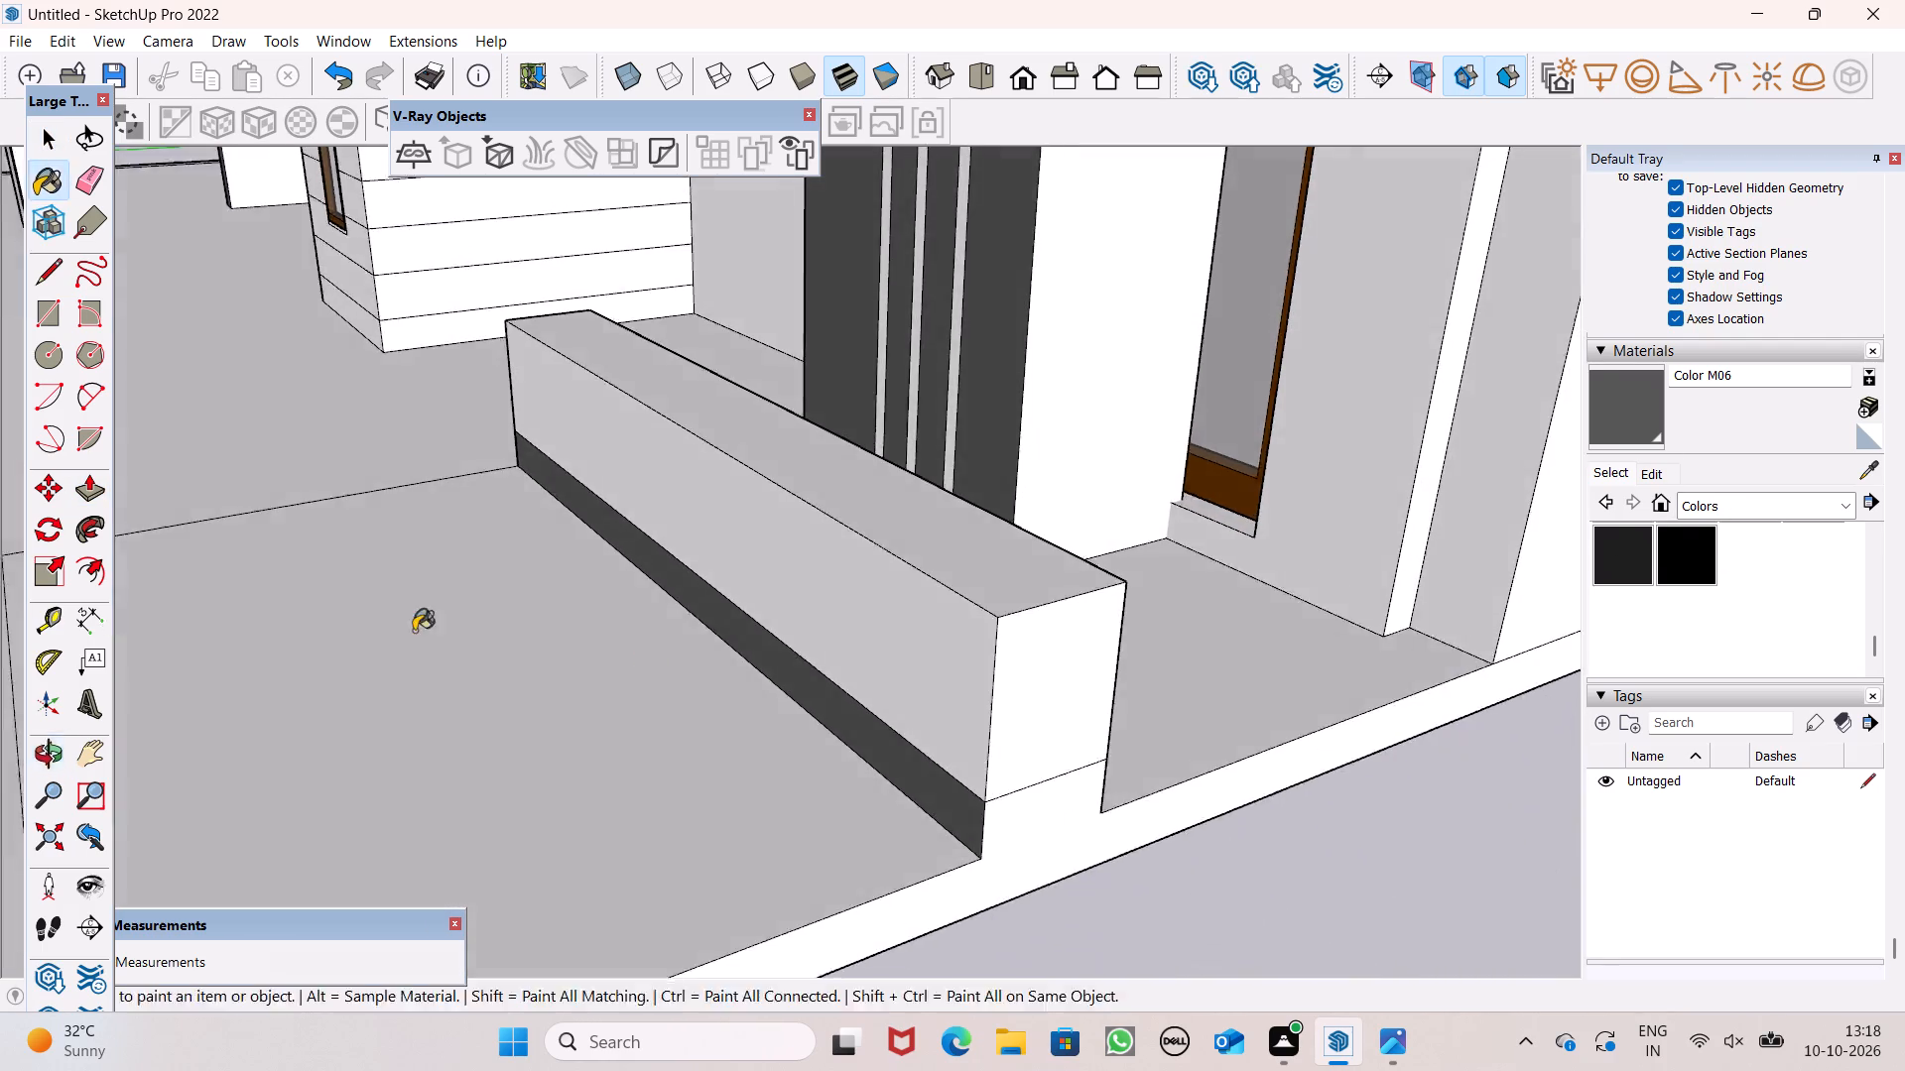
pyautogui.scroll(4, 1079, 762)
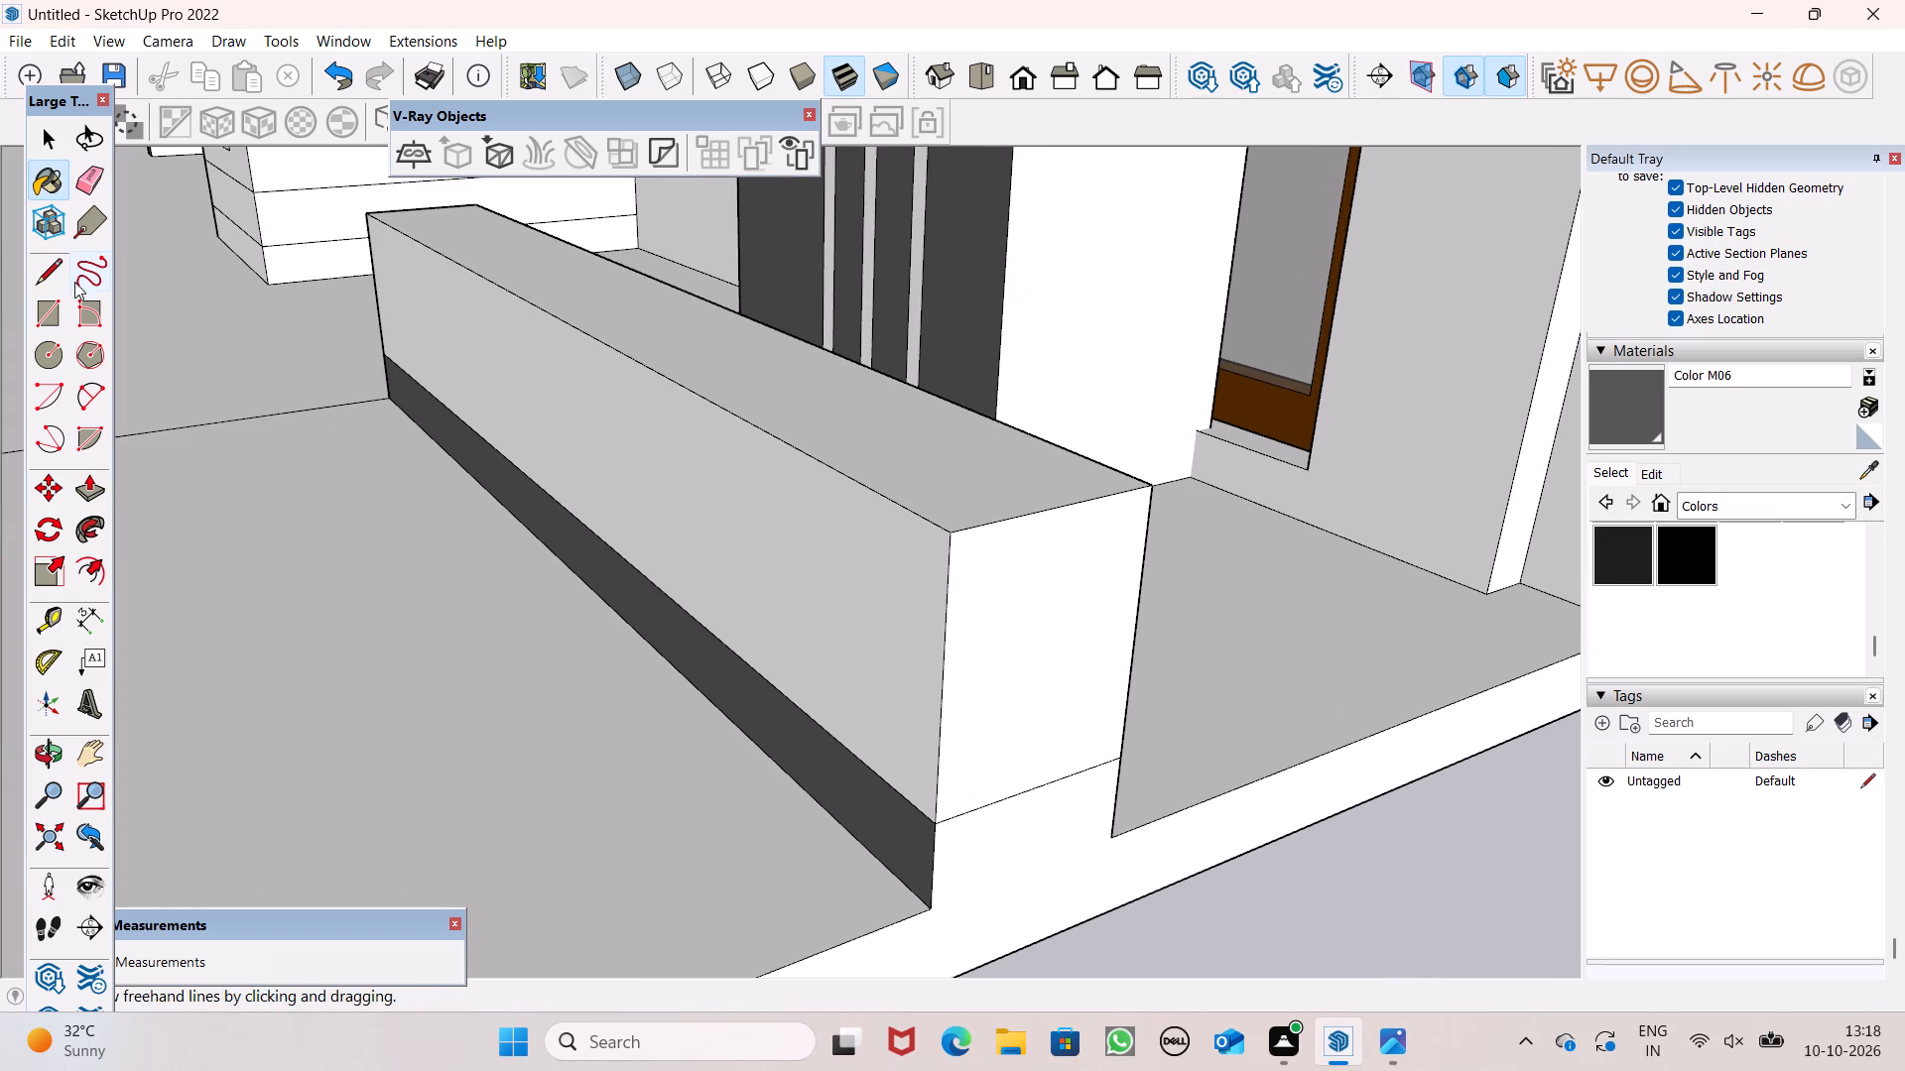
pyautogui.scroll(-2, 275, 270)
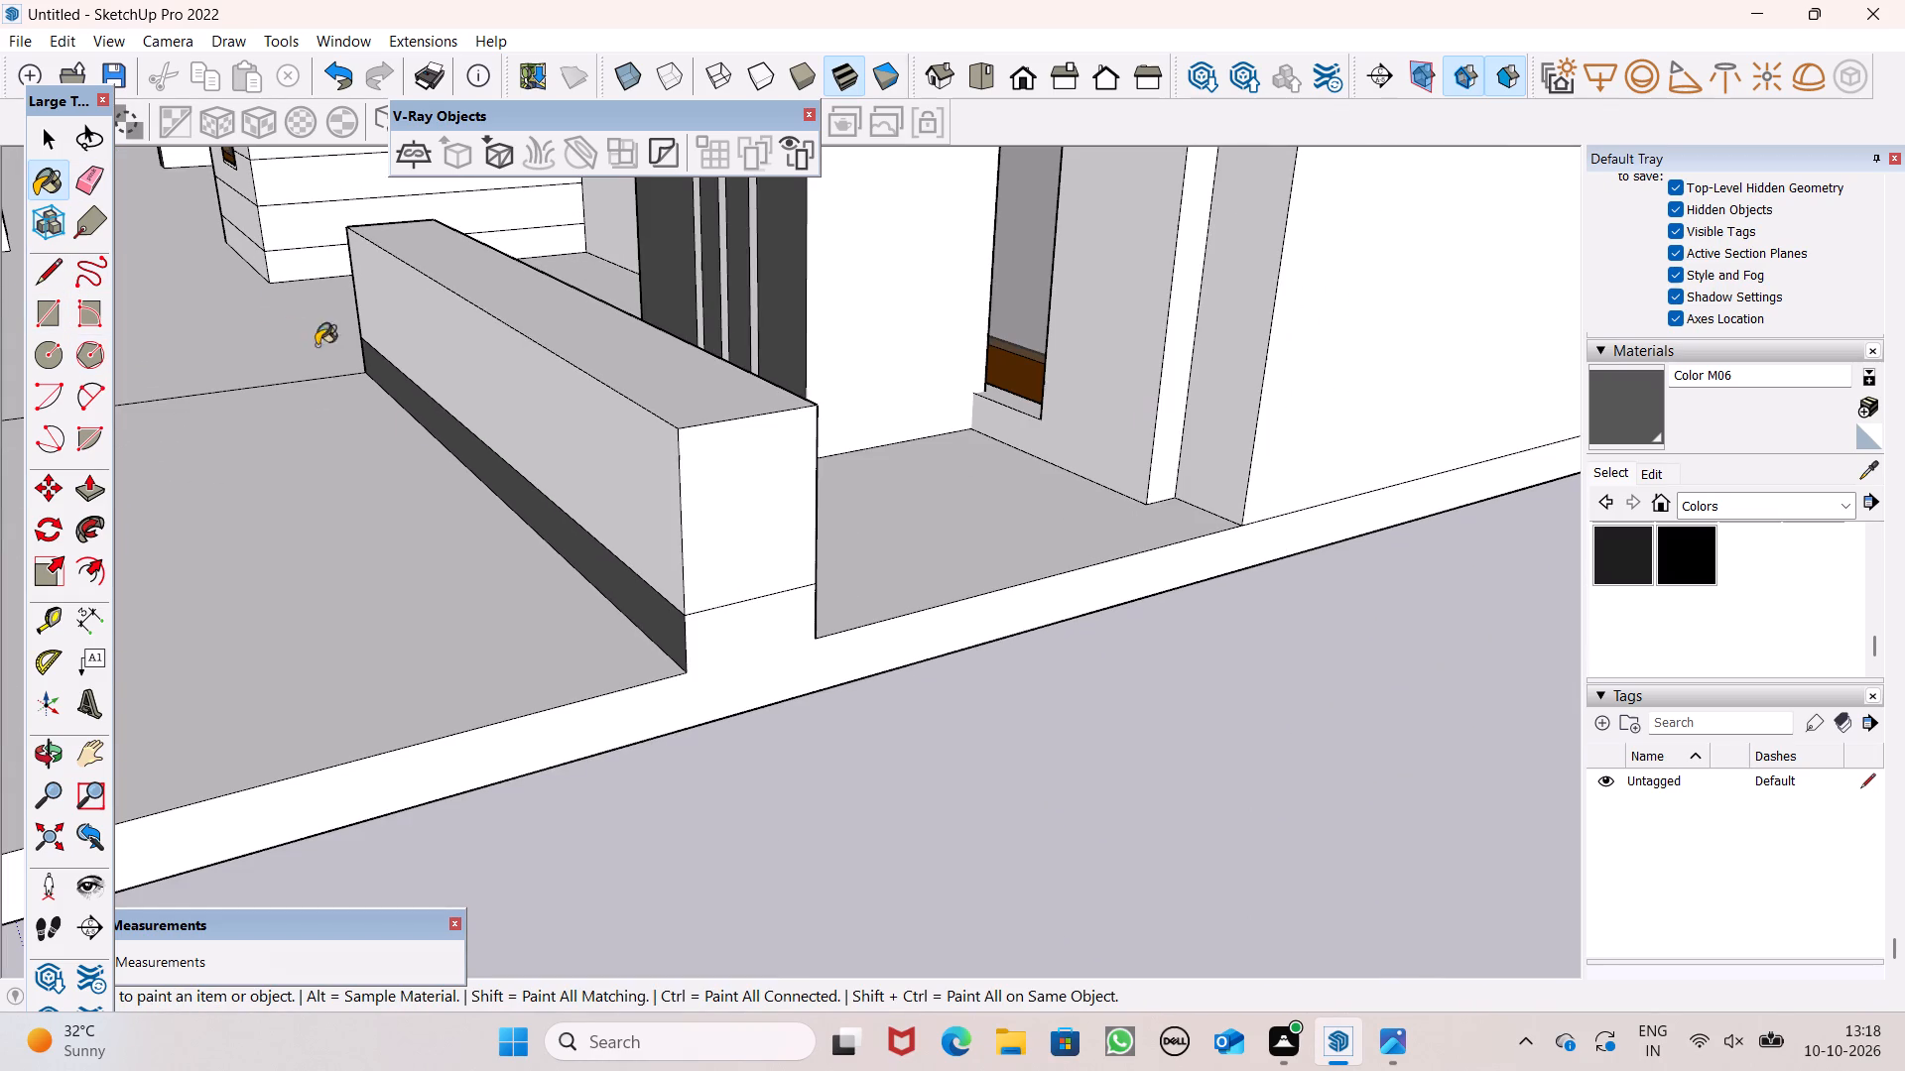
pyautogui.click(718, 647)
pyautogui.scroll(-5, 731, 587)
pyautogui.moveTo(729, 614); pyautogui.dragTo(172, 632, button='middle')
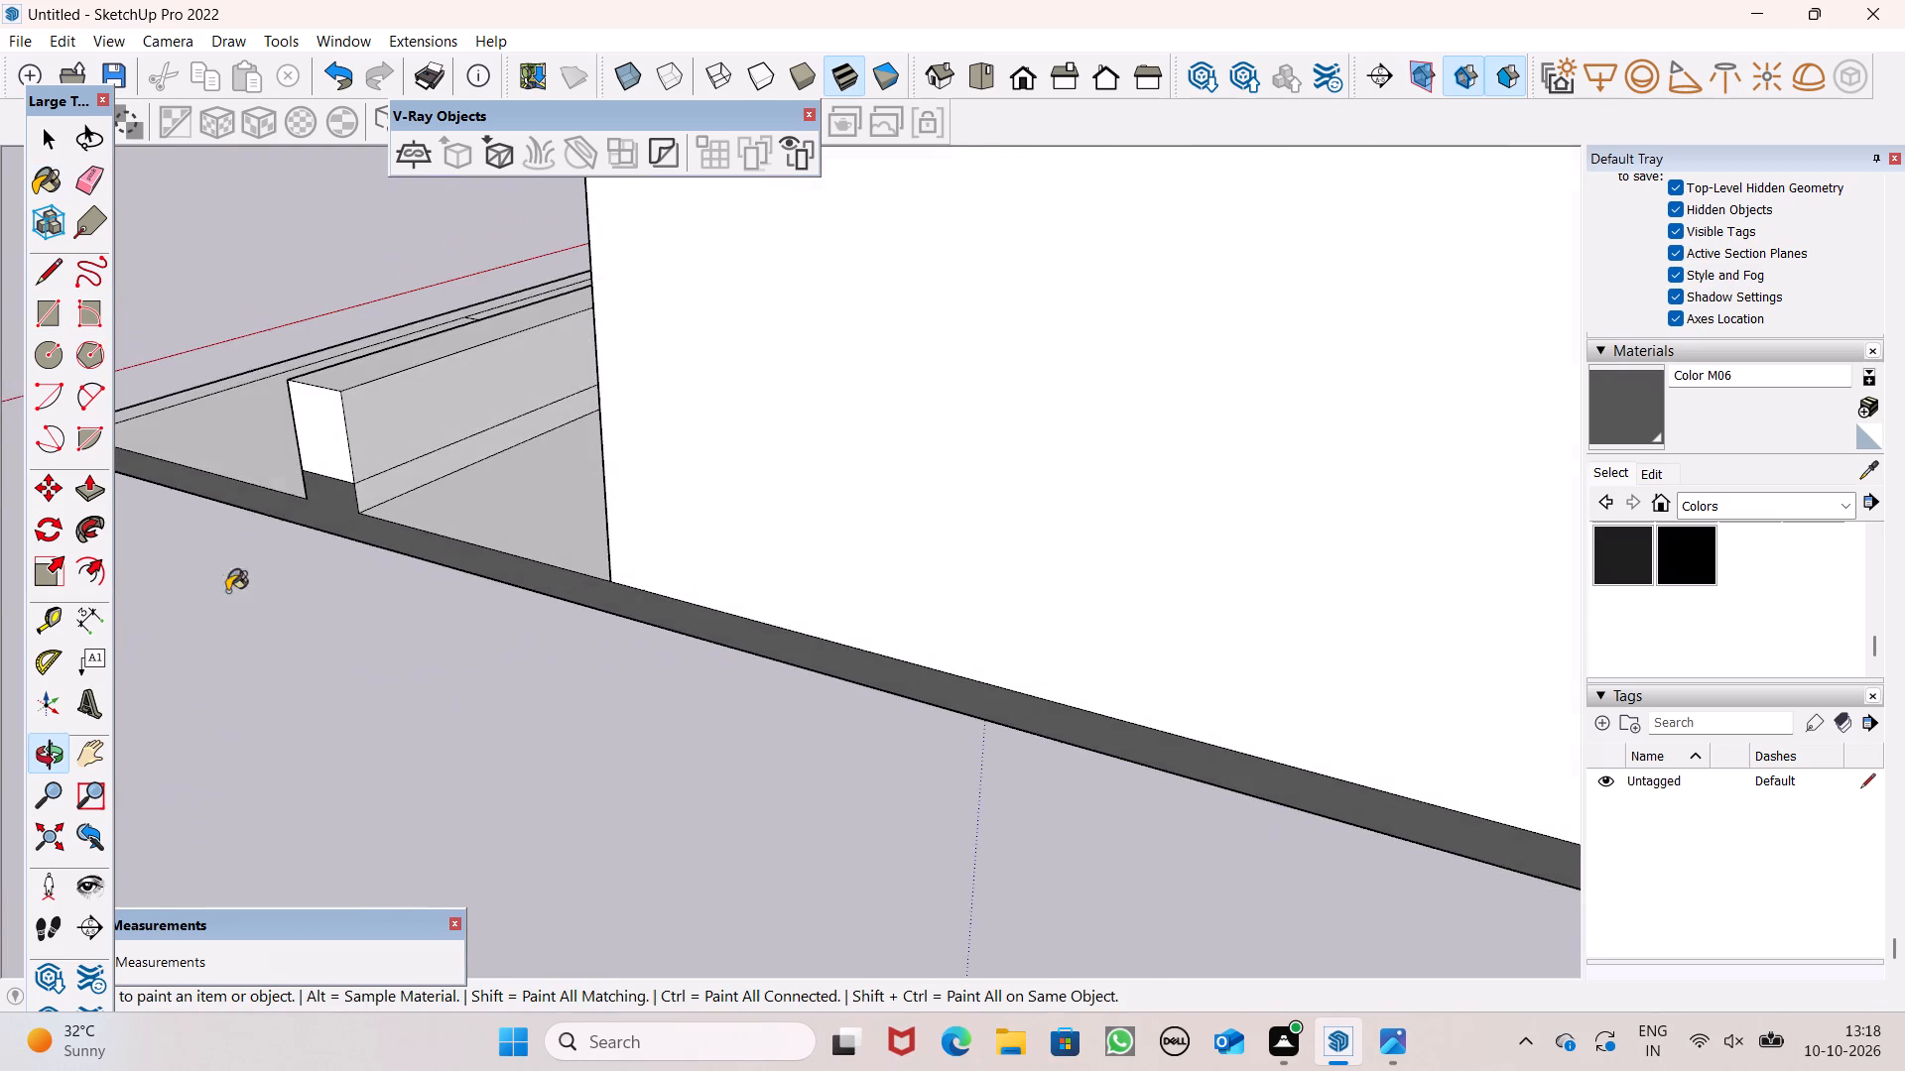
pyautogui.scroll(5, 314, 478)
pyautogui.click(416, 493)
# Paint the slab area in front of the low block with Grass Dark Green from the Landscaping, Fencing and Vegetation materials.
pyautogui.scroll(-4, 317, 336)
pyautogui.moveTo(530, 558); pyautogui.dragTo(1527, 579, button='middle')
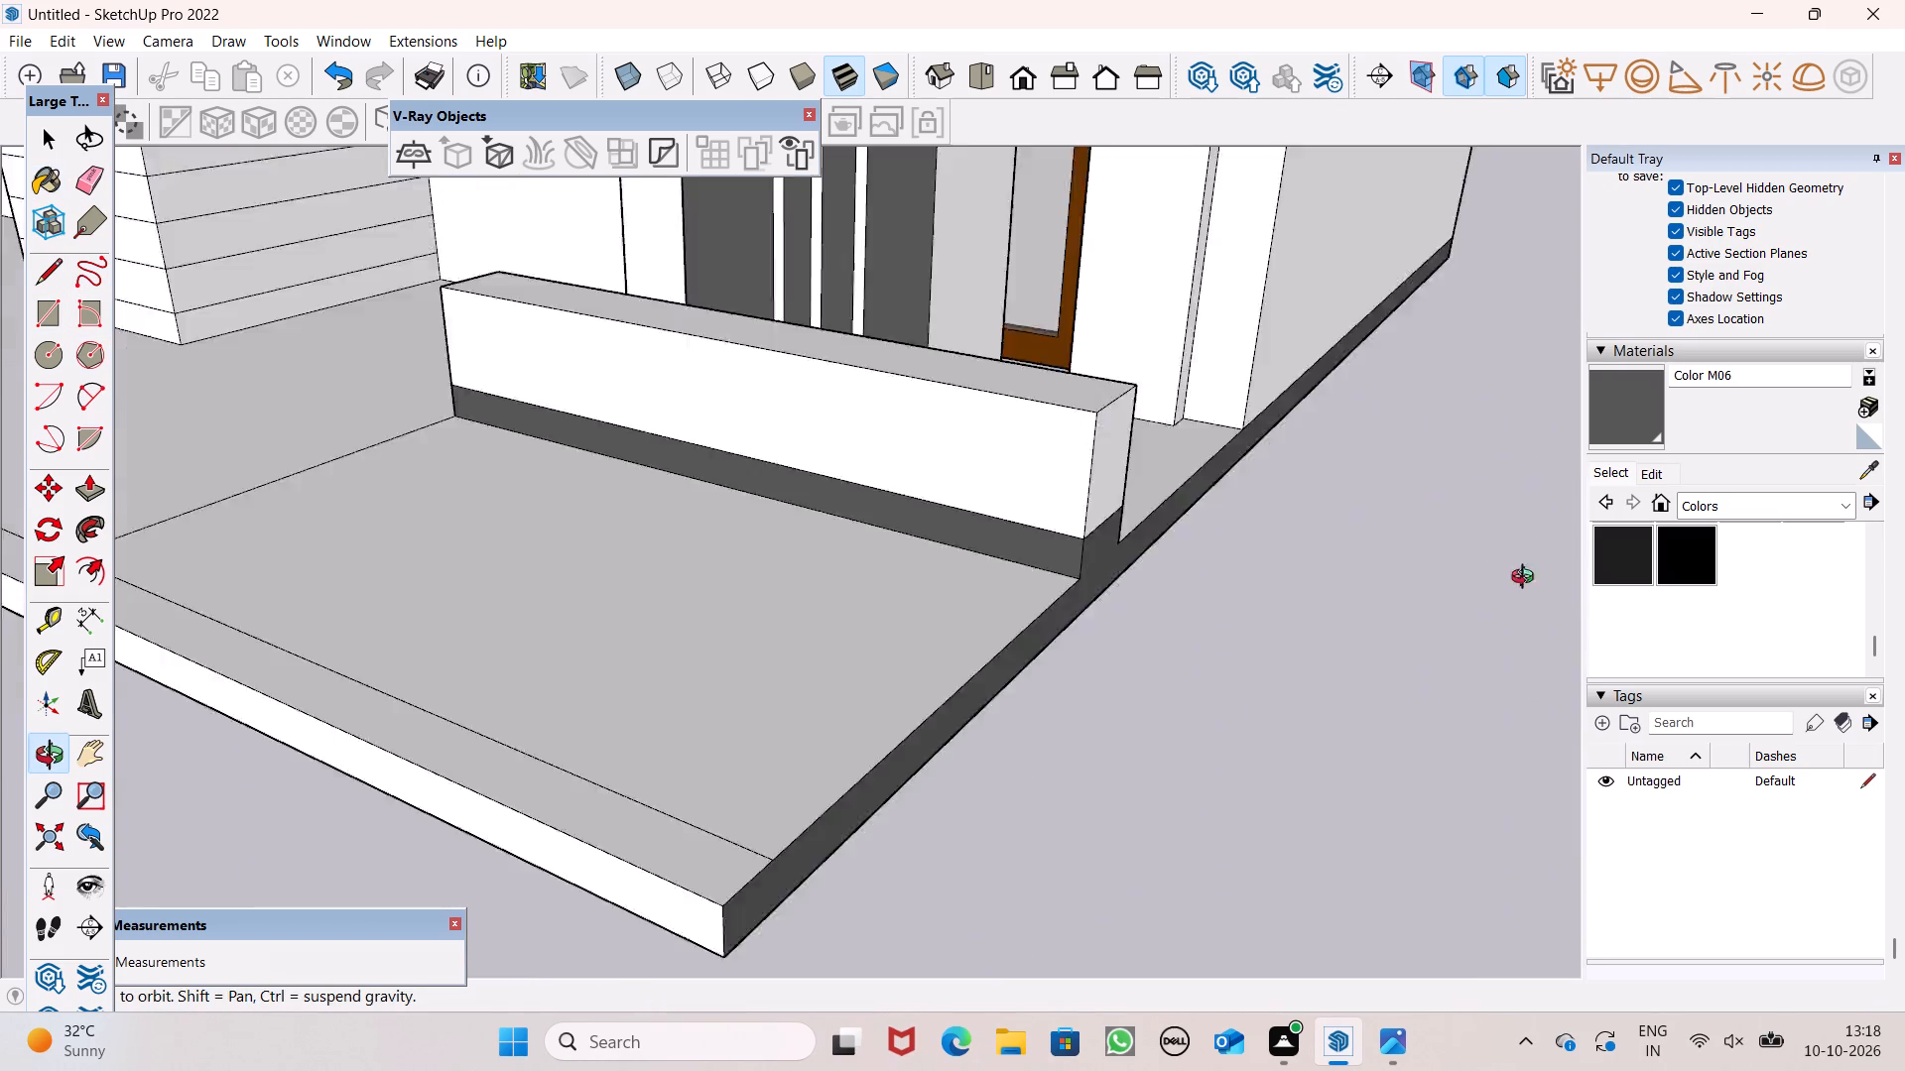
pyautogui.moveTo(1527, 579); pyautogui.dragTo(1593, 571, button='middle')
pyautogui.click(1852, 503)
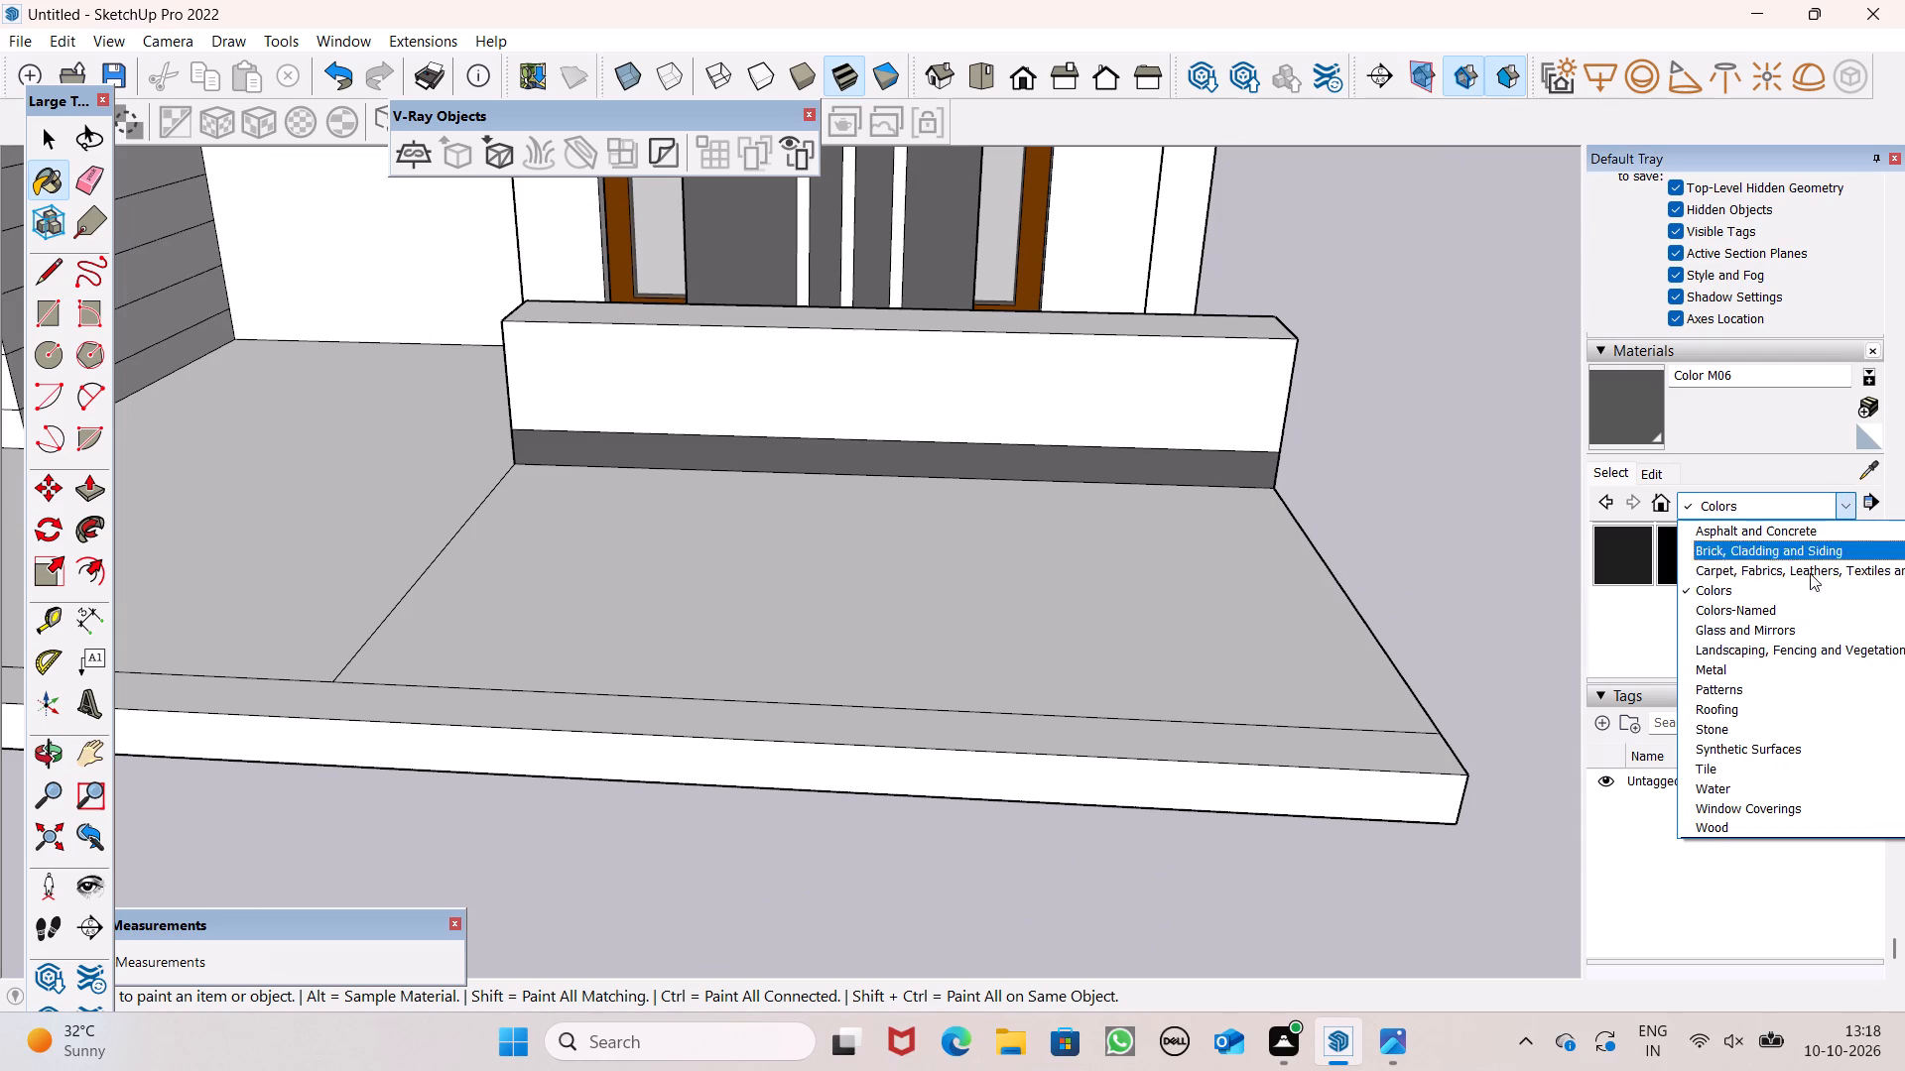
pyautogui.click(1780, 653)
pyautogui.click(1807, 665)
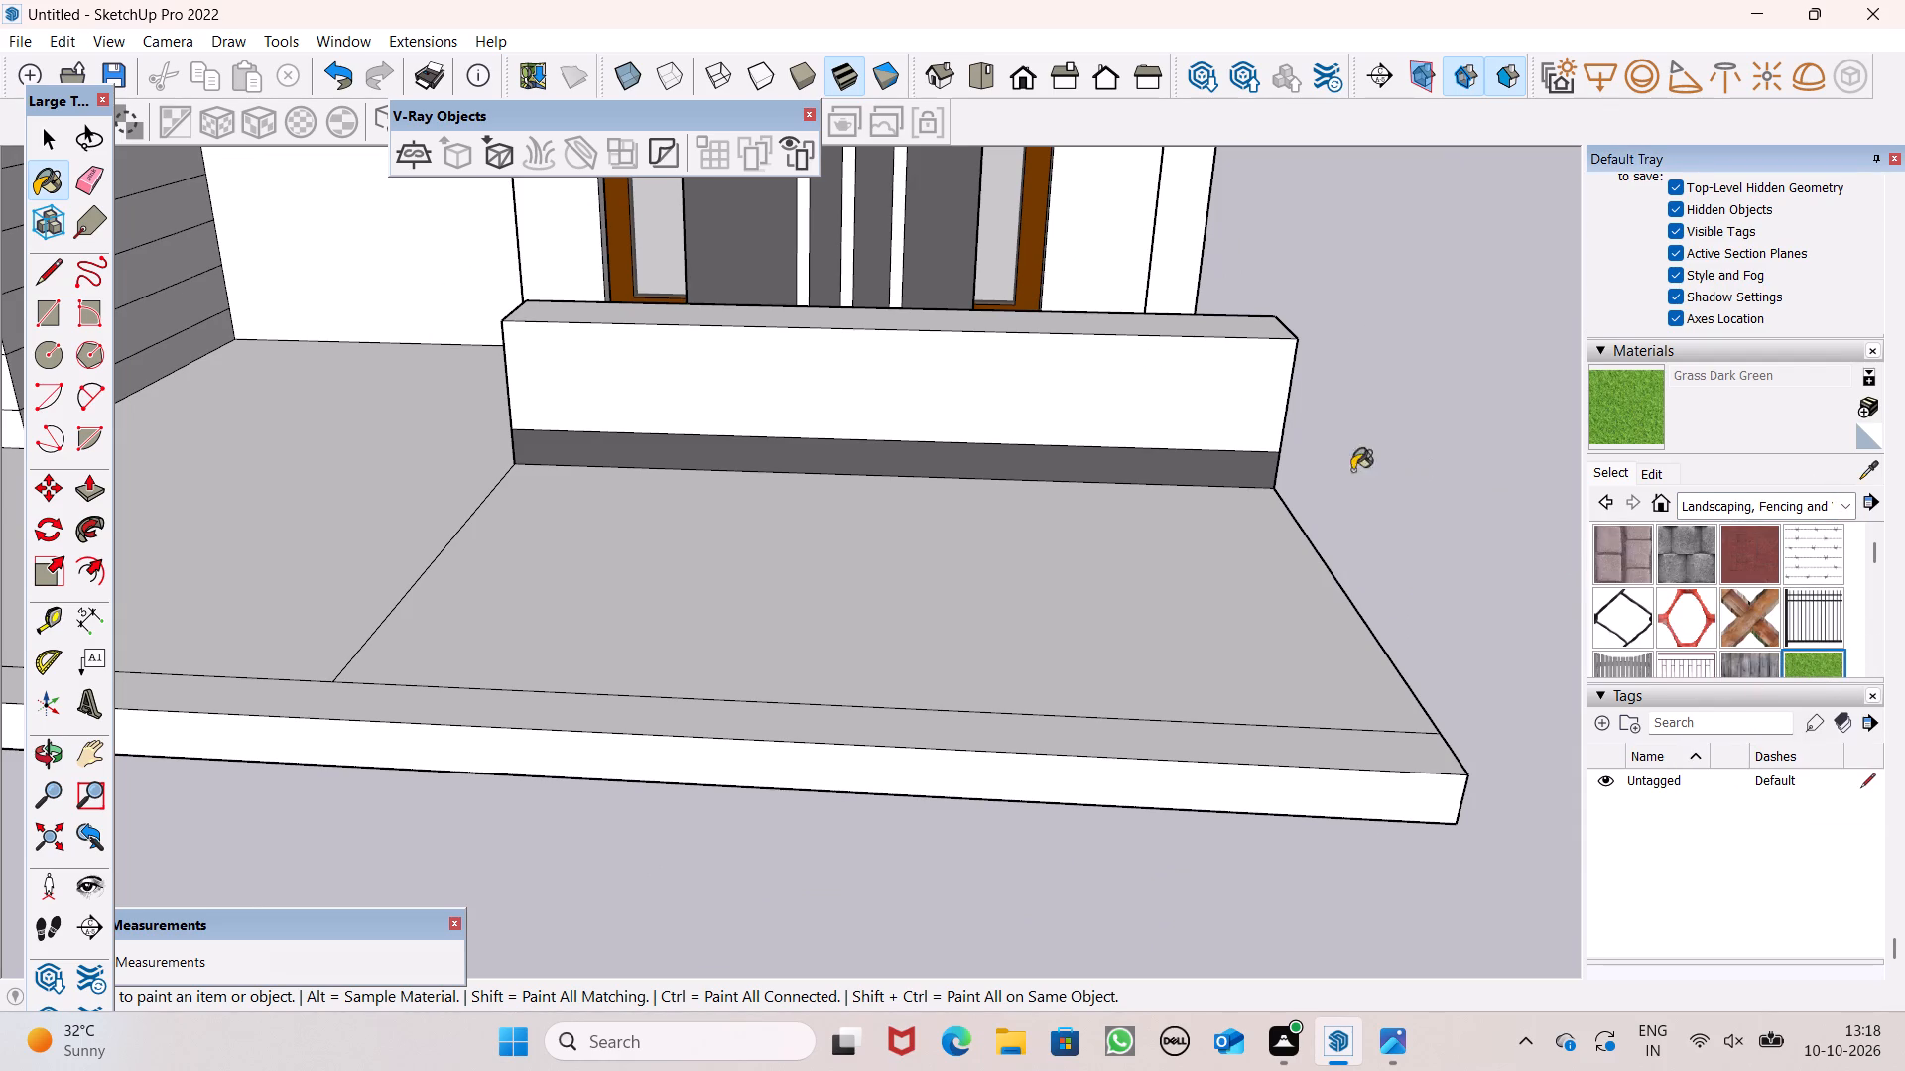
pyautogui.click(1230, 572)
# Paint the low block's top, front and inner end faces above the base band with Grass Dark Green.
pyautogui.scroll(-7, 1122, 445)
pyautogui.moveTo(1130, 456); pyautogui.dragTo(1145, 642, button='middle')
pyautogui.moveTo(871, 368); pyautogui.dragTo(1134, 290, button='middle')
pyautogui.scroll(1, 890, 370)
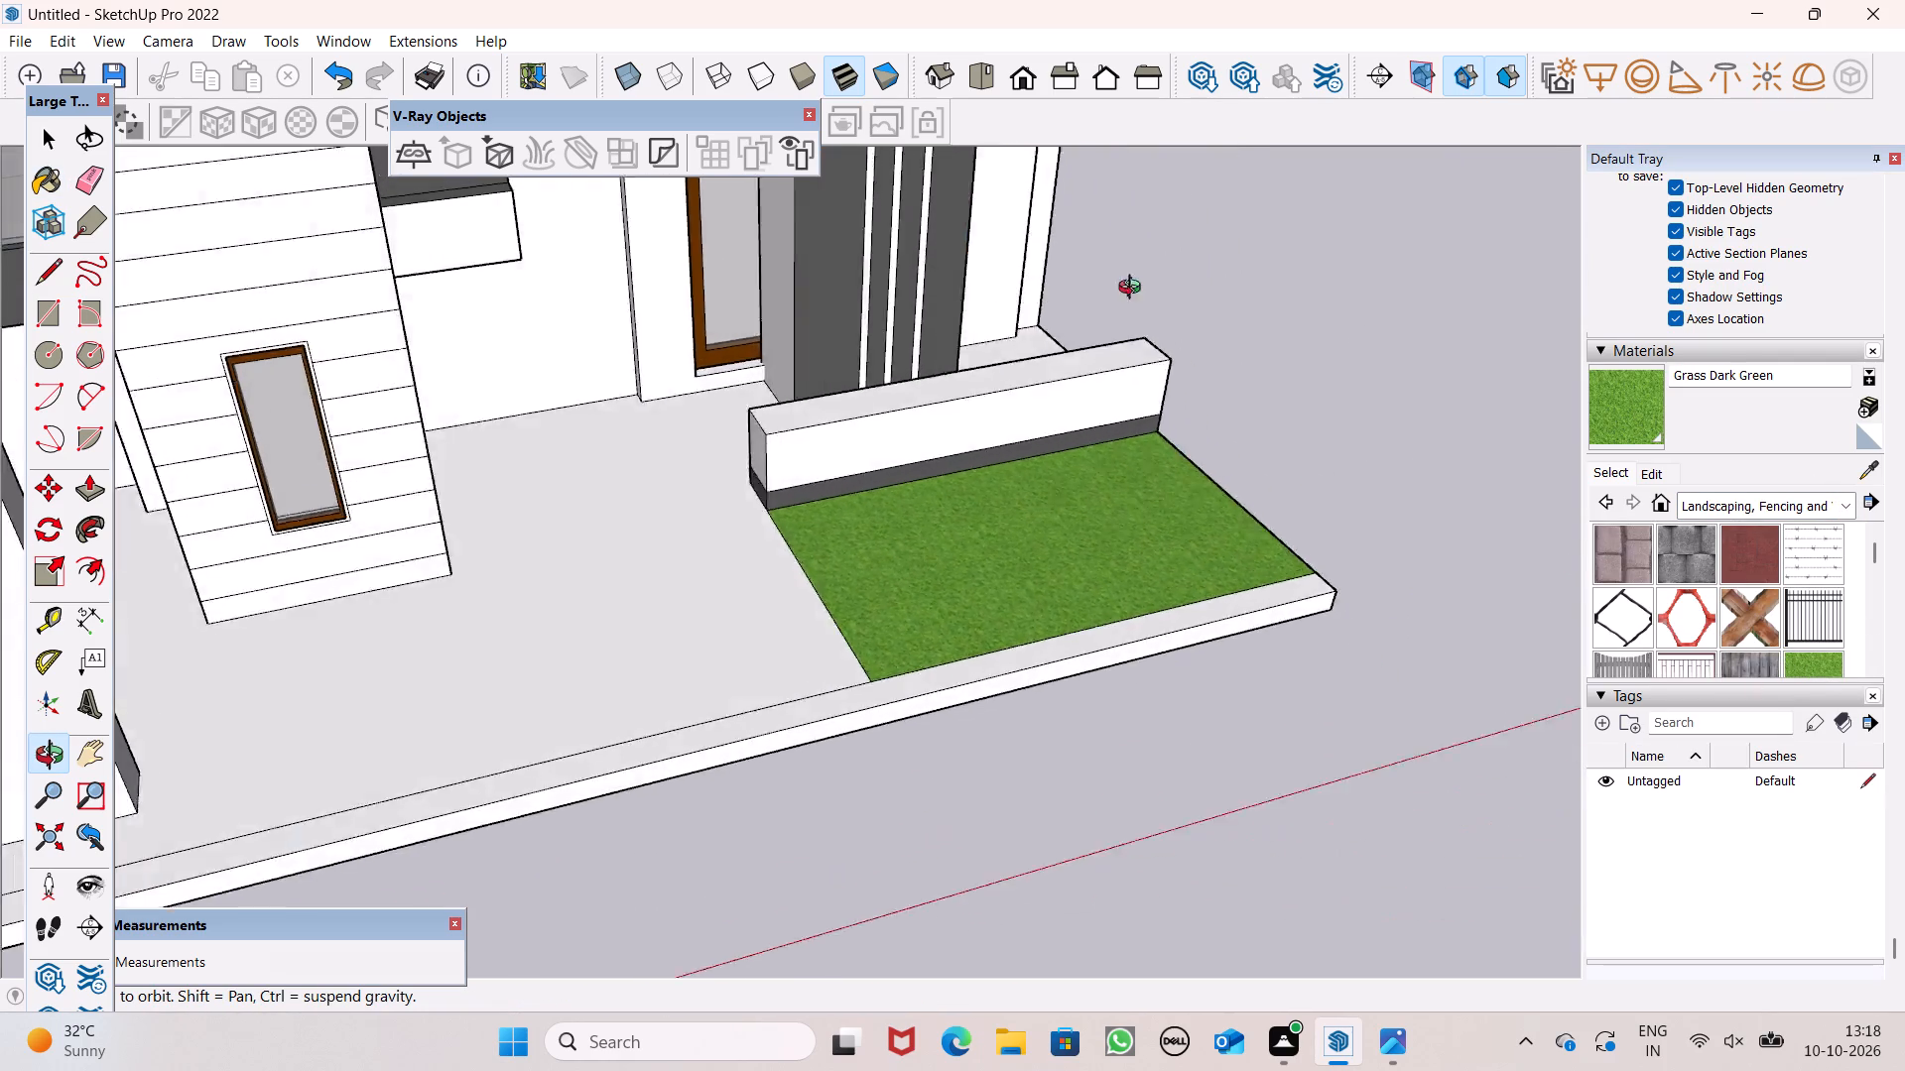
pyautogui.moveTo(1134, 290); pyautogui.dragTo(1247, 238, button='middle')
pyautogui.scroll(4, 910, 357)
pyautogui.click(750, 433)
pyautogui.click(737, 482)
pyautogui.click(622, 494)
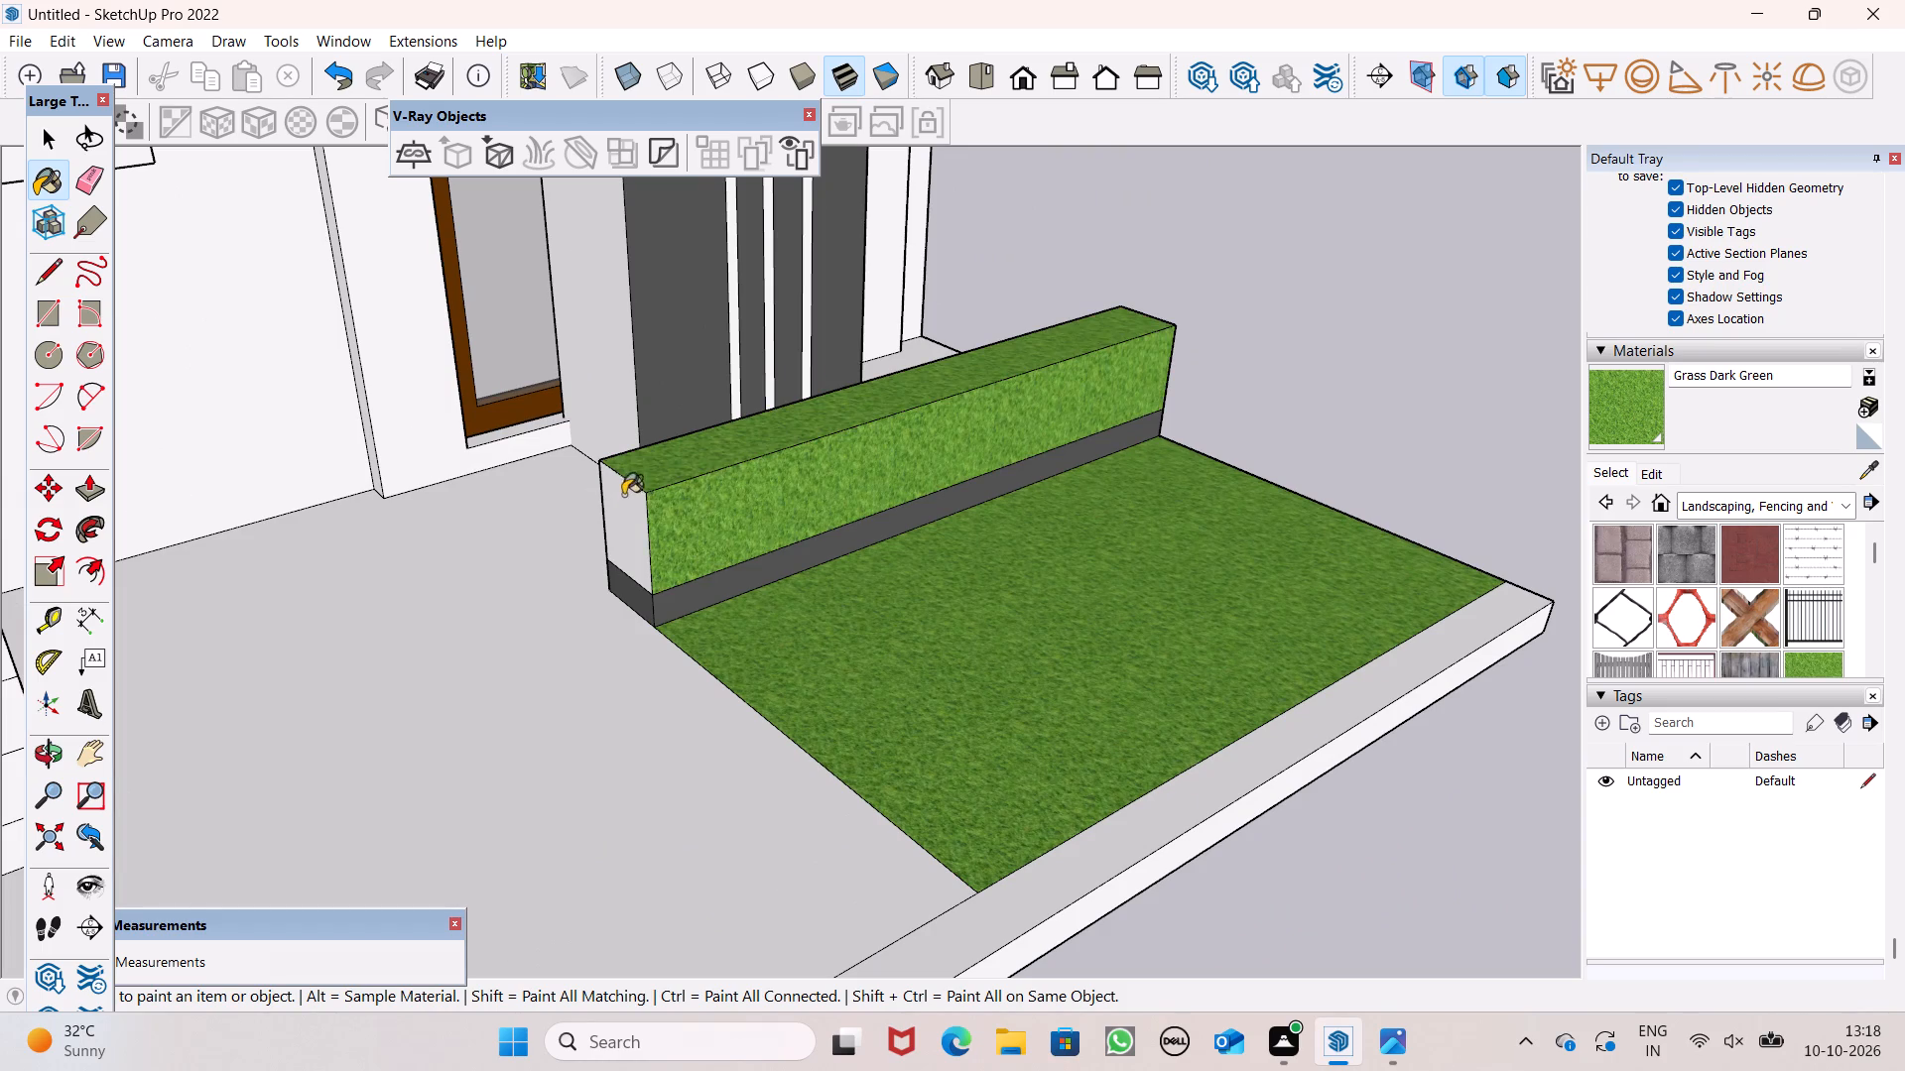
# Paint the low block's outer end and rear faces above the base band with Grass Dark Green.
pyautogui.scroll(-3, 837, 396)
pyautogui.scroll(1, 1060, 498)
pyautogui.moveTo(1060, 498); pyautogui.dragTo(146, 478, button='middle')
pyautogui.scroll(1, 736, 528)
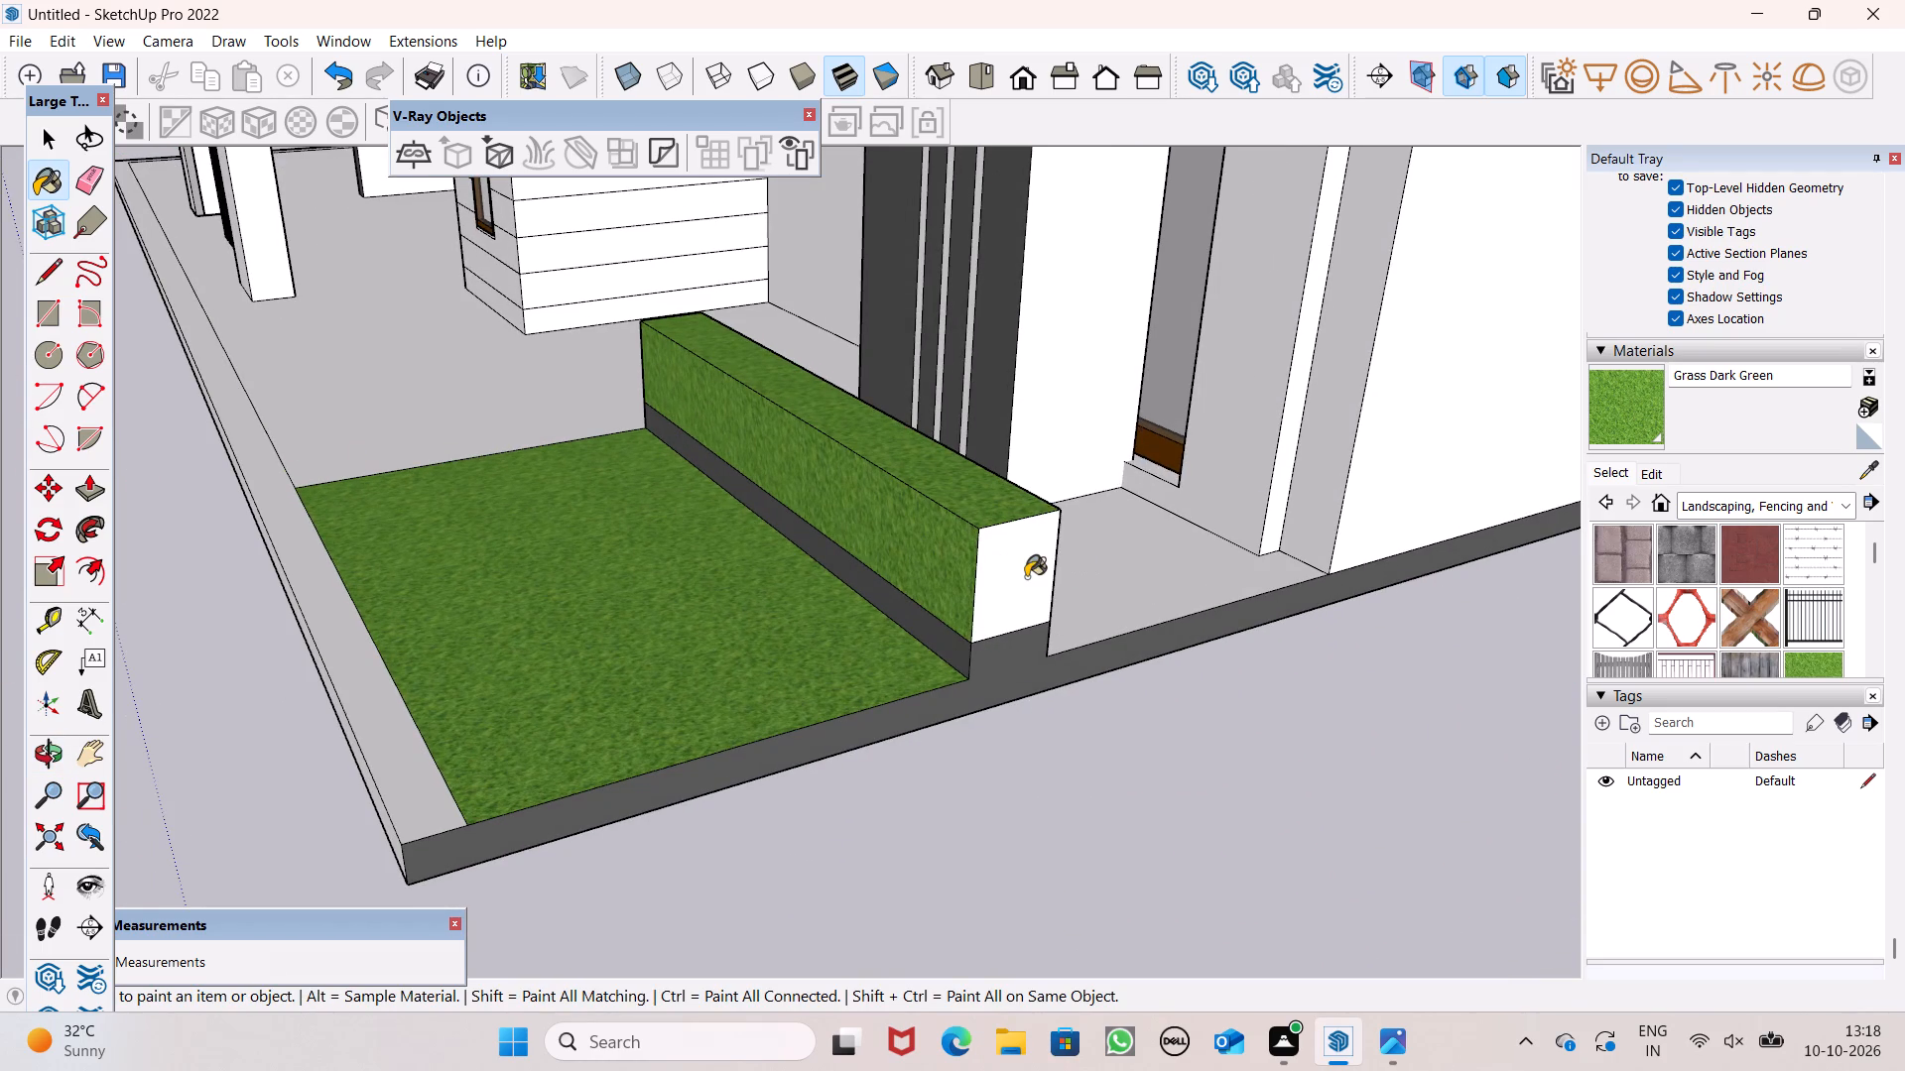
pyautogui.click(1026, 577)
pyautogui.scroll(-6, 797, 463)
pyautogui.moveTo(797, 518); pyautogui.dragTo(1171, 506, button='middle')
pyautogui.scroll(-1, 1055, 441)
pyautogui.scroll(1, 1055, 441)
pyautogui.scroll(-1, 1055, 441)
pyautogui.moveTo(1171, 453); pyautogui.dragTo(676, 544, button='middle')
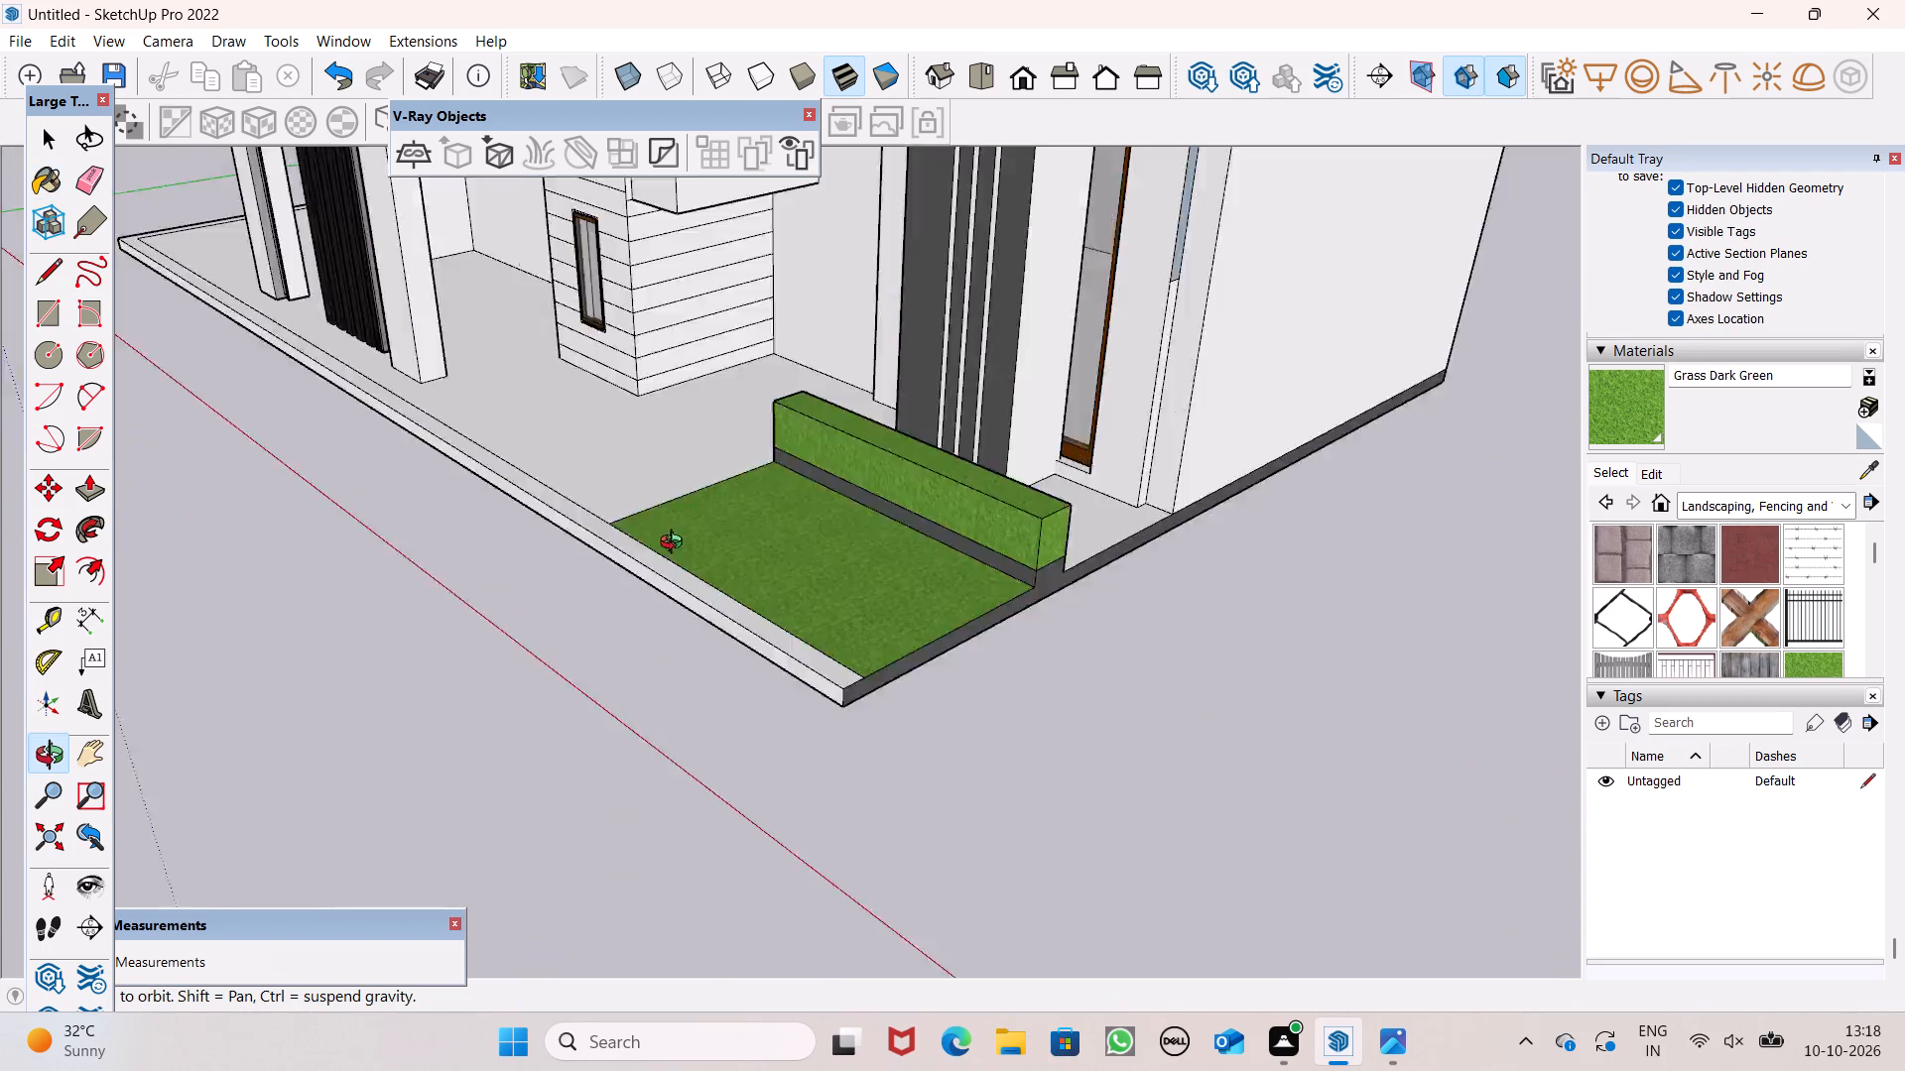
pyautogui.moveTo(676, 544); pyautogui.dragTo(192, 479, button='middle')
pyautogui.scroll(7, 417, 424)
pyautogui.click(657, 505)
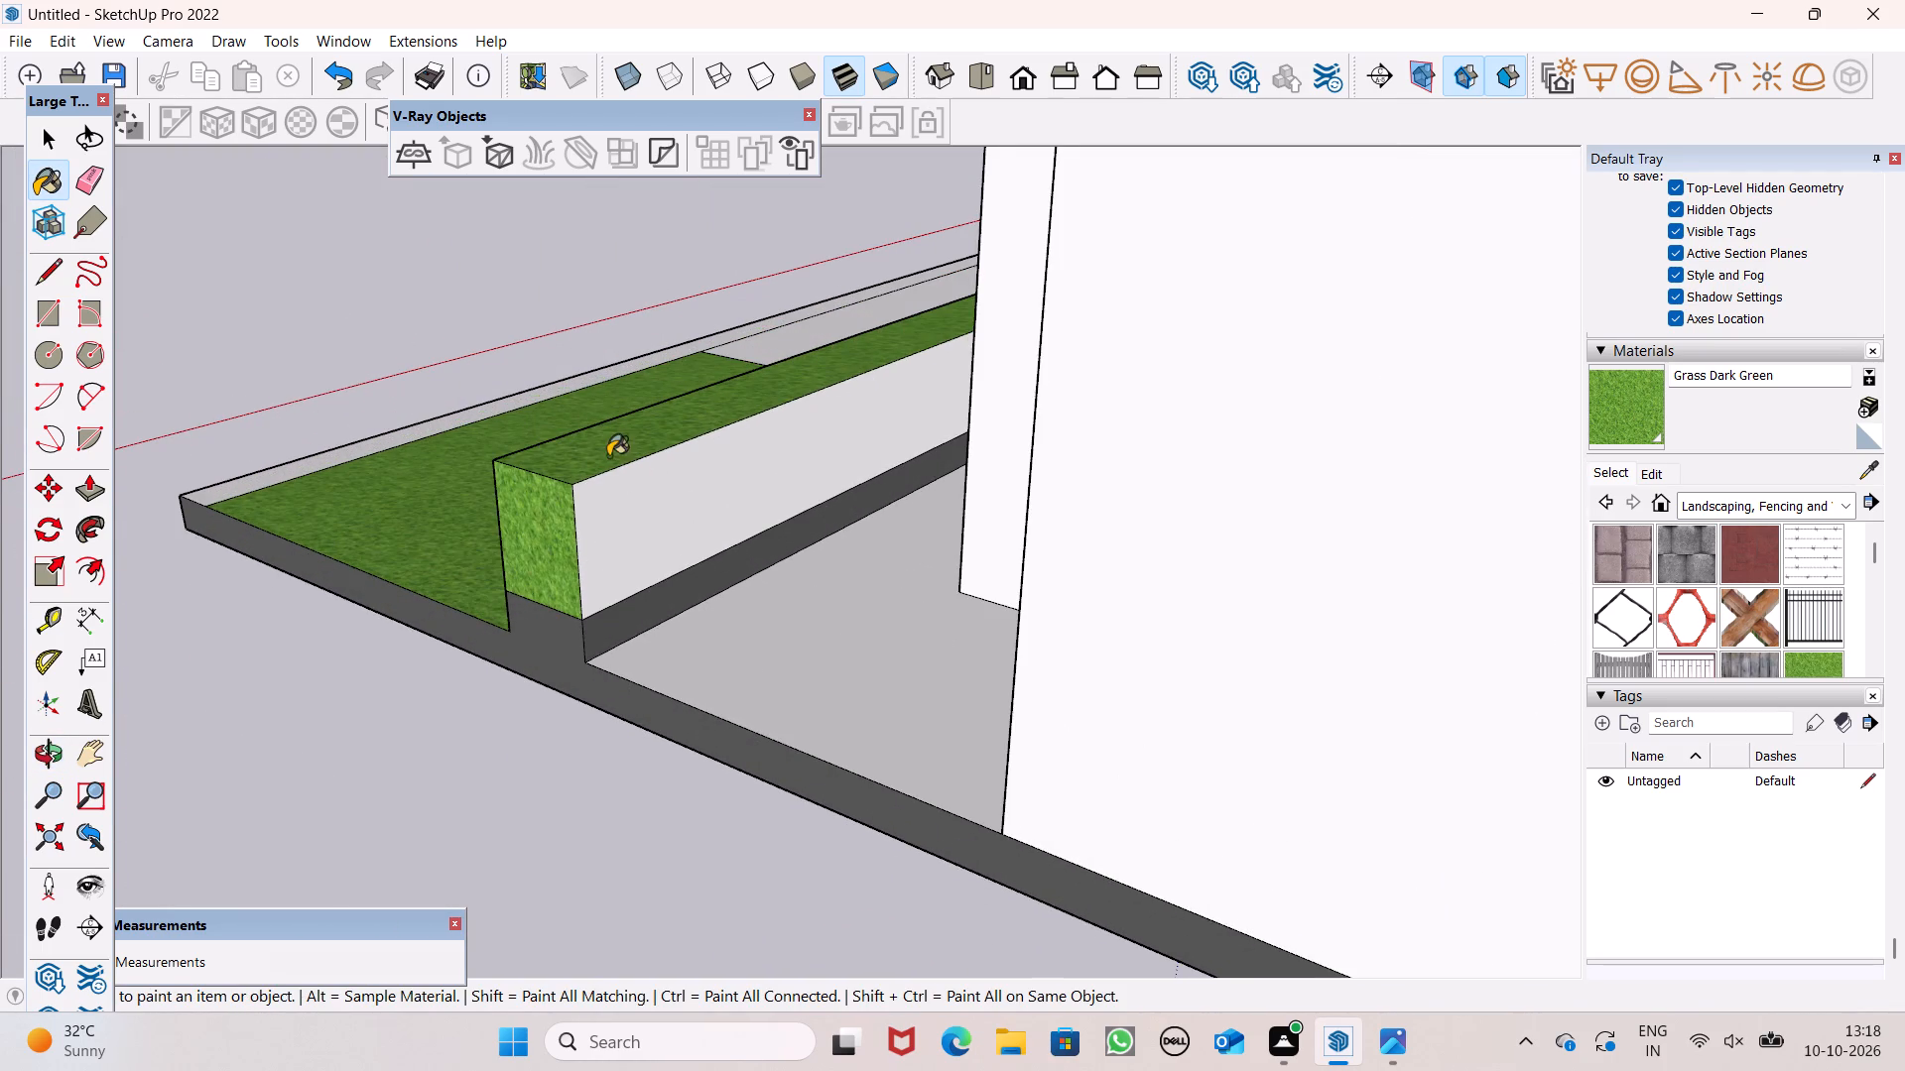
# Examine the grass-covered block and lawn from several sides, including the whole house from the front.
pyautogui.scroll(-3, 607, 453)
pyautogui.moveTo(558, 501); pyautogui.dragTo(799, 548, button='middle')
pyautogui.moveTo(655, 526); pyautogui.dragTo(1904, 430, button='middle')
pyautogui.scroll(1, 1904, 430)
pyautogui.moveTo(1072, 458); pyautogui.dragTo(1223, 455, button='middle')
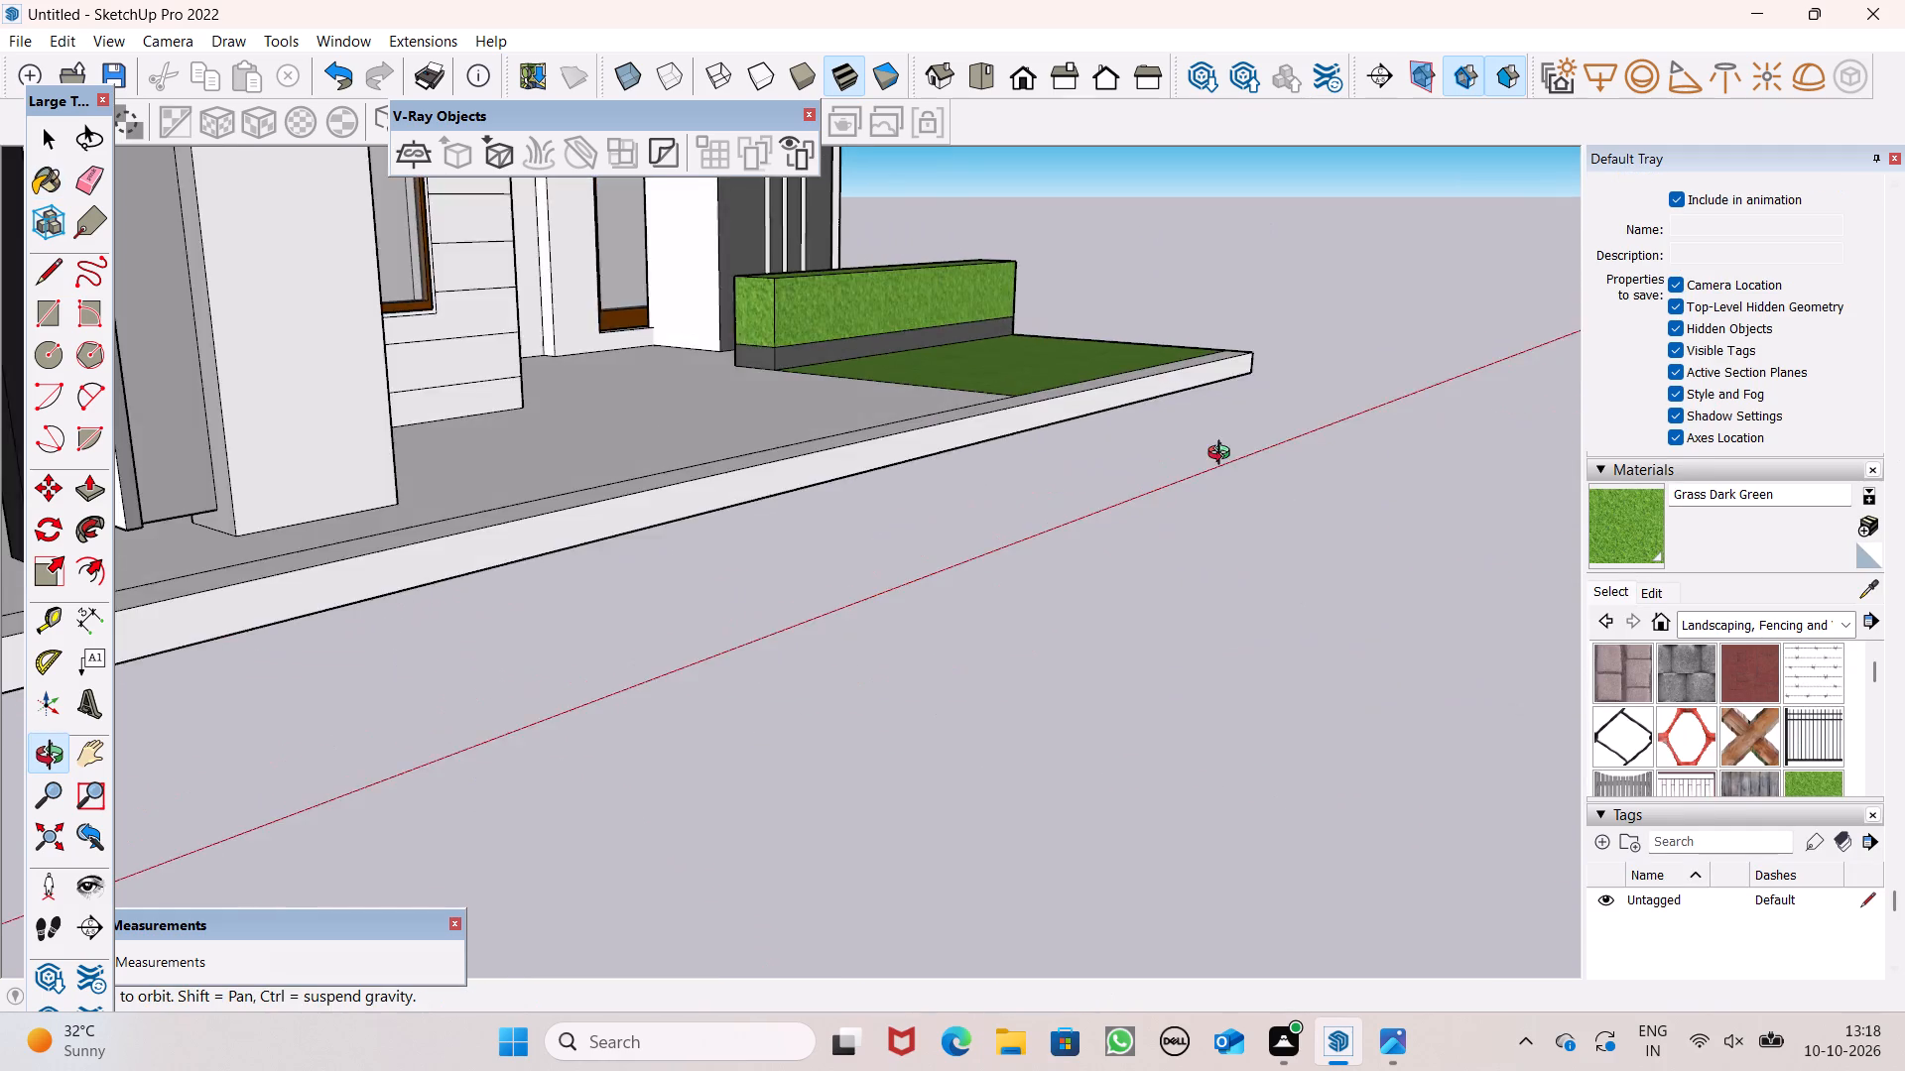
pyautogui.moveTo(1223, 455); pyautogui.dragTo(607, 477, button='middle')
pyautogui.scroll(-8, 702, 385)
pyautogui.press('space')
pyautogui.scroll(-6, 819, 418)
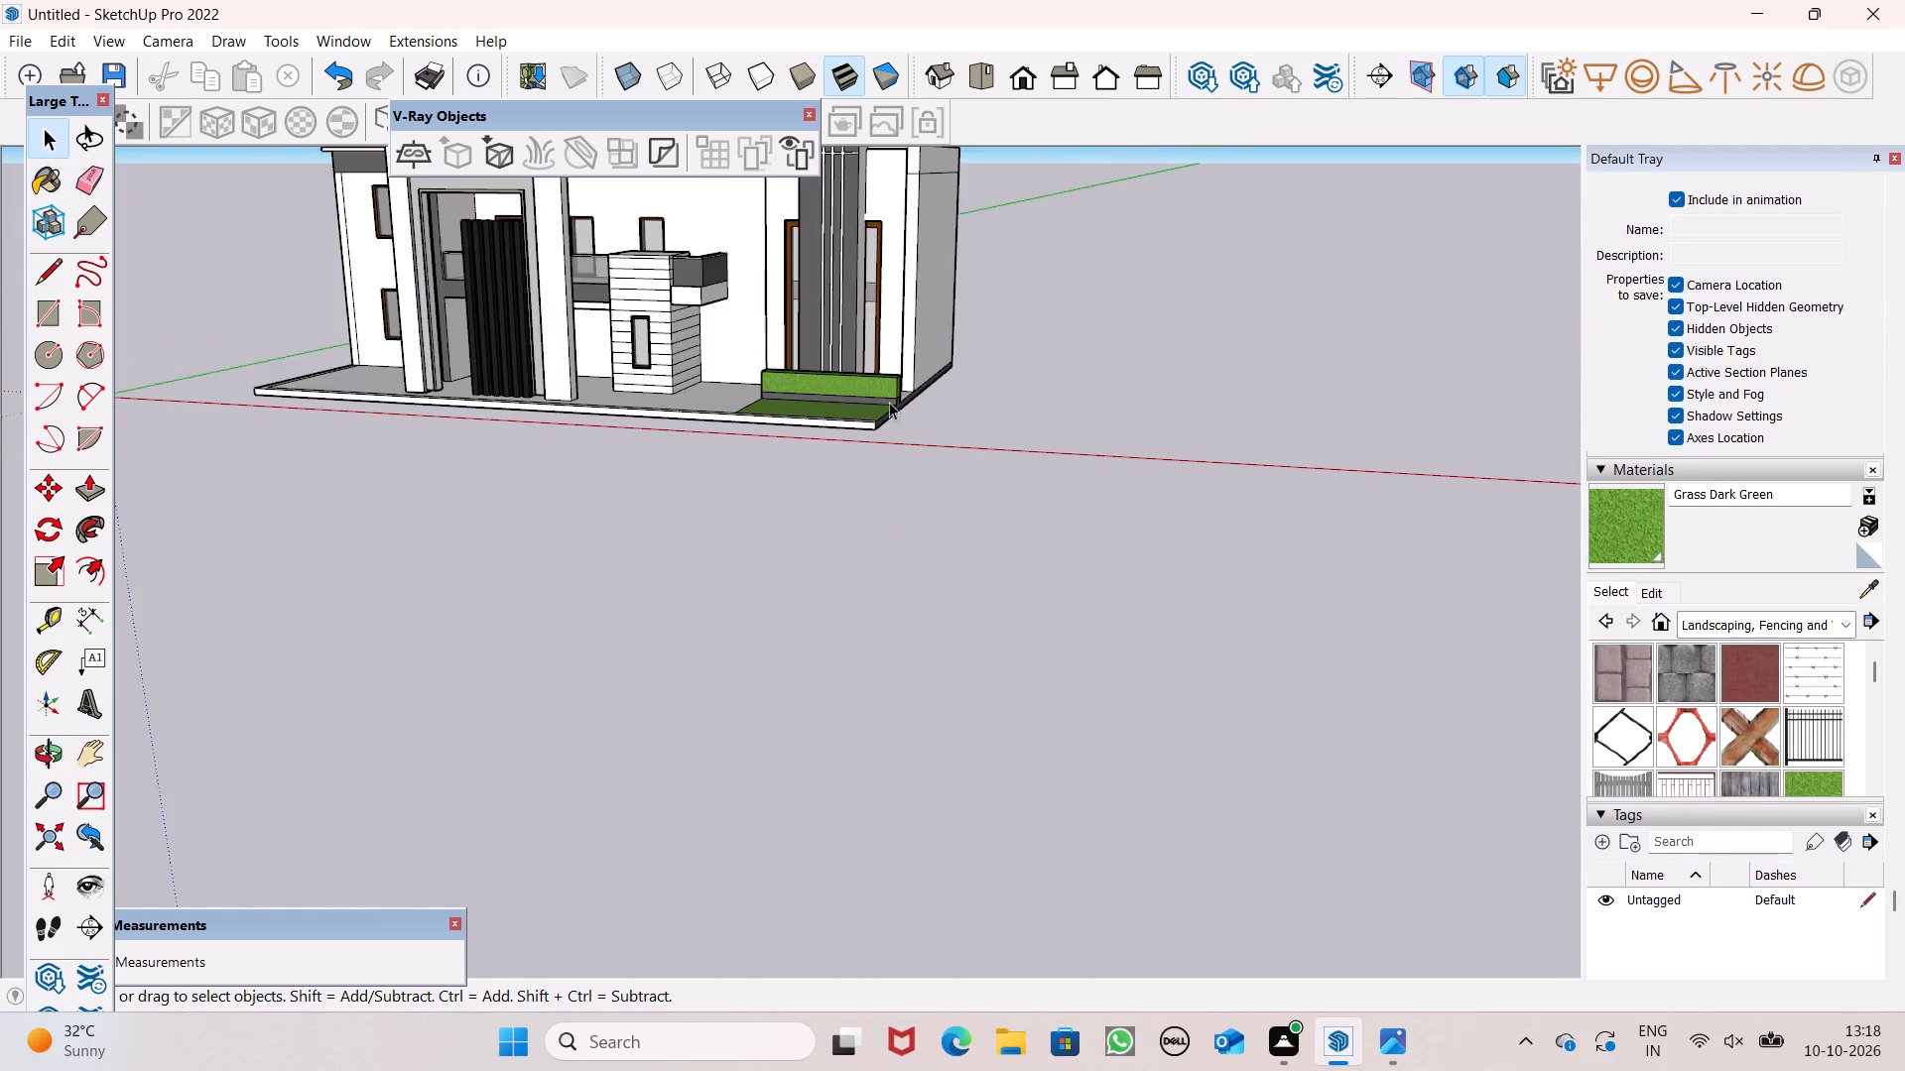
pyautogui.scroll(-4, 921, 385)
pyautogui.moveTo(932, 413); pyautogui.dragTo(984, 539, button='middle')
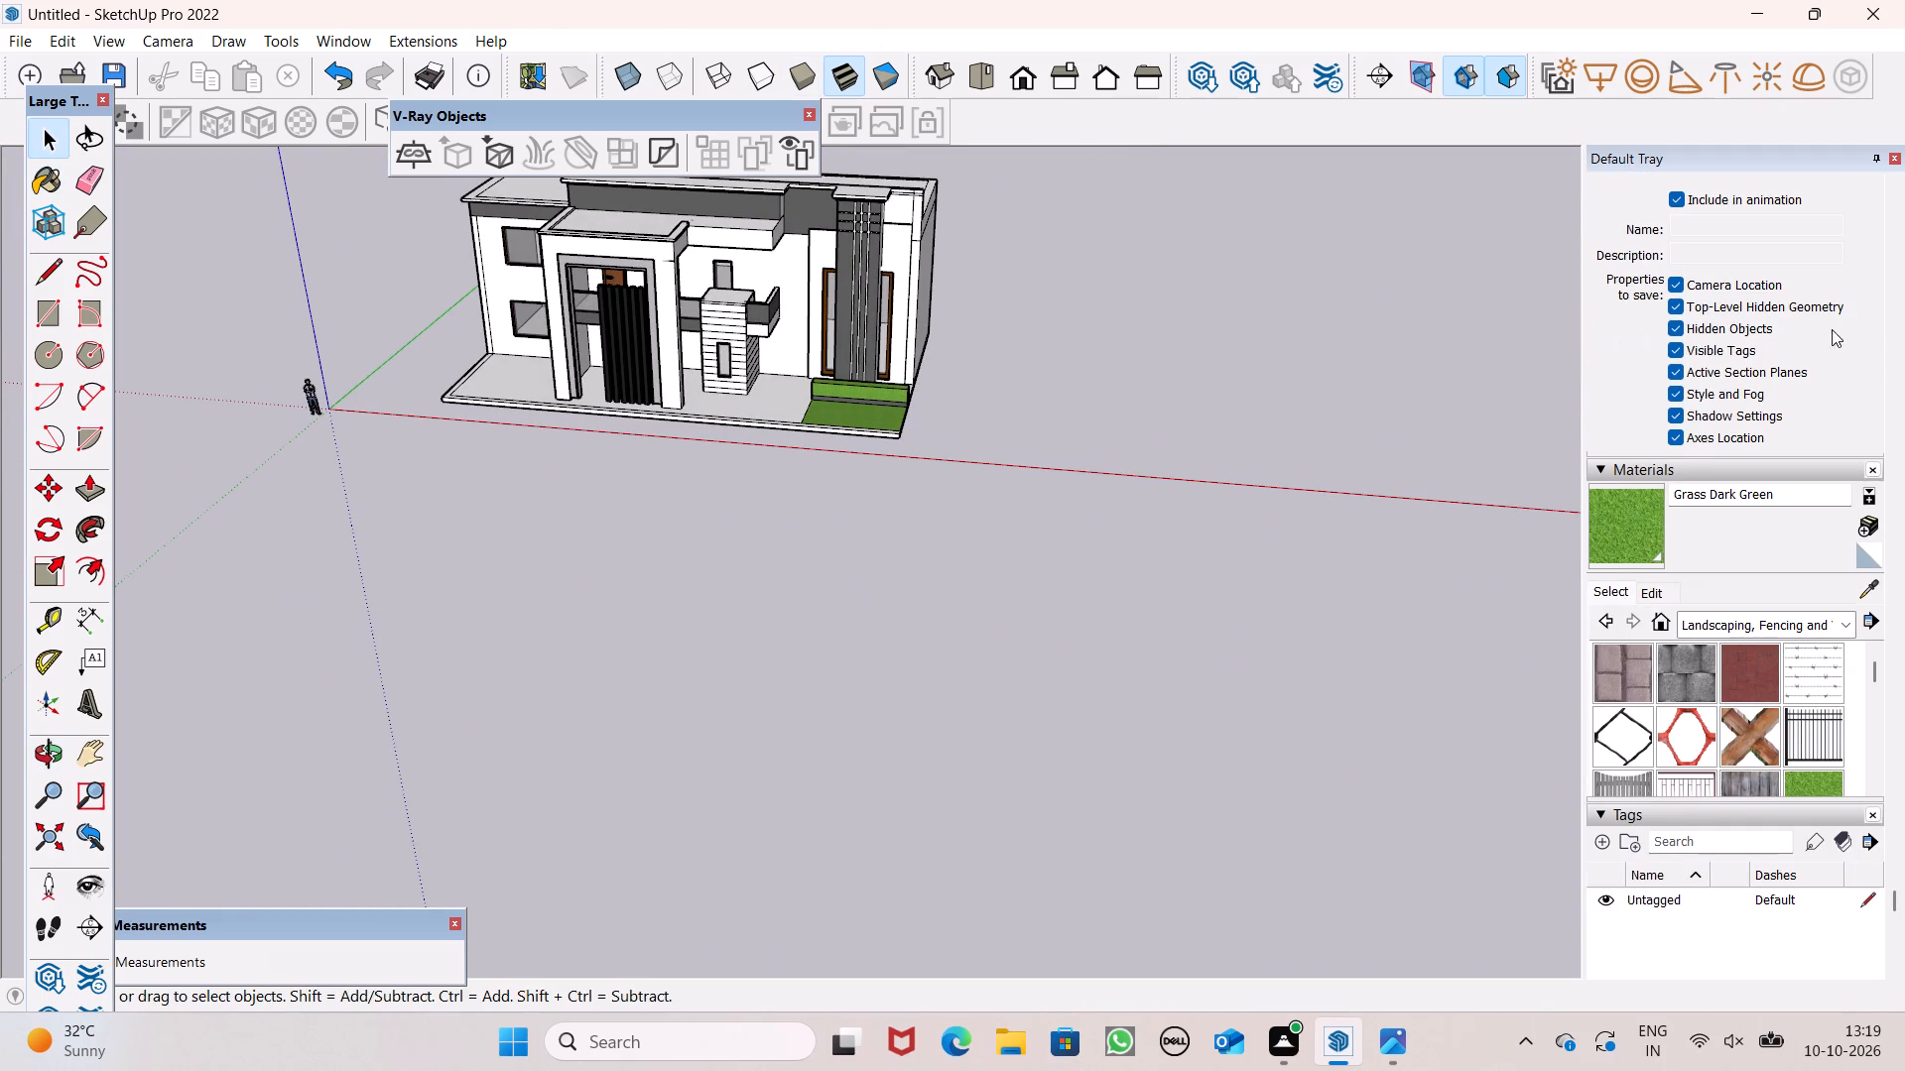
# Paint the remaining top surface of the base slab around the house with Stone Marble from the Stone materials.
pyautogui.click(1832, 625)
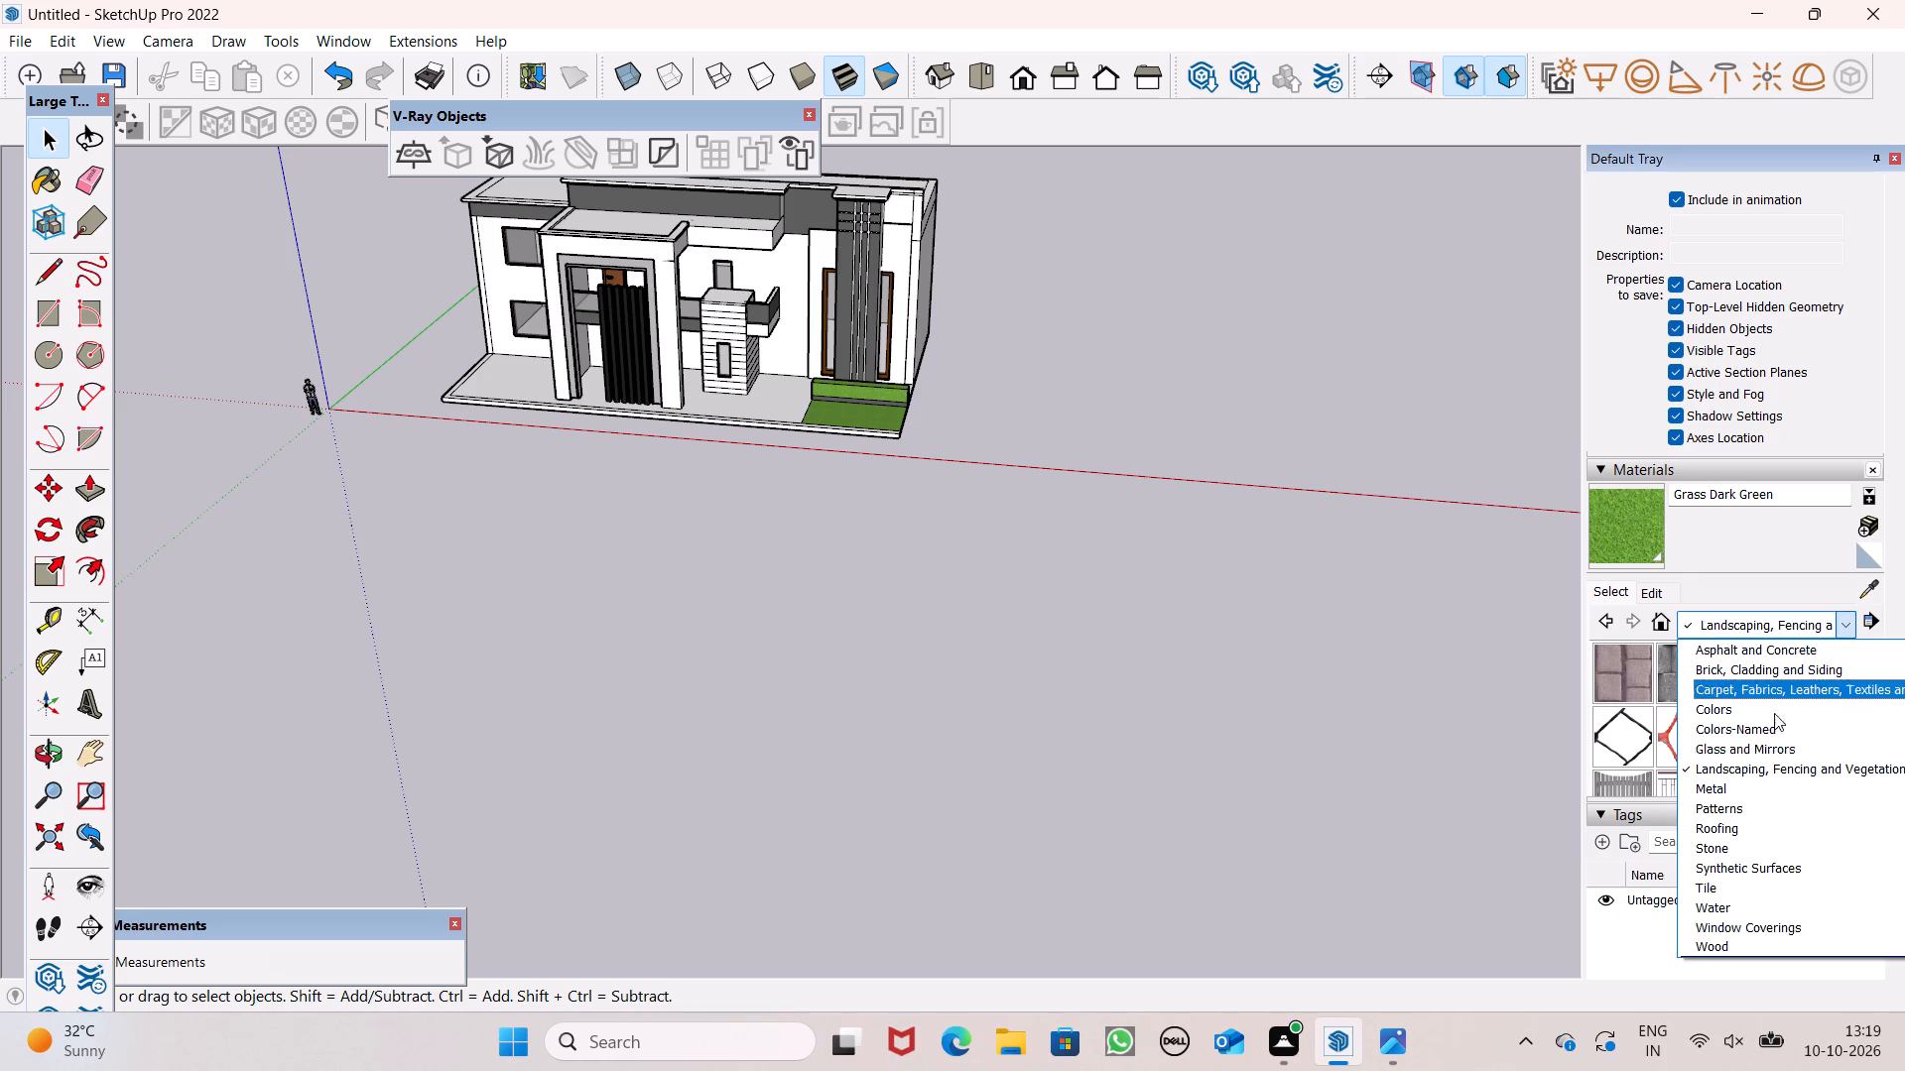
pyautogui.click(1705, 851)
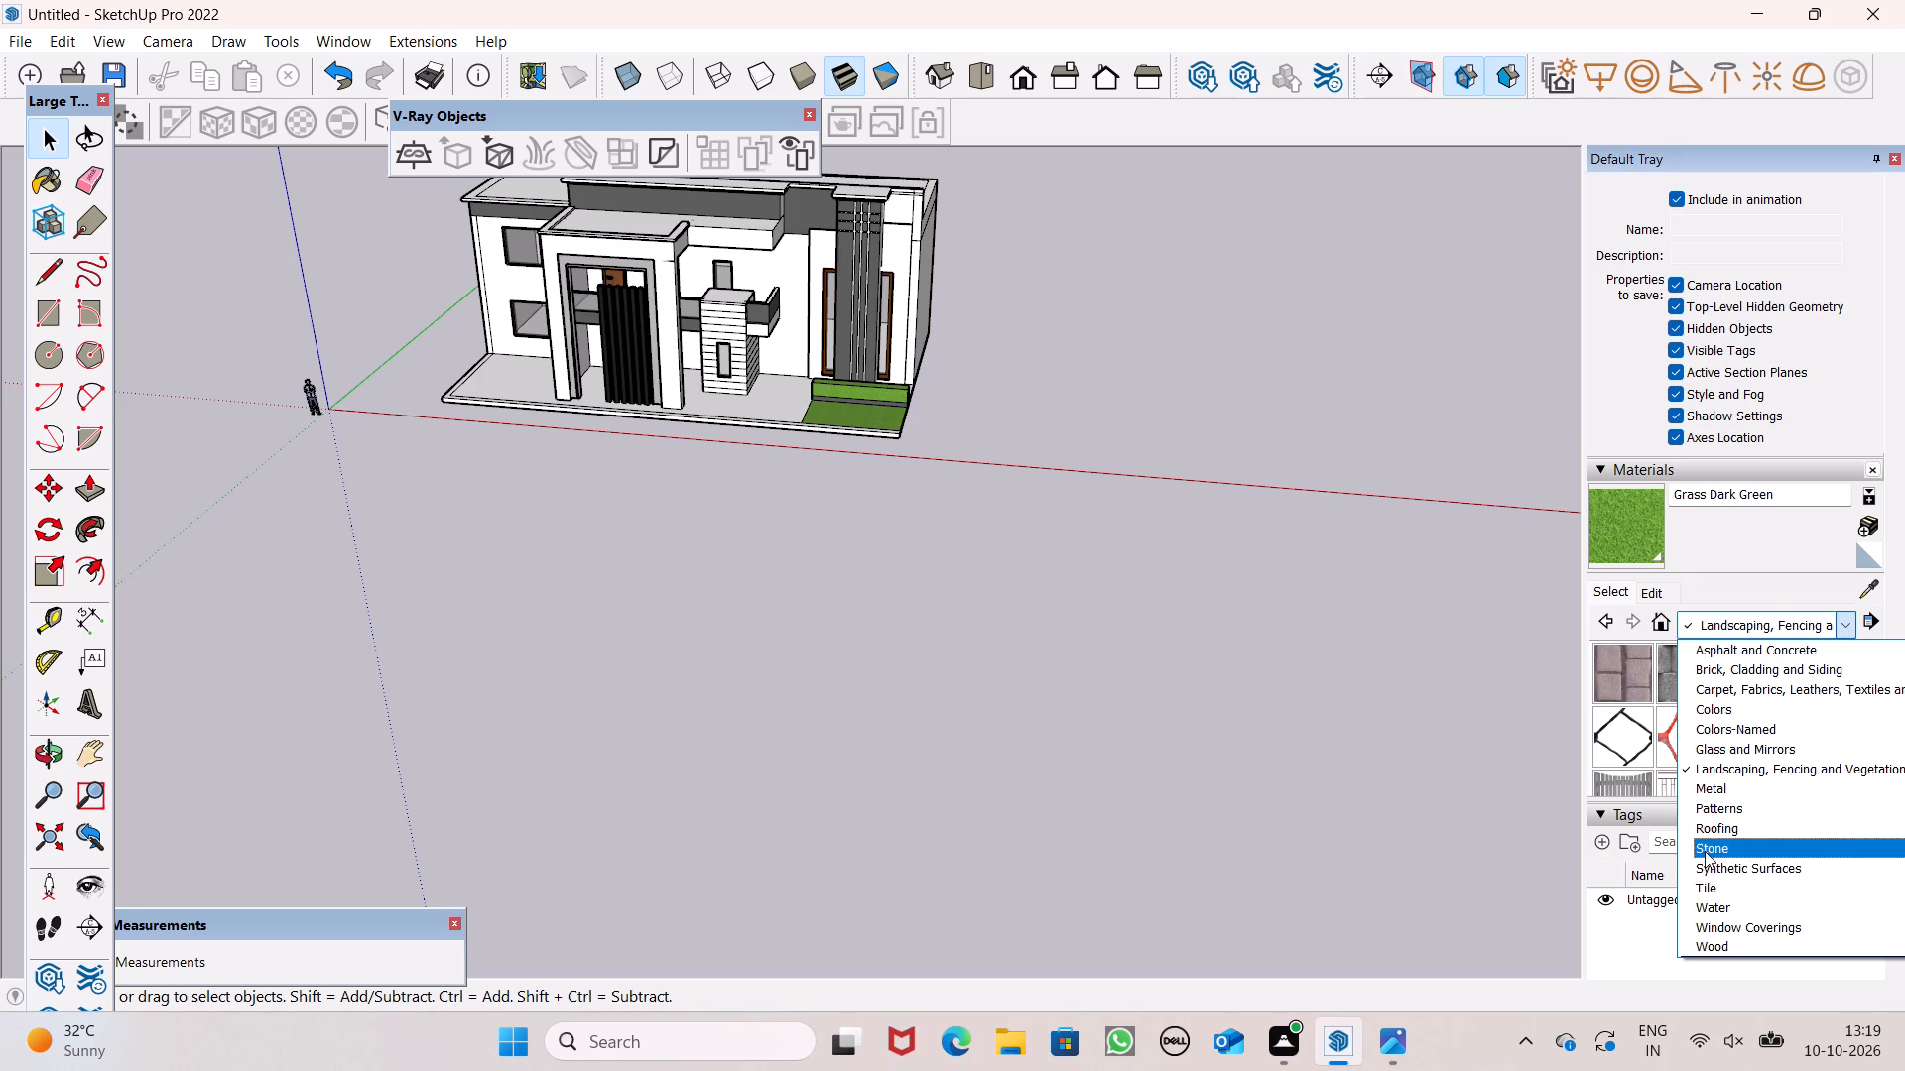
pyautogui.click(1749, 724)
pyautogui.scroll(7, 623, 305)
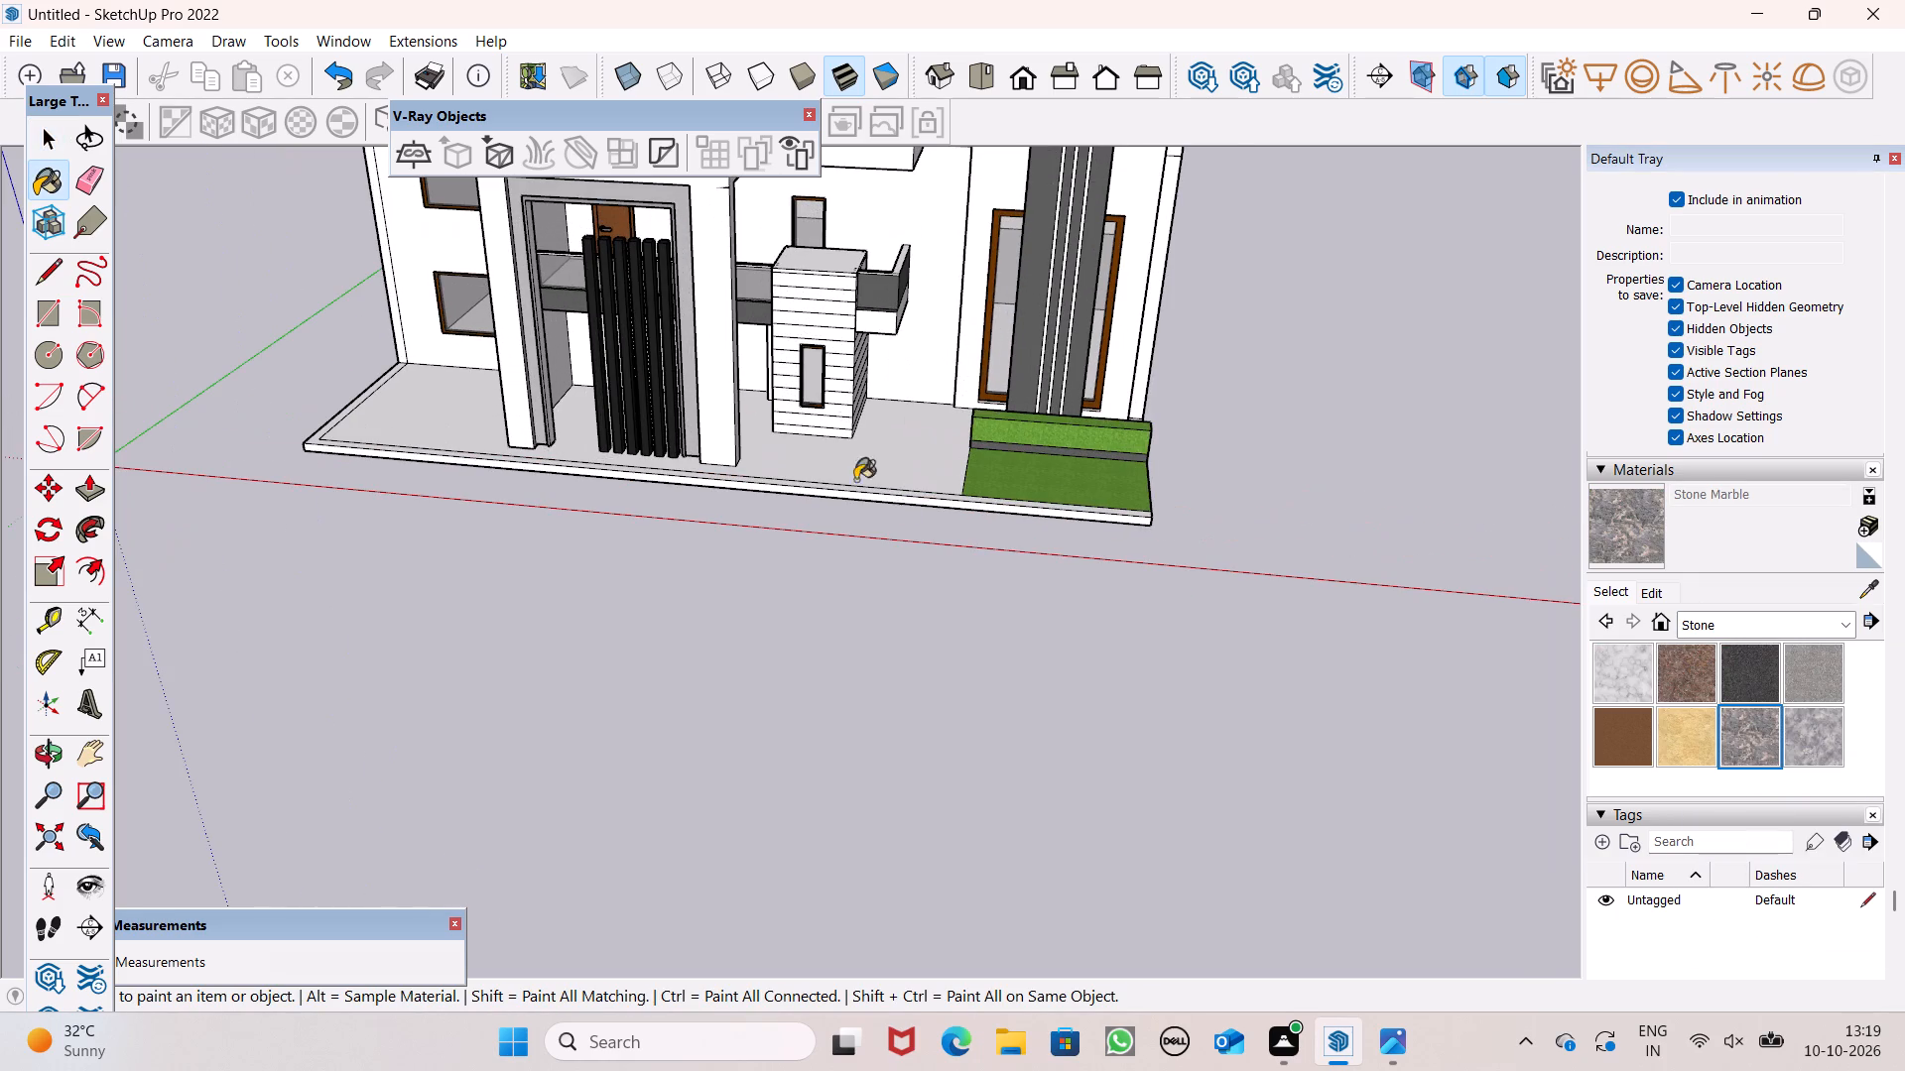
pyautogui.click(925, 487)
pyautogui.scroll(1, 890, 443)
pyautogui.moveTo(890, 443); pyautogui.dragTo(704, 558, button='middle')
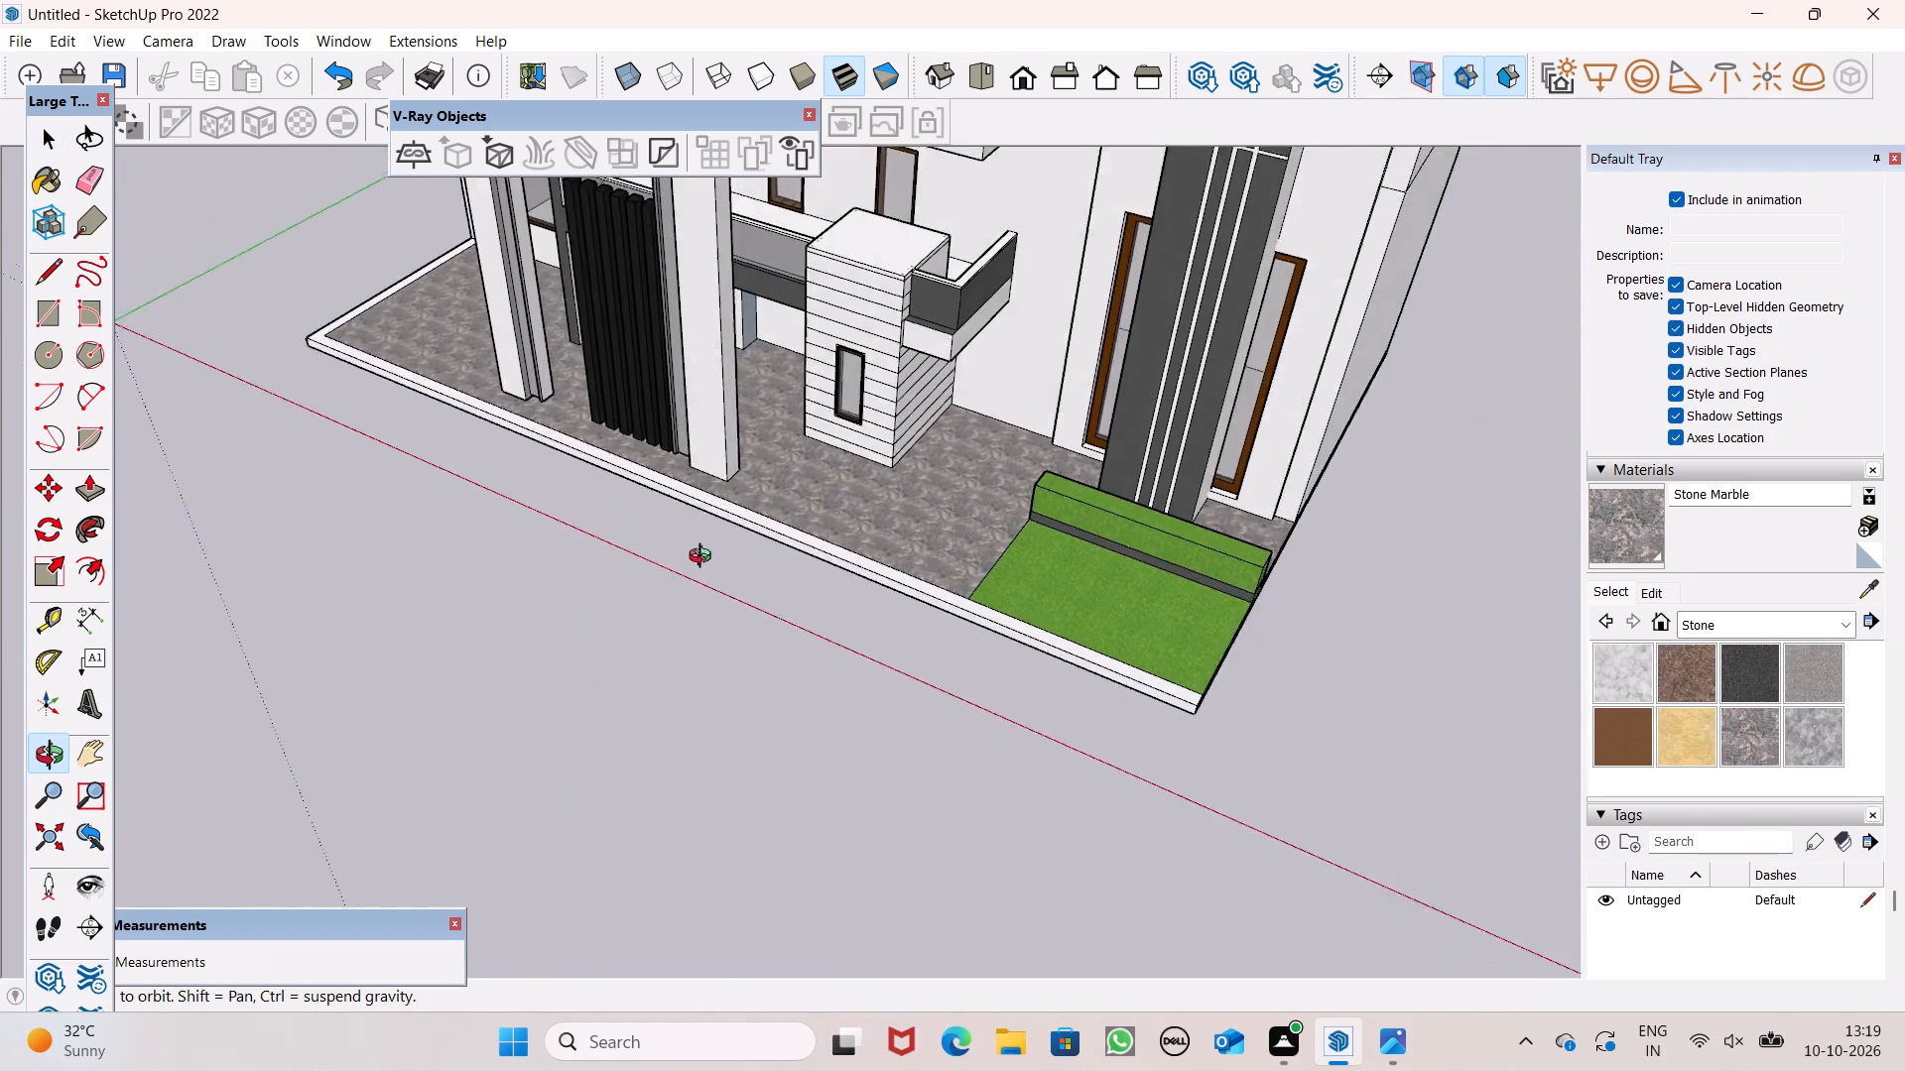
pyautogui.moveTo(704, 558); pyautogui.dragTo(882, 522, button='middle')
pyautogui.scroll(1, 882, 522)
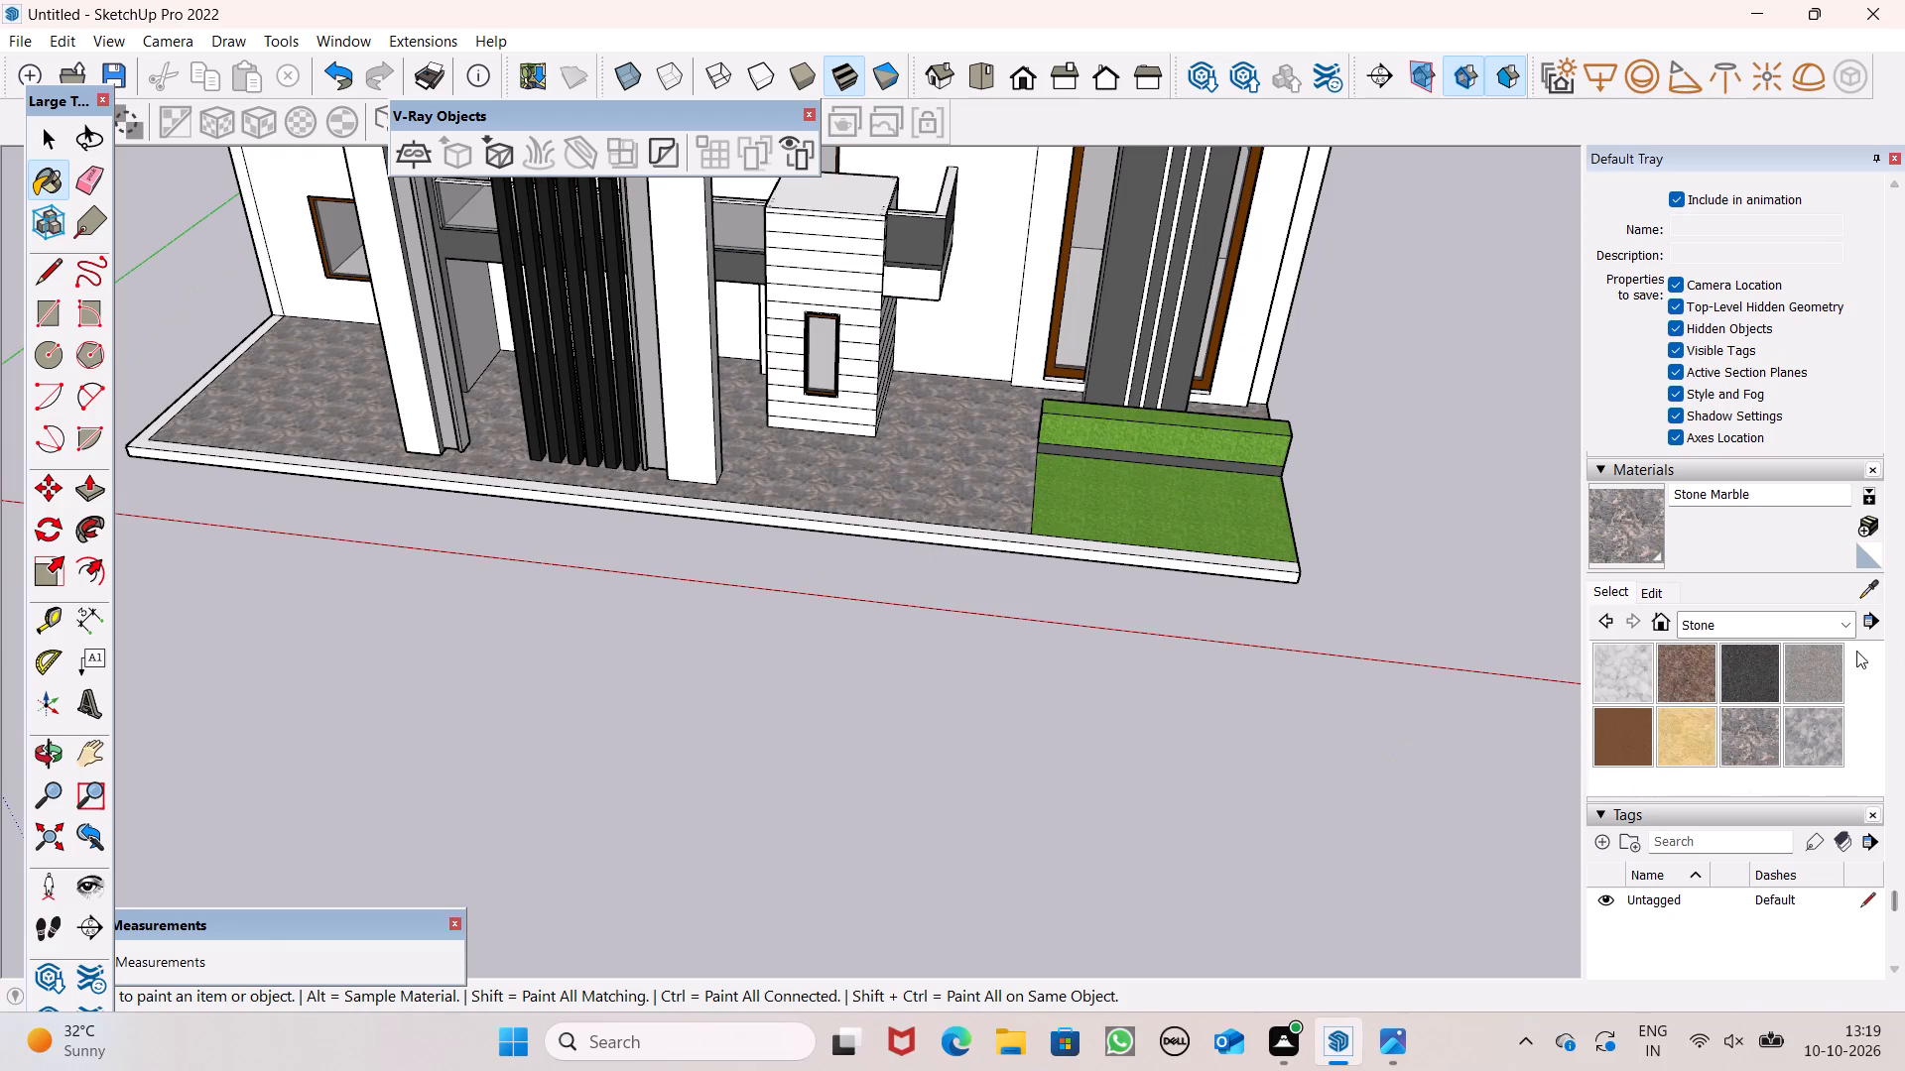
# Repaint the base slab's floor surface around the house with Stone Vein Gray.
pyautogui.click(1800, 727)
pyautogui.scroll(2, 879, 387)
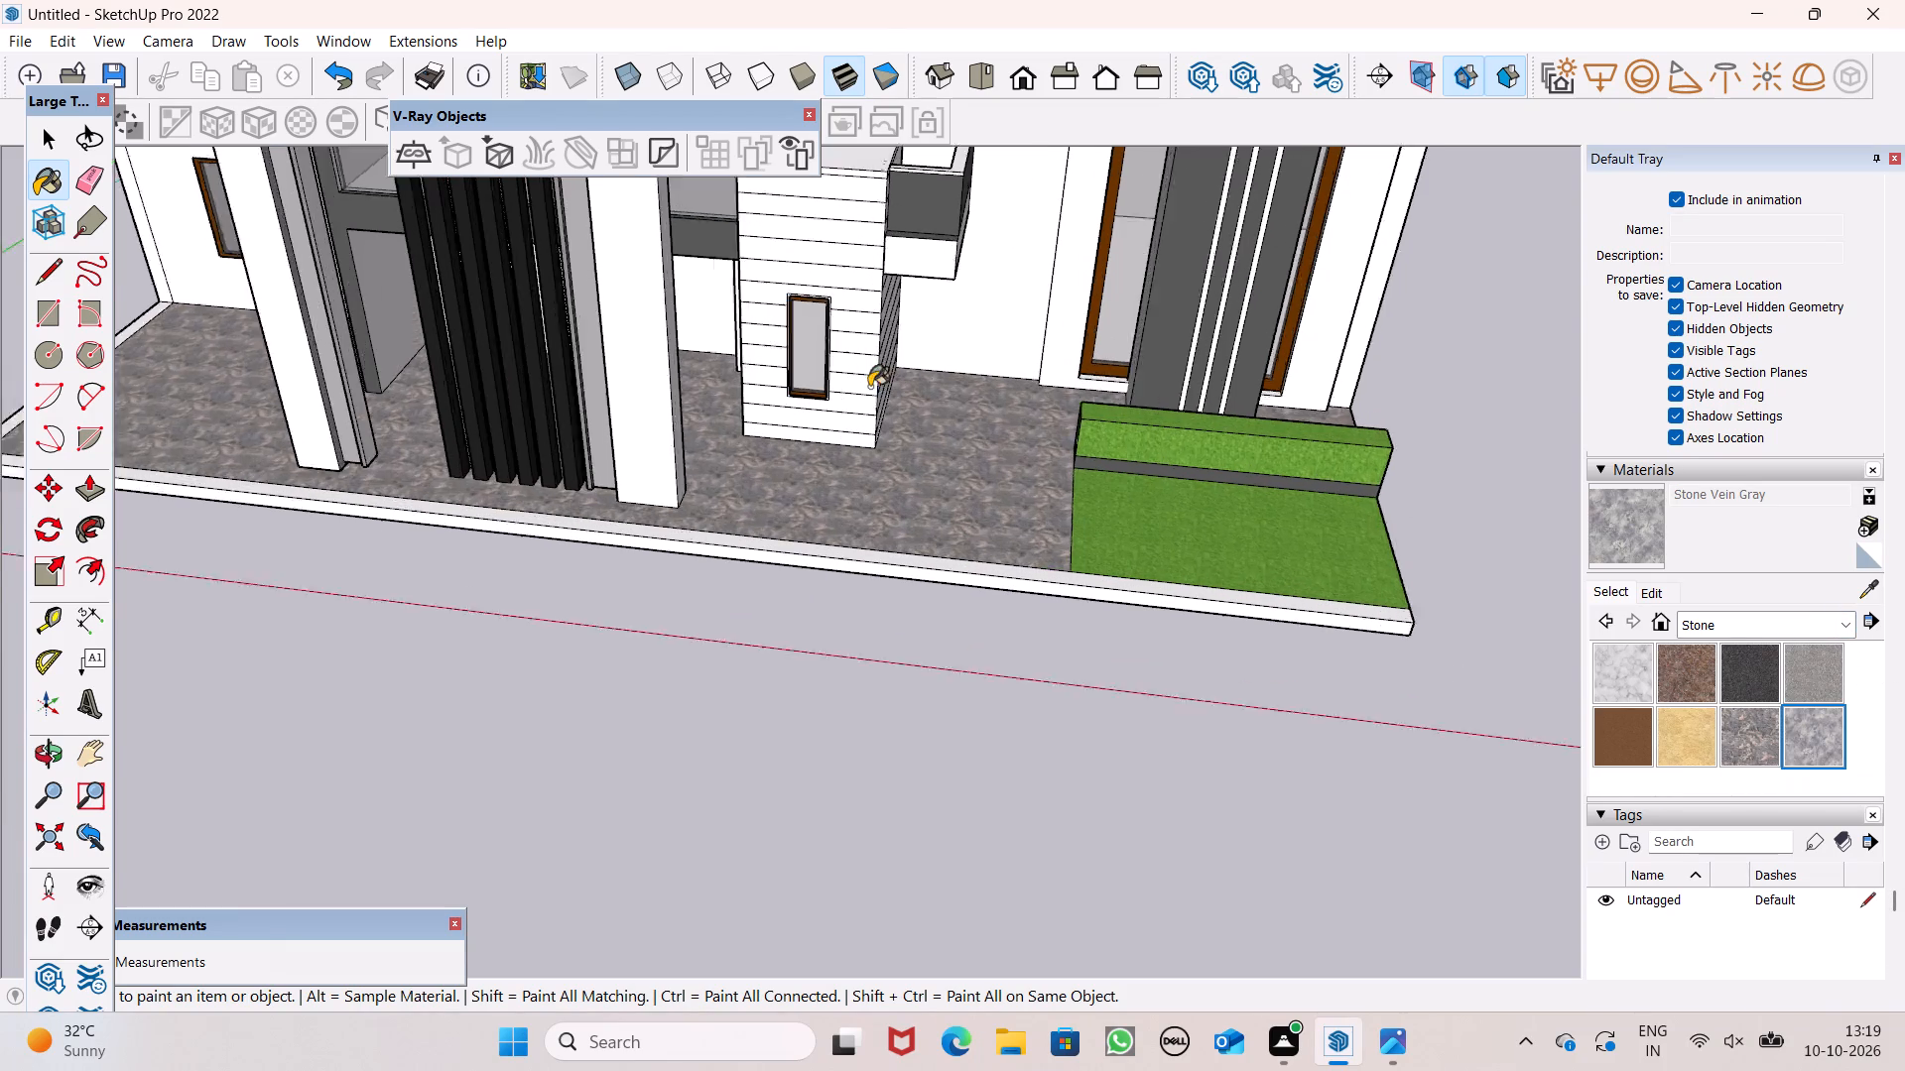
pyautogui.scroll(4, 869, 387)
pyautogui.scroll(4, 958, 539)
pyautogui.click(971, 551)
pyautogui.scroll(-5, 1150, 551)
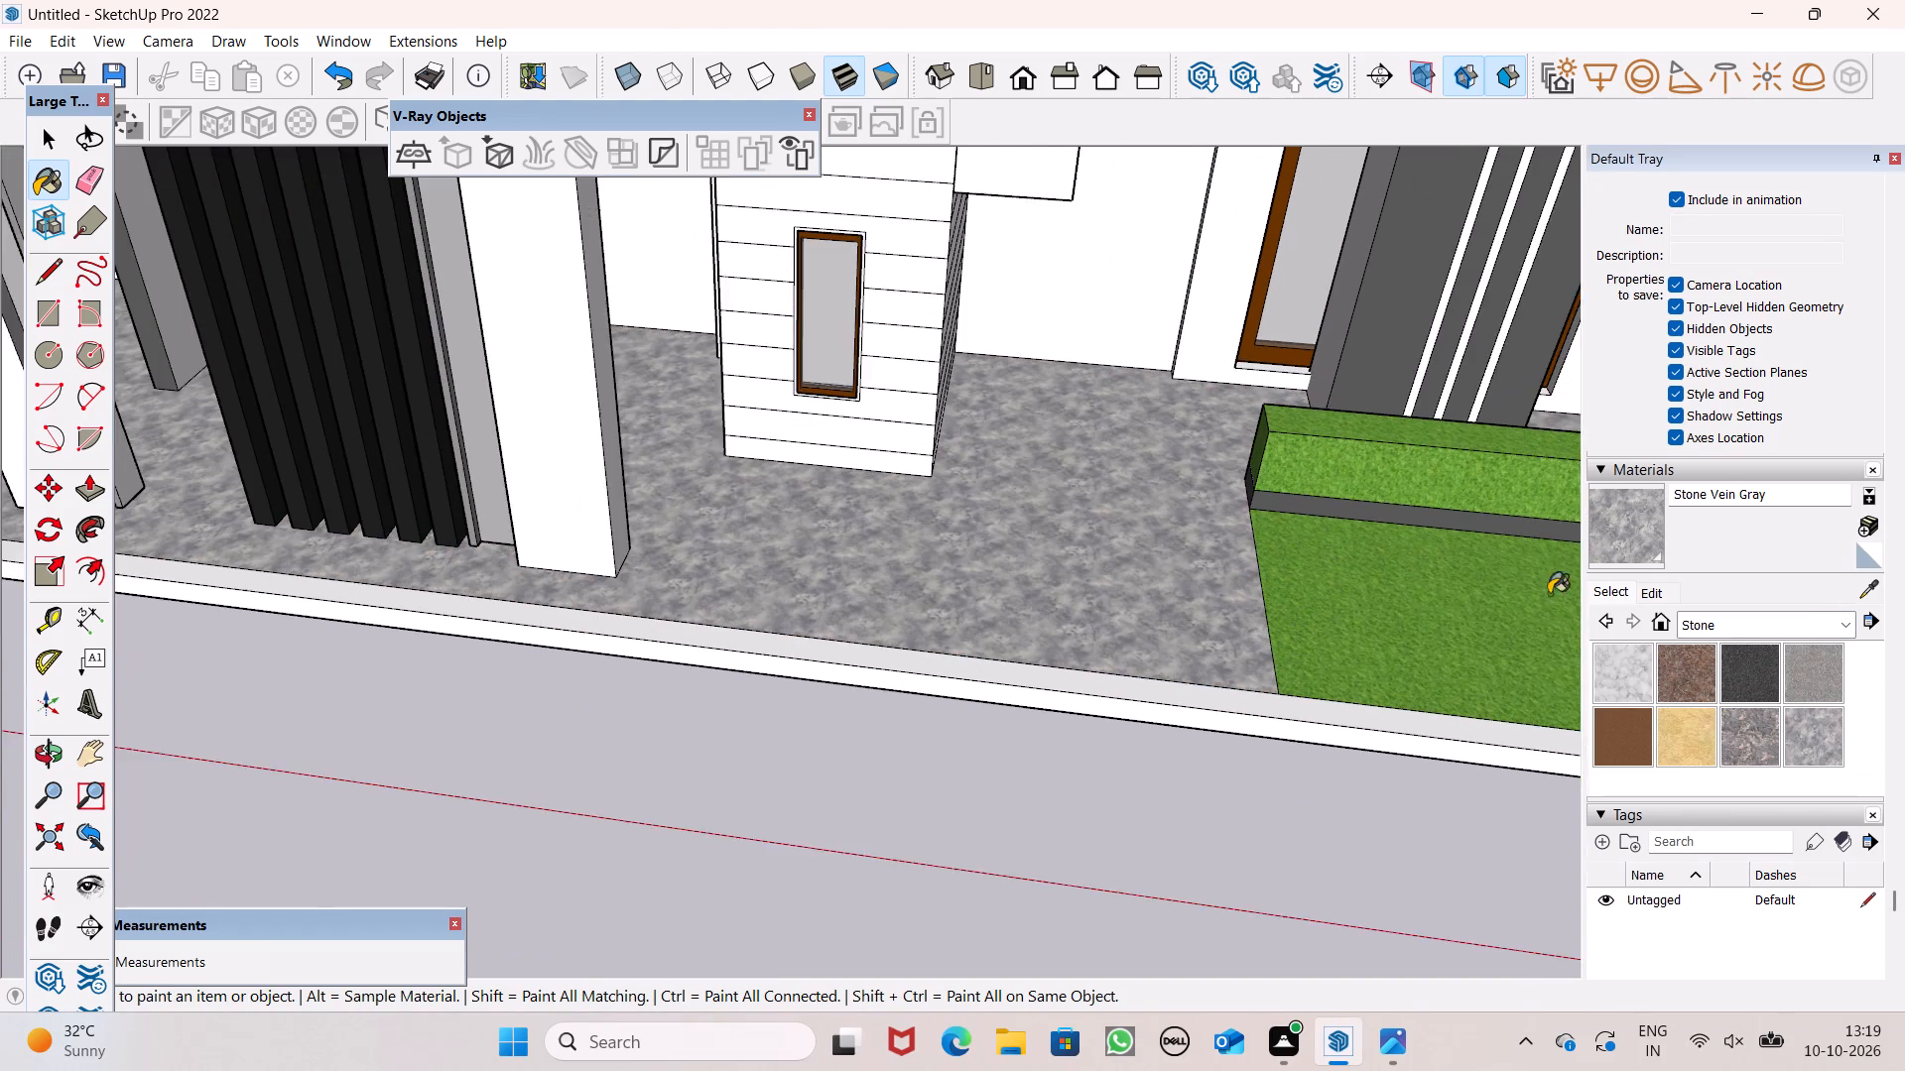
# Paint the top border strip and front edge face of the base slab with Color M06 from the Colors materials.
pyautogui.click(1846, 611)
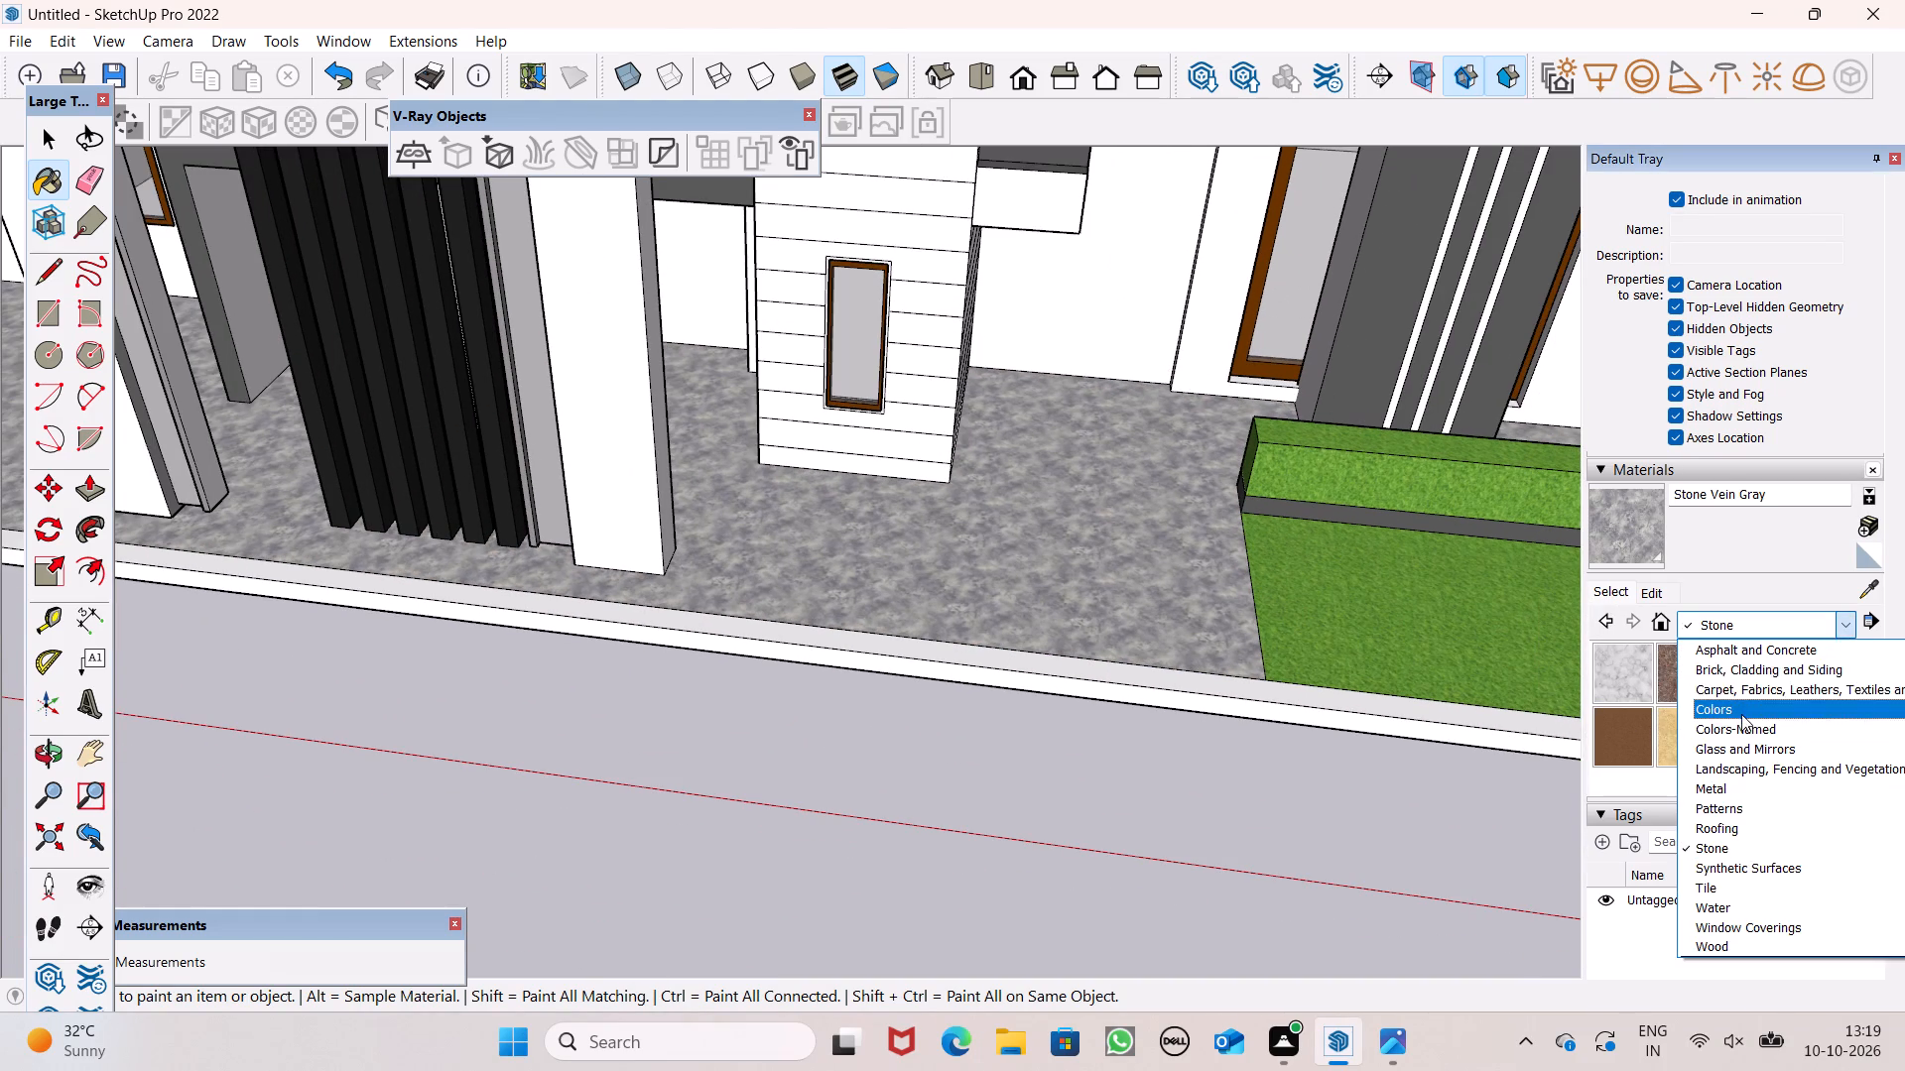
pyautogui.click(1741, 711)
pyautogui.scroll(-12, 1733, 727)
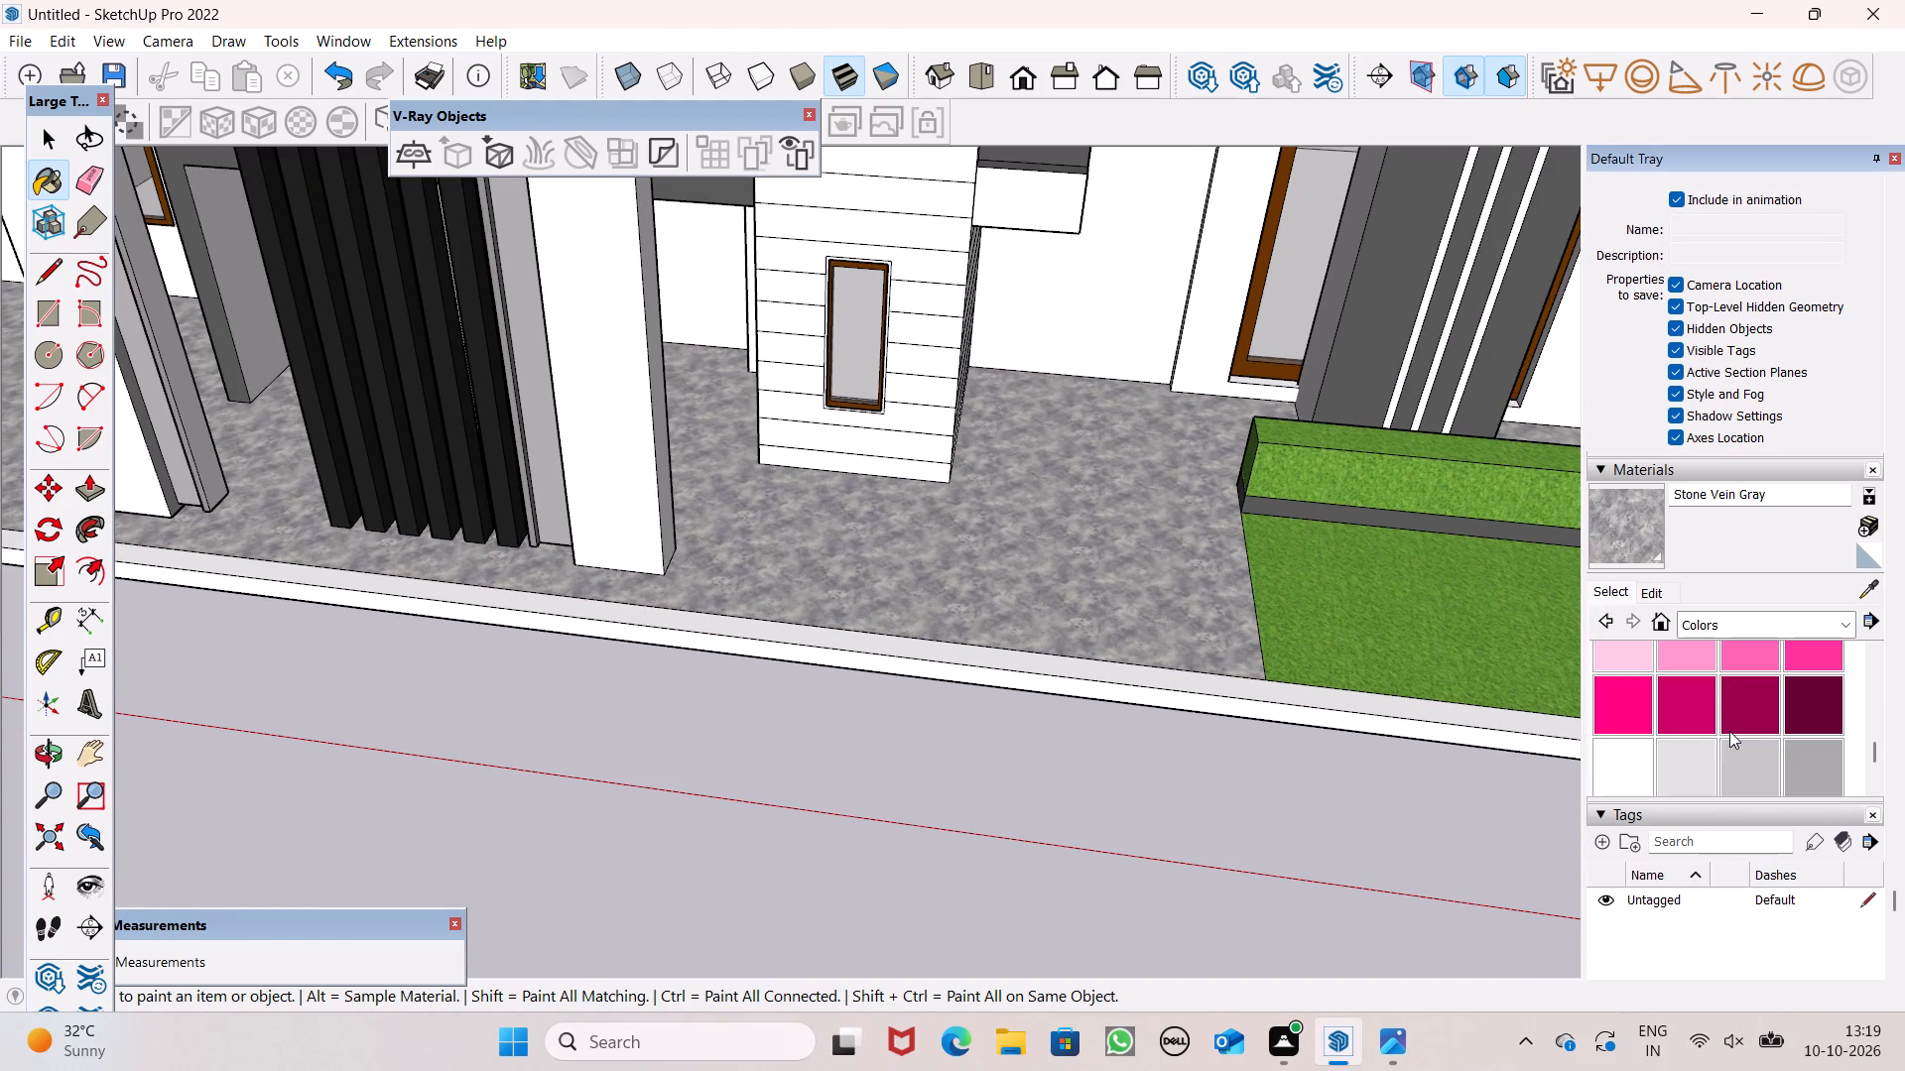
pyautogui.scroll(-3, 1772, 739)
pyautogui.scroll(2, 1774, 732)
pyautogui.click(1760, 733)
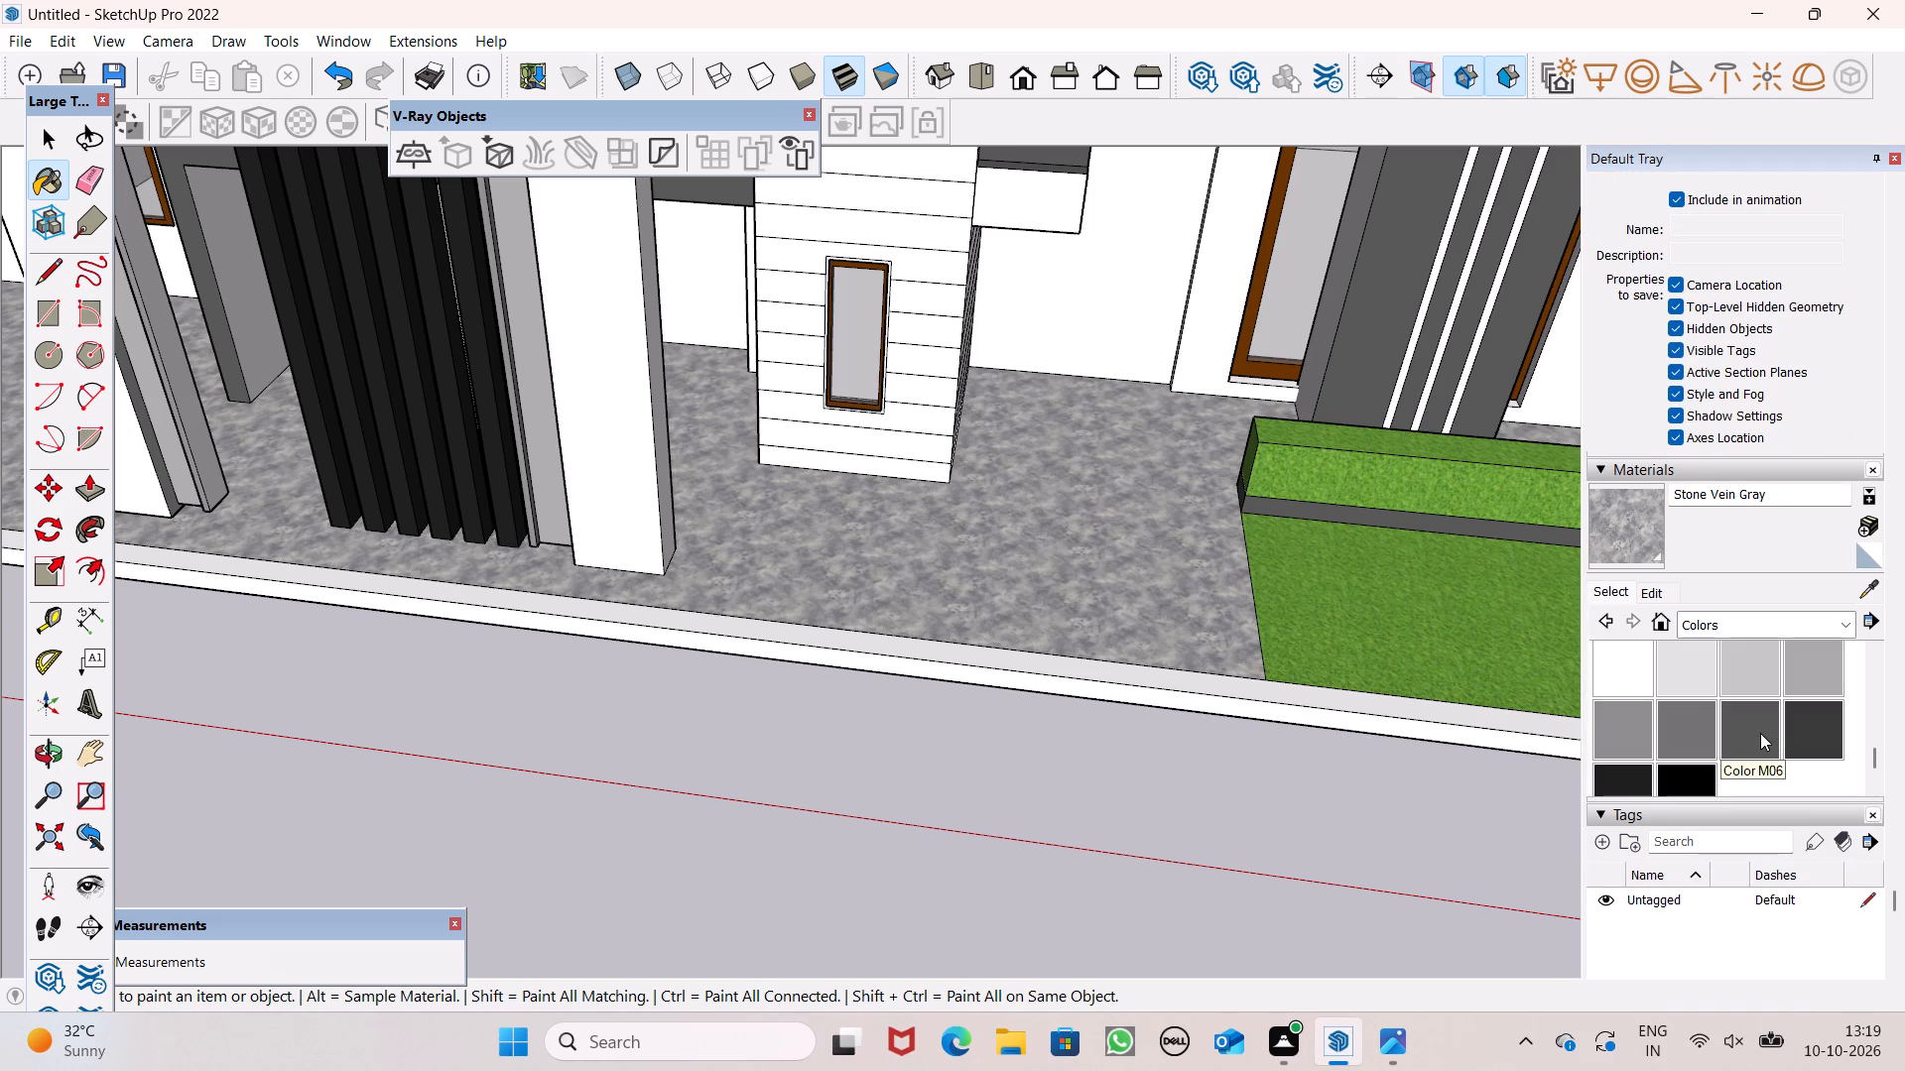
pyautogui.scroll(6, 1182, 618)
pyautogui.click(1104, 693)
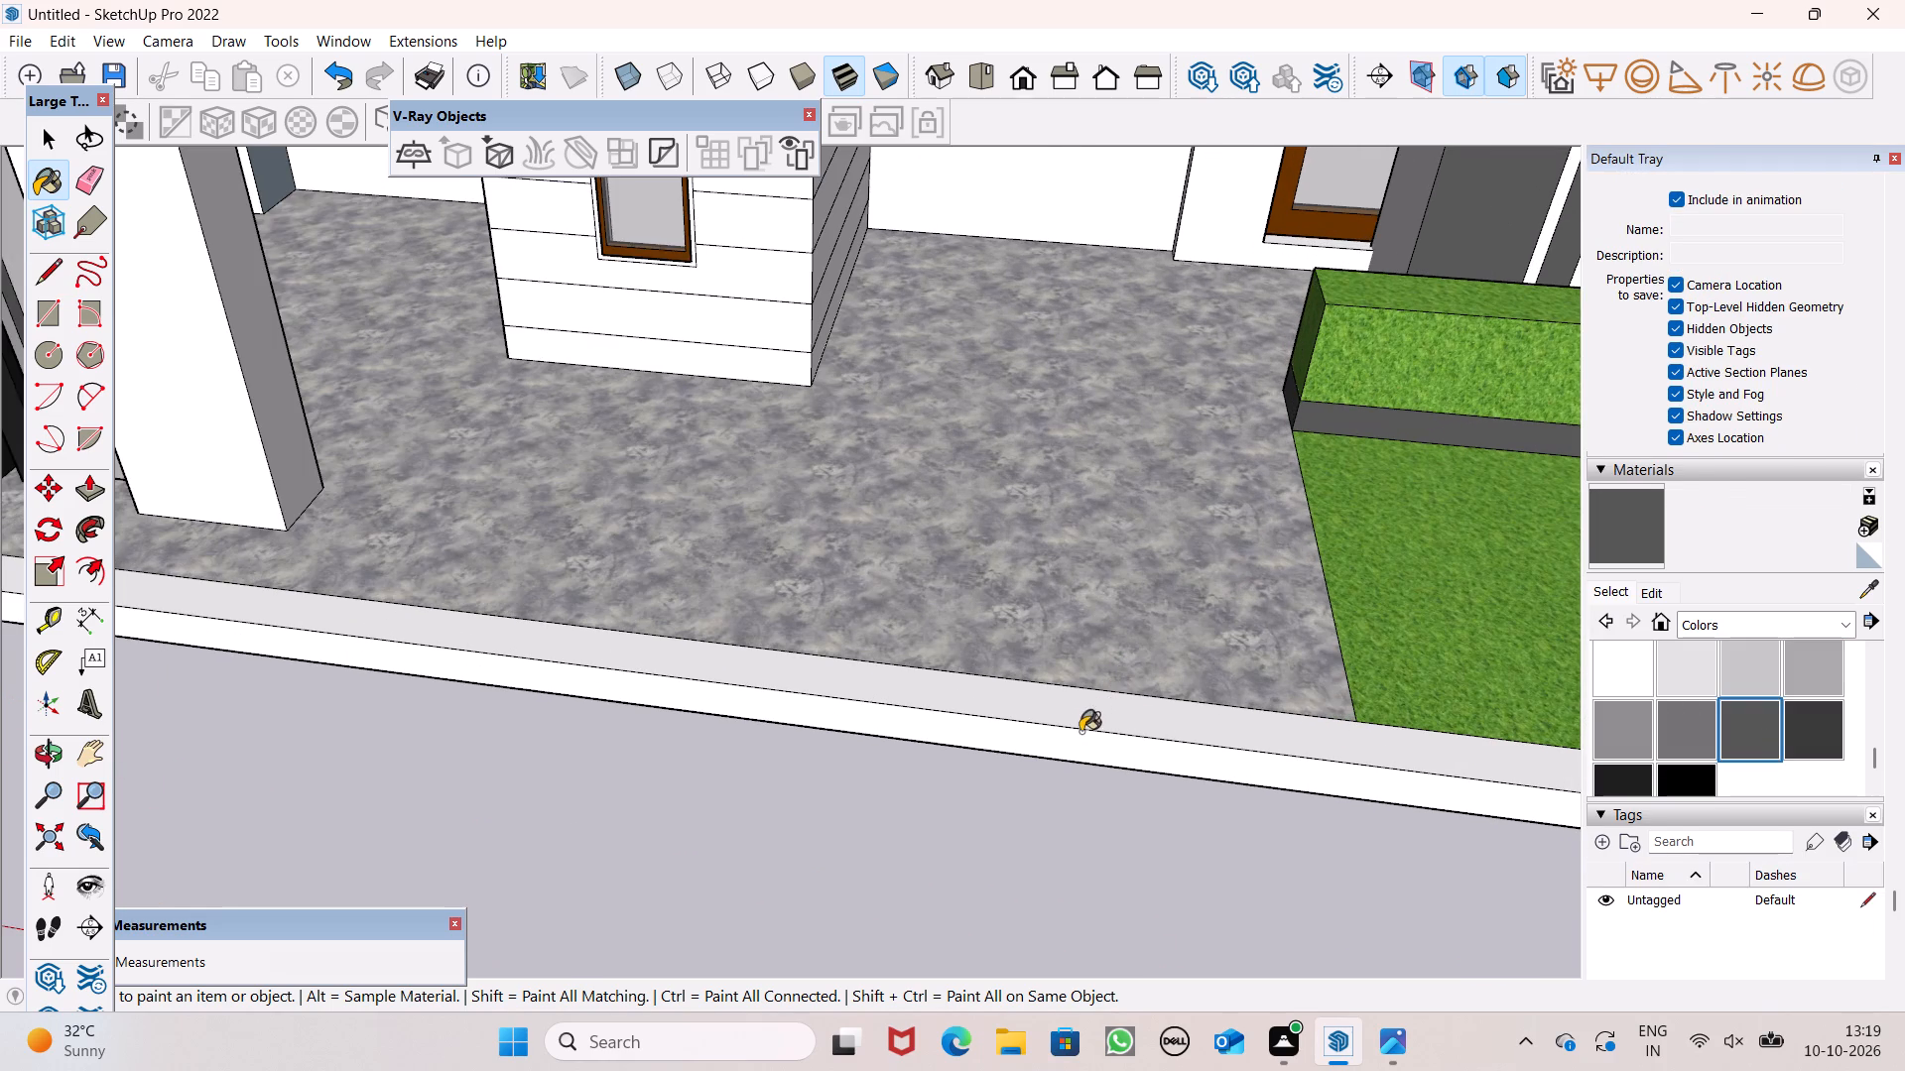
pyautogui.moveTo(1079, 736); pyautogui.dragTo(1099, 621, button='middle')
pyautogui.click(1110, 607)
pyautogui.scroll(-8, 1190, 460)
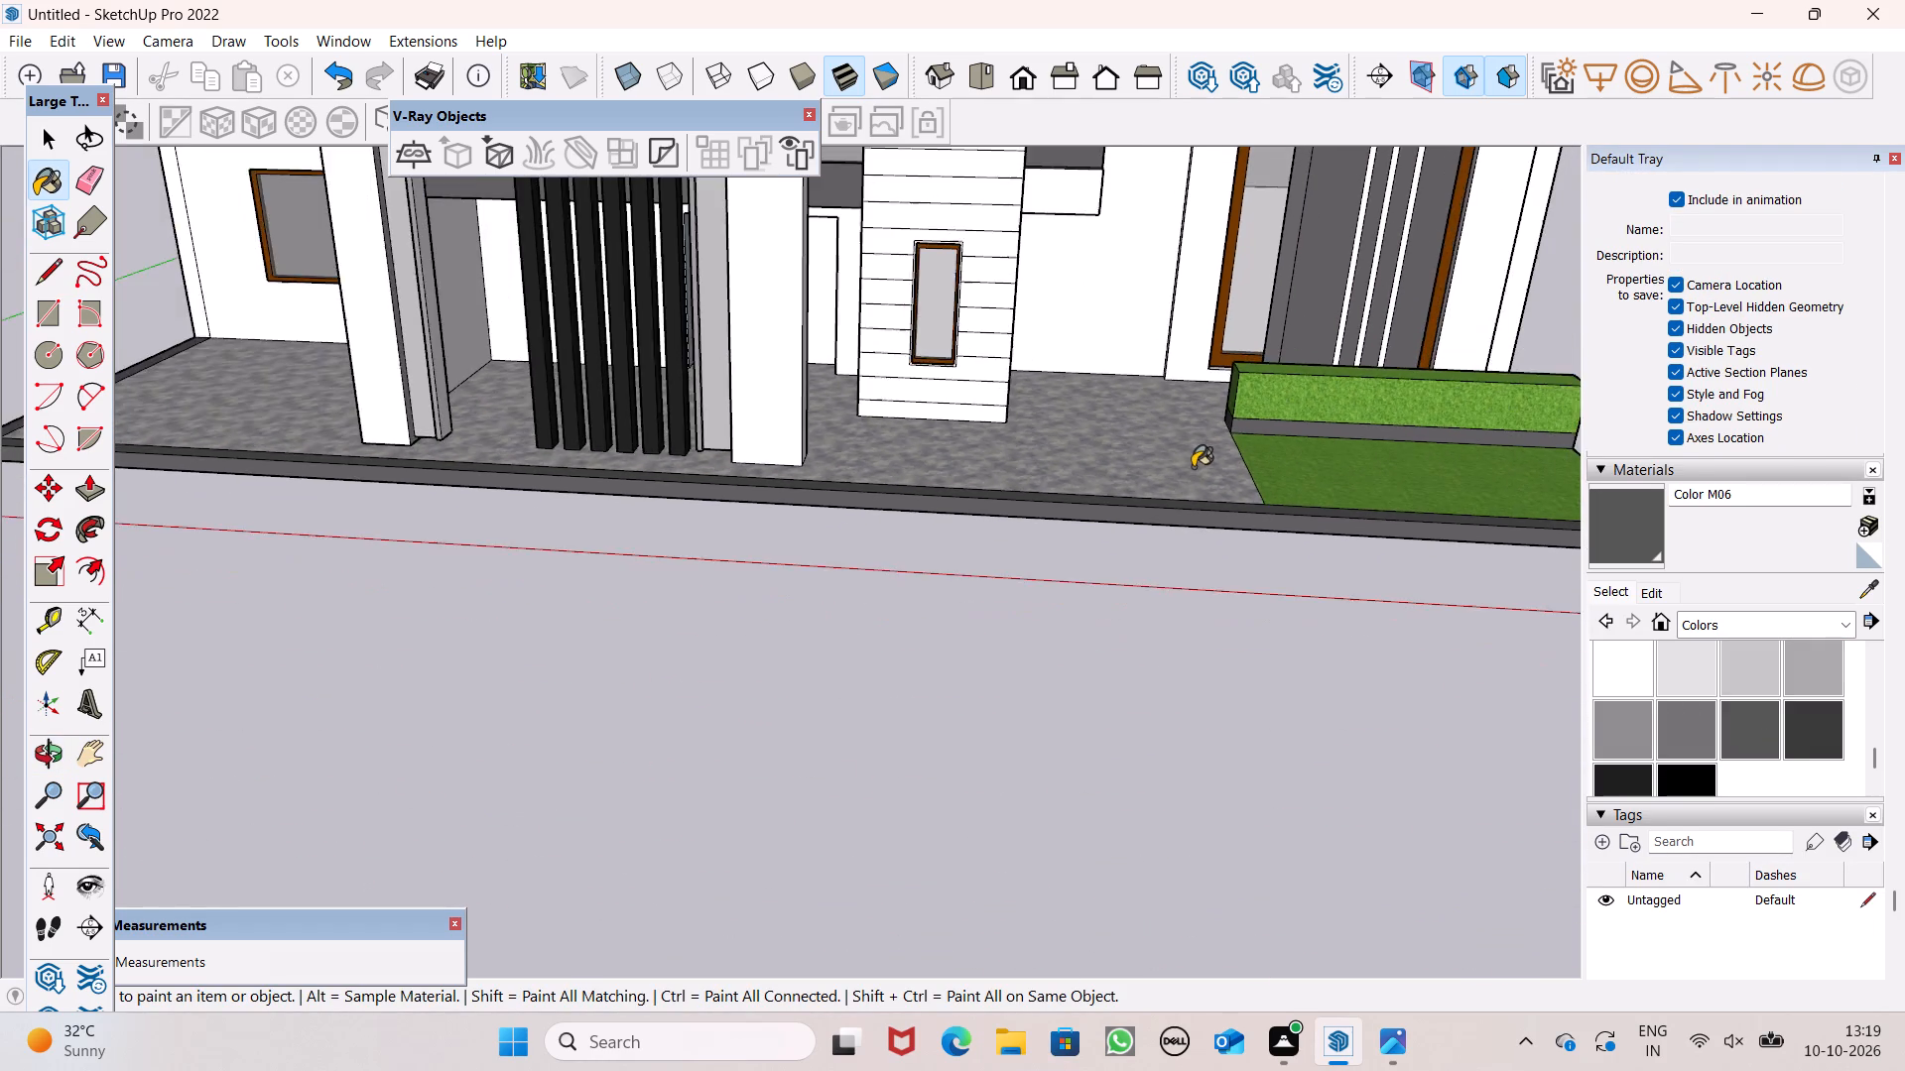
pyautogui.scroll(-6, 1193, 467)
pyautogui.scroll(1, 1186, 478)
# Draw a 9" vertical line down the slab's end face at the side wall's front corner to split the face.
pyautogui.moveTo(897, 514); pyautogui.dragTo(1694, 420, button='middle')
pyautogui.scroll(5, 597, 556)
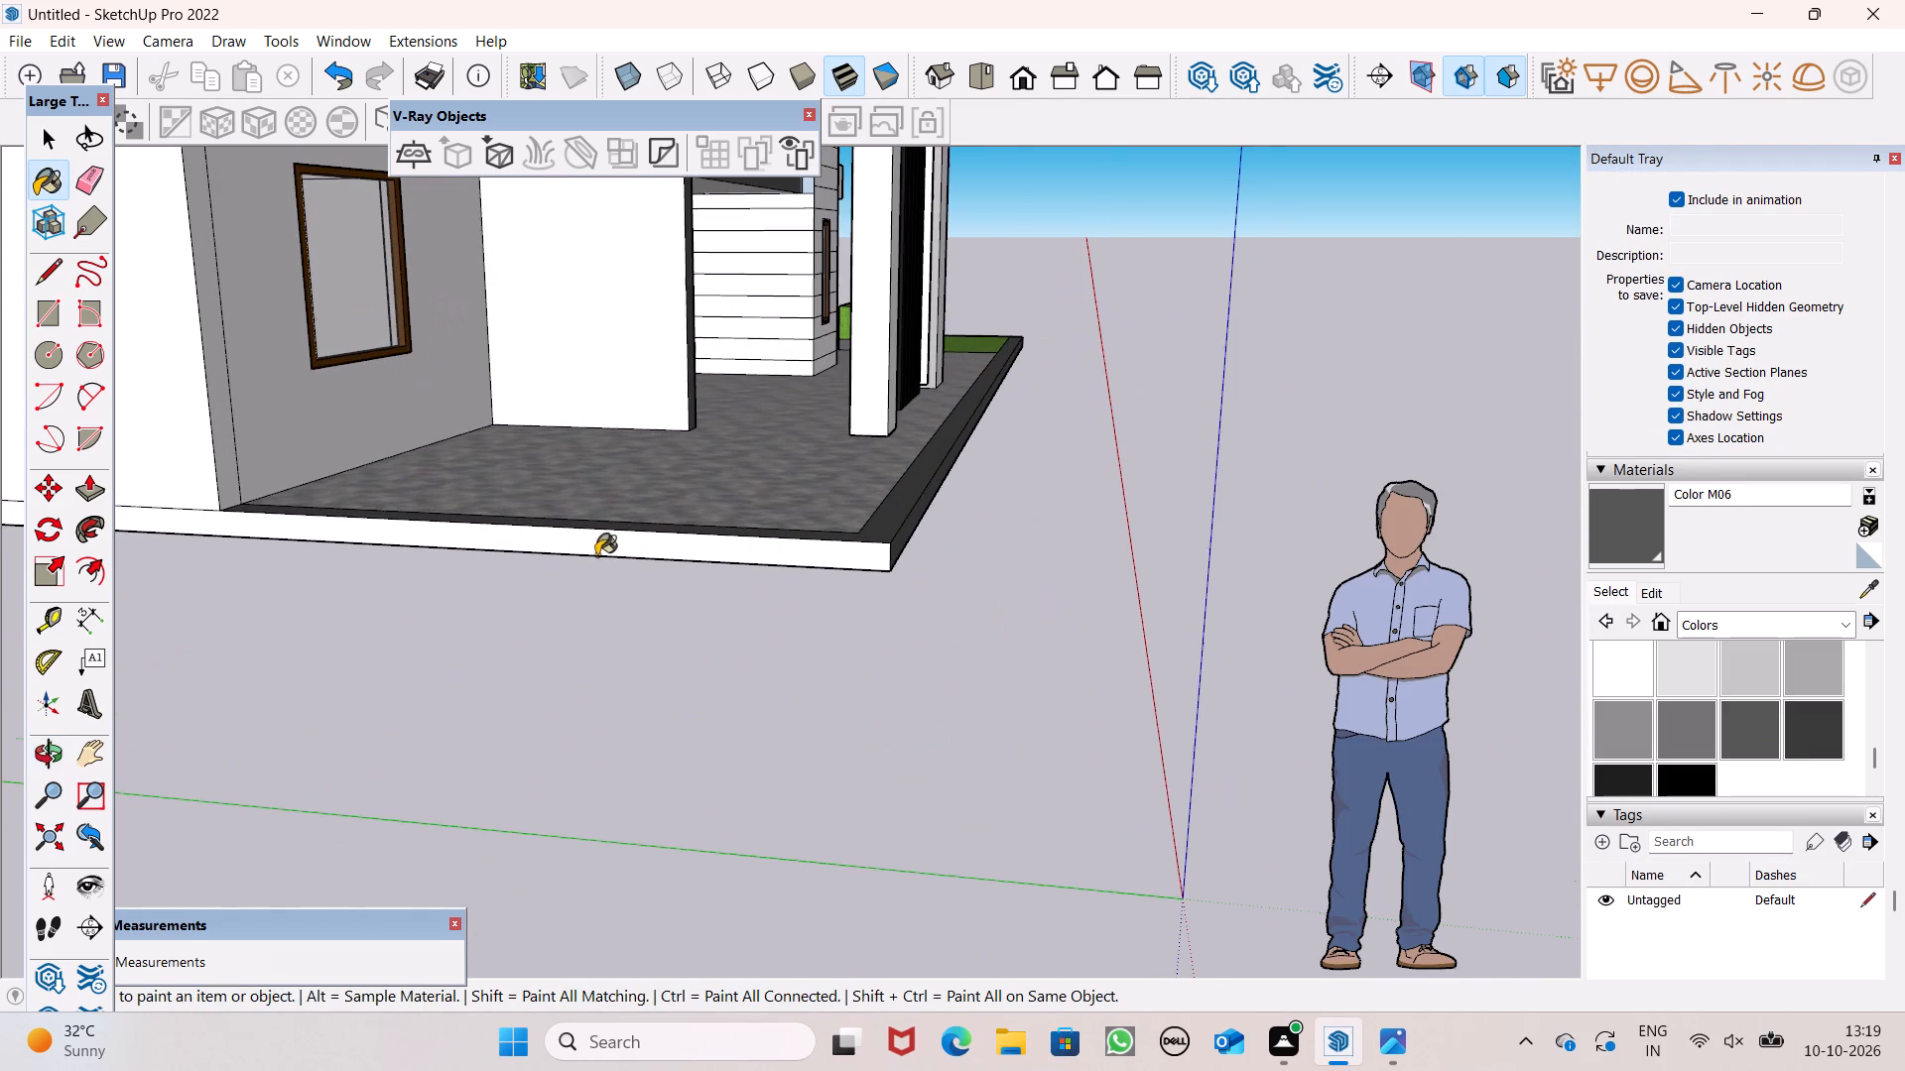
pyautogui.click(34, 276)
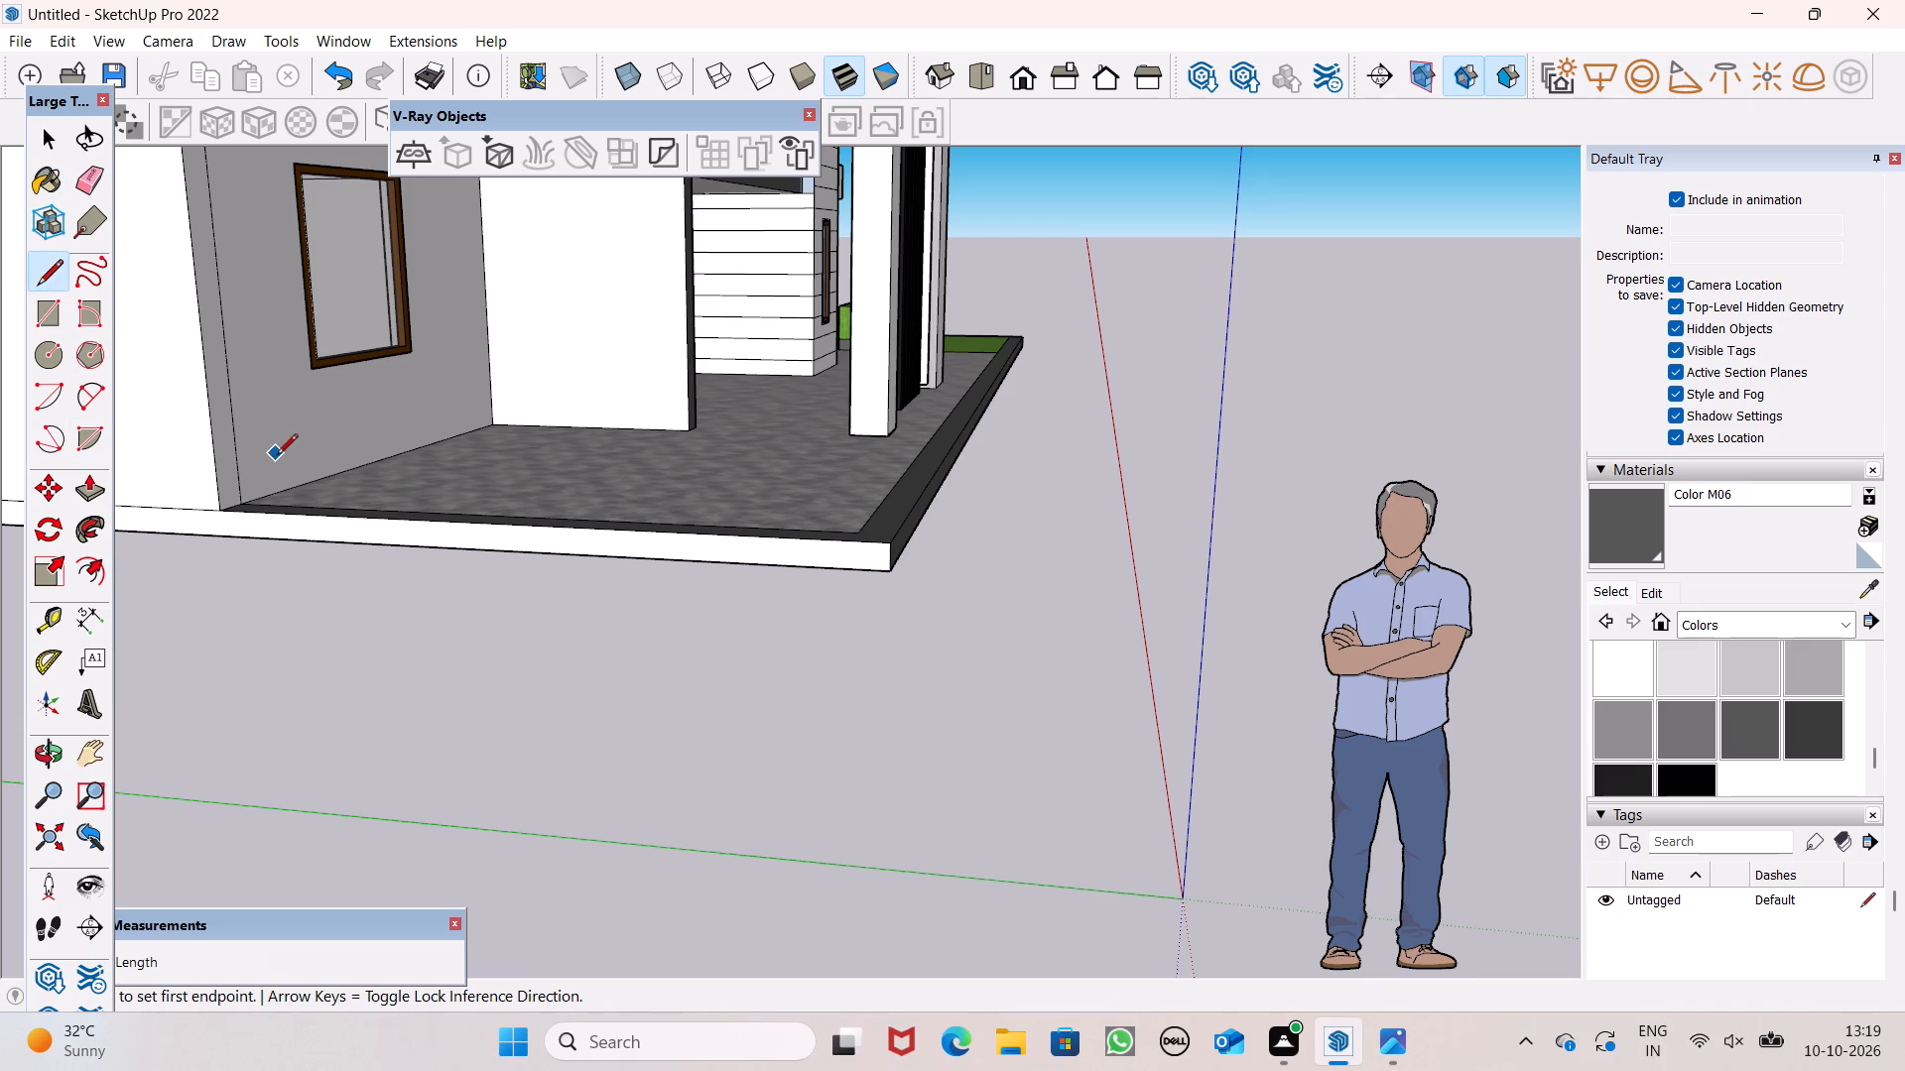
pyautogui.scroll(6, 263, 460)
pyautogui.moveTo(221, 538); pyautogui.dragTo(226, 555)
pyautogui.click(234, 580)
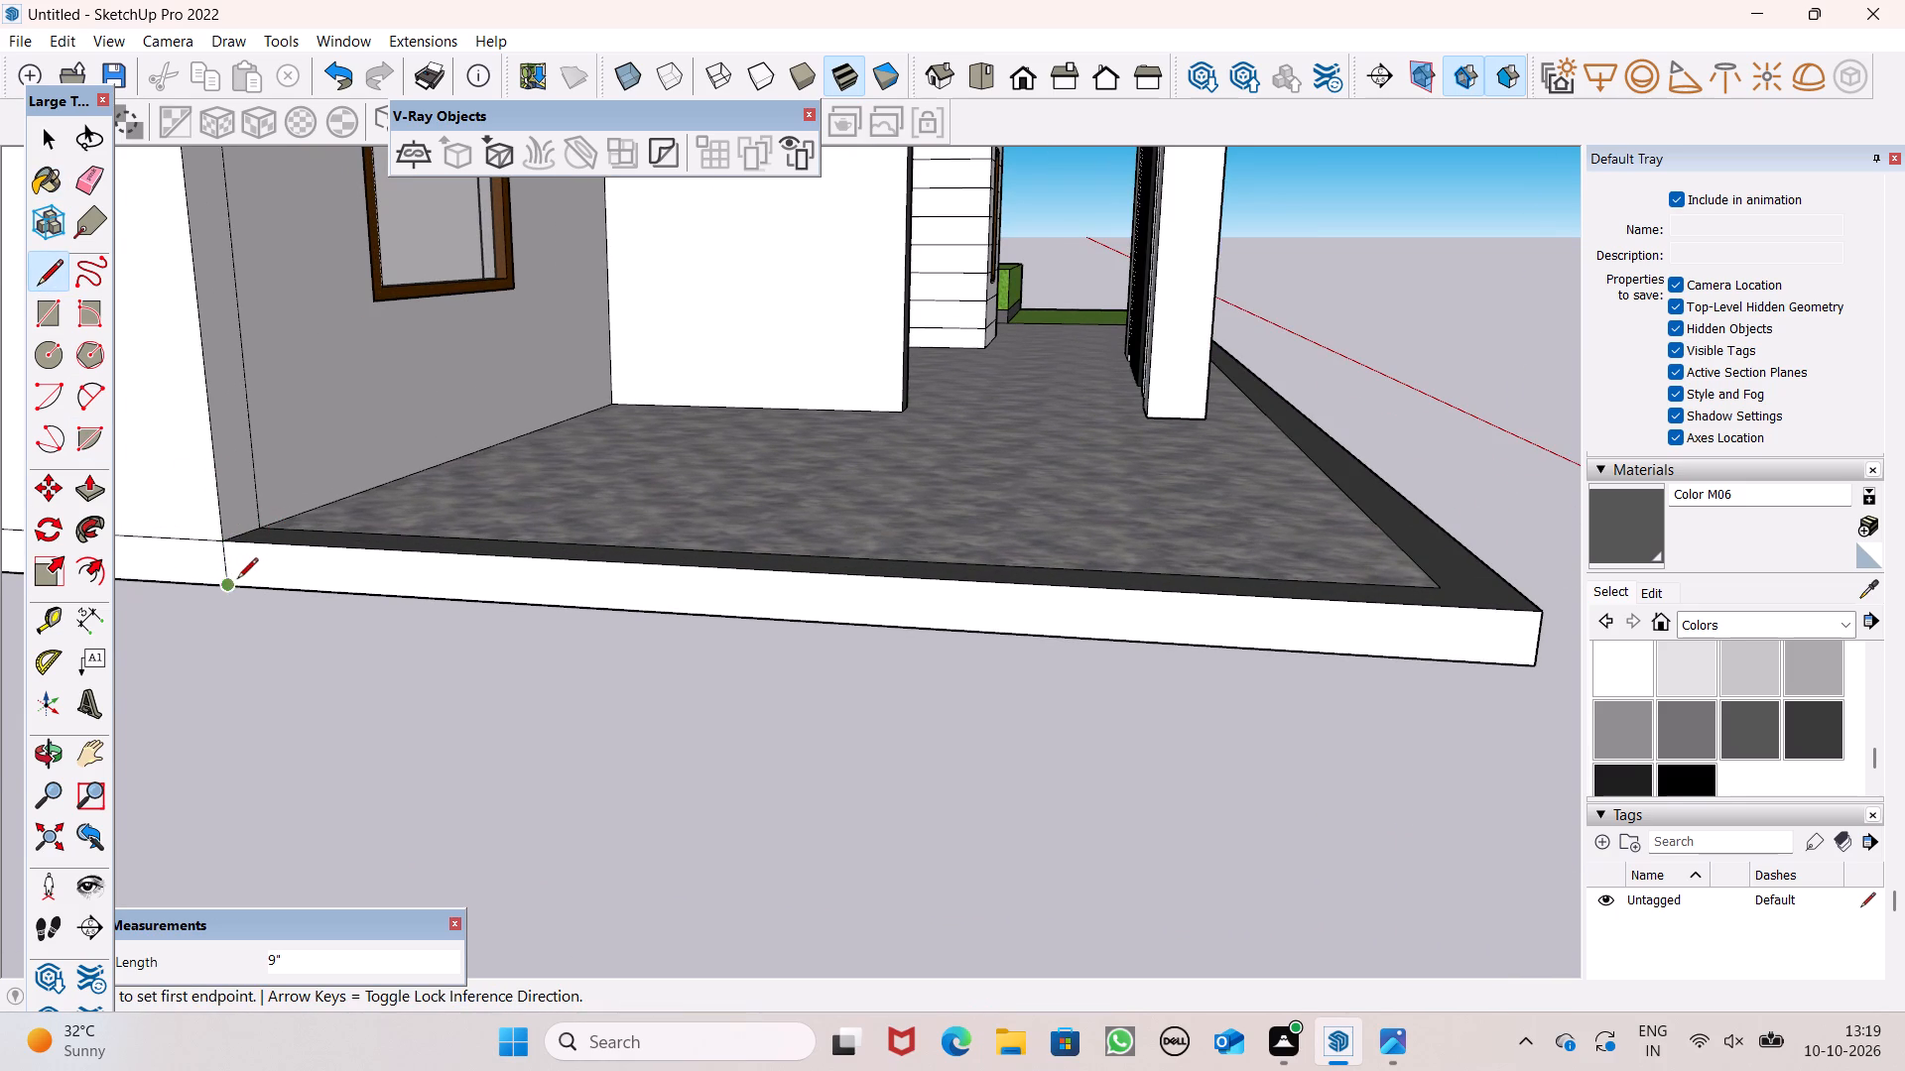
# Paint the slab's split end face and the base strips below the side and rear walls with Color M06.
pyautogui.click(1625, 557)
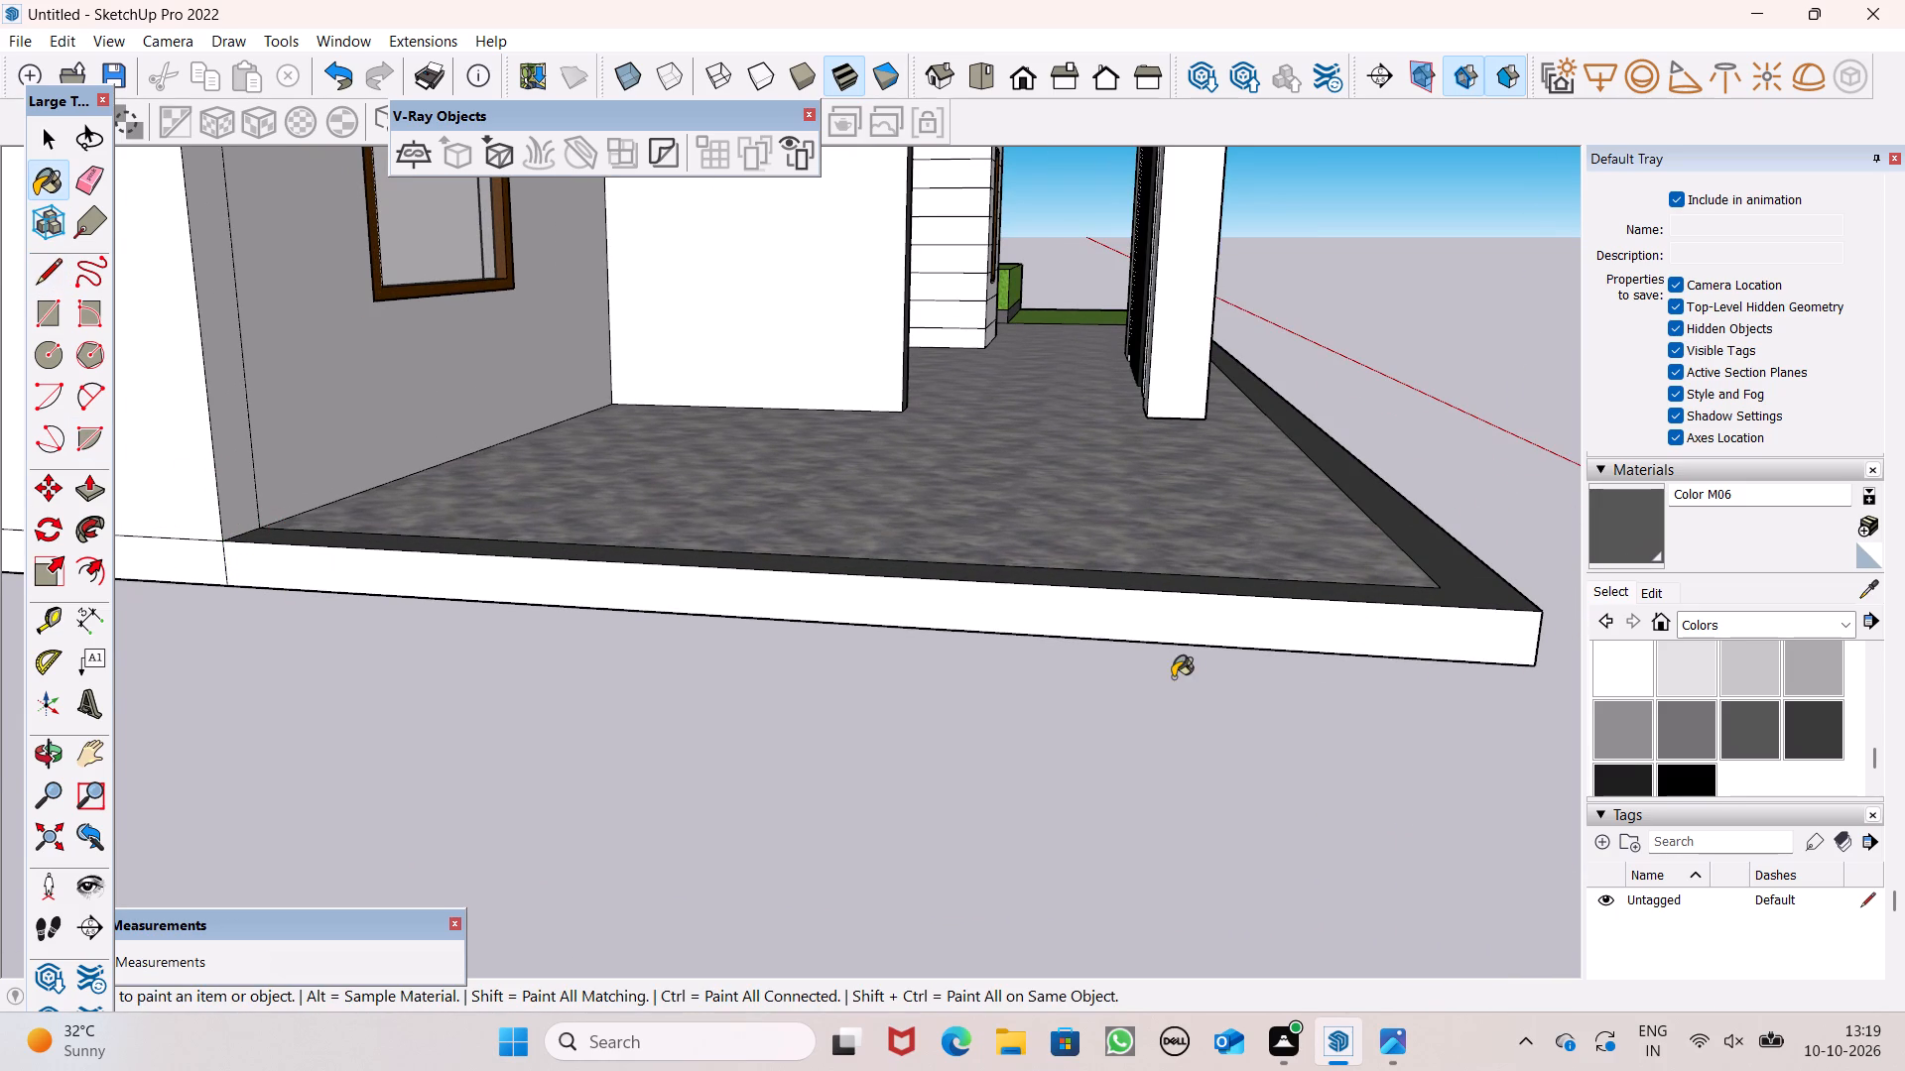
pyautogui.click(1155, 610)
pyautogui.scroll(-2, 970, 589)
pyautogui.scroll(1, 970, 589)
pyautogui.scroll(-4, 970, 589)
pyautogui.moveTo(1026, 705); pyautogui.dragTo(832, 762, button='middle')
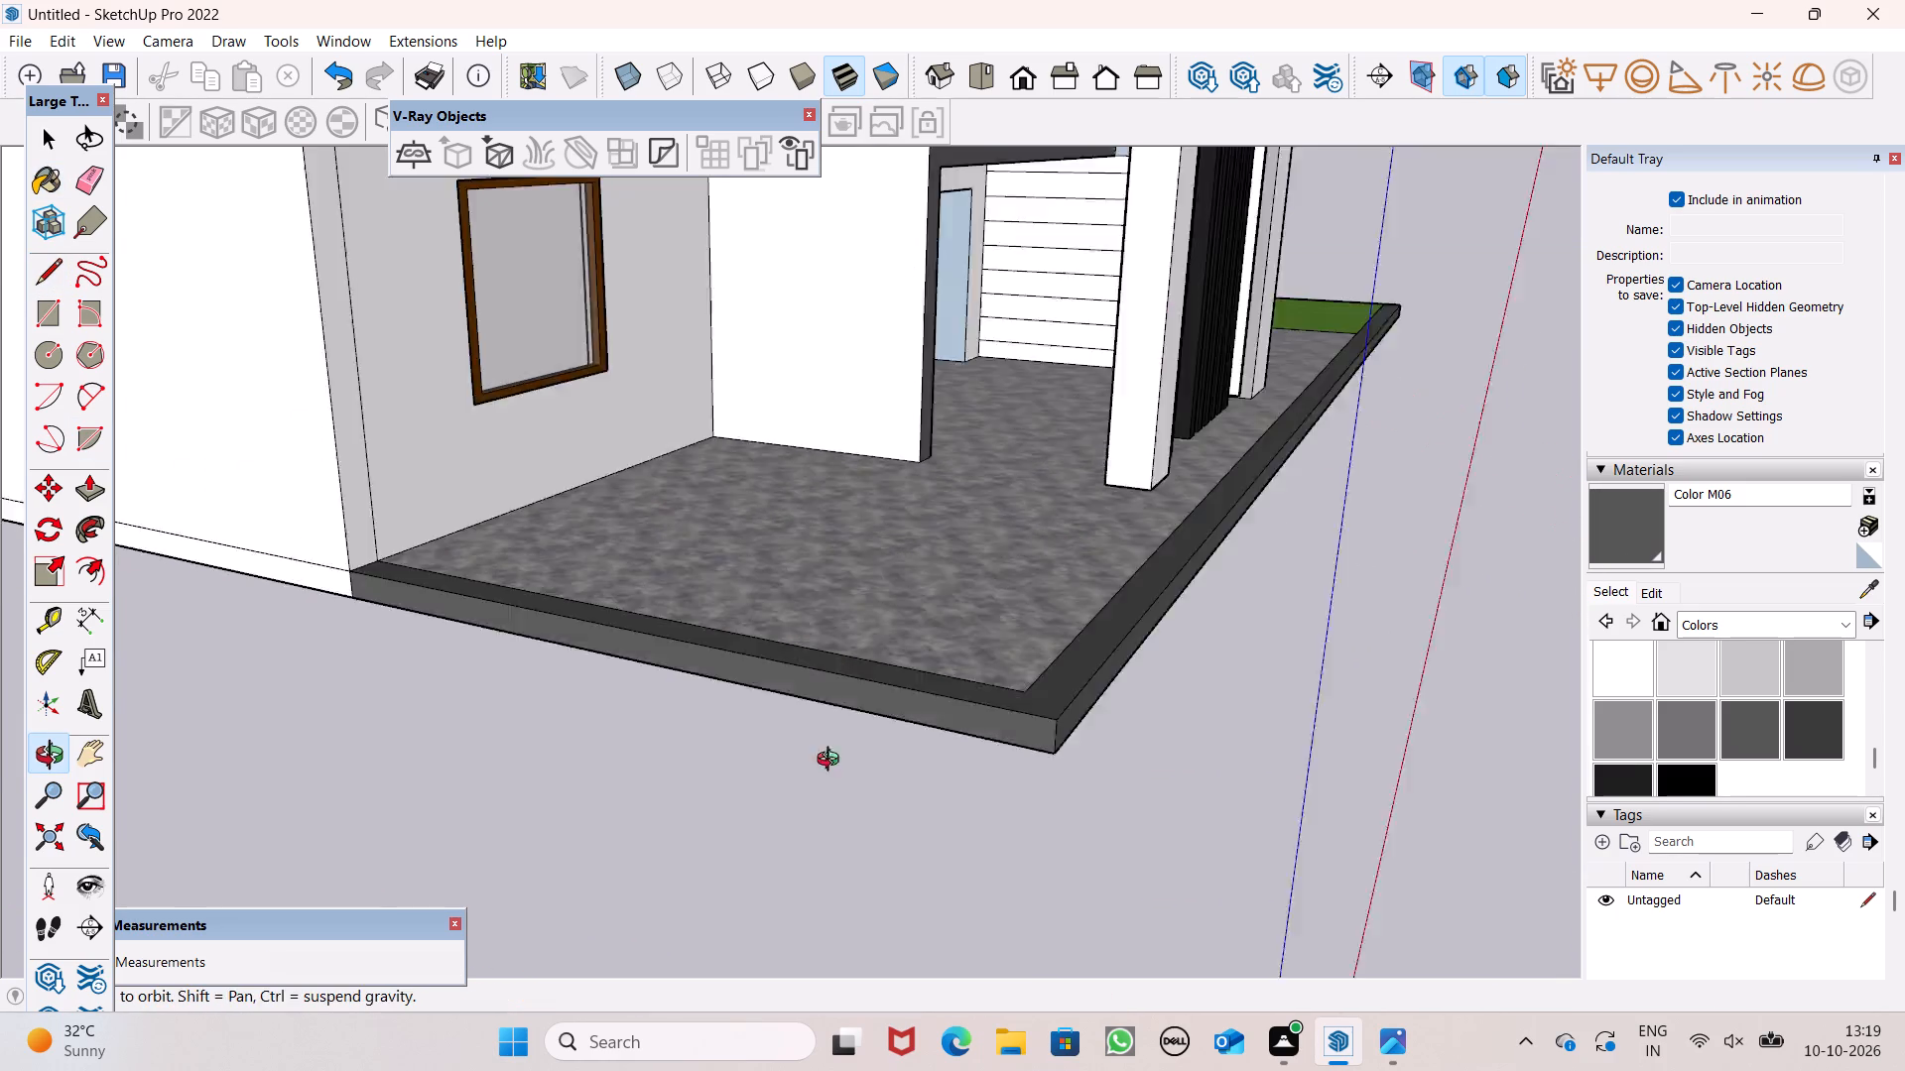
pyautogui.moveTo(832, 762); pyautogui.dragTo(623, 764, button='middle')
pyautogui.scroll(-5, 787, 552)
pyautogui.moveTo(475, 548); pyautogui.dragTo(871, 460, button='middle')
pyautogui.scroll(5, 537, 484)
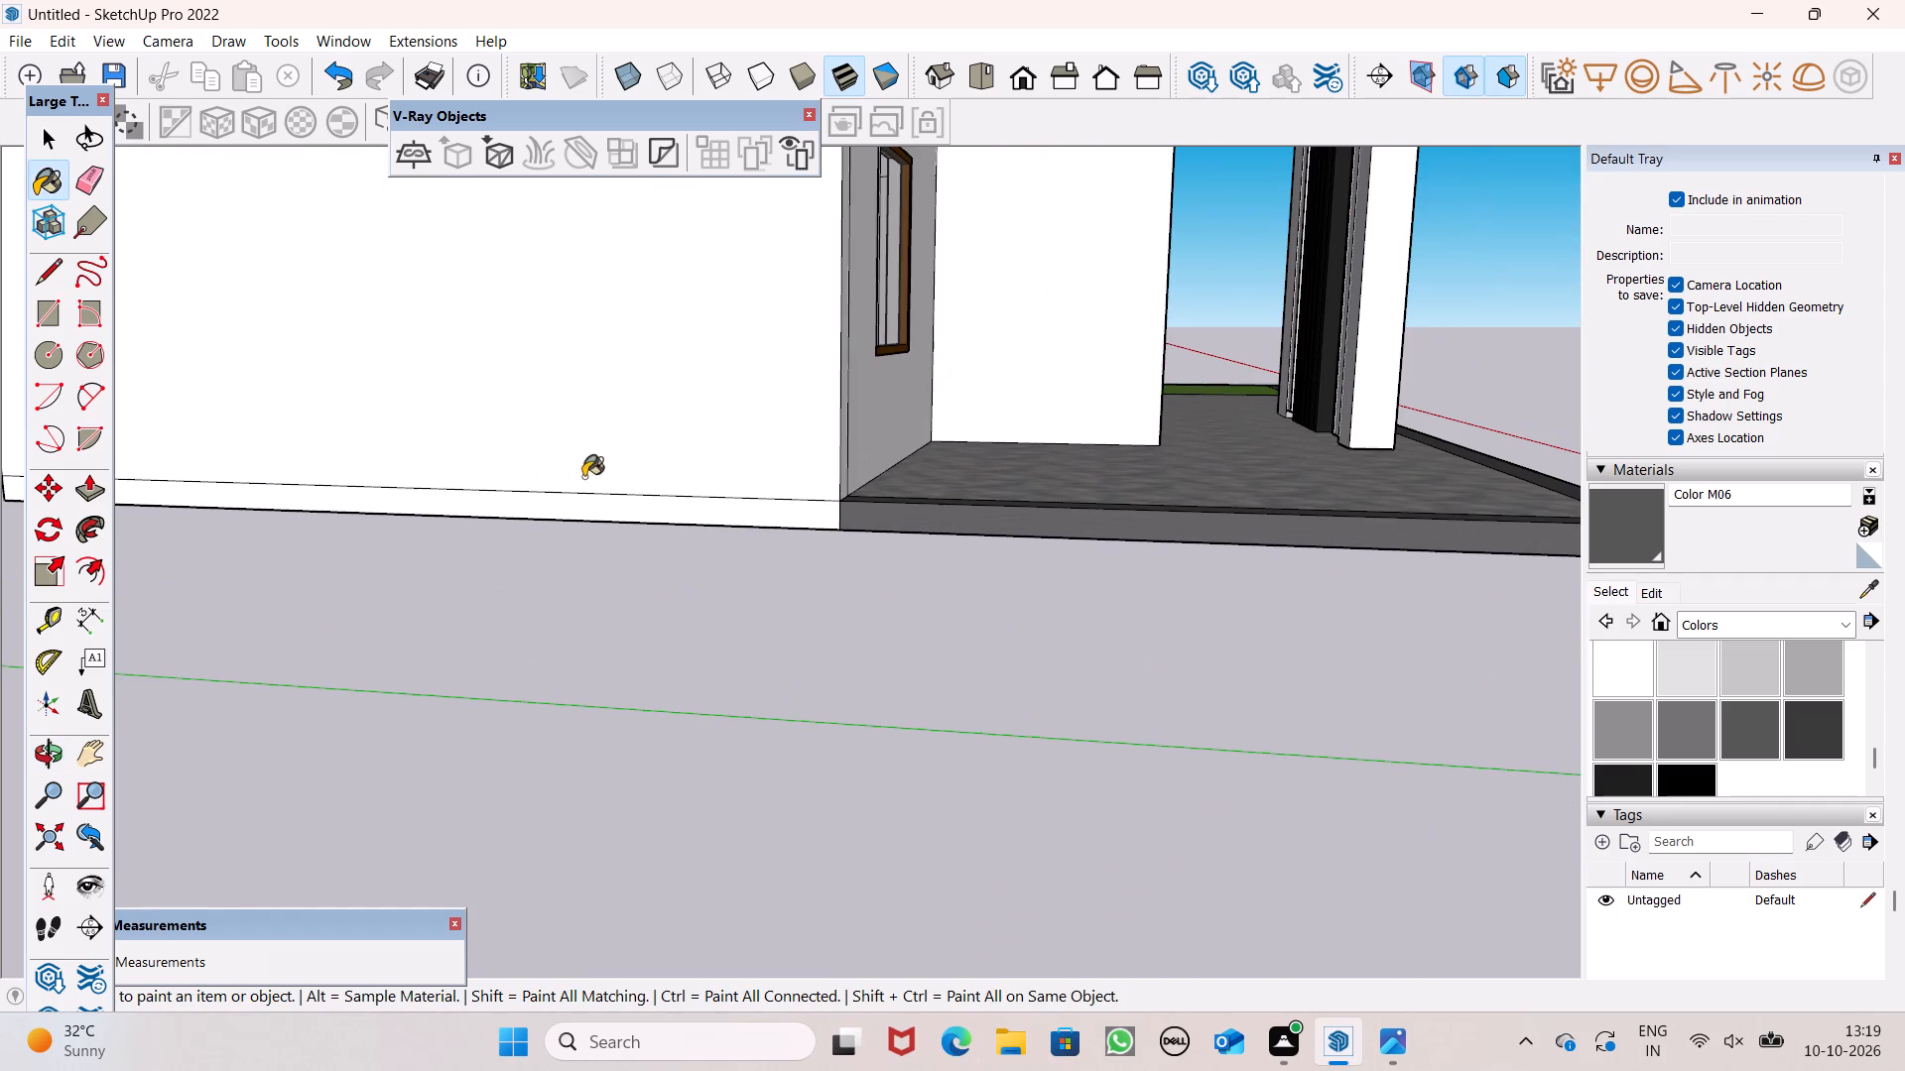
pyautogui.click(596, 514)
pyautogui.scroll(-13, 806, 451)
pyautogui.scroll(1, 650, 526)
pyautogui.moveTo(652, 528); pyautogui.dragTo(1296, 574, button='middle')
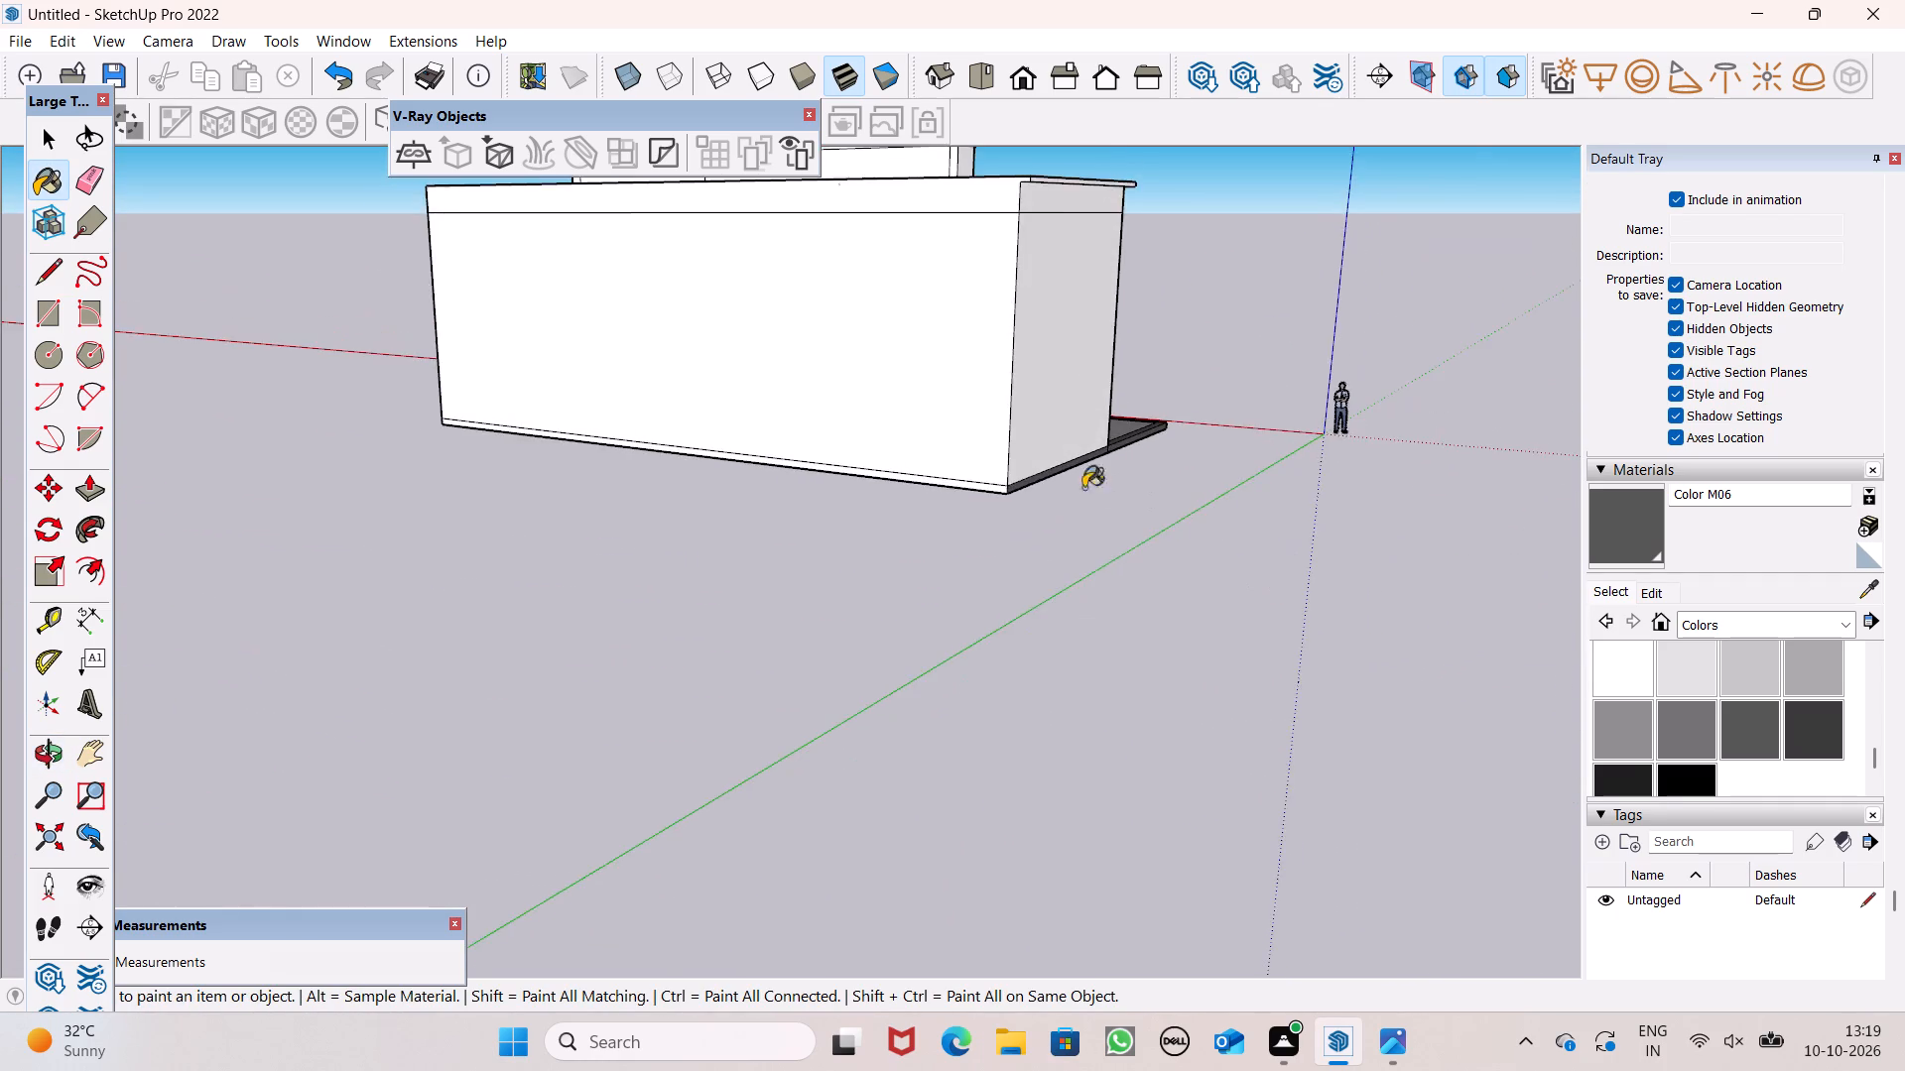
pyautogui.scroll(5, 1070, 483)
pyautogui.click(953, 491)
pyautogui.scroll(-6, 1009, 464)
# Examine the painted base slab from all sides of the house, including the front facade.
pyautogui.moveTo(1169, 515); pyautogui.dragTo(0, 488, button='middle')
pyautogui.scroll(1, 0, 489)
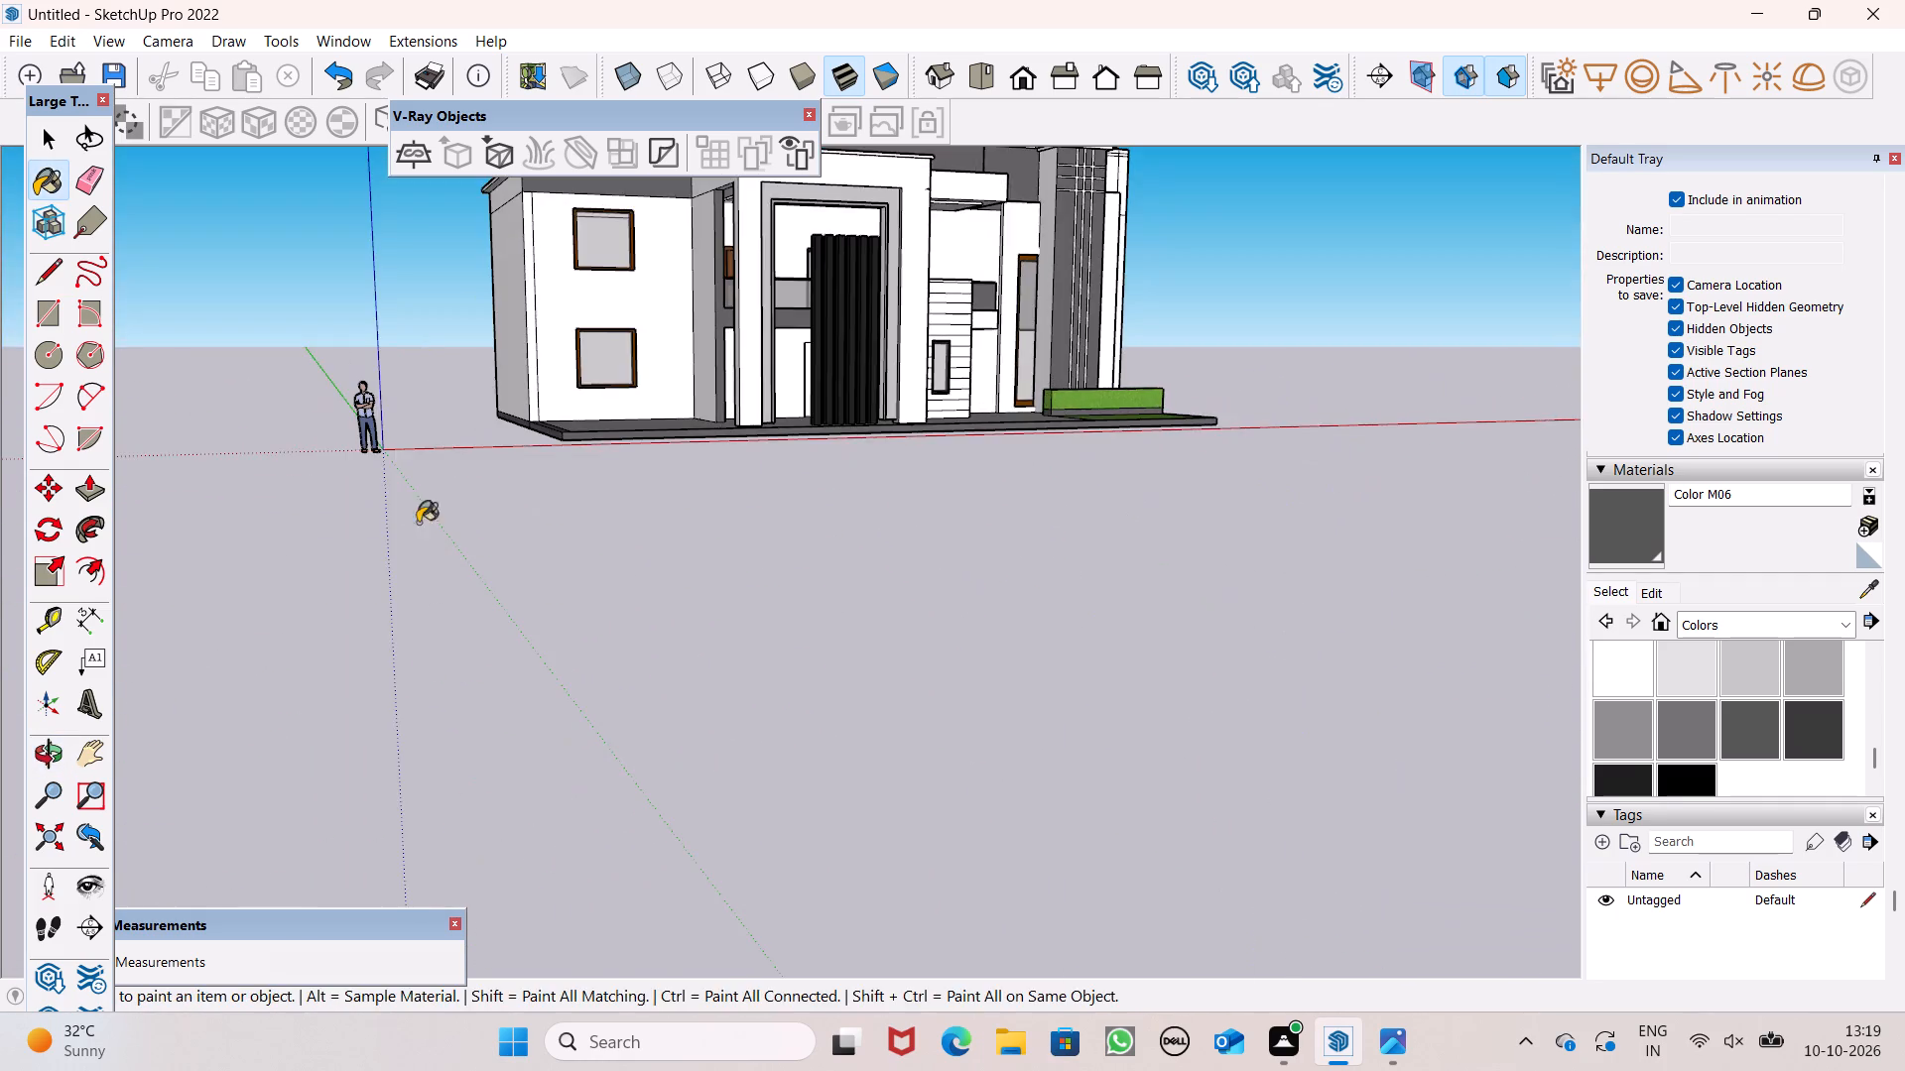
pyautogui.moveTo(885, 513); pyautogui.dragTo(54, 618, button='middle')
pyautogui.scroll(-1, 1342, 665)
pyautogui.moveTo(1453, 645); pyautogui.dragTo(822, 636, button='middle')
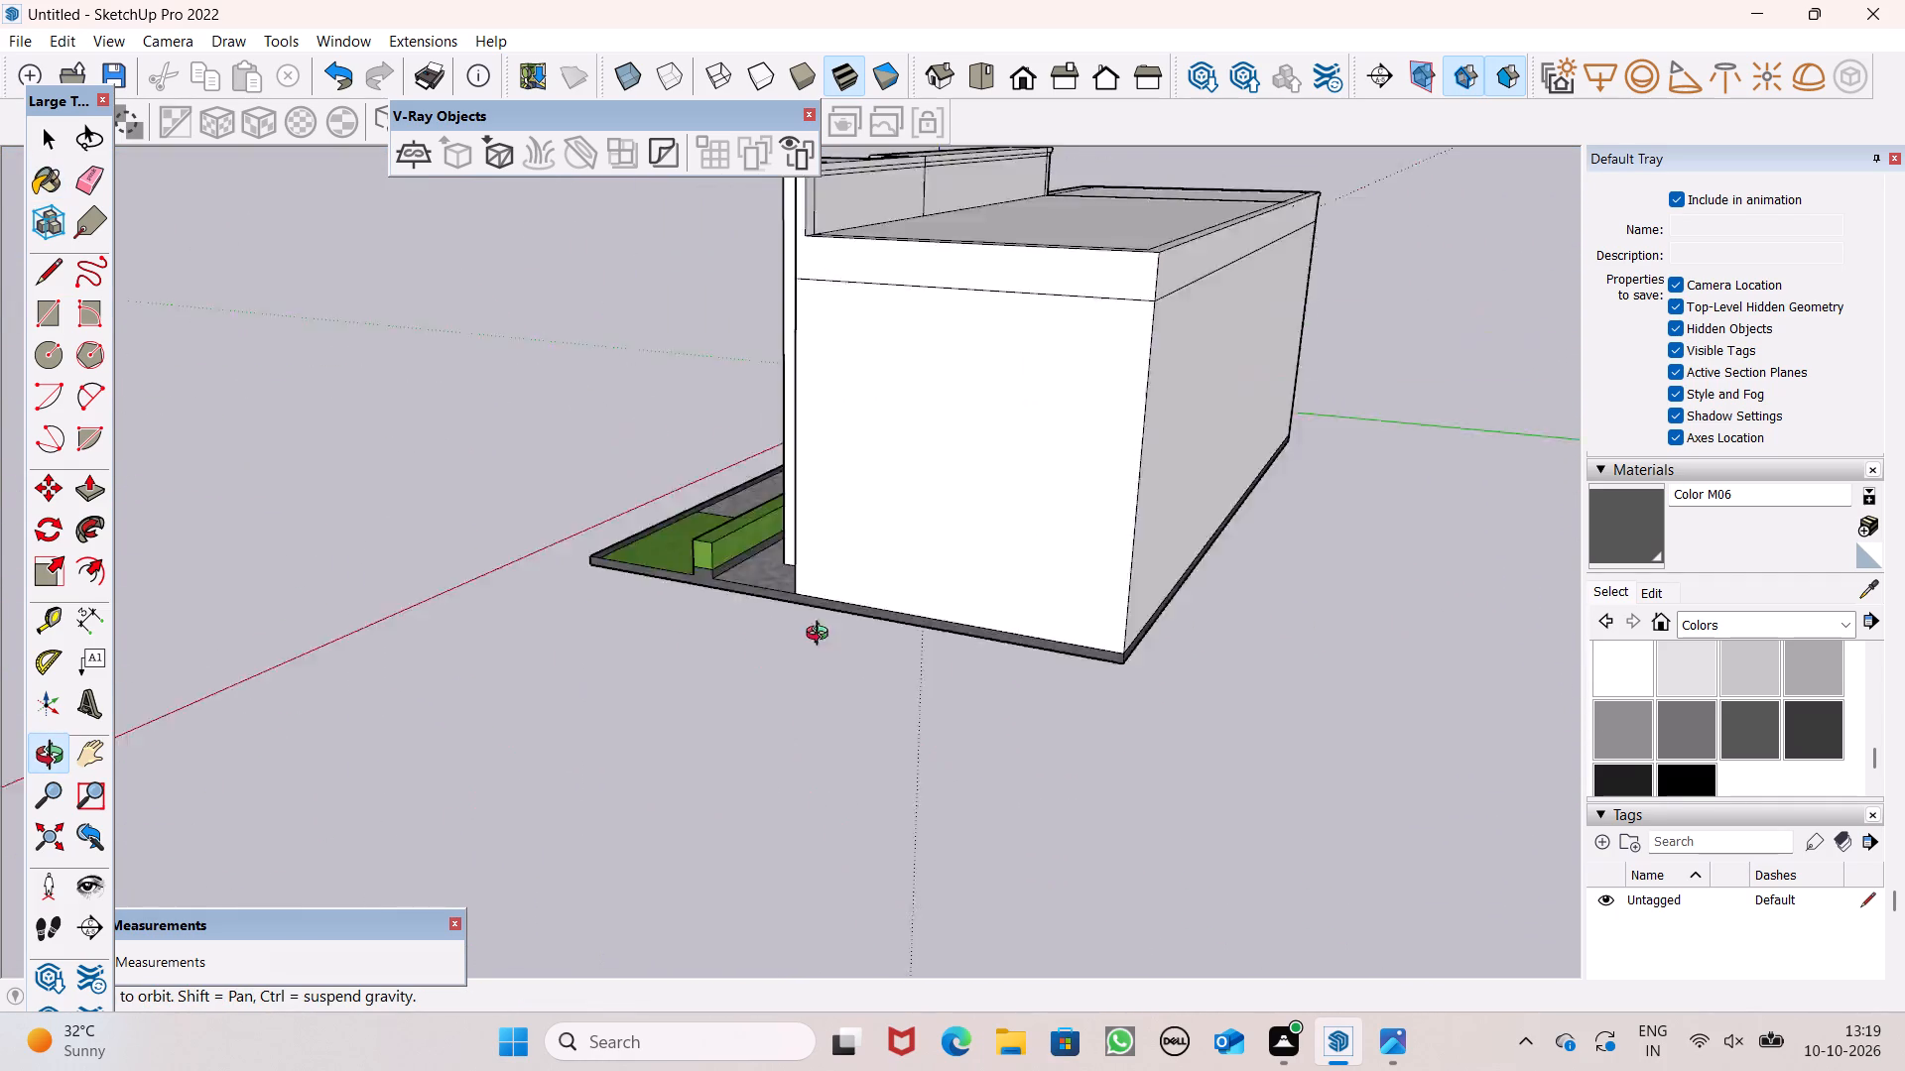
pyautogui.moveTo(822, 636); pyautogui.dragTo(1229, 655, button='middle')
pyautogui.scroll(-5, 1160, 616)
pyautogui.moveTo(1184, 671); pyautogui.dragTo(1667, 647, button='middle')
pyautogui.scroll(1, 1667, 648)
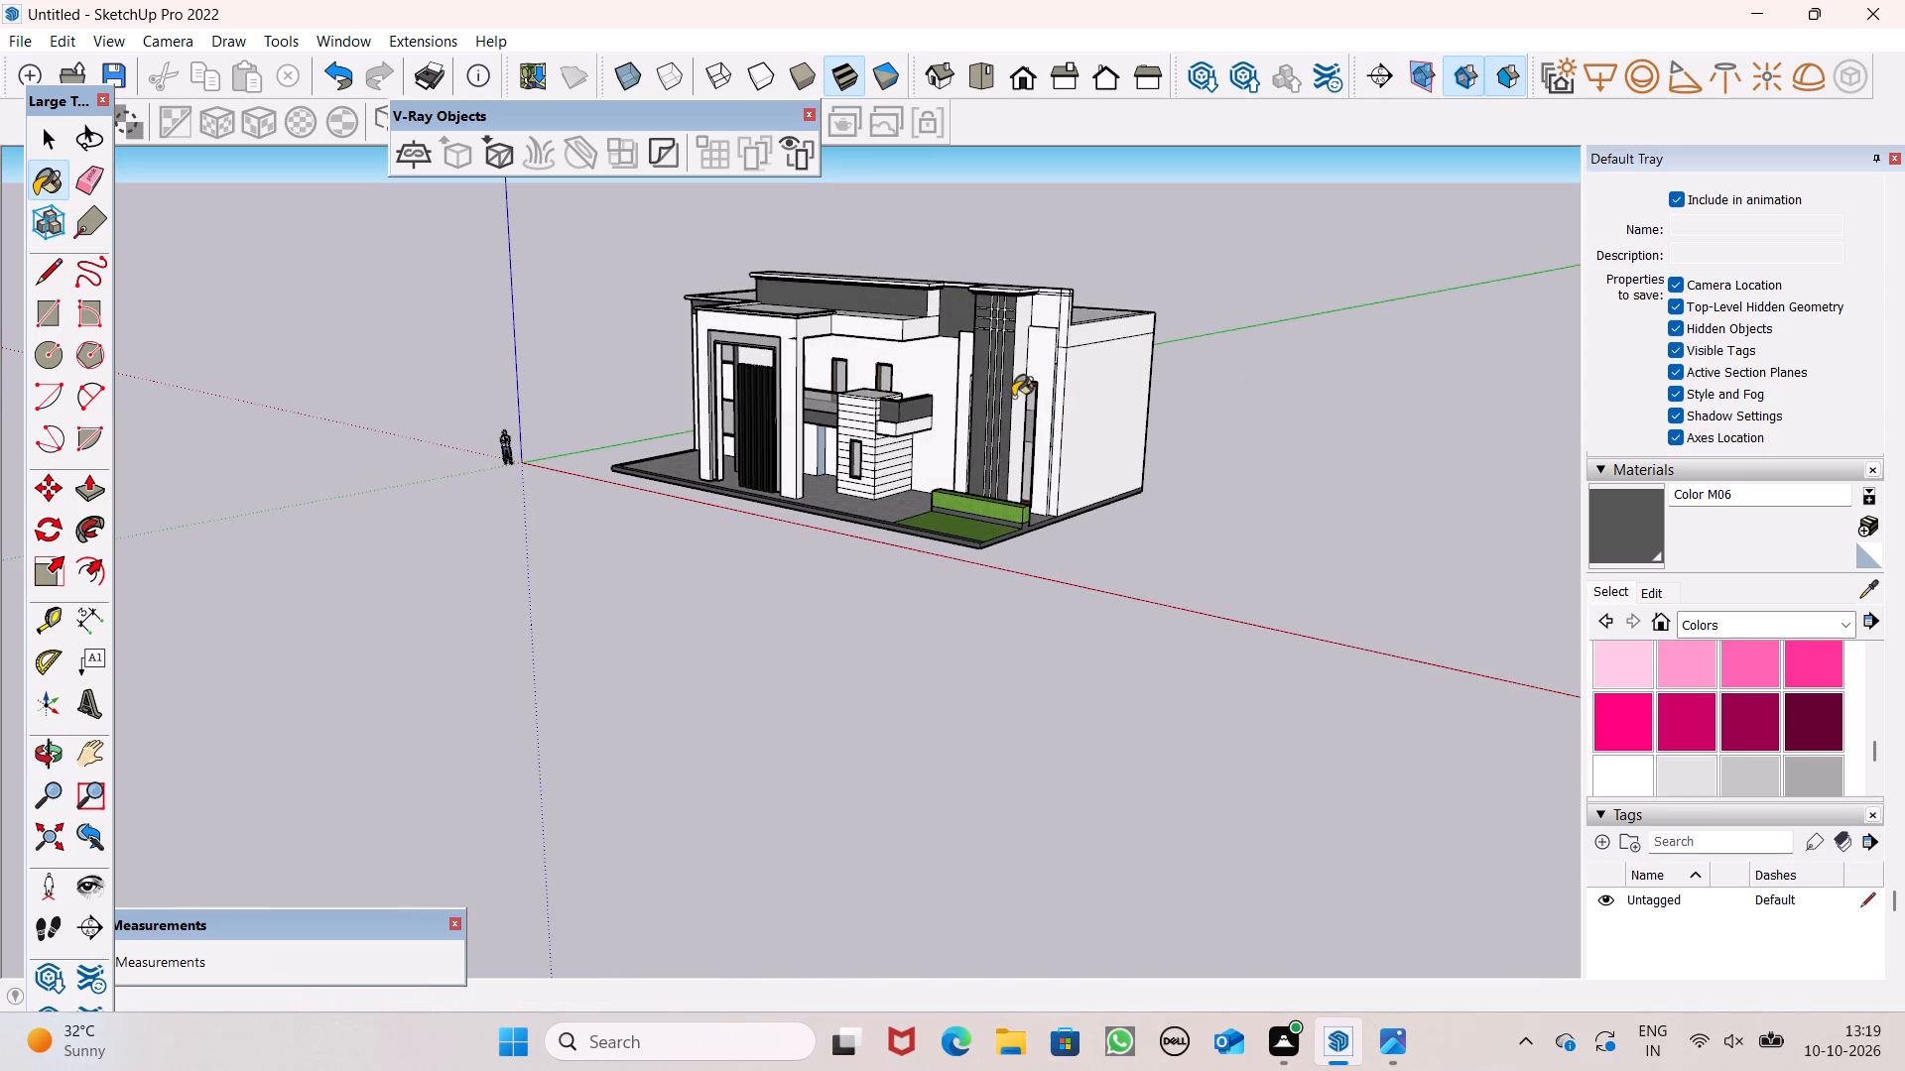
pyautogui.press('space')
pyautogui.scroll(-3, 1079, 433)
pyautogui.moveTo(1126, 542); pyautogui.dragTo(1302, 588, button='middle')
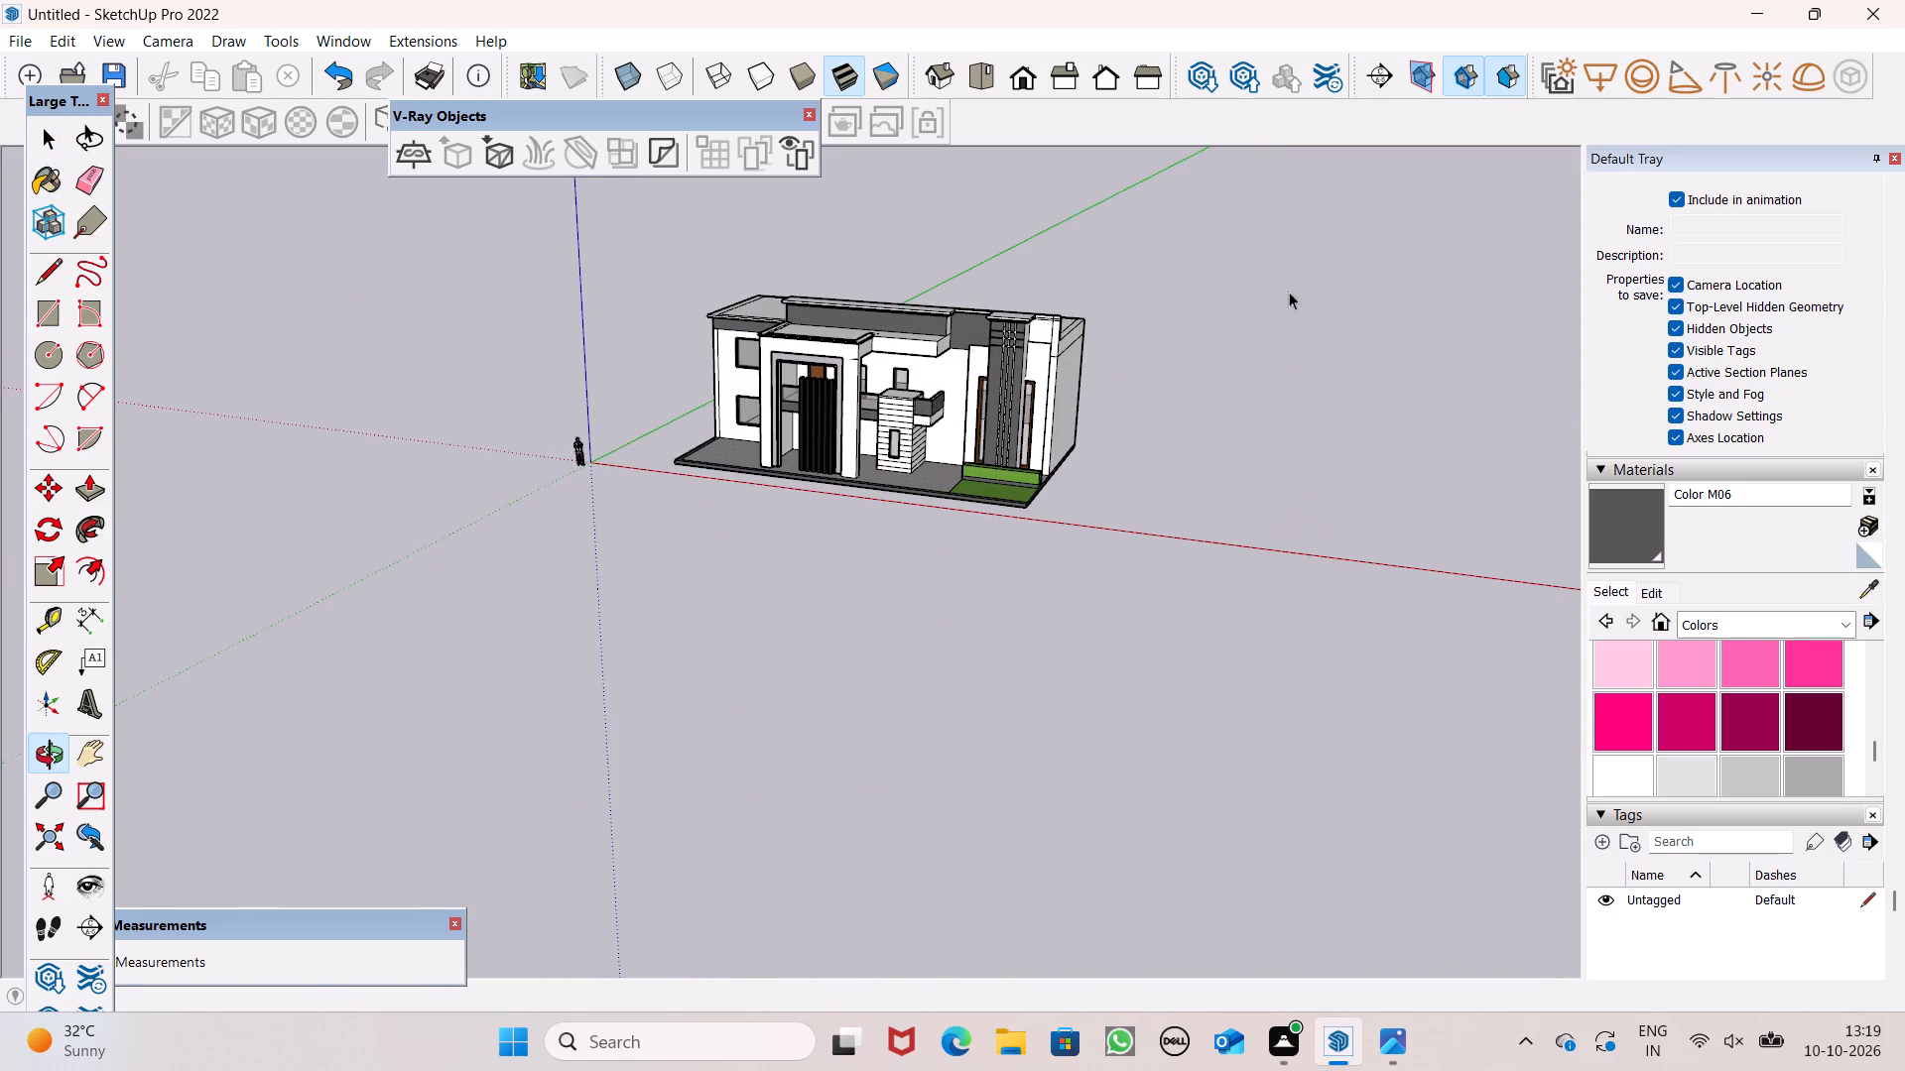
# Erase the leftover seam lines on the inner and end faces of the roof parapet beside the planter side of the house.
pyautogui.scroll(5, 991, 297)
pyautogui.moveTo(1192, 383); pyautogui.dragTo(586, 468, button='middle')
pyautogui.scroll(1, 586, 468)
pyautogui.scroll(5, 825, 559)
pyautogui.moveTo(1277, 622); pyautogui.dragTo(1062, 514, button='middle')
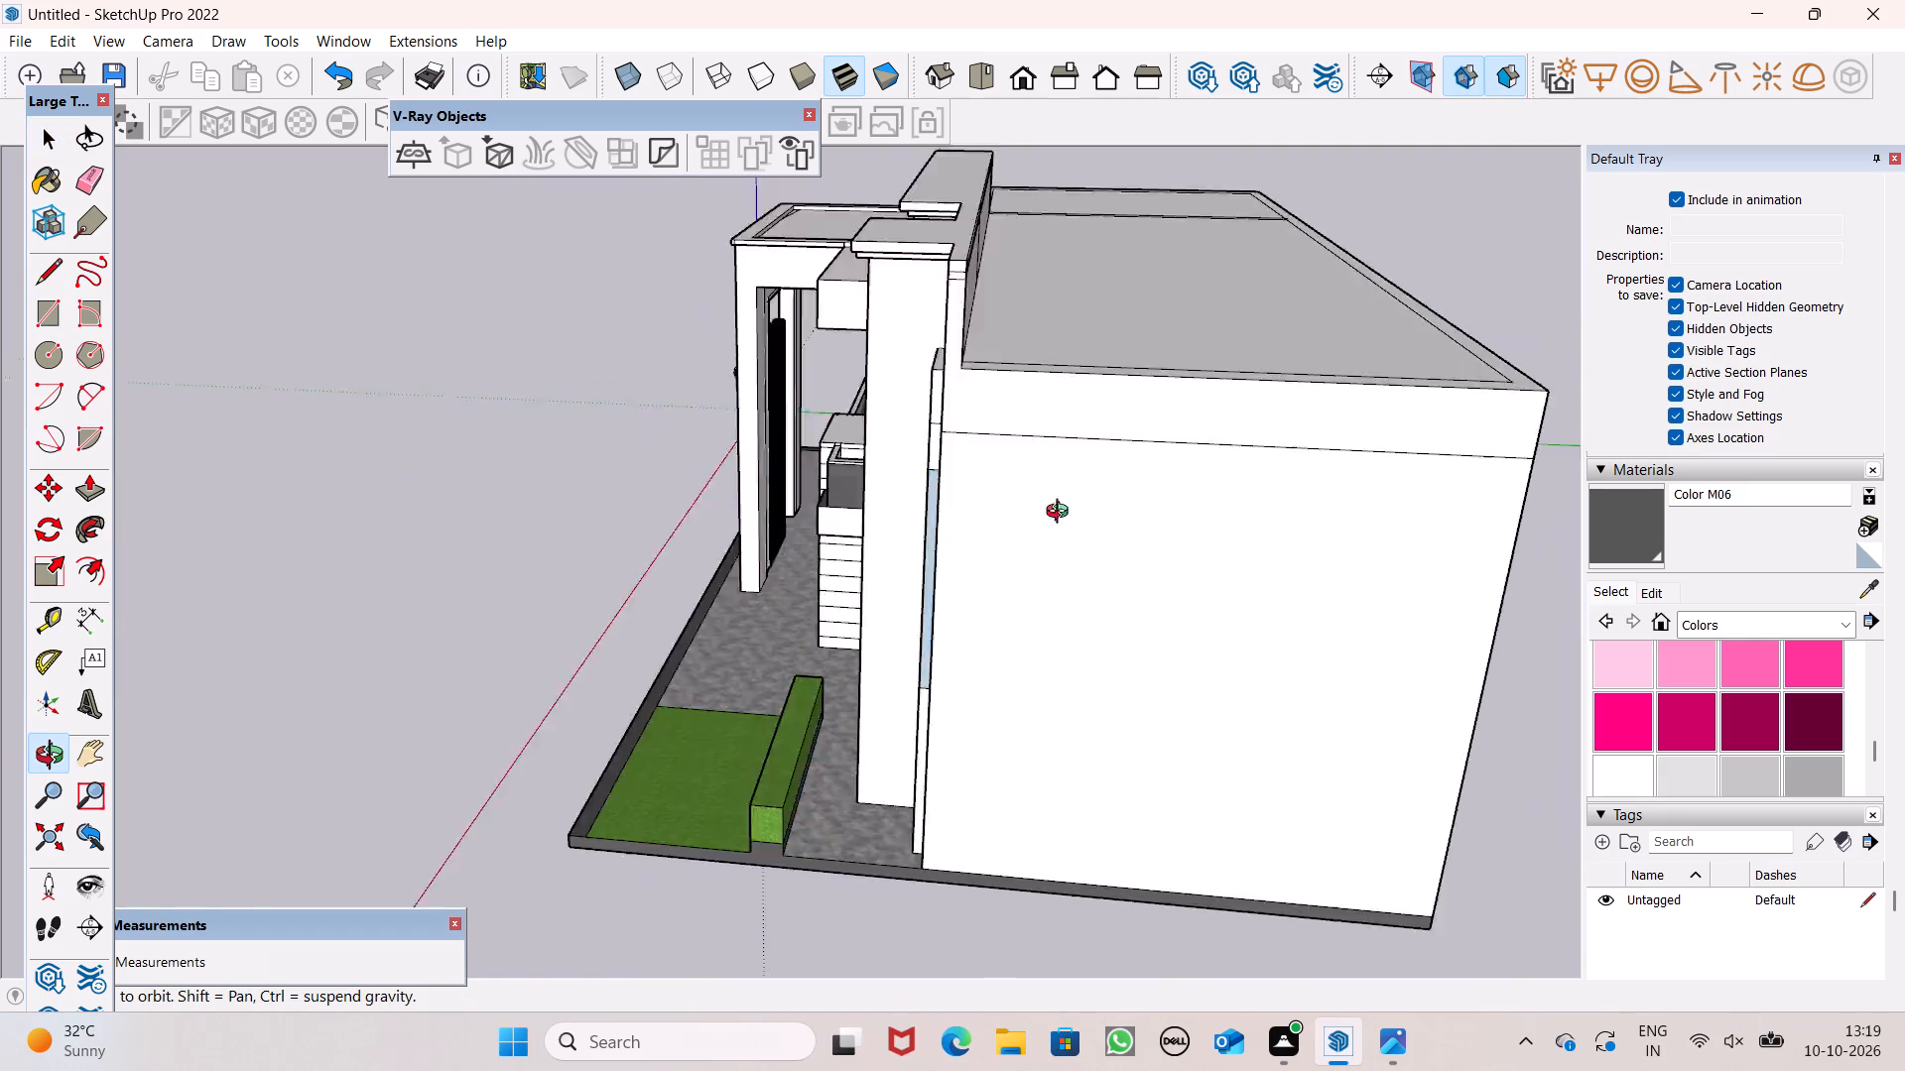
pyautogui.moveTo(1062, 514); pyautogui.dragTo(976, 674, button='middle')
pyautogui.click(101, 193)
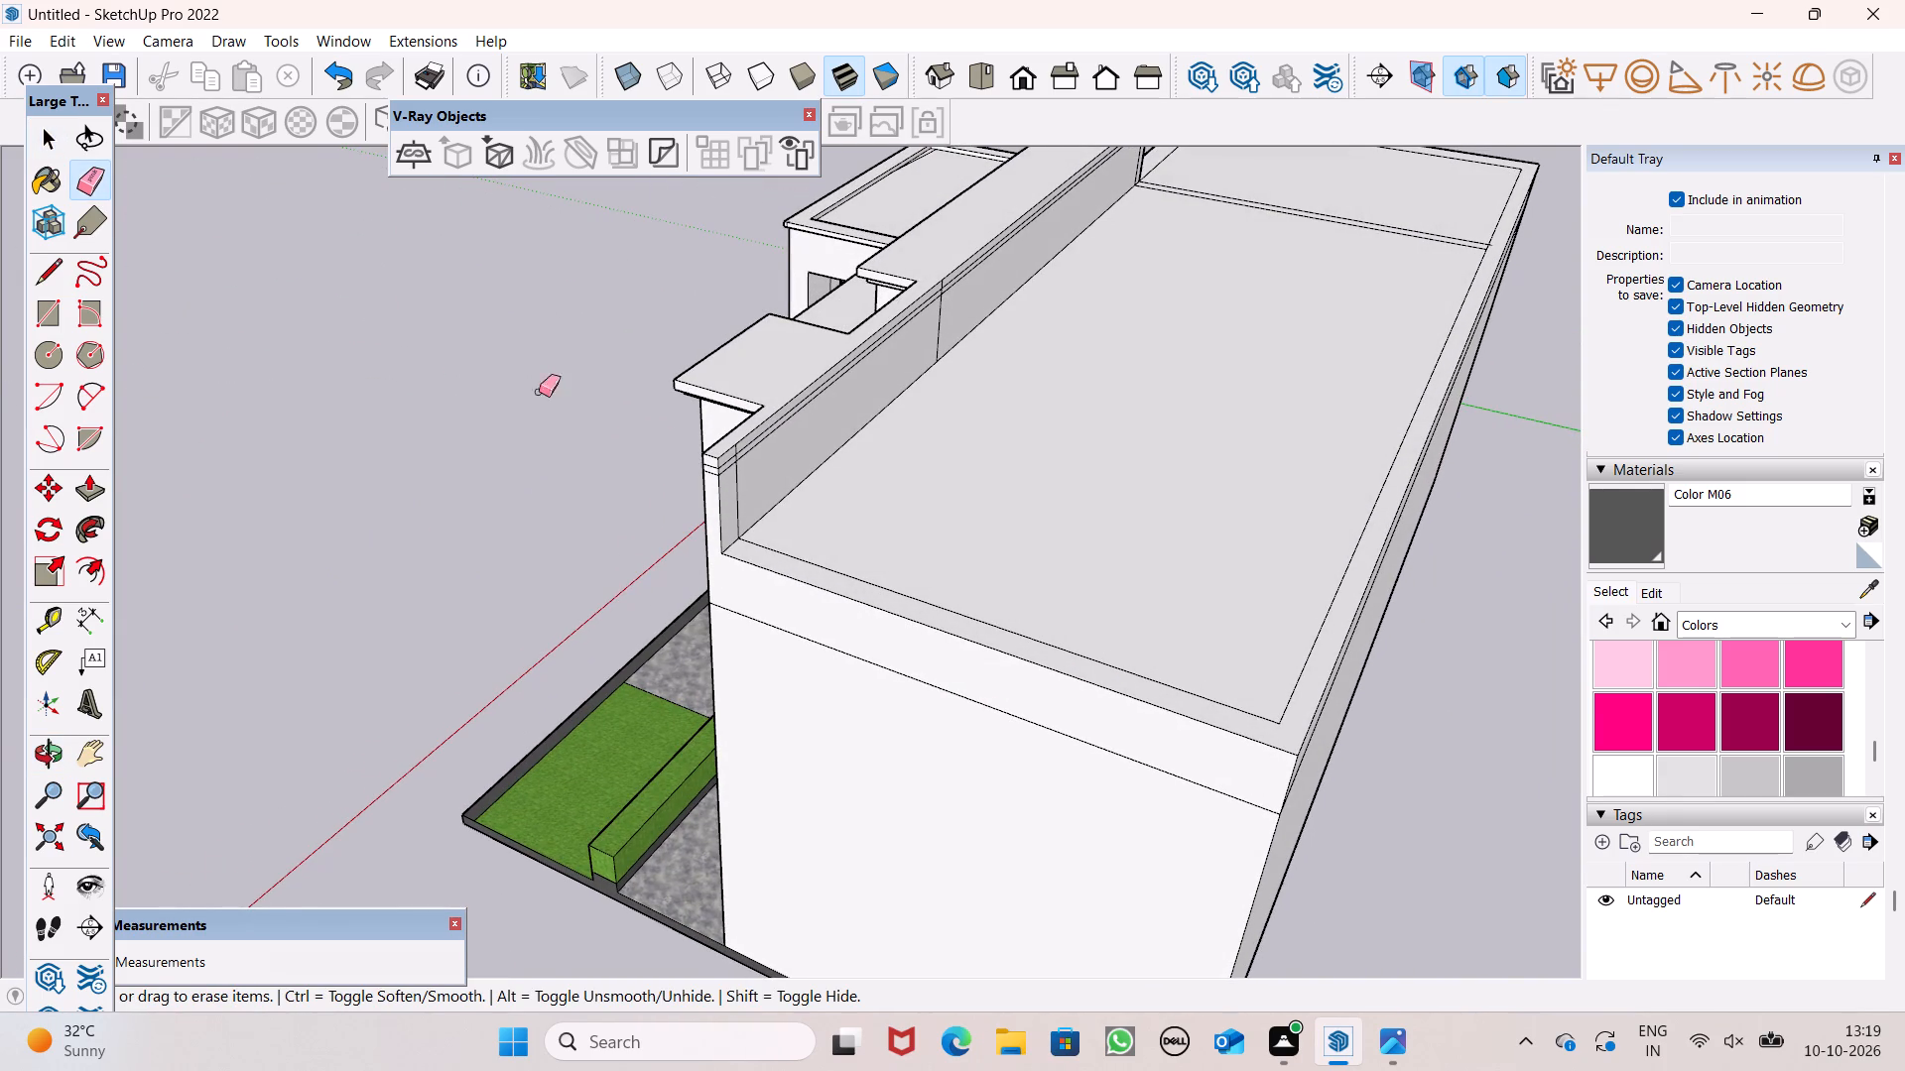
pyautogui.scroll(5, 891, 548)
pyautogui.scroll(5, 673, 426)
pyautogui.click(641, 377)
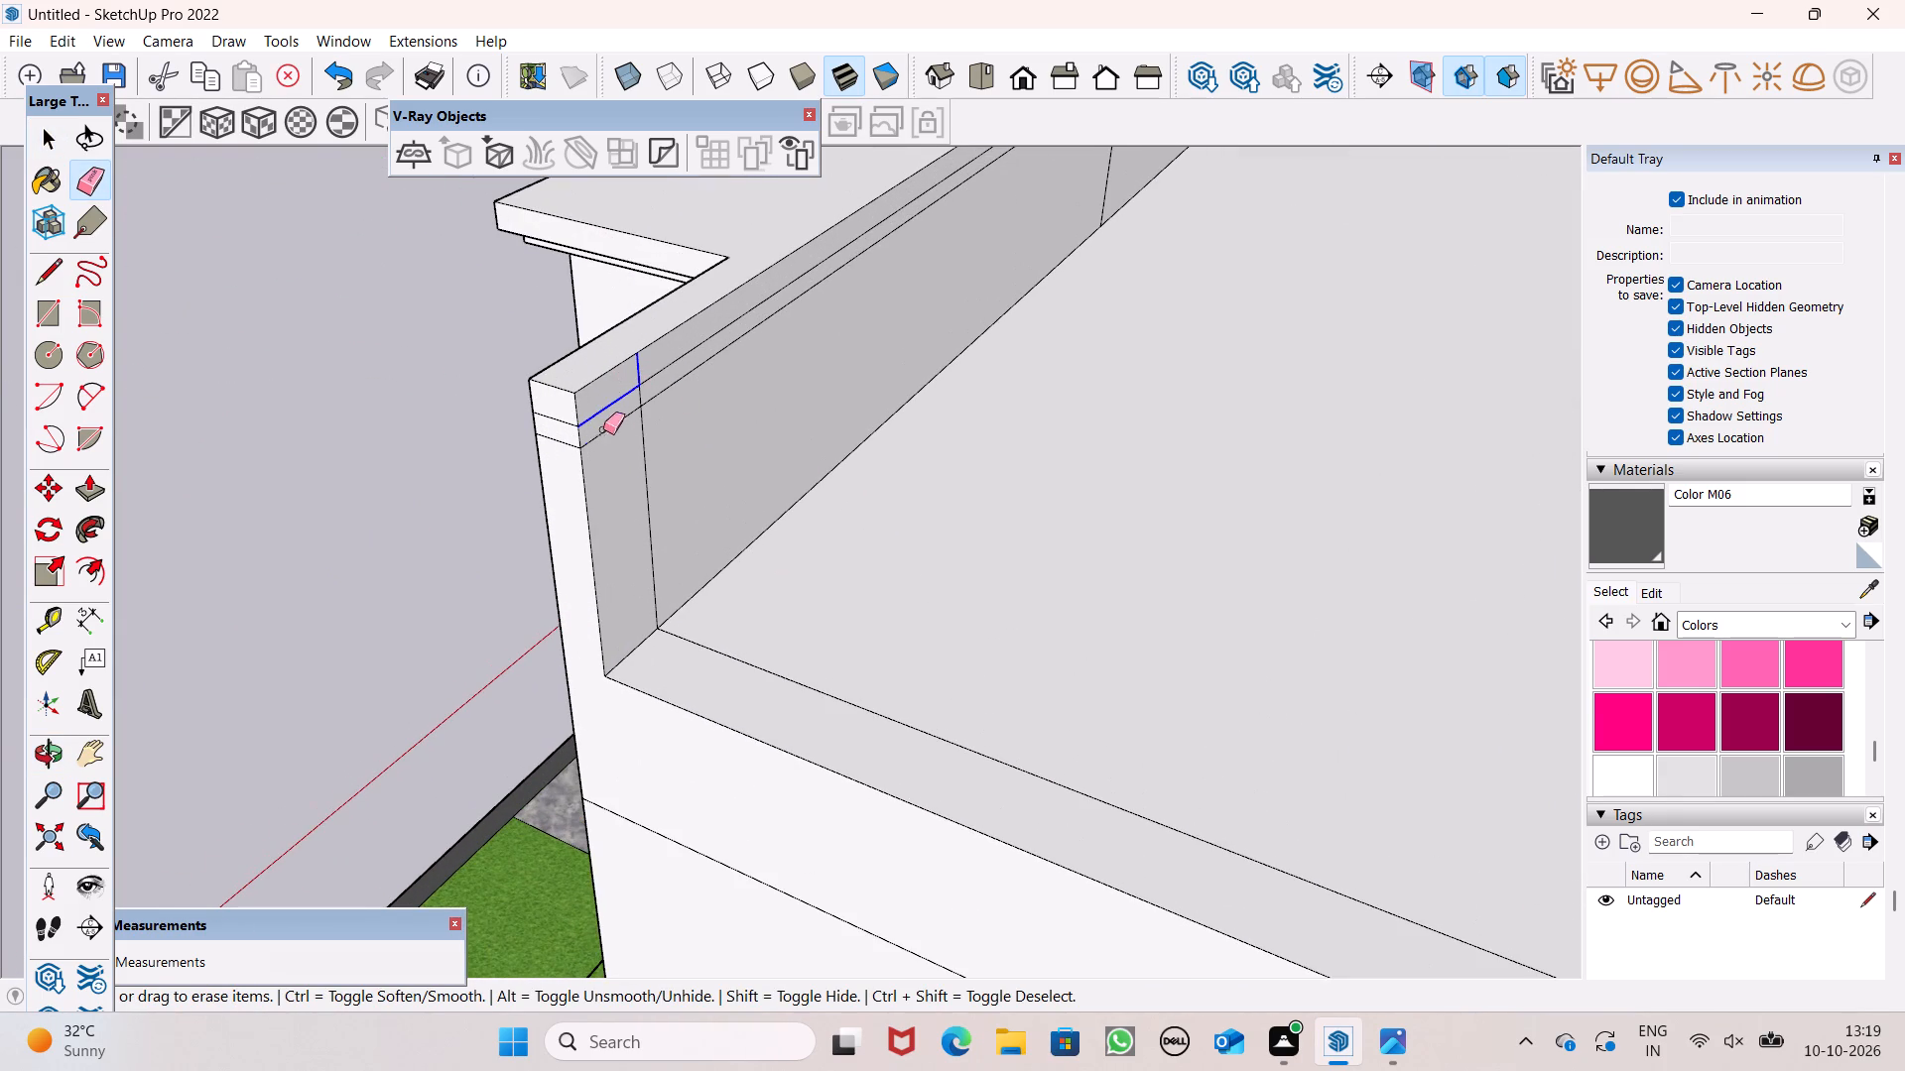
pyautogui.moveTo(649, 378); pyautogui.dragTo(617, 383)
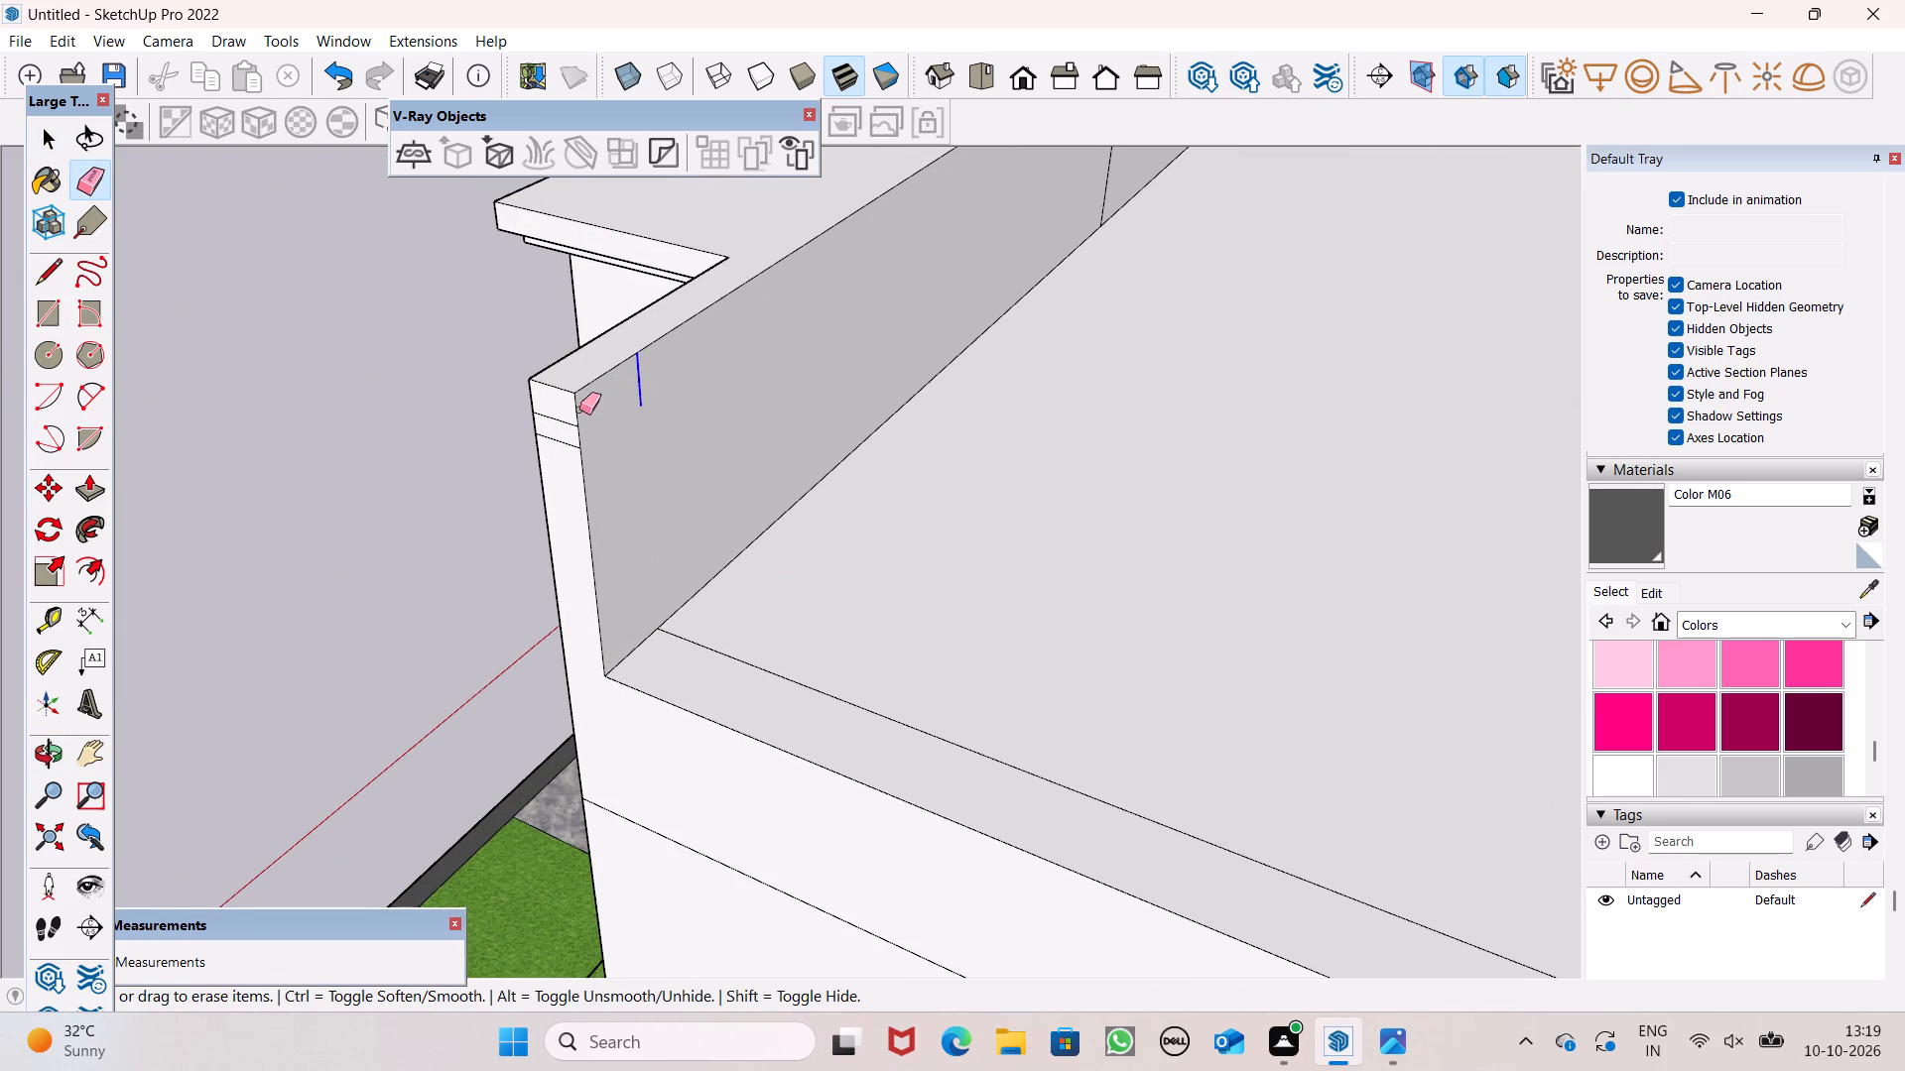
pyautogui.moveTo(565, 422); pyautogui.dragTo(565, 442)
# Erase the inset border lines of the main roof along the rear edge and the planter-side end.
pyautogui.scroll(-5, 818, 443)
pyautogui.moveTo(874, 508); pyautogui.dragTo(1885, 418, button='middle')
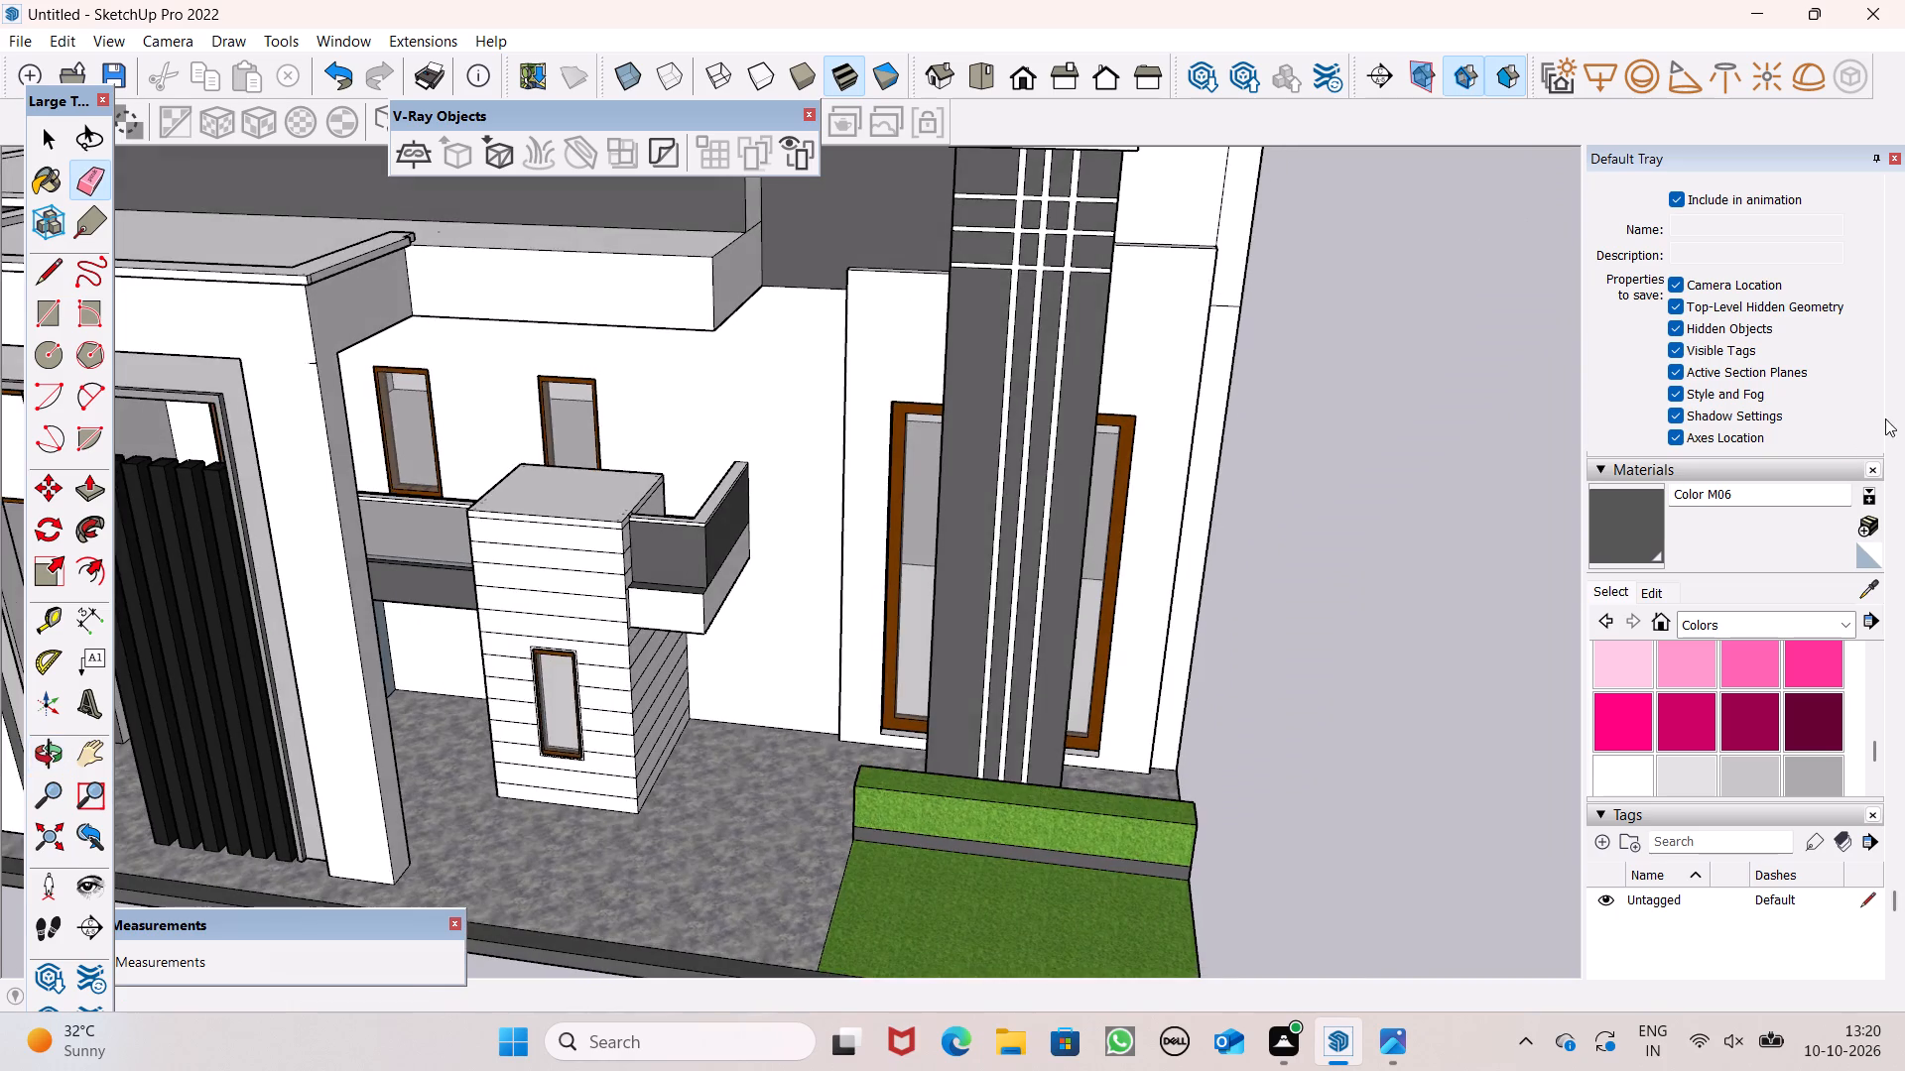
pyautogui.scroll(-8, 1468, 504)
pyautogui.scroll(1, 1227, 487)
pyautogui.scroll(-1, 1227, 488)
pyautogui.moveTo(1467, 479); pyautogui.dragTo(134, 535, button='middle')
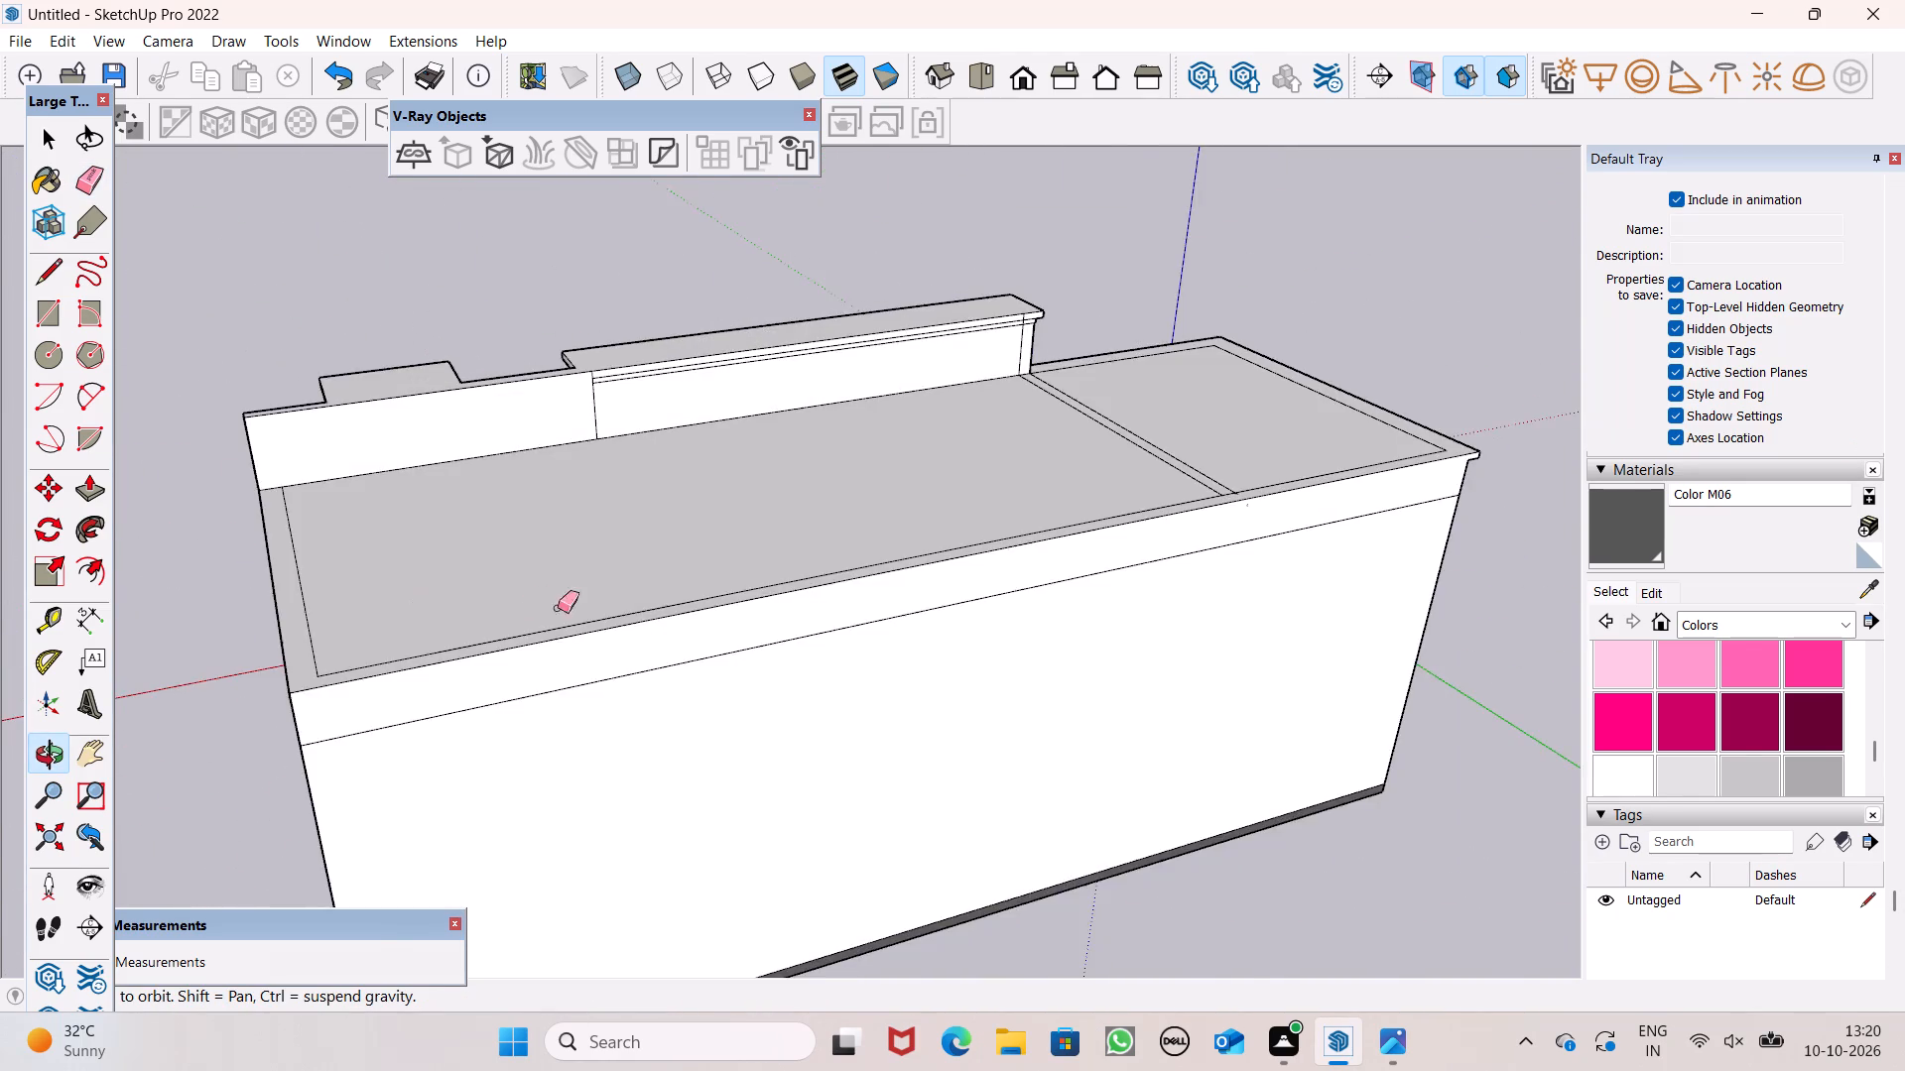
pyautogui.scroll(4, 809, 592)
pyautogui.scroll(-5, 984, 584)
pyautogui.moveTo(790, 674); pyautogui.dragTo(869, 806, button='middle')
pyautogui.scroll(4, 508, 899)
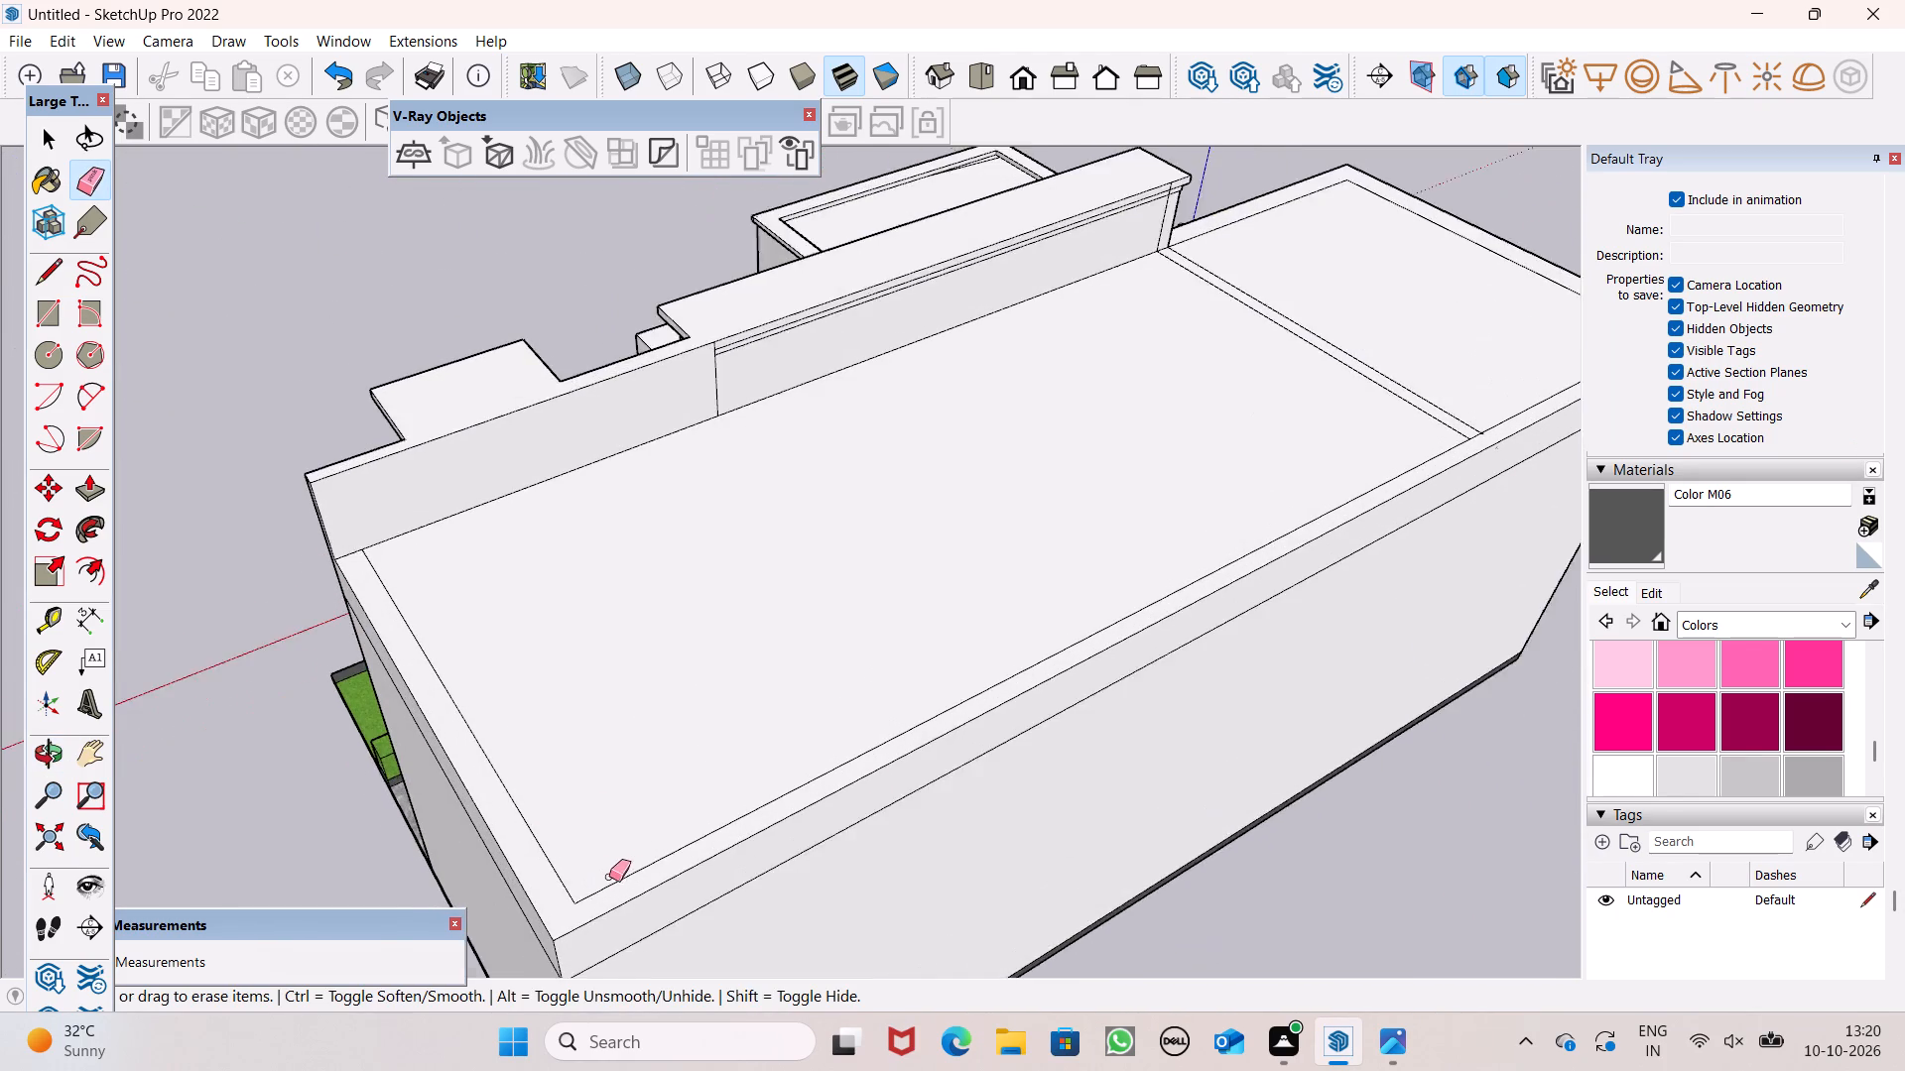
pyautogui.scroll(2, 609, 877)
pyautogui.moveTo(615, 883); pyautogui.dragTo(549, 892)
pyautogui.scroll(-2, 583, 790)
pyautogui.scroll(1, 582, 791)
pyautogui.scroll(-4, 582, 791)
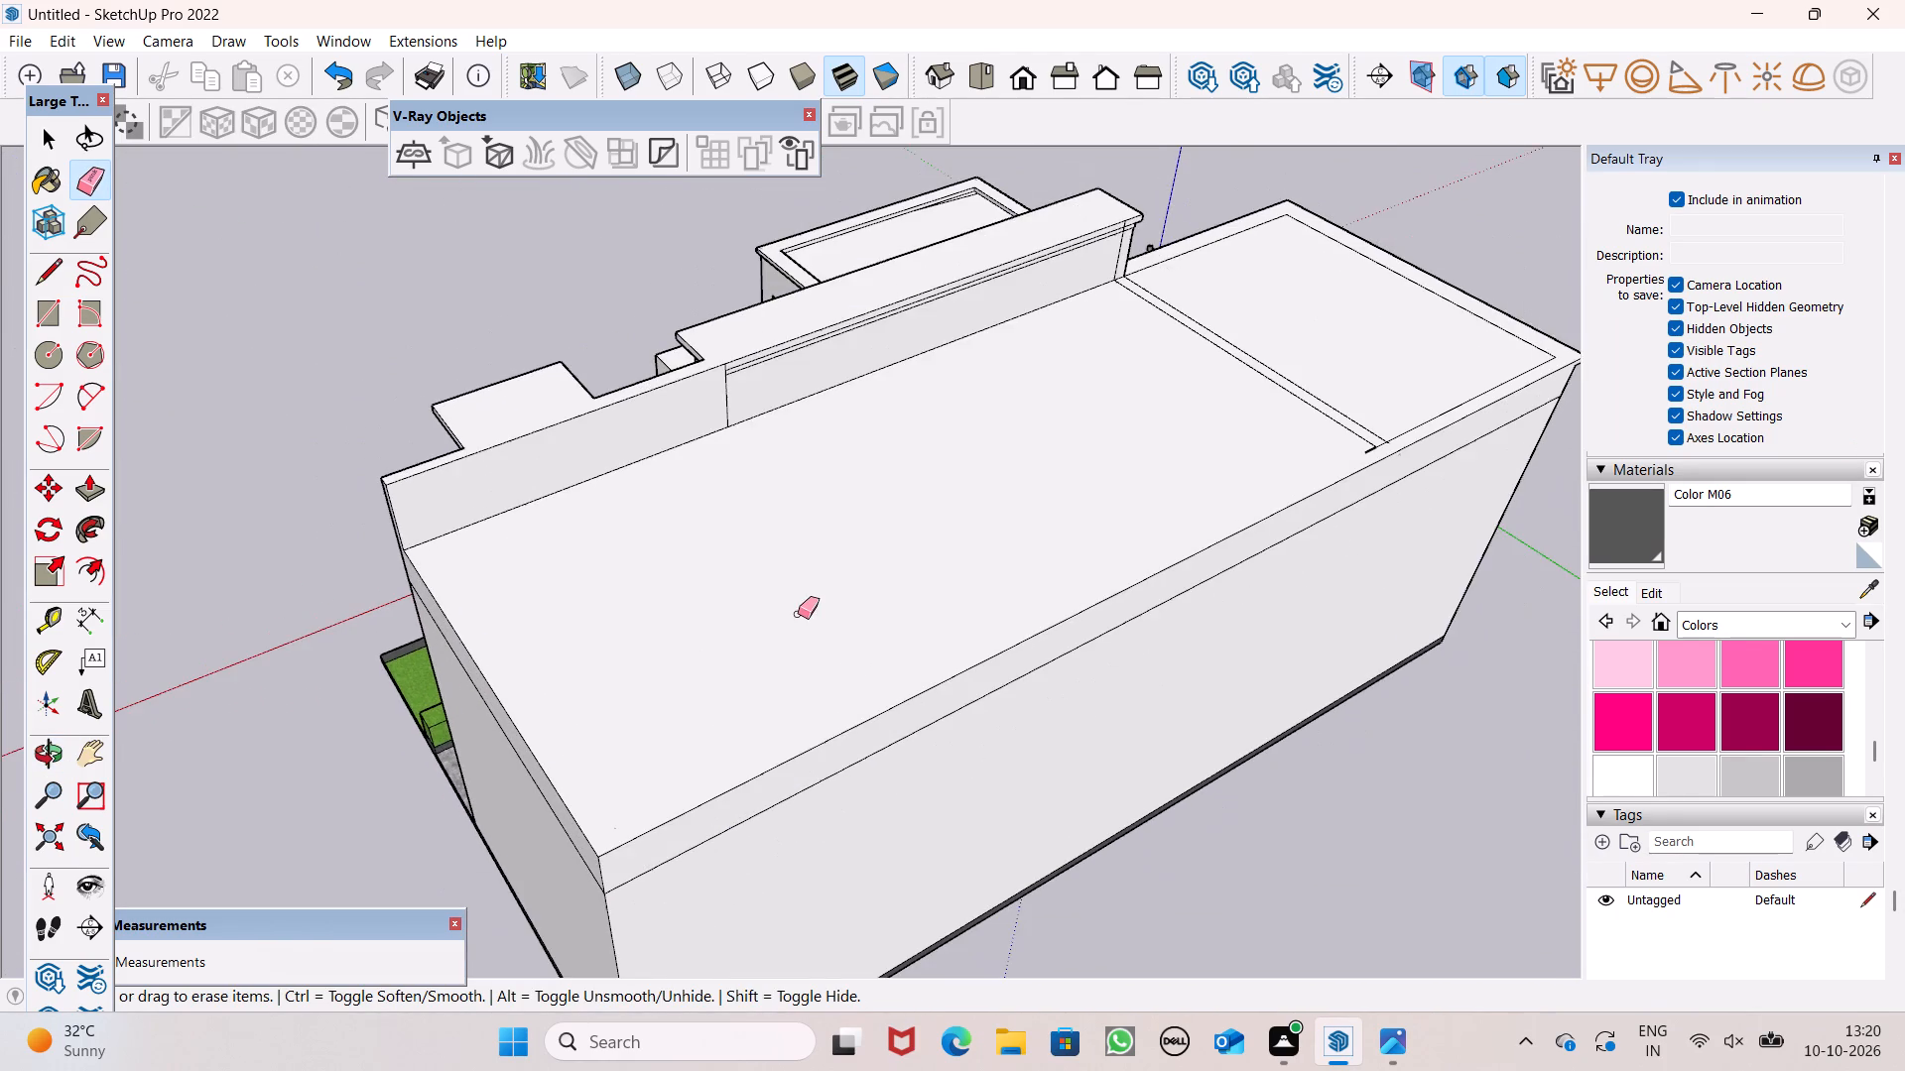
pyautogui.scroll(-1, 798, 614)
pyautogui.scroll(-1, 1235, 504)
# Erase the two parallel dividing lines across the main roof and the leftover inset line segments along its rear edge.
pyautogui.scroll(13, 1263, 484)
pyautogui.moveTo(1303, 458); pyautogui.dragTo(1295, 471)
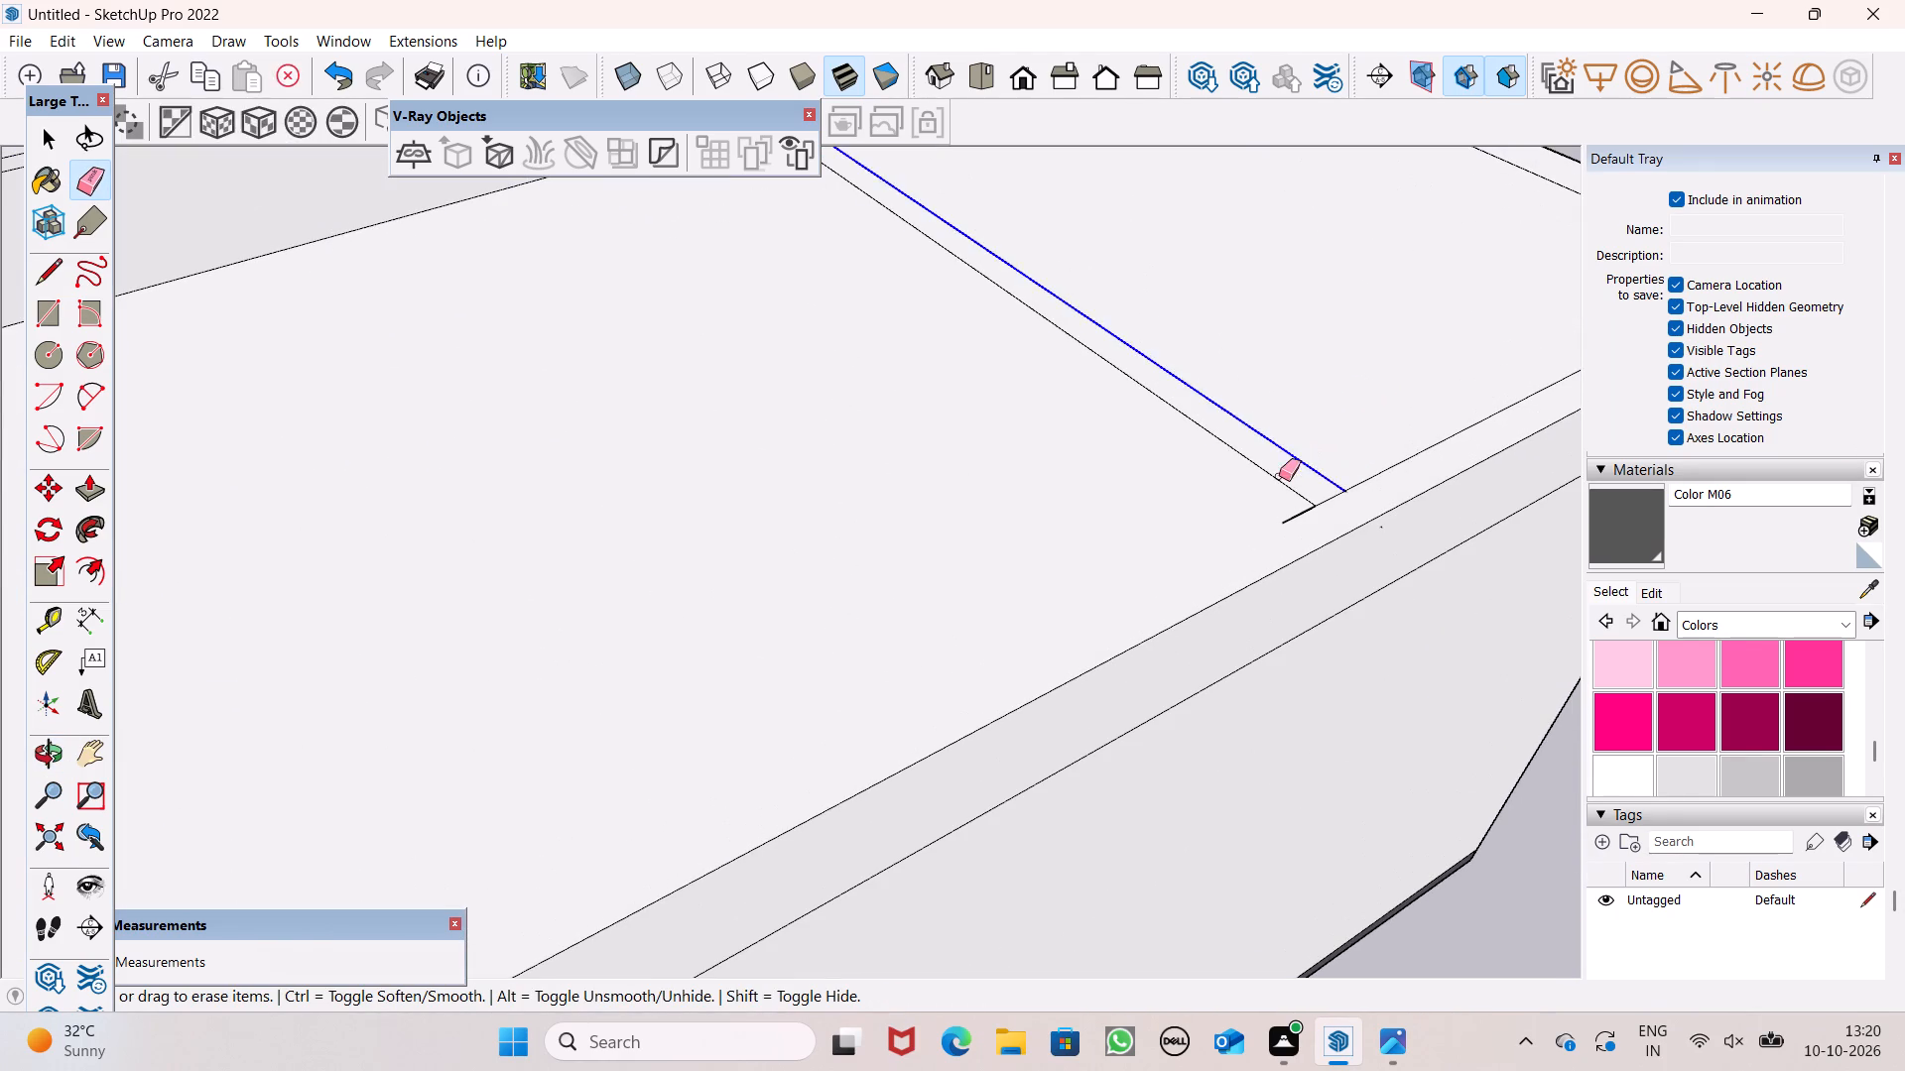
pyautogui.moveTo(1278, 477); pyautogui.dragTo(1265, 490)
pyautogui.moveTo(1297, 481); pyautogui.dragTo(1303, 520)
pyautogui.scroll(-5, 1249, 529)
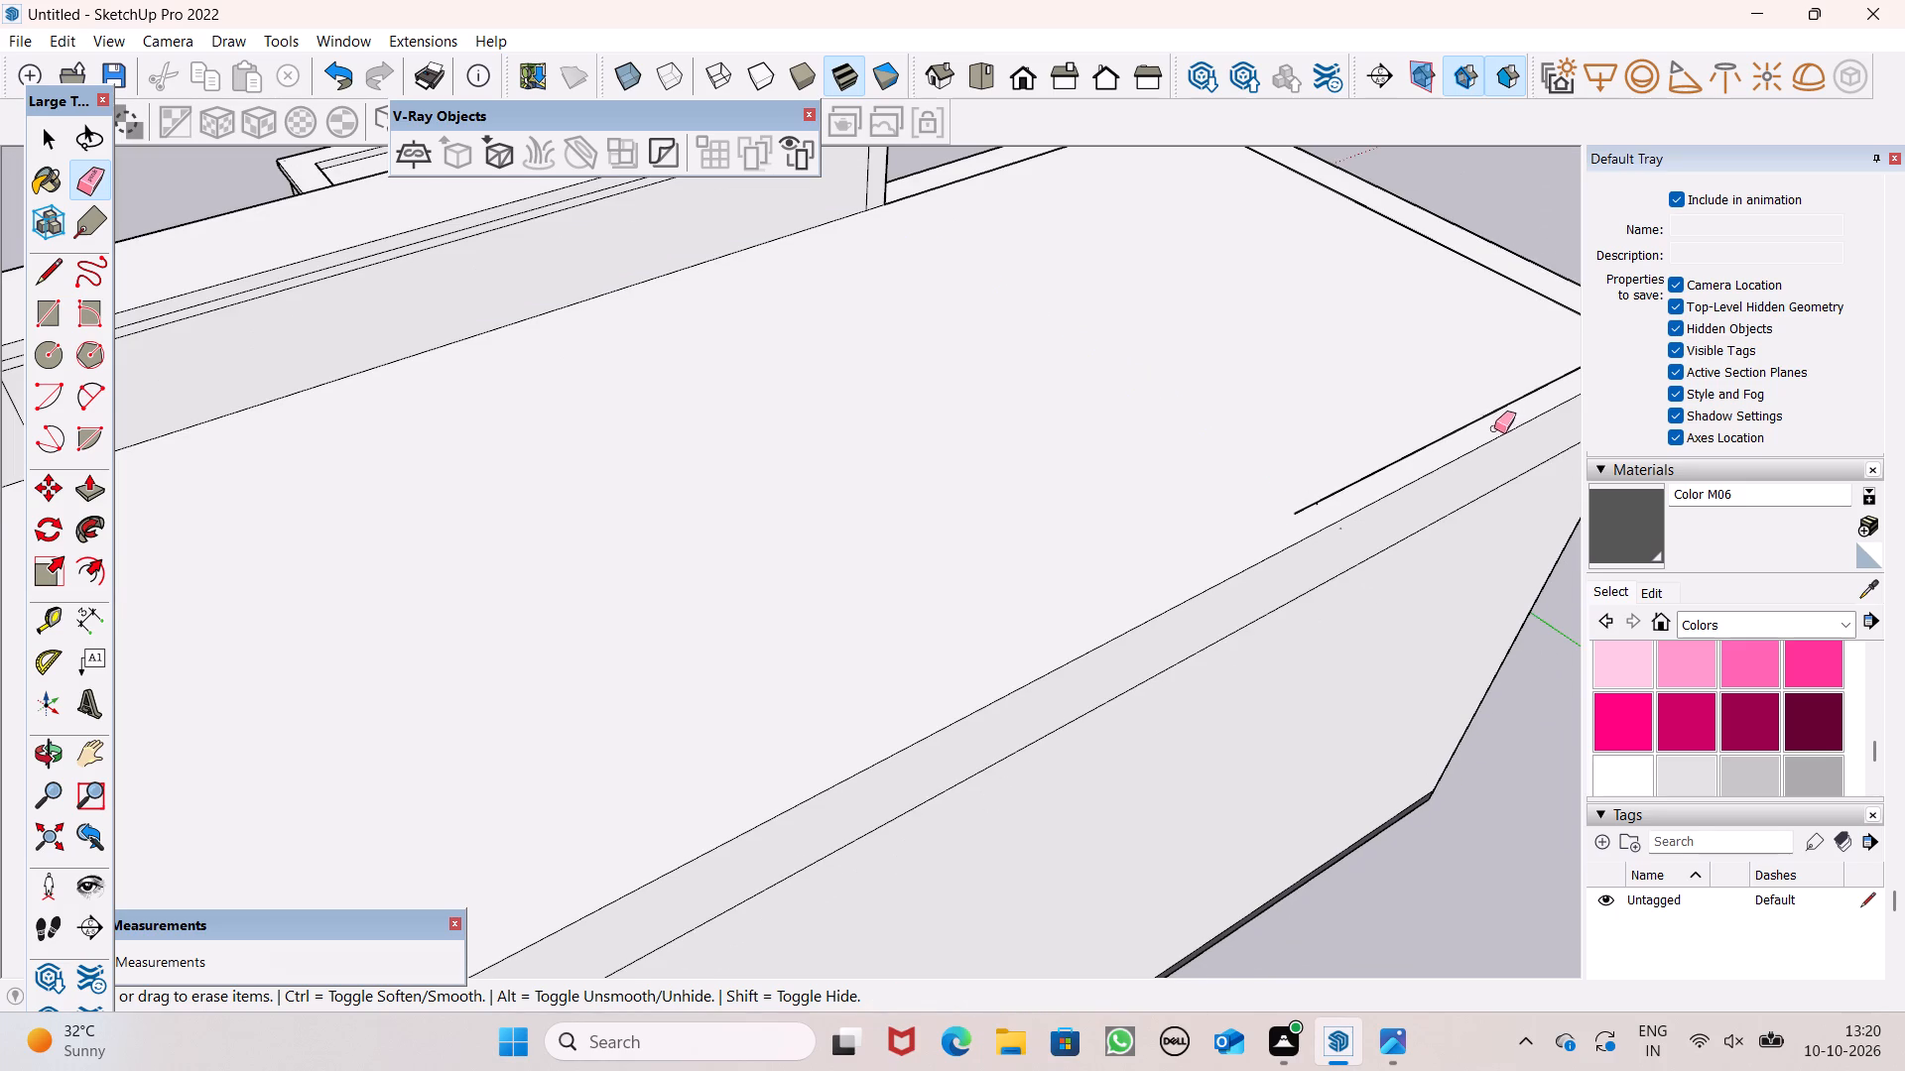
pyautogui.moveTo(1494, 427); pyautogui.dragTo(1475, 399)
pyautogui.scroll(-3, 1242, 436)
pyautogui.scroll(4, 1279, 489)
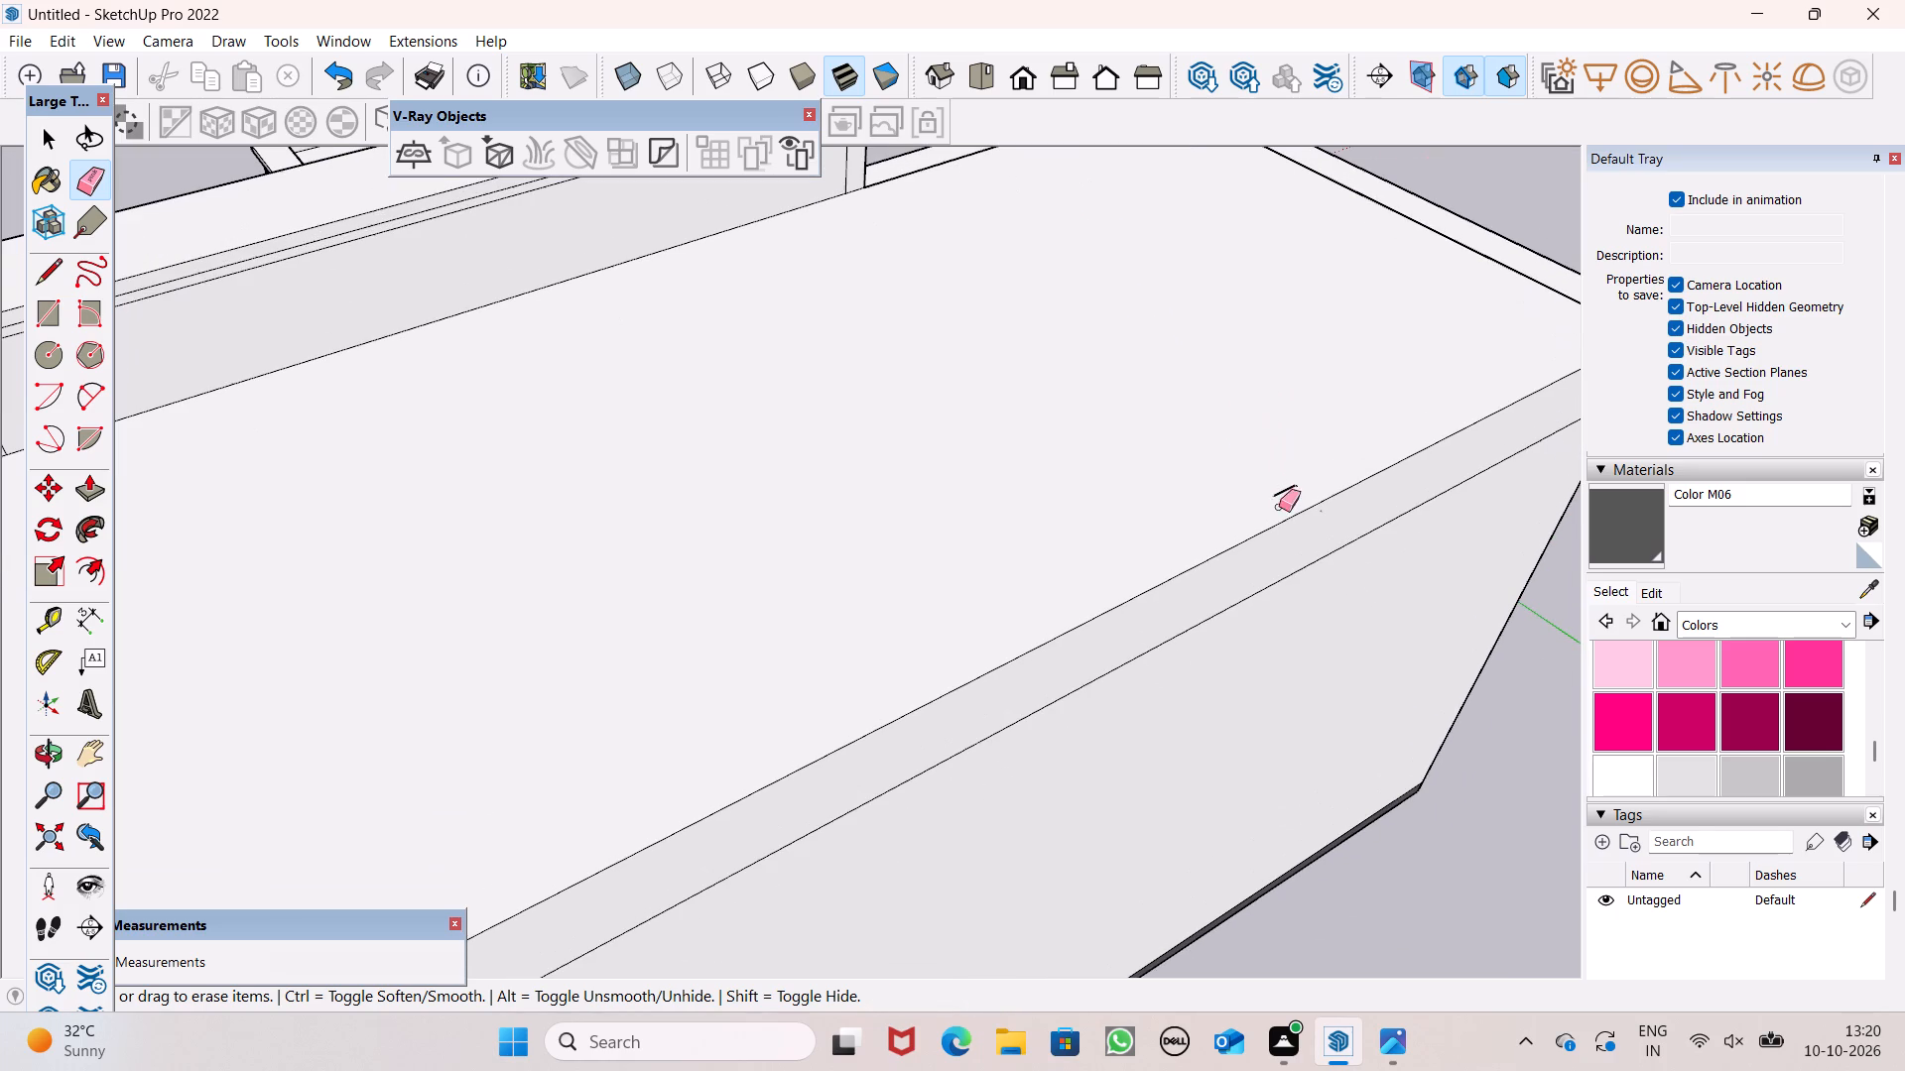
pyautogui.moveTo(1283, 497); pyautogui.dragTo(1294, 479)
# Erase the remaining inset border lines at the roof's far end and along its front edge beside the parapet.
pyautogui.scroll(-2, 1264, 498)
pyautogui.scroll(-7, 1342, 358)
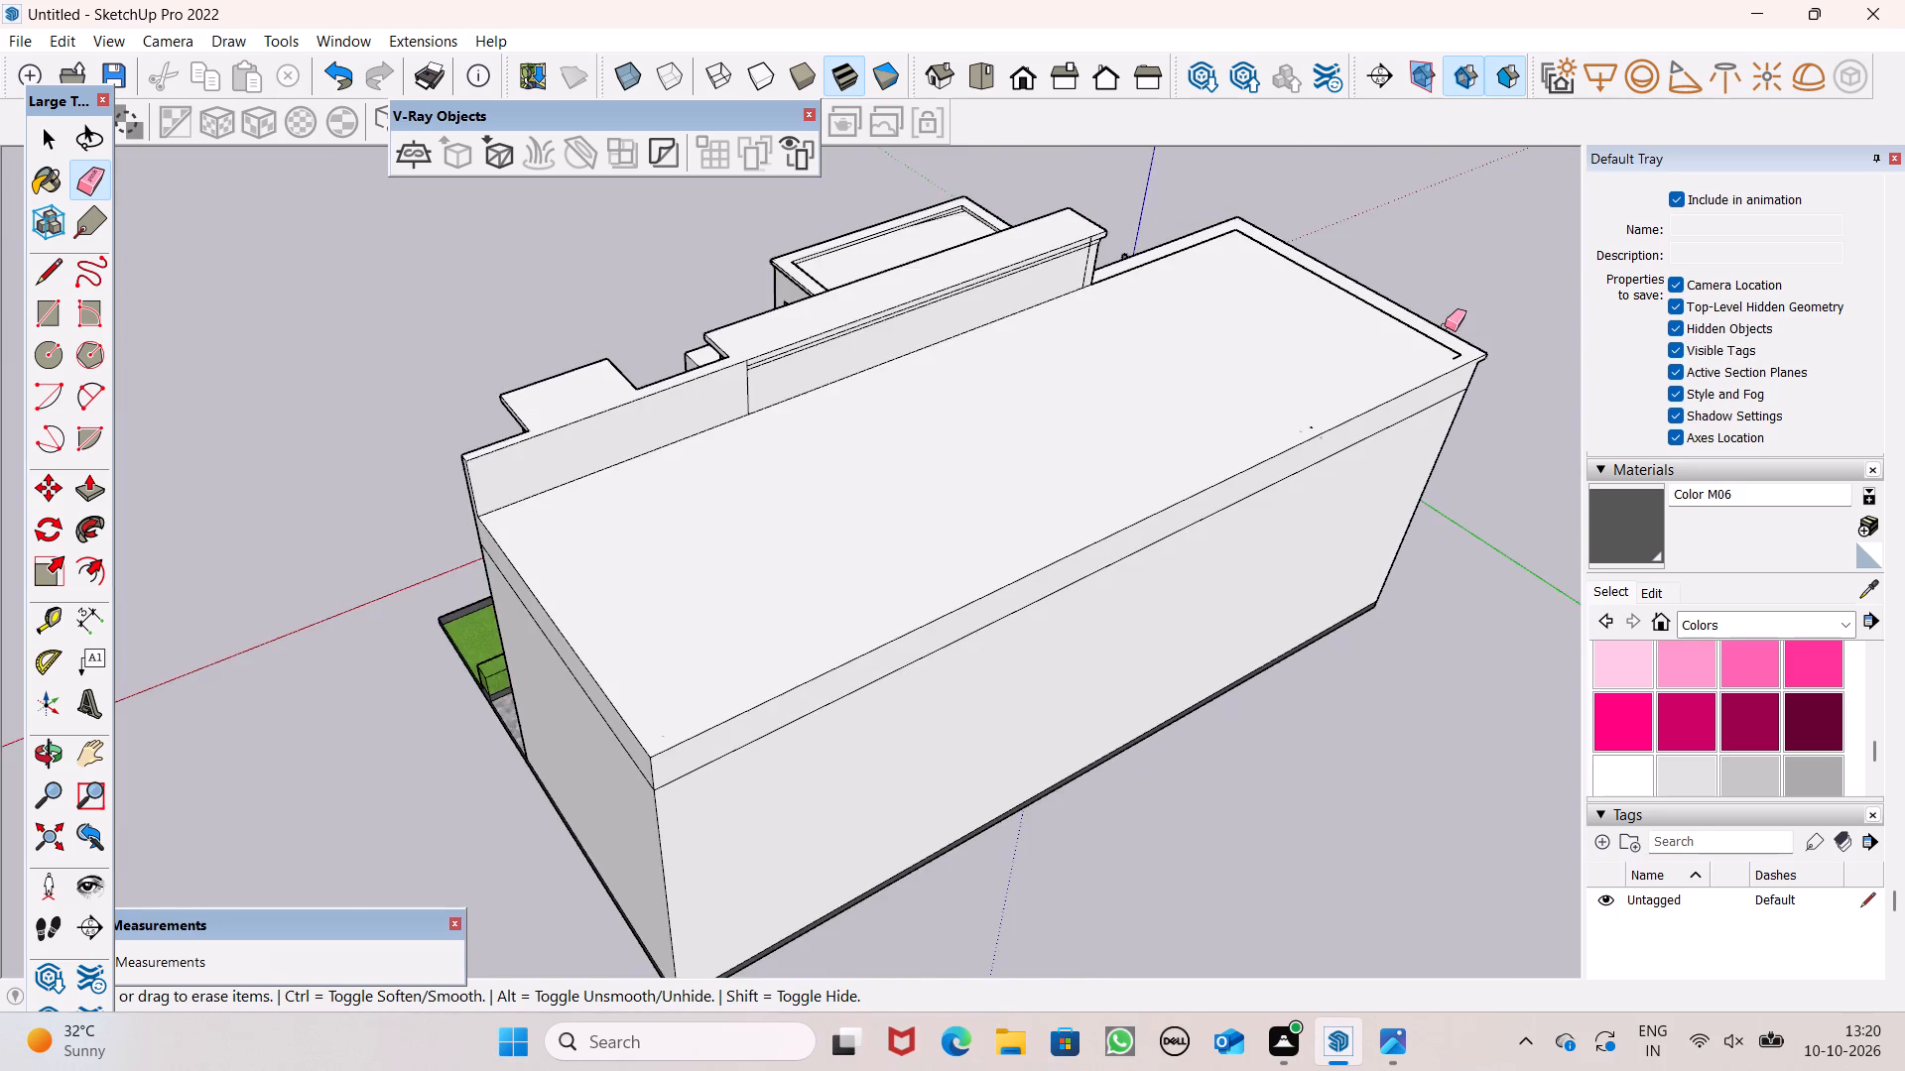
pyautogui.scroll(3, 1445, 326)
pyautogui.scroll(-1, 1446, 325)
pyautogui.scroll(7, 1449, 326)
pyautogui.moveTo(1460, 374); pyautogui.dragTo(1446, 393)
pyautogui.click(1462, 394)
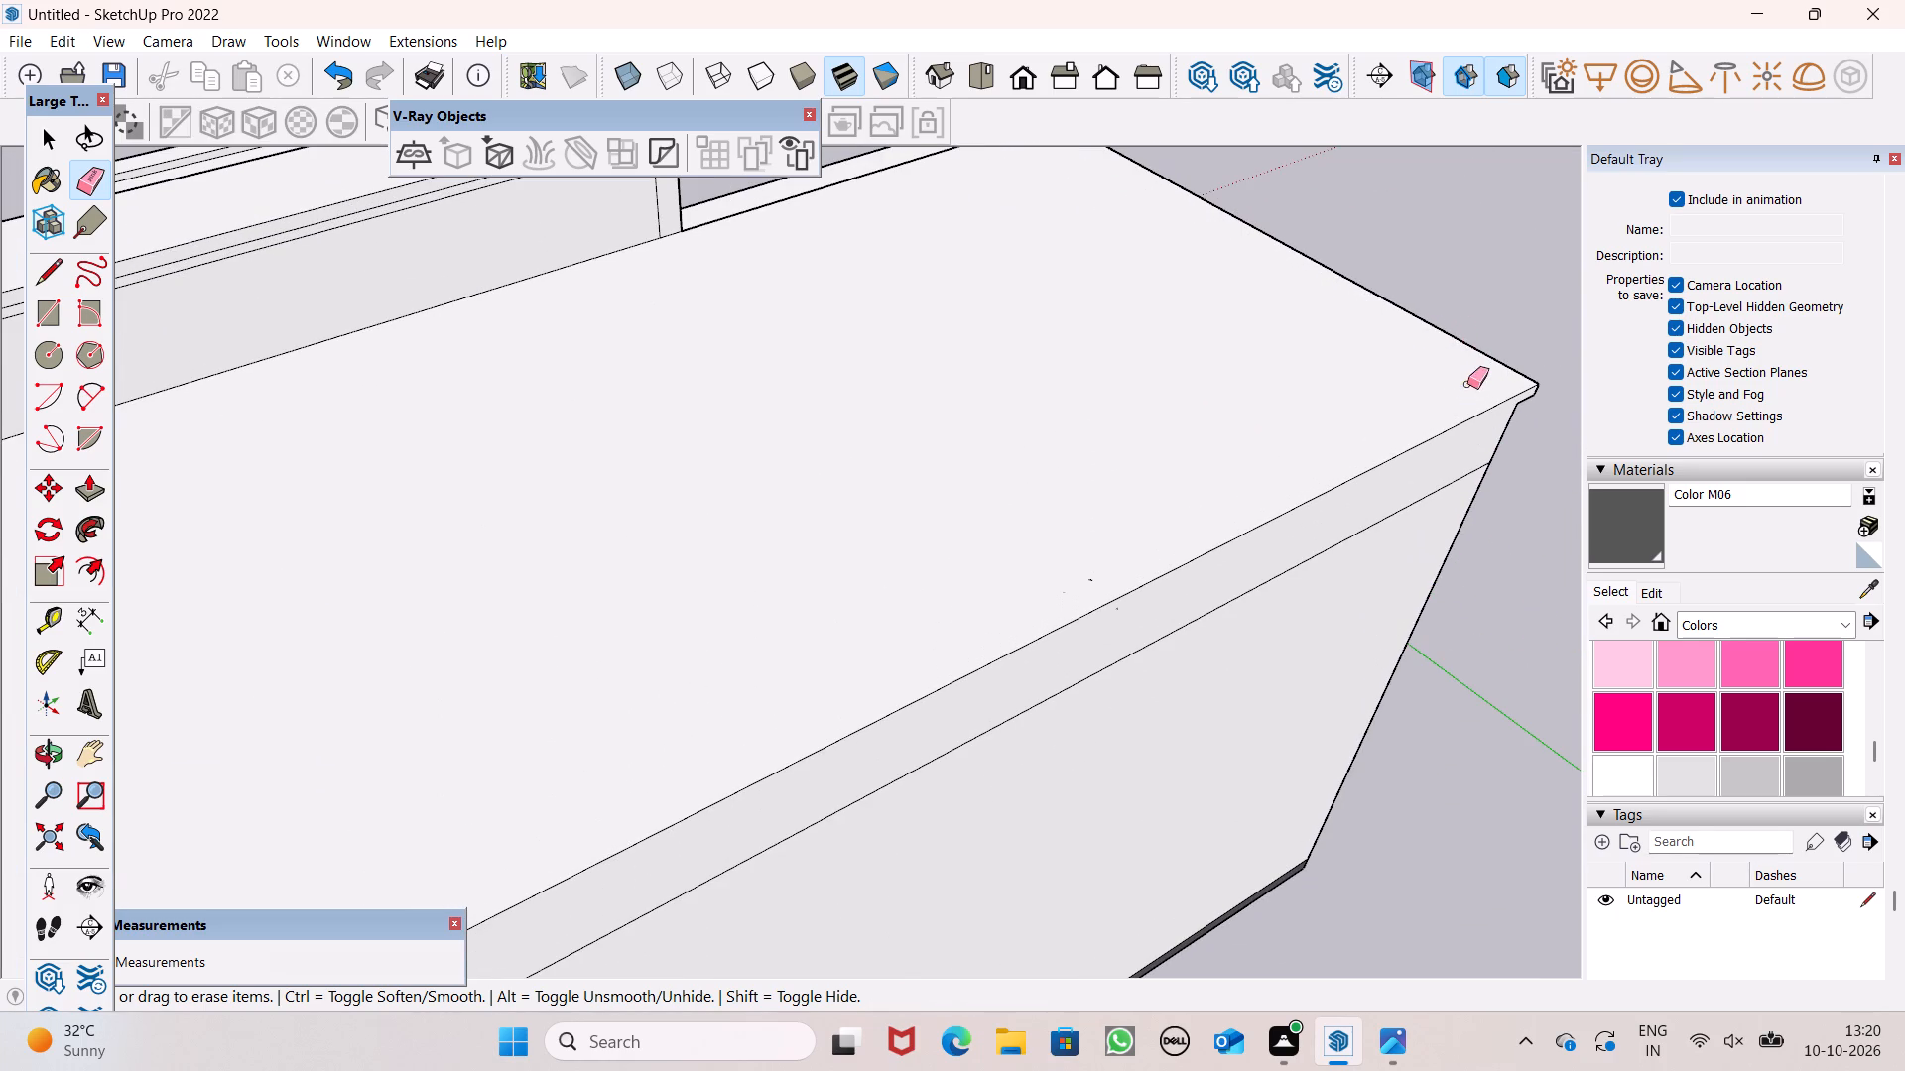
pyautogui.scroll(-6, 871, 558)
pyautogui.scroll(2, 897, 319)
pyautogui.scroll(-1, 830, 281)
pyautogui.scroll(3, 830, 281)
pyautogui.moveTo(817, 325); pyautogui.dragTo(825, 348)
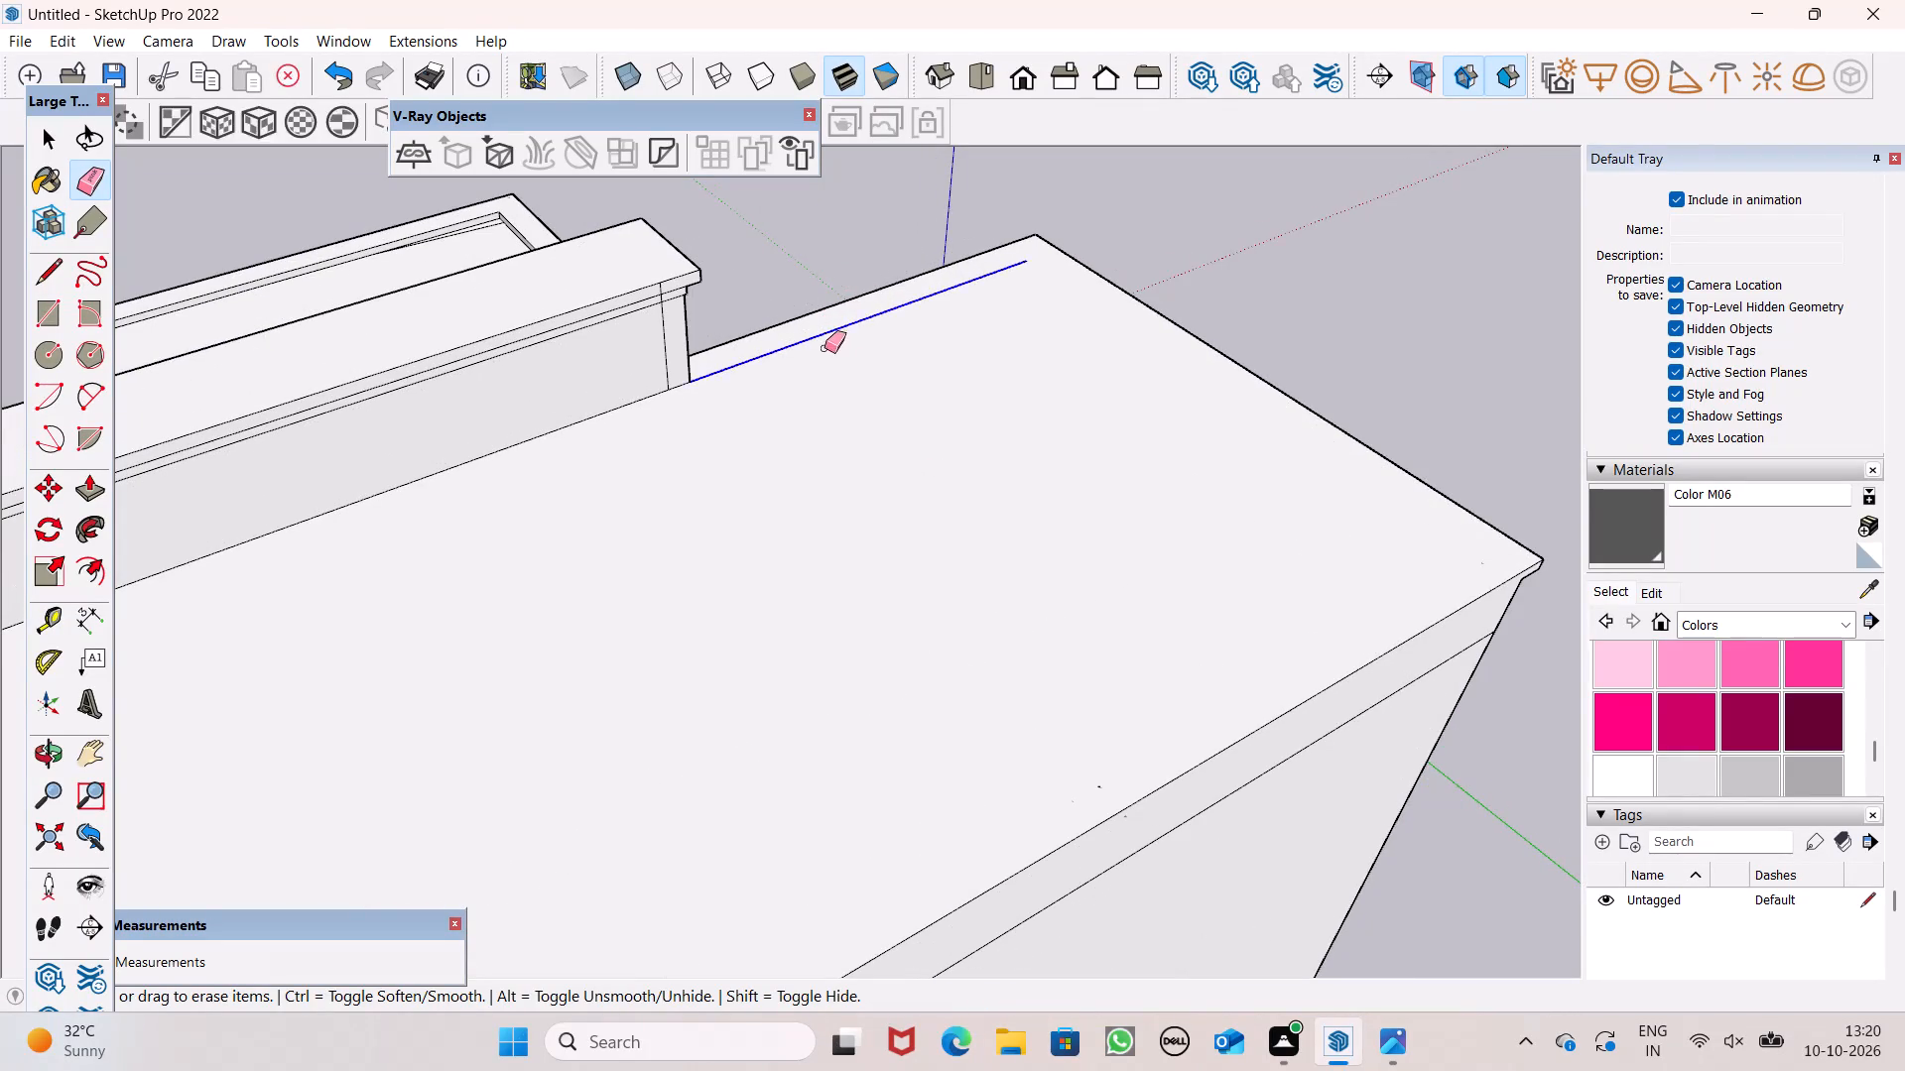
# Examine the whole house with its cleaned roof from the front and from above.
pyautogui.scroll(-9, 847, 422)
pyautogui.moveTo(346, 626); pyautogui.dragTo(1341, 595, button='middle')
pyautogui.scroll(1, 1280, 616)
pyautogui.moveTo(1023, 654); pyautogui.dragTo(1316, 470, button='middle')
pyautogui.scroll(-7, 1109, 419)
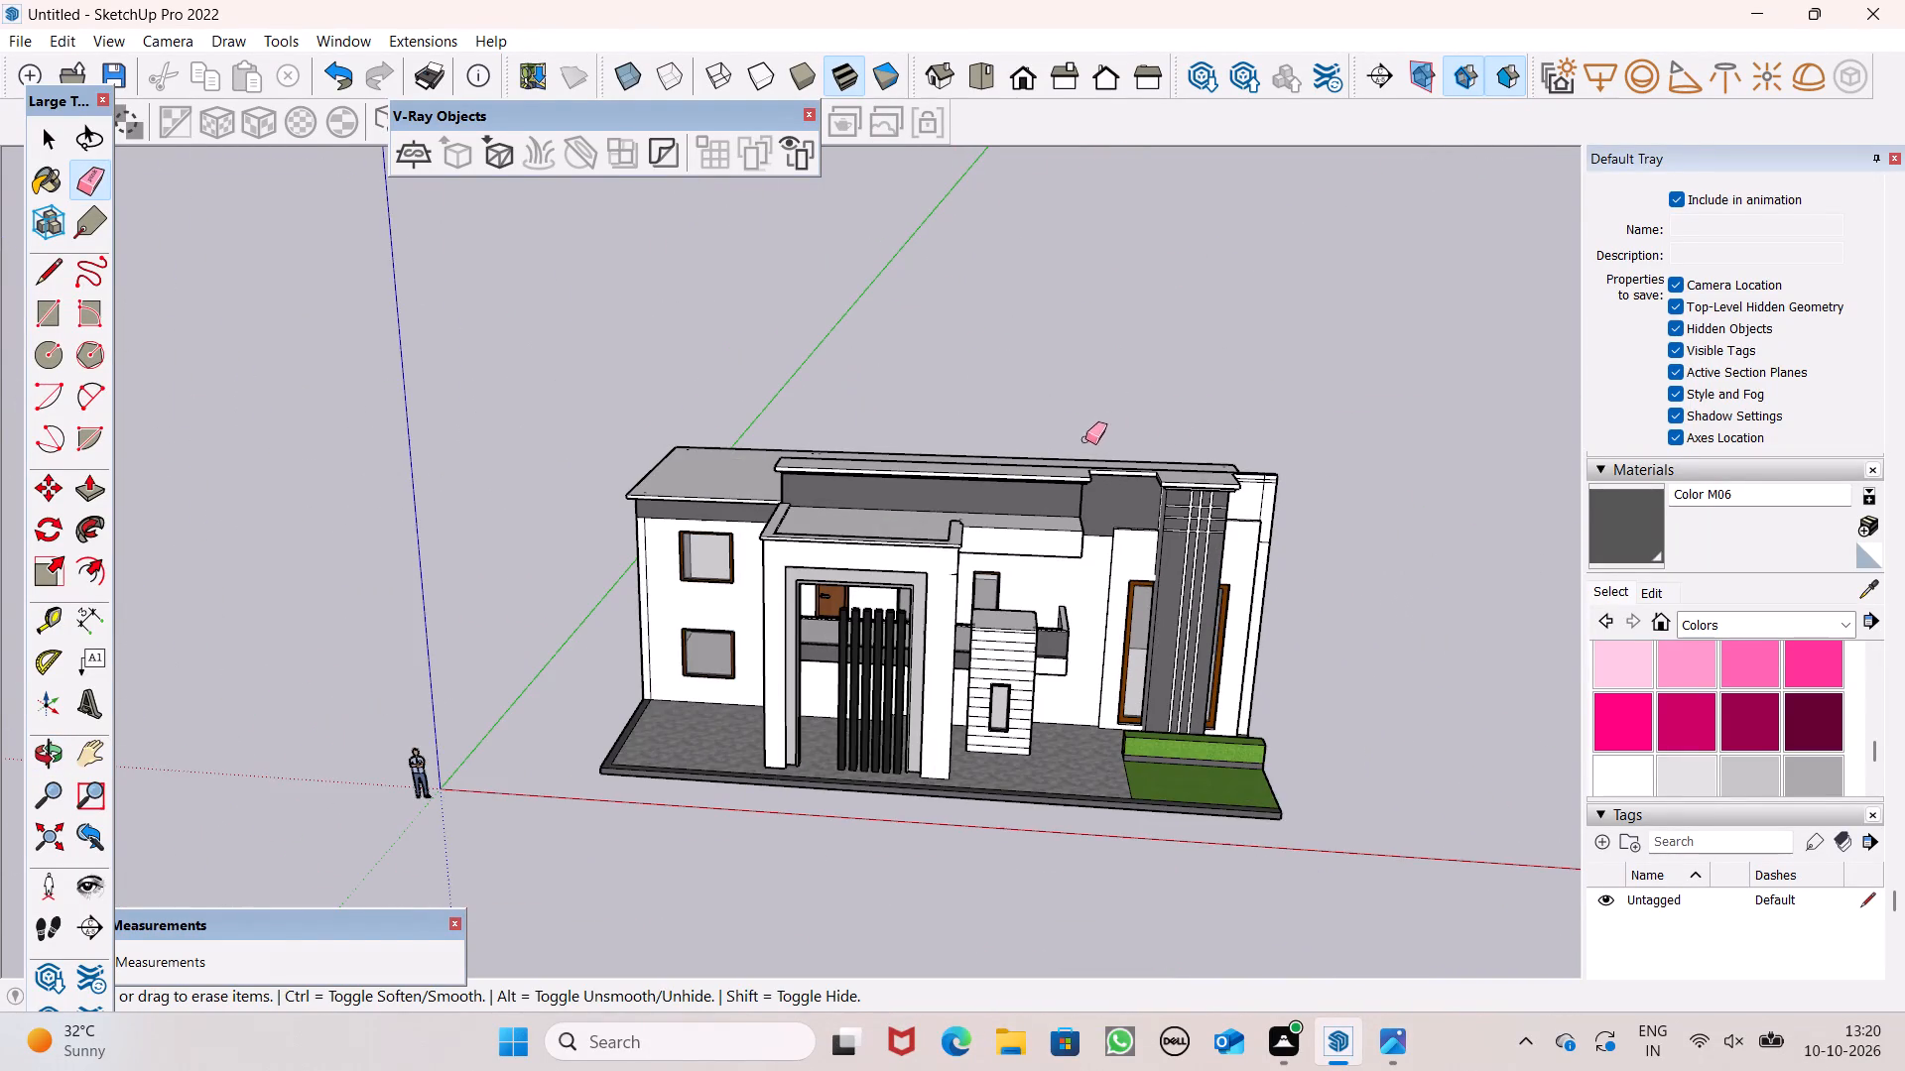
pyautogui.press('space')
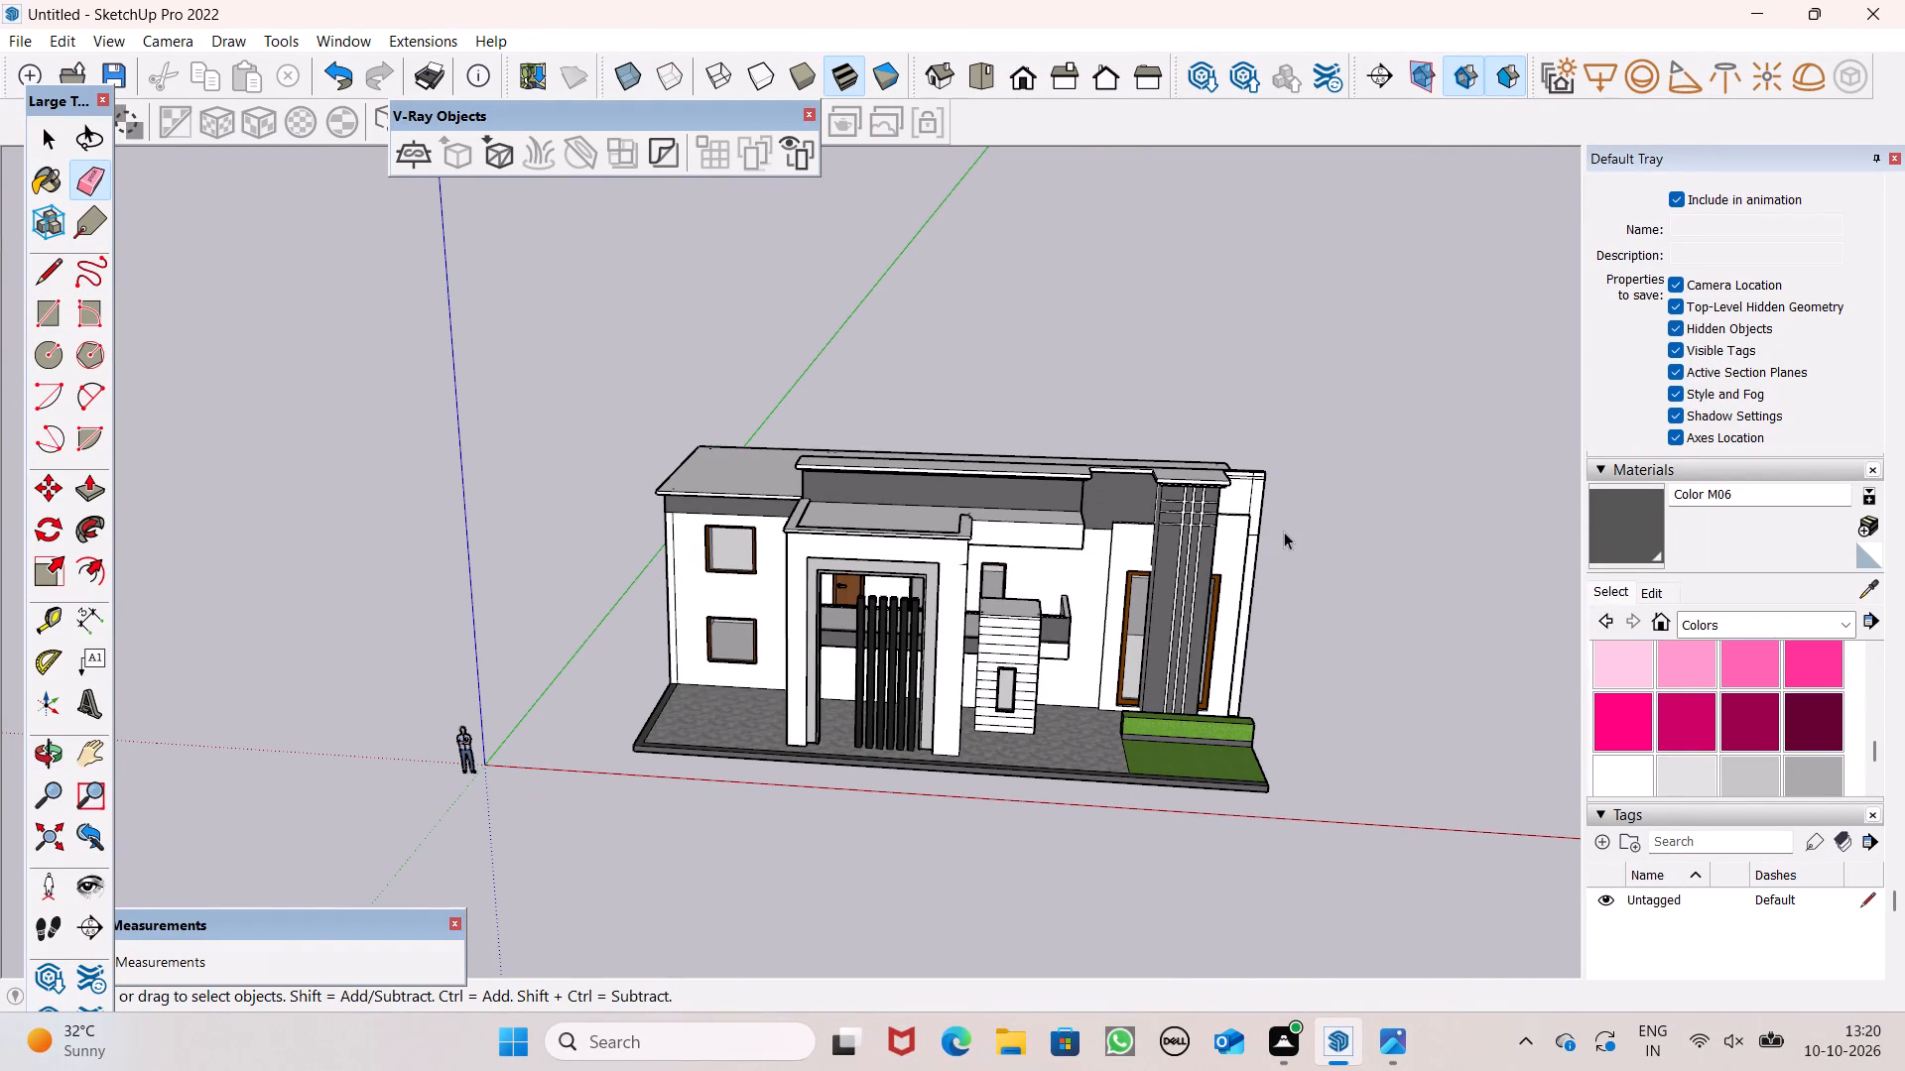
pyautogui.scroll(-1, 1205, 554)
pyautogui.moveTo(1242, 699); pyautogui.dragTo(1078, 813, button='middle')
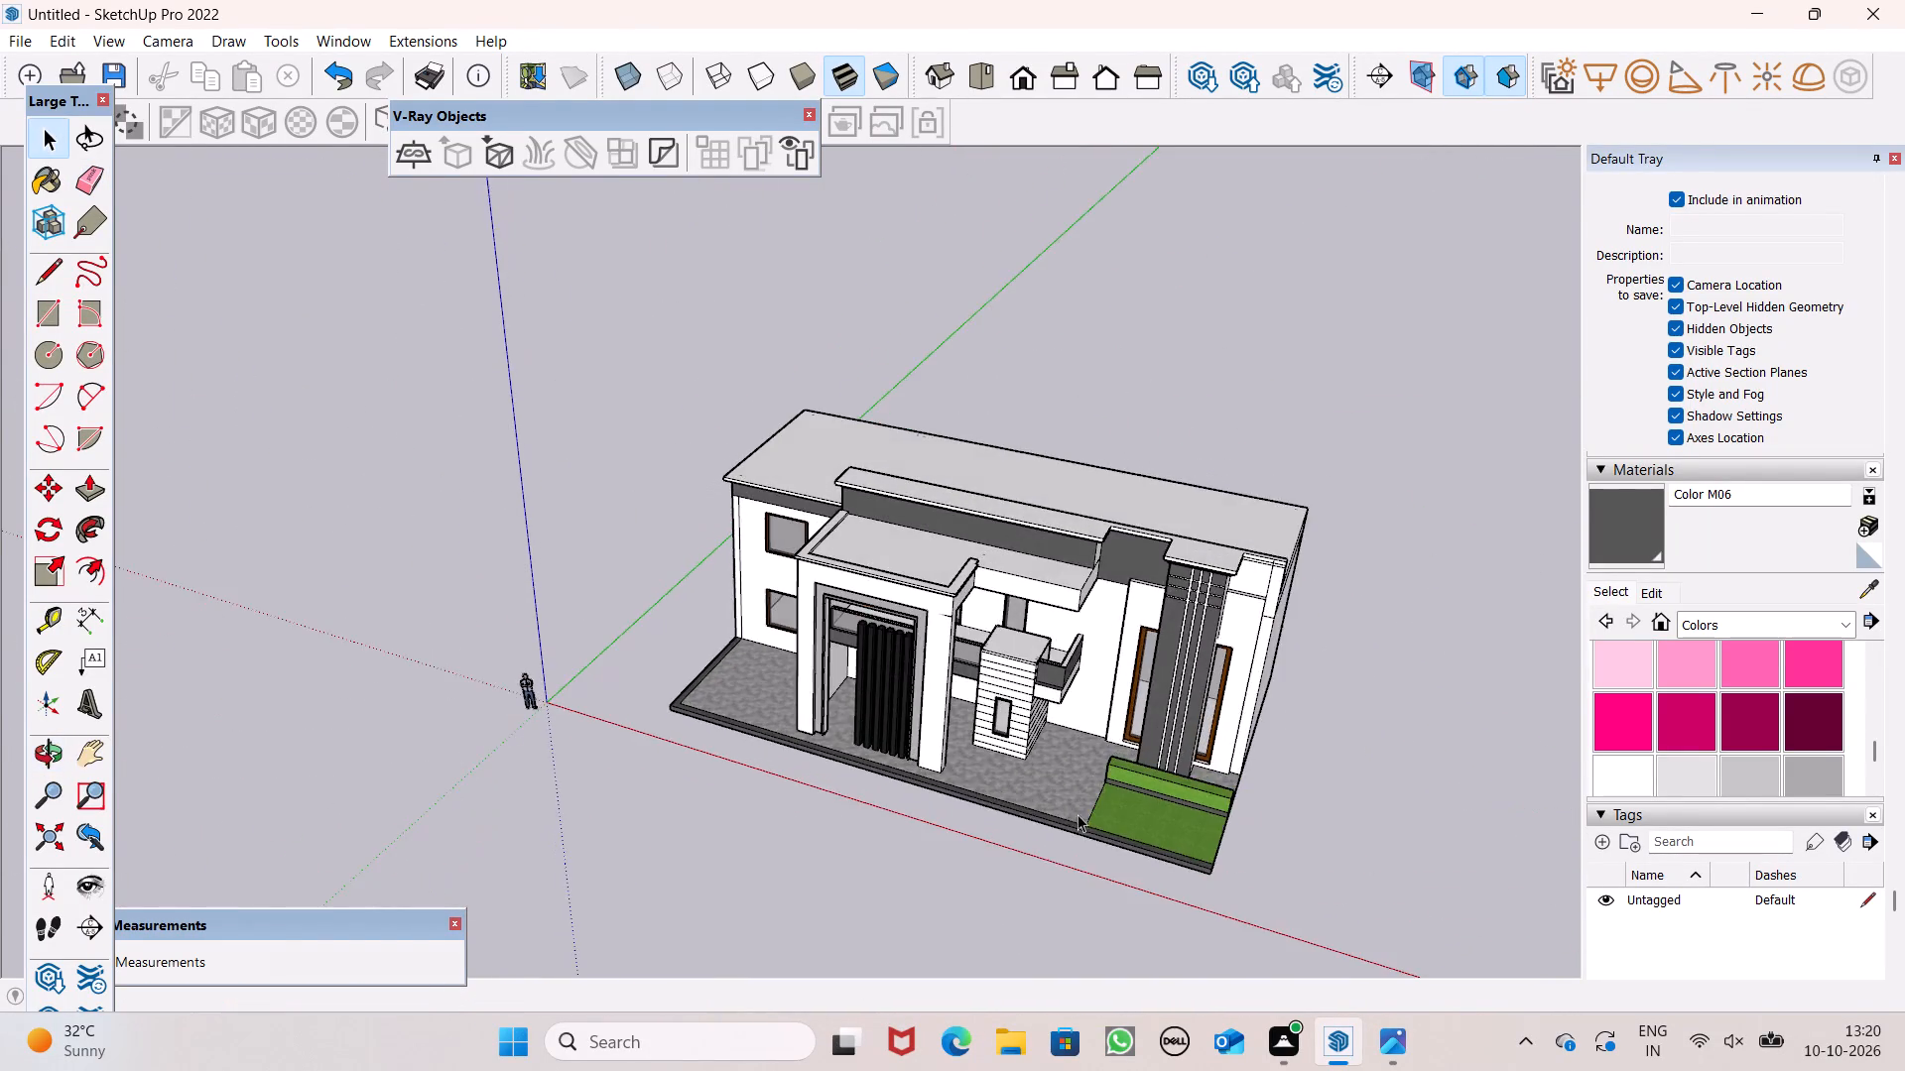
# Draw a rectangle about 7' 6" by 5' on the stone paving against the front base of the small clad pillar.
pyautogui.scroll(8, 1078, 817)
pyautogui.moveTo(1142, 868); pyautogui.dragTo(1347, 896, button='middle')
pyautogui.scroll(3, 1356, 869)
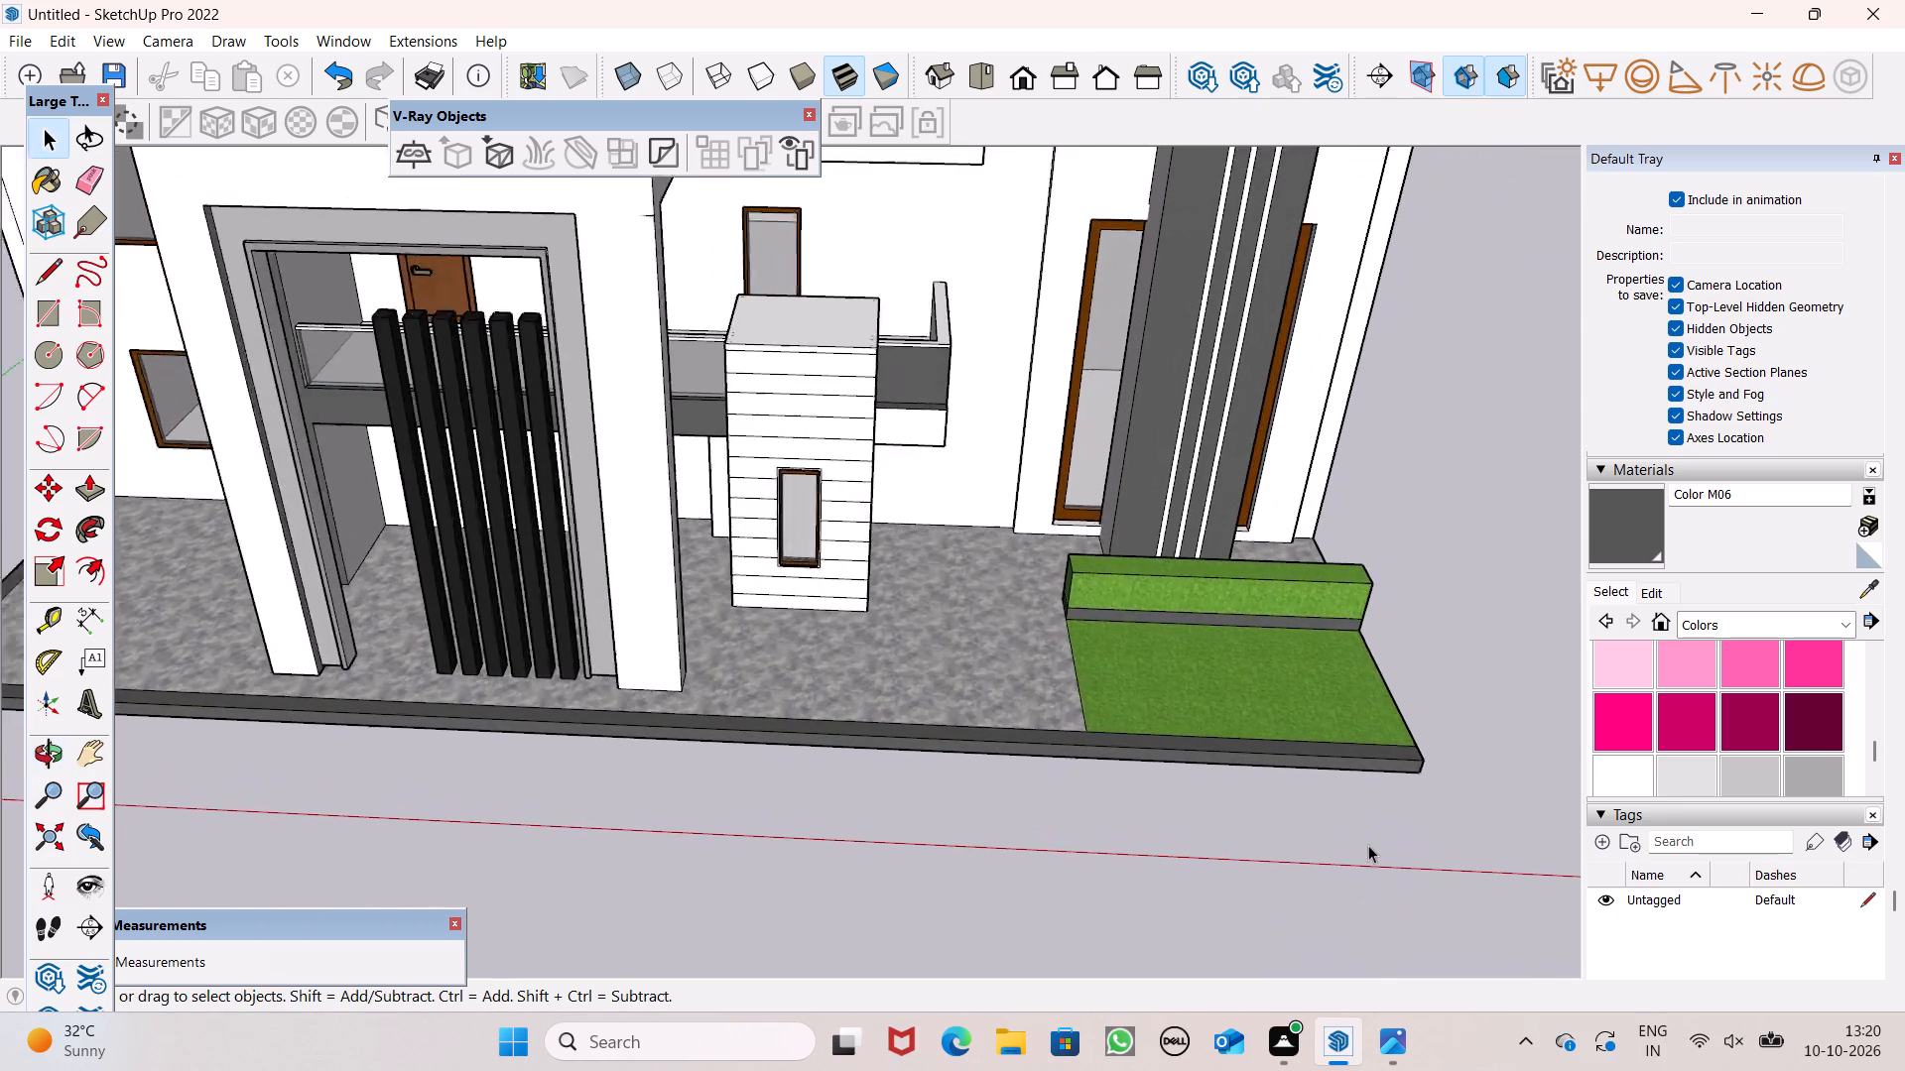
pyautogui.scroll(3, 1368, 845)
pyautogui.scroll(5, 1323, 768)
pyautogui.scroll(-5, 1225, 724)
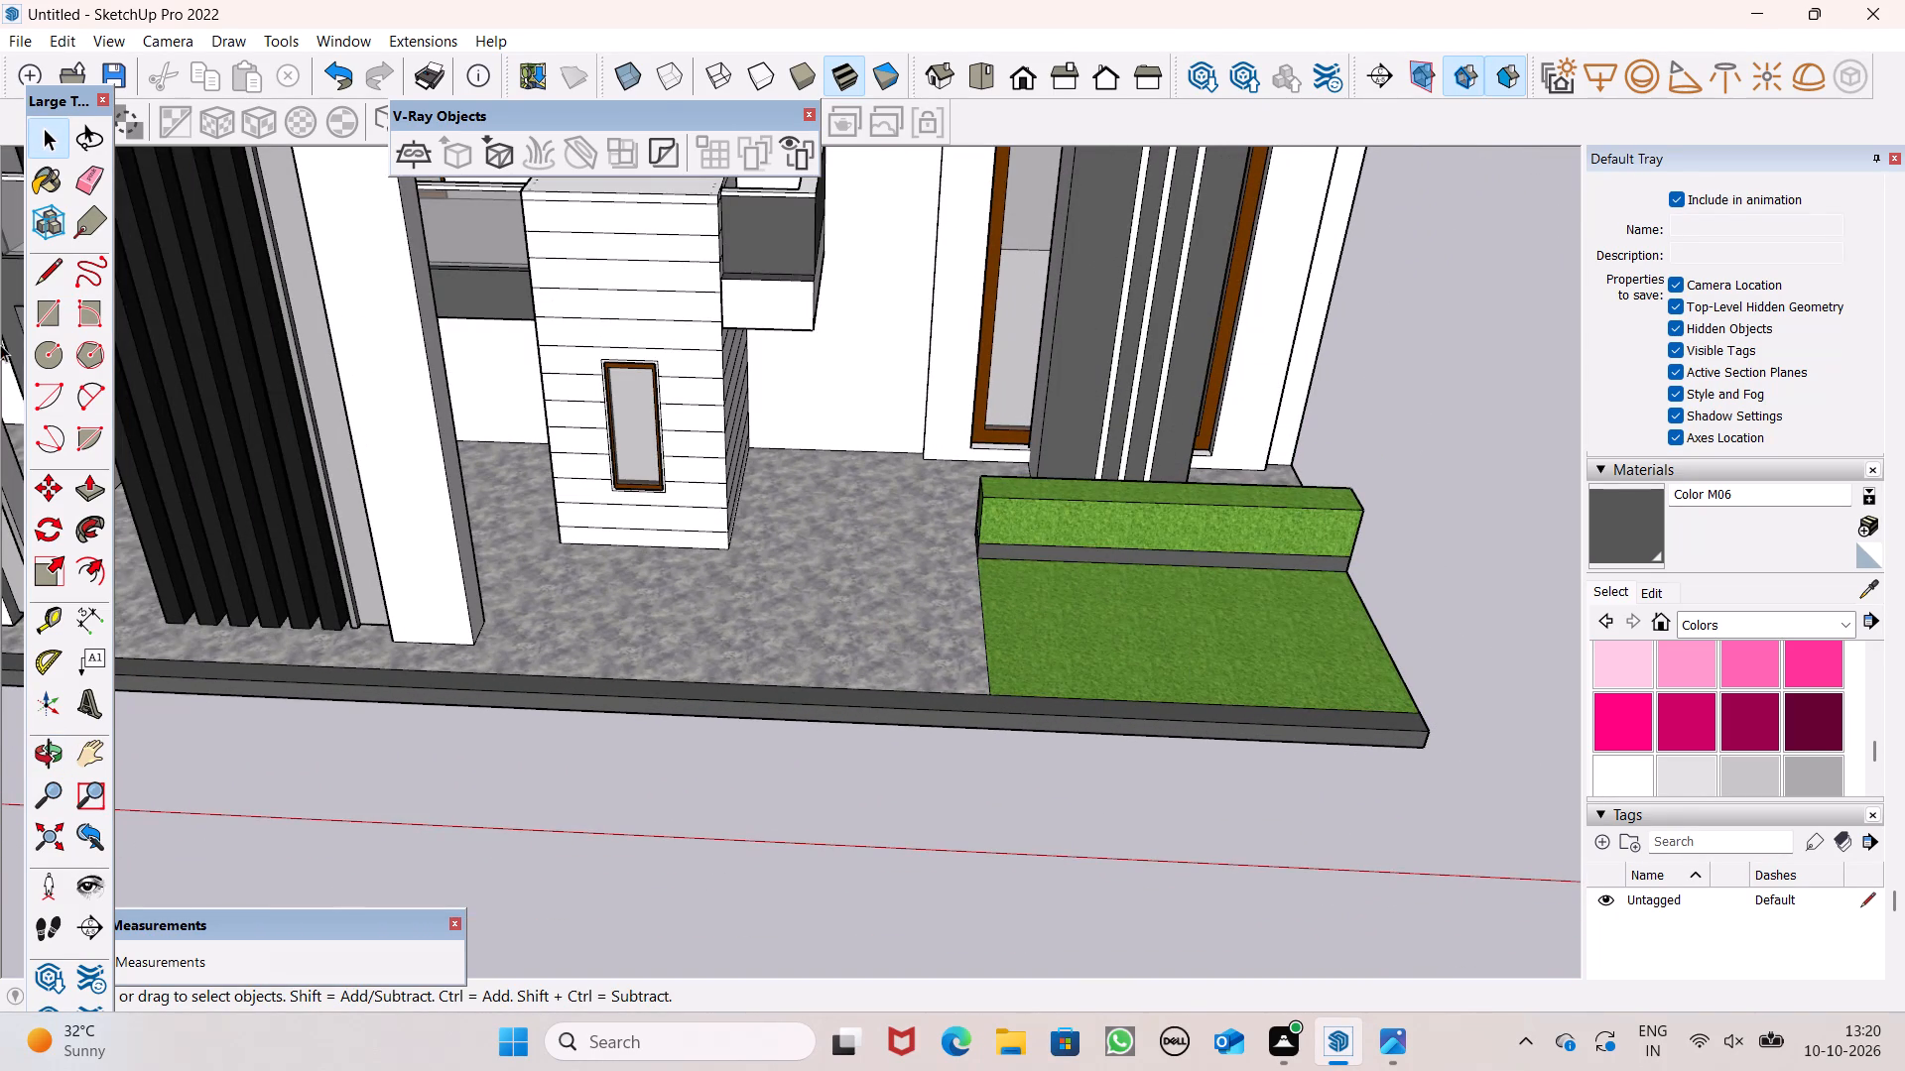
pyautogui.click(48, 278)
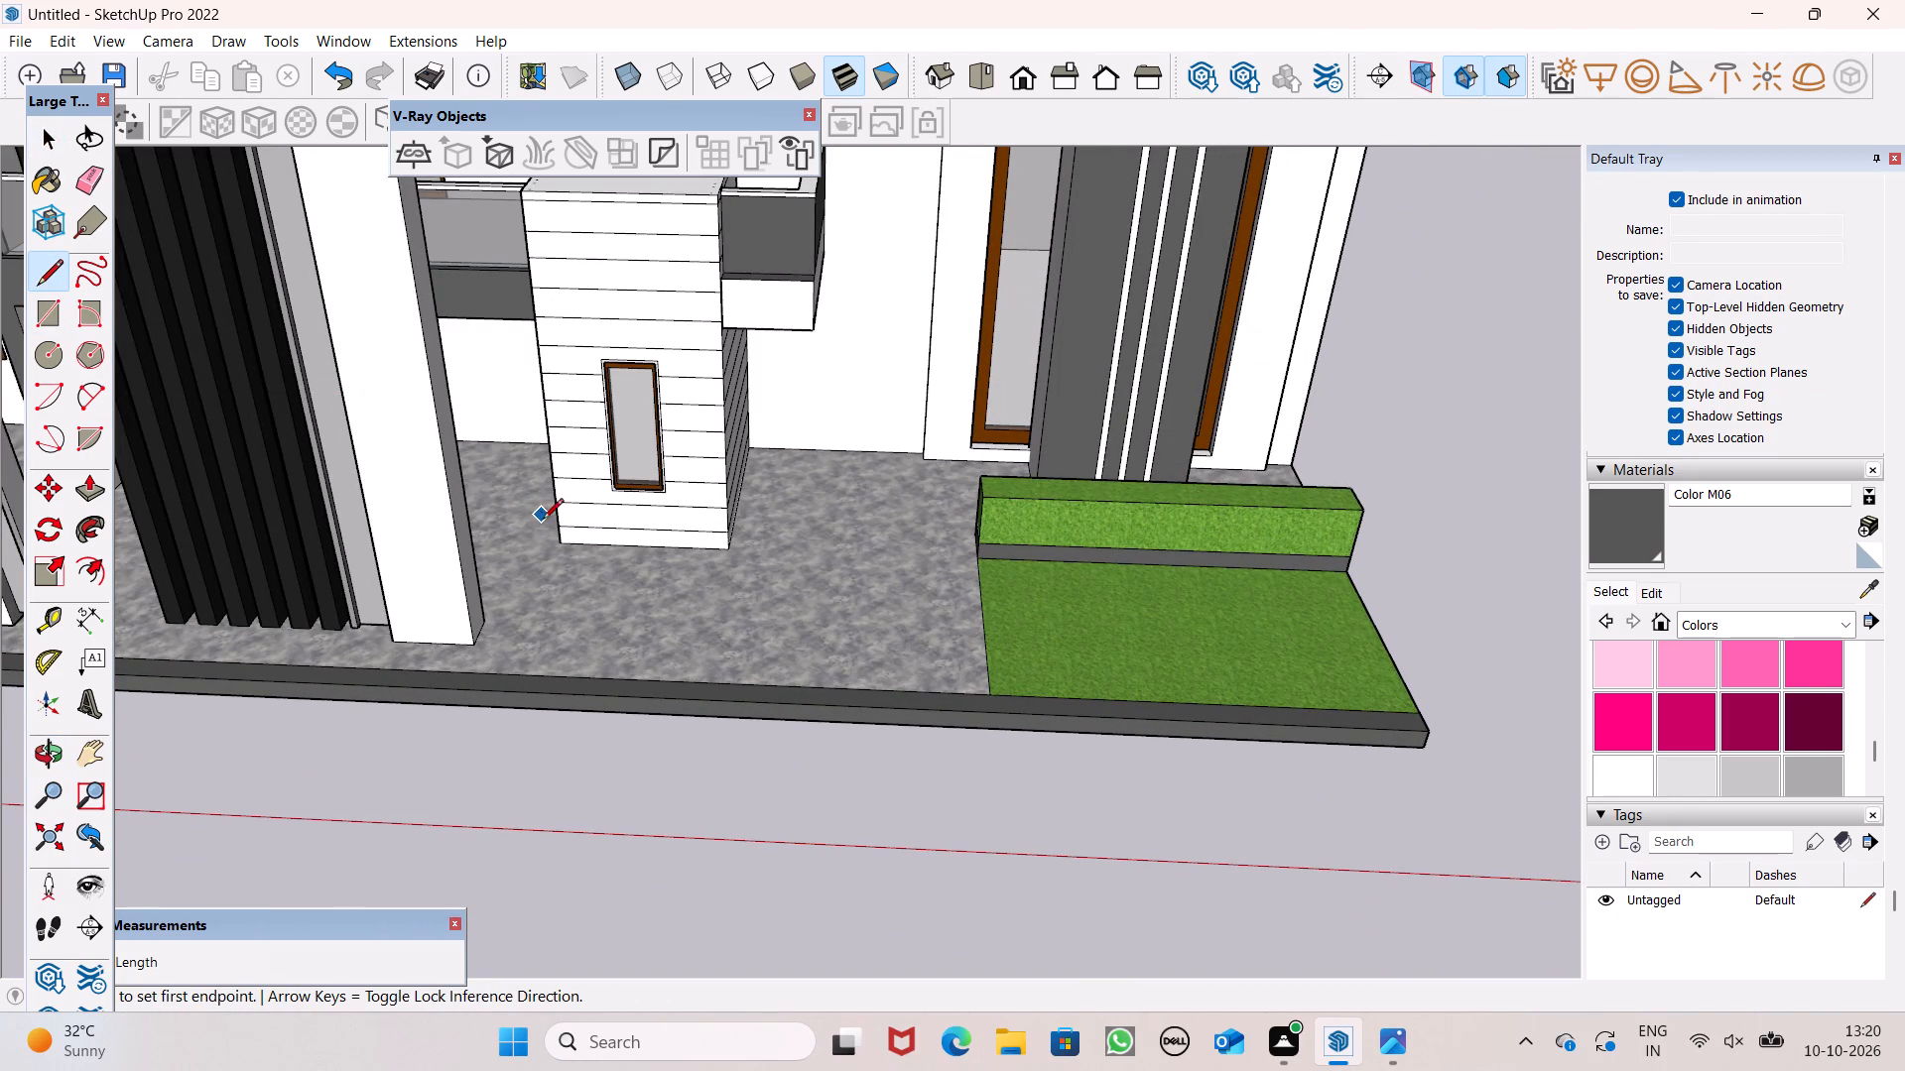
pyautogui.scroll(3, 768, 611)
pyautogui.scroll(1, 570, 521)
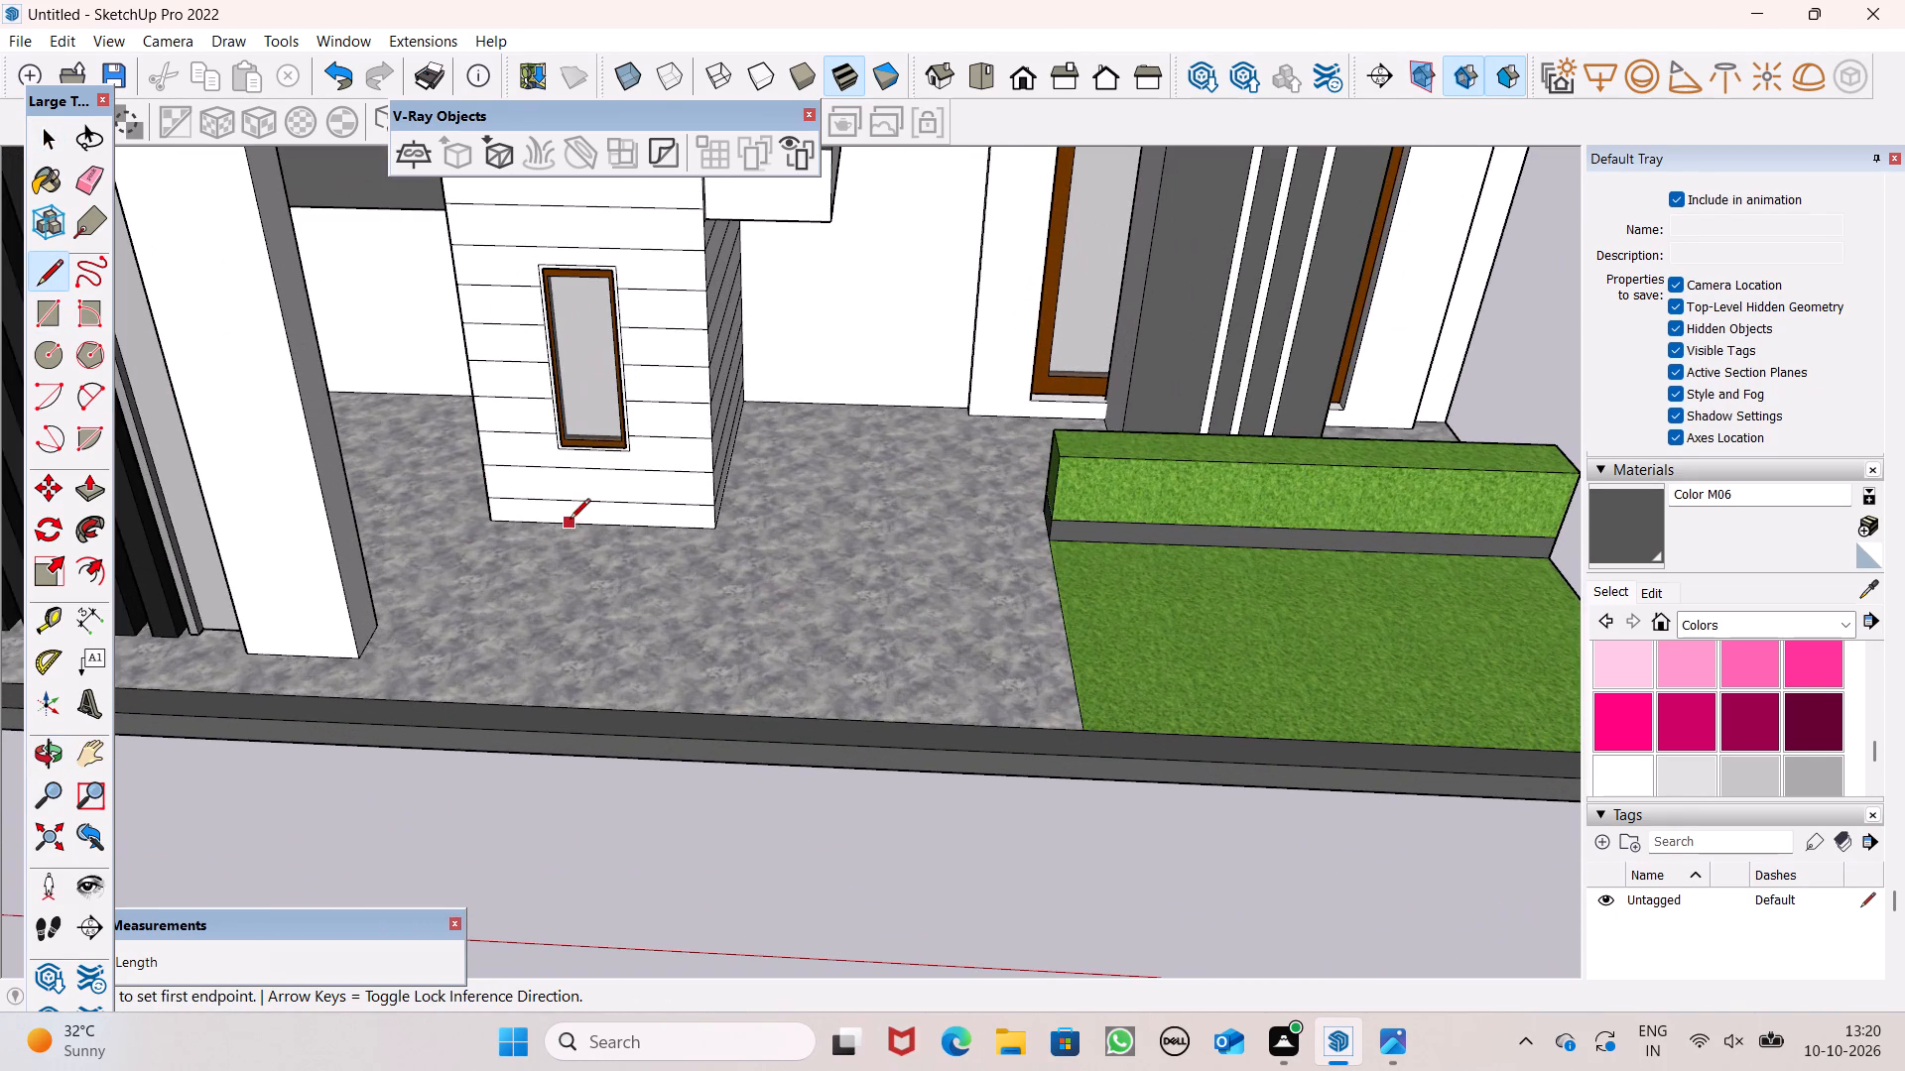
pyautogui.scroll(3, 570, 521)
pyautogui.click(45, 316)
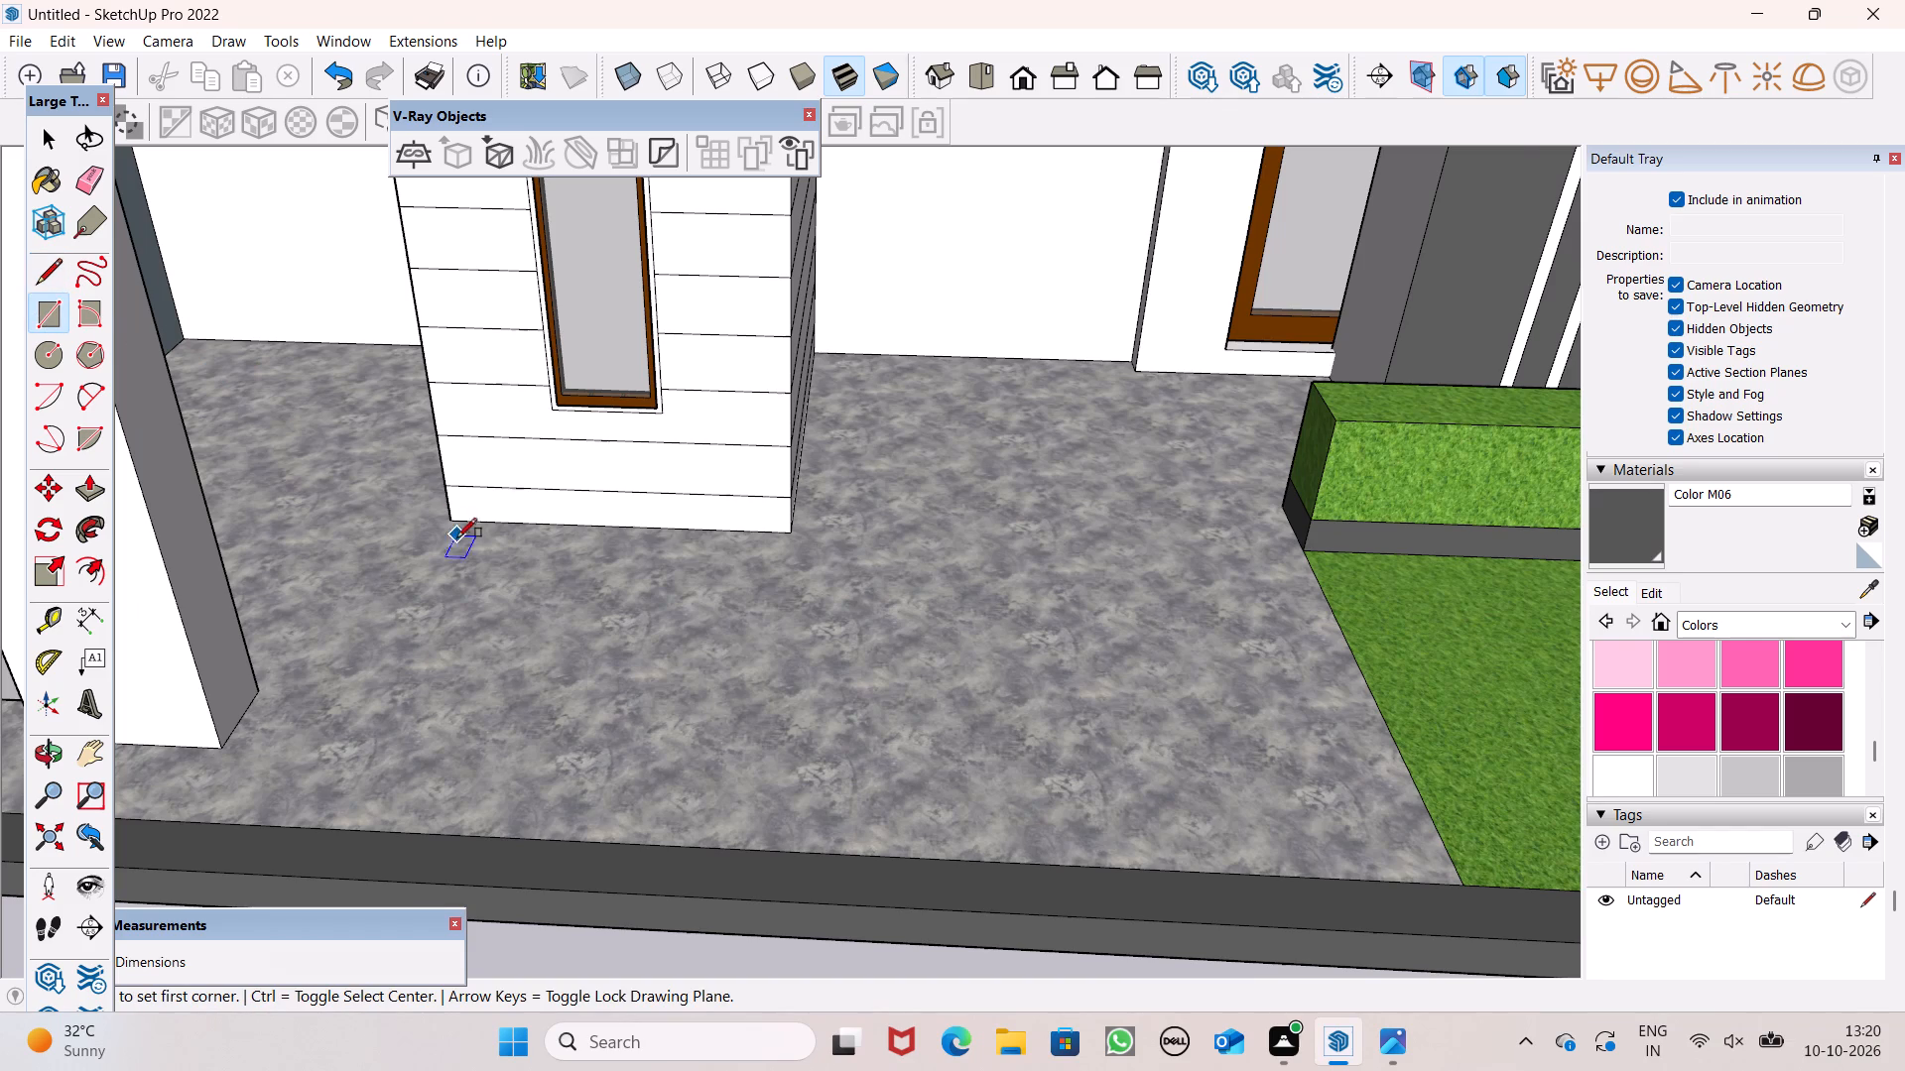
pyautogui.scroll(3, 458, 542)
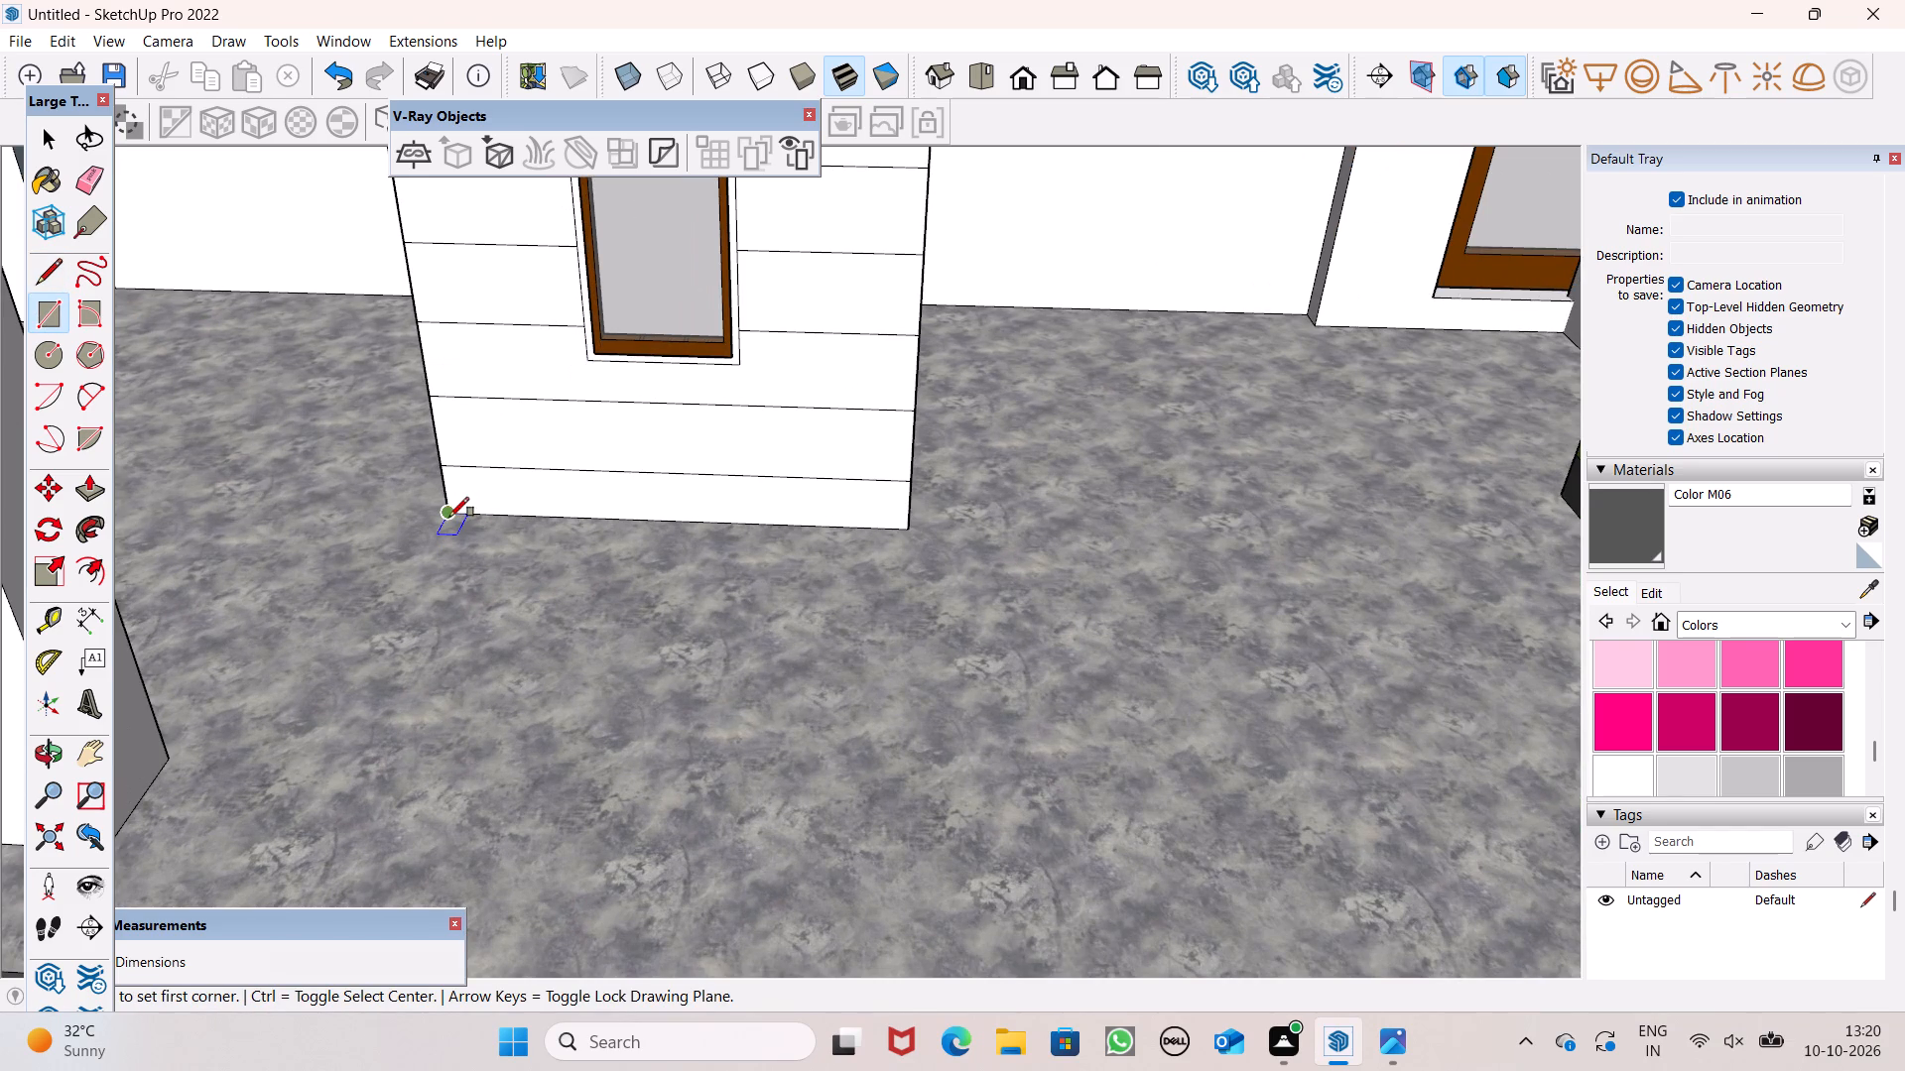
pyautogui.doubleClick(449, 517)
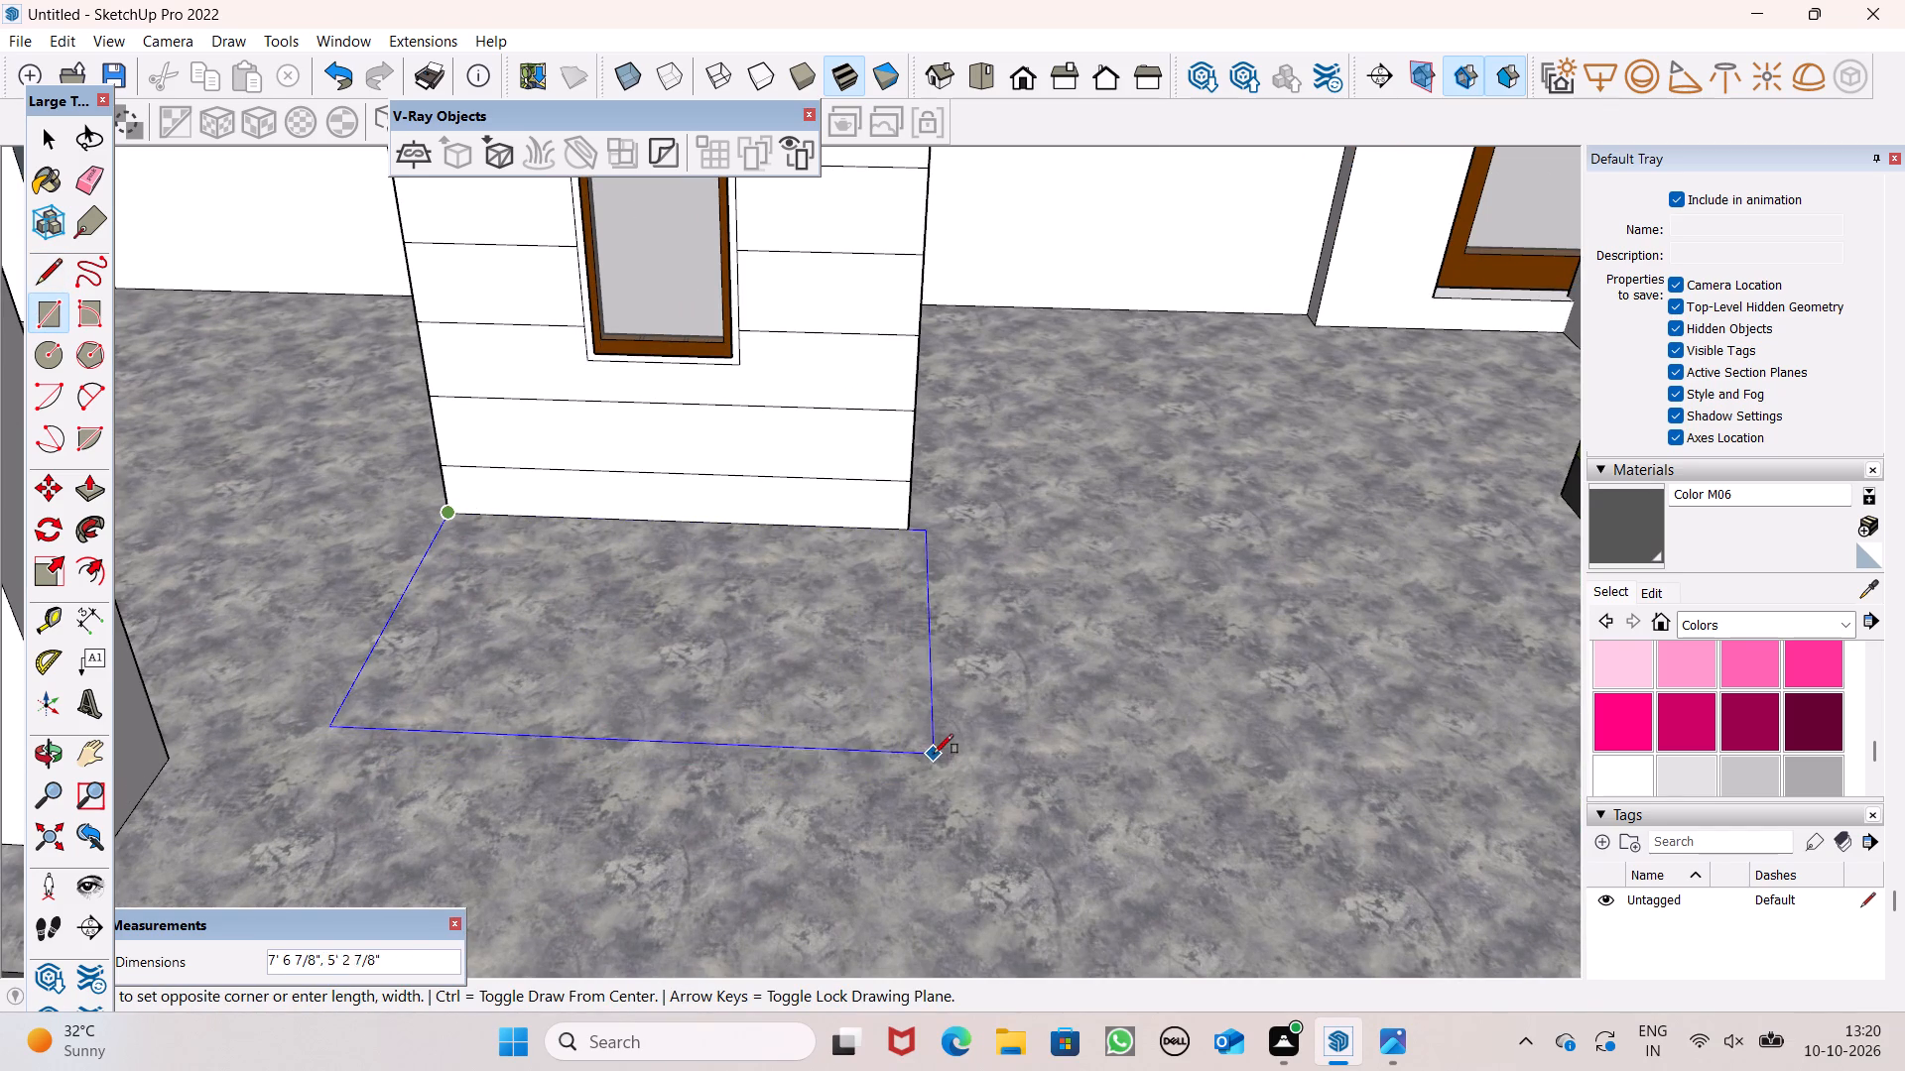
pyautogui.click(928, 743)
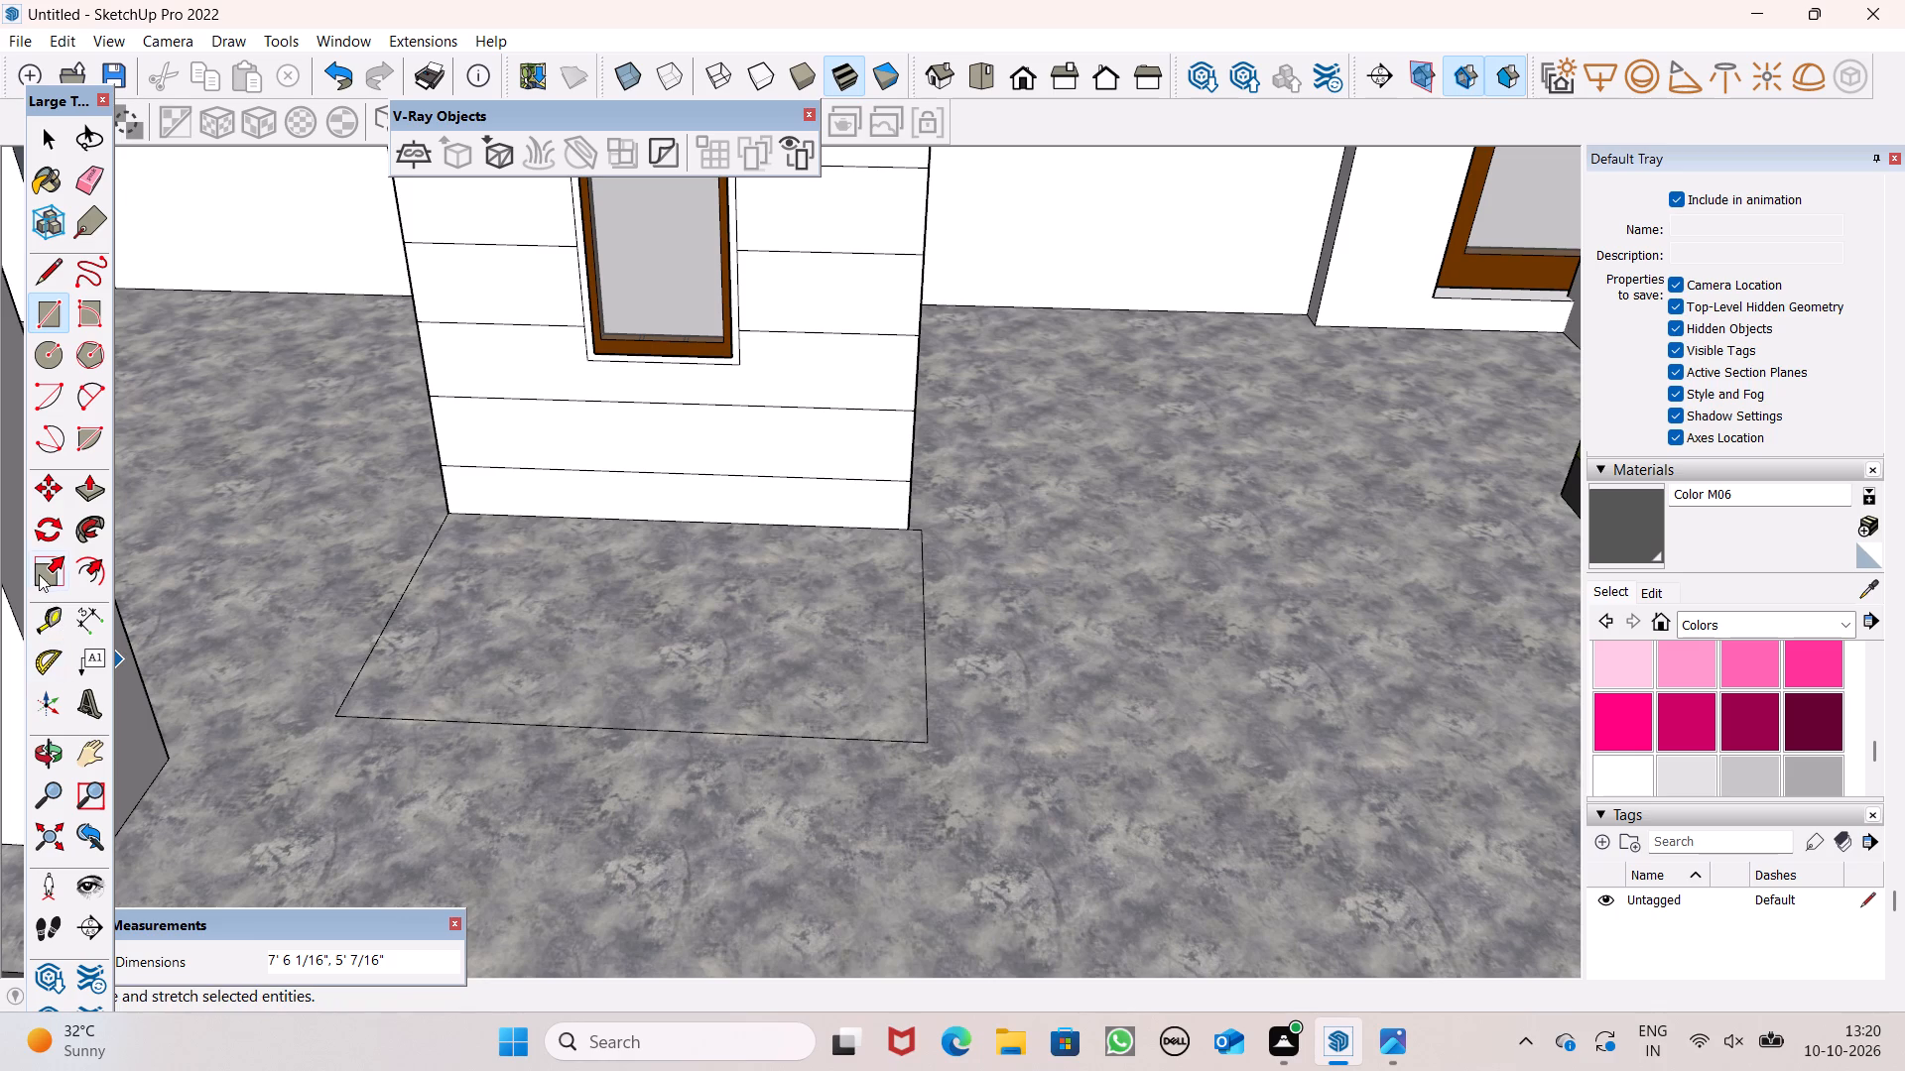
# Push/Pull the new rectangle up about 1' 4" into a raised step block in front of the clad pillar.
pyautogui.click(91, 488)
pyautogui.moveTo(464, 675); pyautogui.dragTo(468, 643)
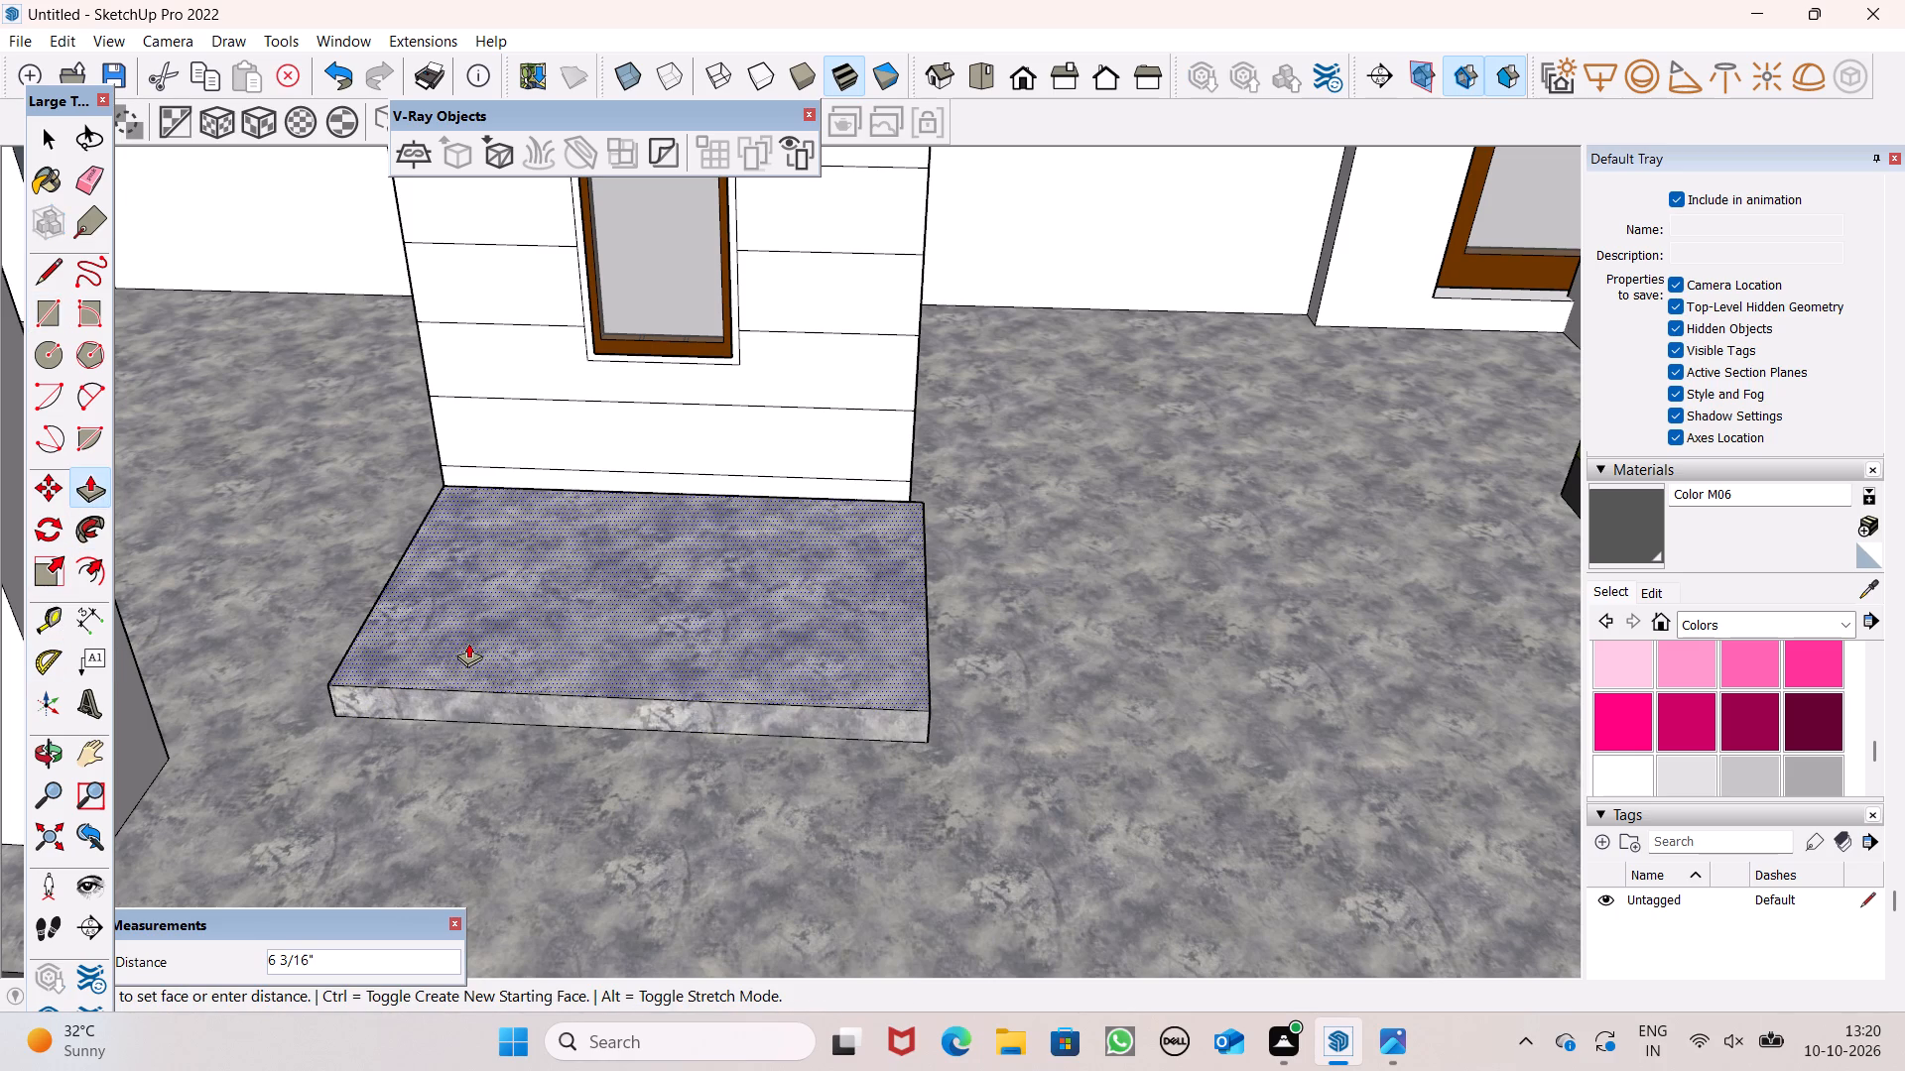
pyautogui.moveTo(468, 643); pyautogui.dragTo(469, 616)
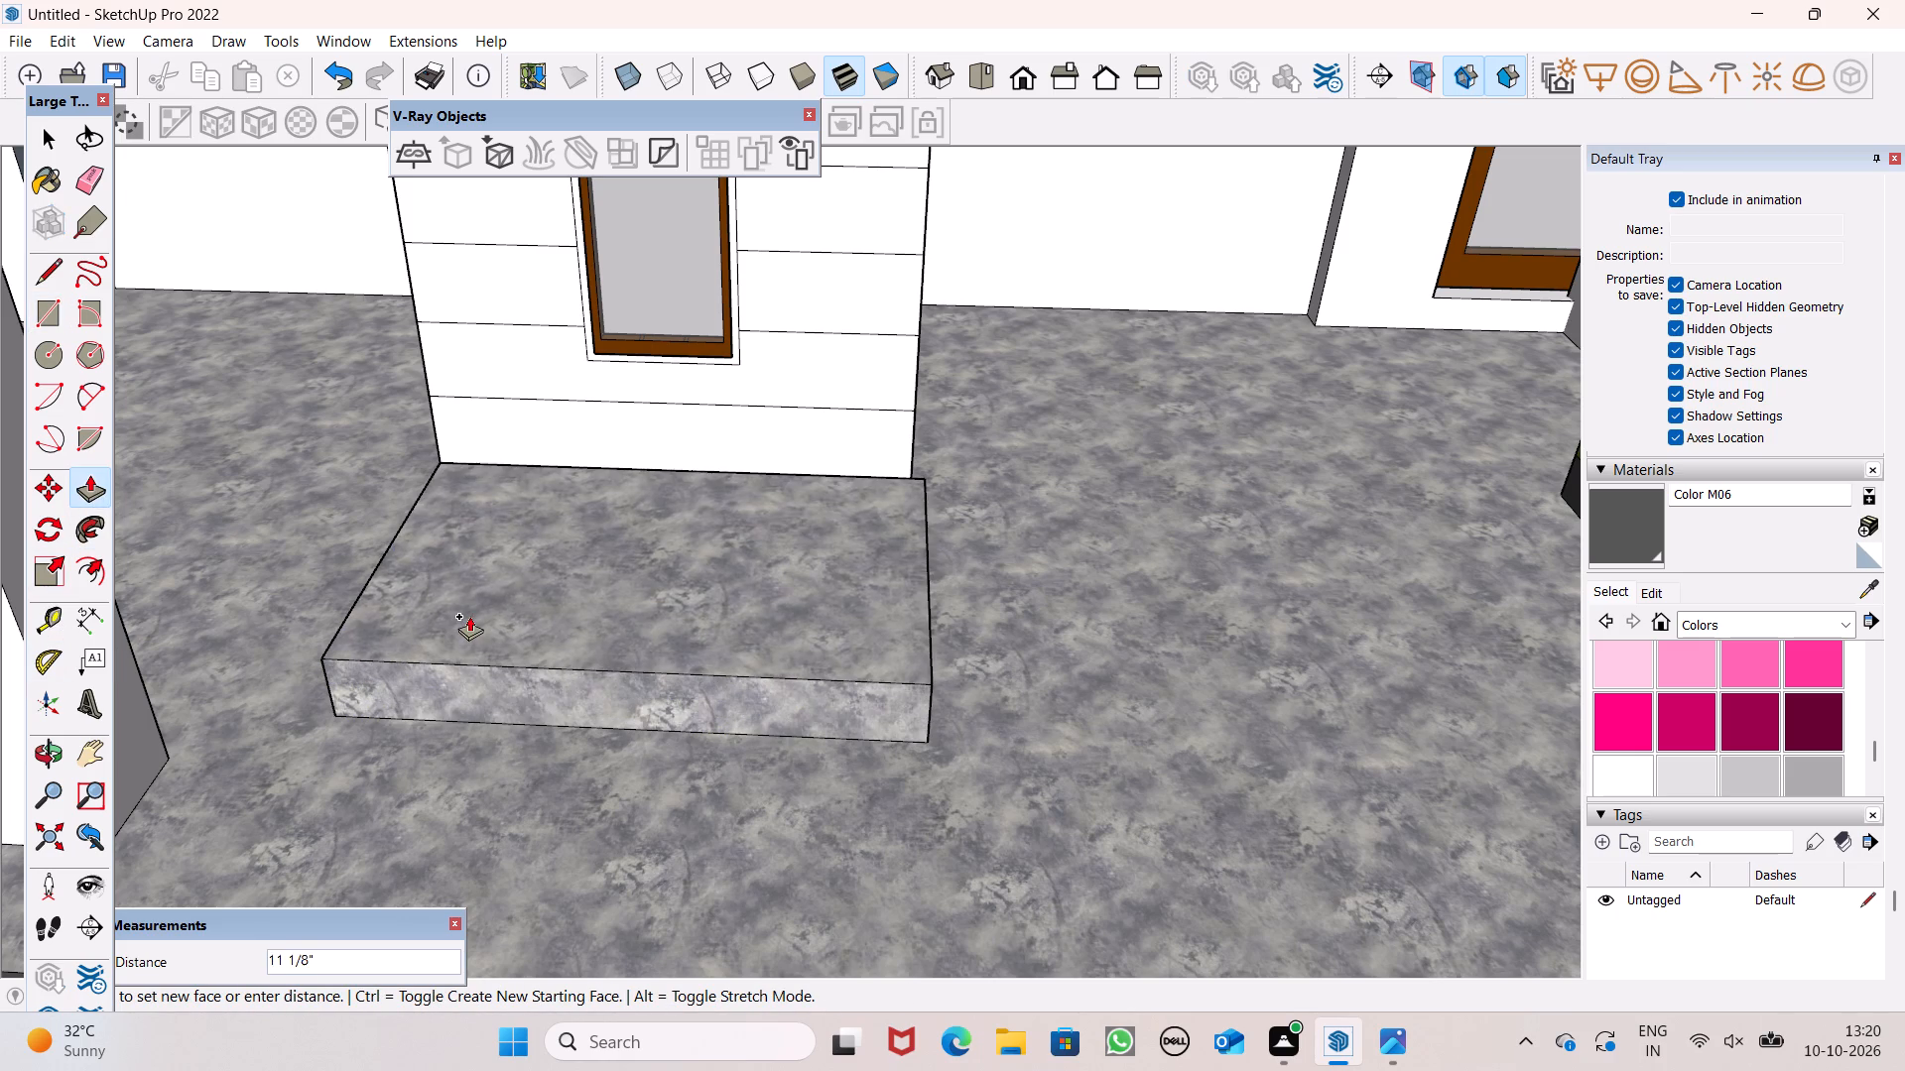
pyautogui.moveTo(469, 616); pyautogui.dragTo(458, 590)
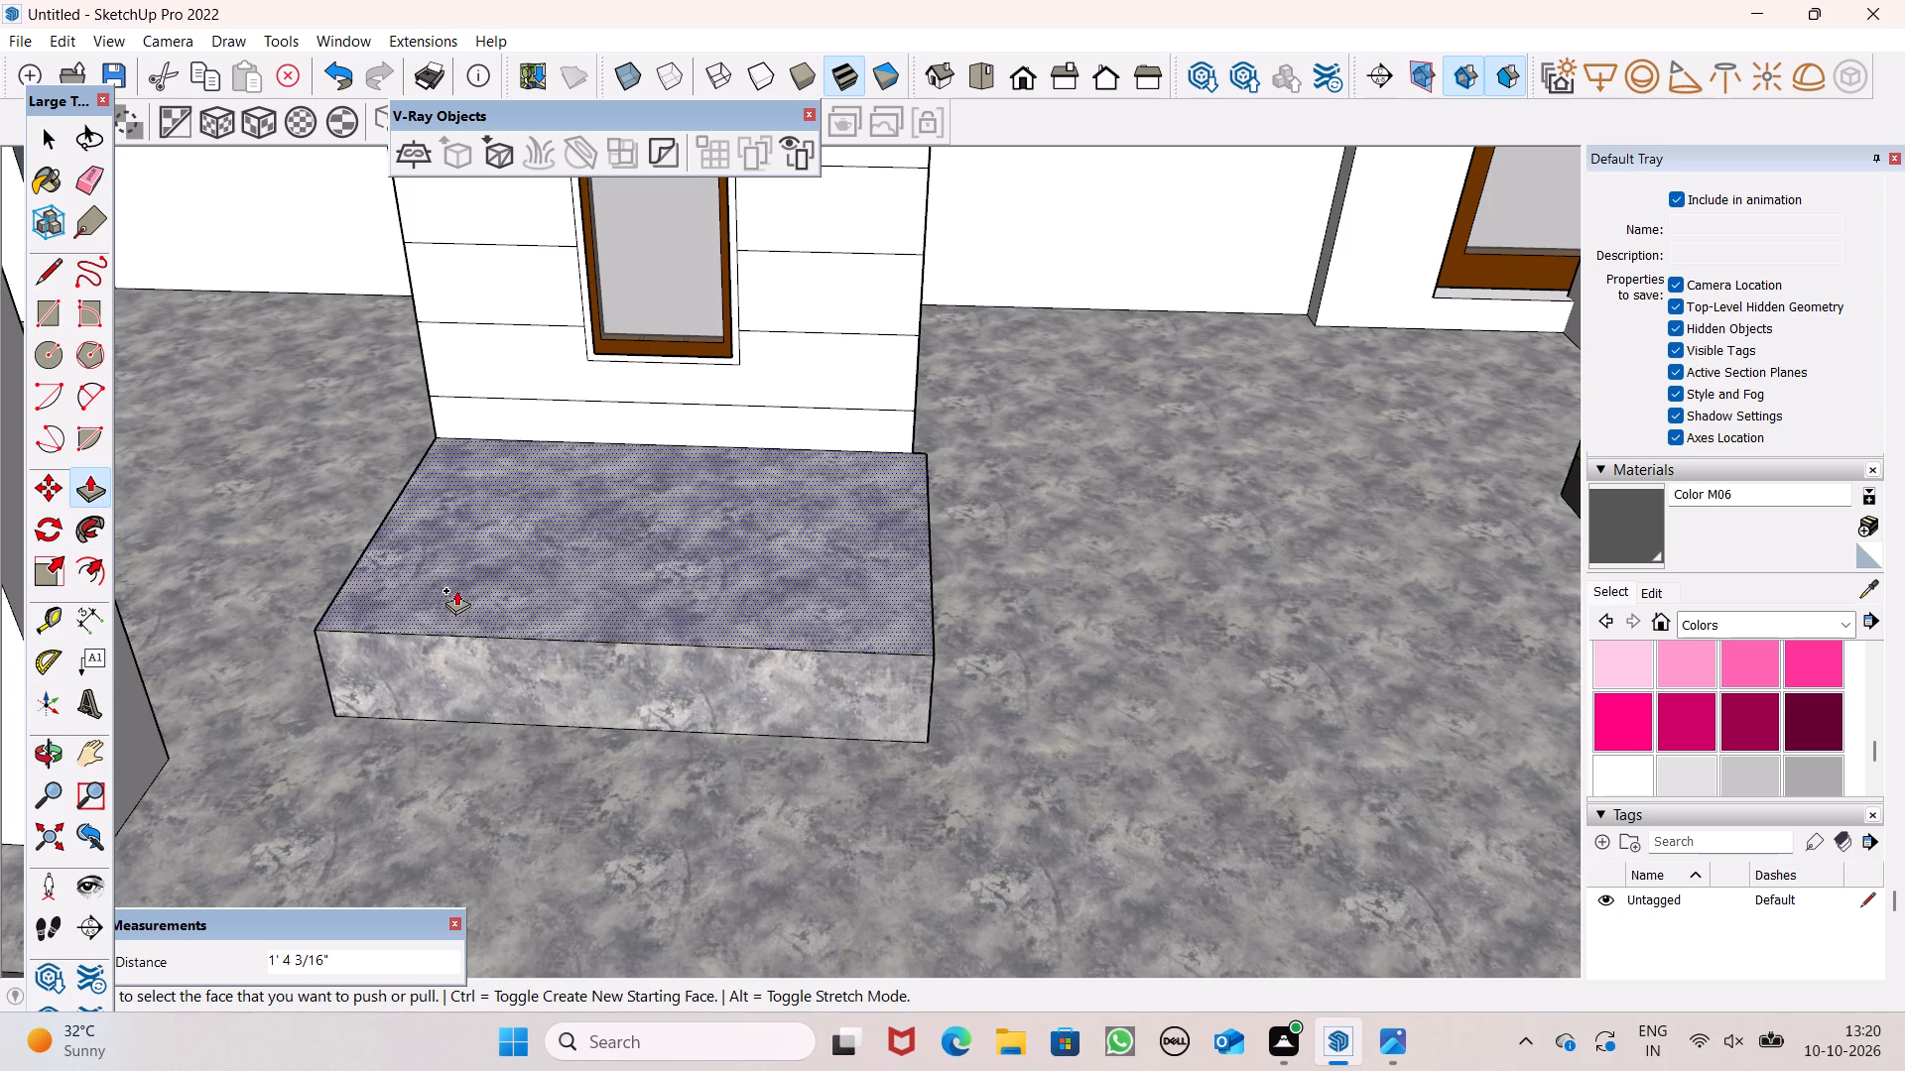
# Push/Pull the step block's planter-side end face outward about 2' 9" so it extends past the clad pillar.
pyautogui.scroll(-3, 666, 575)
pyautogui.moveTo(781, 660); pyautogui.dragTo(754, 574, button='middle')
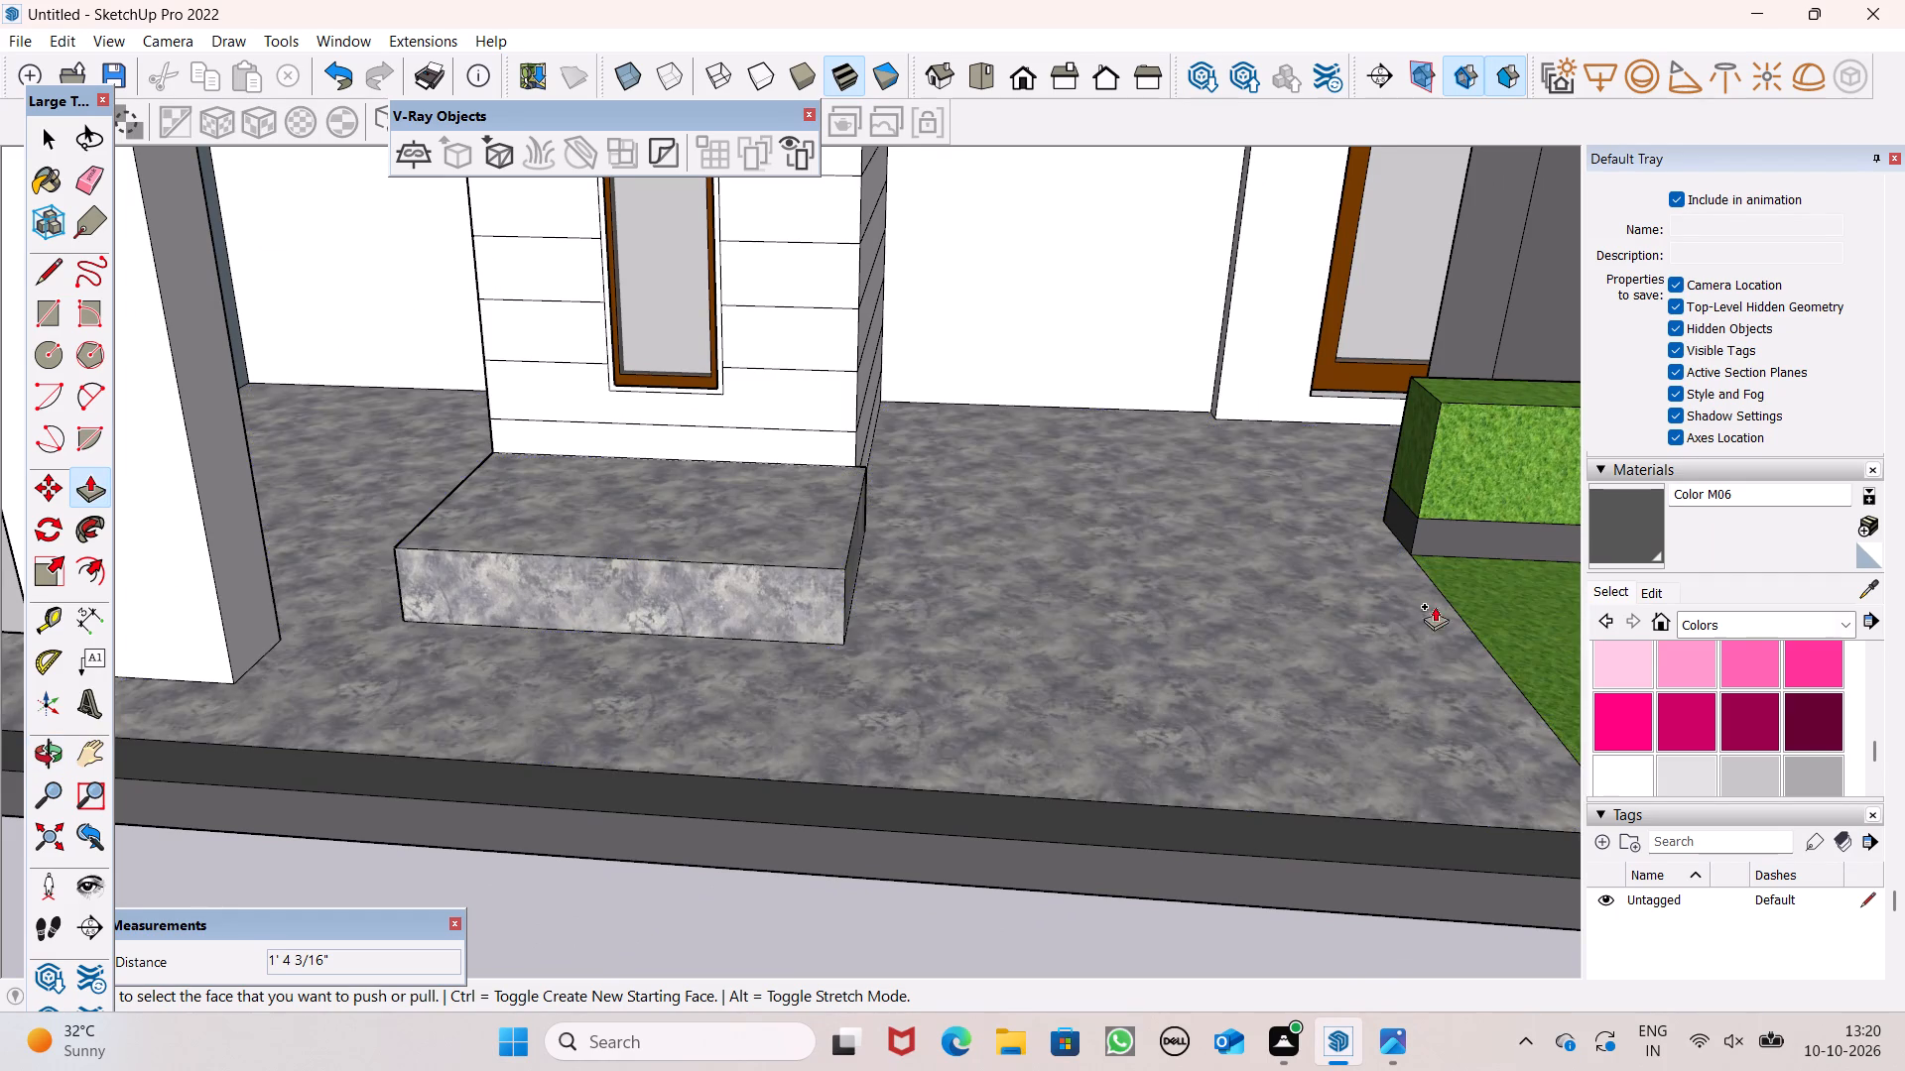
pyautogui.moveTo(1320, 628); pyautogui.dragTo(778, 636, button='middle')
pyautogui.scroll(1, 691, 561)
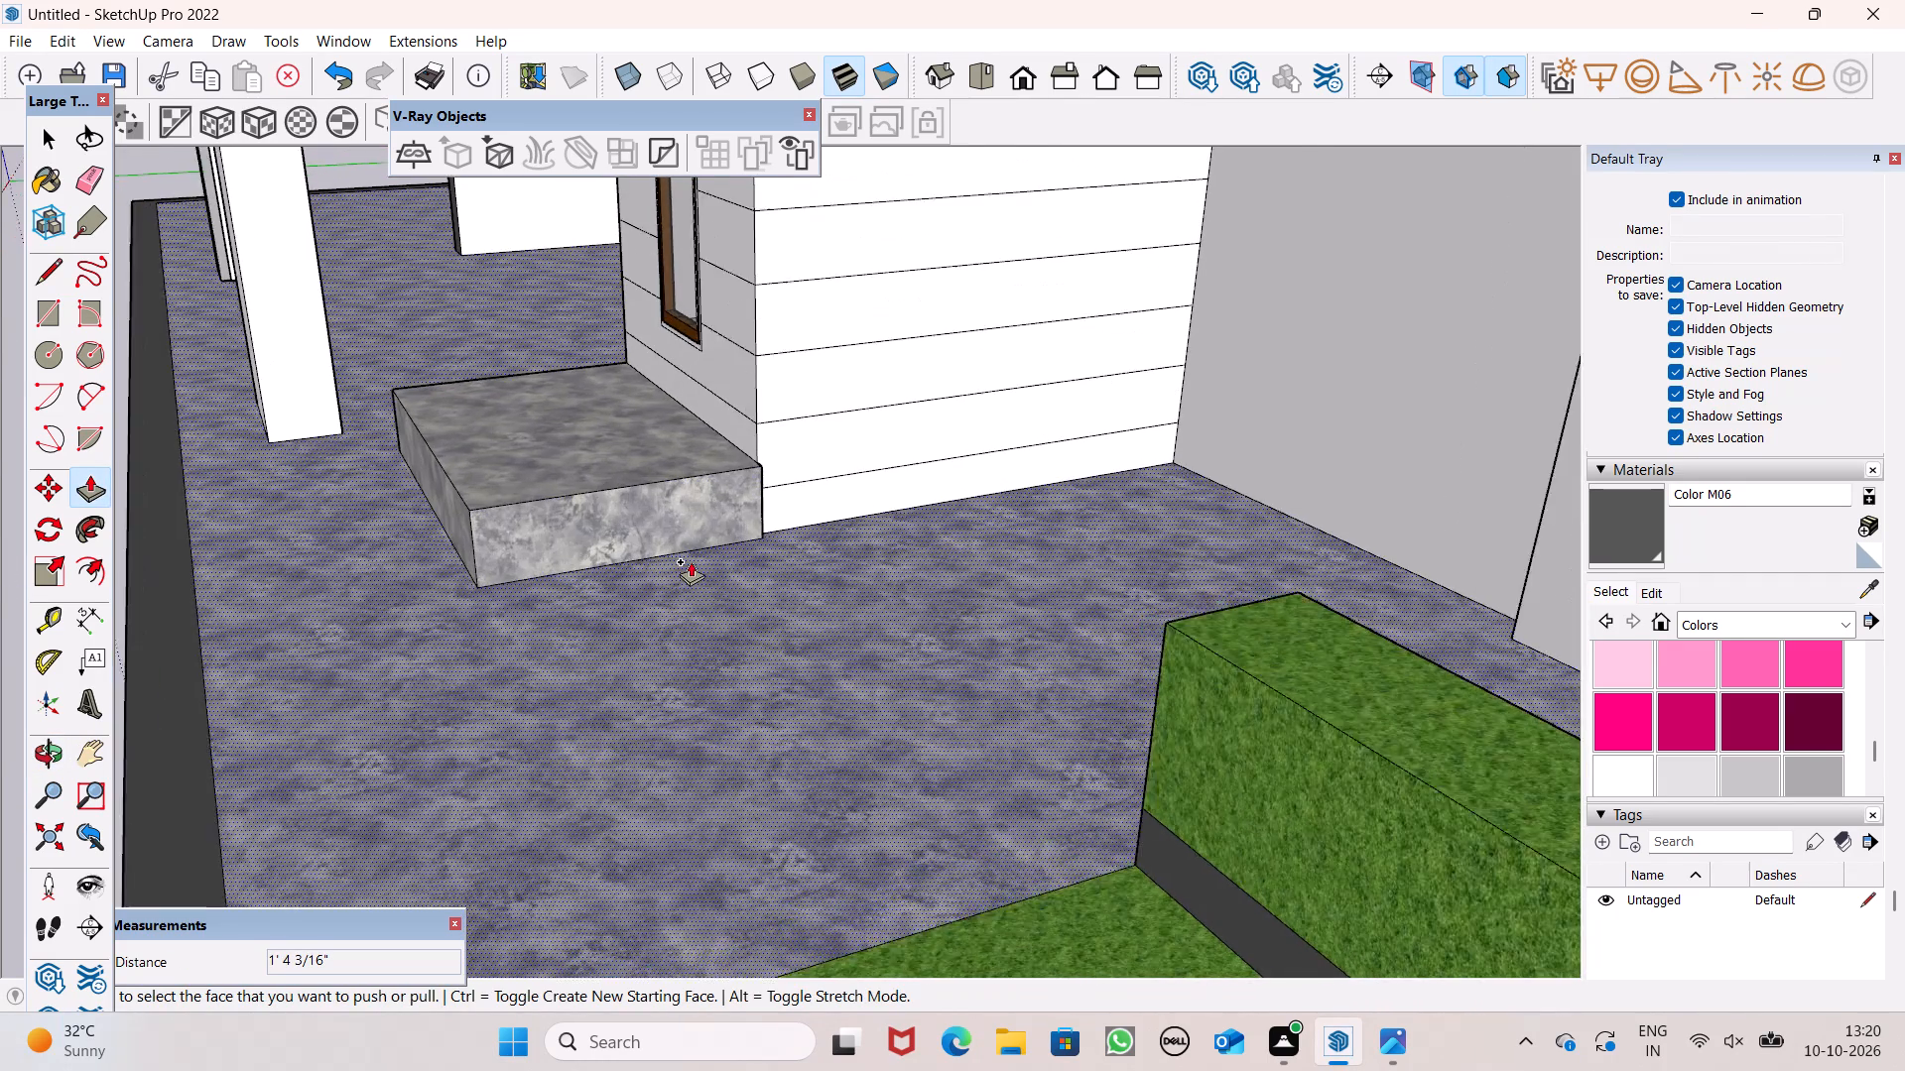
pyautogui.scroll(2, 691, 561)
pyautogui.moveTo(698, 491); pyautogui.dragTo(700, 557)
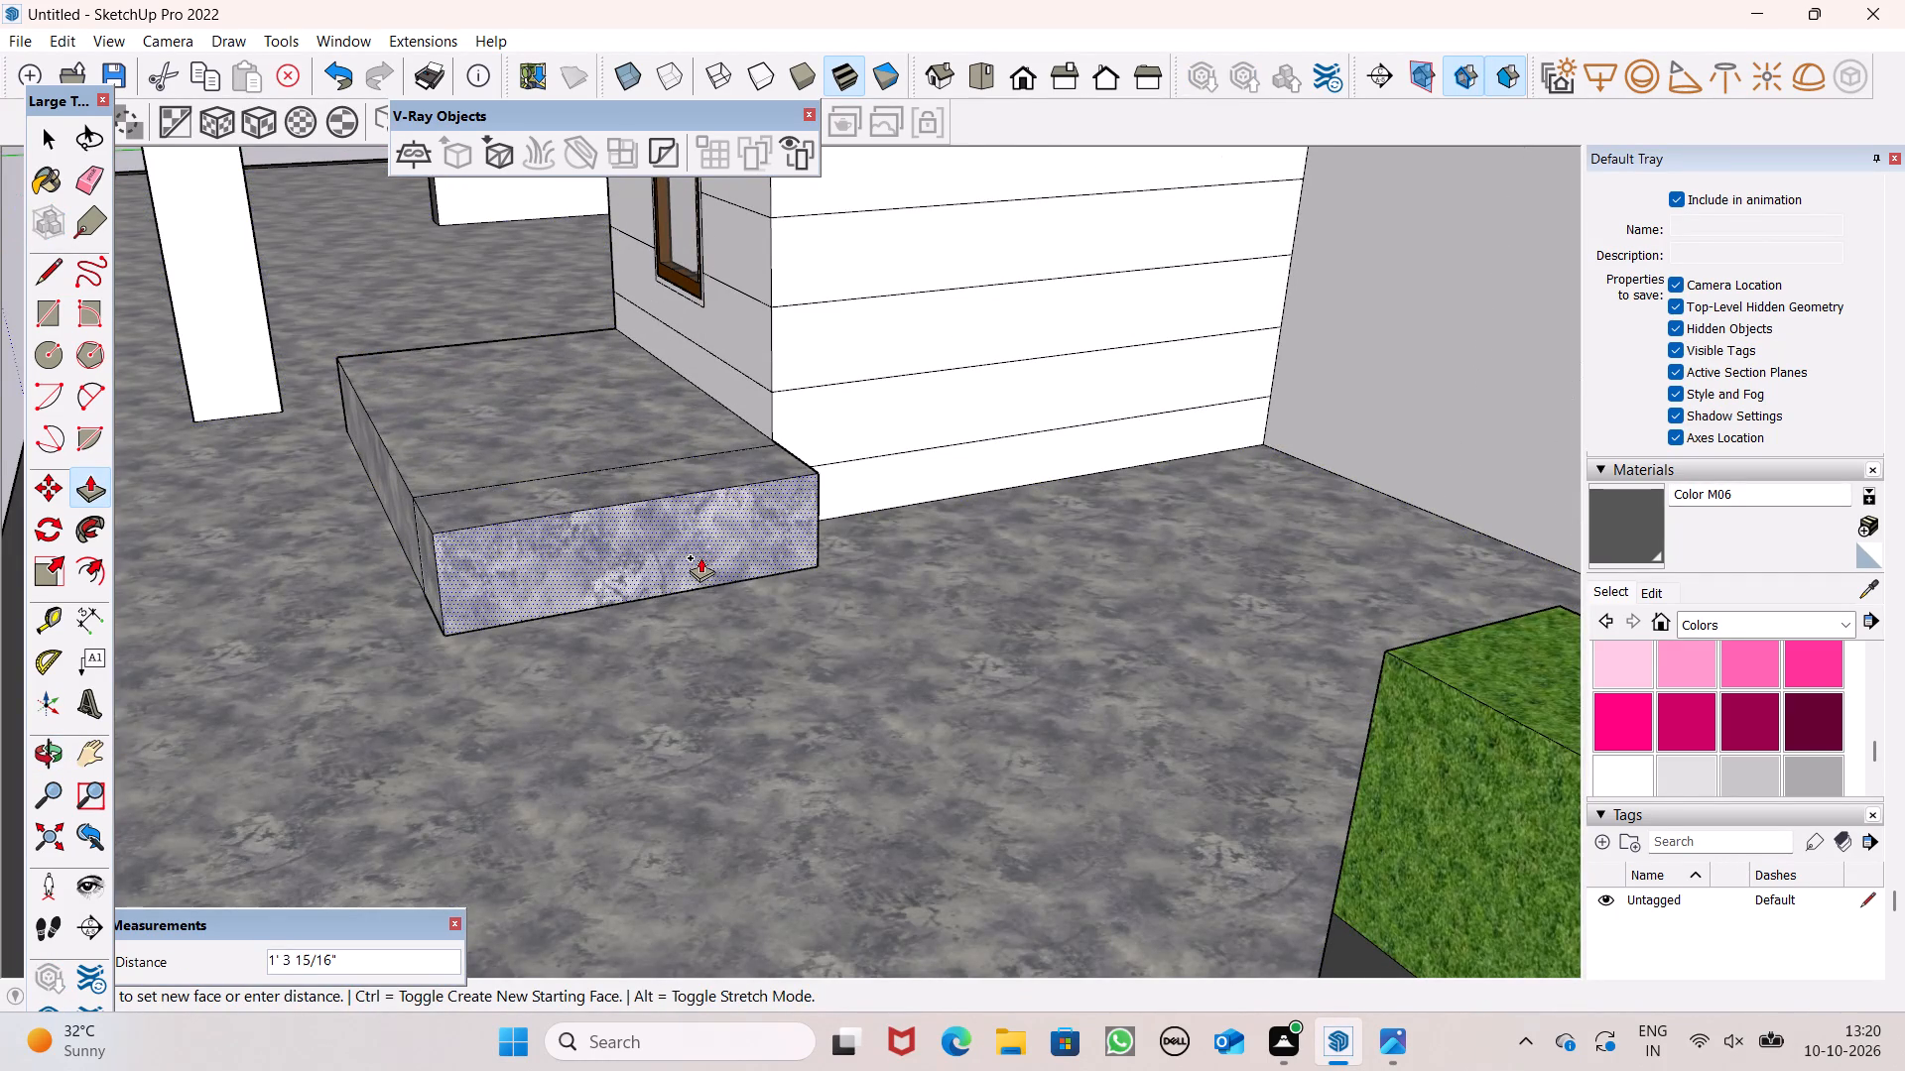
pyautogui.moveTo(700, 557); pyautogui.dragTo(712, 622)
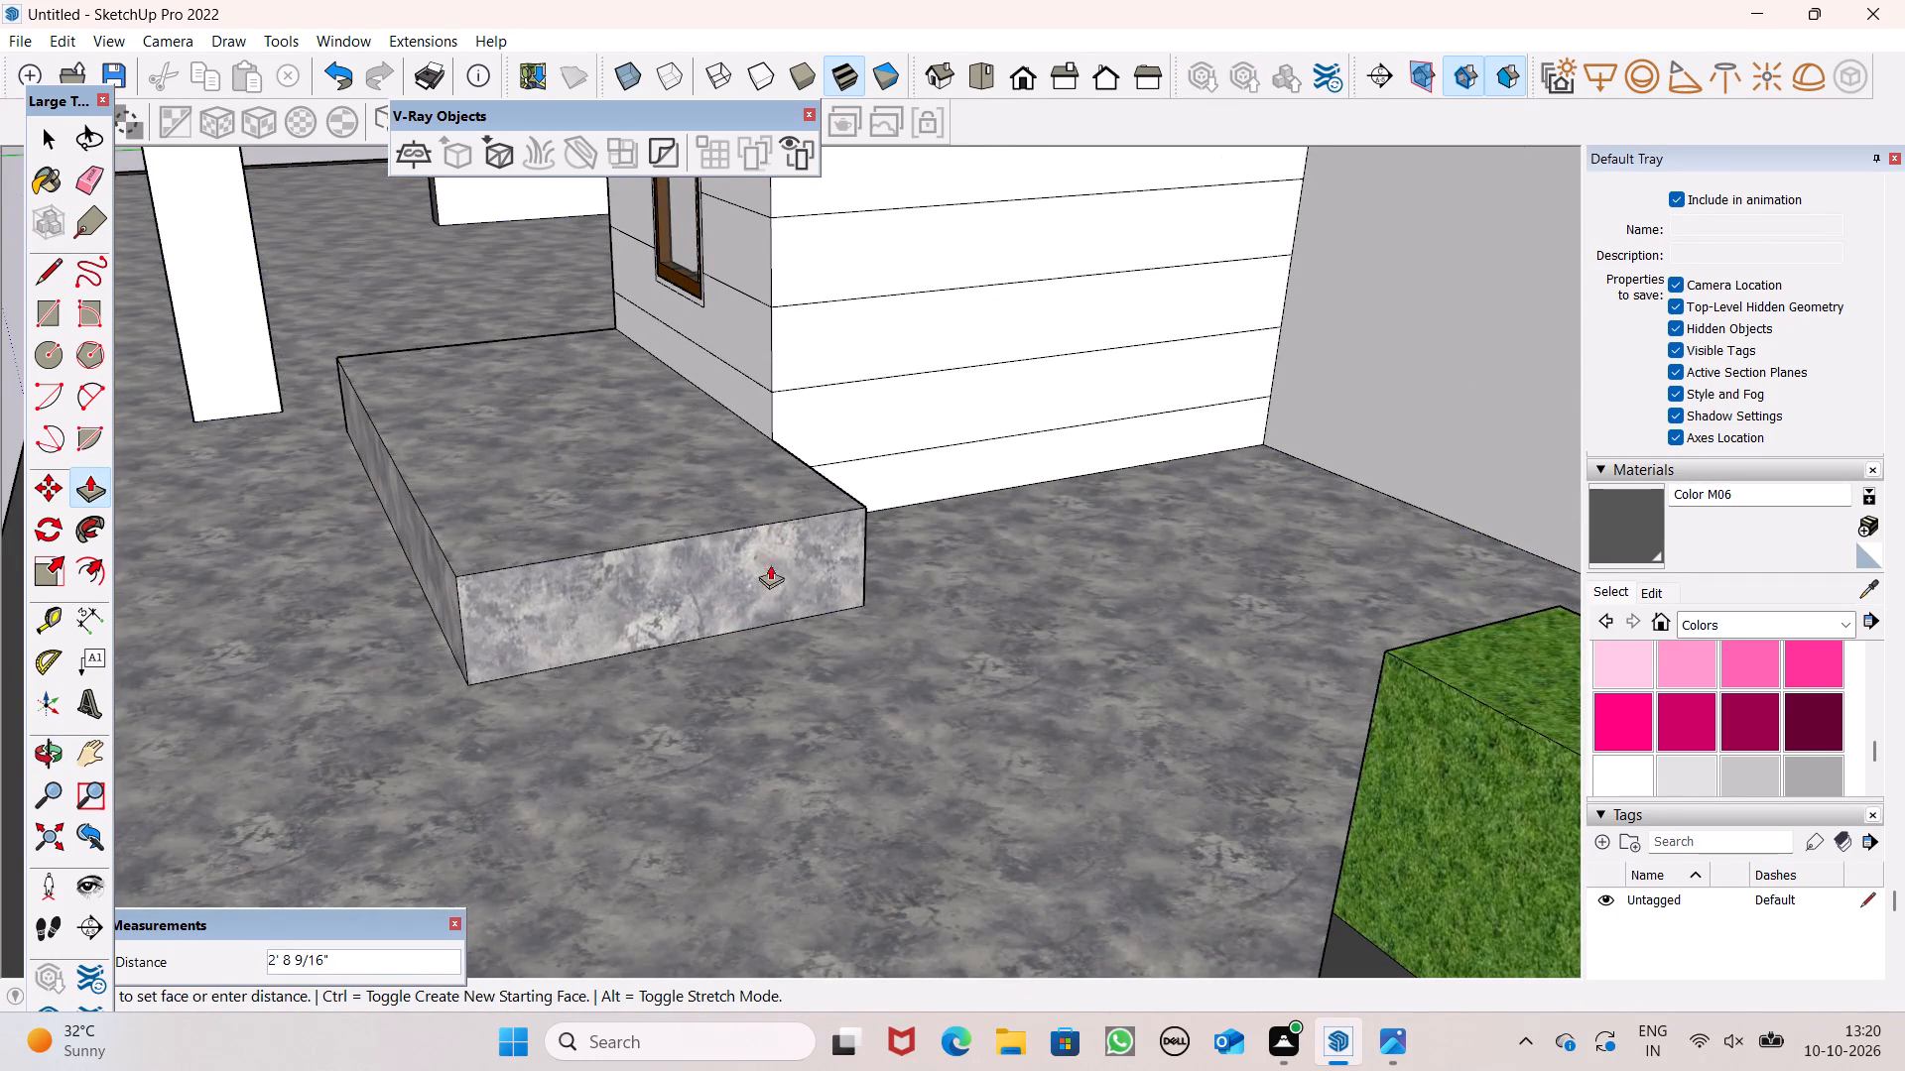
pyautogui.scroll(-3, 780, 561)
pyautogui.moveTo(891, 612); pyautogui.dragTo(1385, 633, button='middle')
pyautogui.scroll(-8, 927, 452)
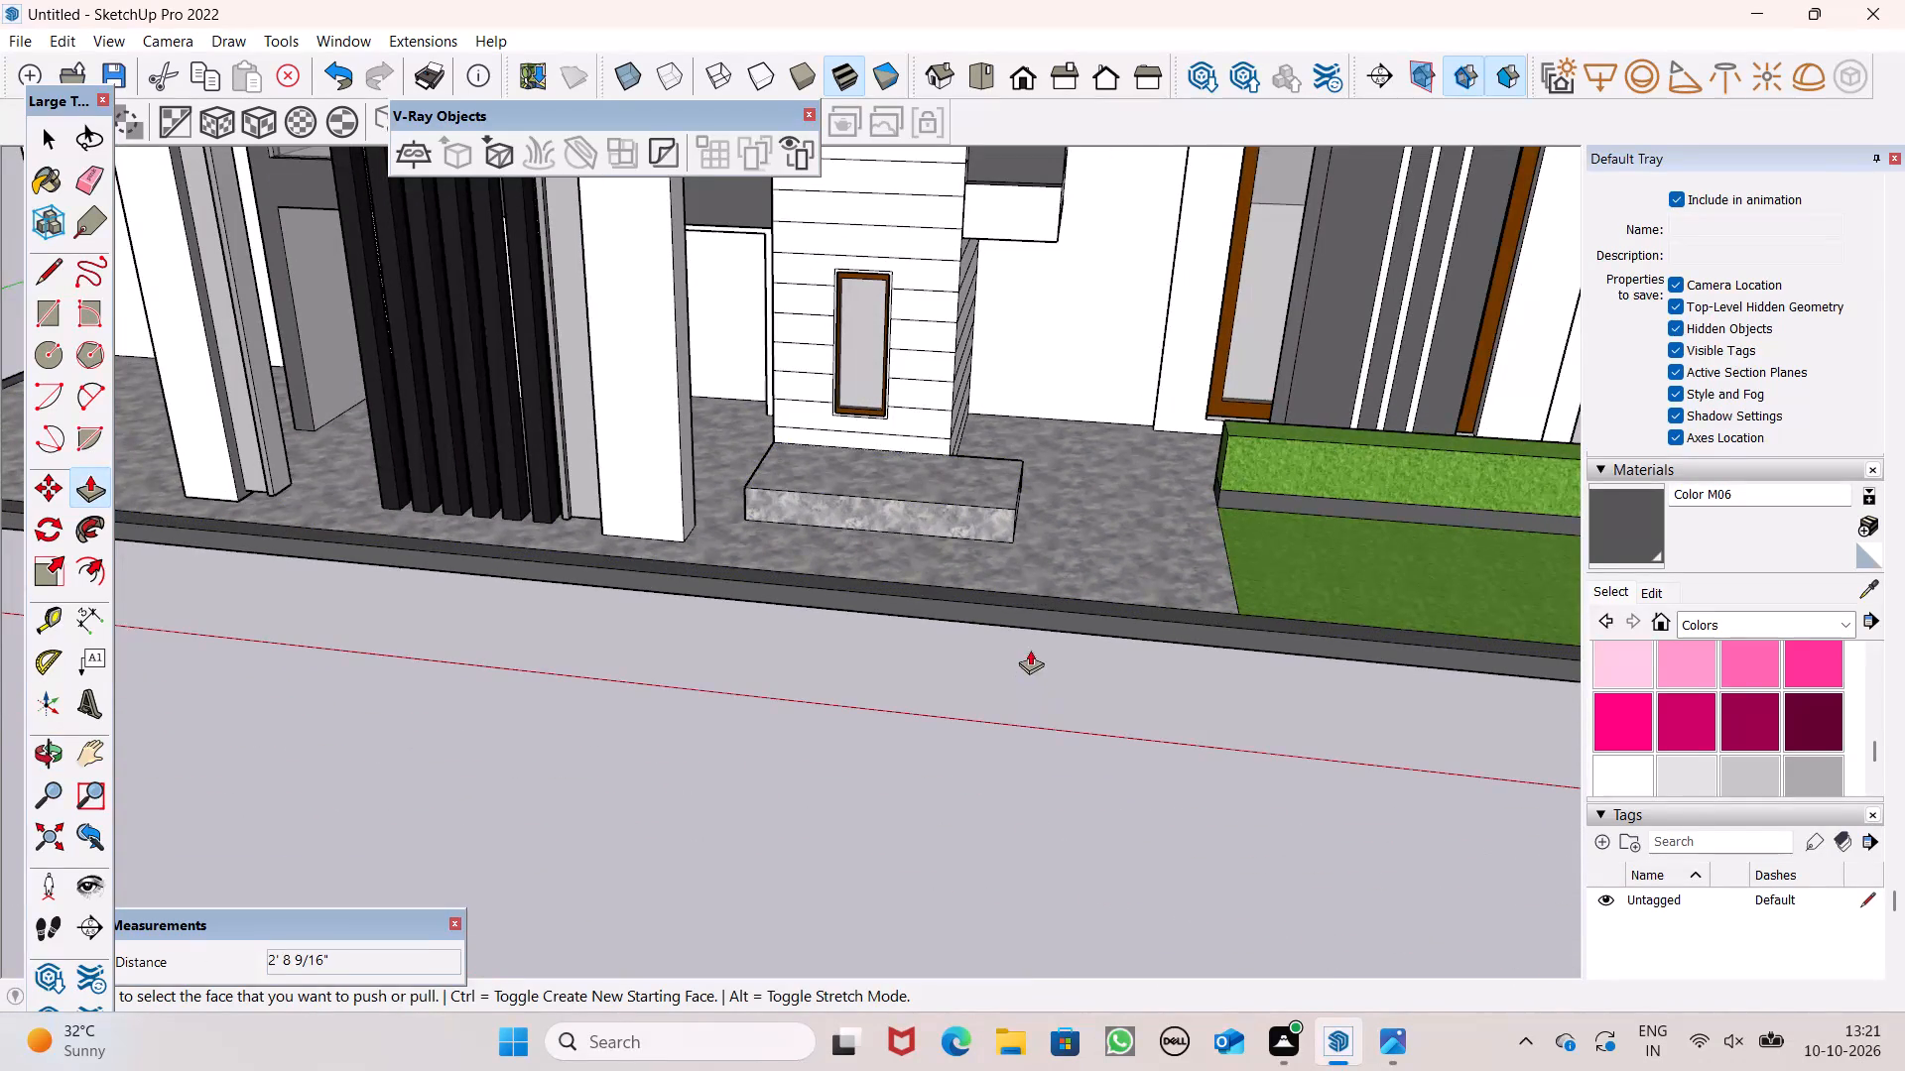
pyautogui.press('space')
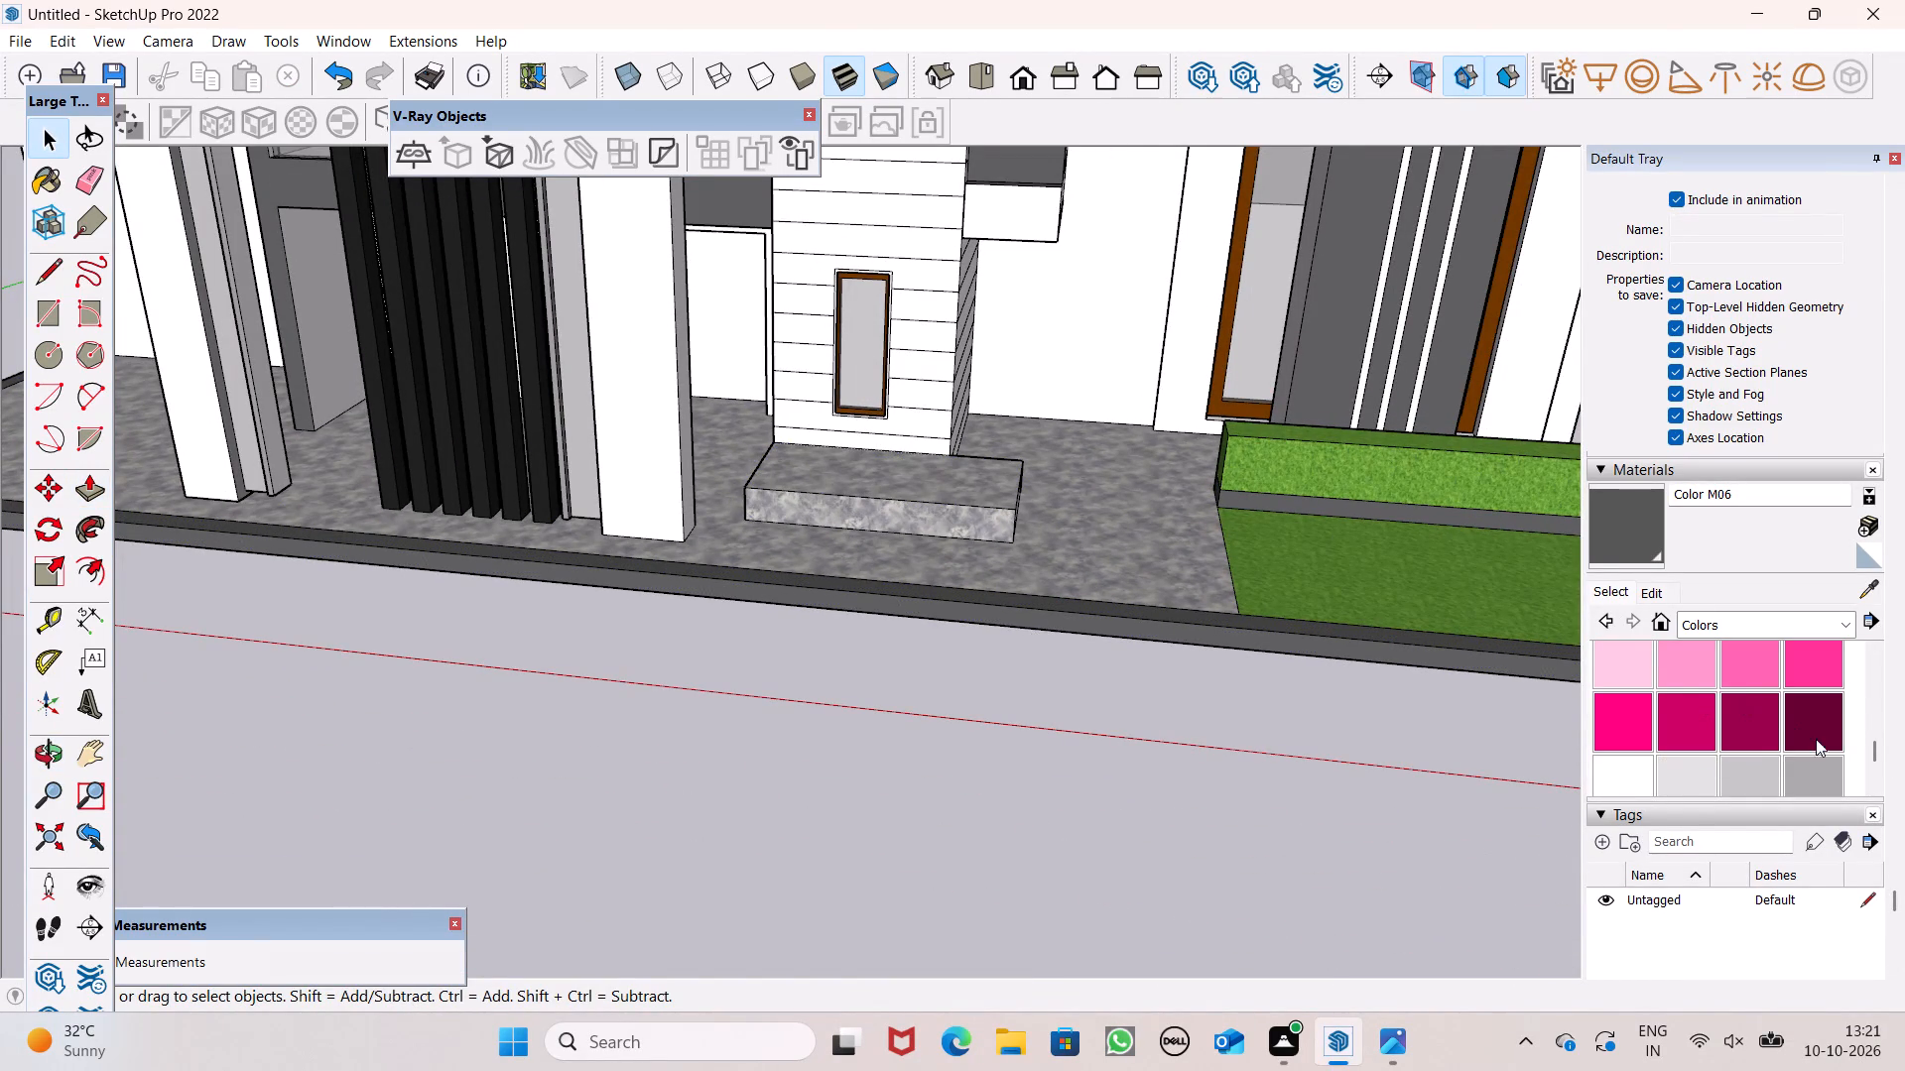
# Paint the step block's top, front and both end faces with the dark grey Color M06.
pyautogui.click(1572, 502)
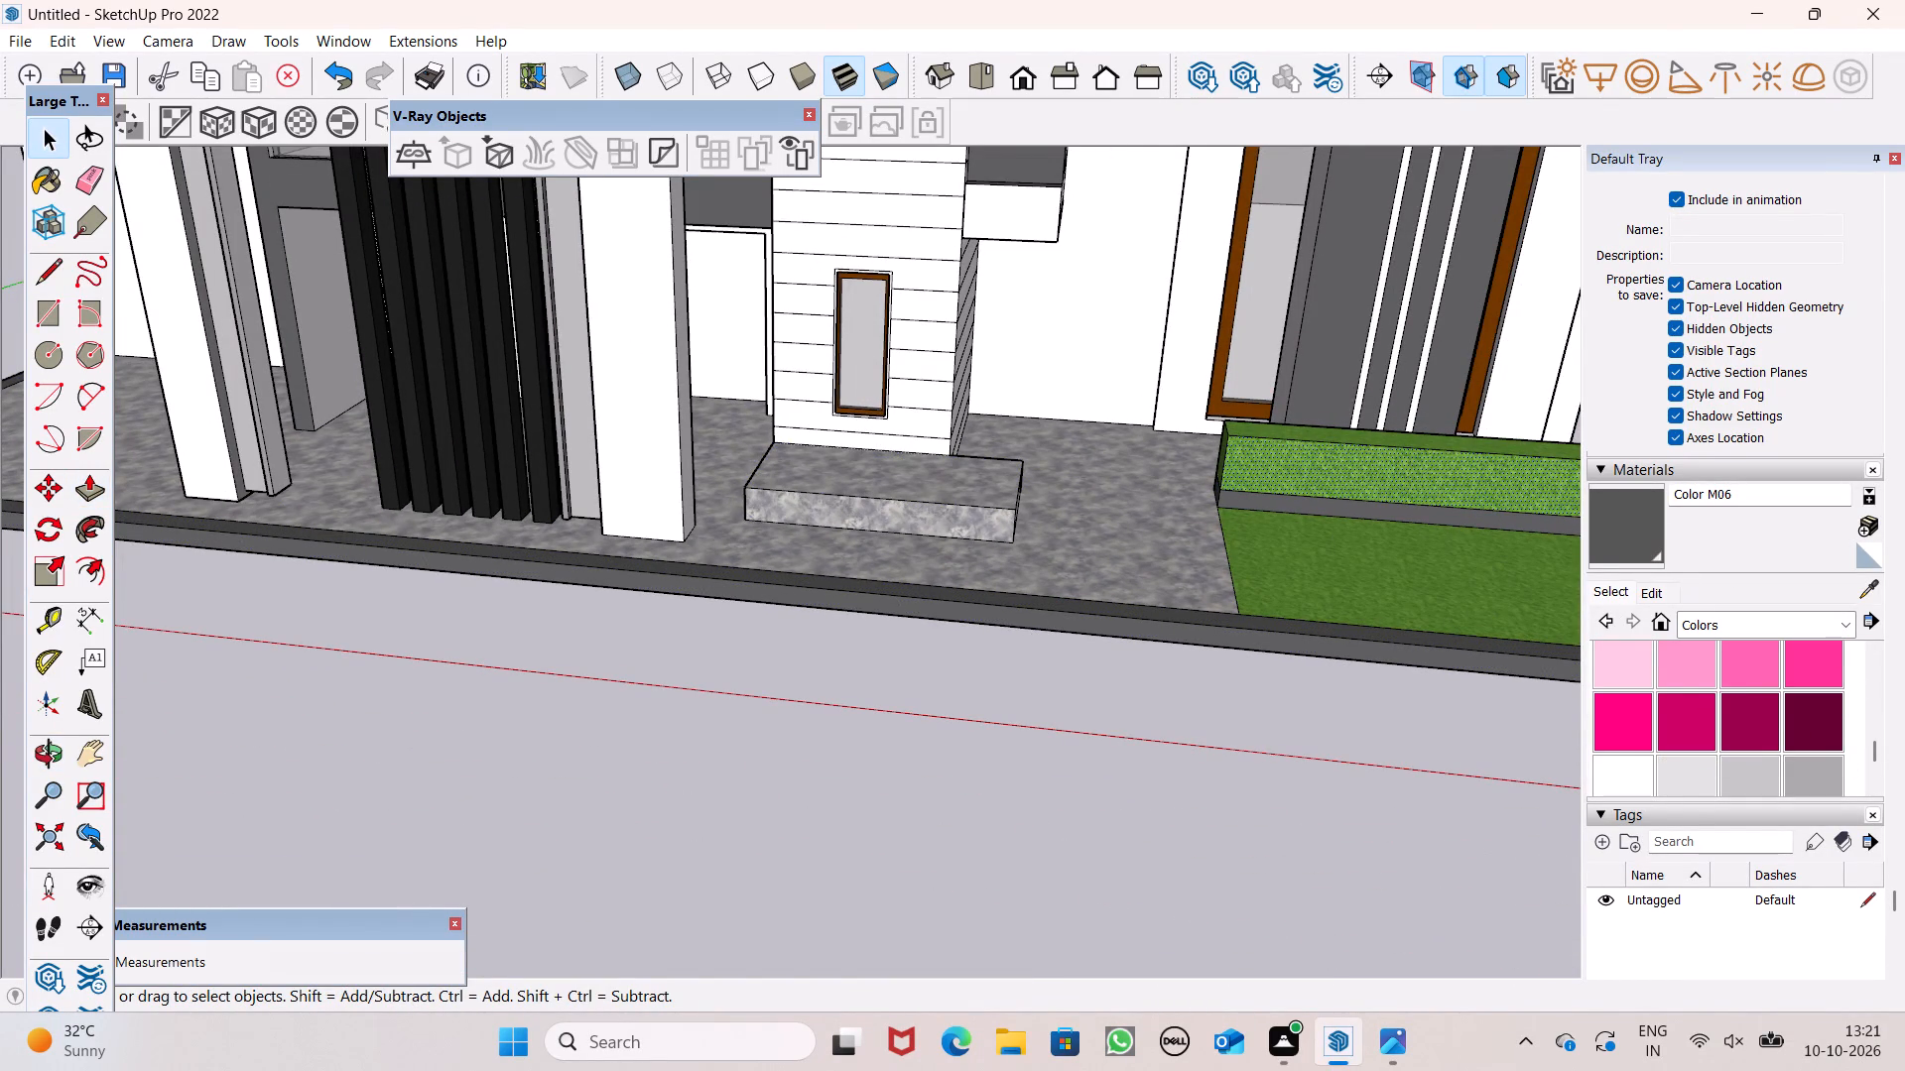
pyautogui.click(1616, 504)
pyautogui.scroll(5, 748, 352)
pyautogui.click(848, 561)
pyautogui.click(870, 647)
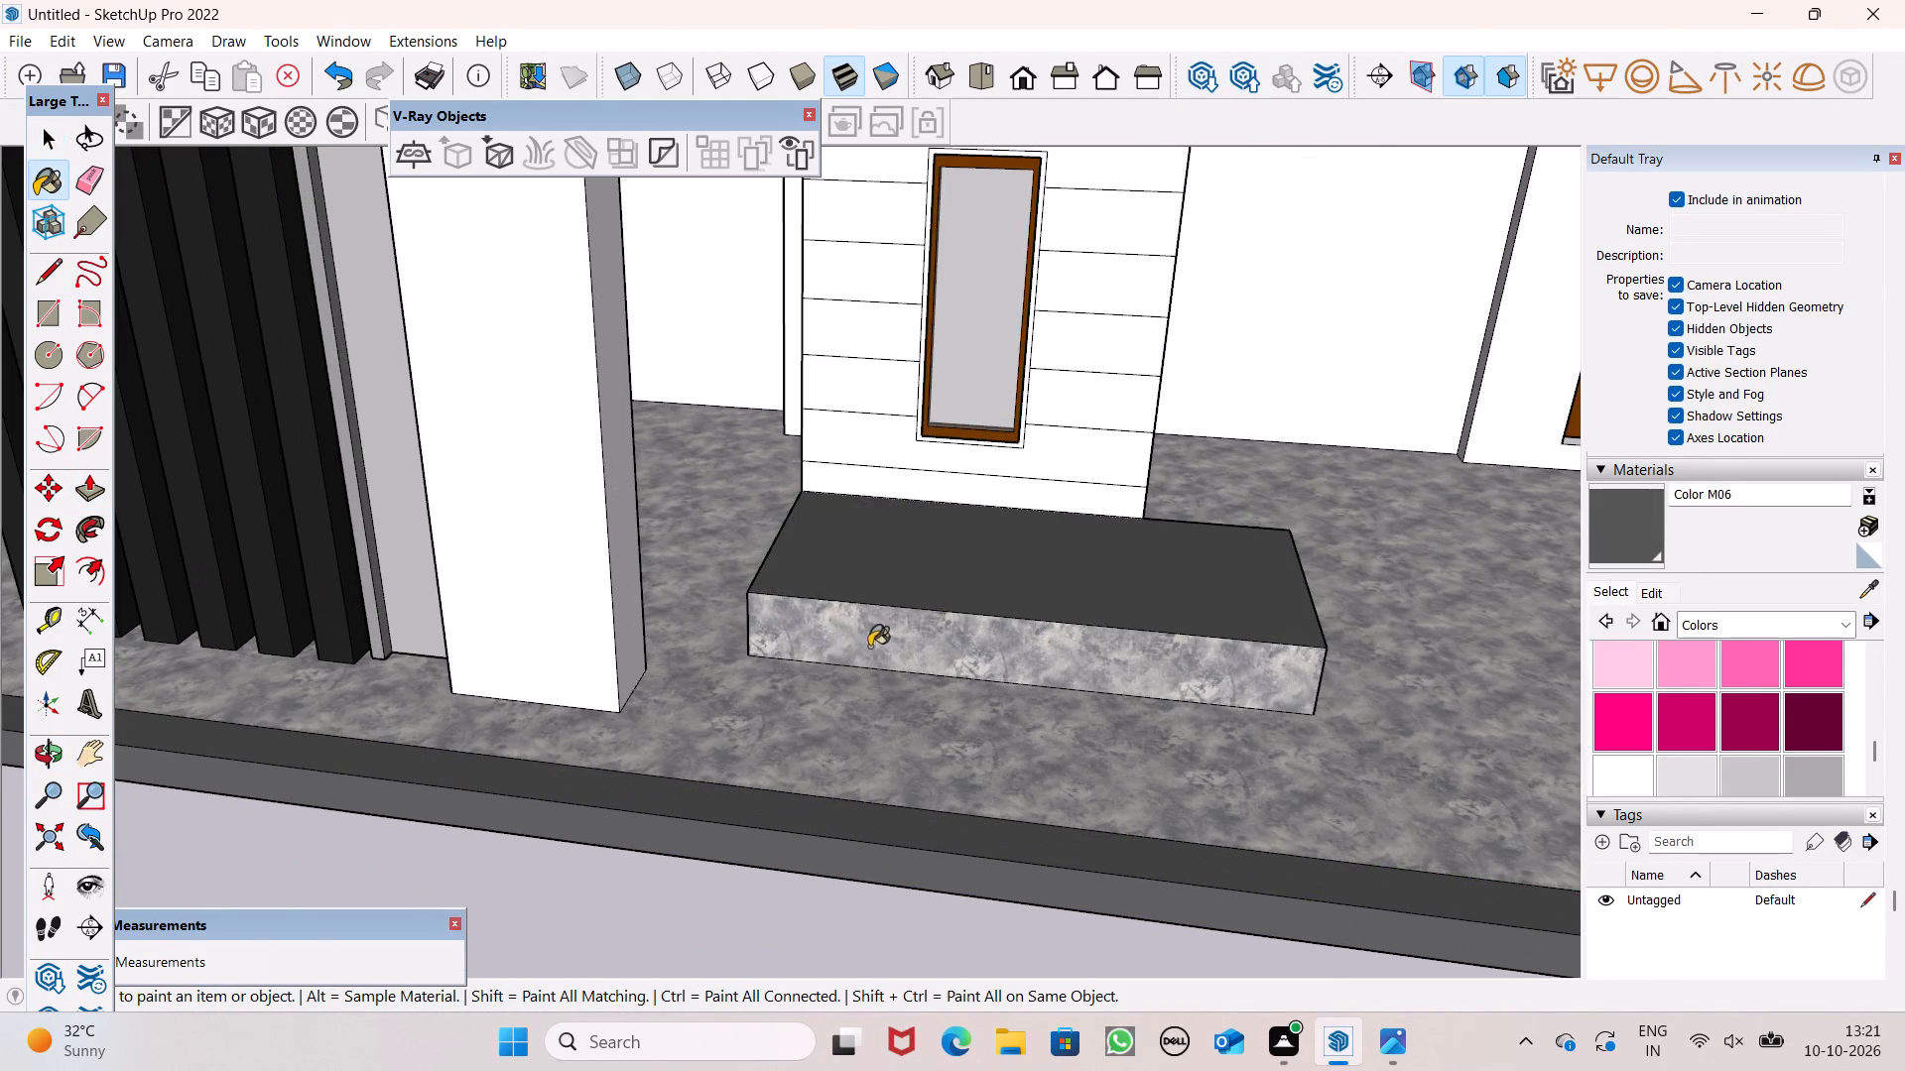
pyautogui.moveTo(867, 639); pyautogui.dragTo(1154, 597, button='middle')
pyautogui.scroll(1, 1154, 602)
pyautogui.scroll(6, 892, 527)
pyautogui.click(805, 581)
pyautogui.click(787, 584)
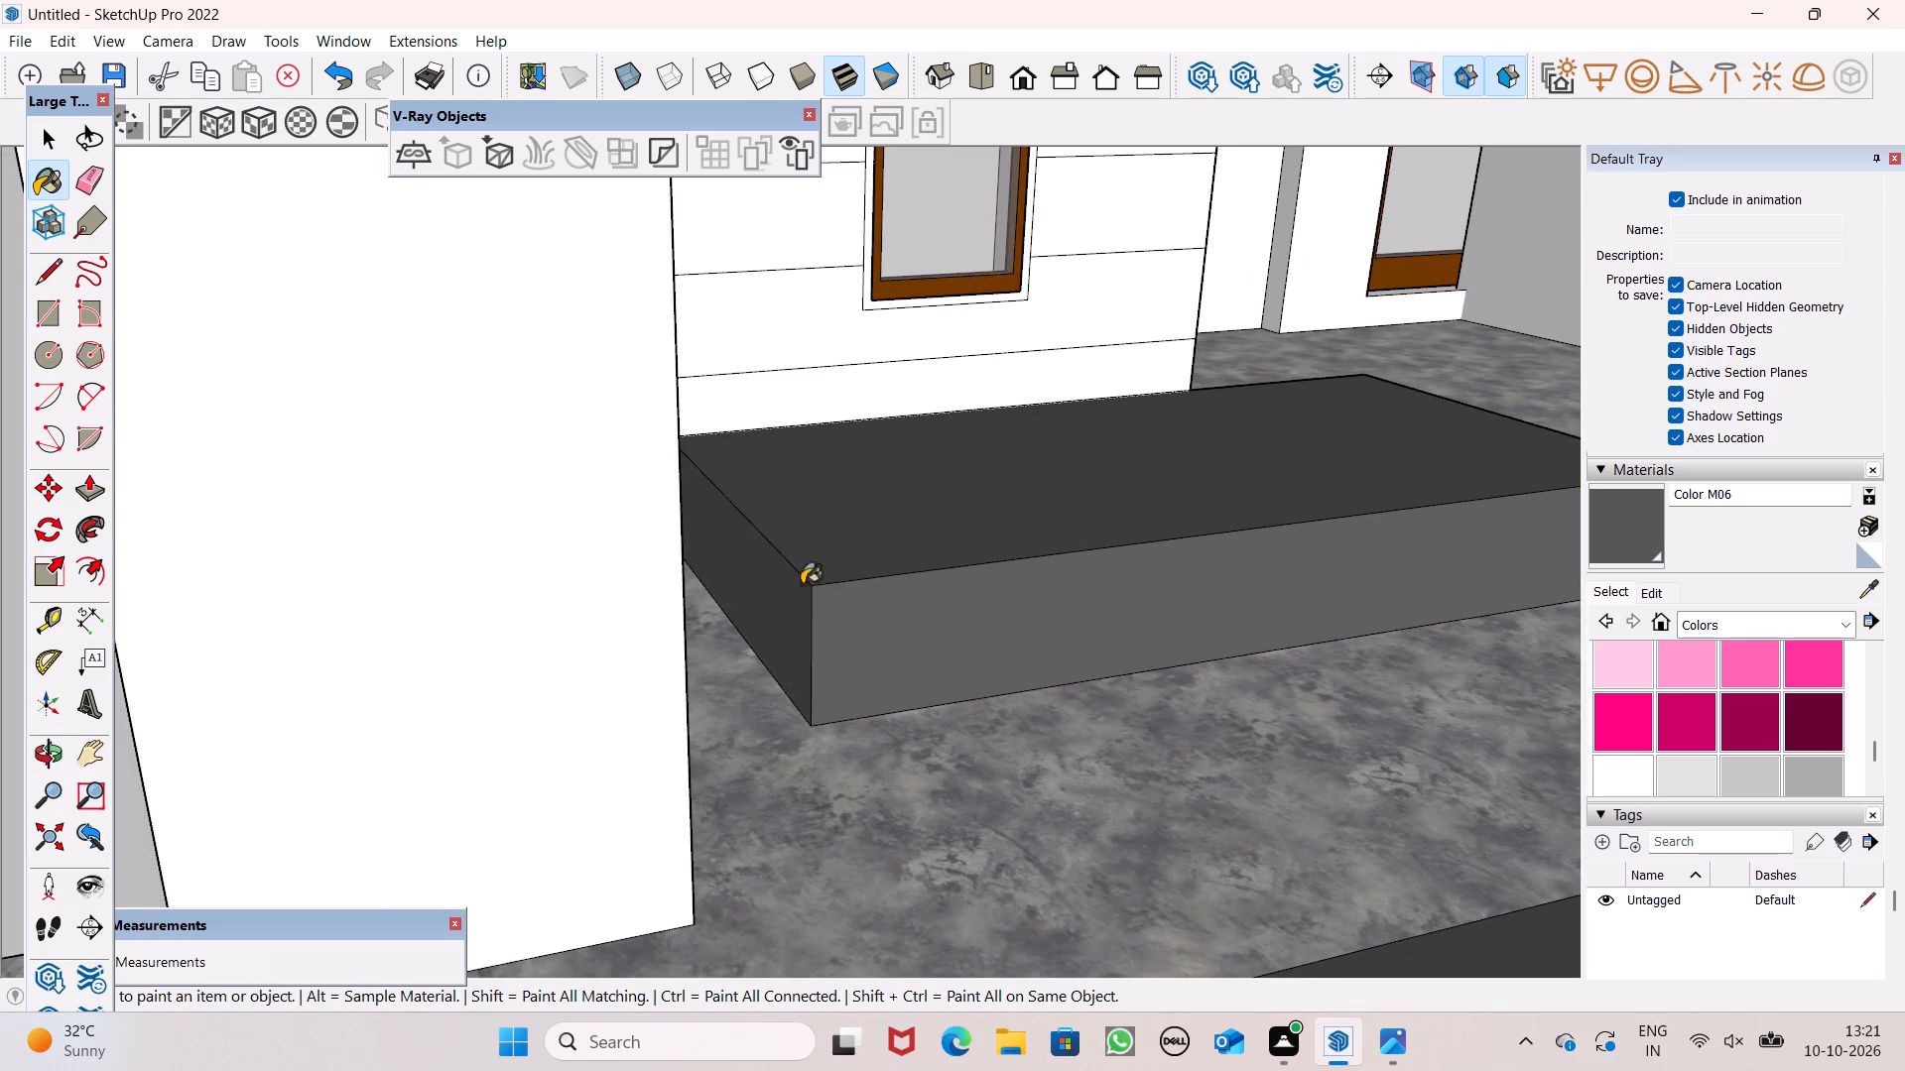
pyautogui.scroll(-3, 855, 562)
pyautogui.moveTo(1150, 632); pyautogui.dragTo(382, 732, button='middle')
pyautogui.click(868, 901)
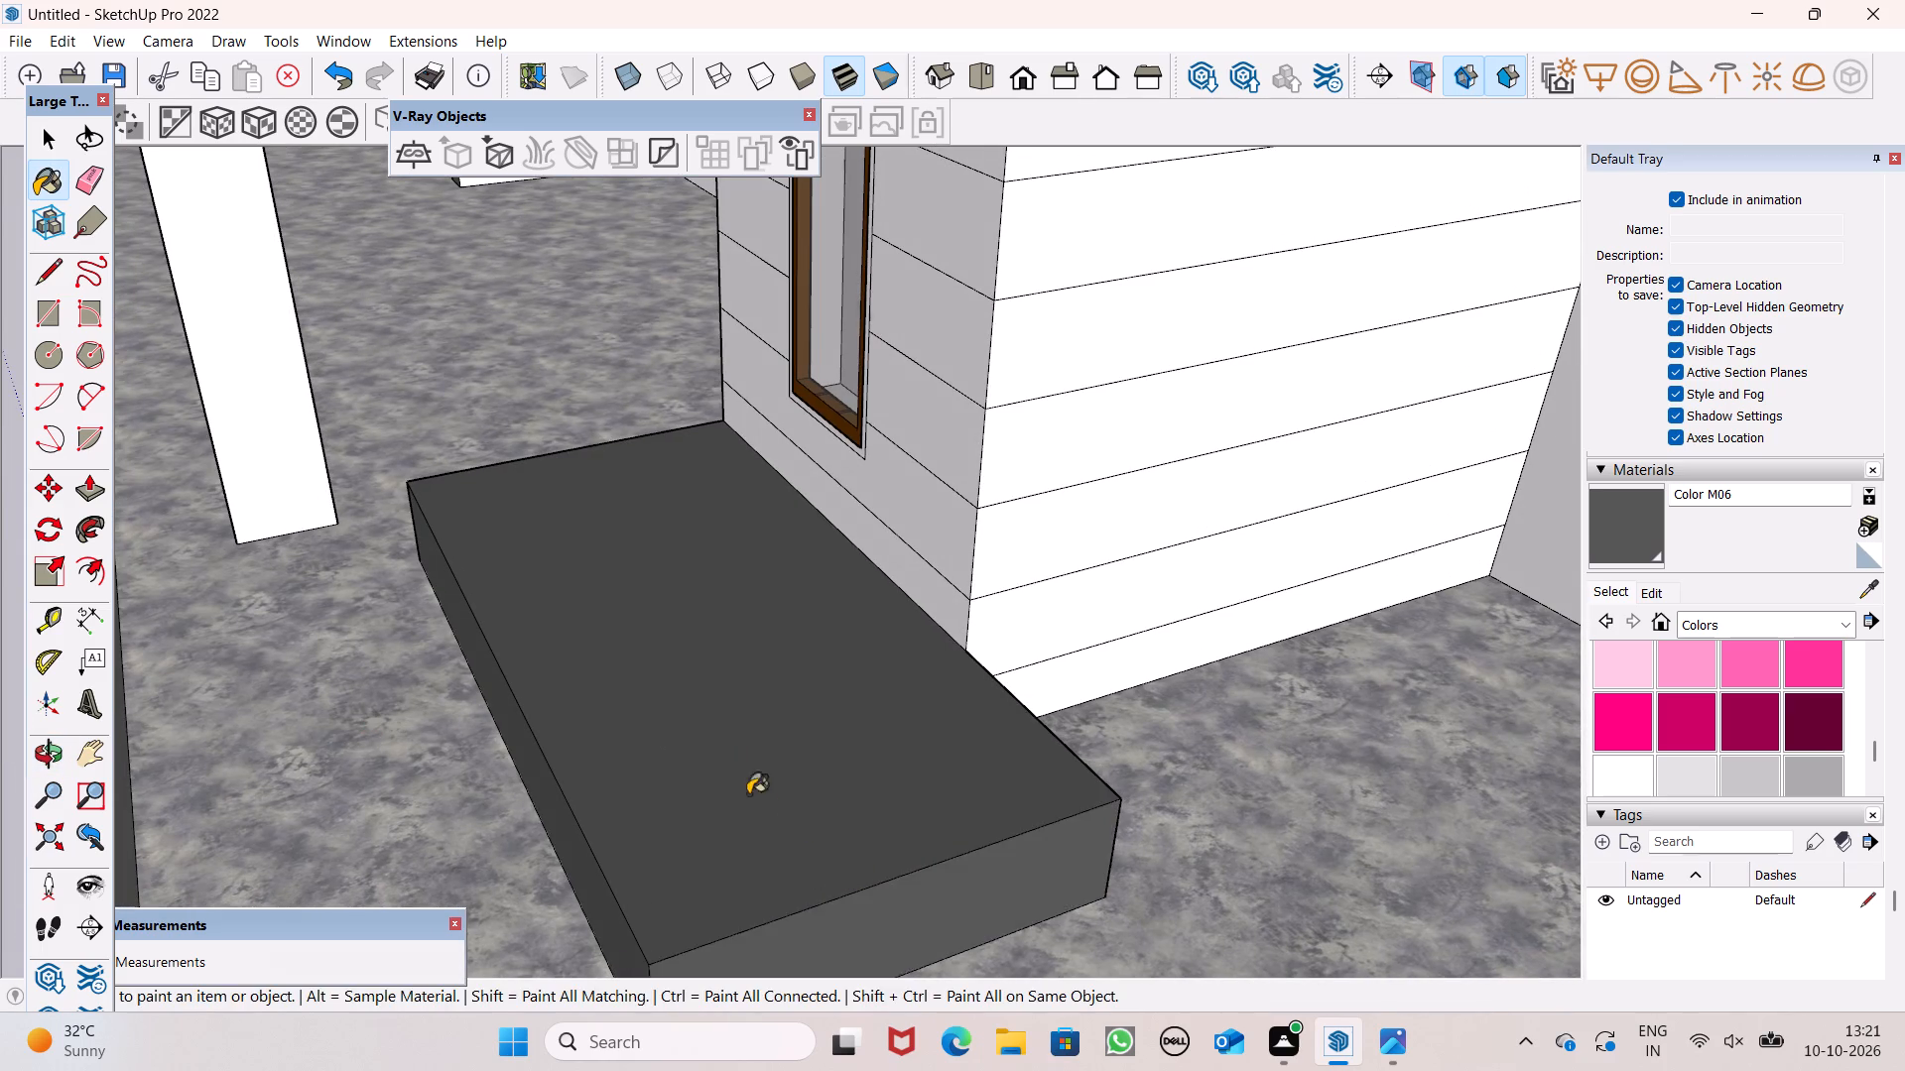
# Paint the step block's narrow rear face, where it projects past the clad pillar, with Color M06.
pyautogui.scroll(1, 716, 778)
pyautogui.scroll(-5, 713, 778)
pyautogui.moveTo(832, 812); pyautogui.dragTo(386, 834, button='middle')
pyautogui.middleClick(461, 822)
pyautogui.scroll(1, 353, 801)
pyautogui.moveTo(357, 802); pyautogui.dragTo(849, 834, button='middle')
pyautogui.scroll(1, 849, 834)
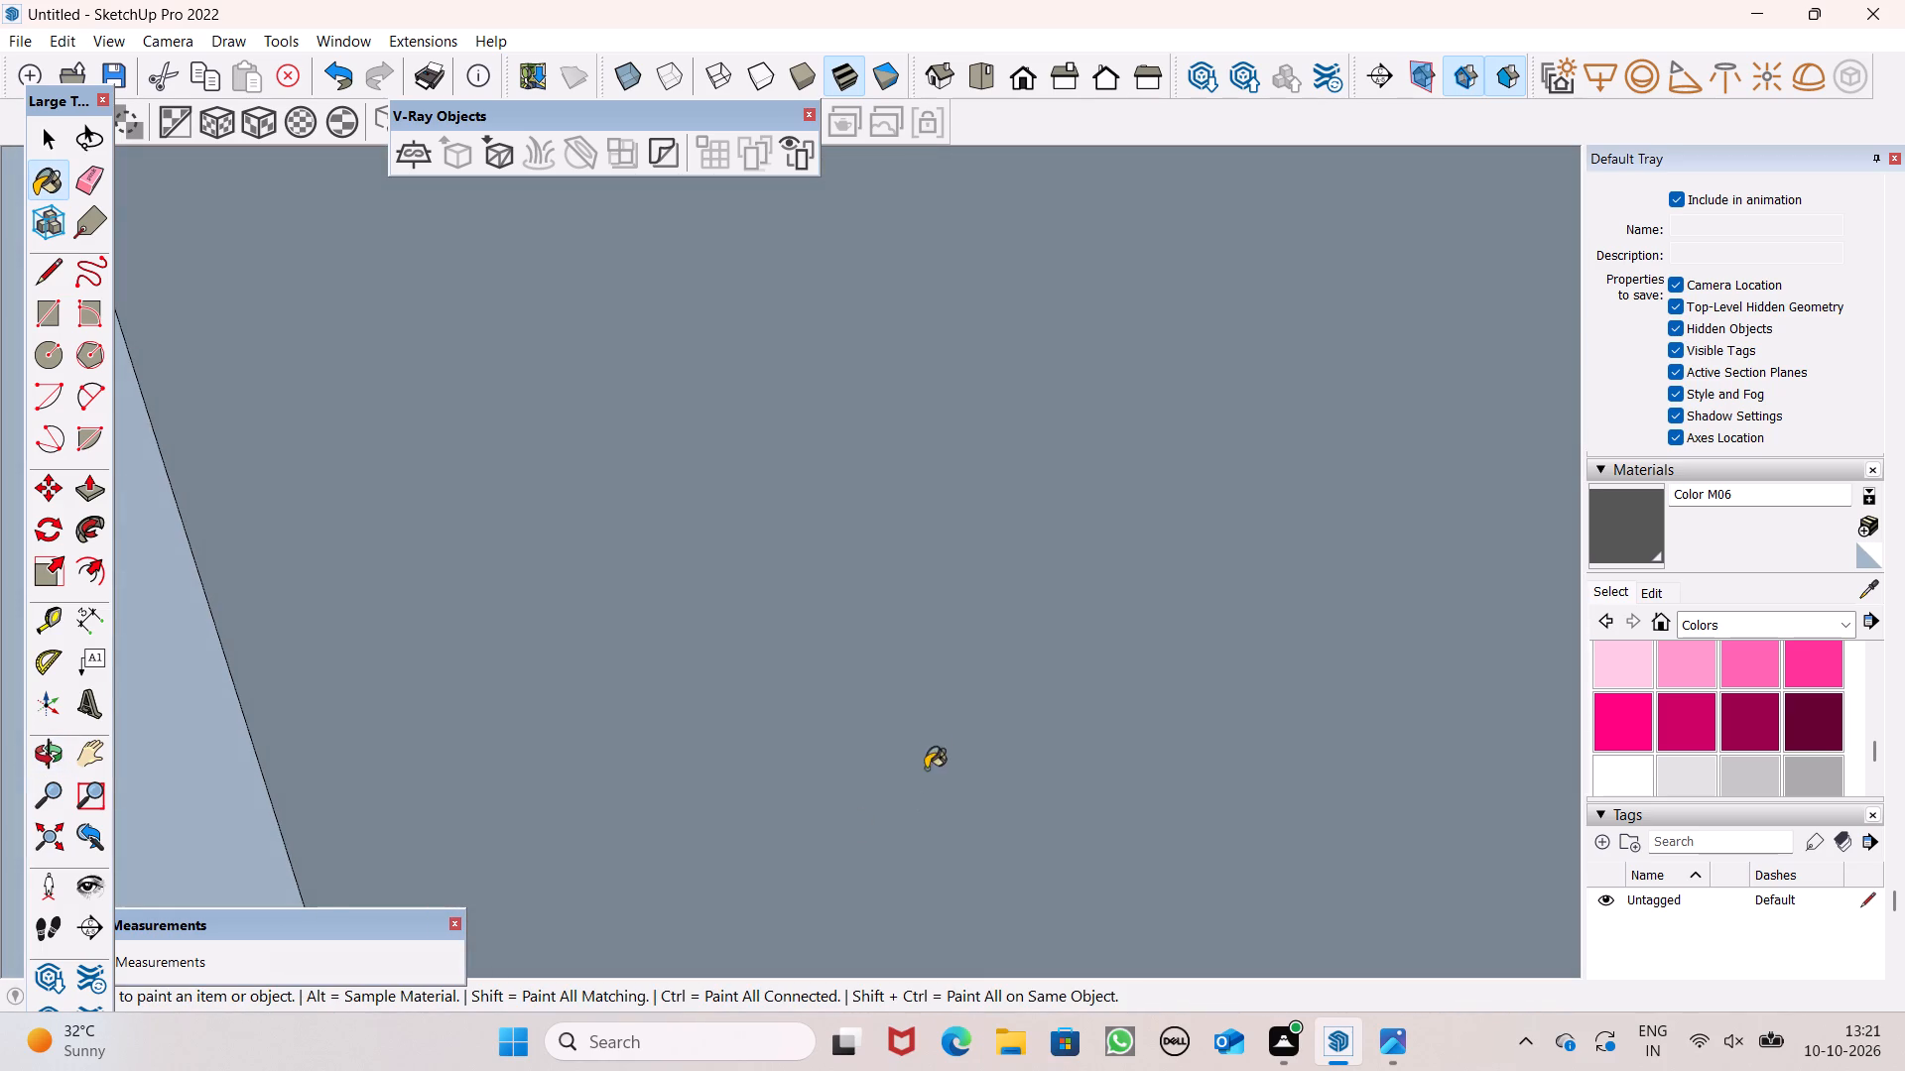
pyautogui.click(1027, 79)
pyautogui.scroll(-6, 1015, 280)
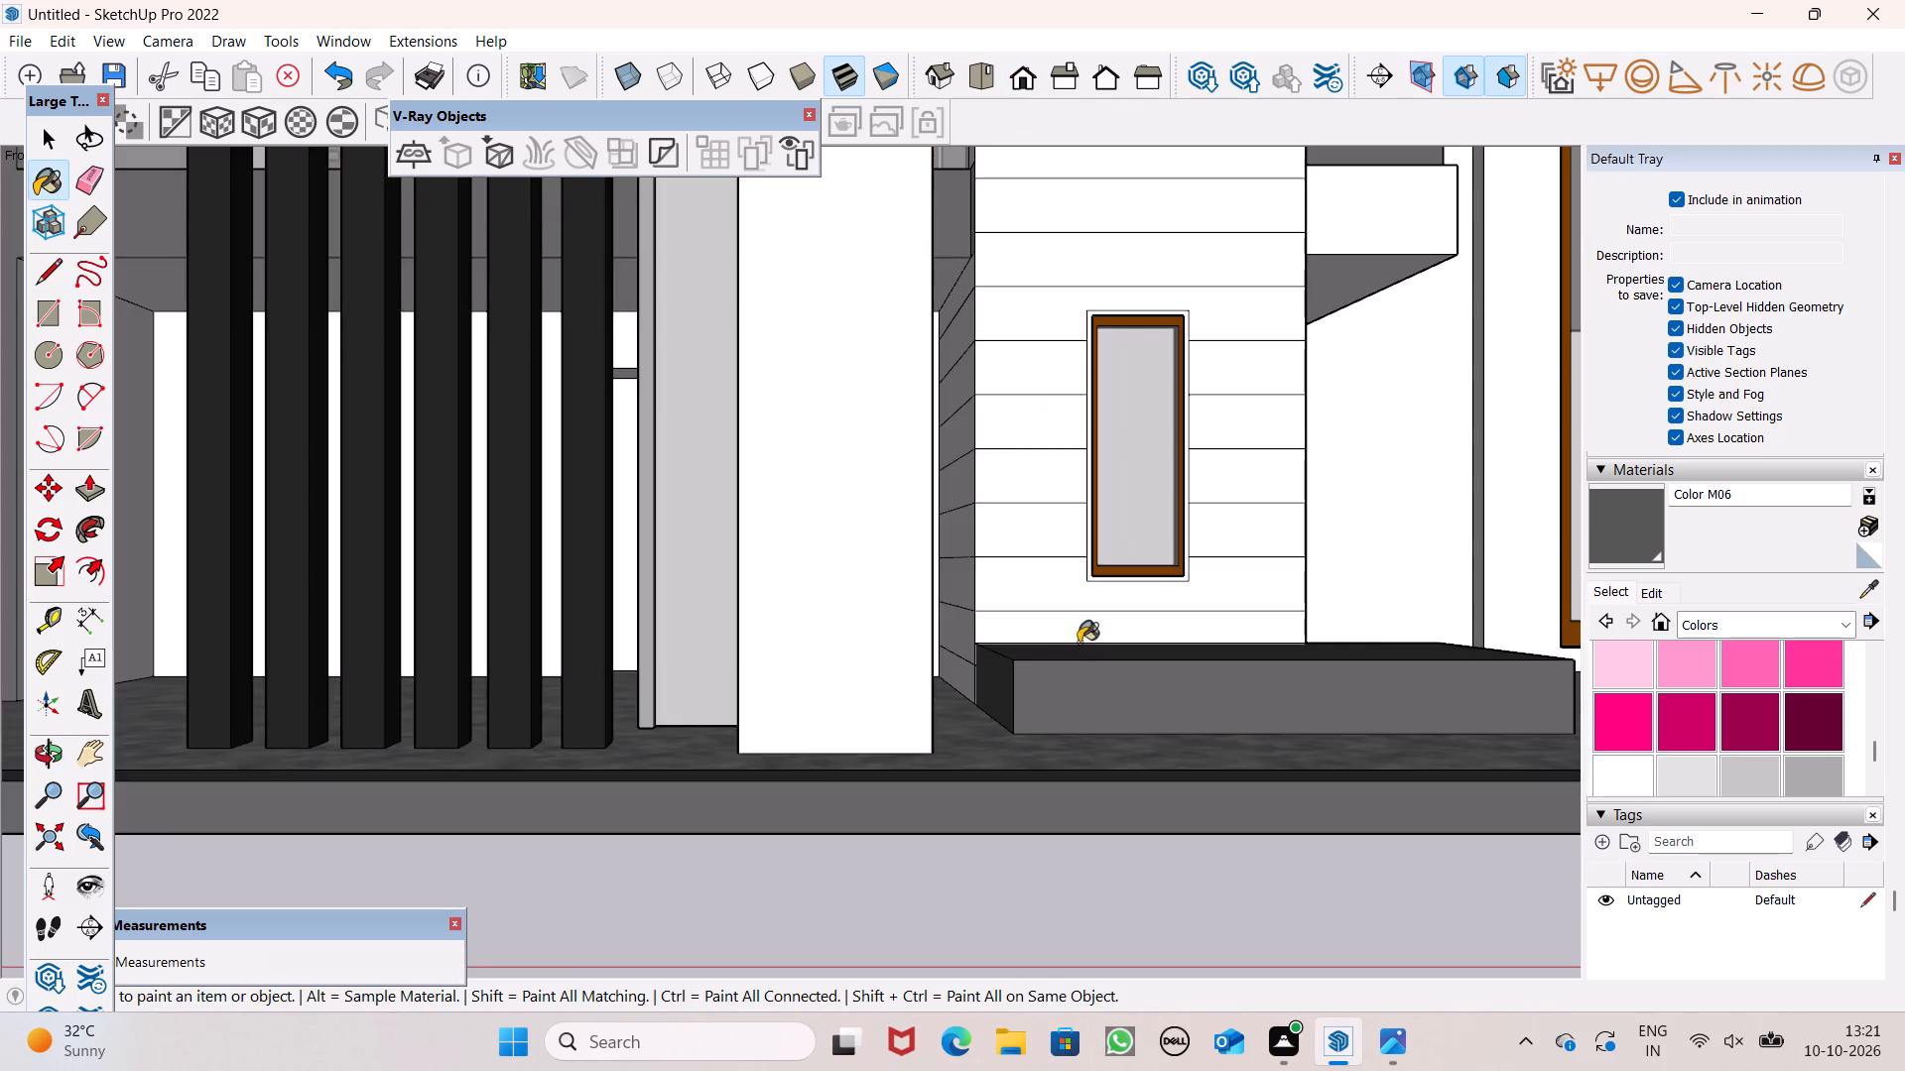
pyautogui.scroll(-5, 1079, 649)
pyautogui.moveTo(1142, 686); pyautogui.dragTo(423, 817, button='middle')
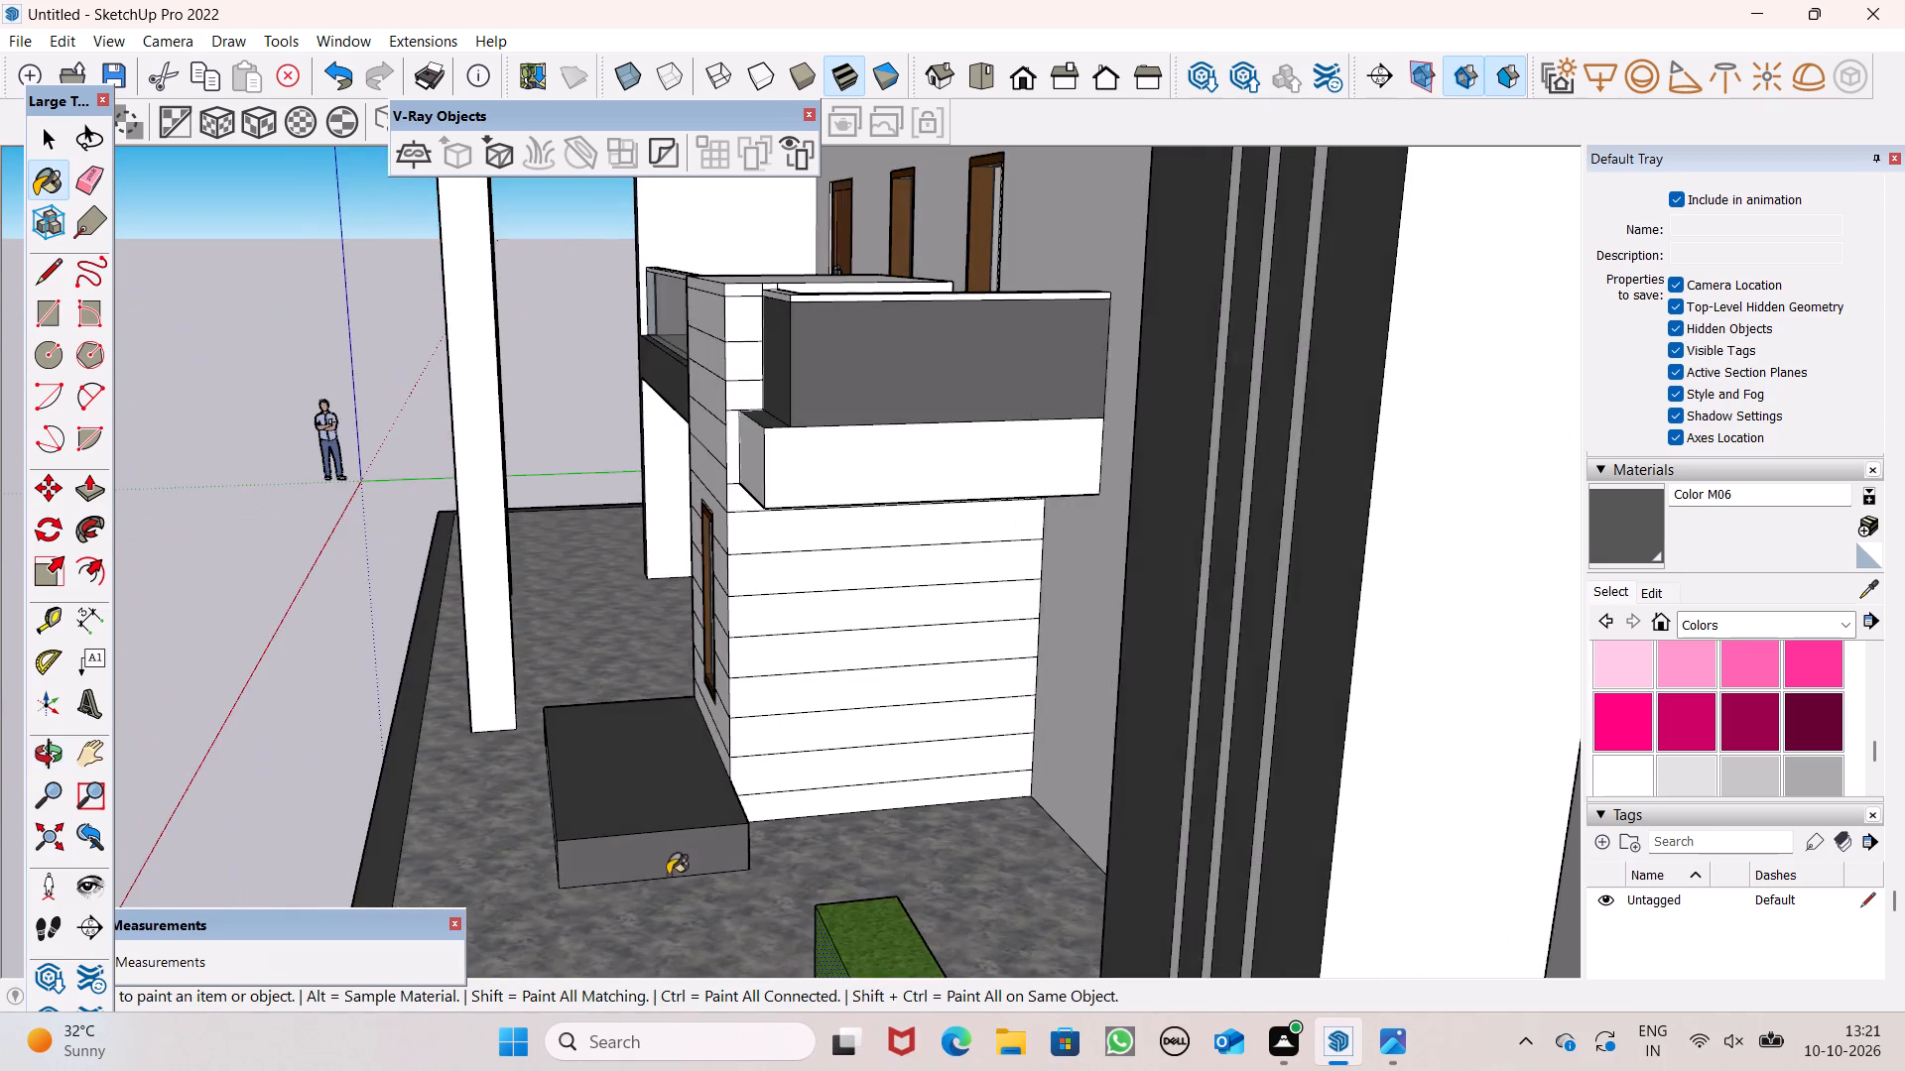
pyautogui.scroll(6, 692, 873)
pyautogui.moveTo(673, 887); pyautogui.dragTo(543, 915, button='middle')
pyautogui.middleClick(543, 915)
pyautogui.scroll(4, 620, 868)
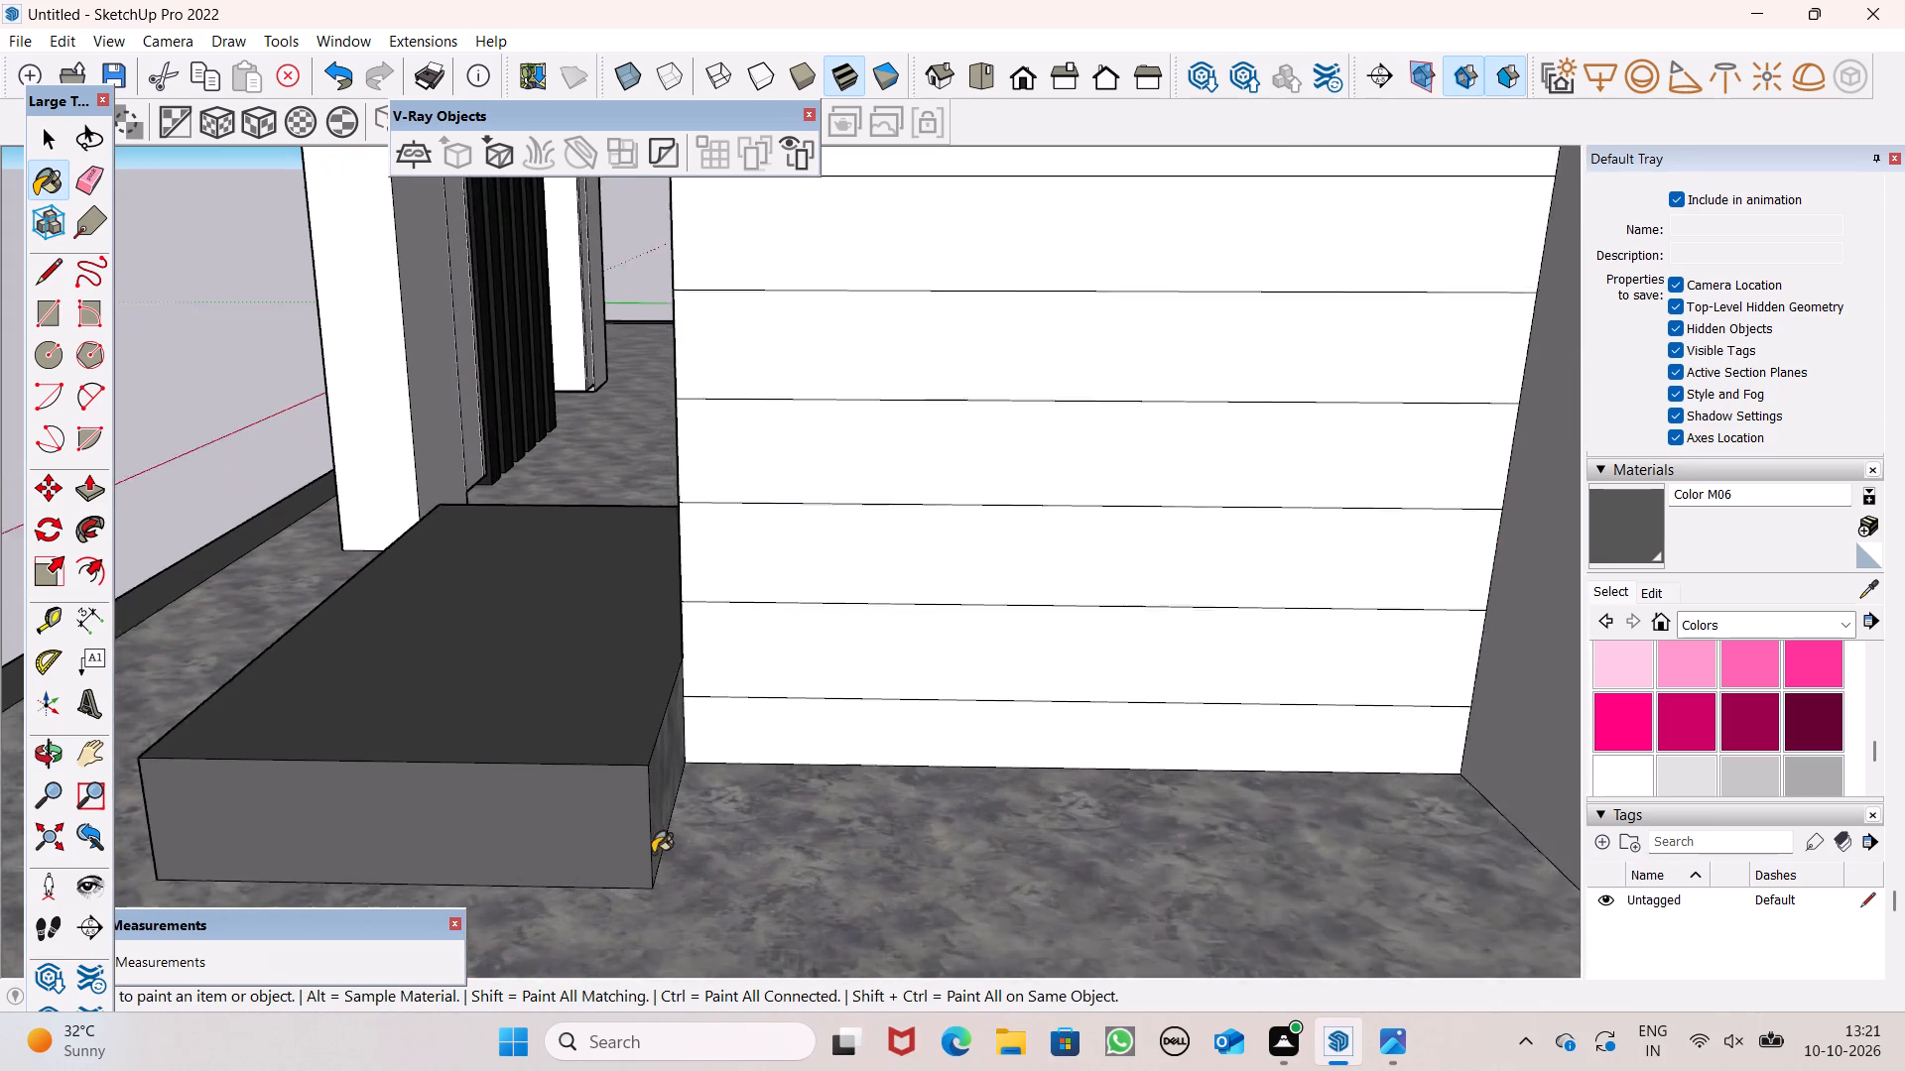
pyautogui.scroll(2, 653, 853)
pyautogui.click(687, 772)
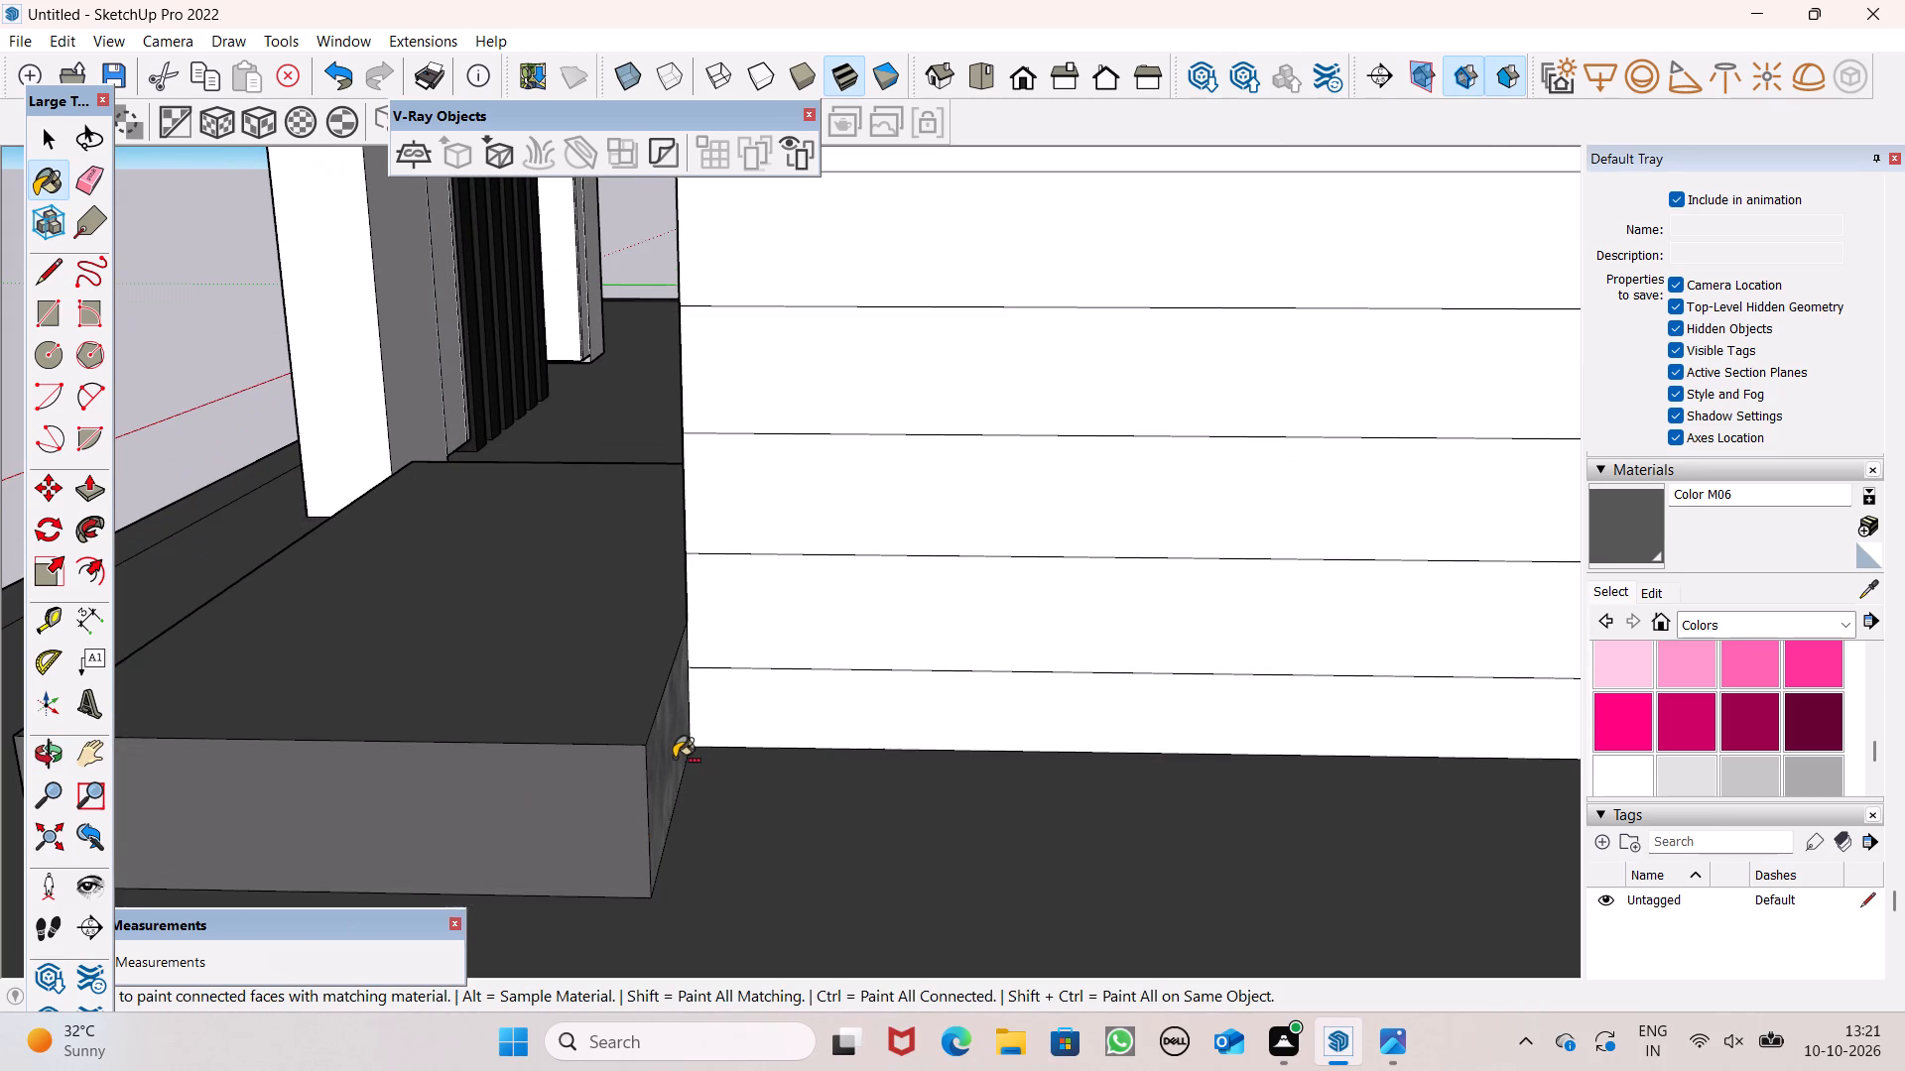
pyautogui.hotkey('ctrl', 'z')
pyautogui.click(655, 758)
pyautogui.scroll(-8, 671, 750)
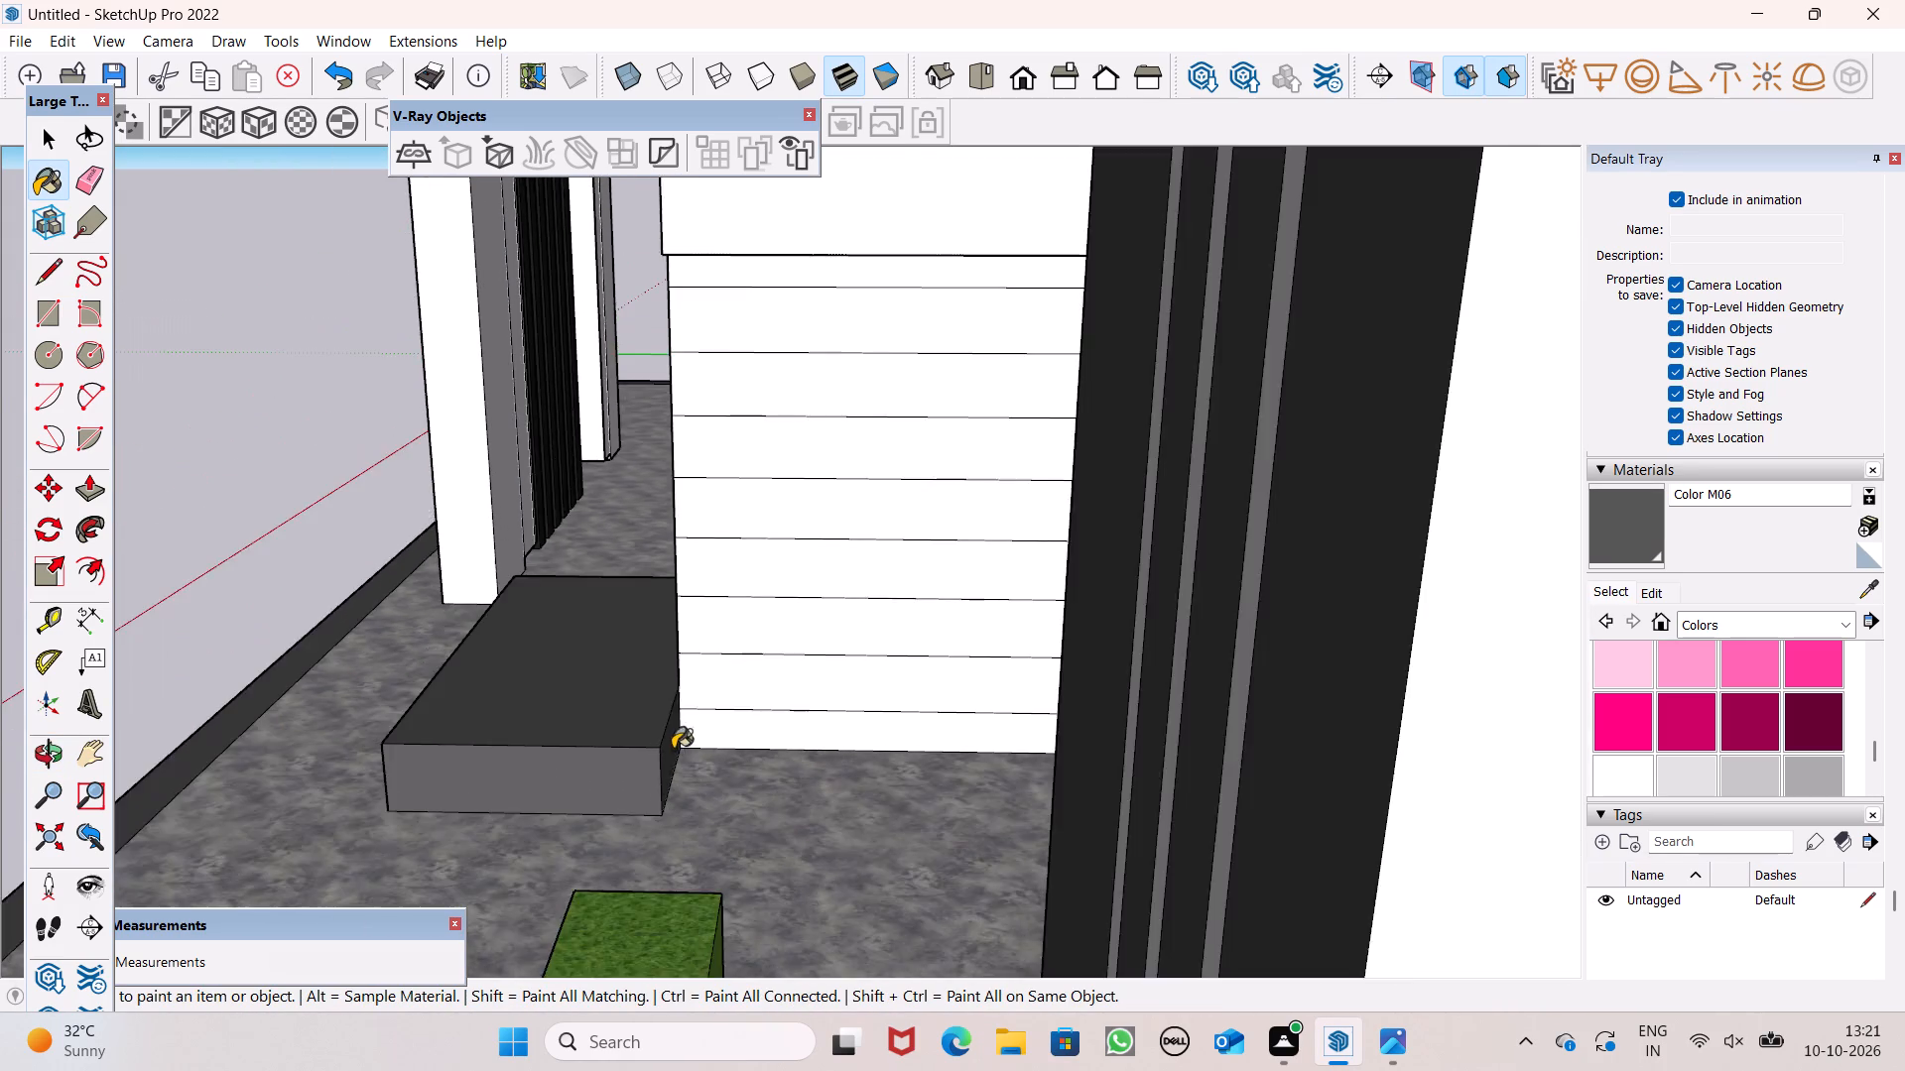
pyautogui.scroll(-5, 695, 730)
pyautogui.moveTo(597, 815); pyautogui.dragTo(1321, 774, button='middle')
pyautogui.scroll(-5, 1010, 694)
pyautogui.press('space')
# Examine the front elevation and the whole house with the new step block from the front and above.
pyautogui.moveTo(1054, 782); pyautogui.dragTo(1079, 801, button='middle')
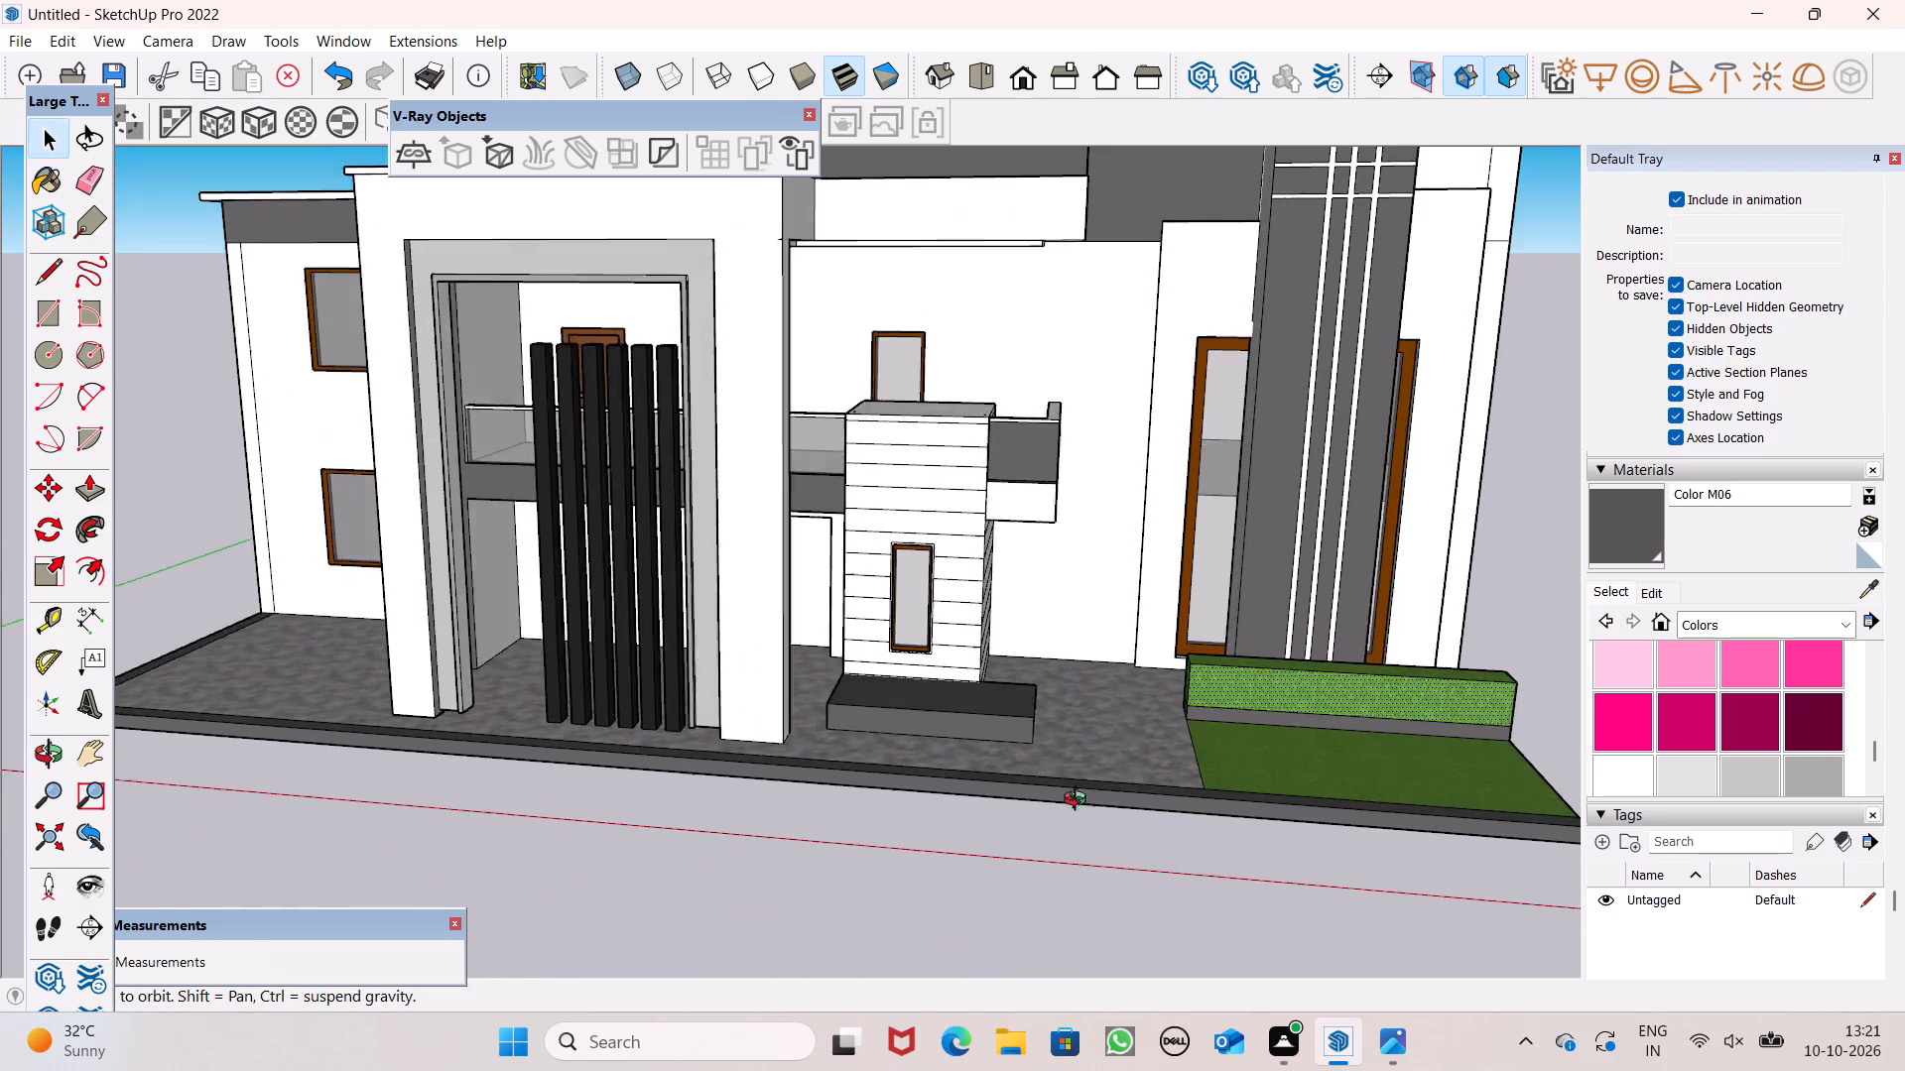
pyautogui.moveTo(1079, 801); pyautogui.dragTo(1248, 832, button='middle')
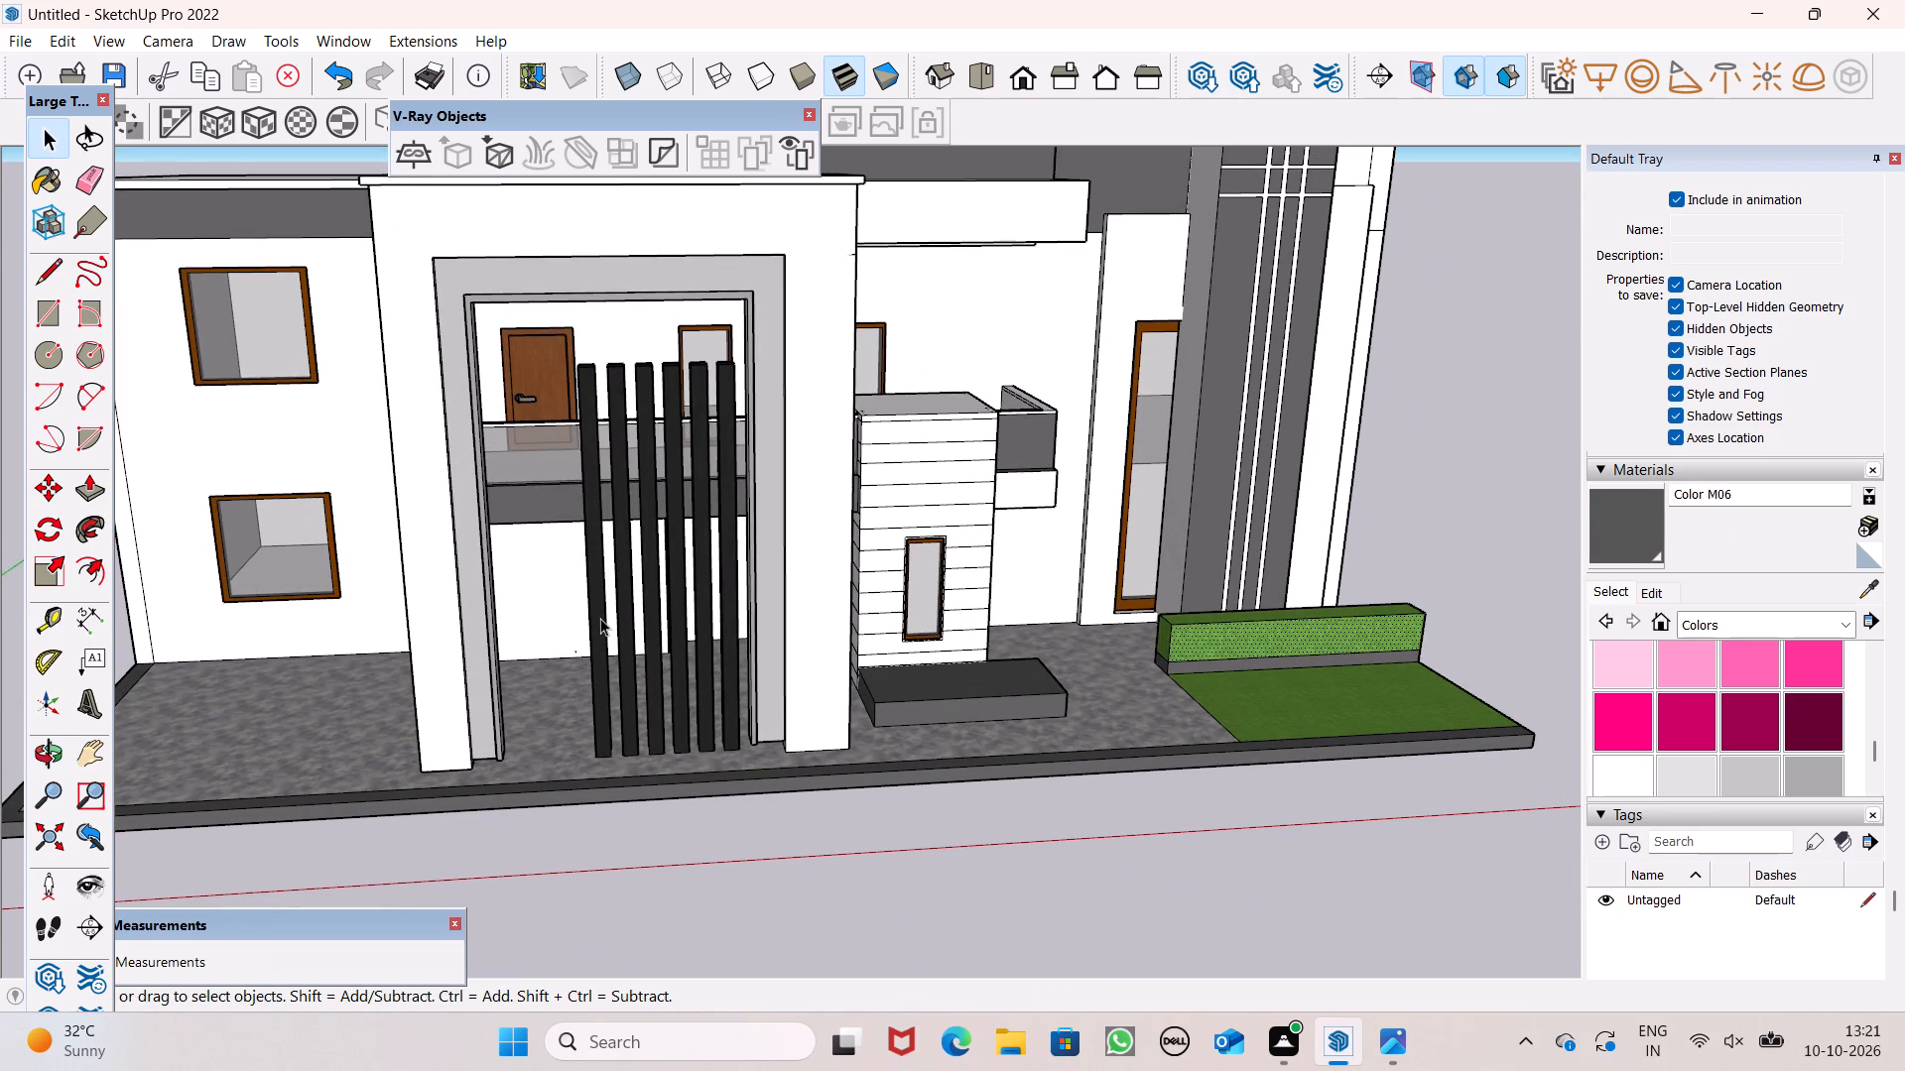
pyautogui.scroll(-1, 628, 584)
pyautogui.scroll(-4, 460, 584)
pyautogui.scroll(-4, 571, 590)
pyautogui.moveTo(823, 712); pyautogui.dragTo(686, 909, button='middle')
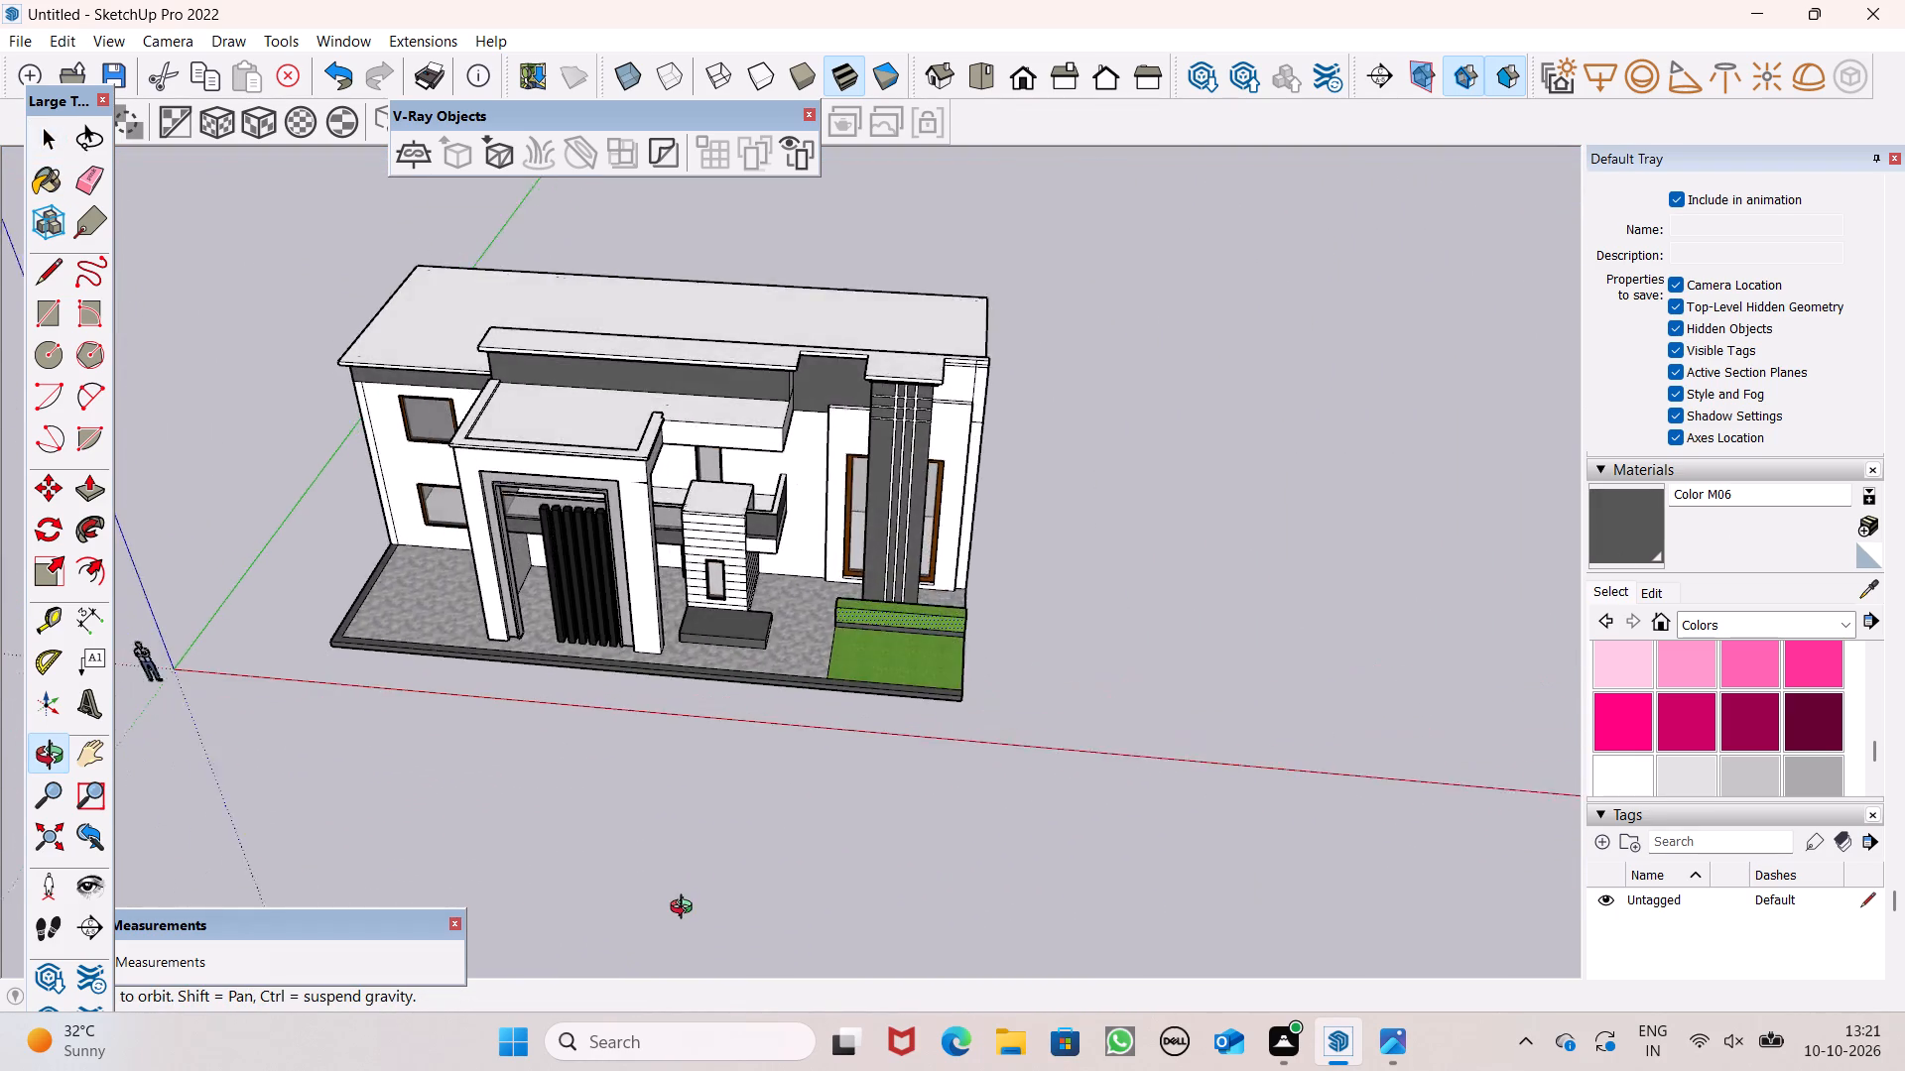
pyautogui.moveTo(686, 909); pyautogui.dragTo(764, 684, button='middle')
pyautogui.scroll(1, 764, 682)
pyautogui.scroll(1, 1079, 623)
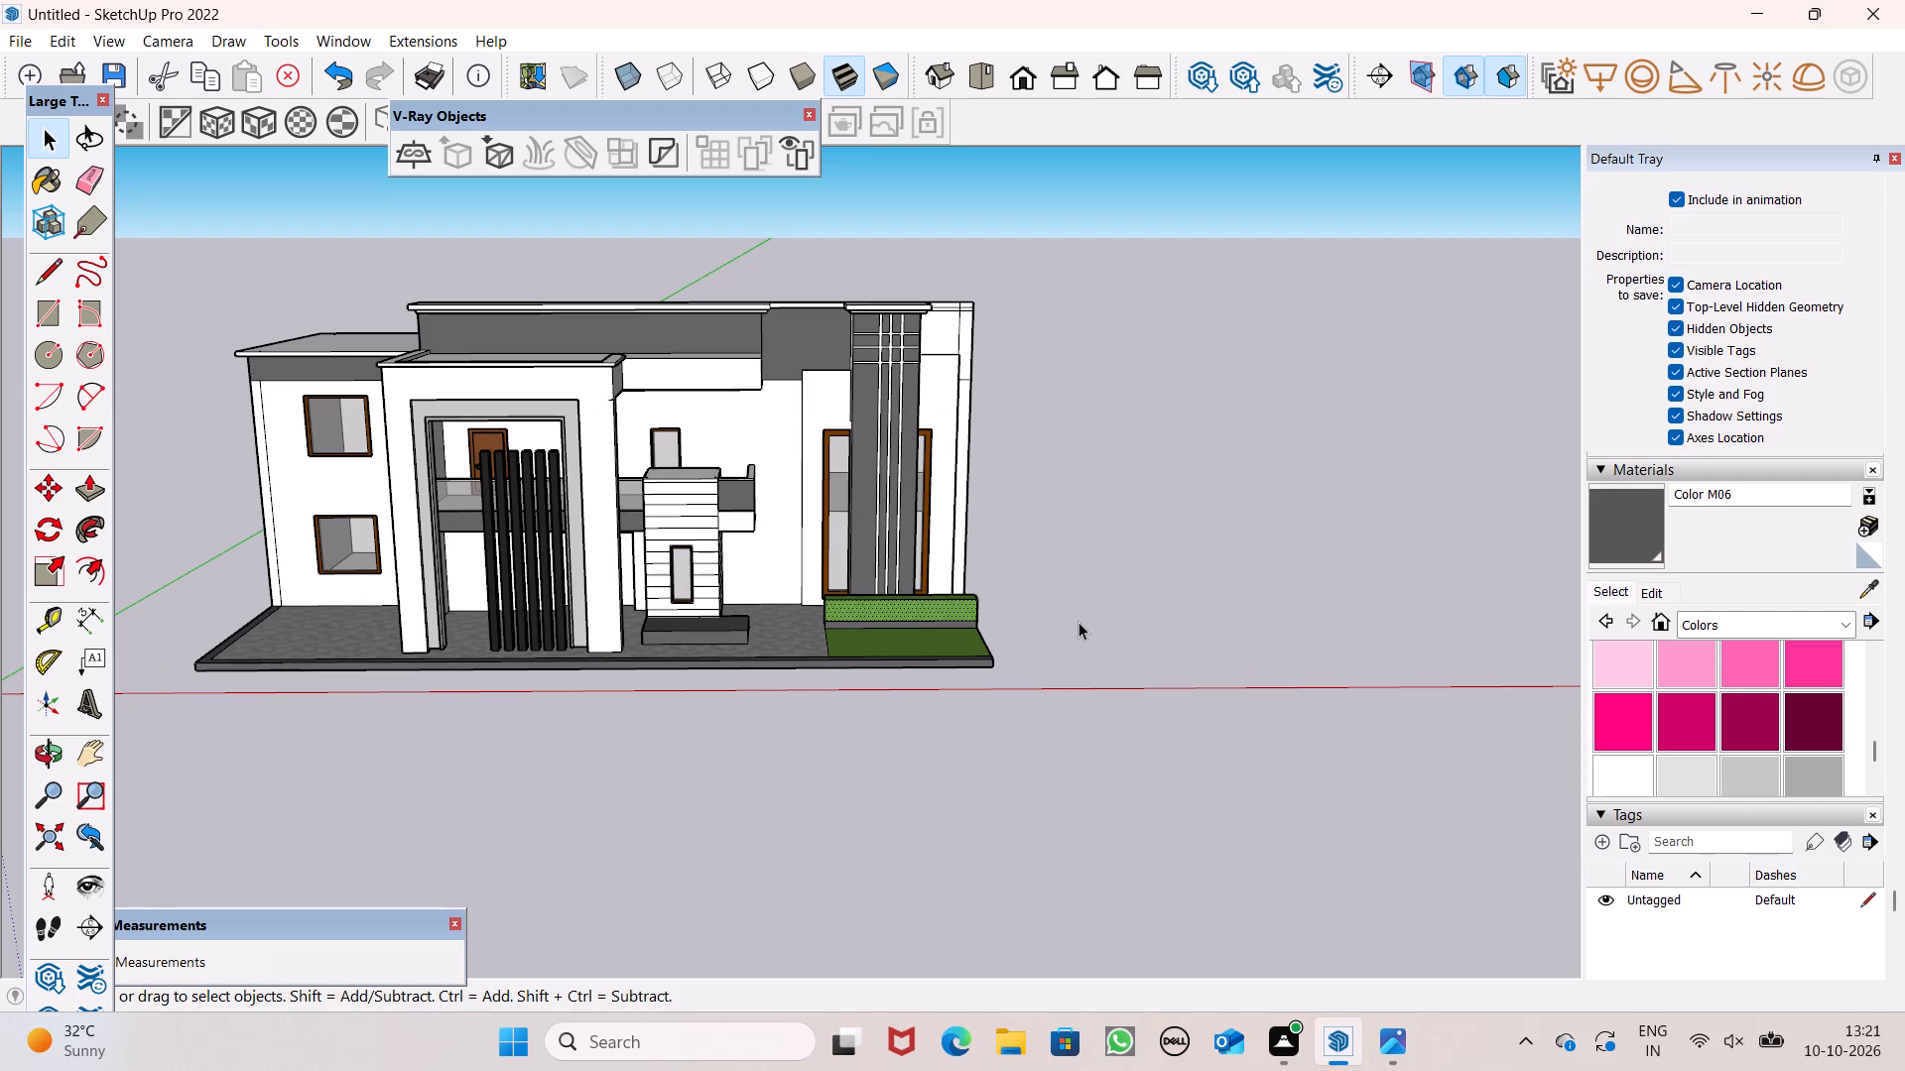
pyautogui.scroll(1, 1230, 597)
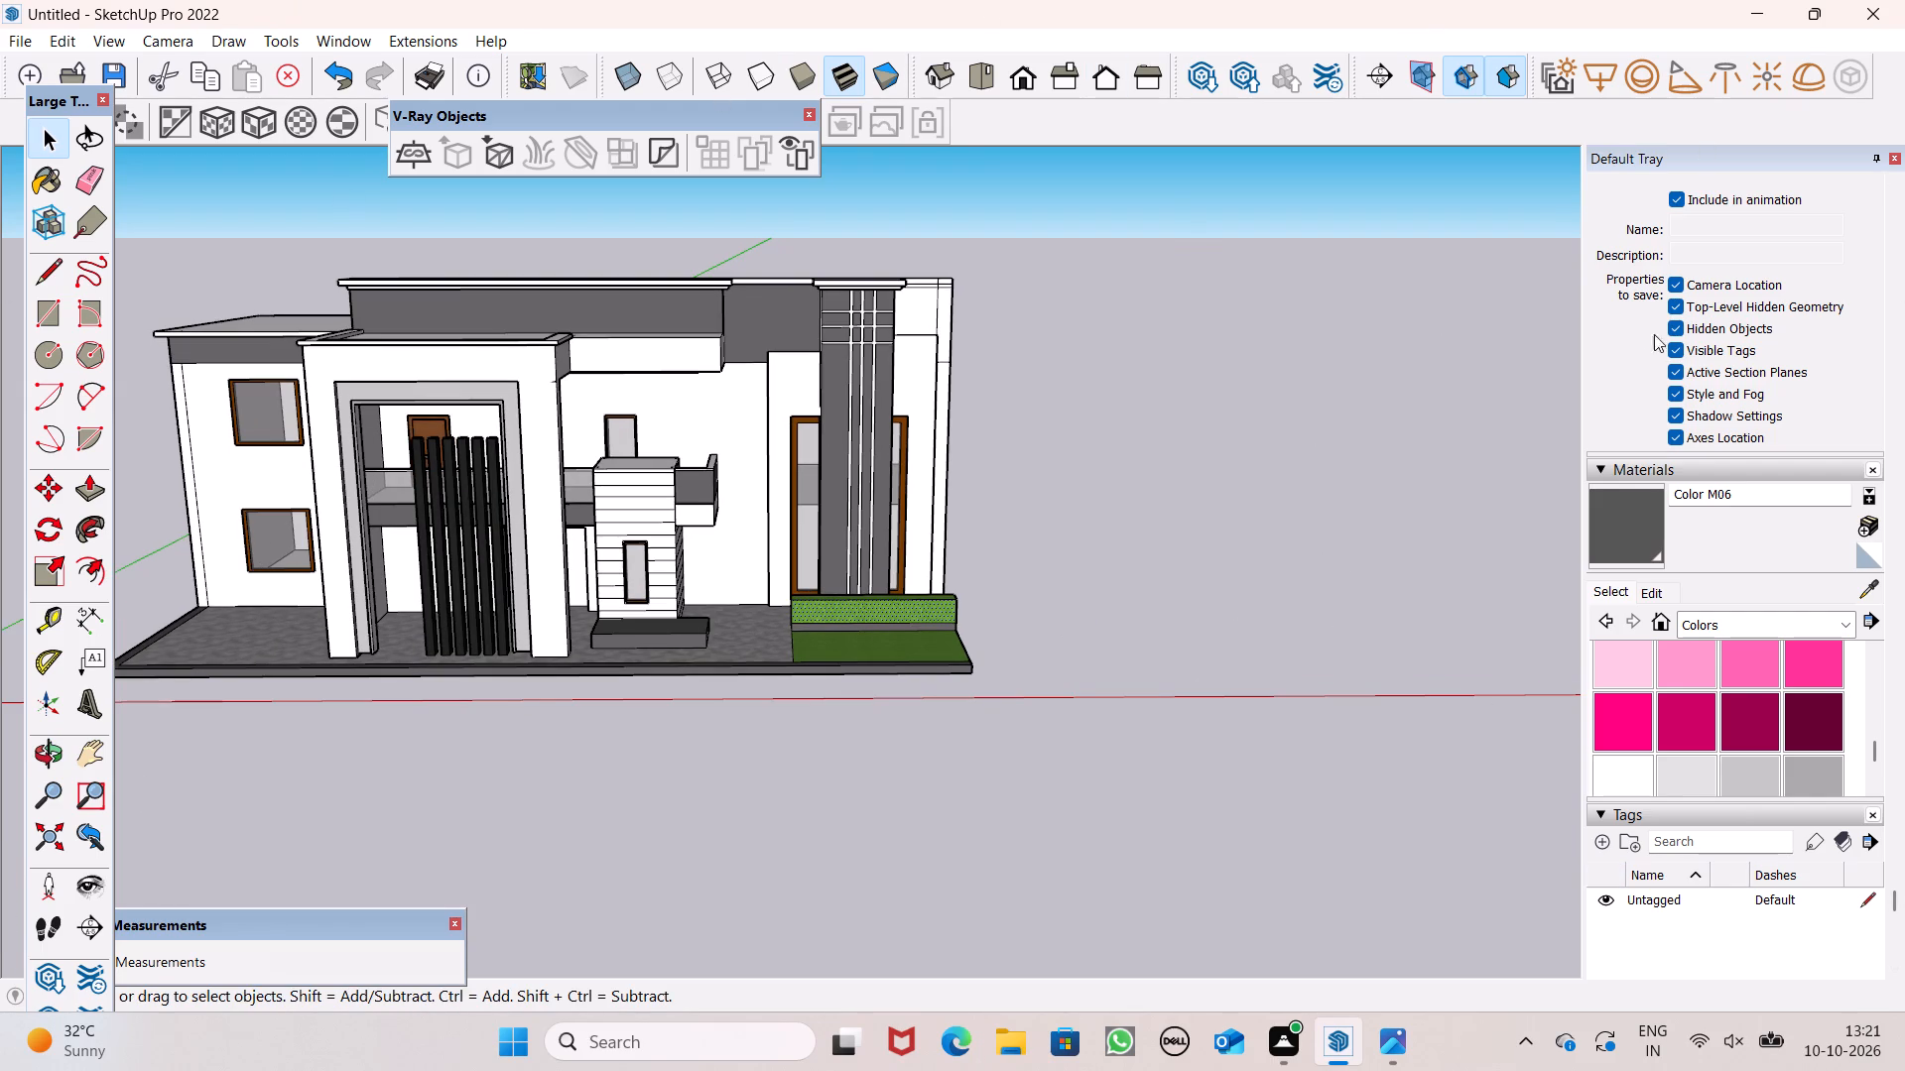
# Search the 3D Warehouse components for "plants".
pyautogui.scroll(17, 1745, 373)
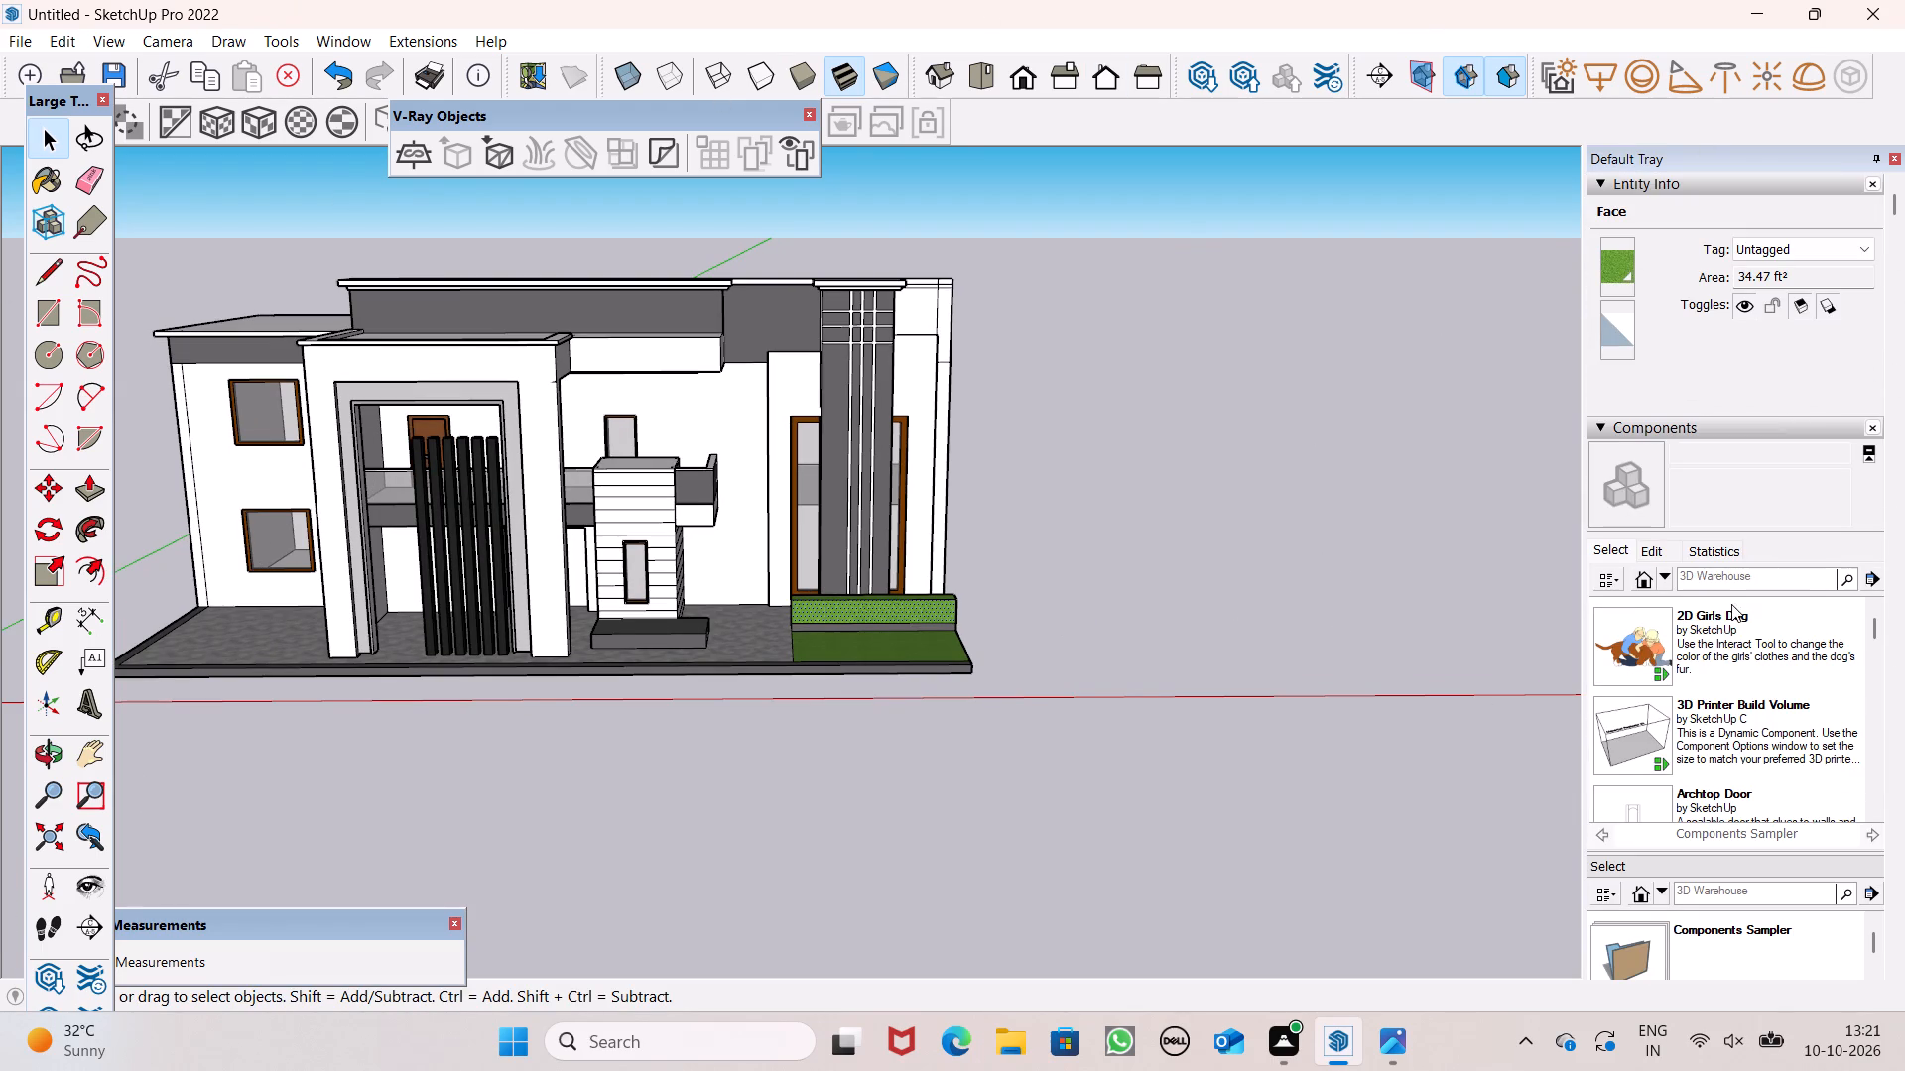
pyautogui.click(1725, 584)
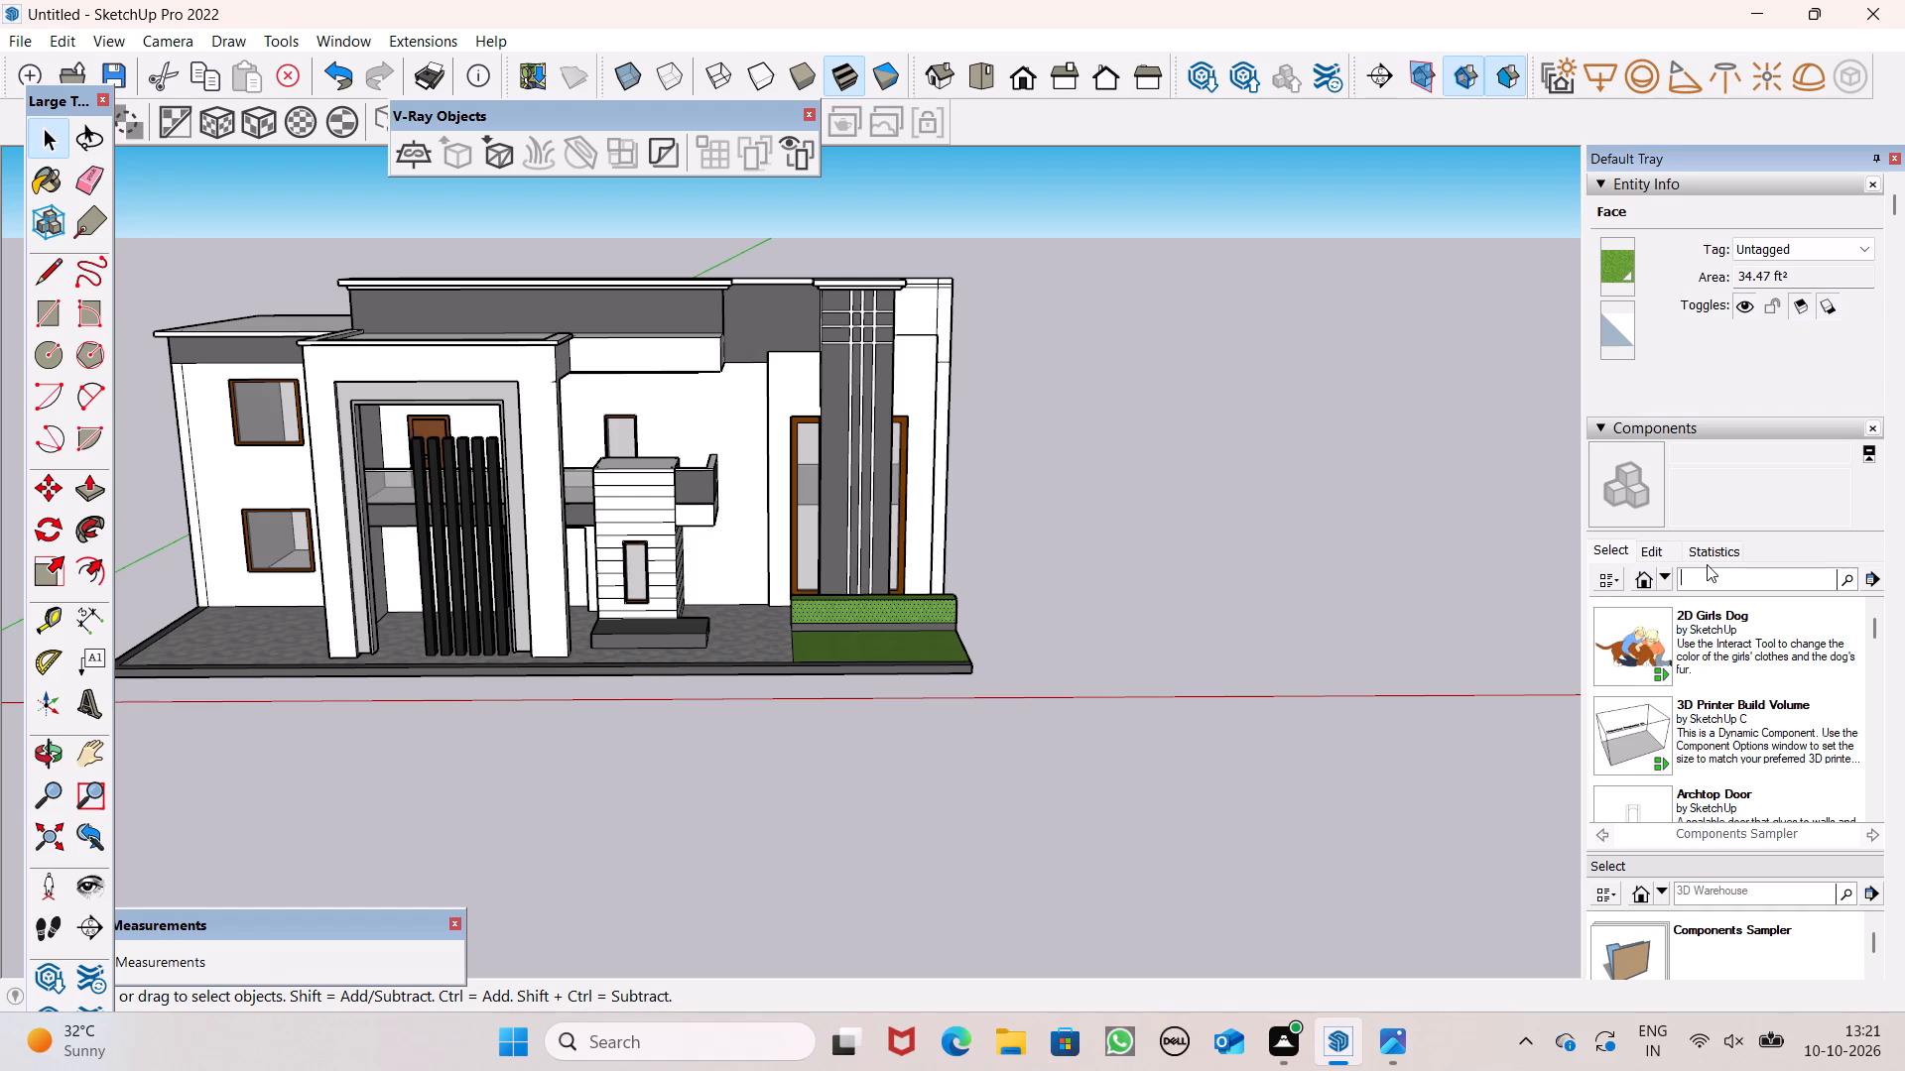
pyautogui.write('plants')
pyautogui.press('Return')
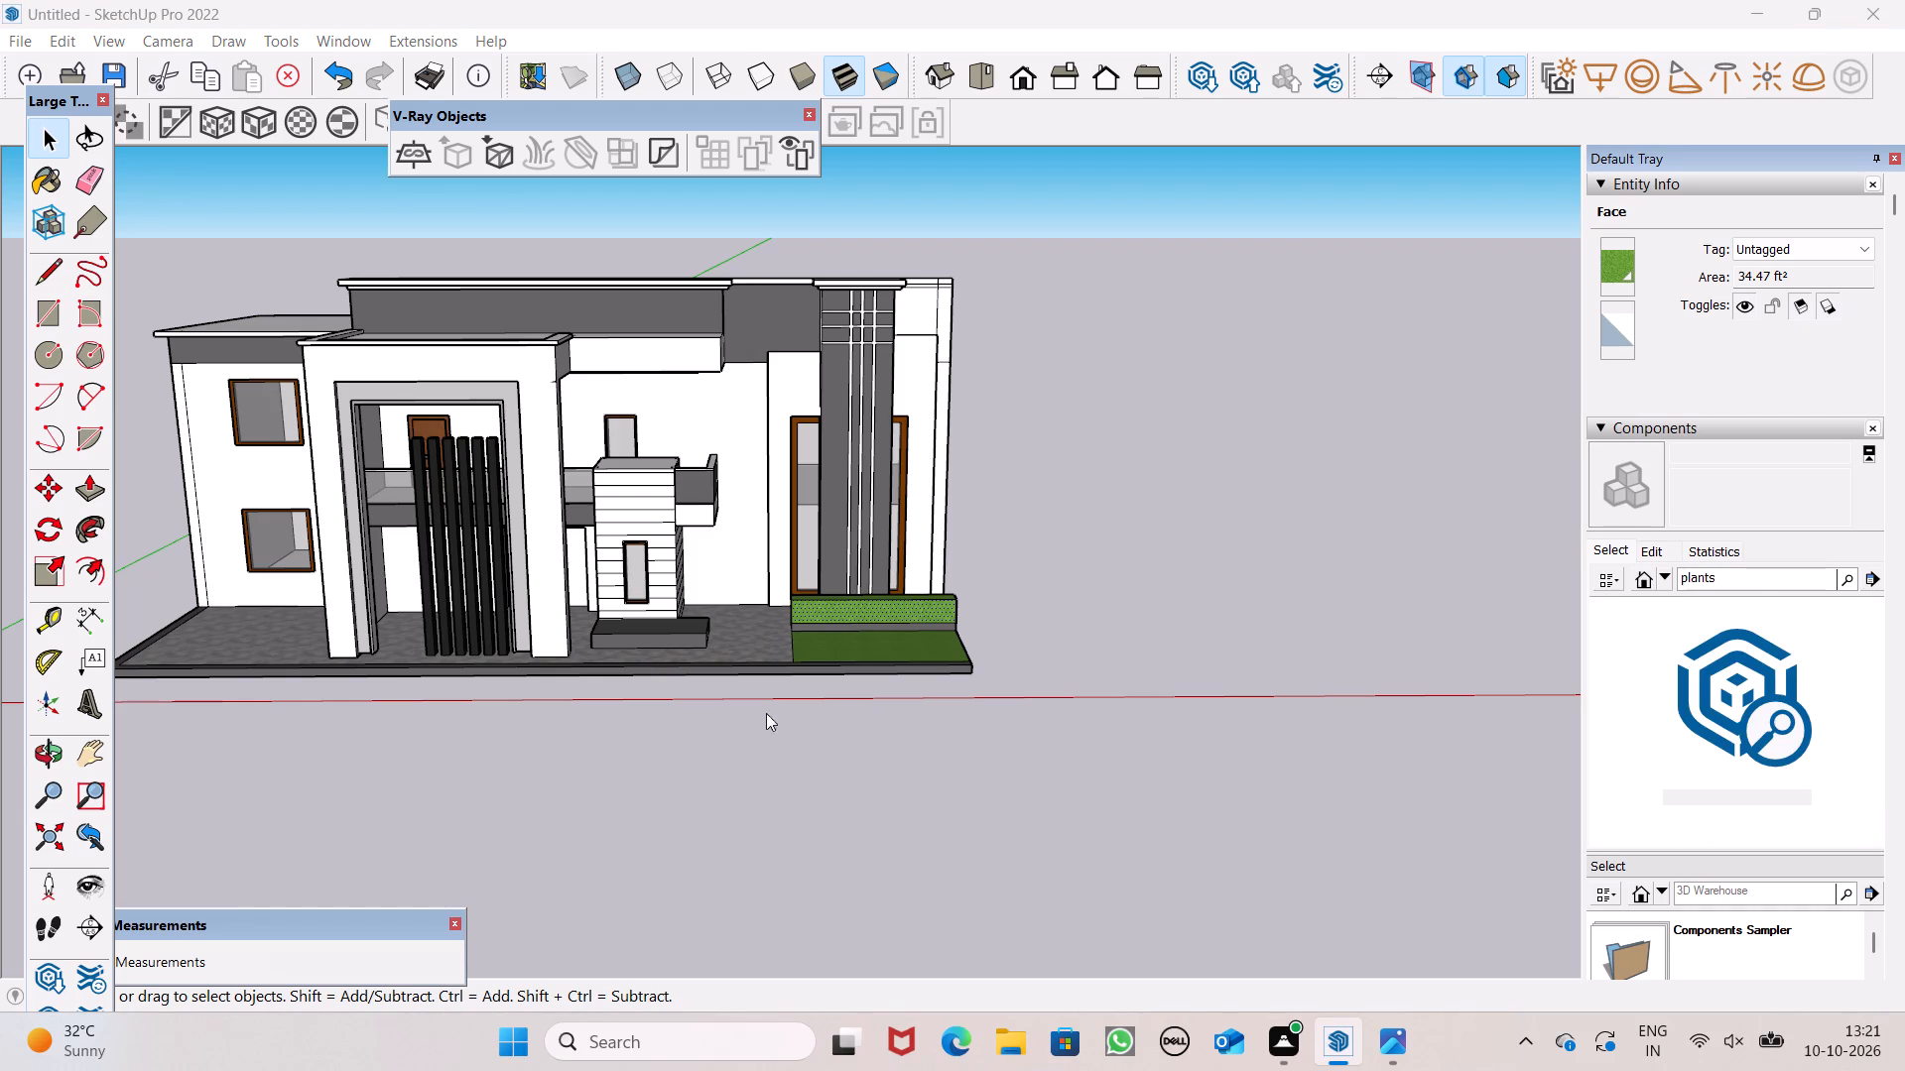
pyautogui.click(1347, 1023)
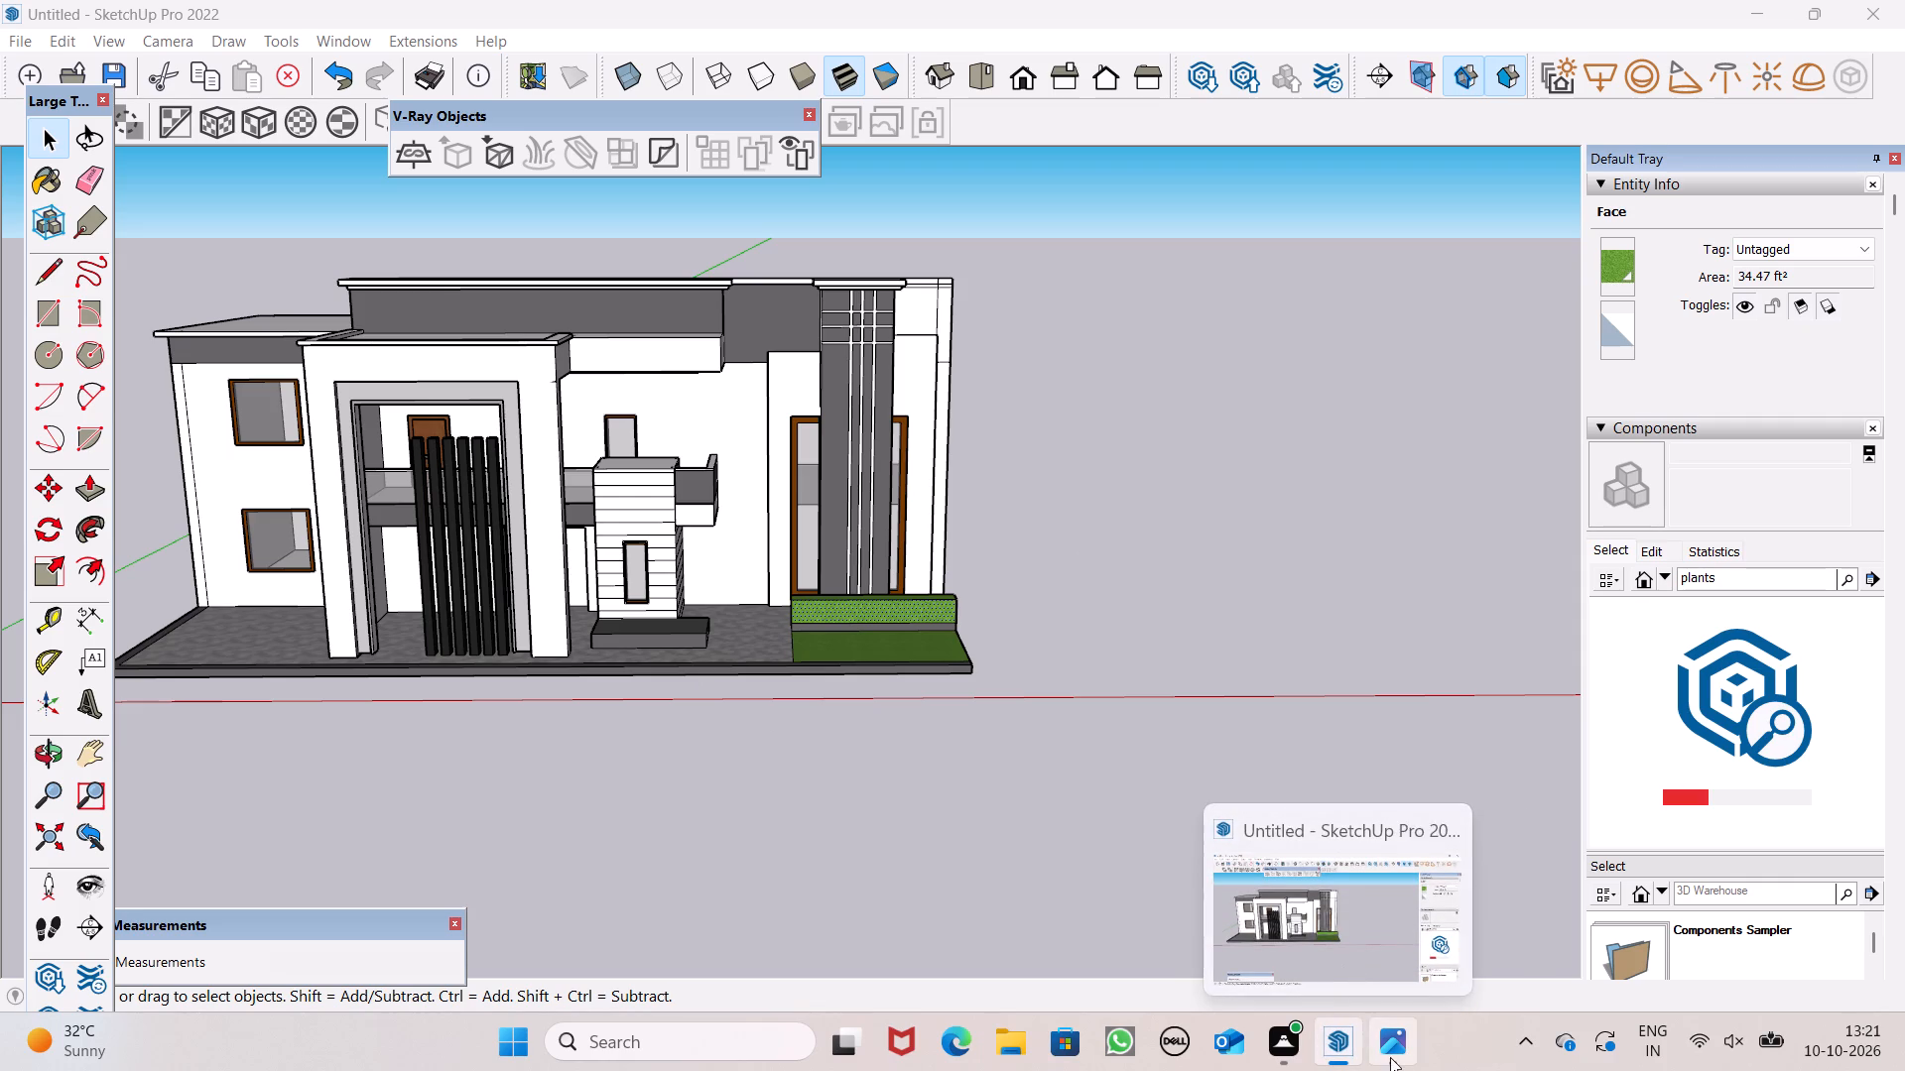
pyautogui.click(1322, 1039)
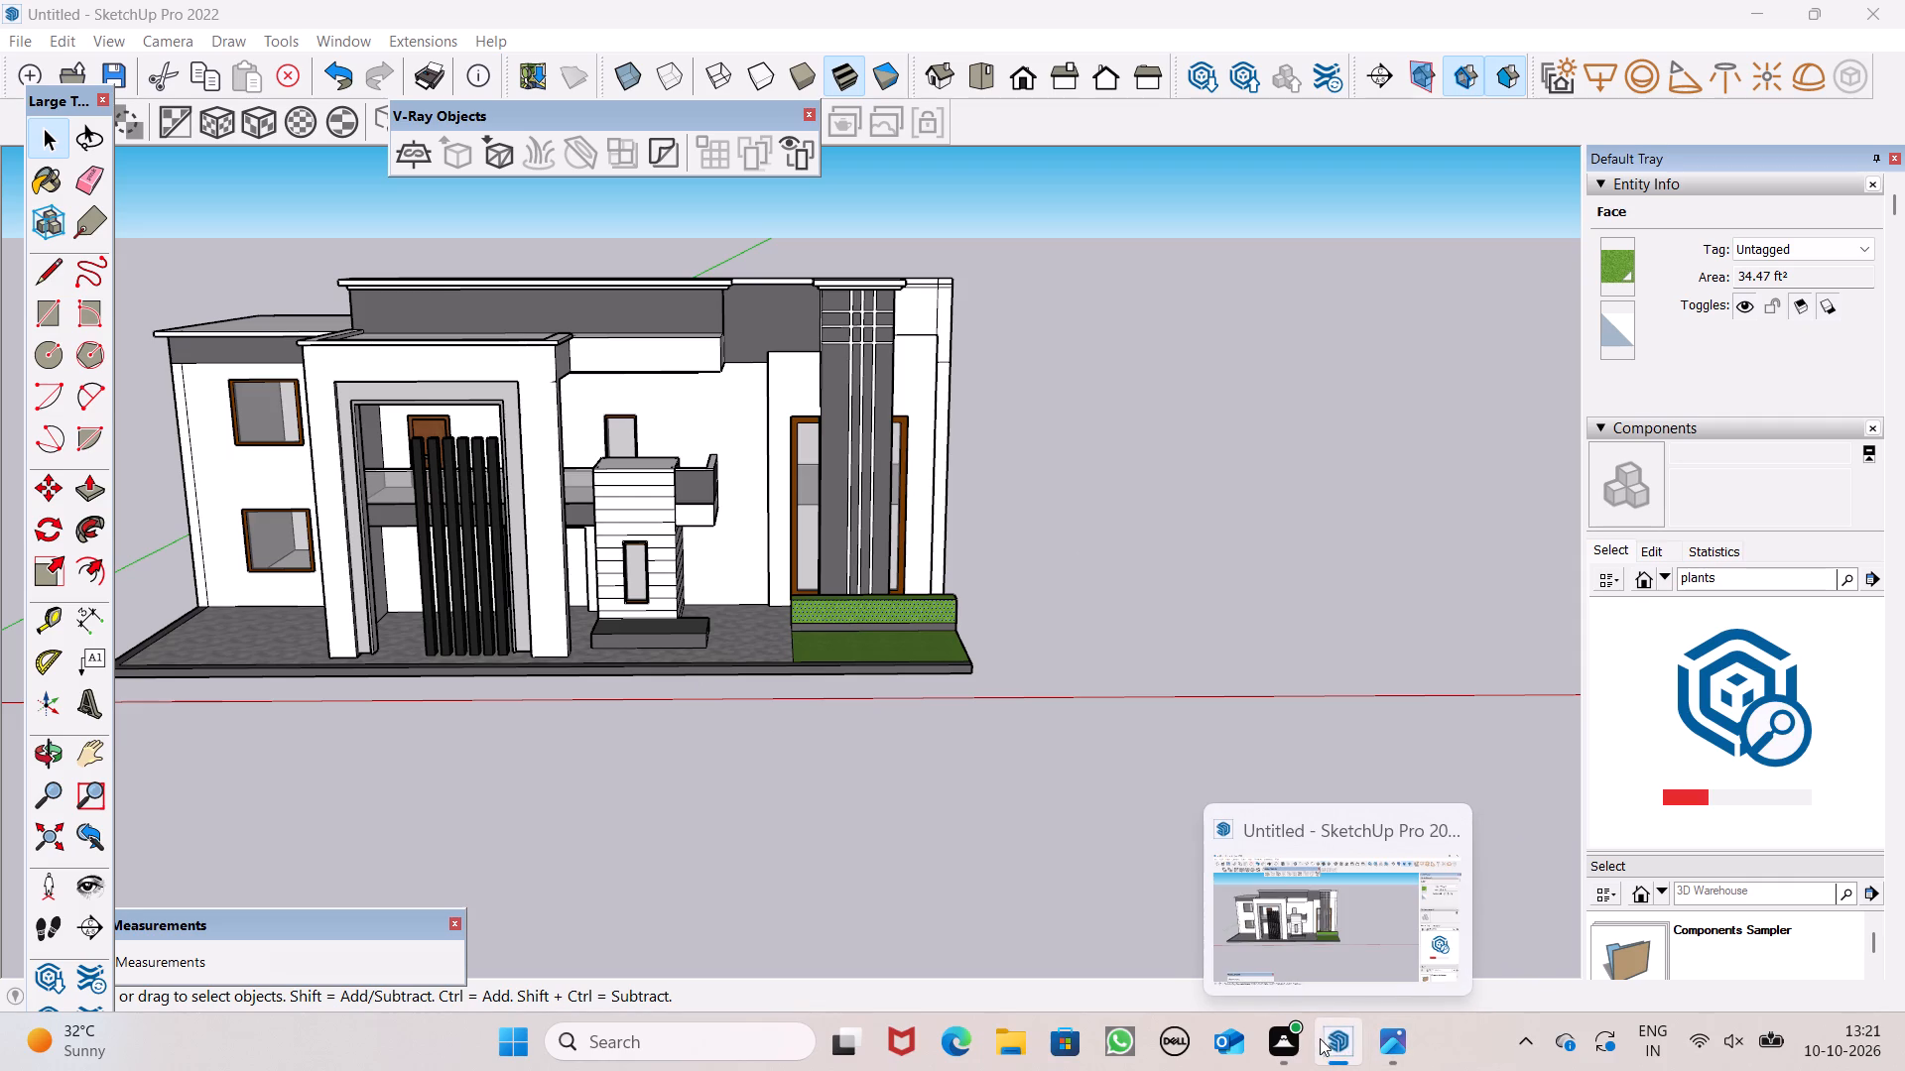
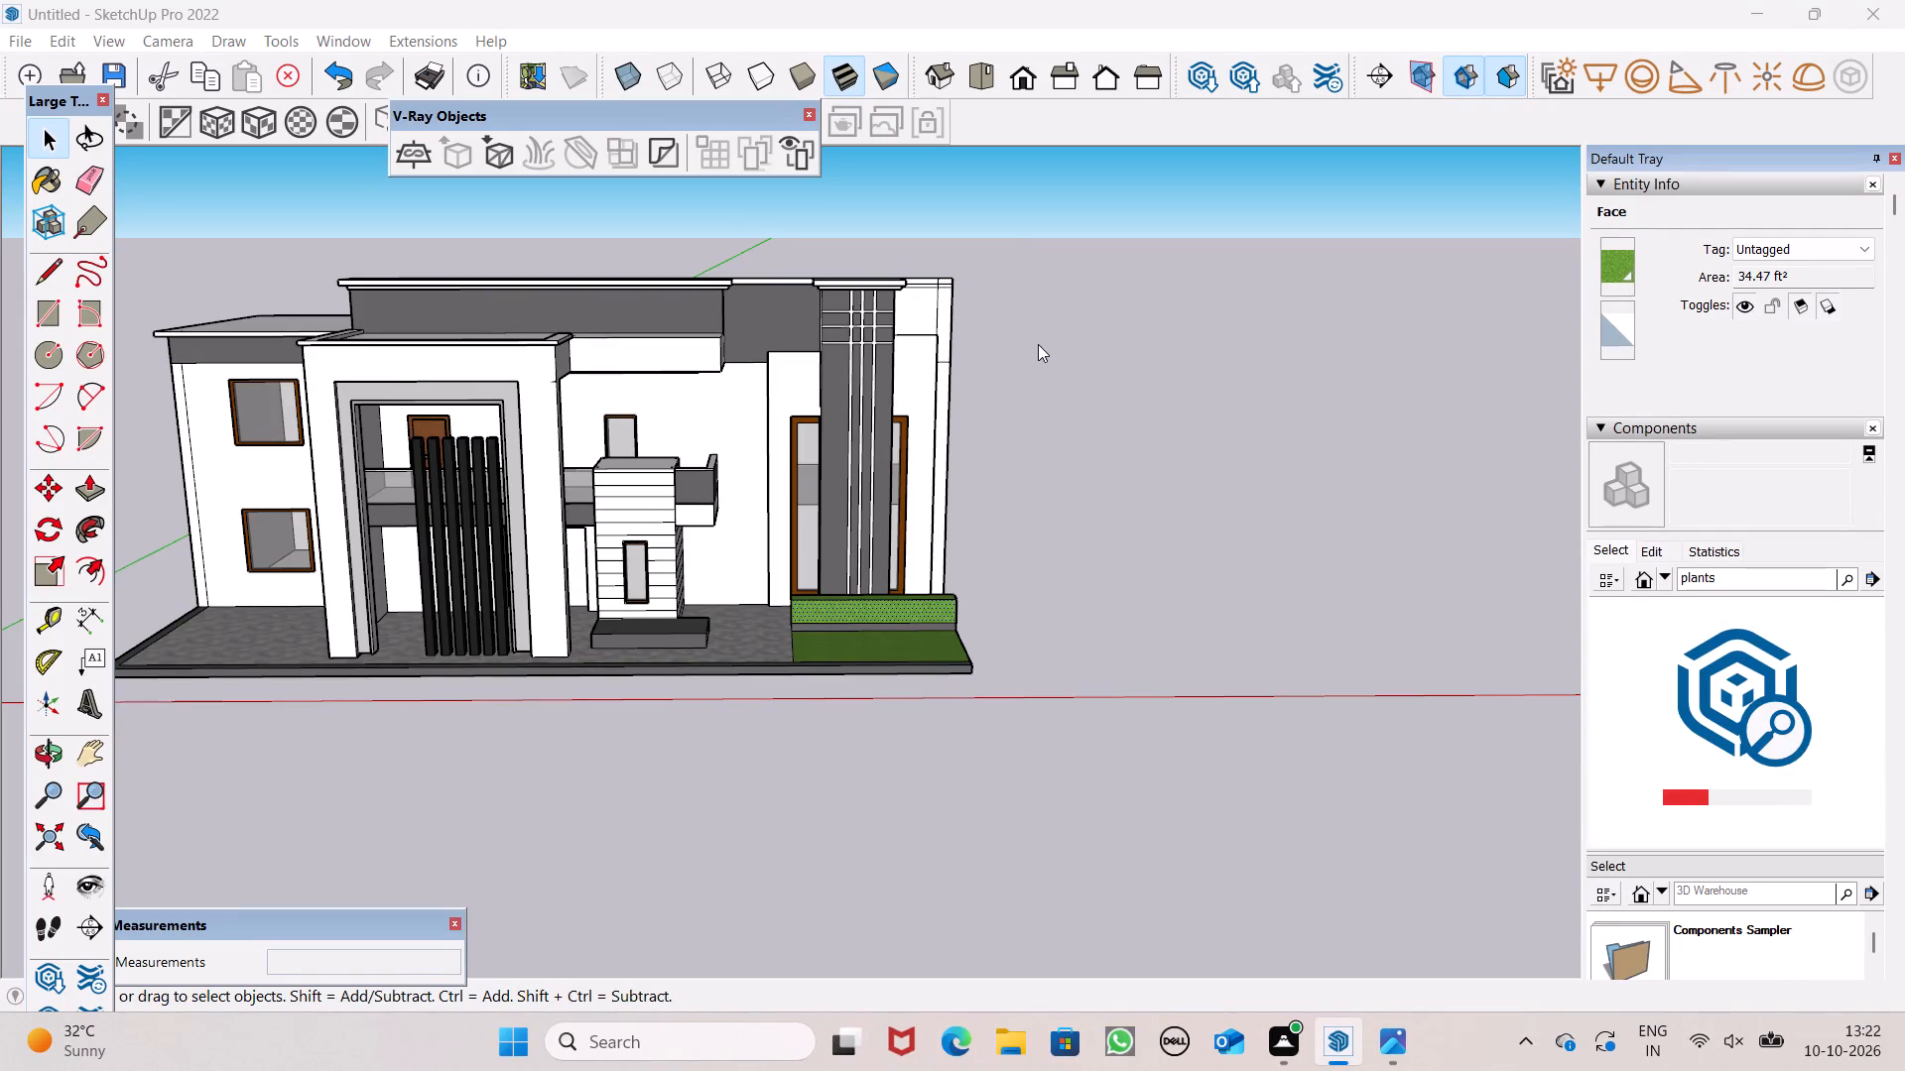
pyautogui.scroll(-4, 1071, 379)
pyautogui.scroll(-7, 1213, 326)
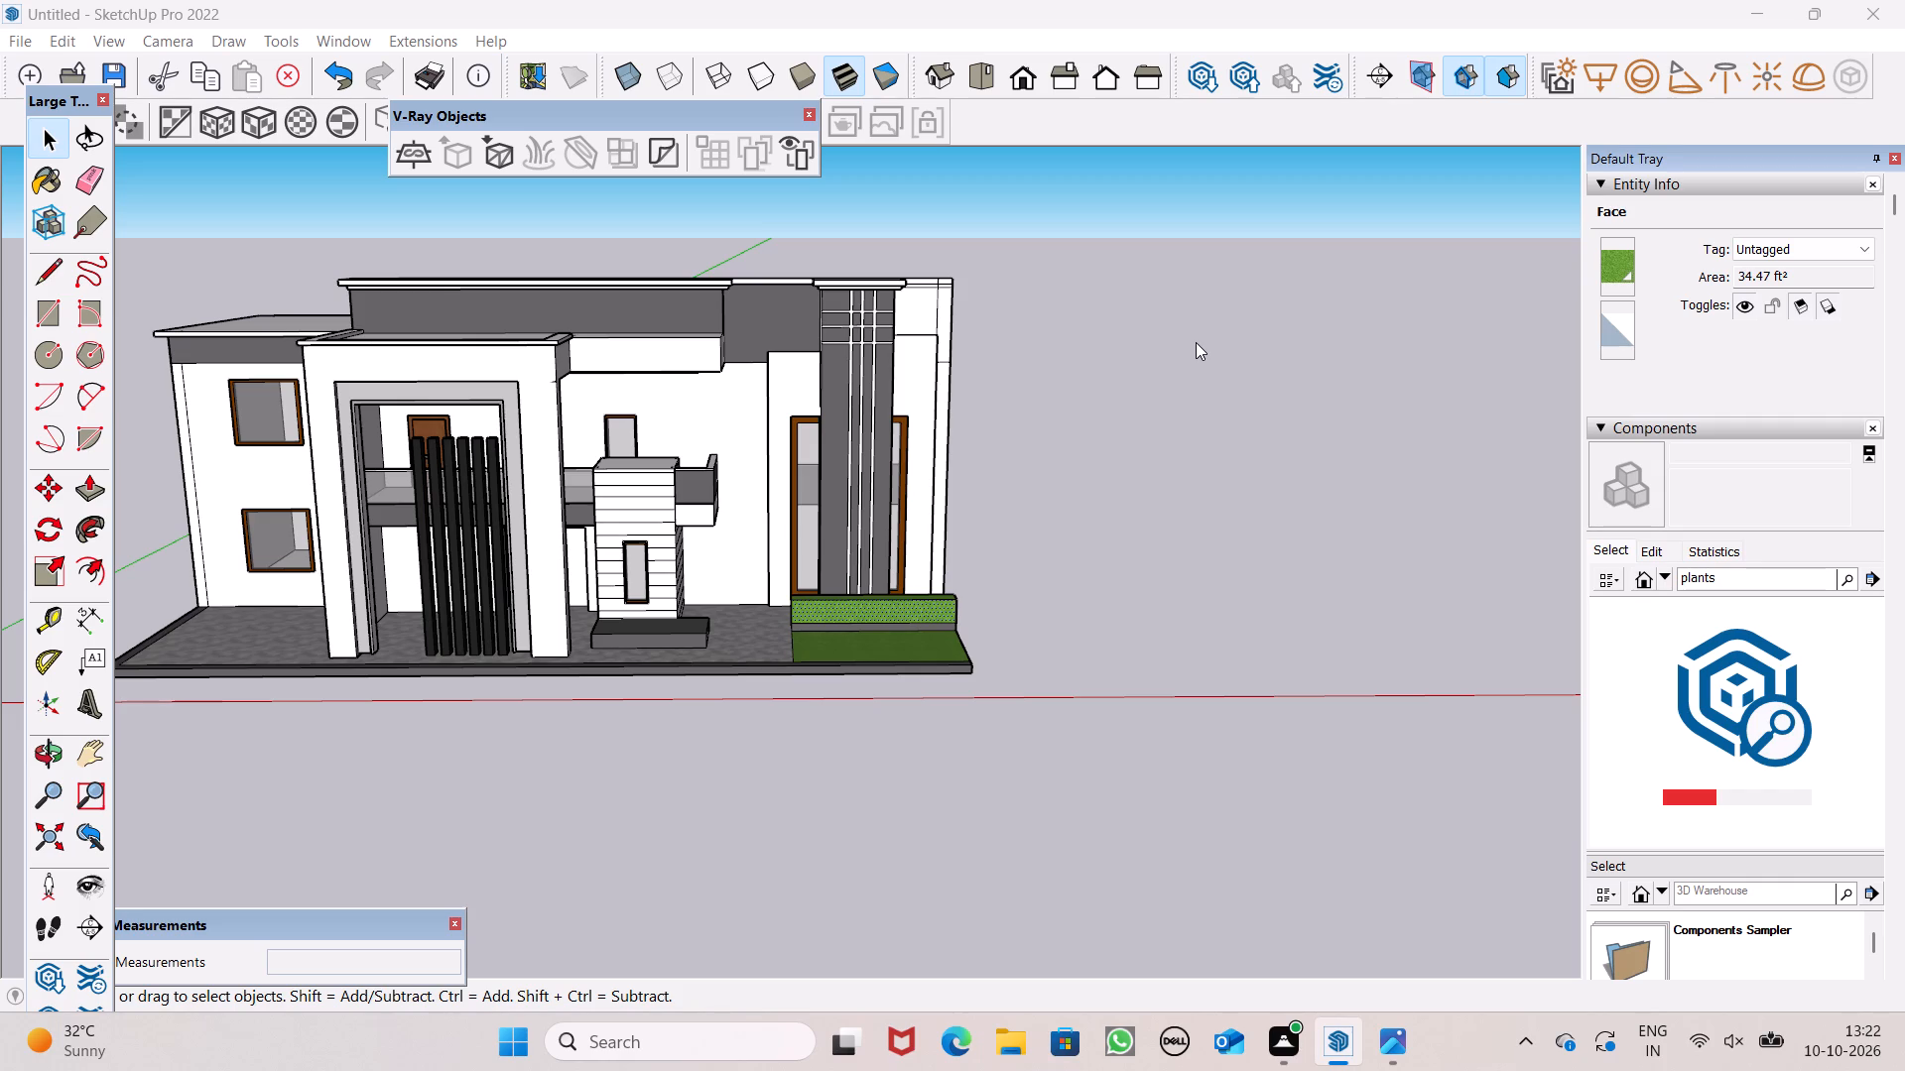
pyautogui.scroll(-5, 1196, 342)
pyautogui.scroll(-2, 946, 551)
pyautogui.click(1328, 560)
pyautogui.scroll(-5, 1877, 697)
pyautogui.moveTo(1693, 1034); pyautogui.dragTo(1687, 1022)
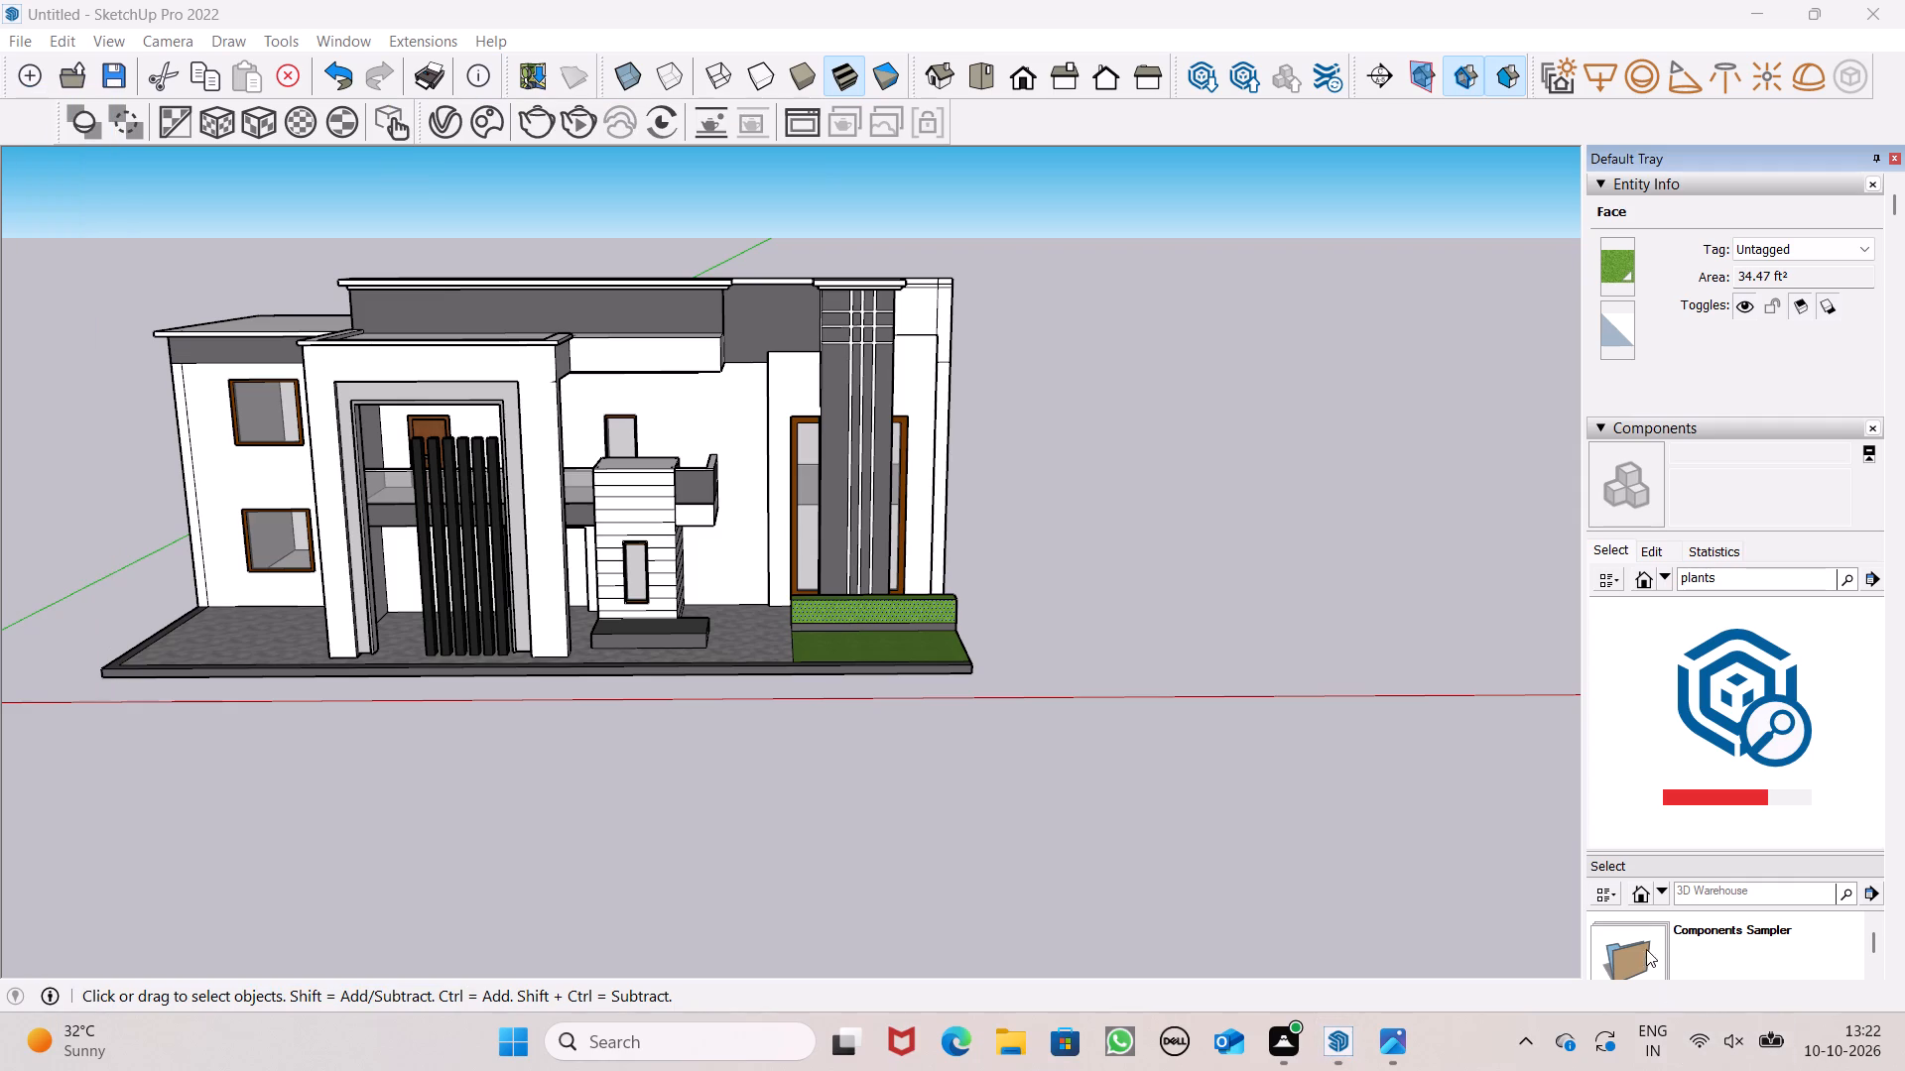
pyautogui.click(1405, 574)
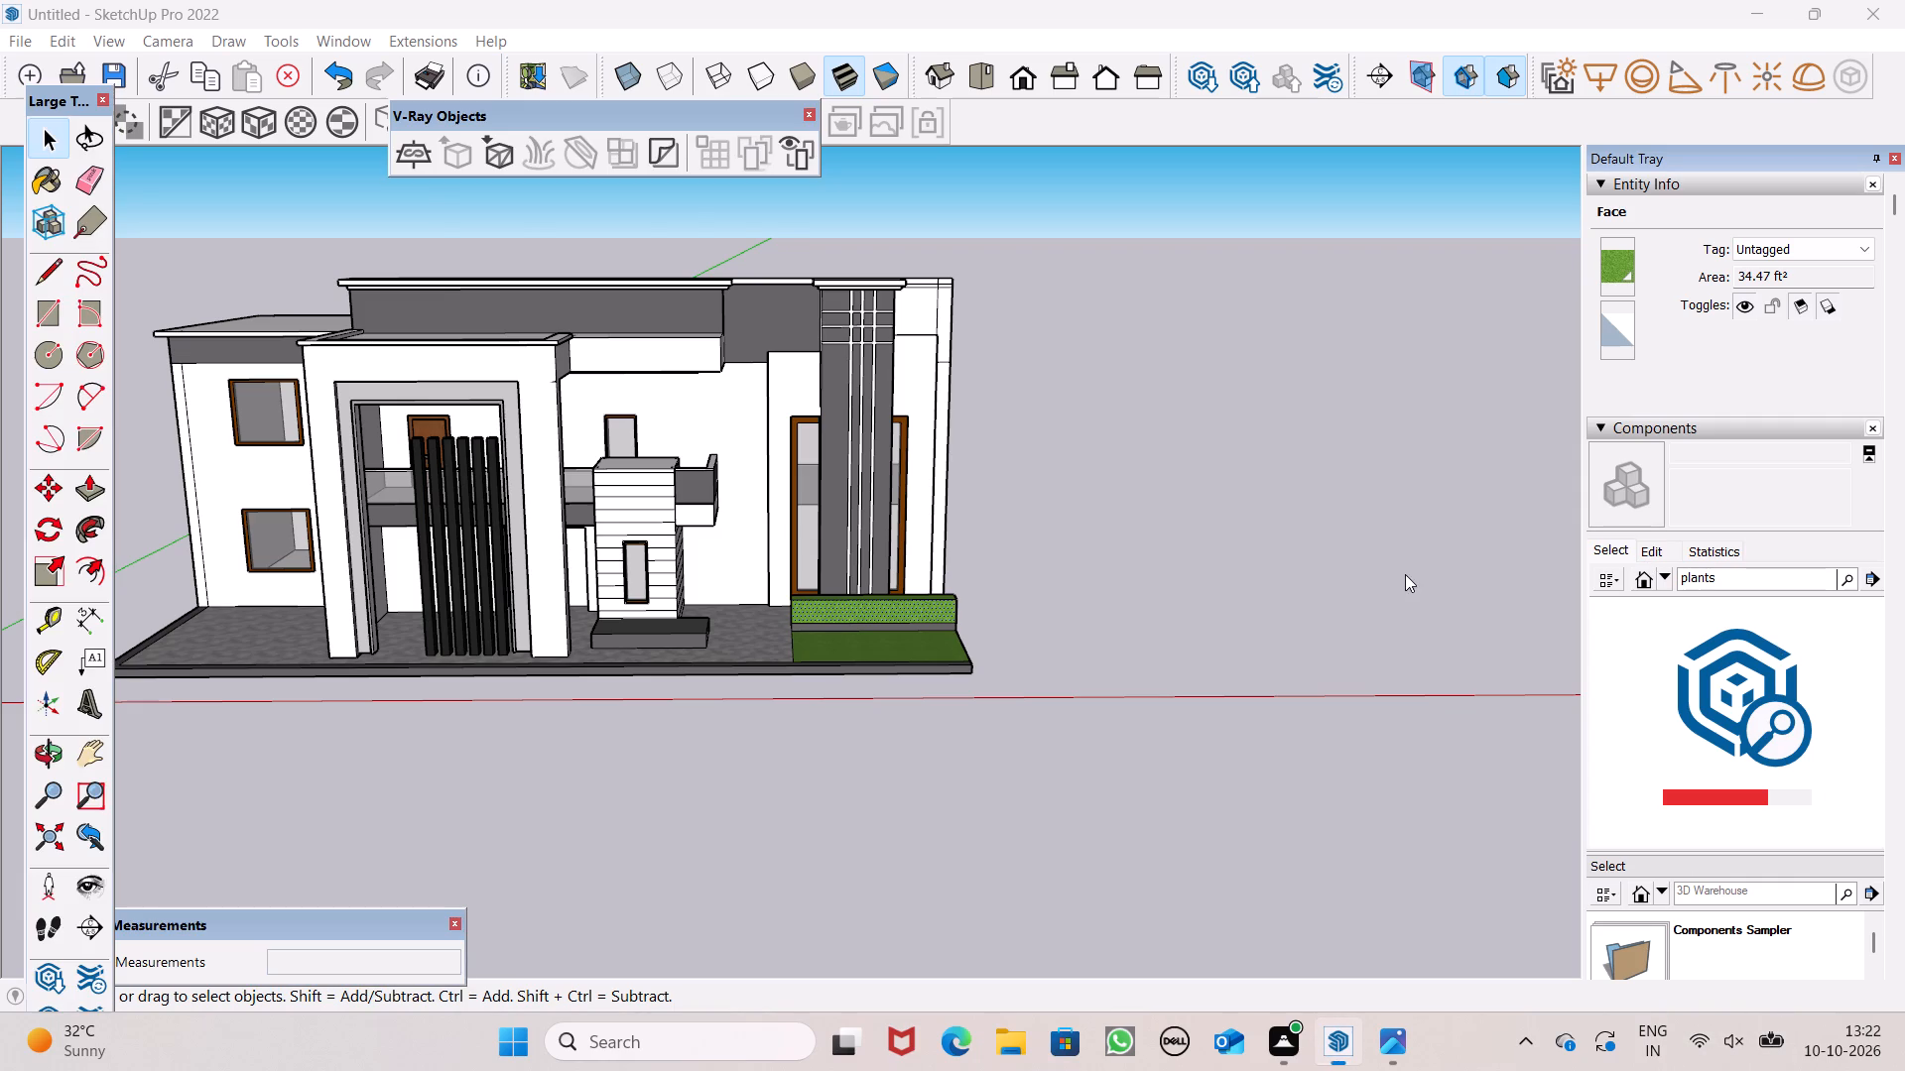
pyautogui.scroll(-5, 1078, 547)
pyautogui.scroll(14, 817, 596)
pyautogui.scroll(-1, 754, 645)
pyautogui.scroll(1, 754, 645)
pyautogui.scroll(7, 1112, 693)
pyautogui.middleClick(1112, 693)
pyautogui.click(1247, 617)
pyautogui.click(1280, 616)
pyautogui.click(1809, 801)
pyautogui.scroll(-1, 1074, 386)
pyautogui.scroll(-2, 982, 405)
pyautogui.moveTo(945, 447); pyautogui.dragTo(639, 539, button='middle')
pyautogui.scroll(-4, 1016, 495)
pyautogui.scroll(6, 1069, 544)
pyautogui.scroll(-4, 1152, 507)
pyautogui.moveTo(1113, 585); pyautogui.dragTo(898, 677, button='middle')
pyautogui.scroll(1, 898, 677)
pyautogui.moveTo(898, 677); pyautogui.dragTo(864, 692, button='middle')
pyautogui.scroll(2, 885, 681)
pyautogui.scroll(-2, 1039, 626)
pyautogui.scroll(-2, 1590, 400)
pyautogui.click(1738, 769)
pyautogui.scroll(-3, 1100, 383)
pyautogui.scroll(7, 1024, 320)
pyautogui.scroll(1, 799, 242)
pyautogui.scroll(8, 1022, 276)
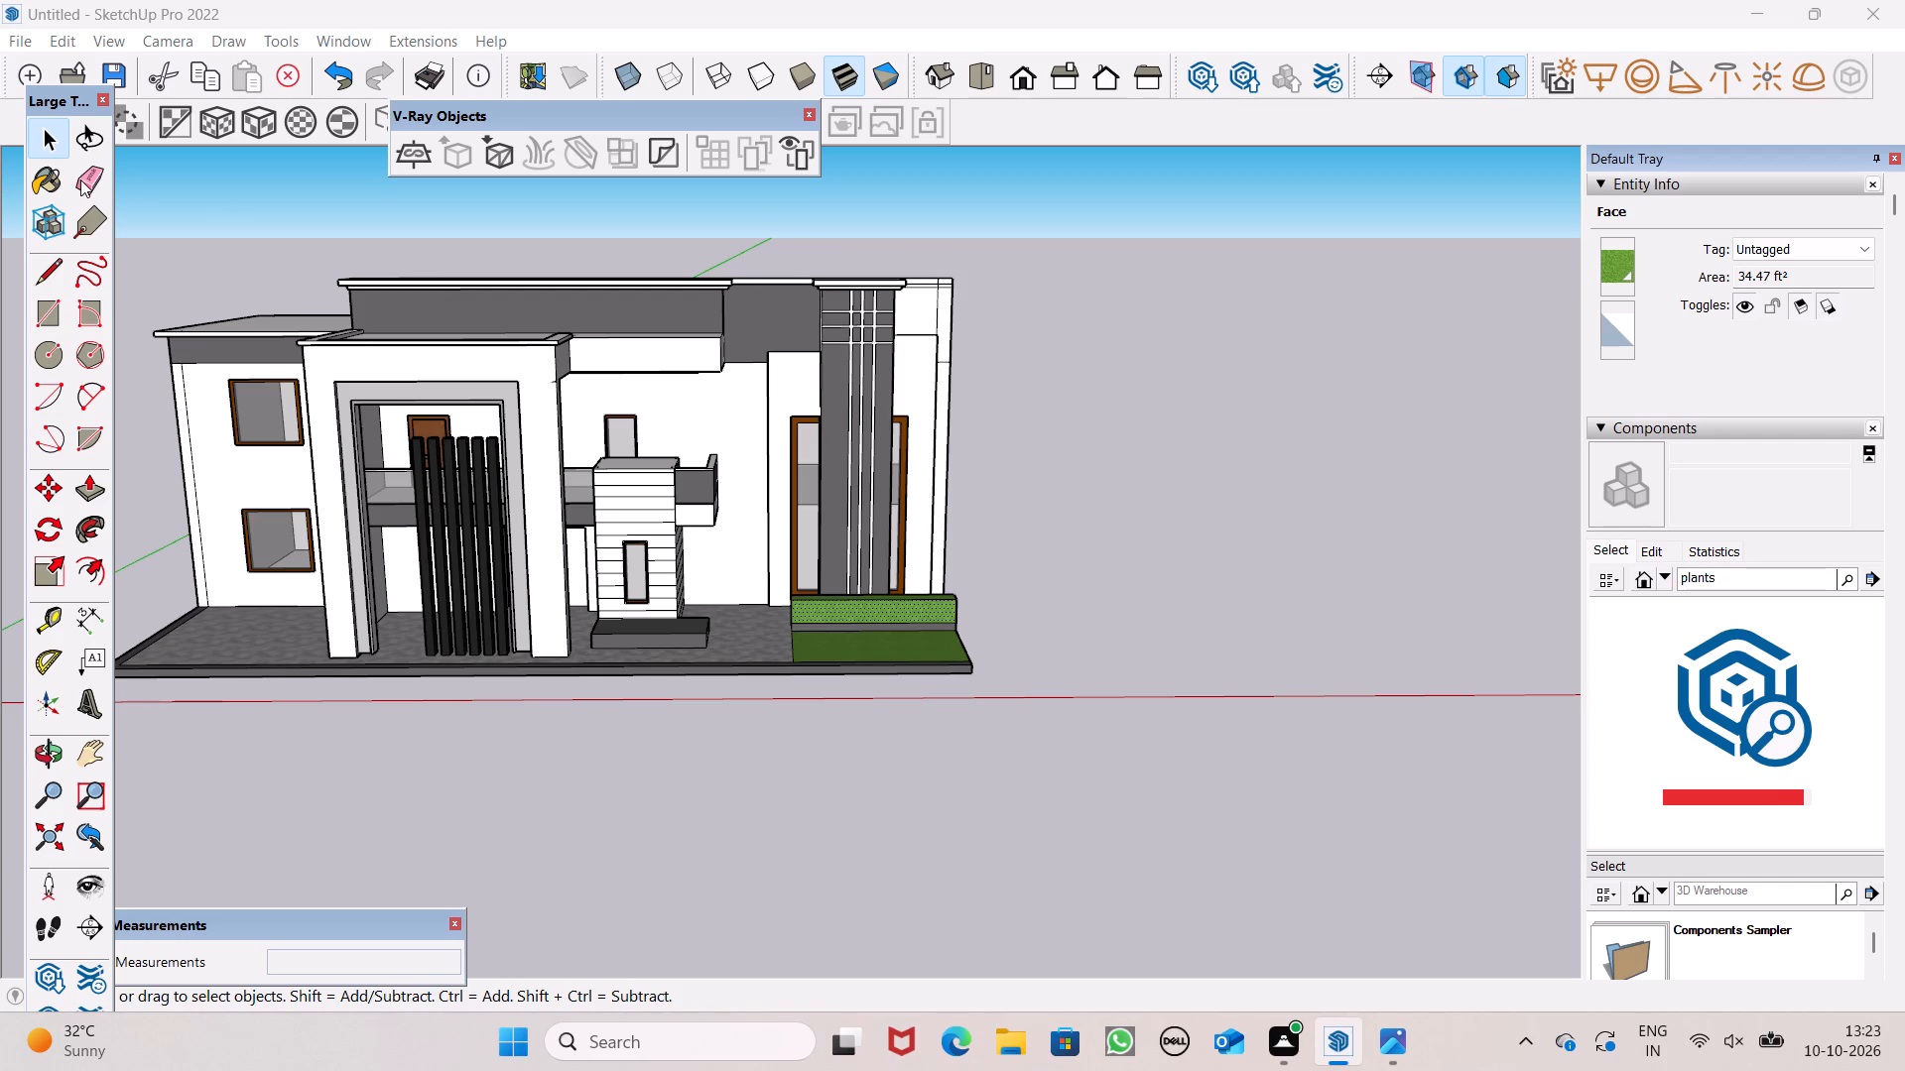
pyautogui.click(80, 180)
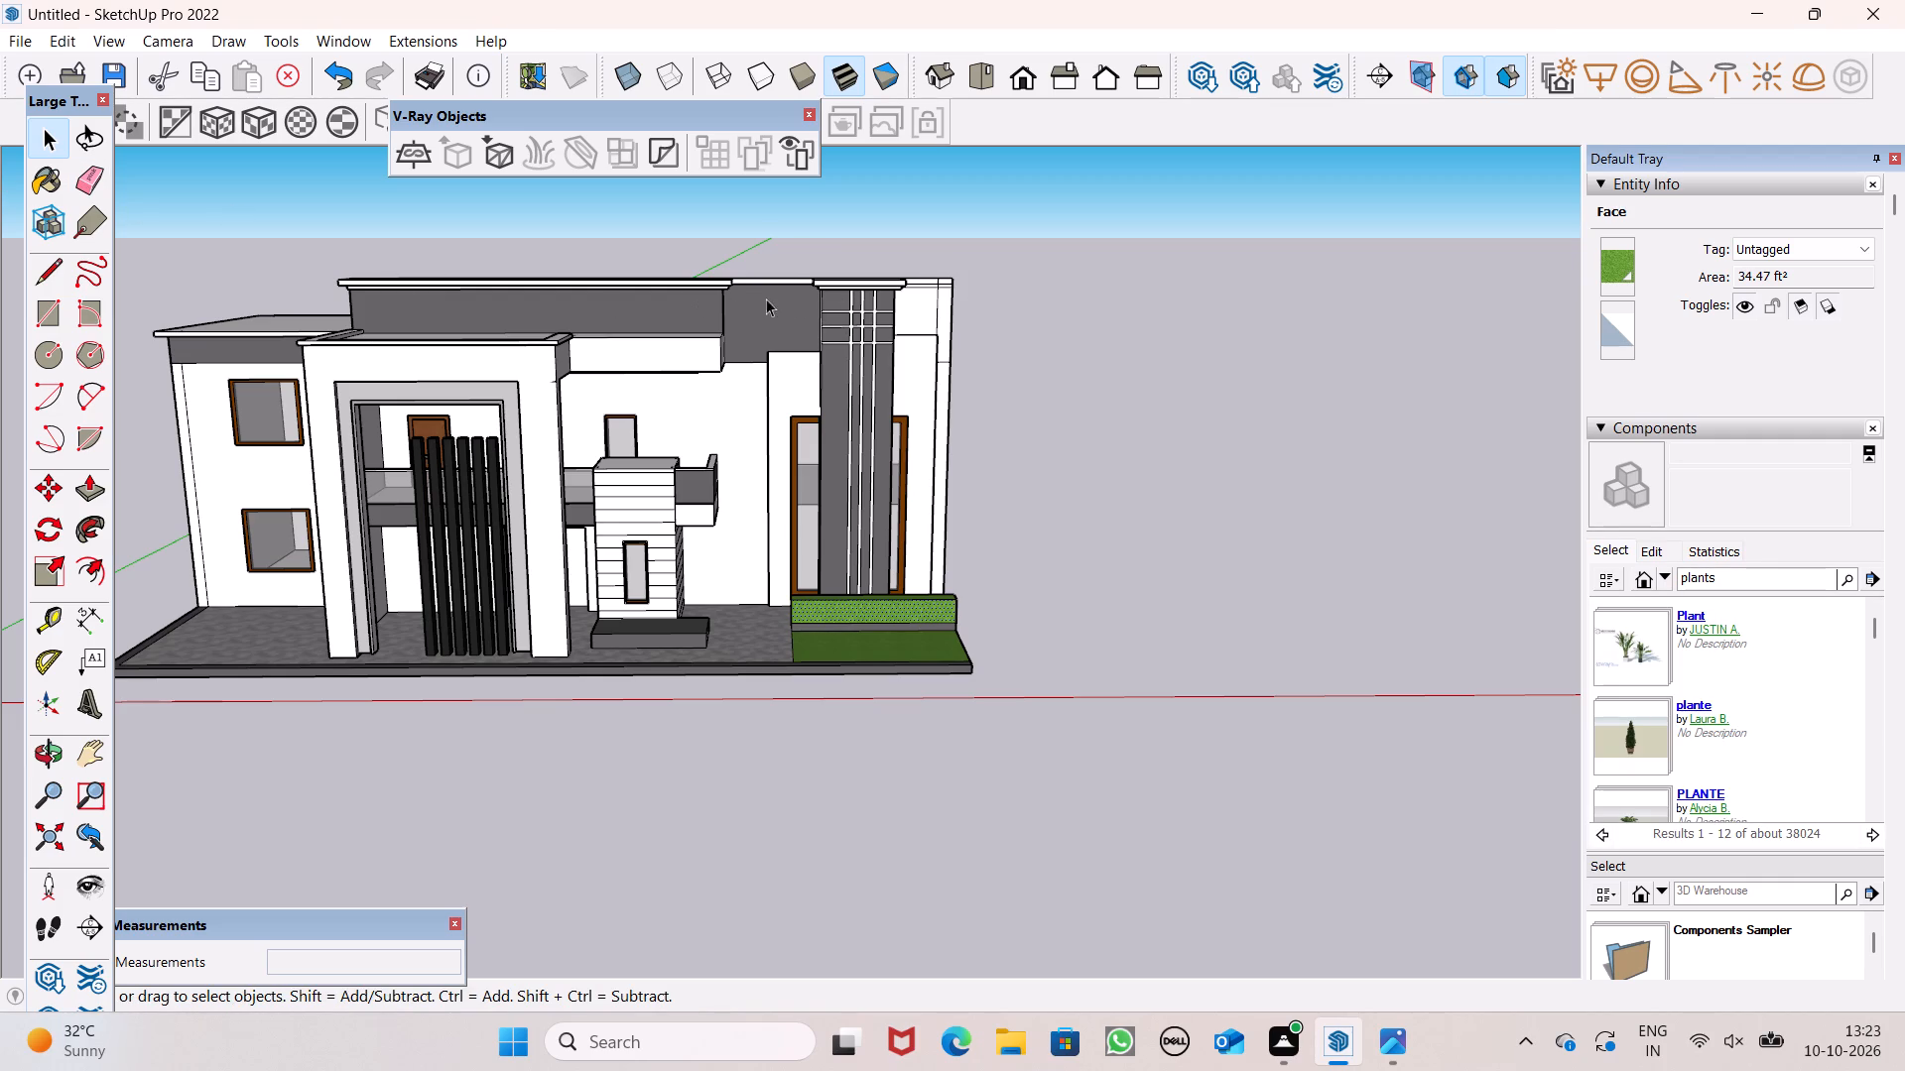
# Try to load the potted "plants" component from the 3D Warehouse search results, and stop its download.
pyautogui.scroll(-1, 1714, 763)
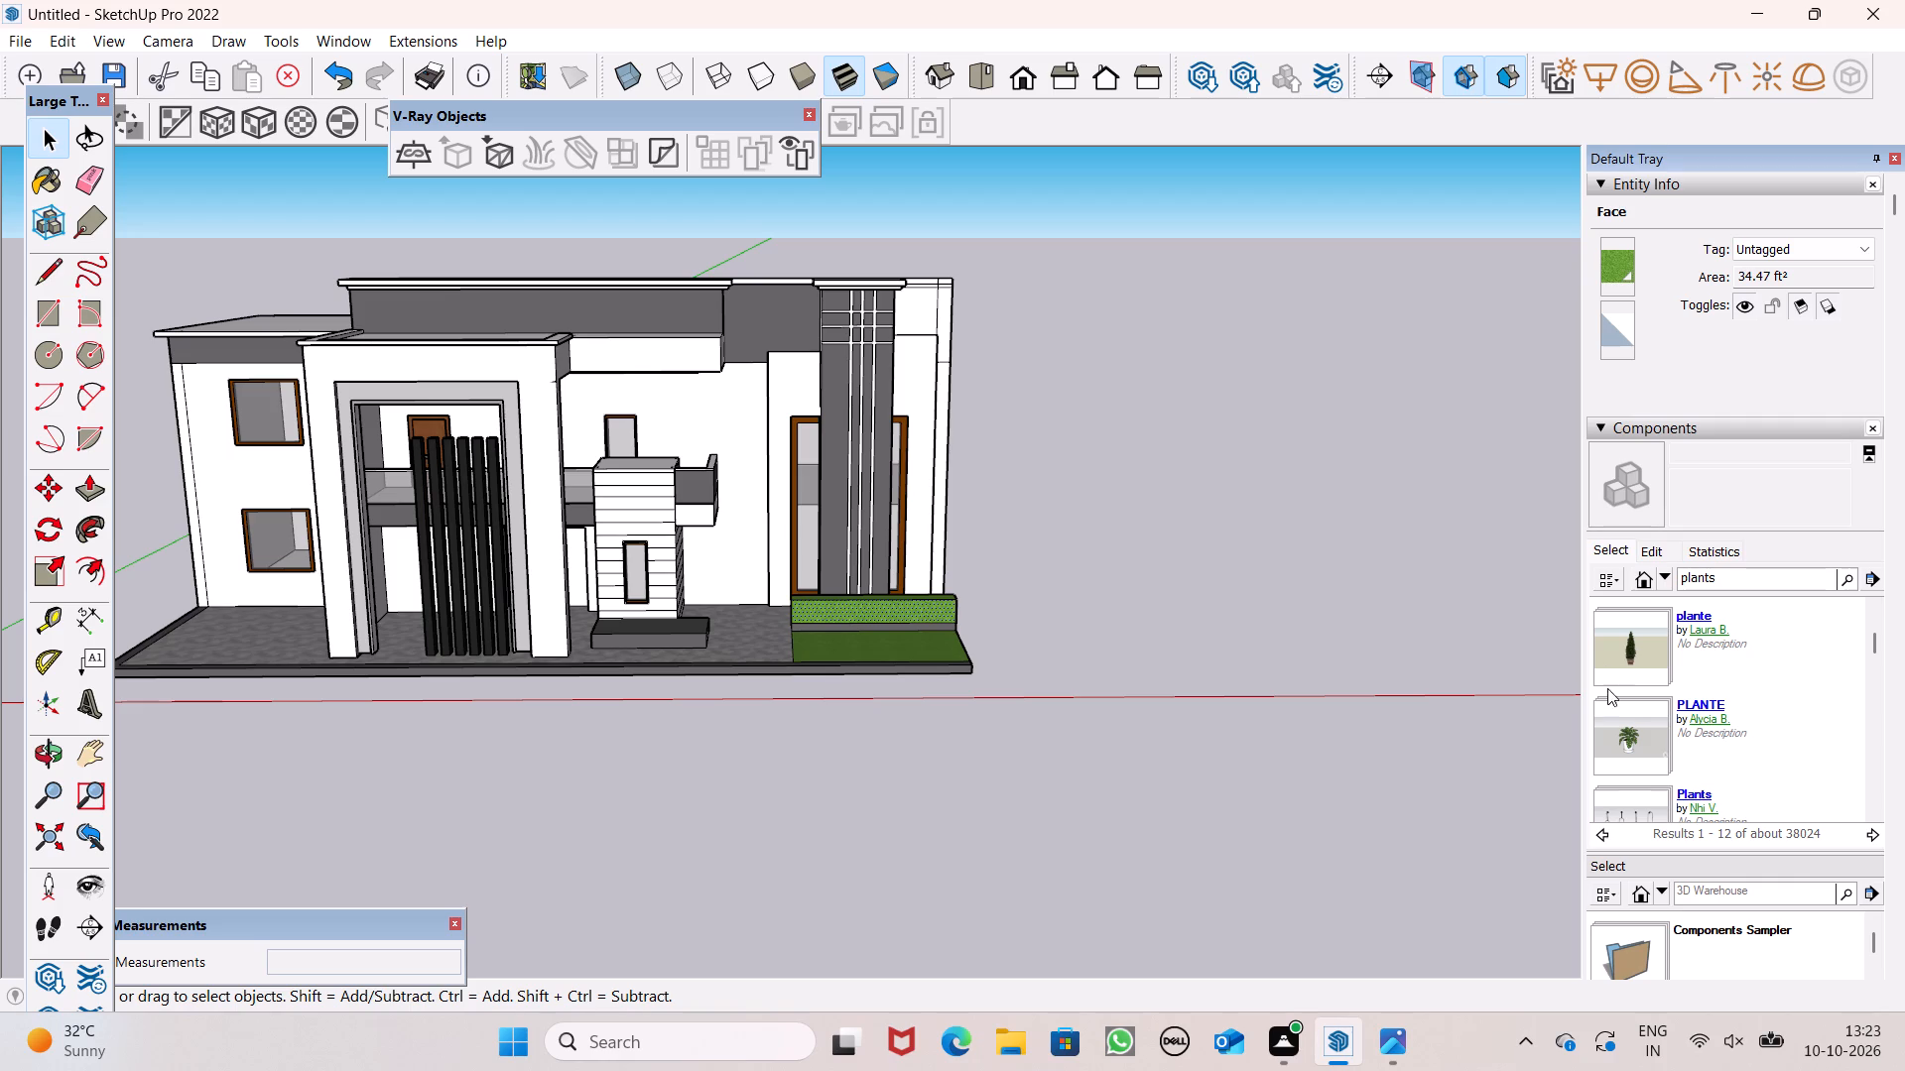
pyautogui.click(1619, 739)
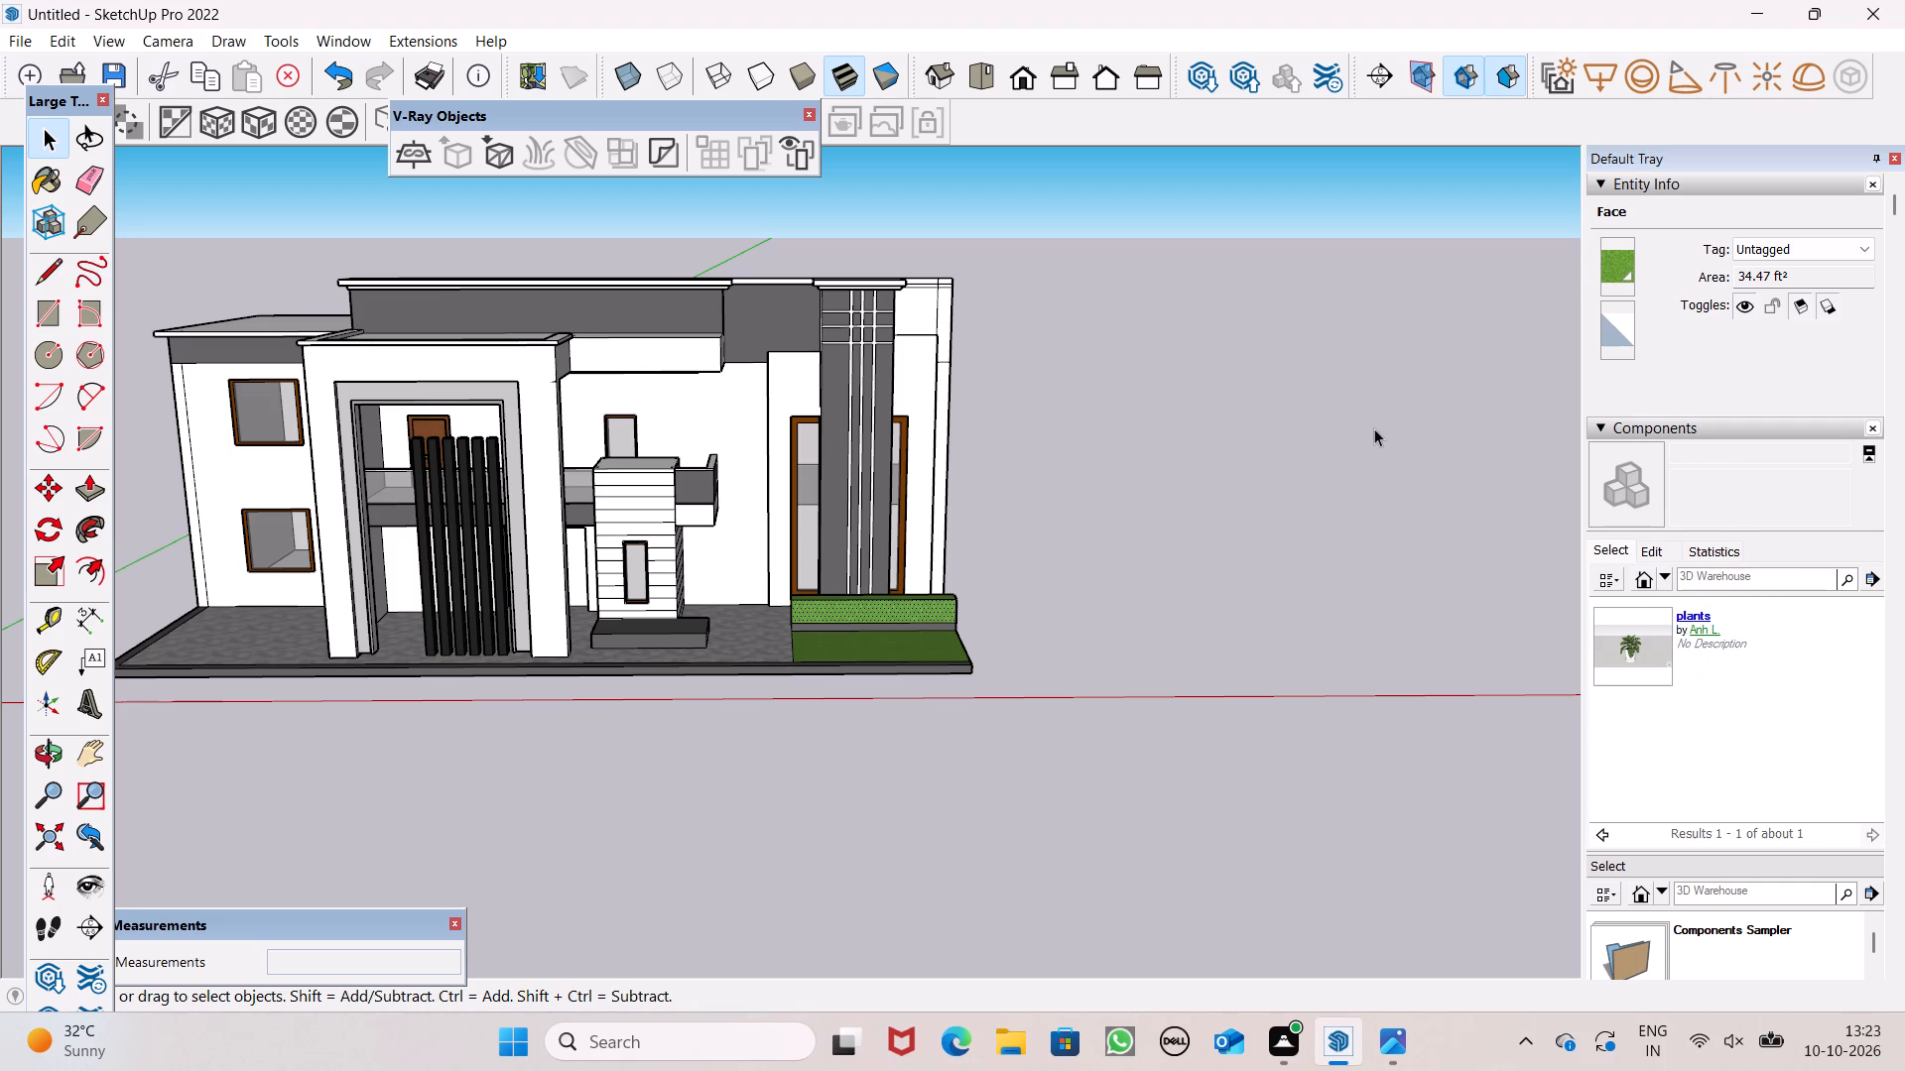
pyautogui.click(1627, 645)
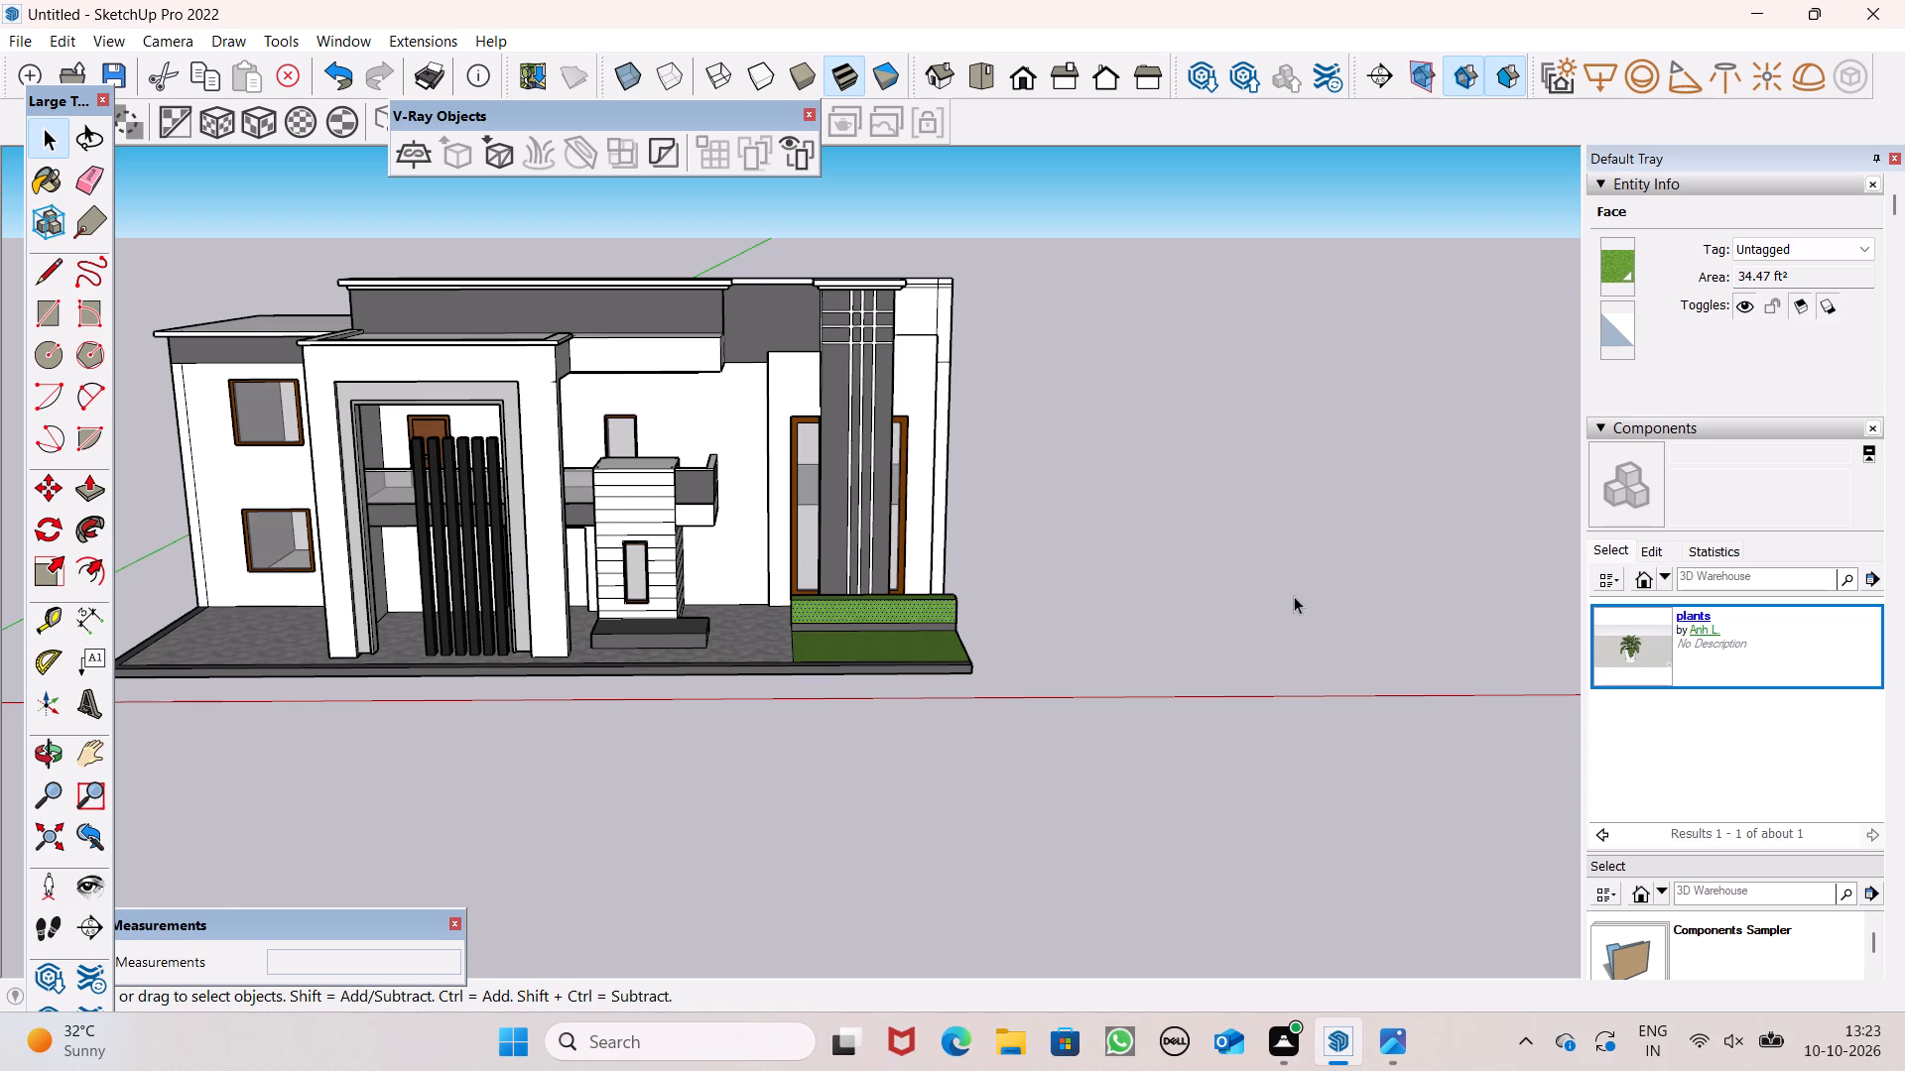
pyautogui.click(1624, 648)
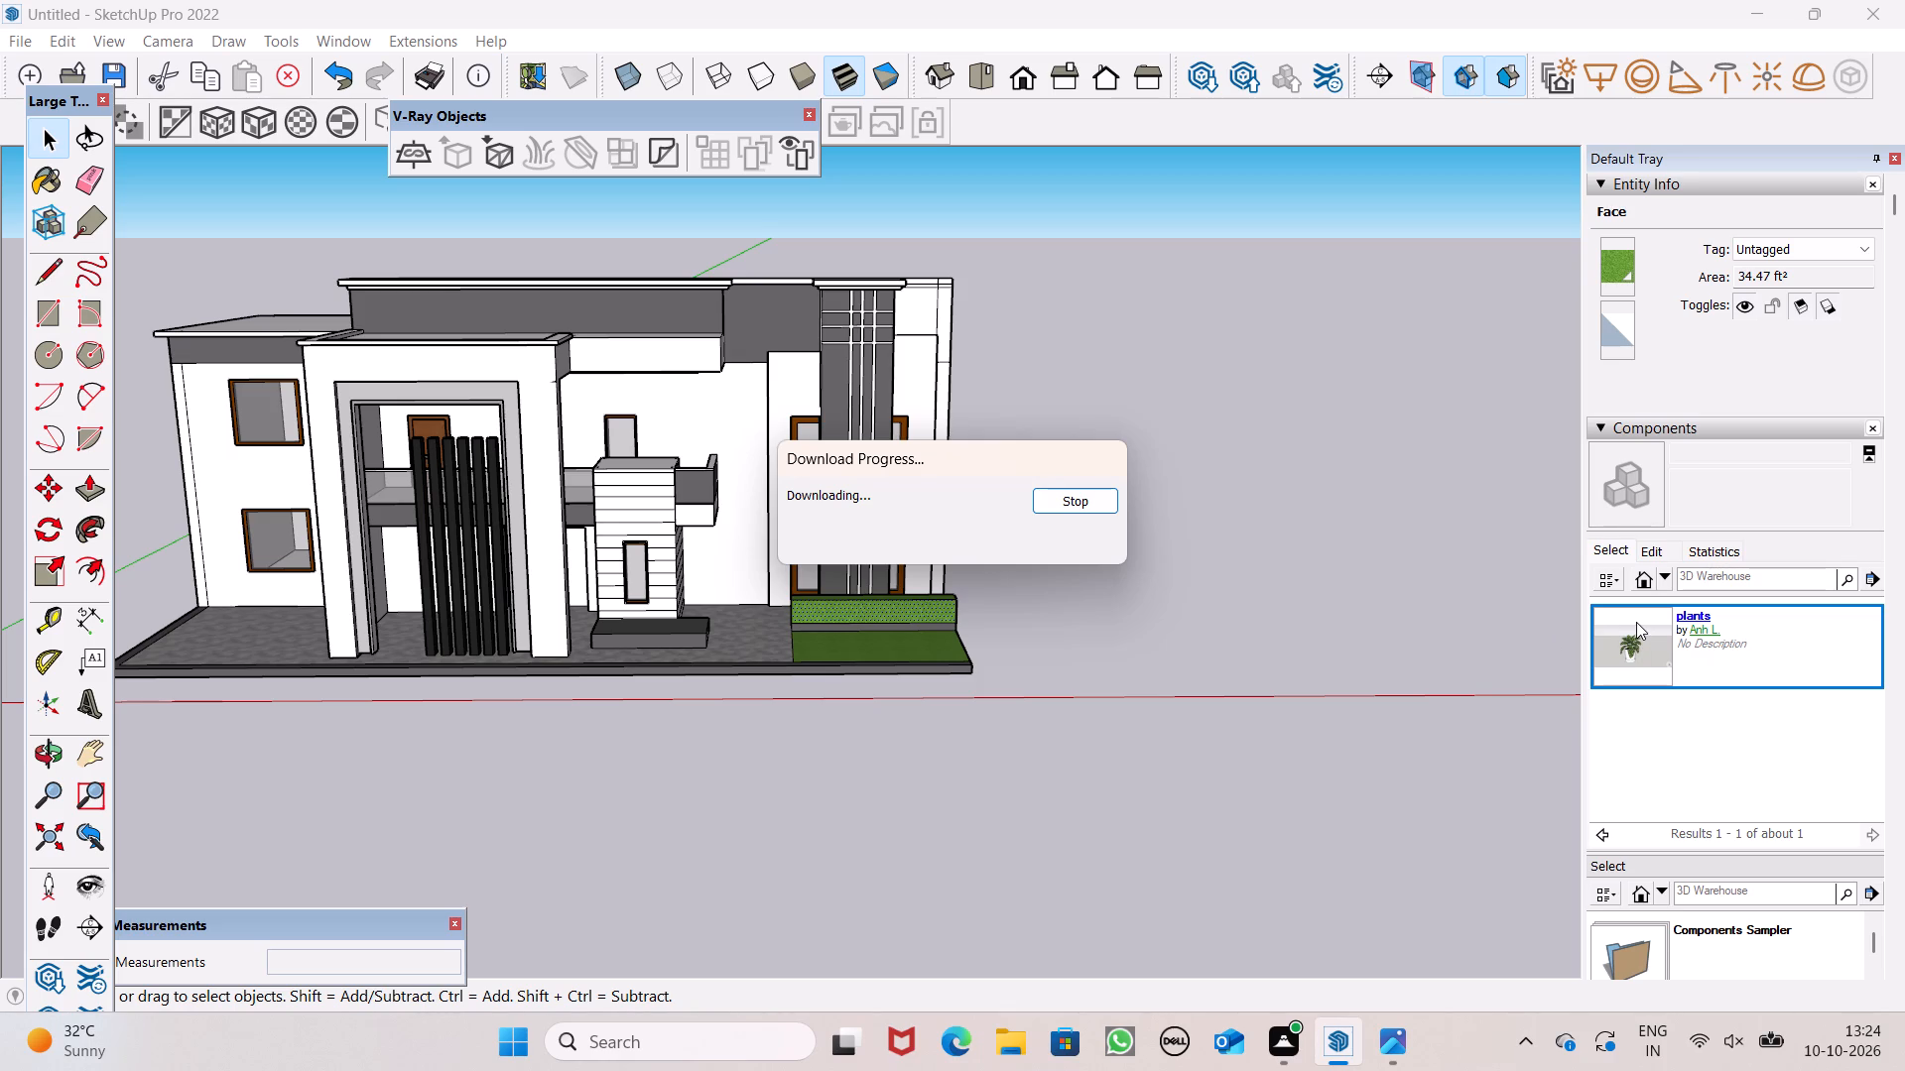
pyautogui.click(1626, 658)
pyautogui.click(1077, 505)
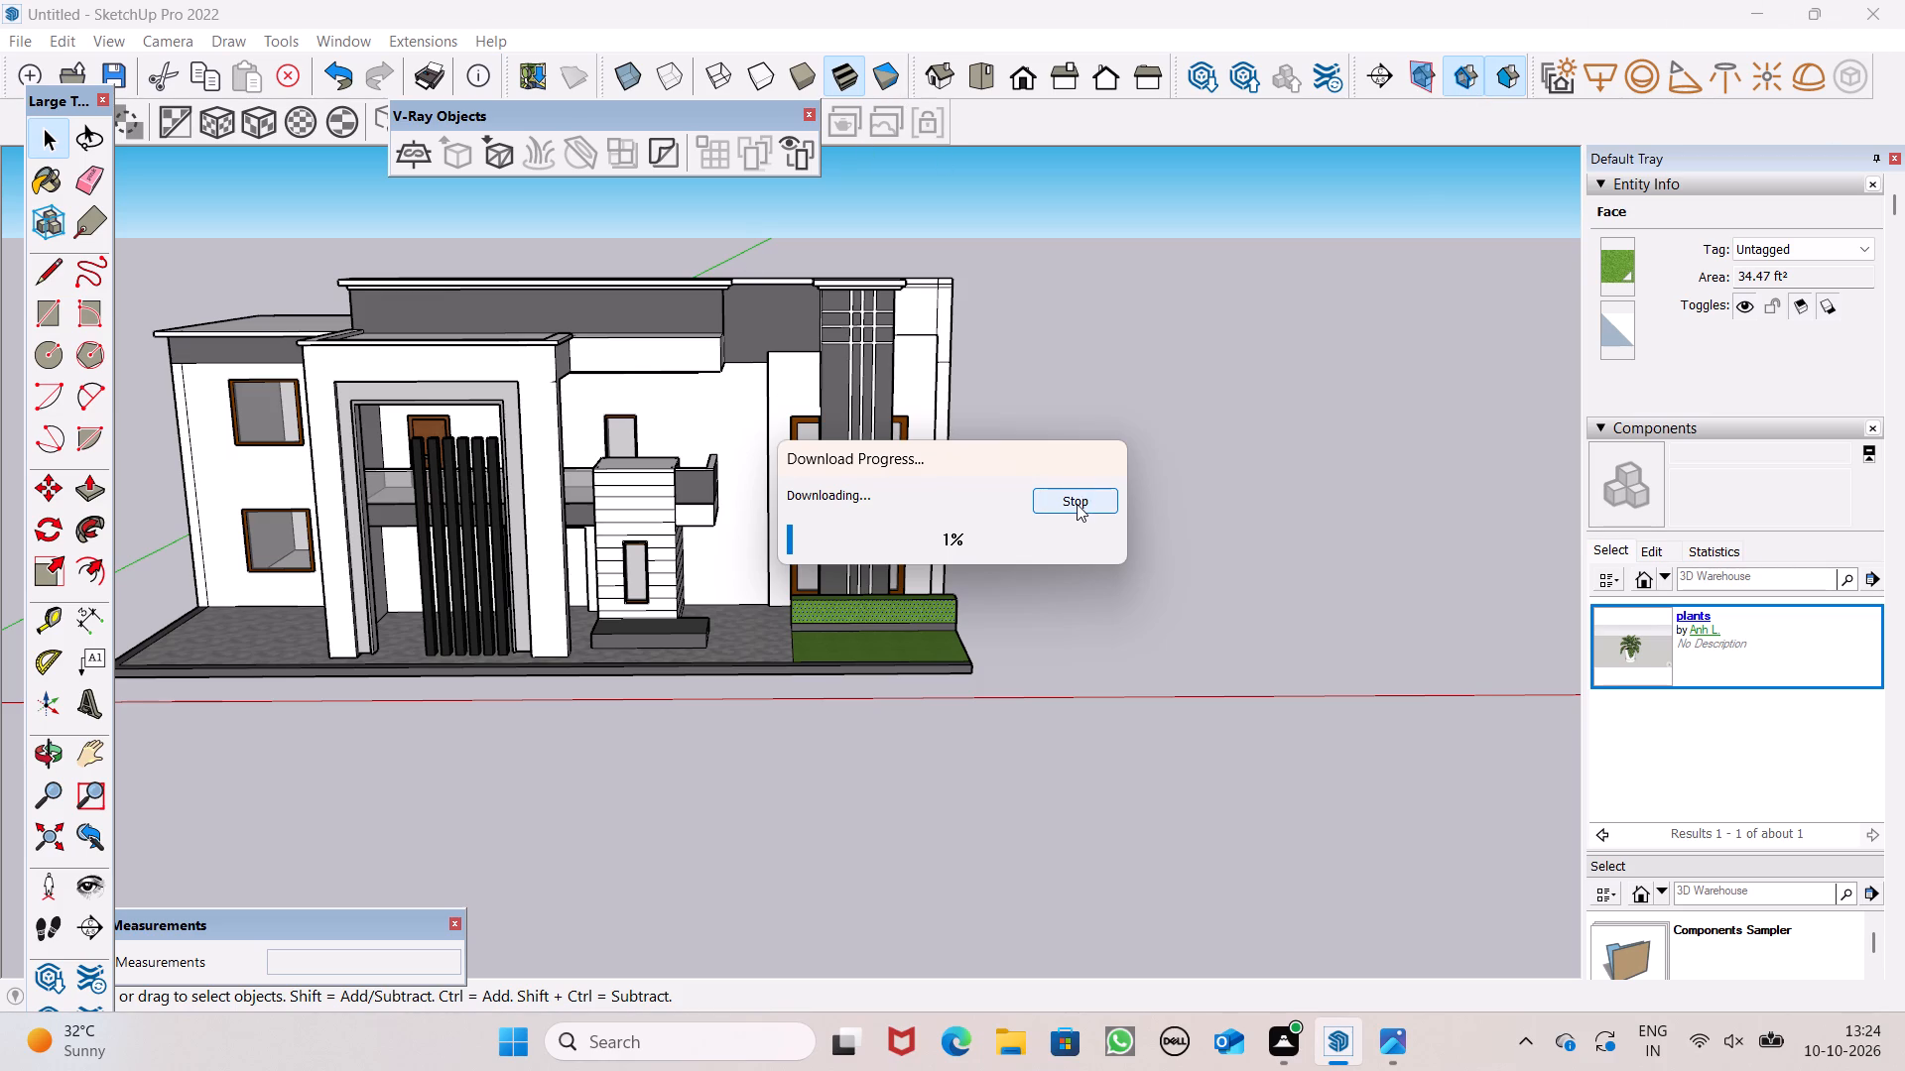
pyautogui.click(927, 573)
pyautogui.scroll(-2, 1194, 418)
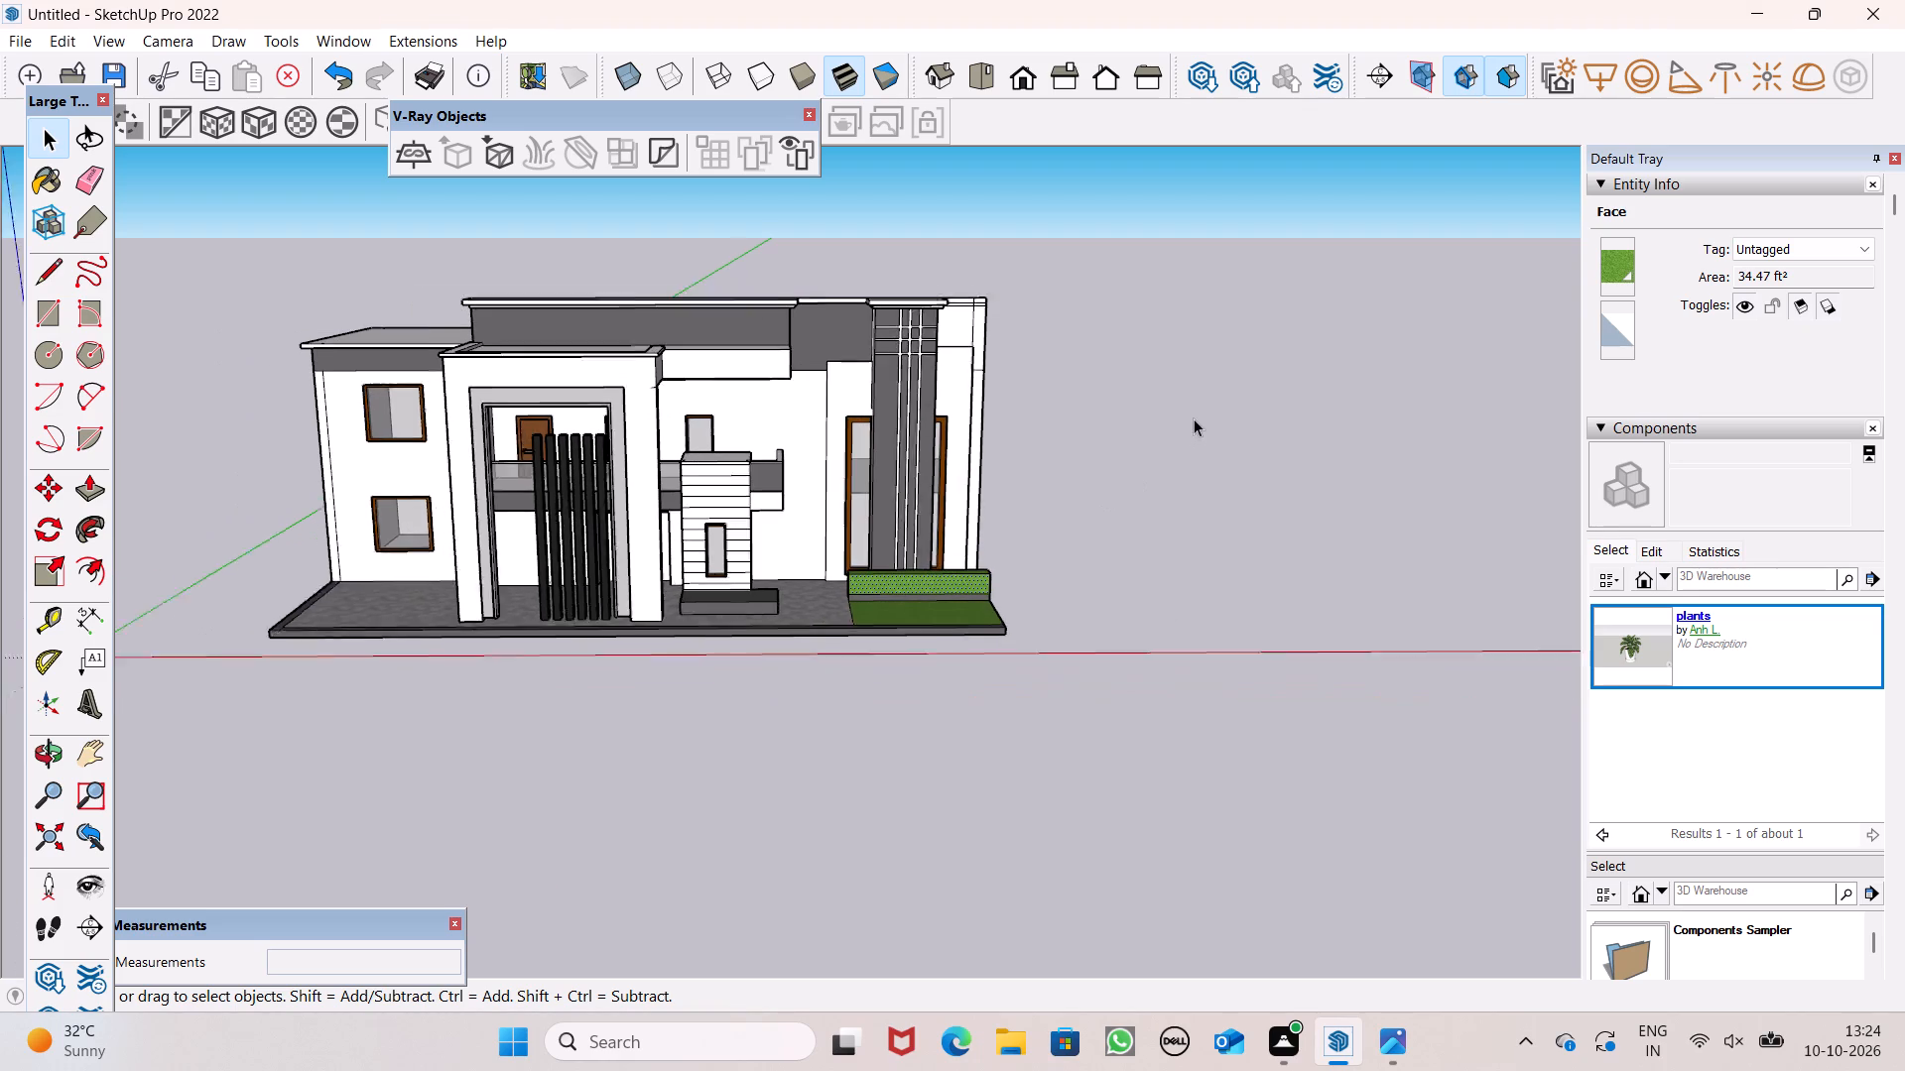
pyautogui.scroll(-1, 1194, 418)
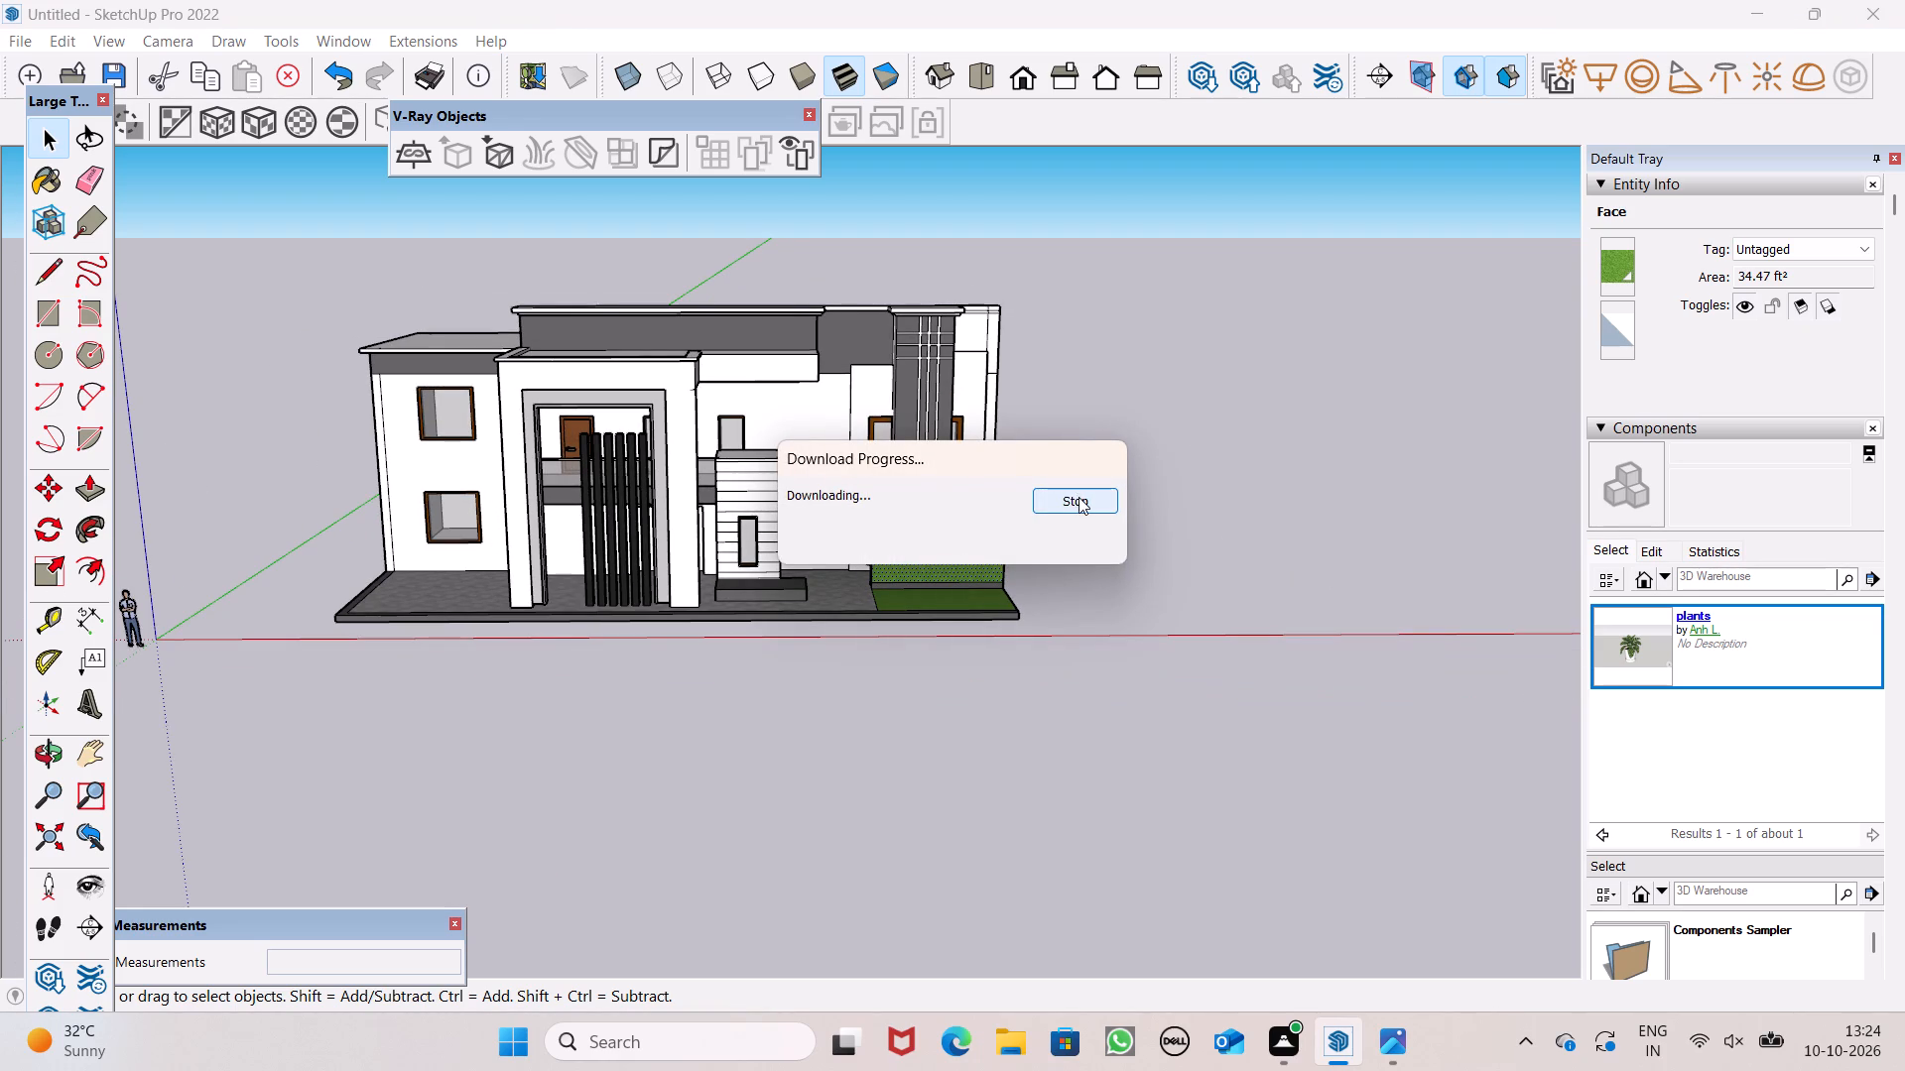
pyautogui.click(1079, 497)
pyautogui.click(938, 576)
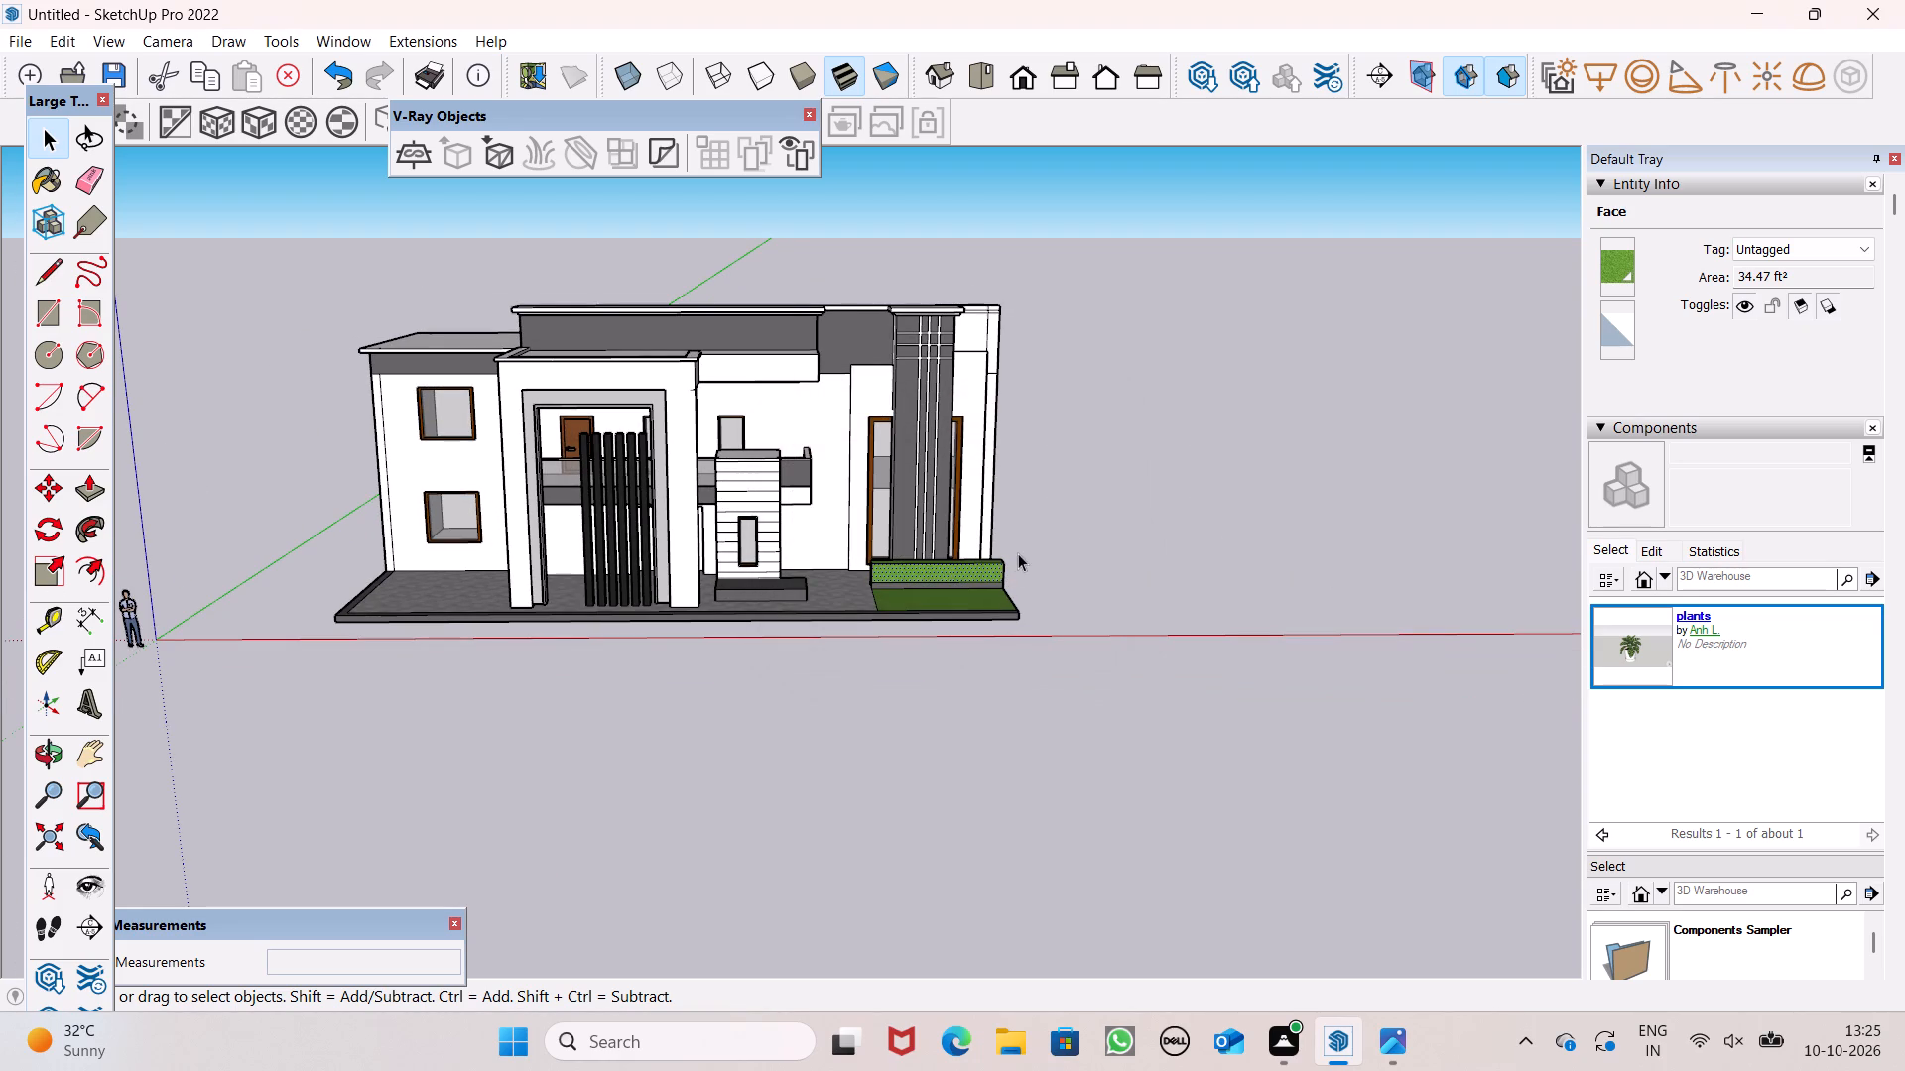
# Examine the house from the front and from the corner with the grass patch, green planter and step block.
pyautogui.press('space')
pyautogui.scroll(-1, 805, 520)
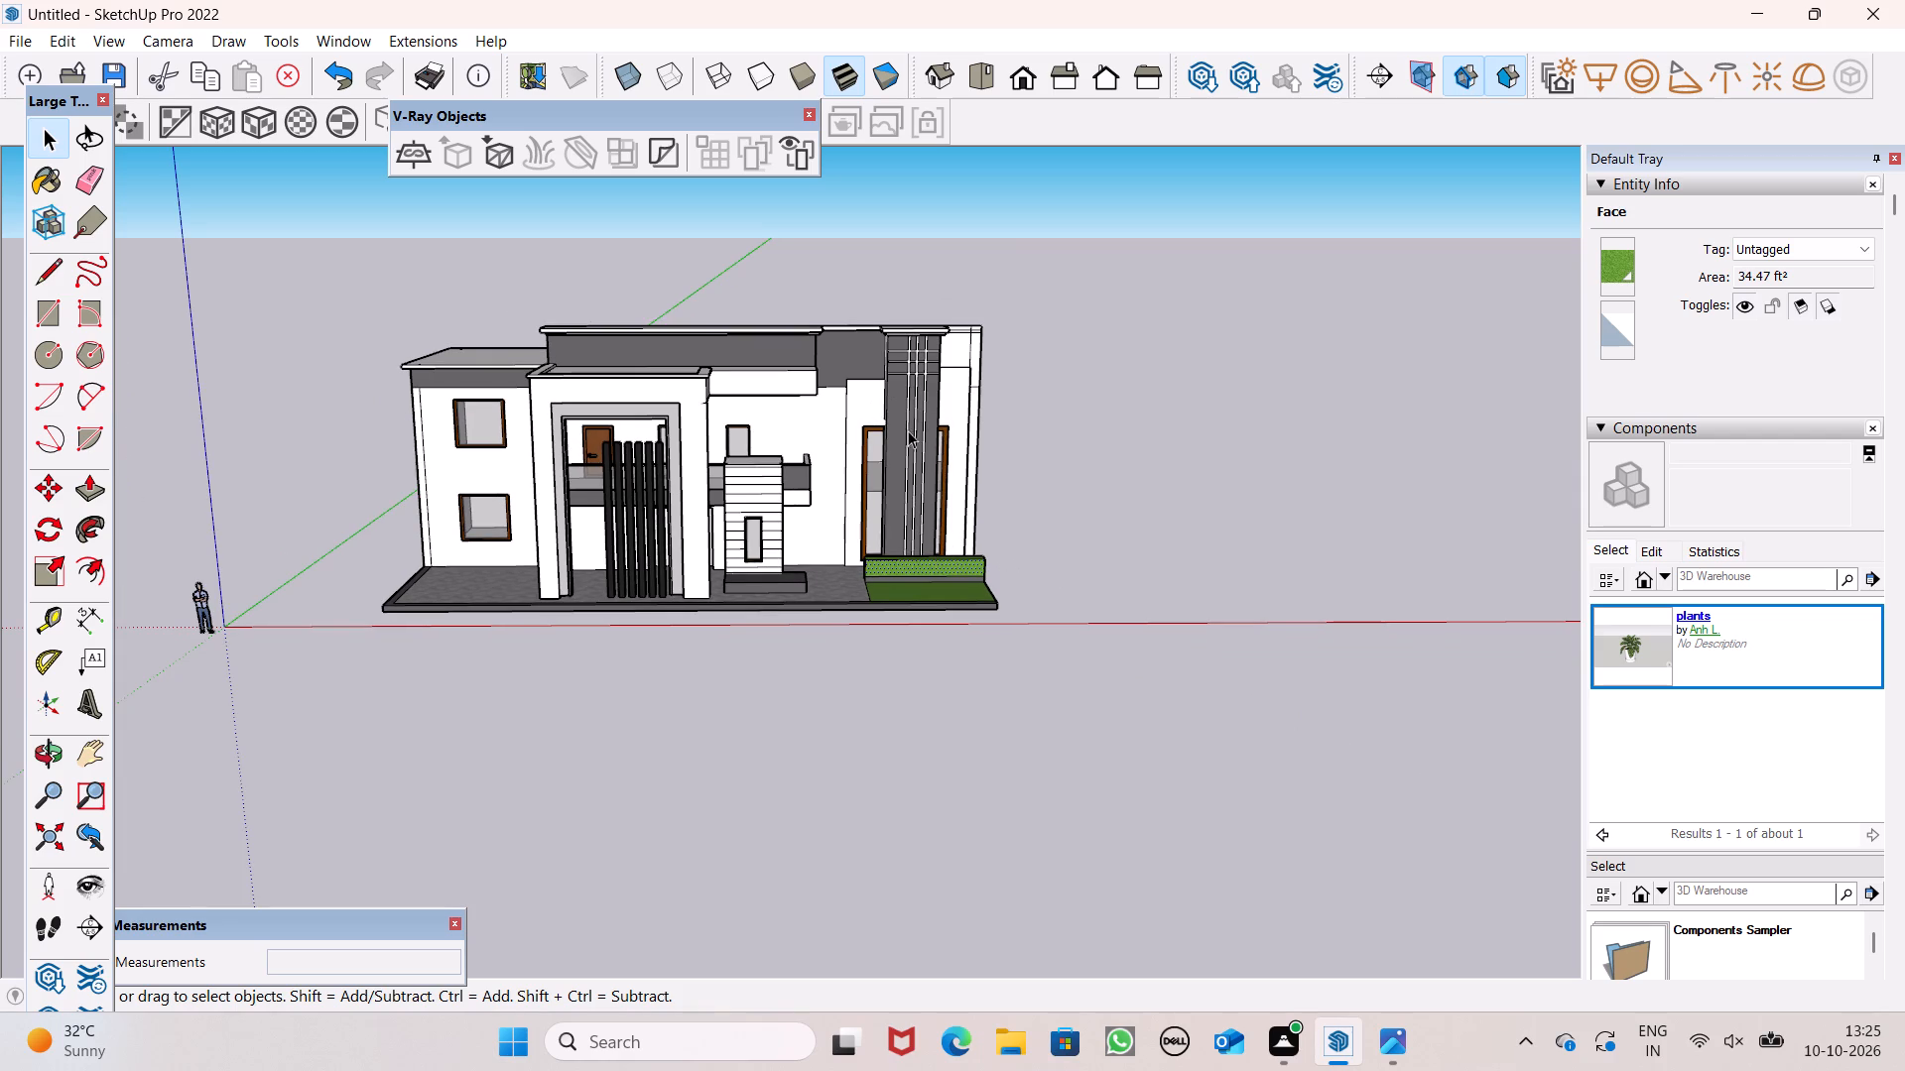
pyautogui.scroll(6, 1028, 486)
pyautogui.scroll(-9, 698, 416)
pyautogui.moveTo(663, 476); pyautogui.dragTo(118, 492, button='middle')
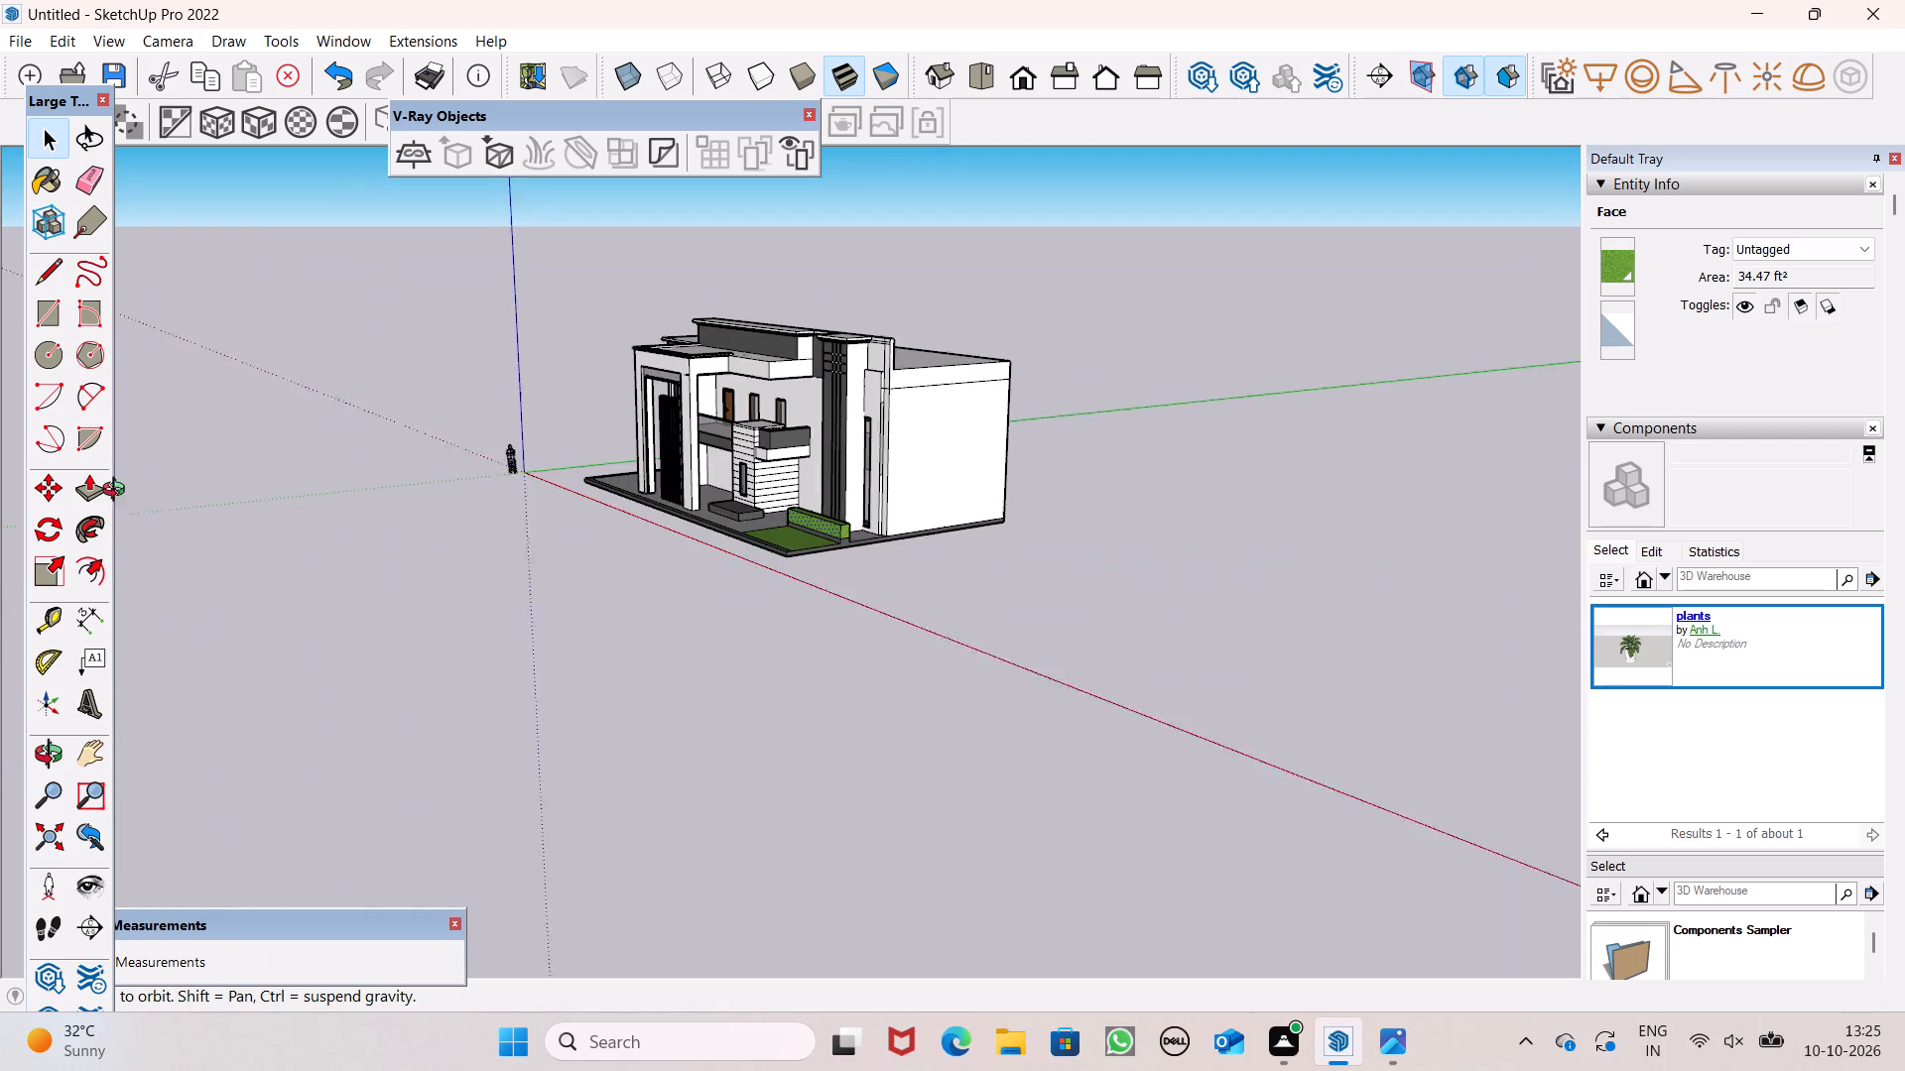
pyautogui.moveTo(118, 492); pyautogui.dragTo(470, 421, button='middle')
pyautogui.scroll(1, 113, 493)
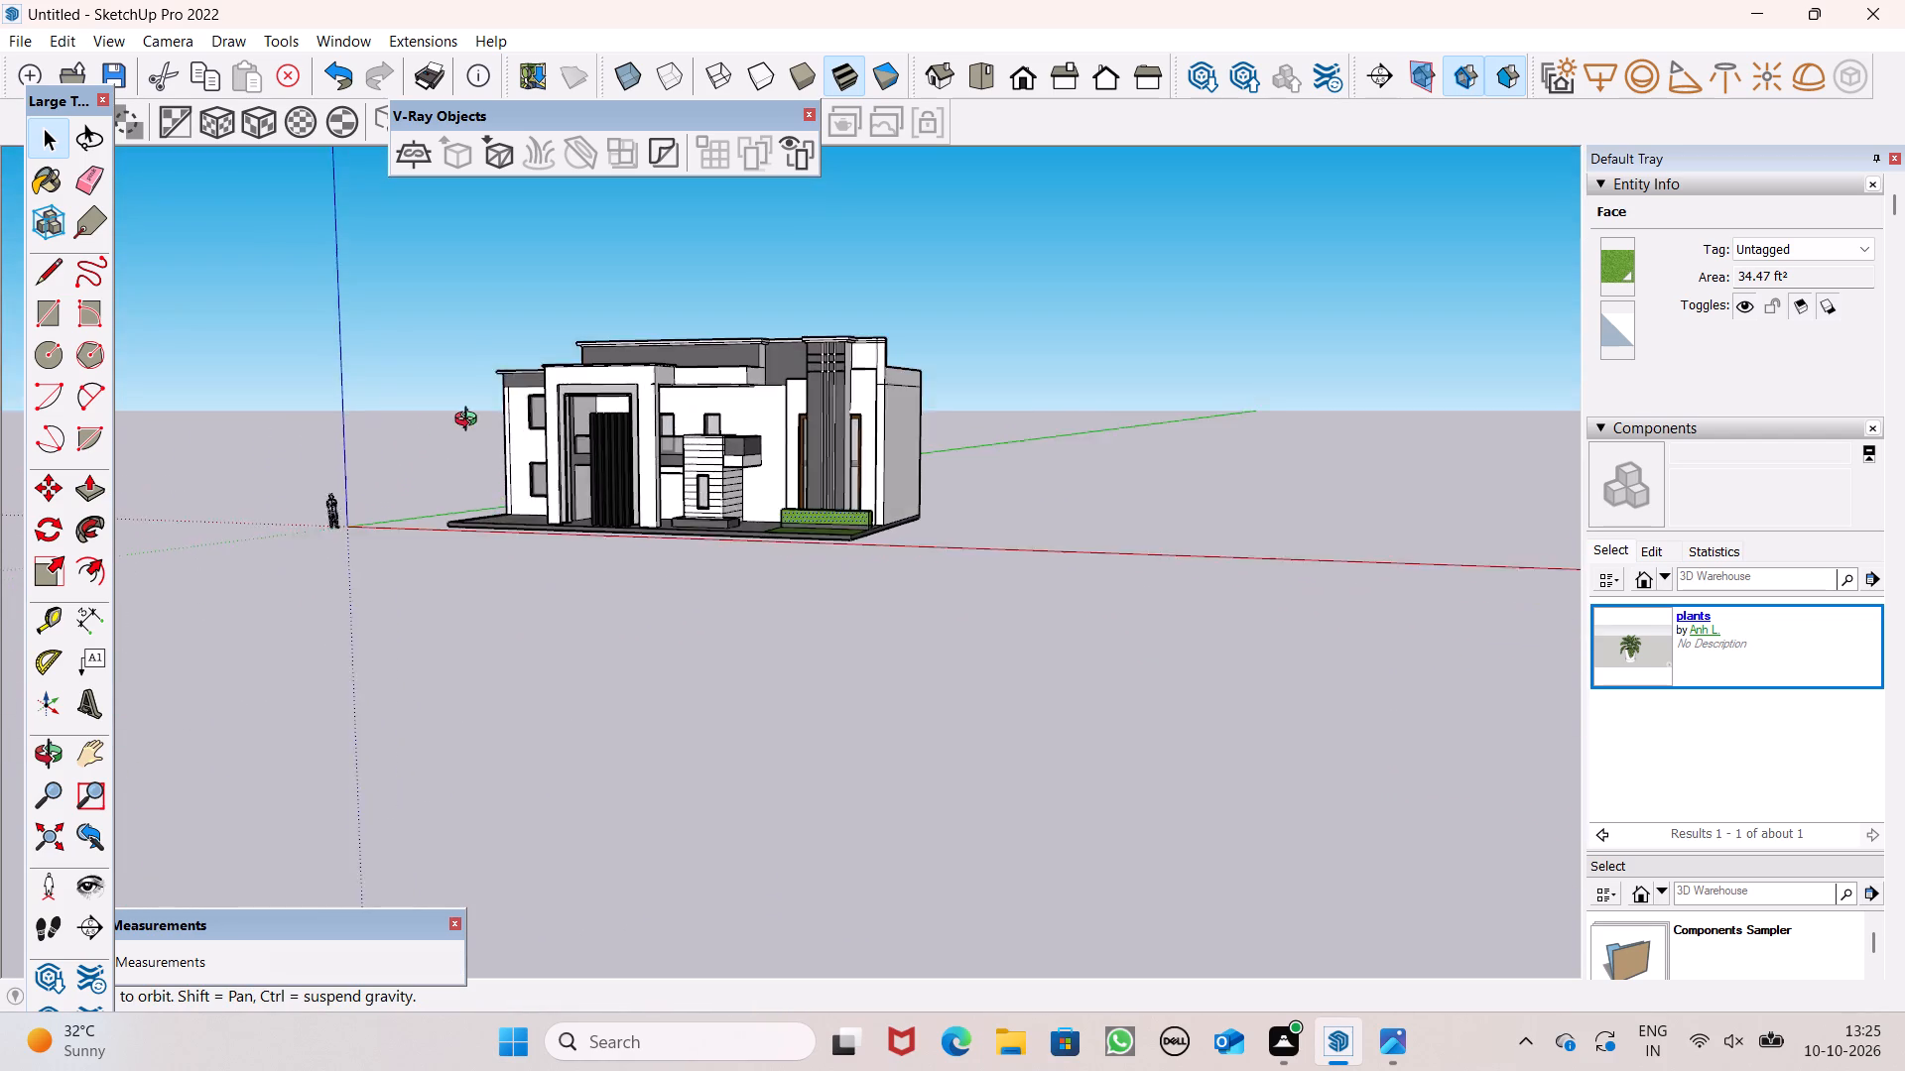
pyautogui.moveTo(470, 421); pyautogui.dragTo(131, 493, button='middle')
pyautogui.scroll(5, 789, 343)
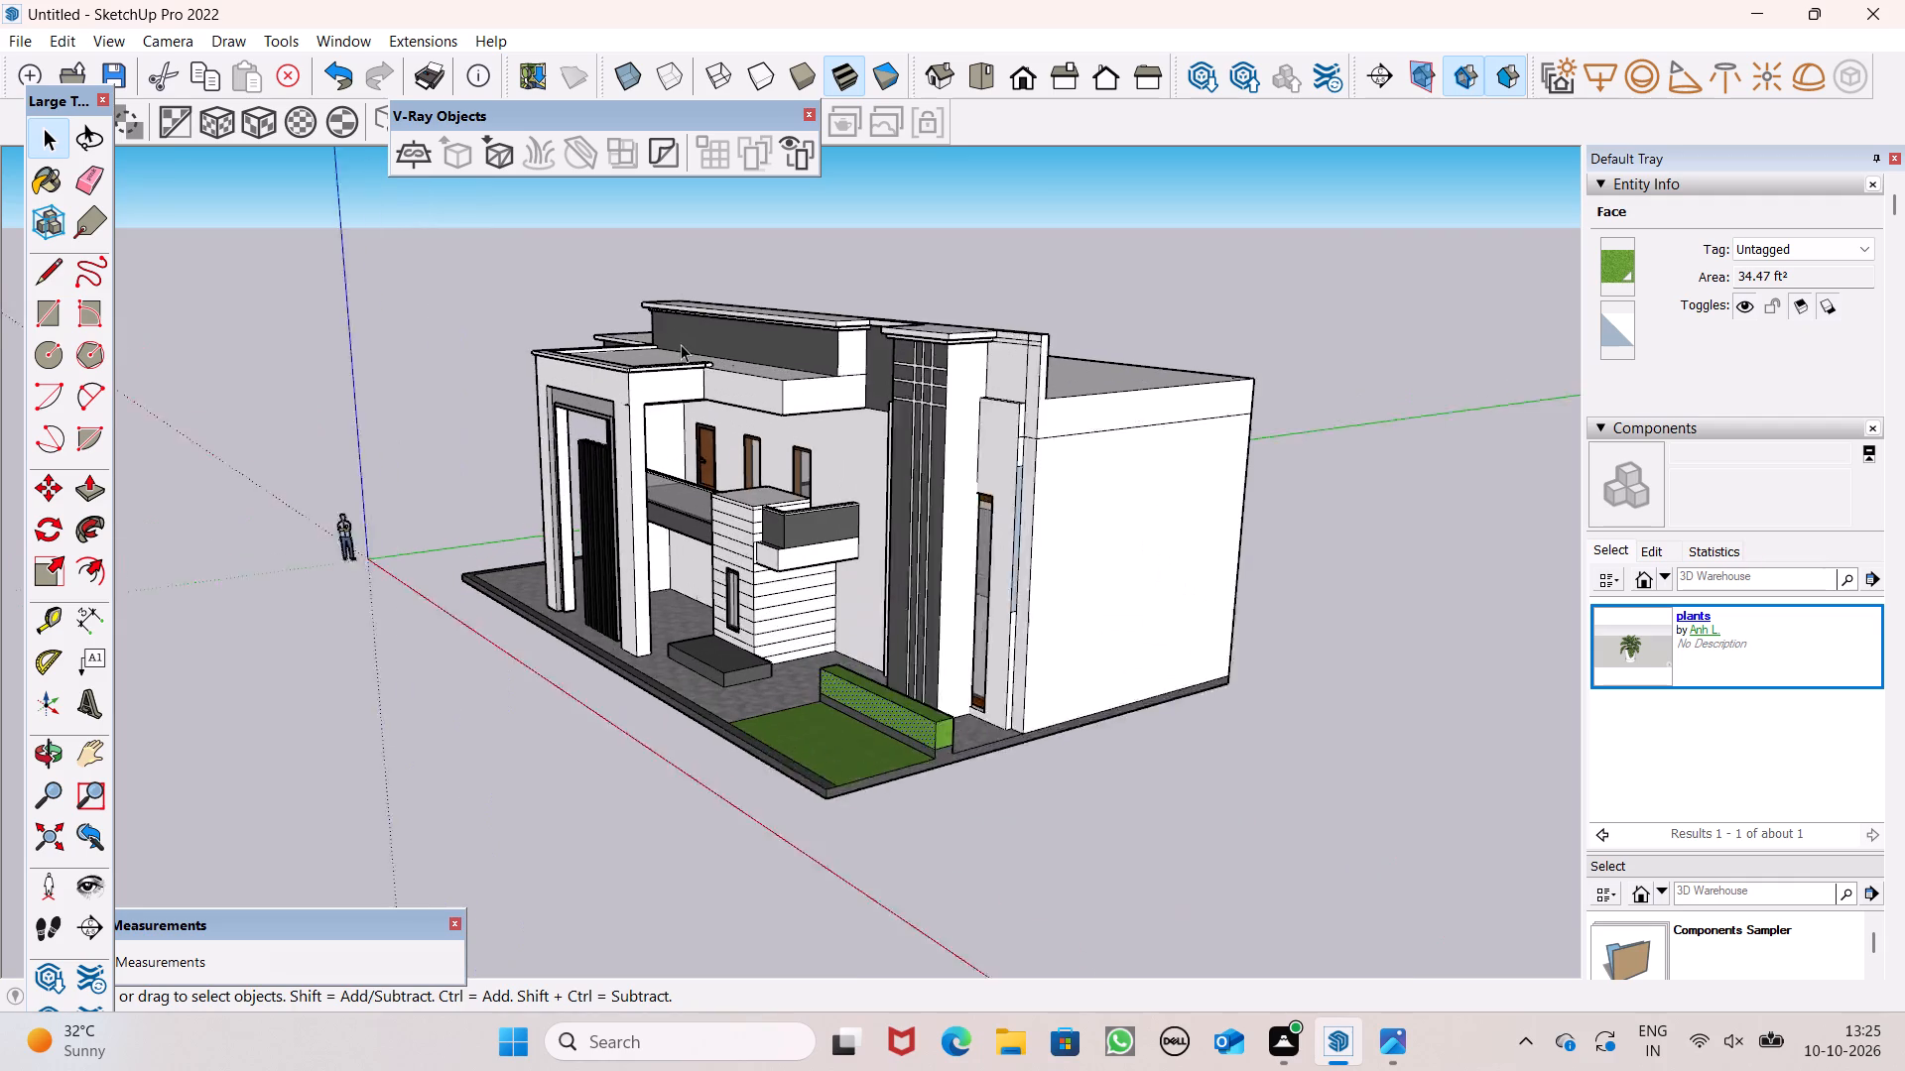
pyautogui.scroll(2, 681, 344)
pyautogui.moveTo(705, 515); pyautogui.dragTo(712, 423, button='middle')
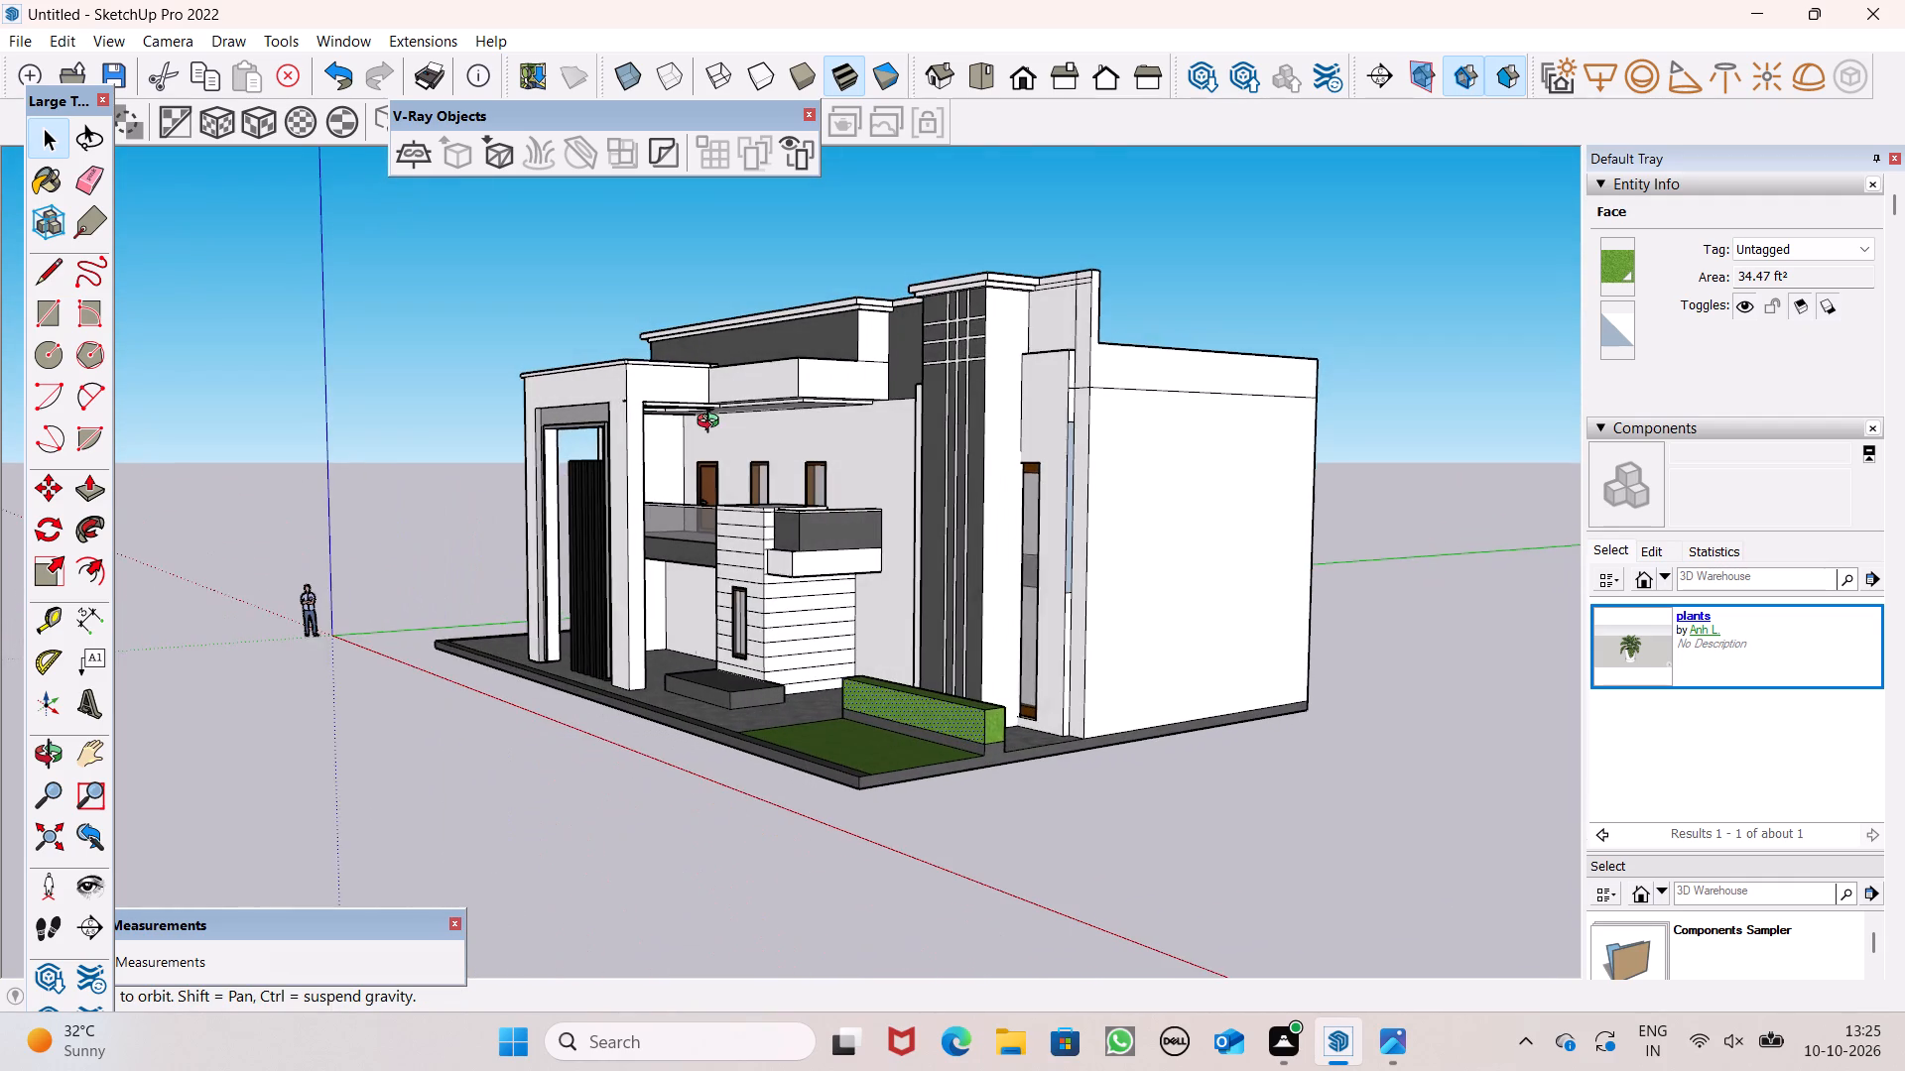
# Examine the house from the front and the end with two windows, then the wall and roof junction at the entrance porch.
pyautogui.moveTo(712, 423); pyautogui.dragTo(1042, 488, button='middle')
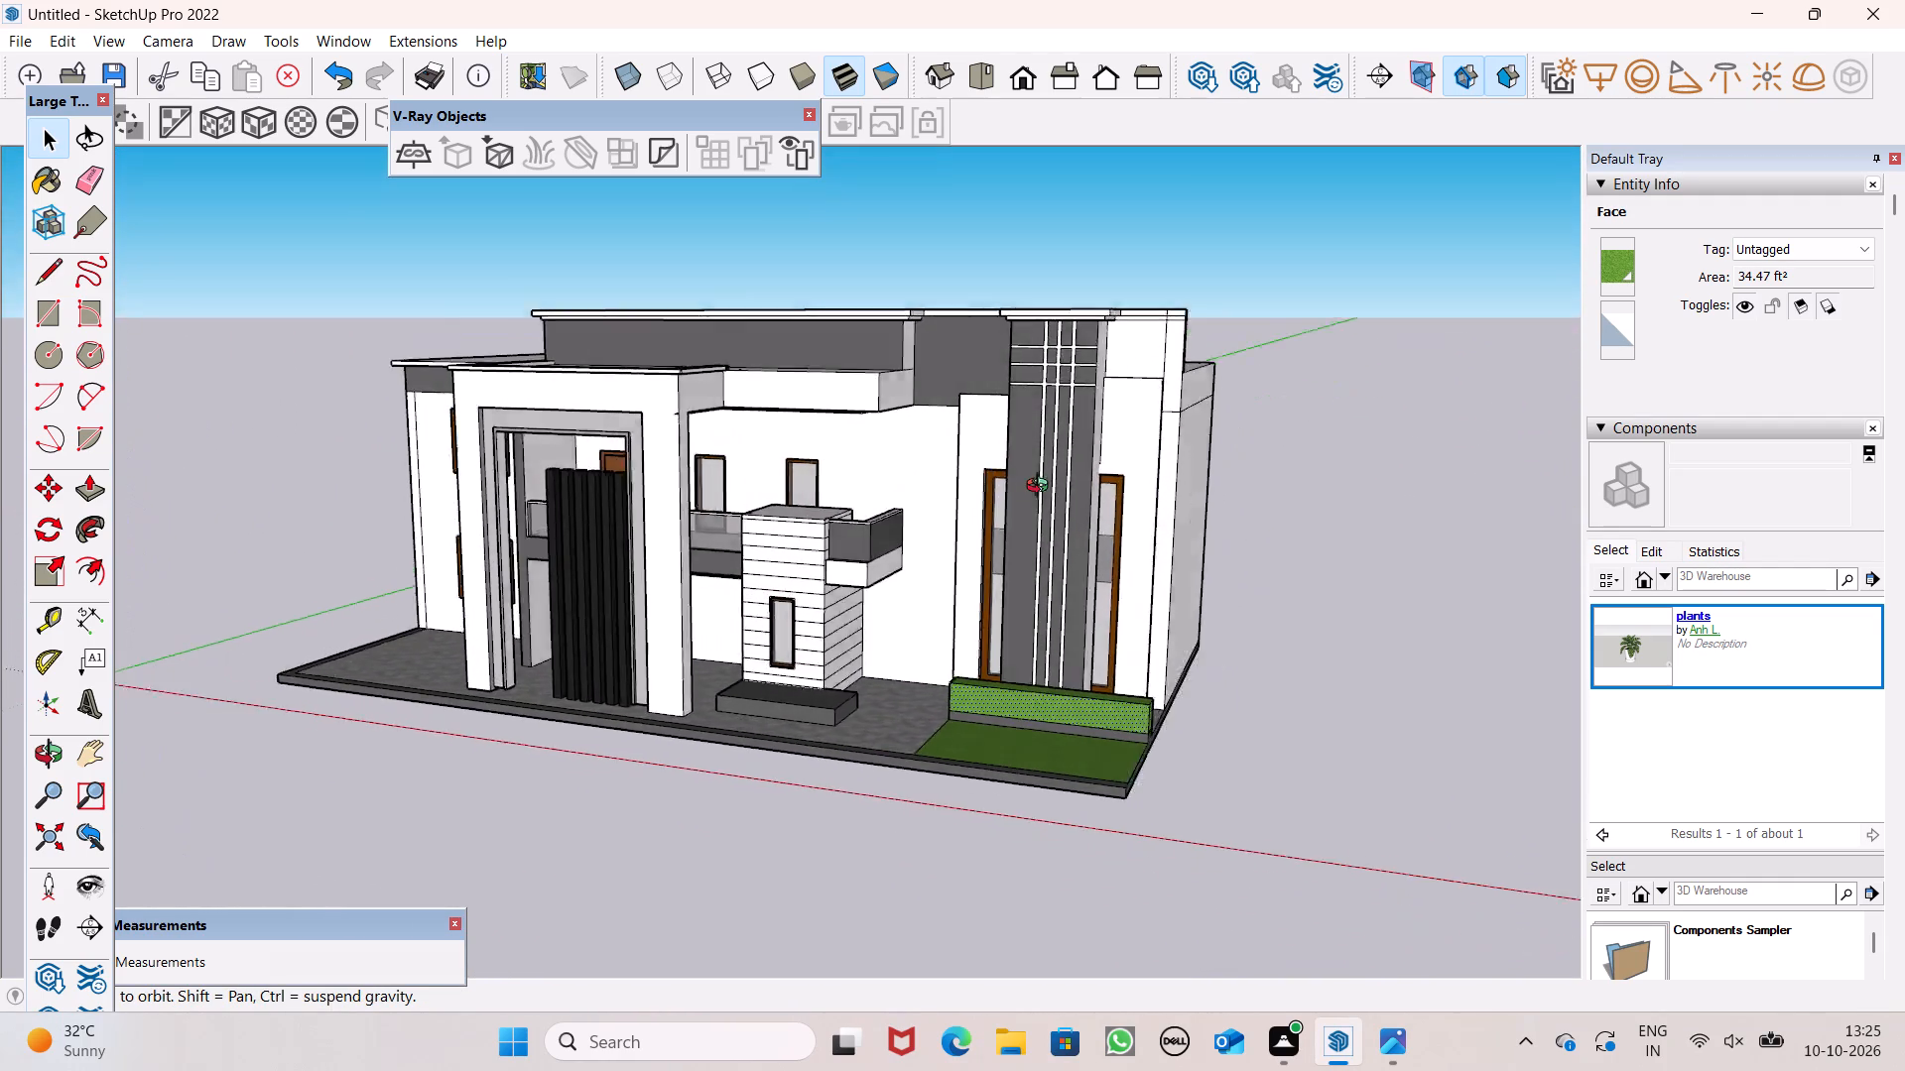
pyautogui.moveTo(1042, 488); pyautogui.dragTo(1127, 483, button='middle')
pyautogui.scroll(-3, 1115, 476)
pyautogui.moveTo(1102, 481); pyautogui.dragTo(1285, 500, button='middle')
pyautogui.moveTo(994, 511); pyautogui.dragTo(1269, 579, button='middle')
pyautogui.scroll(1, 992, 529)
pyautogui.scroll(2, 594, 523)
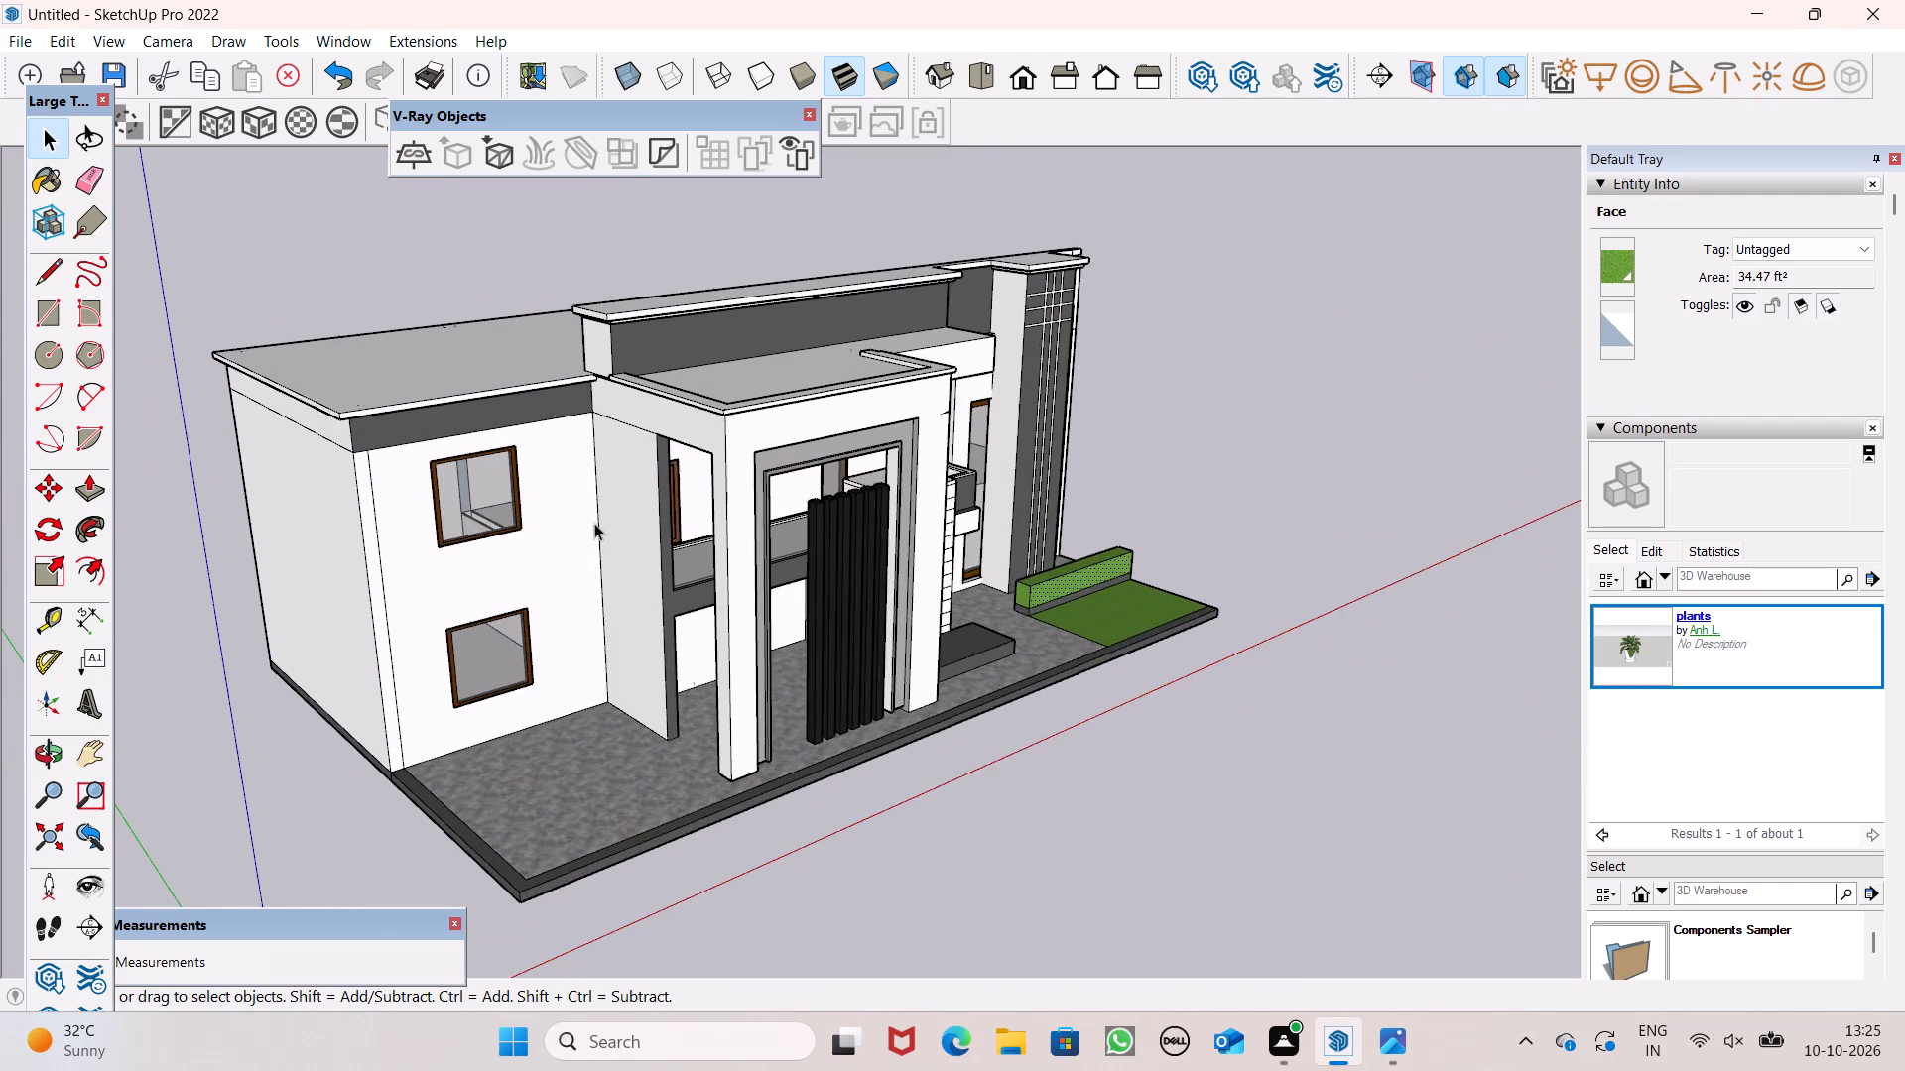
pyautogui.moveTo(595, 553); pyautogui.dragTo(688, 583, button='middle')
pyautogui.scroll(4, 662, 519)
pyautogui.scroll(-1, 651, 458)
pyautogui.scroll(9, 651, 458)
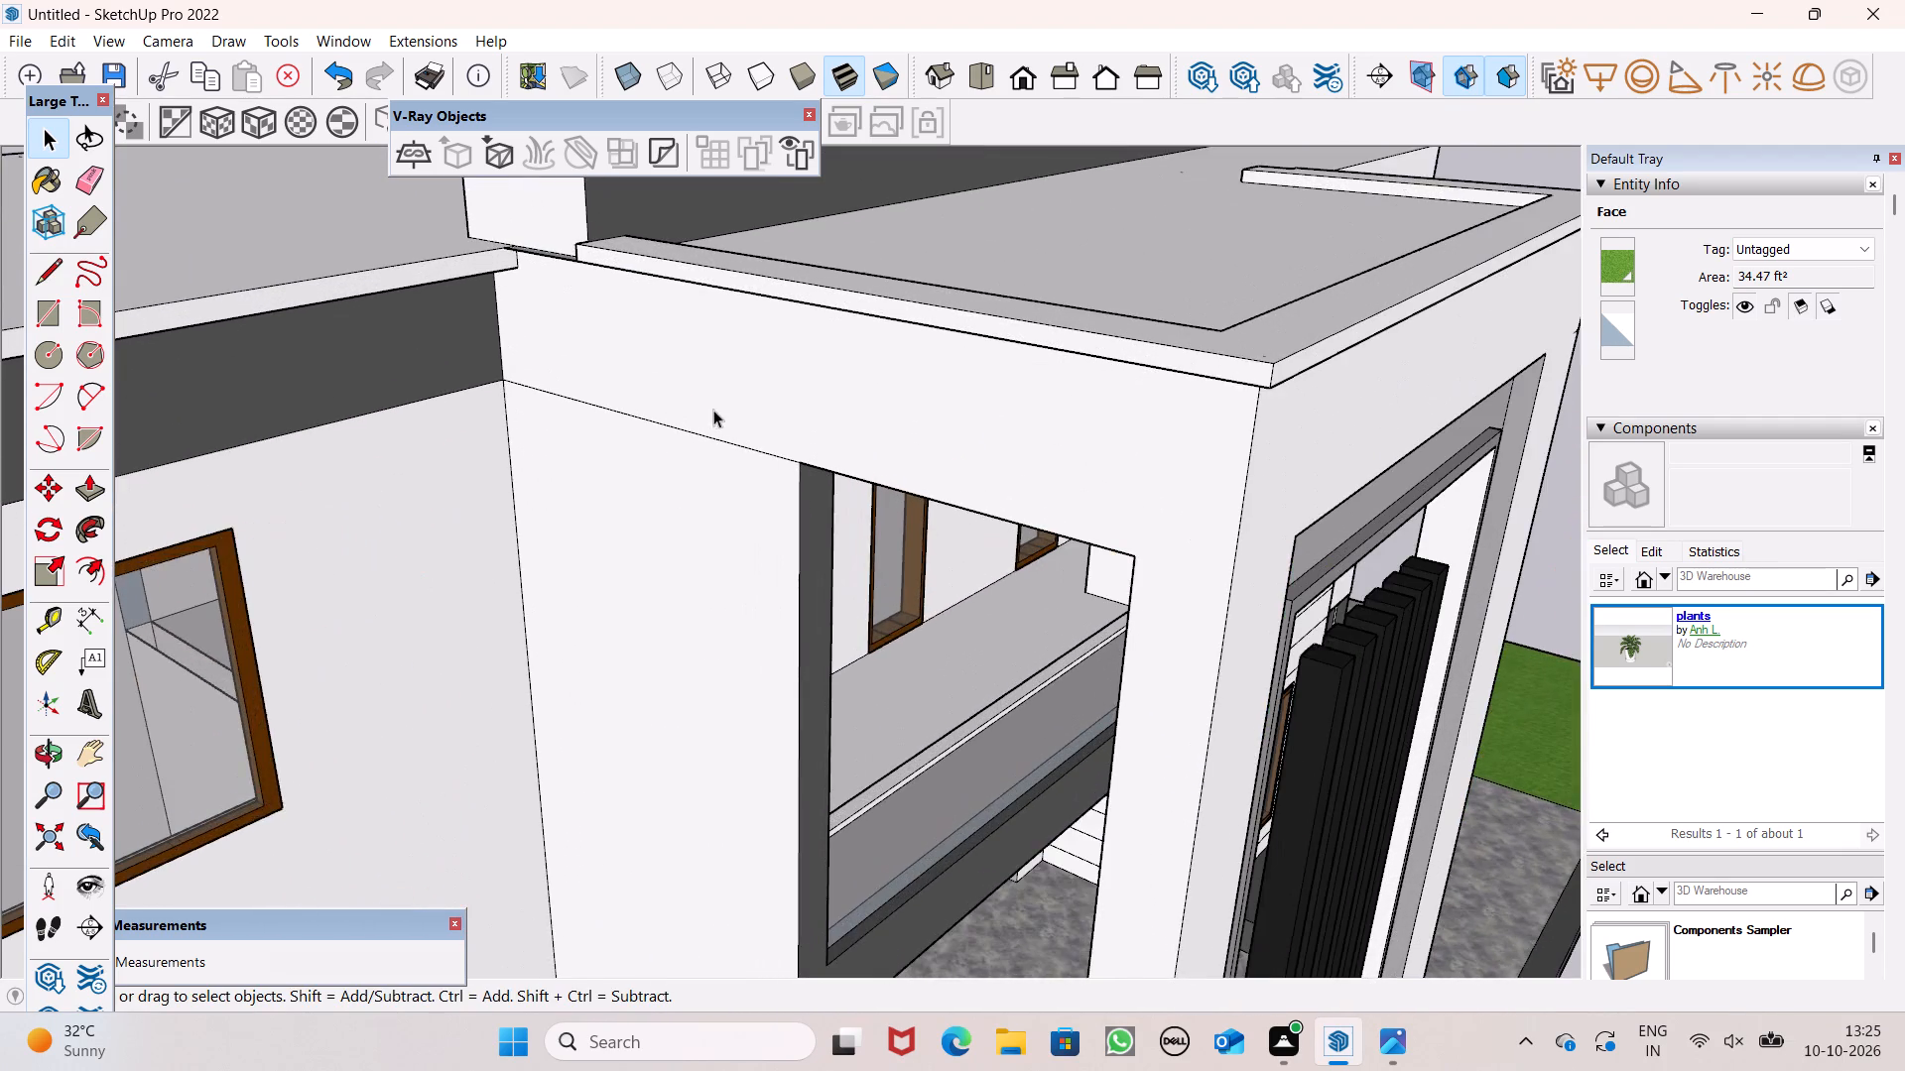
pyautogui.moveTo(711, 410); pyautogui.dragTo(807, 374, button='middle')
pyautogui.scroll(1, 701, 409)
pyautogui.scroll(-9, 861, 327)
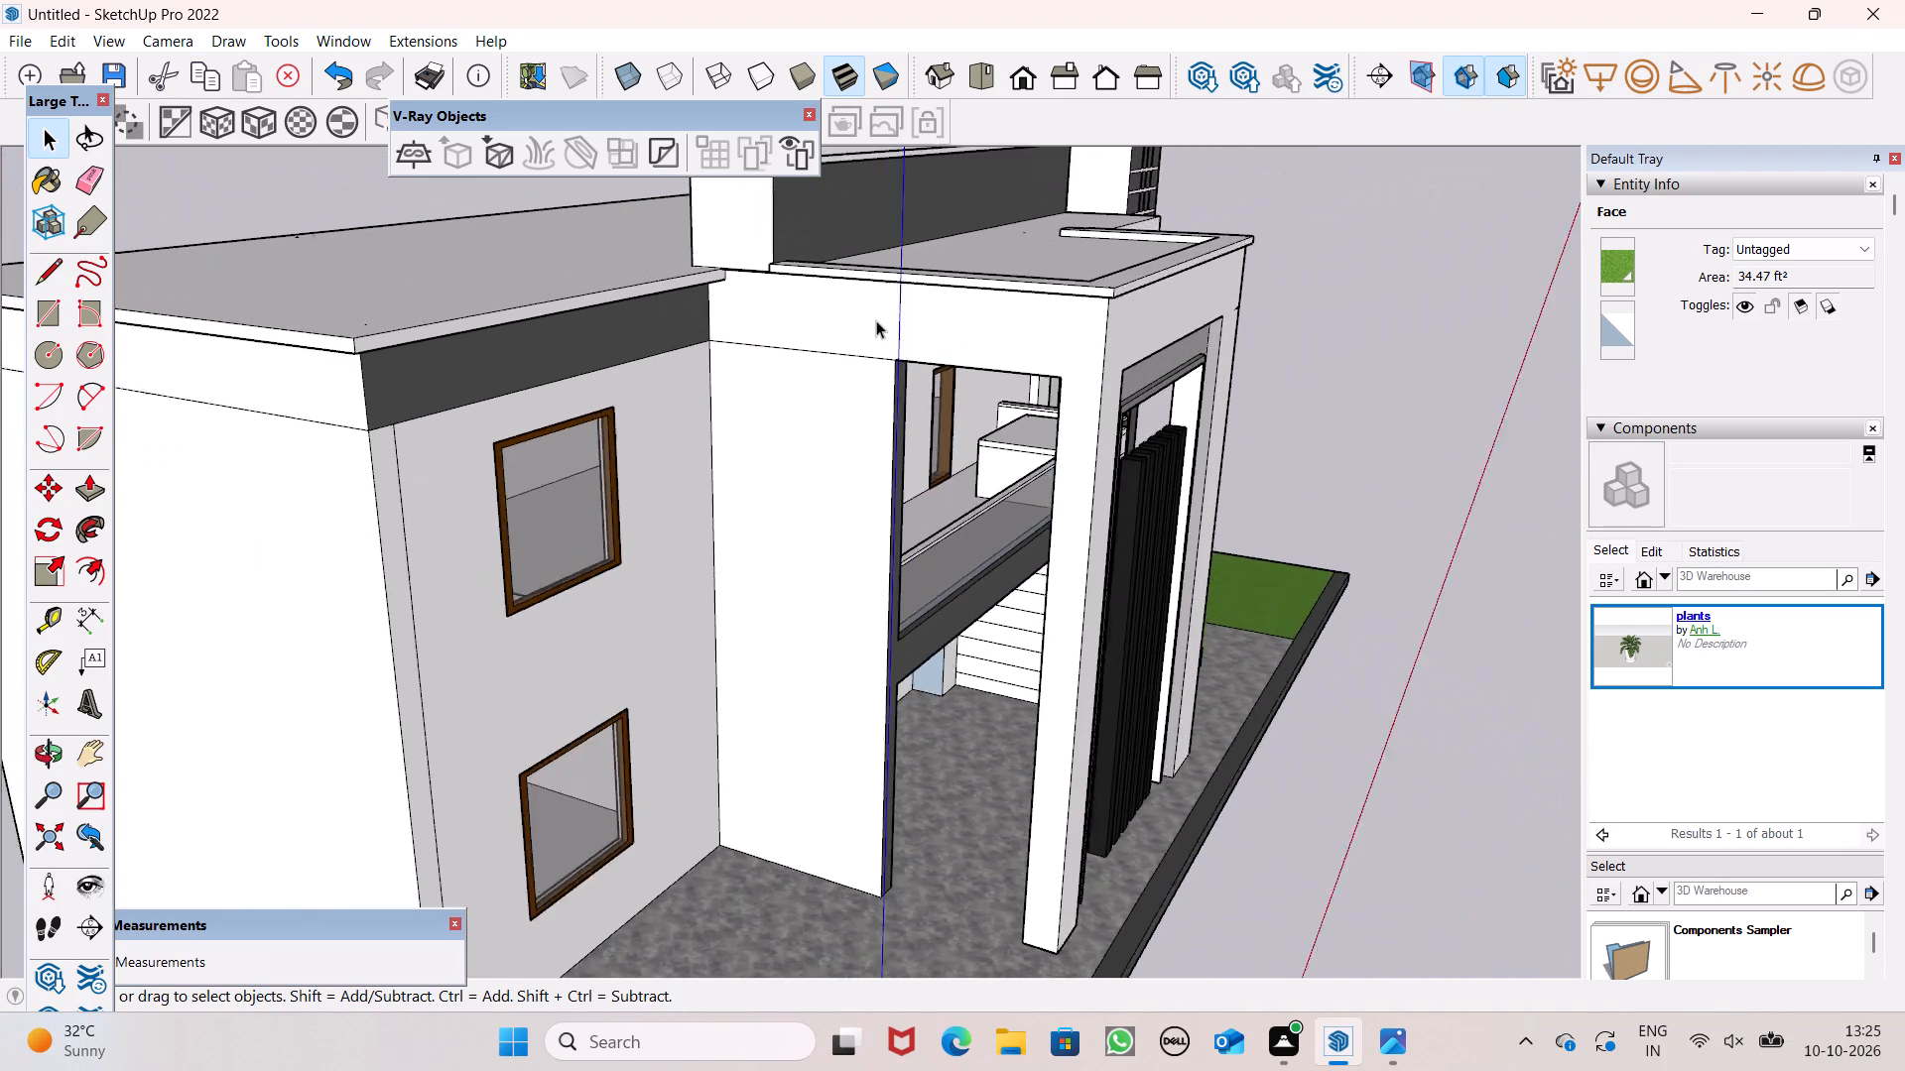
pyautogui.scroll(-8, 876, 320)
pyautogui.scroll(1, 890, 373)
# Examine the whole house from the front, the grass corner and above.
pyautogui.moveTo(890, 373); pyautogui.dragTo(779, 422, button='middle')
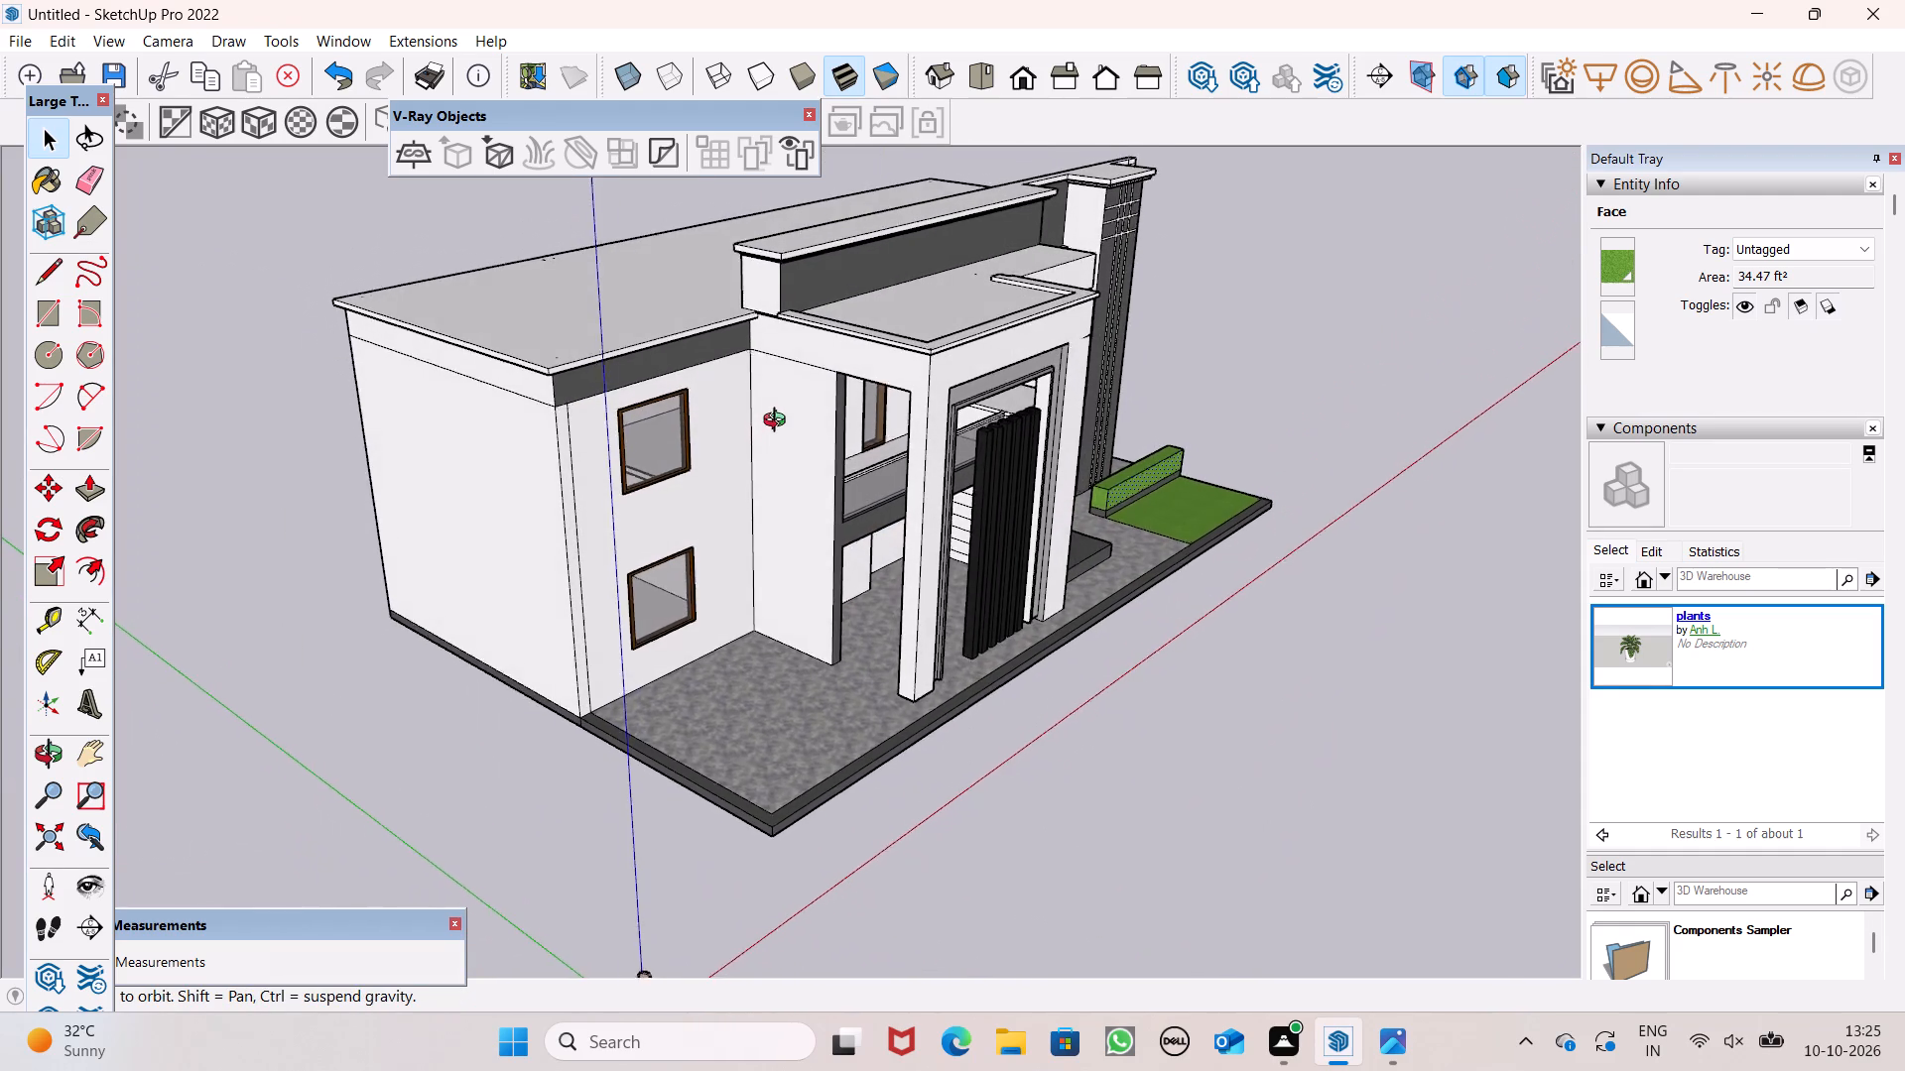
pyautogui.moveTo(779, 422); pyautogui.dragTo(305, 433, button='middle')
pyautogui.scroll(-3, 544, 446)
pyautogui.moveTo(569, 539); pyautogui.dragTo(522, 573, button='middle')
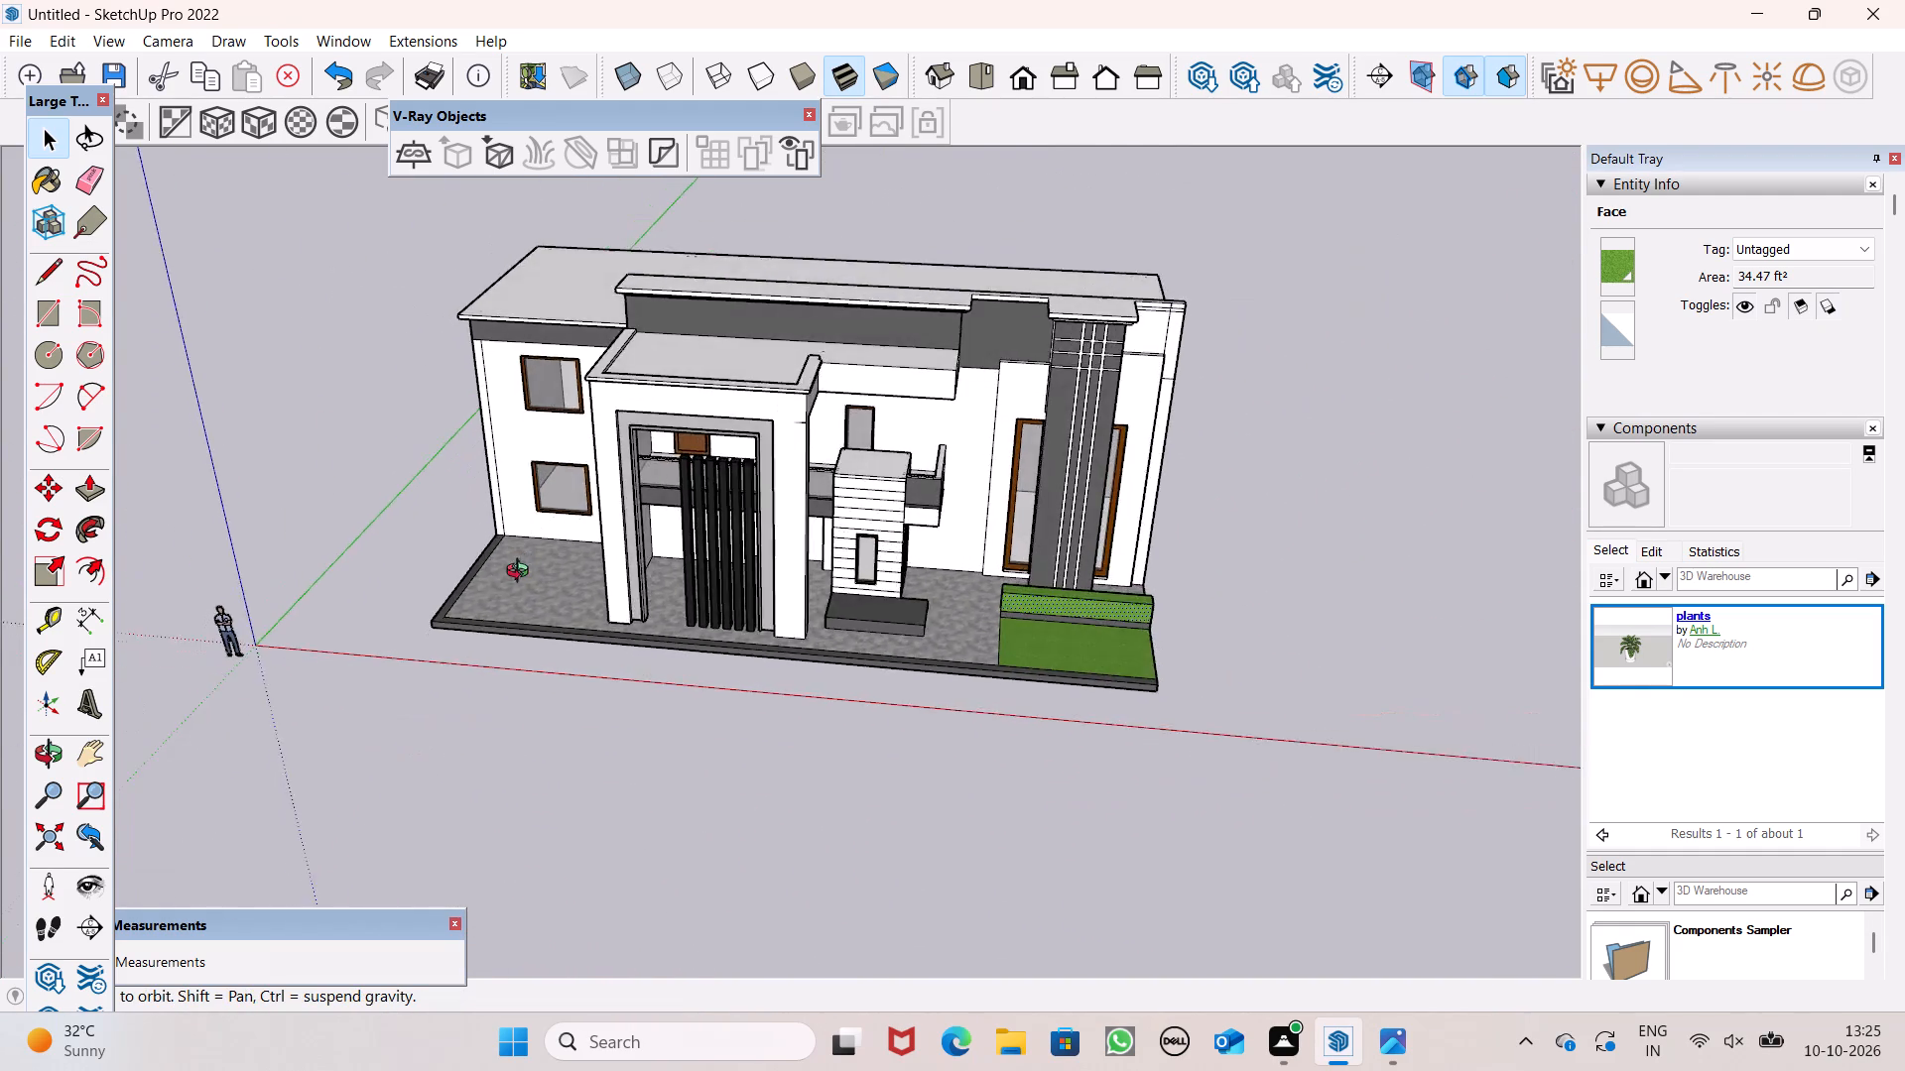
pyautogui.moveTo(522, 573); pyautogui.dragTo(232, 462, button='middle')
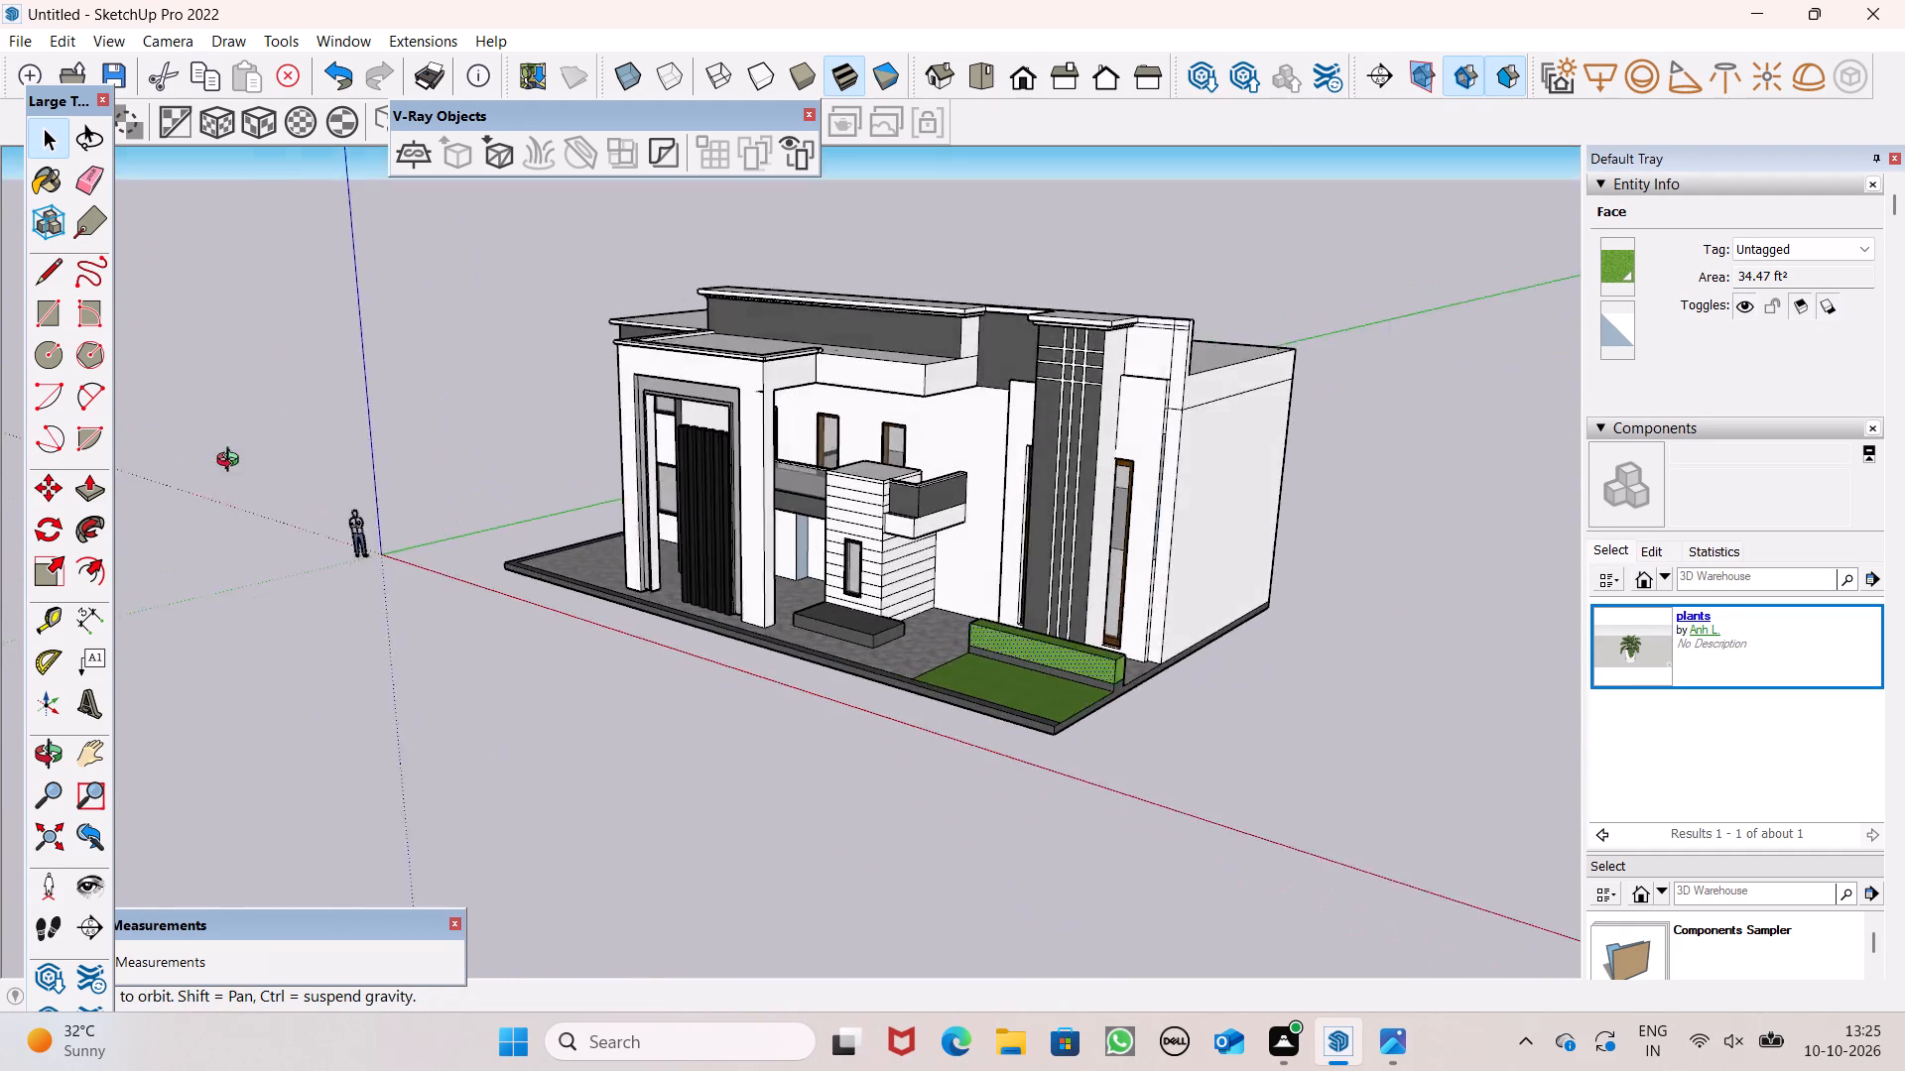
pyautogui.moveTo(232, 462); pyautogui.dragTo(353, 461, button='middle')
pyautogui.scroll(1, 684, 479)
pyautogui.scroll(3, 1110, 536)
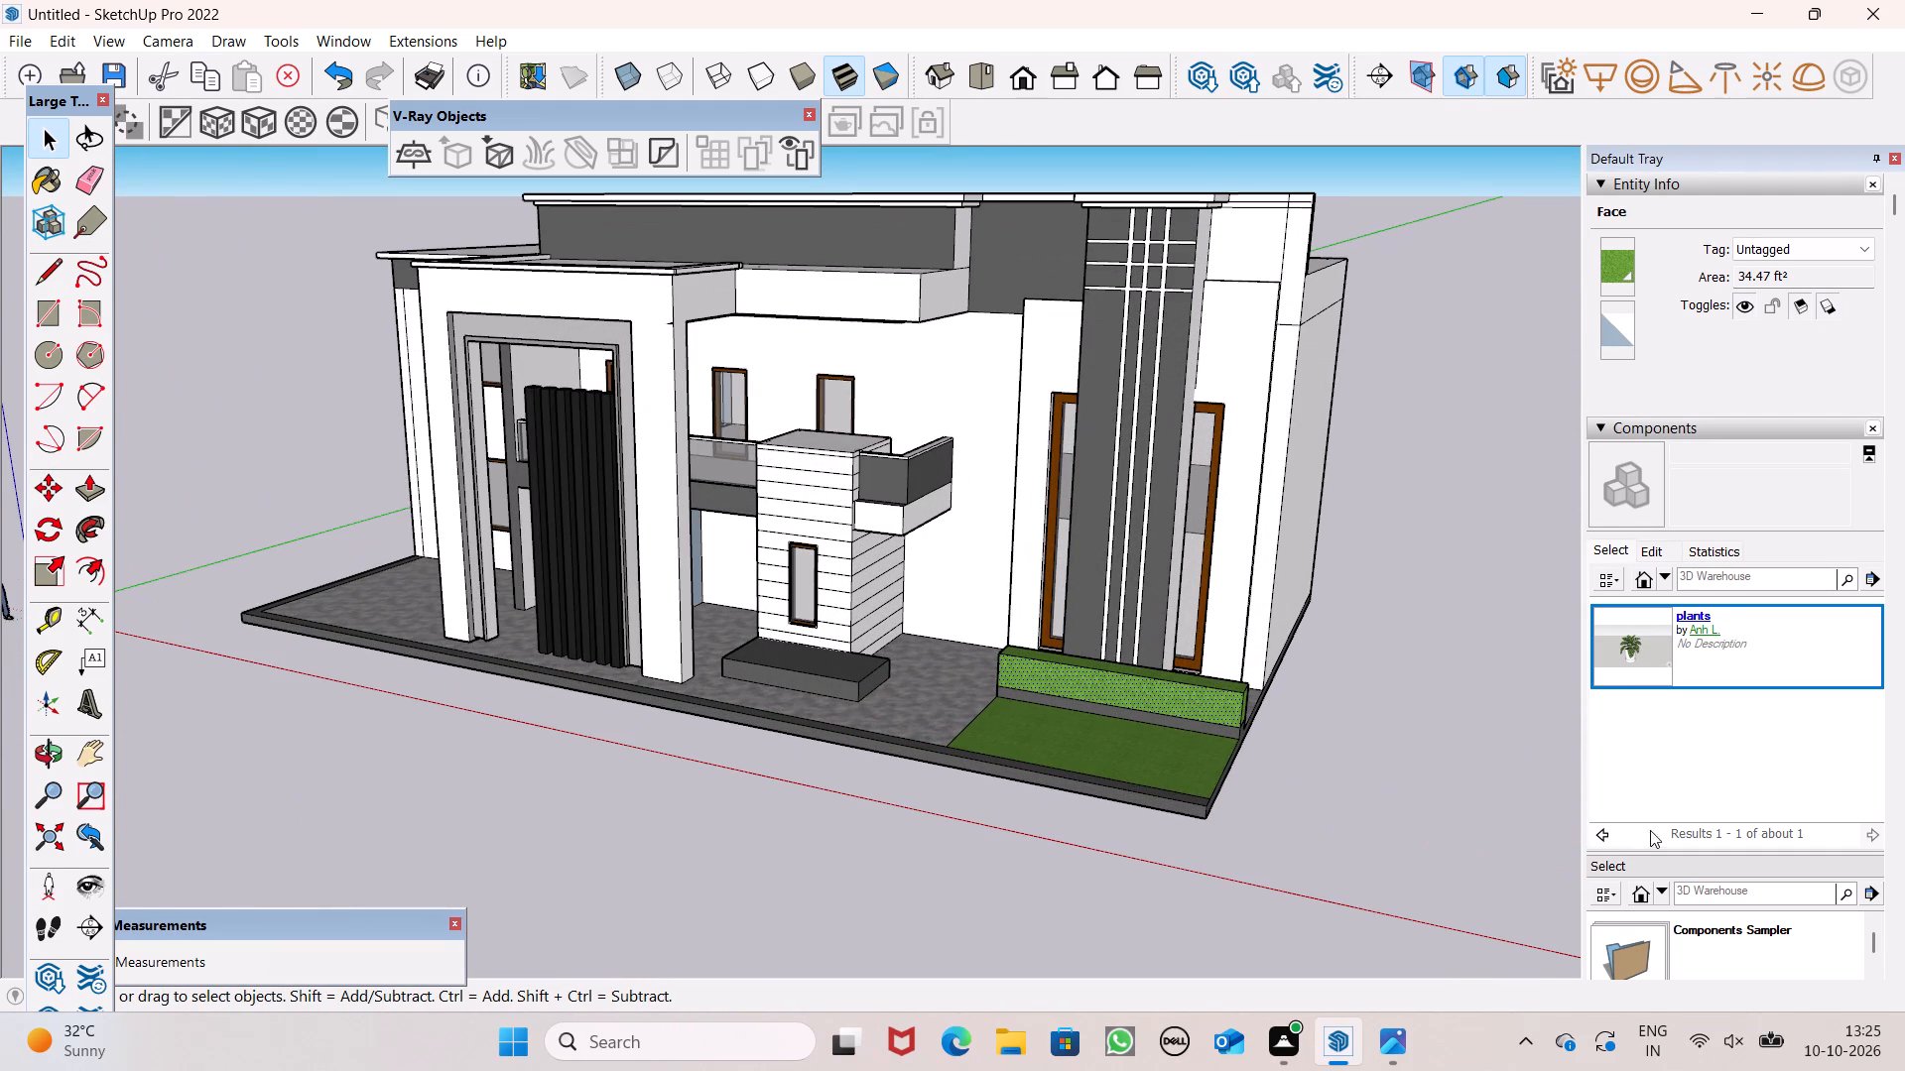
pyautogui.scroll(-4, 911, 790)
pyautogui.moveTo(893, 812); pyautogui.dragTo(1086, 682, button='middle')
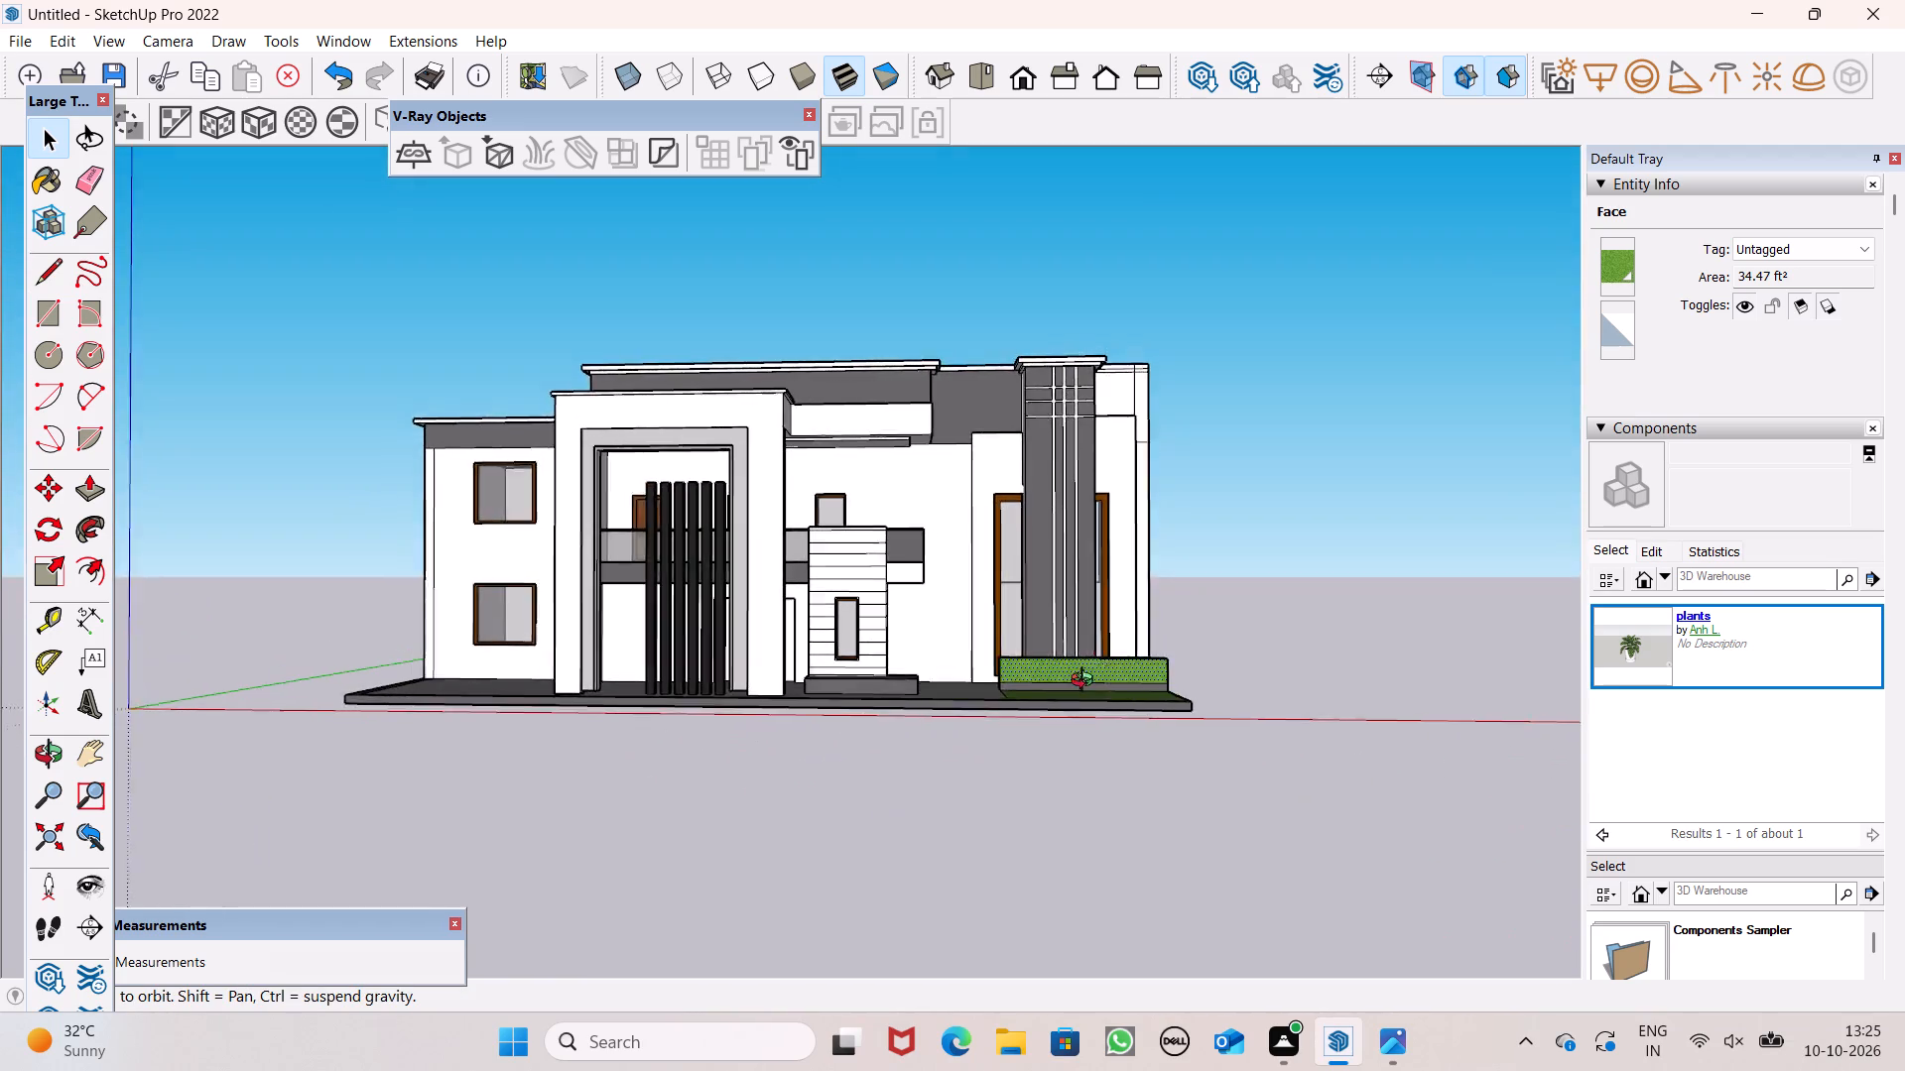
pyautogui.moveTo(1086, 682); pyautogui.dragTo(945, 841, button='middle')
pyautogui.scroll(1, 1191, 764)
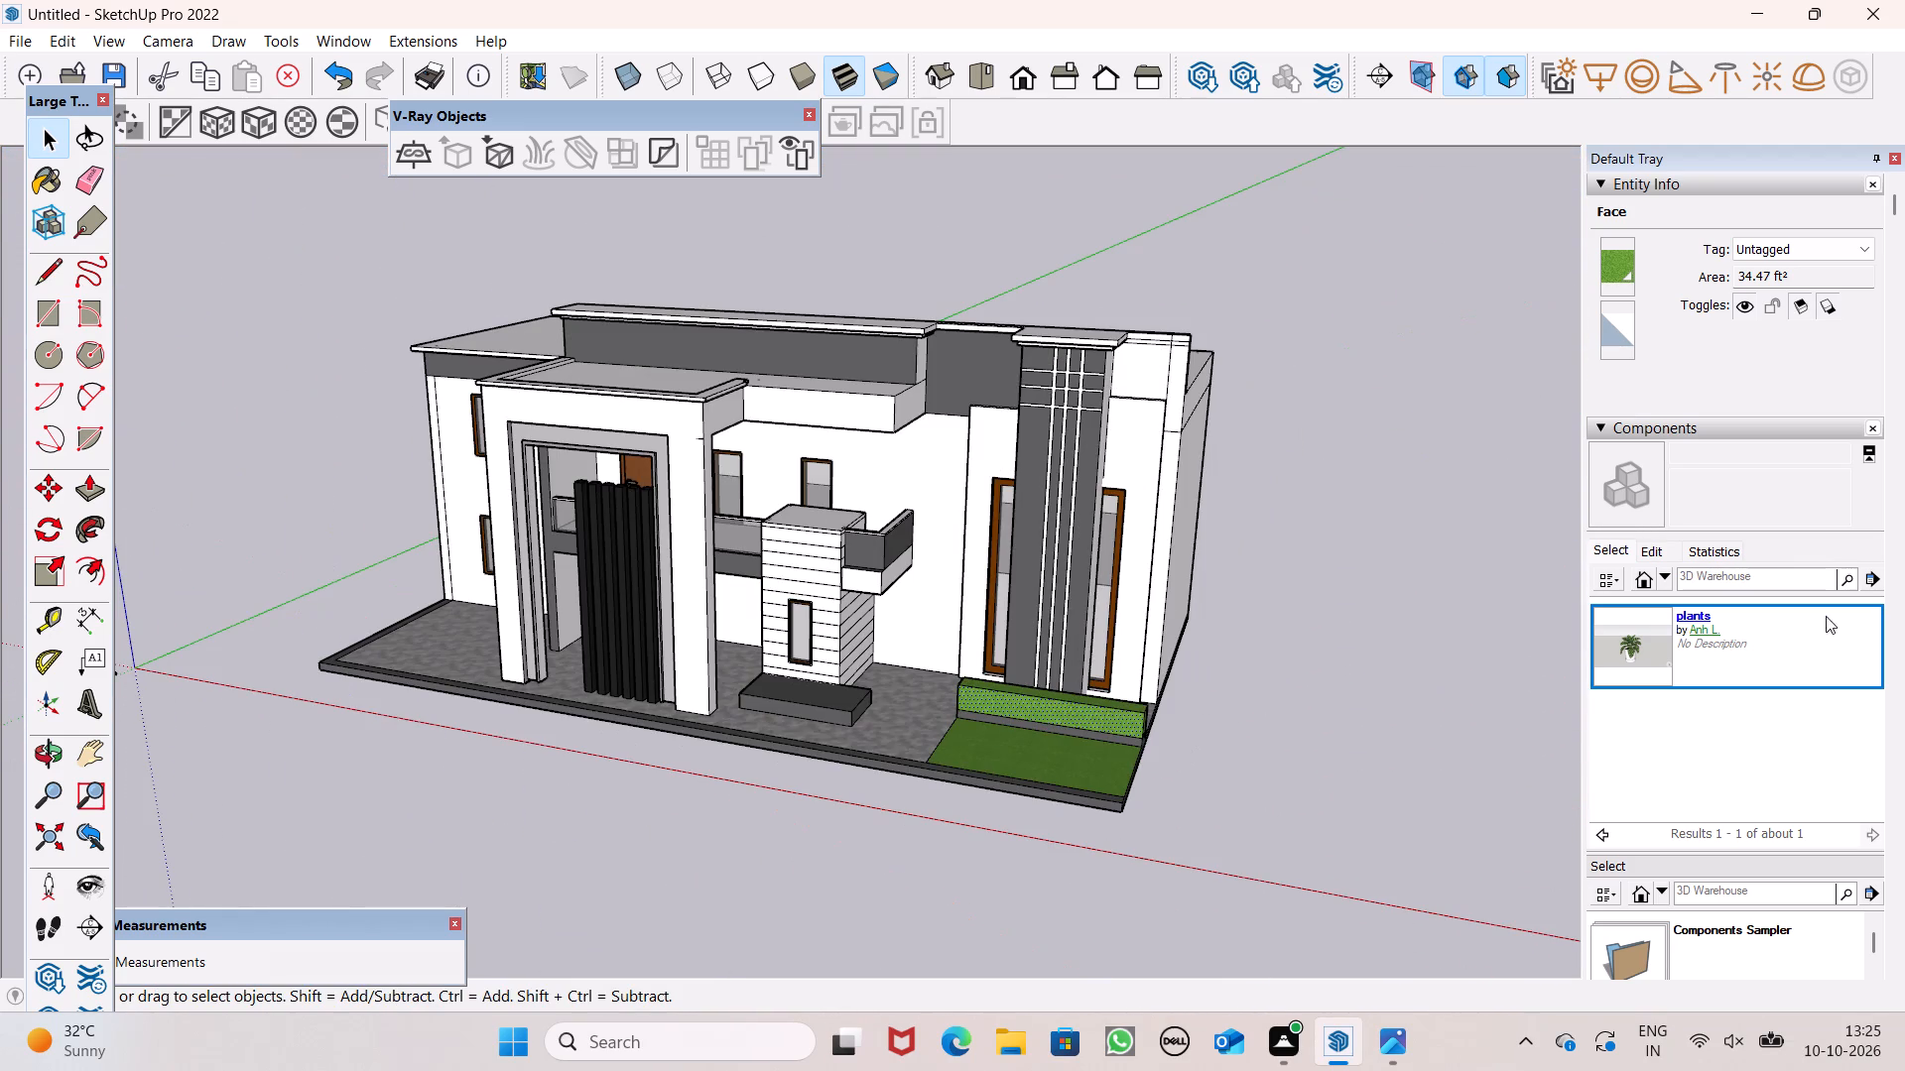
# Paint the unpainted narrow strip face beside the tall window at the grass-side front corner with white Color M00.
pyautogui.scroll(-3, 1731, 750)
pyautogui.scroll(-6, 1708, 930)
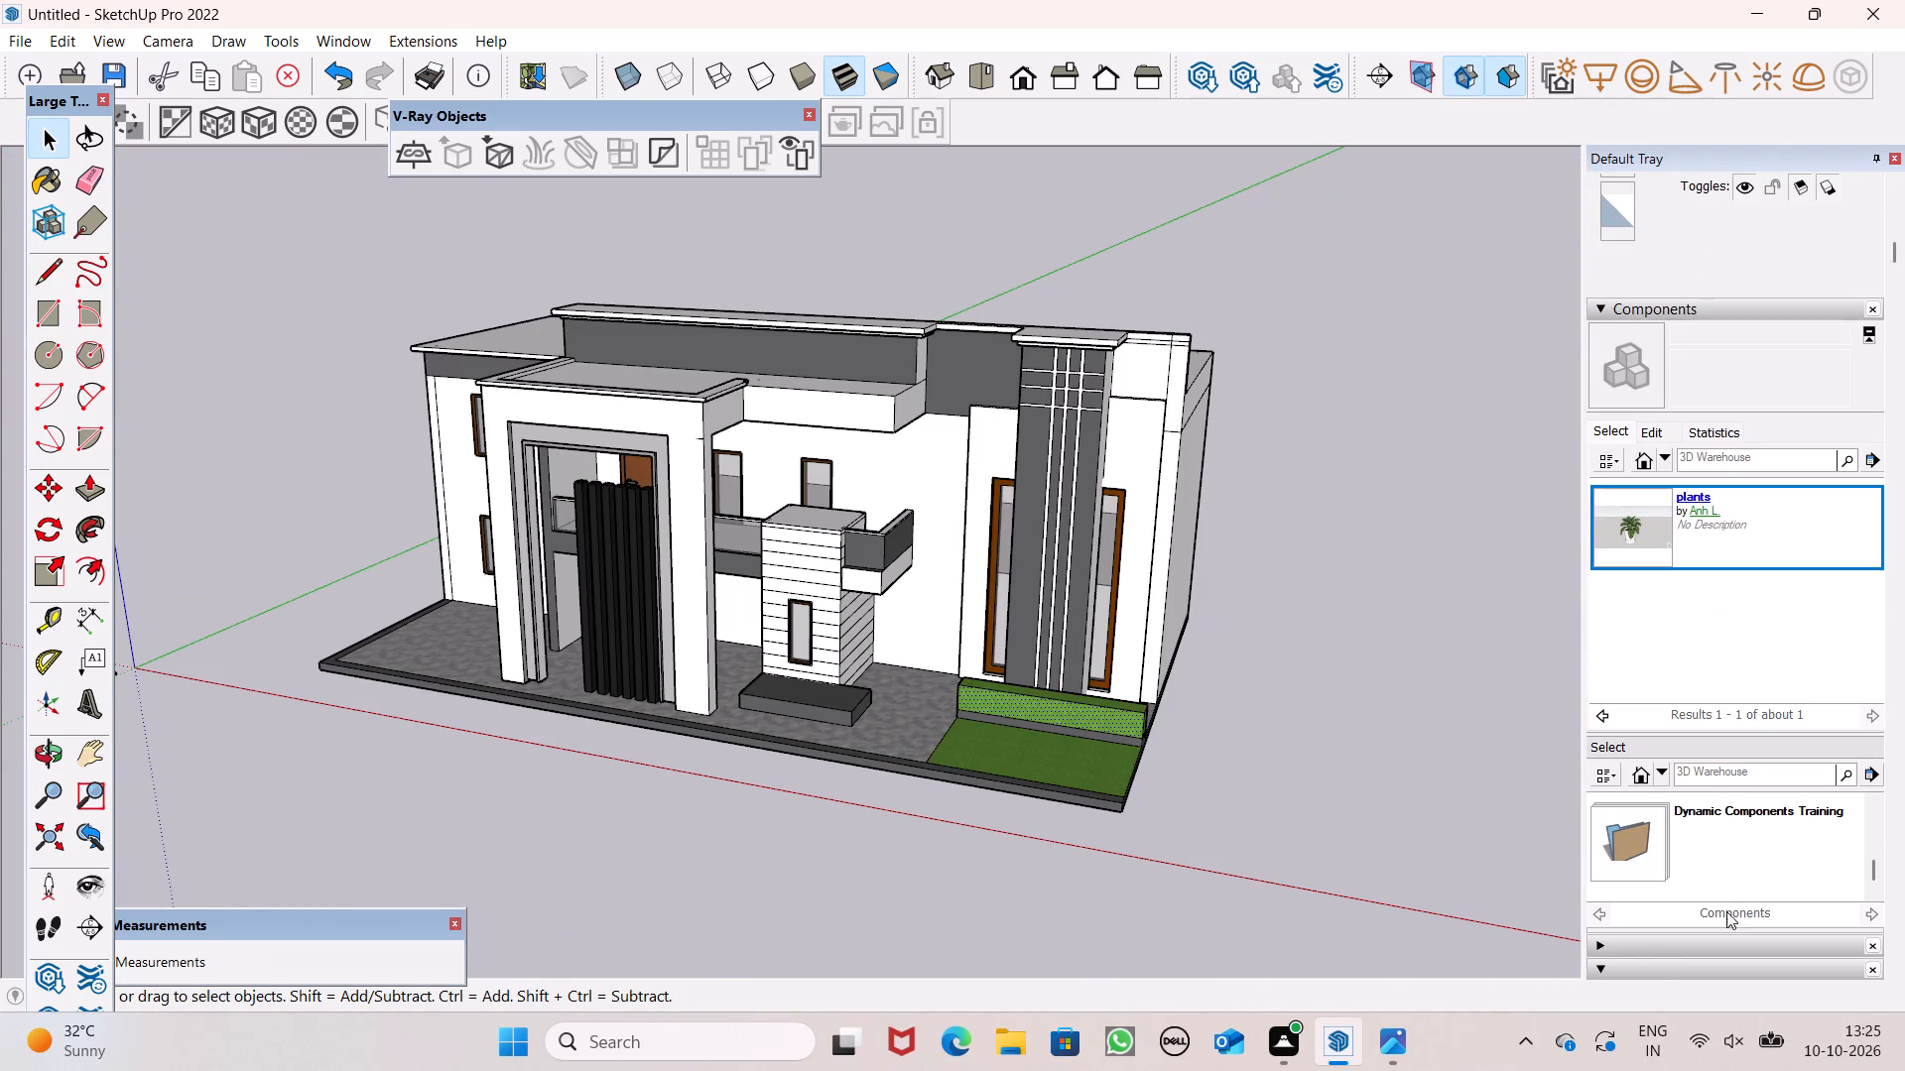
pyautogui.scroll(-3, 1730, 884)
pyautogui.scroll(-11, 1731, 771)
pyautogui.scroll(1, 1731, 770)
pyautogui.scroll(-10, 1731, 770)
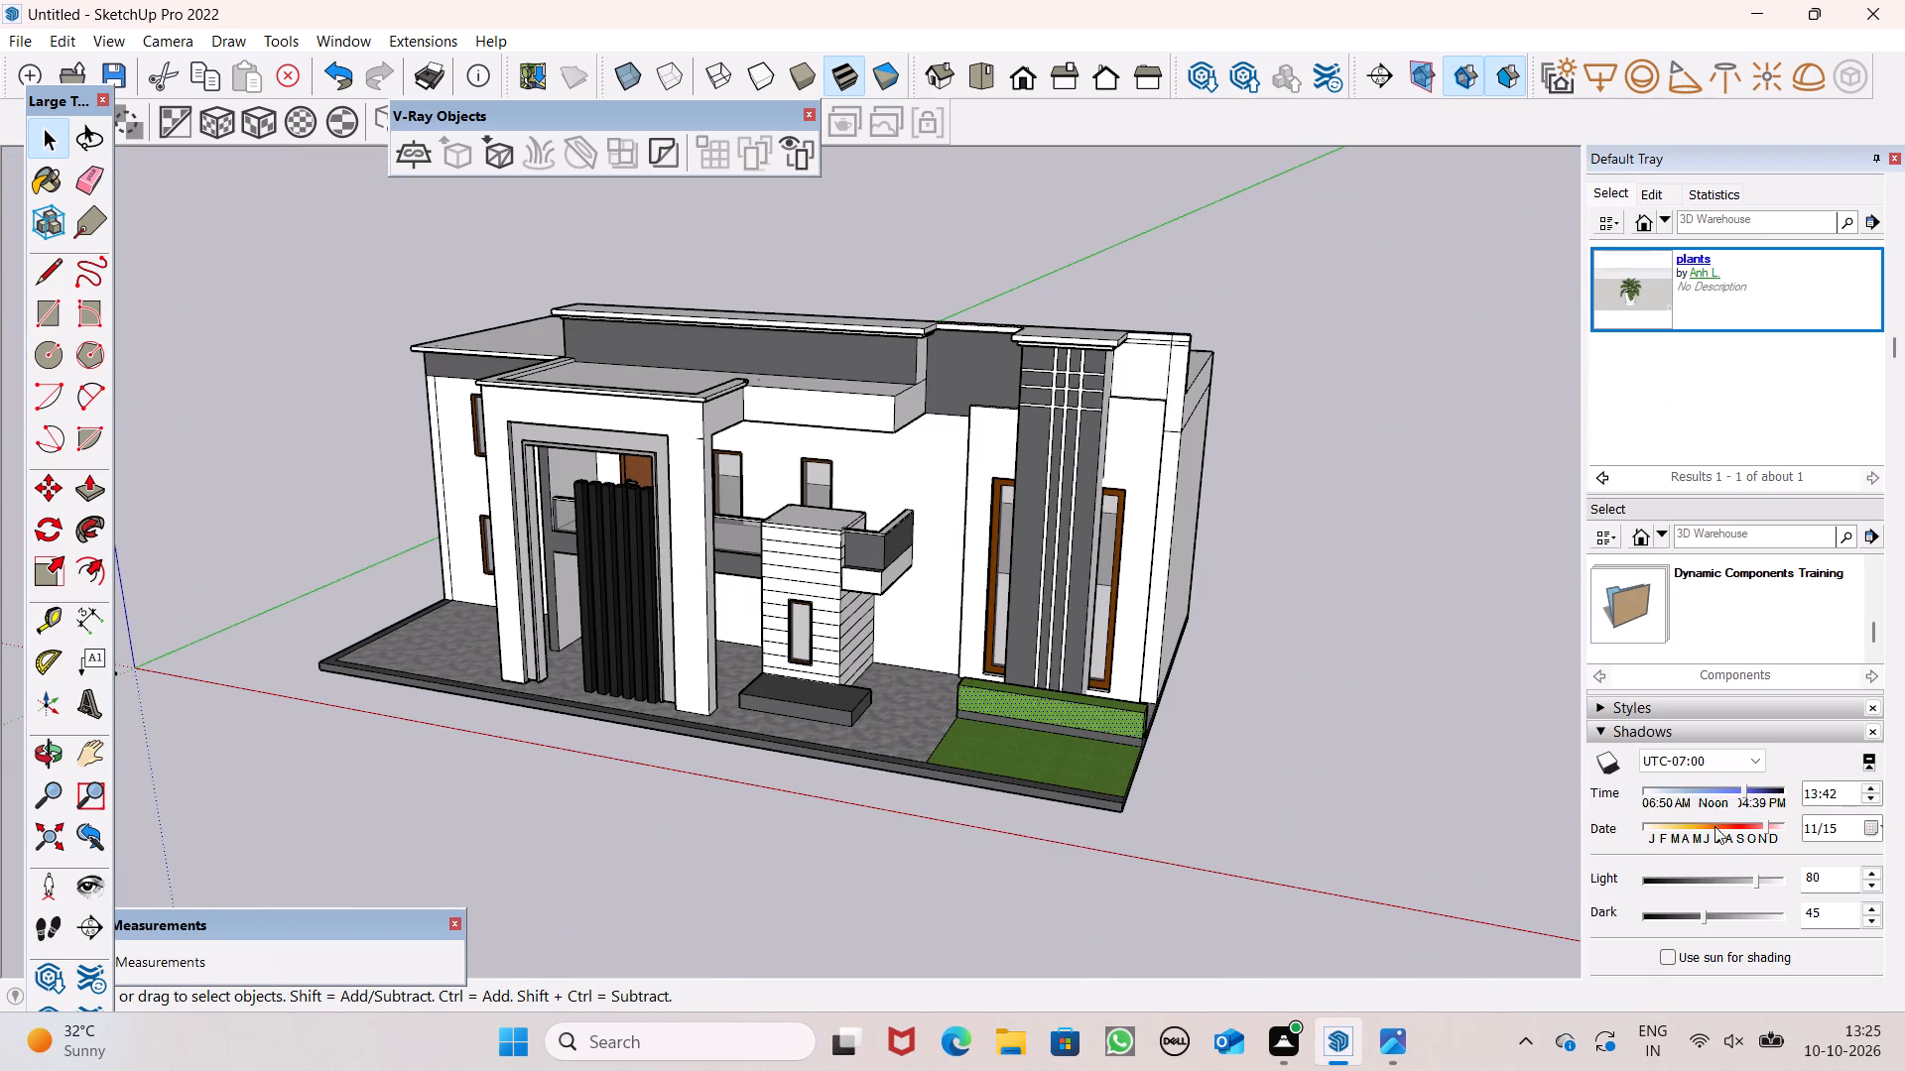
pyautogui.scroll(-2, 1714, 826)
pyautogui.scroll(-7, 1673, 596)
pyautogui.scroll(-2, 1312, 391)
pyautogui.scroll(1, 1312, 392)
pyautogui.scroll(-4, 1312, 398)
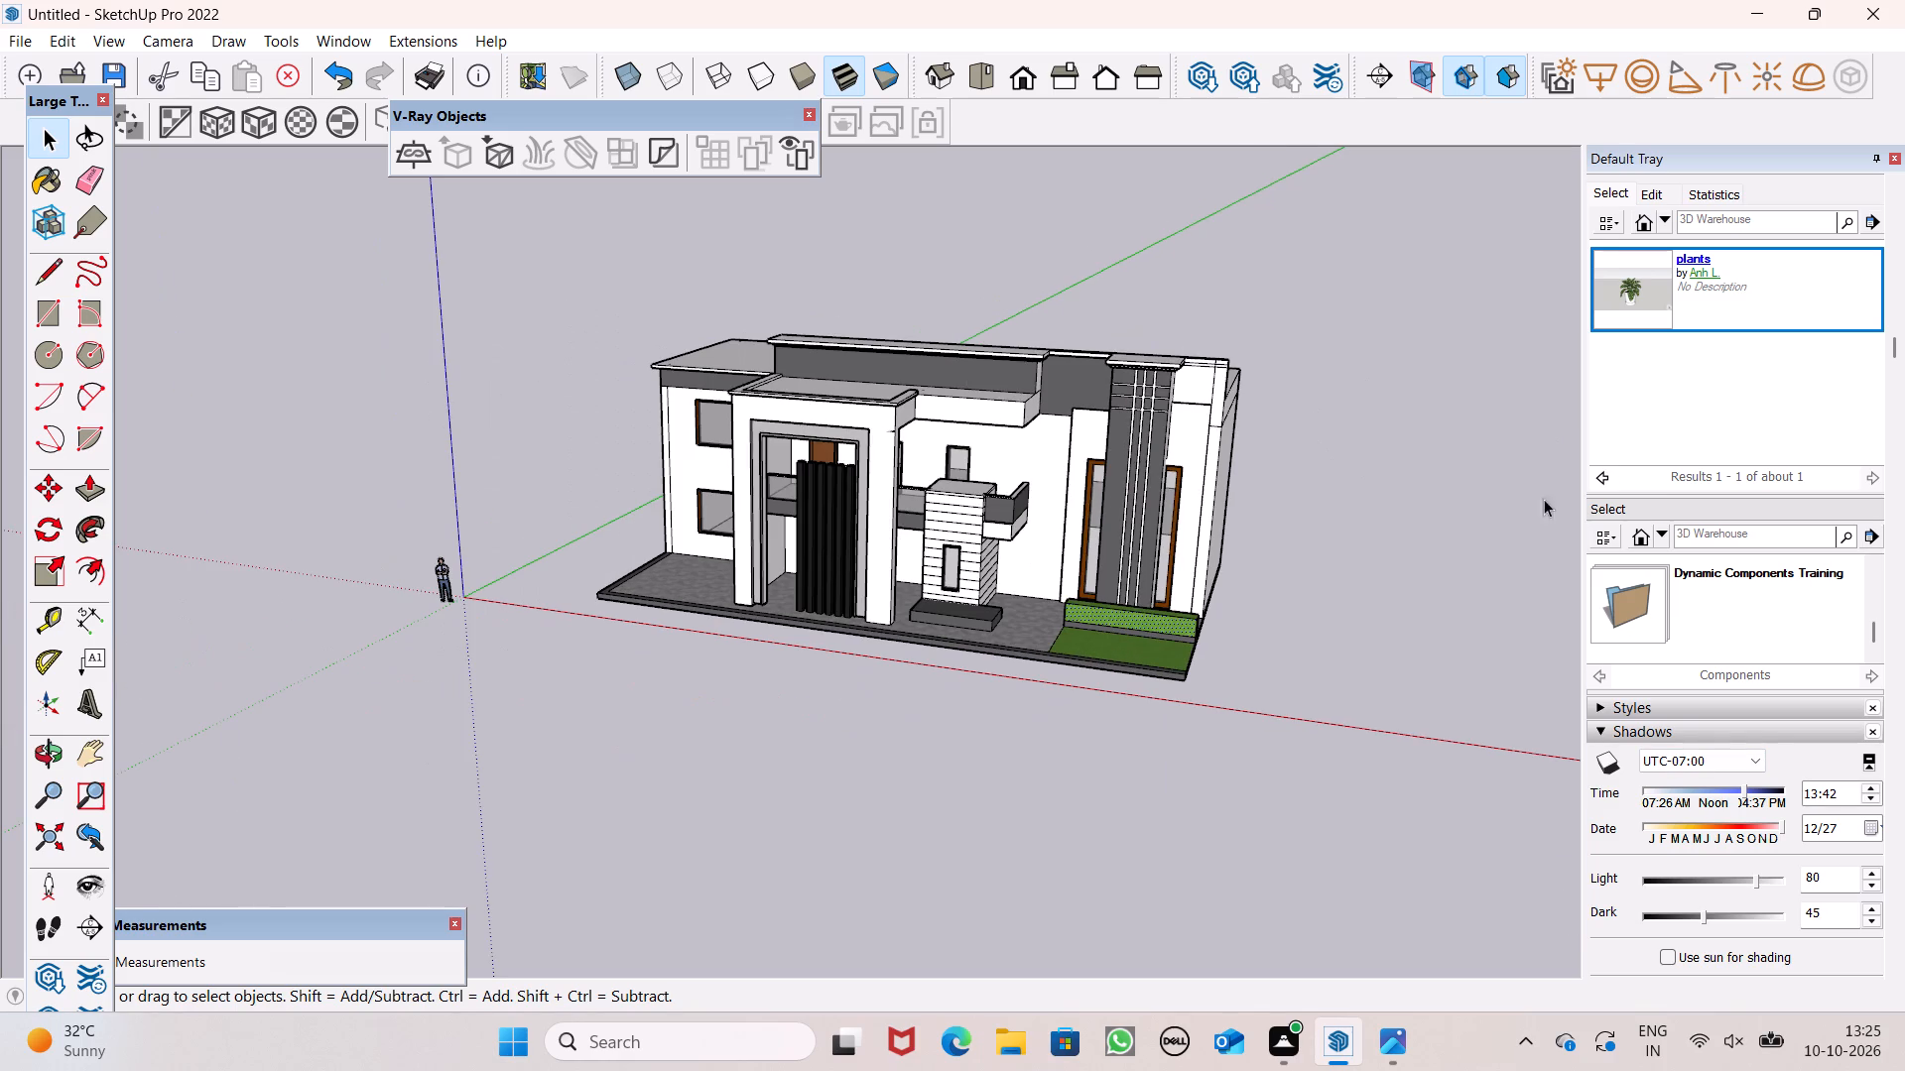
pyautogui.scroll(-3, 1624, 588)
pyautogui.scroll(-1, 1744, 875)
pyautogui.scroll(-8, 1727, 789)
pyautogui.moveTo(1891, 347); pyautogui.dragTo(1820, 895)
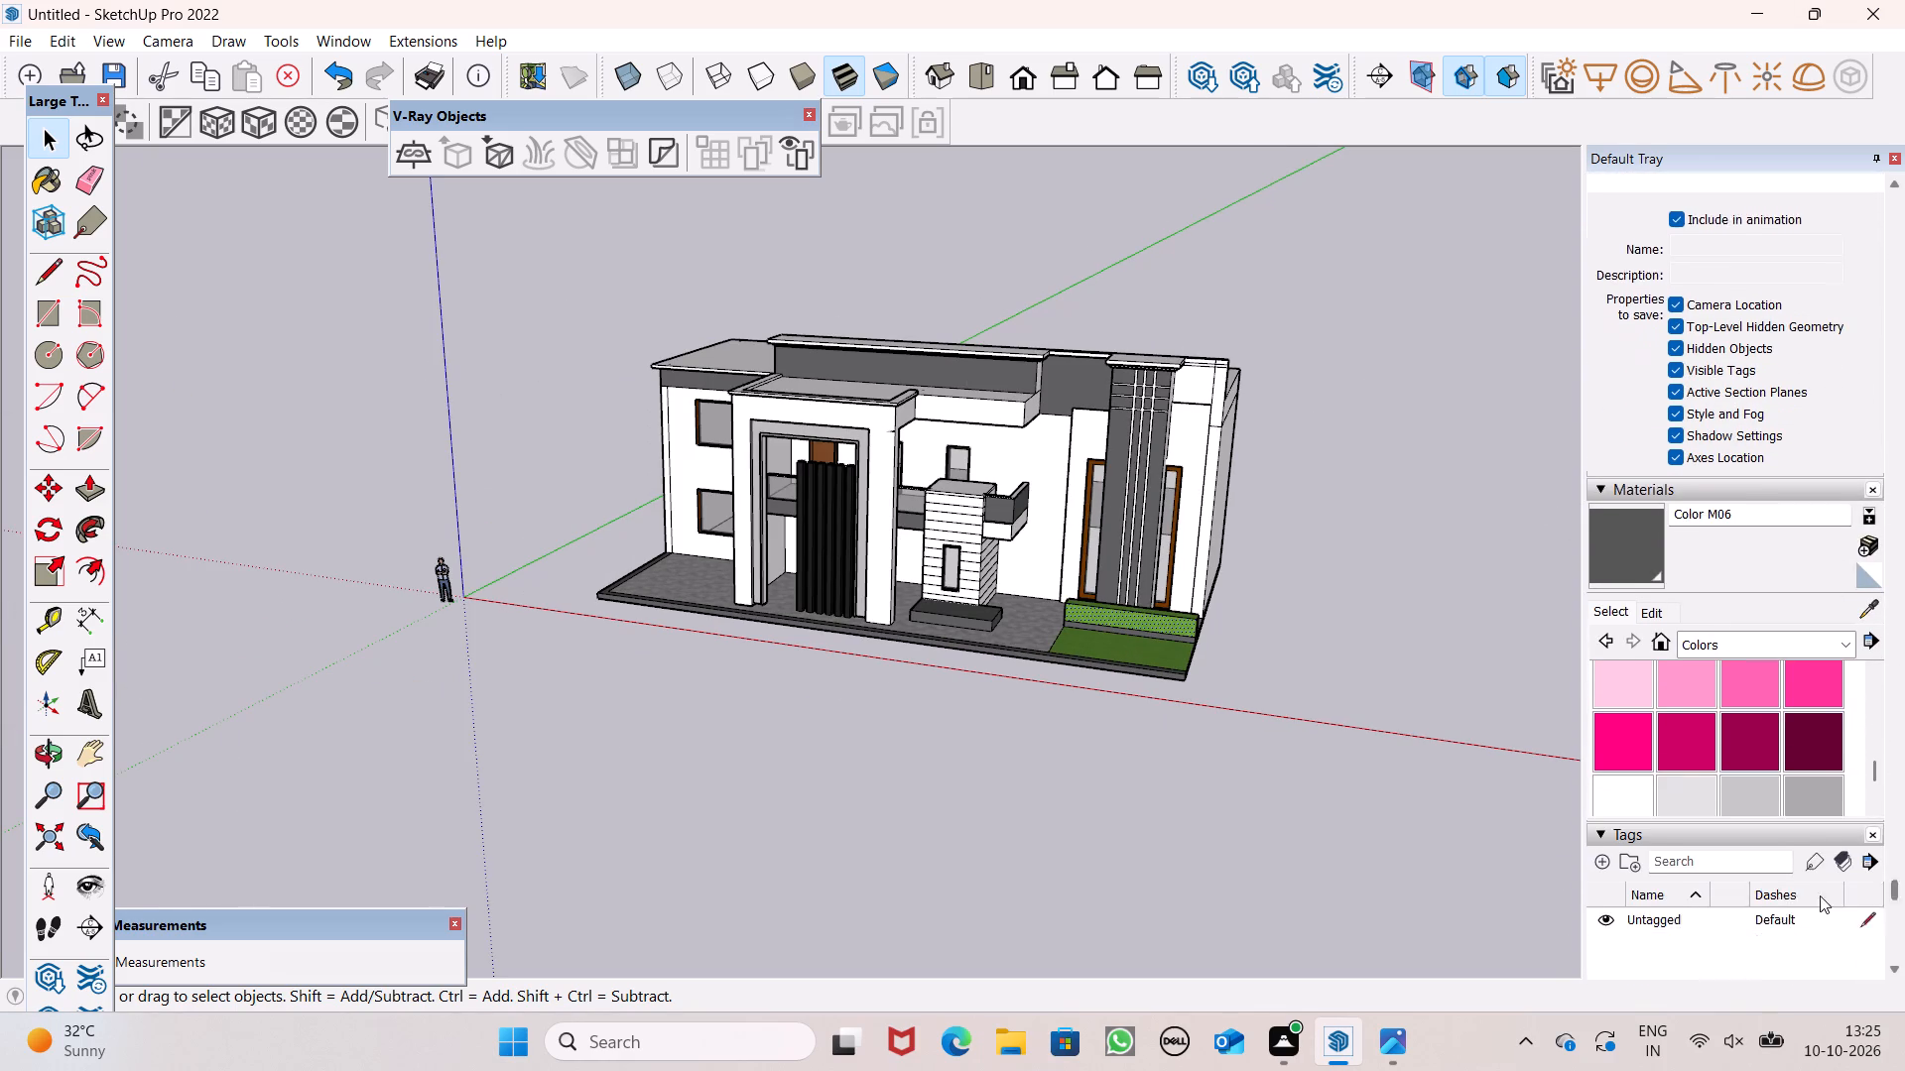
pyautogui.moveTo(1820, 895); pyautogui.dragTo(1808, 952)
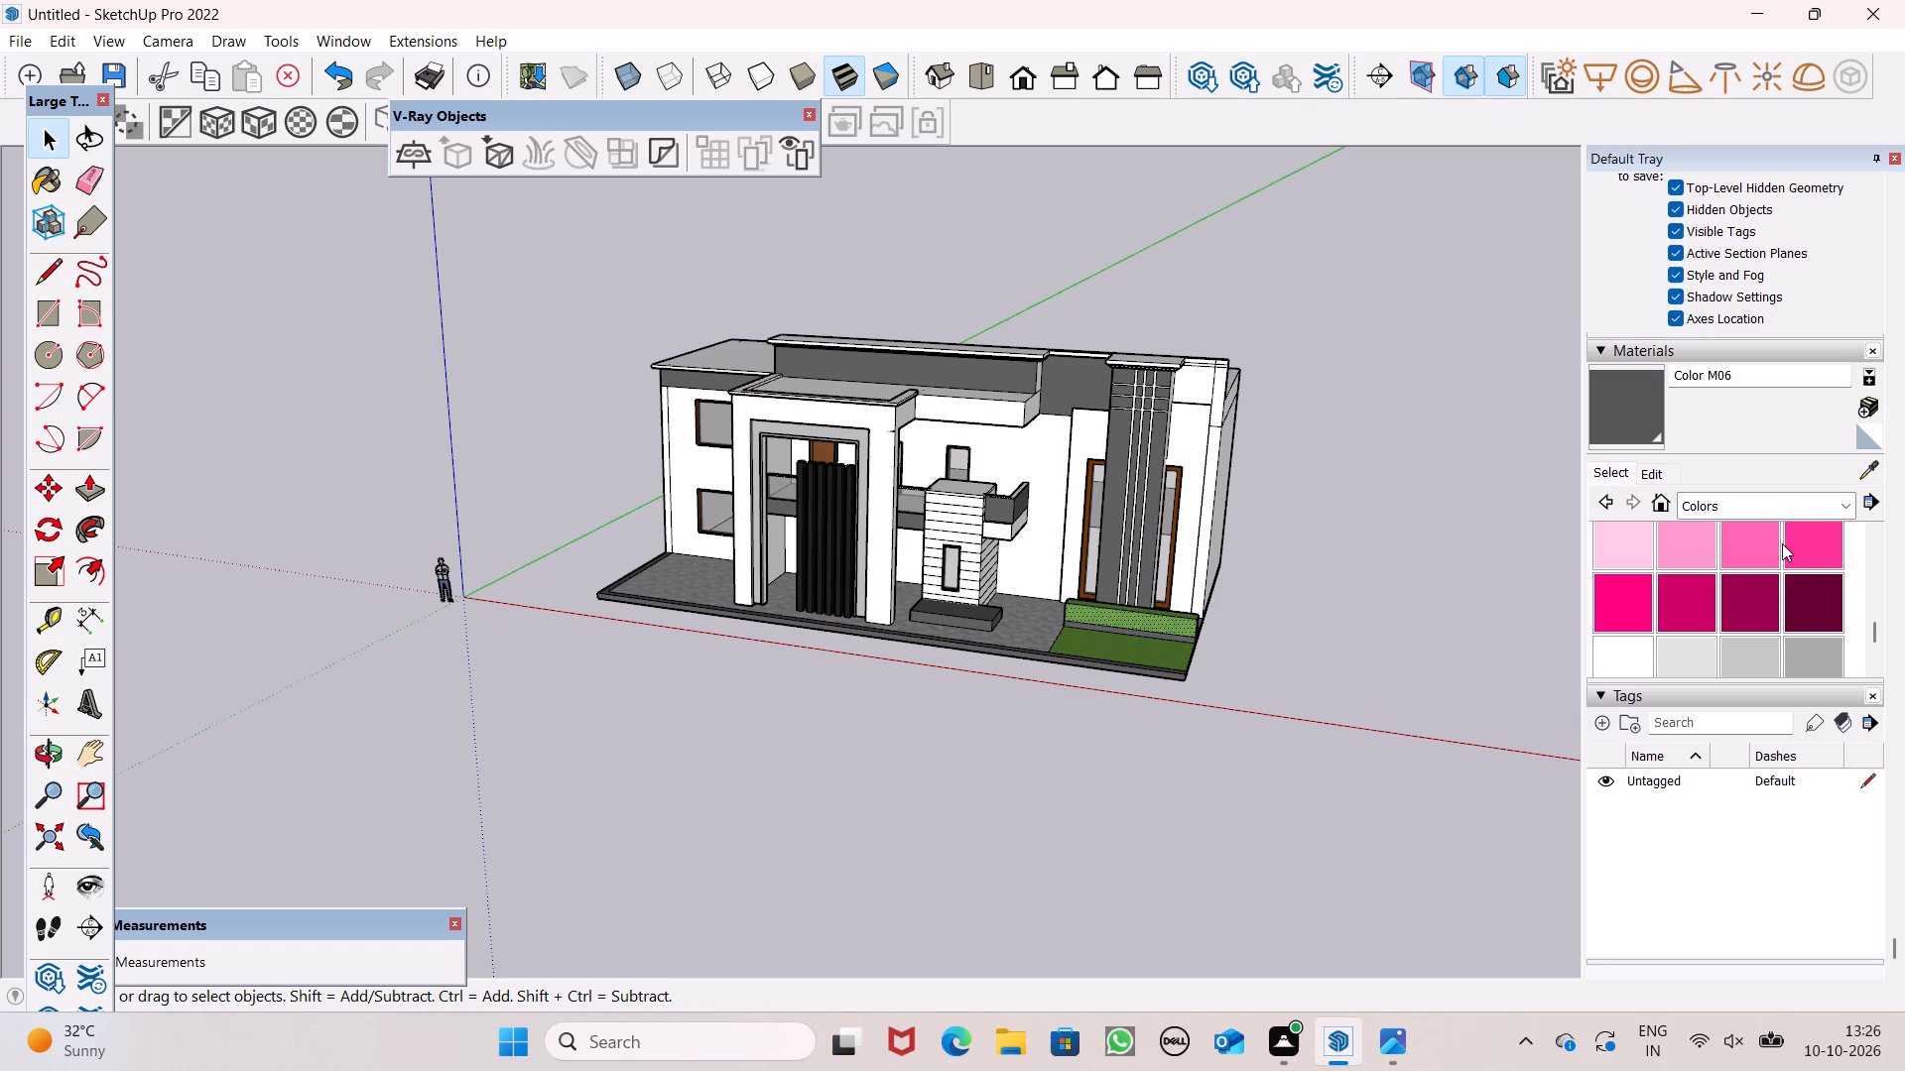
pyautogui.click(1615, 650)
pyautogui.scroll(4, 1215, 362)
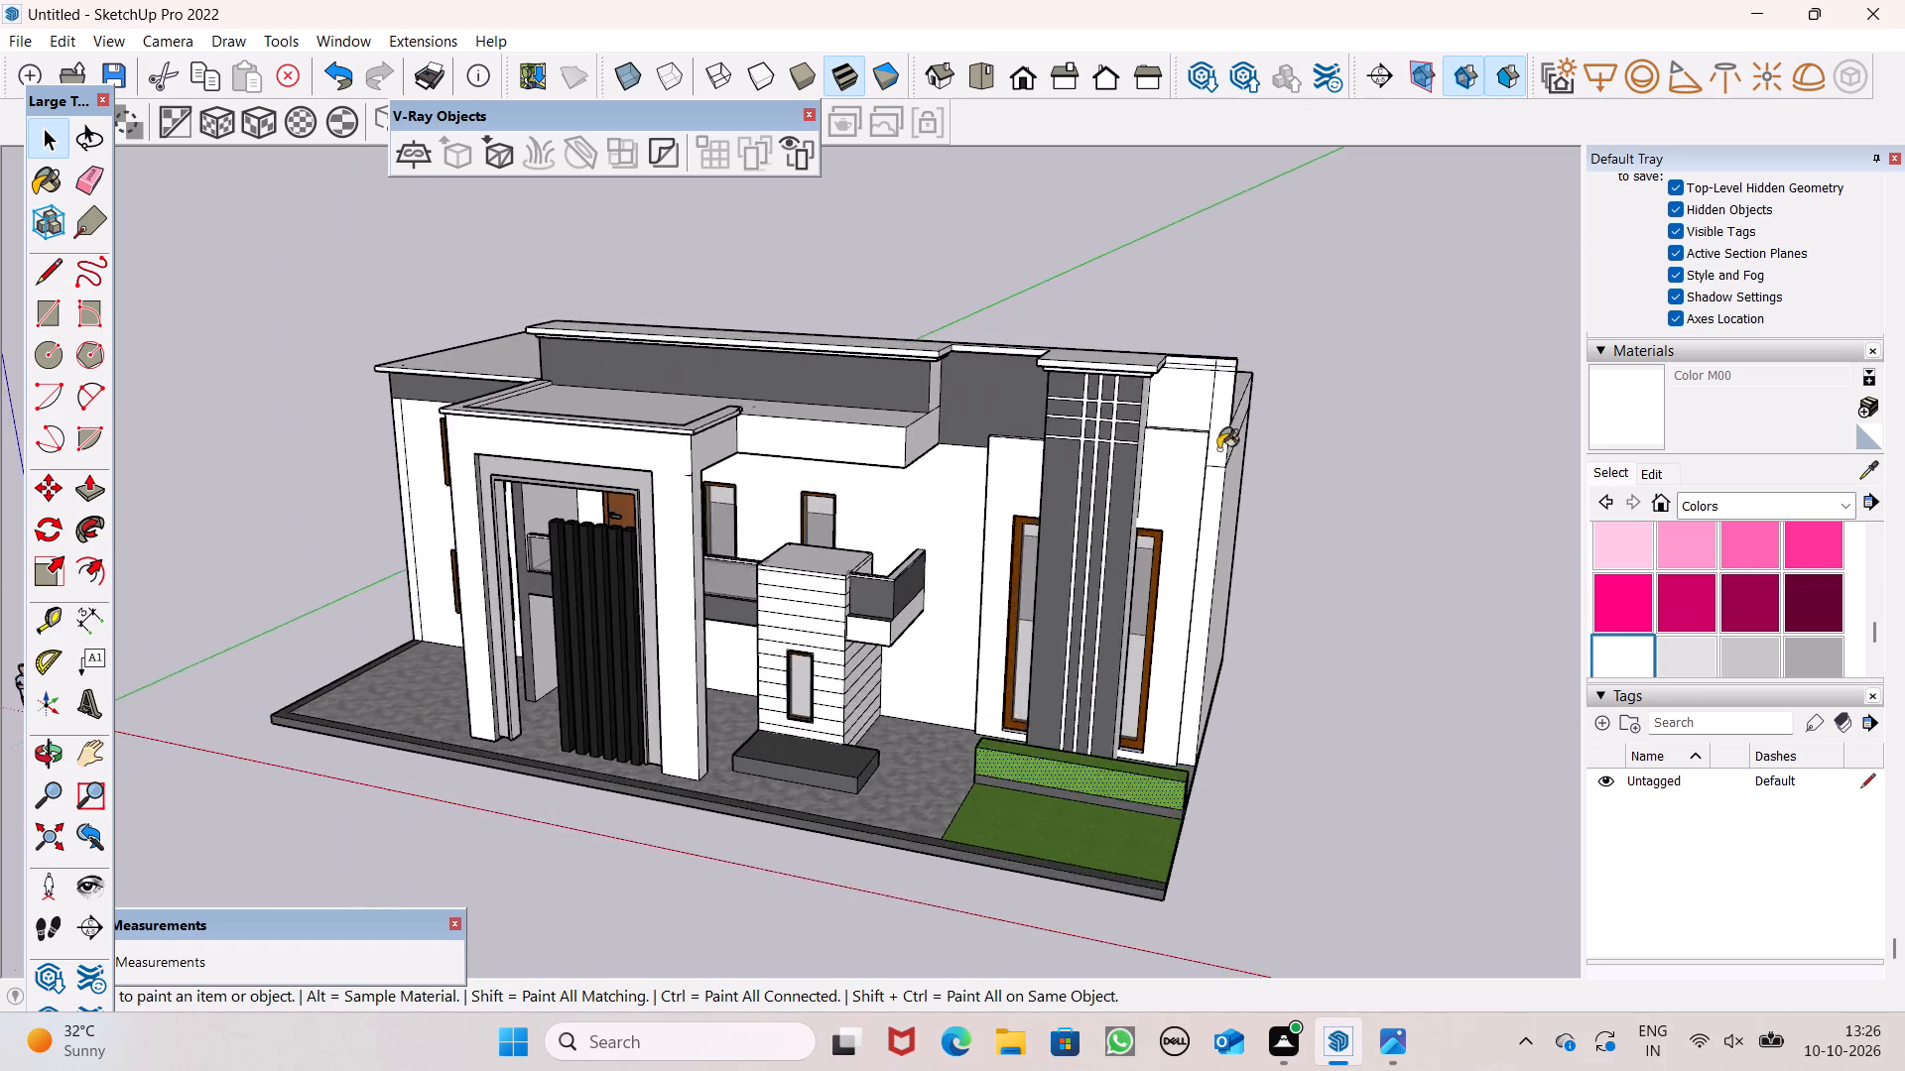
pyautogui.scroll(2, 1218, 449)
pyautogui.moveTo(1190, 473); pyautogui.dragTo(829, 507, button='middle')
pyautogui.scroll(6, 1059, 558)
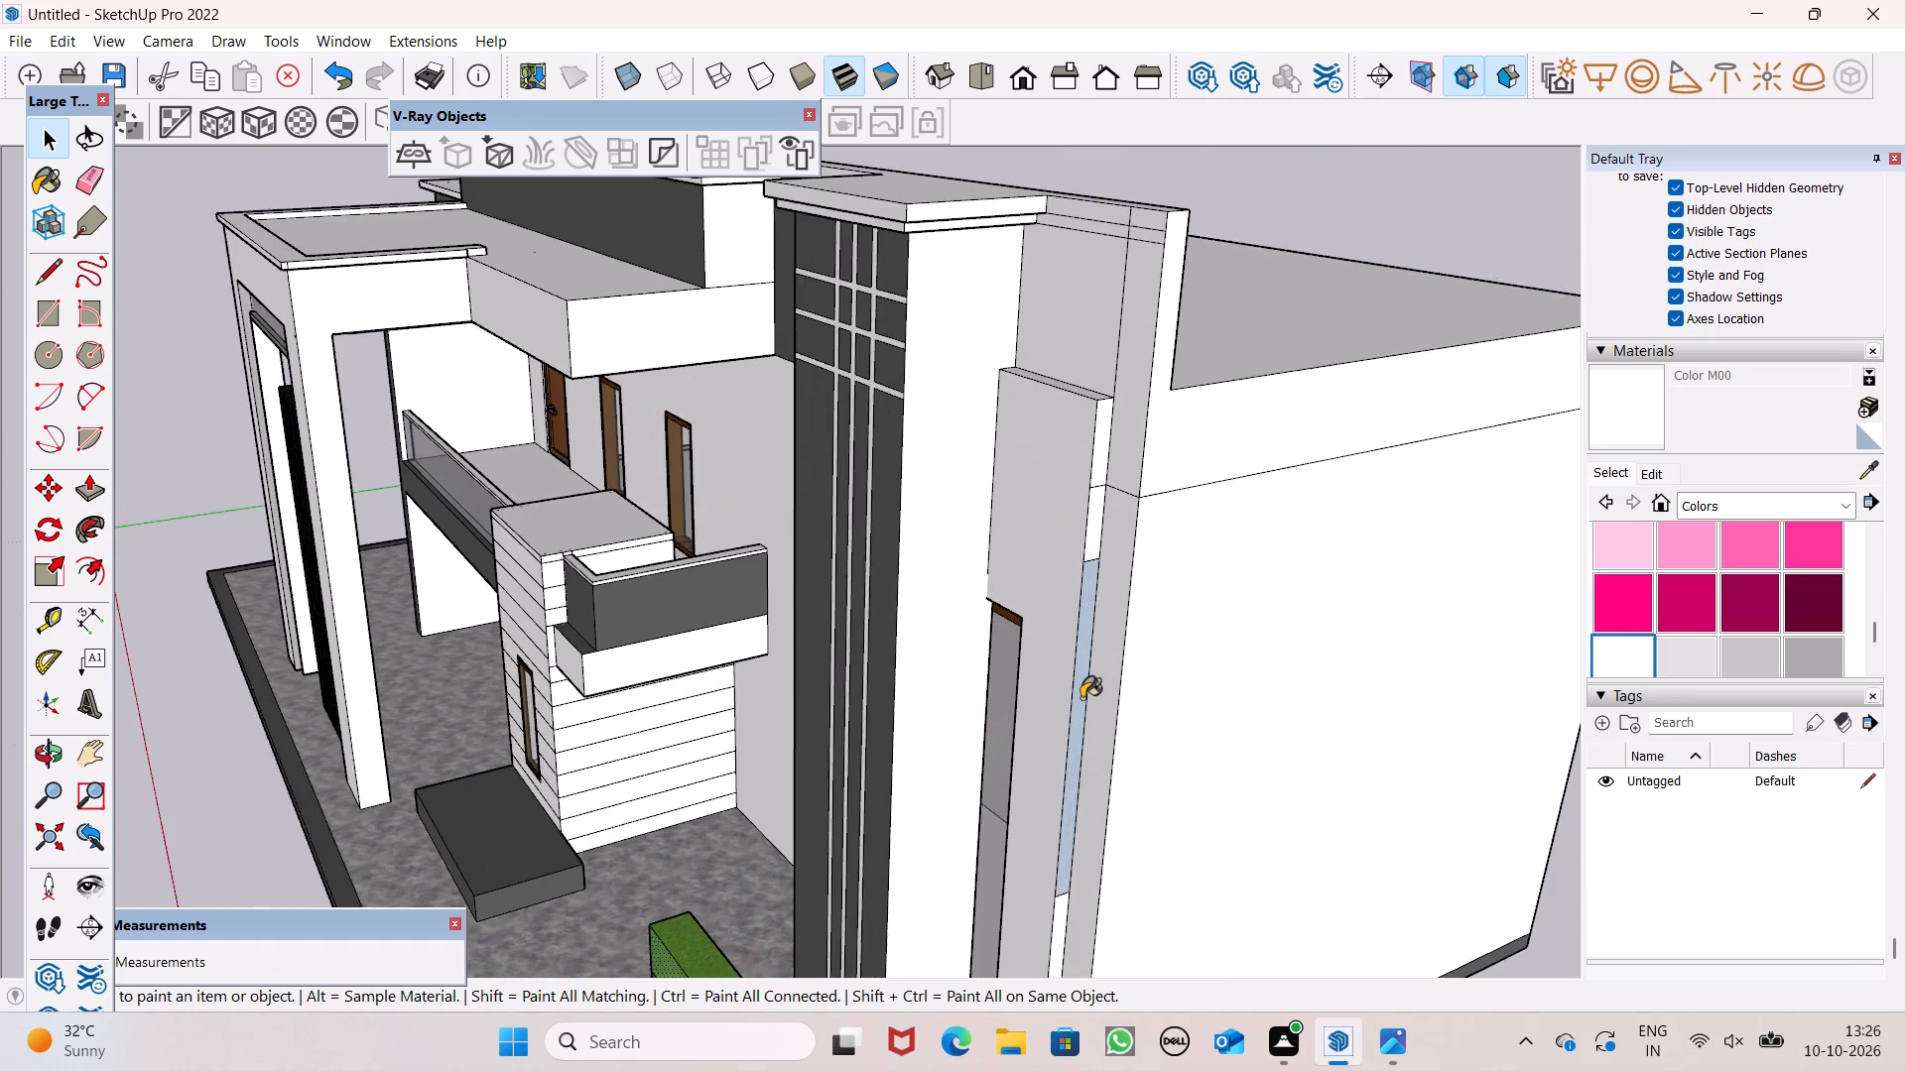
pyautogui.scroll(6, 1081, 698)
pyautogui.click(1079, 676)
# Erase the three short cross lines dividing the narrow white strip beside the tall window at the front corner.
pyautogui.scroll(-2, 1087, 553)
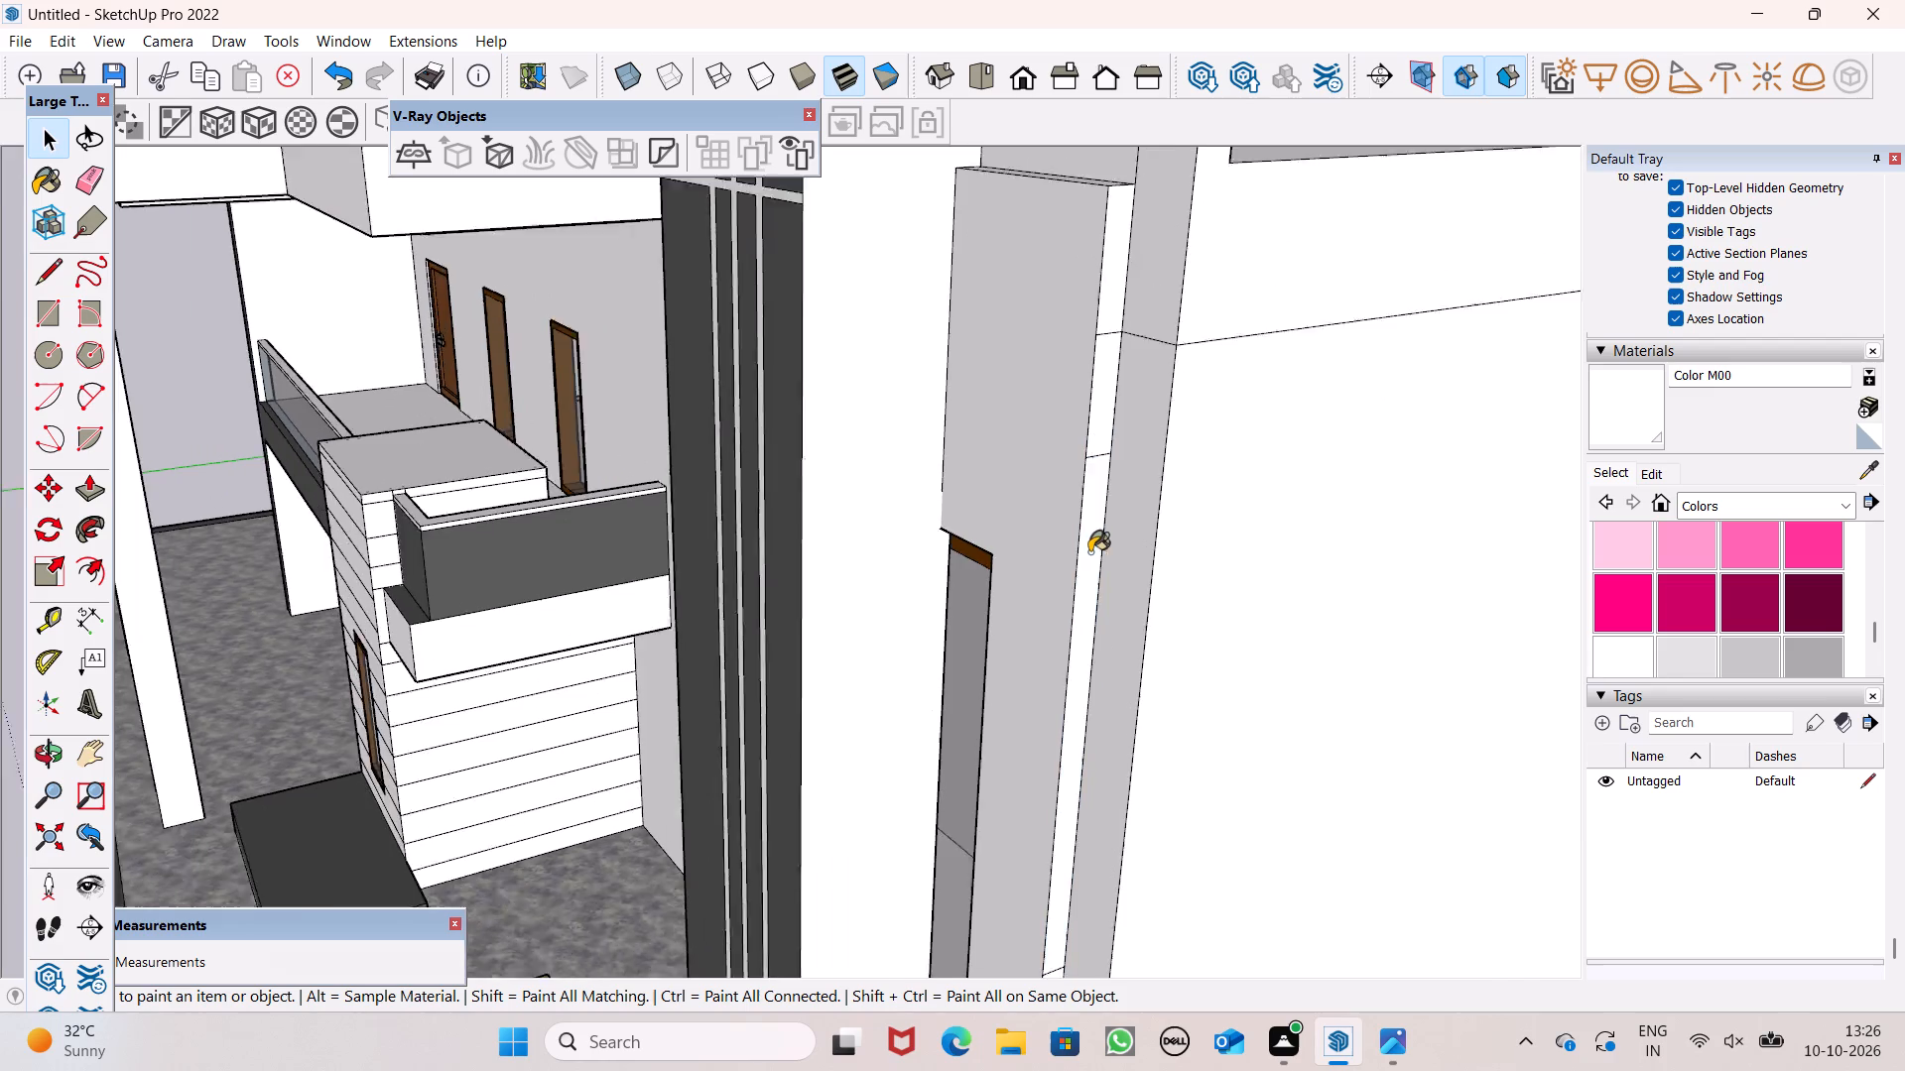
pyautogui.scroll(-3, 1089, 552)
pyautogui.scroll(-5, 1160, 376)
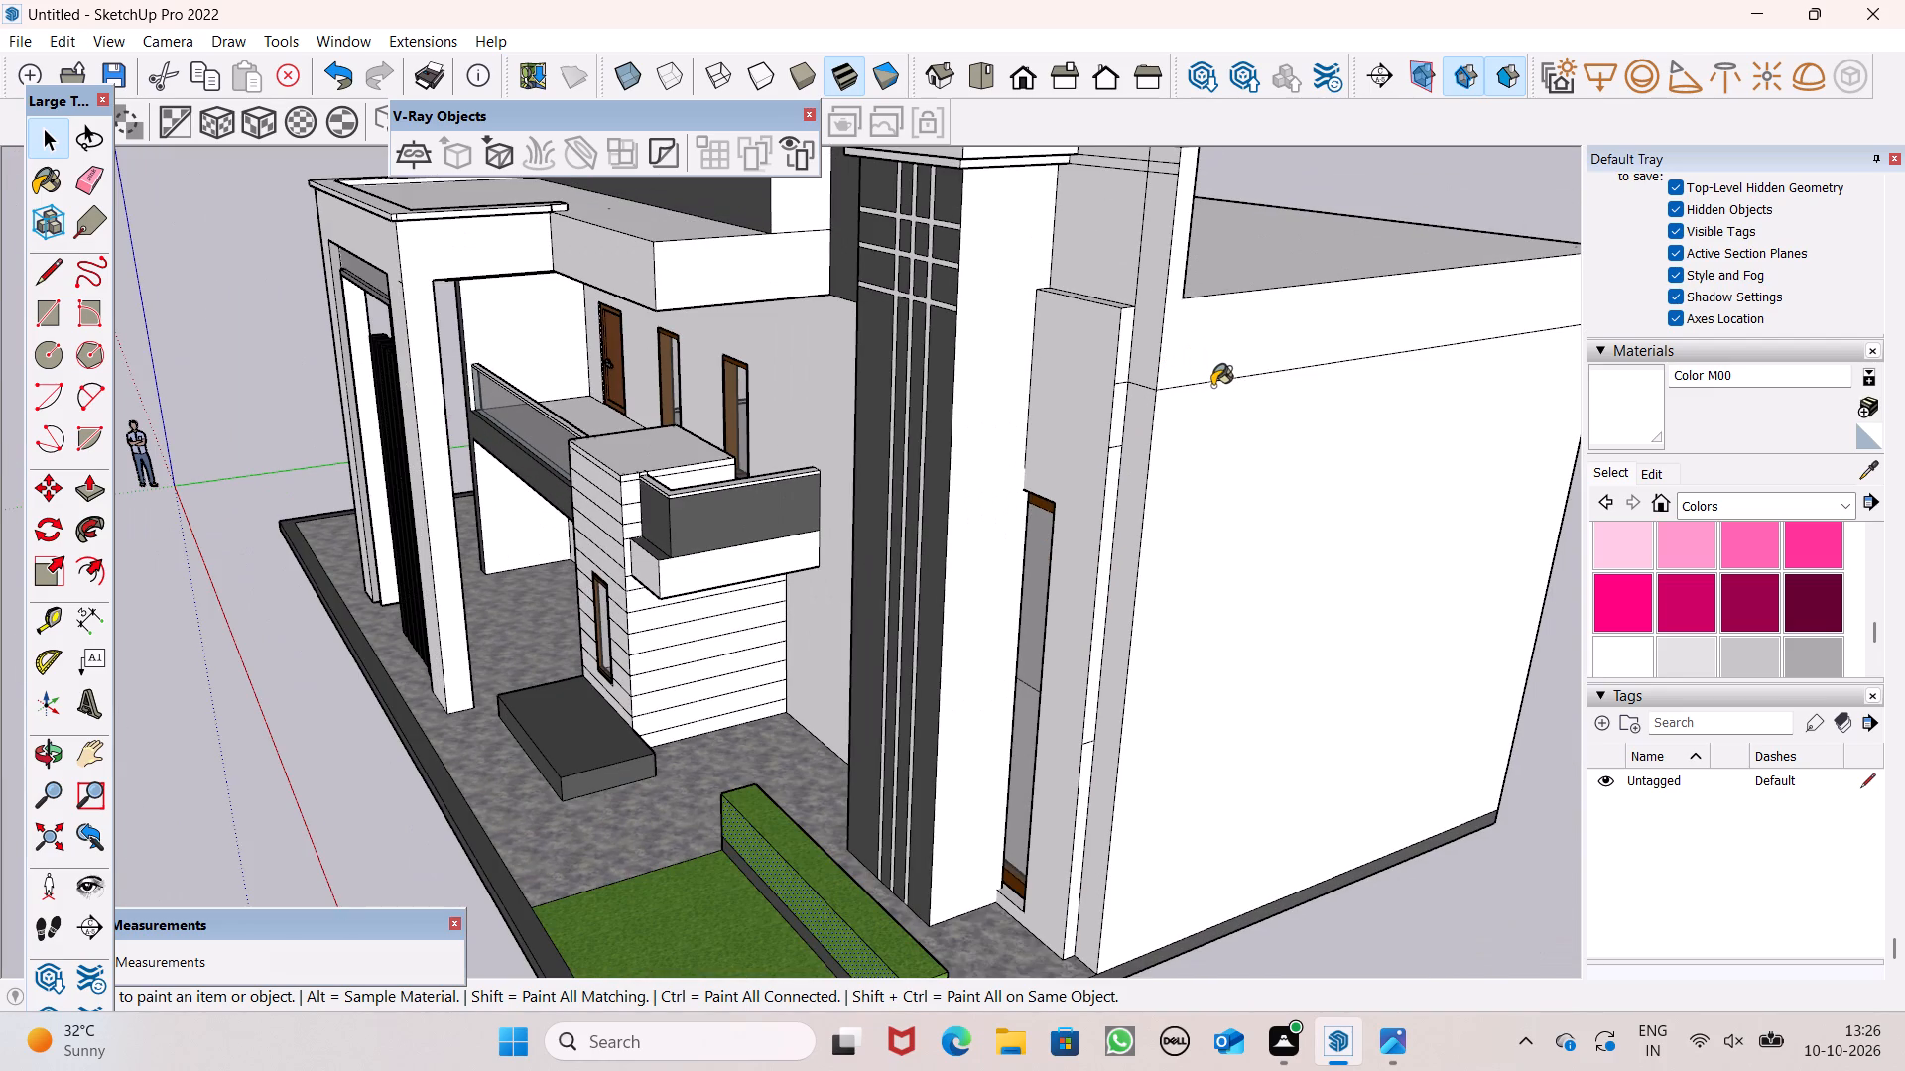
pyautogui.scroll(-1, 1353, 420)
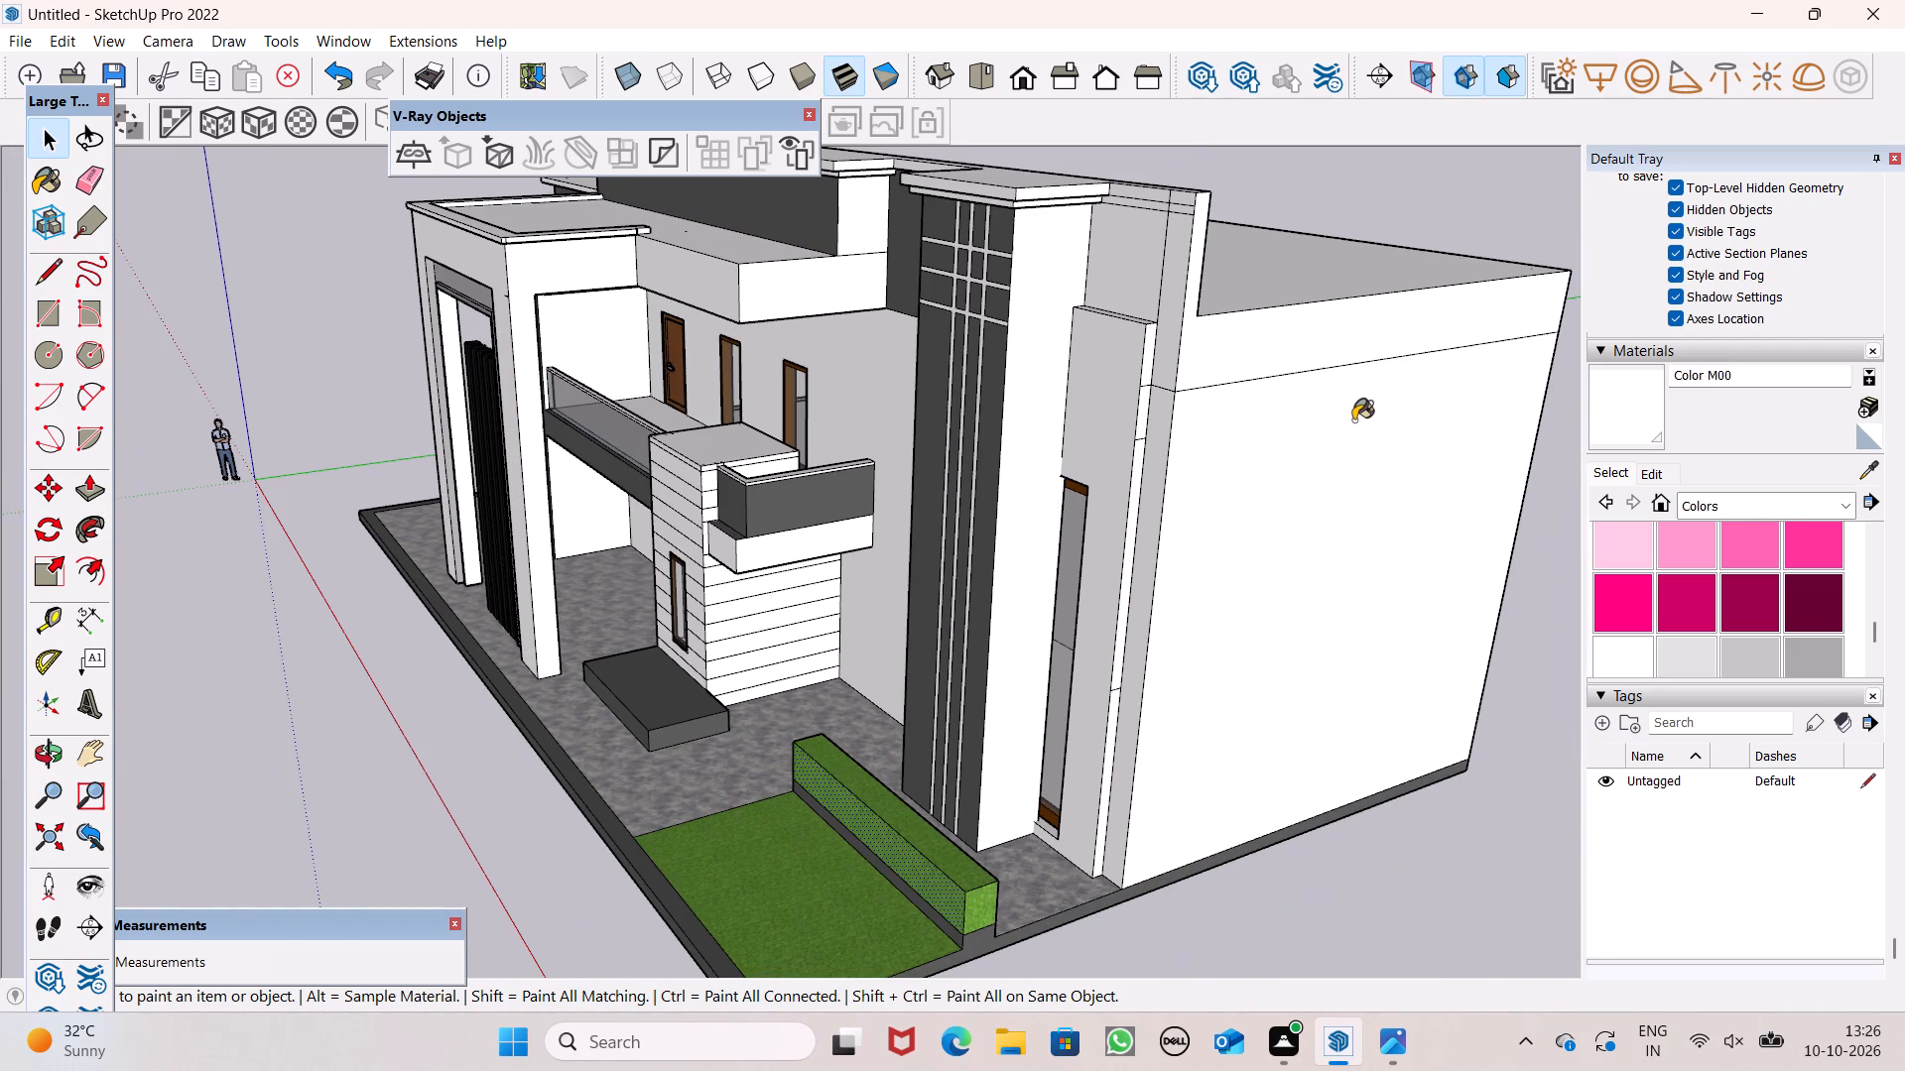
pyautogui.scroll(1, 770, 149)
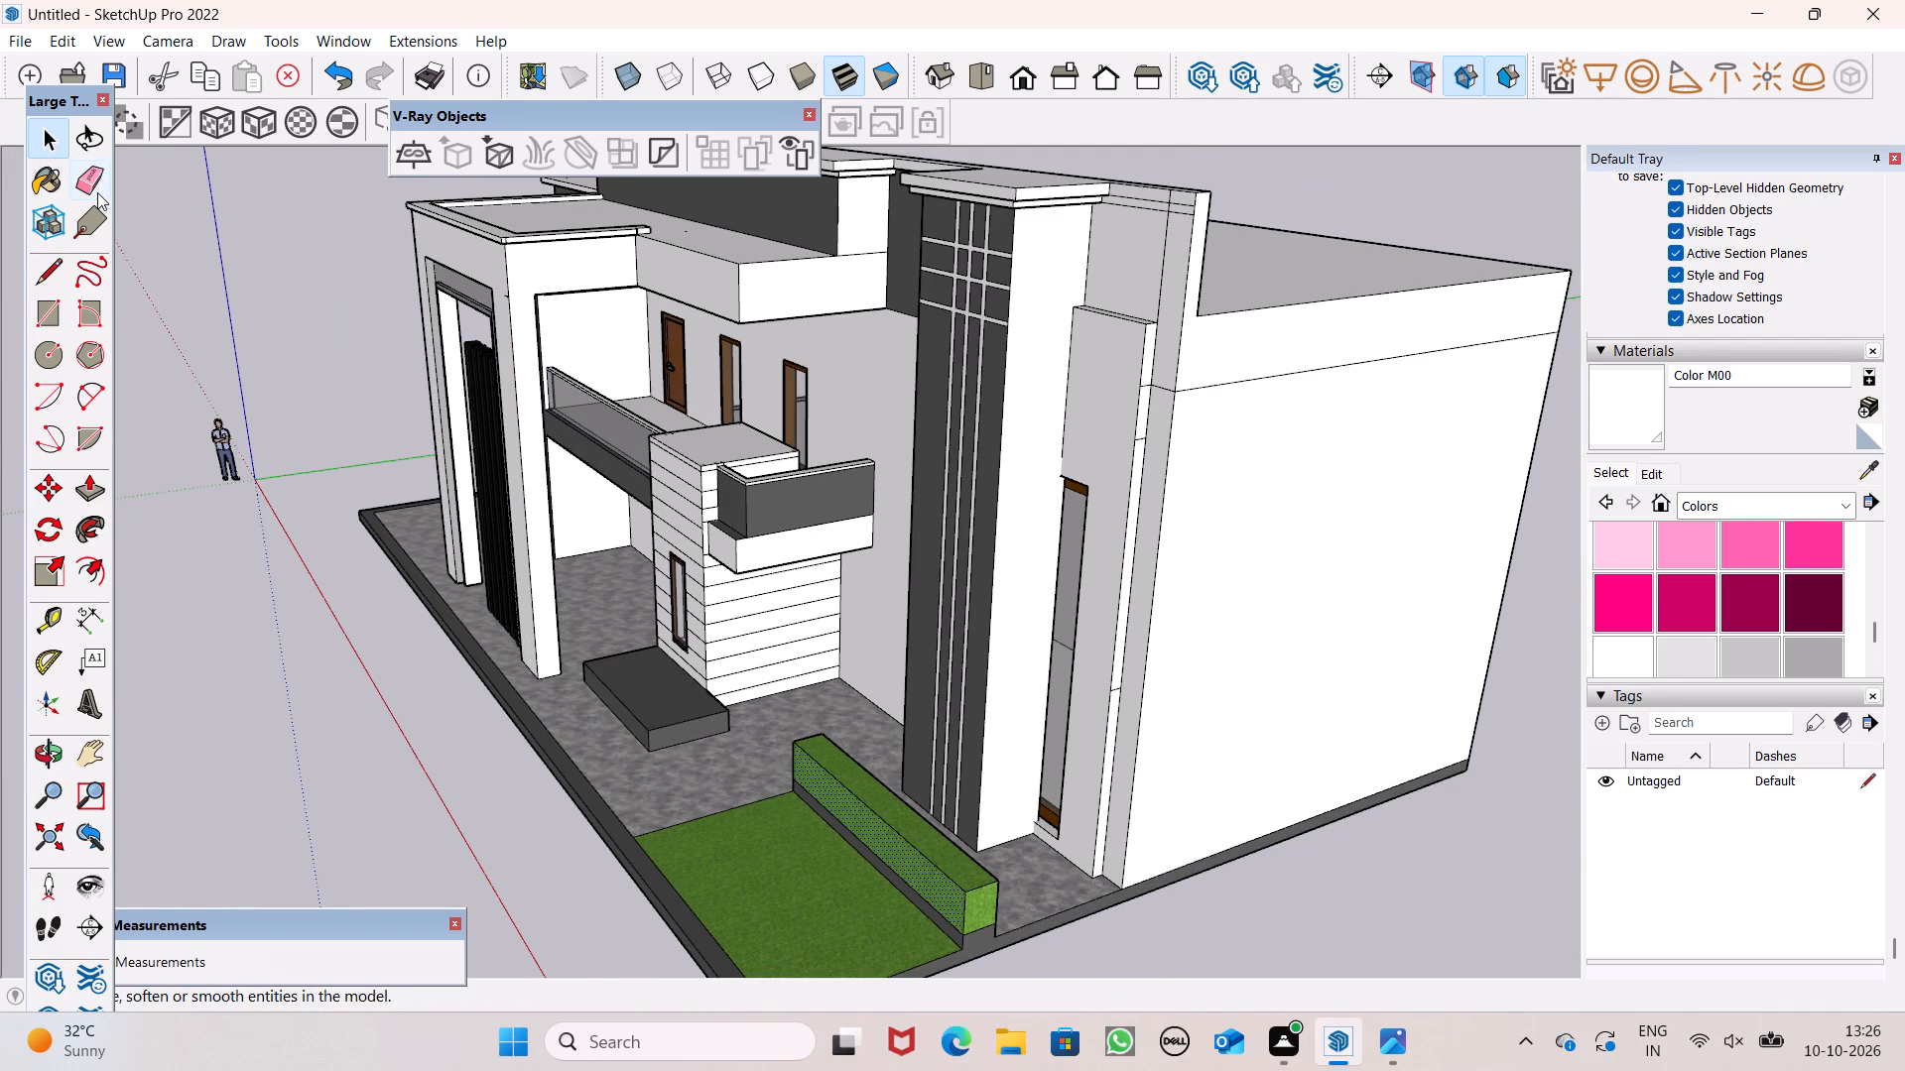
pyautogui.click(97, 192)
pyautogui.scroll(6, 1398, 484)
pyautogui.scroll(7, 1020, 329)
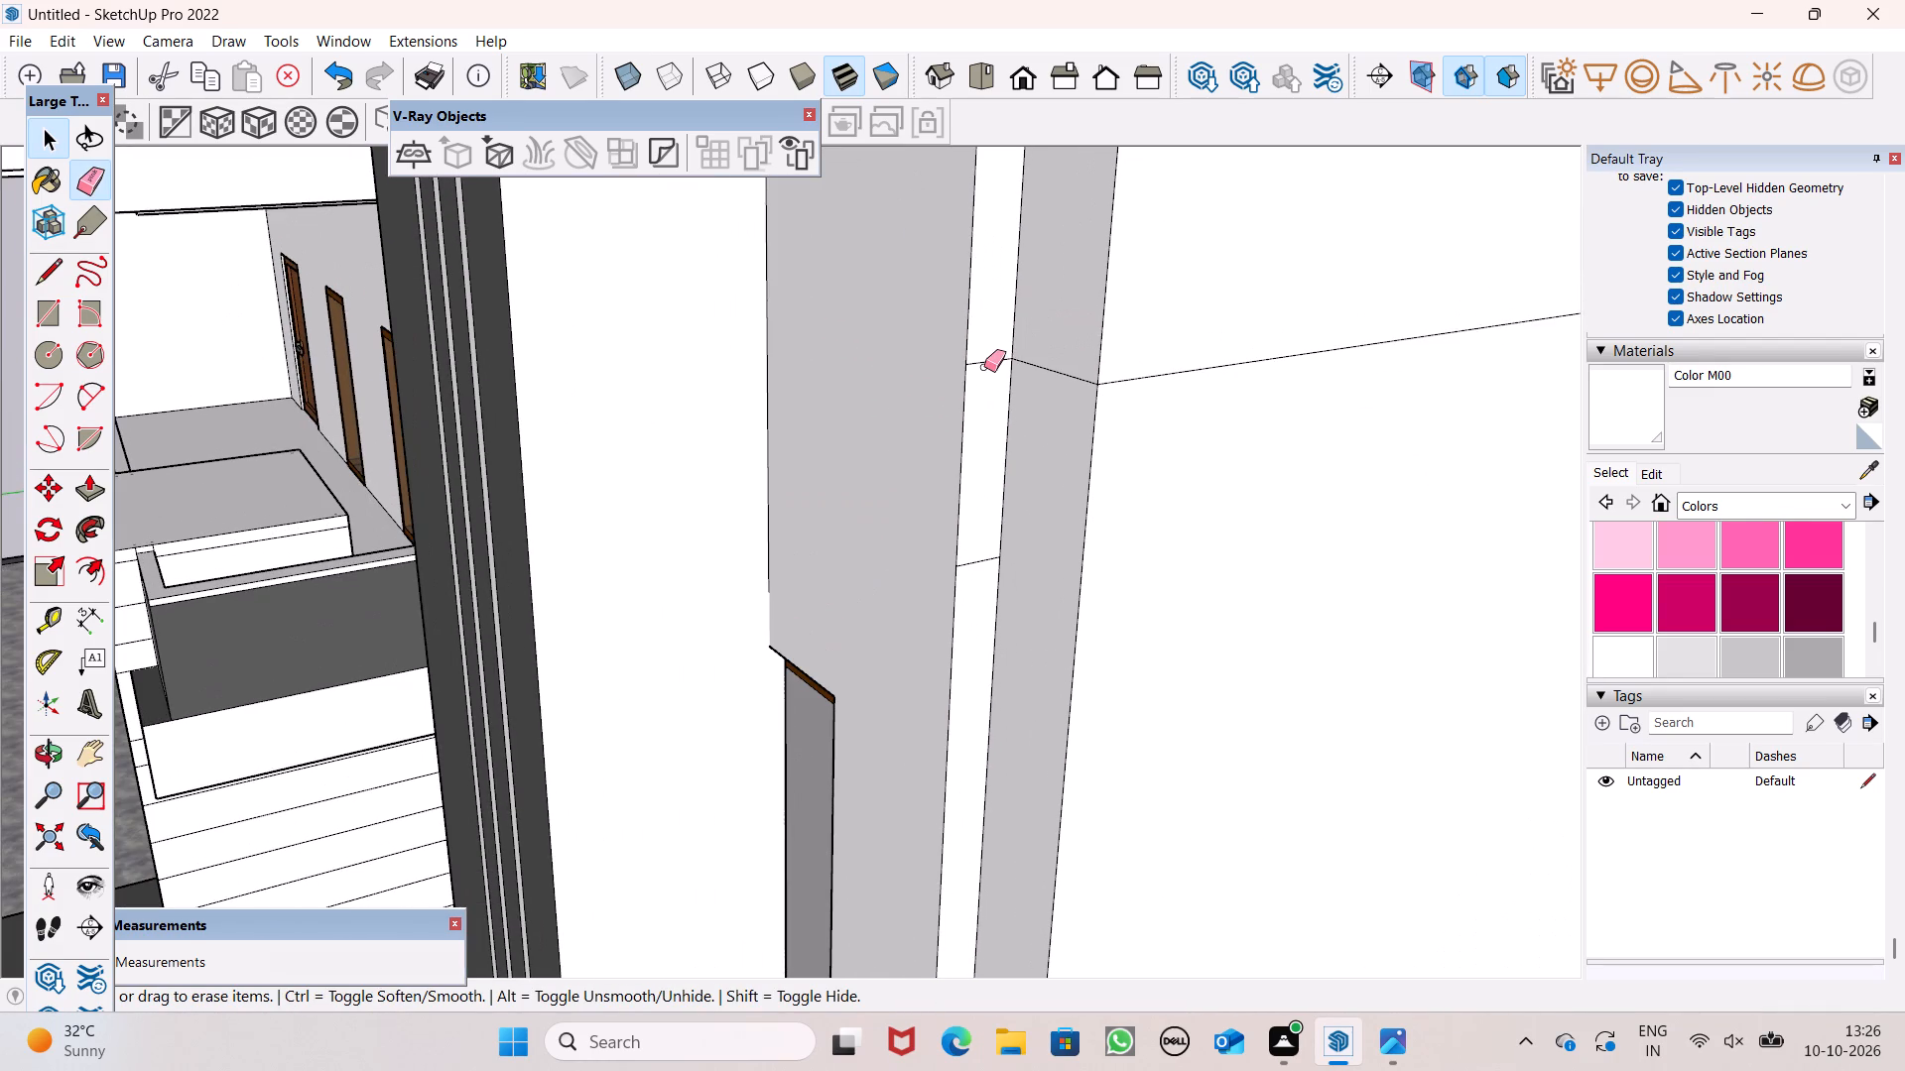
pyautogui.moveTo(989, 367); pyautogui.dragTo(993, 354)
pyautogui.moveTo(962, 583); pyautogui.dragTo(973, 551)
pyautogui.scroll(-3, 995, 515)
pyautogui.scroll(-10, 1036, 331)
pyautogui.scroll(6, 1015, 754)
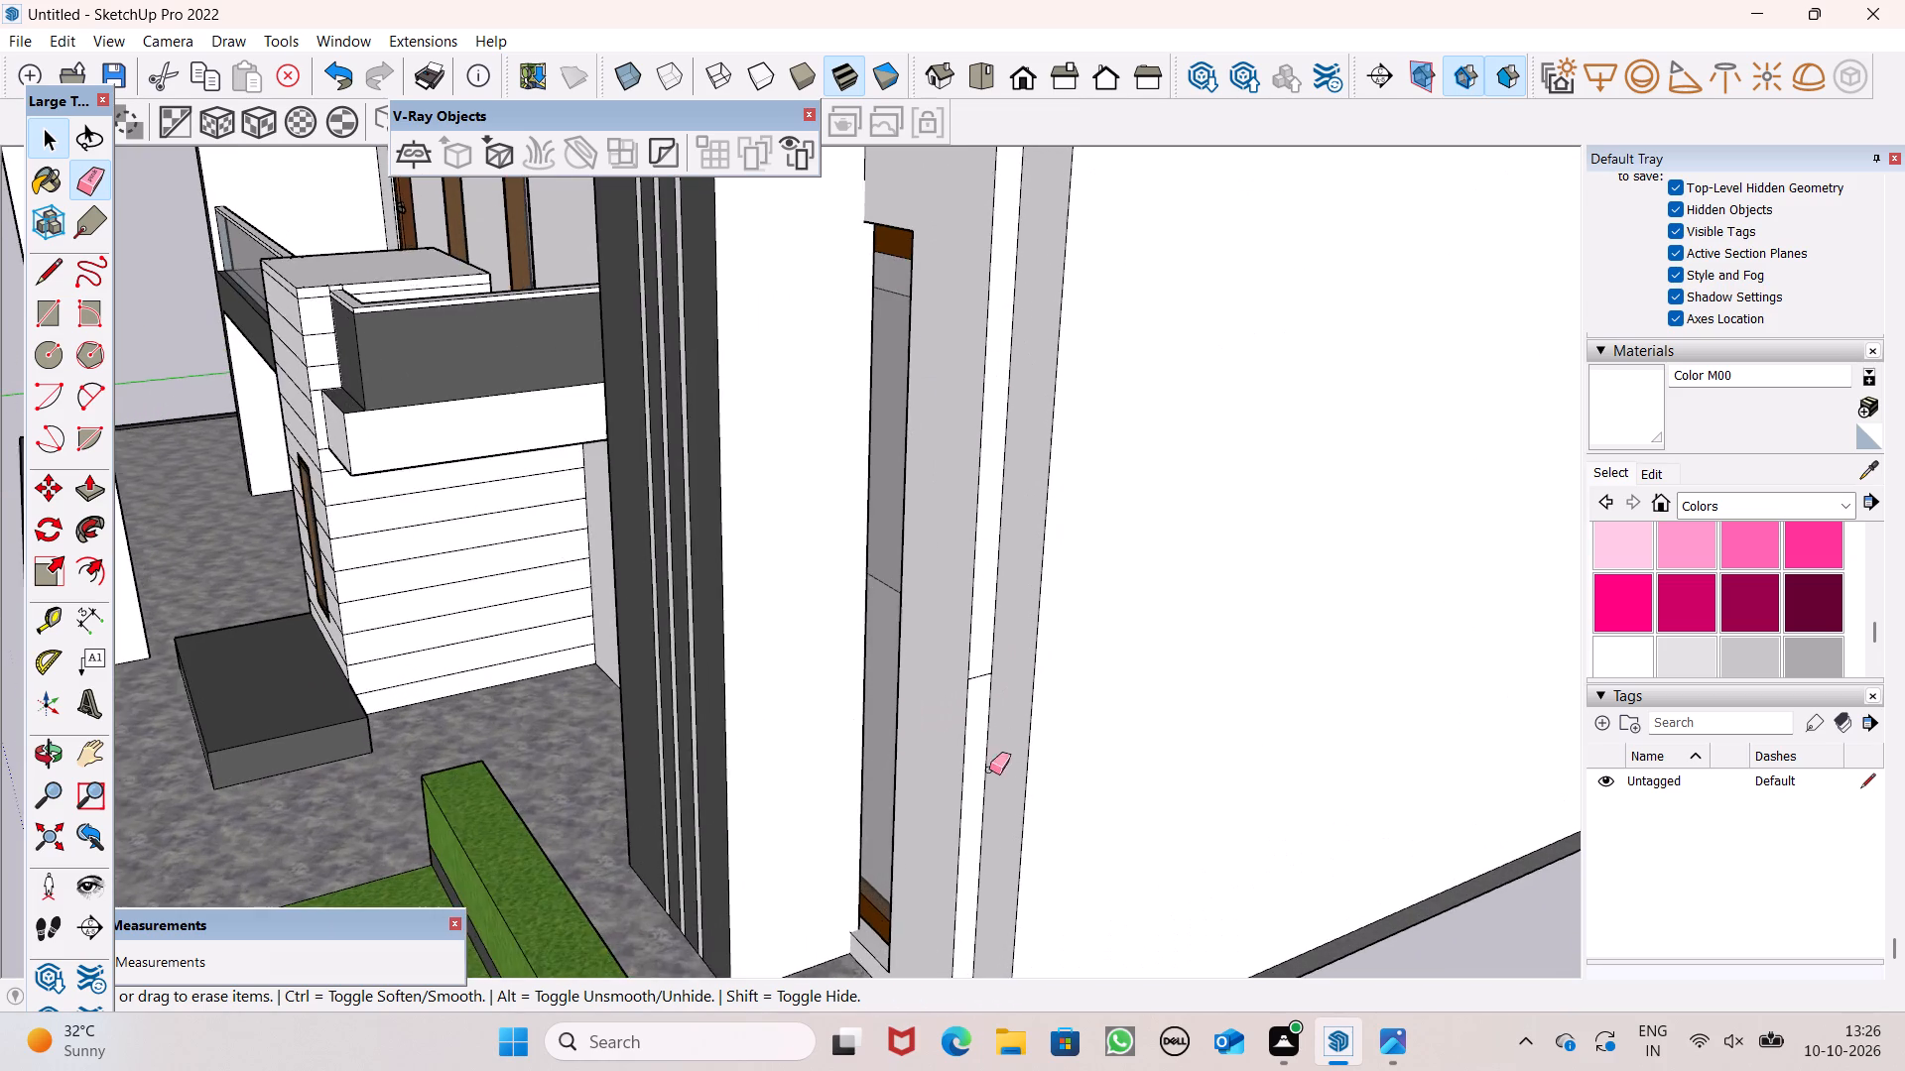
pyautogui.scroll(6, 942, 721)
pyautogui.moveTo(1017, 666); pyautogui.dragTo(1008, 611)
pyautogui.scroll(-10, 1033, 614)
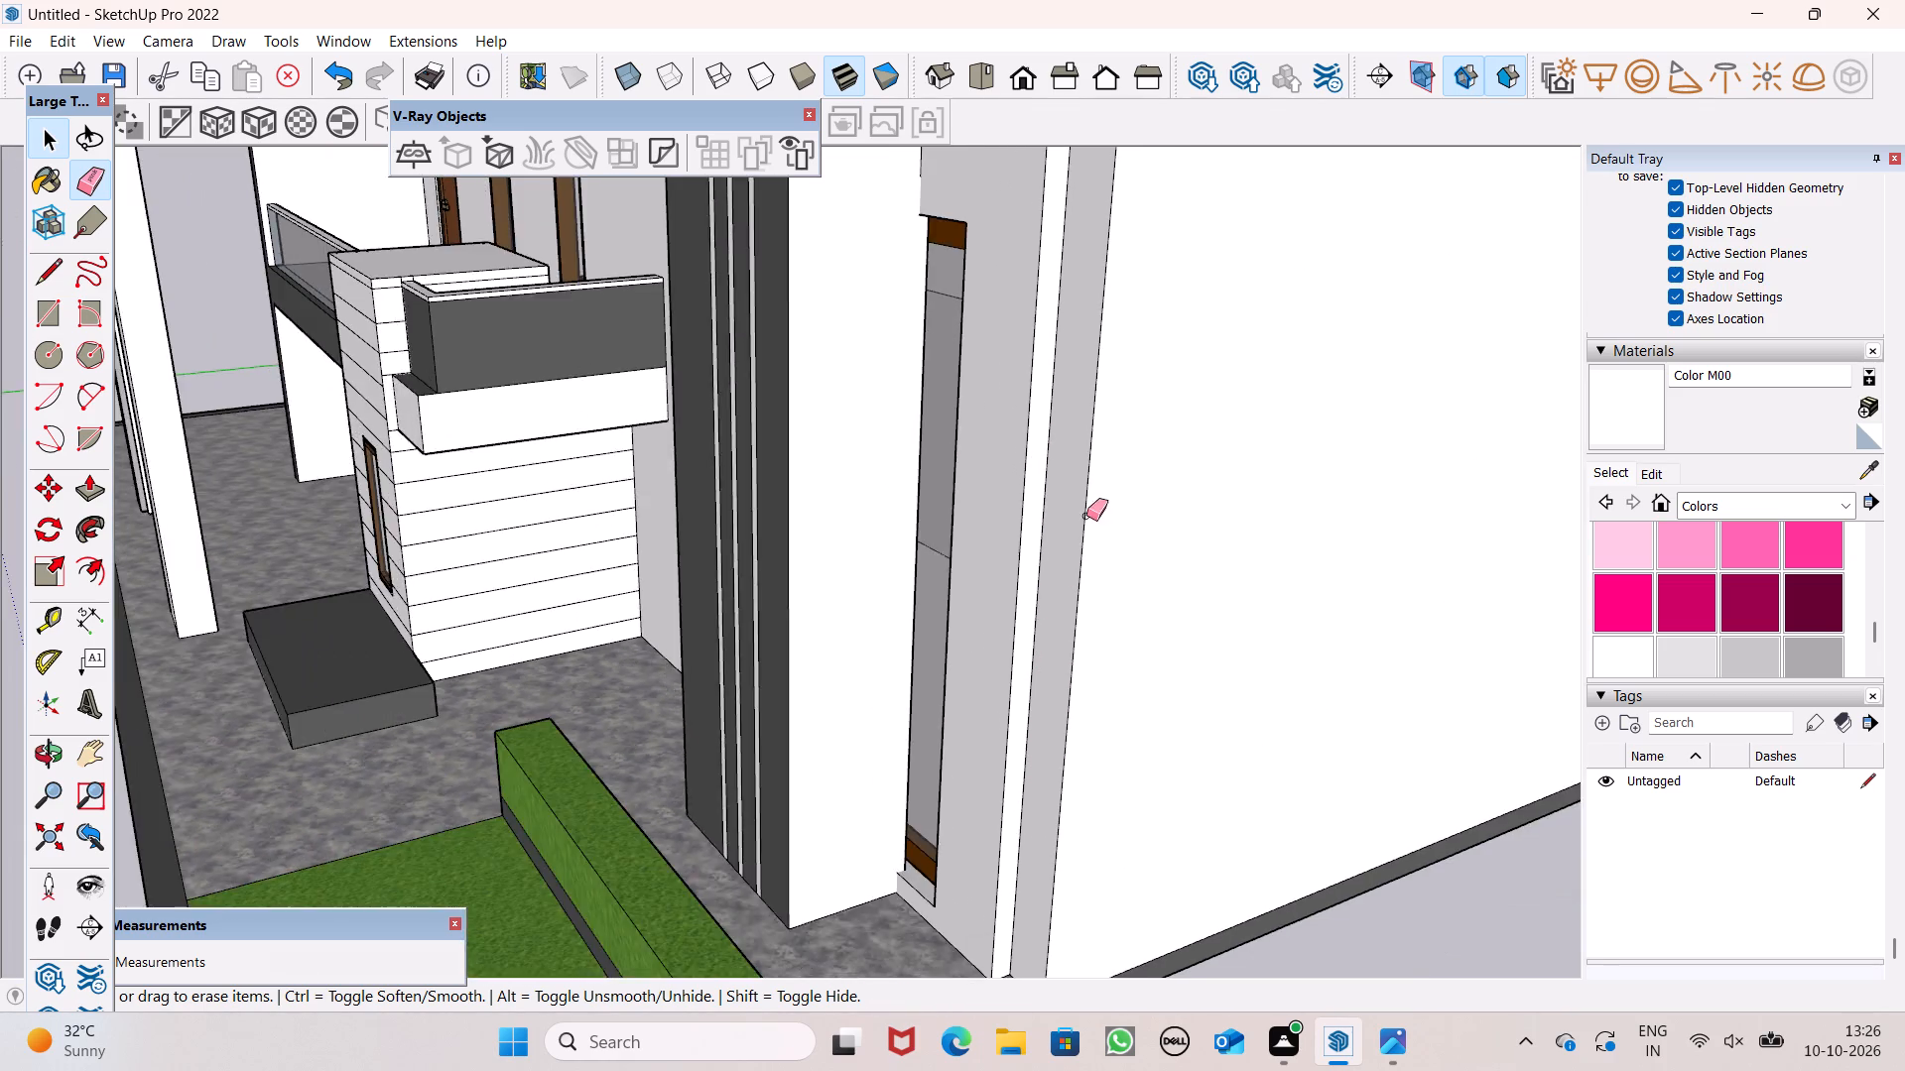
# Examine the finished house from the front, from above and near the entrance porch with its black vertical slats.
pyautogui.scroll(-10, 1086, 516)
pyautogui.moveTo(1064, 597); pyautogui.dragTo(1439, 594, button='middle')
pyautogui.scroll(-1, 1298, 549)
pyautogui.moveTo(1325, 608); pyautogui.dragTo(1555, 535, button='middle')
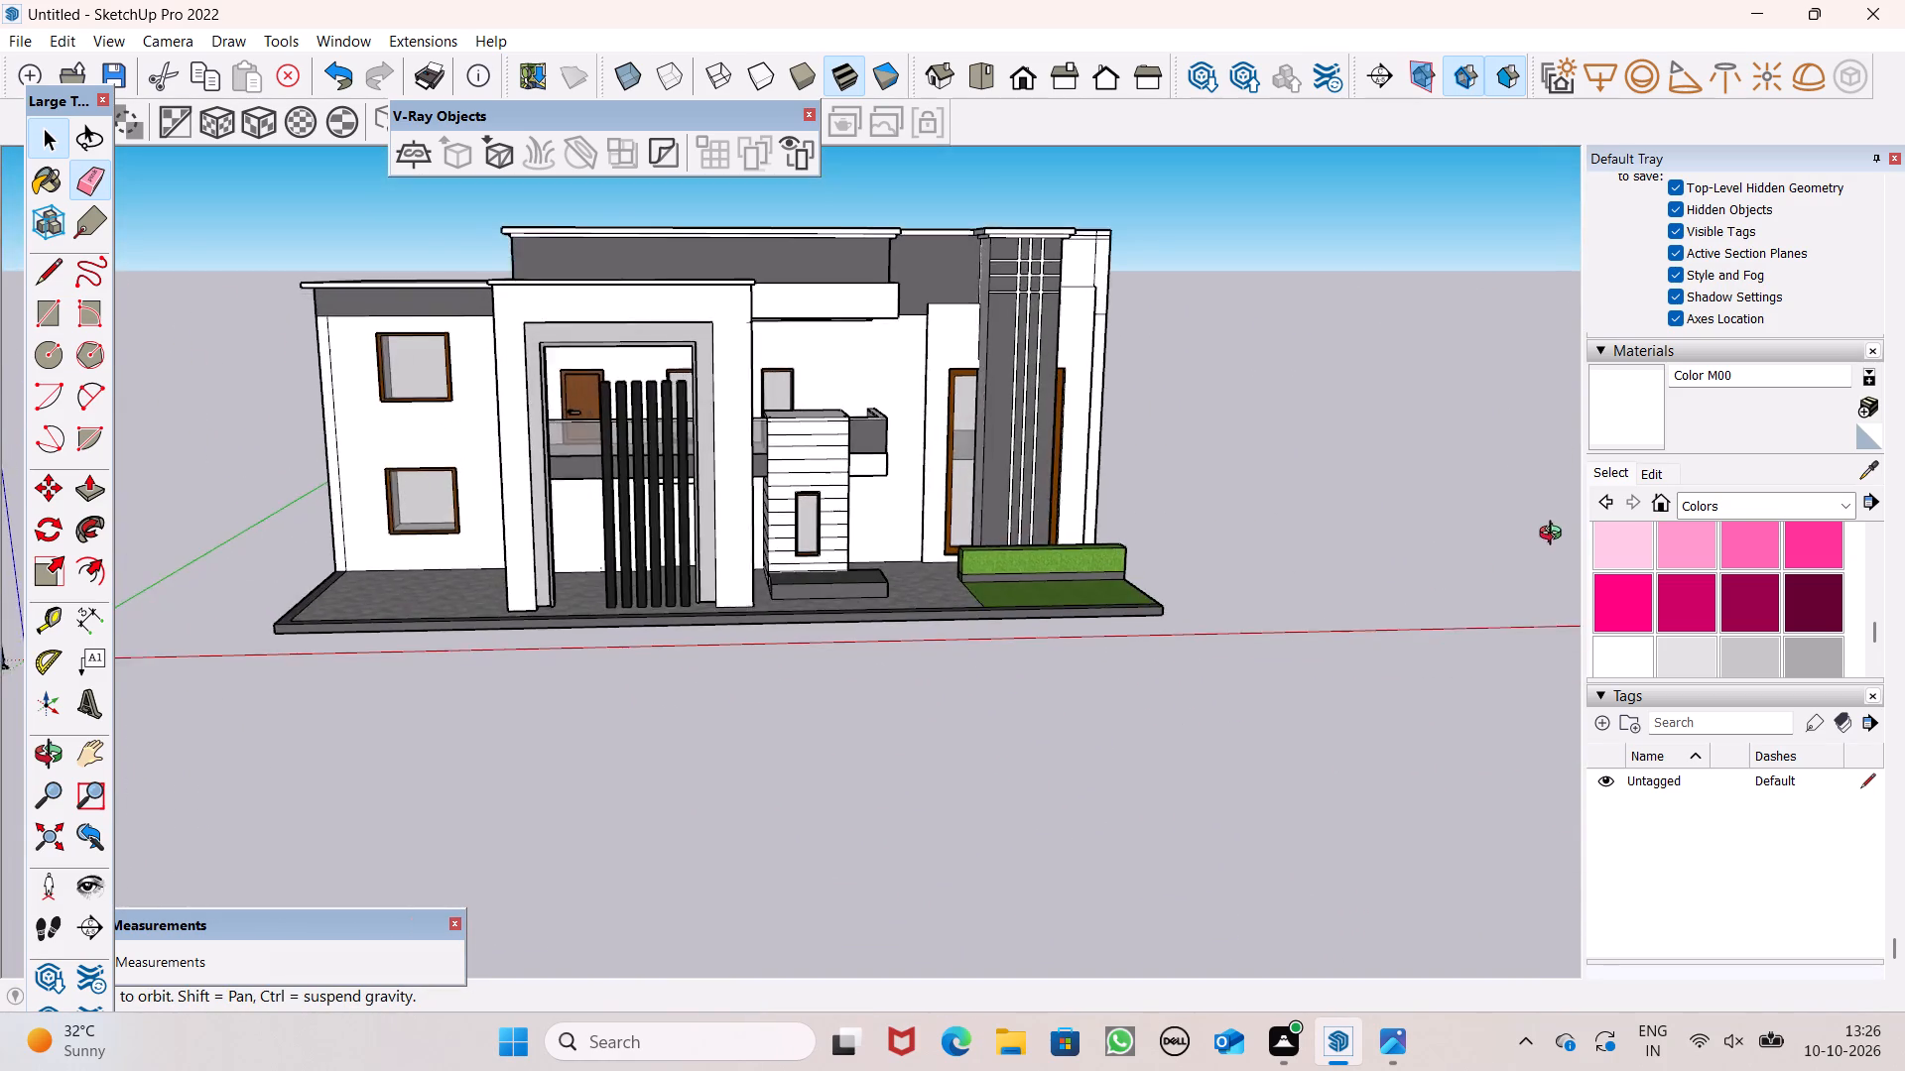
pyautogui.moveTo(1555, 535); pyautogui.dragTo(1432, 473, button='middle')
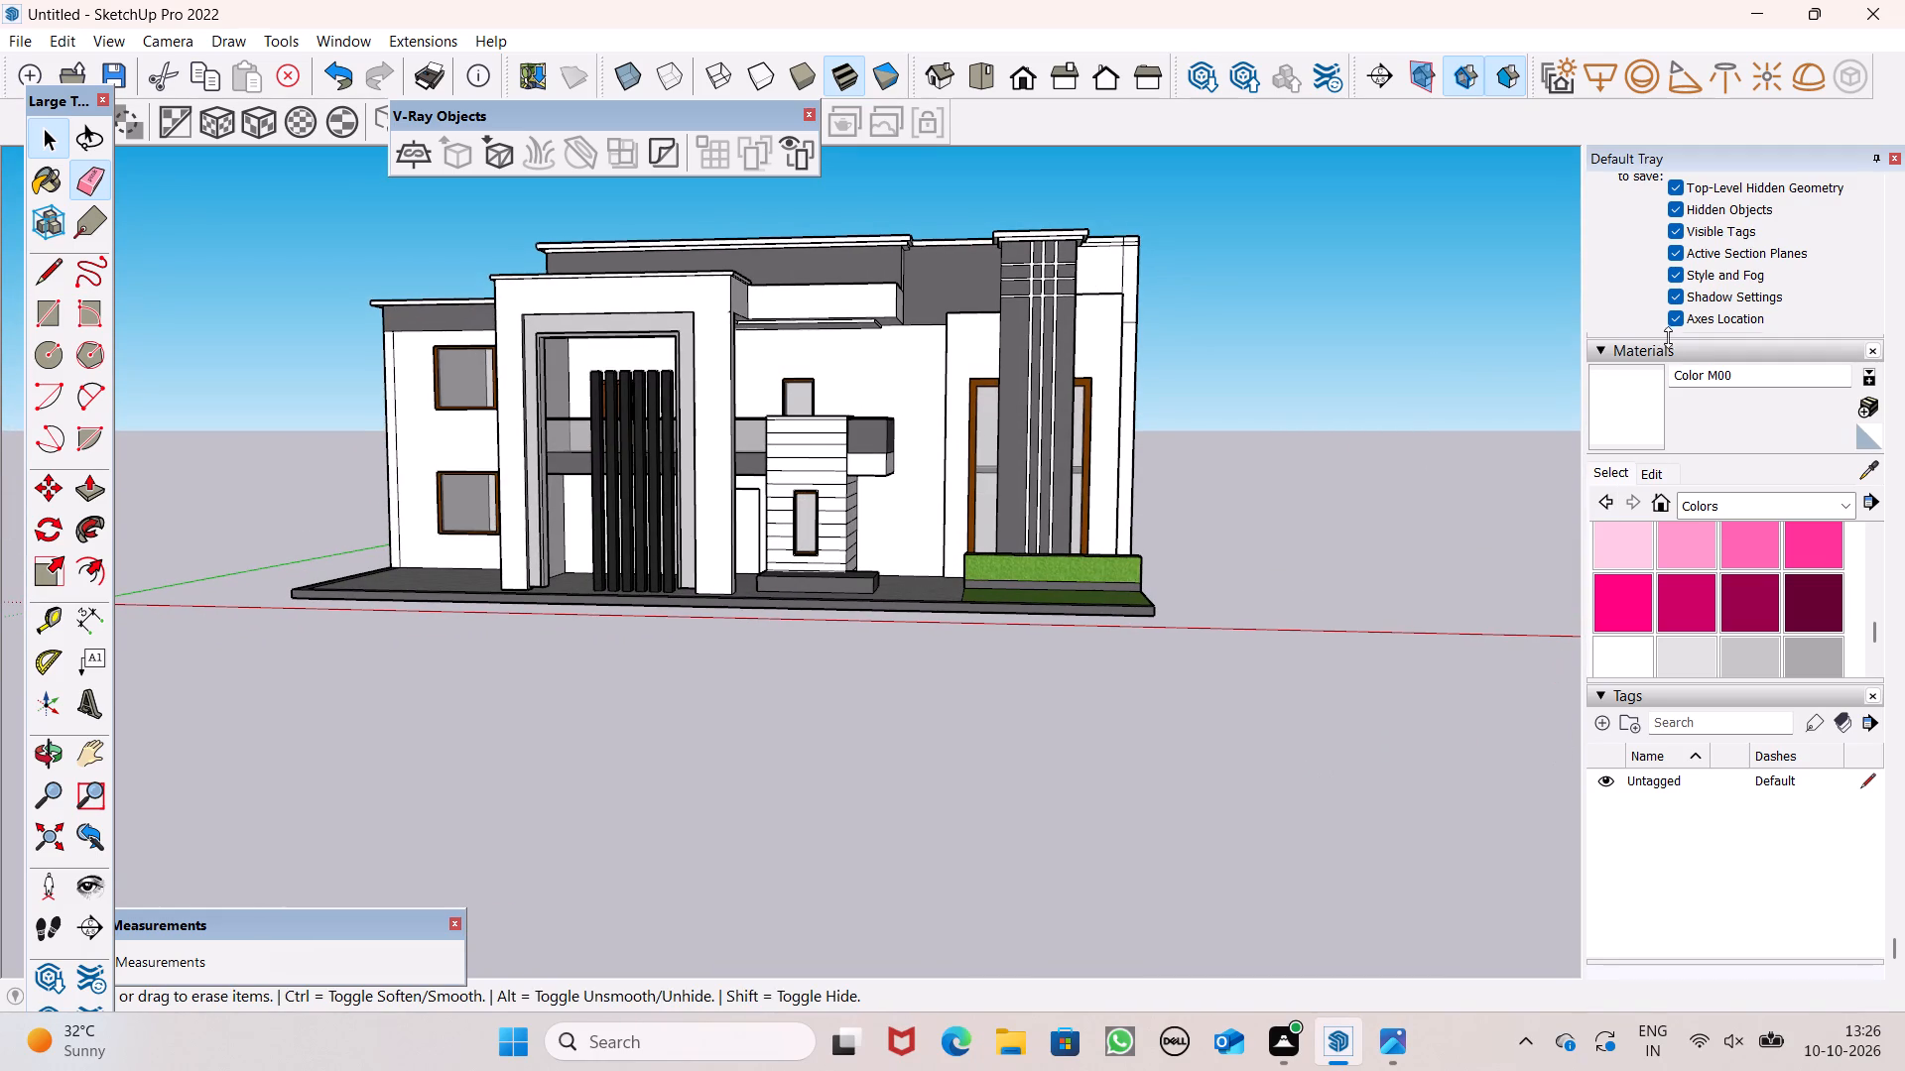
pyautogui.scroll(-4, 880, 407)
pyautogui.middleClick(835, 862)
pyautogui.scroll(1, 835, 862)
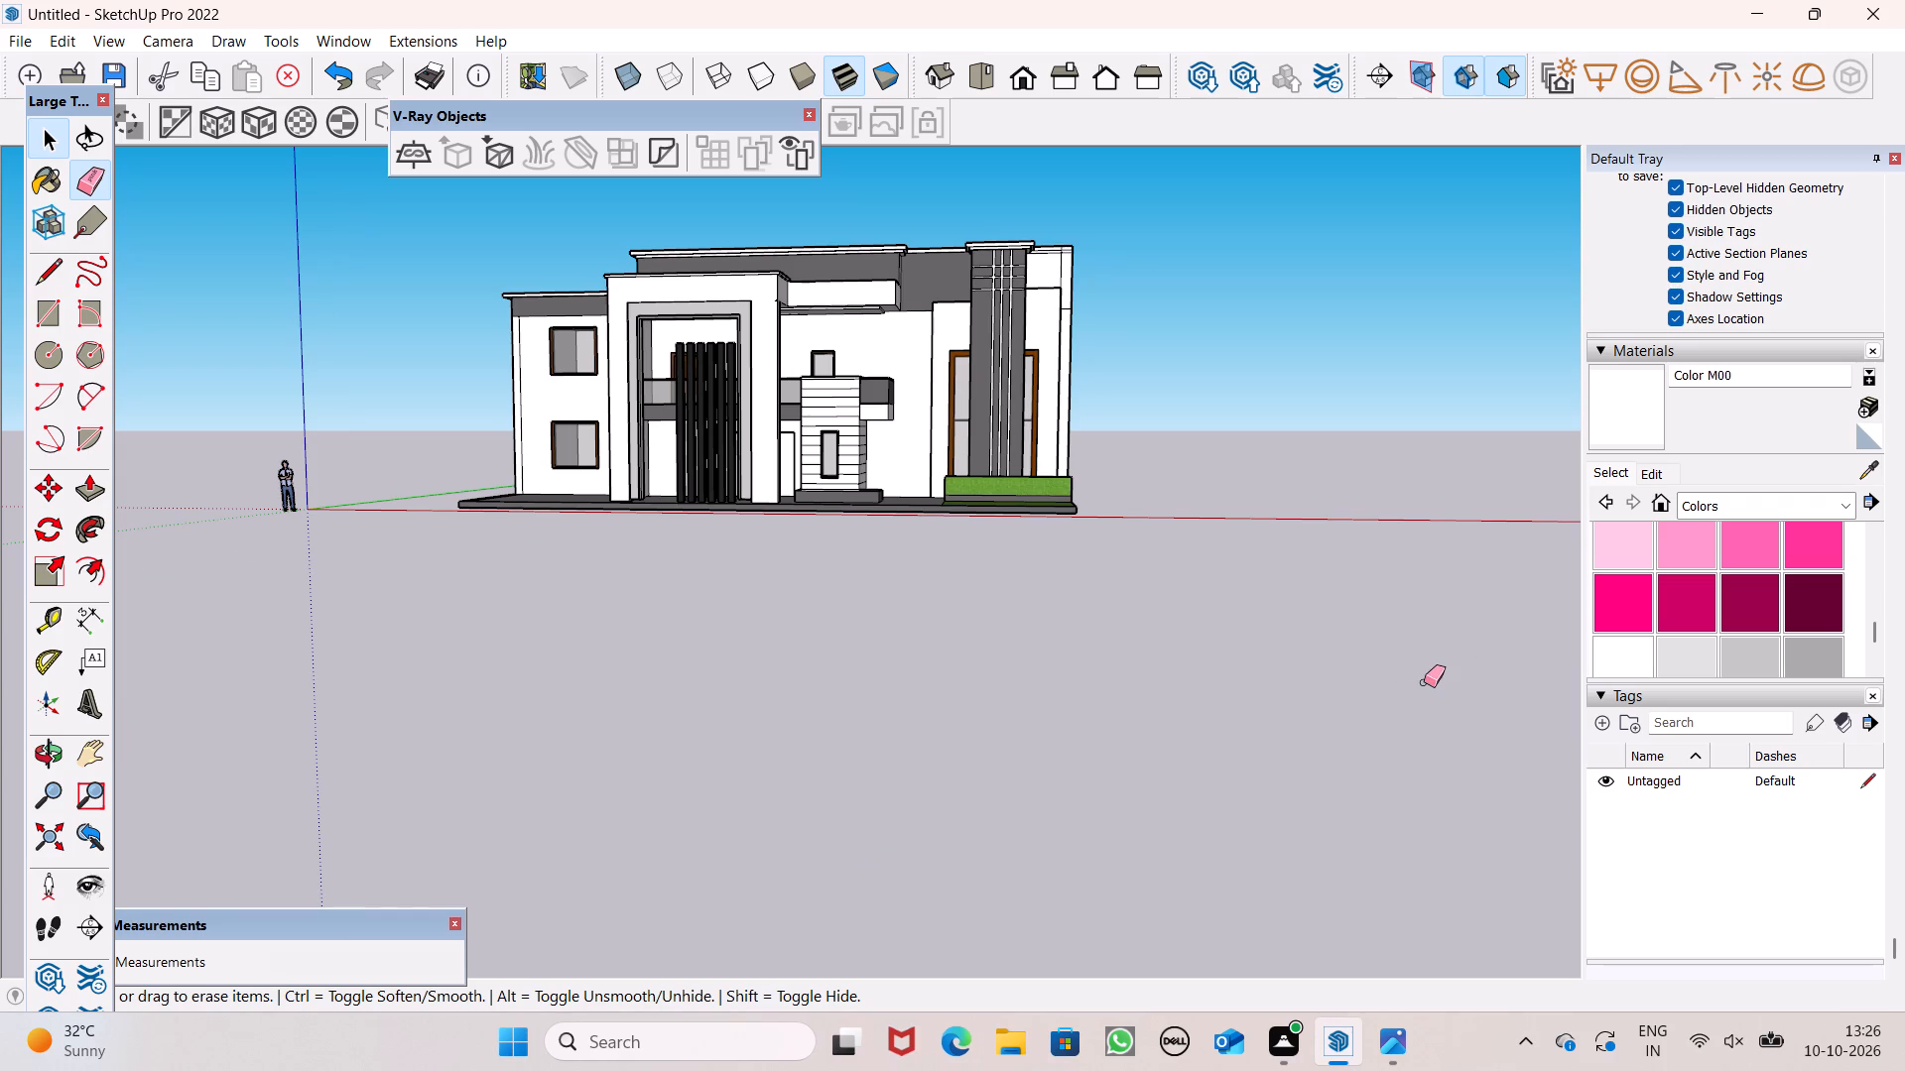
pyautogui.scroll(-4, 1097, 364)
pyautogui.moveTo(1102, 352); pyautogui.dragTo(1086, 449, button='middle')
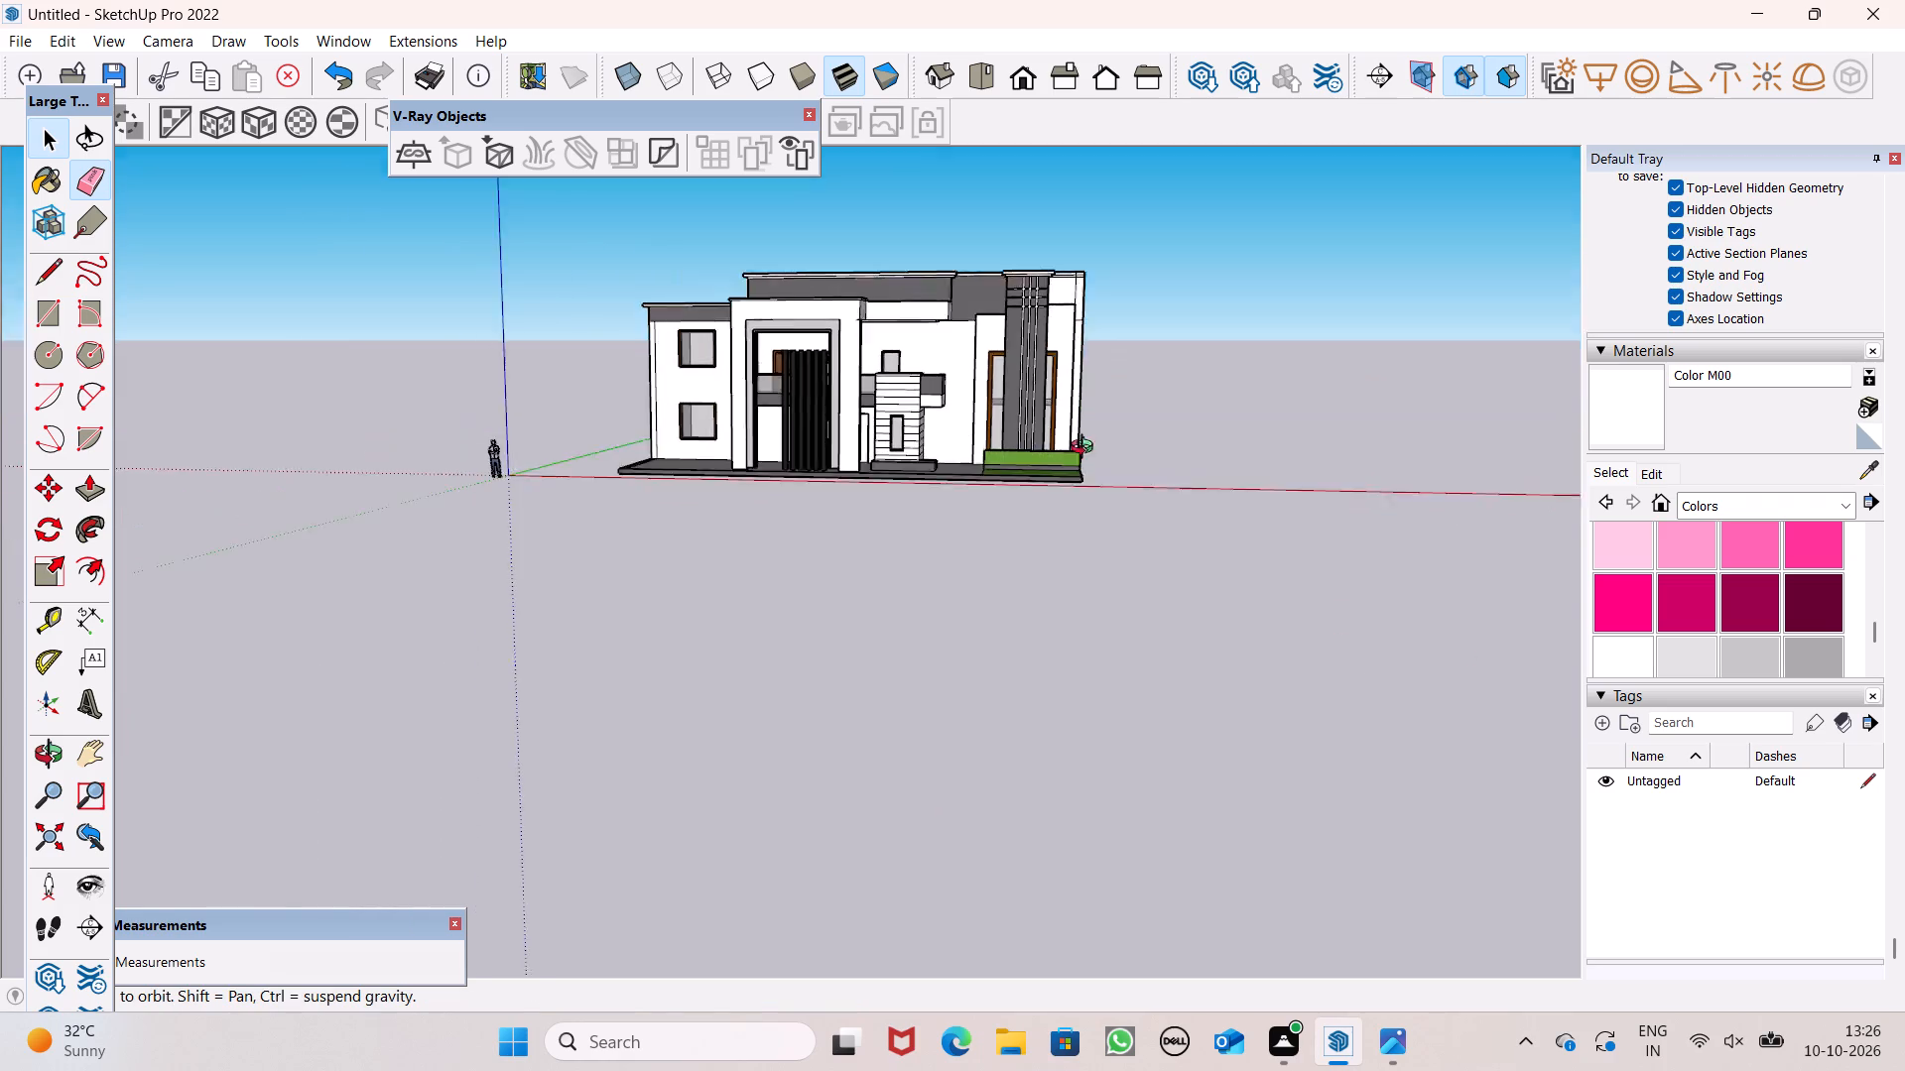
pyautogui.moveTo(1086, 449); pyautogui.dragTo(1189, 650, button='middle')
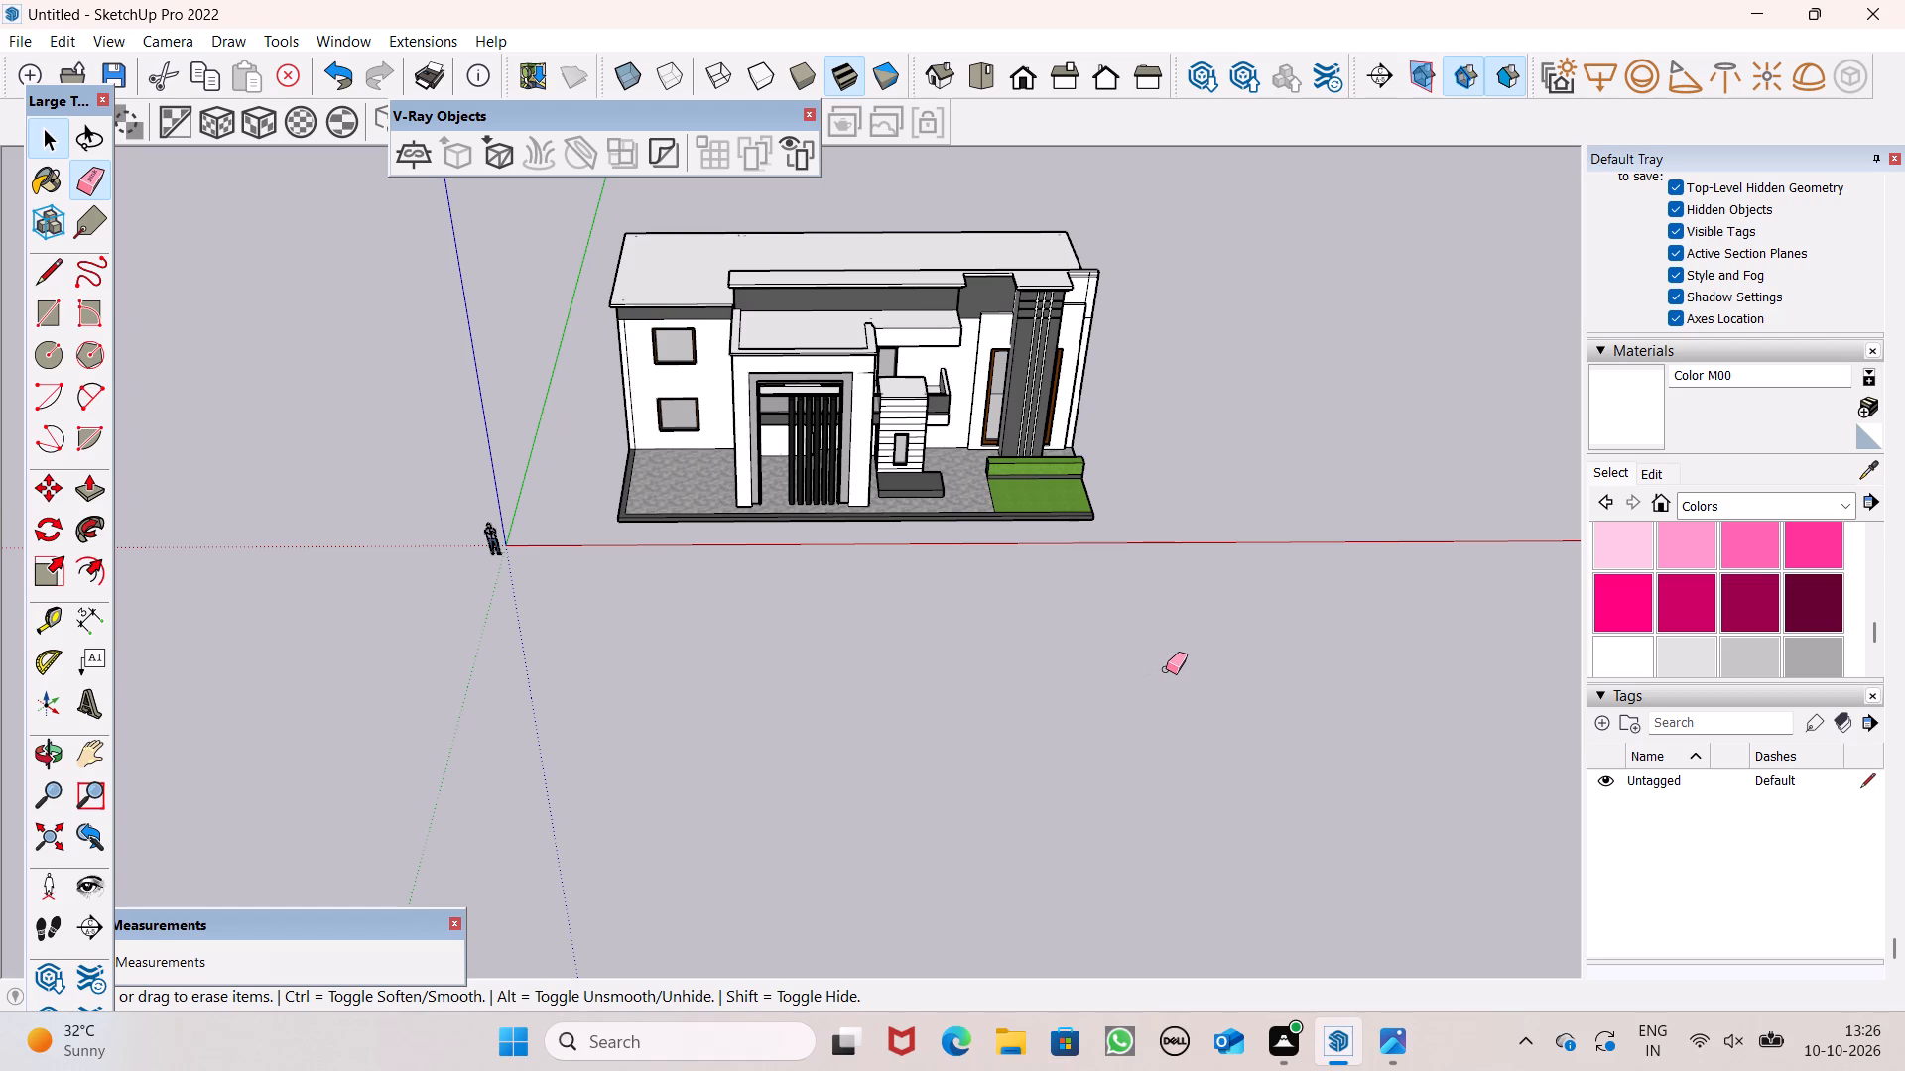
pyautogui.moveTo(1166, 668); pyautogui.dragTo(1002, 507, button='middle')
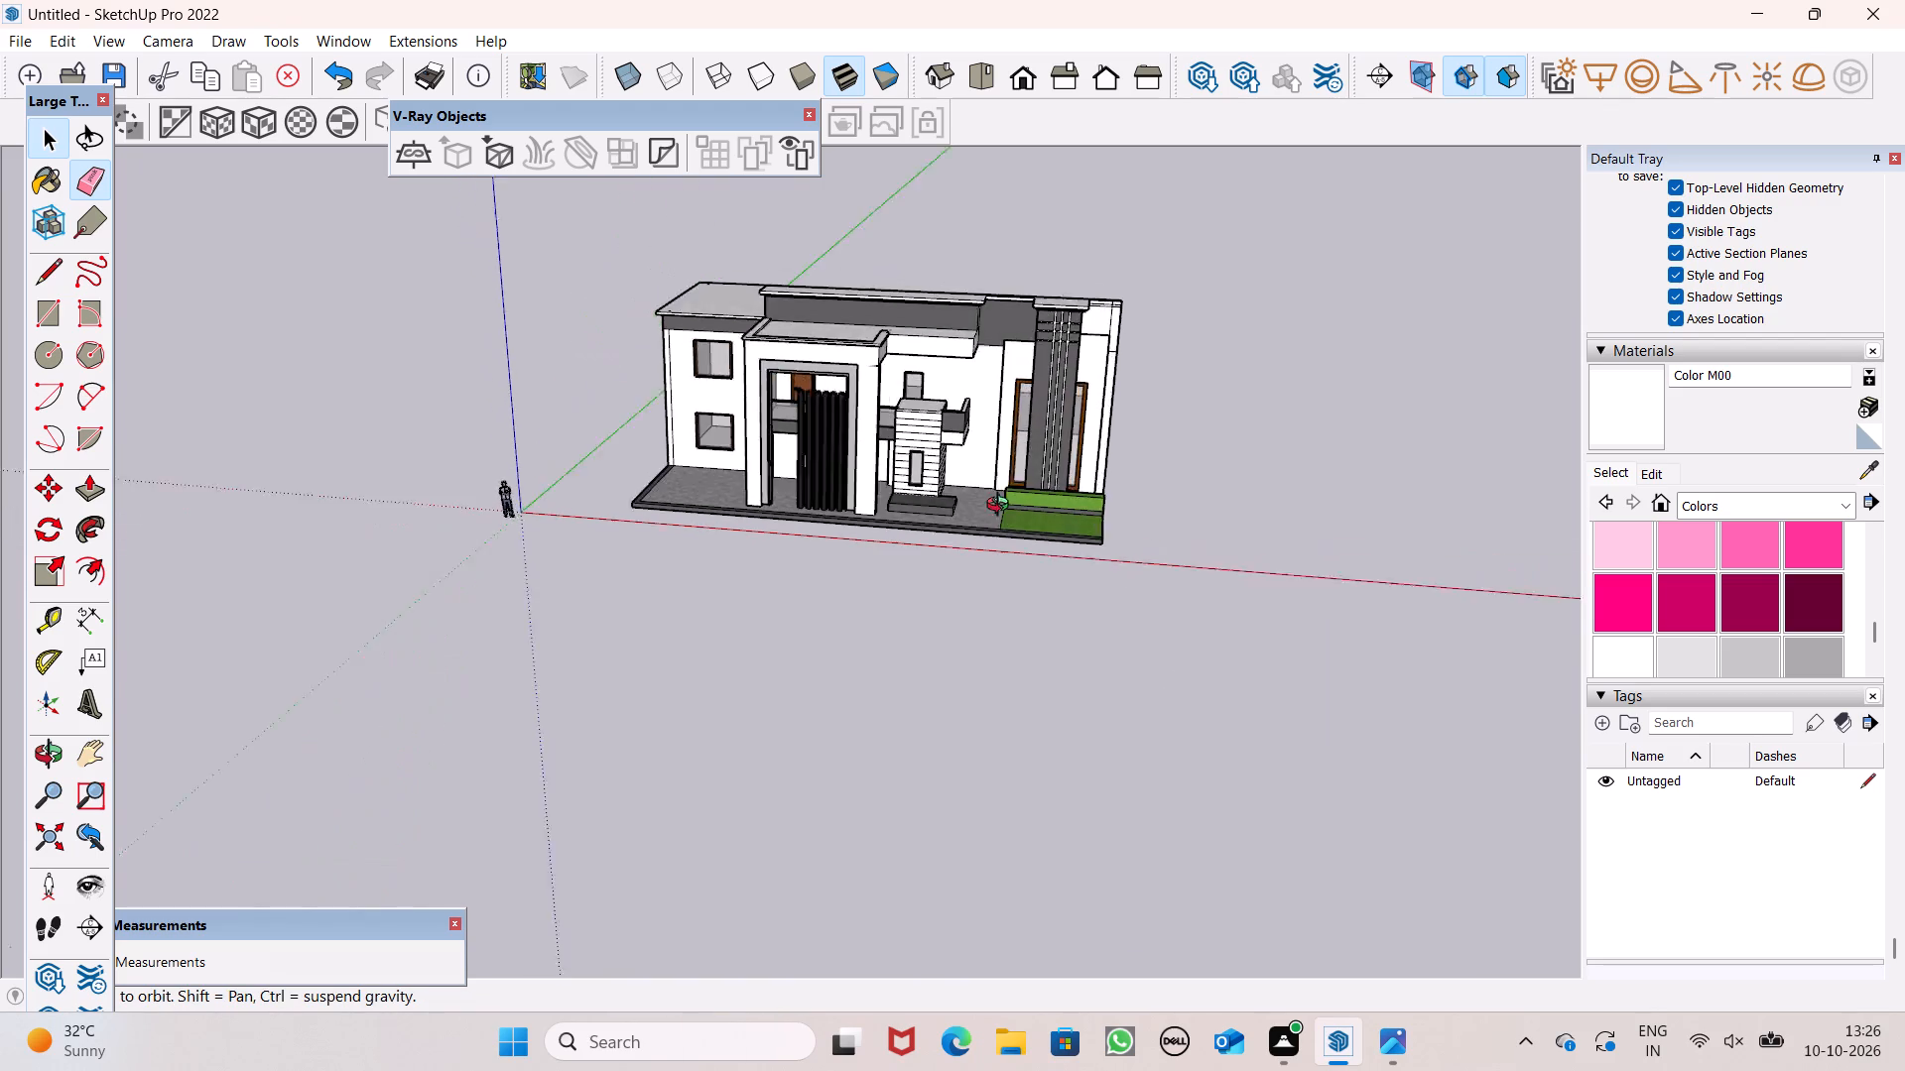
pyautogui.moveTo(1002, 507); pyautogui.dragTo(871, 485, button='middle')
pyautogui.scroll(4, 1026, 528)
pyautogui.moveTo(1175, 586); pyautogui.dragTo(1334, 576, button='middle')
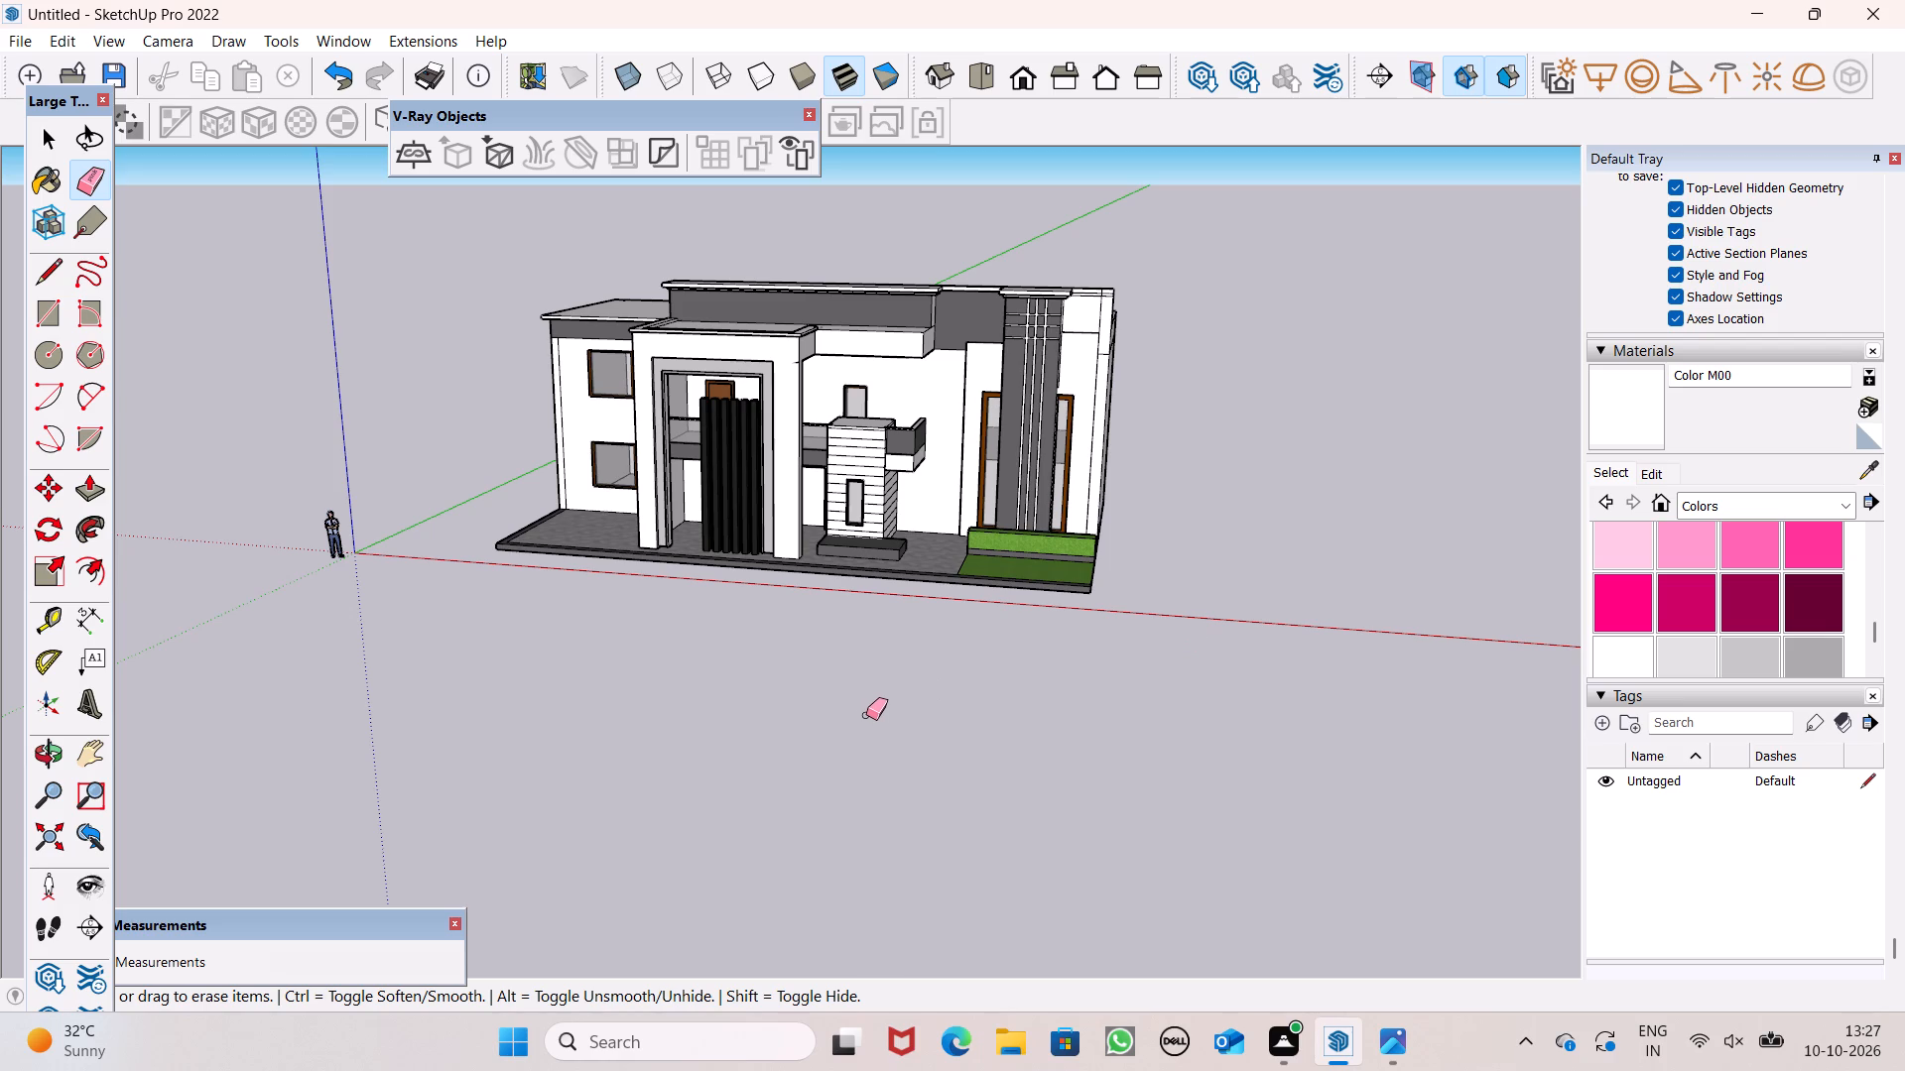
pyautogui.scroll(7, 741, 436)
pyautogui.scroll(-7, 737, 468)
pyautogui.moveTo(756, 551); pyautogui.dragTo(1013, 586, button='middle')
pyautogui.scroll(4, 799, 562)
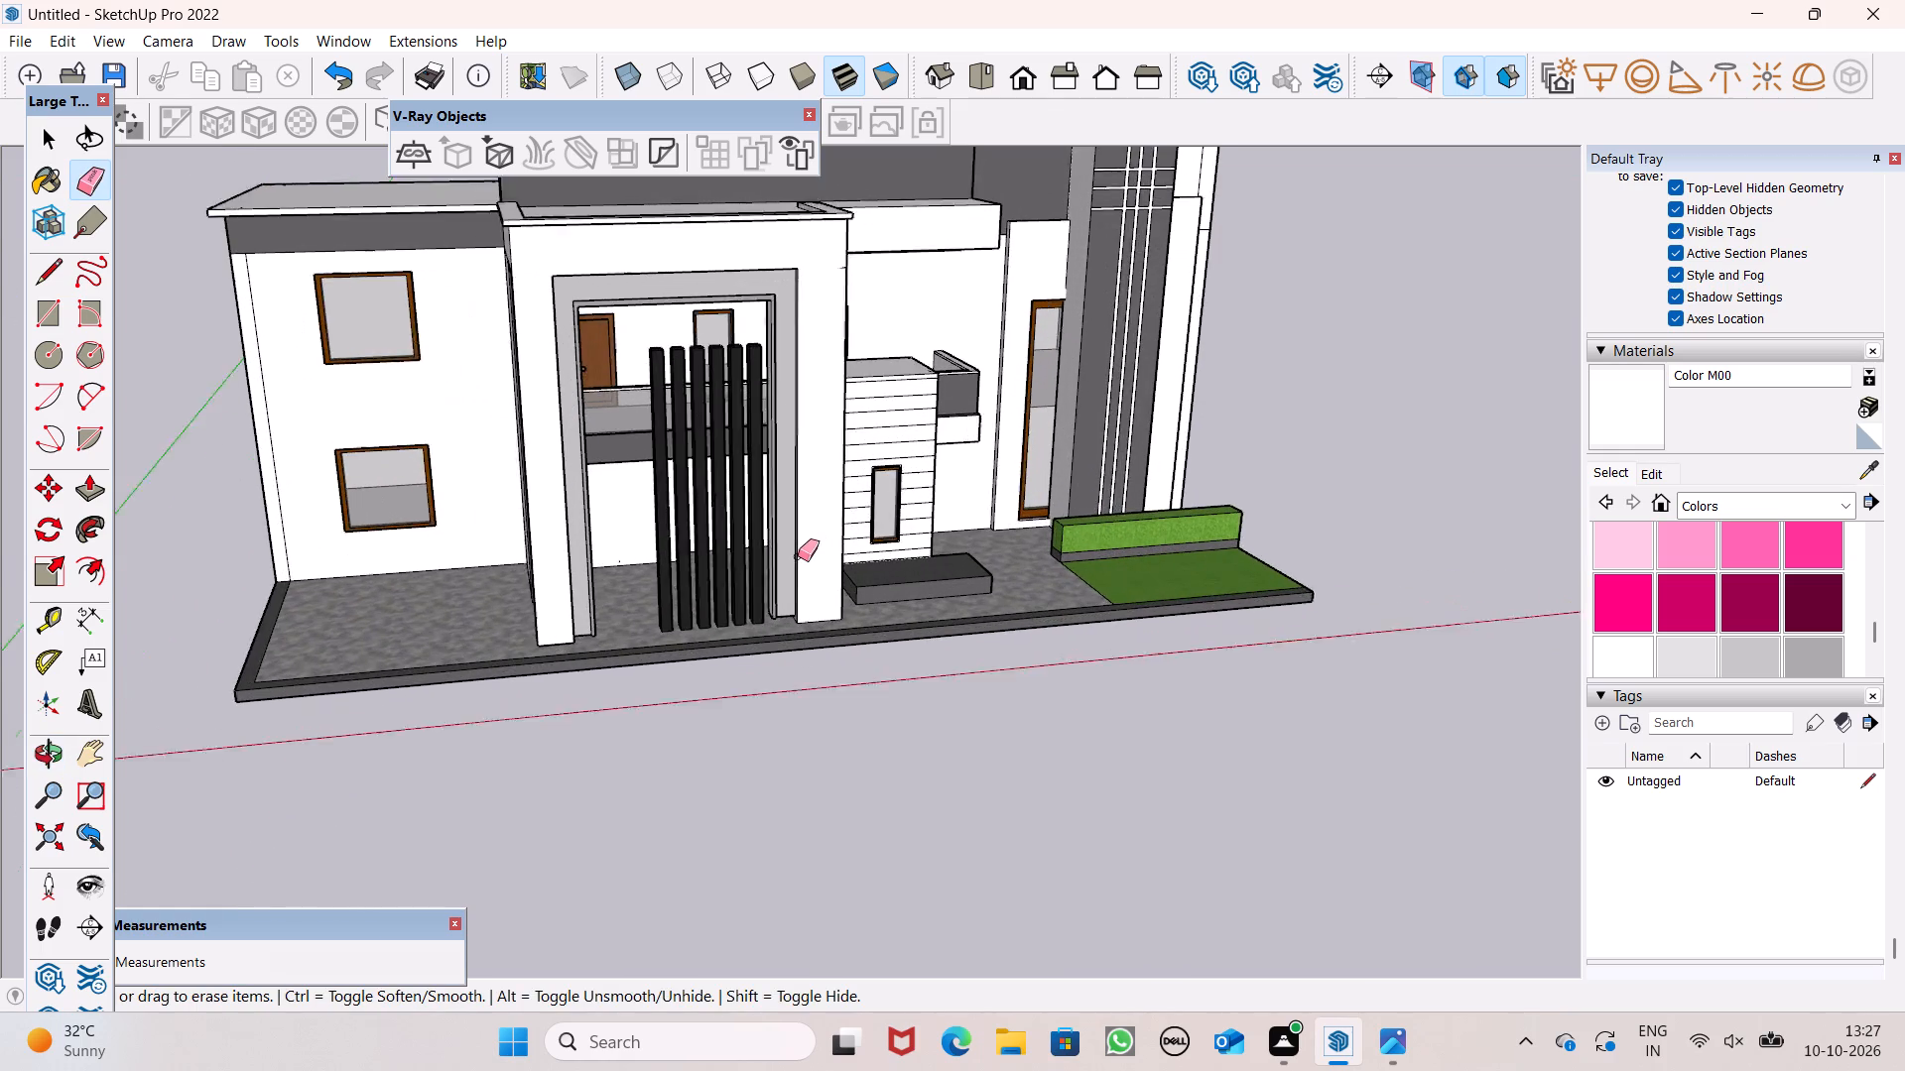
pyautogui.scroll(2, 798, 556)
pyautogui.moveTo(769, 590); pyautogui.dragTo(1157, 487, button='middle')
pyautogui.scroll(1, 769, 590)
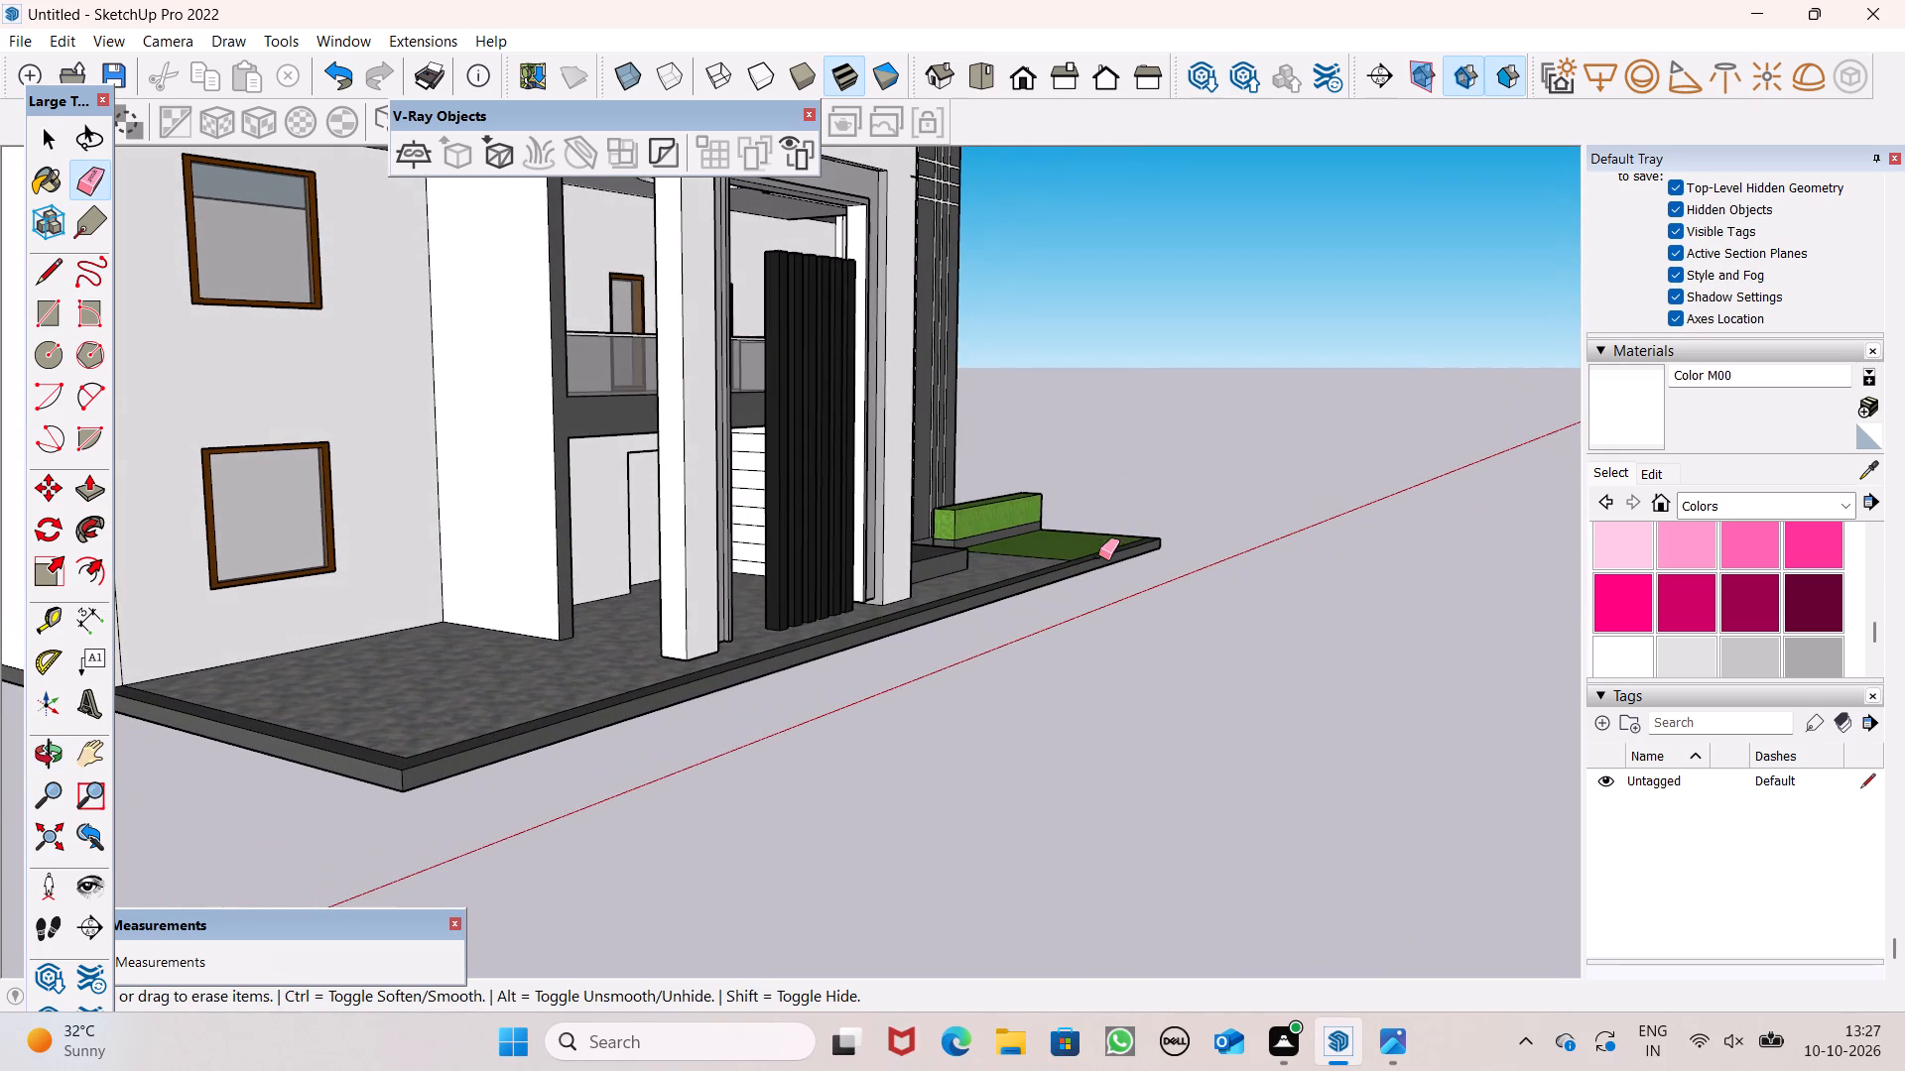
# Examine the whole house from the front and from the plain side-wall corner.
pyautogui.press('space')
pyautogui.scroll(-6, 906, 657)
pyautogui.moveTo(803, 557); pyautogui.dragTo(550, 611, button='middle')
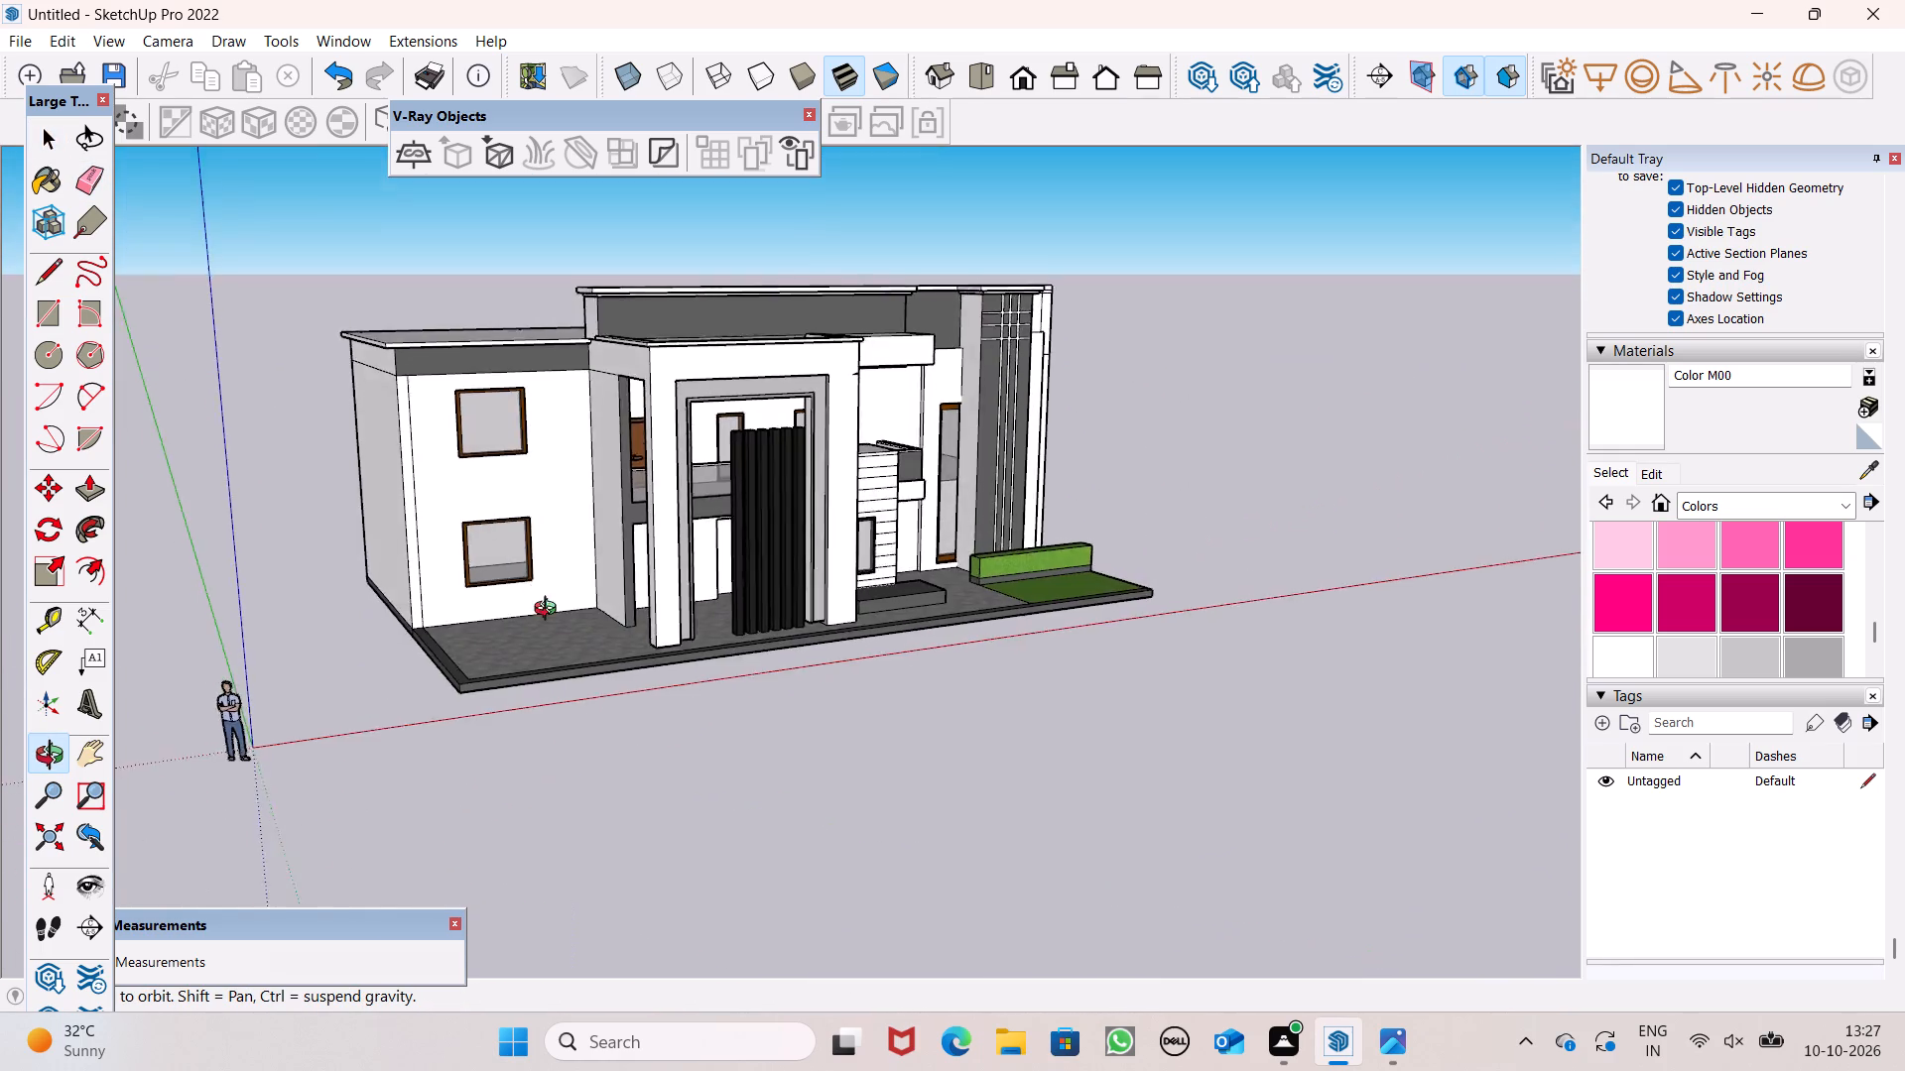
pyautogui.moveTo(550, 611); pyautogui.dragTo(706, 677, button='middle')
pyautogui.scroll(2, 69, 508)
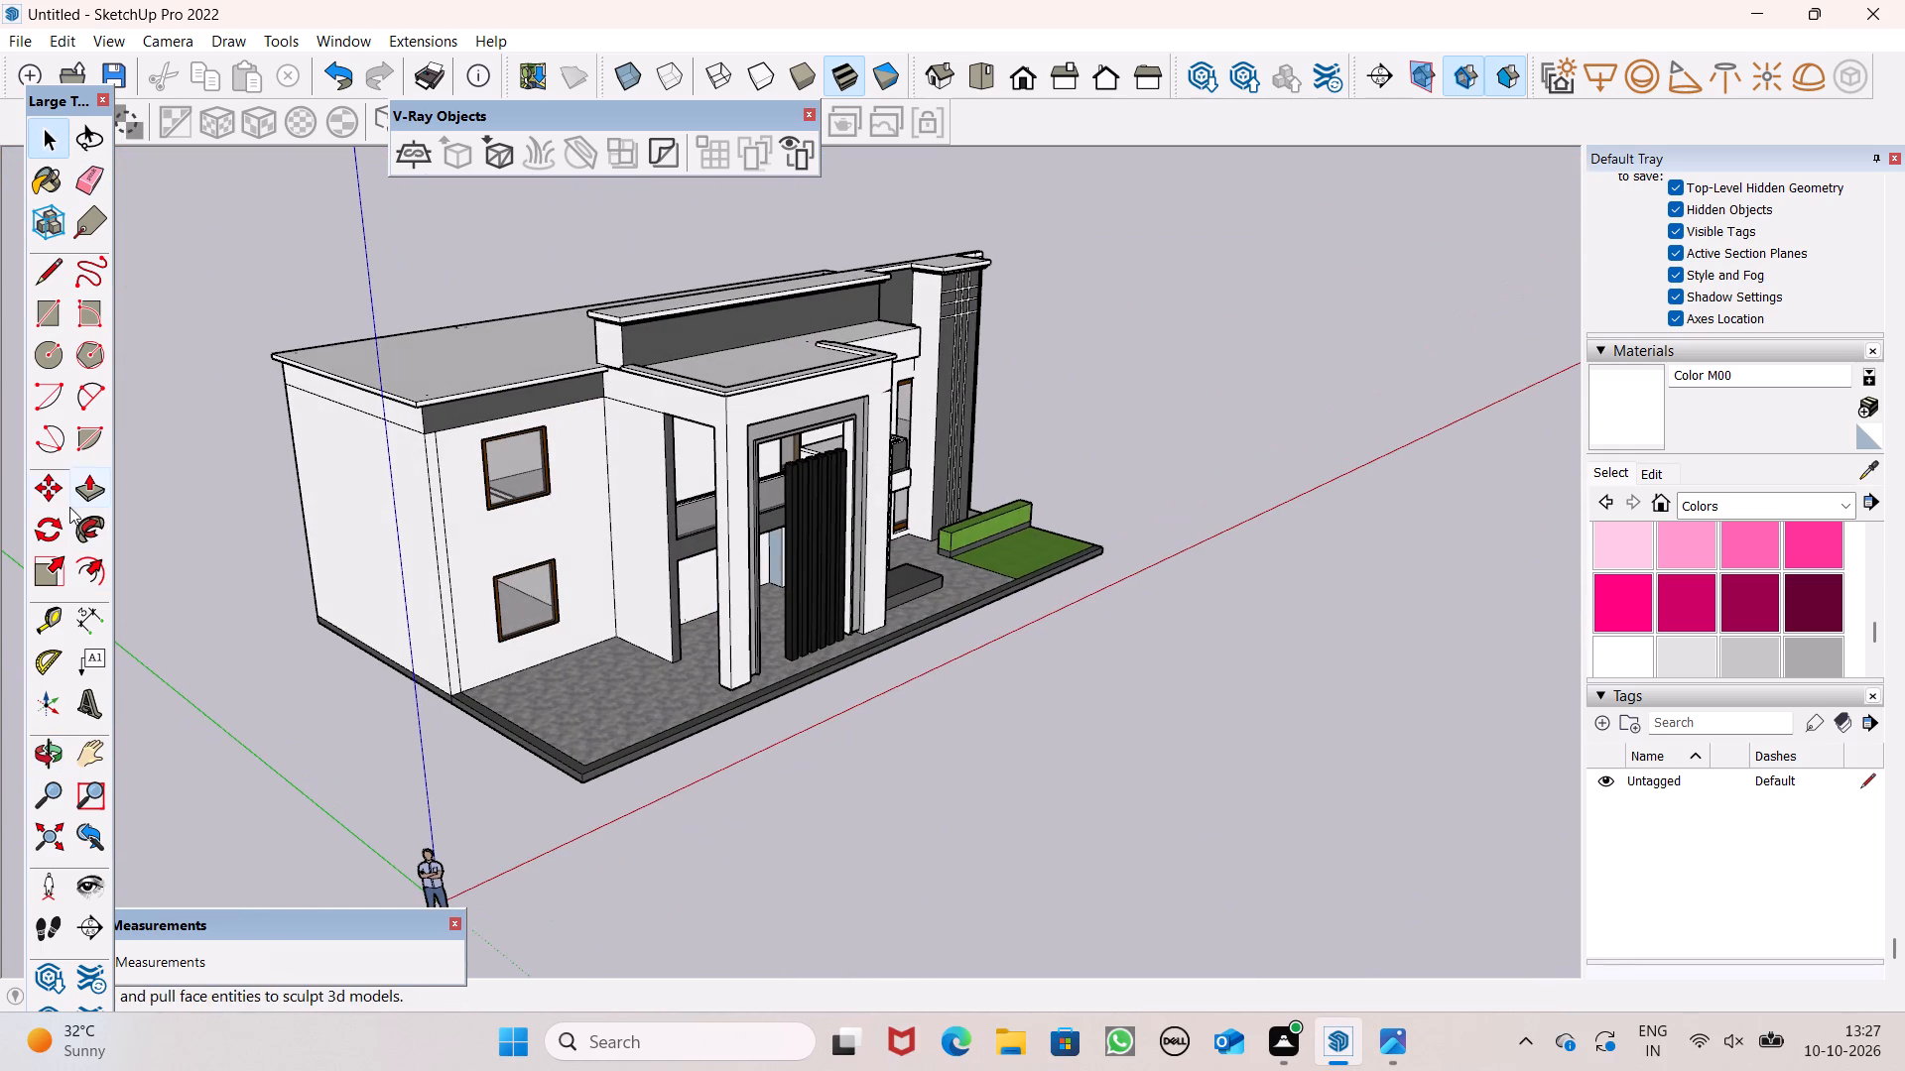
pyautogui.scroll(2, 69, 507)
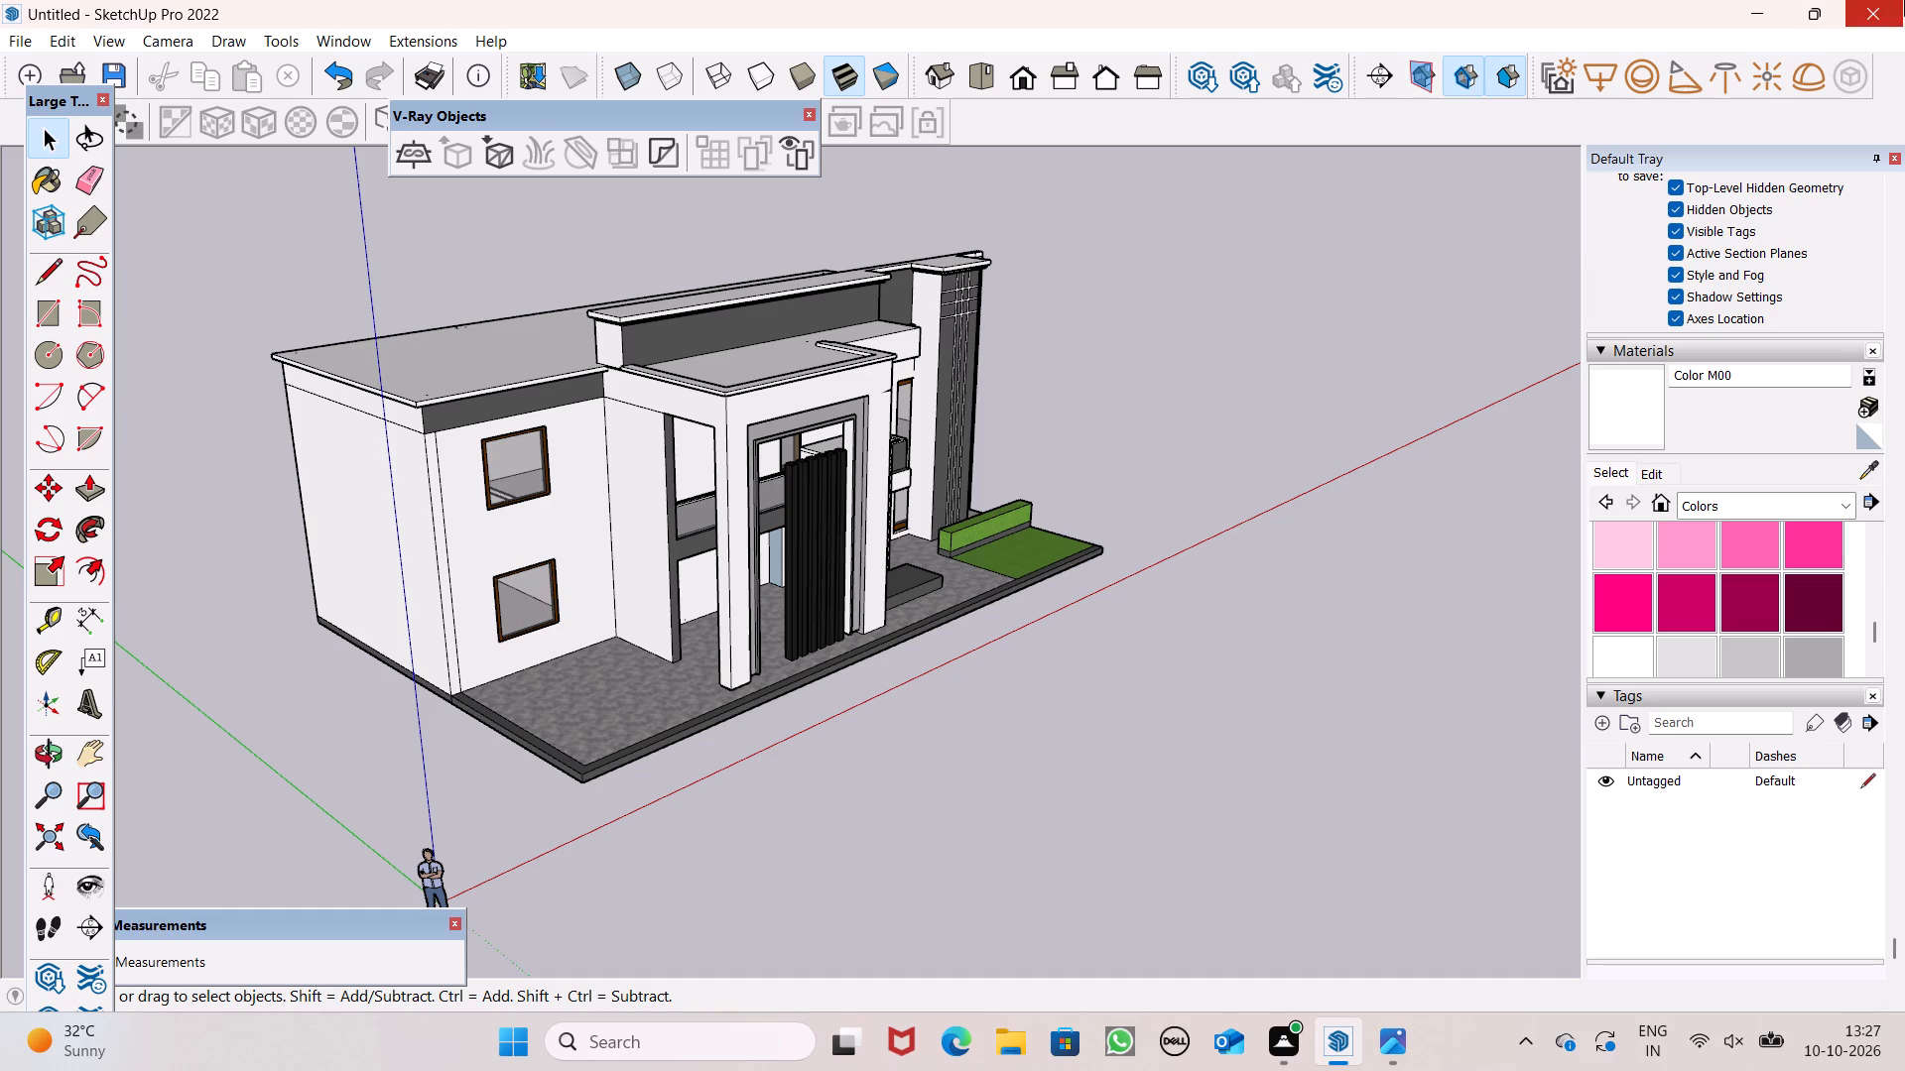
pyautogui.scroll(-2, 774, 568)
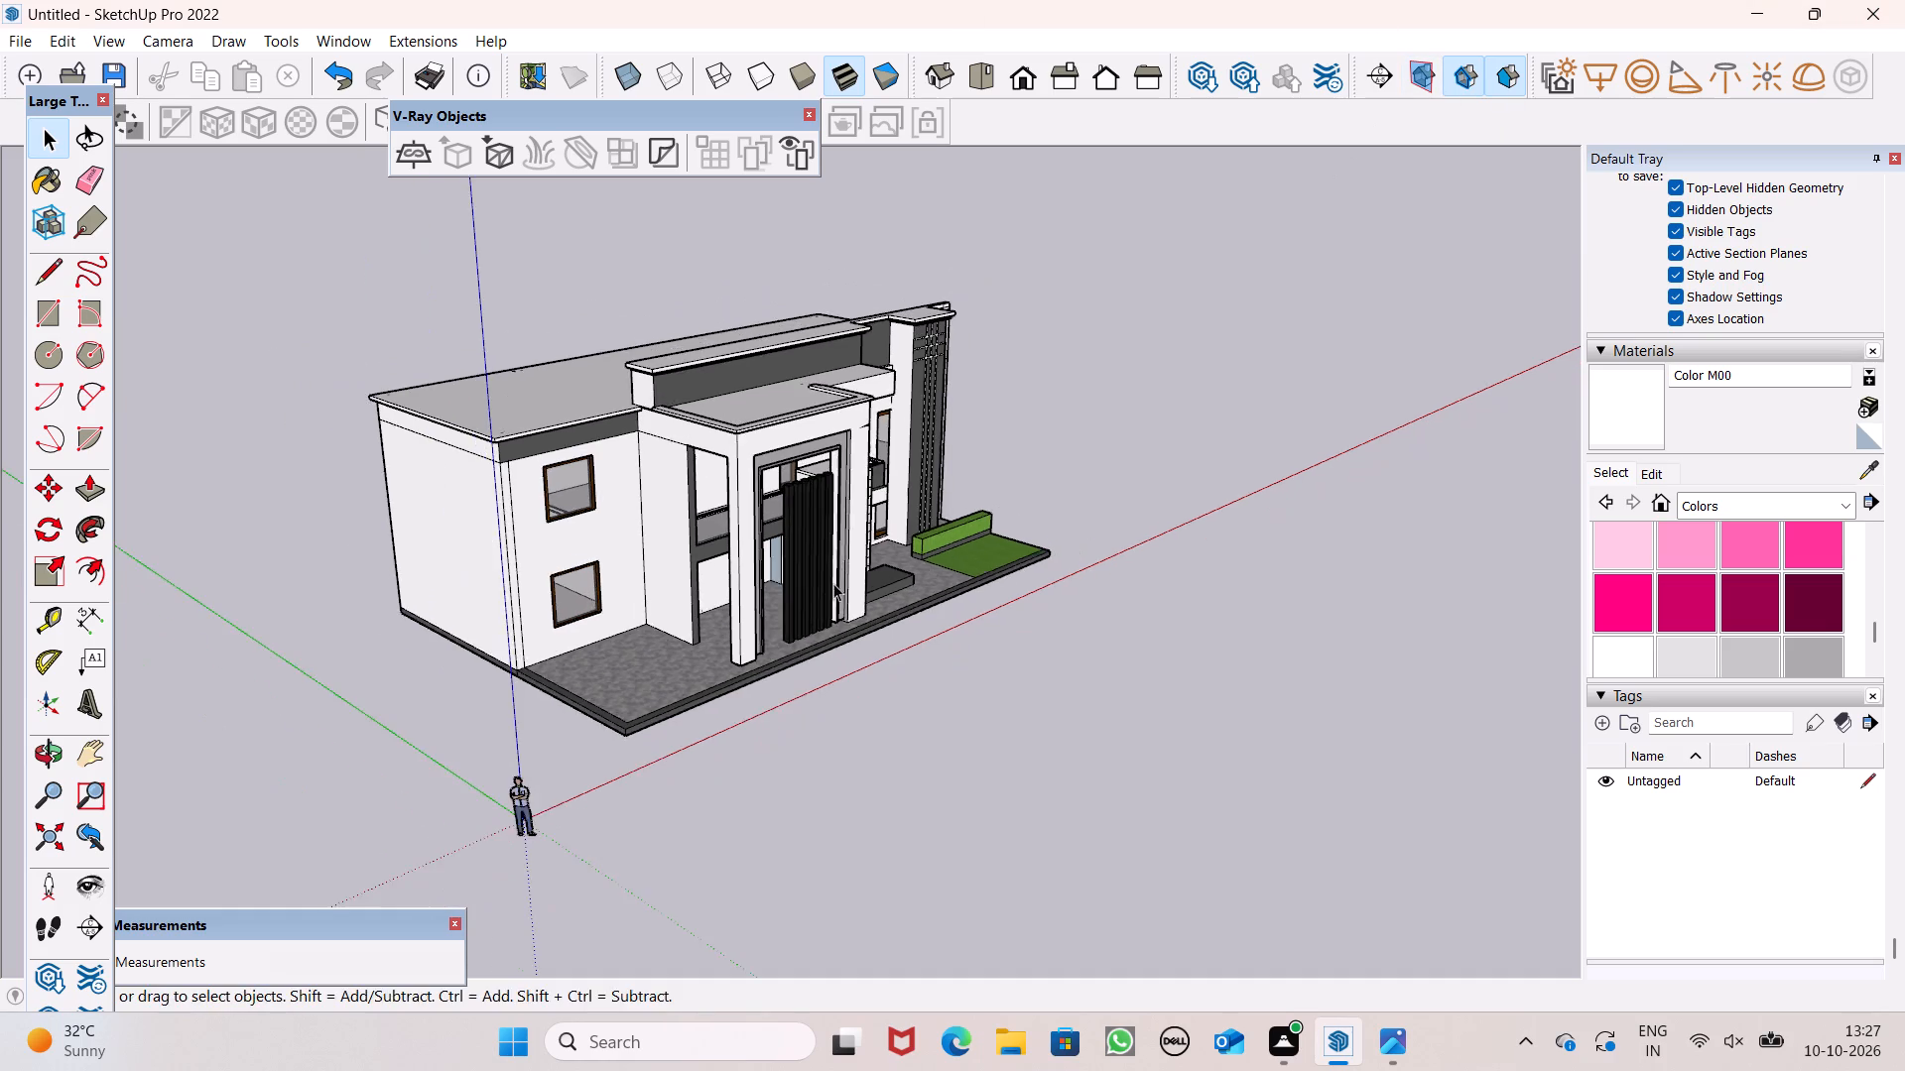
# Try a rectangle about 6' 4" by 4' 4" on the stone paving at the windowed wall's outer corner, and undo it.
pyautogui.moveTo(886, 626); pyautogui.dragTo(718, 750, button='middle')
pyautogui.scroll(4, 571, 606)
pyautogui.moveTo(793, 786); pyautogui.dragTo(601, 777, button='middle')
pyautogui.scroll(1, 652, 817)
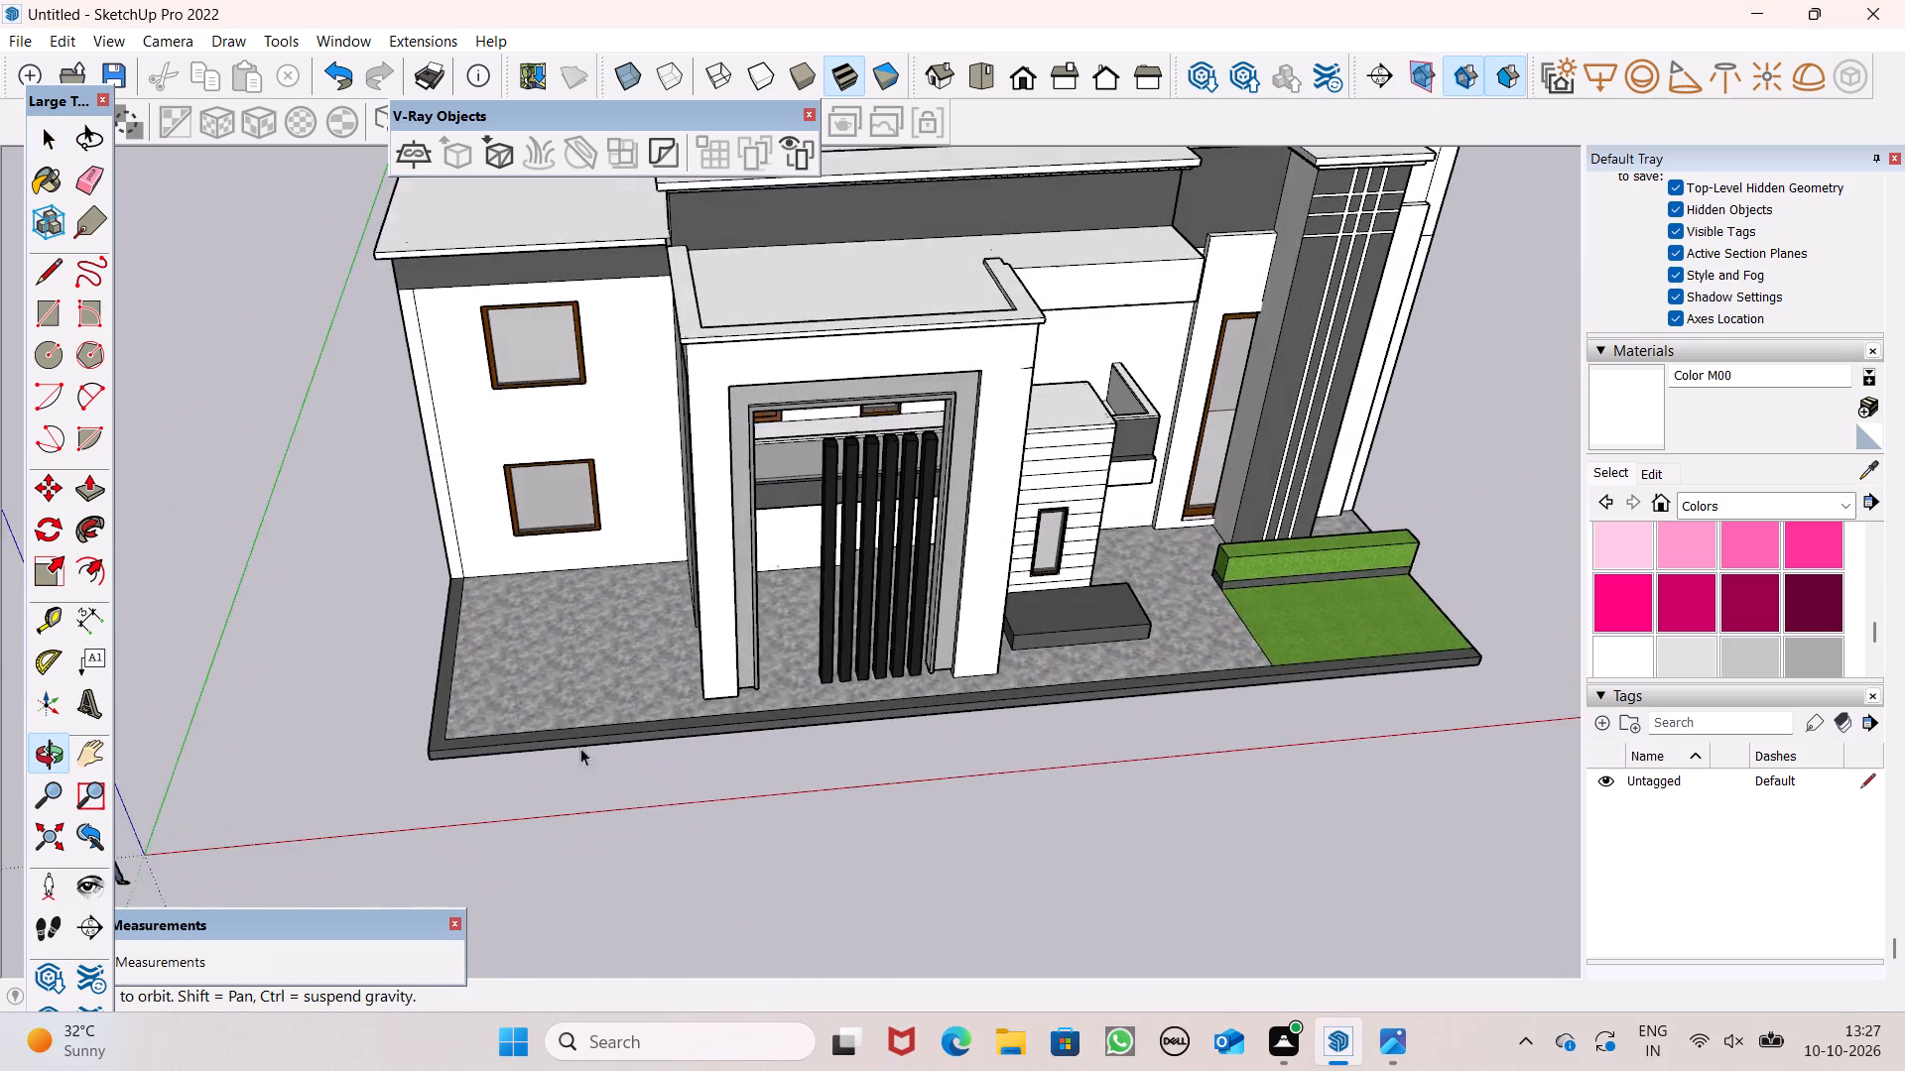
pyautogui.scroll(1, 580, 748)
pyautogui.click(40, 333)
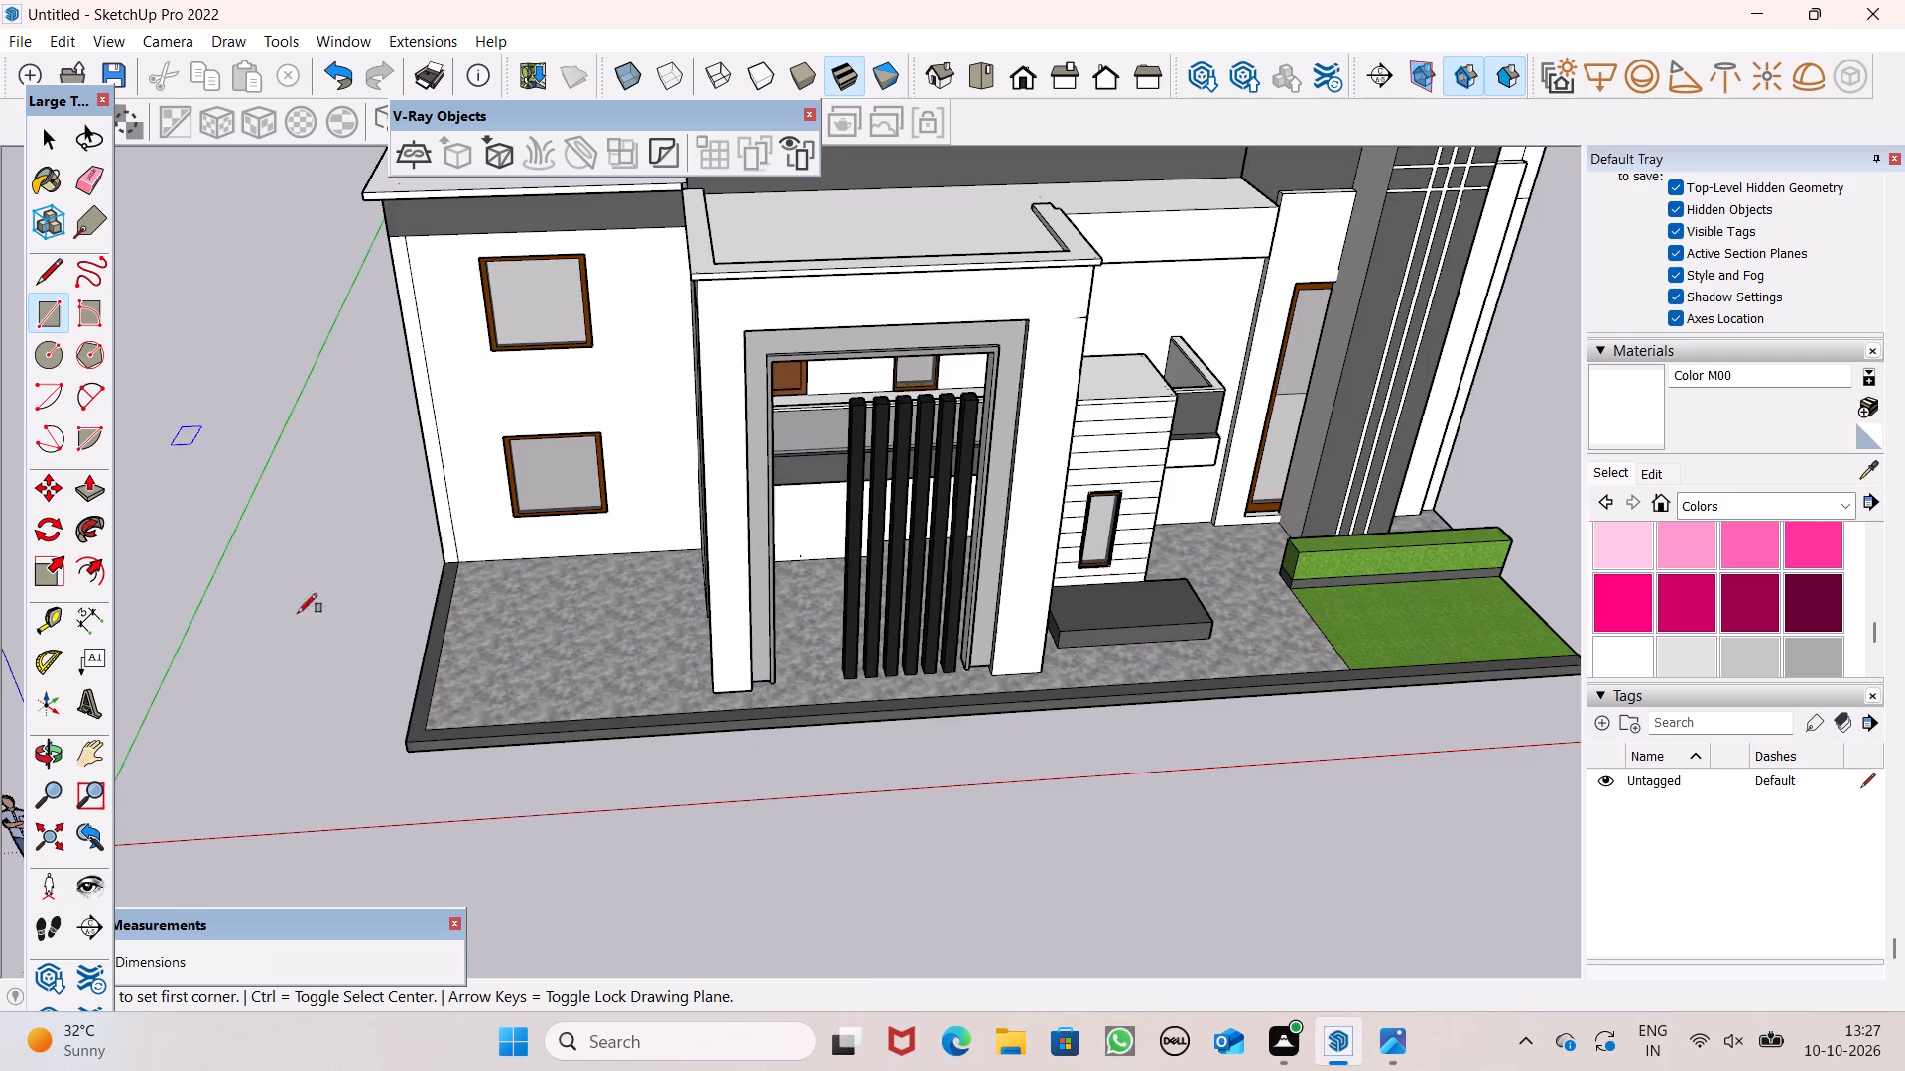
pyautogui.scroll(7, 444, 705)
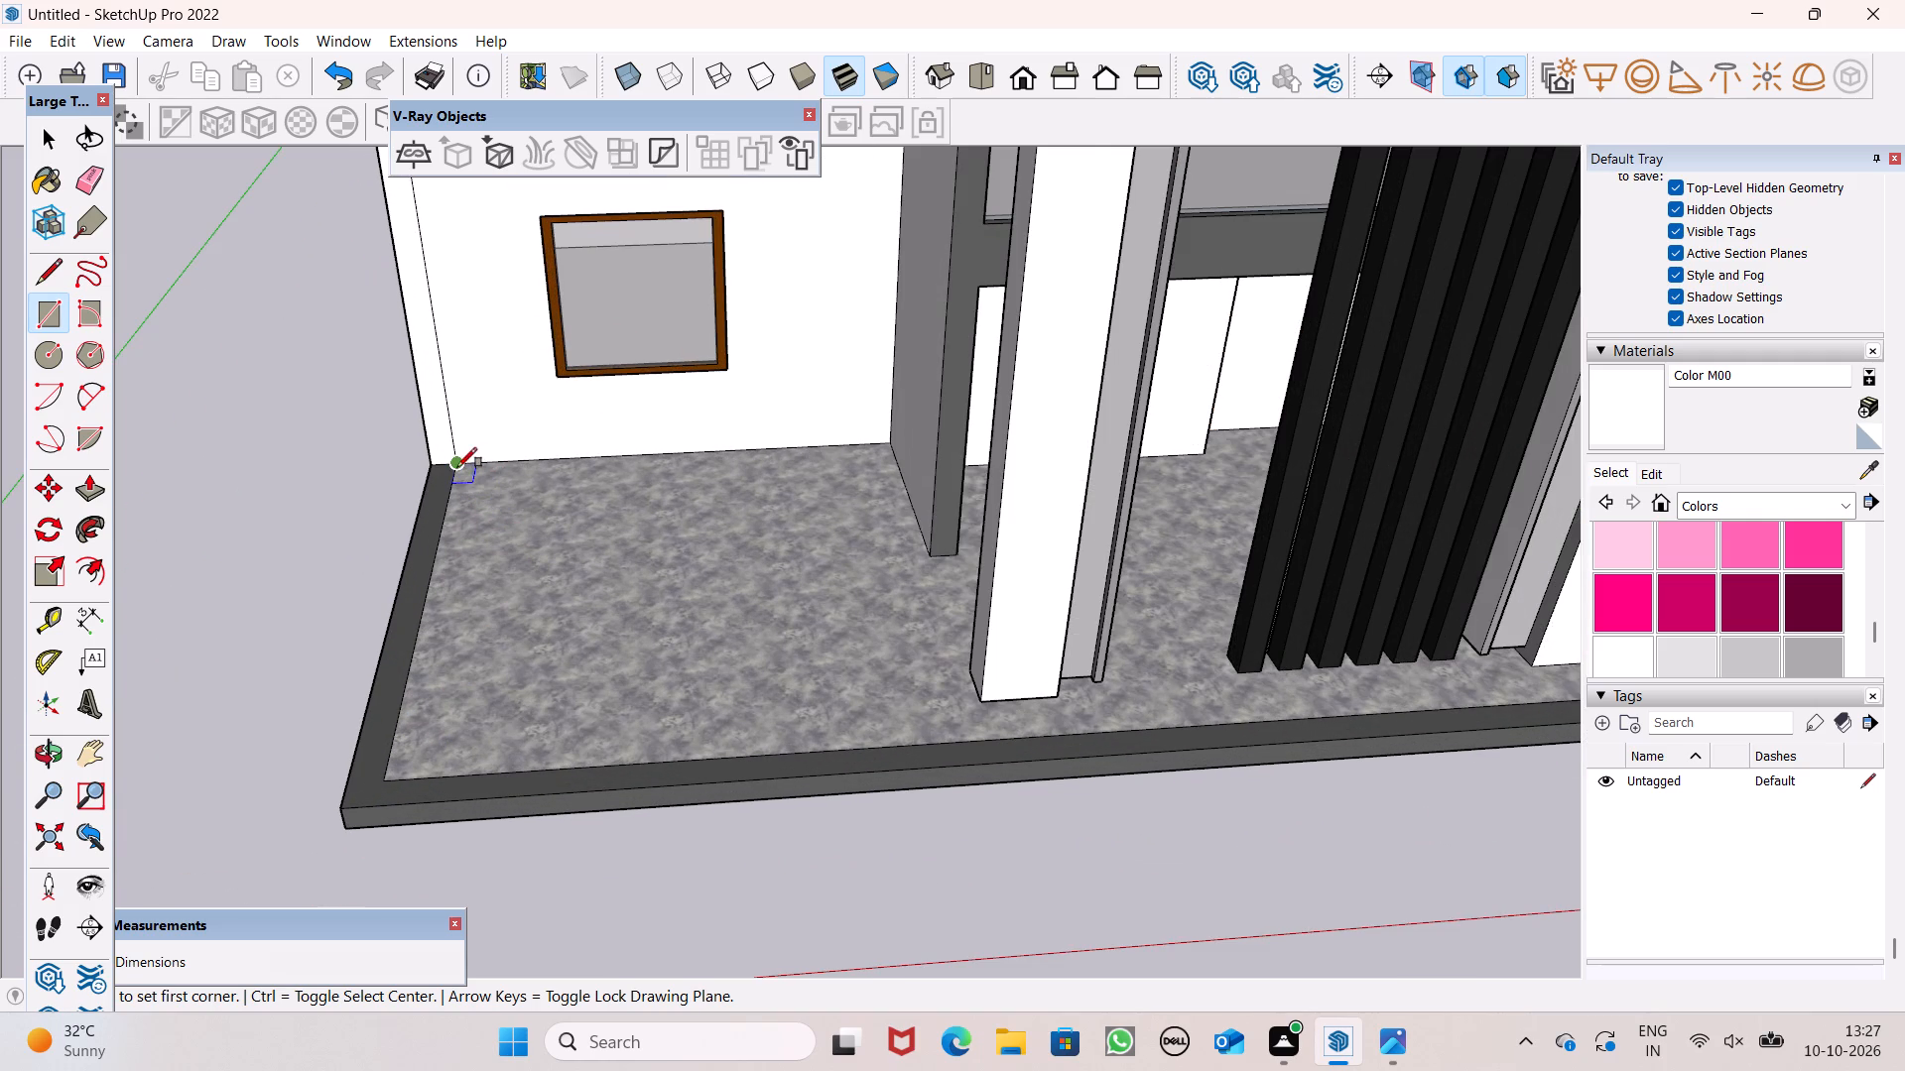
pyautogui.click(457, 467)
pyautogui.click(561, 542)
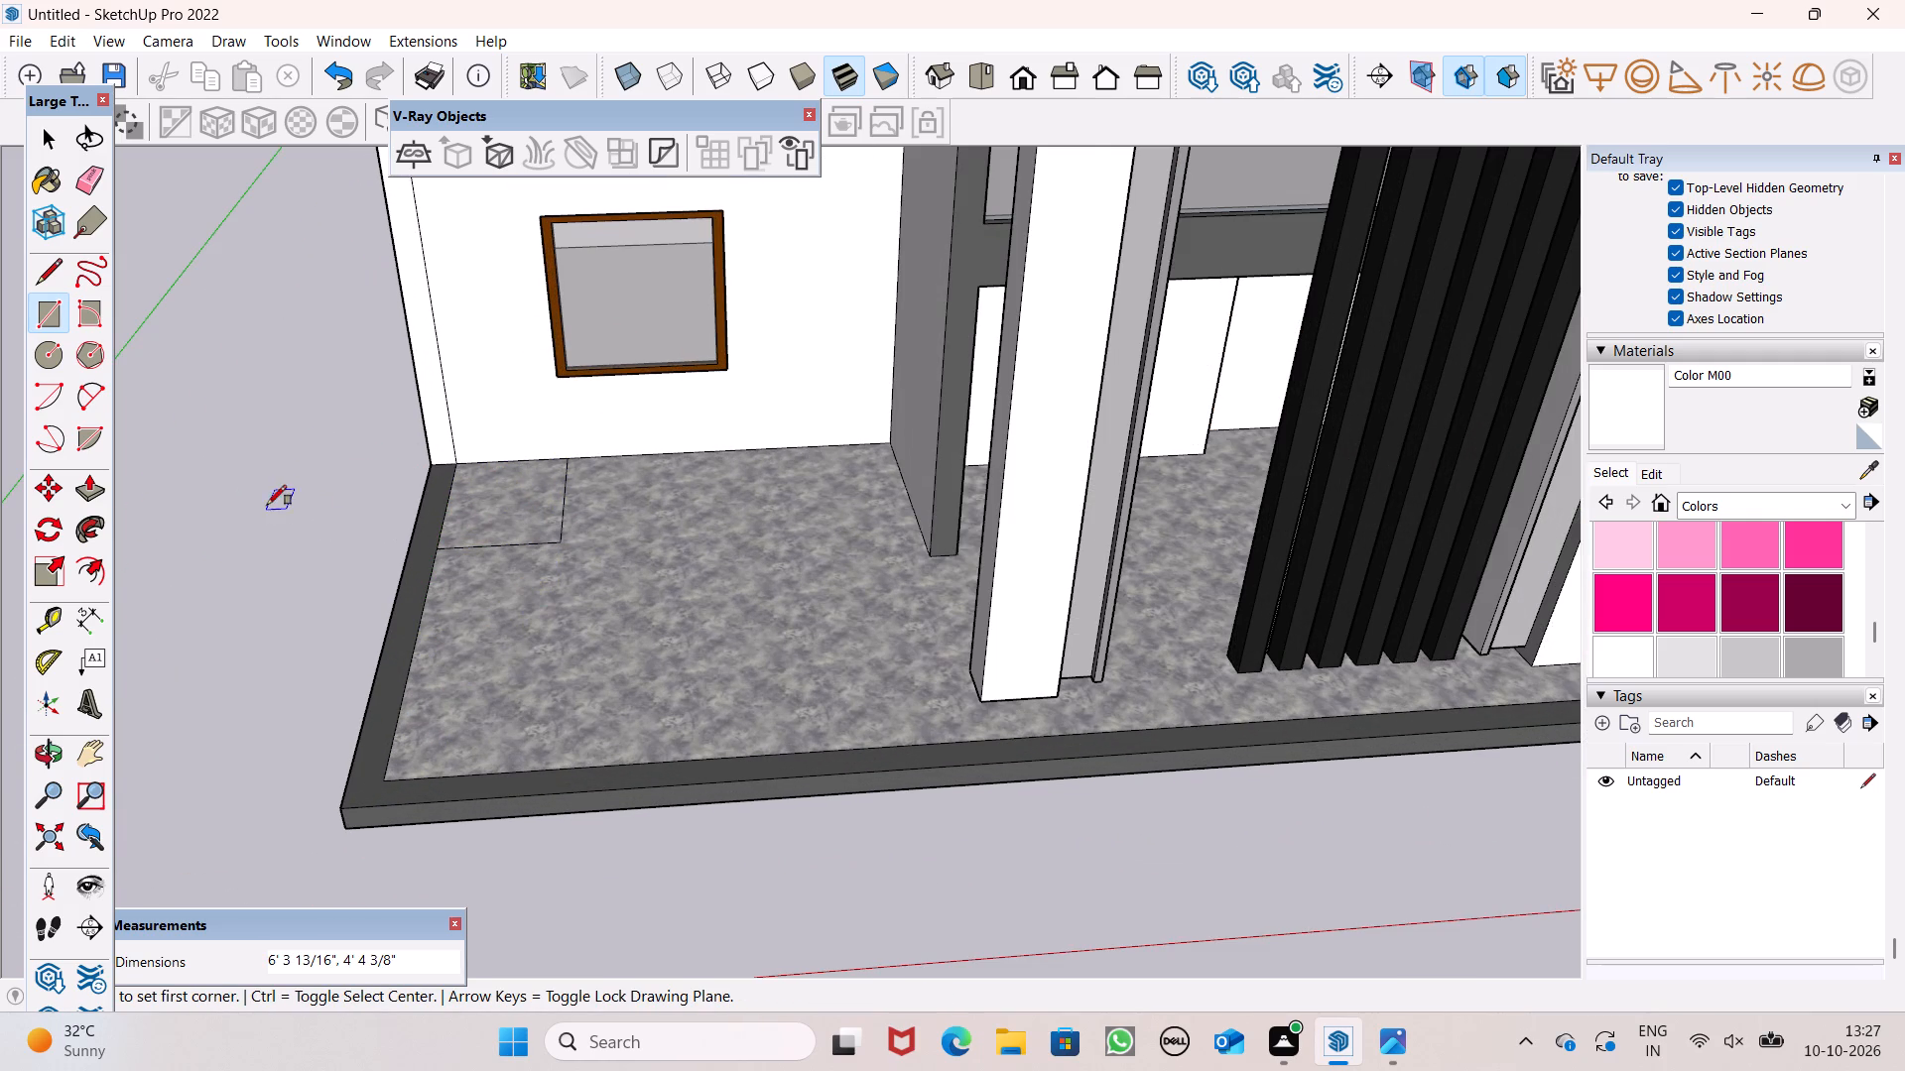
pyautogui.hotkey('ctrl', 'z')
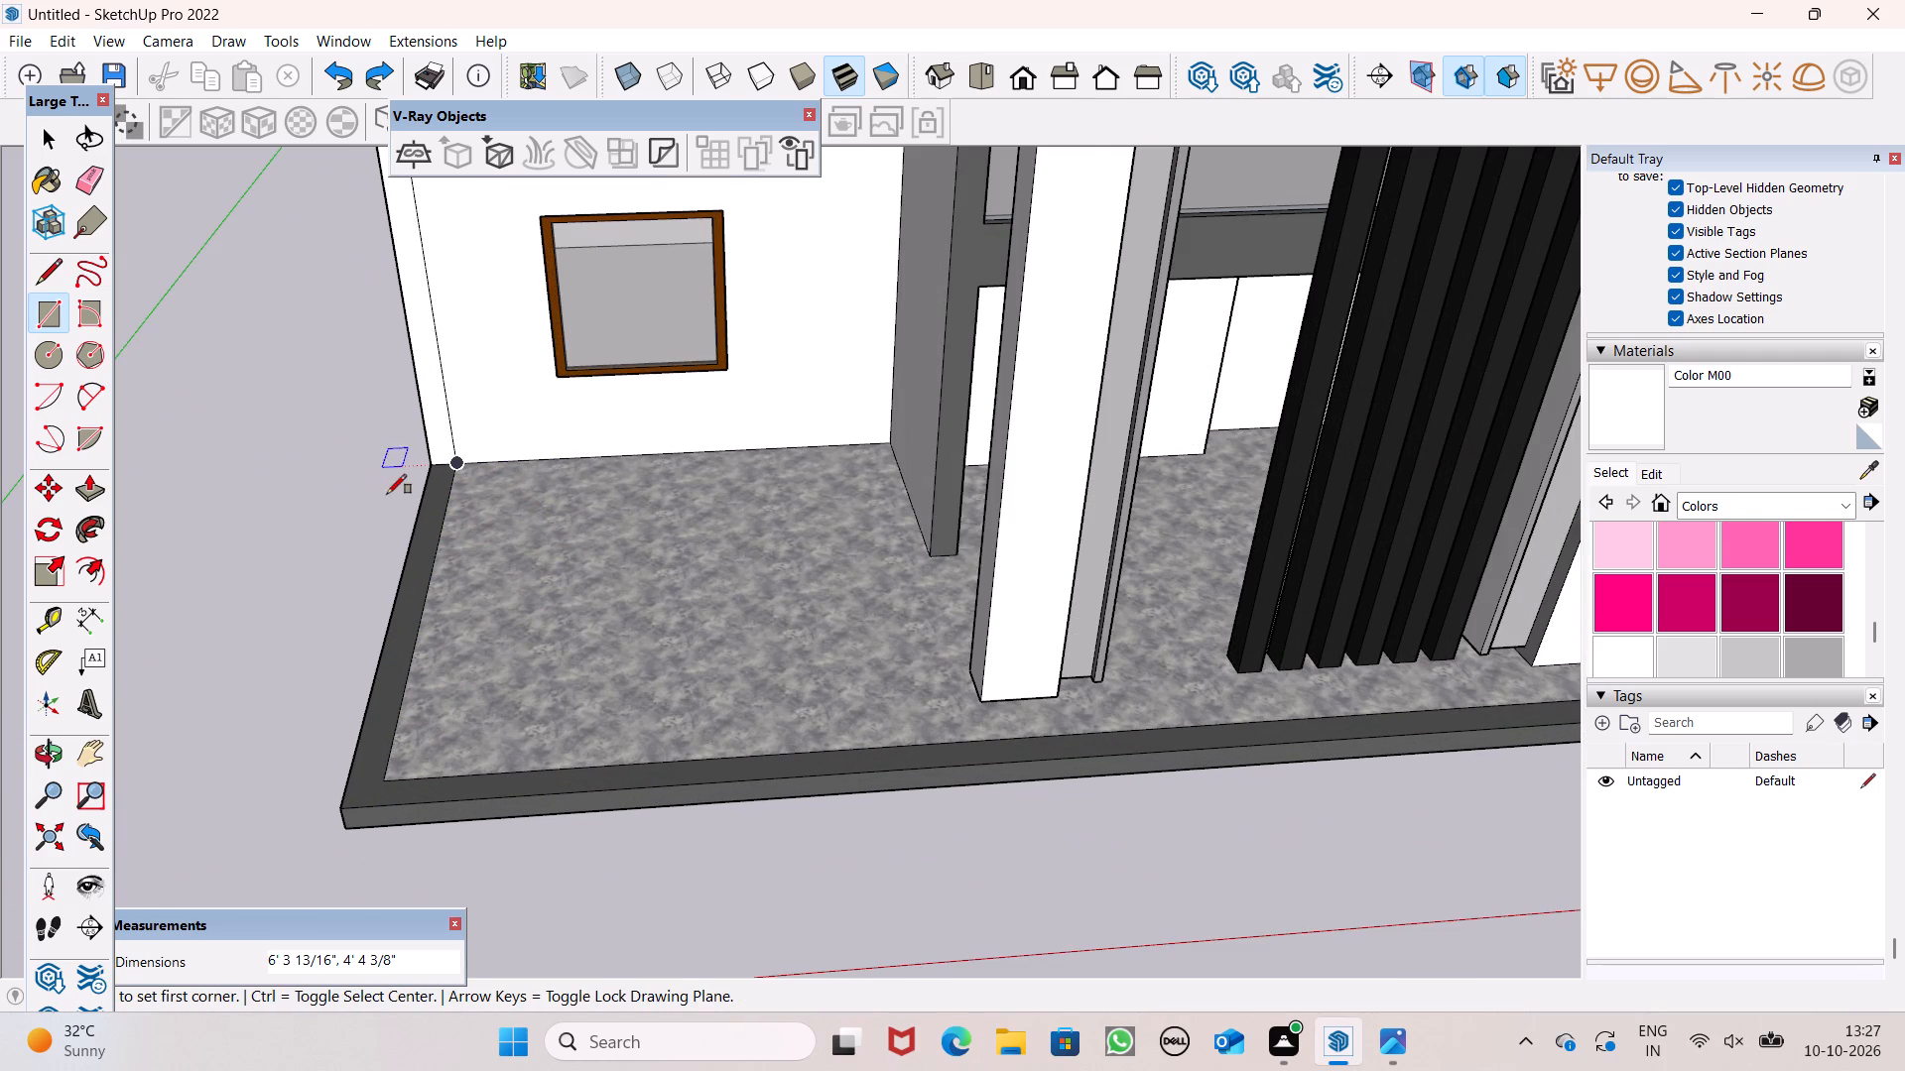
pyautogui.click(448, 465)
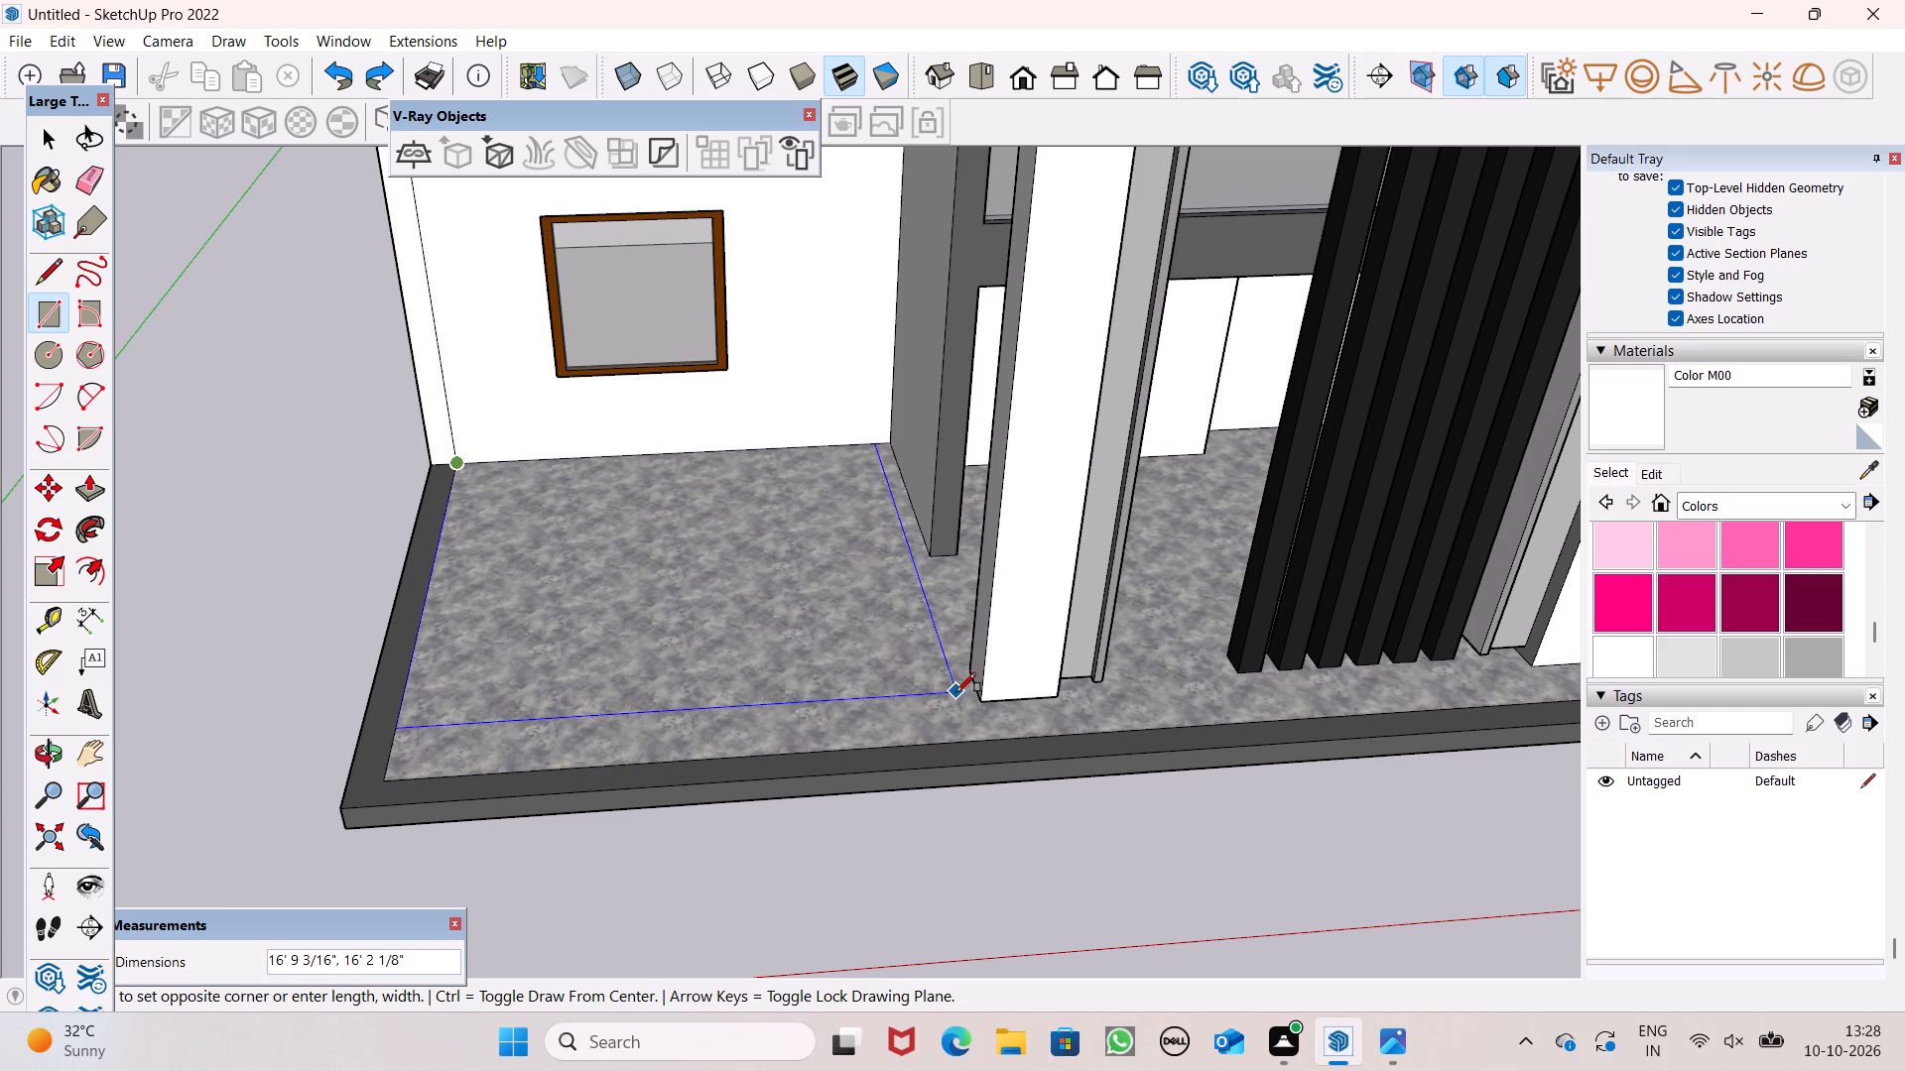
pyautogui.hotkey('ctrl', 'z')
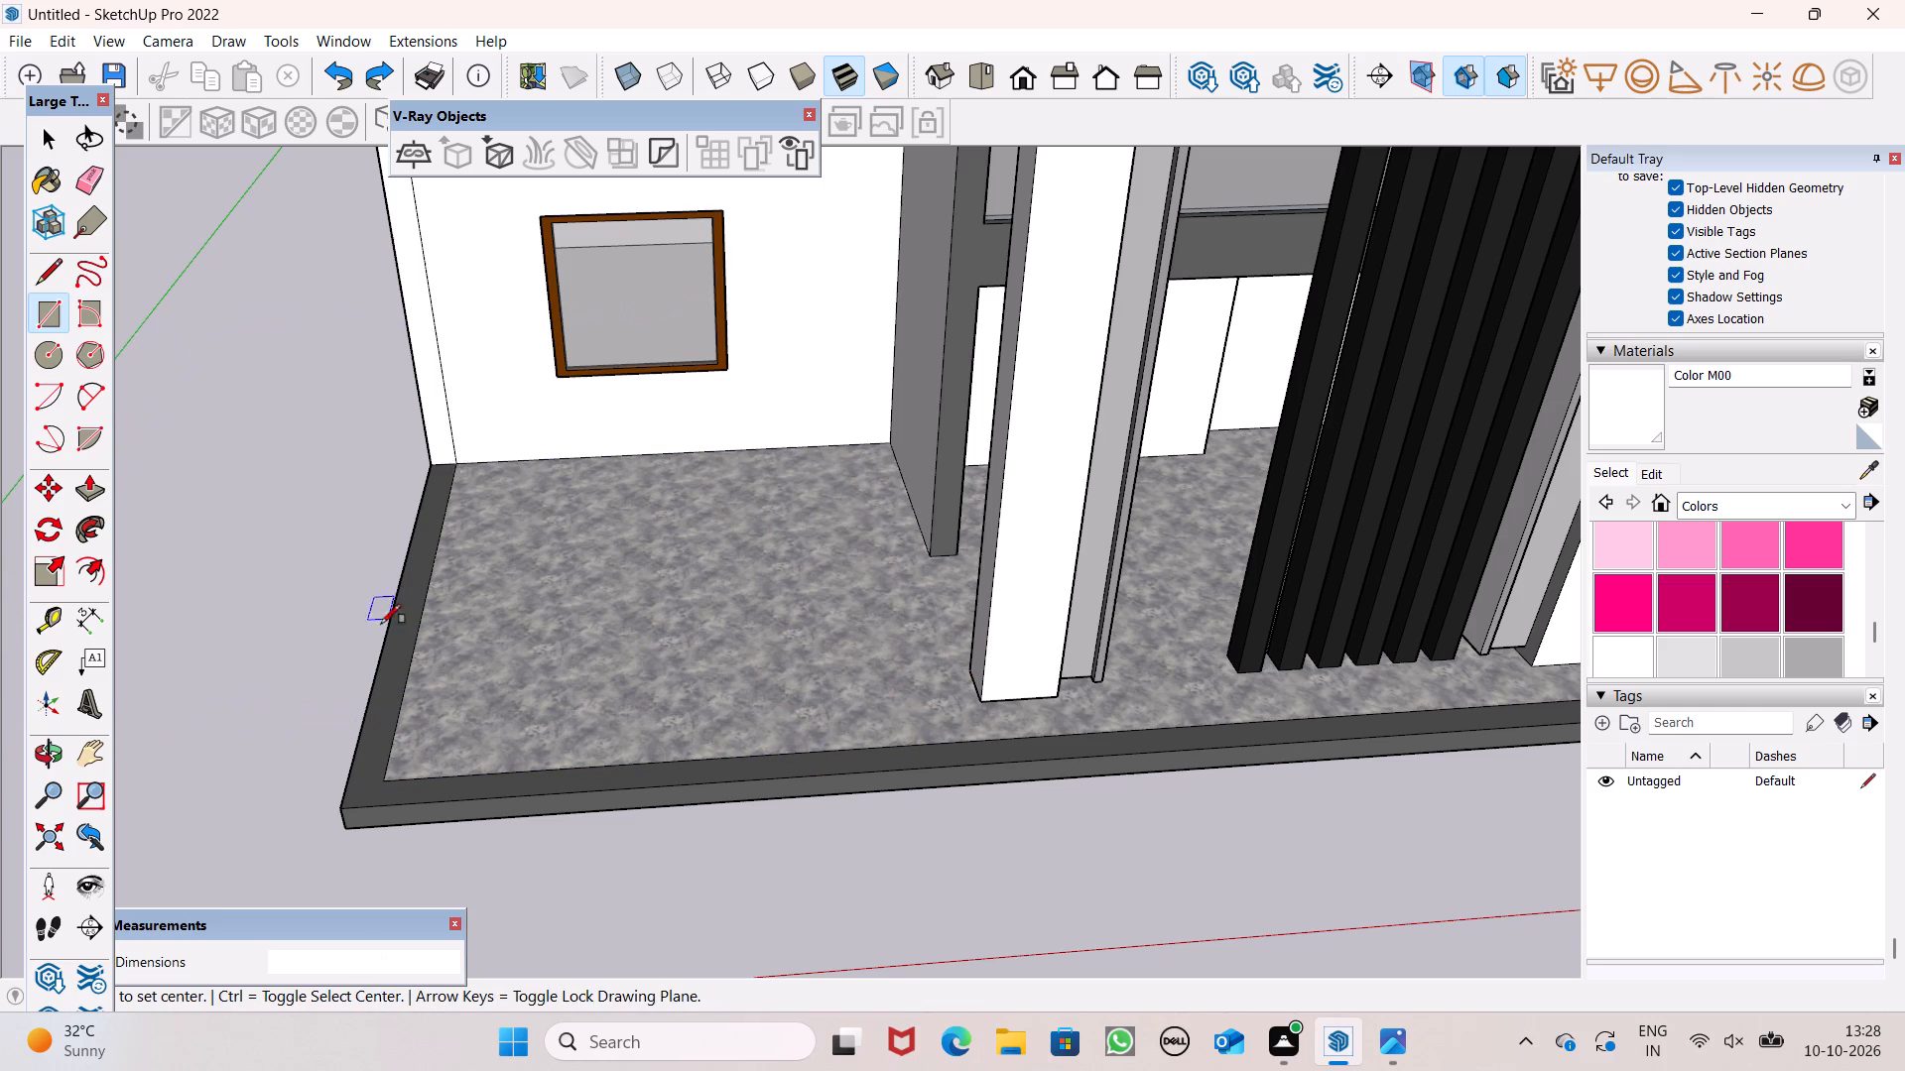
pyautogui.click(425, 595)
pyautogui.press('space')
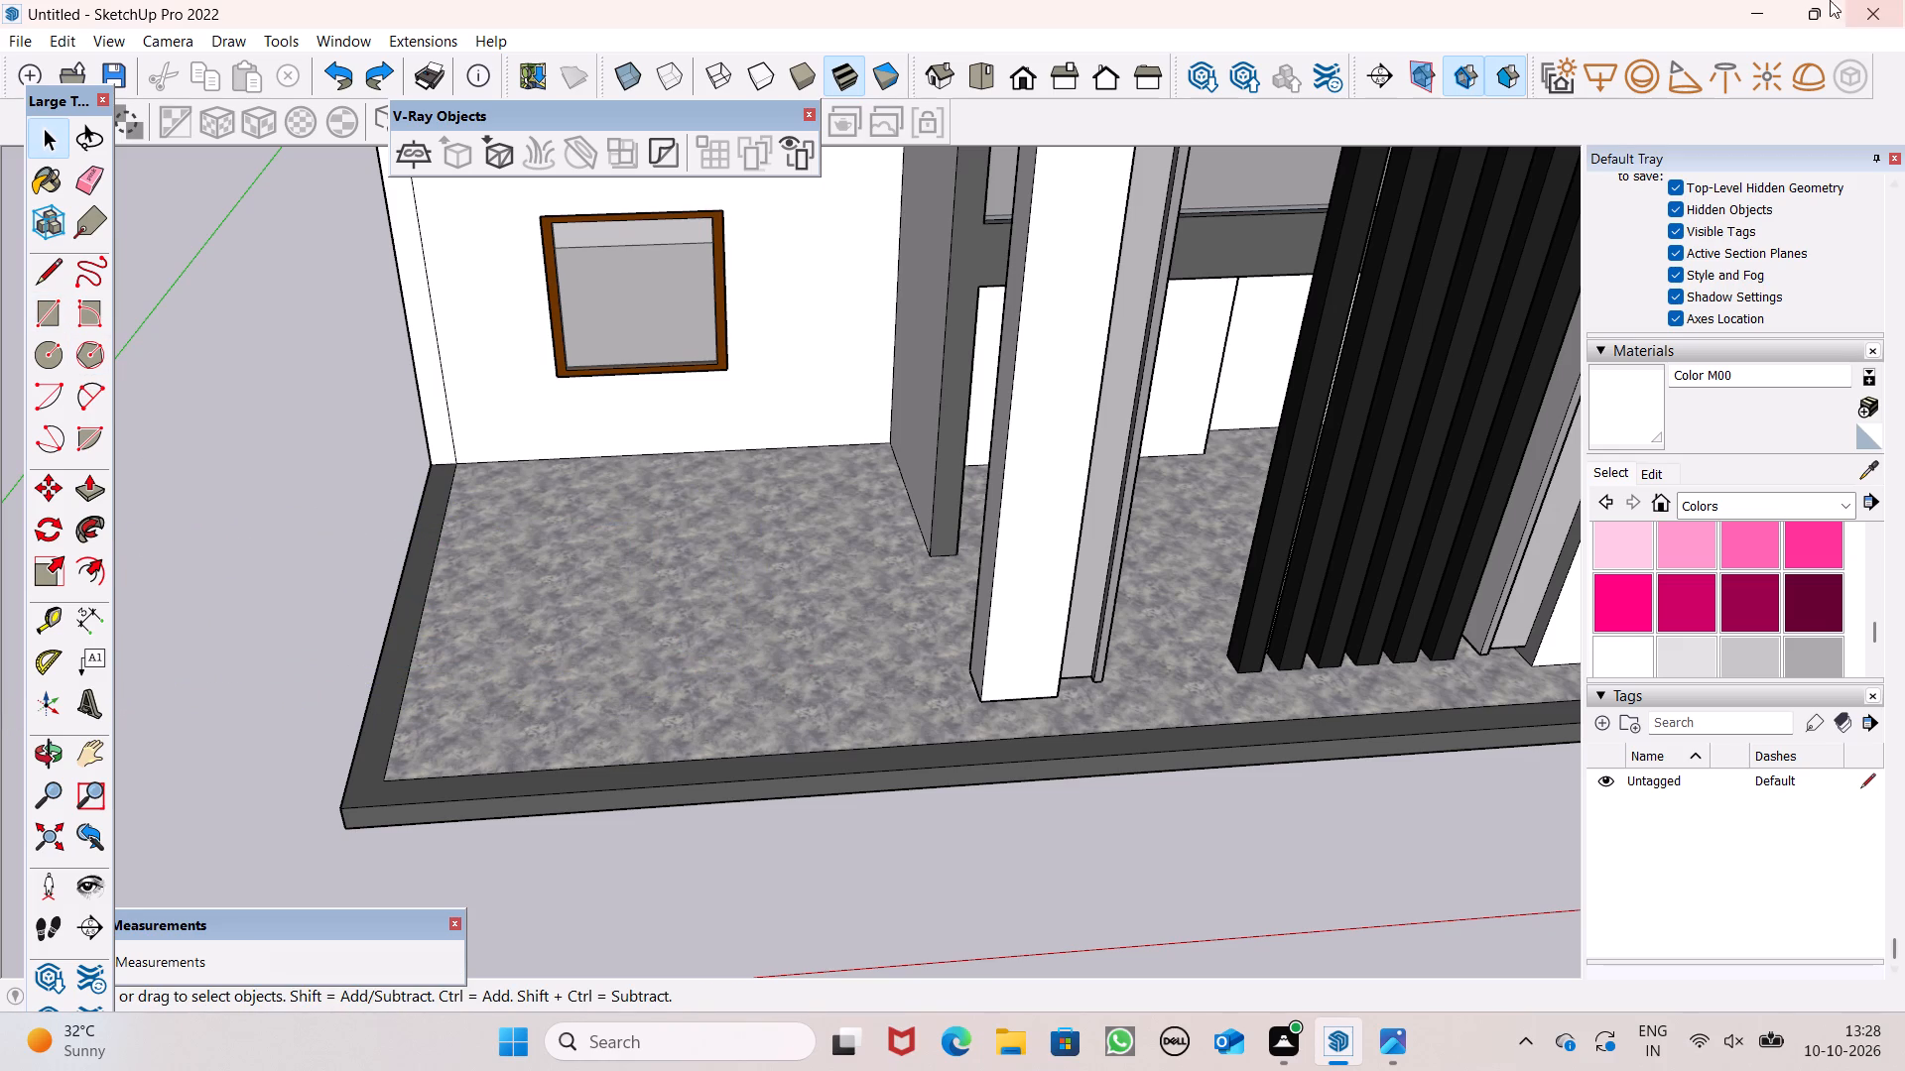
# Draw a rectangle about 7' 1" by 17' 3" on the stone paving, from the side kerb to the front kerb beside the porch column.
pyautogui.click(34, 324)
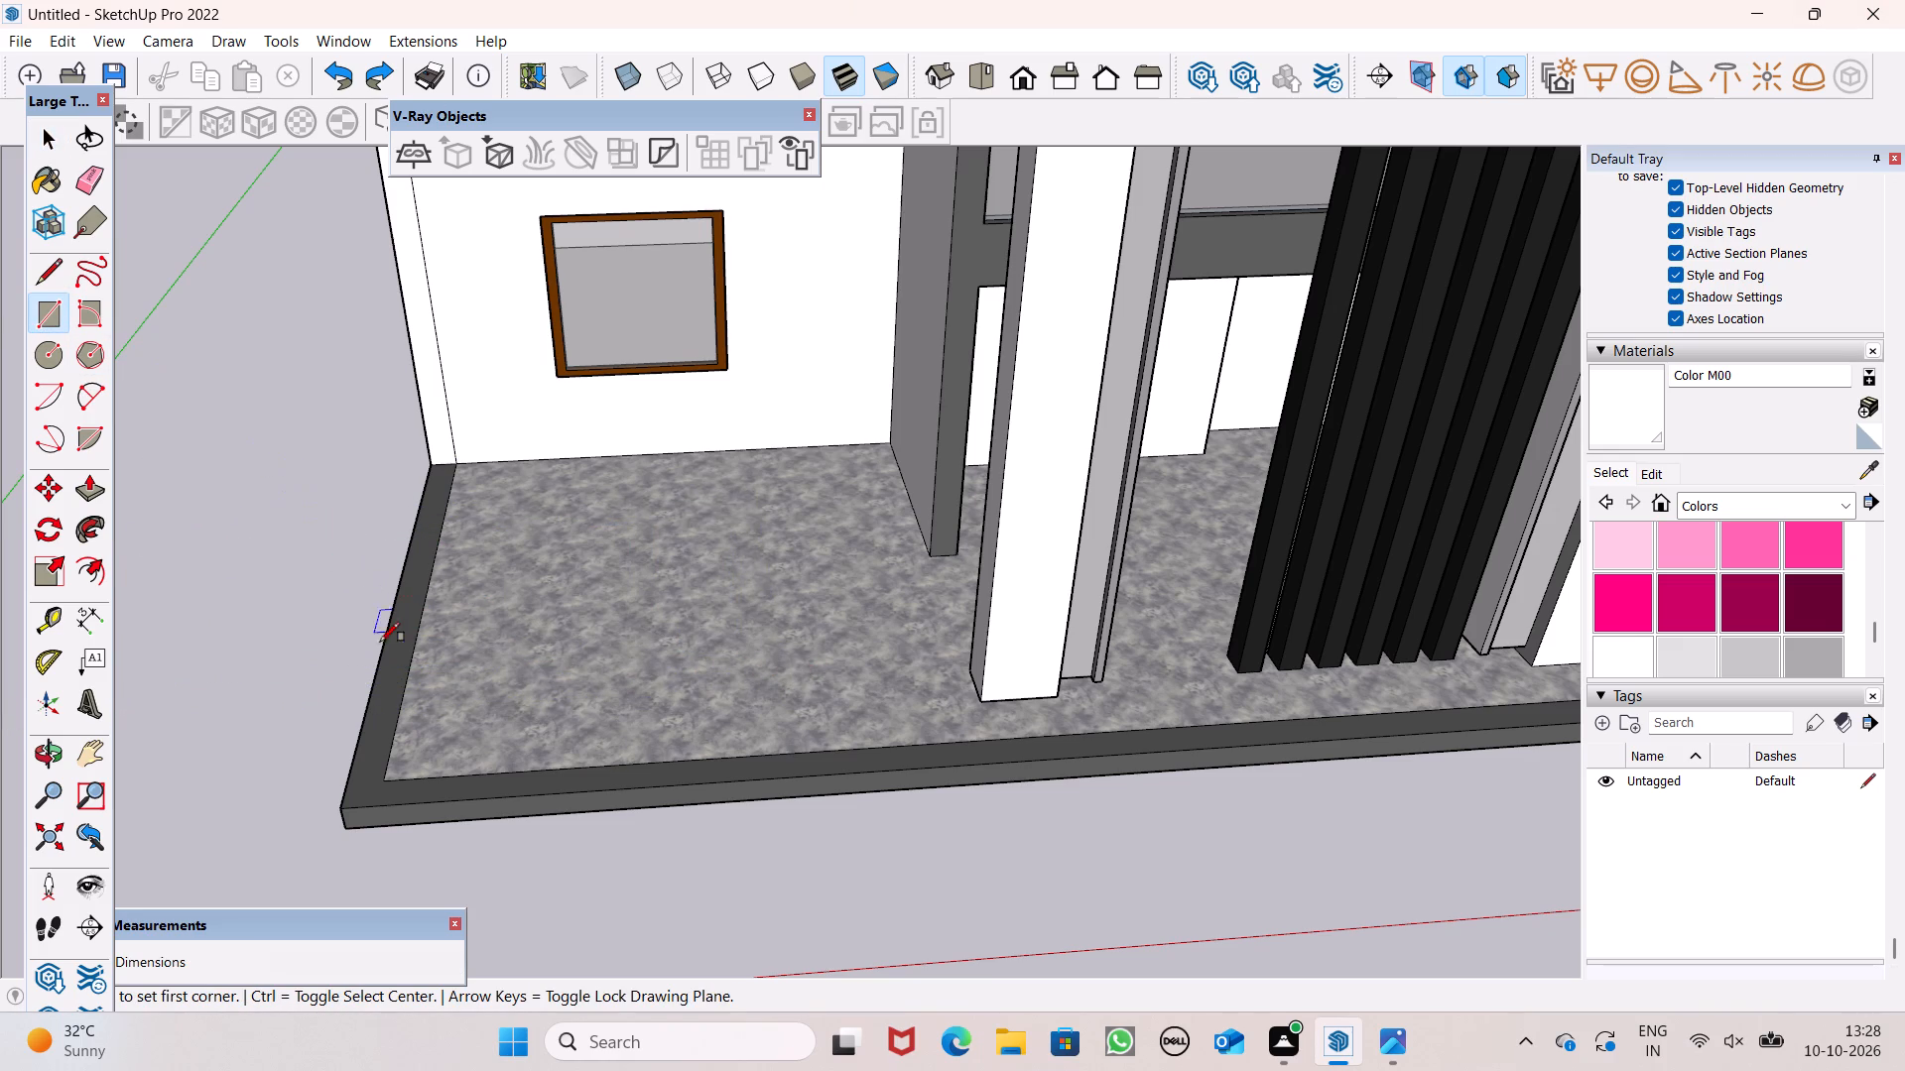
pyautogui.click(420, 633)
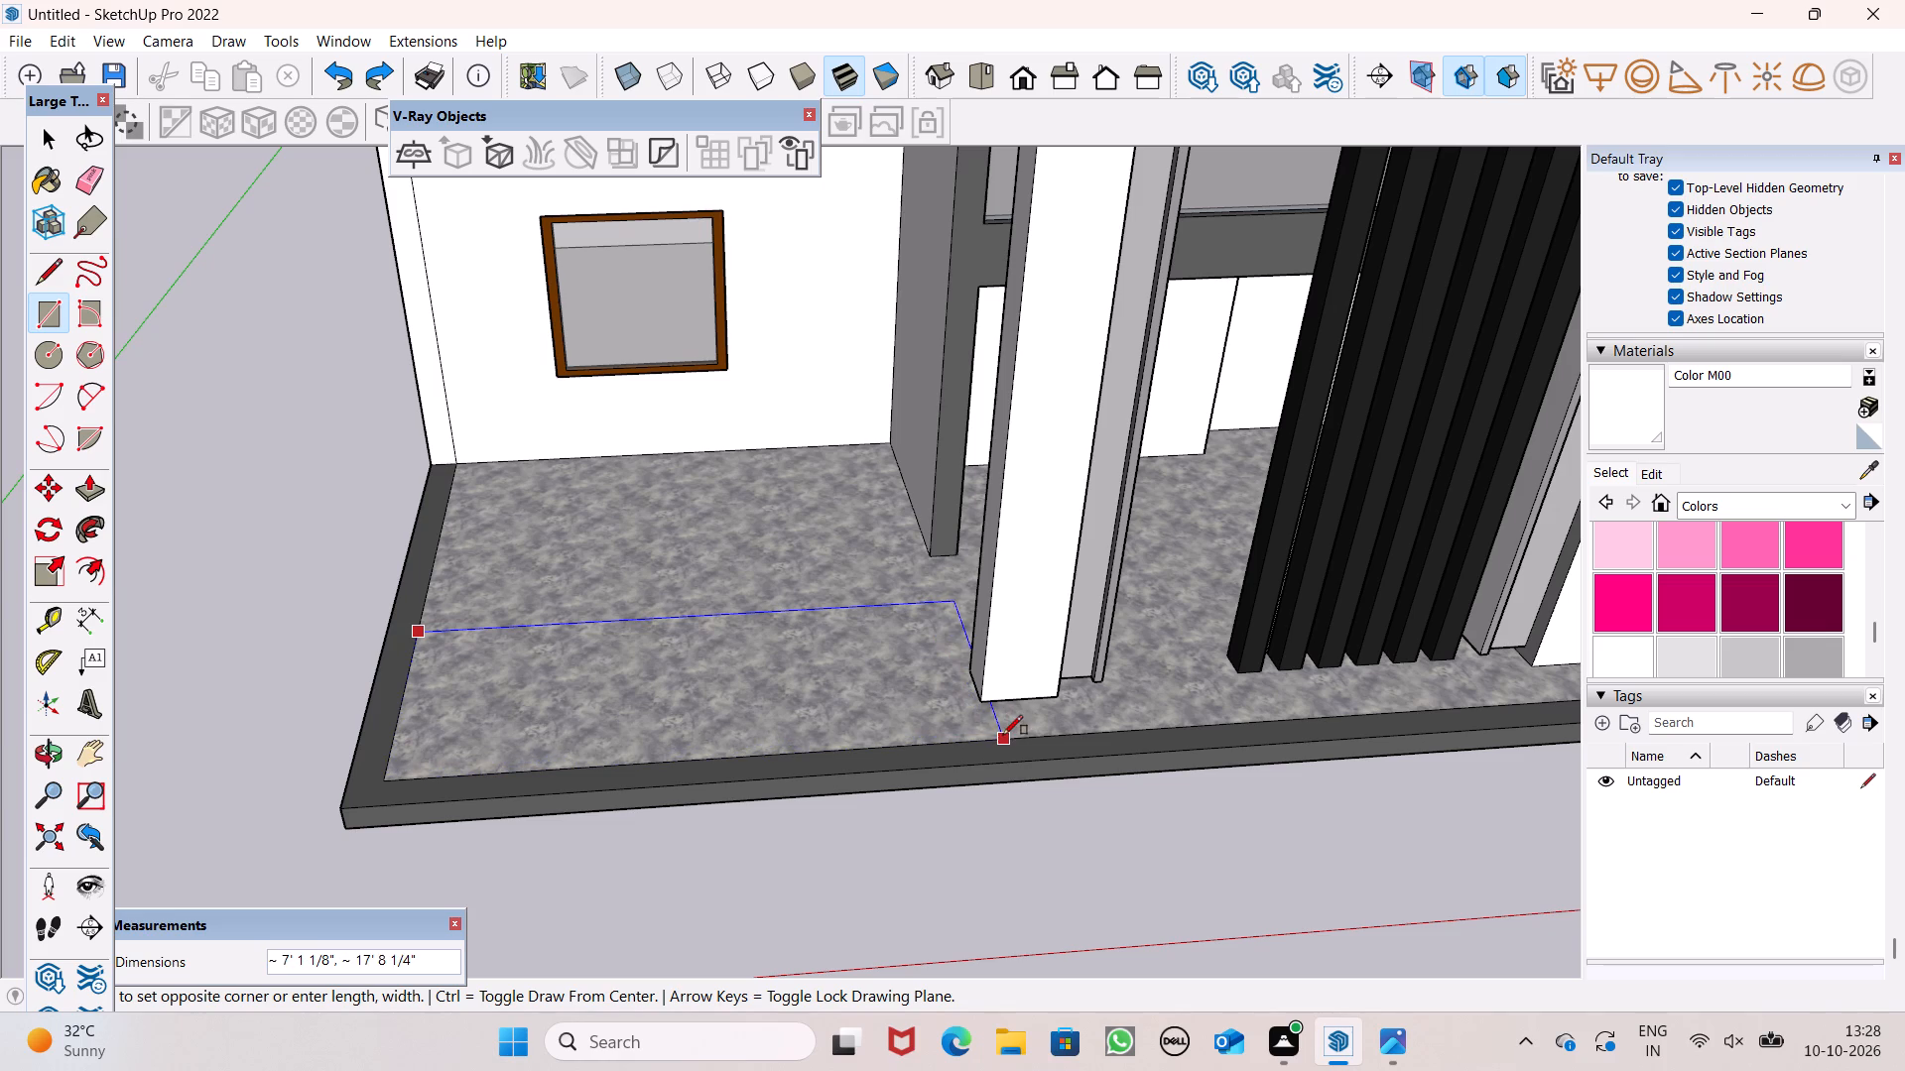
pyautogui.moveTo(984, 735); pyautogui.dragTo(975, 811, button='middle')
pyautogui.scroll(6, 988, 790)
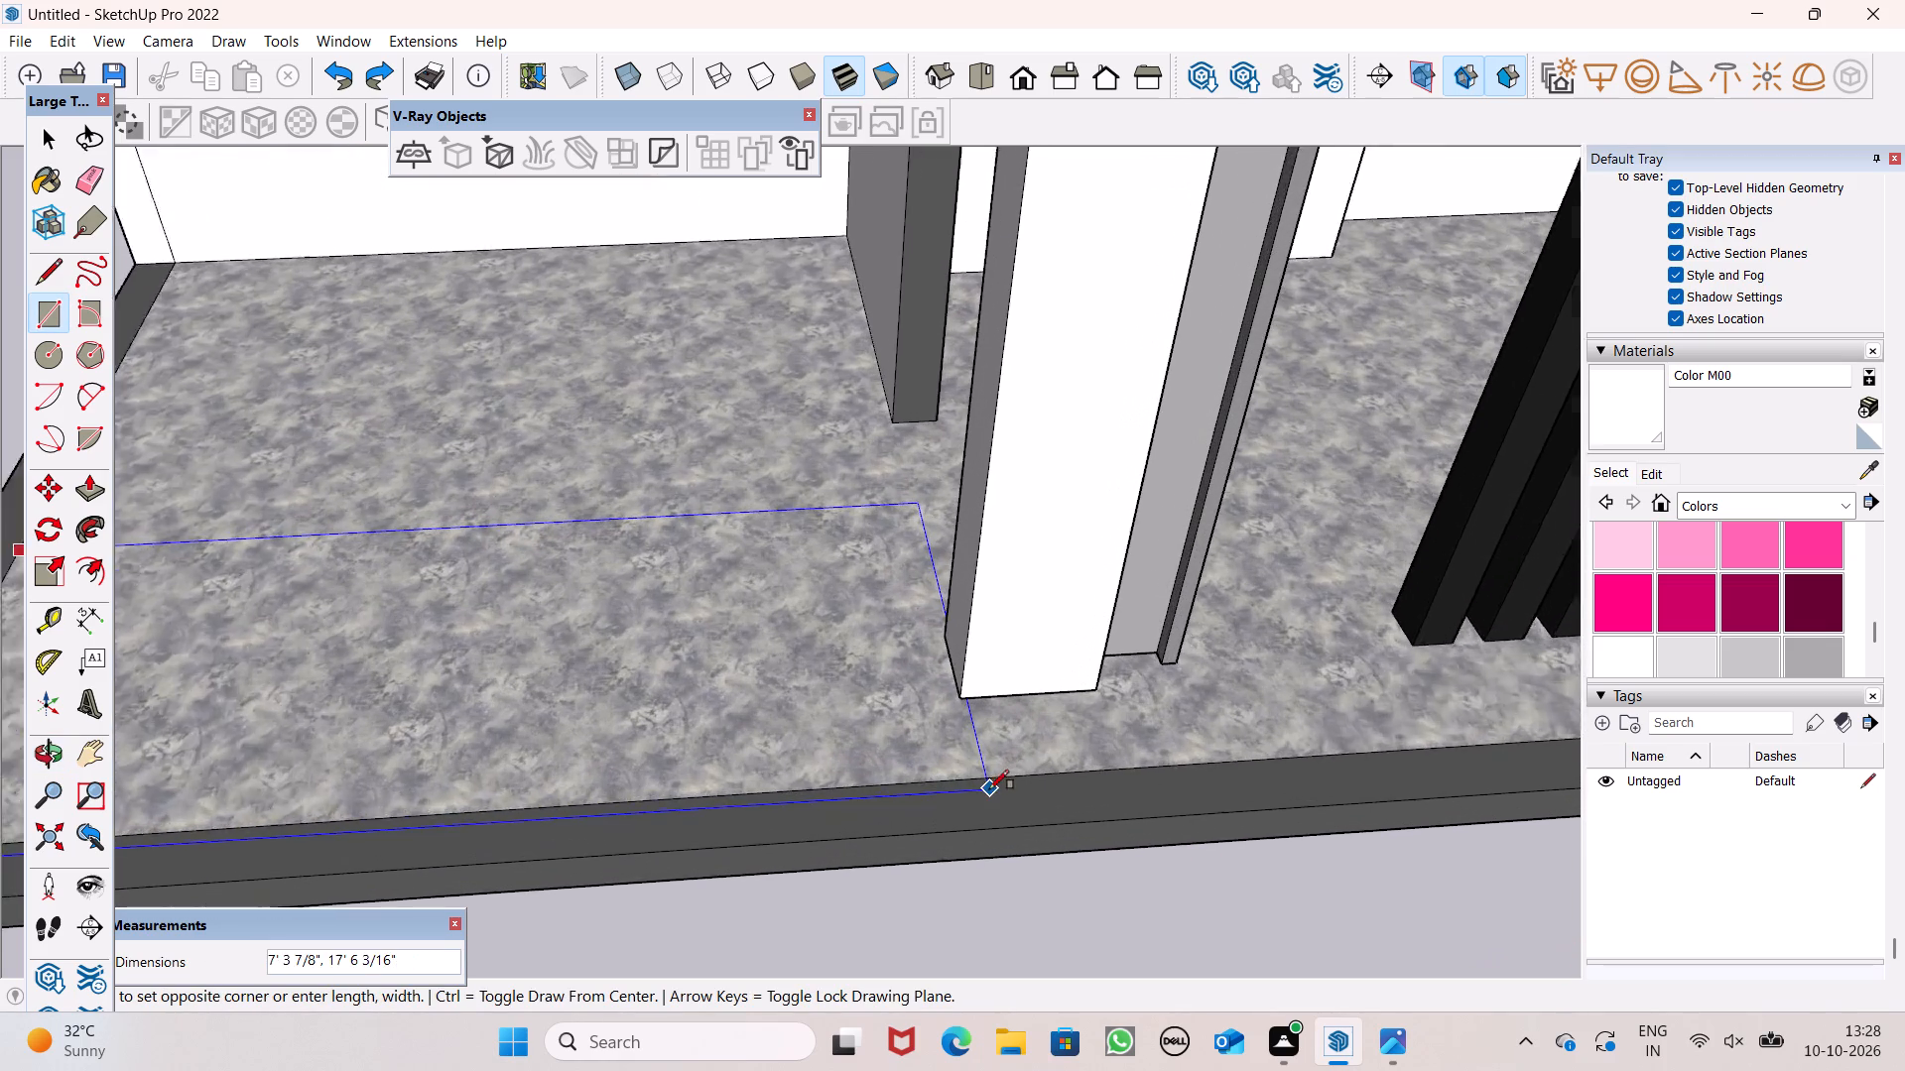
pyautogui.scroll(3, 989, 789)
pyautogui.moveTo(957, 780); pyautogui.dragTo(956, 1025, button='middle')
pyautogui.scroll(1, 956, 1029)
pyautogui.scroll(2, 950, 921)
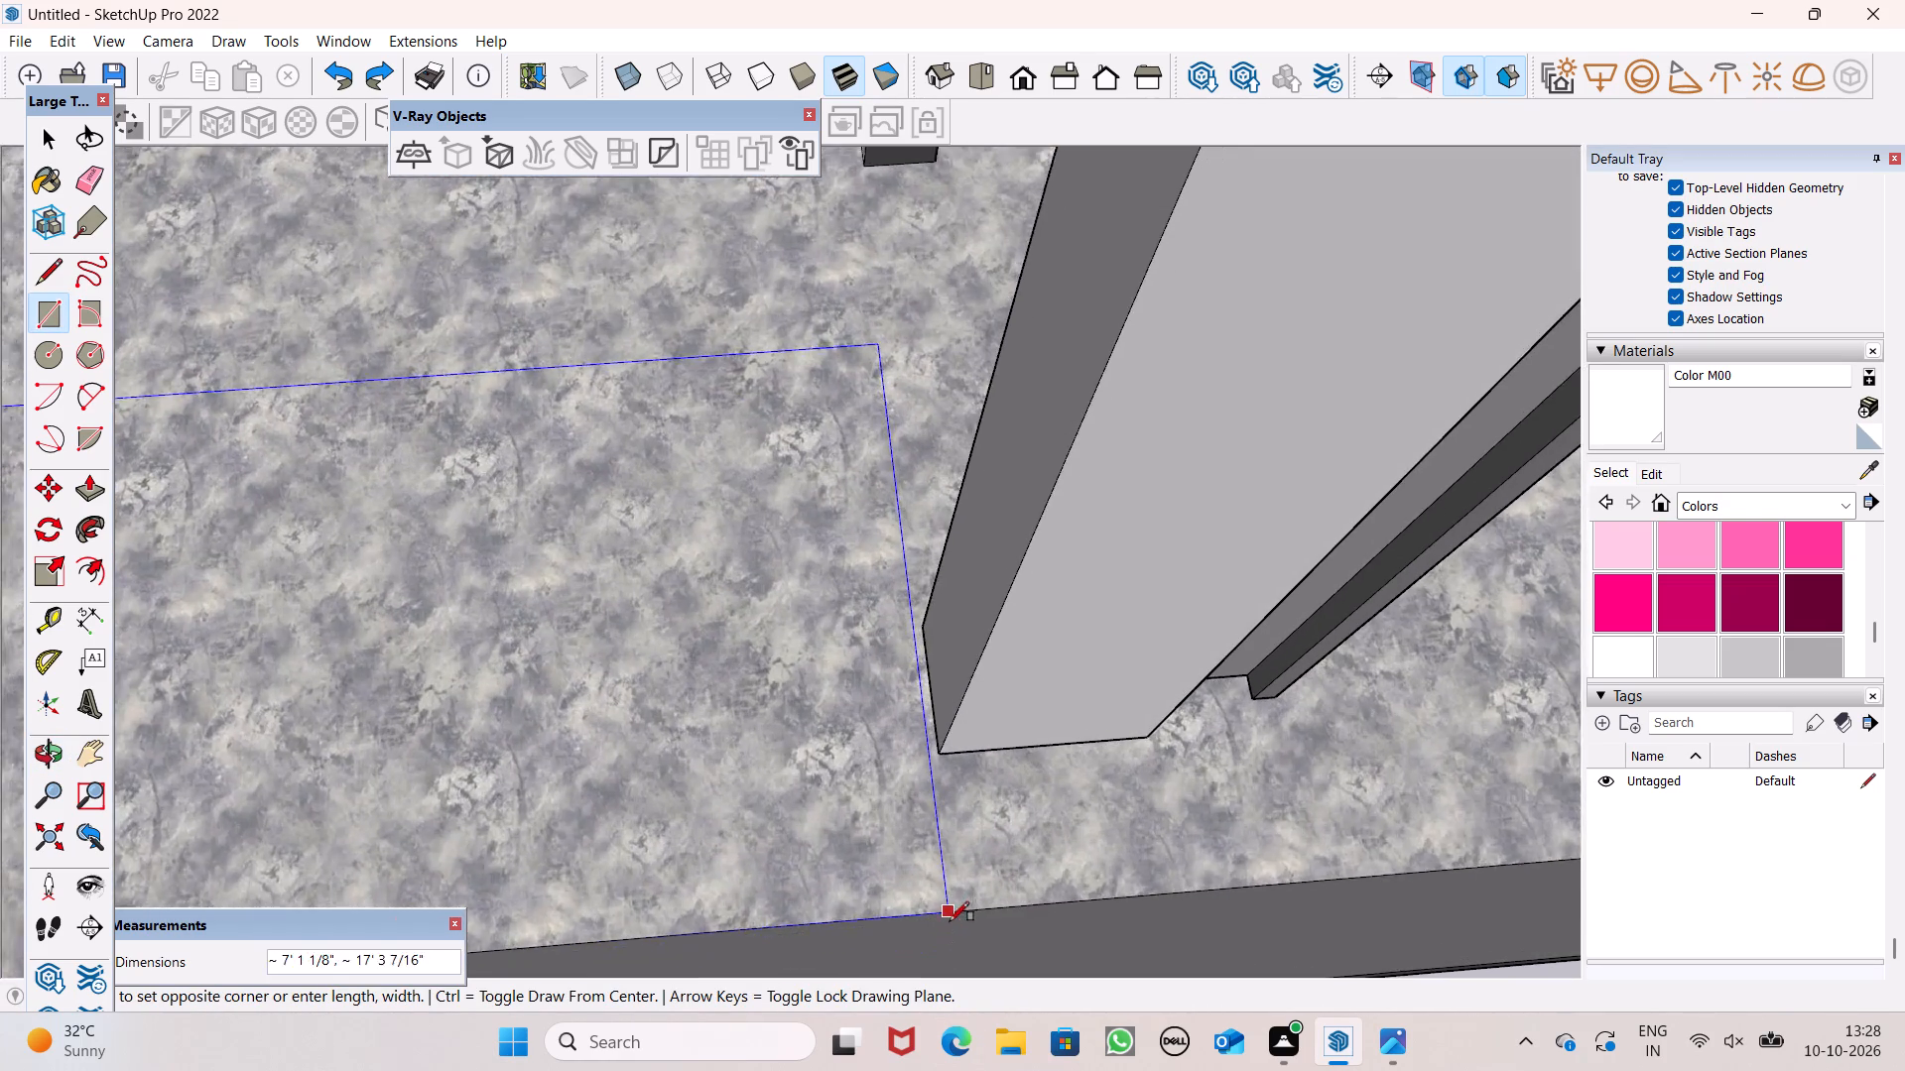
pyautogui.scroll(5, 950, 921)
pyautogui.click(952, 904)
# Paint the new rectangle on the front paving with Grass Dark Green from the landscaping materials.
pyautogui.scroll(-6, 810, 517)
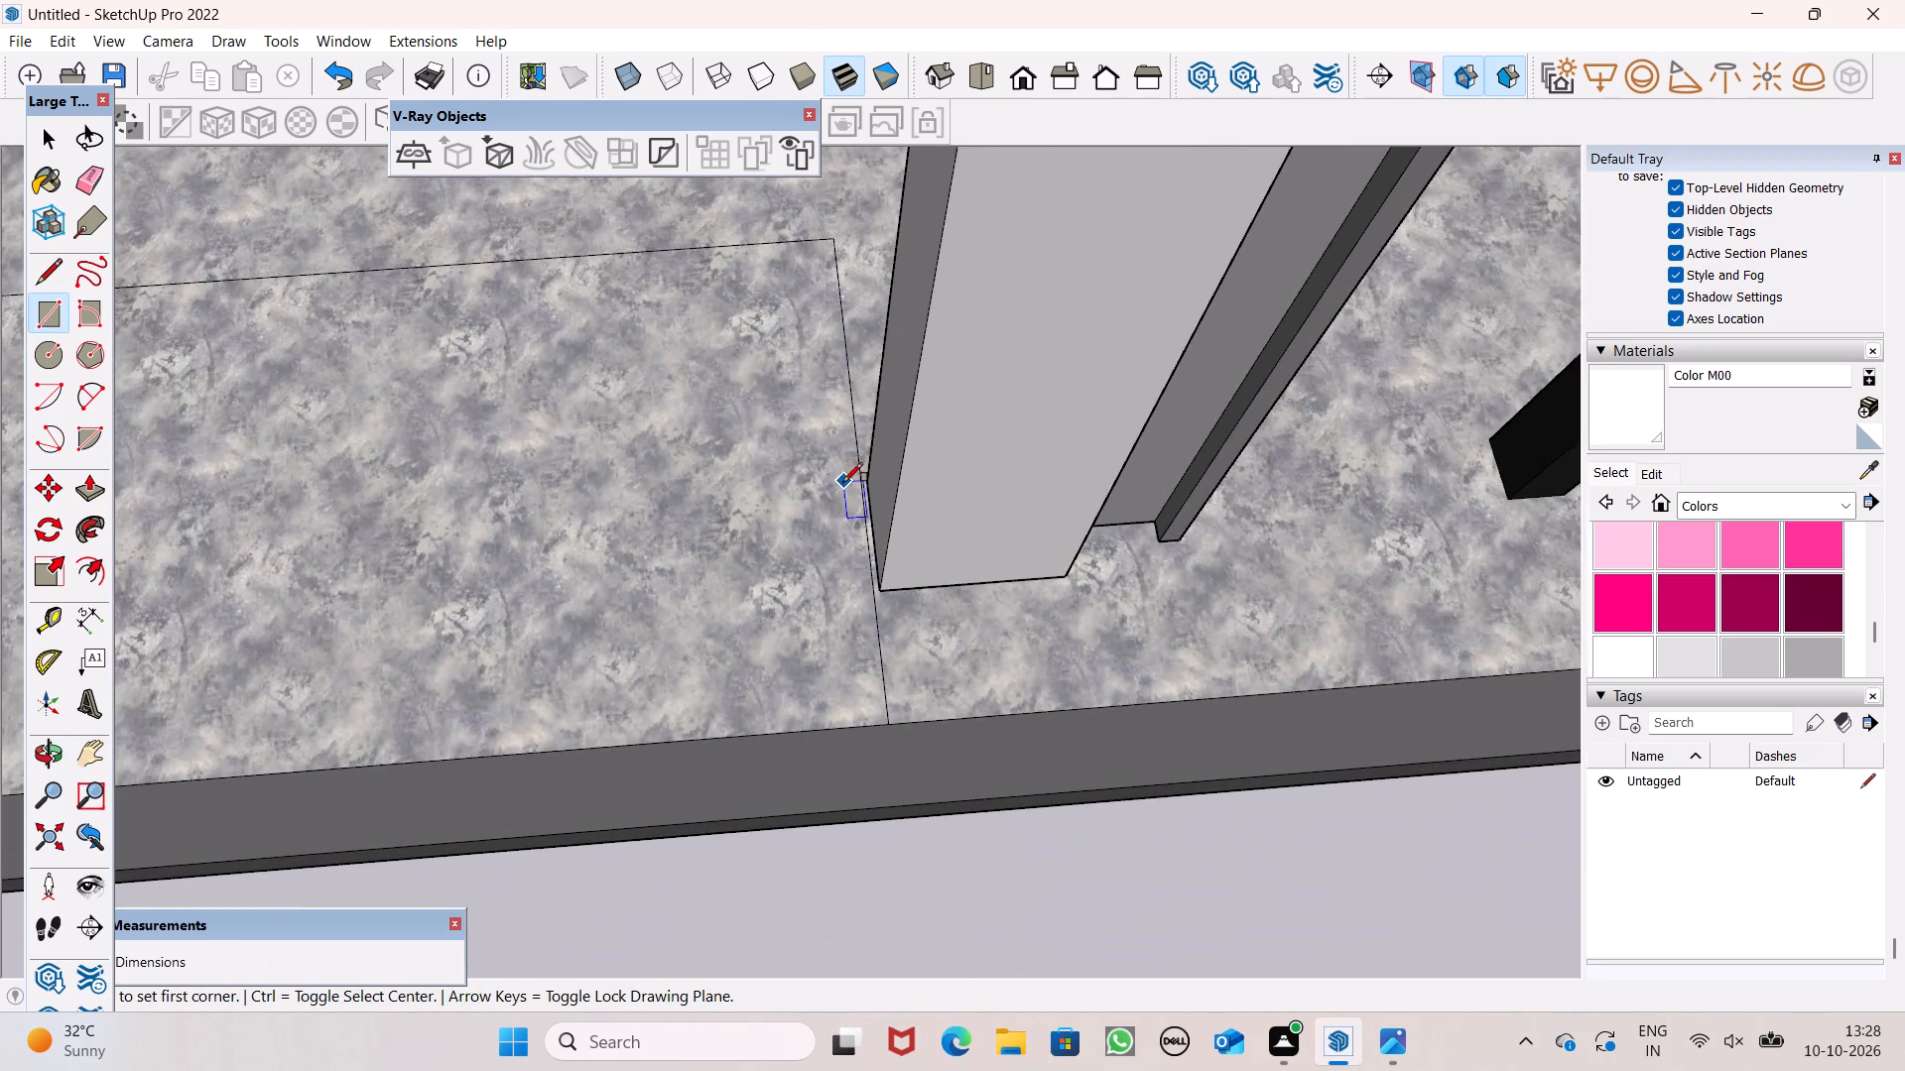
pyautogui.scroll(-7, 843, 482)
pyautogui.scroll(-3, 885, 552)
pyautogui.scroll(-3, 1035, 631)
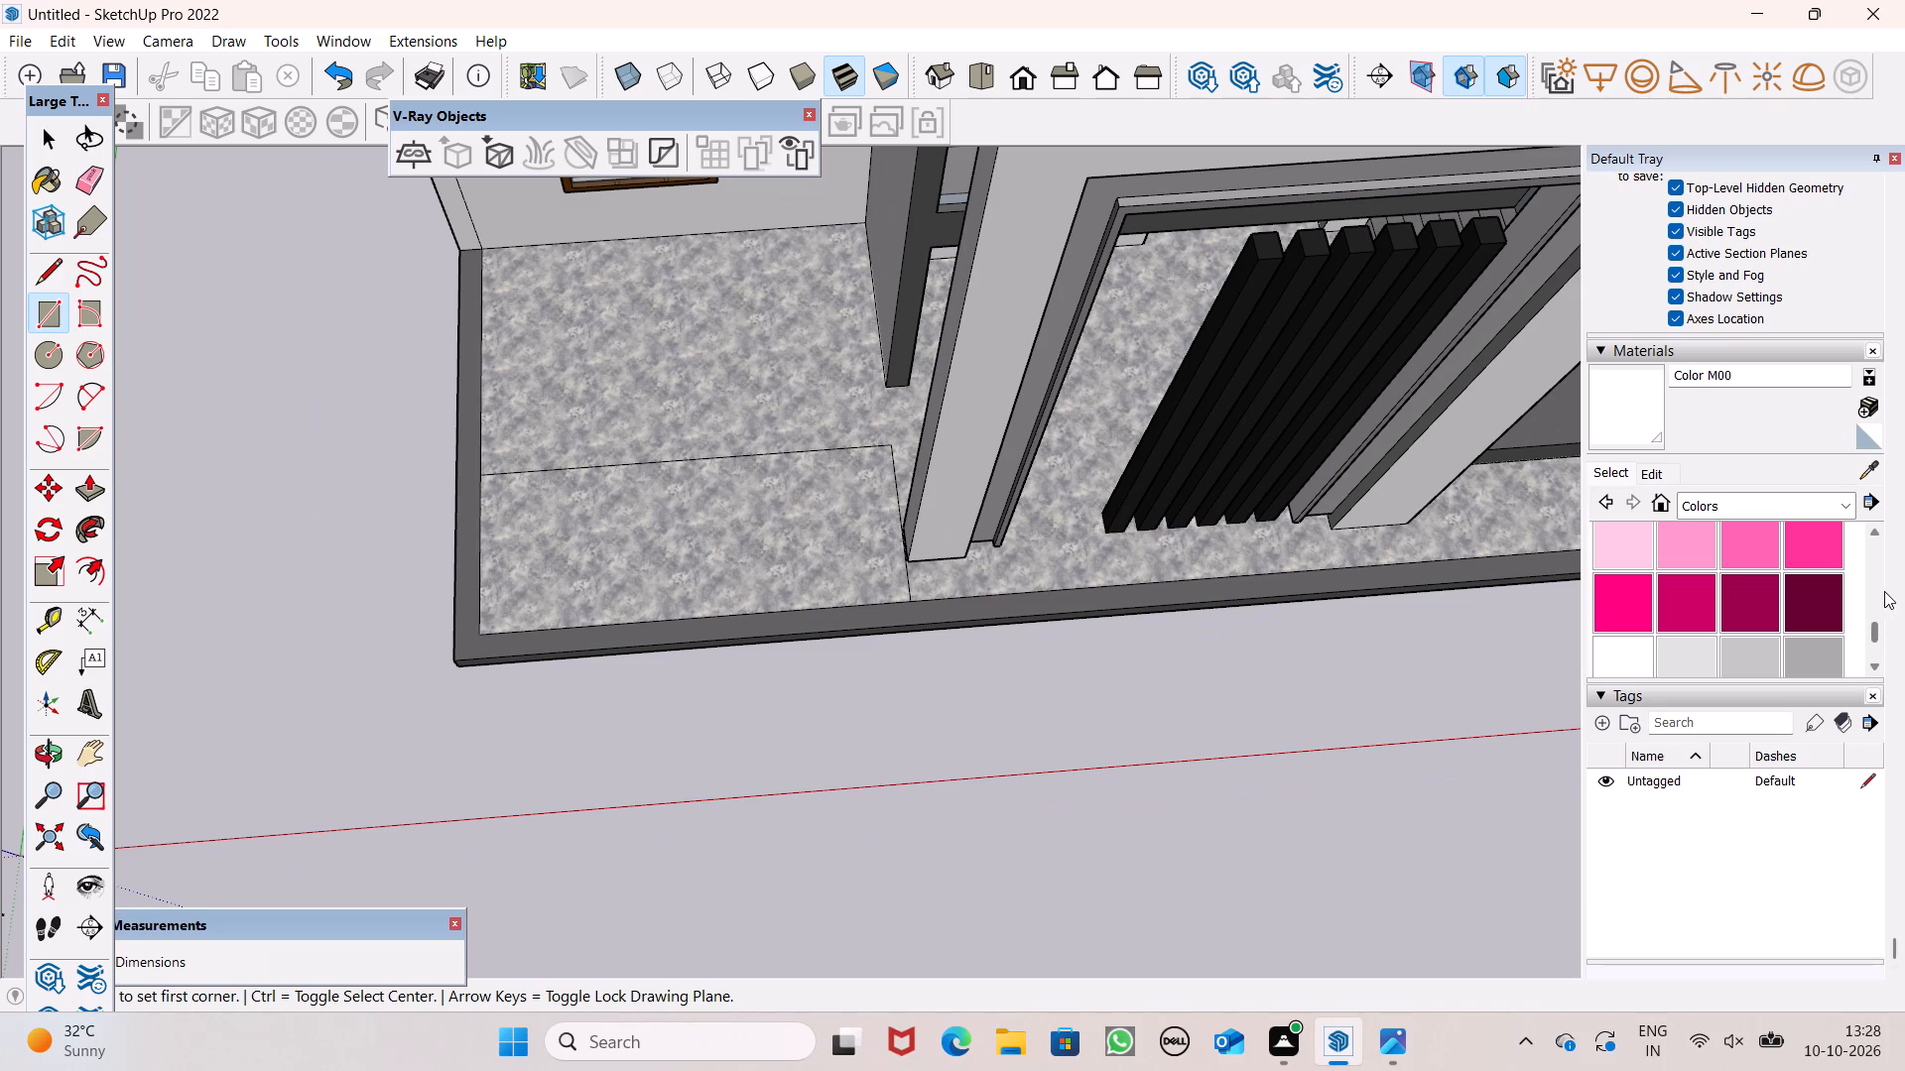
pyautogui.scroll(-1, 1808, 547)
pyautogui.click(1841, 511)
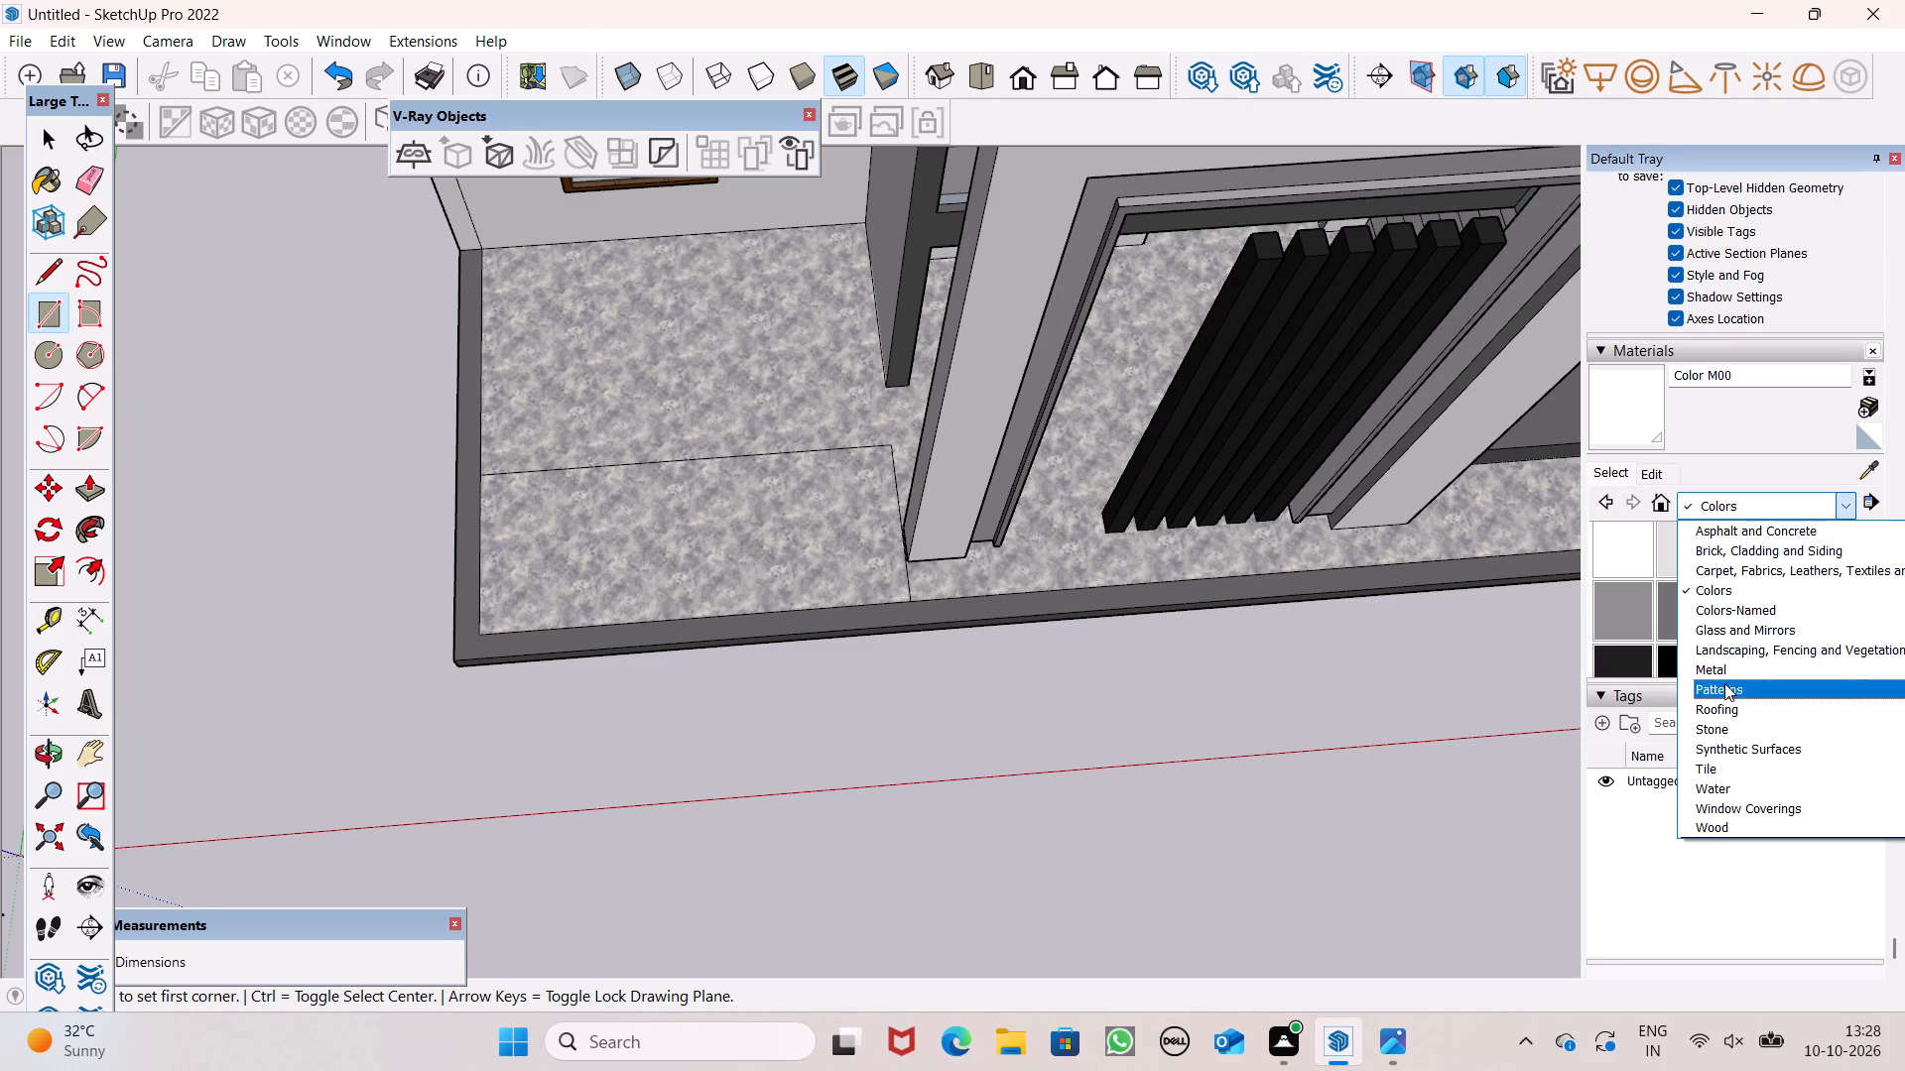
pyautogui.click(1734, 654)
pyautogui.click(1800, 666)
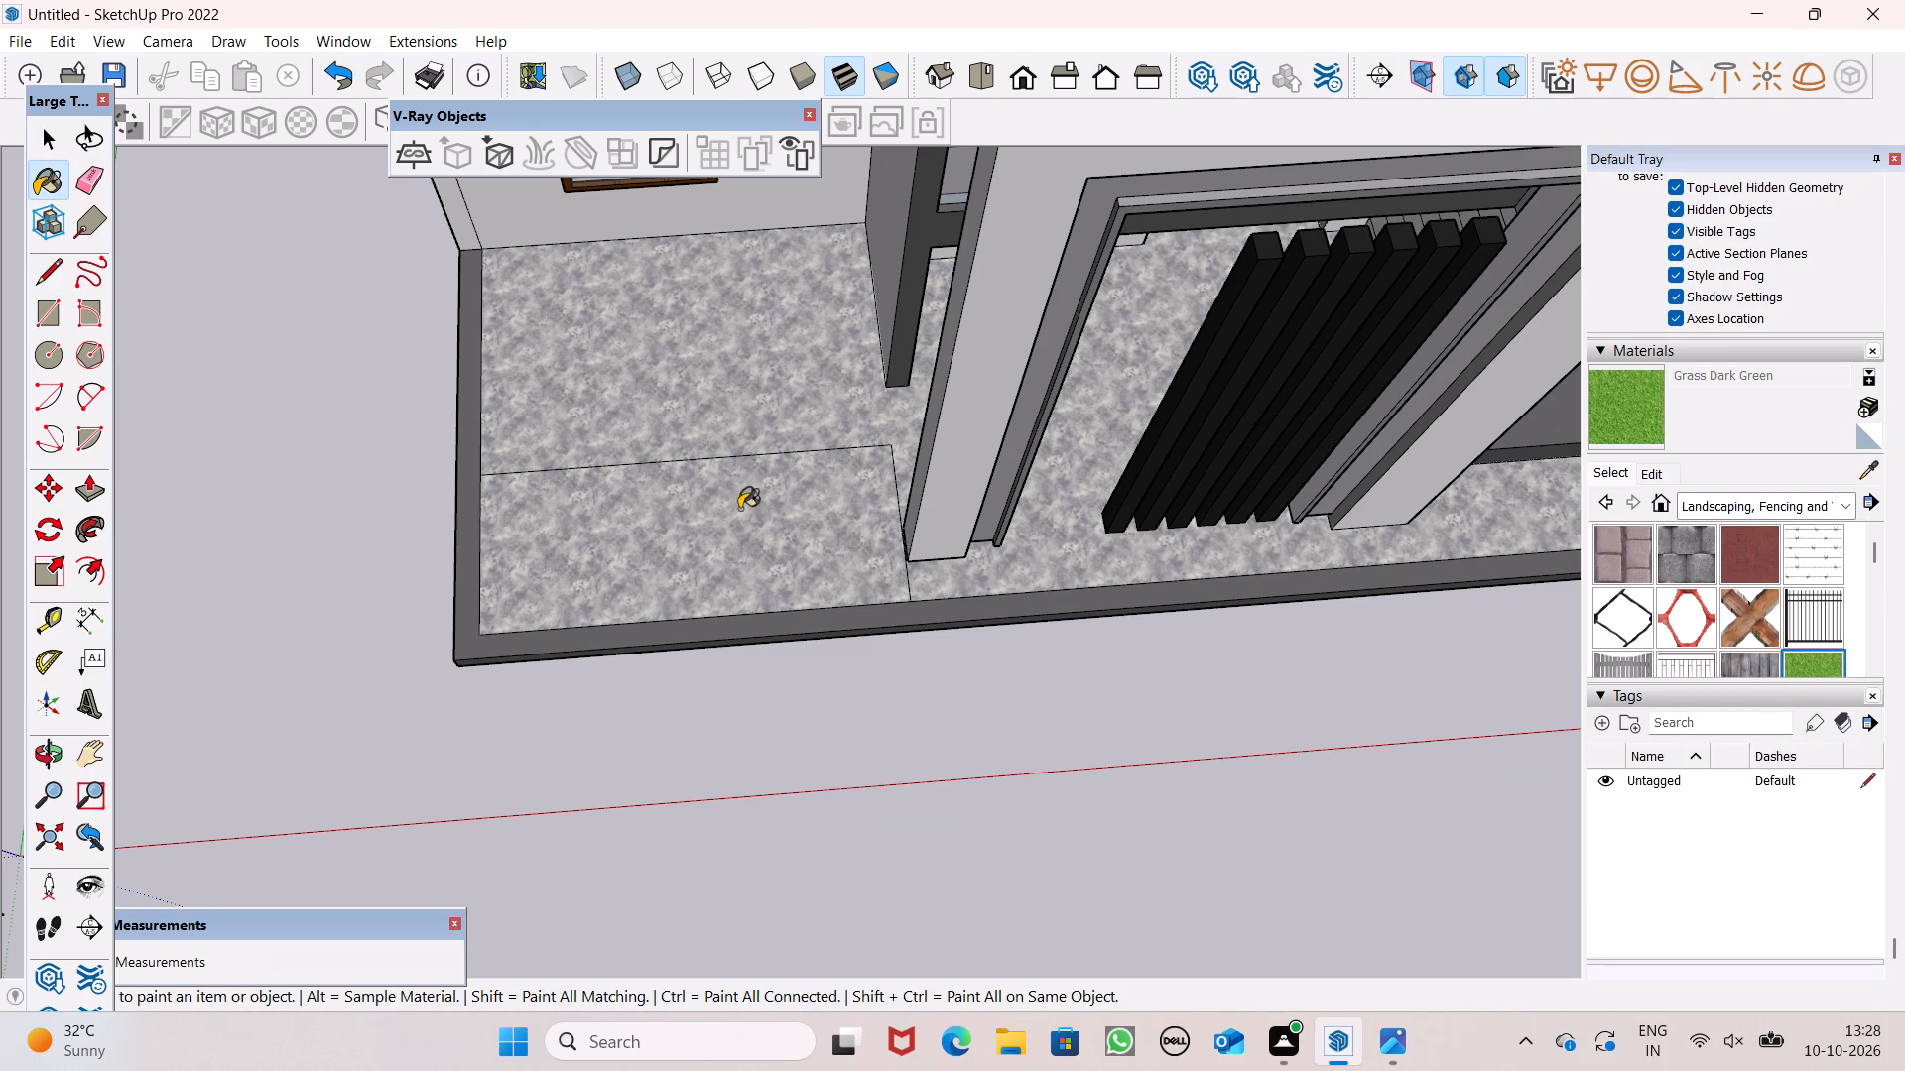
pyautogui.click(684, 521)
# Examine the new grass strip beside the porch from above, from the front and from the side-wall corner.
pyautogui.scroll(-5, 690, 503)
pyautogui.moveTo(714, 586); pyautogui.dragTo(797, 254, button='middle')
pyautogui.scroll(1, 797, 254)
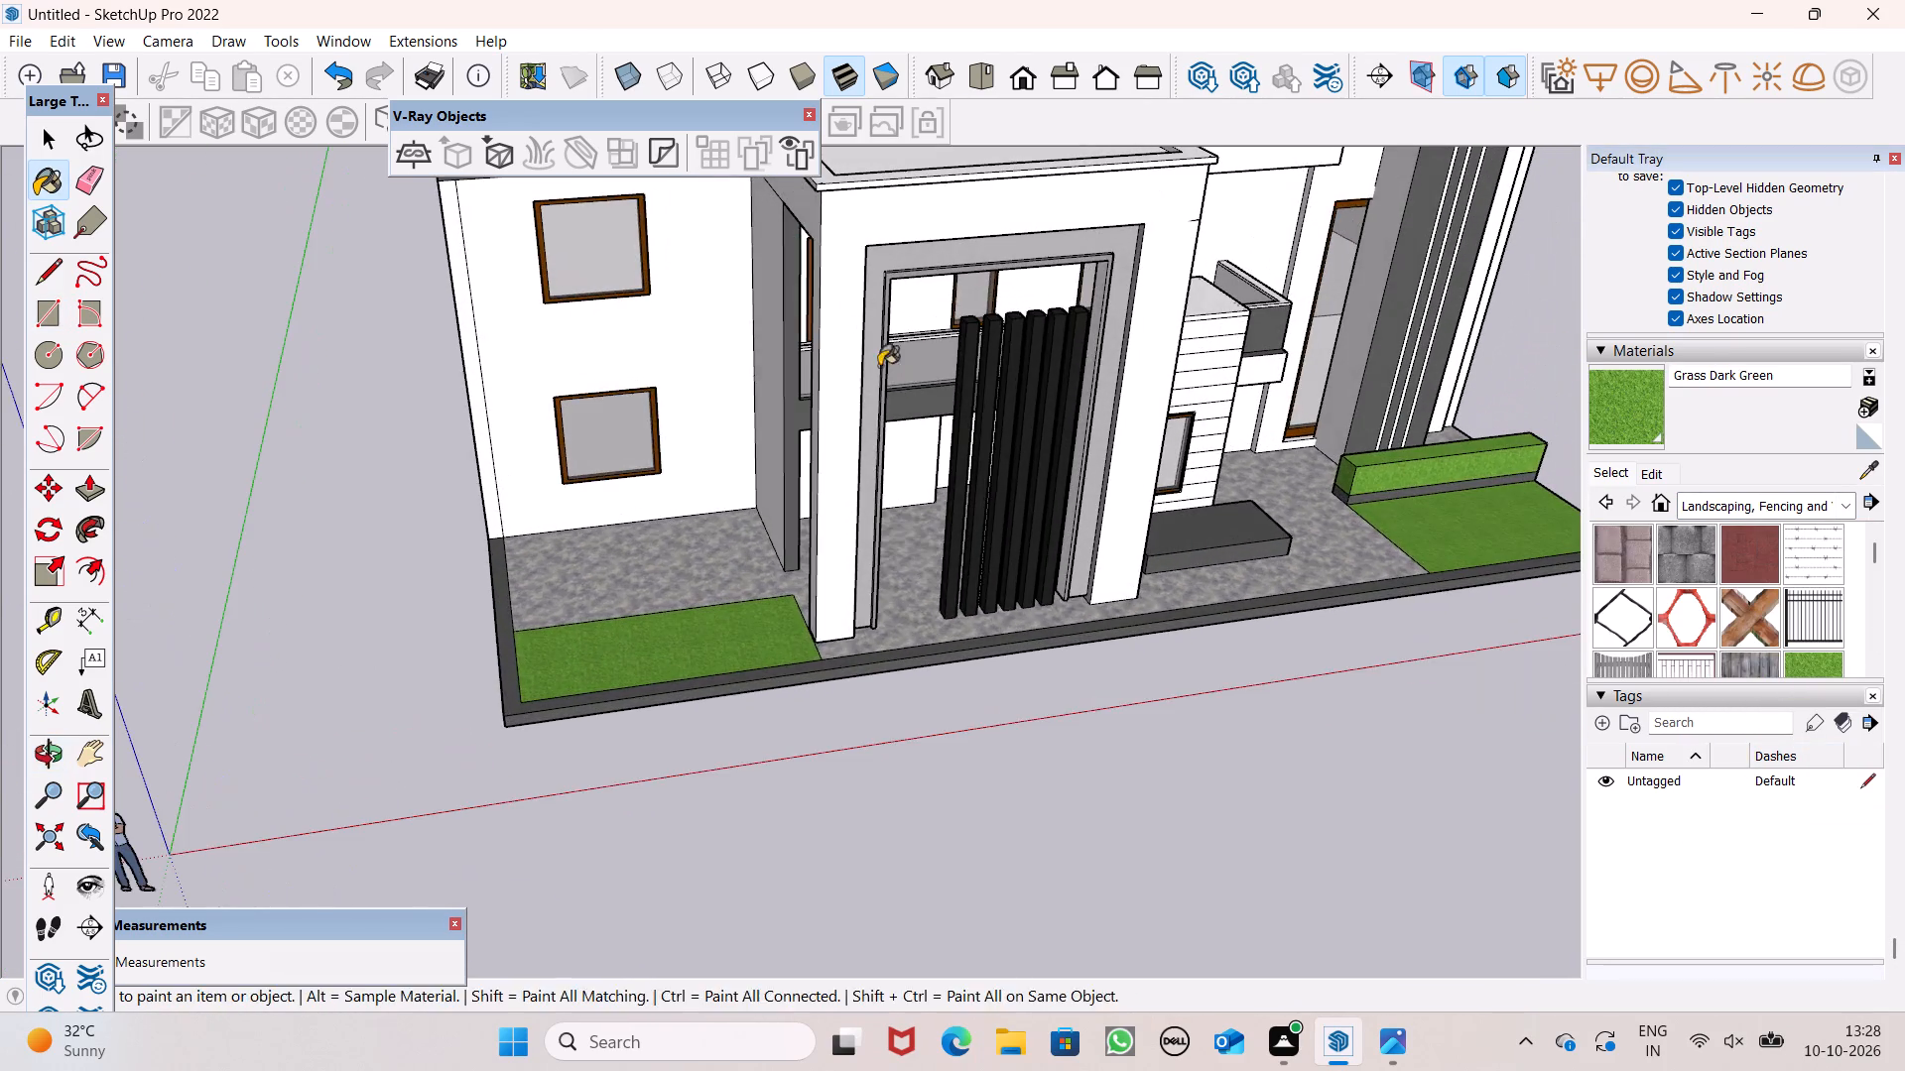
pyautogui.moveTo(896, 449); pyautogui.dragTo(1003, 229, button='middle')
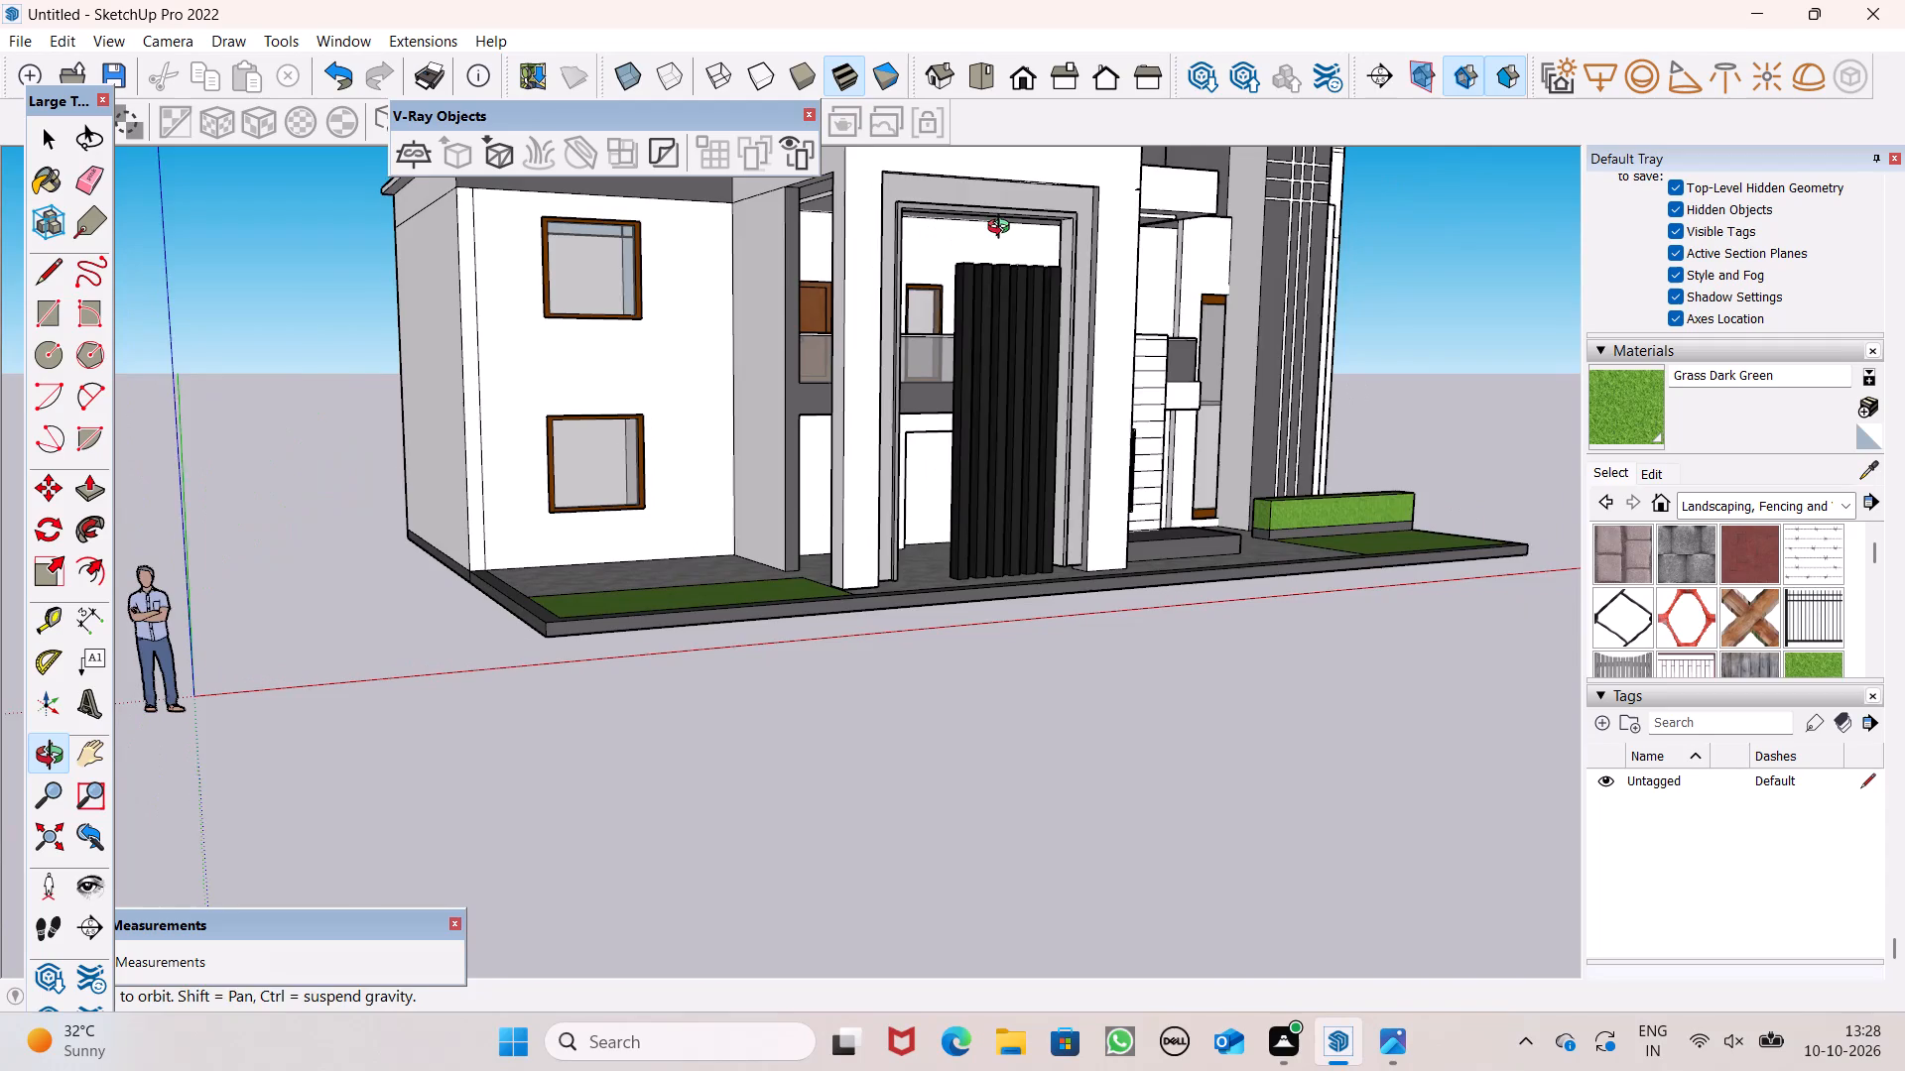
pyautogui.moveTo(1003, 229); pyautogui.dragTo(1006, 235, button='middle')
pyautogui.scroll(1, 878, 373)
pyautogui.moveTo(873, 396); pyautogui.dragTo(1009, 530, button='middle')
pyautogui.moveTo(912, 683); pyautogui.dragTo(920, 600, button='middle')
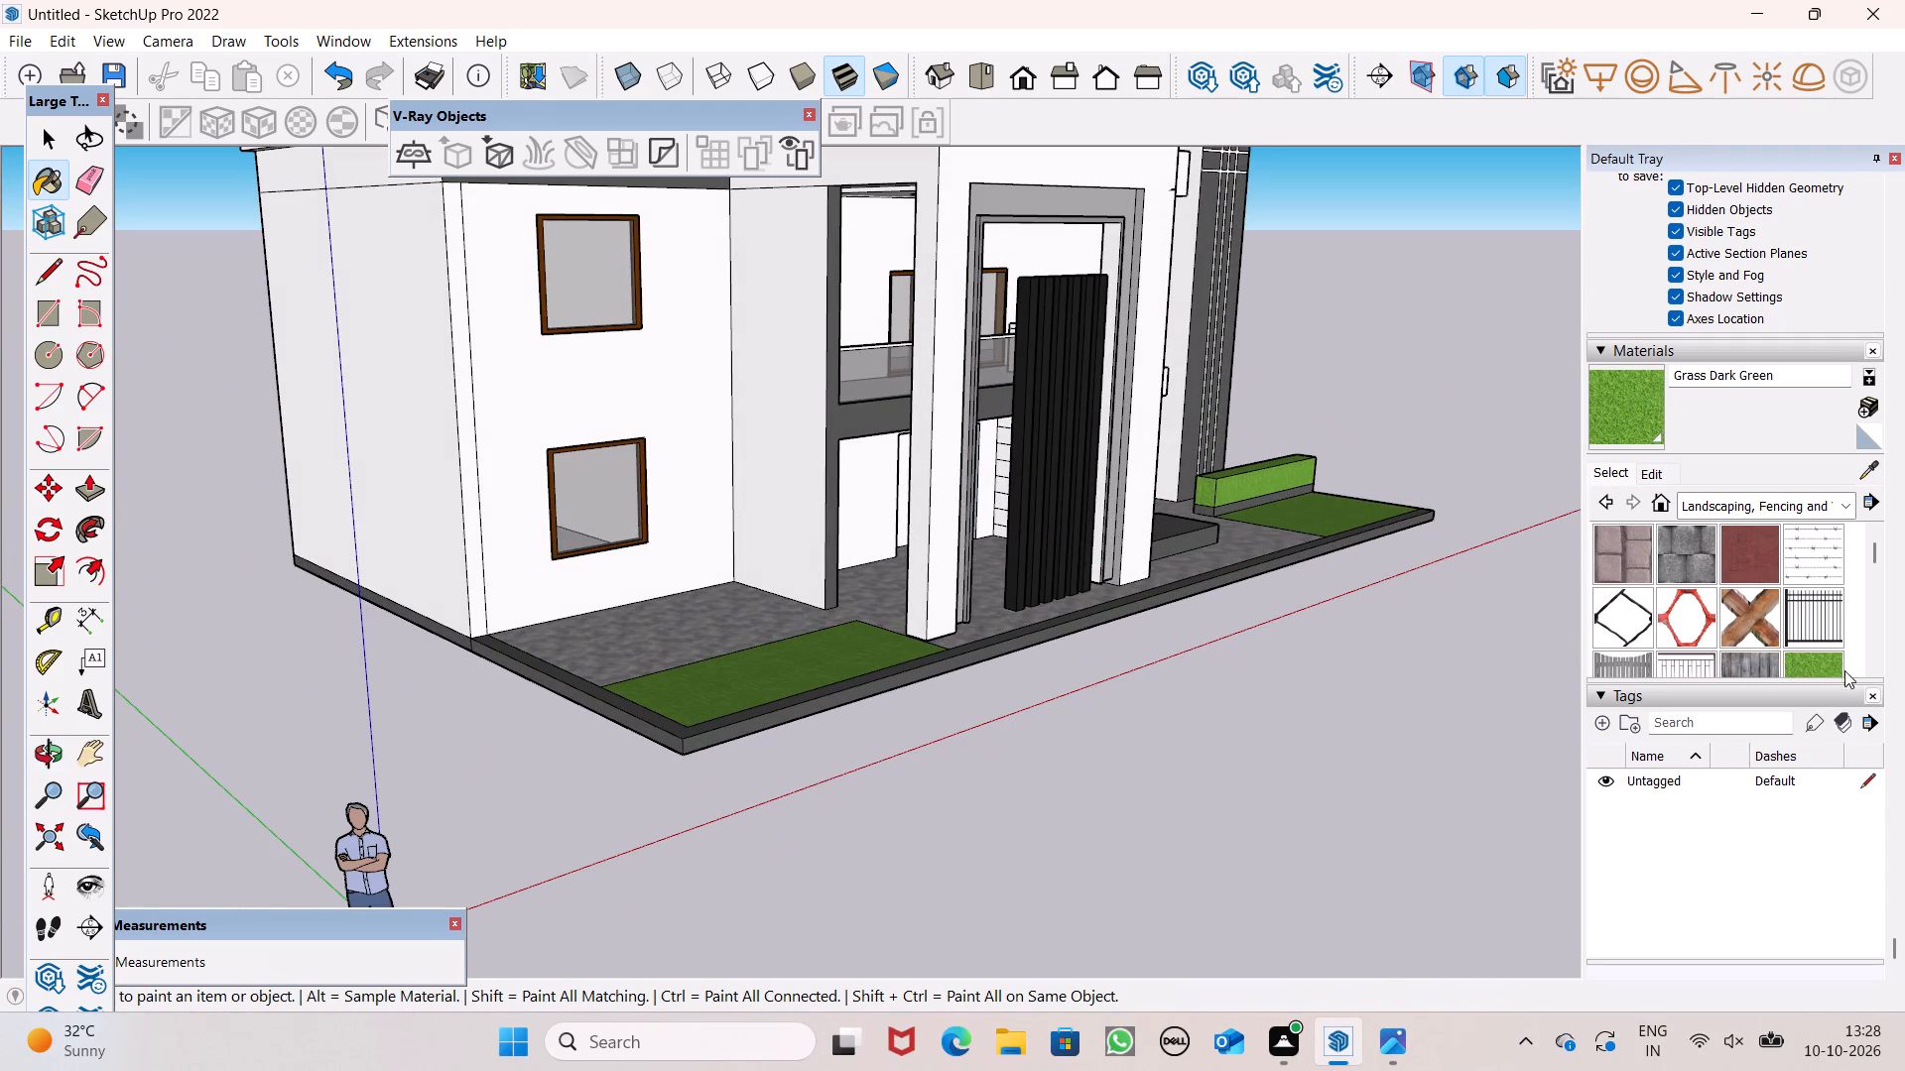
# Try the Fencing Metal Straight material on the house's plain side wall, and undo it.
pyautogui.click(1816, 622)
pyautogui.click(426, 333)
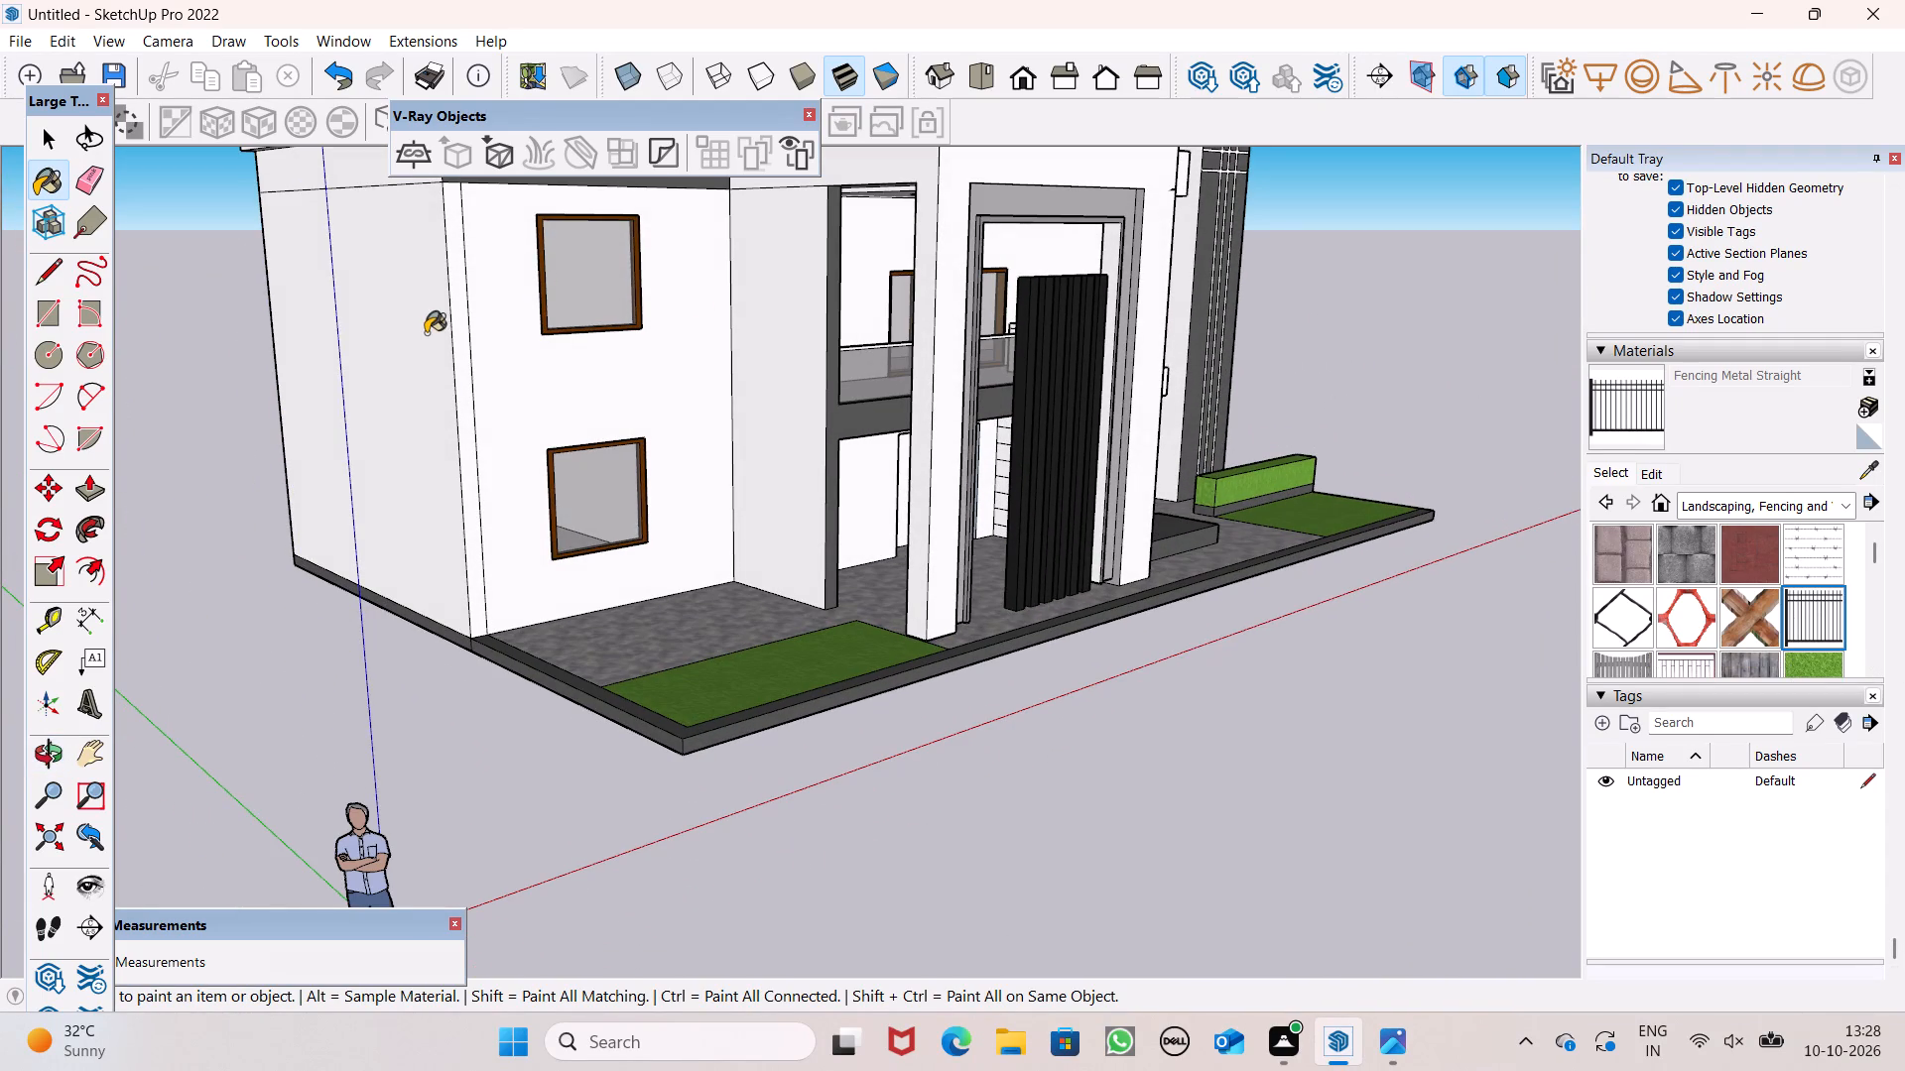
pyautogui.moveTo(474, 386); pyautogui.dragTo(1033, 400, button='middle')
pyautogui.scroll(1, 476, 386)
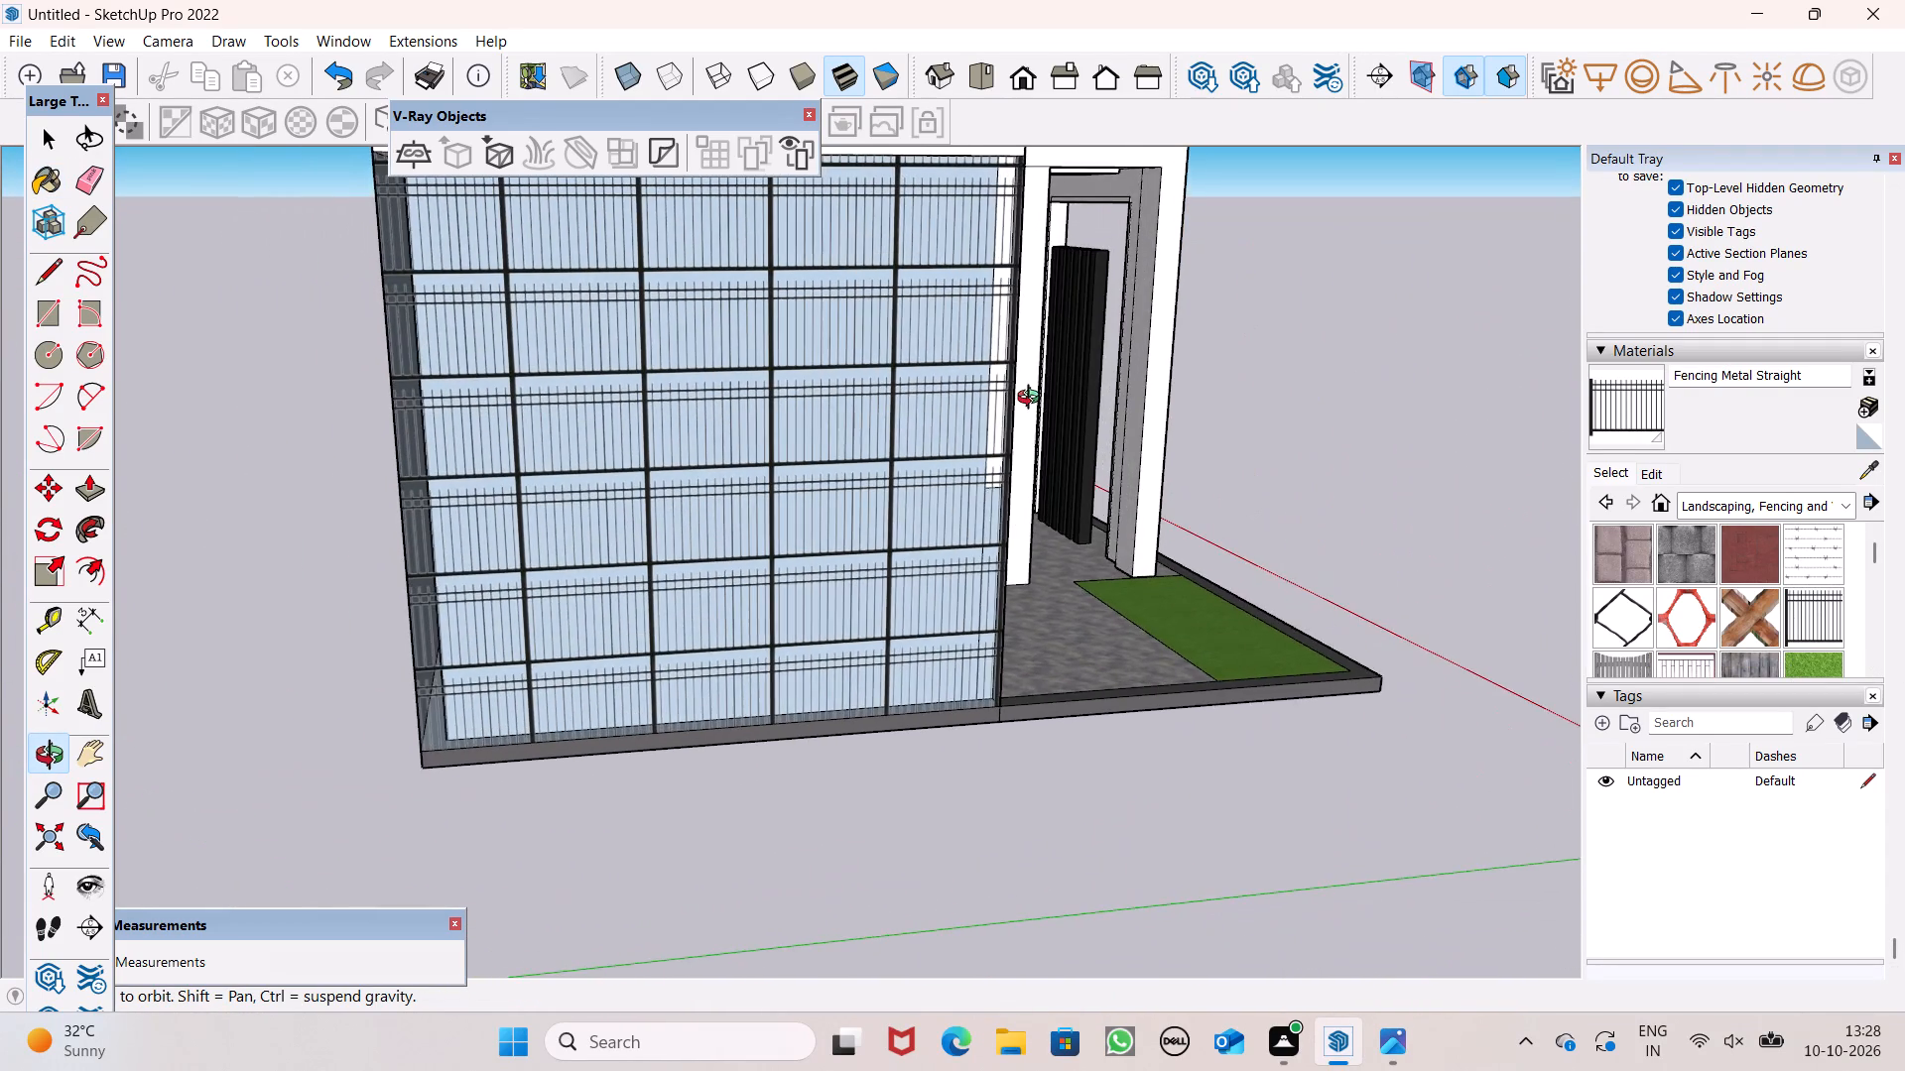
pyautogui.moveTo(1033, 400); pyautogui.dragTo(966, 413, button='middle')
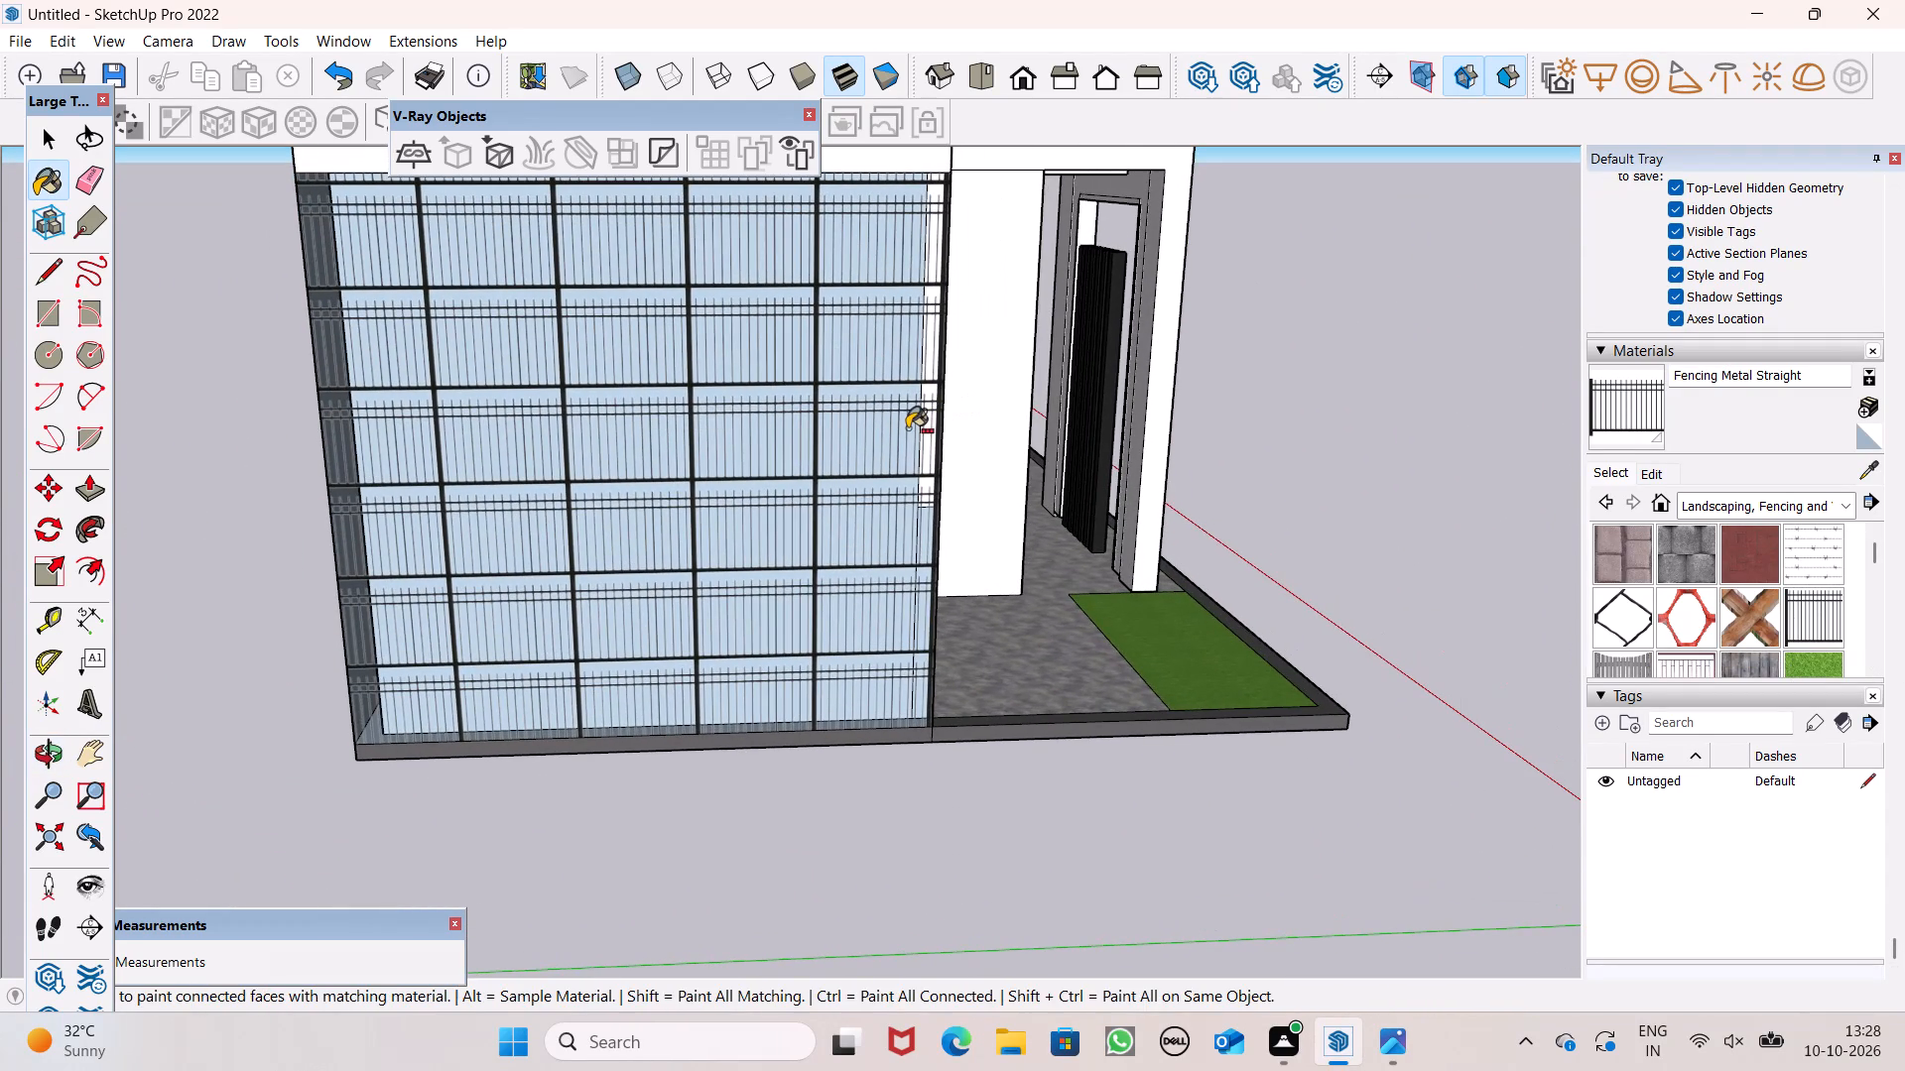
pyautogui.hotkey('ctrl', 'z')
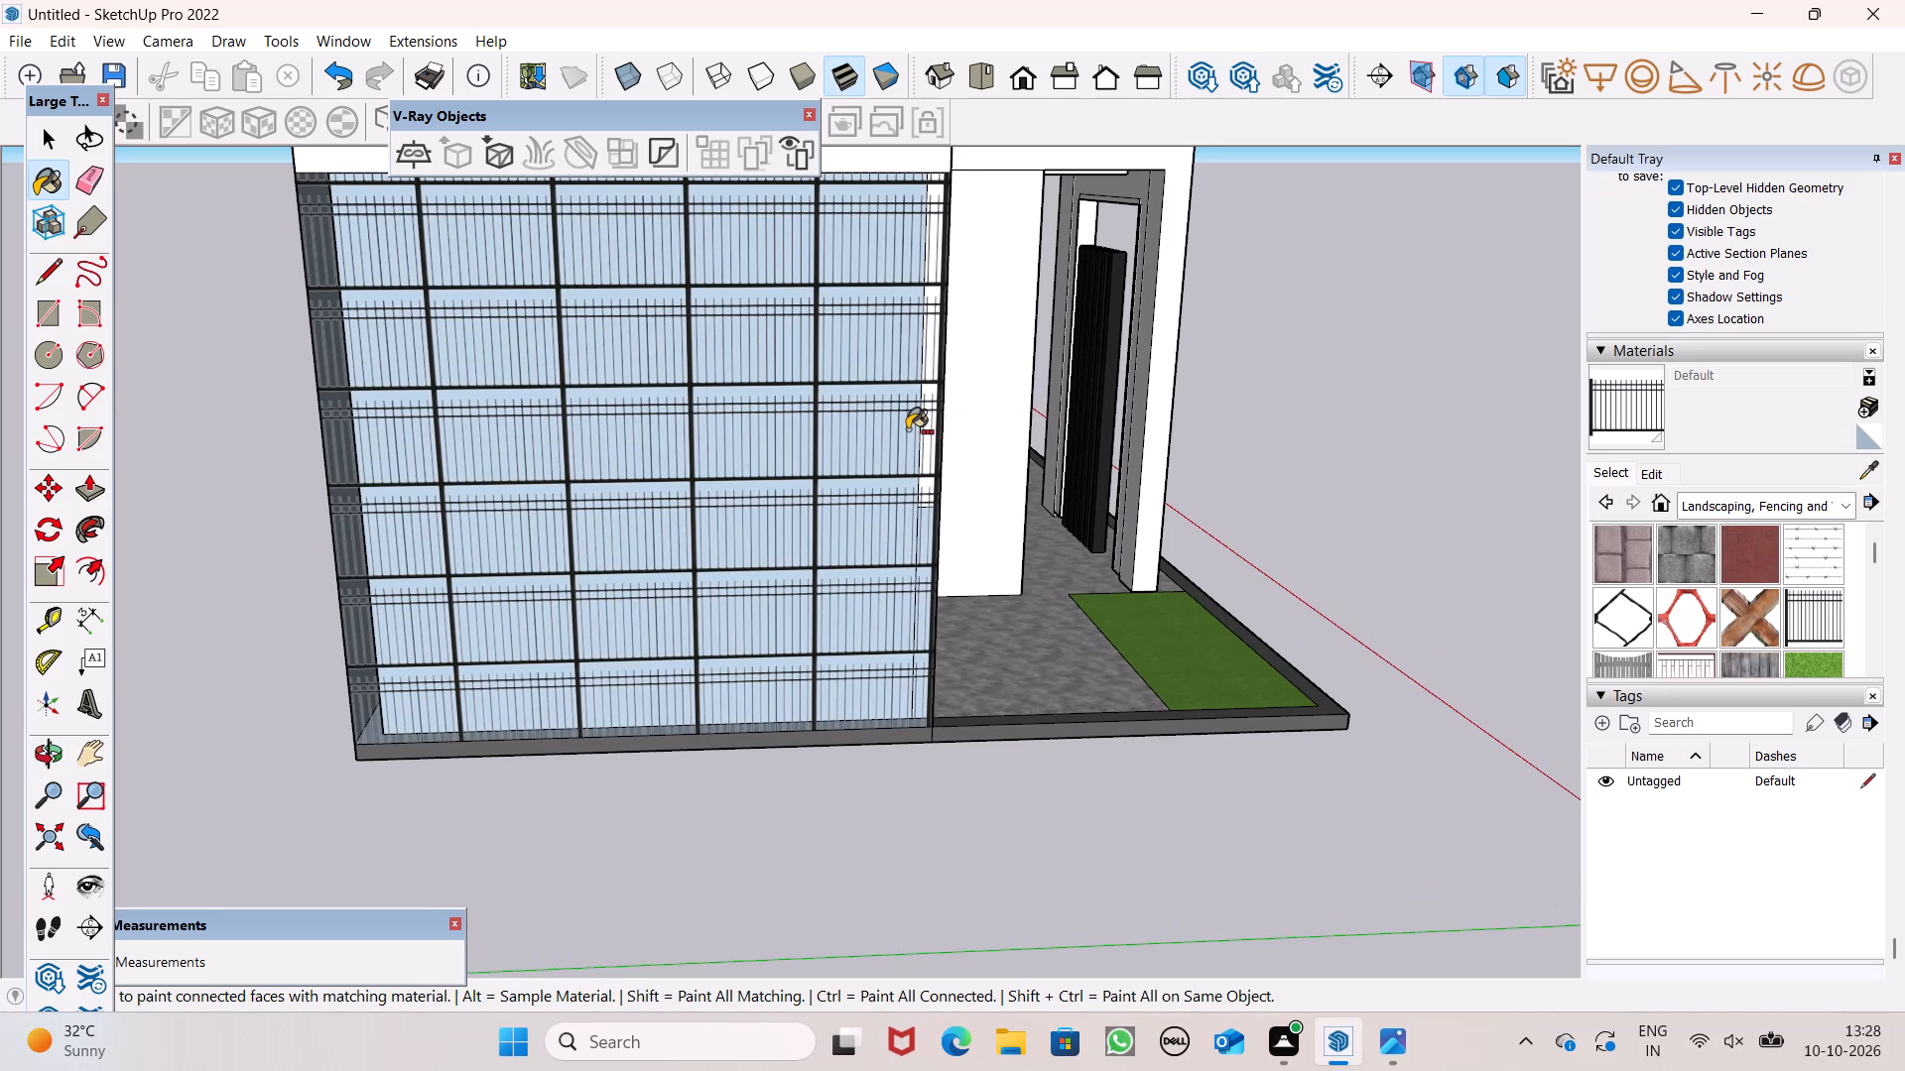
# Push/Pull the underside of the base slab downward by about 5' 10 11/16" to deepen the plinth.
pyautogui.press('space')
pyautogui.scroll(-11, 915, 539)
pyautogui.moveTo(1030, 685); pyautogui.dragTo(34, 708, button='middle')
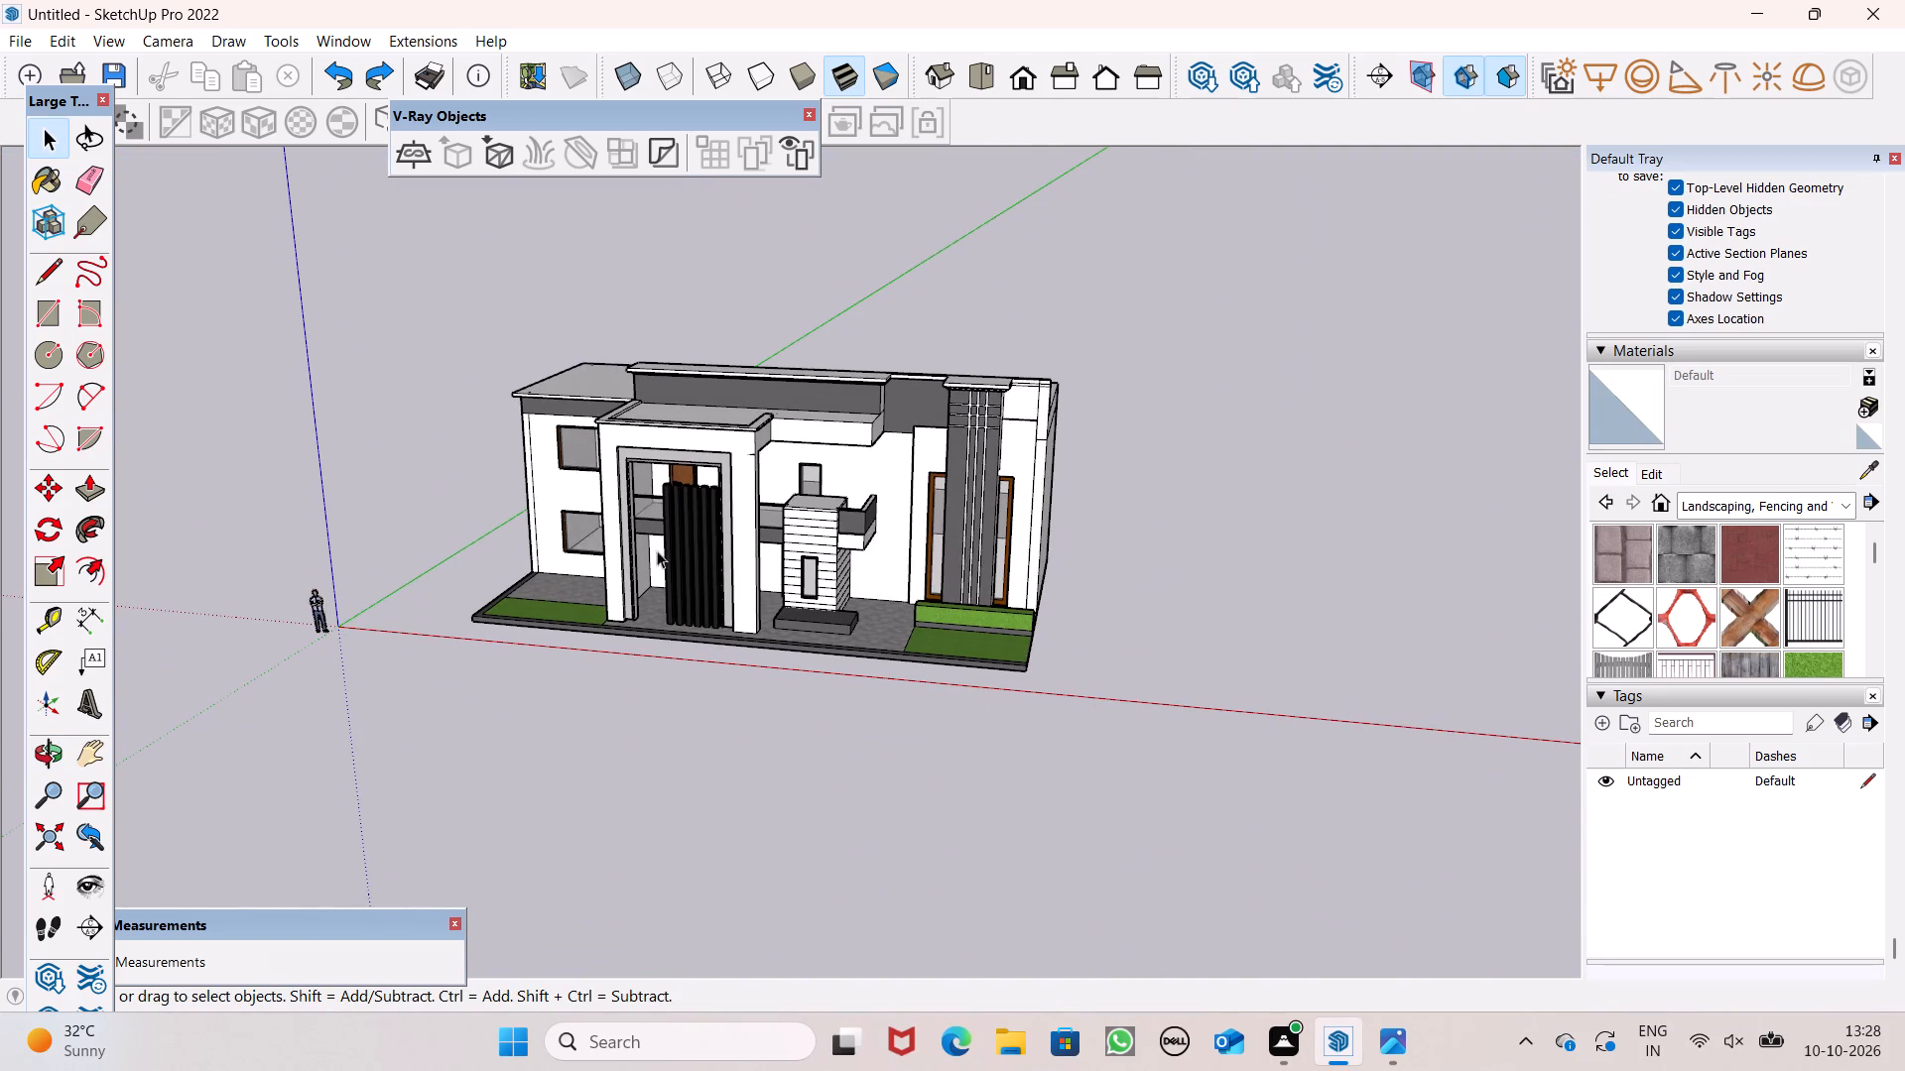
pyautogui.scroll(3, 674, 541)
pyautogui.moveTo(832, 658); pyautogui.dragTo(965, 667, button='middle')
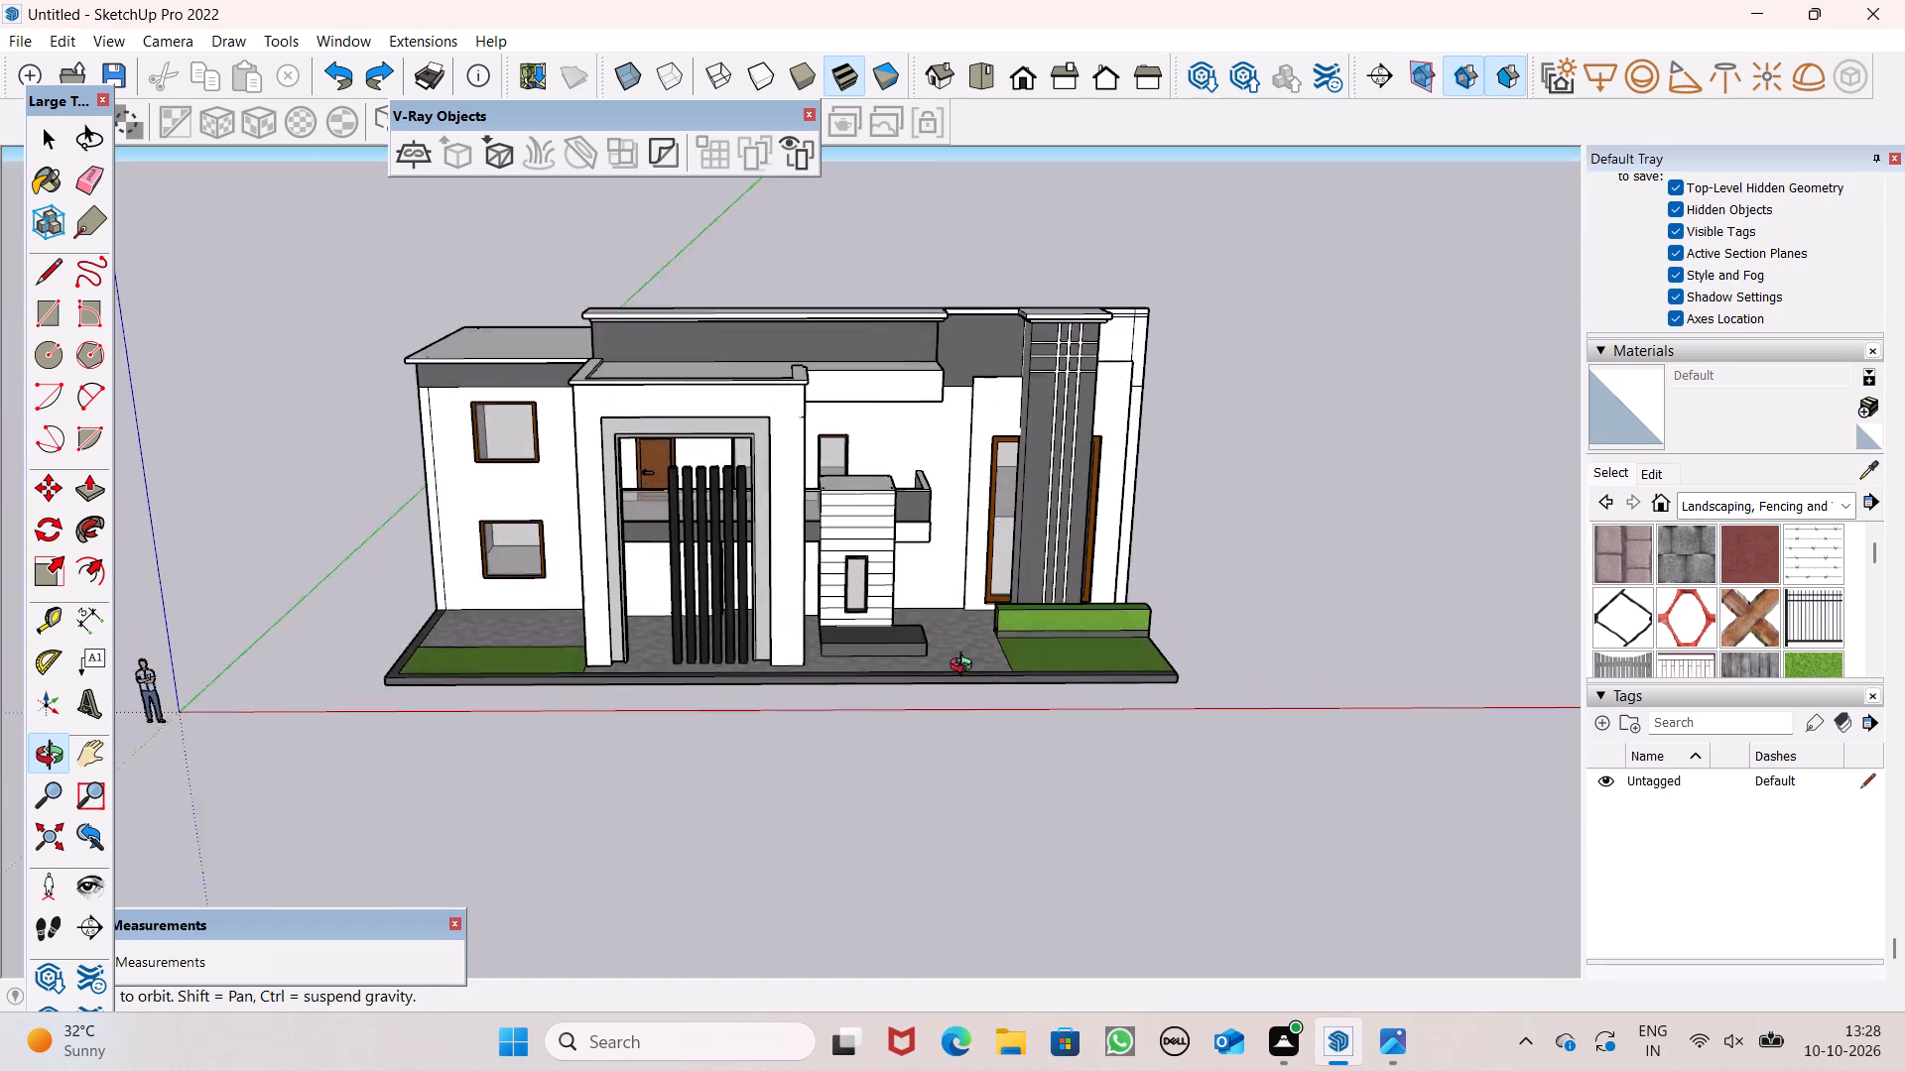
pyautogui.moveTo(965, 667); pyautogui.dragTo(974, 692, button='middle')
pyautogui.scroll(5, 740, 801)
pyautogui.moveTo(737, 822); pyautogui.dragTo(817, 437, button='middle')
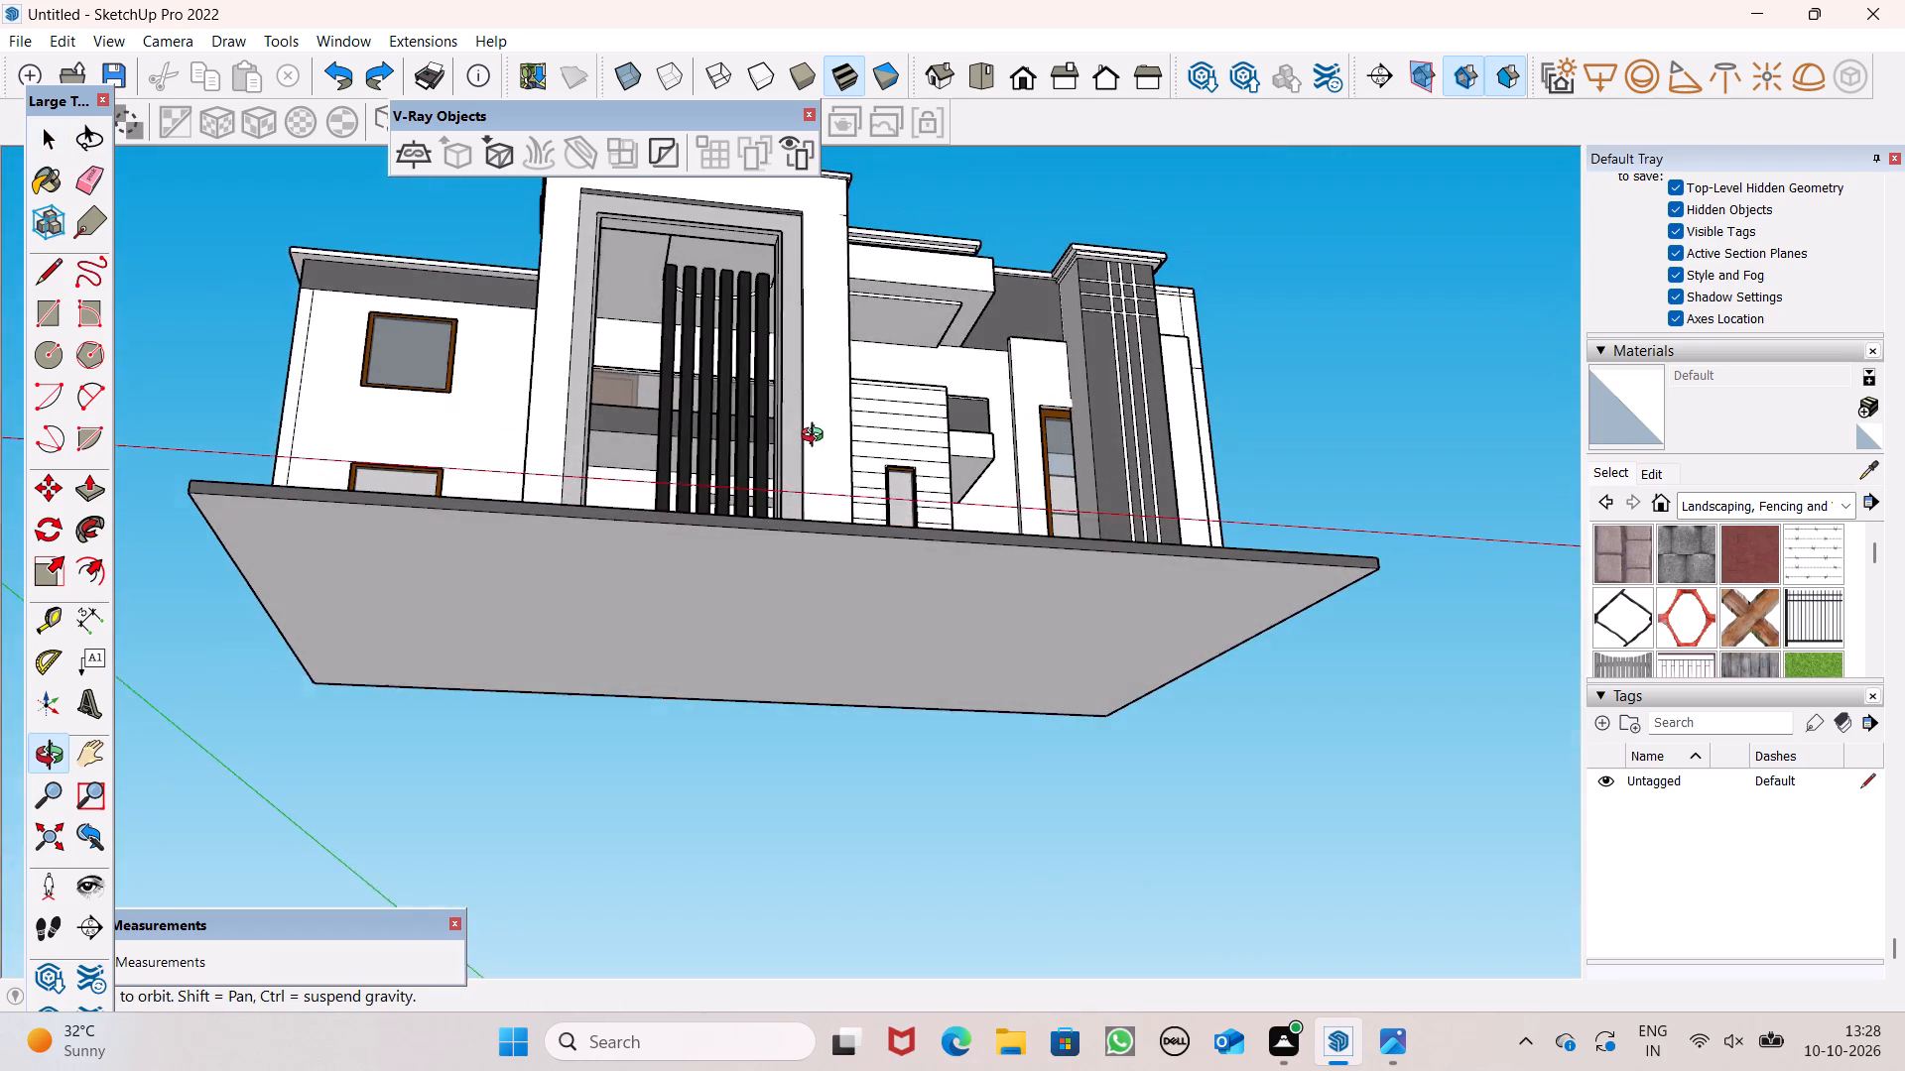
pyautogui.moveTo(817, 437); pyautogui.dragTo(810, 436, button='middle')
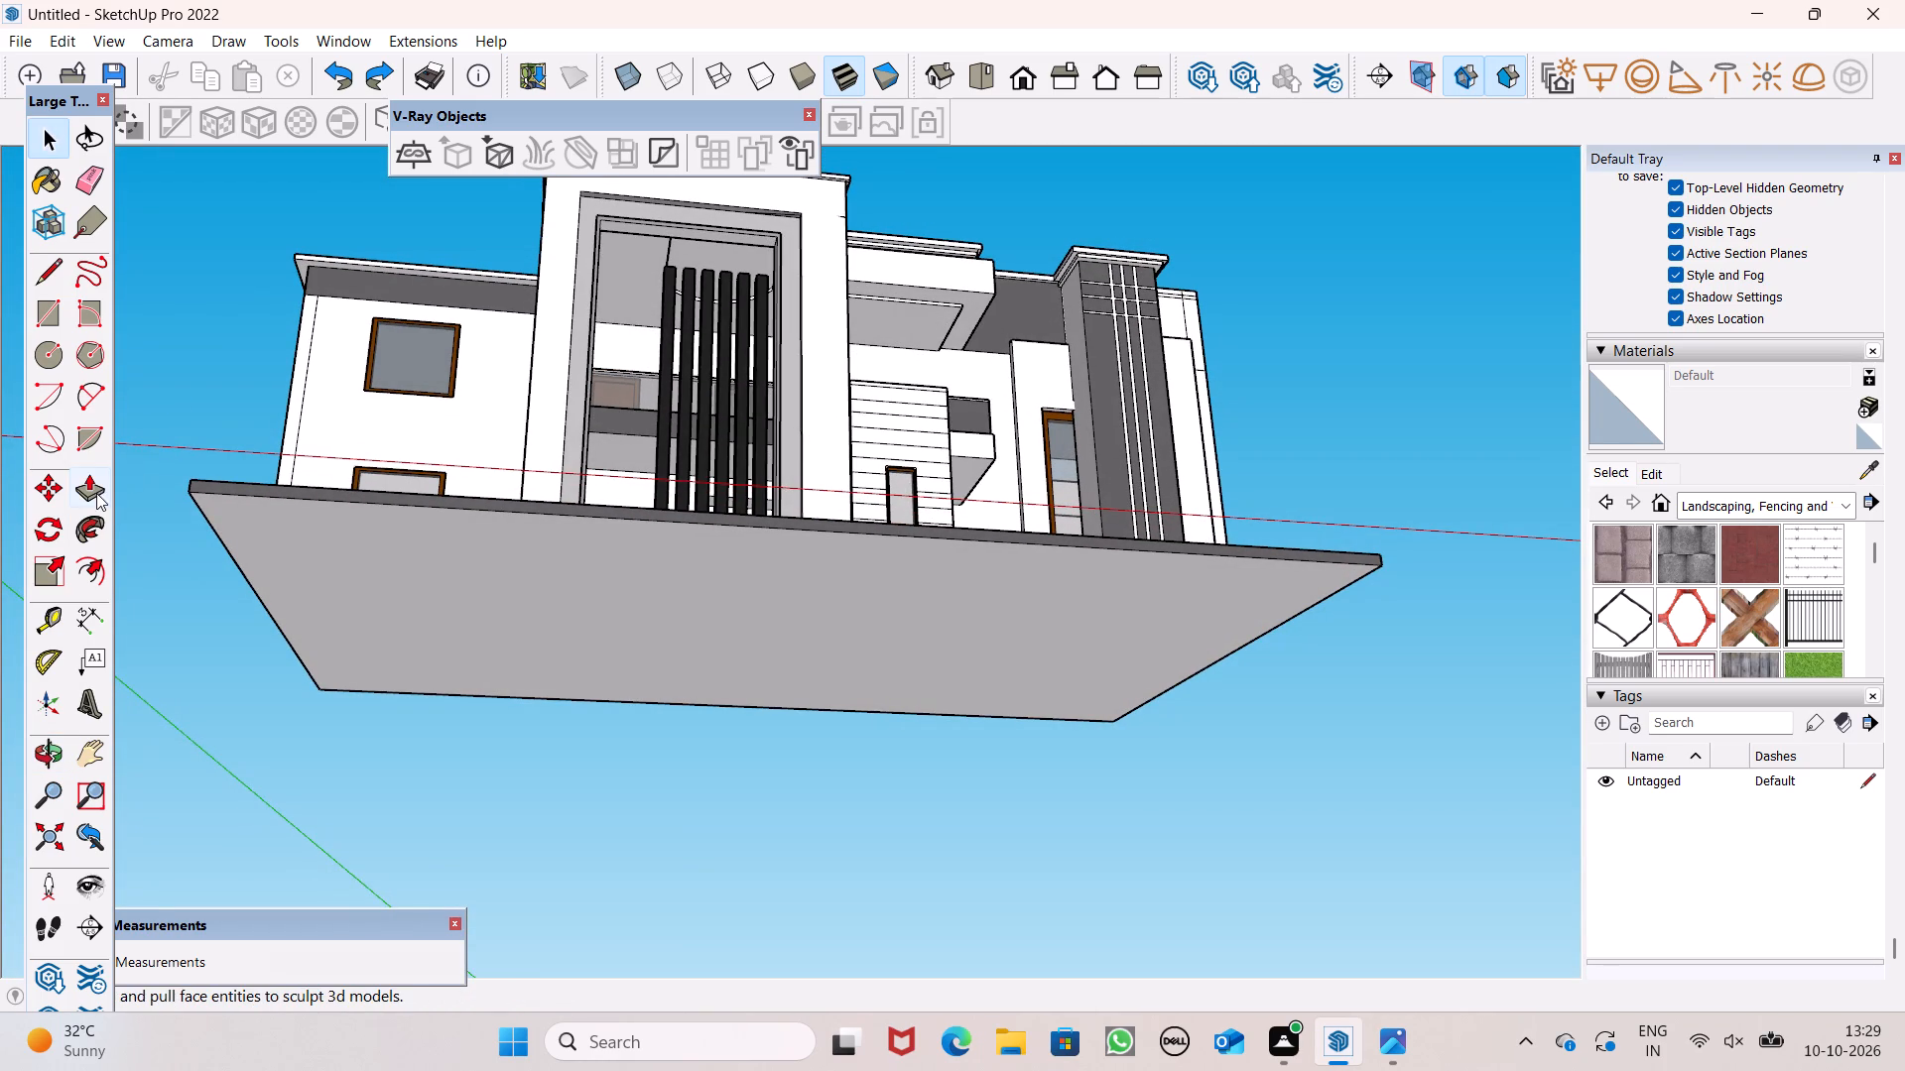
pyautogui.click(96, 493)
pyautogui.moveTo(574, 629); pyautogui.dragTo(577, 705)
# Examine the house and its deepened base from the front and from above.
pyautogui.scroll(-6, 652, 601)
pyautogui.moveTo(738, 607); pyautogui.dragTo(626, 931, button='middle')
pyautogui.moveTo(753, 792); pyautogui.dragTo(690, 889, button='middle')
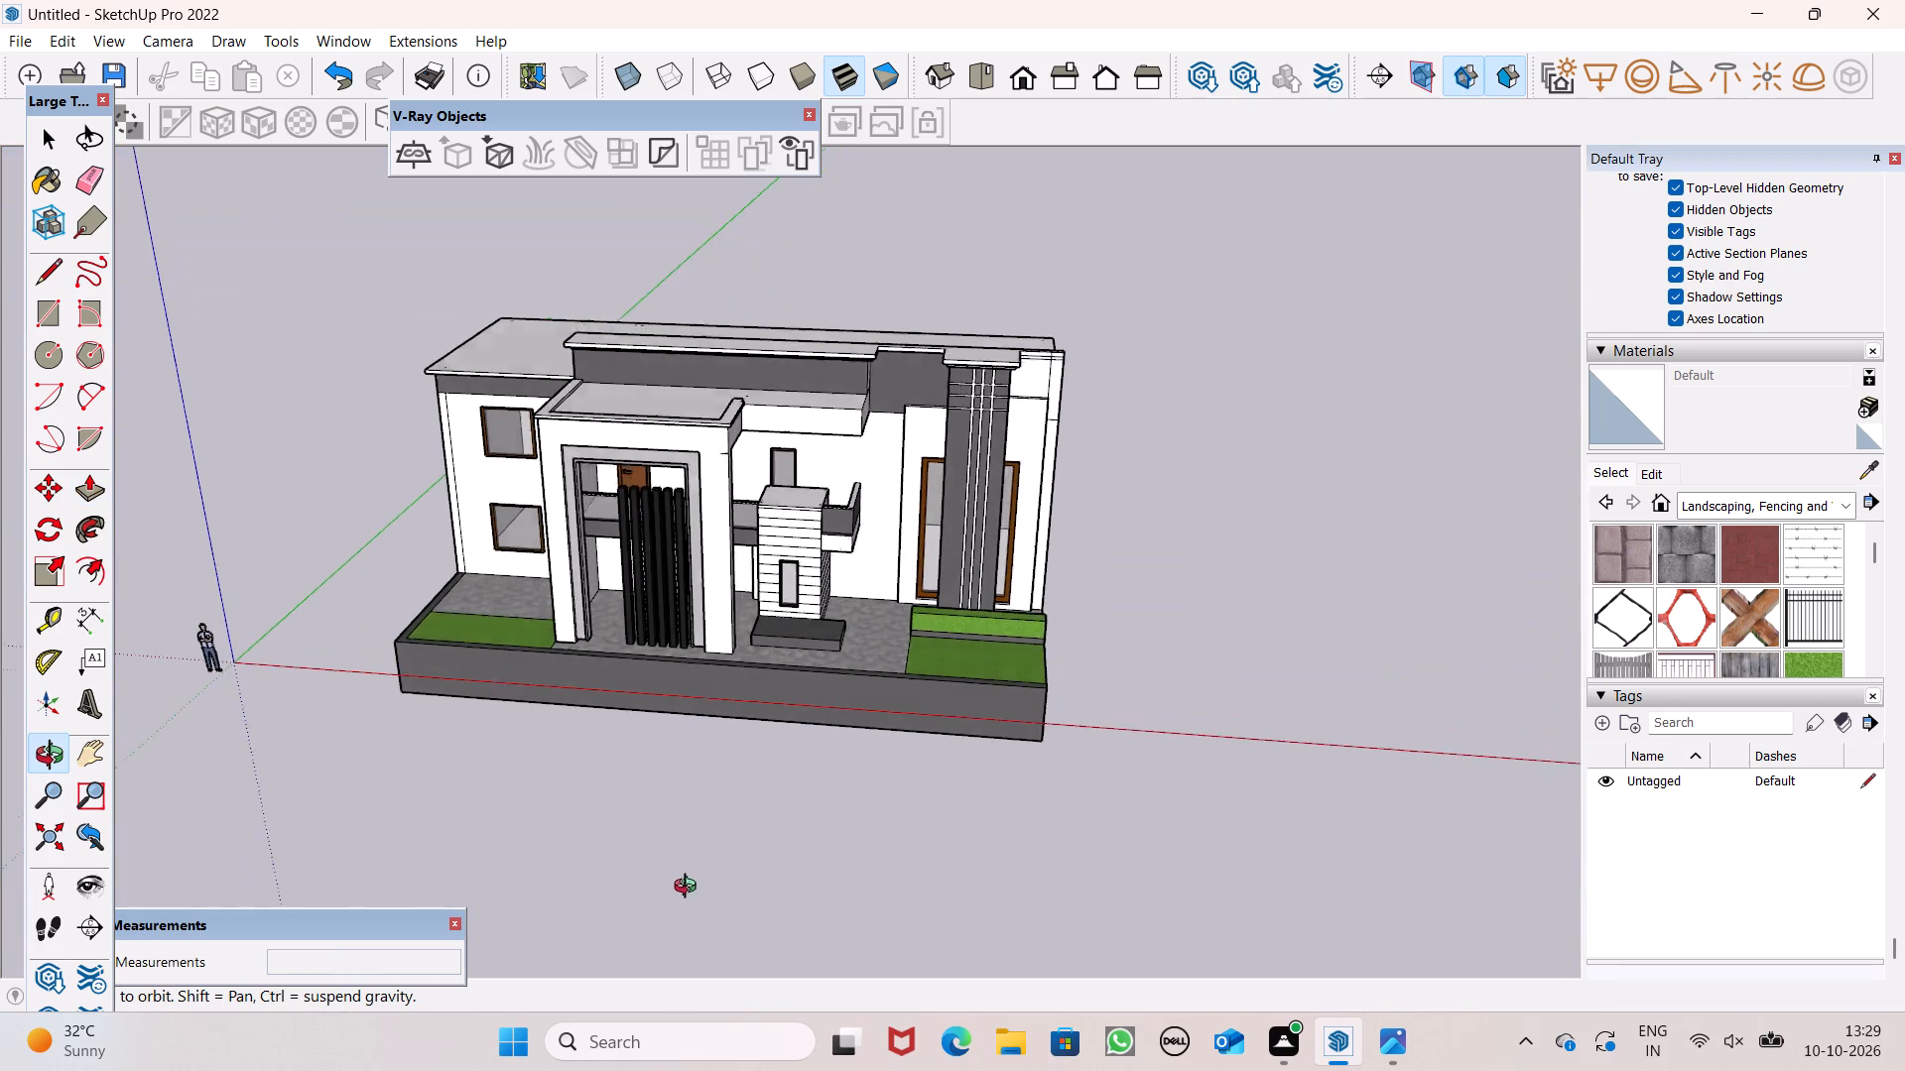
pyautogui.moveTo(690, 889); pyautogui.dragTo(701, 780, button='middle')
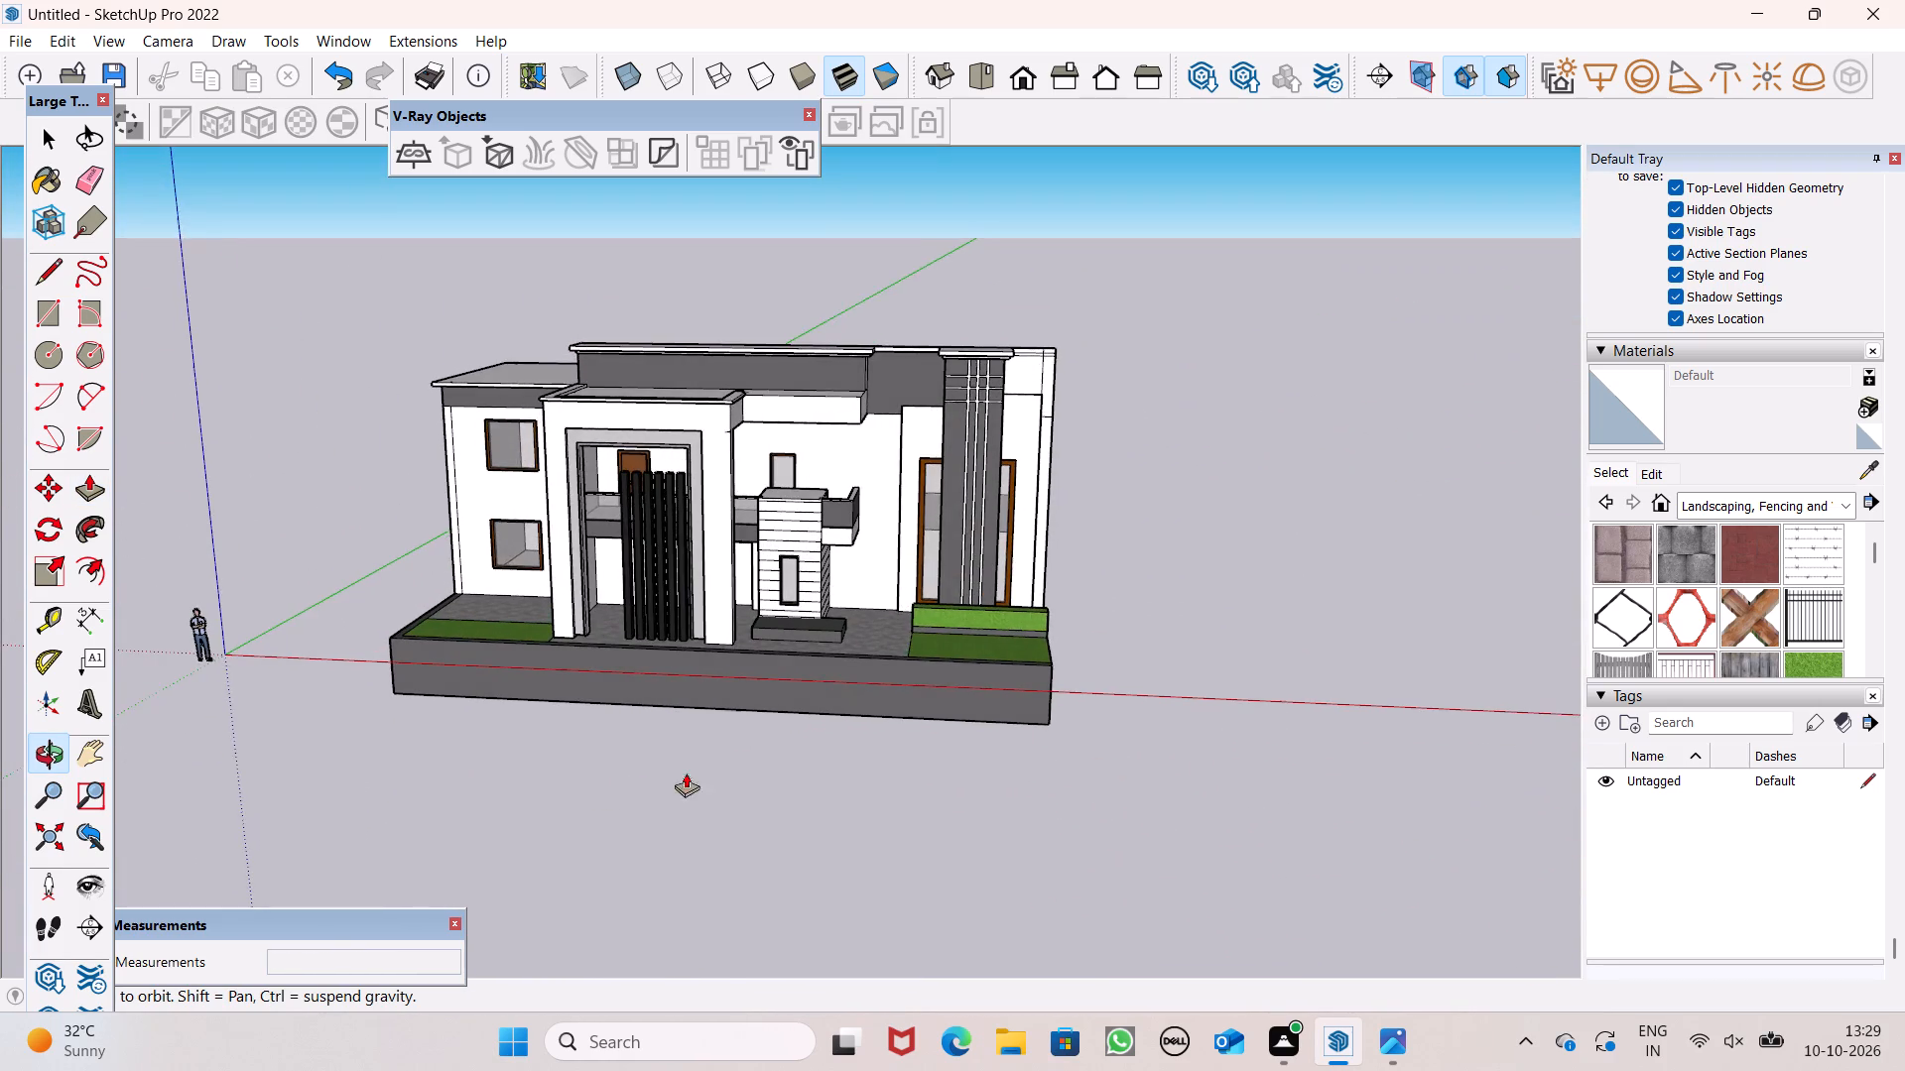
pyautogui.scroll(1, 650, 719)
pyautogui.scroll(-3, 650, 719)
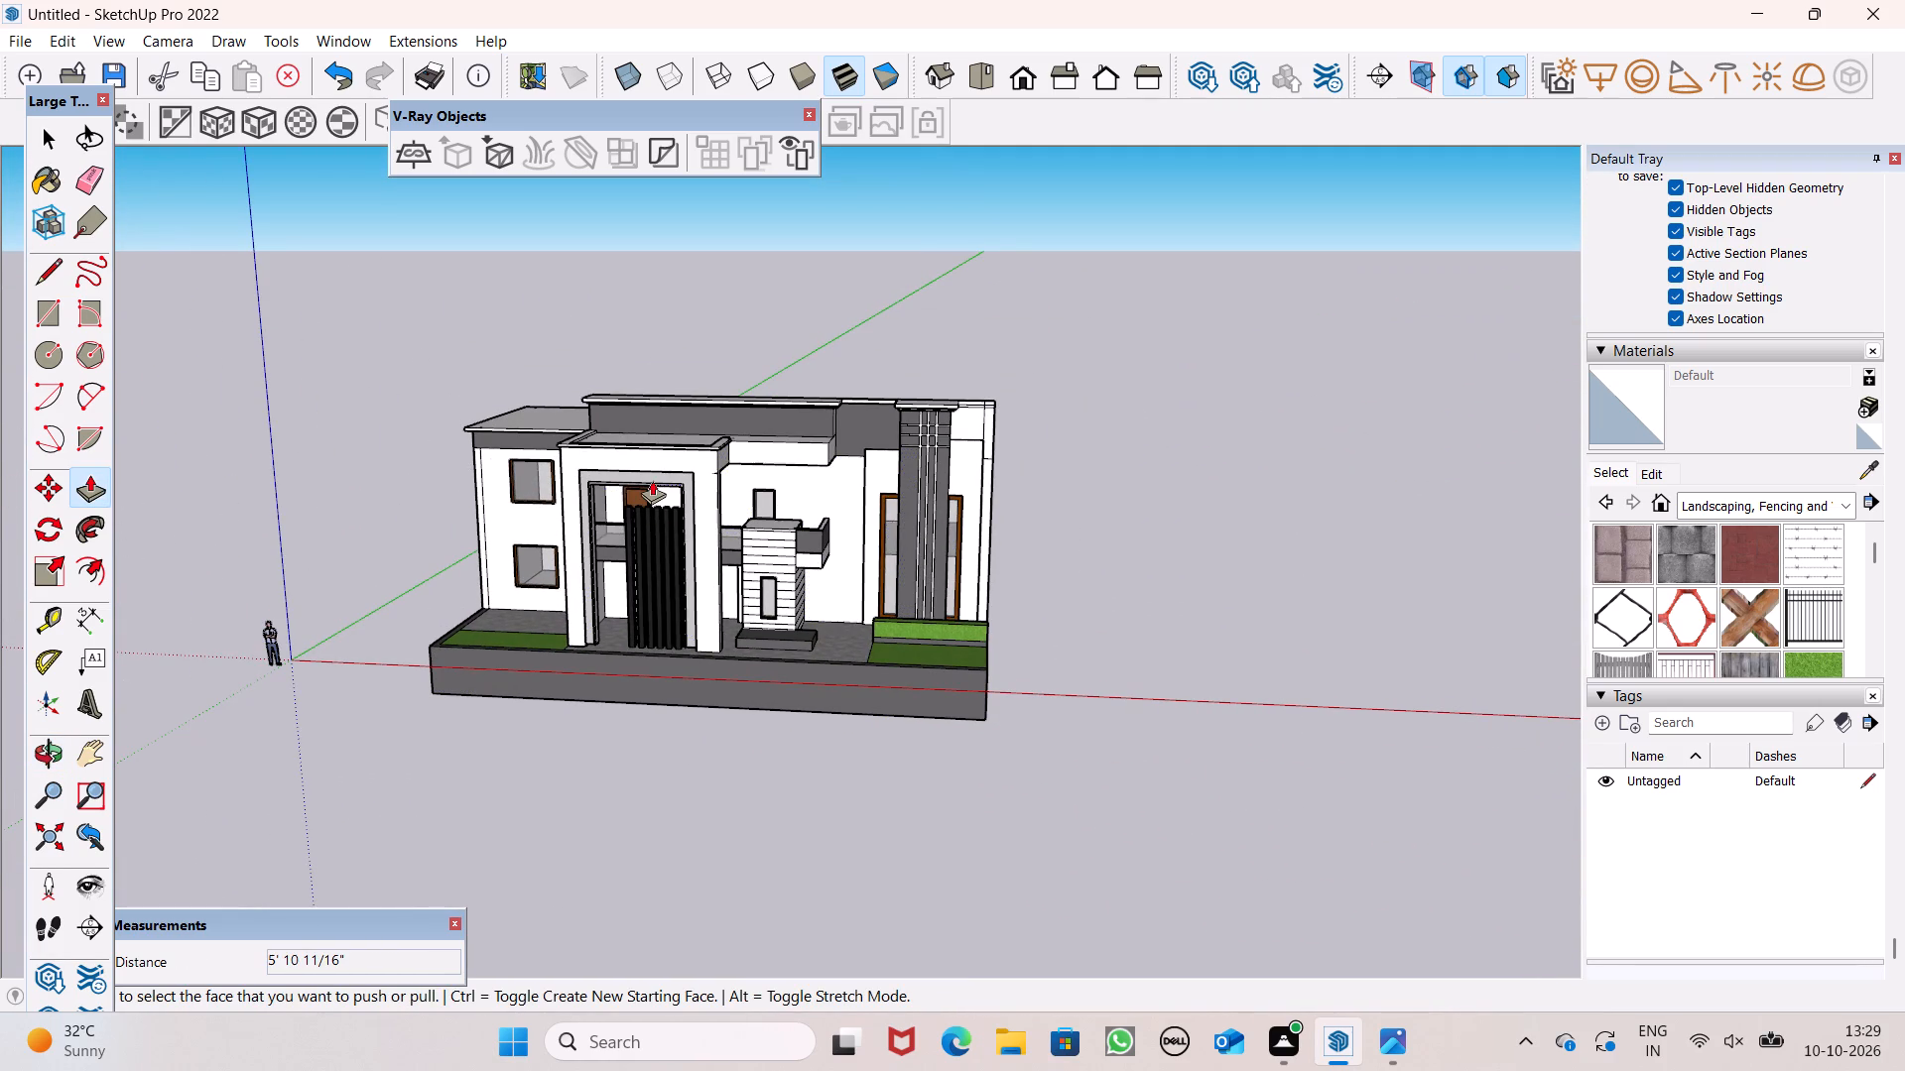
pyautogui.moveTo(650, 569); pyautogui.dragTo(733, 725, button='middle')
pyautogui.scroll(2, 721, 722)
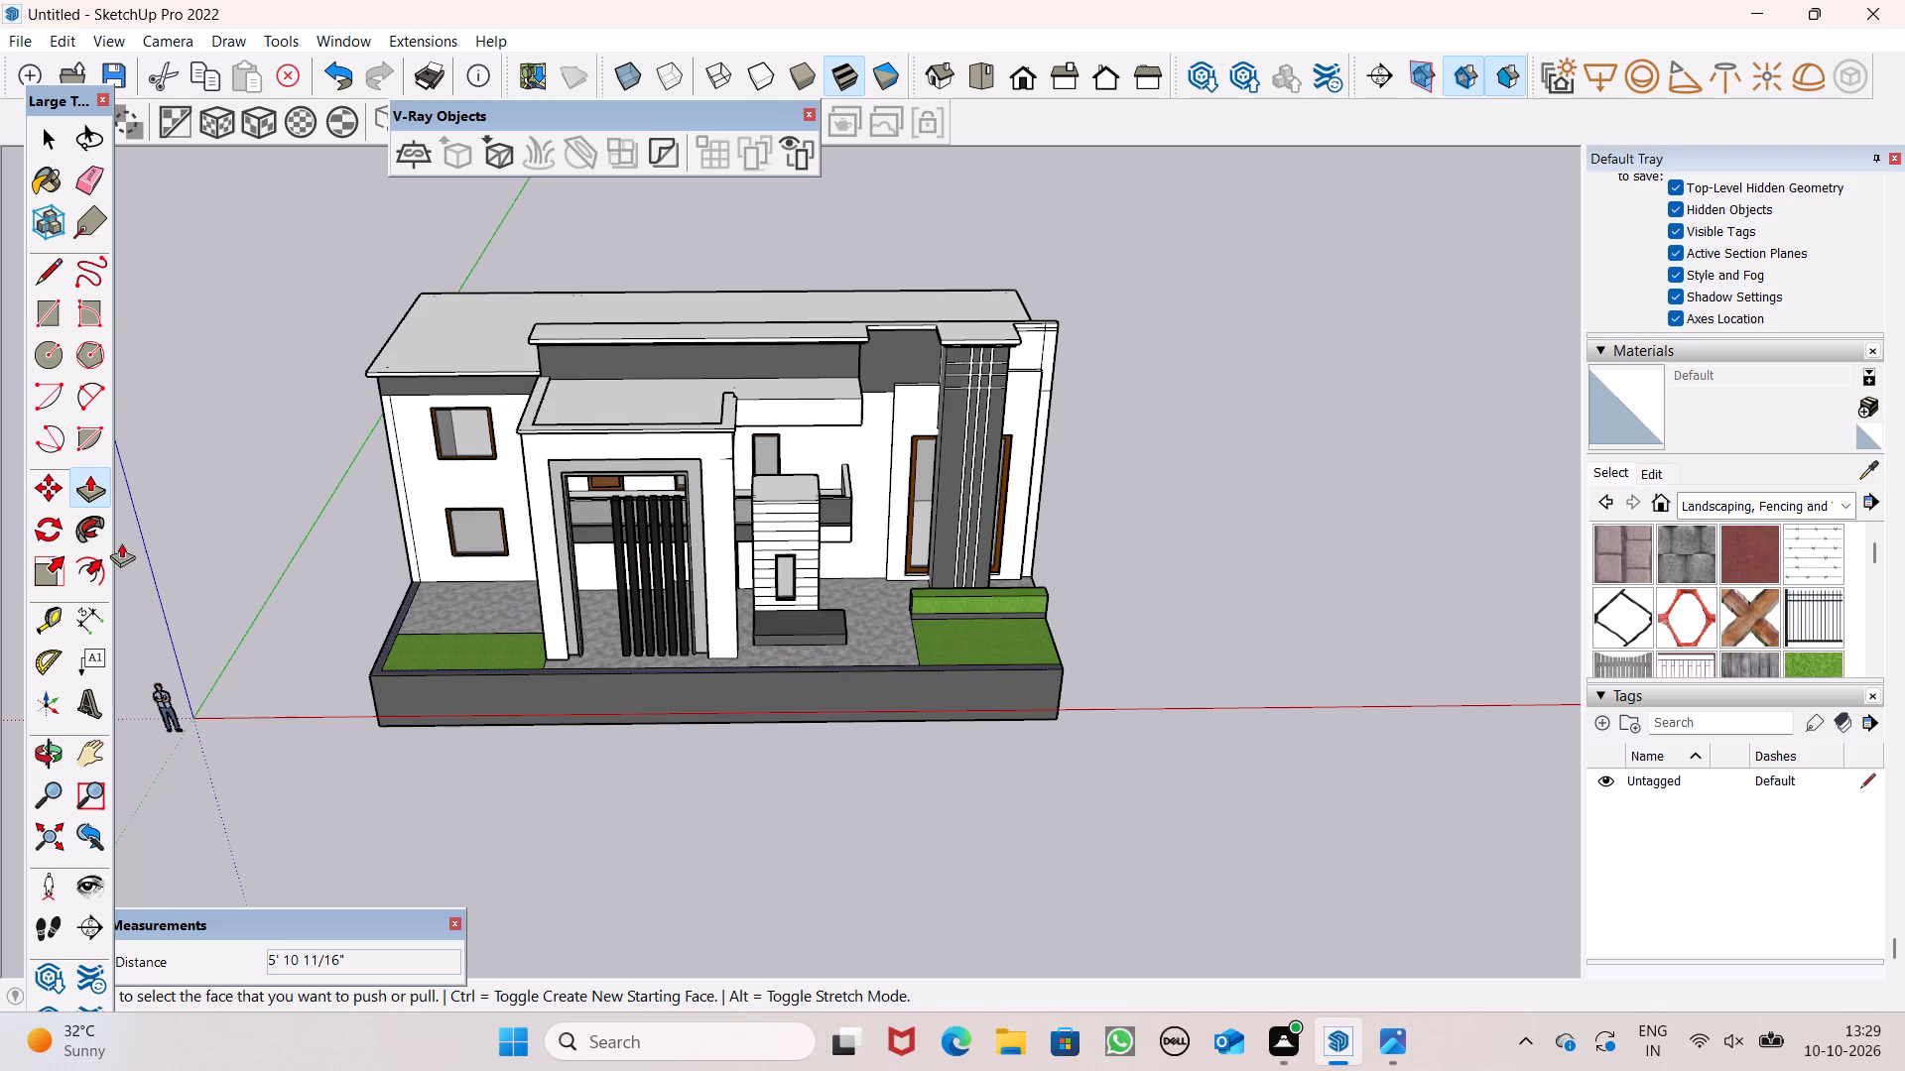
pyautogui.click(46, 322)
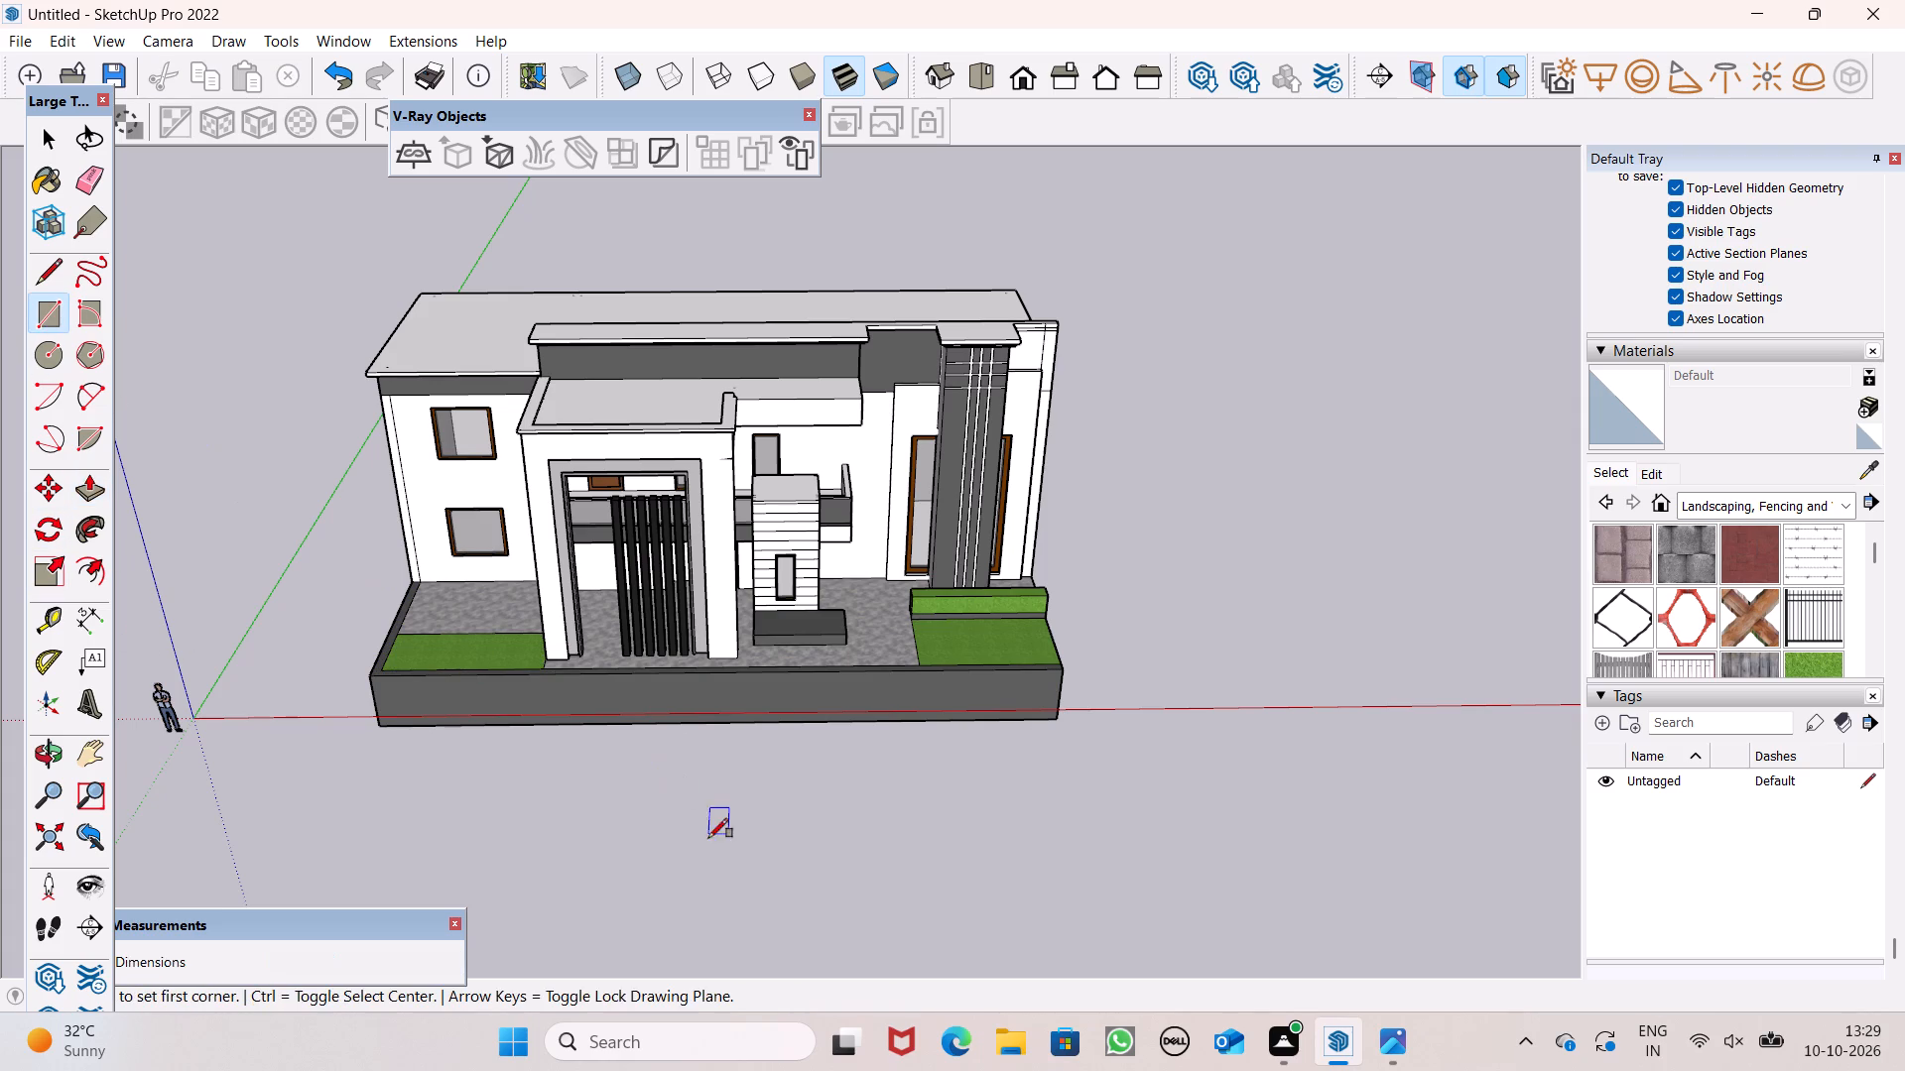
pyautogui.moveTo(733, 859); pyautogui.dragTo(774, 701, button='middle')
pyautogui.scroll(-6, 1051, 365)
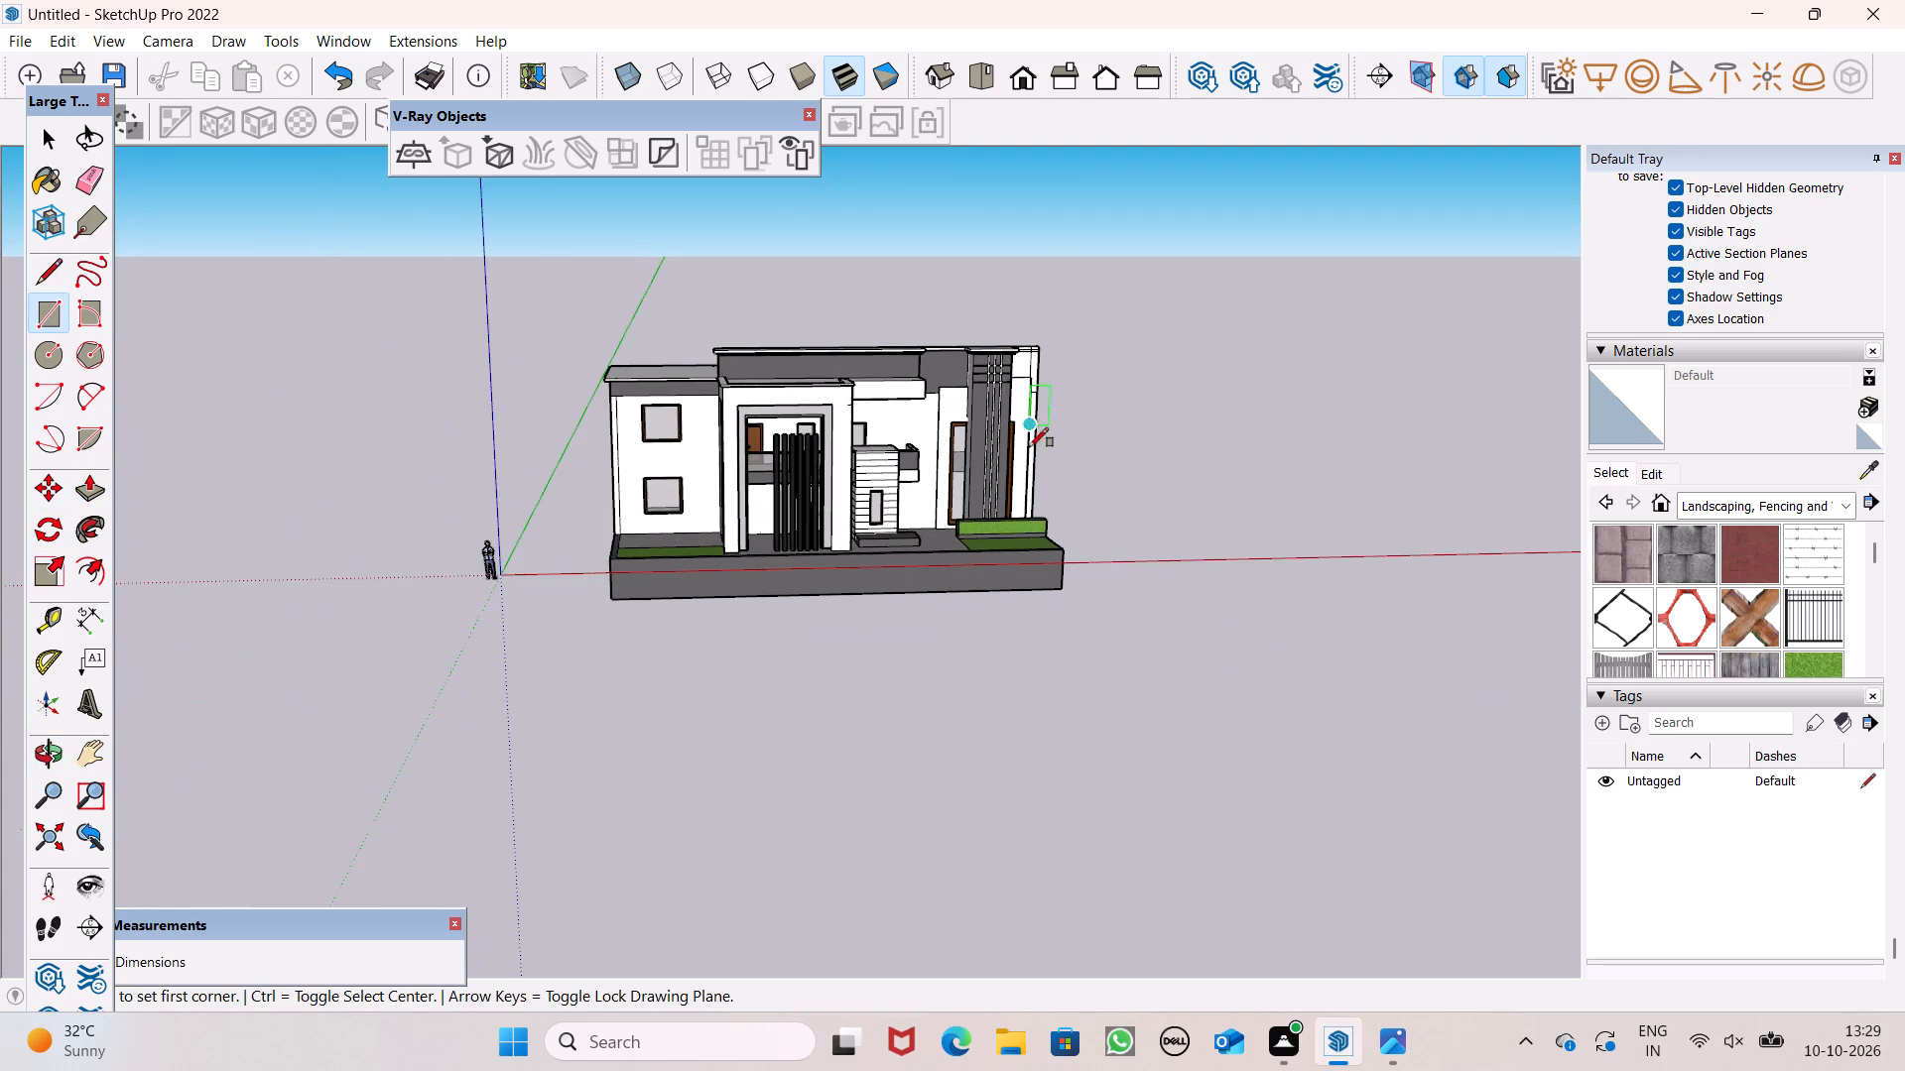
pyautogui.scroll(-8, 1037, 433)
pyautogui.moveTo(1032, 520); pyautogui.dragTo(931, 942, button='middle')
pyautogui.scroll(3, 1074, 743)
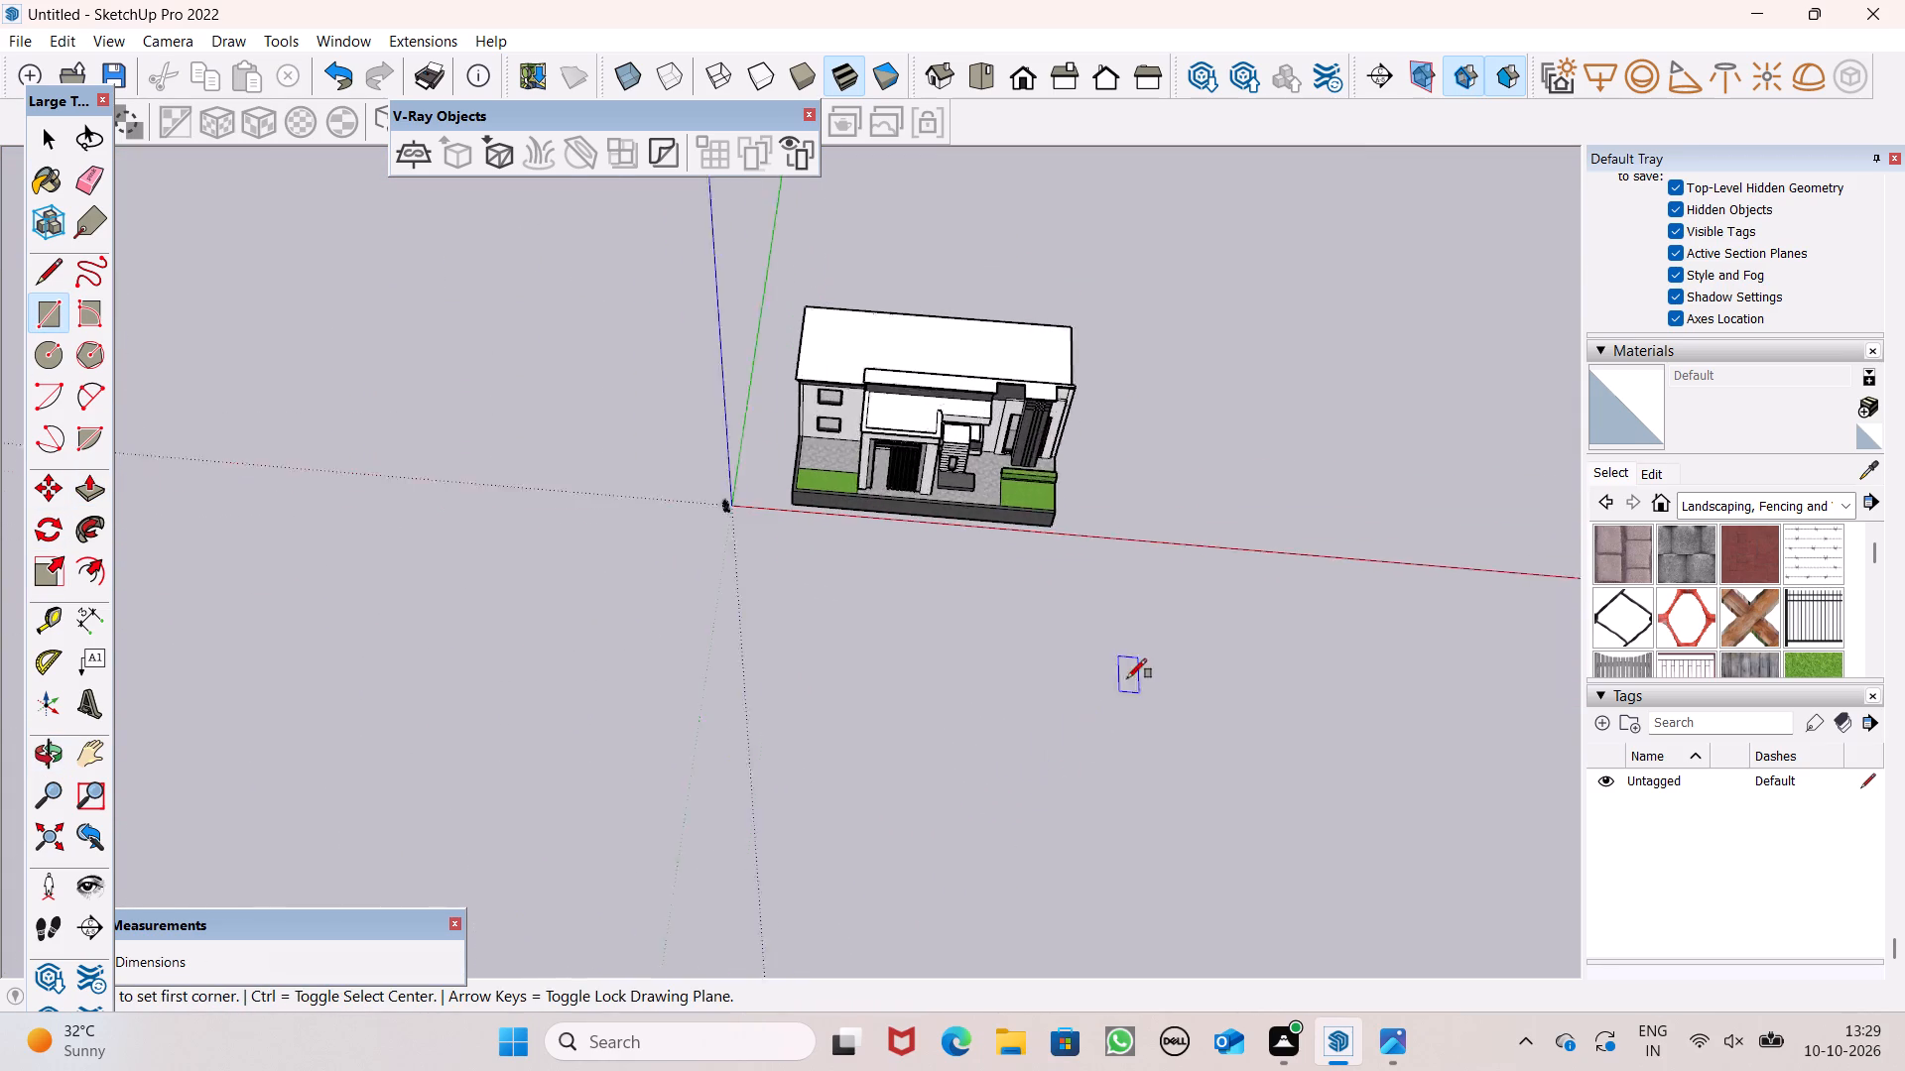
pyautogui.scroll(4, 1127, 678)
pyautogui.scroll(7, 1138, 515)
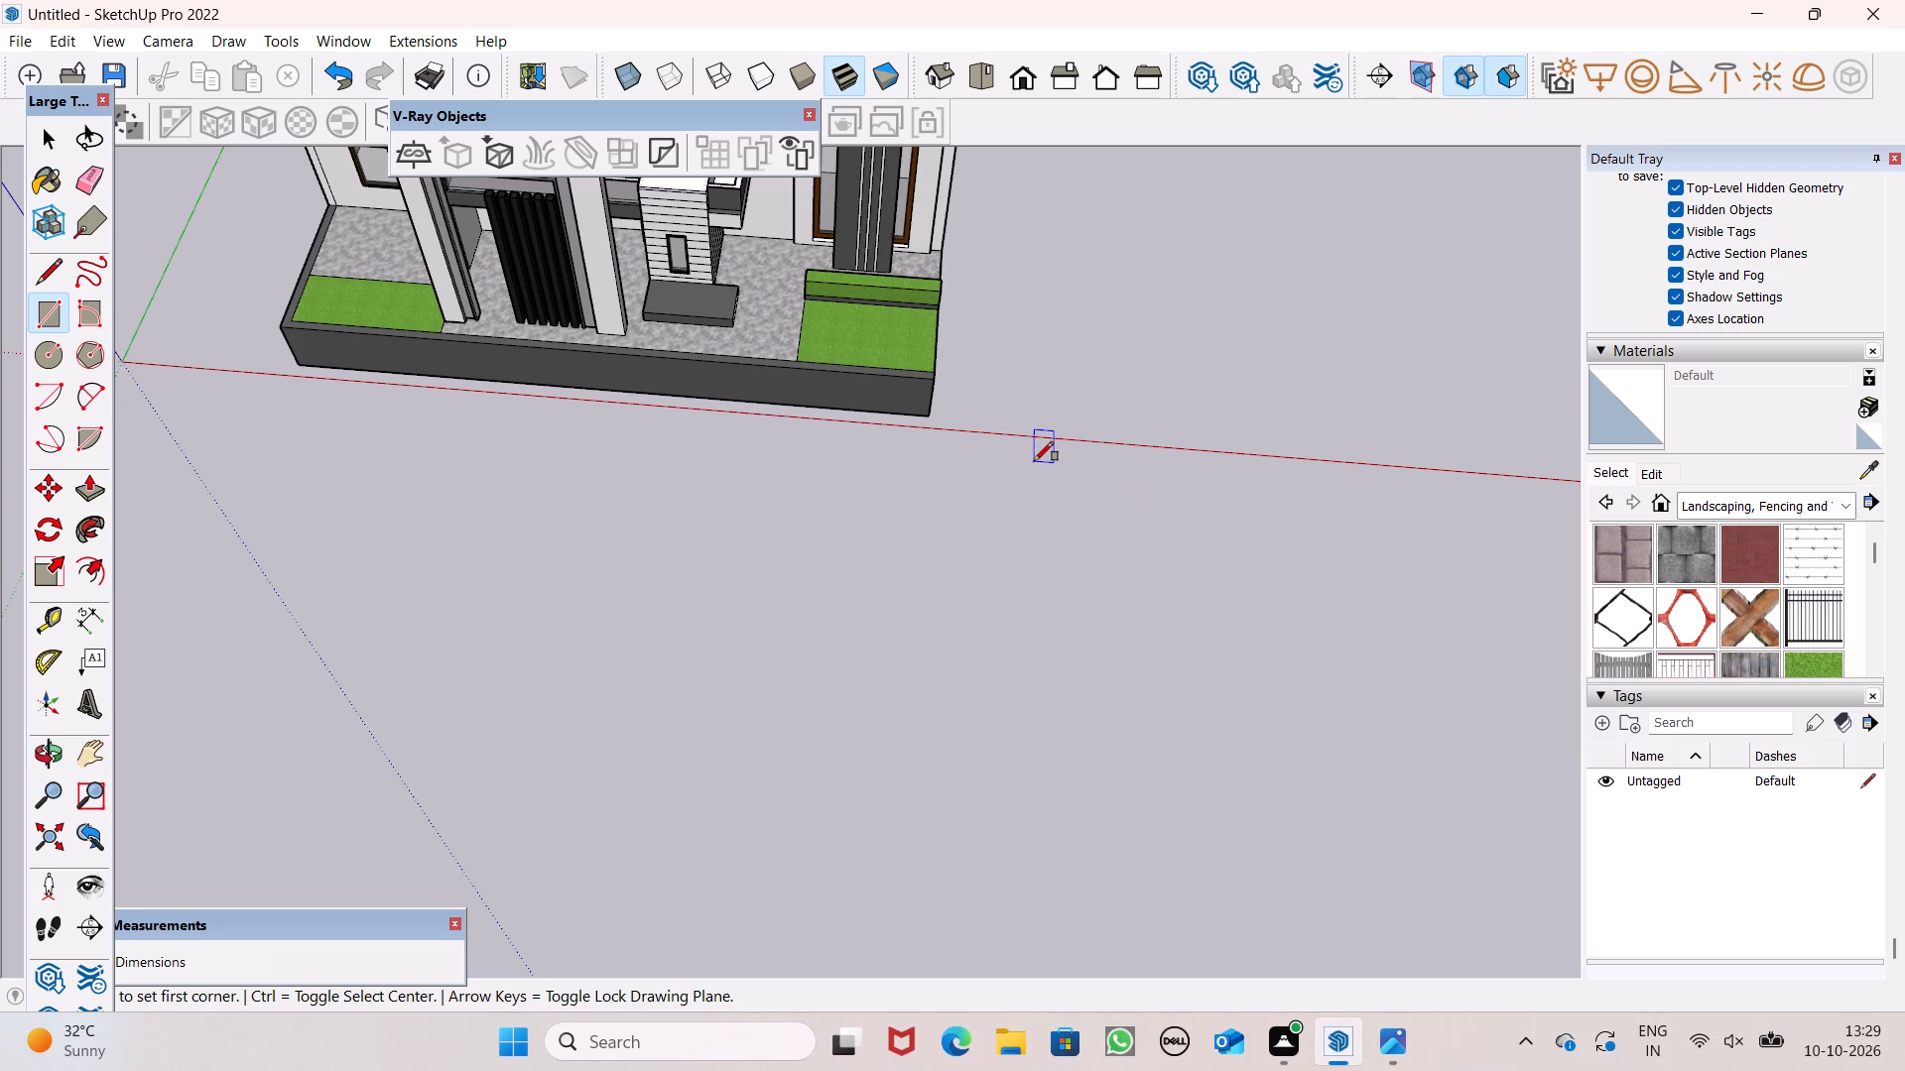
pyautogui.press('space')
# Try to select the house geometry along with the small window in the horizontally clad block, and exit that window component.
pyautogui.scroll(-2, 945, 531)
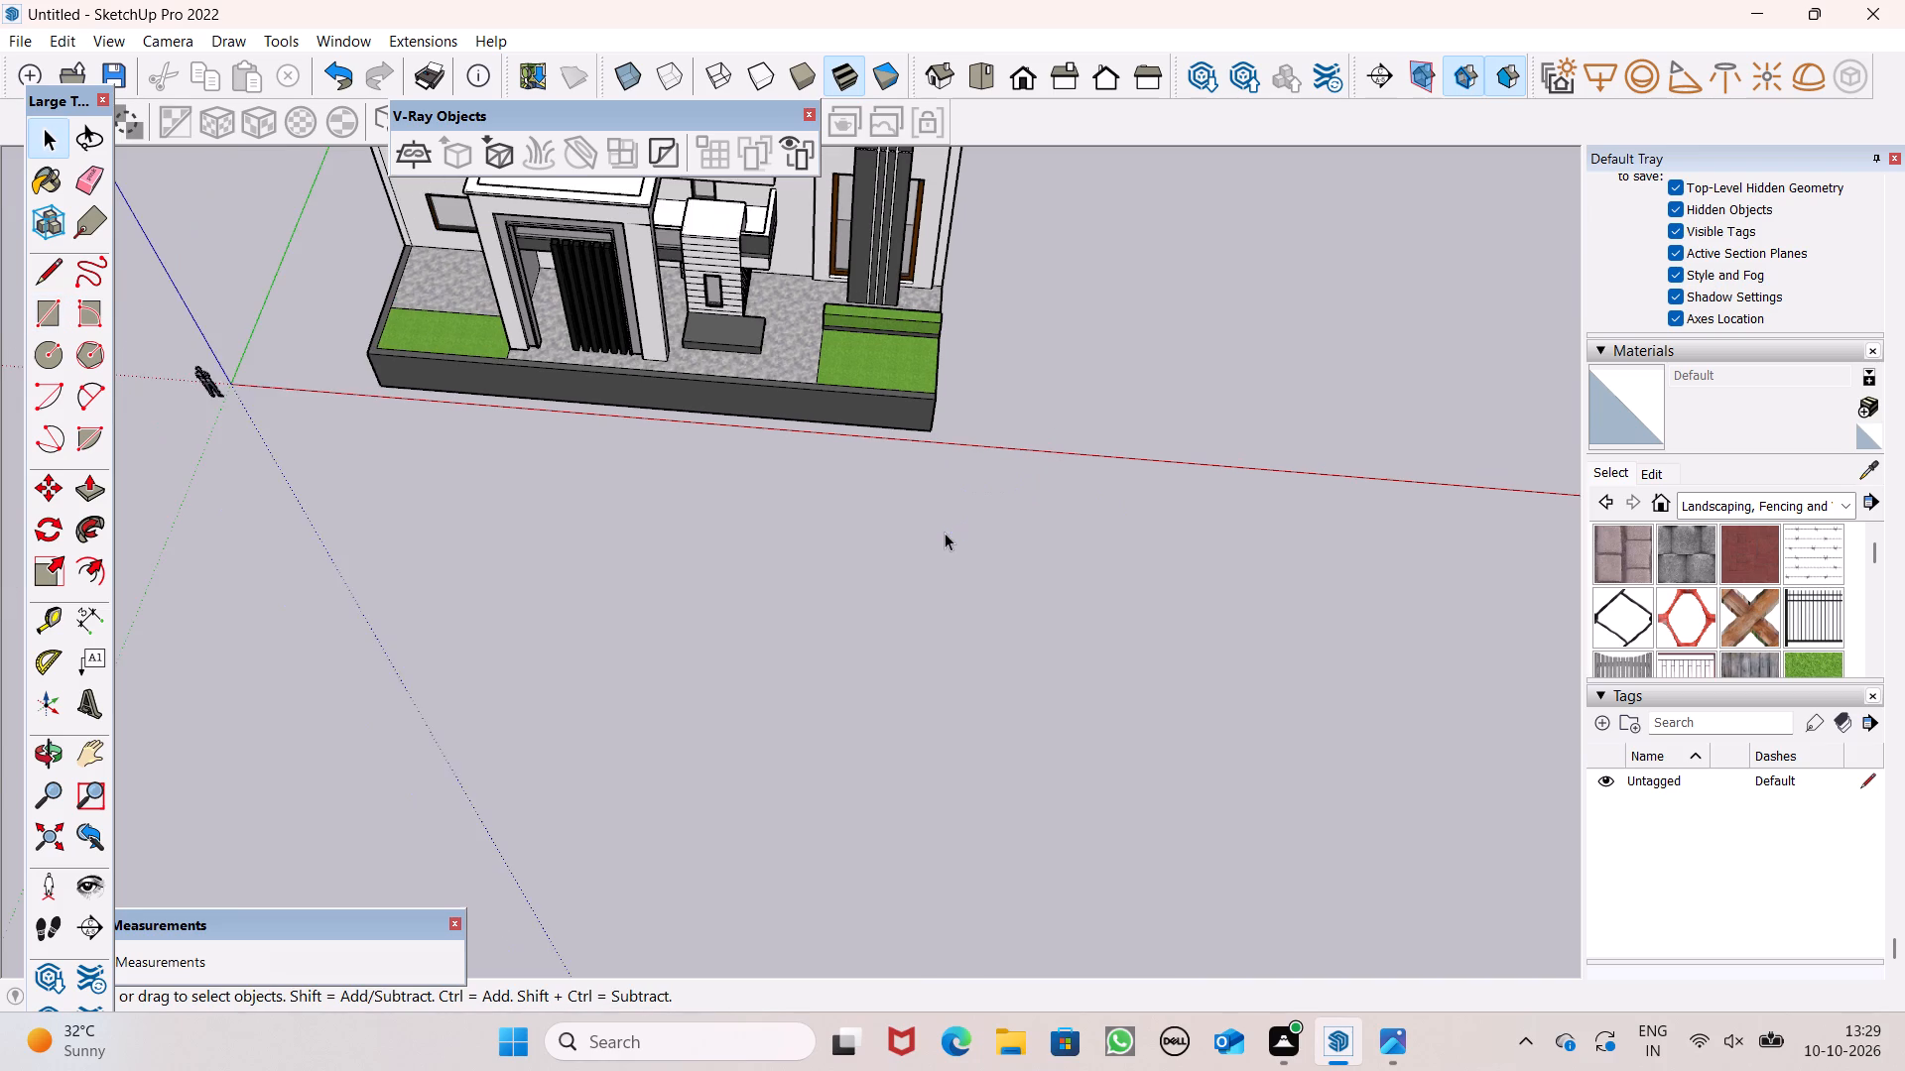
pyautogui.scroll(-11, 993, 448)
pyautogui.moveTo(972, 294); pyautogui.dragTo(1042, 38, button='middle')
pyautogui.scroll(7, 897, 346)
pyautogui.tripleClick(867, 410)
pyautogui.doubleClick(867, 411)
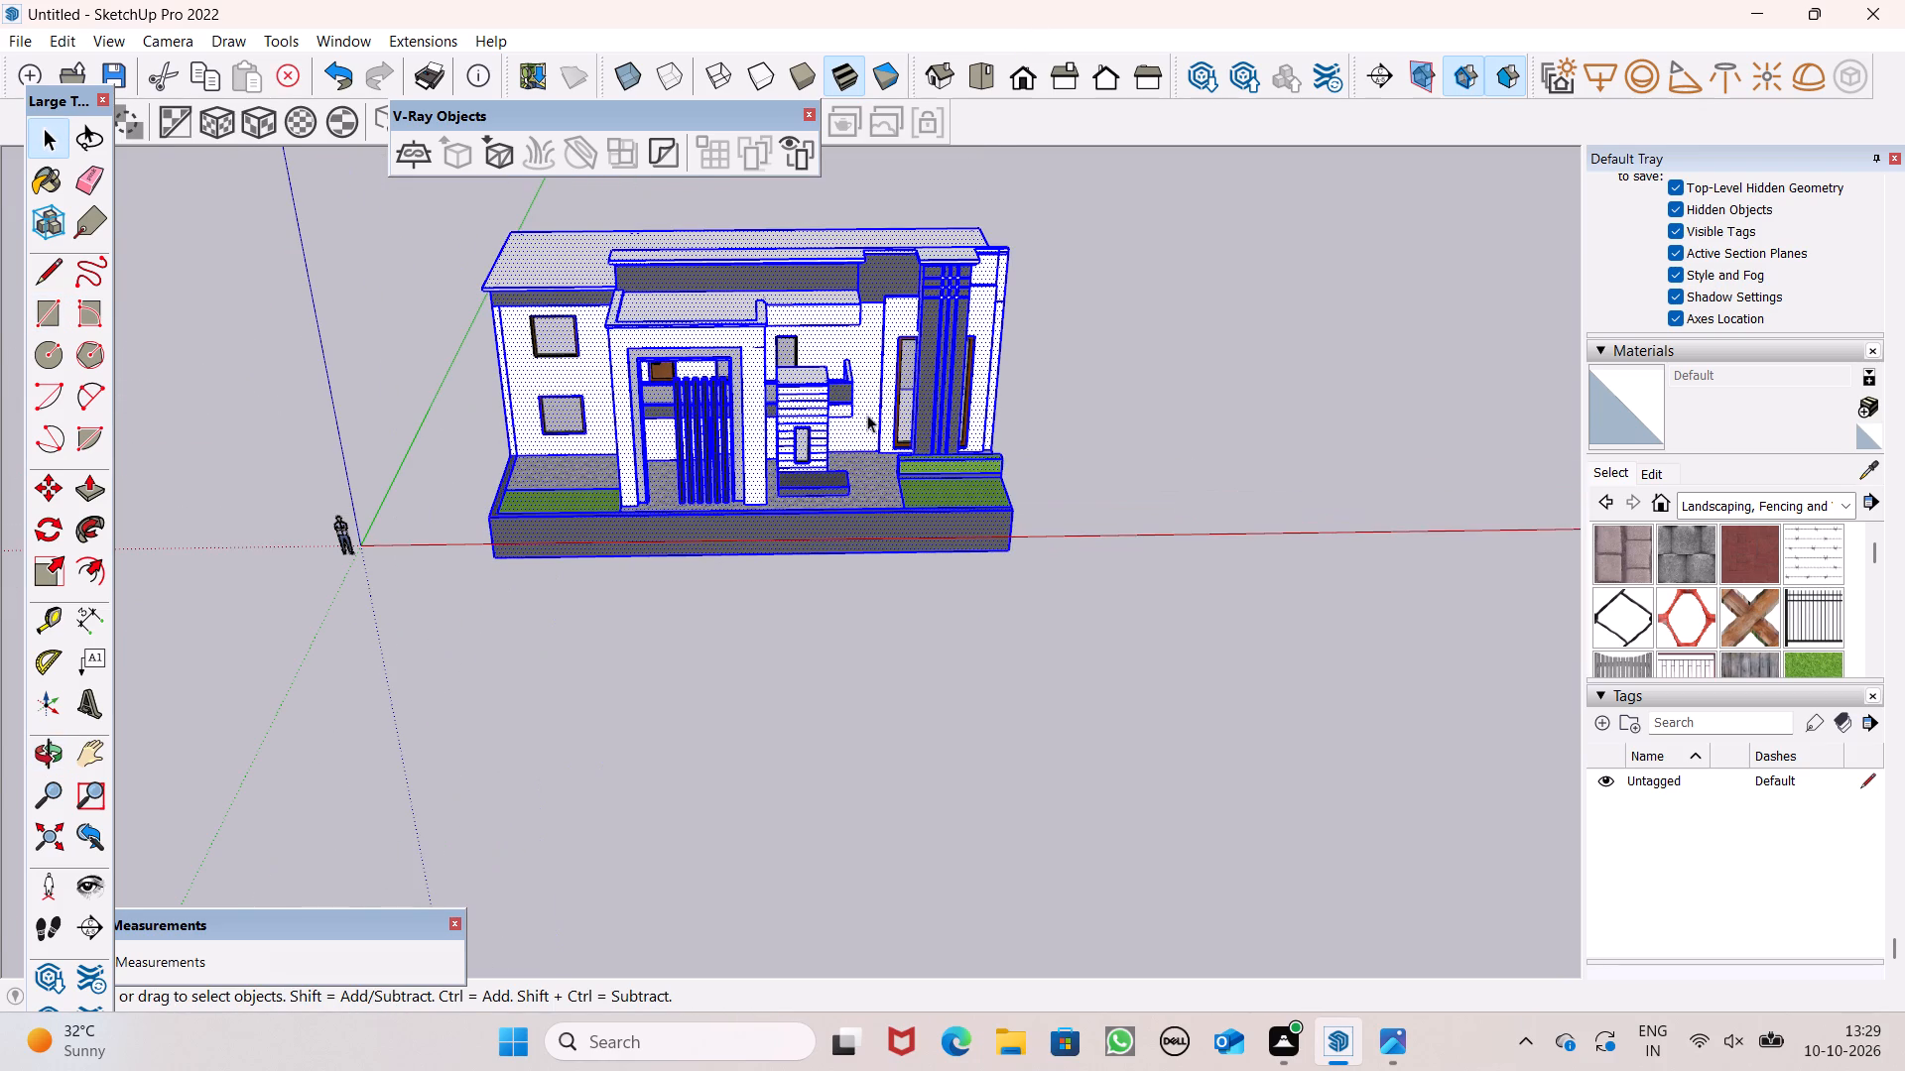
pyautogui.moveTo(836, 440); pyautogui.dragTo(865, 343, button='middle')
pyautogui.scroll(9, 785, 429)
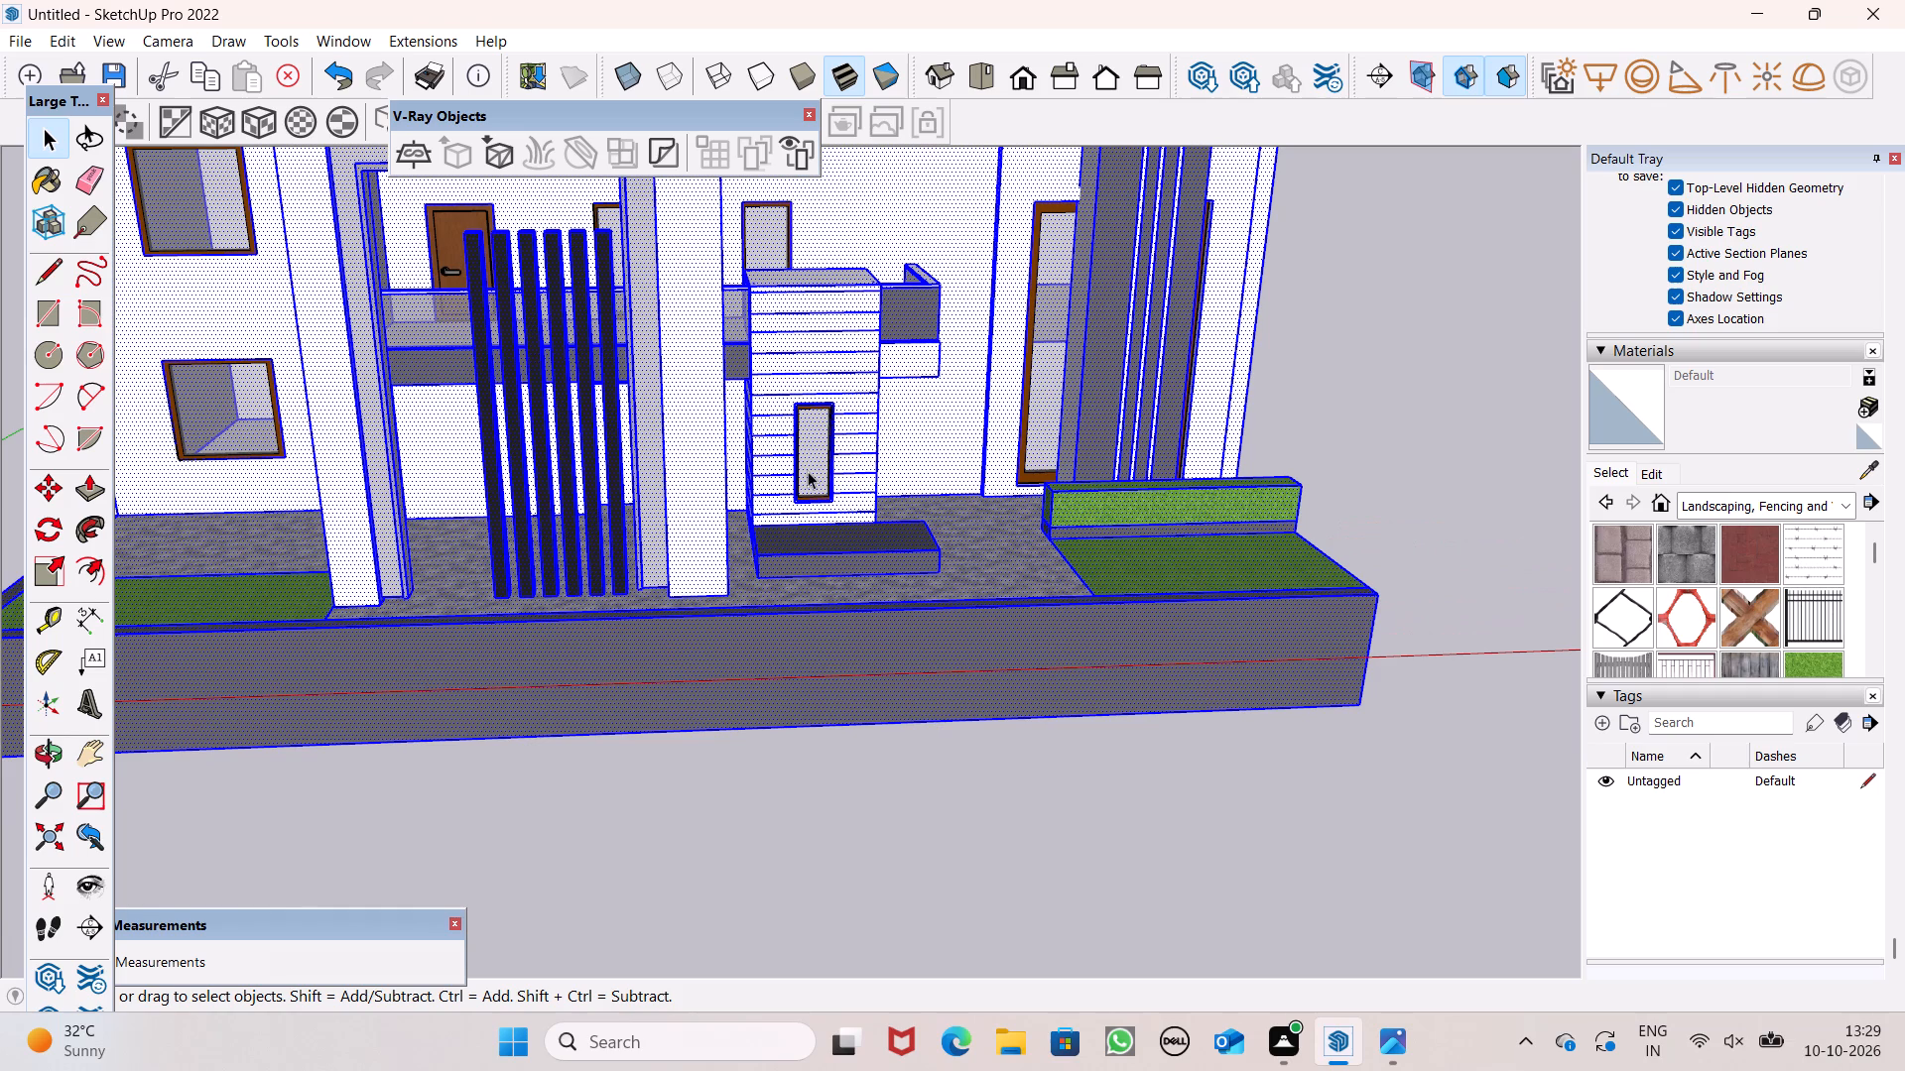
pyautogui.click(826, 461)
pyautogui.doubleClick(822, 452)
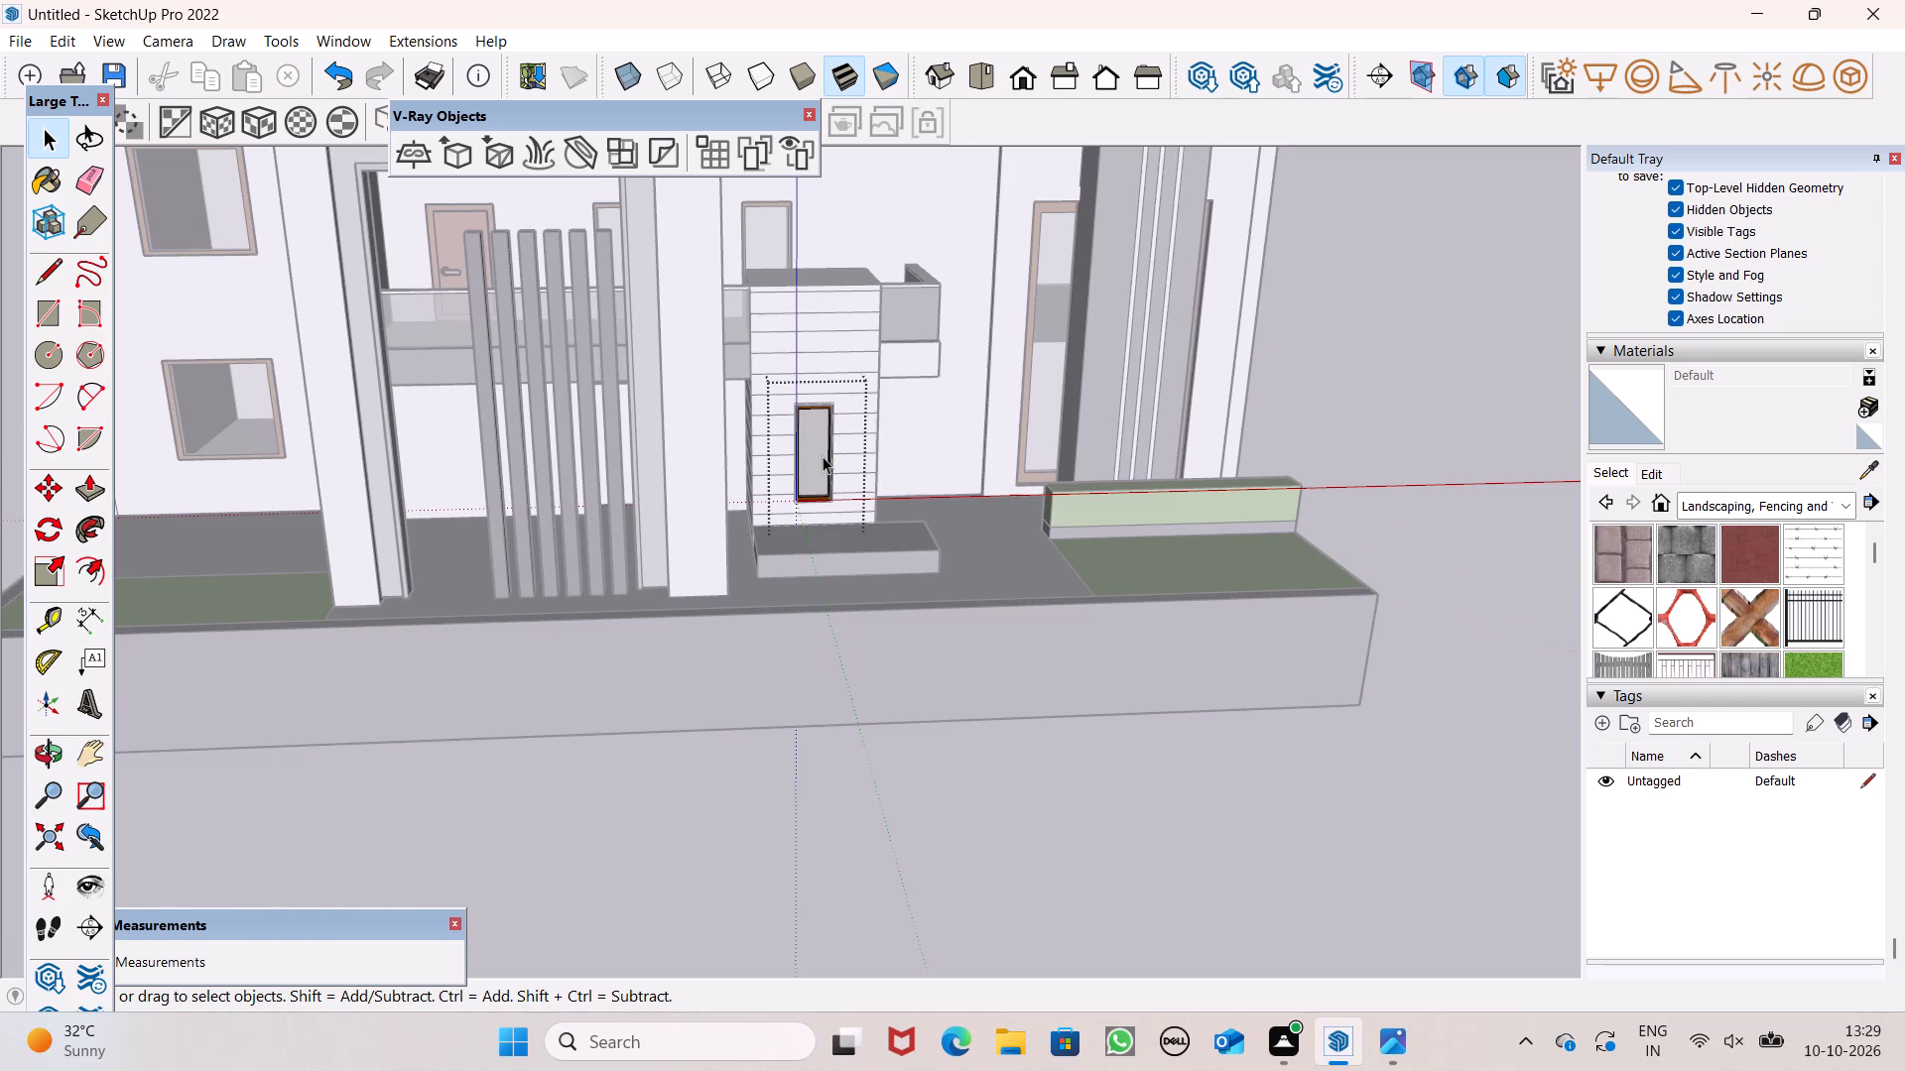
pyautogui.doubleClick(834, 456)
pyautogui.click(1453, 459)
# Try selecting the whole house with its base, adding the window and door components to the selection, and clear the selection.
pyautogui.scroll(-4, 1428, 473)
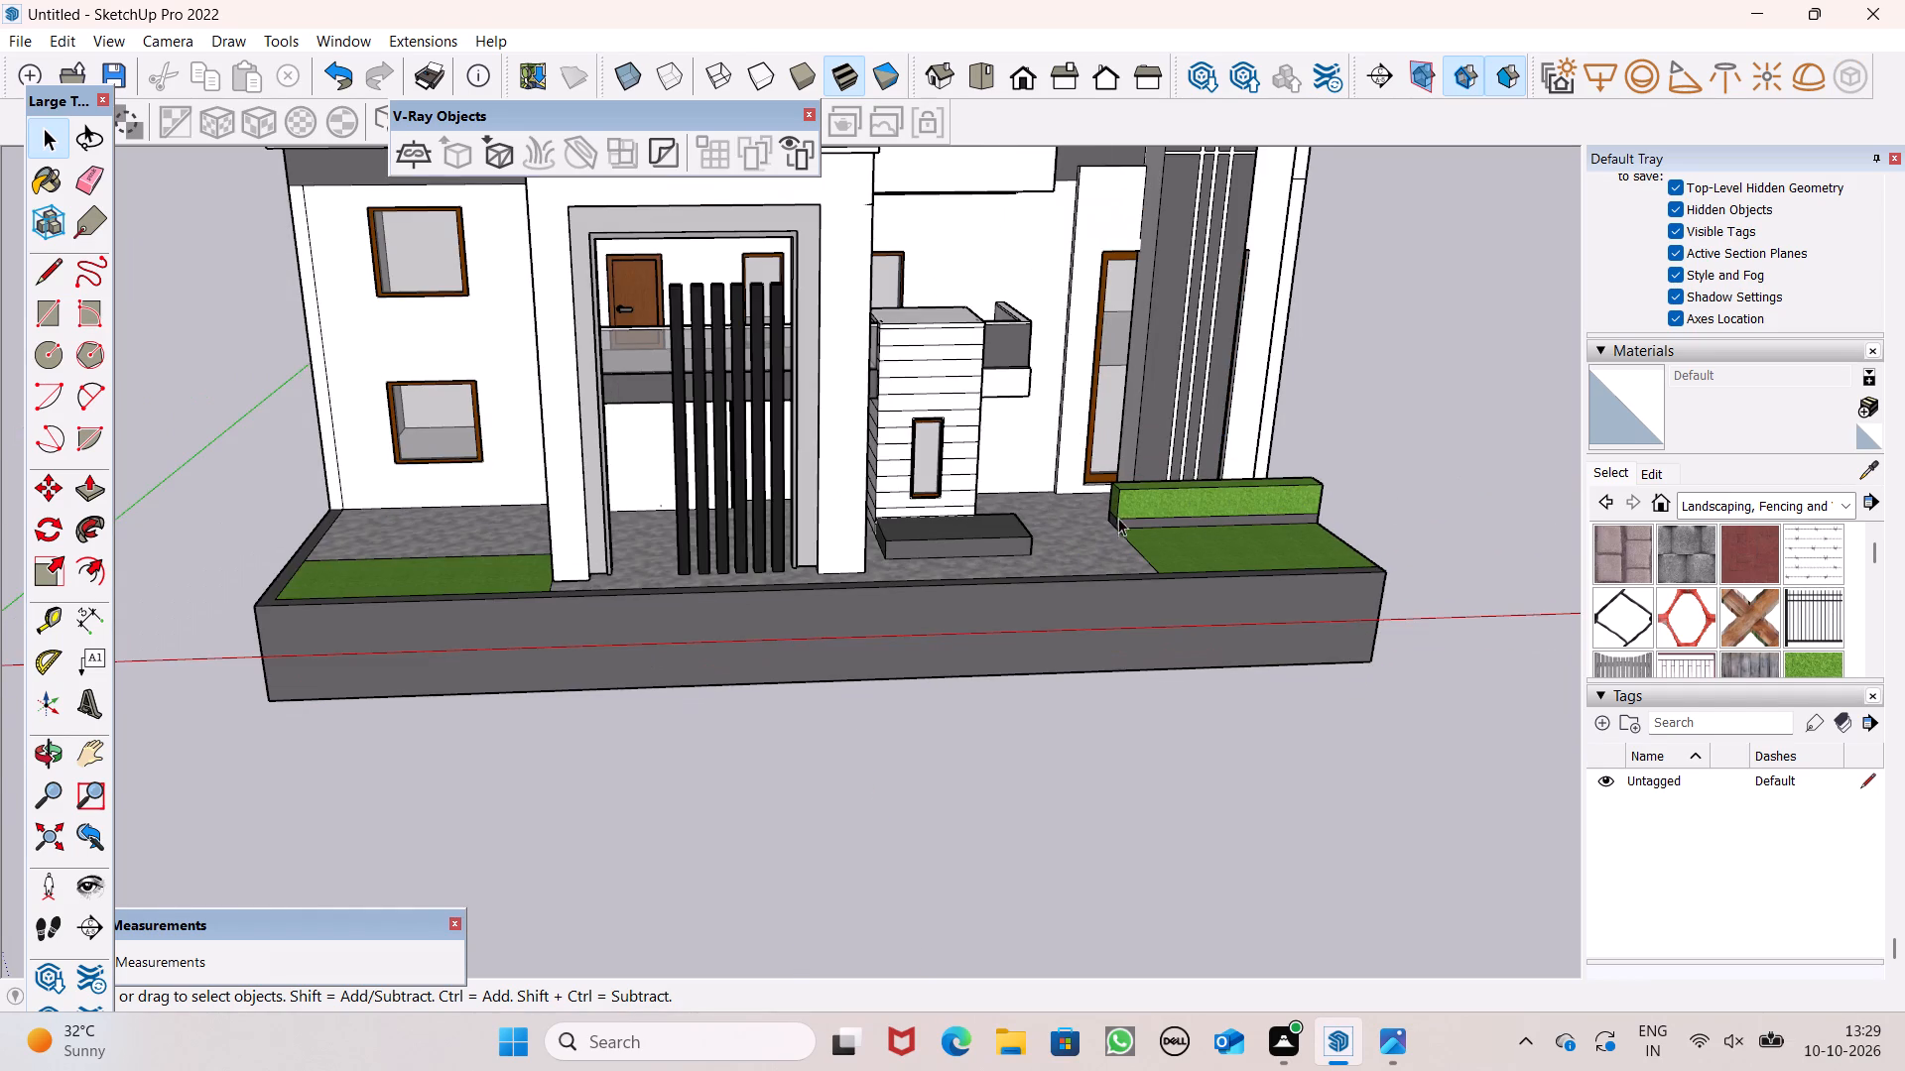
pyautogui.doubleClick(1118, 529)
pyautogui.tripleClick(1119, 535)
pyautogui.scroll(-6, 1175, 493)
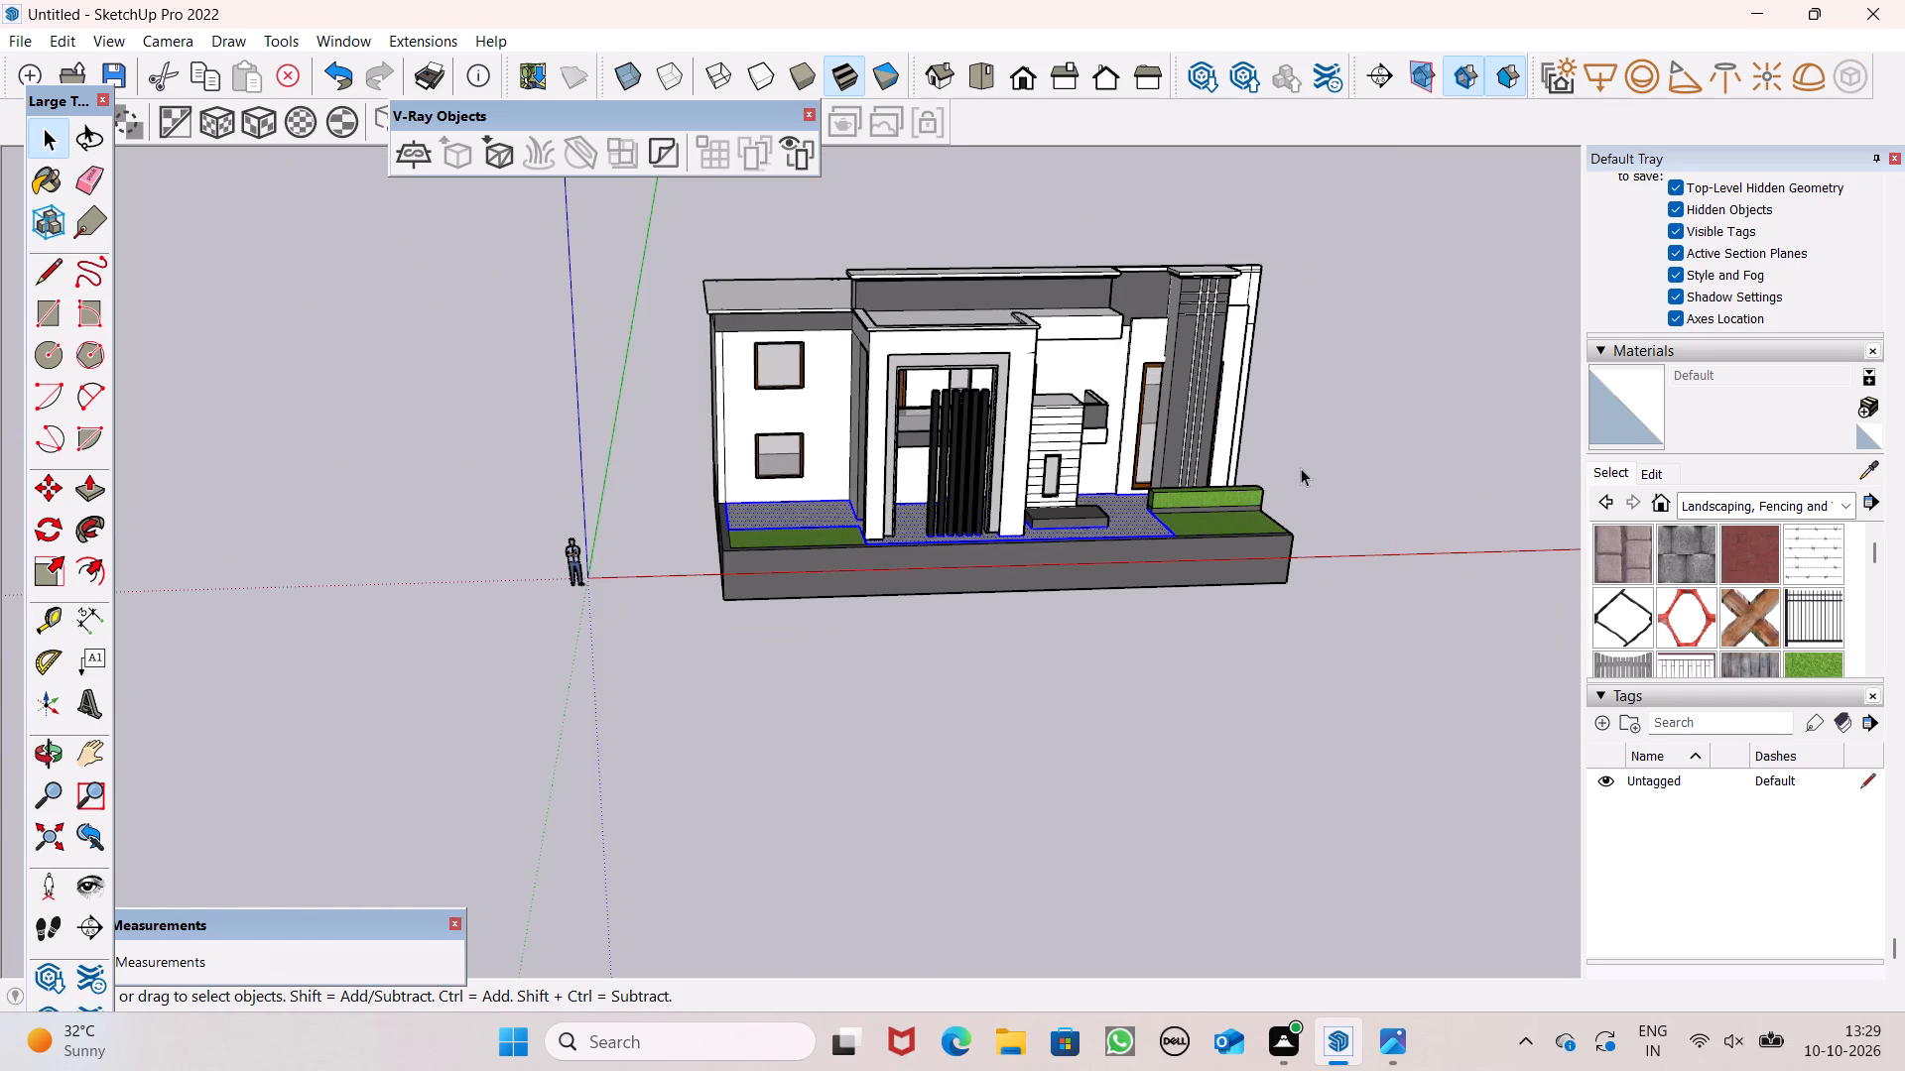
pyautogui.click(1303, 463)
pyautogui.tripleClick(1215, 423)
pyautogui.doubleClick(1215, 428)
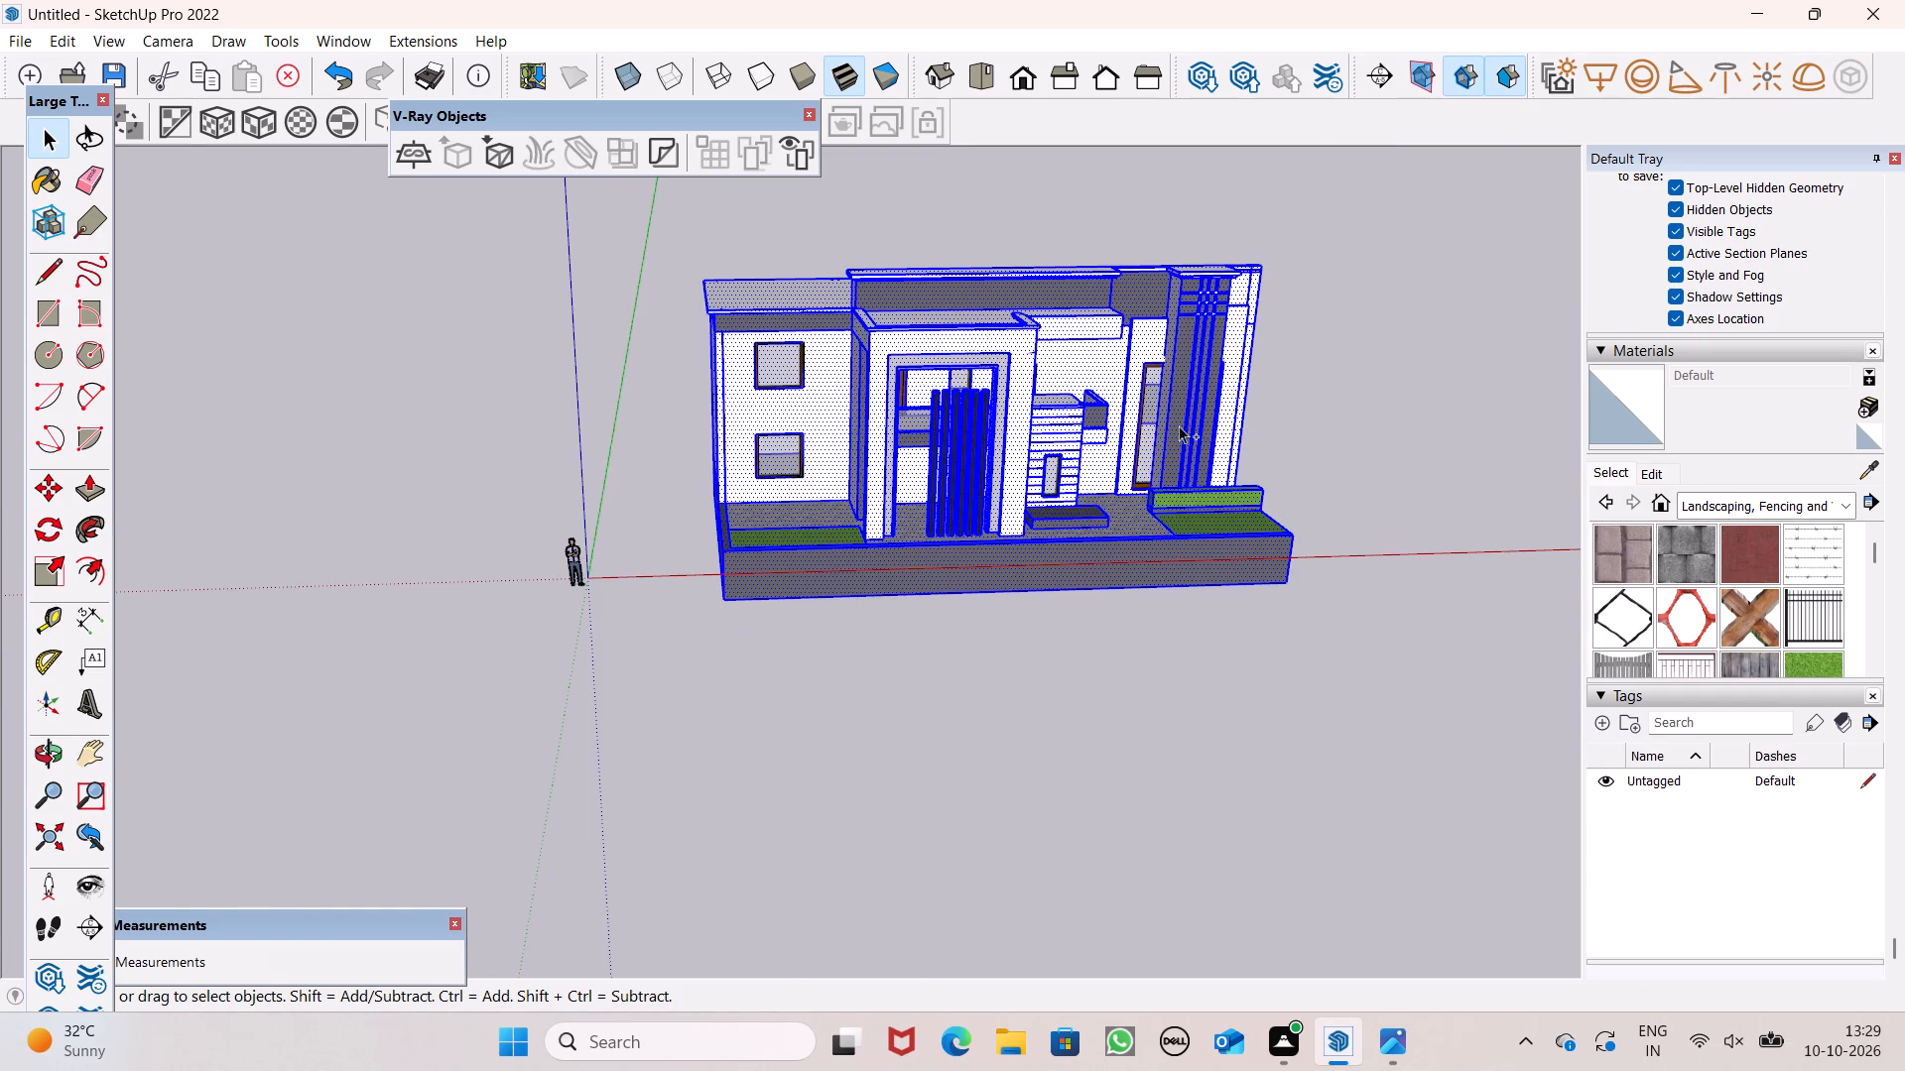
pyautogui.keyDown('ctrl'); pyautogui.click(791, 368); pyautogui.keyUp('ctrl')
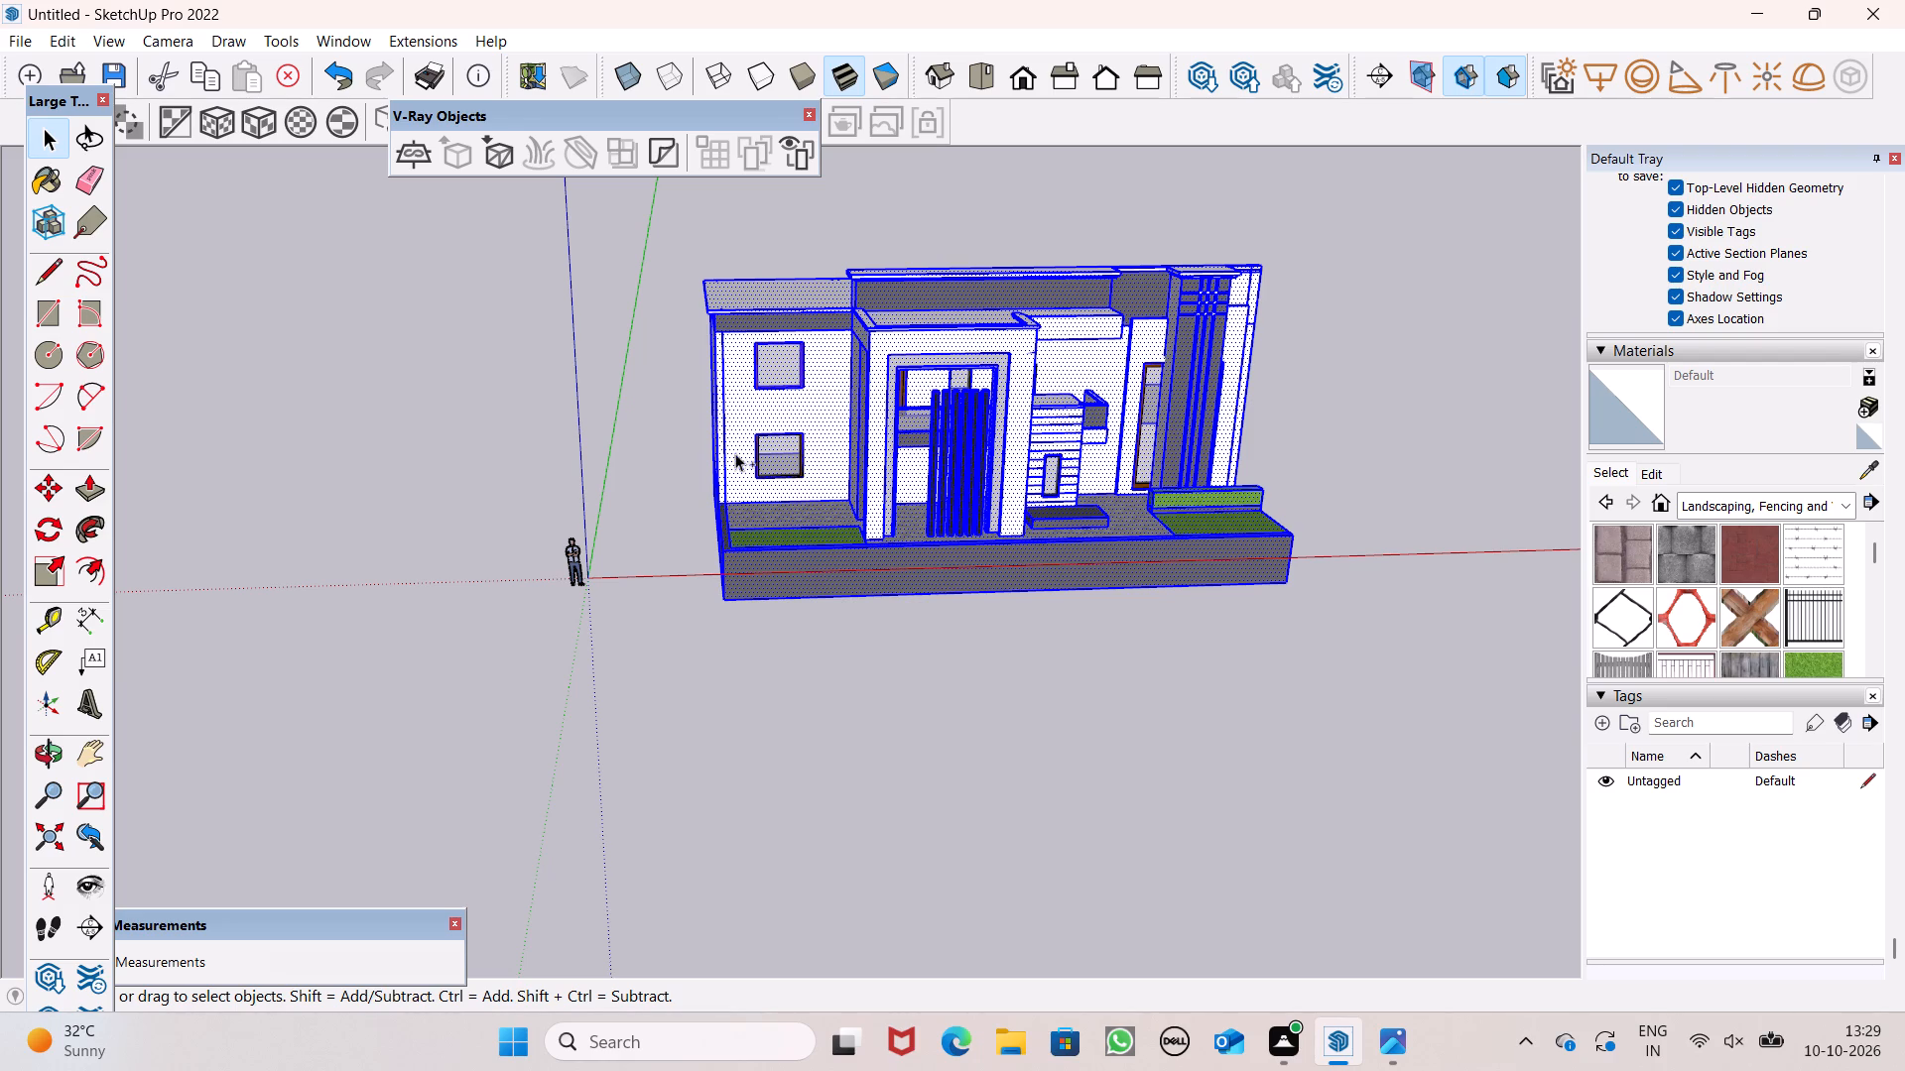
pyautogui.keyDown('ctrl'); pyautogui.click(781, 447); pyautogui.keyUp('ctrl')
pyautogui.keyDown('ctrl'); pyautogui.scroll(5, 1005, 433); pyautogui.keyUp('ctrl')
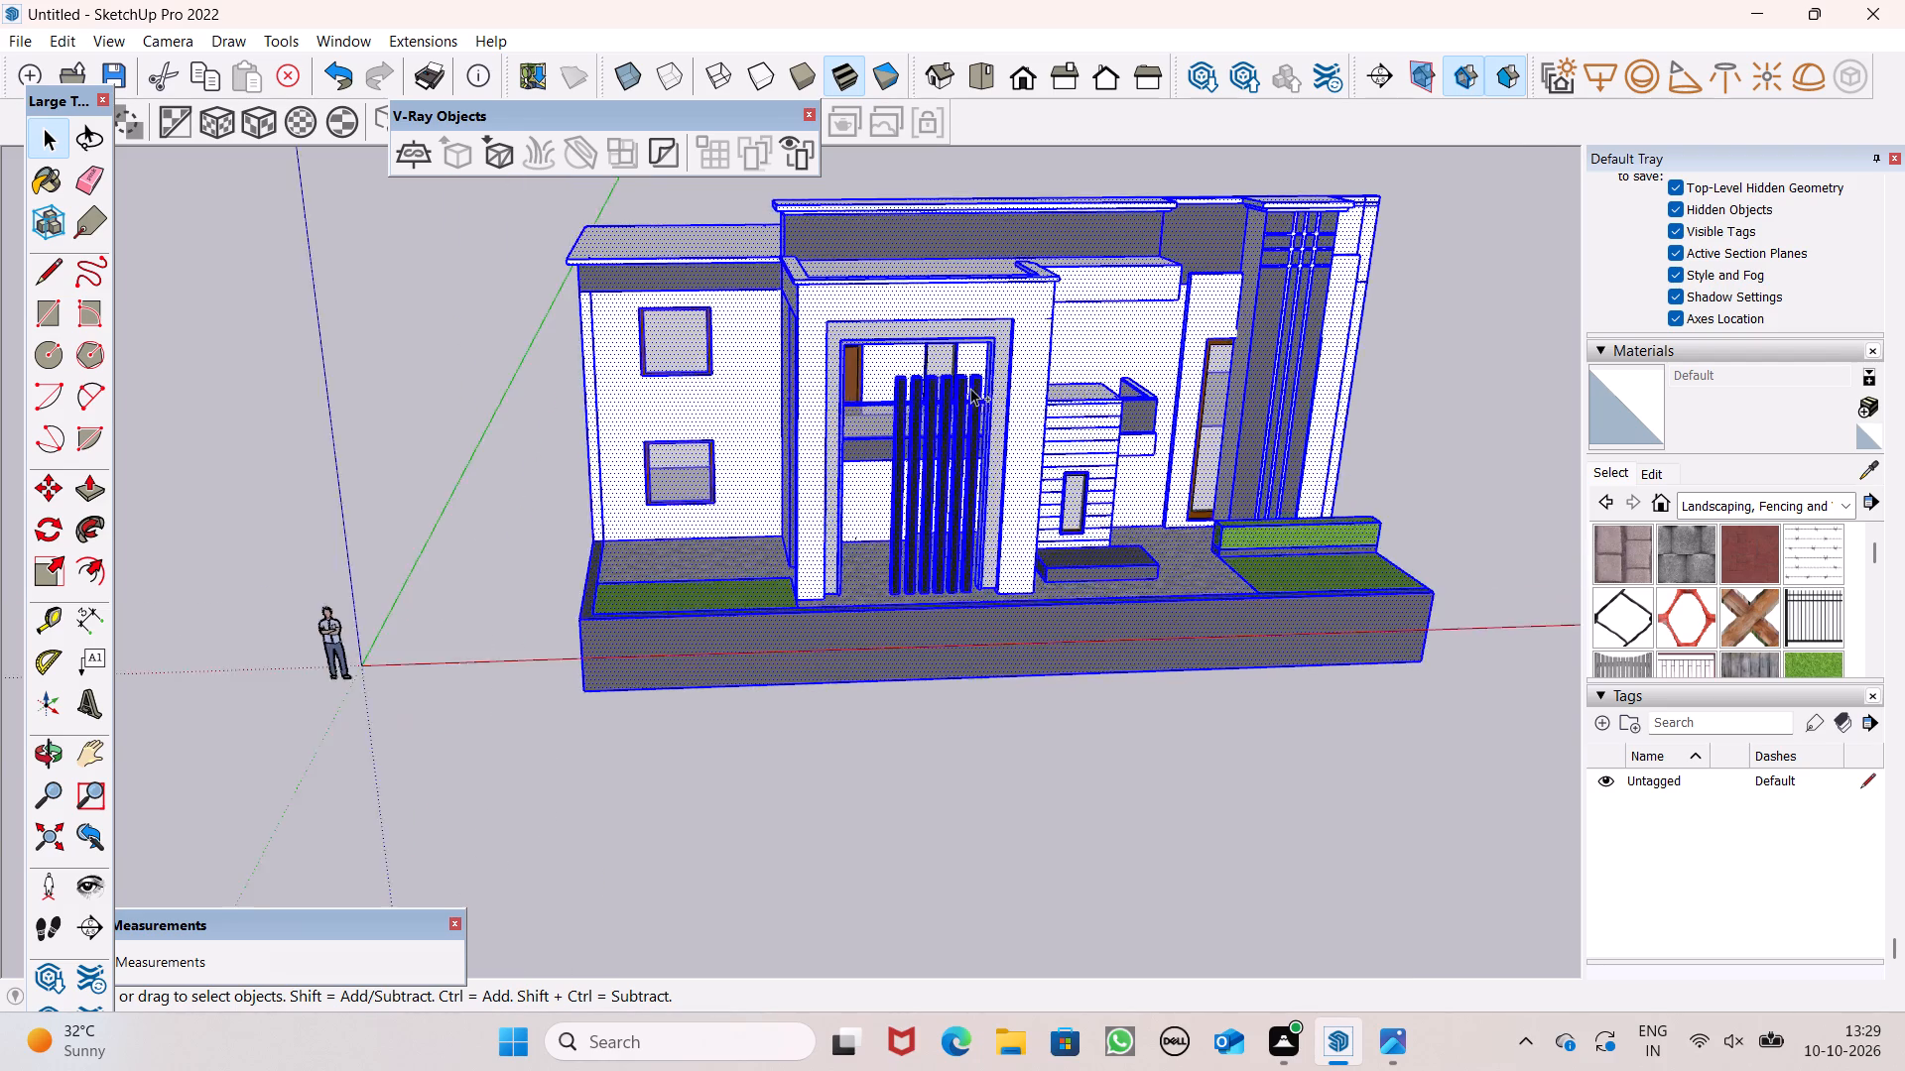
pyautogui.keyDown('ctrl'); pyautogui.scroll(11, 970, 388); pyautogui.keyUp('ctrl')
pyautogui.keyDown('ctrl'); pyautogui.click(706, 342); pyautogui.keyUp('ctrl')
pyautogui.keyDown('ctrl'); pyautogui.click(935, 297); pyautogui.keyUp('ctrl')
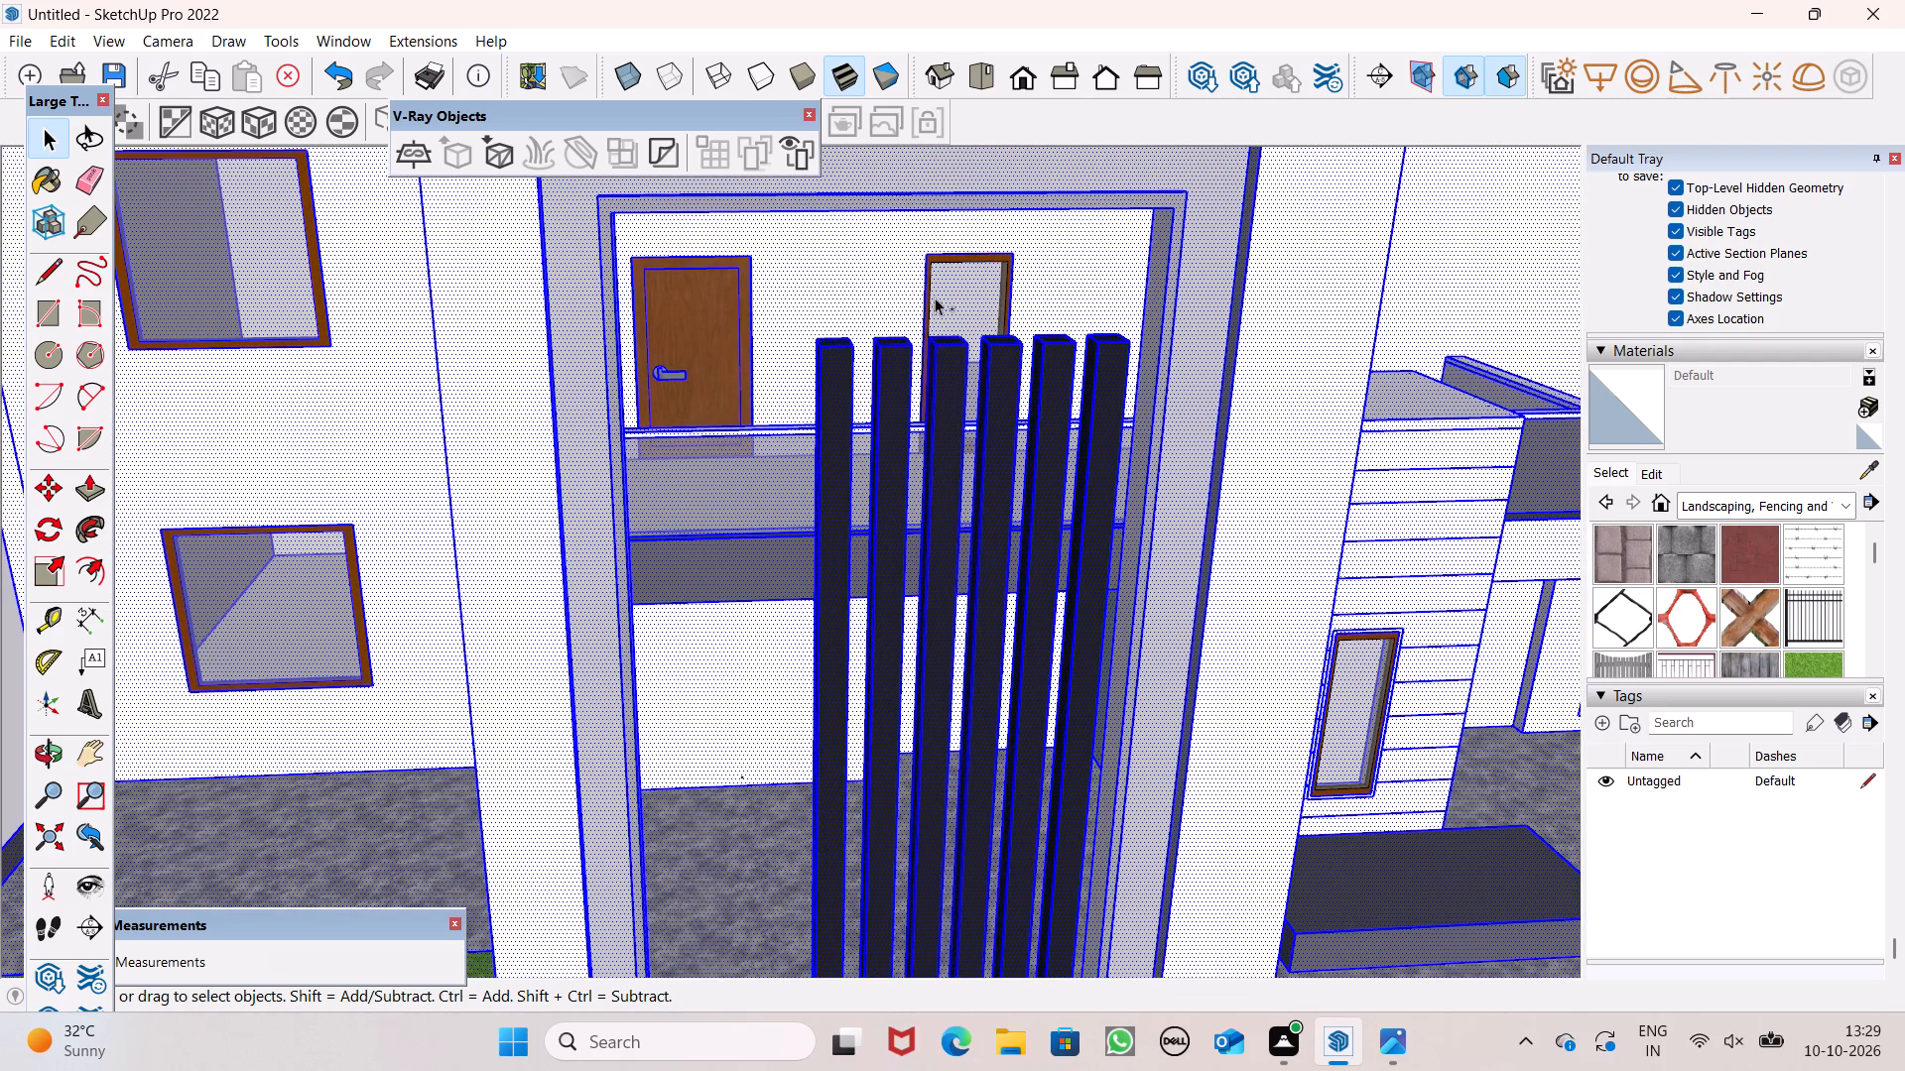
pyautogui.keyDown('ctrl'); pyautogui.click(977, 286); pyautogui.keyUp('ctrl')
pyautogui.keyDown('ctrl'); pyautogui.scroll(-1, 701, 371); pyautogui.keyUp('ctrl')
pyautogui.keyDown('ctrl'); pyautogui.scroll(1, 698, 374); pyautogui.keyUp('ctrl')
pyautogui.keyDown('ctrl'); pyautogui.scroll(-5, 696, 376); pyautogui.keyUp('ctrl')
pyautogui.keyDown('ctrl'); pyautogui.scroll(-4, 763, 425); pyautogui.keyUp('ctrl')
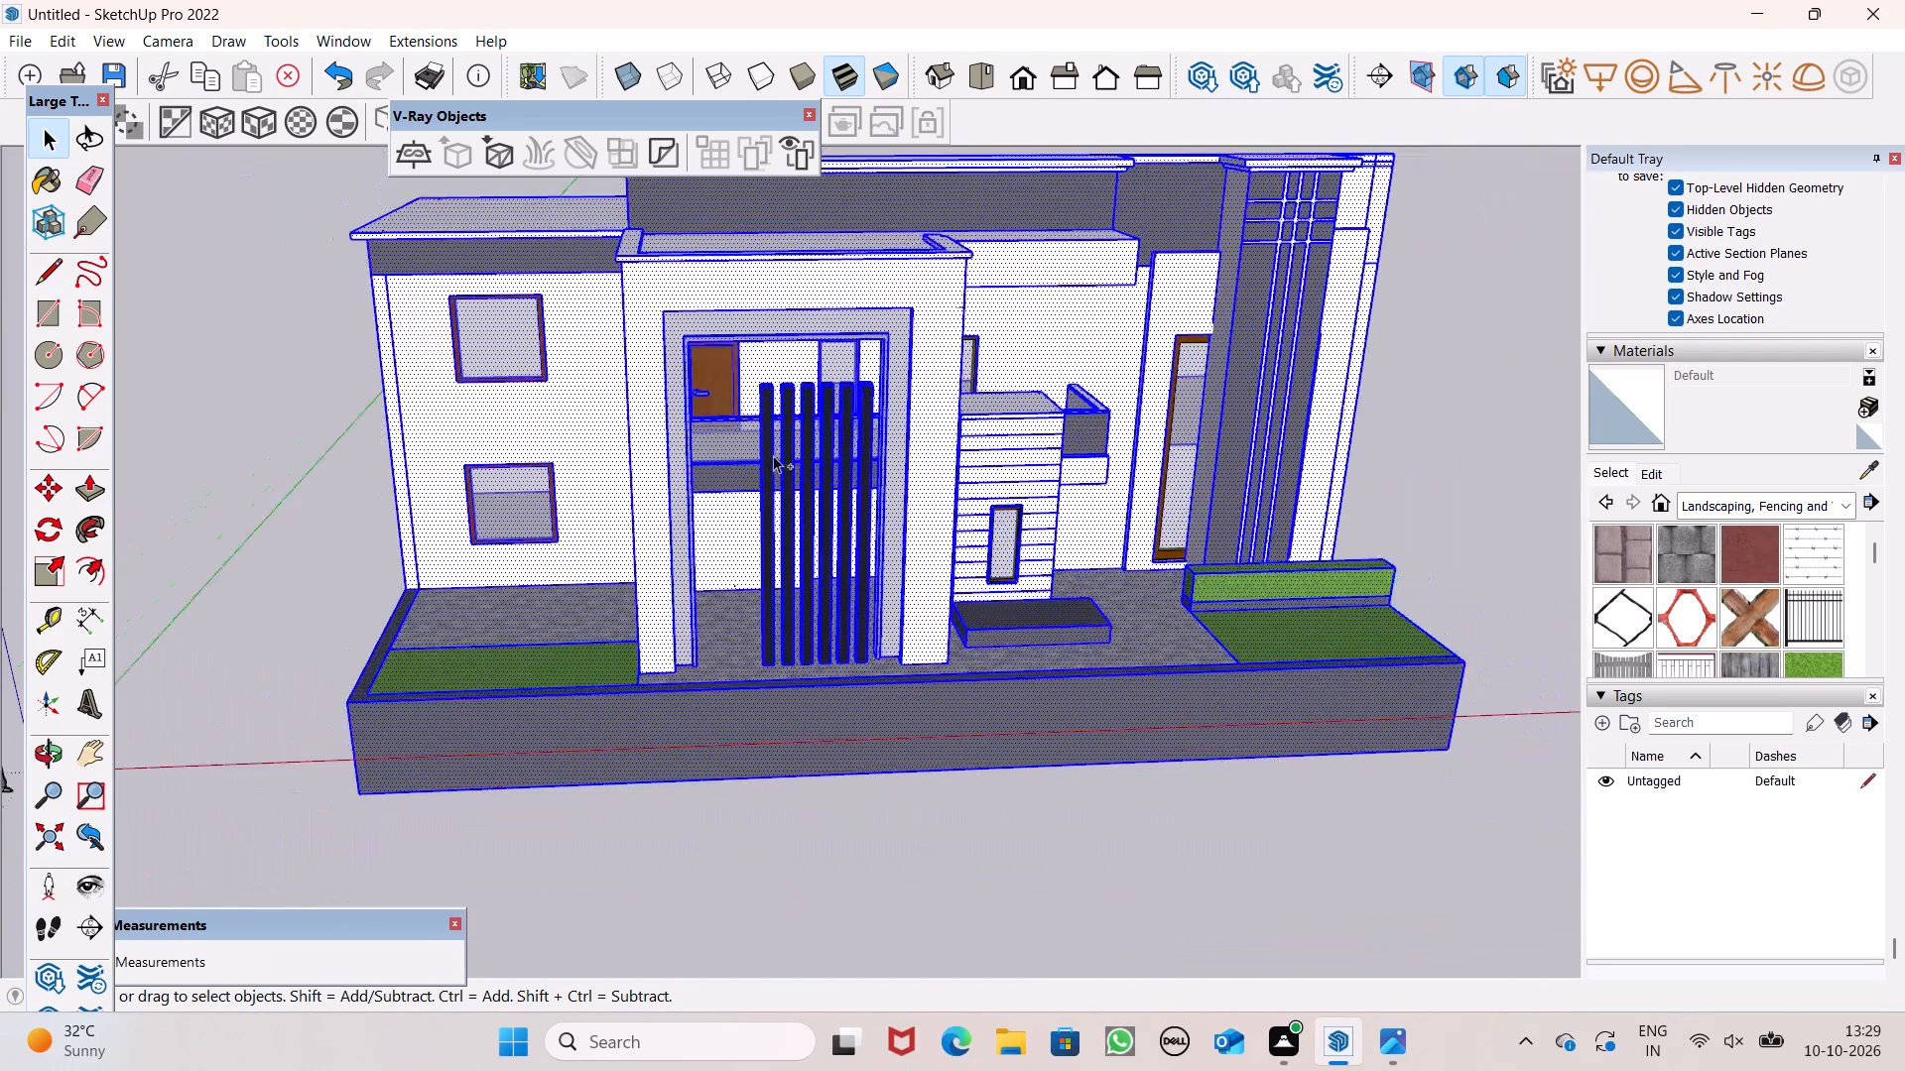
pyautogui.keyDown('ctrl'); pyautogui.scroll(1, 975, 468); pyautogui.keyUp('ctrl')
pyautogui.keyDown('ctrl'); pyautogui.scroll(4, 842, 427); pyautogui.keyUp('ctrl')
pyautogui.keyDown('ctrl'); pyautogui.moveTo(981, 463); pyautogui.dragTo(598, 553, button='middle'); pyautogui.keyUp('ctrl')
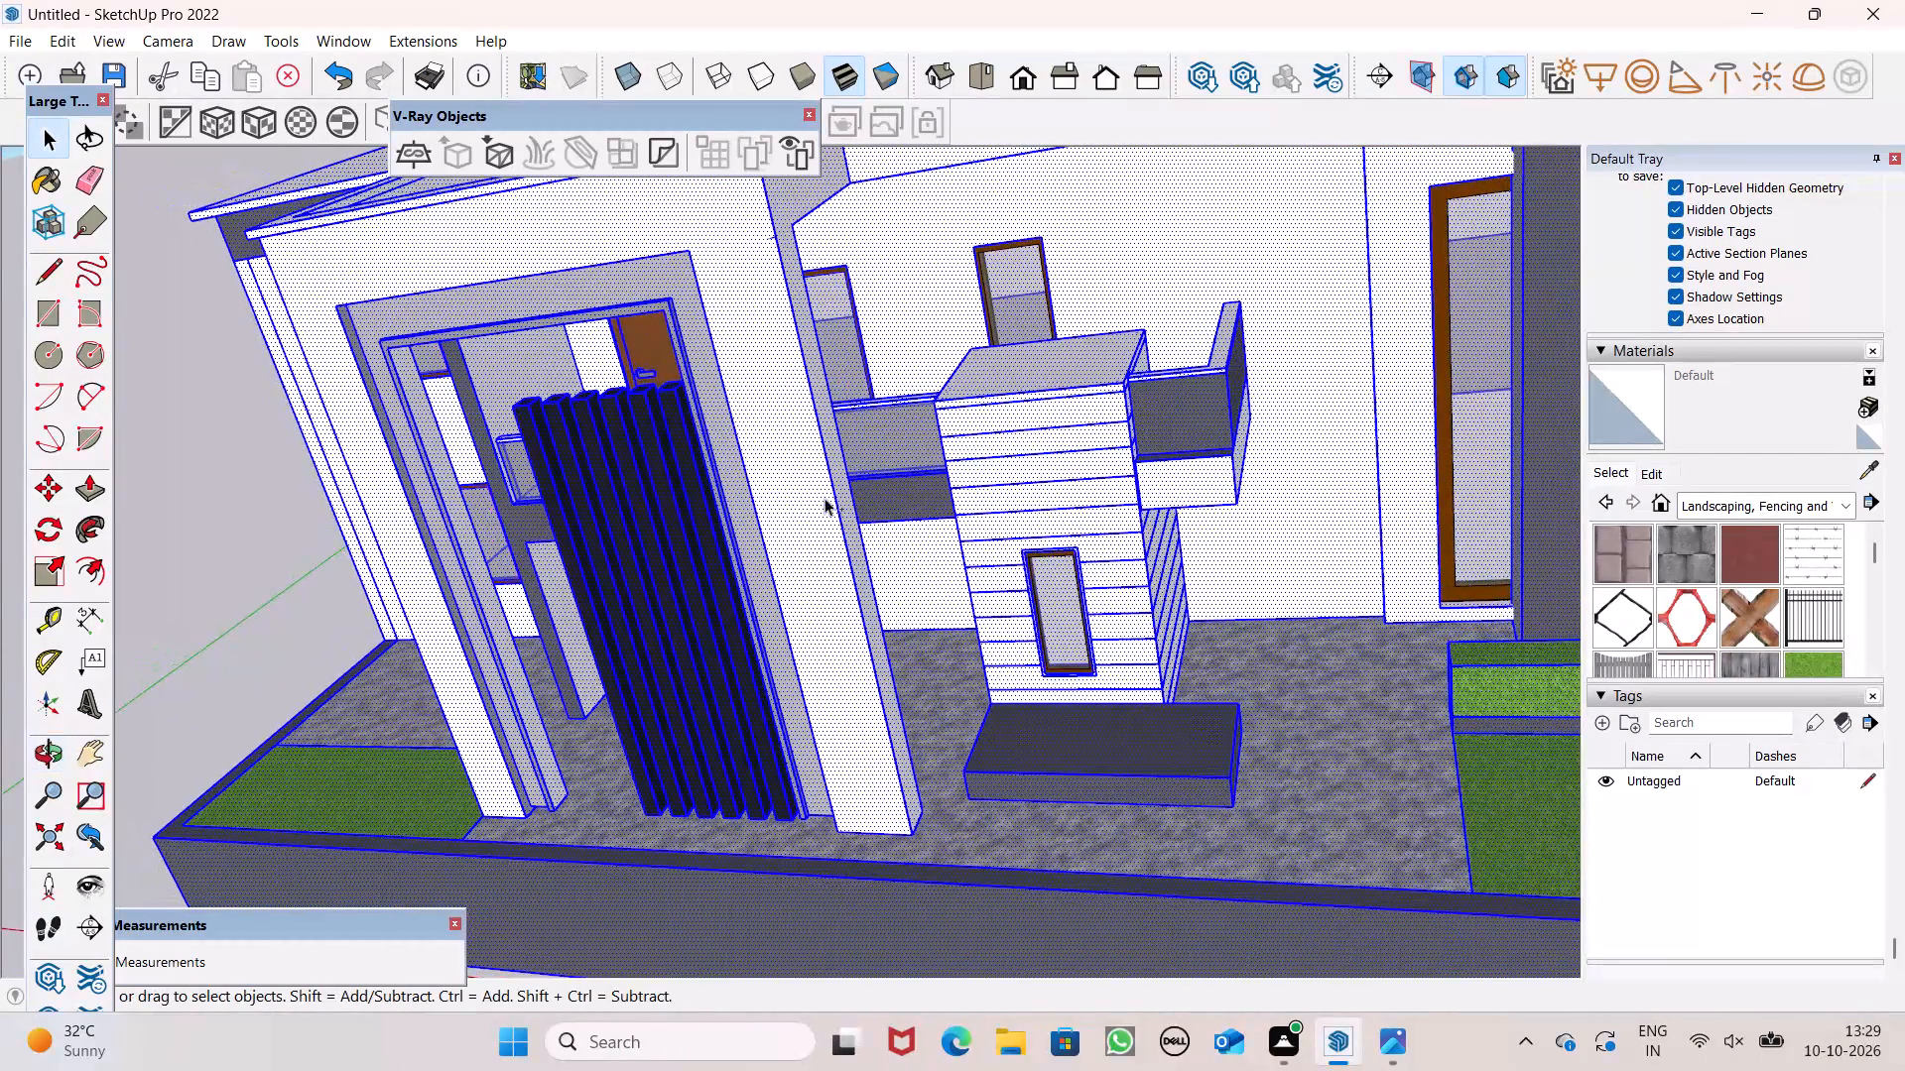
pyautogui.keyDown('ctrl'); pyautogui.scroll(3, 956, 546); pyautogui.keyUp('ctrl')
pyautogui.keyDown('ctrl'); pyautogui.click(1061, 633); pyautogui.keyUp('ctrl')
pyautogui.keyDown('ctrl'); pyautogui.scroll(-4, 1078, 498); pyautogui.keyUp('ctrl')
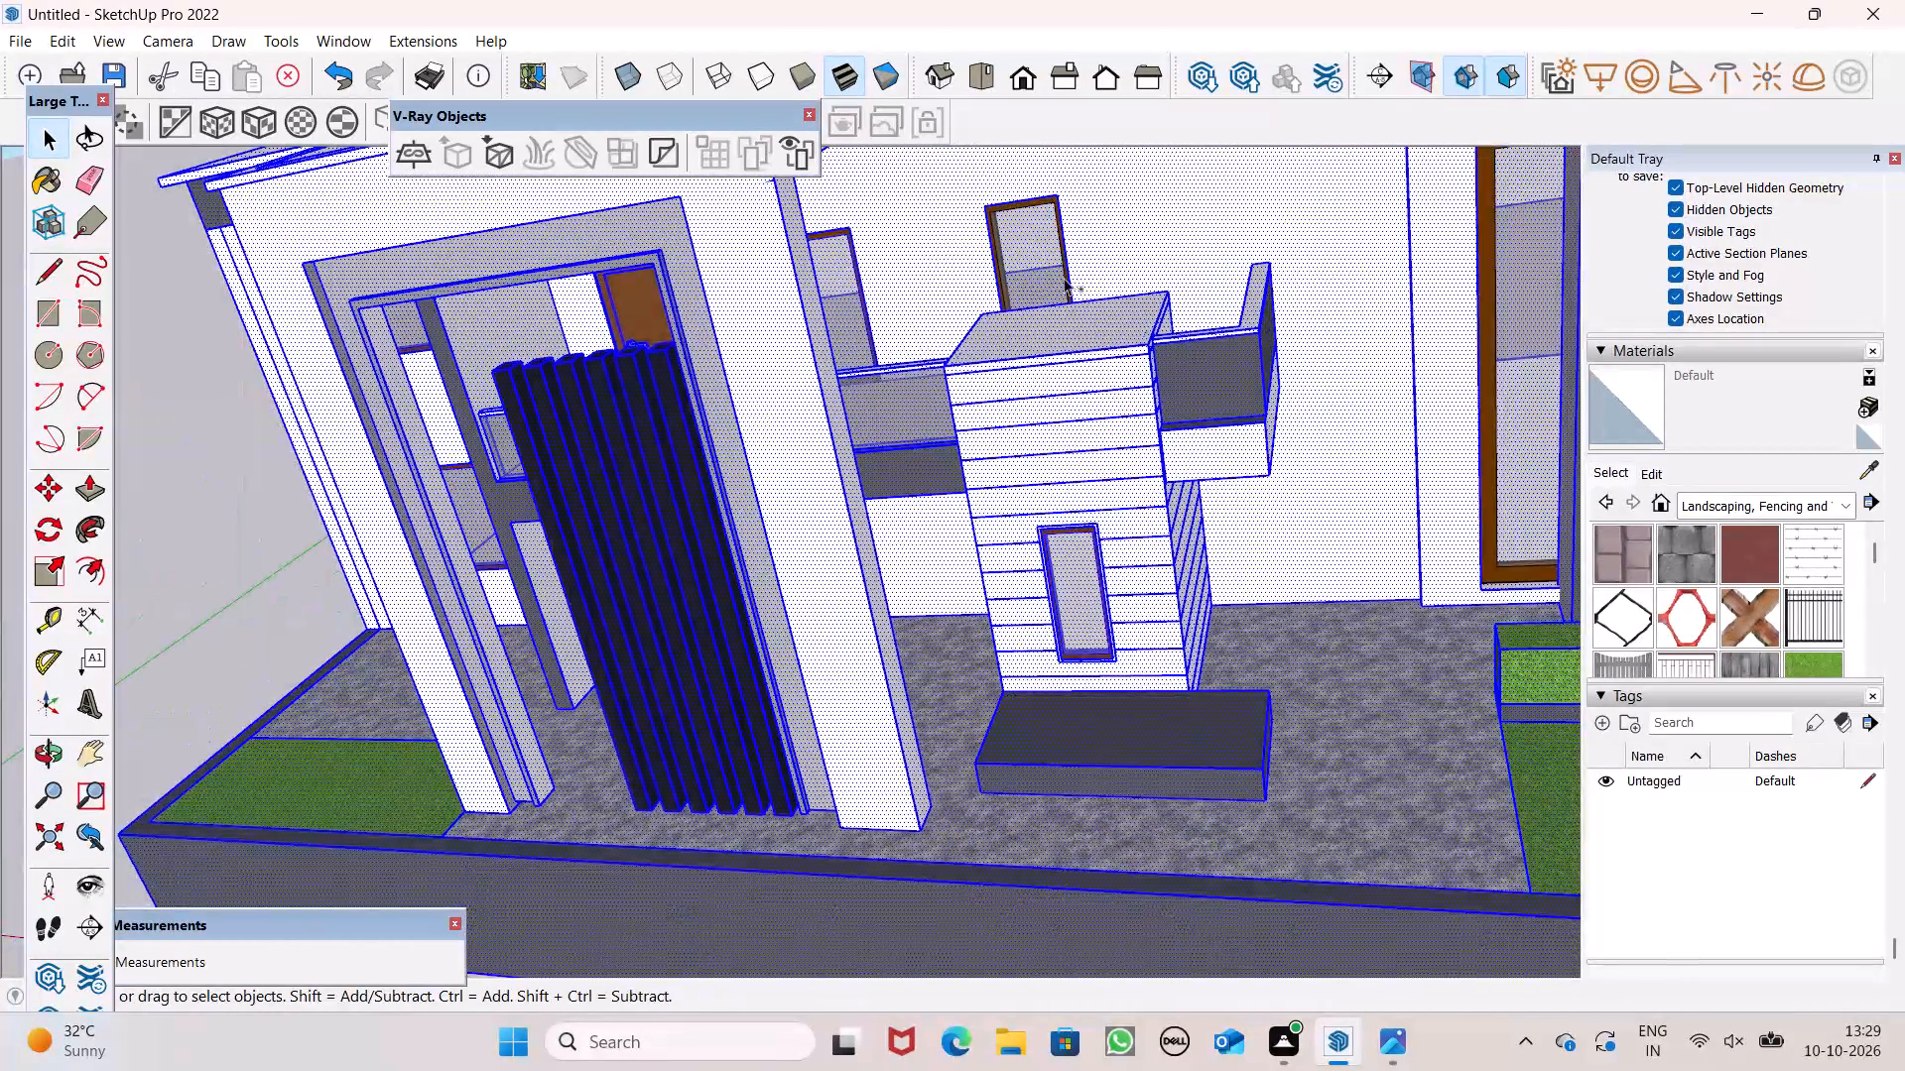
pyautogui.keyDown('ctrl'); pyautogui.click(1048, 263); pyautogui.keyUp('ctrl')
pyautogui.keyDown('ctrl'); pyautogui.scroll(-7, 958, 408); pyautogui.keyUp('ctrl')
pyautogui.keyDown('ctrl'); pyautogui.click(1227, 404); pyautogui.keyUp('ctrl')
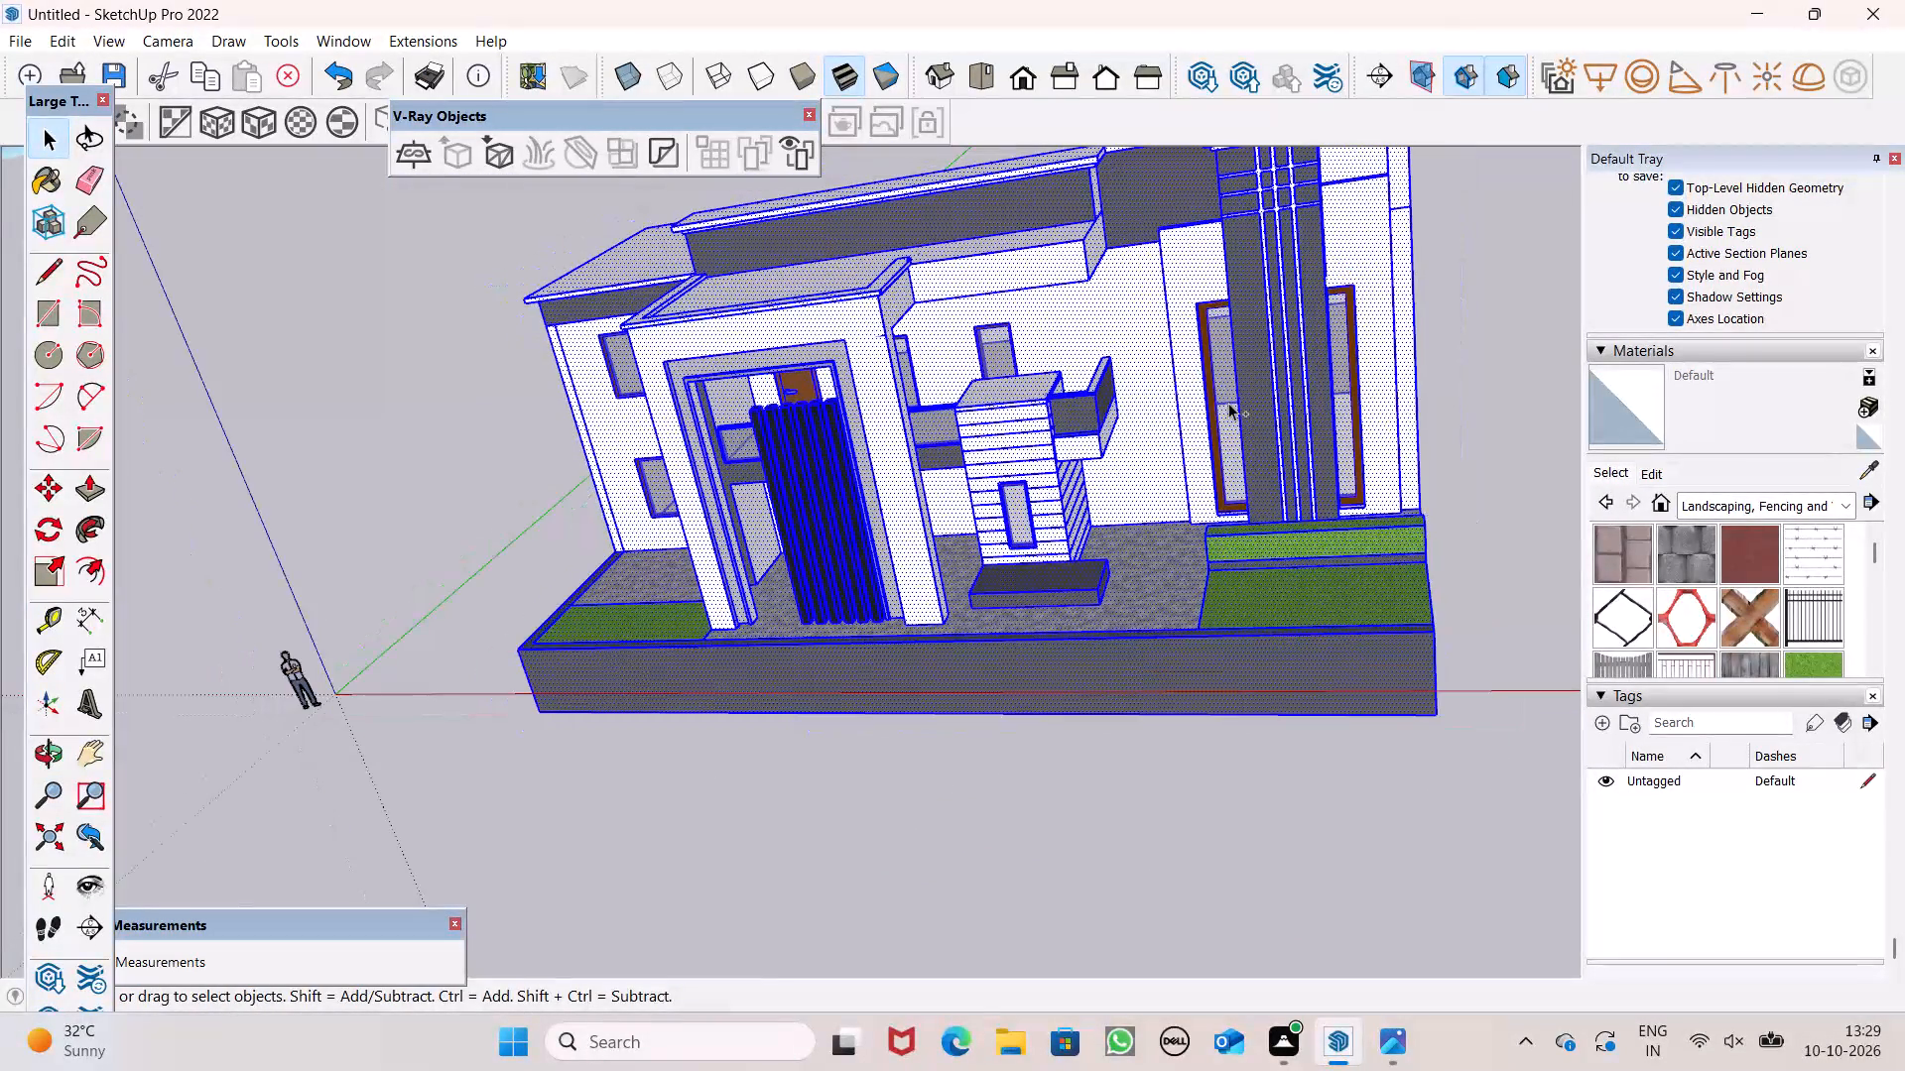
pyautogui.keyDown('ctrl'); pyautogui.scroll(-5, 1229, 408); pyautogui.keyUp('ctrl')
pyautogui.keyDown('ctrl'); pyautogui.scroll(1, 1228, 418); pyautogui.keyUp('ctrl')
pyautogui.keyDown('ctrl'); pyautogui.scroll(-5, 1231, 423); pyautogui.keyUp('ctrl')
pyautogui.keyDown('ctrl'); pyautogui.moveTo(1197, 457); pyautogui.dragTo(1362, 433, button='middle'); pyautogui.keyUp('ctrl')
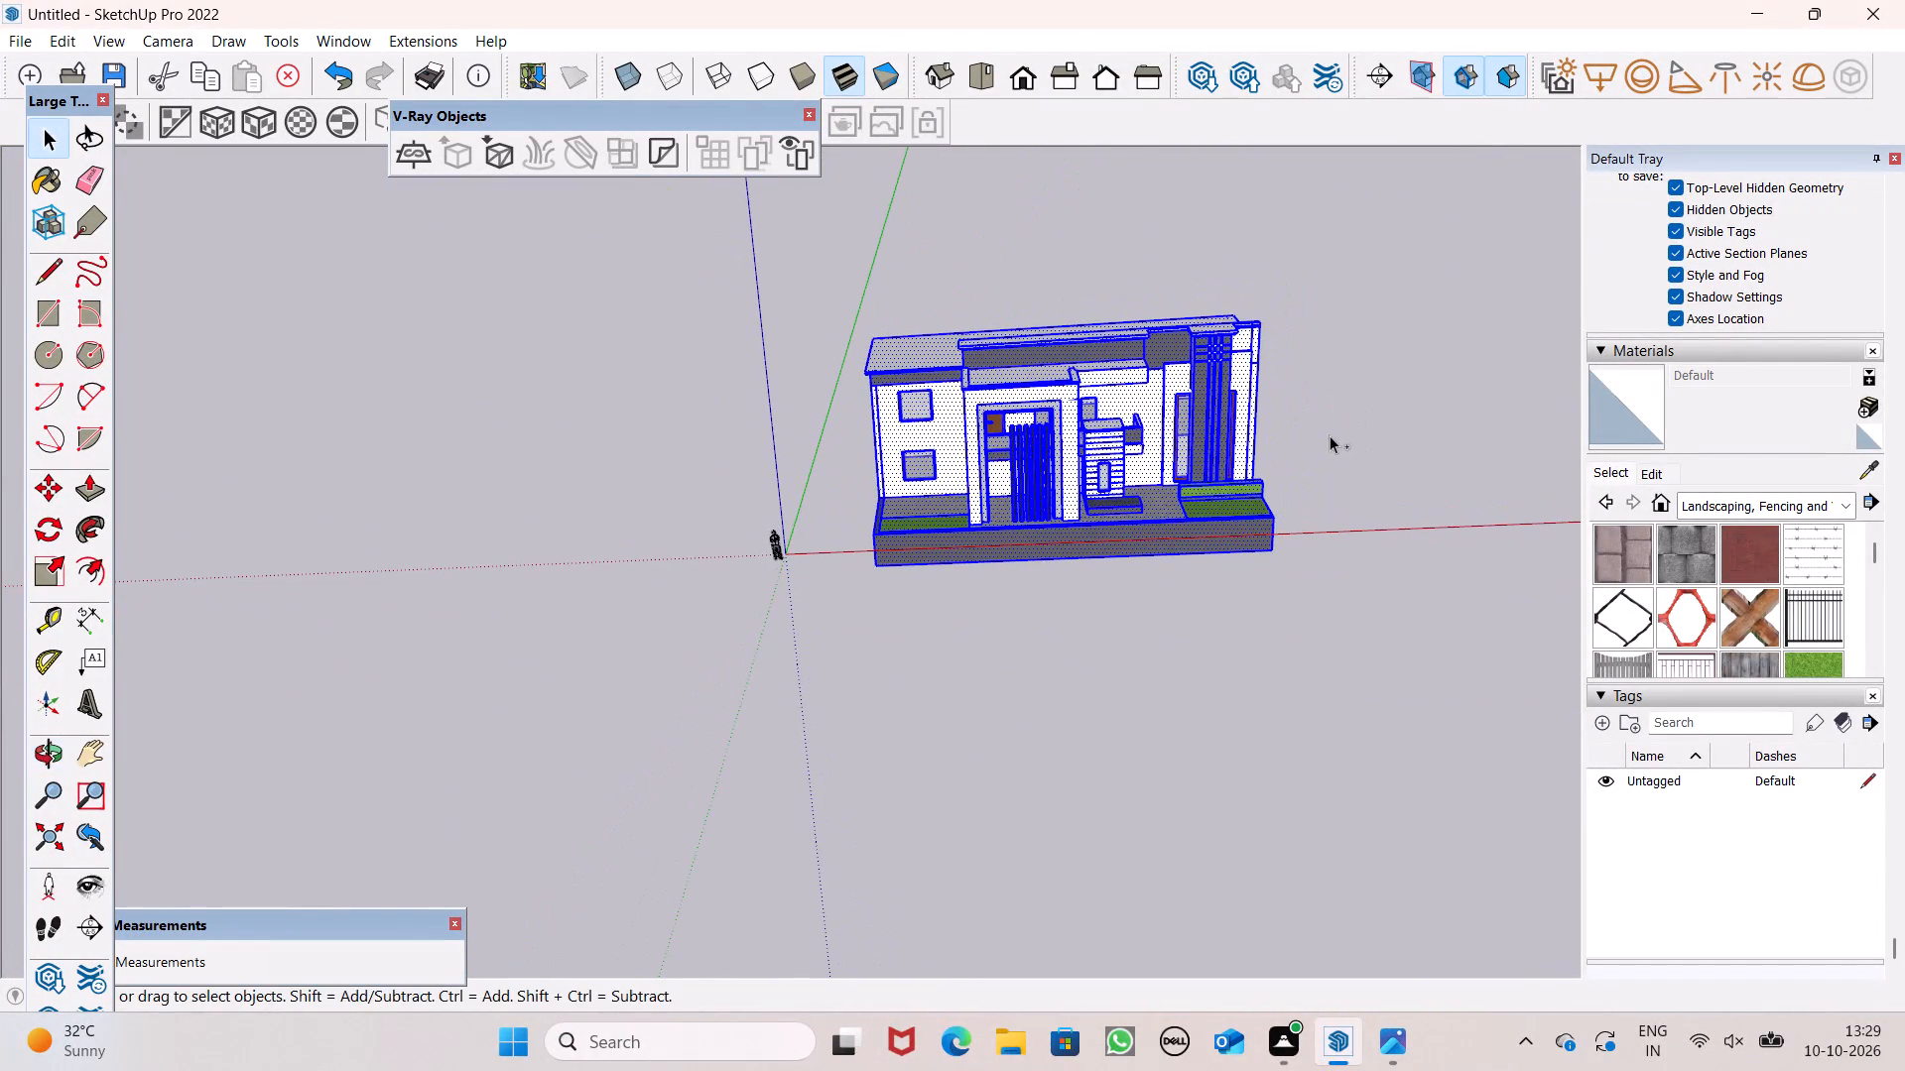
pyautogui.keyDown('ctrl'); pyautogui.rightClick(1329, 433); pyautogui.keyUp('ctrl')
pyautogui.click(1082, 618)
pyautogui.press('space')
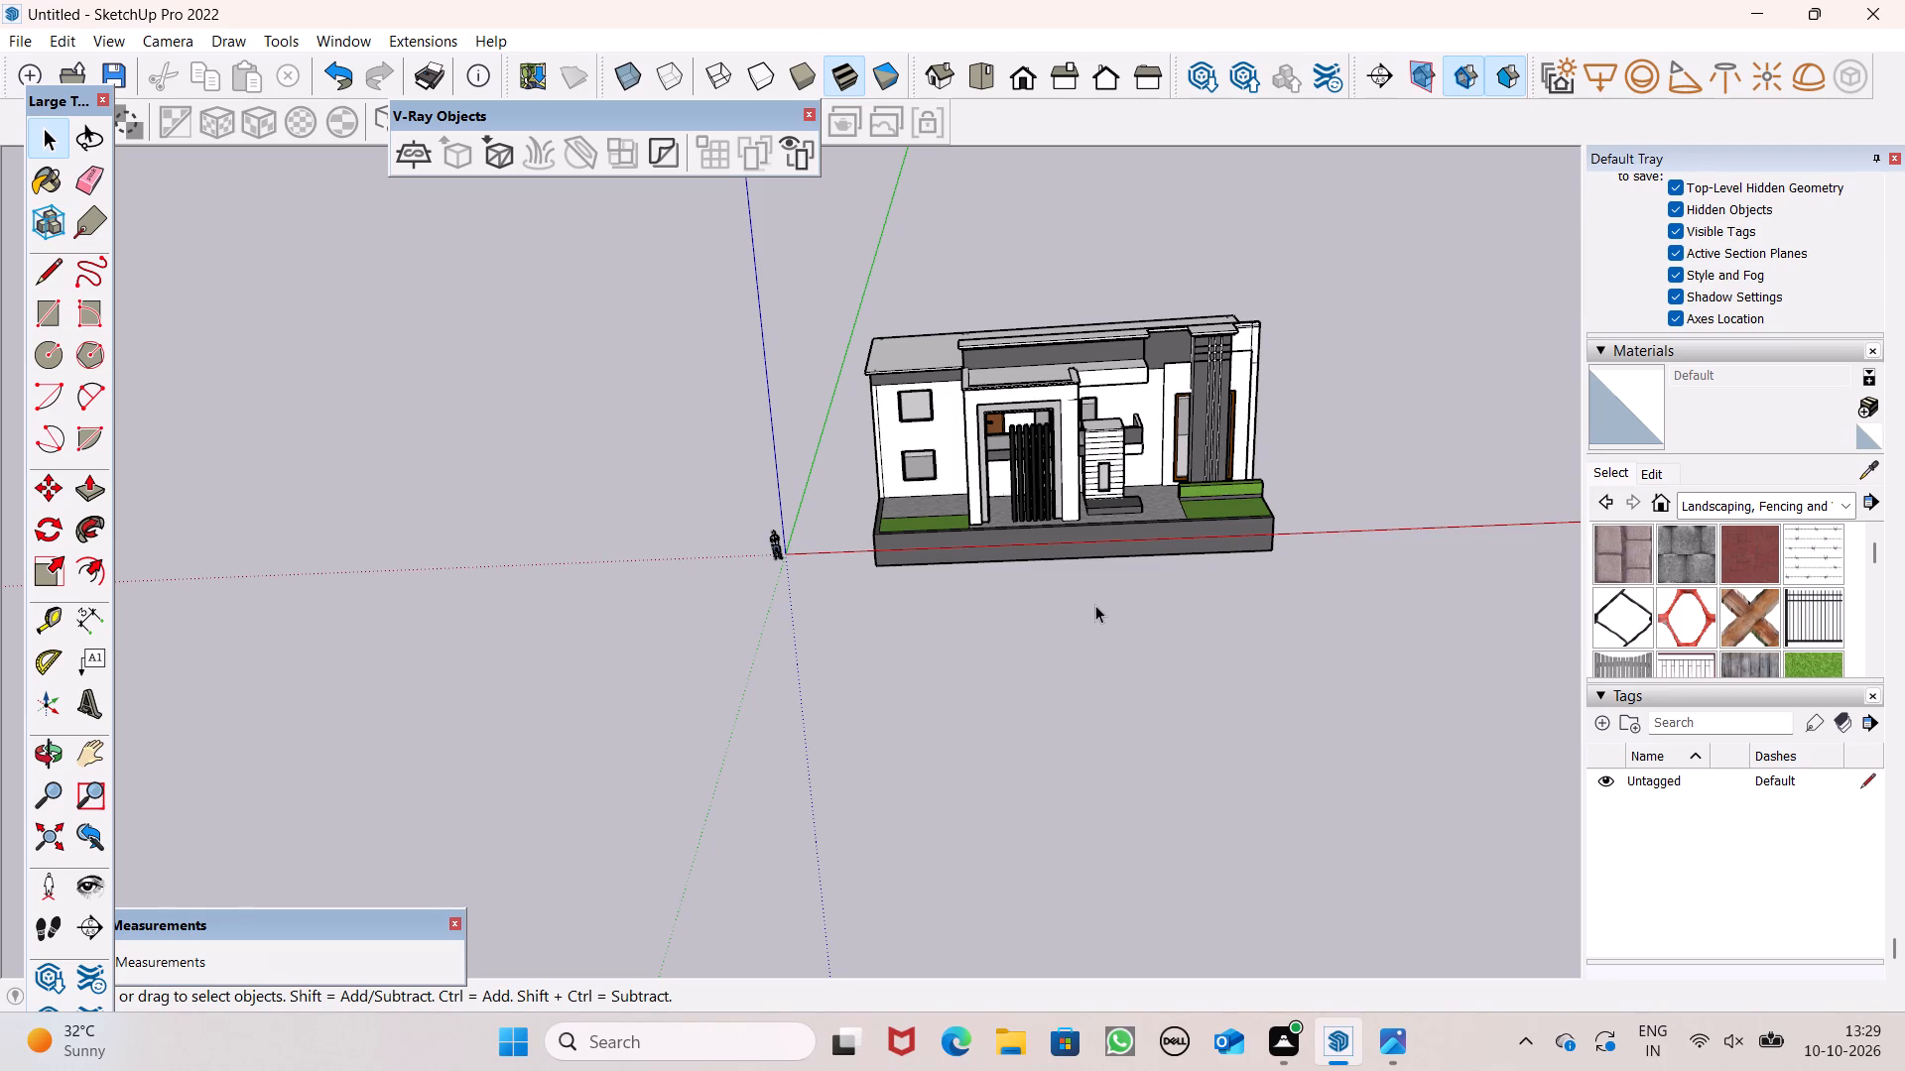
# Undo the downward Push/Pull of the base slab's underside.
pyautogui.scroll(9, 1249, 598)
pyautogui.moveTo(1260, 563); pyautogui.dragTo(1347, 469, button='middle')
pyautogui.scroll(1, 1347, 469)
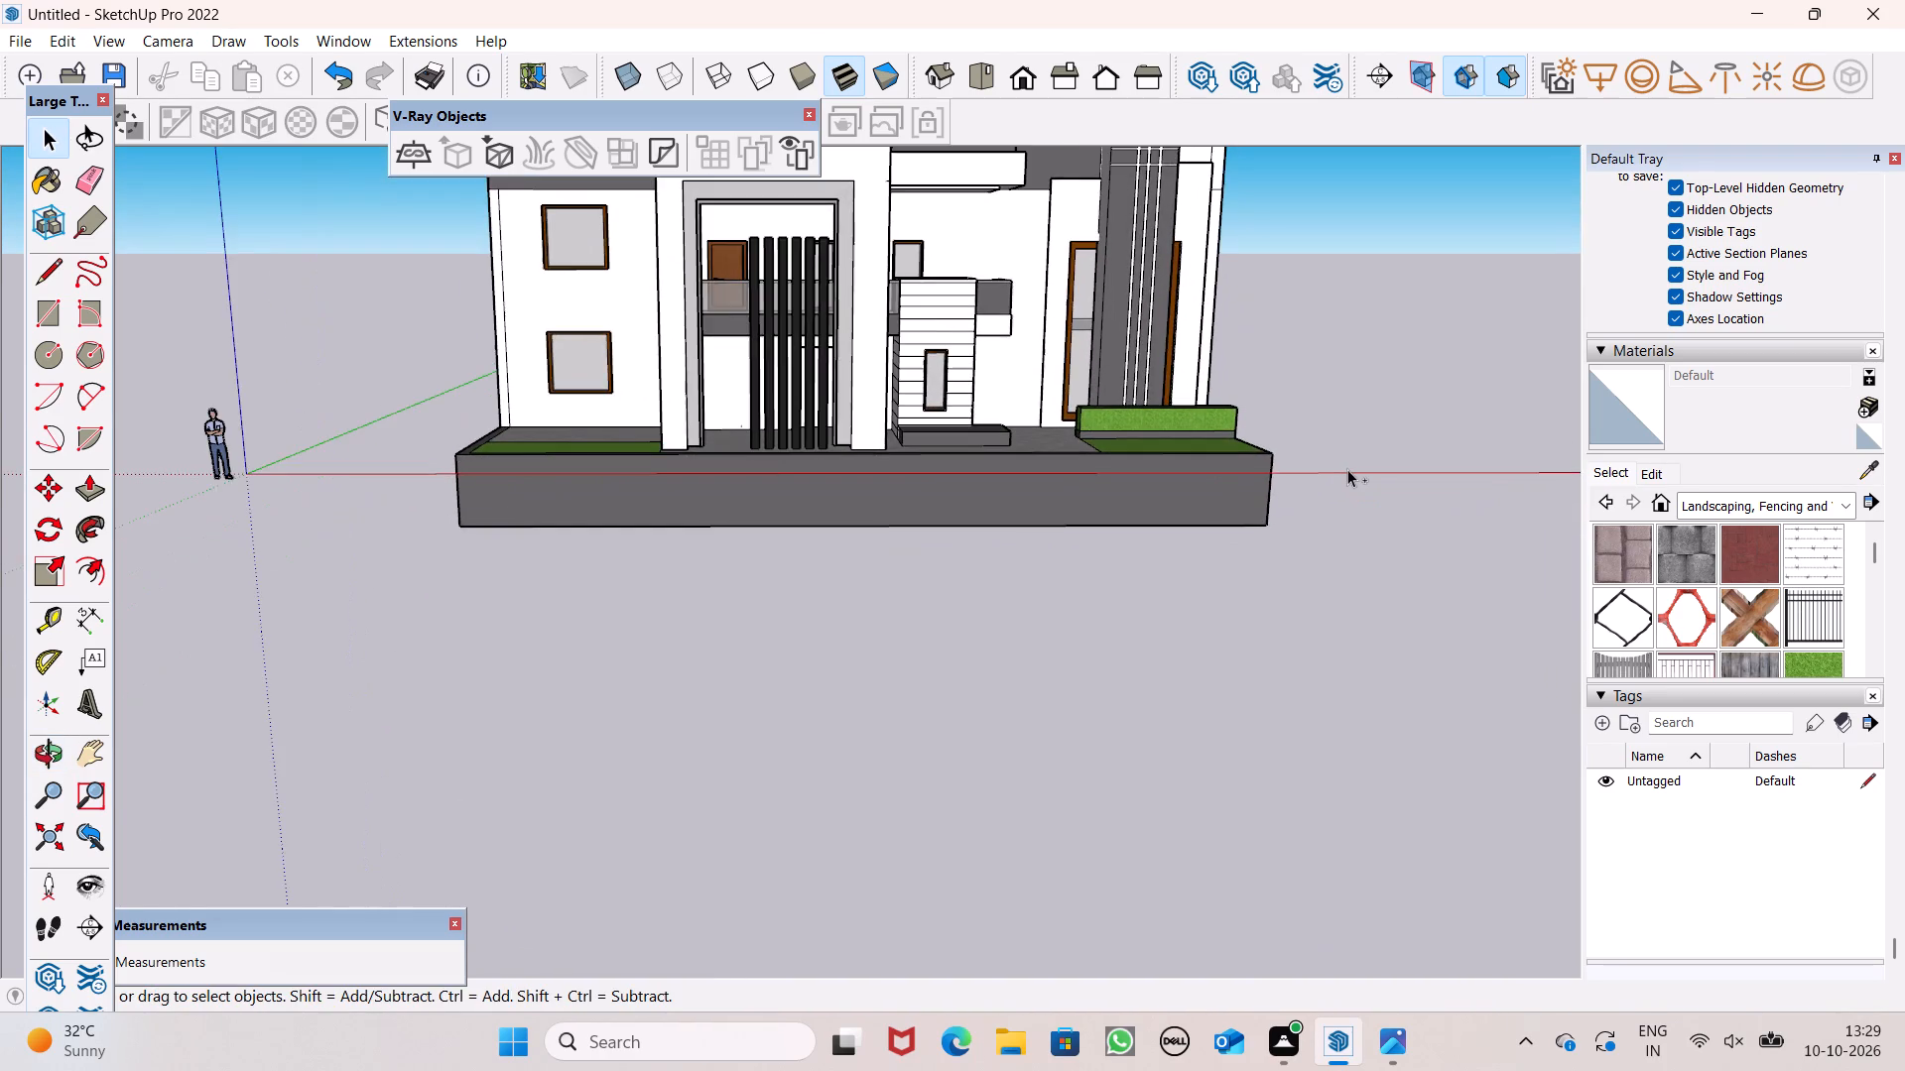
pyautogui.hotkey('ctrl', 'z')
pyautogui.click(1293, 592)
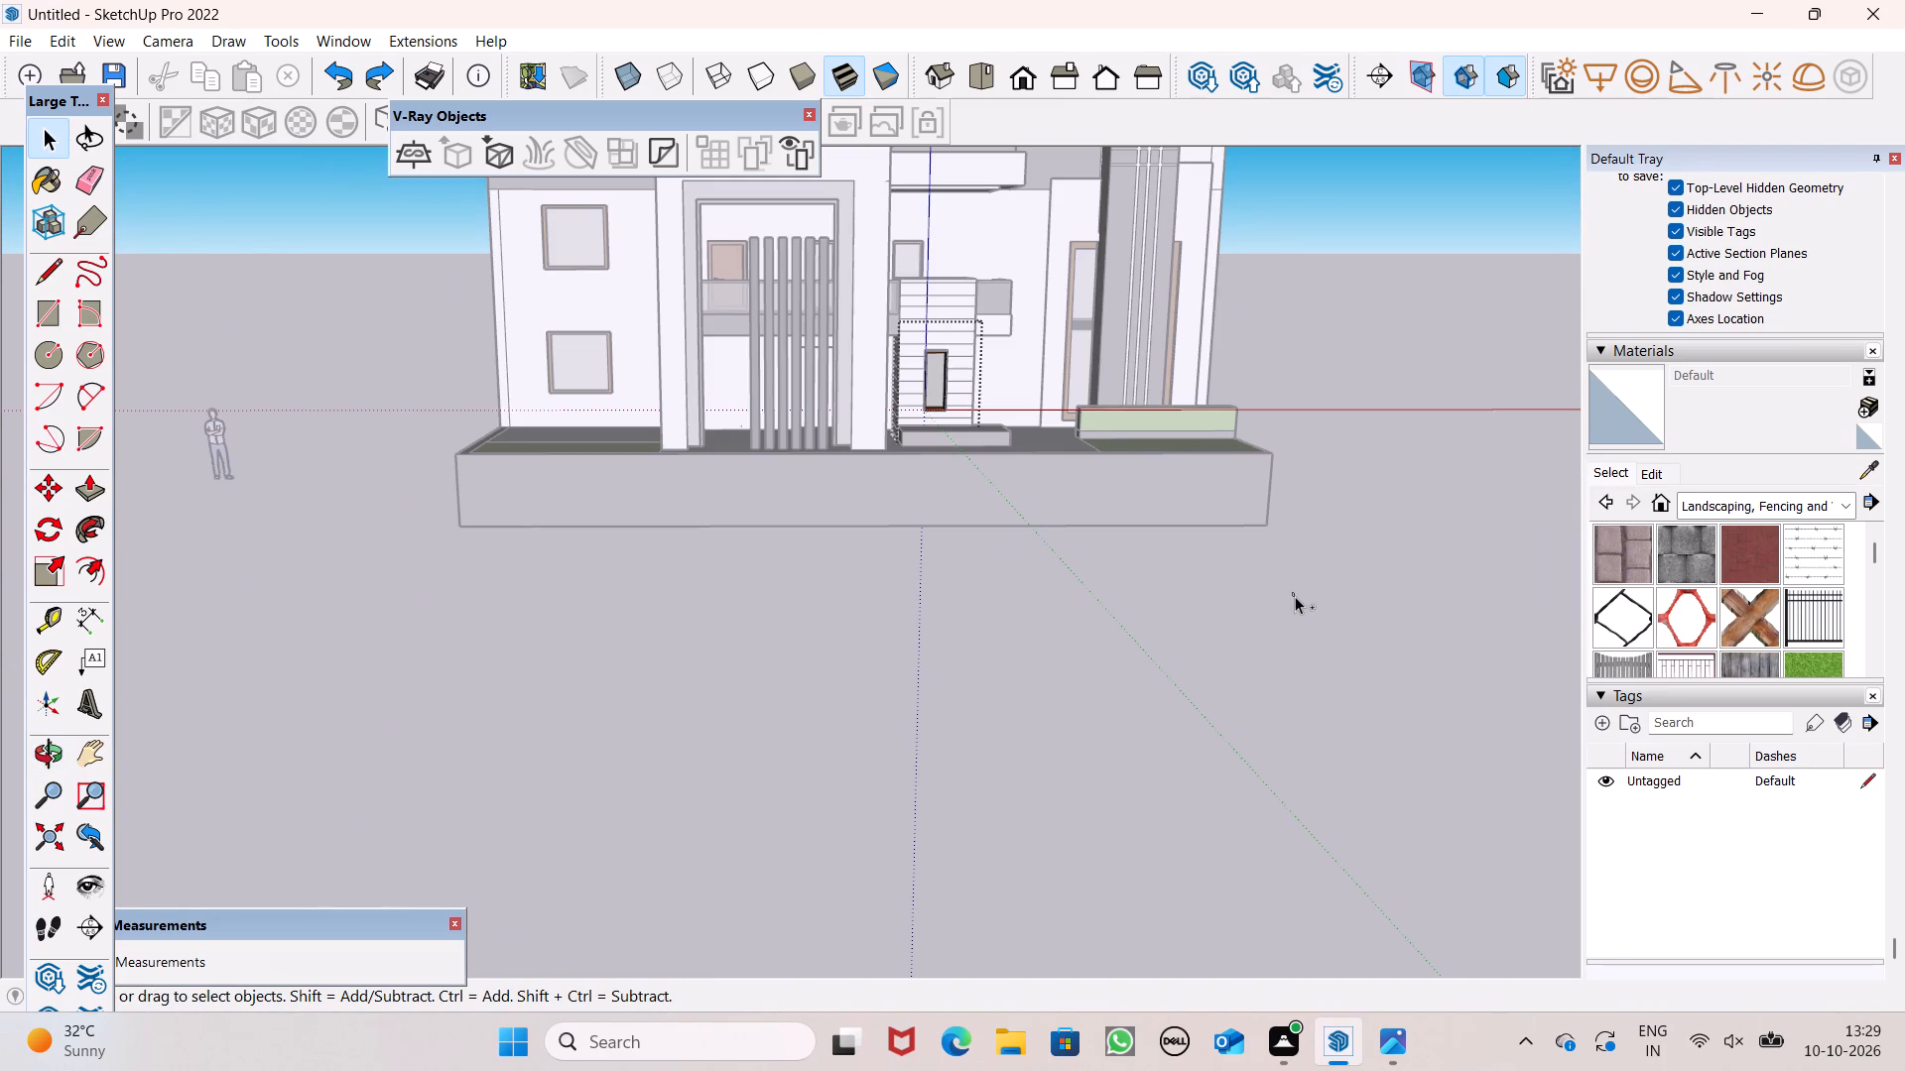
pyautogui.hotkey('ctrl', 'z')
pyautogui.hotkey('ctrl', 'z')
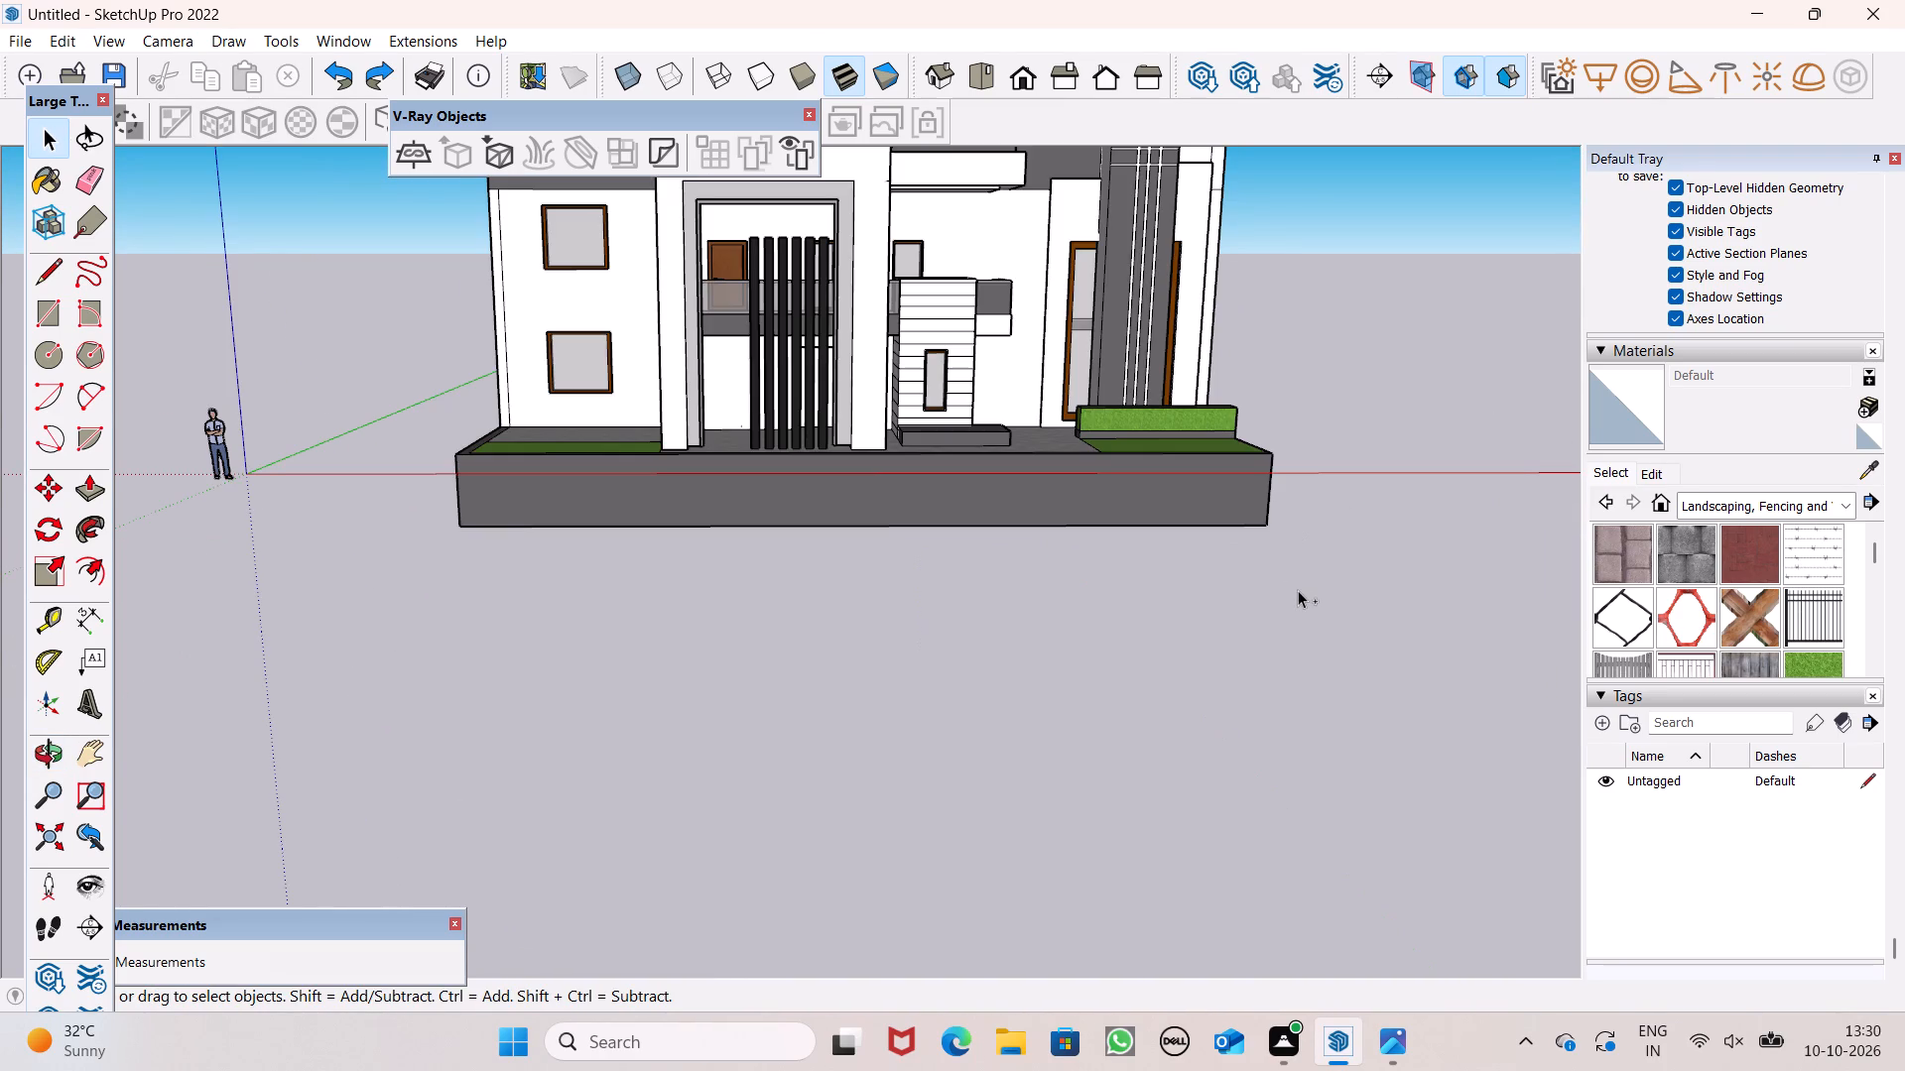
pyautogui.hotkey('ctrl', 'z')
pyautogui.moveTo(1262, 562); pyautogui.dragTo(1238, 685, button='middle')
pyautogui.press('space')
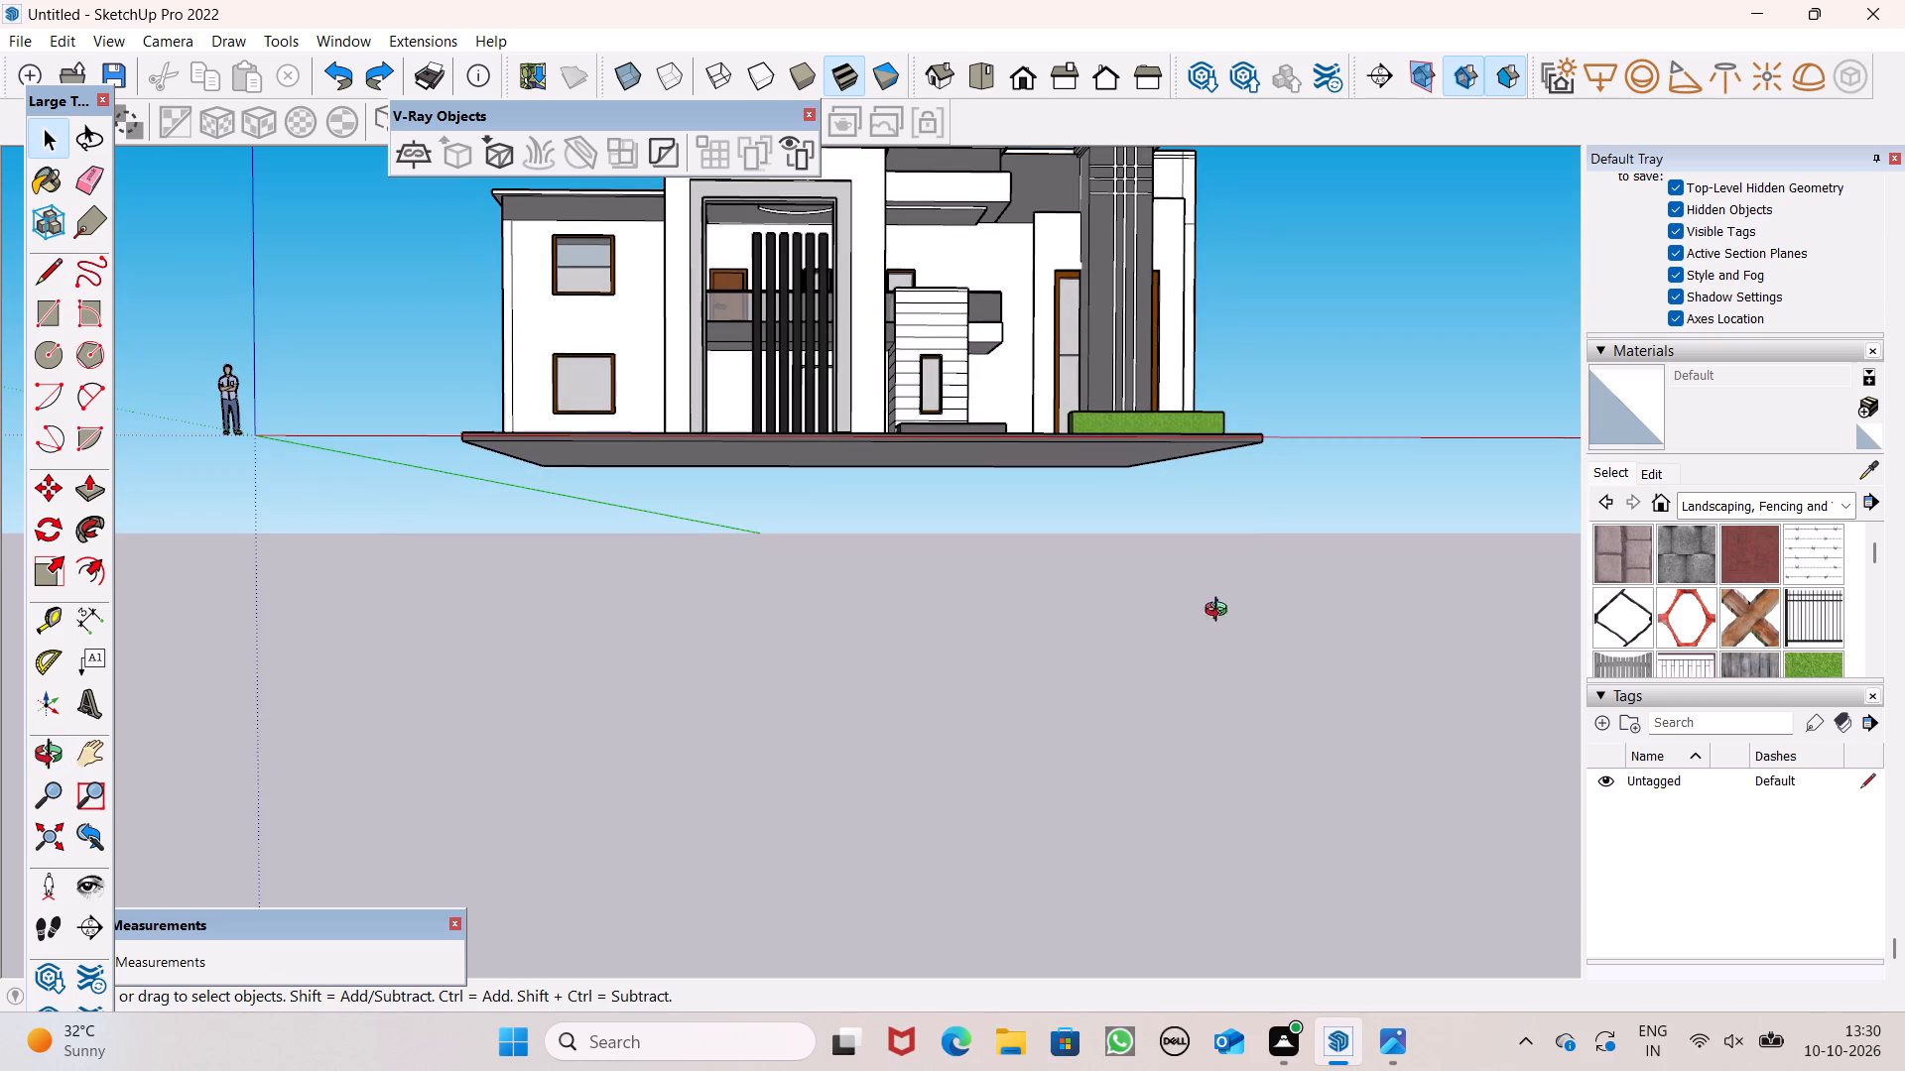
pyautogui.scroll(-4, 1200, 563)
pyautogui.moveTo(1186, 582); pyautogui.dragTo(1168, 873, button='middle')
pyautogui.scroll(1, 1167, 874)
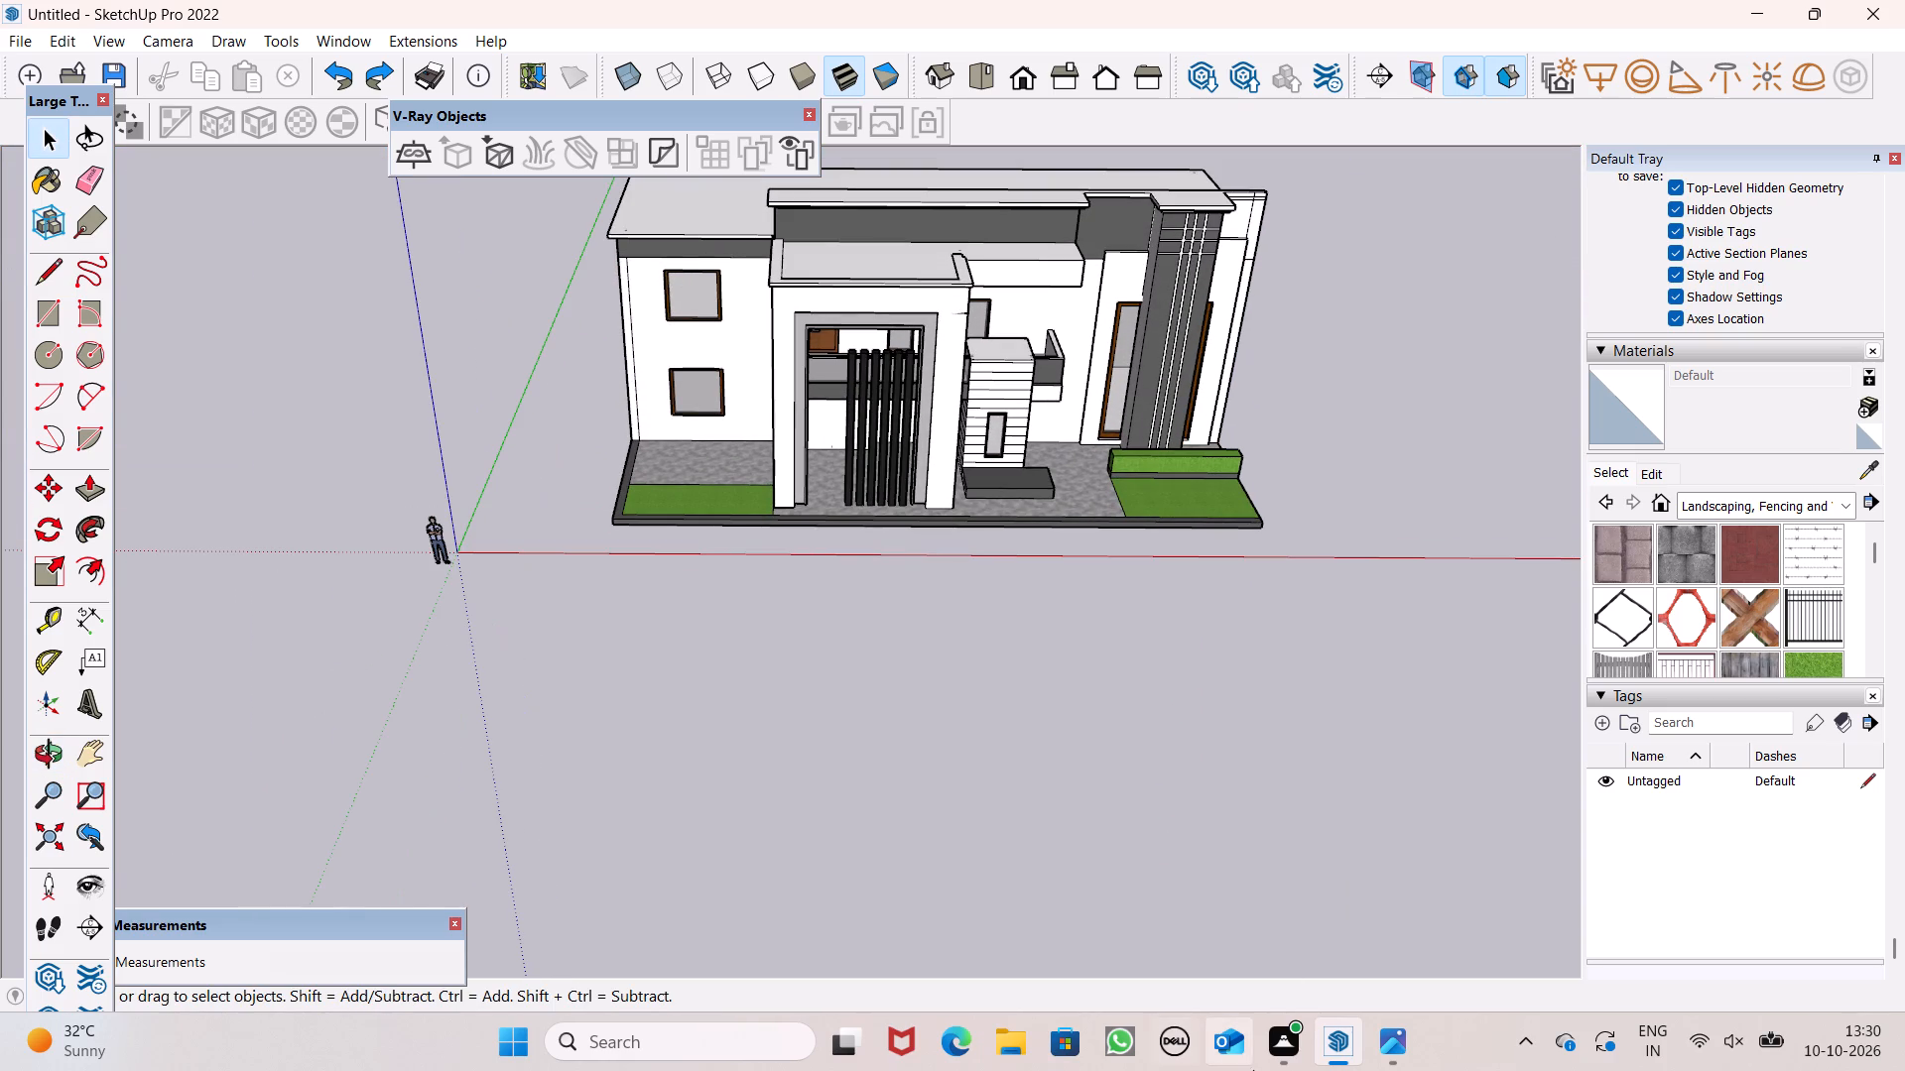
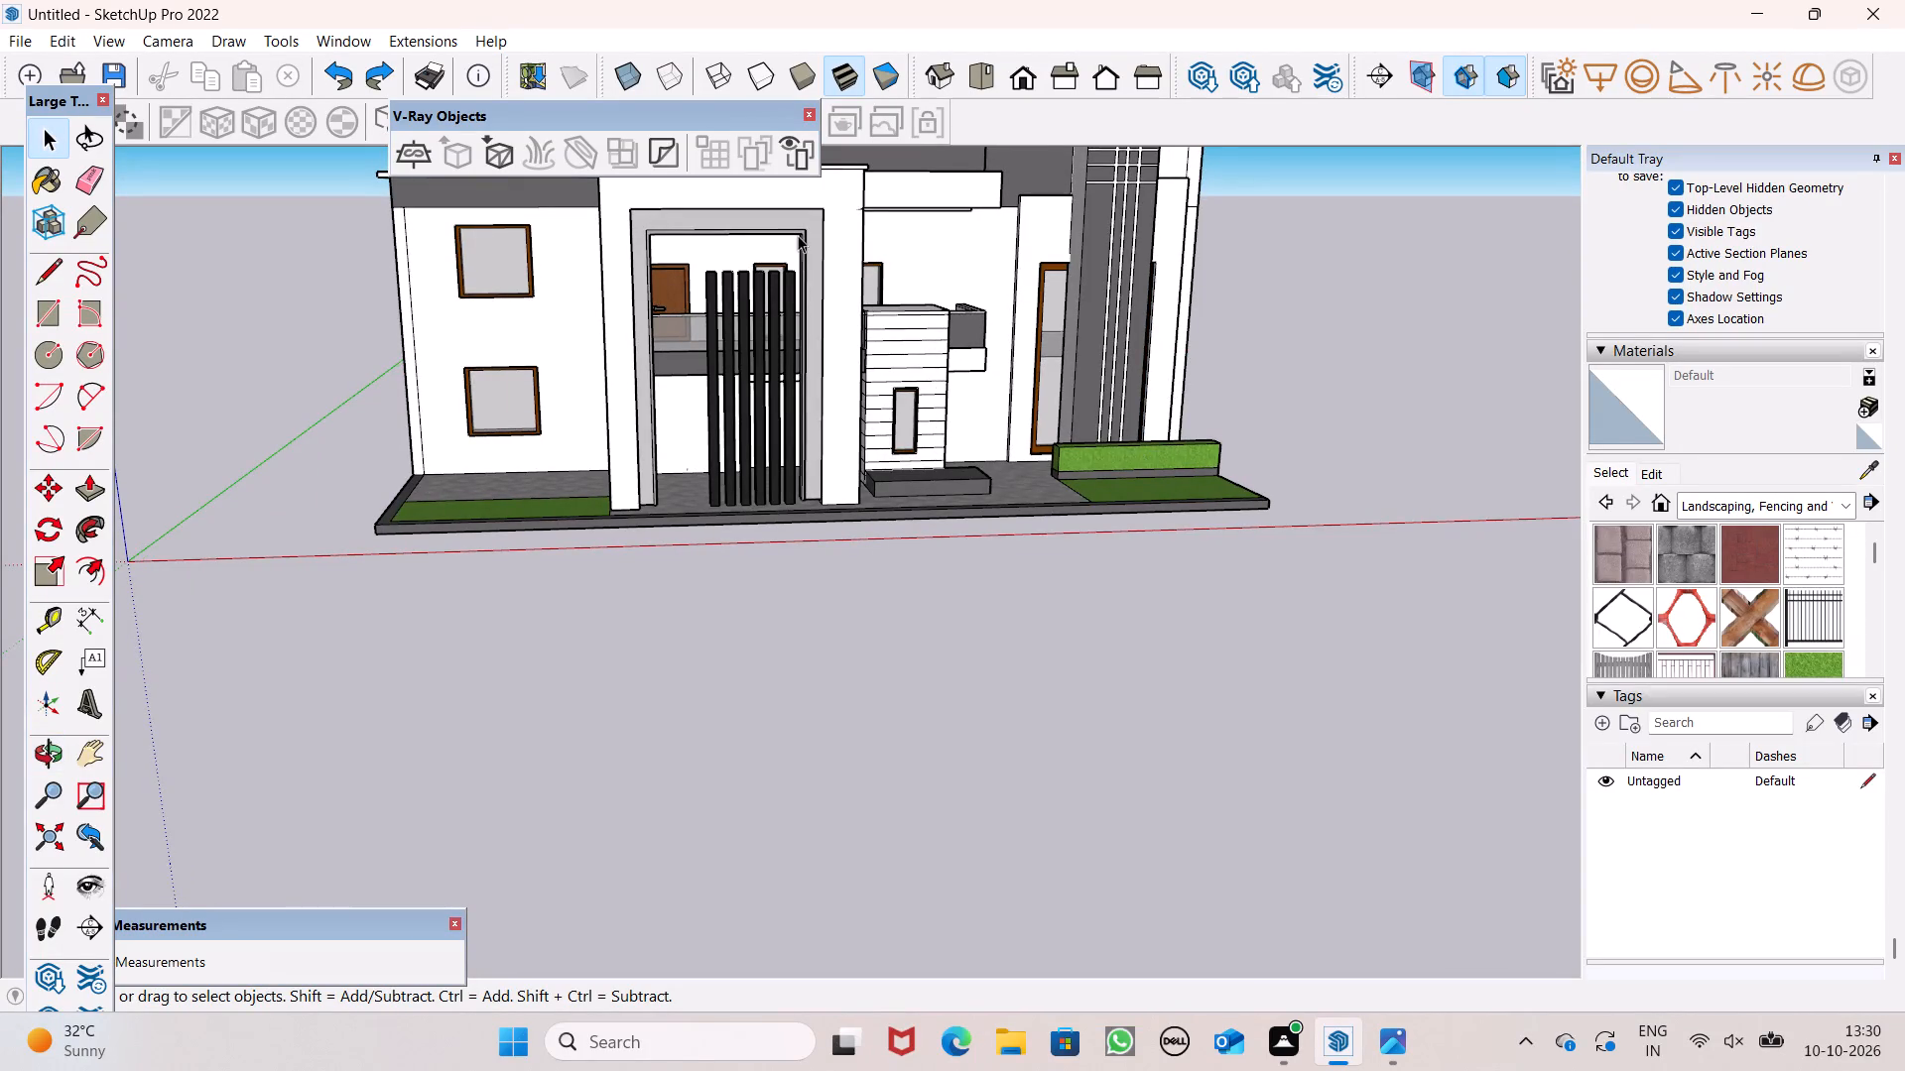
# Push/Pull the underside of the house's base slab downward by about 5' 6 9/16".
pyautogui.scroll(-6, 791, 369)
pyautogui.moveTo(792, 402); pyautogui.dragTo(699, 173, button='middle')
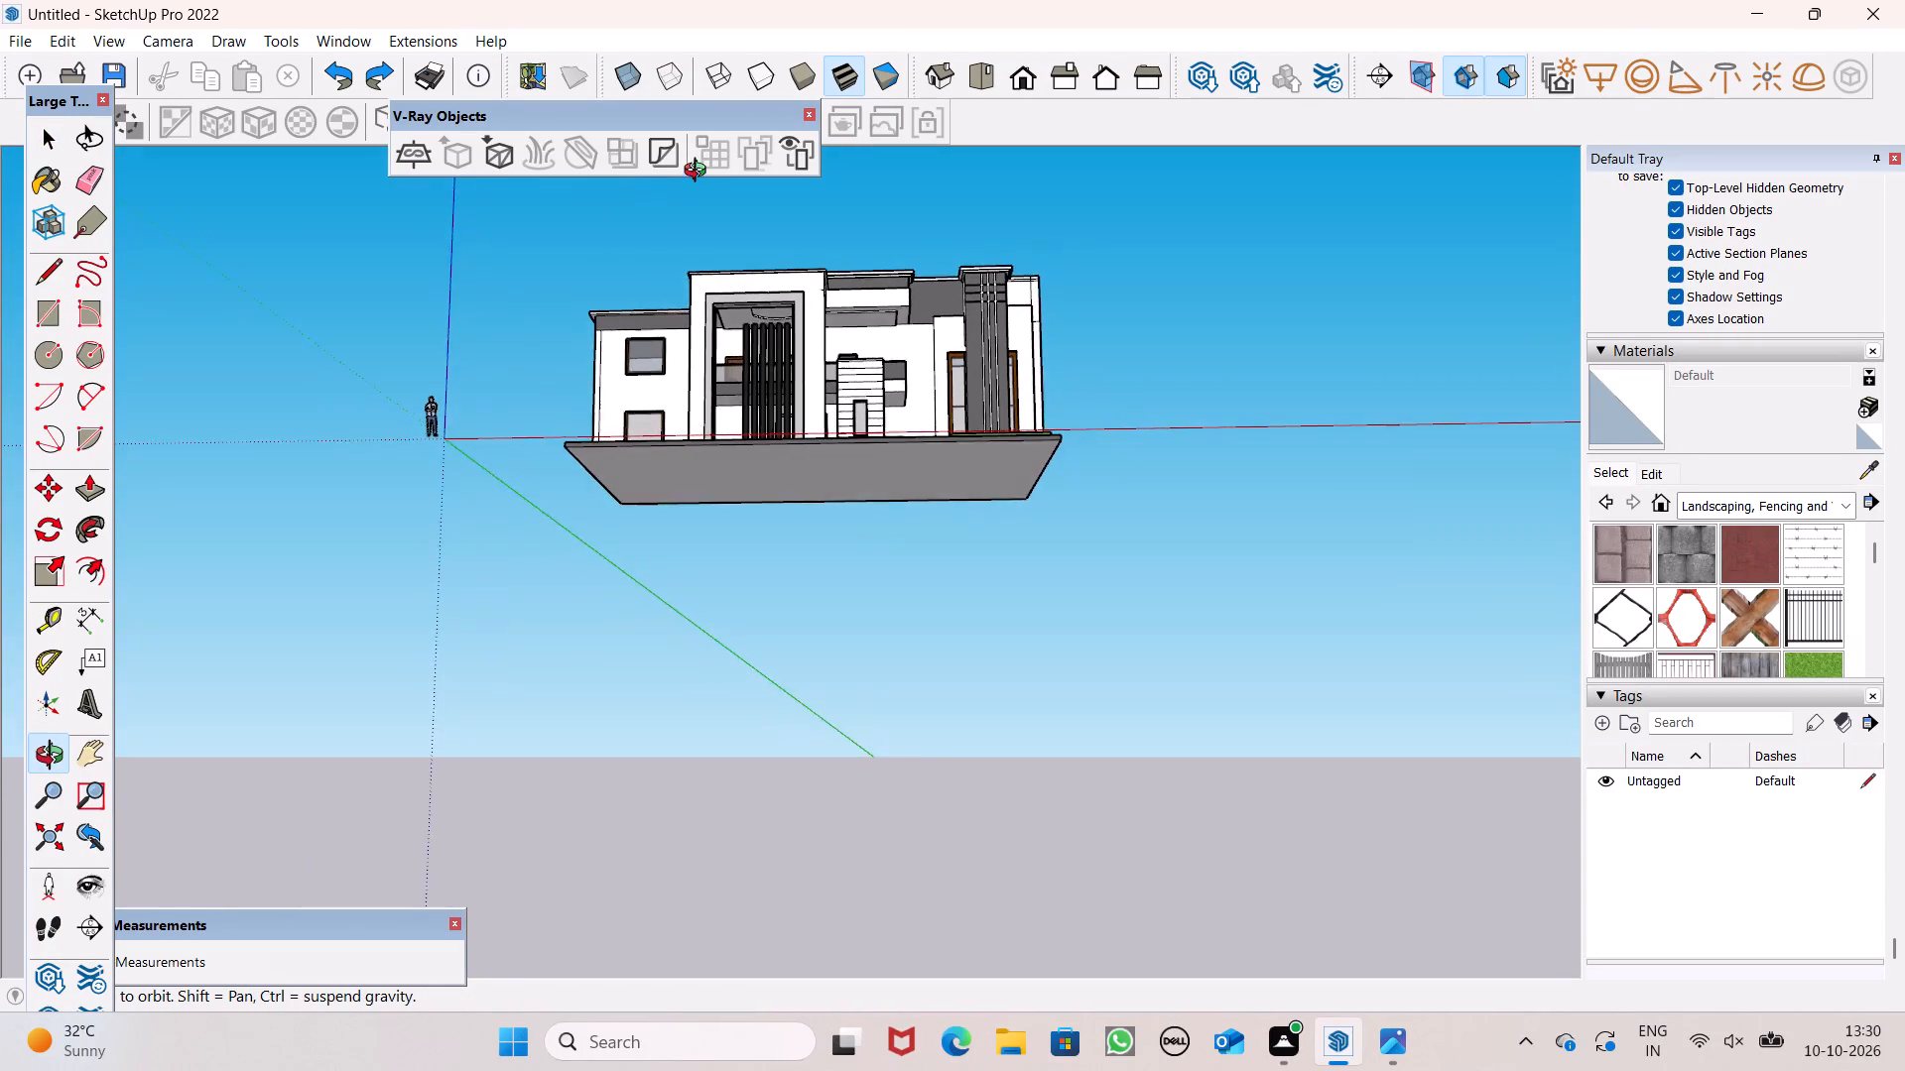
pyautogui.moveTo(699, 173); pyautogui.dragTo(703, 146, button='middle')
pyautogui.scroll(3, 703, 448)
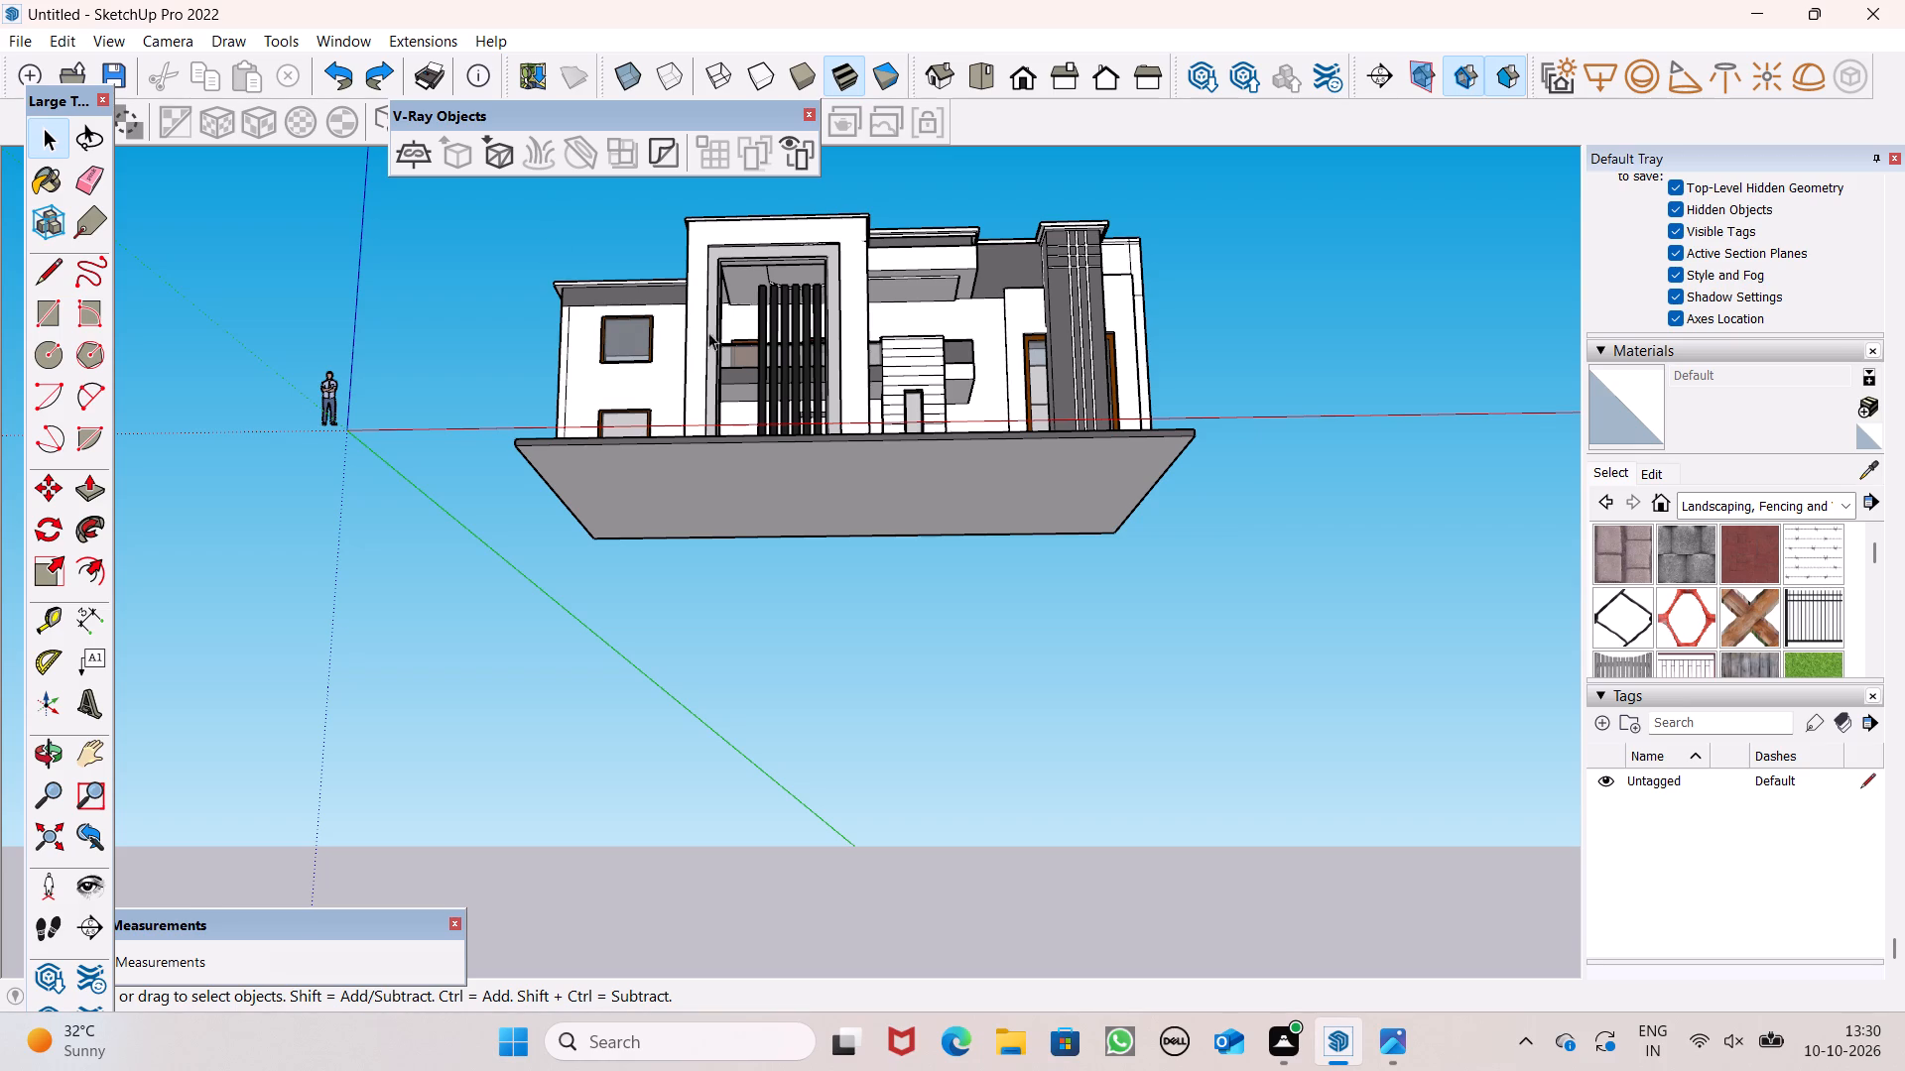
pyautogui.moveTo(782, 440); pyautogui.dragTo(689, 525, button='middle')
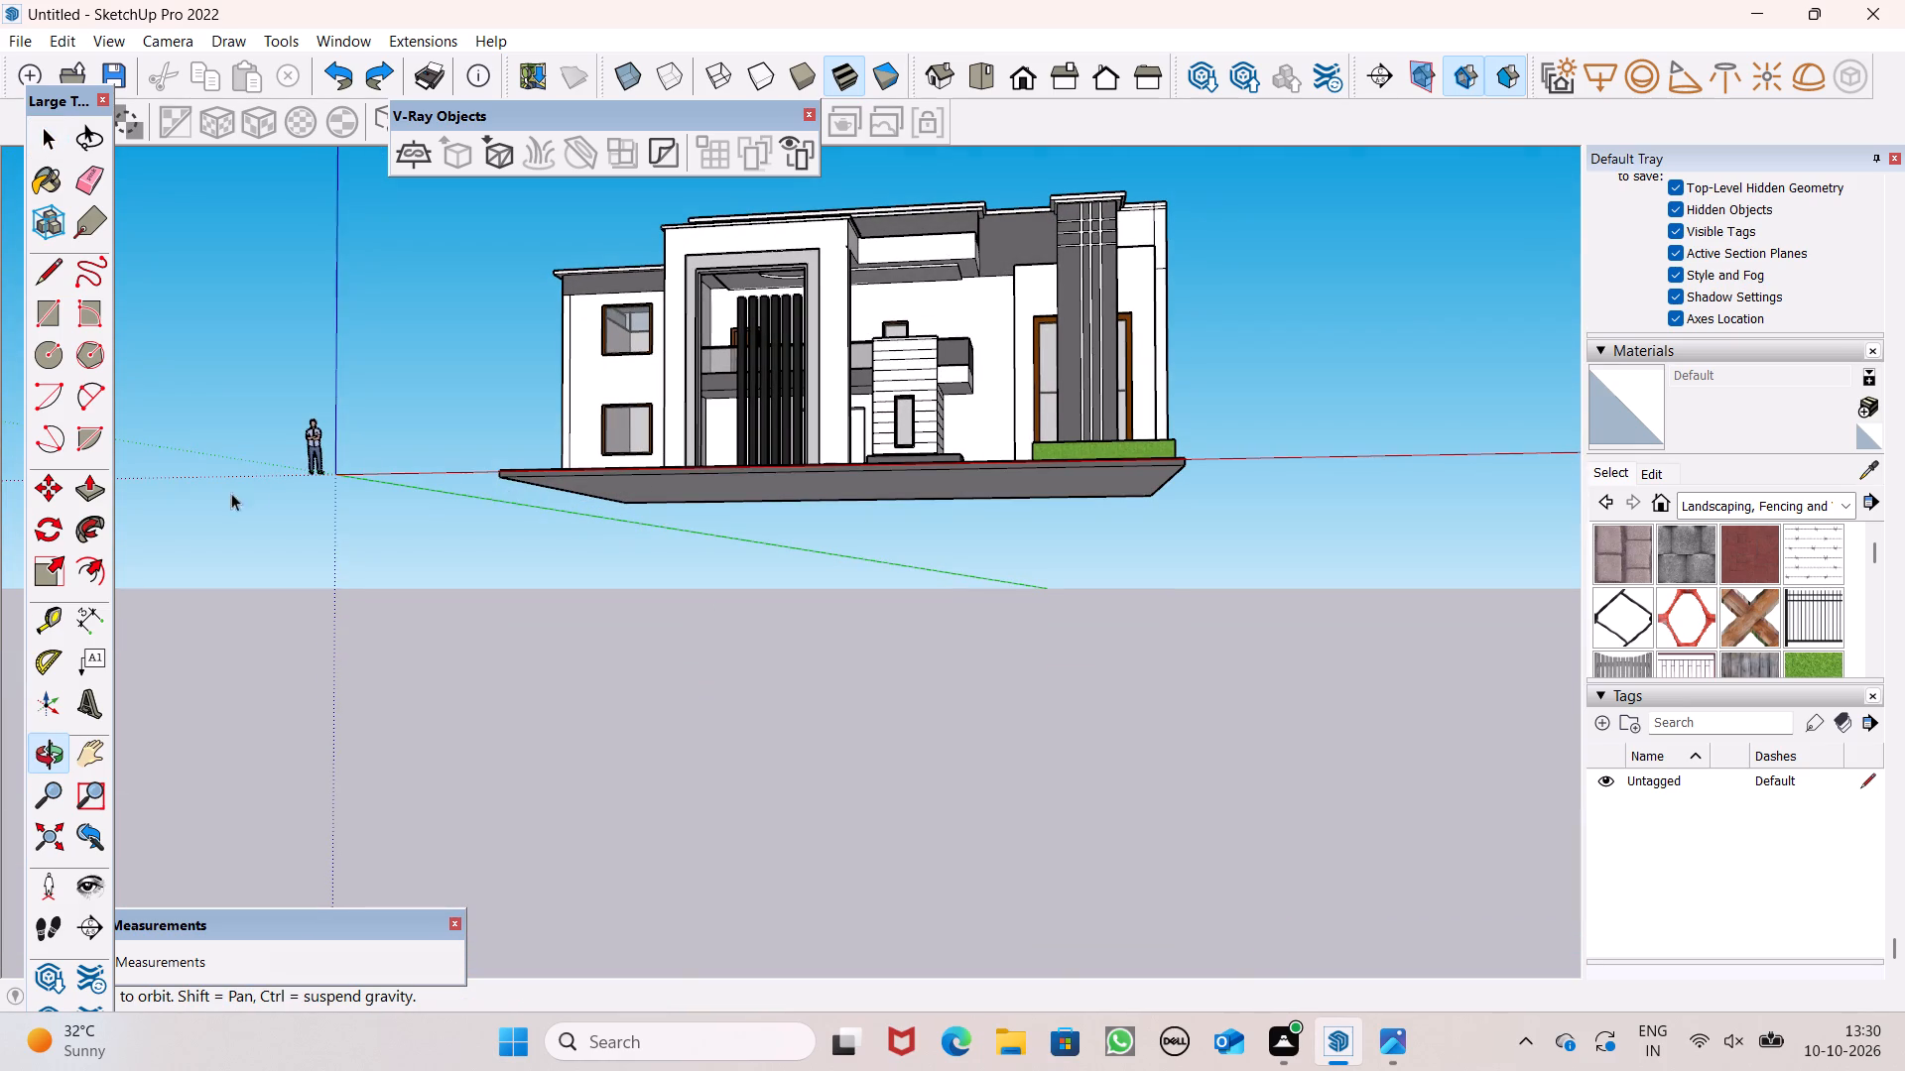
pyautogui.click(105, 497)
pyautogui.moveTo(791, 585); pyautogui.dragTo(857, 399, button='middle')
pyautogui.scroll(1, 791, 580)
pyautogui.moveTo(827, 471); pyautogui.dragTo(825, 517)
pyautogui.scroll(-6, 894, 435)
pyautogui.moveTo(900, 510); pyautogui.dragTo(863, 798, button='middle')
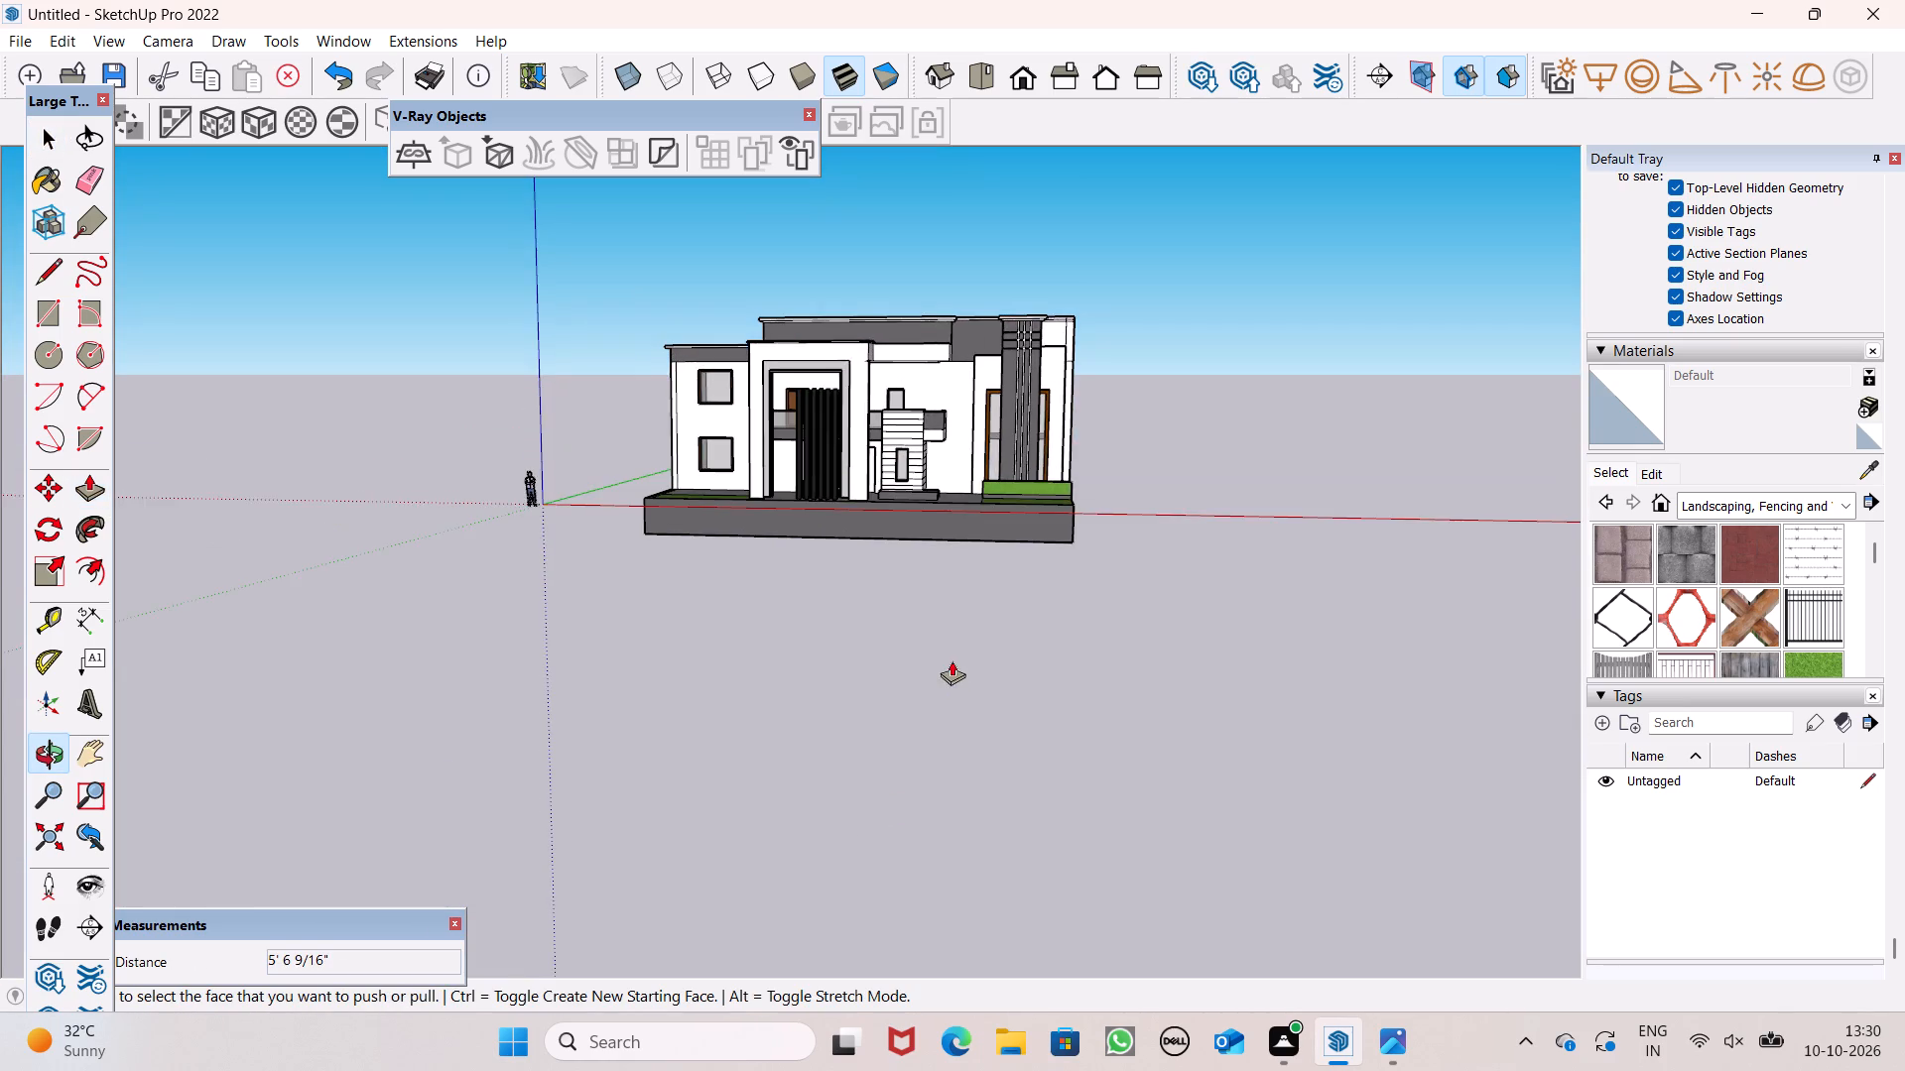
pyautogui.scroll(-4, 940, 669)
pyautogui.press('space')
# Draw a 3' by 2' rectangle on the ground beside the house, past the end with the raised grass planter.
pyautogui.scroll(-4, 1202, 496)
pyautogui.moveTo(1205, 566); pyautogui.dragTo(1276, 832, button='middle')
pyautogui.scroll(1, 1276, 832)
pyautogui.scroll(2, 1358, 554)
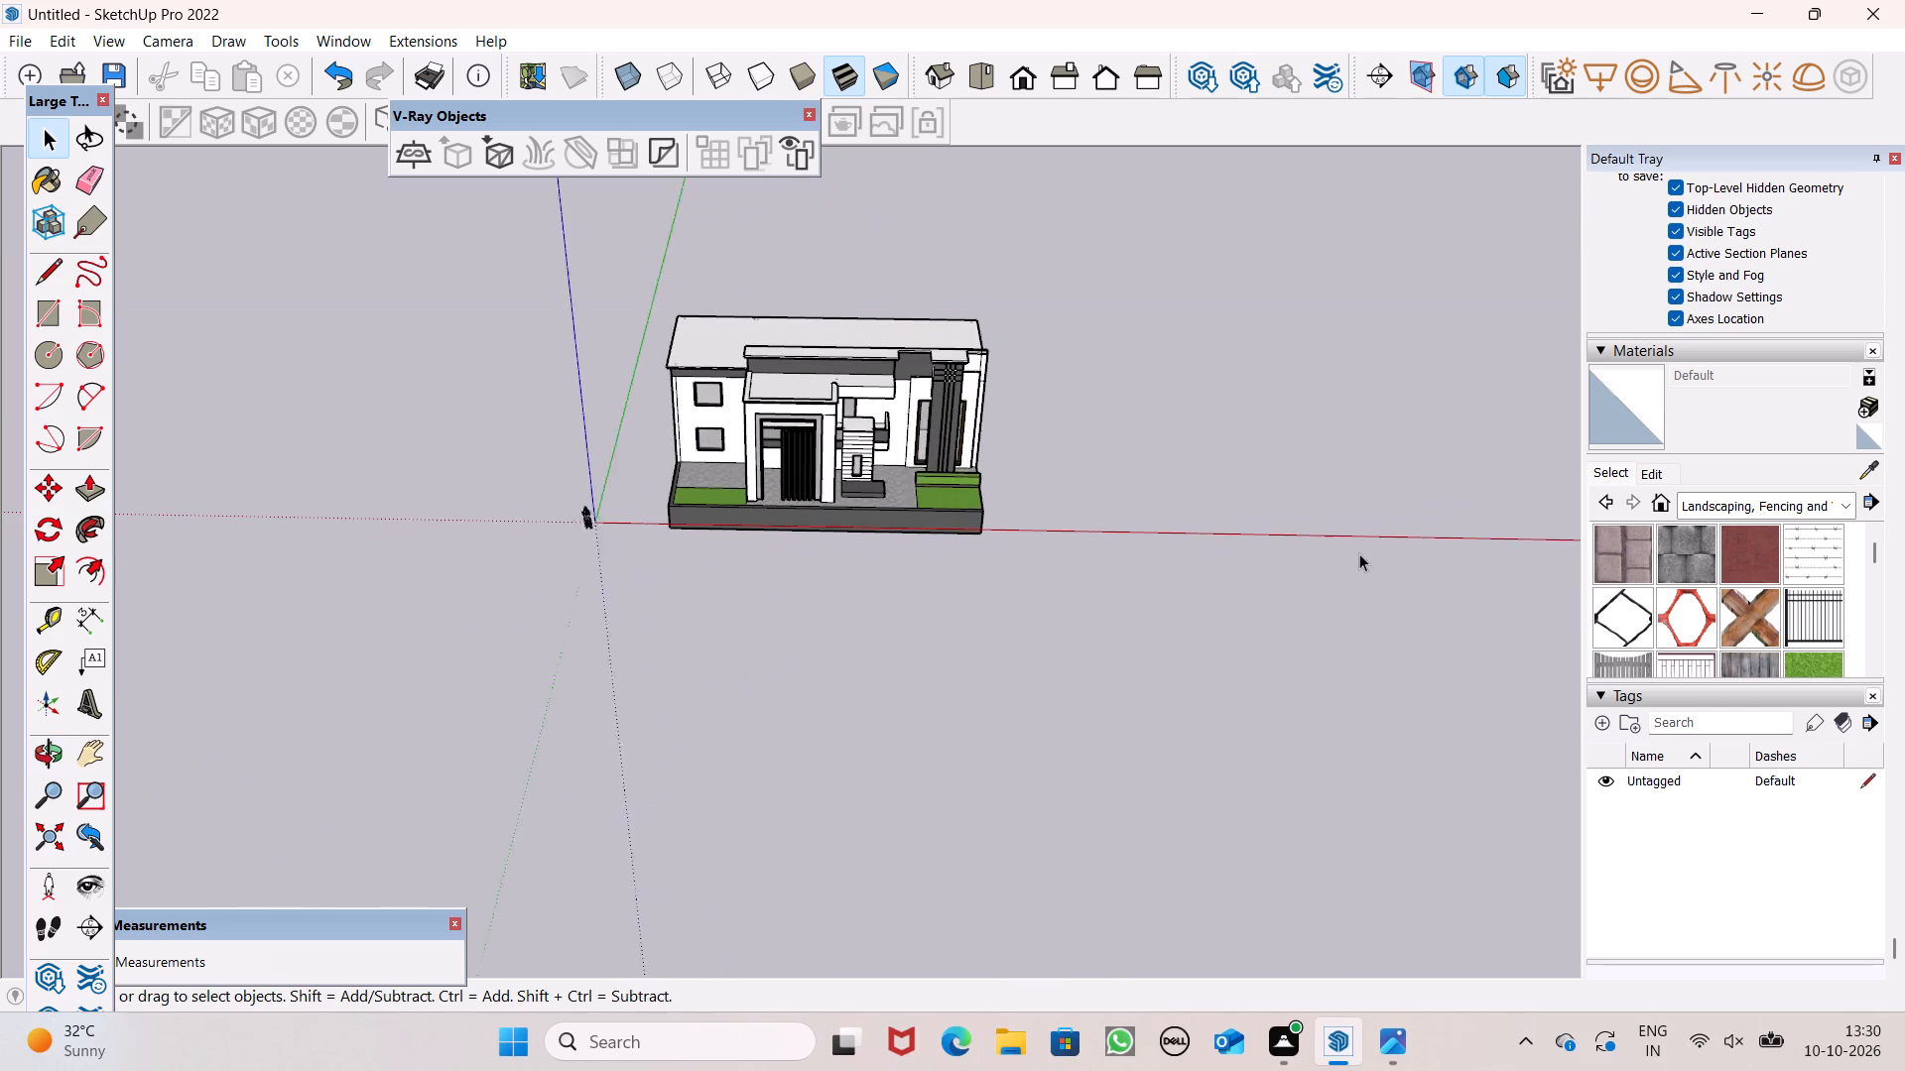
pyautogui.scroll(2, 1359, 553)
pyautogui.click(59, 325)
pyautogui.scroll(4, 920, 724)
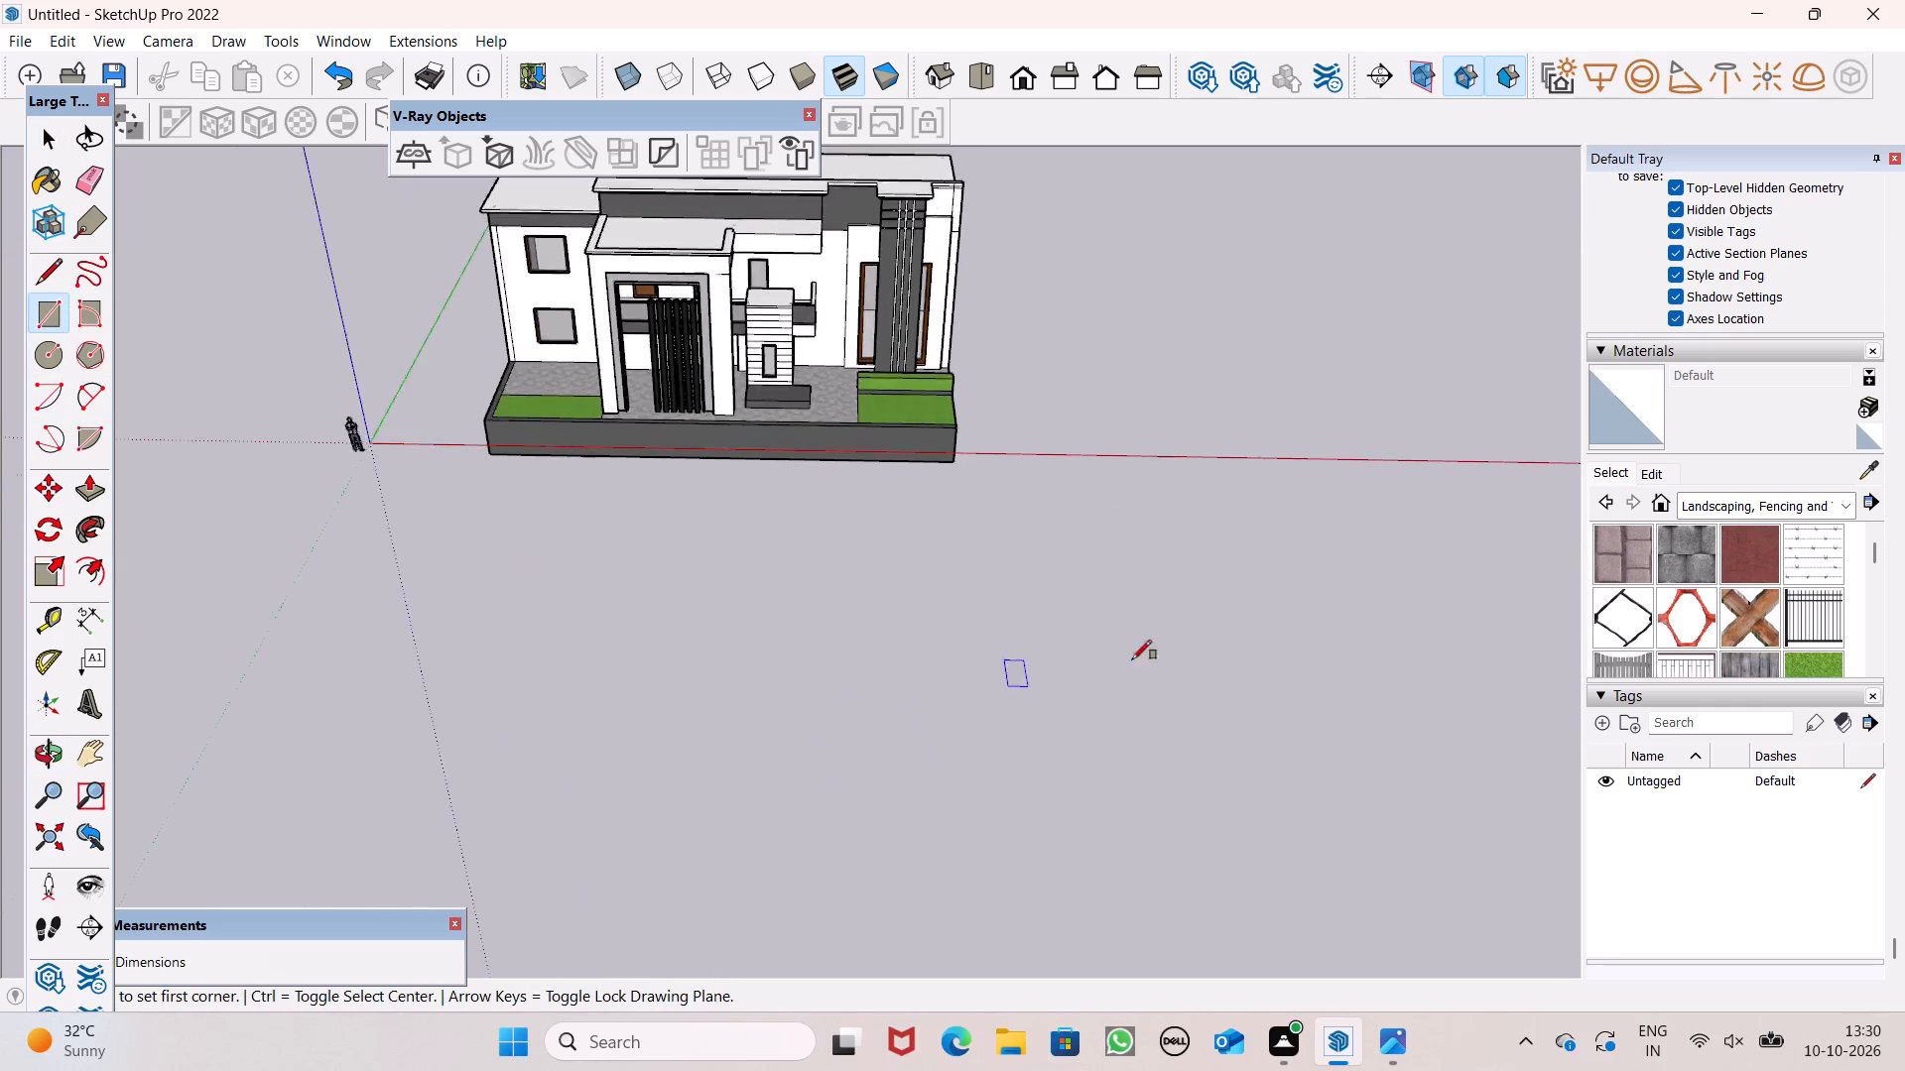
pyautogui.scroll(1, 1132, 659)
pyautogui.scroll(7, 1289, 437)
pyautogui.click(1100, 397)
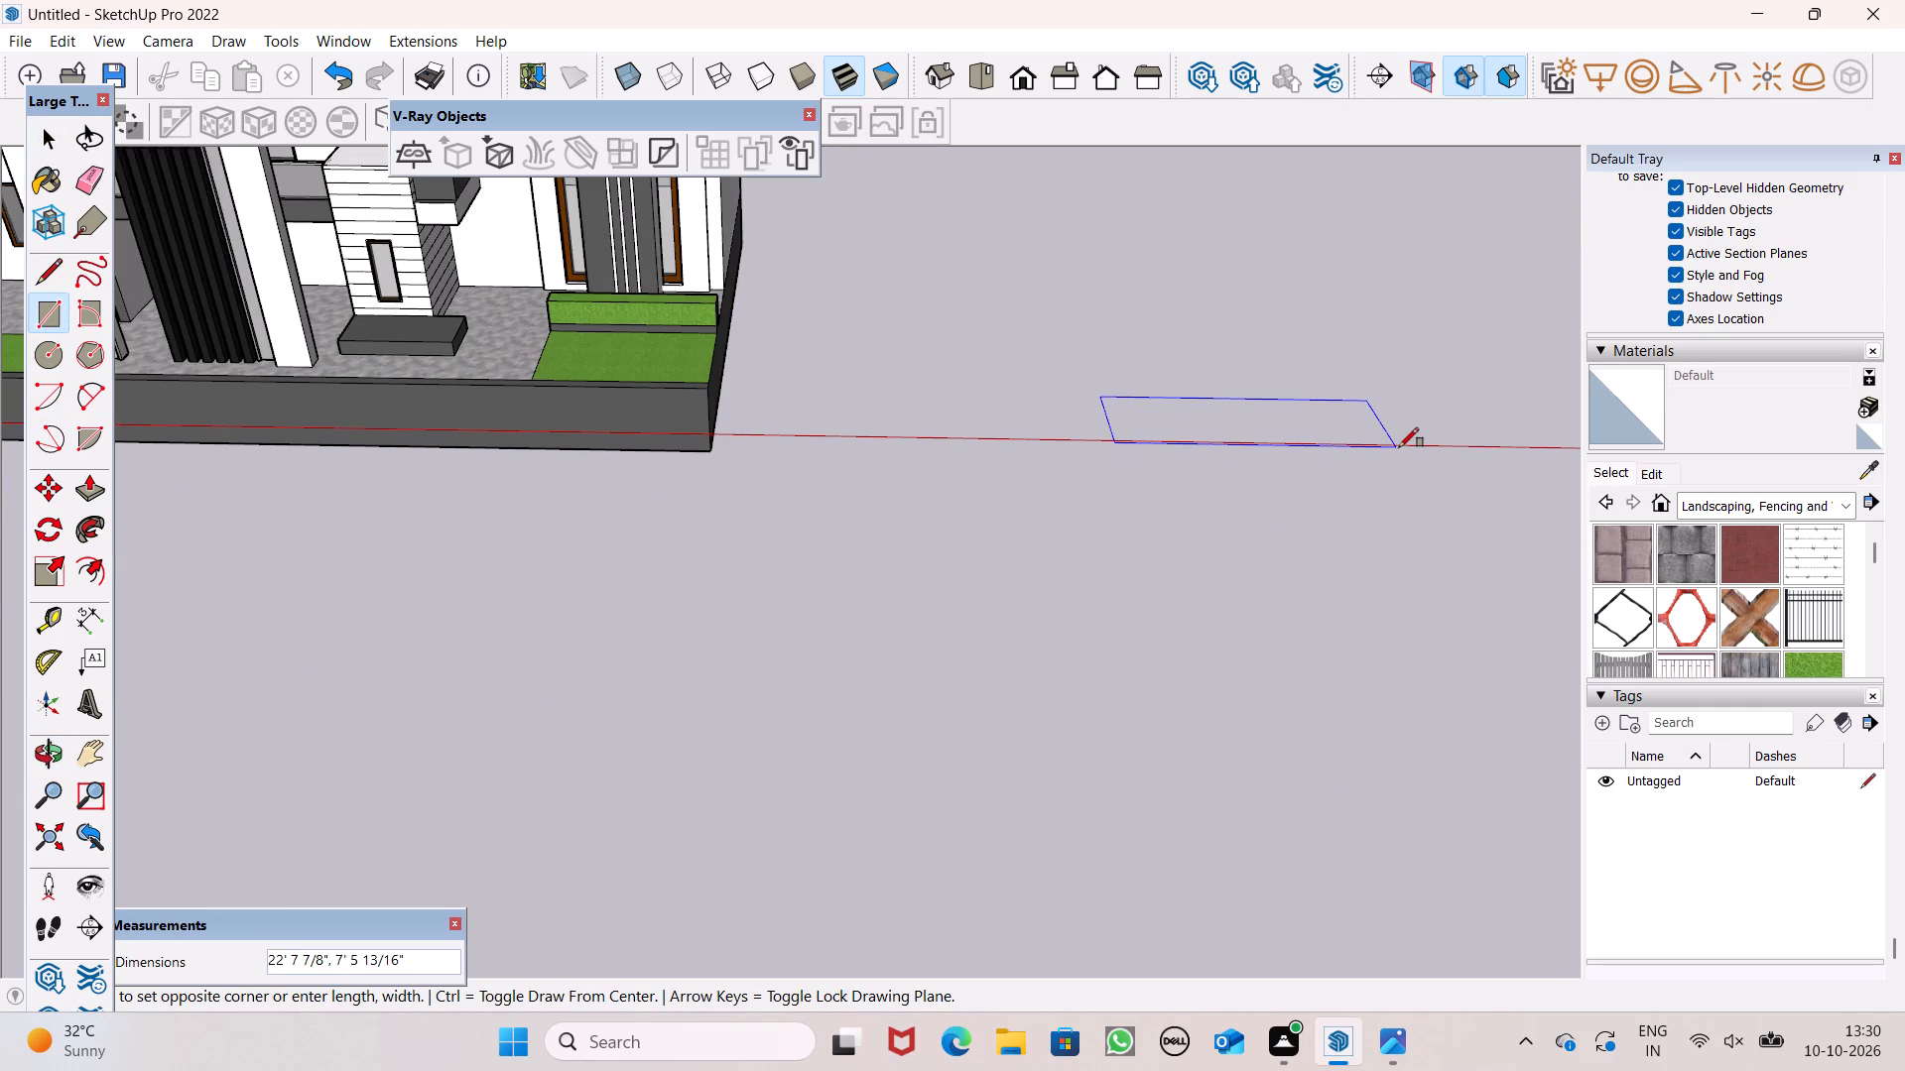
pyautogui.write("3'")
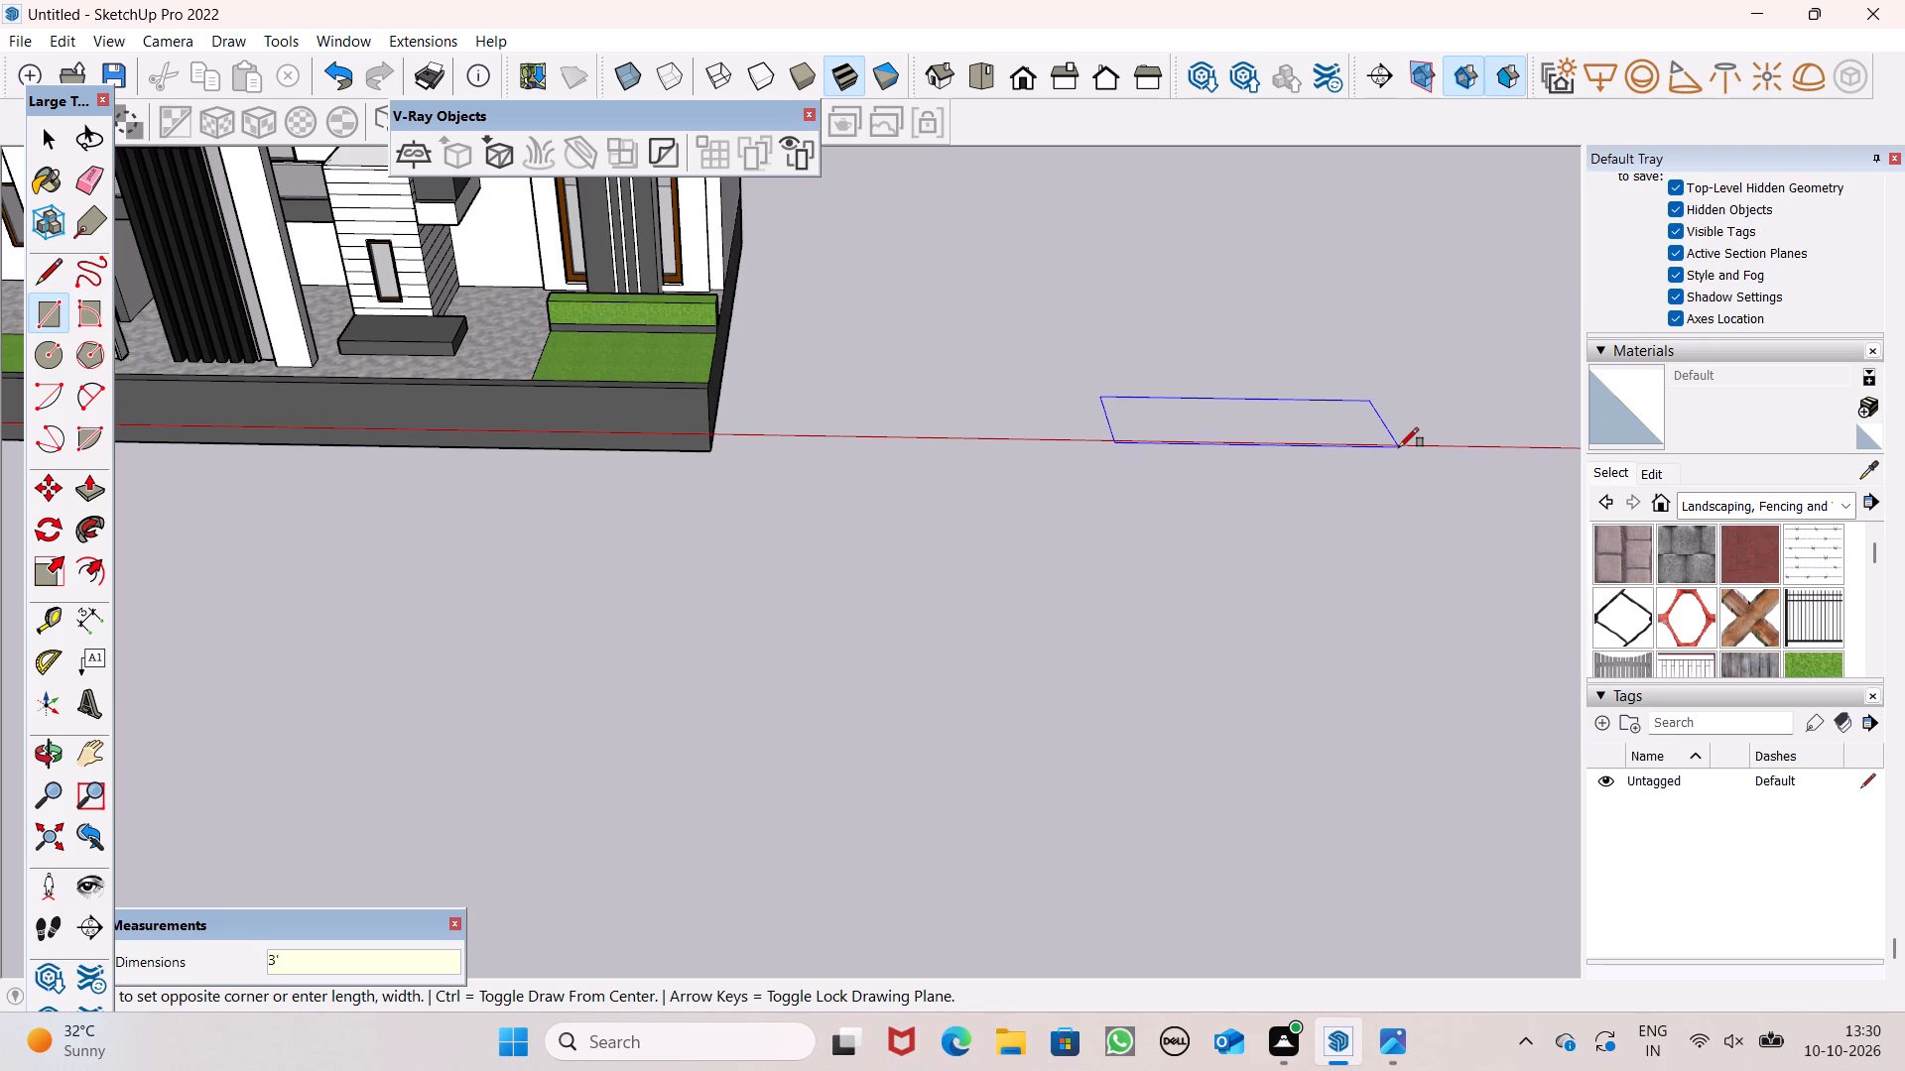
pyautogui.press(',')
pyautogui.write("2'")
pyautogui.press('Return')
pyautogui.press('space')
# Push/Pull the small rectangle up to a thickness of 6".
pyautogui.scroll(3, 1237, 445)
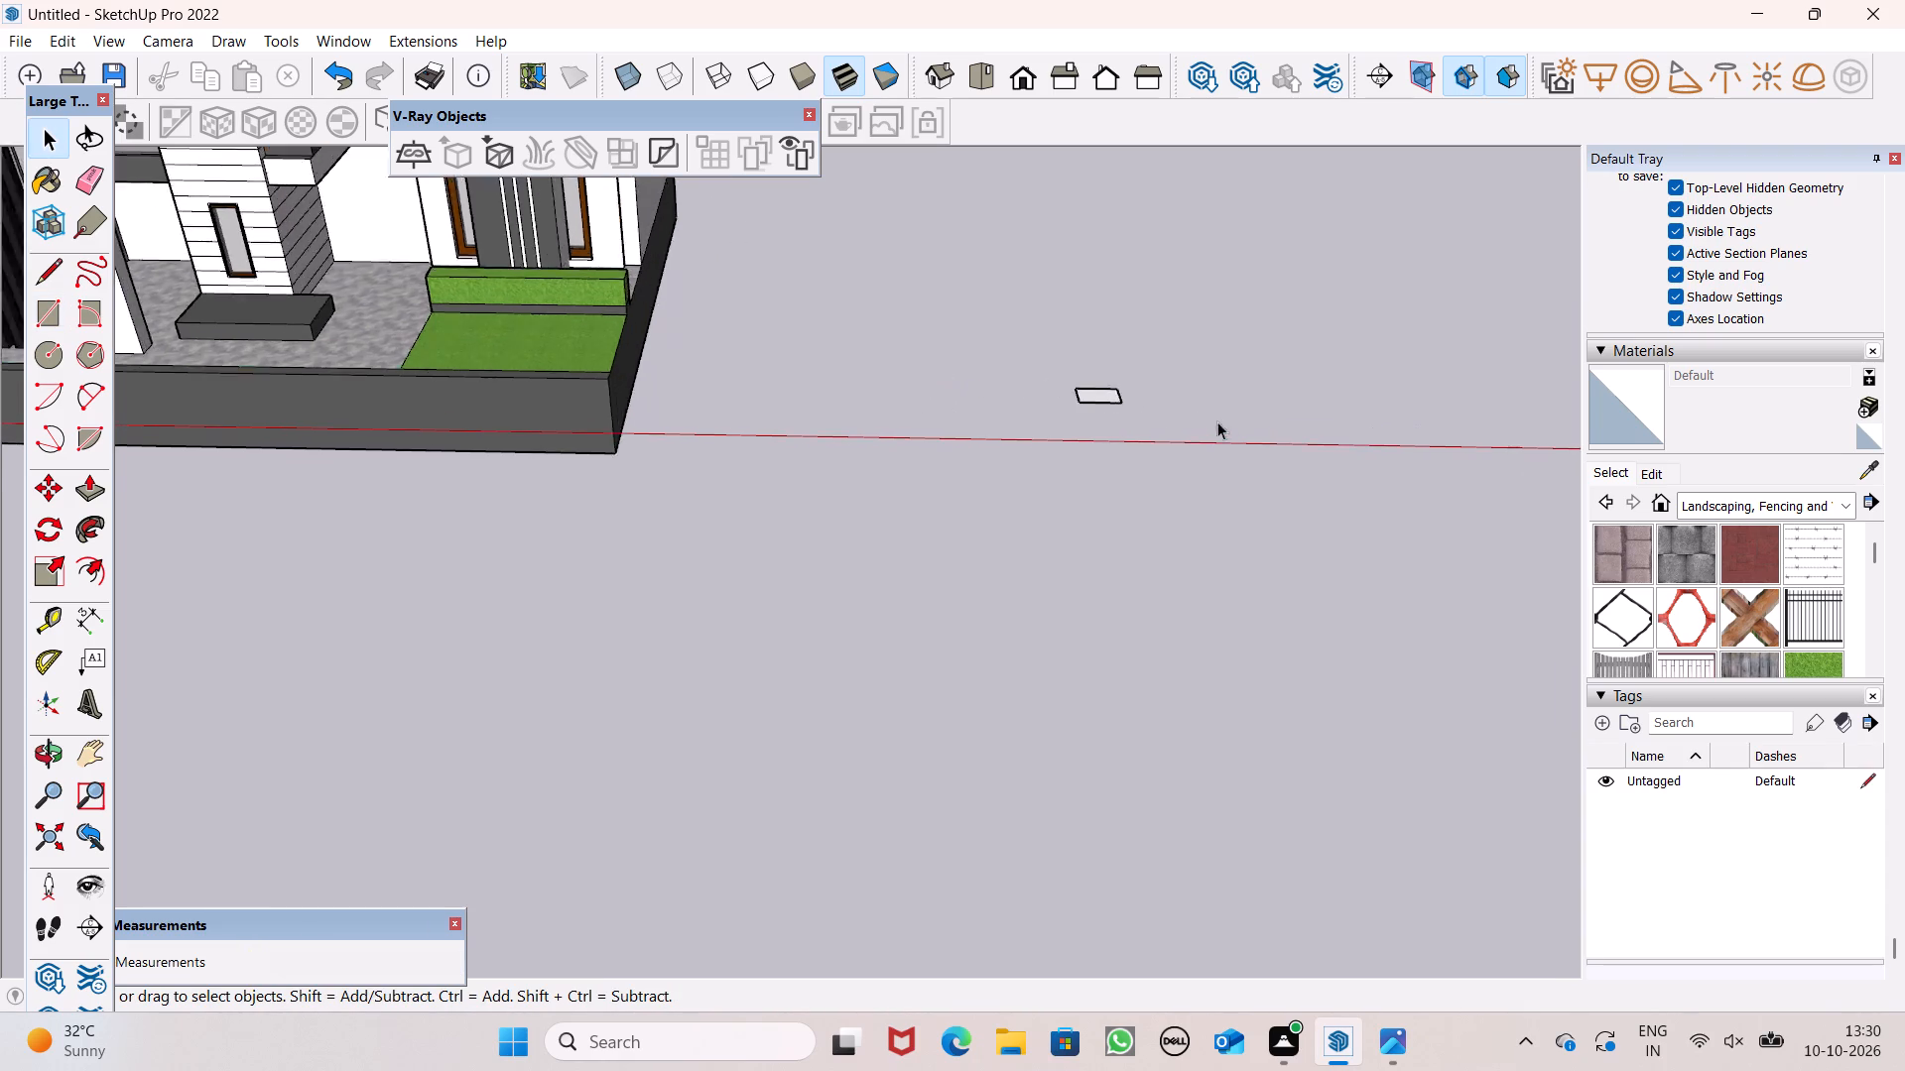
pyautogui.scroll(12, 1217, 421)
pyautogui.scroll(5, 1055, 364)
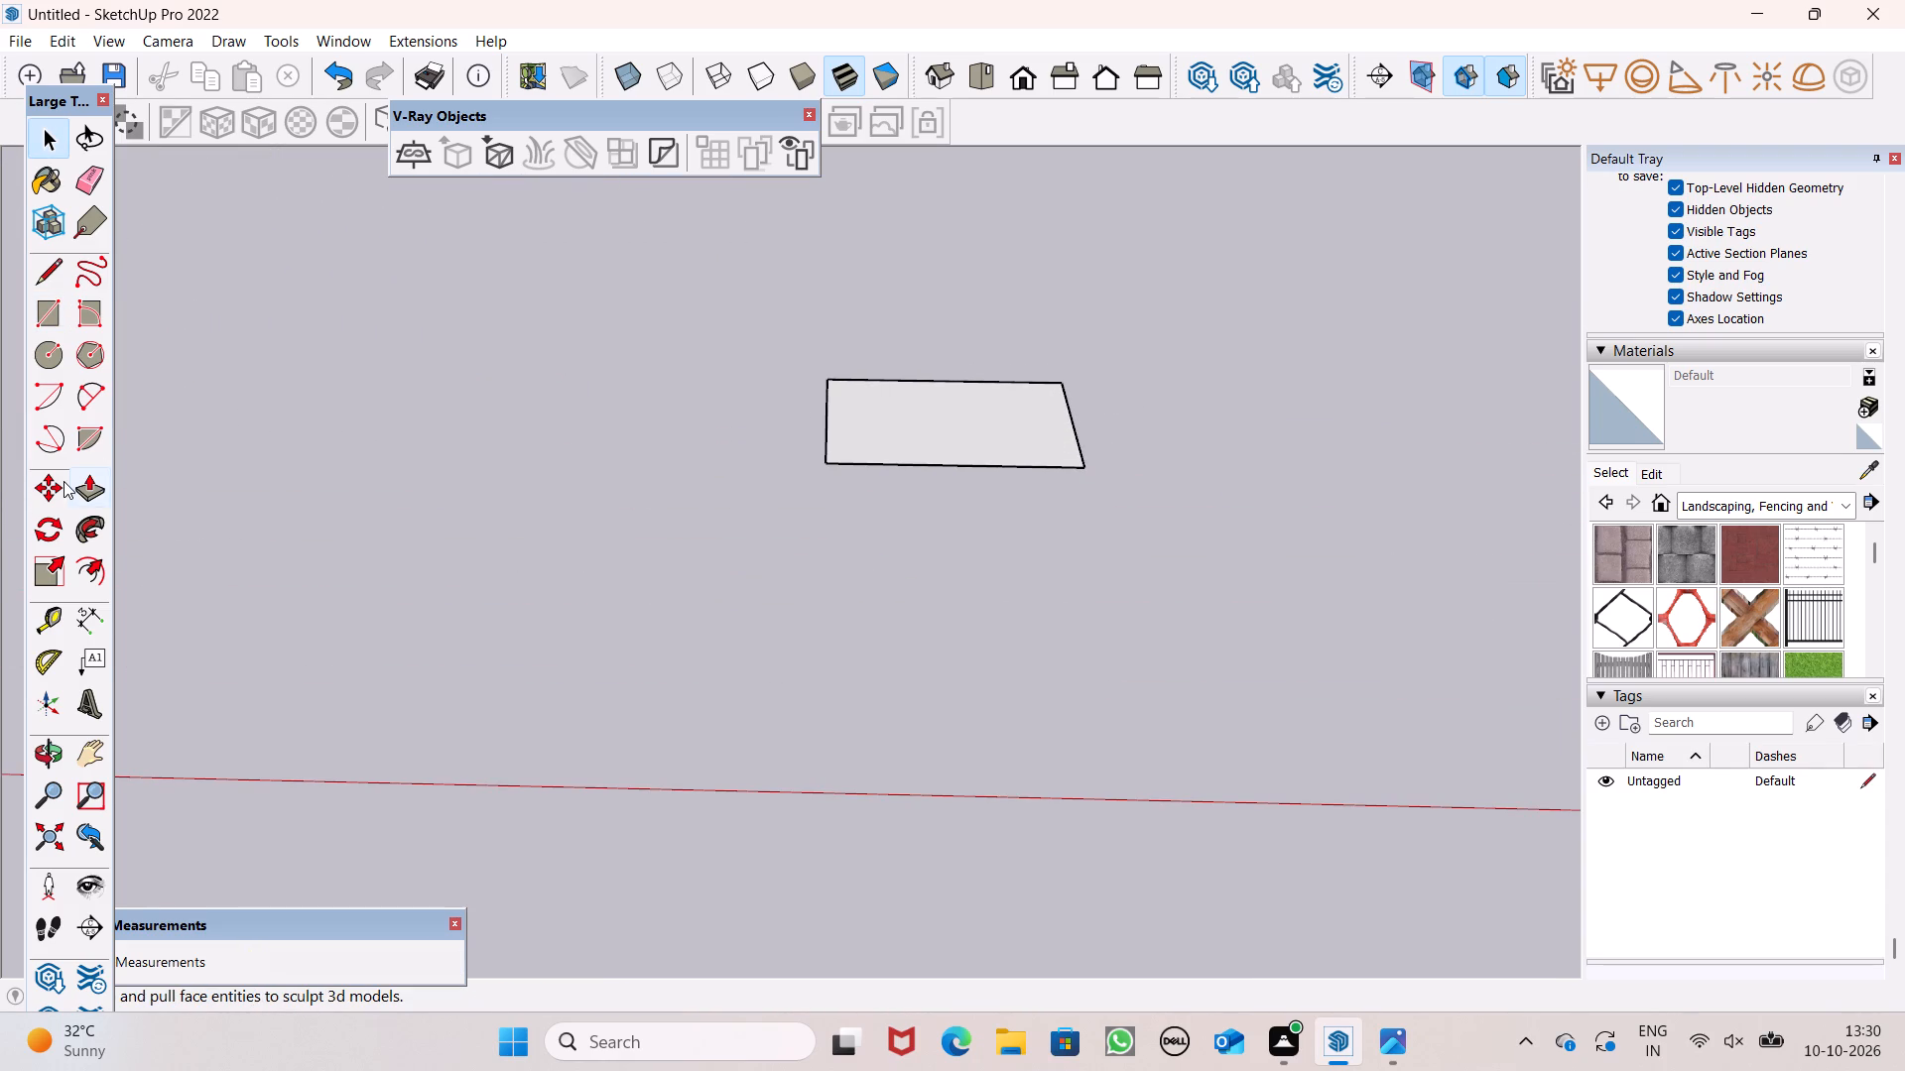
pyautogui.click(83, 495)
pyautogui.moveTo(878, 429); pyautogui.dragTo(887, 393)
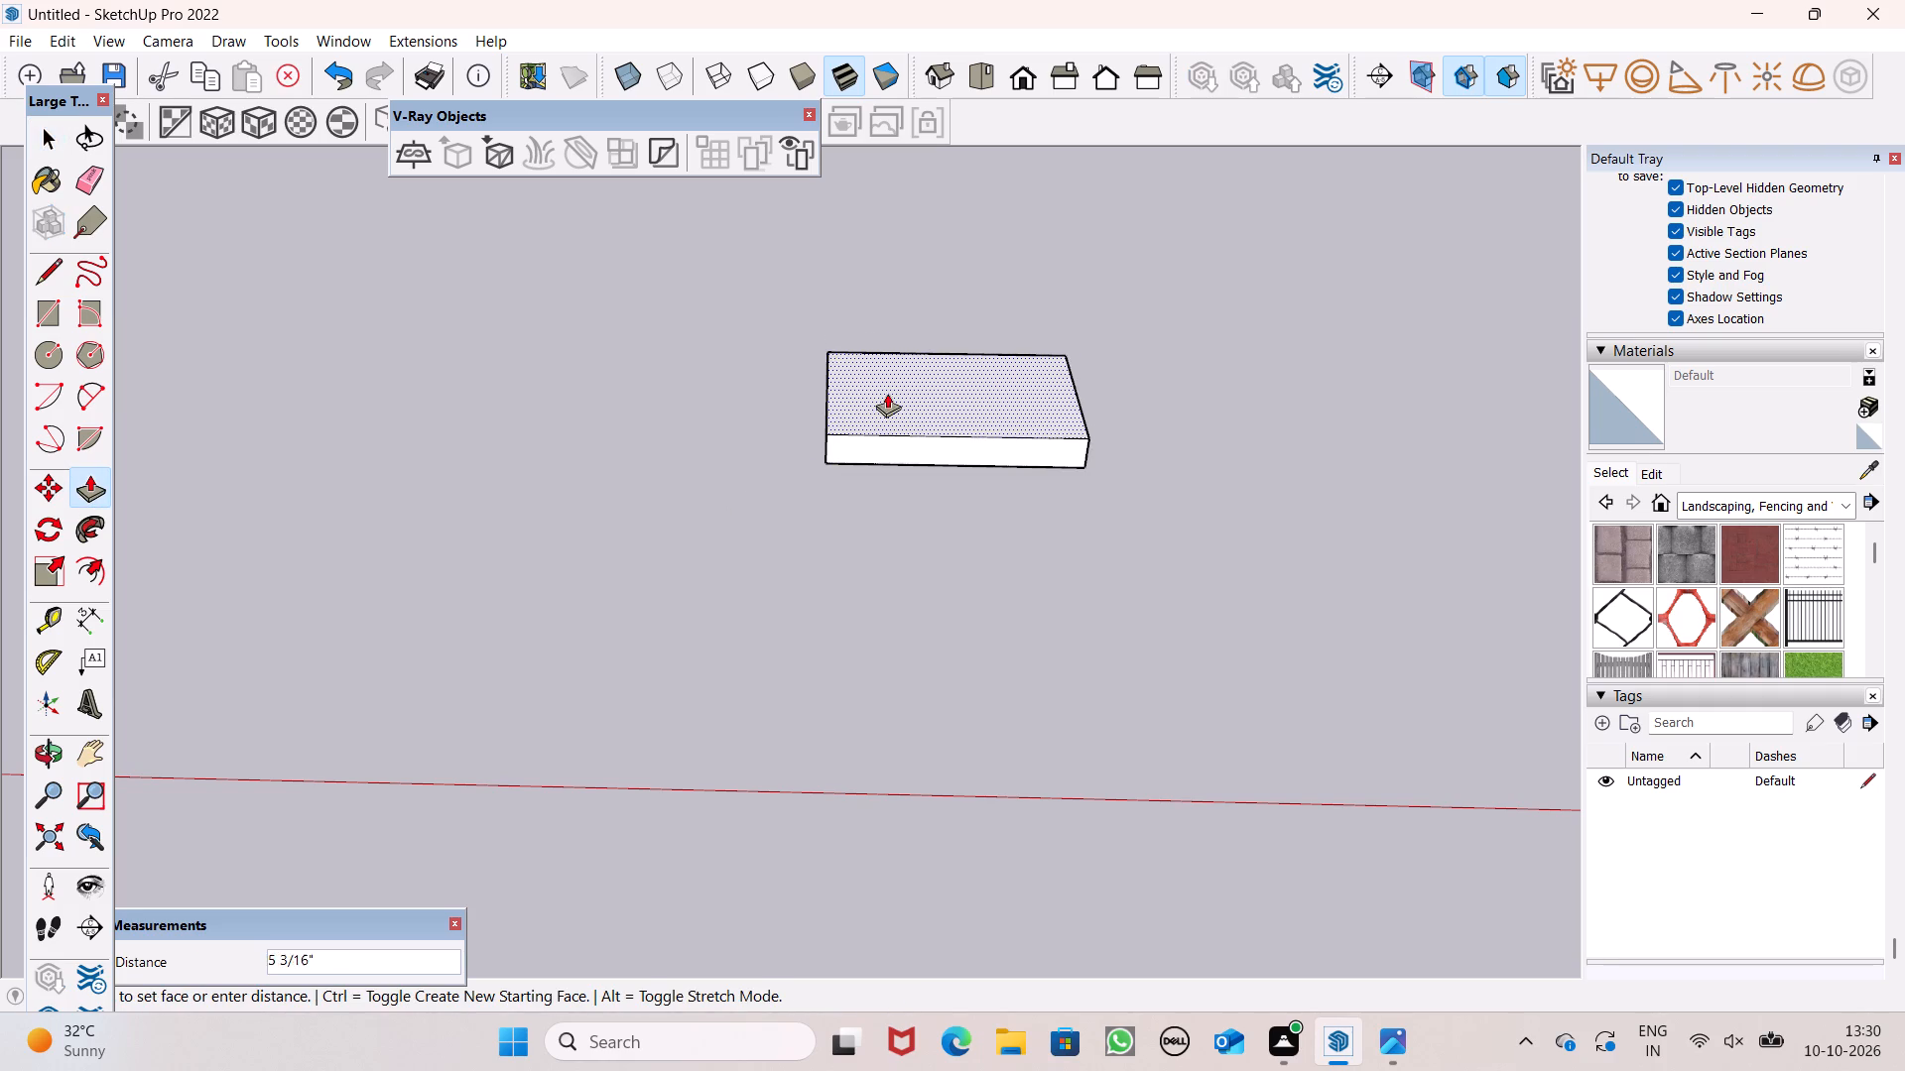
pyautogui.moveTo(887, 393); pyautogui.dragTo(887, 375)
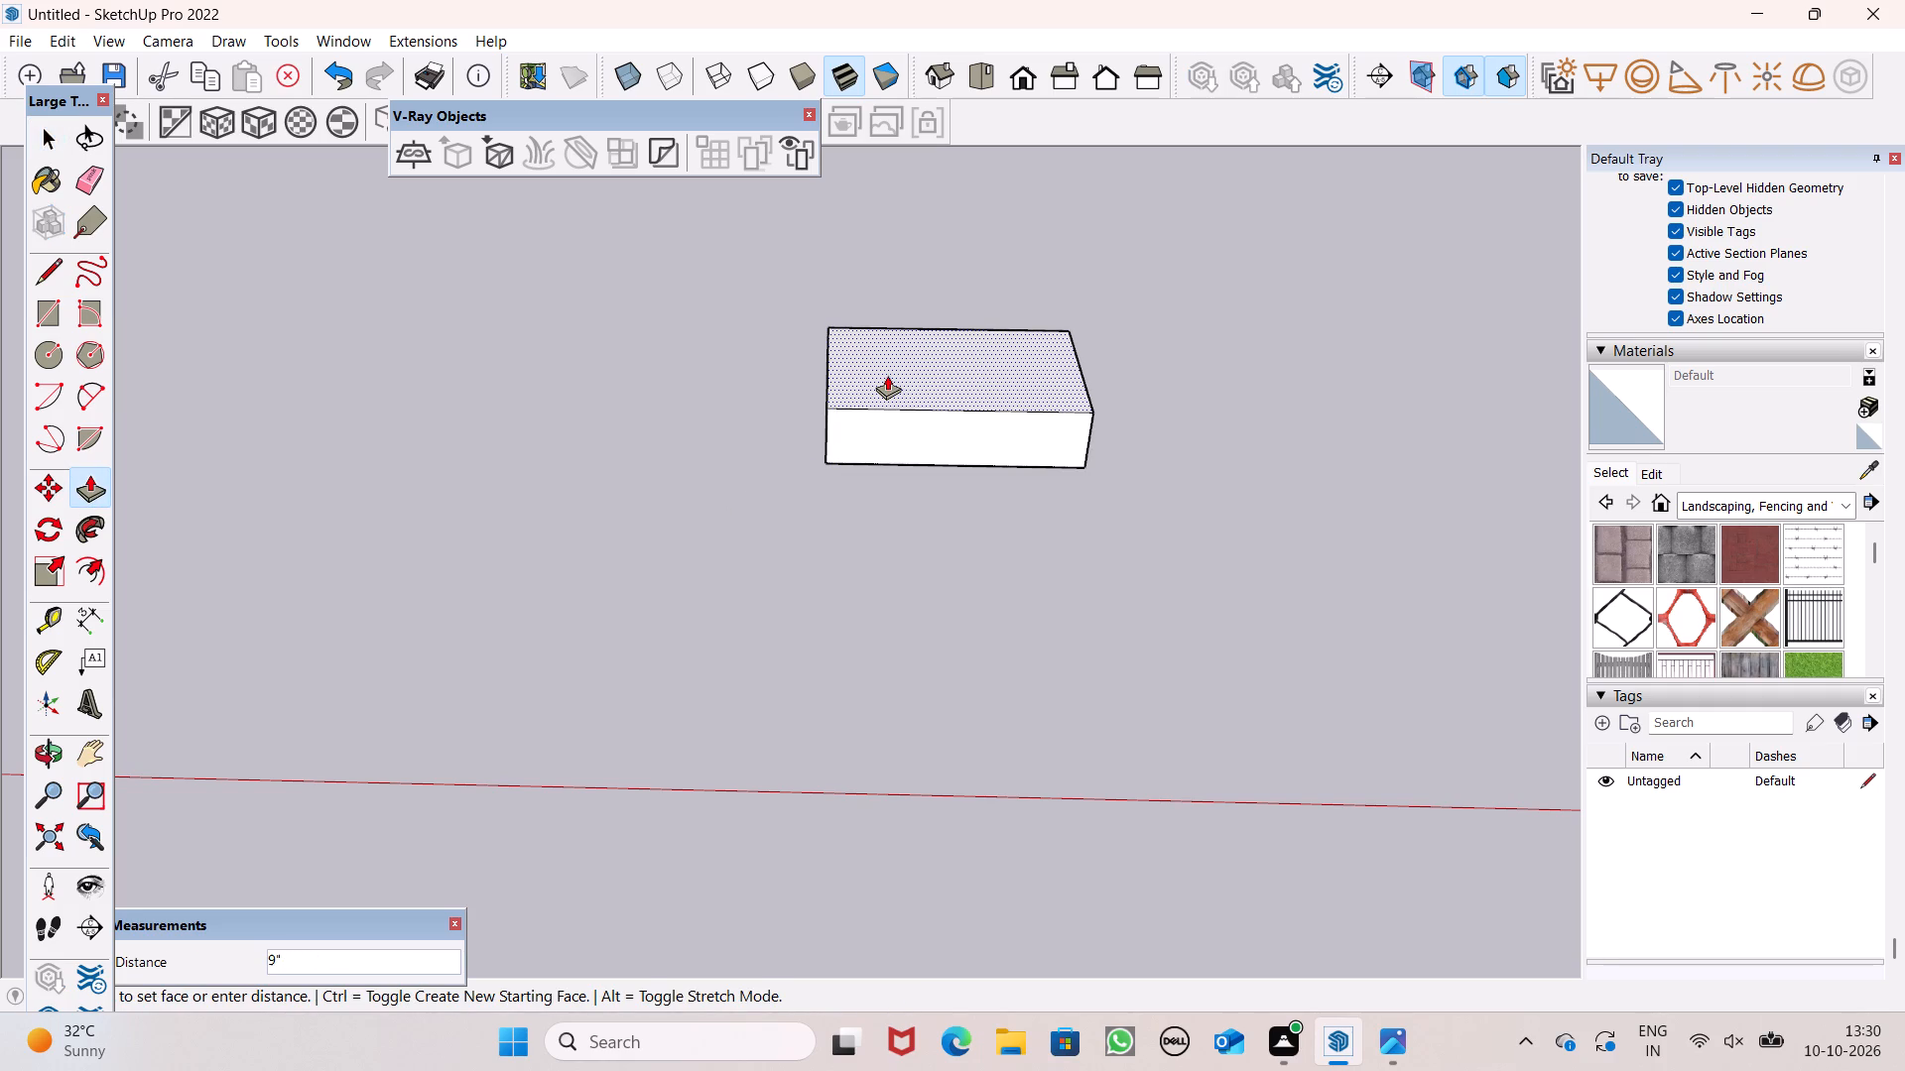
pyautogui.moveTo(887, 375); pyautogui.dragTo(887, 374)
pyautogui.press('6')
pyautogui.hotkey('shift', '"')
pyautogui.press('Return')
pyautogui.scroll(-4, 884, 399)
pyautogui.moveTo(926, 458); pyautogui.dragTo(921, 391, button='middle')
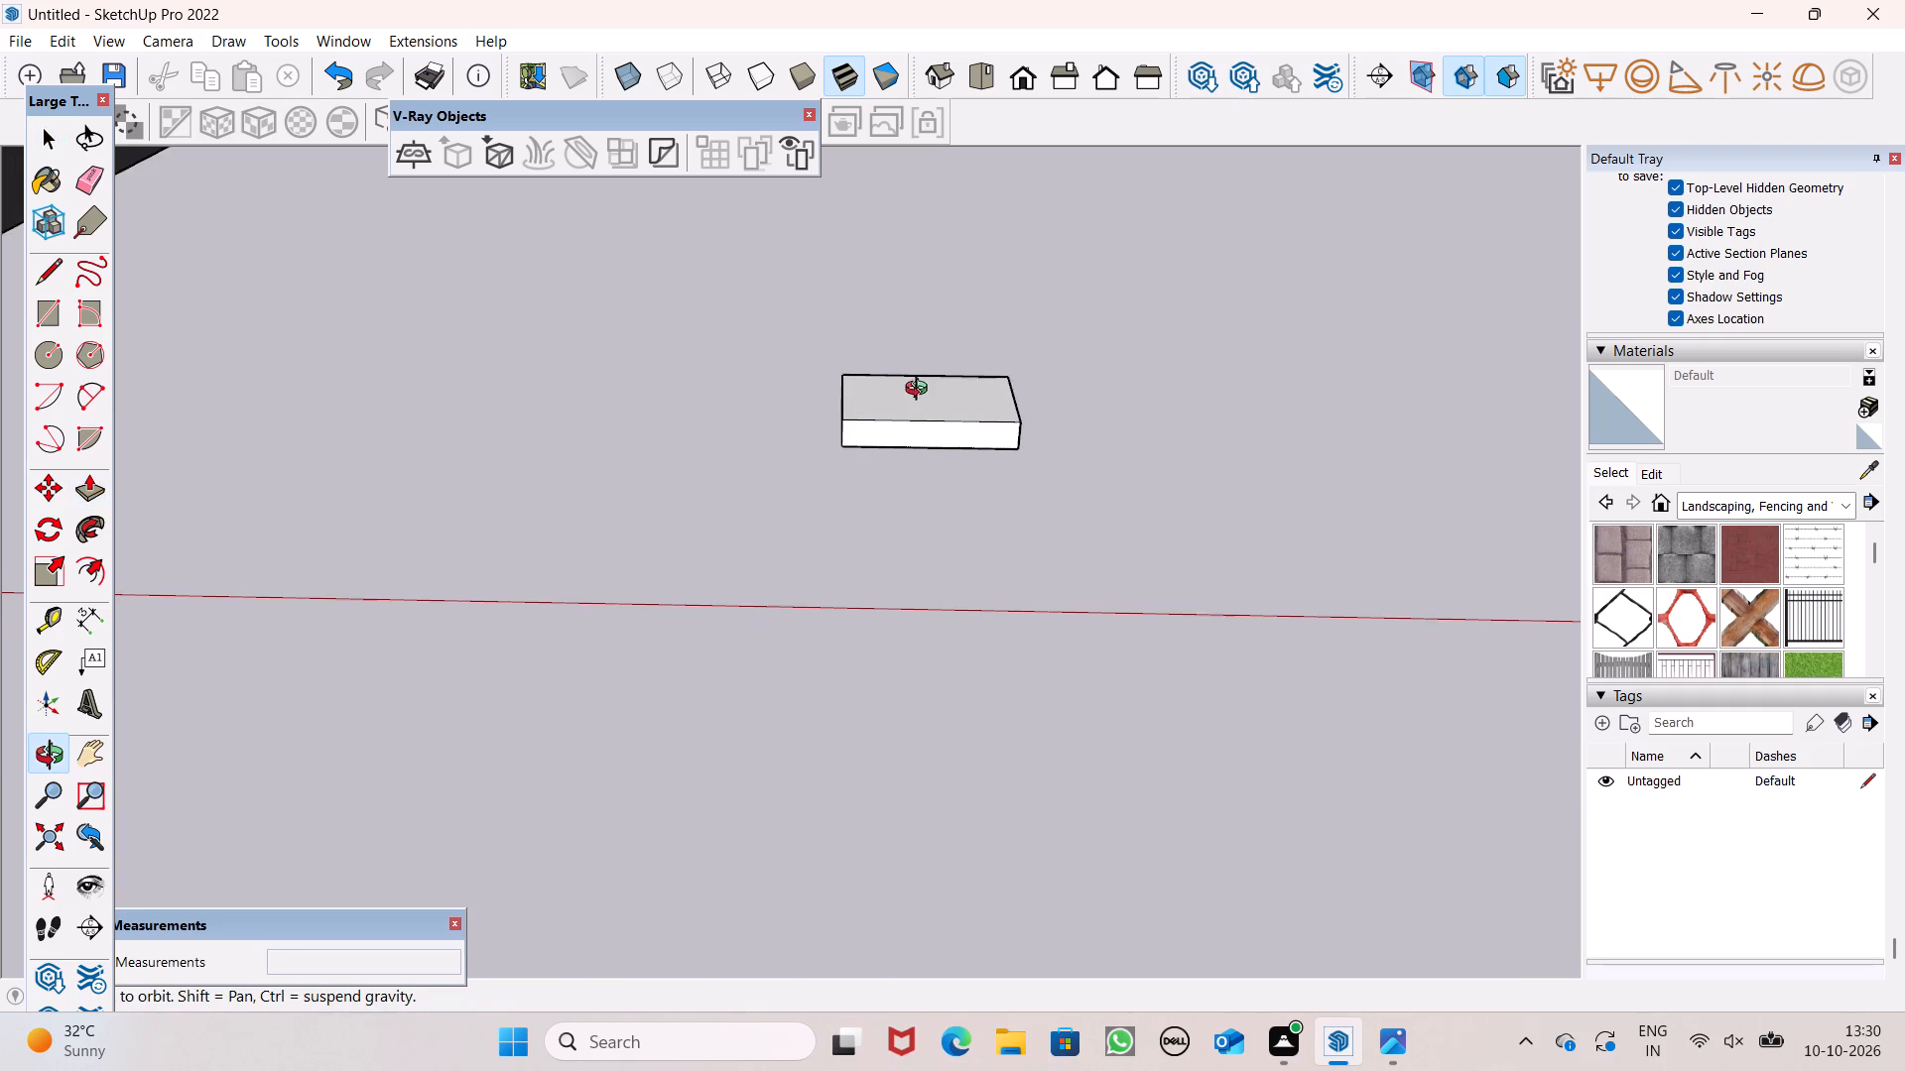
pyautogui.moveTo(921, 391); pyautogui.dragTo(920, 391, button='middle')
pyautogui.press('space')
# Lengthen the small slab by Push/Pulling one short end out about 2' 10 1/2" and extending the opposite end as well.
pyautogui.moveTo(1243, 541); pyautogui.dragTo(851, 550, button='middle')
pyautogui.scroll(1, 921, 559)
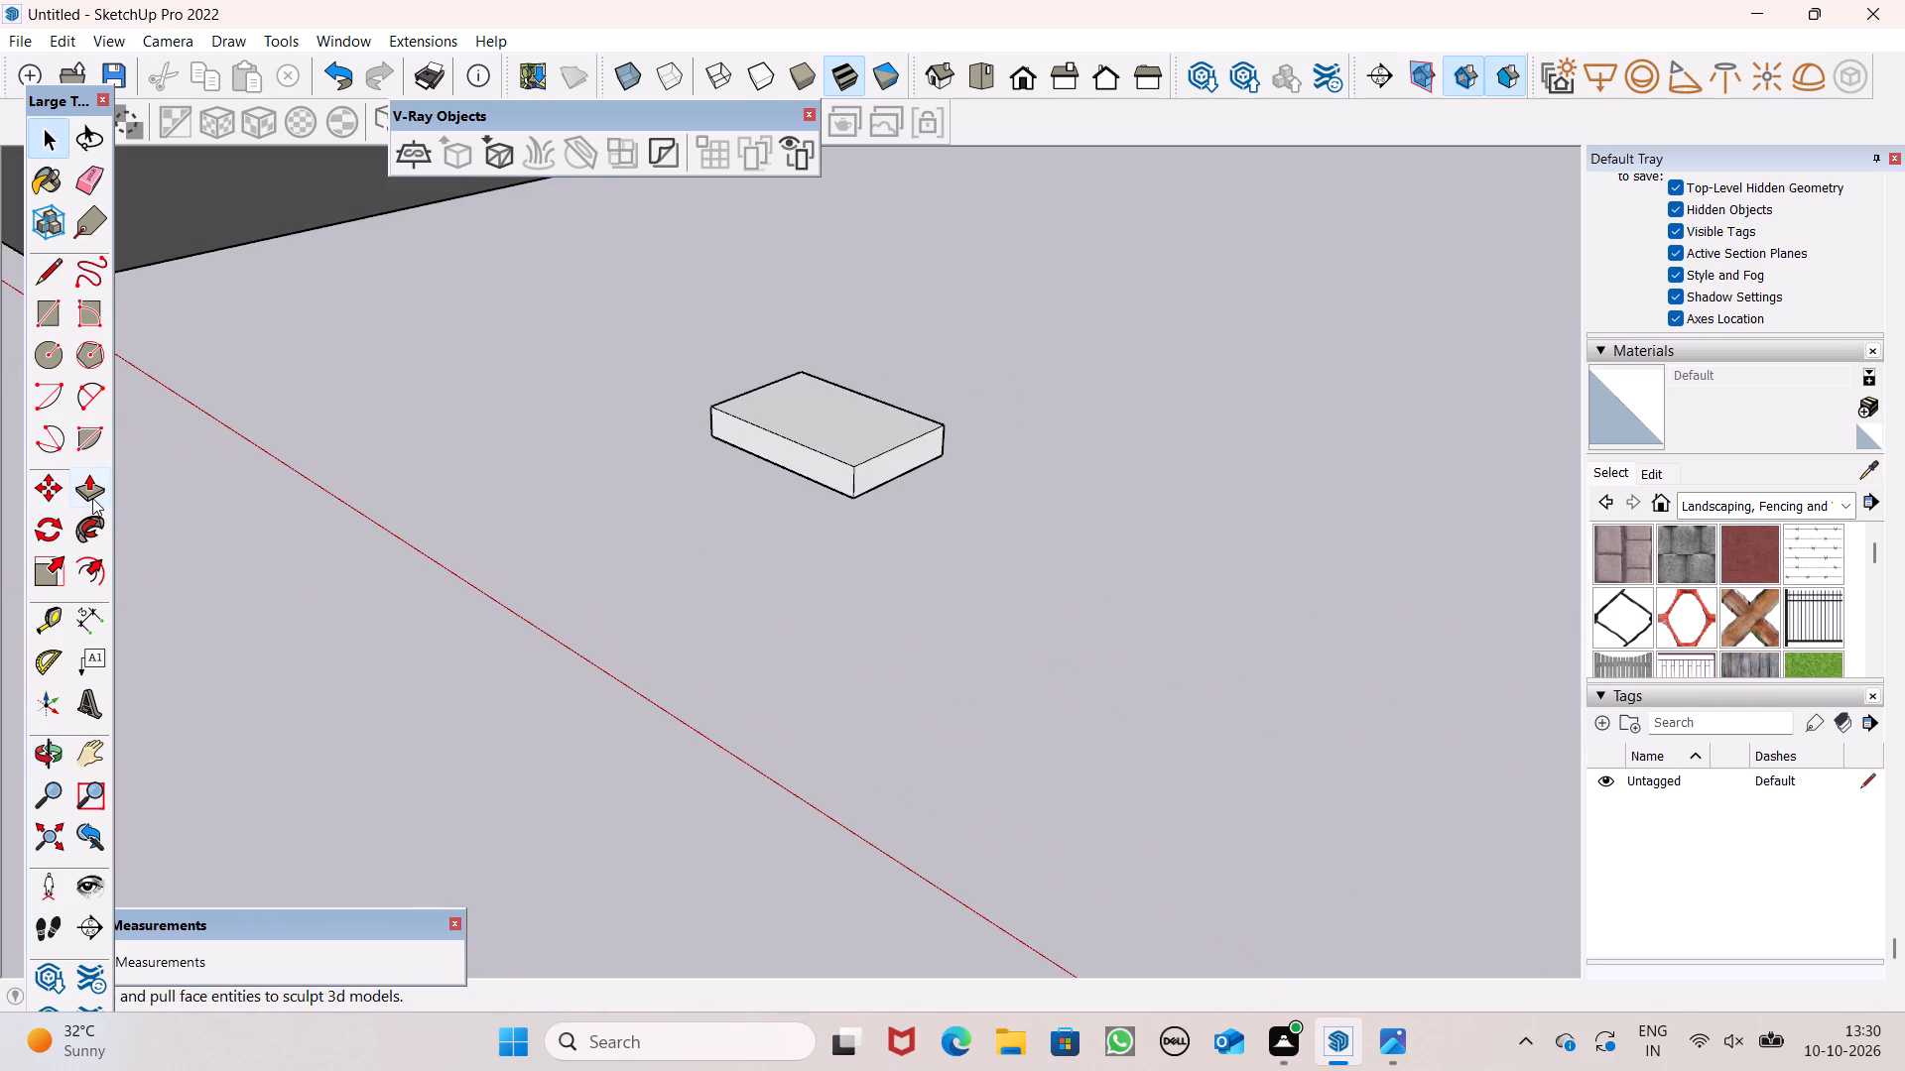
pyautogui.click(92, 498)
pyautogui.scroll(5, 904, 527)
pyautogui.moveTo(869, 445); pyautogui.dragTo(1133, 611)
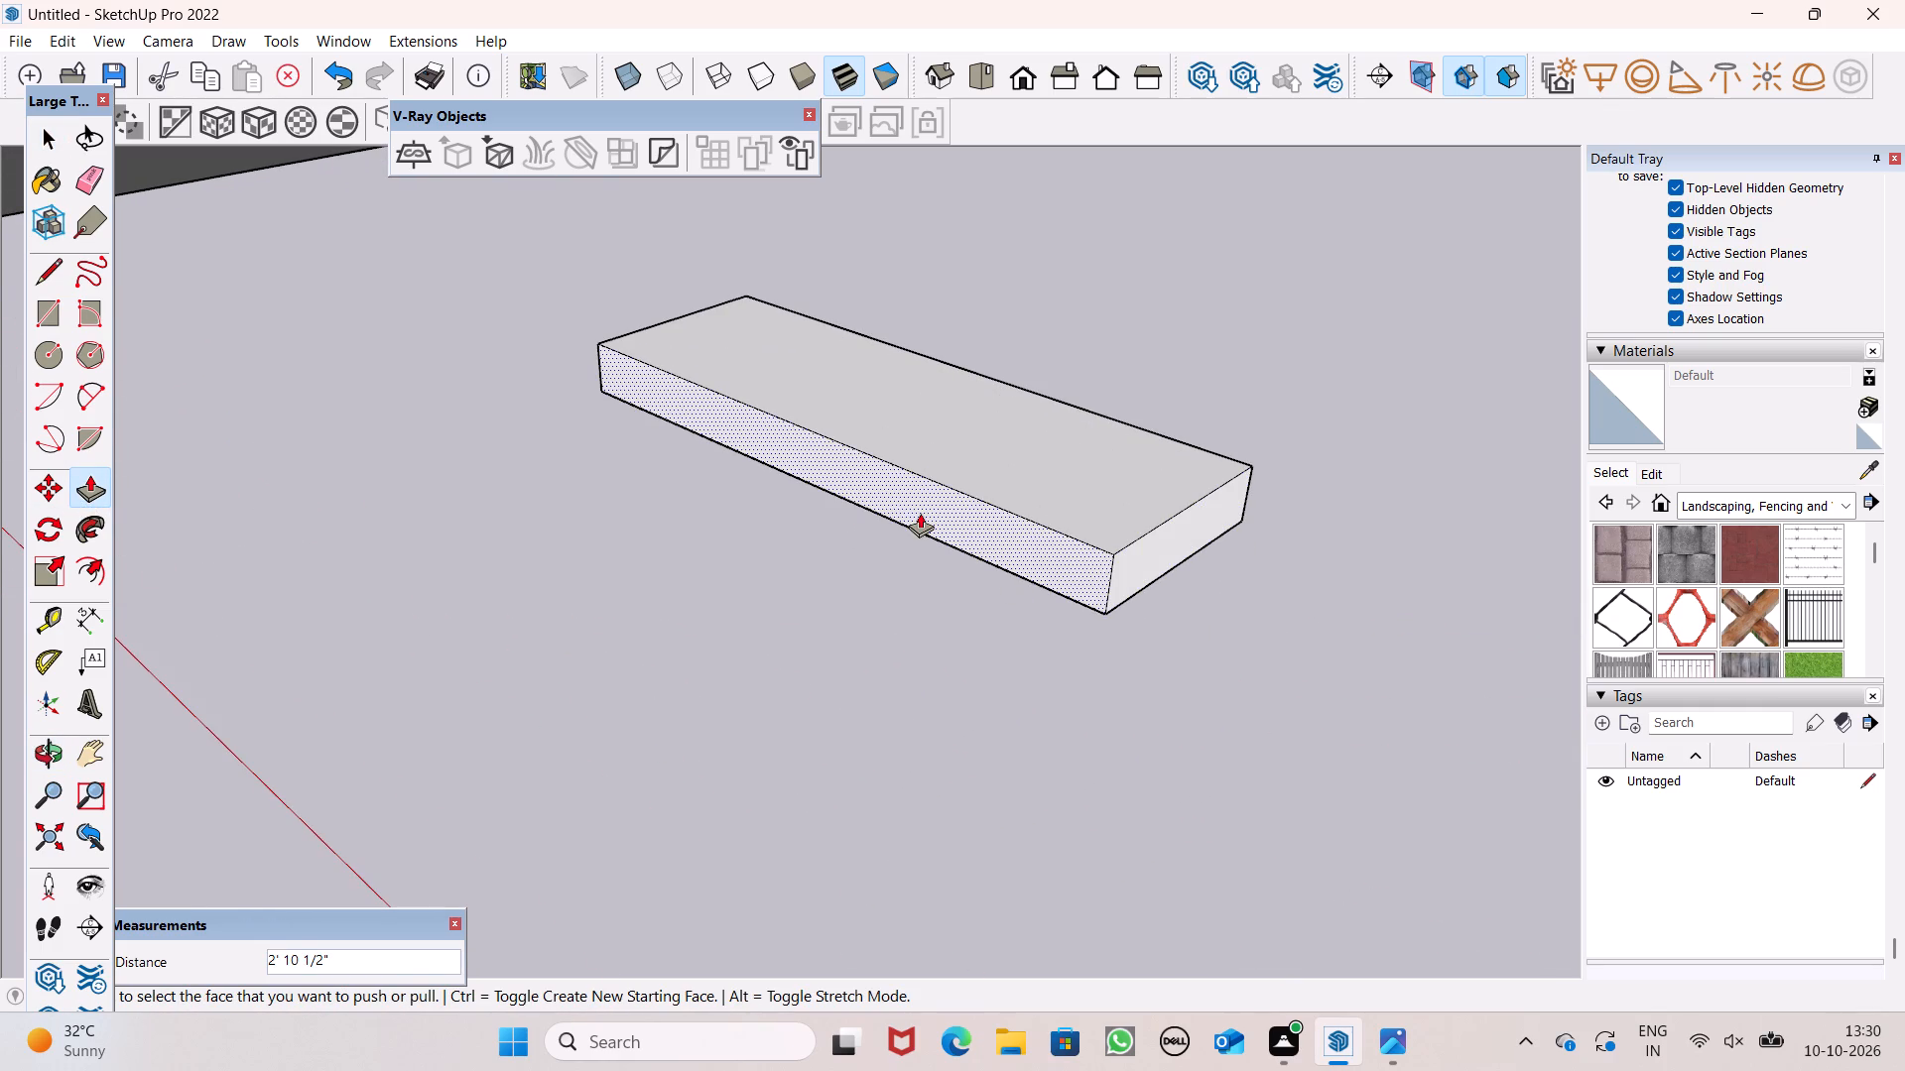
pyautogui.moveTo(1019, 520); pyautogui.dragTo(1831, 571, button='middle')
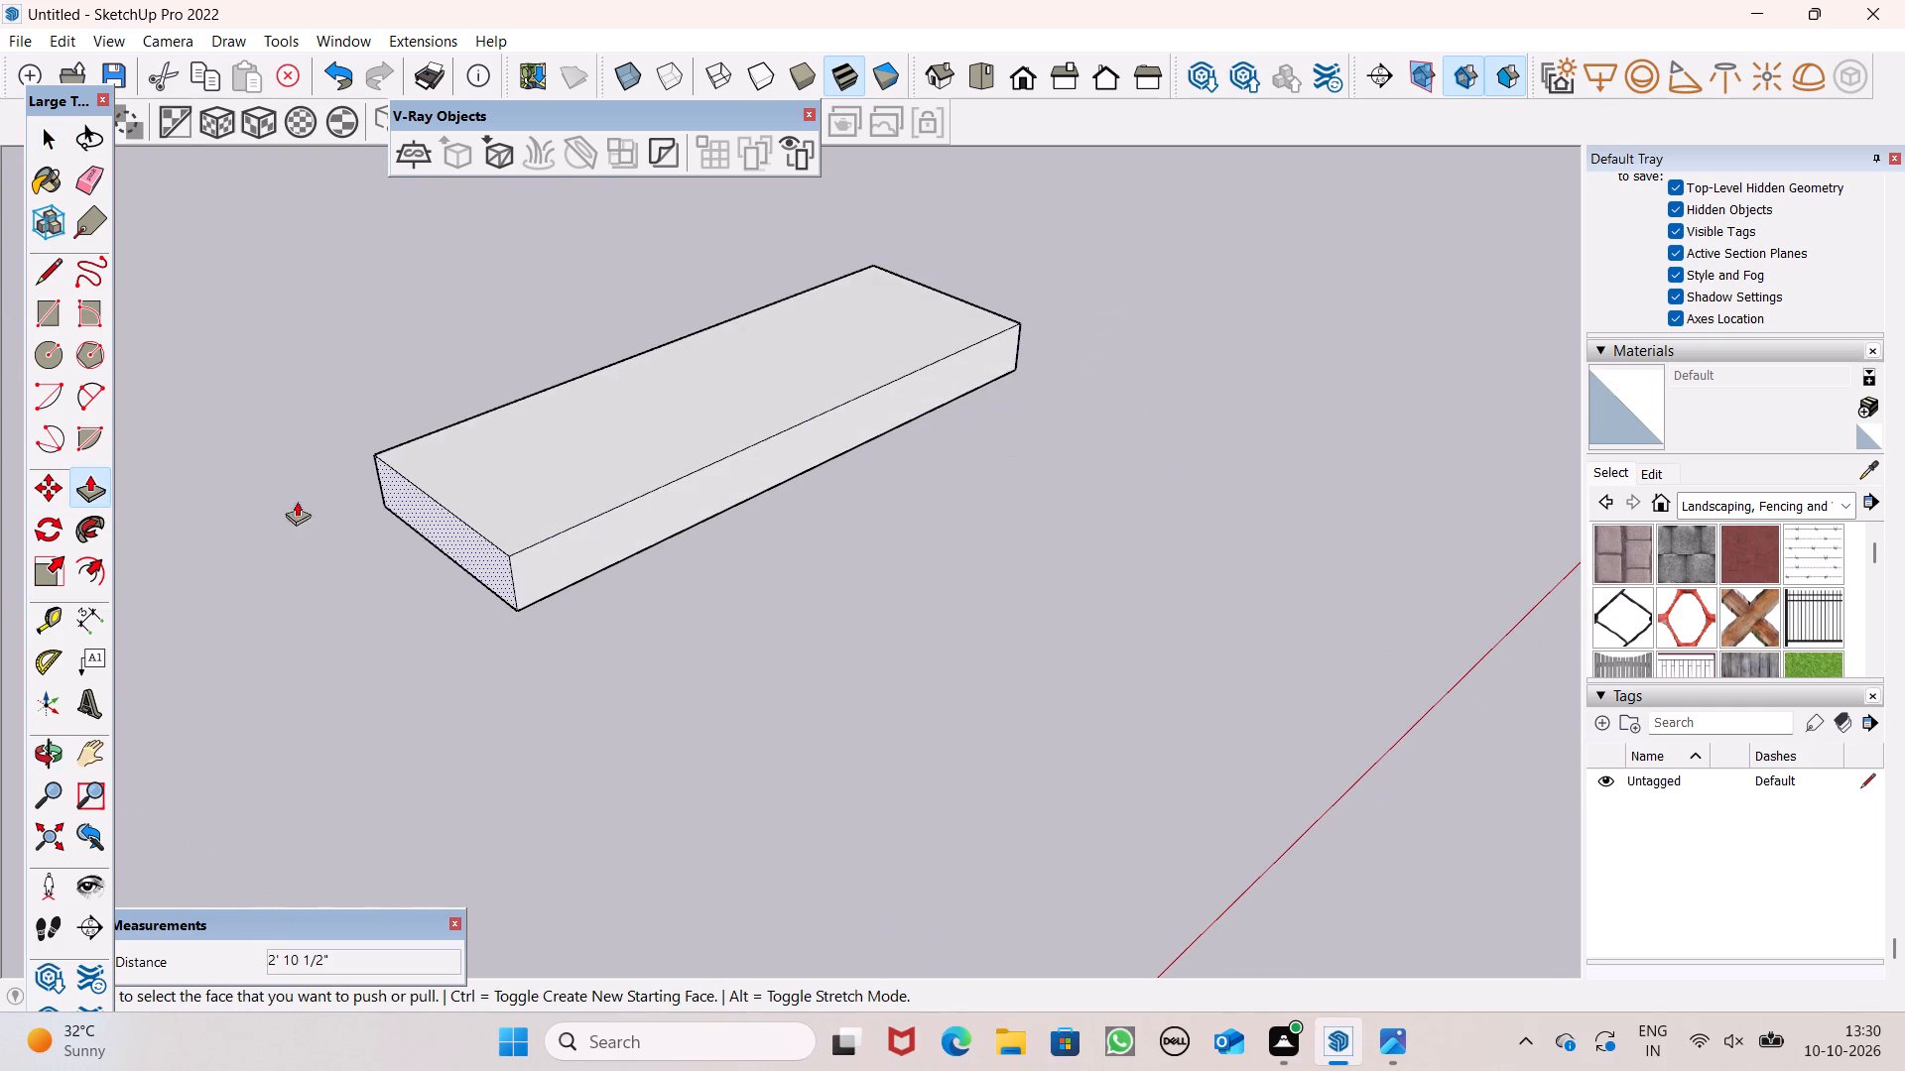
pyautogui.moveTo(469, 554); pyautogui.dragTo(256, 620)
pyautogui.scroll(-1, 667, 439)
pyautogui.scroll(1, 667, 439)
pyautogui.scroll(-5, 667, 439)
pyautogui.press('space')
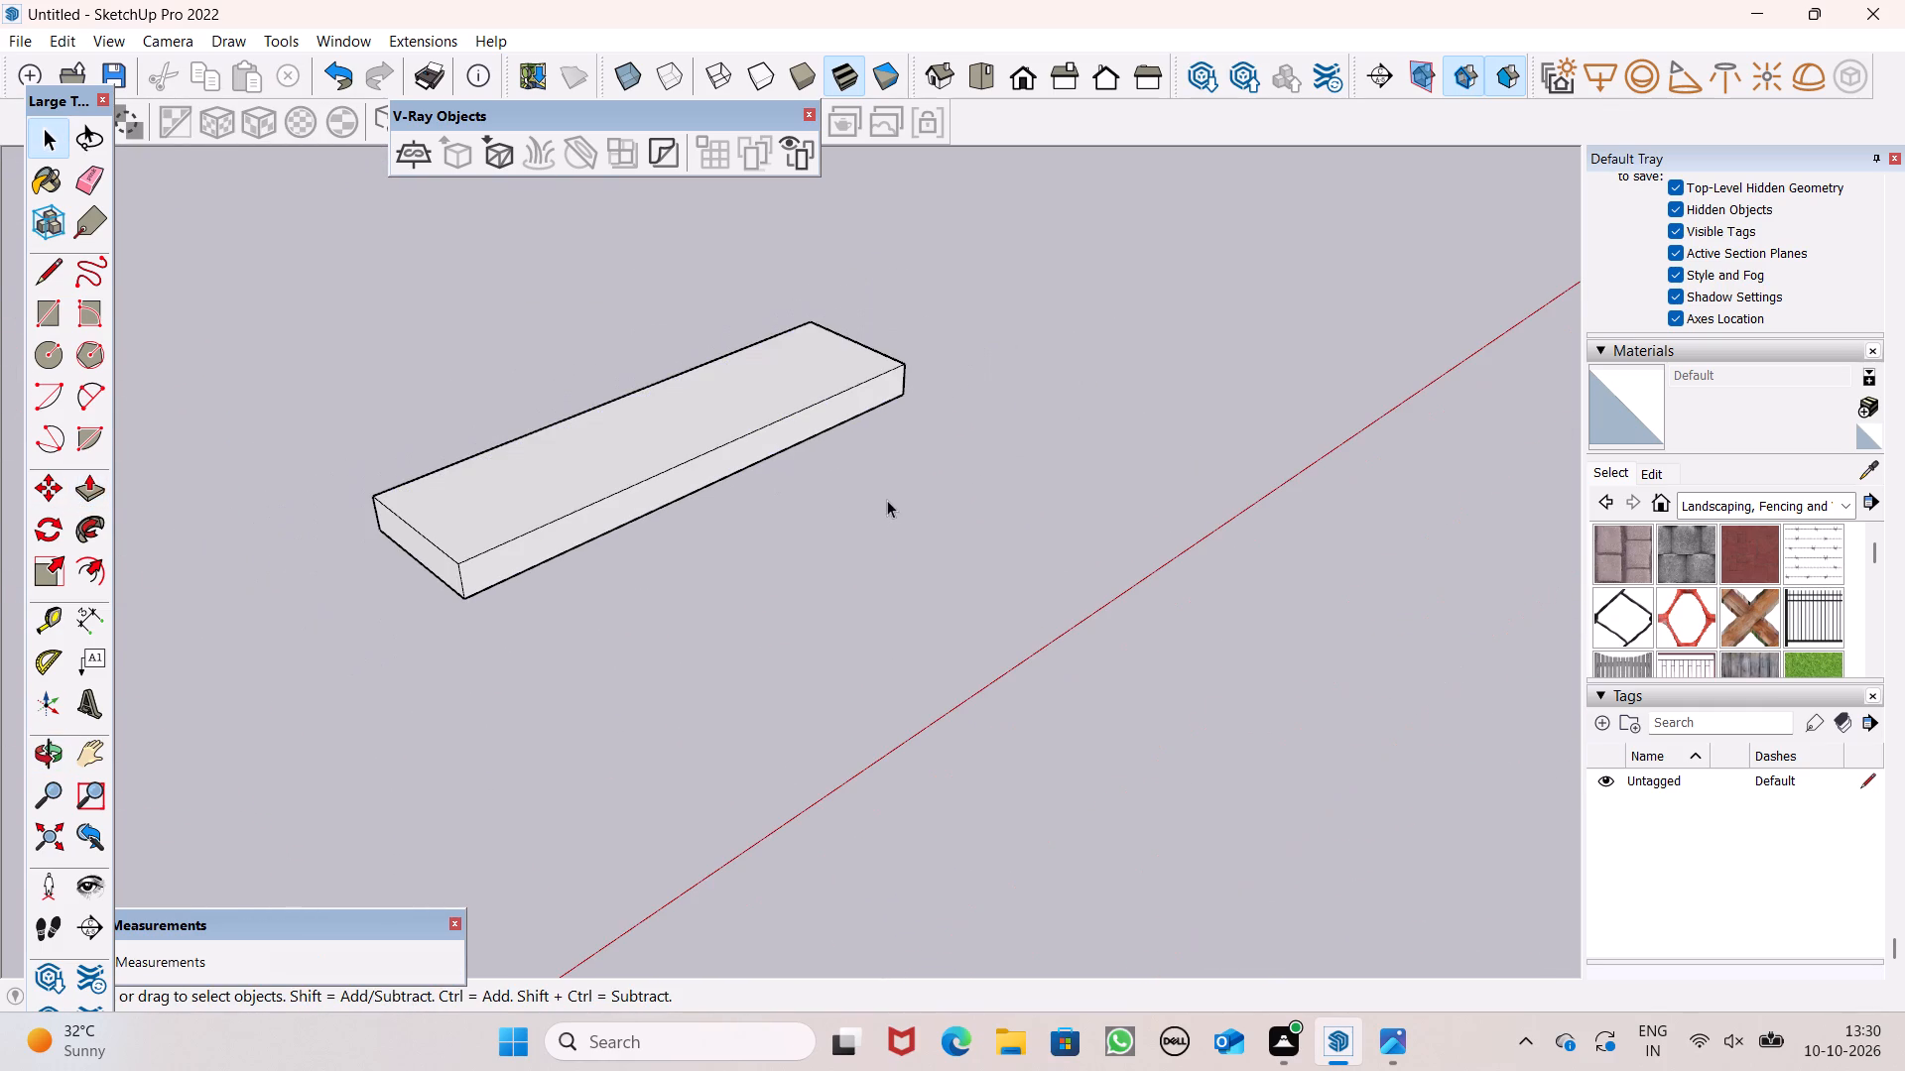
# Select all of the lengthened slab's geometry and make it a group.
pyautogui.tripleClick(659, 475)
pyautogui.click(656, 477)
pyautogui.rightClick(654, 449)
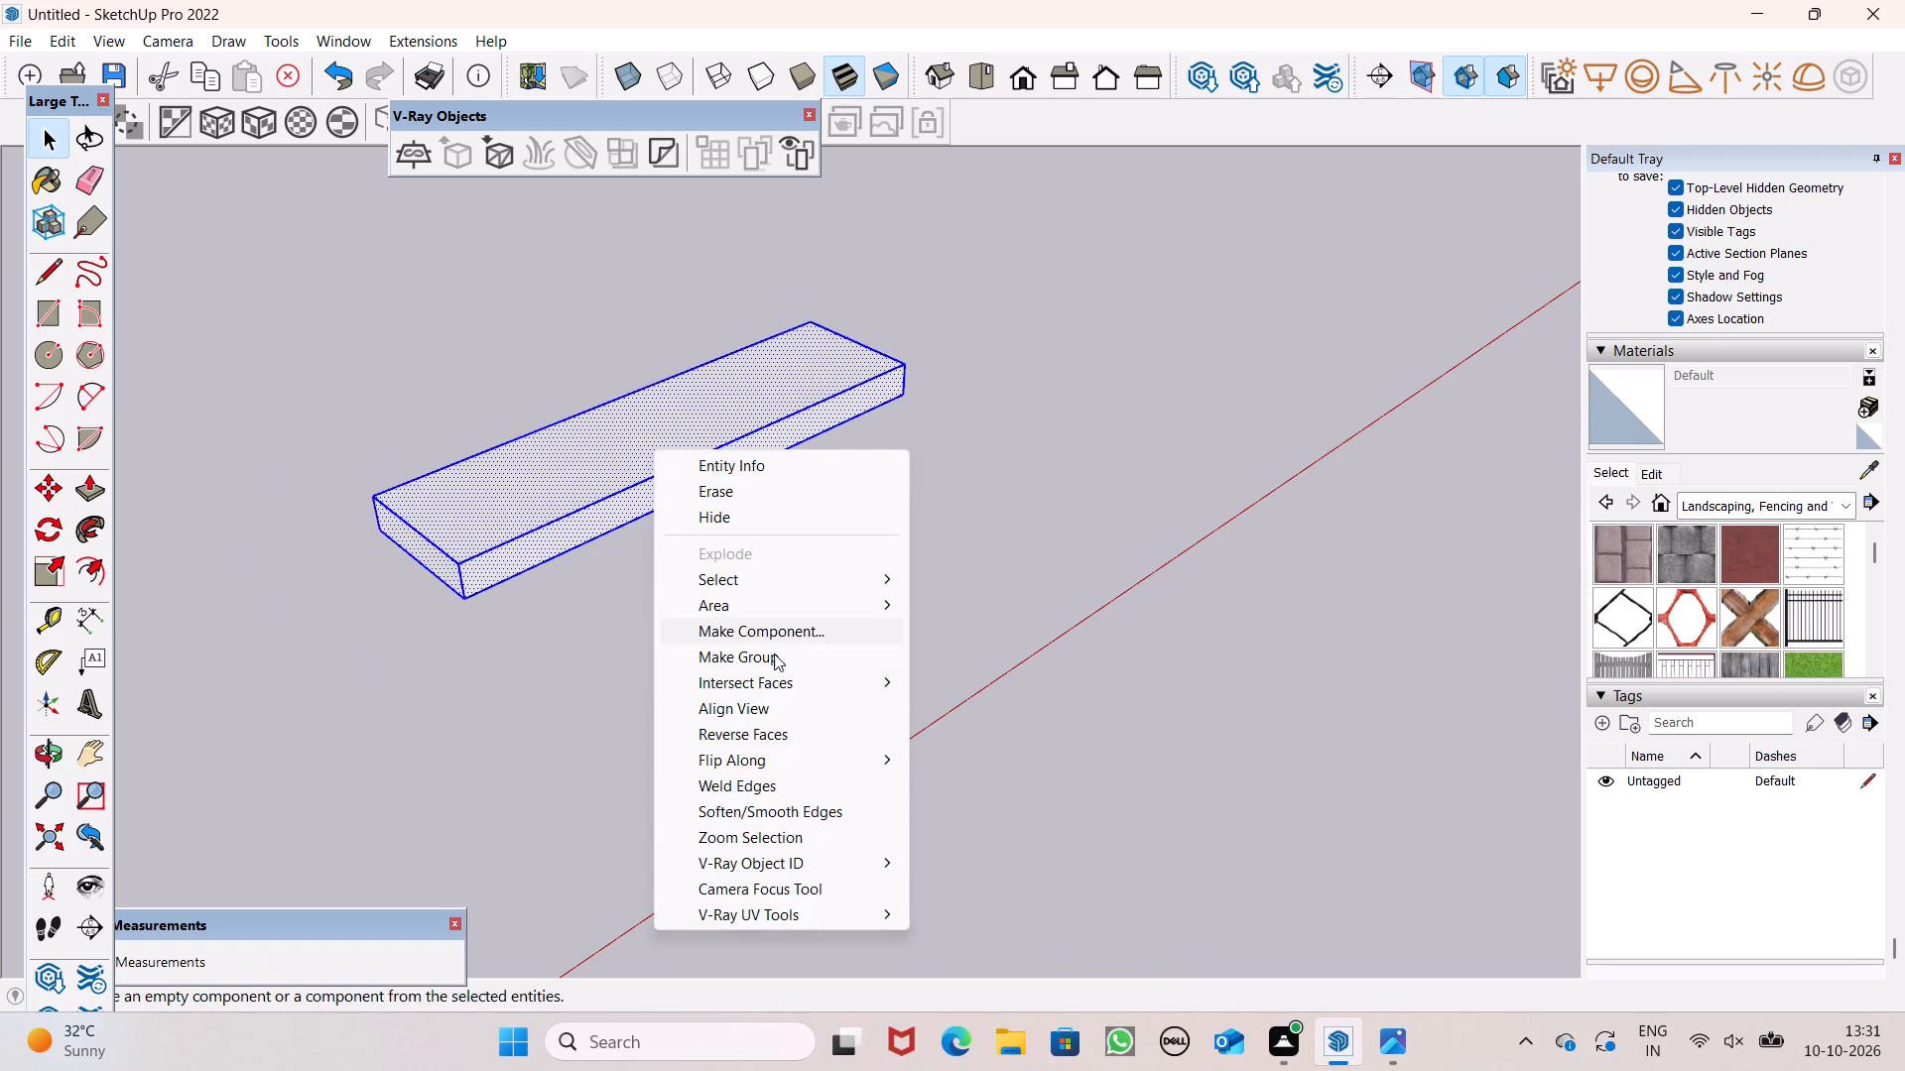
pyautogui.click(767, 653)
# Move the slab group from beside the house to the front of the deepened base, near the entrance frame.
pyautogui.scroll(-6, 856, 477)
pyautogui.scroll(-5, 1004, 461)
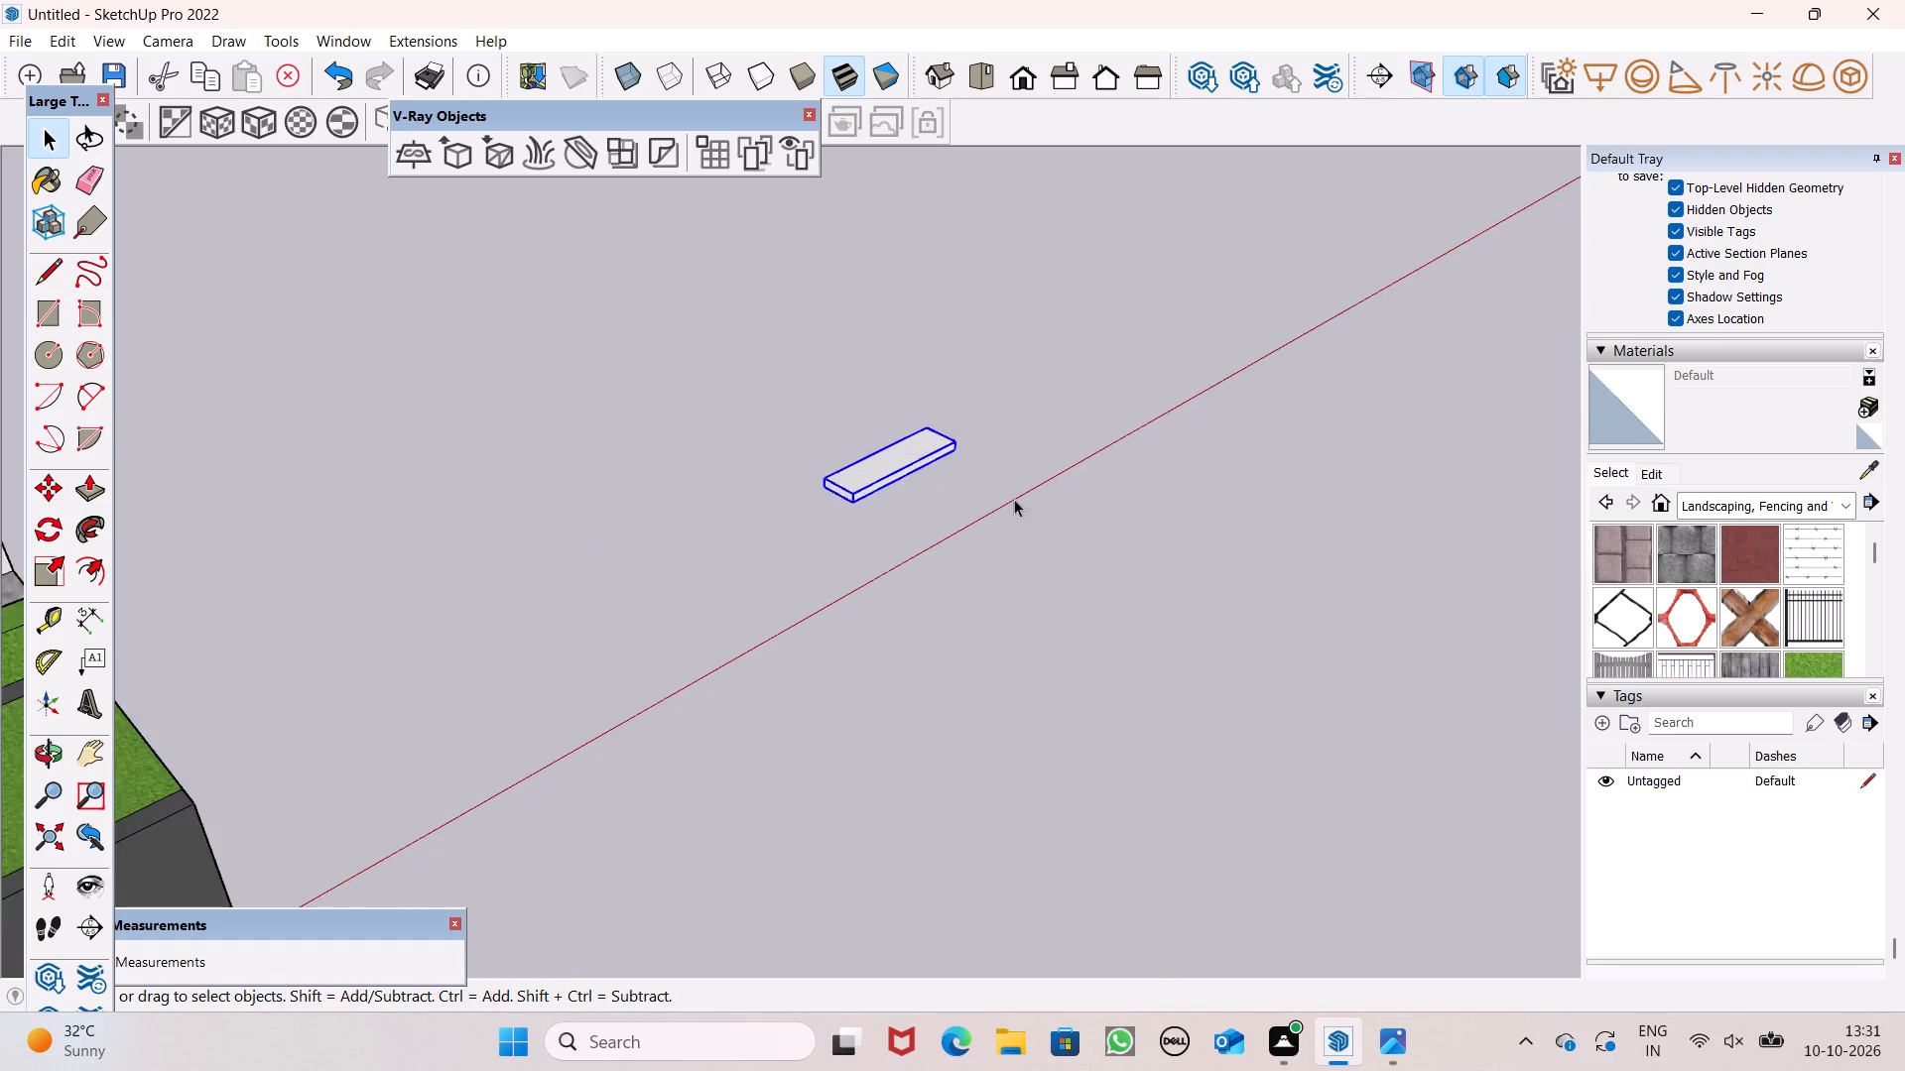
pyautogui.scroll(-8, 1014, 499)
pyautogui.scroll(1, 1089, 562)
pyautogui.scroll(-8, 1008, 404)
pyautogui.moveTo(1050, 529); pyautogui.dragTo(655, 579, button='middle')
pyautogui.scroll(1, 655, 579)
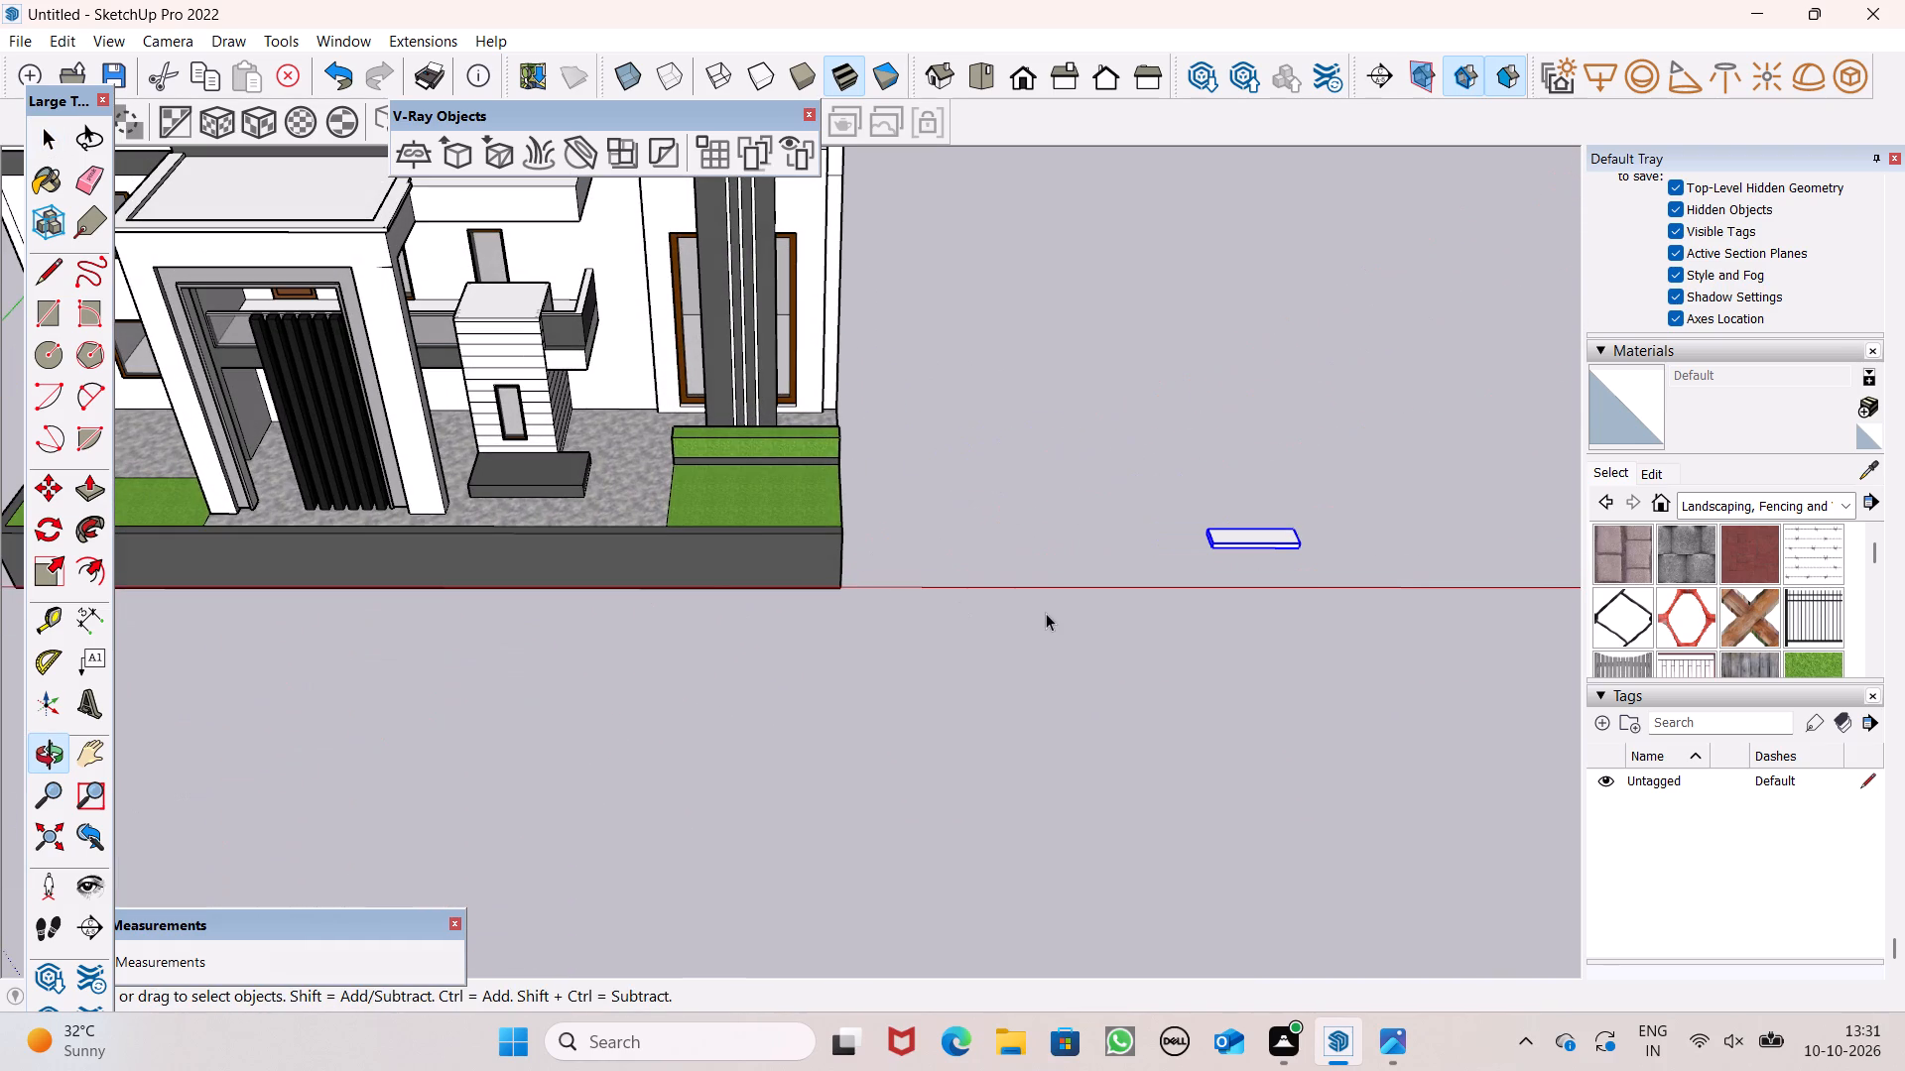
pyautogui.press('m')
pyautogui.press('Return')
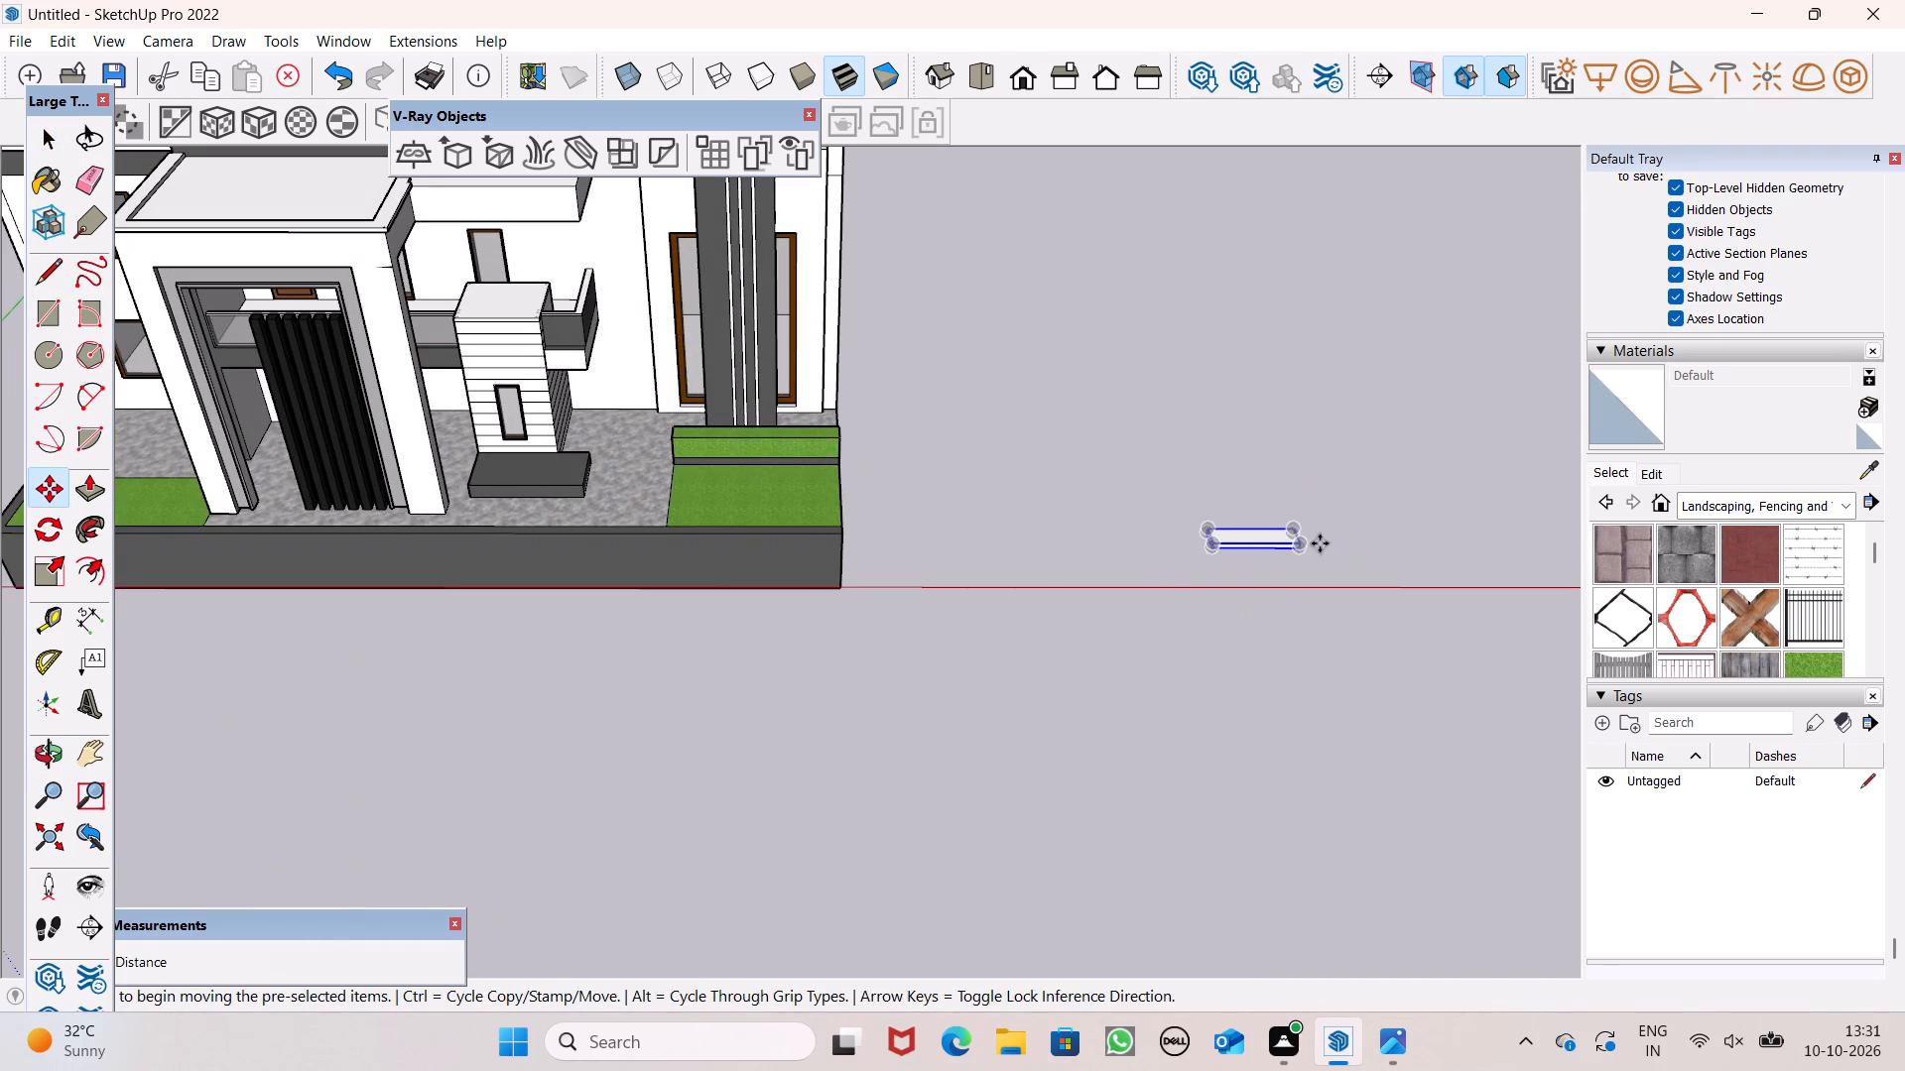
pyautogui.moveTo(1308, 548); pyautogui.dragTo(399, 624)
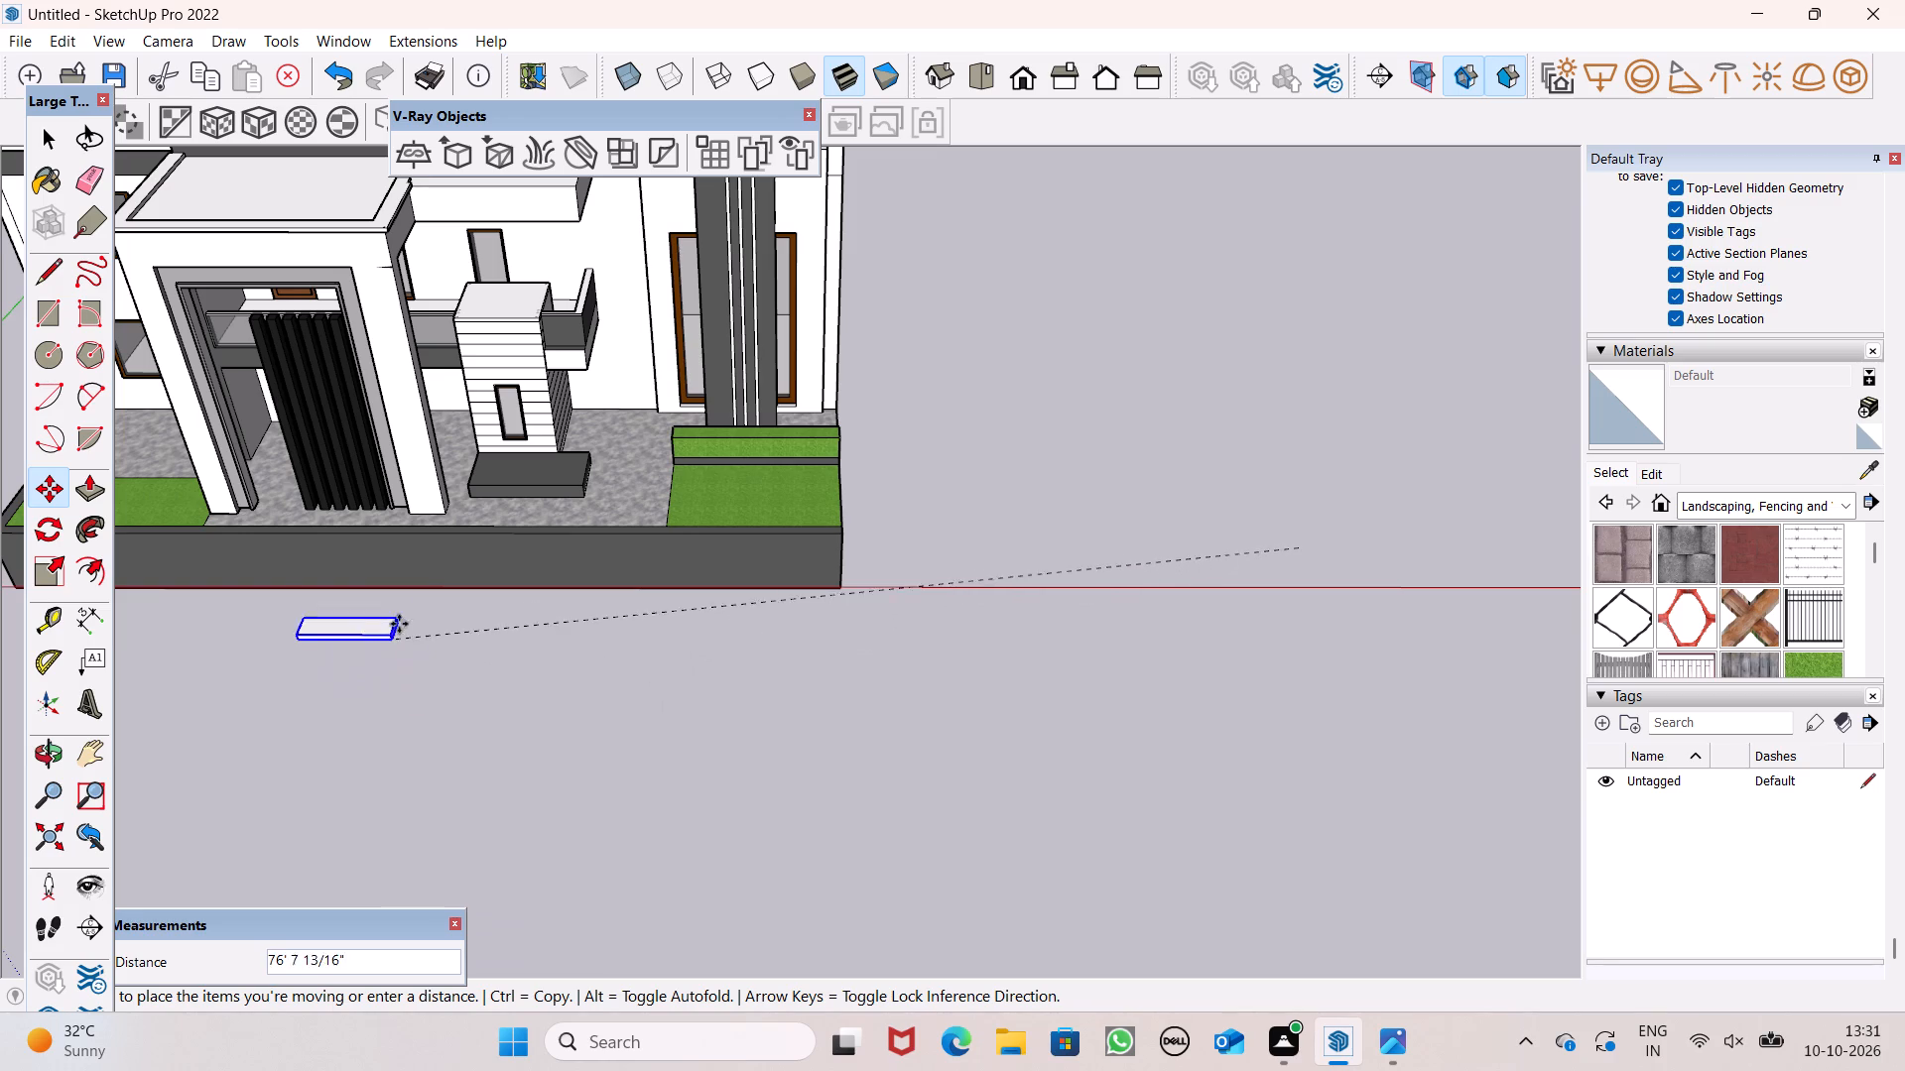
pyautogui.moveTo(399, 624); pyautogui.dragTo(391, 603)
# Move the slab group about 4' outward from the base's front wall and adjust its position there.
pyautogui.scroll(-7, 729, 439)
pyautogui.scroll(8, 301, 606)
pyautogui.scroll(9, 830, 547)
pyautogui.scroll(7, 698, 408)
pyautogui.moveTo(687, 383); pyautogui.dragTo(475, 326, button='middle')
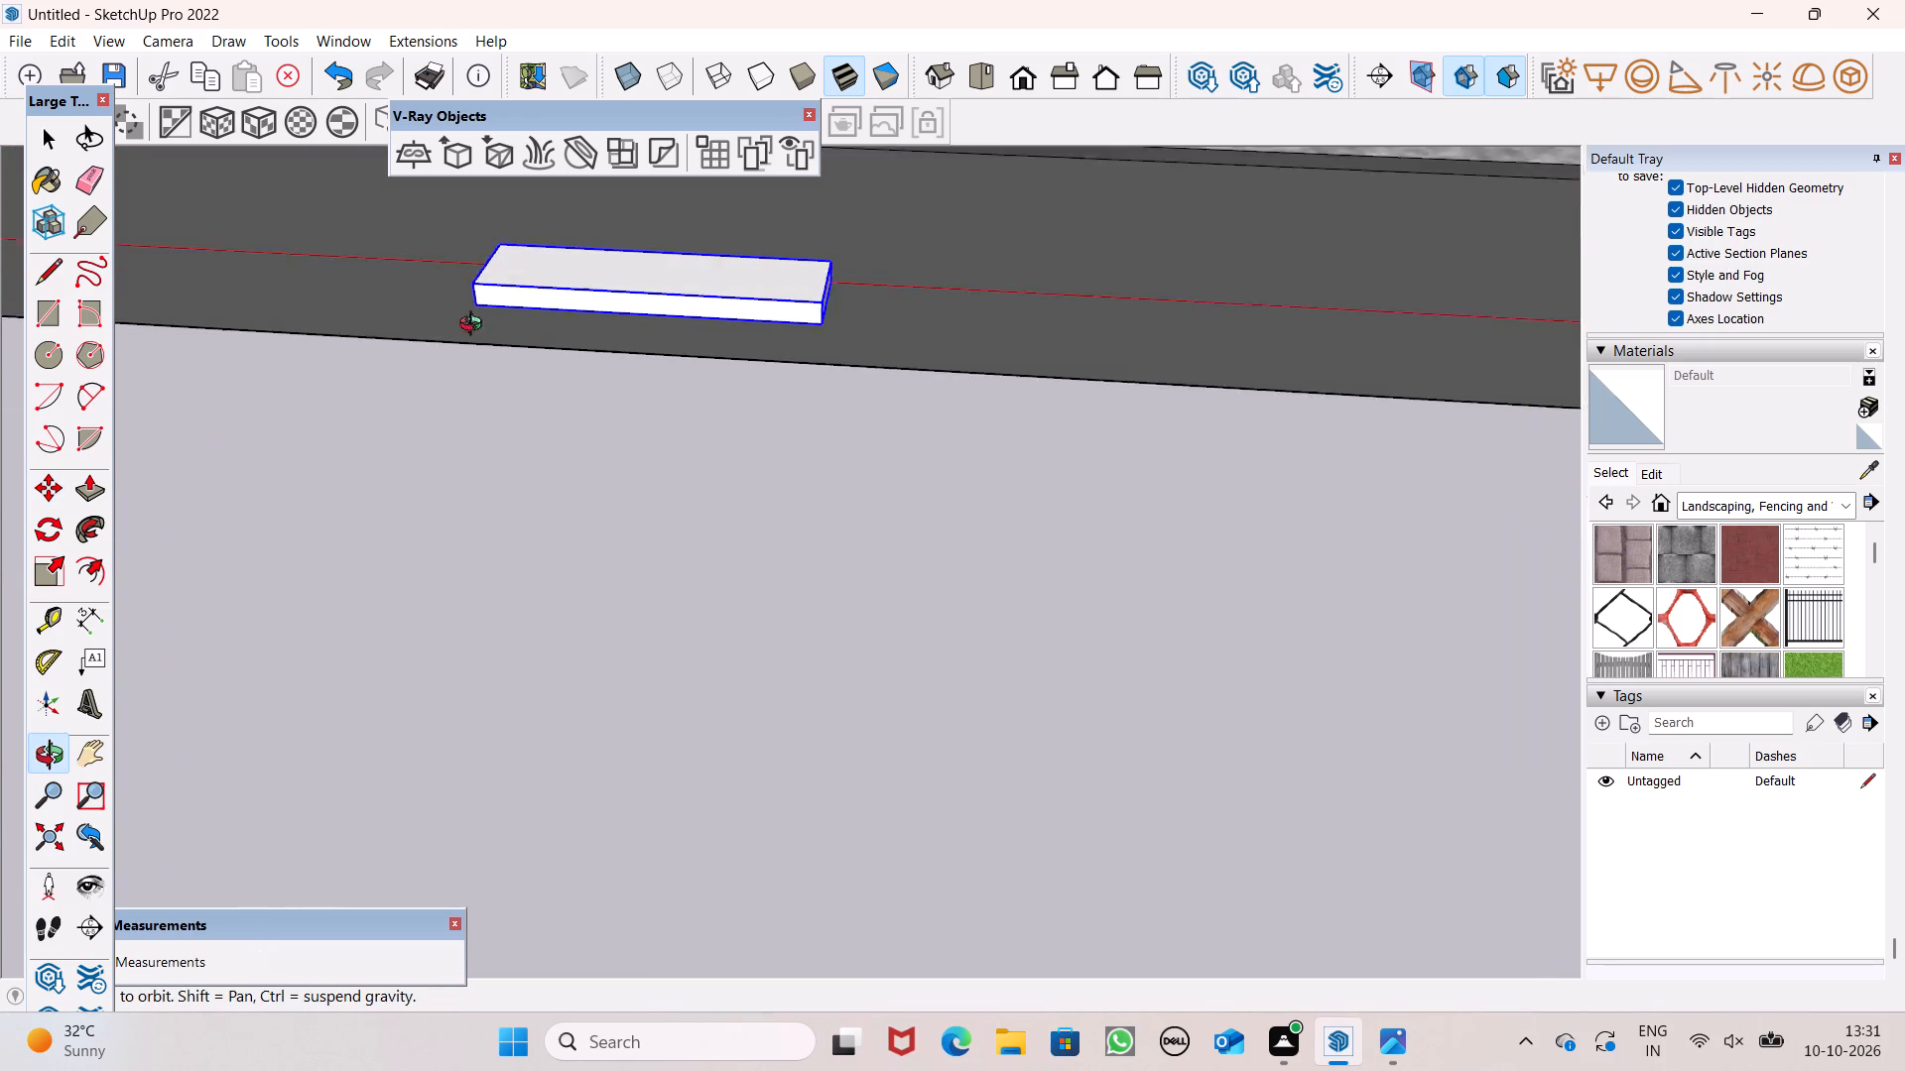
pyautogui.moveTo(475, 326); pyautogui.dragTo(449, 322, button='middle')
pyautogui.scroll(-2, 740, 295)
pyautogui.scroll(2, 839, 327)
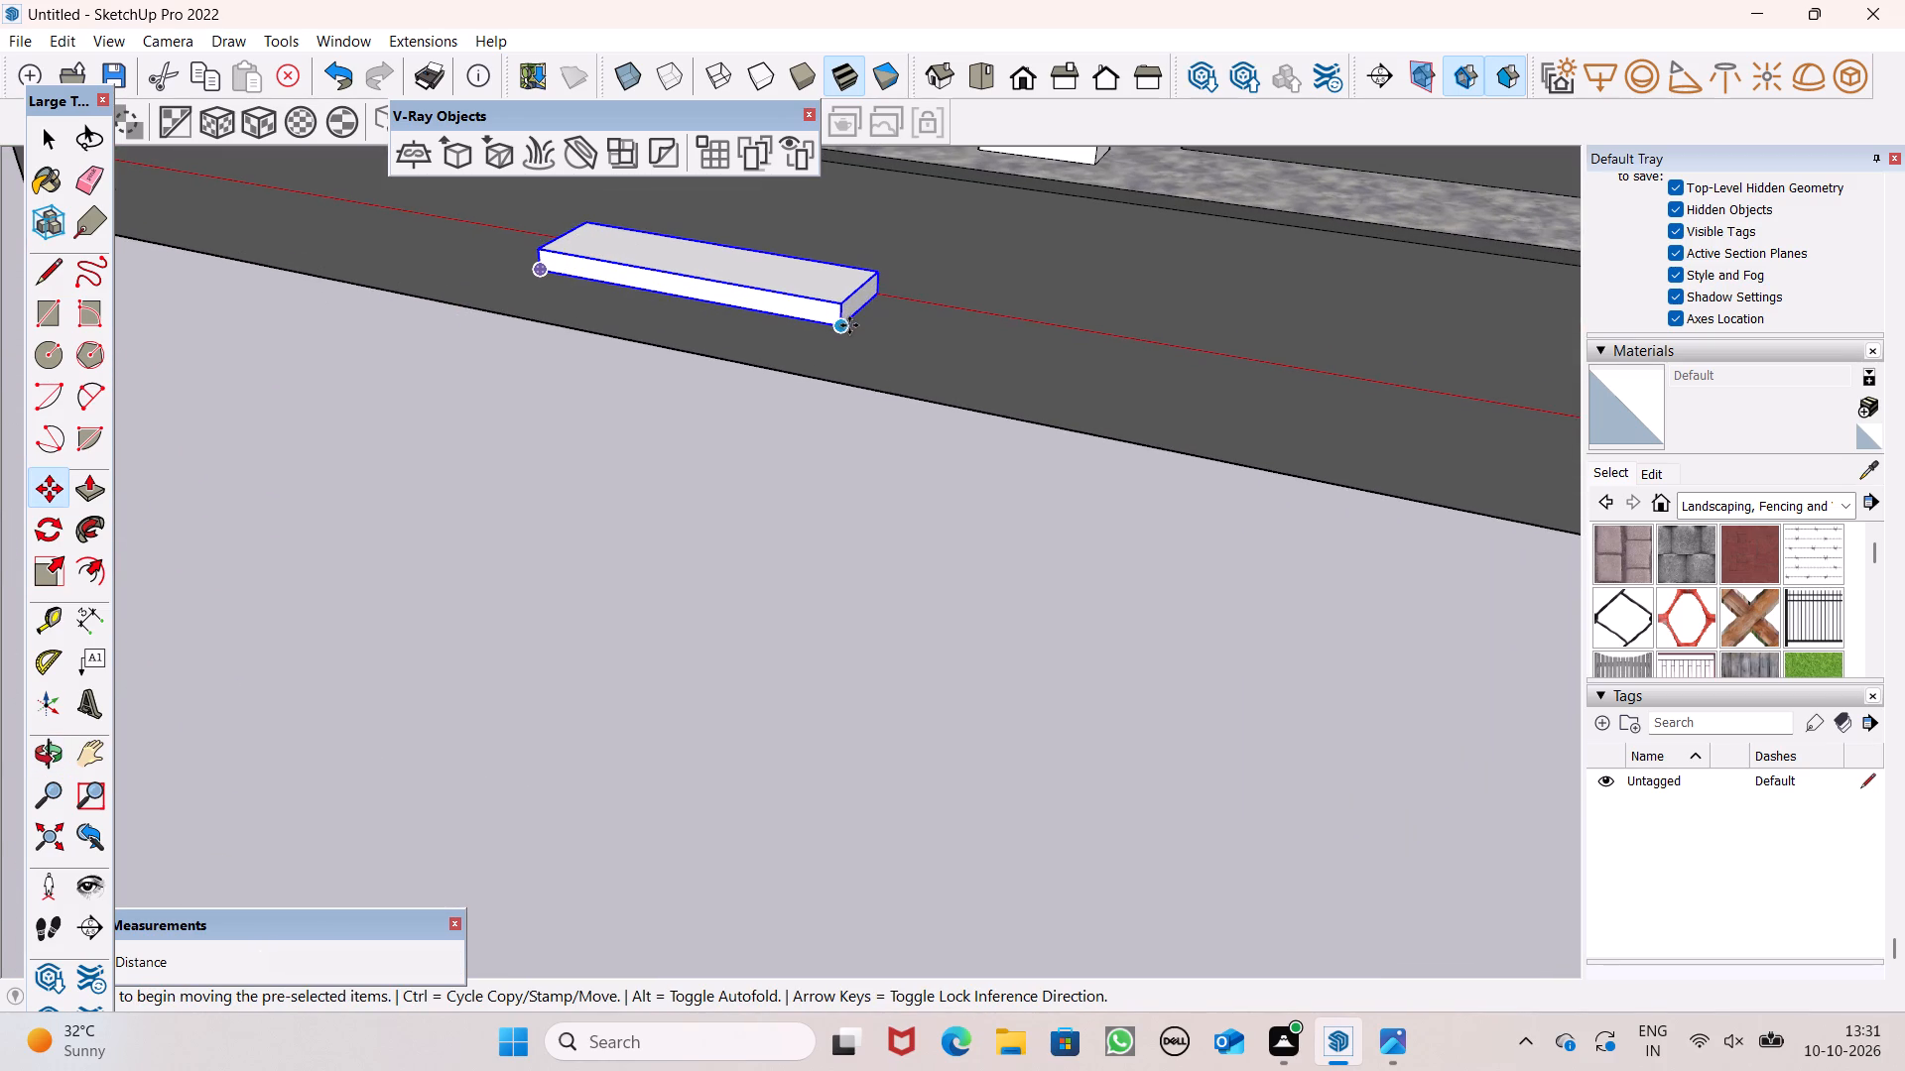
pyautogui.moveTo(841, 329); pyautogui.dragTo(713, 397)
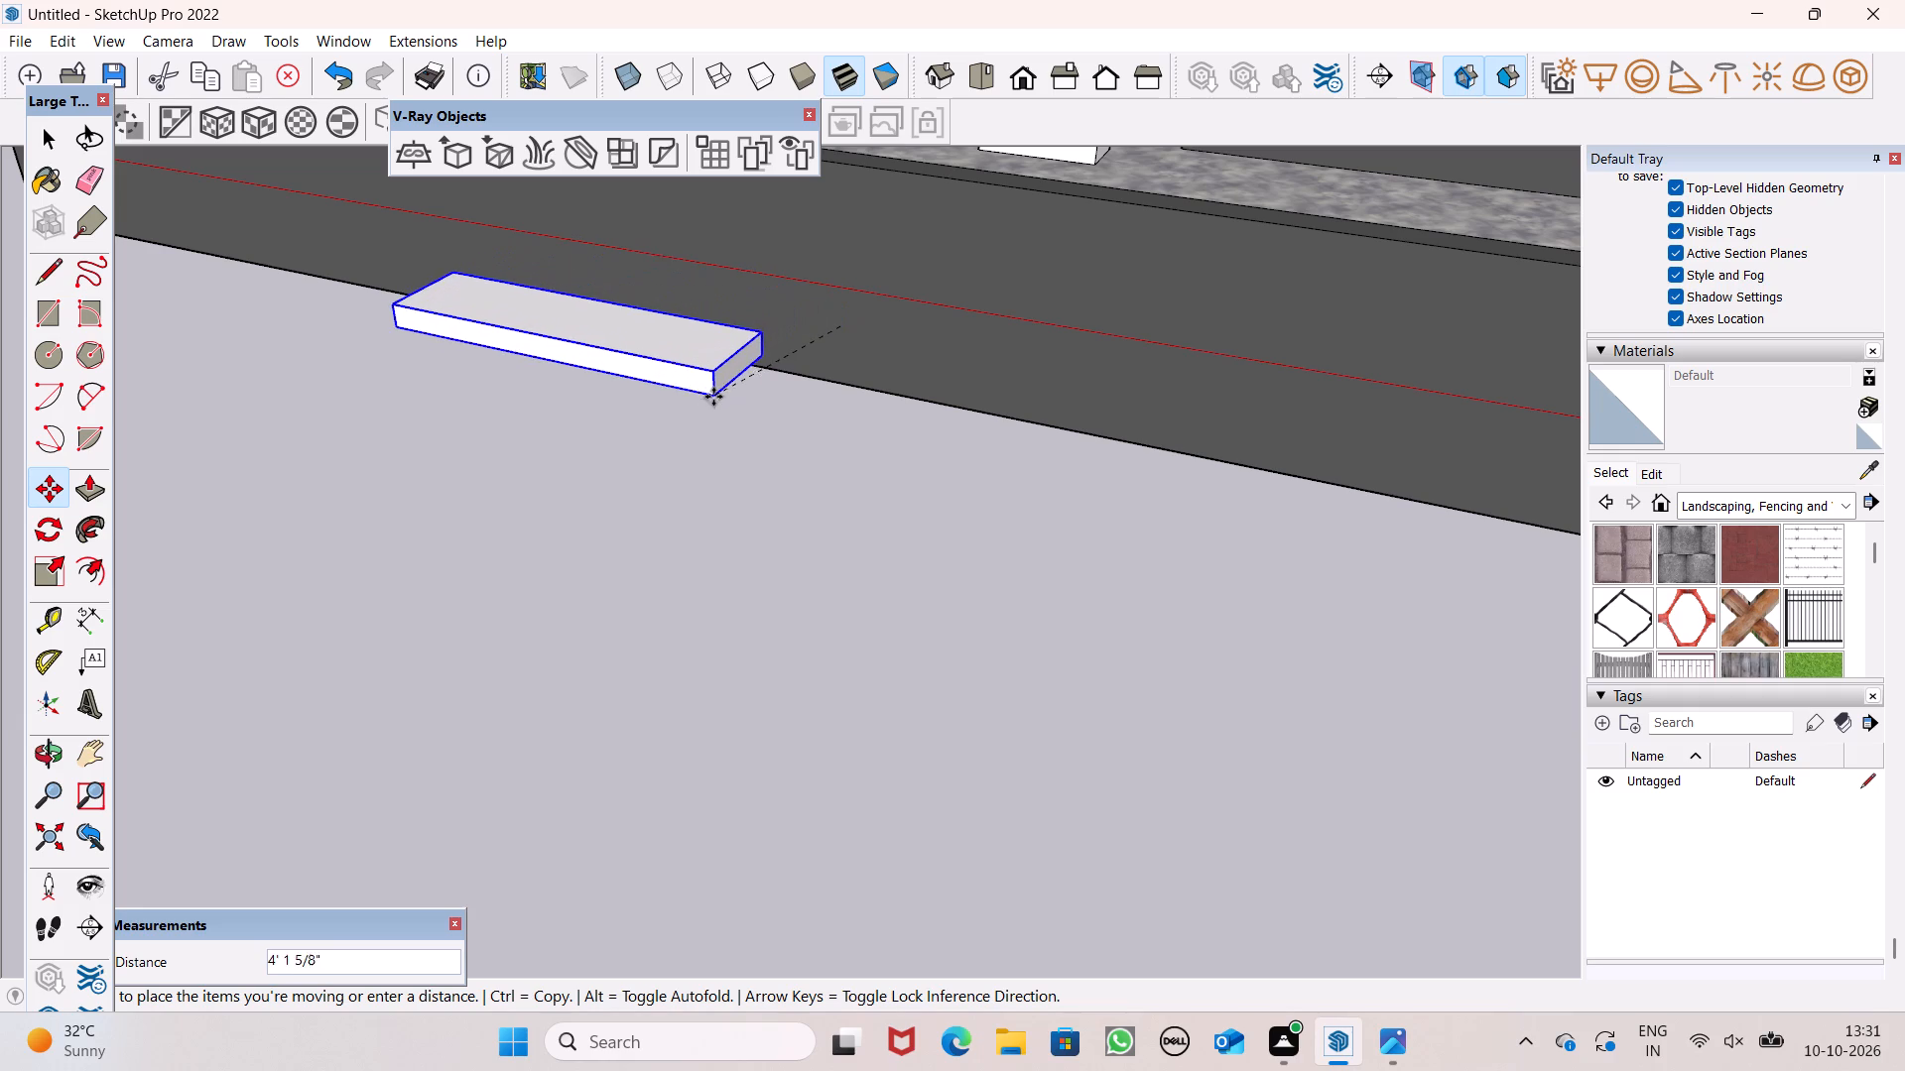
pyautogui.moveTo(713, 397); pyautogui.dragTo(701, 411)
pyautogui.scroll(5, 787, 362)
pyautogui.moveTo(701, 376); pyautogui.dragTo(715, 365)
# Move the slab group farther away from the base's front wall, in front of the entrance.
pyautogui.scroll(-20, 698, 440)
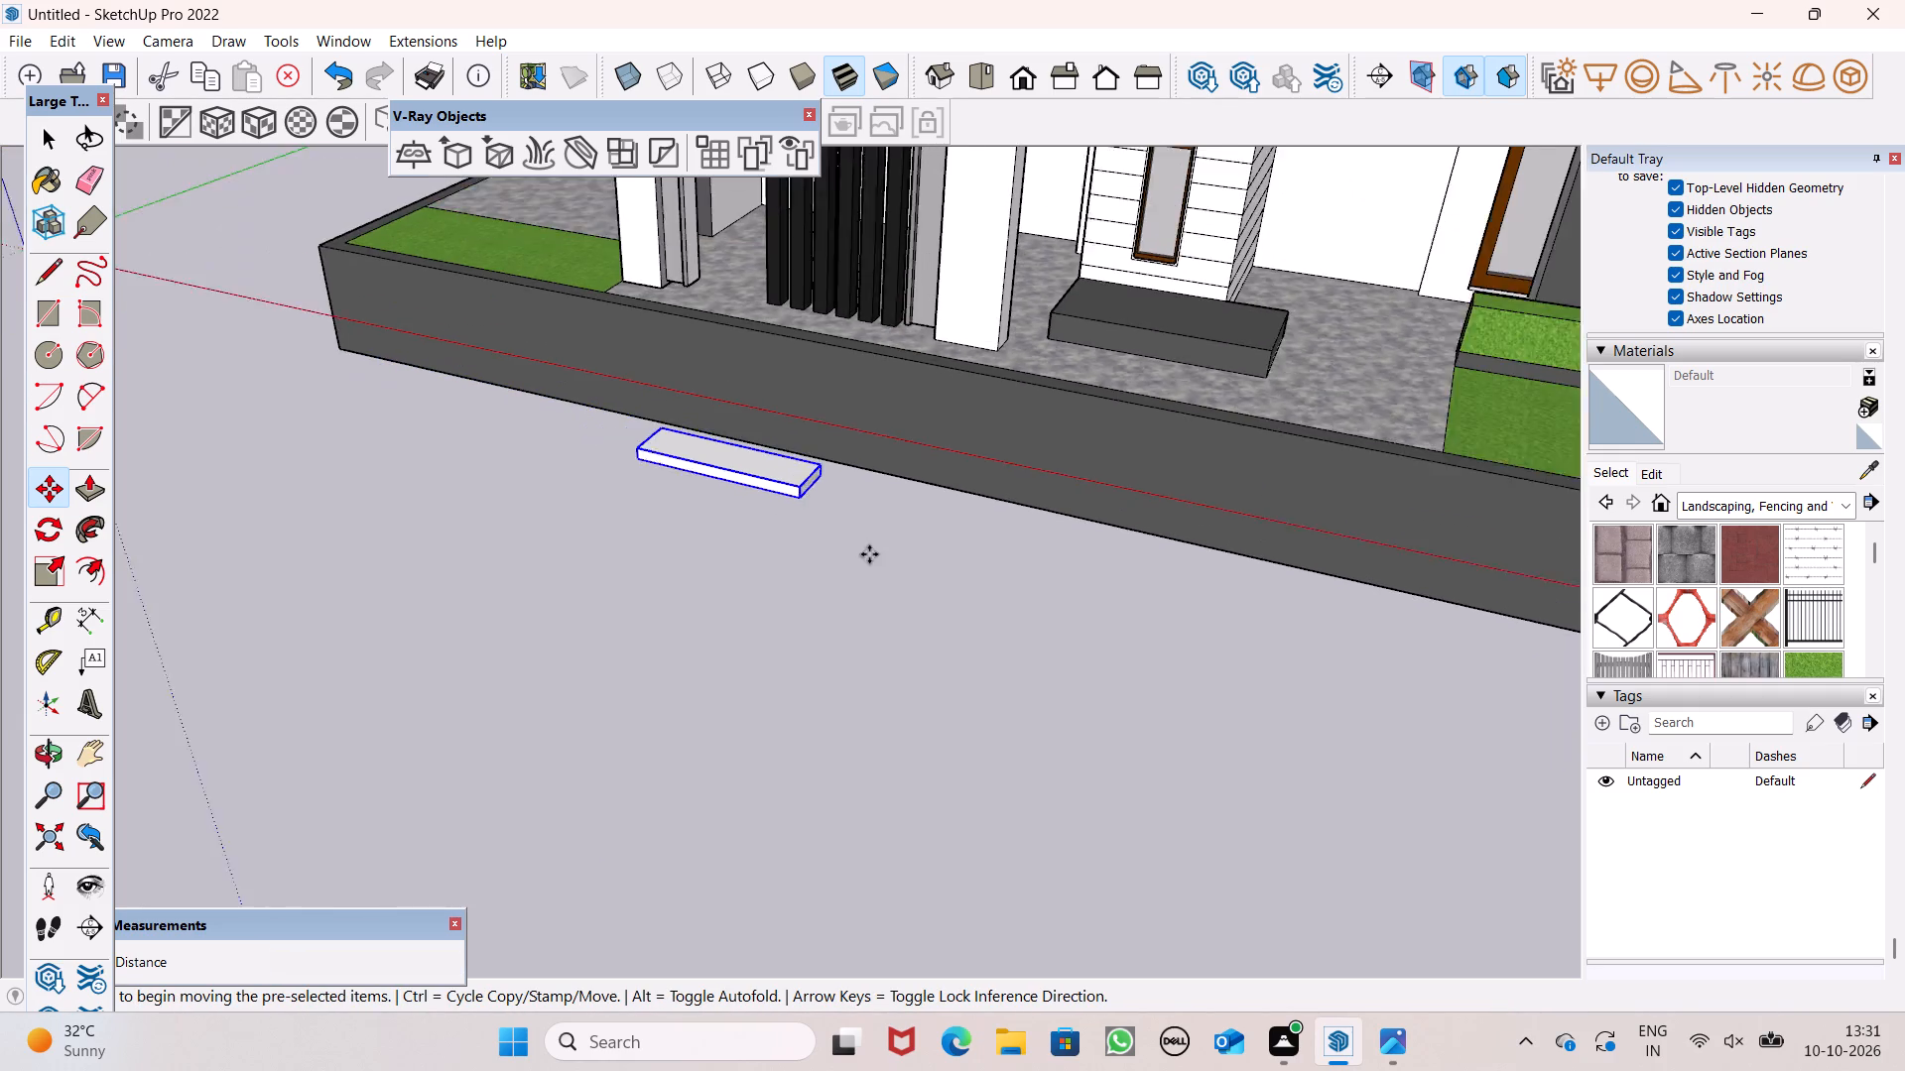
pyautogui.scroll(-1, 869, 554)
pyautogui.moveTo(938, 563); pyautogui.dragTo(1127, 411, button='middle')
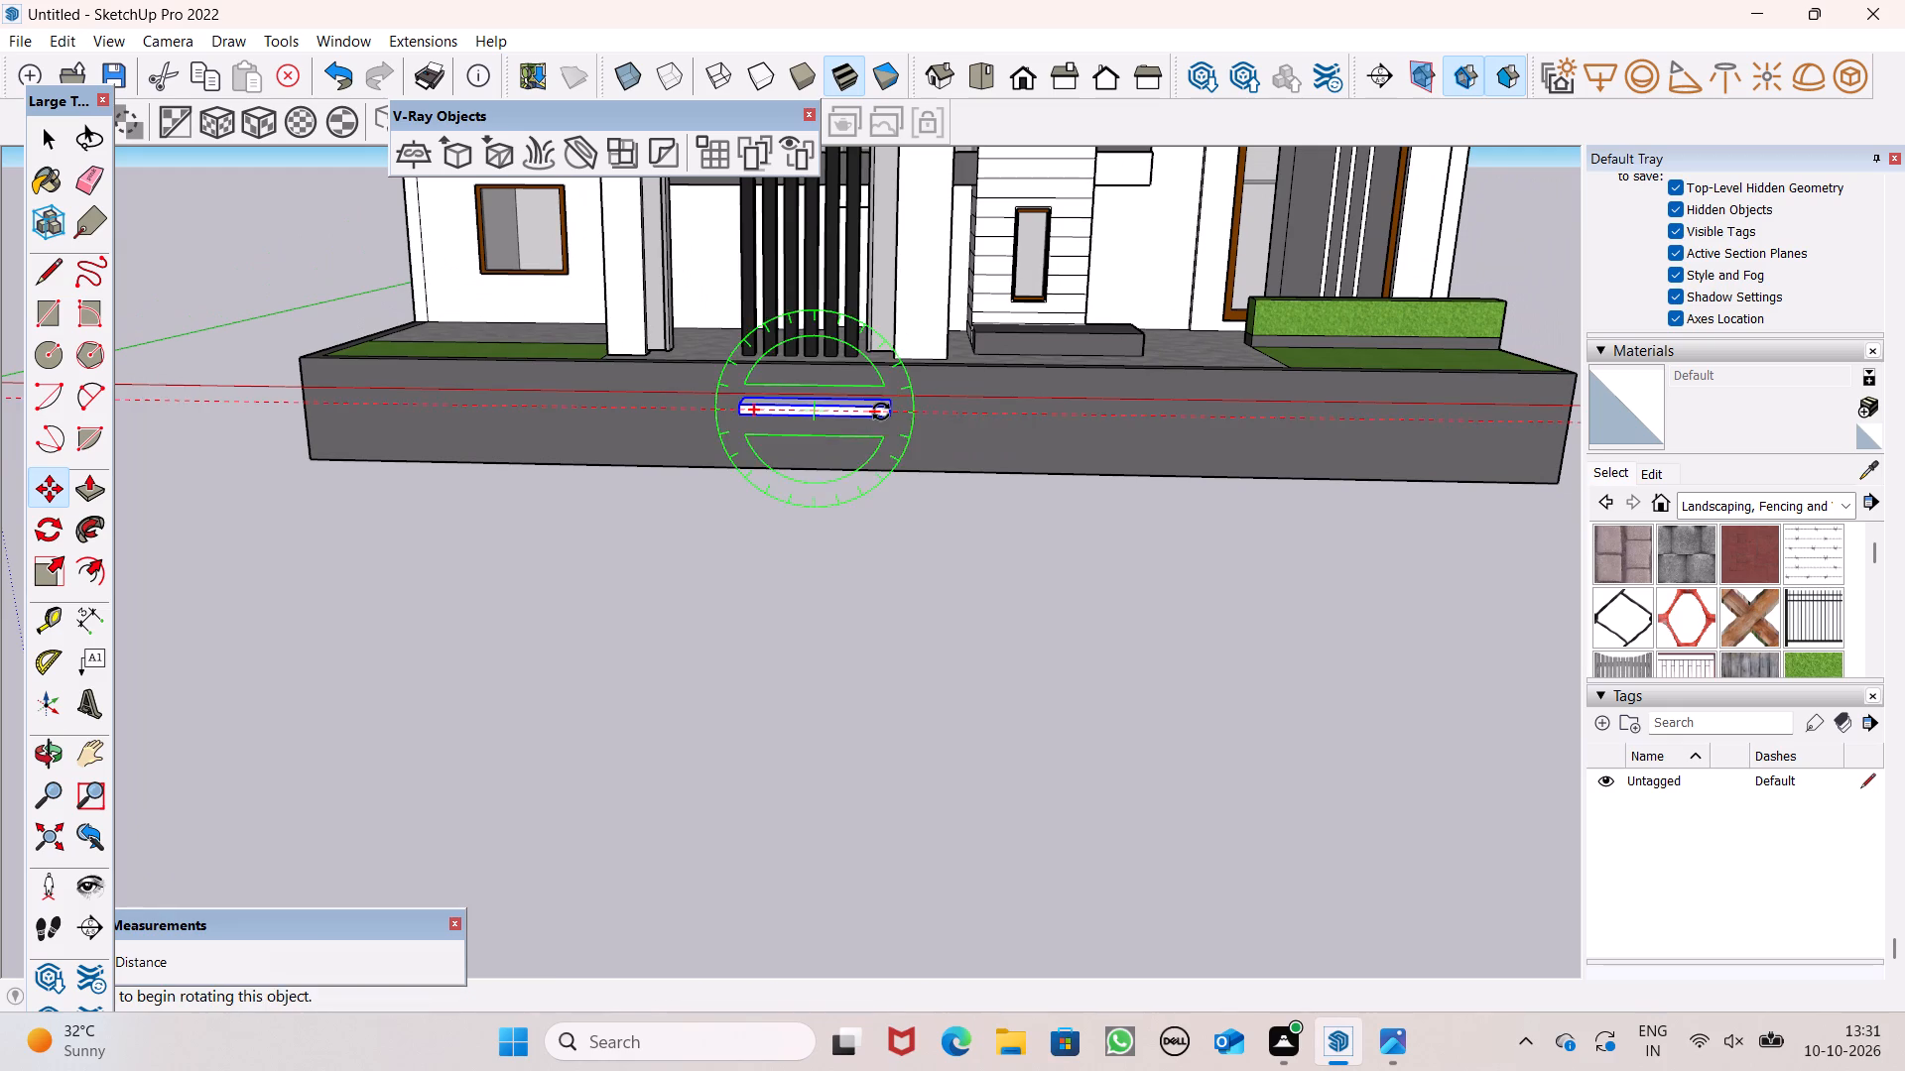
pyautogui.moveTo(888, 424); pyautogui.dragTo(892, 423)
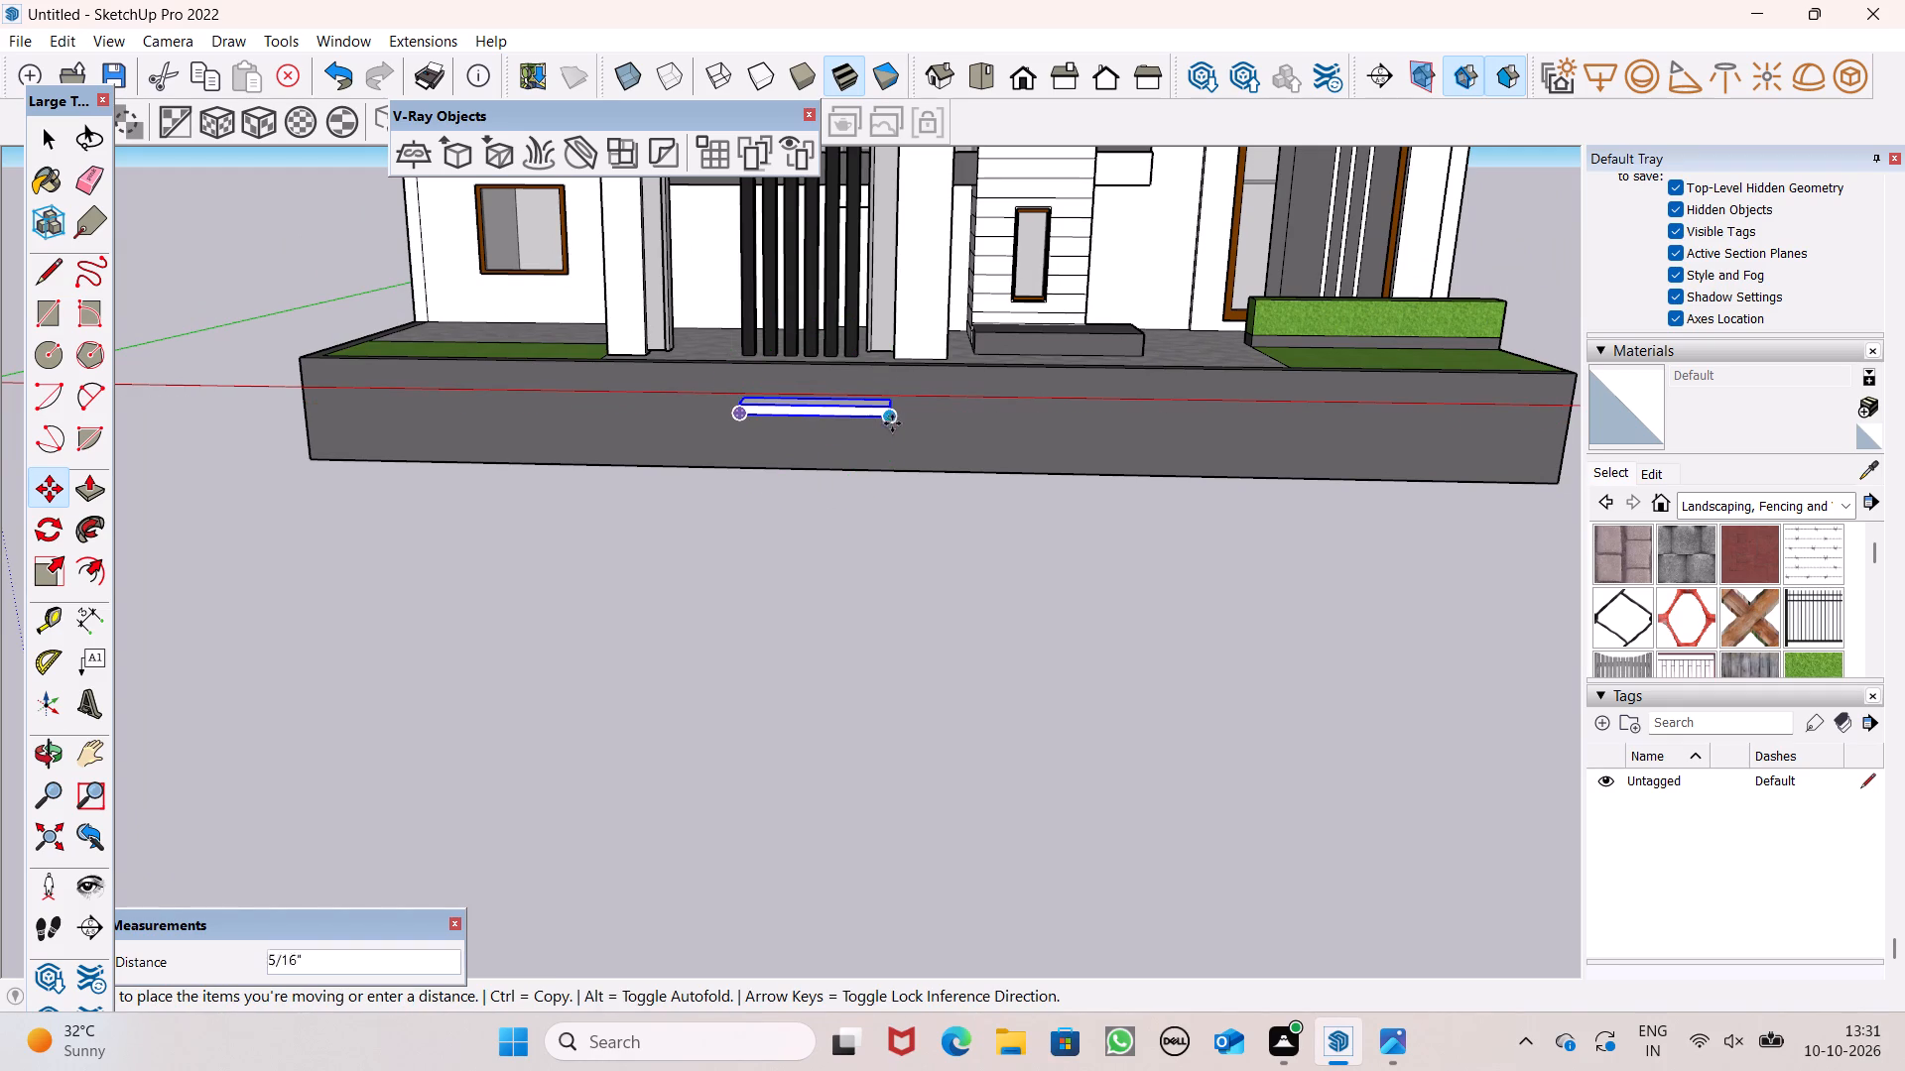
pyautogui.moveTo(892, 423); pyautogui.dragTo(843, 605)
pyautogui.press('space')
# Explode the slab group in front of the house and clear the selection.
pyautogui.scroll(-5, 983, 618)
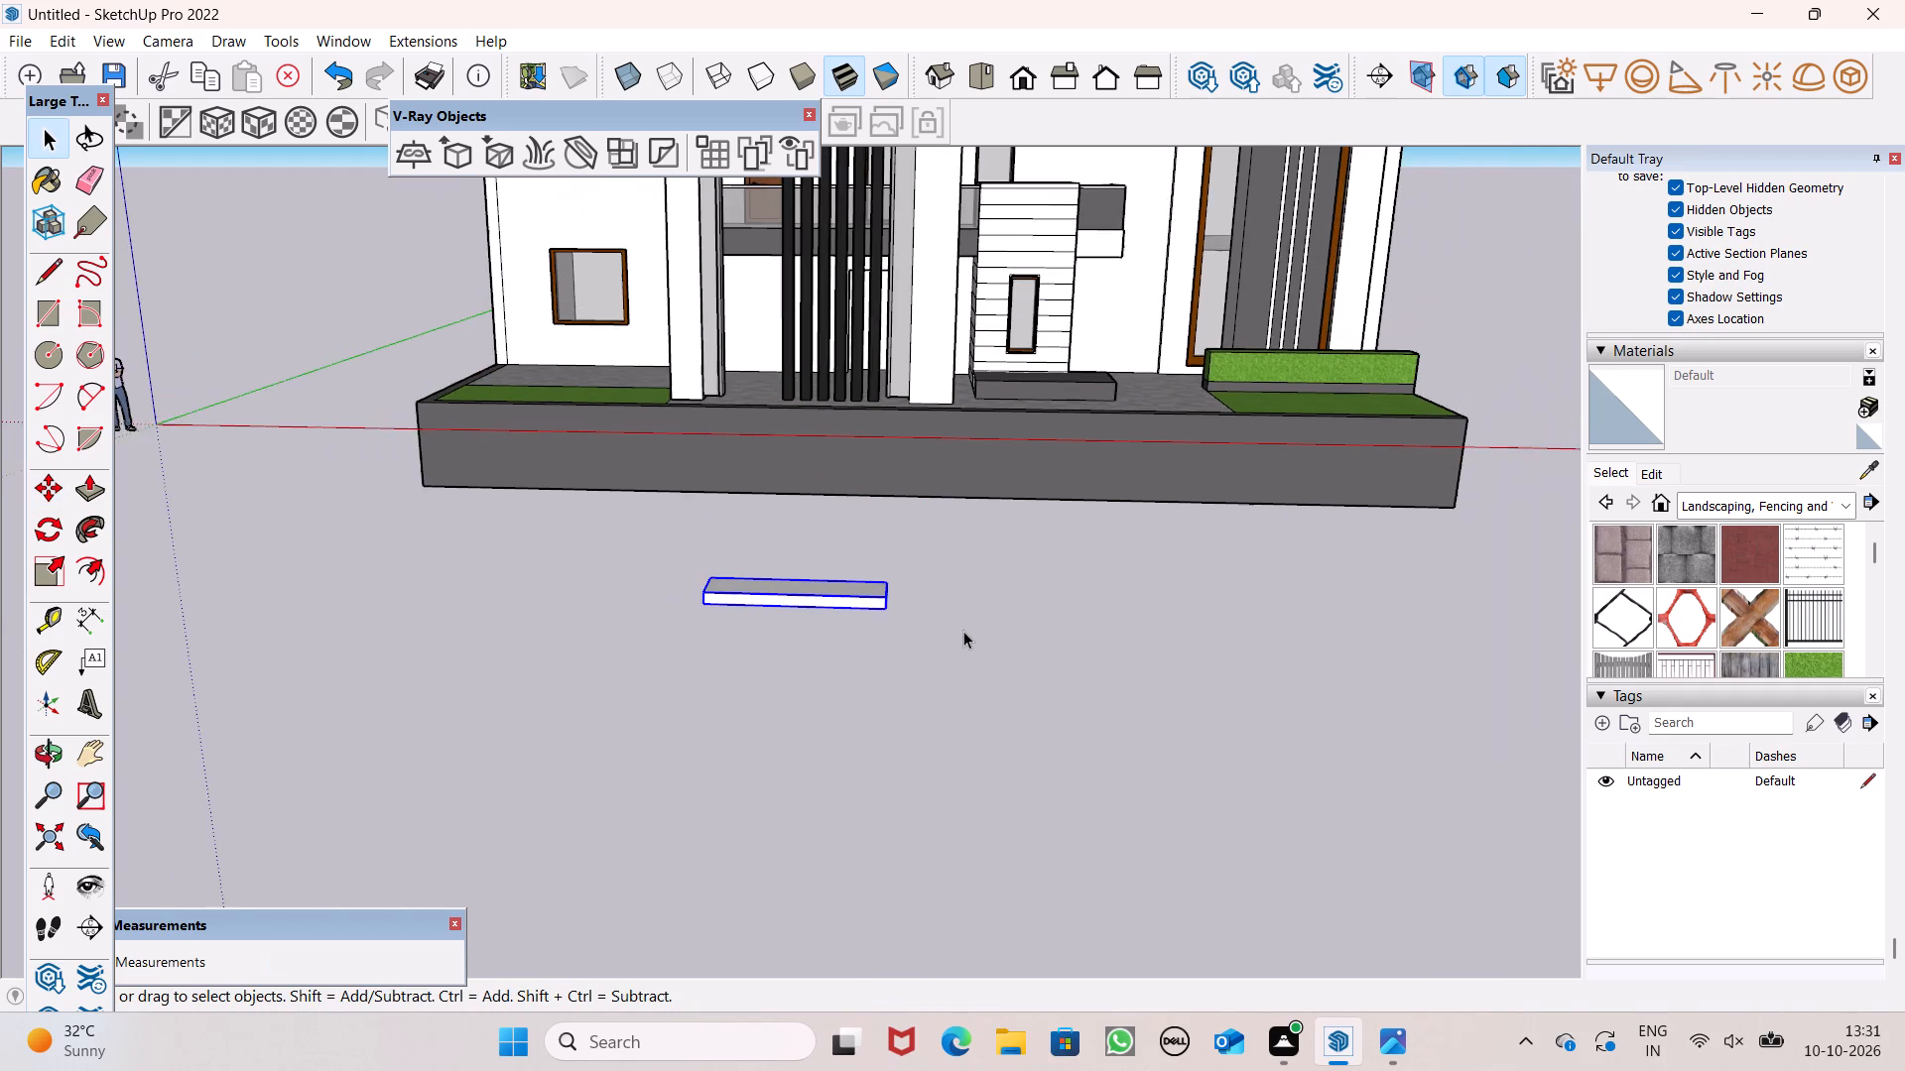
pyautogui.moveTo(933, 666); pyautogui.dragTo(937, 934, button='middle')
pyautogui.scroll(-7, 999, 646)
pyautogui.click(1045, 761)
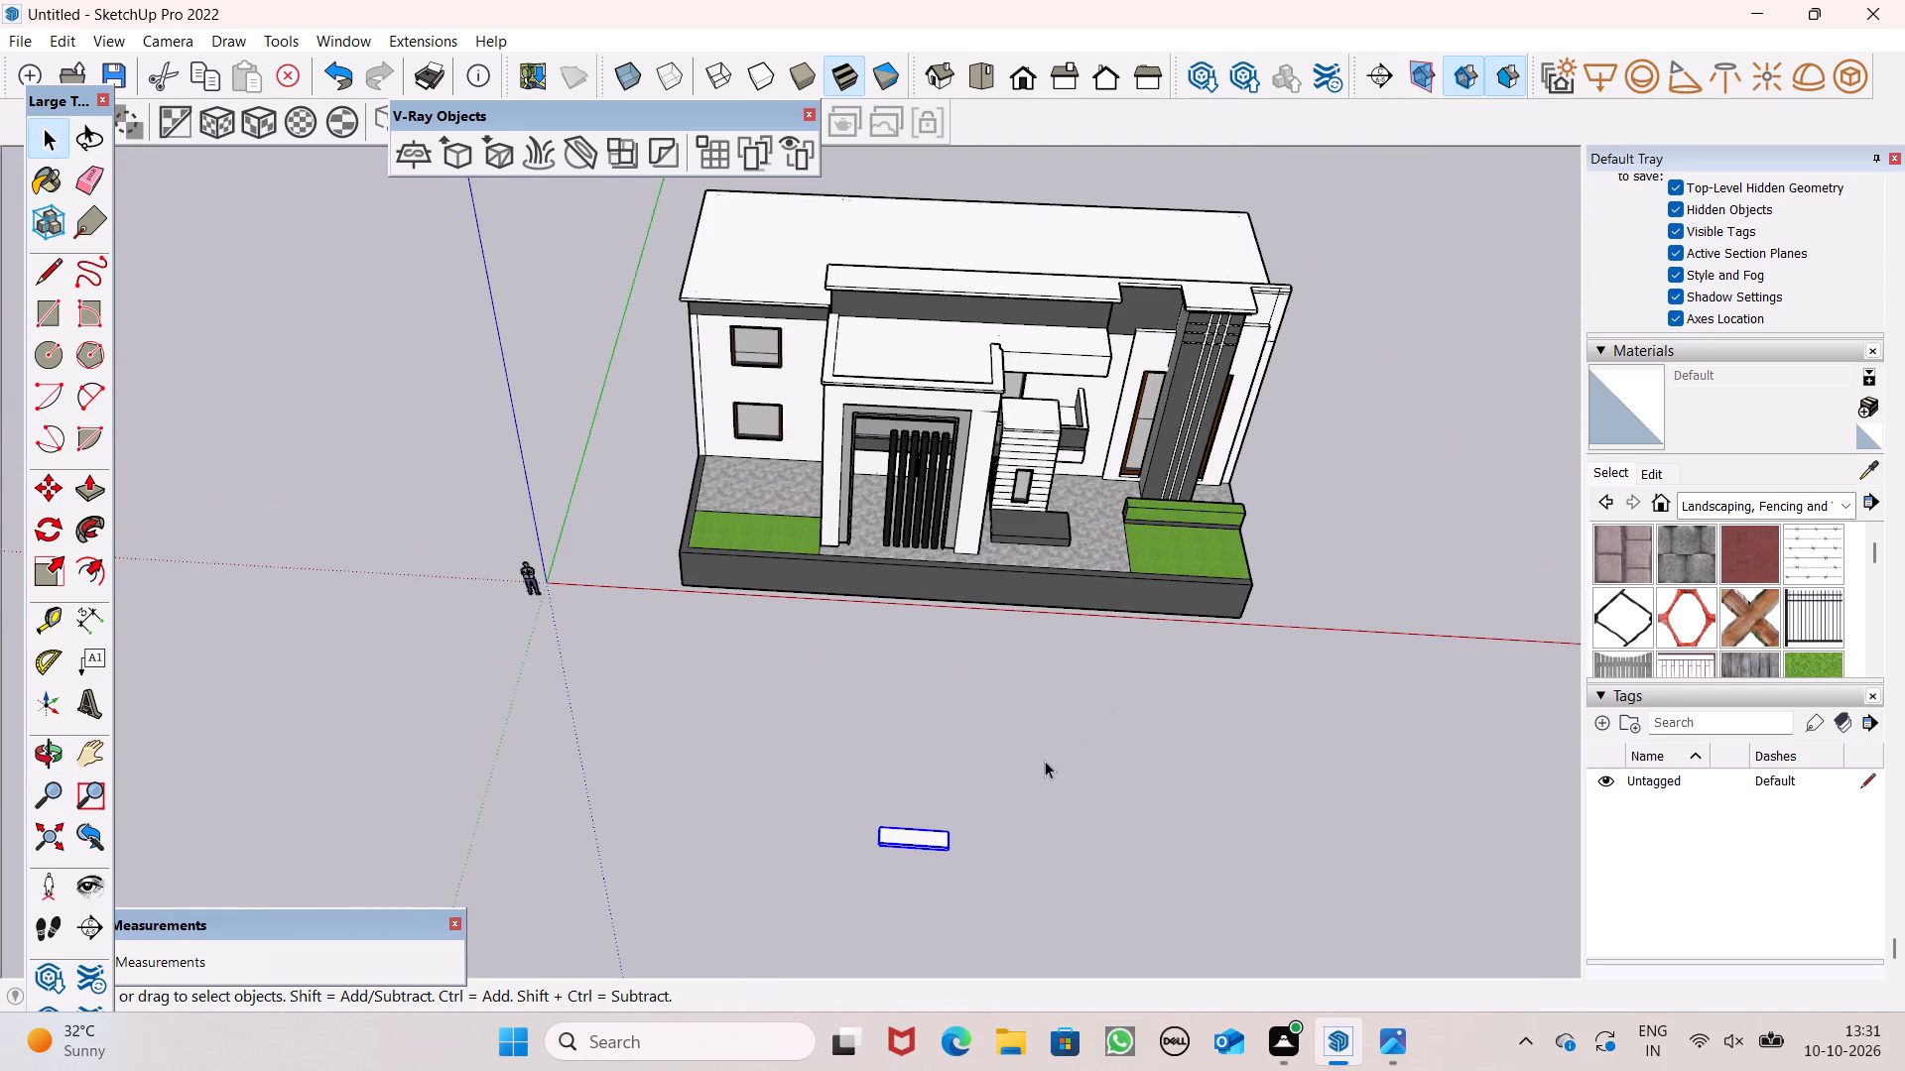
pyautogui.scroll(5, 979, 930)
pyautogui.scroll(6, 979, 828)
pyautogui.click(808, 776)
pyautogui.rightClick(812, 772)
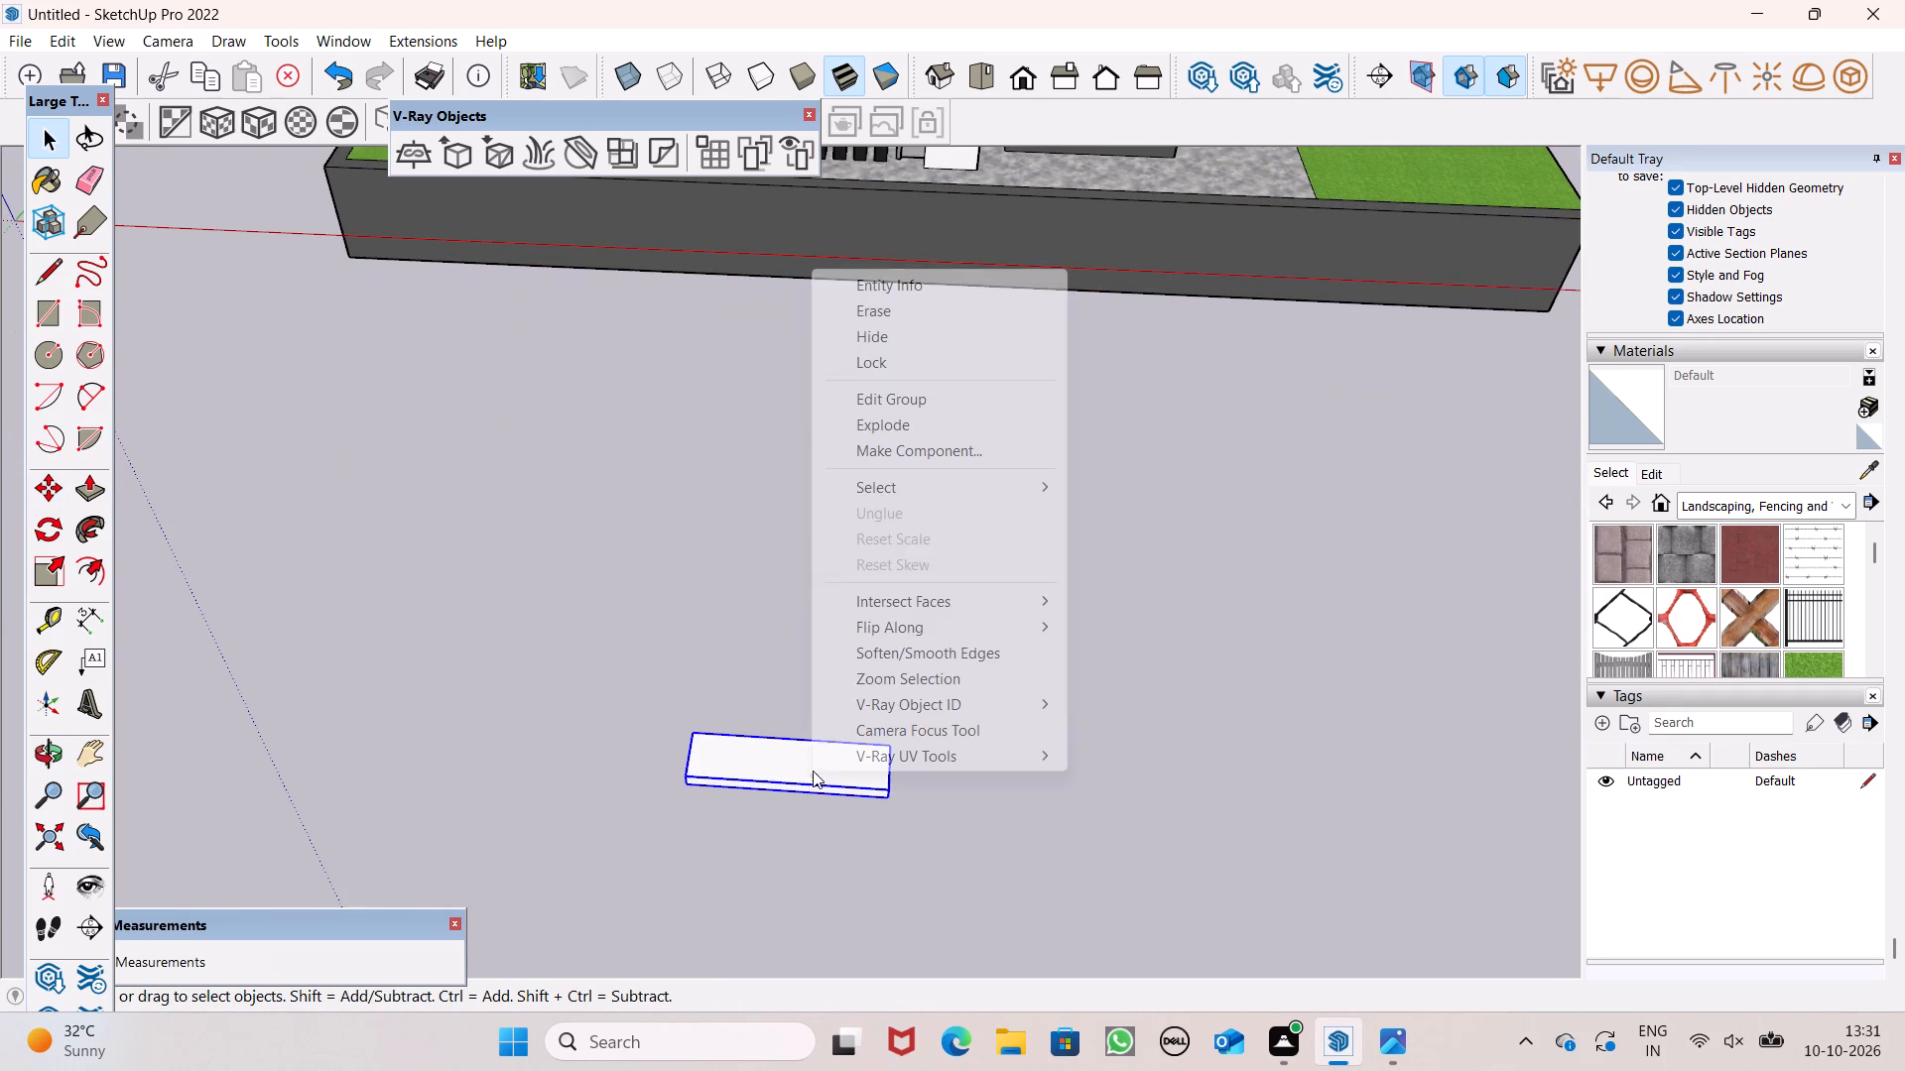
pyautogui.click(966, 435)
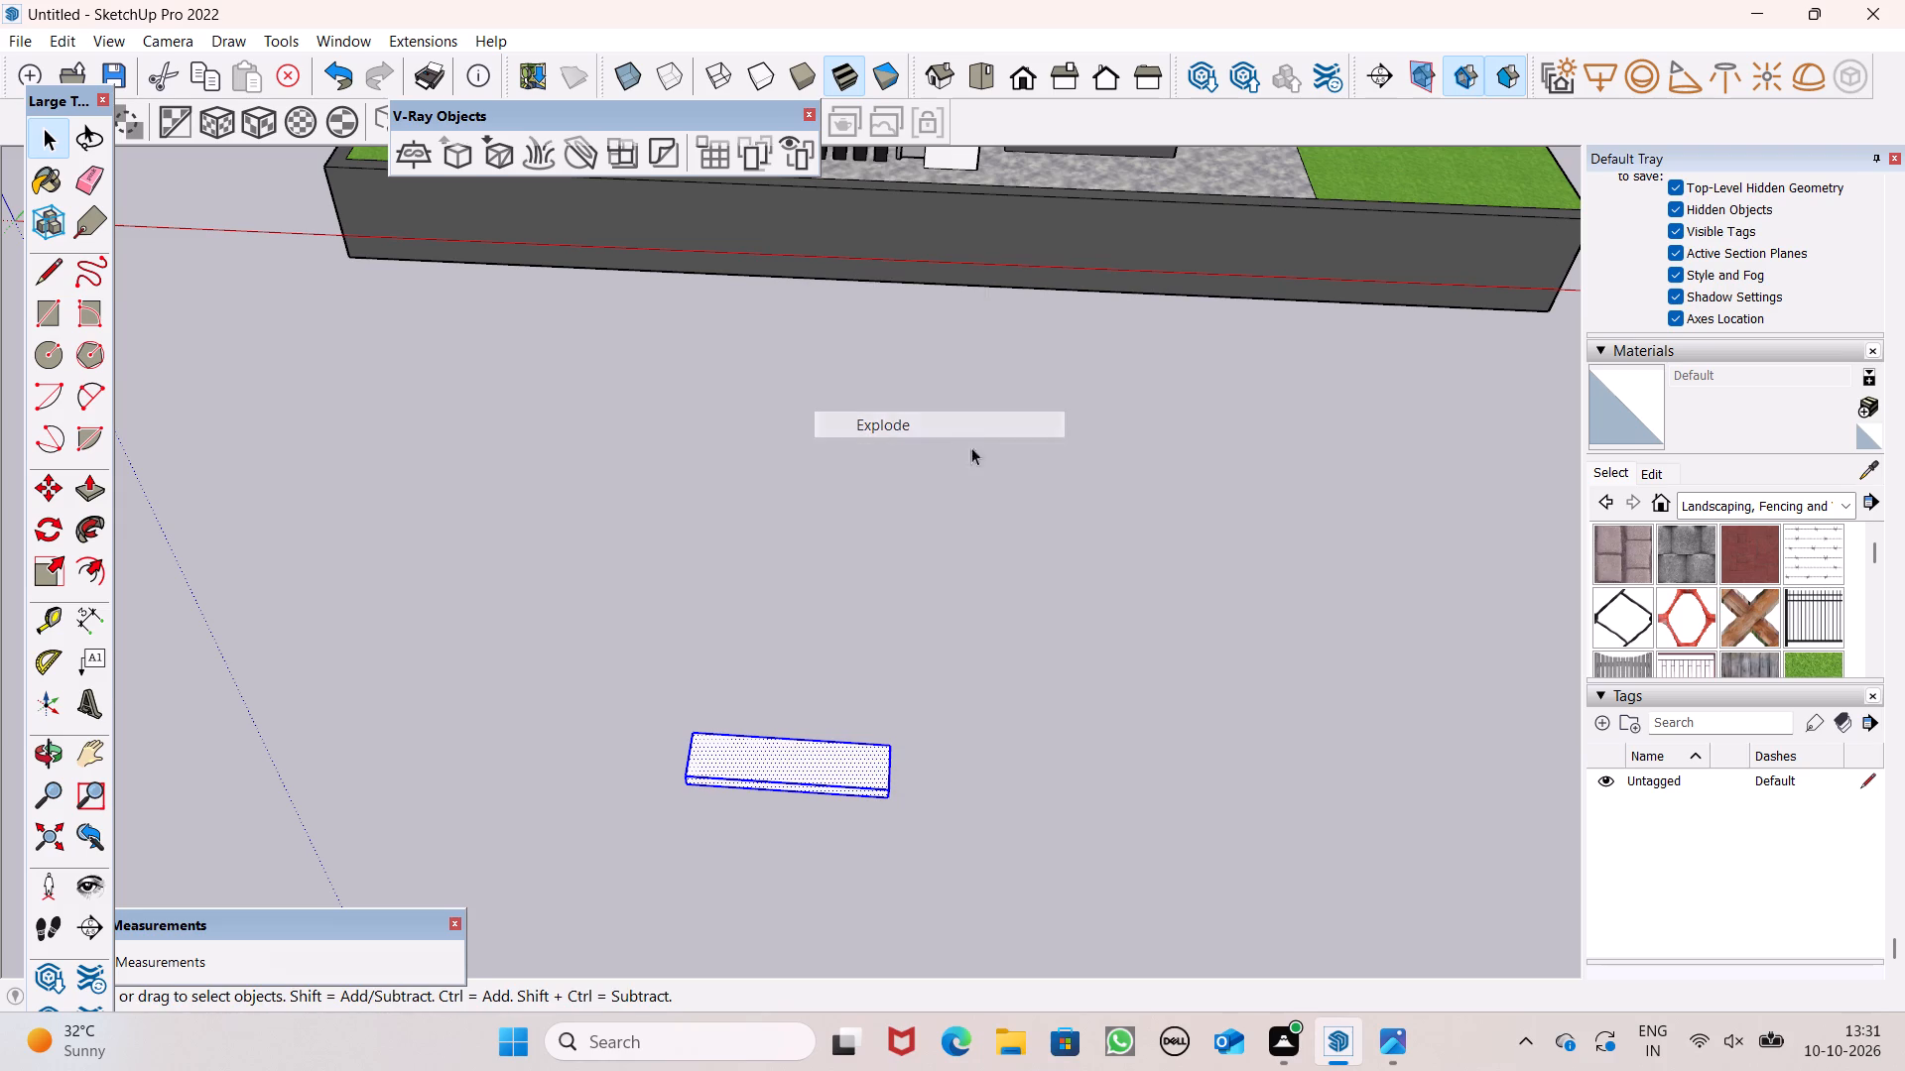
pyautogui.click(1020, 668)
# Push/Pull the slab's left end, seen from the front, outward by about 3' 3" to lengthen it.
pyautogui.click(83, 485)
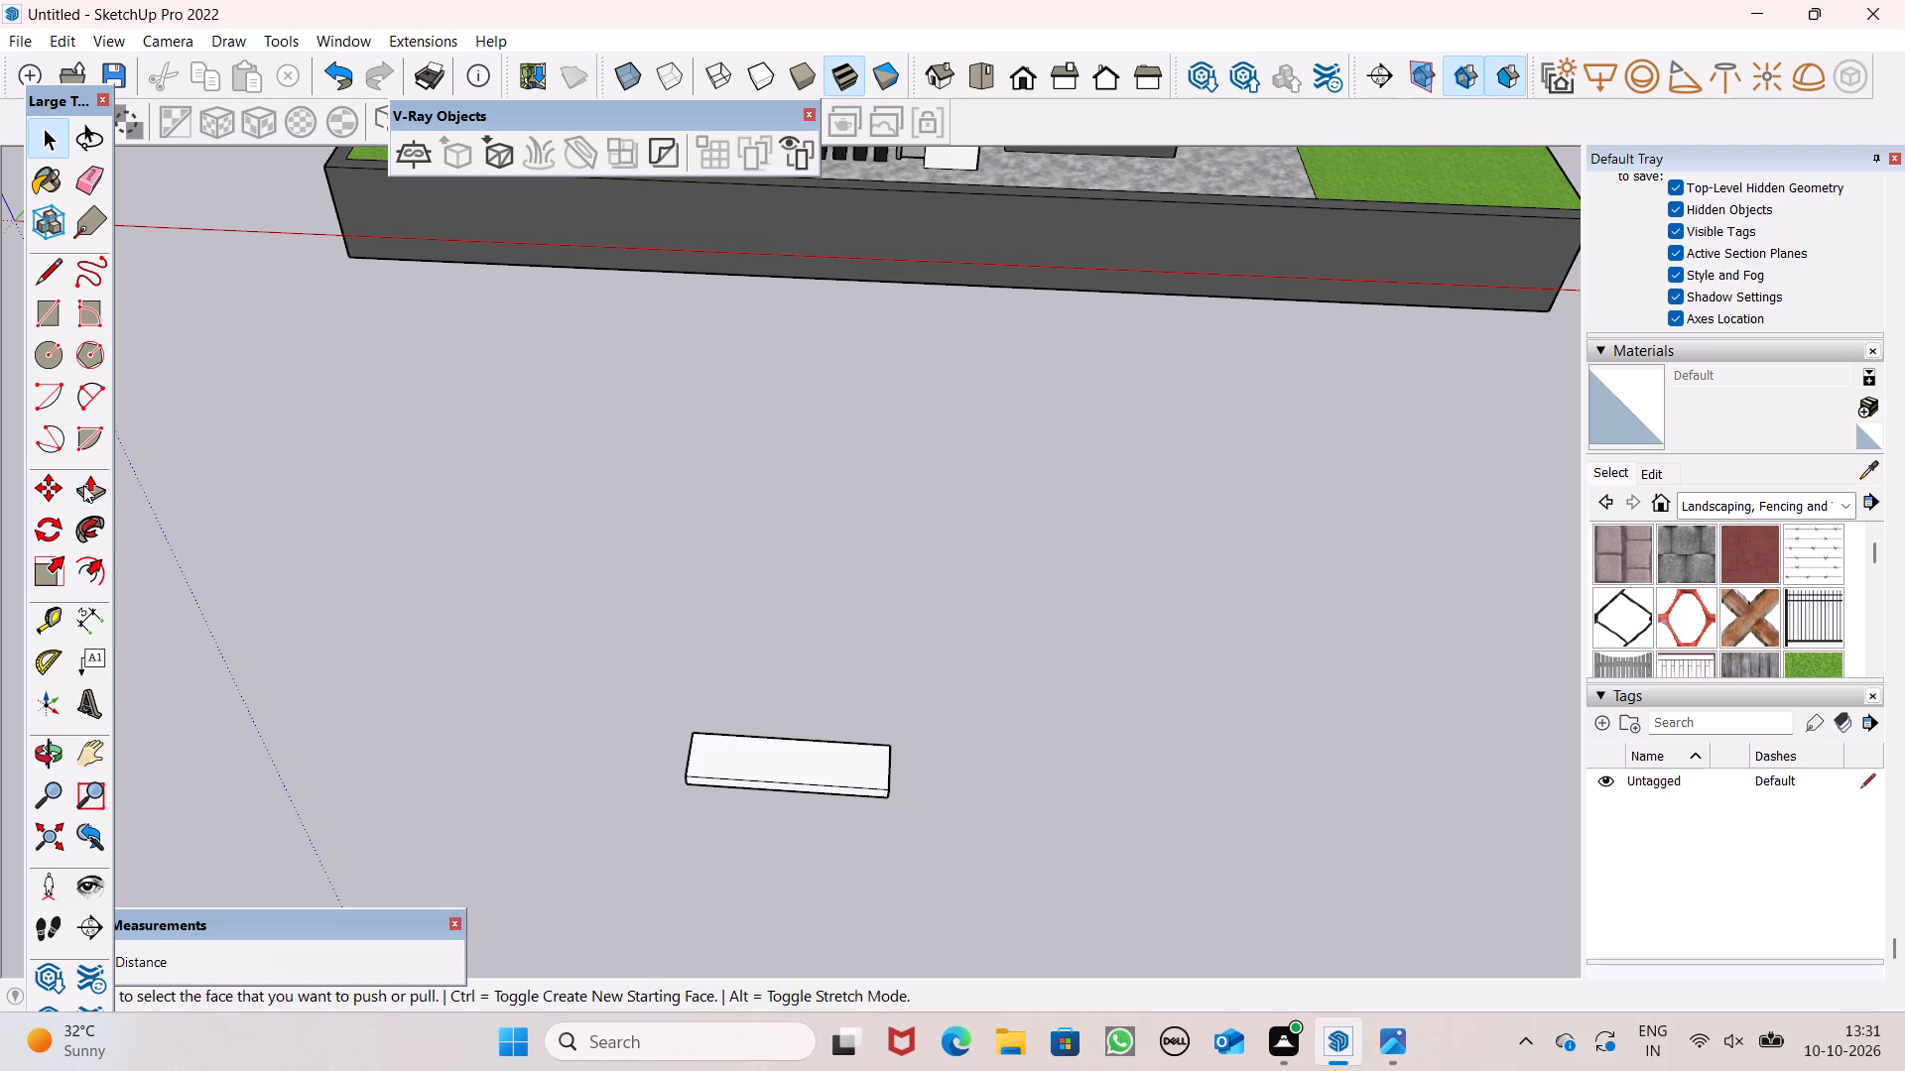
pyautogui.moveTo(581, 790); pyautogui.dragTo(914, 756, button='middle')
pyautogui.scroll(11, 1125, 696)
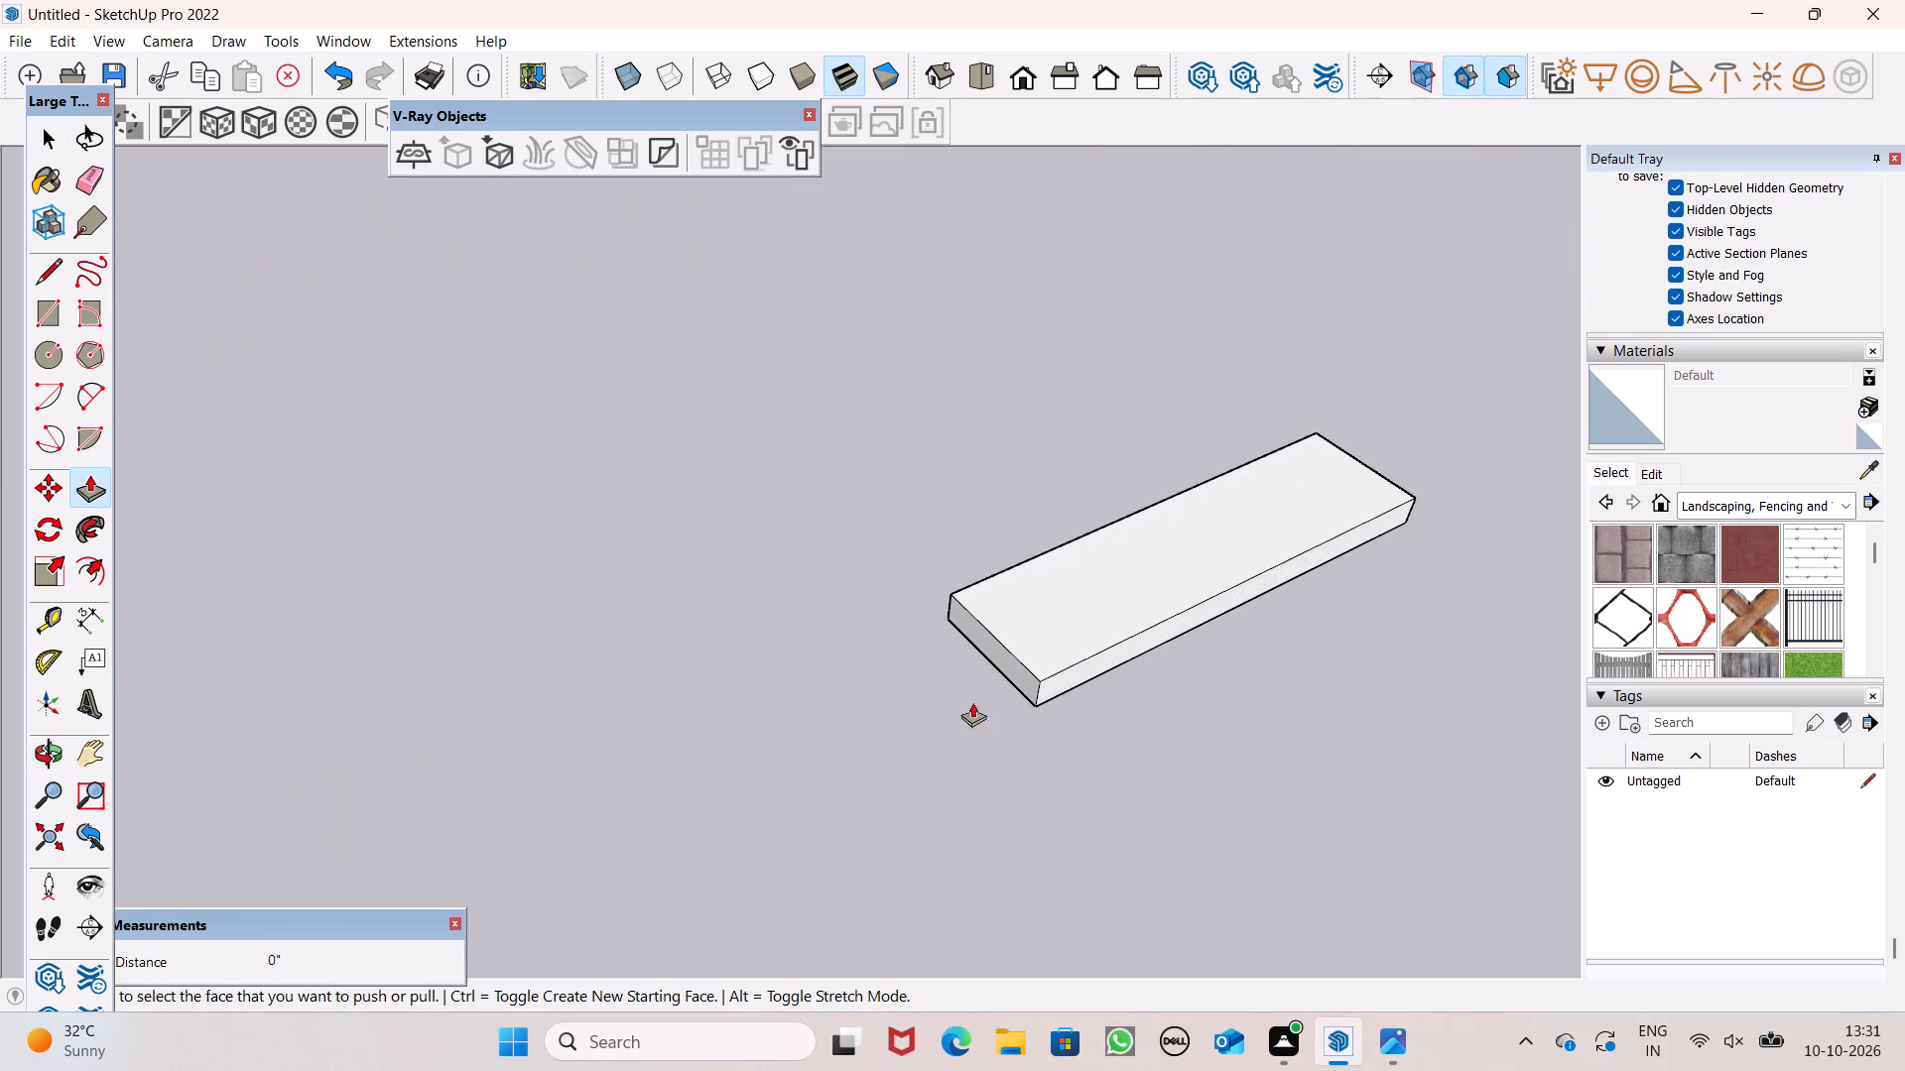
pyautogui.moveTo(1021, 678); pyautogui.dragTo(797, 788)
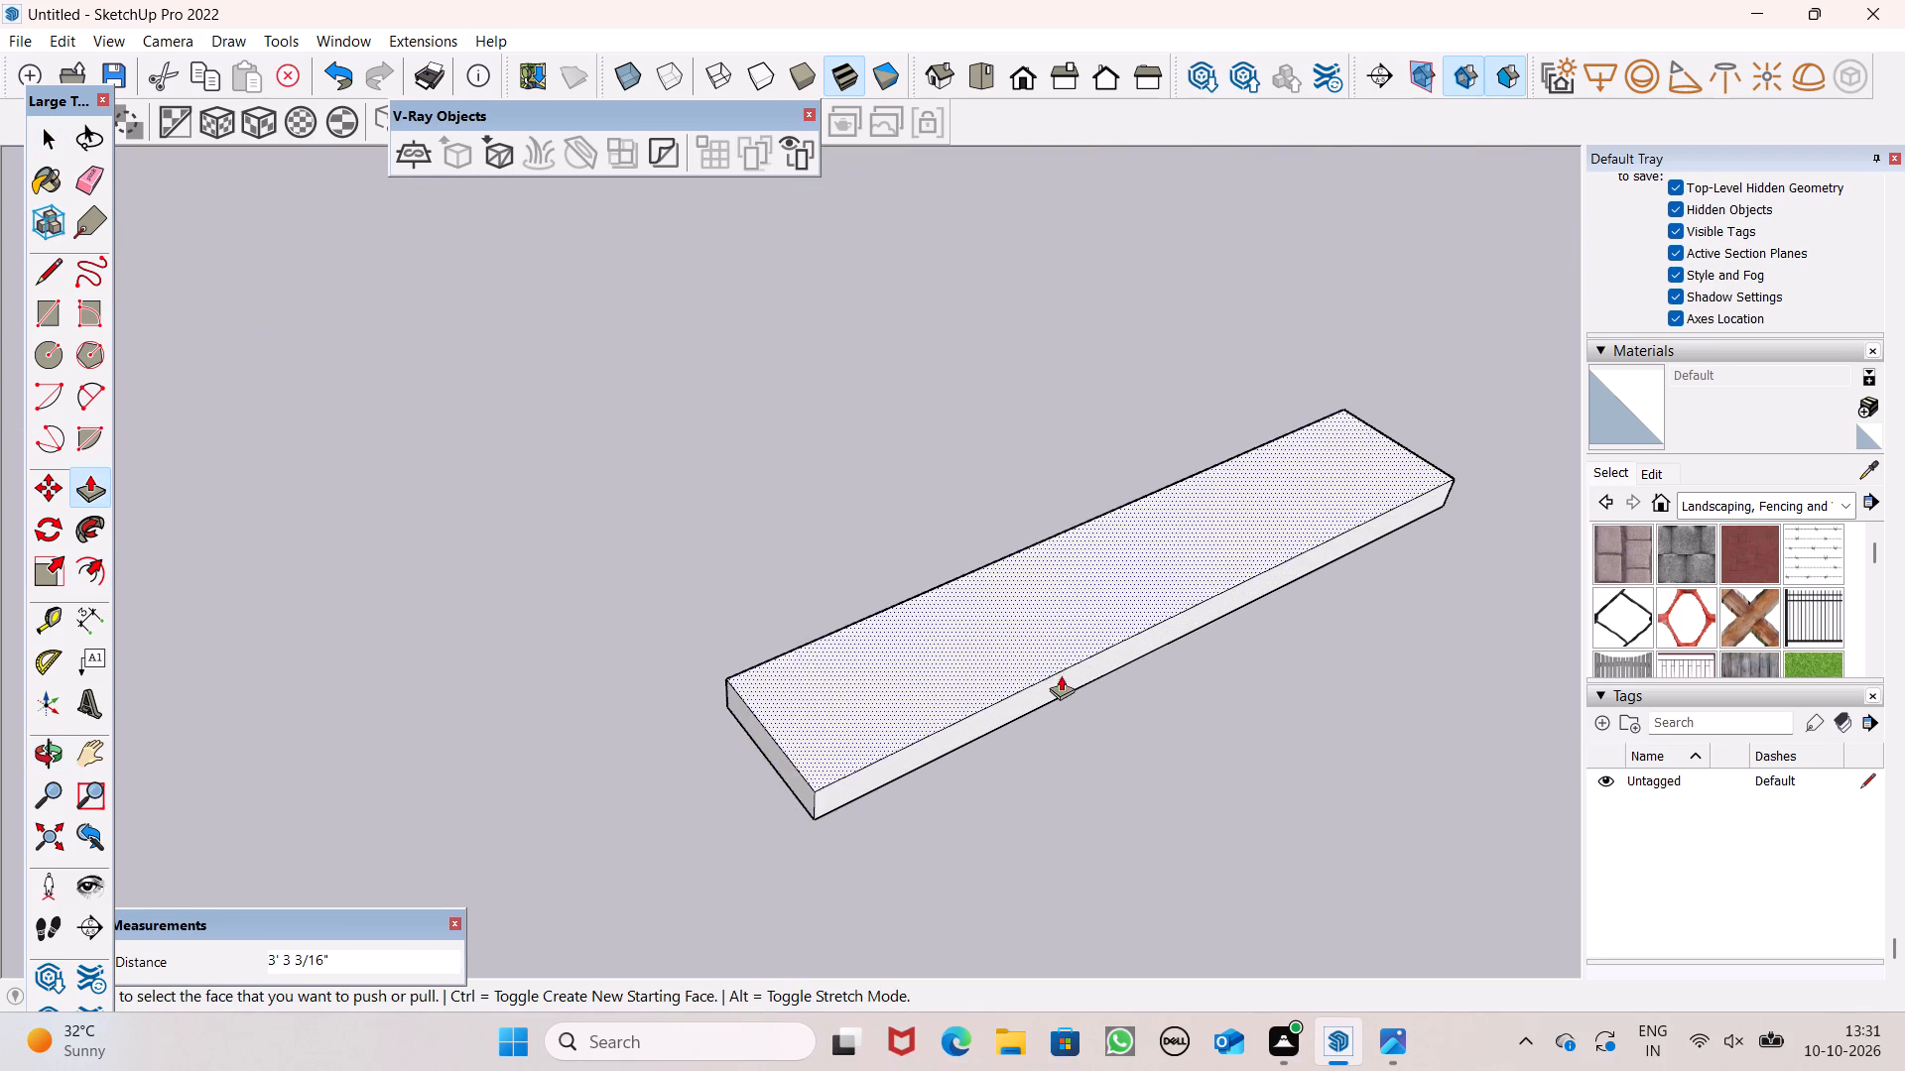
# Push/Pull the slab's opposite short end outward by about 4' 5" to lengthen it further.
pyautogui.scroll(-5, 1062, 672)
pyautogui.scroll(1, 1062, 672)
pyautogui.scroll(-9, 1099, 650)
pyautogui.moveTo(1191, 666); pyautogui.dragTo(773, 716, button='middle')
pyautogui.middleClick(773, 716)
pyautogui.moveTo(732, 712); pyautogui.dragTo(605, 698, button='middle')
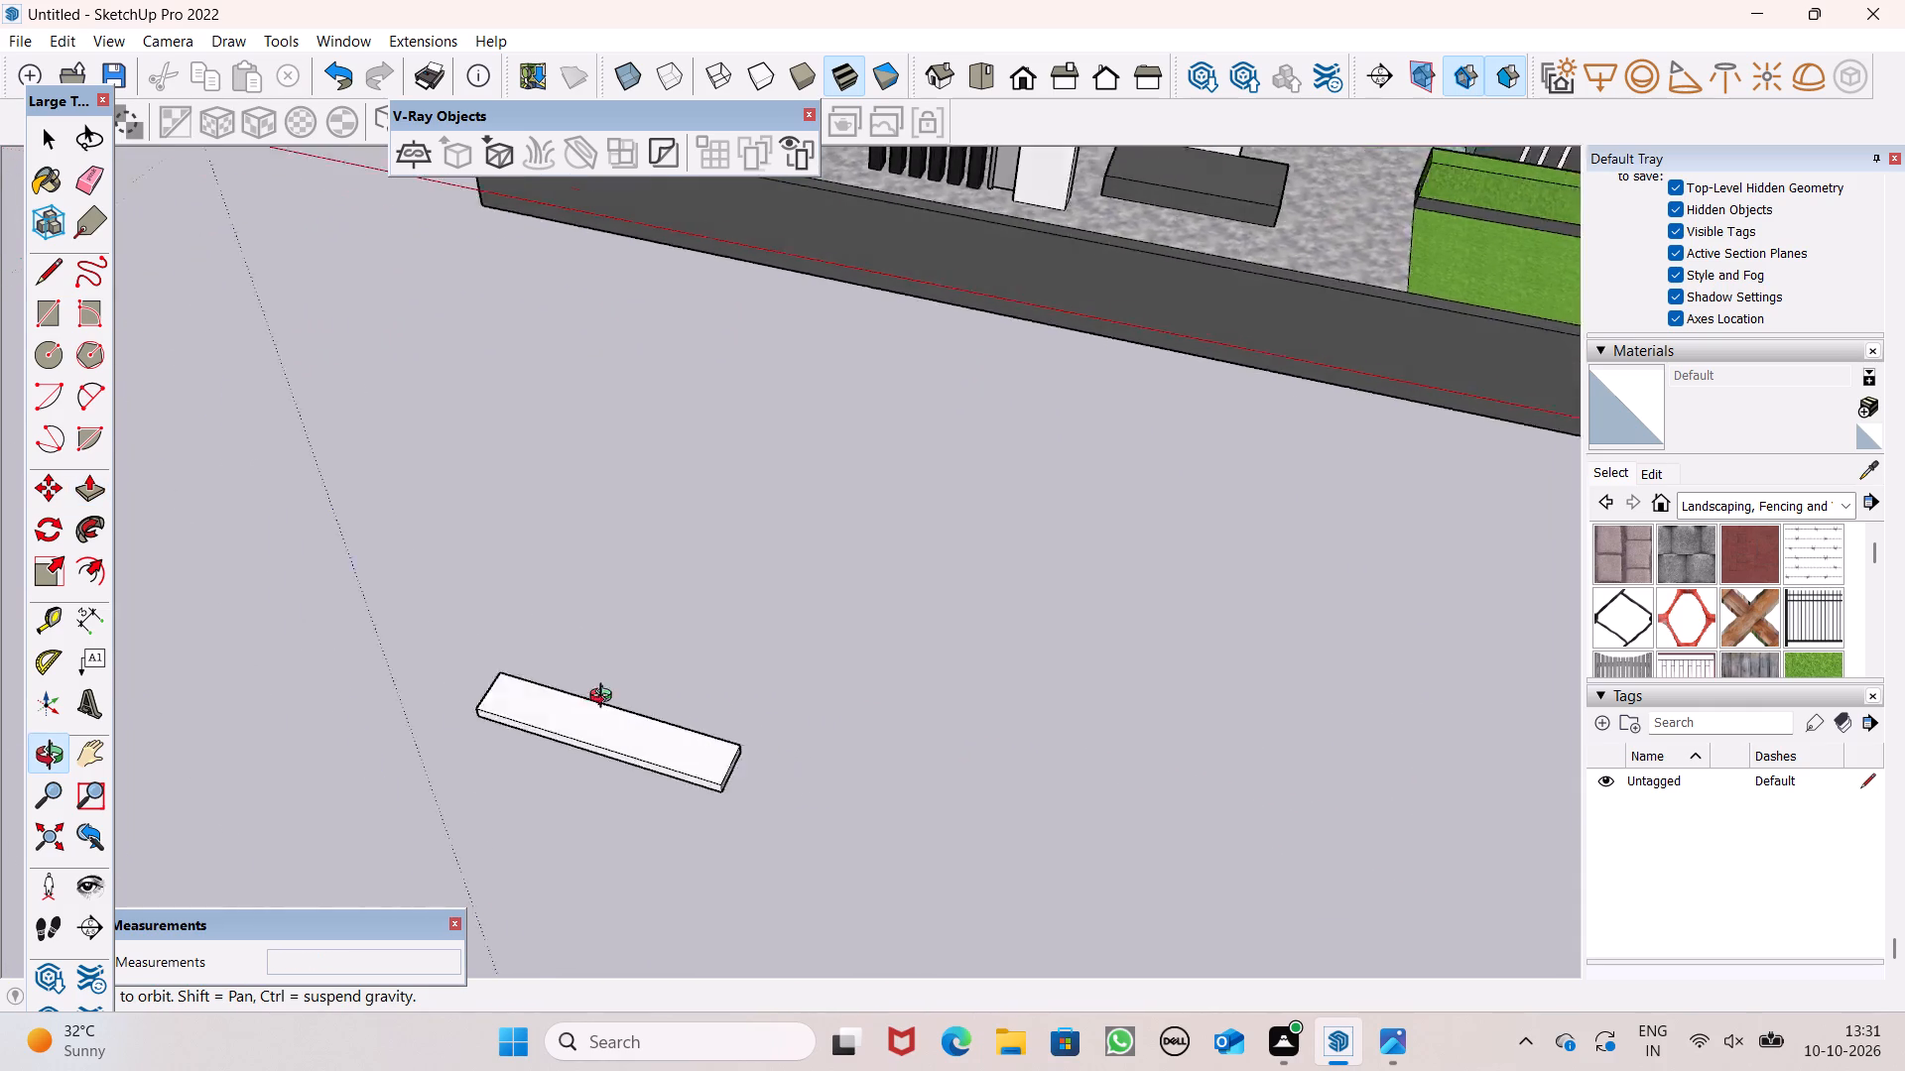
pyautogui.moveTo(605, 698); pyautogui.dragTo(383, 592, button='middle')
pyautogui.scroll(8, 408, 547)
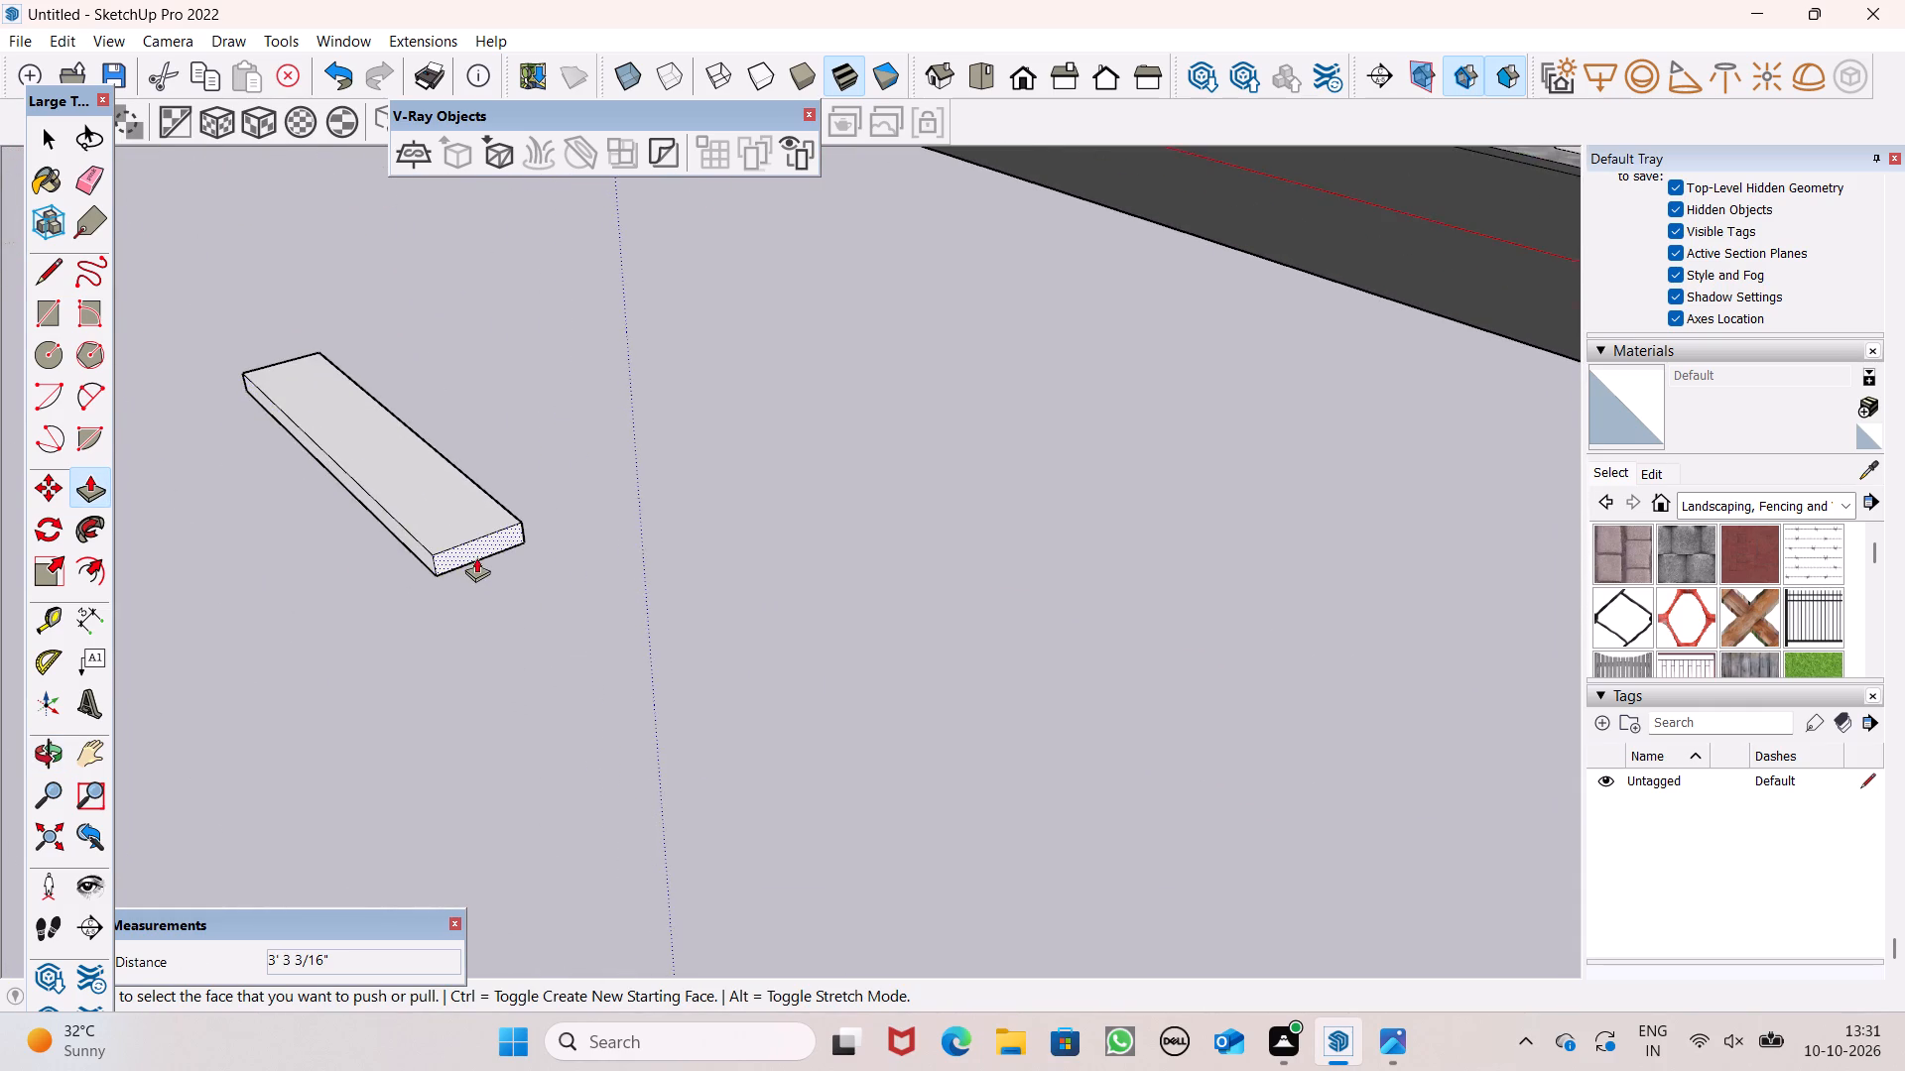
pyautogui.scroll(4, 476, 557)
pyautogui.moveTo(476, 557); pyautogui.dragTo(520, 882)
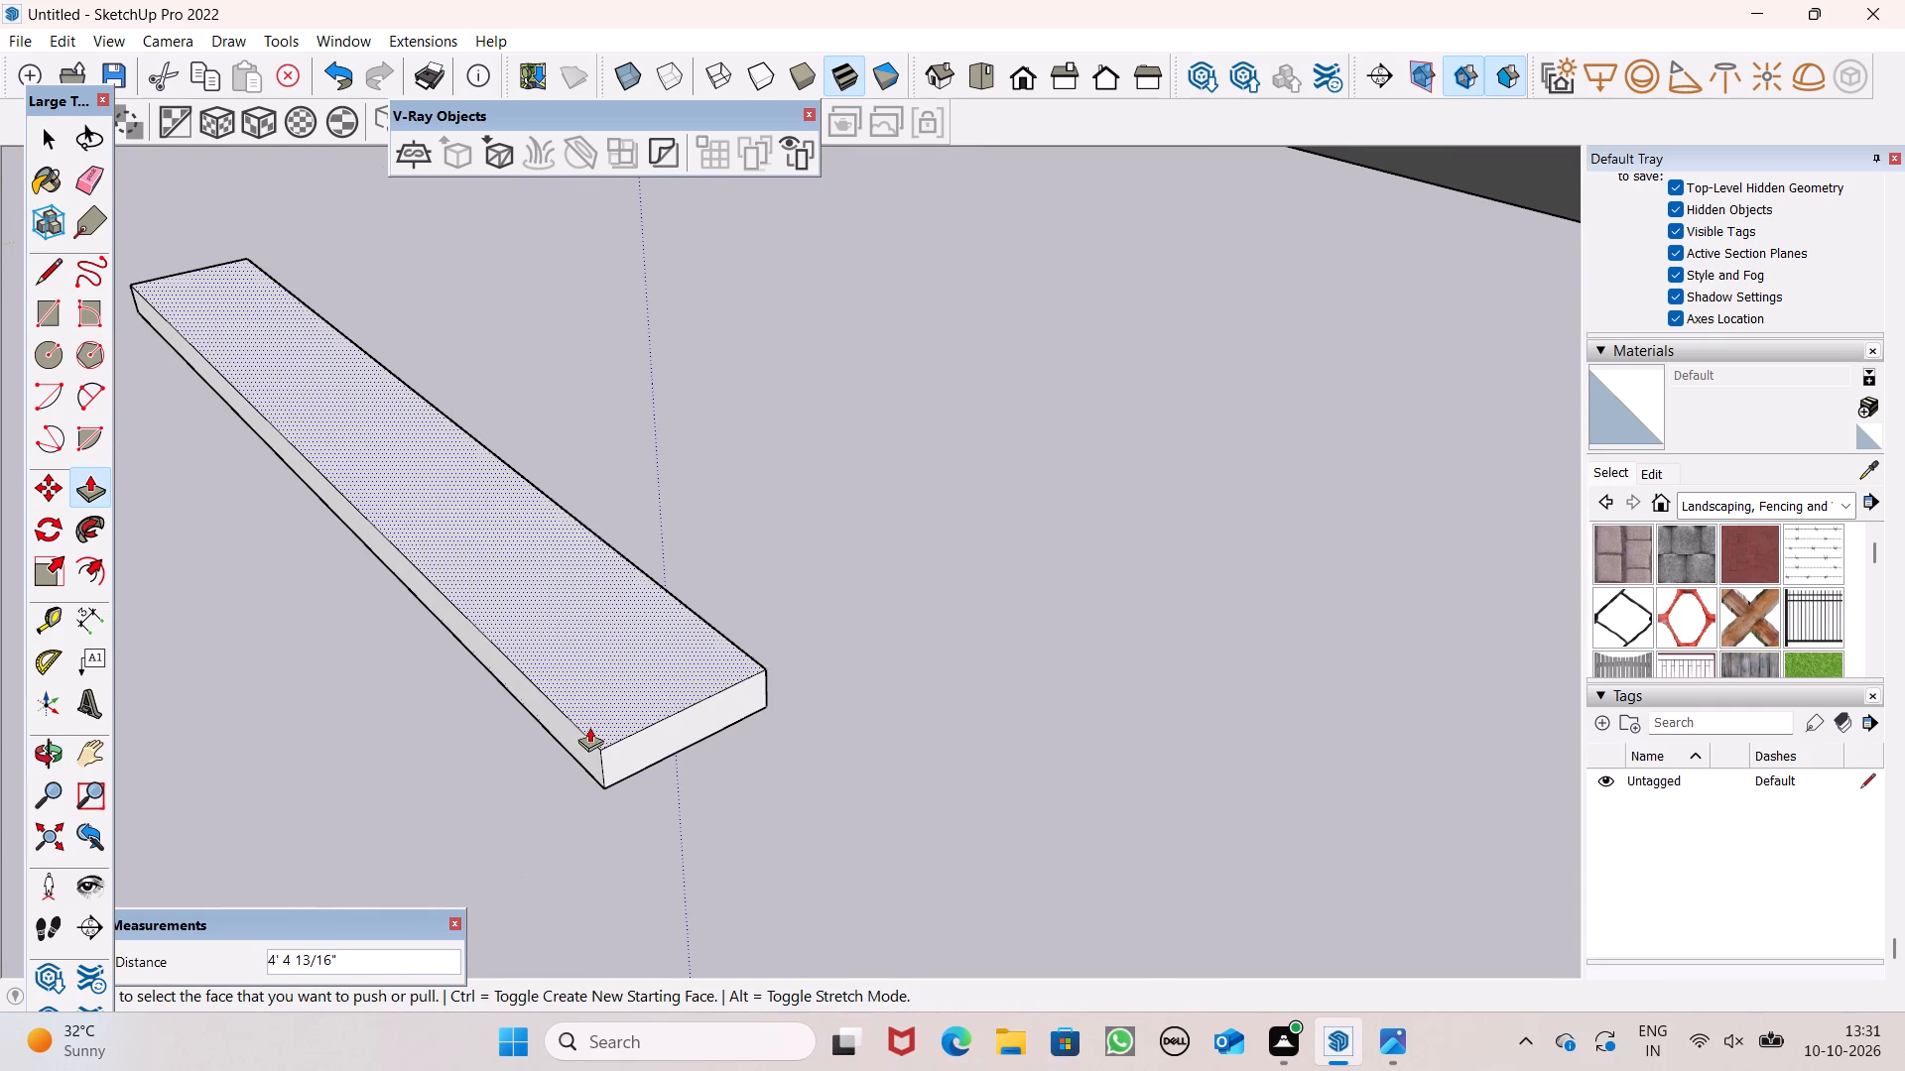
# Push/Pull the slab's top face upward by about 5 3/8" to thicken it.
pyautogui.moveTo(589, 724); pyautogui.dragTo(594, 687)
pyautogui.scroll(1, 680, 676)
pyautogui.scroll(-5, 680, 676)
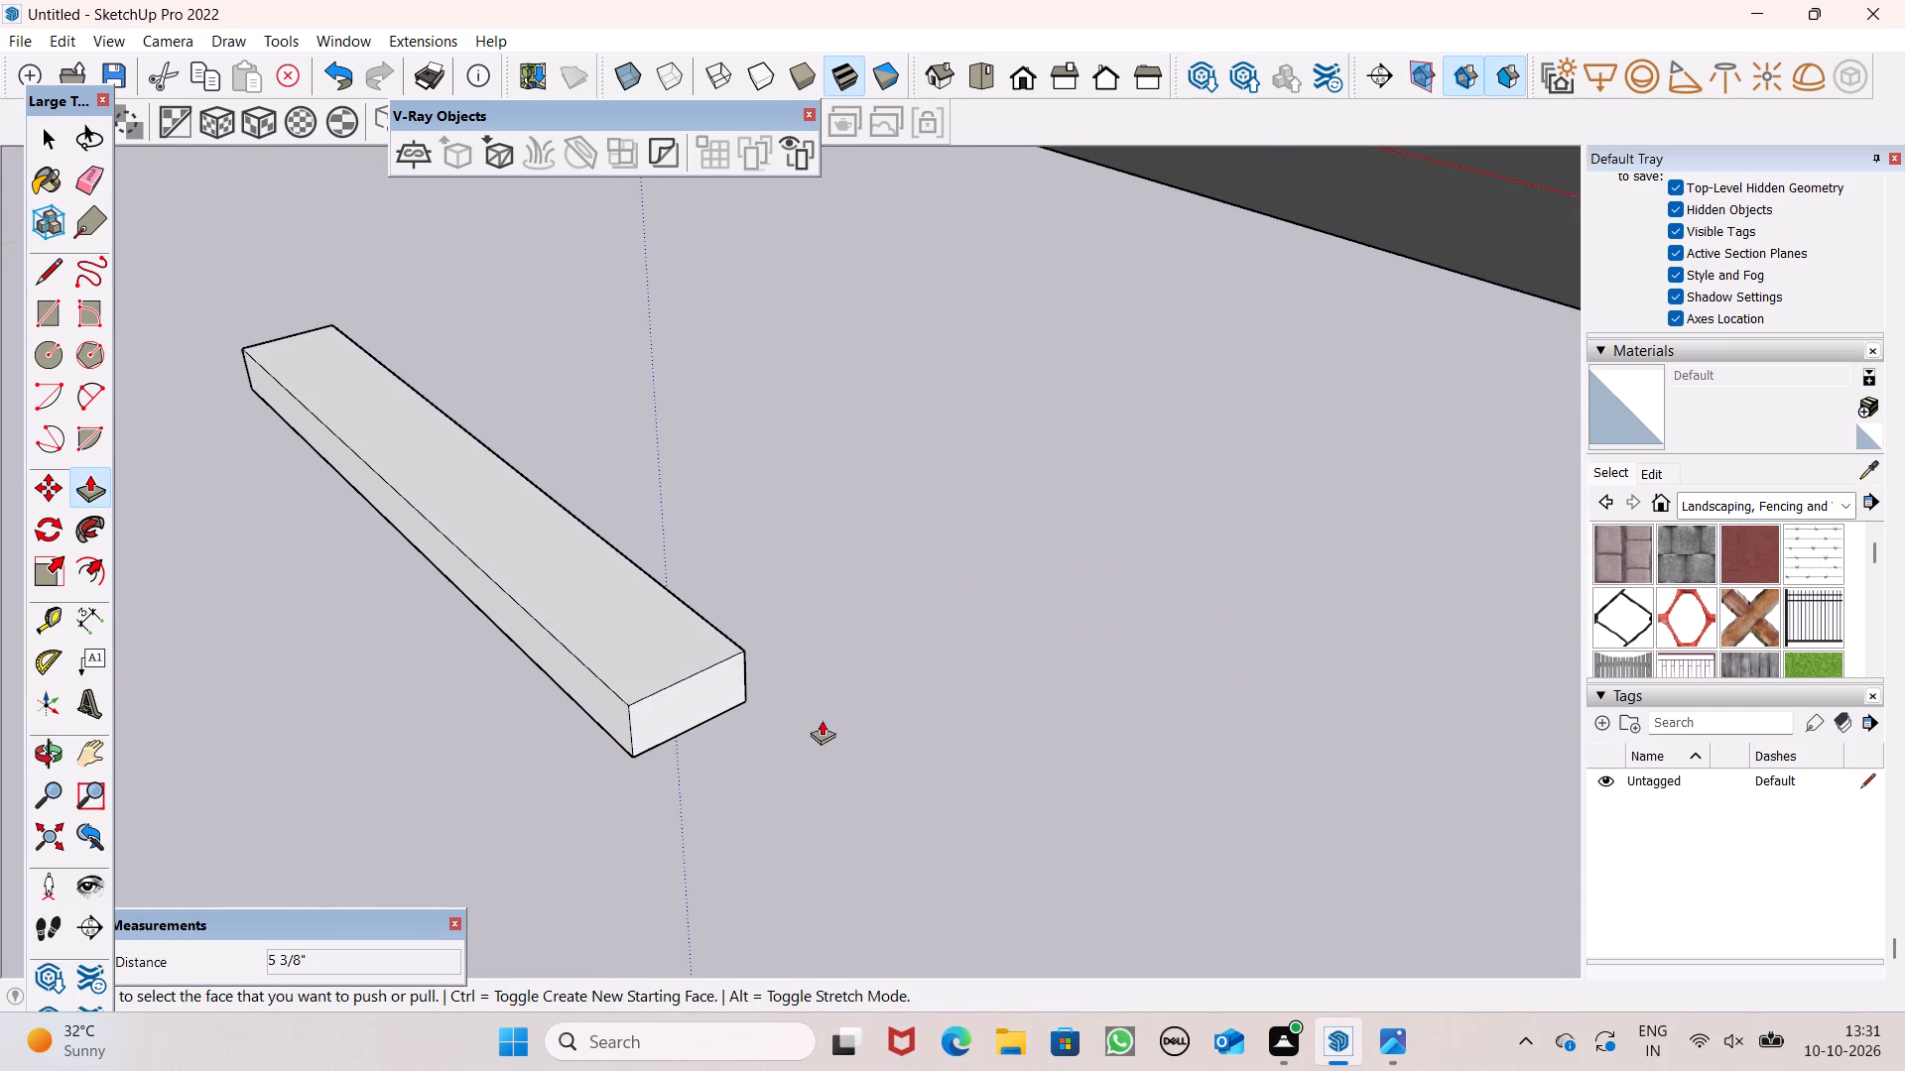
# Select the whole lengthened slab, make it a group, and clear the selection.
pyautogui.scroll(-6, 822, 720)
pyautogui.moveTo(841, 758); pyautogui.dragTo(1125, 618, button='middle')
pyautogui.scroll(-3, 1125, 618)
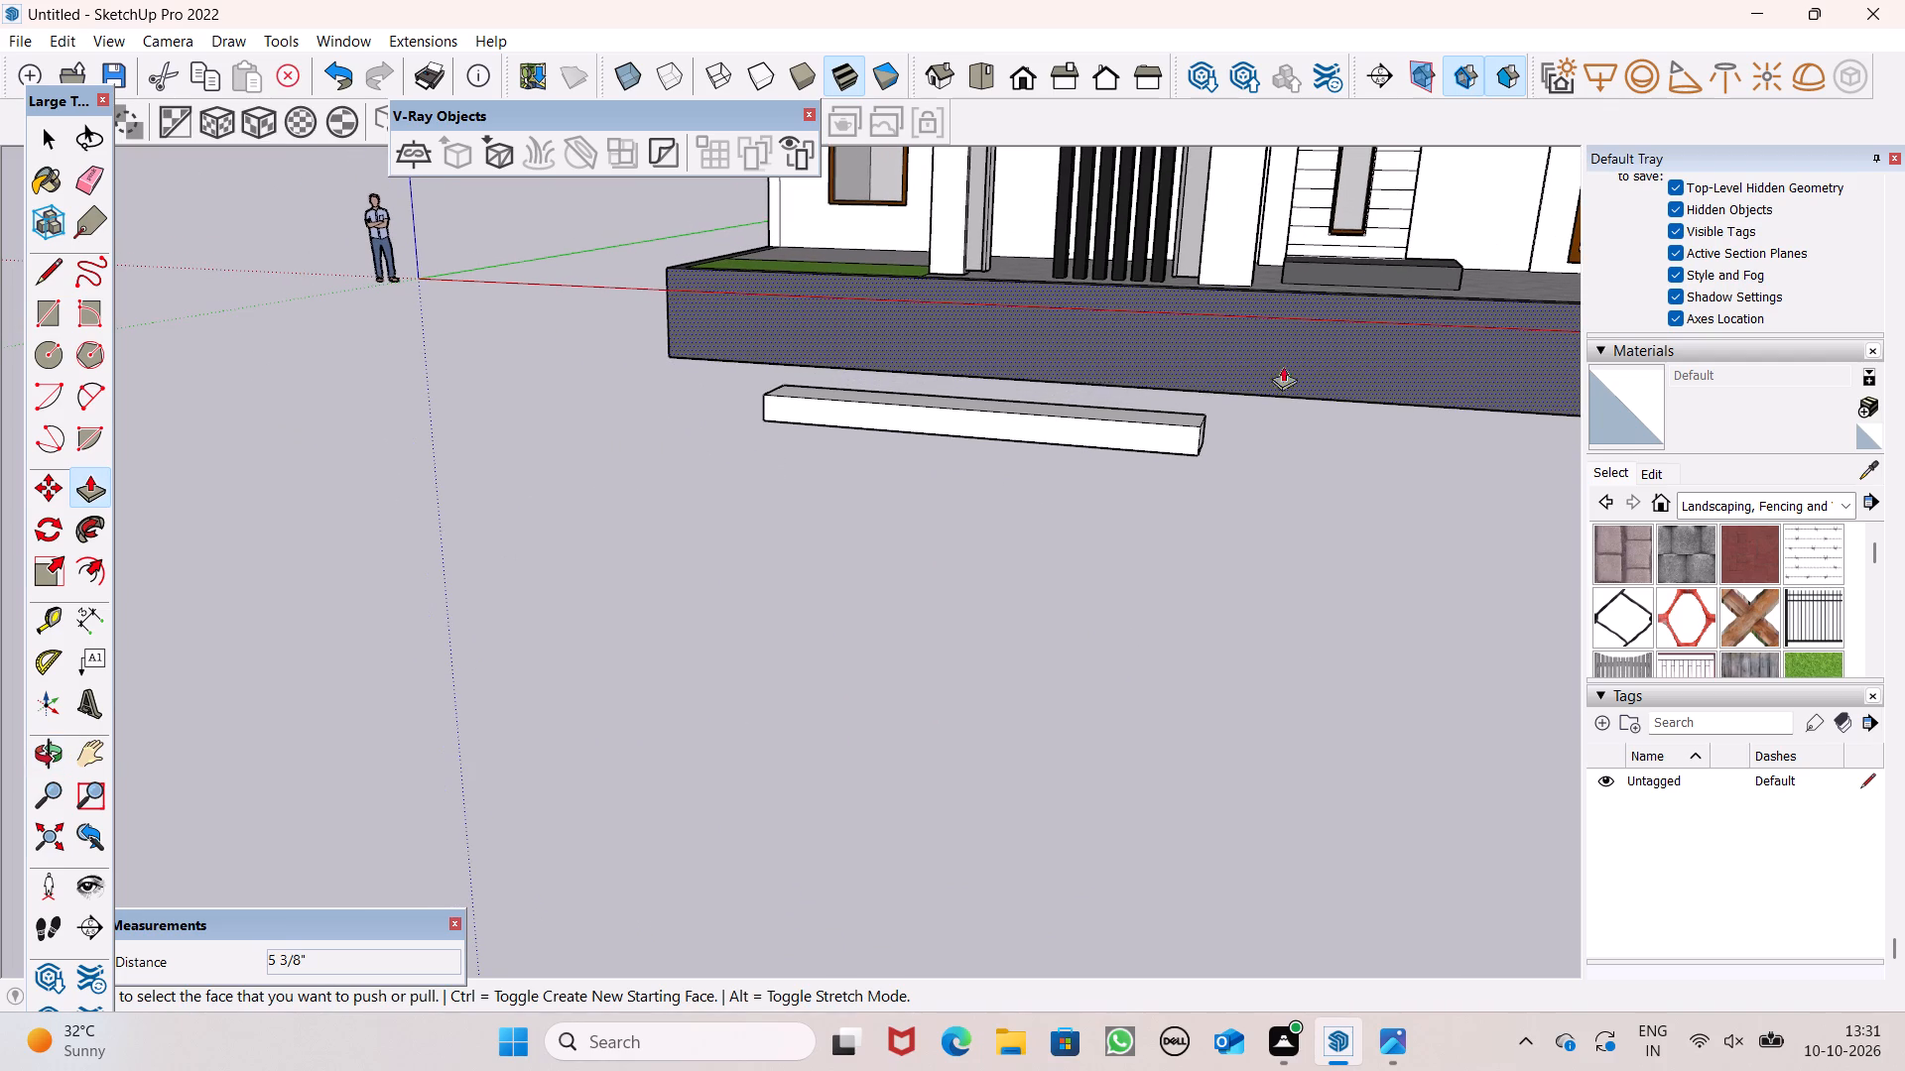
pyautogui.press('space')
pyautogui.tripleClick(1025, 421)
pyautogui.click(1025, 421)
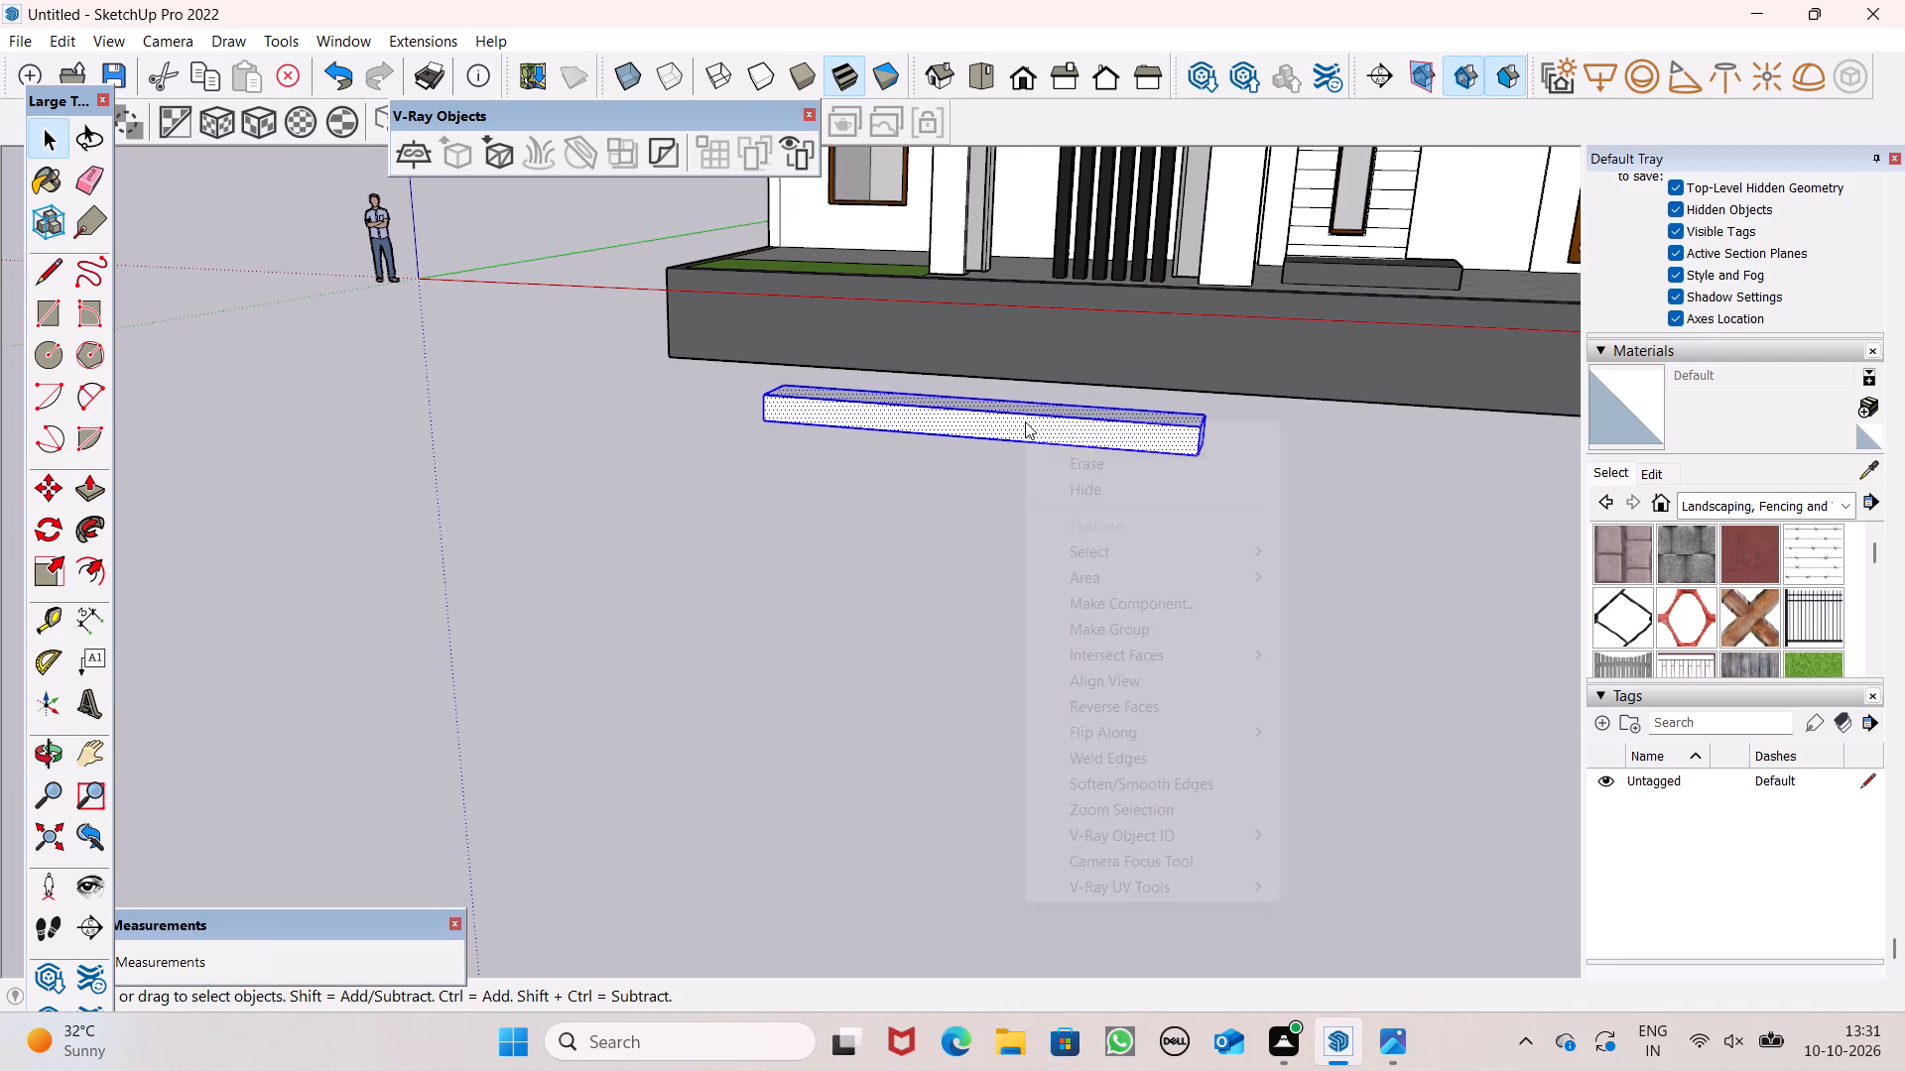
pyautogui.rightClick(1025, 421)
pyautogui.click(1106, 633)
pyautogui.scroll(-8, 951, 641)
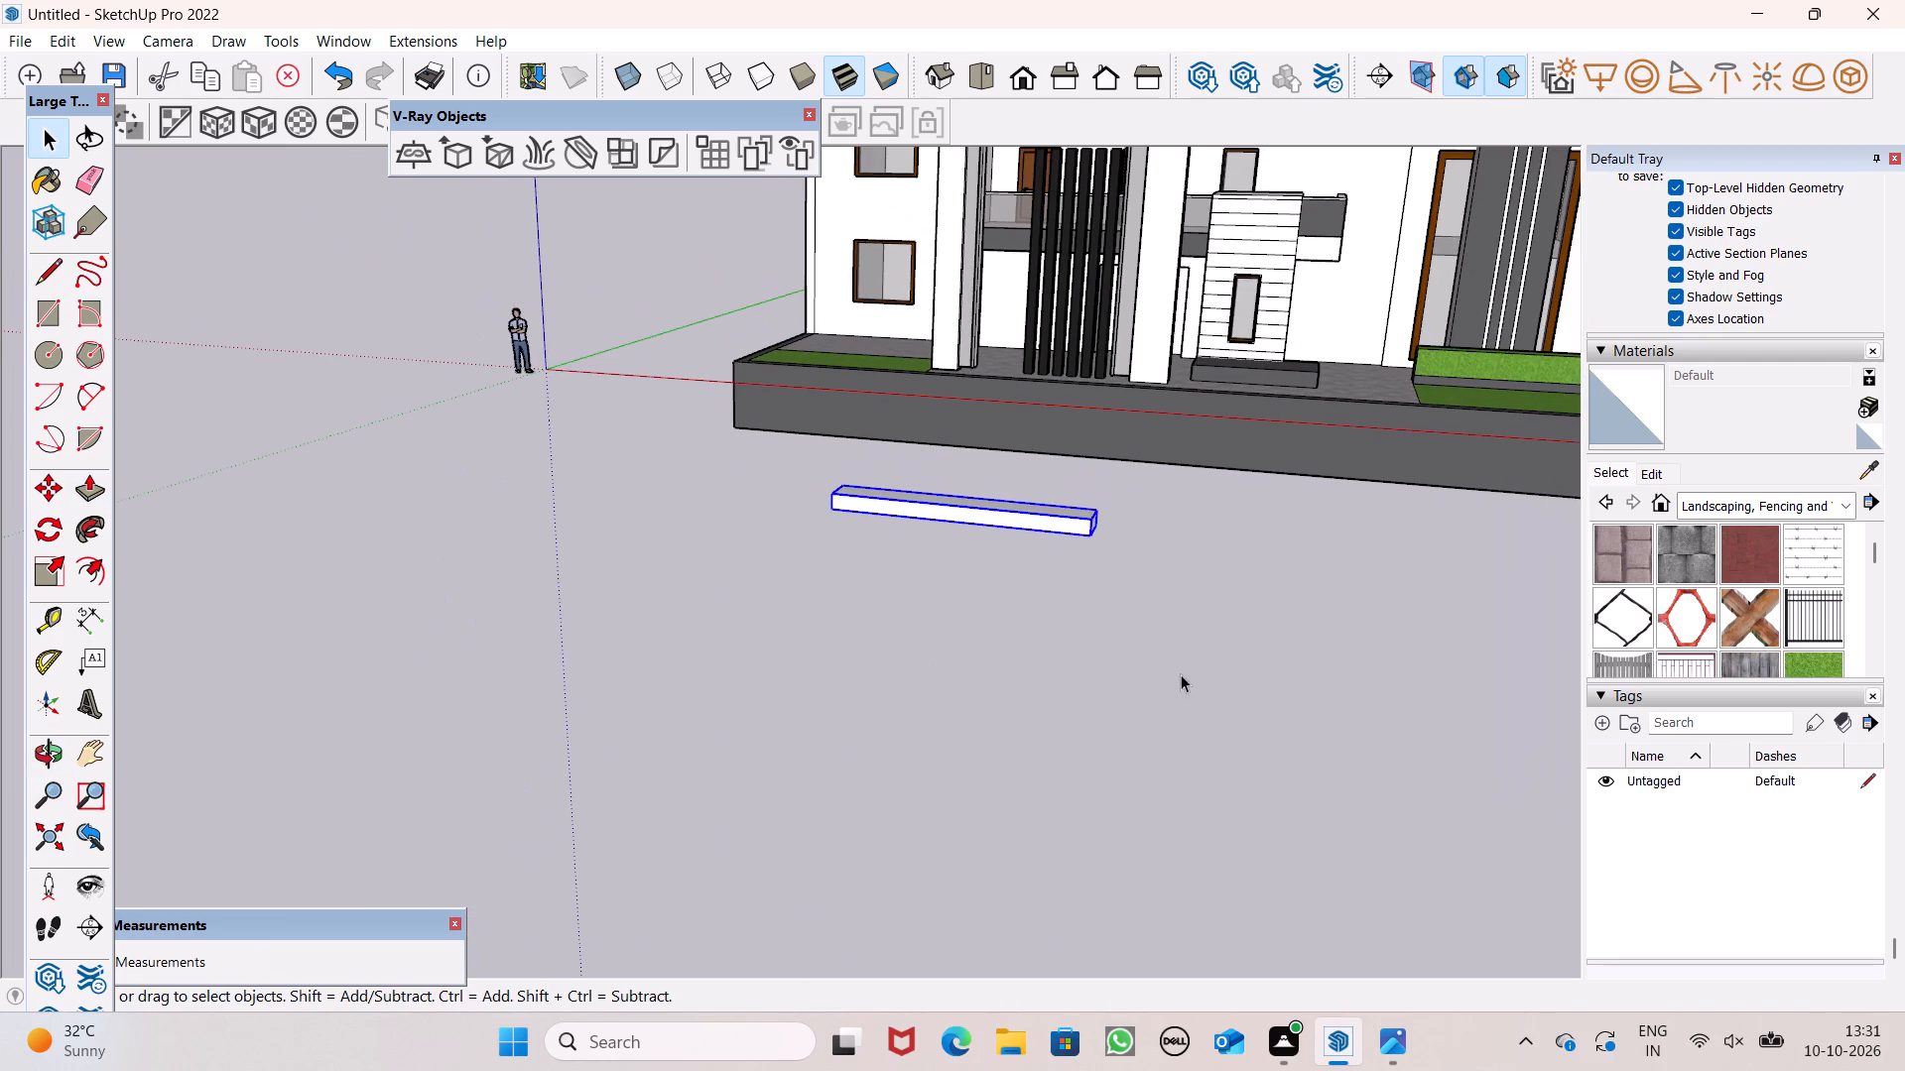
pyautogui.click(1189, 666)
# Copy the slab group about 2' 2 9/16" back and up so it forms a second step above the first.
pyautogui.scroll(8, 1207, 531)
pyautogui.moveTo(1152, 574); pyautogui.dragTo(1150, 609, button='middle')
pyautogui.click(952, 647)
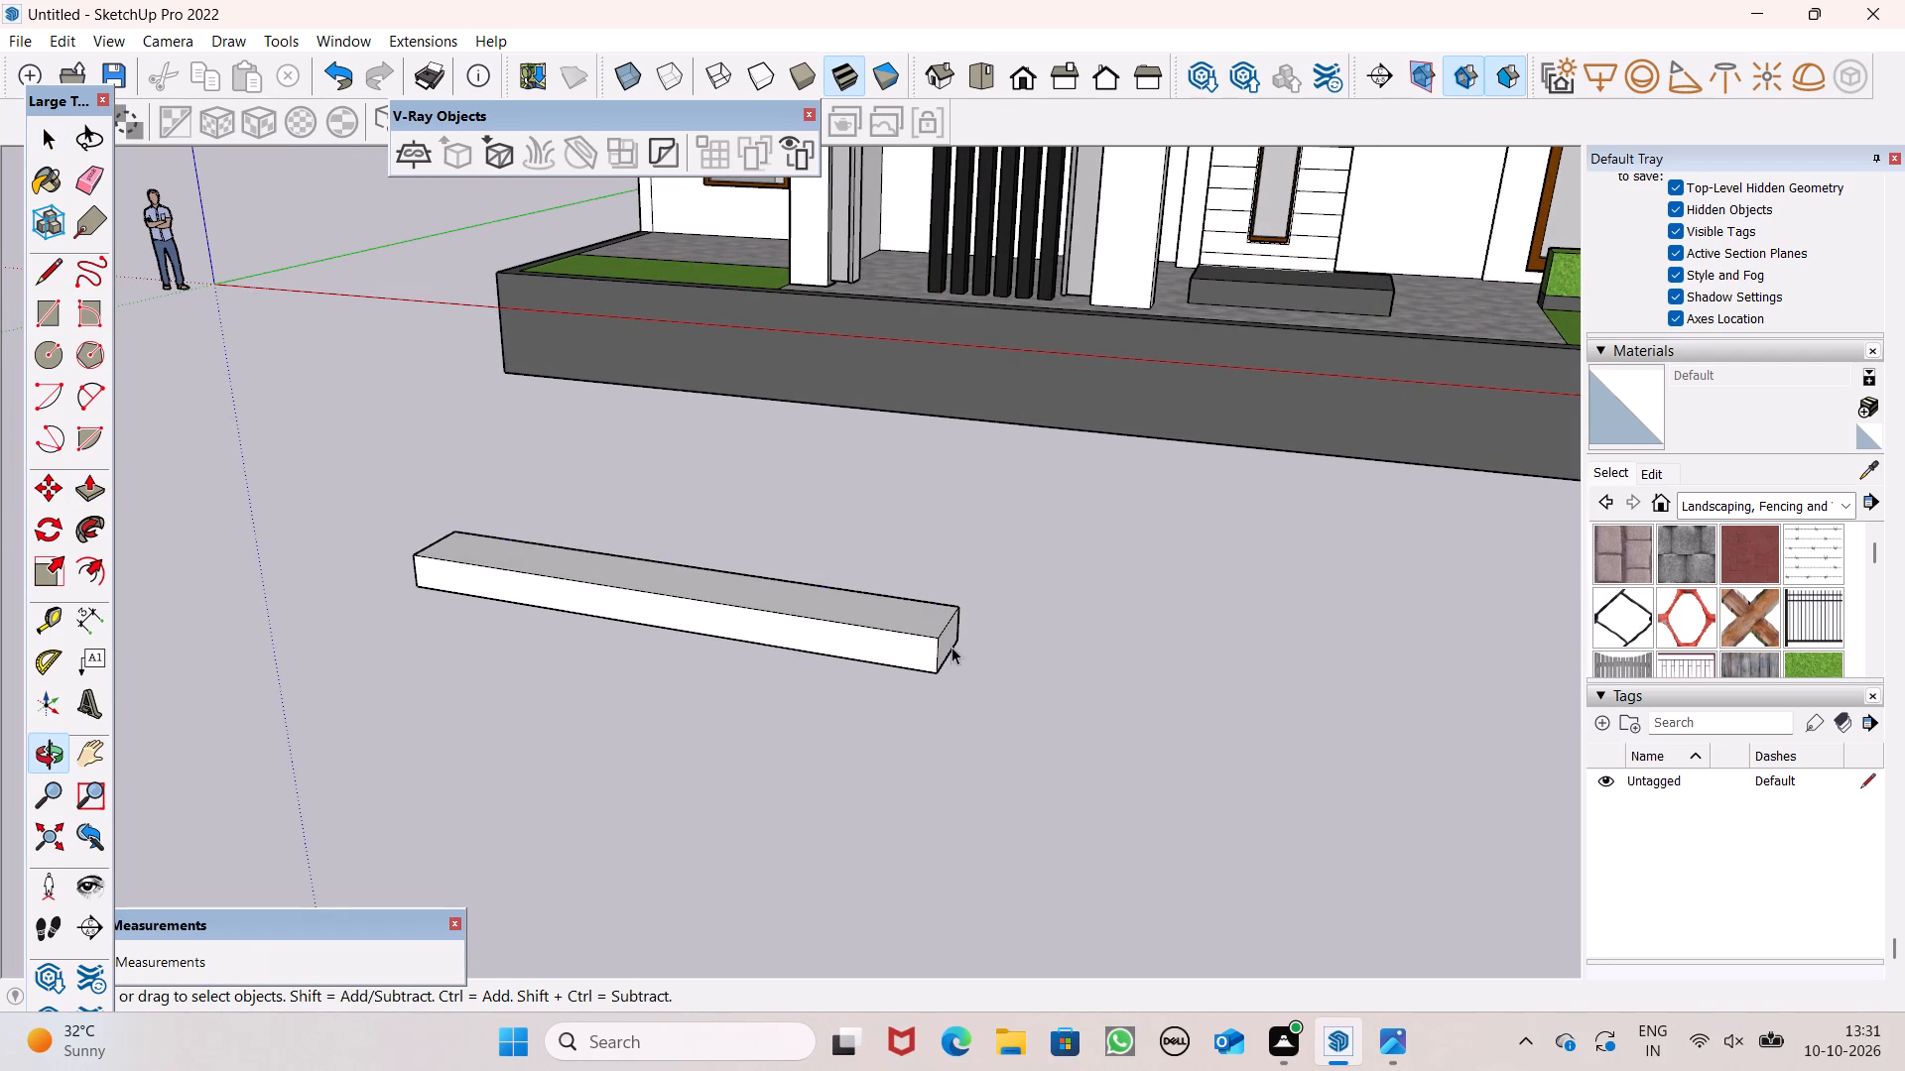
pyautogui.press('m')
pyautogui.press('Return')
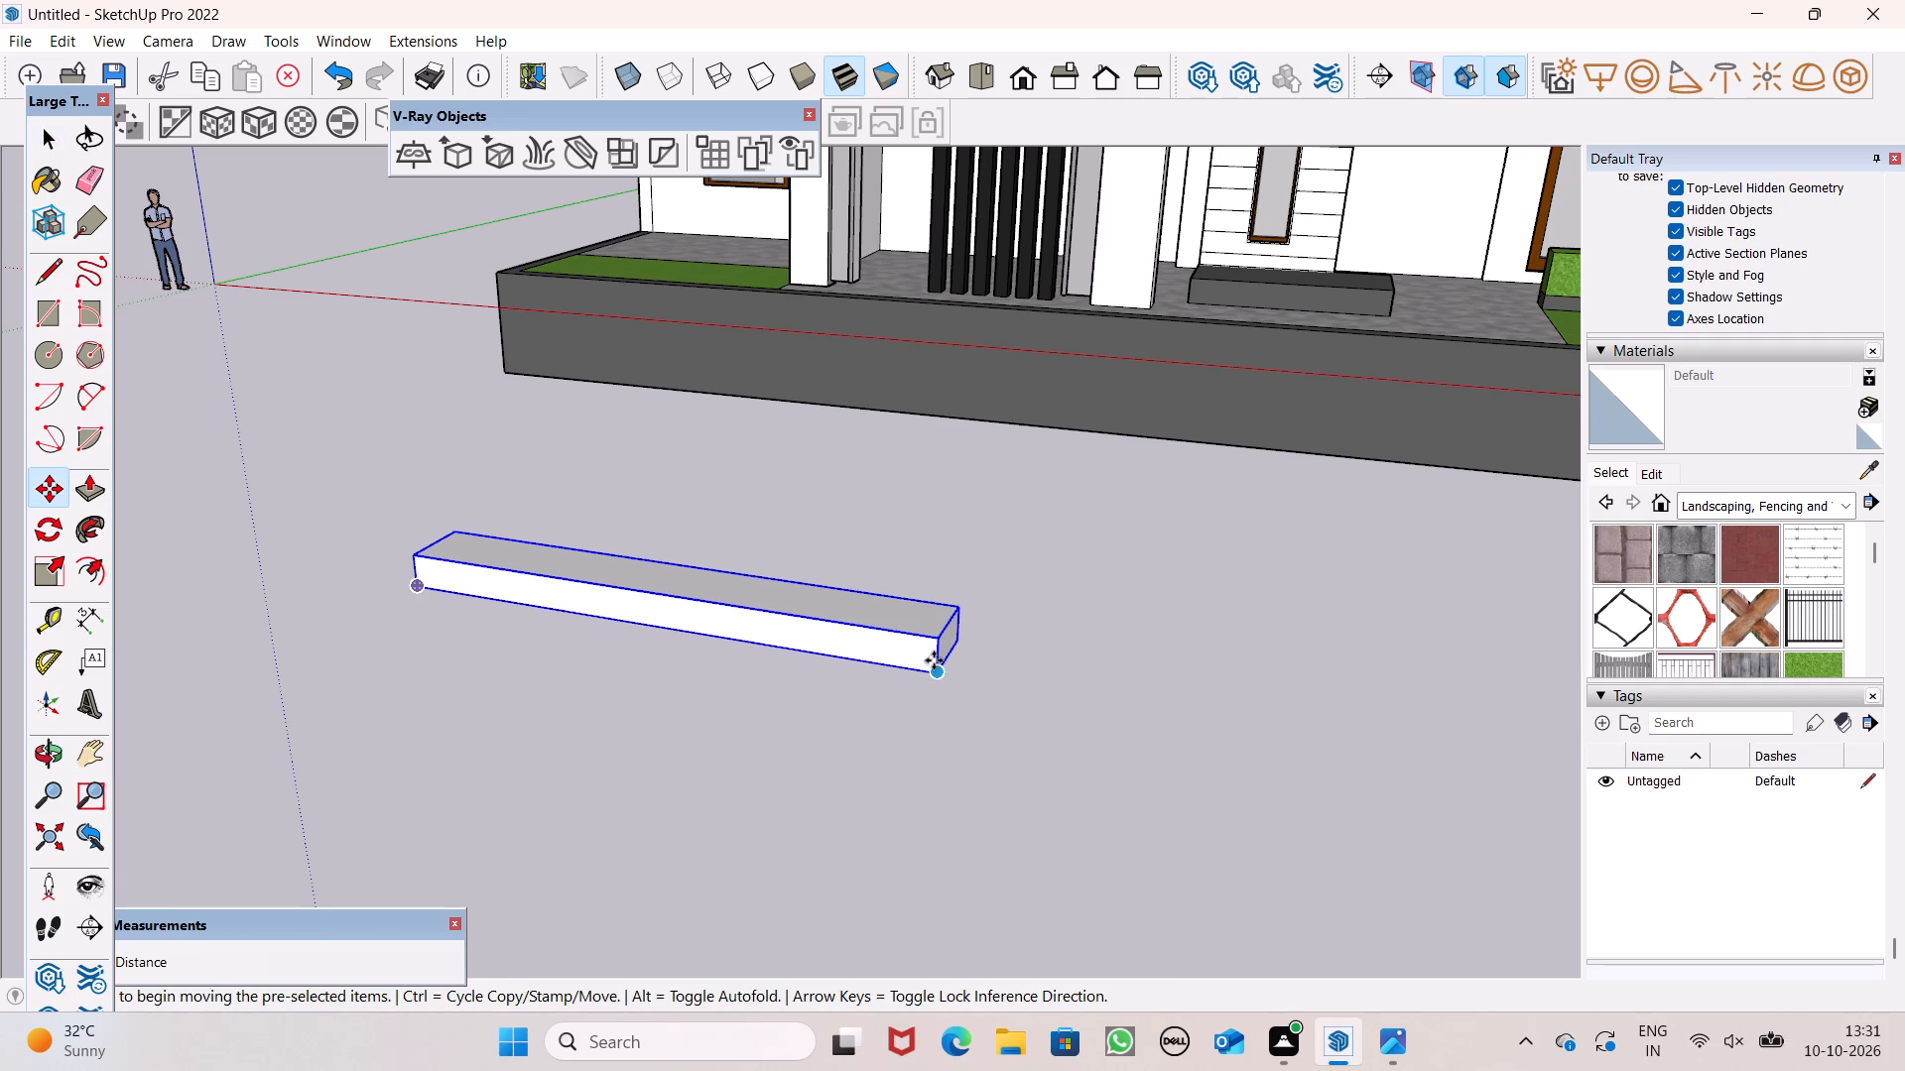
pyautogui.moveTo(938, 672); pyautogui.dragTo(955, 628)
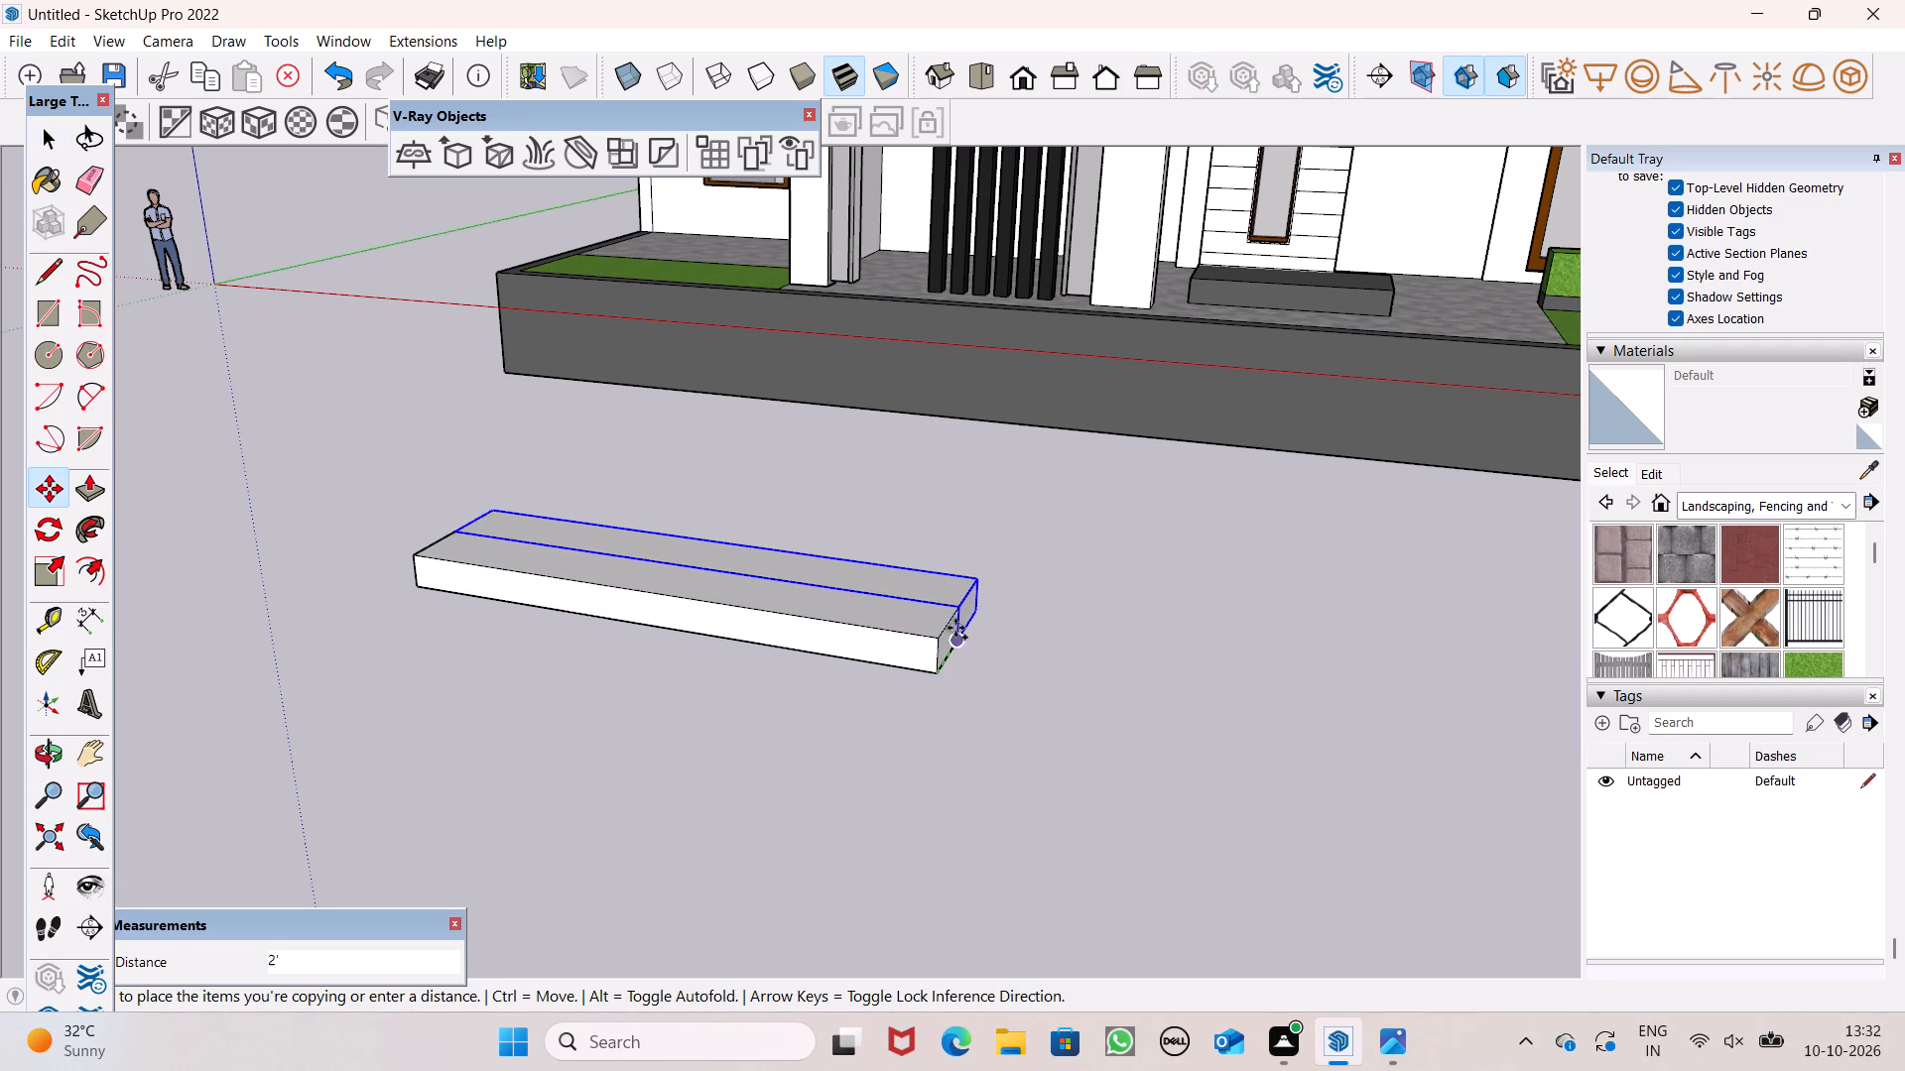
pyautogui.moveTo(955, 628); pyautogui.dragTo(955, 612)
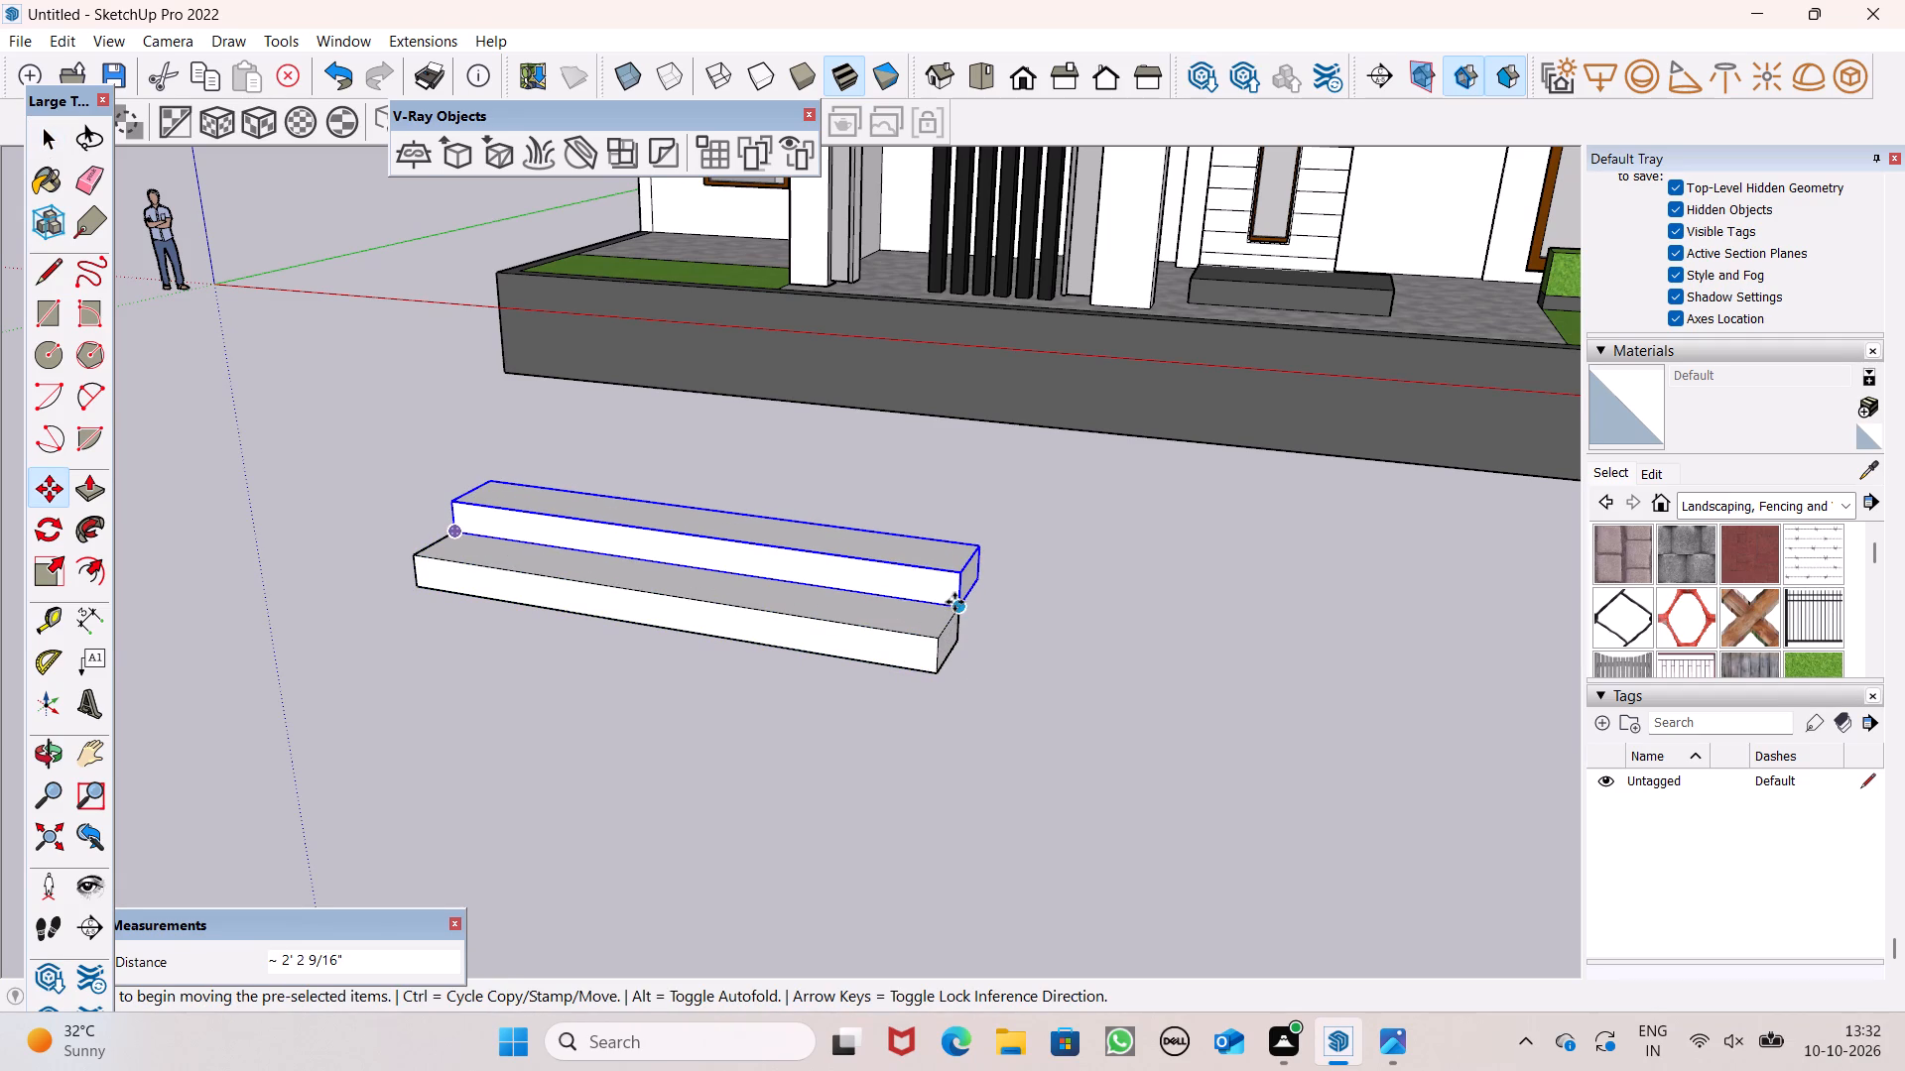
# Copy the slab twice more, each one step back and up, to form the third and fourth steps, and clear the selection.
pyautogui.moveTo(955, 605); pyautogui.dragTo(969, 544)
pyautogui.scroll(-7, 978, 538)
pyautogui.moveTo(980, 563); pyautogui.dragTo(705, 658, button='middle')
pyautogui.scroll(2, 685, 586)
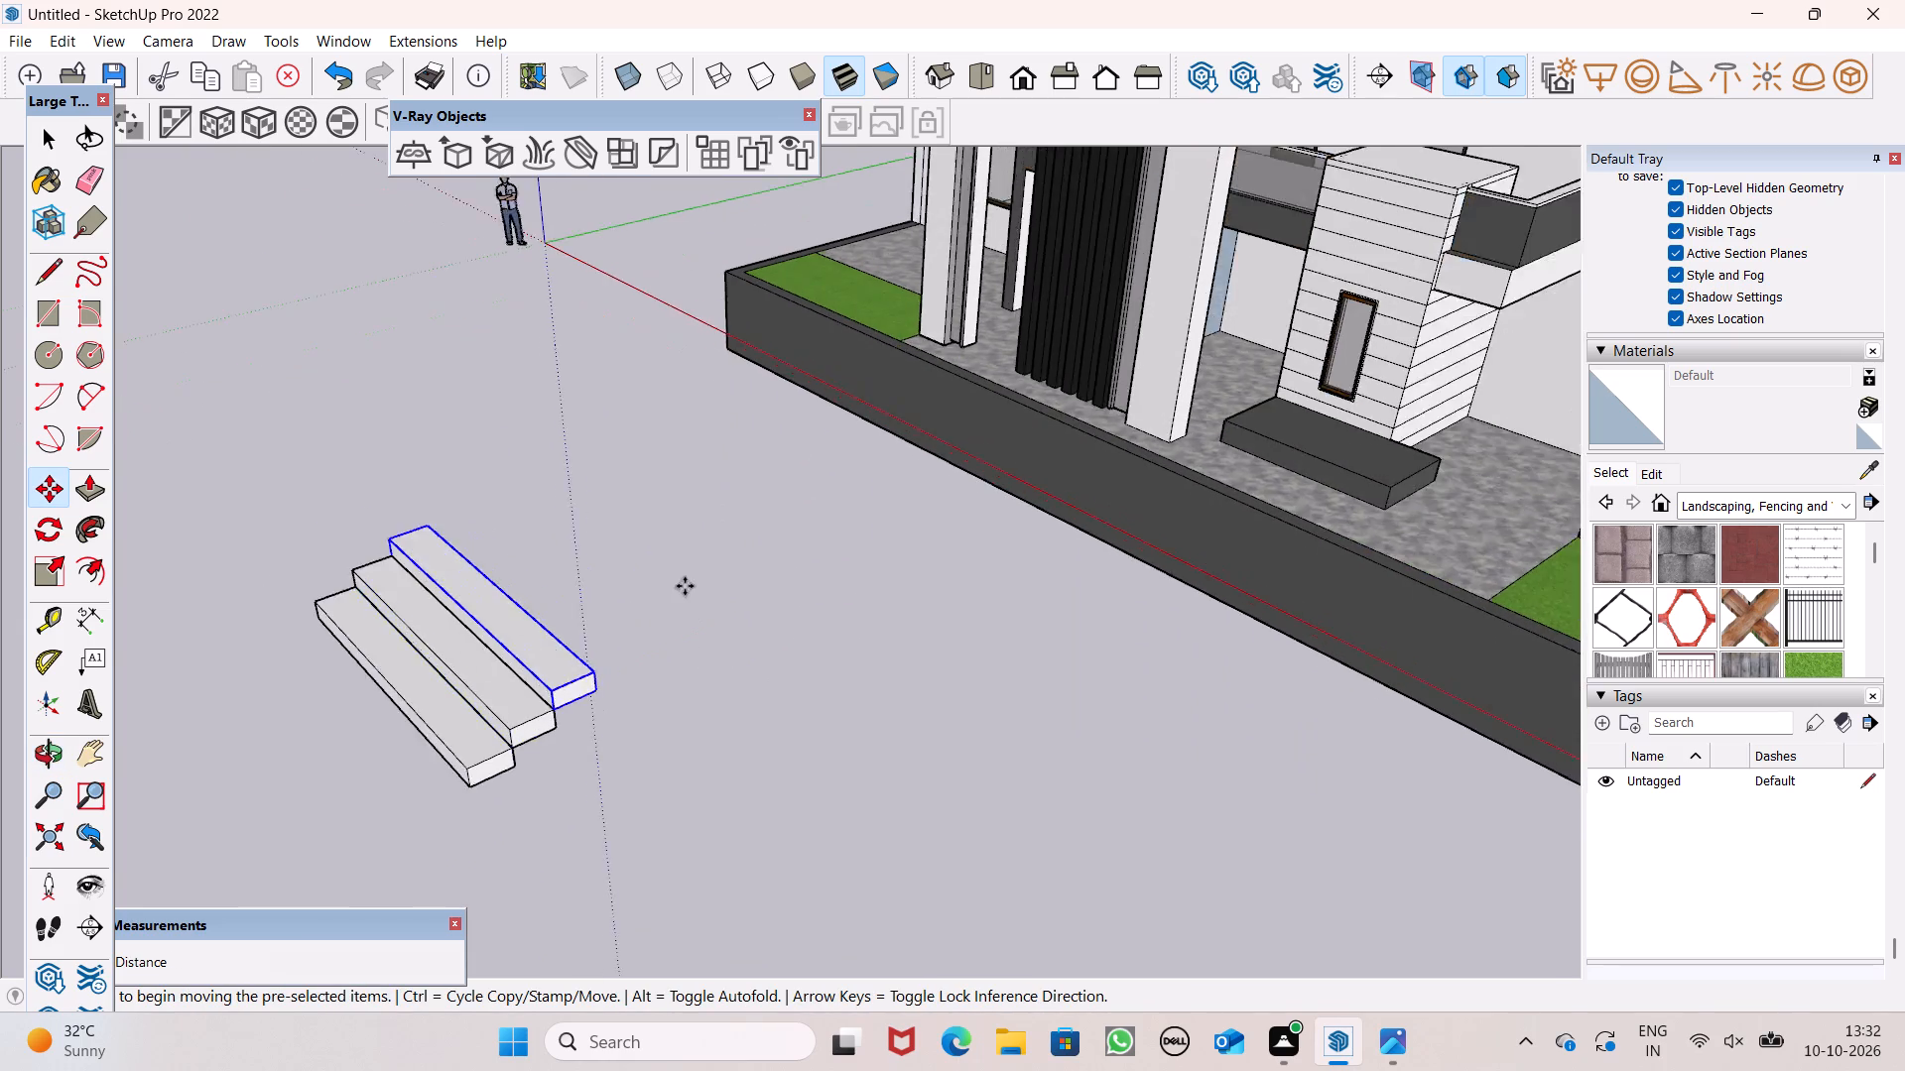
pyautogui.scroll(2, 685, 586)
pyautogui.moveTo(509, 744); pyautogui.dragTo(555, 719)
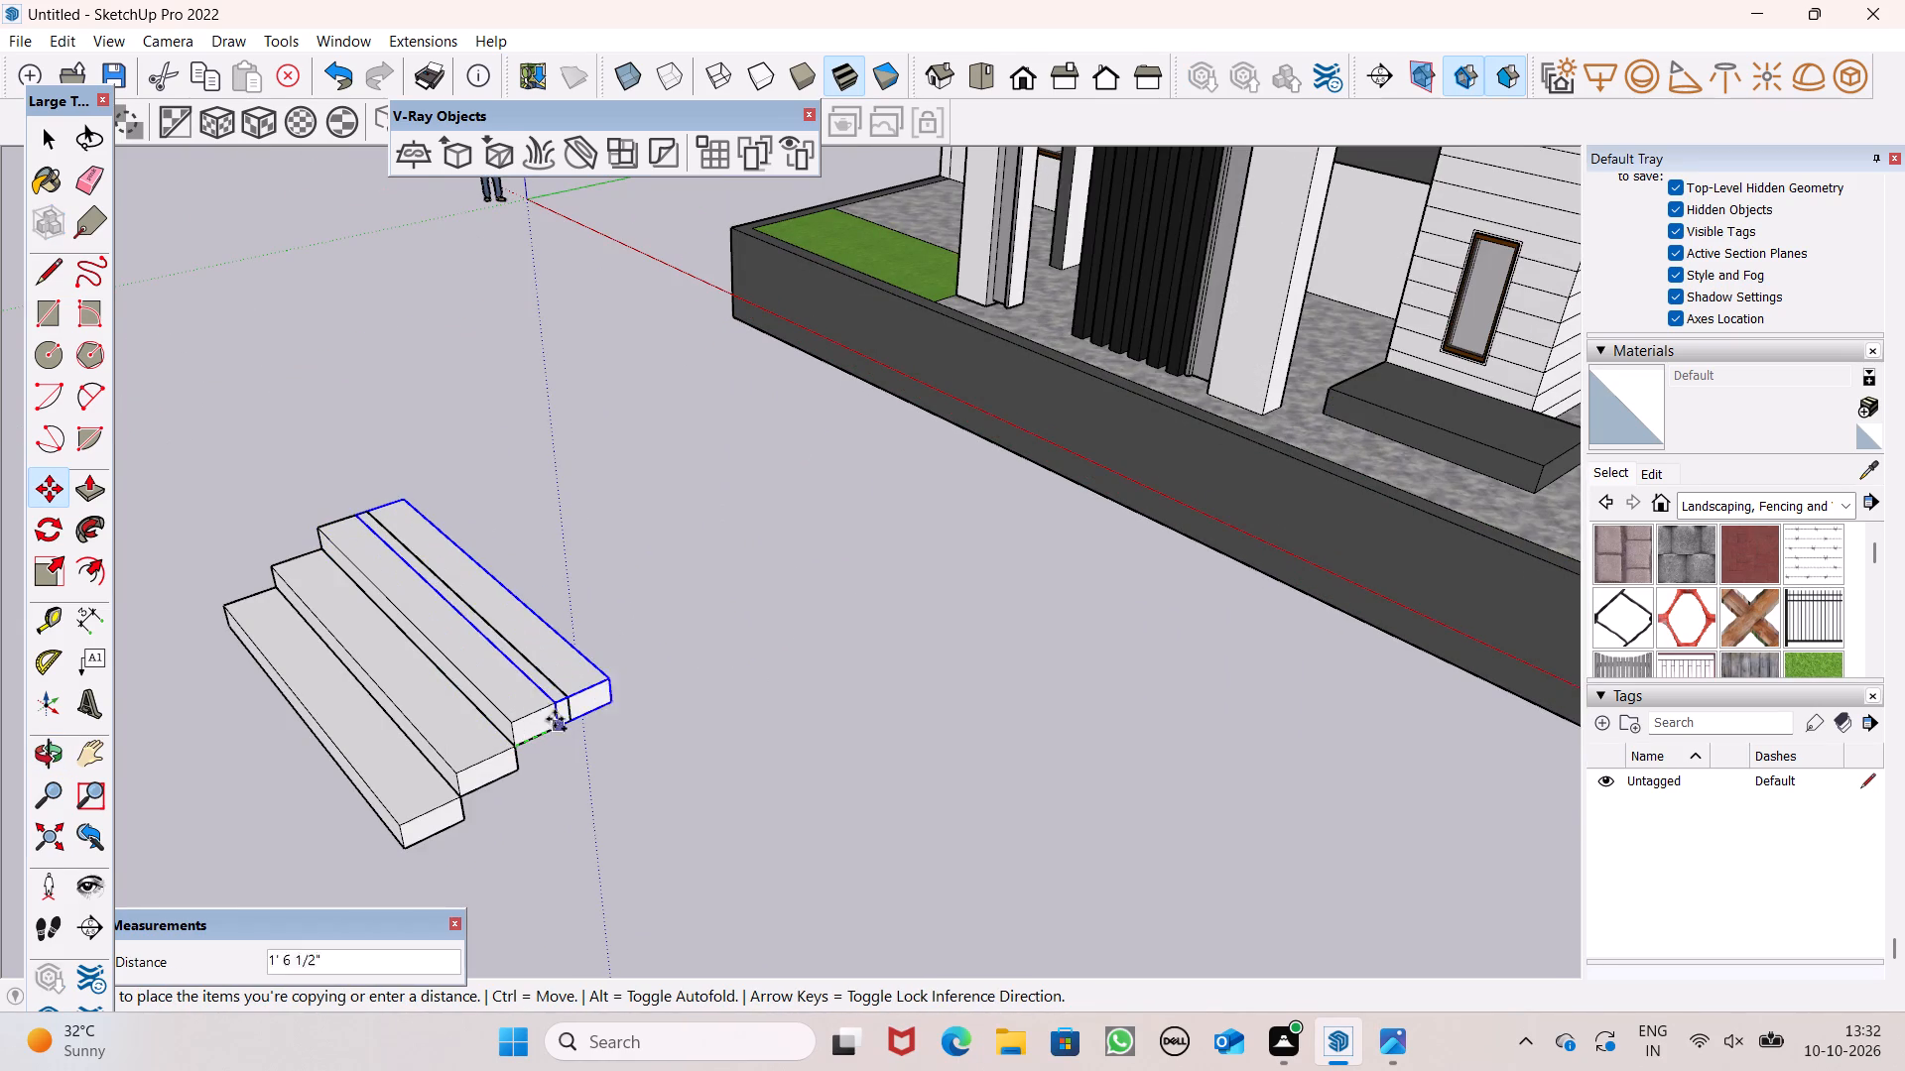
pyautogui.moveTo(555, 719); pyautogui.dragTo(571, 698)
pyautogui.press('space')
pyautogui.scroll(-5, 740, 699)
pyautogui.click(744, 699)
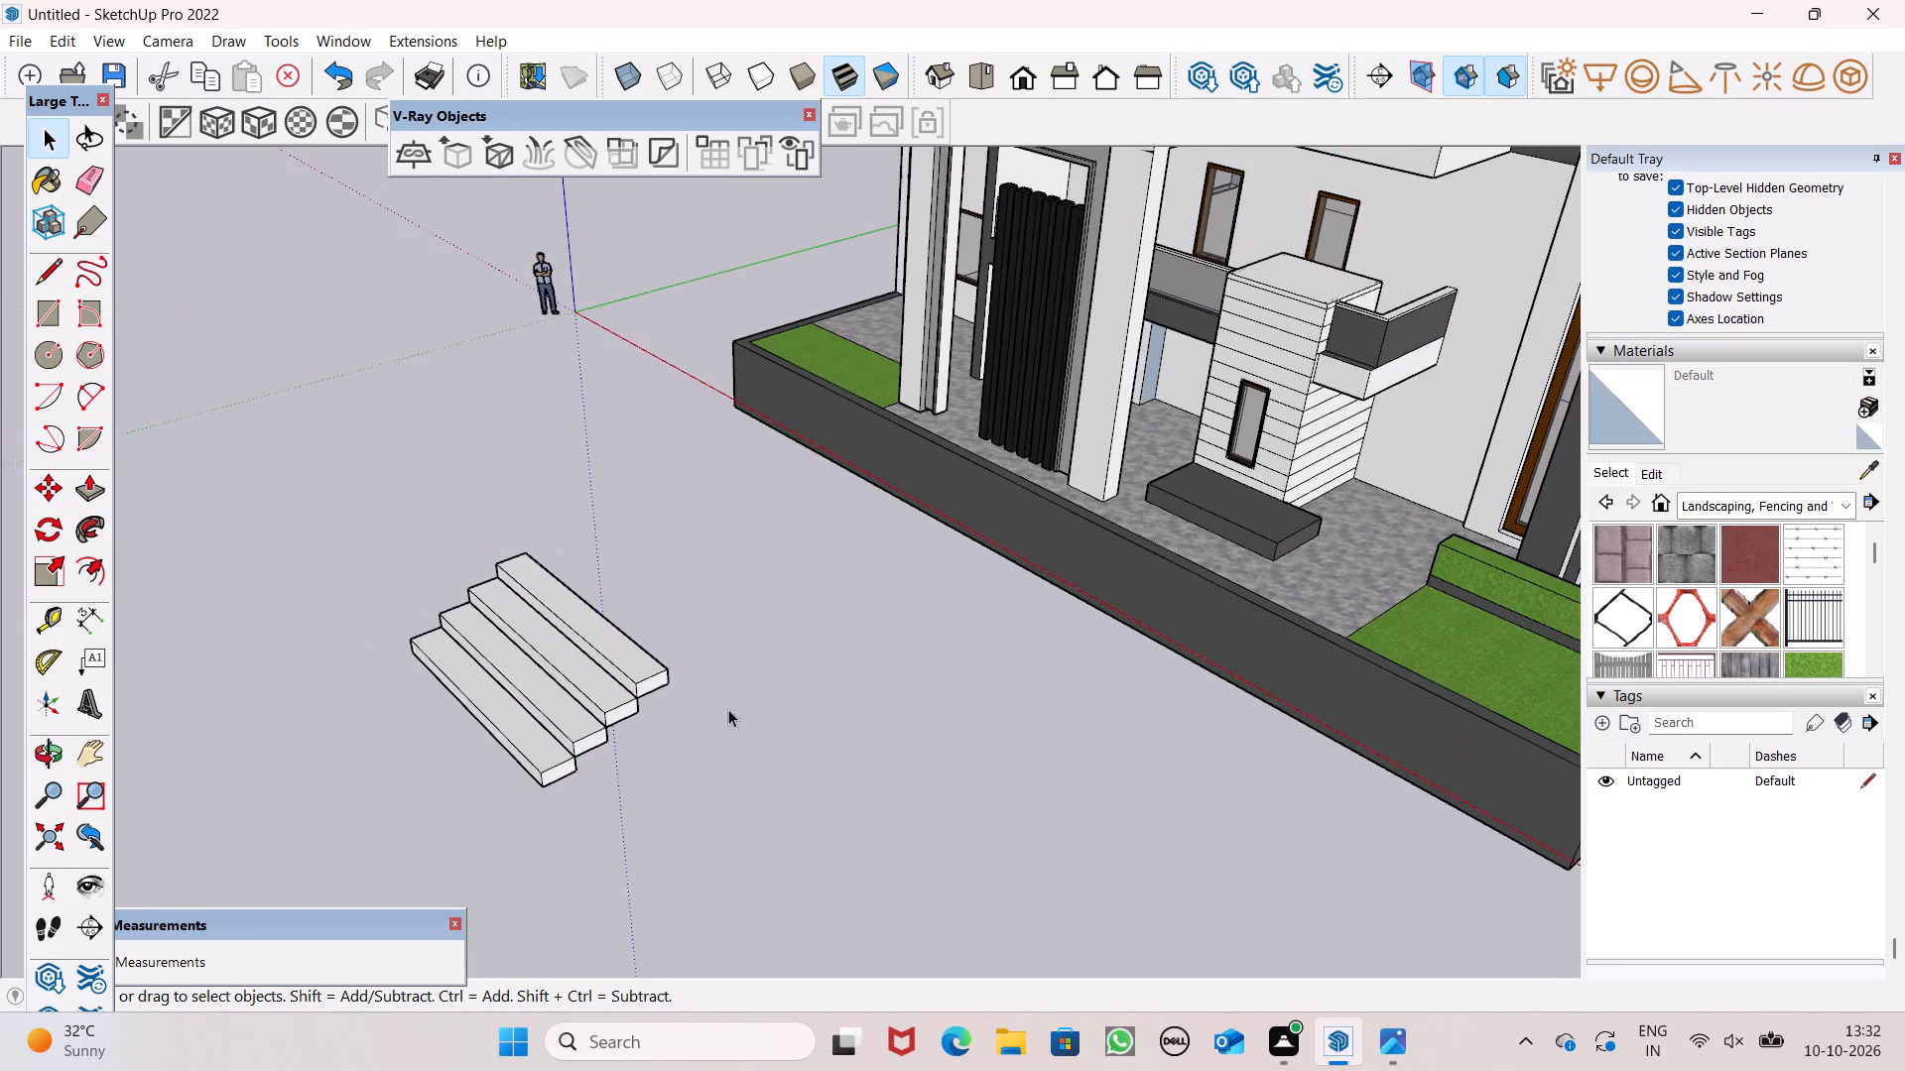
# Select all four step slabs and combine them into one stair group.
pyautogui.scroll(4, 660, 685)
pyautogui.click(641, 671)
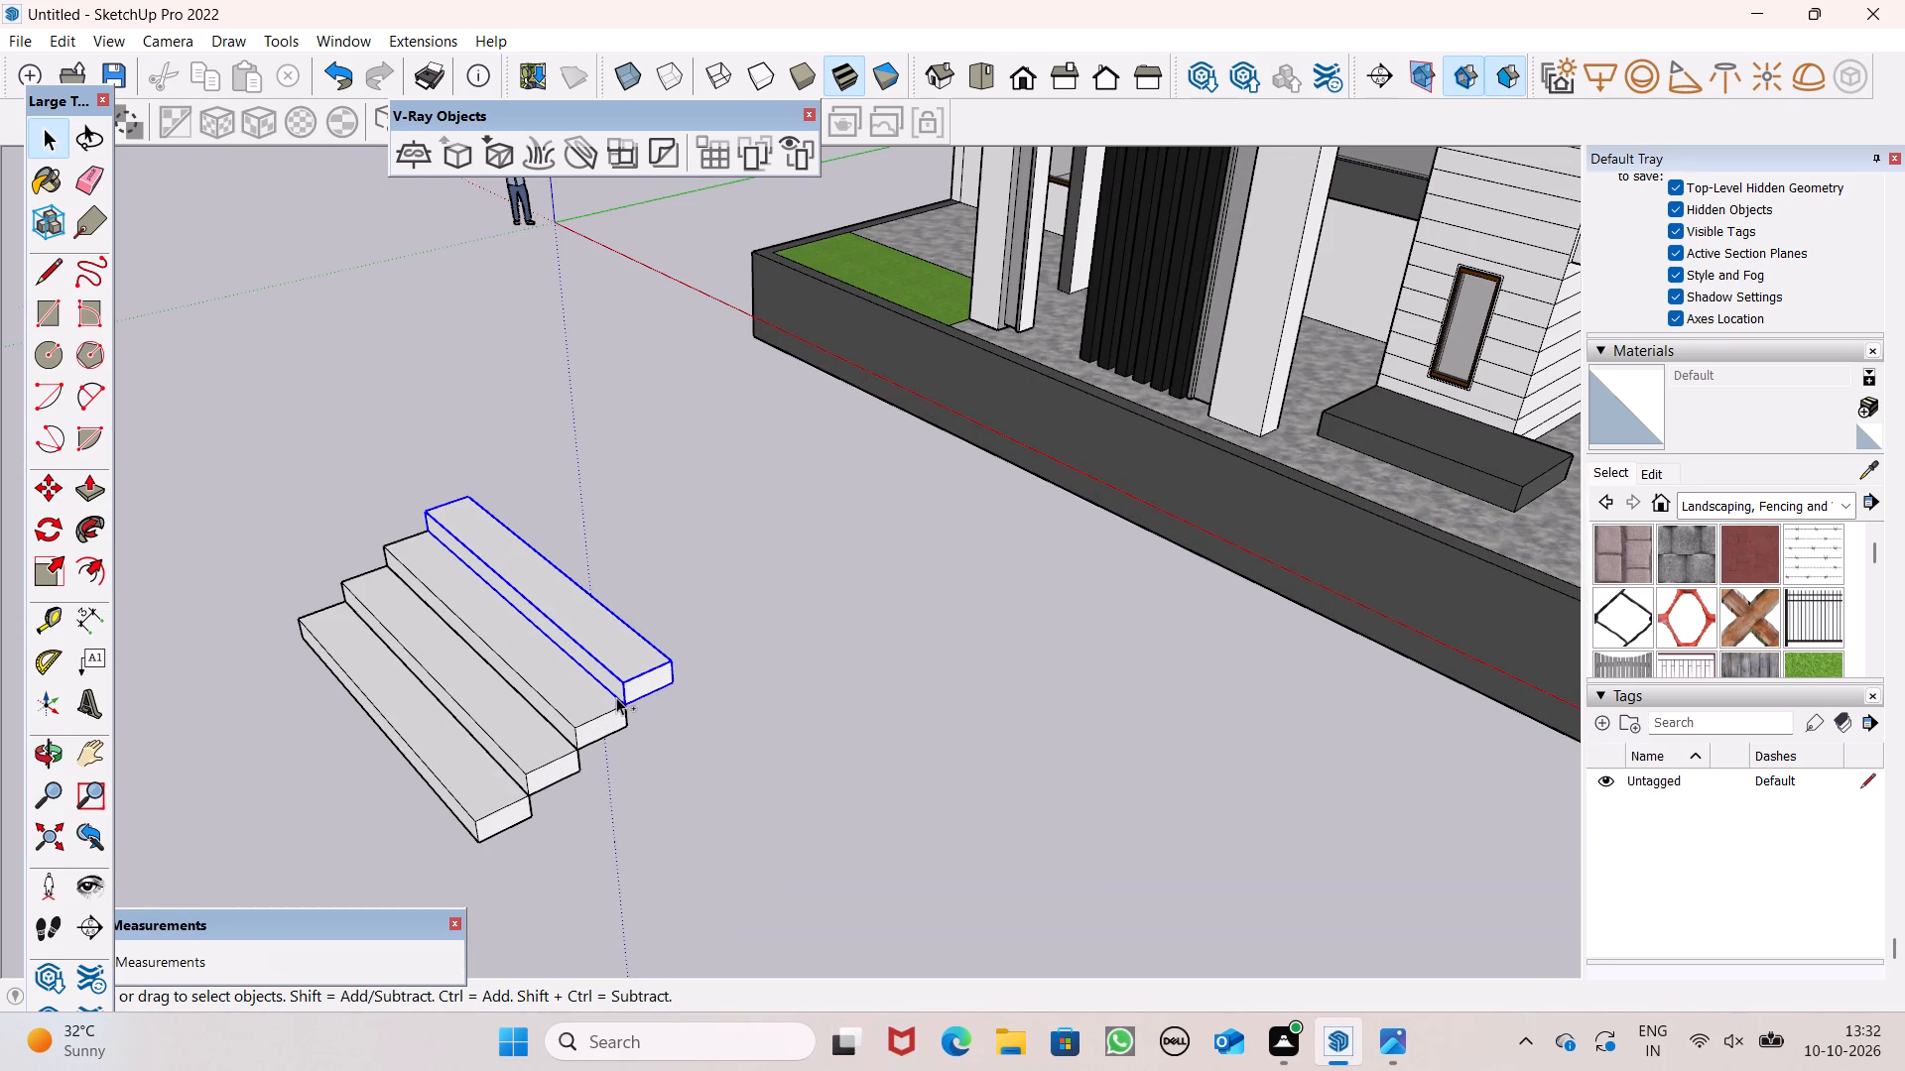
pyautogui.keyDown('ctrl'); pyautogui.click(616, 697); pyautogui.keyUp('ctrl')
pyautogui.keyDown('ctrl'); pyautogui.click(584, 718); pyautogui.keyUp('ctrl')
pyautogui.keyDown('ctrl'); pyautogui.click(533, 757); pyautogui.keyUp('ctrl')
pyautogui.keyDown('ctrl'); pyautogui.click(494, 779); pyautogui.keyUp('ctrl')
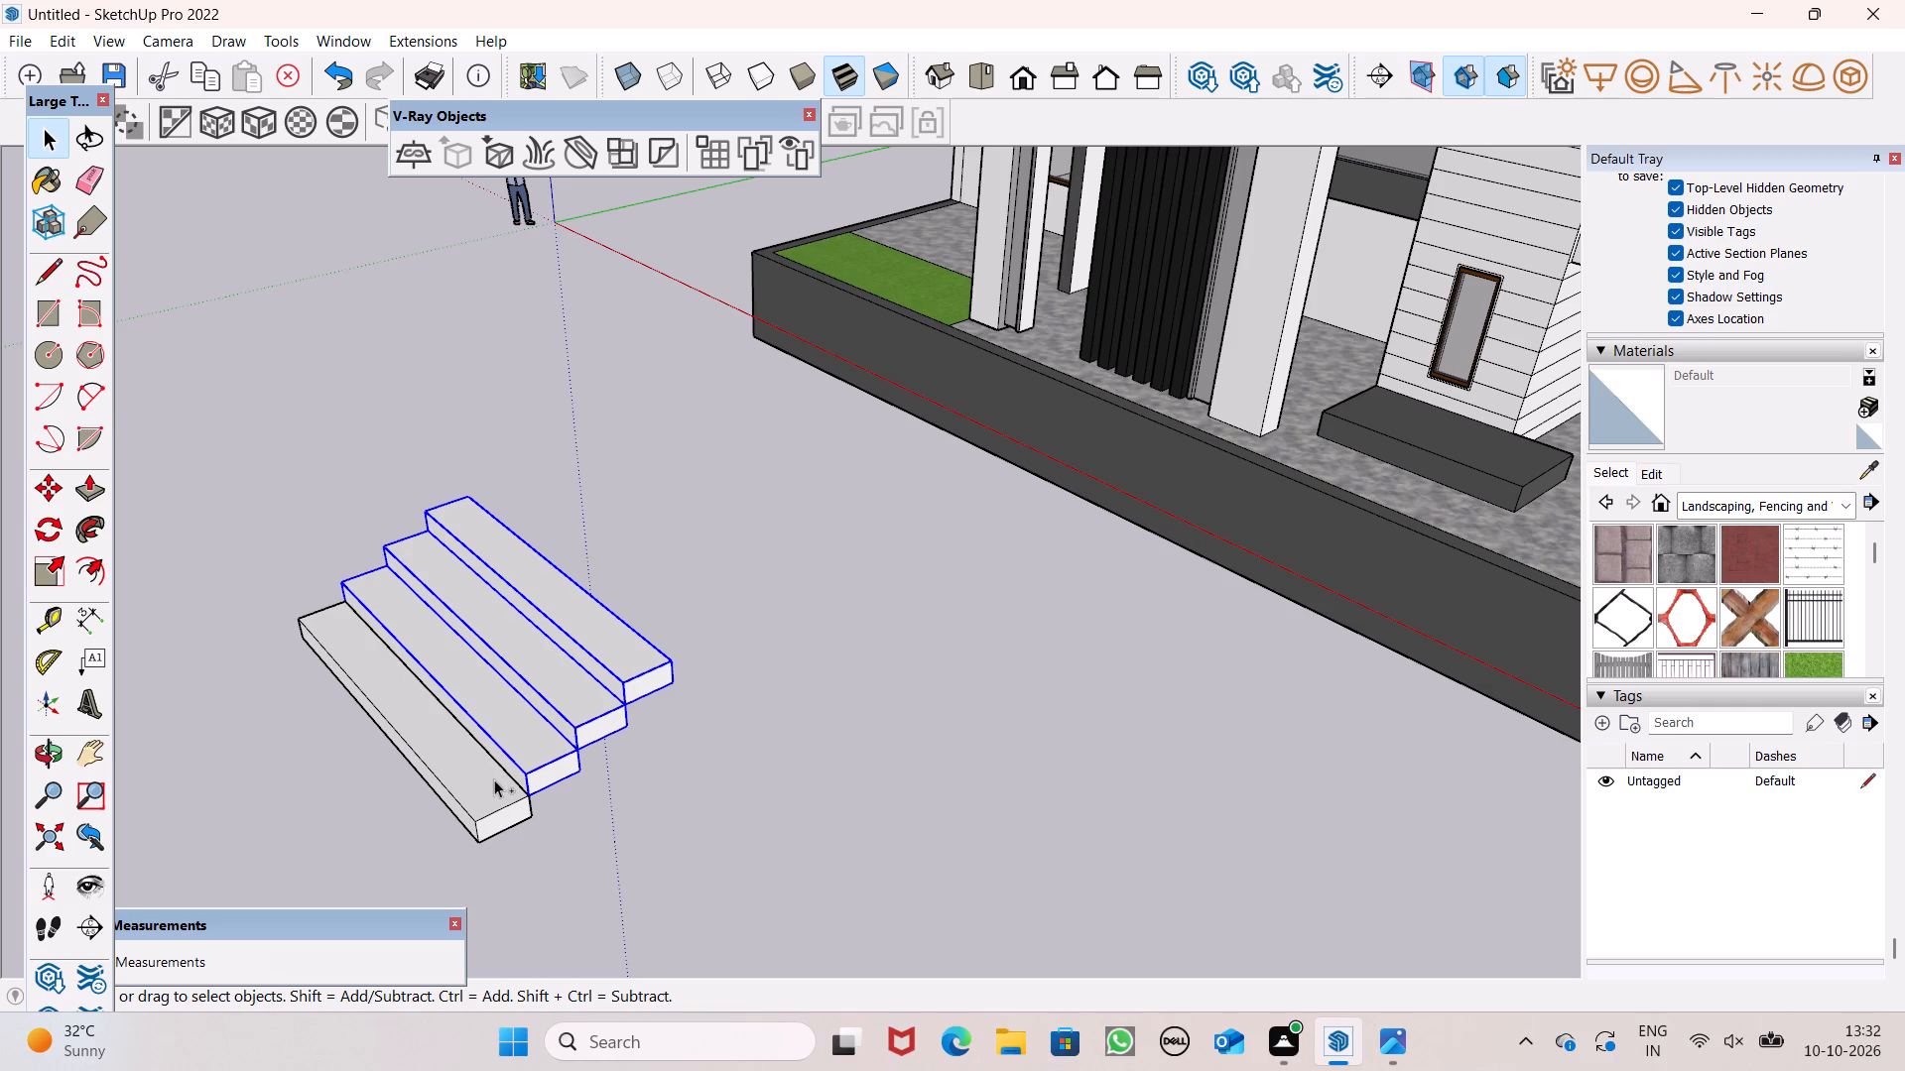
pyautogui.keyDown('ctrl'); pyautogui.rightClick(522, 732); pyautogui.keyUp('ctrl')
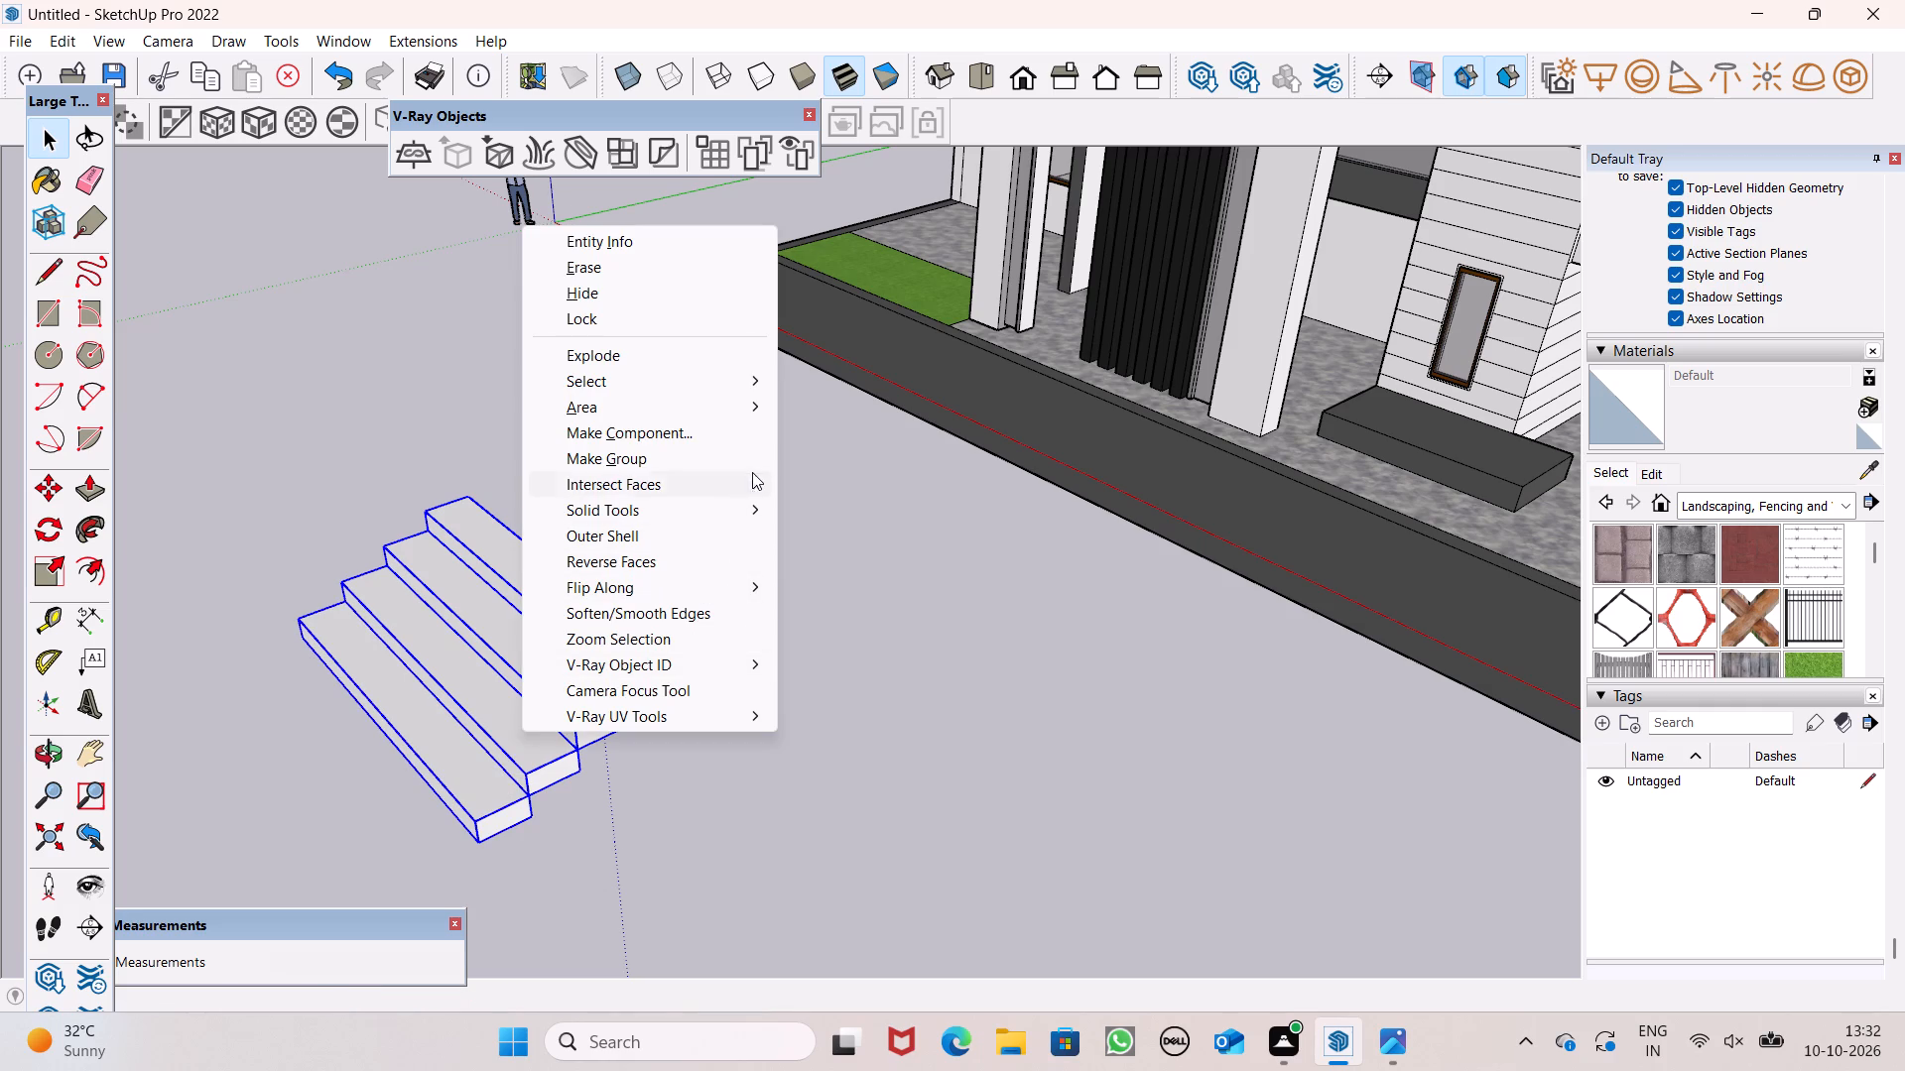
pyautogui.keyDown('ctrl'); pyautogui.click(753, 467); pyautogui.keyUp('ctrl')
pyautogui.keyDown('ctrl'); pyautogui.scroll(-7, 669, 526); pyautogui.keyUp('ctrl')
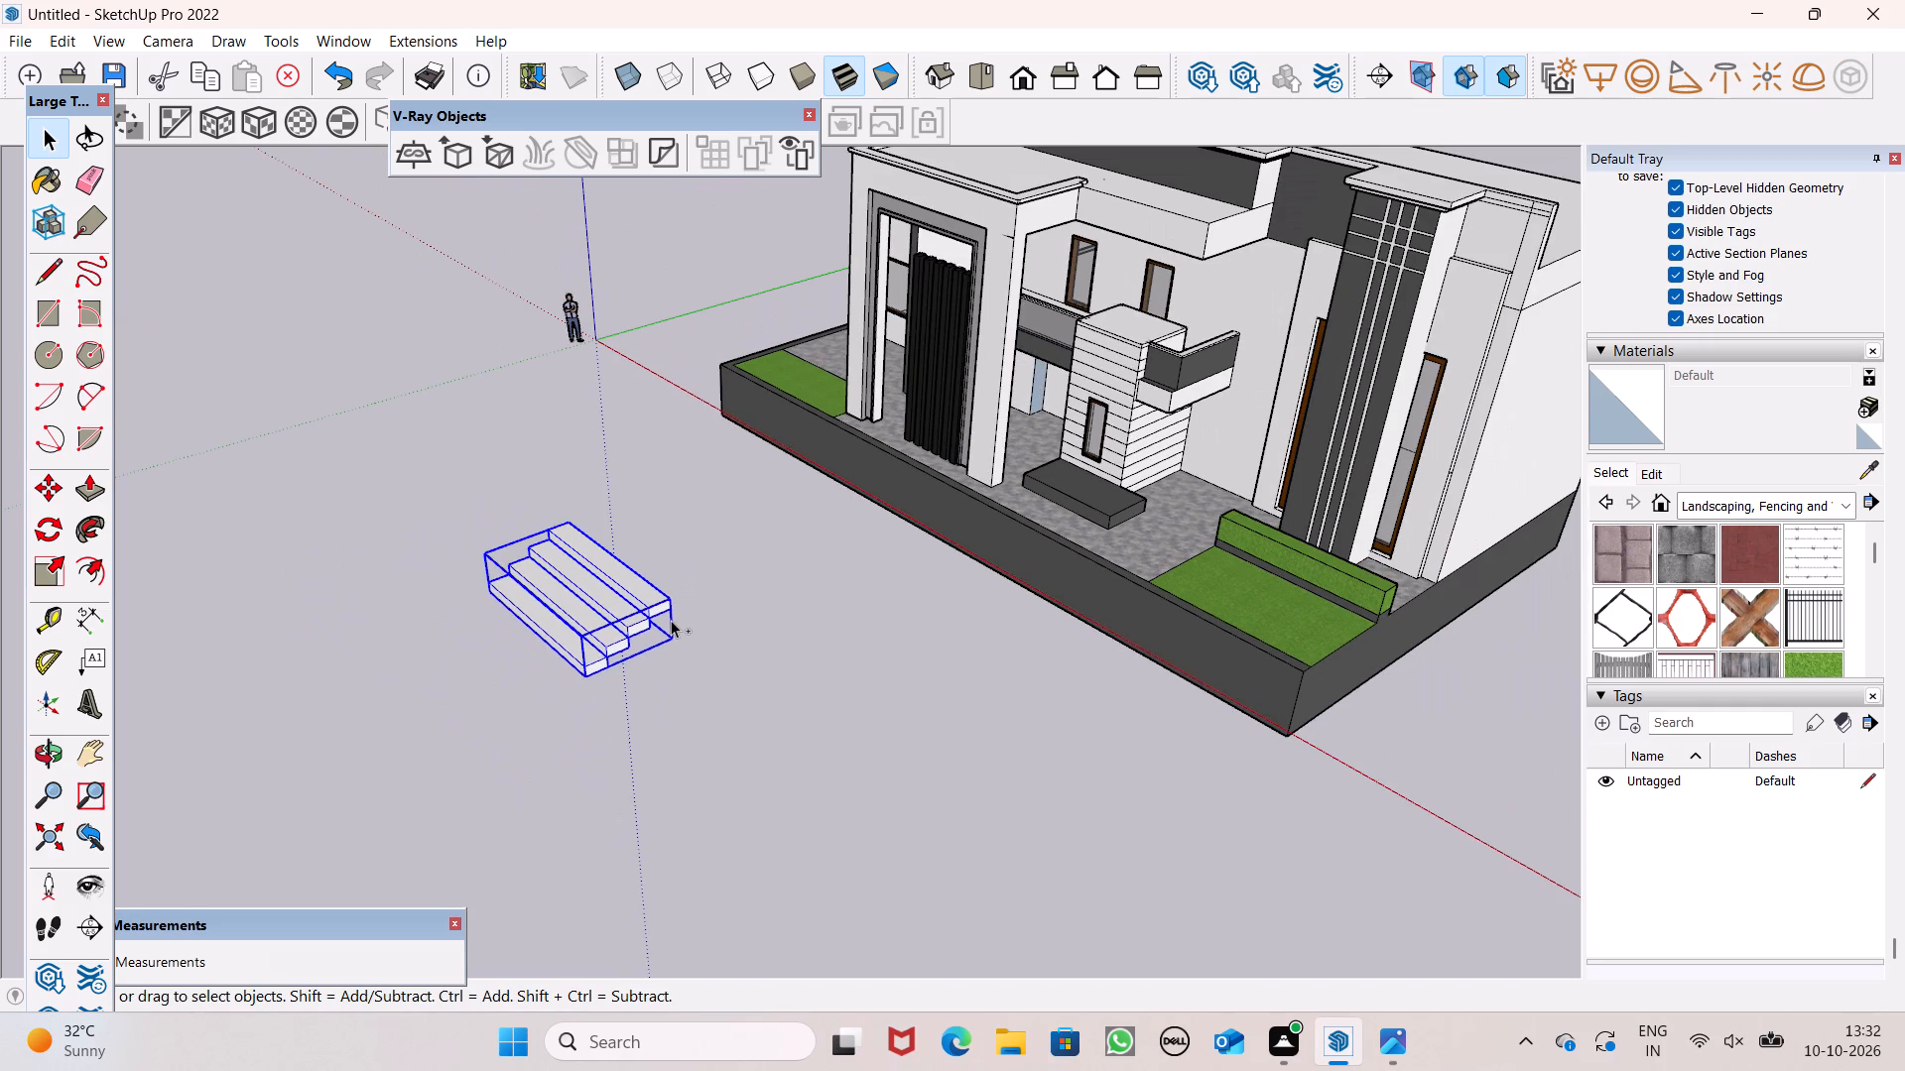
# Move the stair group across to the base's front wall, in front of the entrance.
pyautogui.moveTo(698, 644); pyautogui.dragTo(792, 593, button='middle')
pyautogui.scroll(3, 780, 611)
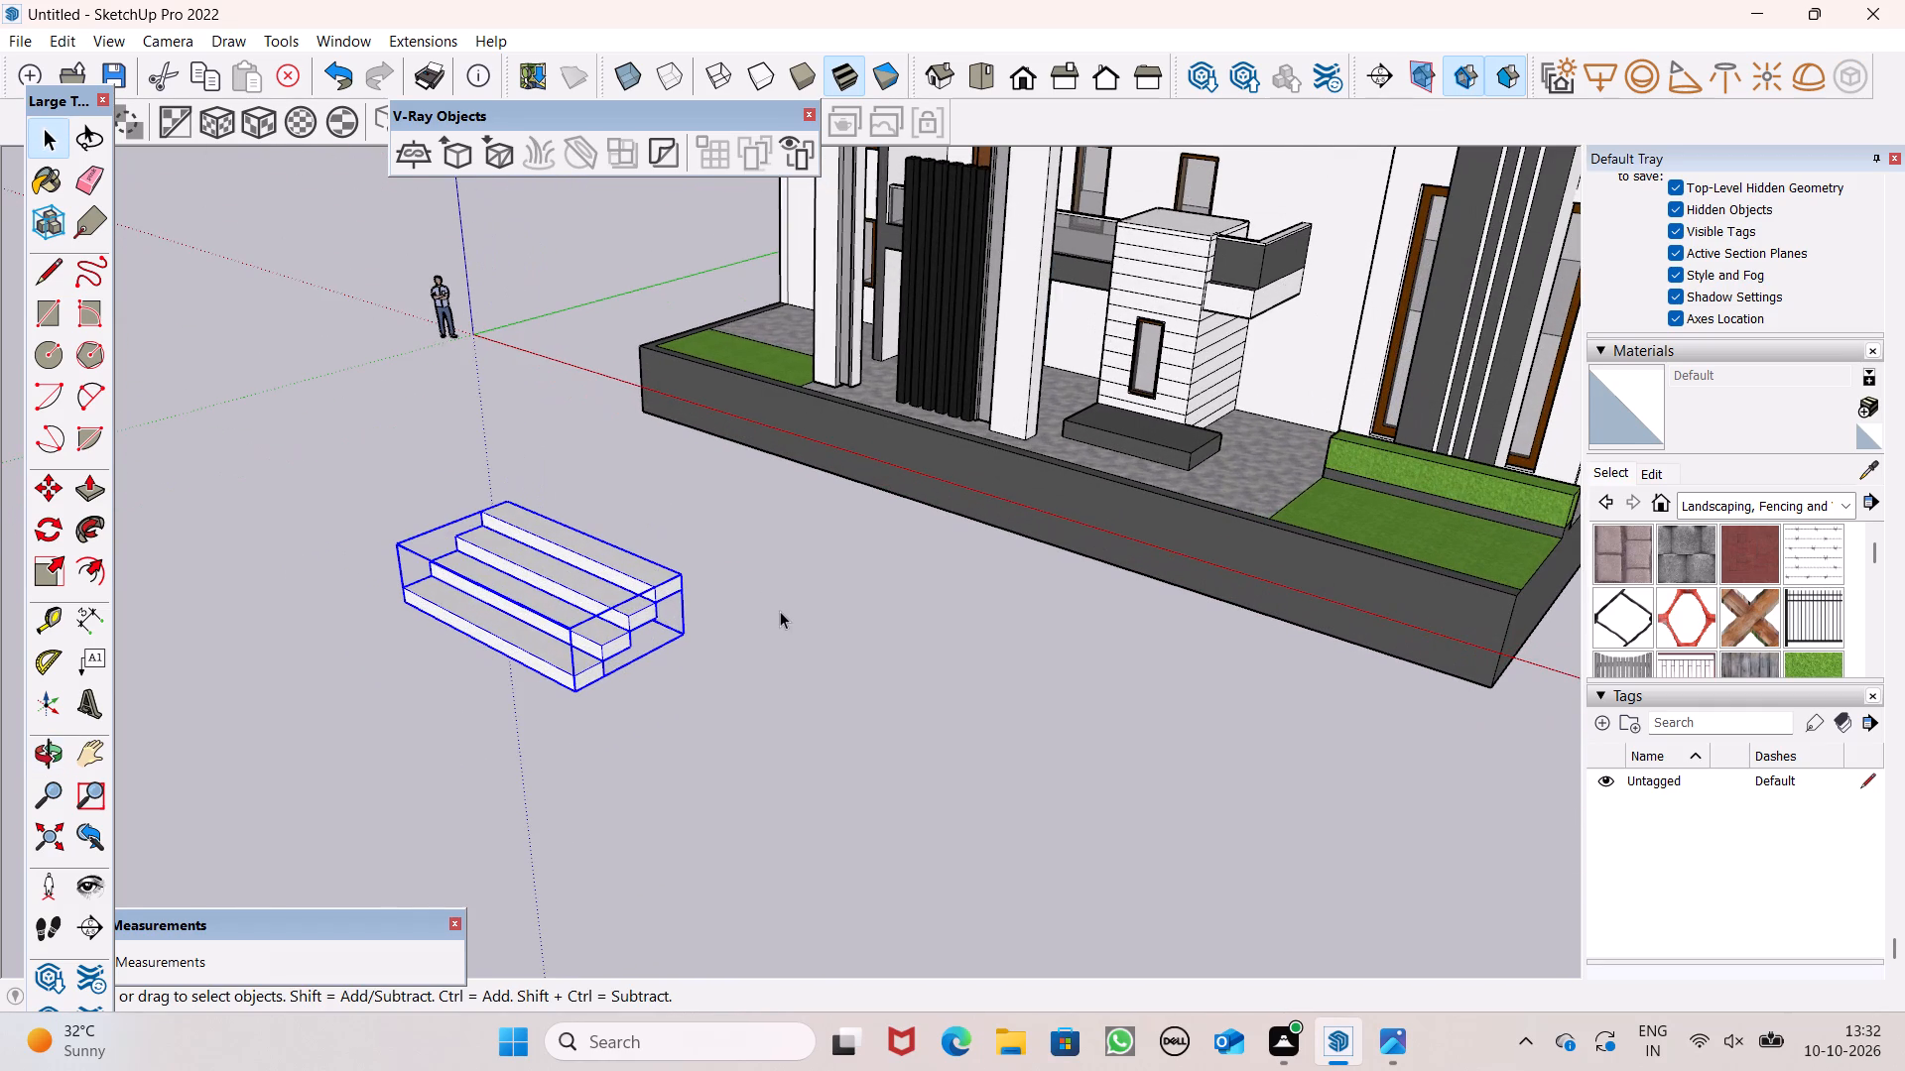
pyautogui.press('m')
pyautogui.press('Return')
pyautogui.moveTo(577, 700); pyautogui.dragTo(1035, 708)
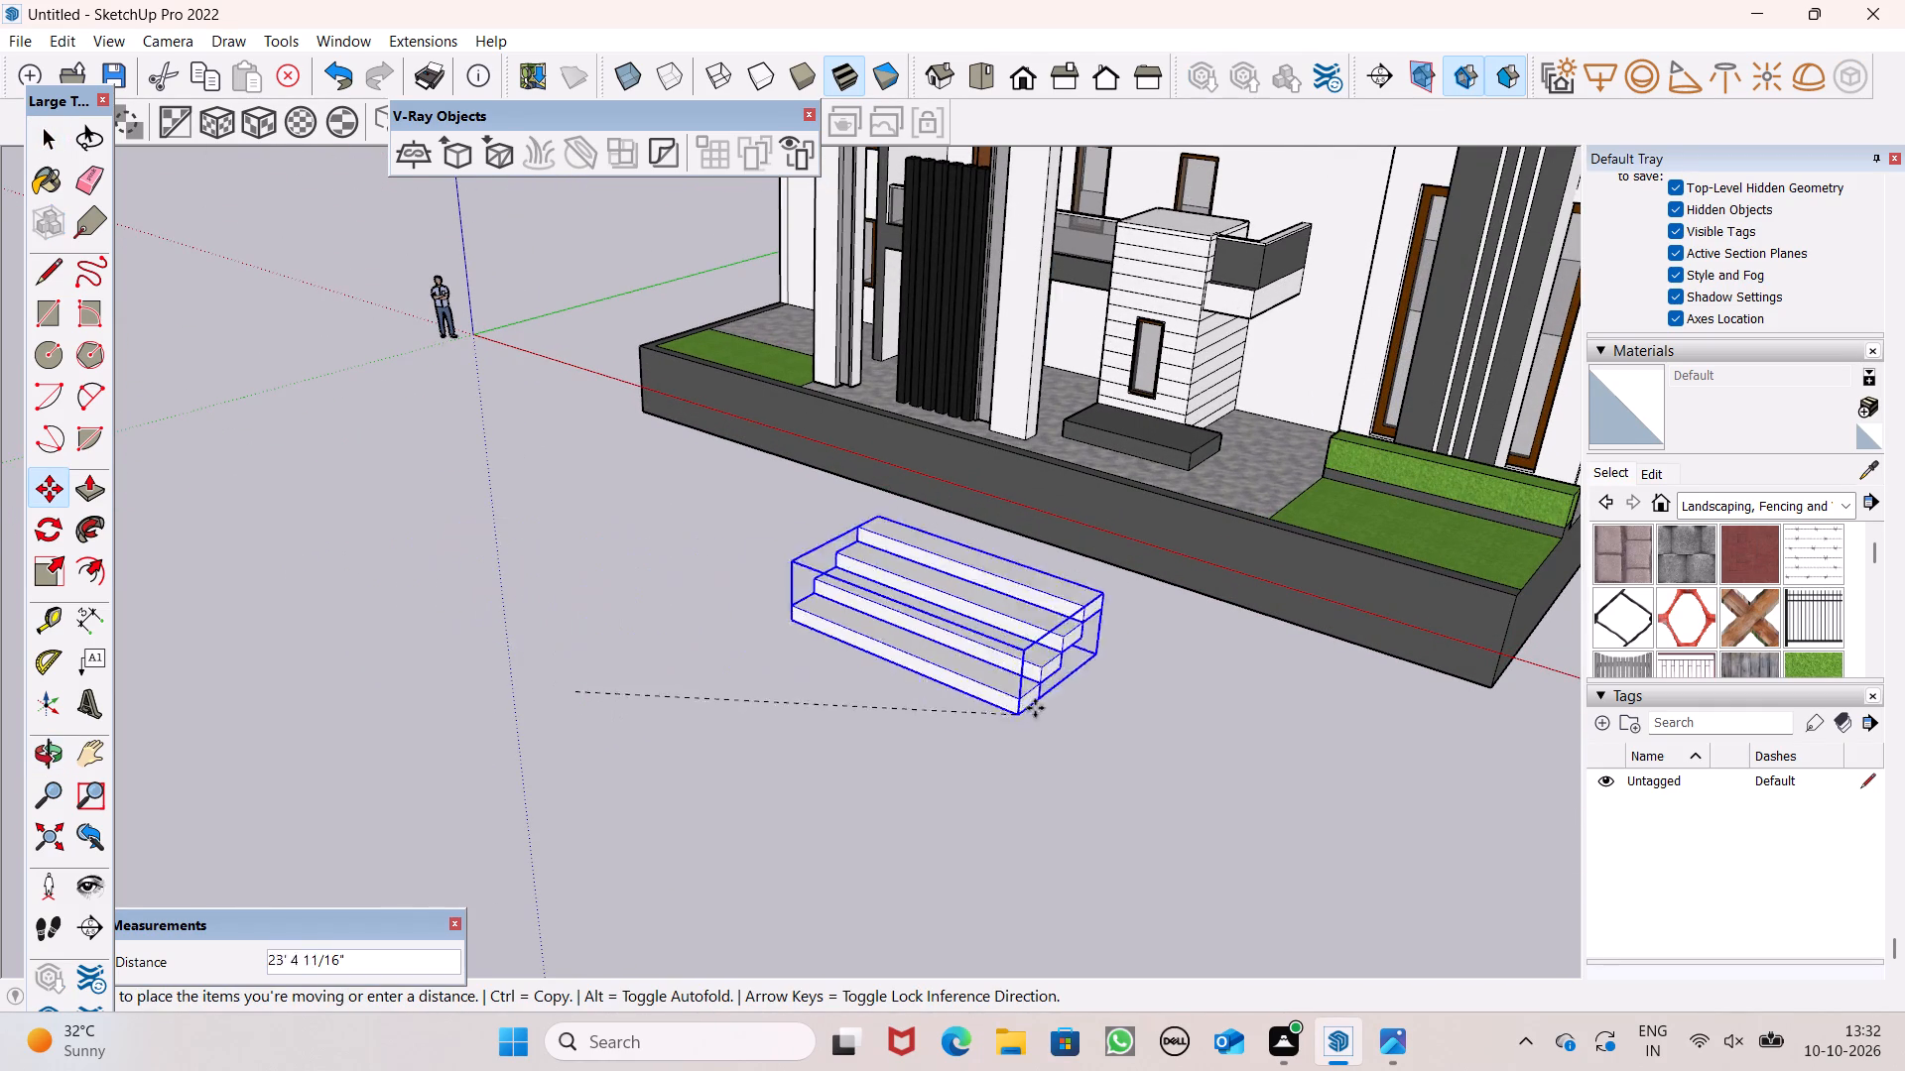
pyautogui.moveTo(1035, 708); pyautogui.dragTo(1020, 595)
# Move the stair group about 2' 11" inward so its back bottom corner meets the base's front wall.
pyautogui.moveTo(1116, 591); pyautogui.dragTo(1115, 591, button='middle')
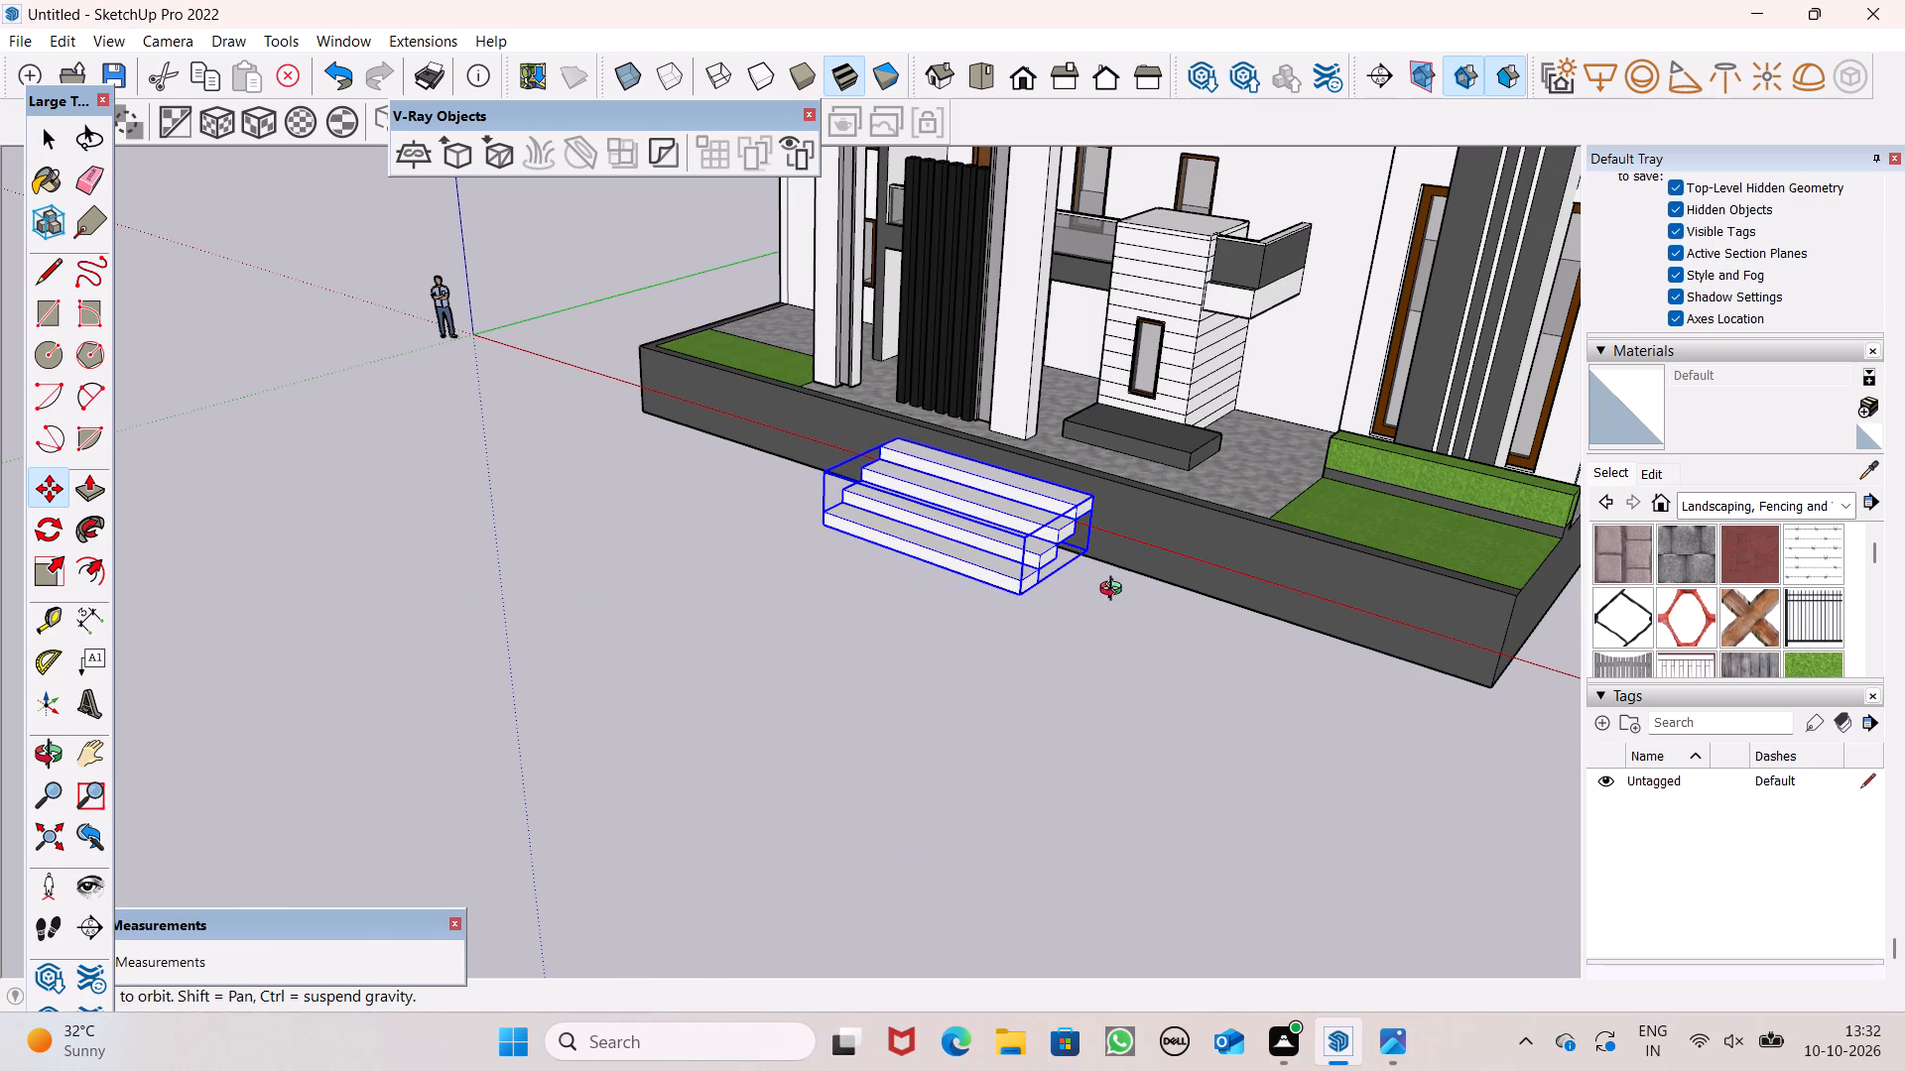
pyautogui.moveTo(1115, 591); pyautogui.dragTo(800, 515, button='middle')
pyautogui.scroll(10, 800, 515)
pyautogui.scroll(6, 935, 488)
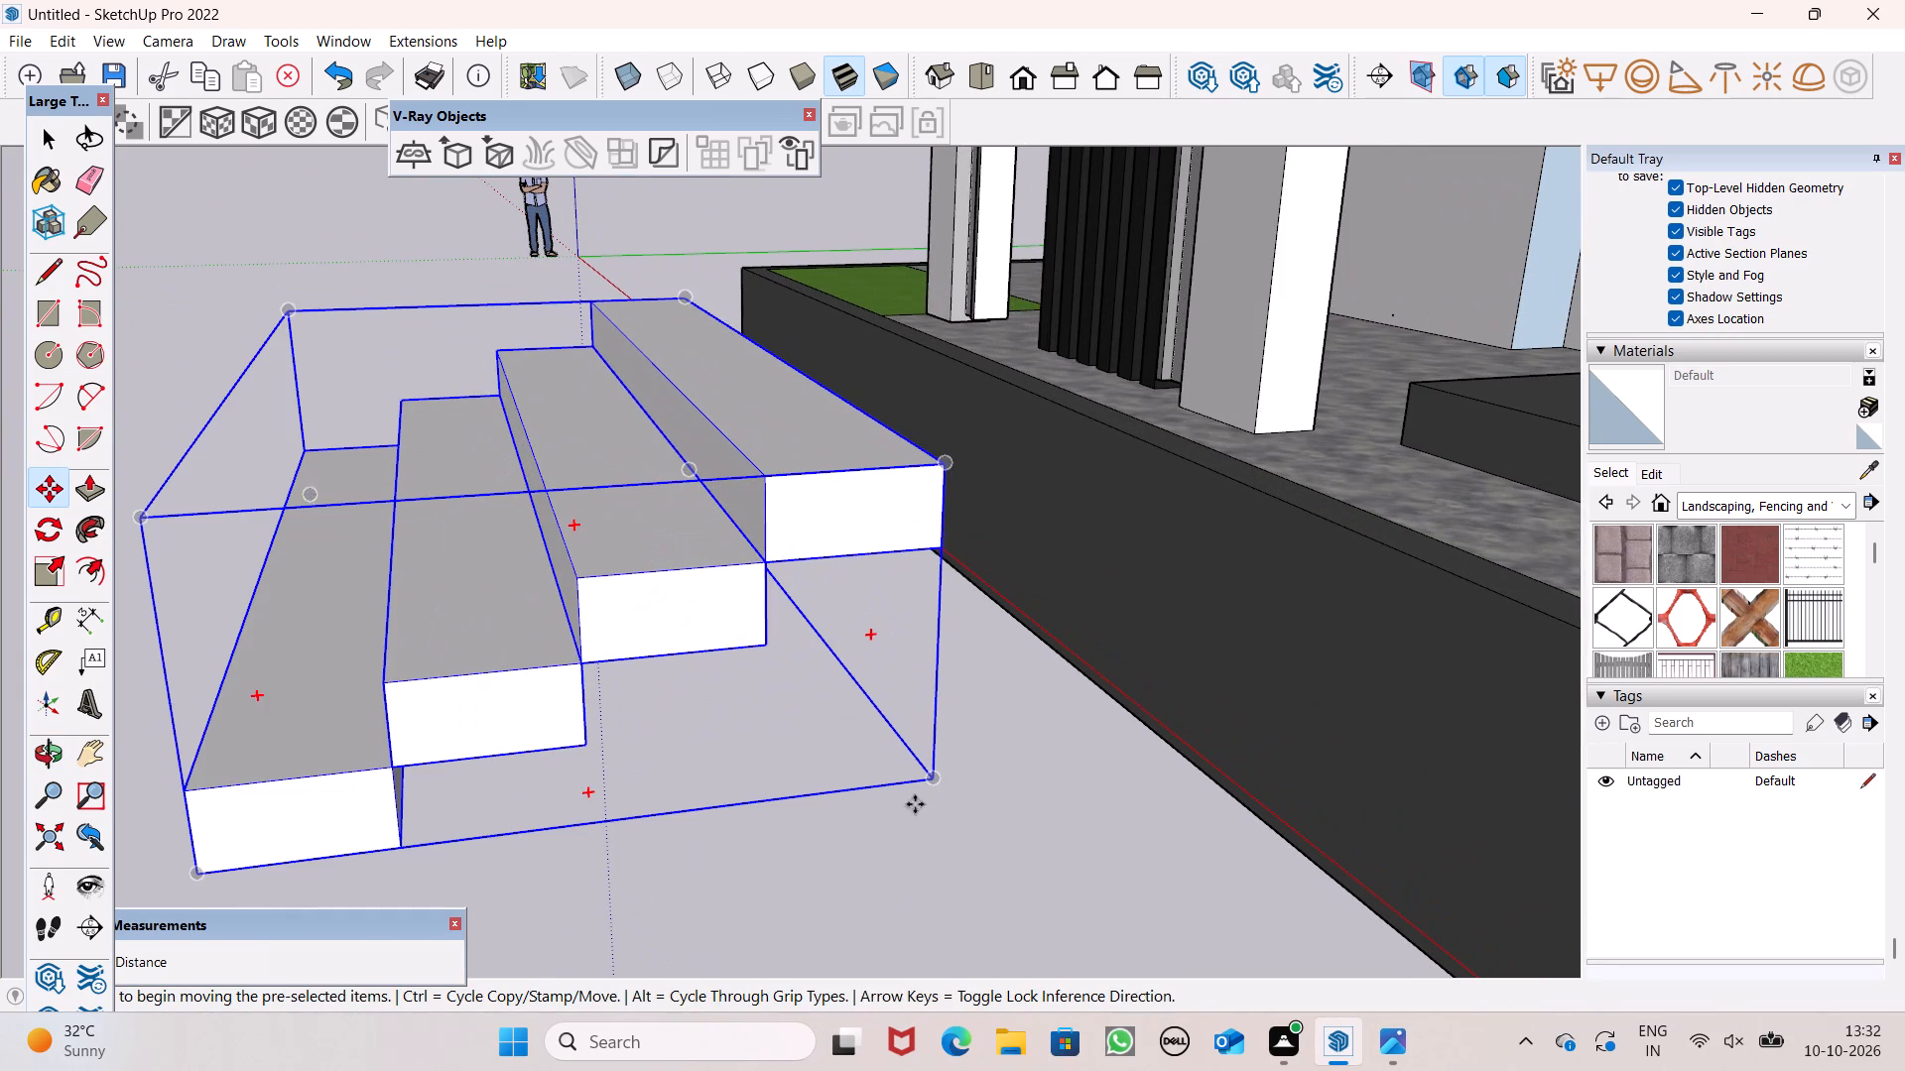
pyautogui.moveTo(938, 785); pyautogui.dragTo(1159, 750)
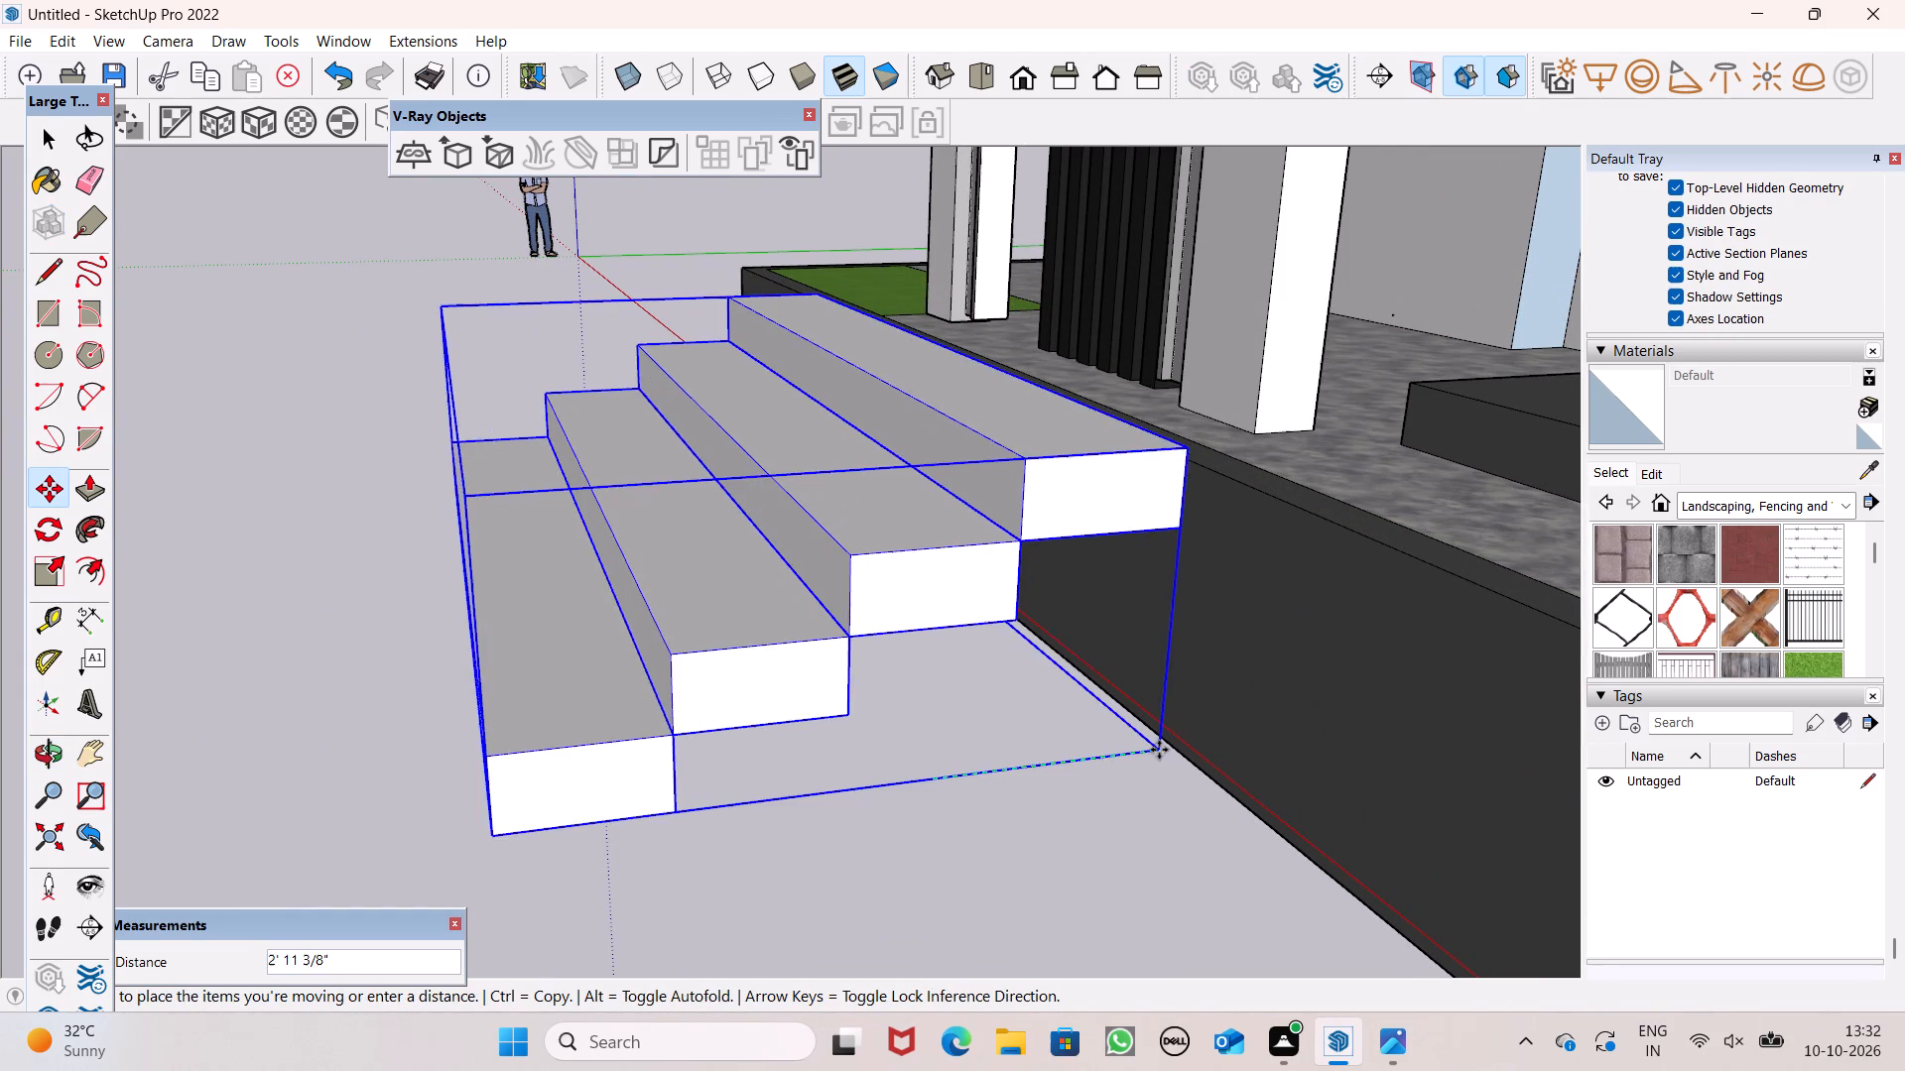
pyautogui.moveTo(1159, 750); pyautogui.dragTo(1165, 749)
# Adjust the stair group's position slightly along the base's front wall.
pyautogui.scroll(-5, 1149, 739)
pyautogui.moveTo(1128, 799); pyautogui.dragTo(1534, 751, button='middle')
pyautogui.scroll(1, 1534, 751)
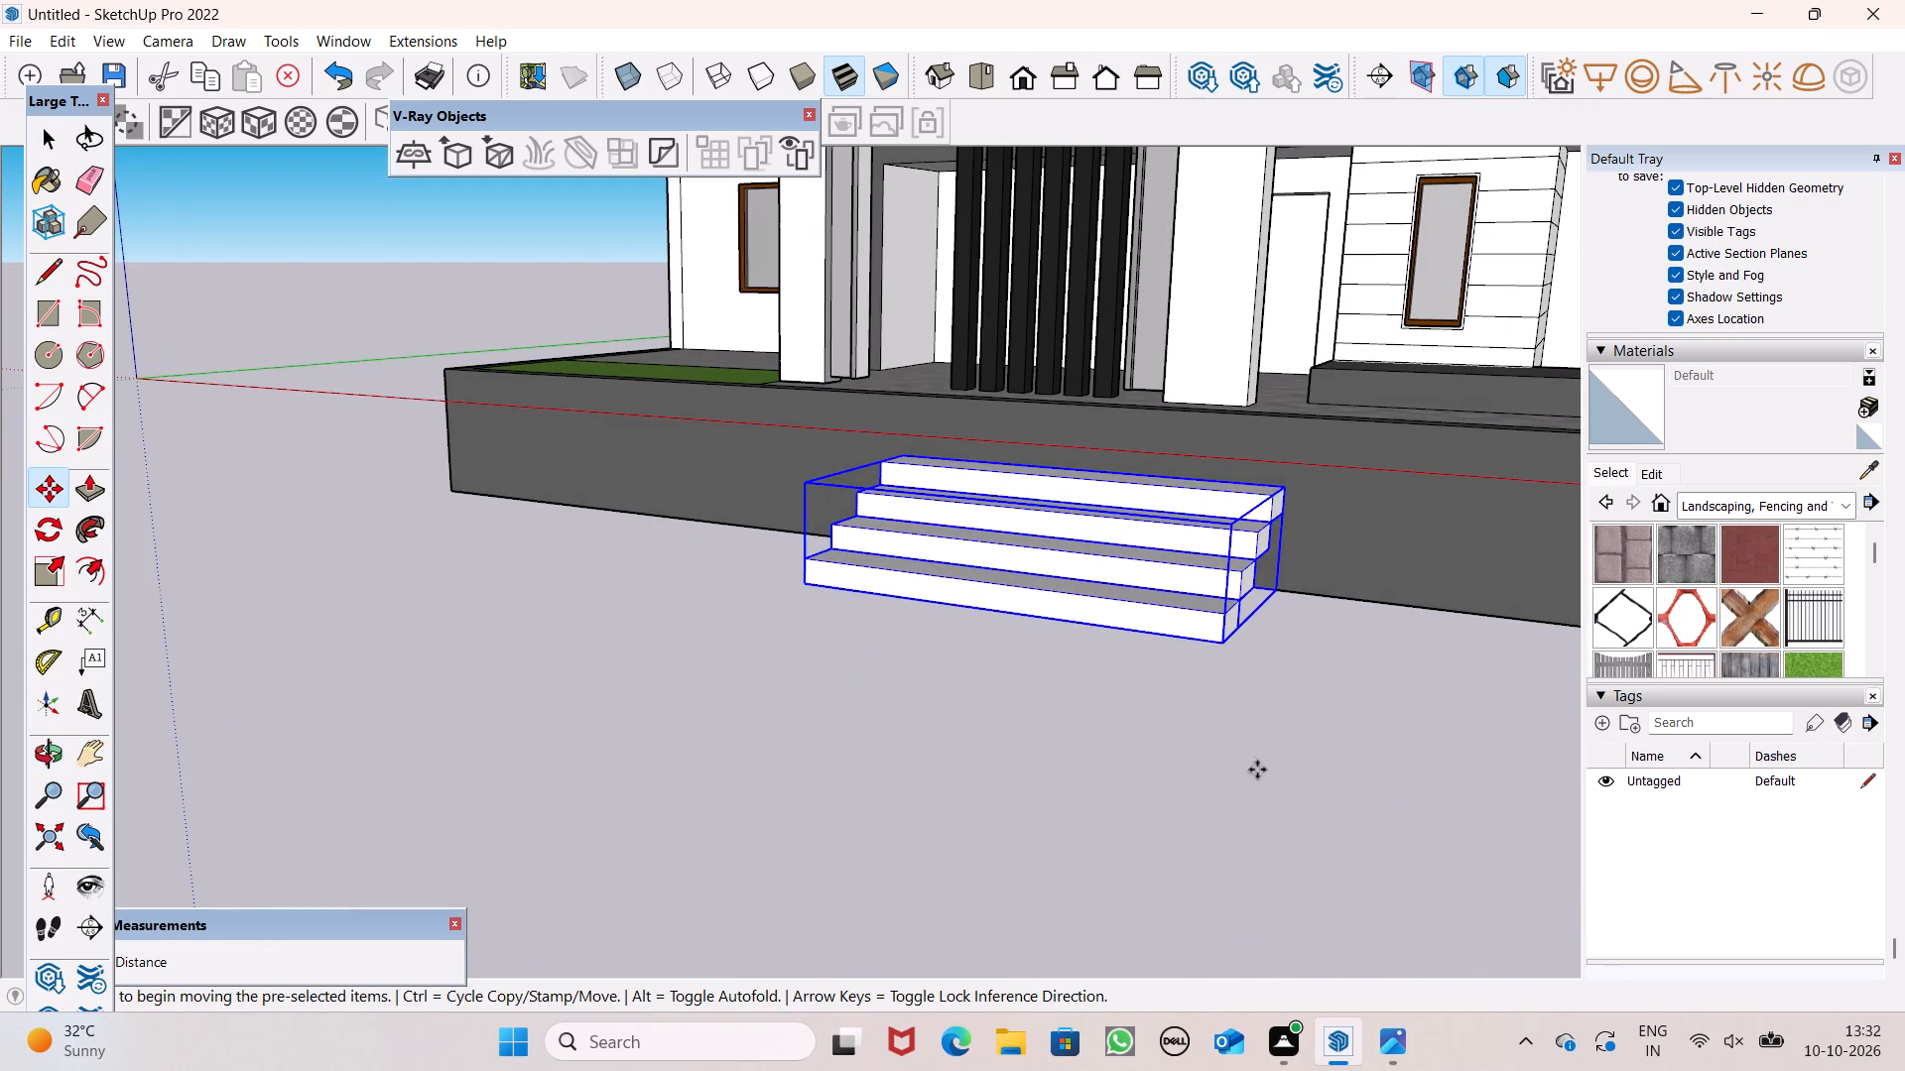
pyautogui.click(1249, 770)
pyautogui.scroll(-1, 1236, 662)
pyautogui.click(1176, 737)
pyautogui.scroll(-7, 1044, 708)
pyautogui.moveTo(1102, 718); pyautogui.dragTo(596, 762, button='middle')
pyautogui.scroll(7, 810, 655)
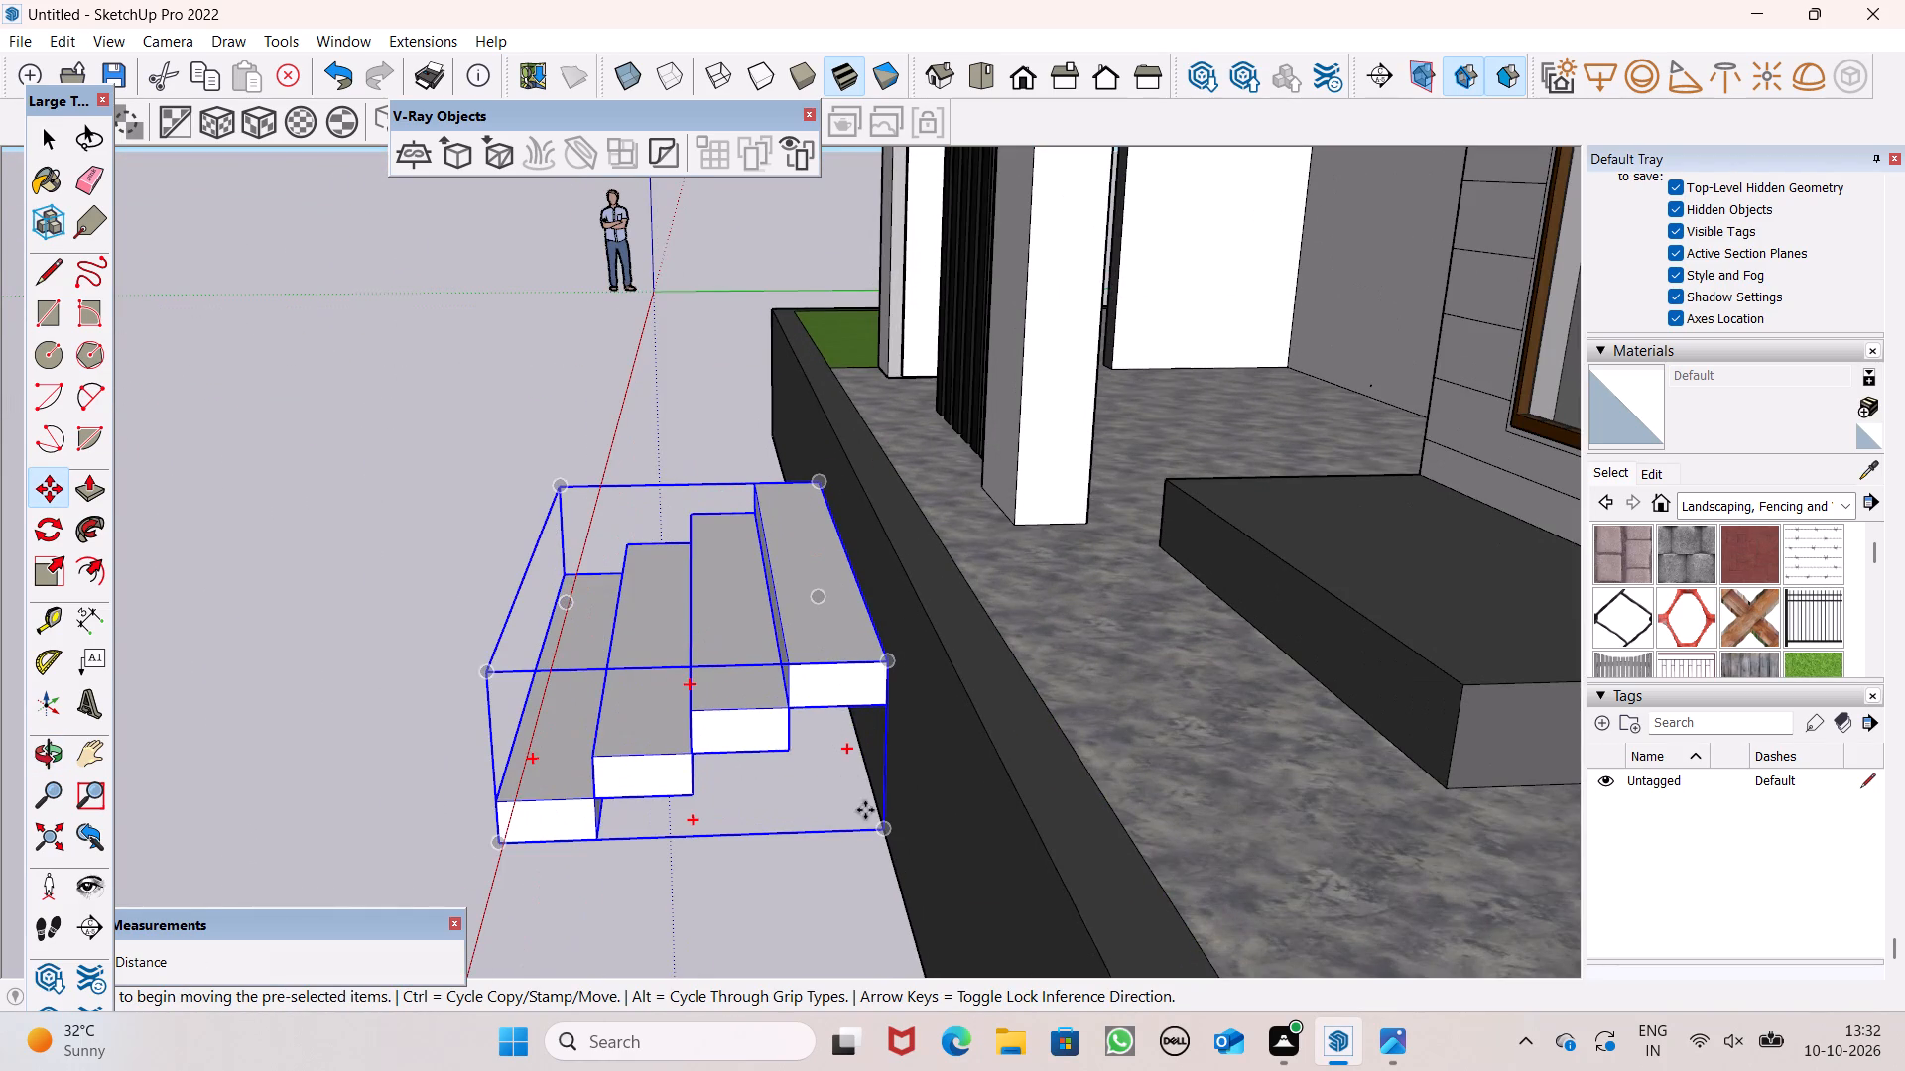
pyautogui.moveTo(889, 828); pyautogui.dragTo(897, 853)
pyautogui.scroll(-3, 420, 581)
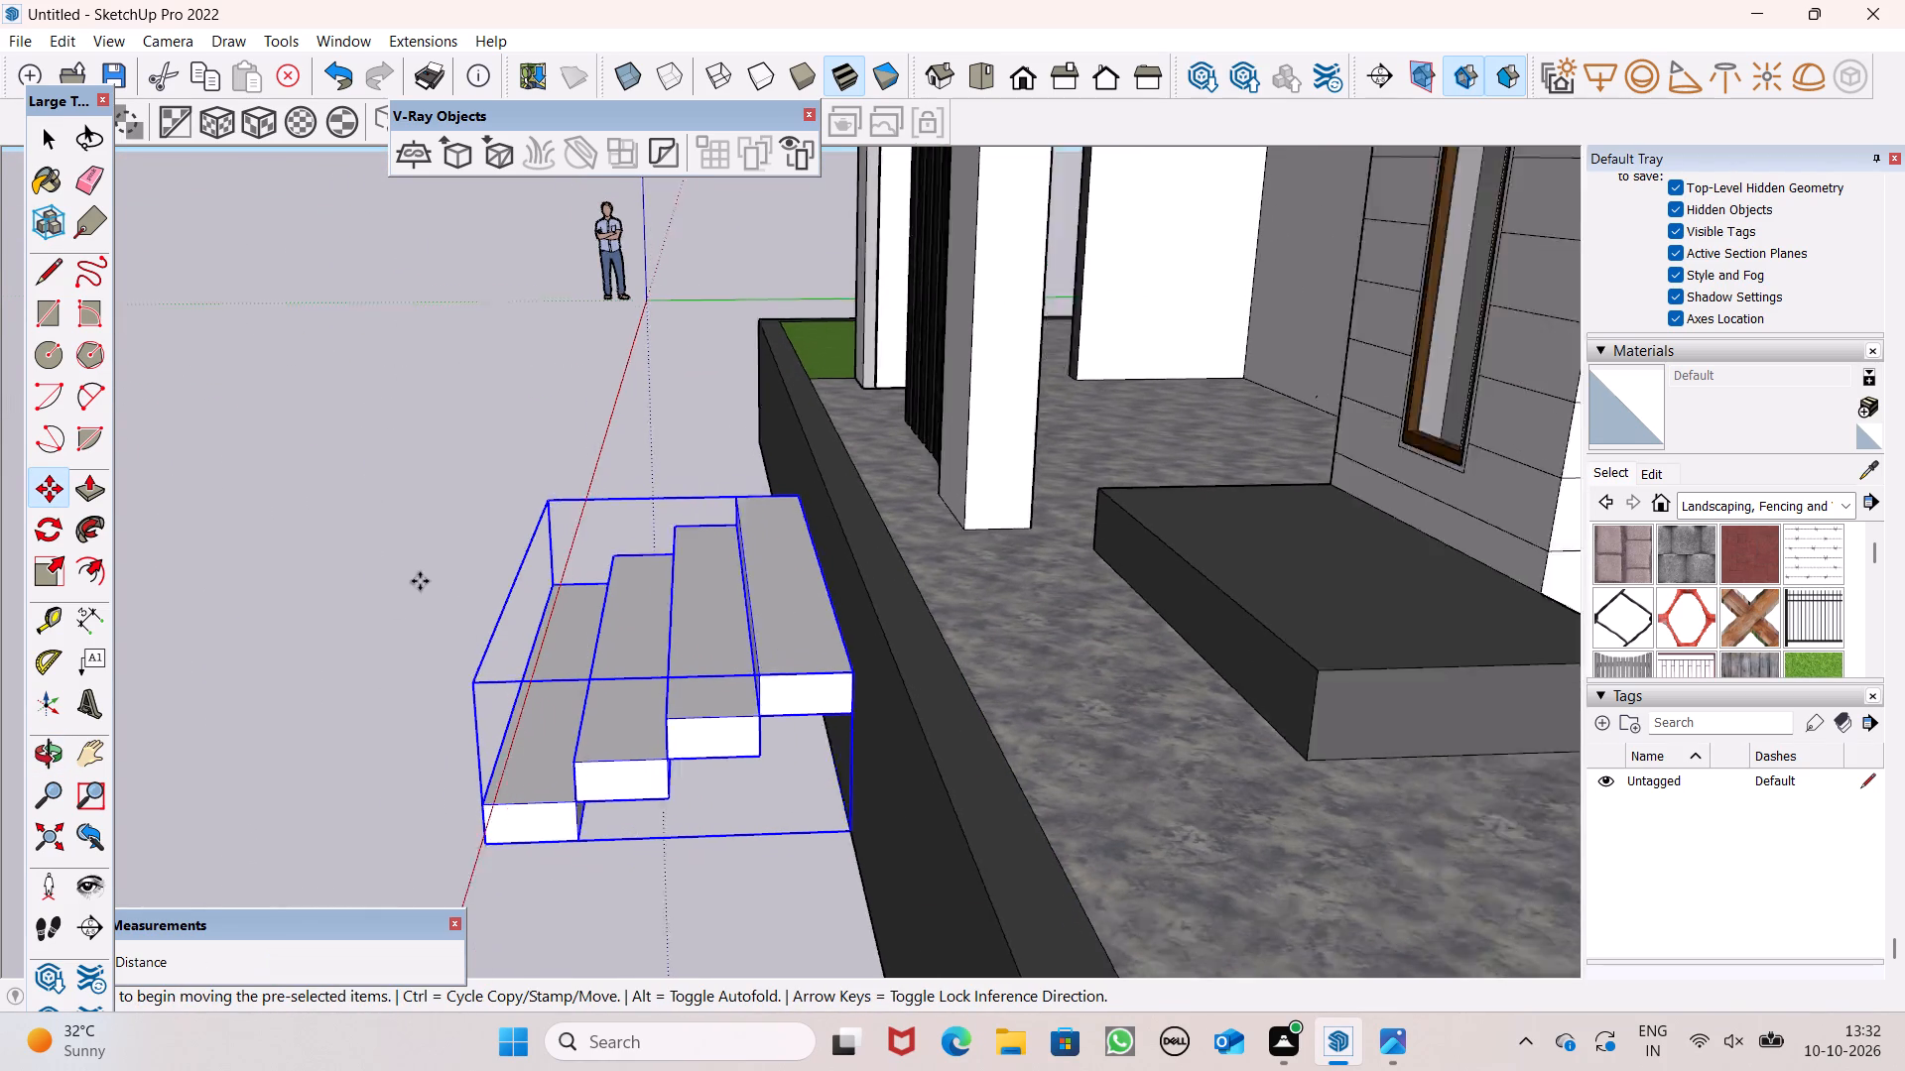
# Move the stair group outward, away from the base's front wall, and clear the selection.
pyautogui.scroll(-10, 420, 581)
pyautogui.scroll(1, 563, 670)
pyautogui.moveTo(563, 670); pyautogui.dragTo(1191, 694, button='middle')
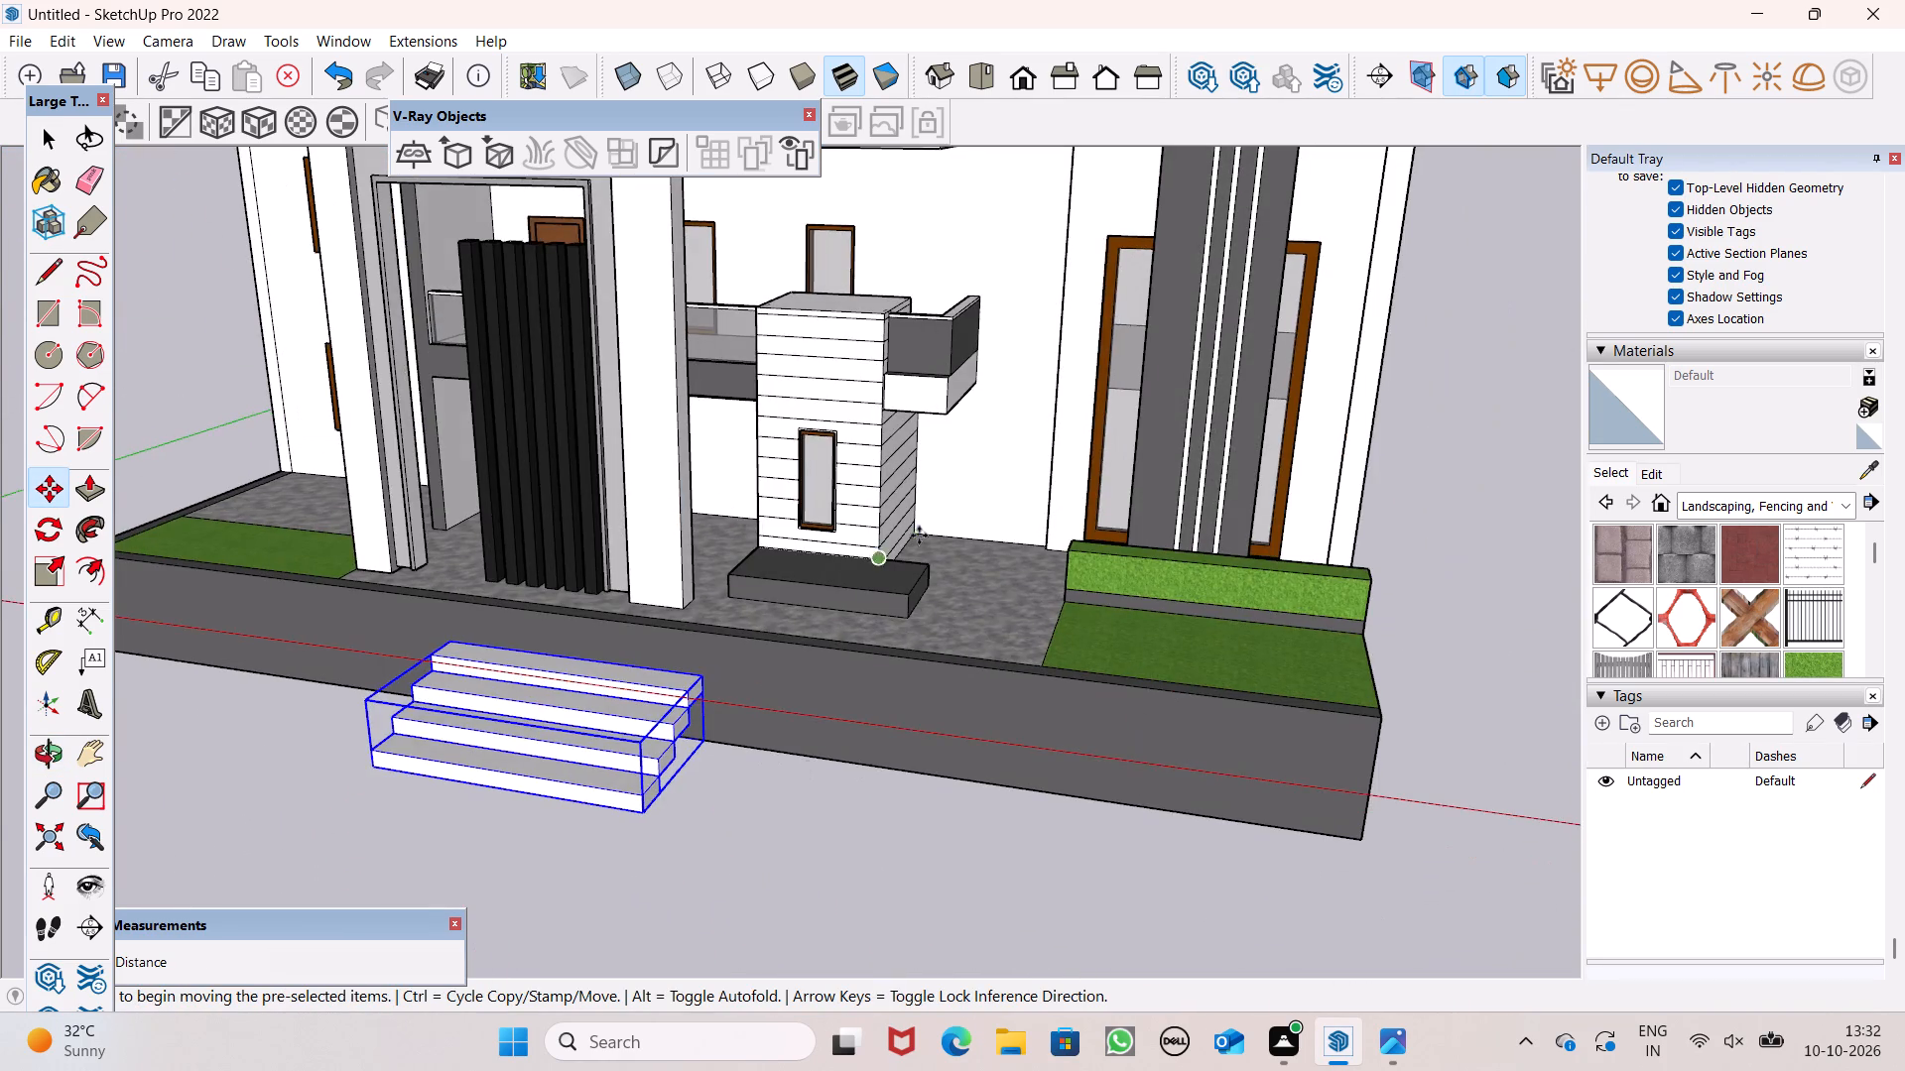
pyautogui.scroll(-12, 921, 534)
pyautogui.click(884, 650)
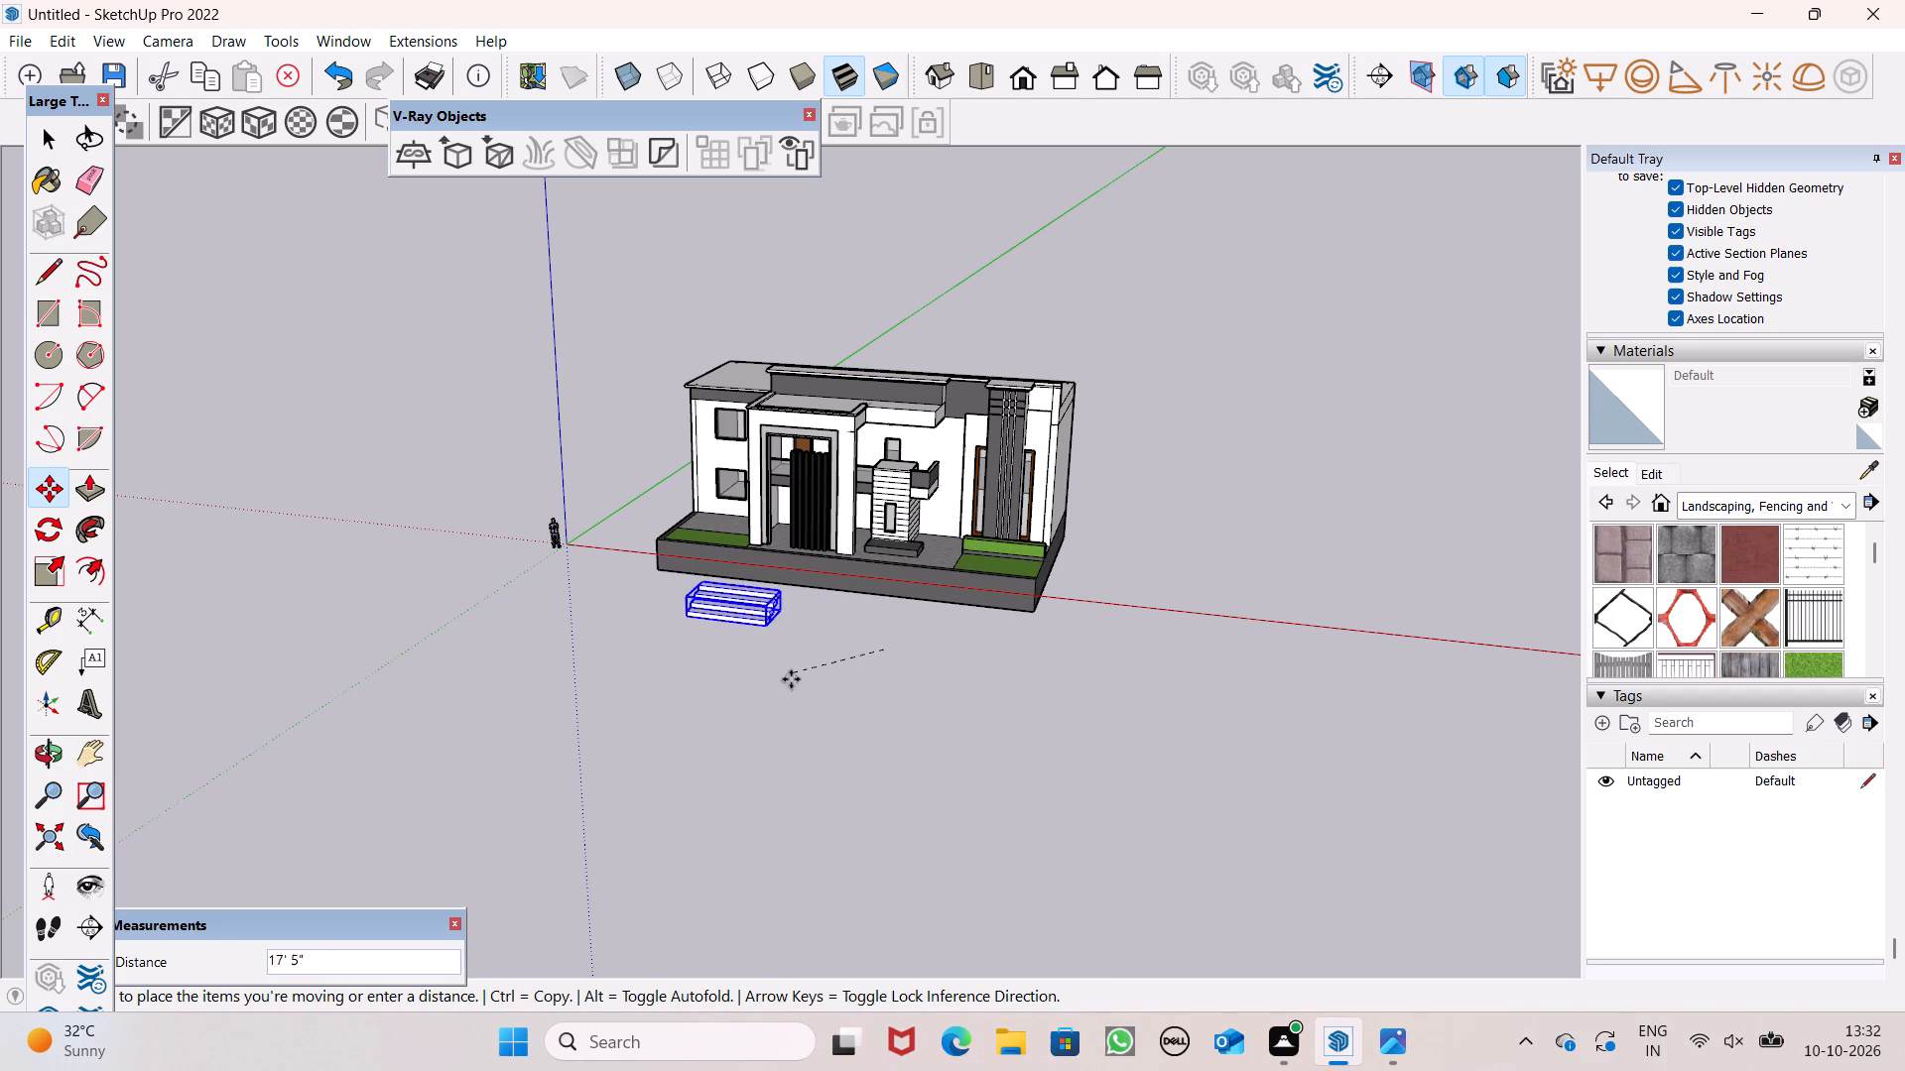
pyautogui.click(798, 701)
pyautogui.press('space')
pyautogui.press('space')
pyautogui.click(791, 650)
# Explode the stair group back into its separate step slabs and clear the selection.
pyautogui.scroll(3, 768, 606)
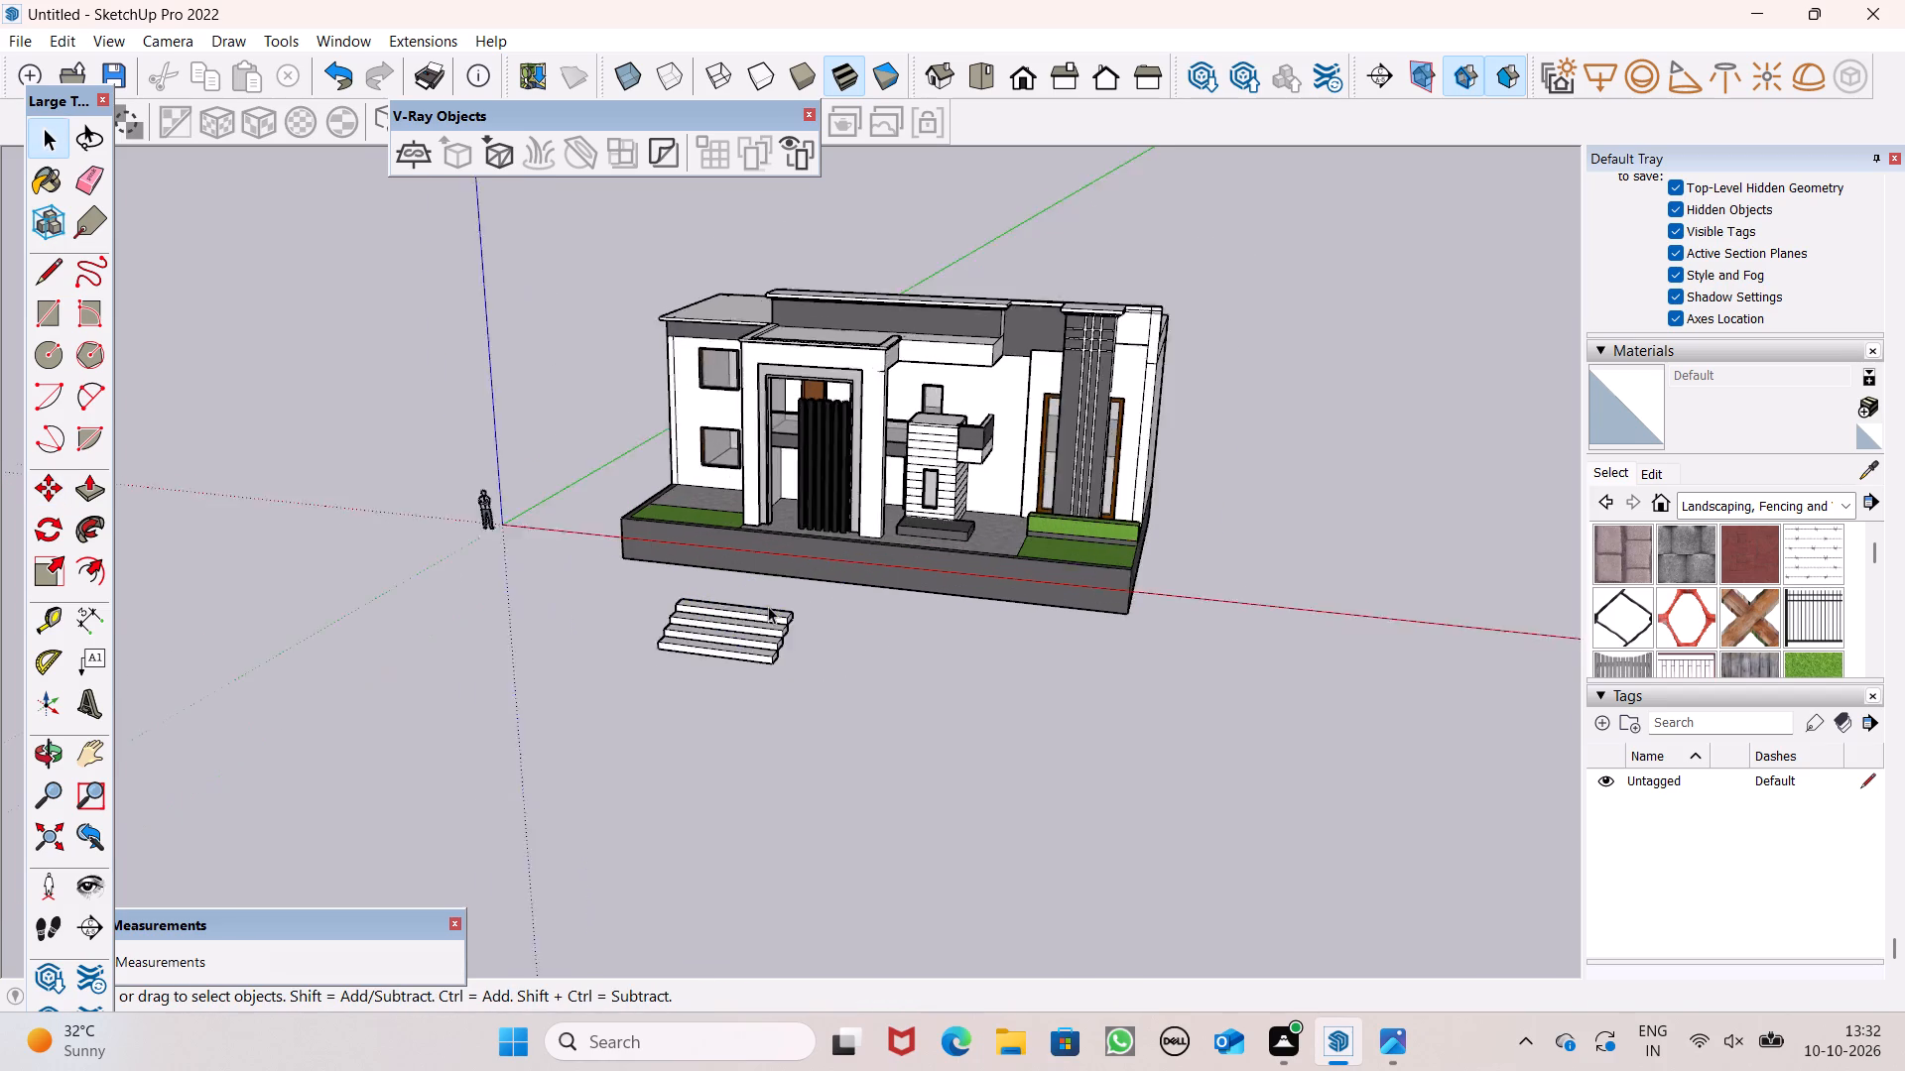
pyautogui.scroll(5, 768, 606)
pyautogui.moveTo(812, 624); pyautogui.dragTo(744, 637, button='middle')
pyautogui.scroll(1, 744, 637)
pyautogui.click(731, 644)
pyautogui.rightClick(731, 644)
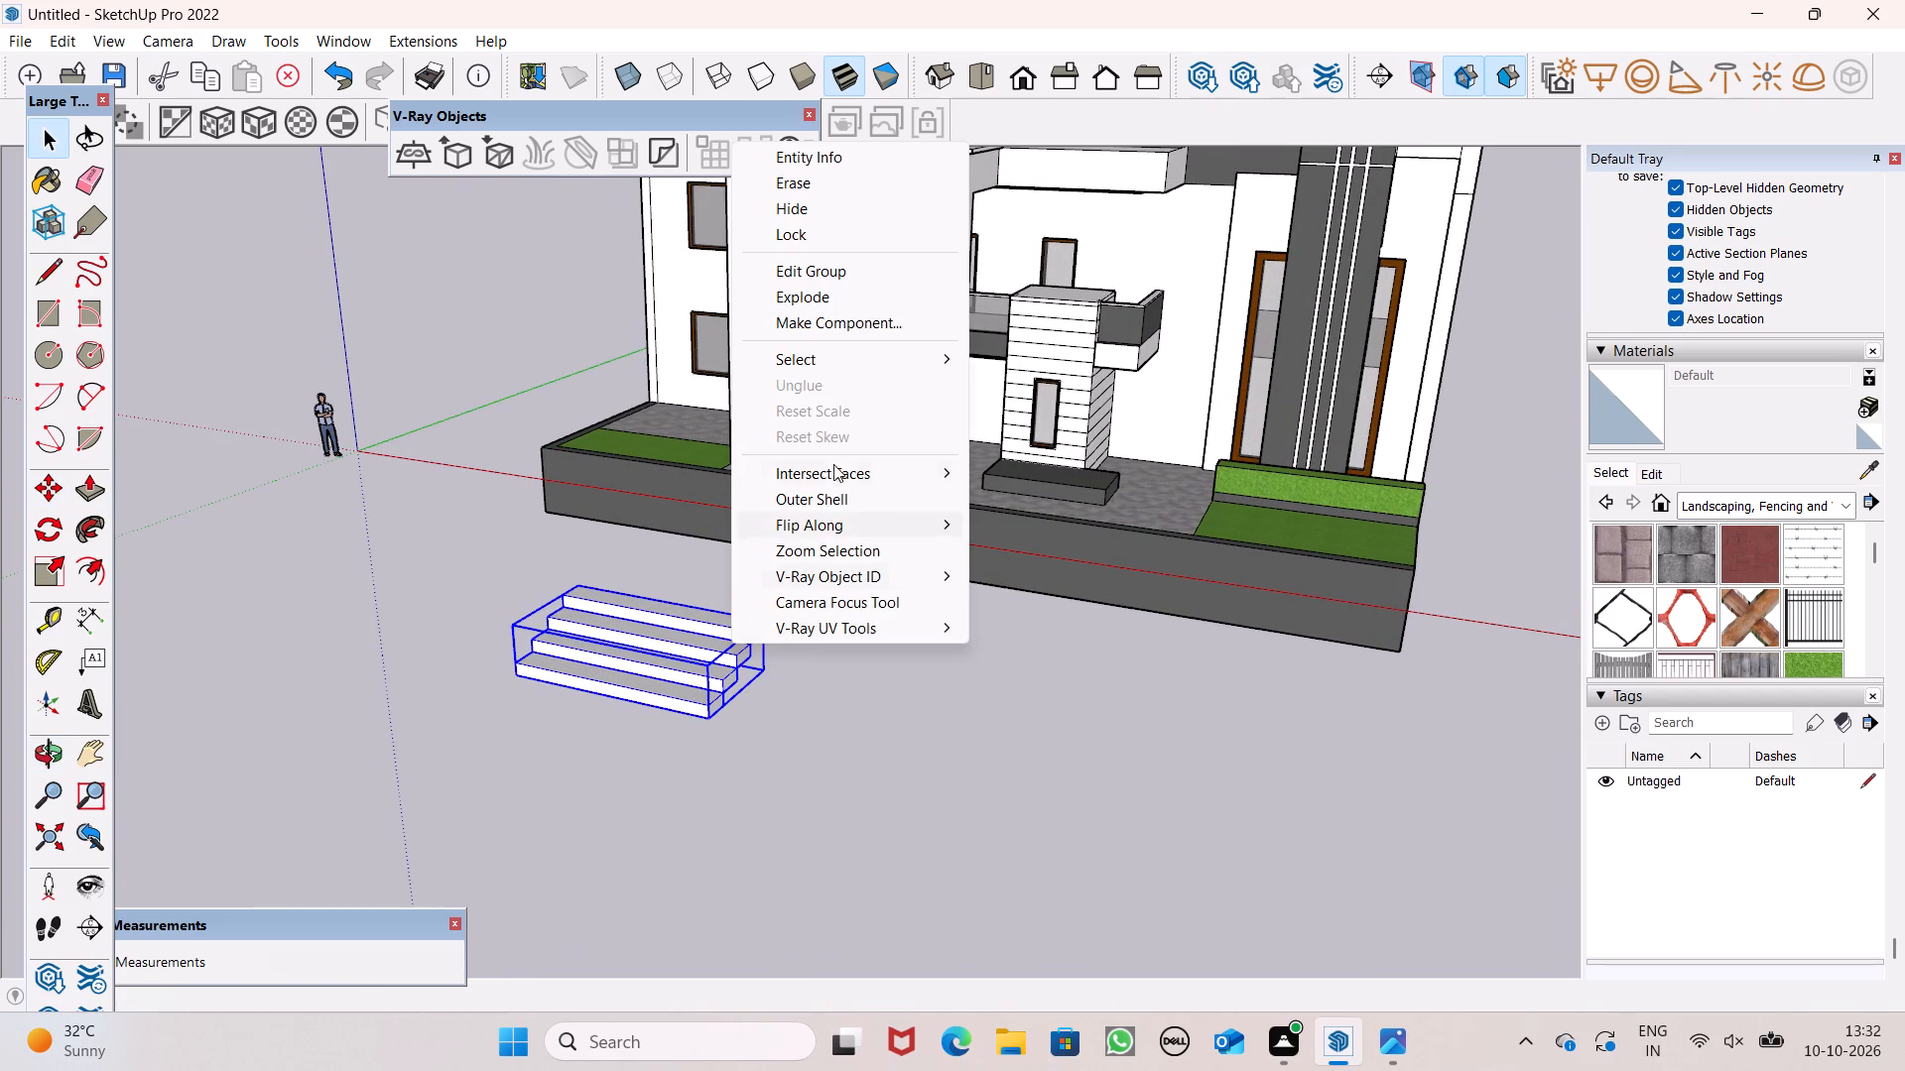
pyautogui.click(846, 287)
pyautogui.click(746, 746)
# Copy the stair's top step slab about 2' 2 9/16" up and inward onto its back top edge as a fifth step.
pyautogui.scroll(2, 801, 673)
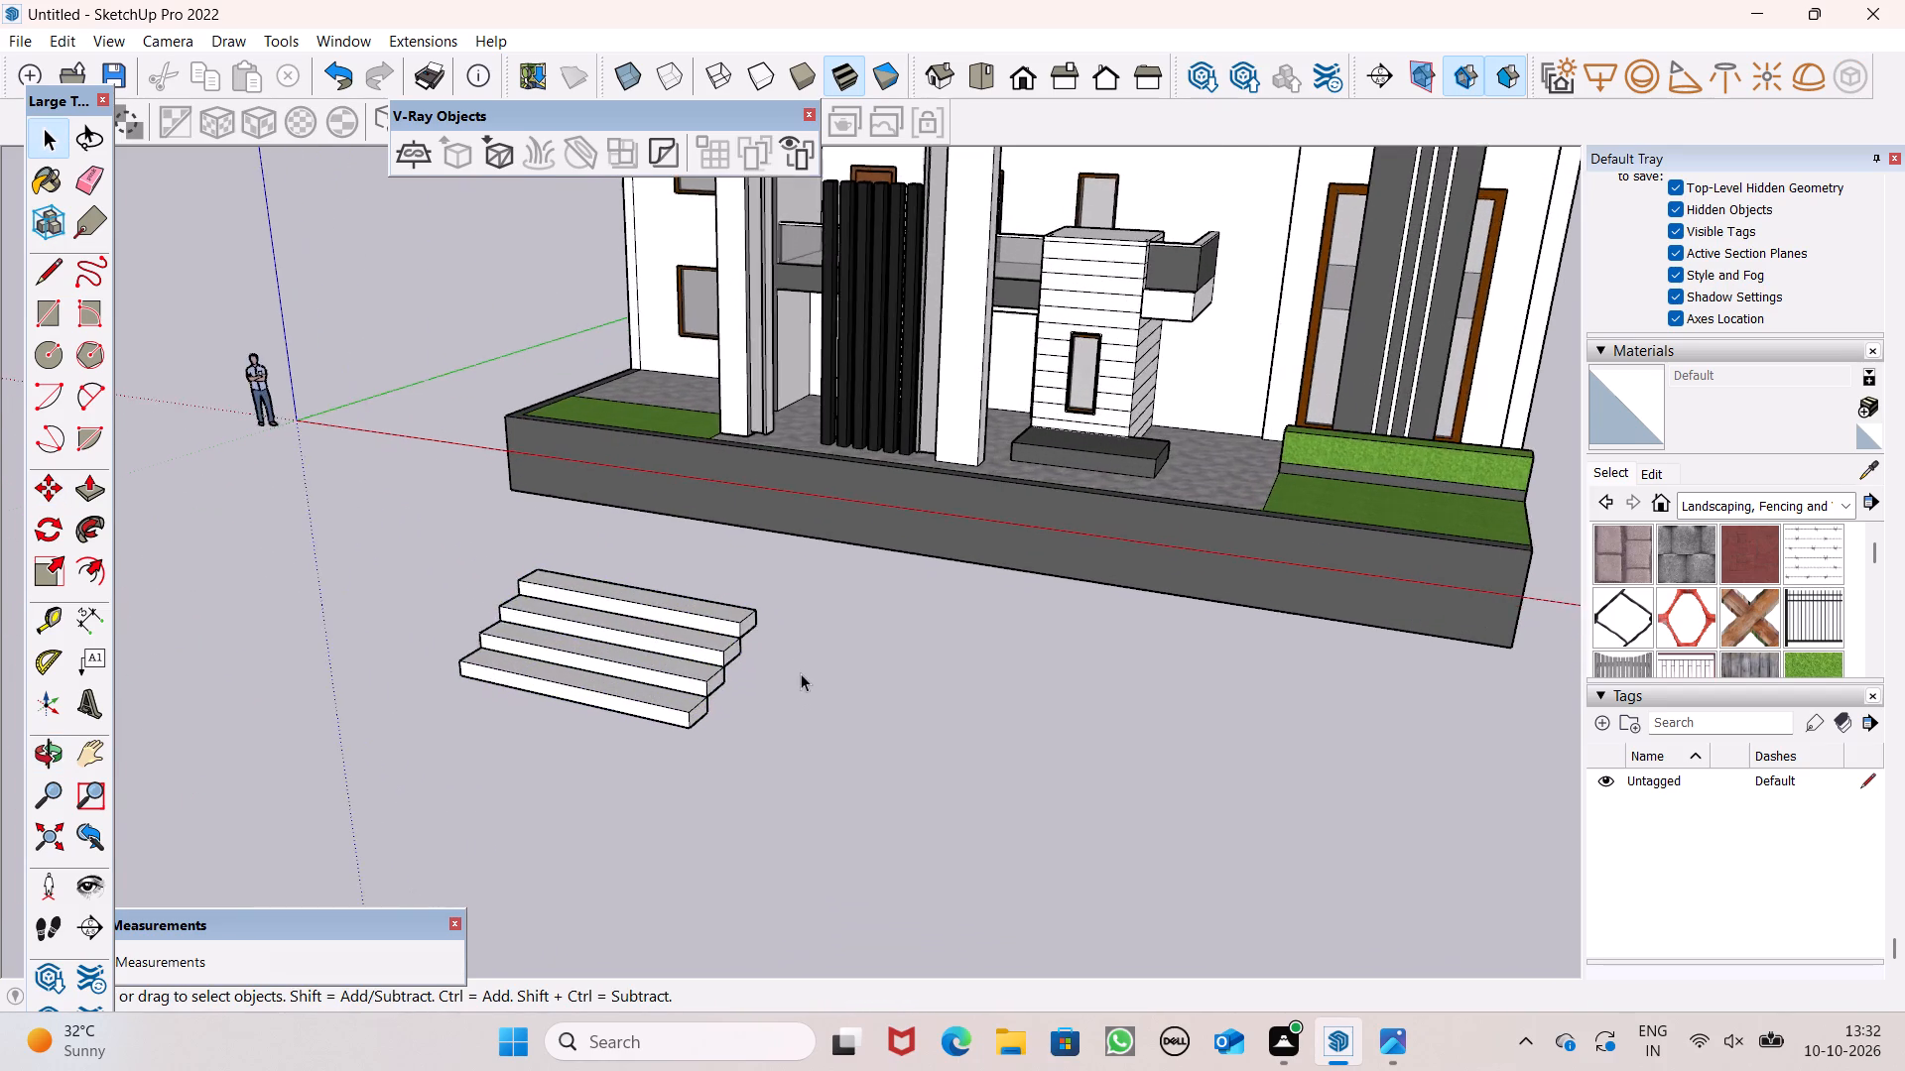
pyautogui.scroll(1, 801, 673)
pyautogui.moveTo(800, 674); pyautogui.dragTo(516, 805, button='middle')
pyautogui.scroll(6, 602, 684)
pyautogui.click(486, 669)
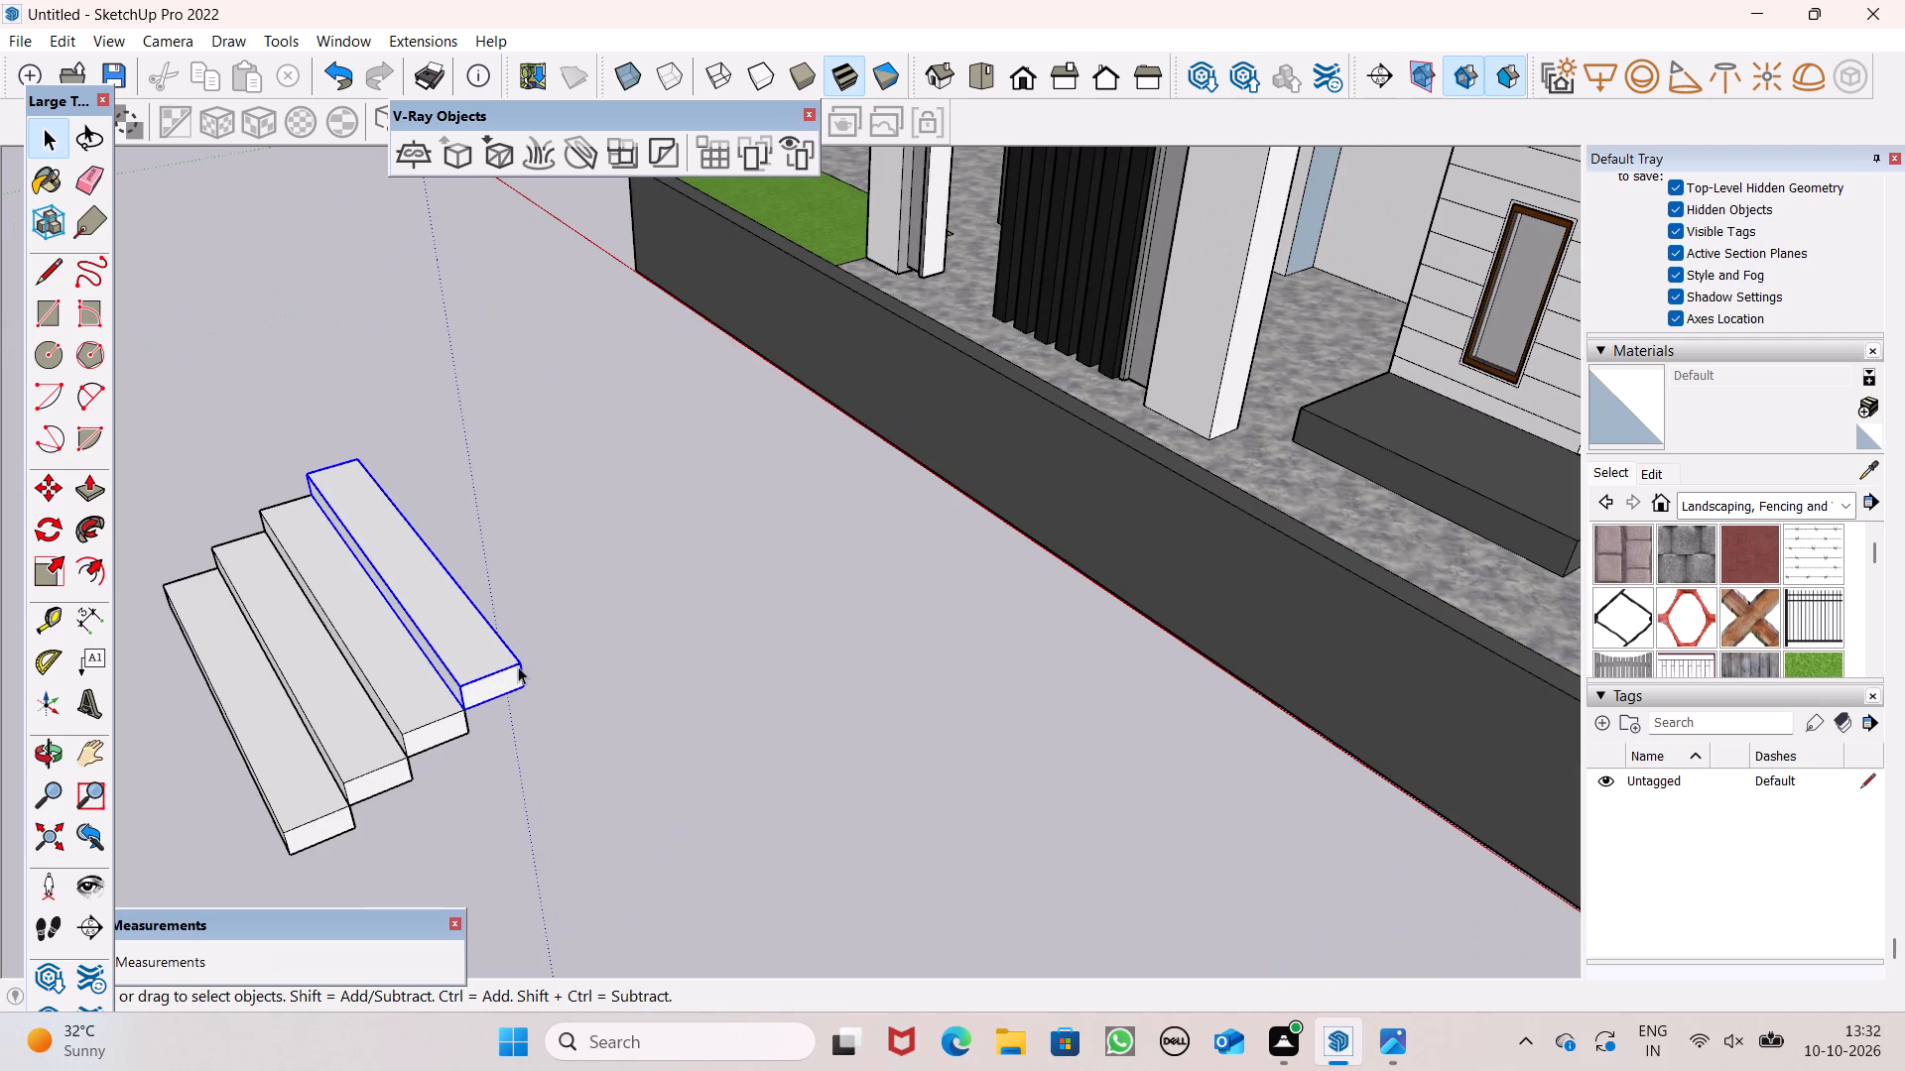
pyautogui.press('m')
pyautogui.press('Return')
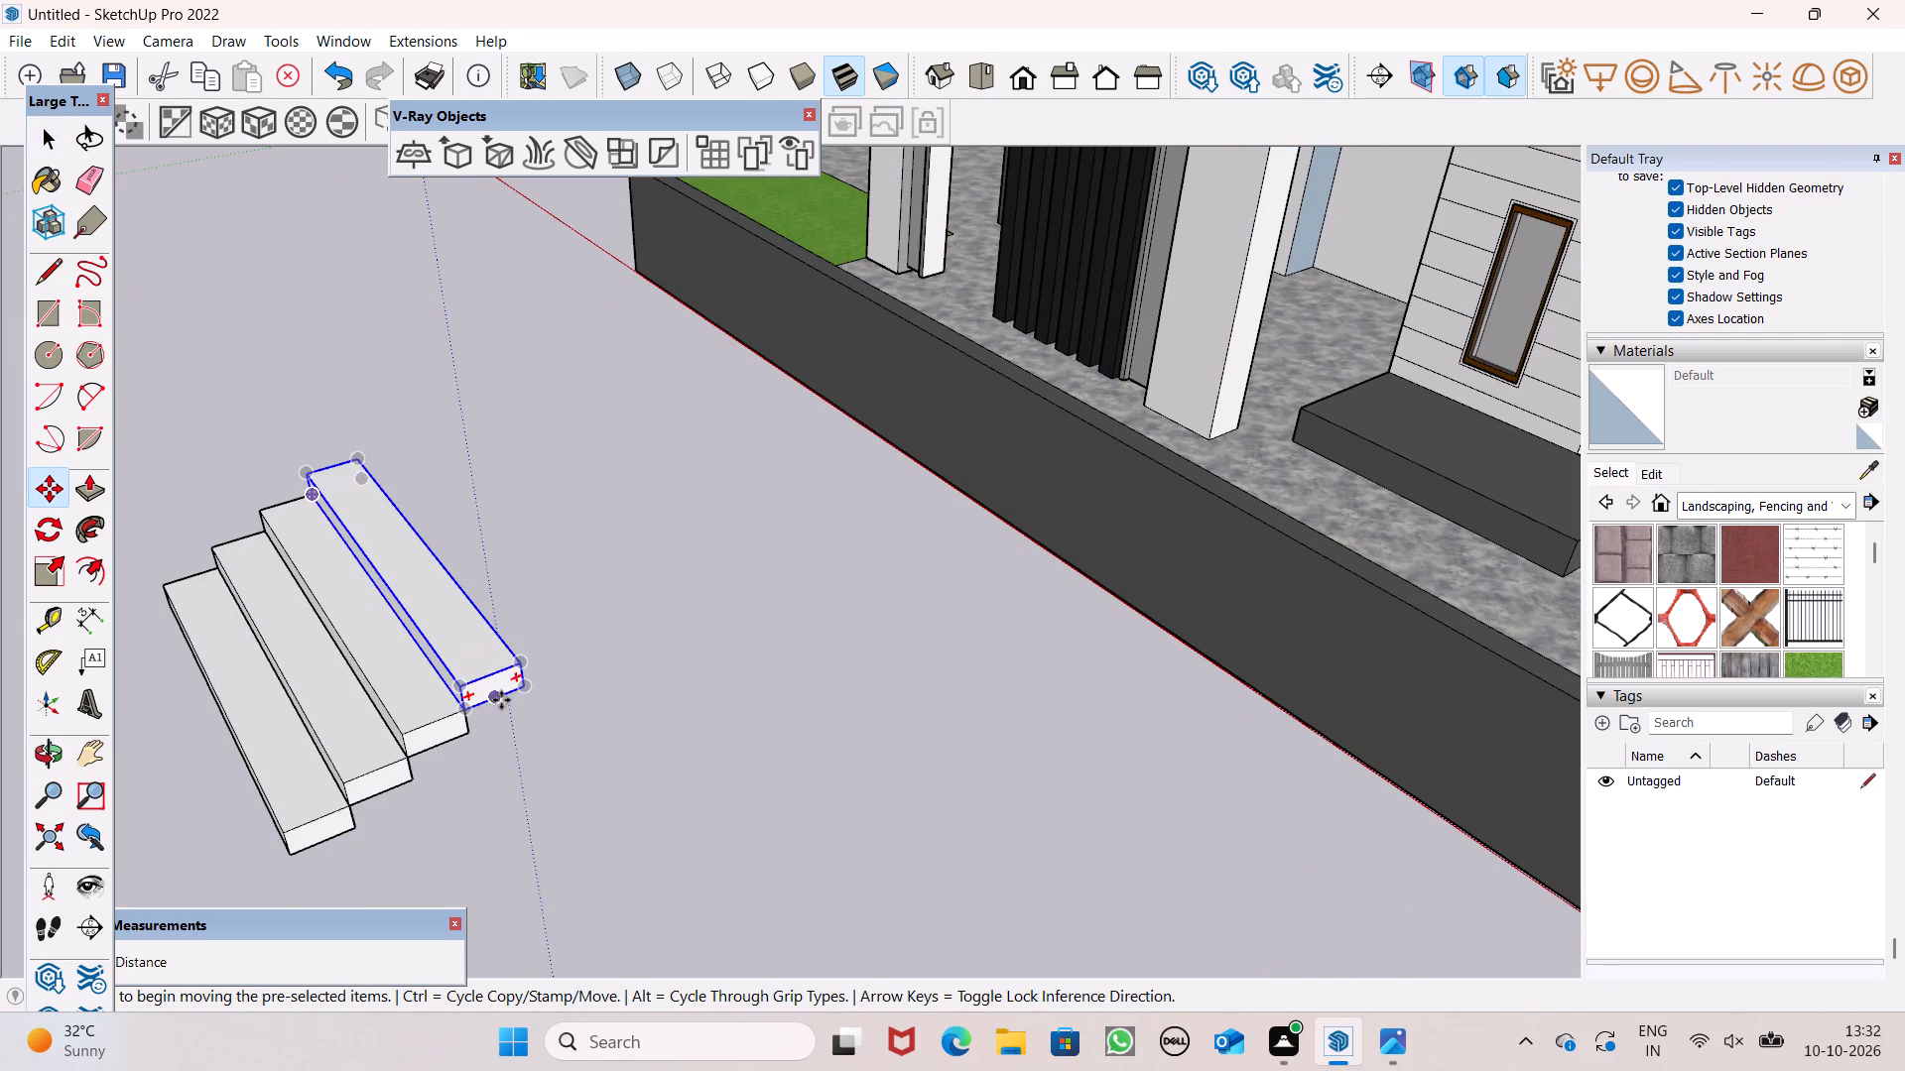
pyautogui.moveTo(463, 709); pyautogui.dragTo(511, 656)
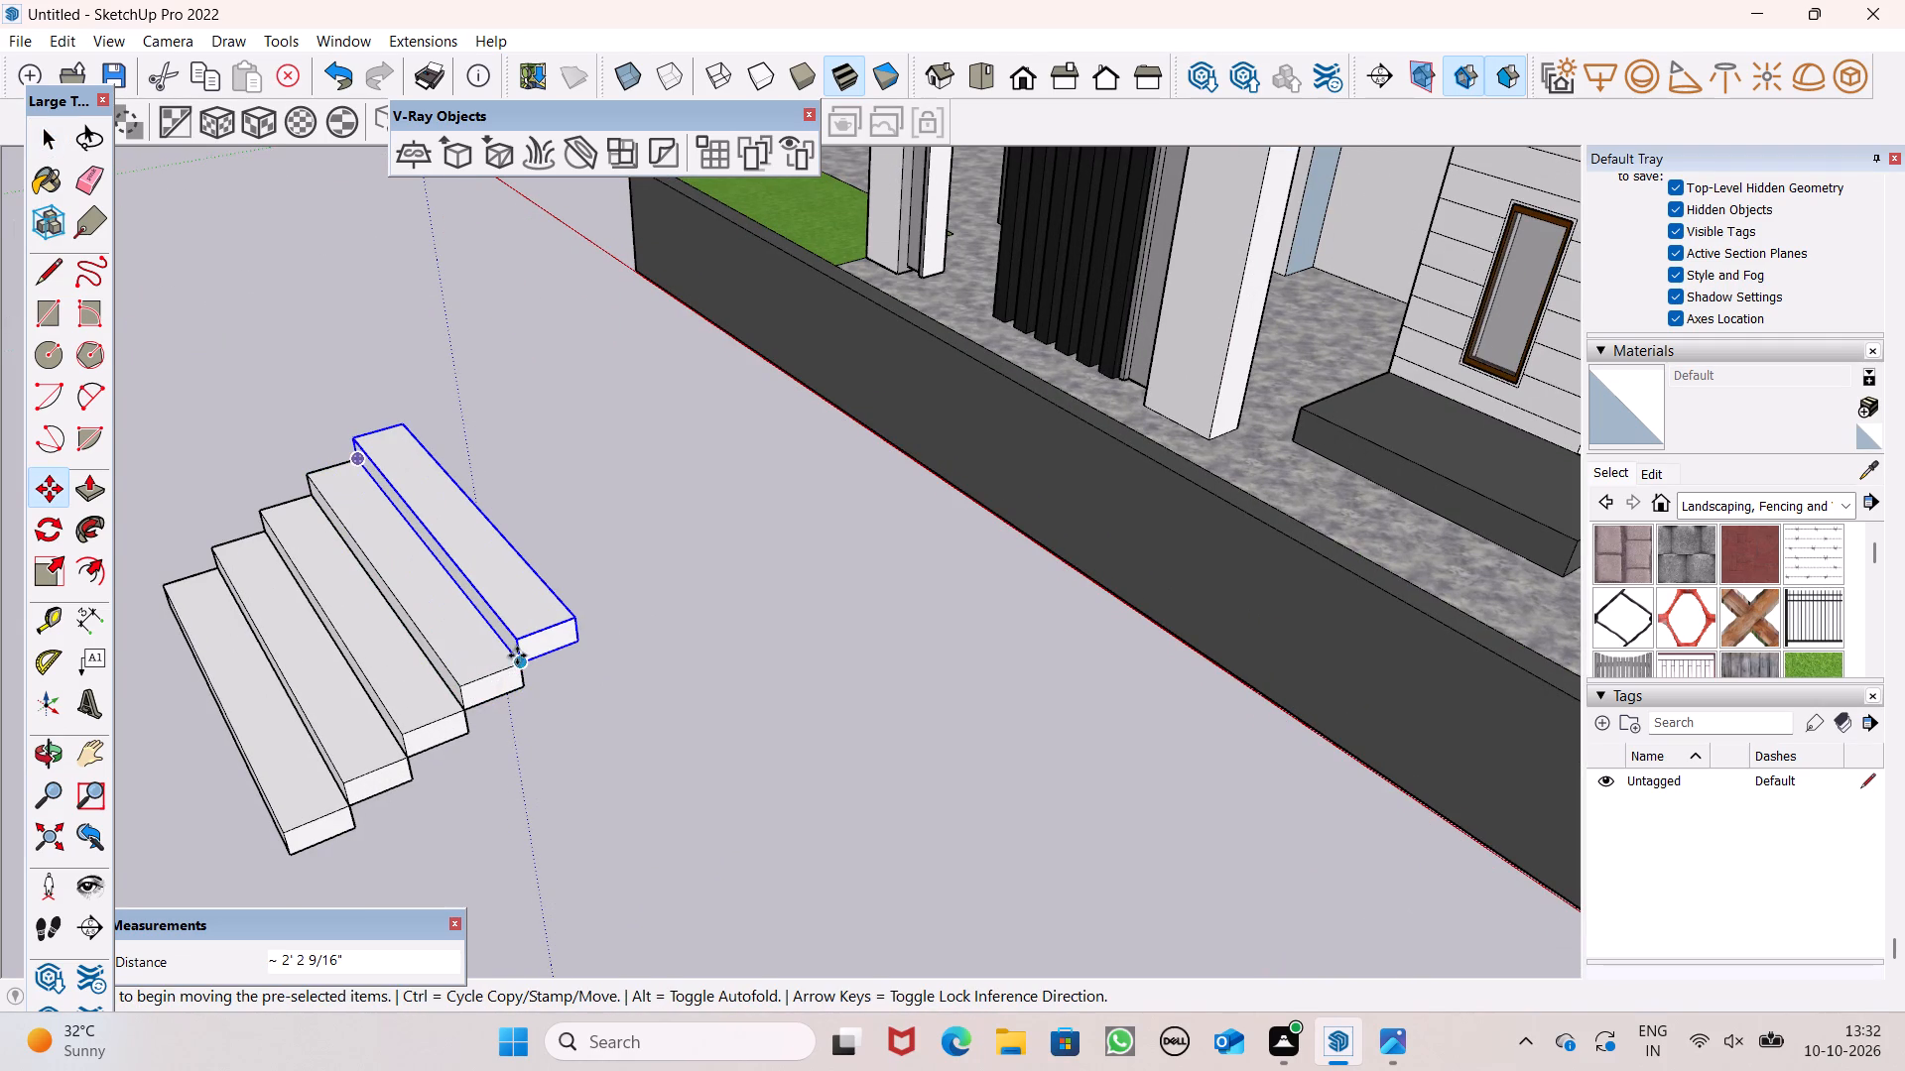
# Place a spare copy of the top step slab about 32' 8" away from the stair and clear the selection.
pyautogui.moveTo(521, 658); pyautogui.dragTo(520, 648)
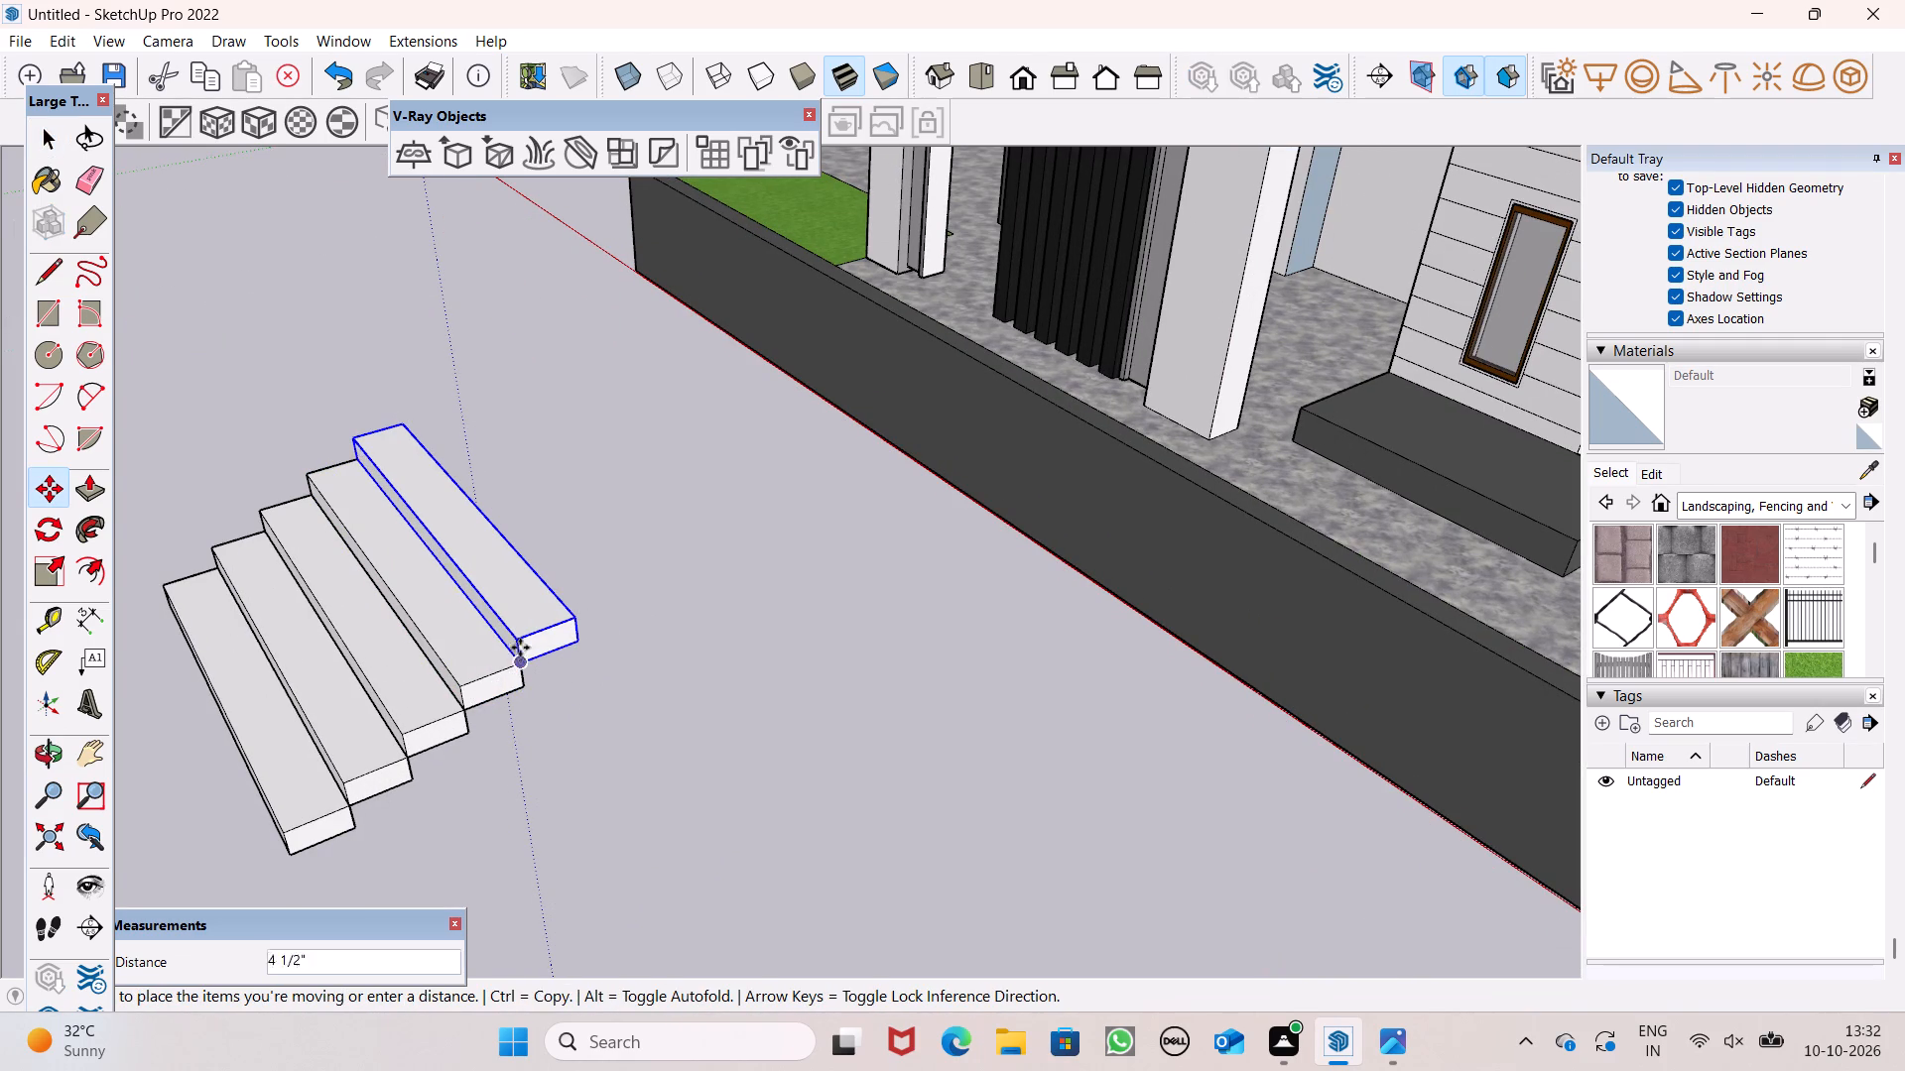
pyautogui.moveTo(520, 648); pyautogui.dragTo(261, 300)
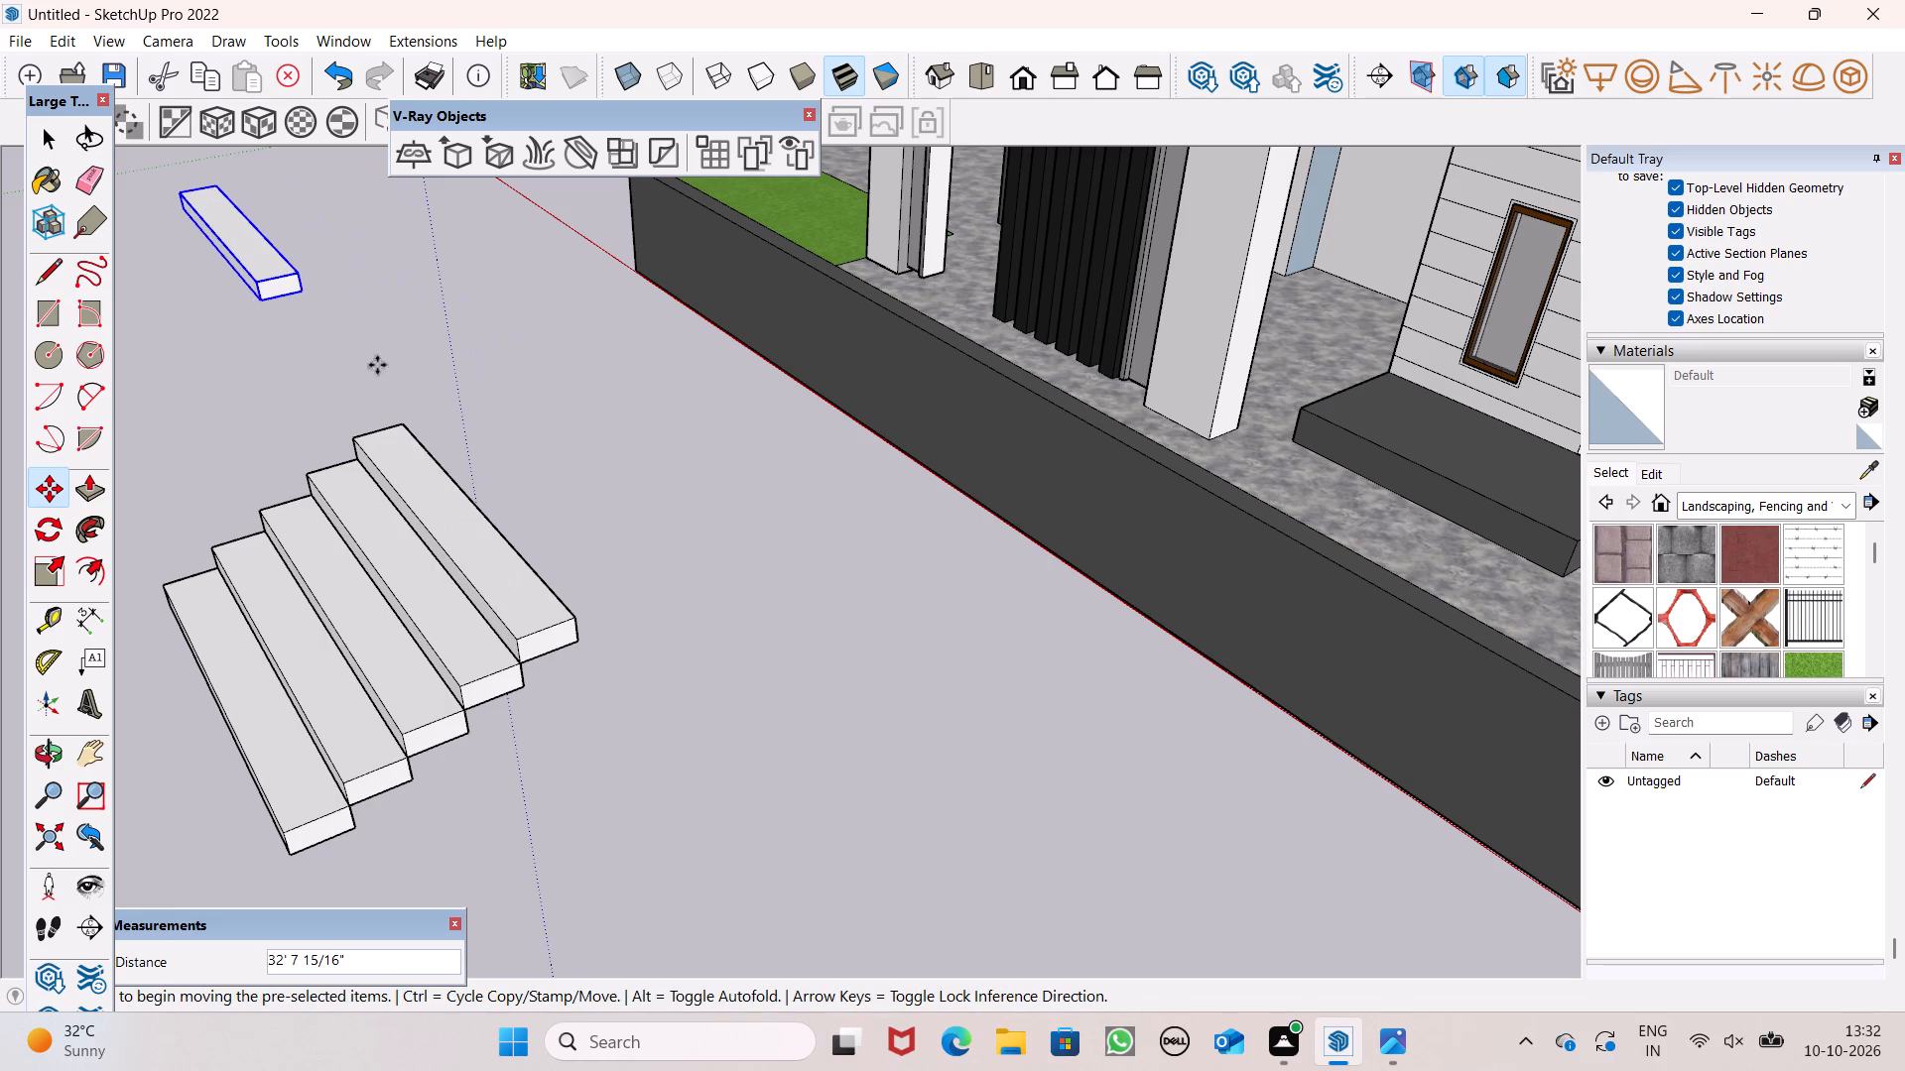
pyautogui.press('space')
pyautogui.scroll(-2, 612, 532)
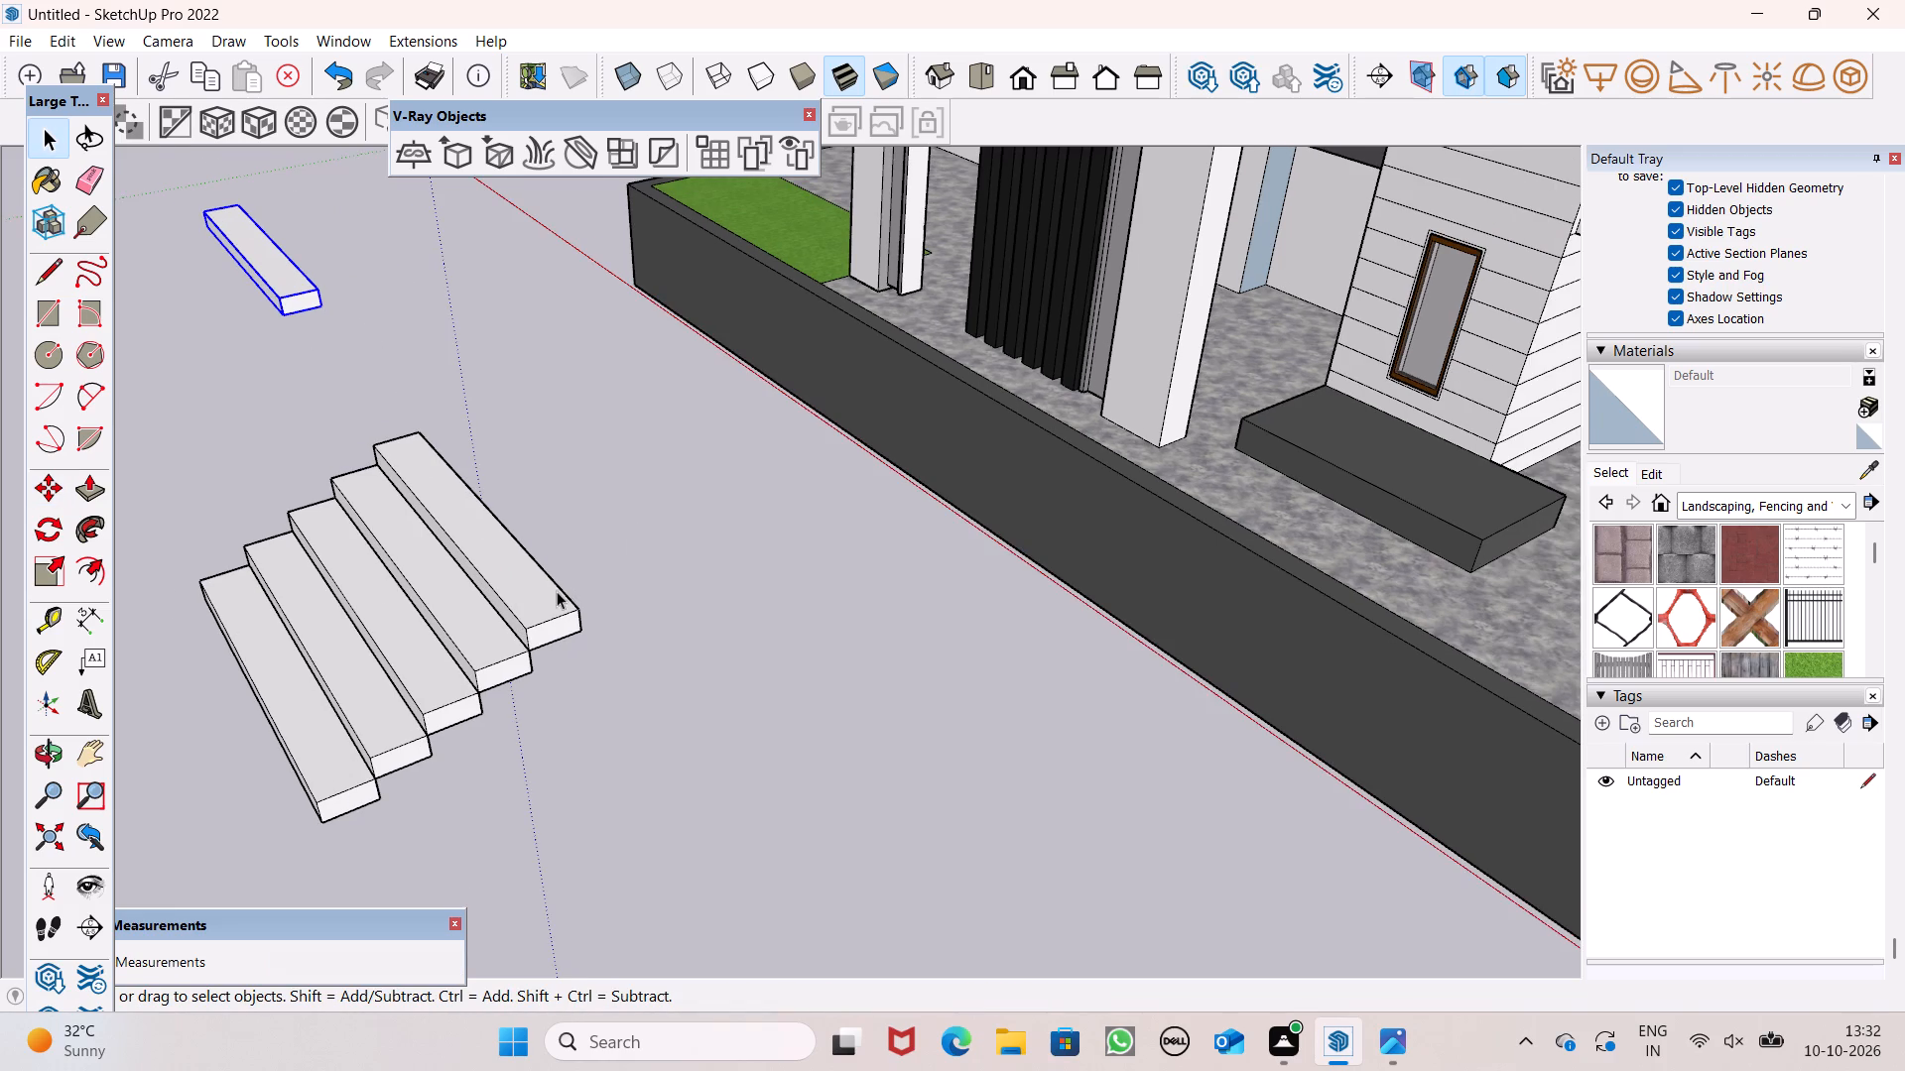
pyautogui.scroll(1, 557, 591)
pyautogui.click(529, 605)
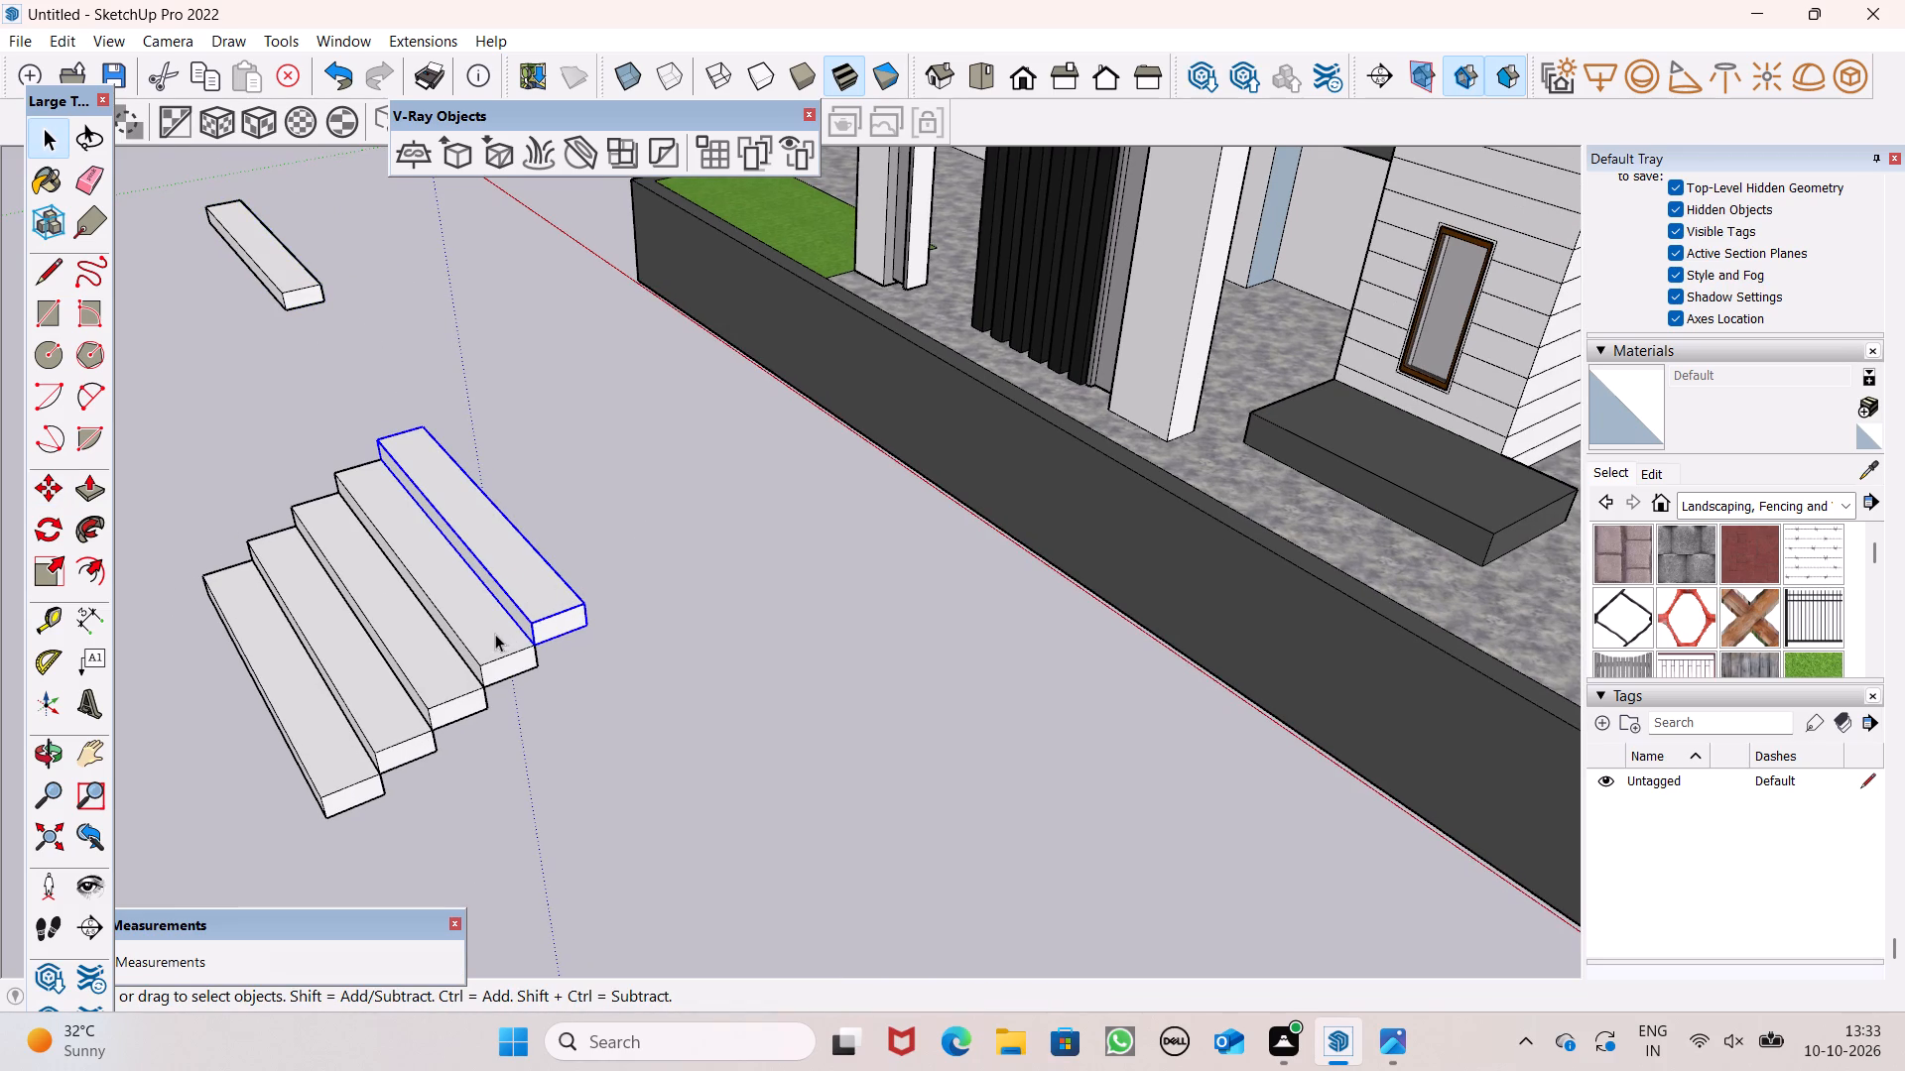
pyautogui.click(597, 657)
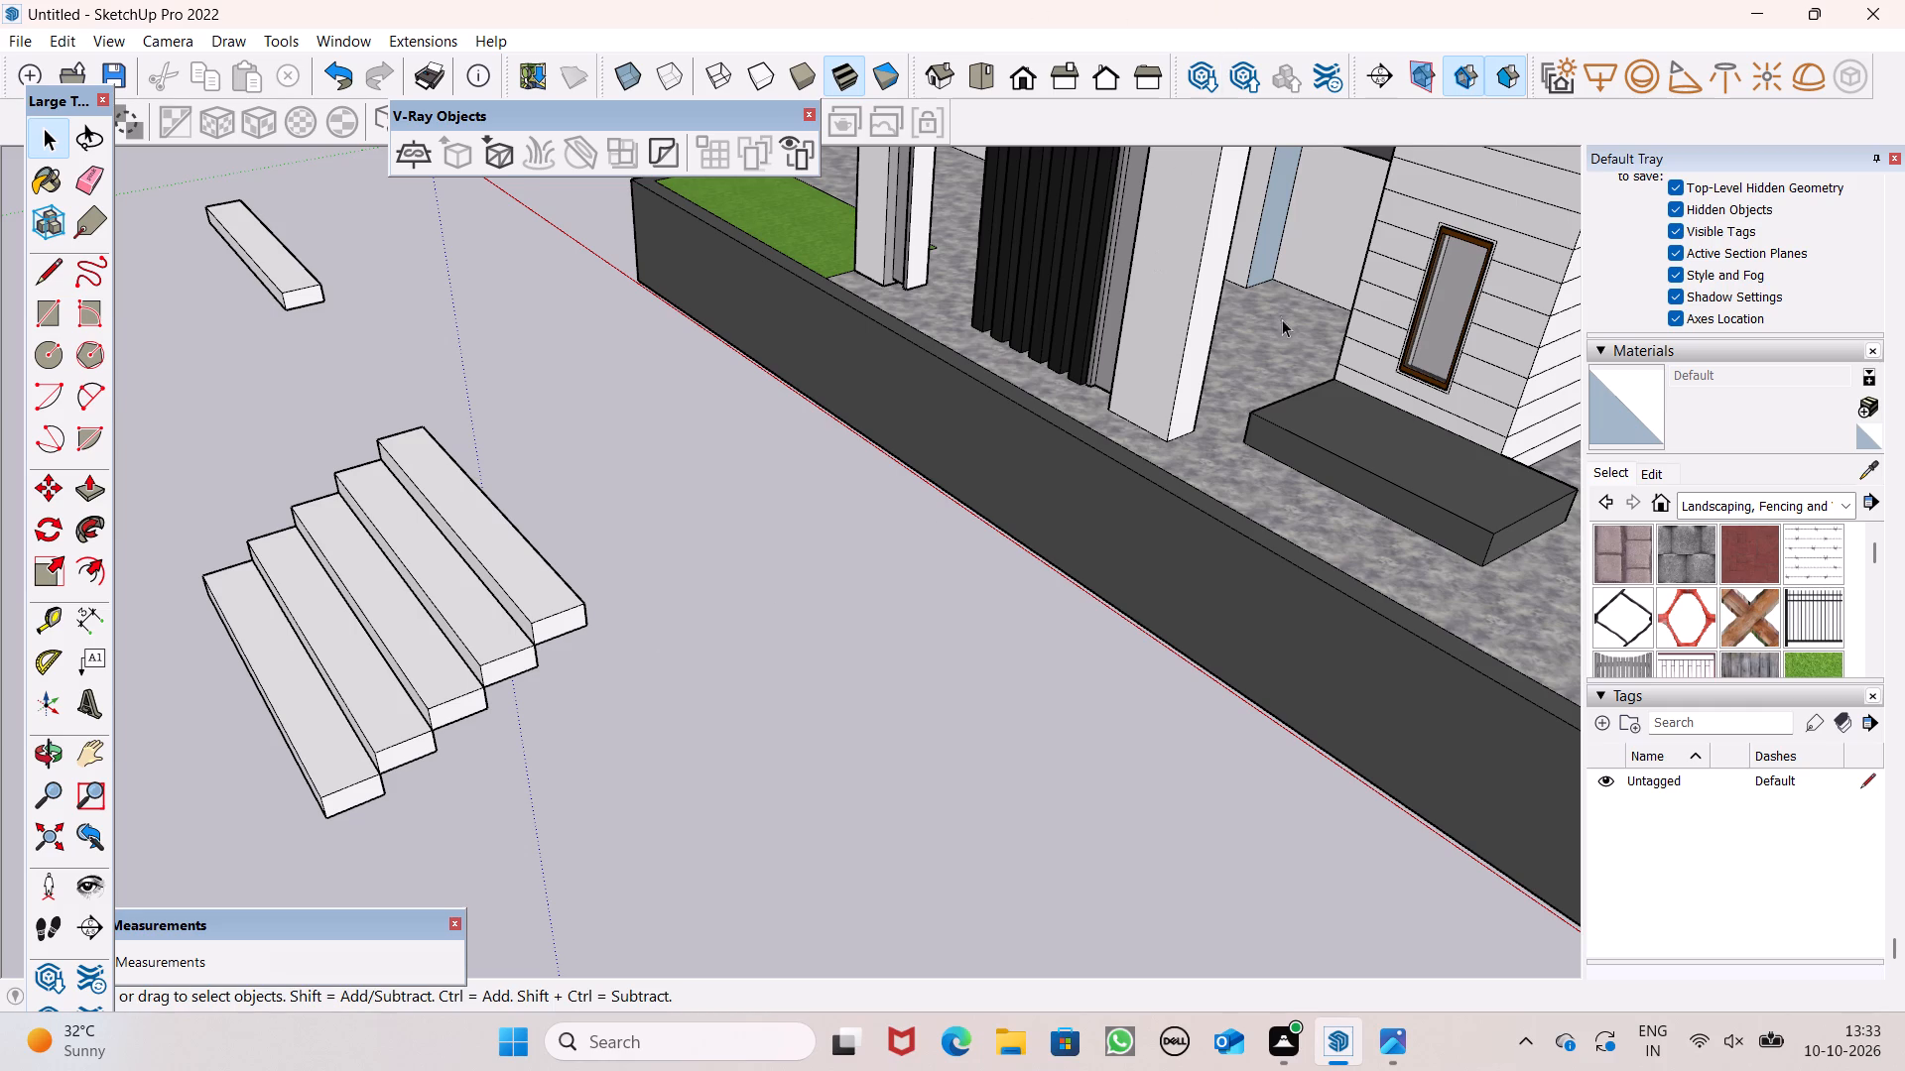
# Paint the stair's five step slabs with the dark grey Color M06 from the Colors collection.
pyautogui.scroll(-1, 1269, 375)
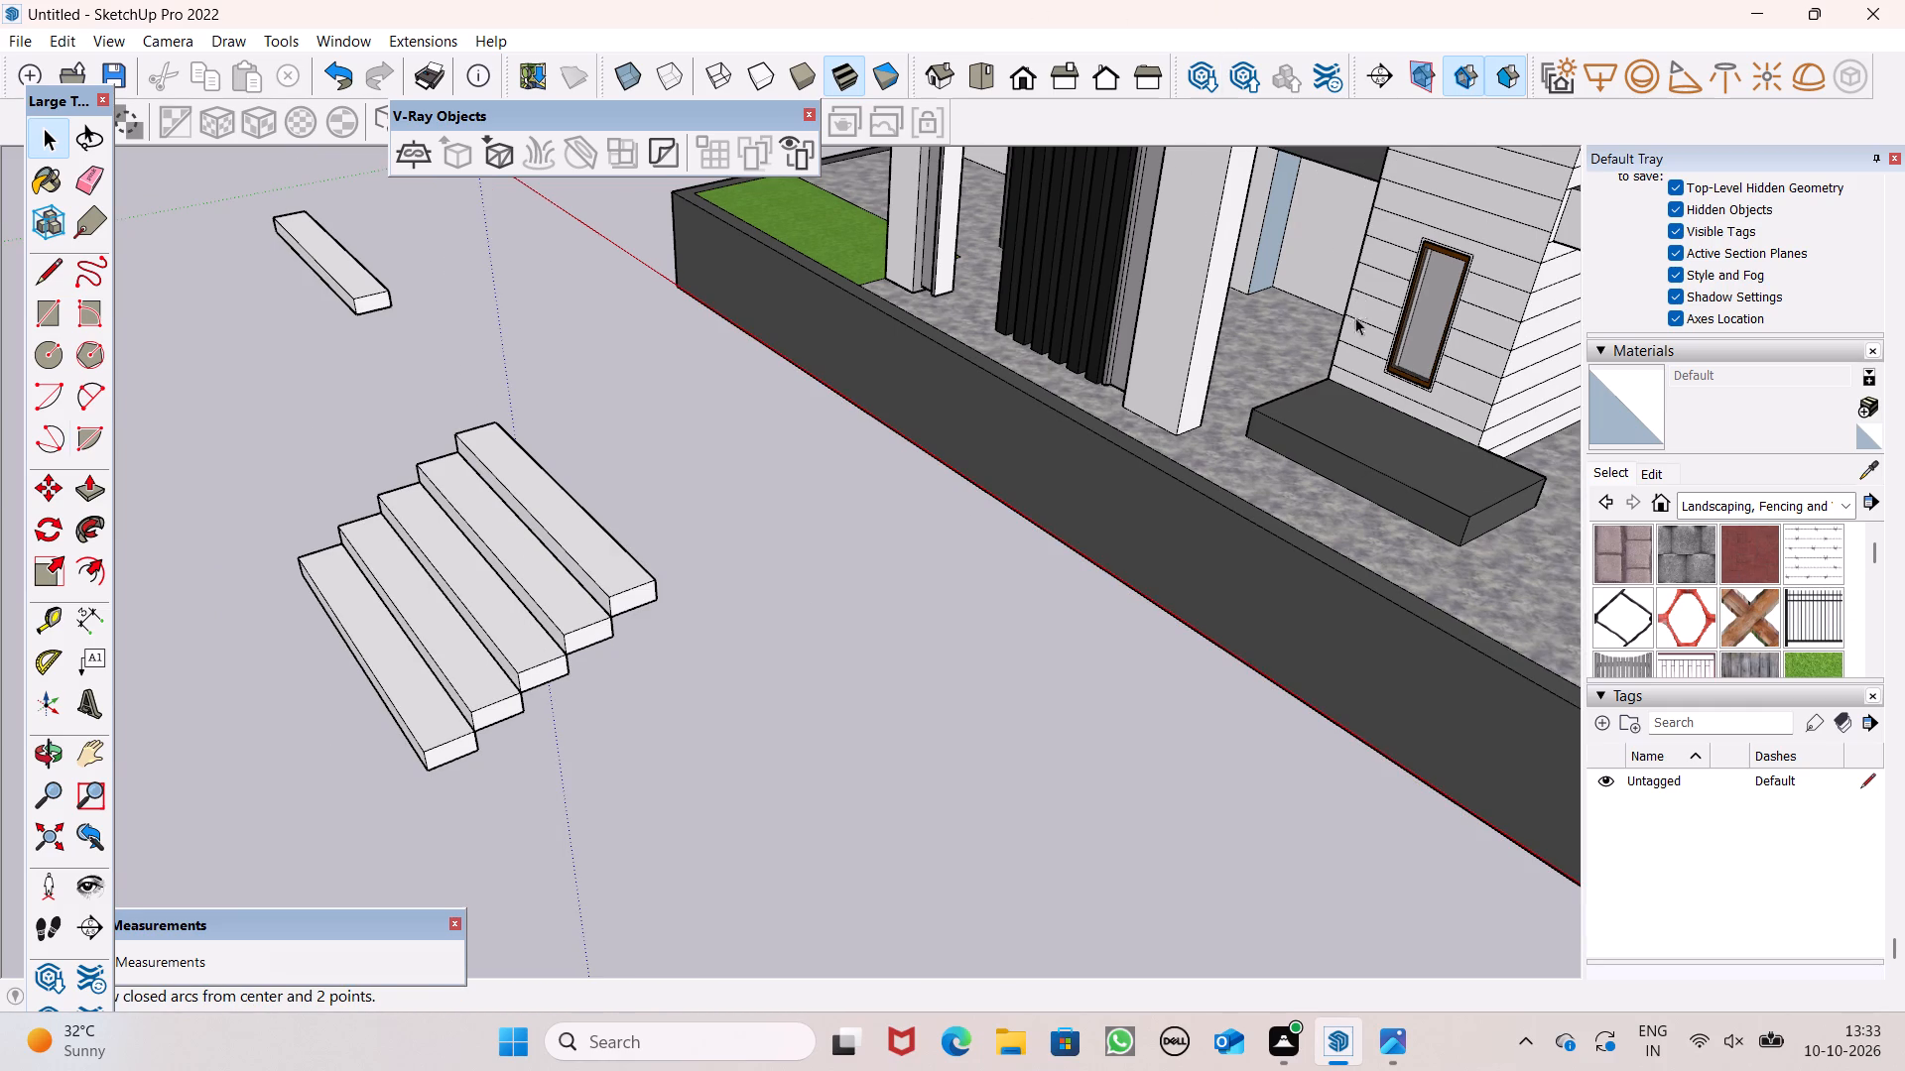
pyautogui.click(1836, 511)
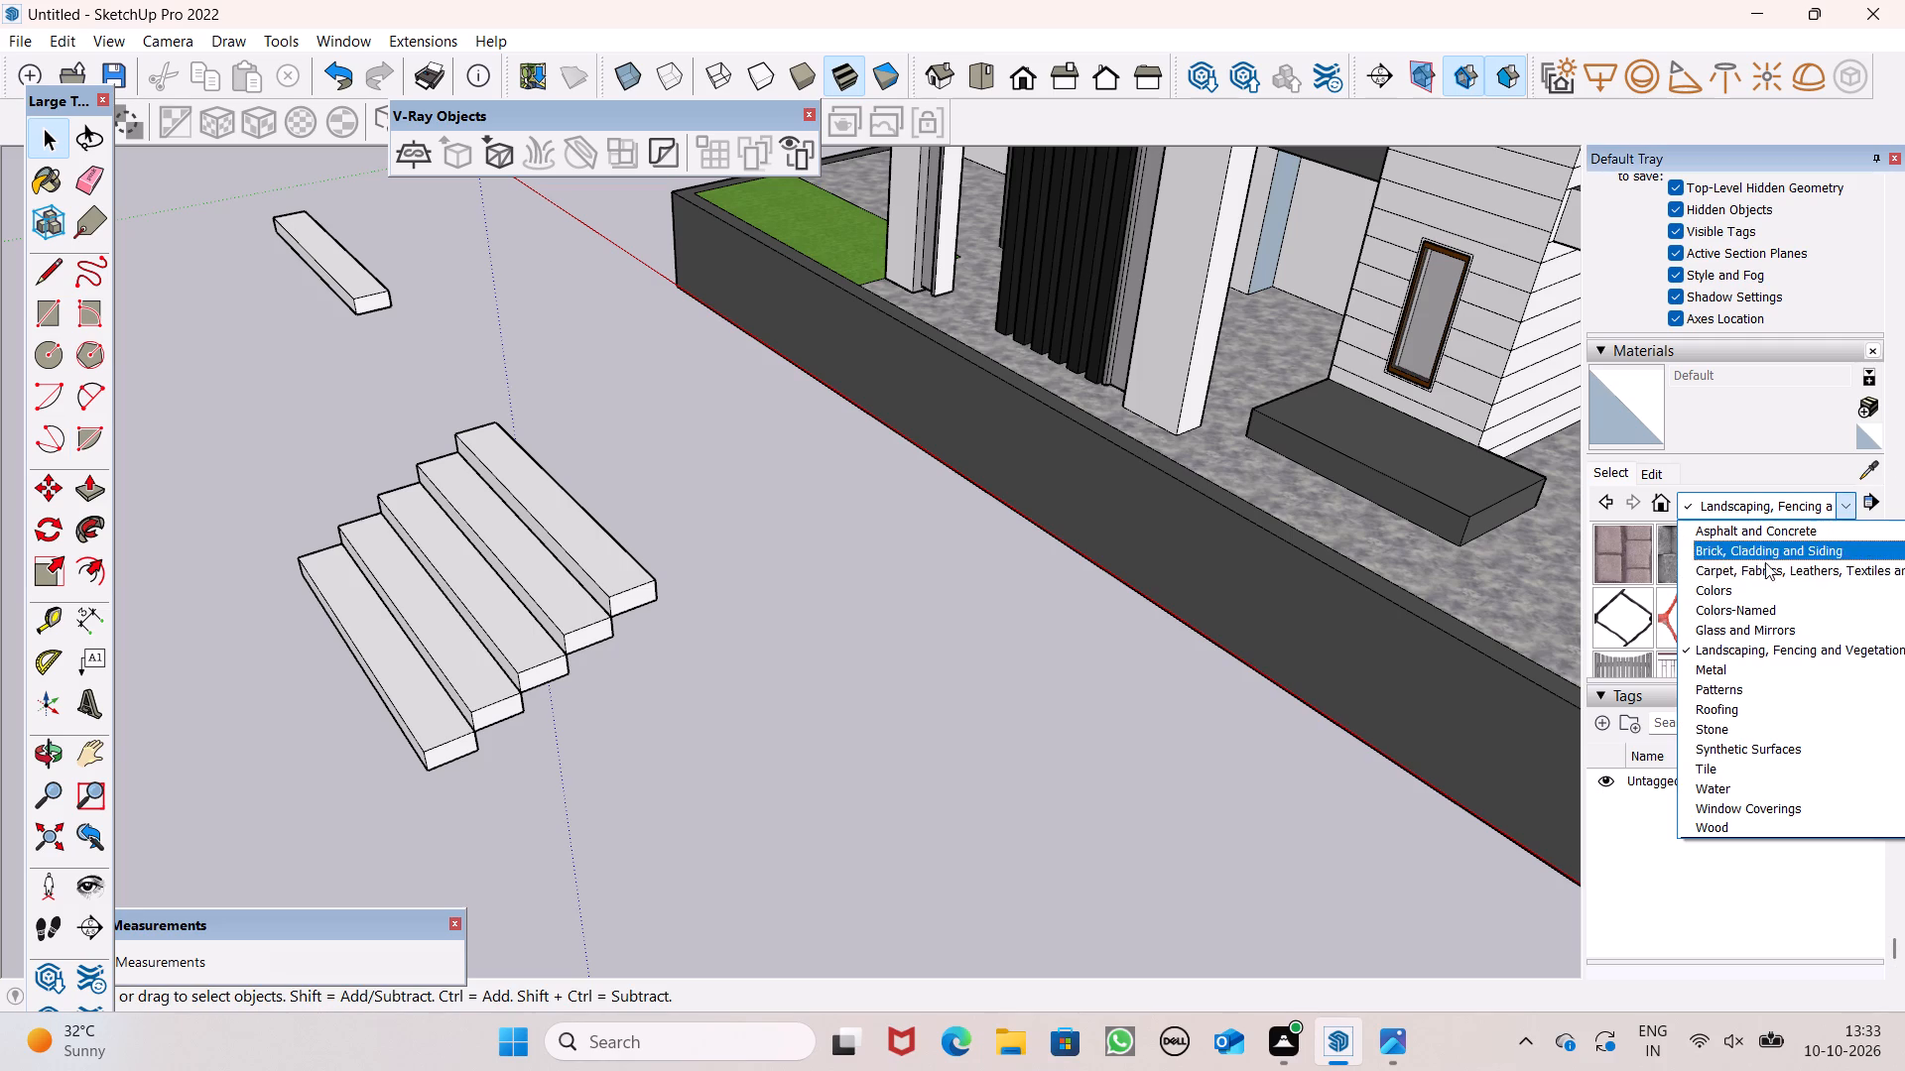
pyautogui.click(1760, 589)
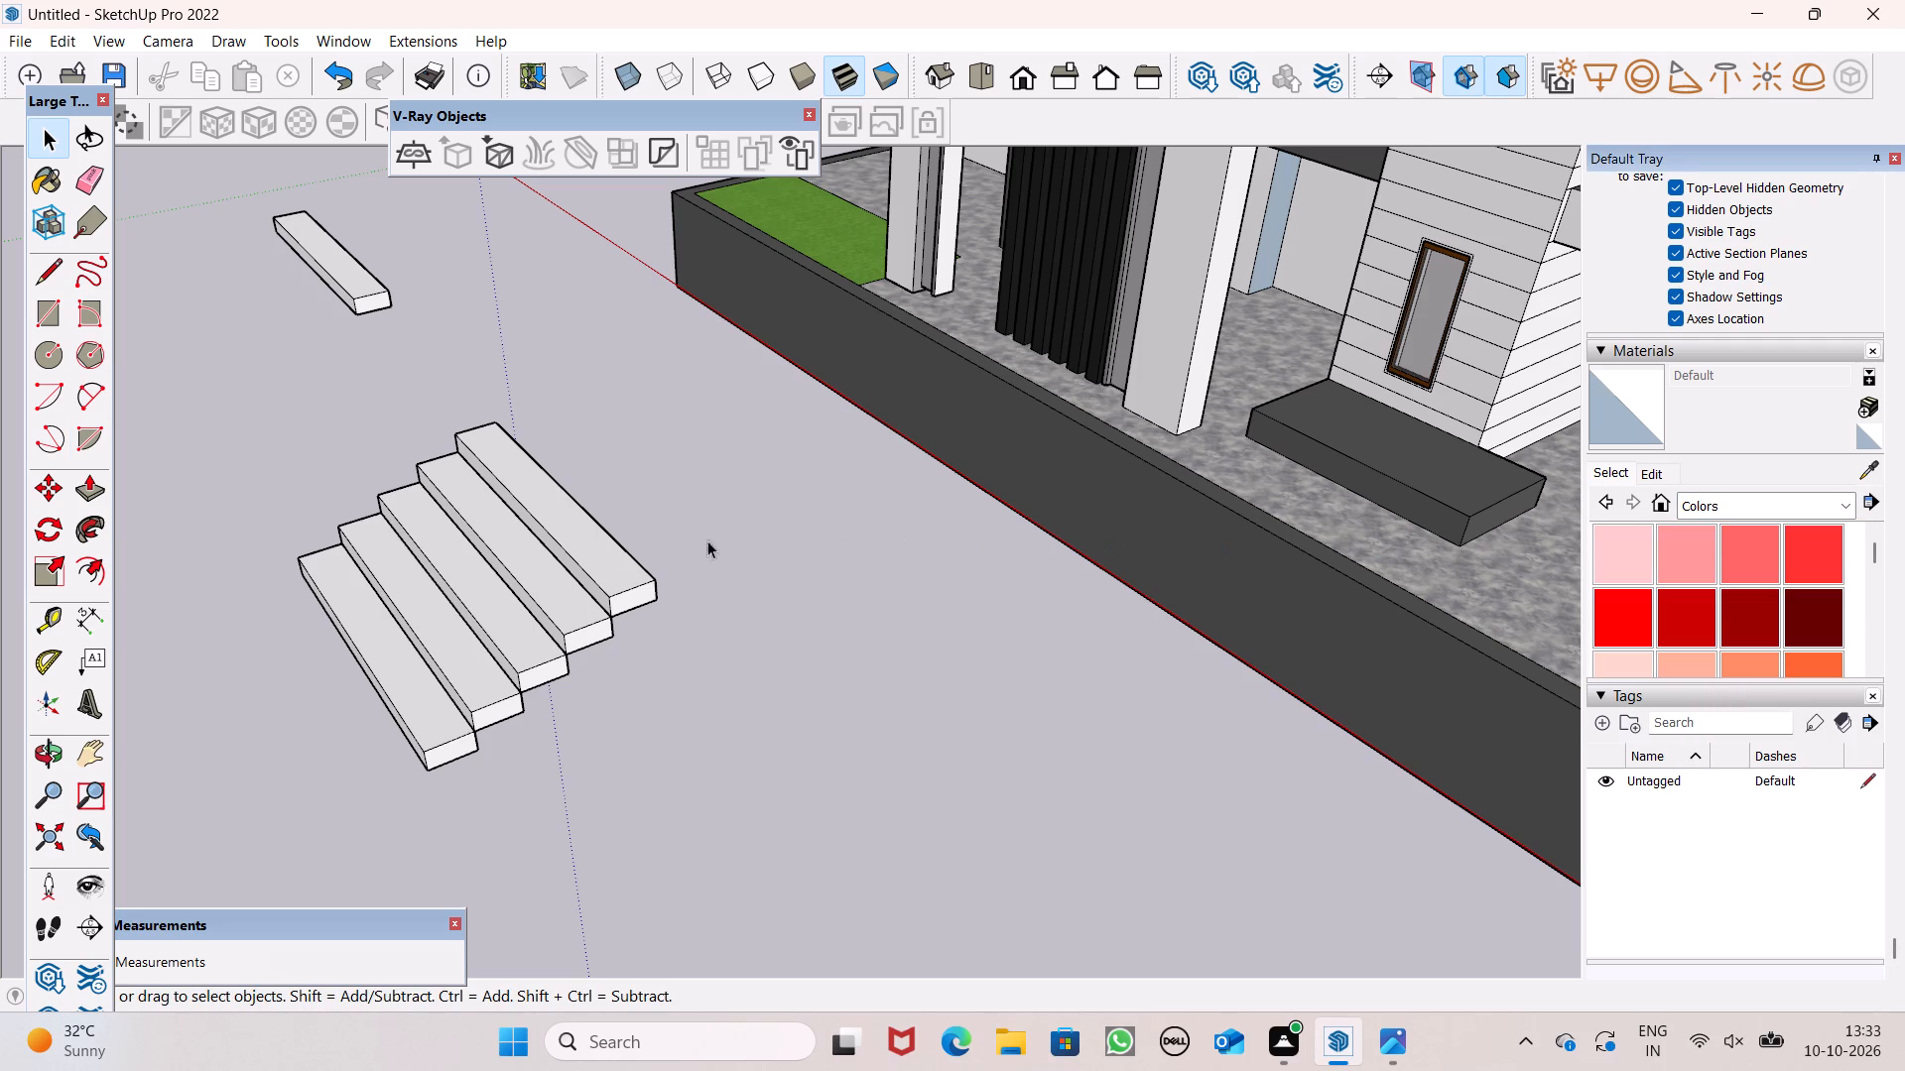
pyautogui.scroll(-5, 1740, 529)
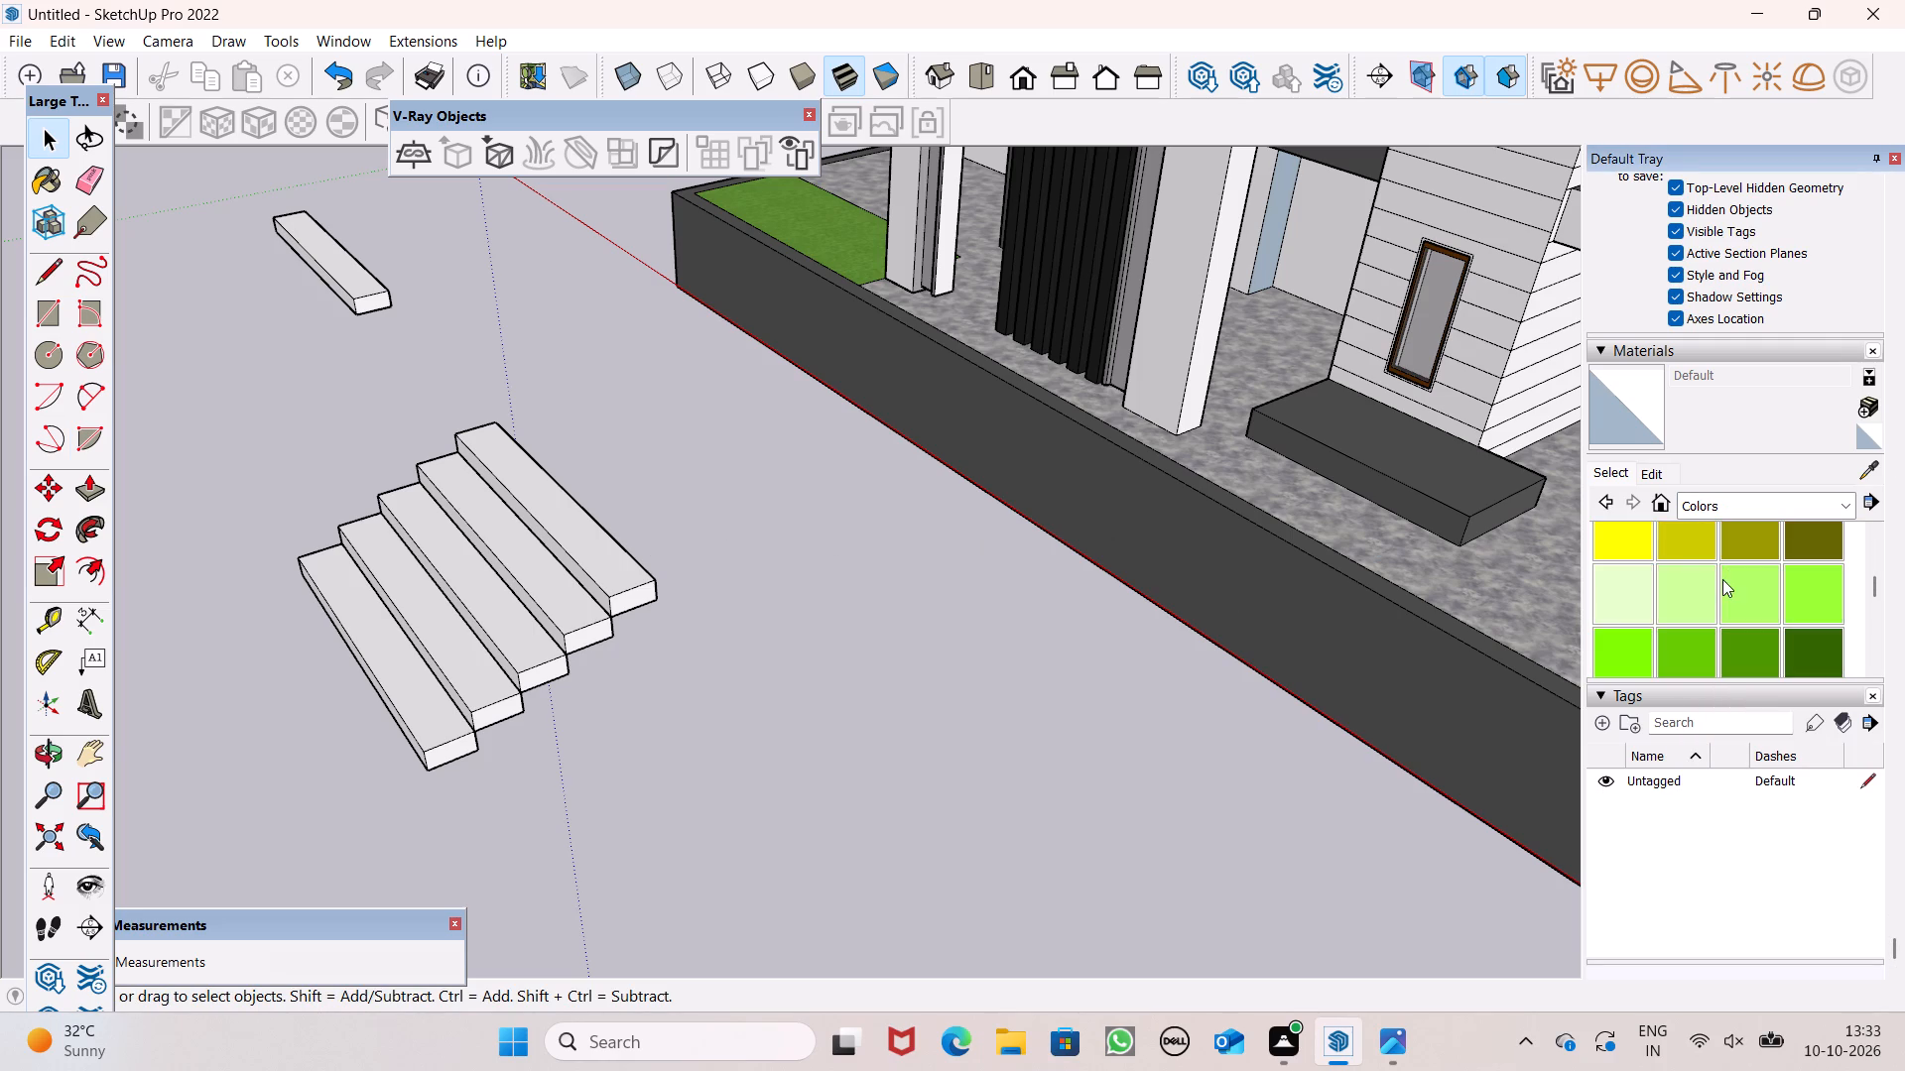
pyautogui.scroll(-9, 1722, 579)
pyautogui.scroll(1, 1708, 580)
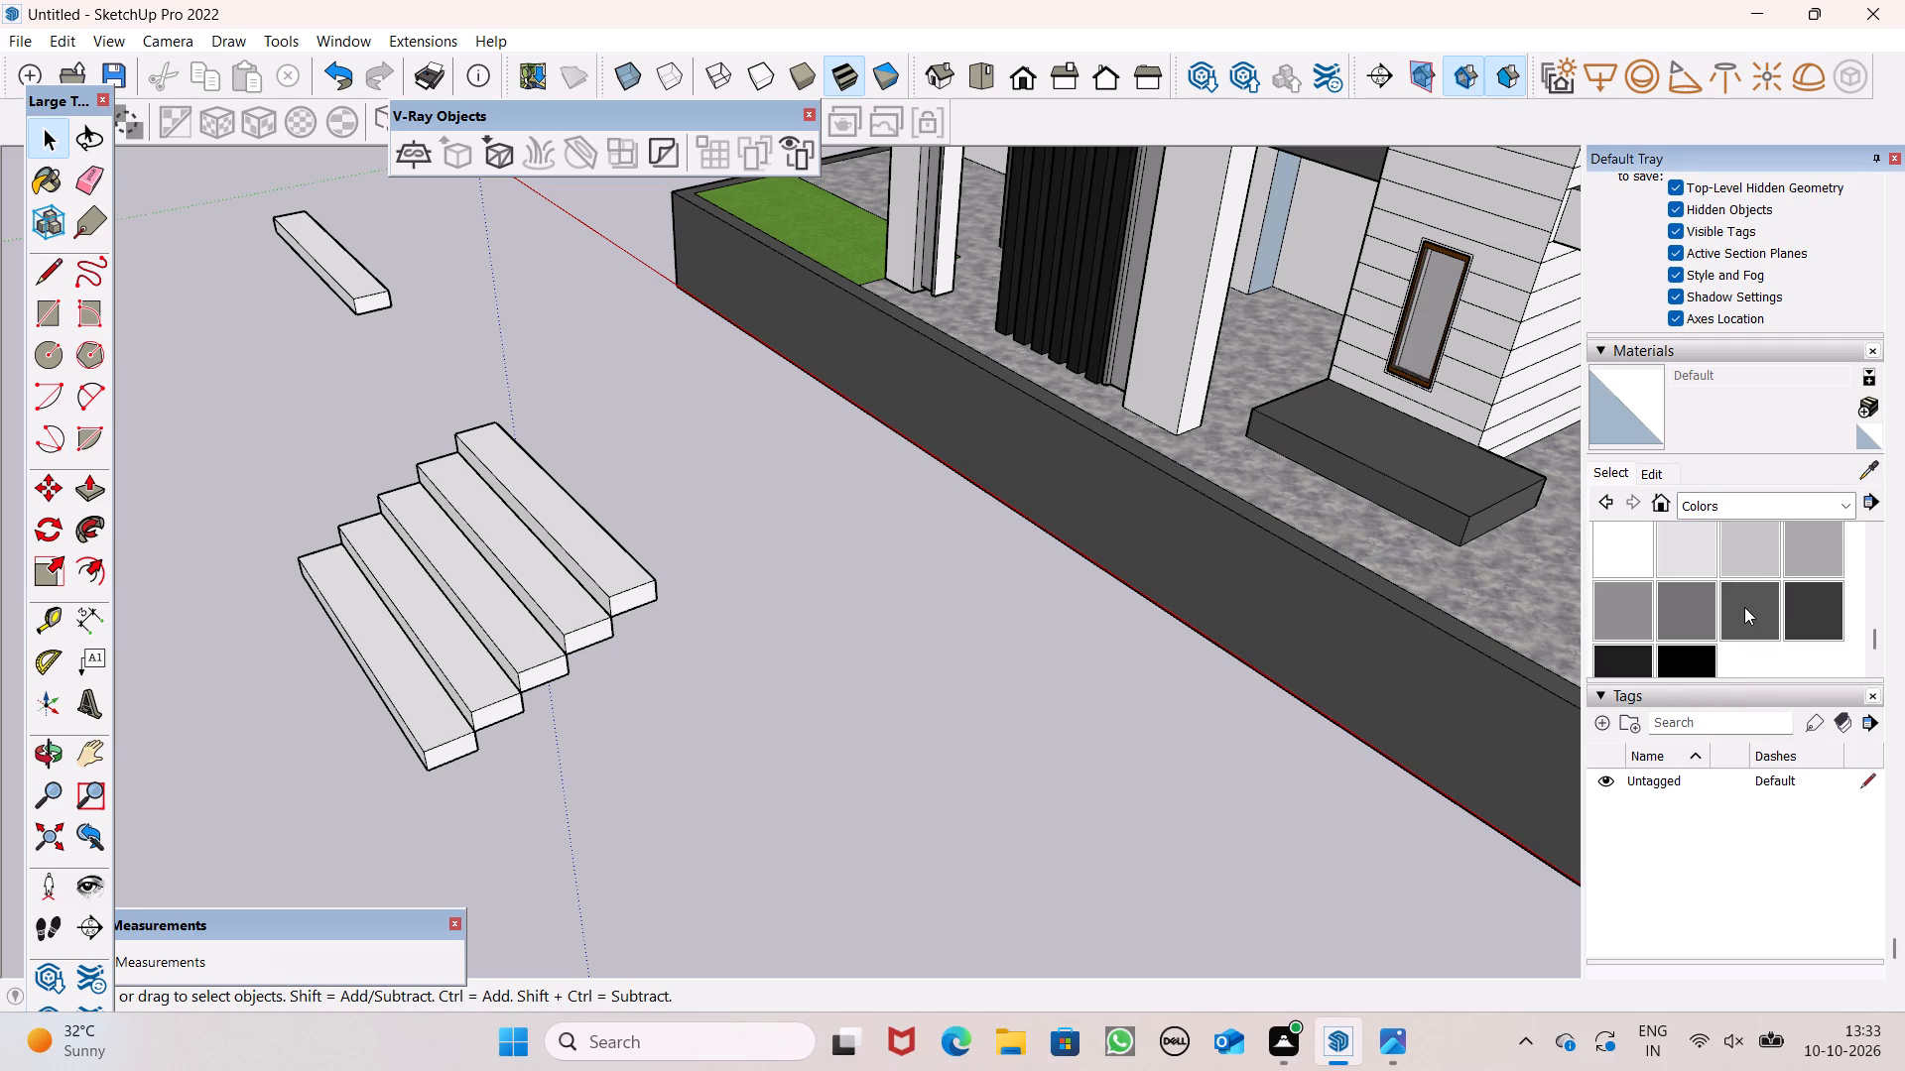
pyautogui.click(1746, 606)
pyautogui.scroll(4, 493, 541)
pyautogui.click(555, 546)
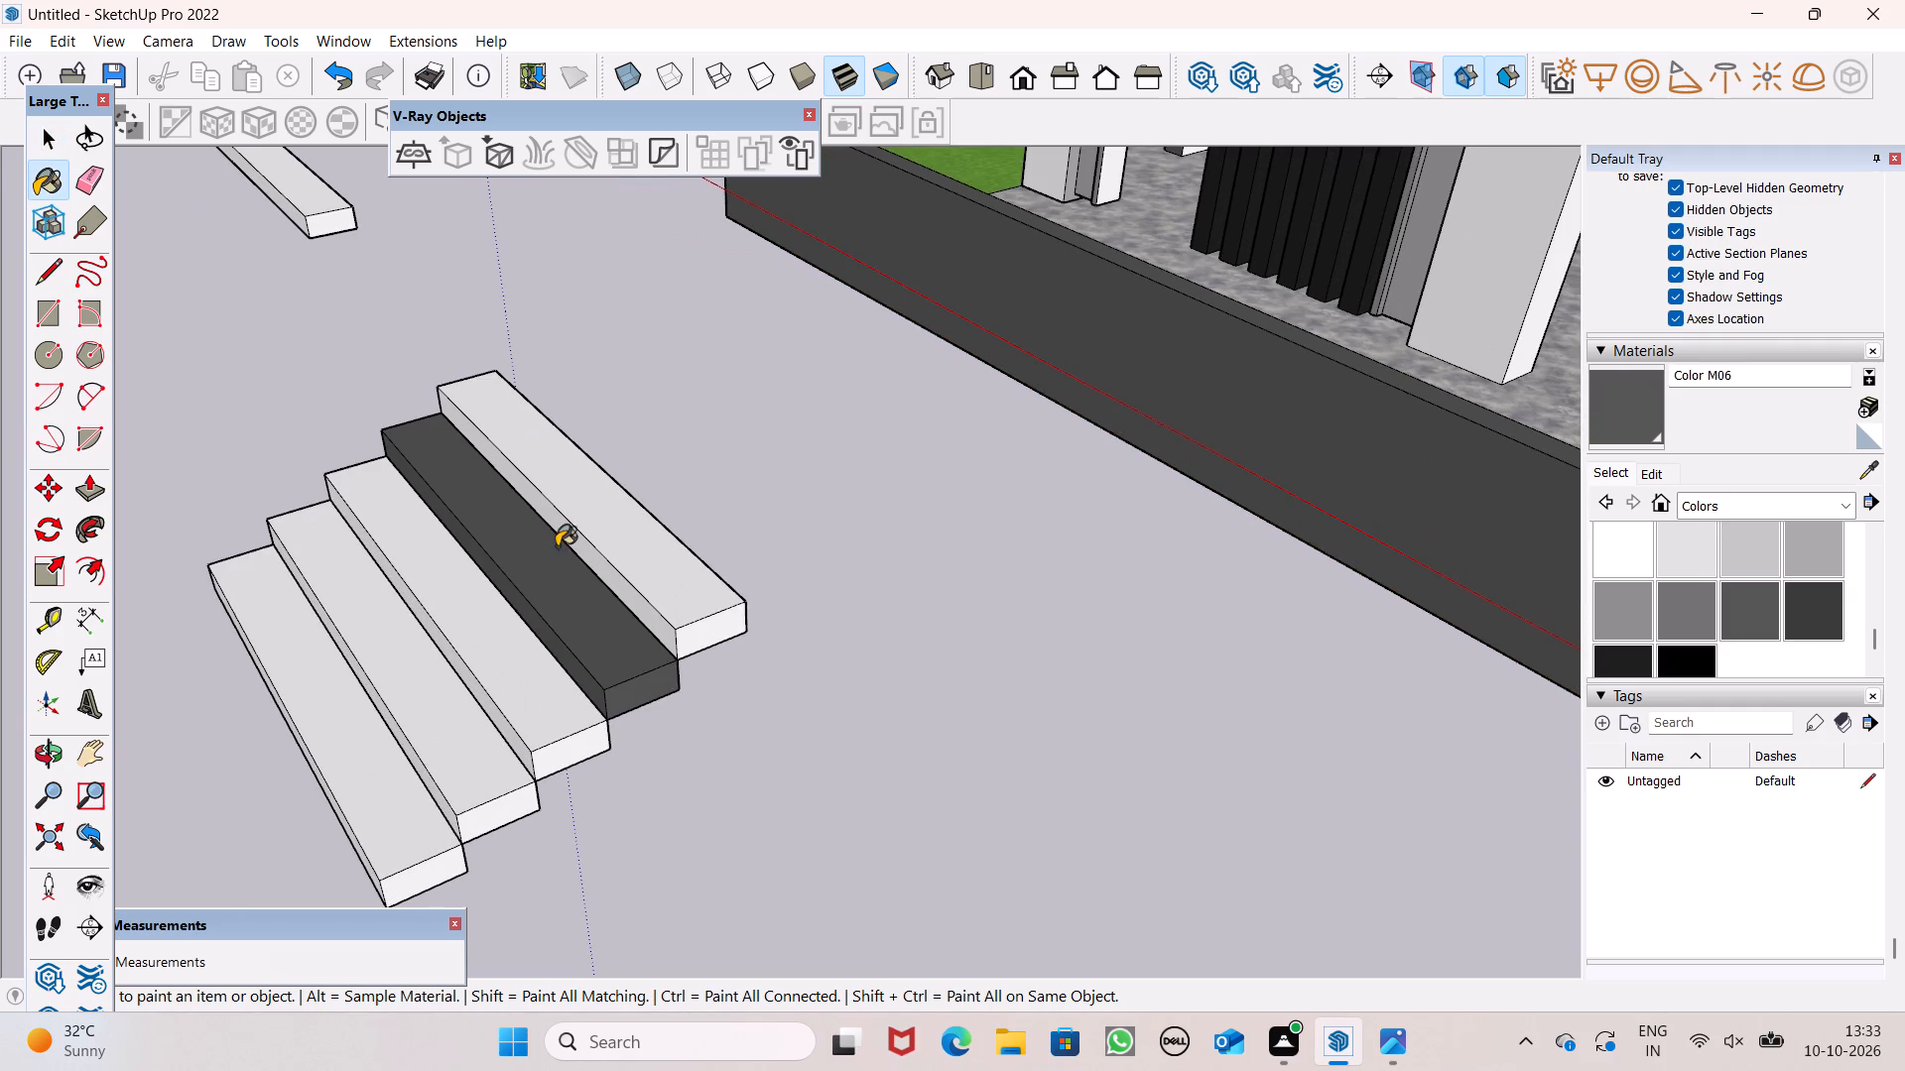
pyautogui.click(605, 531)
pyautogui.click(436, 598)
pyautogui.click(390, 616)
pyautogui.click(316, 628)
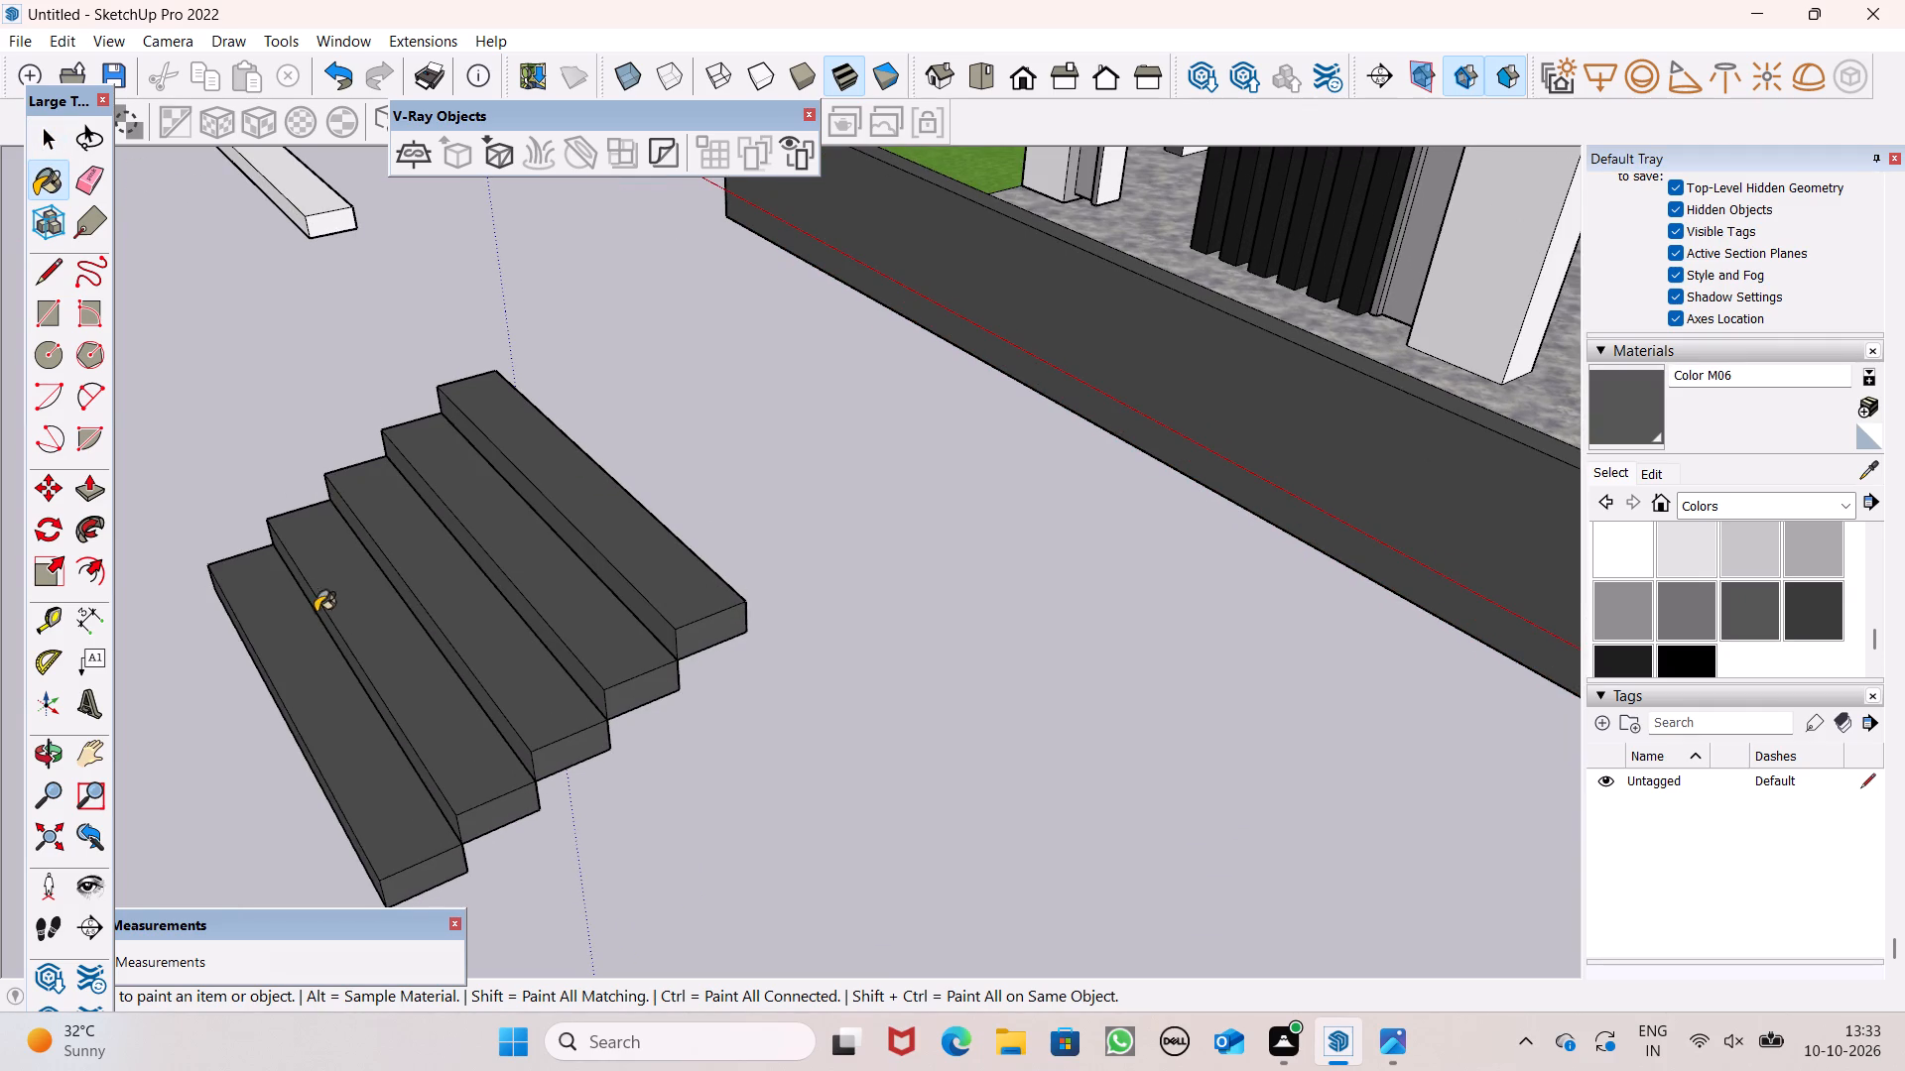
# Combine the five dark grey step slabs into one group, leaving out the spare slab.
pyautogui.scroll(-4, 479, 514)
pyautogui.moveTo(528, 565); pyautogui.dragTo(513, 297, button='middle')
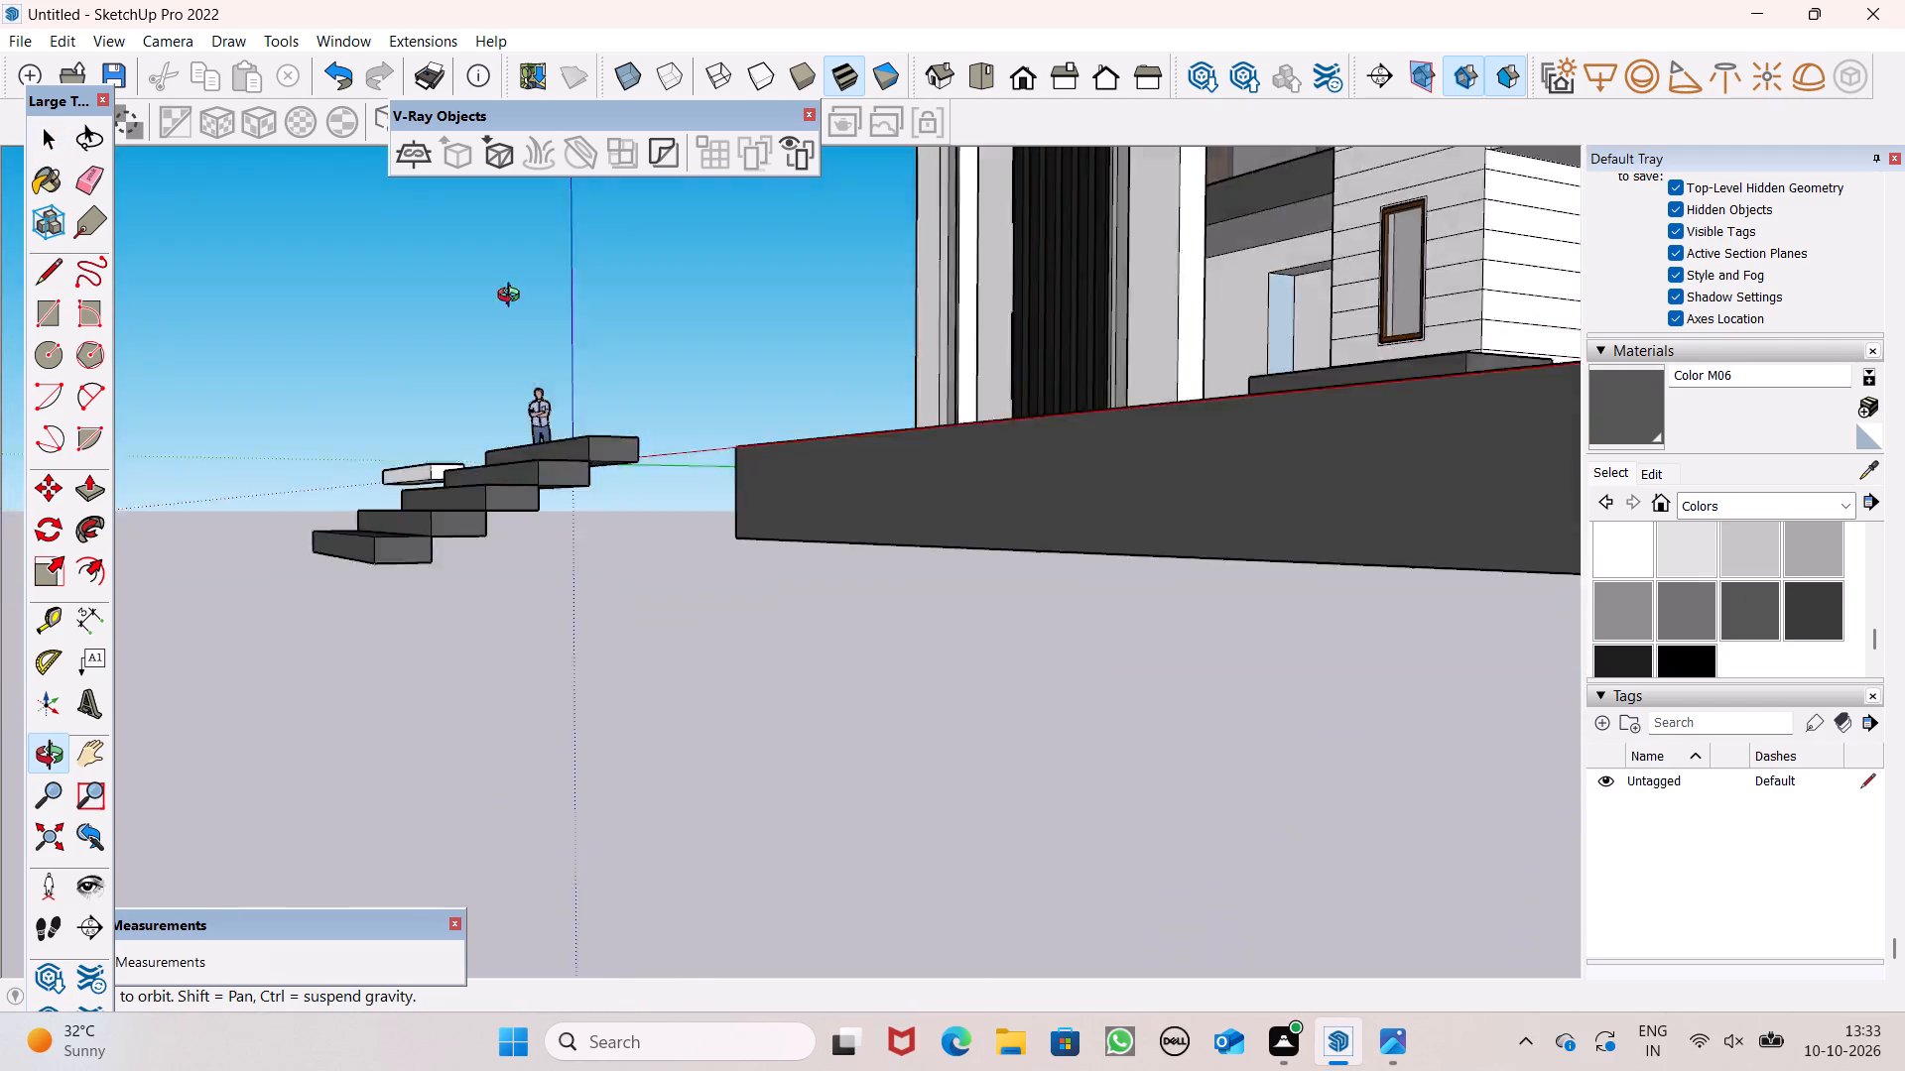
pyautogui.moveTo(513, 297); pyautogui.dragTo(625, 412, button='middle')
pyautogui.scroll(-5, 603, 499)
pyautogui.moveTo(622, 648); pyautogui.dragTo(662, 743, button='middle')
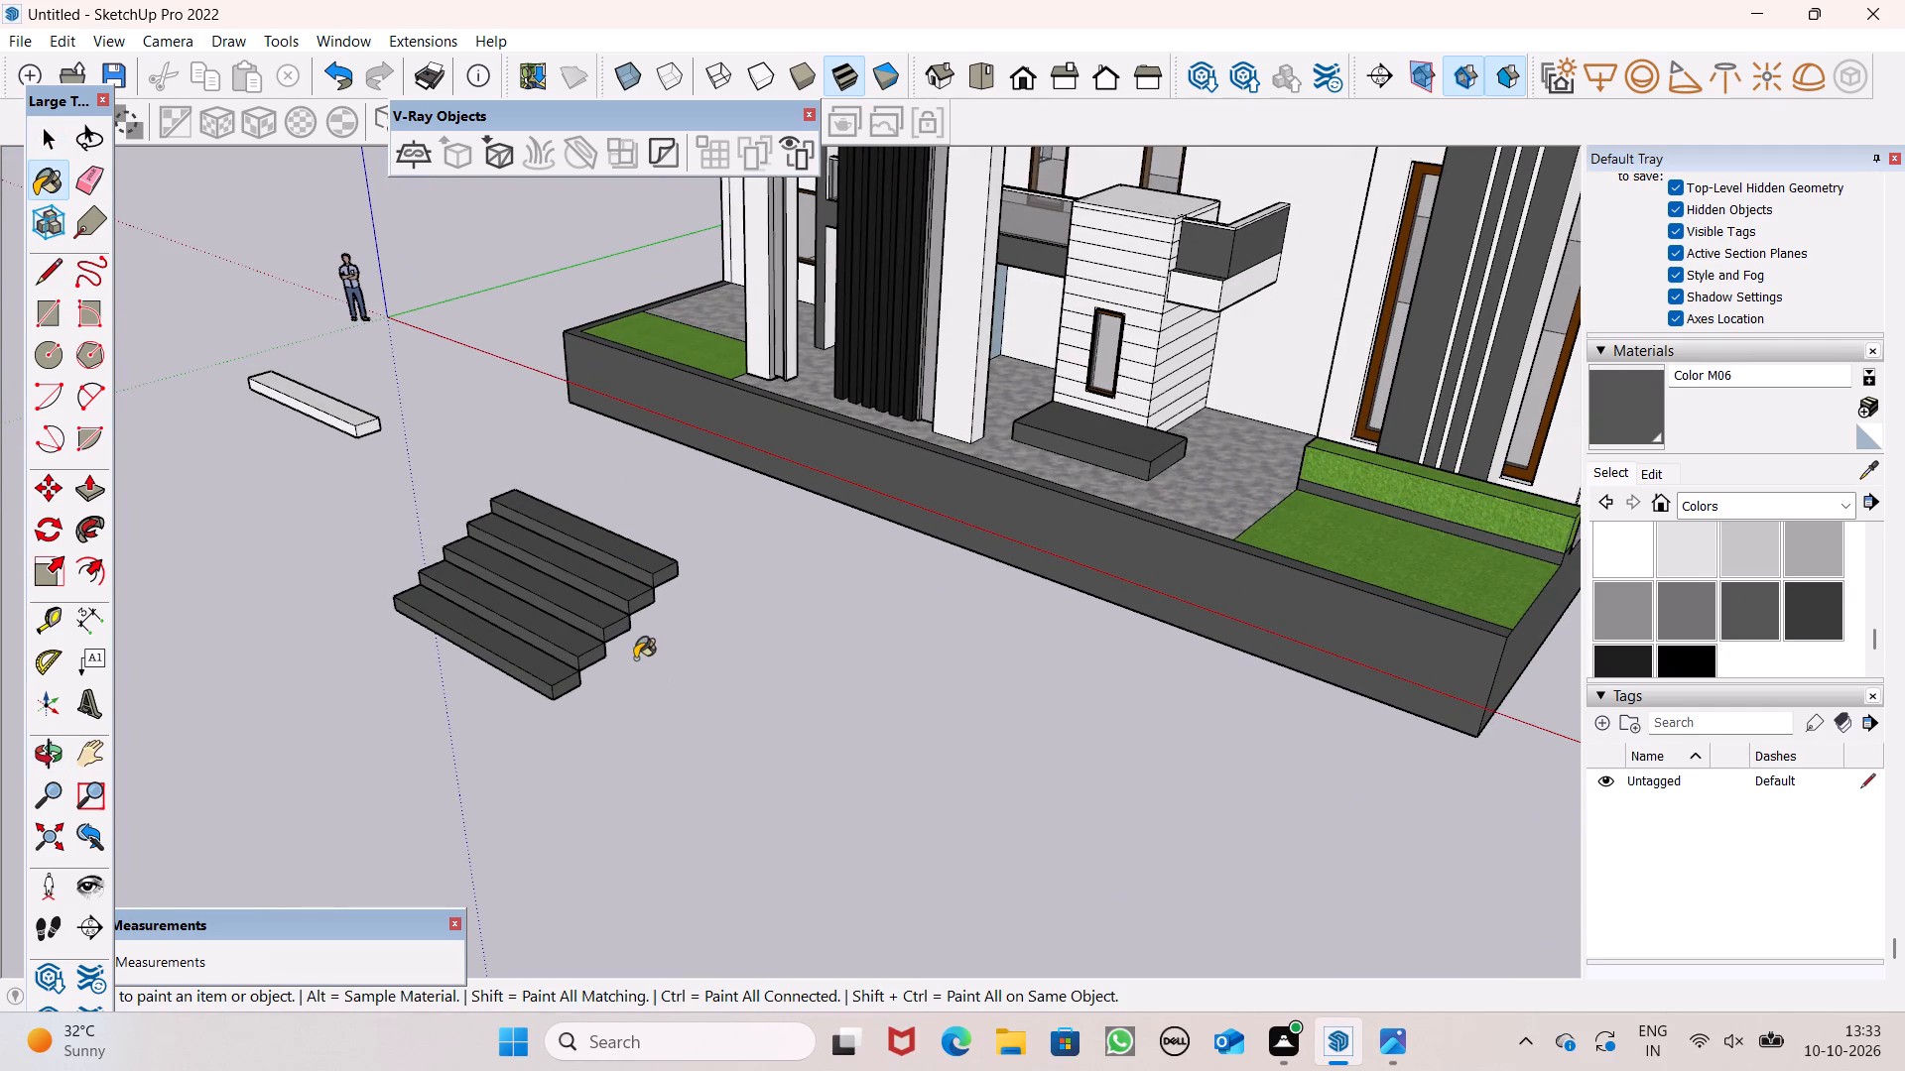
pyautogui.press('space')
pyautogui.scroll(3, 694, 562)
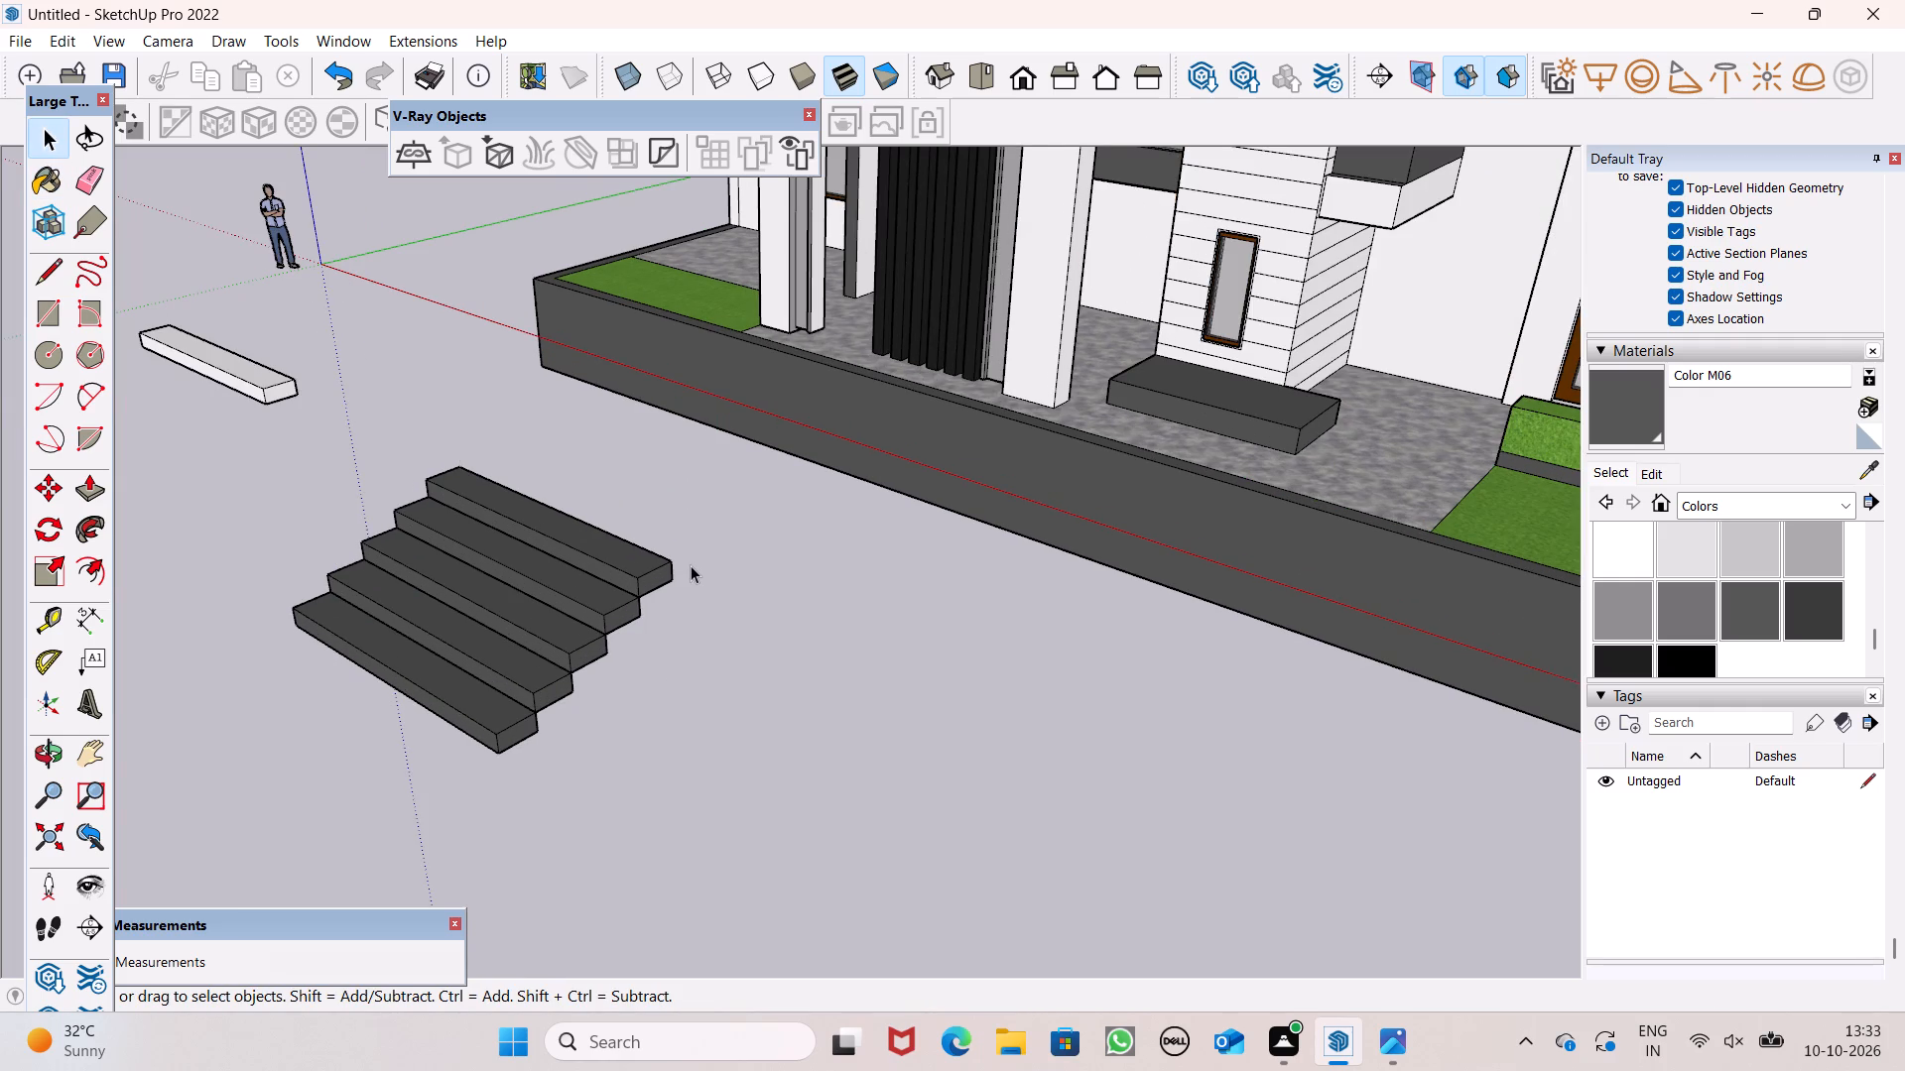
pyautogui.scroll(1, 693, 563)
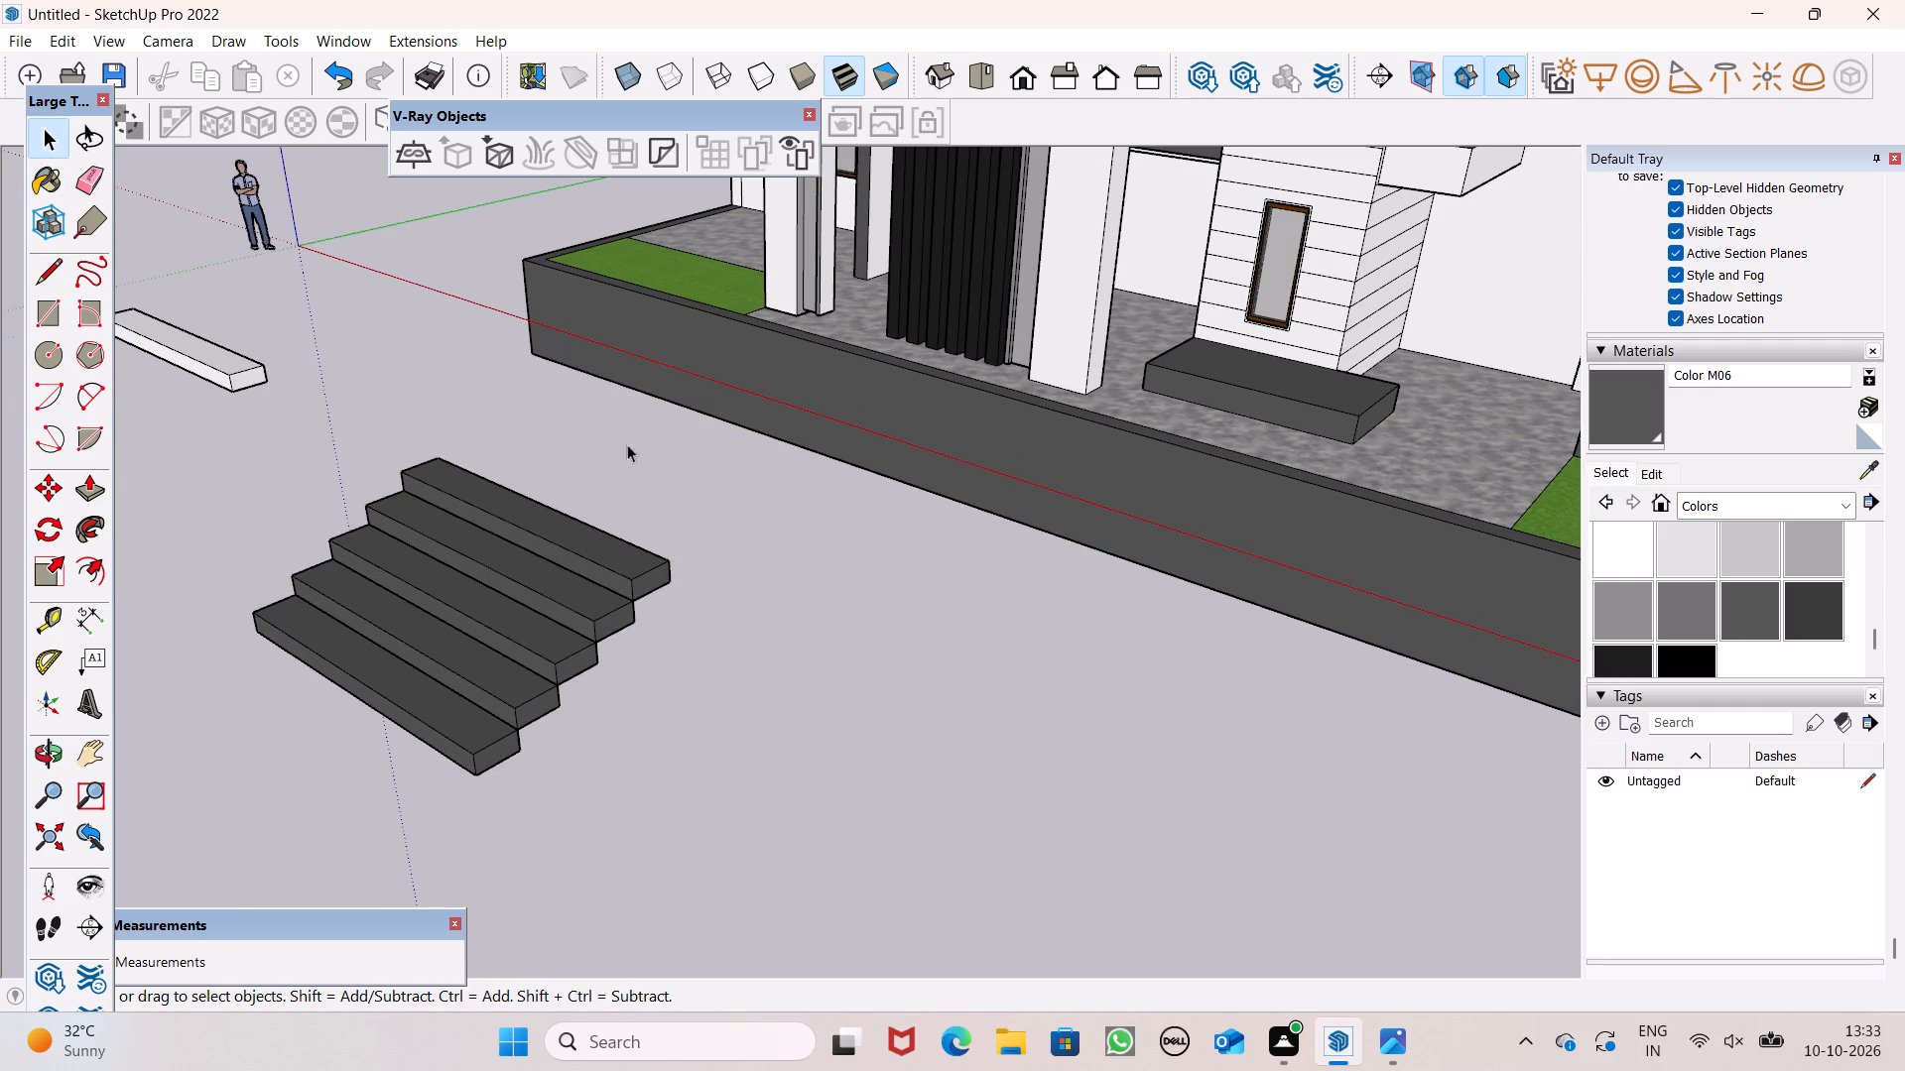
pyautogui.click(547, 450)
pyautogui.scroll(-3, 561, 548)
pyautogui.moveTo(600, 645); pyautogui.dragTo(603, 726, button='middle')
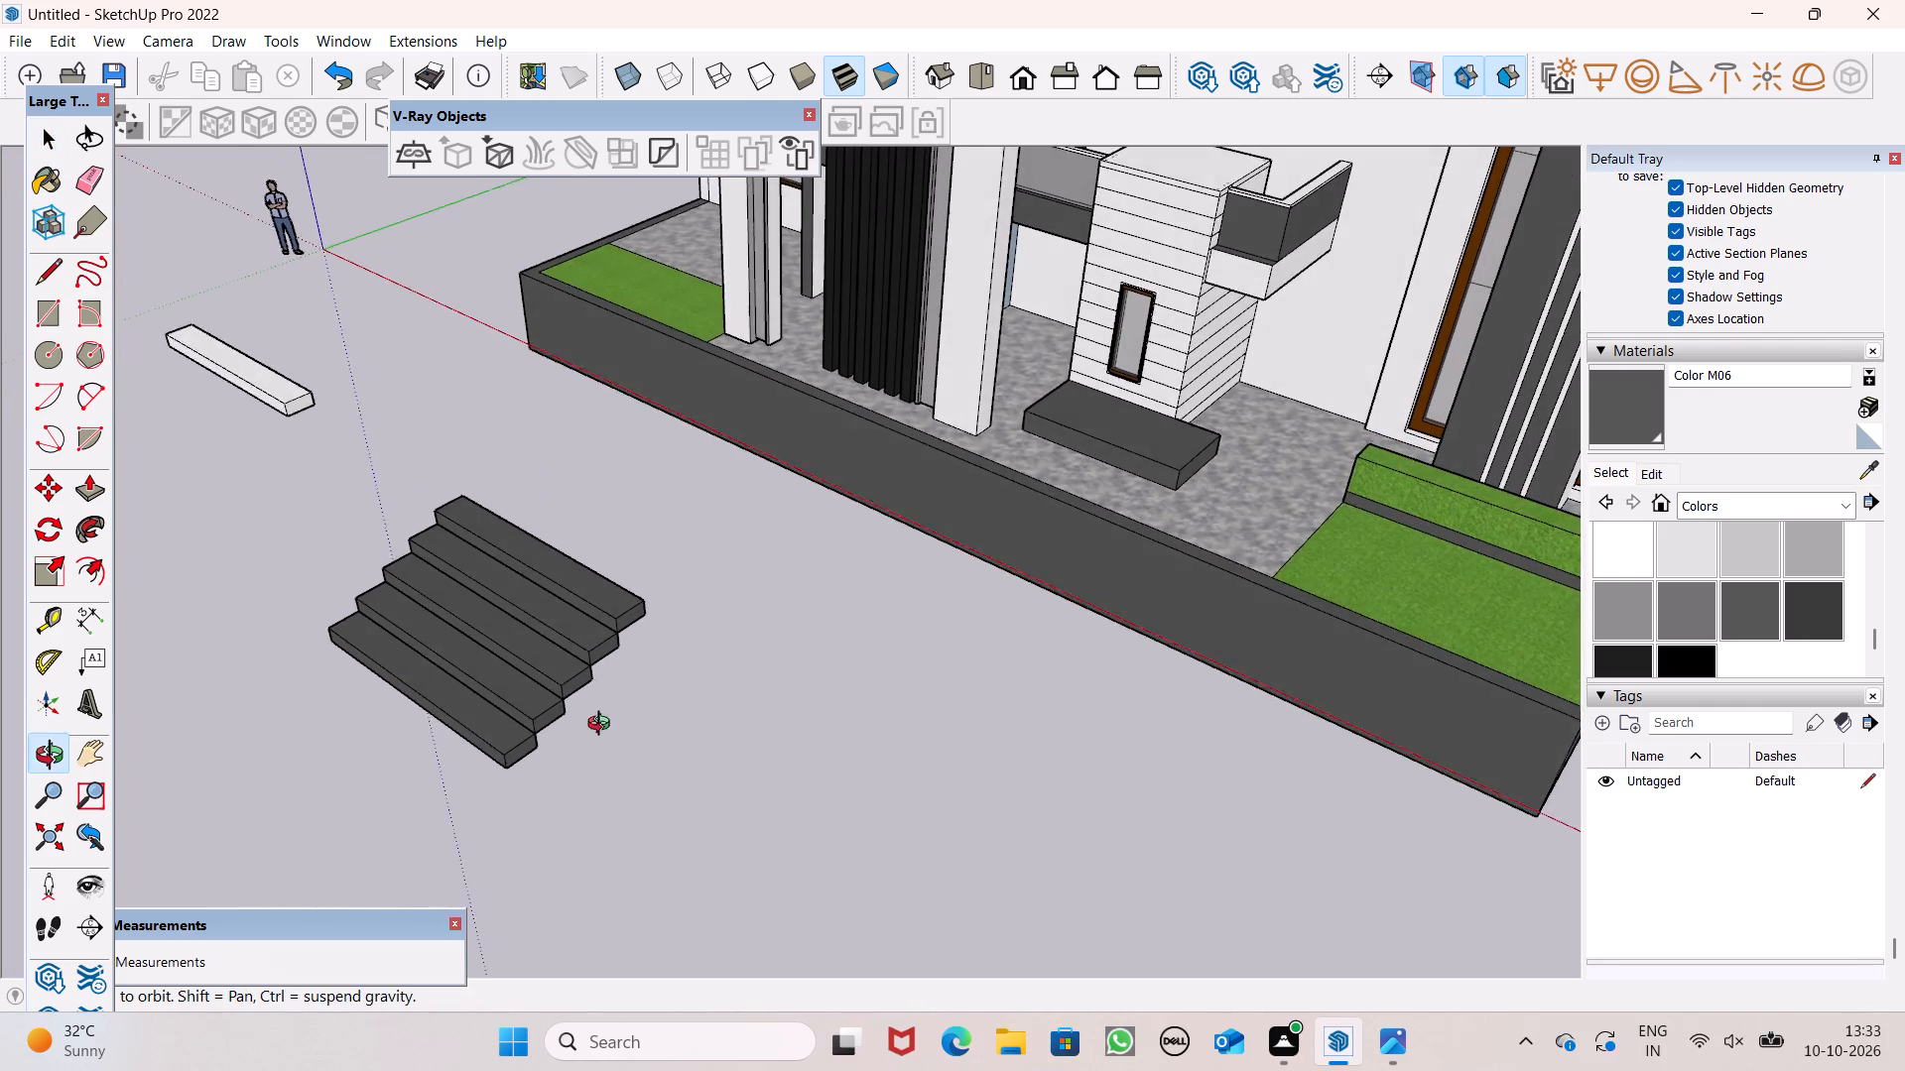
pyautogui.moveTo(603, 726); pyautogui.dragTo(601, 731, button='middle')
pyautogui.scroll(5, 570, 763)
pyautogui.keyDown('ctrl'); pyautogui.click(465, 746); pyautogui.keyUp('ctrl')
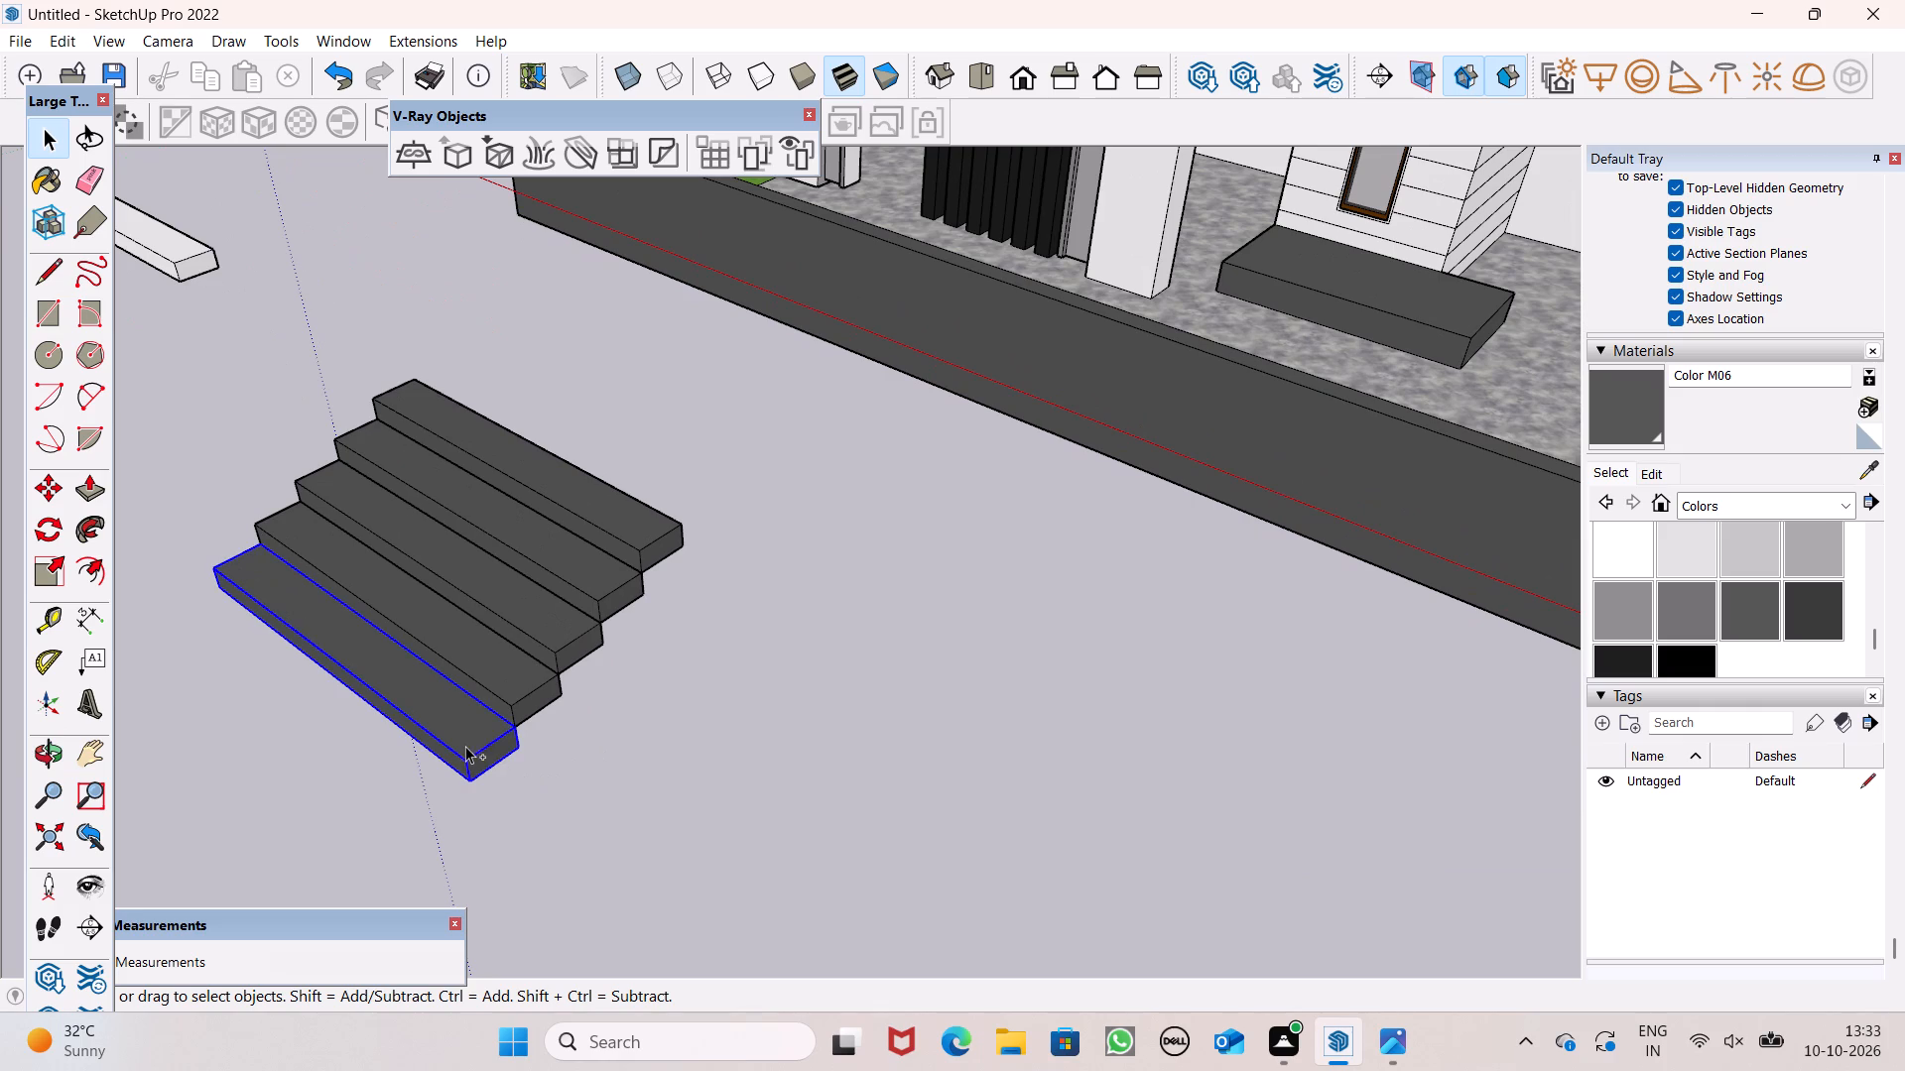
pyautogui.keyDown('ctrl'); pyautogui.click(506, 708); pyautogui.keyUp('ctrl')
pyautogui.keyDown('ctrl'); pyautogui.click(532, 655); pyautogui.keyUp('ctrl')
pyautogui.keyDown('ctrl'); pyautogui.click(587, 599); pyautogui.keyUp('ctrl')
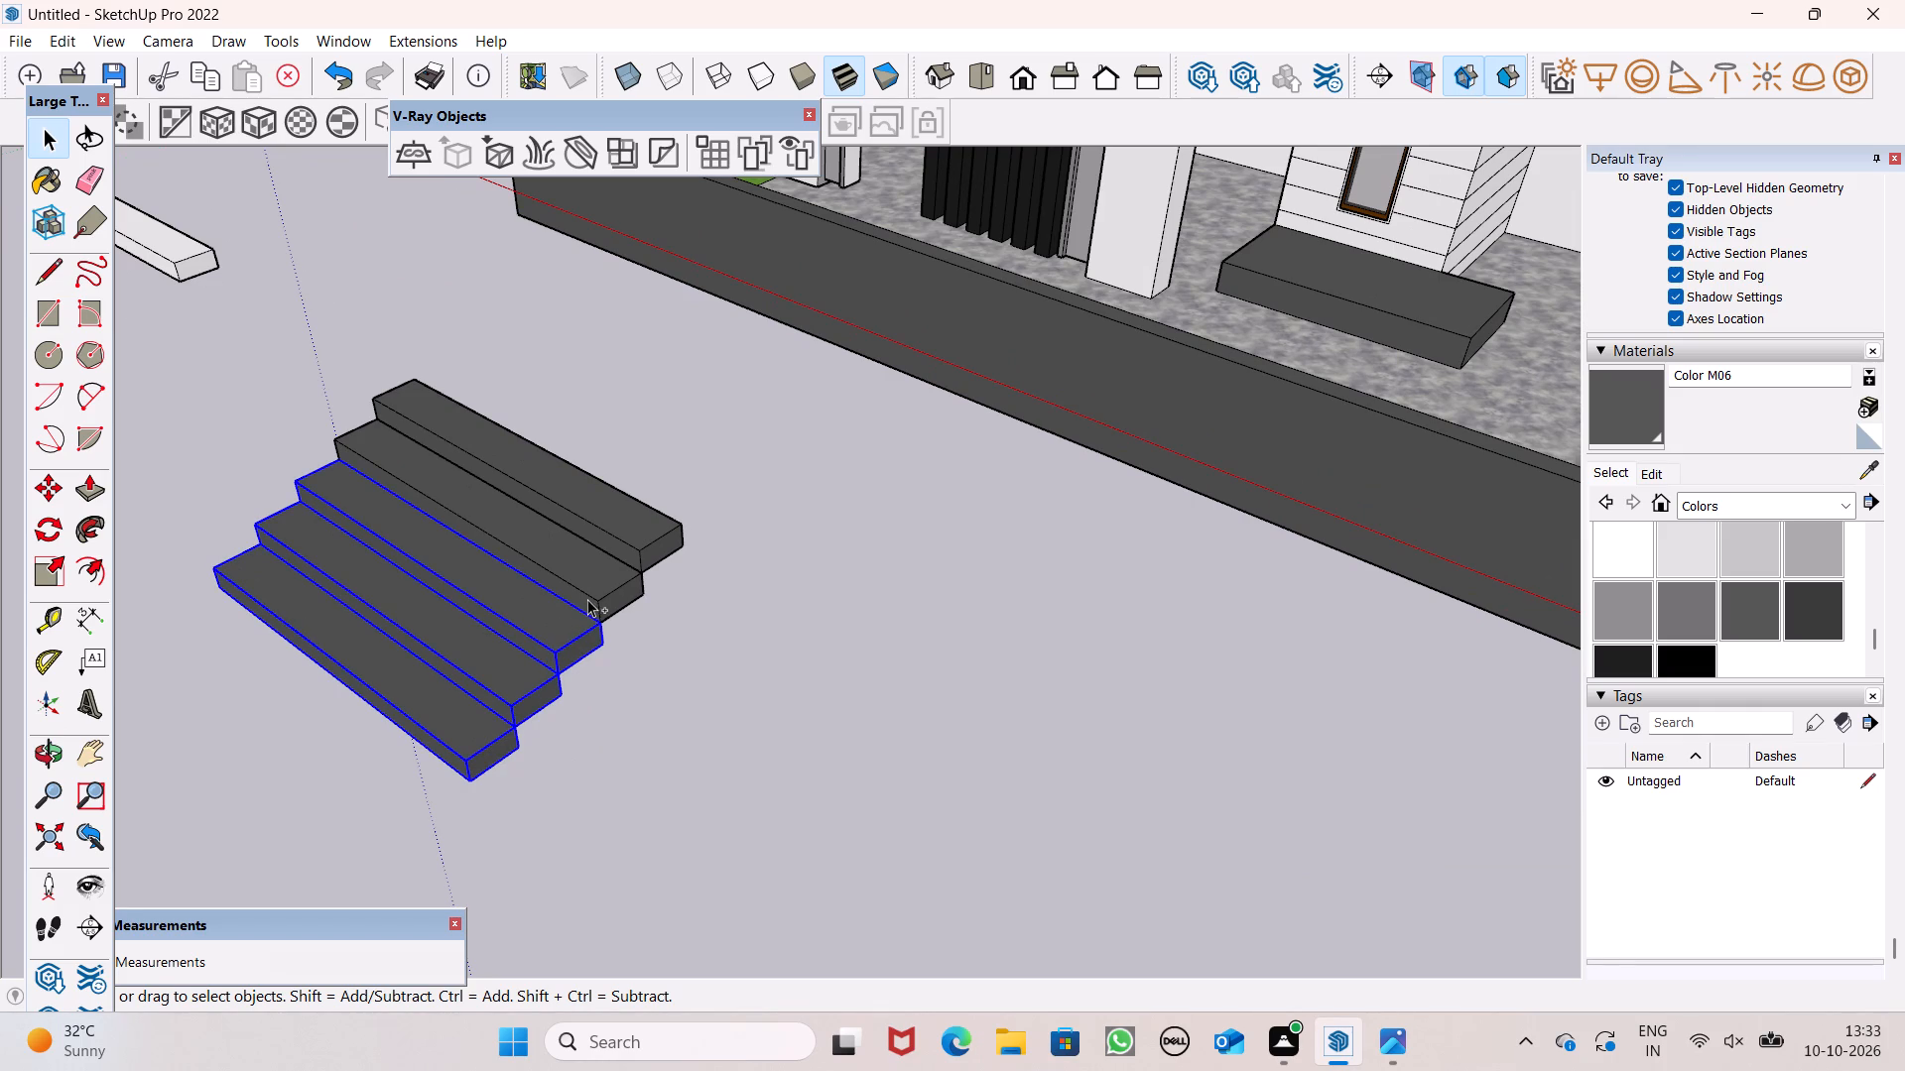
pyautogui.keyDown('ctrl'); pyautogui.click(615, 542); pyautogui.keyUp('ctrl')
pyautogui.keyDown('ctrl'); pyautogui.rightClick(615, 542); pyautogui.keyUp('ctrl')
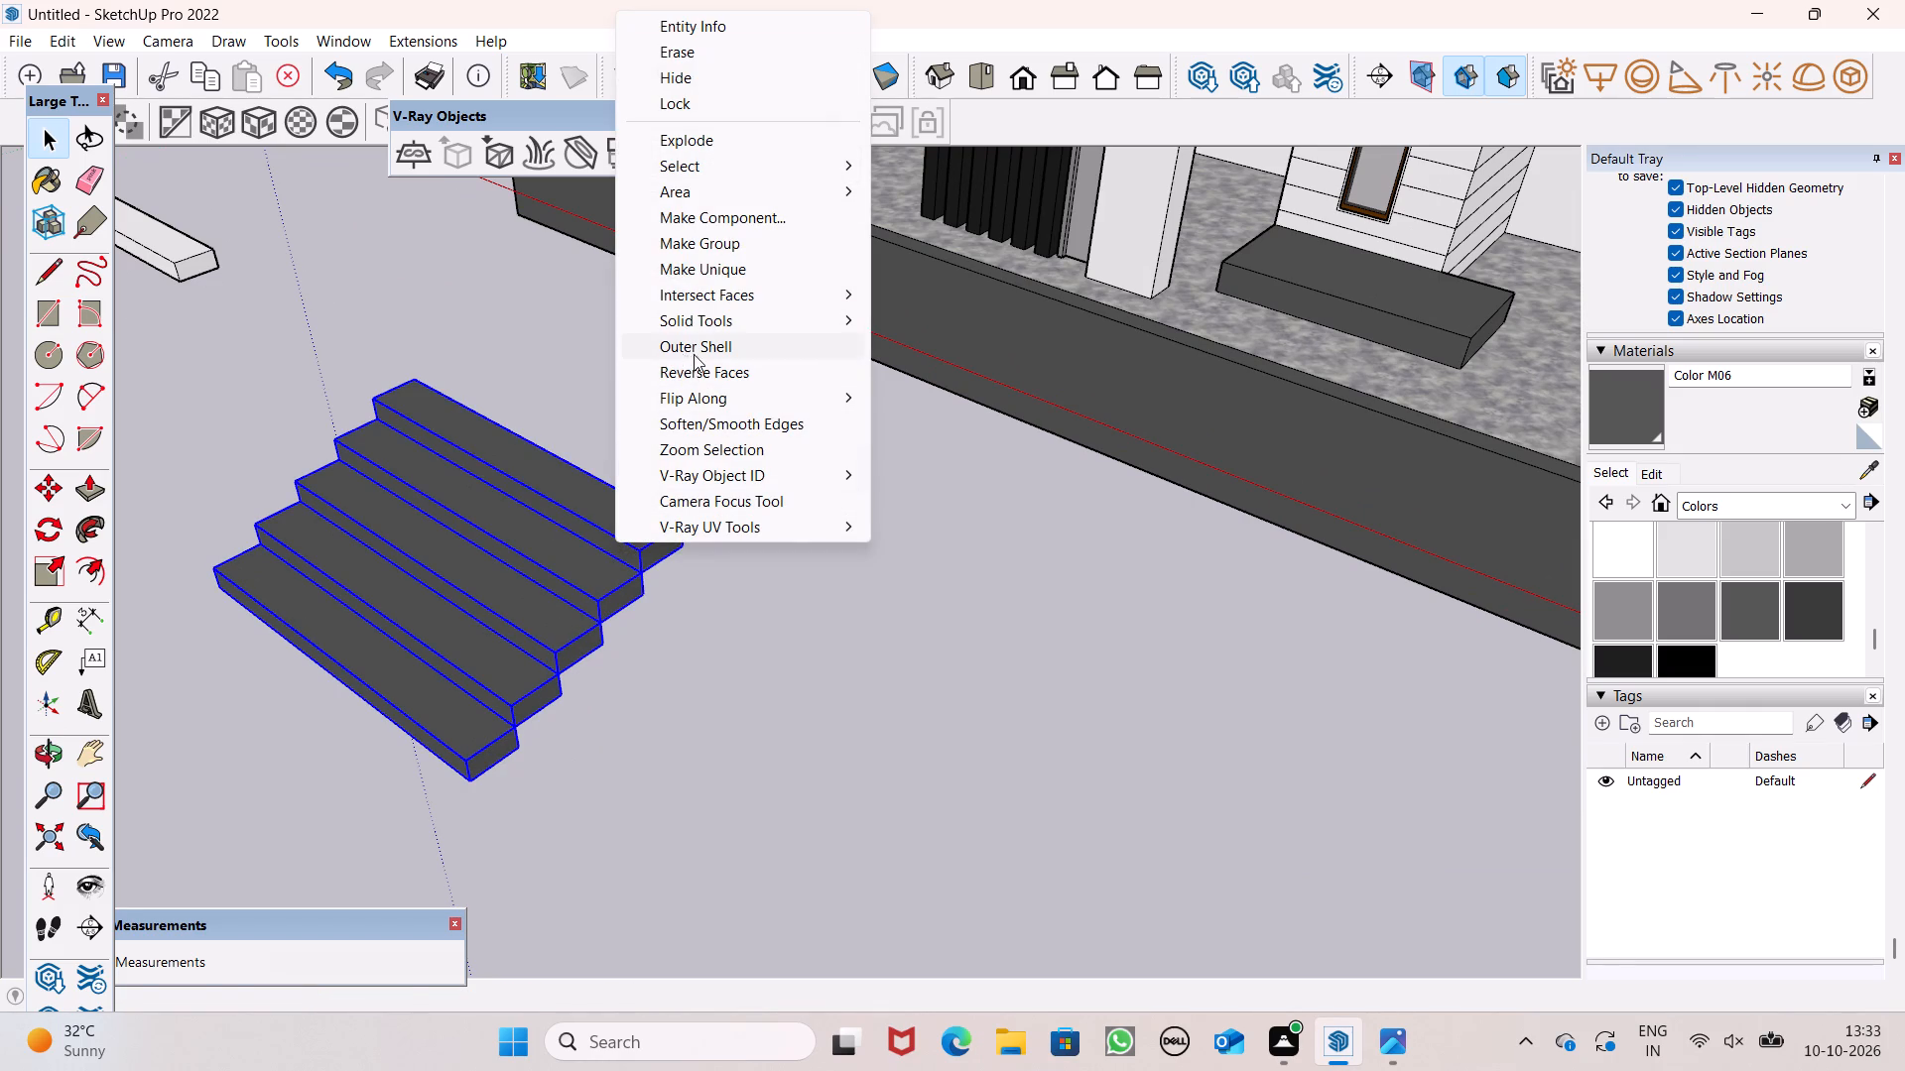
pyautogui.keyDown('ctrl'); pyautogui.click(715, 252); pyautogui.keyUp('ctrl')
# Move the stair group about 21' 4 3/4" so its back bottom corner meets the base's front wall, and clear the selection.
pyautogui.scroll(-11, 605, 442)
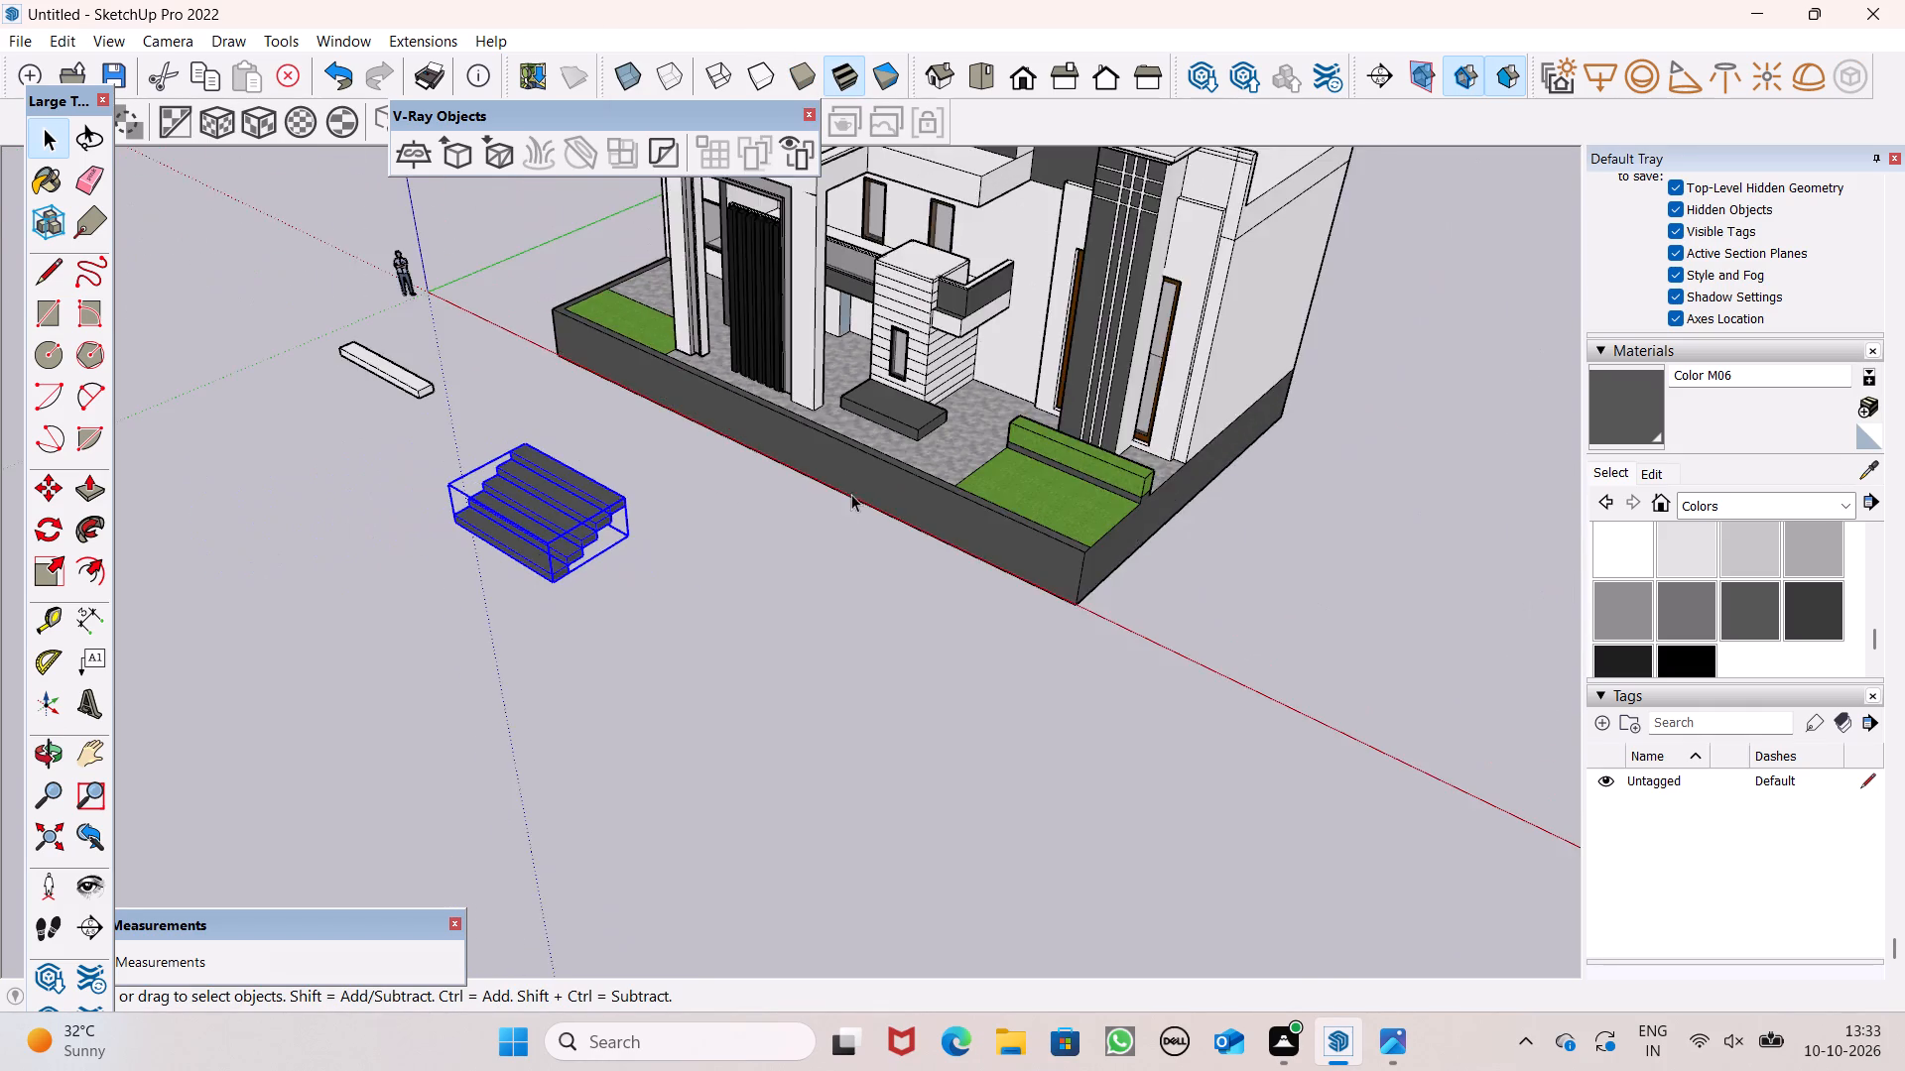
pyautogui.moveTo(851, 494); pyautogui.dragTo(697, 536, button='middle')
pyautogui.scroll(8, 753, 486)
pyautogui.scroll(-3, 768, 480)
pyautogui.press('m')
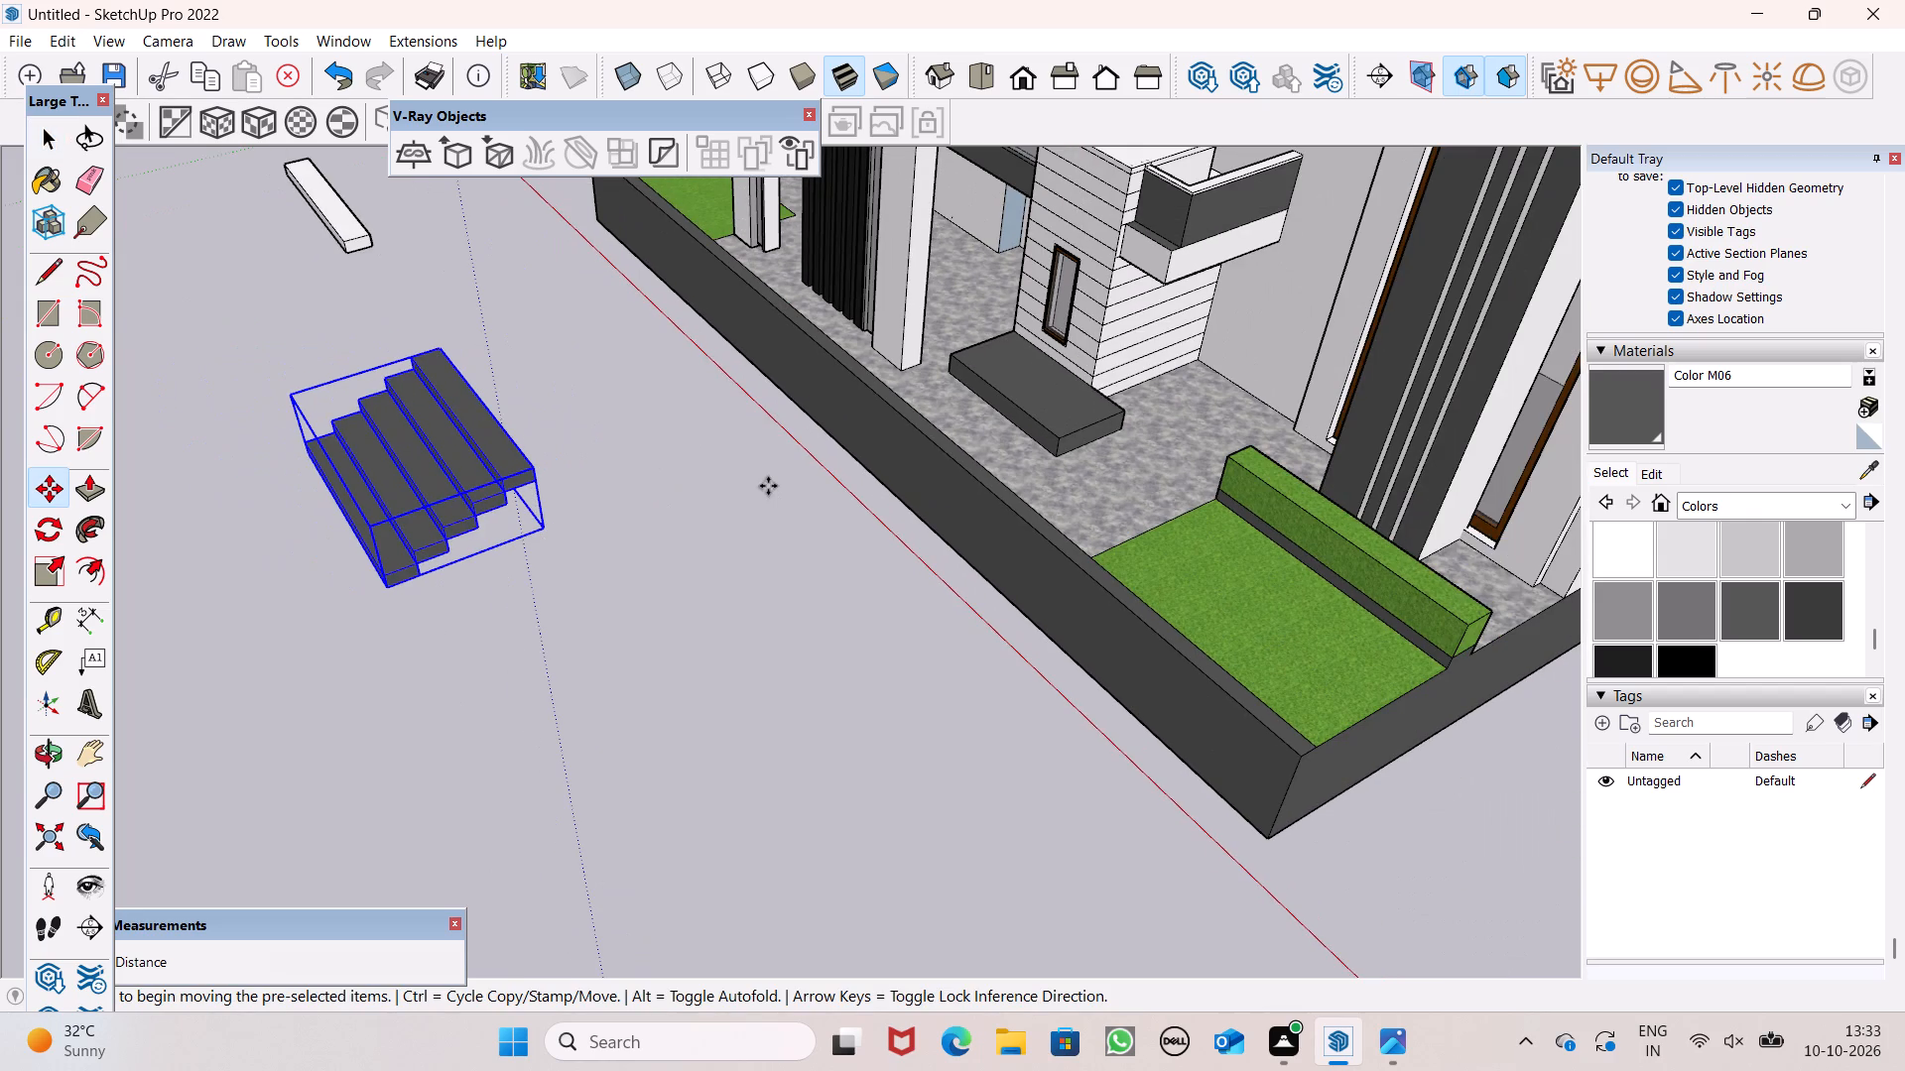
pyautogui.press('Return')
pyautogui.scroll(4, 778, 483)
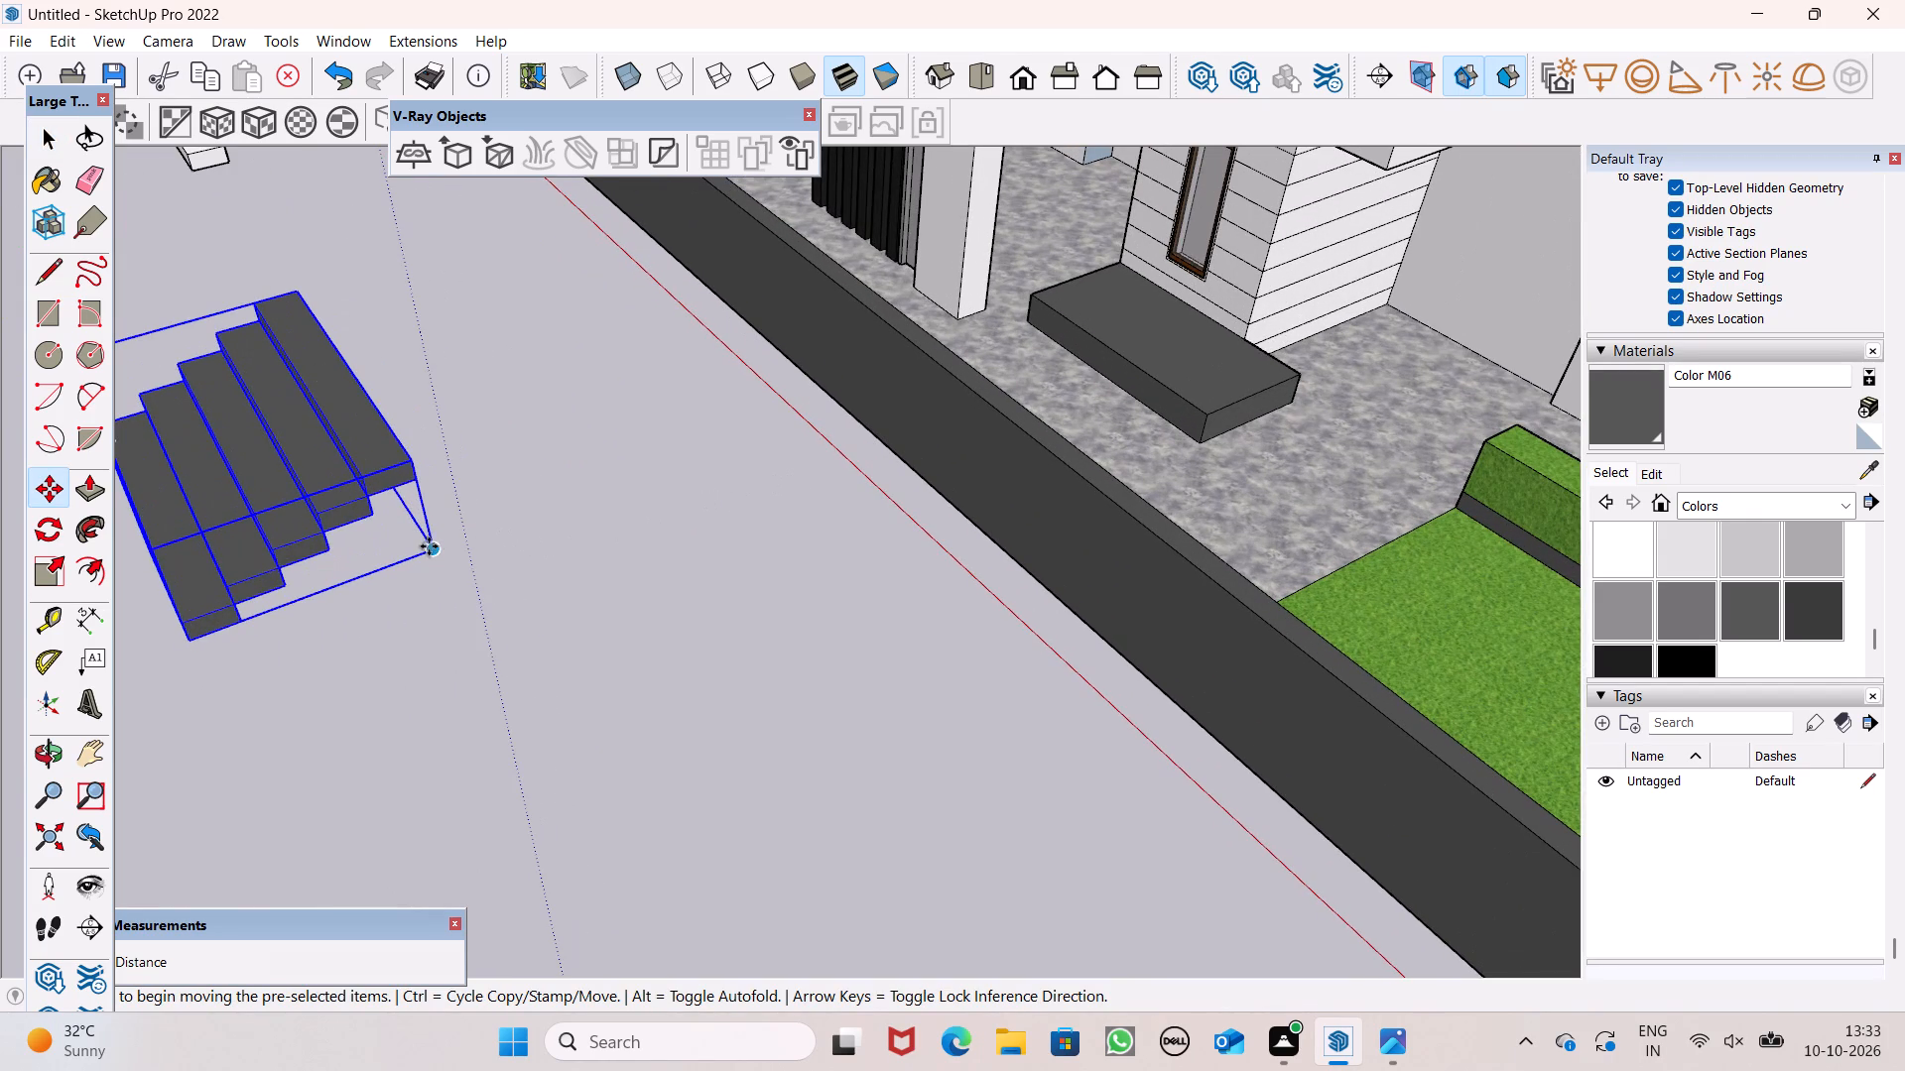
pyautogui.moveTo(447, 558); pyautogui.dragTo(920, 476)
pyautogui.moveTo(967, 515); pyautogui.dragTo(965, 508, button='middle')
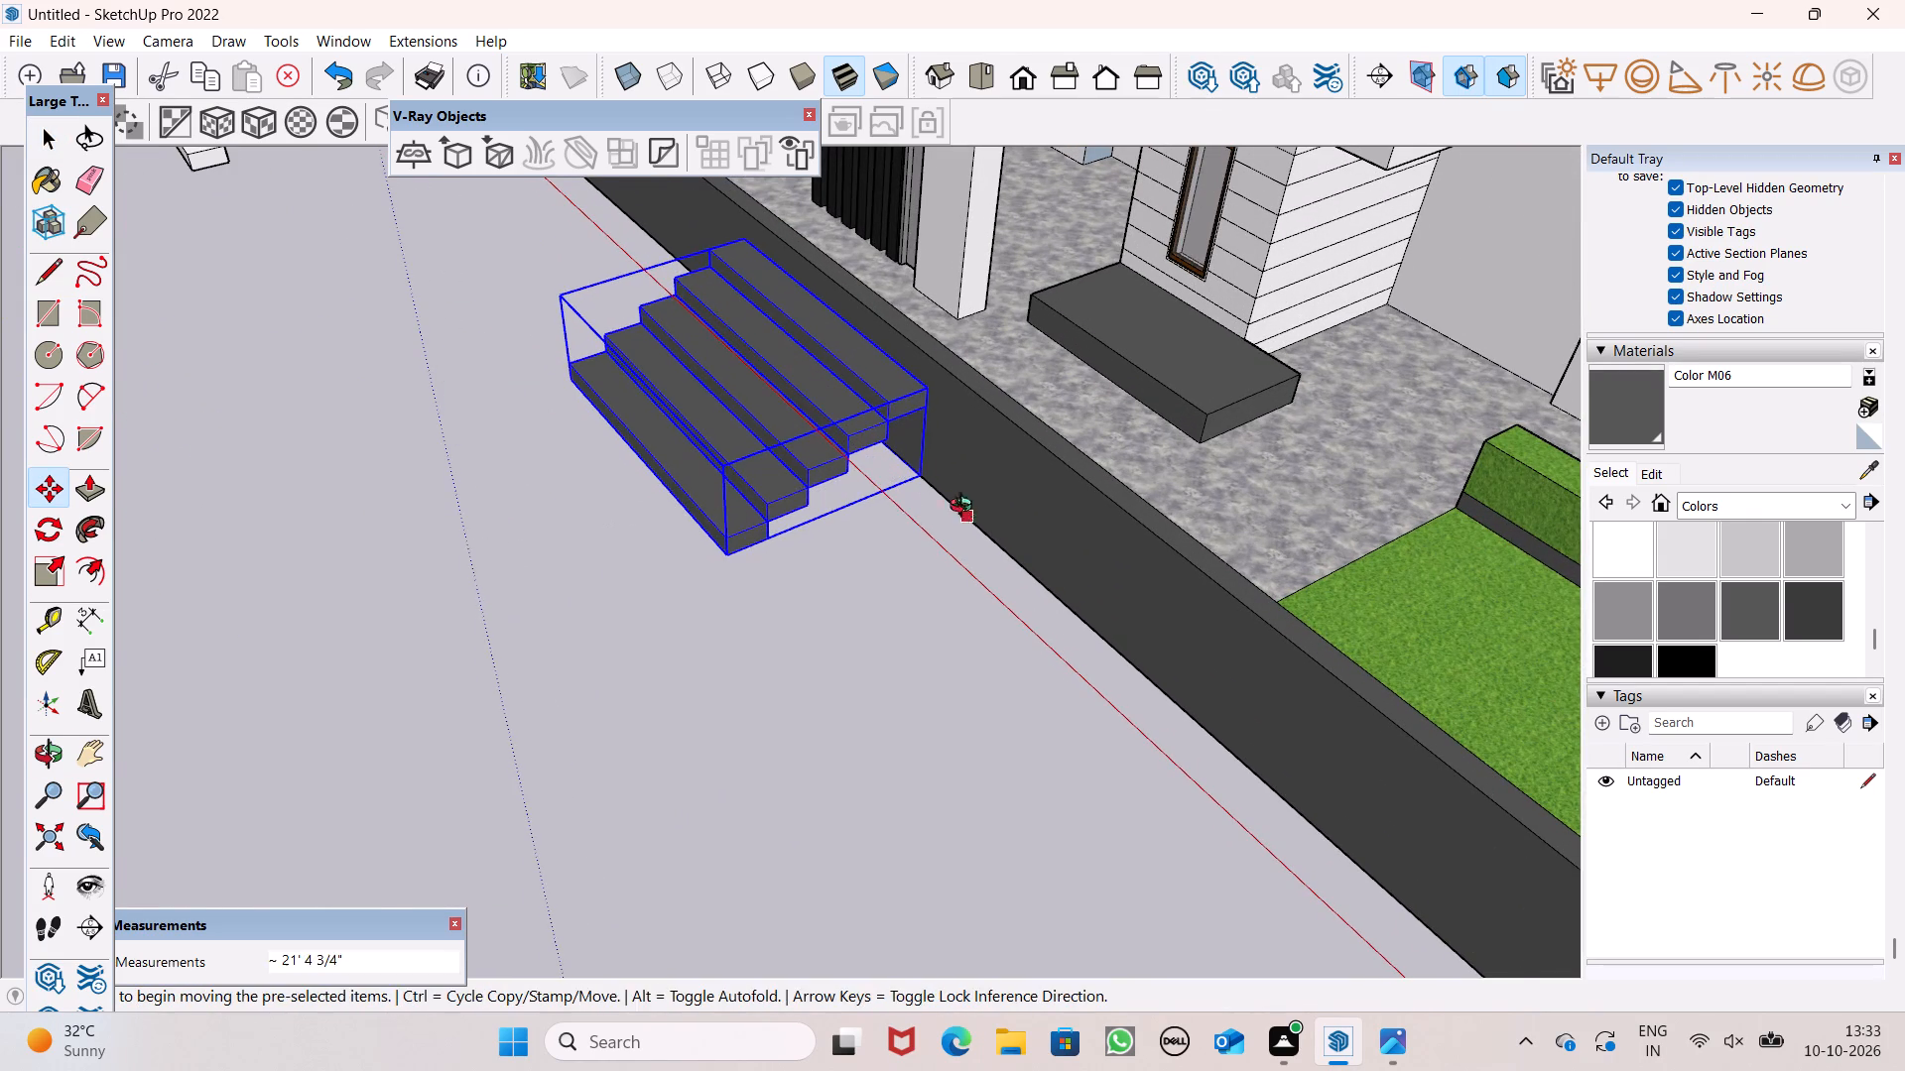
pyautogui.moveTo(965, 508); pyautogui.dragTo(796, 245, button='middle')
pyautogui.scroll(6, 844, 301)
pyautogui.scroll(-3, 1008, 442)
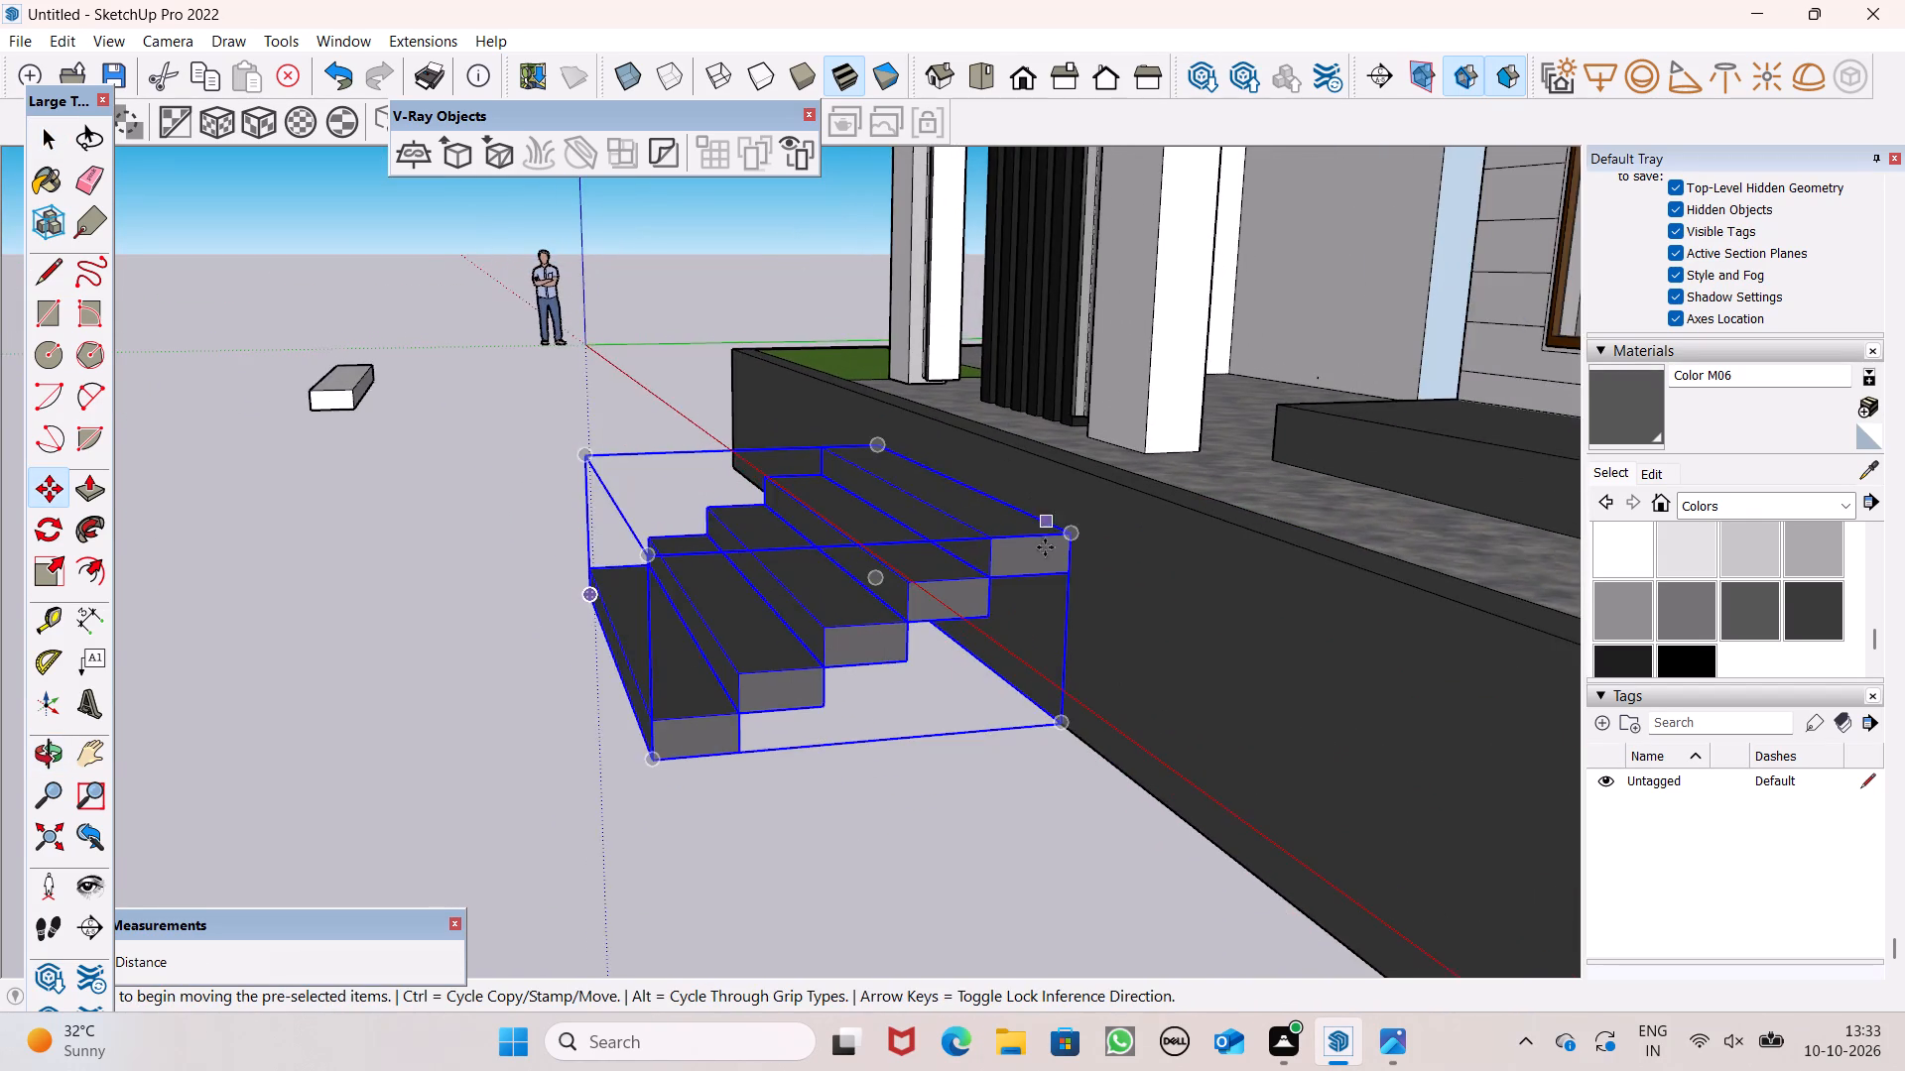
pyautogui.scroll(3, 1038, 577)
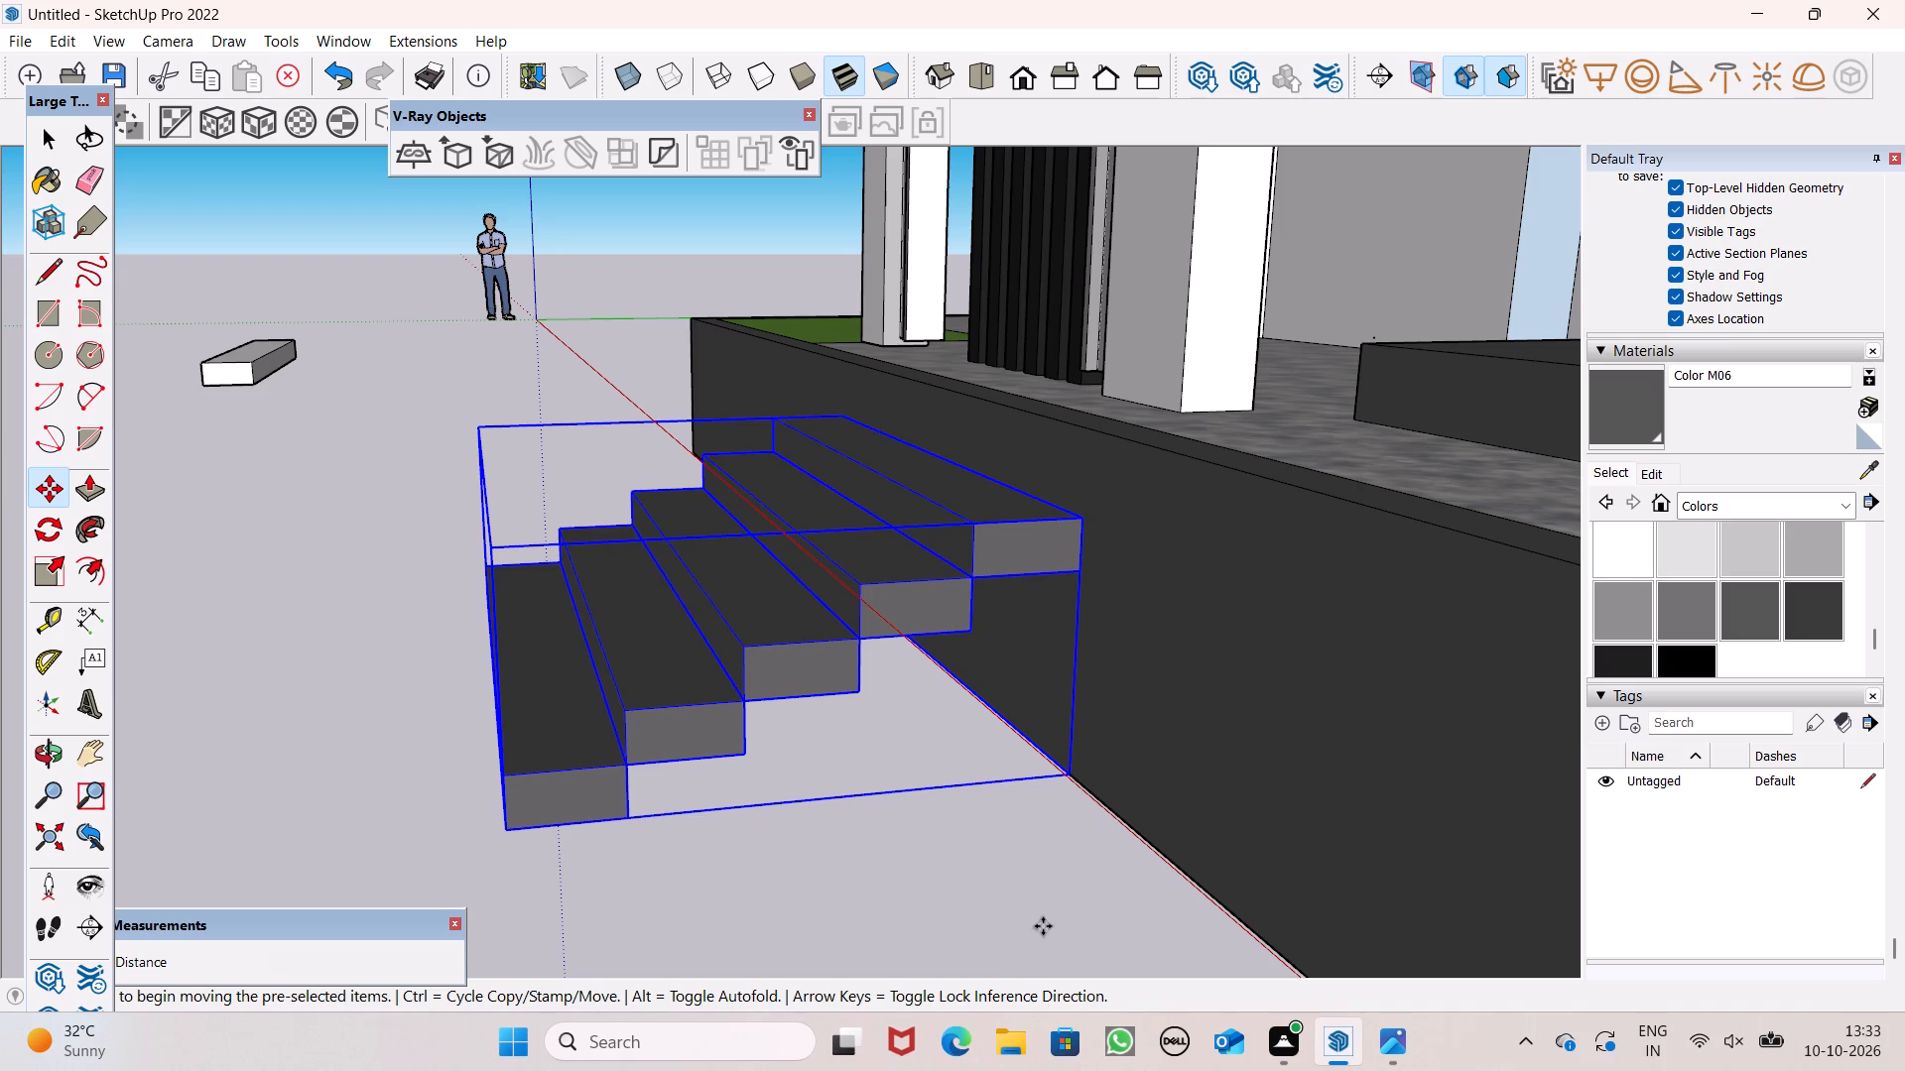
pyautogui.press('space')
pyautogui.click(1043, 903)
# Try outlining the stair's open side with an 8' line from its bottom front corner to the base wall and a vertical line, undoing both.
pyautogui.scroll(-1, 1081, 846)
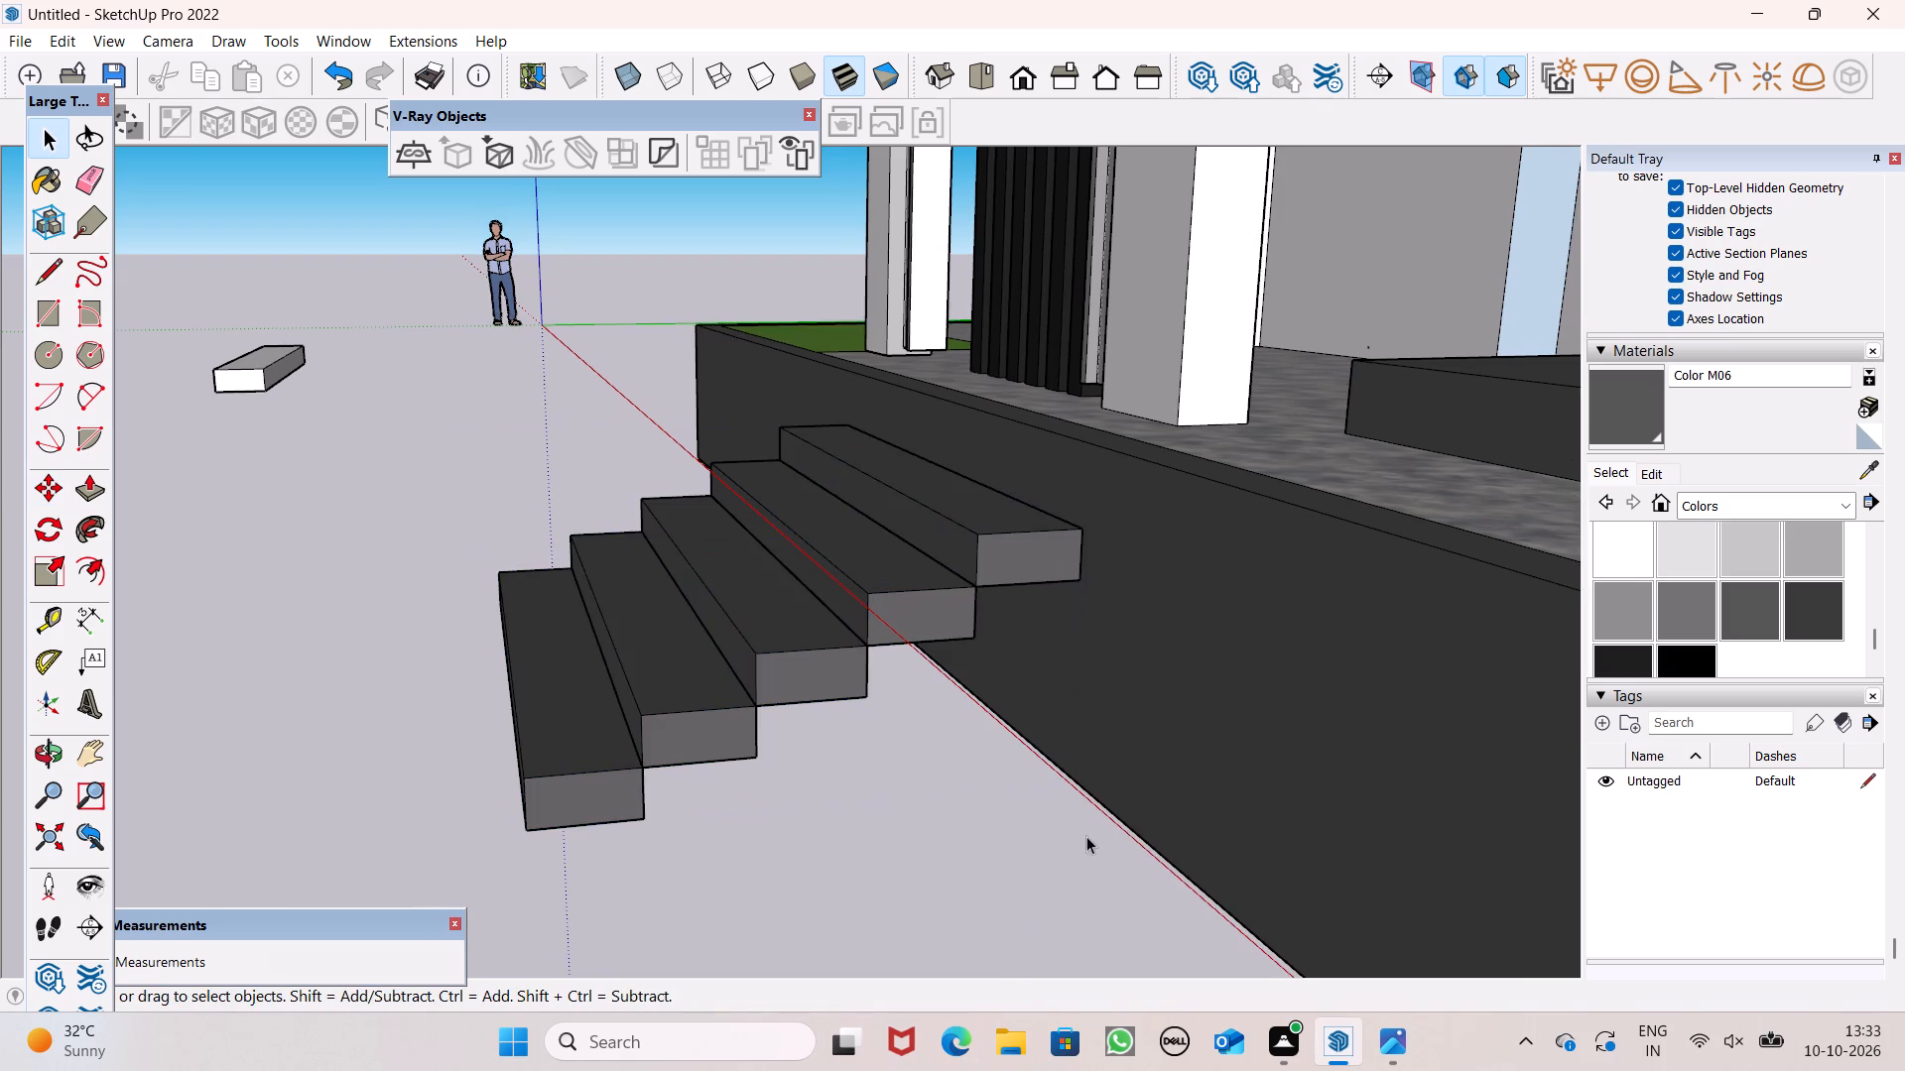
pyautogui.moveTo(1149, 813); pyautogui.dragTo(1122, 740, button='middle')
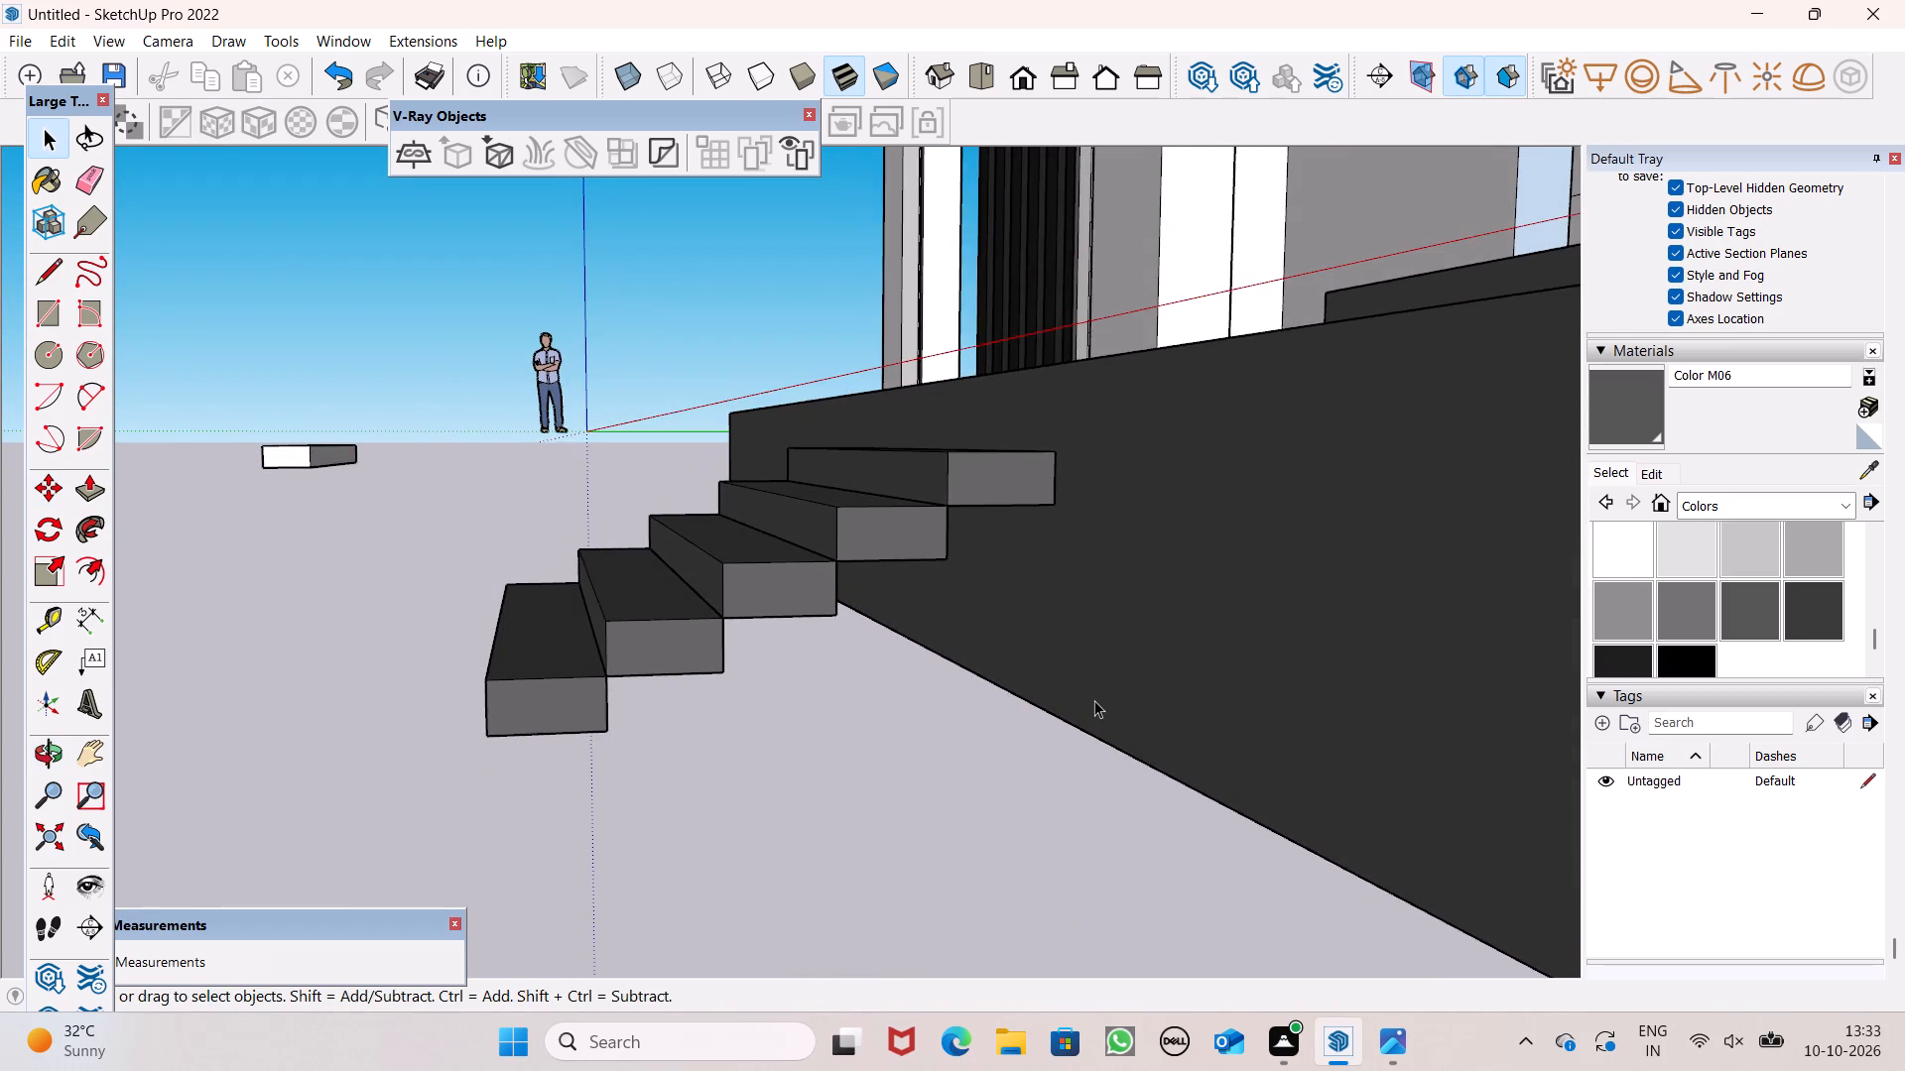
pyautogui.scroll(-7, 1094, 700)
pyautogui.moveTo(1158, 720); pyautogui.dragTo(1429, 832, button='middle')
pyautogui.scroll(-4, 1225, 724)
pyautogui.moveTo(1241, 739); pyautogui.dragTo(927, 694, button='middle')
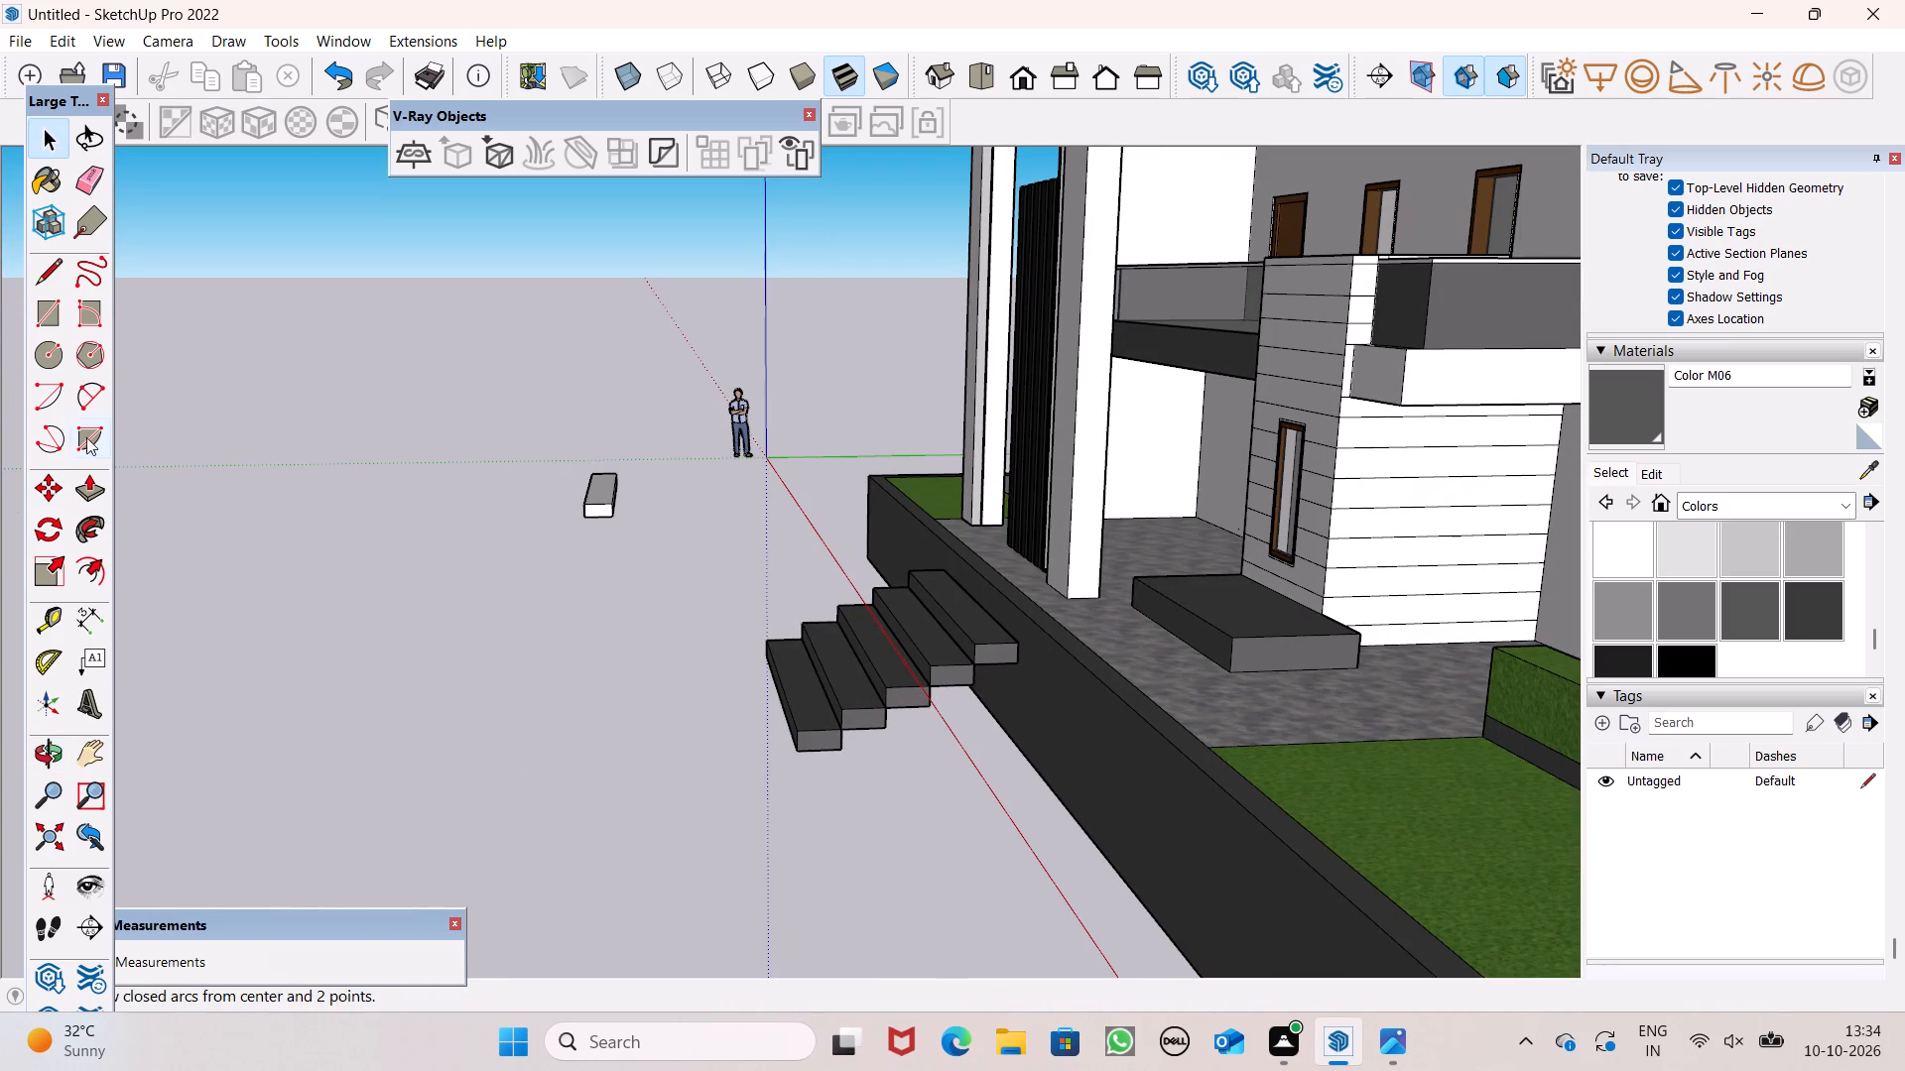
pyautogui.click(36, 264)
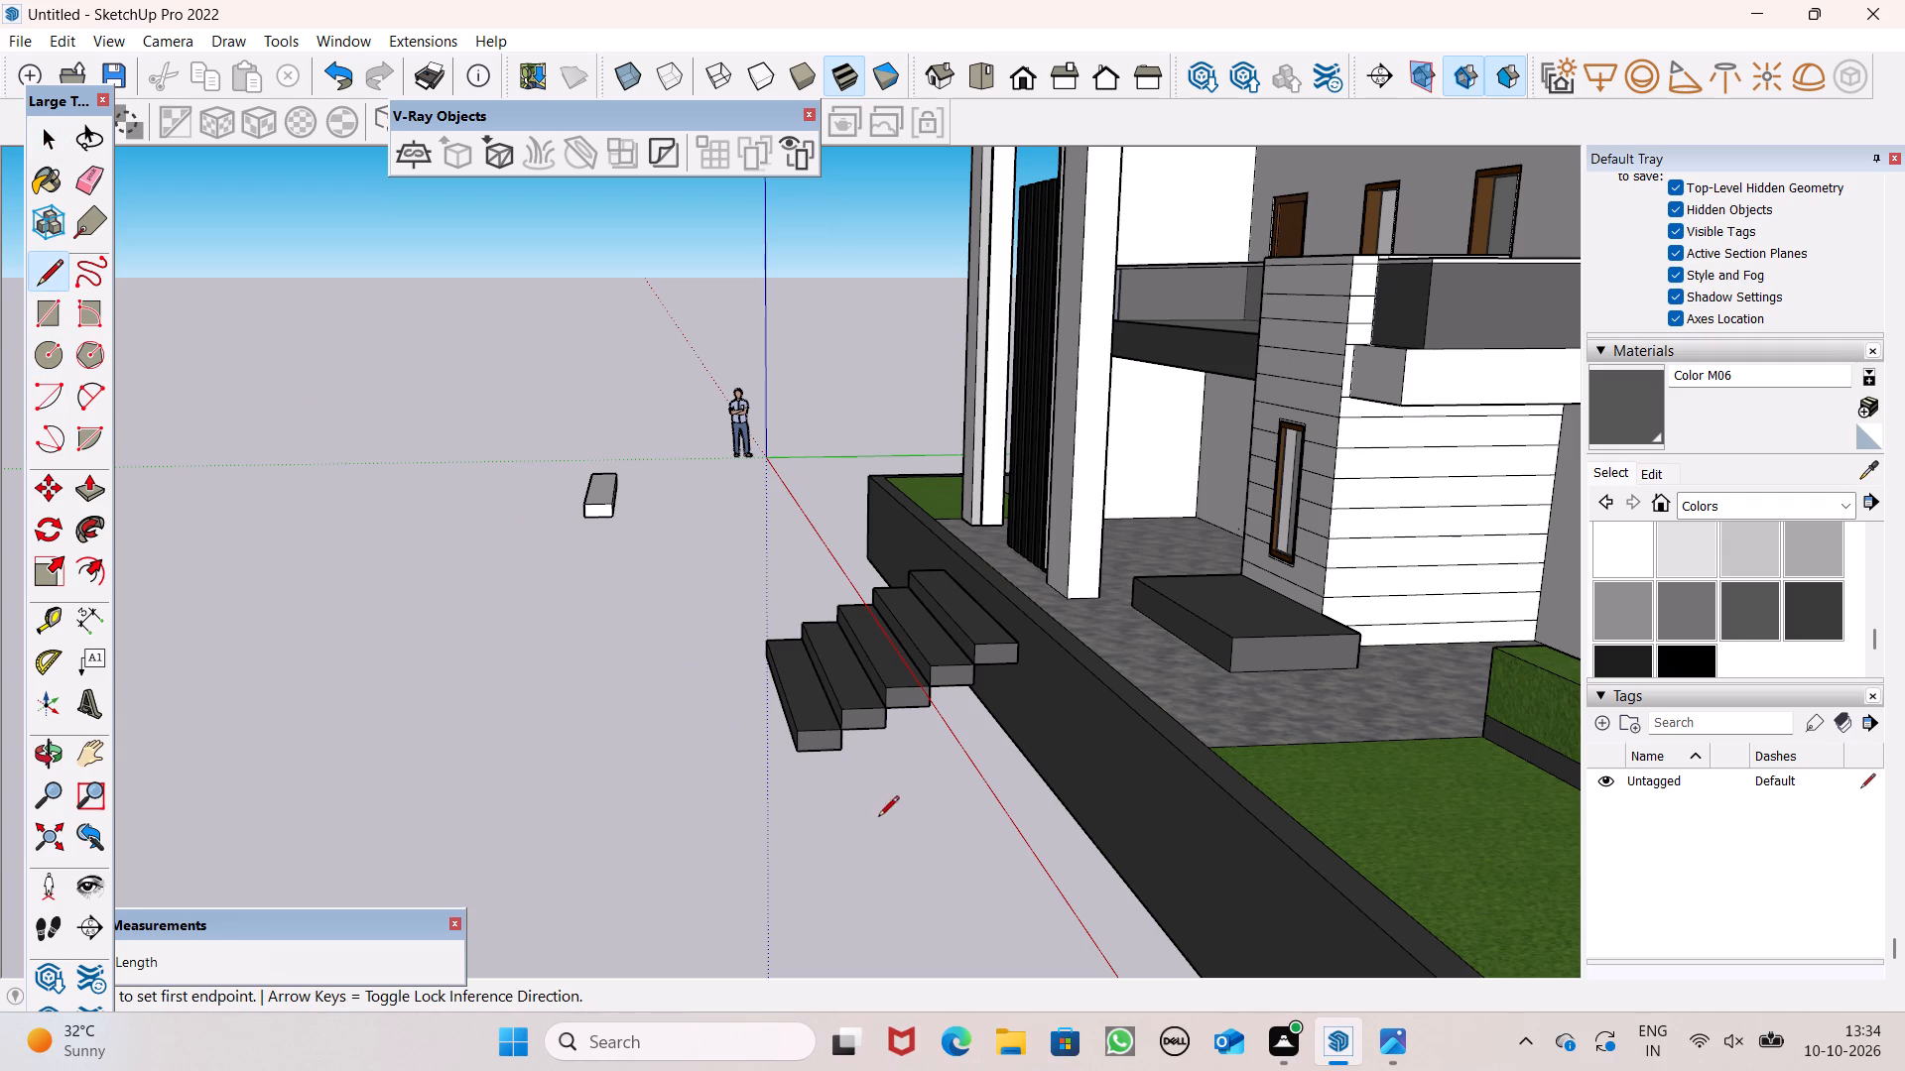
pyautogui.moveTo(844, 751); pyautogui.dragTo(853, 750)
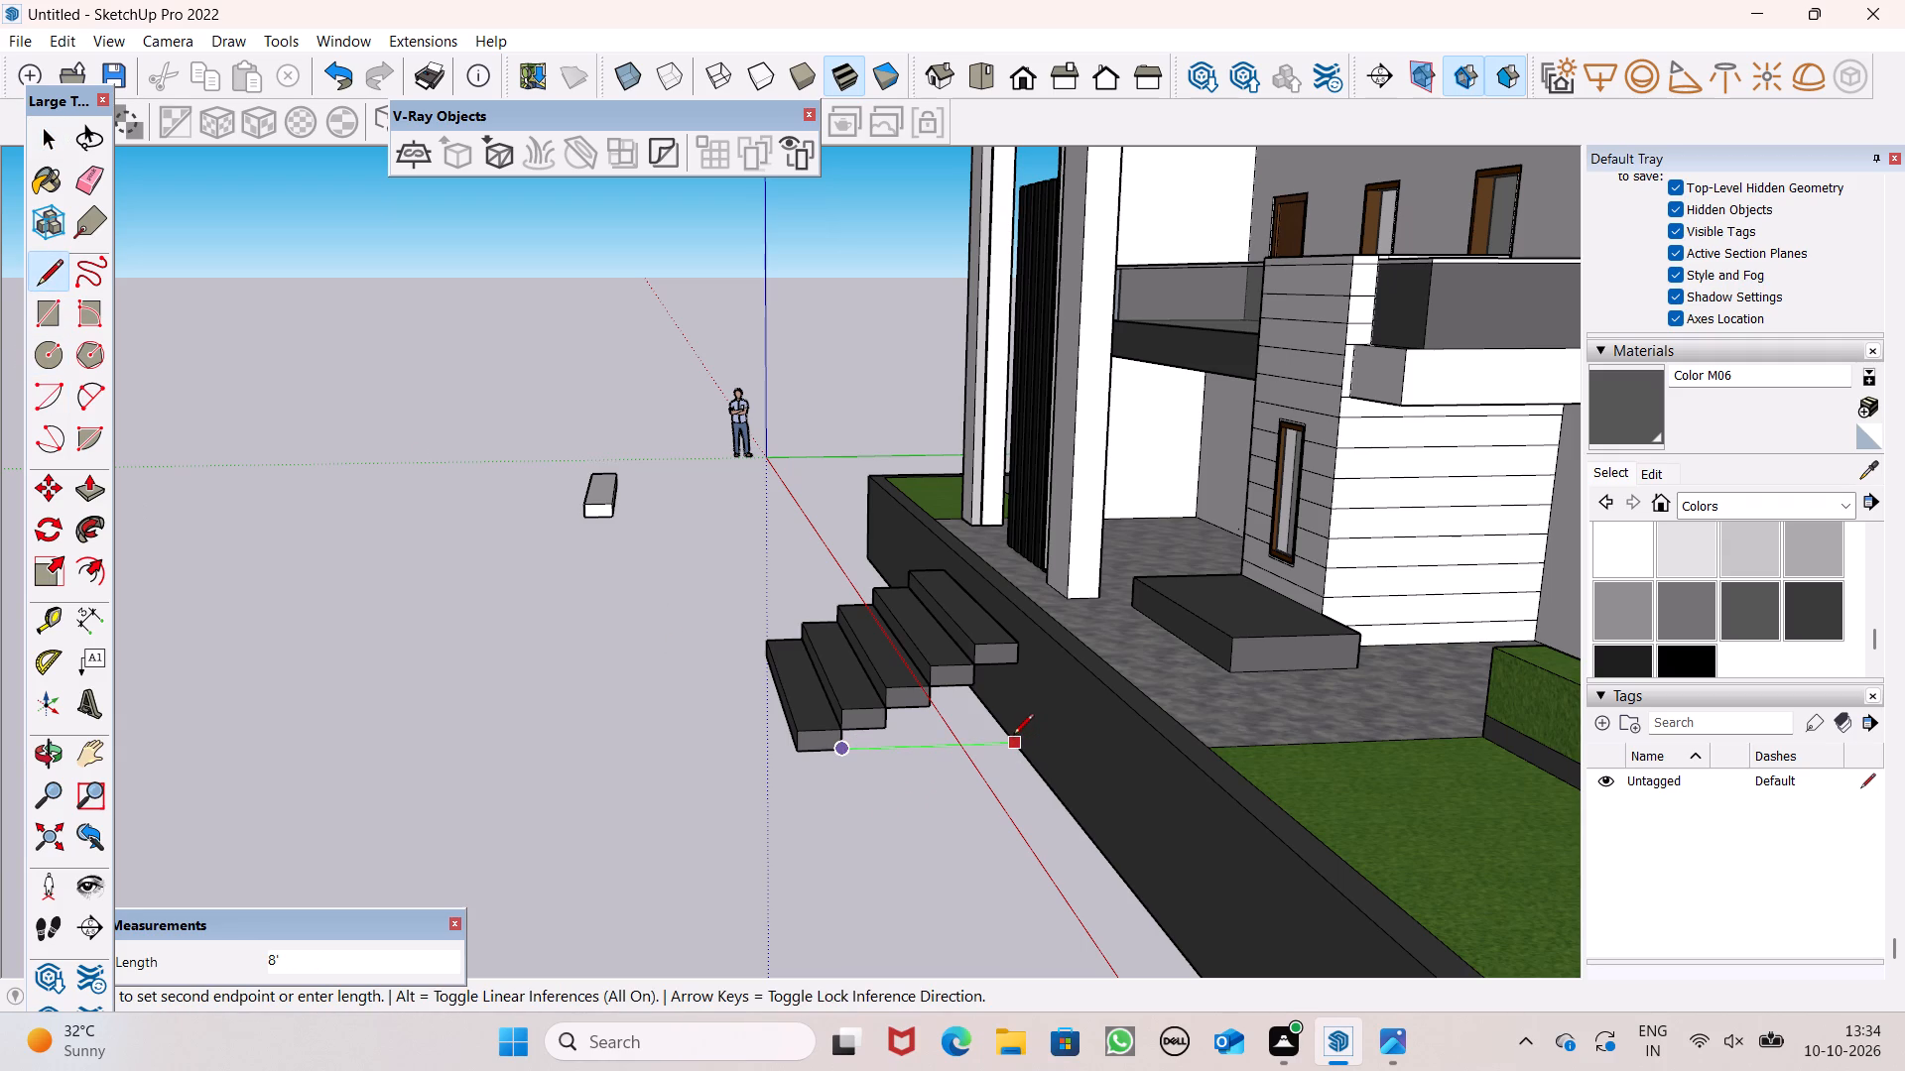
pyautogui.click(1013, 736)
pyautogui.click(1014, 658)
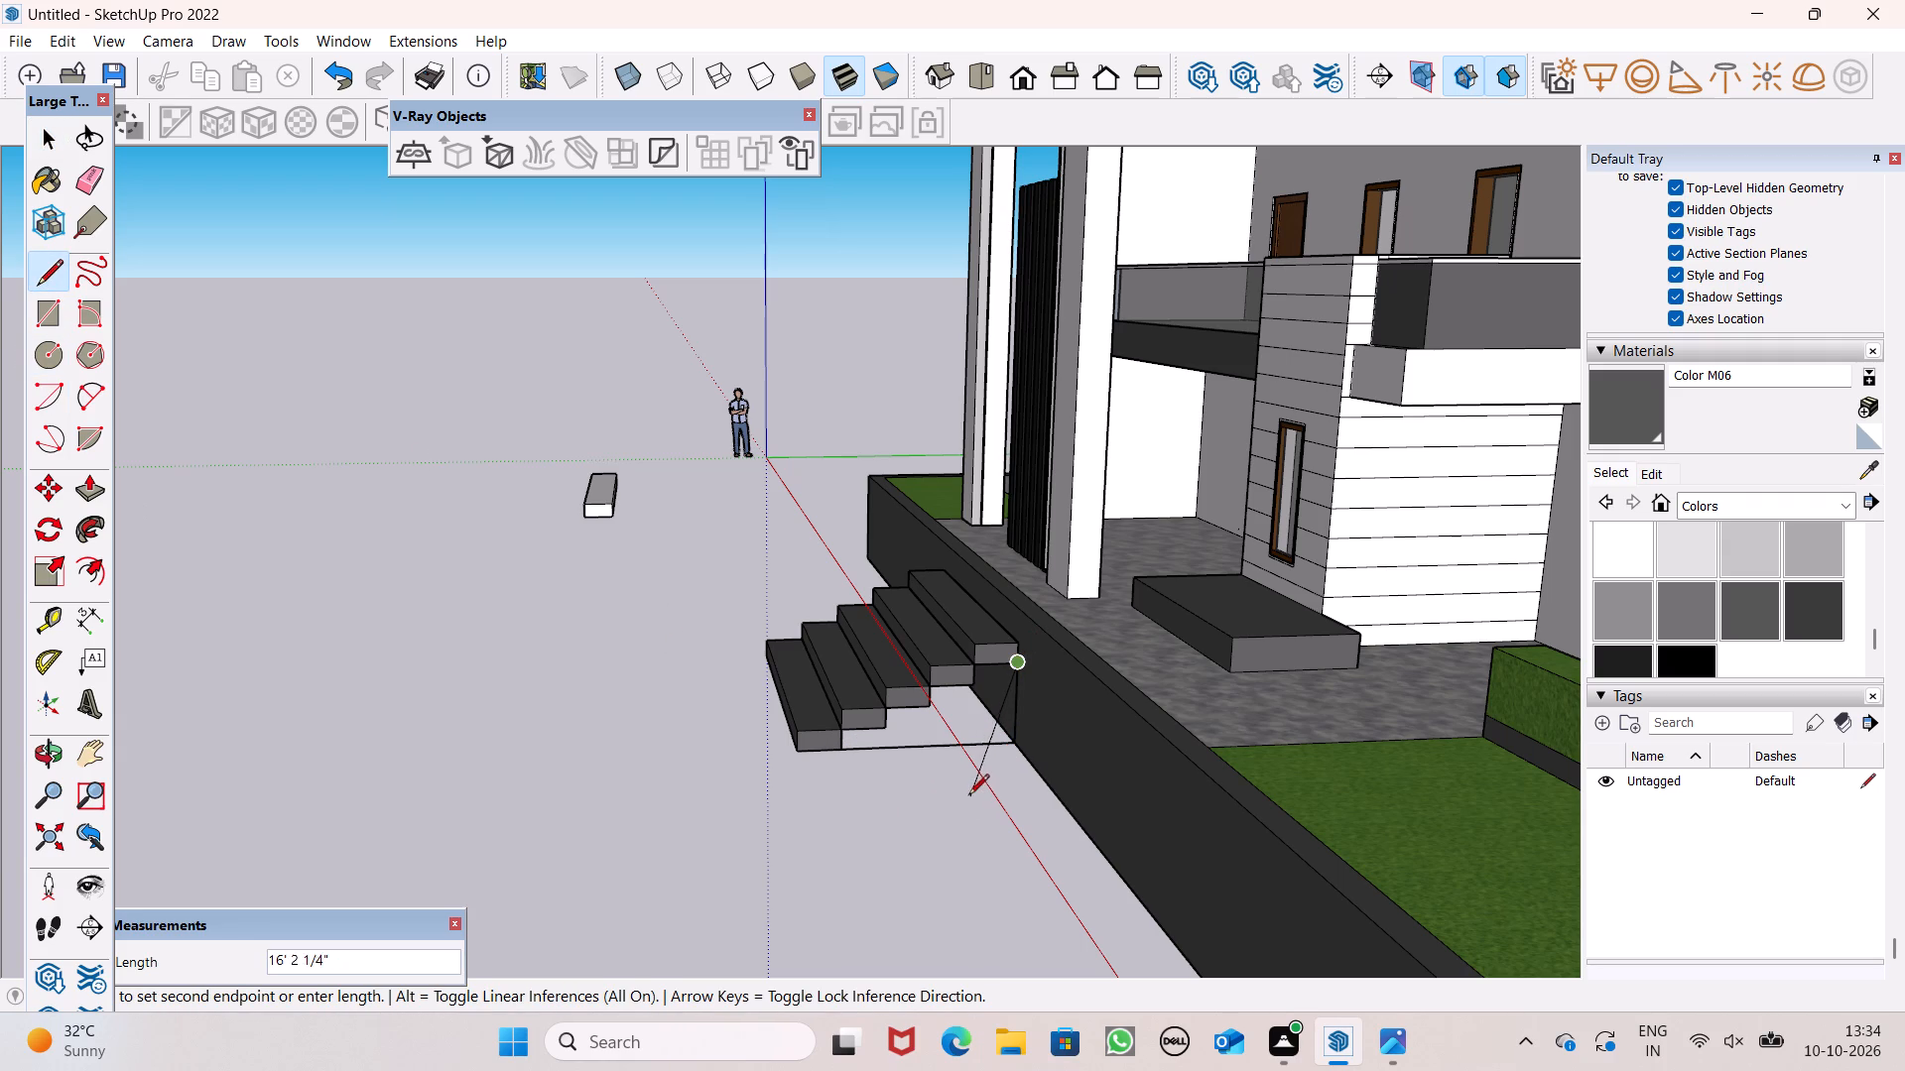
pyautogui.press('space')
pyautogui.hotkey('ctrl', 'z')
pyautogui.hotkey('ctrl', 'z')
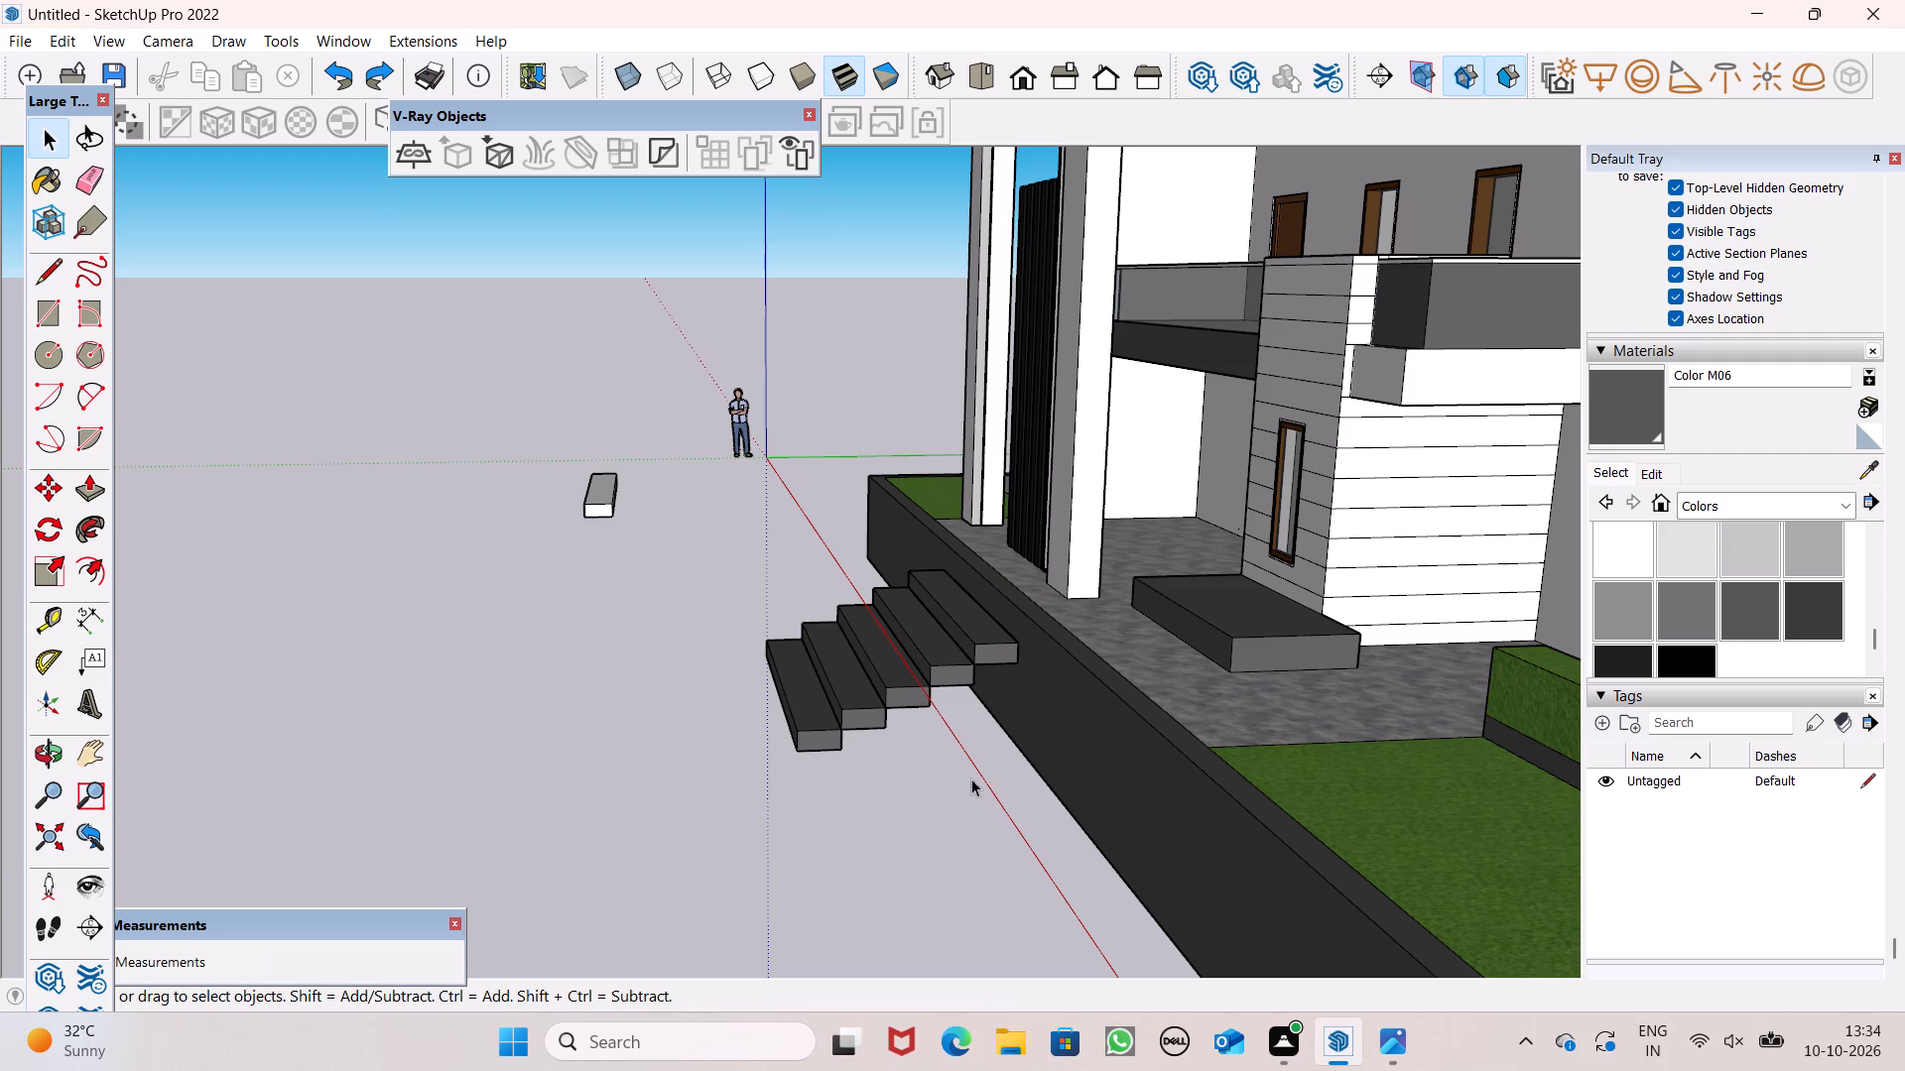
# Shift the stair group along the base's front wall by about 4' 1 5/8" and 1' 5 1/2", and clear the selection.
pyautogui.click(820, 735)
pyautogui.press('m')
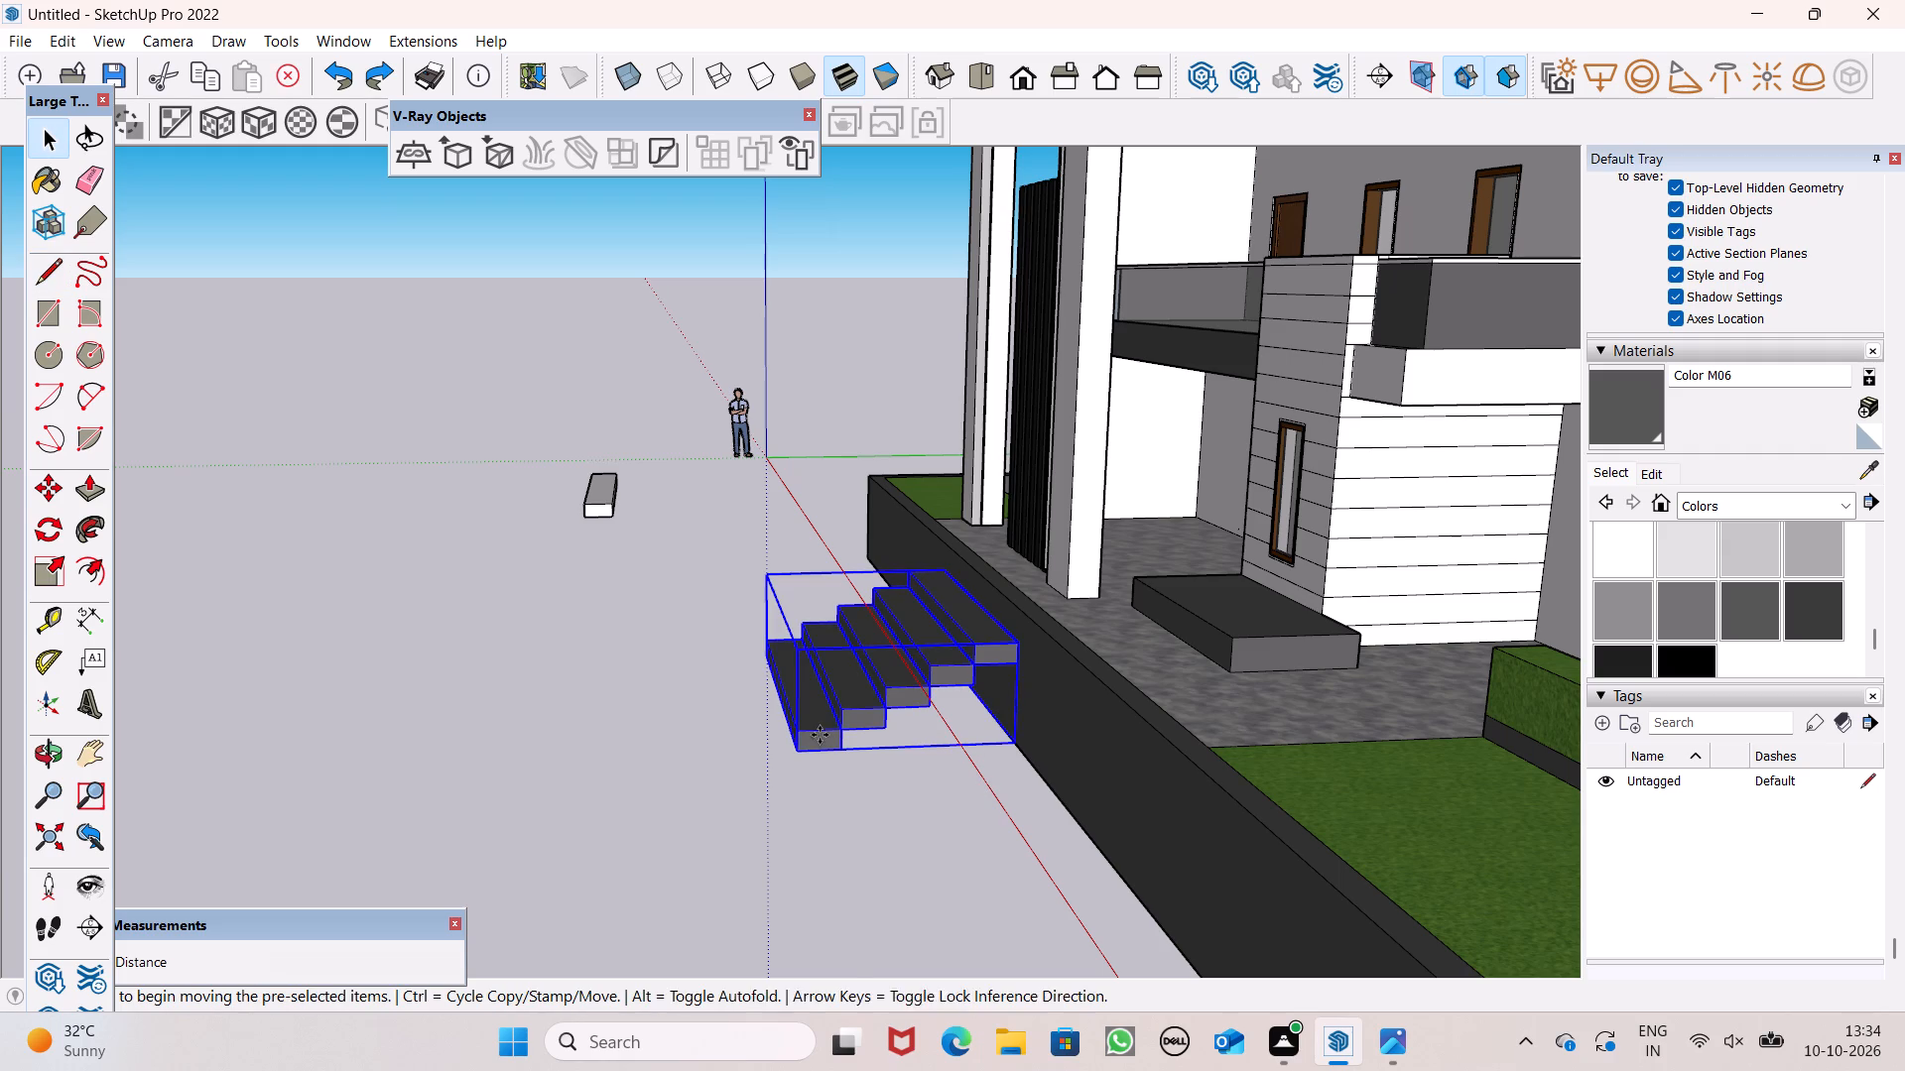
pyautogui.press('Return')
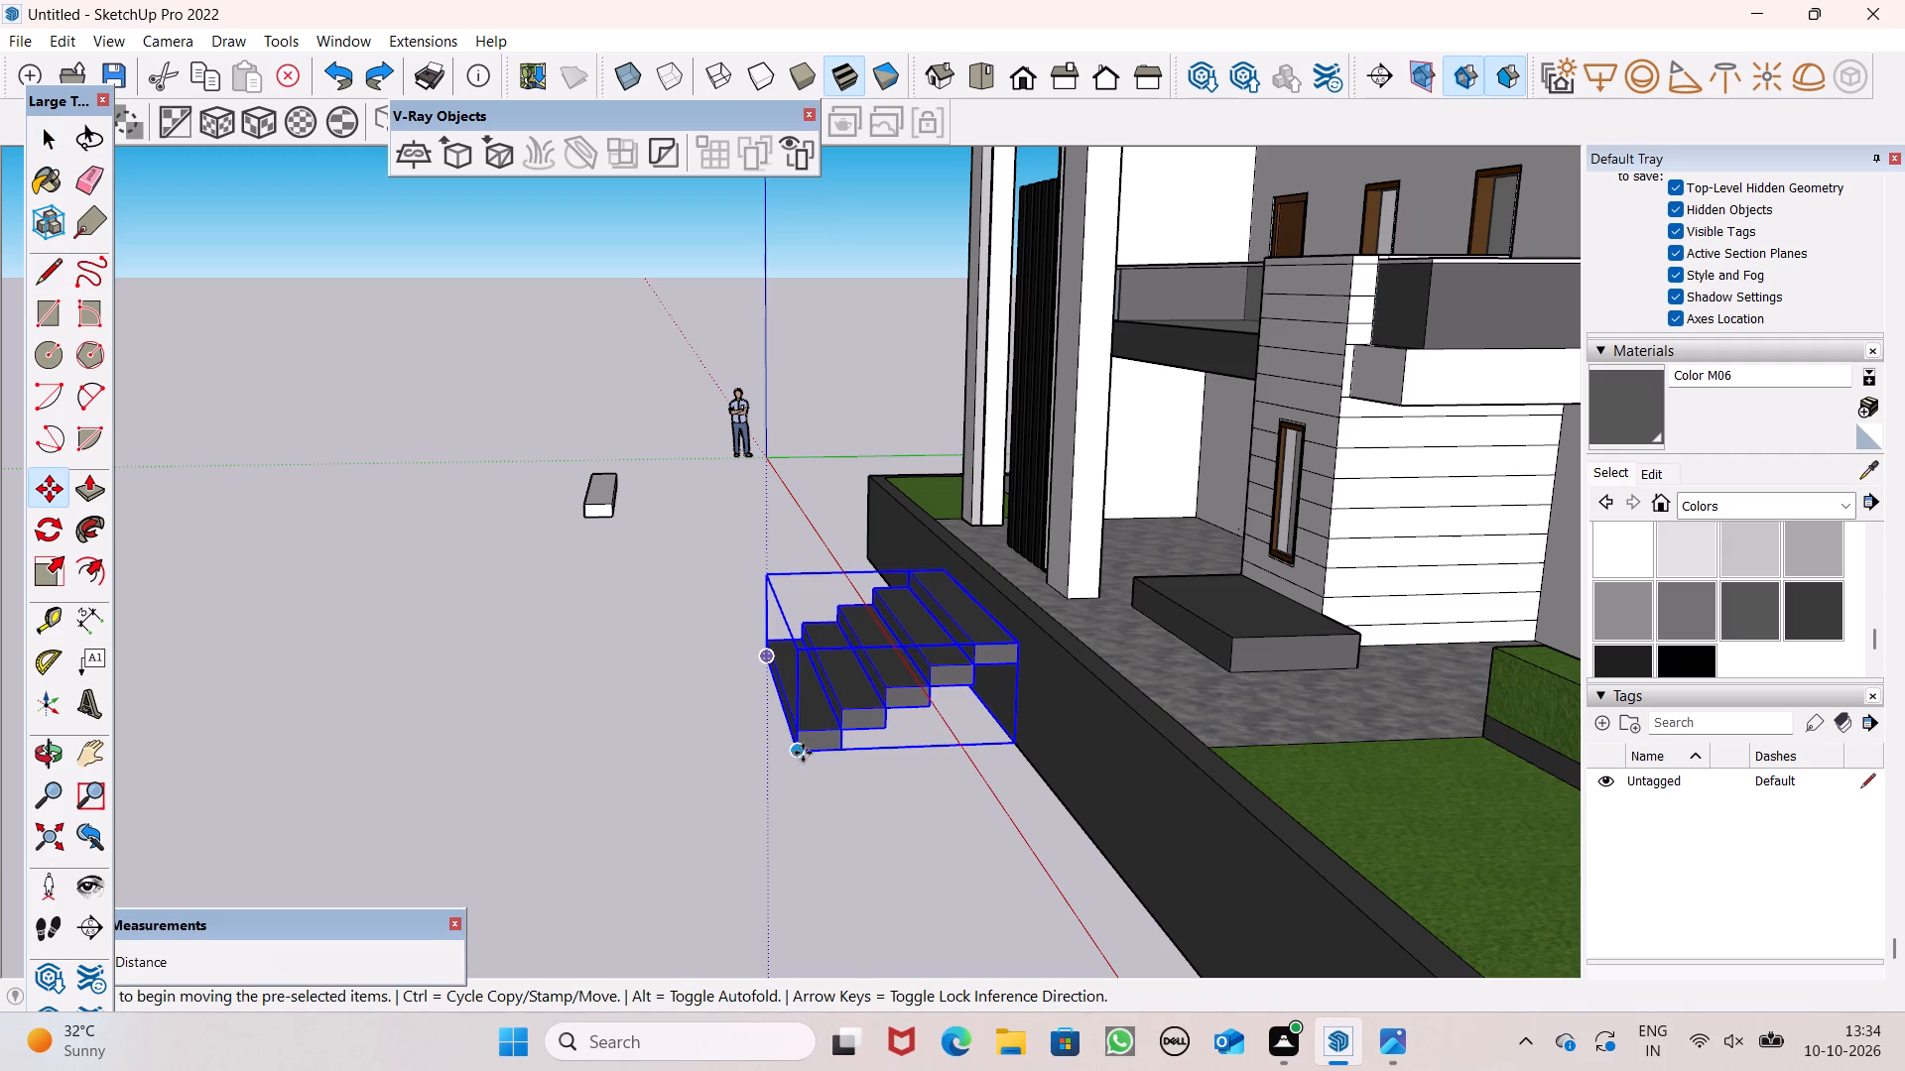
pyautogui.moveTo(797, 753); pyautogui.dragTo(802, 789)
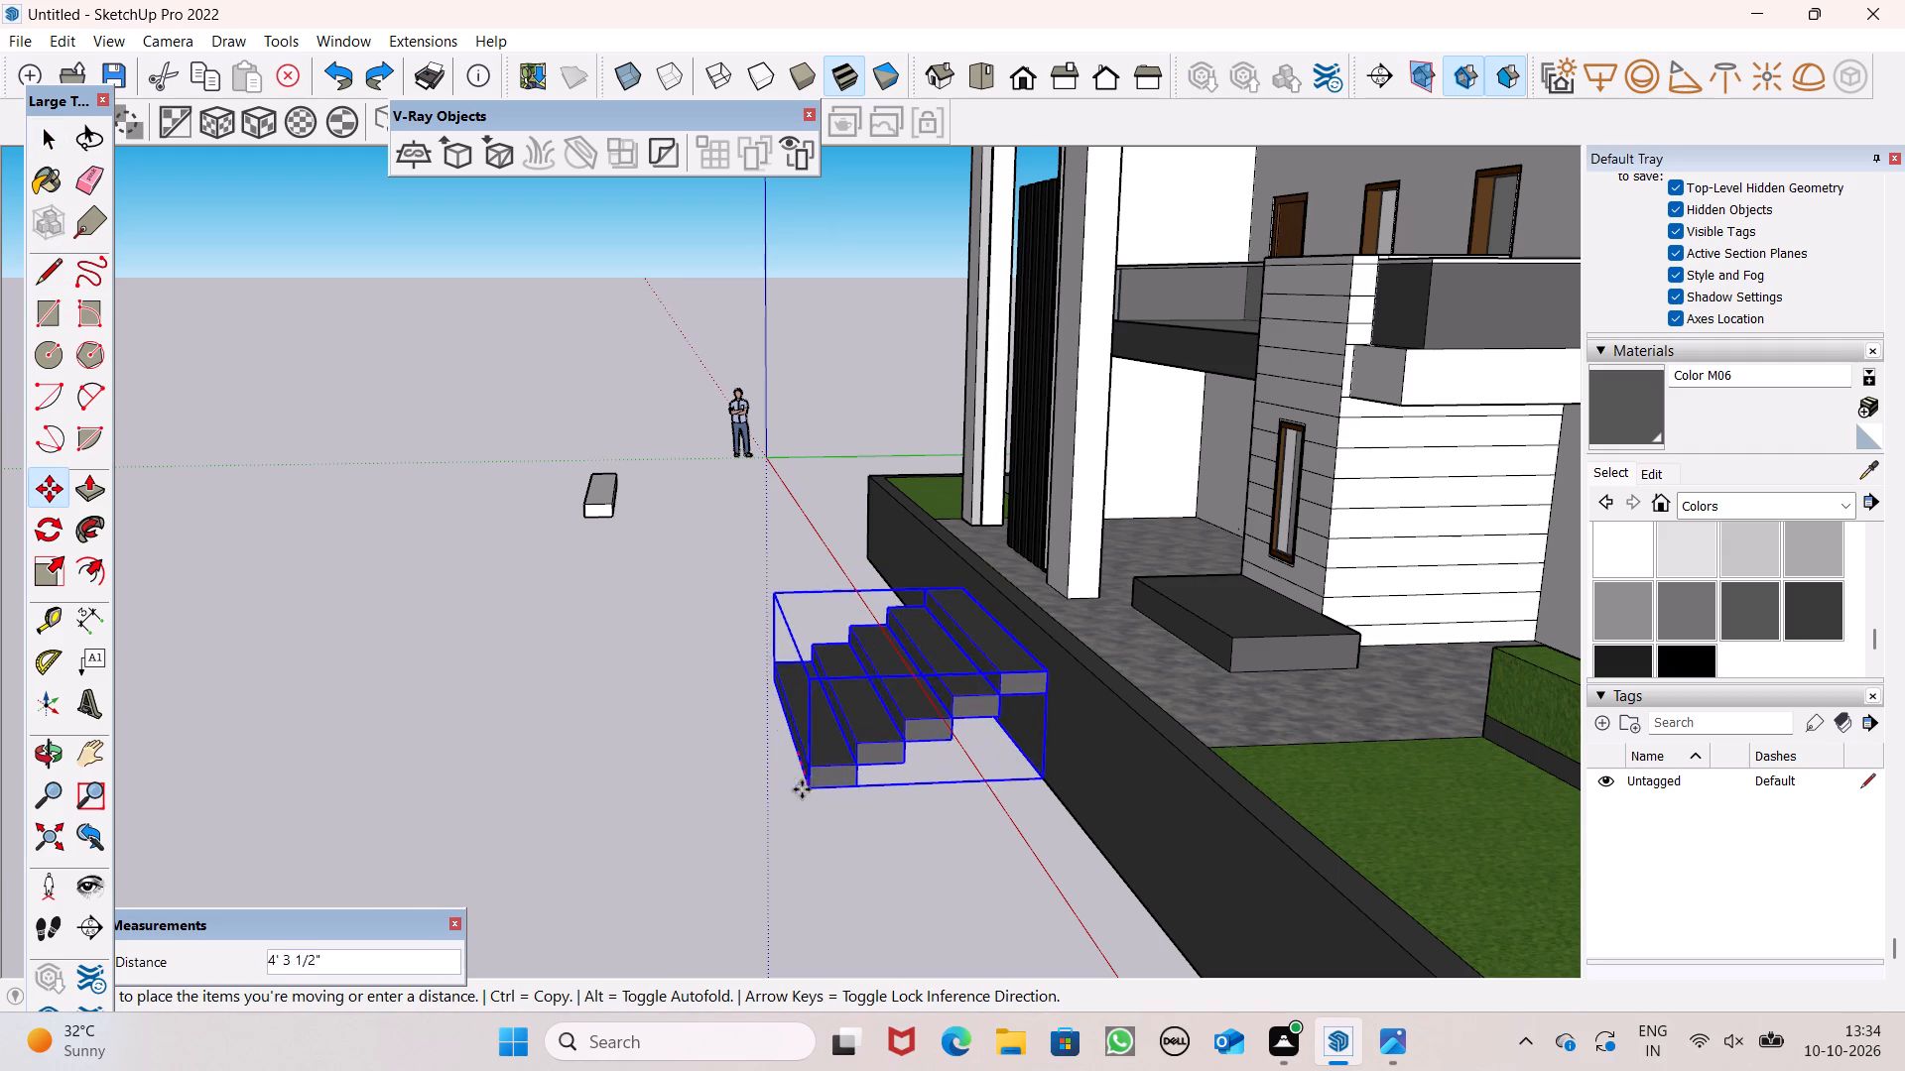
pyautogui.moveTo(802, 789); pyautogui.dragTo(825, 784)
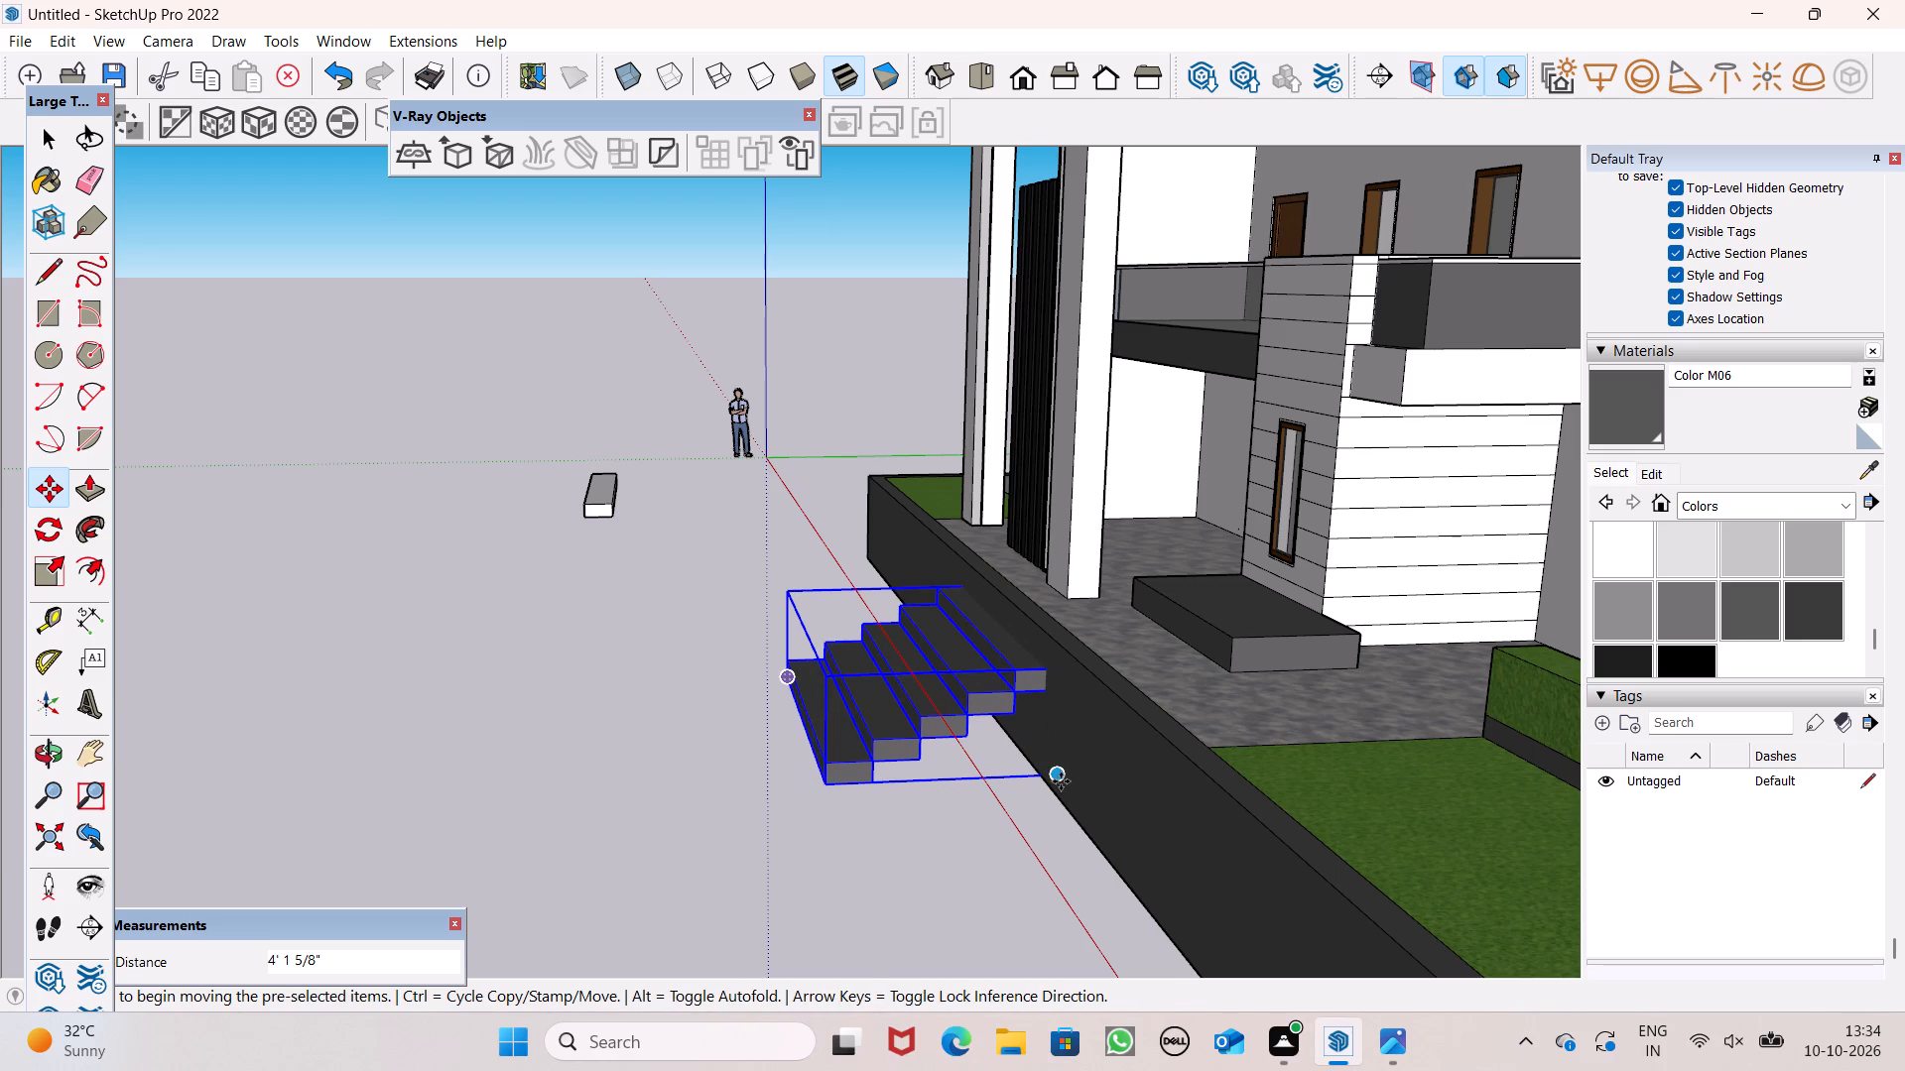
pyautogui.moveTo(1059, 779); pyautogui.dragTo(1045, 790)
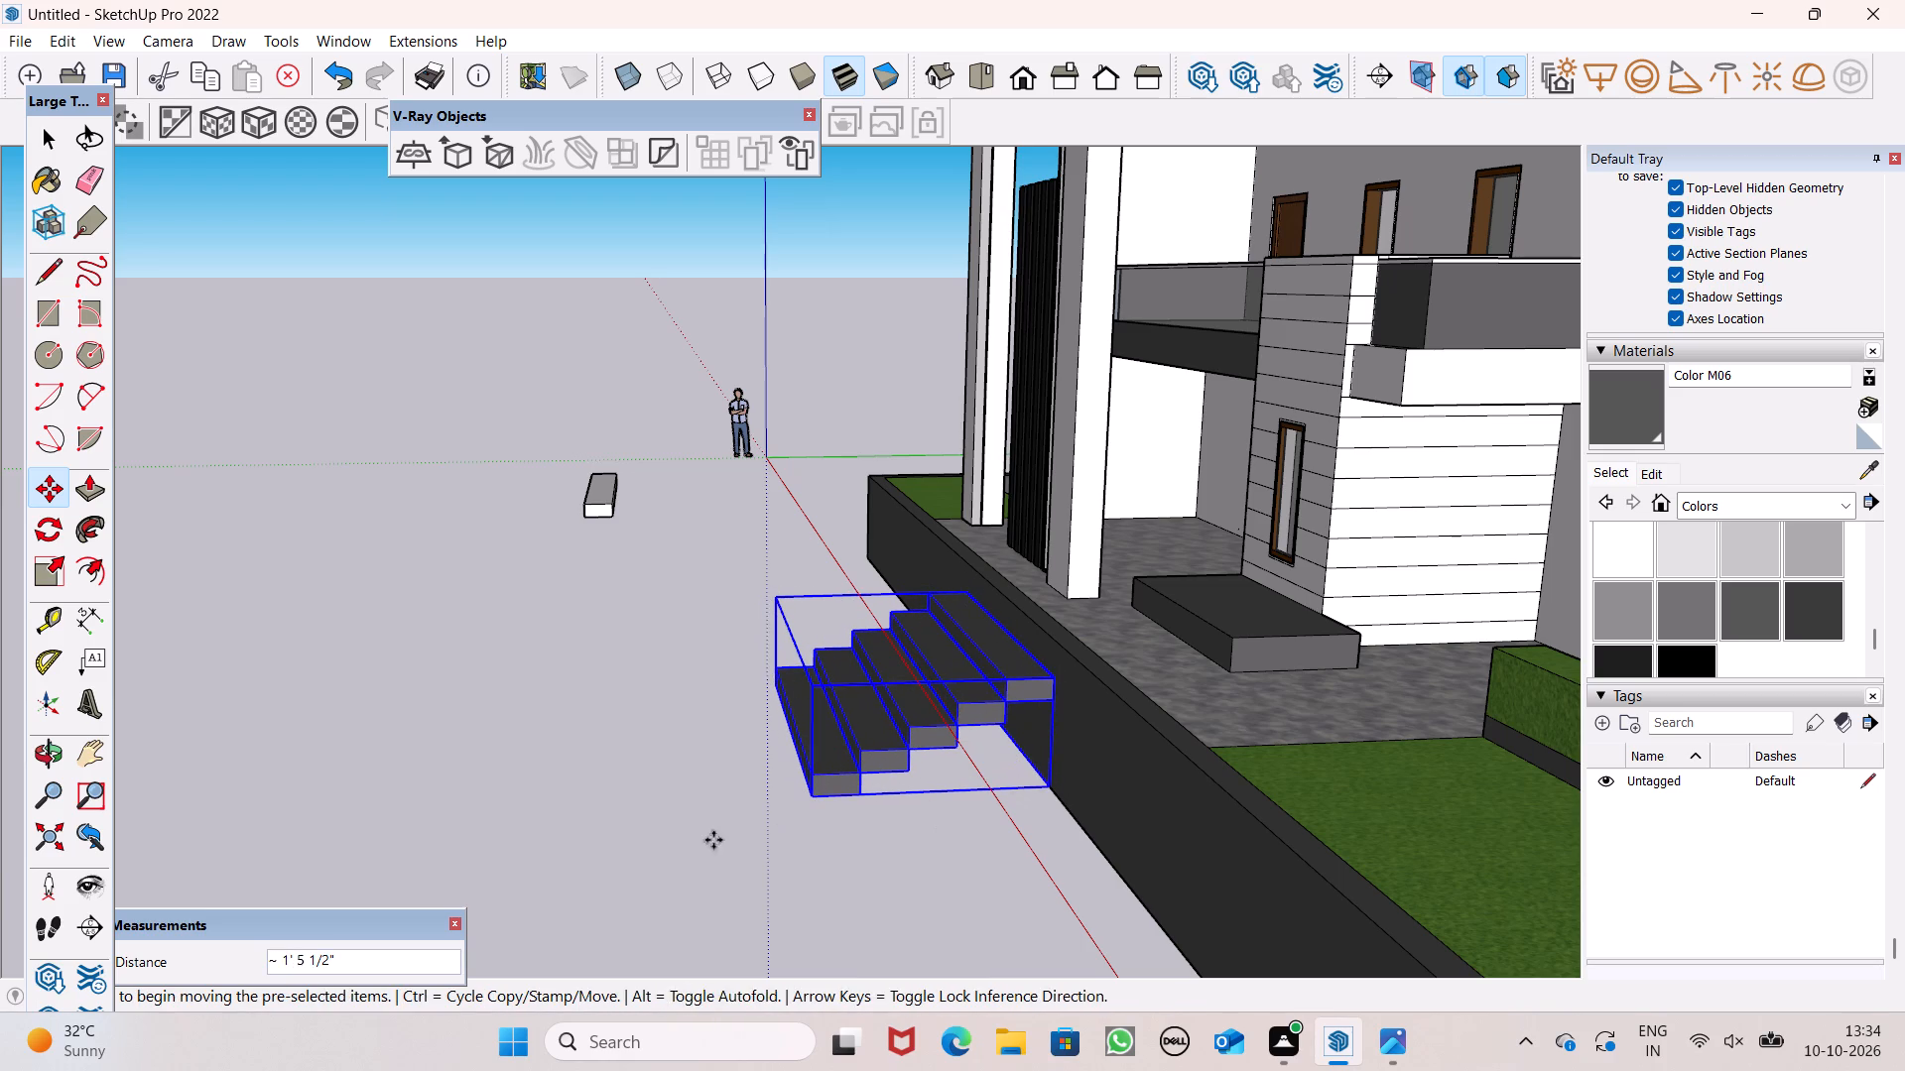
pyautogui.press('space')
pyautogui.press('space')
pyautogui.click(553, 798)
# Move the stair group away from the base's front wall onto the open ground in front, and clear the selection.
pyautogui.moveTo(882, 770); pyautogui.dragTo(1246, 746, button='middle')
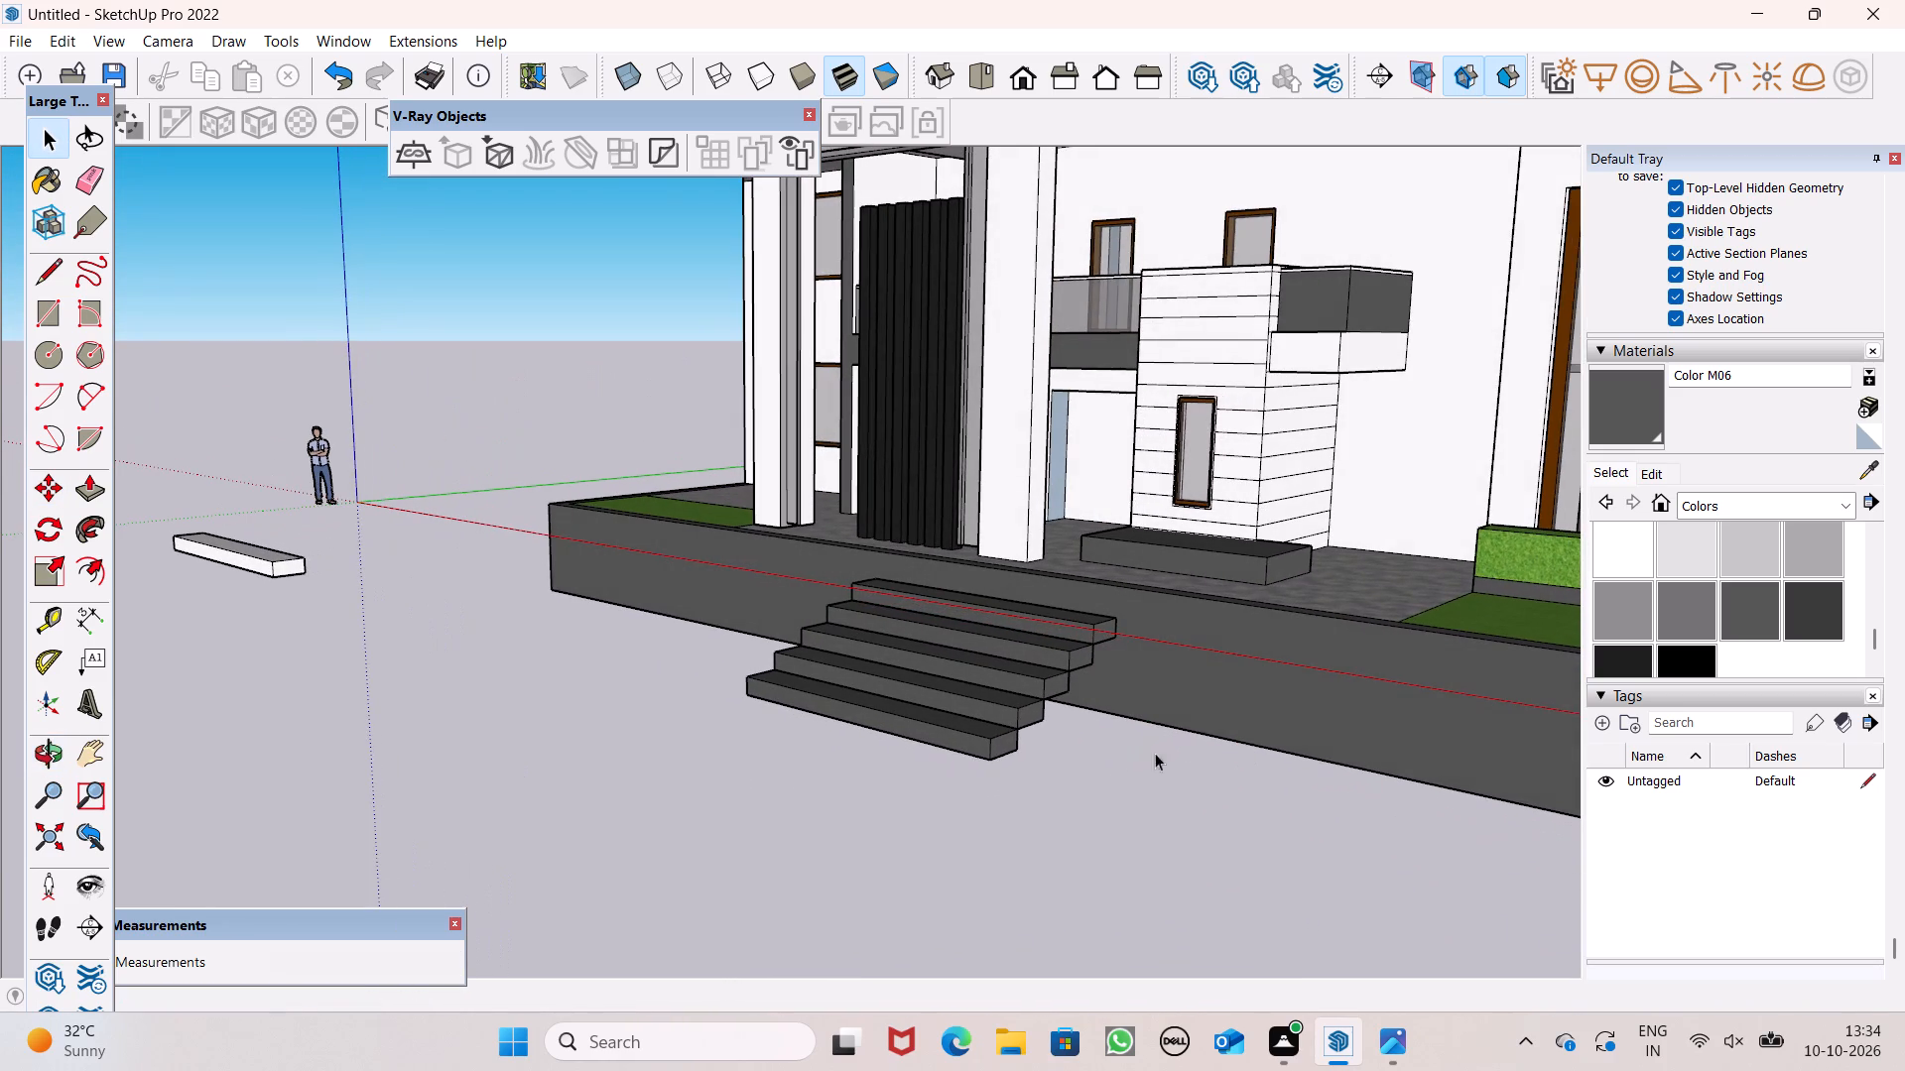
pyautogui.click(1005, 737)
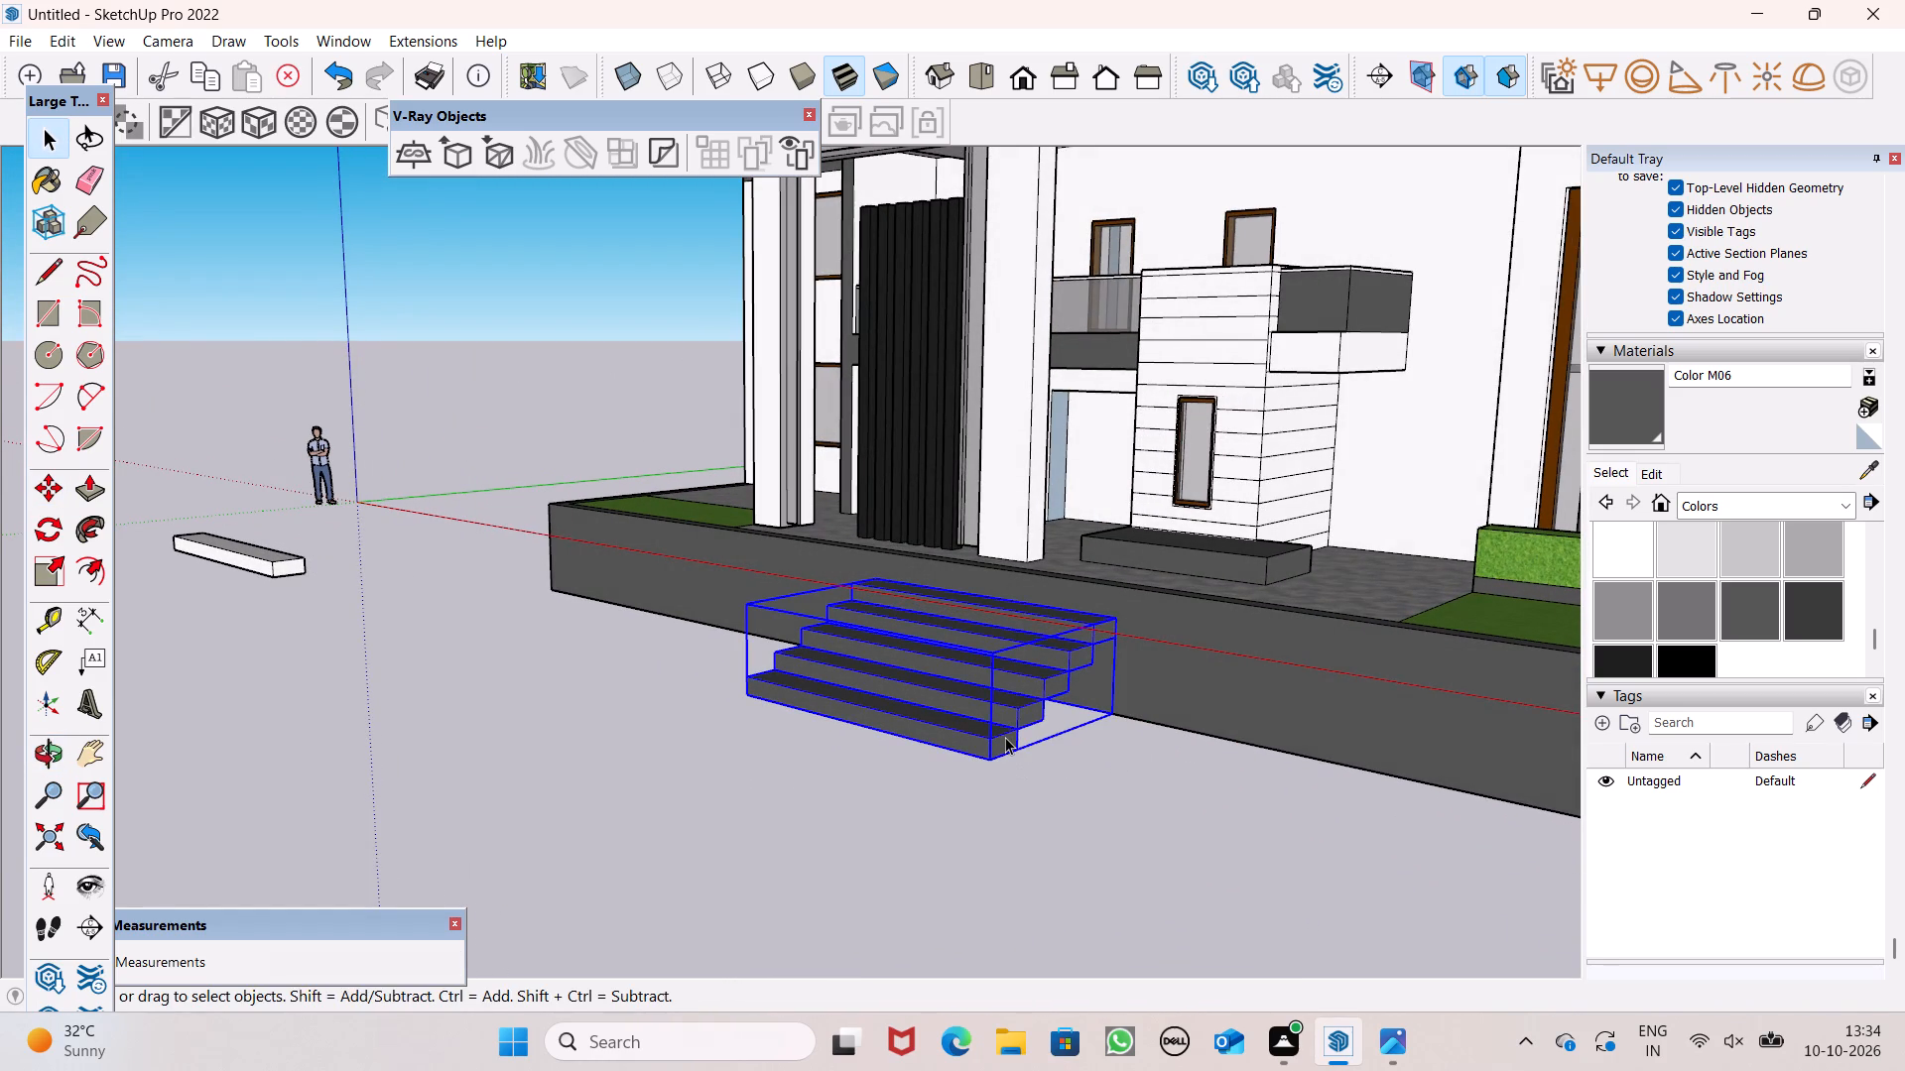
pyautogui.press('m')
pyautogui.press('Return')
pyautogui.moveTo(998, 761); pyautogui.dragTo(498, 868)
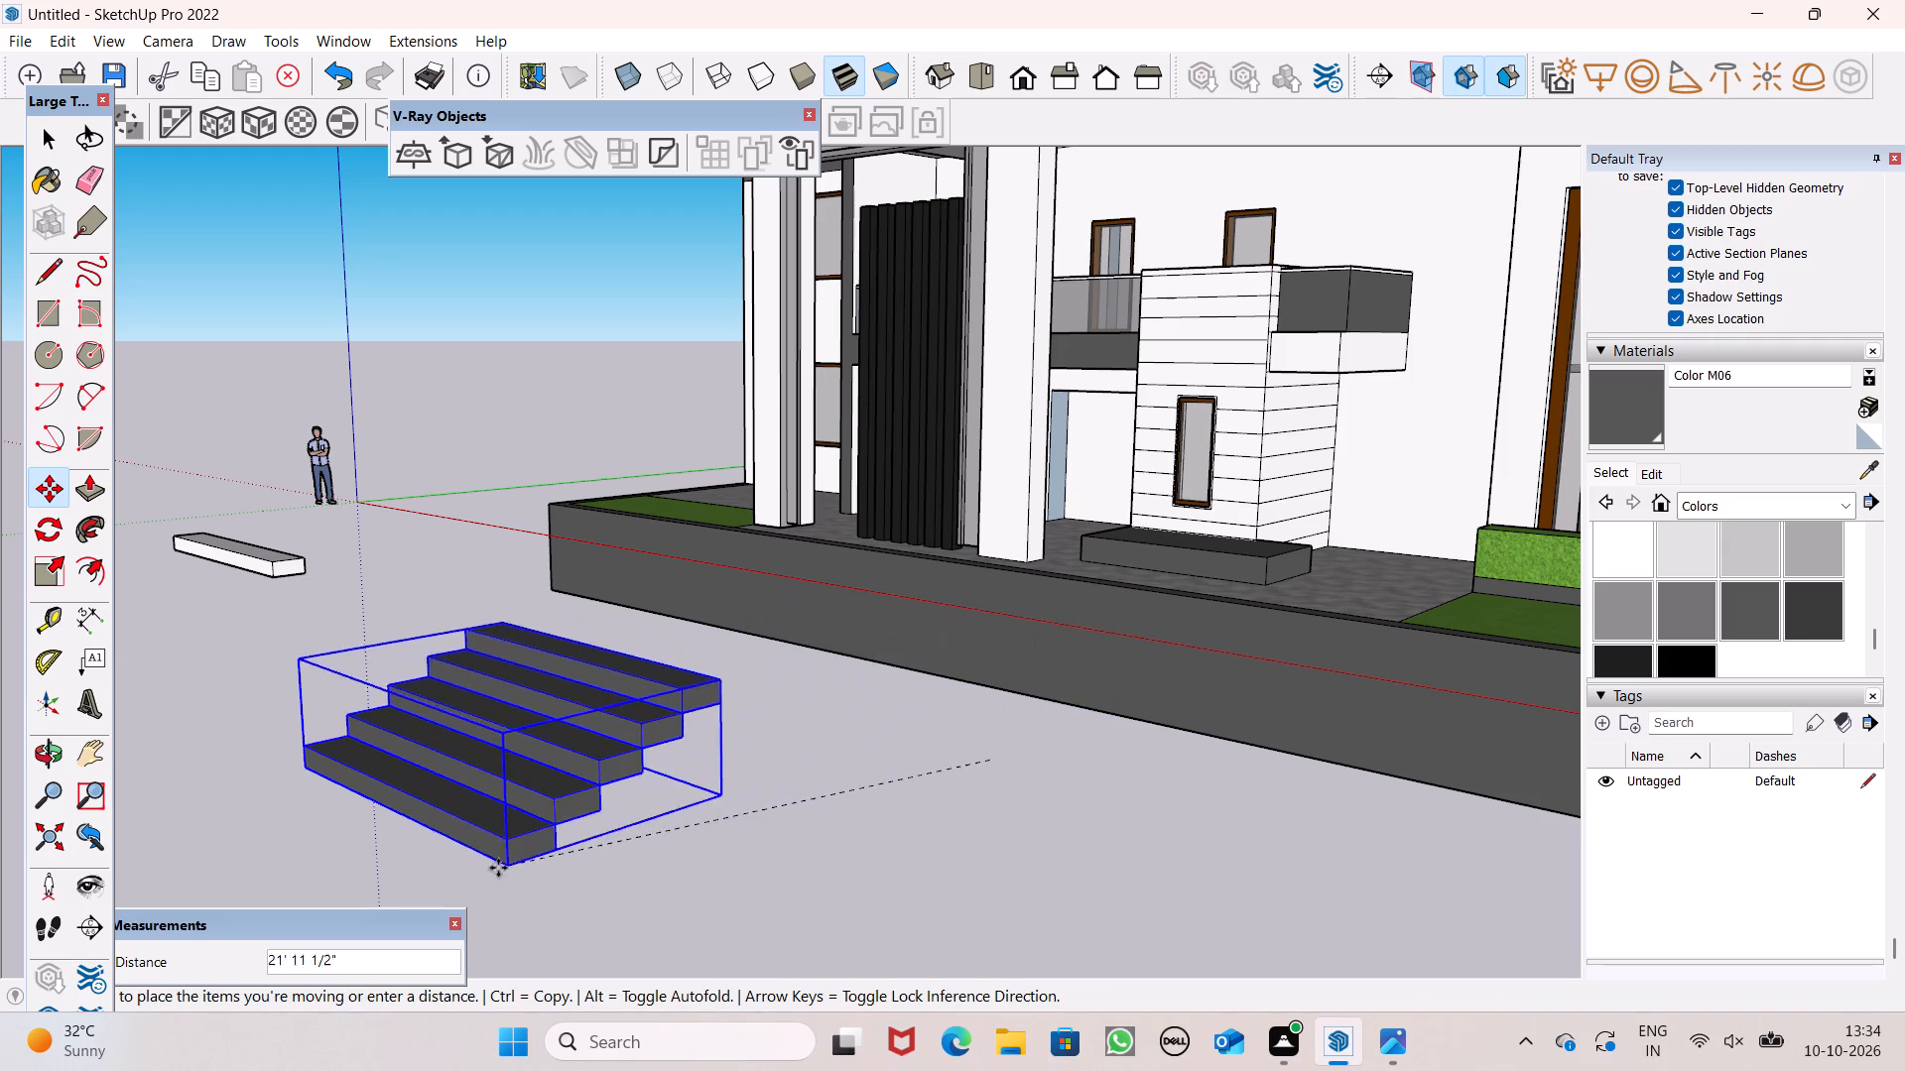
pyautogui.moveTo(498, 868); pyautogui.dragTo(431, 897)
pyautogui.press('space')
pyautogui.press('space')
pyautogui.click(737, 827)
# Move the spare white slab onto the back edge of the stair's top step as a sixth step.
pyautogui.moveTo(739, 751); pyautogui.dragTo(629, 886, button='middle')
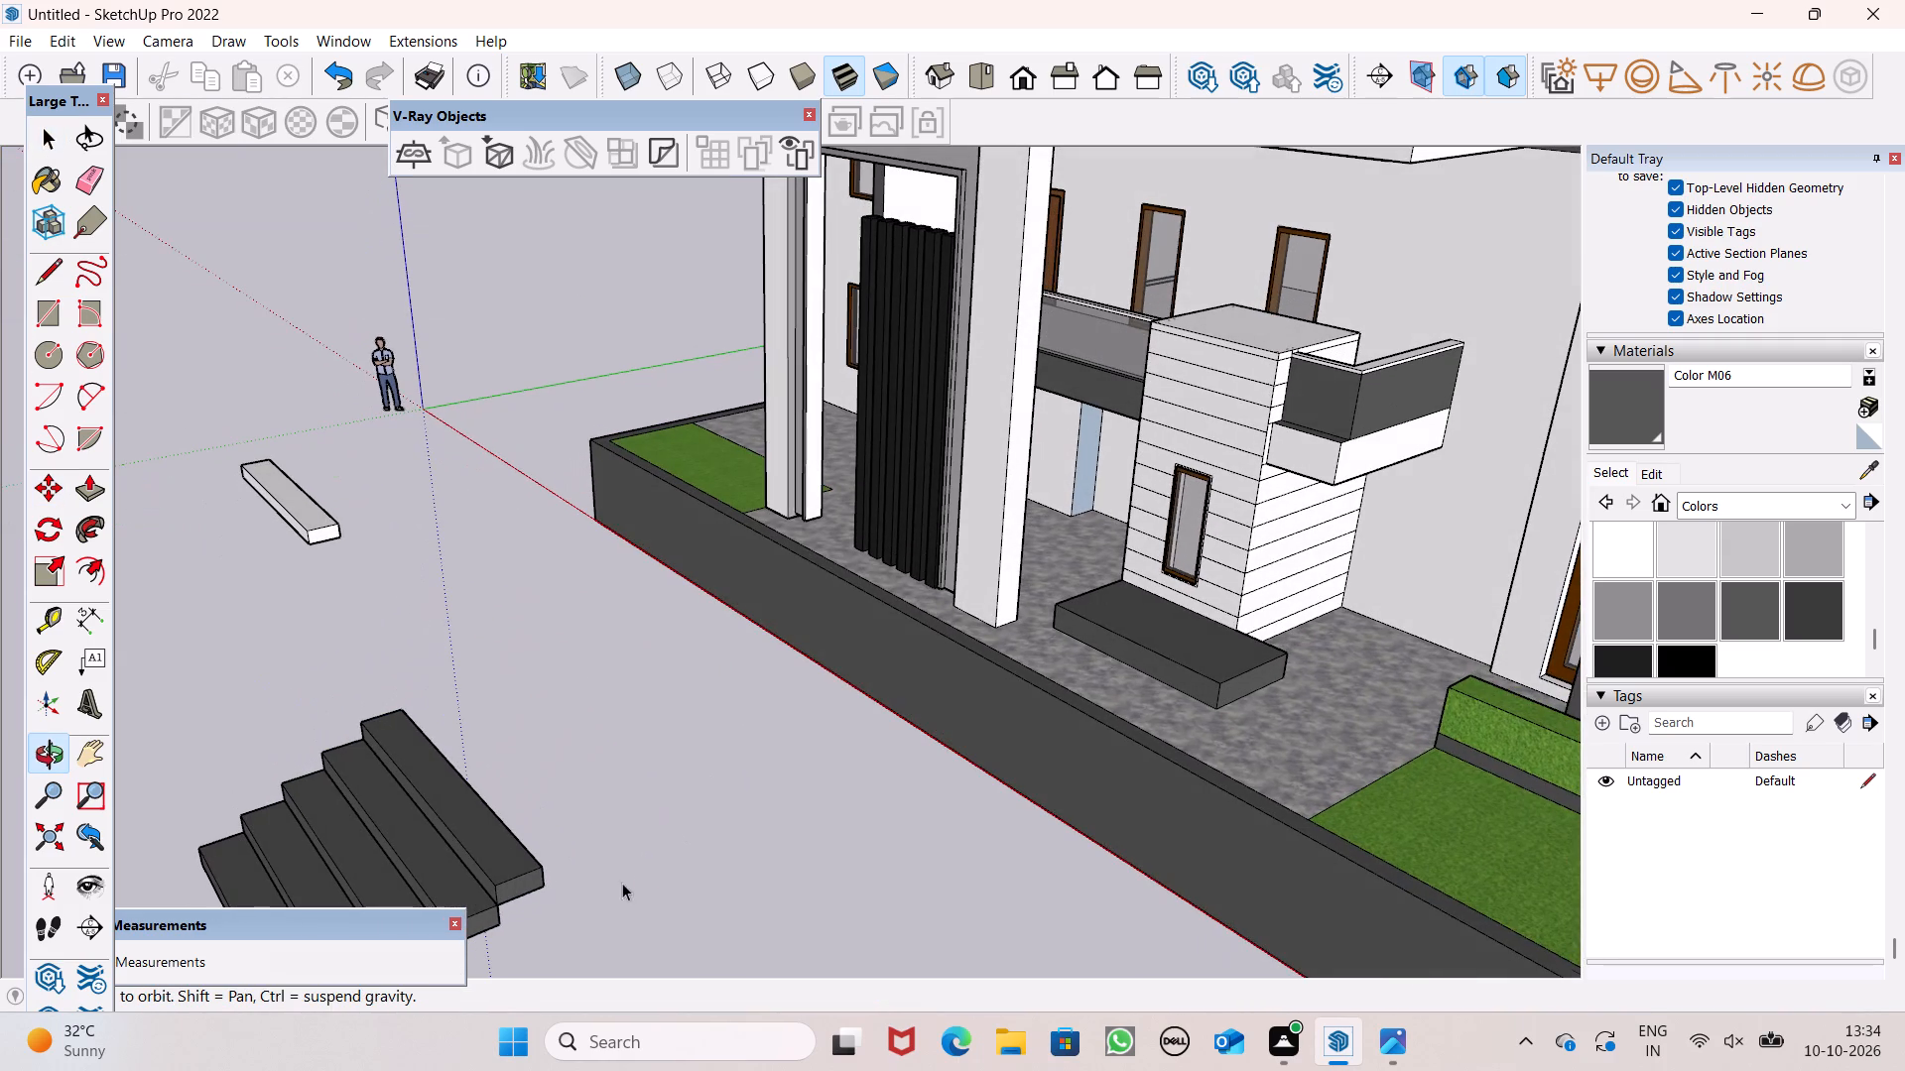
pyautogui.click(340, 509)
pyautogui.press('m')
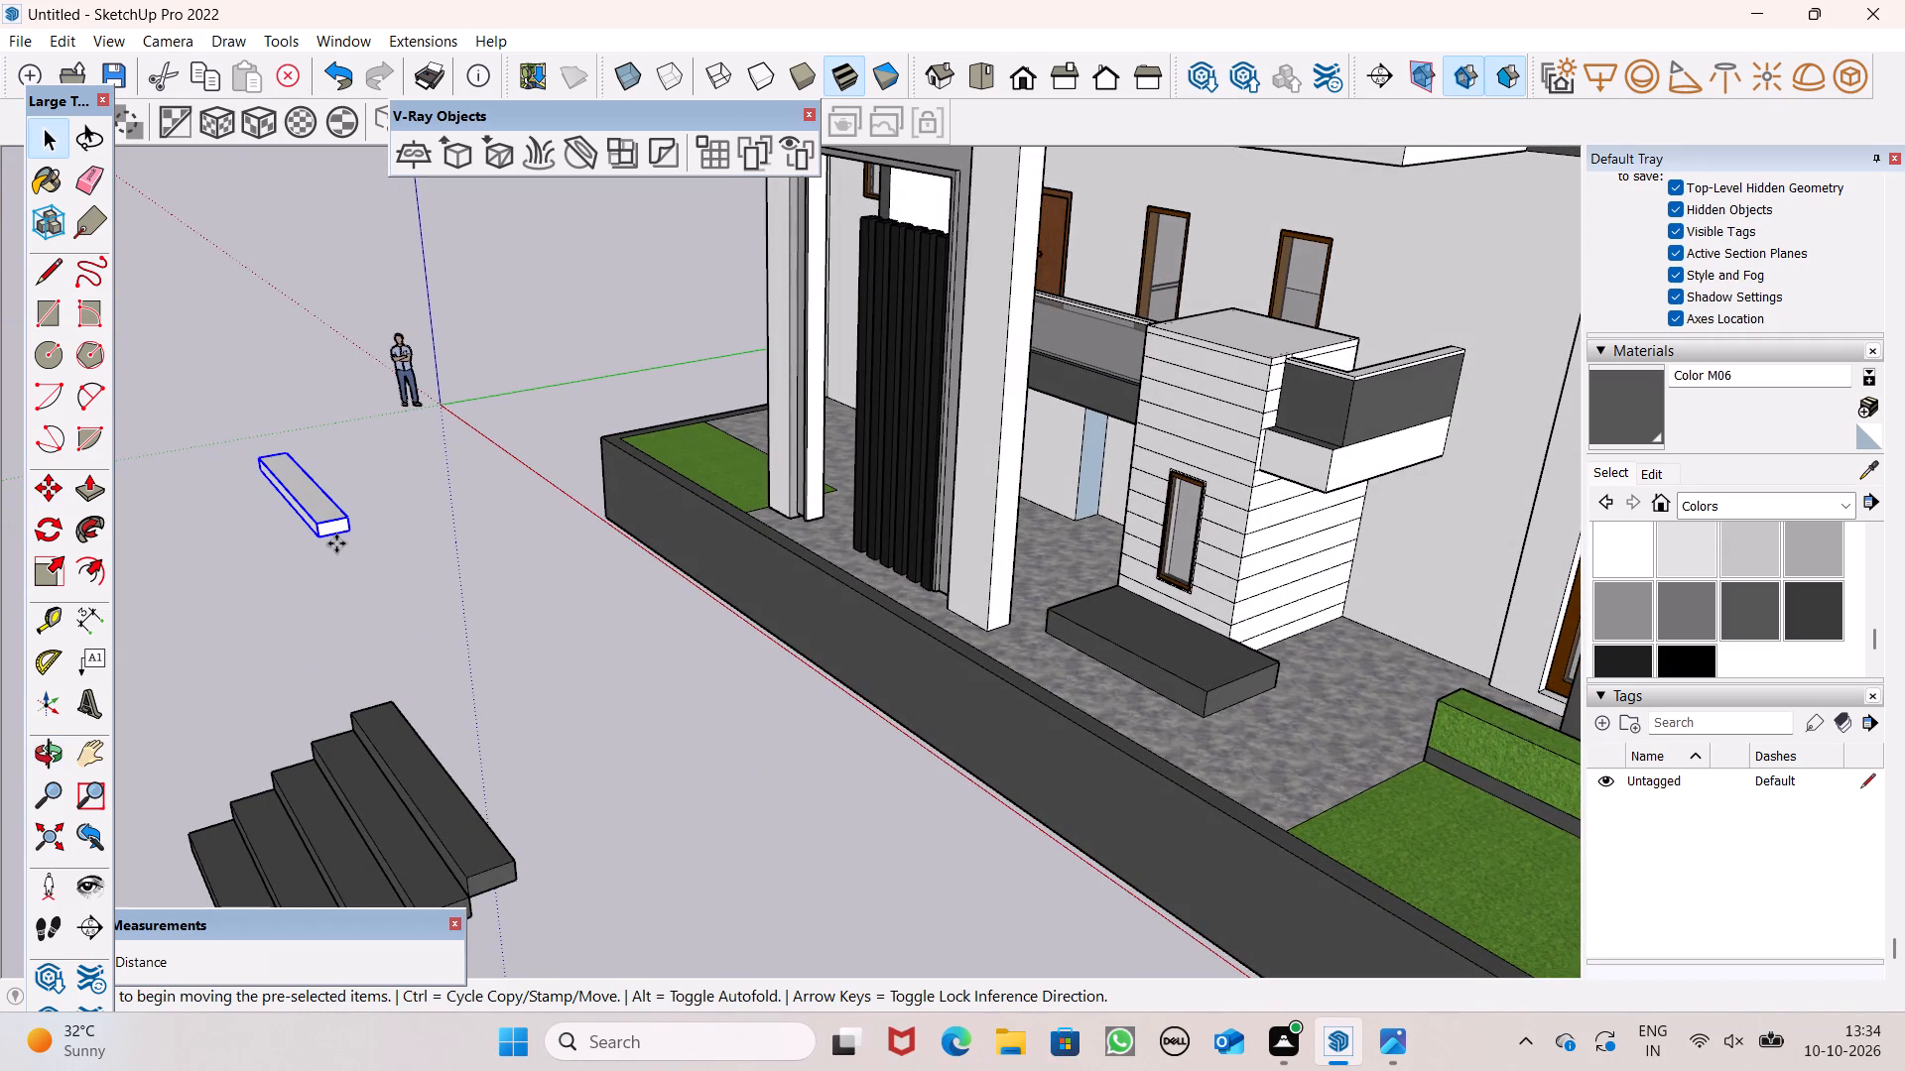
pyautogui.press('Return')
pyautogui.moveTo(319, 536); pyautogui.dragTo(417, 634)
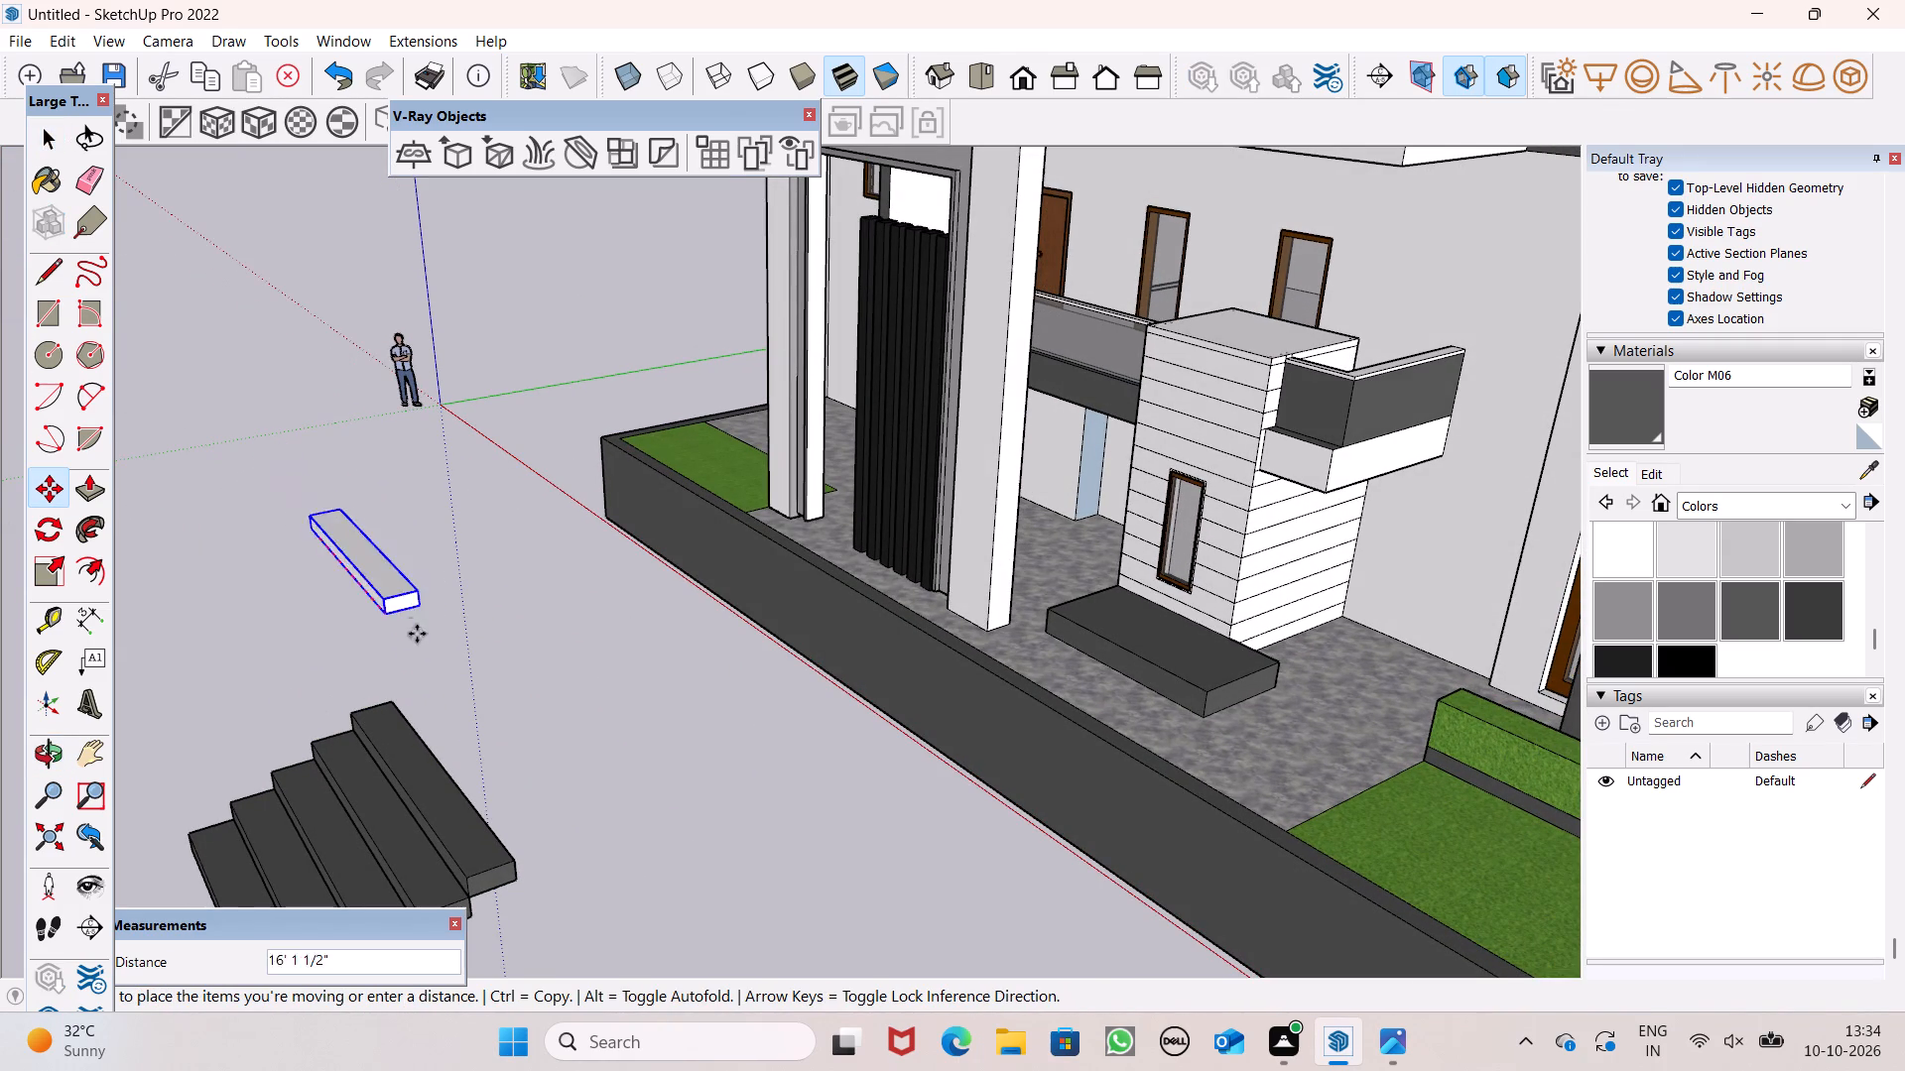
pyautogui.moveTo(417, 634); pyautogui.dragTo(510, 862)
pyautogui.press('space')
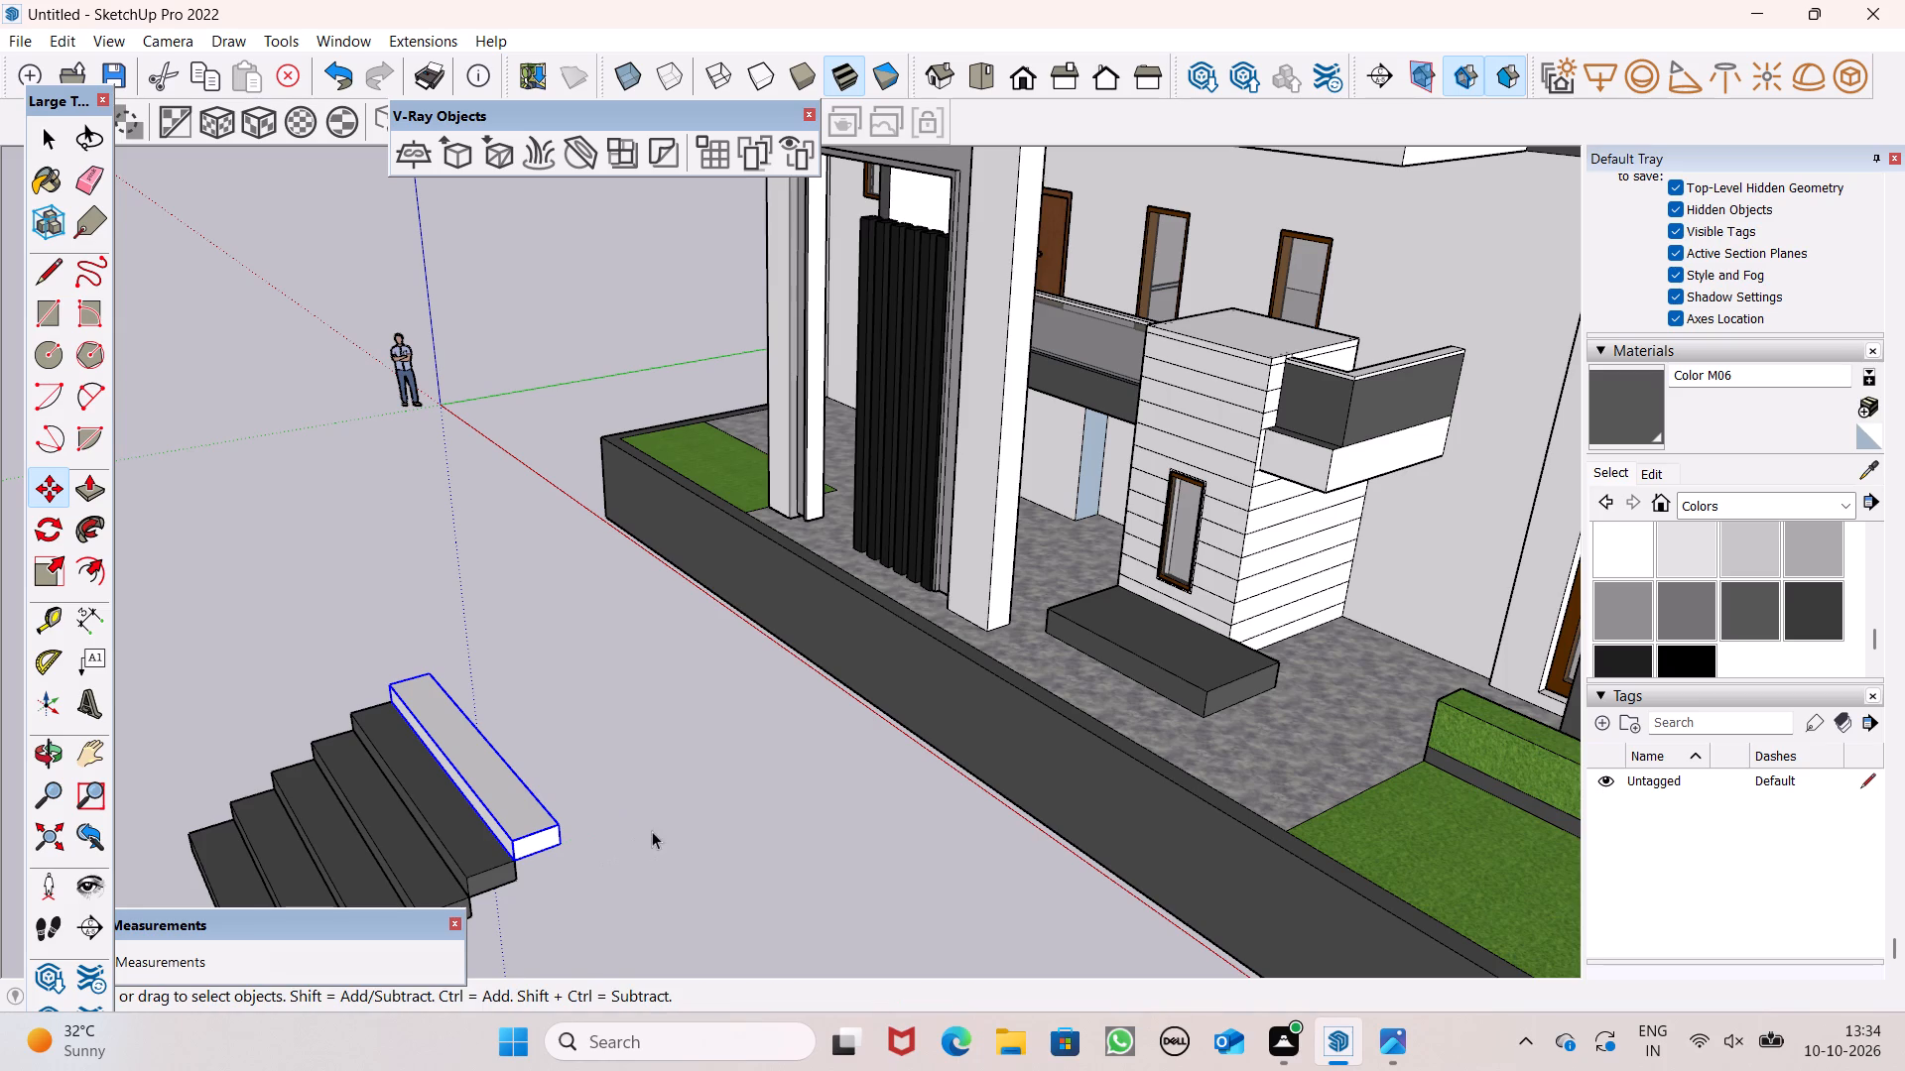
# Paint the newly added top step slab with the dark grey Color M06 and clear the selection.
pyautogui.click(1642, 425)
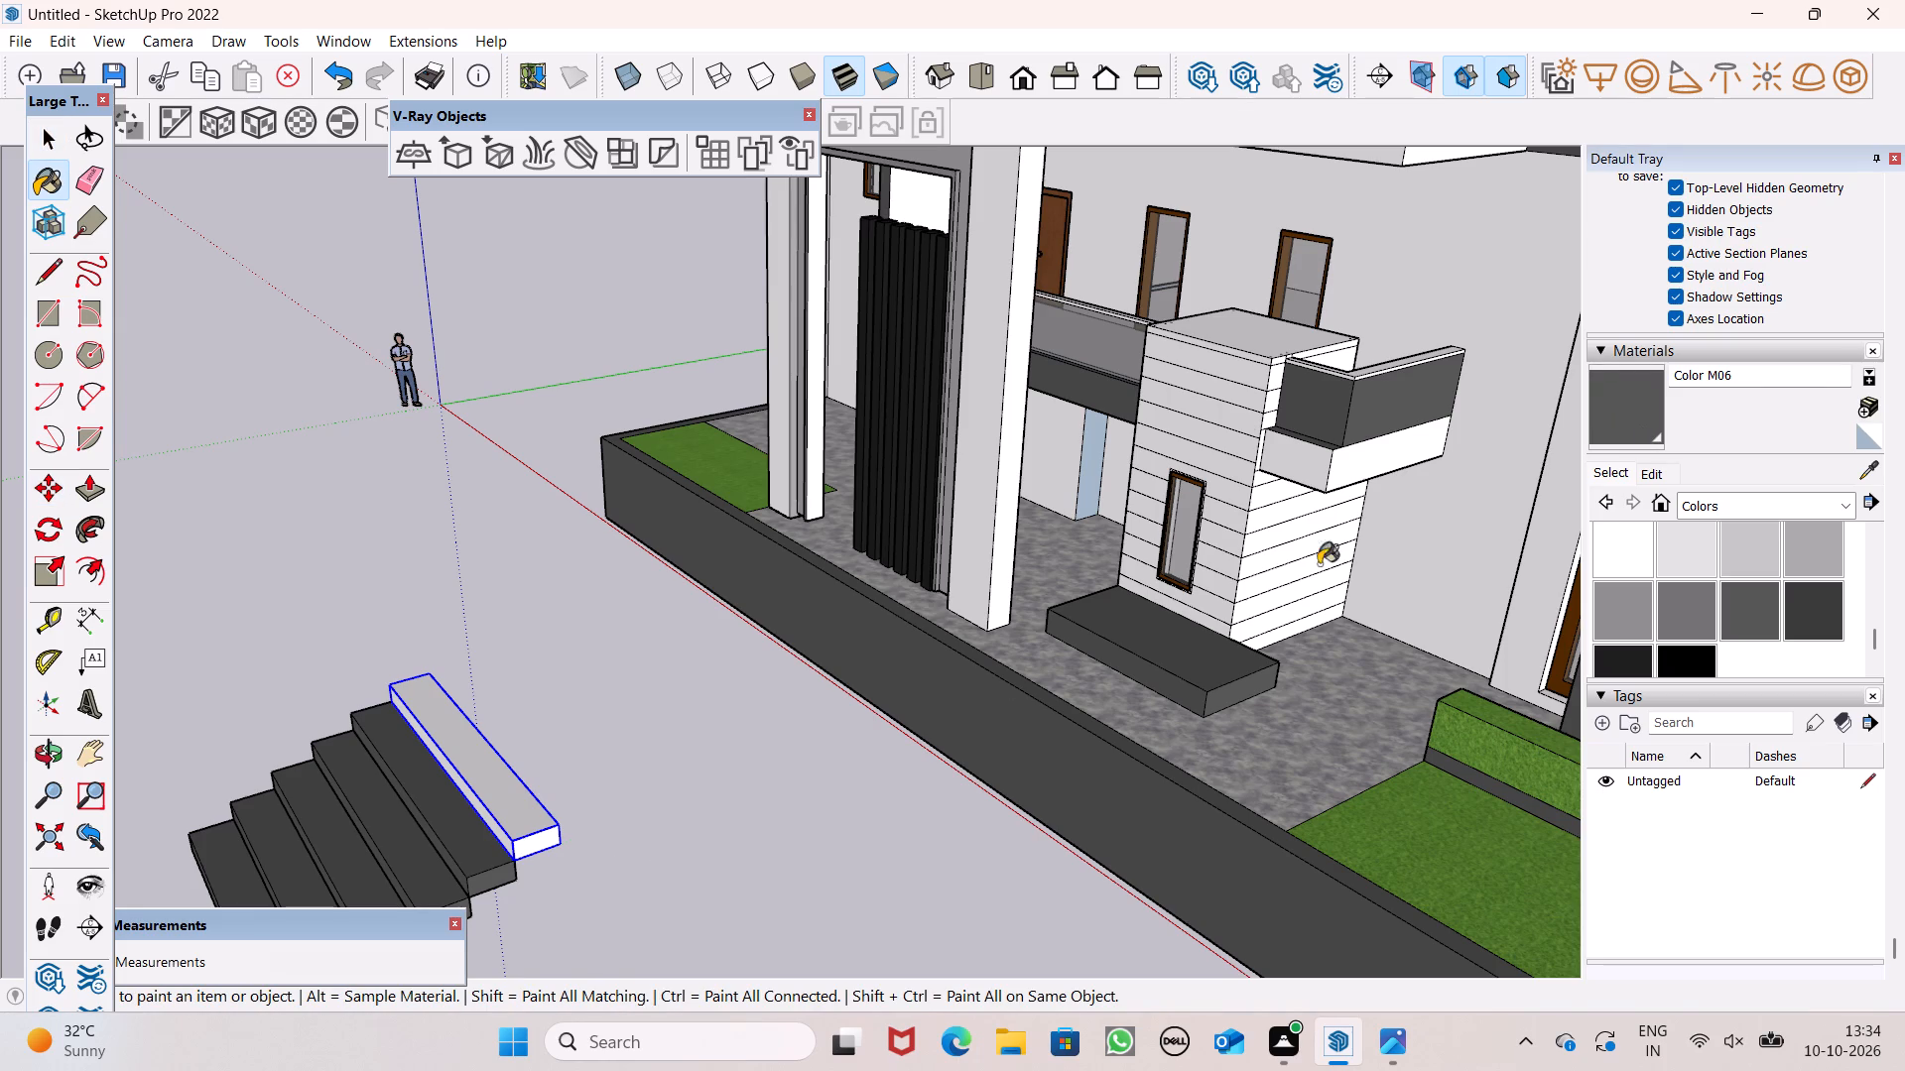
pyautogui.click(510, 810)
pyautogui.press('space')
pyautogui.scroll(-2, 619, 723)
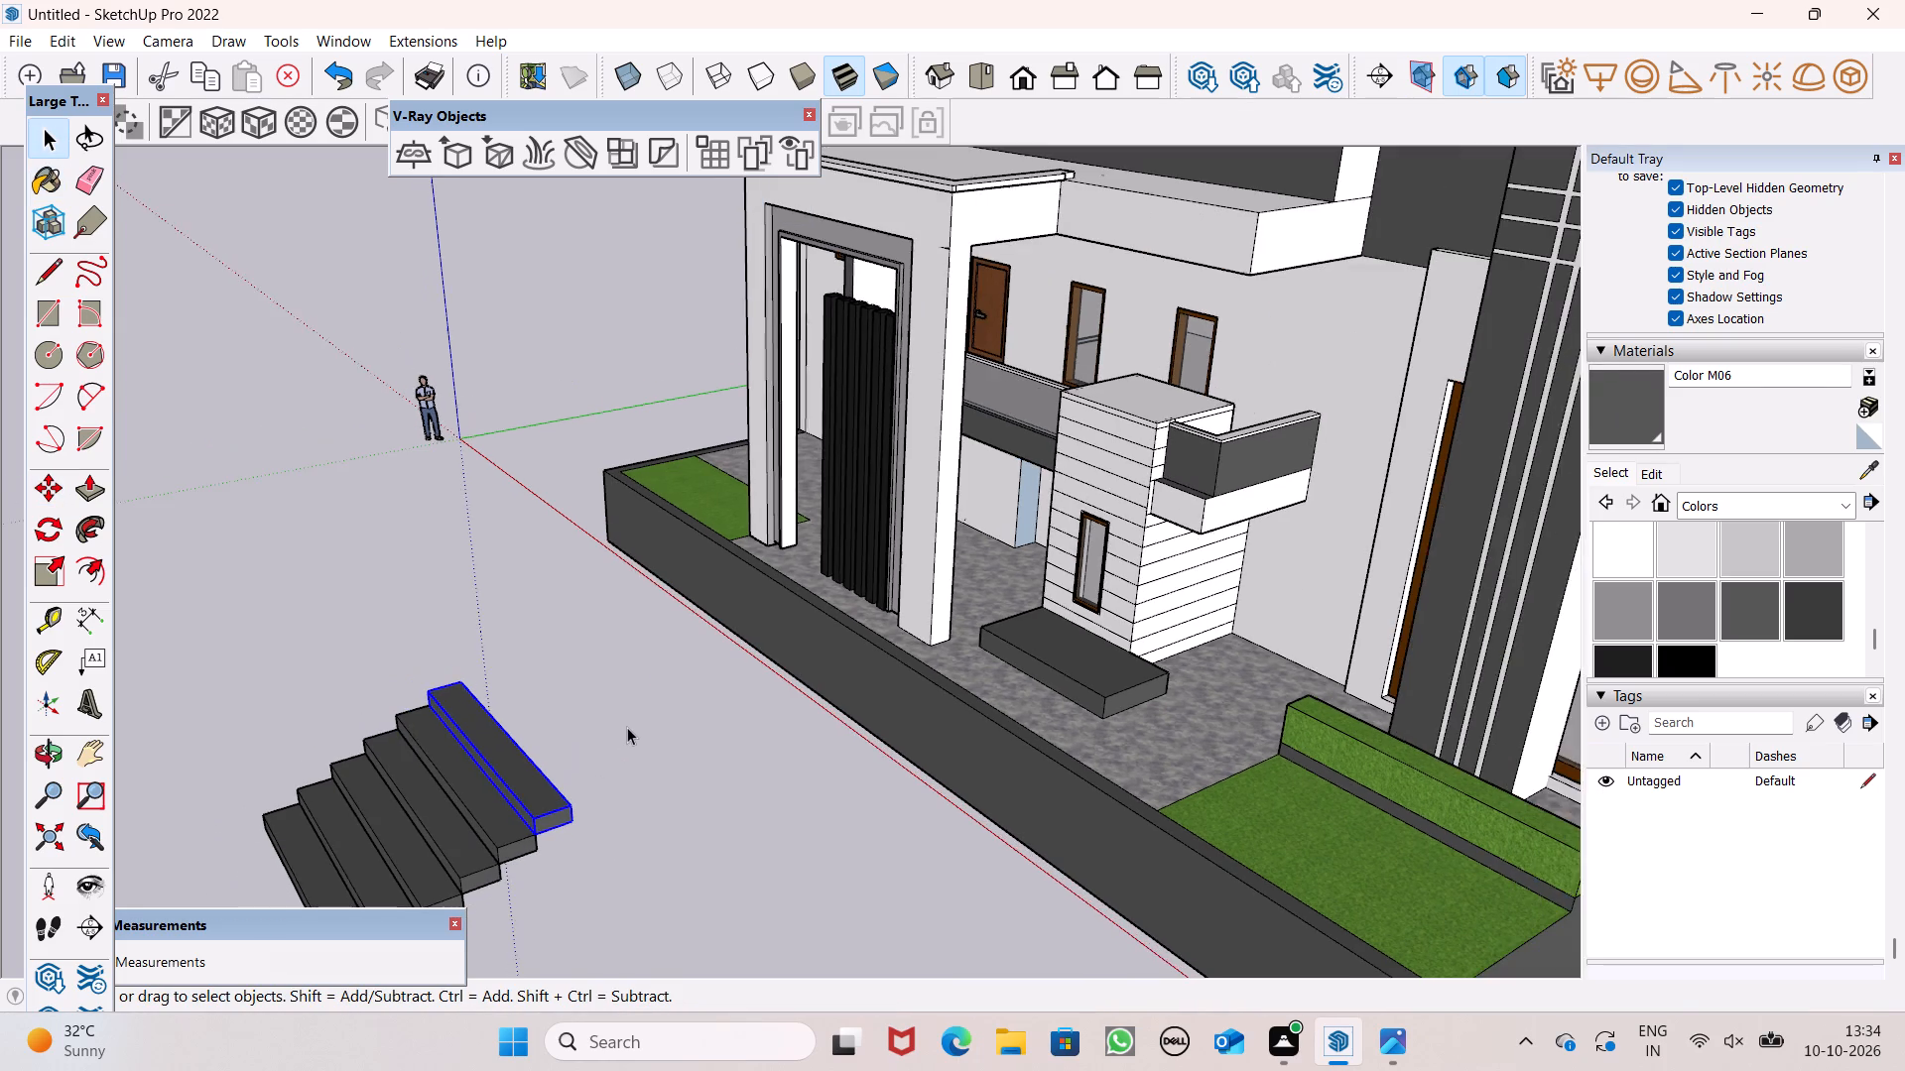
pyautogui.scroll(-1, 627, 727)
pyautogui.click(627, 732)
# Explode the stair group holding the five lower step slabs, and clear the selection.
pyautogui.scroll(-3, 667, 706)
pyautogui.moveTo(660, 806); pyautogui.dragTo(585, 544, button='middle')
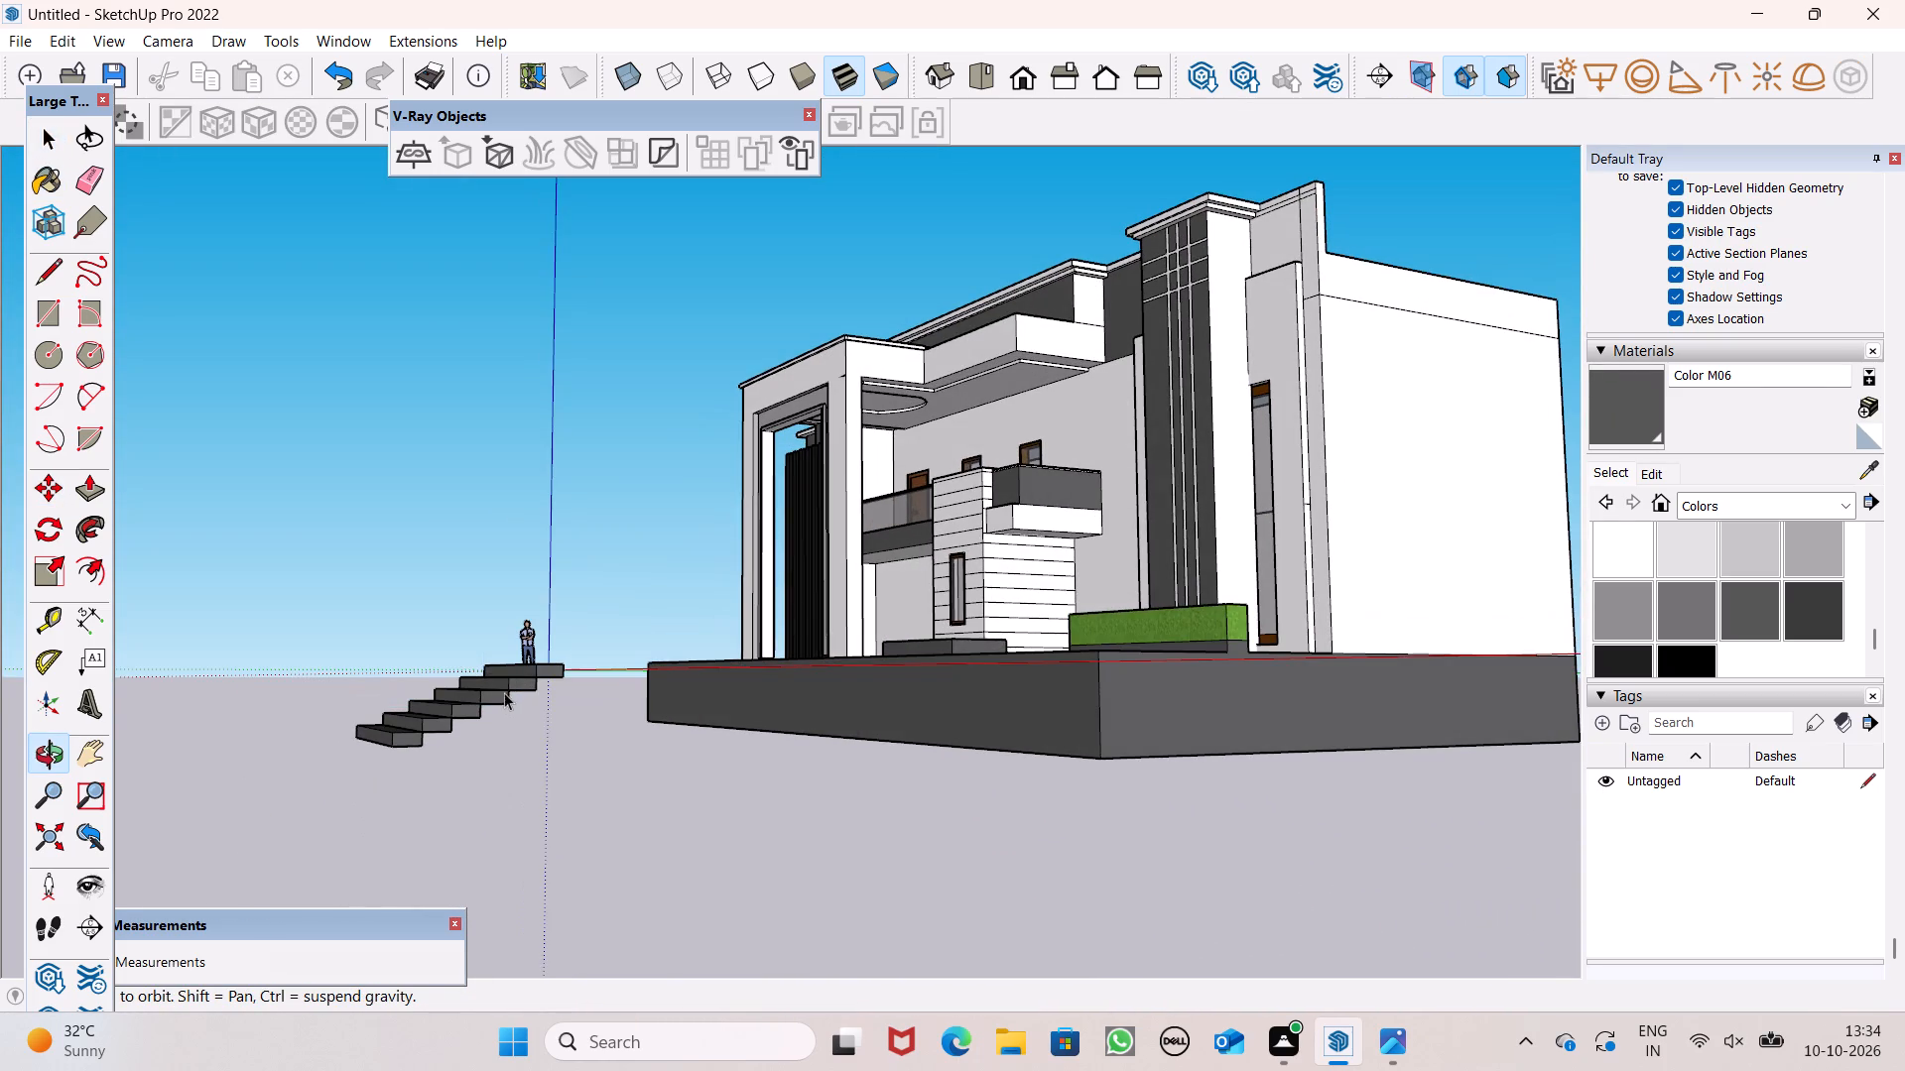
pyautogui.click(504, 690)
pyautogui.scroll(6, 520, 686)
pyautogui.rightClick(580, 727)
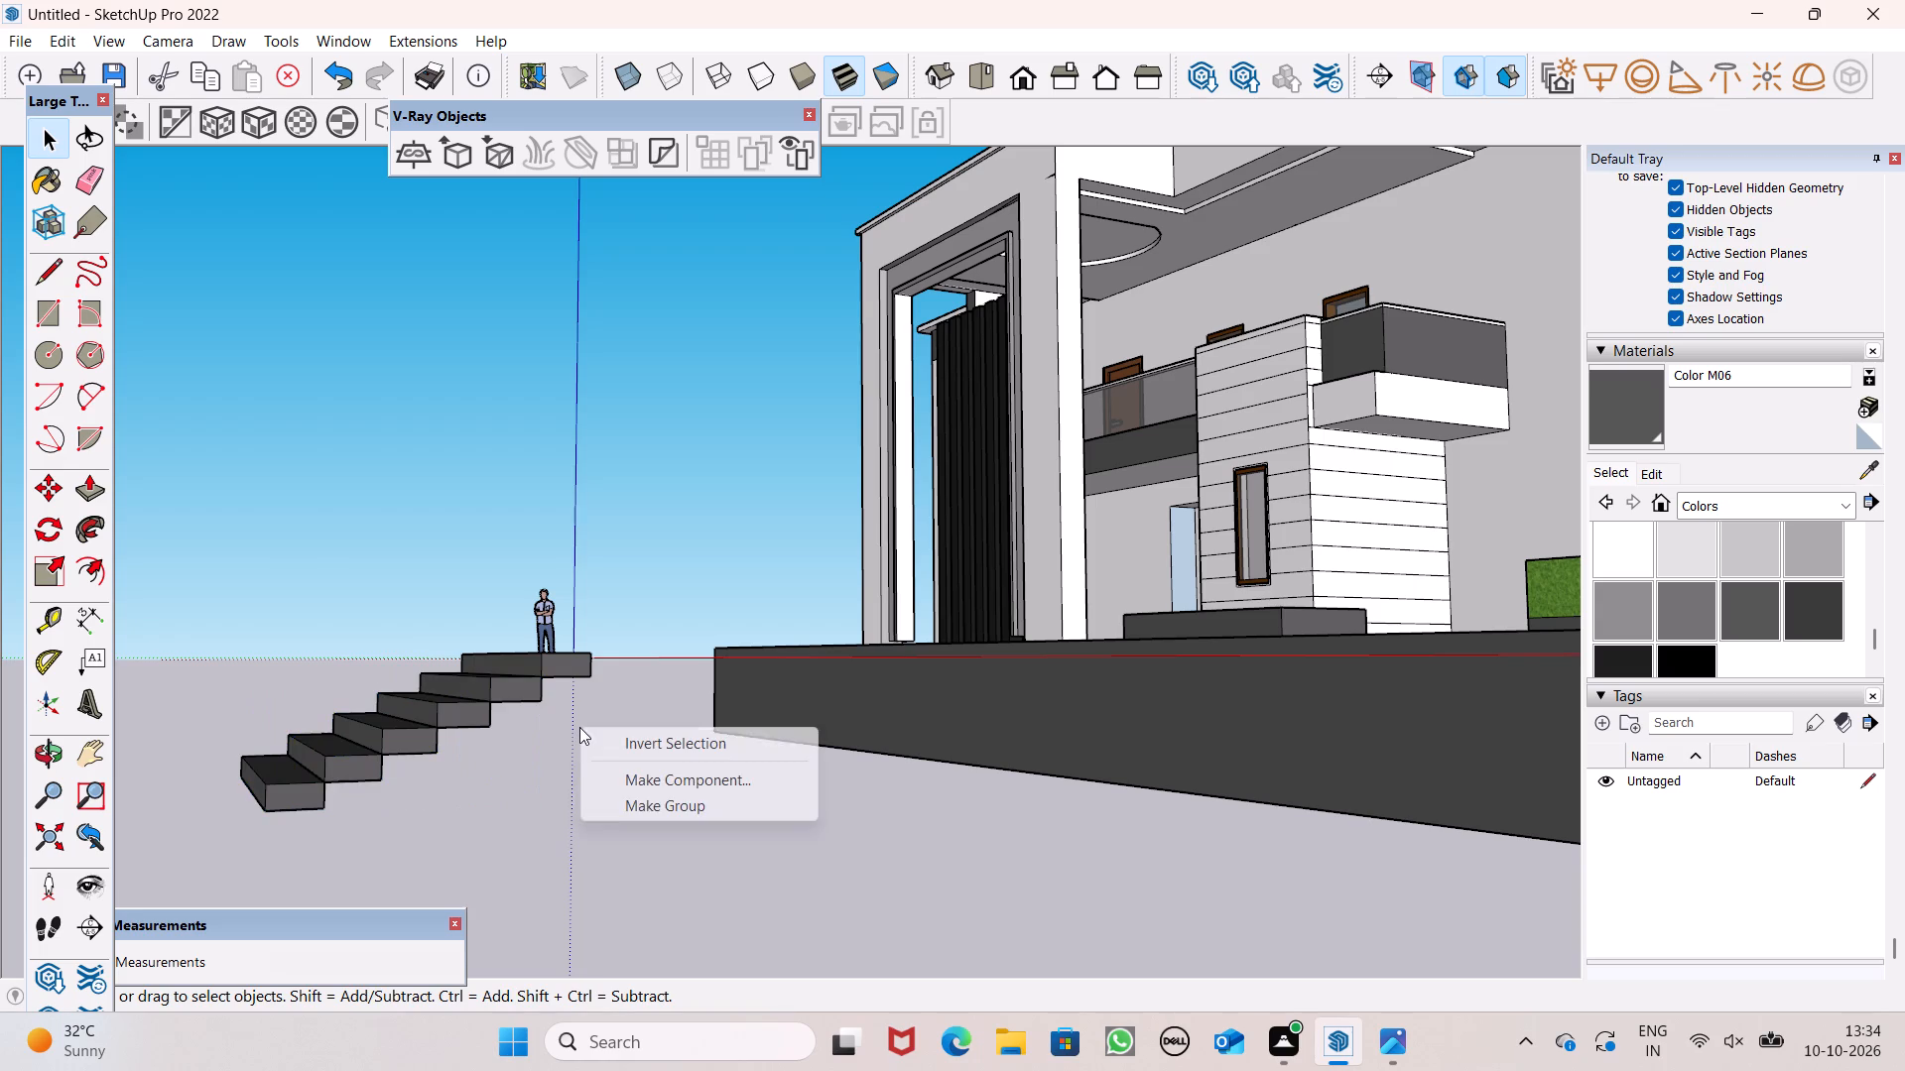
pyautogui.click(407, 699)
pyautogui.rightClick(420, 707)
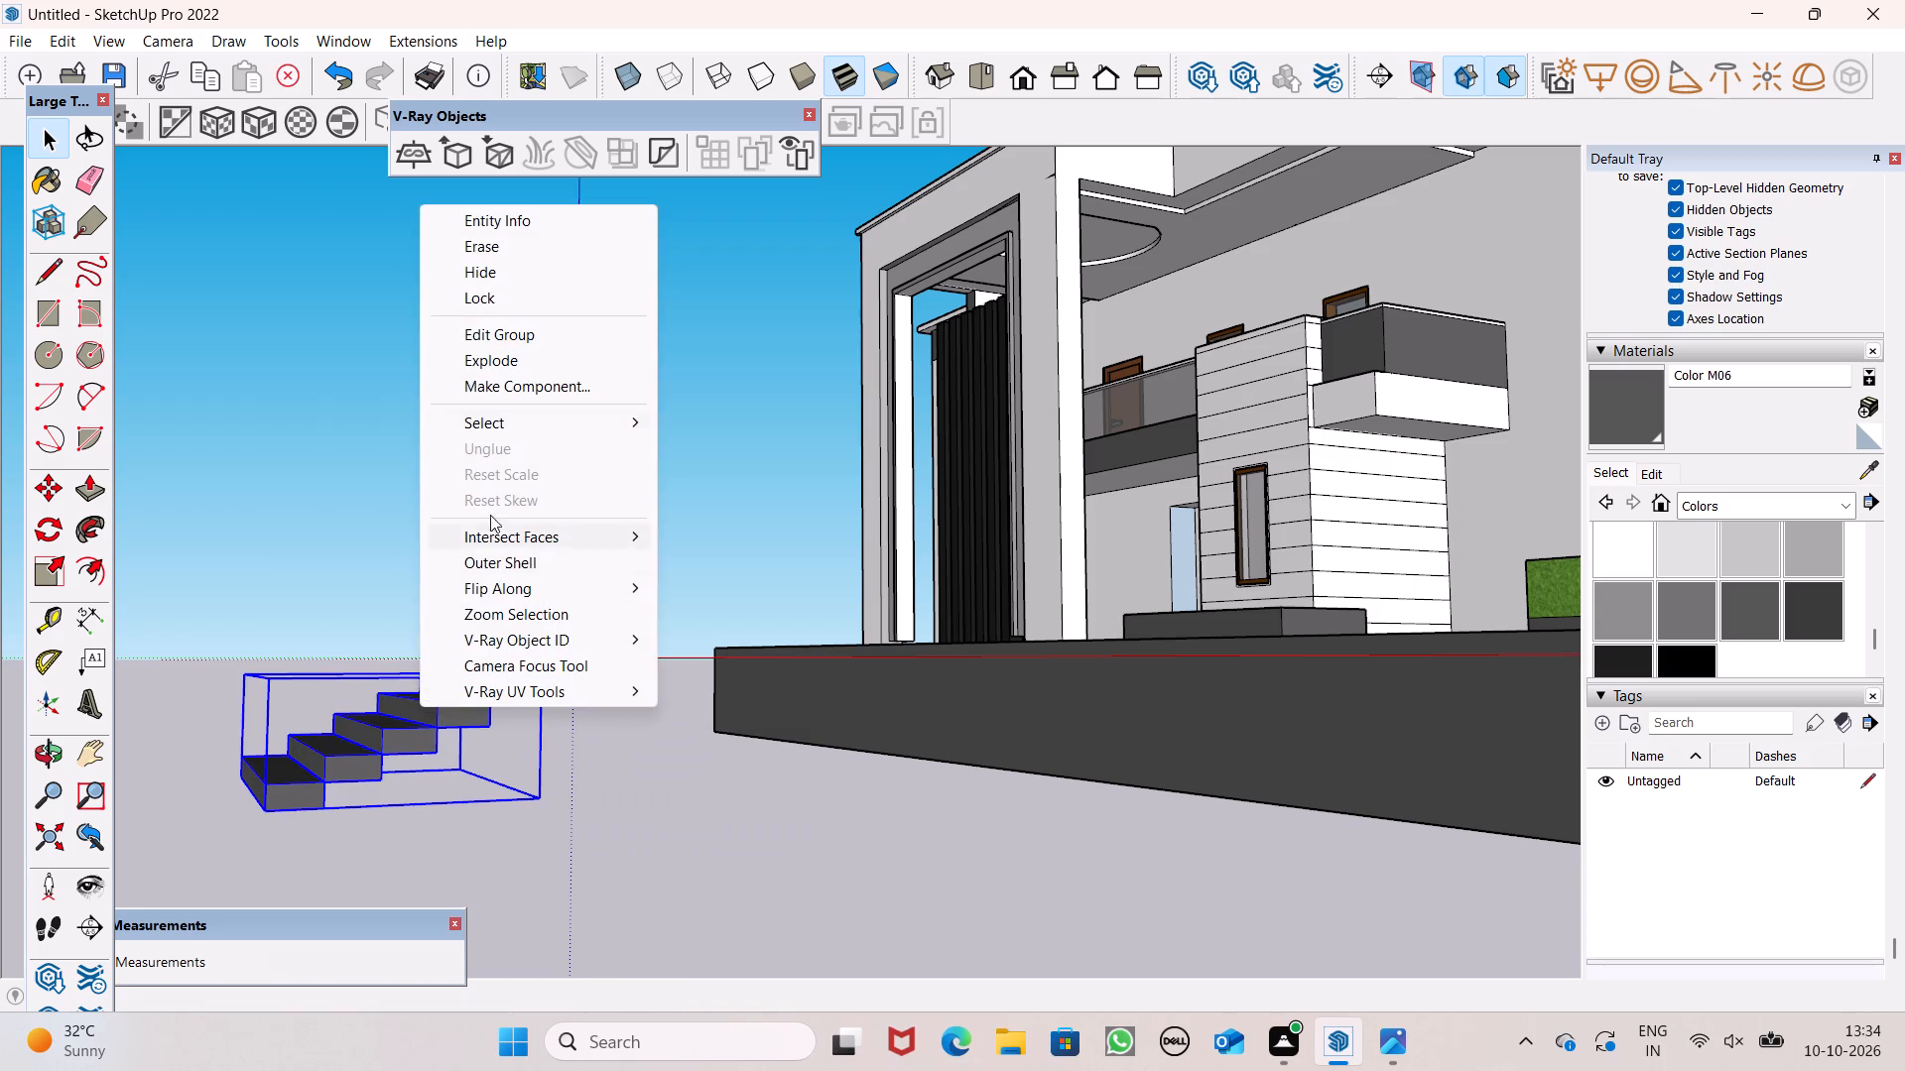
pyautogui.click(562, 357)
pyautogui.click(639, 658)
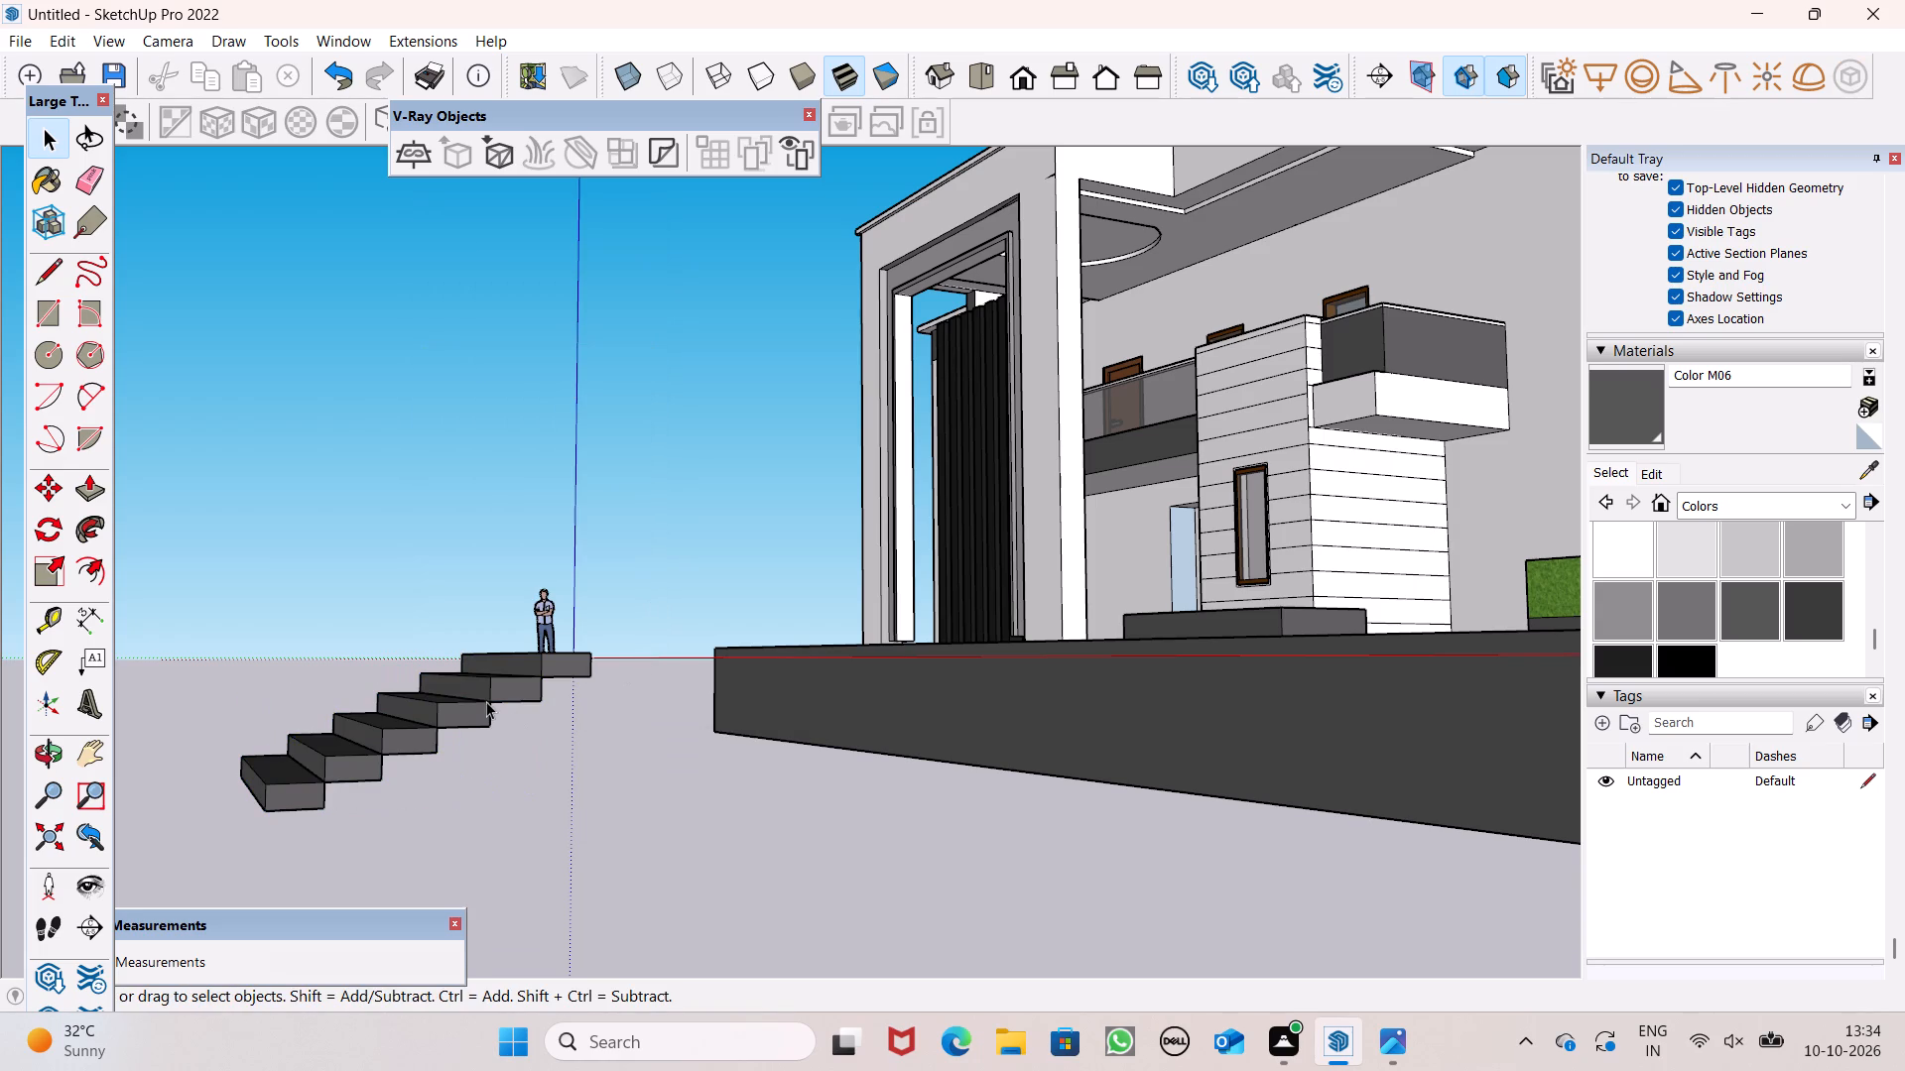
# Explode the two highest step slabs into loose geometry, the one below the top first and the top one after it.
pyautogui.click(486, 697)
pyautogui.rightClick(488, 693)
pyautogui.click(592, 337)
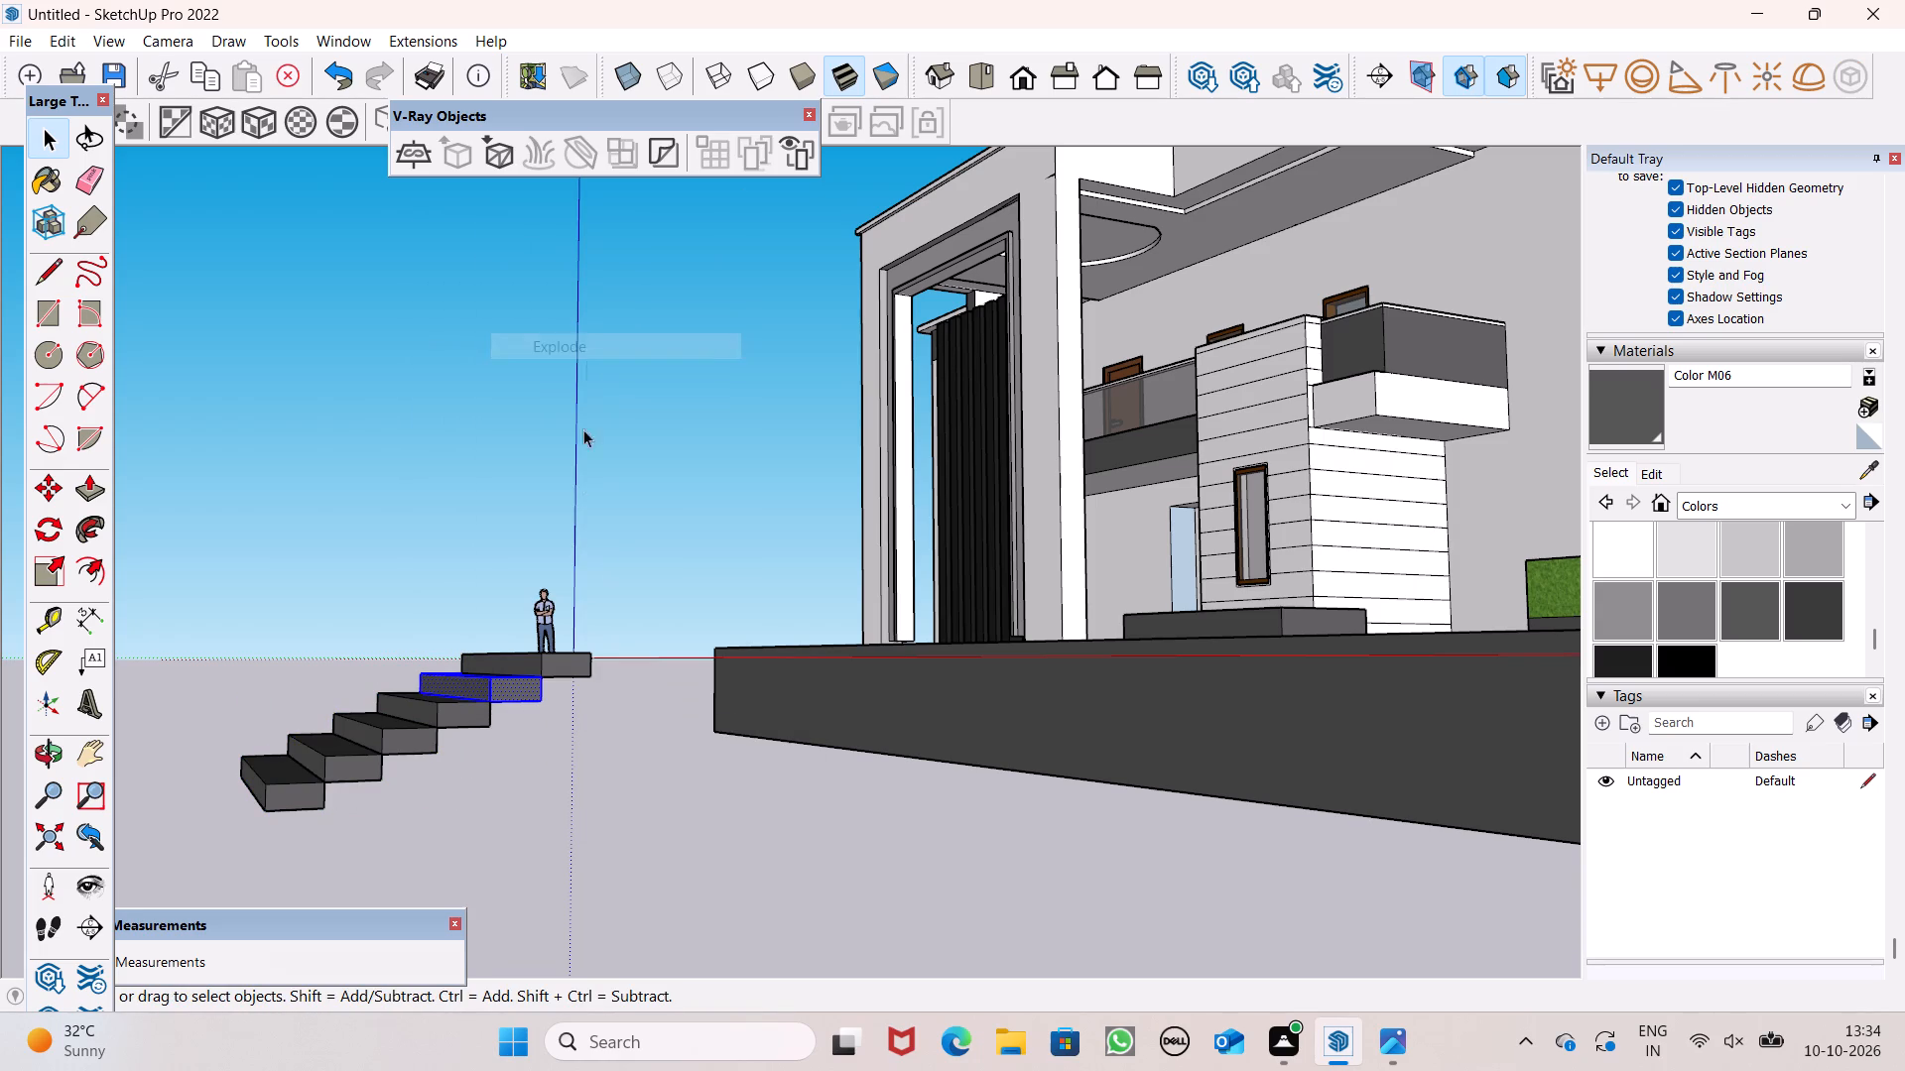
pyautogui.click(640, 705)
pyautogui.scroll(6, 524, 644)
pyautogui.click(549, 669)
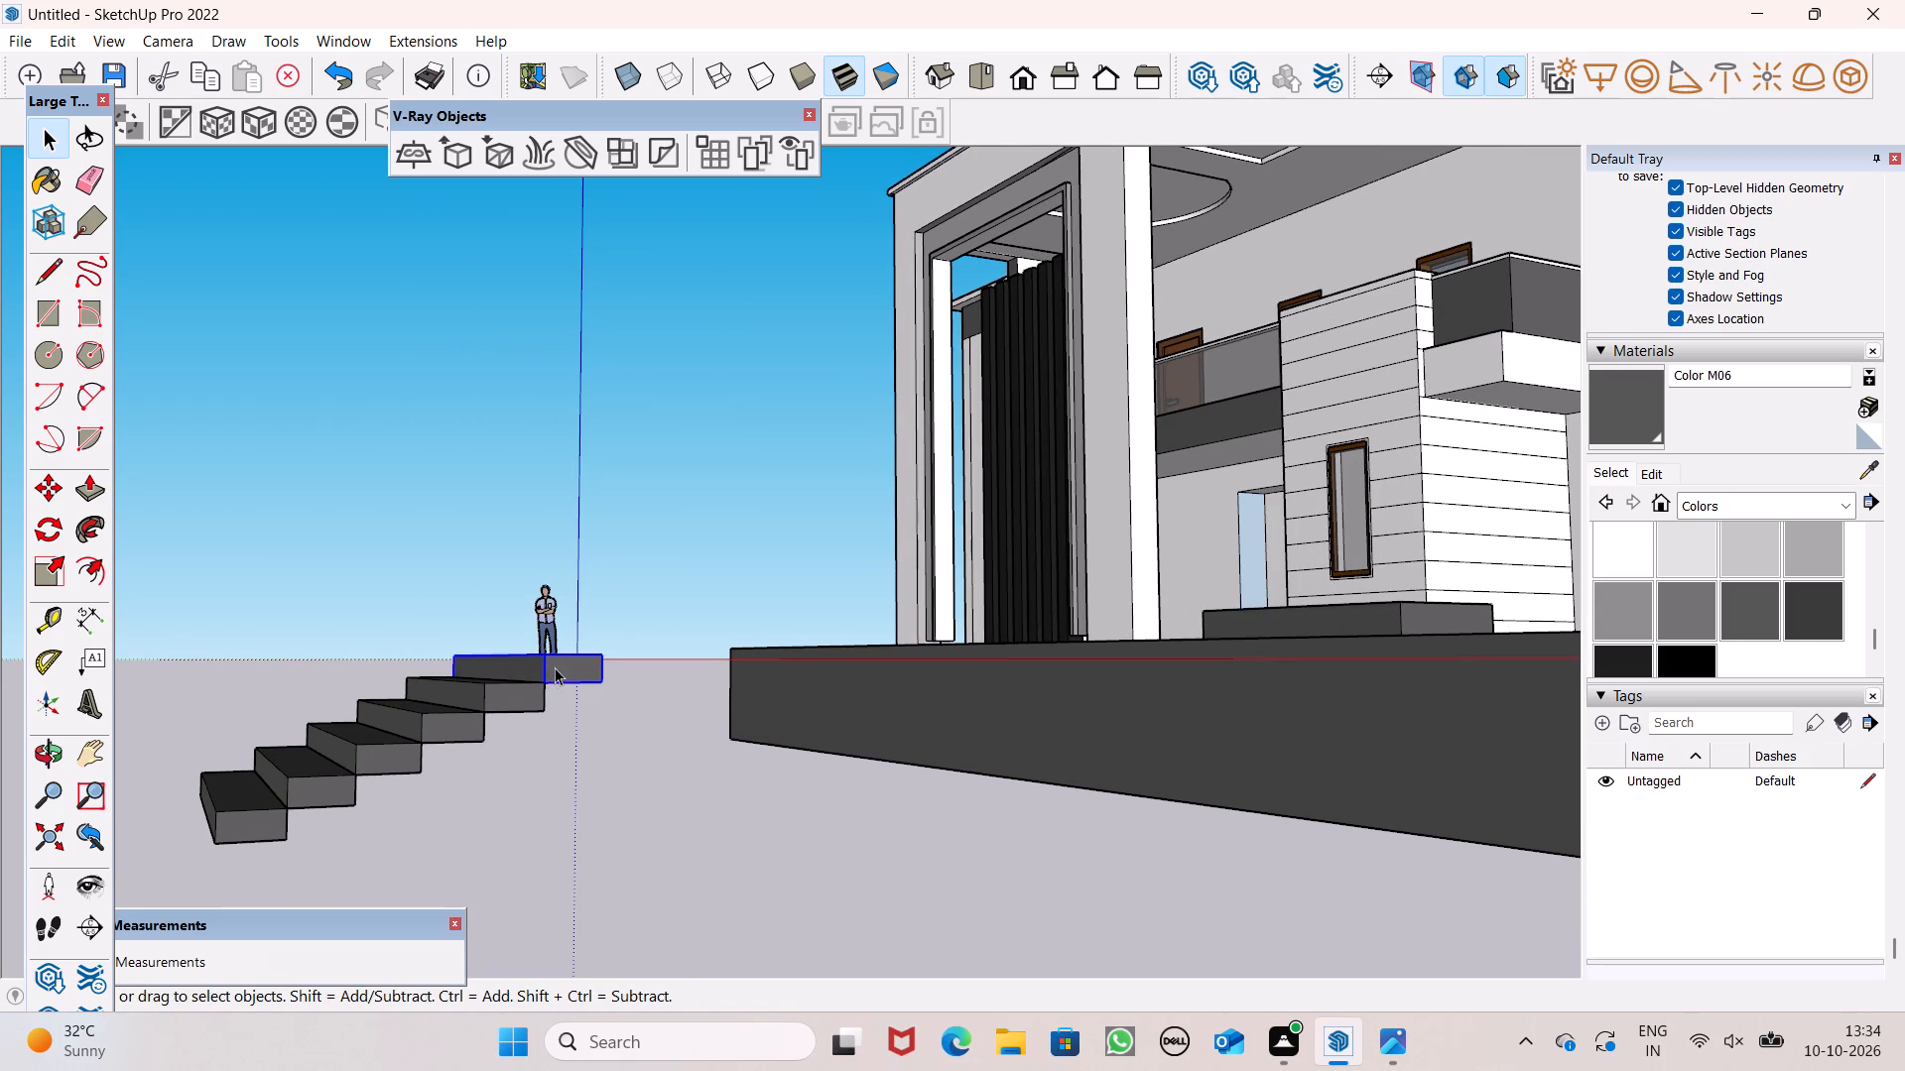
pyautogui.keyDown('ctrl'); pyautogui.rightClick(559, 663); pyautogui.keyUp('ctrl')
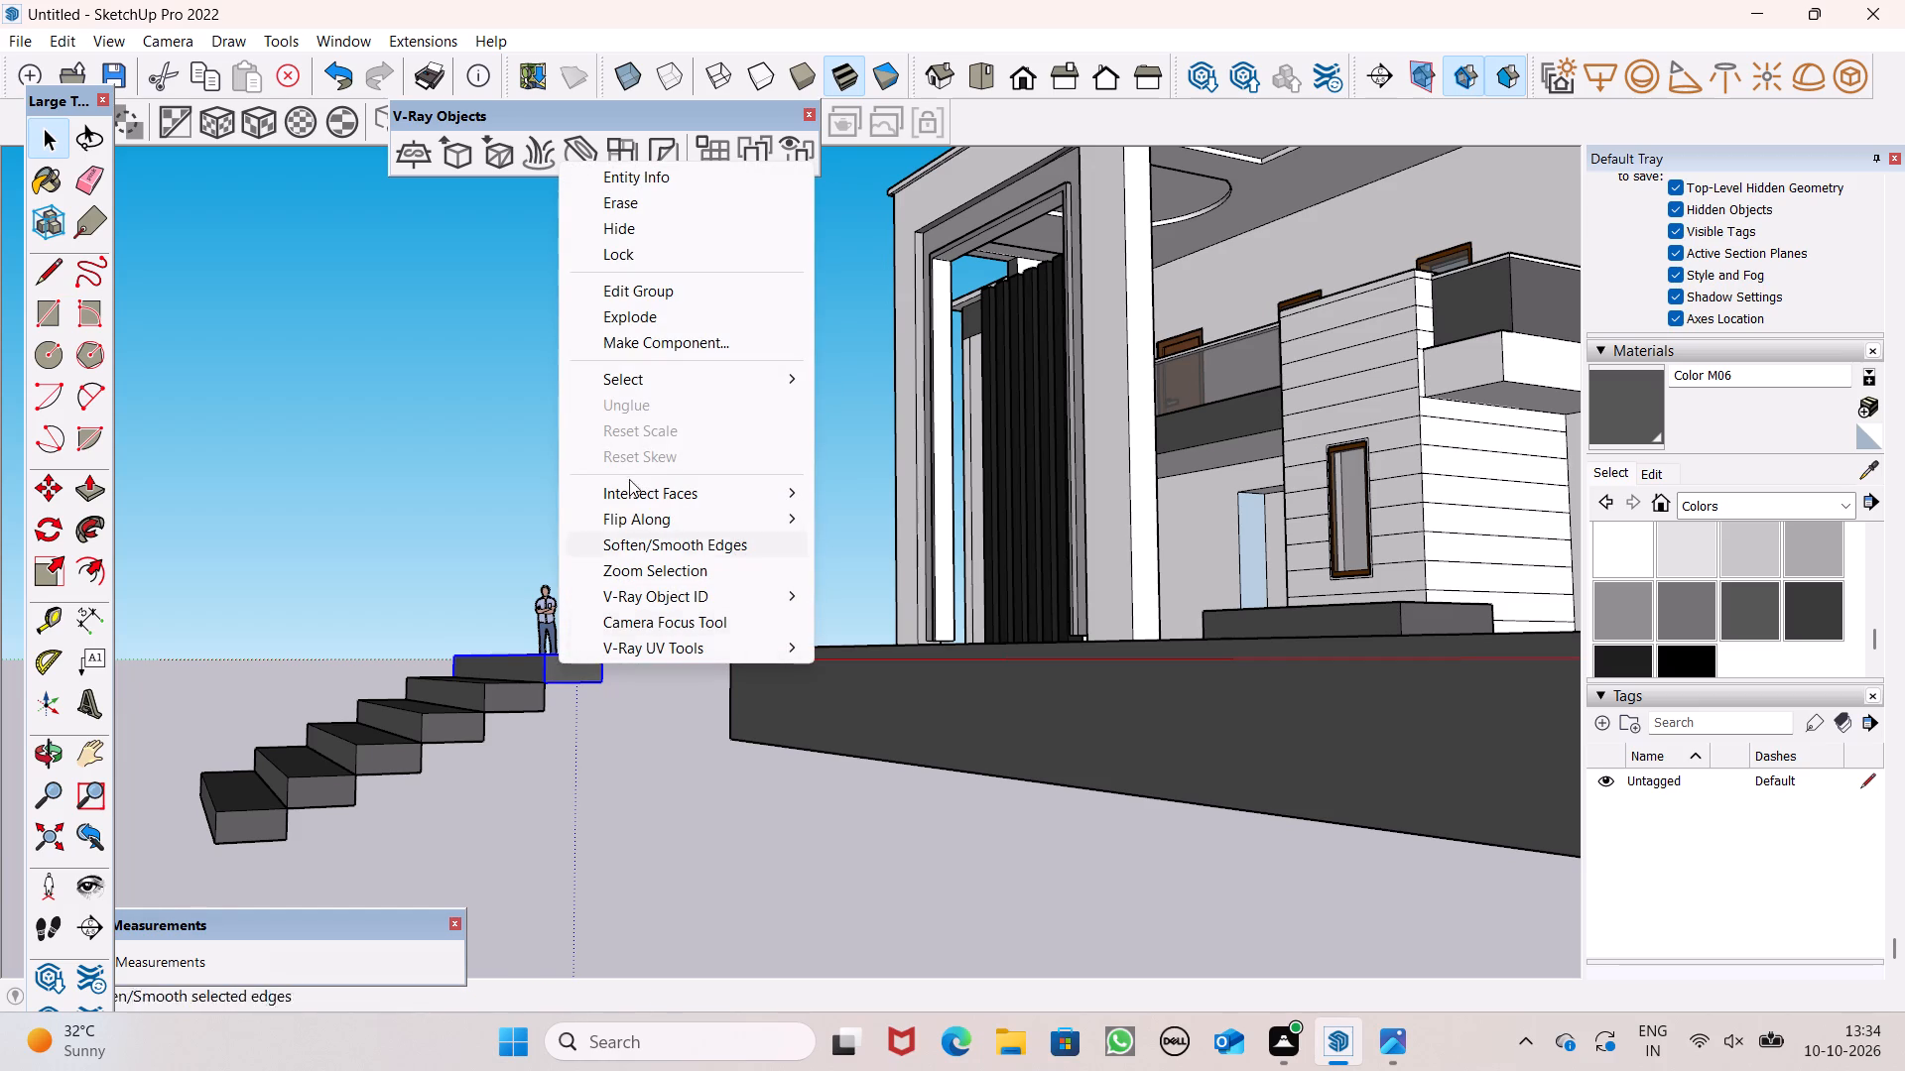
pyautogui.click(687, 324)
pyautogui.click(555, 748)
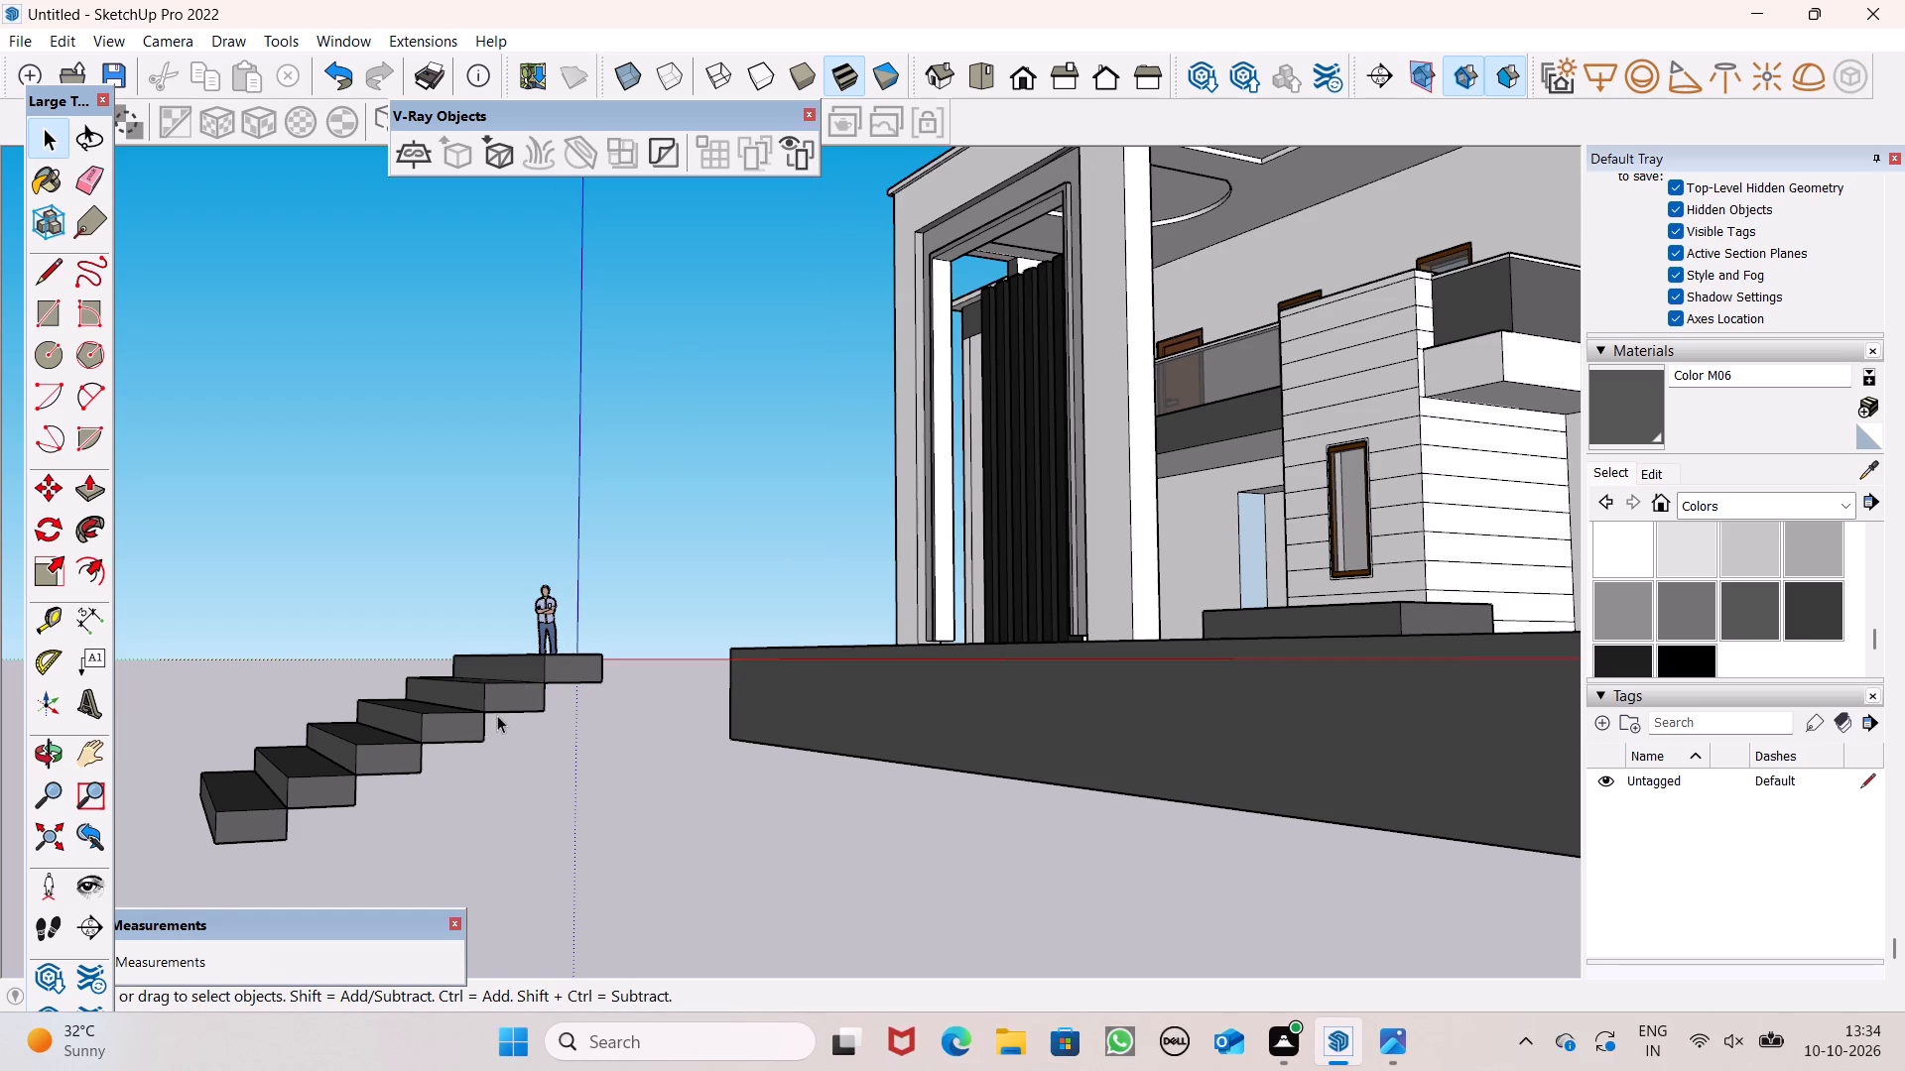
# Explode the third and fourth step slabs from the top into loose geometry.
pyautogui.click(450, 733)
pyautogui.rightClick(482, 736)
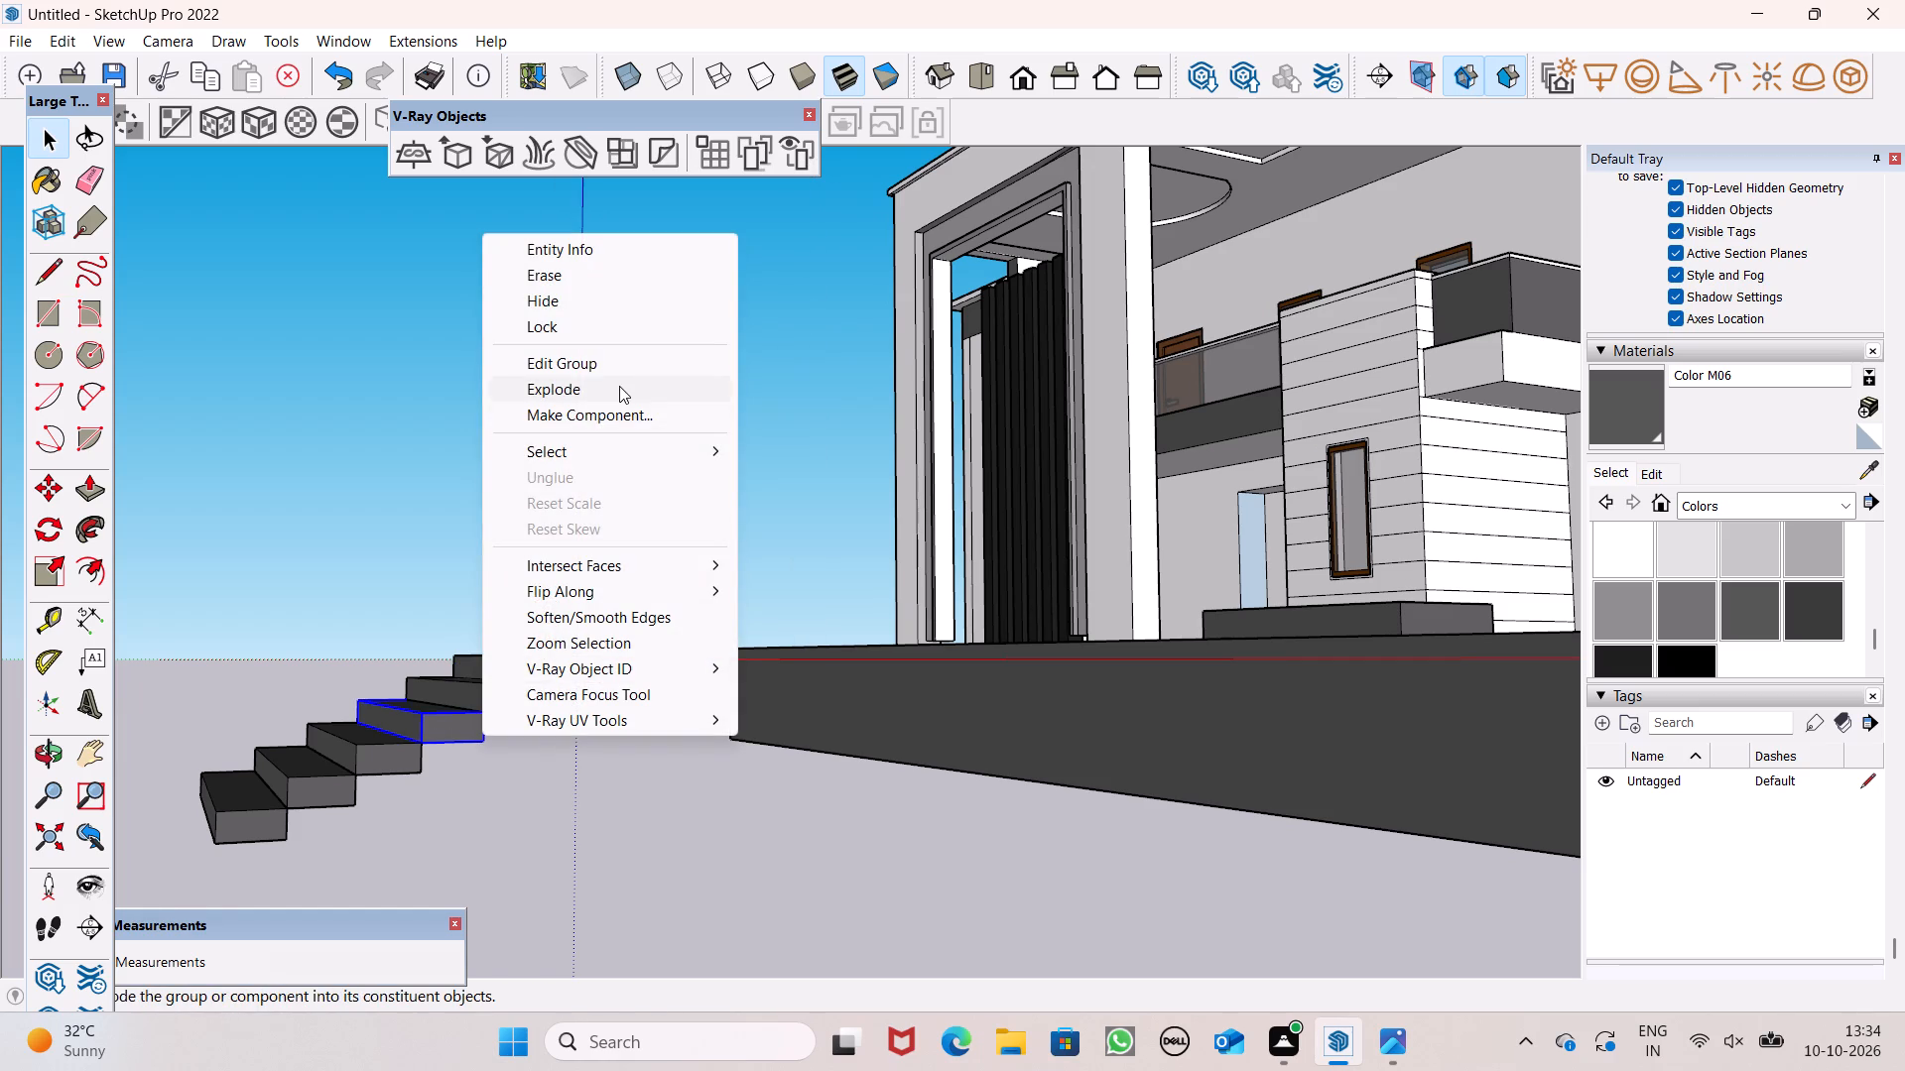
pyautogui.click(619, 386)
pyautogui.click(594, 769)
pyautogui.click(379, 748)
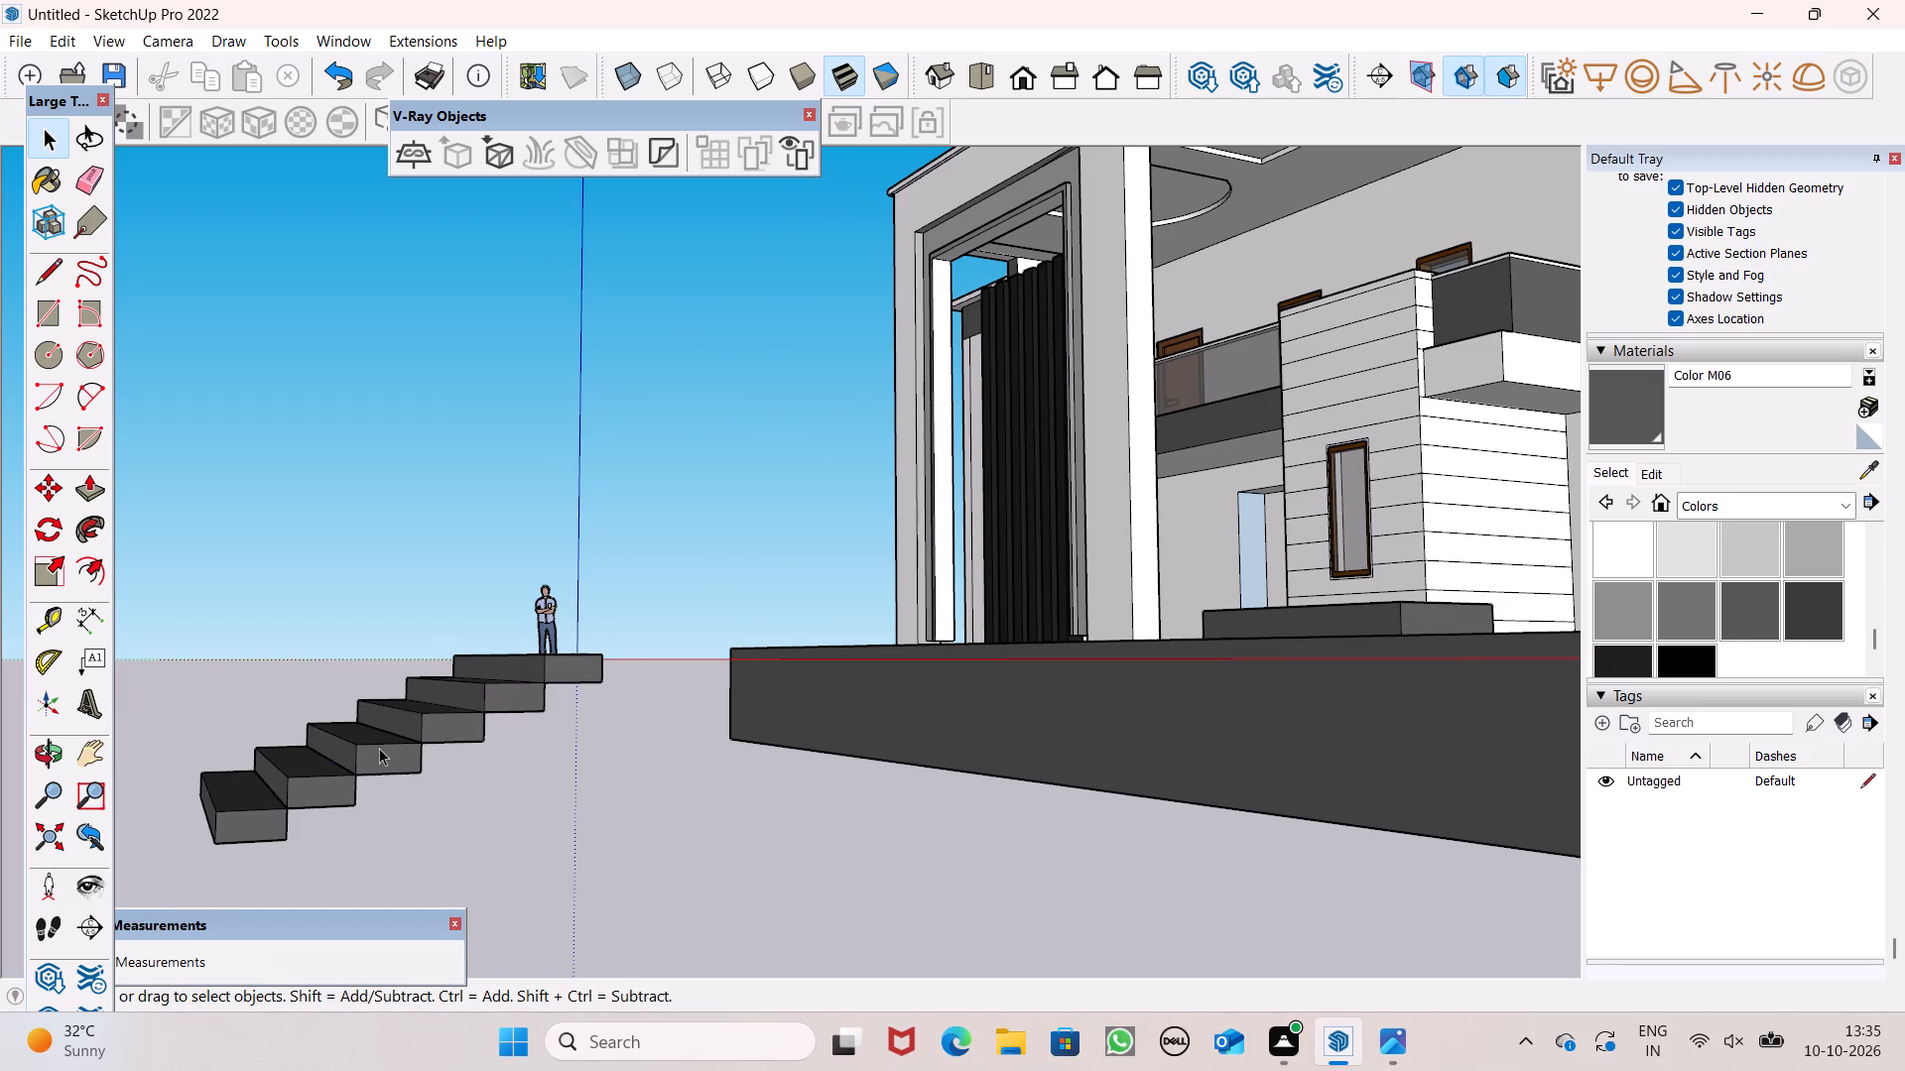
pyautogui.rightClick(380, 744)
pyautogui.click(537, 398)
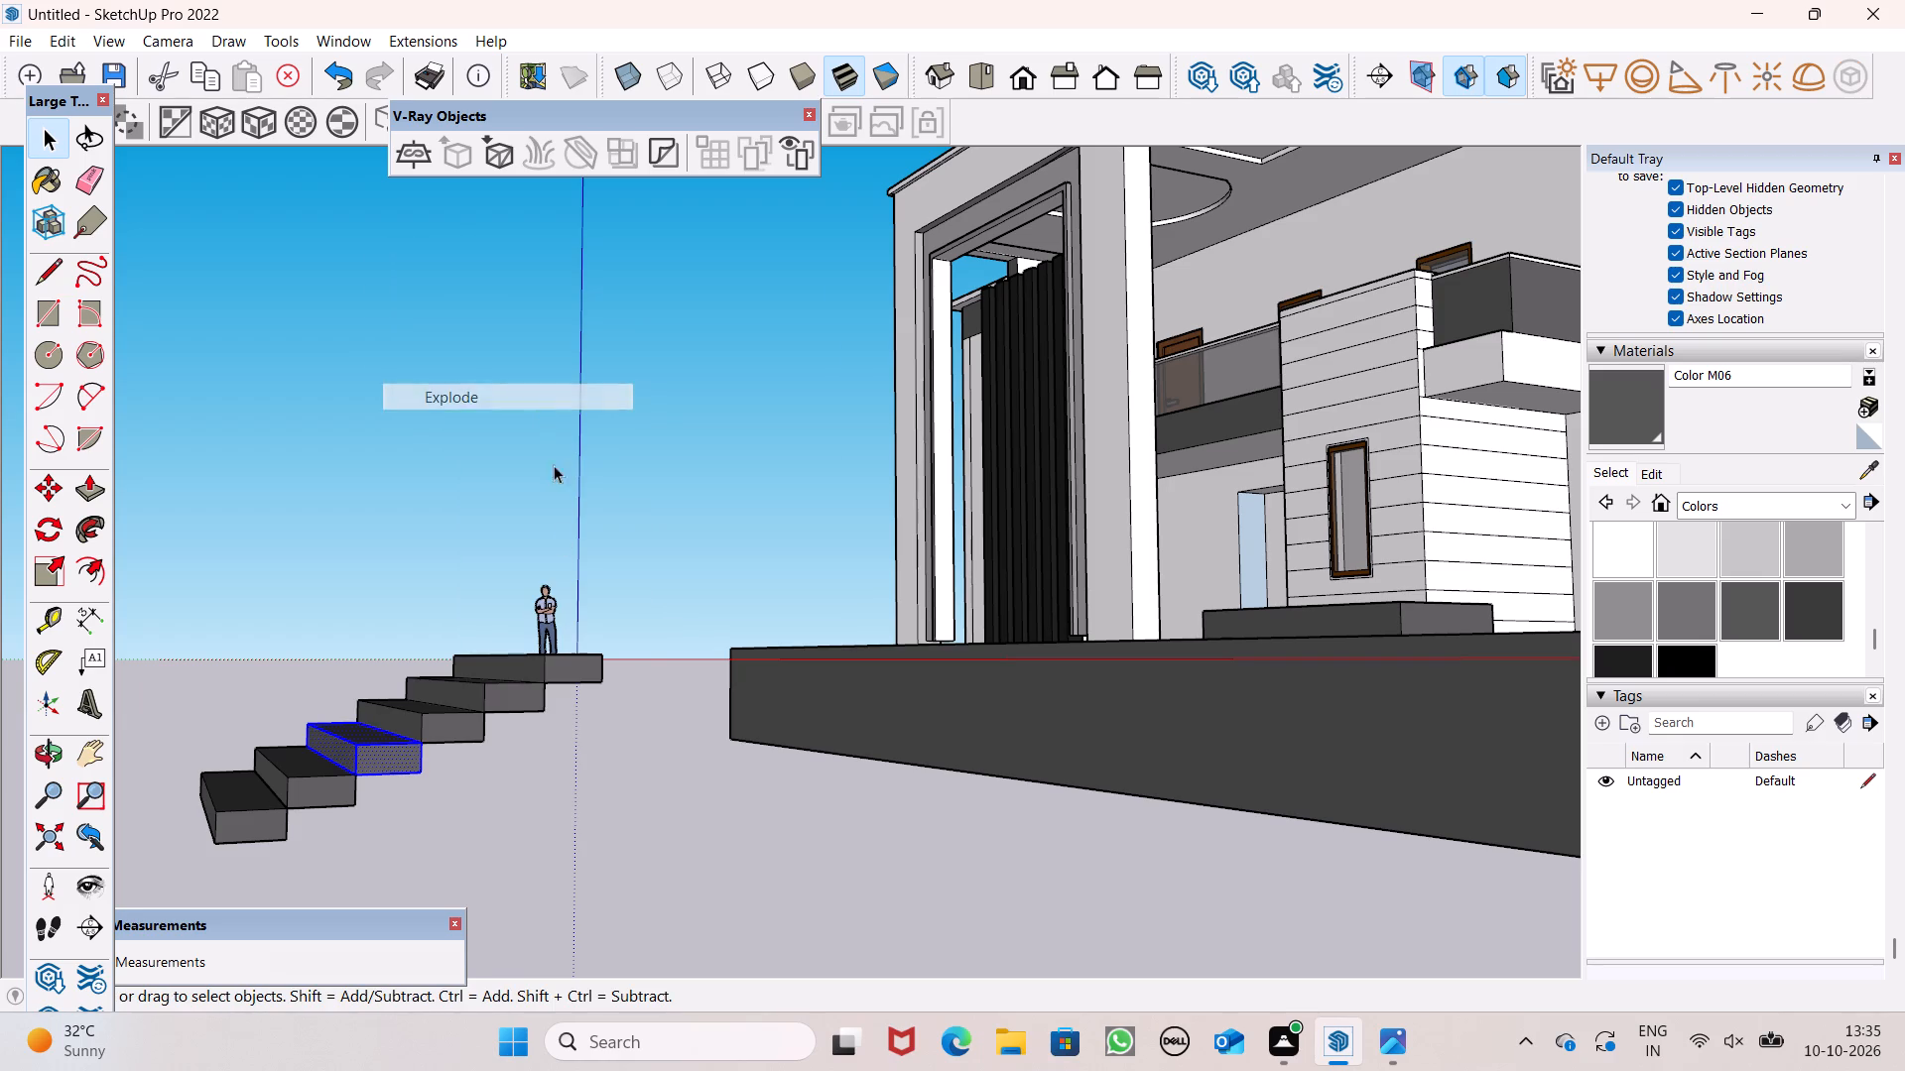
pyautogui.click(595, 904)
# Explode the two lowest step slabs into loose geometry, the second-lowest first, and clear the selection.
pyautogui.click(347, 784)
pyautogui.moveTo(360, 777); pyautogui.dragTo(366, 767, button='right')
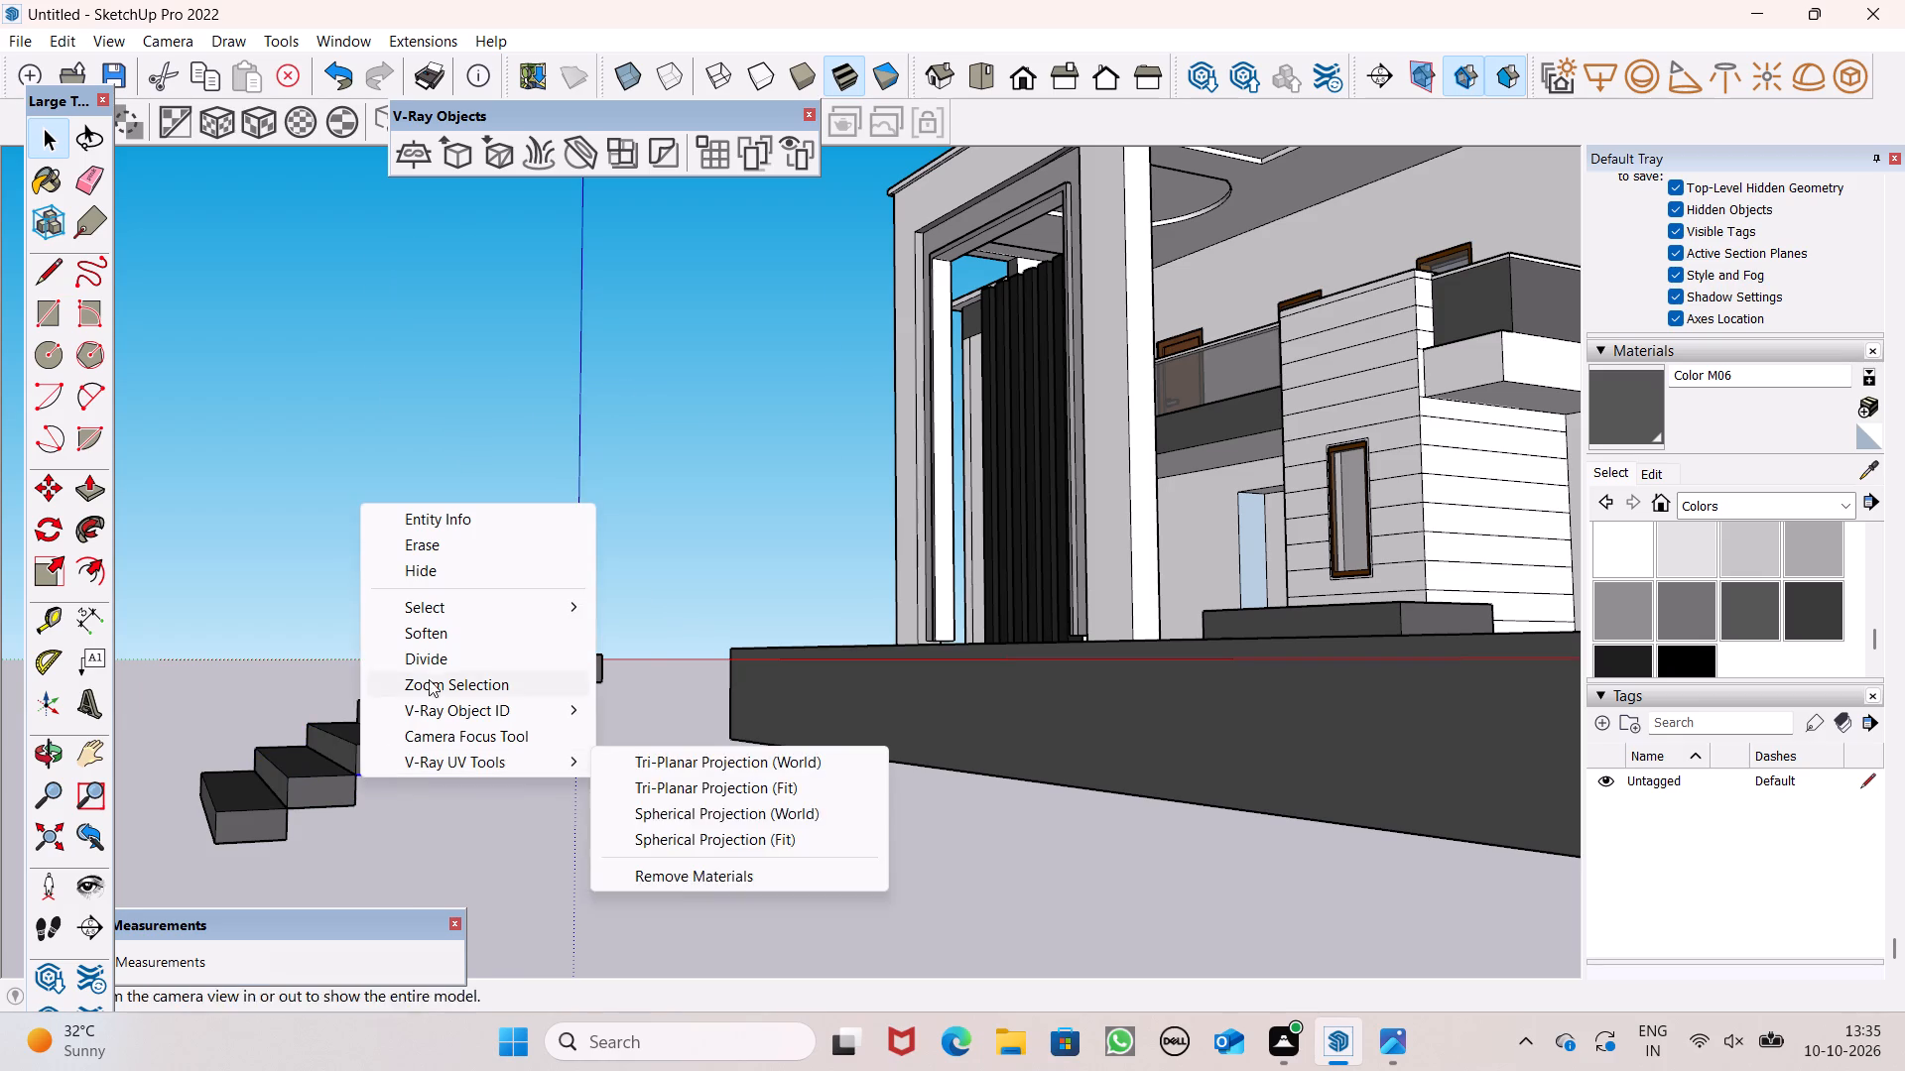
pyautogui.click(381, 787)
pyautogui.click(312, 773)
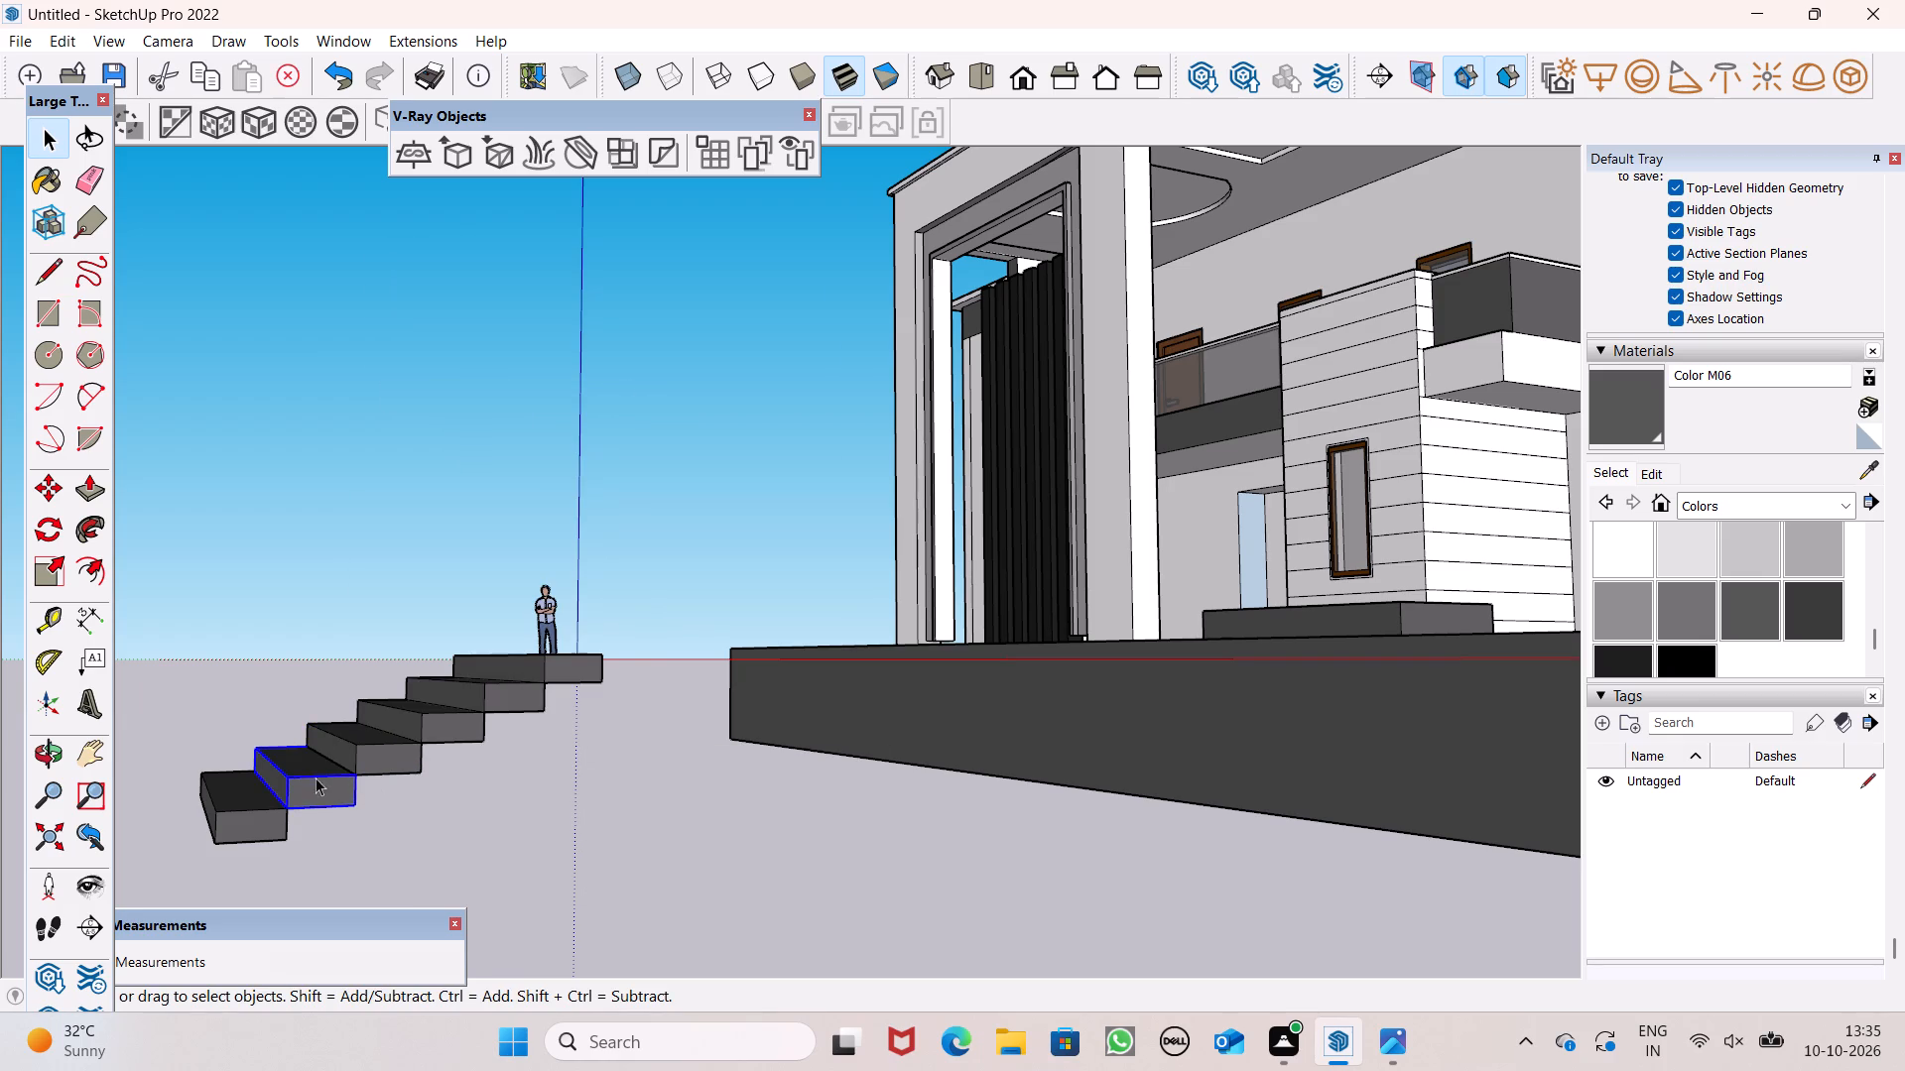
pyautogui.rightClick(399, 740)
pyautogui.click(324, 786)
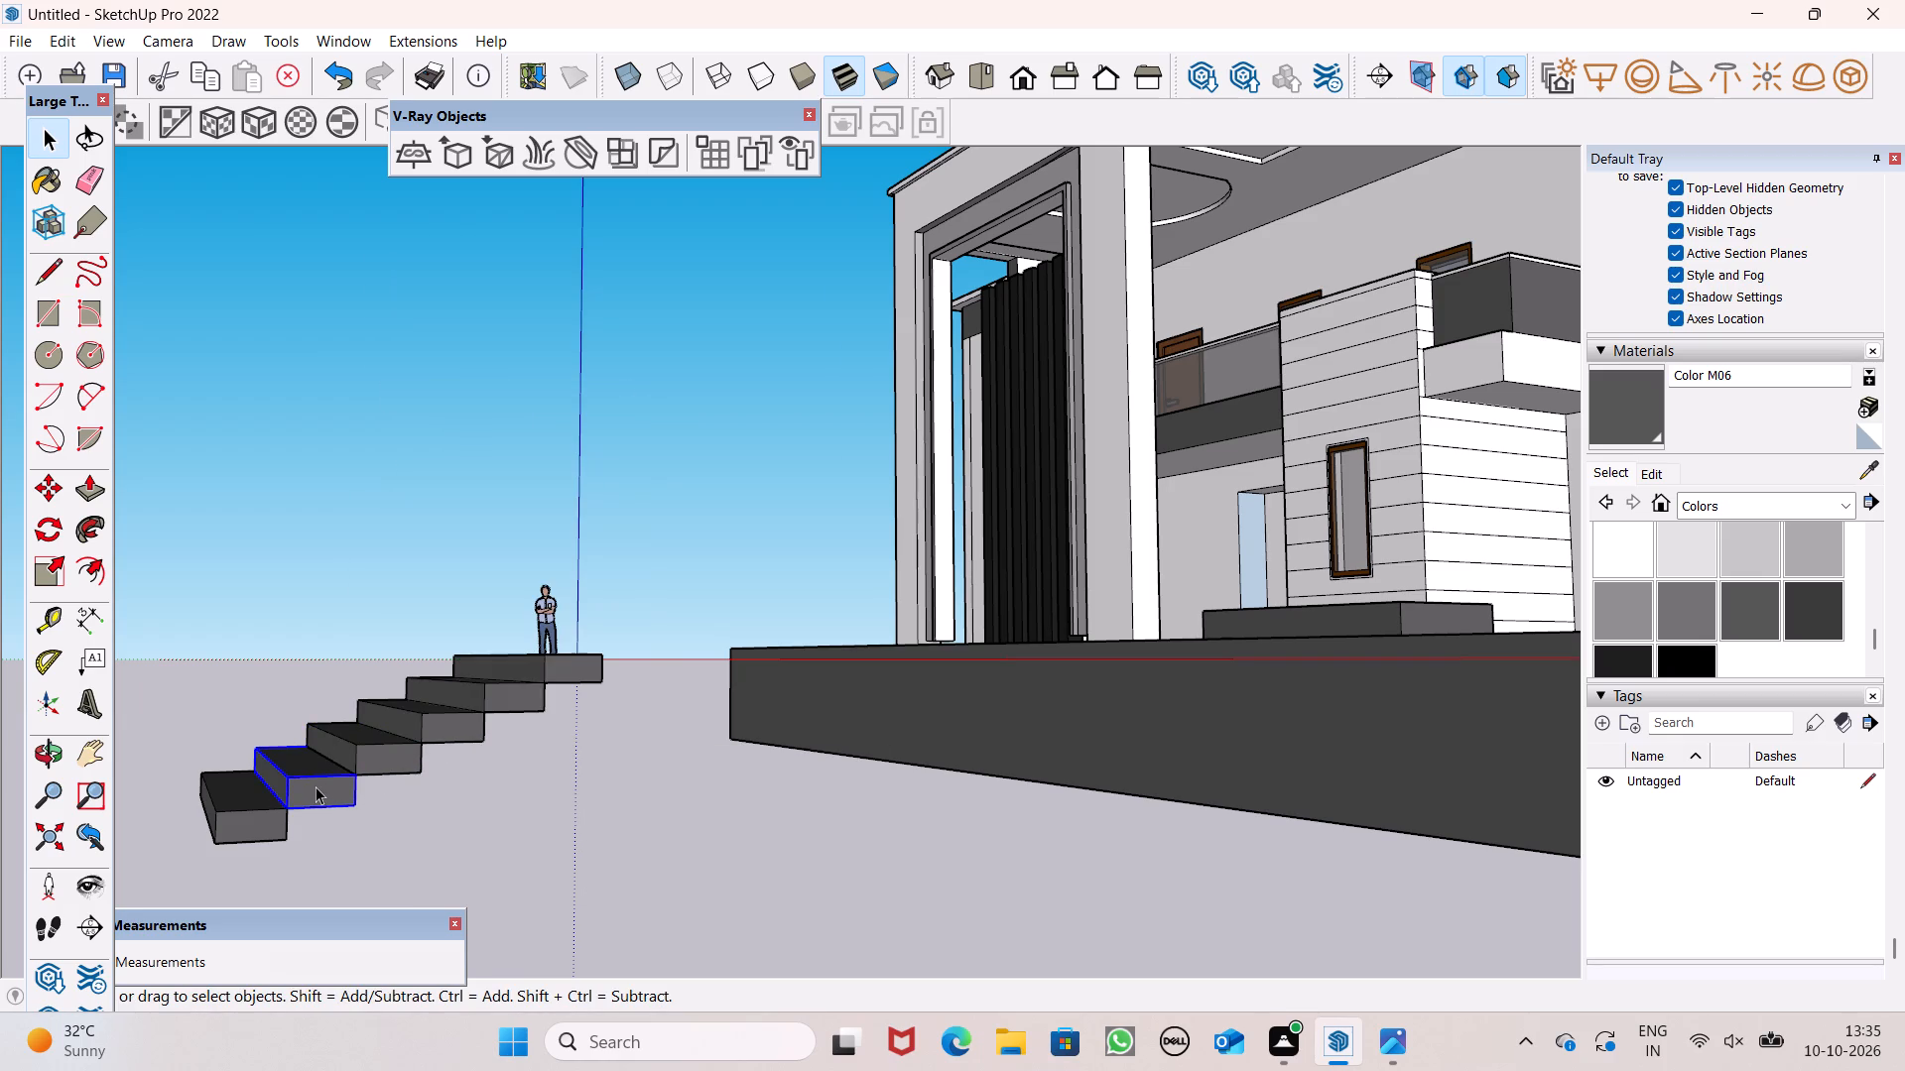
pyautogui.rightClick(316, 786)
pyautogui.click(442, 436)
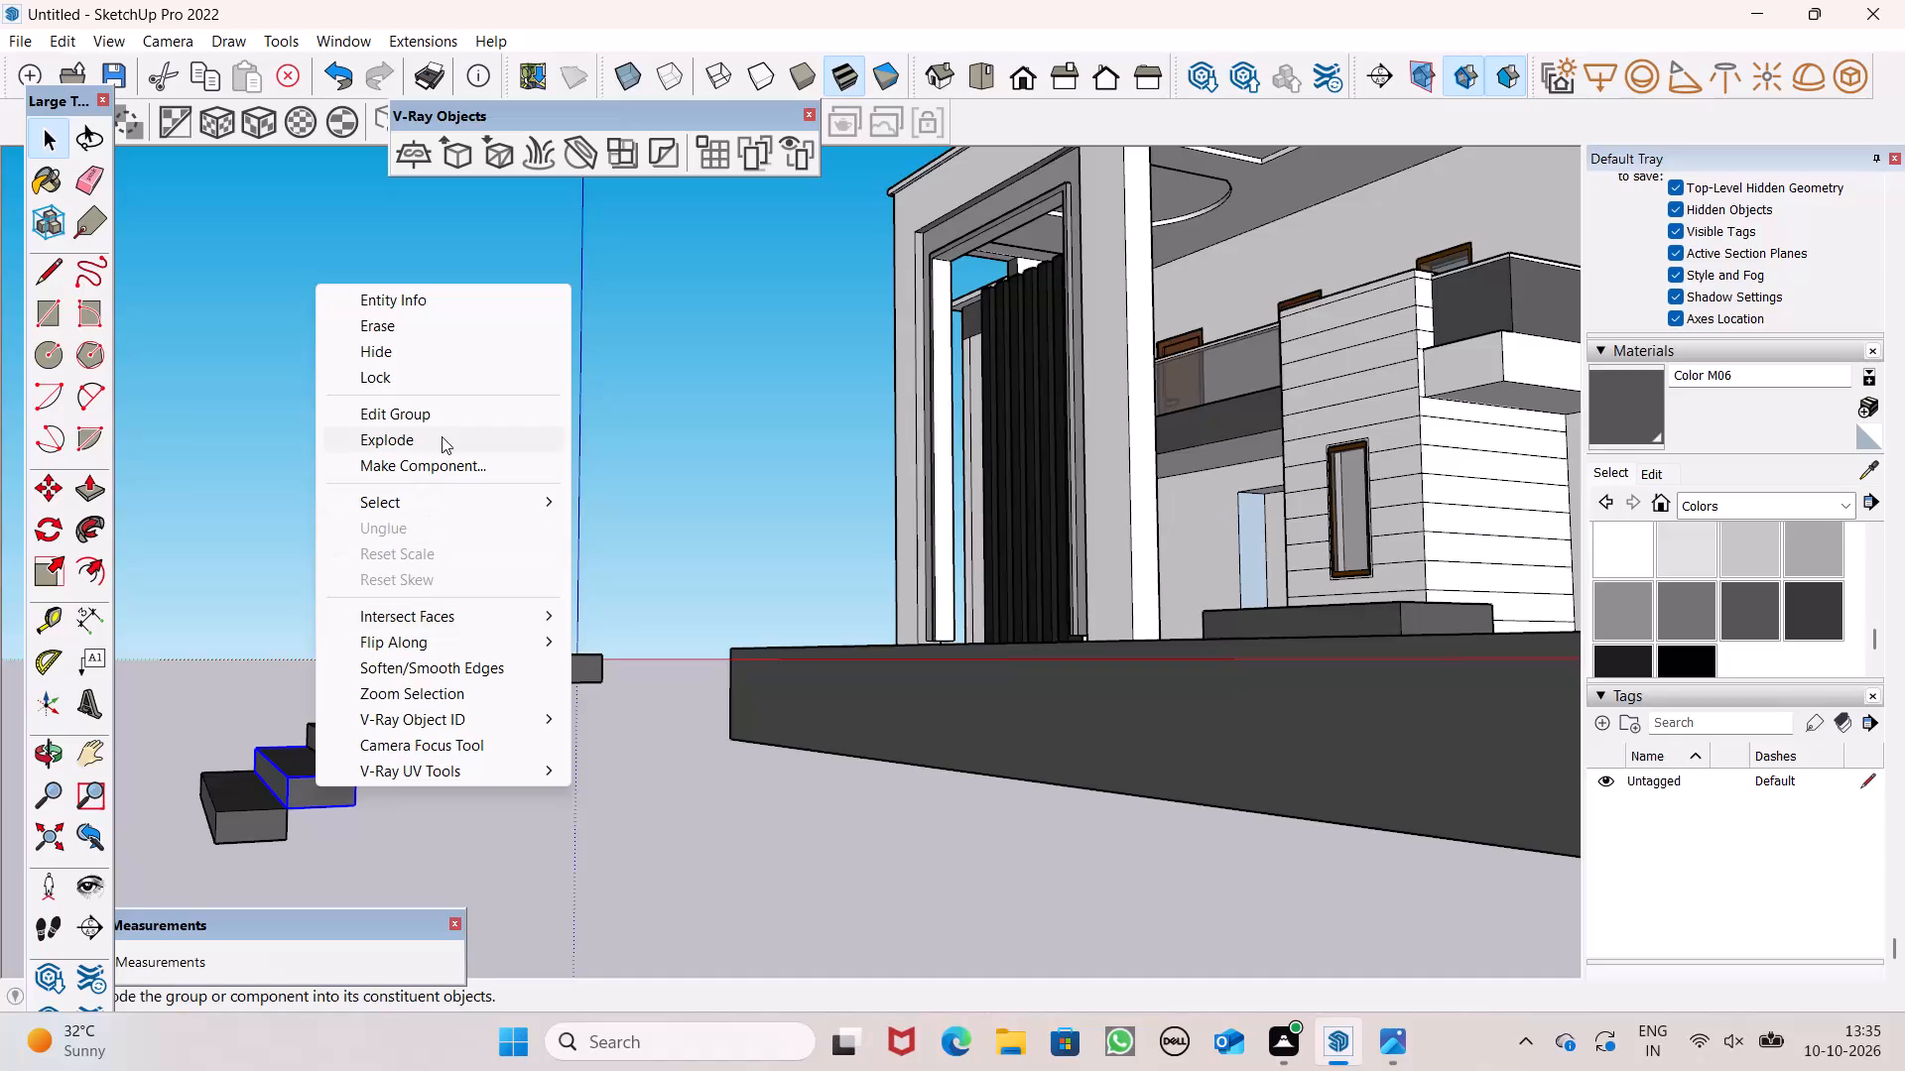
pyautogui.click(313, 513)
pyautogui.click(233, 815)
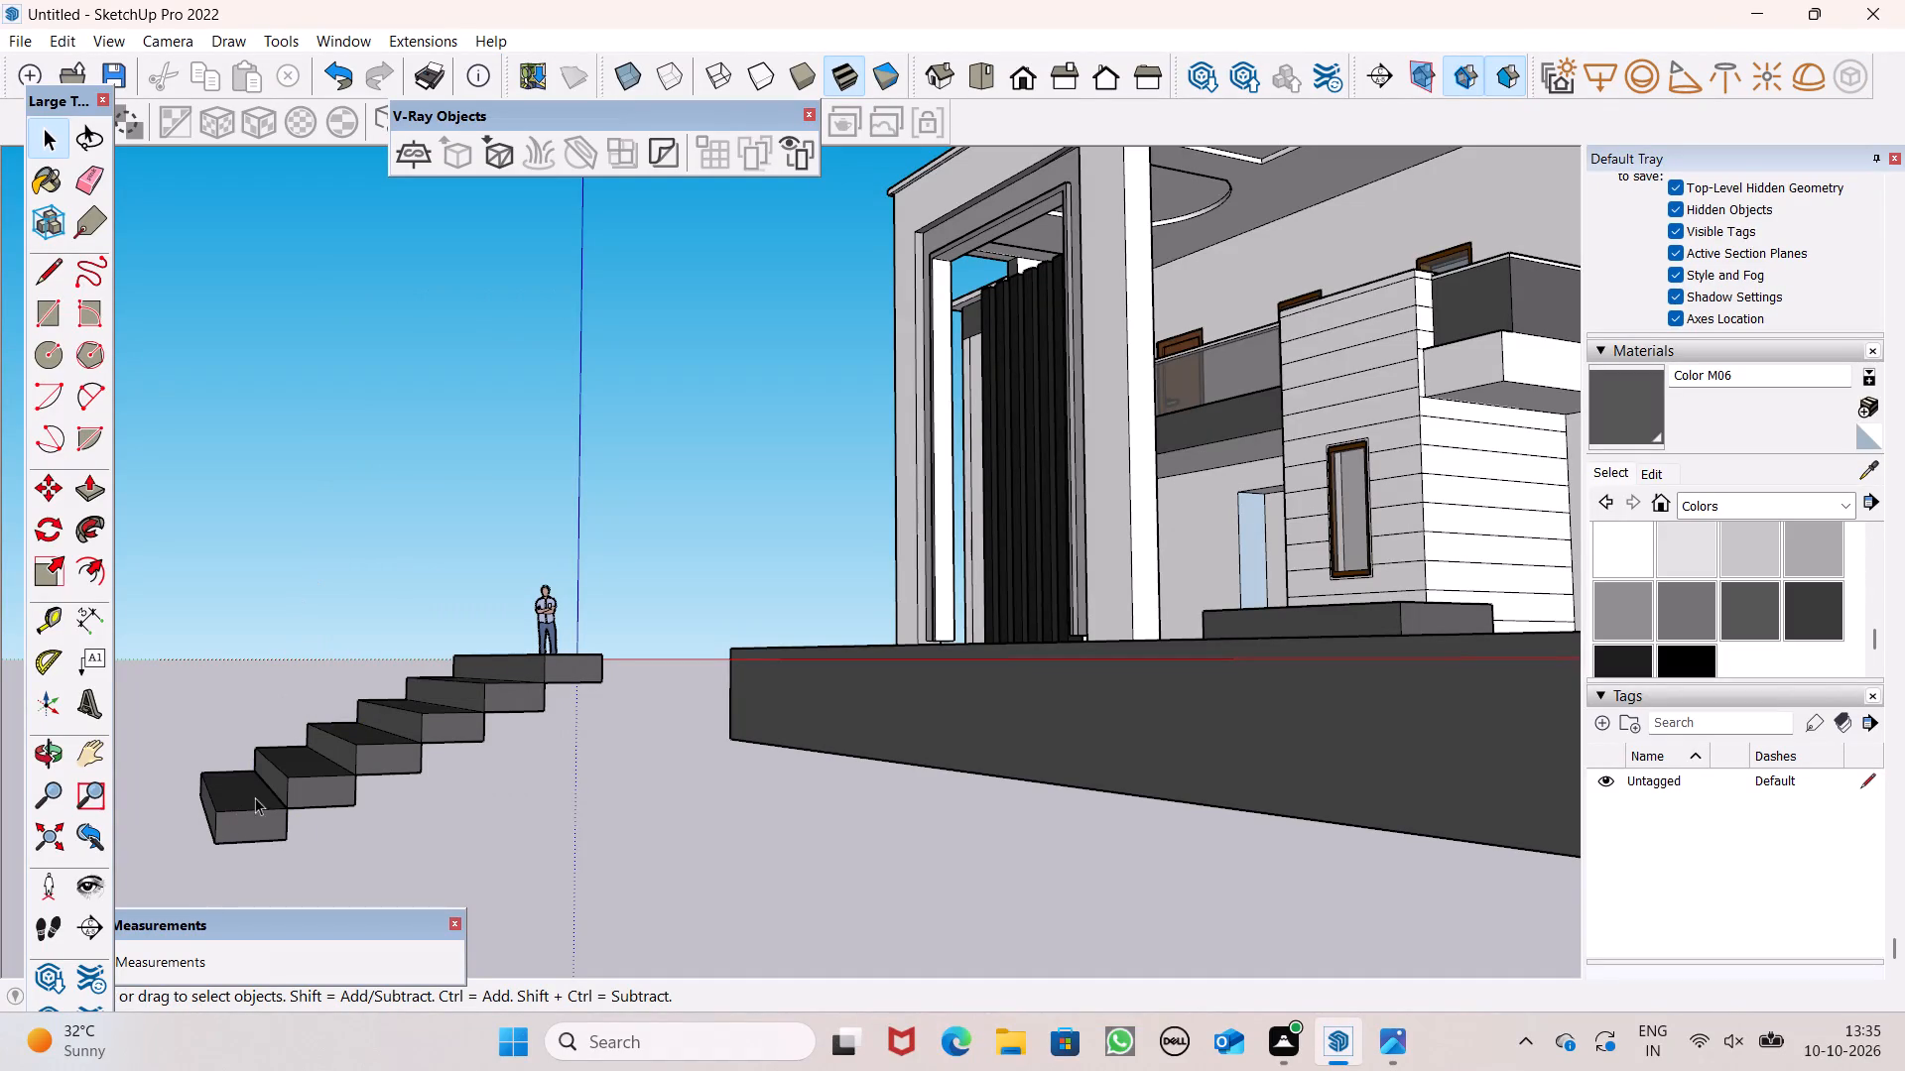
pyautogui.rightClick(271, 756)
pyautogui.click(237, 812)
pyautogui.rightClick(220, 799)
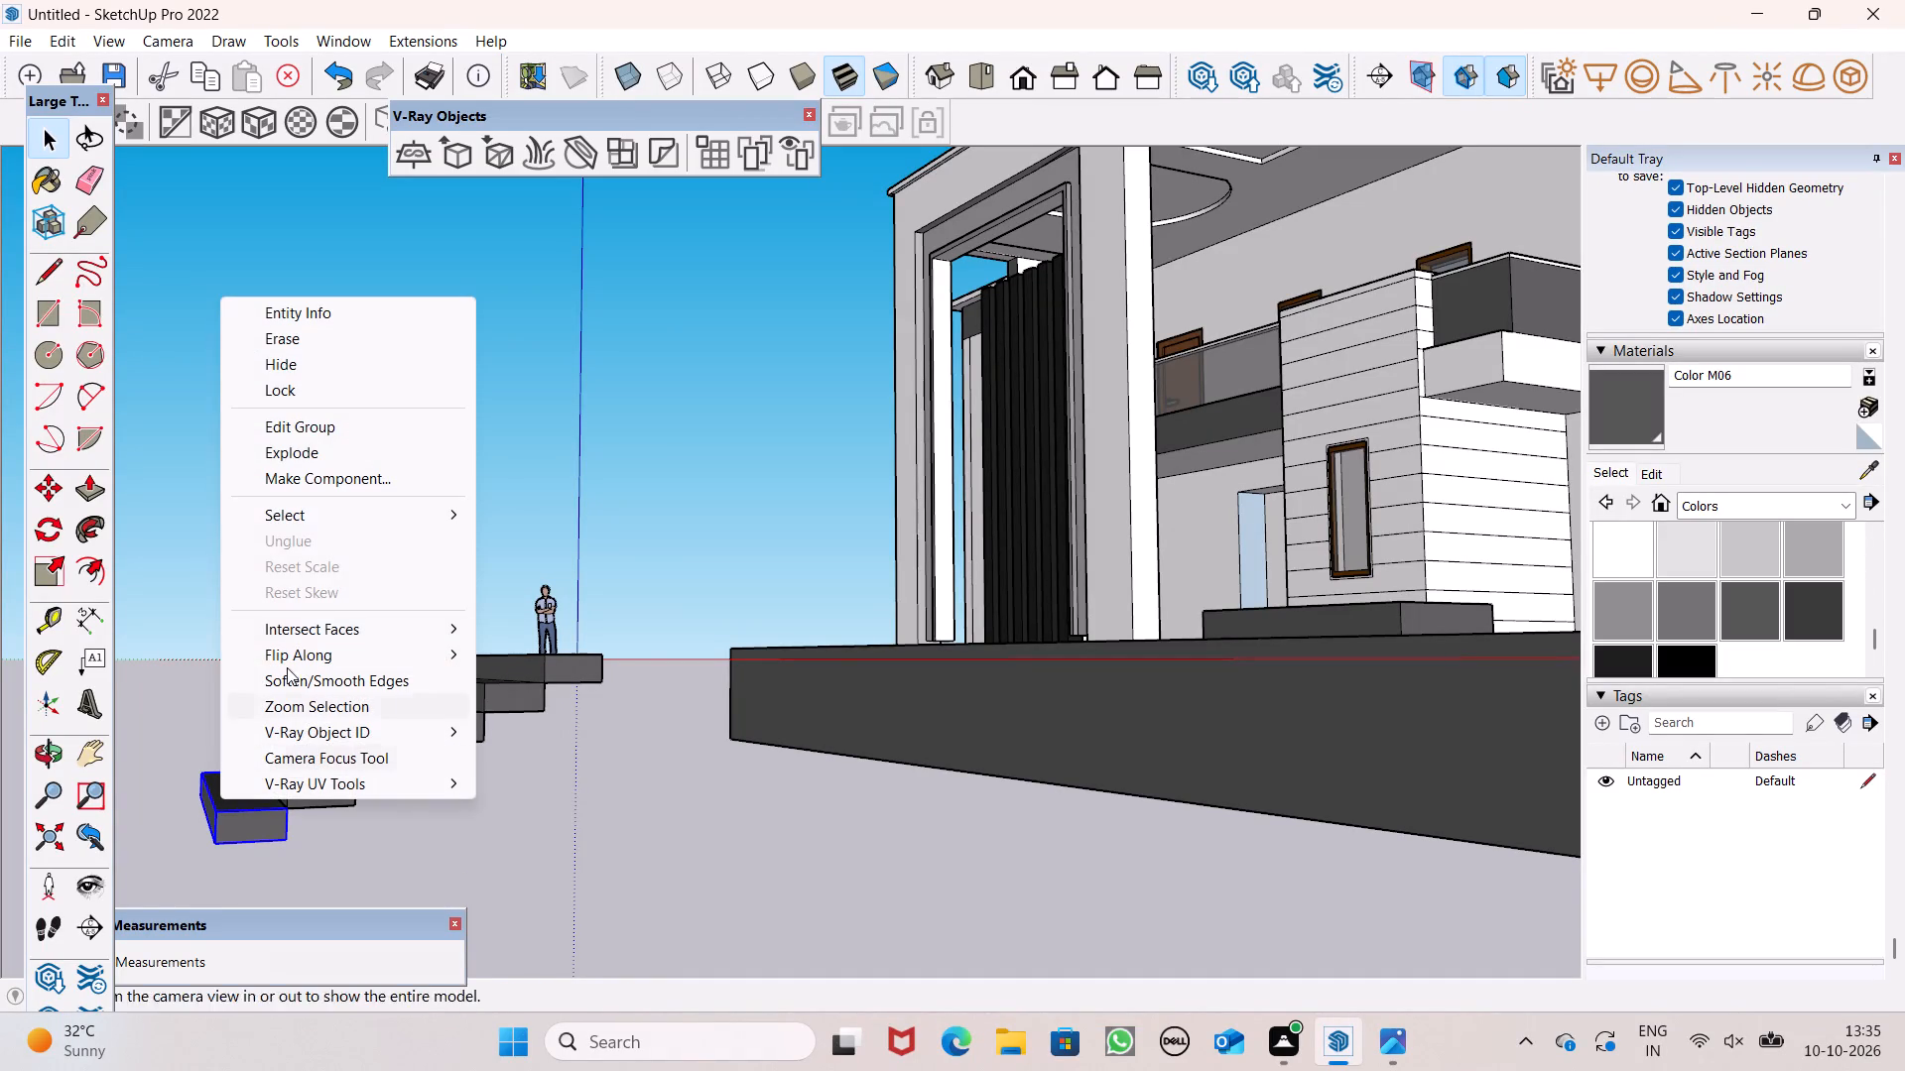
pyautogui.click(402, 459)
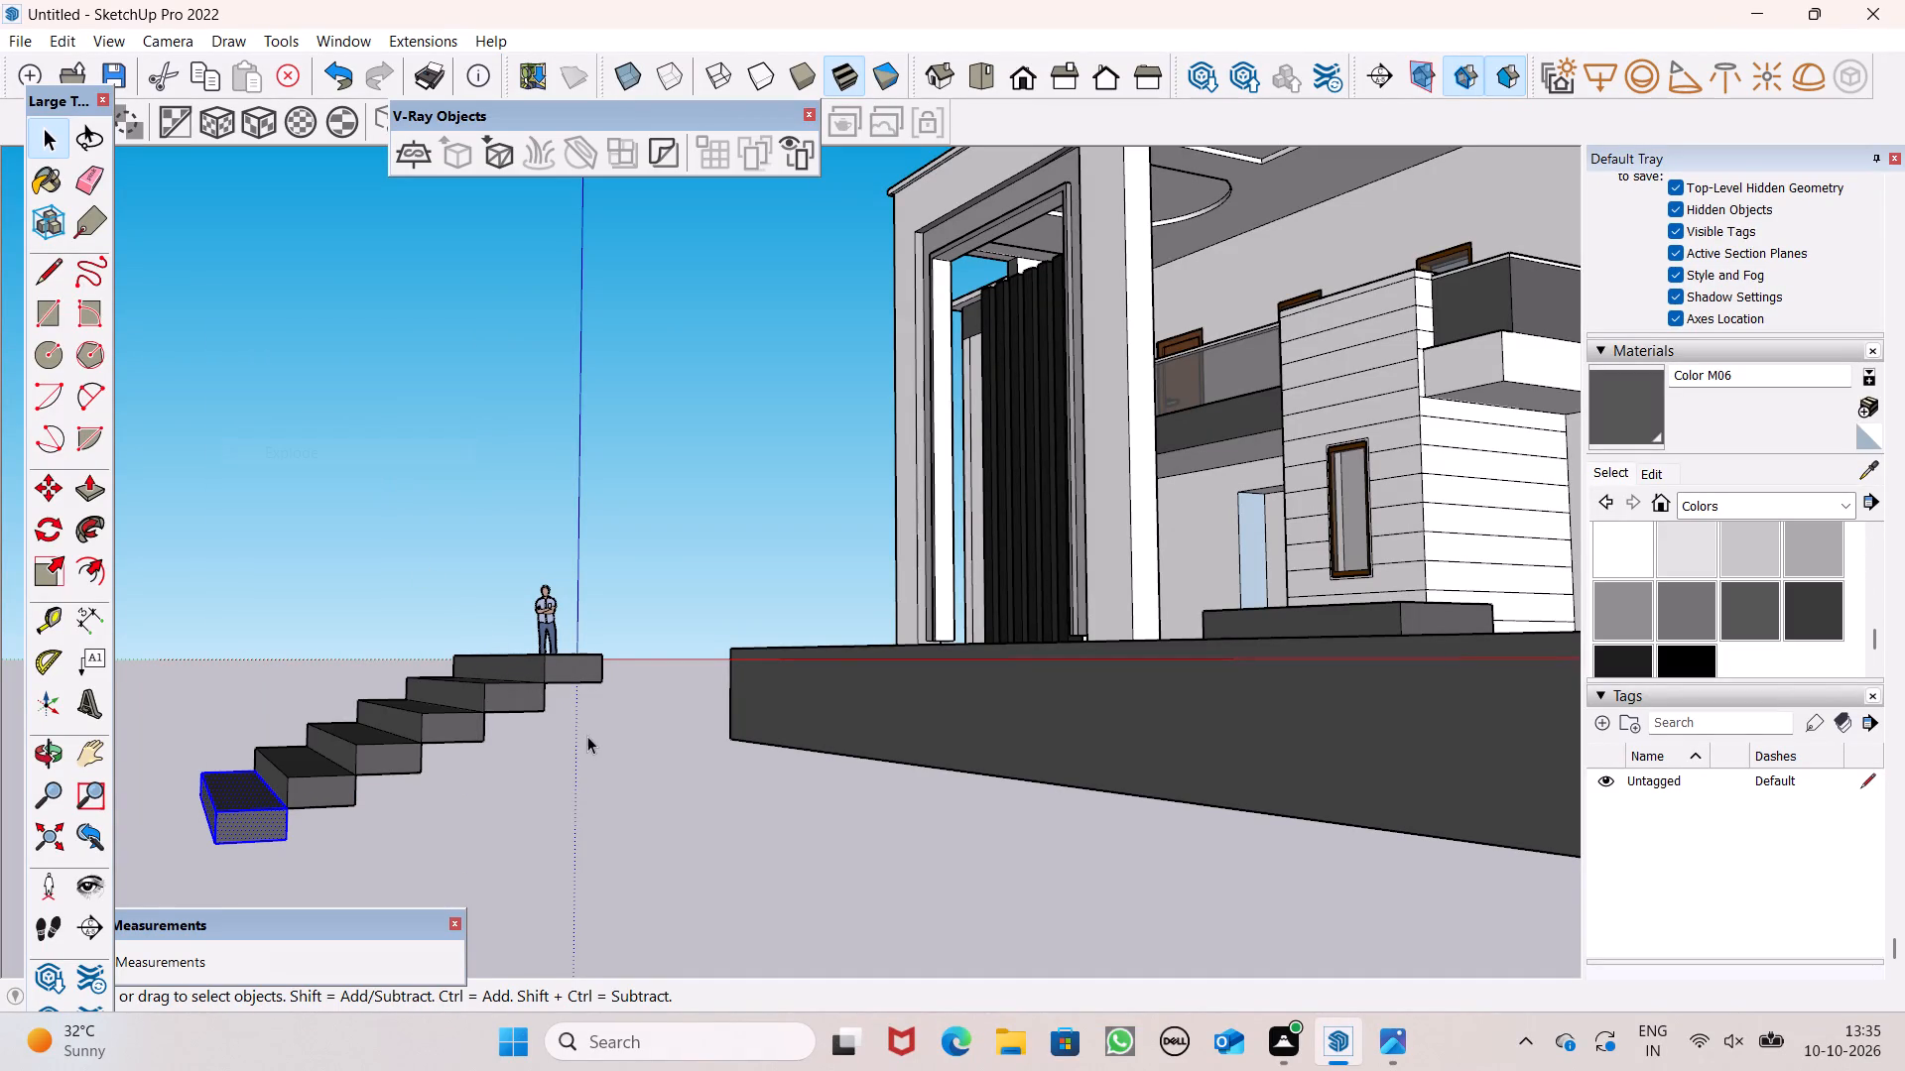
pyautogui.click(587, 736)
# Draw a base line from the lowest step's bottom corner and a vertical from the top slab's underside, closing one stair side with a face.
pyautogui.scroll(-5, 564, 677)
pyautogui.middleClick(572, 758)
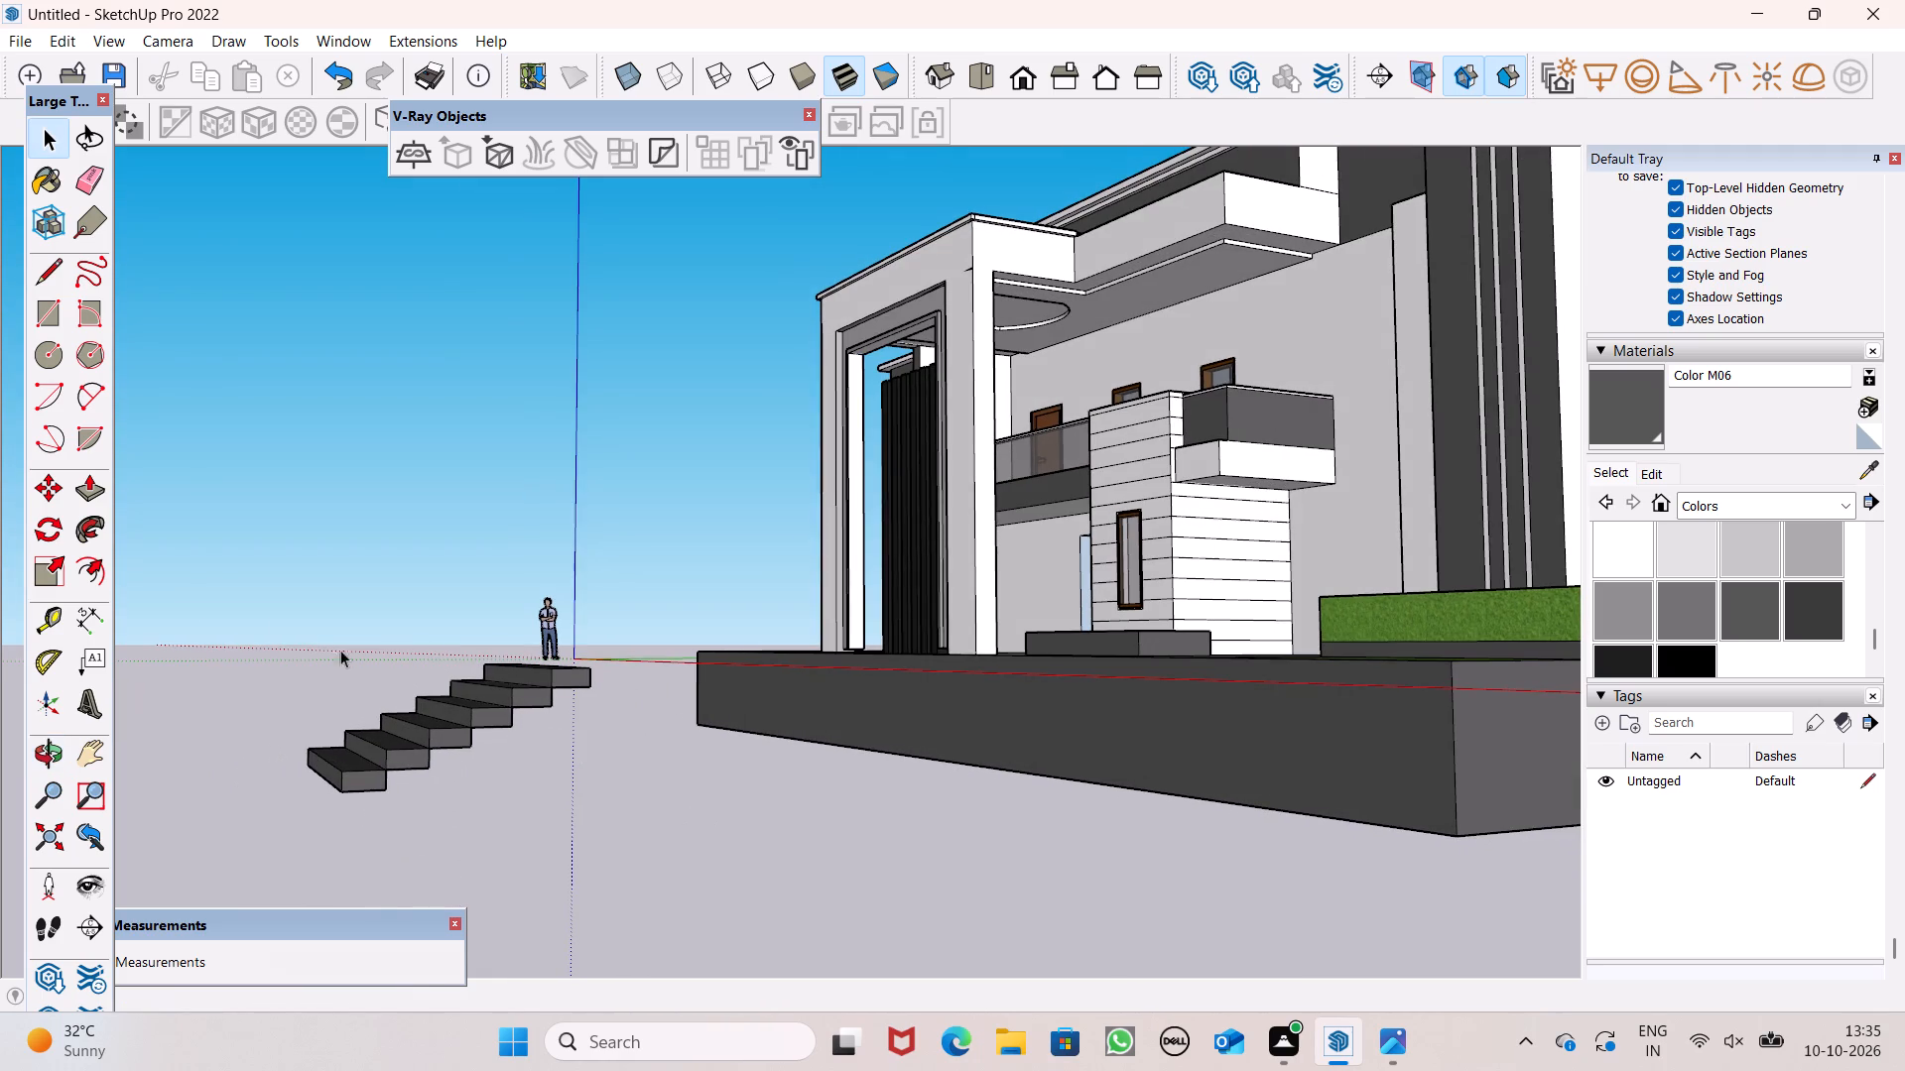
pyautogui.click(47, 274)
pyautogui.scroll(5, 345, 737)
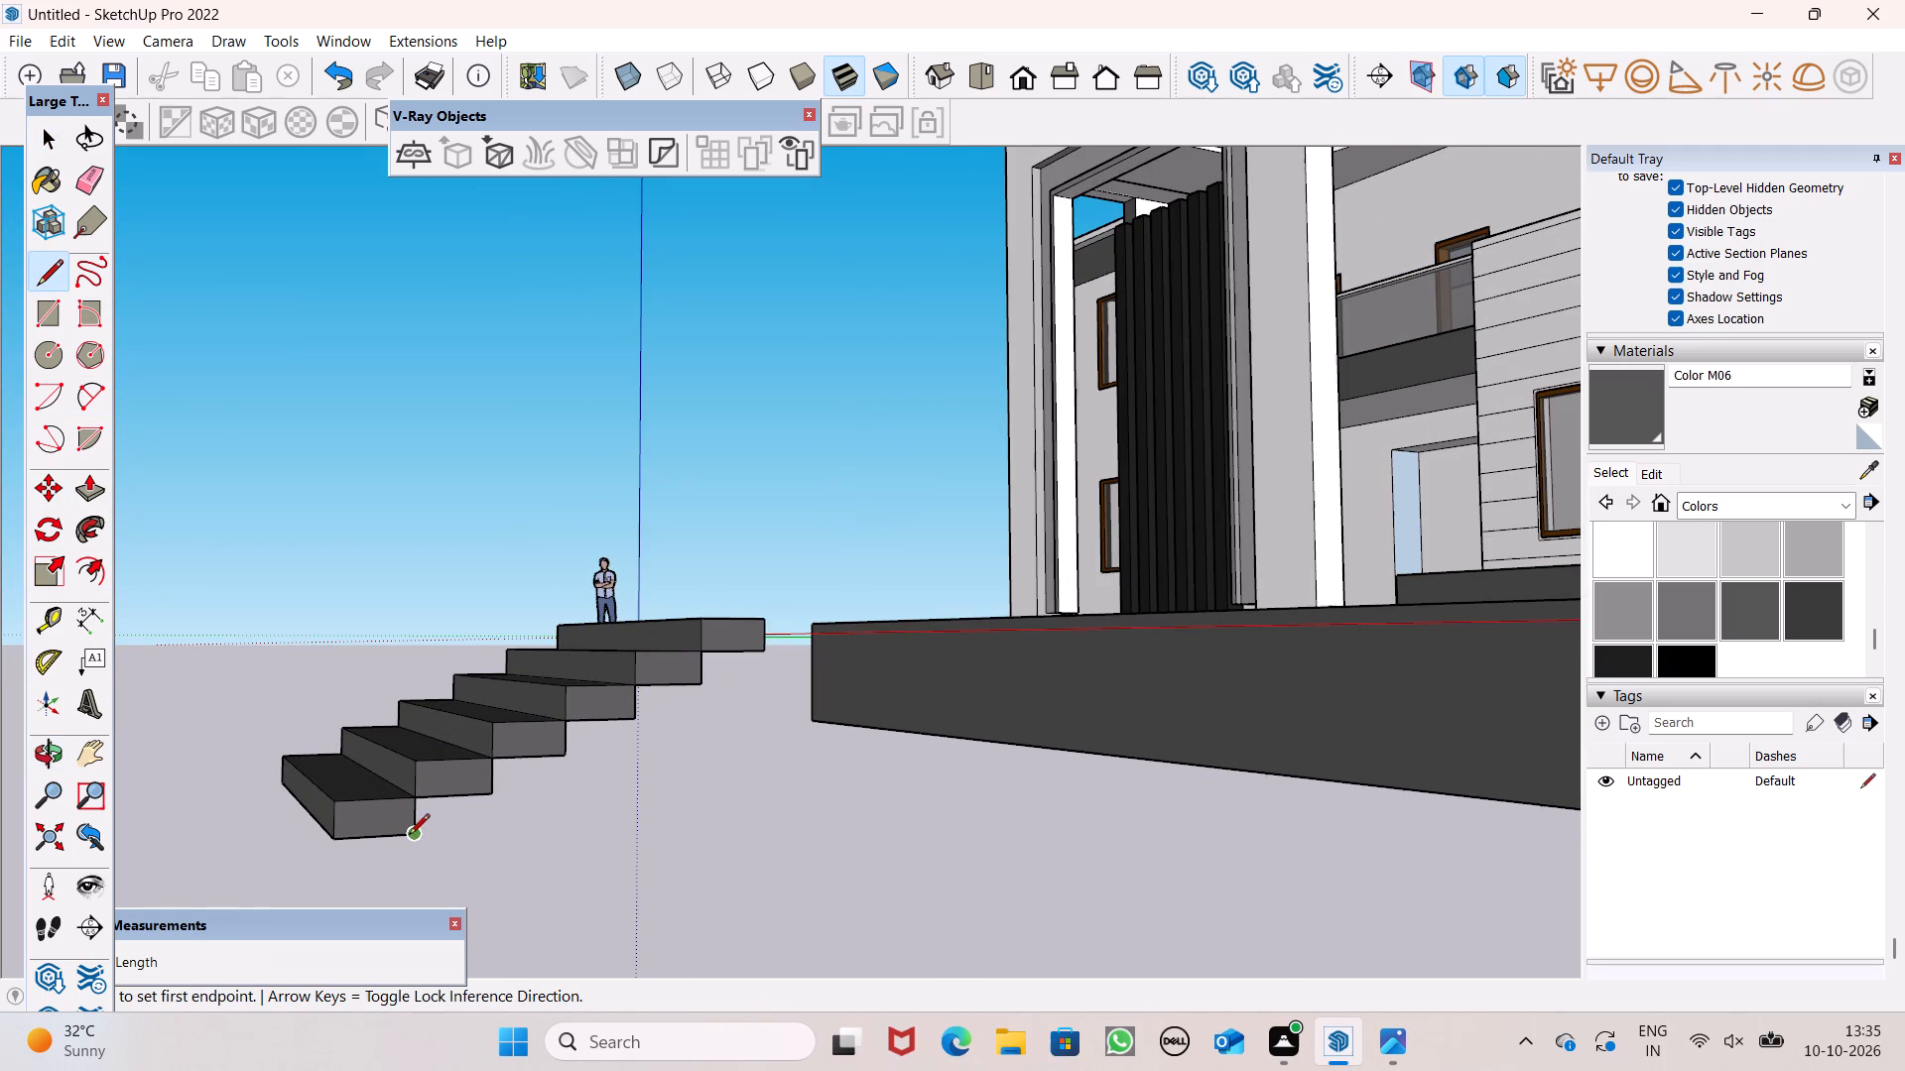
pyautogui.moveTo(411, 836); pyautogui.dragTo(434, 837)
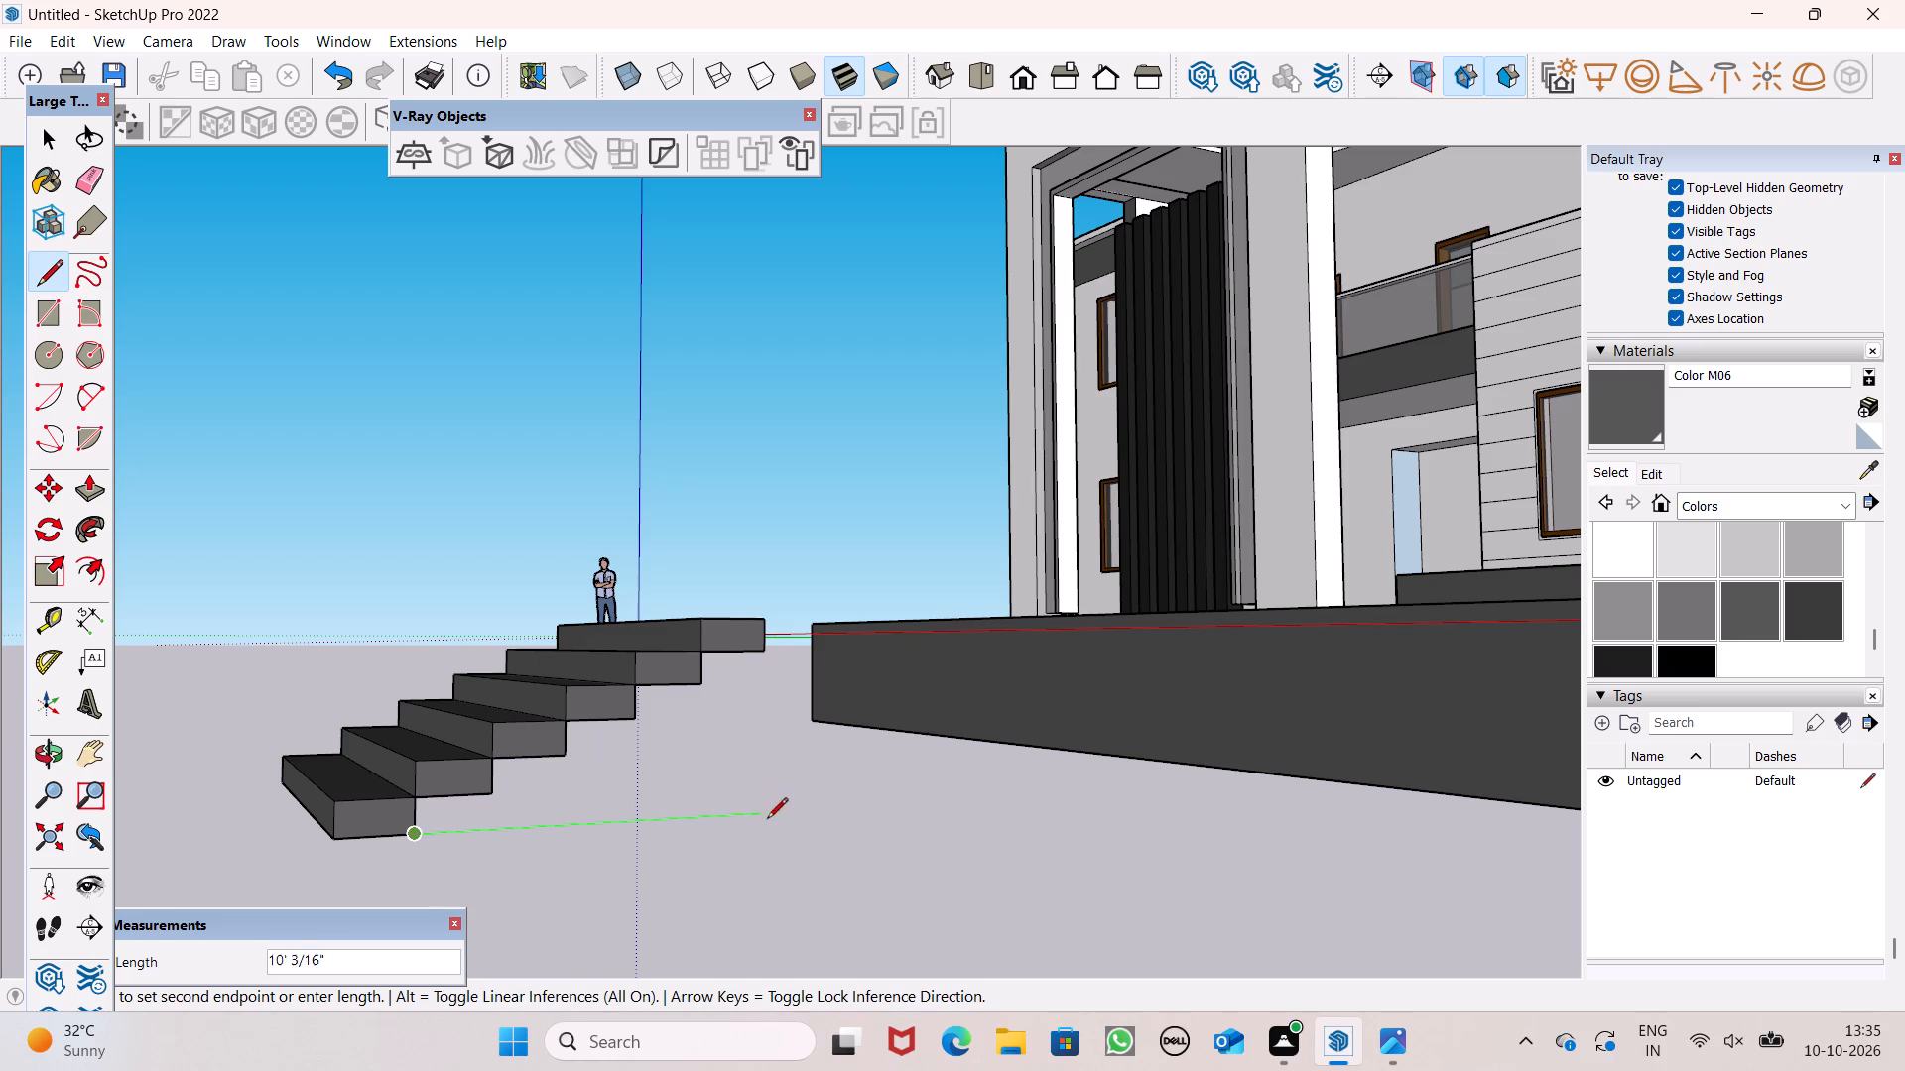
pyautogui.moveTo(770, 818); pyautogui.dragTo(628, 847, button='middle')
pyautogui.click(511, 868)
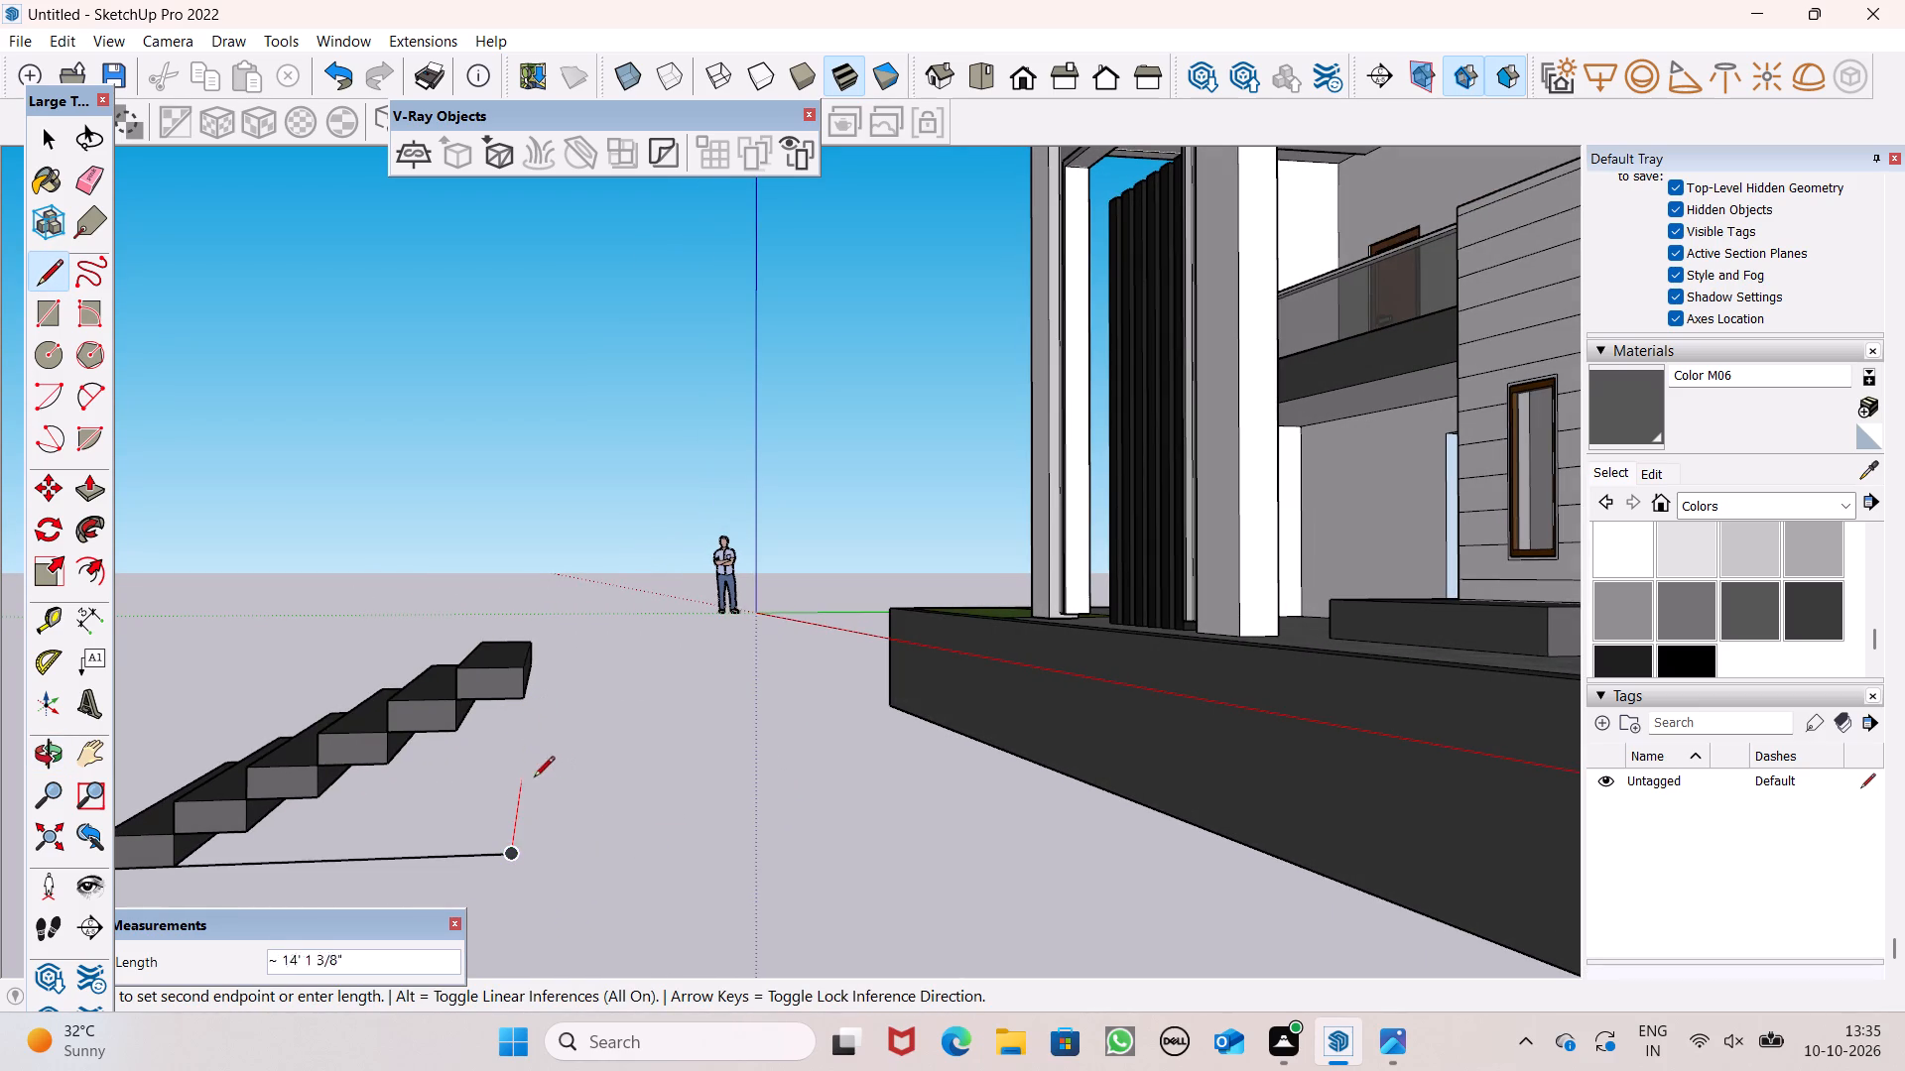
pyautogui.press('space')
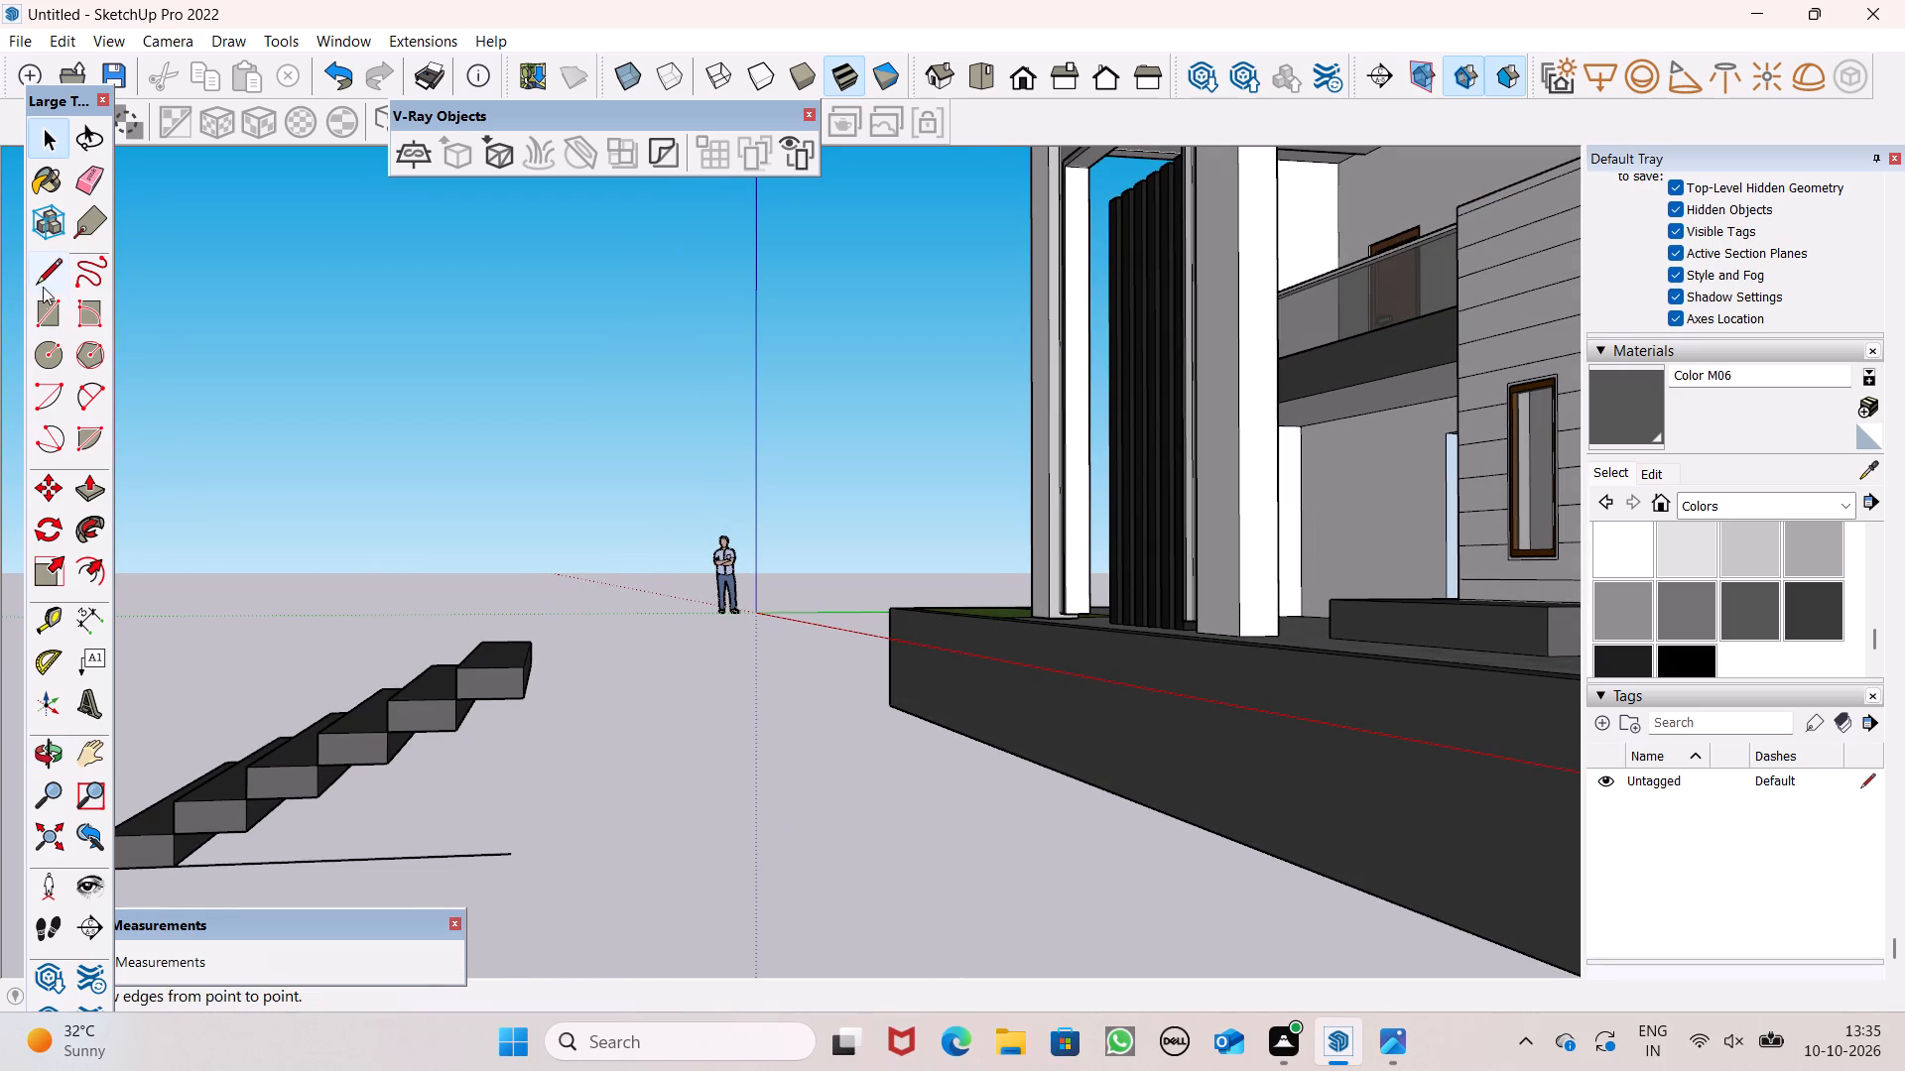
pyautogui.click(43, 276)
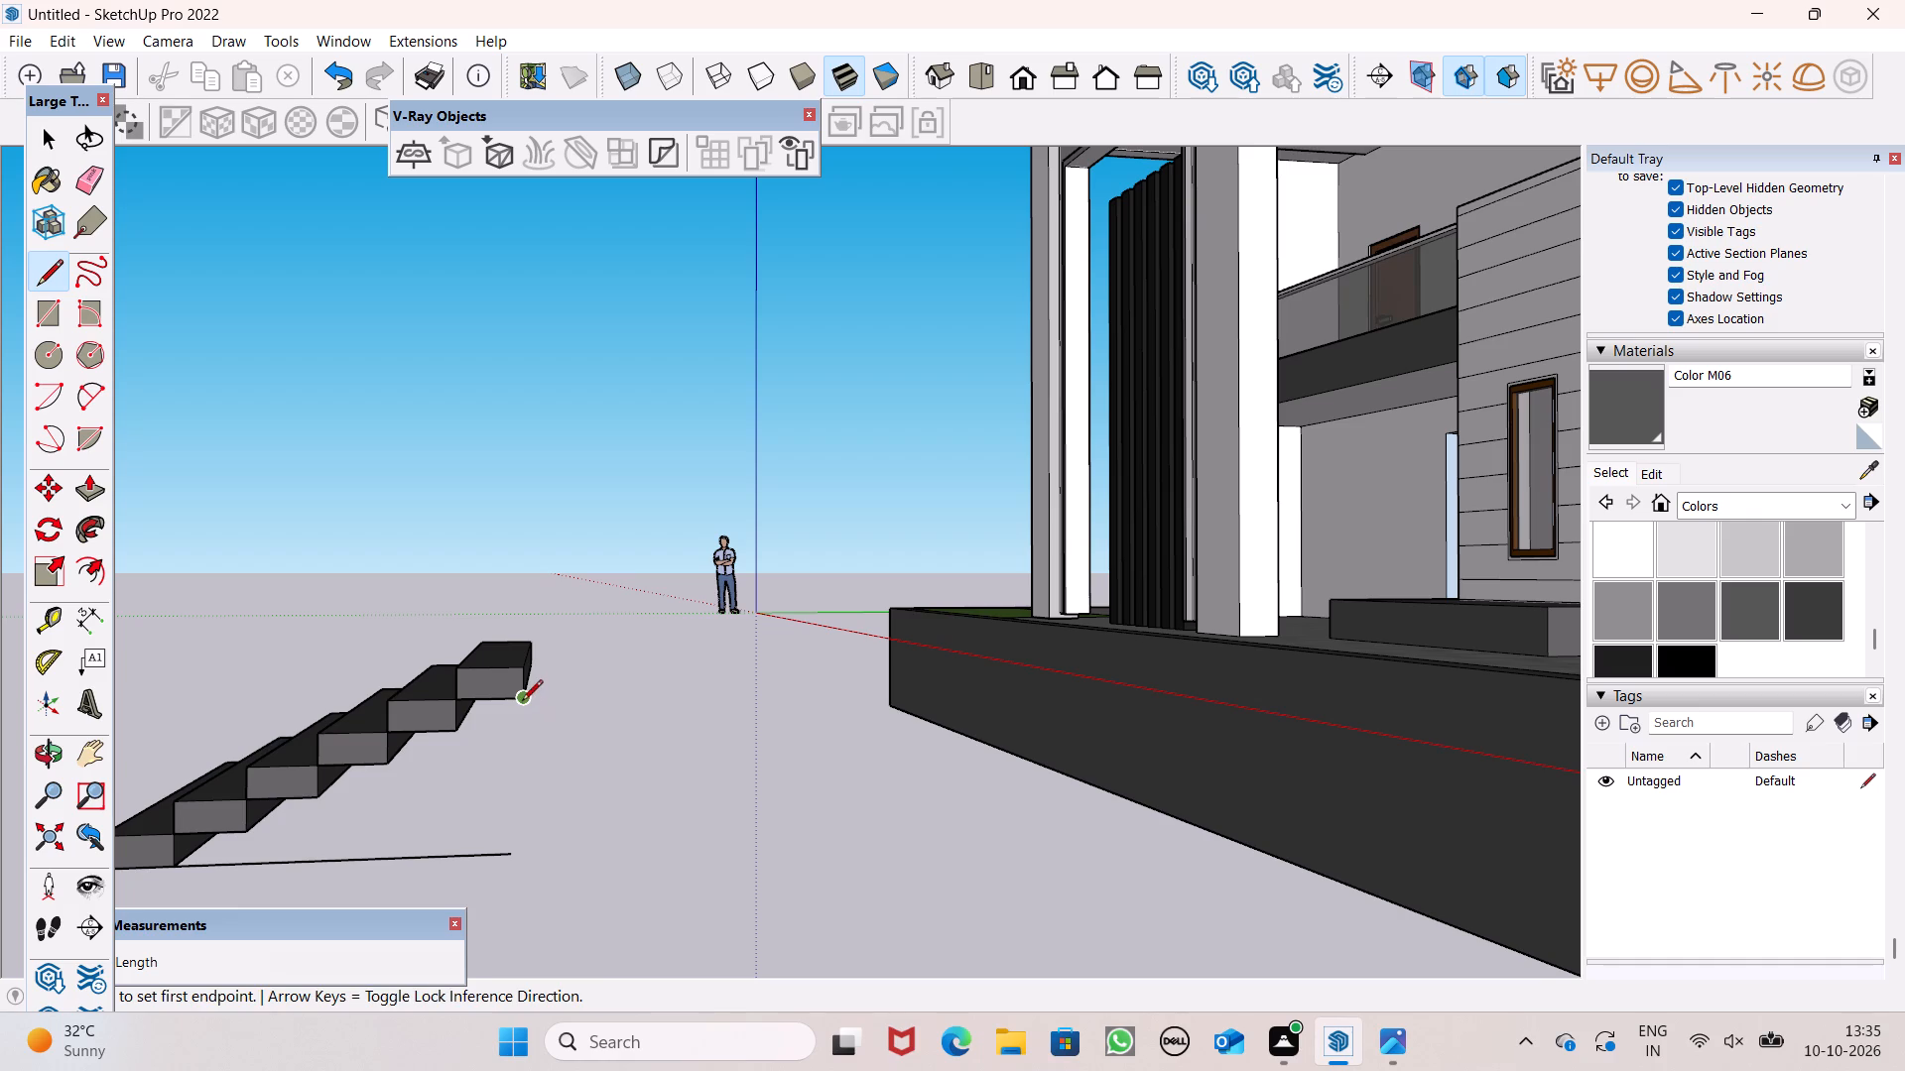
pyautogui.click(522, 702)
pyautogui.click(529, 848)
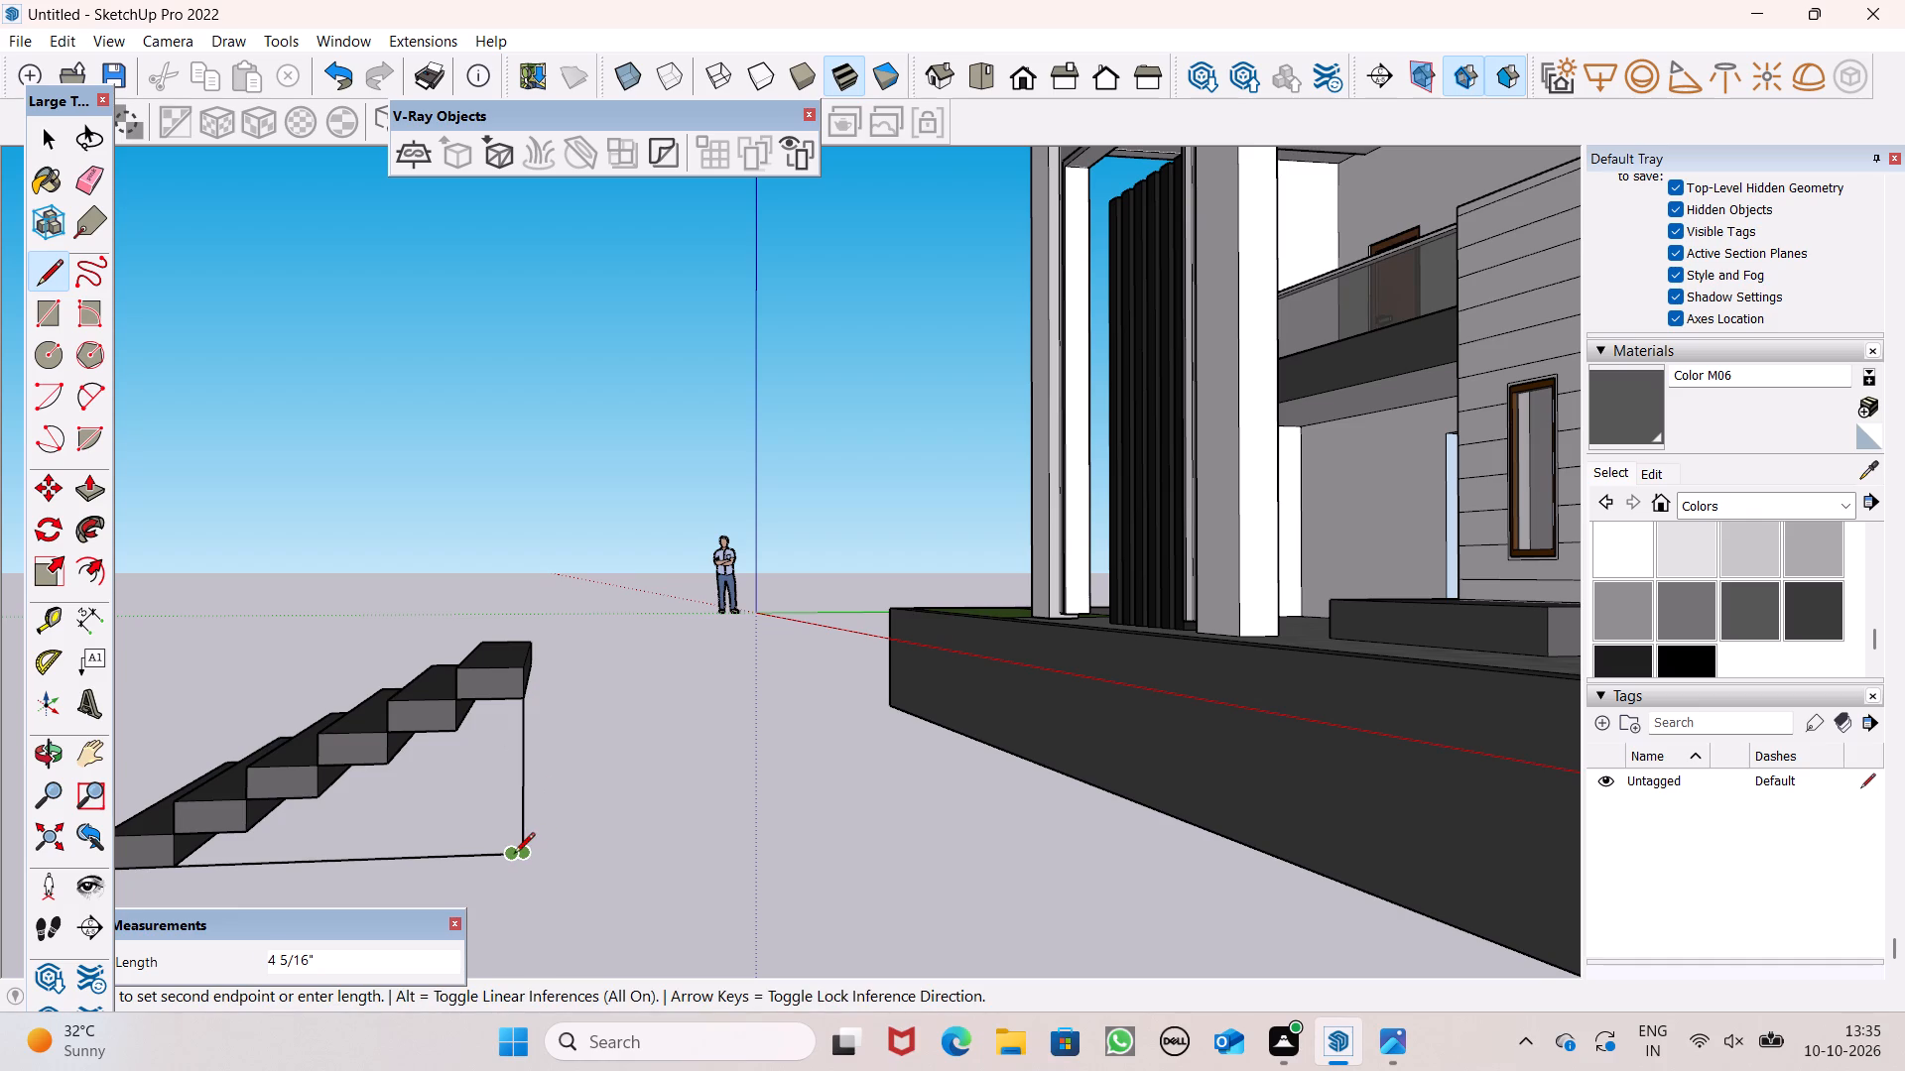
pyautogui.click(514, 855)
pyautogui.press('v')
pyautogui.scroll(-6, 672, 801)
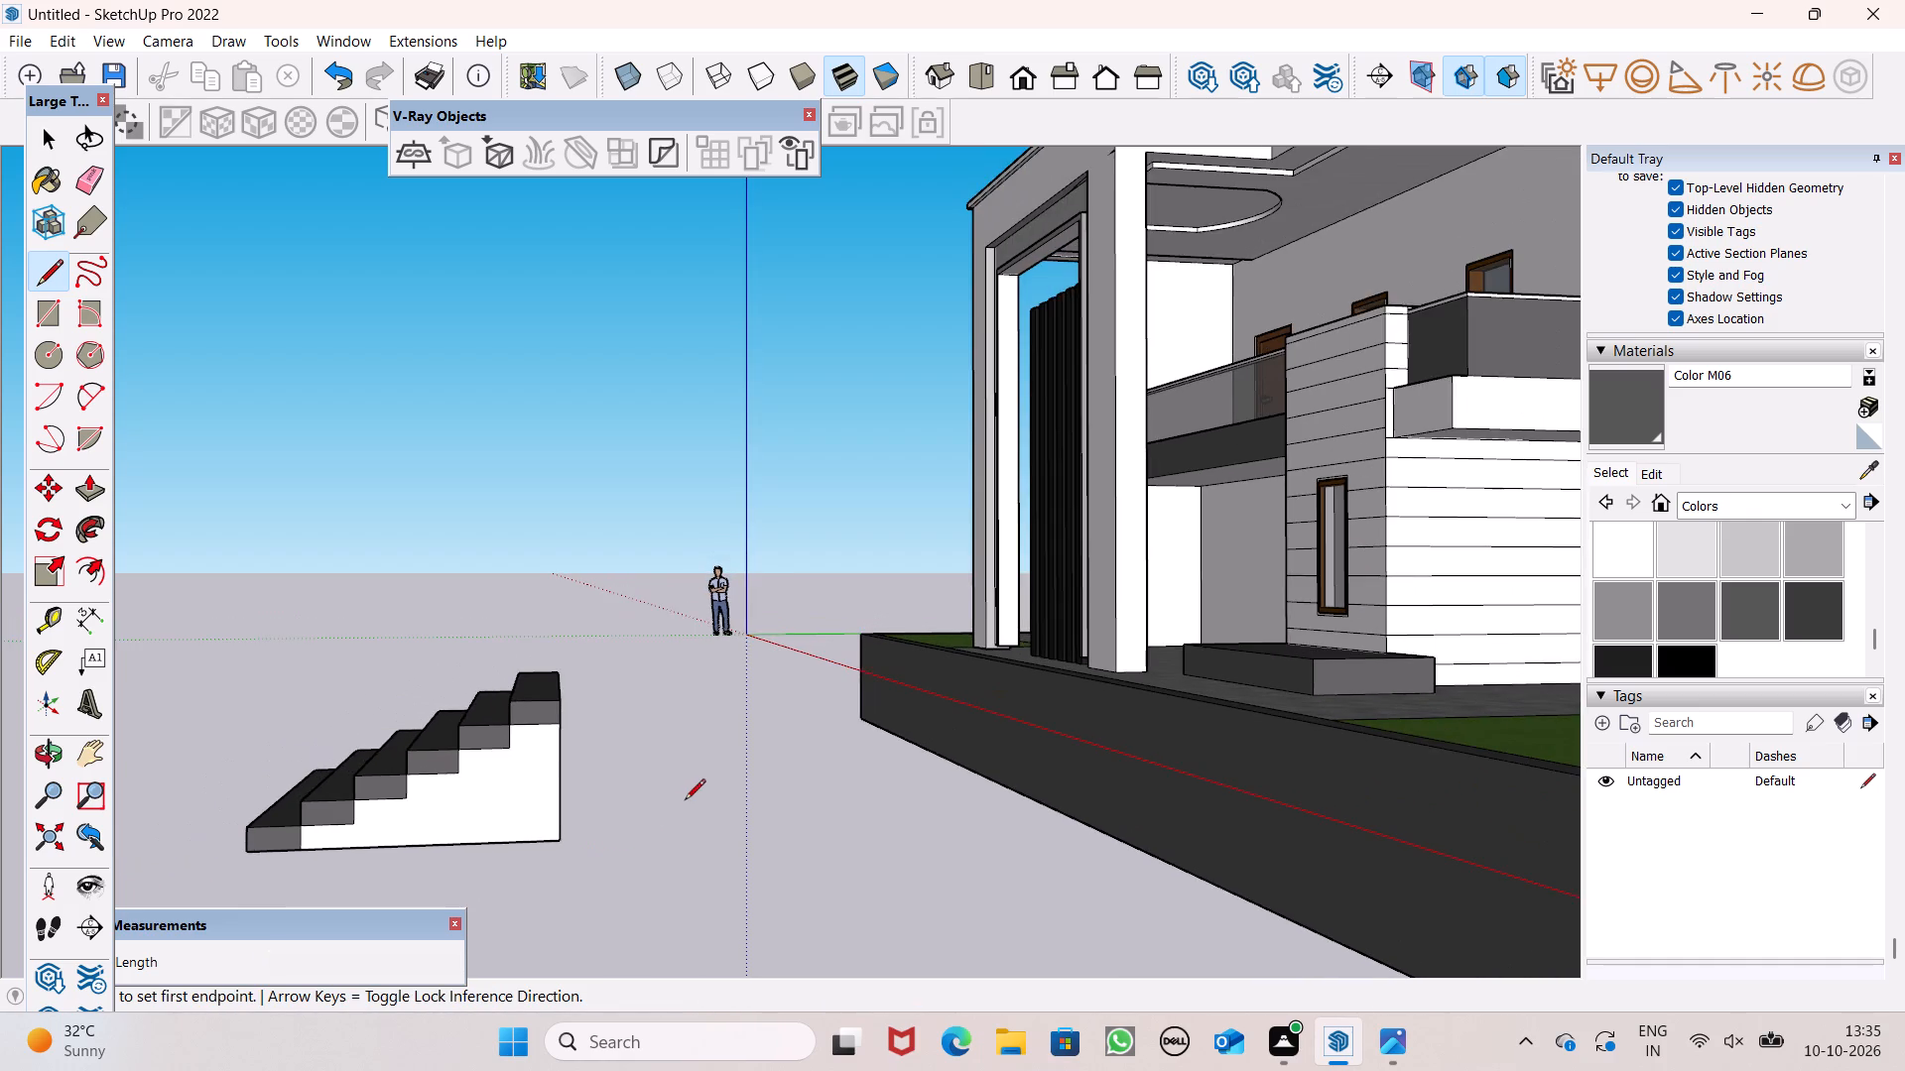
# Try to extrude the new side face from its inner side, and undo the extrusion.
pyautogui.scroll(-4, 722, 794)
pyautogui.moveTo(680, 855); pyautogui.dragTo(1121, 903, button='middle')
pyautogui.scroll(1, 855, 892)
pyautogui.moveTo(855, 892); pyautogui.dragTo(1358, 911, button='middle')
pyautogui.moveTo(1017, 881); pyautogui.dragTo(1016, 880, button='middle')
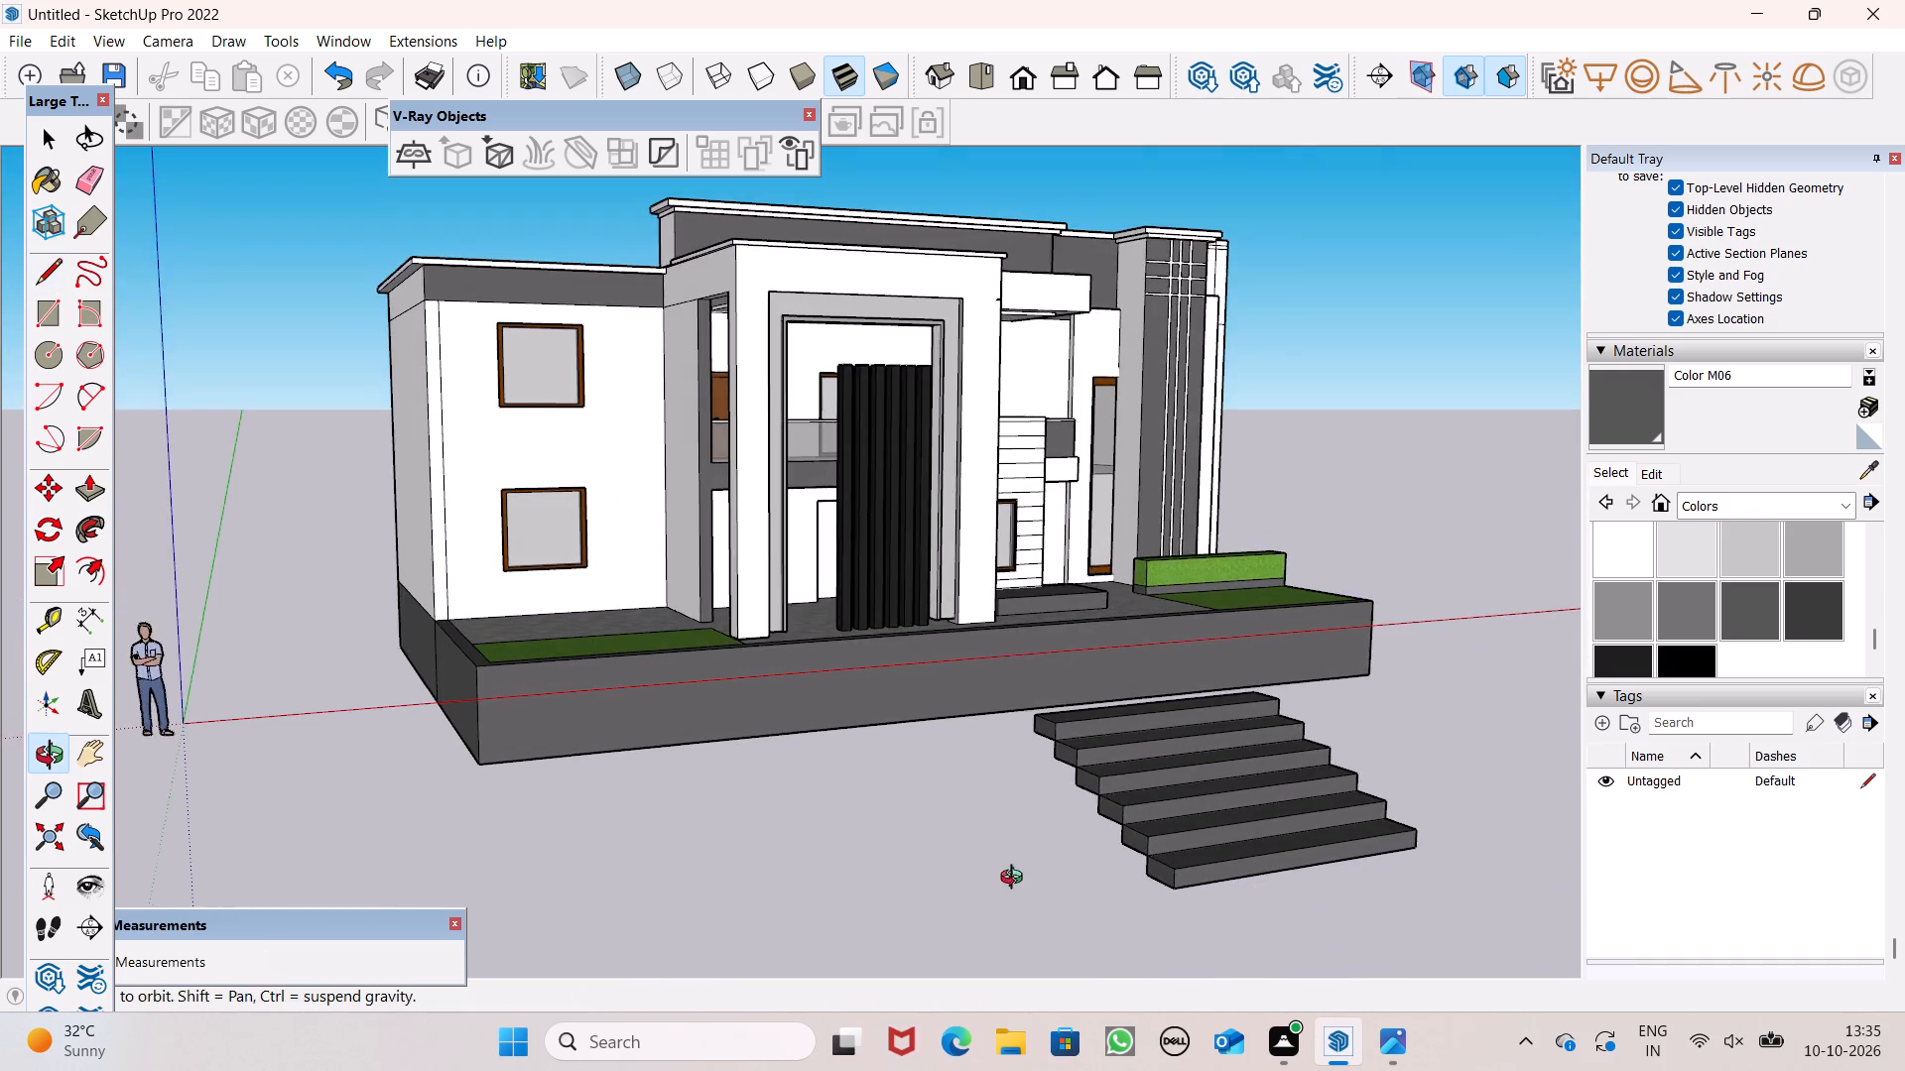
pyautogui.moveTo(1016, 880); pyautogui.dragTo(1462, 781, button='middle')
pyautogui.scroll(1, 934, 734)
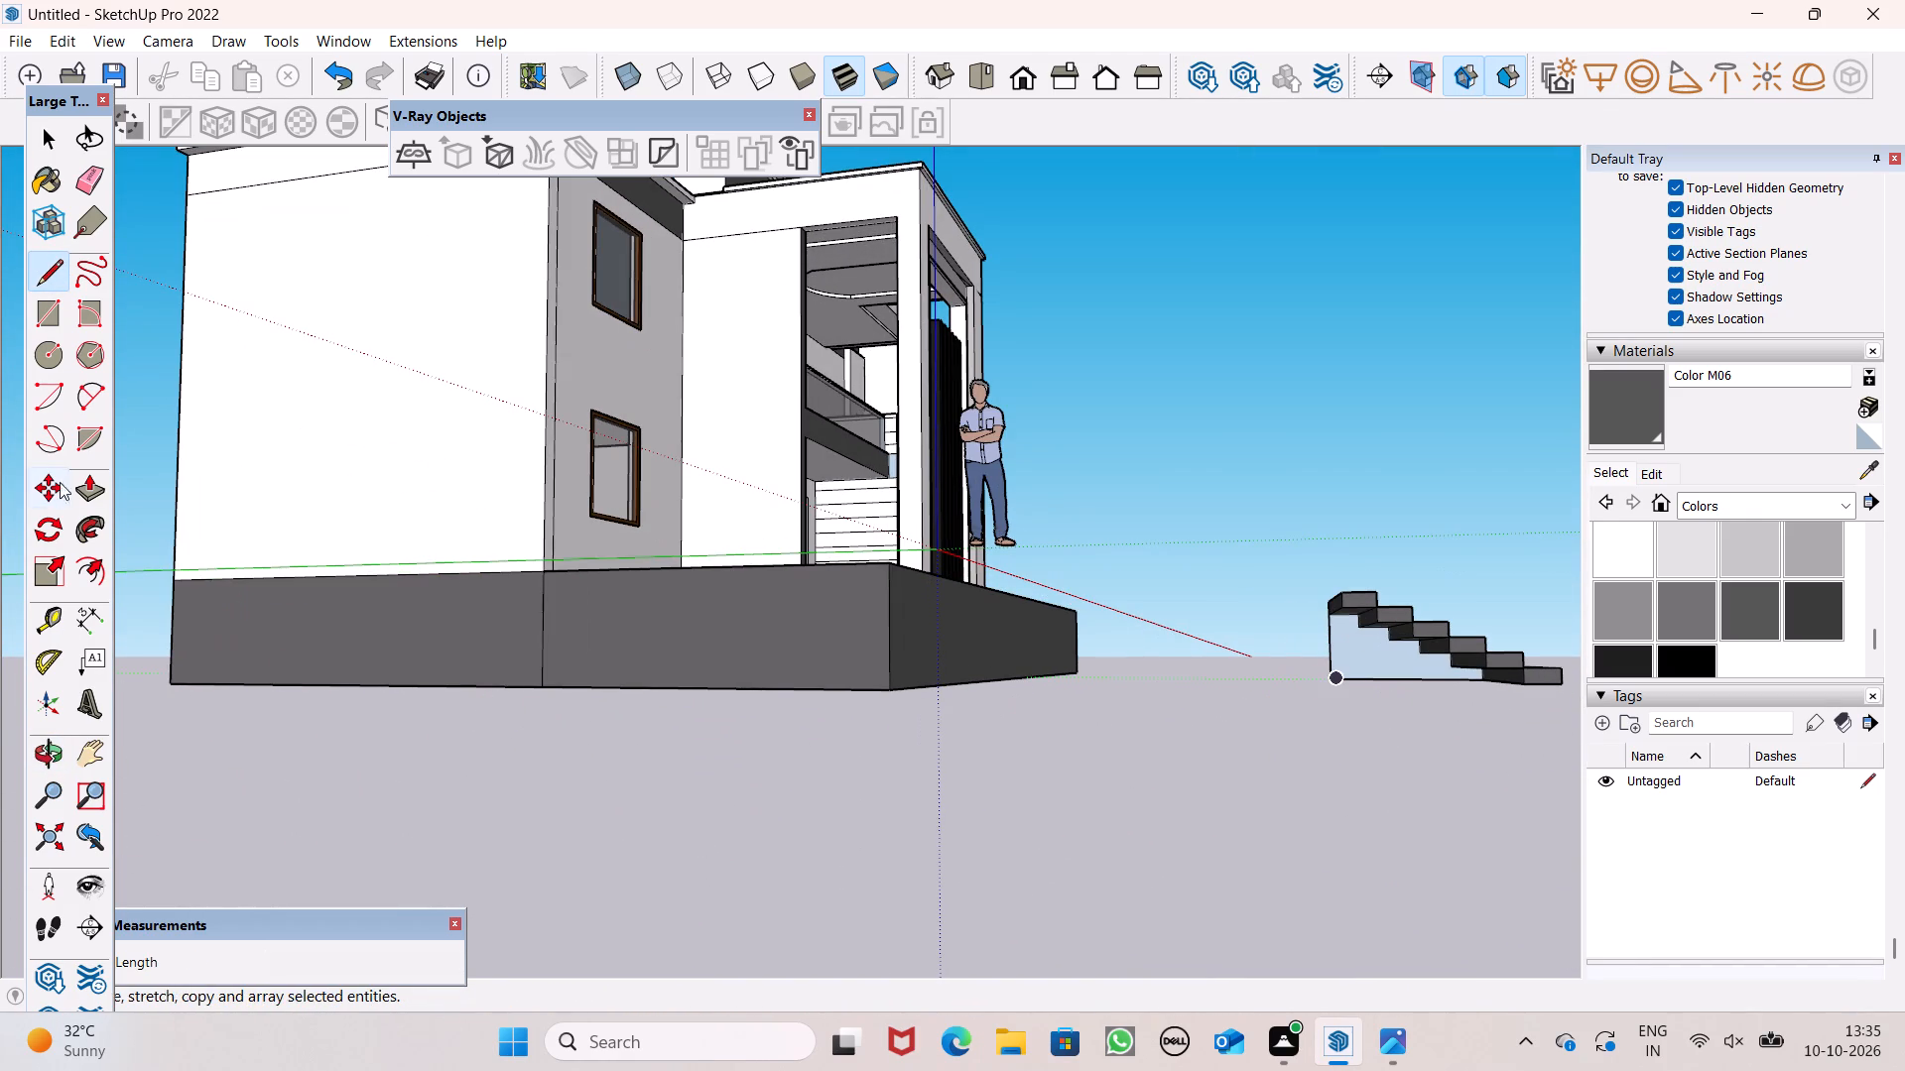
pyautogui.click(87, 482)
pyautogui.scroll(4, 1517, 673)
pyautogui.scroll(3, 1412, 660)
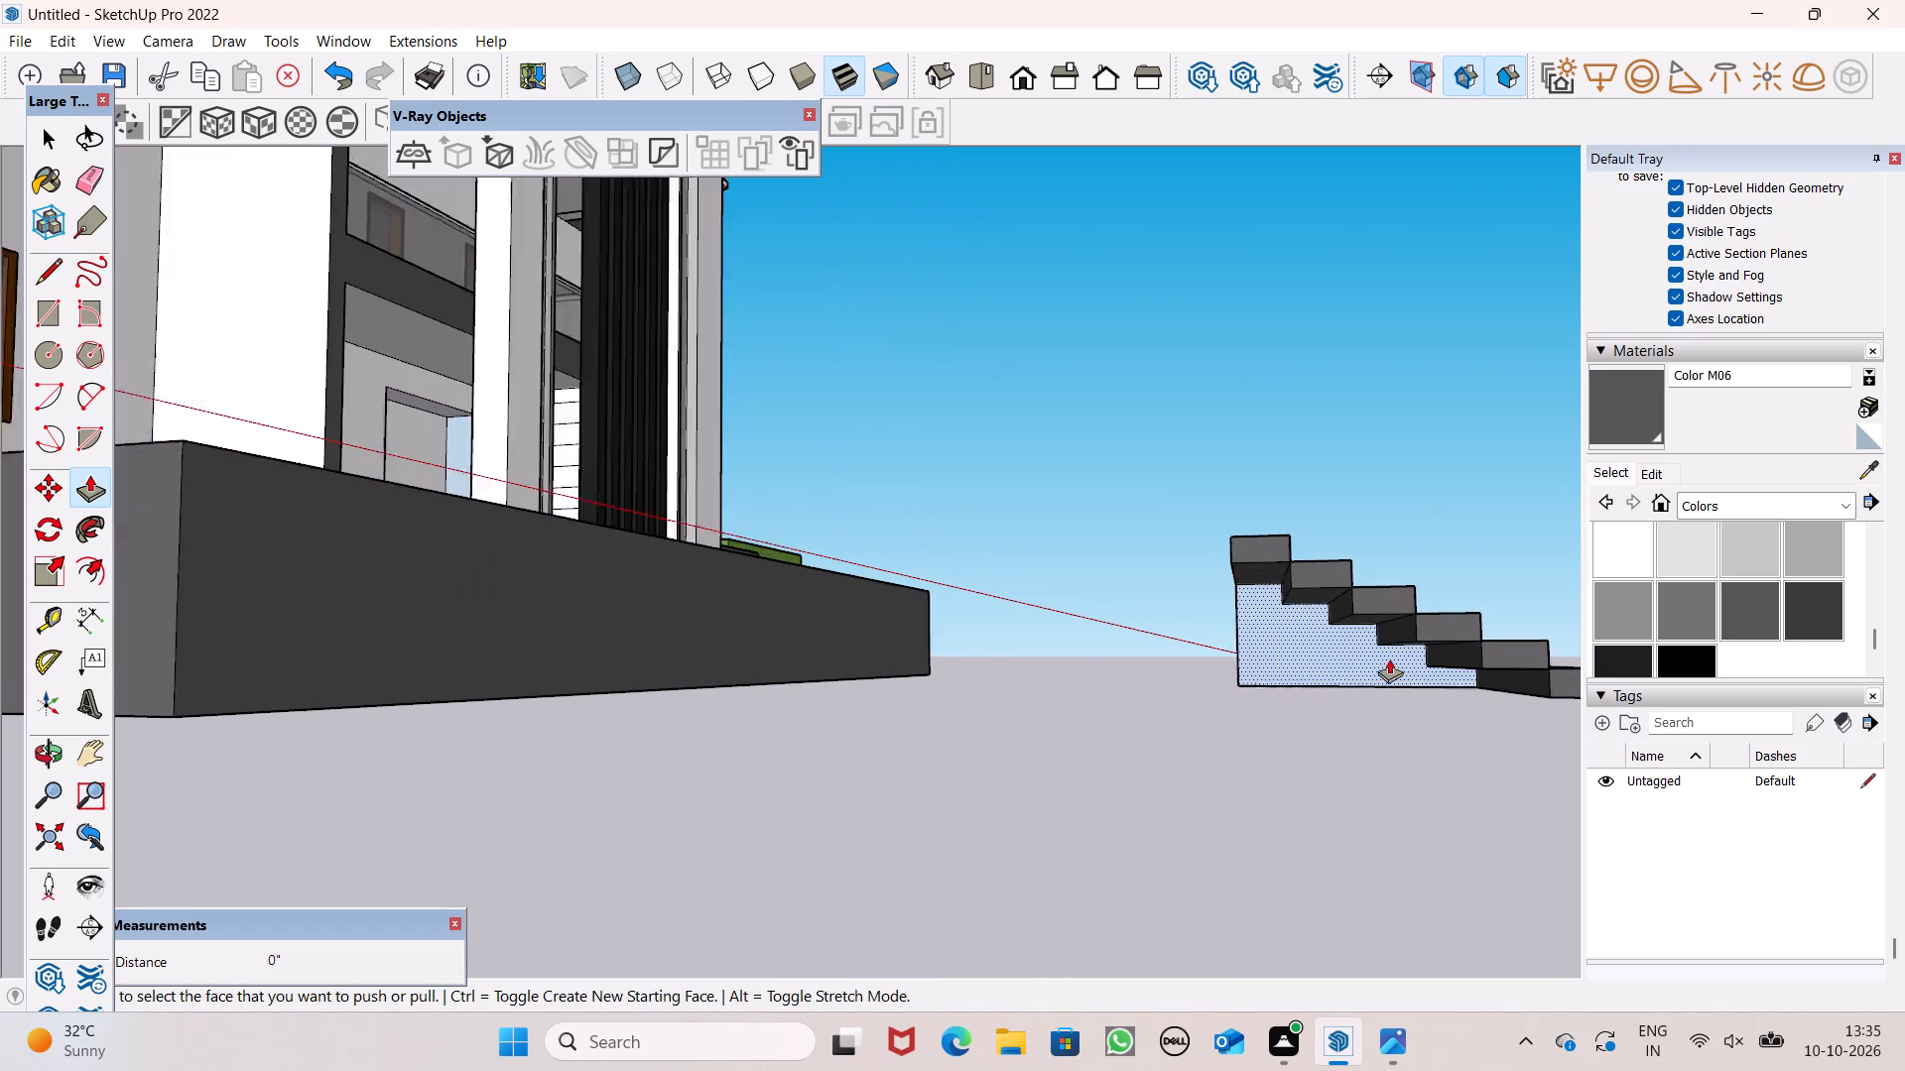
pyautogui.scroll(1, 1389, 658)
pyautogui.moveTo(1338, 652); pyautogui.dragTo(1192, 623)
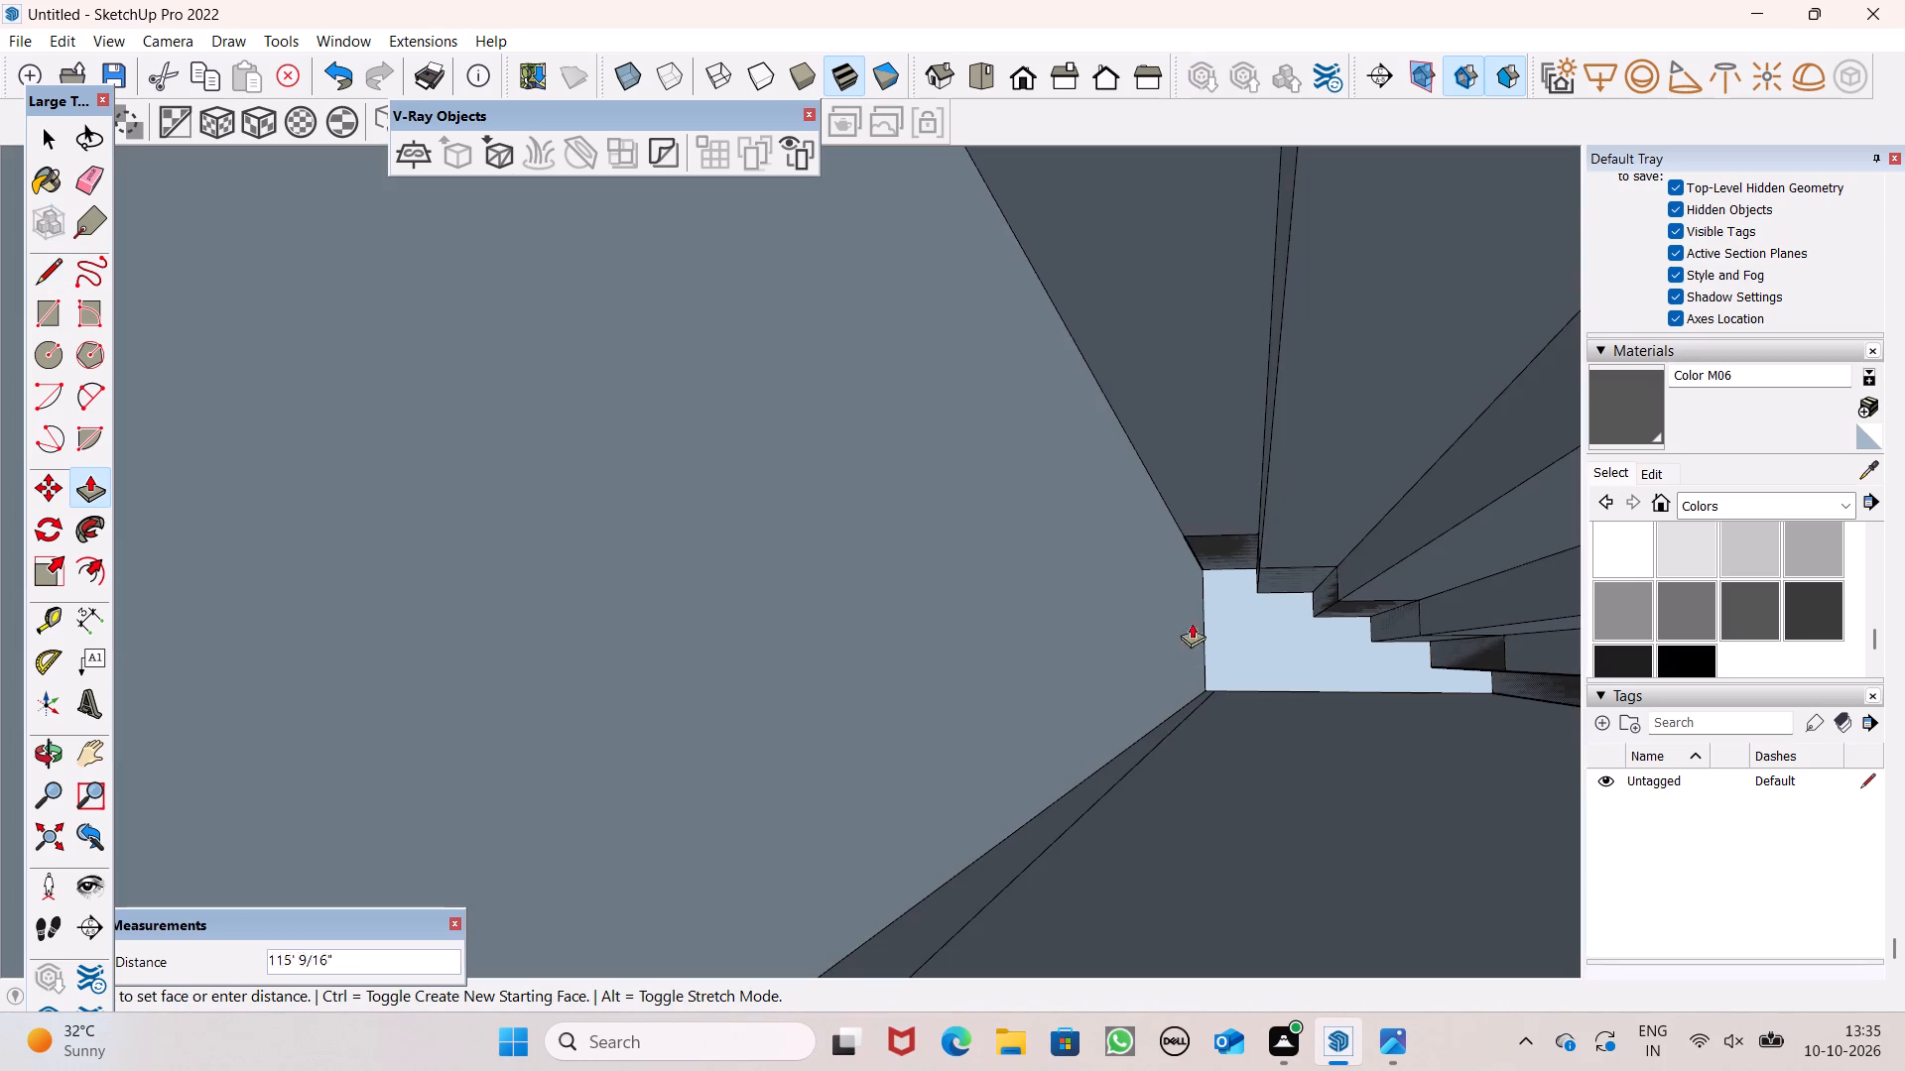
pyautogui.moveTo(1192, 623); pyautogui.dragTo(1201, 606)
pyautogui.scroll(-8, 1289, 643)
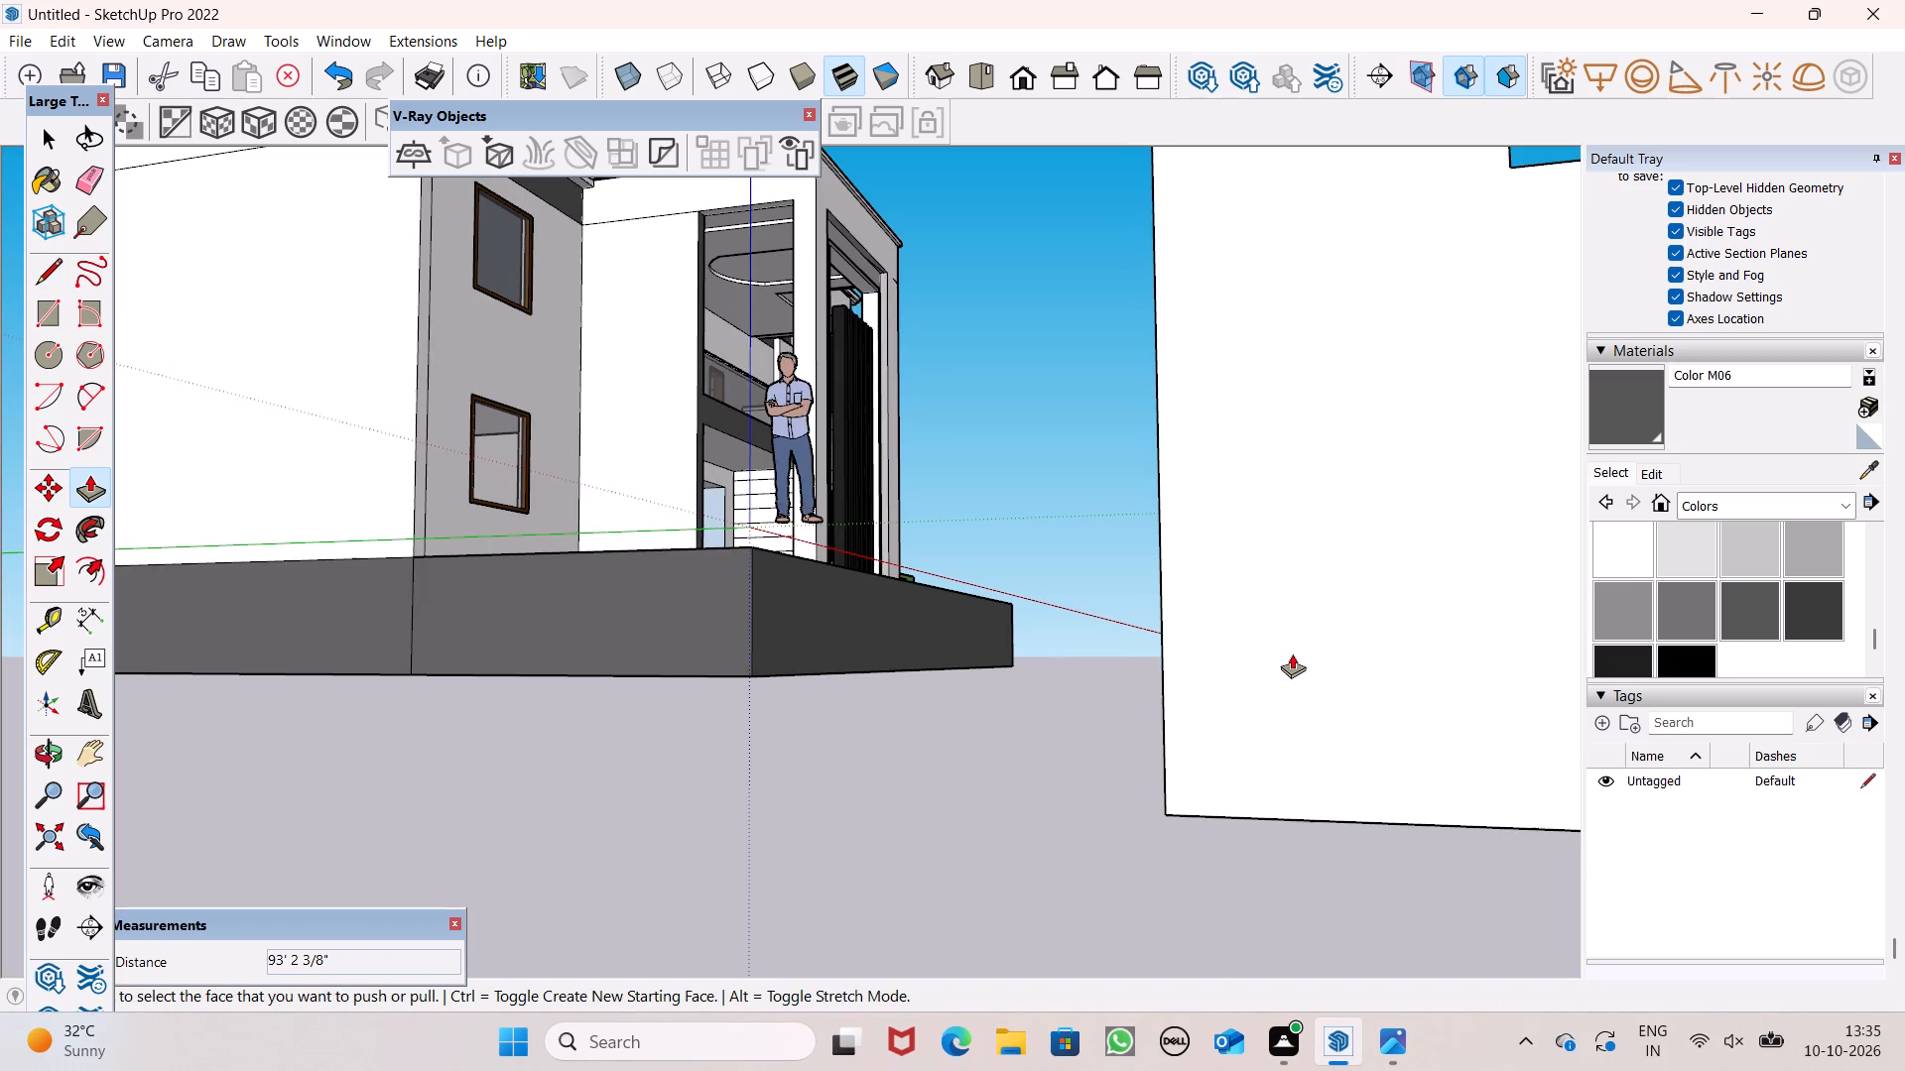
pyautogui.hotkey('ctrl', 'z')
# Extrude the side face beneath the steps by 15' 2" across the full stair width.
pyautogui.scroll(-5, 1286, 664)
pyautogui.moveTo(1335, 692); pyautogui.dragTo(1479, 903, button='middle')
pyautogui.scroll(7, 1313, 730)
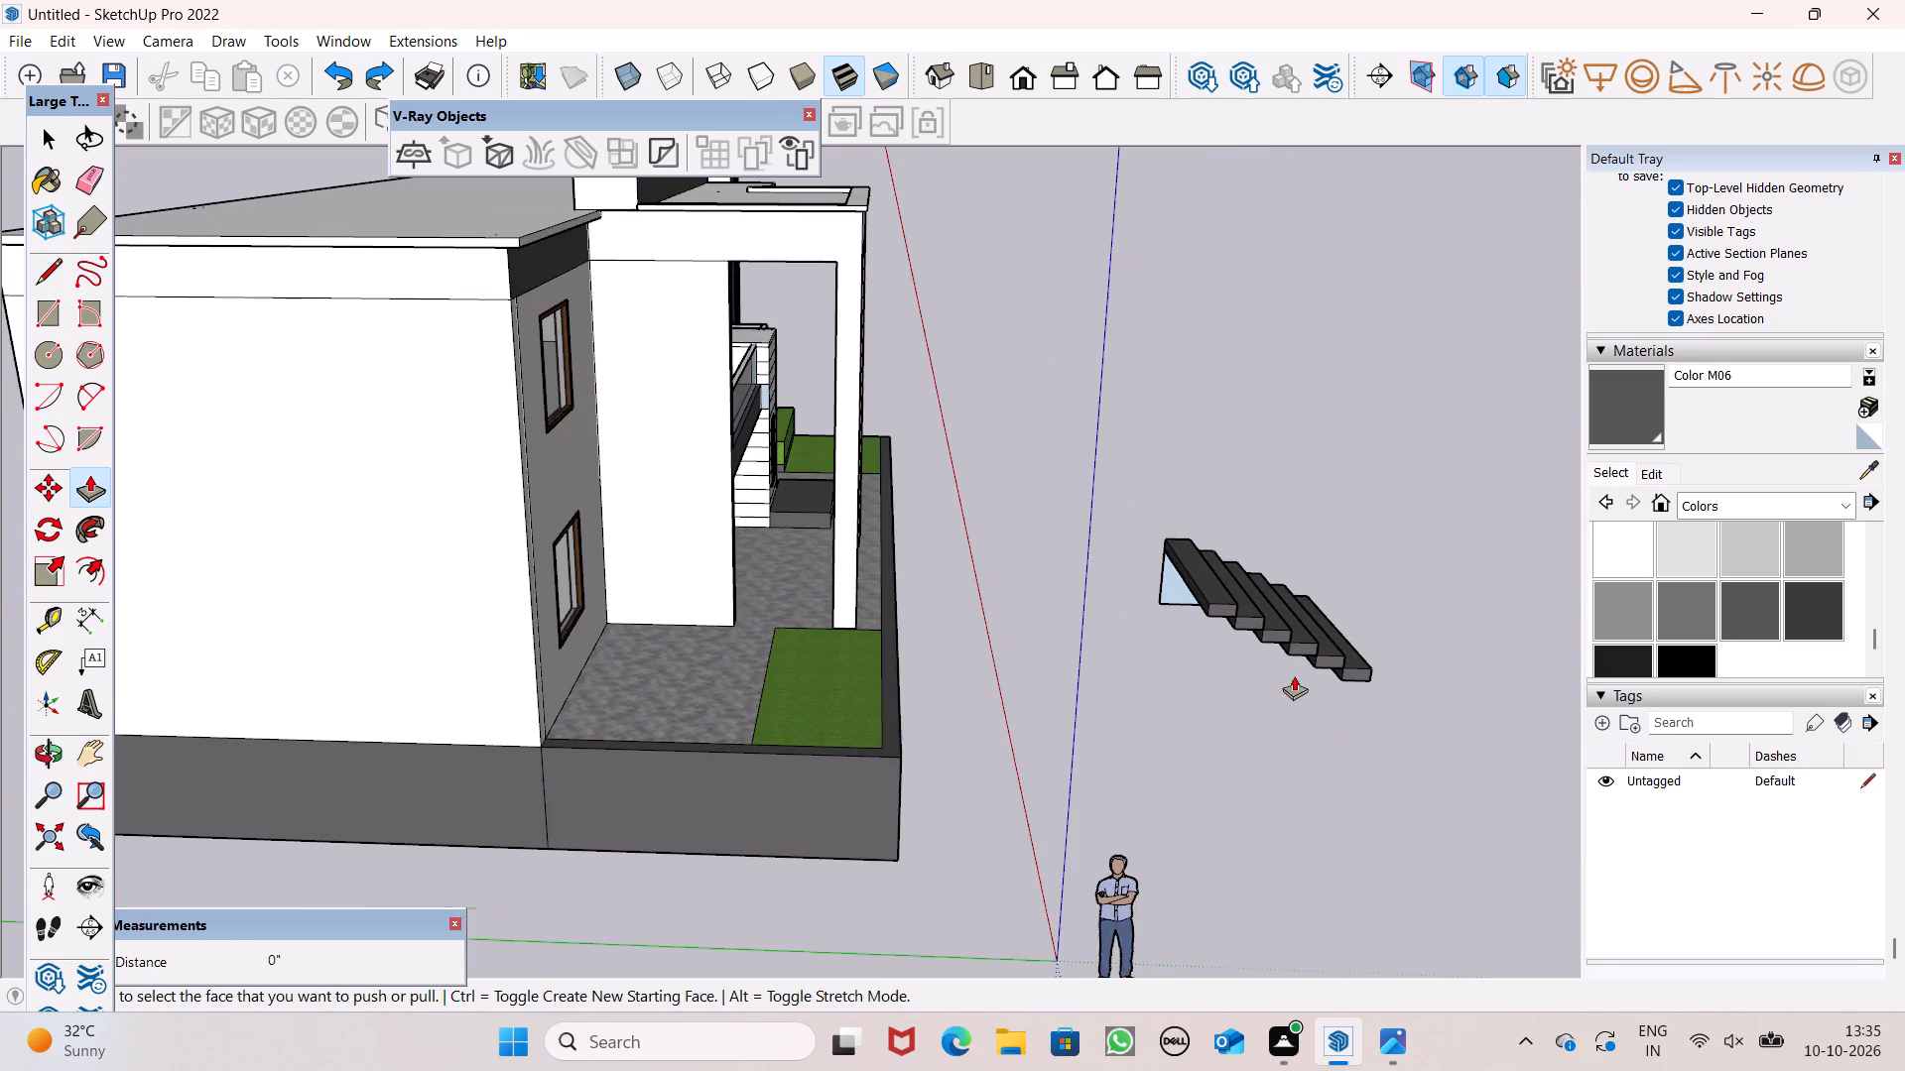
pyautogui.moveTo(1160, 581); pyautogui.dragTo(1265, 658)
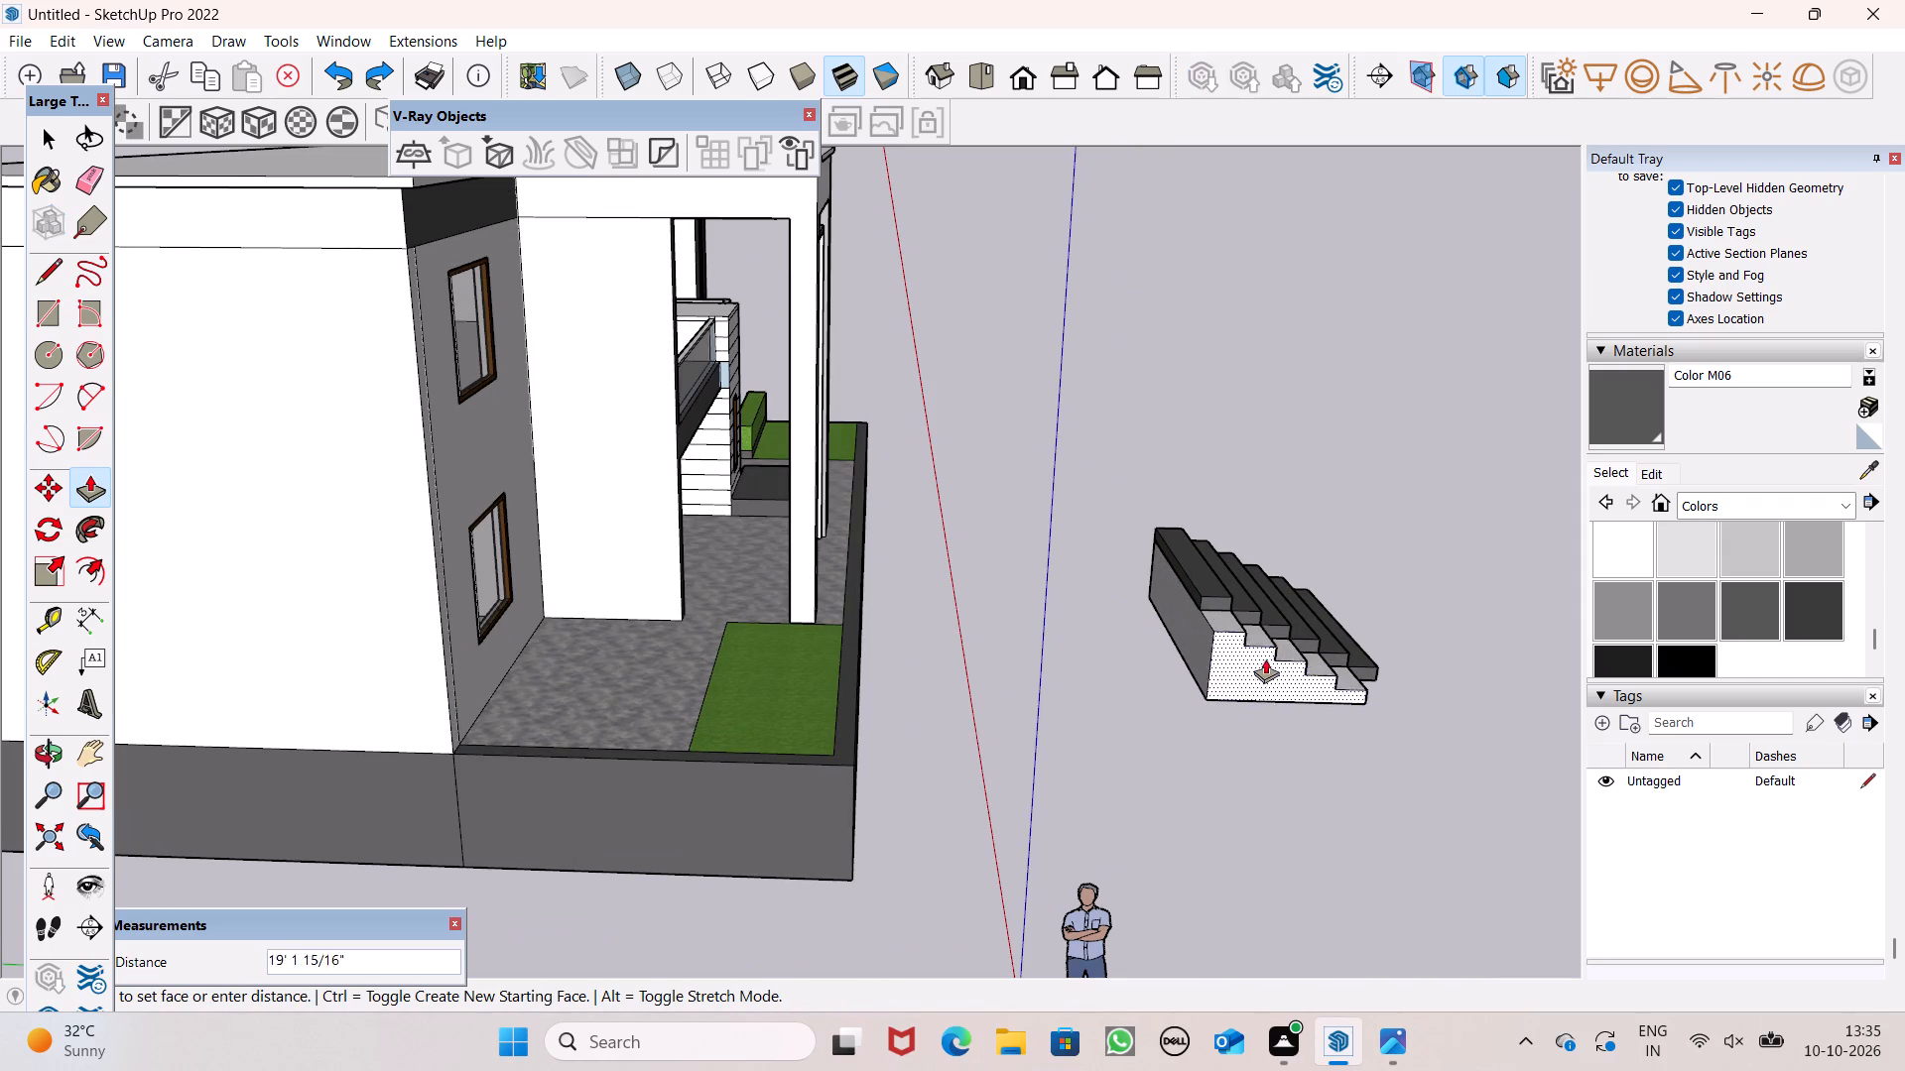
pyautogui.moveTo(1265, 658); pyautogui.dragTo(1365, 667)
pyautogui.scroll(-3, 1323, 634)
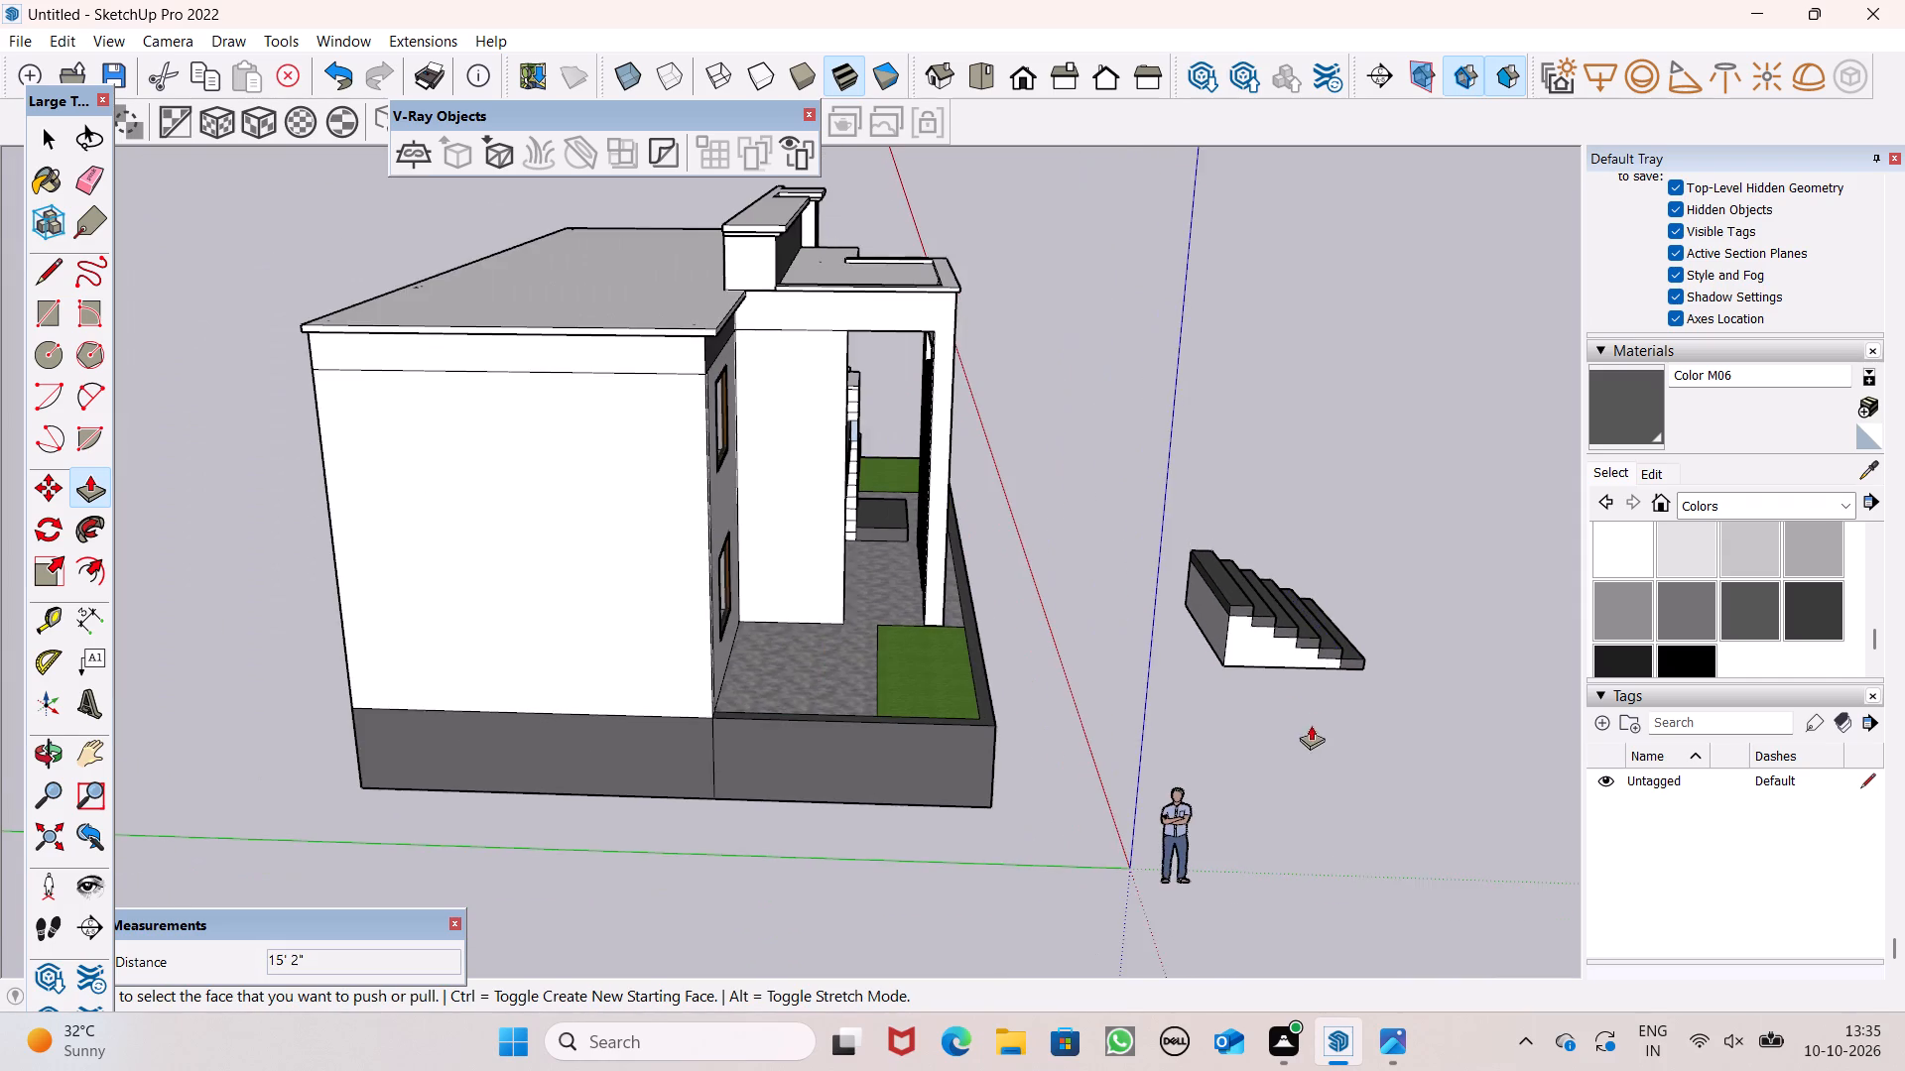
pyautogui.moveTo(1239, 672); pyautogui.dragTo(714, 605, button='middle')
pyautogui.press('space')
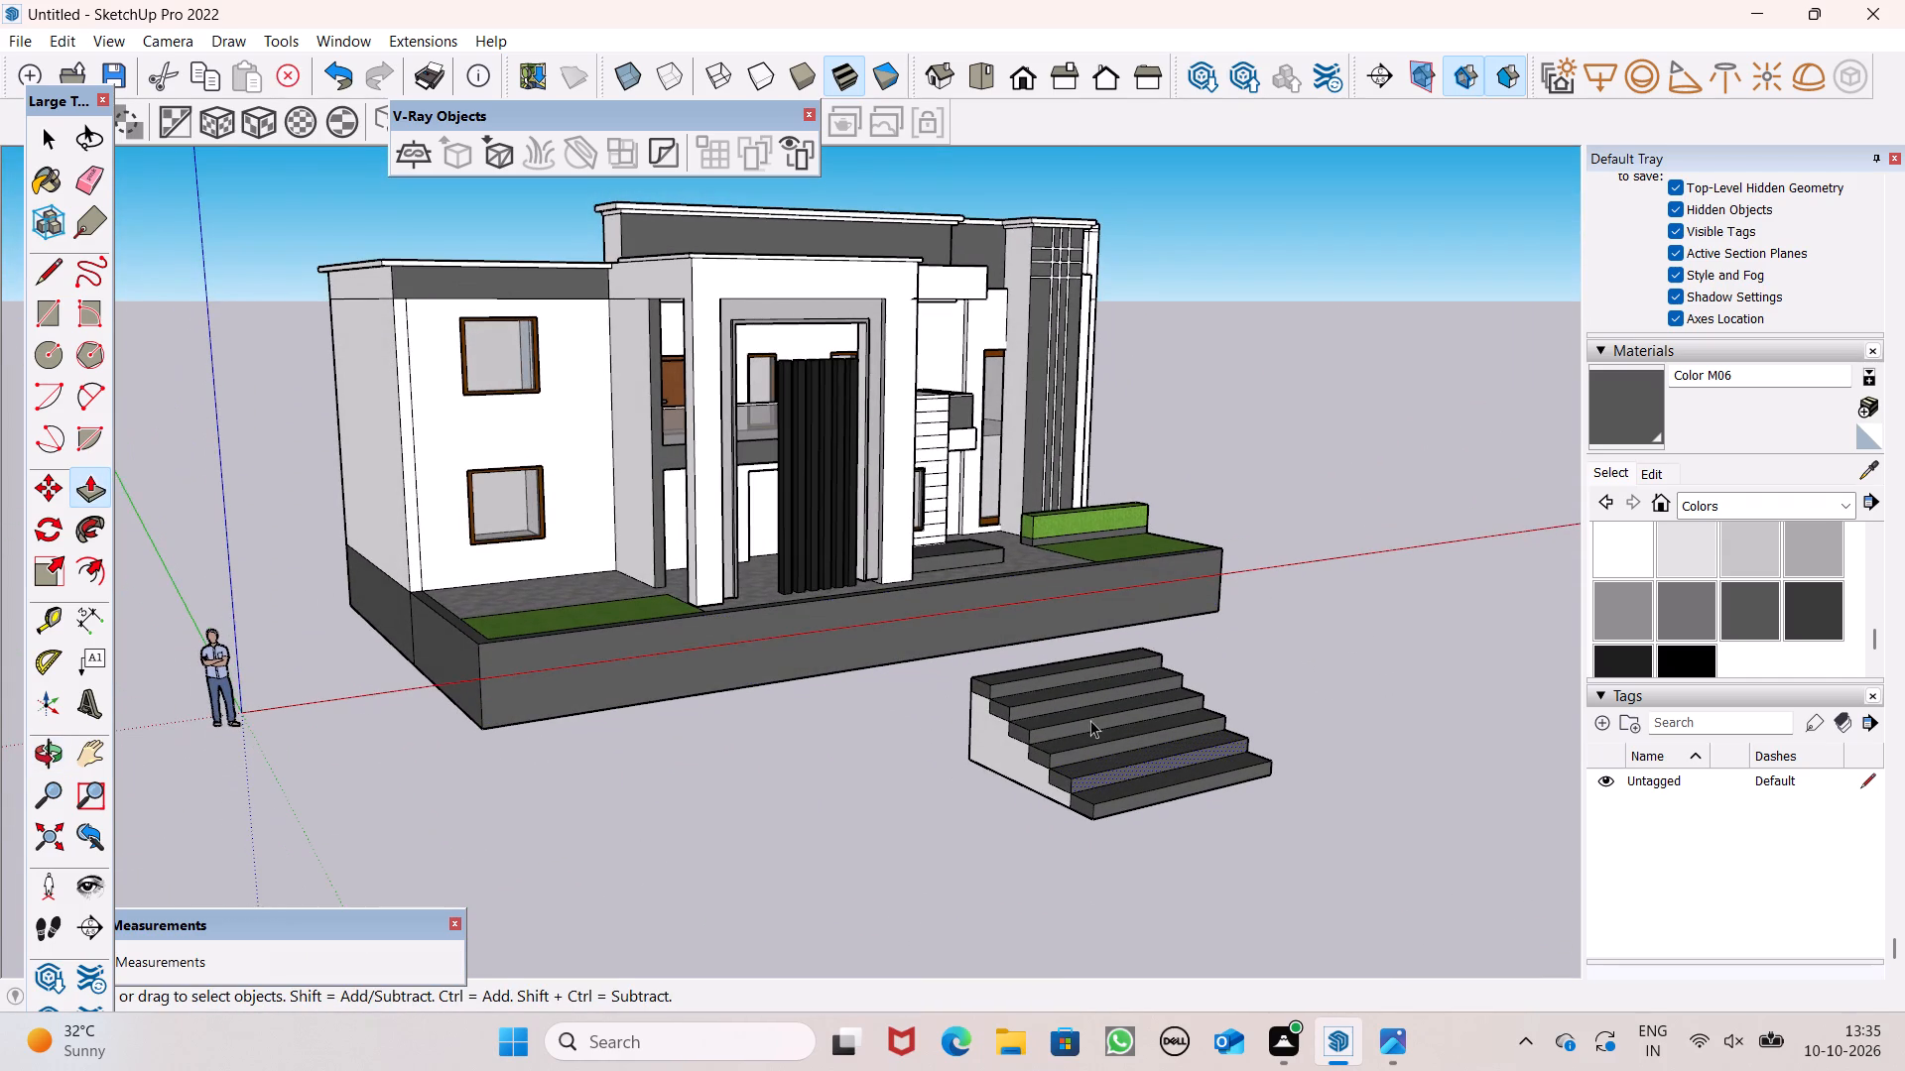
# Paint both side faces and the back face of the stair with the dark grey Color M06.
pyautogui.scroll(-1, 1091, 717)
pyautogui.click(1660, 414)
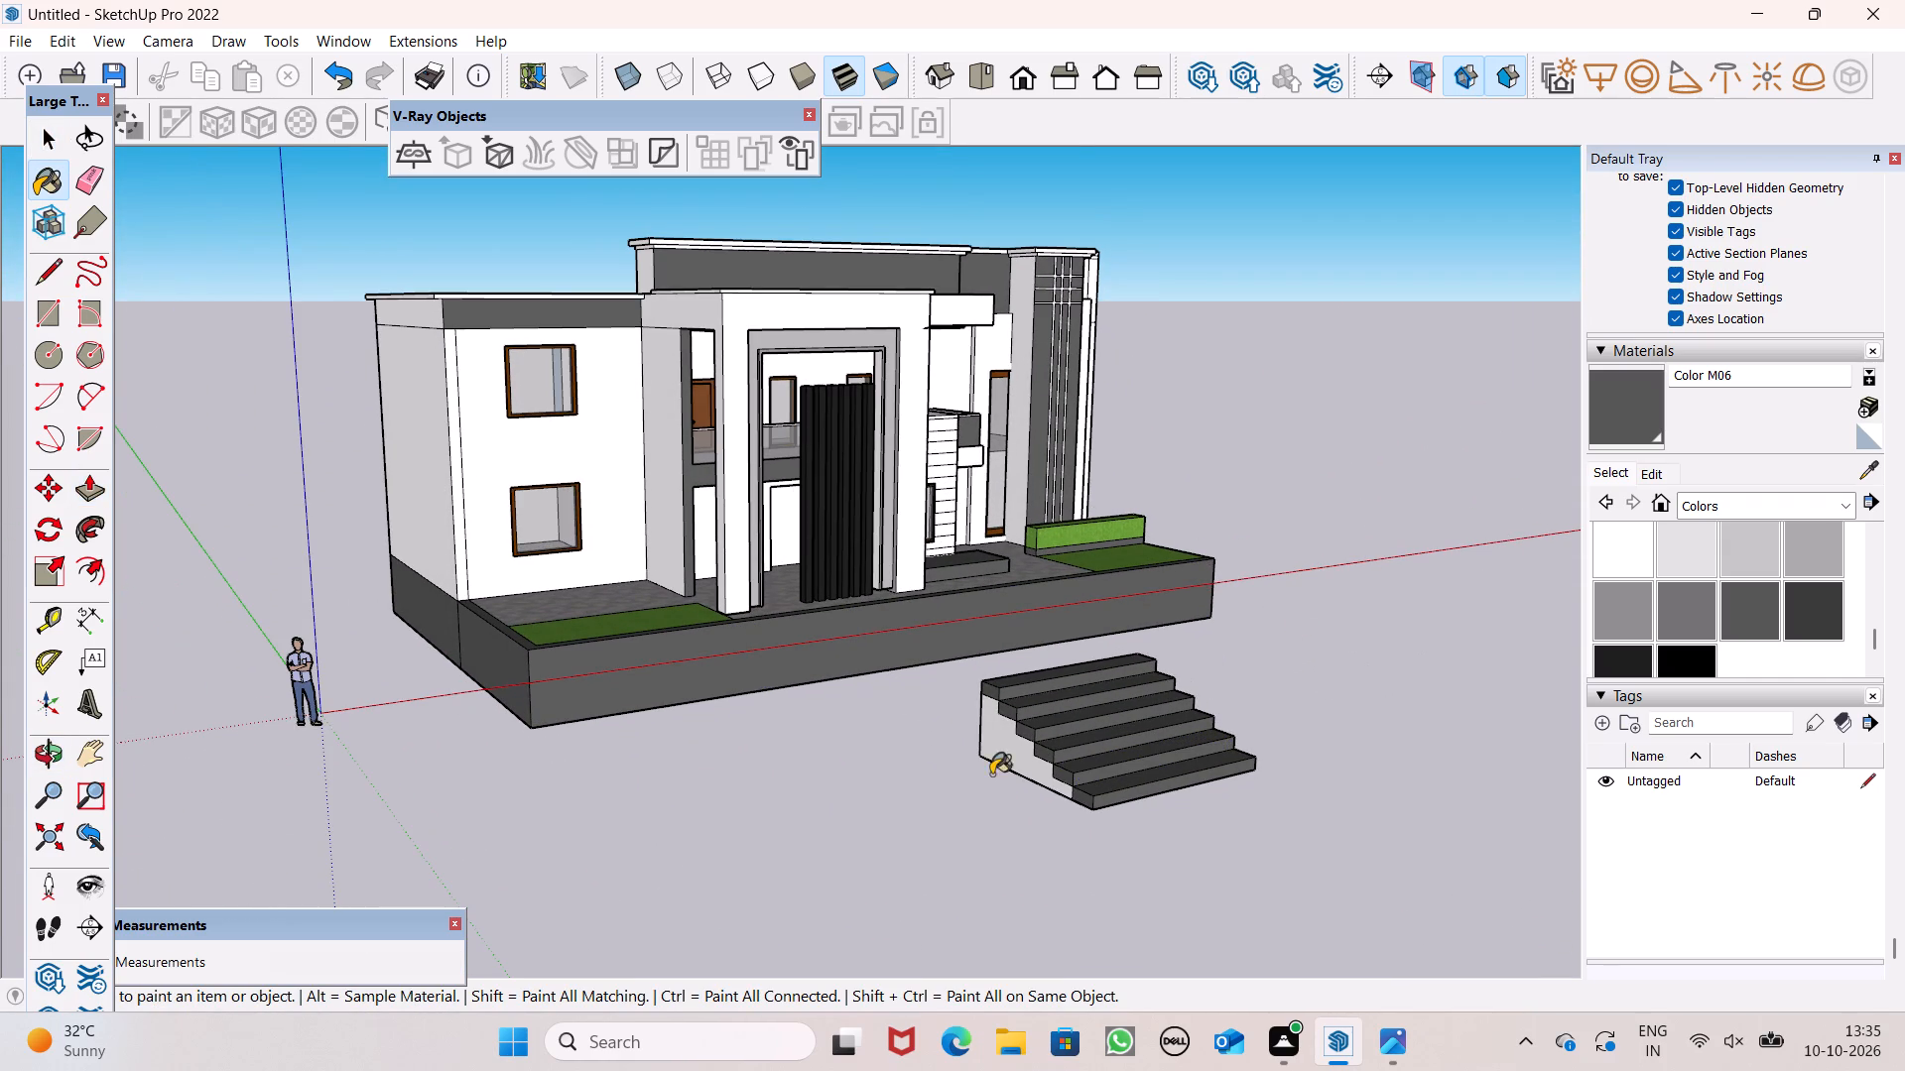
pyautogui.click(1027, 752)
pyautogui.moveTo(1238, 770); pyautogui.dragTo(278, 805, button='middle')
pyautogui.scroll(4, 430, 704)
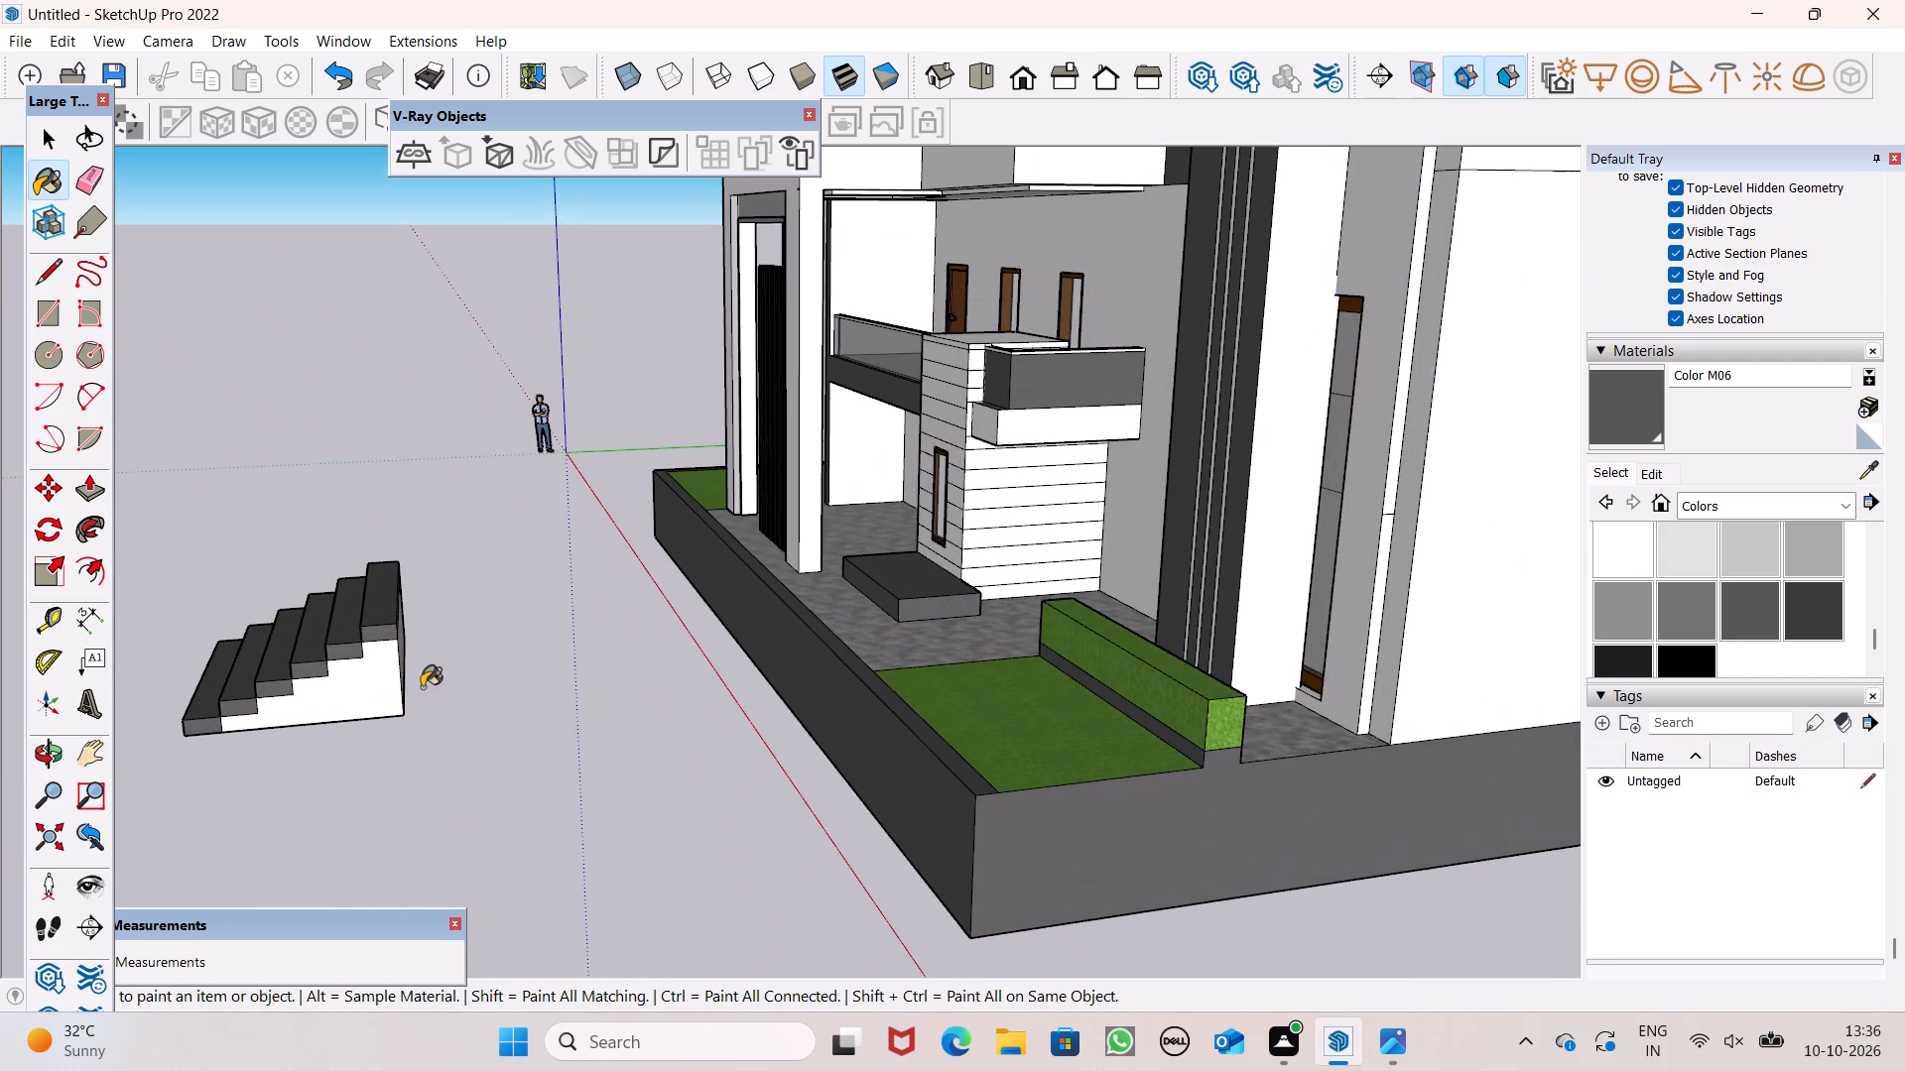
pyautogui.click(392, 682)
pyautogui.moveTo(418, 678); pyautogui.dragTo(268, 717, button='middle')
pyautogui.scroll(7, 402, 607)
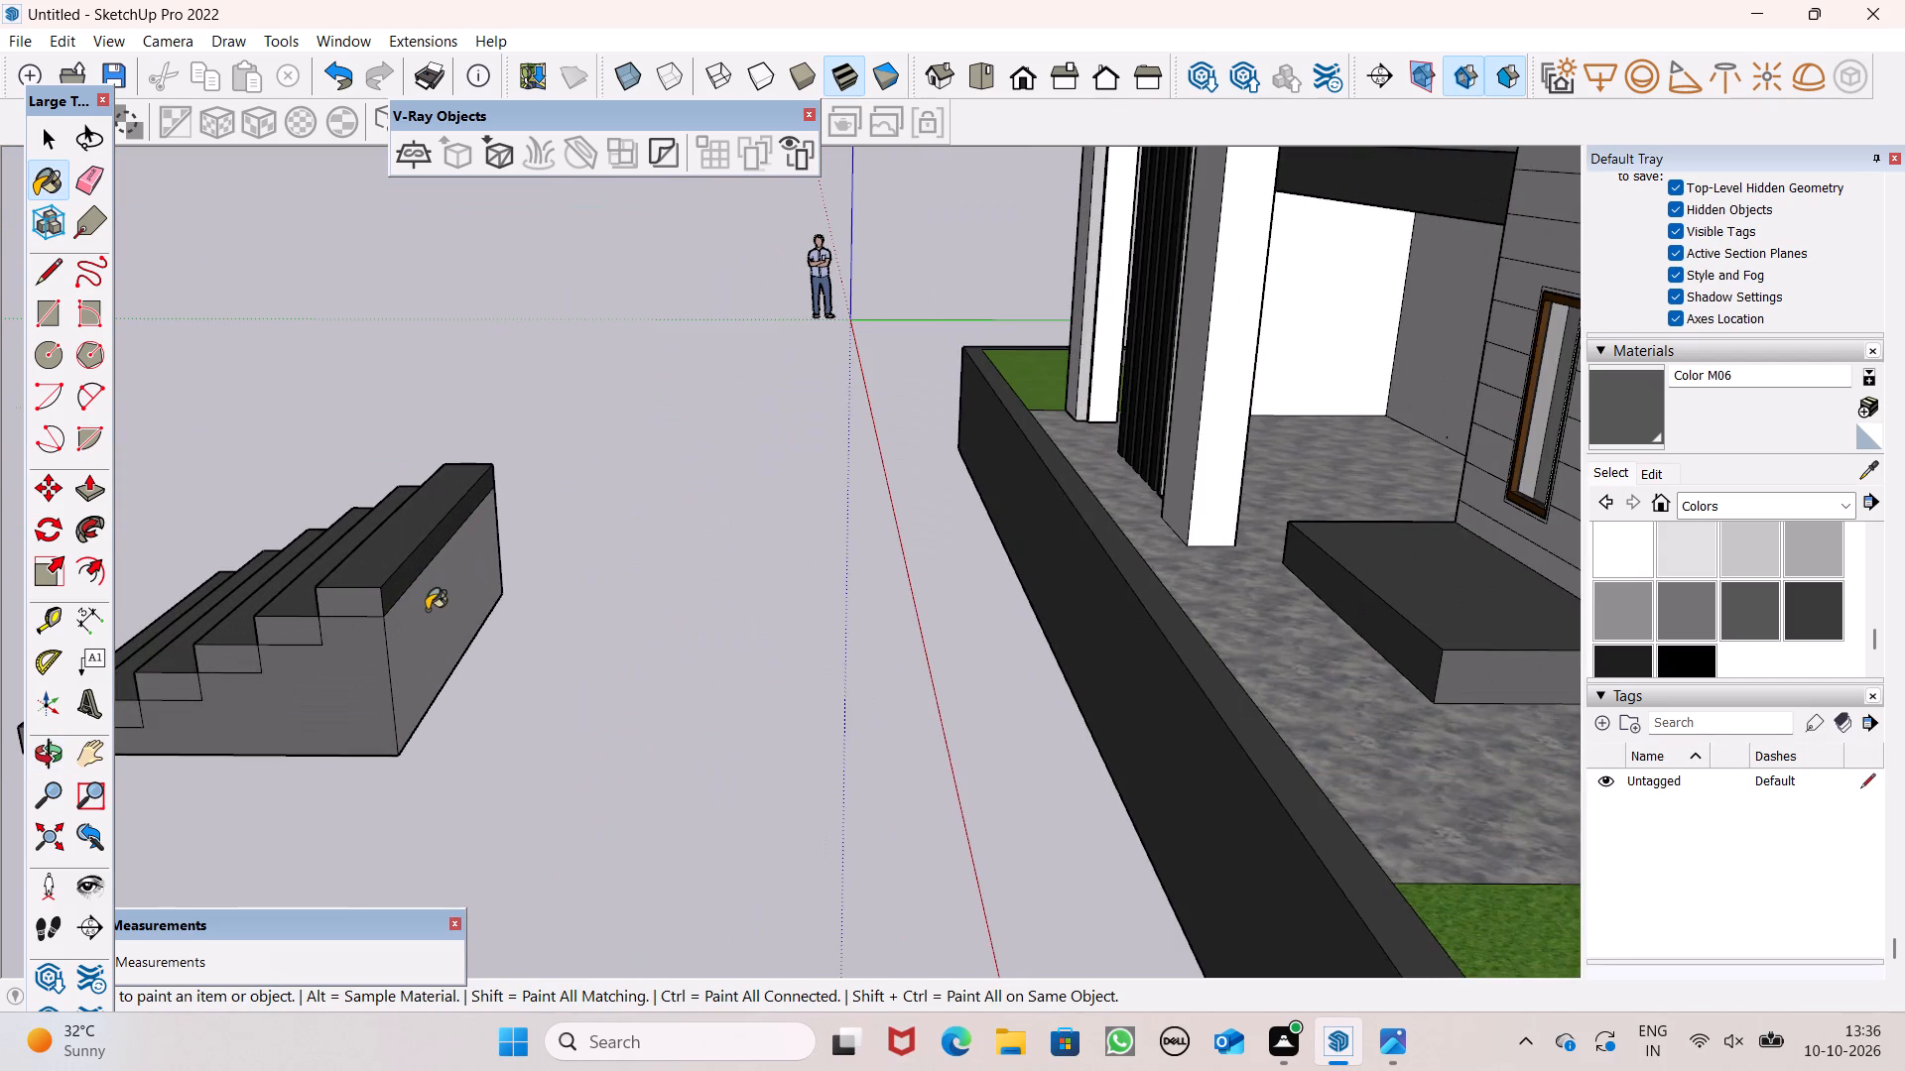
pyautogui.click(427, 610)
pyautogui.scroll(-4, 437, 590)
pyautogui.moveTo(437, 628); pyautogui.dragTo(615, 541, button='middle')
pyautogui.press('space')
# Erase the seam edges between the three lowest step slabs and the stair's side face.
pyautogui.scroll(-6, 597, 551)
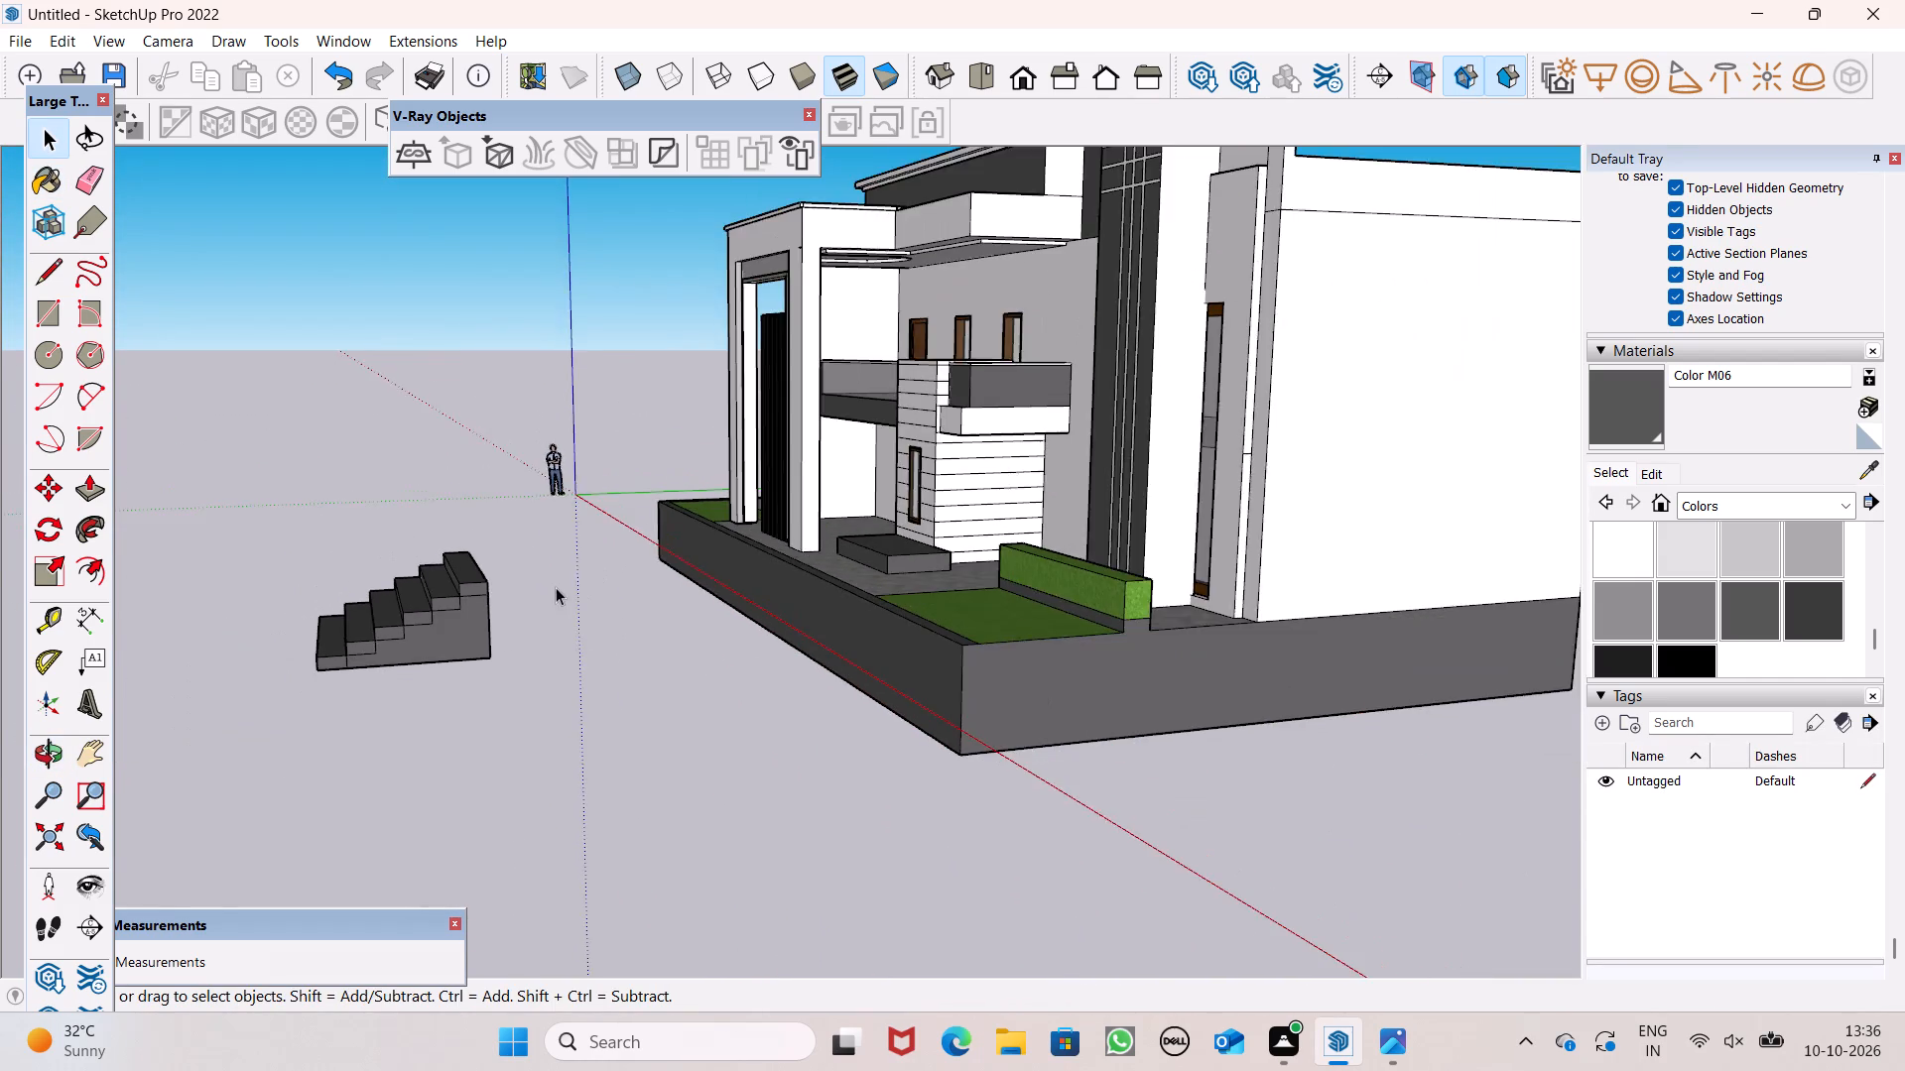
pyautogui.scroll(-6, 551, 583)
pyautogui.moveTo(532, 616); pyautogui.dragTo(655, 698, button='middle')
pyautogui.scroll(8, 454, 661)
pyautogui.scroll(2, 534, 626)
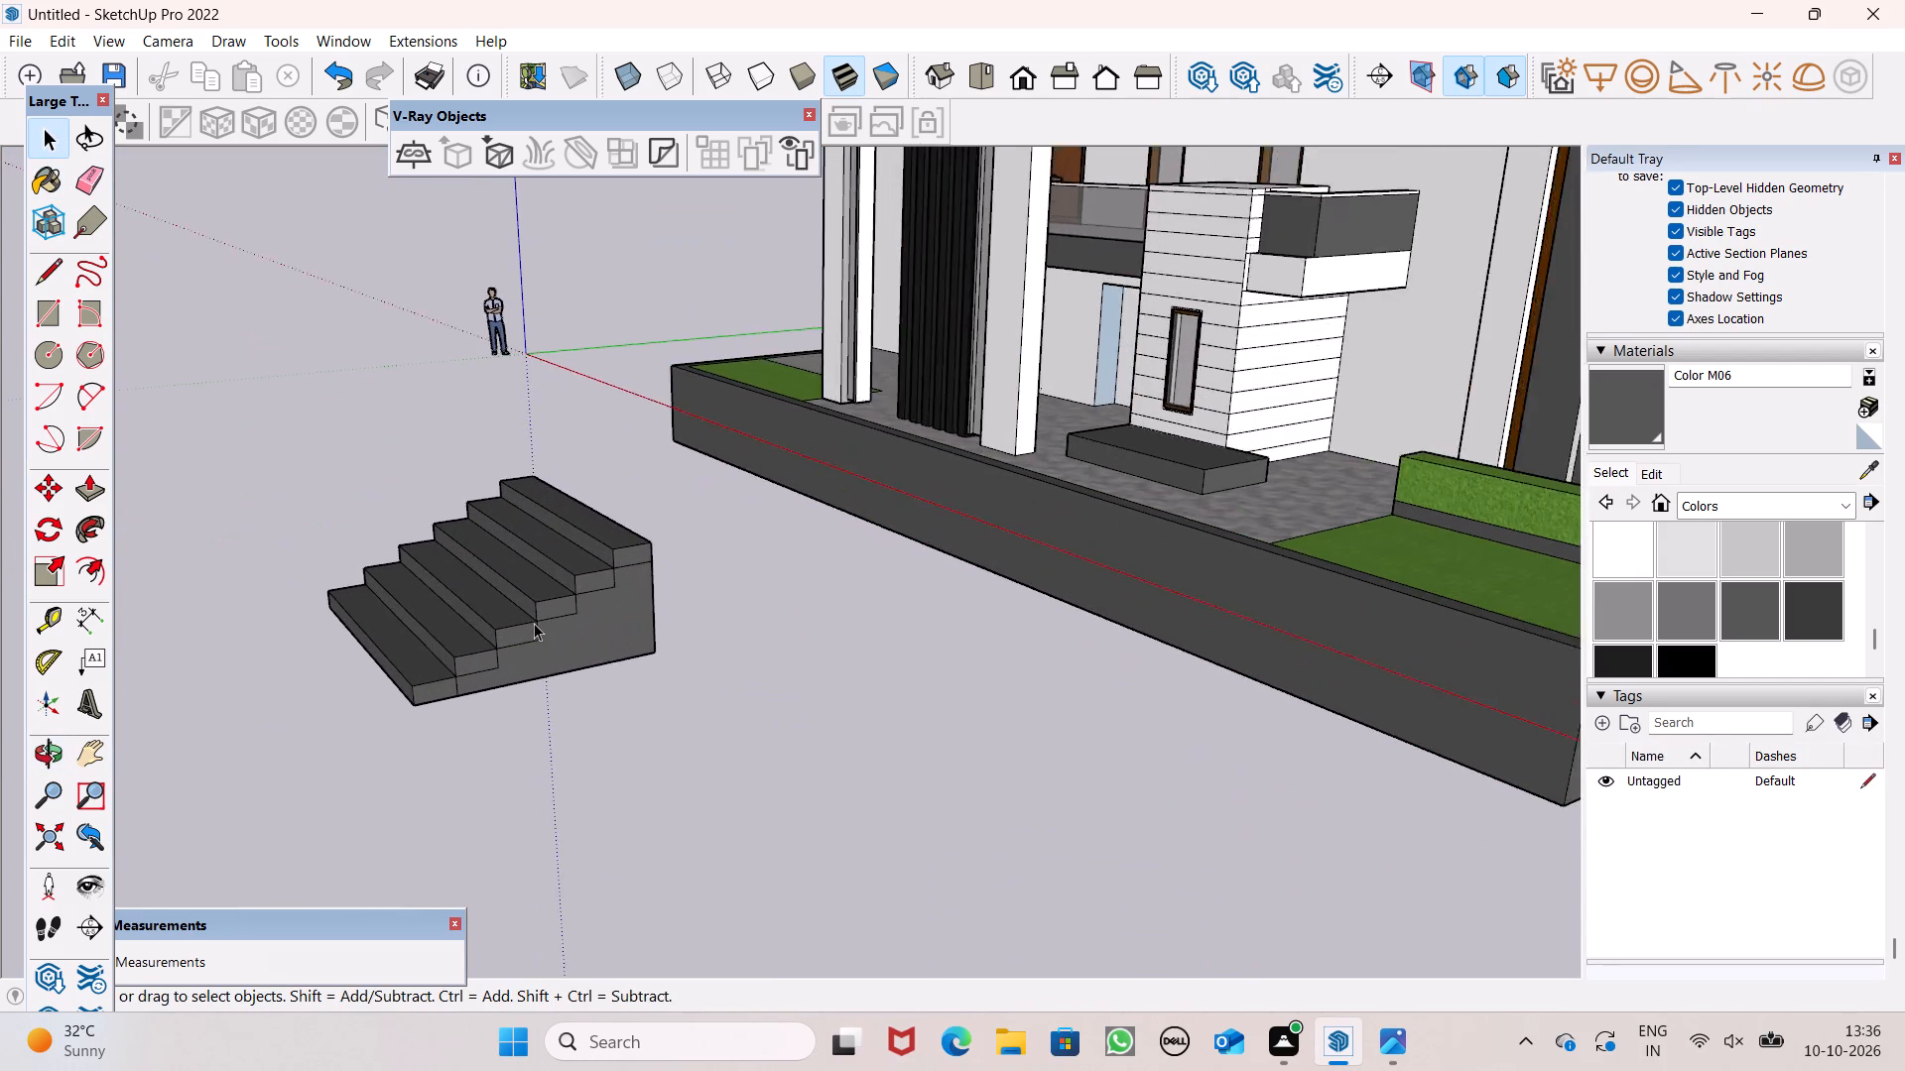
pyautogui.scroll(4, 534, 623)
pyautogui.click(85, 199)
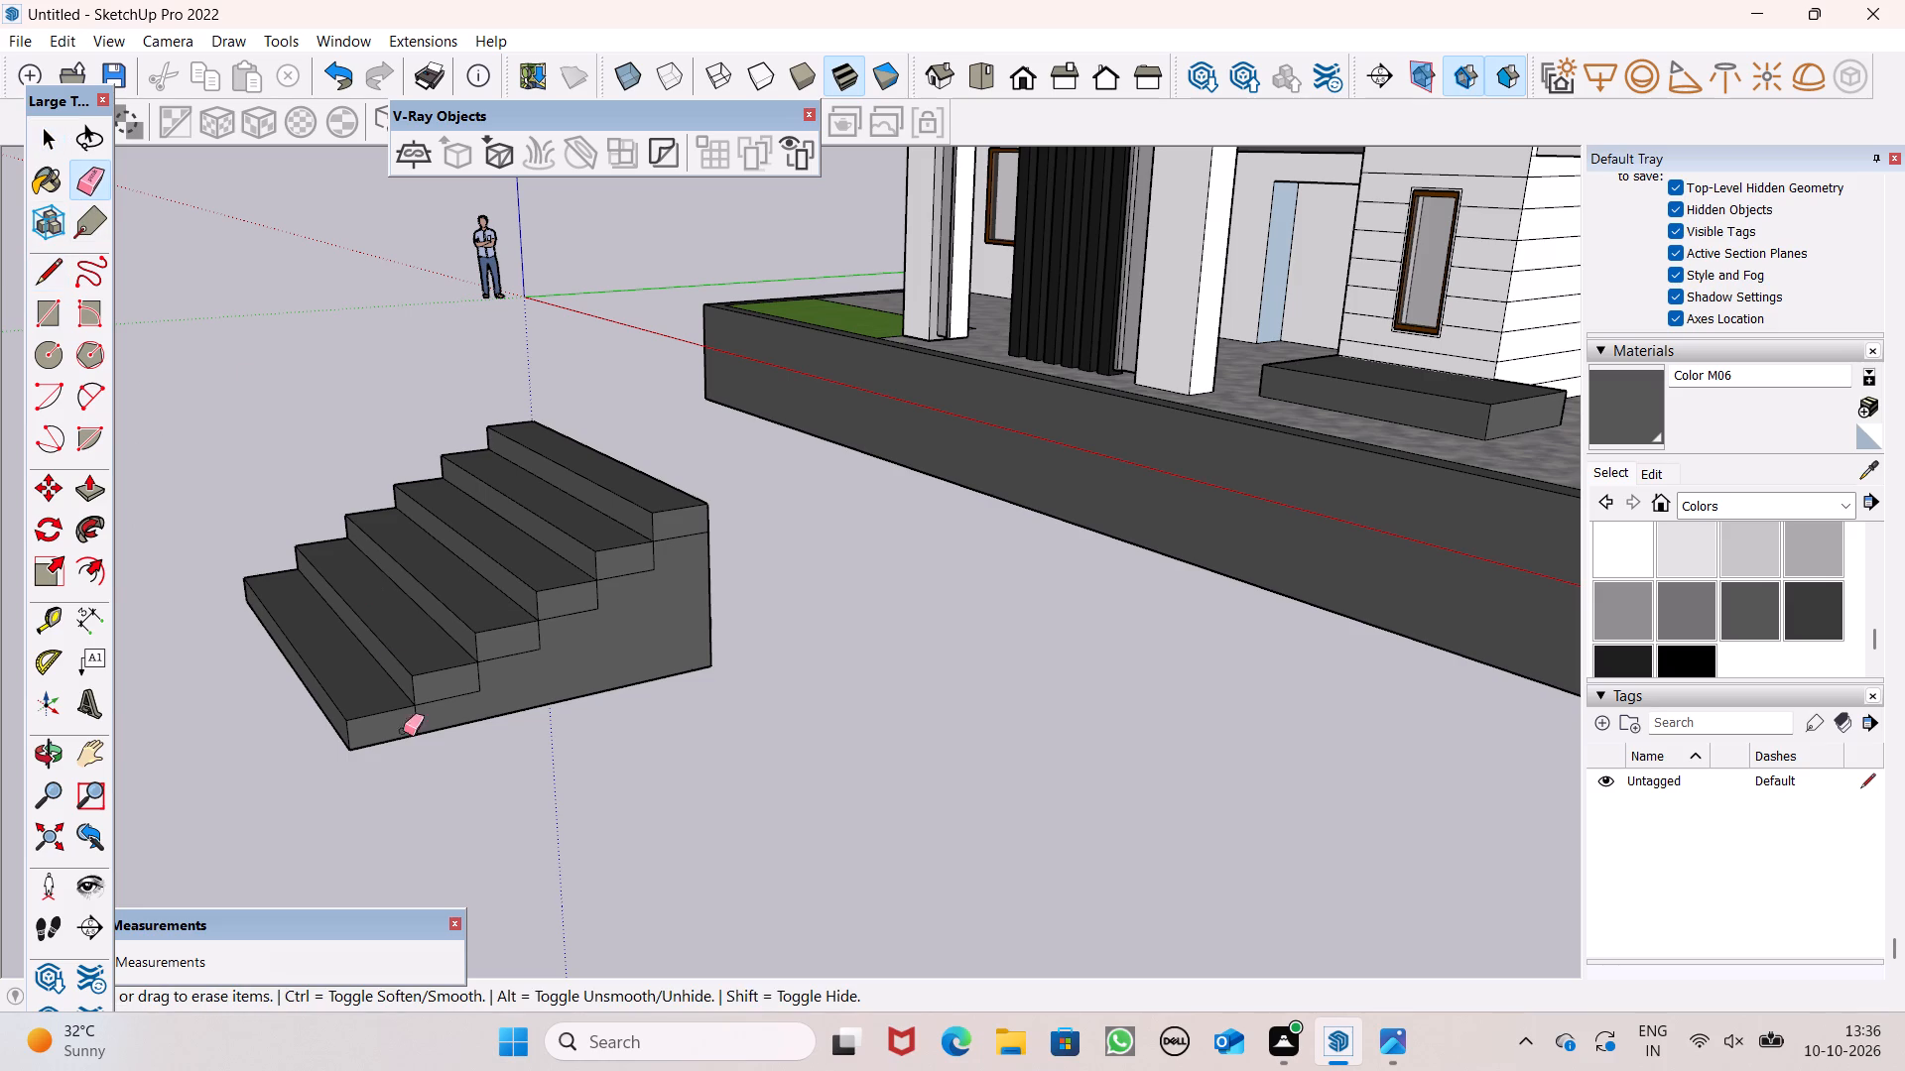
pyautogui.scroll(6, 419, 773)
pyautogui.moveTo(408, 694); pyautogui.dragTo(550, 616)
pyautogui.moveTo(559, 611); pyautogui.dragTo(578, 604)
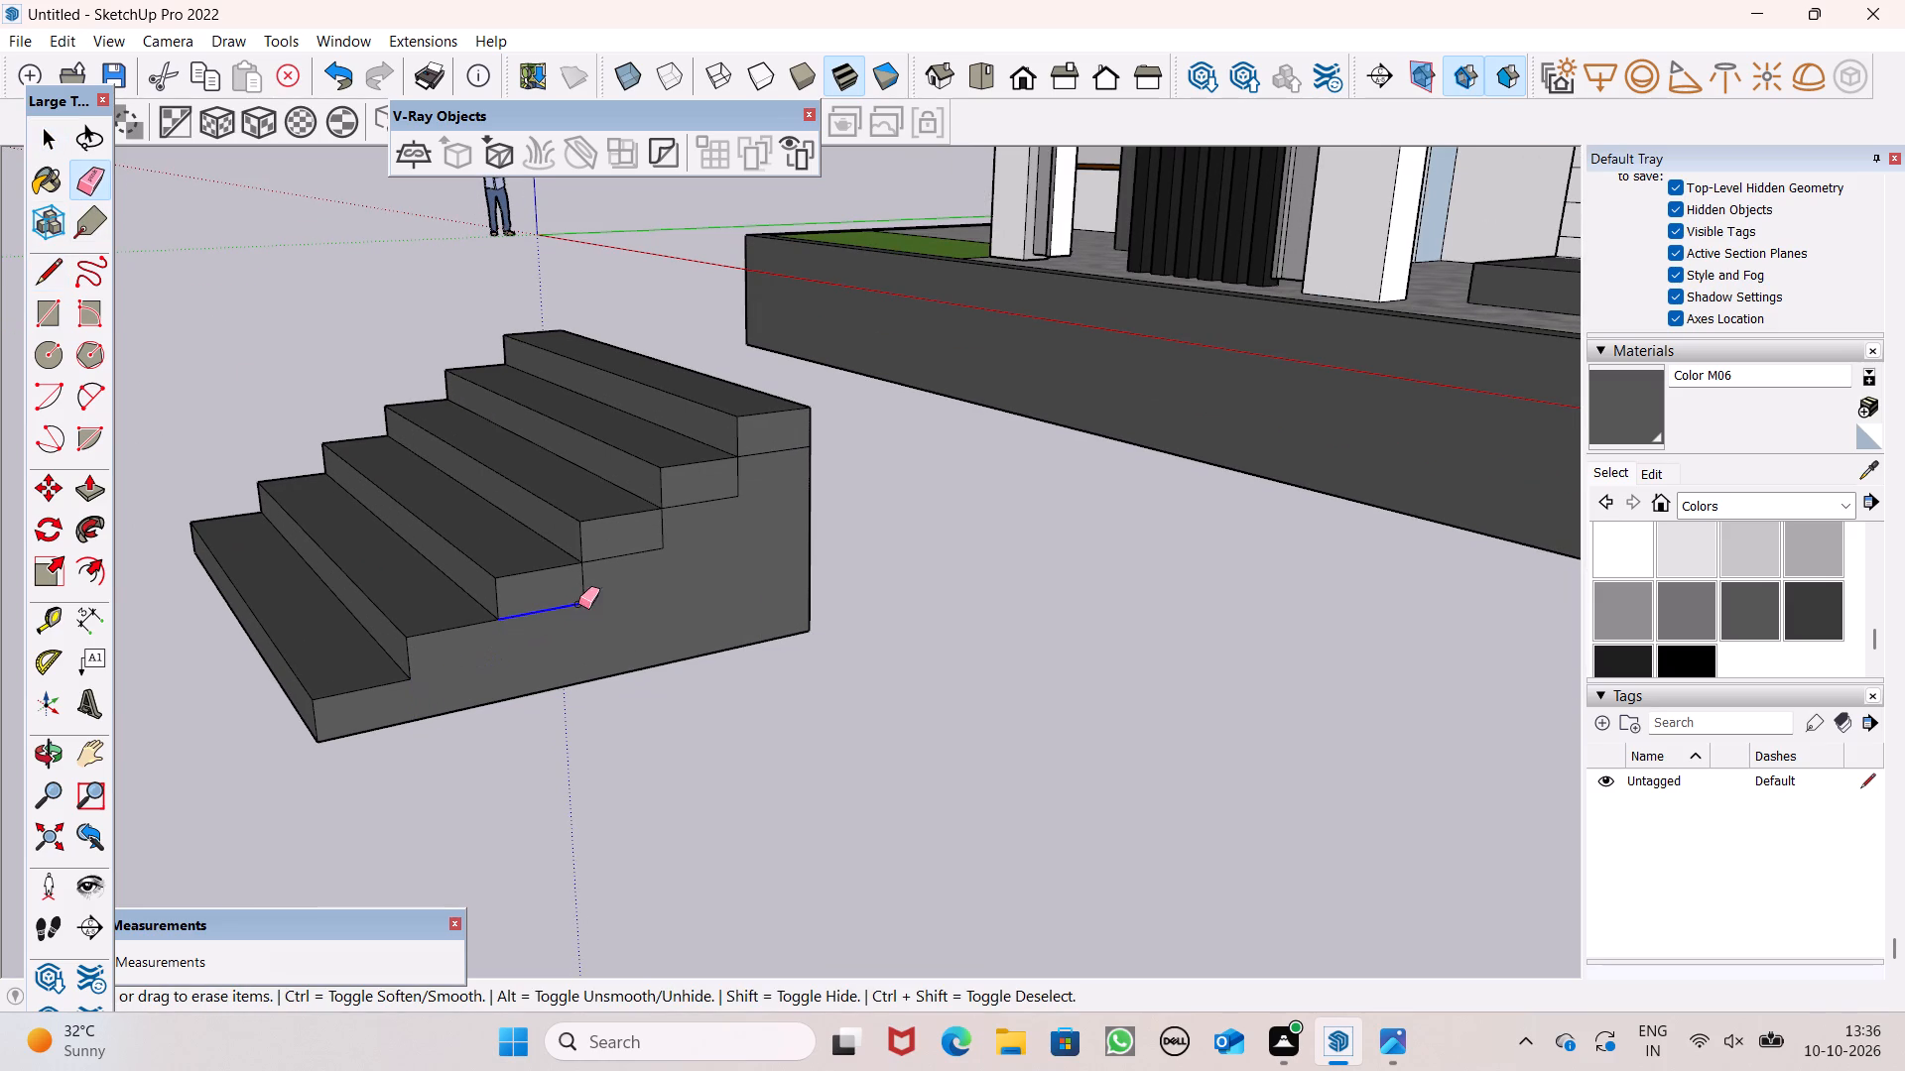
pyautogui.moveTo(578, 604); pyautogui.dragTo(593, 604)
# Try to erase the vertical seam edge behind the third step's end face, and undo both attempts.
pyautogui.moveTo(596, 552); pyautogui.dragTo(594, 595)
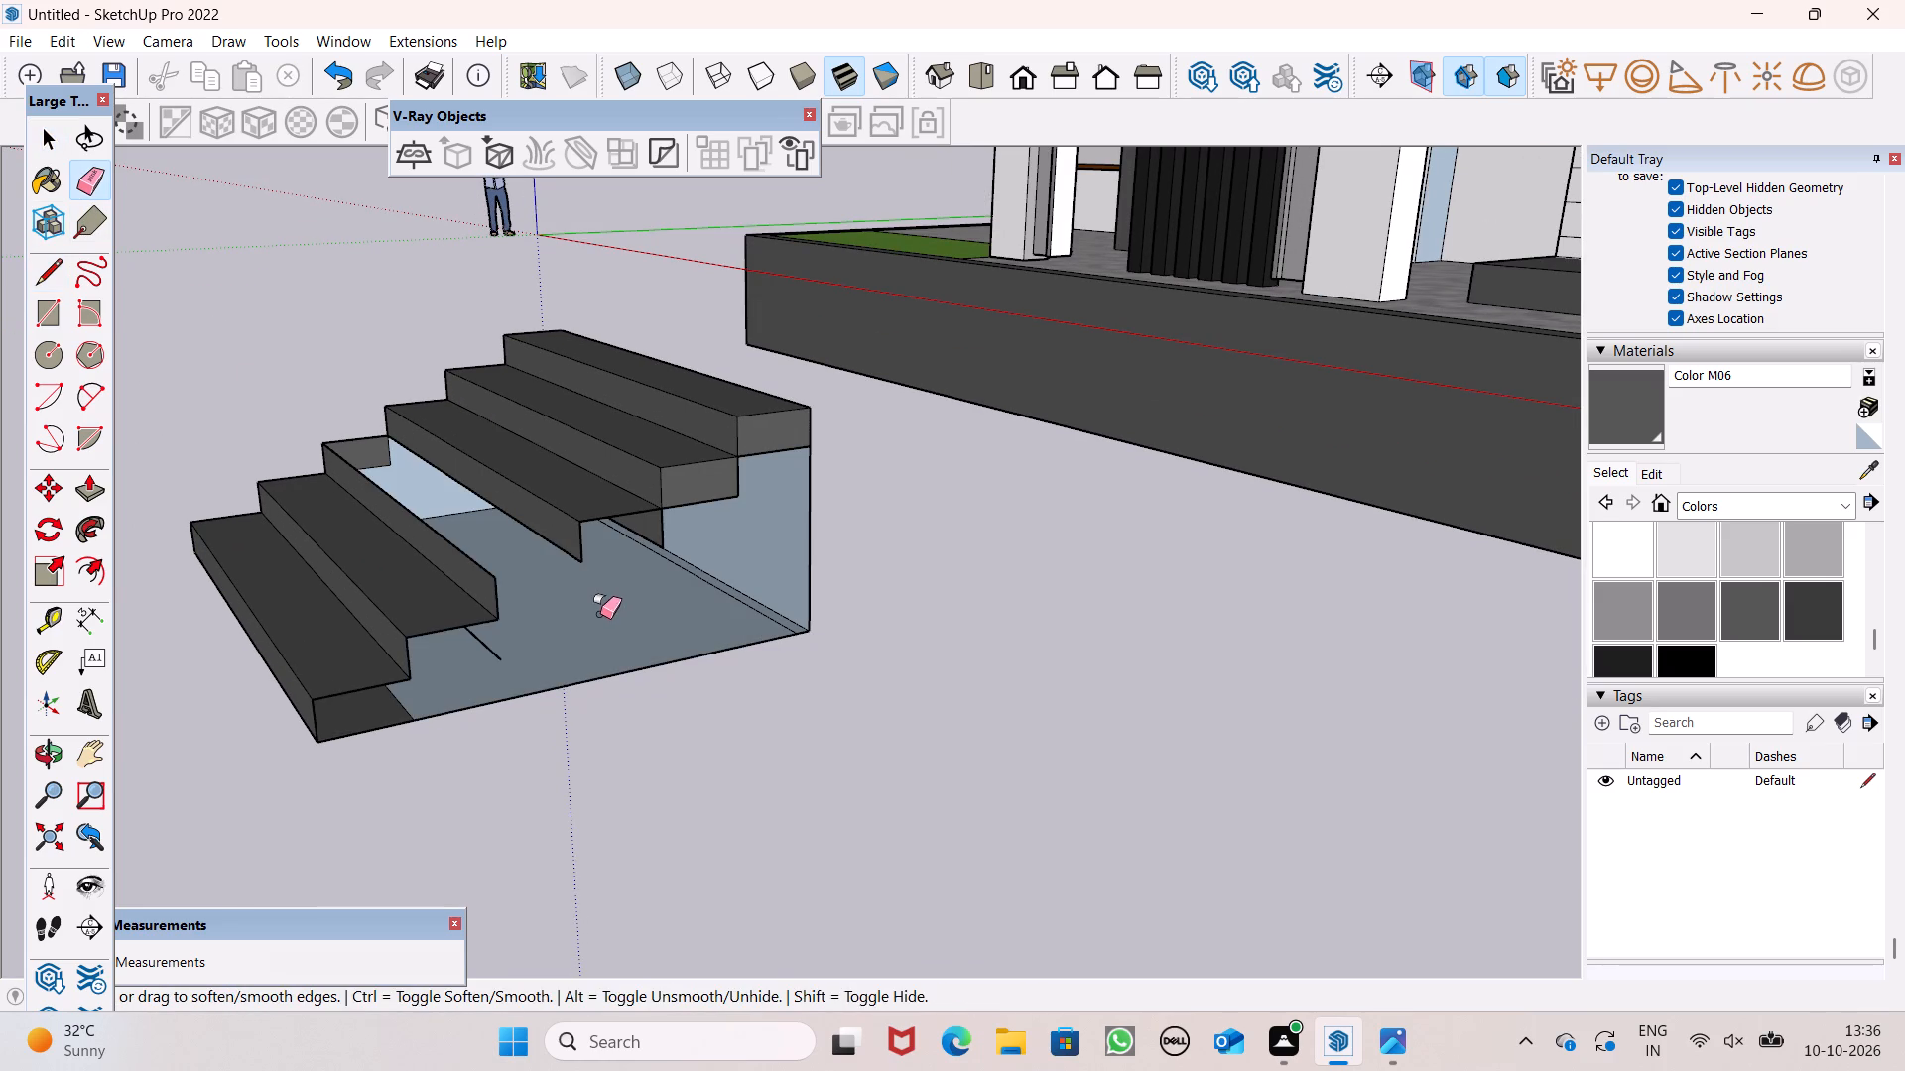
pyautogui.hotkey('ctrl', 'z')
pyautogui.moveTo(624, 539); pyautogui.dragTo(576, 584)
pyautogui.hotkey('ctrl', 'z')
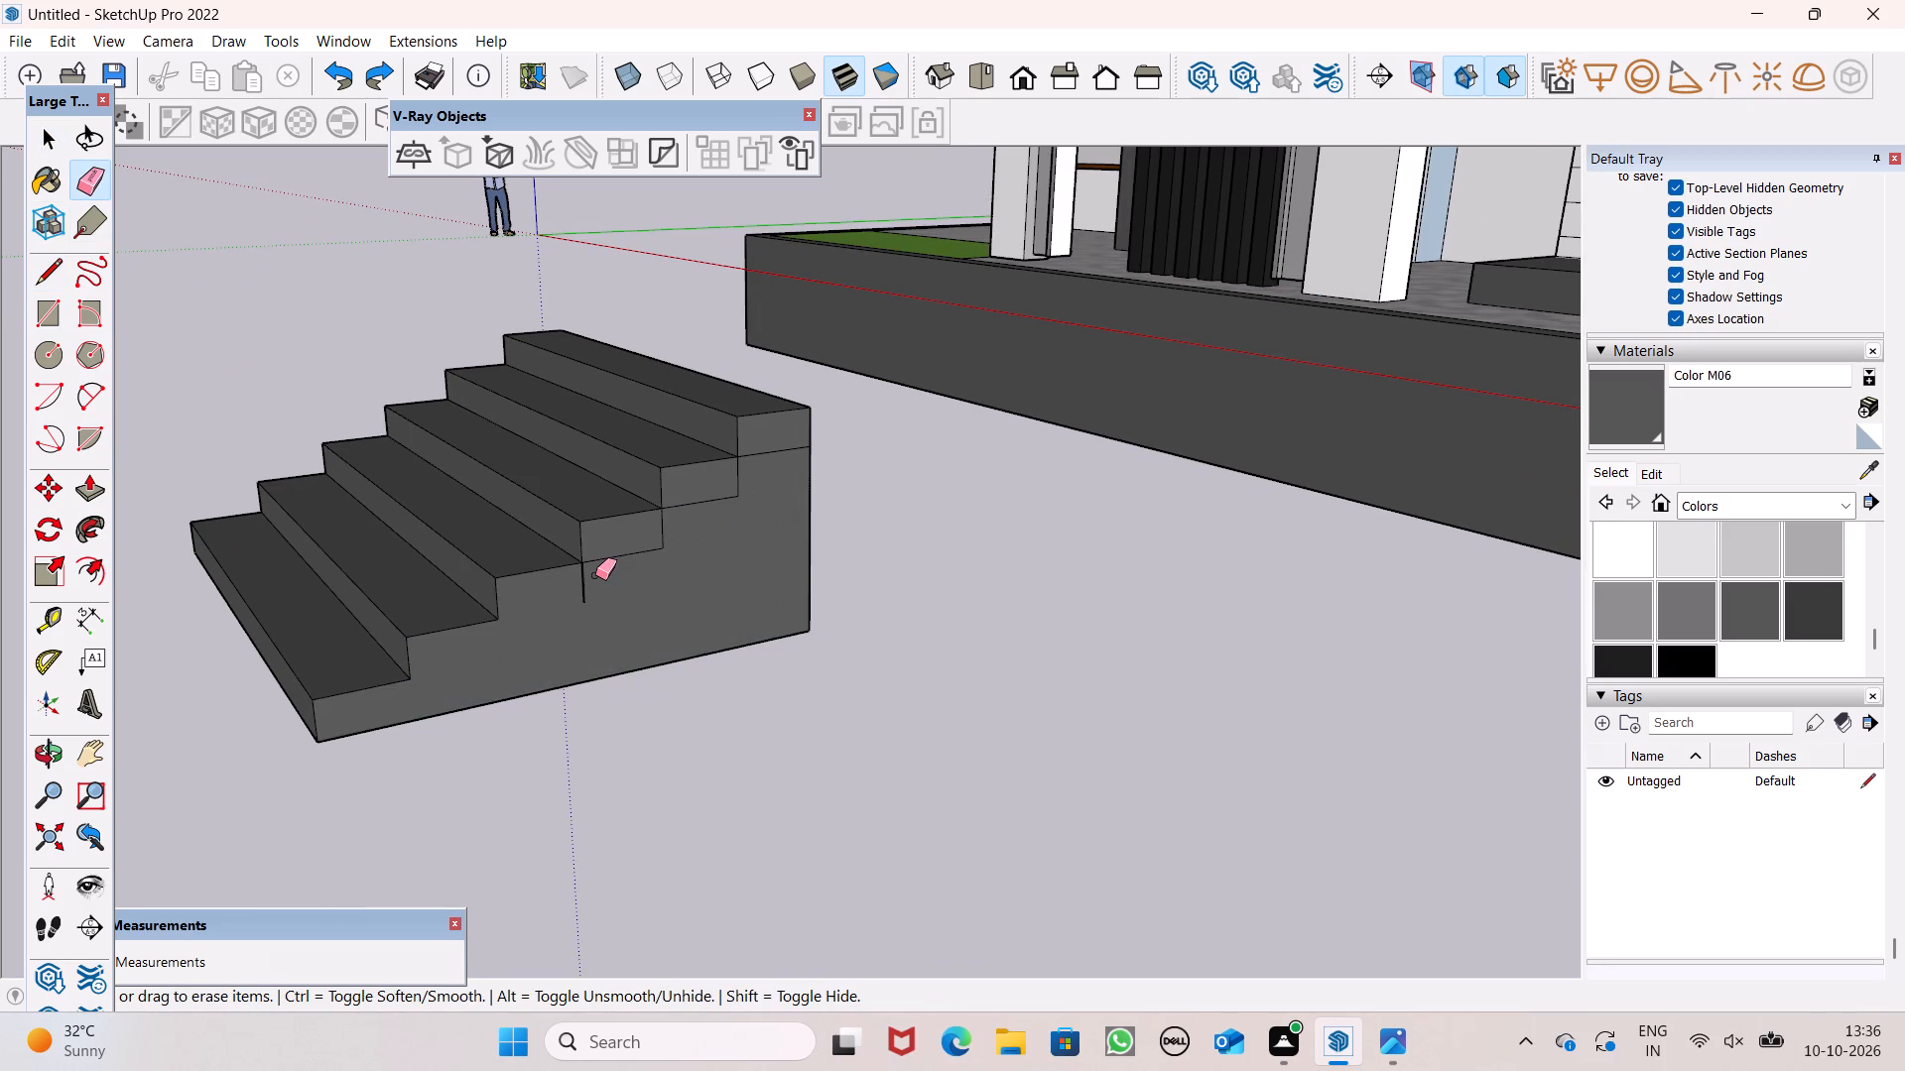
# Erase the remaining seam edges between the upper step slabs and the same side face.
pyautogui.moveTo(609, 558); pyautogui.dragTo(738, 487)
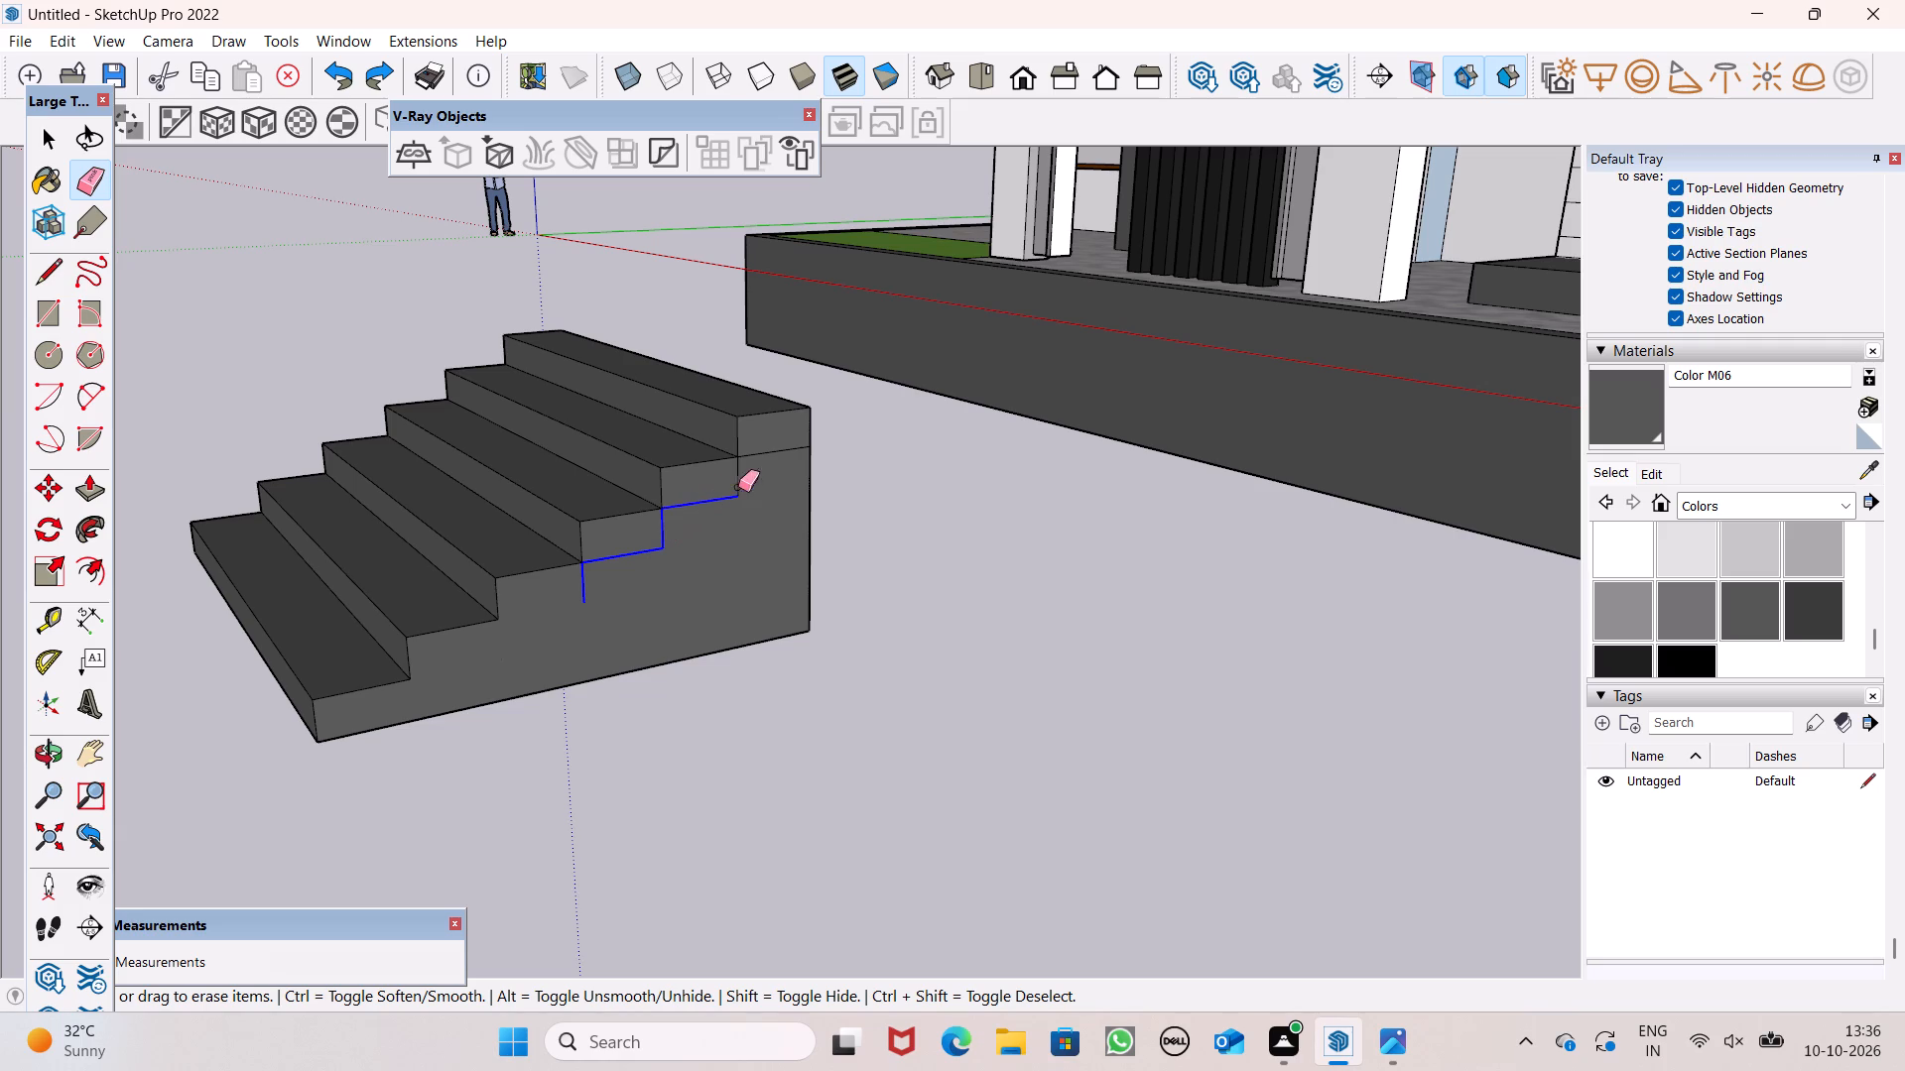
pyautogui.moveTo(738, 487); pyautogui.dragTo(770, 455)
pyautogui.scroll(-2, 704, 597)
pyautogui.scroll(1, 704, 597)
pyautogui.scroll(-2, 704, 597)
pyautogui.moveTo(752, 635); pyautogui.dragTo(168, 737, button='middle')
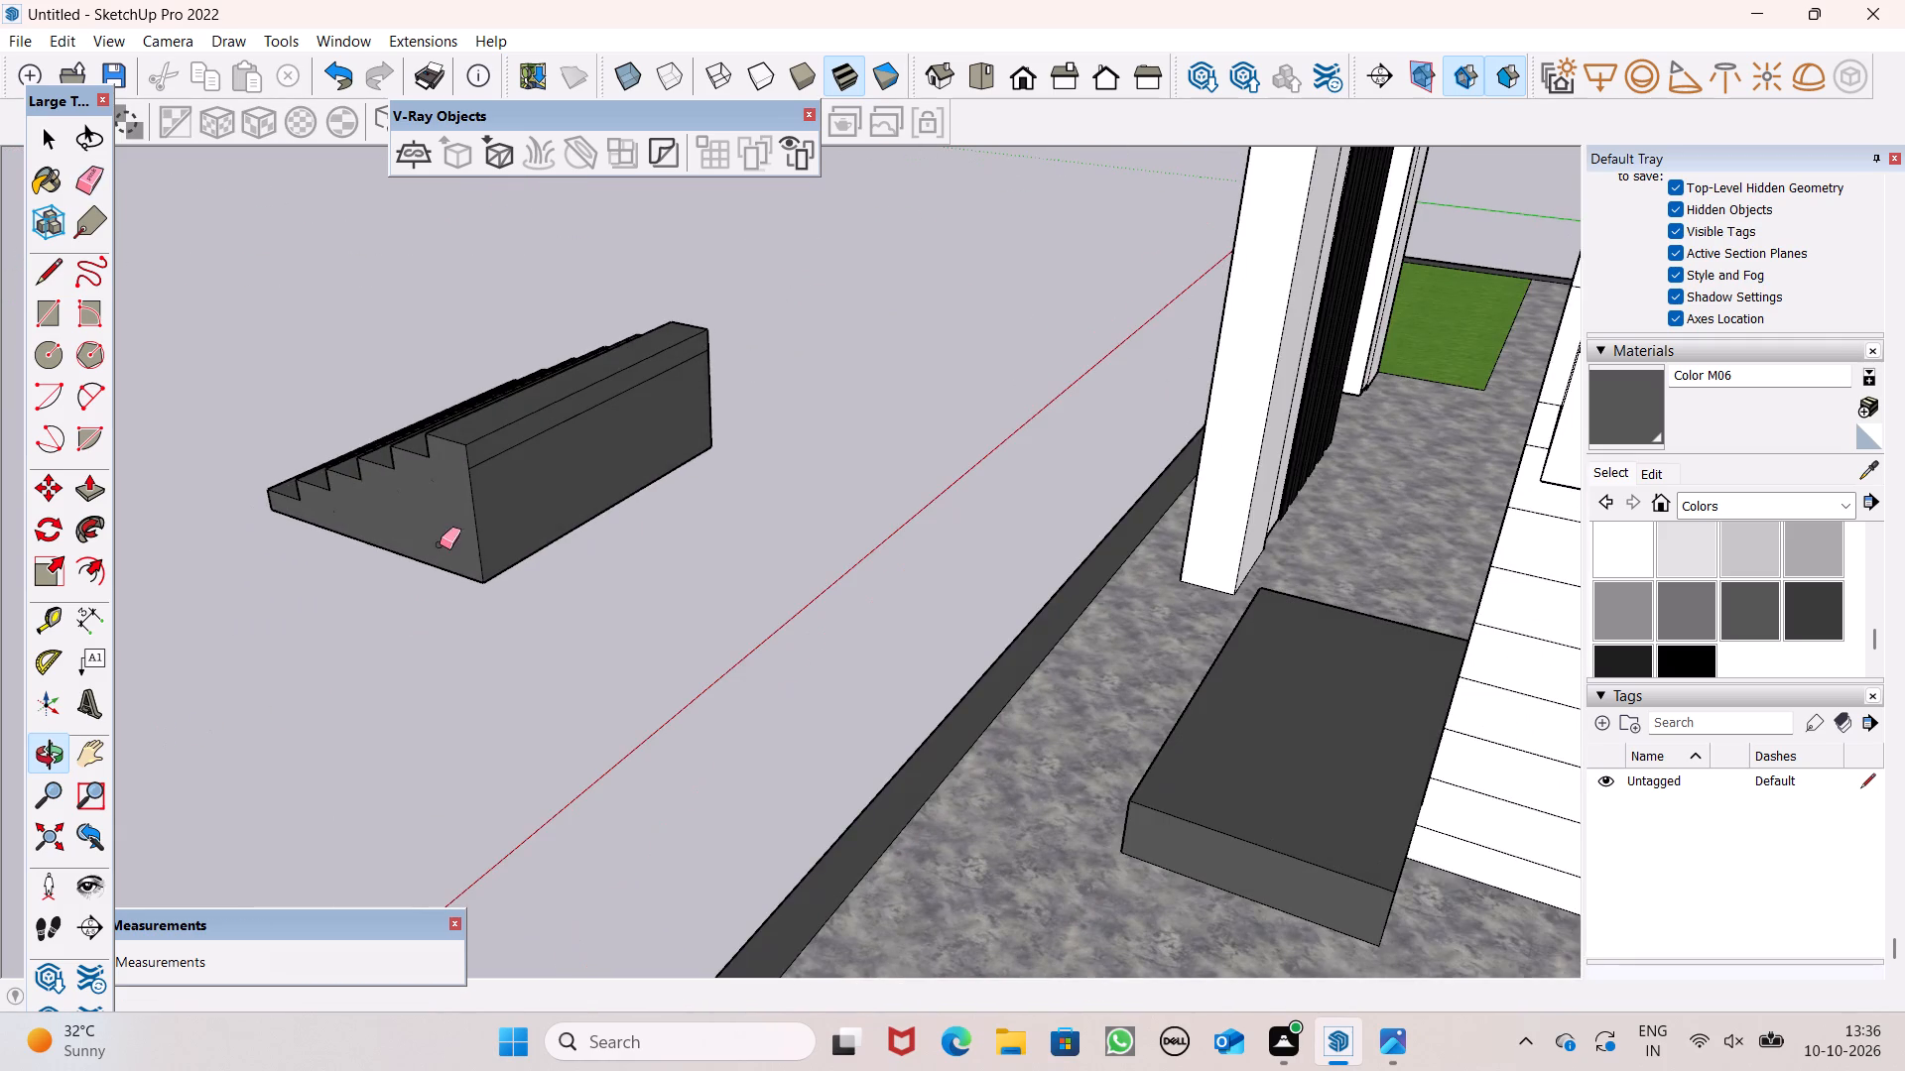
# Erase the leftover seam edge running across the stair's back face.
pyautogui.scroll(6, 441, 521)
pyautogui.moveTo(571, 393); pyautogui.dragTo(574, 424)
pyautogui.scroll(1, 567, 453)
pyautogui.scroll(-7, 561, 497)
# Erase the stepped seam edges between the five upper step slabs and the stair's opposite side face.
pyautogui.moveTo(522, 579); pyautogui.dragTo(1332, 568, button='middle')
pyautogui.scroll(1, 1017, 681)
pyautogui.moveTo(1017, 681); pyautogui.dragTo(1016, 682, button='middle')
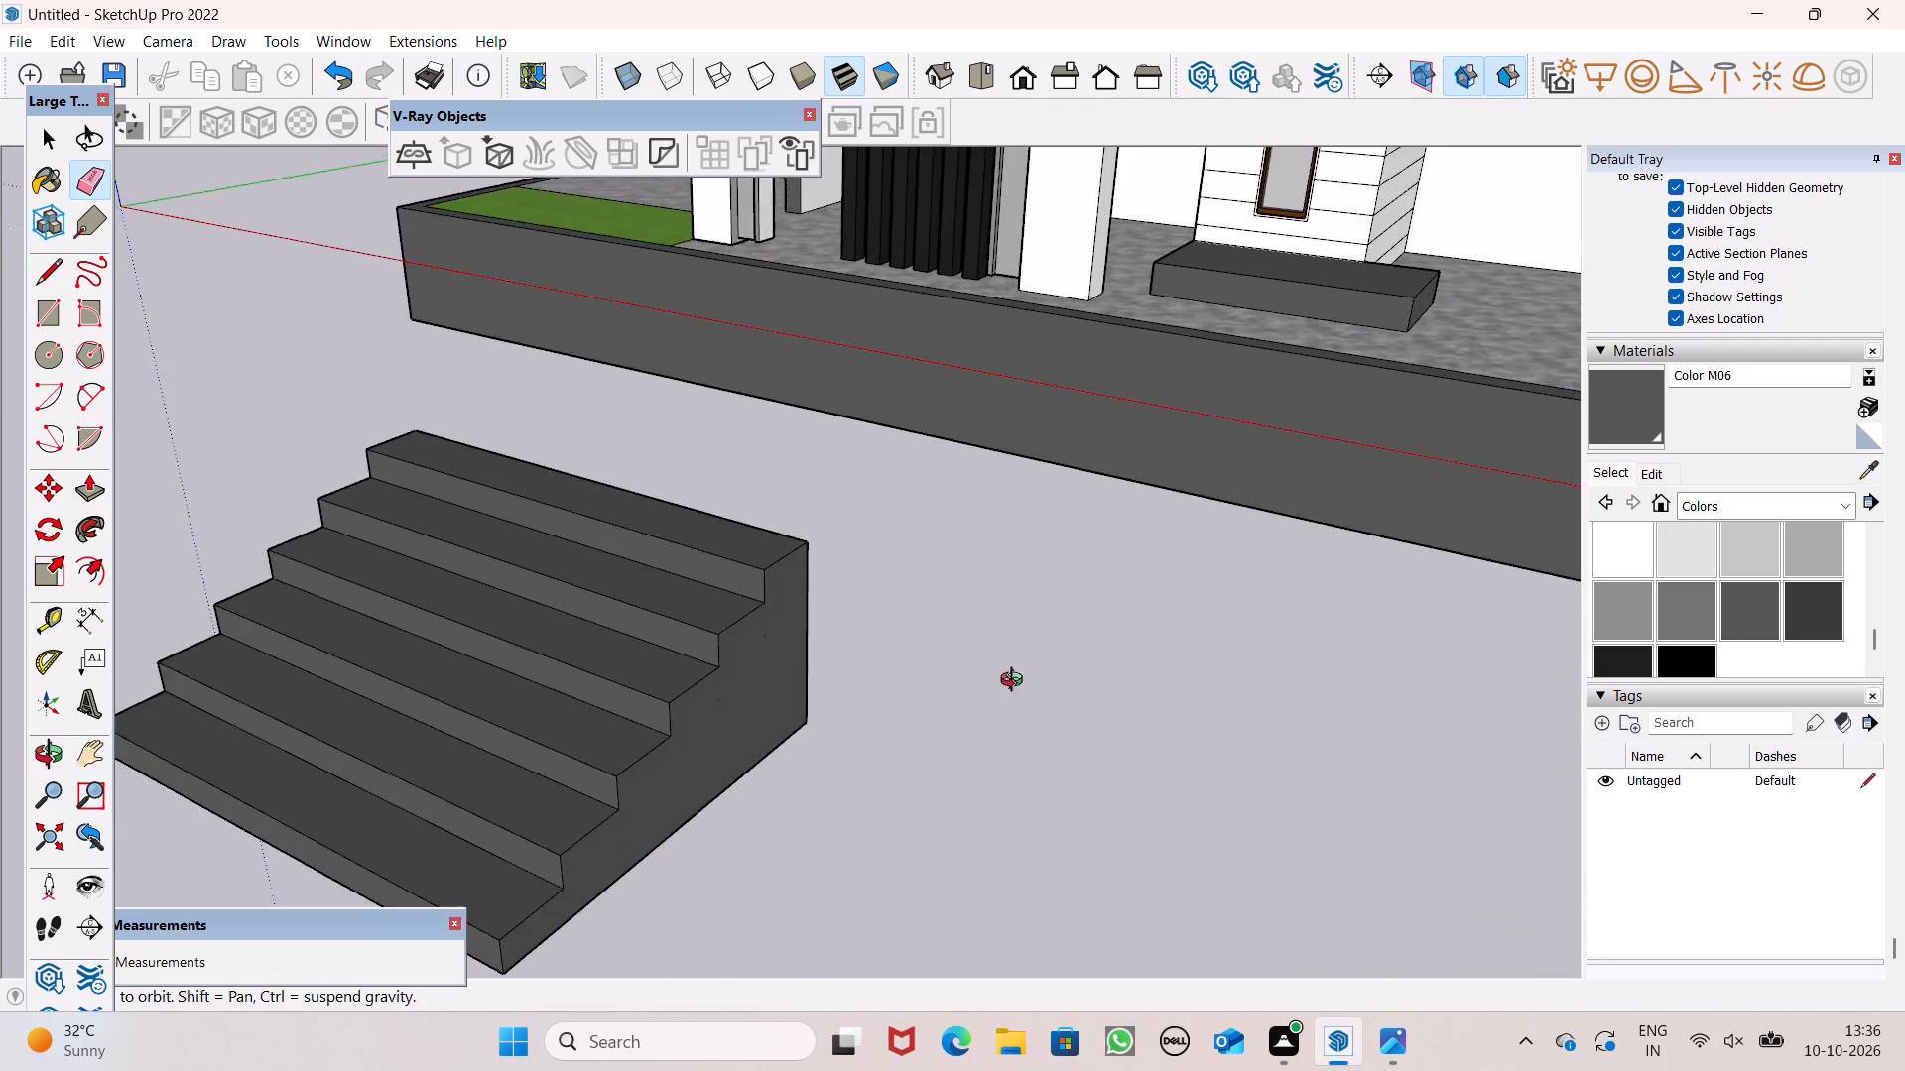
pyautogui.moveTo(1016, 682); pyautogui.dragTo(1629, 661, button='middle')
pyautogui.moveTo(1245, 752); pyautogui.dragTo(1420, 699, button='middle')
pyautogui.scroll(1, 862, 514)
pyautogui.scroll(-6, 862, 514)
pyautogui.moveTo(1151, 650); pyautogui.dragTo(1333, 629, button='middle')
pyautogui.scroll(5, 1332, 631)
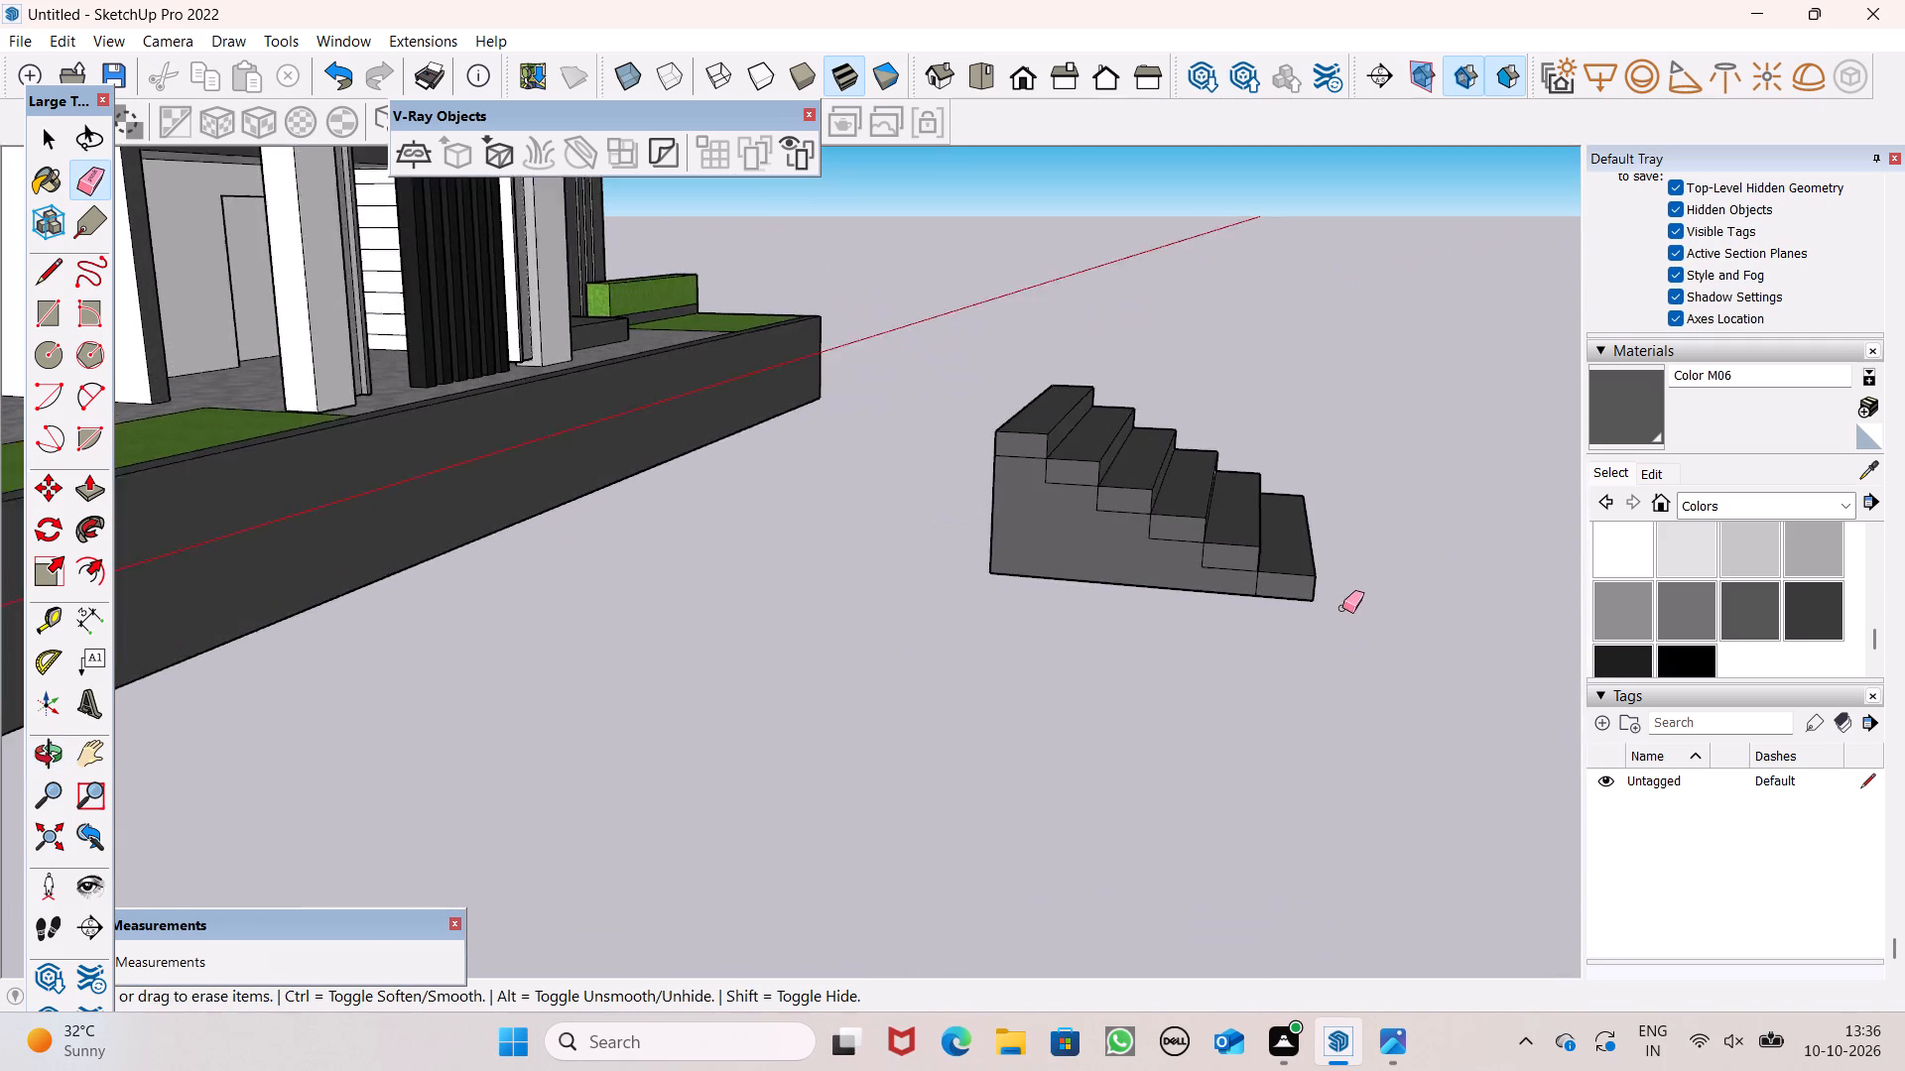
pyautogui.scroll(9, 1342, 608)
pyautogui.moveTo(759, 360); pyautogui.dragTo(924, 445)
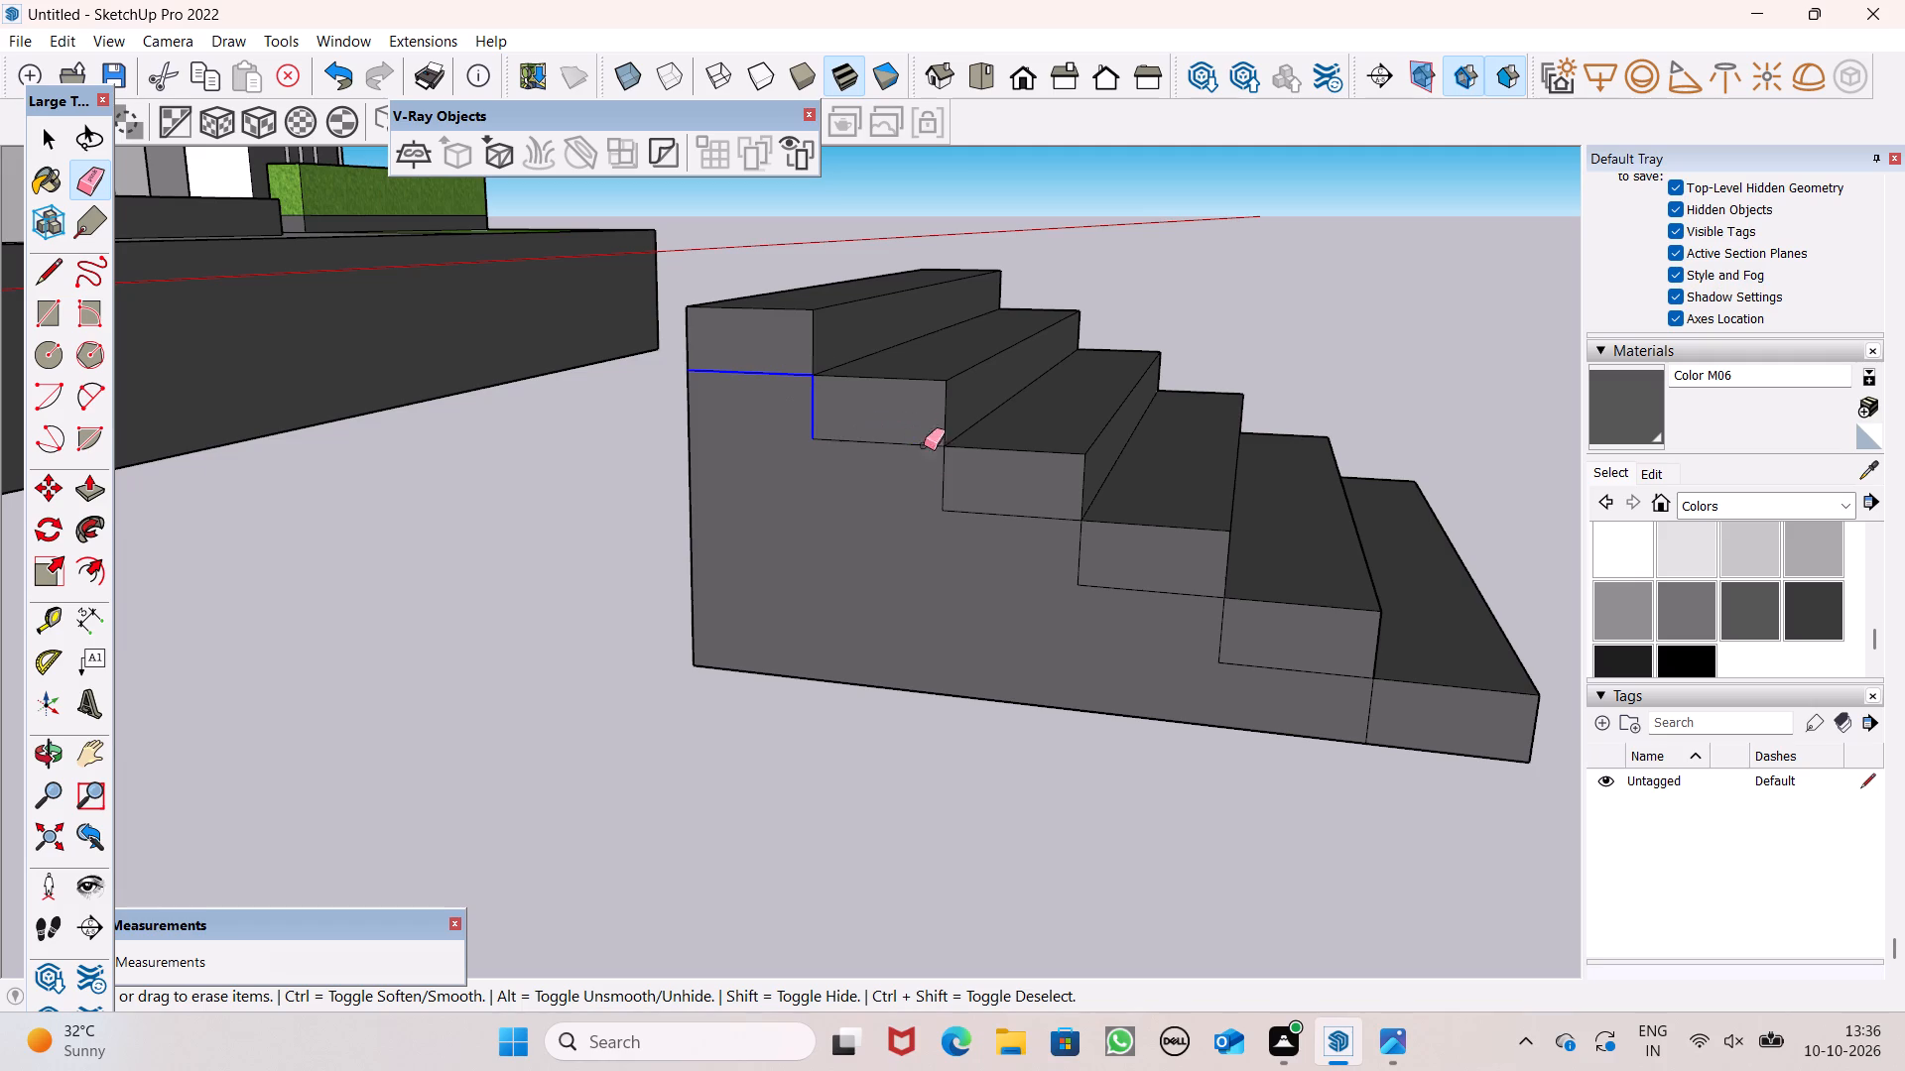
pyautogui.moveTo(924, 445); pyautogui.dragTo(1313, 730)
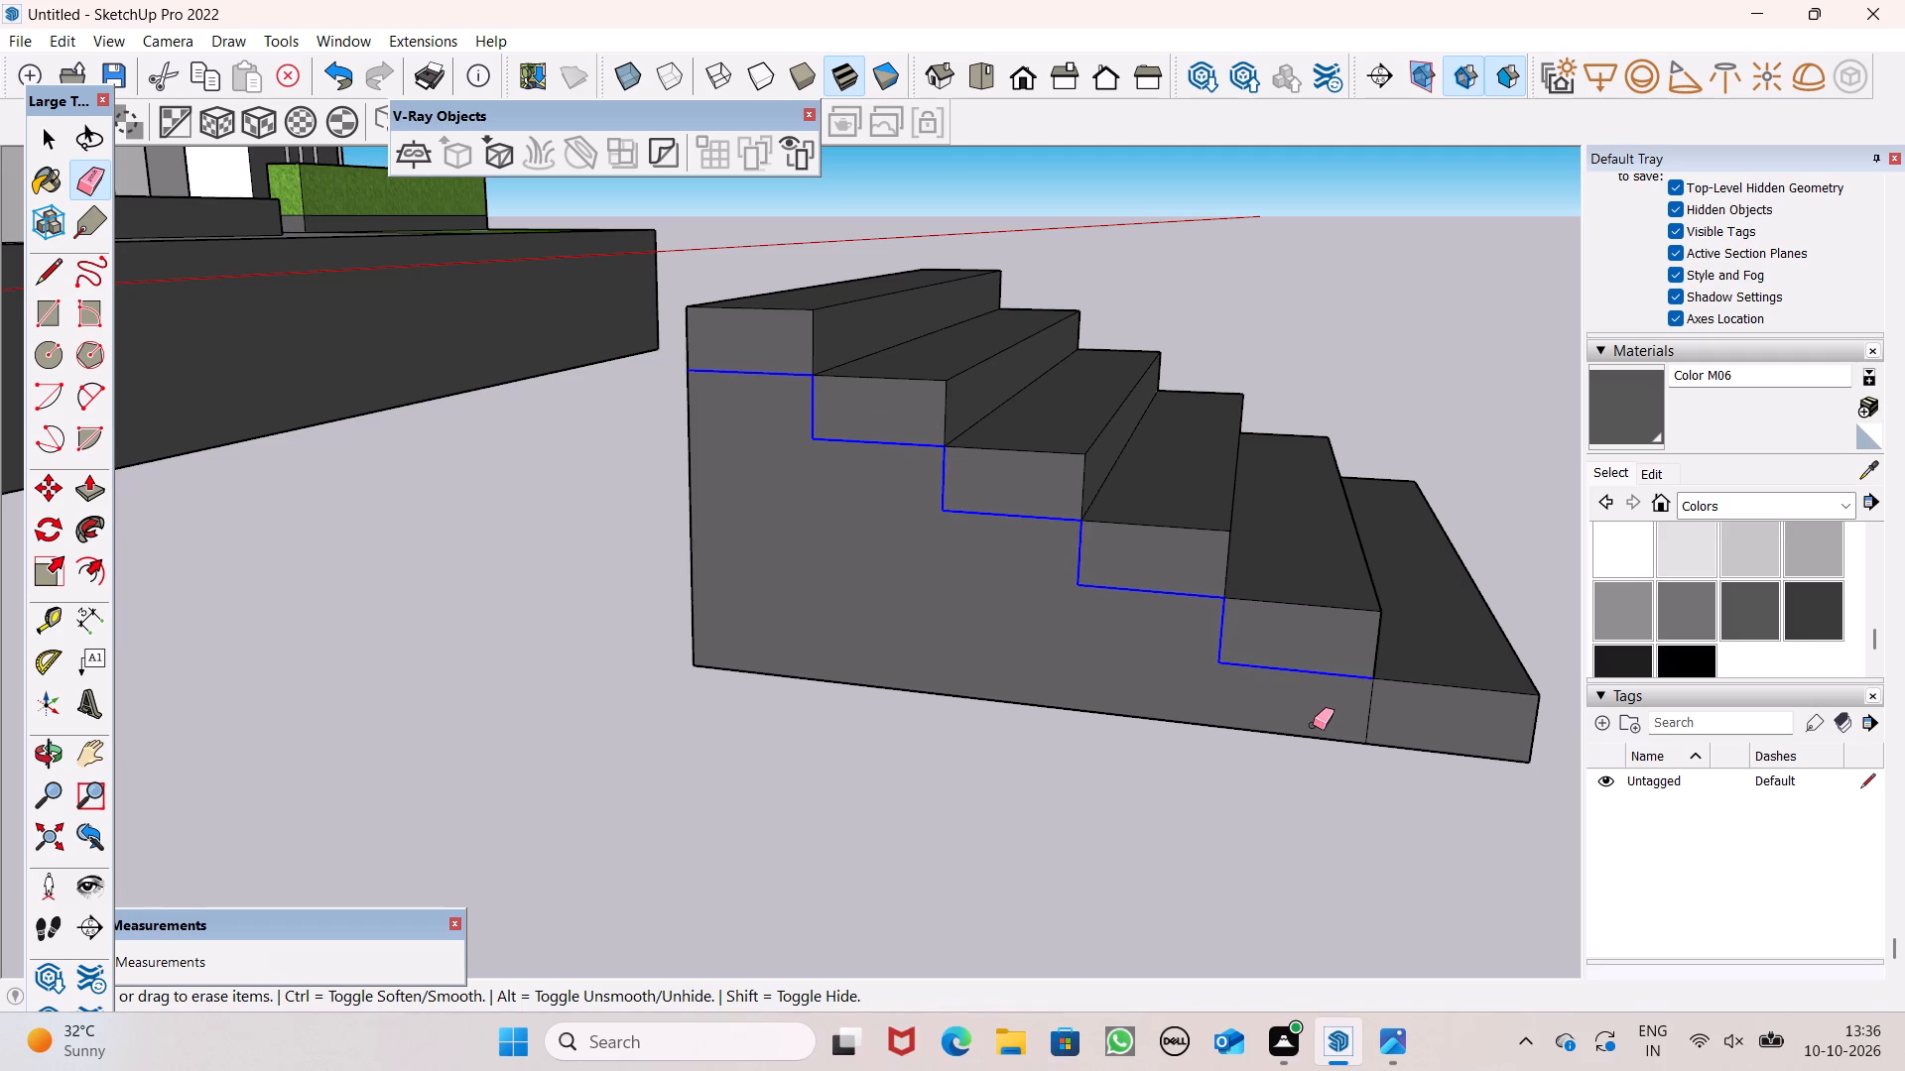
# Erase the short vertical seam edge between the lowest step's end face and that side face.
pyautogui.scroll(-4, 537, 557)
pyautogui.scroll(1, 1079, 712)
pyautogui.scroll(-4, 0, 392)
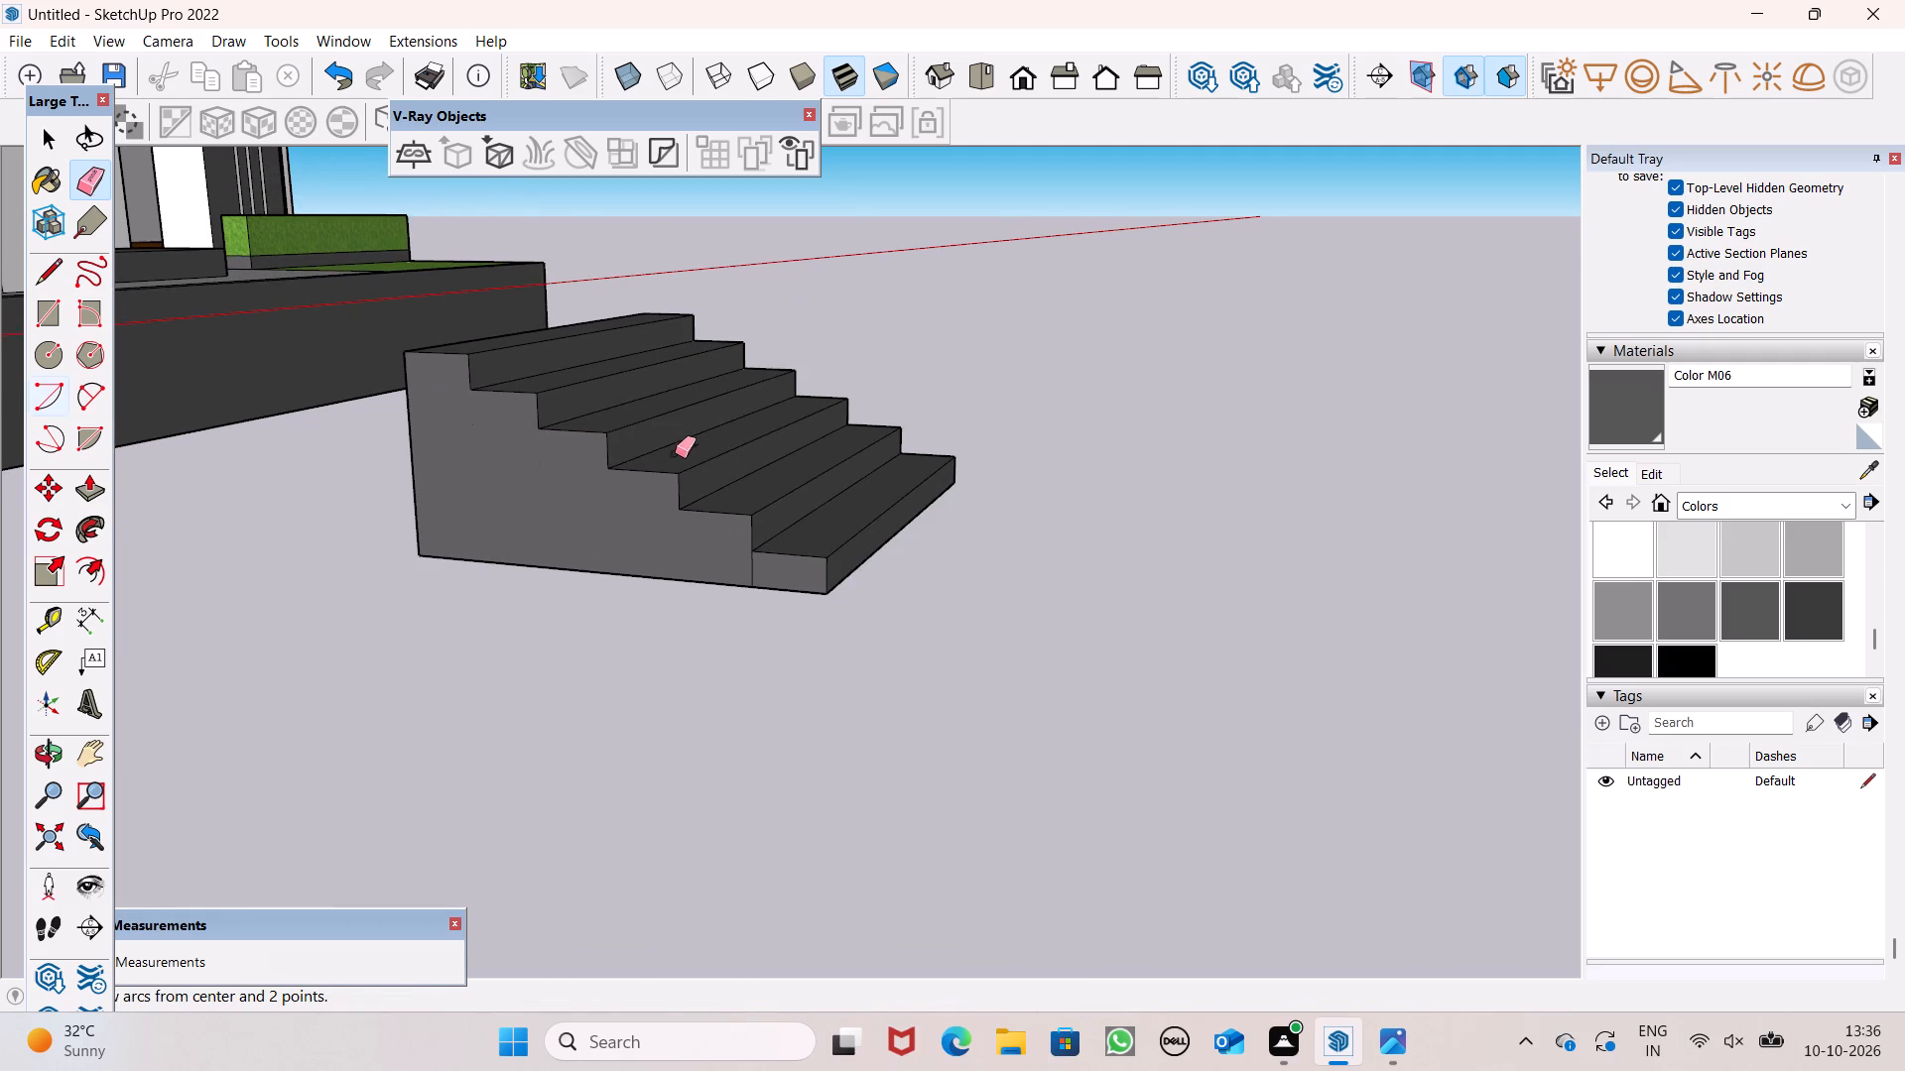
pyautogui.scroll(5, 732, 591)
pyautogui.moveTo(775, 563); pyautogui.dragTo(757, 564)
pyautogui.click(757, 564)
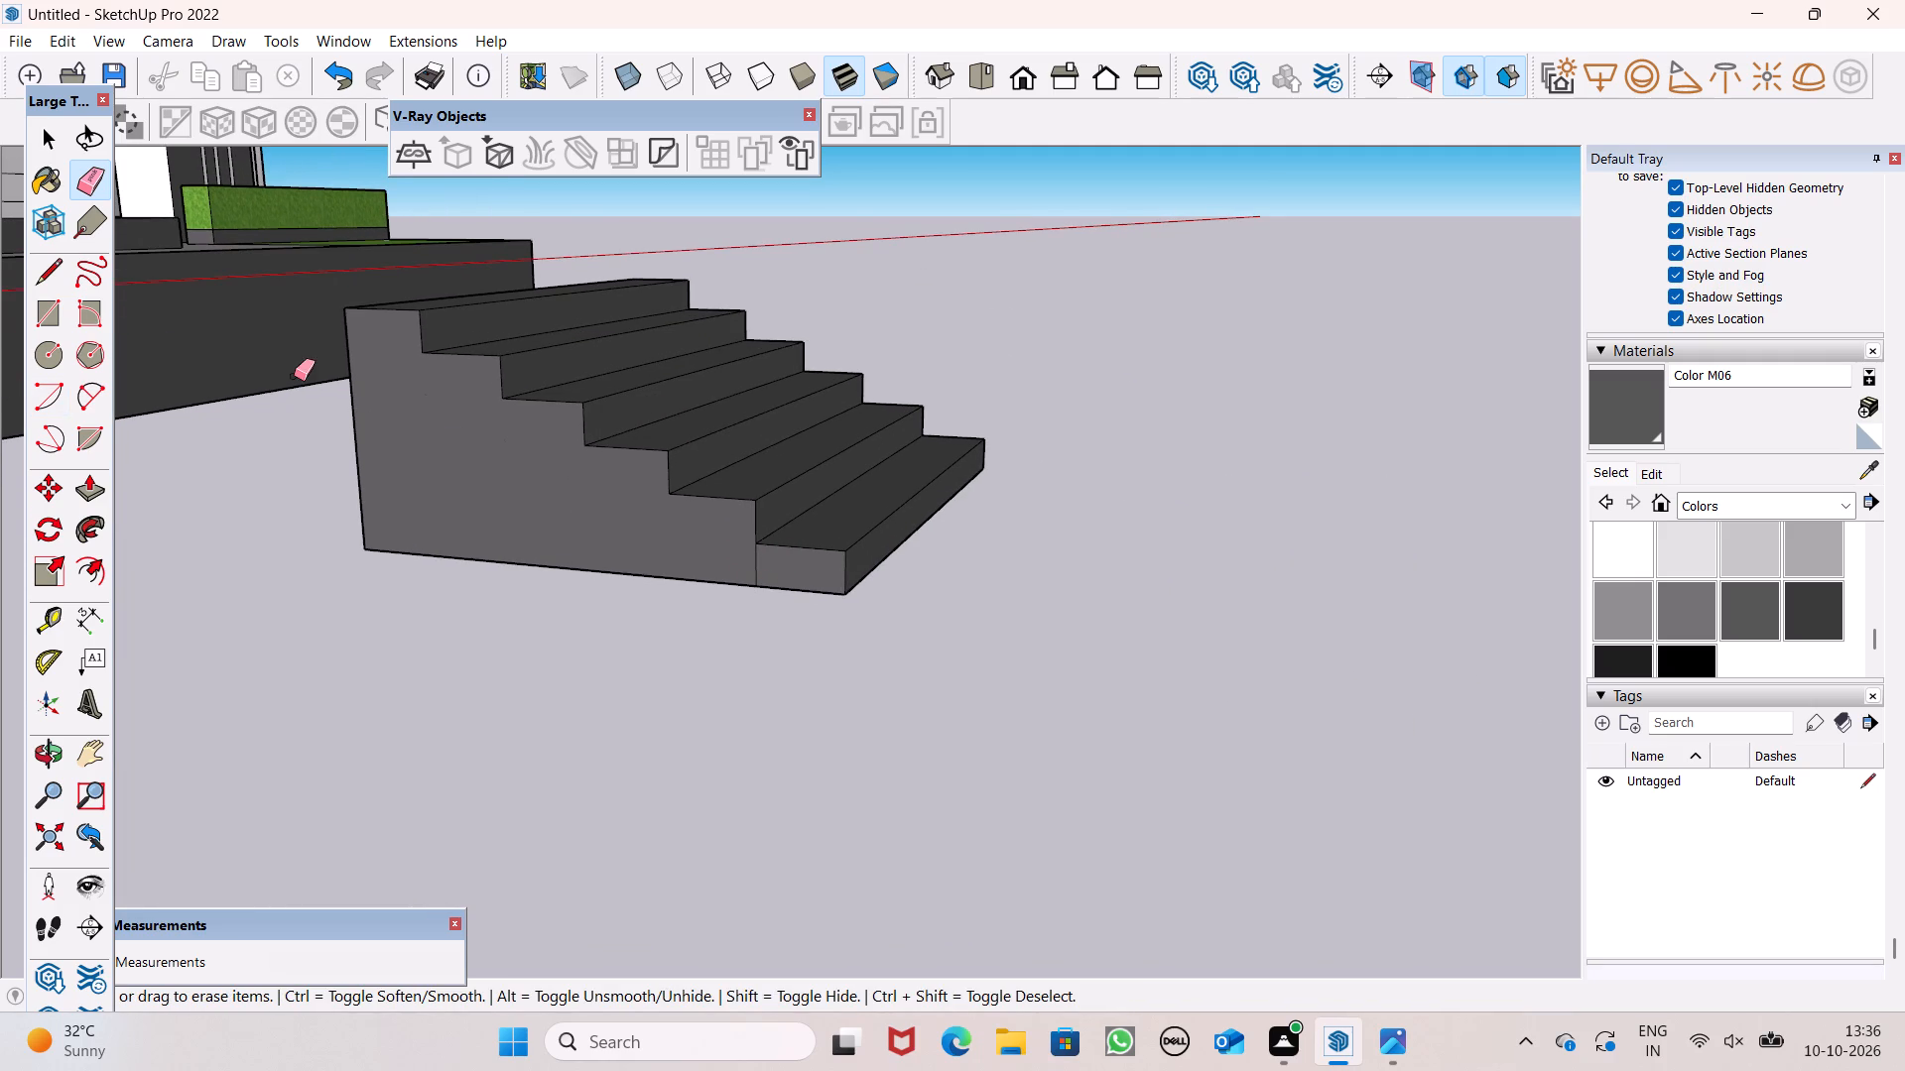
pyautogui.press('space')
# Make a group from all of the stair's connected faces and edges.
pyautogui.scroll(-10, 294, 376)
pyautogui.moveTo(441, 465); pyautogui.dragTo(198, 647, button='middle')
pyautogui.scroll(-6, 406, 422)
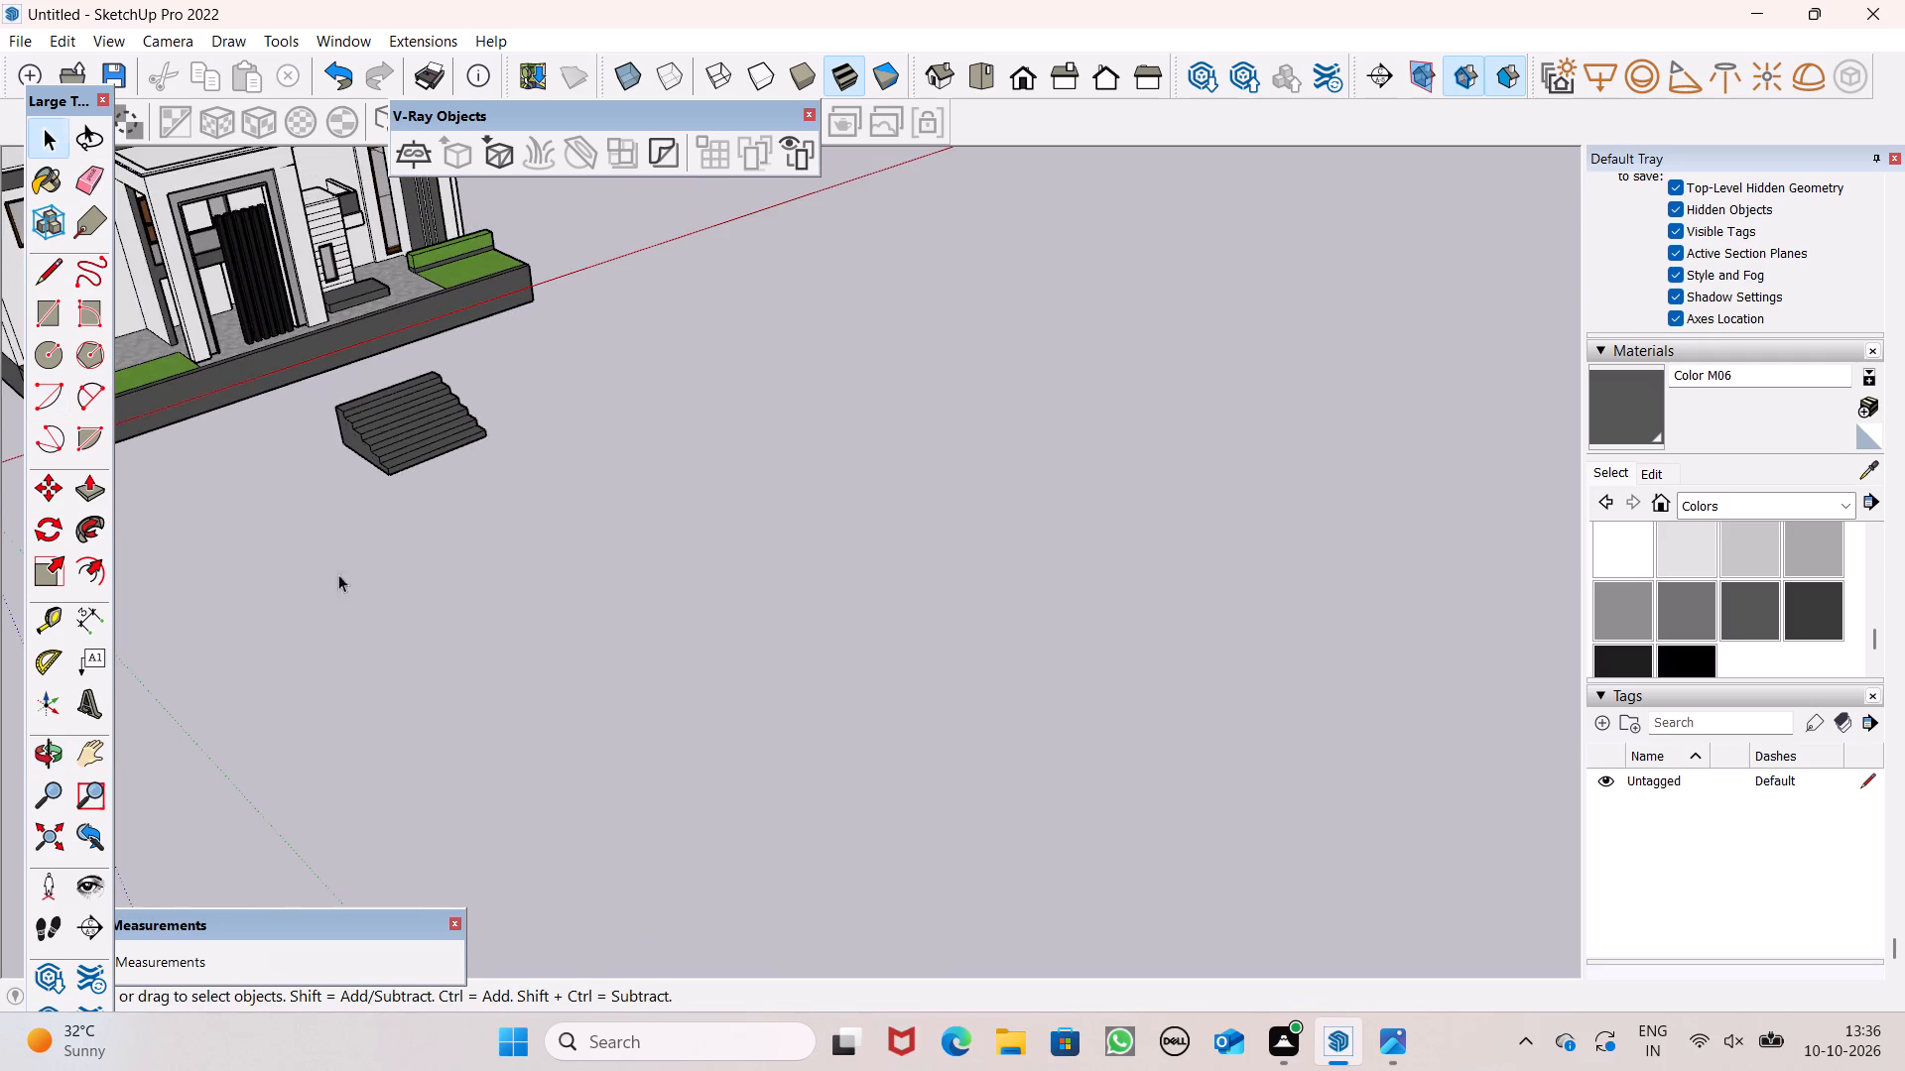
pyautogui.moveTo(317, 582); pyautogui.dragTo(1, 550, button='middle')
pyautogui.scroll(7, 507, 386)
pyautogui.click(492, 357)
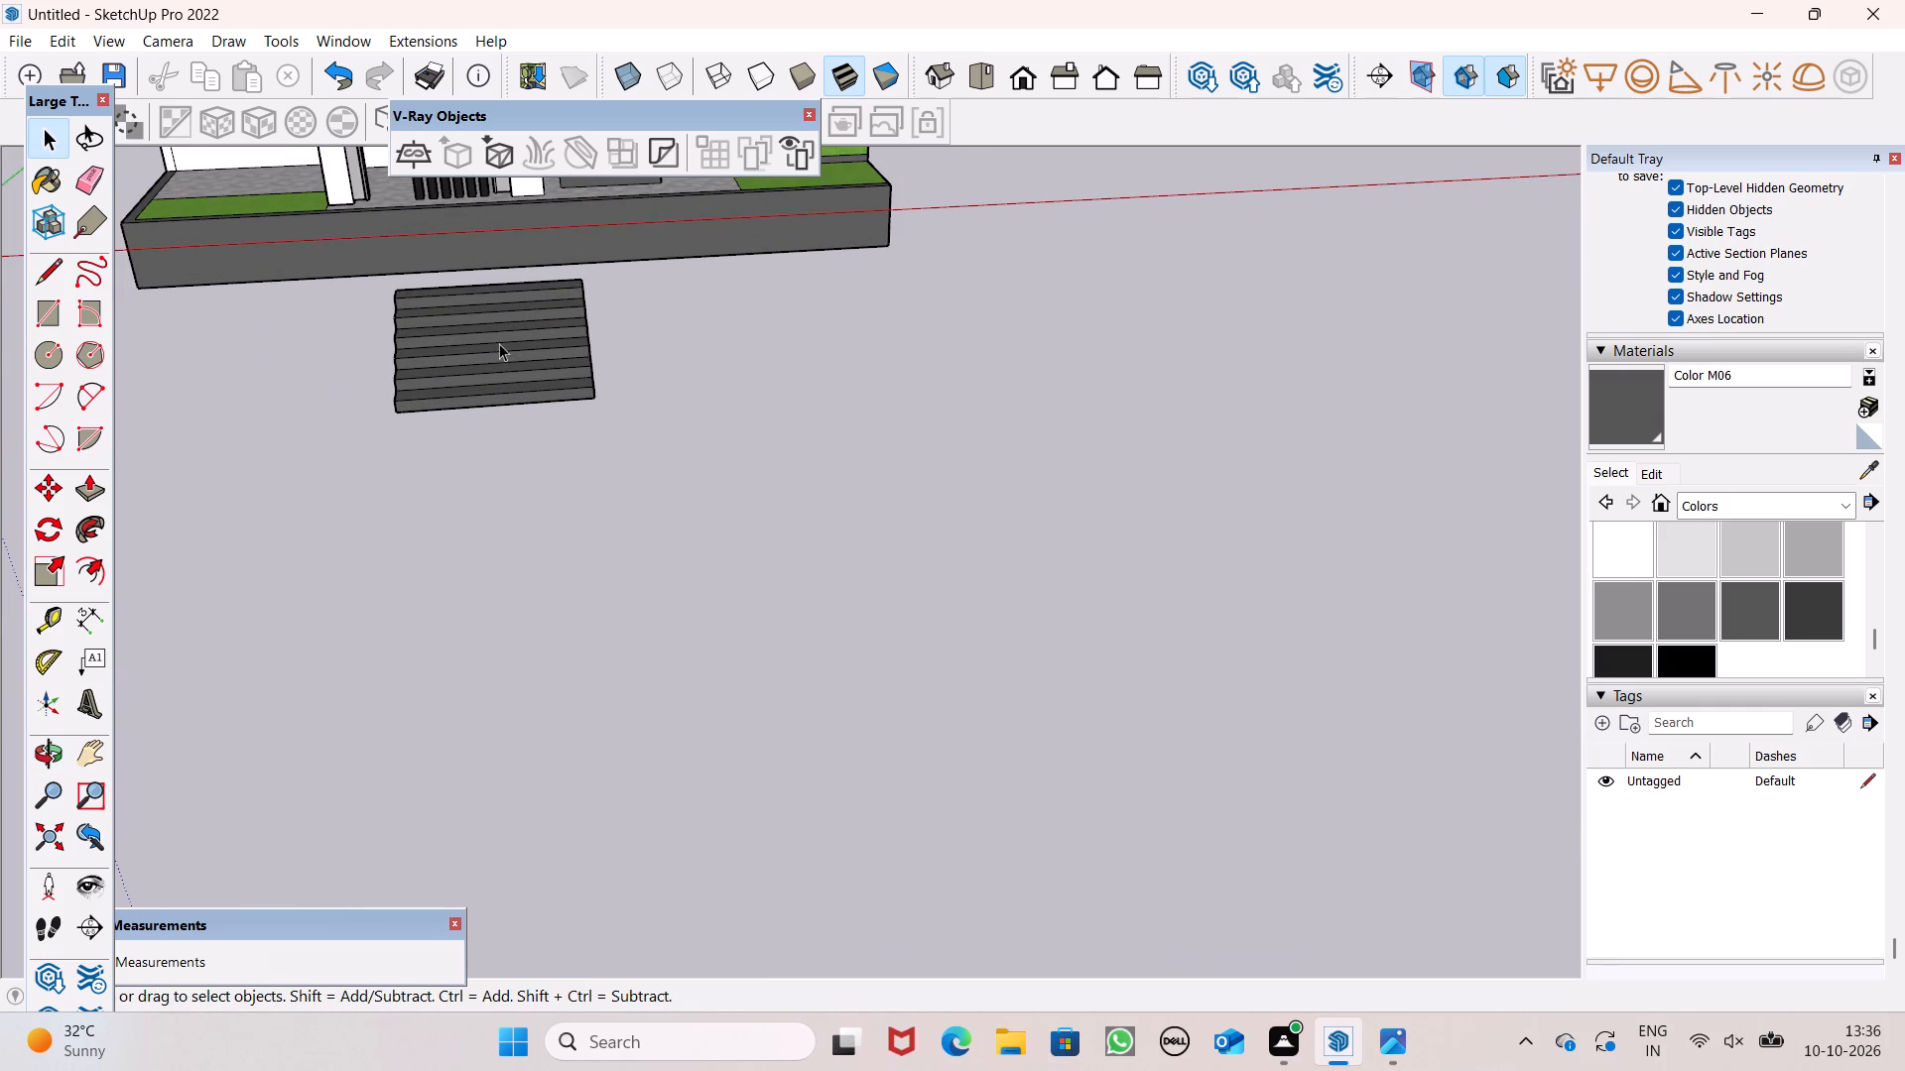
pyautogui.scroll(8, 527, 294)
pyautogui.click(534, 710)
pyautogui.scroll(-6, 0, 357)
pyautogui.scroll(1, 25, 263)
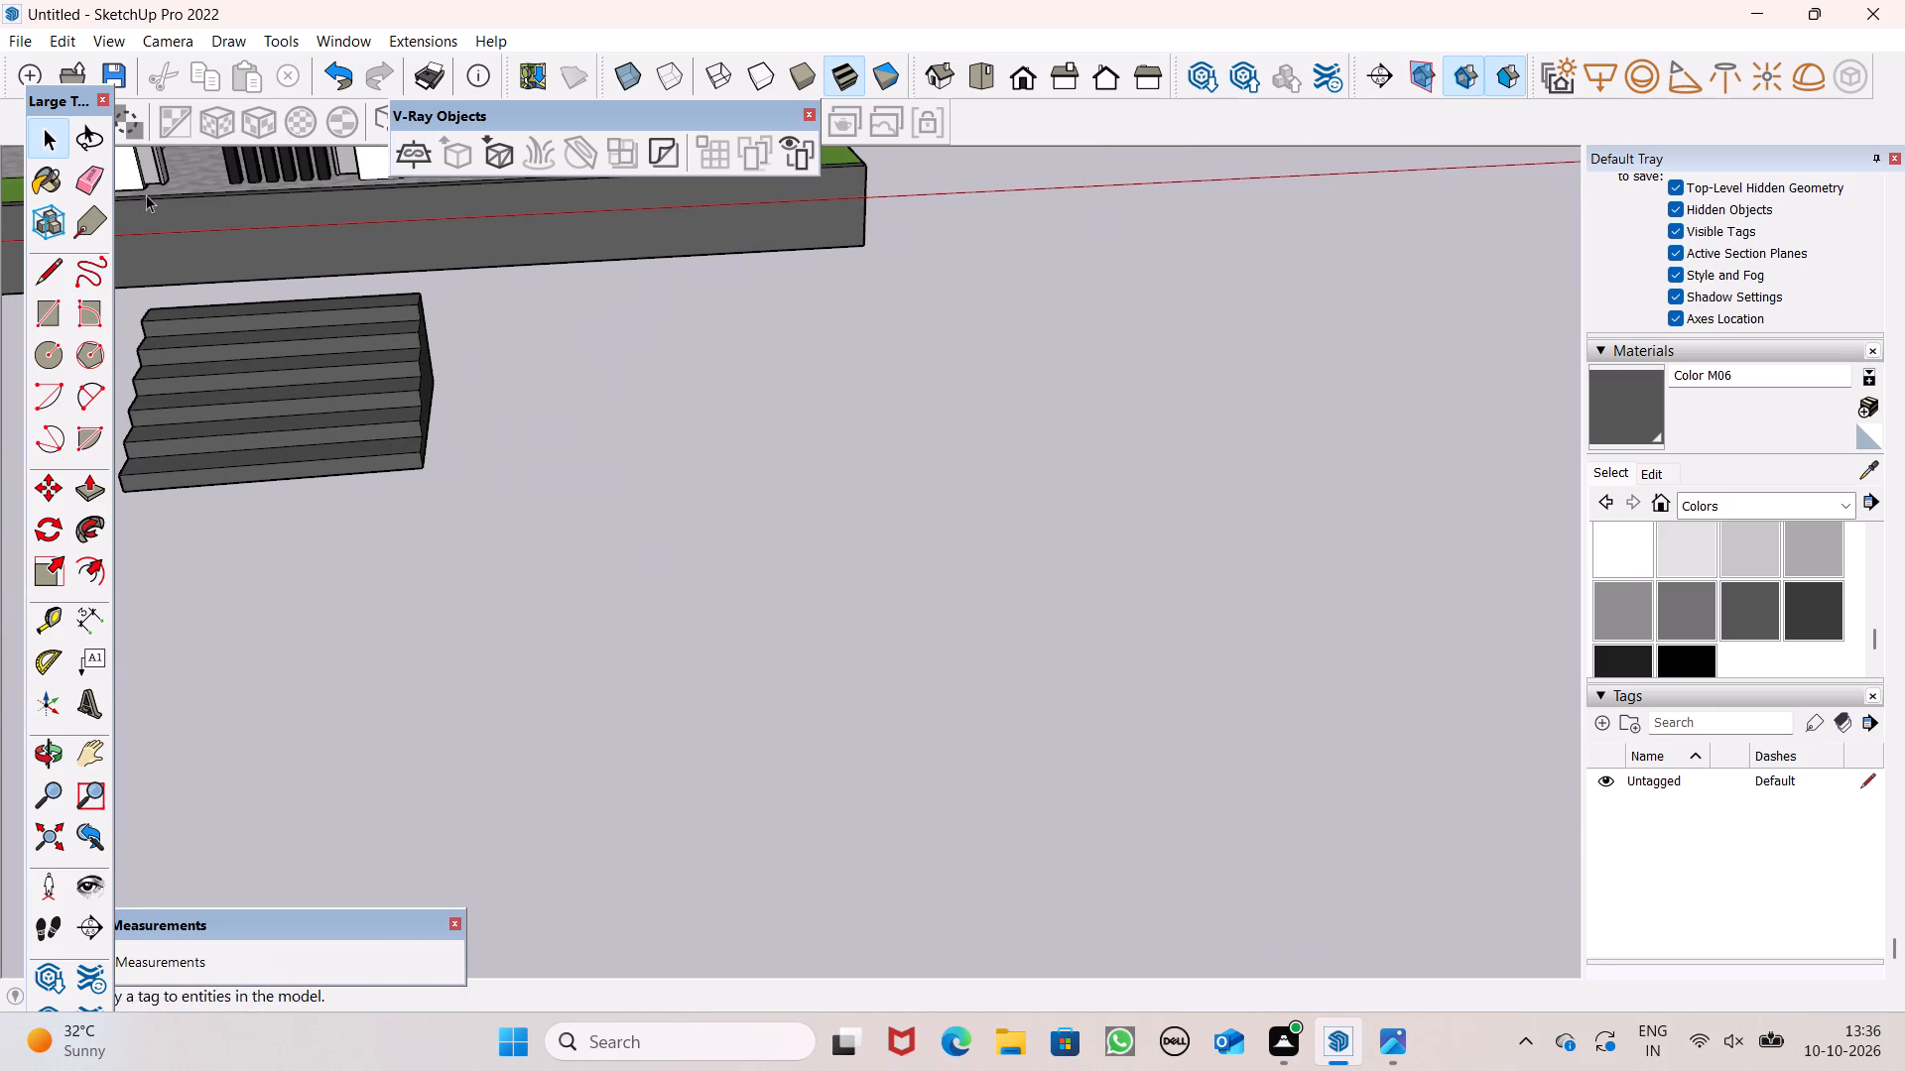
pyautogui.scroll(1, 435, 93)
pyautogui.middleClick(435, 93)
pyautogui.scroll(-13, 482, 350)
pyautogui.moveTo(464, 379); pyautogui.dragTo(489, 632, button='middle')
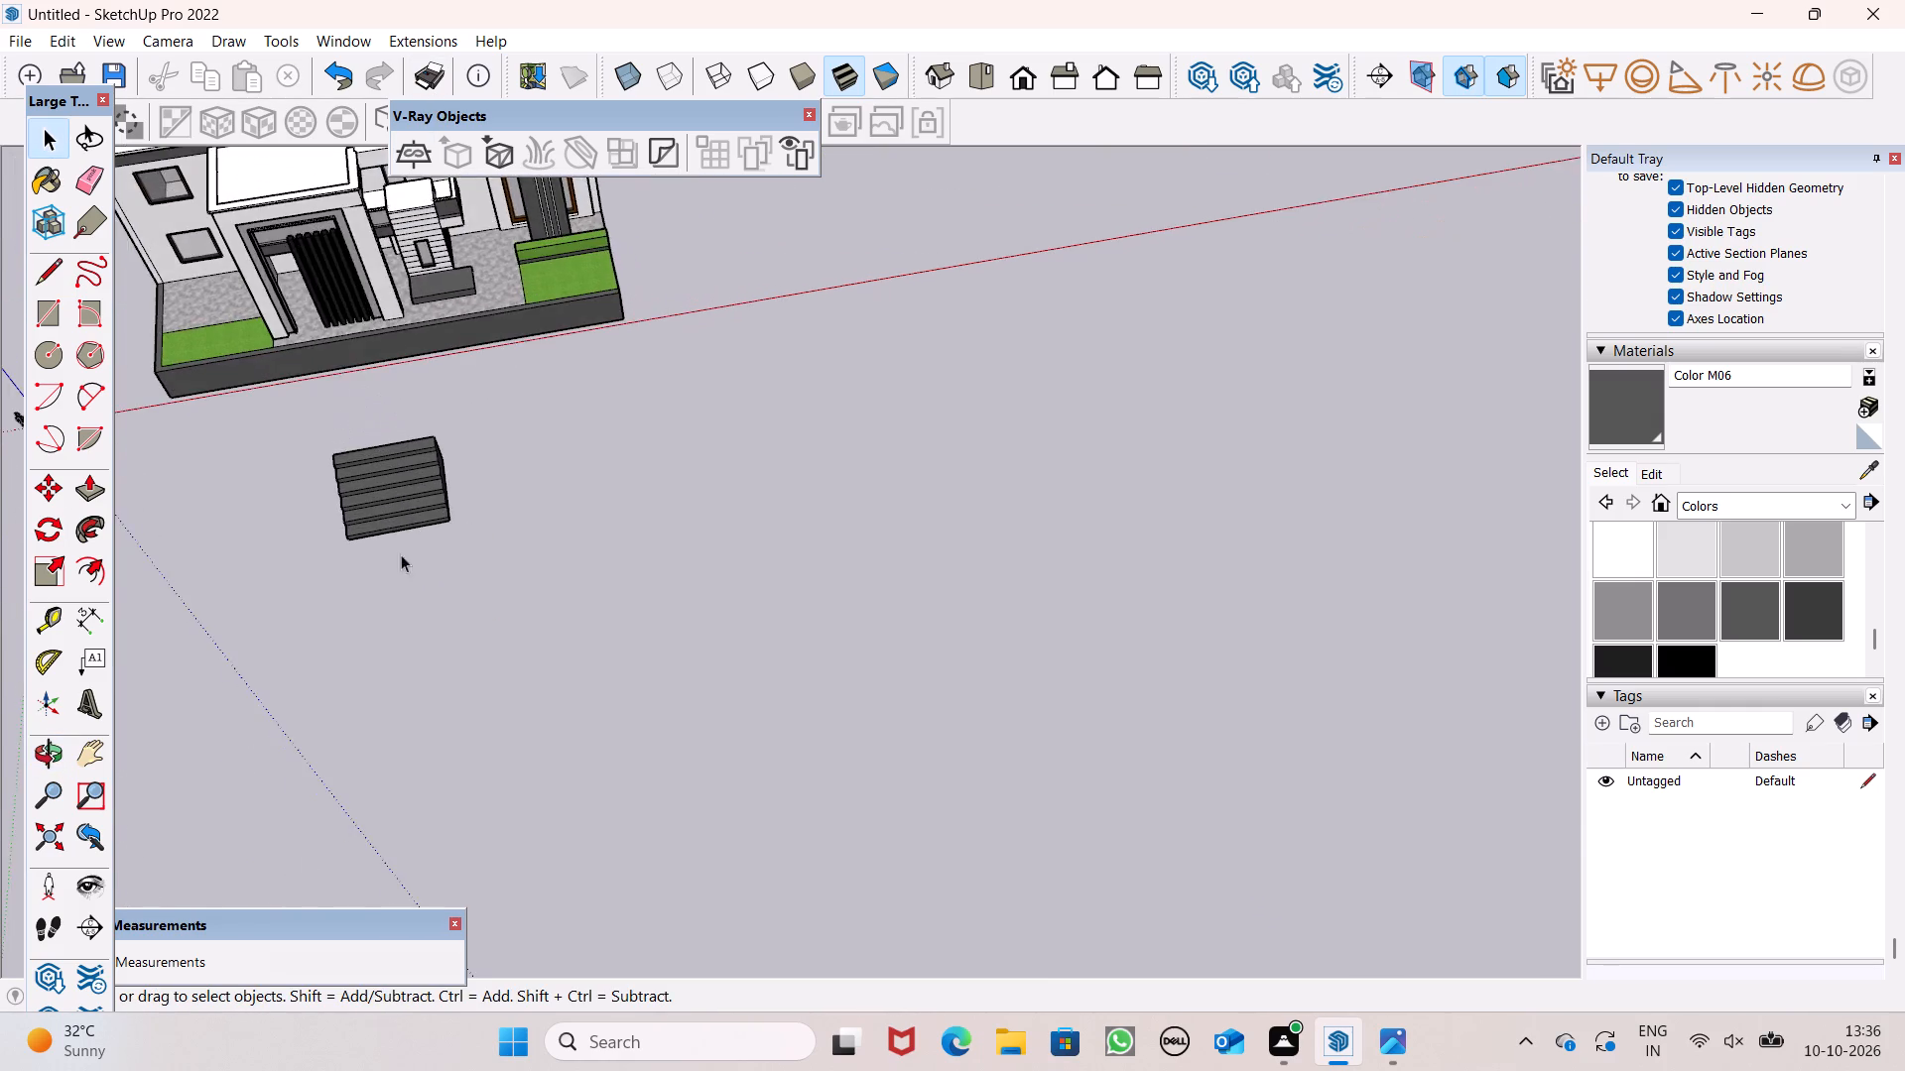
pyautogui.scroll(5, 373, 501)
pyautogui.scroll(-1, 357, 454)
pyautogui.scroll(3, 357, 454)
pyautogui.tripleClick(357, 454)
pyautogui.click(386, 456)
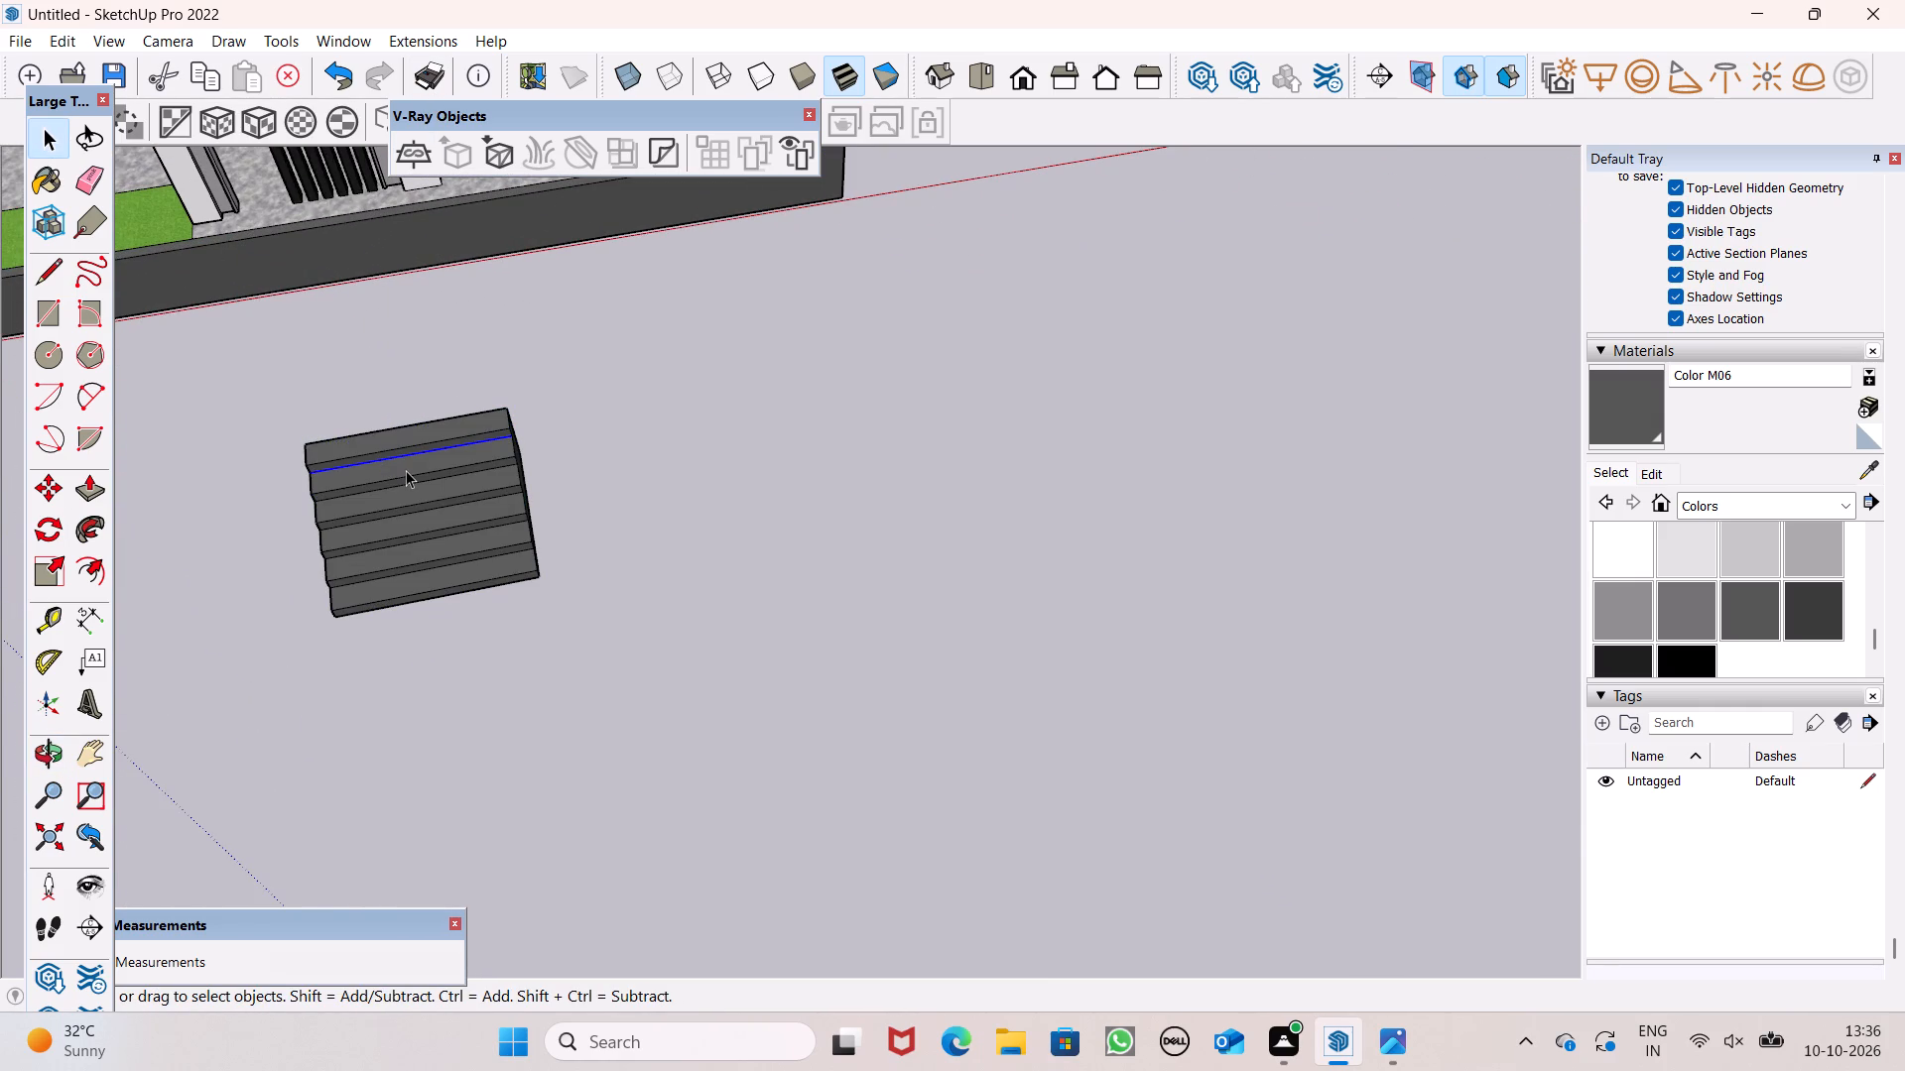
pyautogui.tripleClick(406, 470)
pyautogui.rightClick(406, 476)
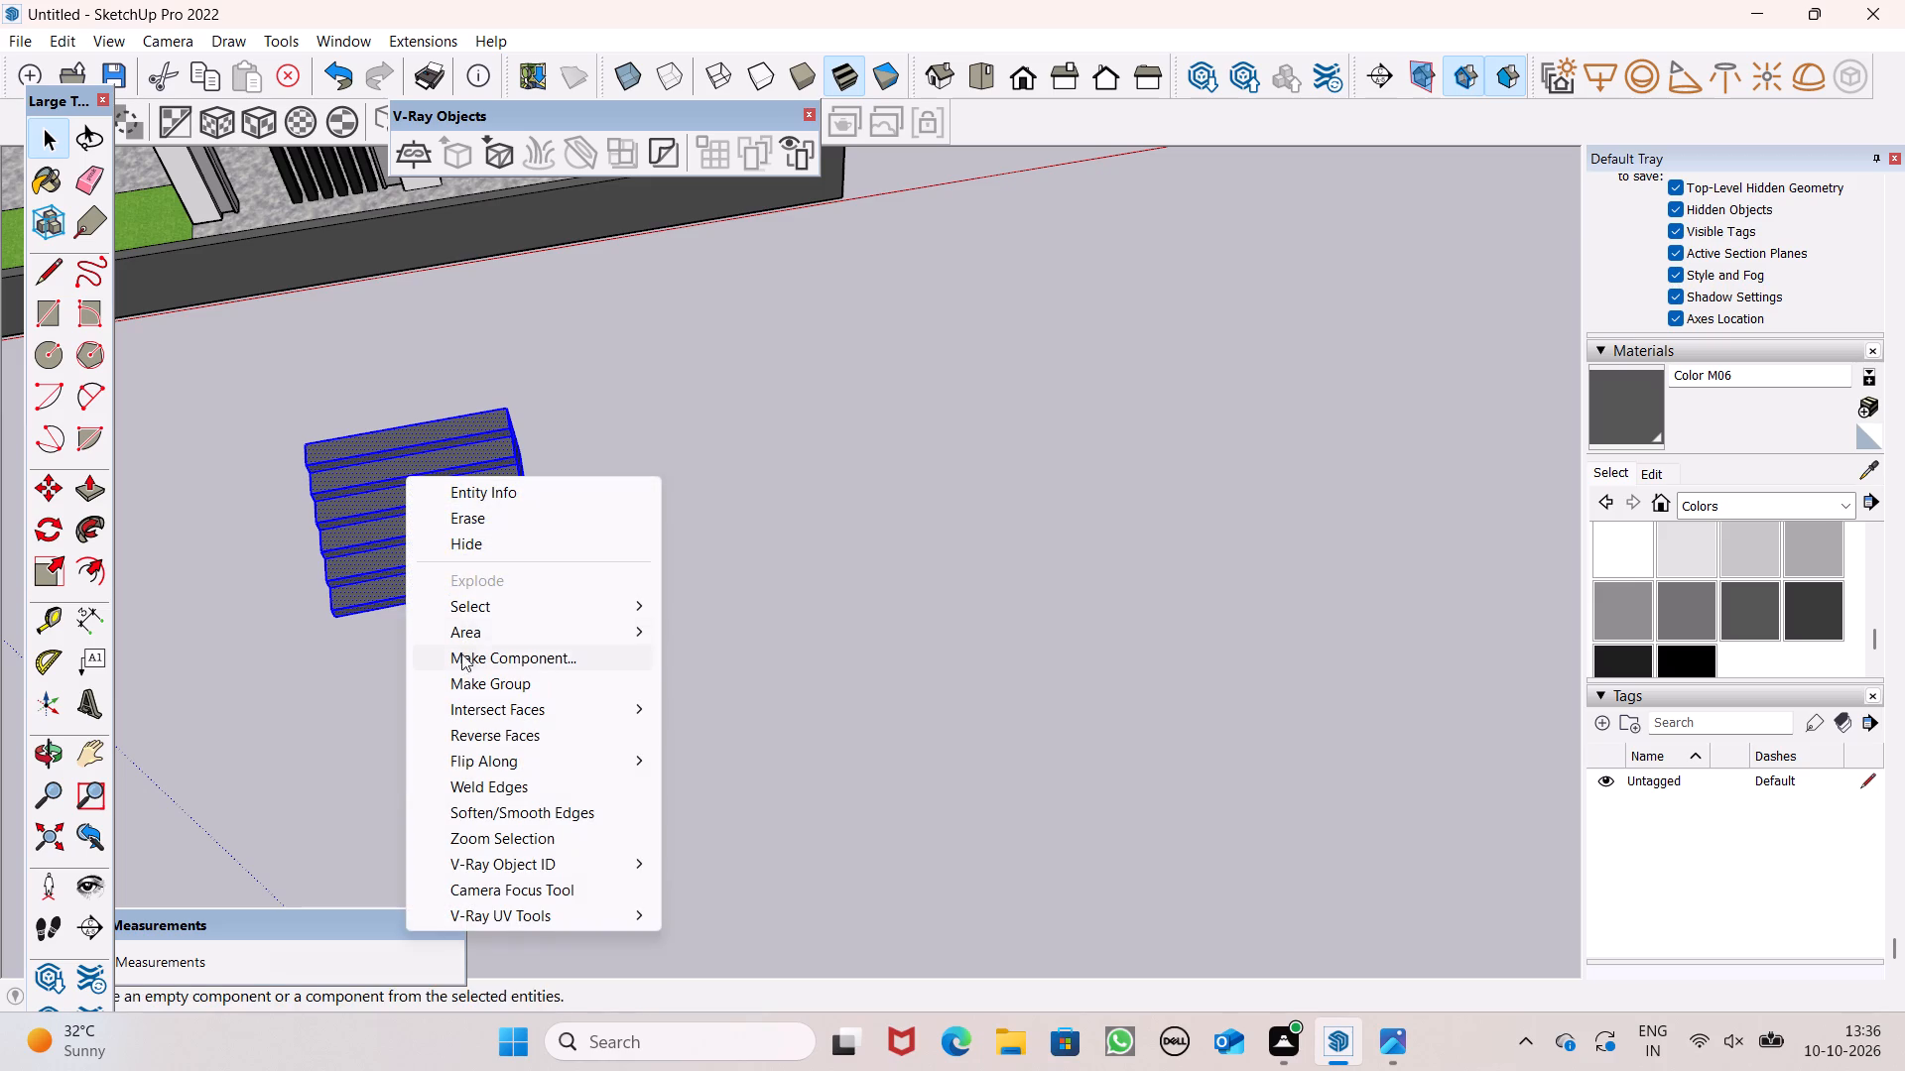
pyautogui.click(465, 687)
# Move the stair group outward on the ground, clear of the leftover loose edges.
pyautogui.scroll(-5, 504, 485)
pyautogui.moveTo(567, 531); pyautogui.dragTo(270, 306, button='middle')
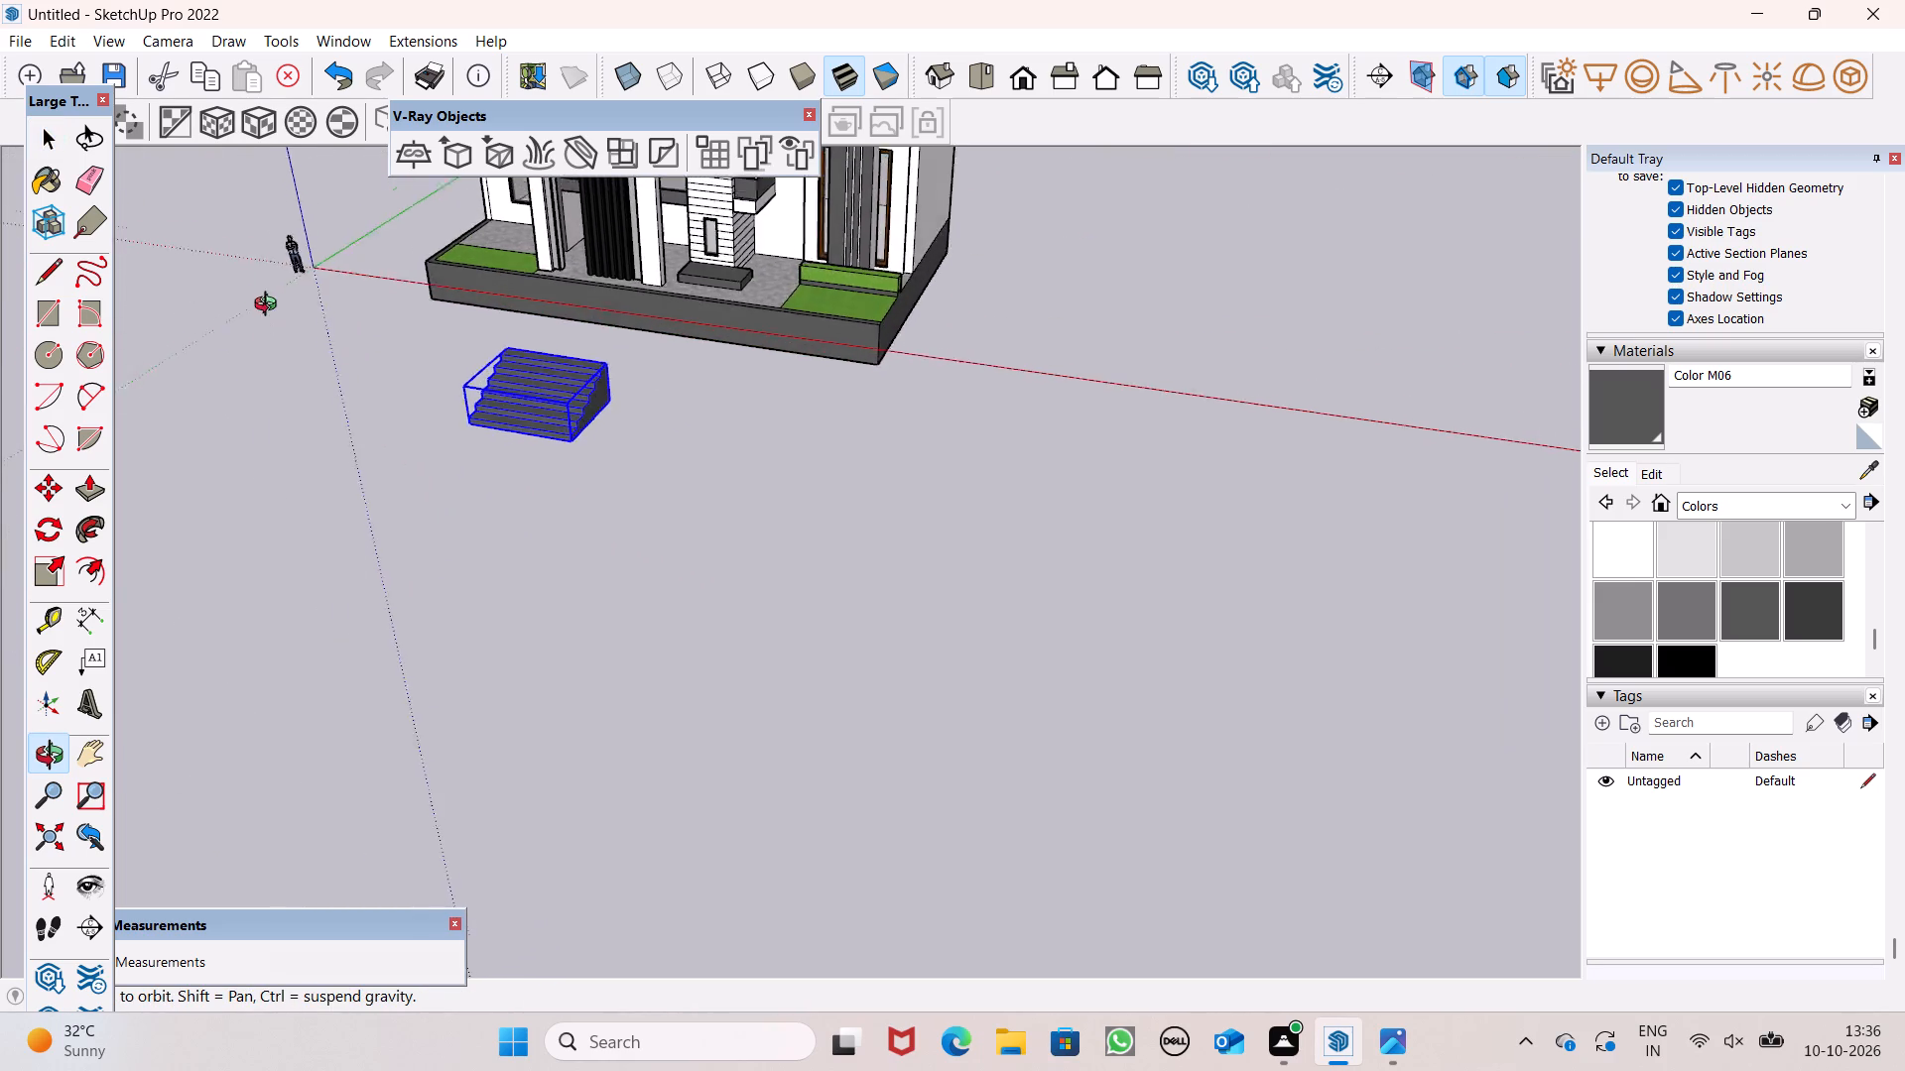
pyautogui.moveTo(270, 306); pyautogui.dragTo(270, 295, button='middle')
pyautogui.scroll(1, 270, 295)
pyautogui.scroll(14, 727, 471)
pyautogui.scroll(7, 636, 374)
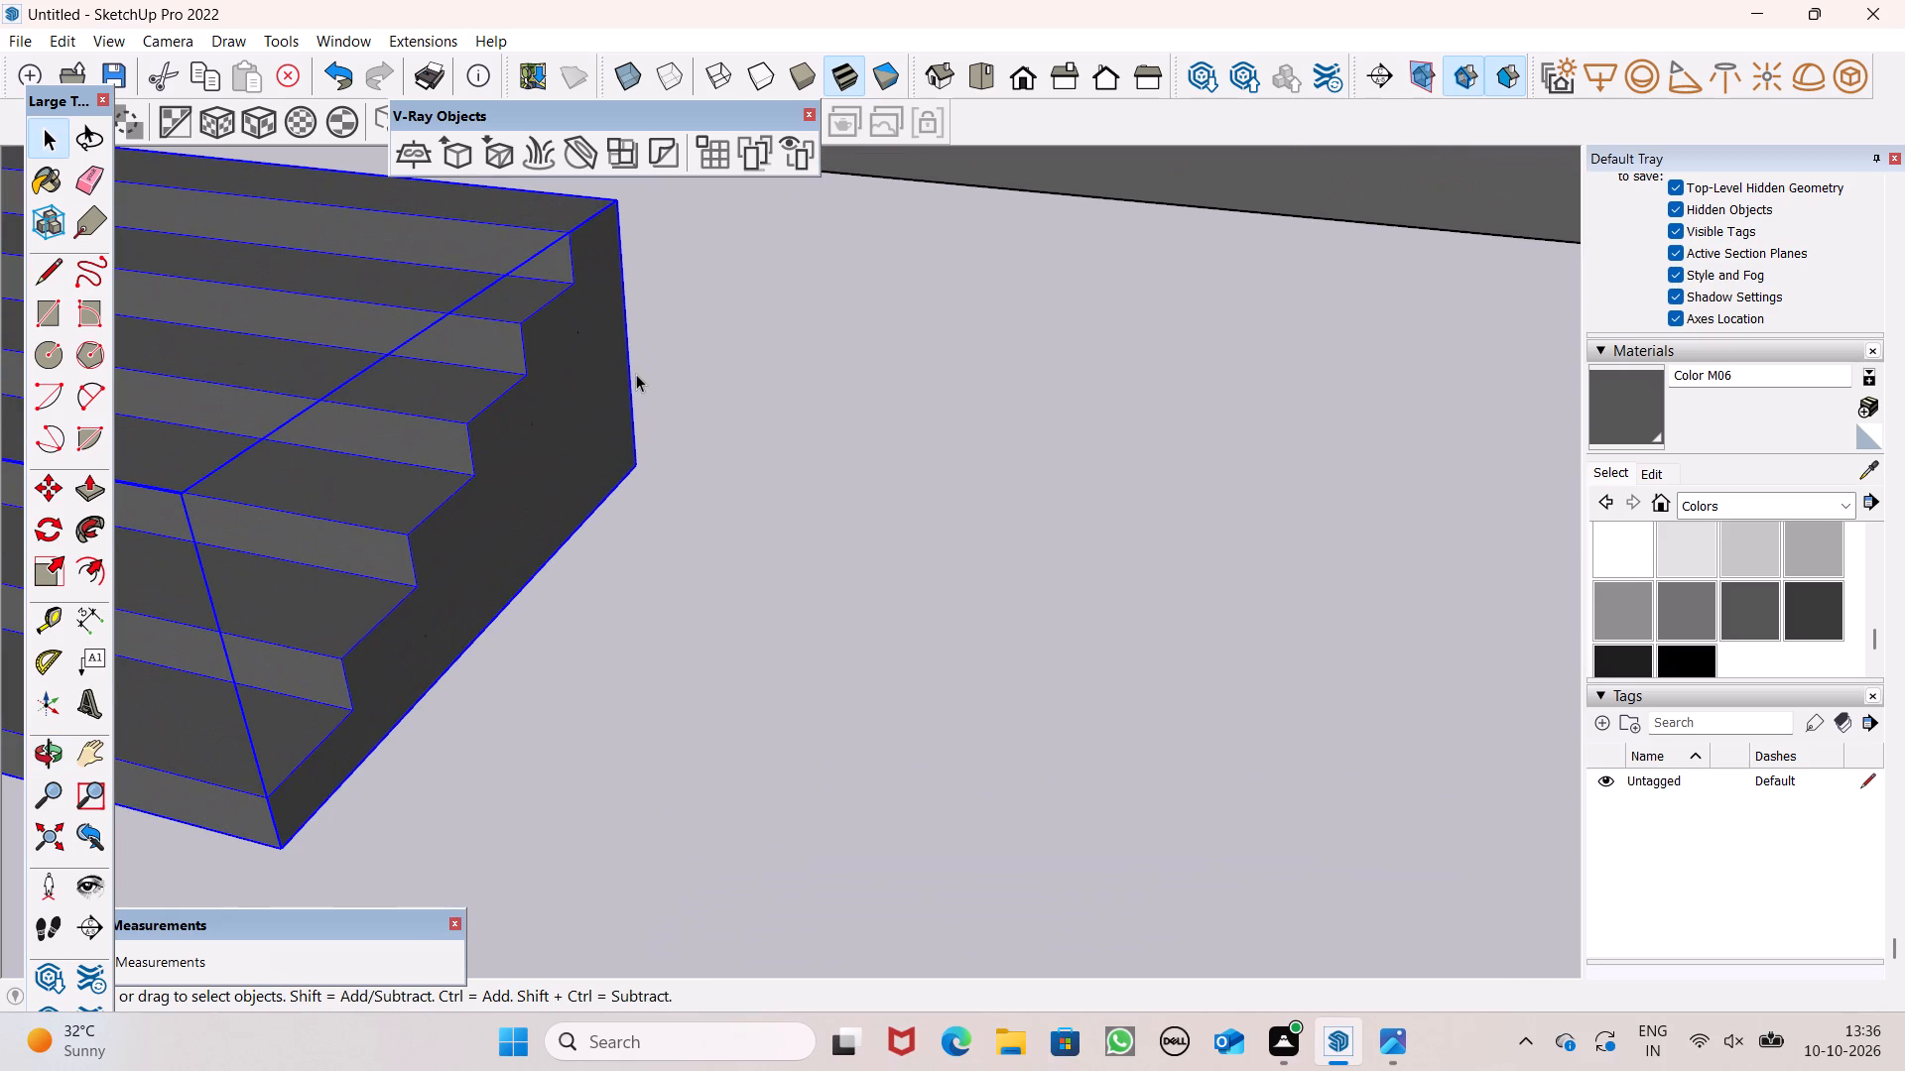
pyautogui.press('m')
pyautogui.scroll(-6, 631, 489)
pyautogui.press('Return')
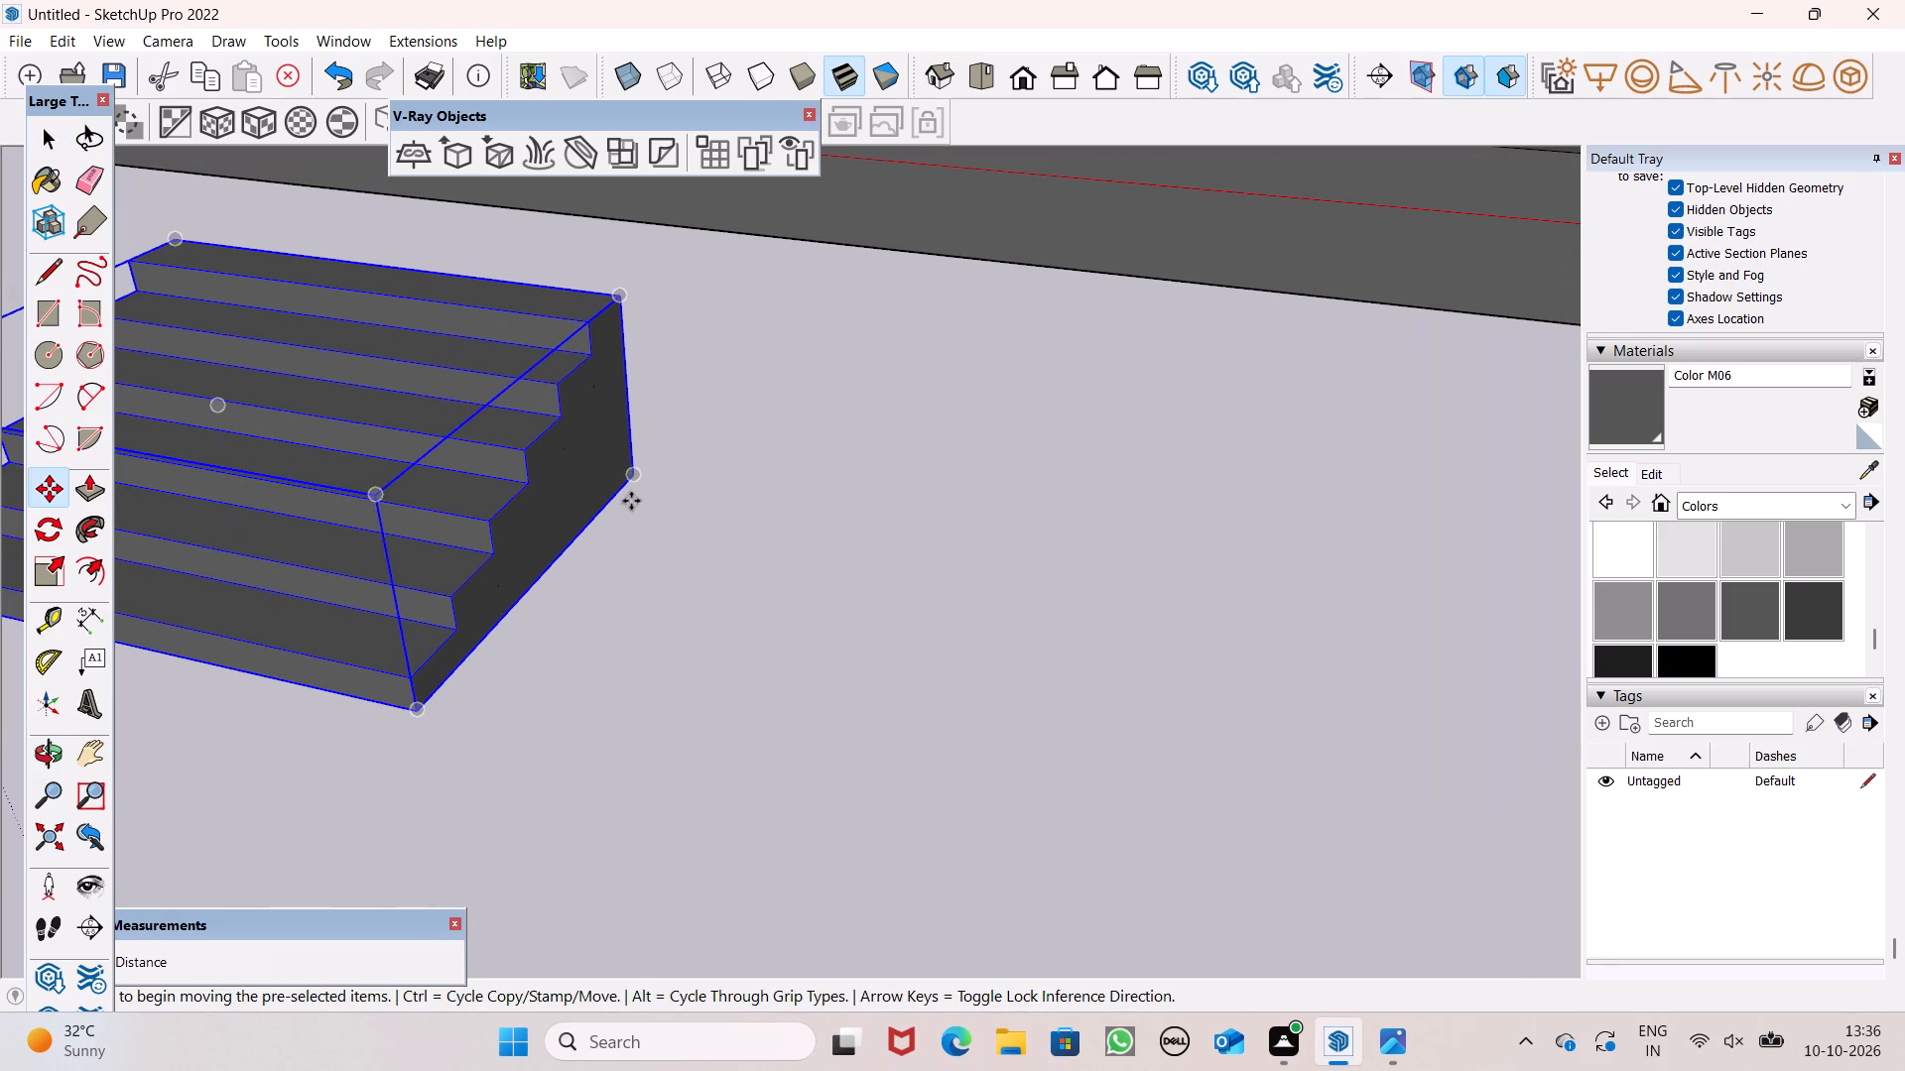
pyautogui.moveTo(639, 475); pyautogui.dragTo(897, 570)
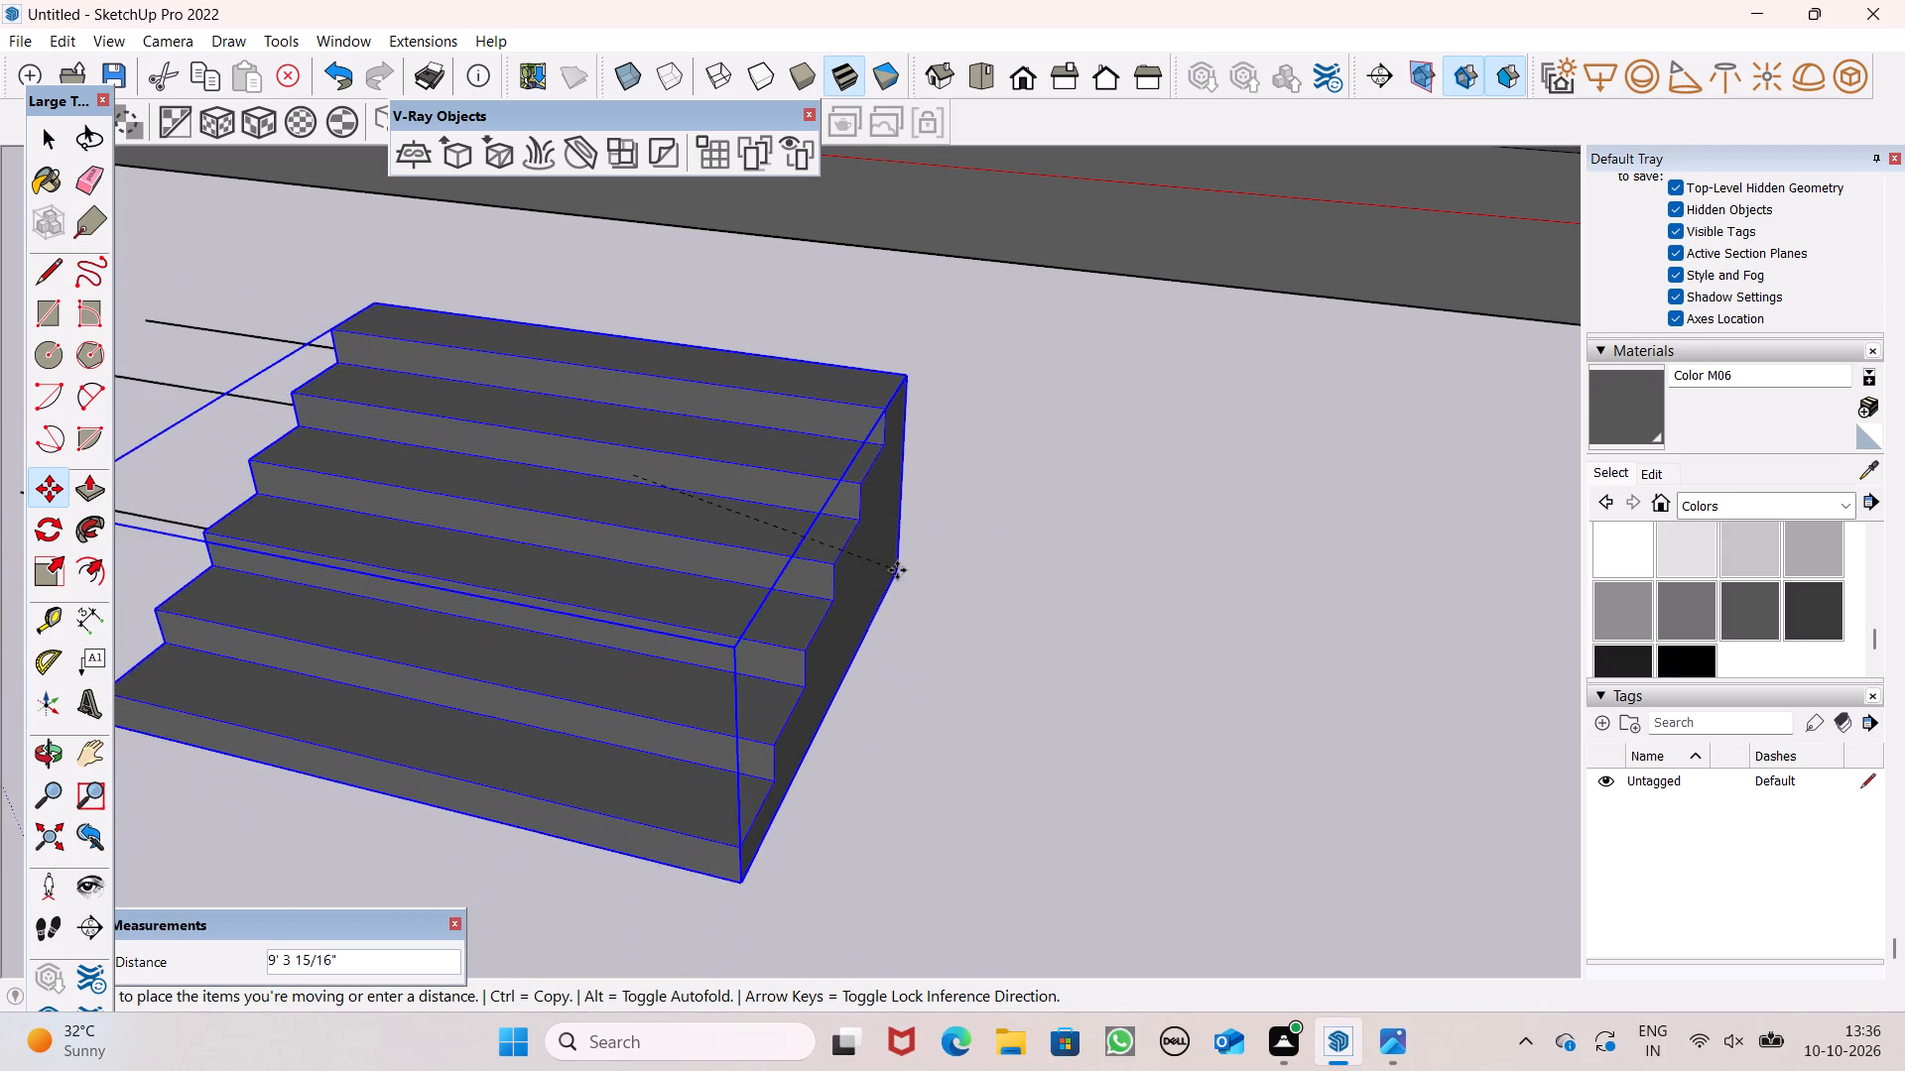
pyautogui.moveTo(897, 570); pyautogui.dragTo(813, 710)
# Move the stair group toward the front of the house's base wall, near the entrance pillars.
pyautogui.scroll(-10, 726, 531)
pyautogui.moveTo(666, 600); pyautogui.dragTo(1024, 505, button='middle')
pyautogui.scroll(1, 1024, 505)
pyautogui.scroll(3, 407, 412)
pyautogui.scroll(-5, 474, 537)
pyautogui.moveTo(595, 602); pyautogui.dragTo(779, 686, button='middle')
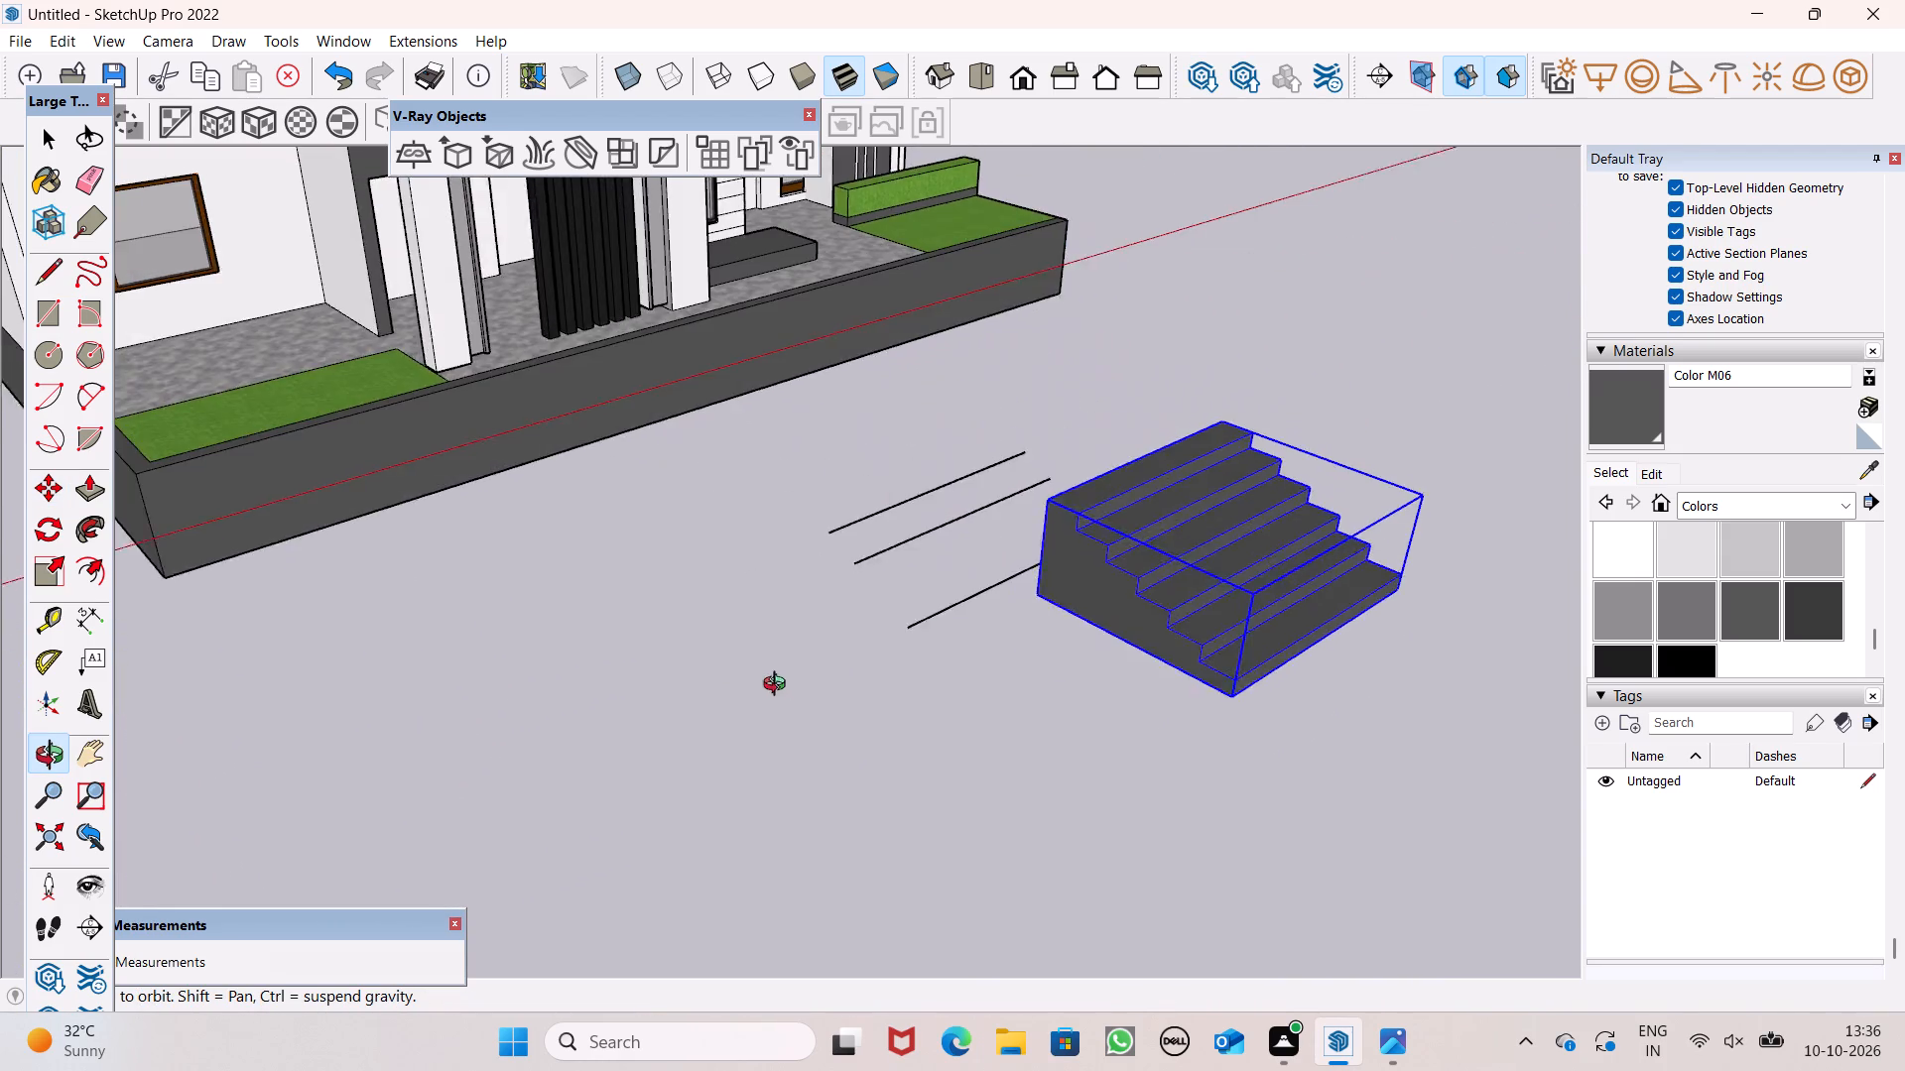
pyautogui.moveTo(779, 686); pyautogui.dragTo(623, 732, button='middle')
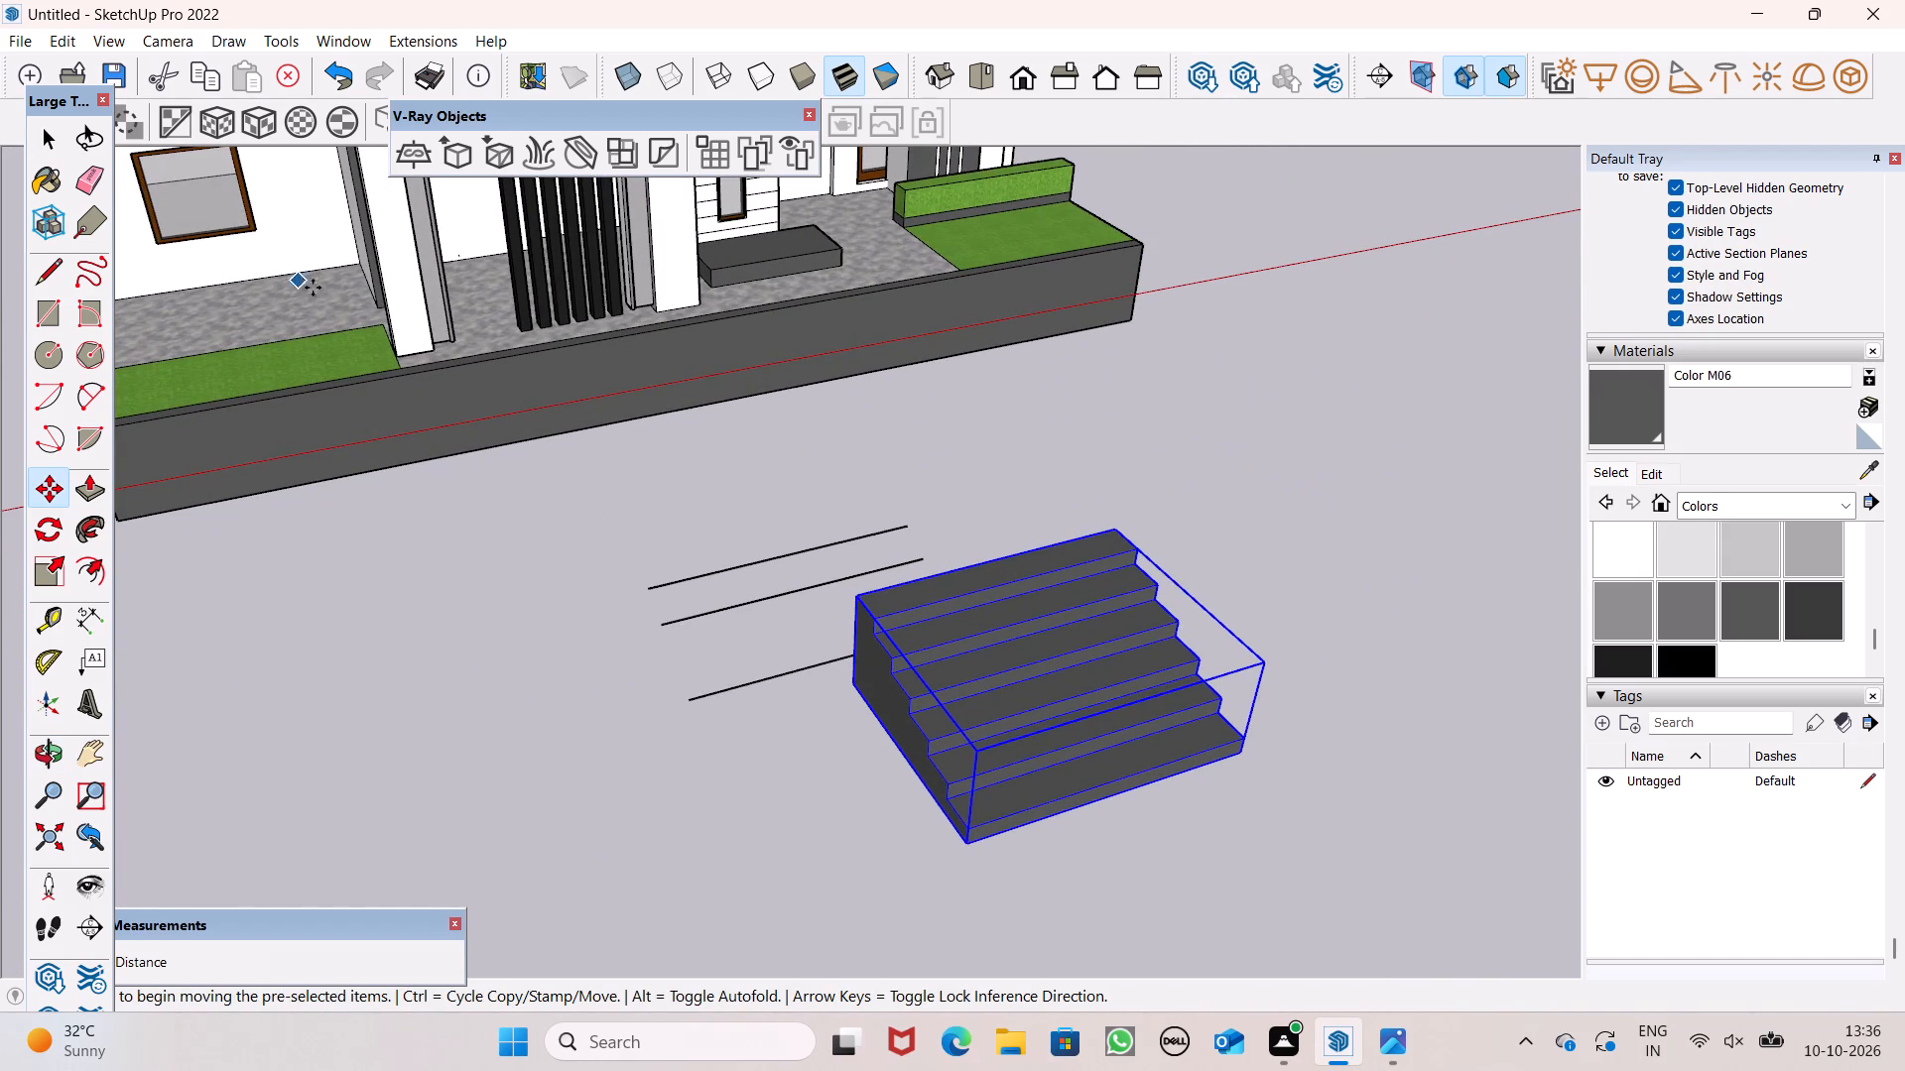
pyautogui.scroll(-12, 414, 335)
pyautogui.scroll(1, 671, 448)
pyautogui.moveTo(671, 448); pyautogui.dragTo(470, 712, button='middle')
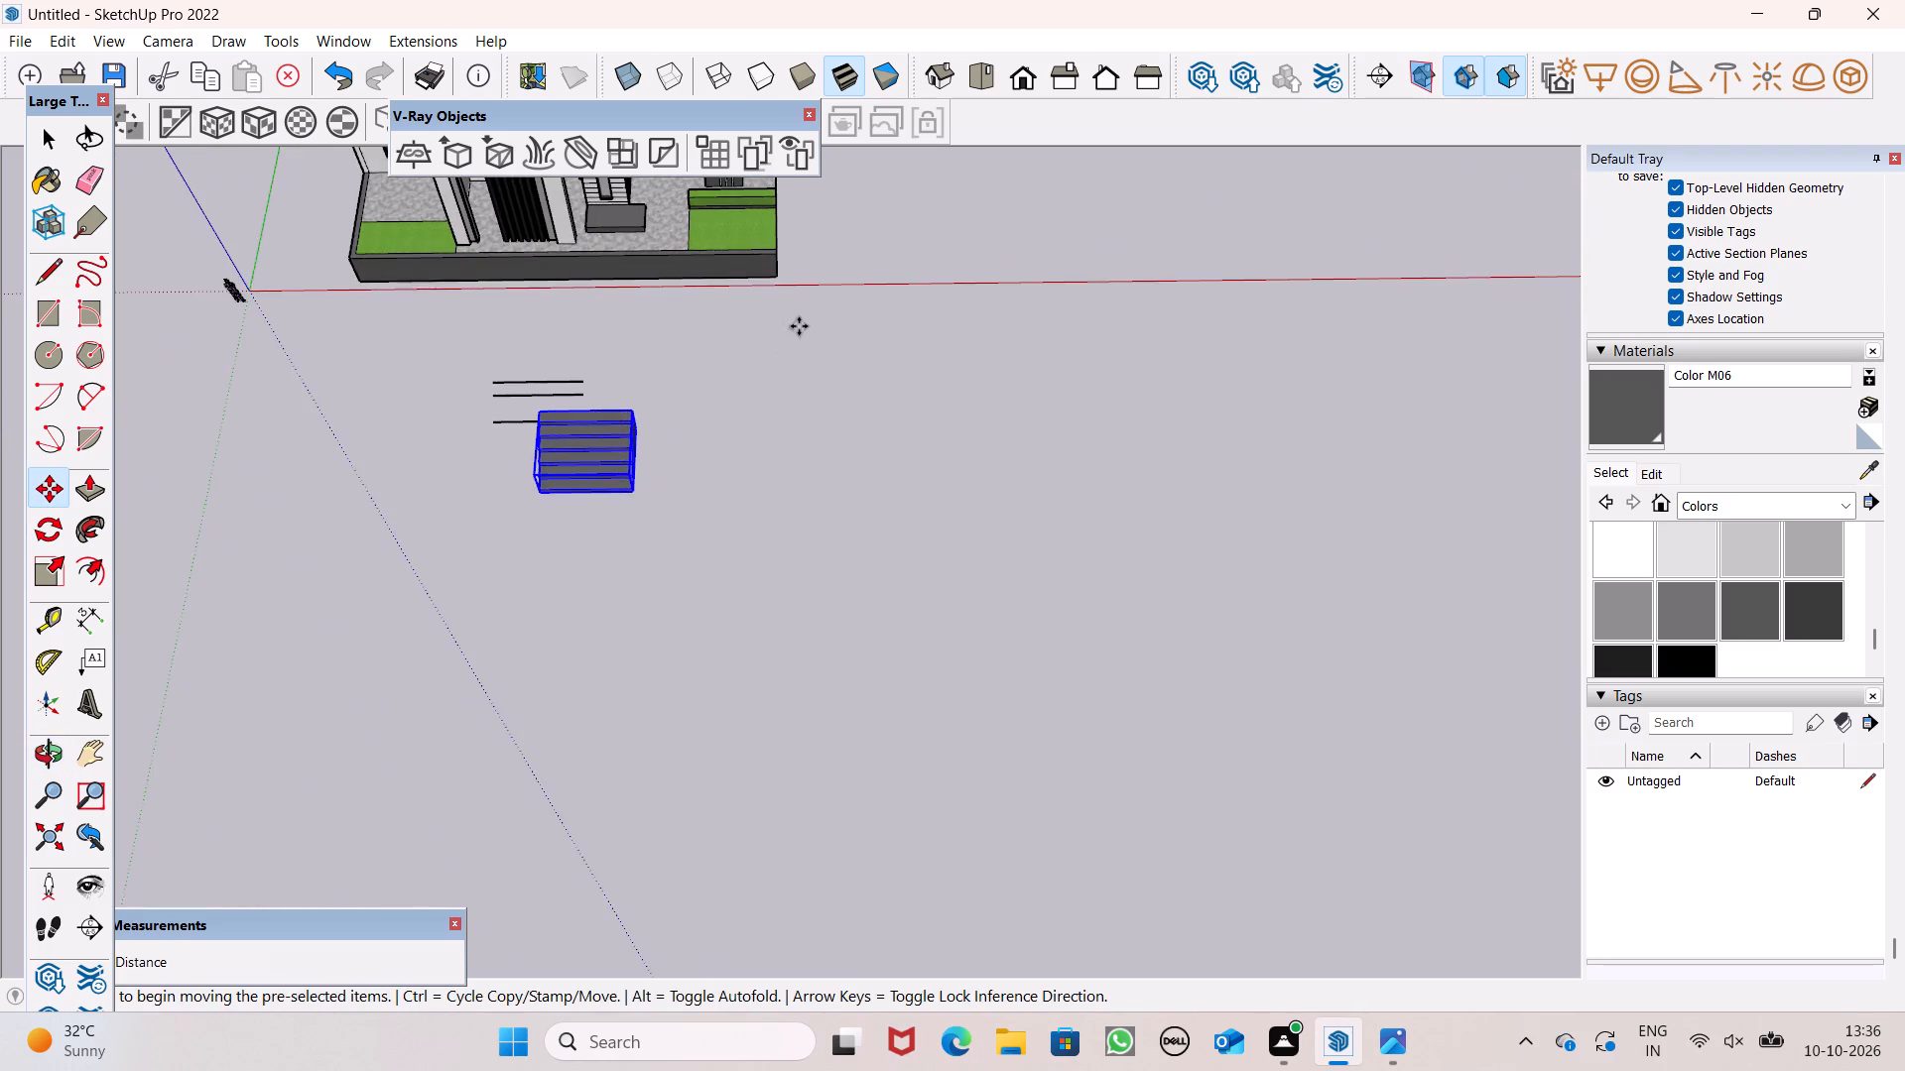
pyautogui.scroll(8, 799, 323)
pyautogui.scroll(3, 703, 351)
pyautogui.scroll(-13, 715, 344)
pyautogui.moveTo(736, 364); pyautogui.dragTo(428, 429, button='middle')
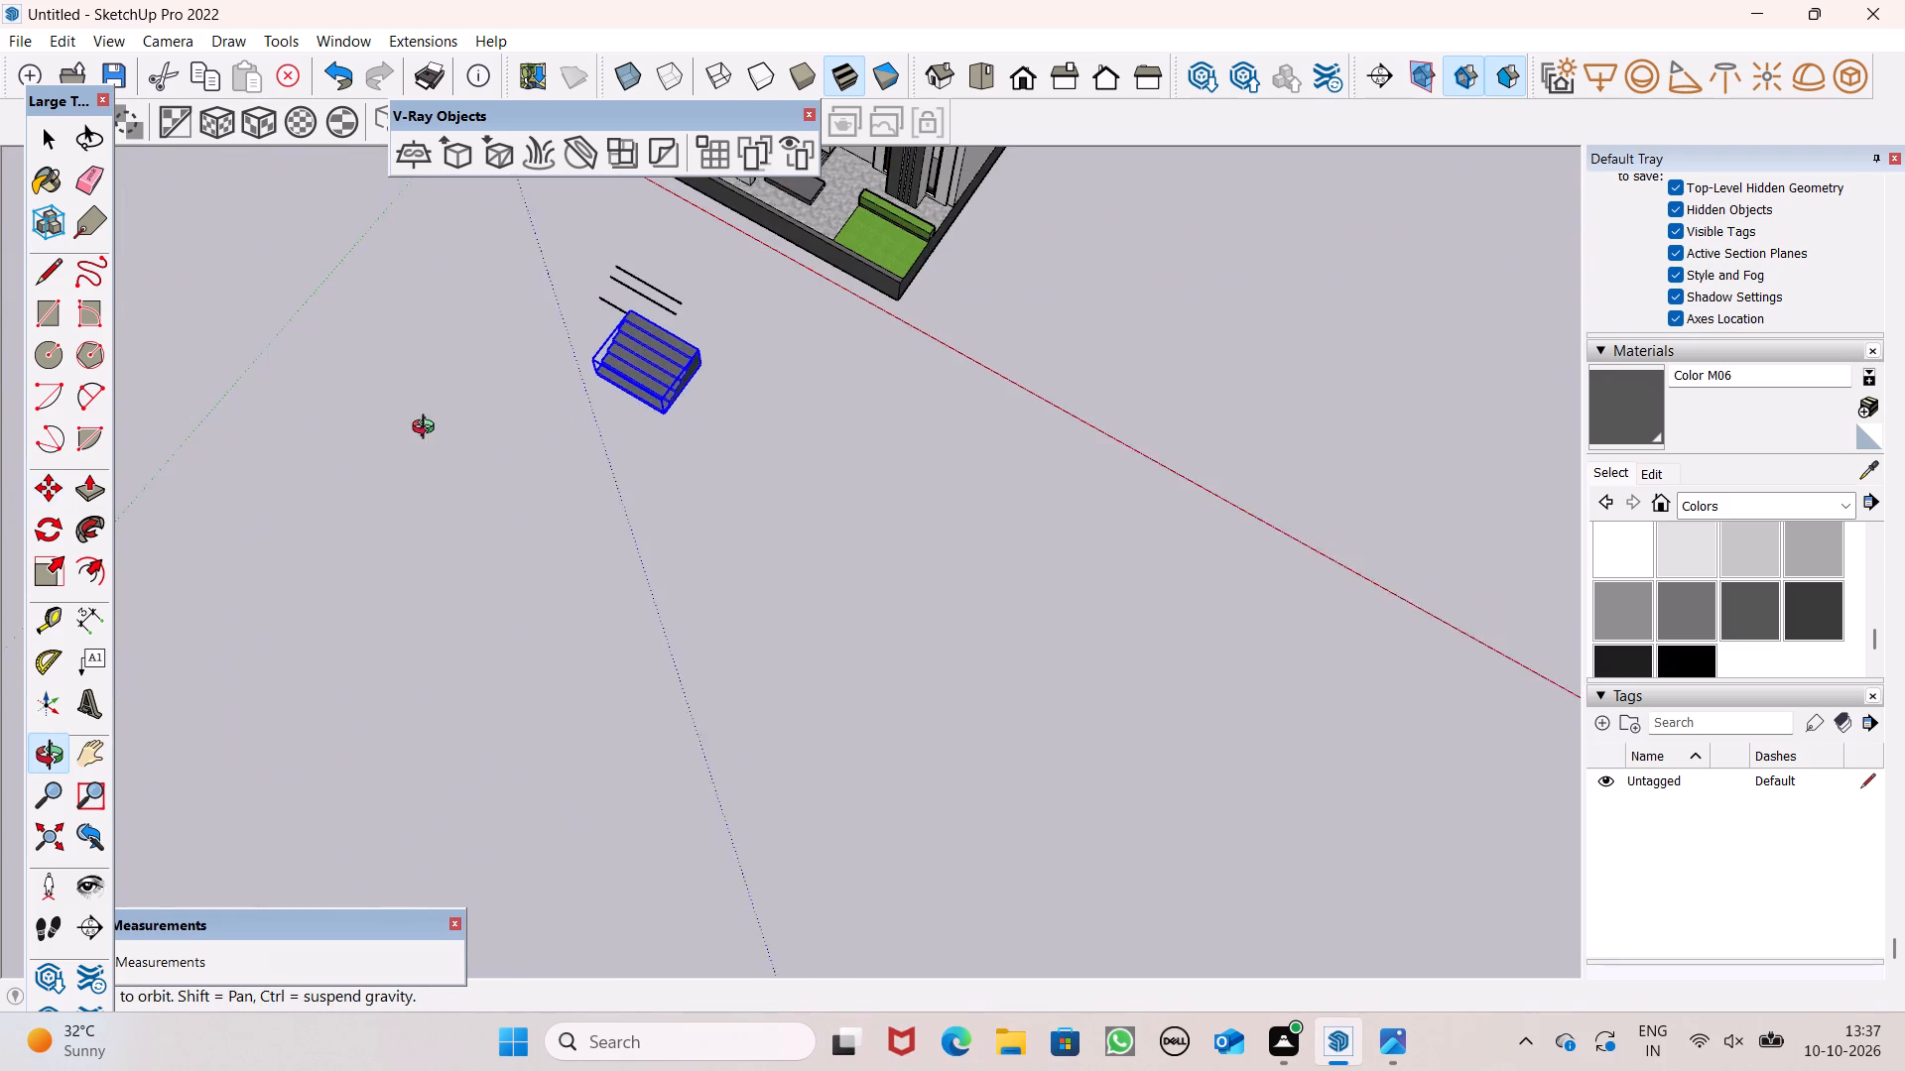
pyautogui.moveTo(428, 429); pyautogui.dragTo(415, 415, button='middle')
pyautogui.scroll(6, 929, 258)
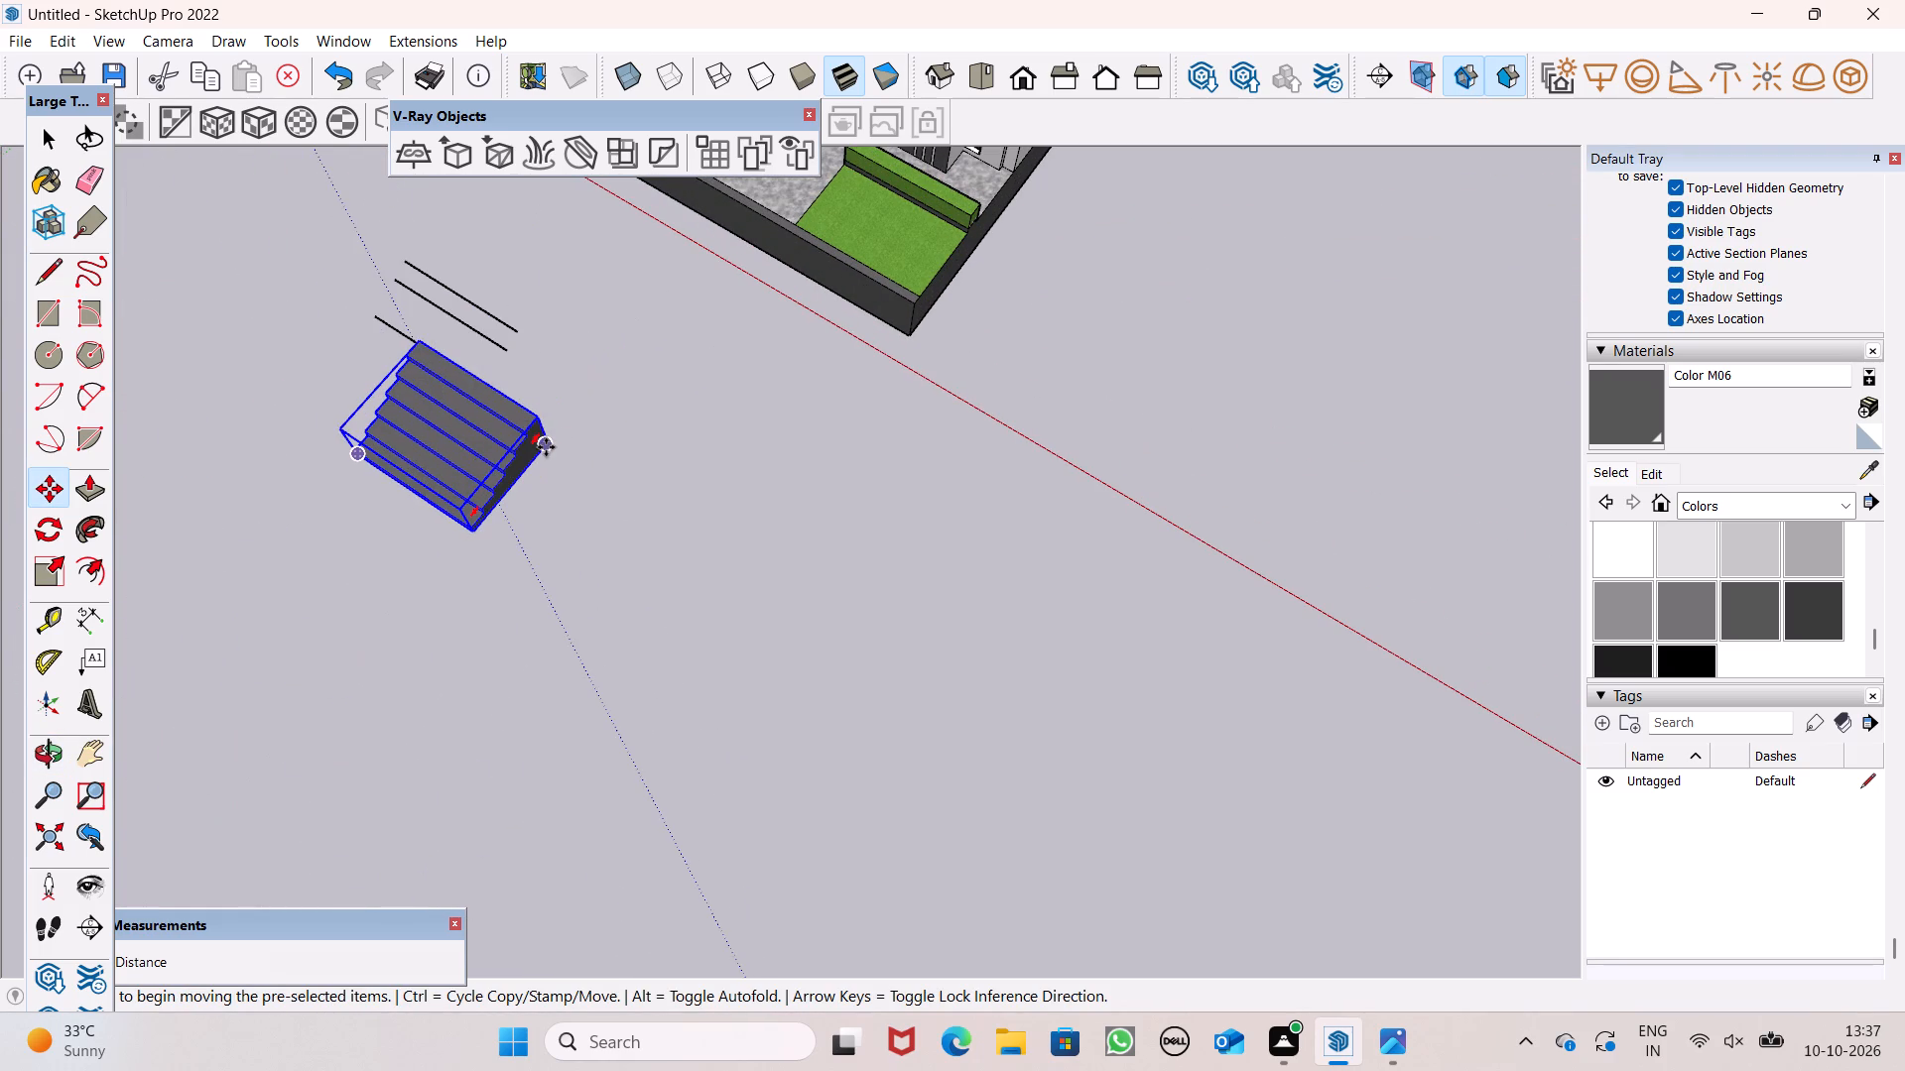
pyautogui.moveTo(551, 447); pyautogui.dragTo(583, 208)
# Move the stair group about 9' 8" at ground level so its back meets the base wall's front face.
pyautogui.scroll(-6, 631, 326)
pyautogui.scroll(1, 623, 345)
pyautogui.scroll(-6, 622, 346)
pyautogui.scroll(17, 620, 222)
pyautogui.moveTo(647, 426); pyautogui.dragTo(547, 240, button='middle')
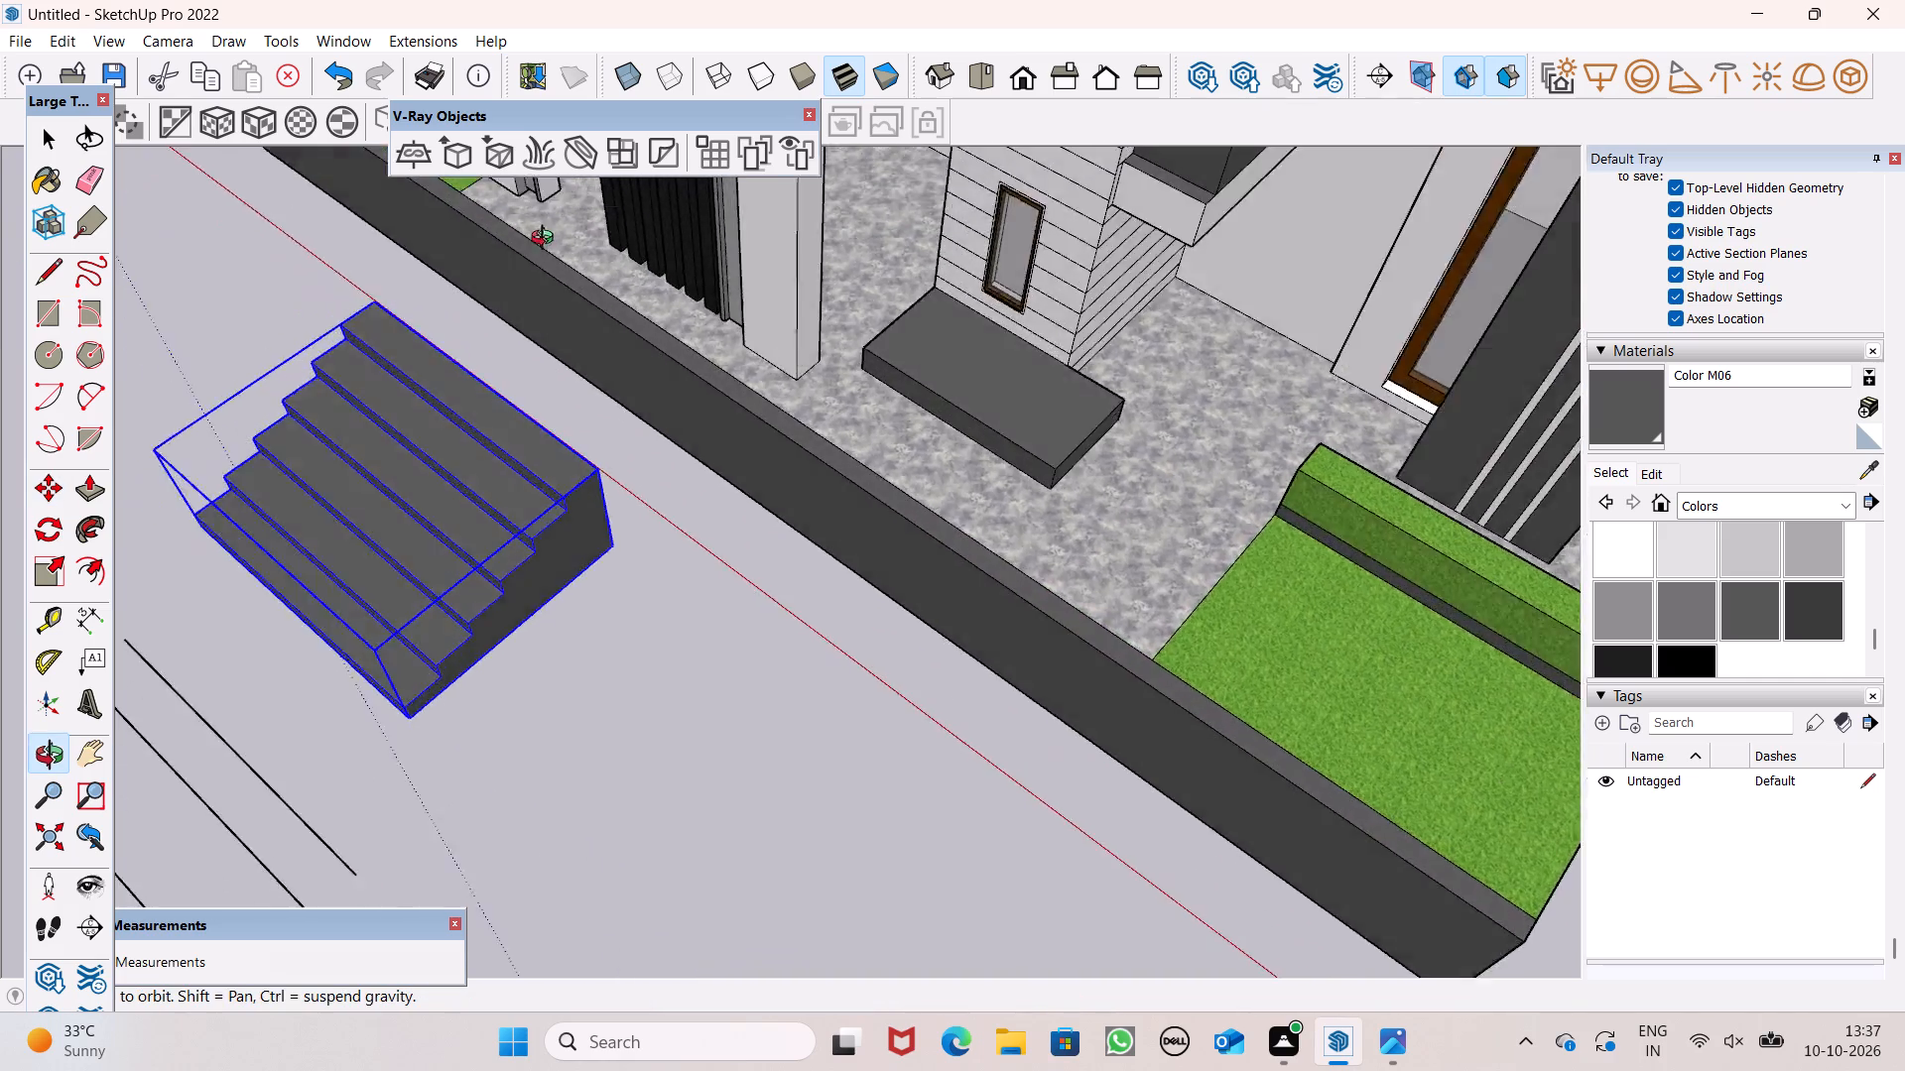
pyautogui.moveTo(547, 240); pyautogui.dragTo(666, 7, button='middle')
pyautogui.scroll(1, 721, 836)
pyautogui.moveTo(709, 820); pyautogui.dragTo(647, 610, button='middle')
pyautogui.scroll(1, 673, 486)
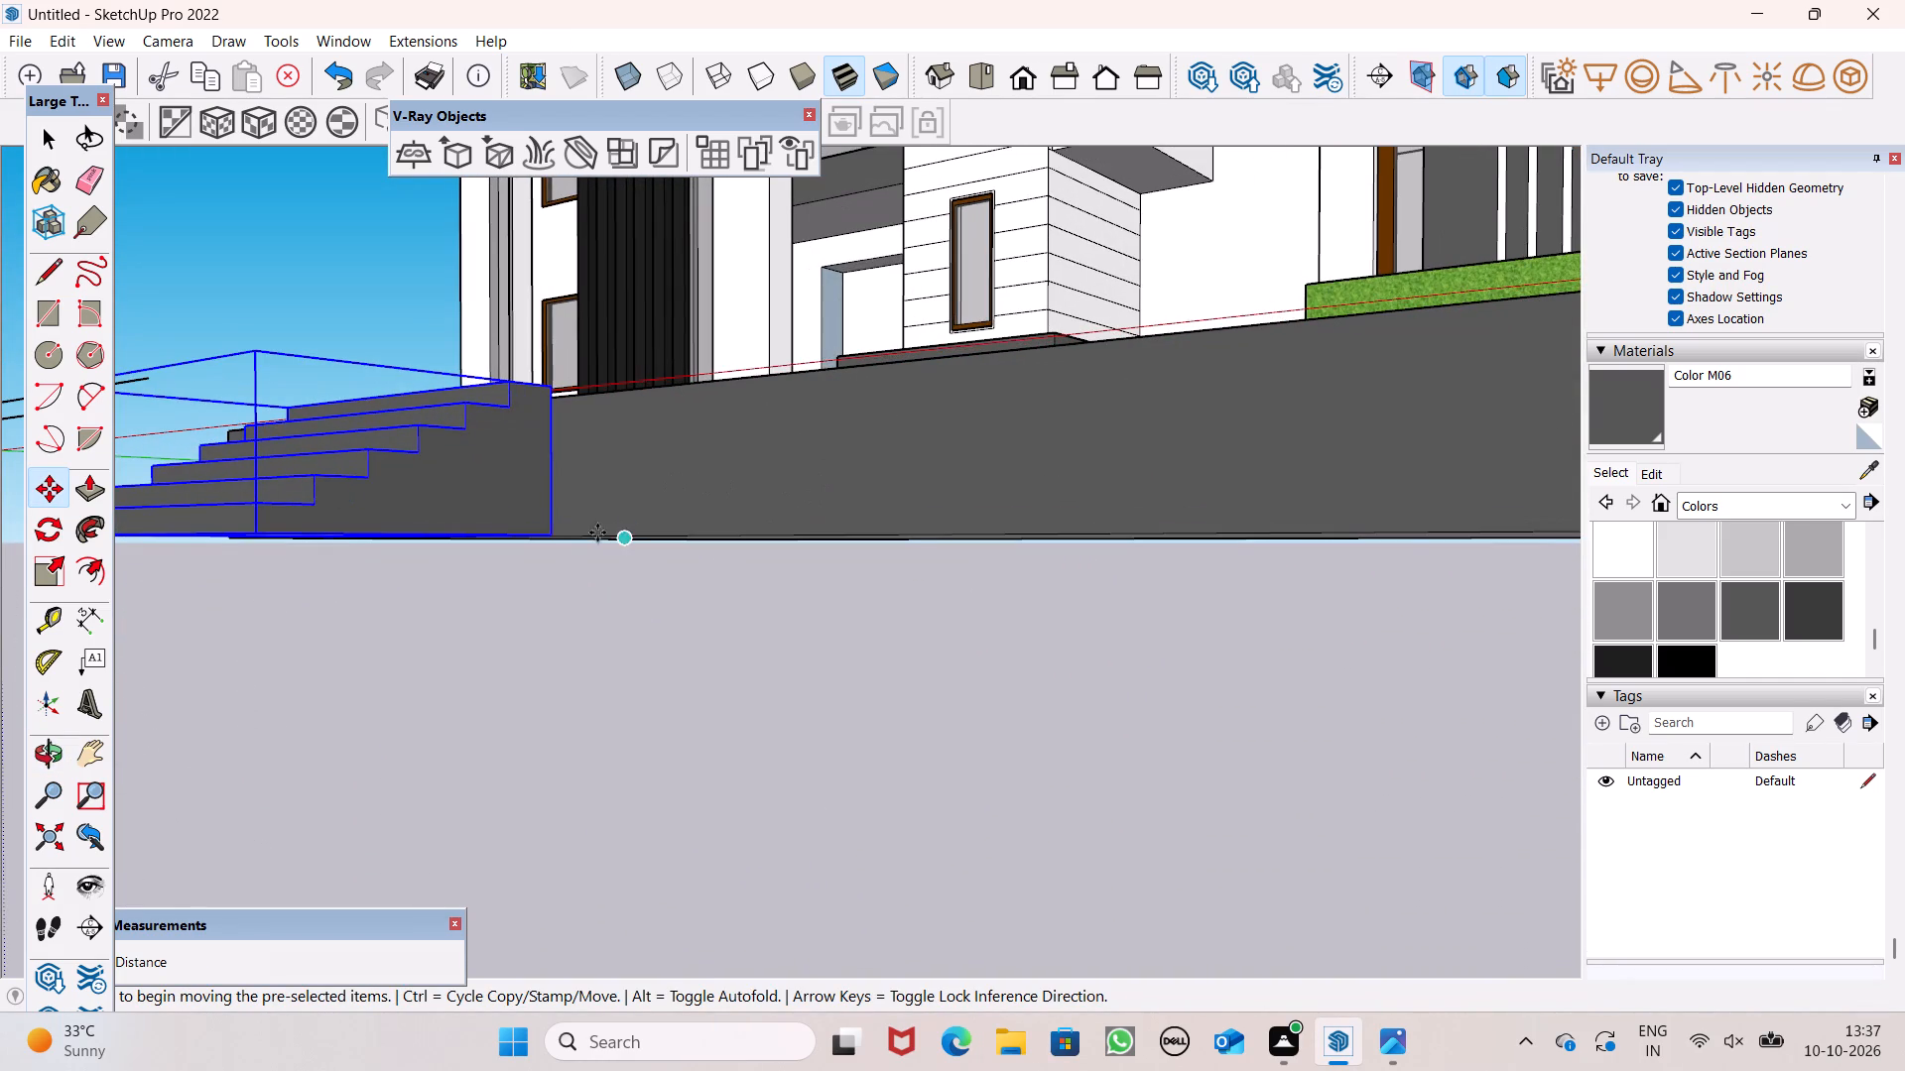
pyautogui.moveTo(561, 534); pyautogui.dragTo(794, 538)
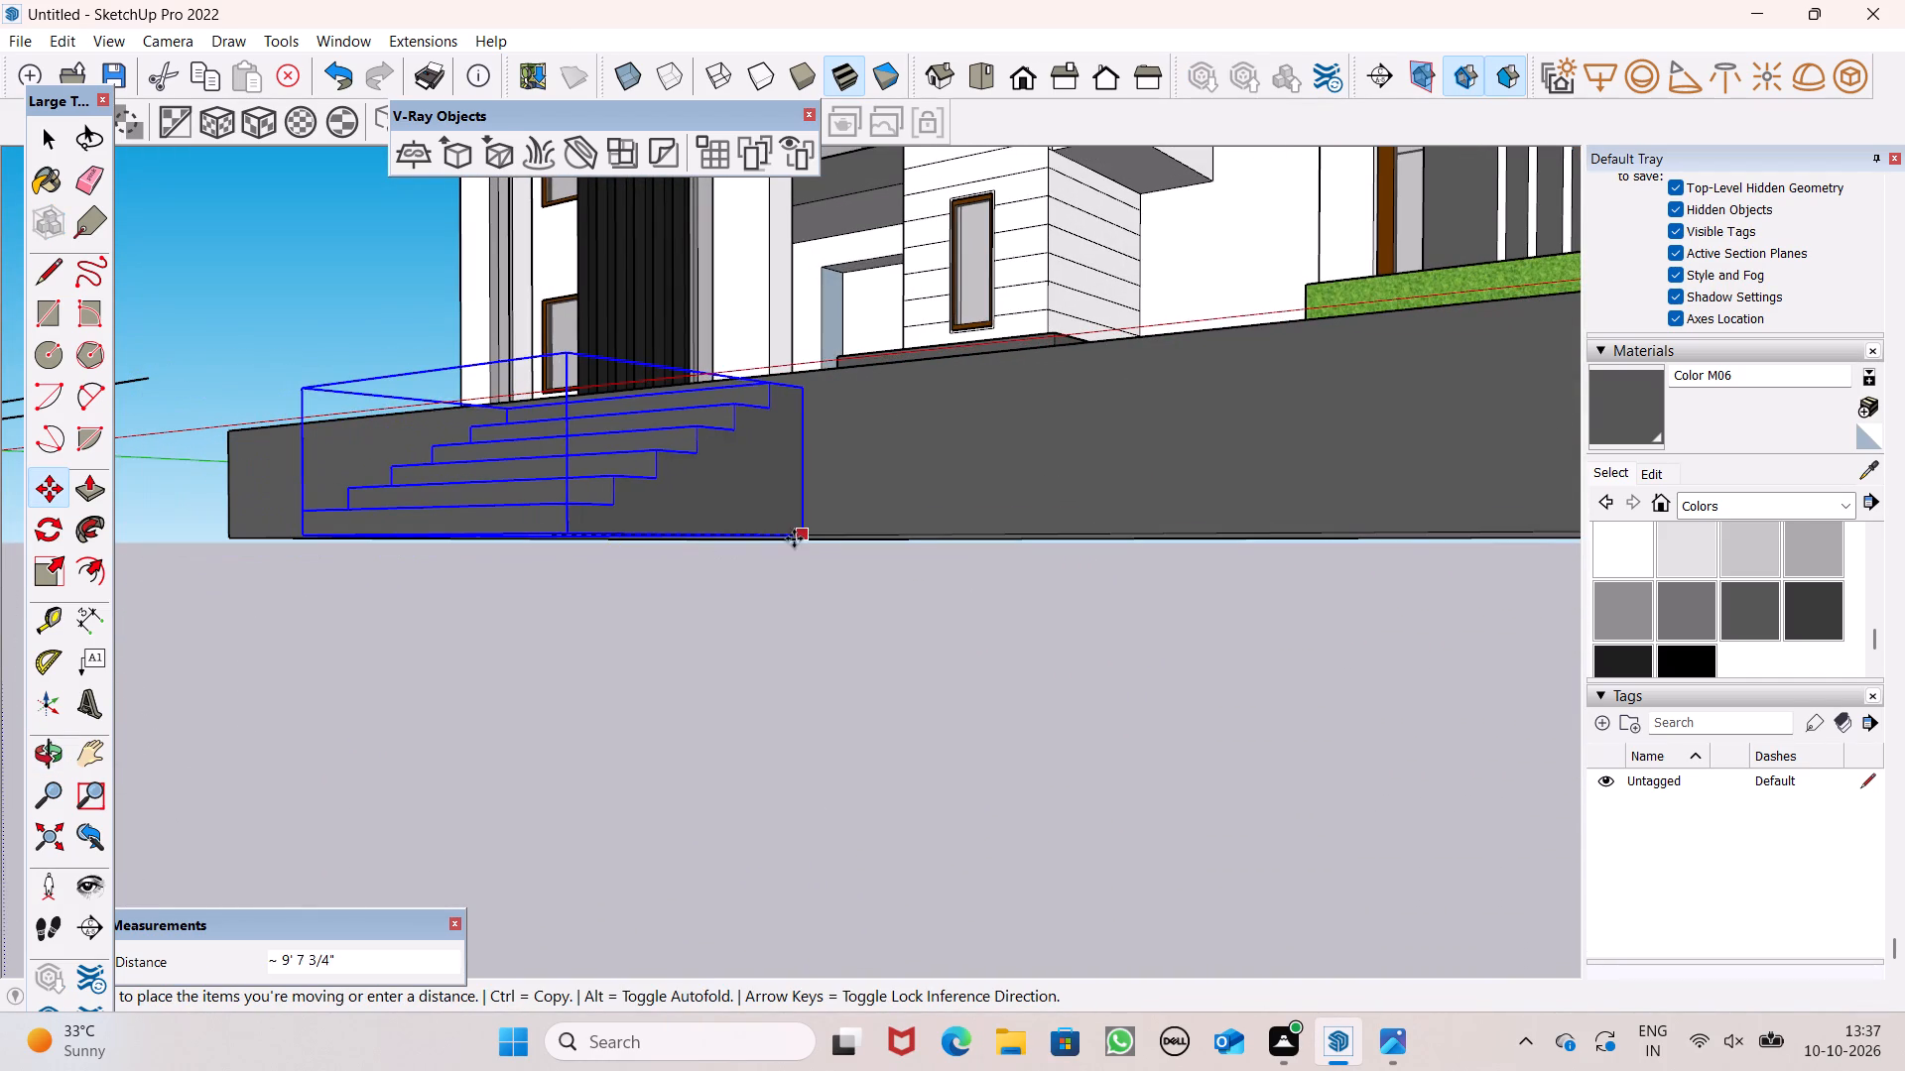
pyautogui.moveTo(794, 538); pyautogui.dragTo(785, 546)
pyautogui.moveTo(785, 546); pyautogui.dragTo(798, 541)
# Scale the stair group along the red axis, widening it toward the small lawn beside the entrance pillar.
pyautogui.scroll(-7, 806, 598)
pyautogui.moveTo(845, 647); pyautogui.dragTo(956, 969, button='middle')
pyautogui.scroll(6, 882, 751)
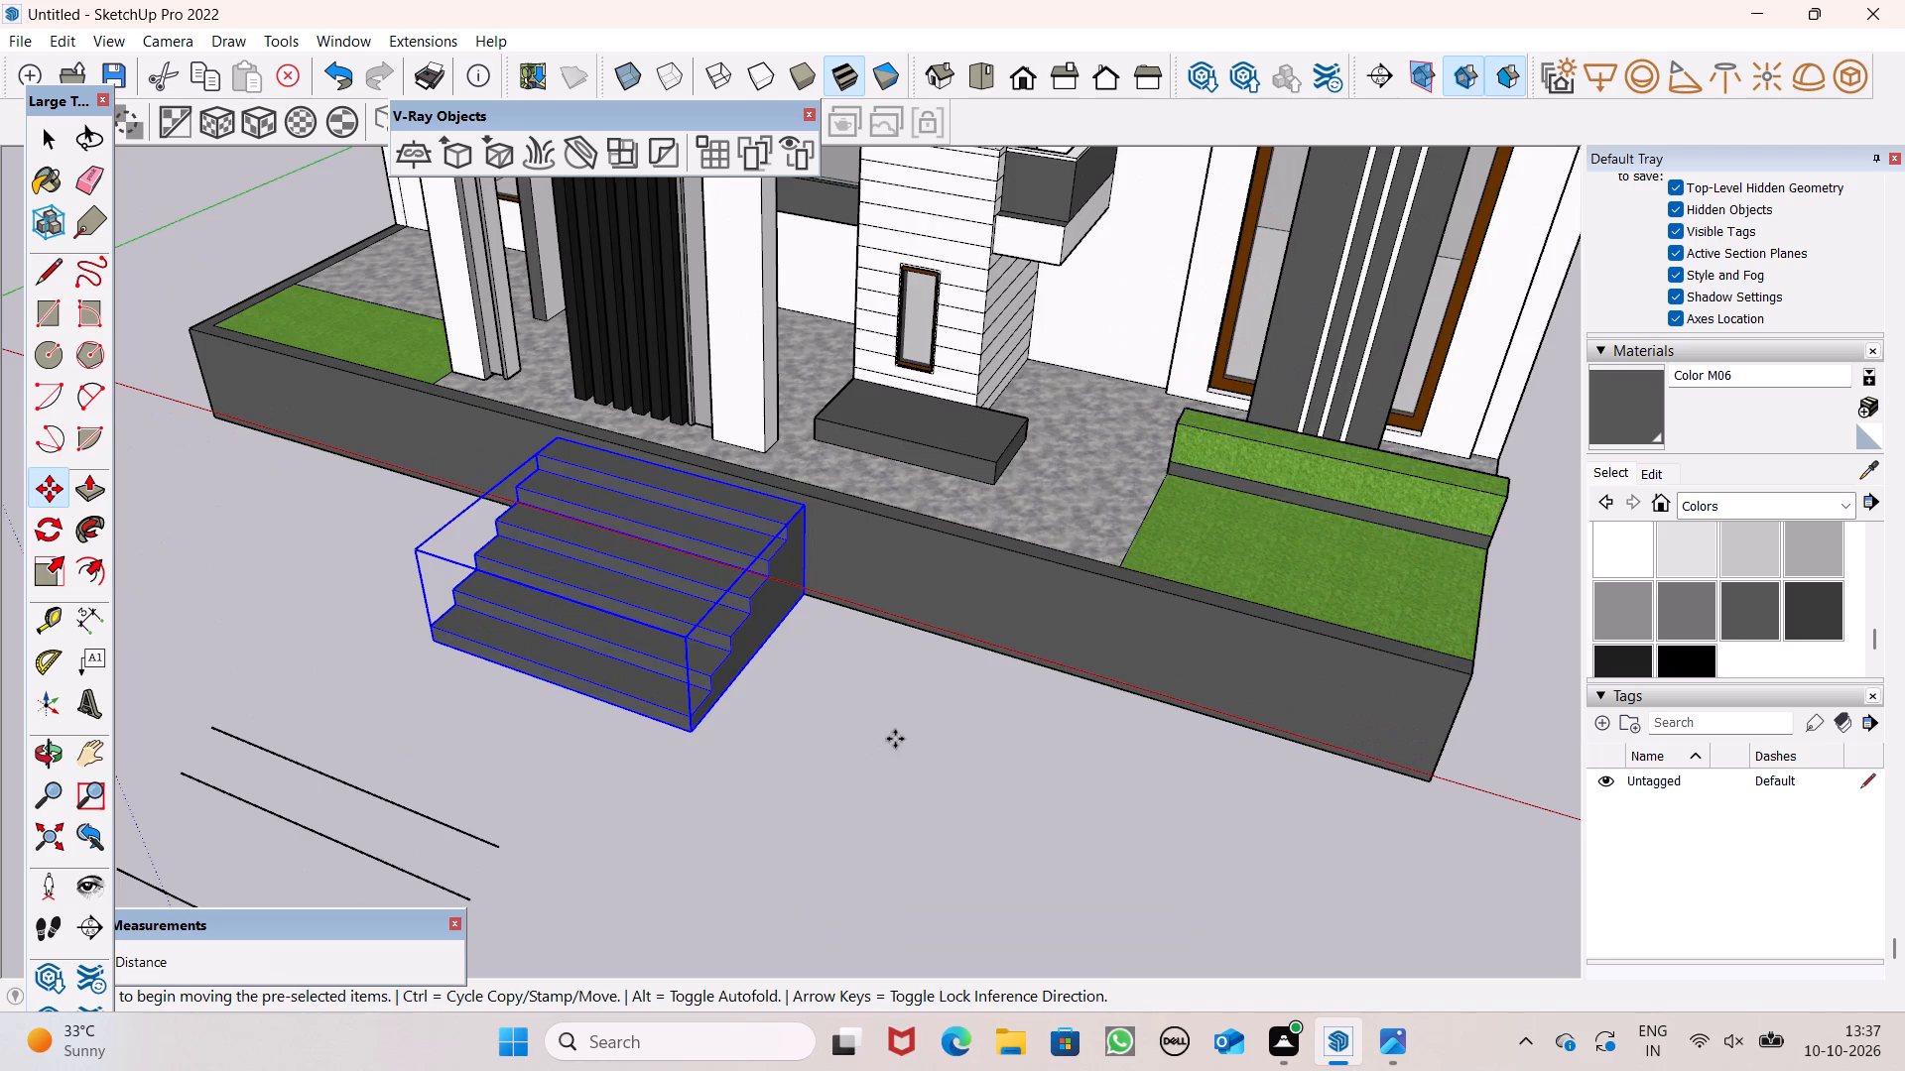
pyautogui.moveTo(895, 739); pyautogui.dragTo(933, 804, button='middle')
pyautogui.scroll(1, 933, 800)
pyautogui.scroll(3, 849, 612)
pyautogui.scroll(-5, 840, 647)
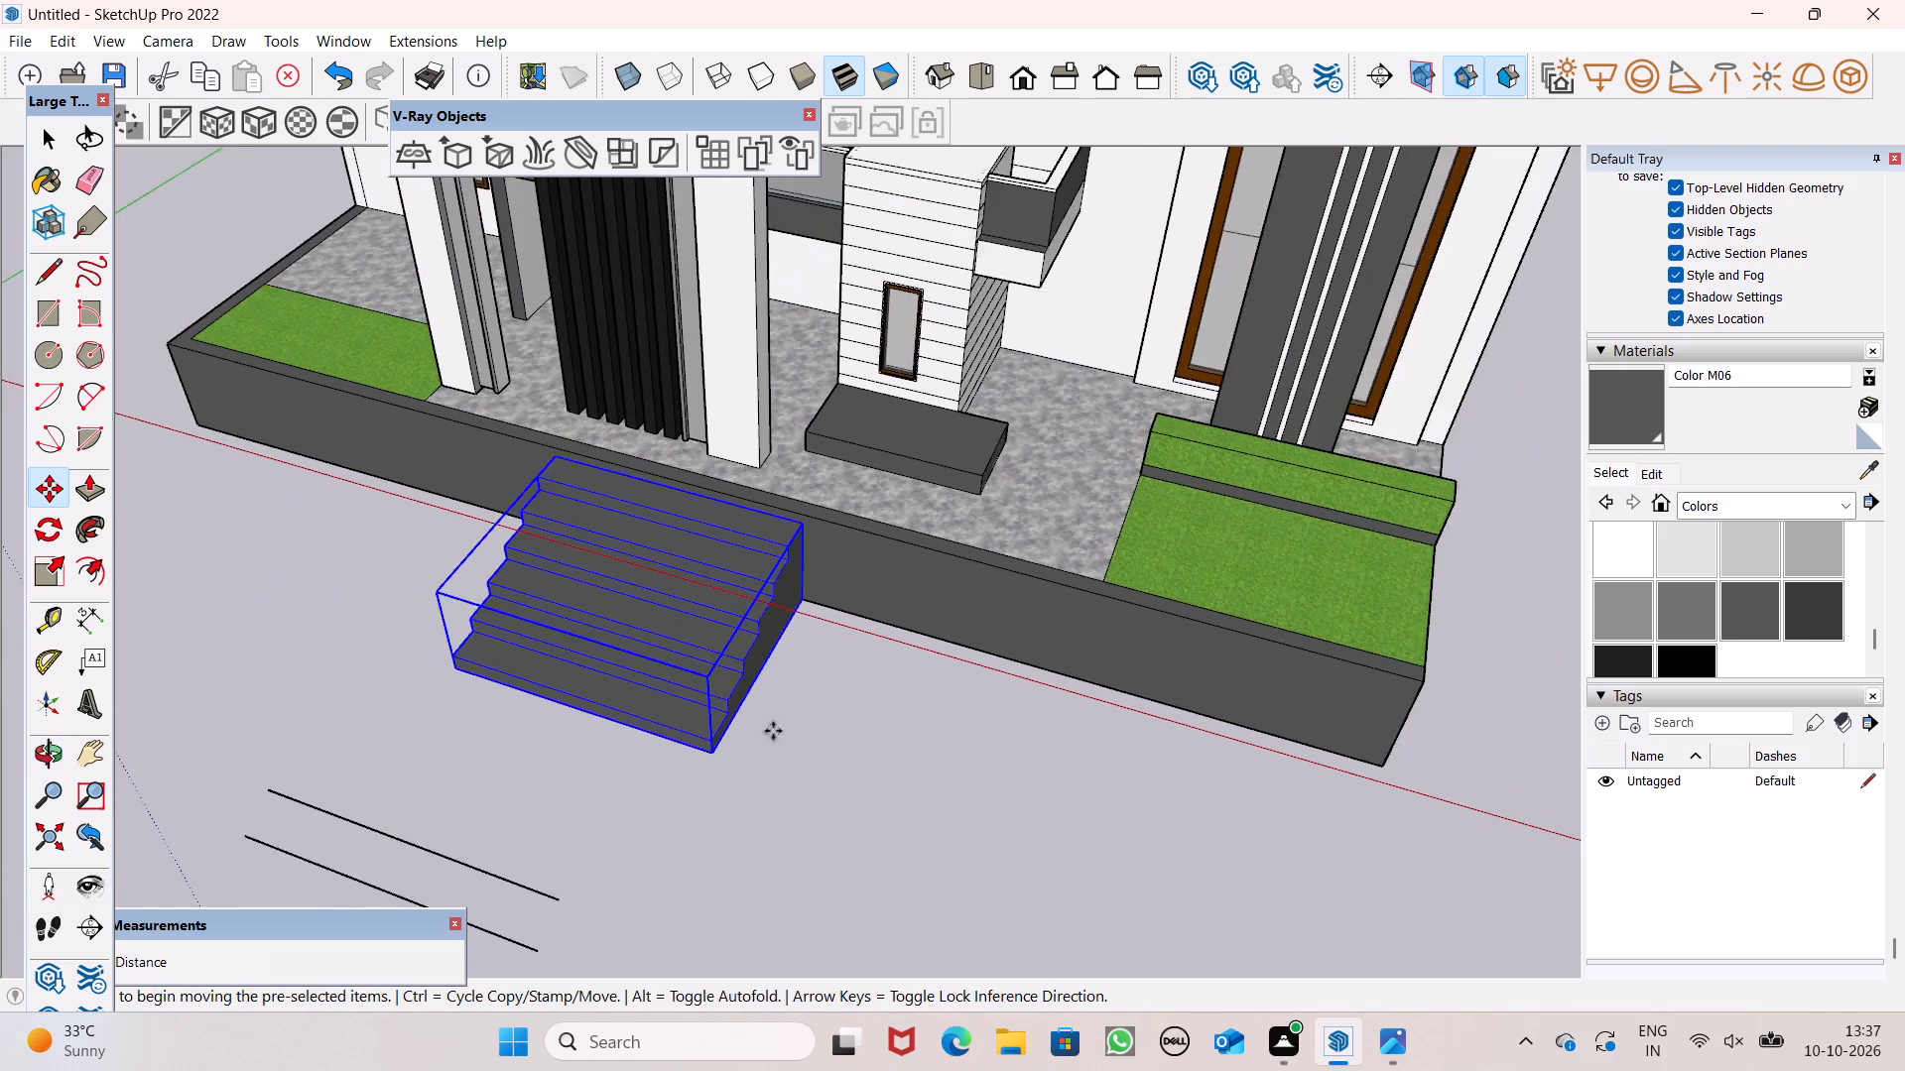
pyautogui.scroll(1, 773, 731)
pyautogui.moveTo(773, 731); pyautogui.dragTo(1284, 602, button='middle')
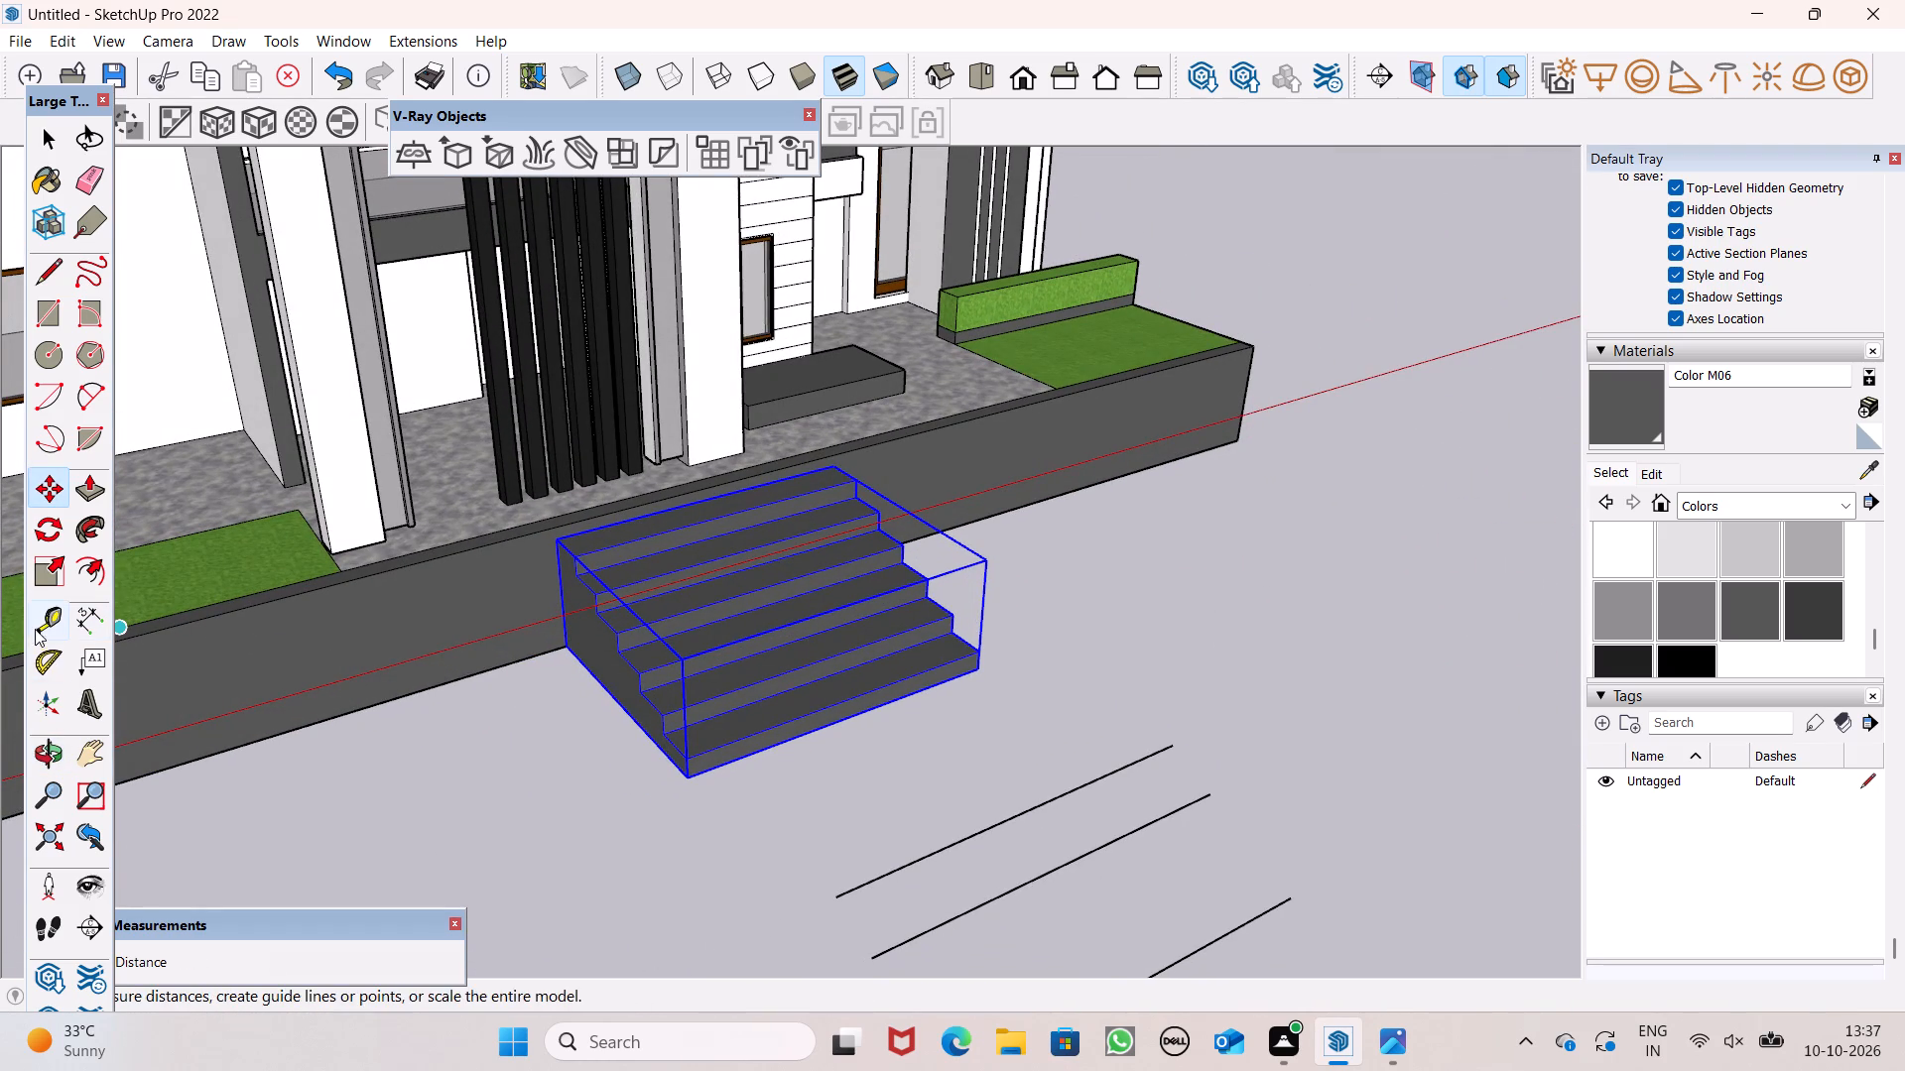
pyautogui.click(55, 562)
pyautogui.moveTo(611, 695); pyautogui.dragTo(863, 685, button='middle')
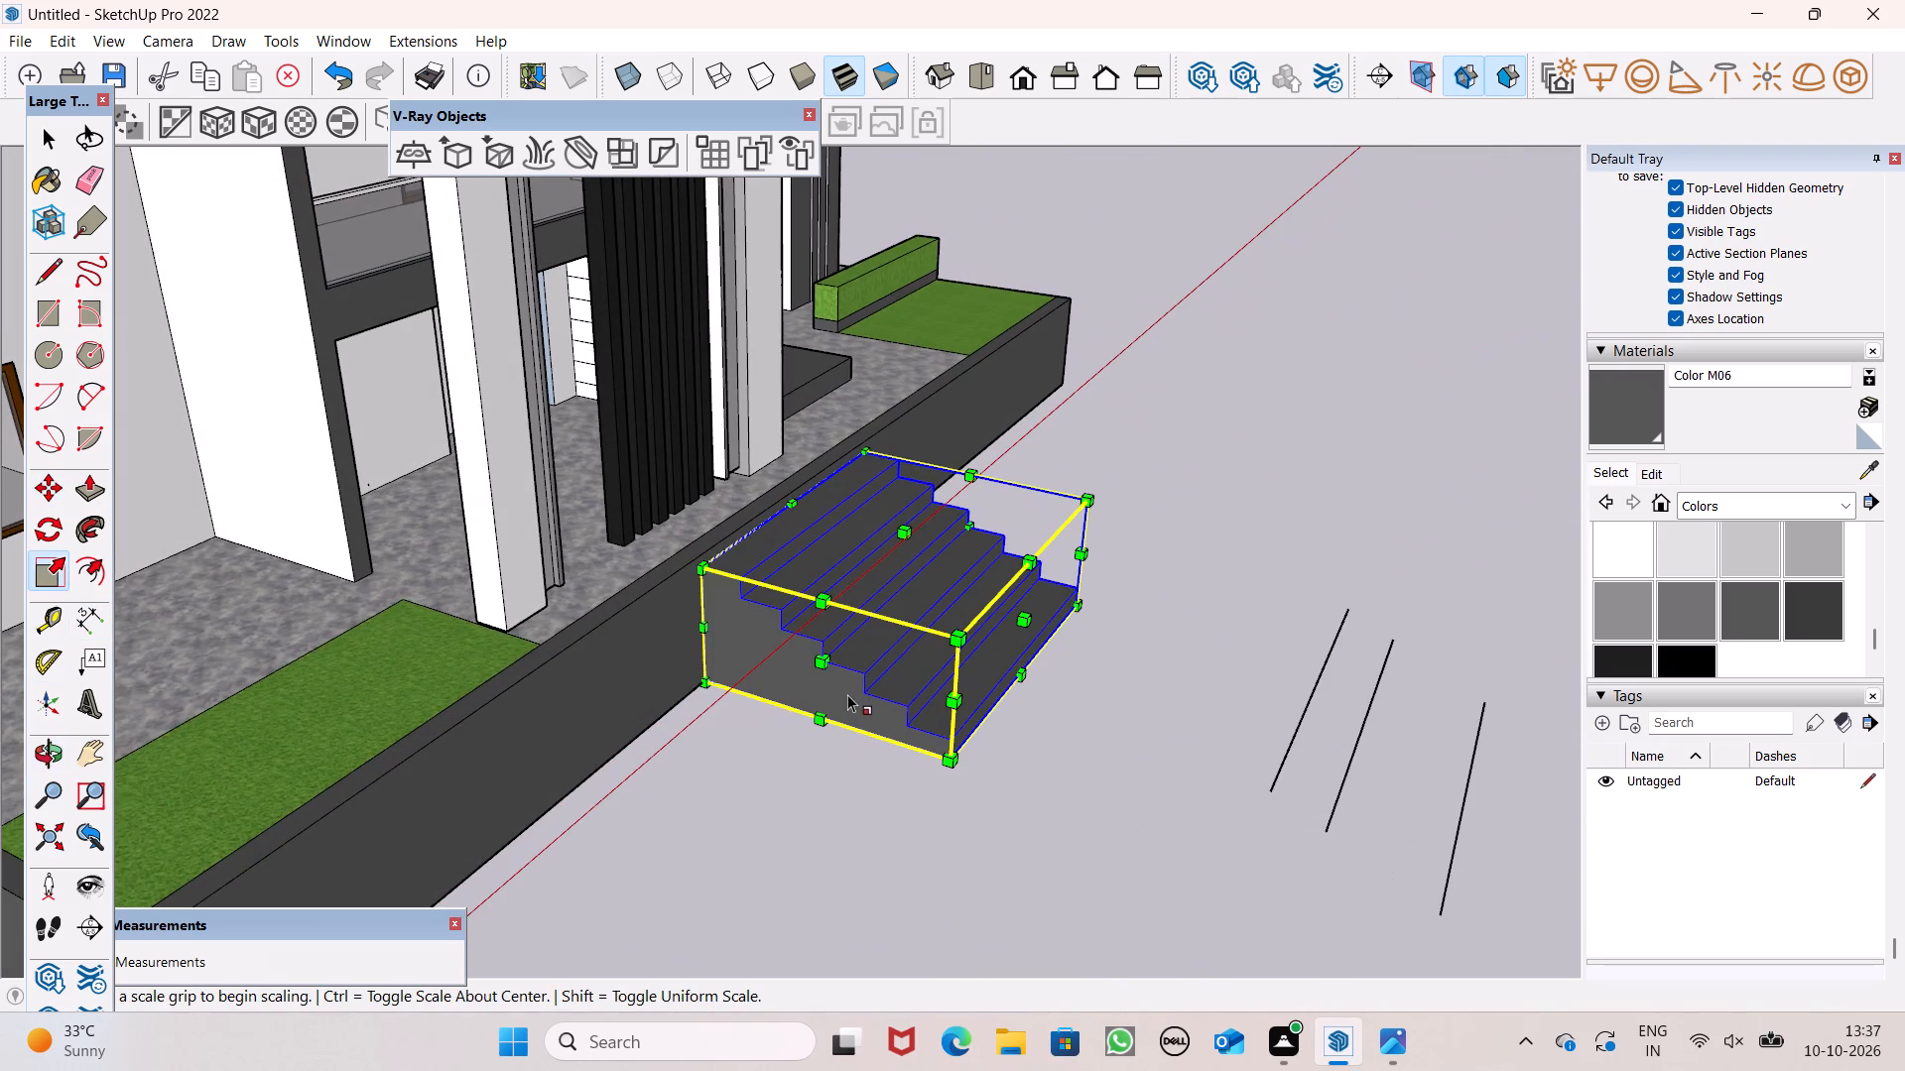
pyautogui.moveTo(827, 663); pyautogui.dragTo(710, 804)
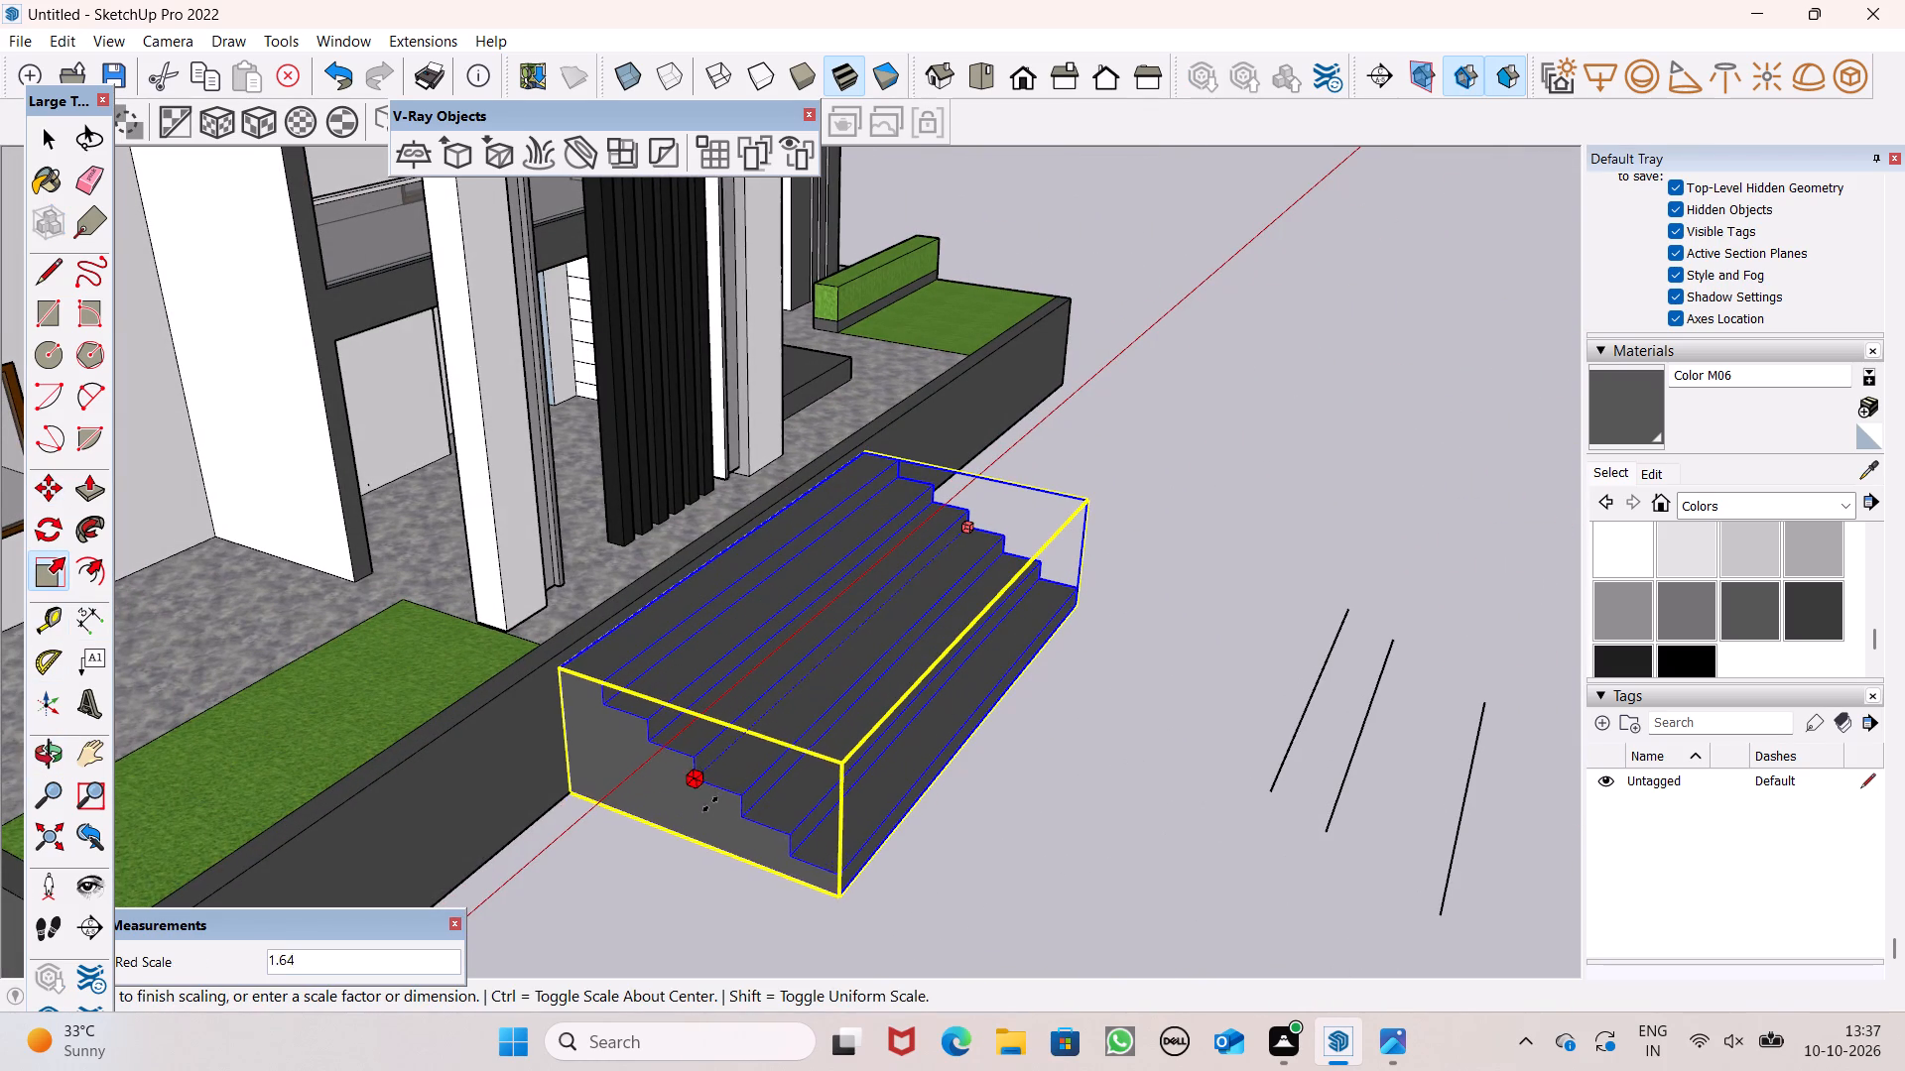
pyautogui.moveTo(710, 804); pyautogui.dragTo(696, 829)
# Scale the stair group wider along the red axis at its other end, toward the large lawn, and deselect it.
pyautogui.scroll(-6, 726, 734)
pyautogui.moveTo(957, 700); pyautogui.dragTo(380, 795, button='middle')
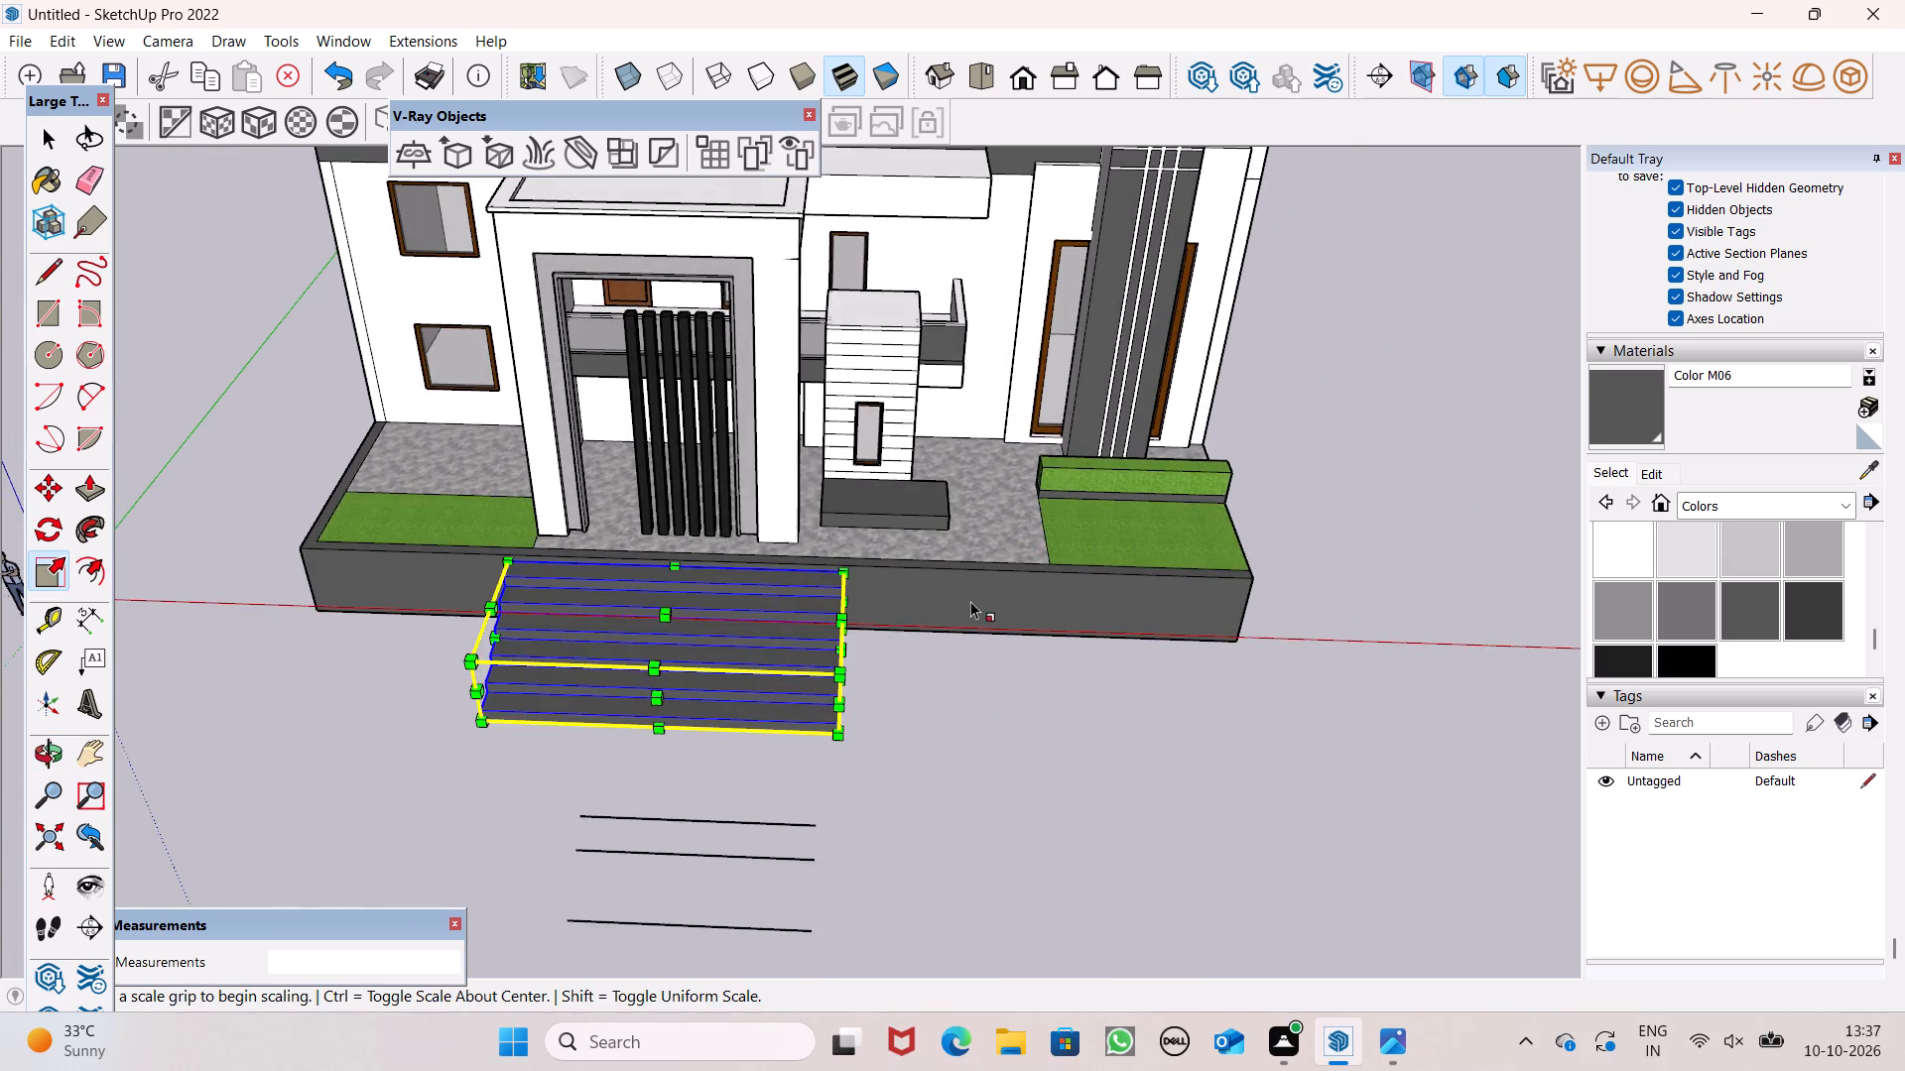
pyautogui.scroll(4, 973, 599)
pyautogui.moveTo(990, 666); pyautogui.dragTo(638, 631, button='middle')
pyautogui.scroll(2, 636, 629)
pyautogui.scroll(-1, 640, 621)
pyautogui.scroll(2, 642, 620)
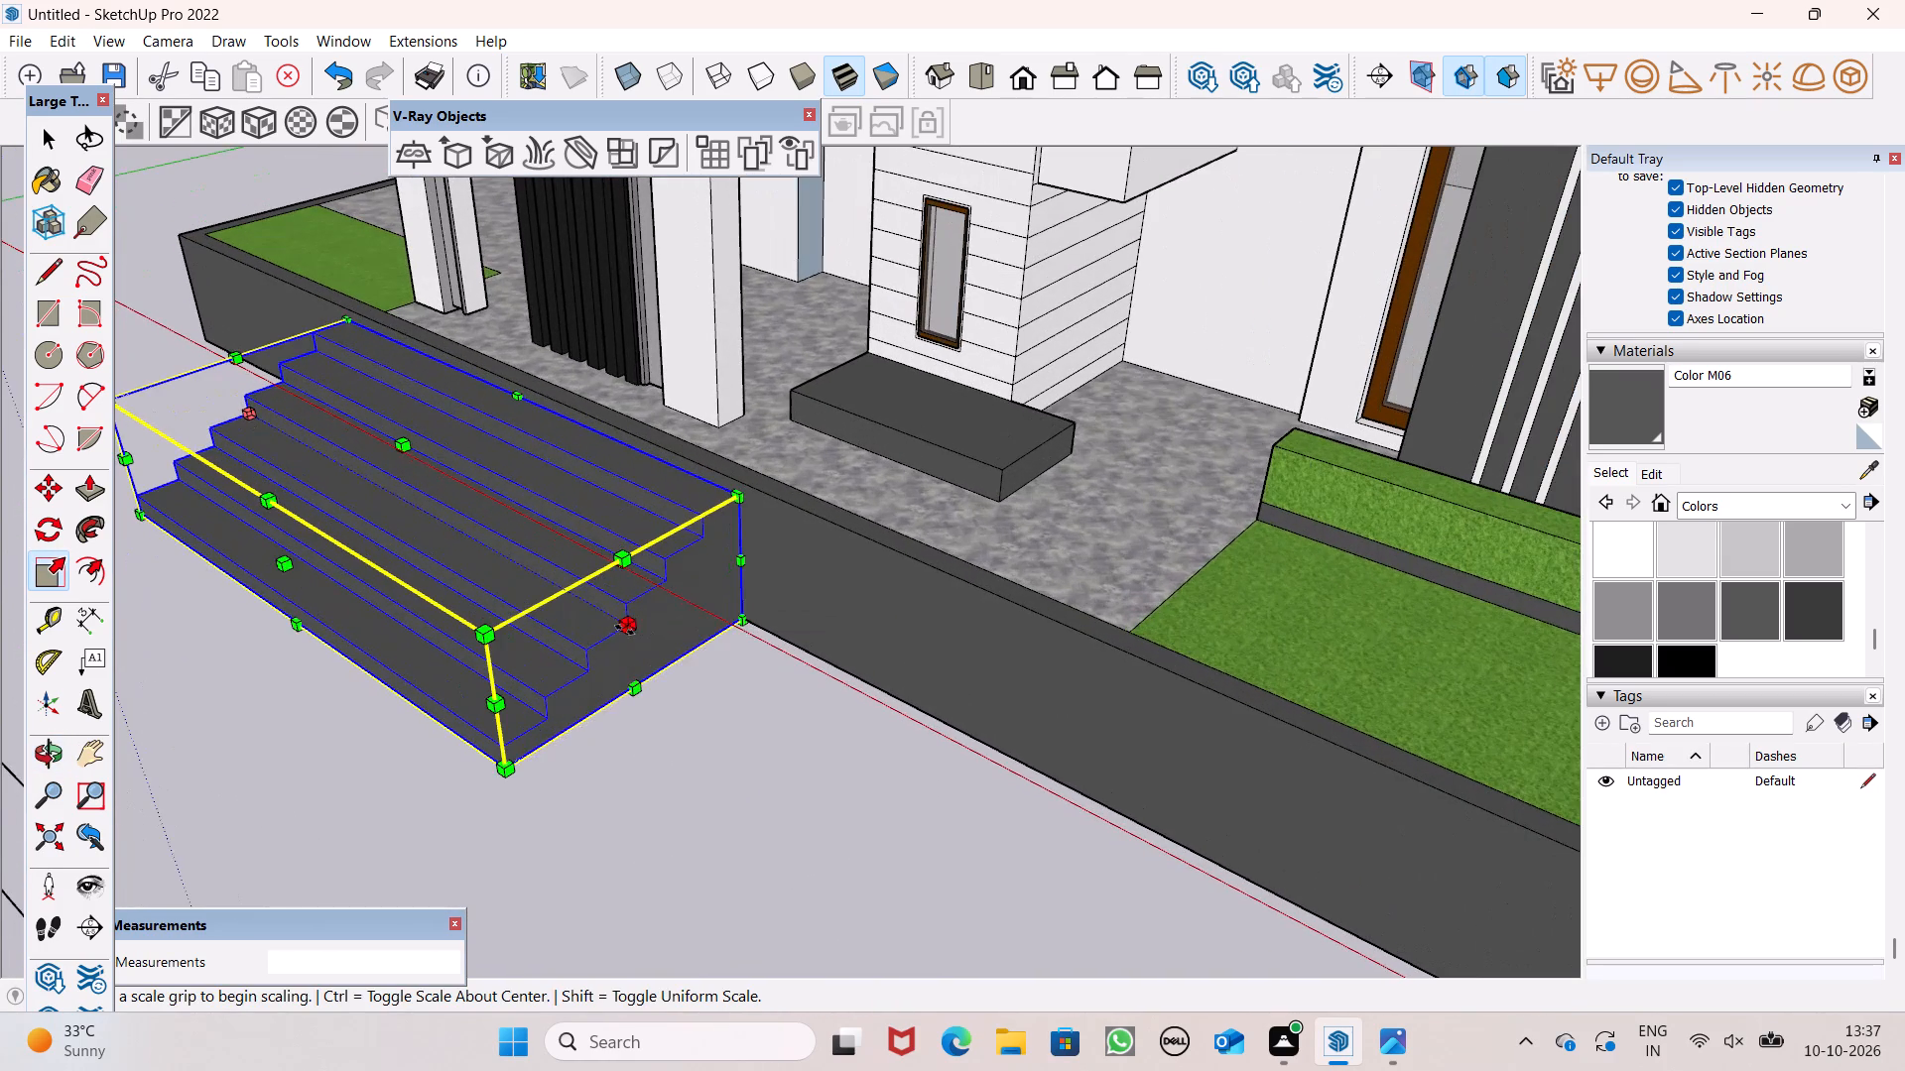
pyautogui.moveTo(623, 630); pyautogui.dragTo(715, 723)
pyautogui.scroll(-7, 735, 745)
pyautogui.press('space')
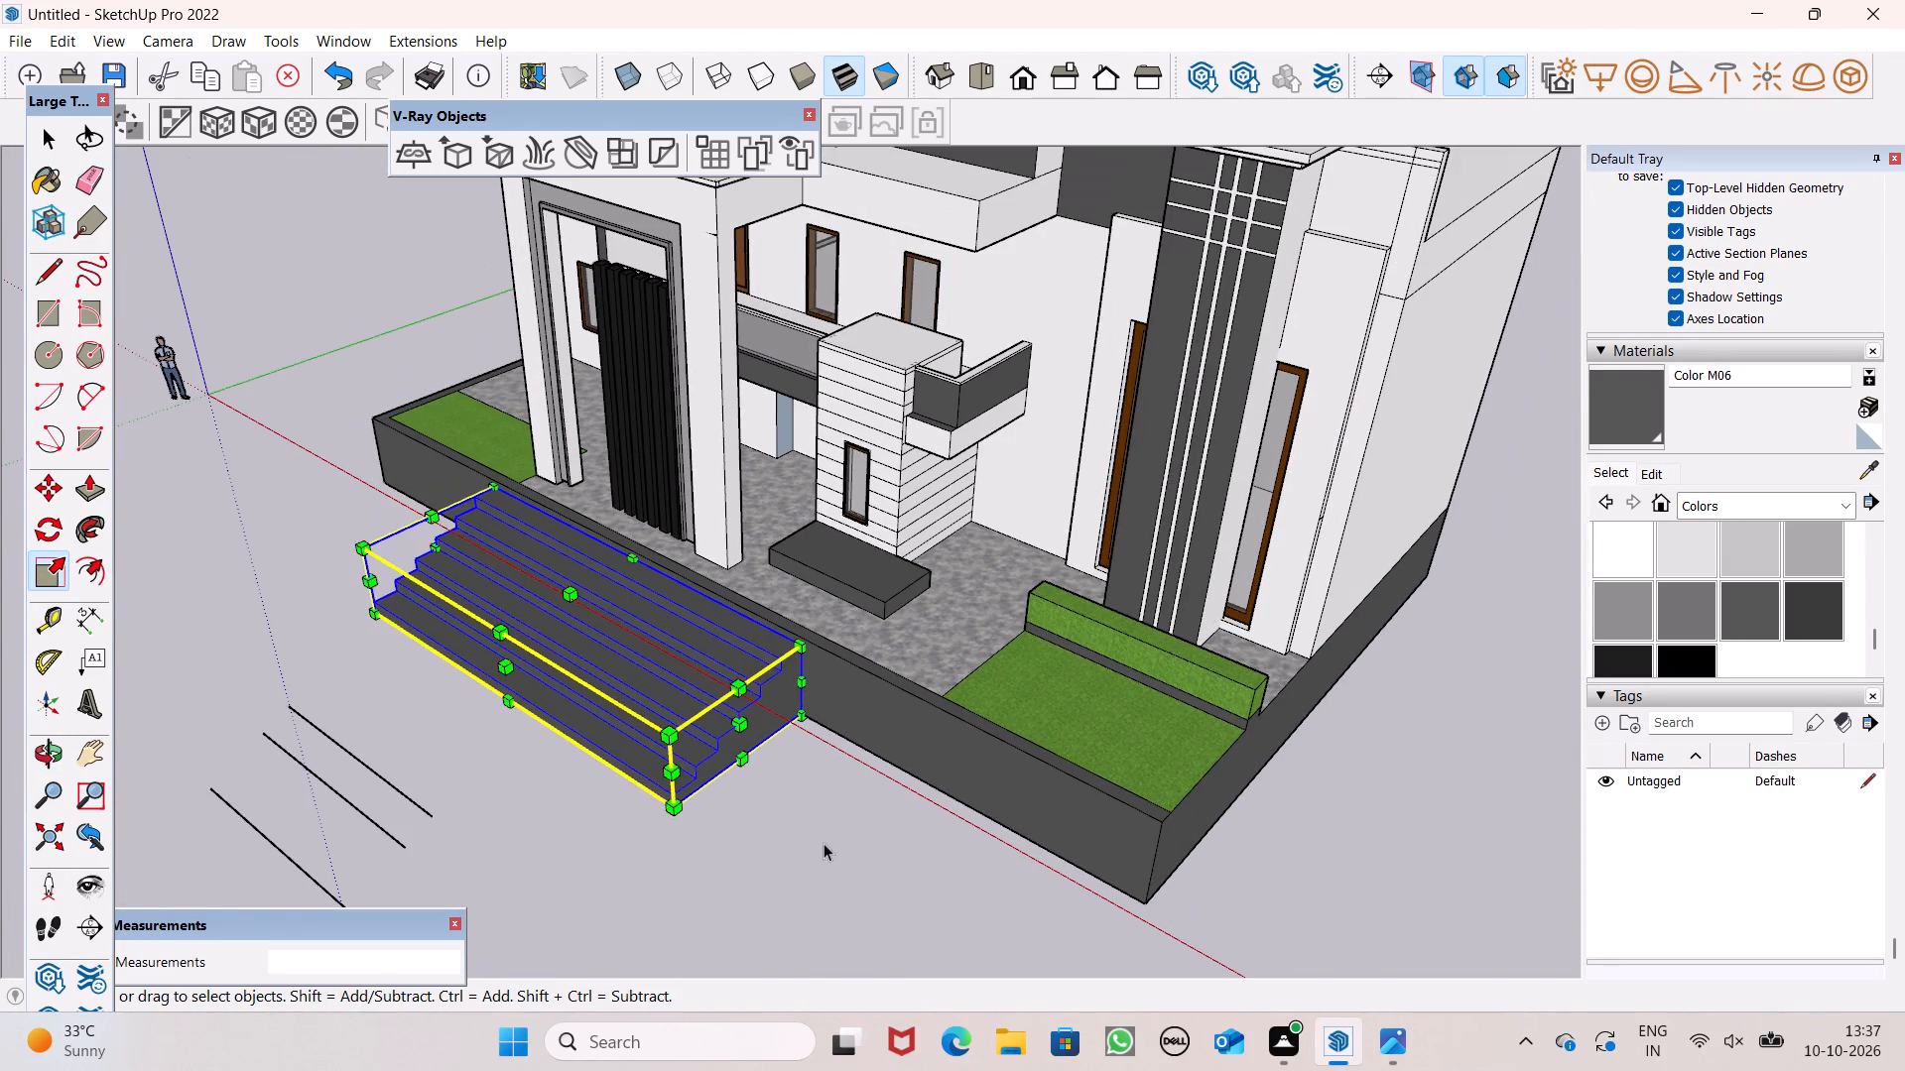
pyautogui.click(806, 865)
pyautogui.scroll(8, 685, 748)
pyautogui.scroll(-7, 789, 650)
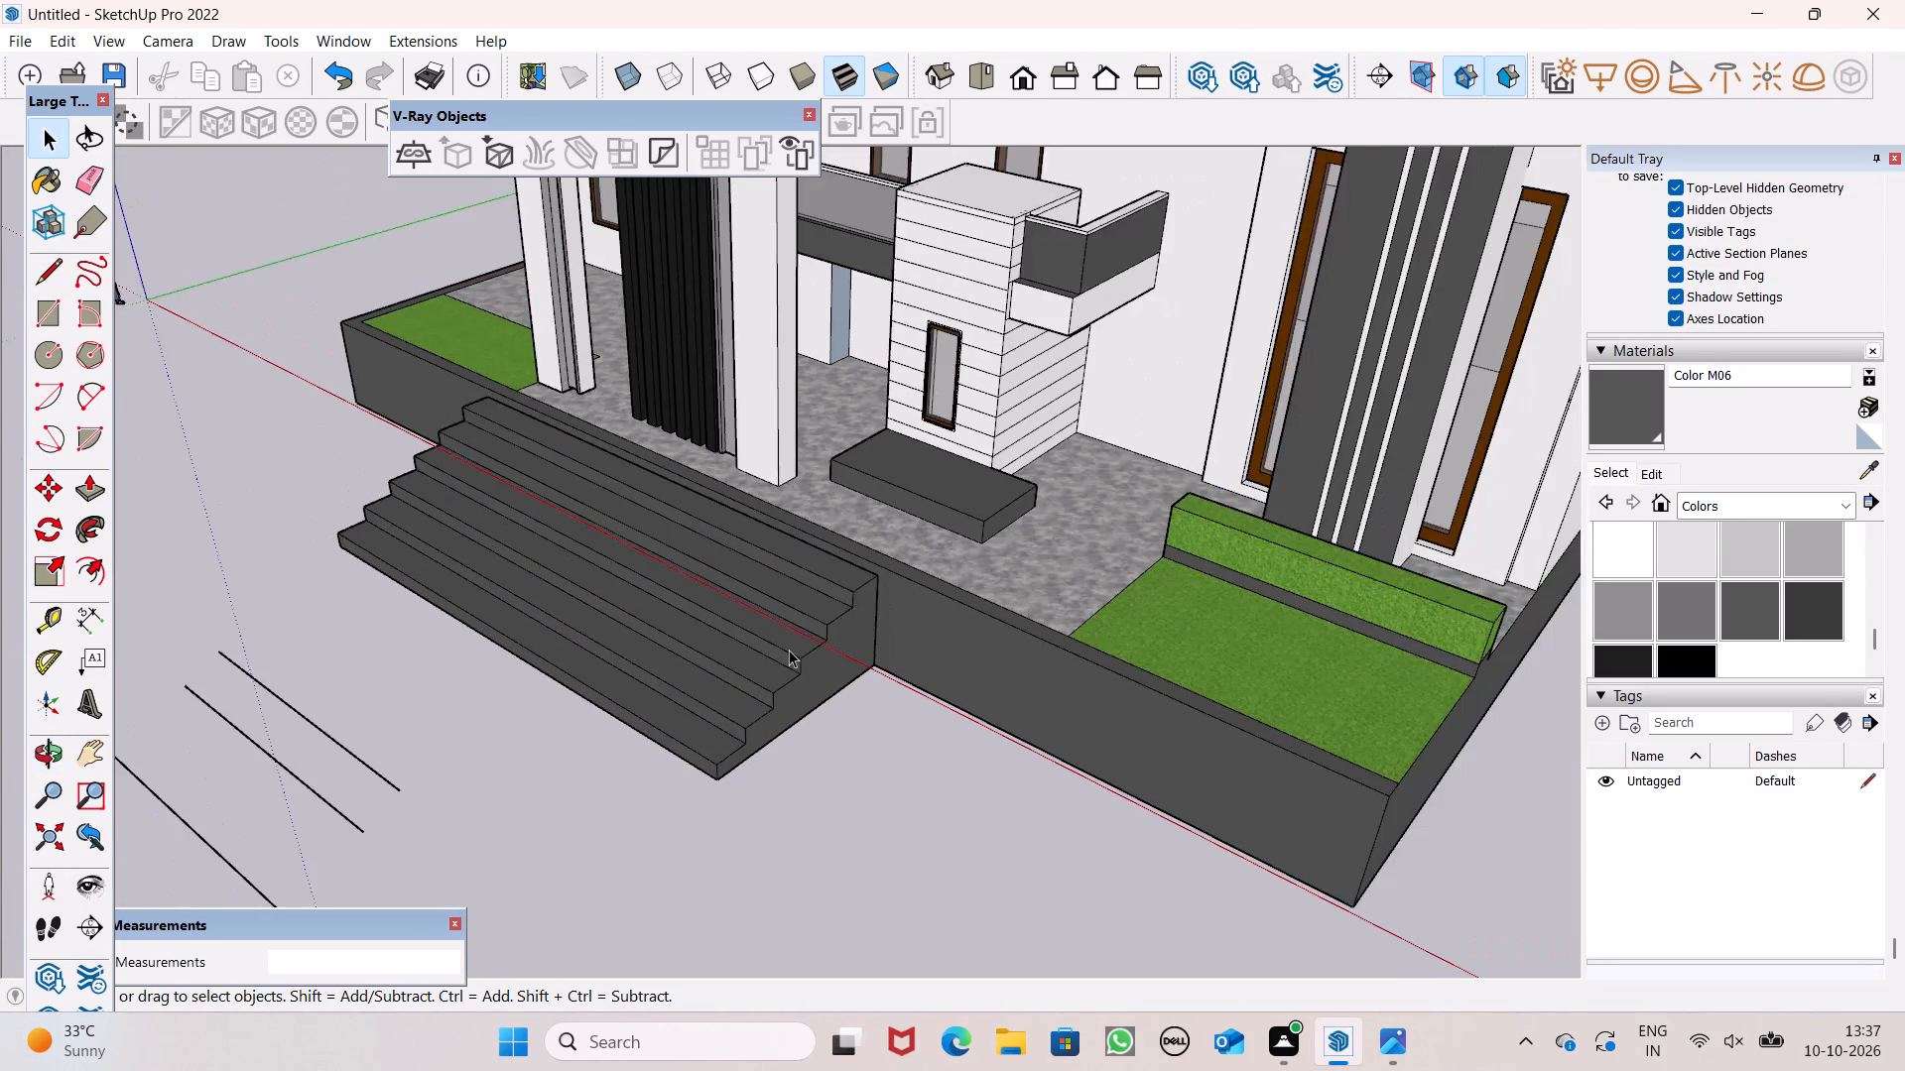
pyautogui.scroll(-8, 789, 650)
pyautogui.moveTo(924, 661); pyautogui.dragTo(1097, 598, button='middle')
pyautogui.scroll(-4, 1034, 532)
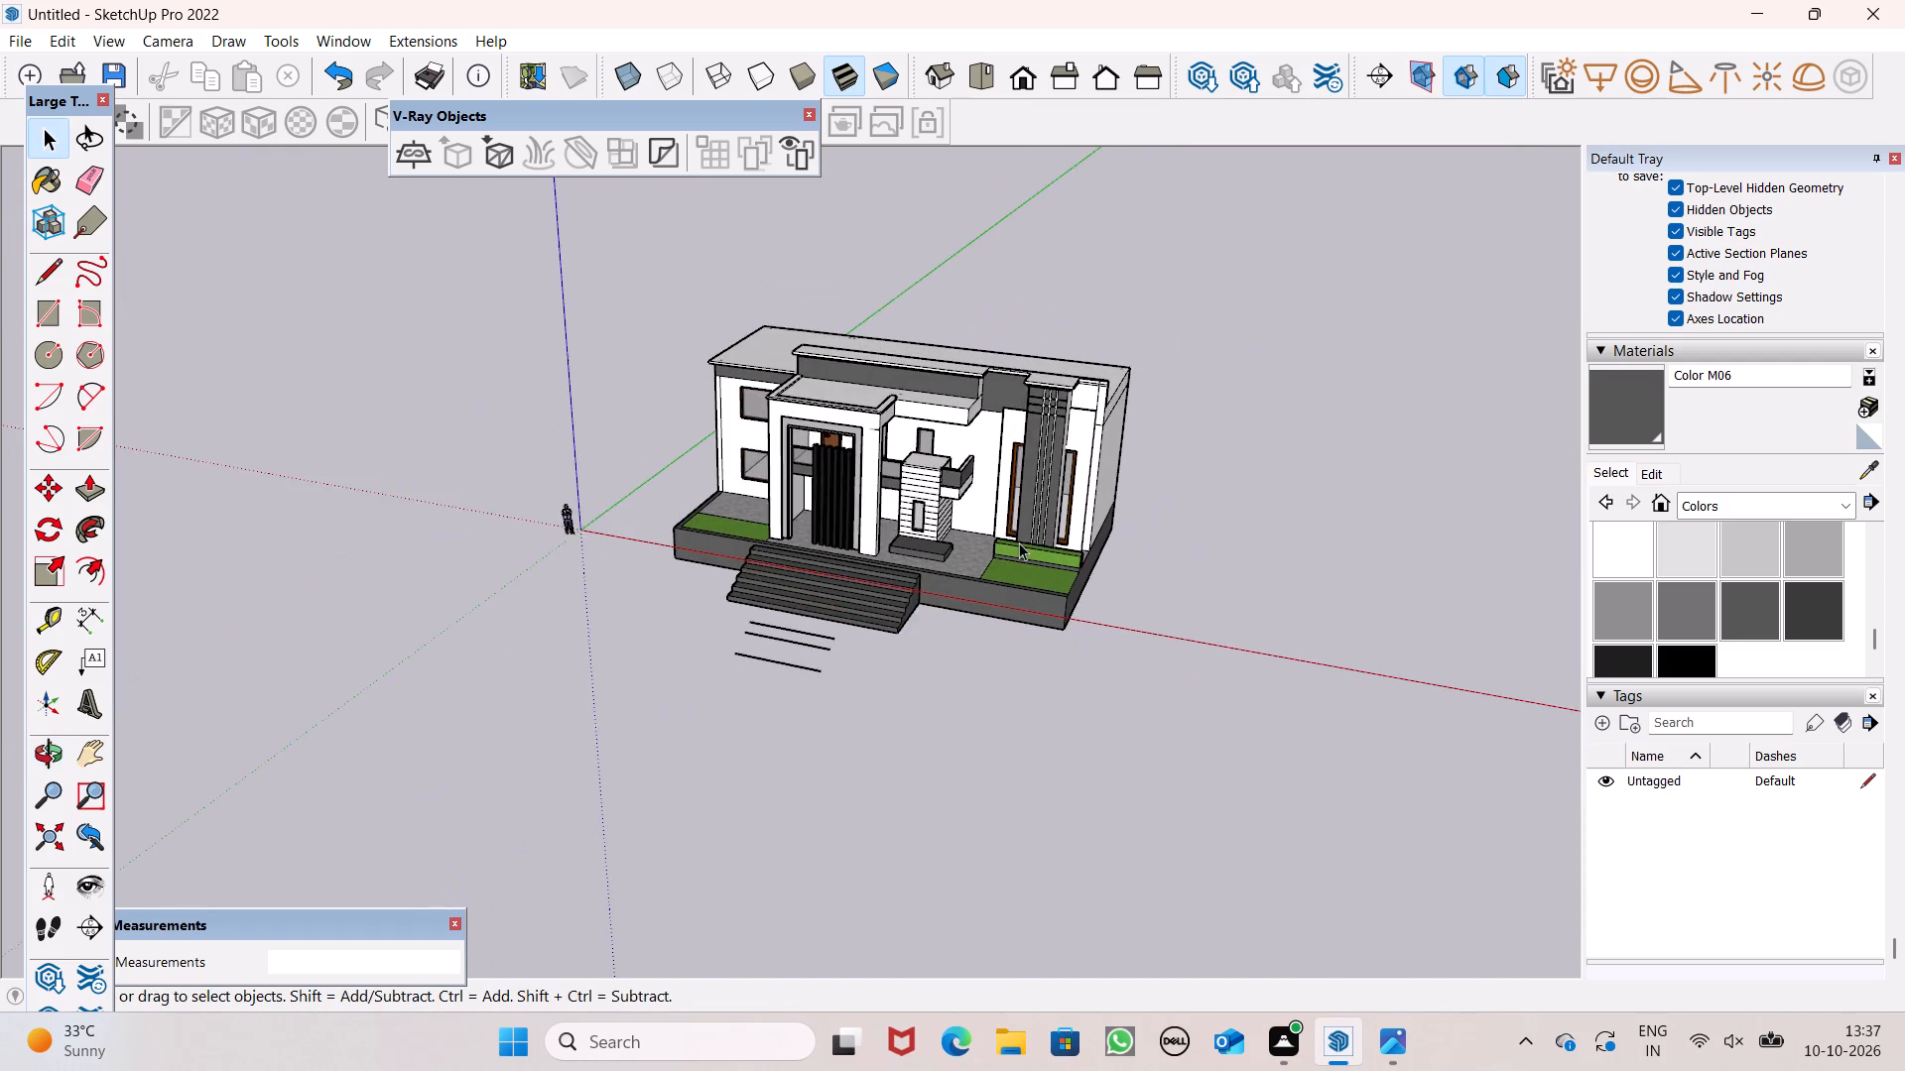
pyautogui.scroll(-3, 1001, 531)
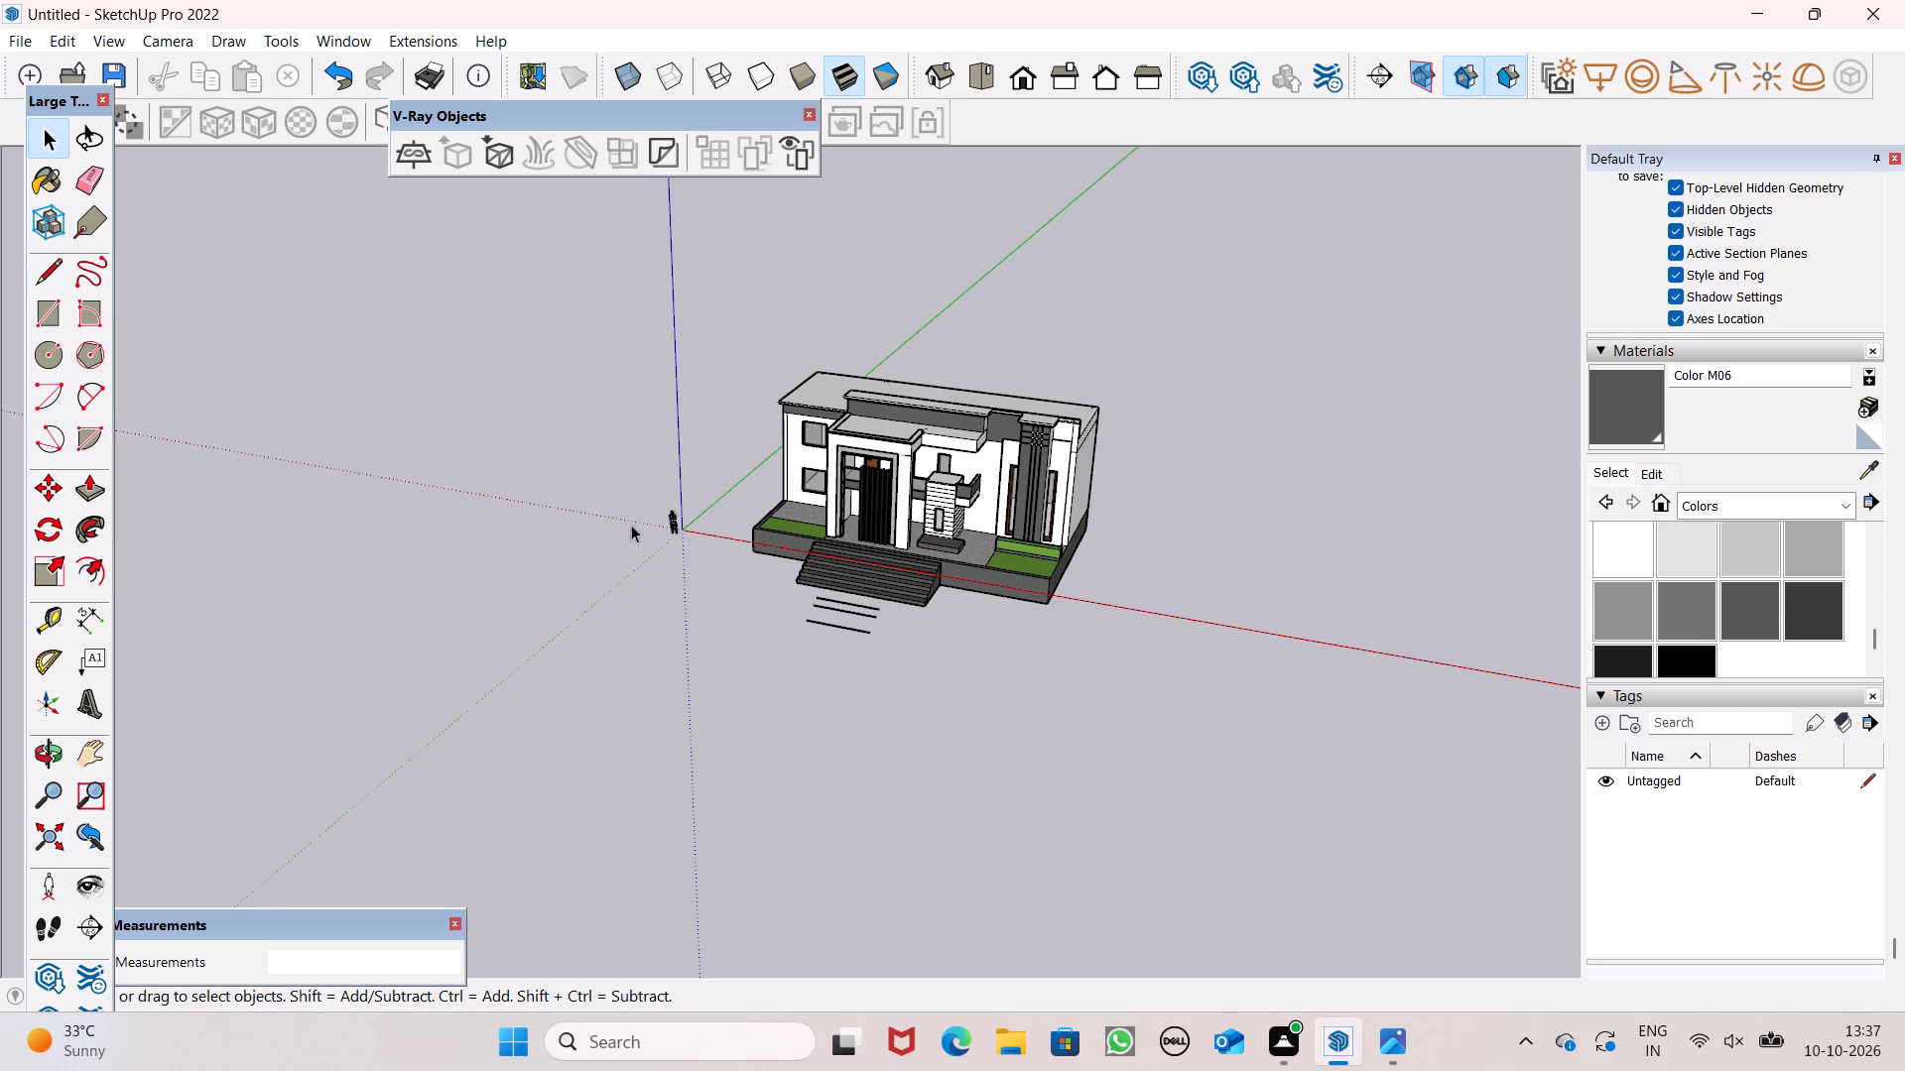
# Select the whole house with its windows, door and base, add the entrance stair group, and make everything one group.
pyautogui.scroll(4, 806, 479)
pyautogui.scroll(-4, 1090, 527)
pyautogui.scroll(8, 1104, 593)
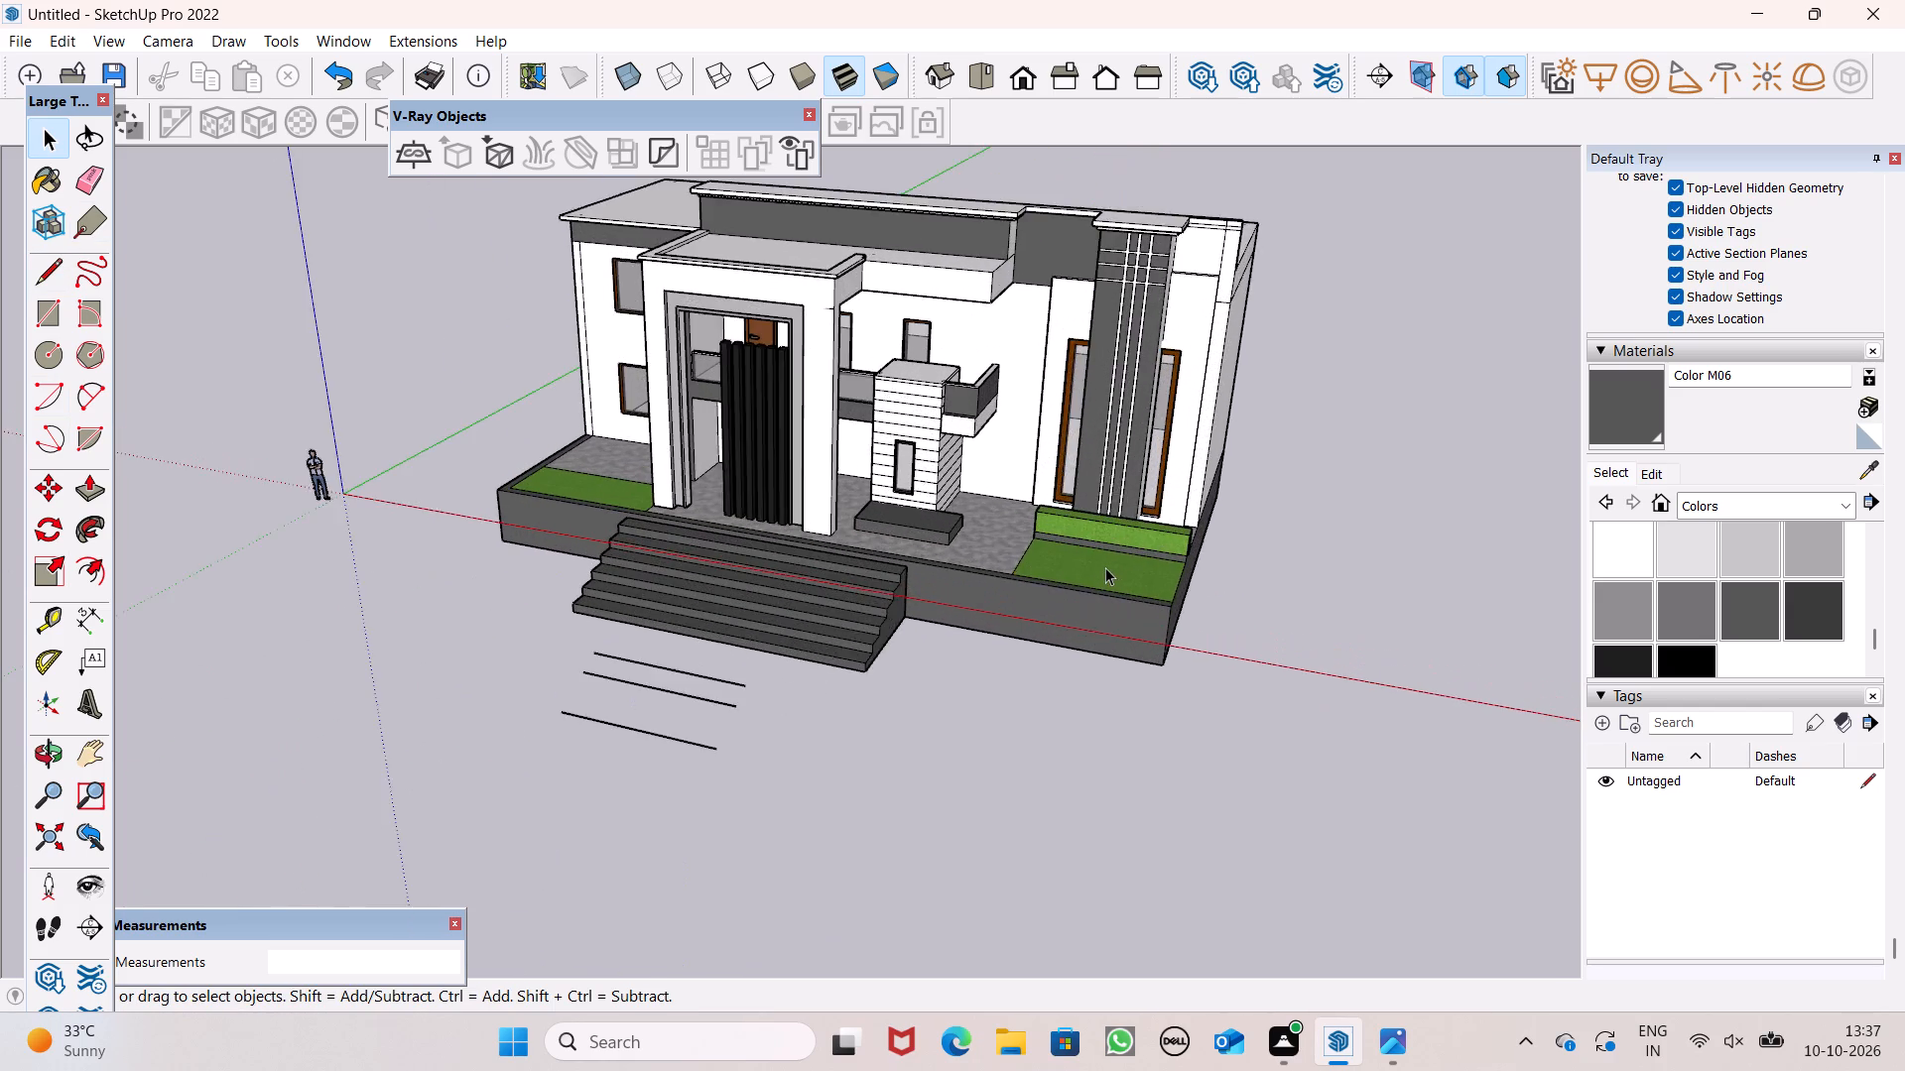
pyautogui.scroll(5, 1105, 567)
pyautogui.tripleClick(1094, 570)
pyautogui.click(1097, 575)
pyautogui.scroll(1, 1105, 566)
pyautogui.scroll(-2, 1105, 566)
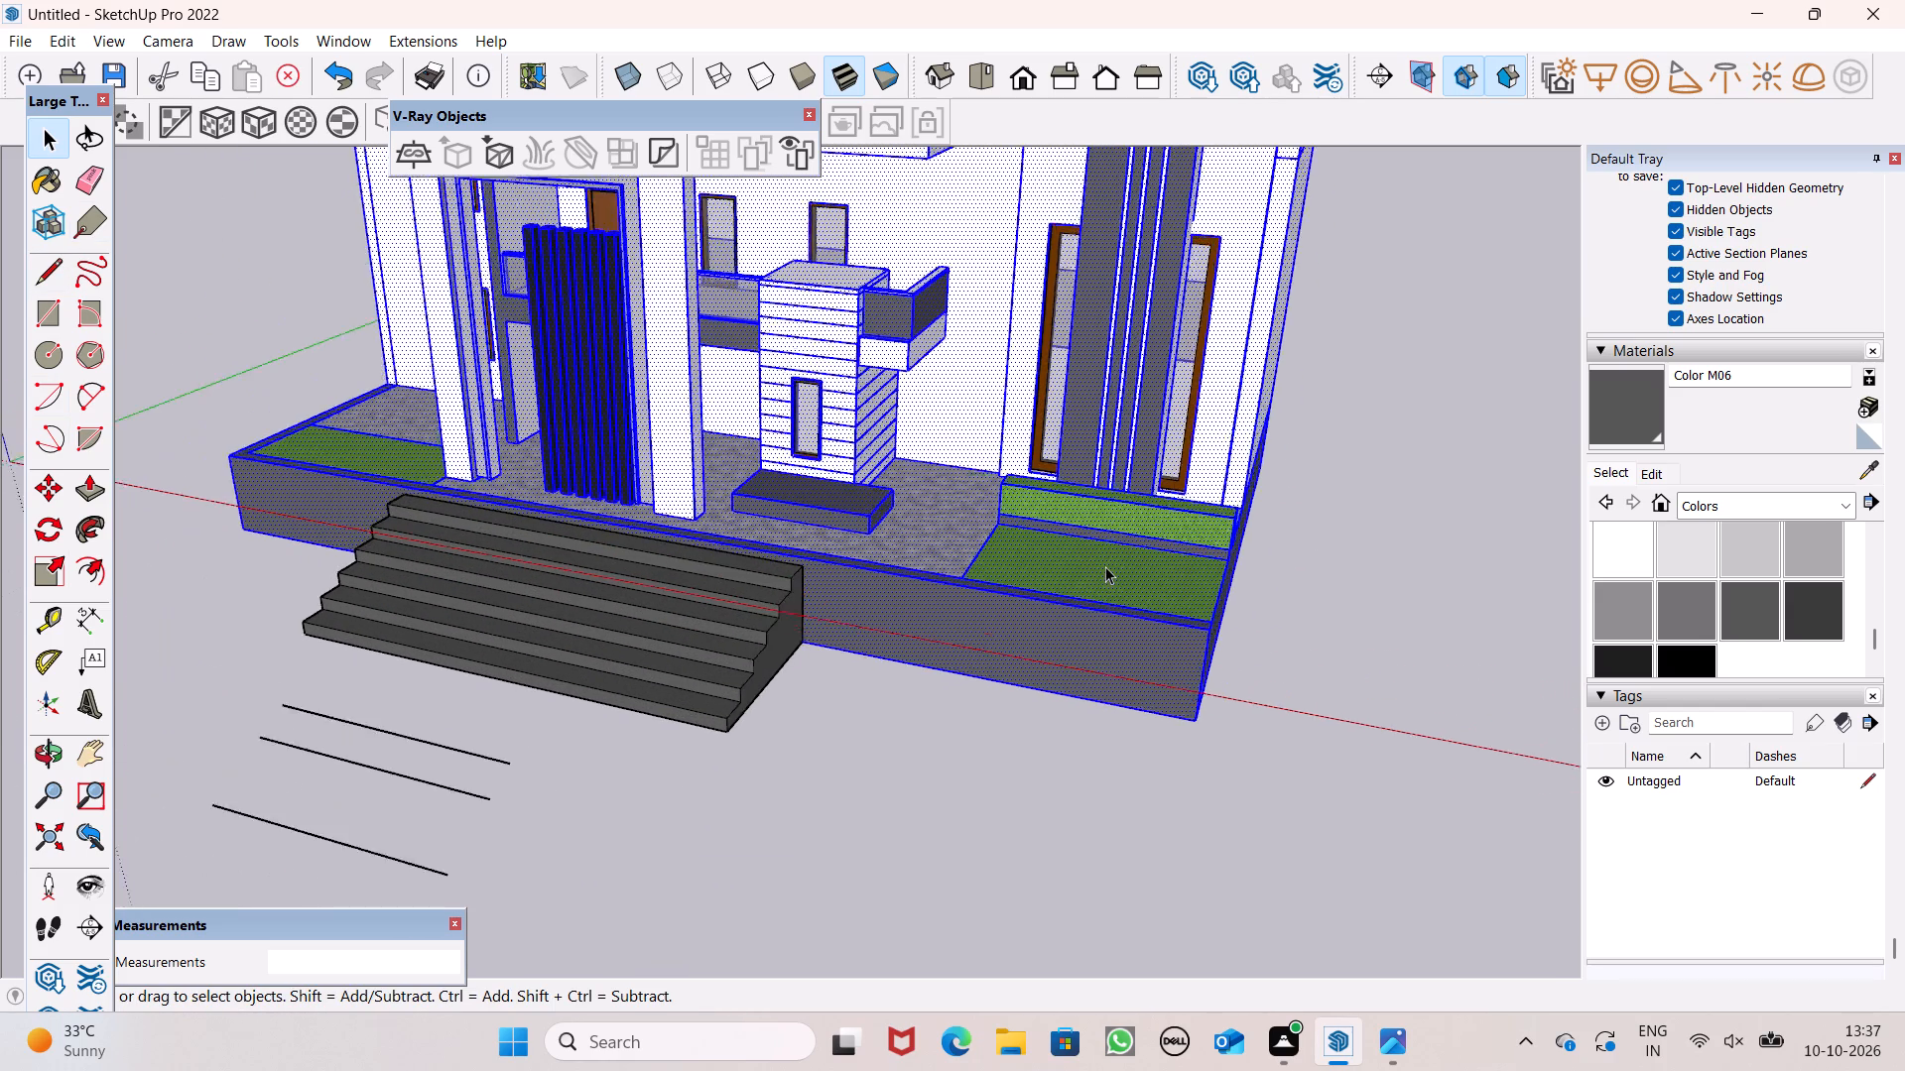
pyautogui.scroll(-8, 1105, 566)
pyautogui.keyDown('ctrl'); pyautogui.scroll(6, 750, 385); pyautogui.keyUp('ctrl')
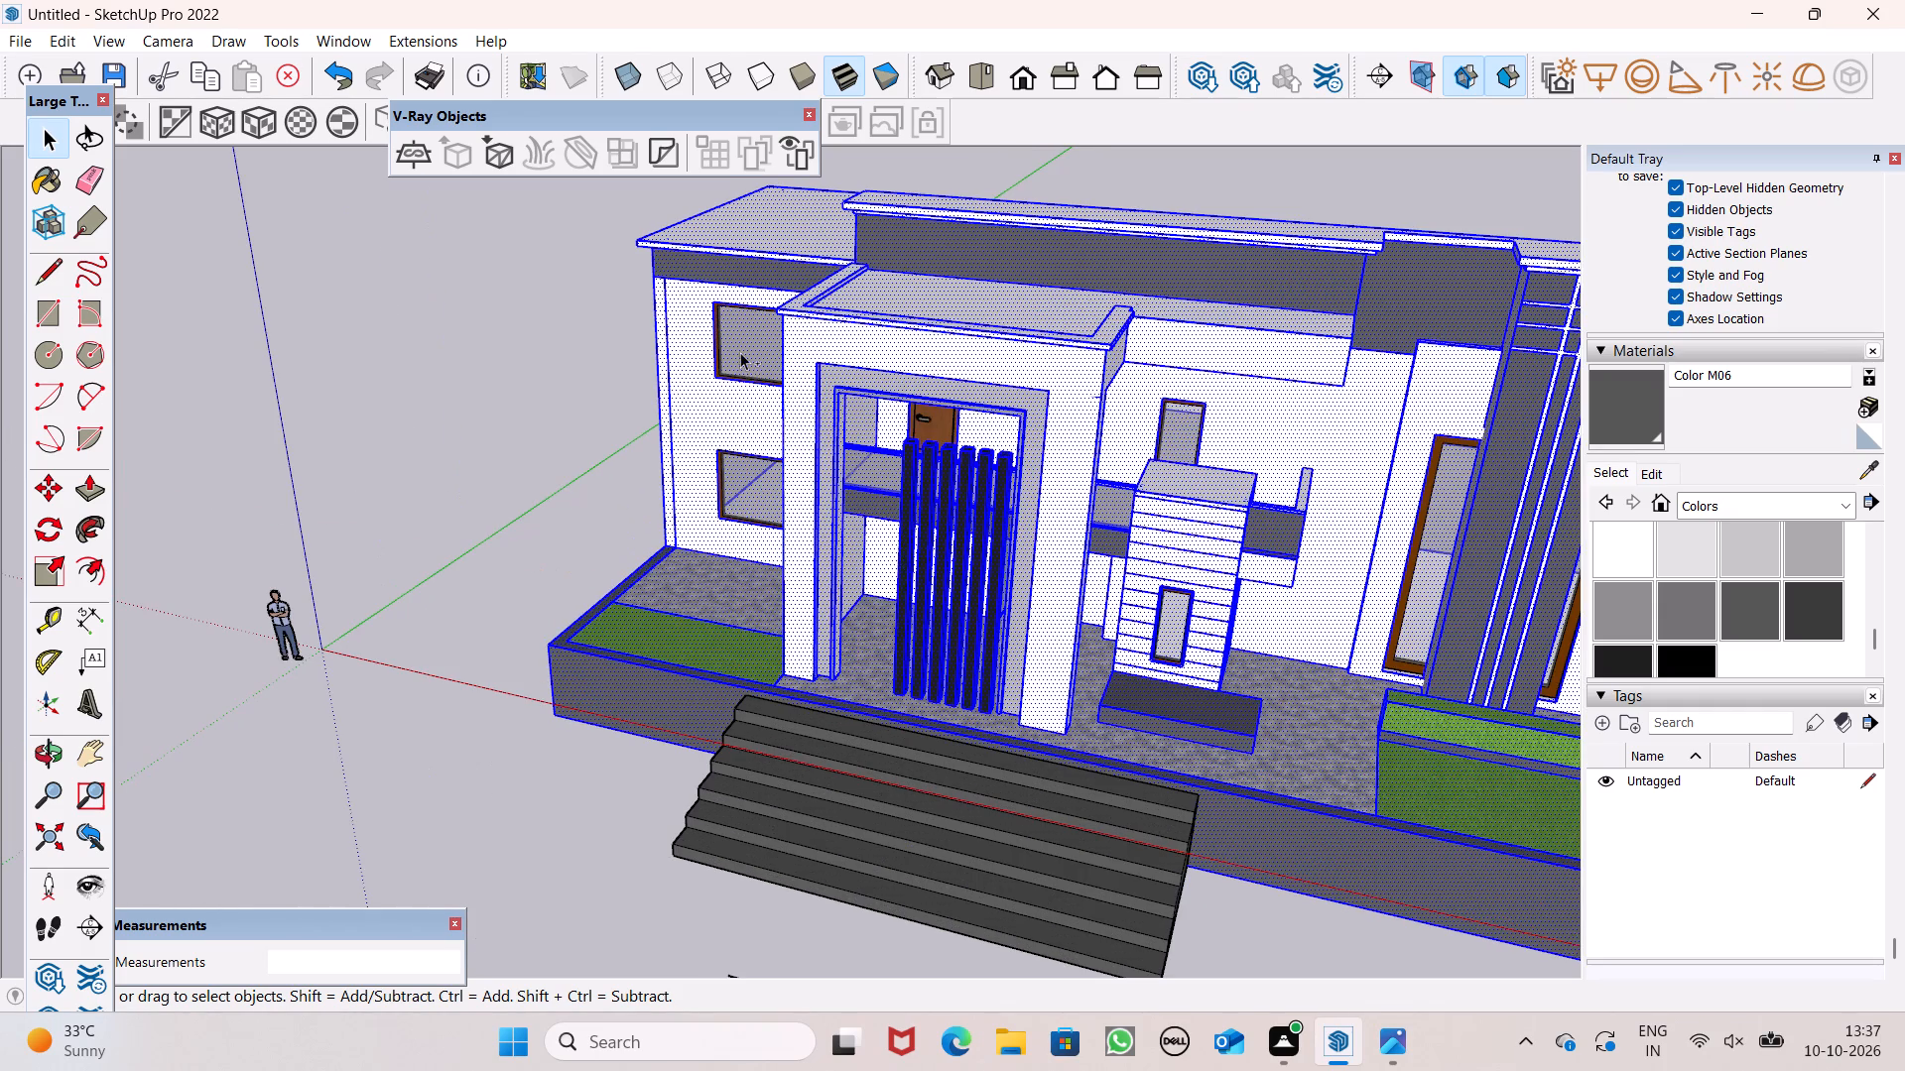
pyautogui.keyDown('ctrl'); pyautogui.click(740, 352); pyautogui.keyUp('ctrl')
pyautogui.keyDown('ctrl'); pyautogui.click(763, 470); pyautogui.keyUp('ctrl')
pyautogui.keyDown('ctrl'); pyautogui.click(920, 411); pyautogui.keyUp('ctrl')
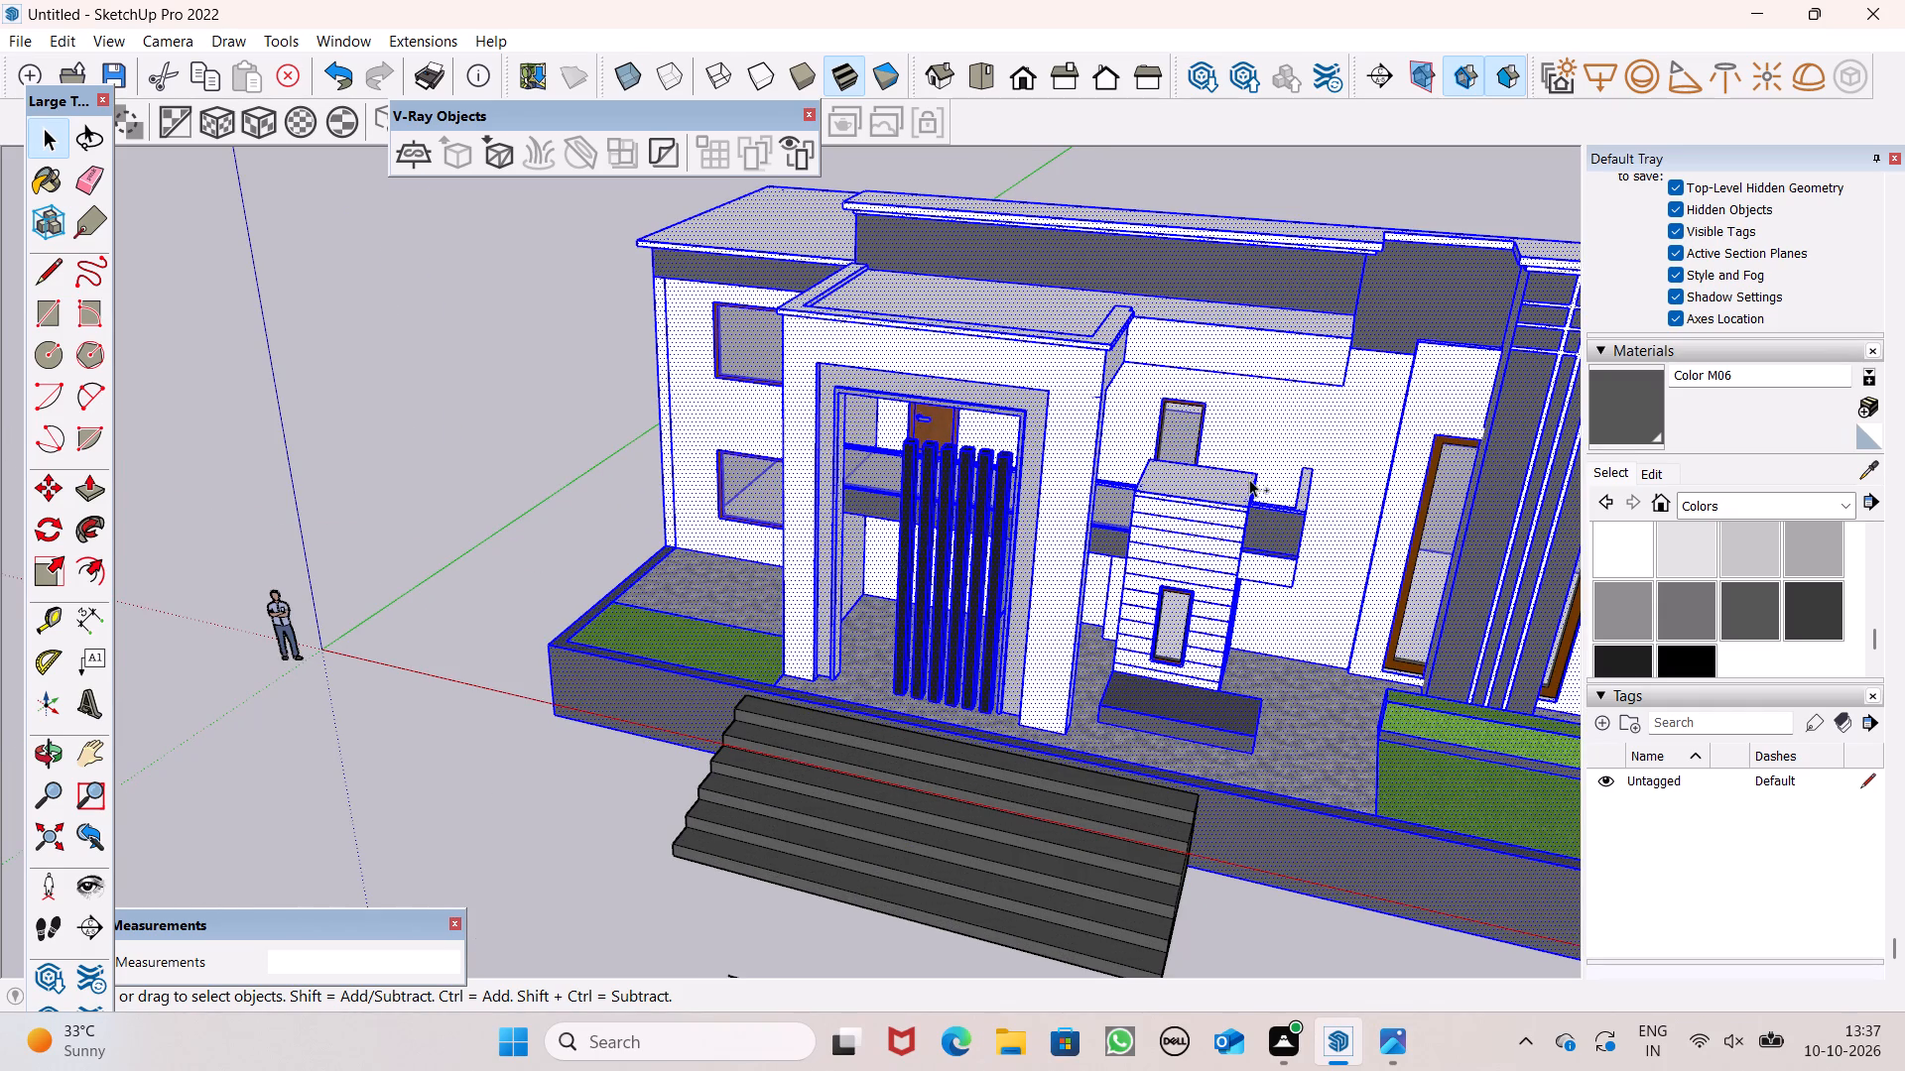
pyautogui.keyDown('ctrl'); pyautogui.click(1182, 444); pyautogui.keyUp('ctrl')
pyautogui.keyDown('ctrl'); pyautogui.click(1175, 634); pyautogui.keyUp('ctrl')
pyautogui.keyDown('ctrl'); pyautogui.scroll(1, 1197, 615); pyautogui.keyUp('ctrl')
pyautogui.keyDown('ctrl'); pyautogui.moveTo(1199, 611); pyautogui.dragTo(1056, 493, button='middle'); pyautogui.keyUp('ctrl')
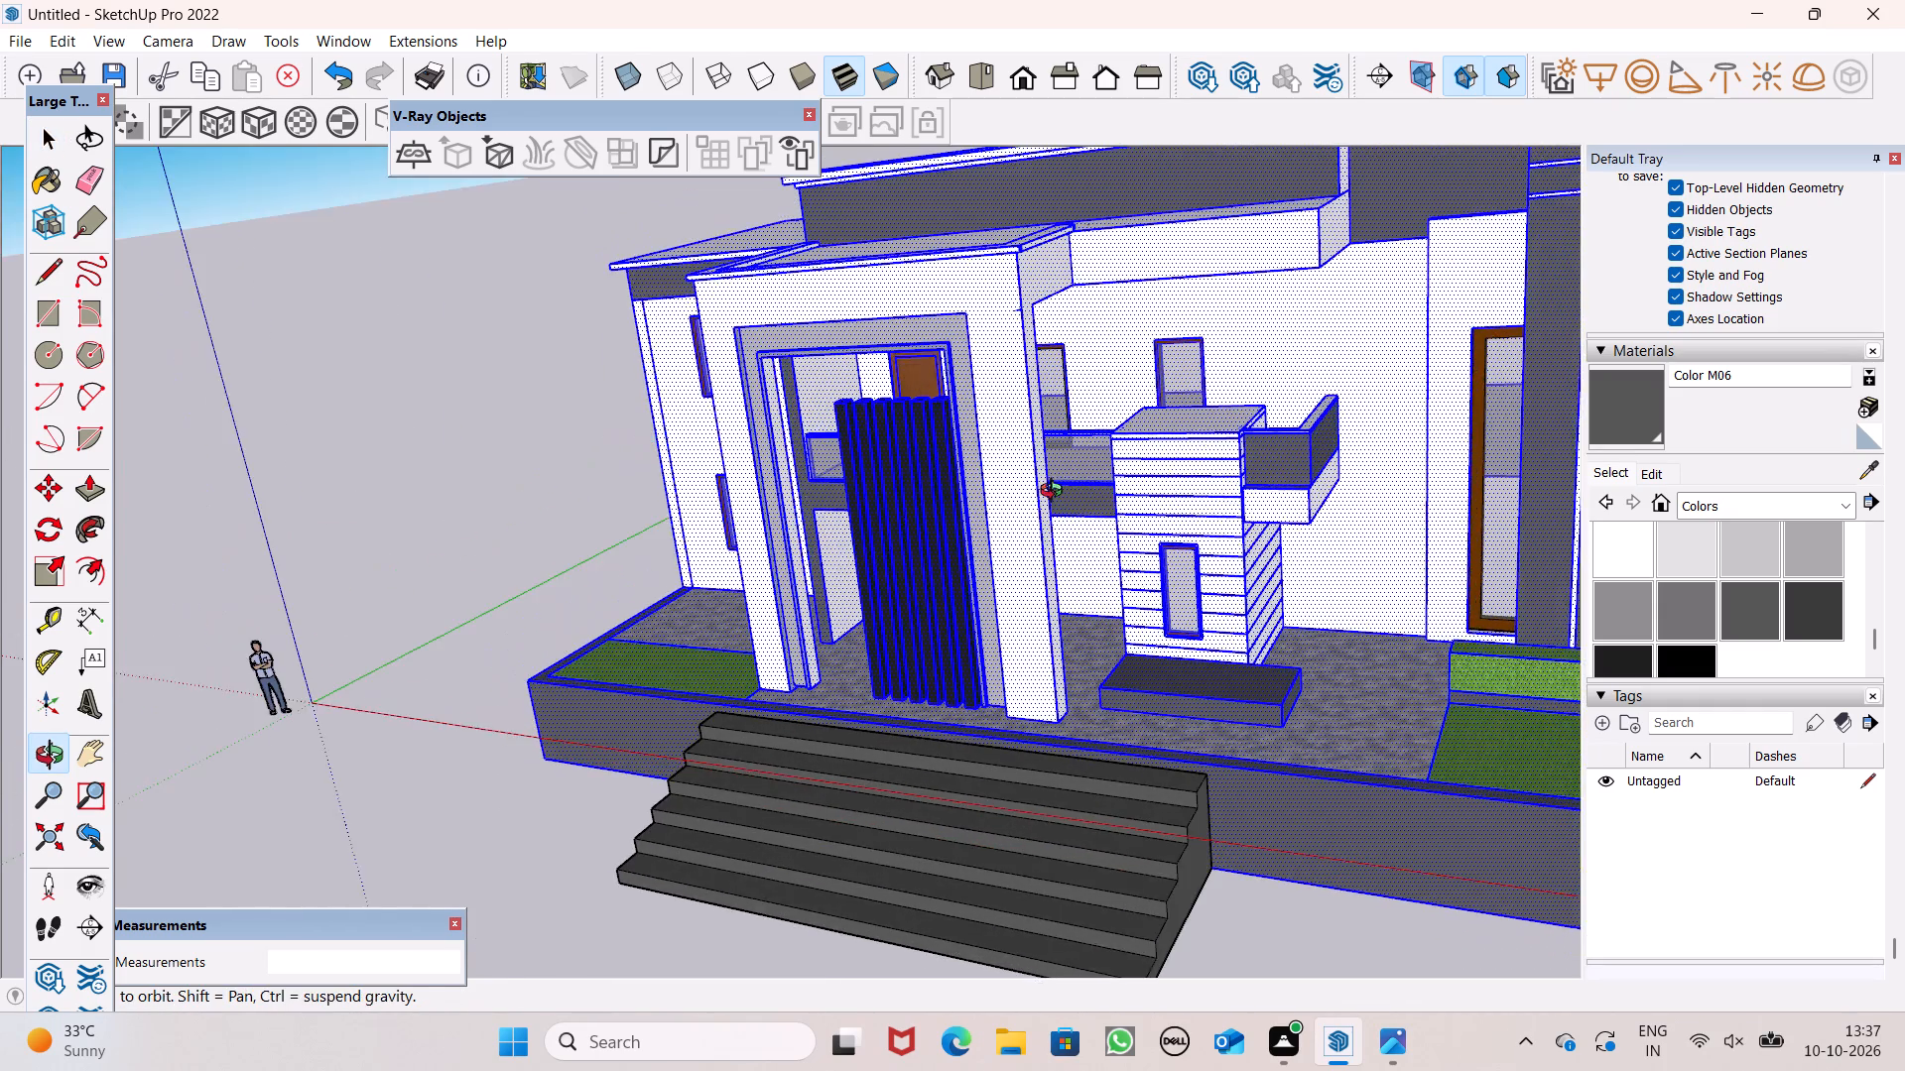
pyautogui.keyDown('ctrl'); pyautogui.moveTo(1056, 493); pyautogui.dragTo(862, 508, button='middle'); pyautogui.keyUp('ctrl')
pyautogui.keyDown('ctrl'); pyautogui.scroll(5, 1041, 381); pyautogui.keyUp('ctrl')
pyautogui.keyDown('ctrl'); pyautogui.click(1062, 373); pyautogui.keyUp('ctrl')
pyautogui.keyDown('ctrl'); pyautogui.scroll(-11, 1067, 370); pyautogui.keyUp('ctrl')
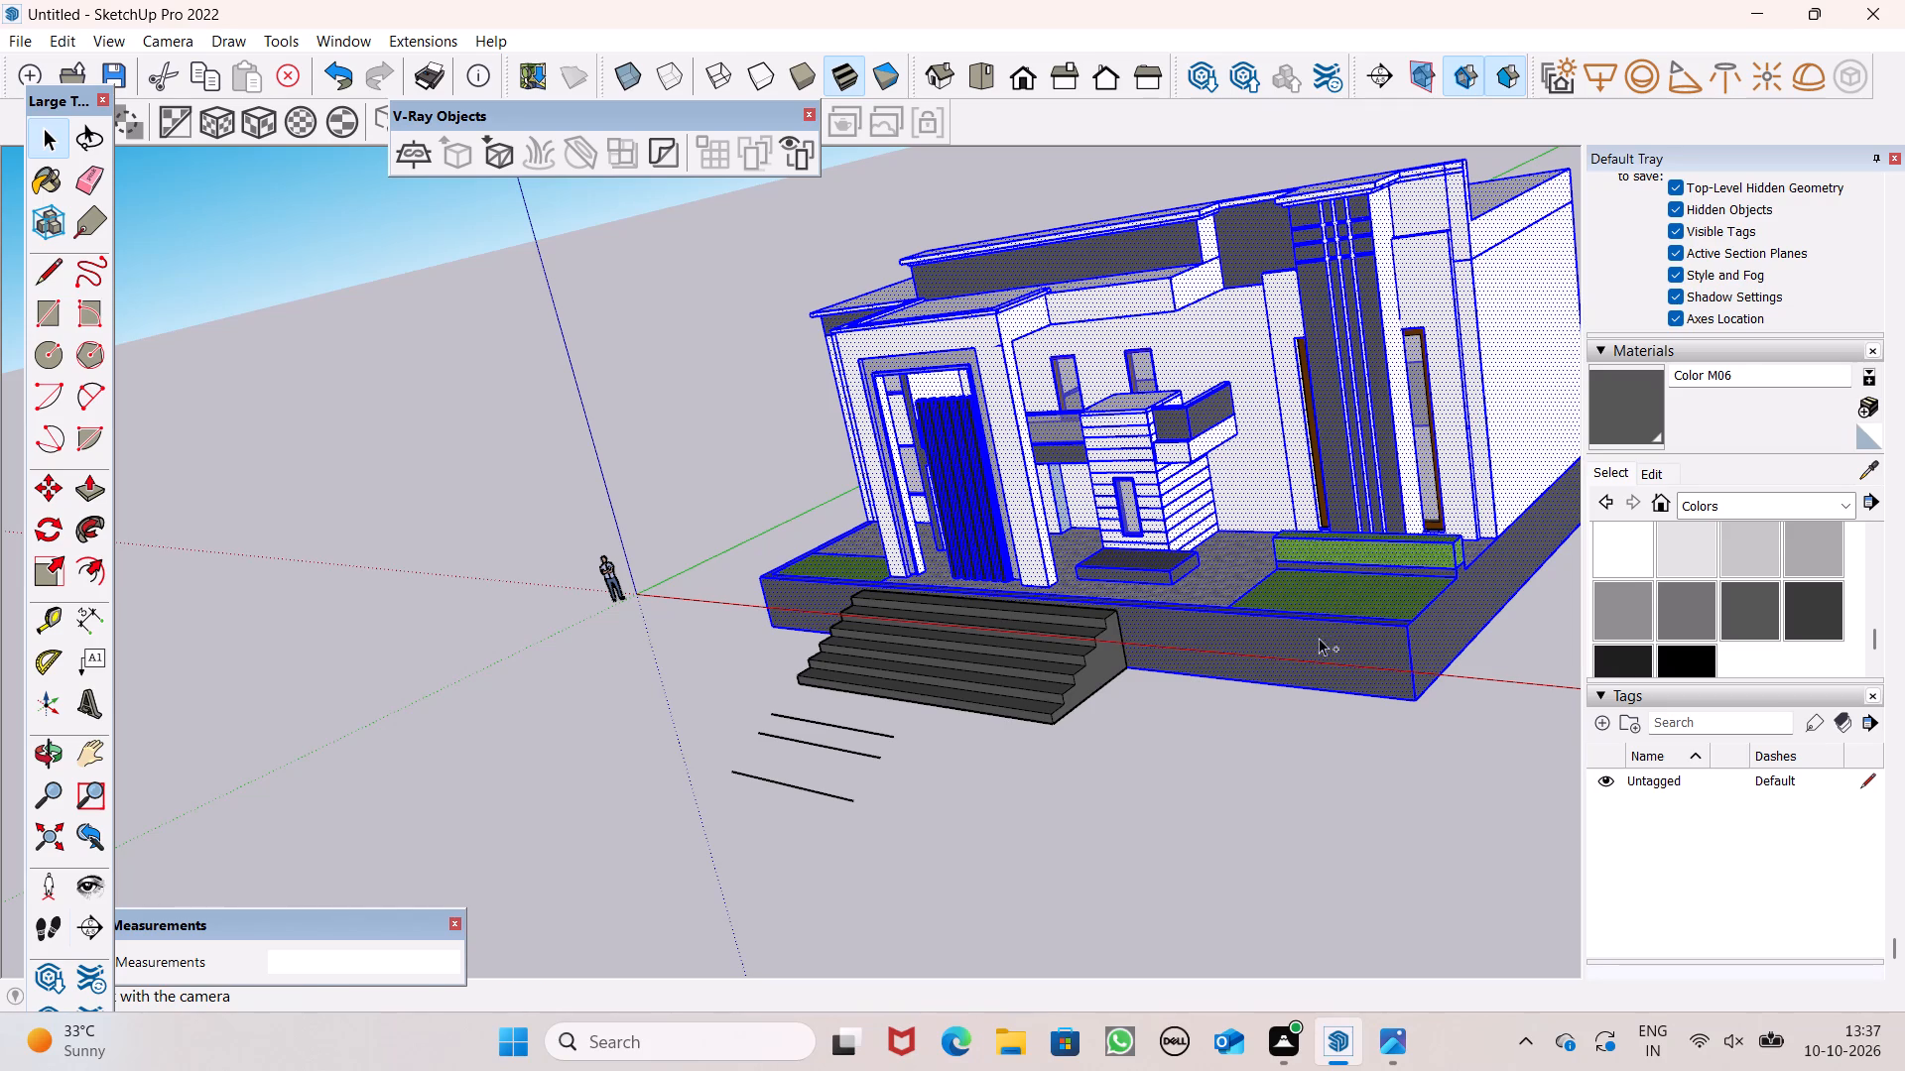
pyautogui.keyDown('ctrl'); pyautogui.scroll(-7, 1049, 637); pyautogui.keyUp('ctrl')
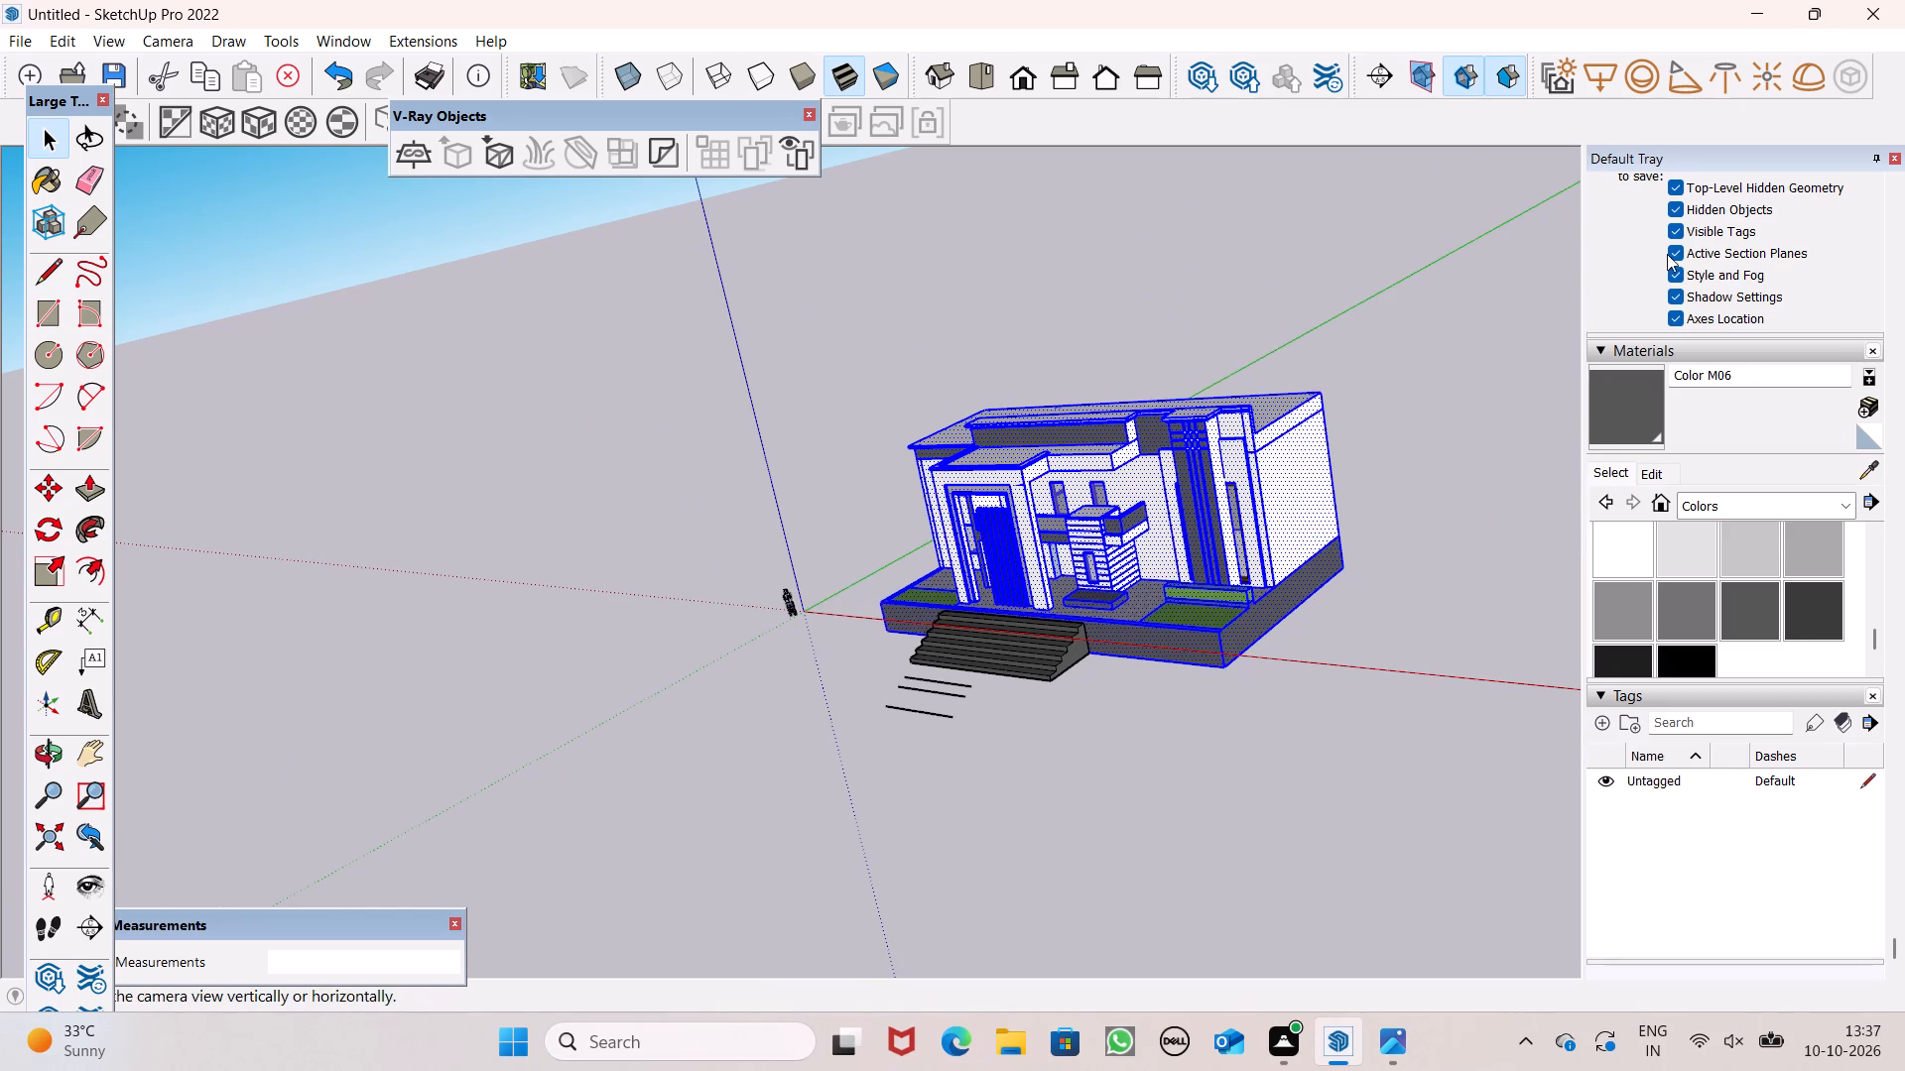
pyautogui.keyDown('ctrl'); pyautogui.scroll(6, 1323, 523); pyautogui.keyUp('ctrl')
pyautogui.keyDown('ctrl'); pyautogui.scroll(4, 1180, 546); pyautogui.keyUp('ctrl')
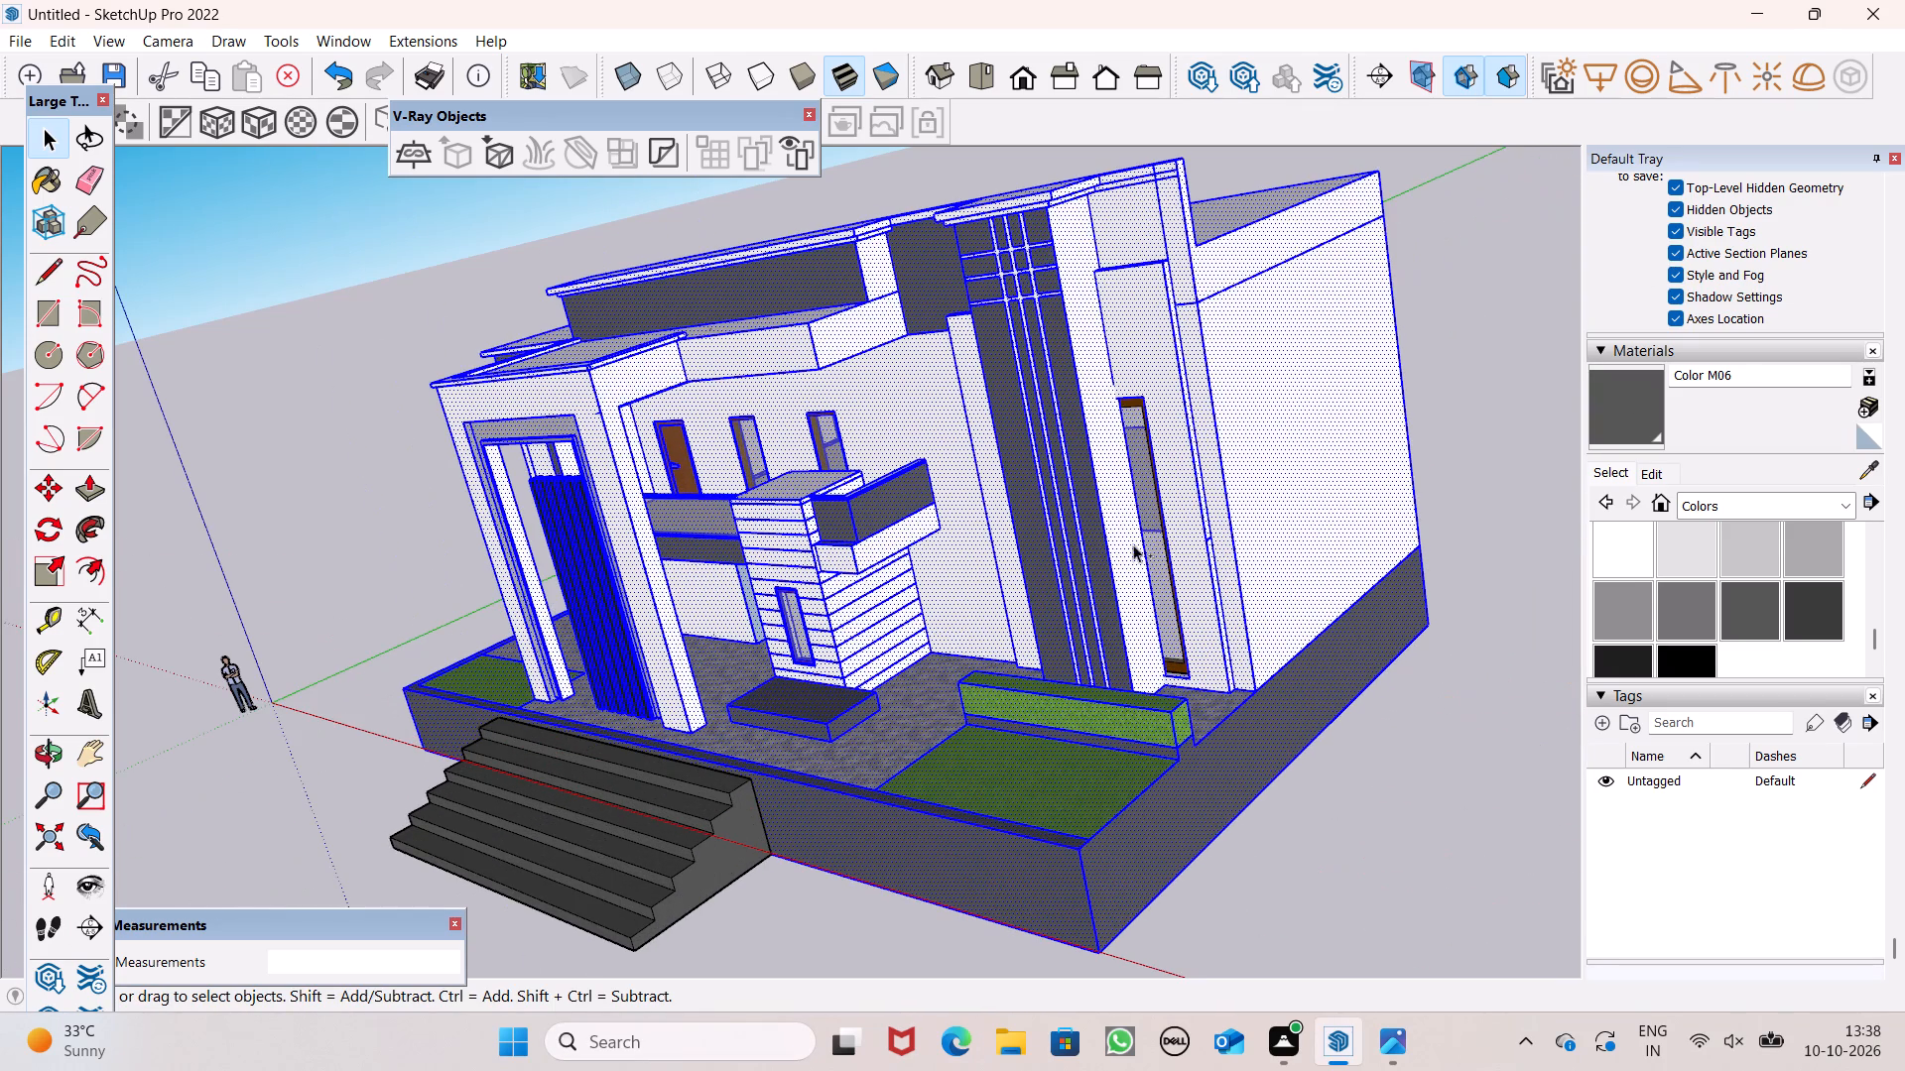
pyautogui.keyDown('ctrl'); pyautogui.click(1162, 539); pyautogui.keyUp('ctrl')
pyautogui.keyDown('ctrl'); pyautogui.scroll(-11, 1173, 534); pyautogui.keyUp('ctrl')
pyautogui.keyDown('ctrl'); pyautogui.scroll(3, 885, 682); pyautogui.keyUp('ctrl')
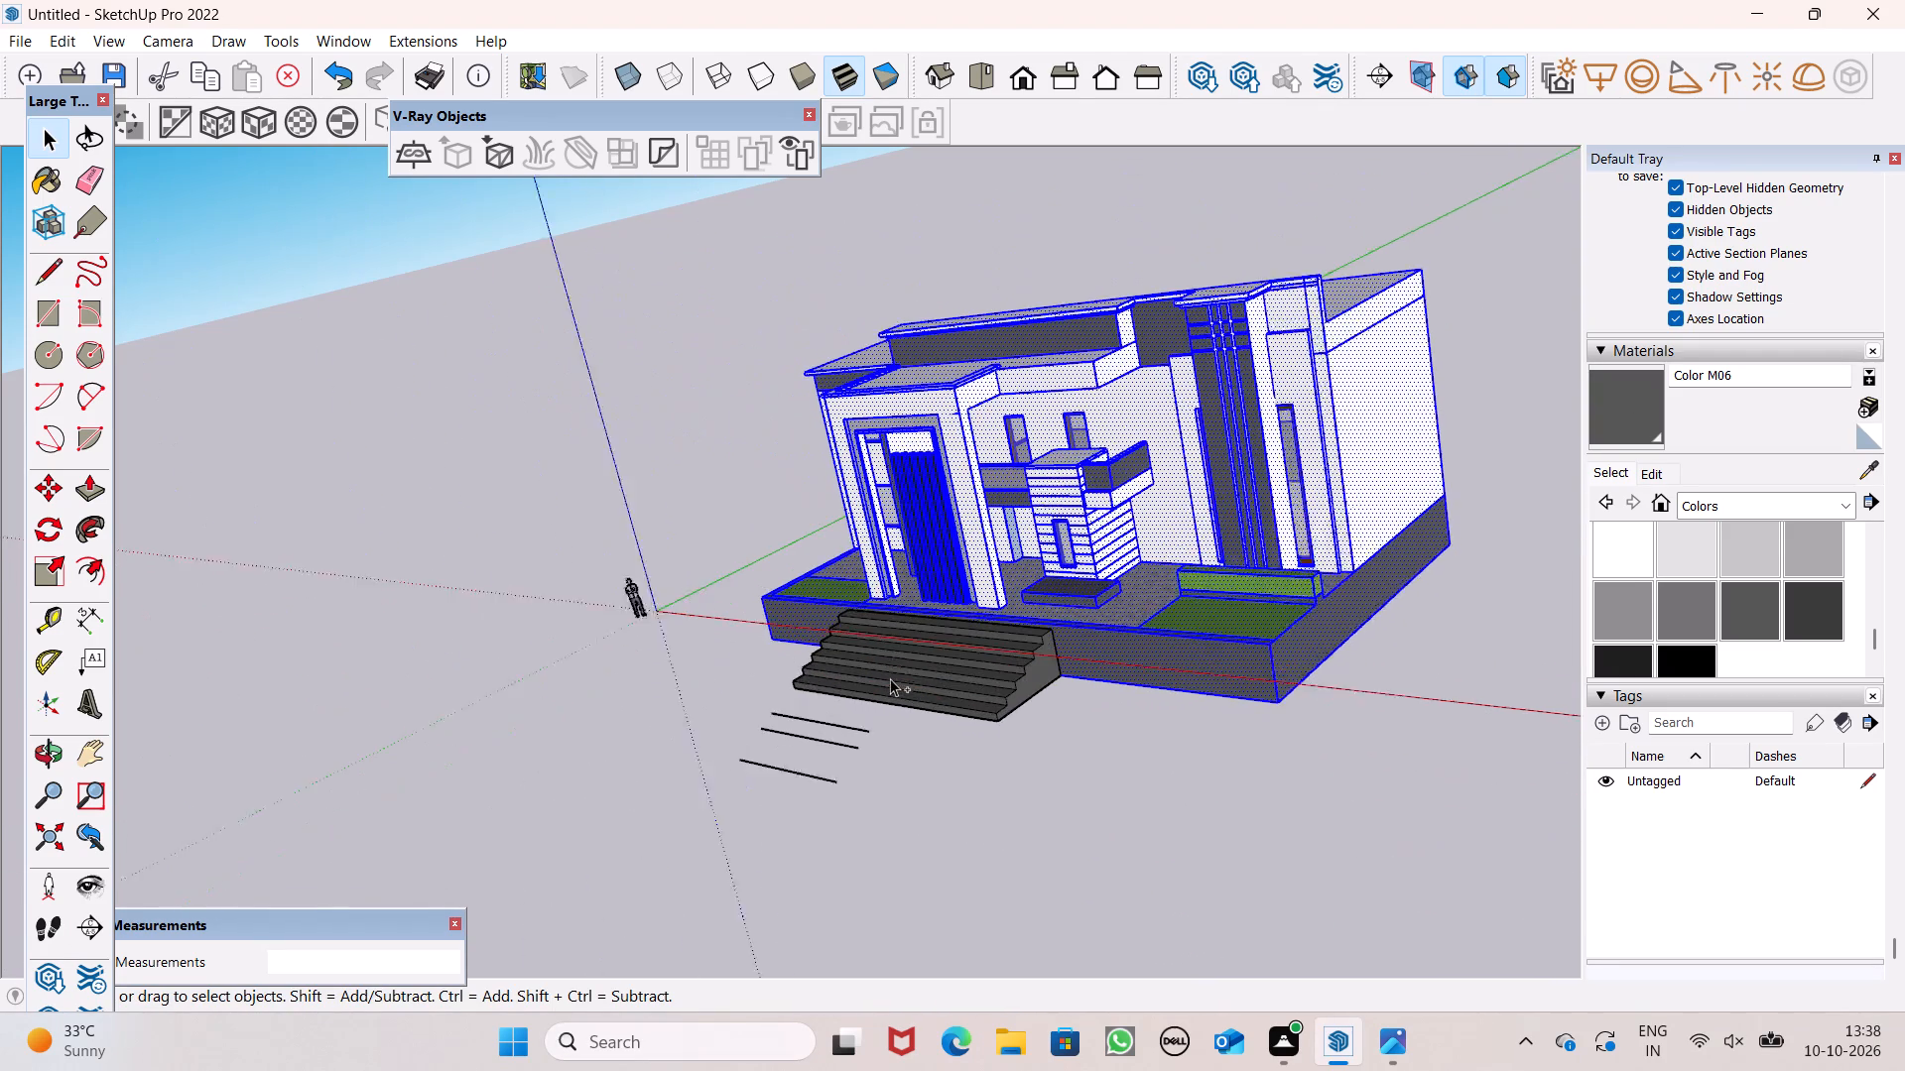
pyautogui.keyDown('ctrl'); pyautogui.scroll(3, 890, 678); pyautogui.keyUp('ctrl')
pyautogui.keyDown('ctrl'); pyautogui.click(923, 668); pyautogui.keyUp('ctrl')
pyautogui.keyDown('ctrl'); pyautogui.rightClick(943, 668); pyautogui.keyUp('ctrl')
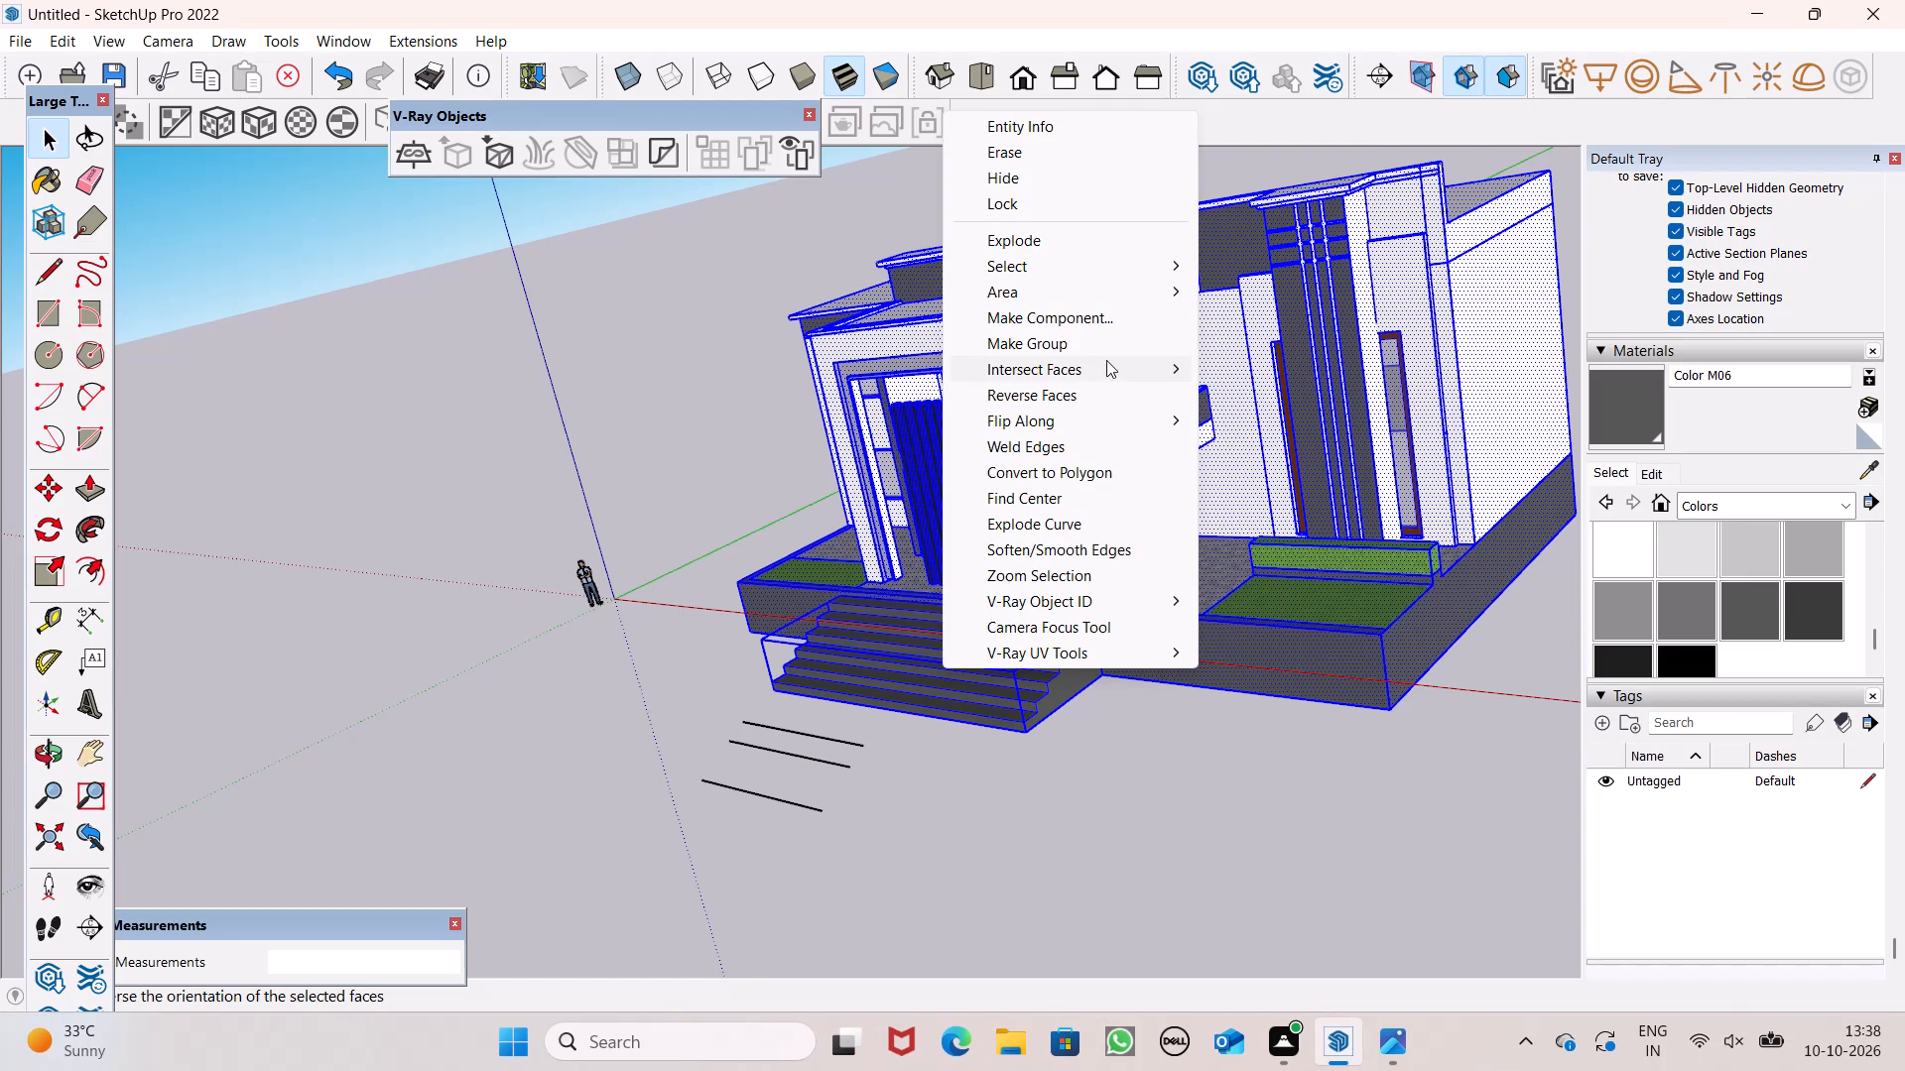
pyautogui.keyDown('ctrl'); pyautogui.click(1108, 353); pyautogui.keyUp('ctrl')
# Move the house group well away from the origin and clear of the stray line segments, and deselect it.
pyautogui.scroll(-12, 379, 618)
pyautogui.moveTo(551, 723); pyautogui.dragTo(870, 905, button='middle')
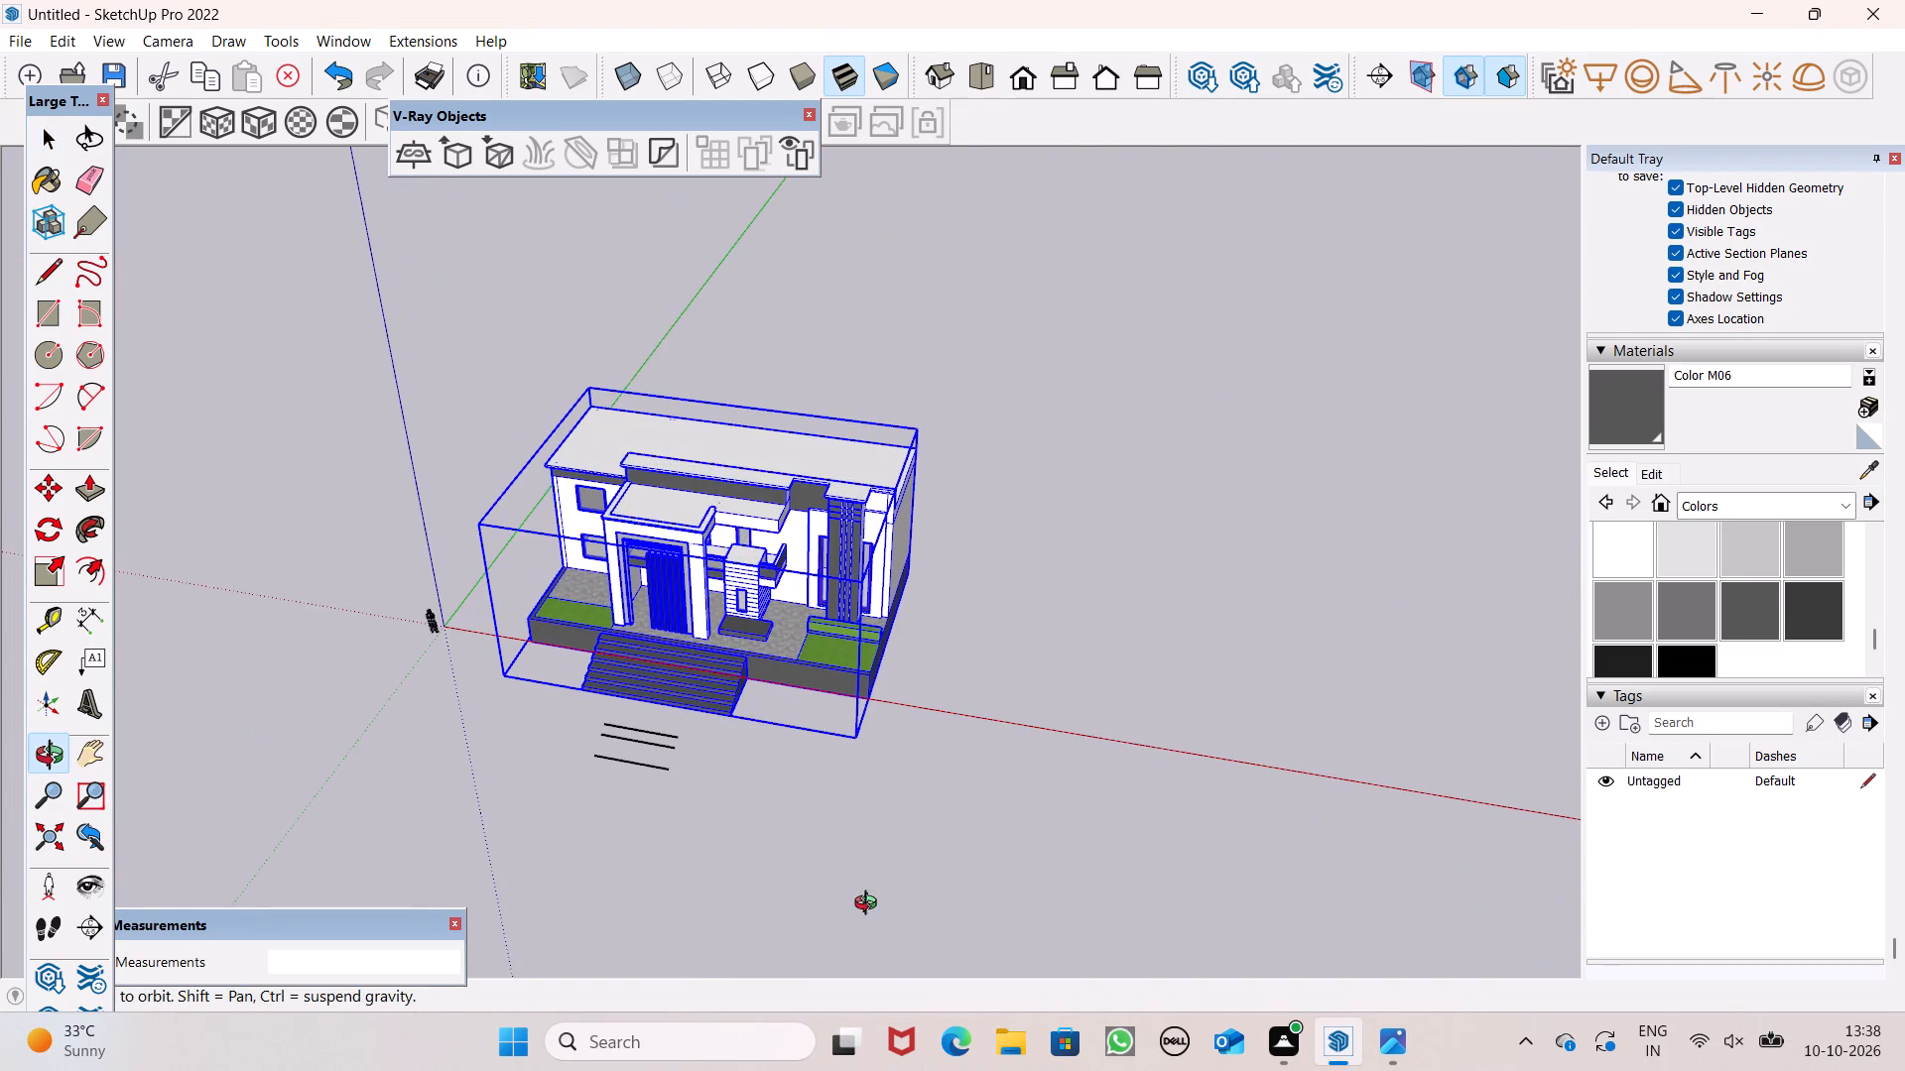
pyautogui.moveTo(870, 905); pyautogui.dragTo(871, 903, button='middle')
pyautogui.press('m')
pyautogui.press('Return')
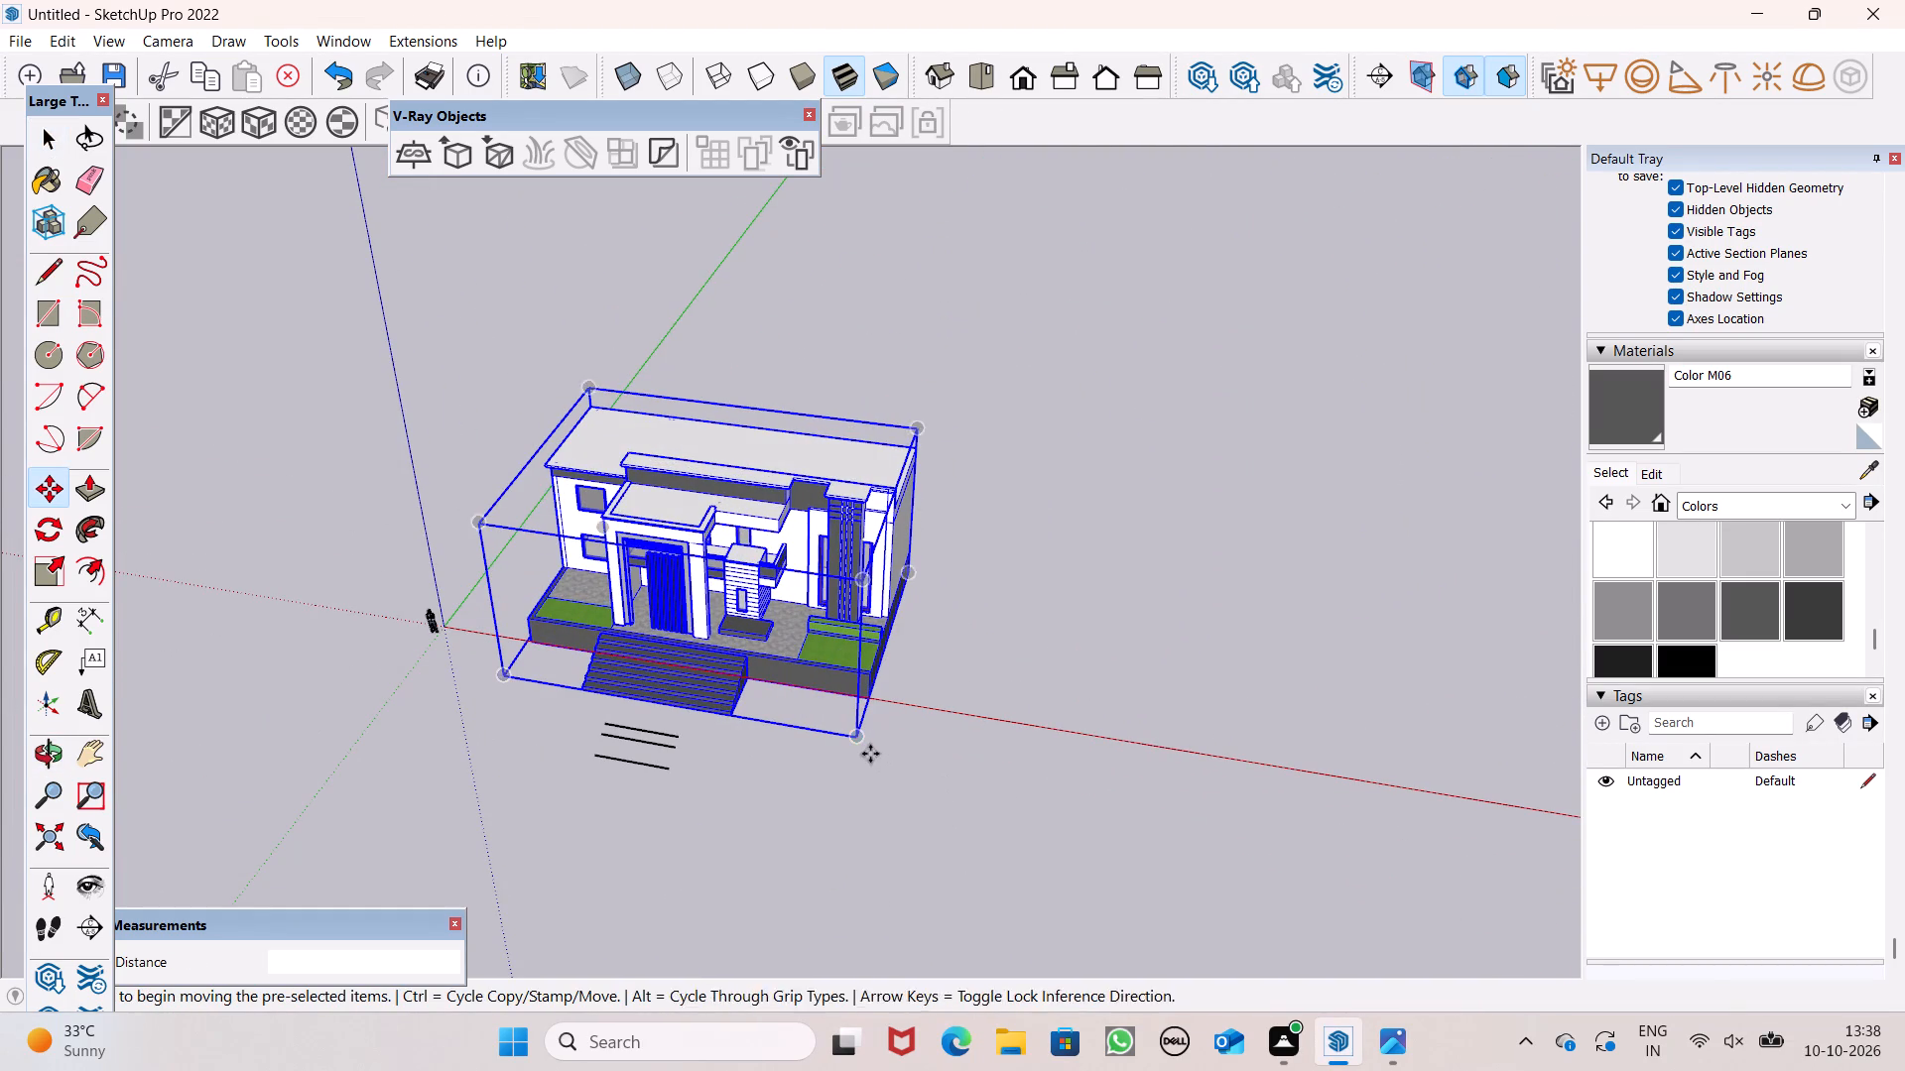
pyautogui.moveTo(864, 747); pyautogui.dragTo(1274, 518)
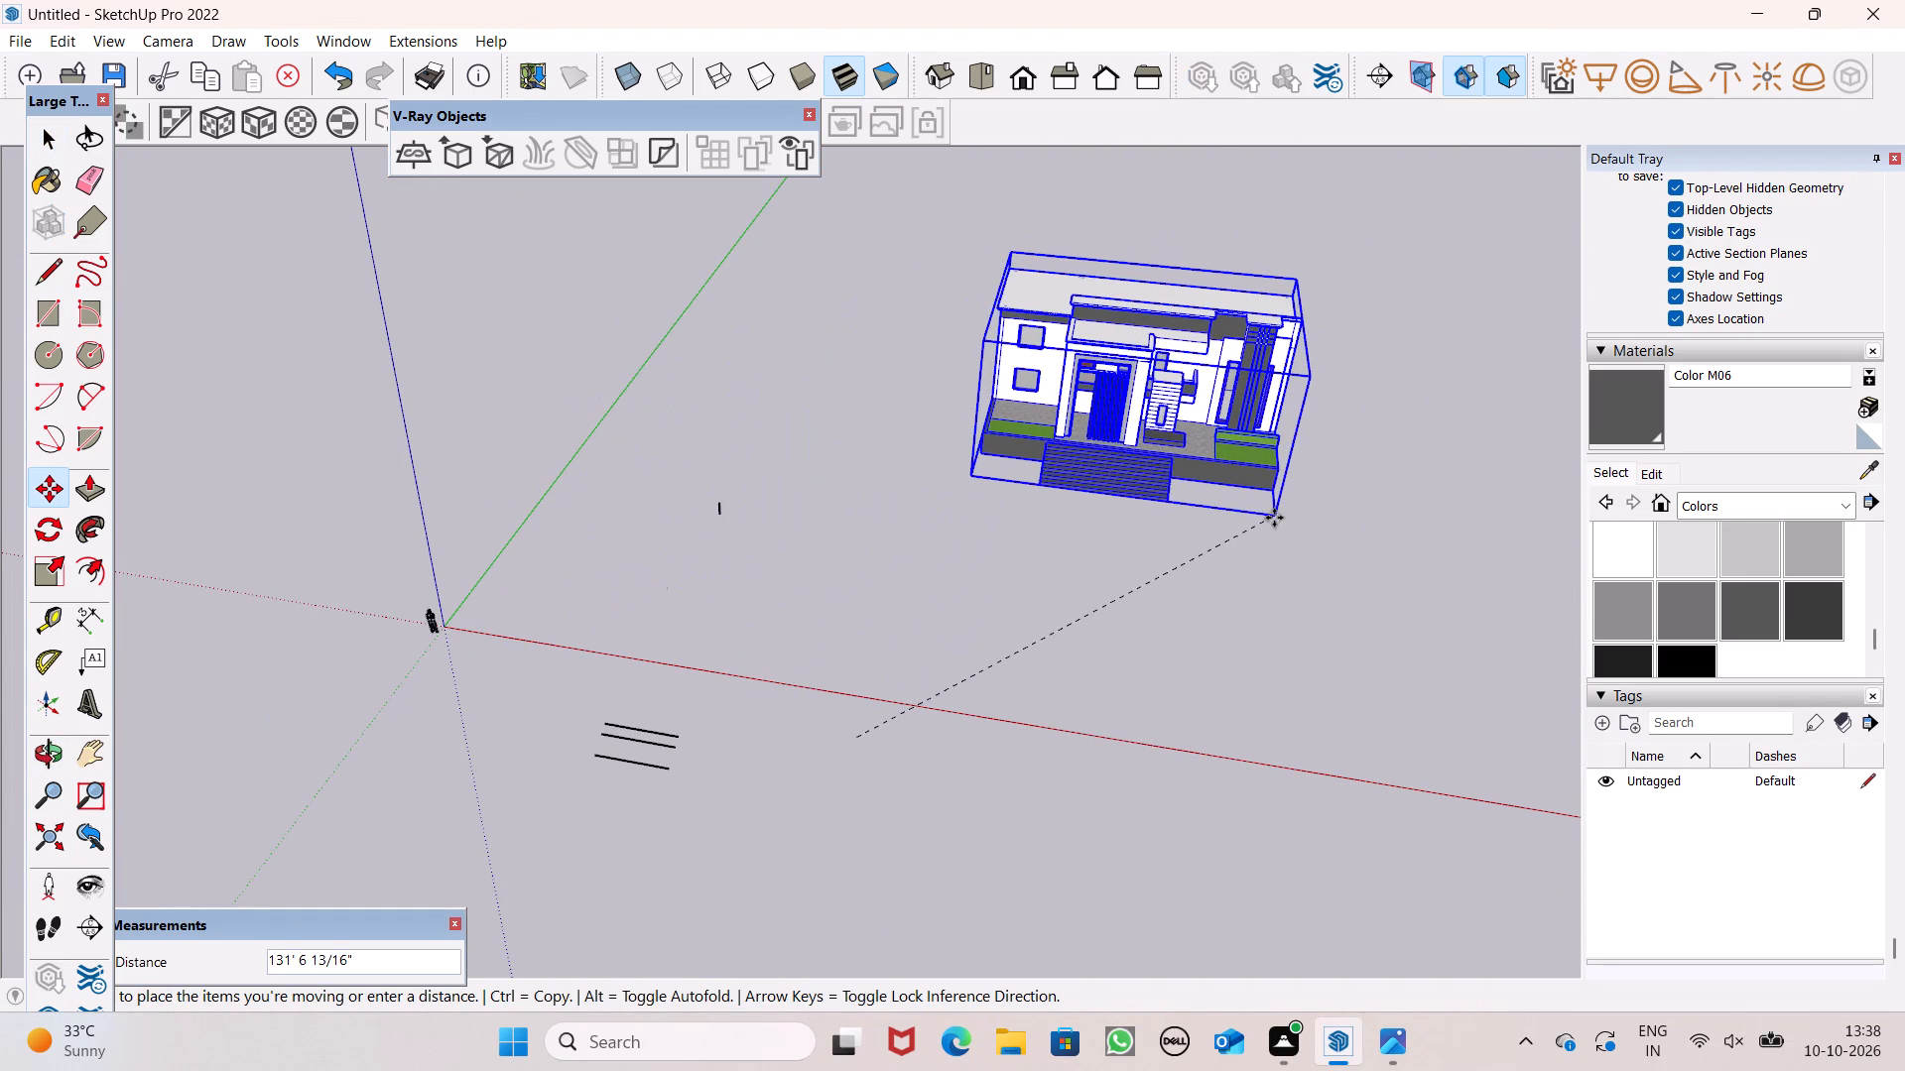
pyautogui.moveTo(1274, 518); pyautogui.dragTo(1274, 481)
pyautogui.click(1278, 570)
pyautogui.press('space')
pyautogui.scroll(-2, 741, 693)
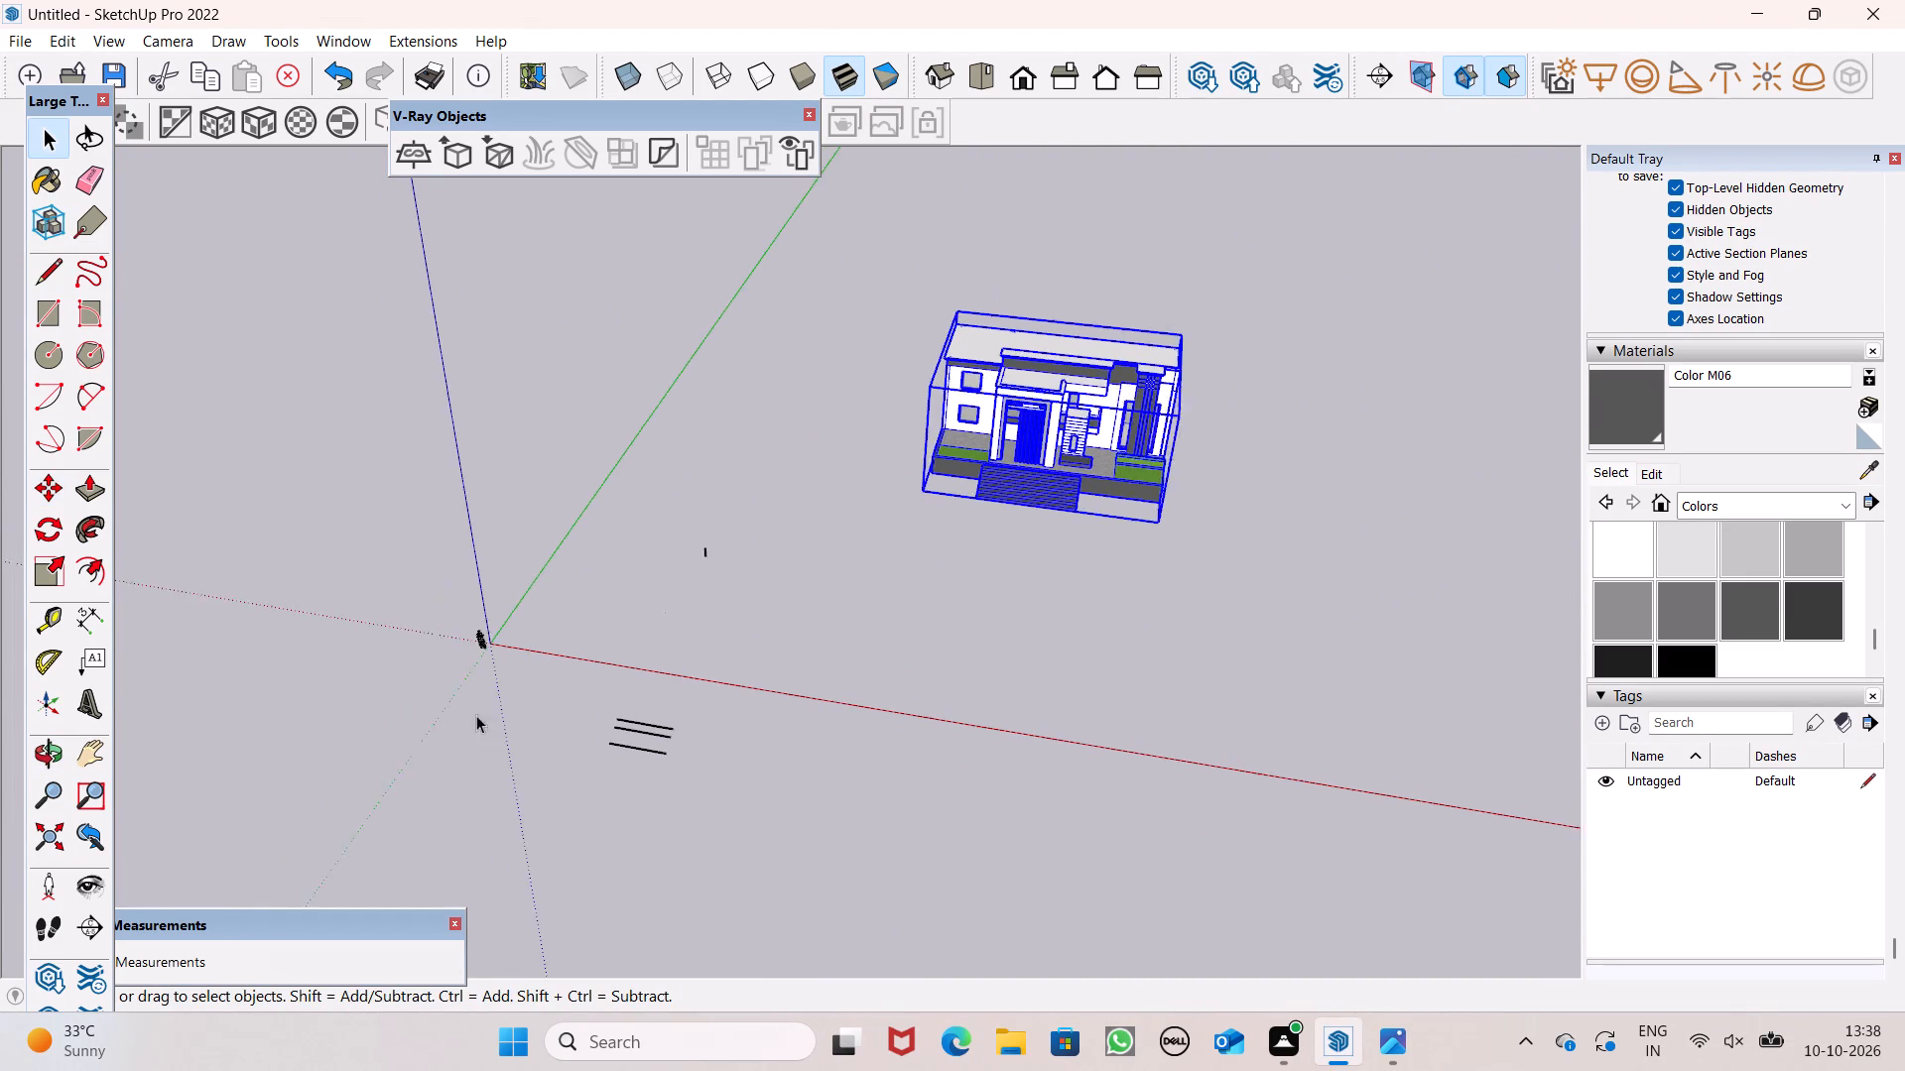
pyautogui.scroll(-7, 476, 715)
pyautogui.moveTo(714, 771); pyautogui.dragTo(941, 682, button='middle')
pyautogui.scroll(1, 1228, 810)
pyautogui.scroll(7, 940, 565)
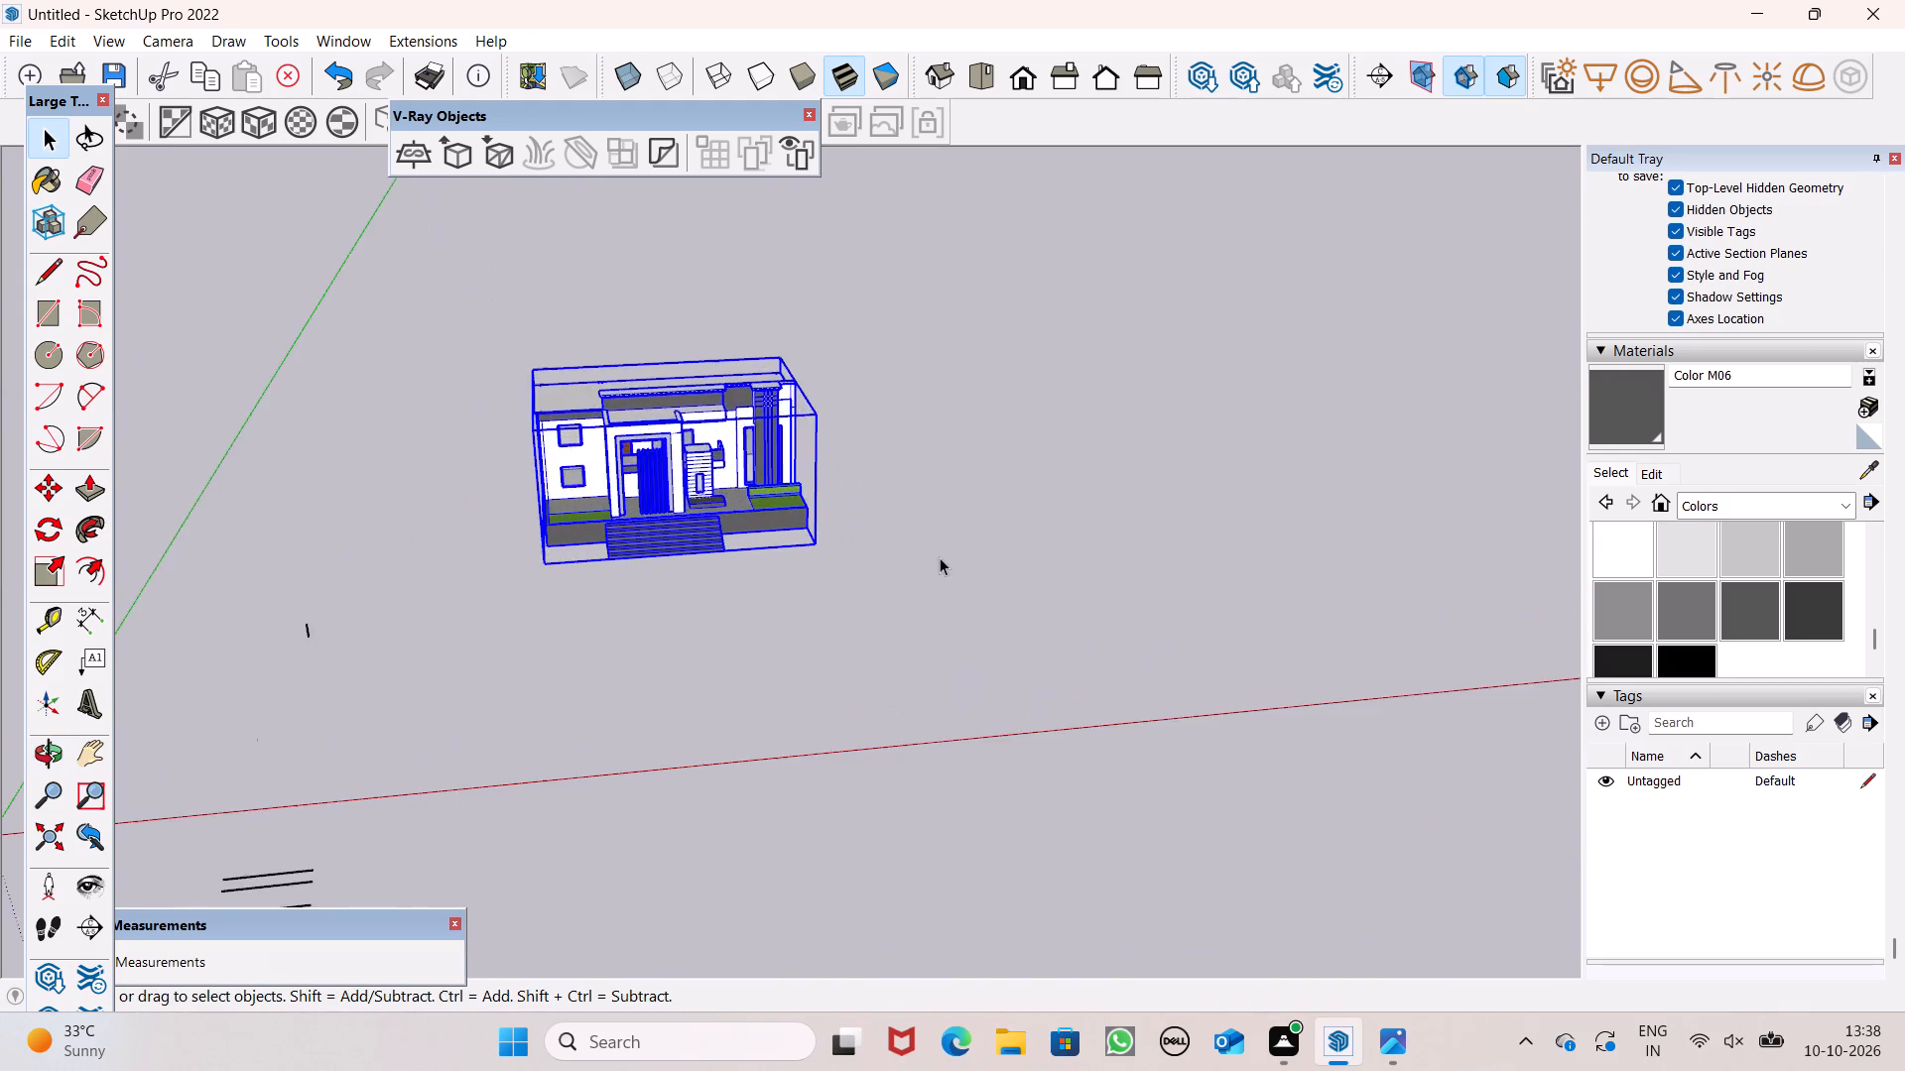
pyautogui.scroll(8, 842, 430)
pyautogui.click(940, 567)
# Draw a ground-level square about 9' 2" by 9' 2" in the corner between the stair's large-lawn side and the base wall.
pyautogui.scroll(5, 662, 632)
pyautogui.scroll(-3, 670, 623)
pyautogui.moveTo(728, 660); pyautogui.dragTo(723, 665, button='middle')
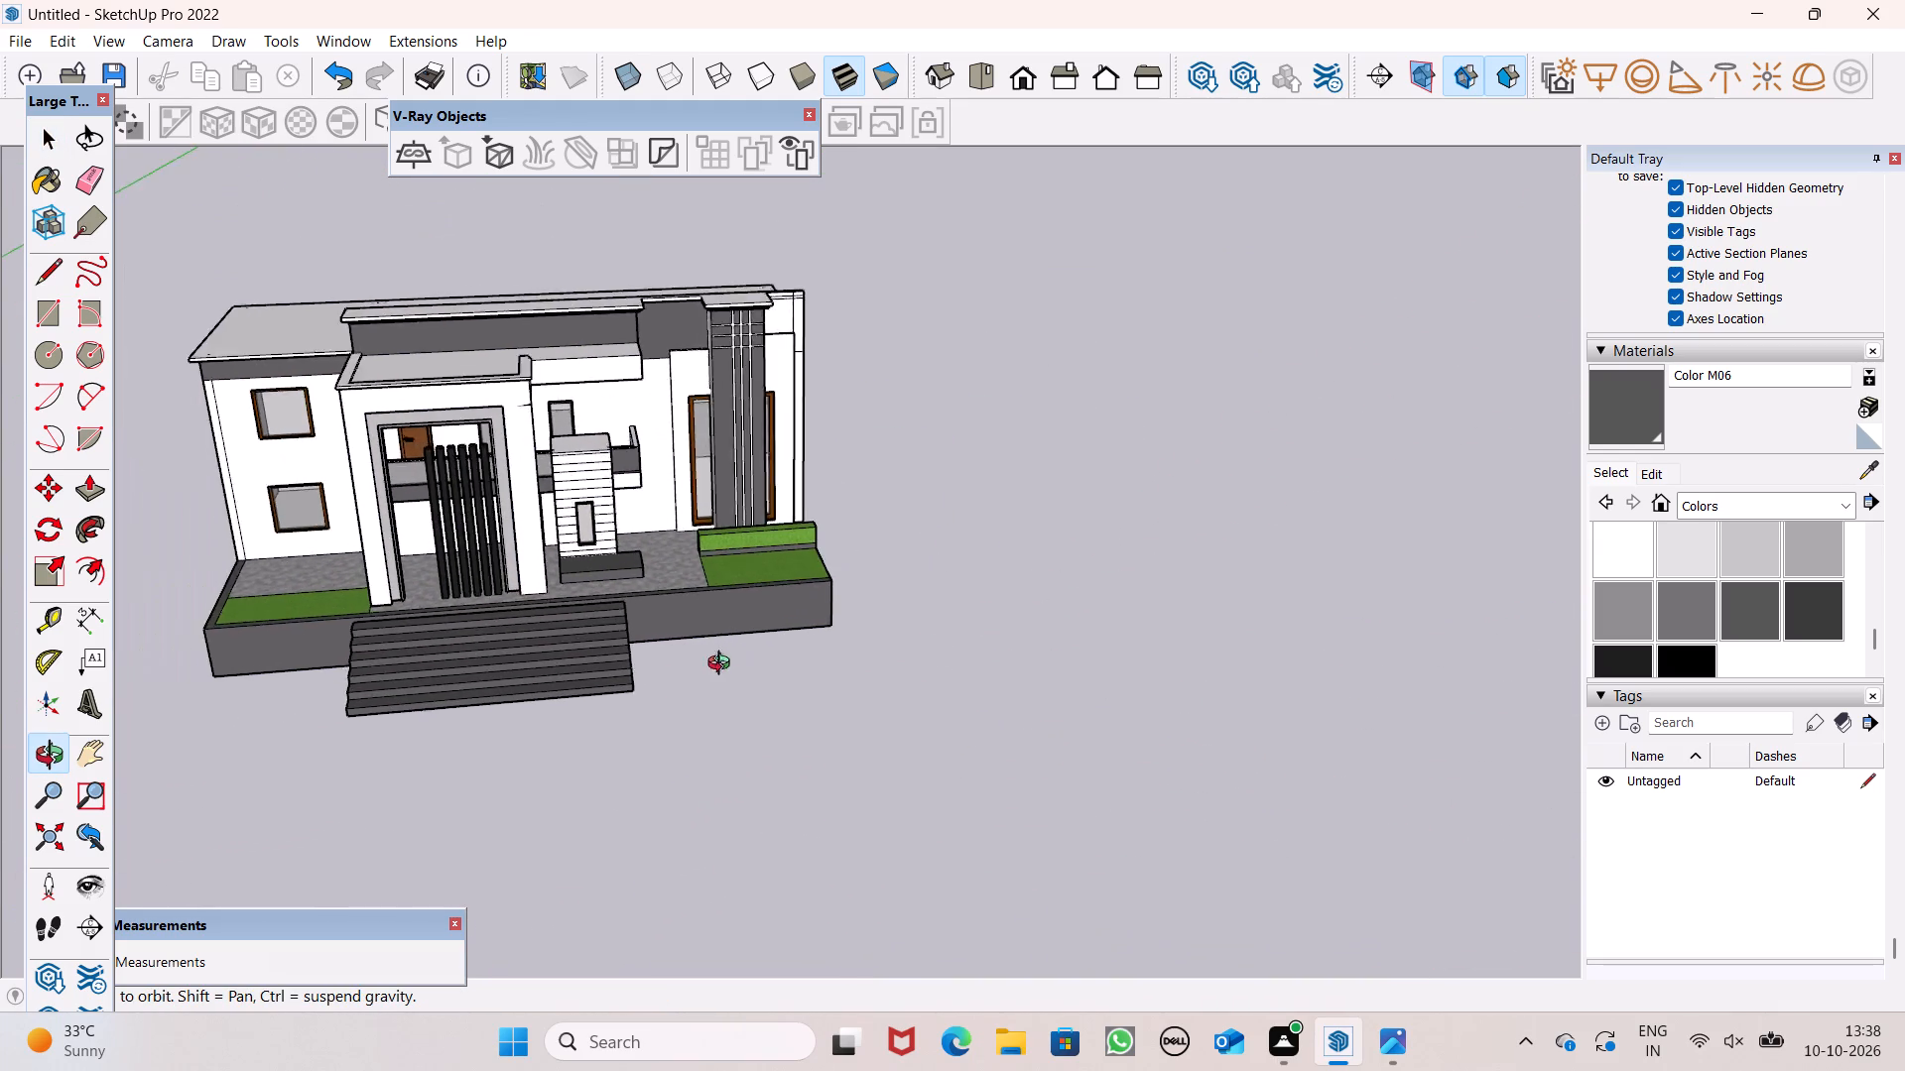
pyautogui.moveTo(723, 665); pyautogui.dragTo(556, 631, button='middle')
pyautogui.scroll(3, 591, 624)
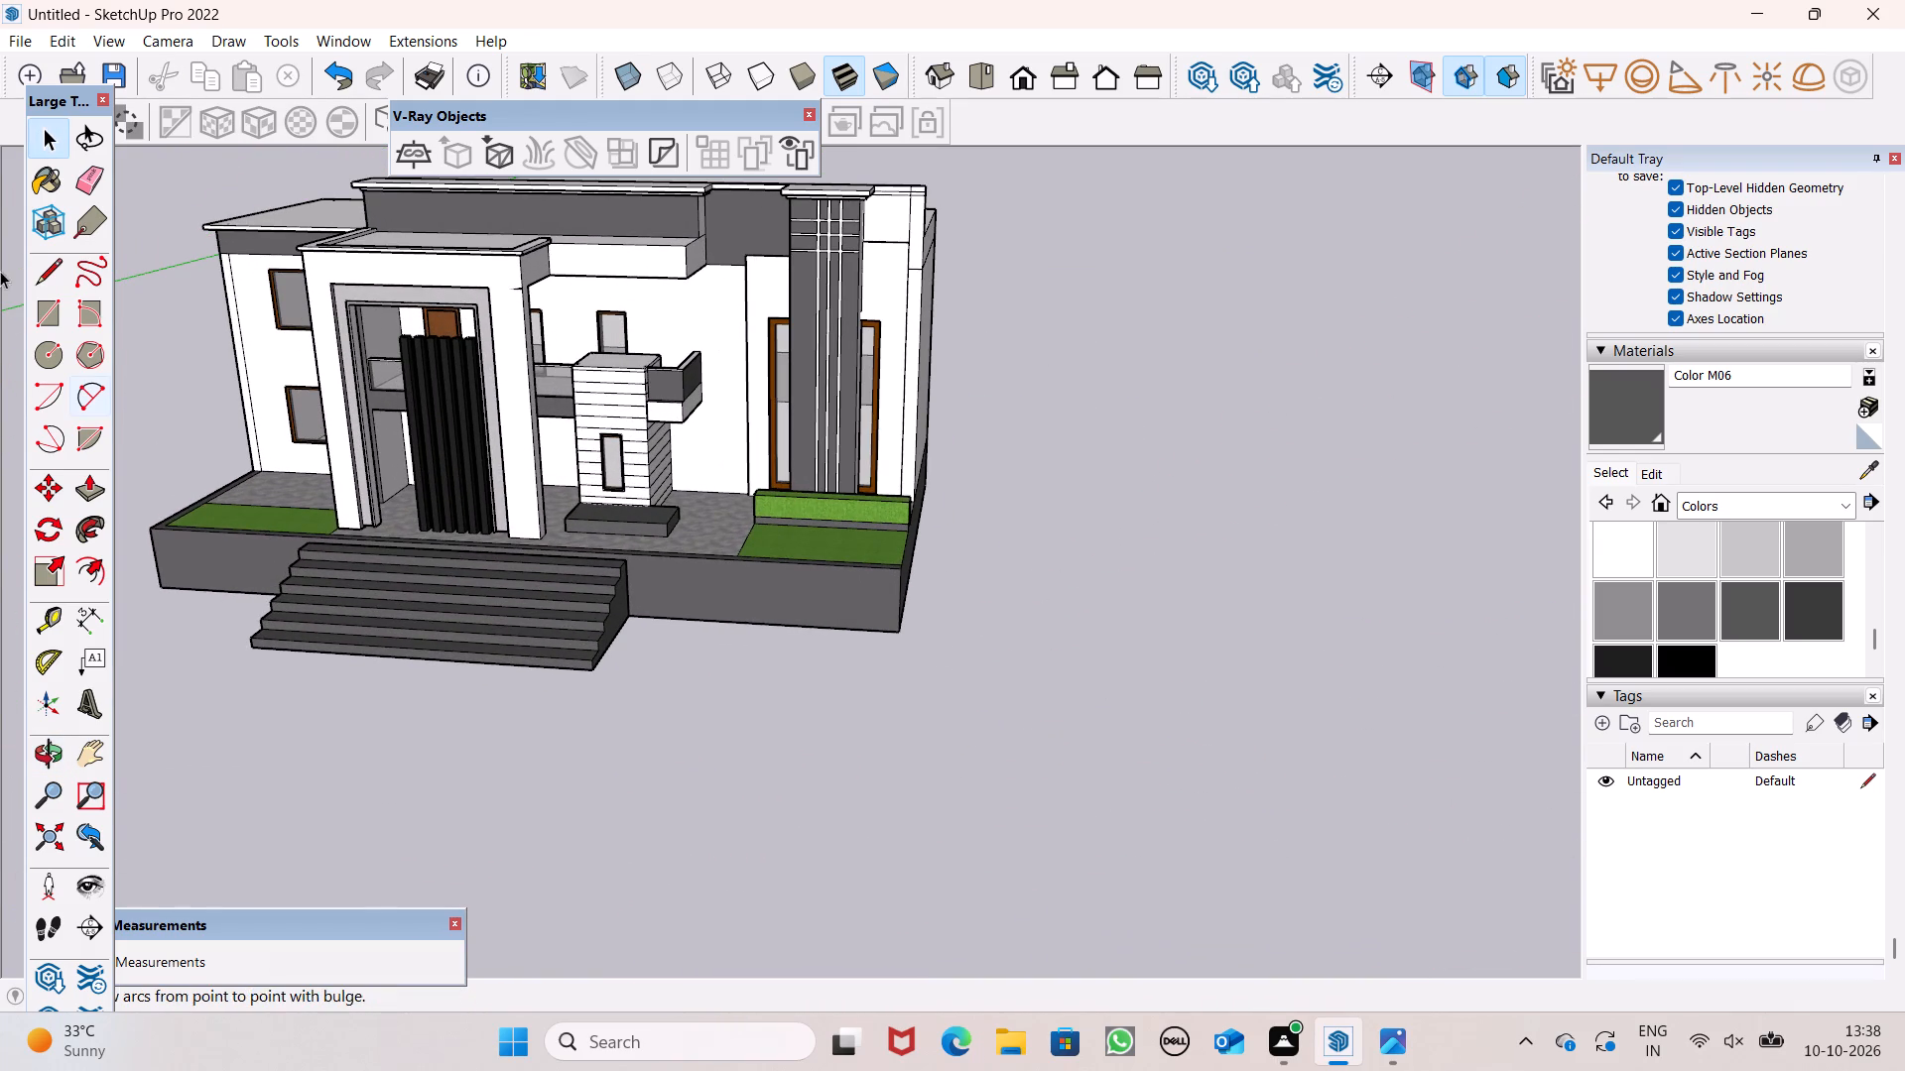
pyautogui.click(38, 313)
pyautogui.scroll(5, 668, 572)
pyautogui.moveTo(692, 690); pyautogui.dragTo(725, 772, button='middle')
pyautogui.scroll(1, 727, 776)
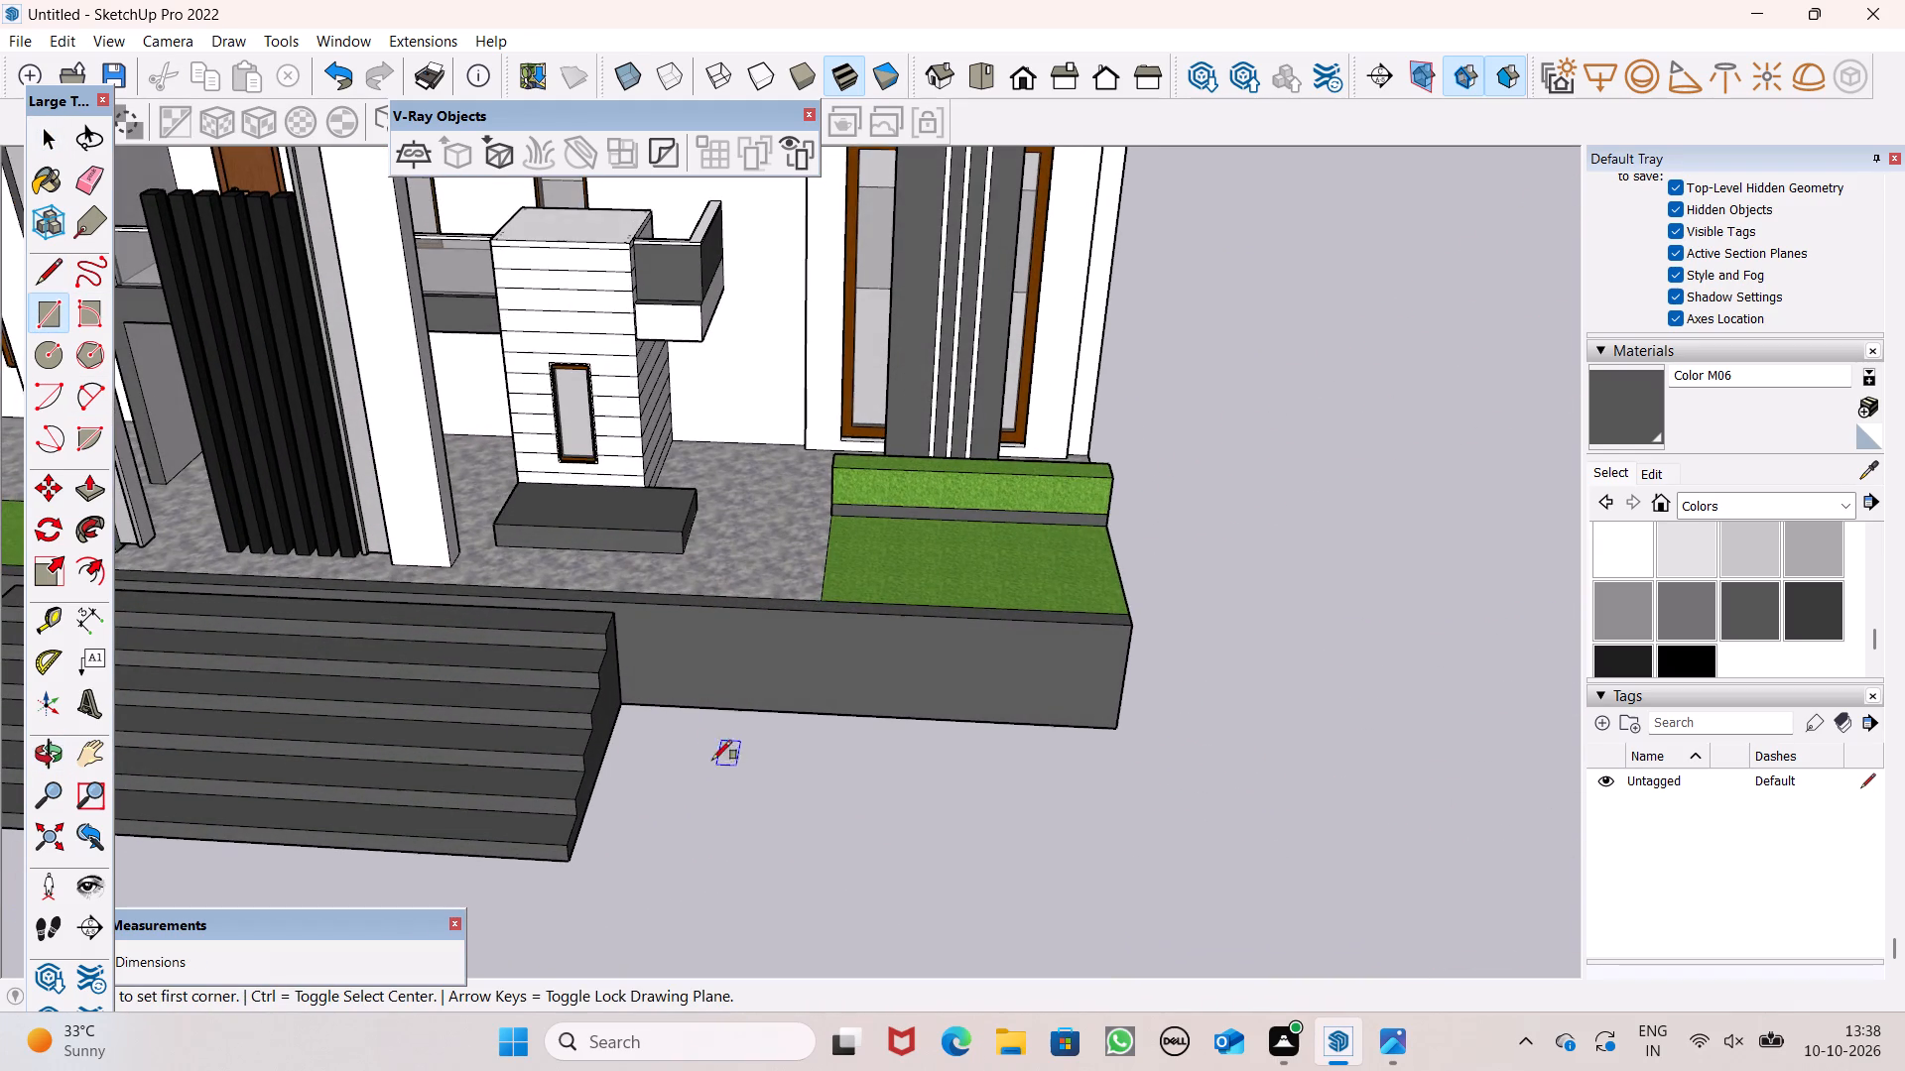
pyautogui.scroll(1, 679, 723)
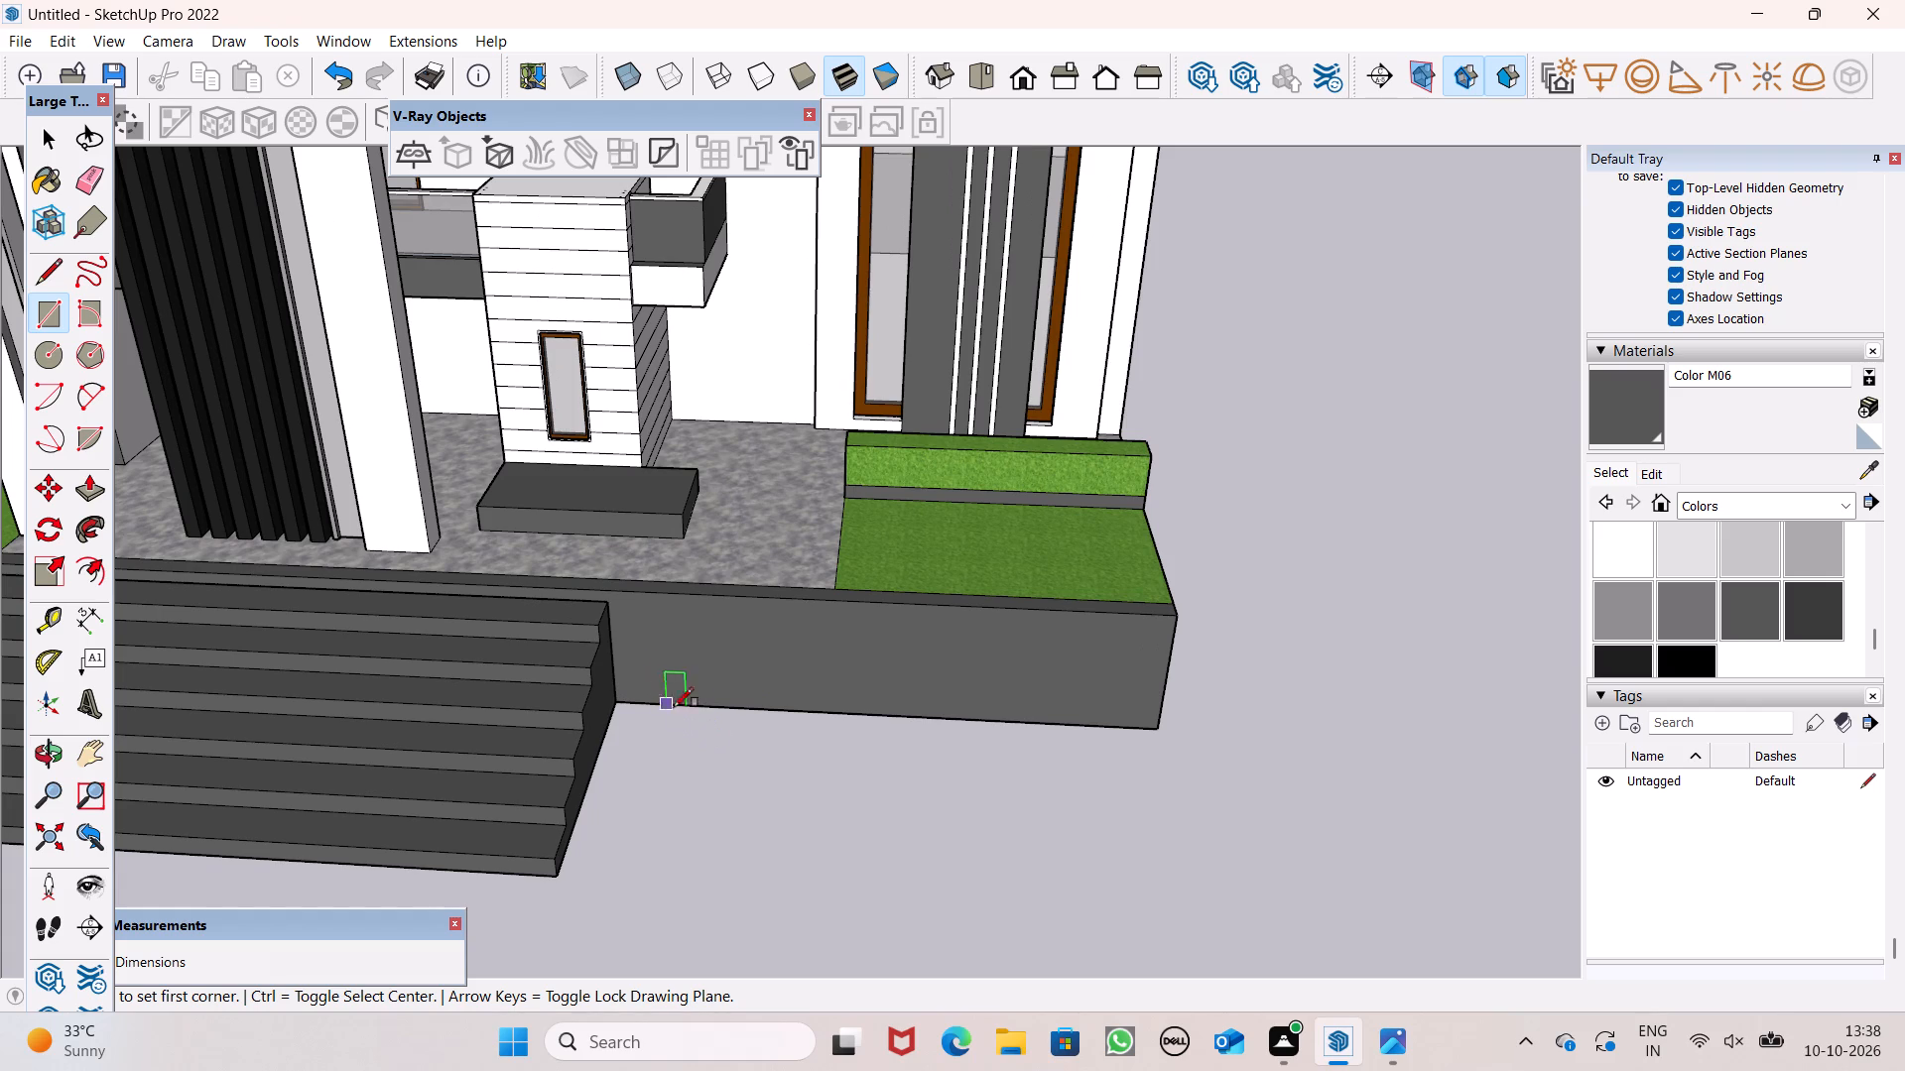
pyautogui.moveTo(707, 795); pyautogui.dragTo(658, 793, button='middle')
pyautogui.scroll(2, 642, 765)
pyautogui.scroll(-1, 629, 744)
pyautogui.scroll(2, 621, 739)
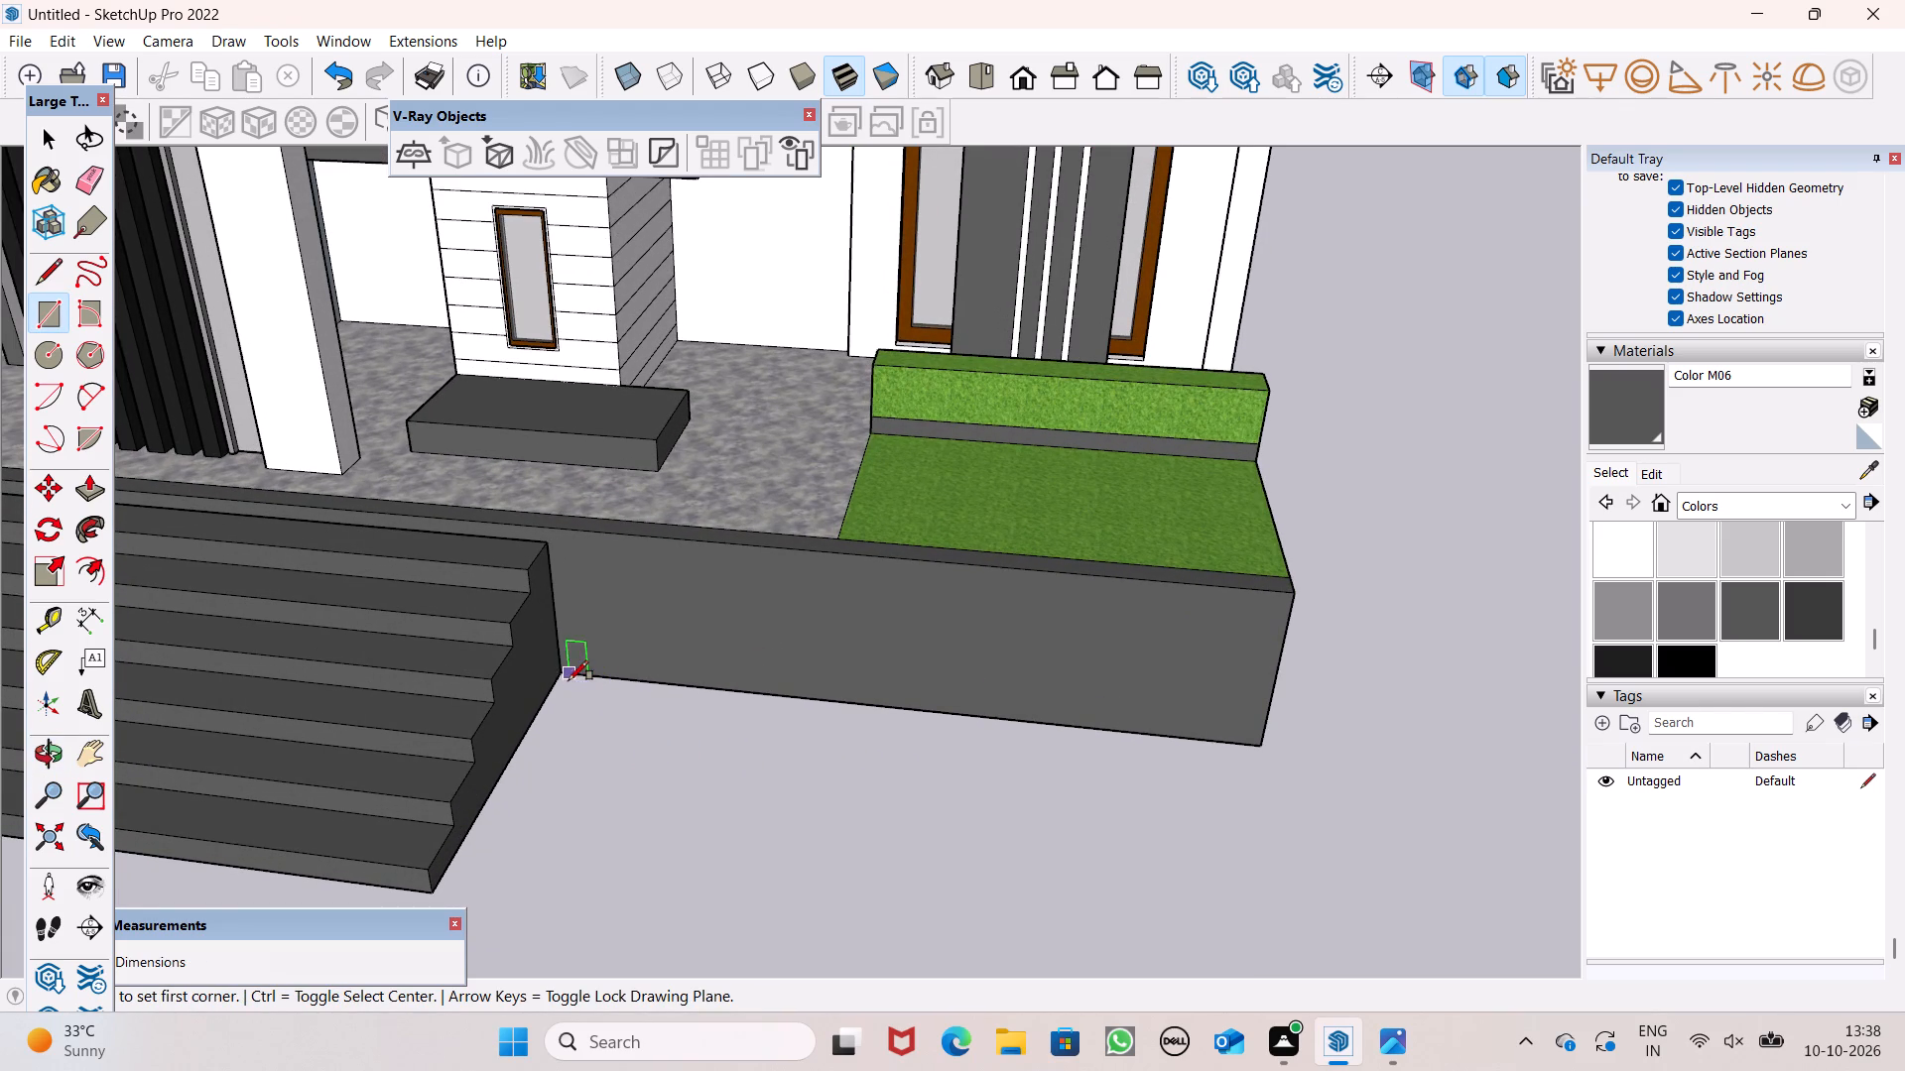
pyautogui.click(561, 671)
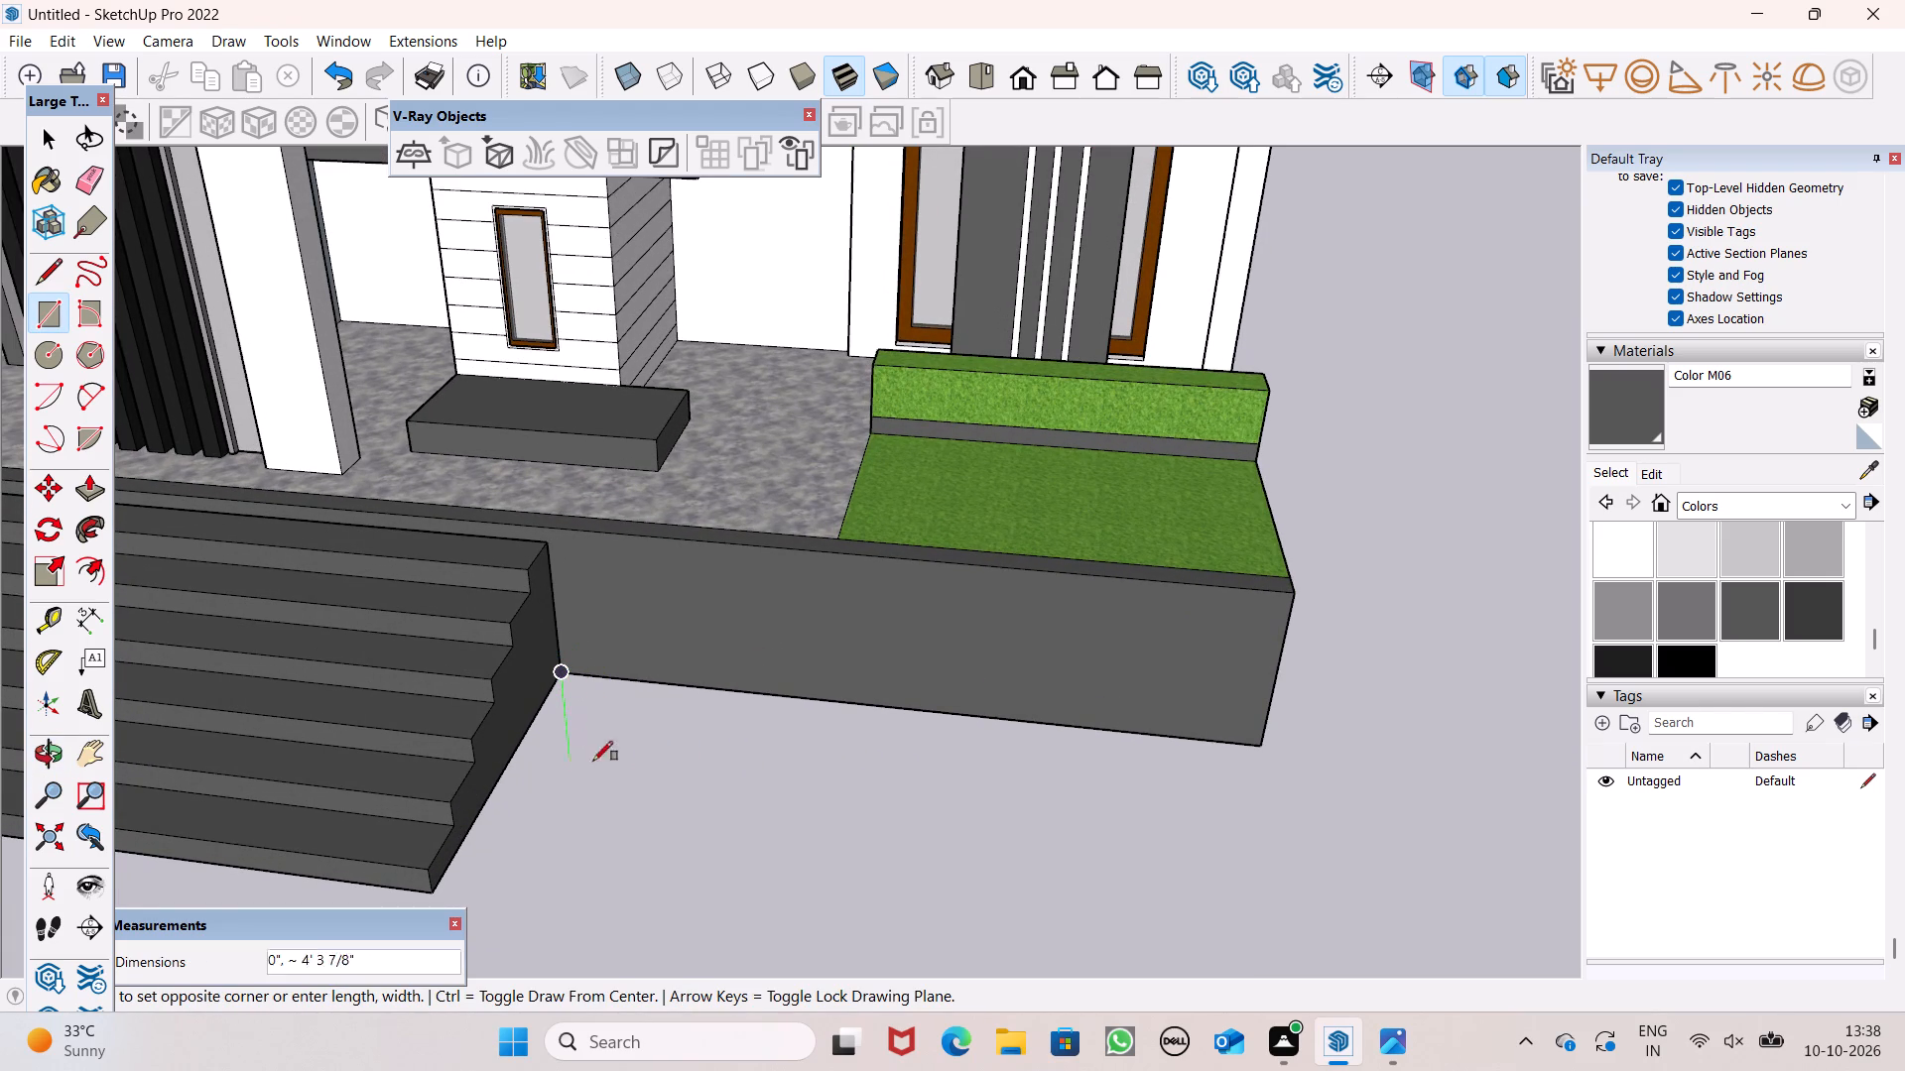
pyautogui.click(745, 870)
pyautogui.scroll(-7, 774, 798)
pyautogui.scroll(-3, 878, 796)
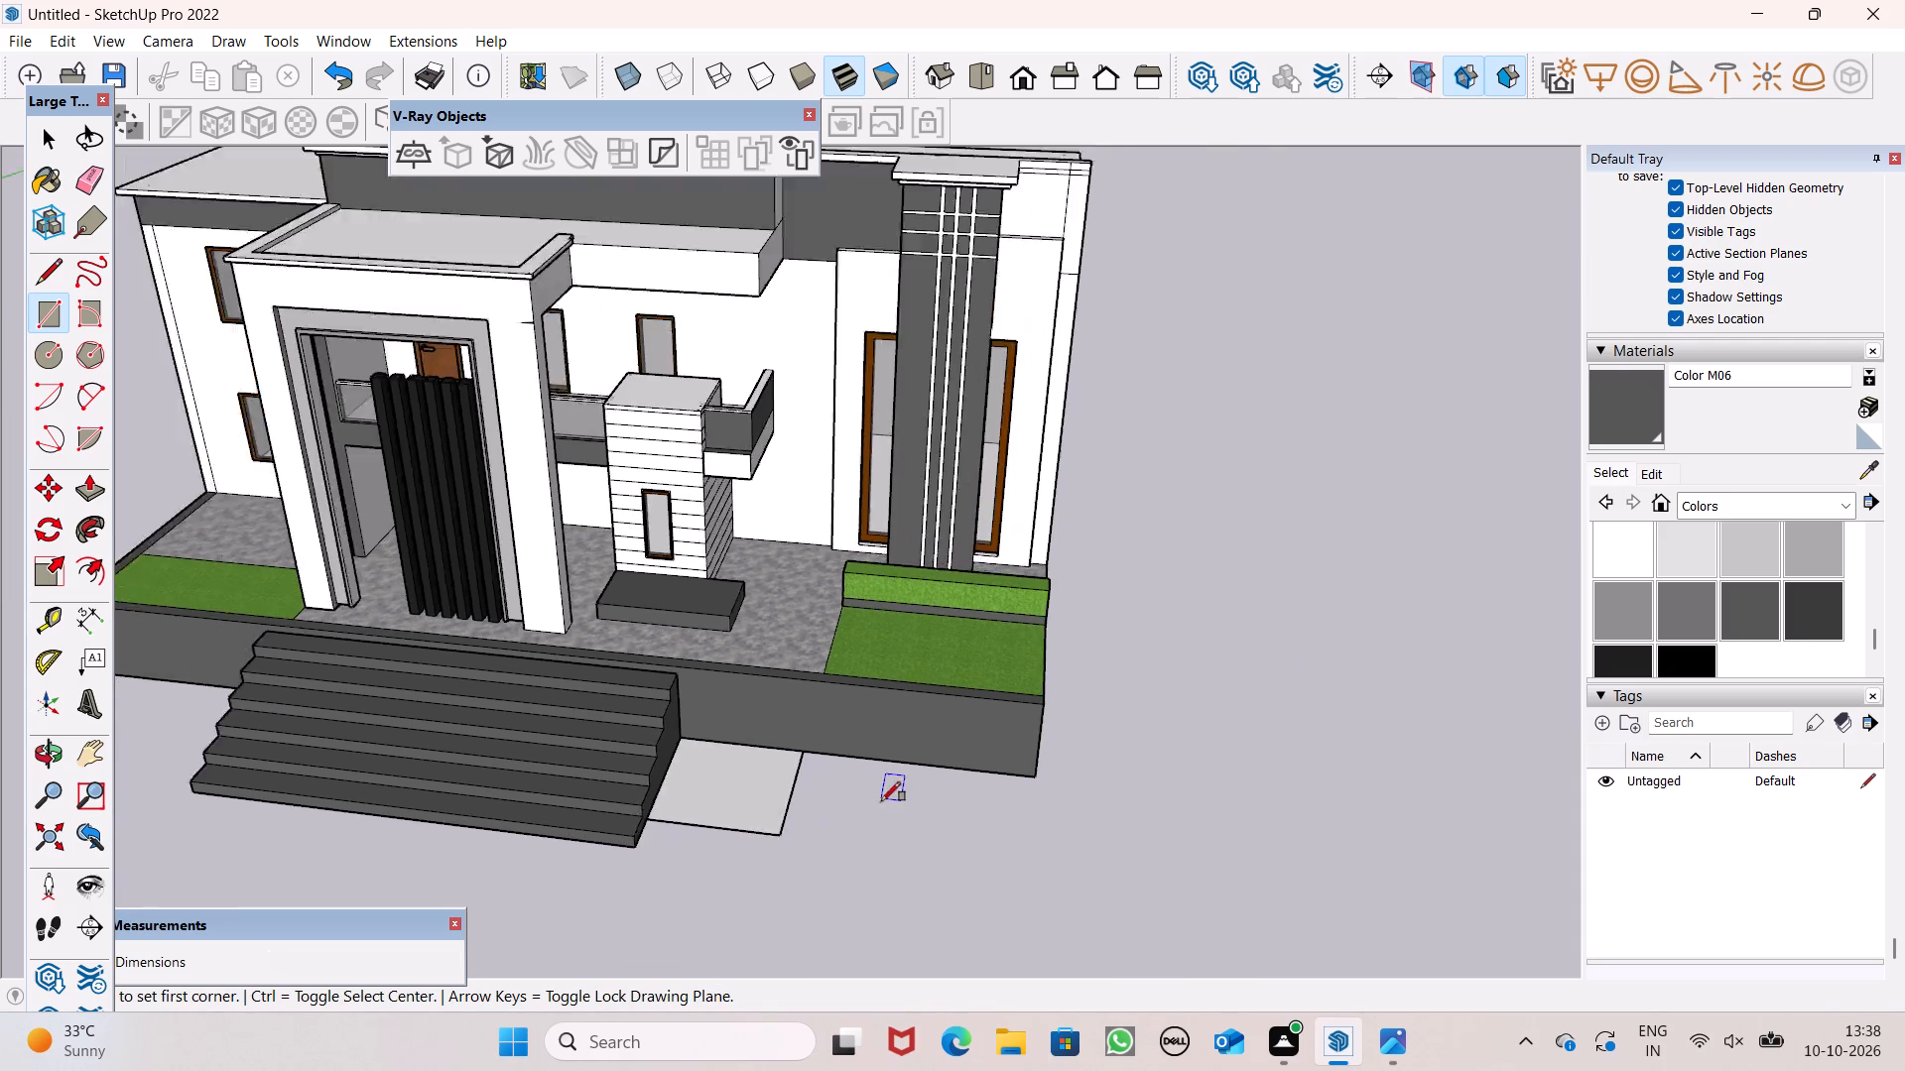
pyautogui.scroll(-3, 881, 801)
pyautogui.press('space')
# Copy the square to the other side of the stair, beside the small lawn.
pyautogui.scroll(-3, 863, 800)
pyautogui.moveTo(861, 807); pyautogui.dragTo(959, 764, button='middle')
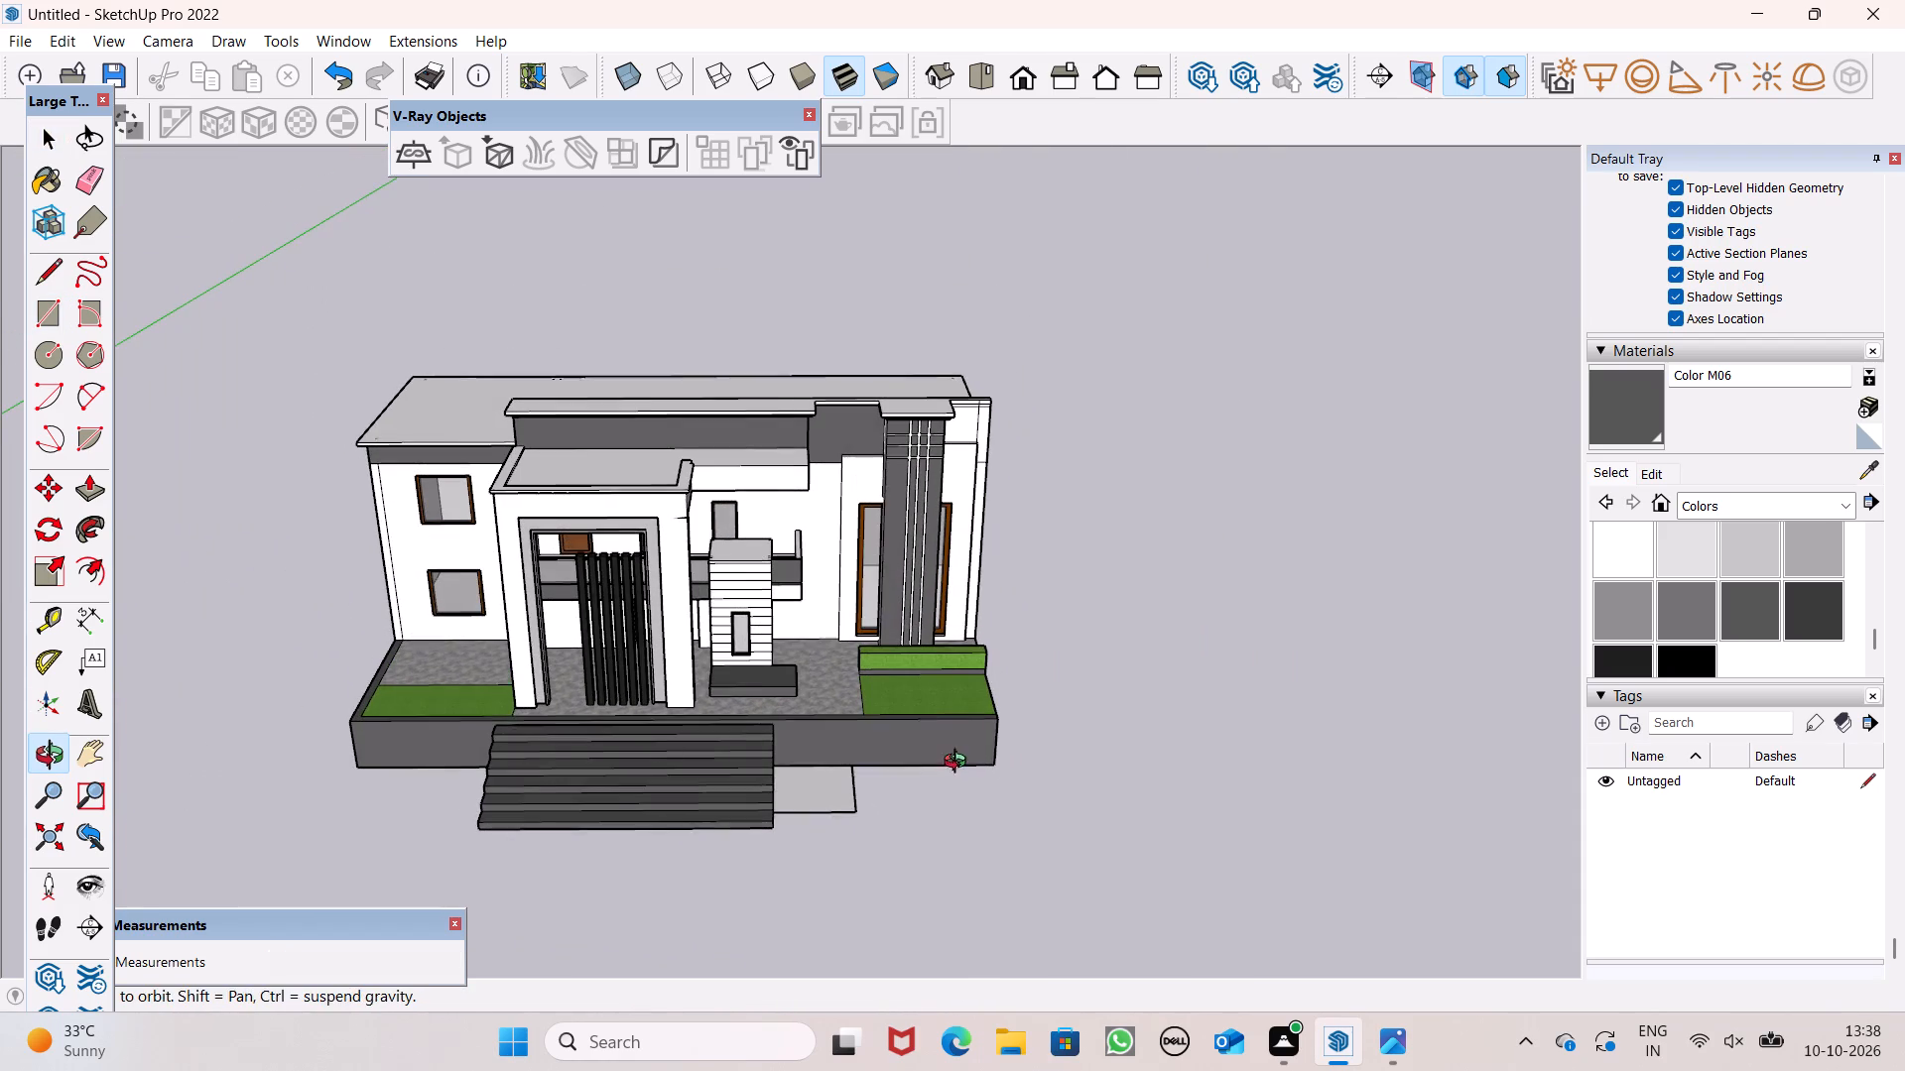
pyautogui.moveTo(959, 764); pyautogui.dragTo(958, 766, button='middle')
pyautogui.doubleClick(838, 785)
pyautogui.press('m')
pyautogui.press('Return')
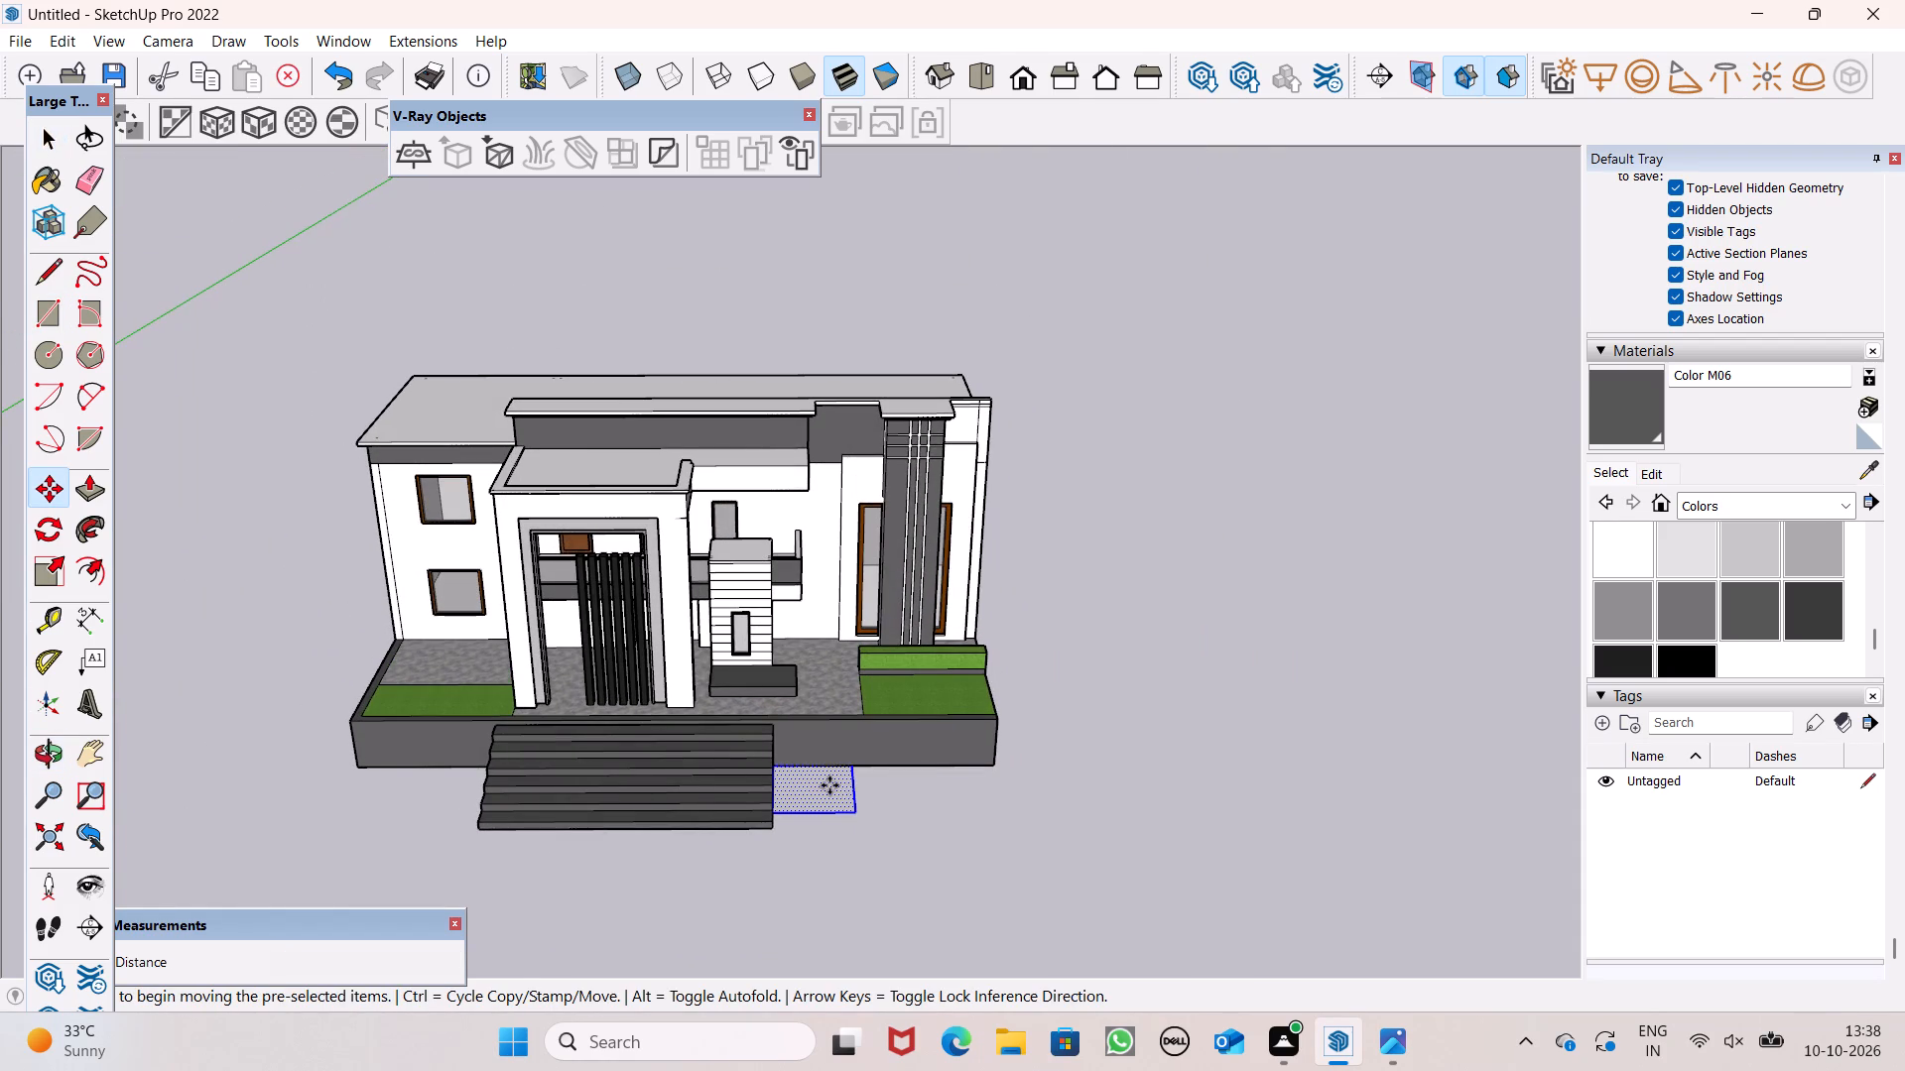
pyautogui.moveTo(851, 809); pyautogui.dragTo(791, 833)
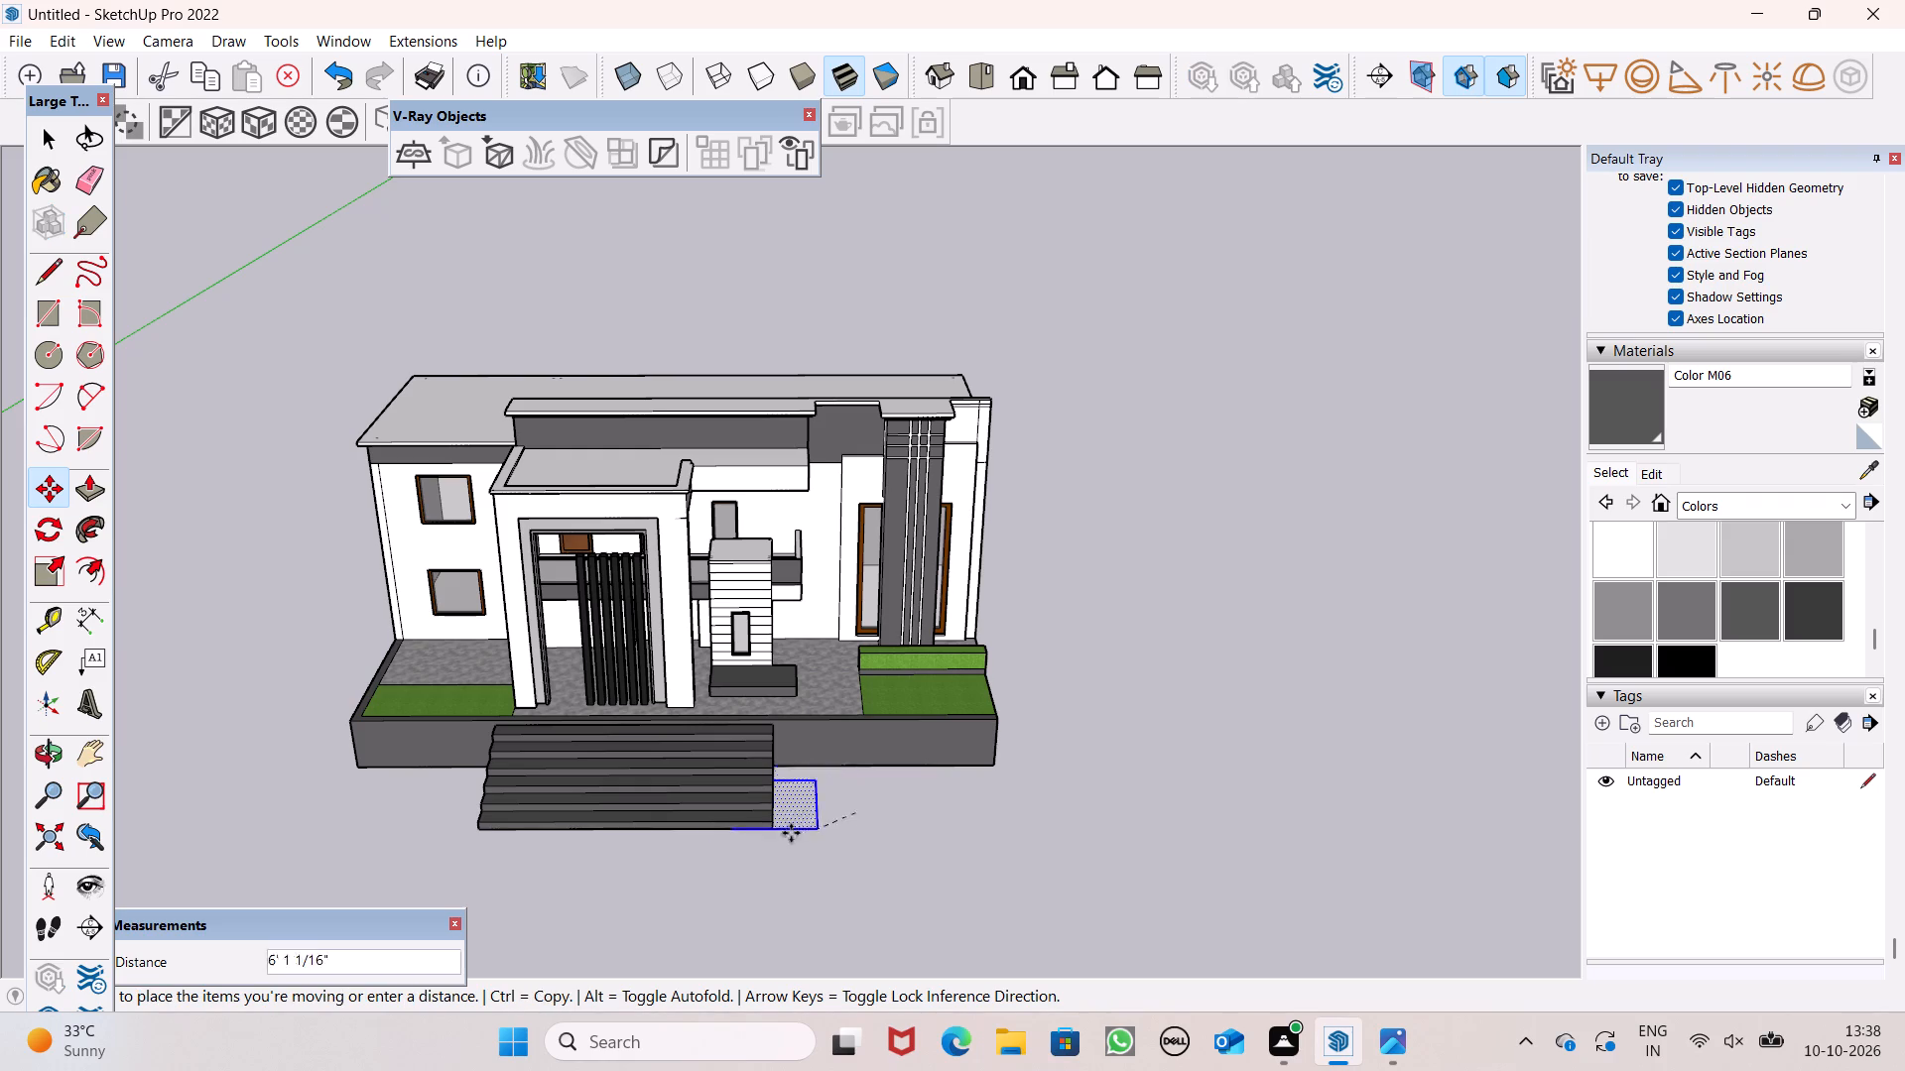
pyautogui.moveTo(791, 833); pyautogui.dragTo(475, 814)
pyautogui.scroll(-5, 446, 799)
pyautogui.moveTo(531, 837); pyautogui.dragTo(907, 749, button='middle')
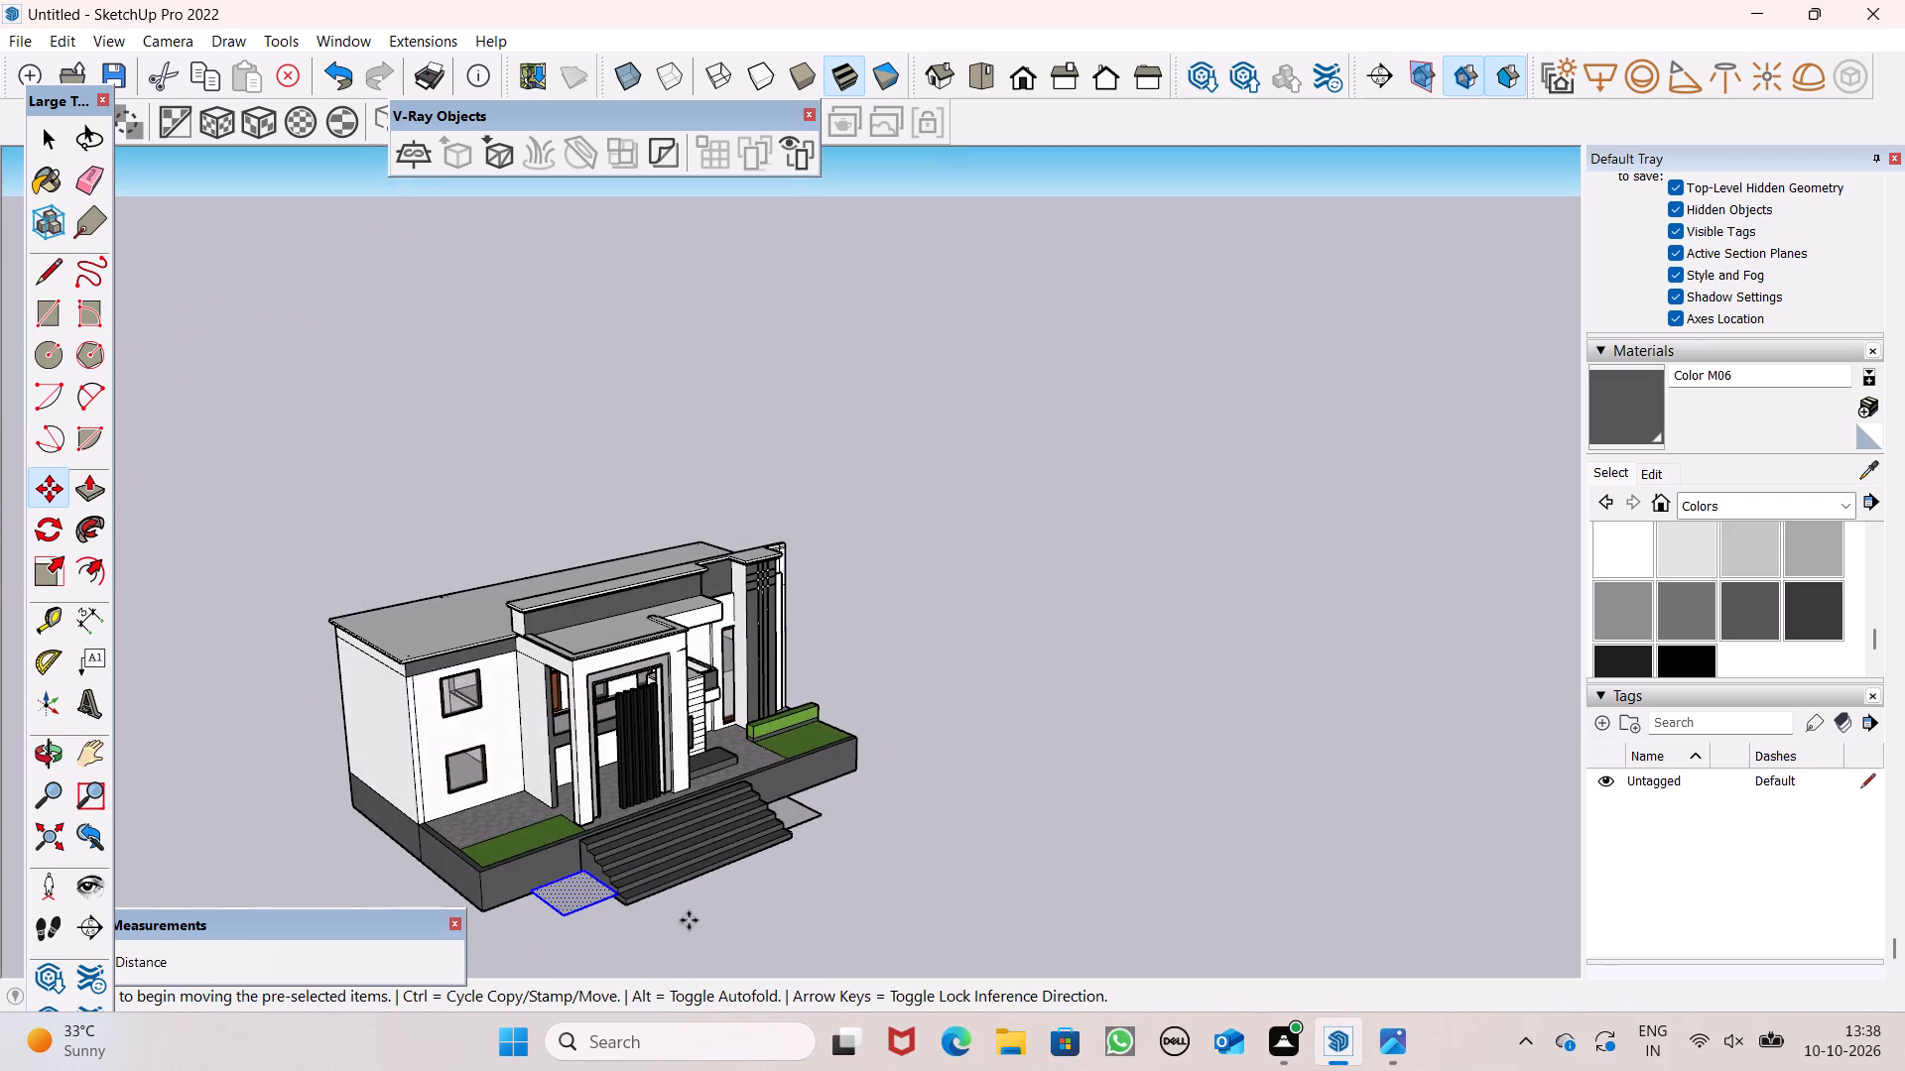
# Move the copied square down to ground level, fitting it into the corner between the stair side and base wall, and deselect it.
pyautogui.scroll(16, 630, 923)
pyautogui.scroll(7, 626, 864)
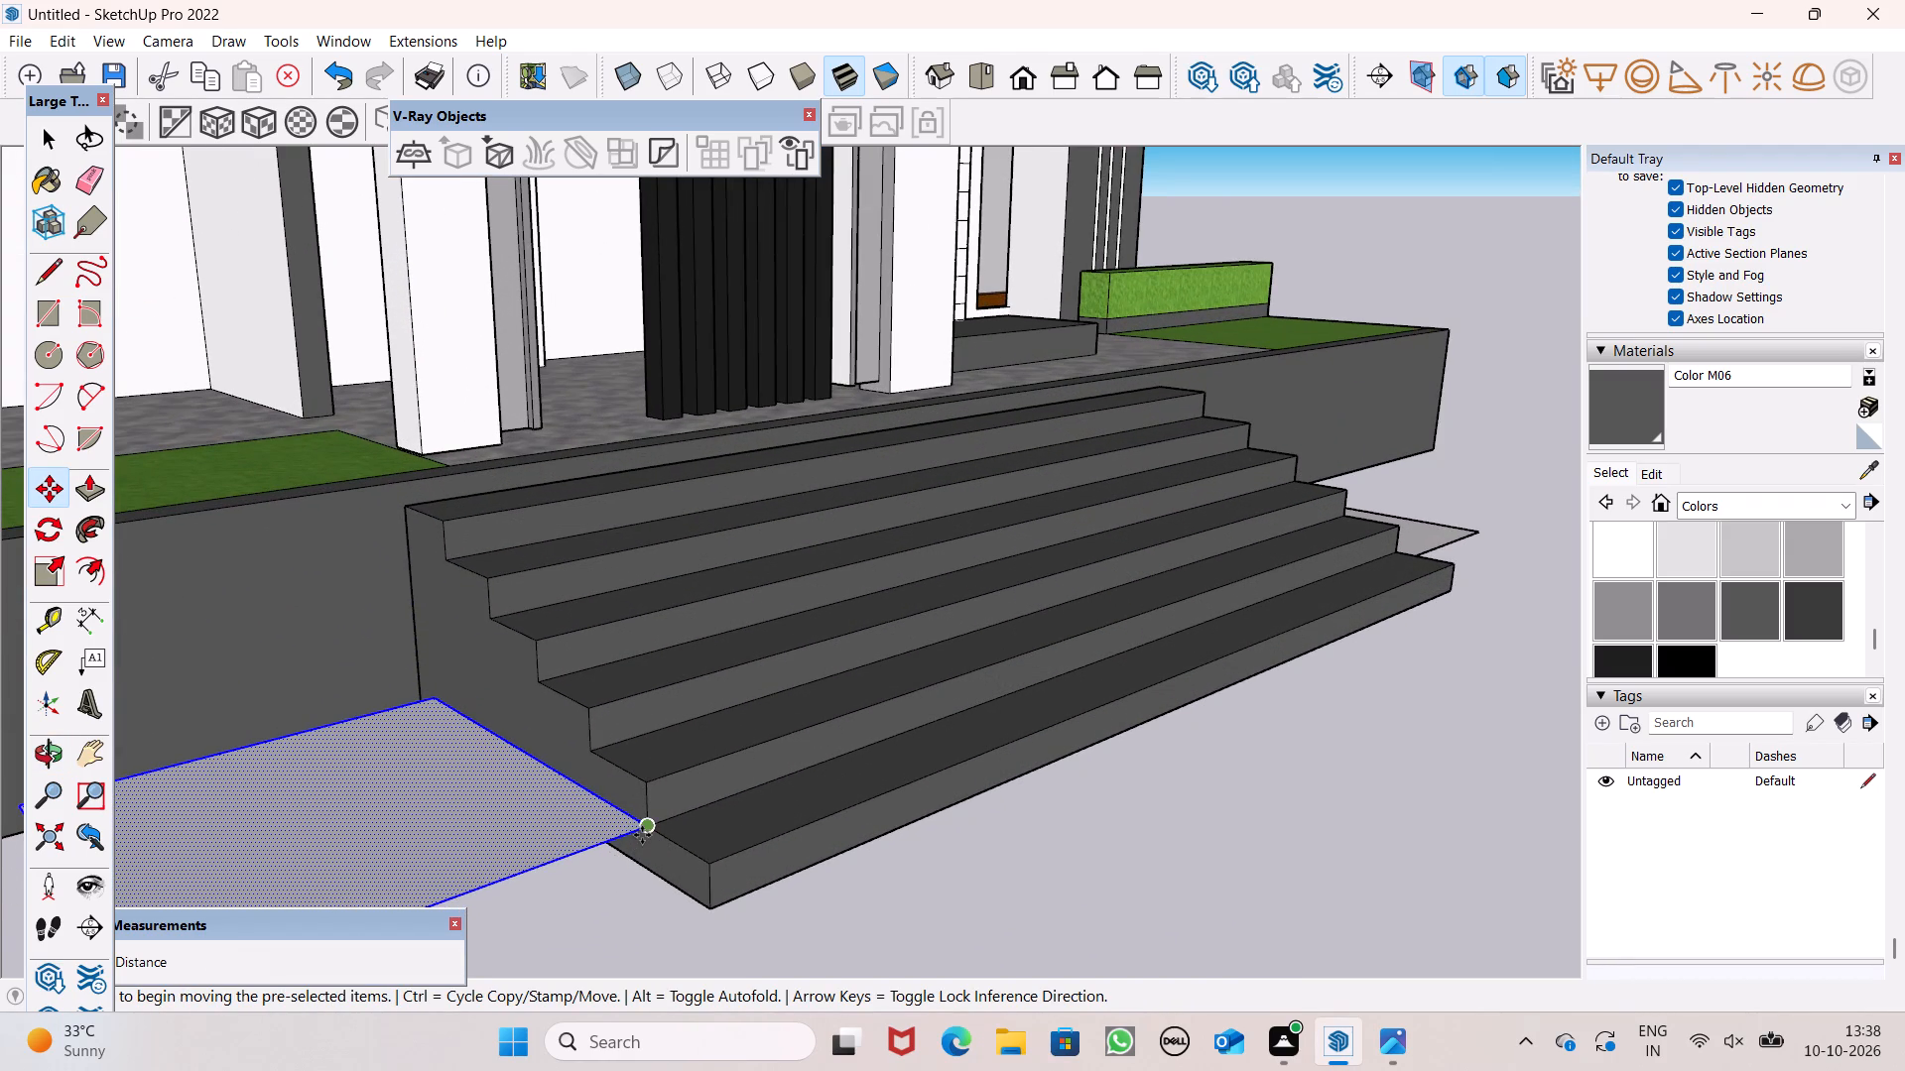
pyautogui.moveTo(642, 835); pyautogui.dragTo(646, 868)
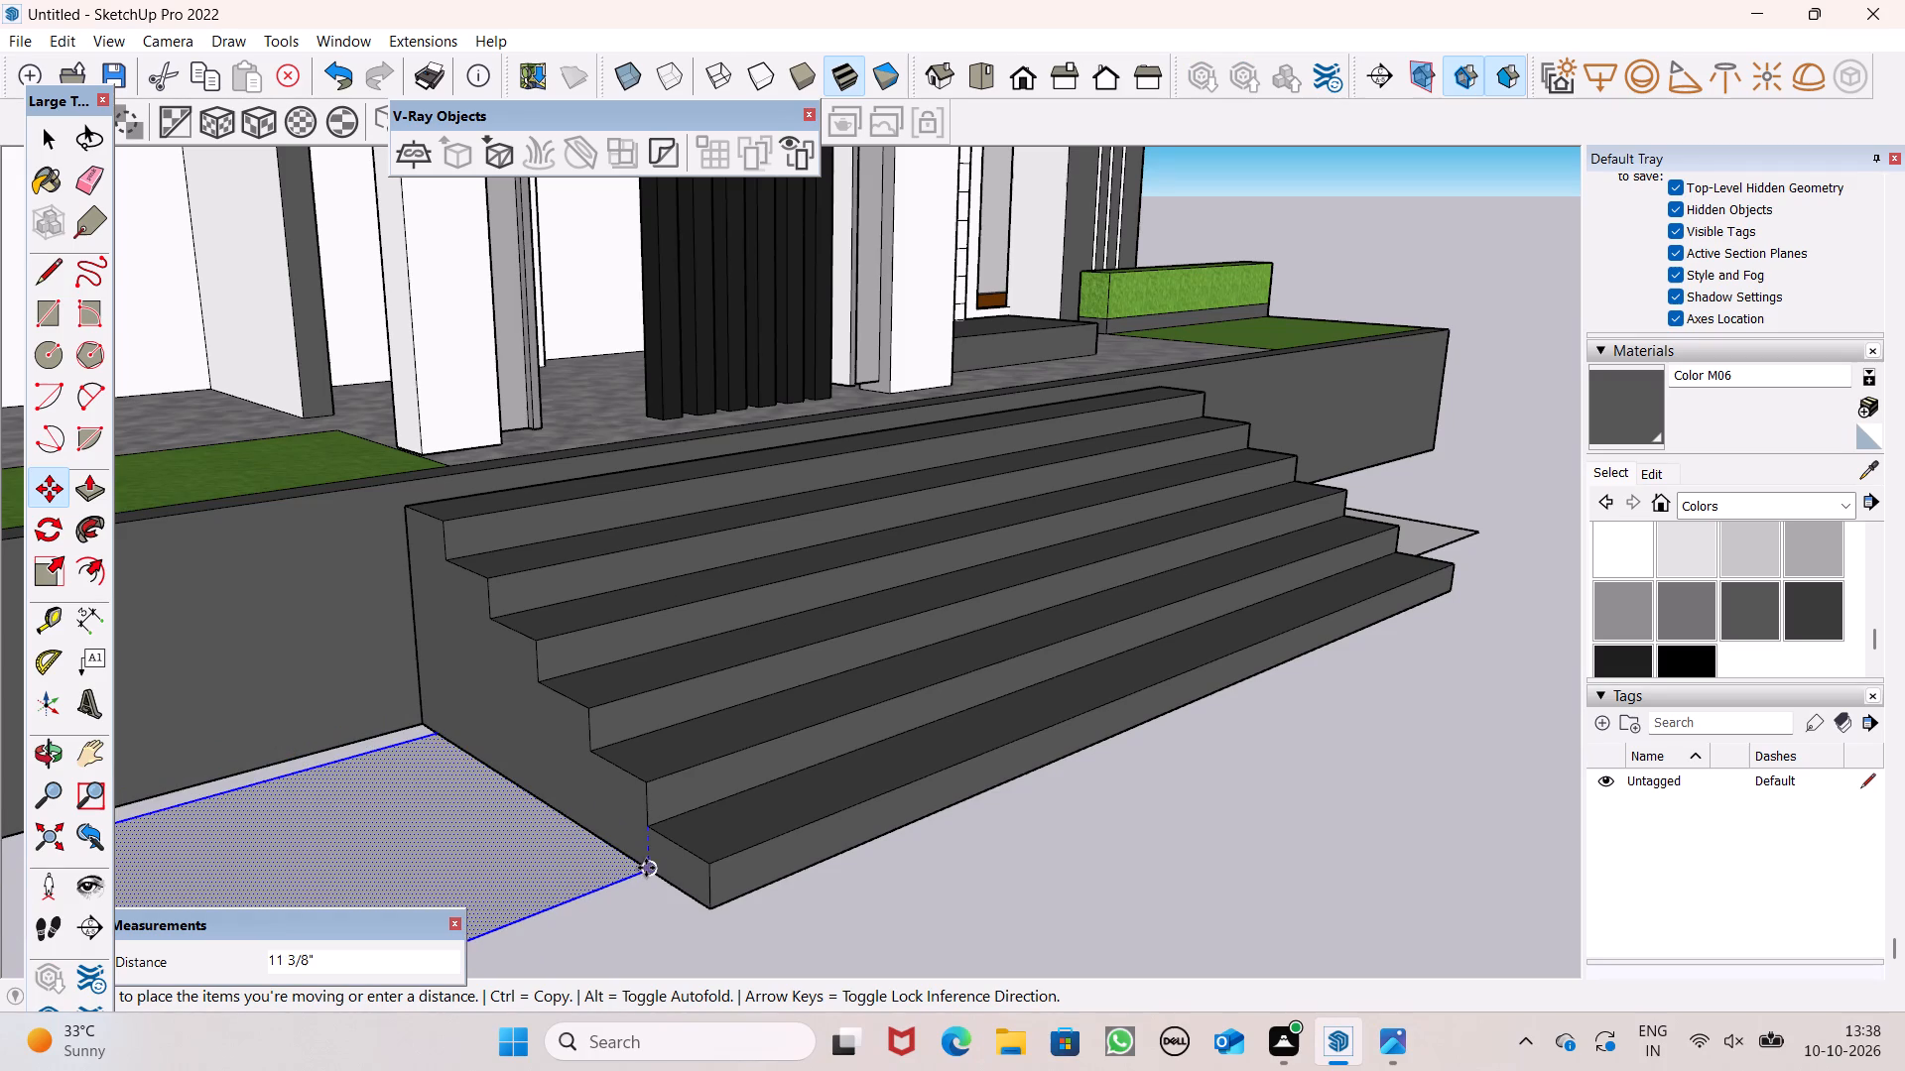
pyautogui.moveTo(646, 868); pyautogui.dragTo(620, 854)
pyautogui.scroll(-6, 872, 741)
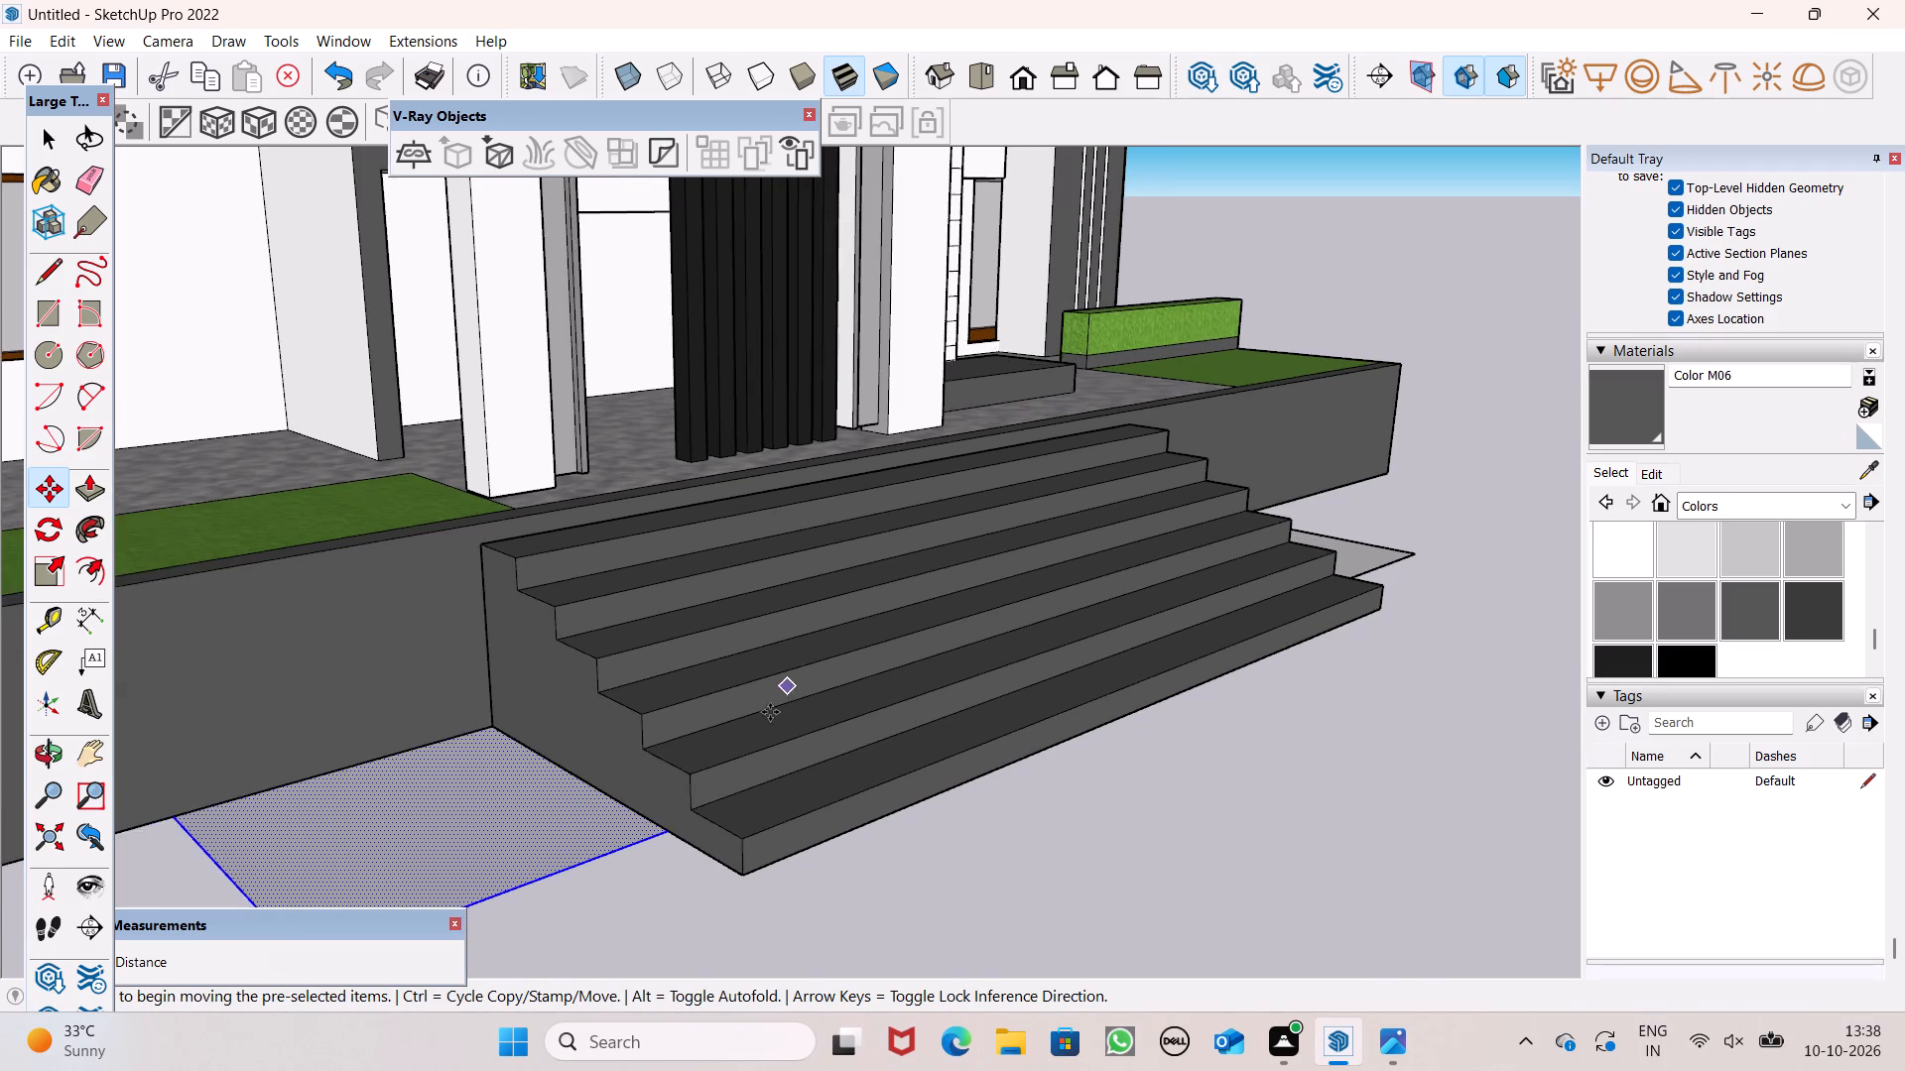
pyautogui.scroll(-3, 770, 712)
pyautogui.press('space')
pyautogui.click(932, 855)
# Push/Pull the square on the small-lawn side of the stair upward into a low box.
pyautogui.scroll(-4, 968, 778)
pyautogui.moveTo(990, 773); pyautogui.dragTo(930, 891, button='middle')
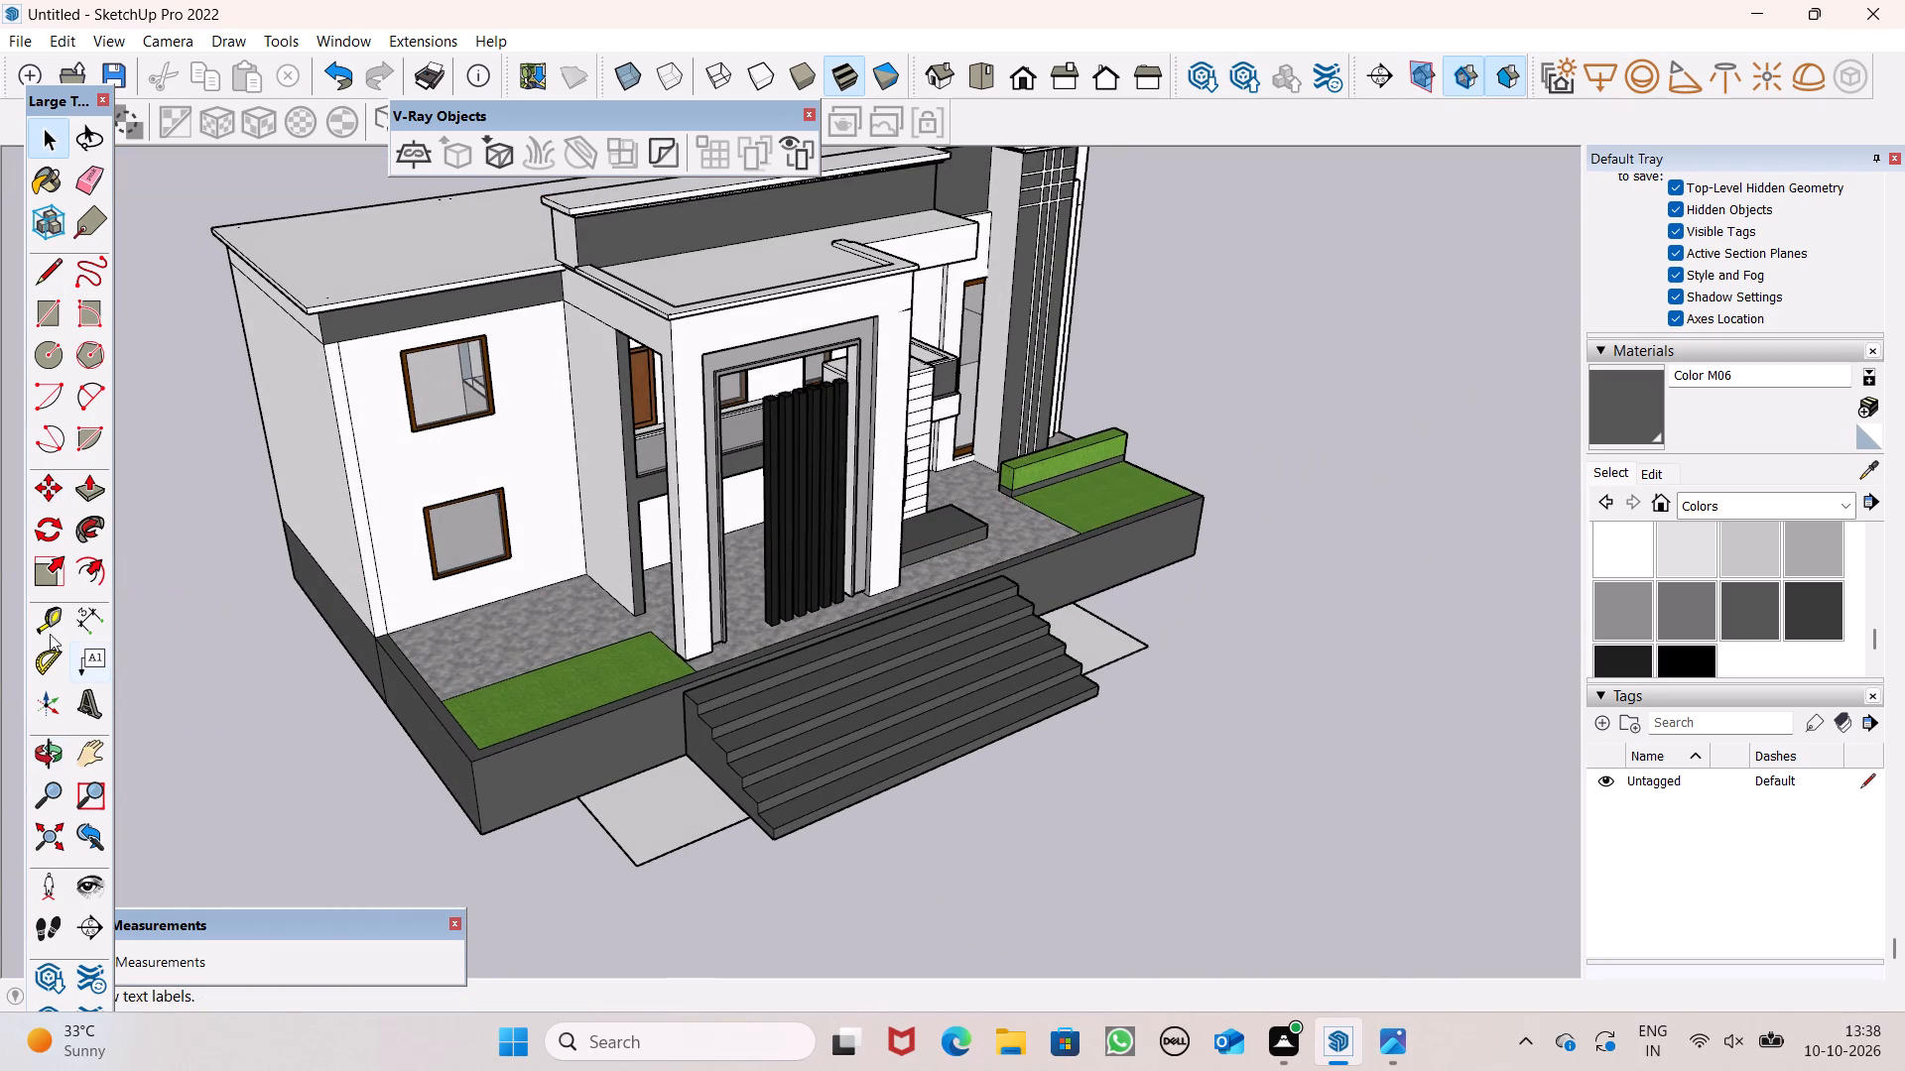
pyautogui.click(83, 501)
pyautogui.scroll(5, 492, 746)
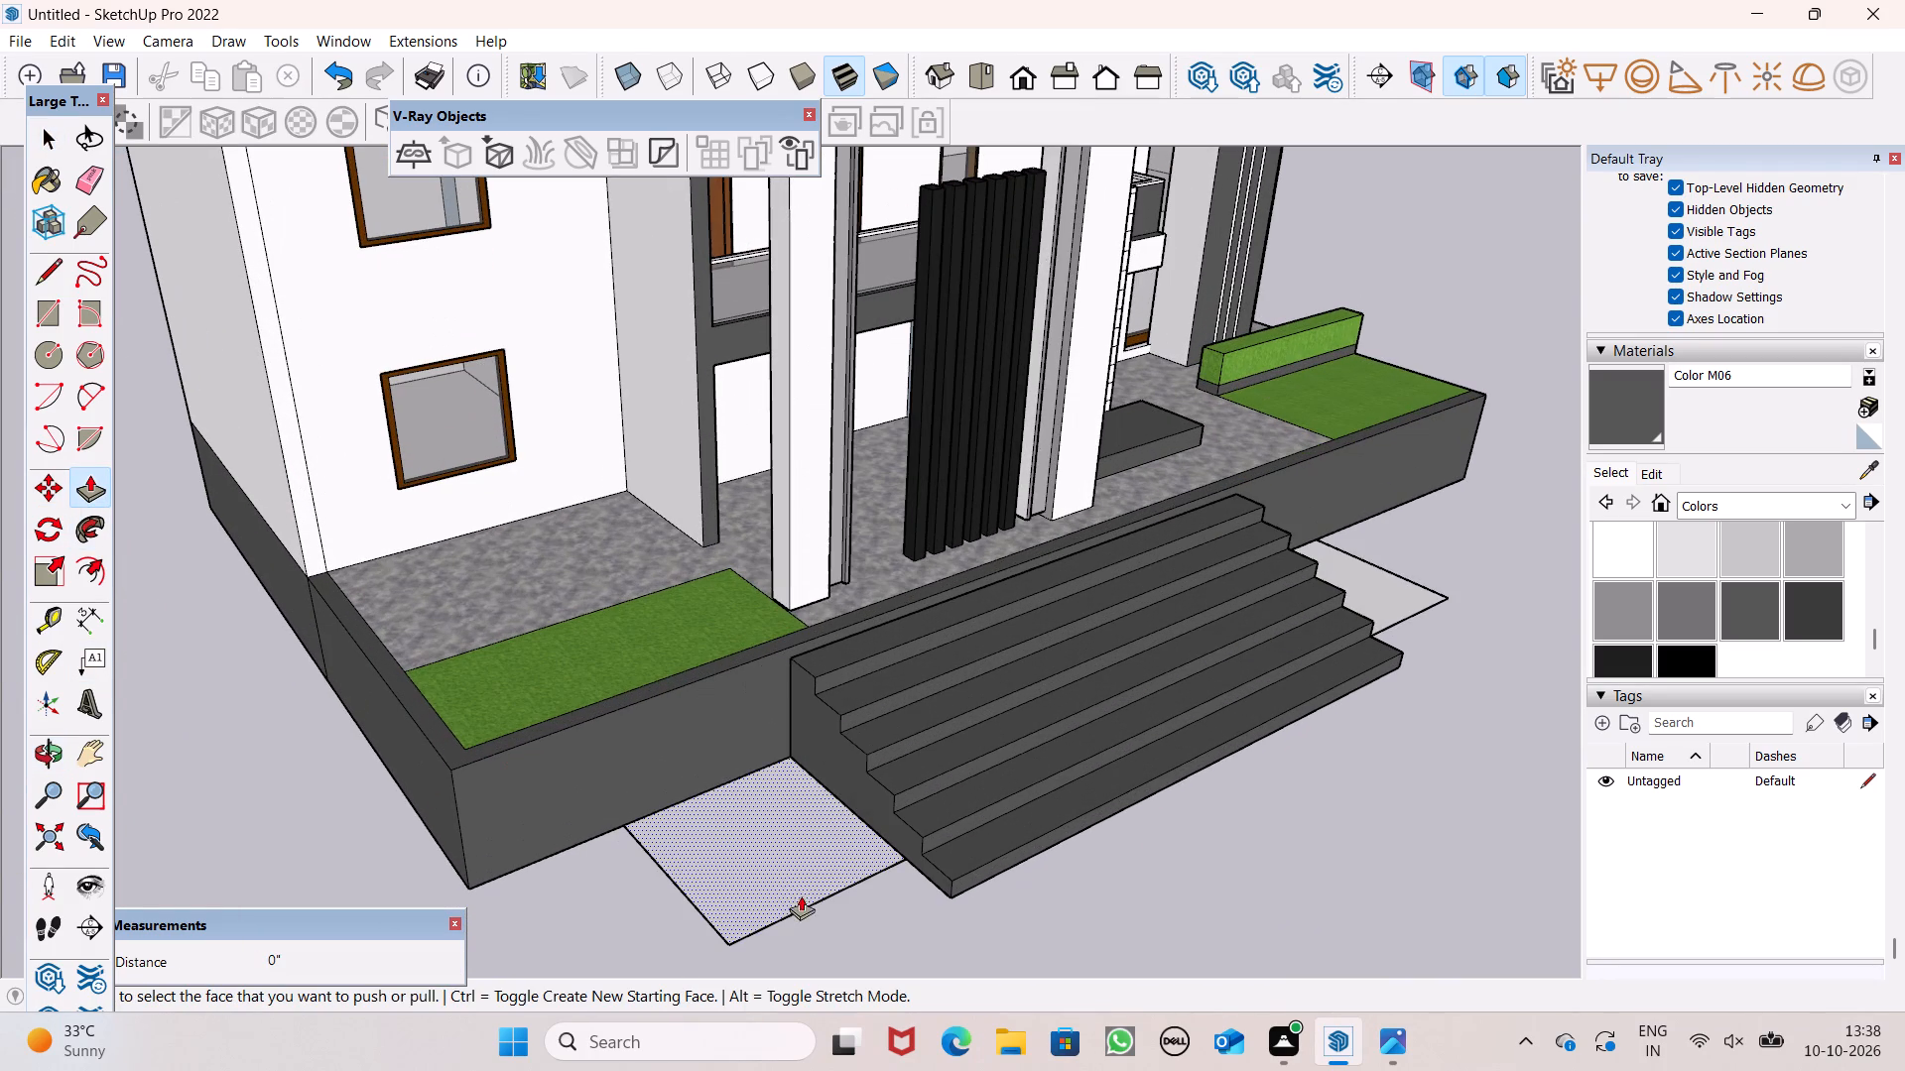
pyautogui.moveTo(789, 880); pyautogui.dragTo(791, 821)
pyautogui.click(791, 821)
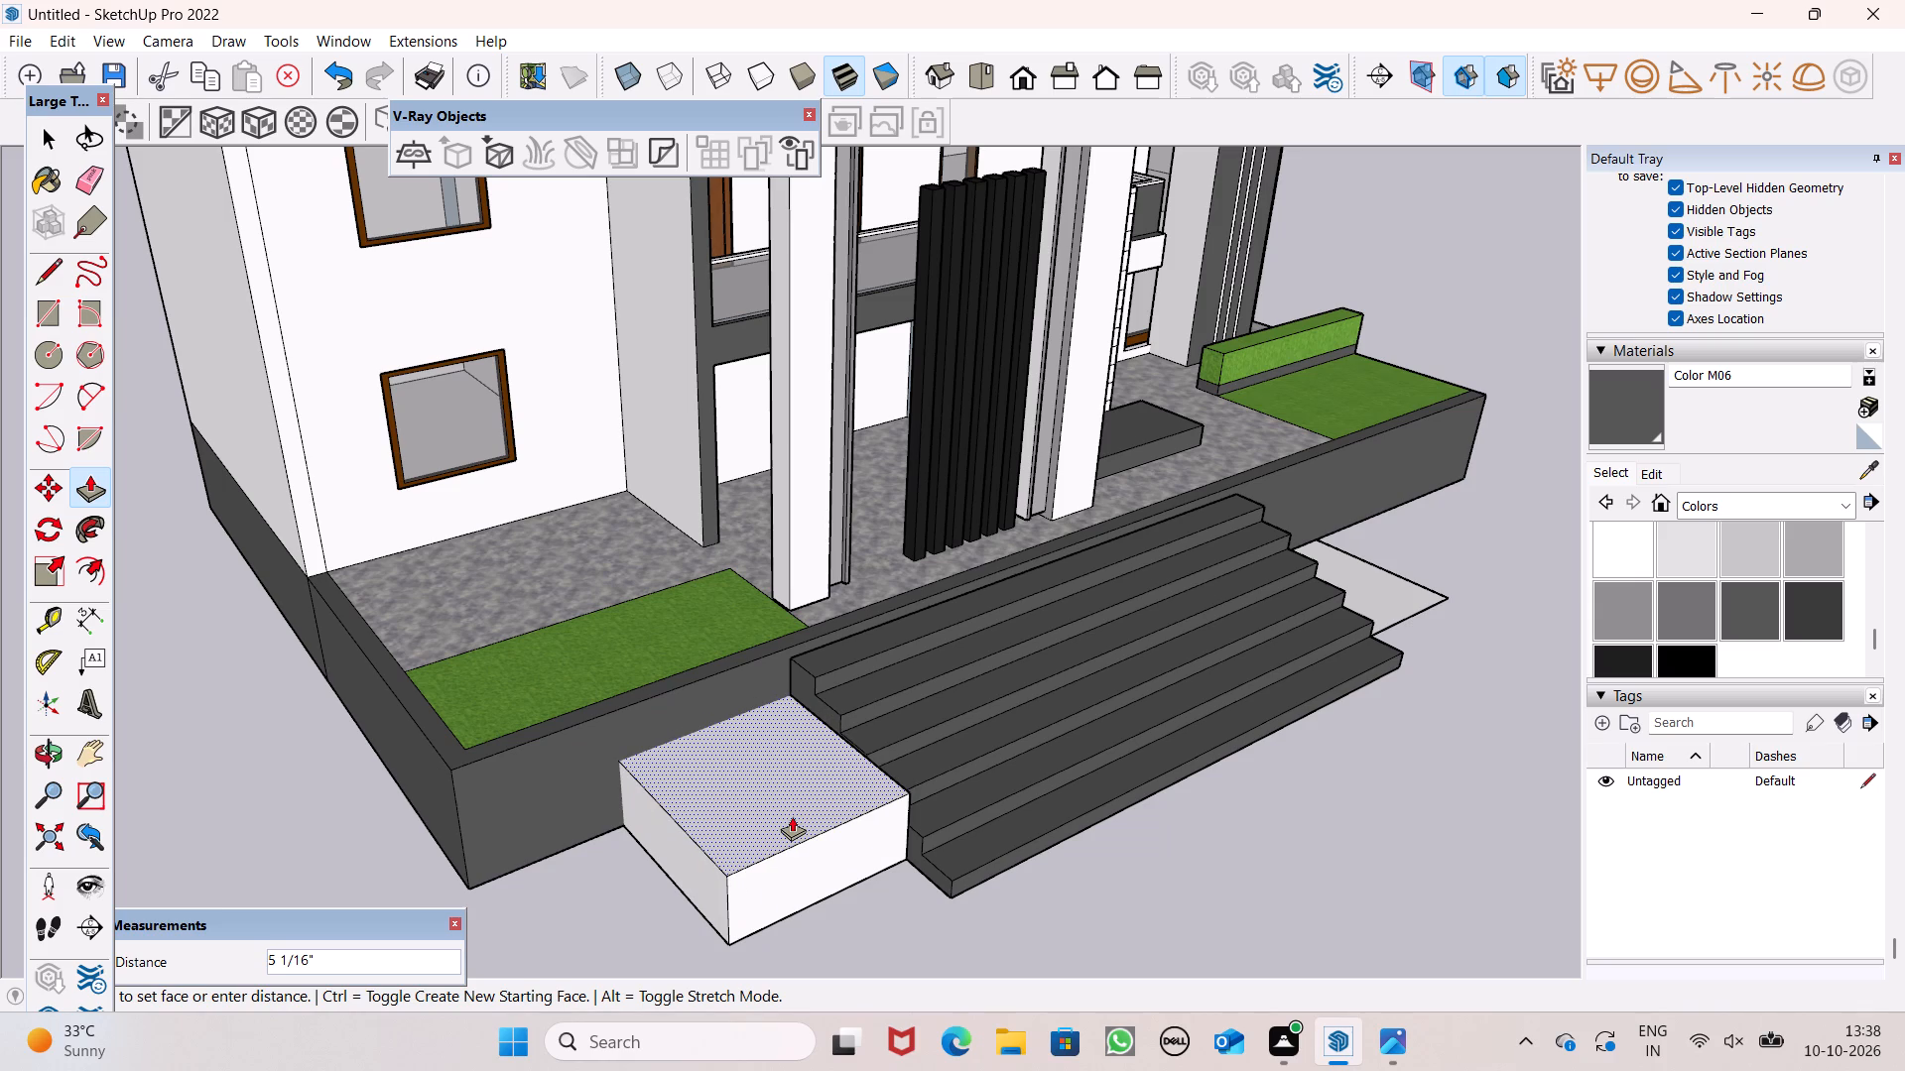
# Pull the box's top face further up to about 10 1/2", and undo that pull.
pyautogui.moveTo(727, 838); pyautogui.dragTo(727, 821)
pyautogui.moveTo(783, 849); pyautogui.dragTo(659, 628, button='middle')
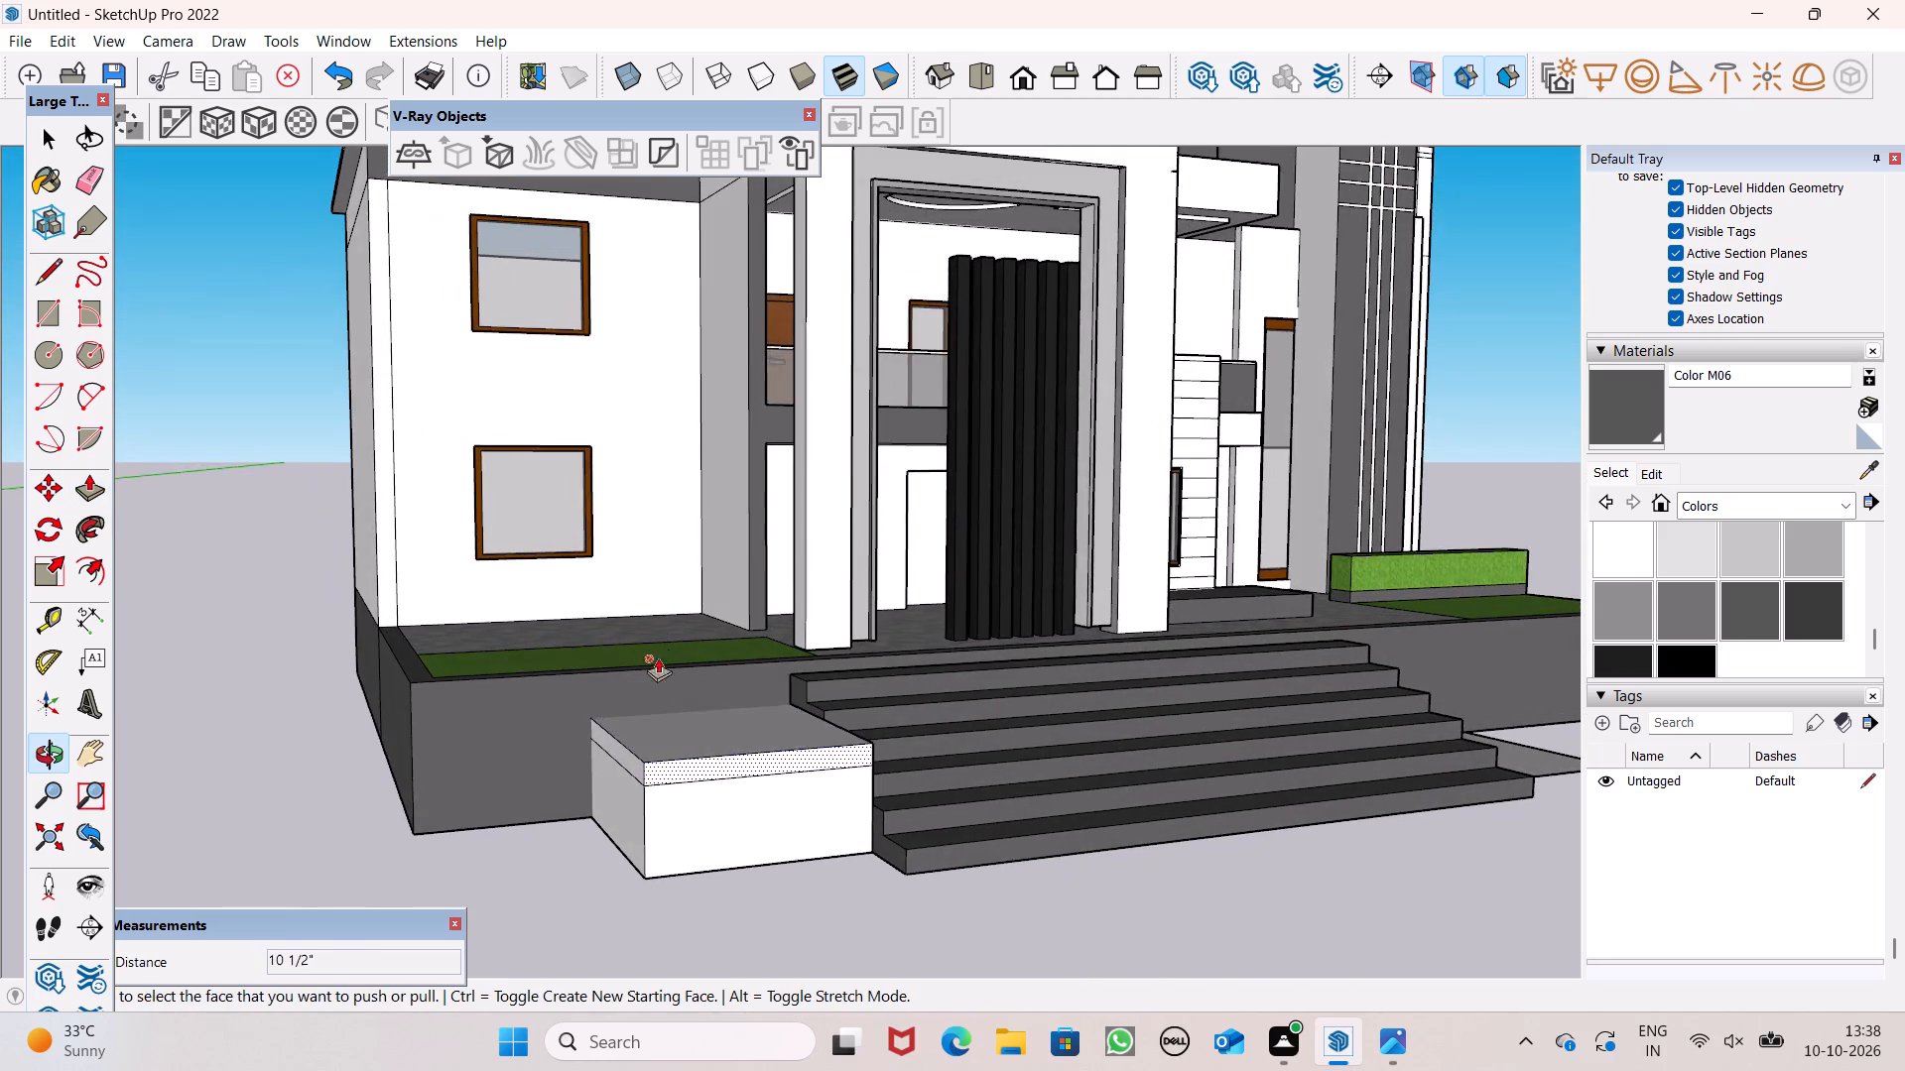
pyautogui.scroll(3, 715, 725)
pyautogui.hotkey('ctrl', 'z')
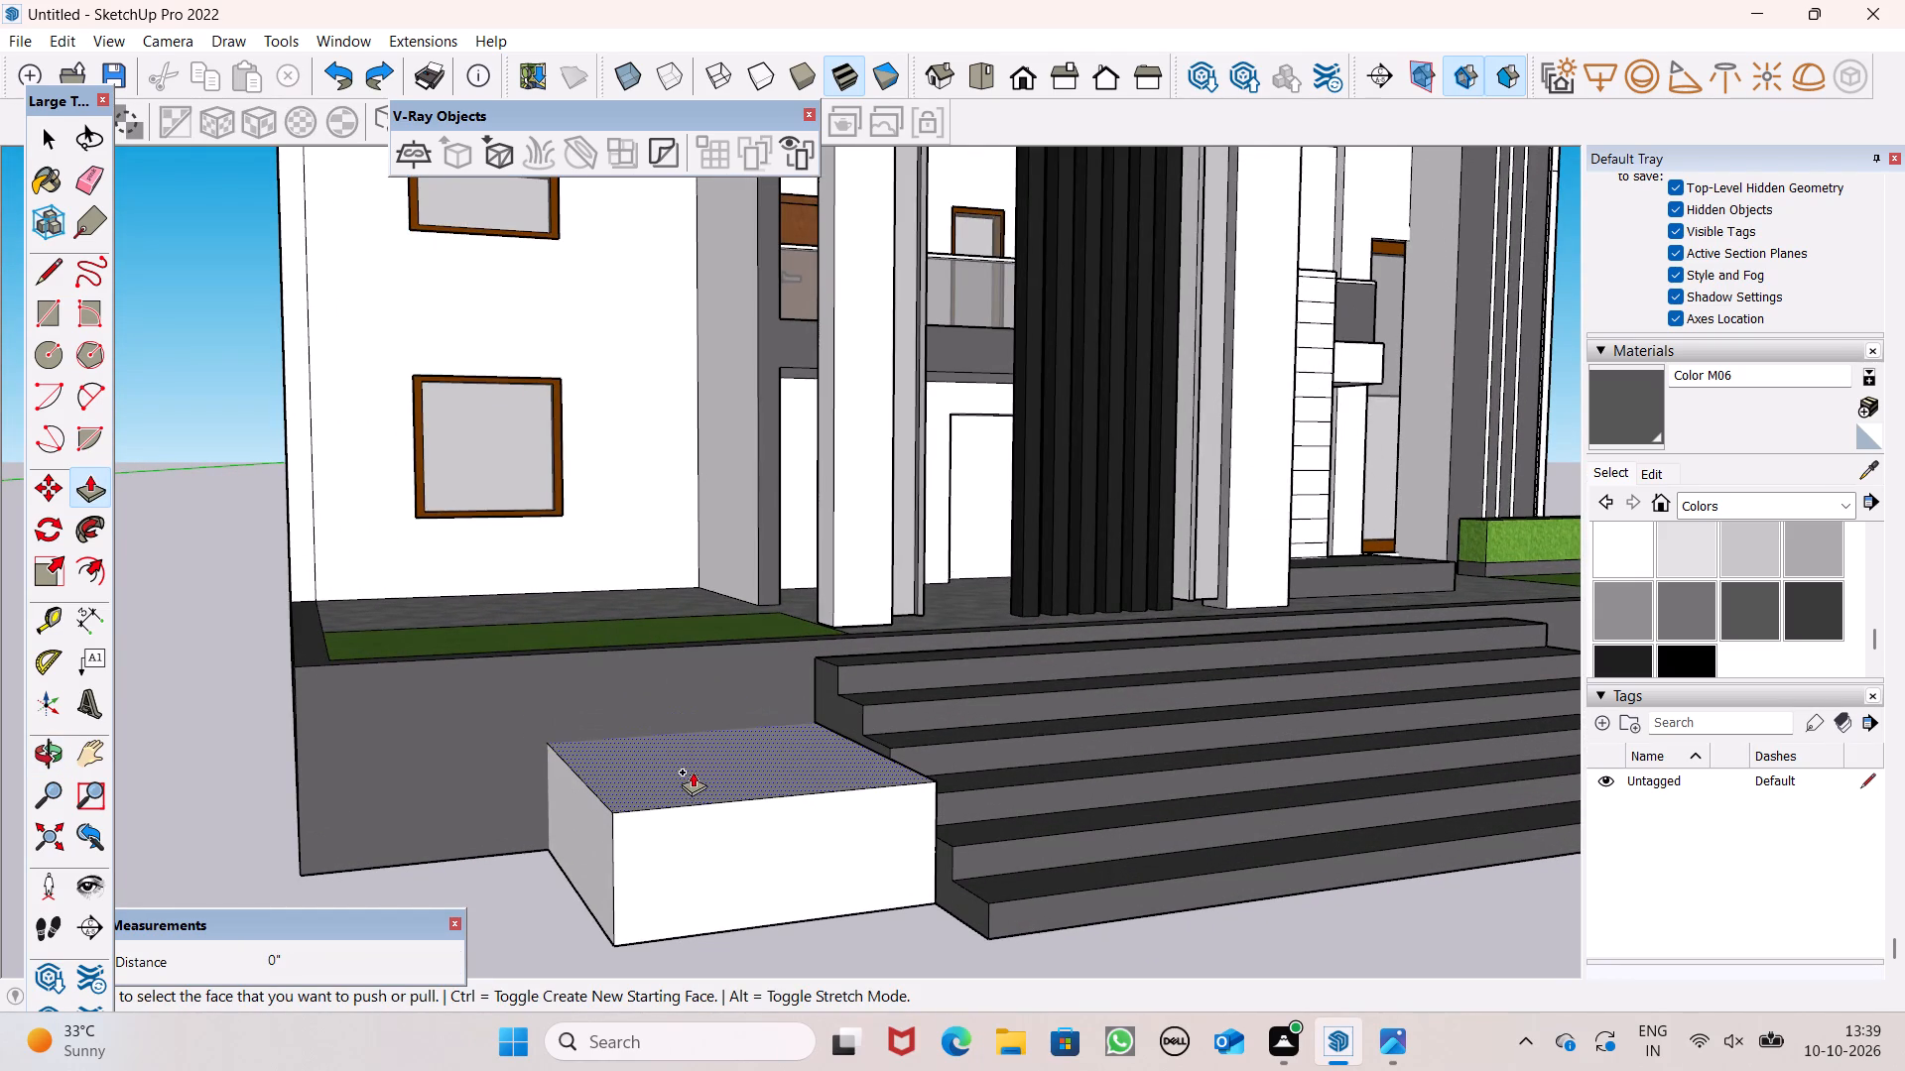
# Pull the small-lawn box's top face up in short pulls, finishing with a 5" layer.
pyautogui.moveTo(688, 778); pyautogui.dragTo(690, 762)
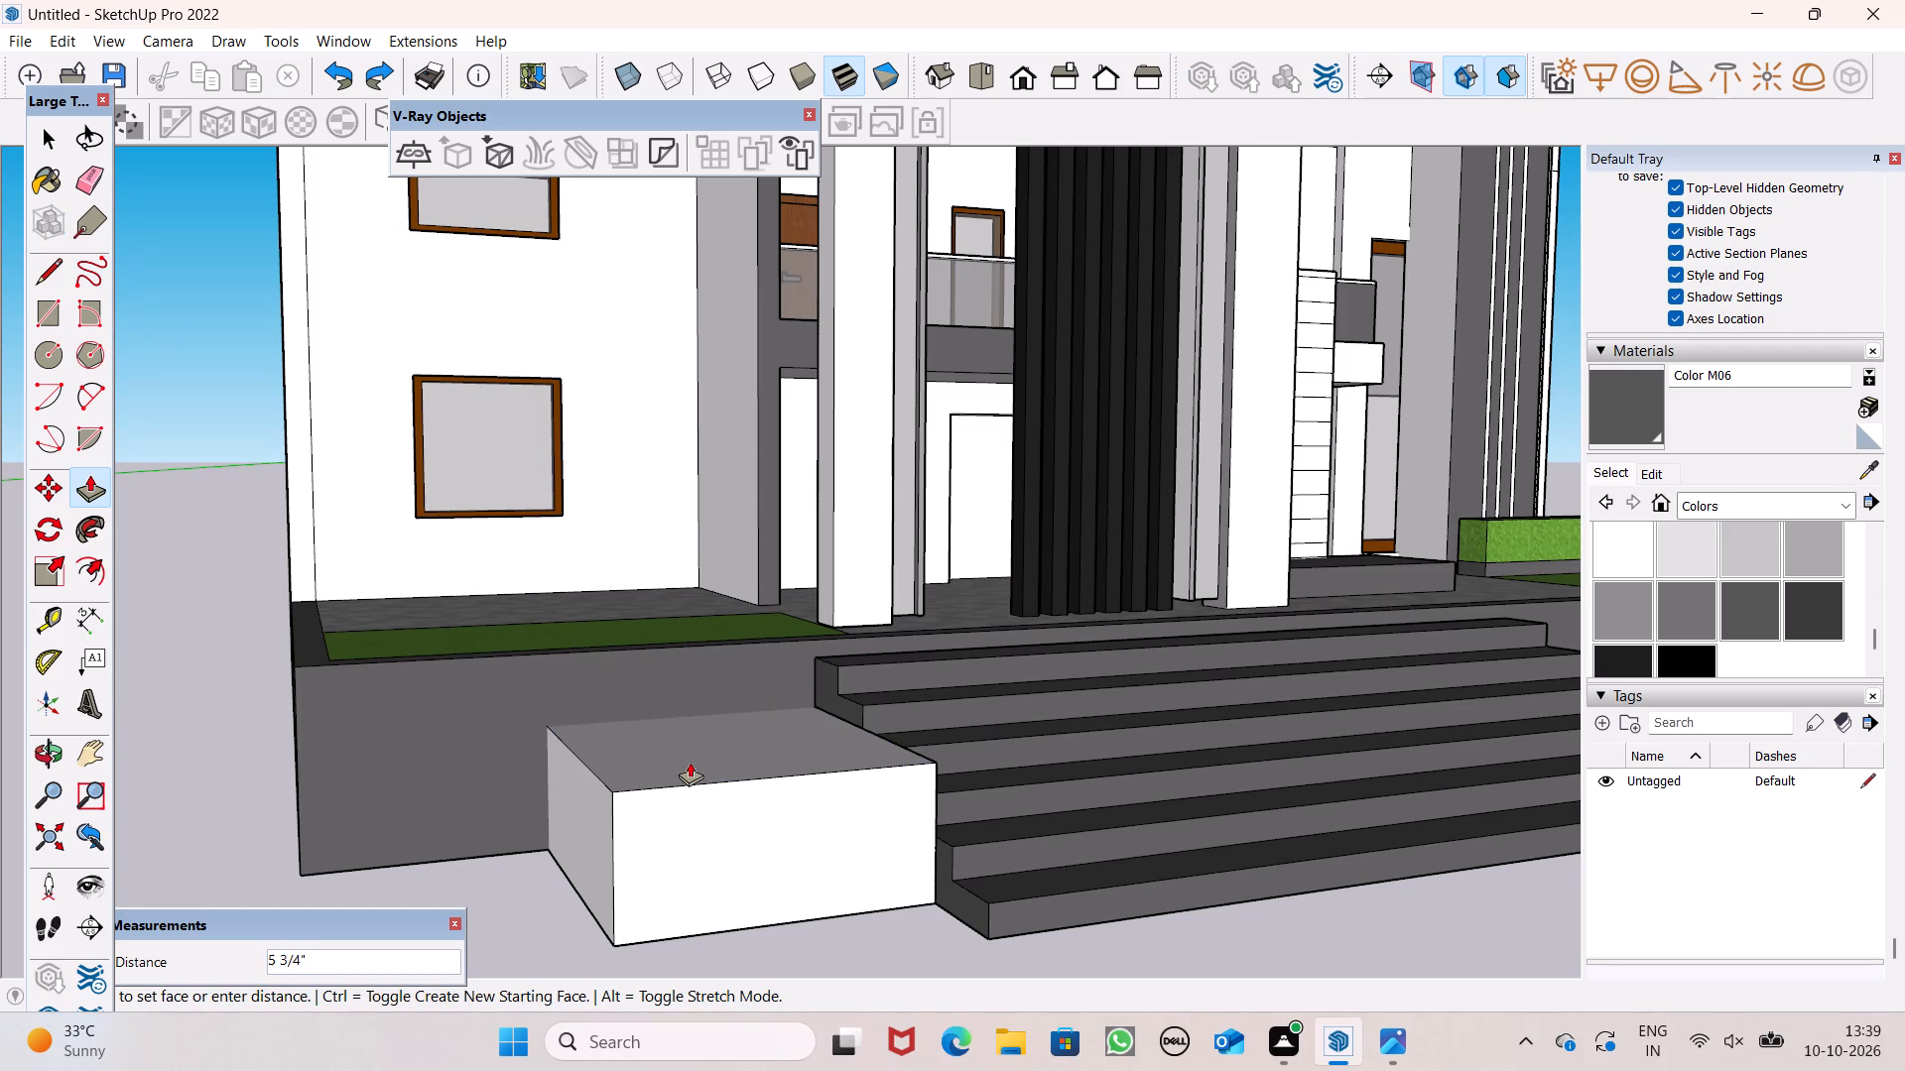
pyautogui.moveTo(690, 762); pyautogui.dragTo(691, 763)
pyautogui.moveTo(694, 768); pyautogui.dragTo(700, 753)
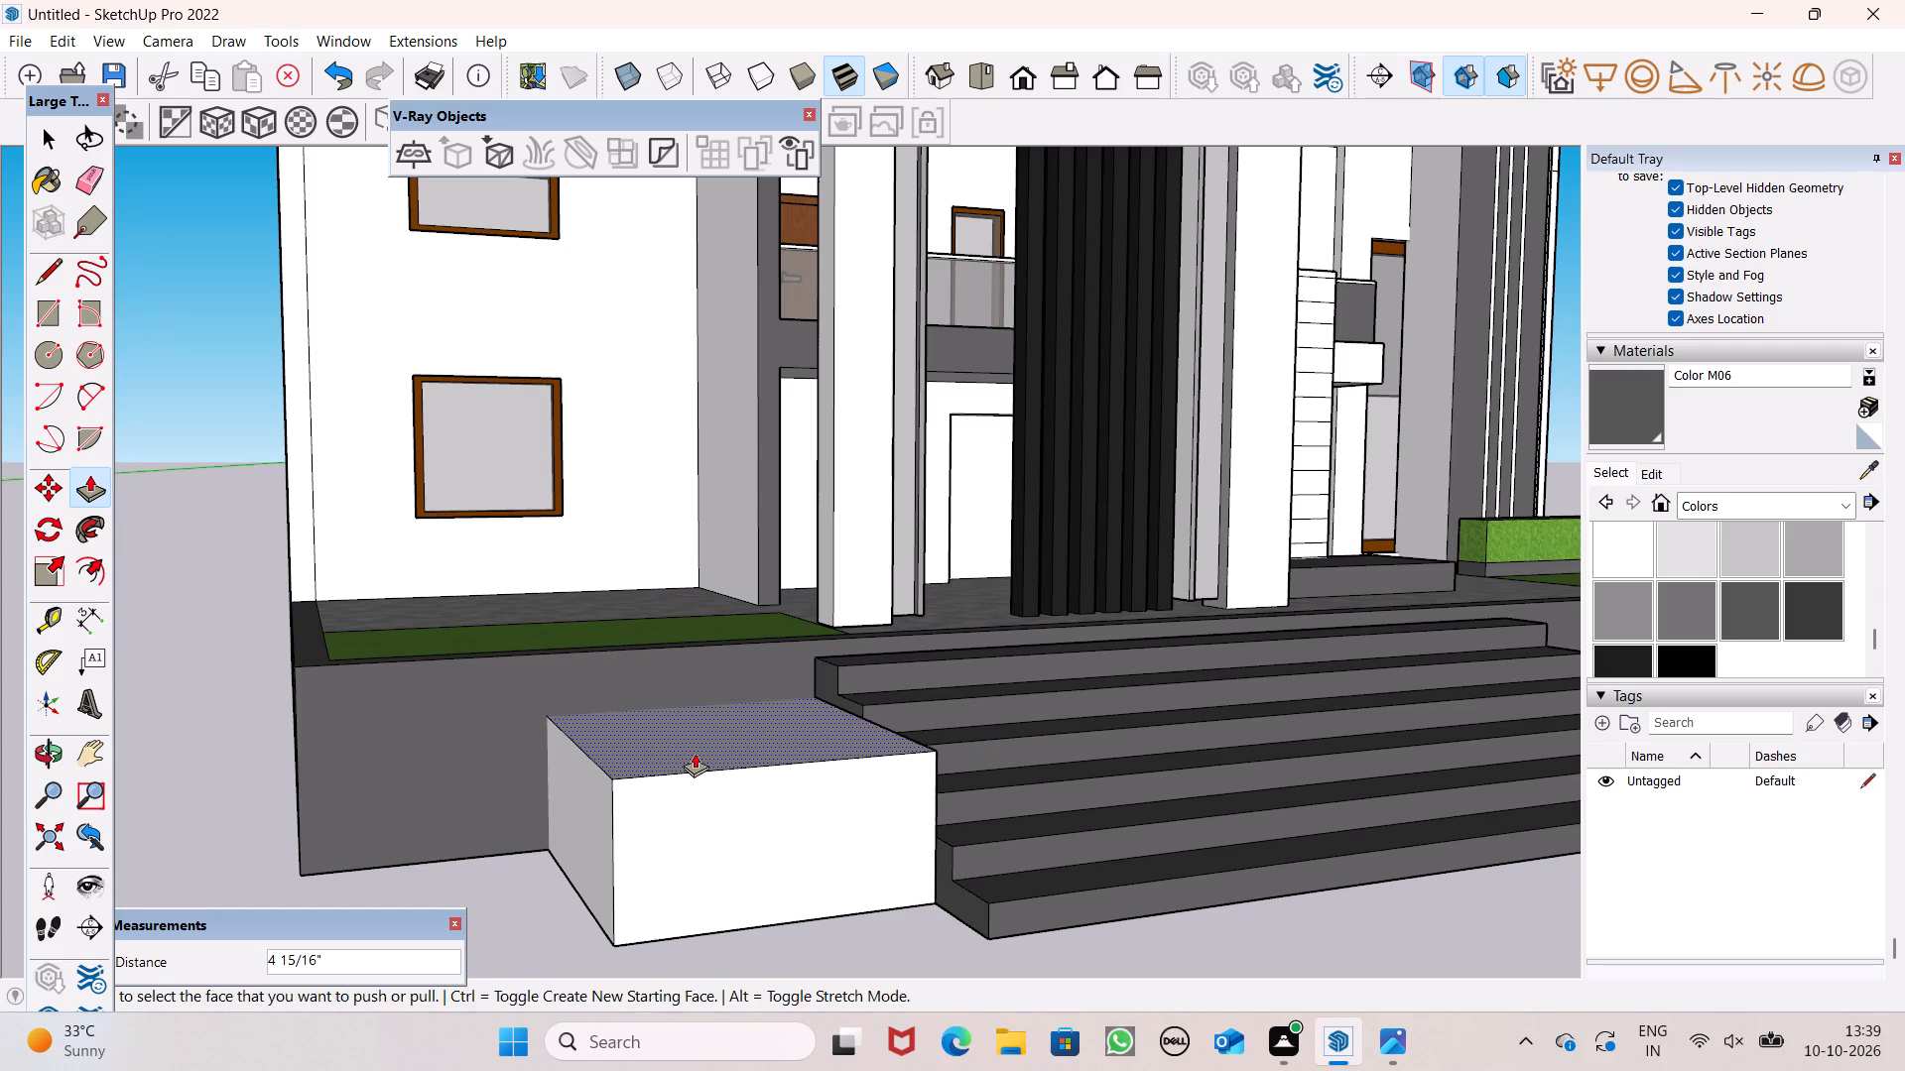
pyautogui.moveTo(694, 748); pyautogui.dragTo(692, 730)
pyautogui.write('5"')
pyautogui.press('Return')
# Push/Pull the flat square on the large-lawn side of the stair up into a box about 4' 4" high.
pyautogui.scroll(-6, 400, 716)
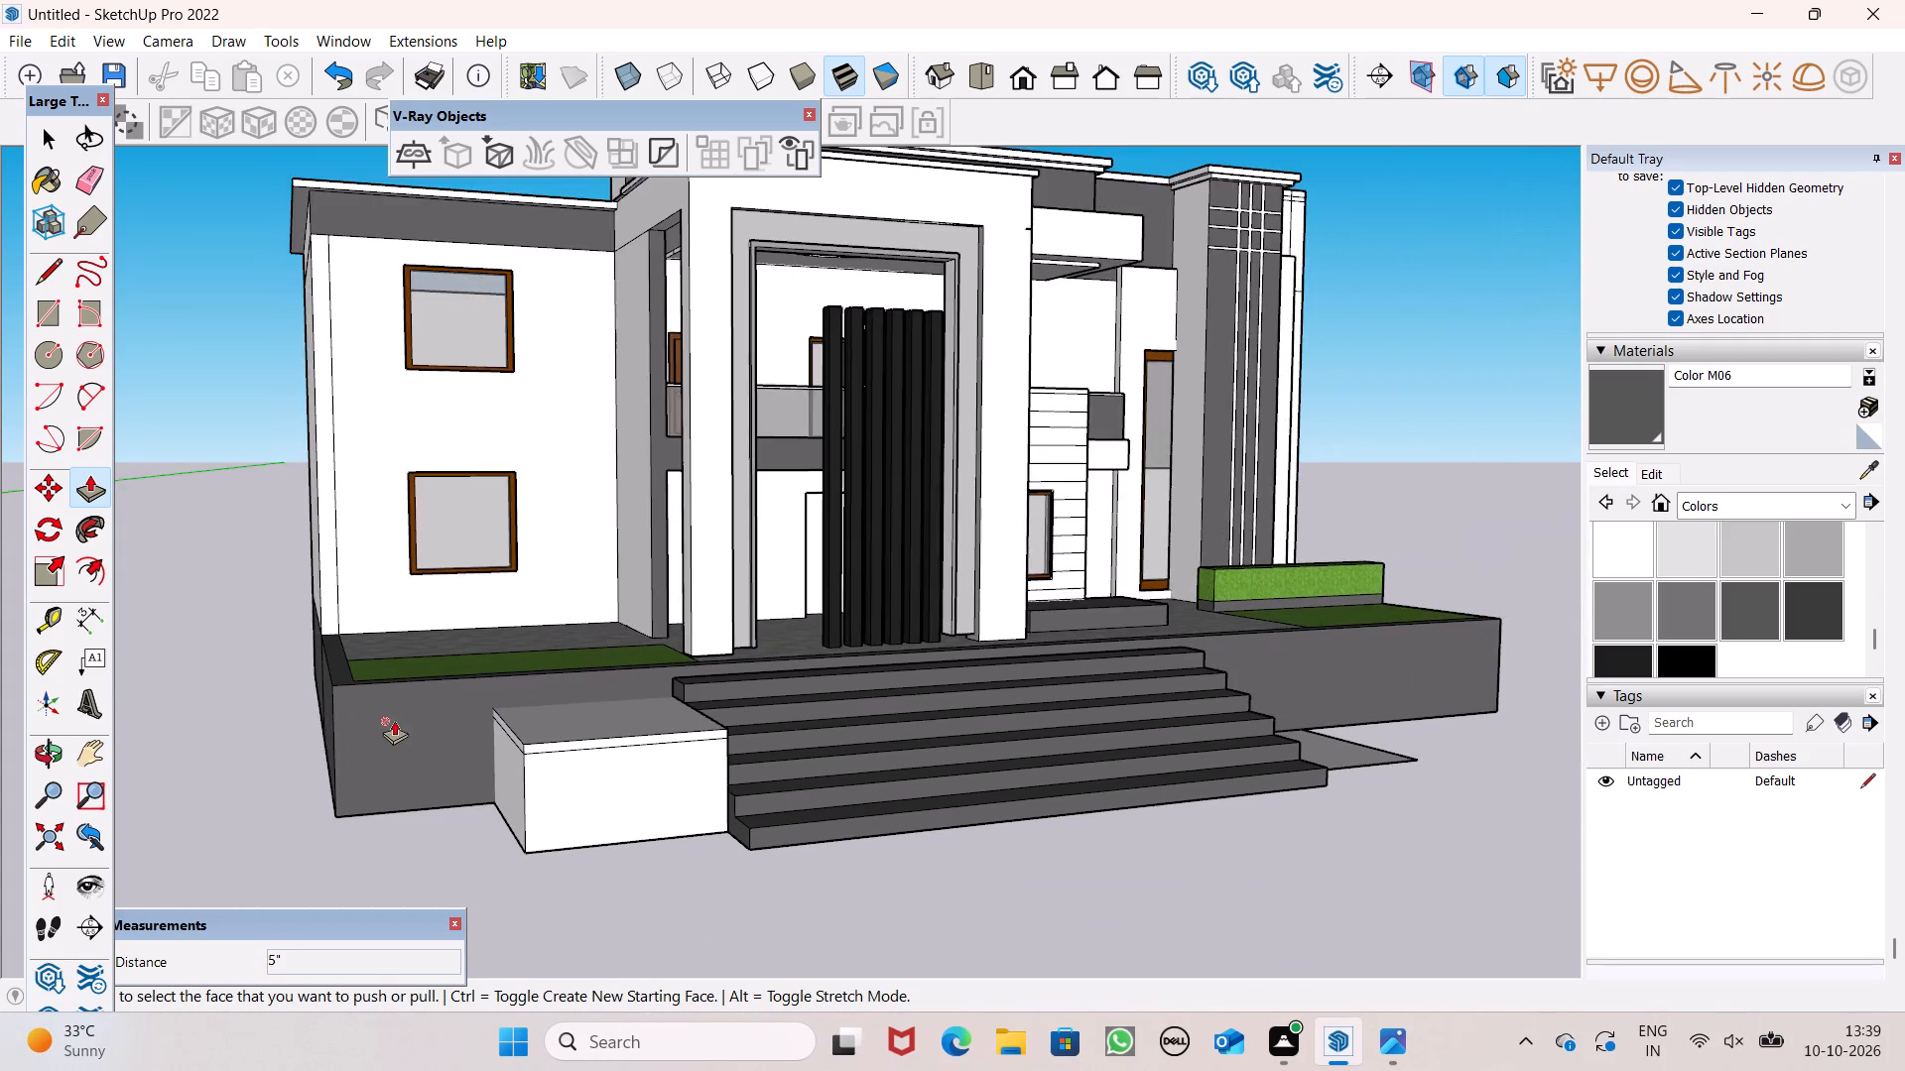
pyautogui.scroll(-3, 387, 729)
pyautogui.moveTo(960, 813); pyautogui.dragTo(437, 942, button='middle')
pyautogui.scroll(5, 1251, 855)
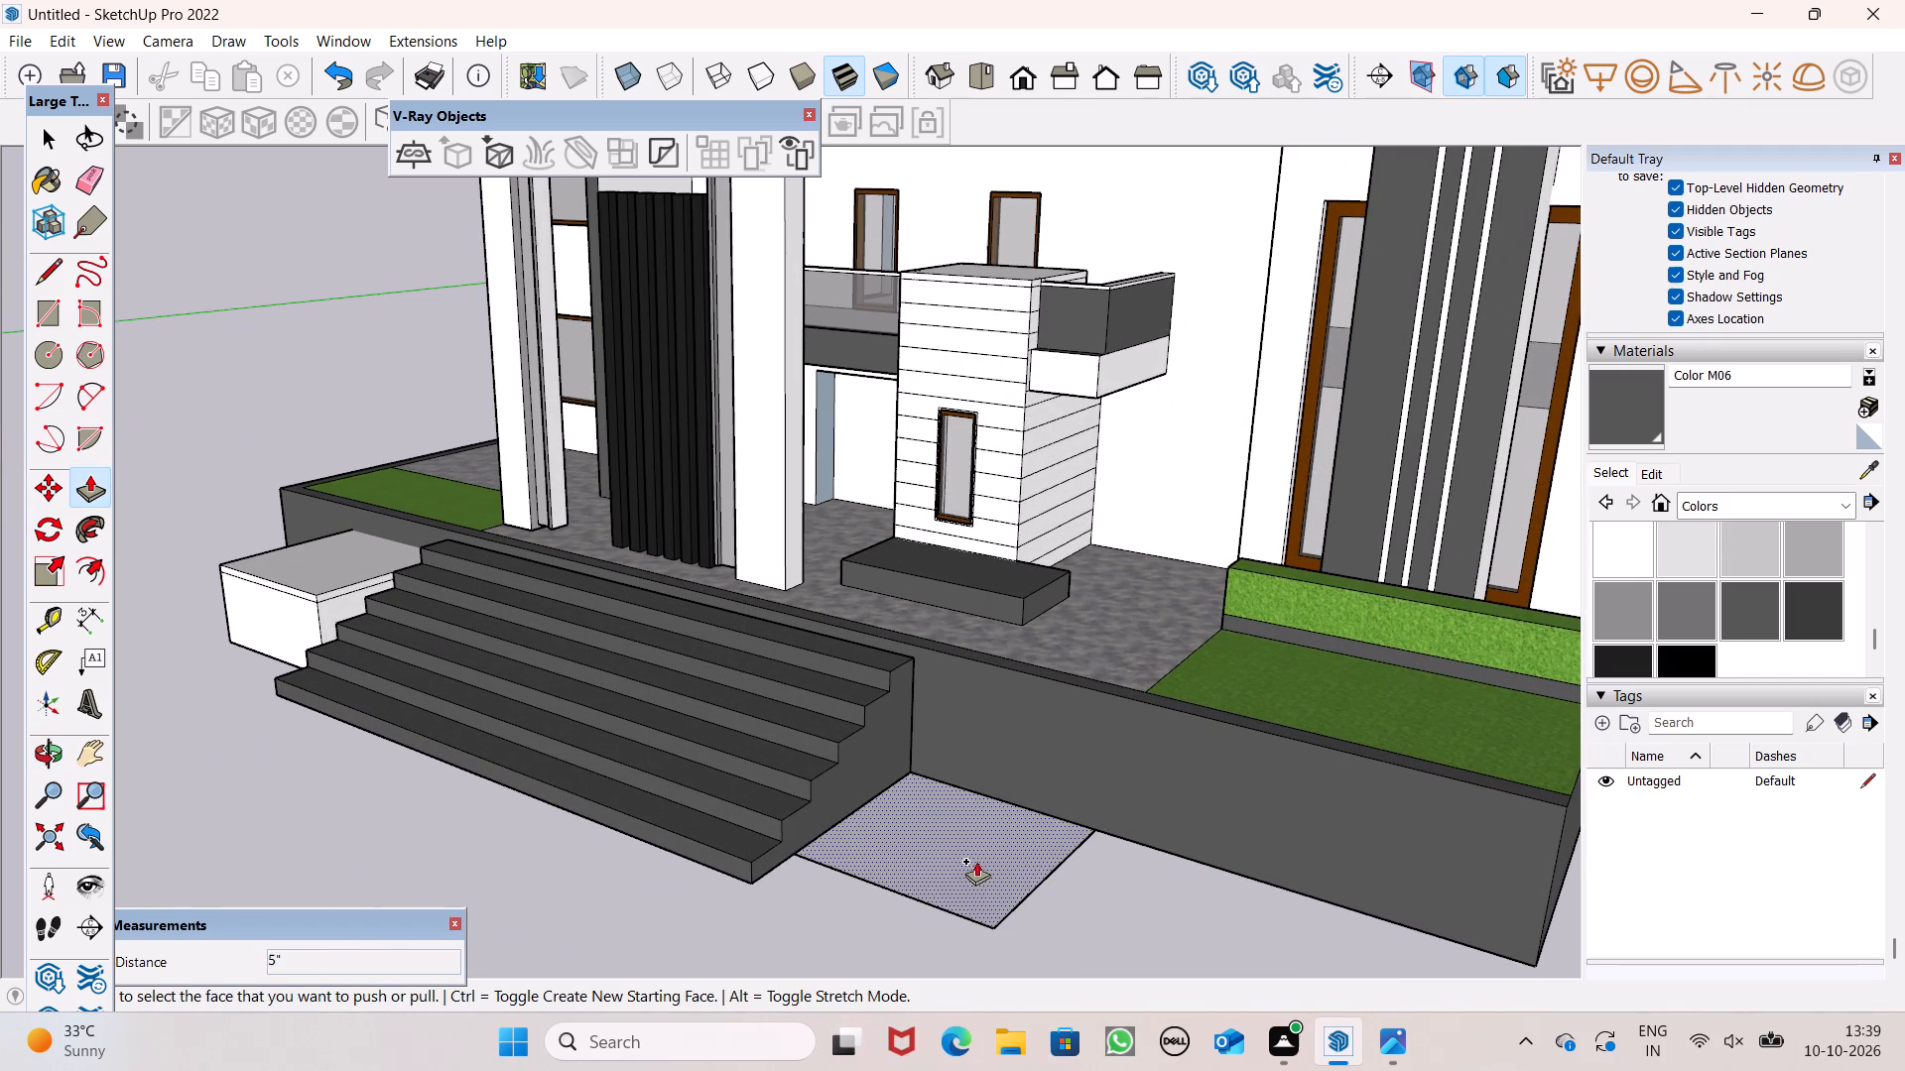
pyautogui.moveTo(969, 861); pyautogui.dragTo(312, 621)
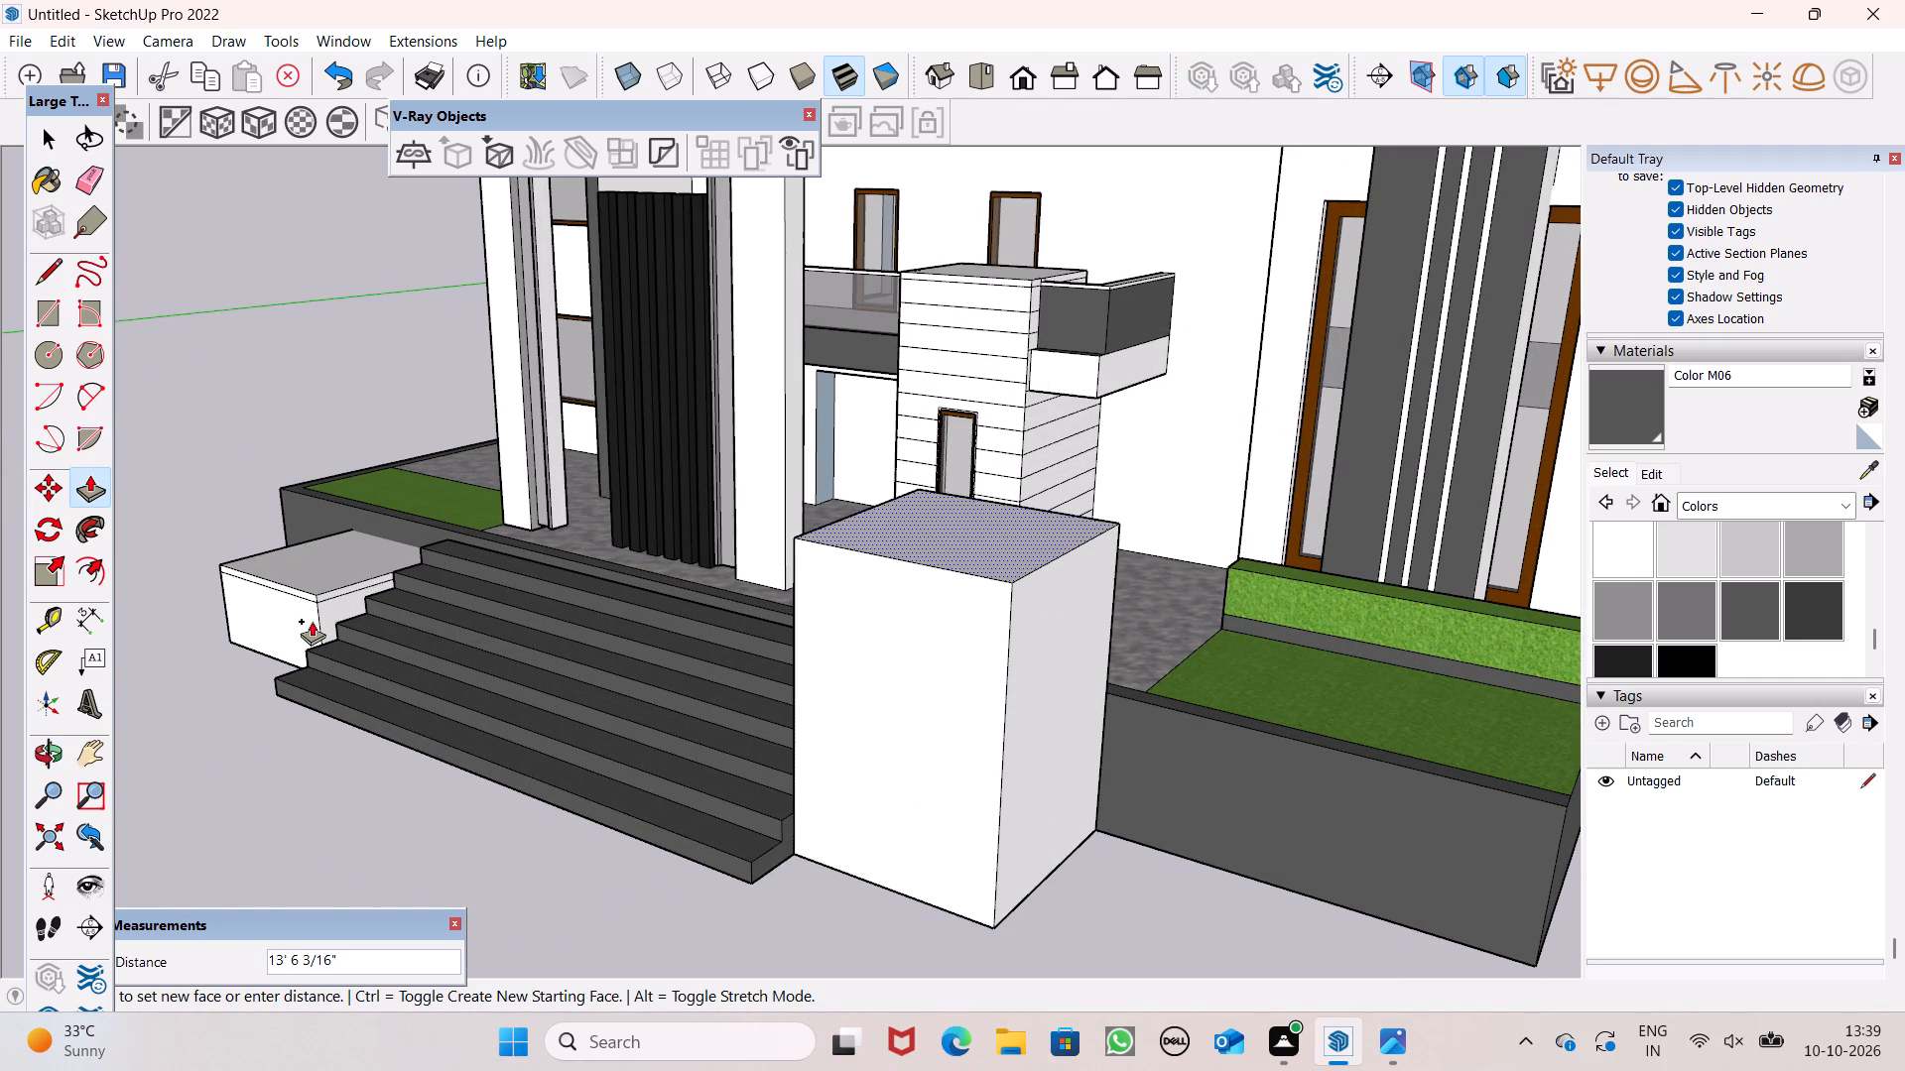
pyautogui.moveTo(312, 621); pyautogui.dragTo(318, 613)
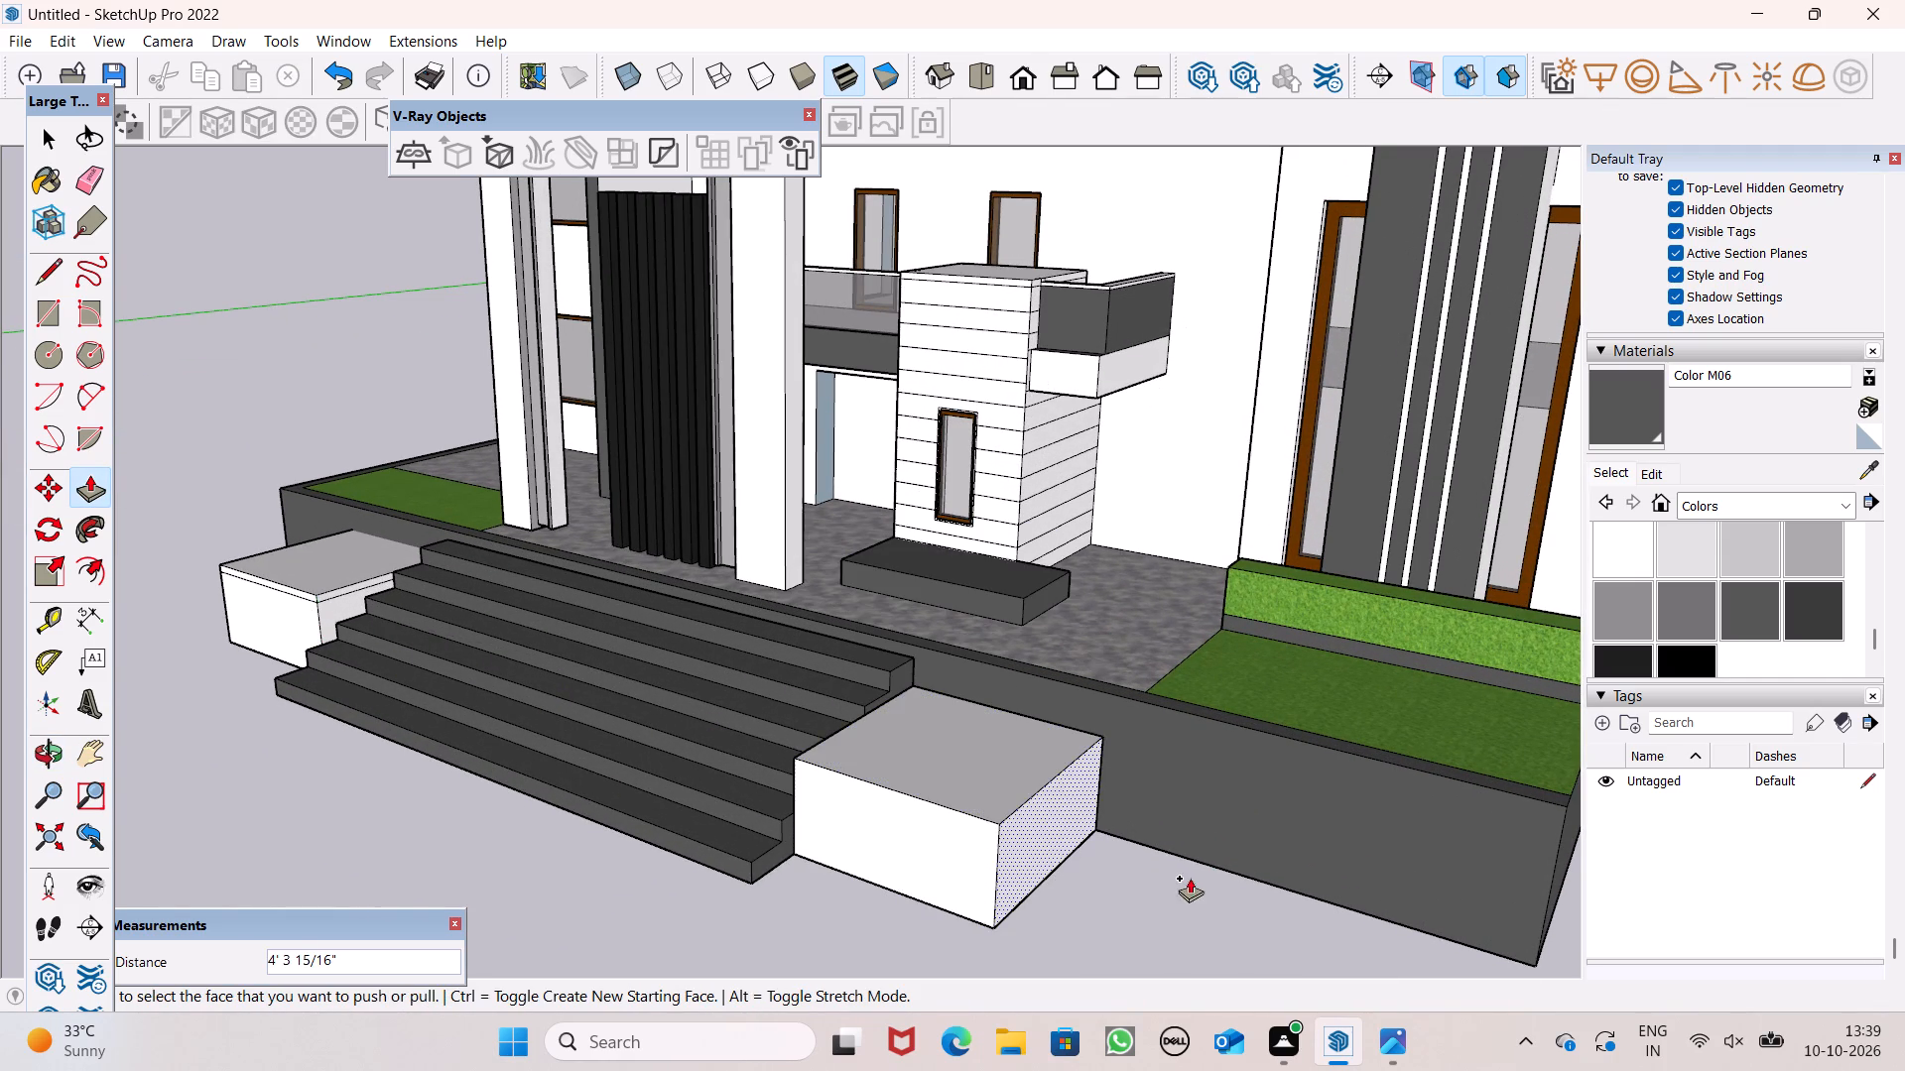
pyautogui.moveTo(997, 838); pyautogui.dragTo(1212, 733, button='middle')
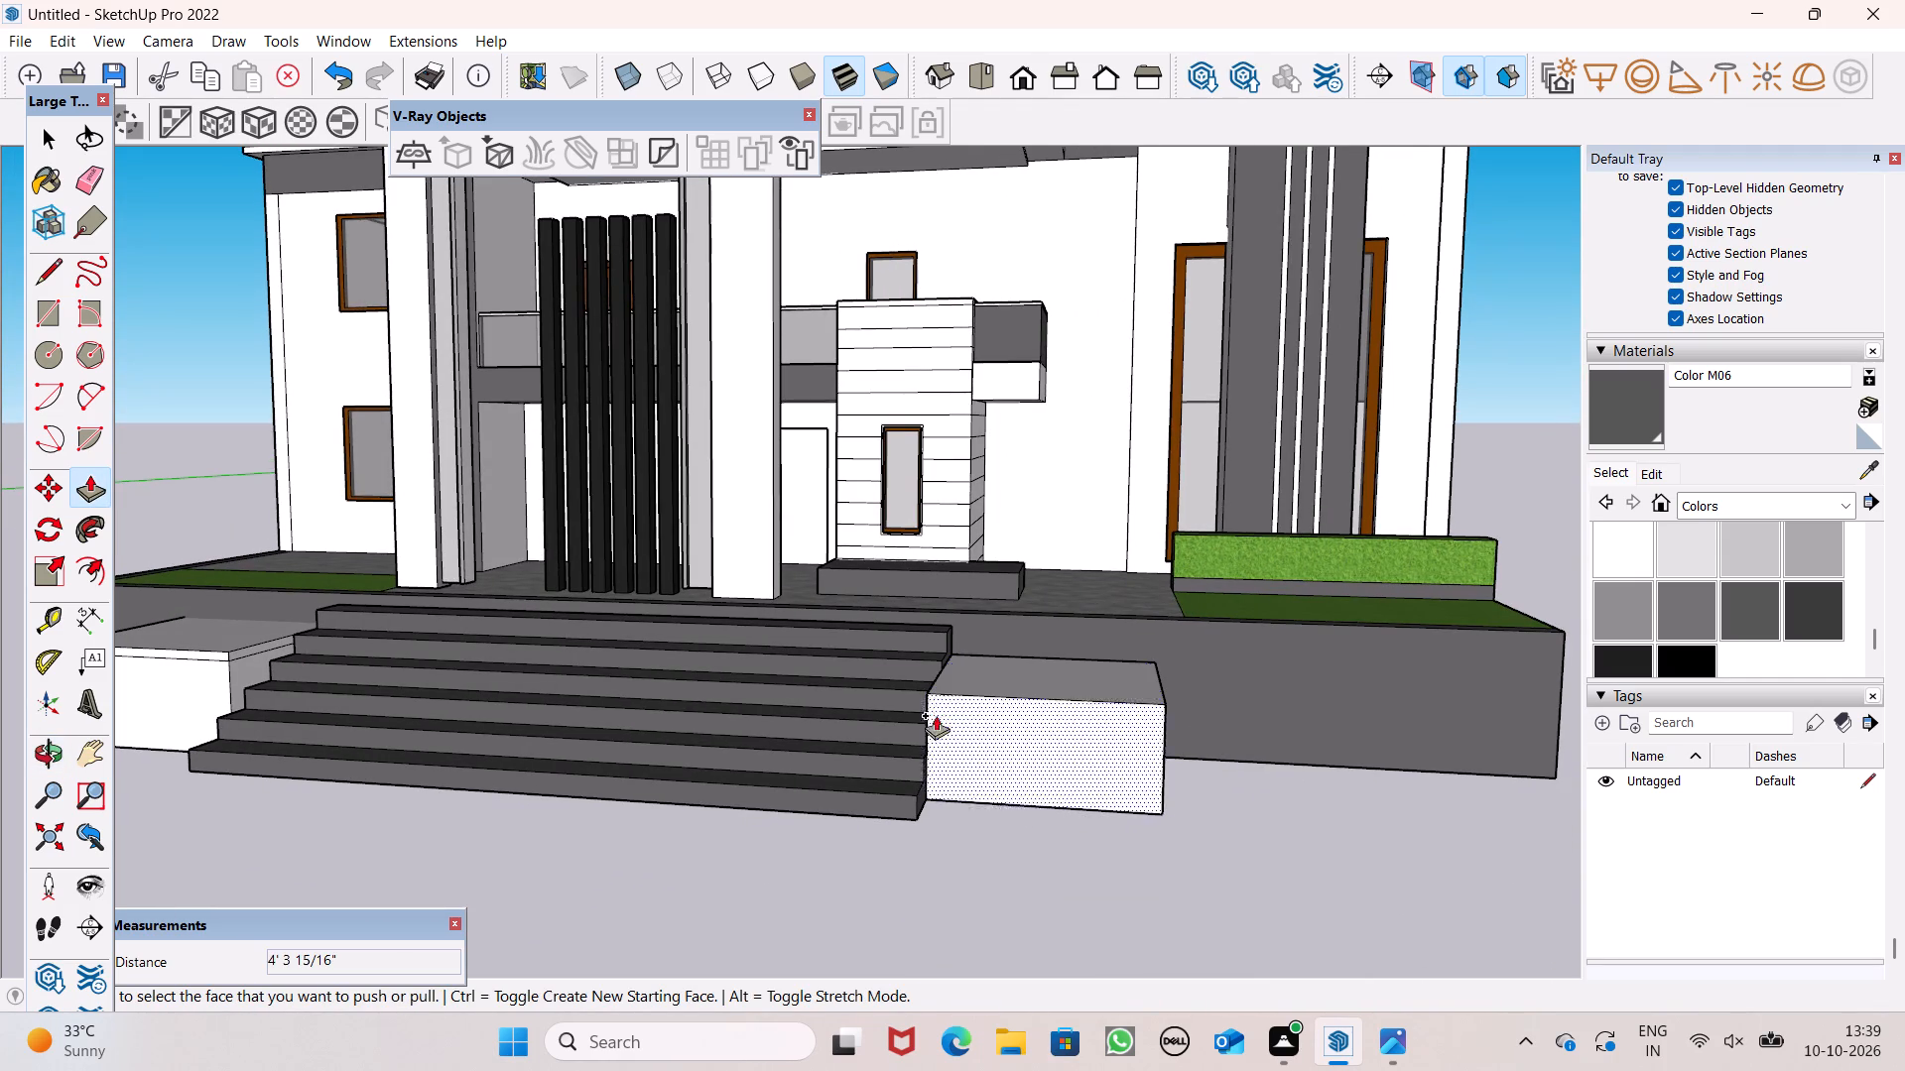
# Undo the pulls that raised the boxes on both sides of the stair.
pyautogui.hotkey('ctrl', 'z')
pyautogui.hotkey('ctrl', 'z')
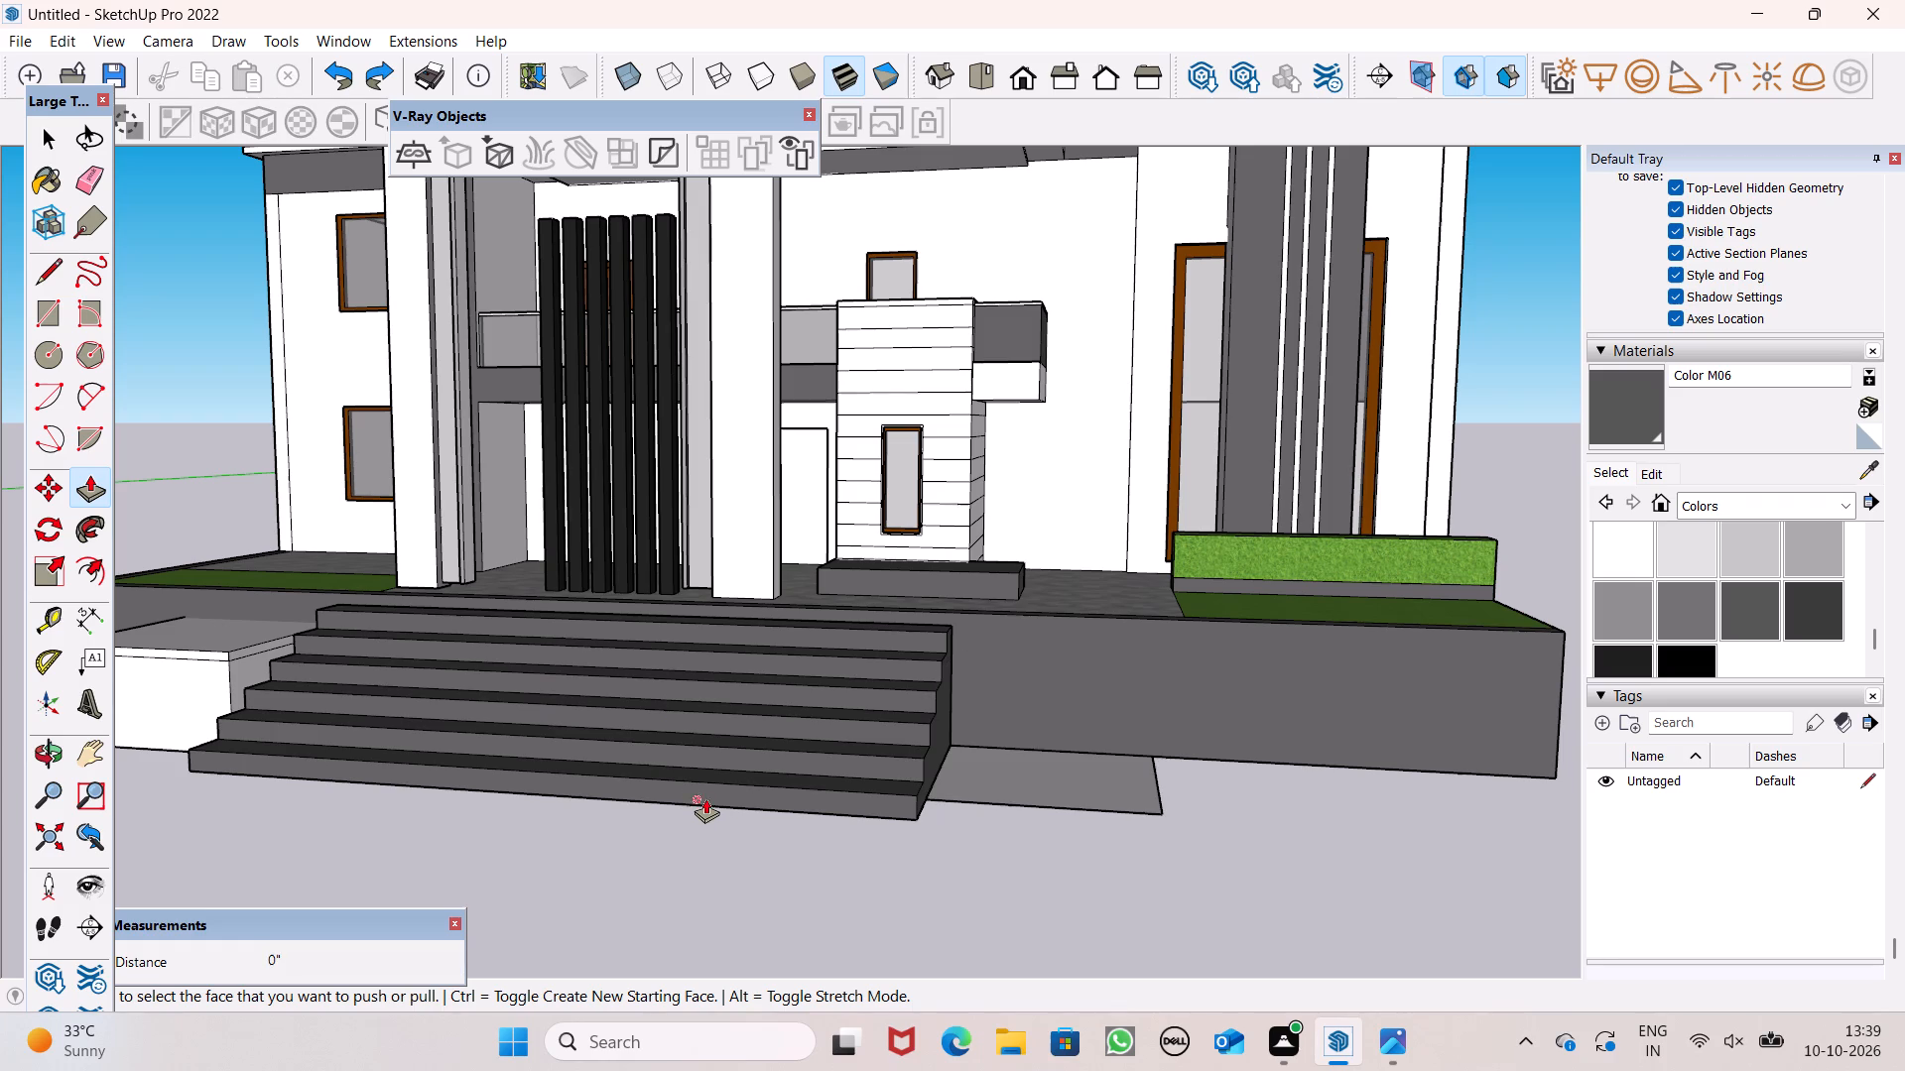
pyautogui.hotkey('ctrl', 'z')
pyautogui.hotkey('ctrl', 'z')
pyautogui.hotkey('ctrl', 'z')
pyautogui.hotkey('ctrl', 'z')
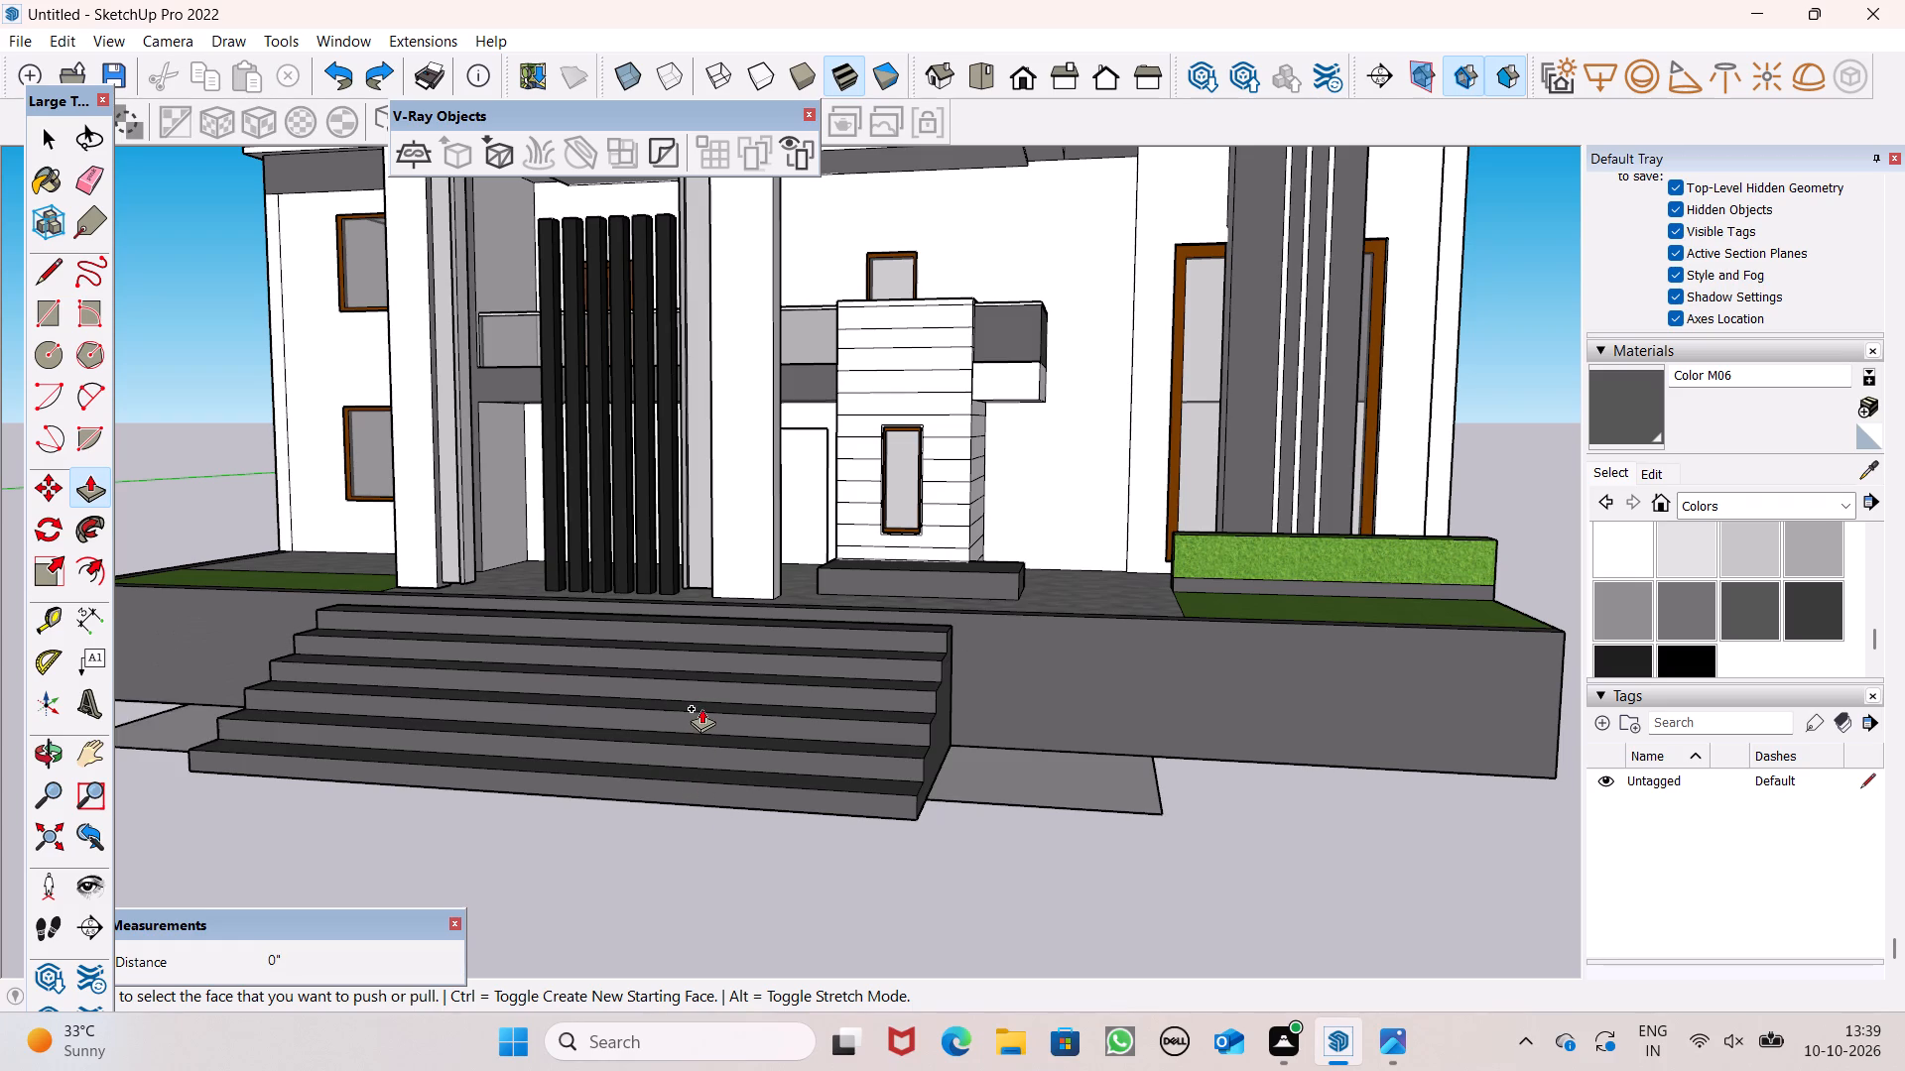
# Push/Pull the square on the large-lawn side of the stair up 3' into a box.
pyautogui.scroll(-5, 713, 719)
pyautogui.moveTo(715, 761); pyautogui.dragTo(797, 926, button='middle')
pyautogui.scroll(6, 1225, 746)
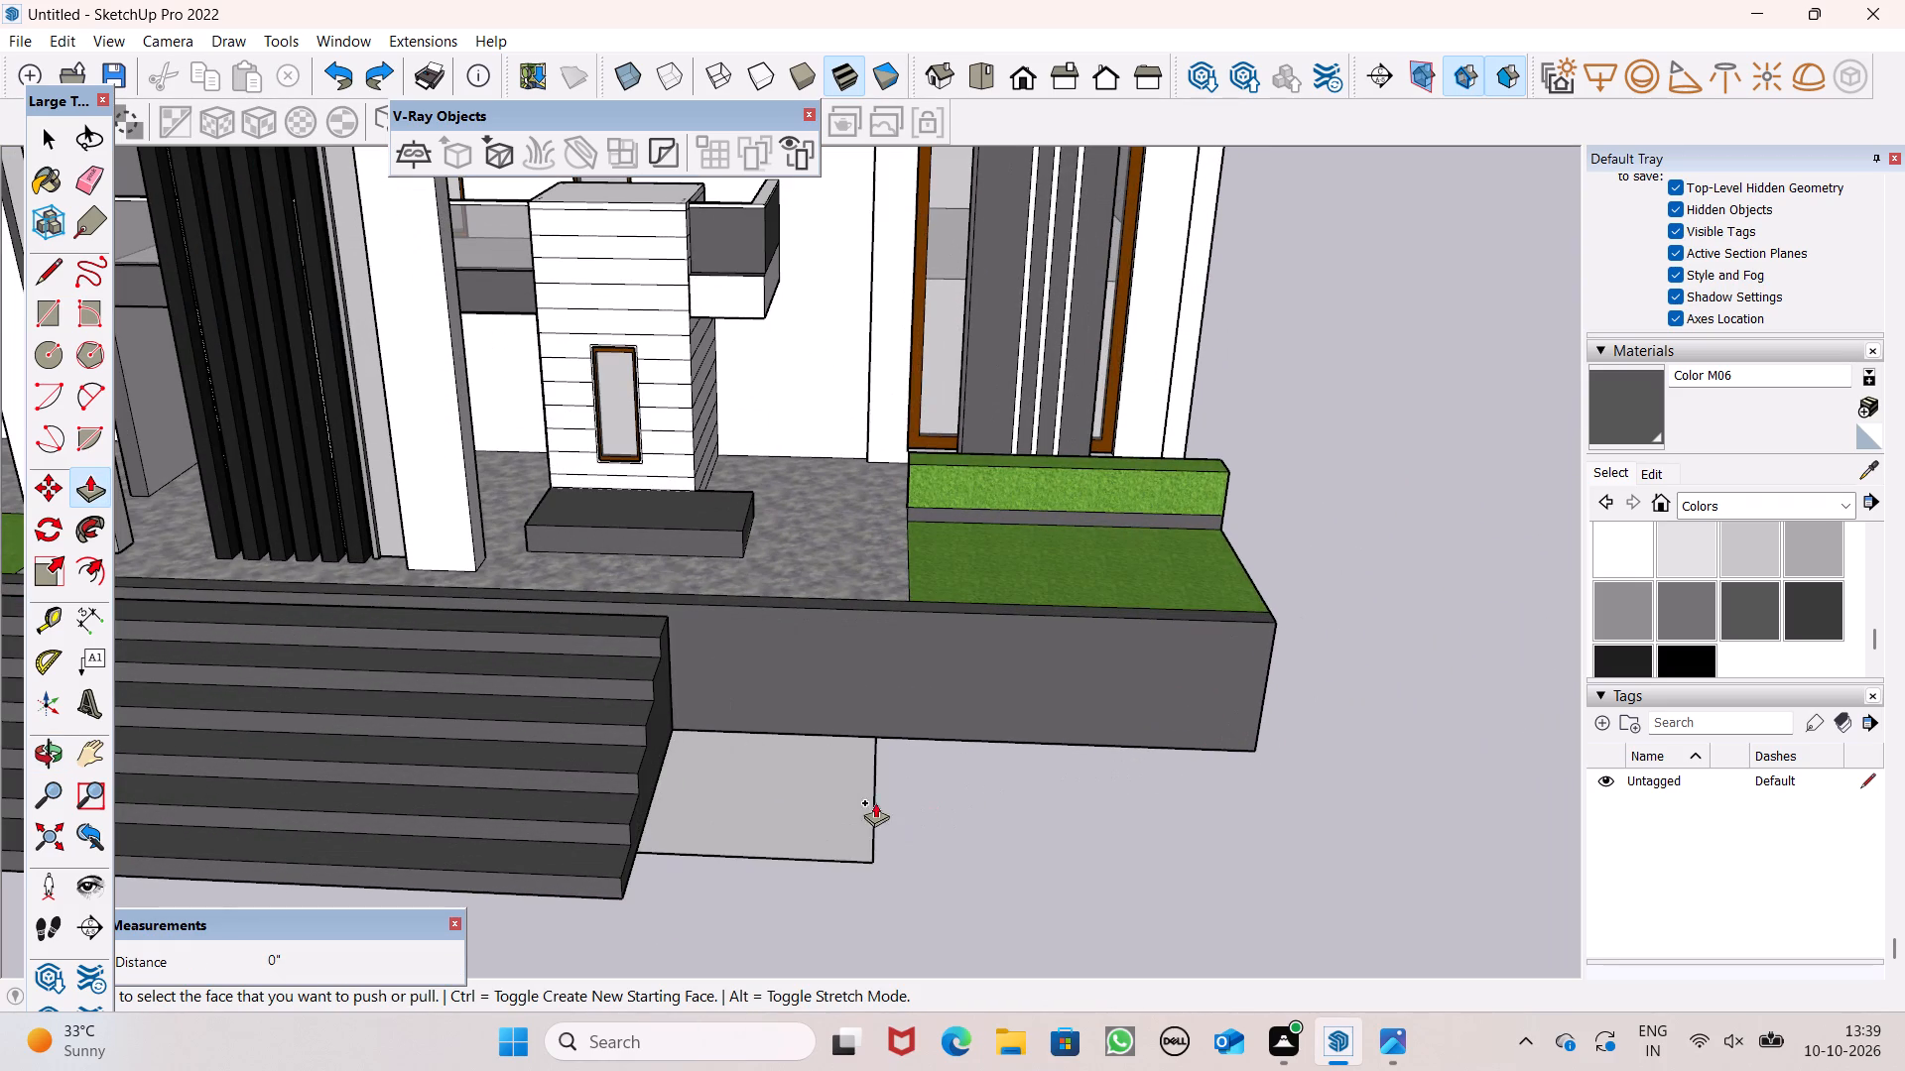
pyautogui.moveTo(809, 805); pyautogui.dragTo(811, 753)
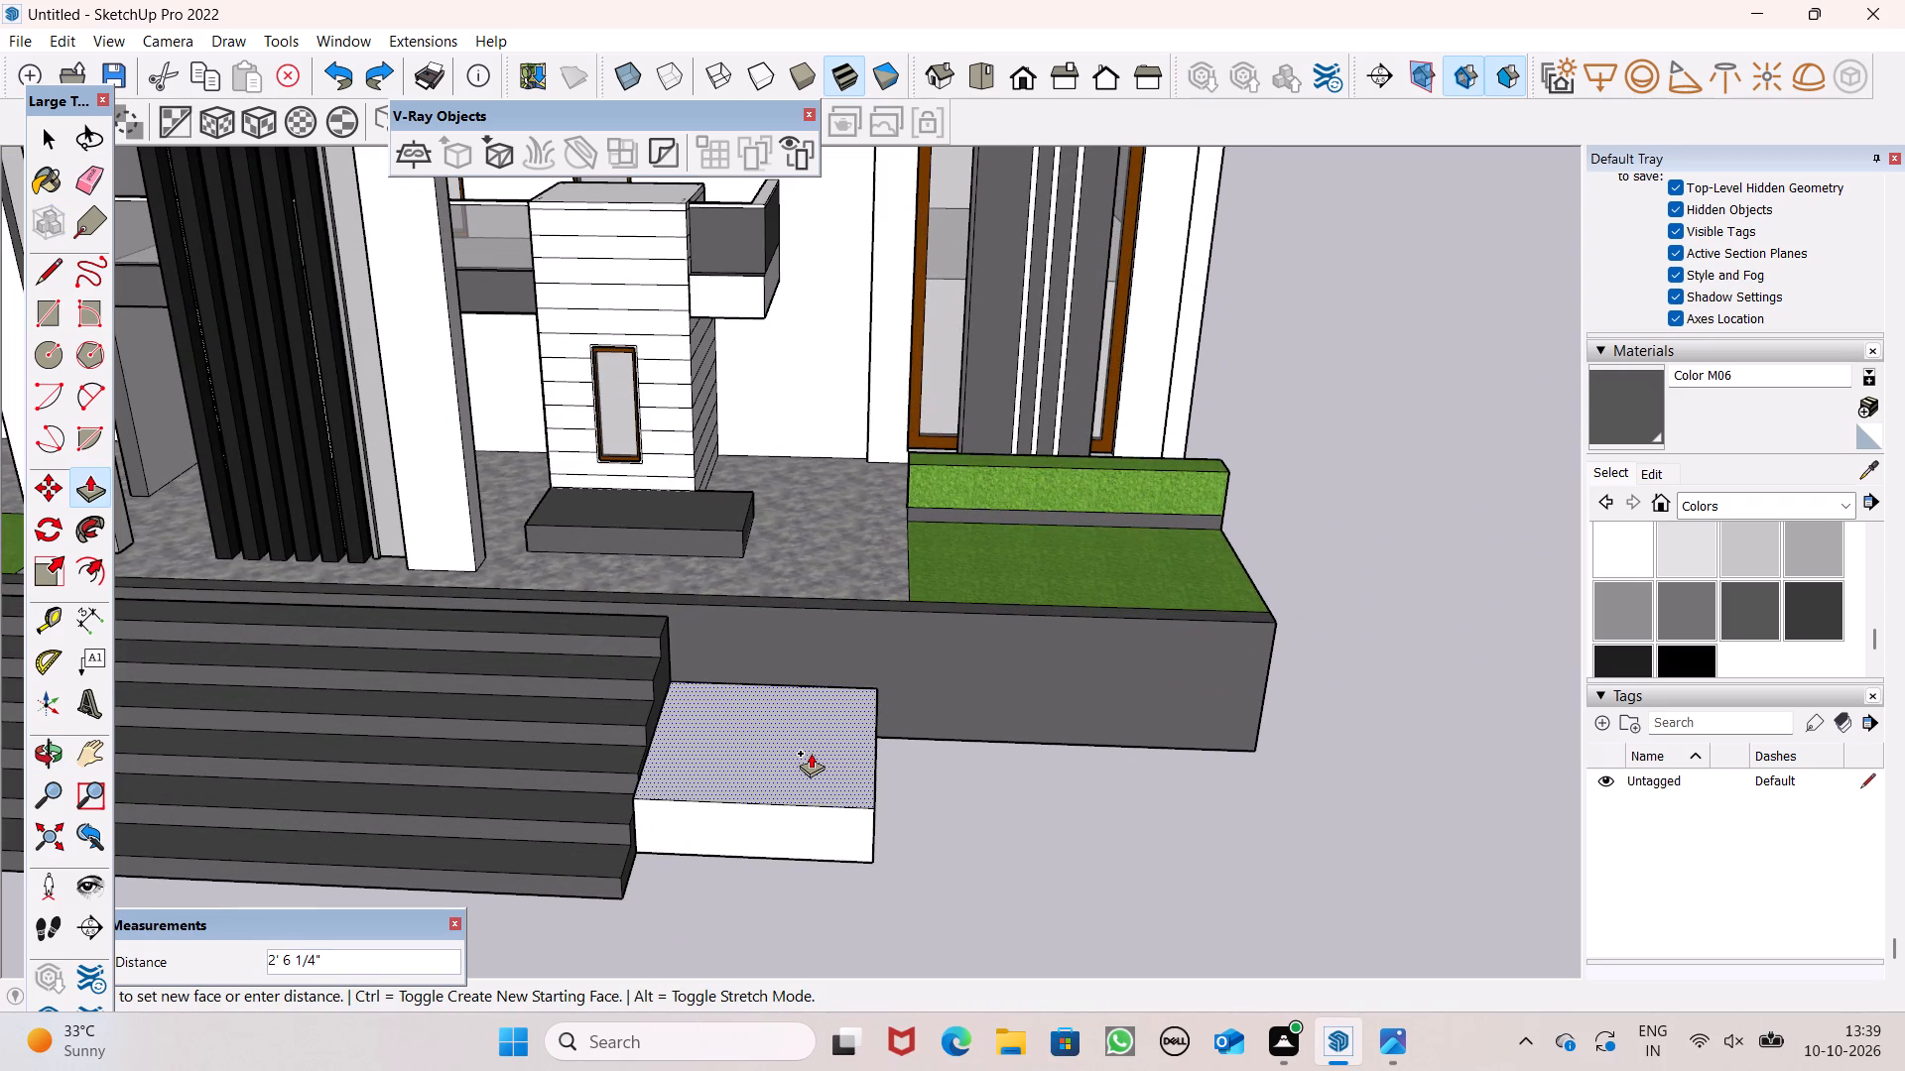
pyautogui.moveTo(811, 753); pyautogui.dragTo(812, 753)
pyautogui.write("3'")
pyautogui.press('Return')
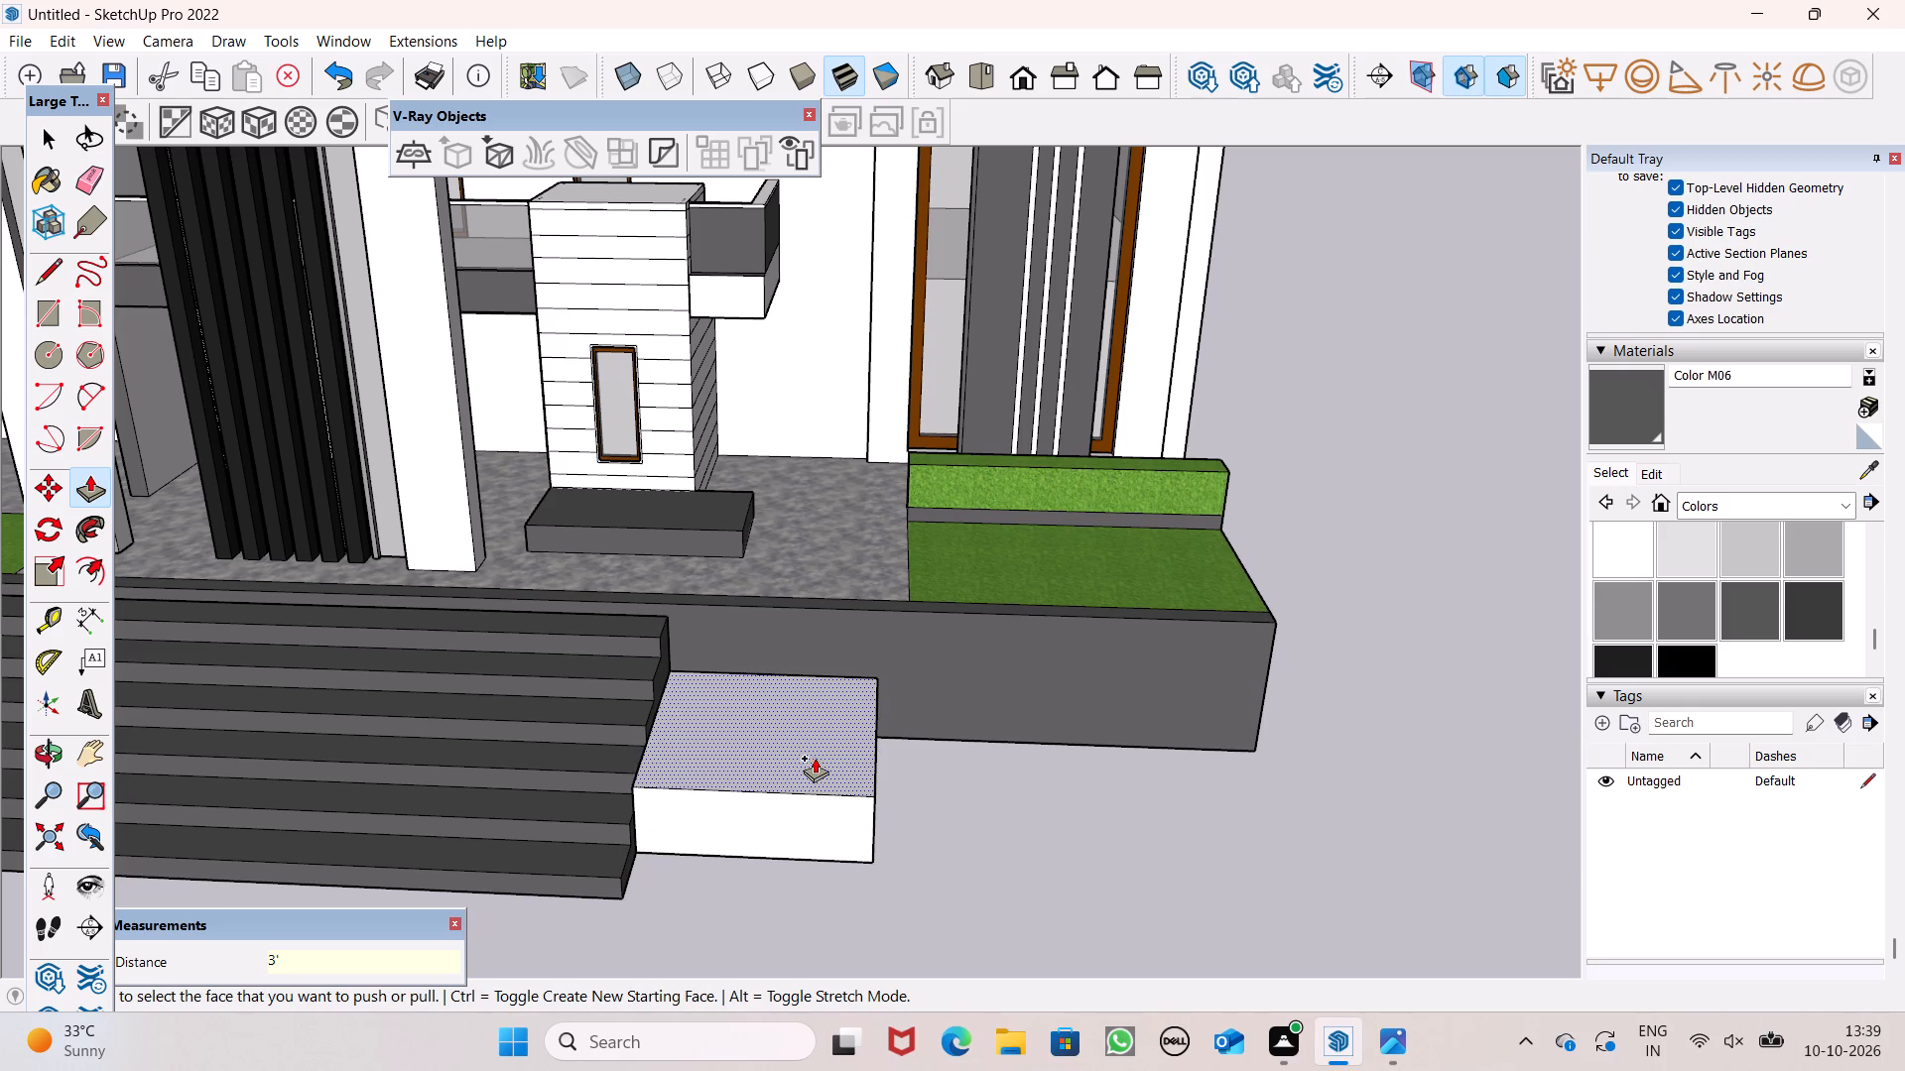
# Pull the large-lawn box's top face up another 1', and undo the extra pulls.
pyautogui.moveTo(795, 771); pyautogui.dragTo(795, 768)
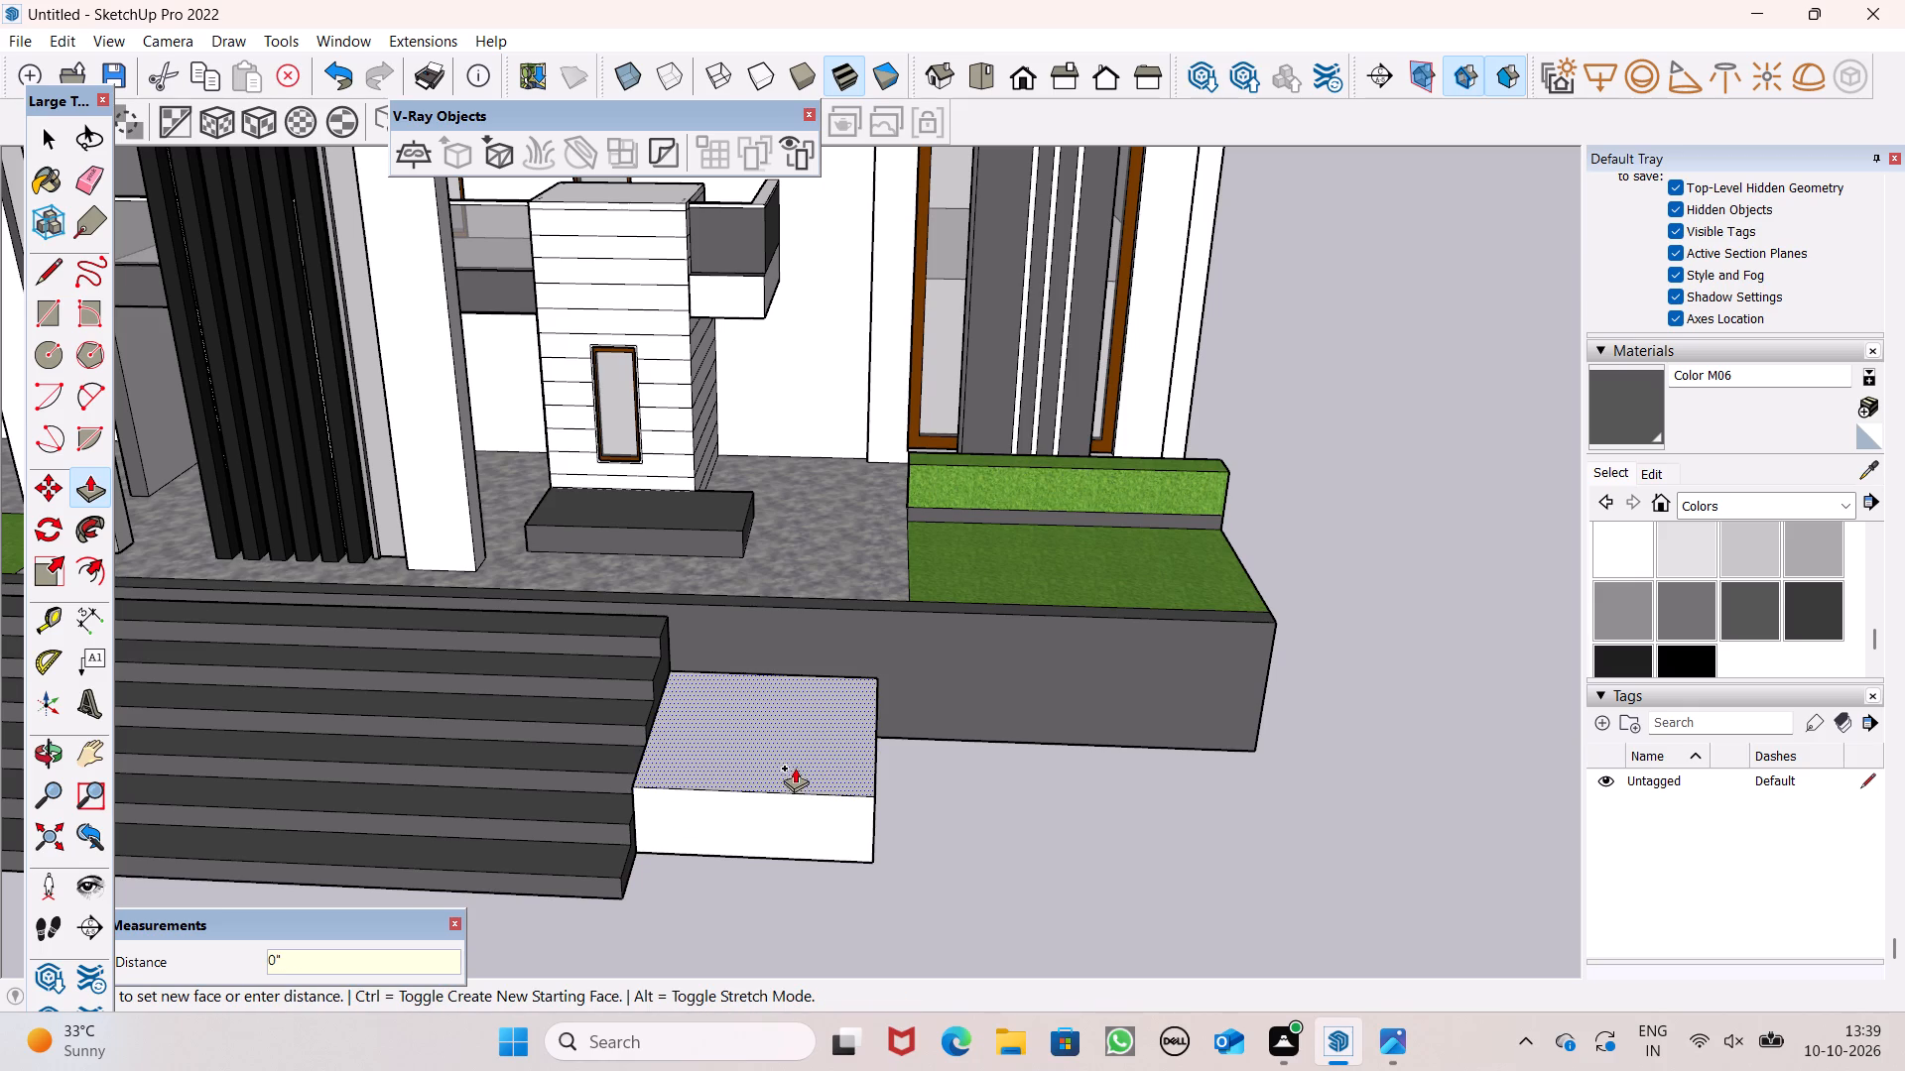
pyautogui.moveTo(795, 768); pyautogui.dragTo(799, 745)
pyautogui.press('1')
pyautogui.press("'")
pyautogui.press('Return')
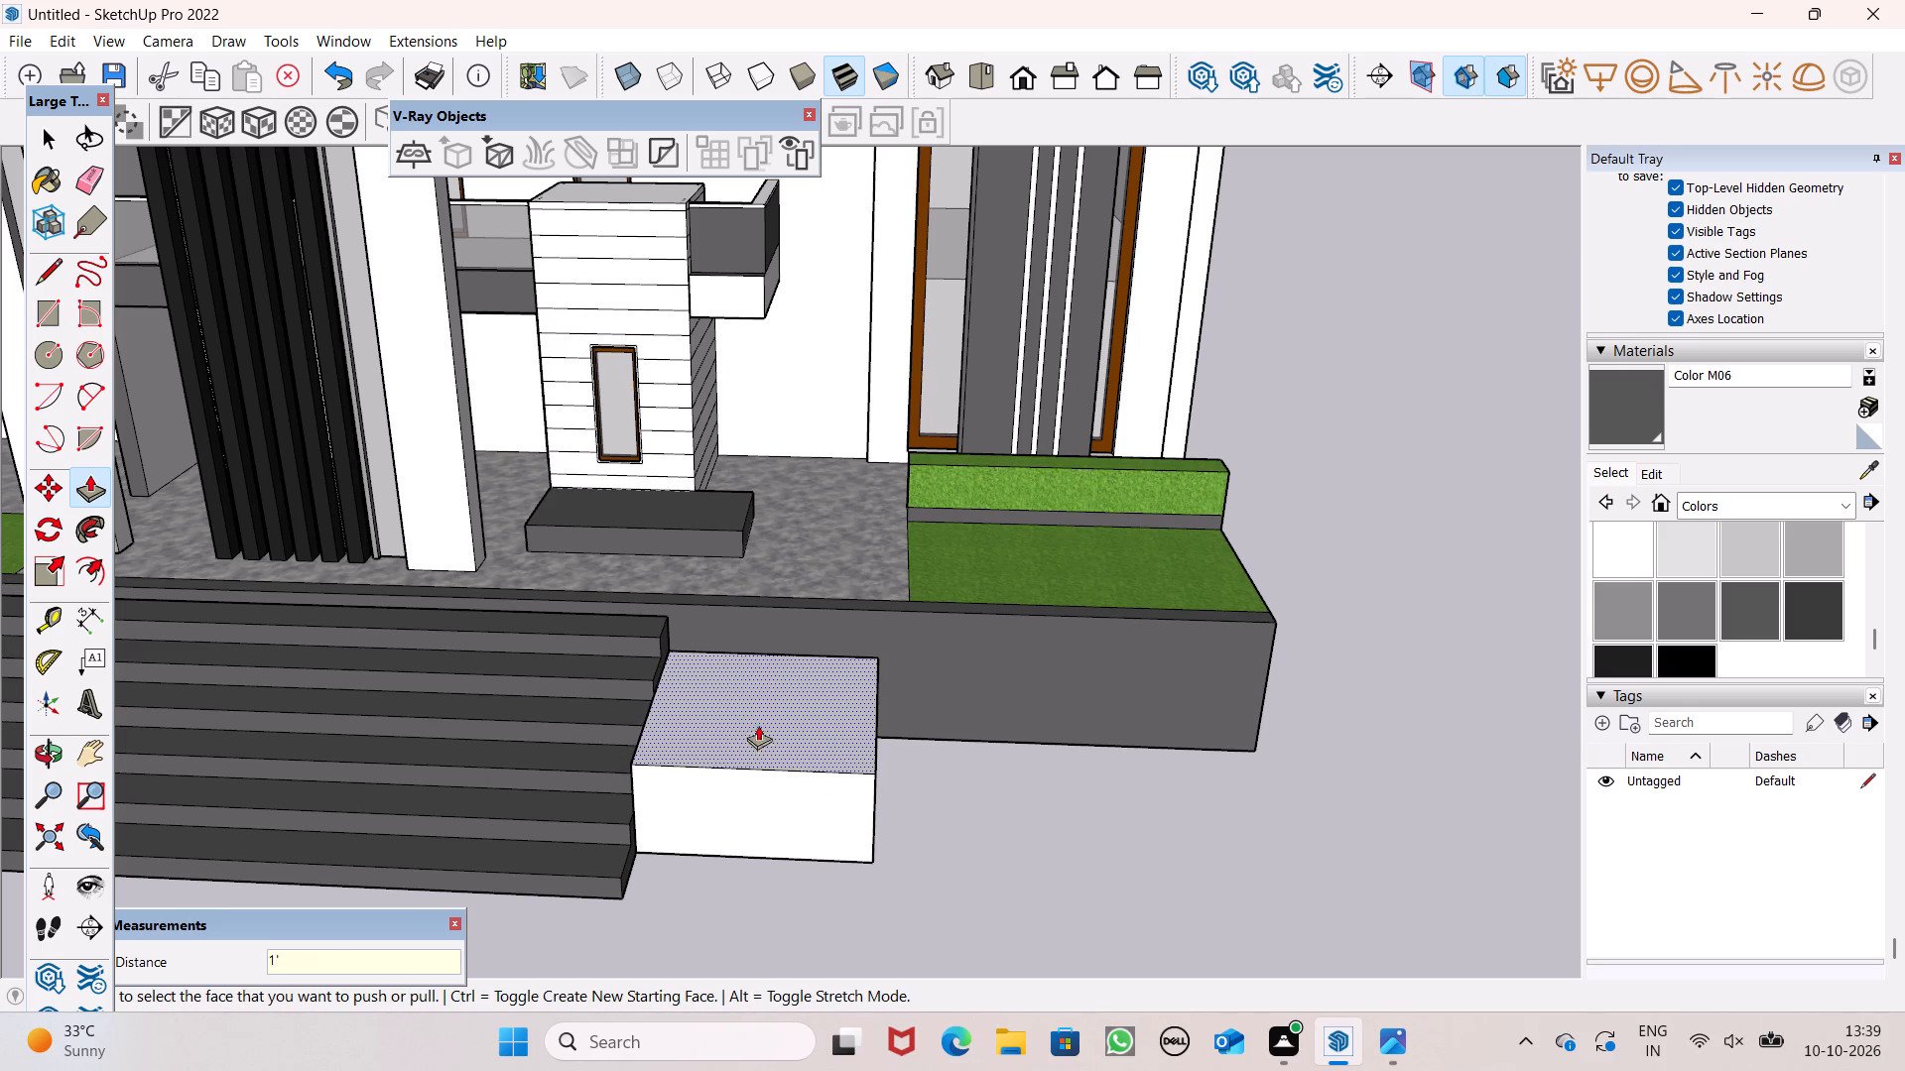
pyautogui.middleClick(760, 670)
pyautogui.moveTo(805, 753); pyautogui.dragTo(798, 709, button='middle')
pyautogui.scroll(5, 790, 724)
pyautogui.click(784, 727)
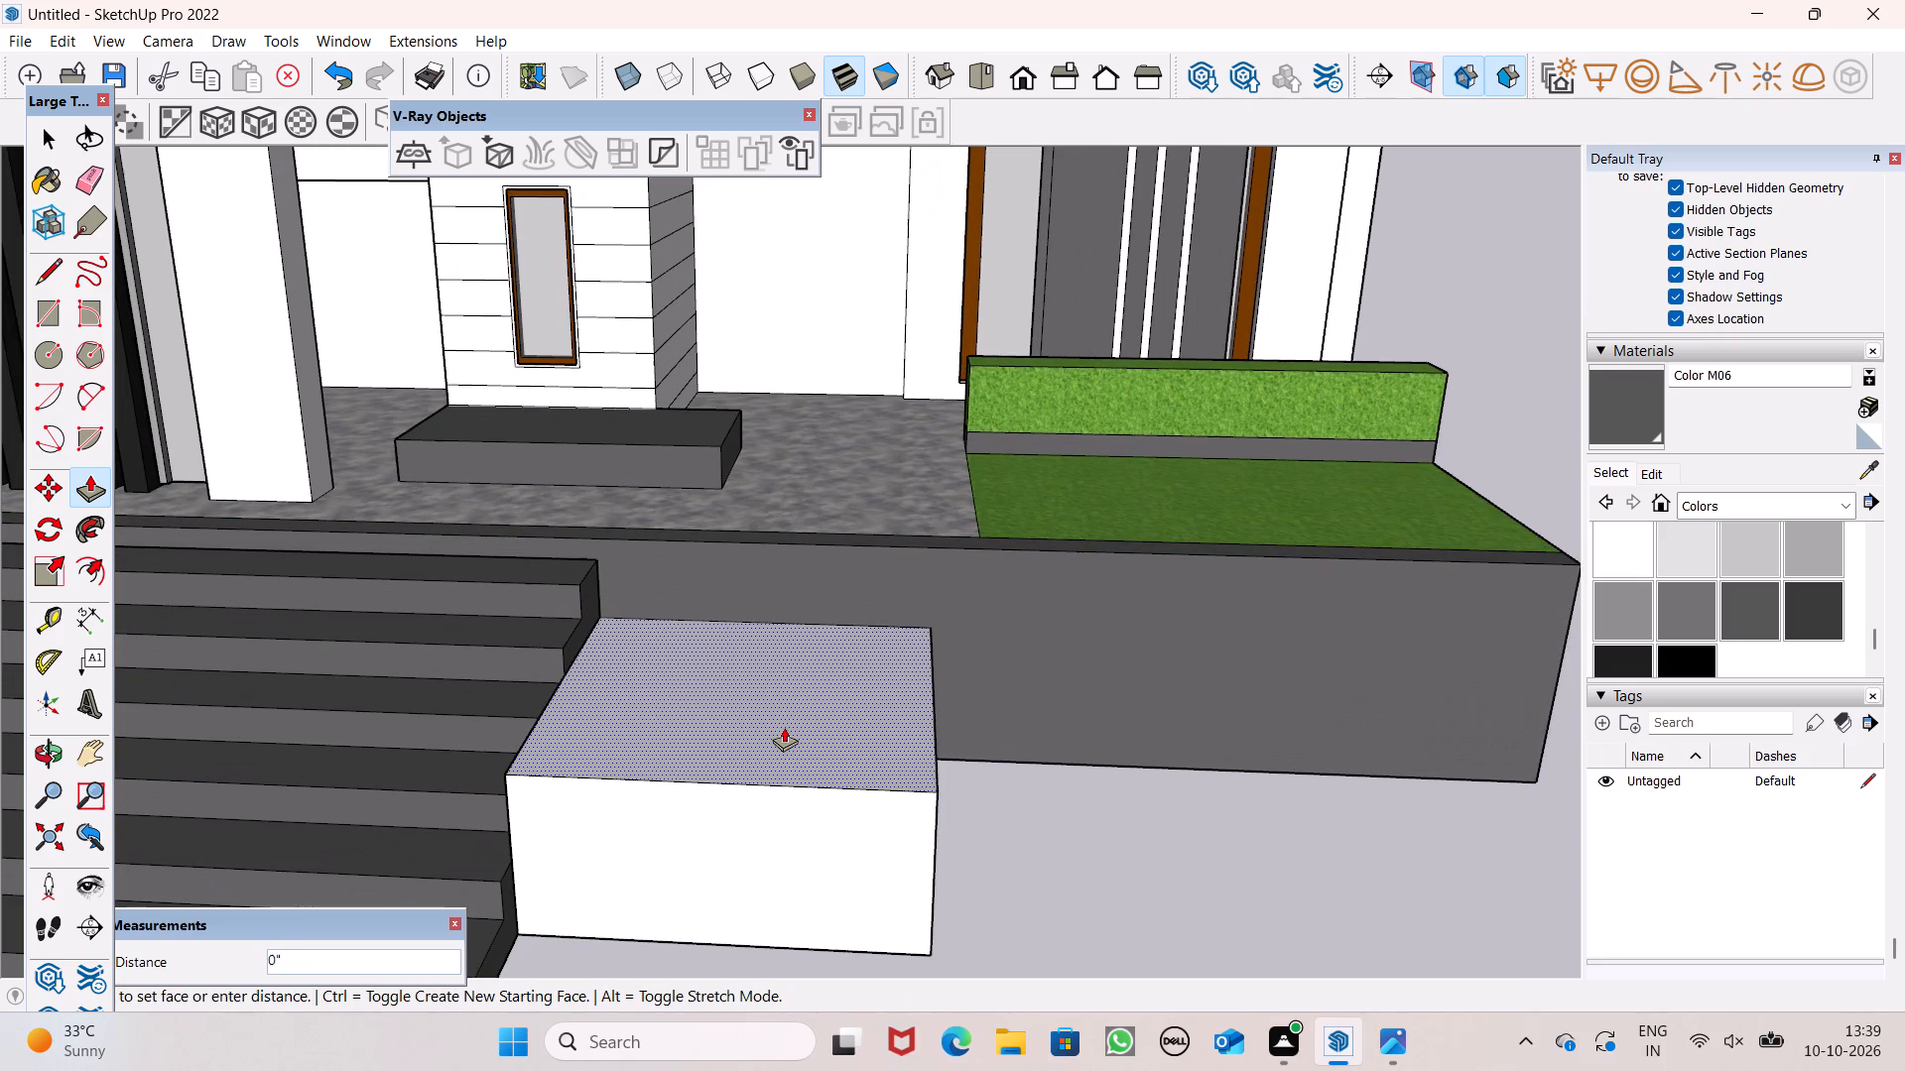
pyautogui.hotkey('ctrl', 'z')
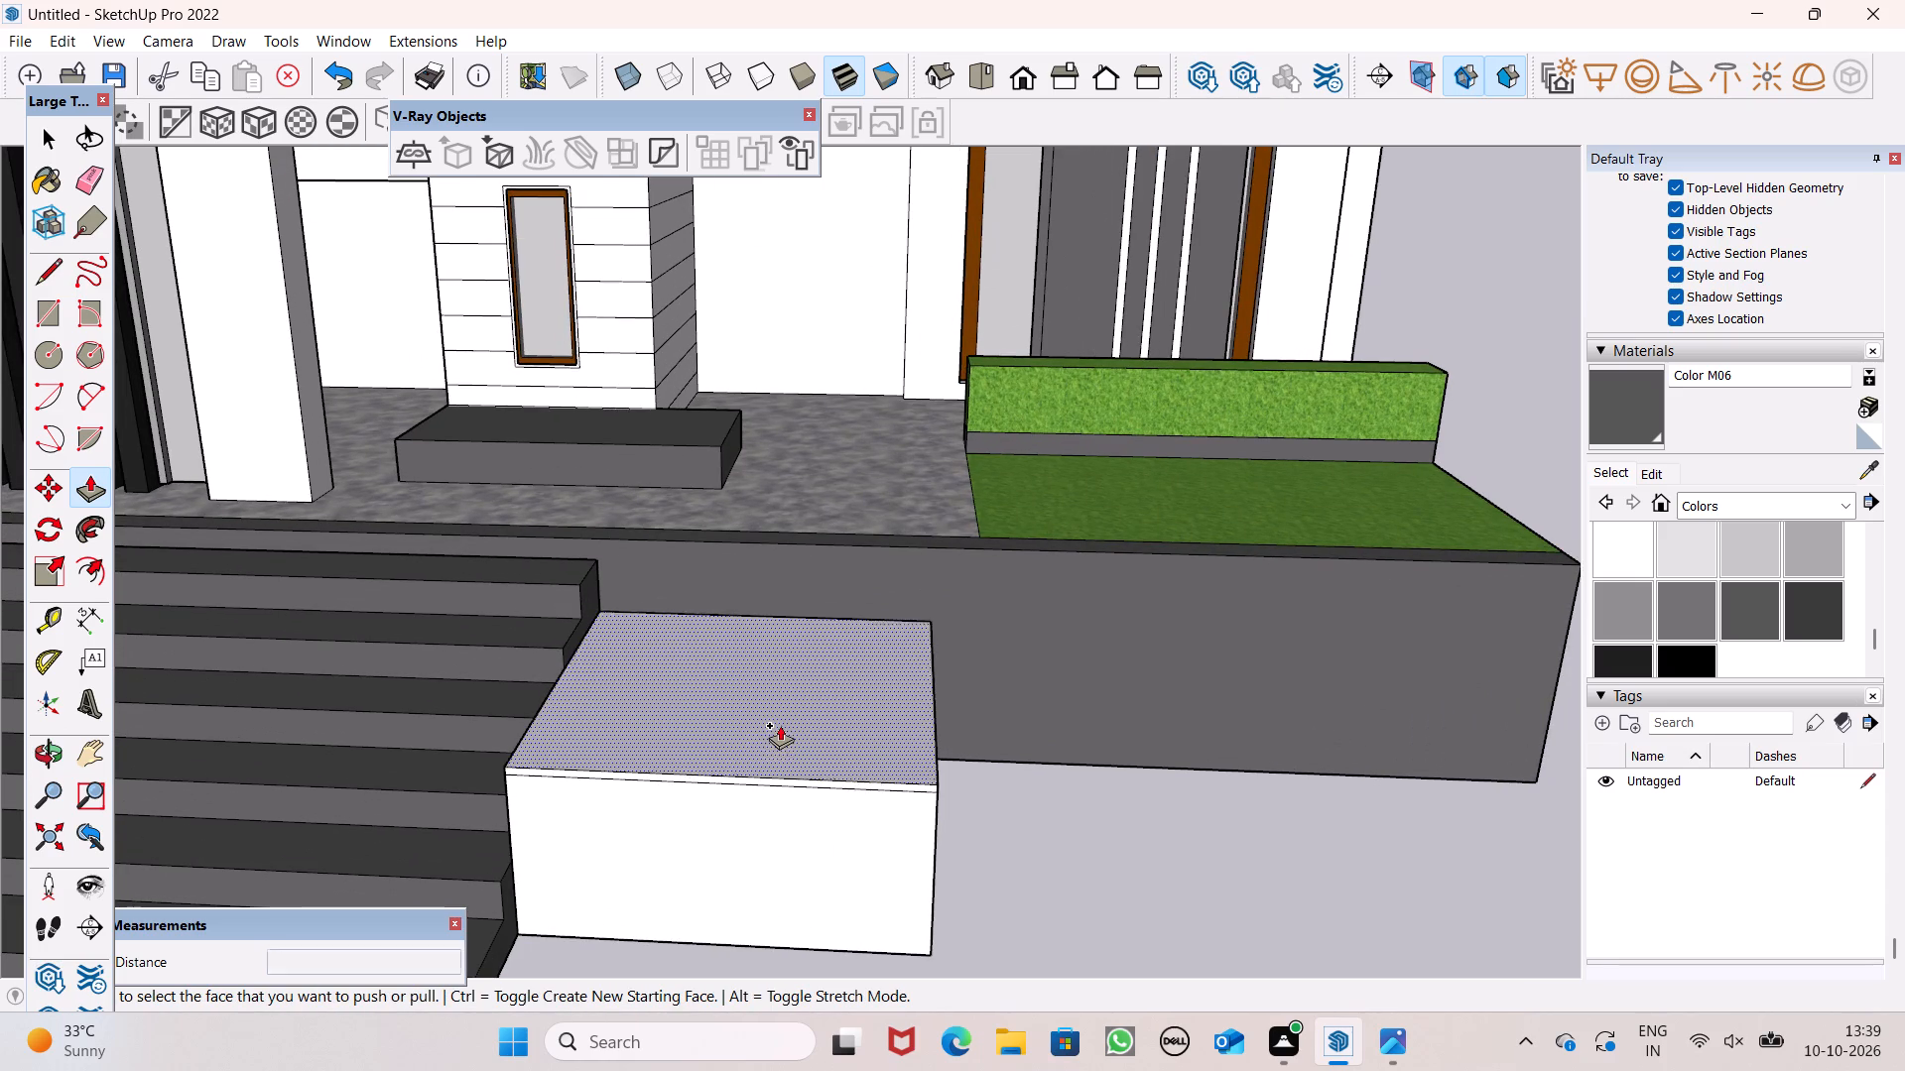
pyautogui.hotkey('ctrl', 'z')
# Pull the large-lawn box's top face up by 1'.
pyautogui.moveTo(729, 776); pyautogui.dragTo(736, 742)
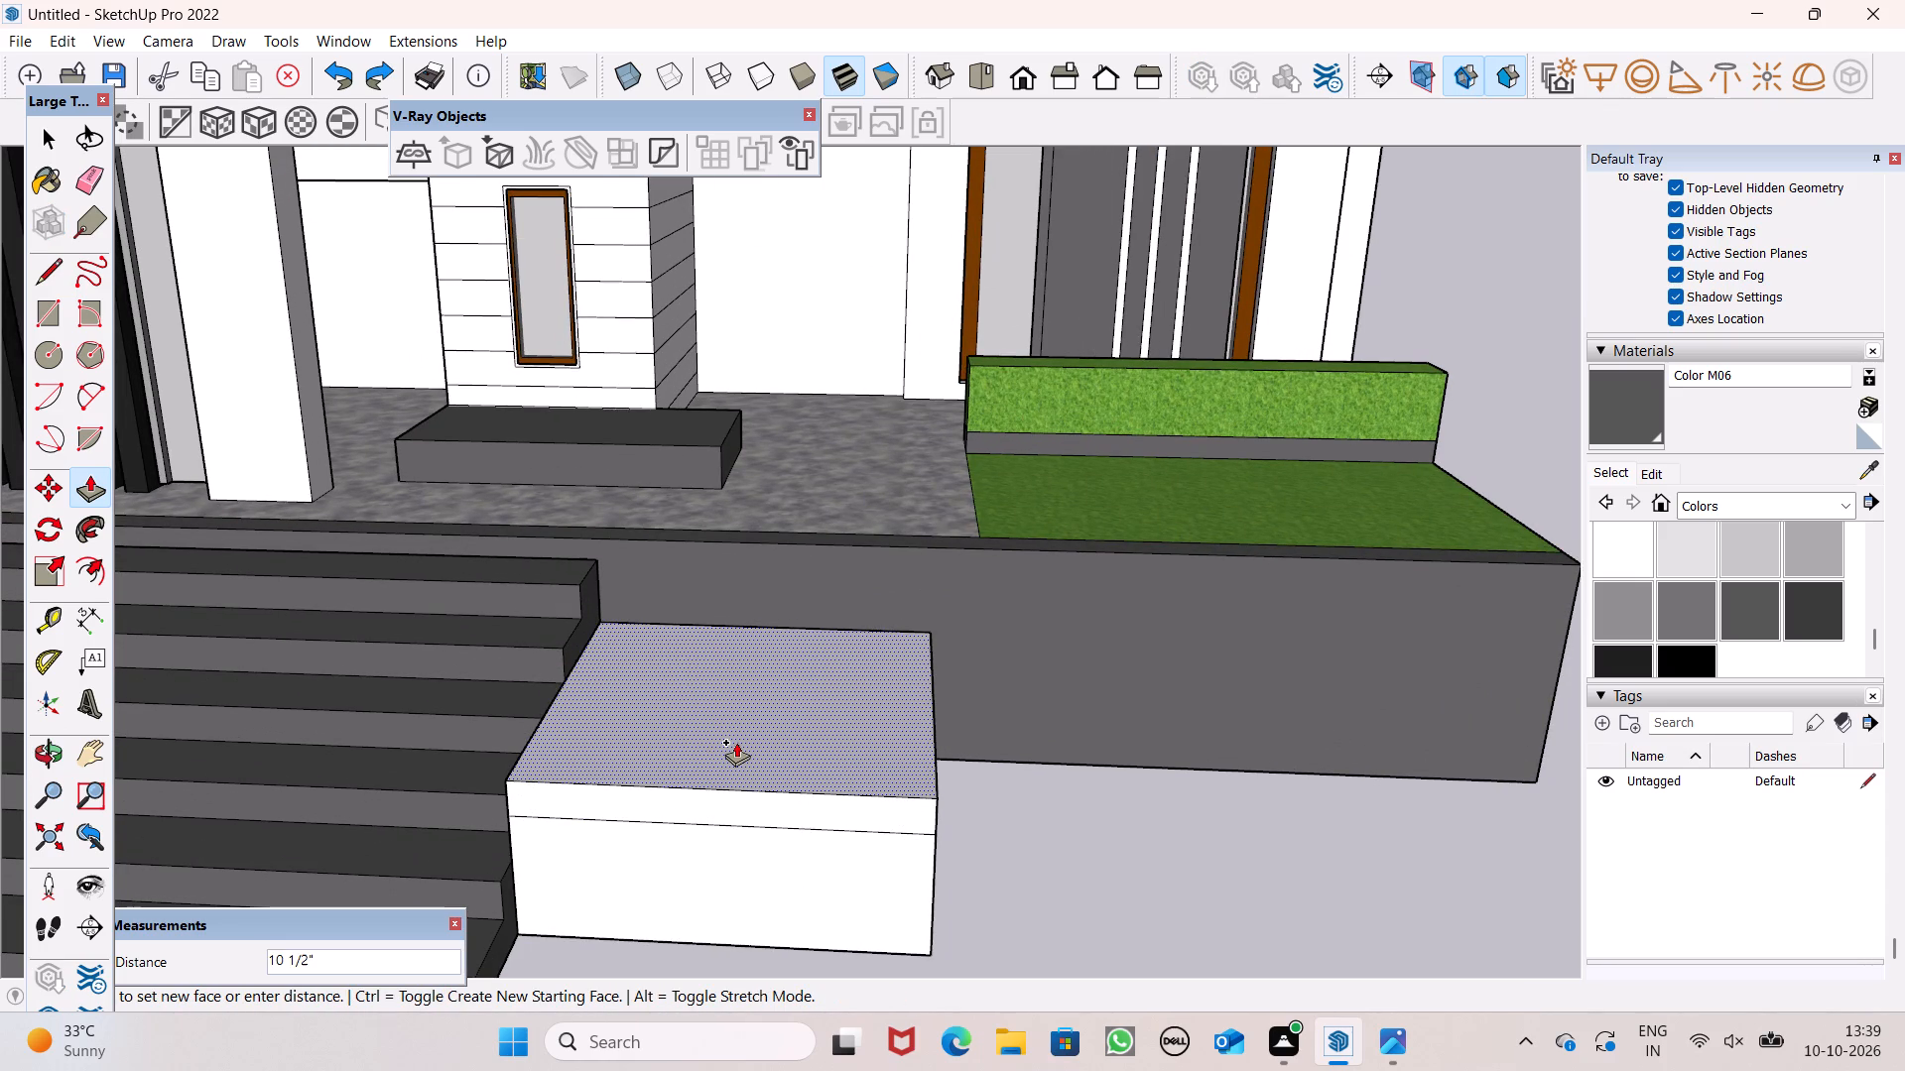
pyautogui.moveTo(736, 742); pyautogui.dragTo(736, 739)
pyautogui.press('1')
pyautogui.press("'")
pyautogui.press('Return')
# Pull the large-lawn box's top up a further 5" as a separate cap layer.
pyautogui.moveTo(738, 753); pyautogui.dragTo(738, 752)
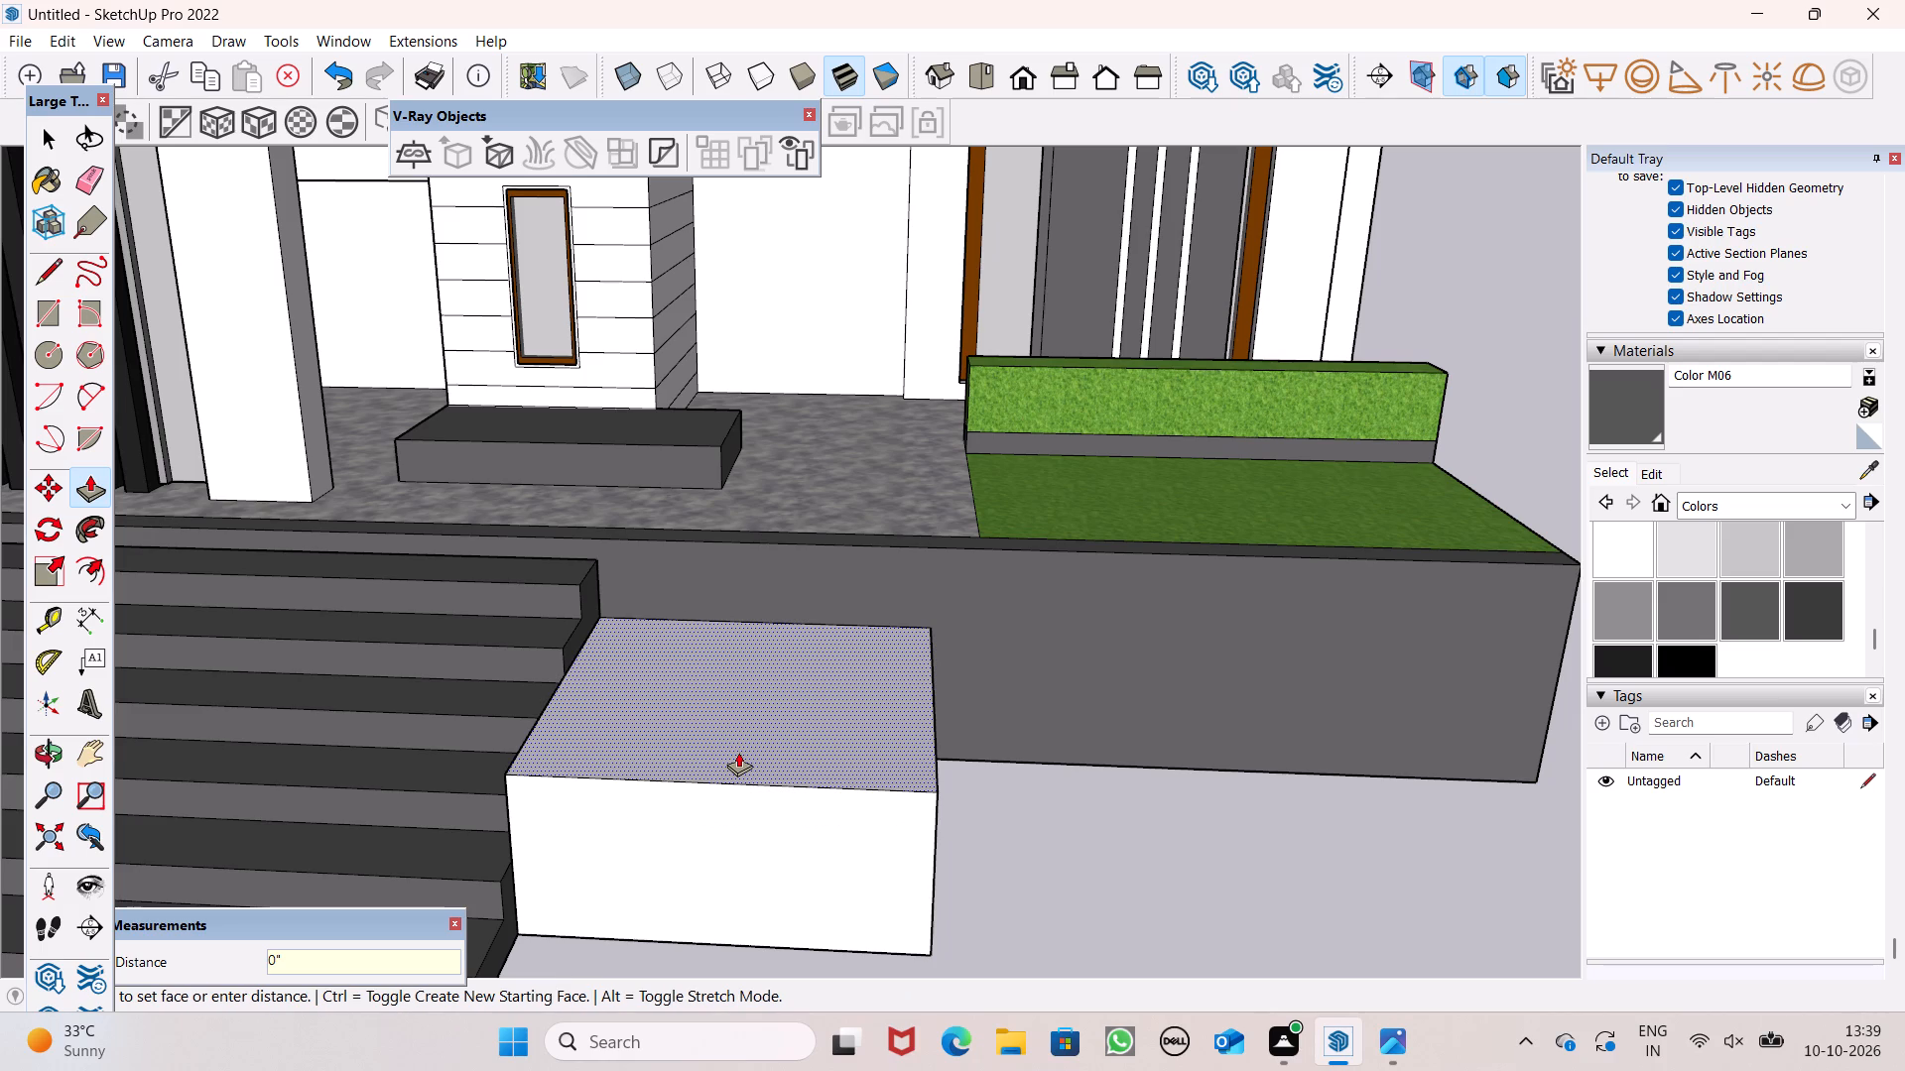
pyautogui.moveTo(738, 752); pyautogui.dragTo(734, 730)
pyautogui.write('5"')
pyautogui.press('Return')
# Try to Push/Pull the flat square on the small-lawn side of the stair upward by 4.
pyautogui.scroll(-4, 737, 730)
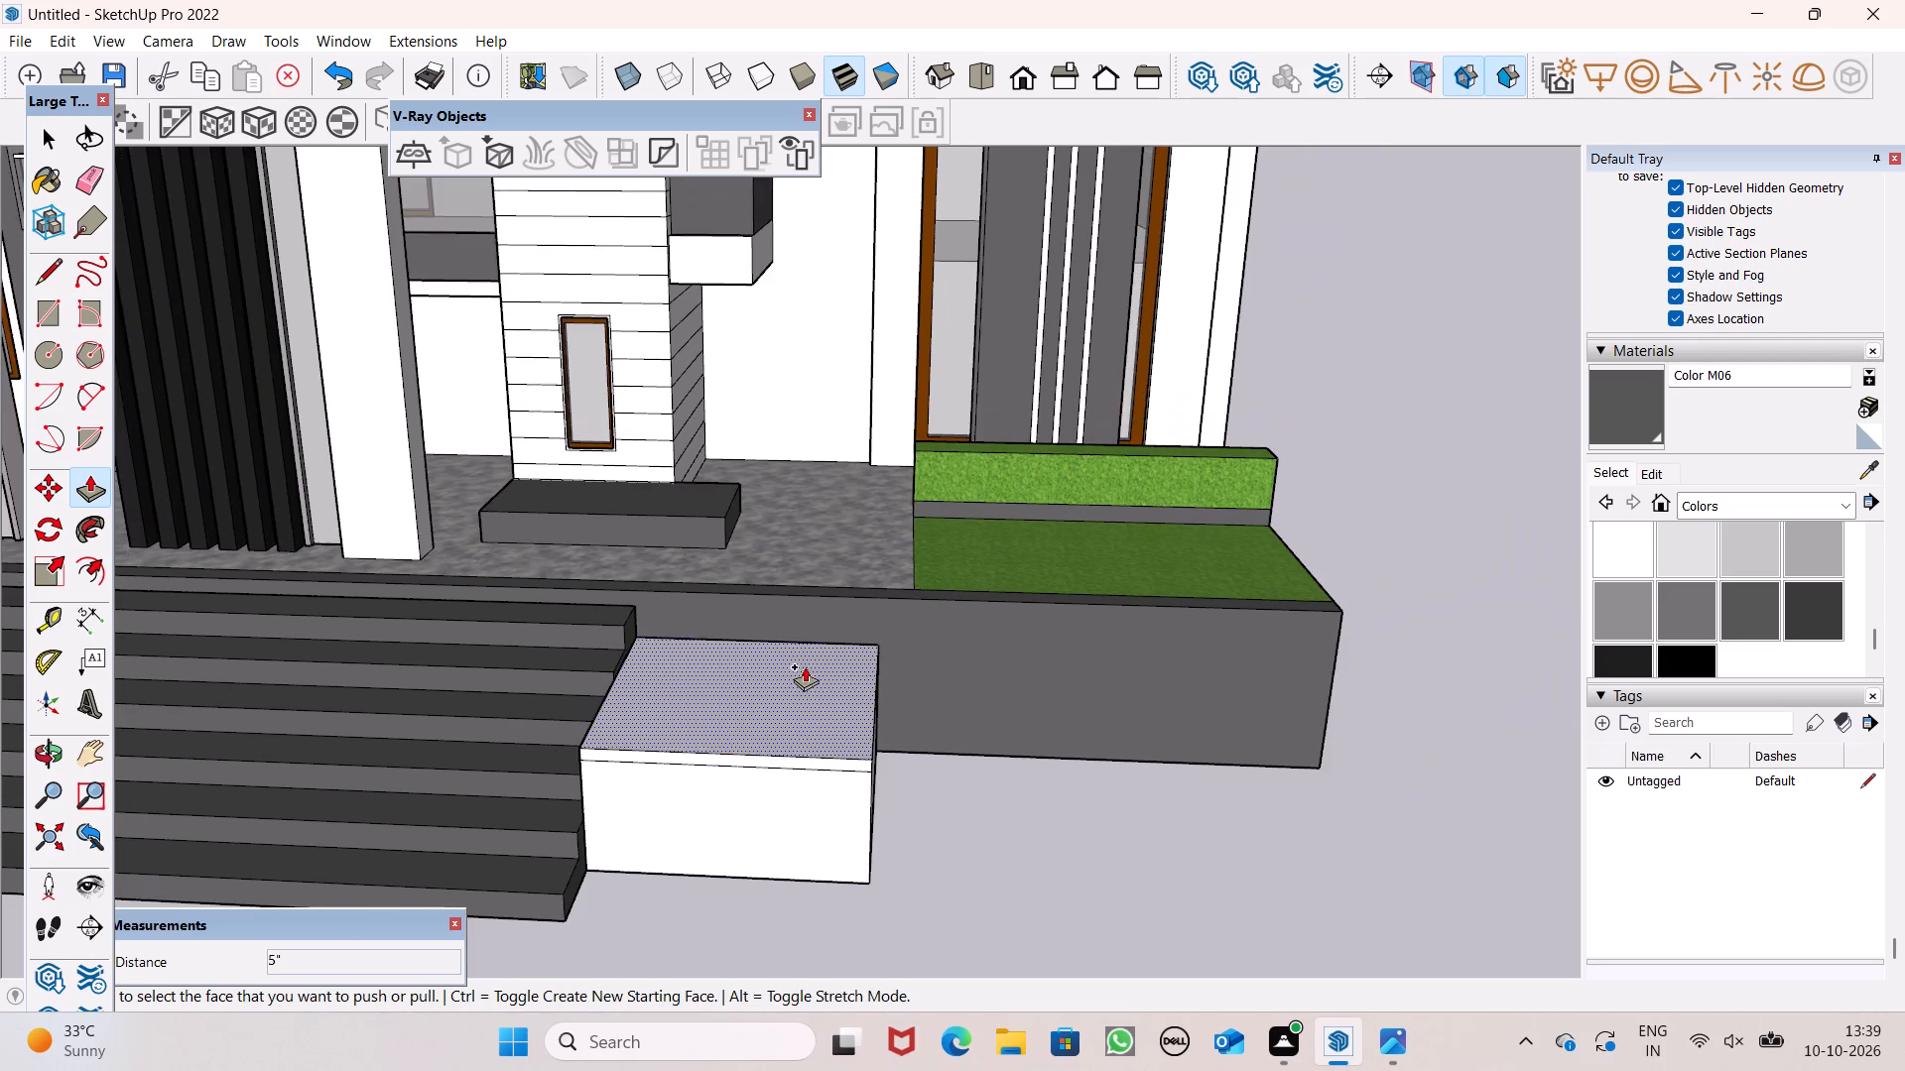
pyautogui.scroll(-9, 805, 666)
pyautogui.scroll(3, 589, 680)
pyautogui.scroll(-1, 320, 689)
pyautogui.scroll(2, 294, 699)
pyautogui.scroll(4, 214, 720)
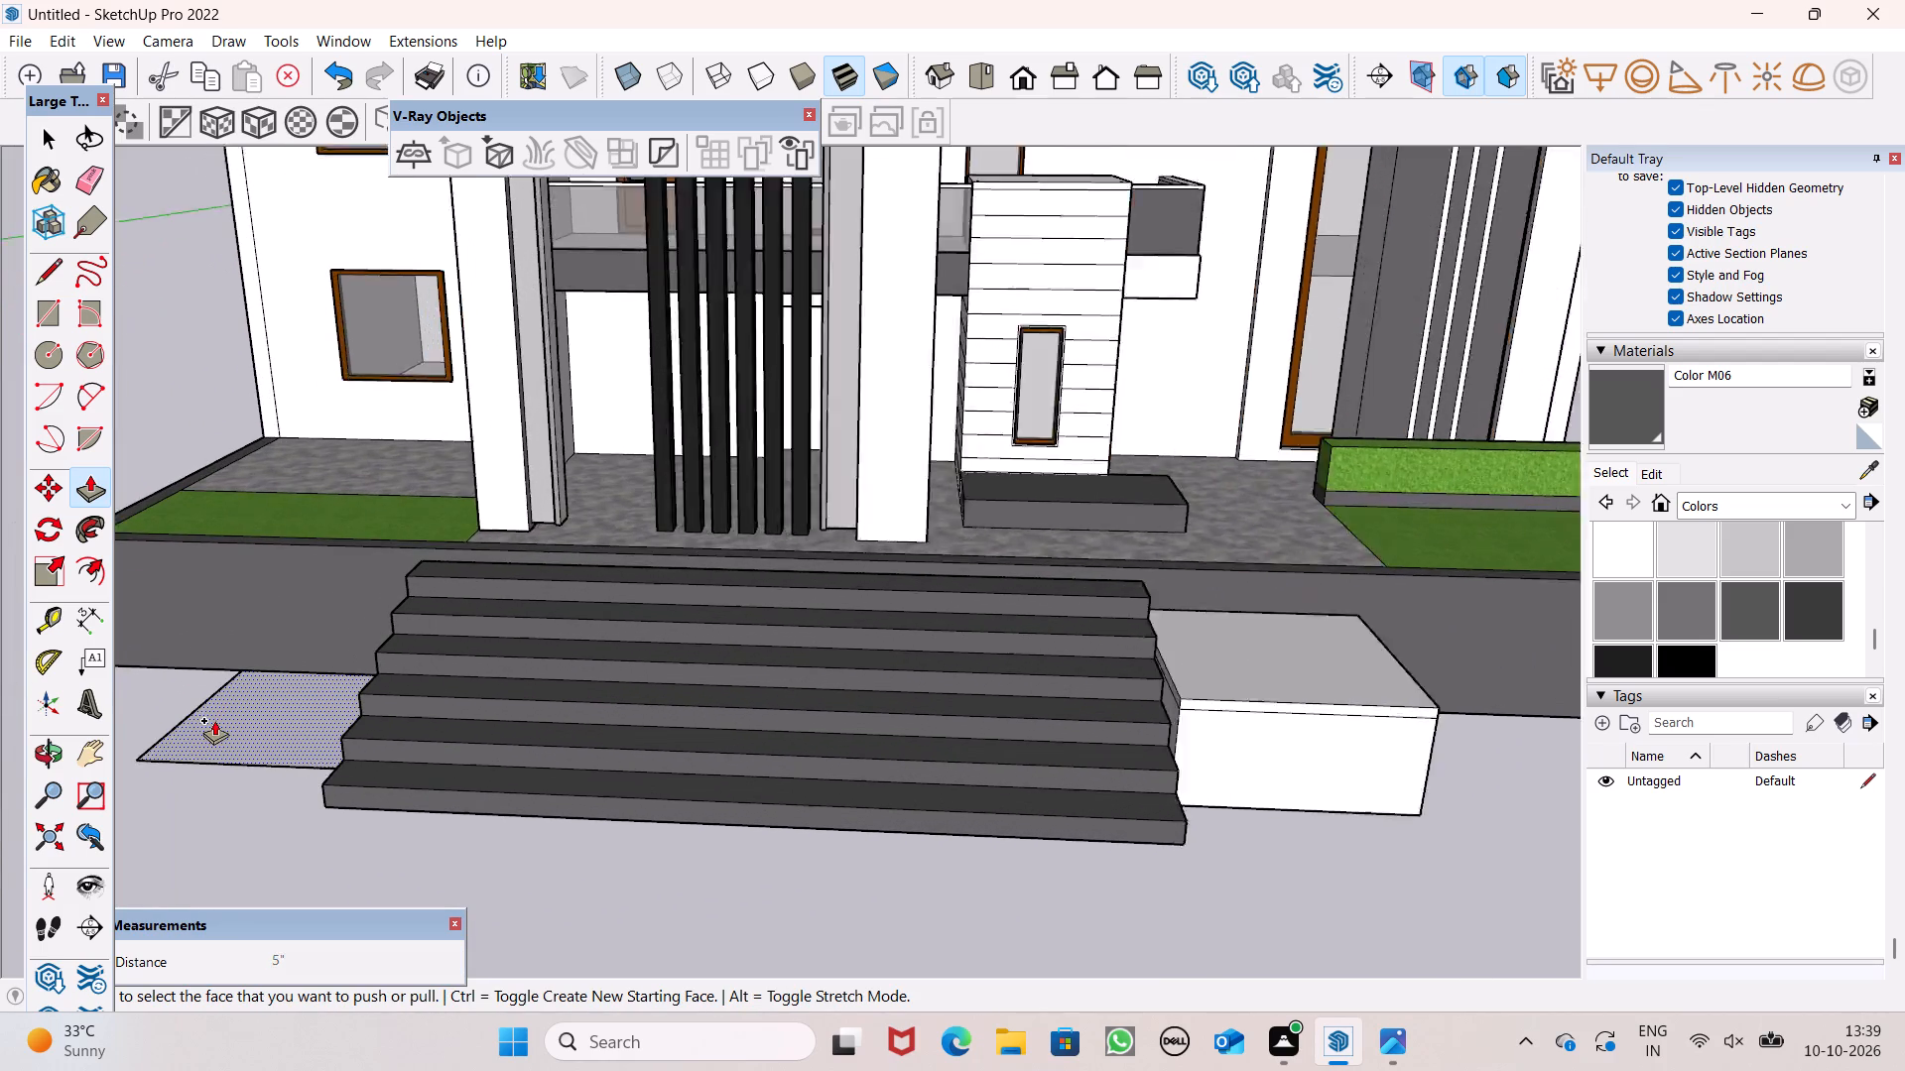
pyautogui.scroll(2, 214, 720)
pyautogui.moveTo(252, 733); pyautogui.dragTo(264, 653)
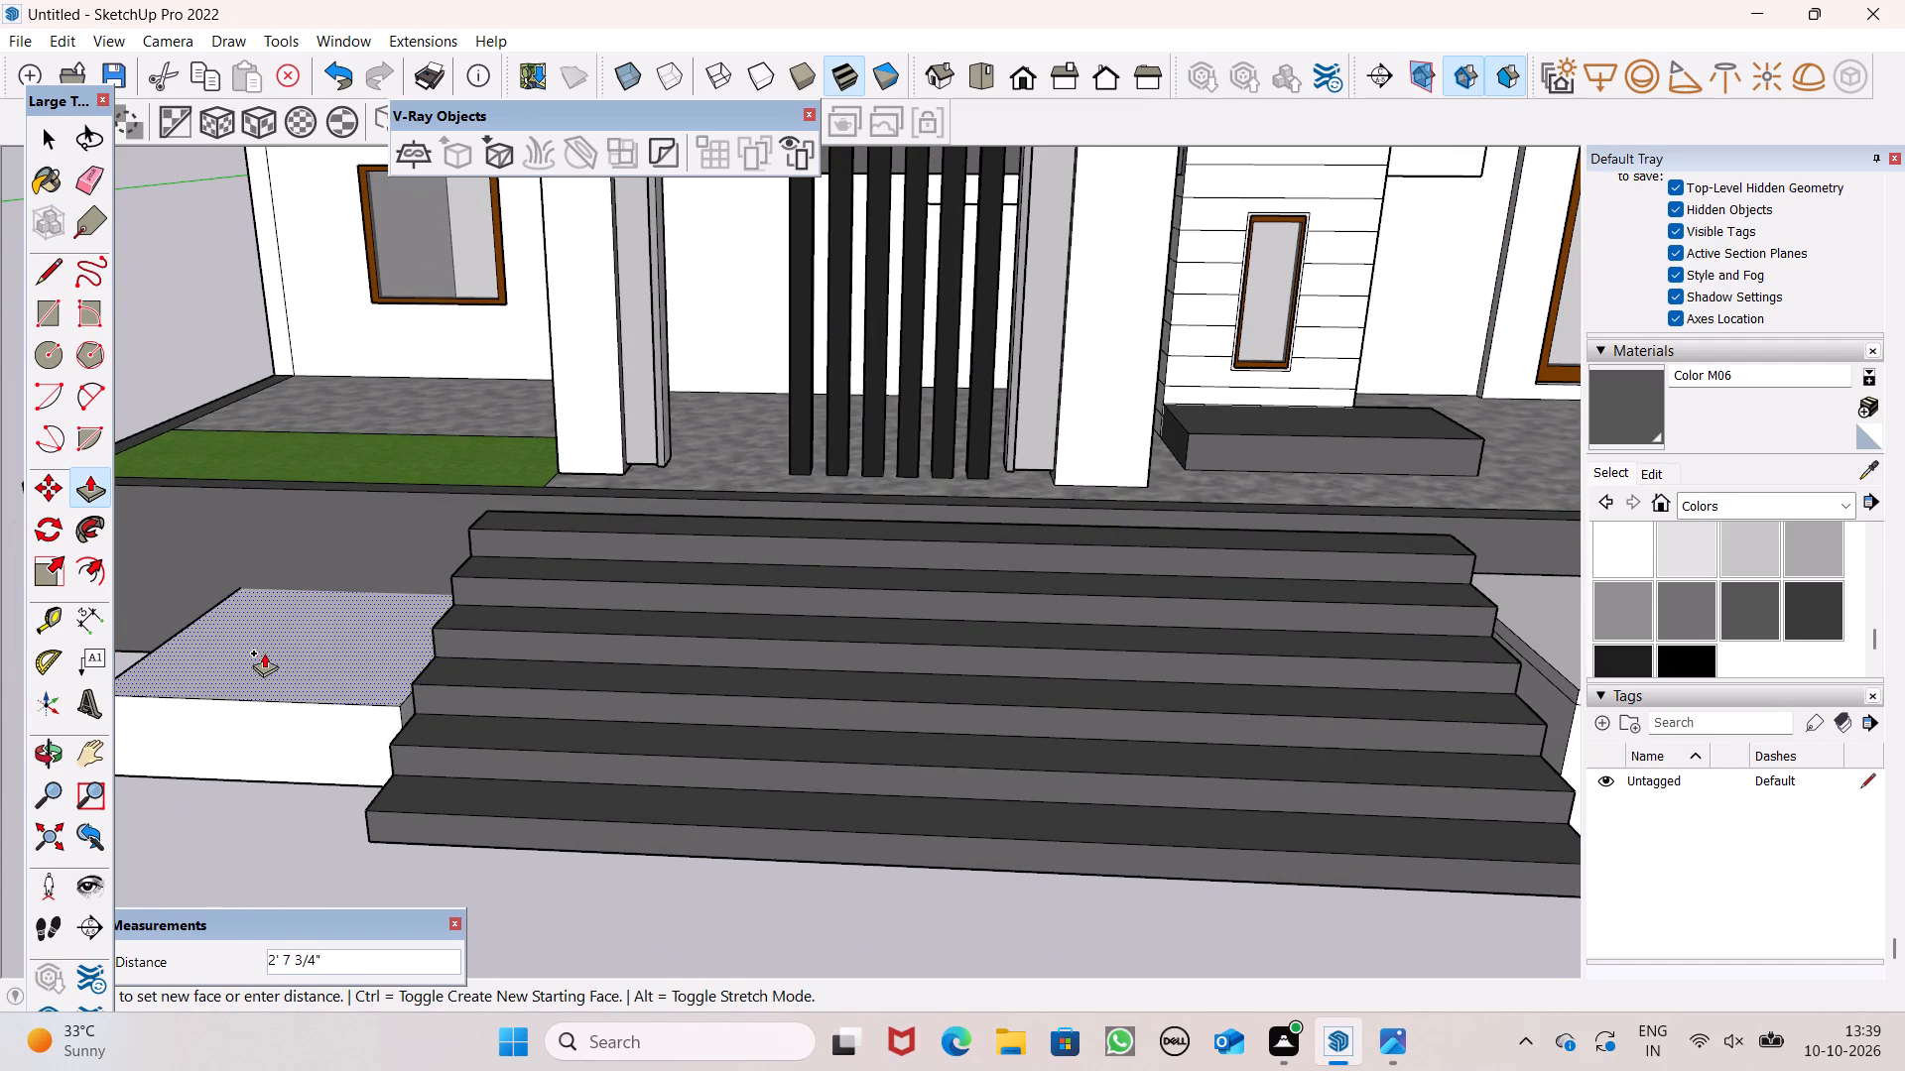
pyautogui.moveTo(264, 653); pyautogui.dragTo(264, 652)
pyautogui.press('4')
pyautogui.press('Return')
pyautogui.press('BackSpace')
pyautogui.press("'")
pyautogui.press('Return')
# Push/Pull the square on the small-lawn side of the stair up 4' into a box.
pyautogui.scroll(-4, 289, 740)
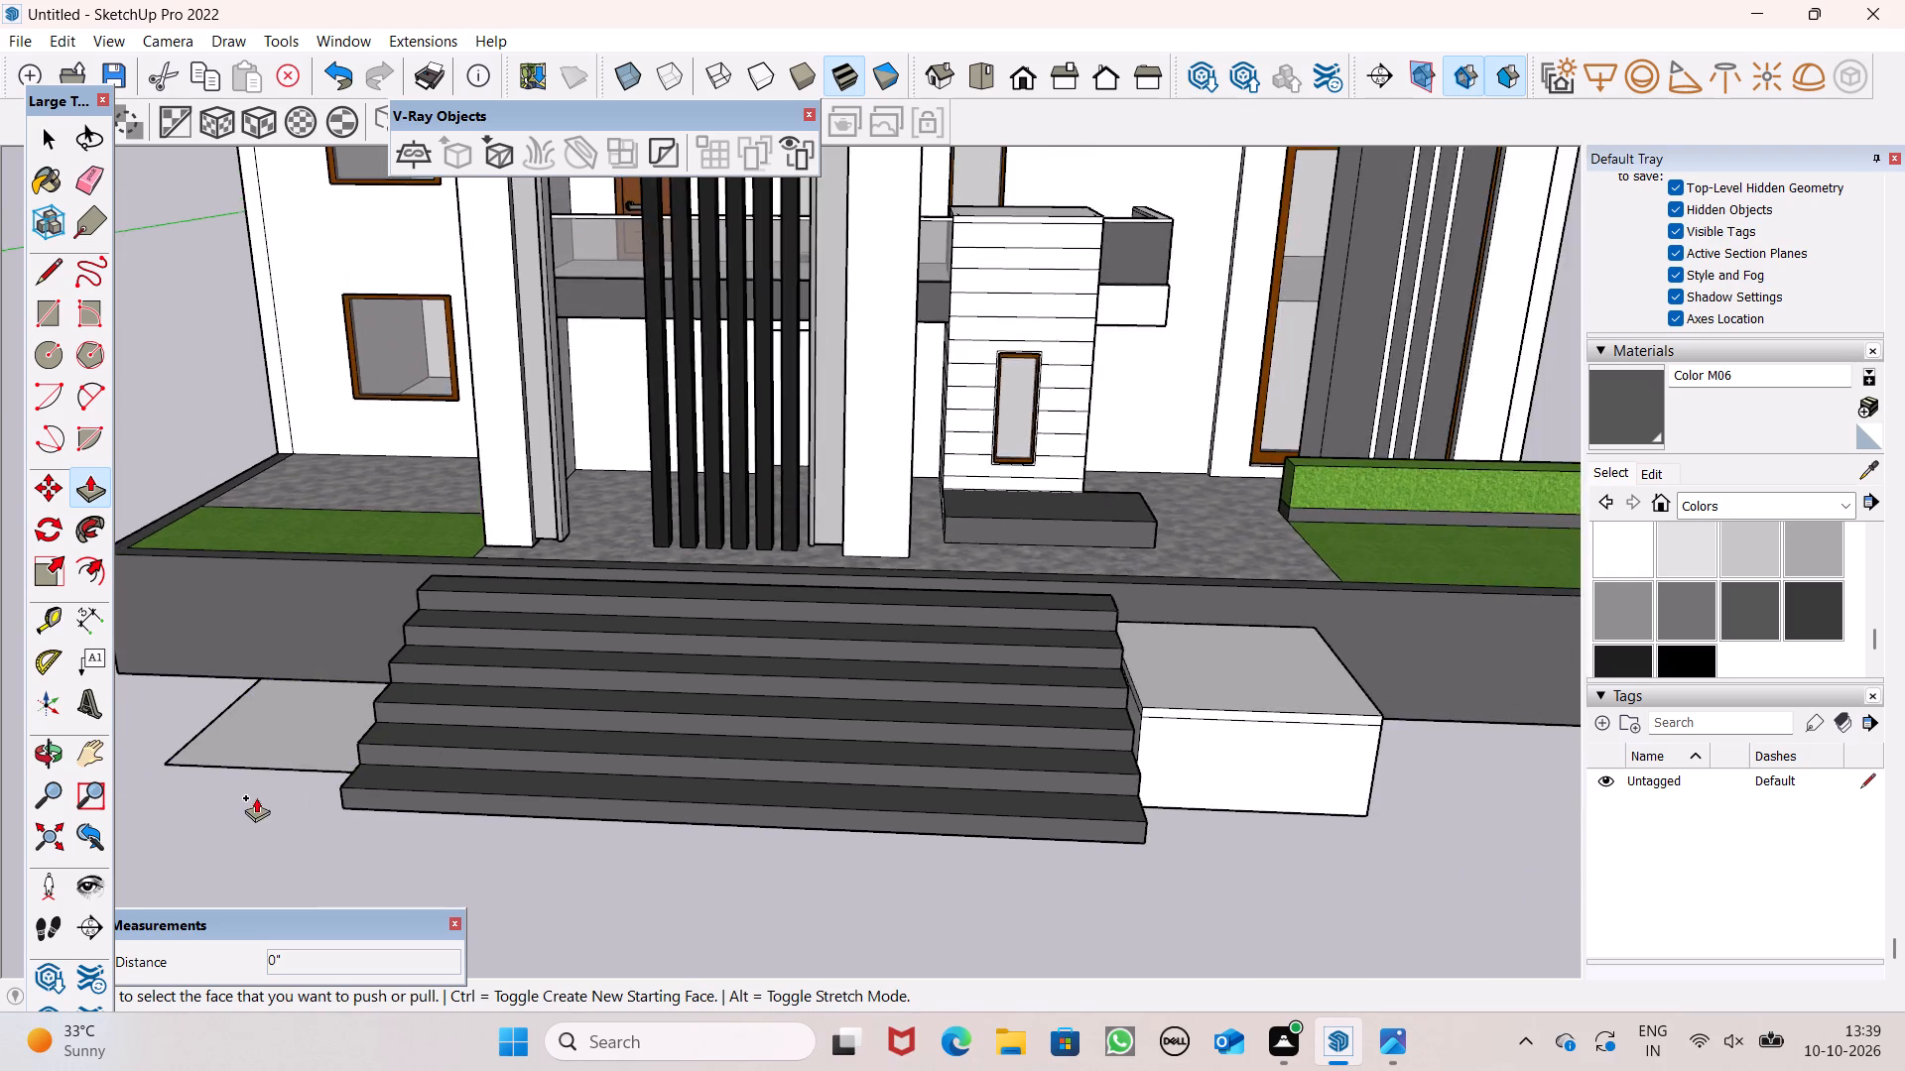
pyautogui.scroll(6, 250, 792)
pyautogui.moveTo(289, 709); pyautogui.dragTo(316, 629)
pyautogui.write("4'")
pyautogui.press('Return')
# Pull the small-lawn box's top face up a further 5" as a separate cap layer, and leave Push/Pull.
pyautogui.moveTo(318, 599); pyautogui.dragTo(321, 583)
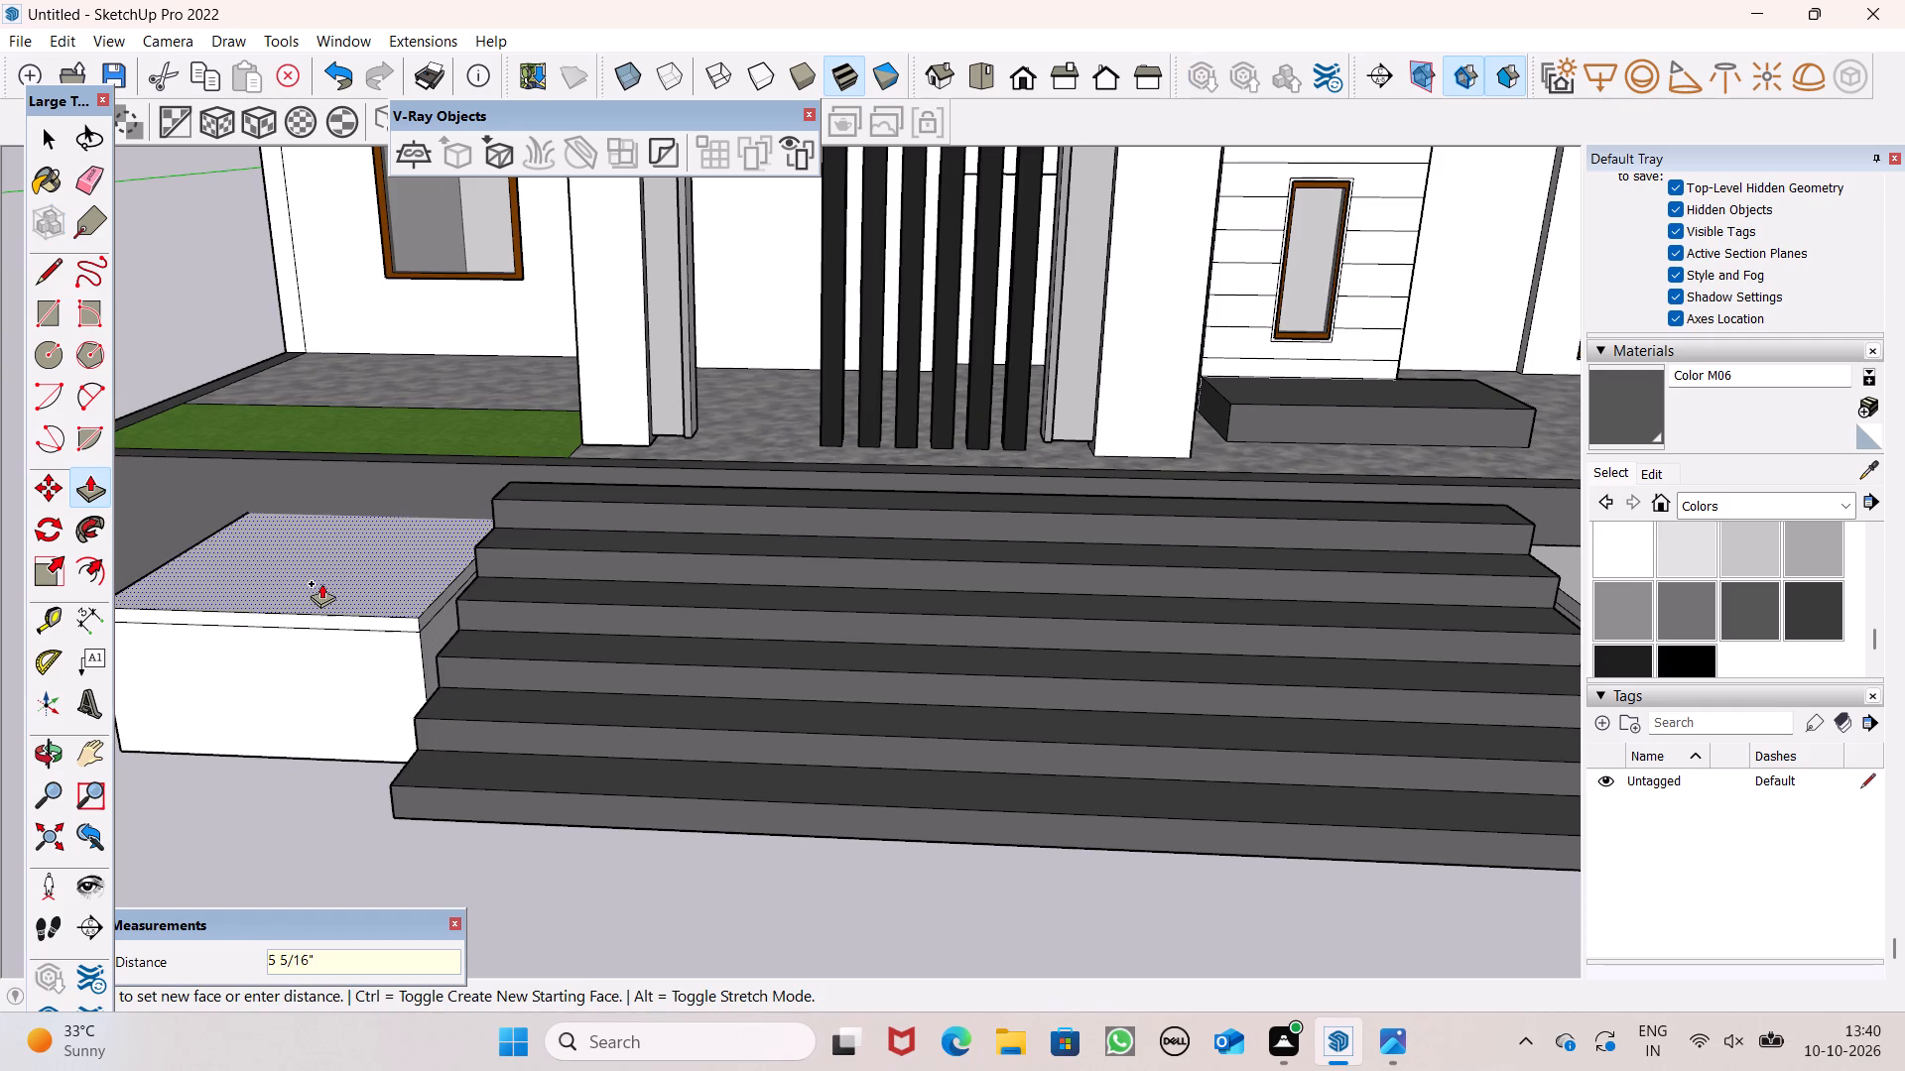
pyautogui.moveTo(321, 583); pyautogui.dragTo(322, 582)
pyautogui.press('5')
pyautogui.hotkey('shift', '"')
pyautogui.press('Return')
pyautogui.scroll(-11, 289, 542)
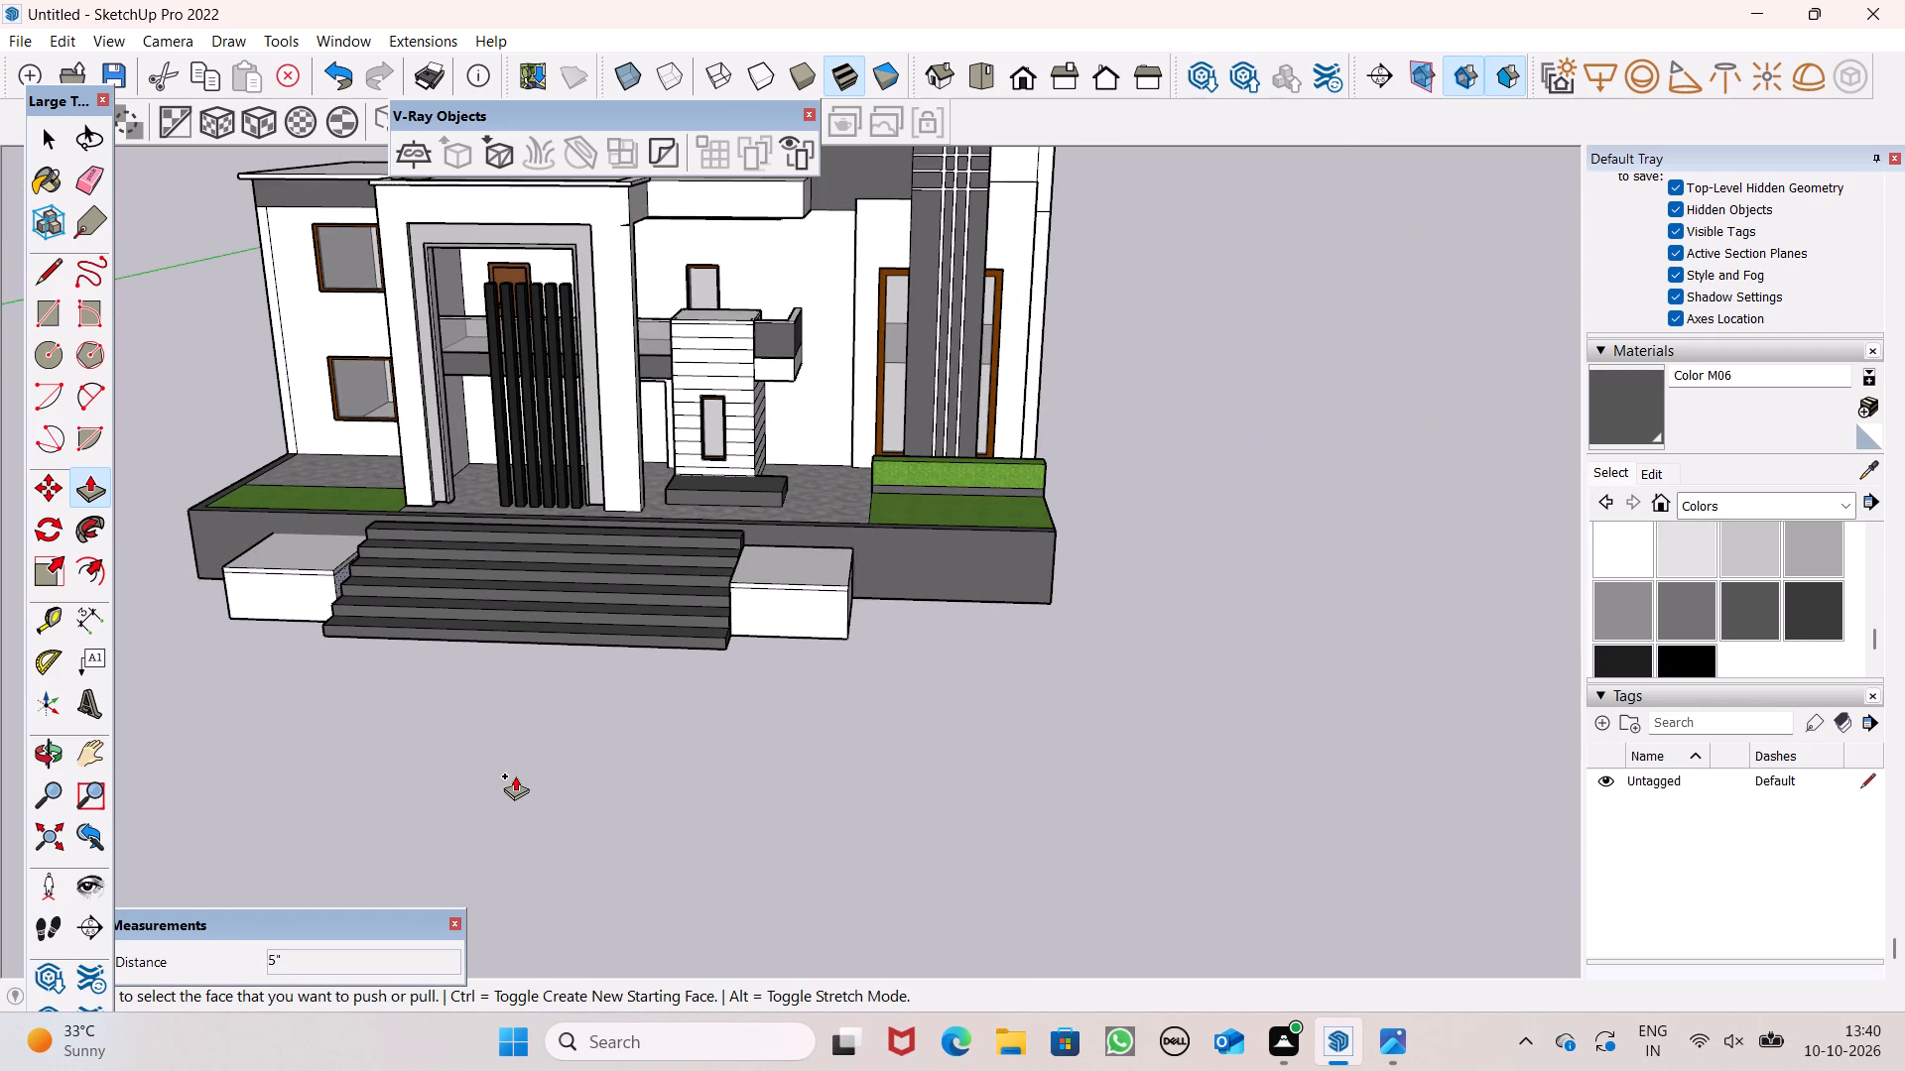
pyautogui.press('space')
# Paint the front, outer side and underside of the large-lawn box with Color M06, leaving the cap layer white.
pyautogui.moveTo(889, 765); pyautogui.dragTo(930, 640, button='middle')
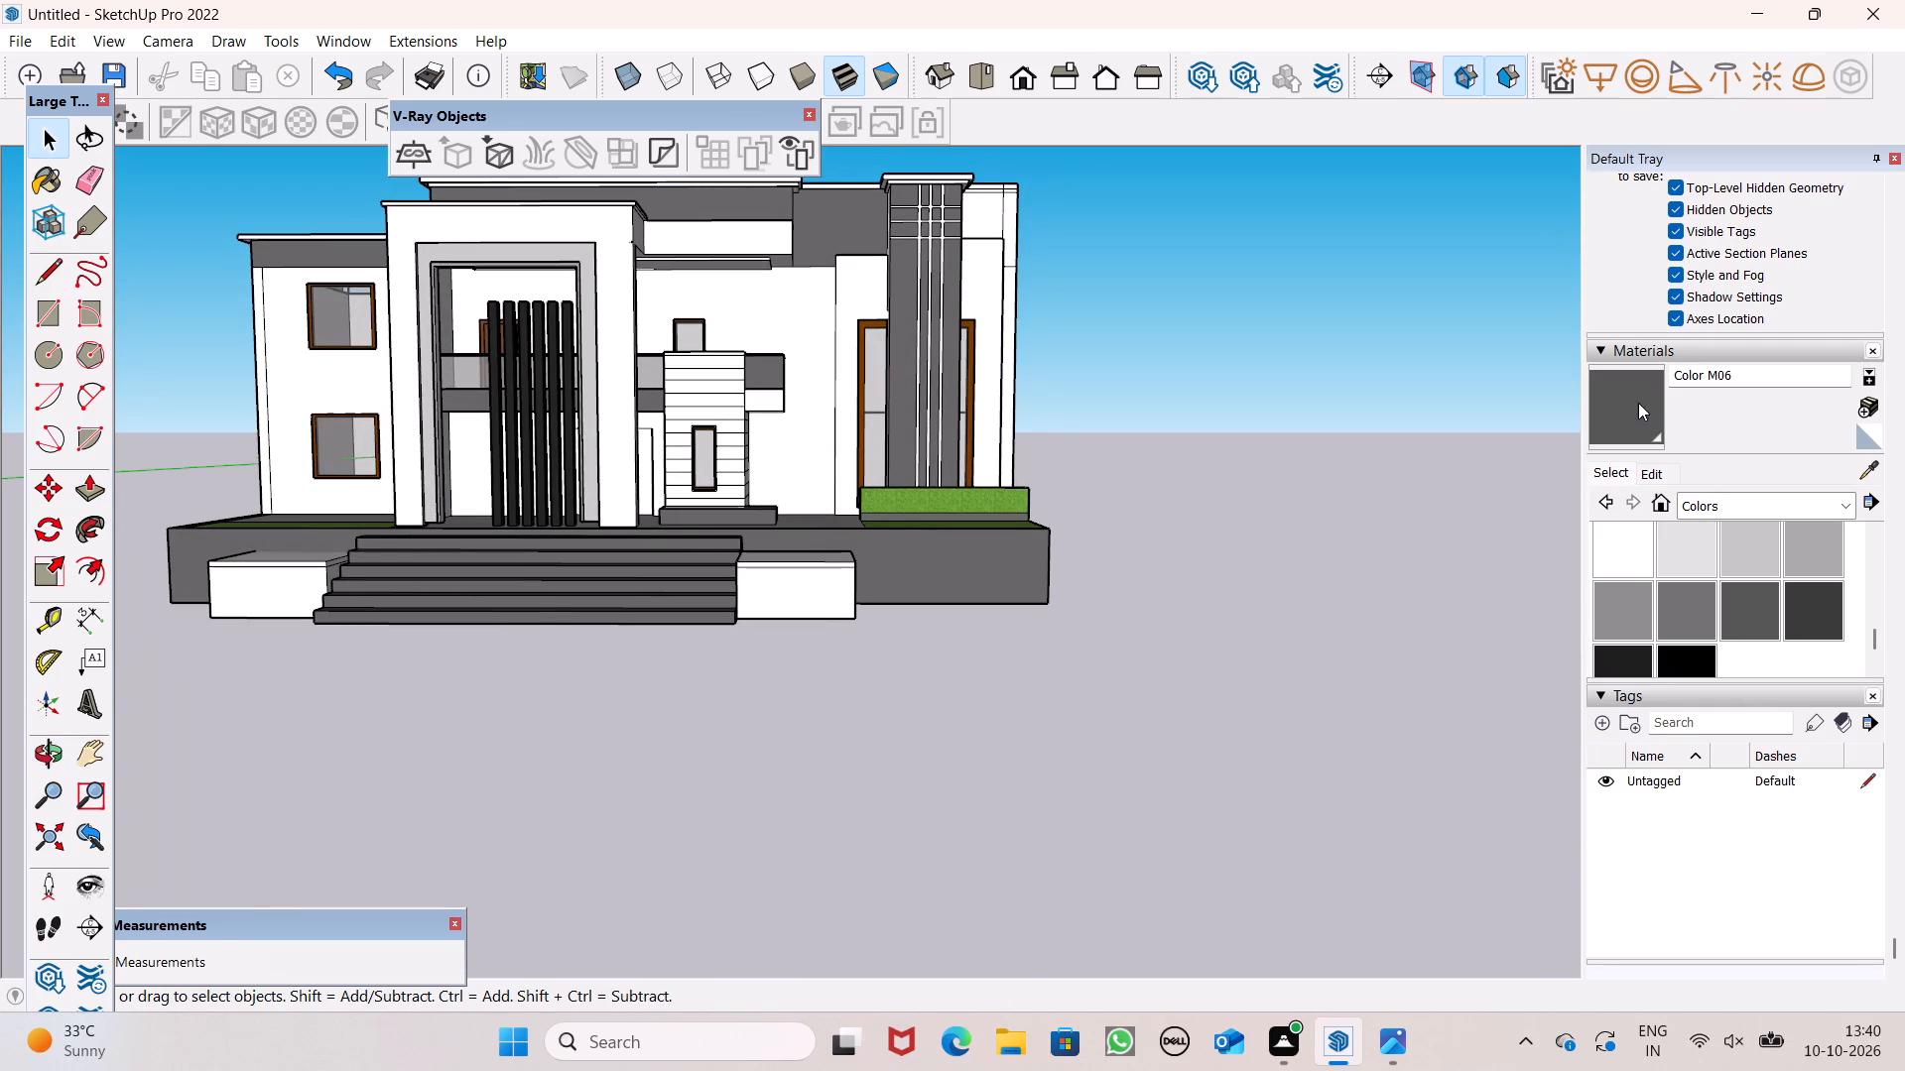
pyautogui.click(1638, 403)
pyautogui.scroll(7, 878, 507)
pyautogui.click(752, 678)
pyautogui.scroll(1, 907, 713)
pyautogui.moveTo(907, 713); pyautogui.dragTo(667, 781, button='middle')
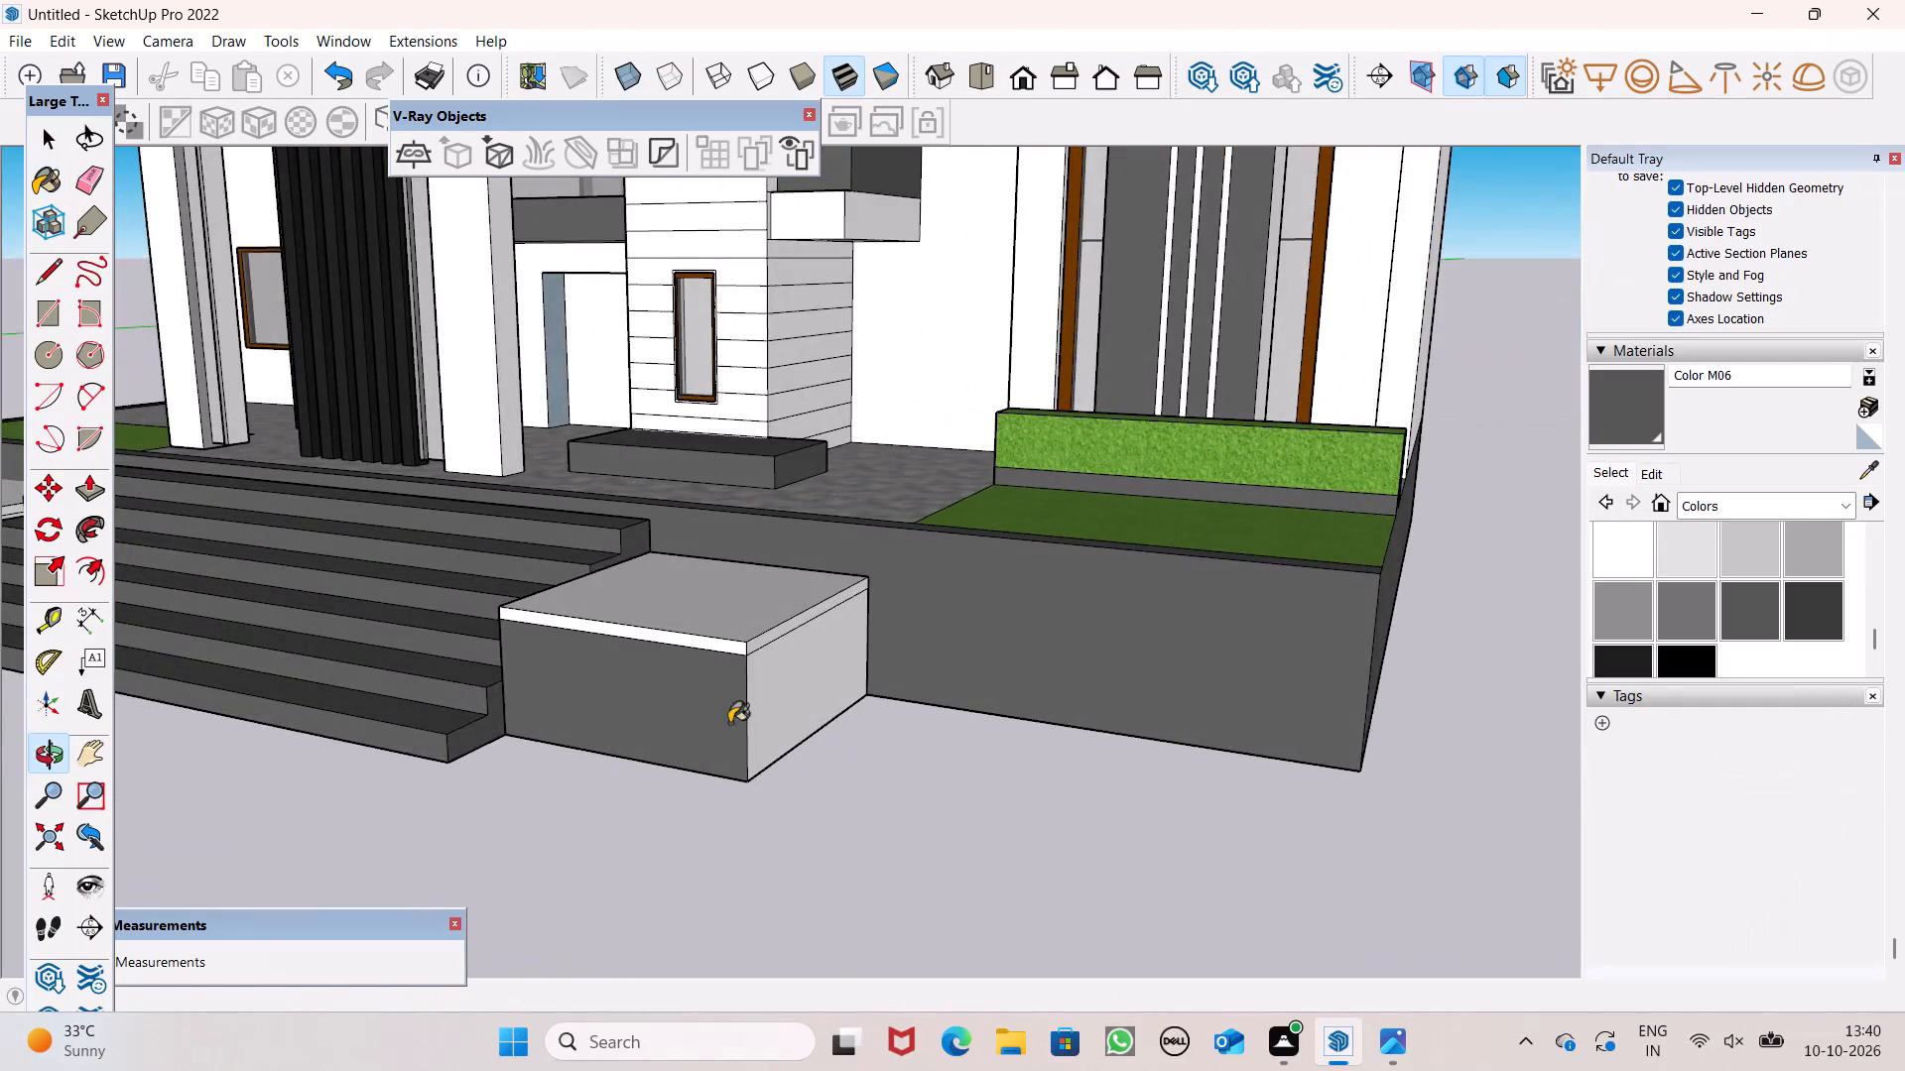
pyautogui.scroll(4, 793, 721)
pyautogui.click(807, 688)
pyautogui.scroll(-6, 846, 631)
pyautogui.moveTo(832, 683); pyautogui.dragTo(906, 501, button='middle')
pyautogui.scroll(1, 906, 501)
pyautogui.scroll(1, 780, 686)
pyautogui.moveTo(777, 657); pyautogui.dragTo(803, 606, button='middle')
pyautogui.click(803, 619)
# Paint the front, outer side and underside of the small-lawn box with Color M06, leaving its cap layer white.
pyautogui.scroll(-6, 875, 602)
pyautogui.moveTo(942, 695); pyautogui.dragTo(1101, 889, button='middle')
pyautogui.scroll(1, 1091, 667)
pyautogui.scroll(-6, 1091, 670)
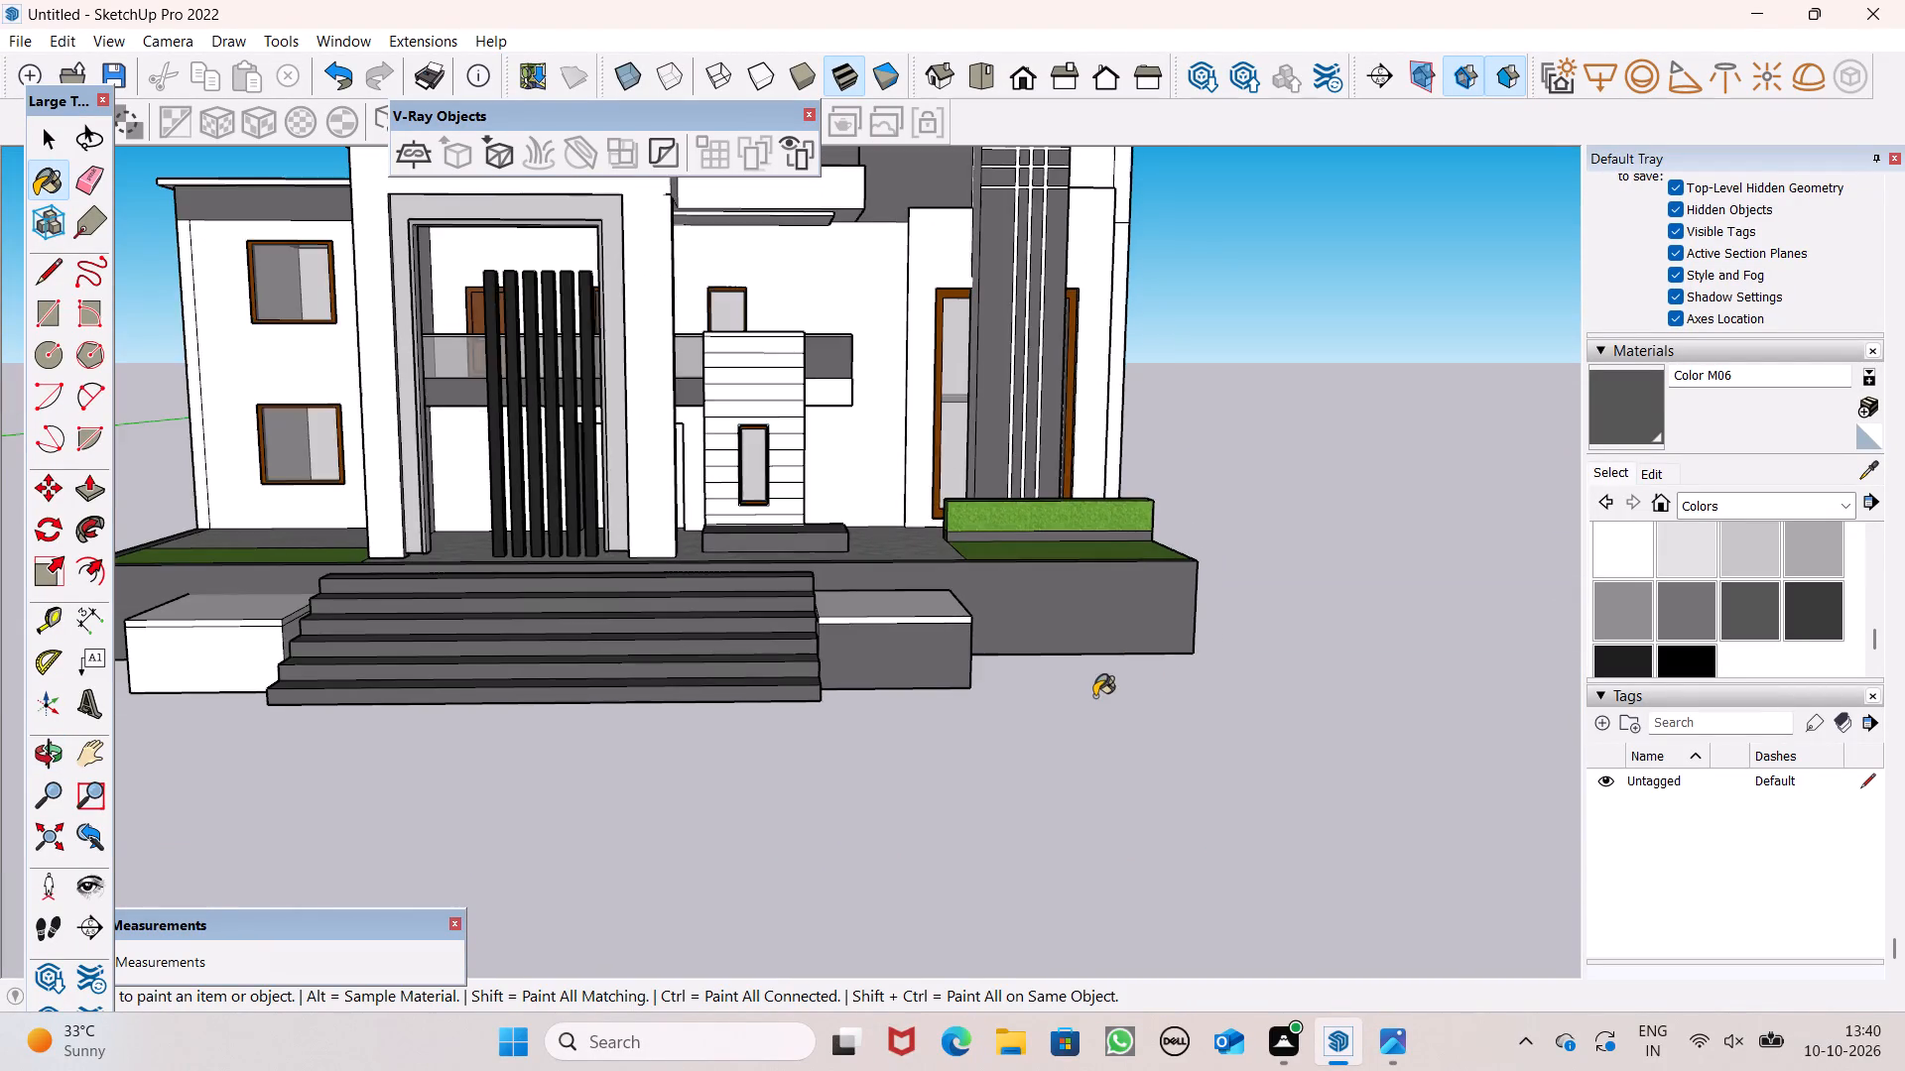
pyautogui.scroll(-4, 1141, 727)
pyautogui.click(447, 684)
pyautogui.scroll(1, 444, 692)
pyautogui.moveTo(459, 698); pyautogui.dragTo(849, 748, button='middle')
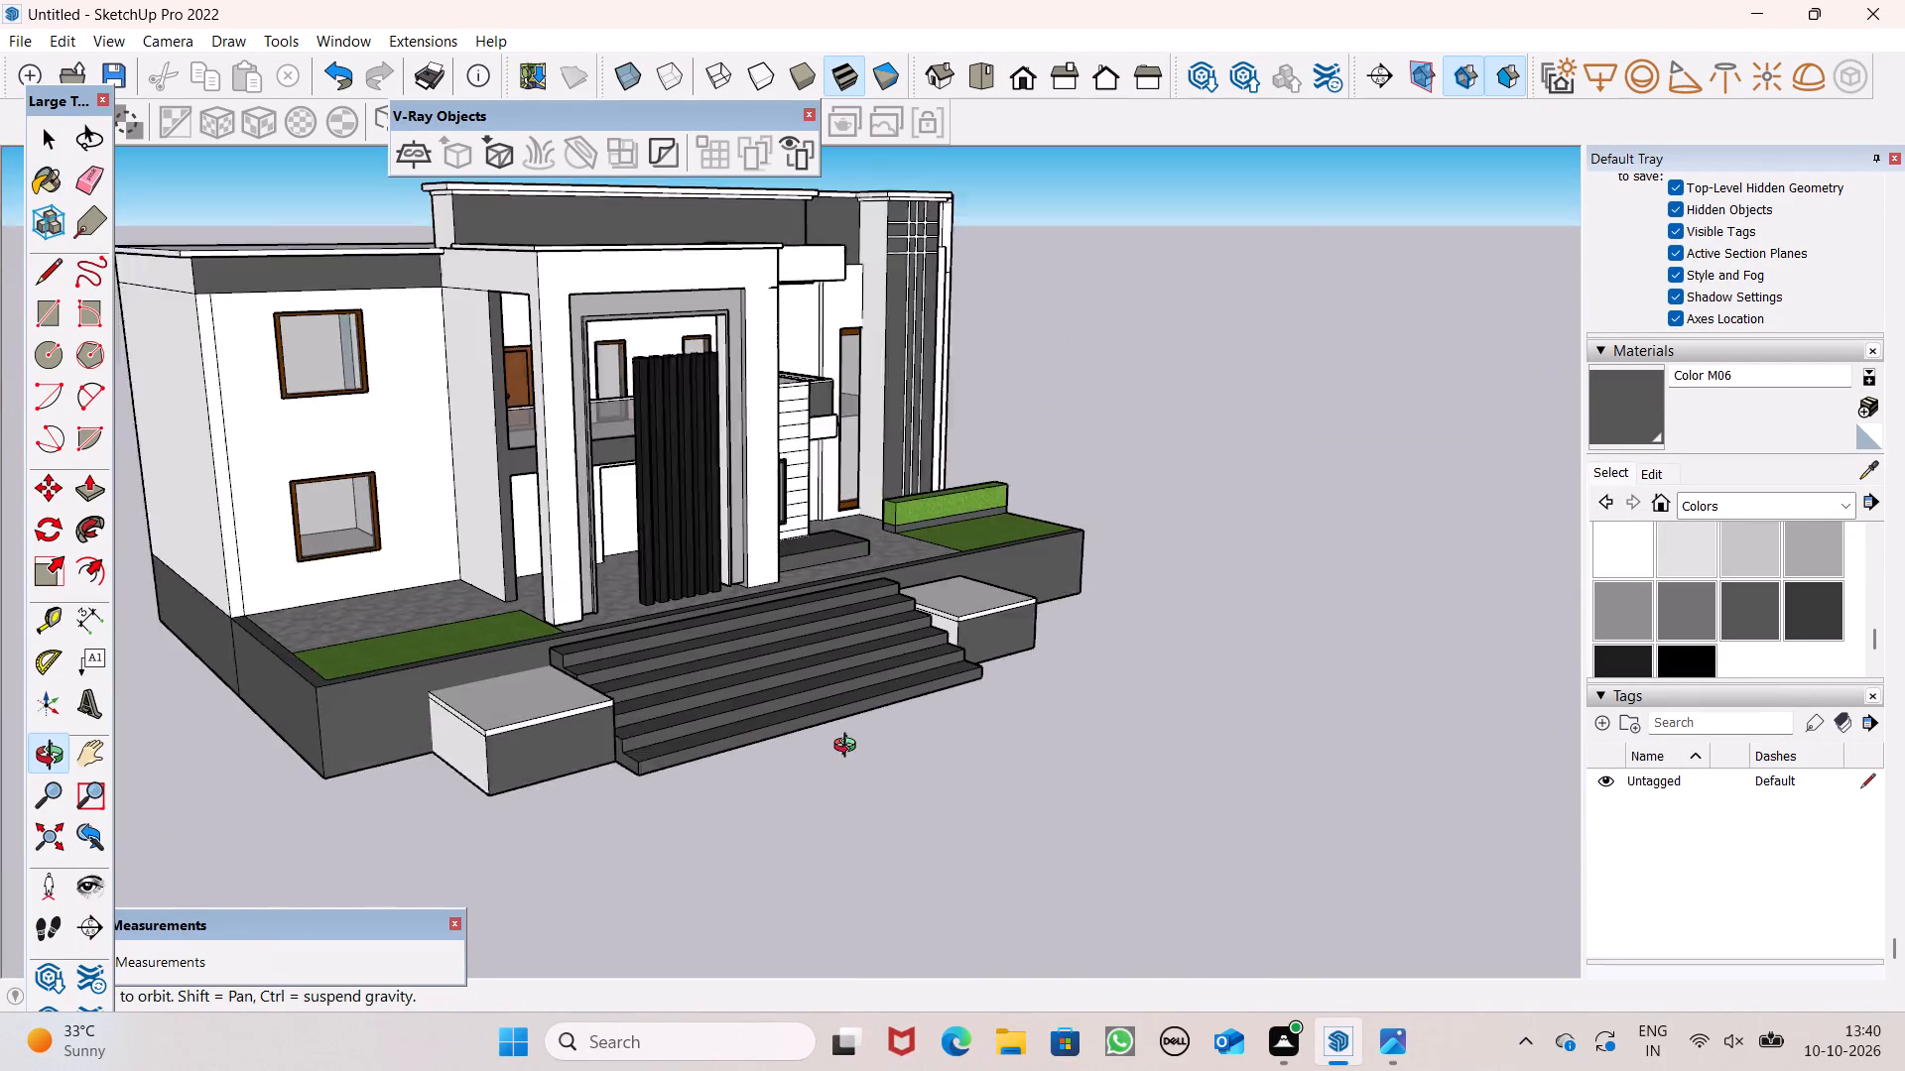
pyautogui.moveTo(849, 748); pyautogui.dragTo(856, 743, button='middle')
pyautogui.scroll(4, 512, 748)
pyautogui.click(483, 759)
pyautogui.moveTo(861, 909); pyautogui.dragTo(702, 507, button='middle')
pyautogui.scroll(1, 822, 839)
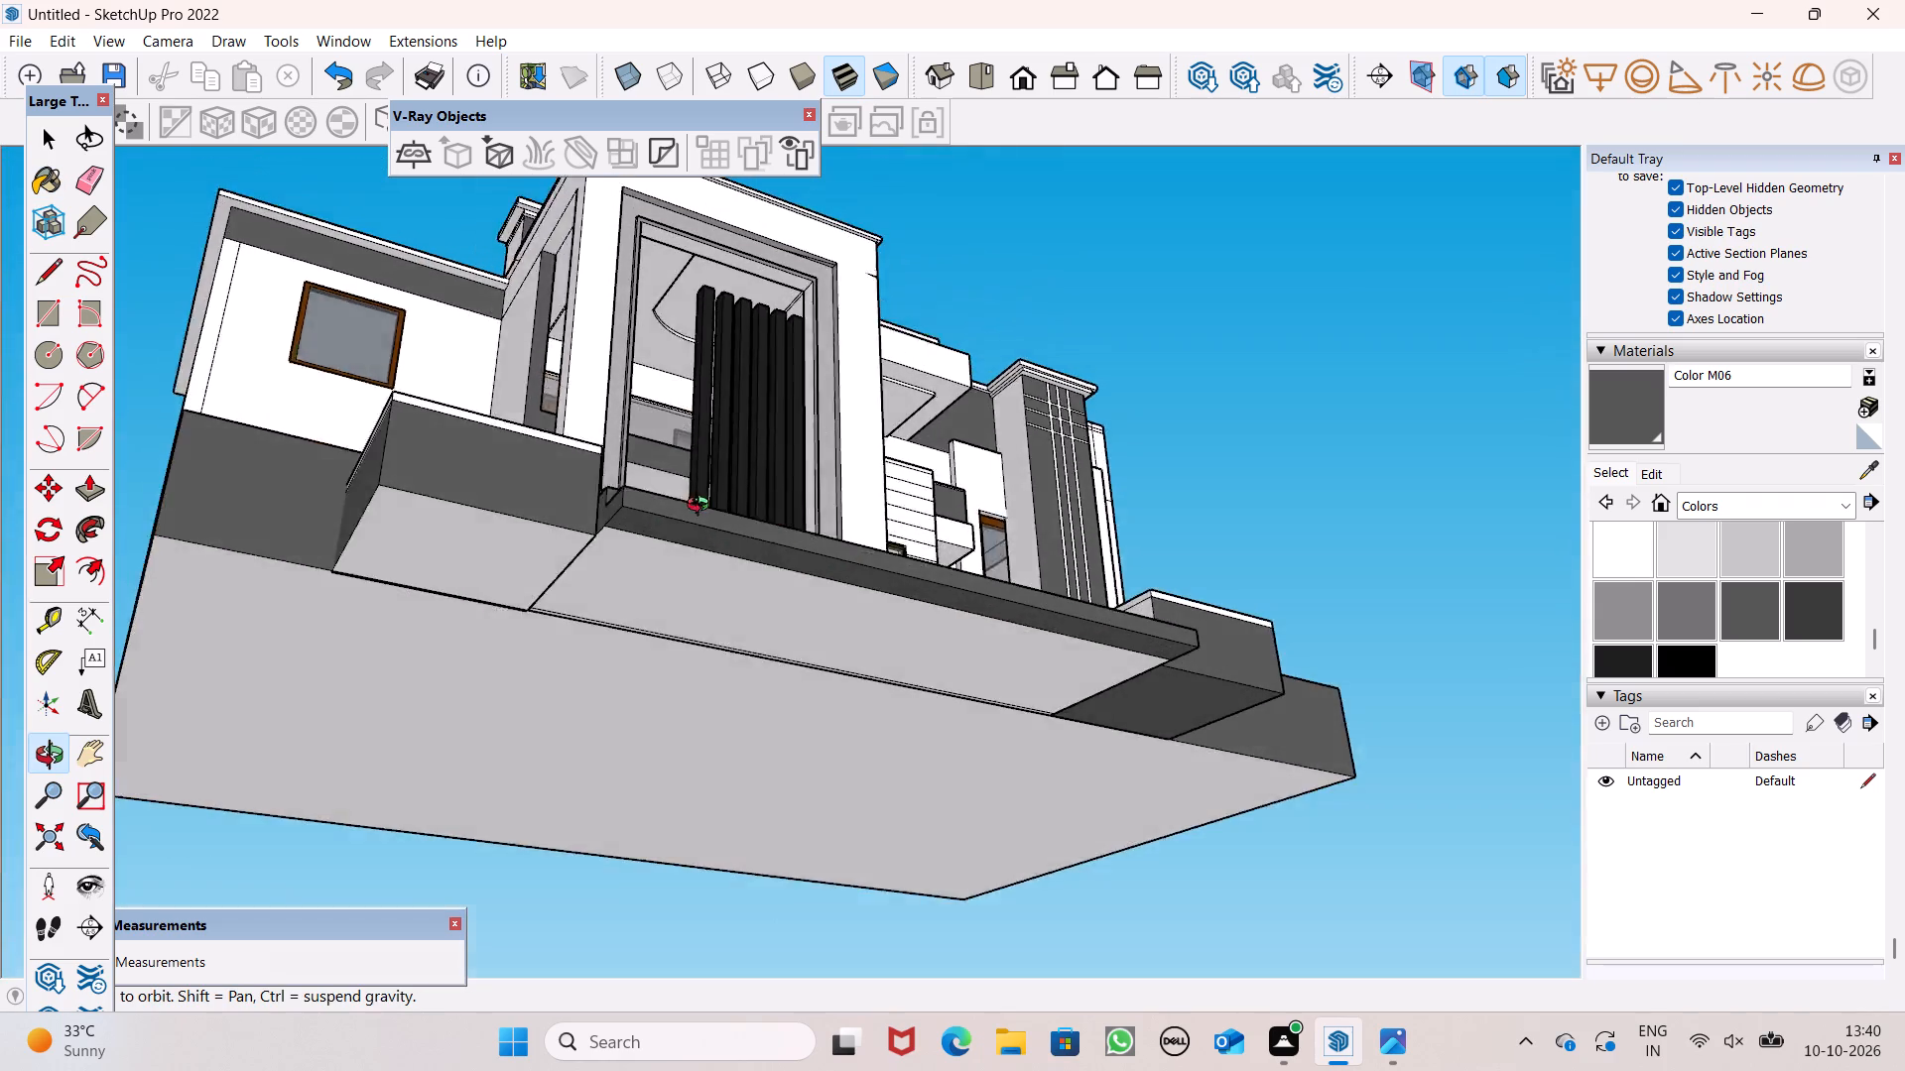
pyautogui.moveTo(702, 507); pyautogui.dragTo(657, 457, button='middle')
pyautogui.click(452, 555)
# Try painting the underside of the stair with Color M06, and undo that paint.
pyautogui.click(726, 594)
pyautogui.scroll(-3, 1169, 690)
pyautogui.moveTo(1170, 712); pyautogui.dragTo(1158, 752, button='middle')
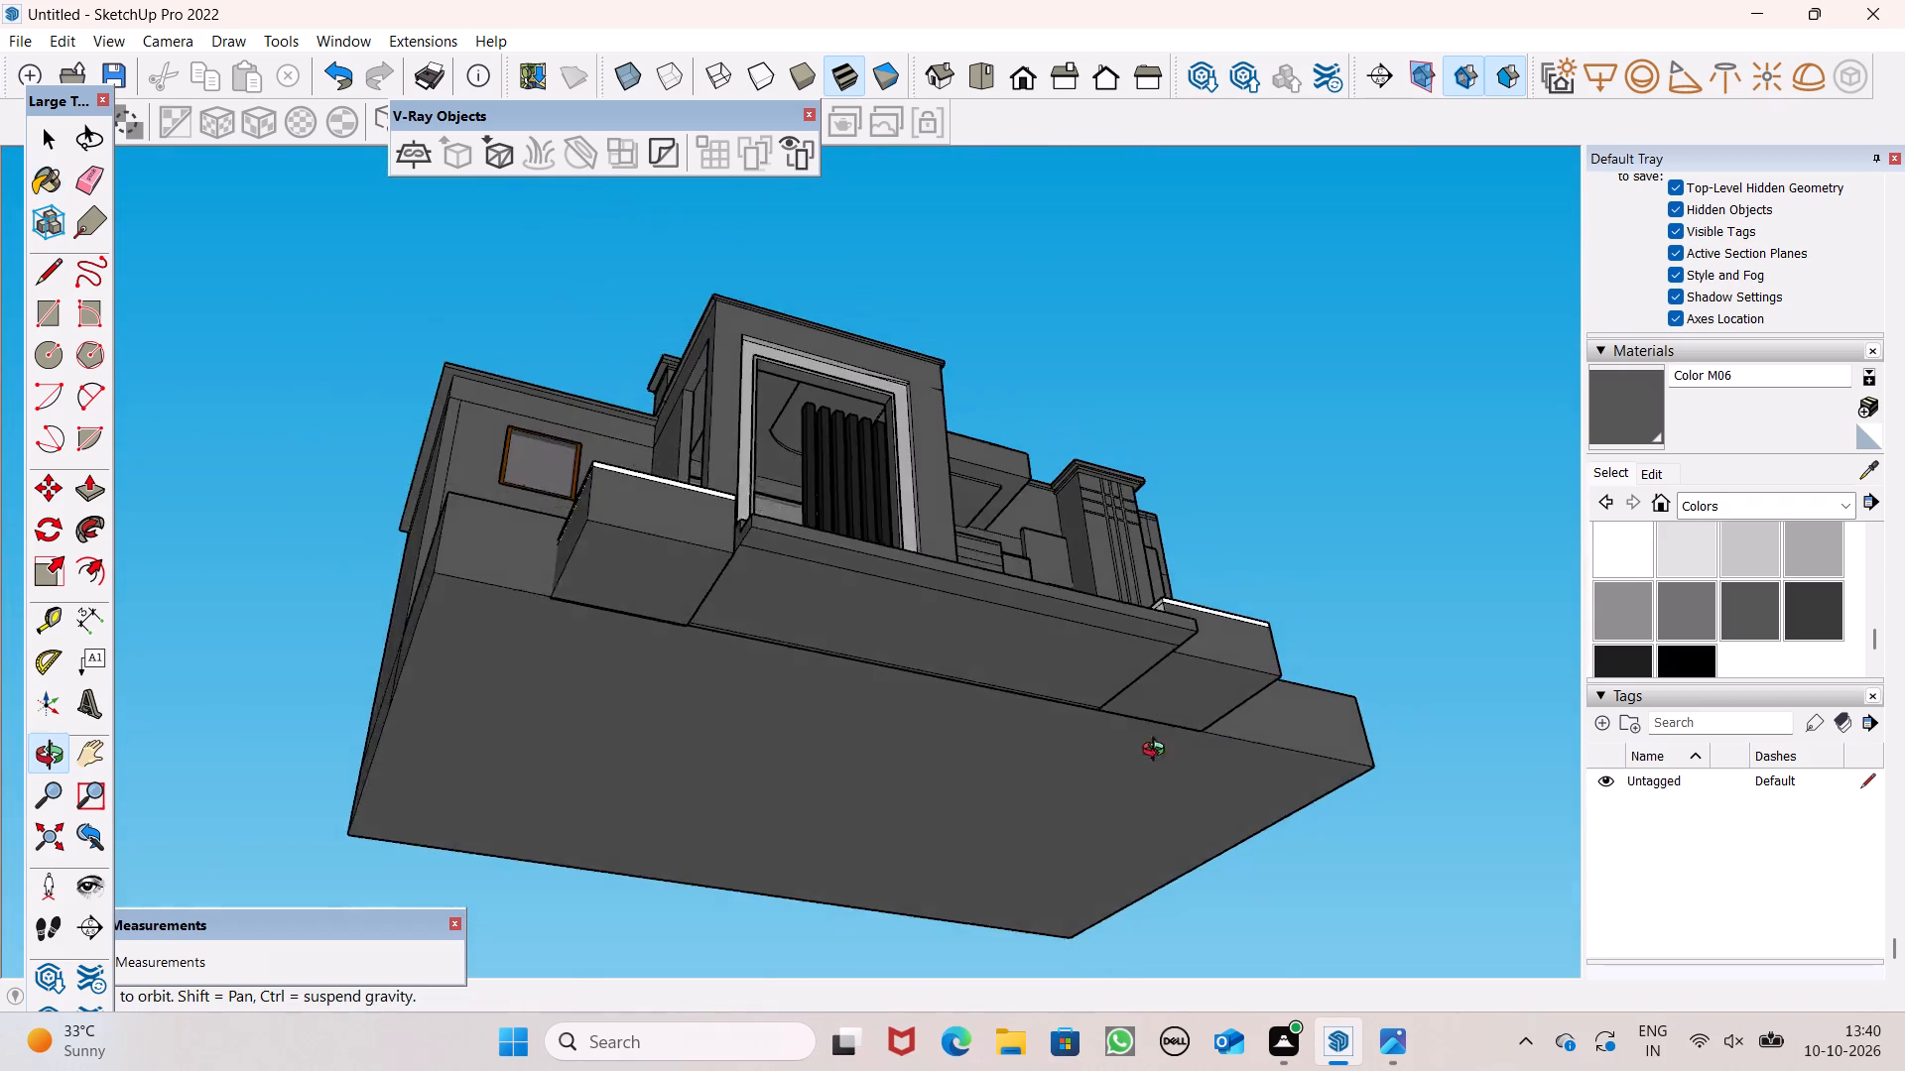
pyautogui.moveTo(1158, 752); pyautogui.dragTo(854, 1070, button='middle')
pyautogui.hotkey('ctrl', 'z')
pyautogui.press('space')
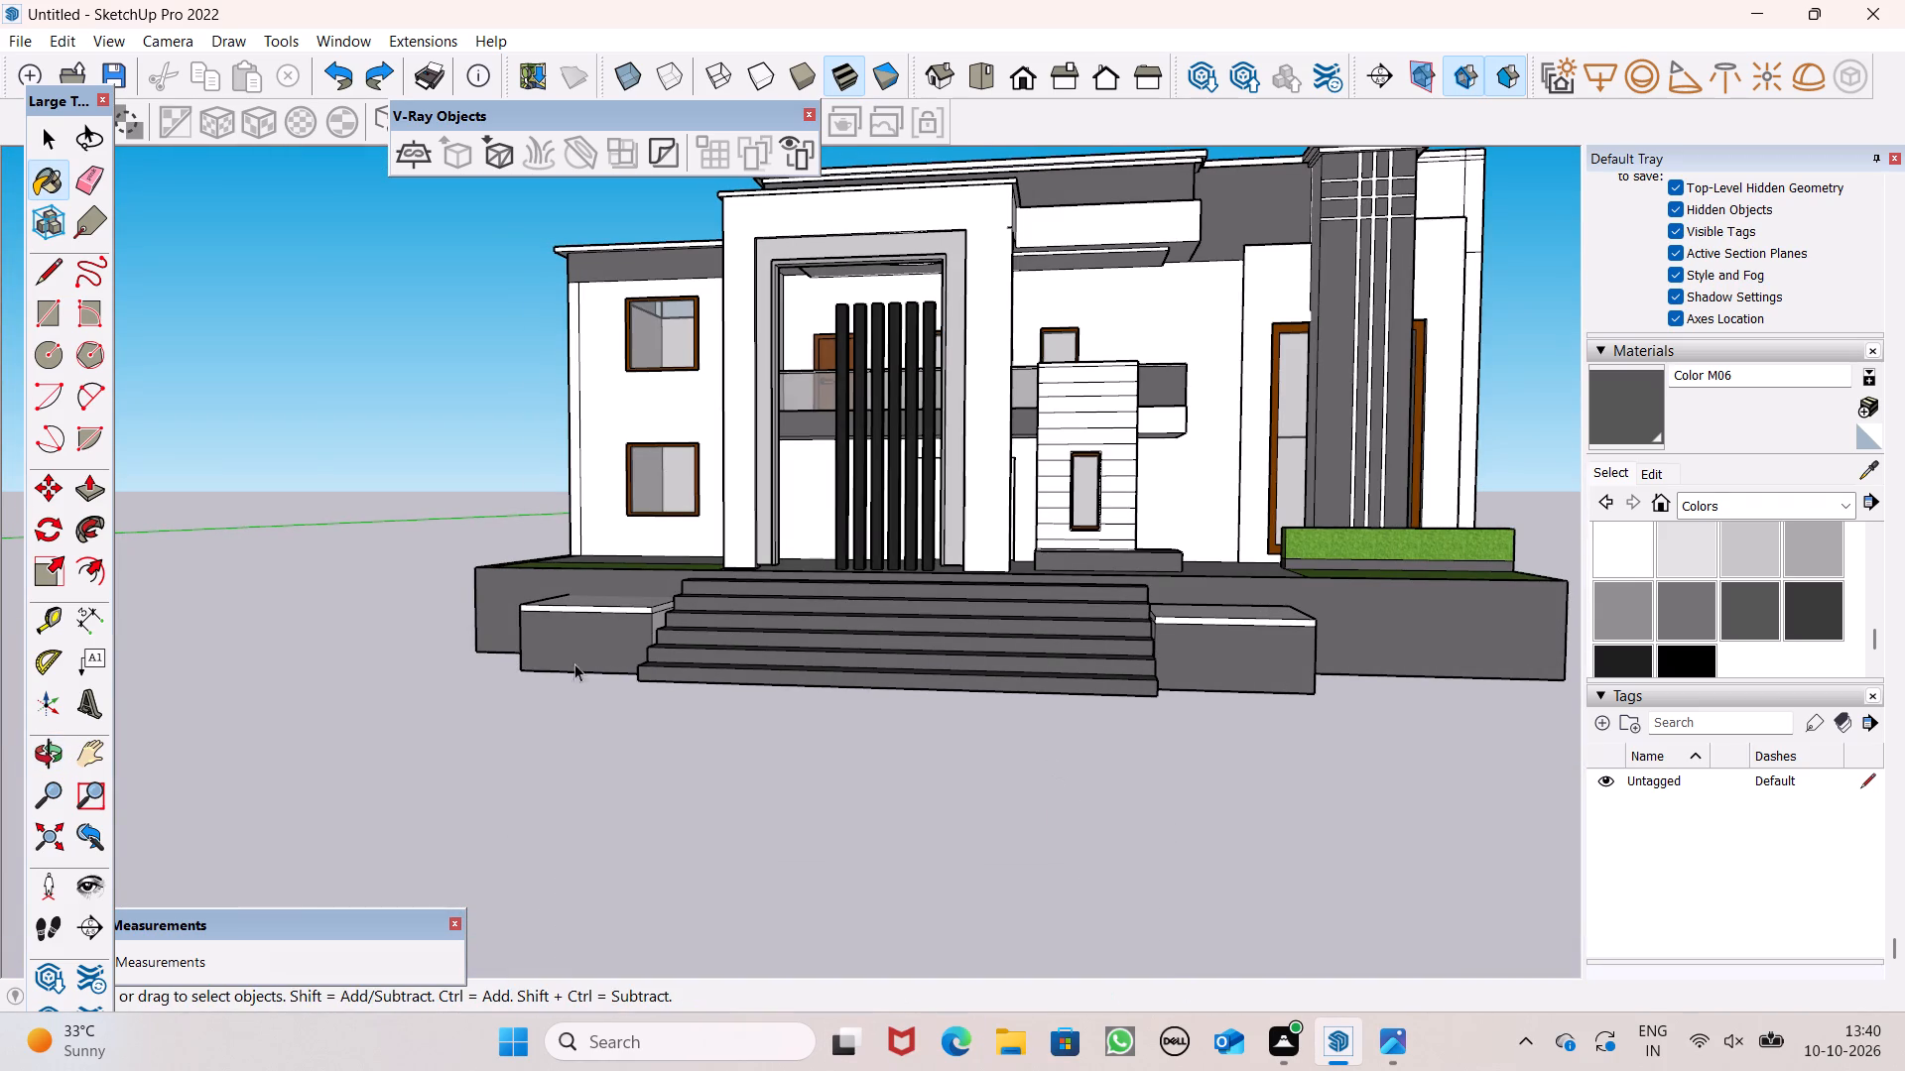
# Examine the finished entrance stair and the terrace area between the clad window block and the raised grass planter.
pyautogui.scroll(-1, 562, 677)
pyautogui.moveTo(621, 771); pyautogui.dragTo(664, 900, button='middle')
pyautogui.scroll(-3, 662, 547)
pyautogui.scroll(-1, 676, 654)
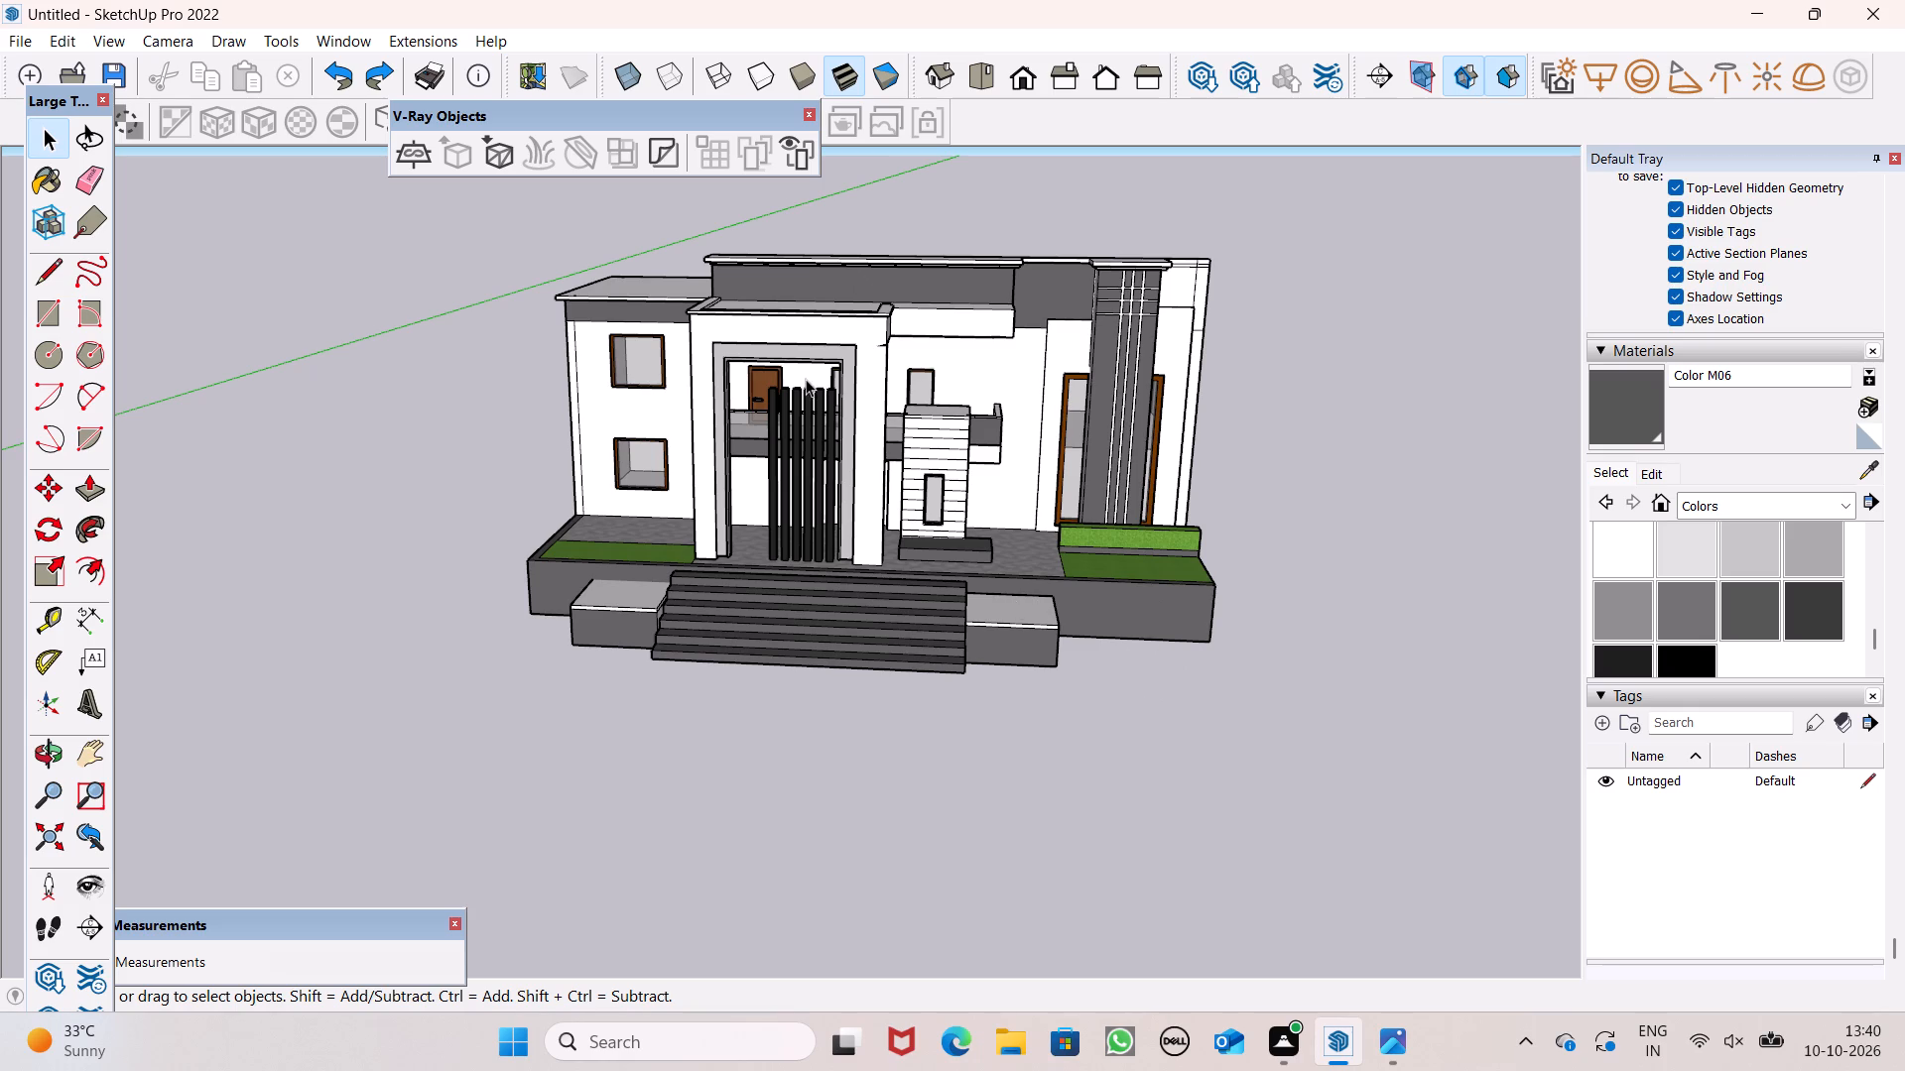
pyautogui.moveTo(1058, 544); pyautogui.dragTo(1049, 716, button='middle')
pyautogui.scroll(2, 1086, 555)
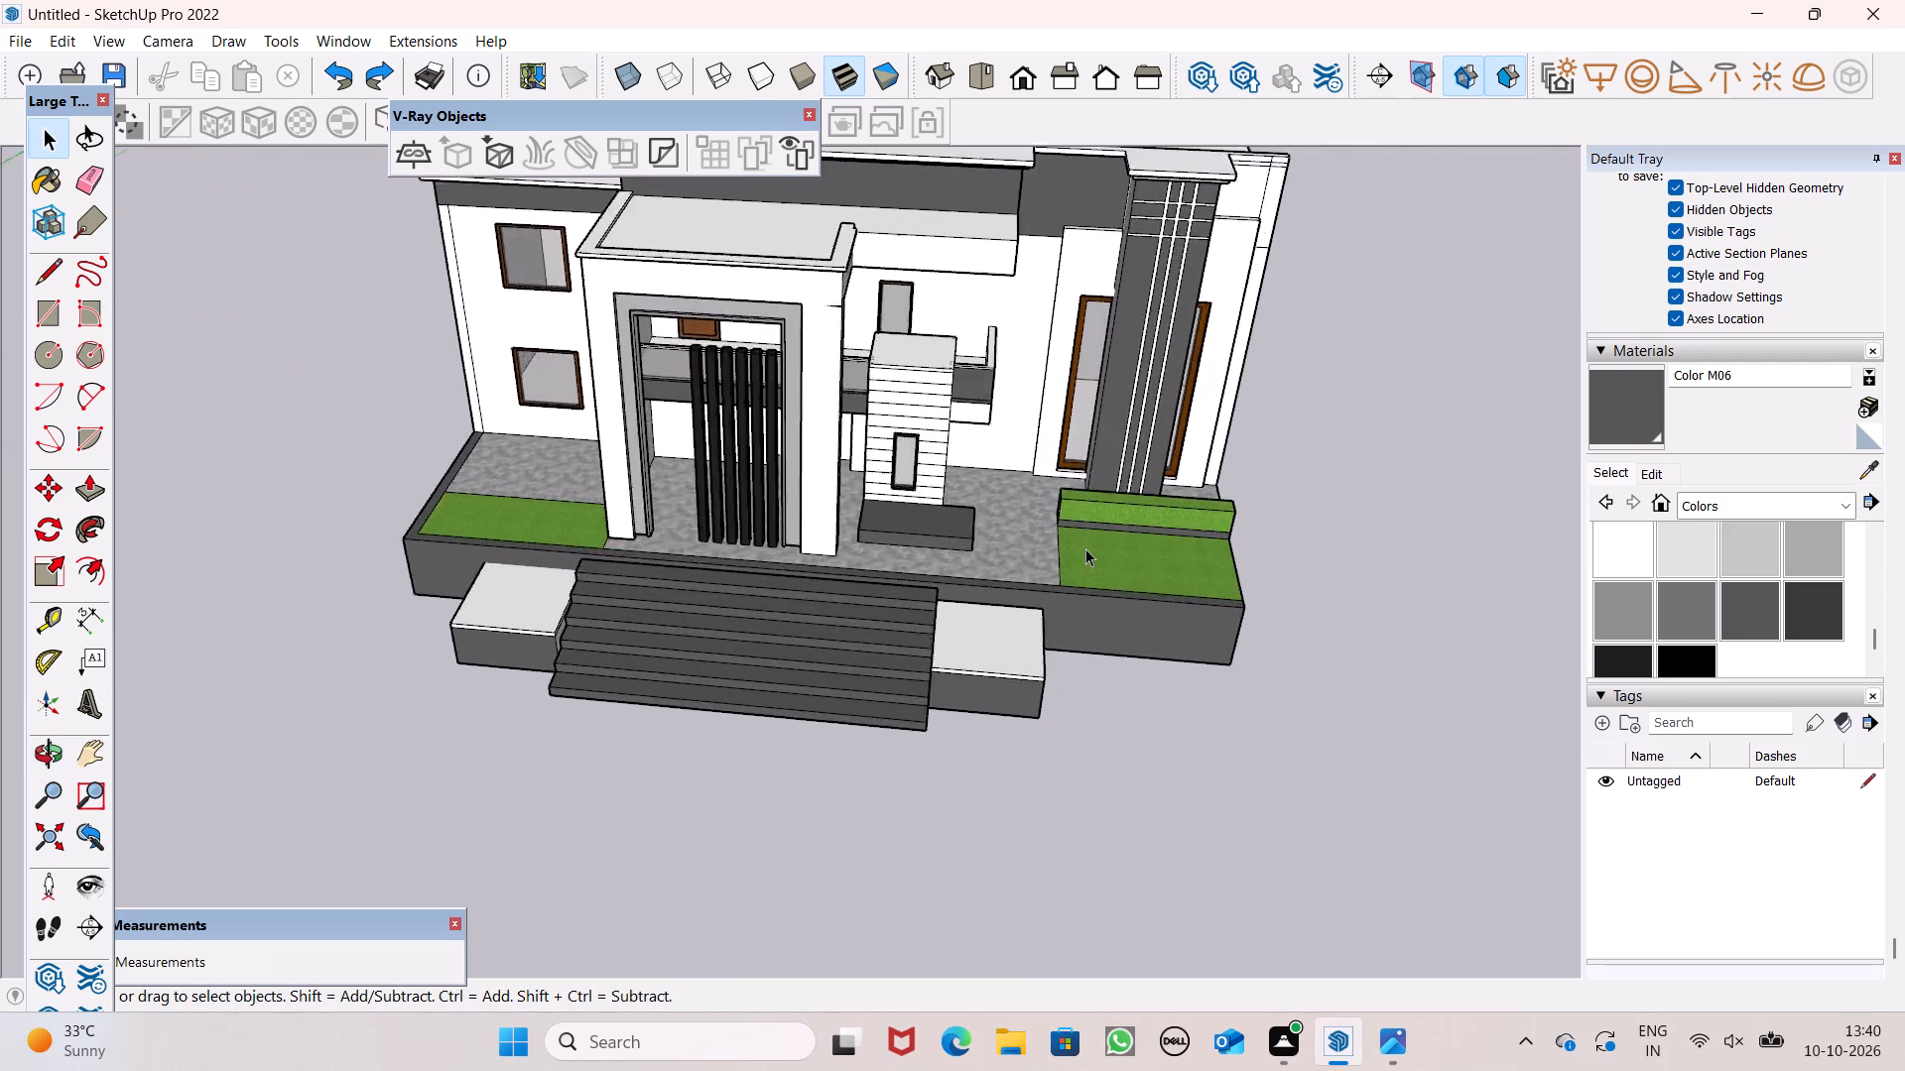
pyautogui.scroll(7, 1085, 548)
pyautogui.moveTo(1085, 546); pyautogui.dragTo(1097, 433, button='middle')
pyautogui.scroll(5, 1071, 382)
pyautogui.moveTo(1046, 451); pyautogui.dragTo(1056, 444, button='middle')
pyautogui.scroll(2, 995, 507)
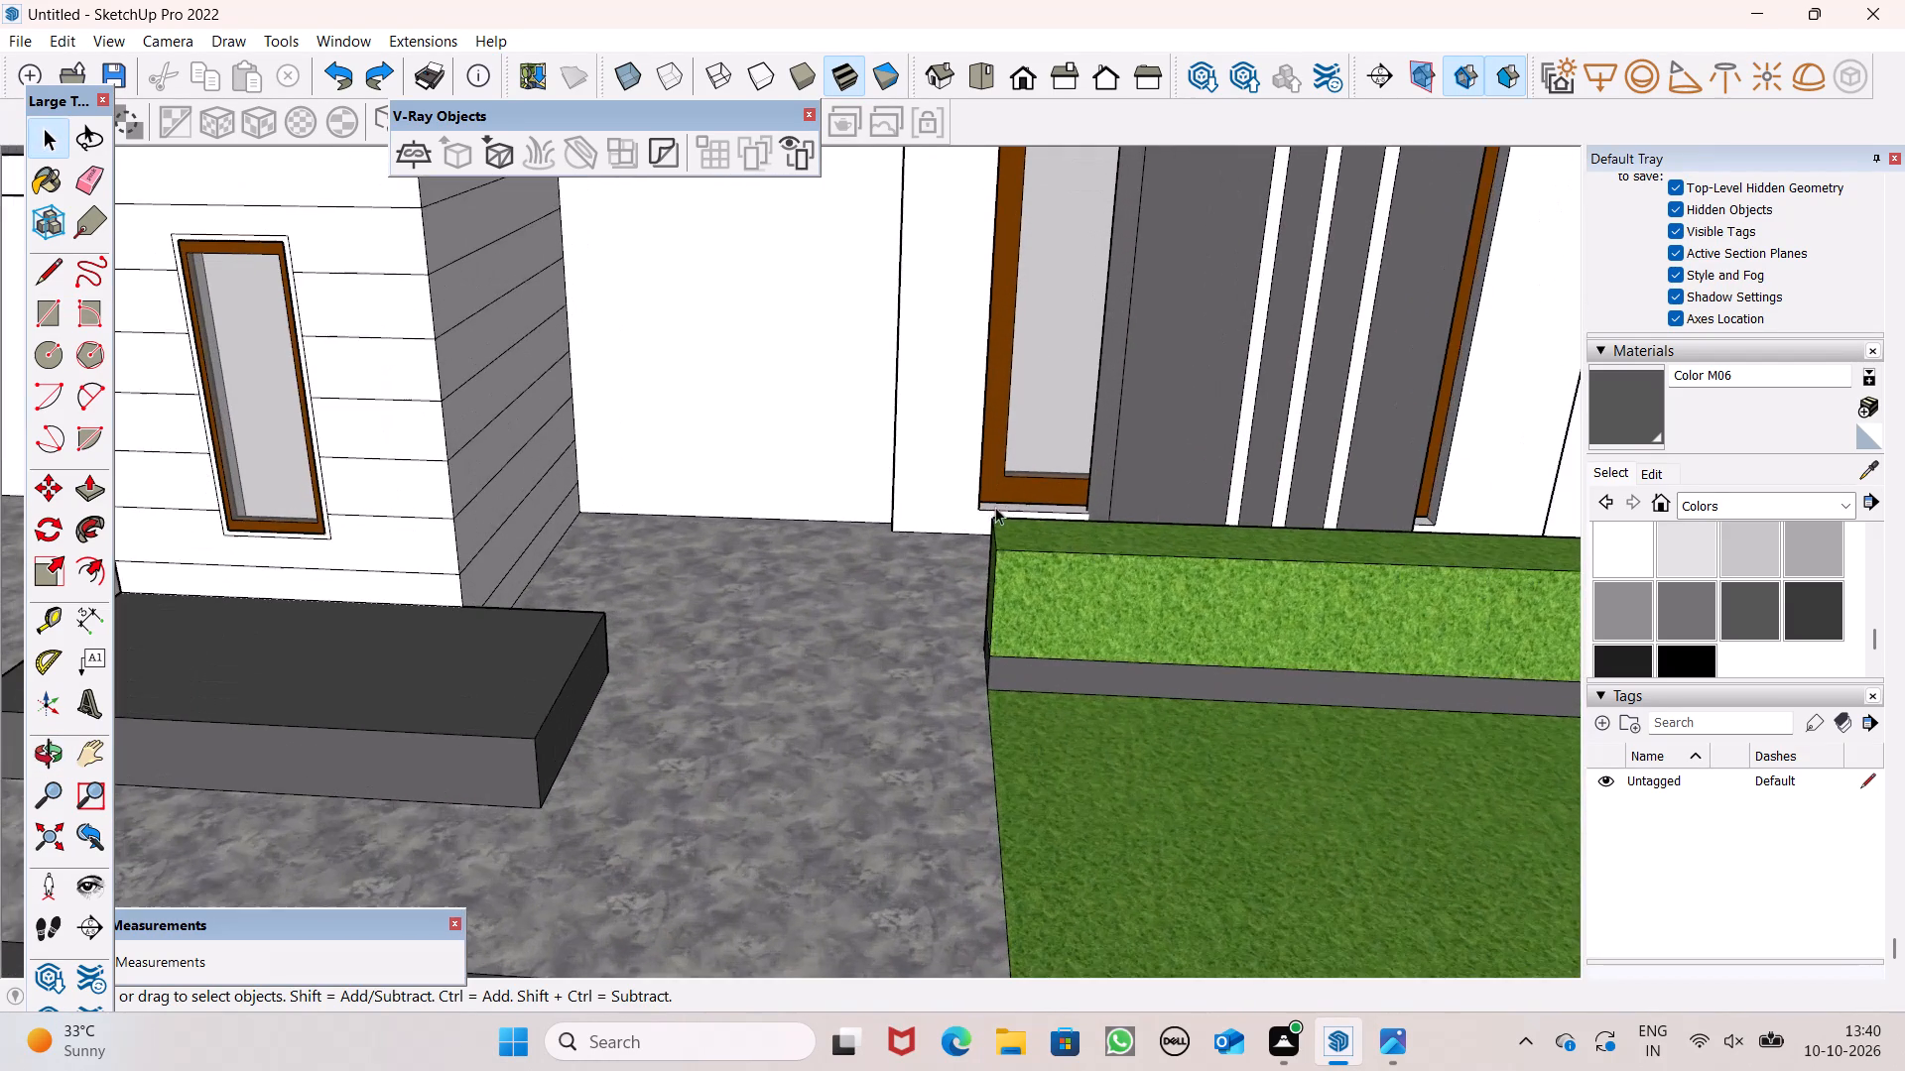
pyautogui.scroll(1, 714, 571)
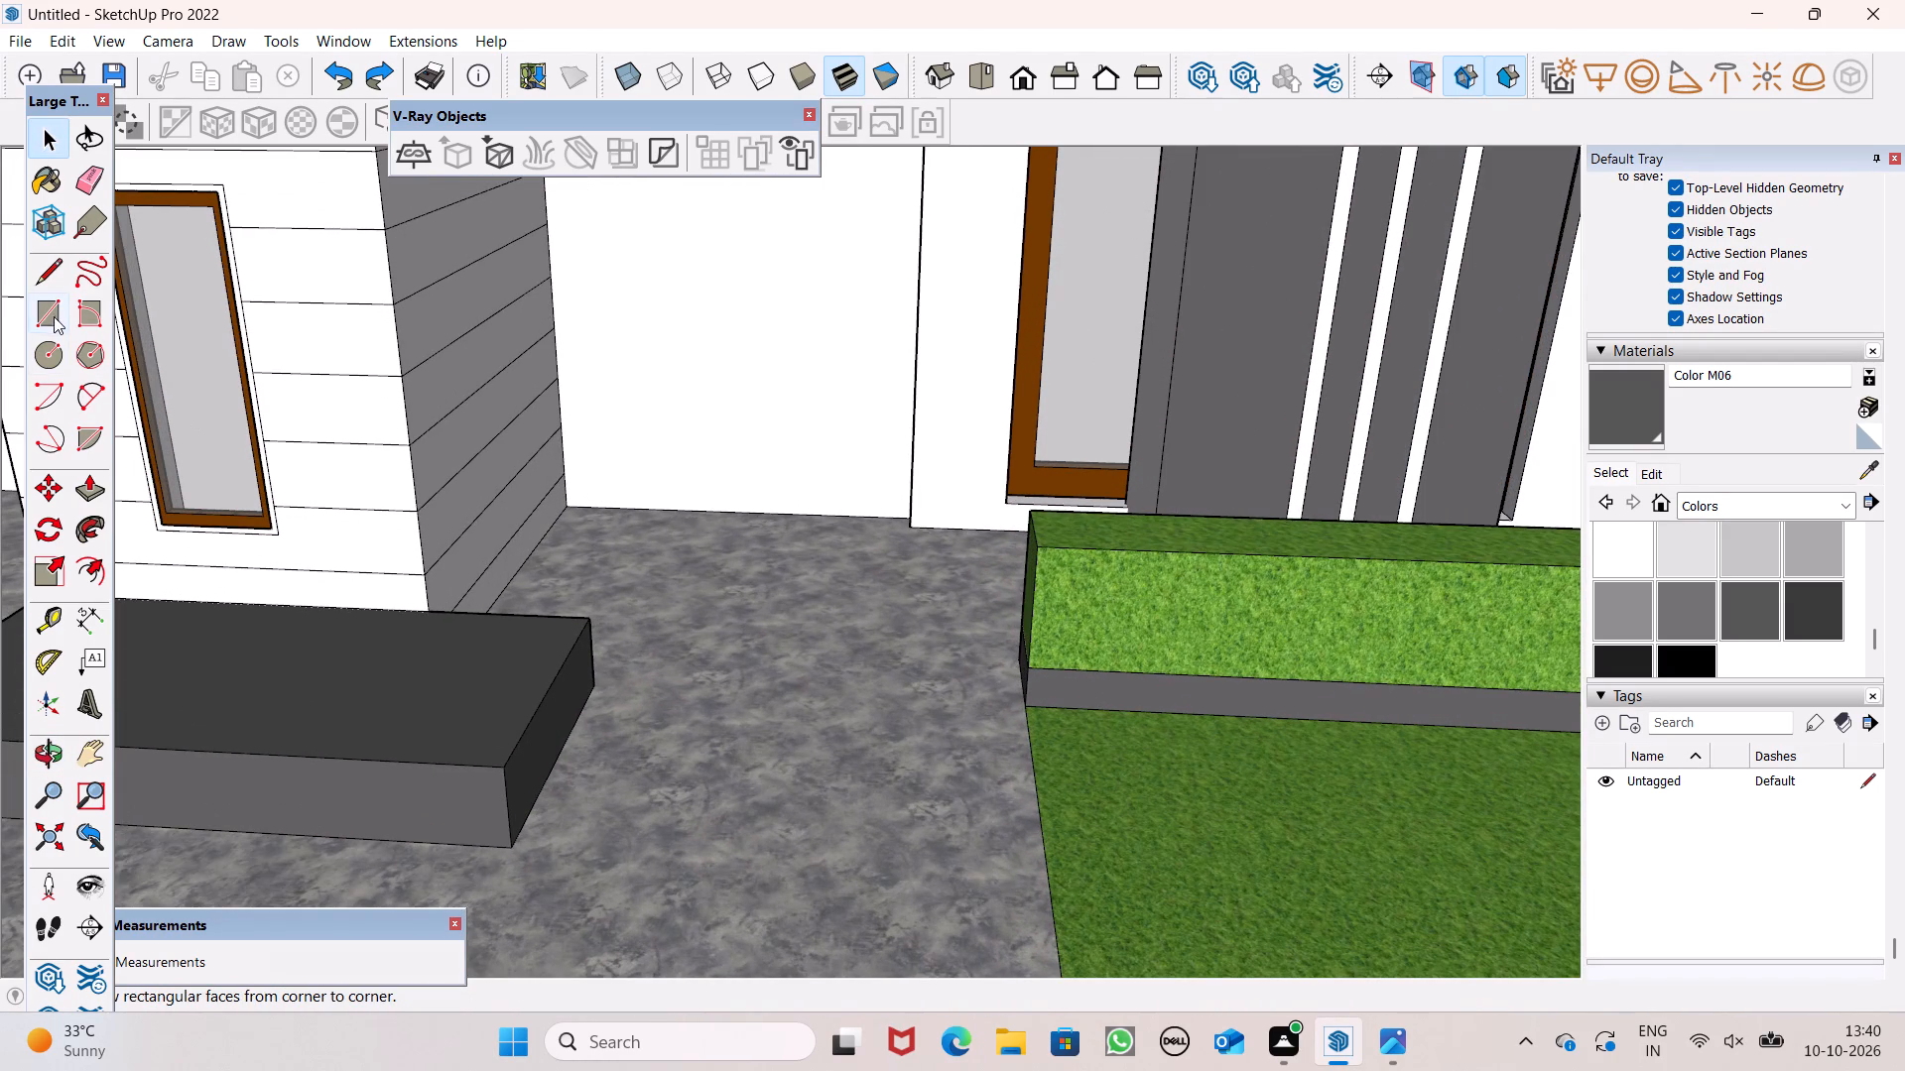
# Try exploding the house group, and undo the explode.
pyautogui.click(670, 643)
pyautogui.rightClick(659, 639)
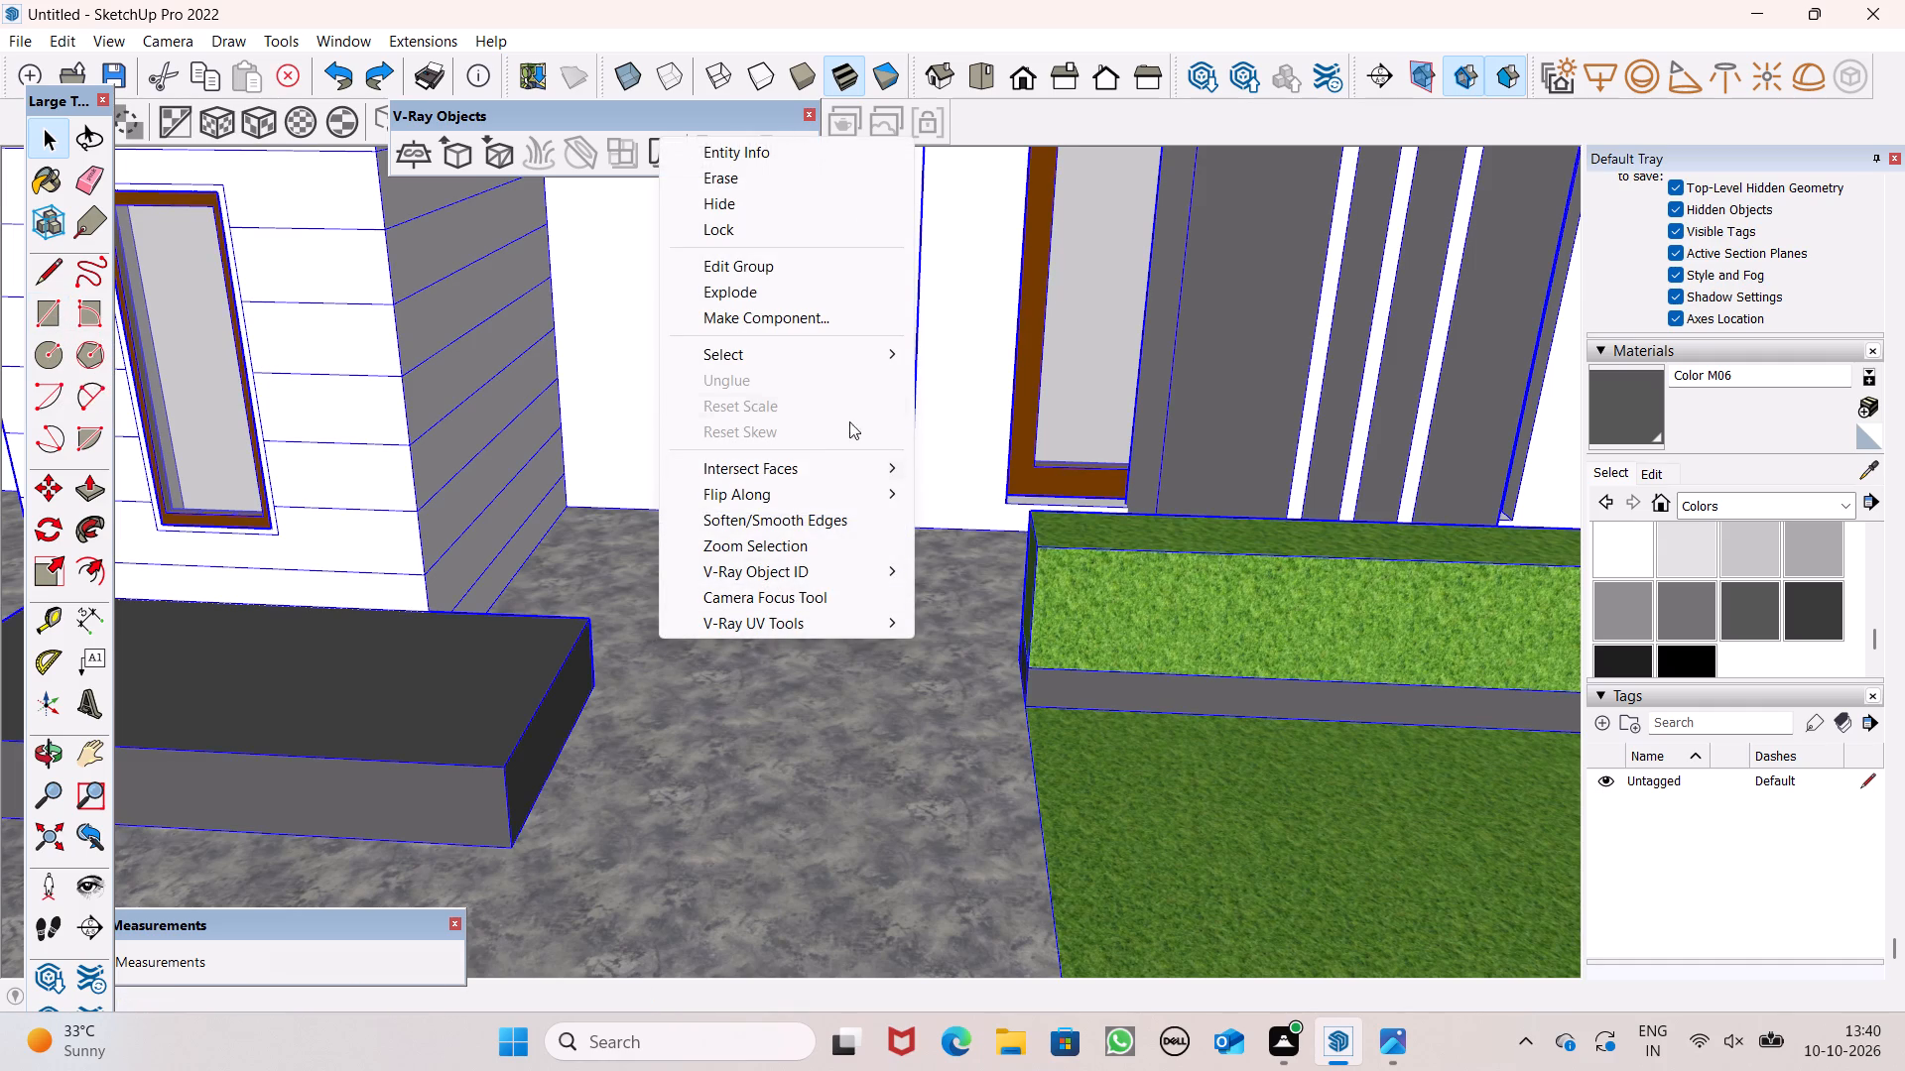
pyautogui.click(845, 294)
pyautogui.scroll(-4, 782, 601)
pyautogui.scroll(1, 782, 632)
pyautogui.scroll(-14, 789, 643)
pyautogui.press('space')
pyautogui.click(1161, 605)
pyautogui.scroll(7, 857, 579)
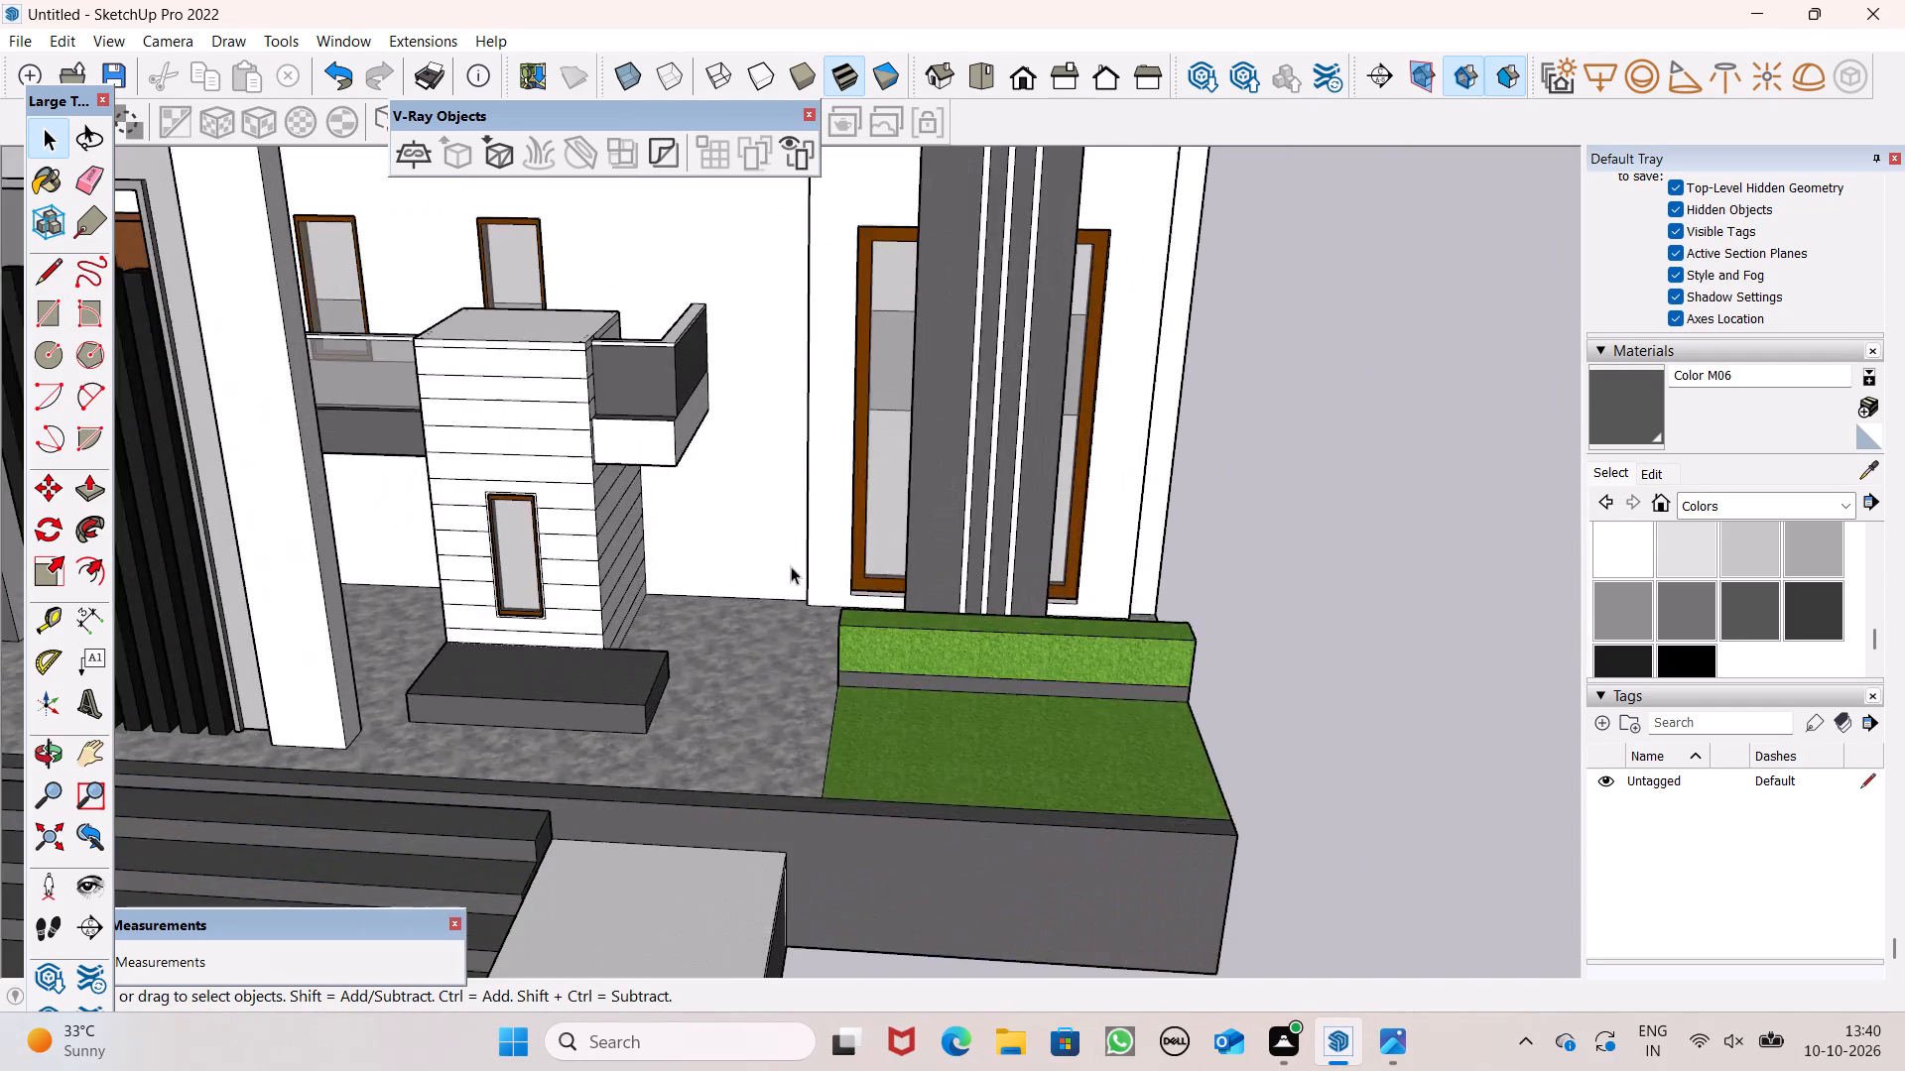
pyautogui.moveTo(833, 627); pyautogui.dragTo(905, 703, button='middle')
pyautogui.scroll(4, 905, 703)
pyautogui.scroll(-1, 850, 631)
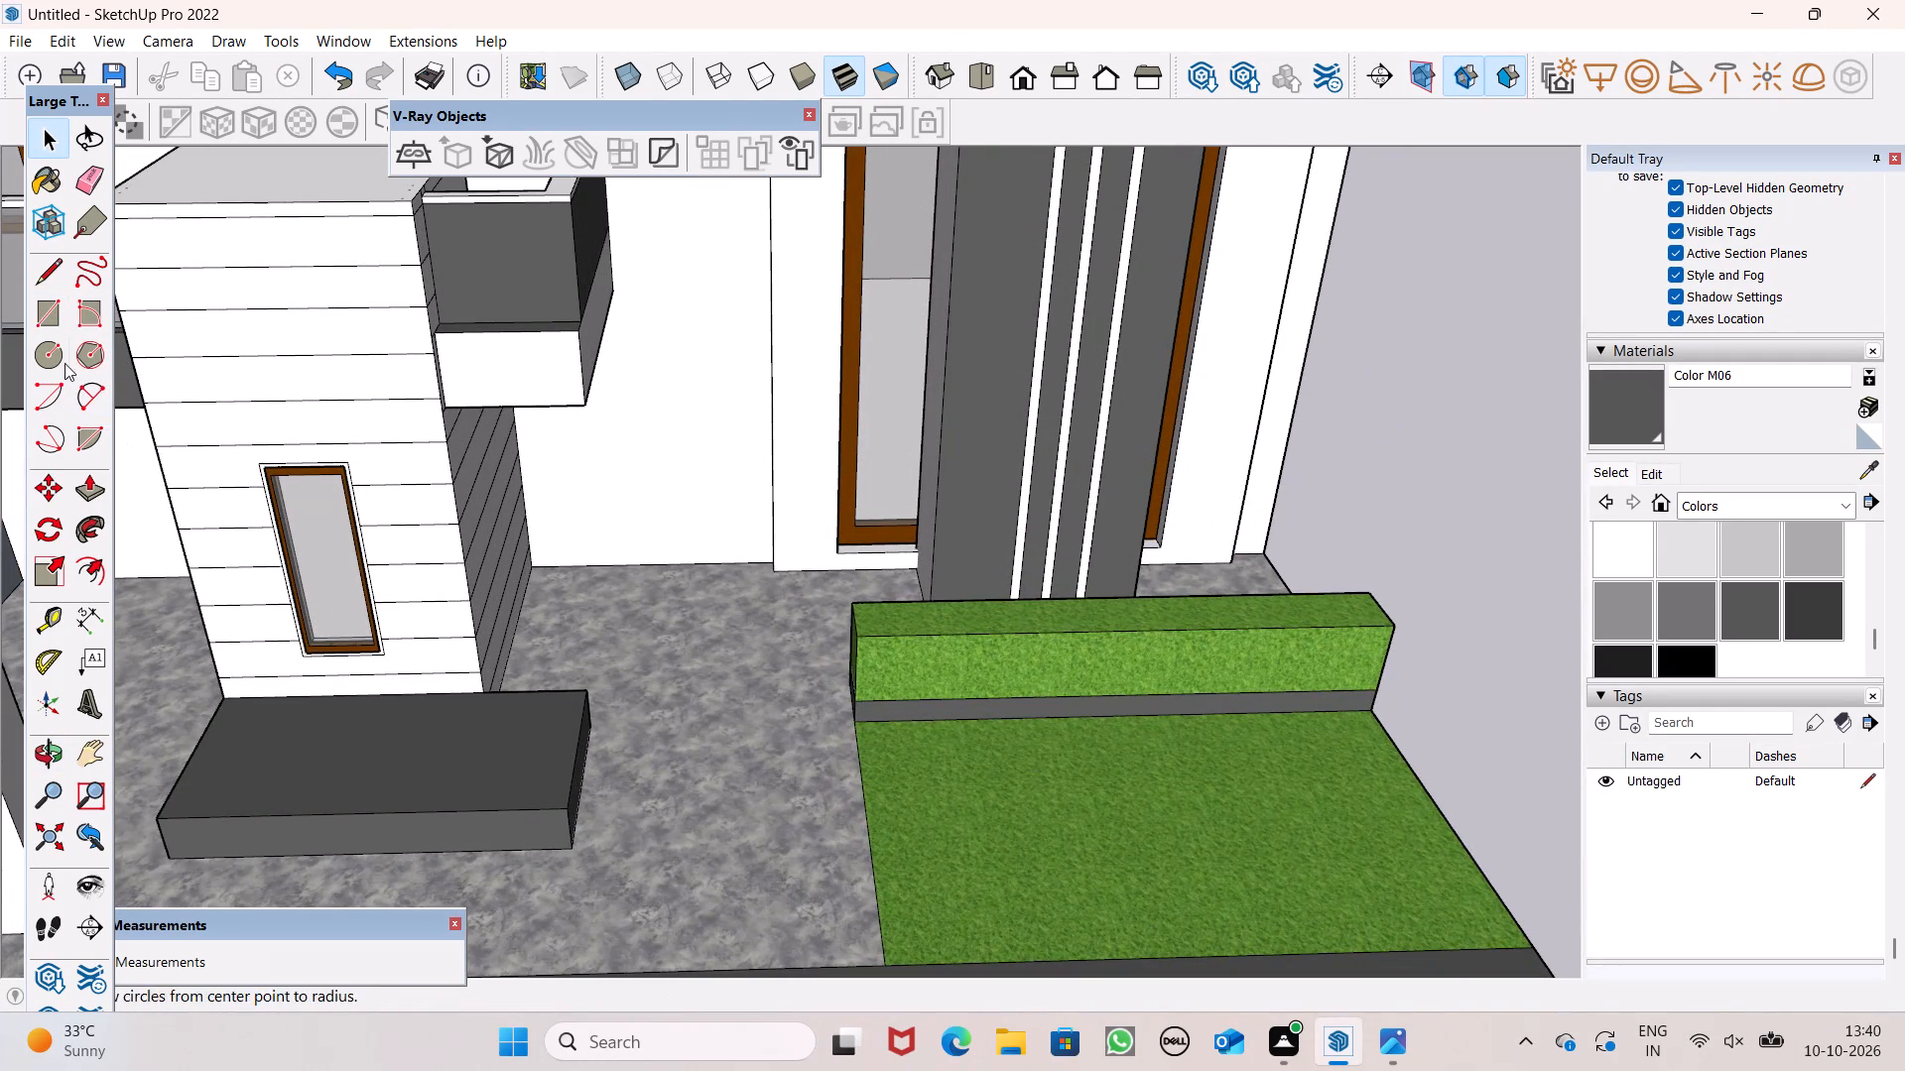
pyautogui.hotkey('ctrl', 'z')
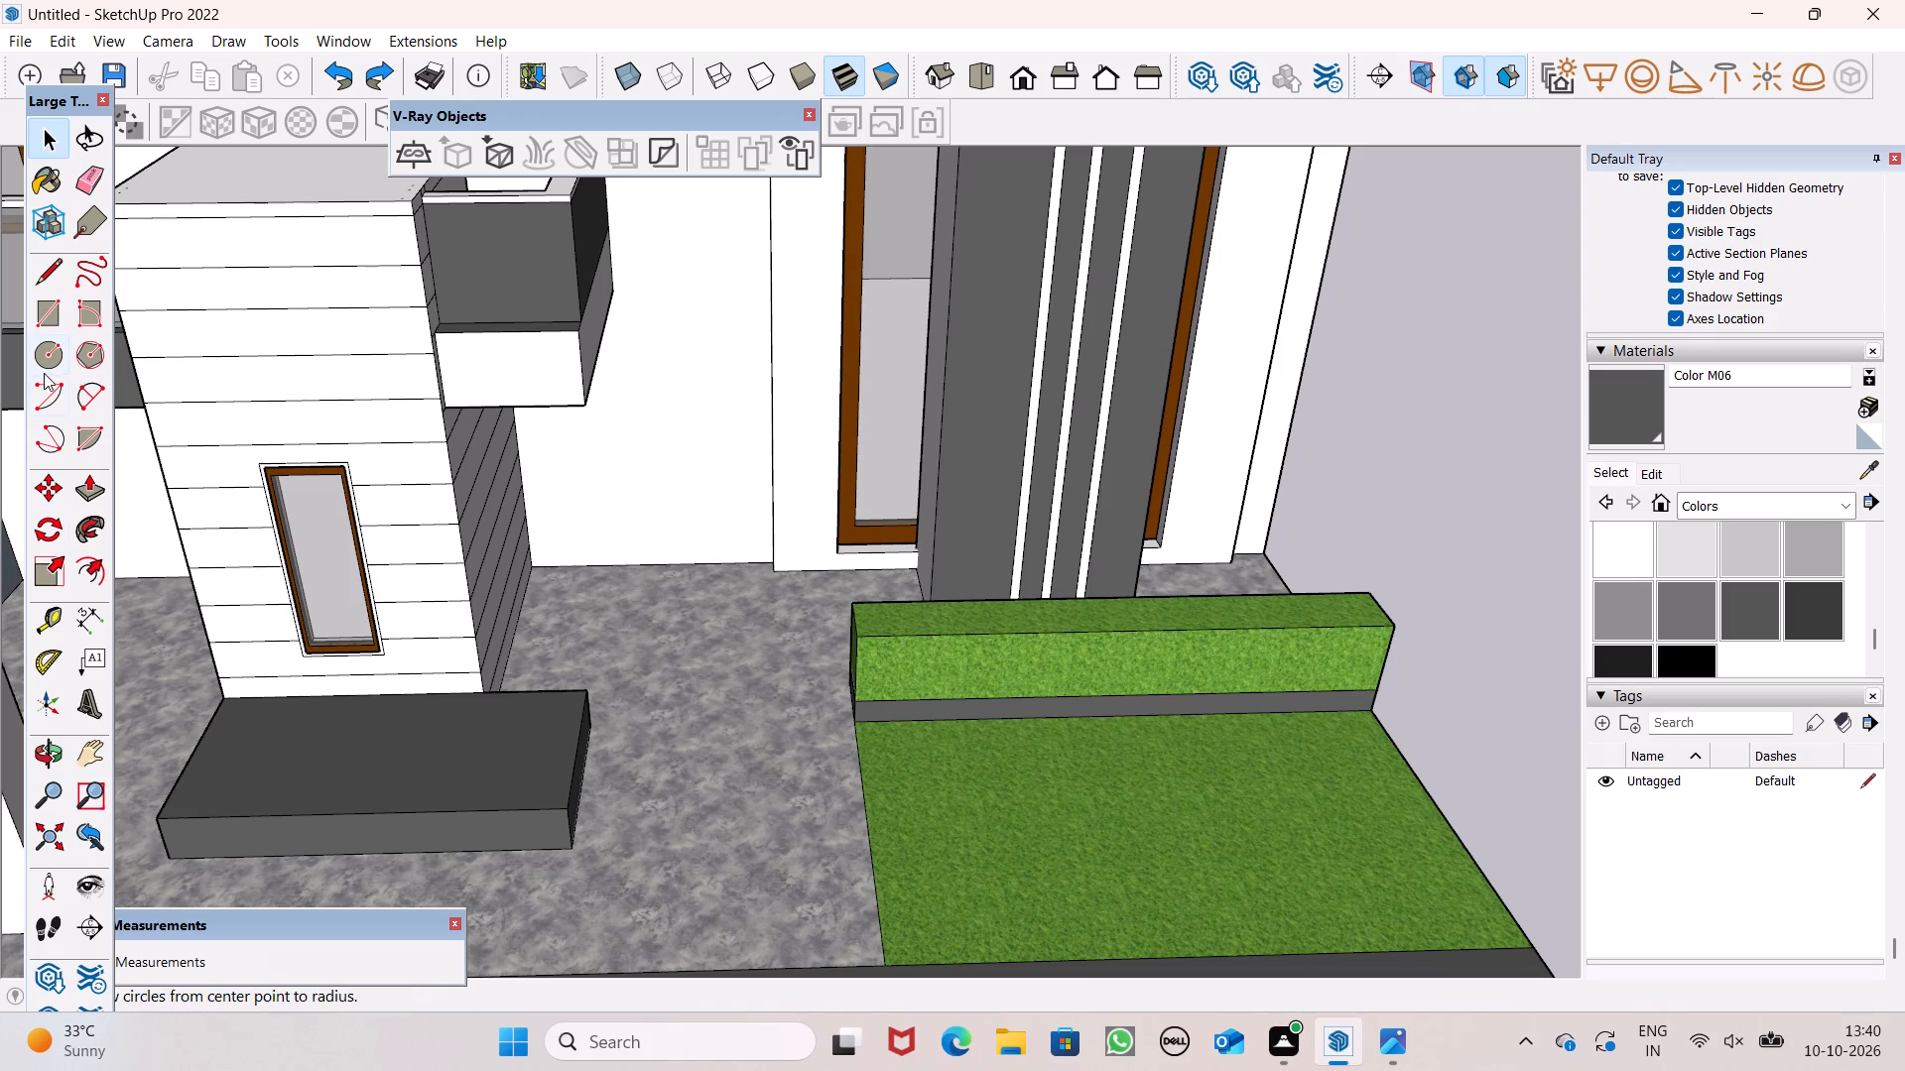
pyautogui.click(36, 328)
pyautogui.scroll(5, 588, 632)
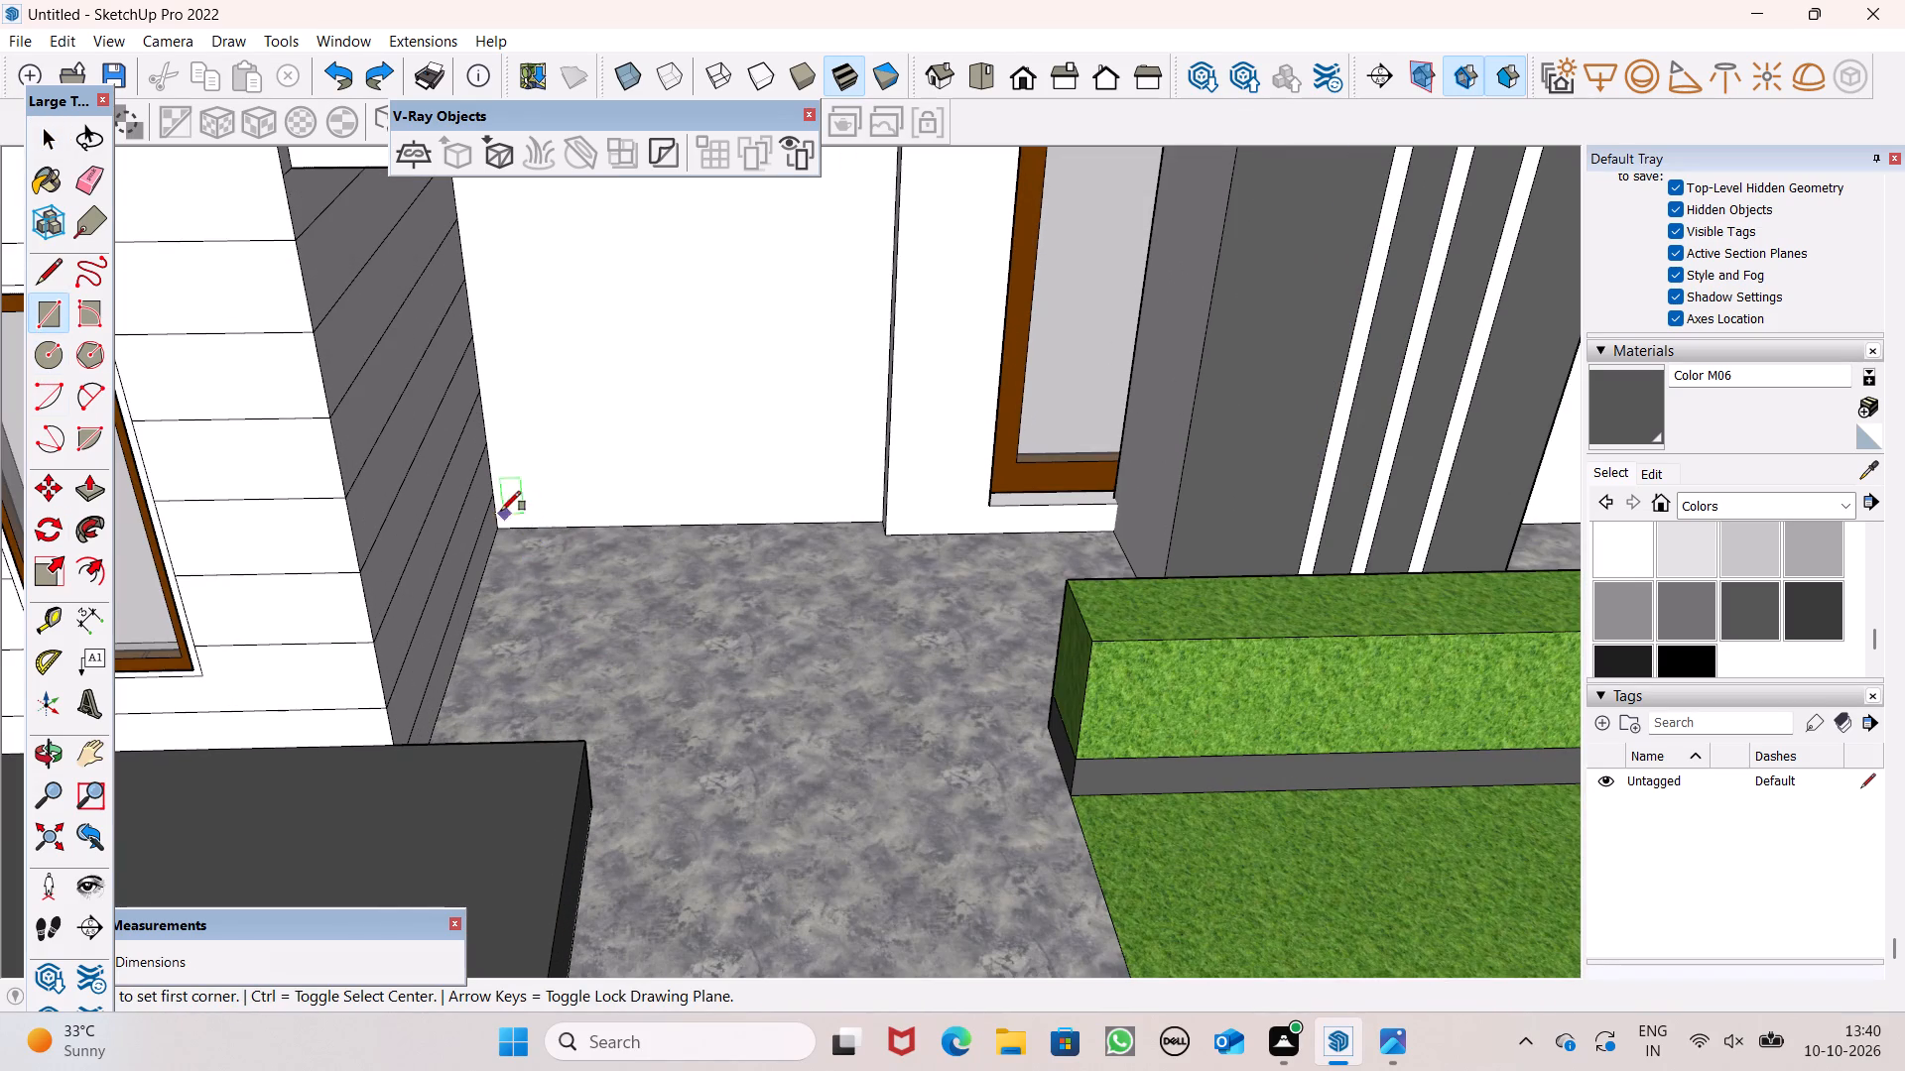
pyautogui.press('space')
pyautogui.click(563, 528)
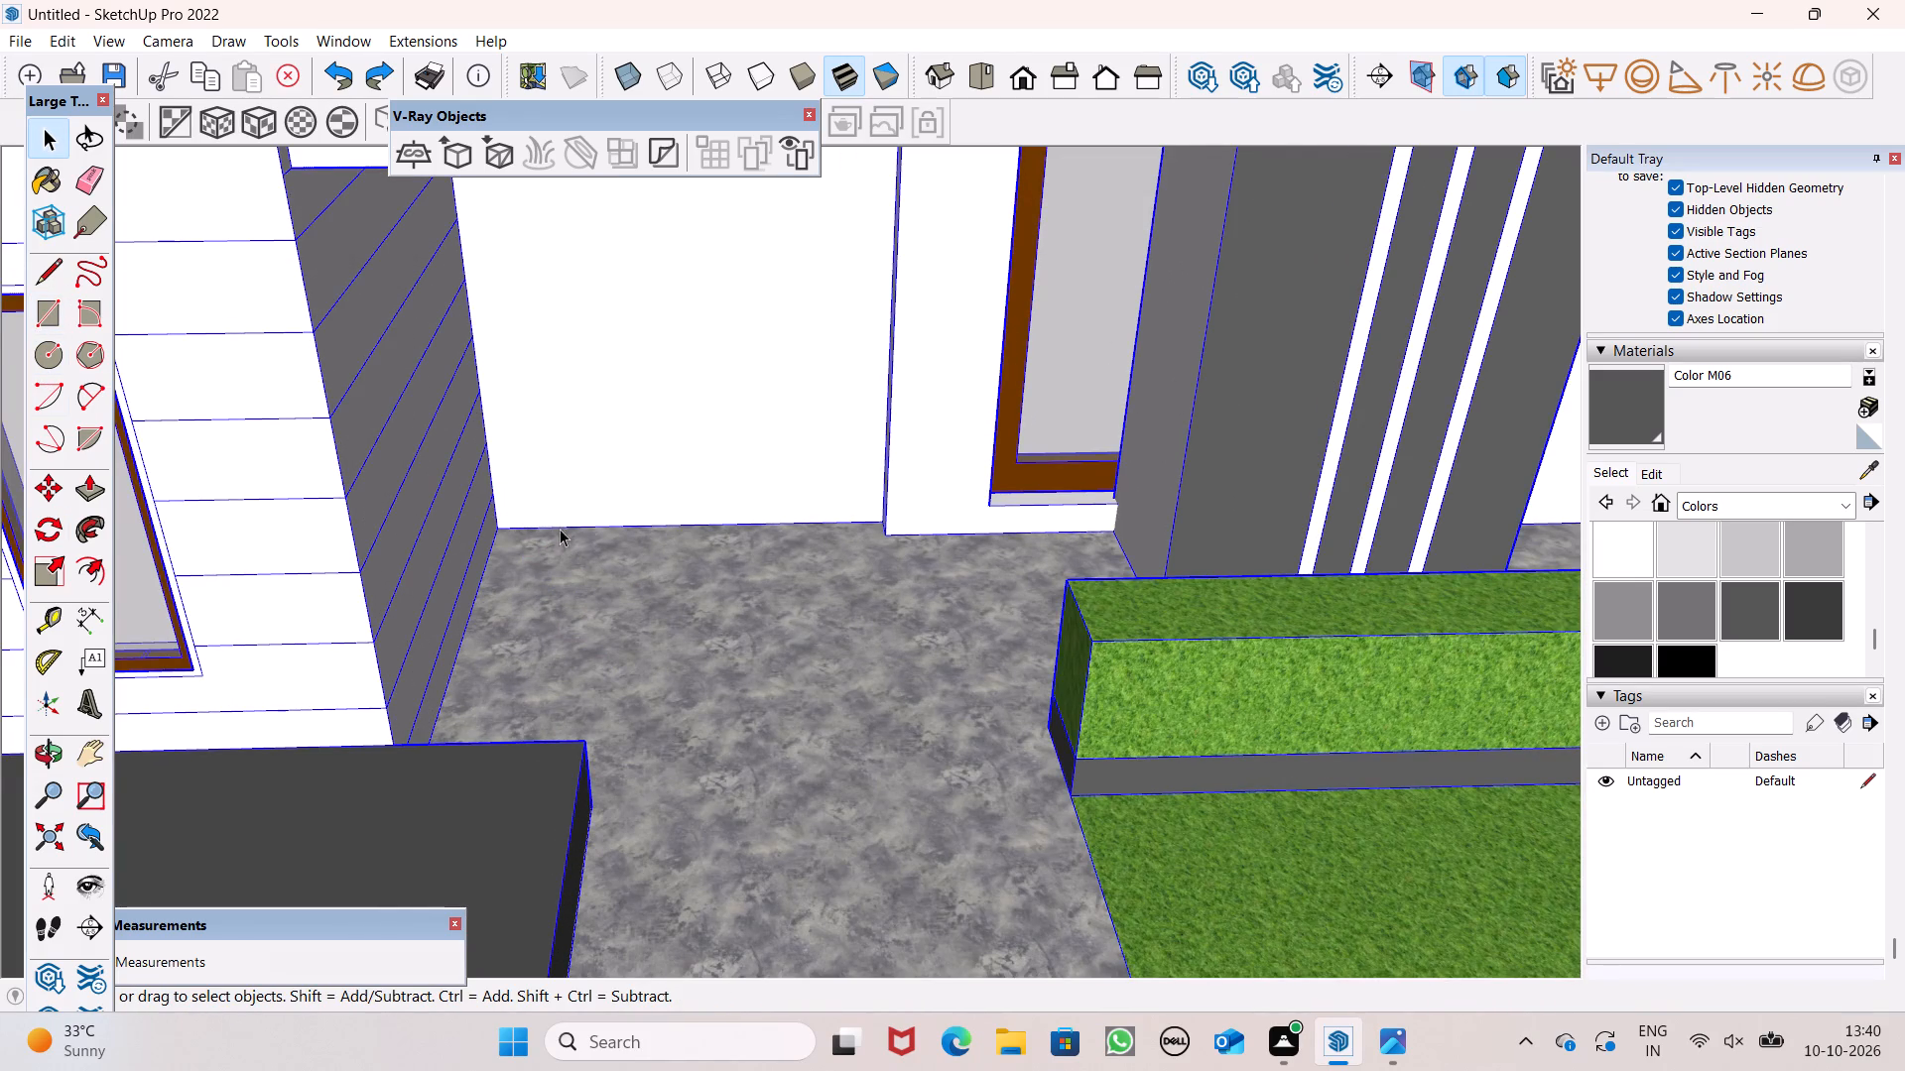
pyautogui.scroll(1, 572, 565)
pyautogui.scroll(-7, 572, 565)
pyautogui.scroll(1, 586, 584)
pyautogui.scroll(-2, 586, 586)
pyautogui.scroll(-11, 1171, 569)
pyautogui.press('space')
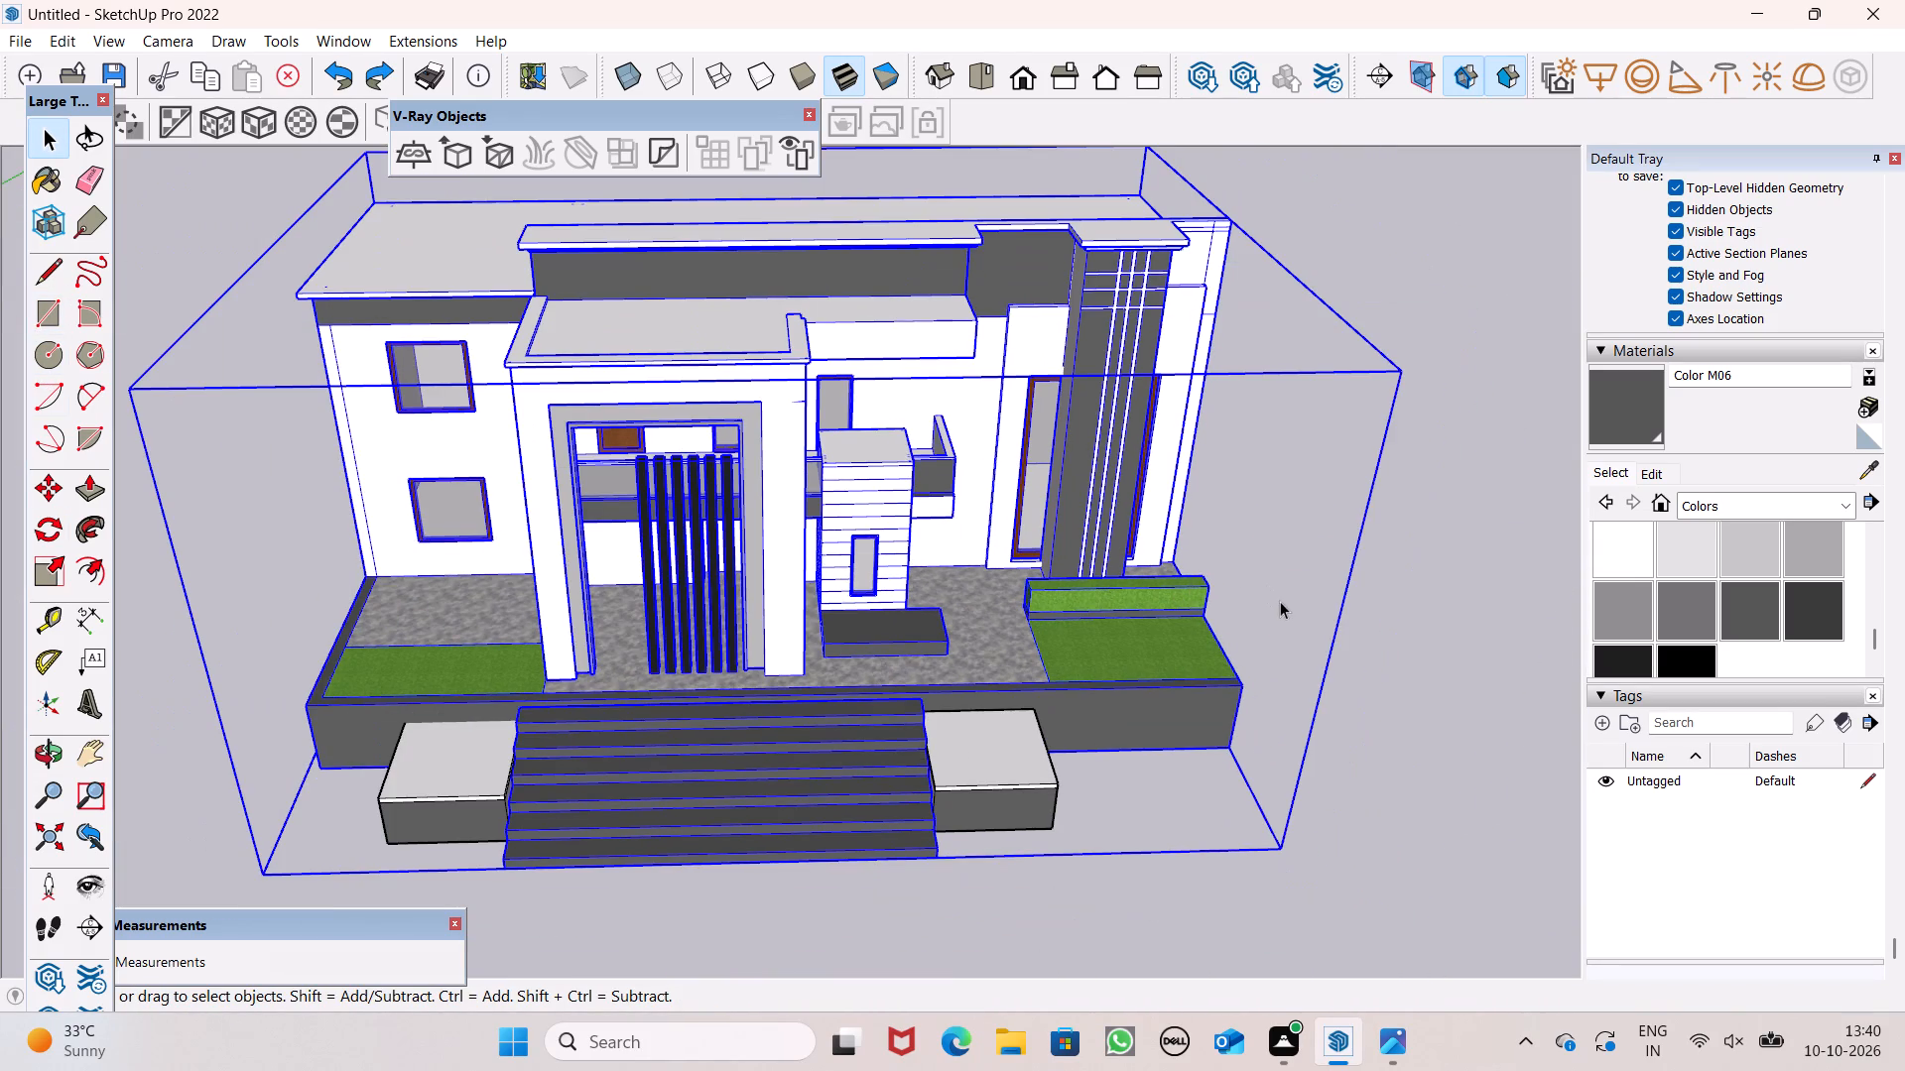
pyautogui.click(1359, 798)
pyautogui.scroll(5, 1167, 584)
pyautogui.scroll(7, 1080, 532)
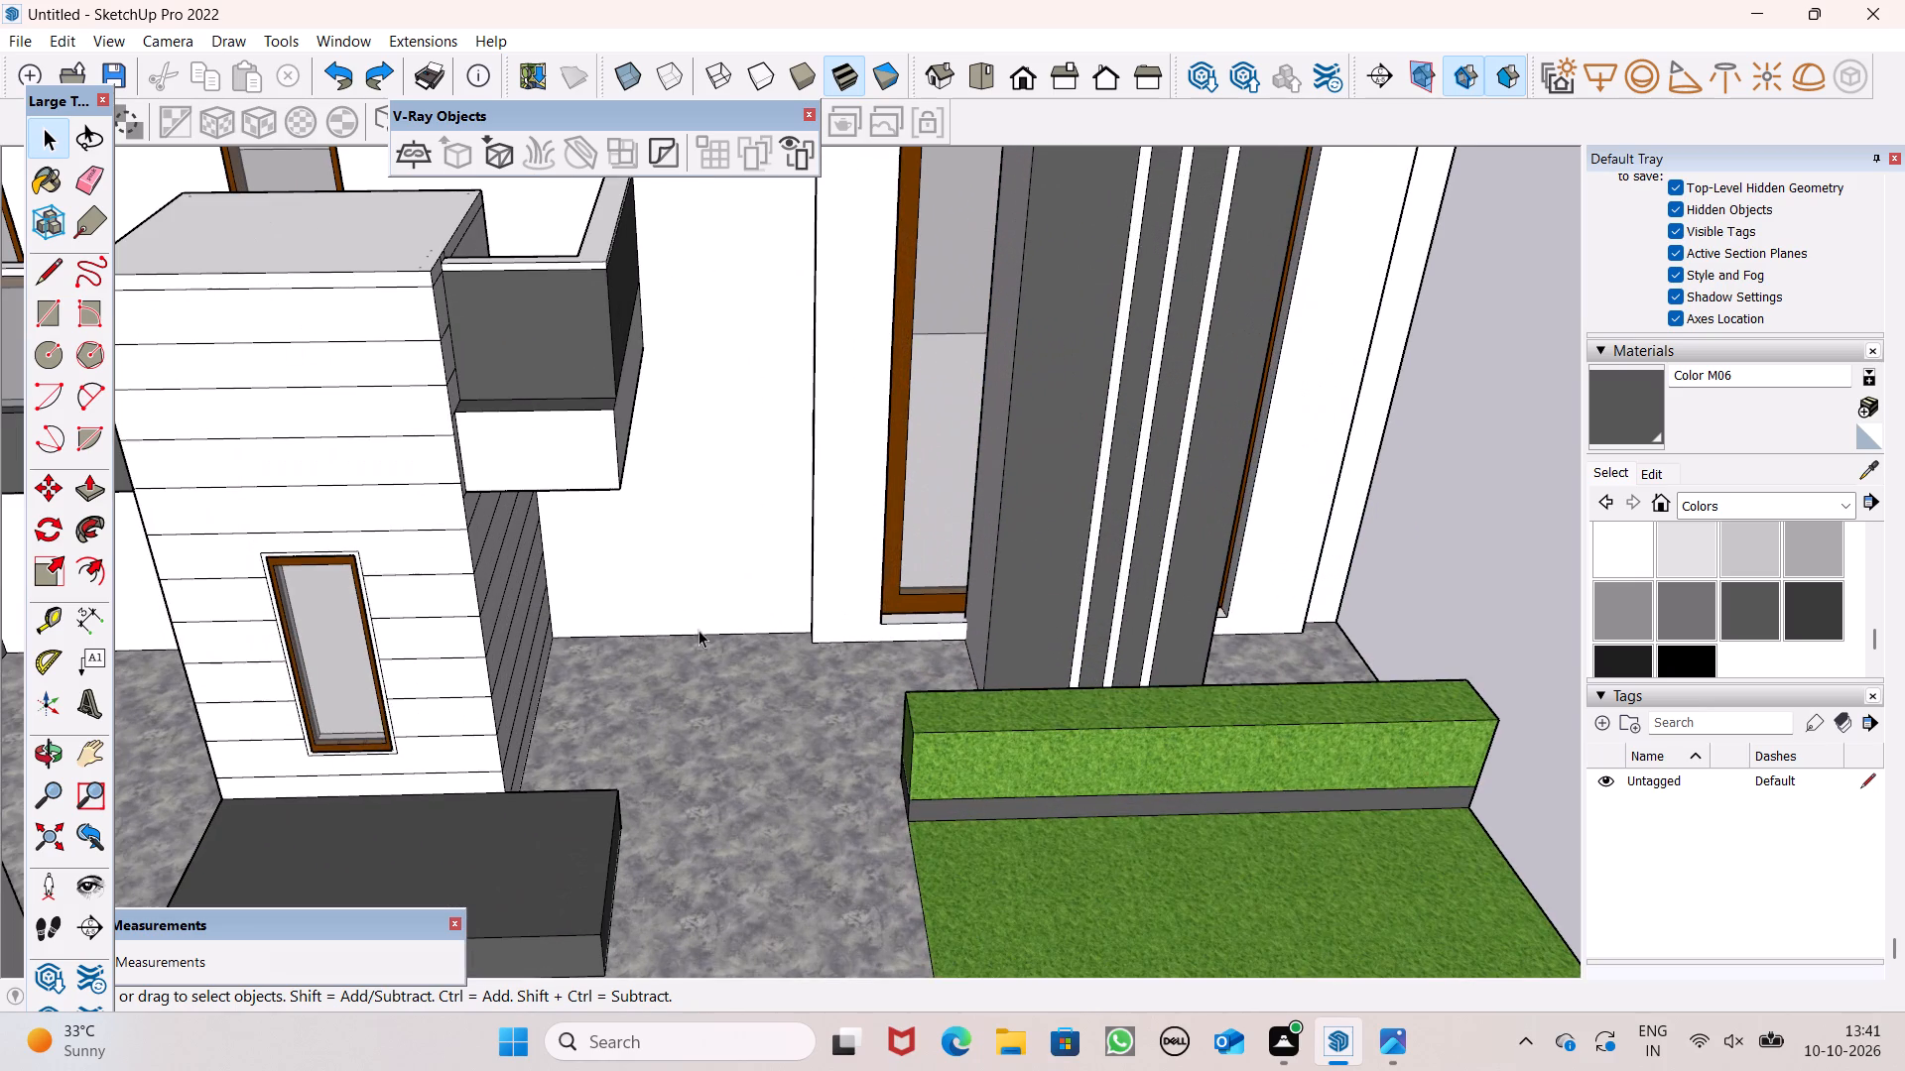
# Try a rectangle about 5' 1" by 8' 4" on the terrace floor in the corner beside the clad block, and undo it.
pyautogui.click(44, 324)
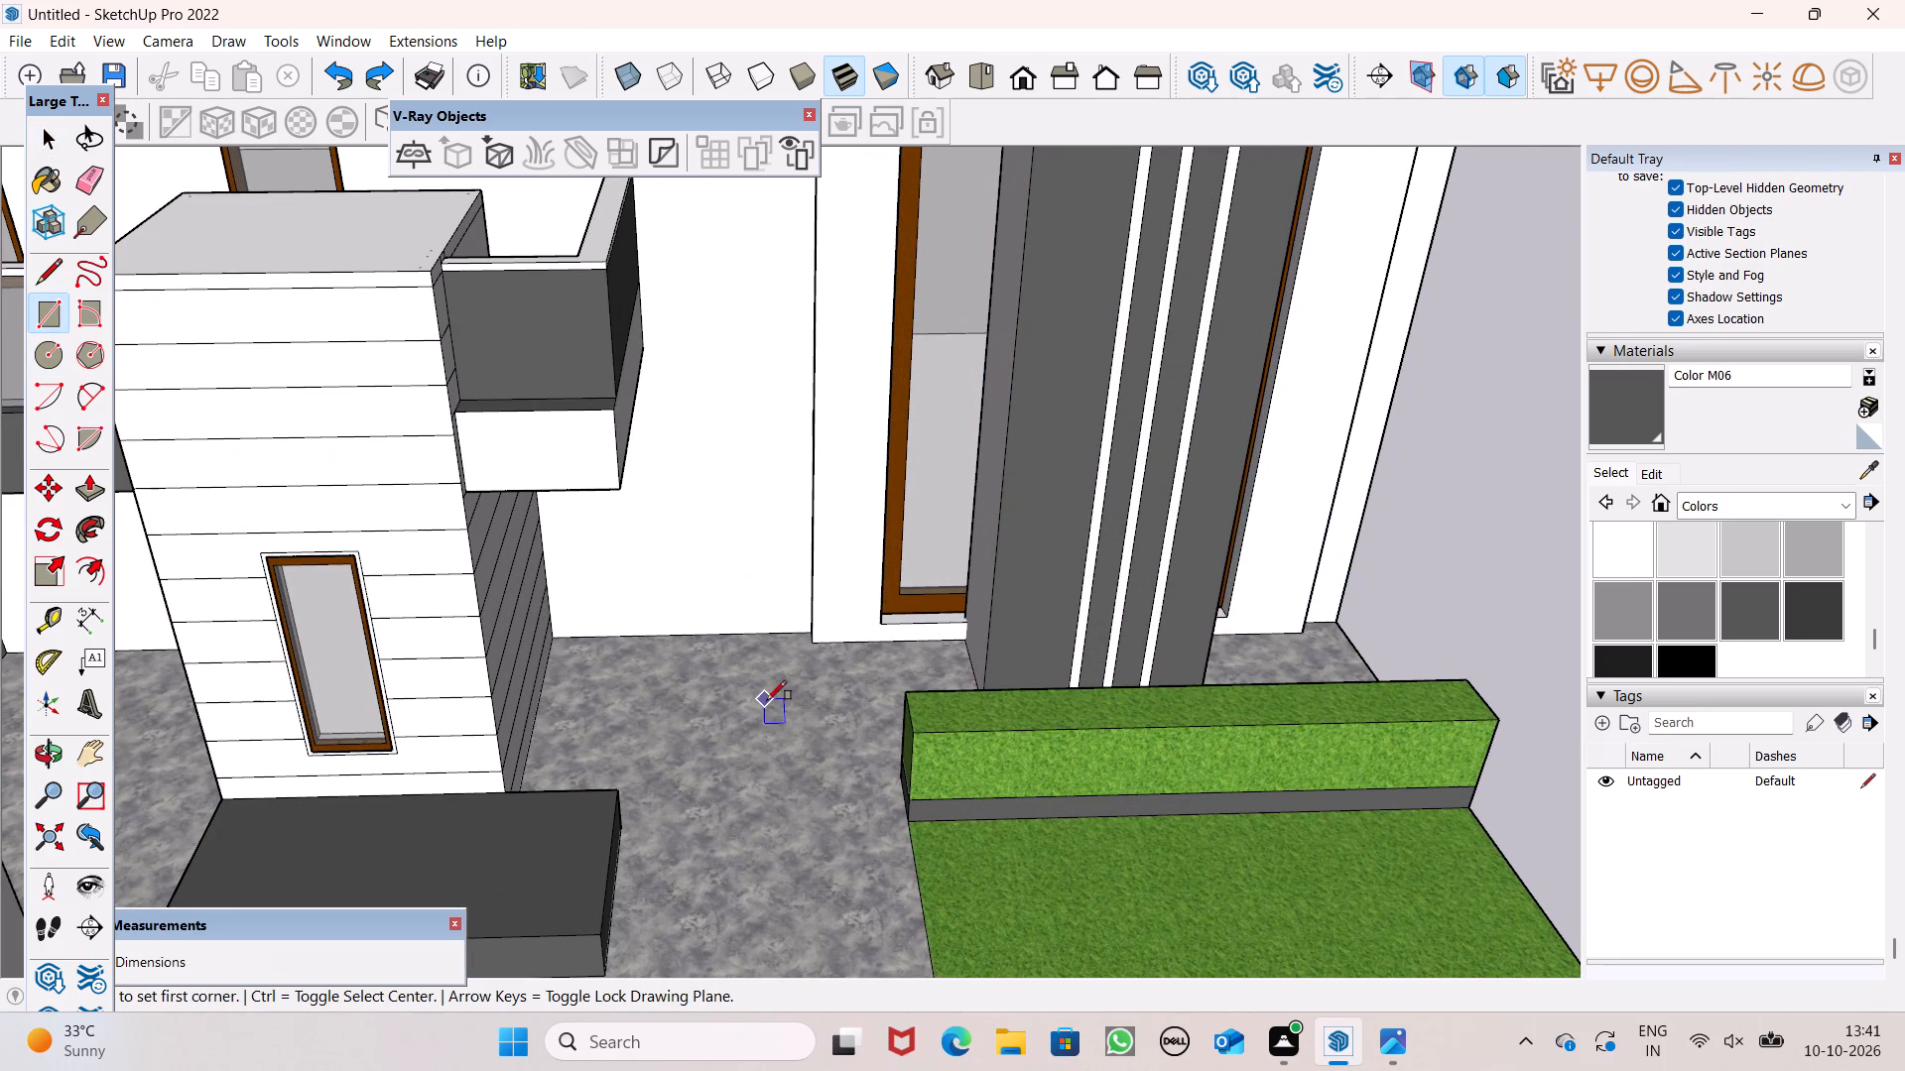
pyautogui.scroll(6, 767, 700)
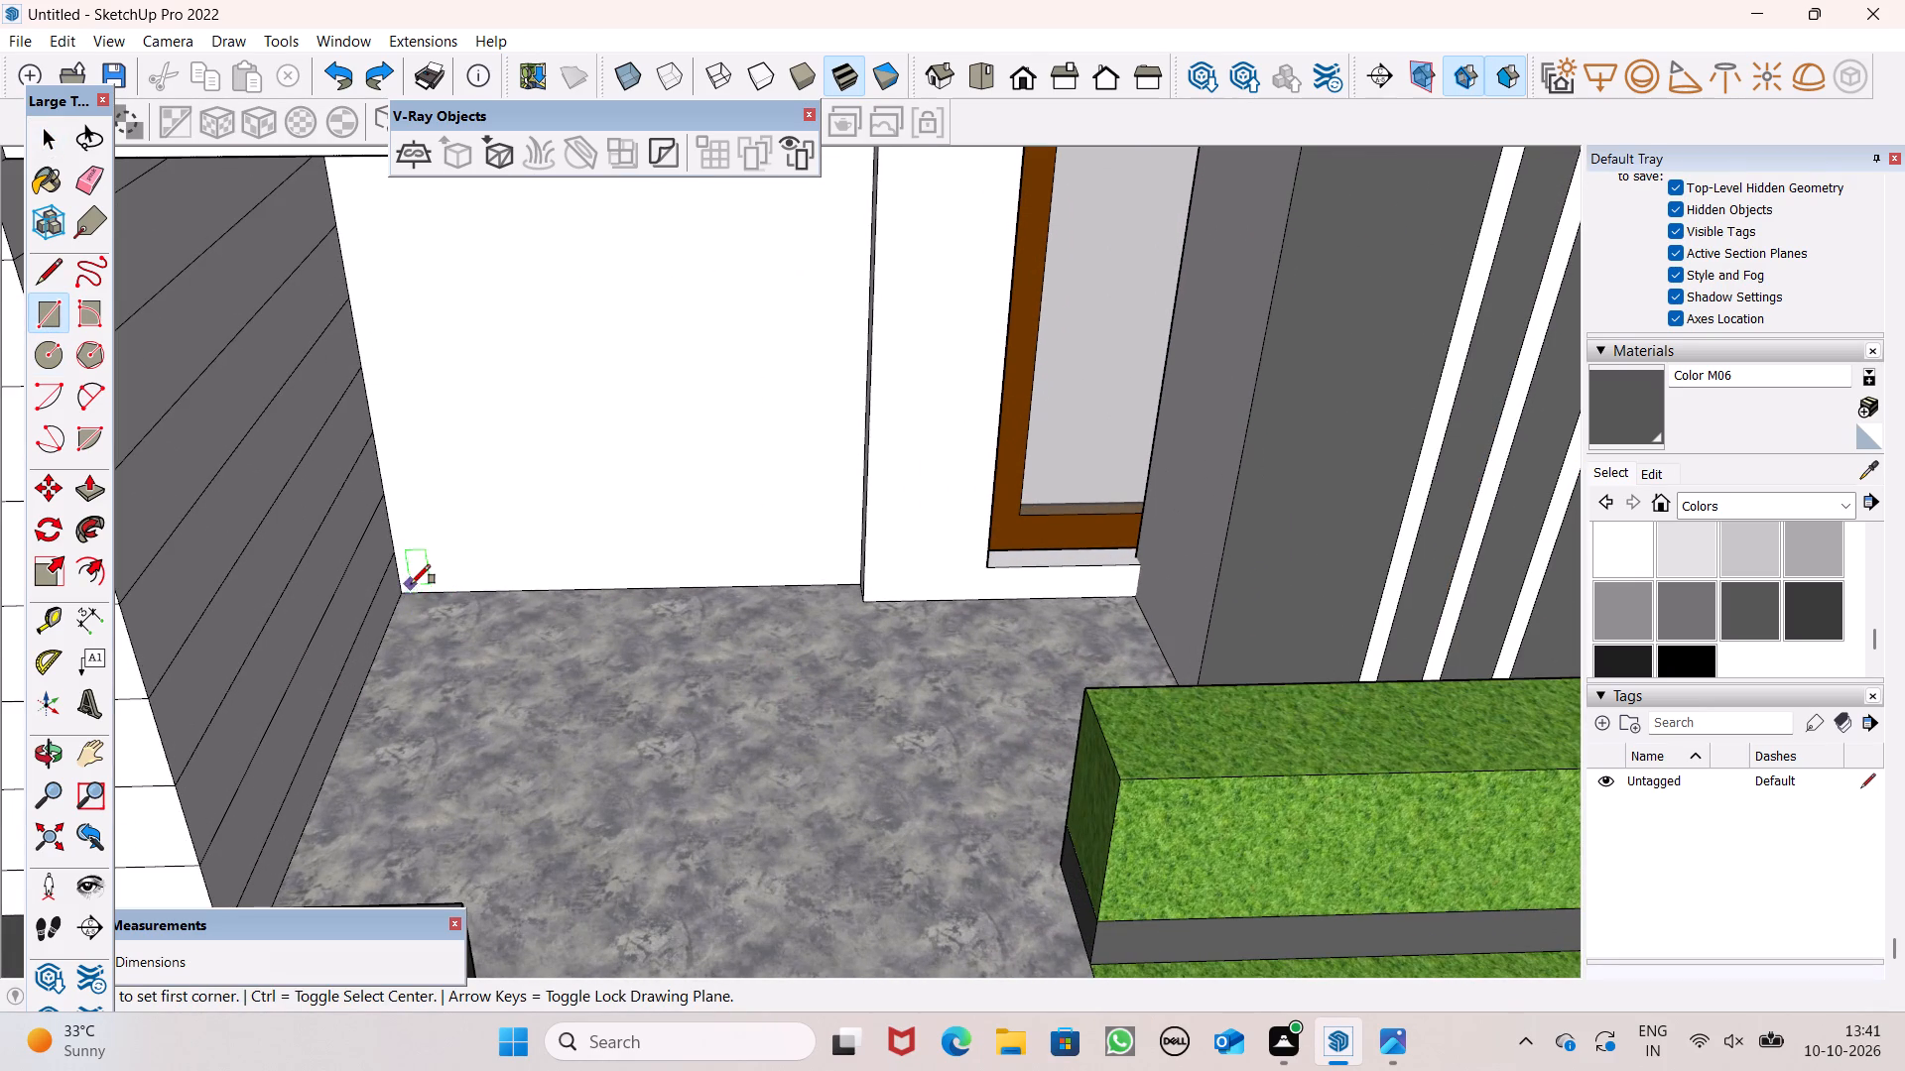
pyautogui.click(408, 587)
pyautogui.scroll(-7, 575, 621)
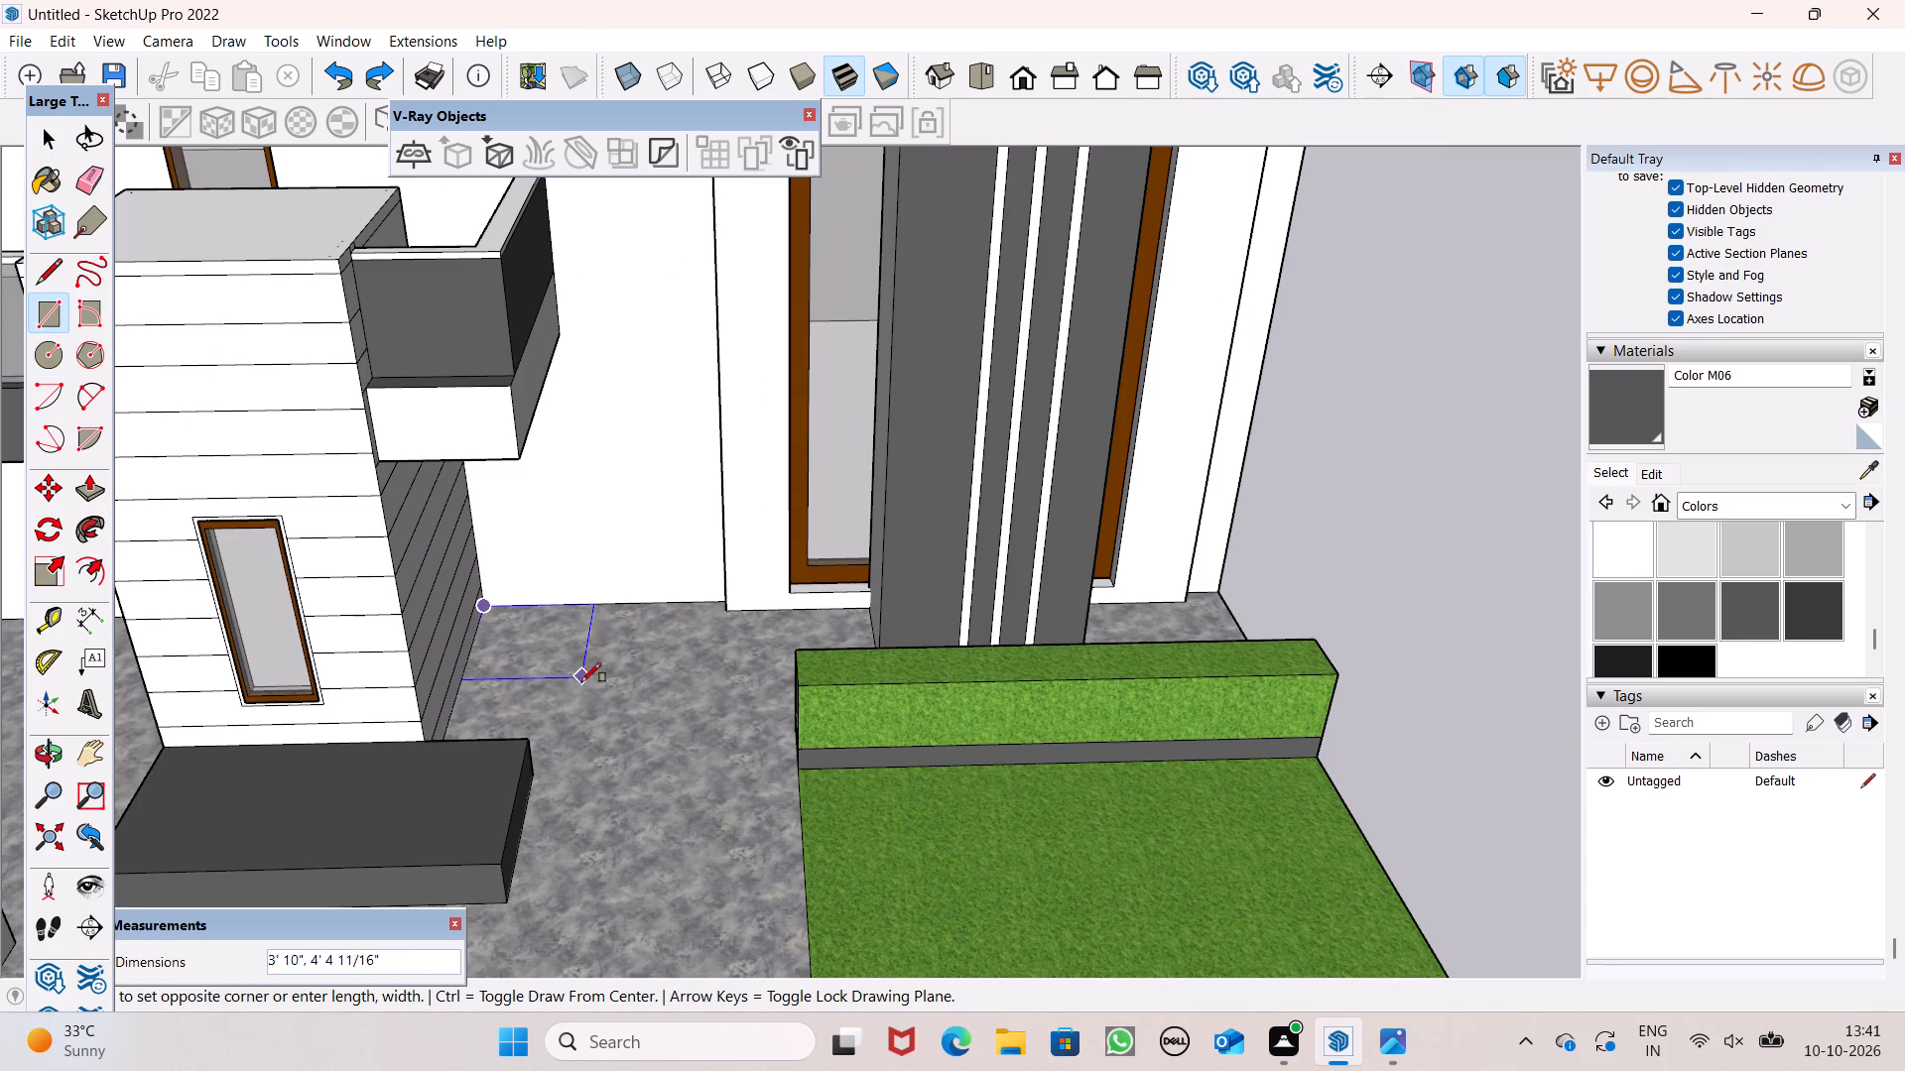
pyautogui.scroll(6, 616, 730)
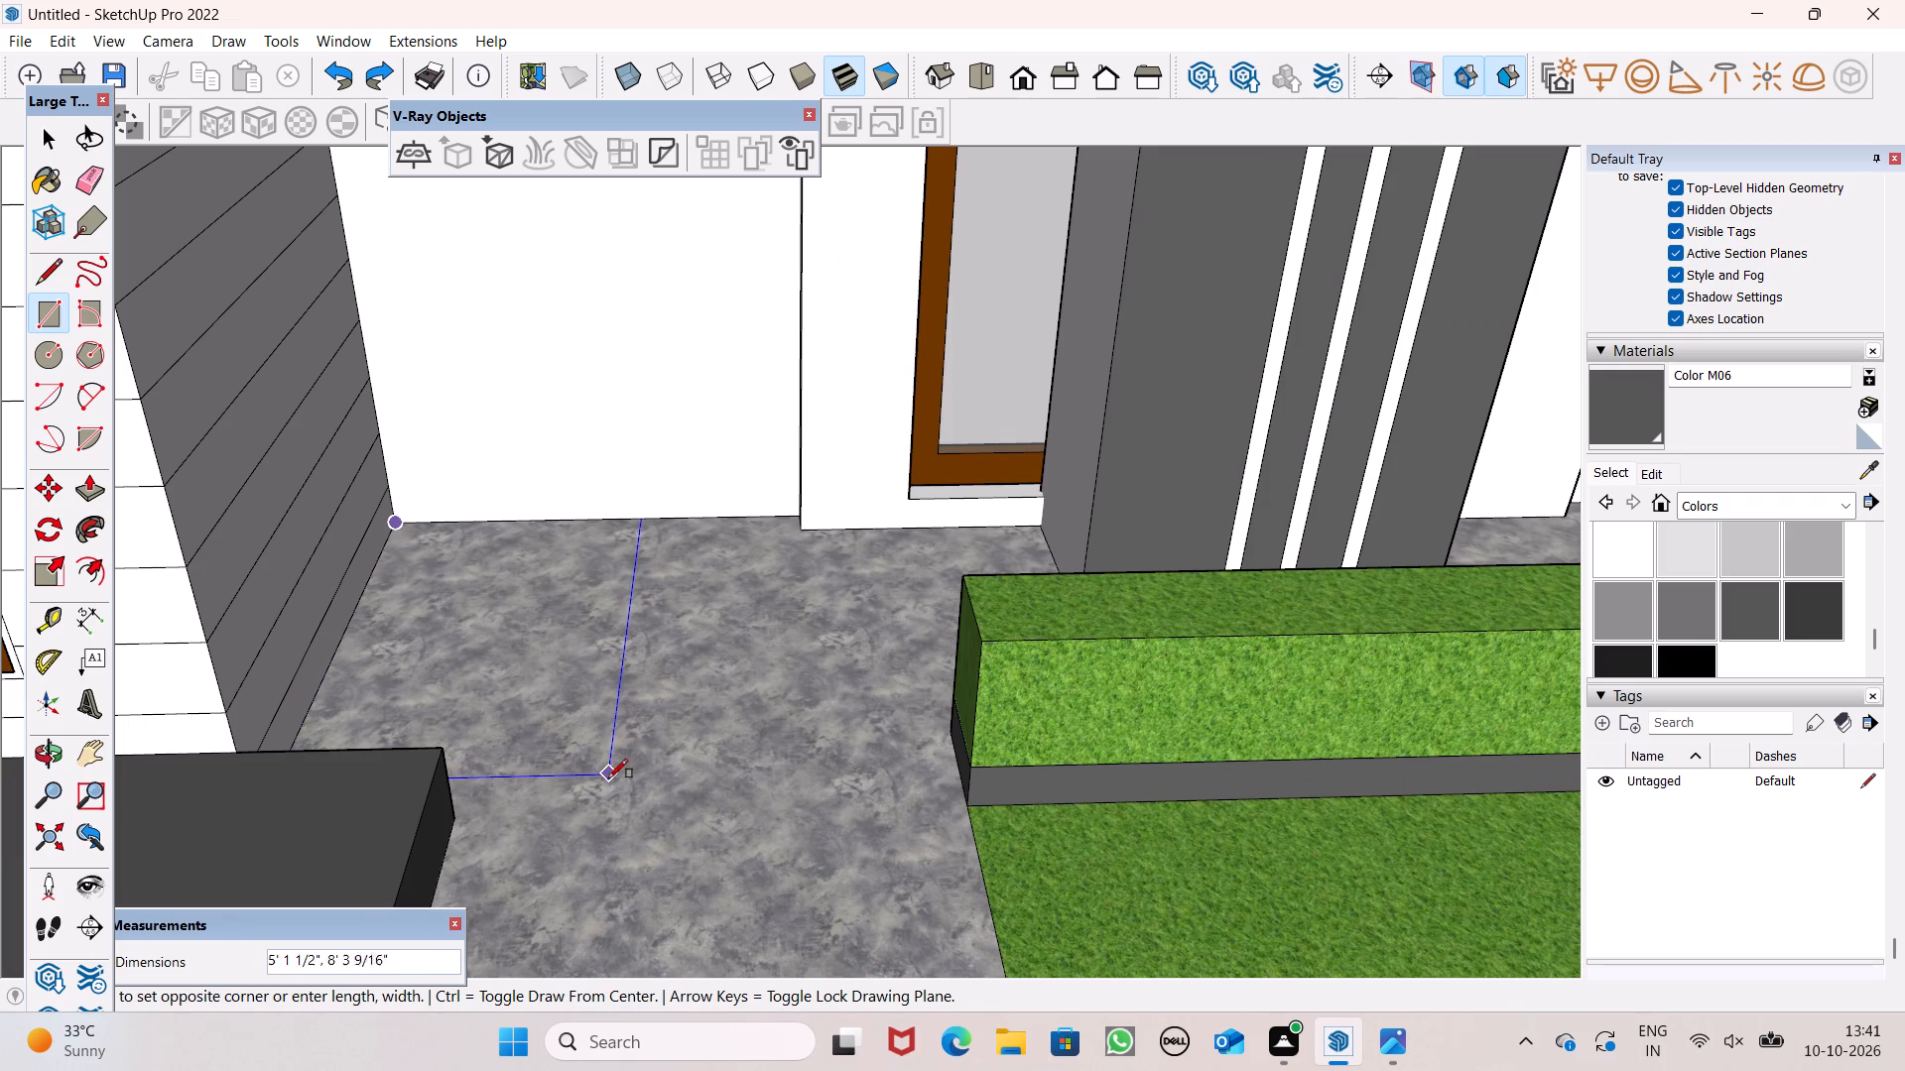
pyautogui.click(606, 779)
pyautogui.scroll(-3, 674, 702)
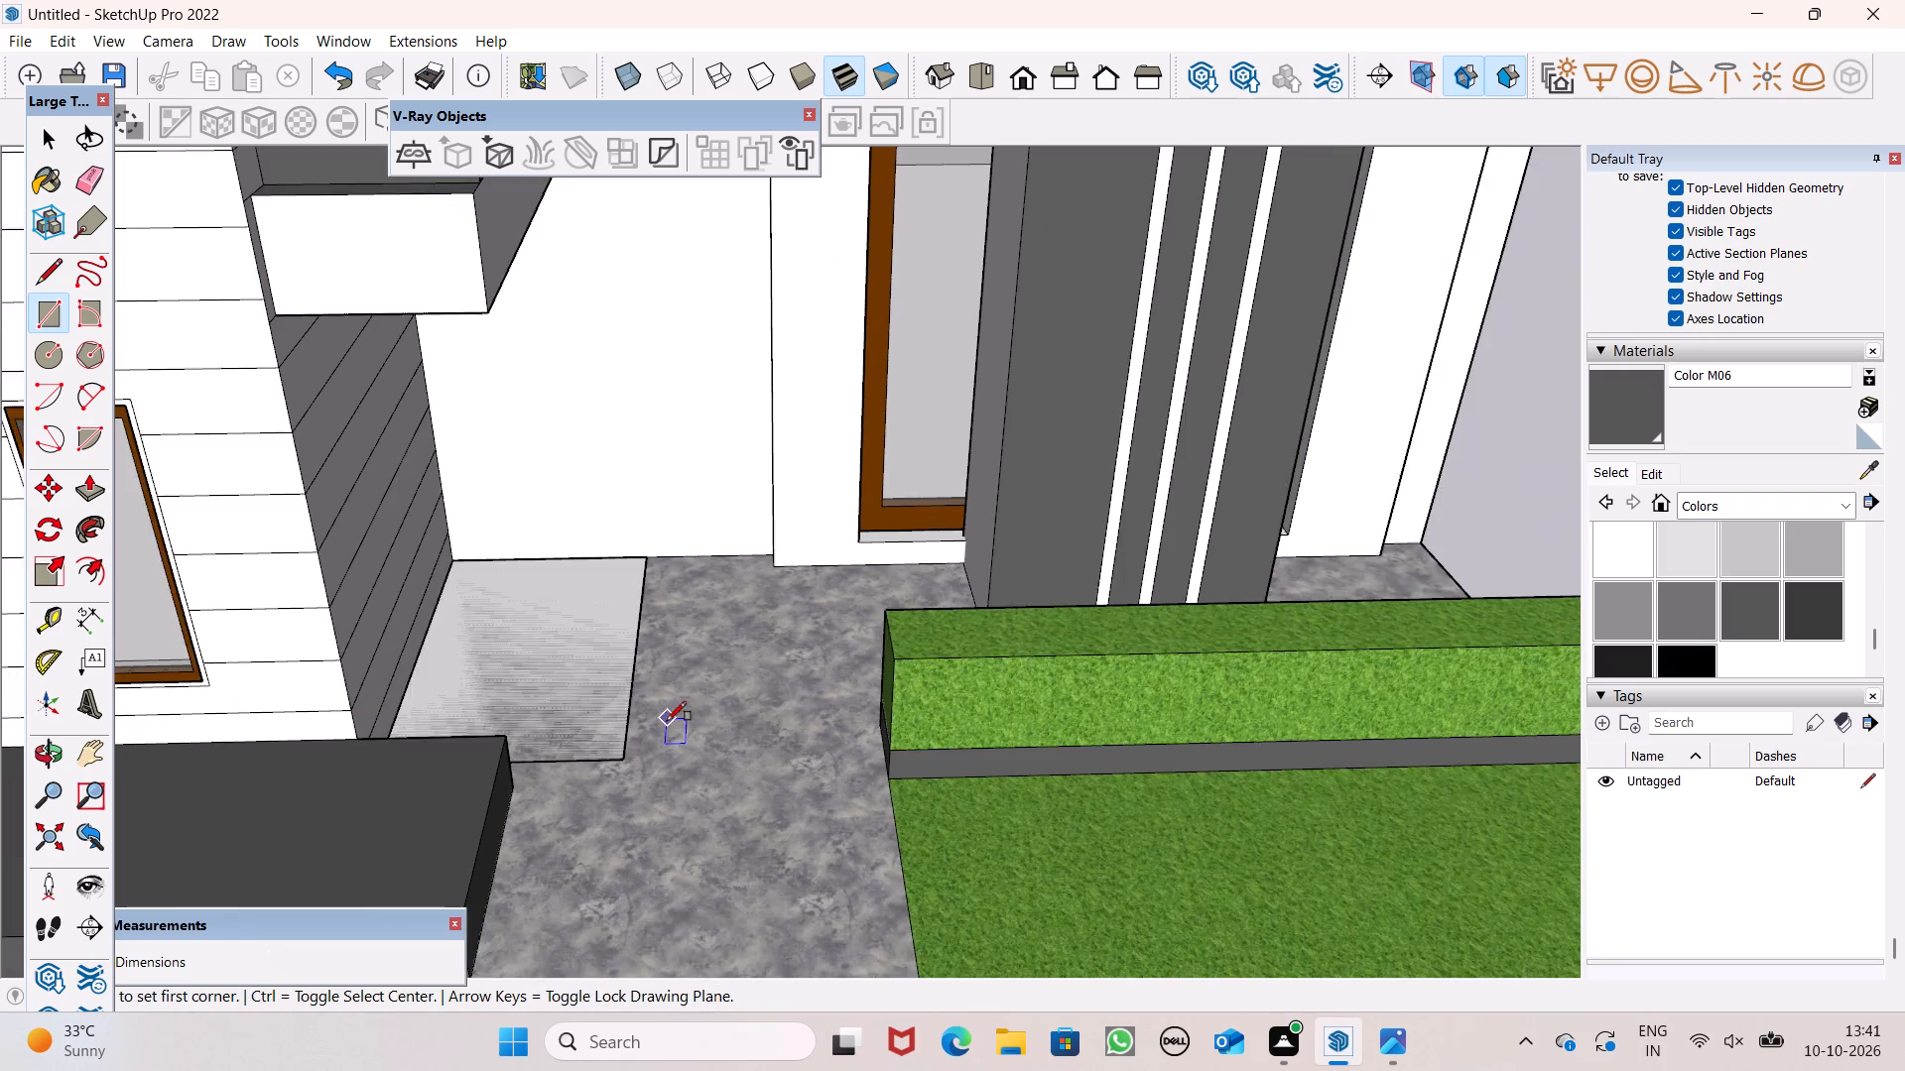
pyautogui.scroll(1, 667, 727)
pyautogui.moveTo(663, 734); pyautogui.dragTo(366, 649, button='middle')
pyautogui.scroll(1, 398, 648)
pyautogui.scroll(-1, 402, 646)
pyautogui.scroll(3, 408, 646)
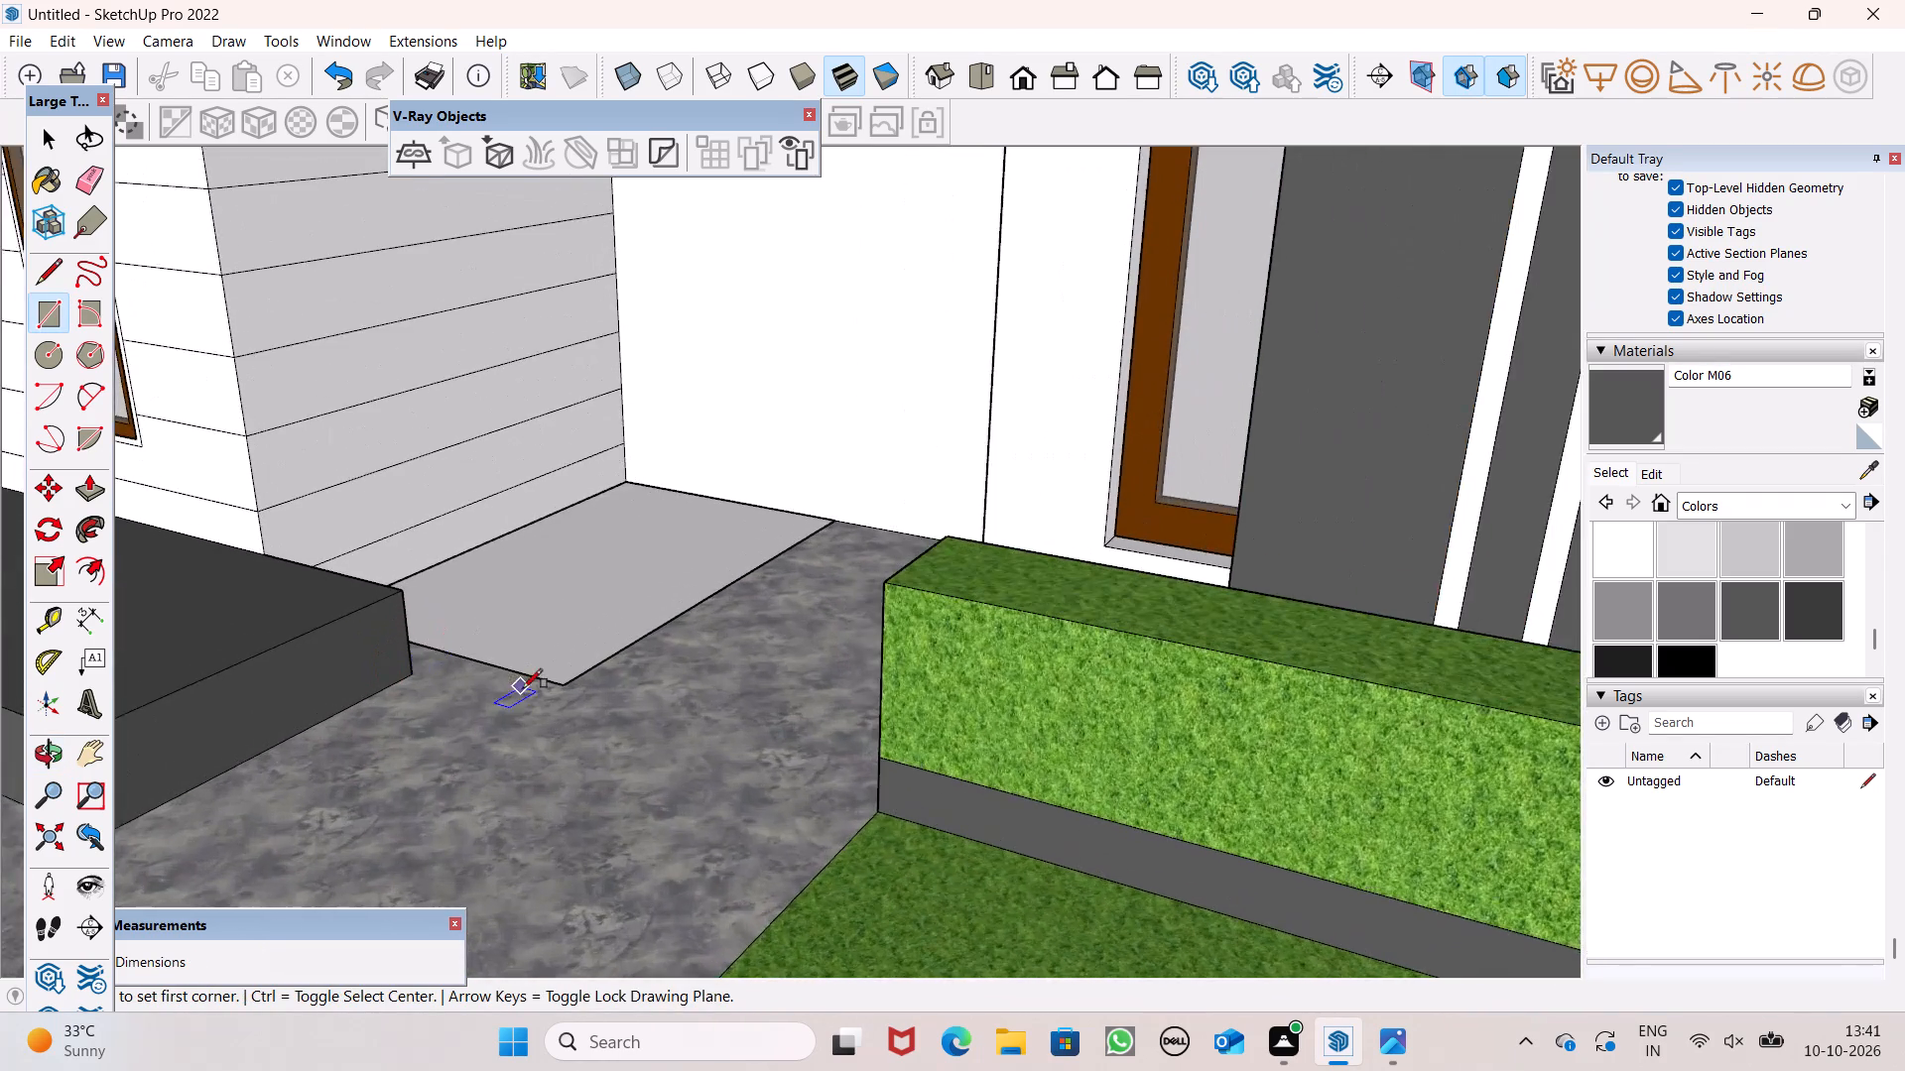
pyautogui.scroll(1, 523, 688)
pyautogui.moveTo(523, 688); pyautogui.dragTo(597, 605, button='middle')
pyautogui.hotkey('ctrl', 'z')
# Draw a rectangle about 5' 4" by 9' 3" on the terrace floor, from the dark plinth along the clad block to the rear wall.
pyautogui.keyDown('ctrl'); pyautogui.scroll(1, 597, 664); pyautogui.keyUp('ctrl')
pyautogui.keyDown('ctrl'); pyautogui.moveTo(597, 668); pyautogui.dragTo(615, 823, button='middle'); pyautogui.keyUp('ctrl')
pyautogui.scroll(-4, 748, 559)
pyautogui.moveTo(735, 538); pyautogui.dragTo(402, 744, button='middle')
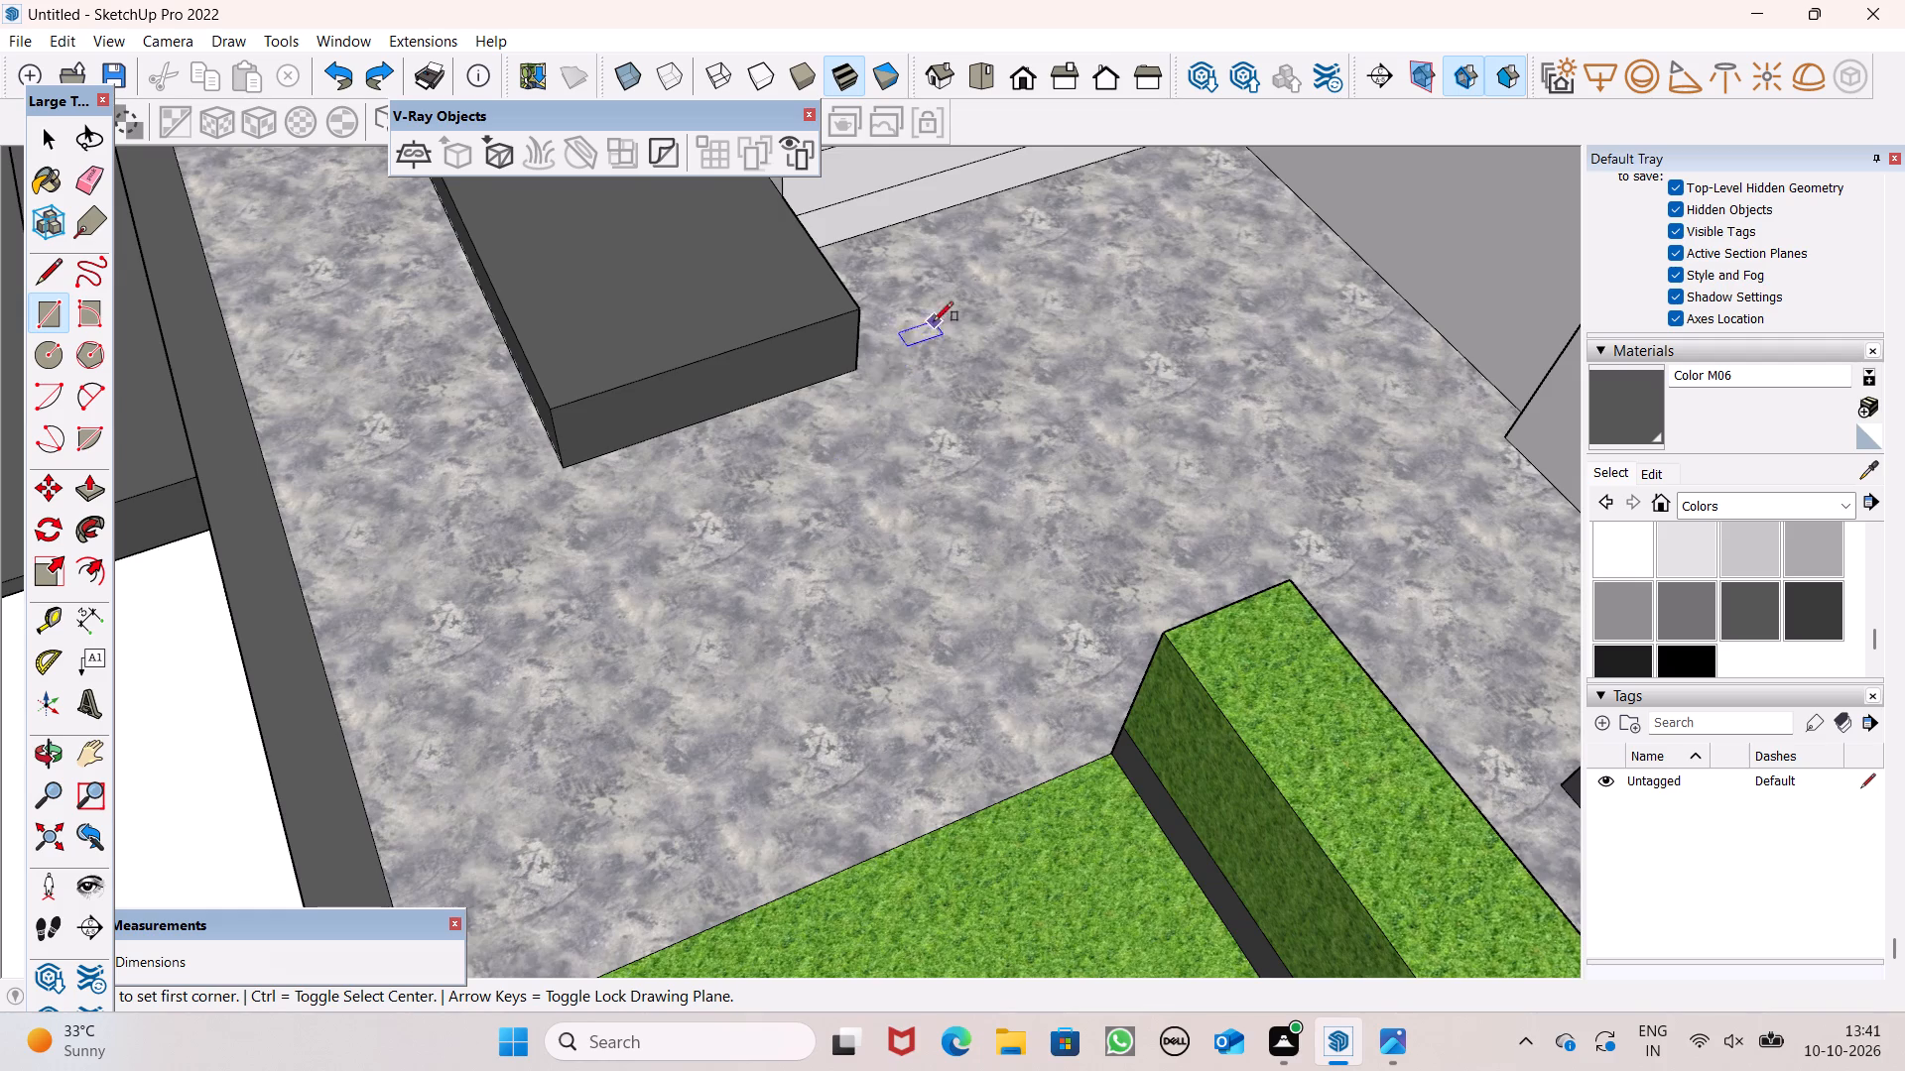
pyautogui.scroll(-7, 891, 539)
pyautogui.scroll(5, 1188, 344)
pyautogui.scroll(-1, 1188, 344)
pyautogui.scroll(2, 1188, 344)
pyautogui.moveTo(994, 486); pyautogui.dragTo(770, 485, button='middle')
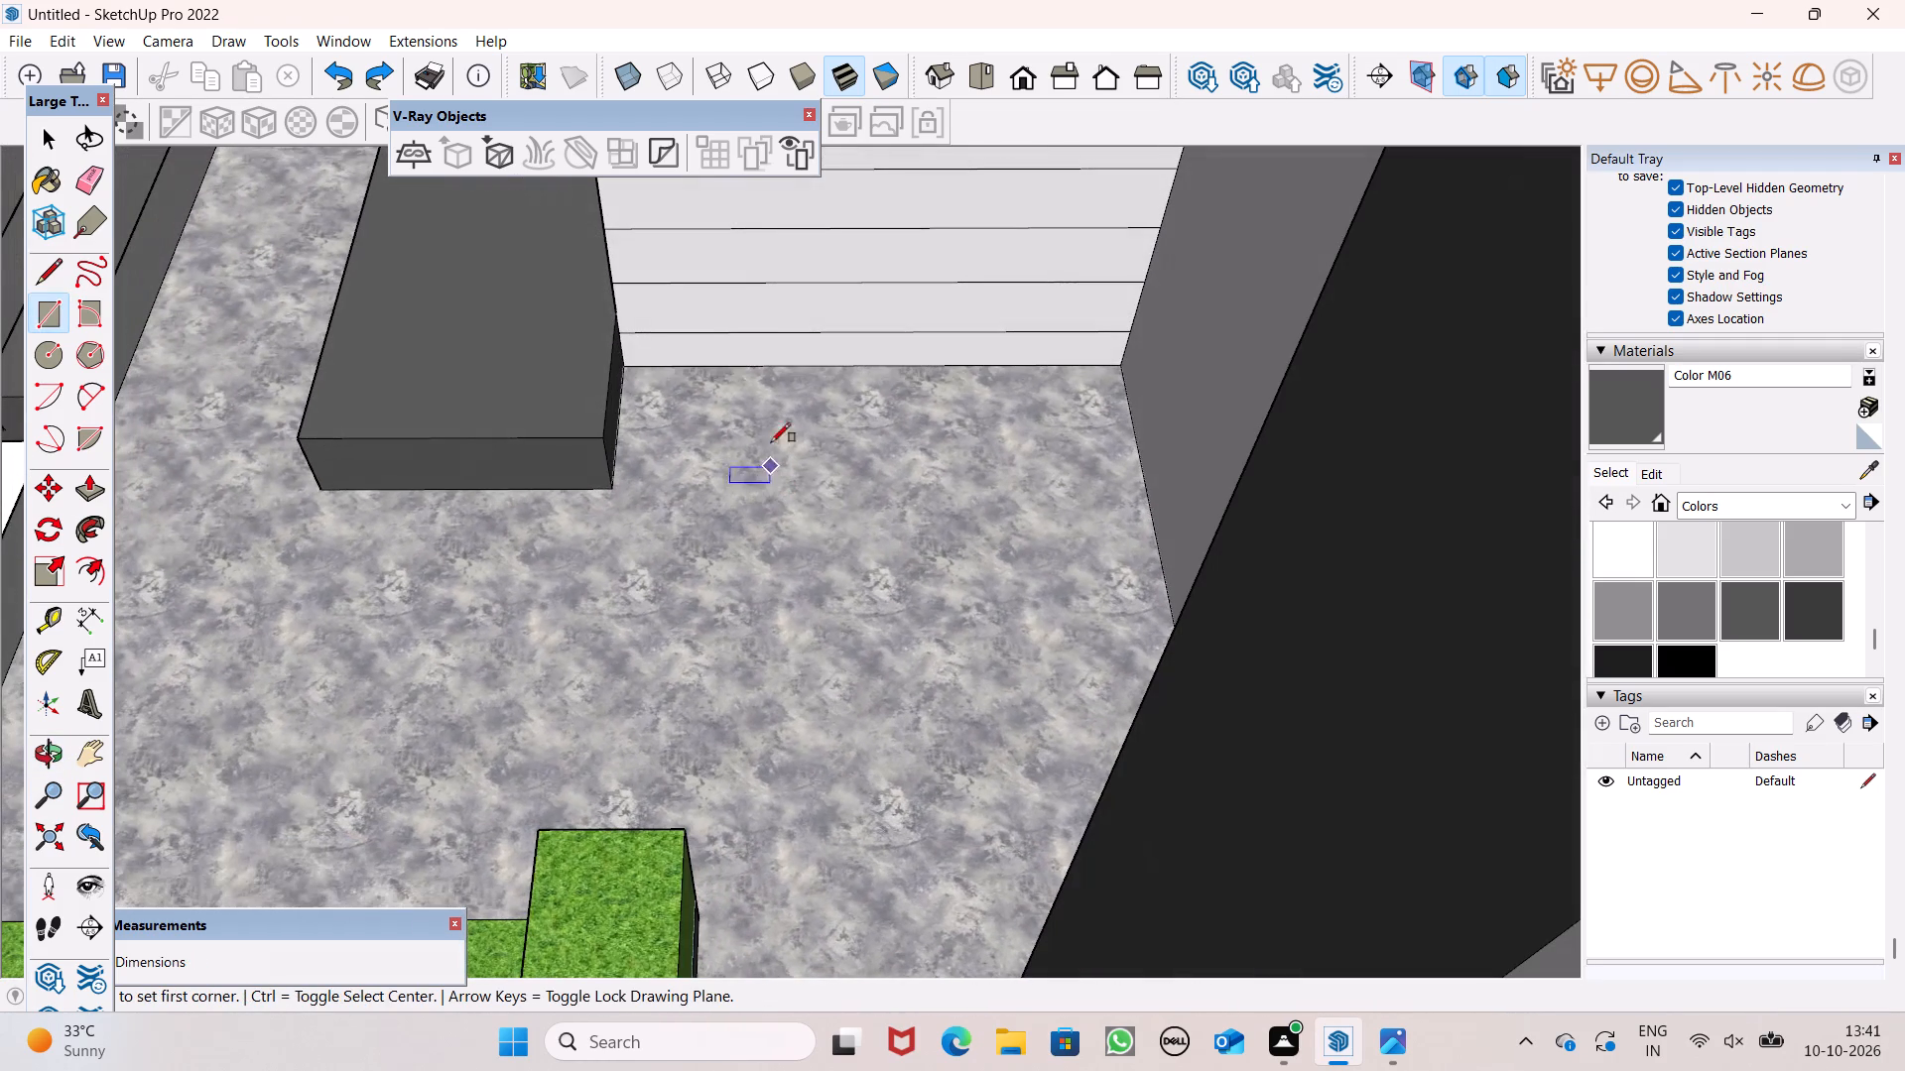
pyautogui.moveTo(627, 368); pyautogui.dragTo(636, 384)
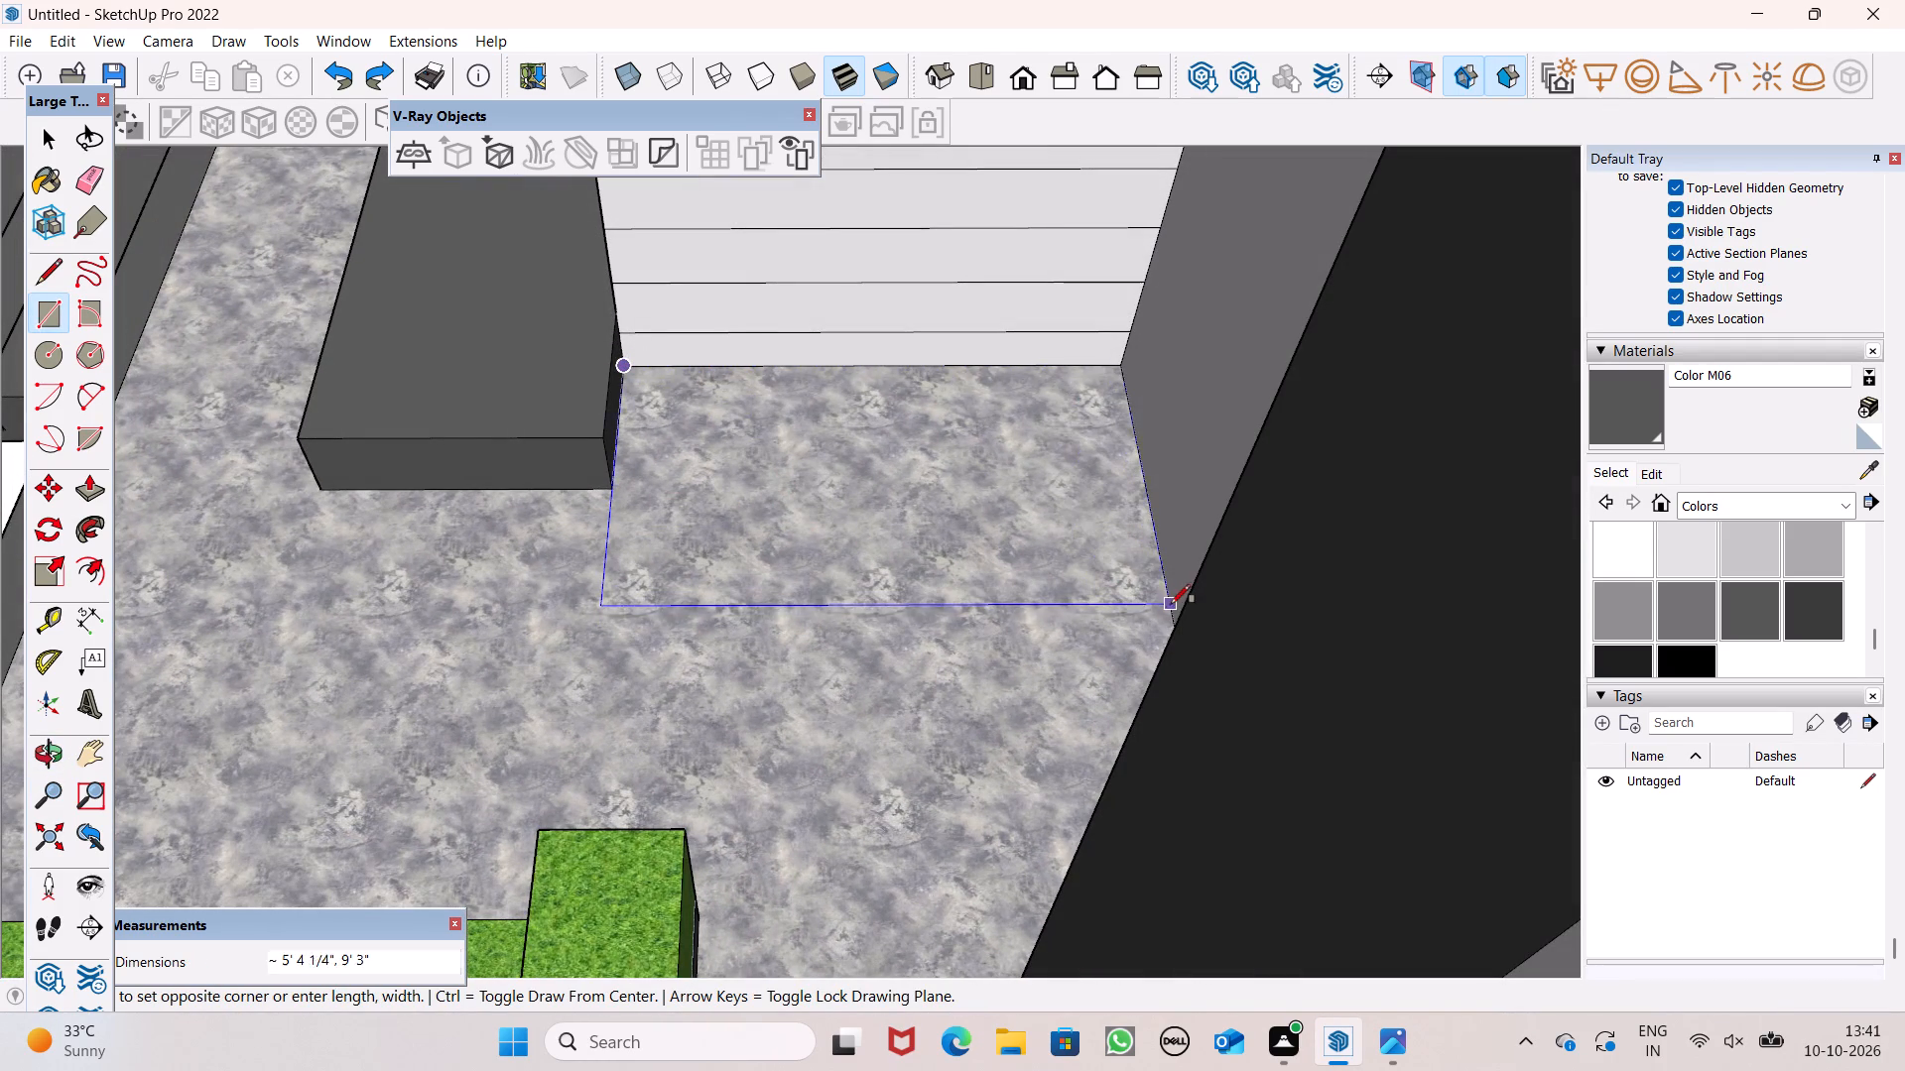
pyautogui.click(1166, 610)
pyautogui.press('space')
# Pull the new floor rectangle beside the clad block up 3".
pyautogui.scroll(-7, 872, 524)
pyautogui.moveTo(833, 582); pyautogui.dragTo(1292, 431, button='middle')
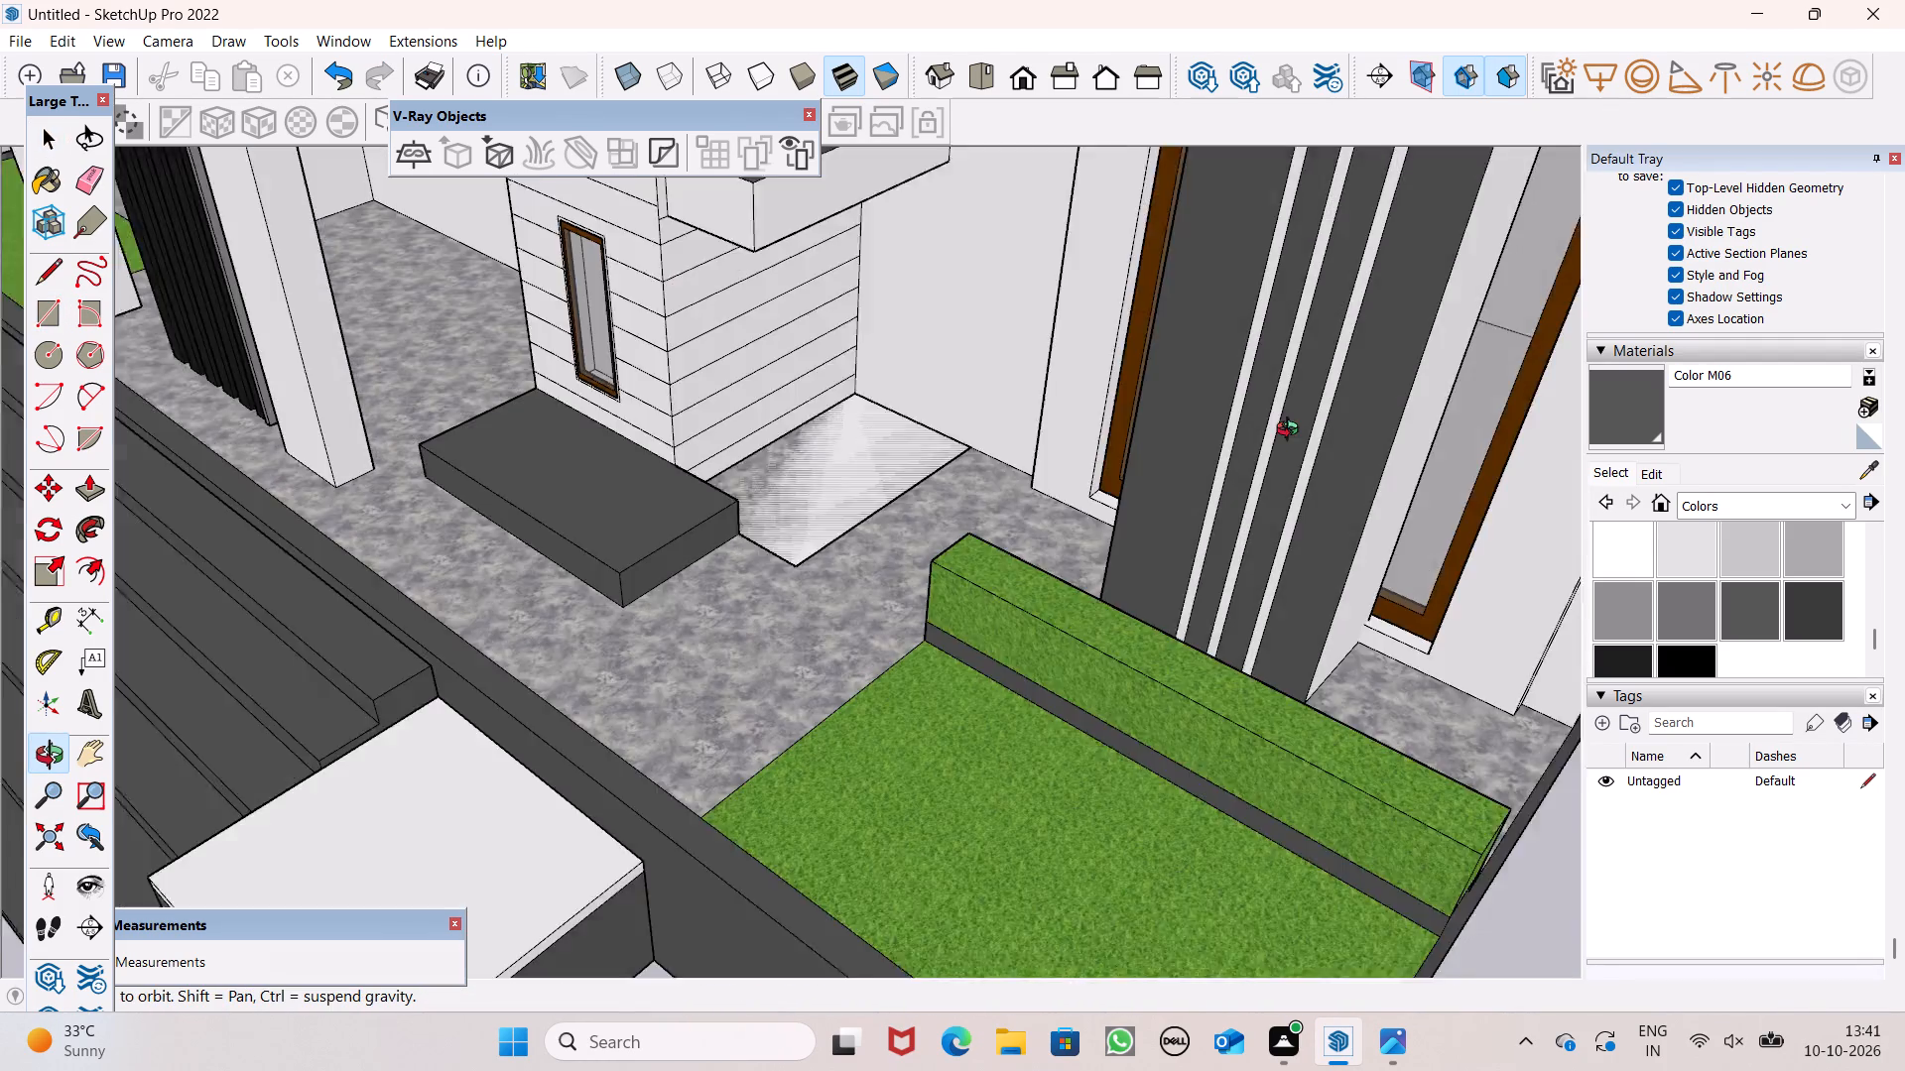
pyautogui.moveTo(1292, 431); pyautogui.dragTo(1297, 415, button='middle')
pyautogui.scroll(1, 1297, 419)
pyautogui.moveTo(782, 477); pyautogui.dragTo(1109, 420, button='middle')
pyautogui.scroll(1, 1109, 420)
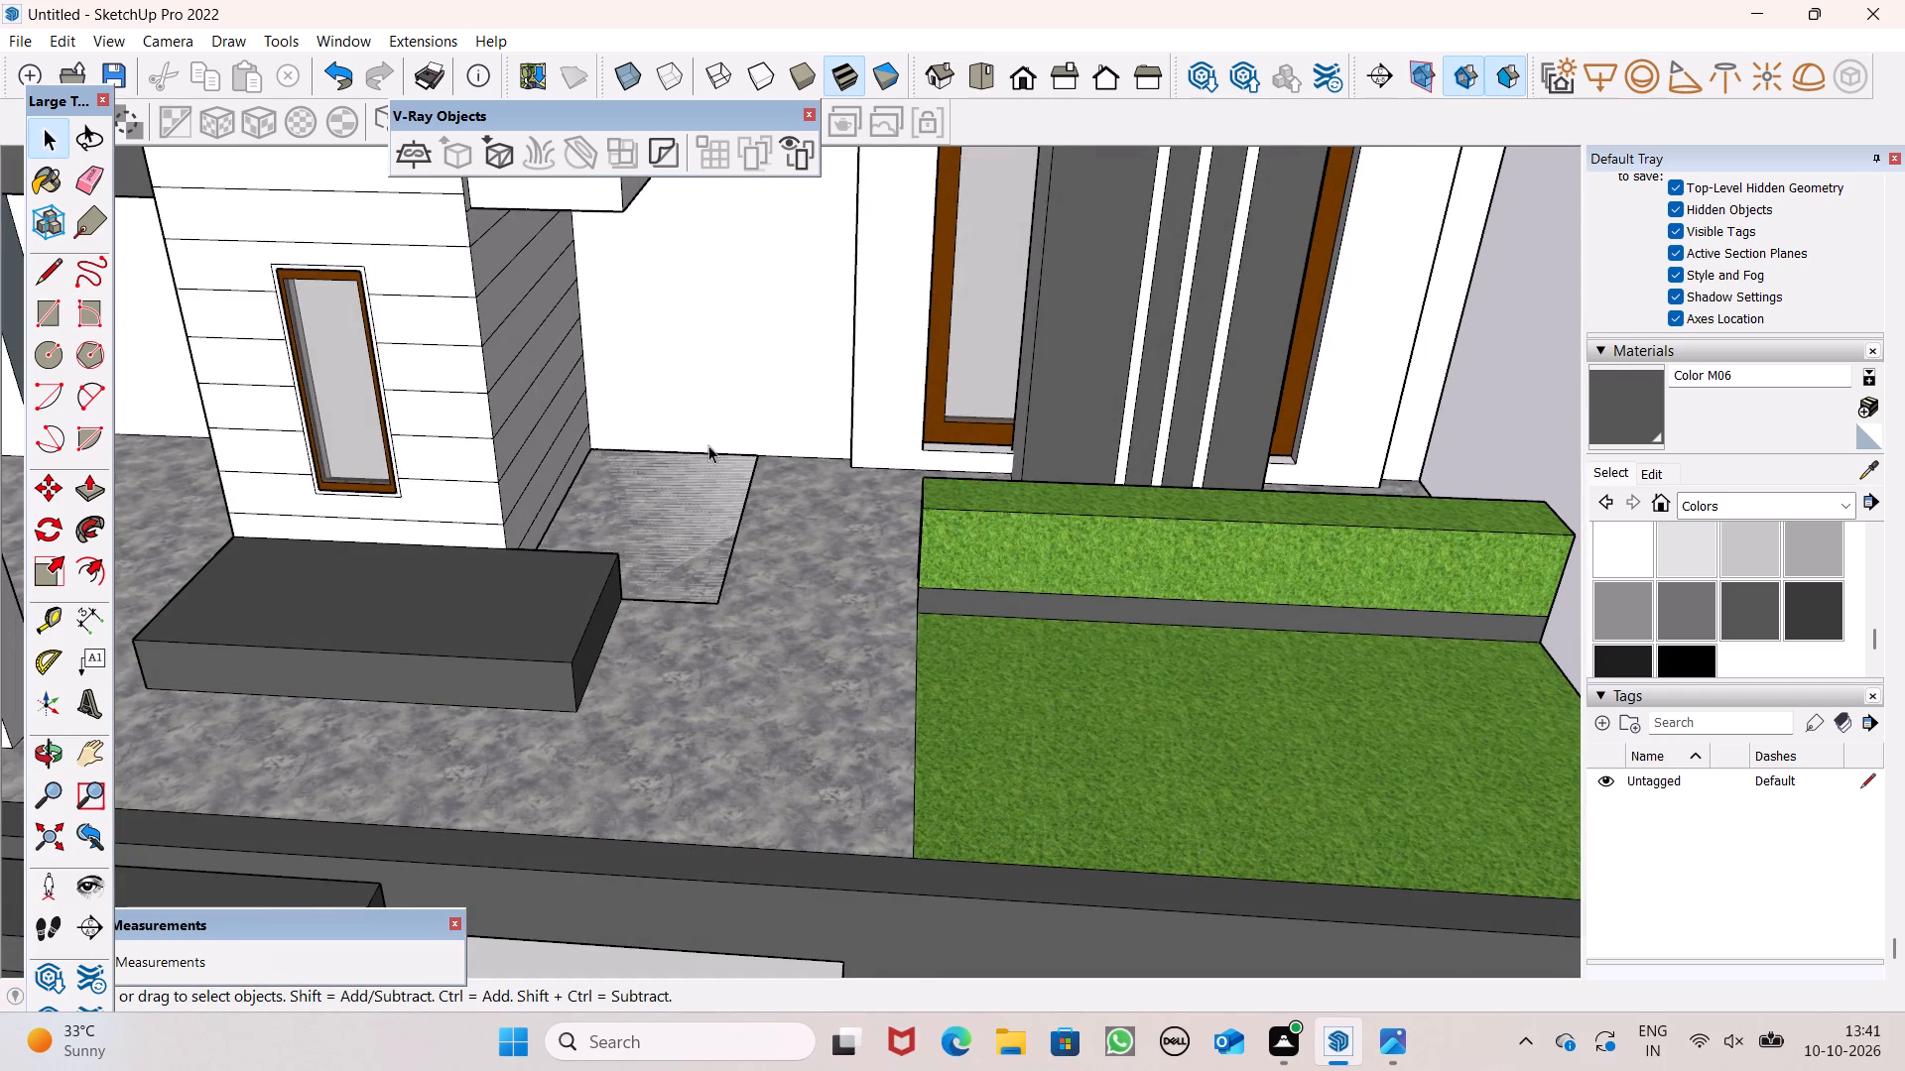
pyautogui.scroll(4, 799, 514)
pyautogui.scroll(2, 688, 515)
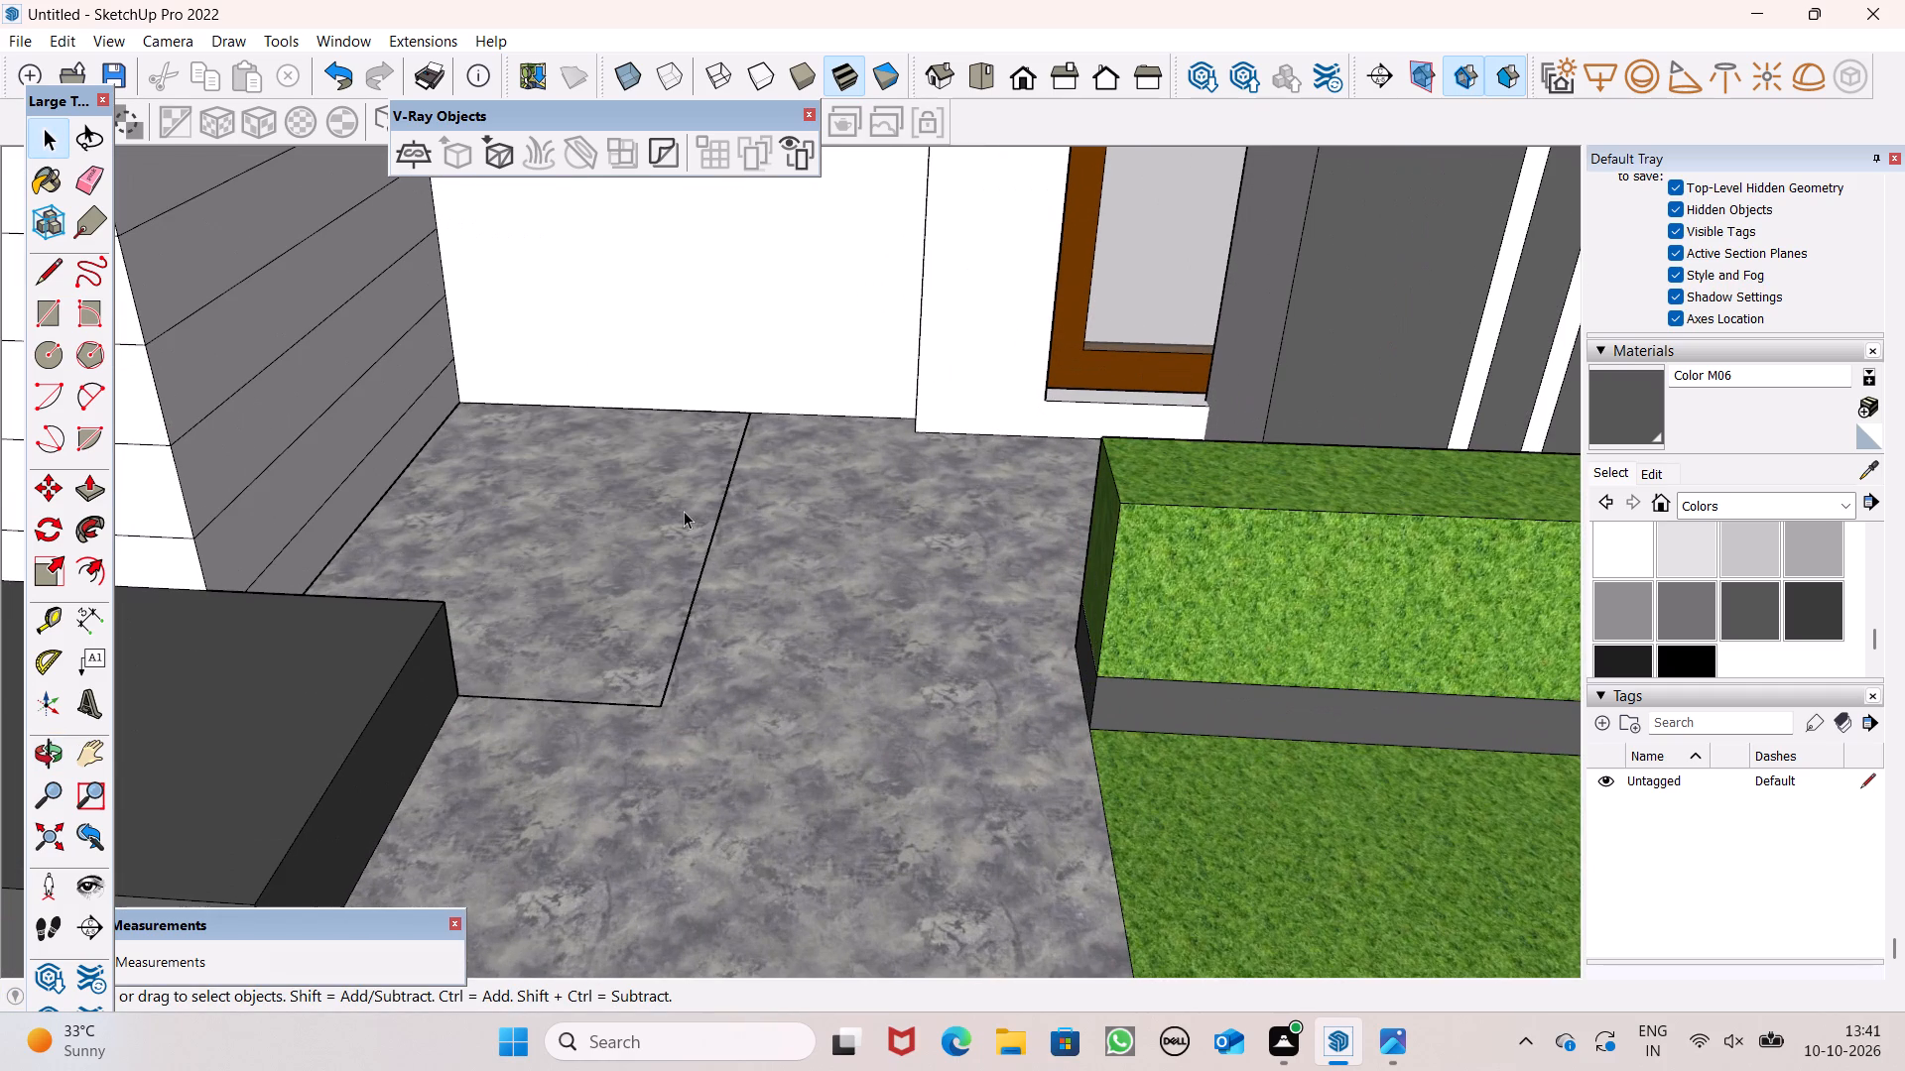
pyautogui.click(105, 495)
pyautogui.moveTo(510, 616); pyautogui.dragTo(519, 590)
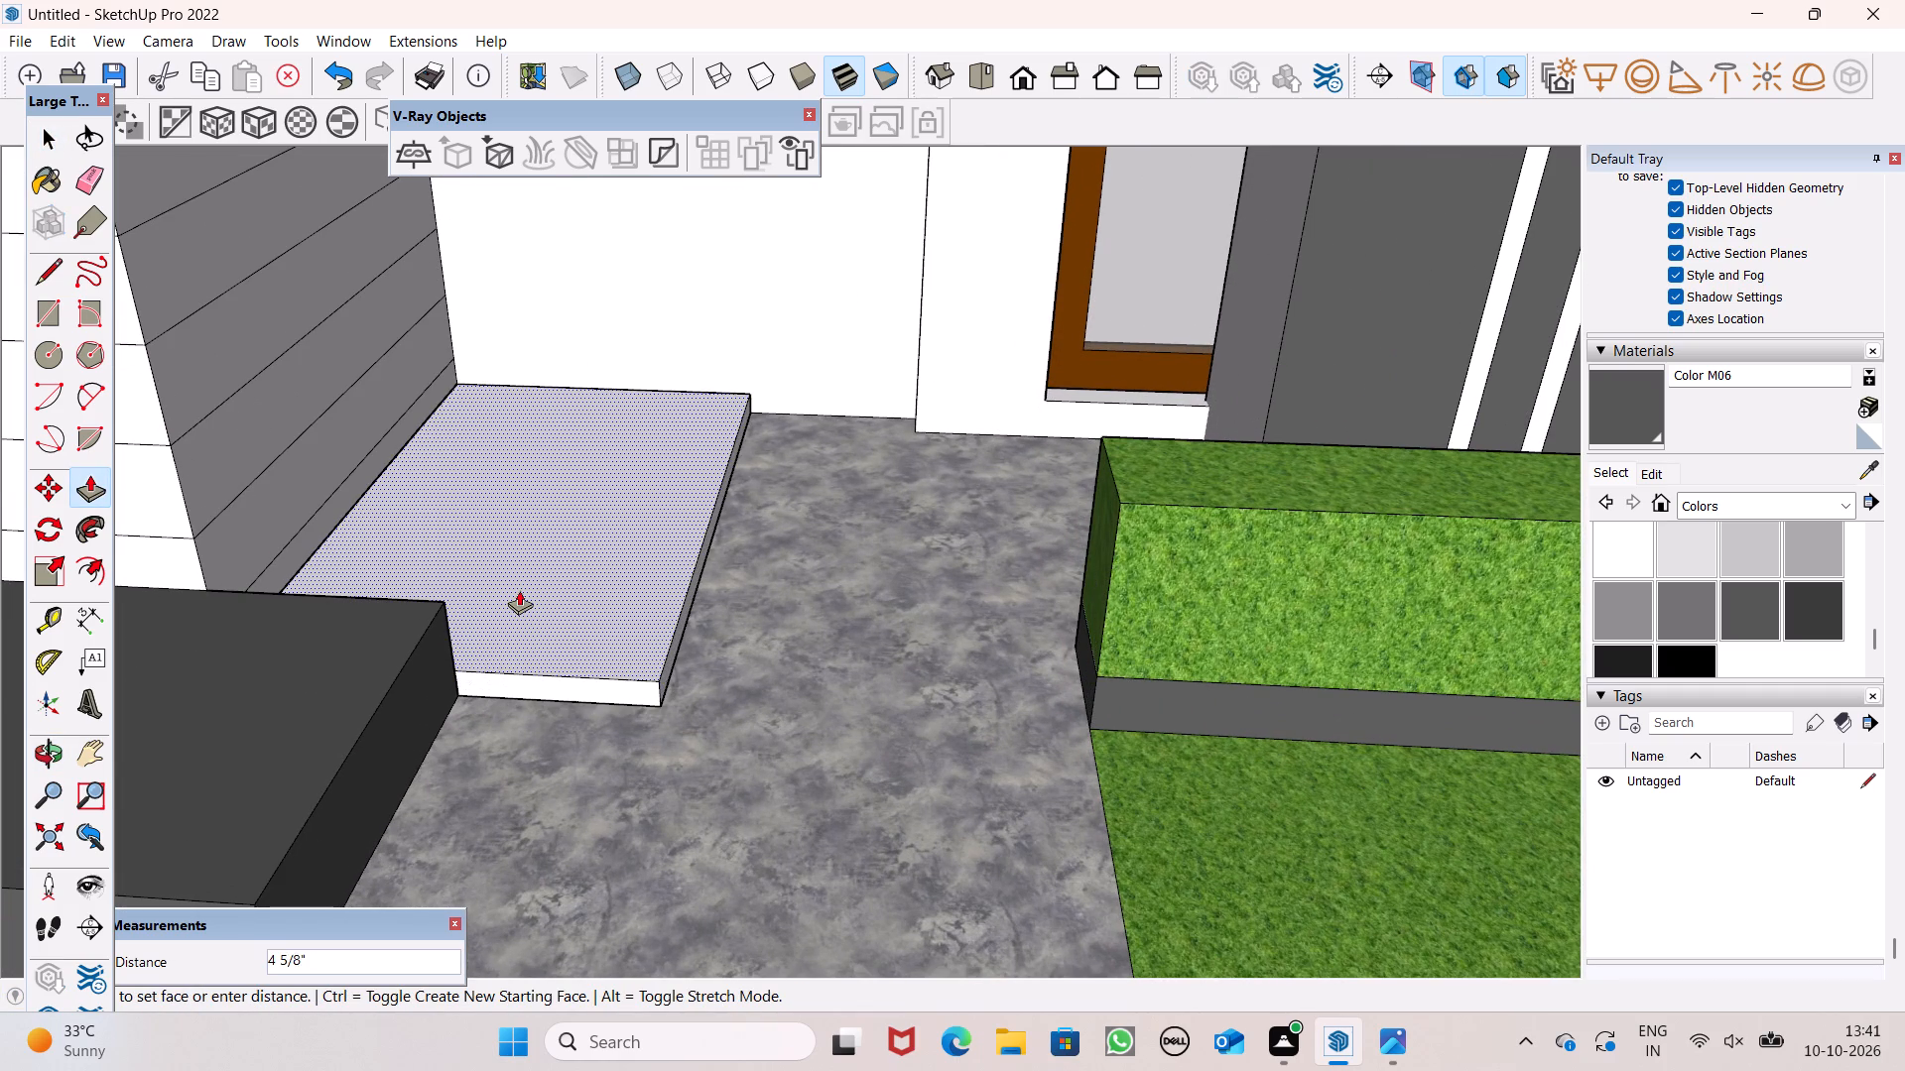
pyautogui.moveTo(519, 590); pyautogui.dragTo(513, 590)
pyautogui.write('3"')
pyautogui.press('Return')
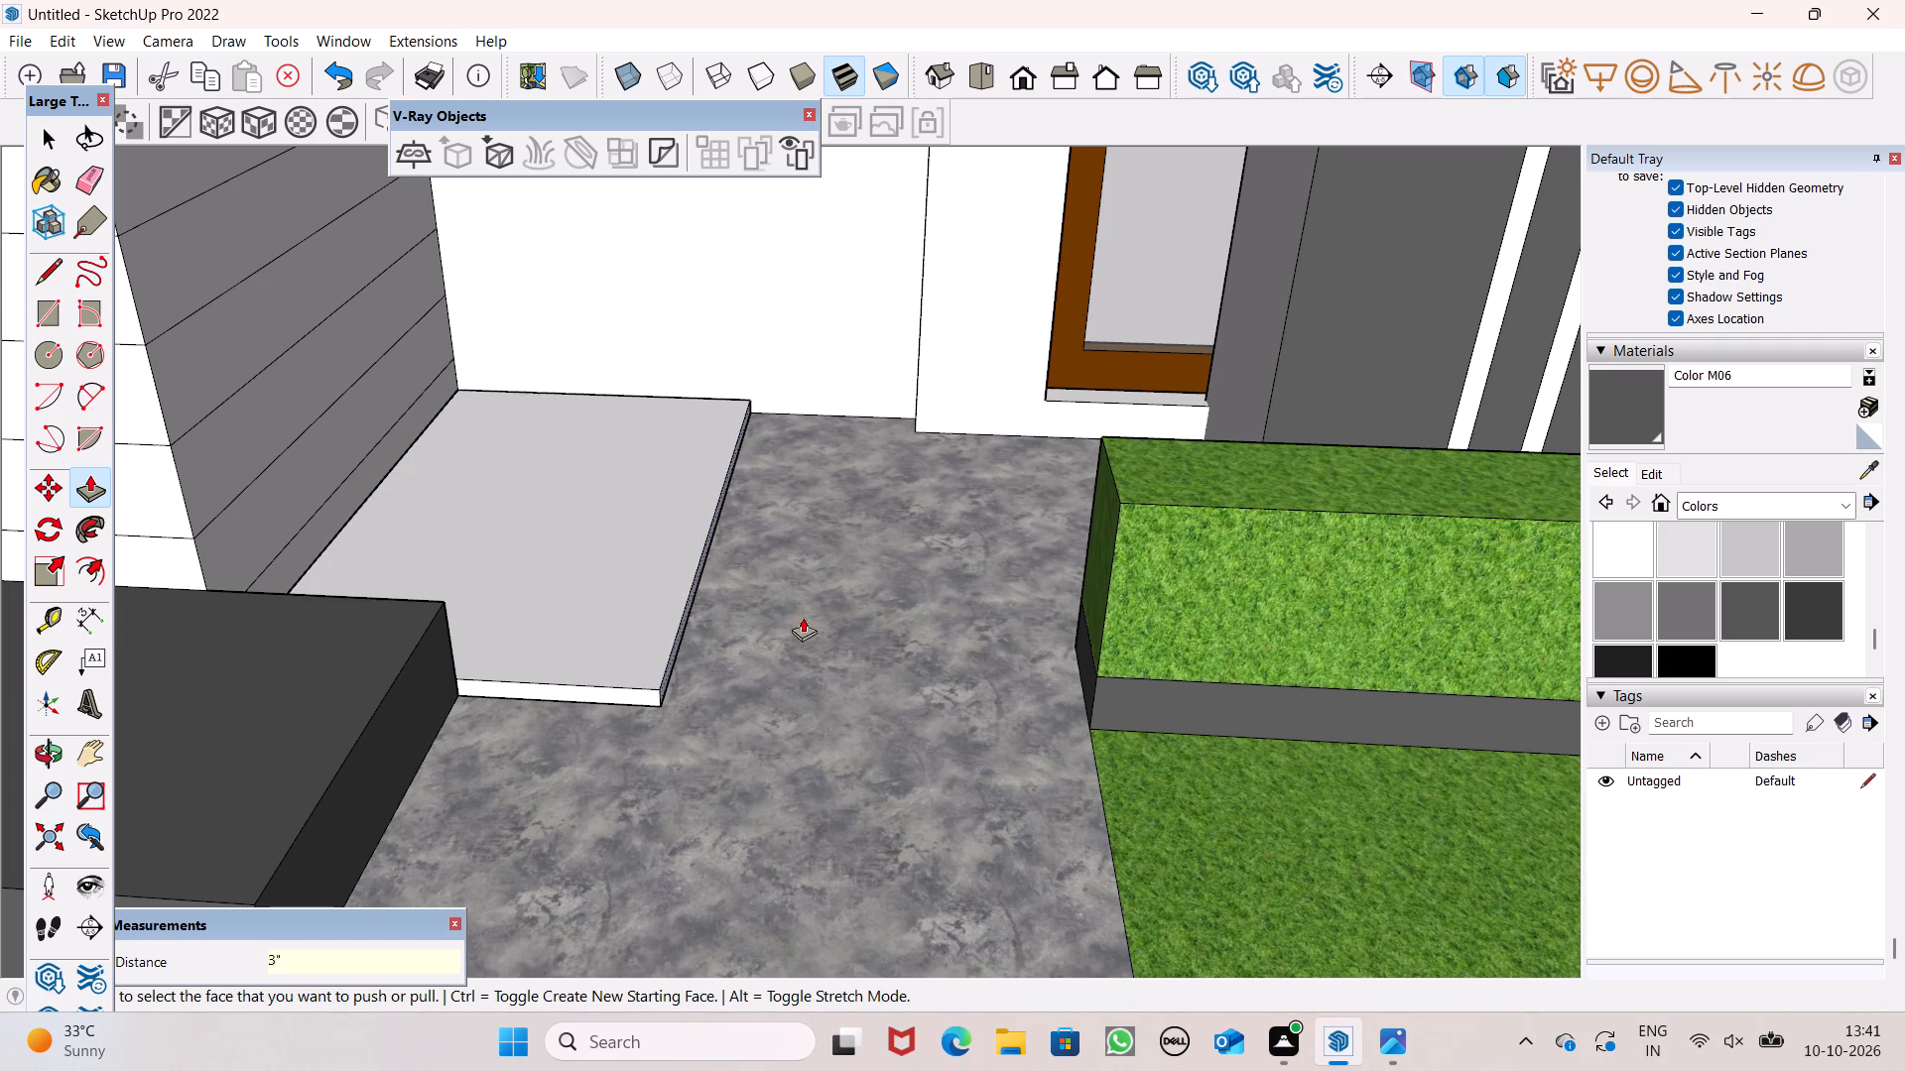
# Paint the top and exposed sides of the 3" slab beside the clad block with Grass Dark Green.
pyautogui.click(1849, 511)
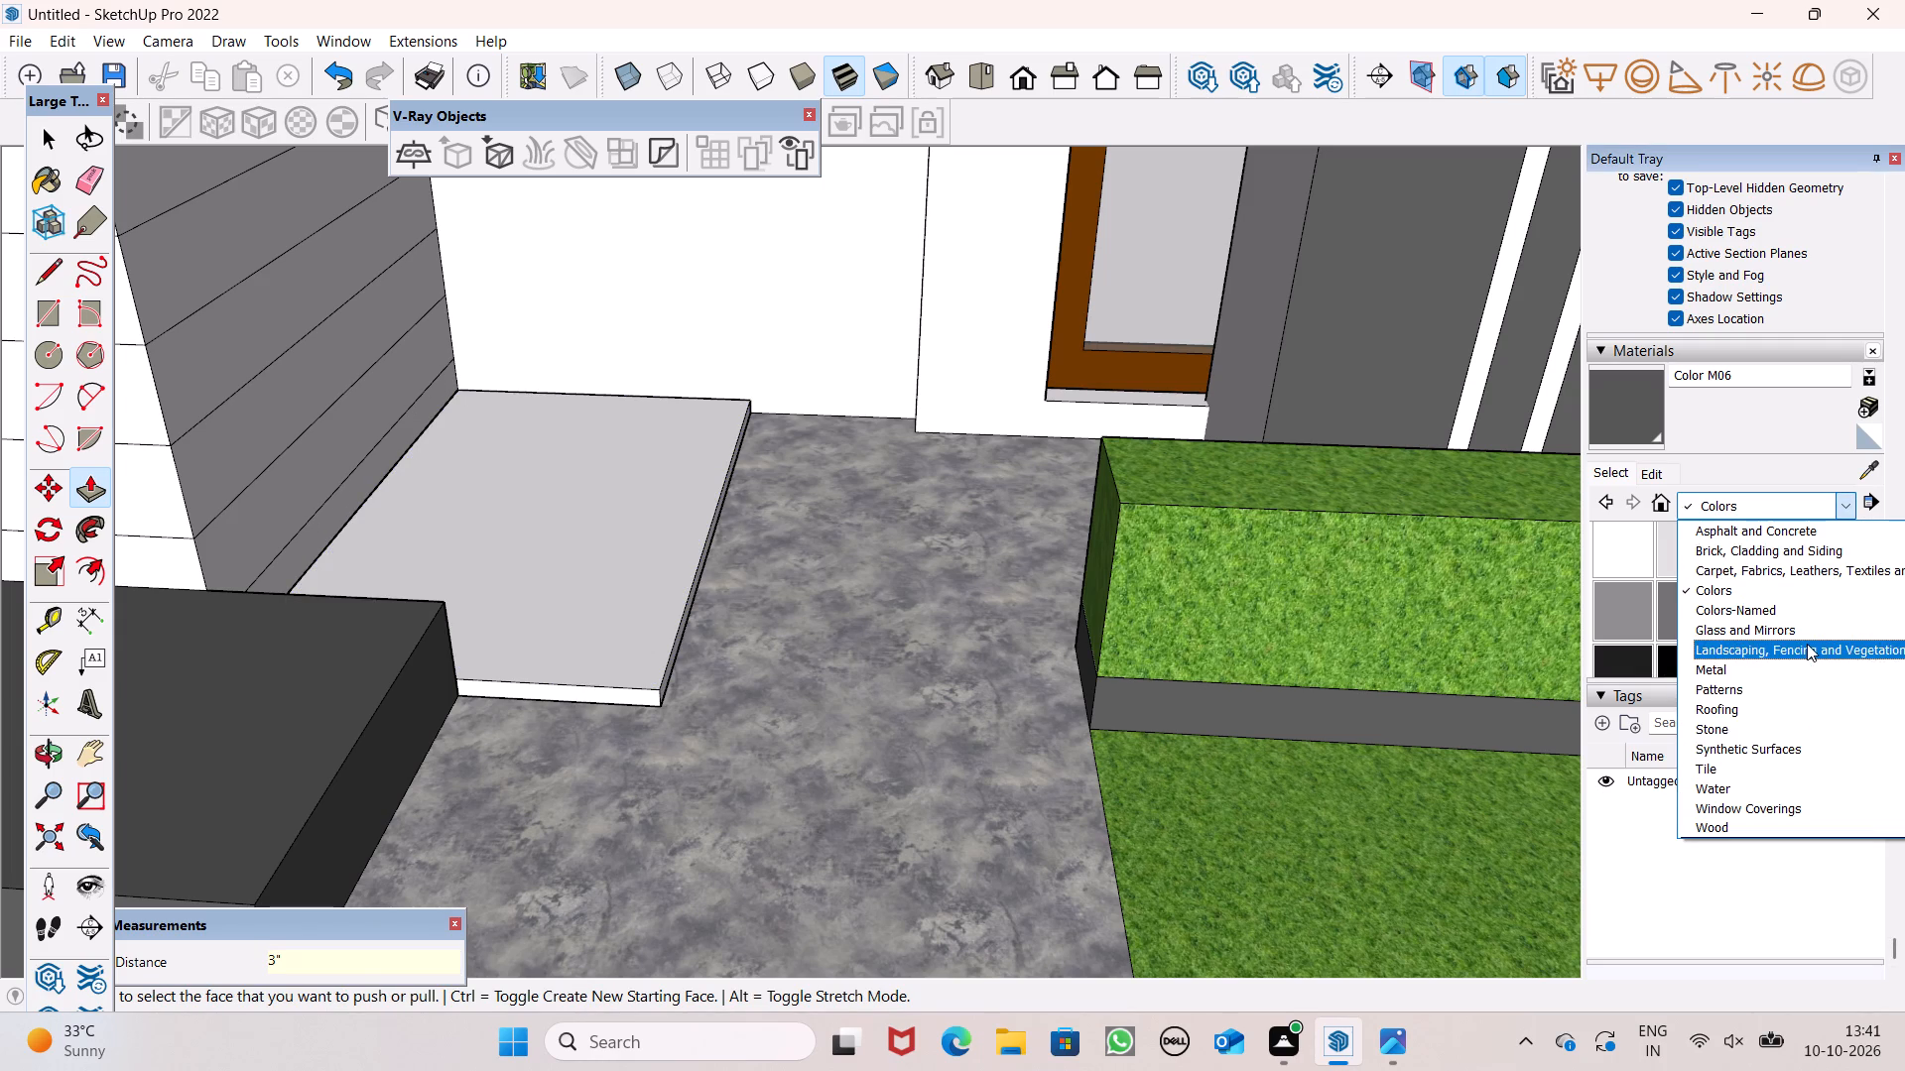
pyautogui.click(1807, 644)
pyautogui.click(1815, 656)
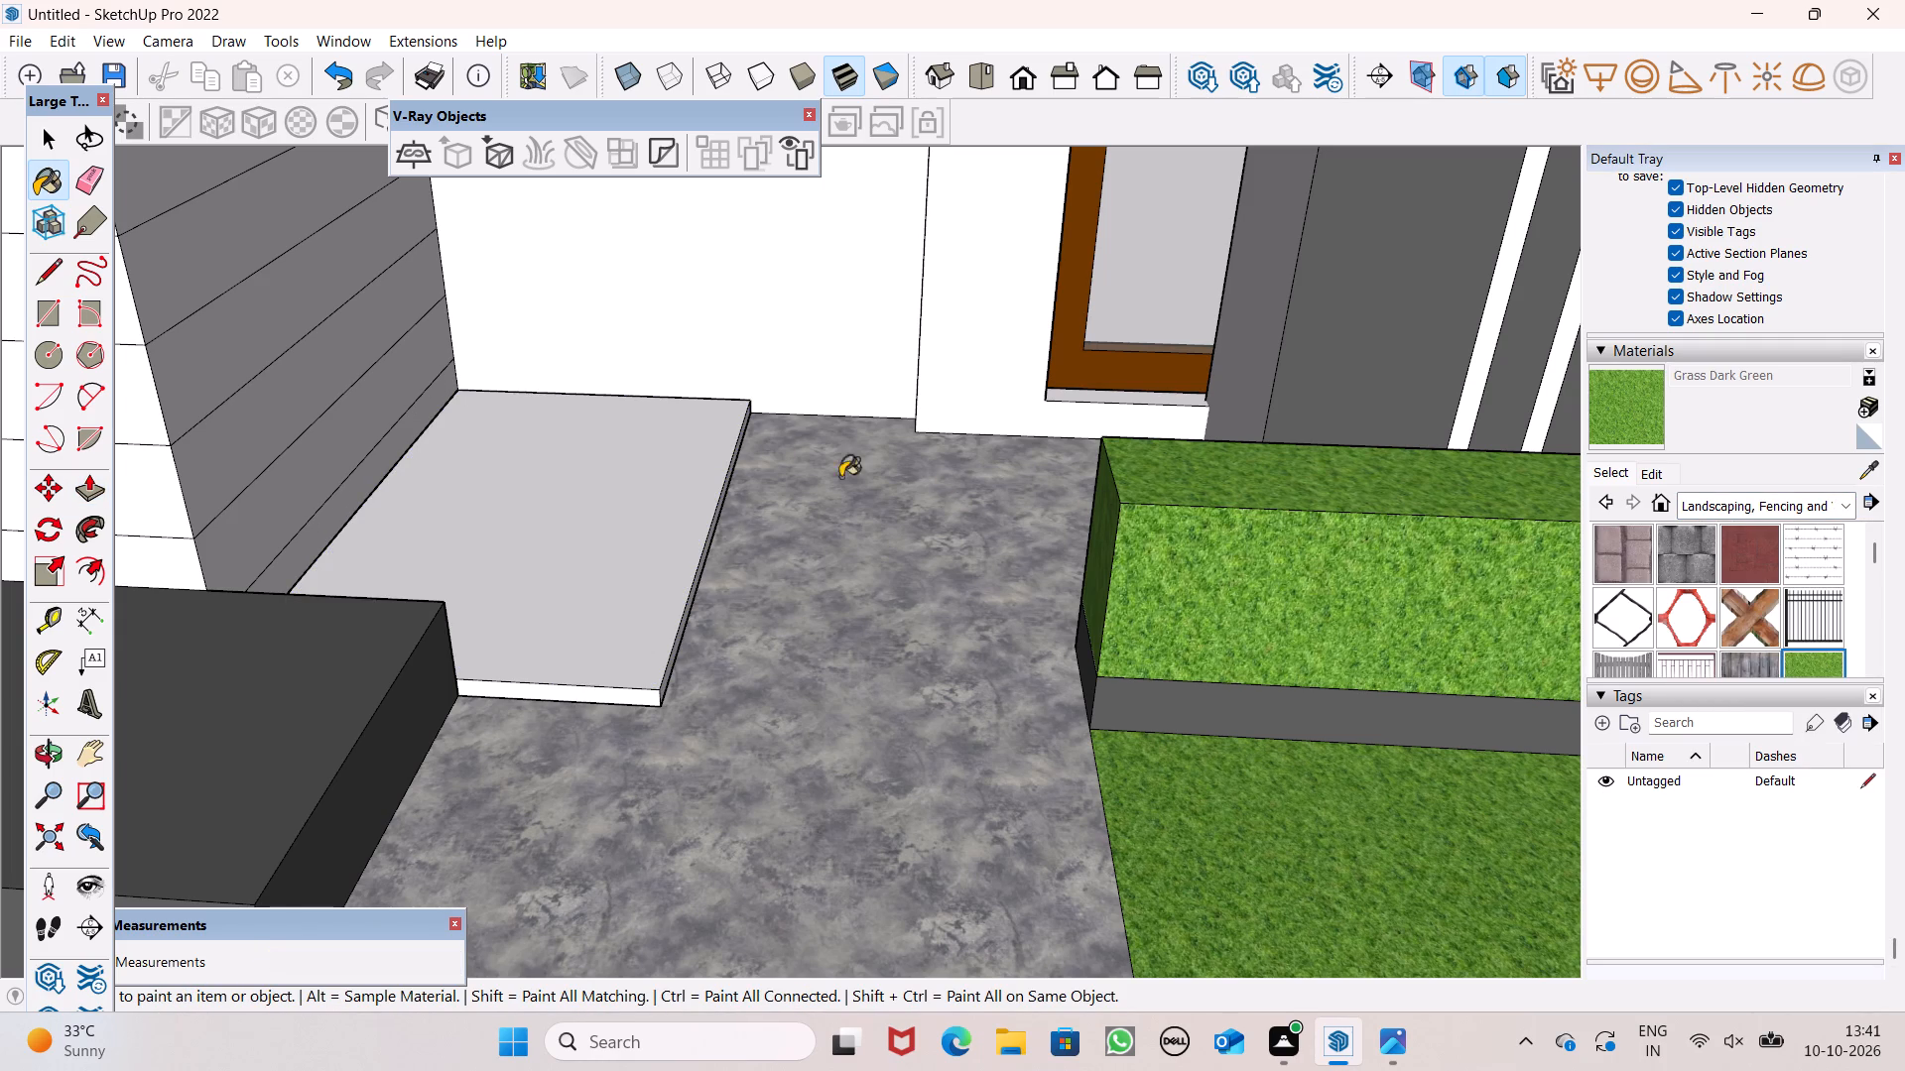
pyautogui.click(652, 508)
pyautogui.moveTo(705, 586); pyautogui.dragTo(495, 510, button='middle')
pyautogui.scroll(1, 567, 531)
pyautogui.scroll(4, 515, 603)
pyautogui.click(513, 631)
pyautogui.click(597, 636)
pyautogui.click(586, 619)
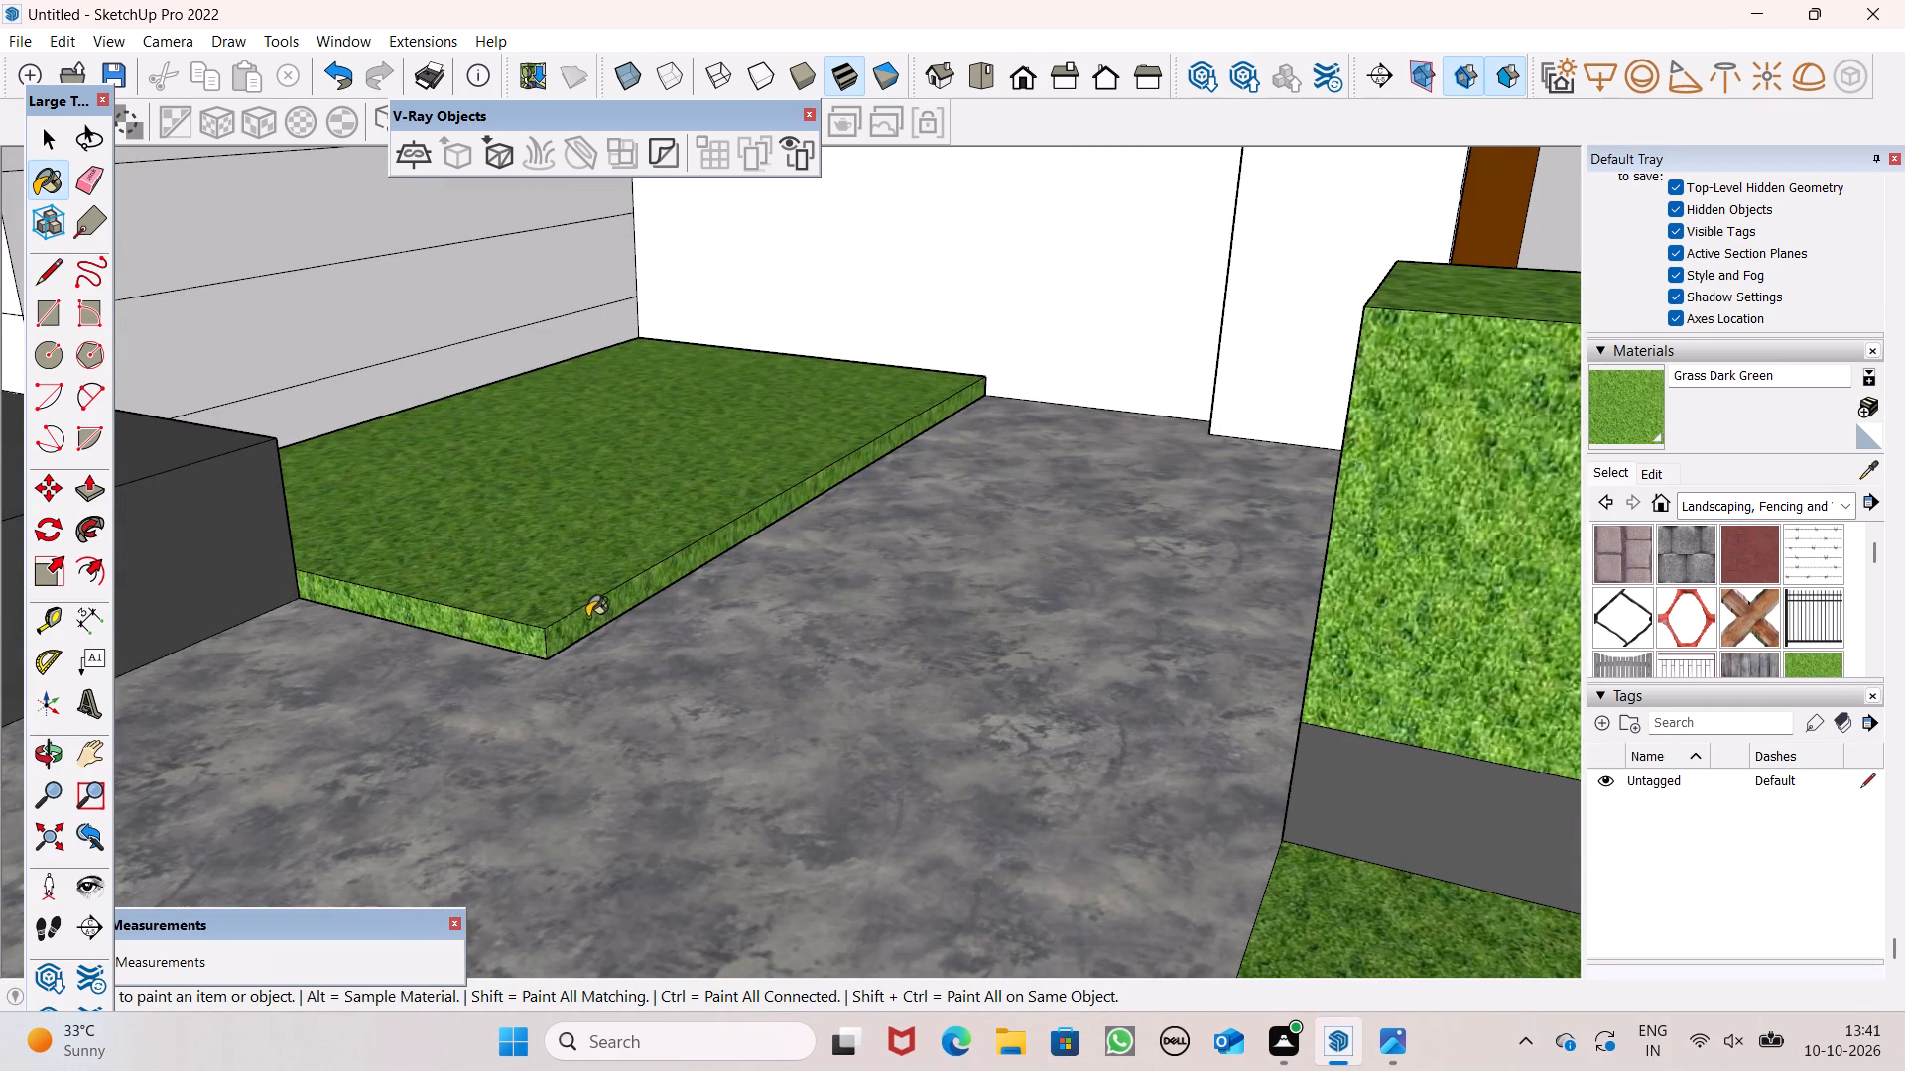
# Review the new grass patch and the whole front of the house from above and from eye level.
pyautogui.scroll(-4, 713, 538)
pyautogui.moveTo(703, 549); pyautogui.dragTo(887, 553, button='middle')
pyautogui.scroll(-4, 853, 498)
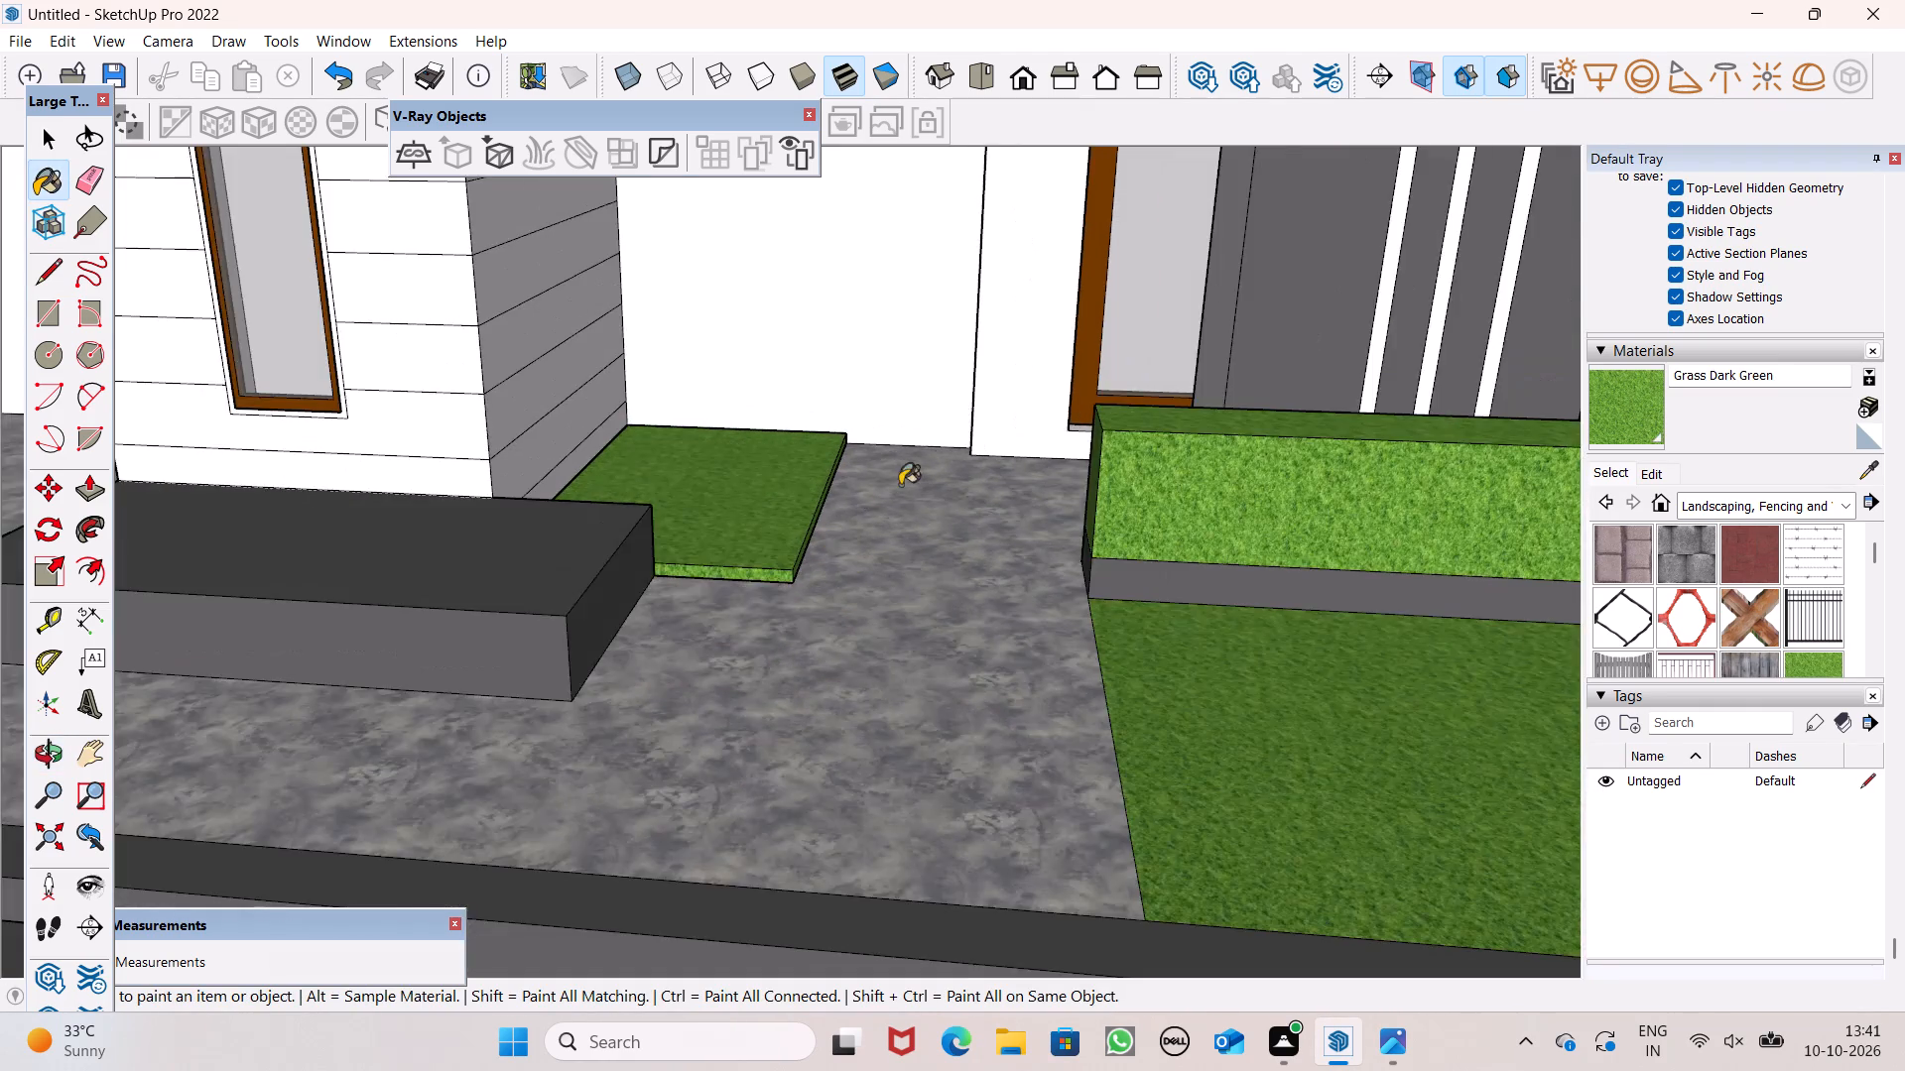
pyautogui.scroll(-12, 907, 491)
pyautogui.scroll(-3, 986, 551)
pyautogui.scroll(1, 998, 610)
pyautogui.moveTo(998, 610); pyautogui.dragTo(850, 698, button='middle')
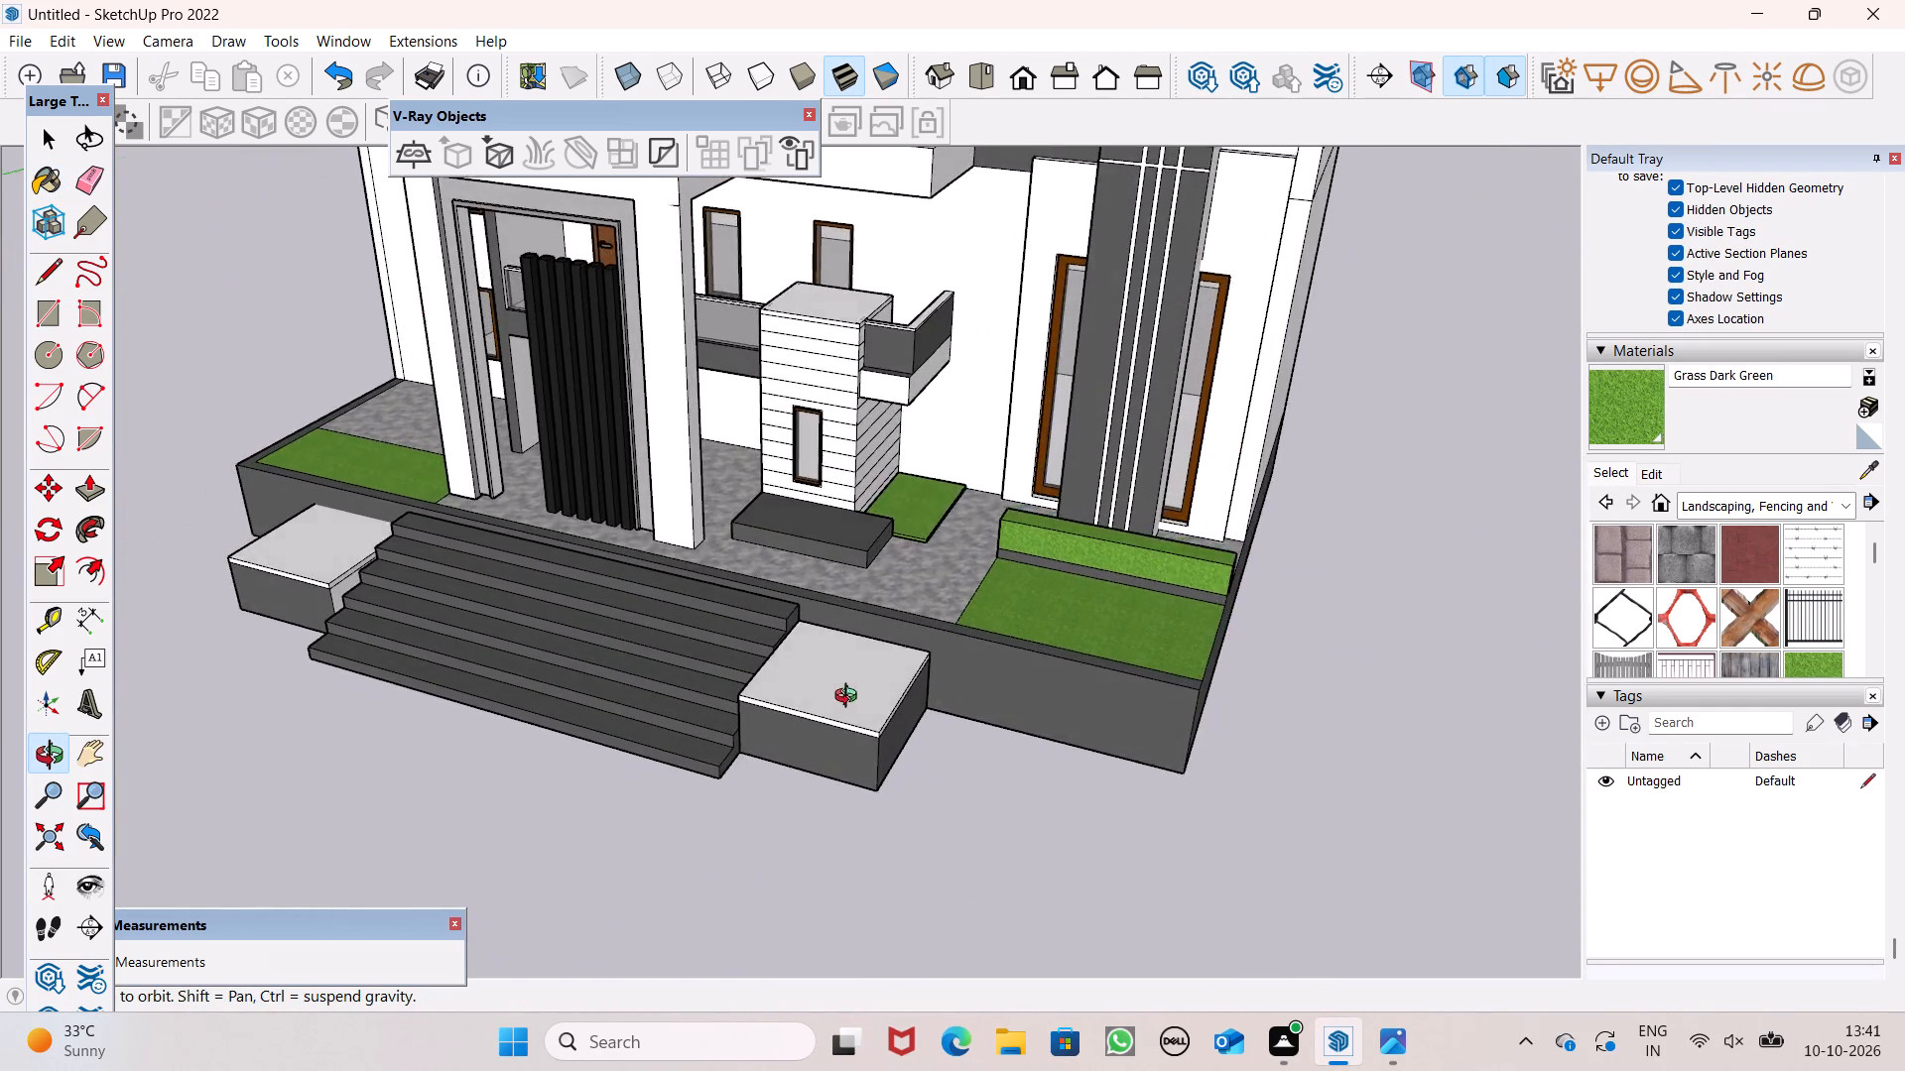
pyautogui.moveTo(850, 698); pyautogui.dragTo(1038, 674, button='middle')
pyautogui.scroll(-8, 867, 567)
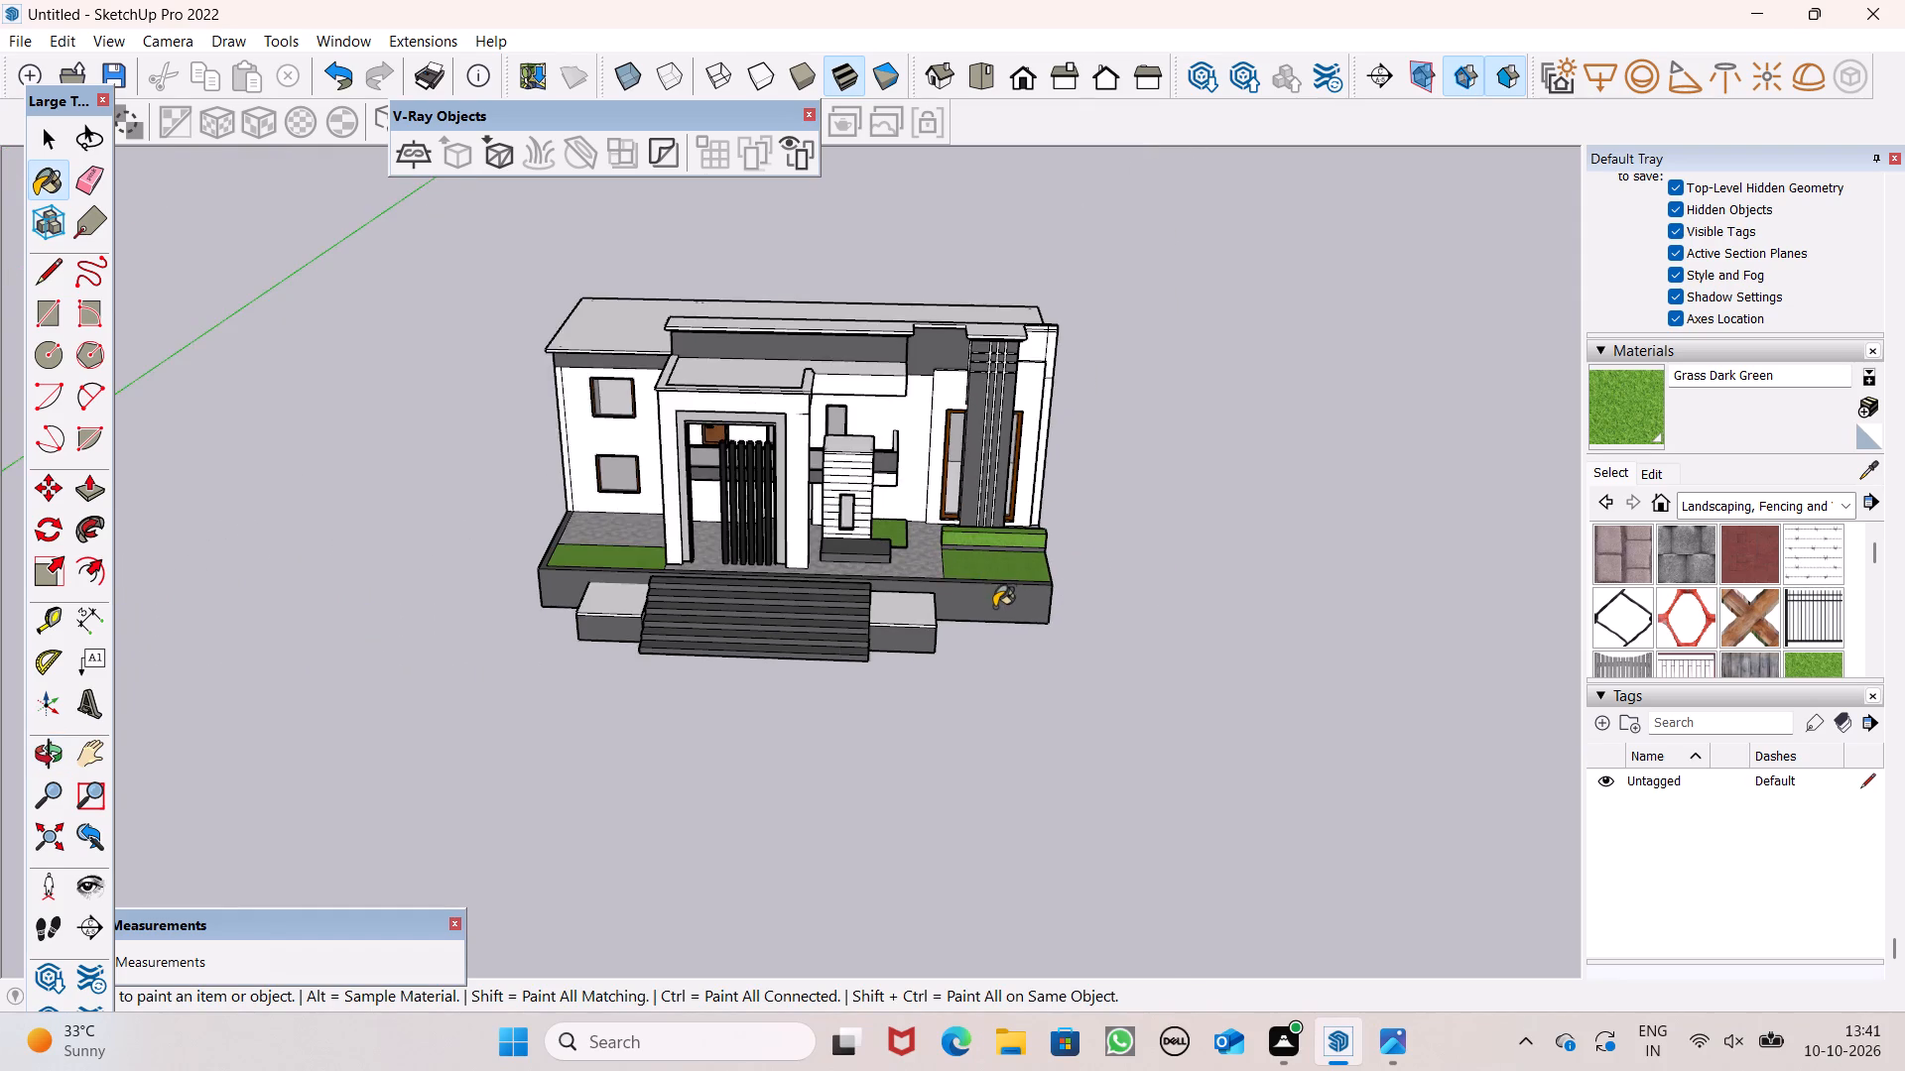
pyautogui.scroll(4, 982, 611)
pyautogui.scroll(-1, 1003, 615)
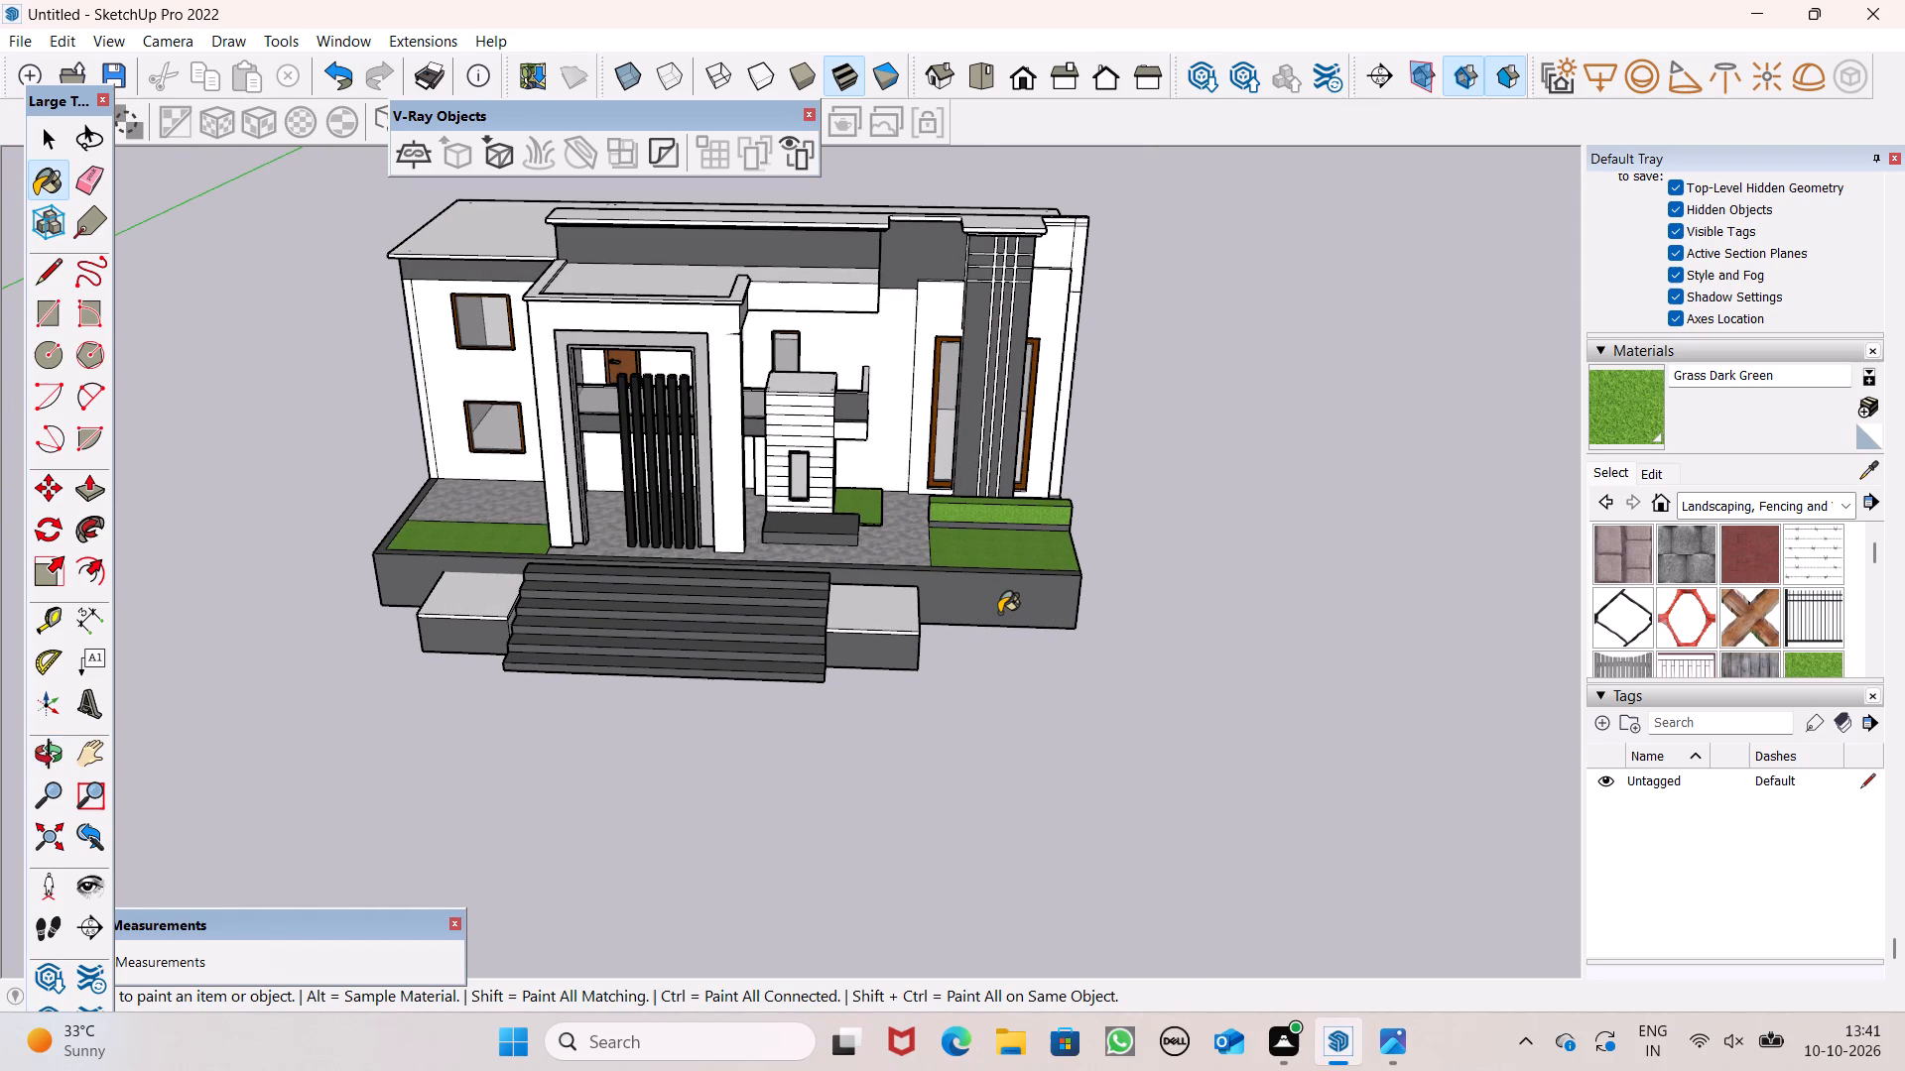
pyautogui.scroll(-1, 1129, 422)
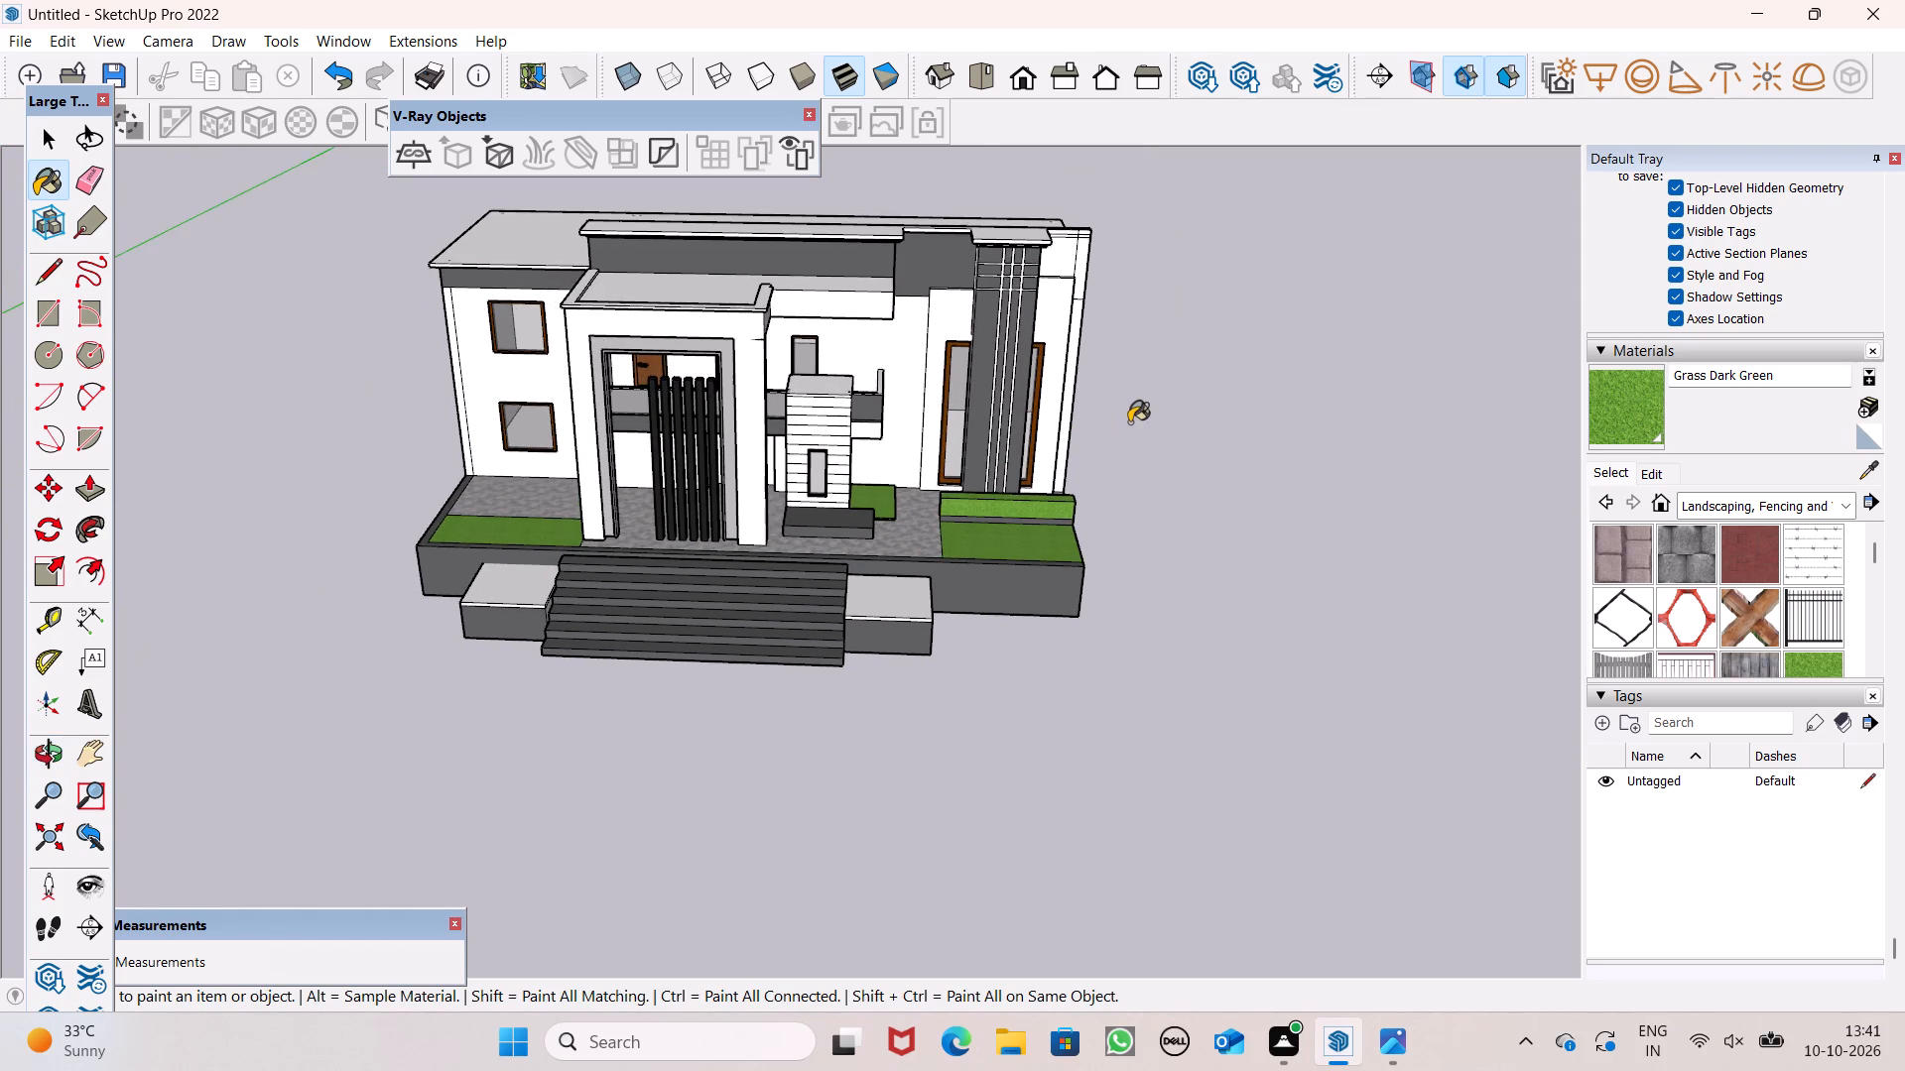
pyautogui.scroll(-2, 1133, 422)
pyautogui.moveTo(1131, 421); pyautogui.dragTo(1115, 238, button='middle')
pyautogui.scroll(2, 1079, 351)
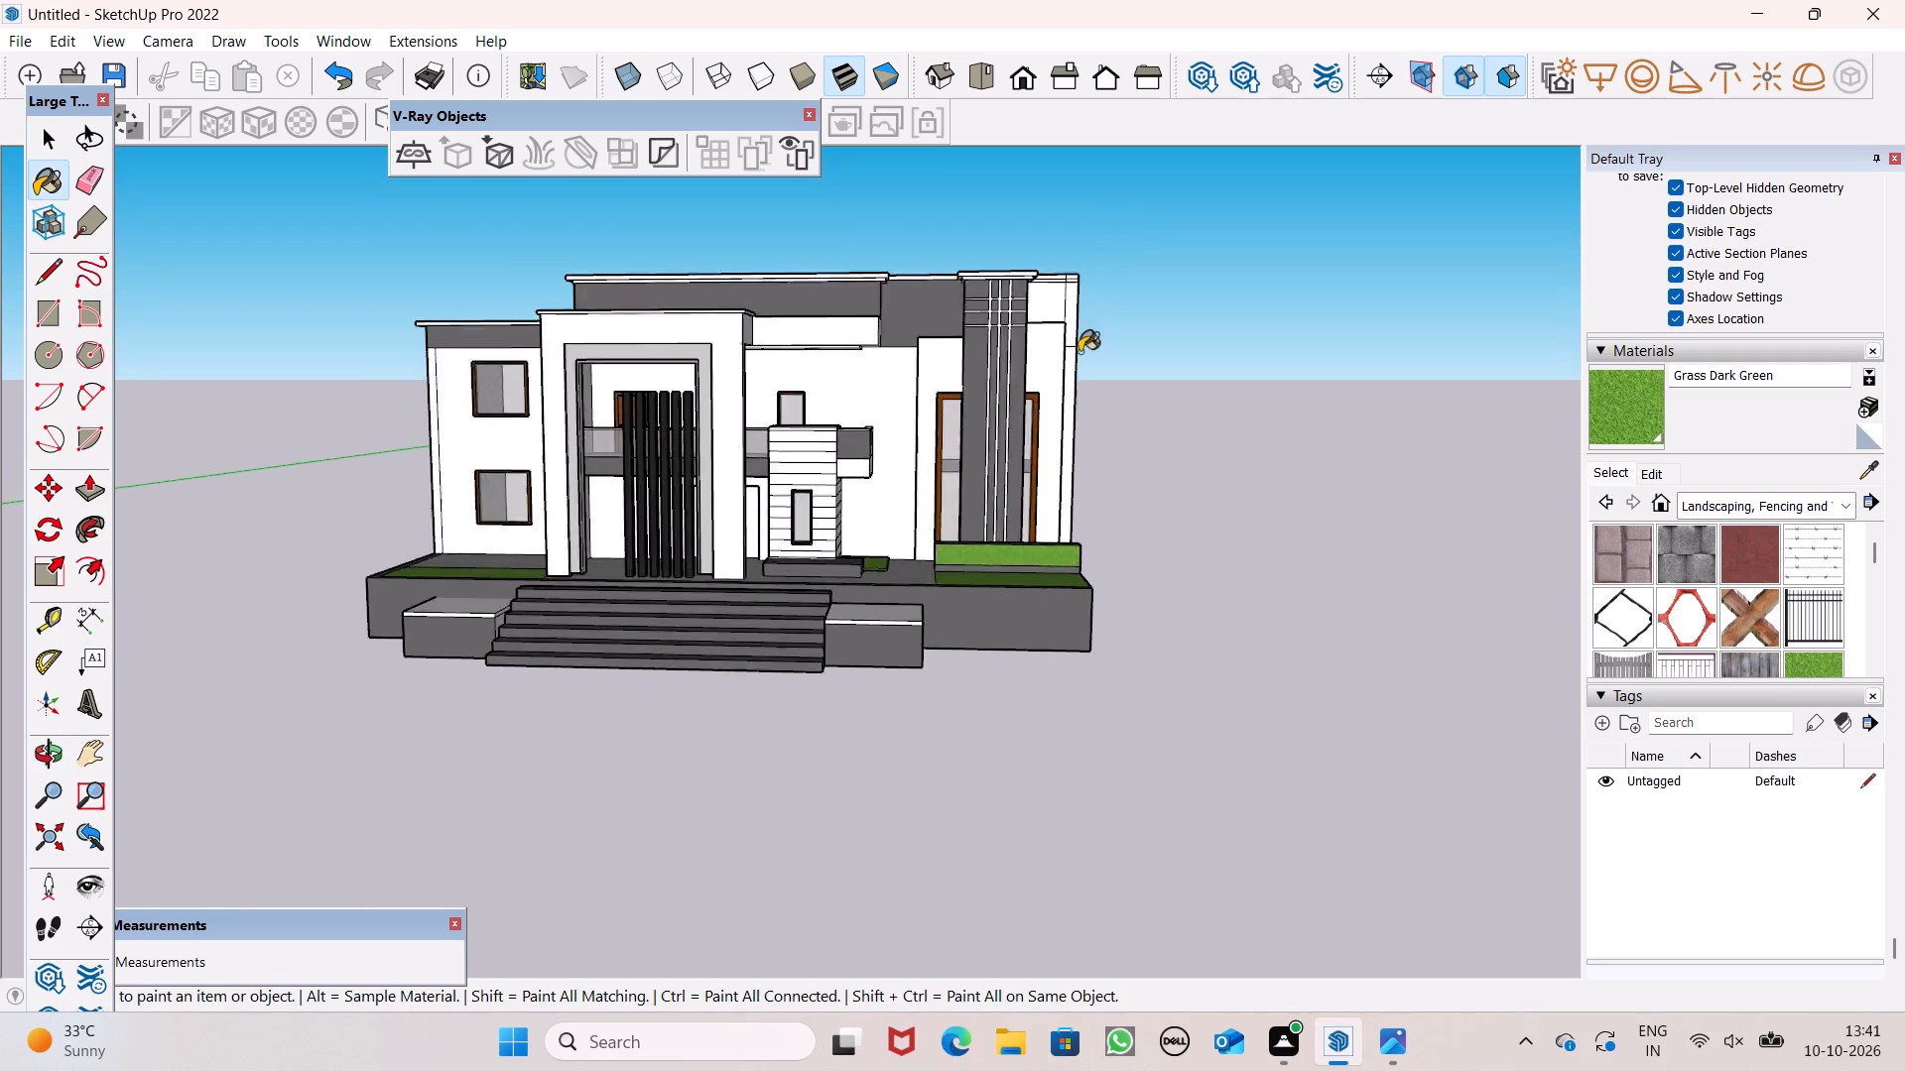
# Review the whole house front, its side and the entrance stair from eye level and from above.
pyautogui.scroll(4, 1079, 352)
pyautogui.scroll(-6, 1087, 466)
pyautogui.moveTo(1079, 522); pyautogui.dragTo(1115, 506, button='middle')
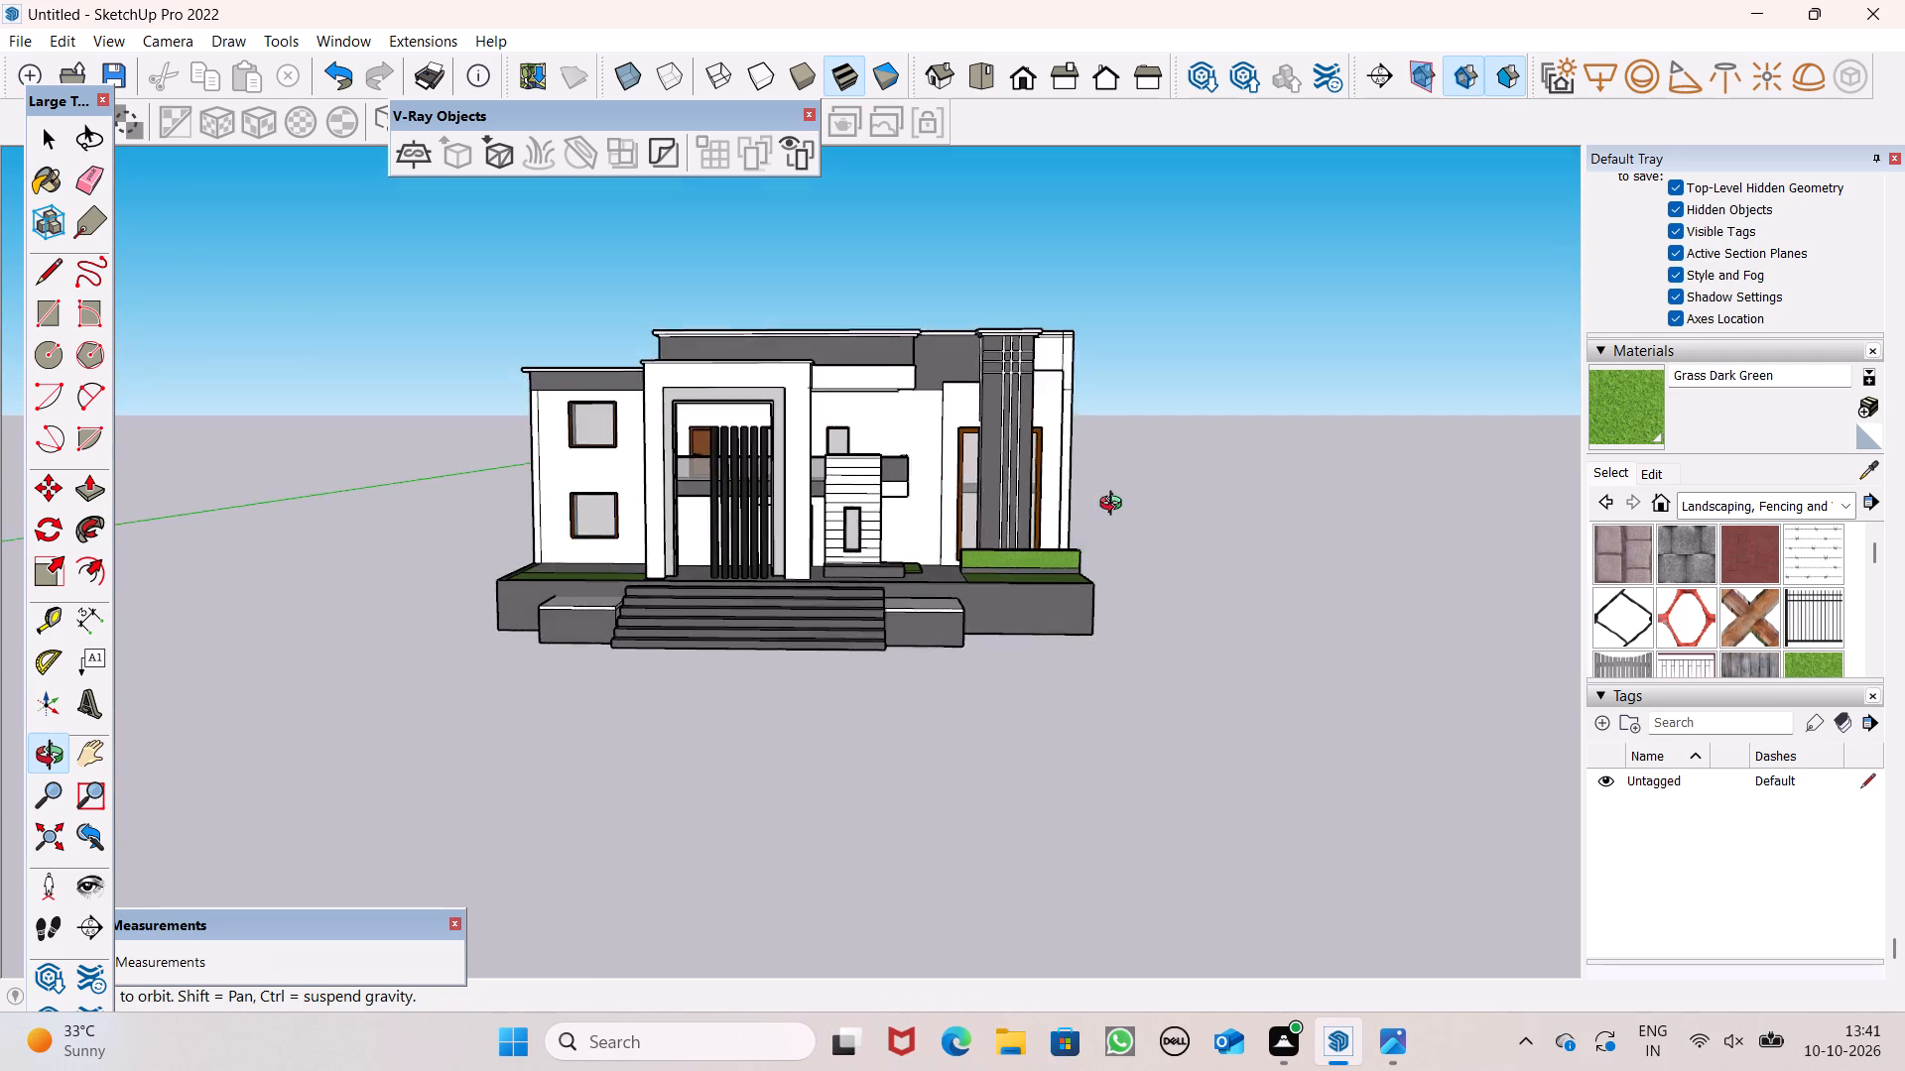
pyautogui.moveTo(1115, 506); pyautogui.dragTo(1243, 644, button='middle')
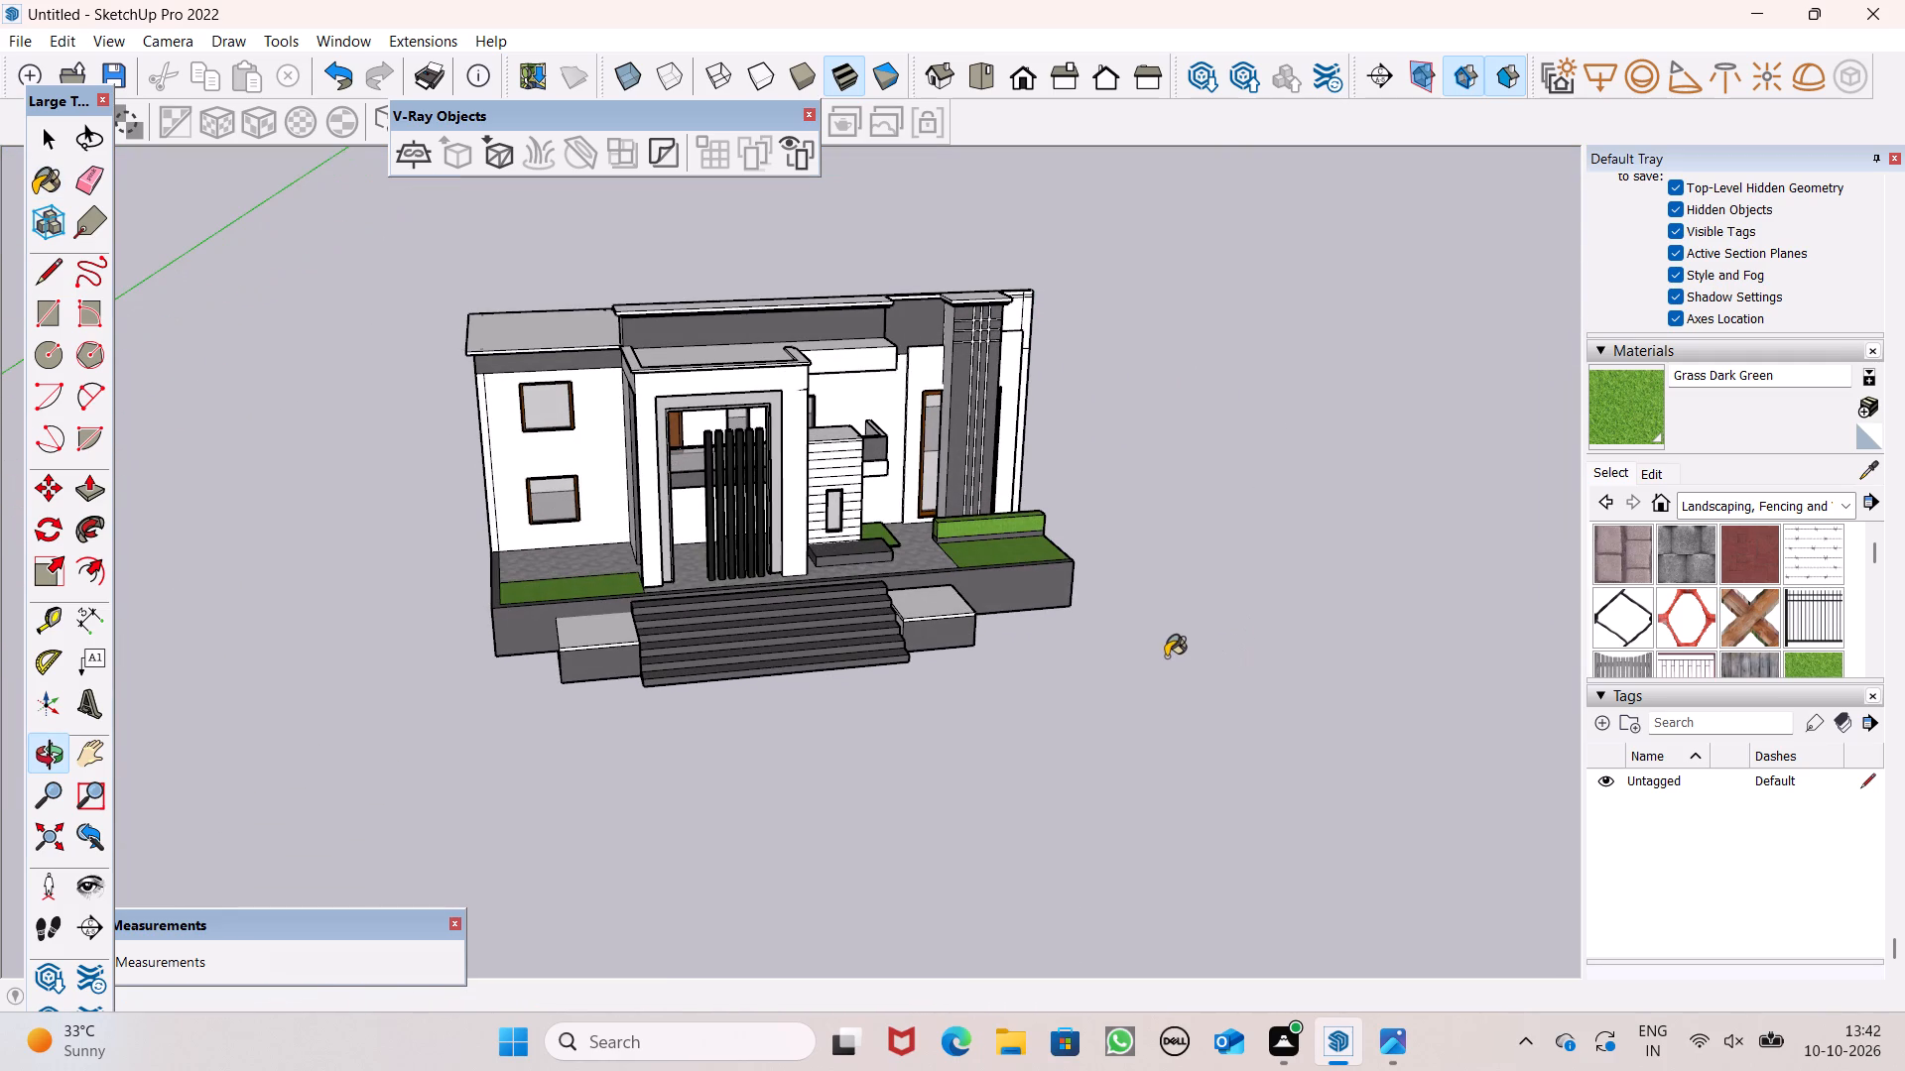
pyautogui.press('space')
pyautogui.scroll(-5, 1192, 606)
pyautogui.scroll(1, 1196, 597)
pyautogui.moveTo(1196, 597); pyautogui.dragTo(761, 464, button='middle')
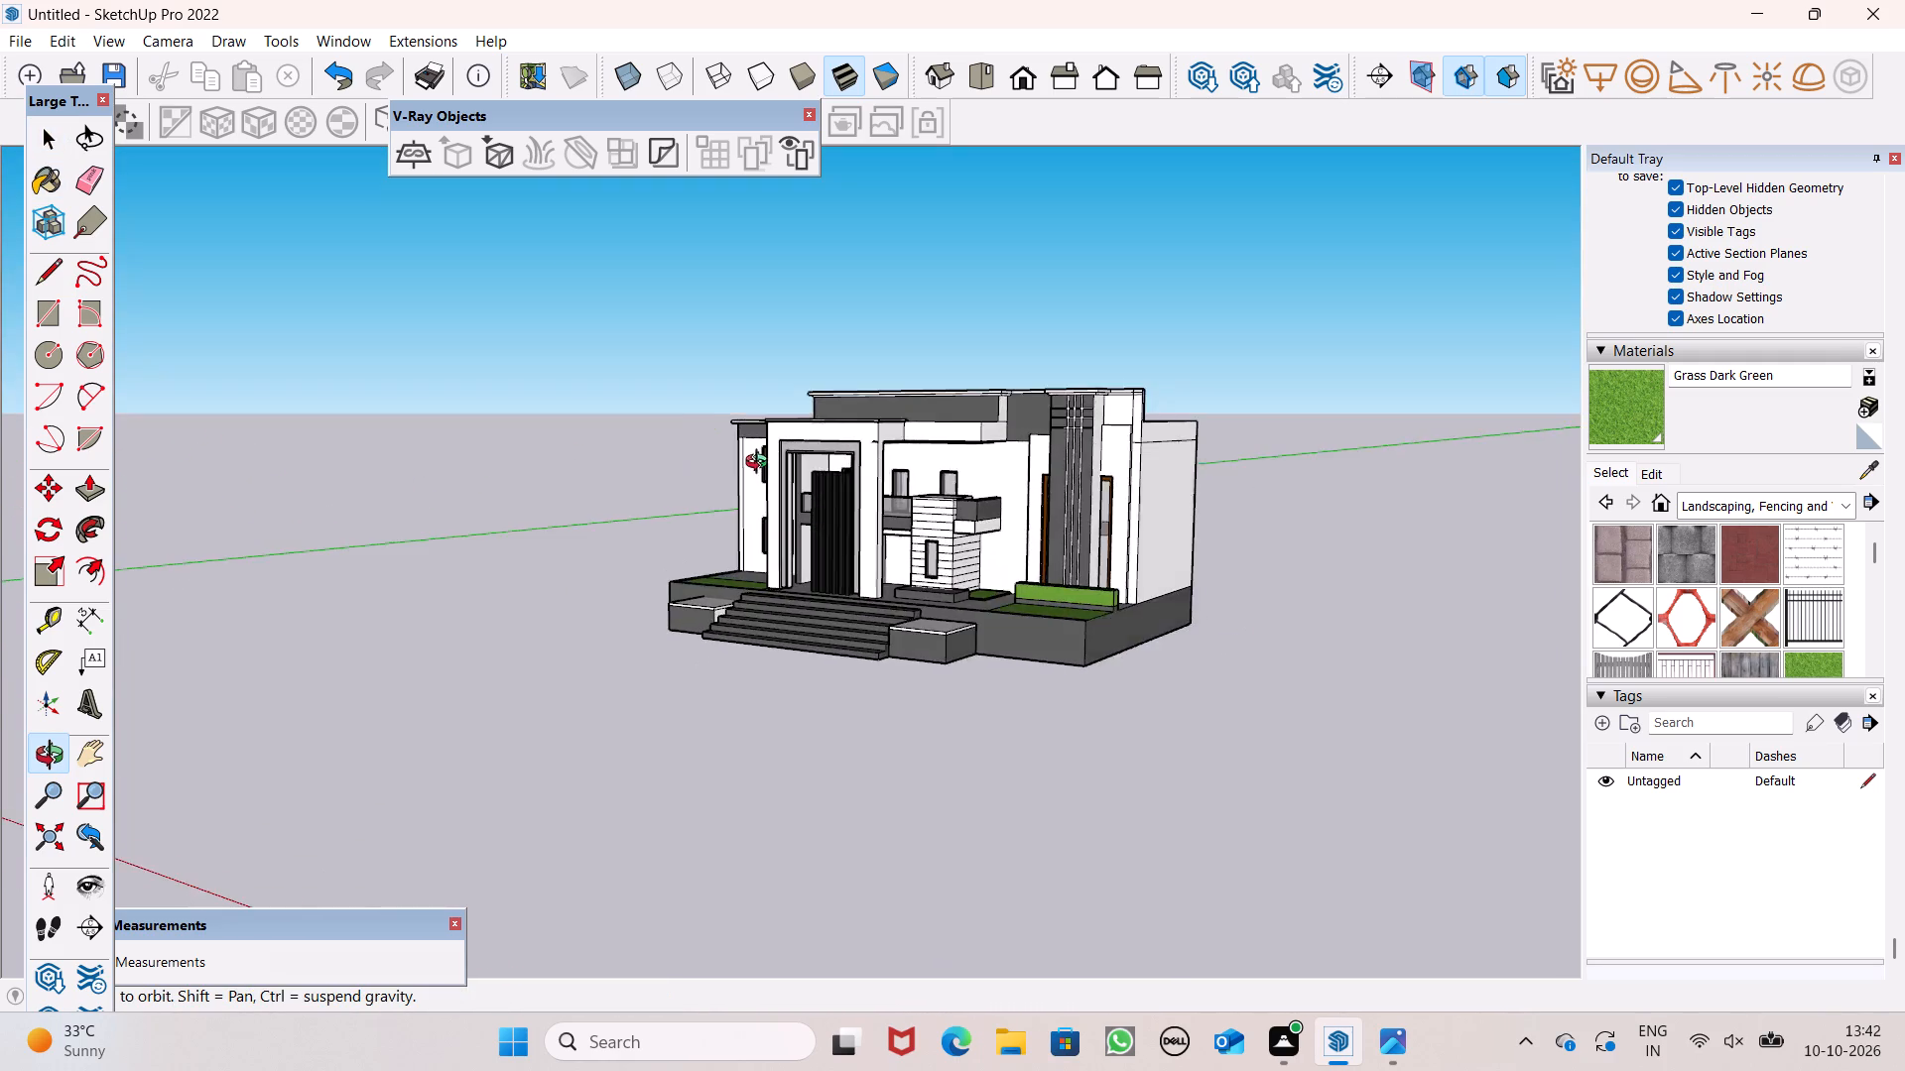
pyautogui.moveTo(761, 464); pyautogui.dragTo(1125, 557, button='middle')
pyautogui.scroll(8, 909, 498)
pyautogui.scroll(1, 934, 594)
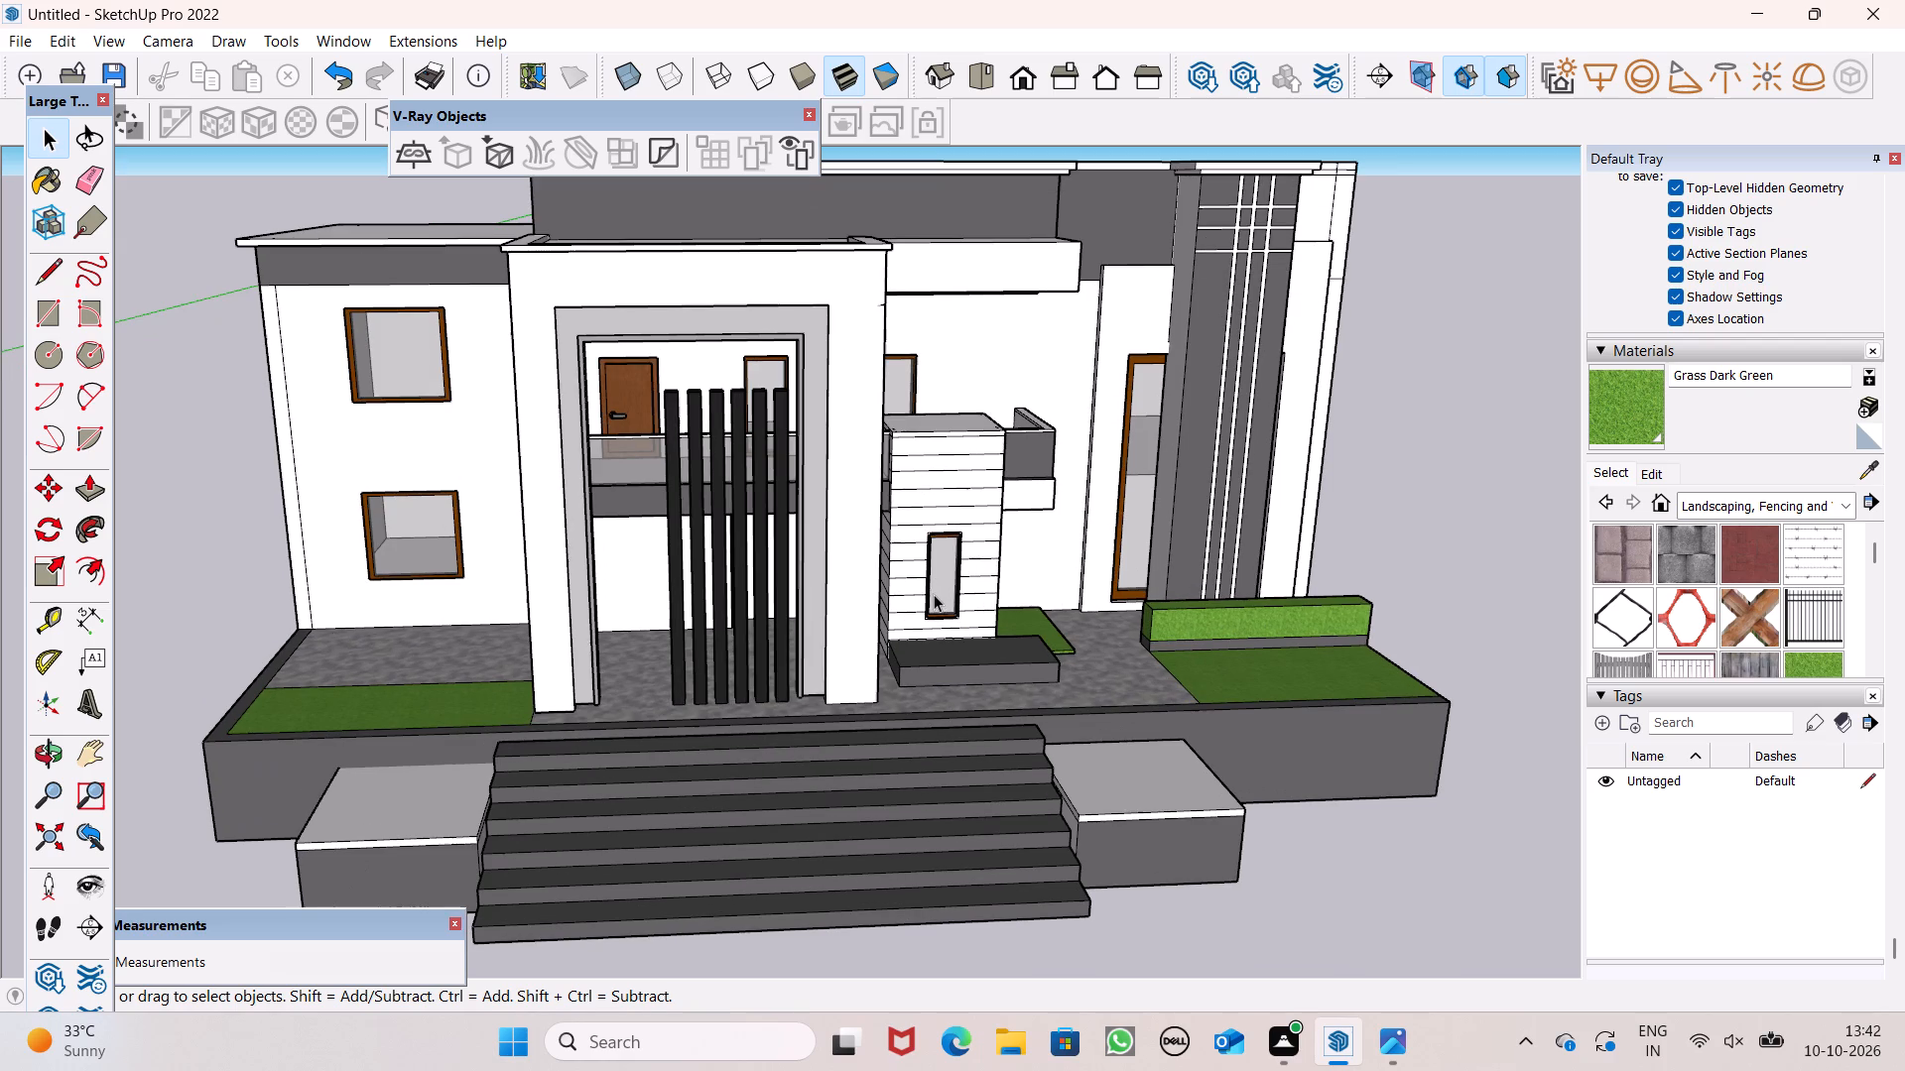
# Start saving the model in the Documents folder and clear the default file name.
pyautogui.hotkey('ctrl', 's')
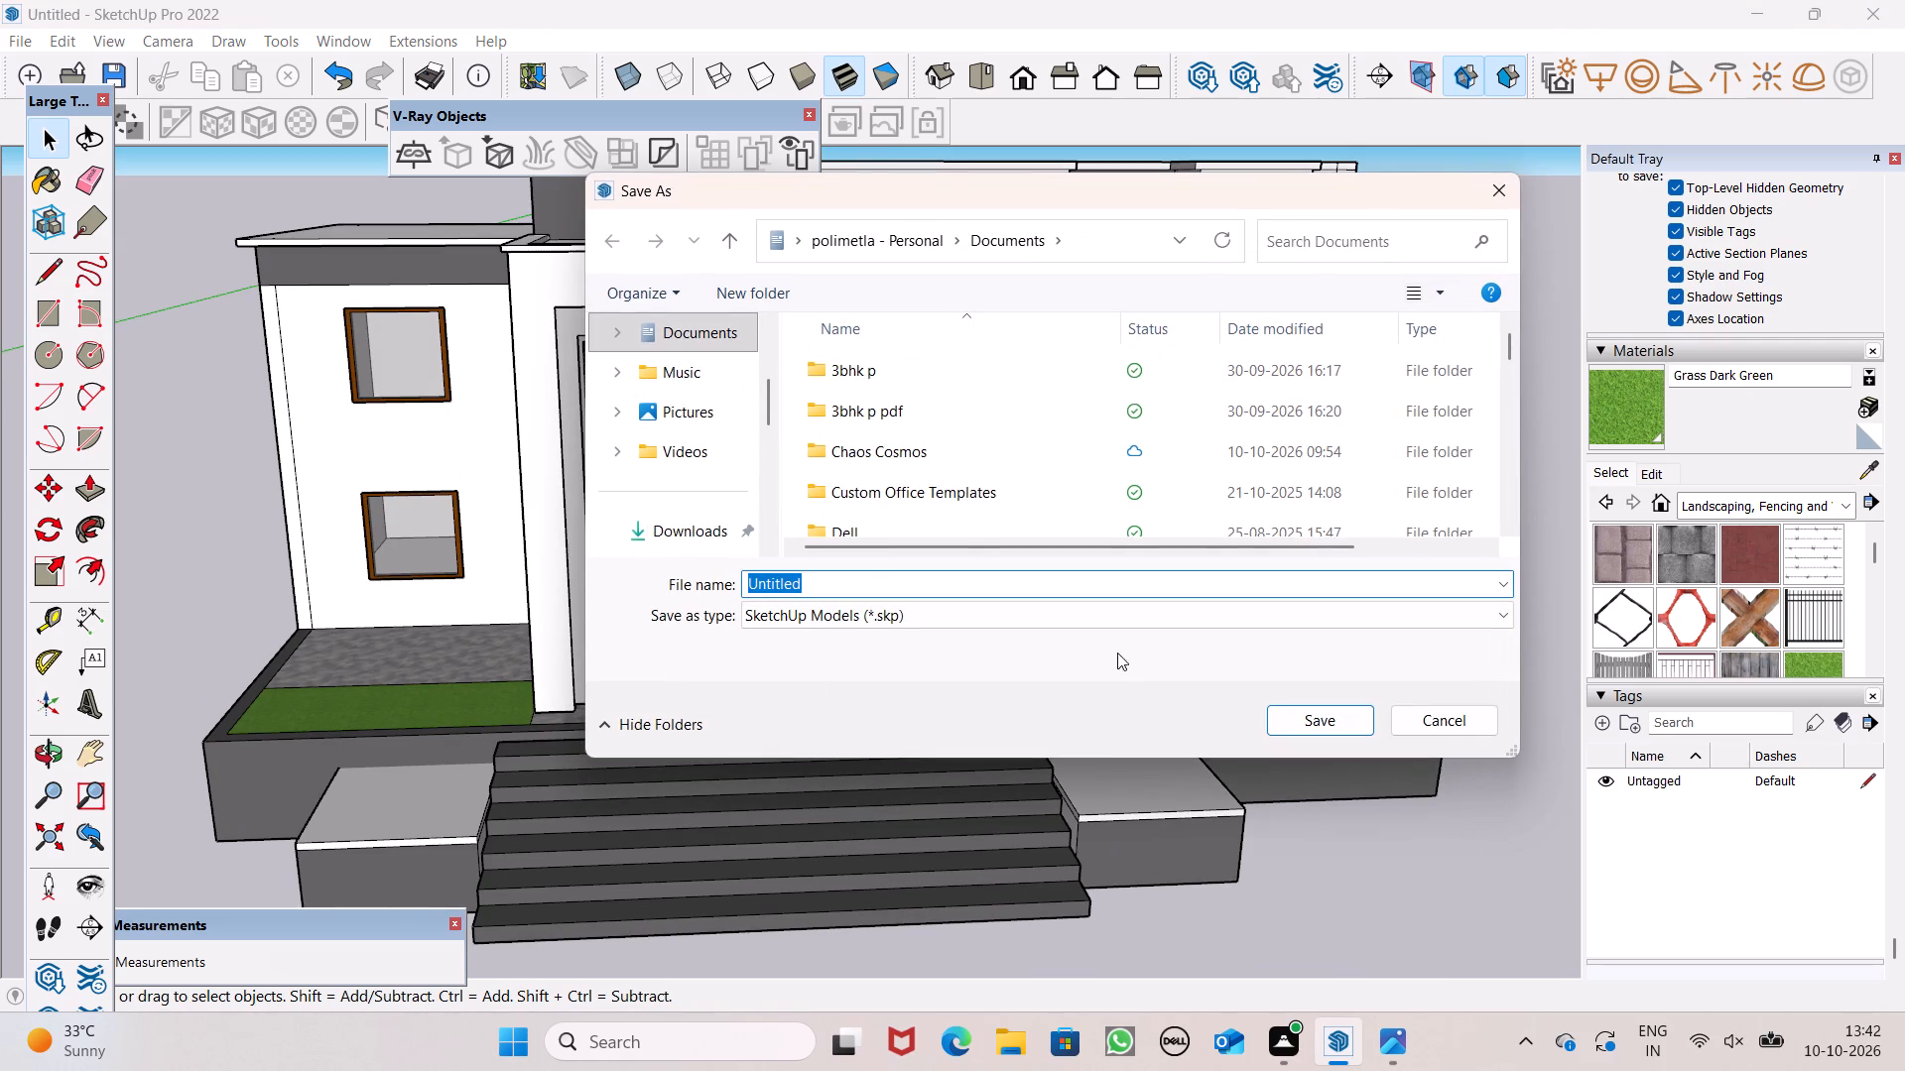
pyautogui.press(']')
pyautogui.press('BackSpace')
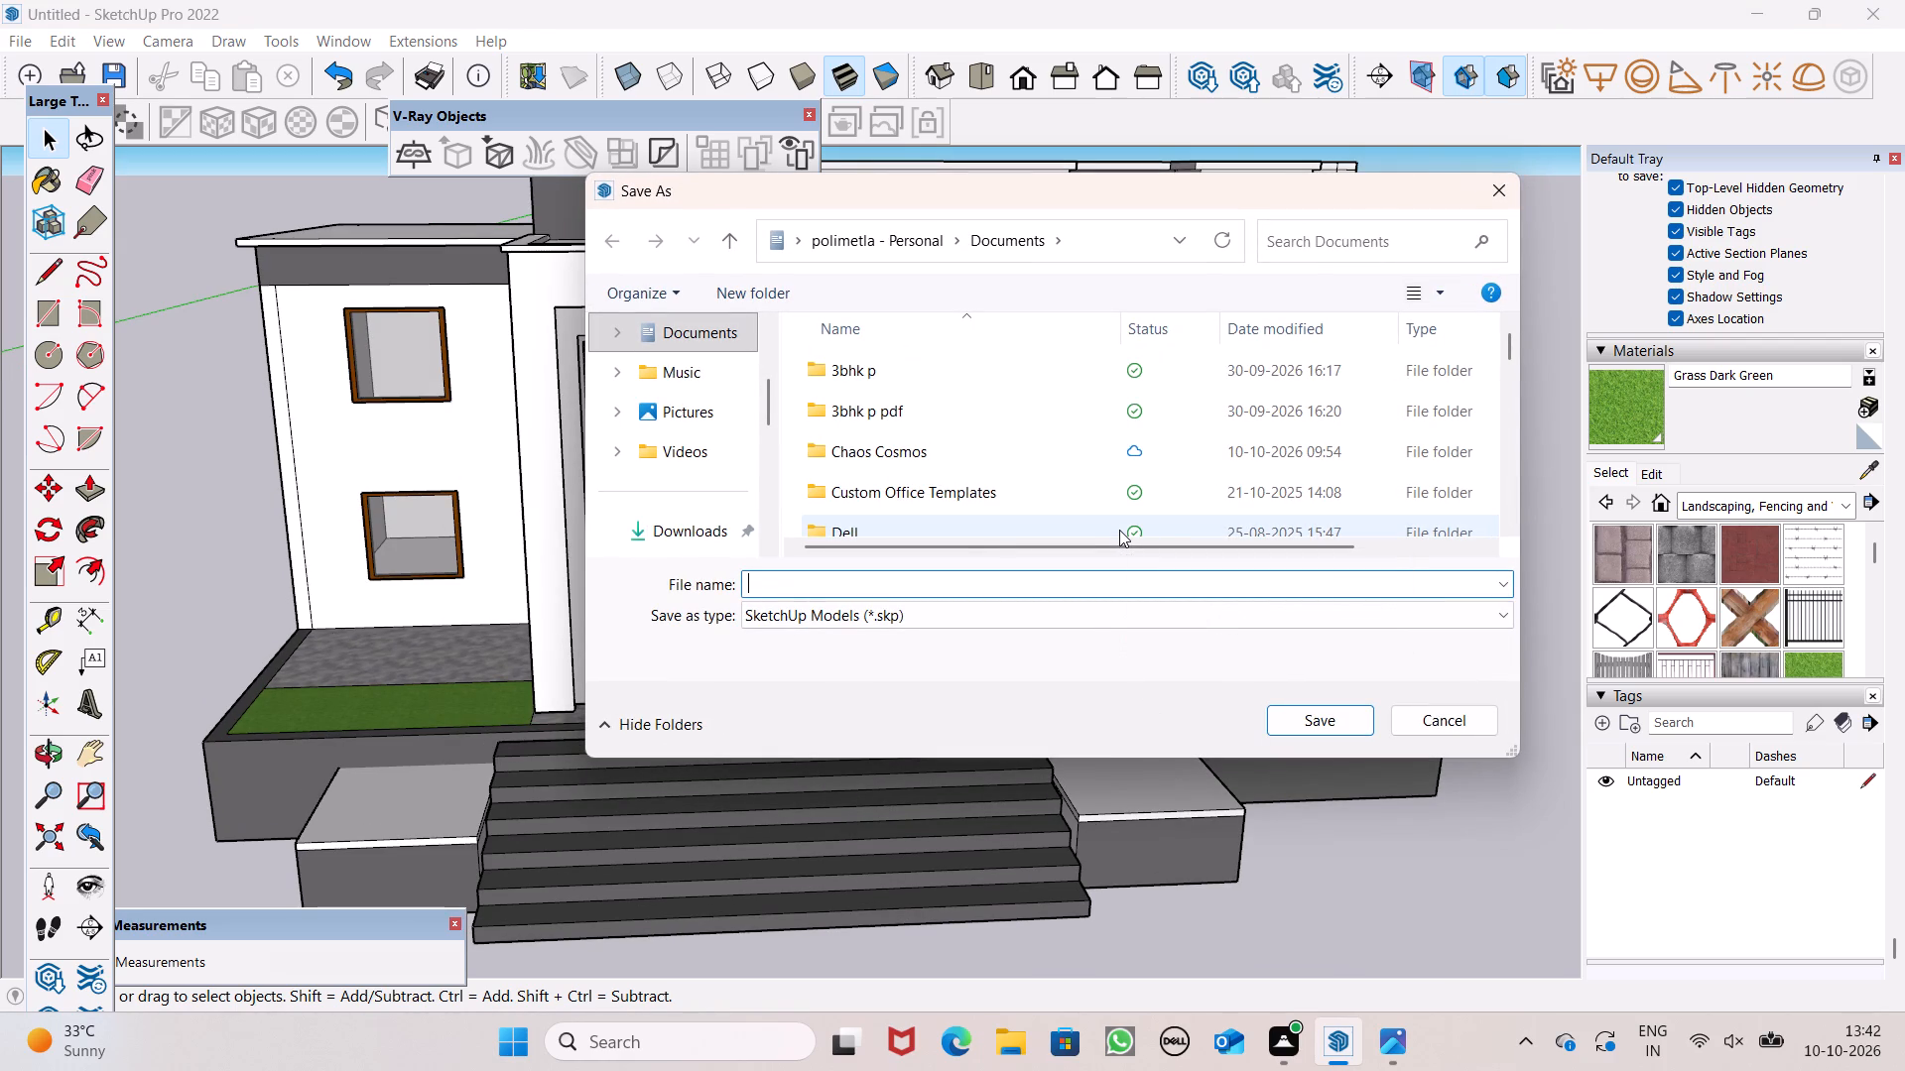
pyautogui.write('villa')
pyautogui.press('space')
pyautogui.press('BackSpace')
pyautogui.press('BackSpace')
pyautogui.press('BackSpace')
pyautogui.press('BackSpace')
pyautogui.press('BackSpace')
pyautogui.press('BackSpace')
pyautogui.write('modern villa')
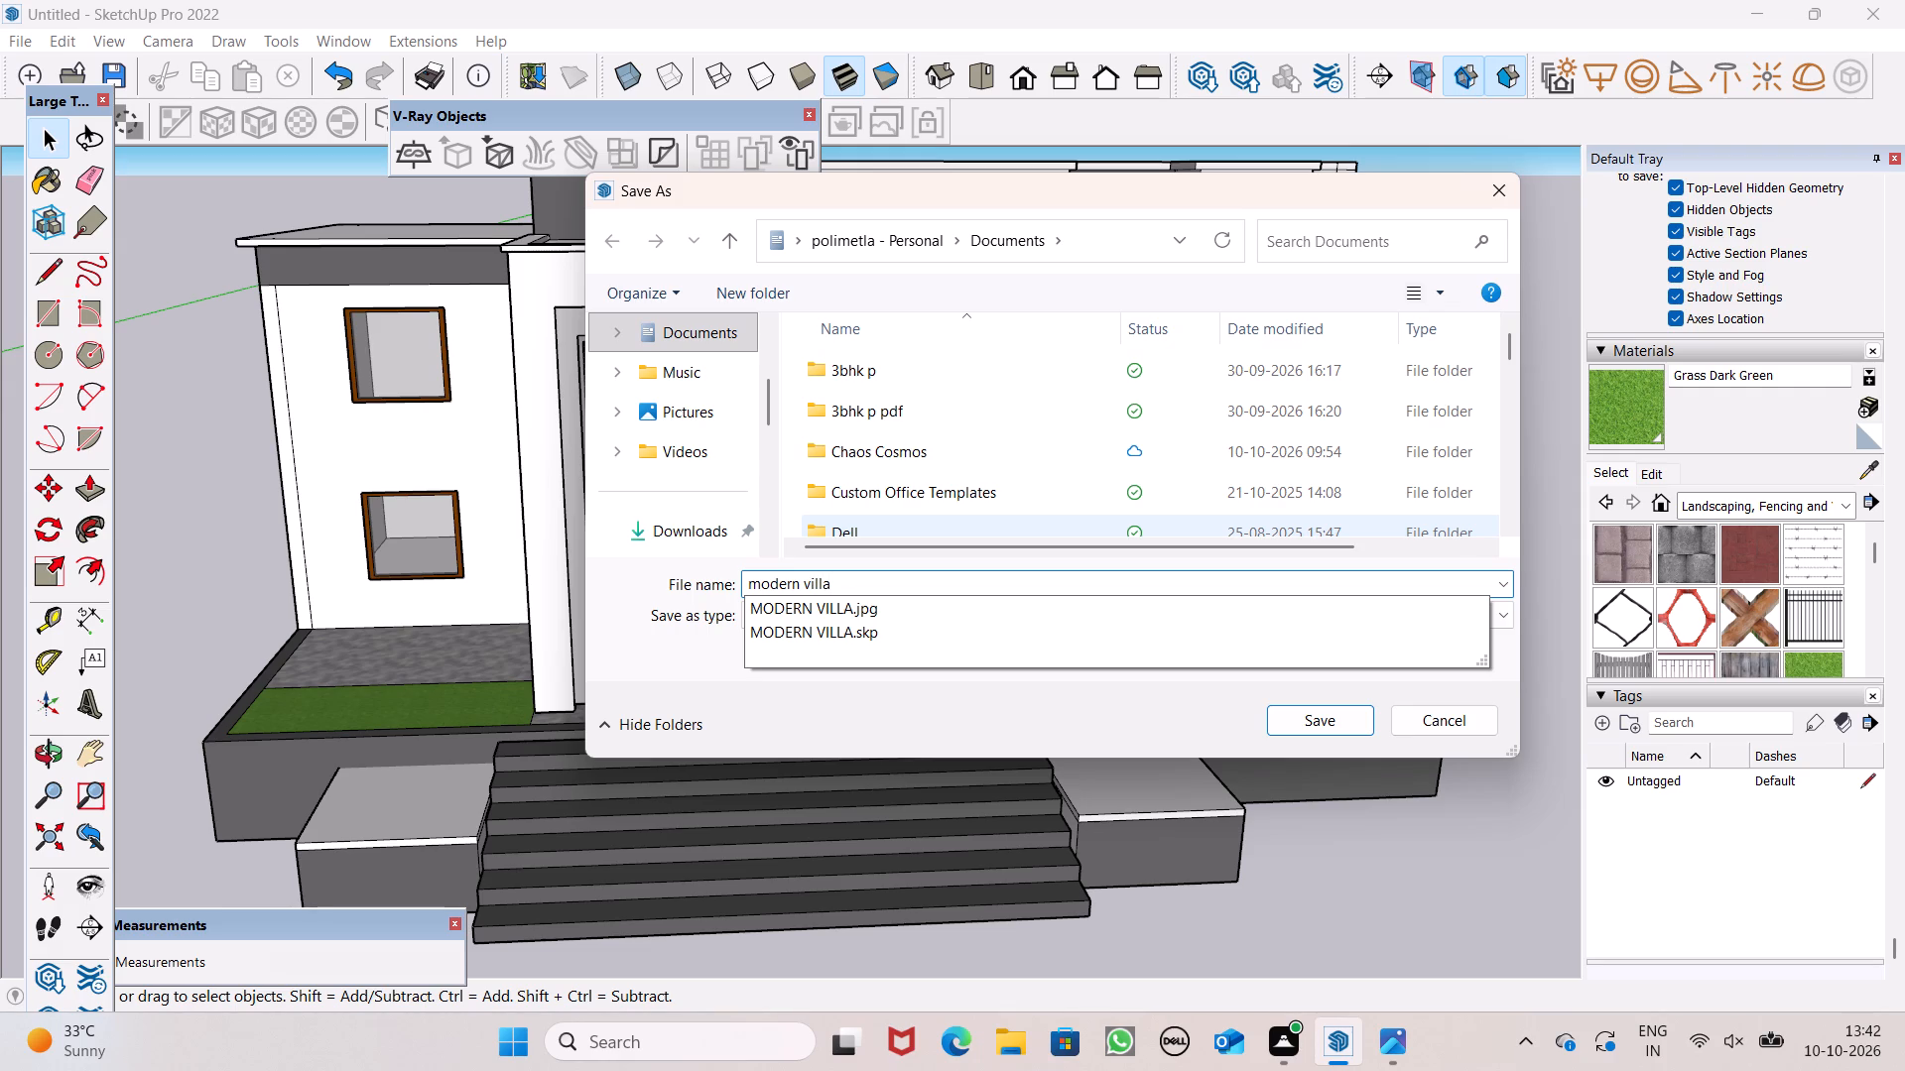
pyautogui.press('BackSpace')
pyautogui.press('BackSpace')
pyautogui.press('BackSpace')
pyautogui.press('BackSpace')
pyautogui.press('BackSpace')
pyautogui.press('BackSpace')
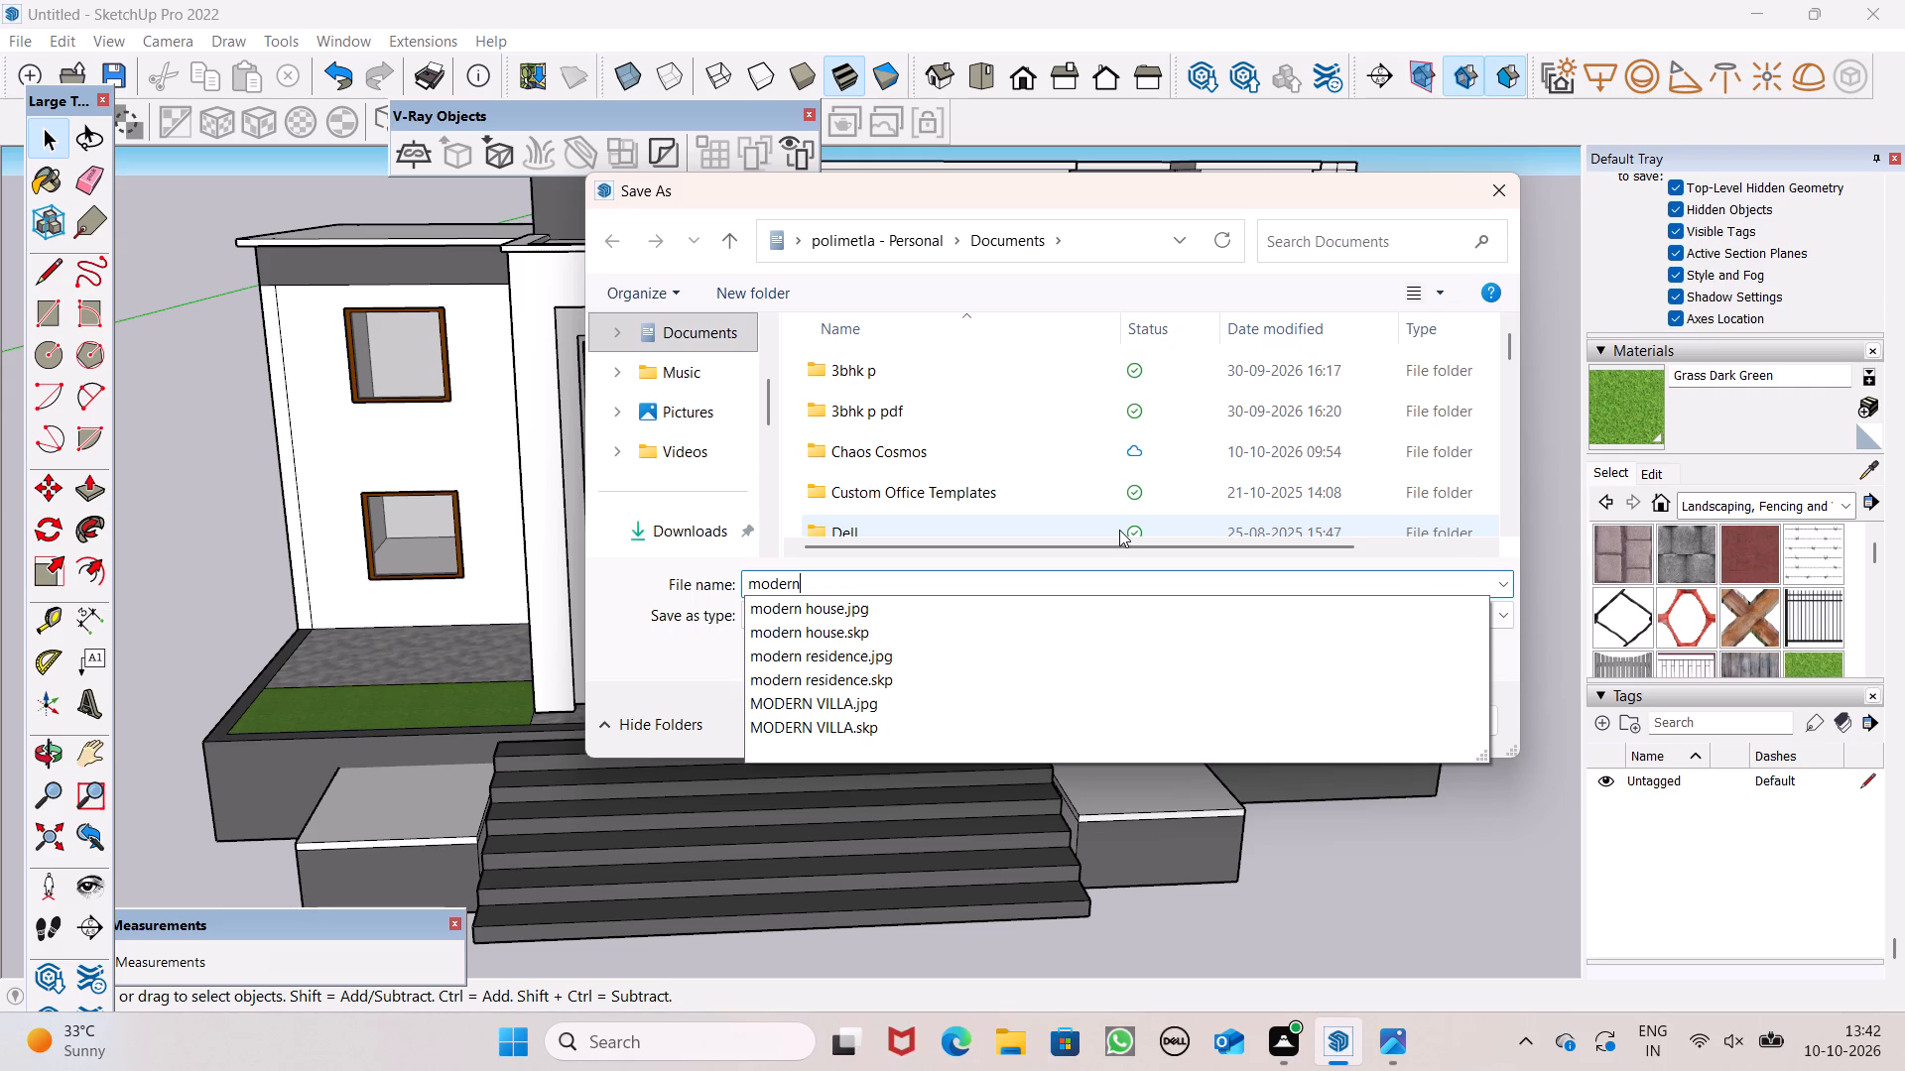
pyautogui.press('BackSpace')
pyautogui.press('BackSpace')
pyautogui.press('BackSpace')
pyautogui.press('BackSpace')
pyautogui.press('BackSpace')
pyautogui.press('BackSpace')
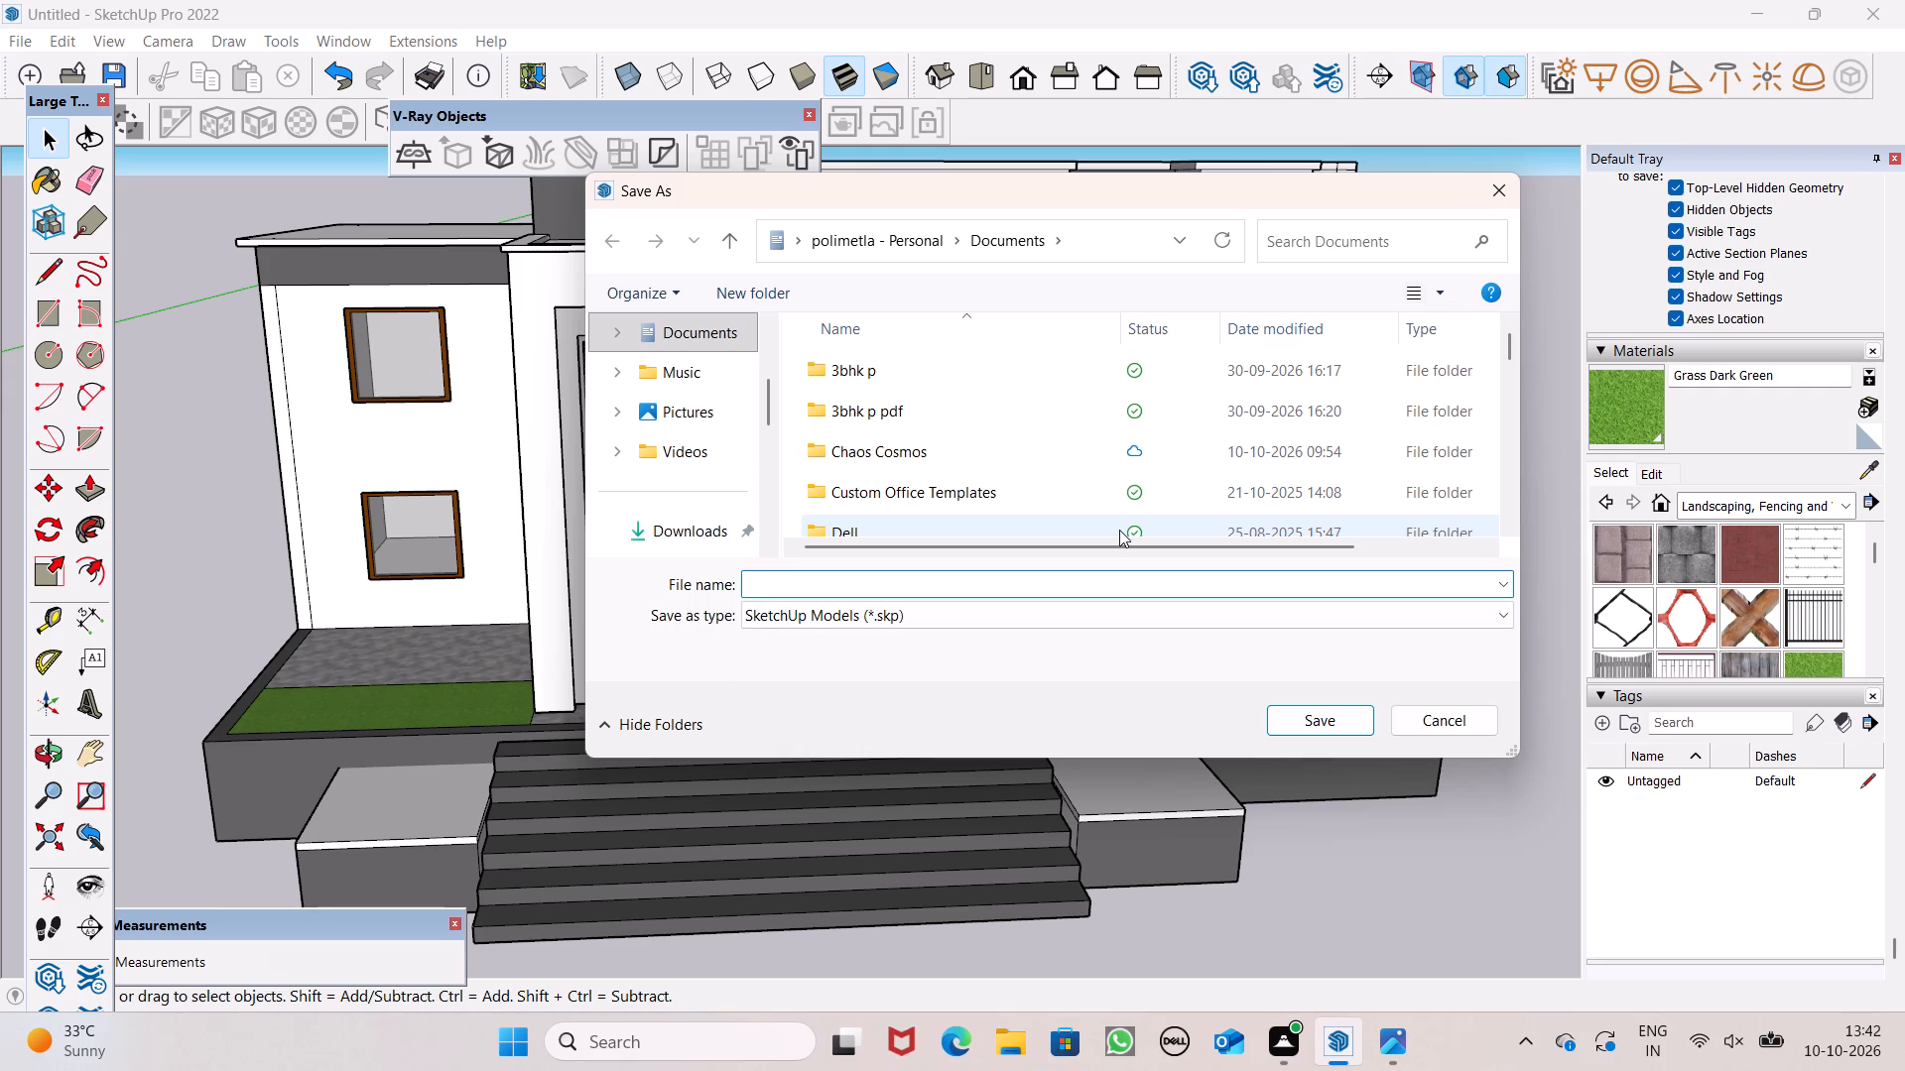
# Name the file "3d front elevation" and save it as a SketchUp model in Documents.
pyautogui.write('3d front')
pyautogui.press('space')
pyautogui.write('elevation')
pyautogui.press('Return')
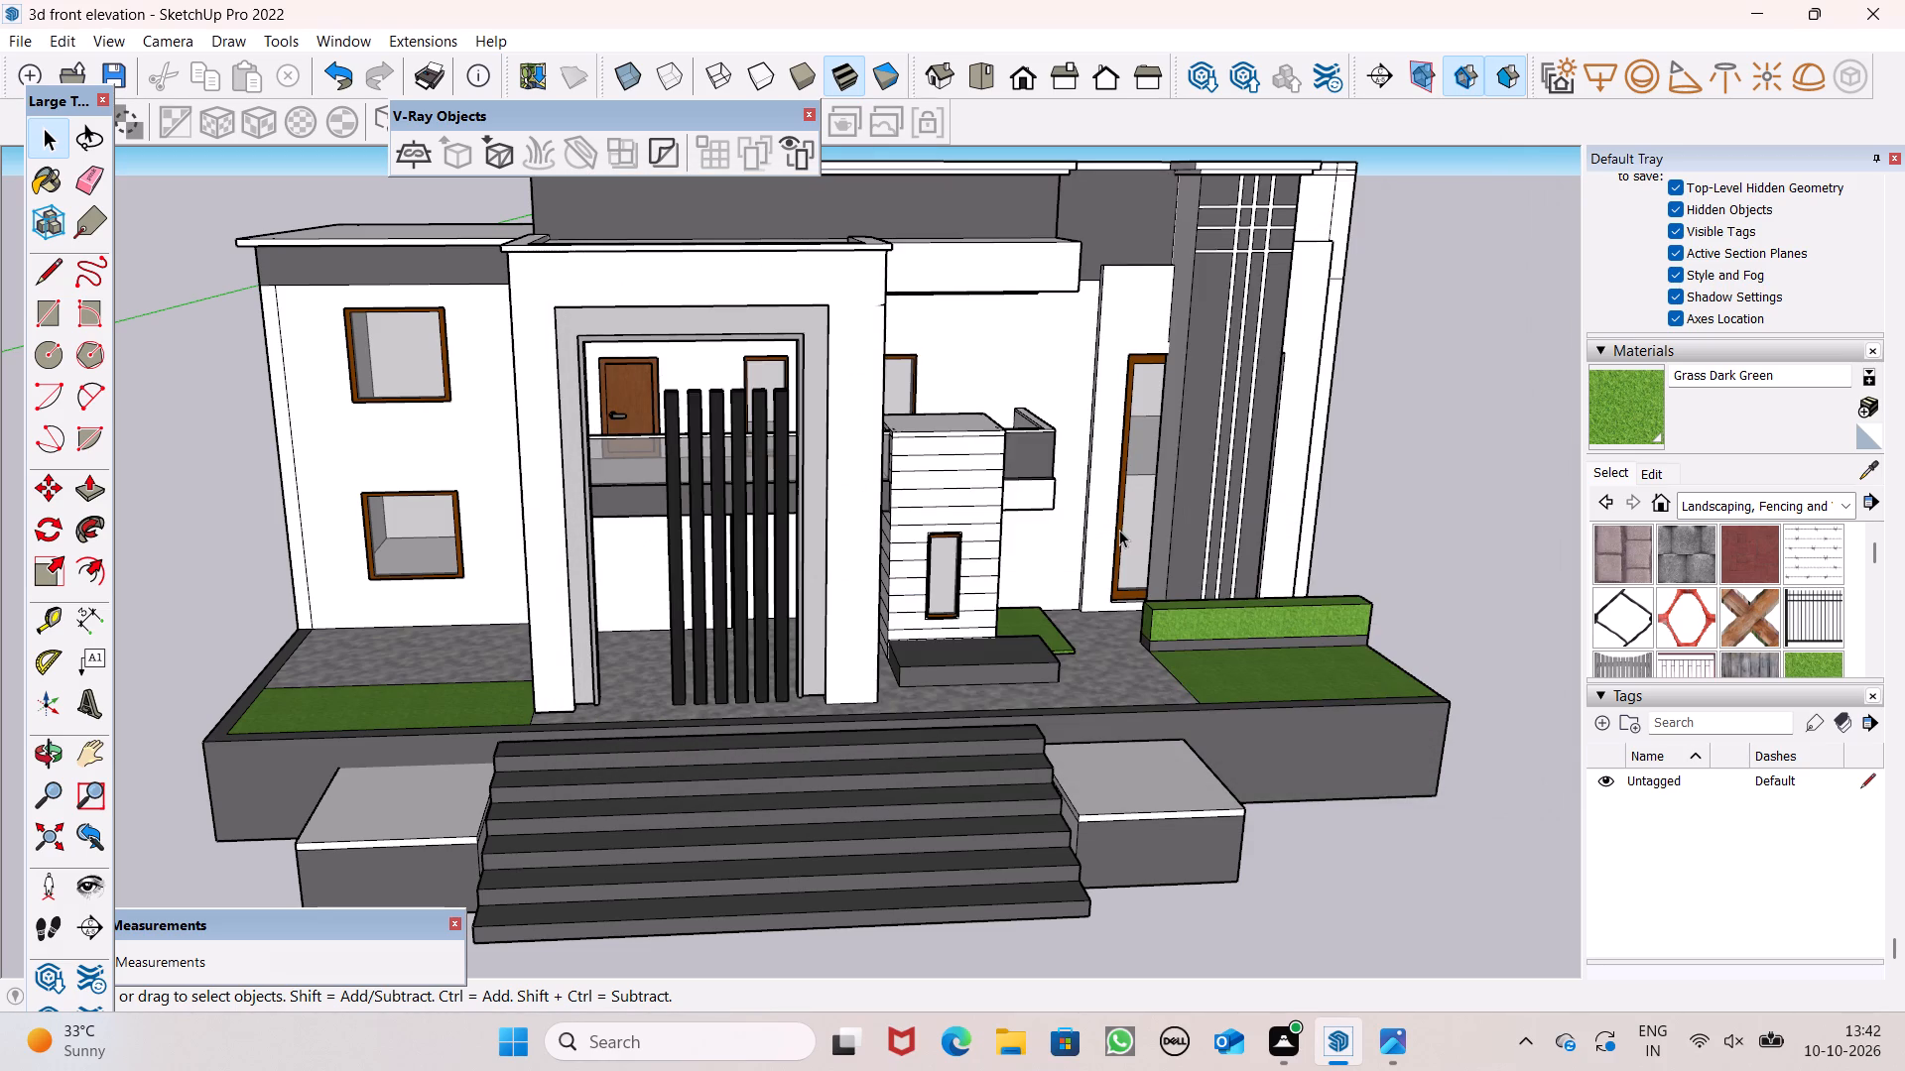
# Inspect the house from both front corners, straight on at eye level, and from slightly above.
pyautogui.scroll(-6, 1095, 512)
pyautogui.moveTo(1019, 626); pyautogui.dragTo(1150, 544, button='middle')
pyautogui.scroll(3, 1150, 541)
pyautogui.scroll(-1, 1149, 540)
pyautogui.scroll(6, 1149, 540)
pyautogui.scroll(-6, 1121, 594)
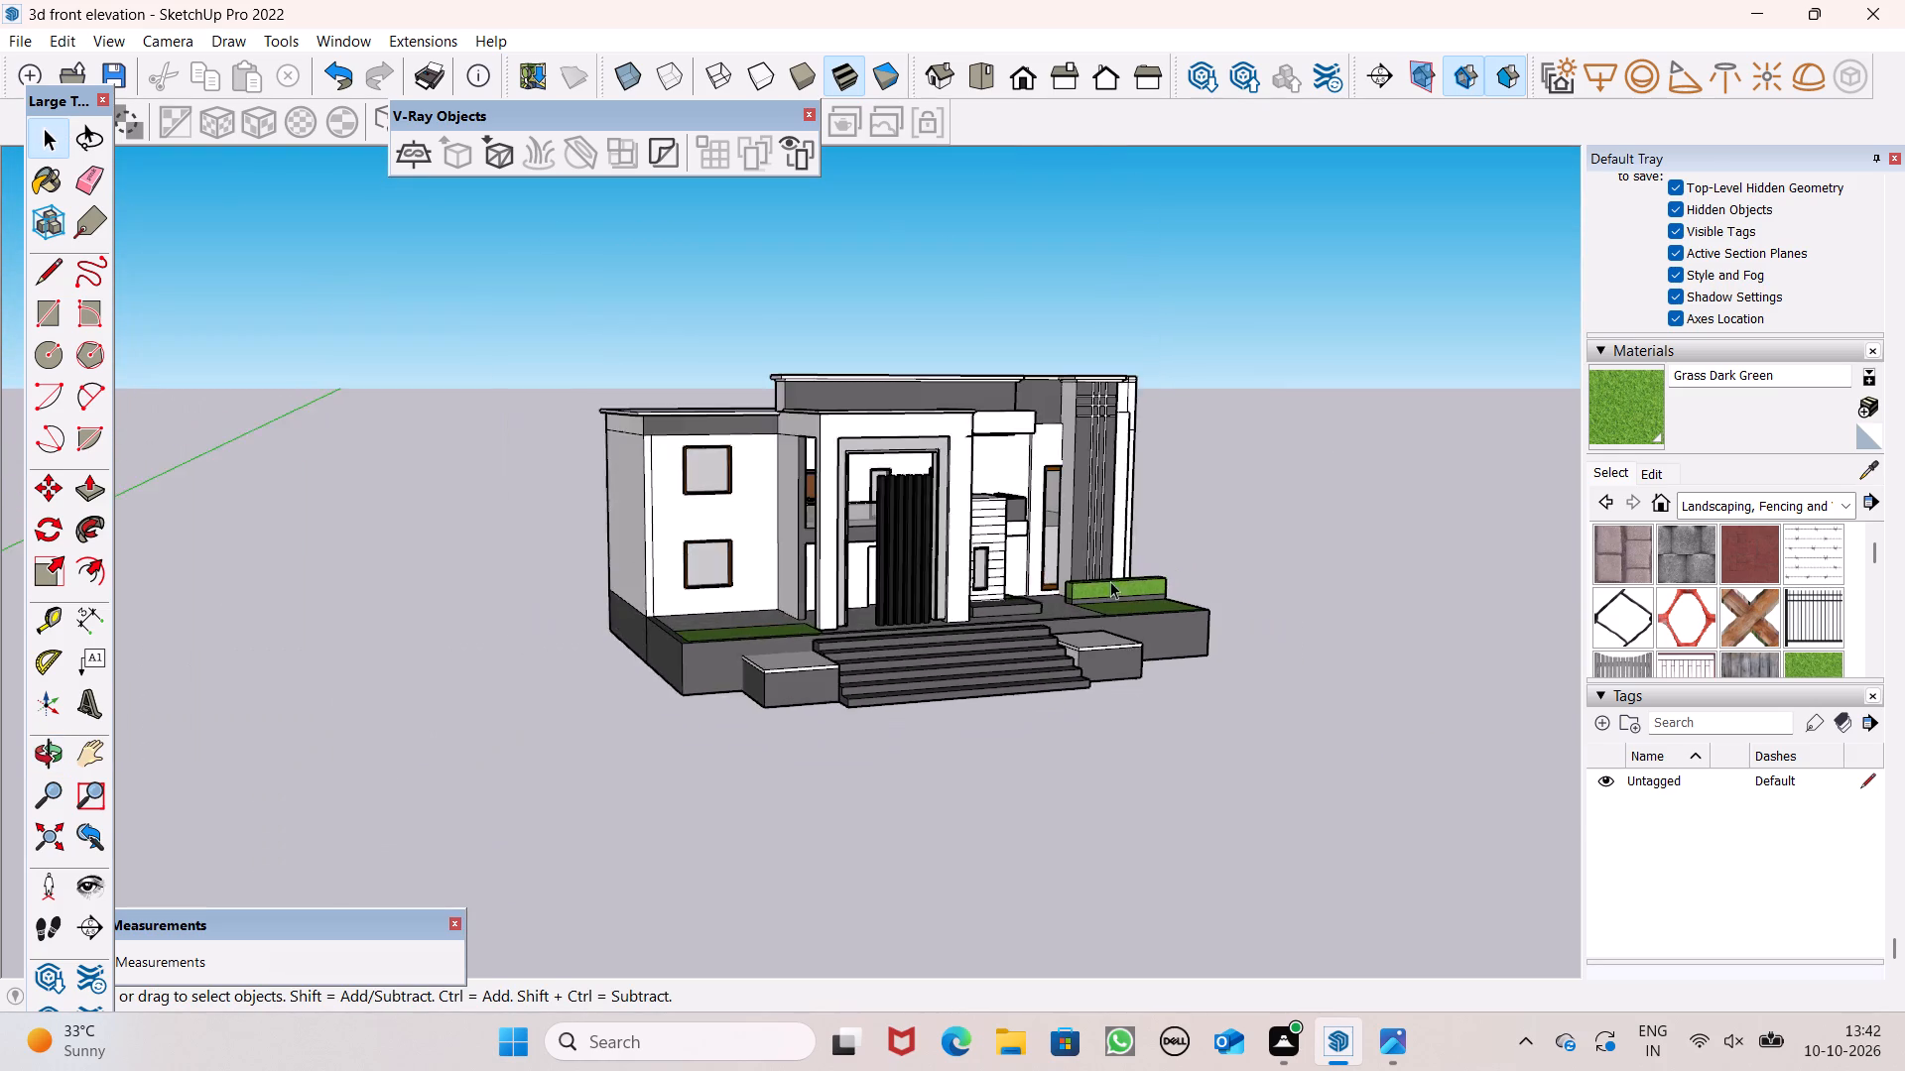
pyautogui.scroll(-6, 1110, 581)
pyautogui.moveTo(1155, 651); pyautogui.dragTo(477, 684, button='middle')
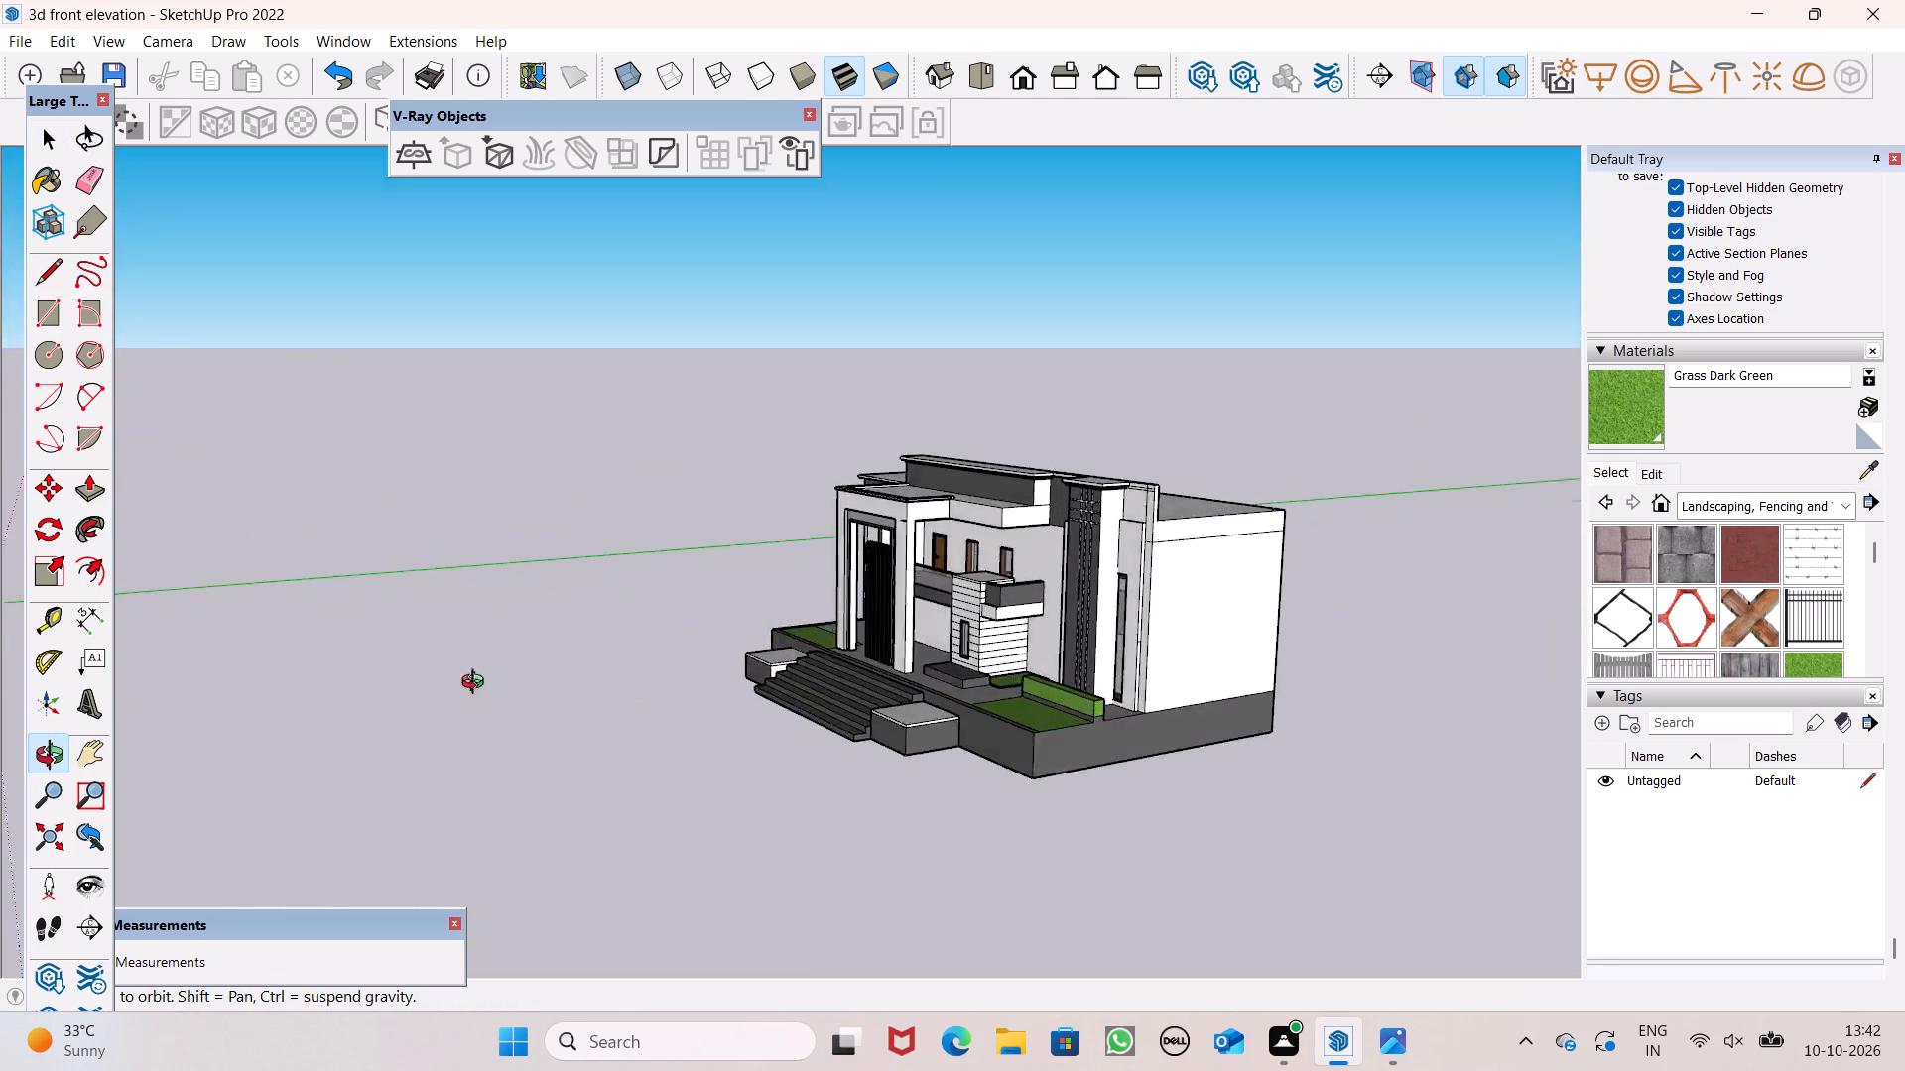
pyautogui.moveTo(477, 684); pyautogui.dragTo(1049, 622, button='middle')
pyautogui.scroll(5, 1206, 655)
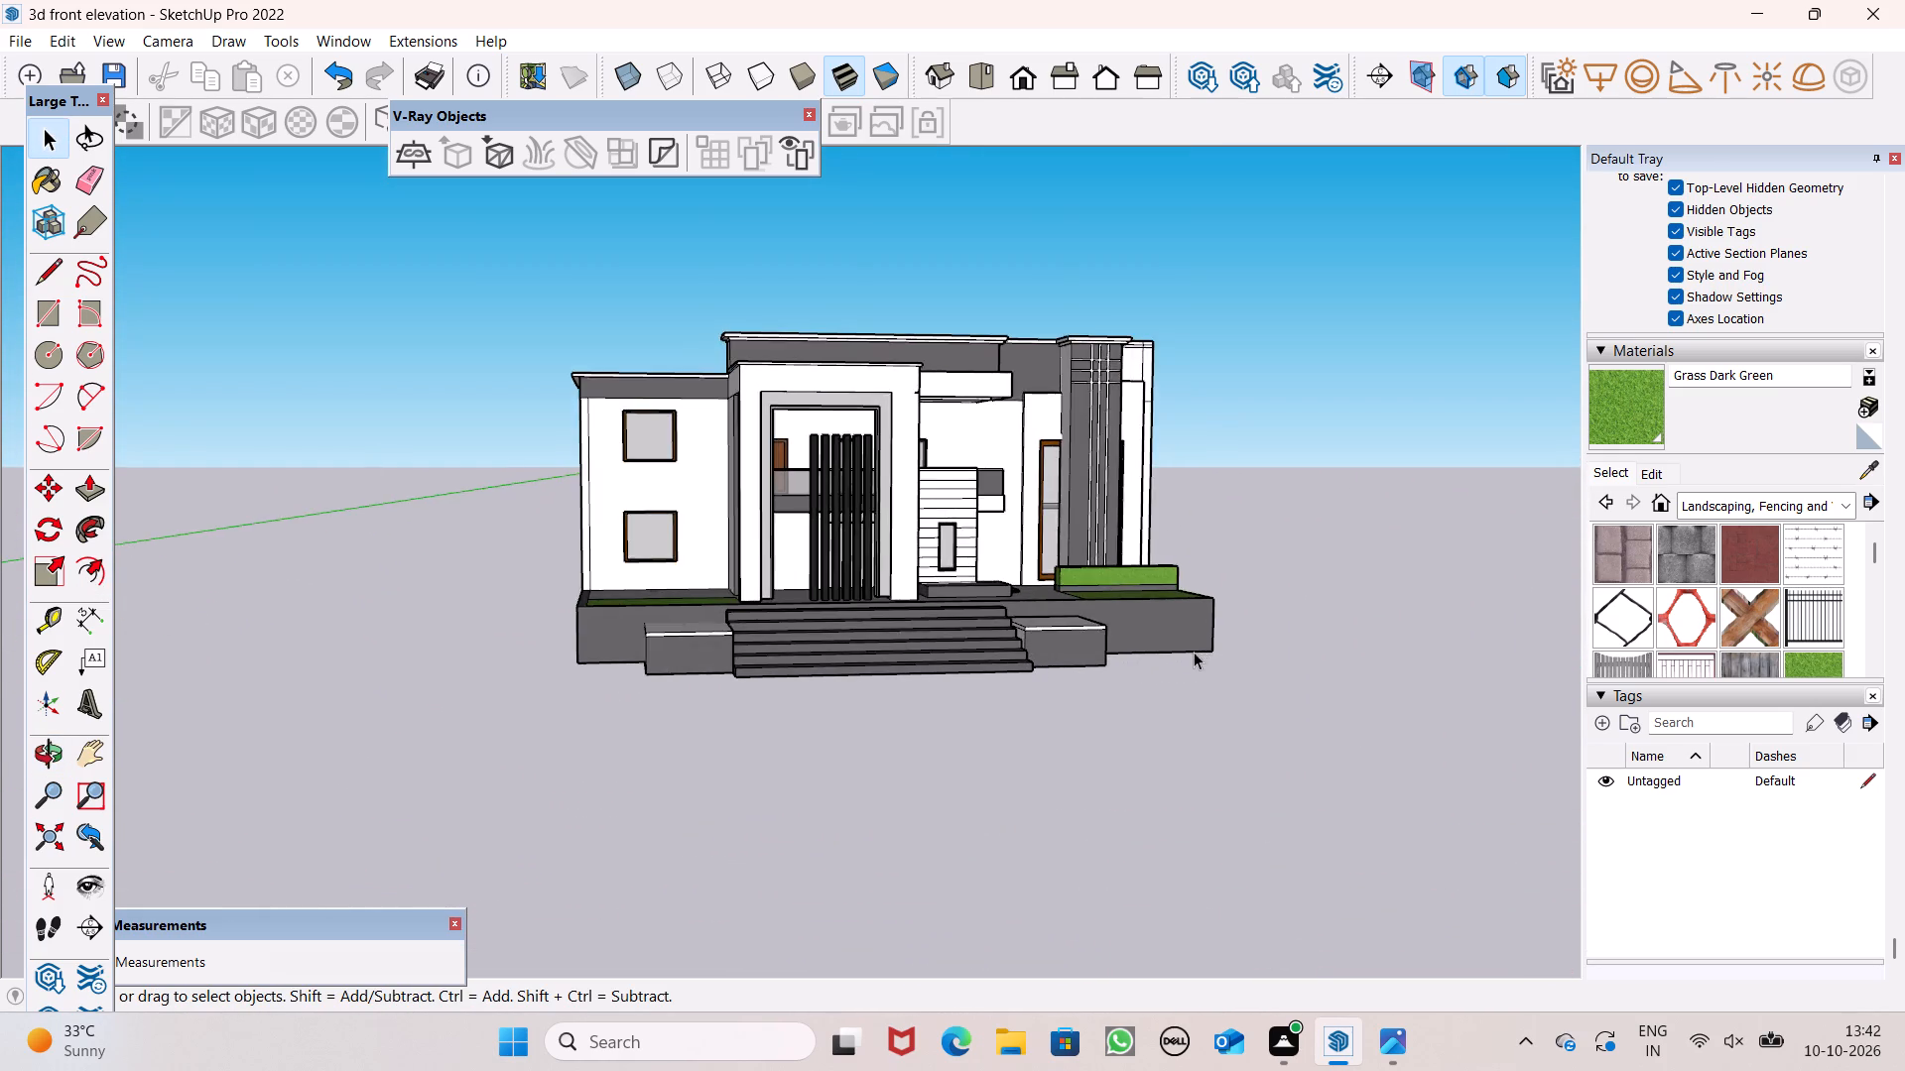
pyautogui.scroll(-4, 1104, 674)
pyautogui.moveTo(1132, 692); pyautogui.dragTo(1113, 789, button='middle')
pyautogui.scroll(4, 1156, 626)
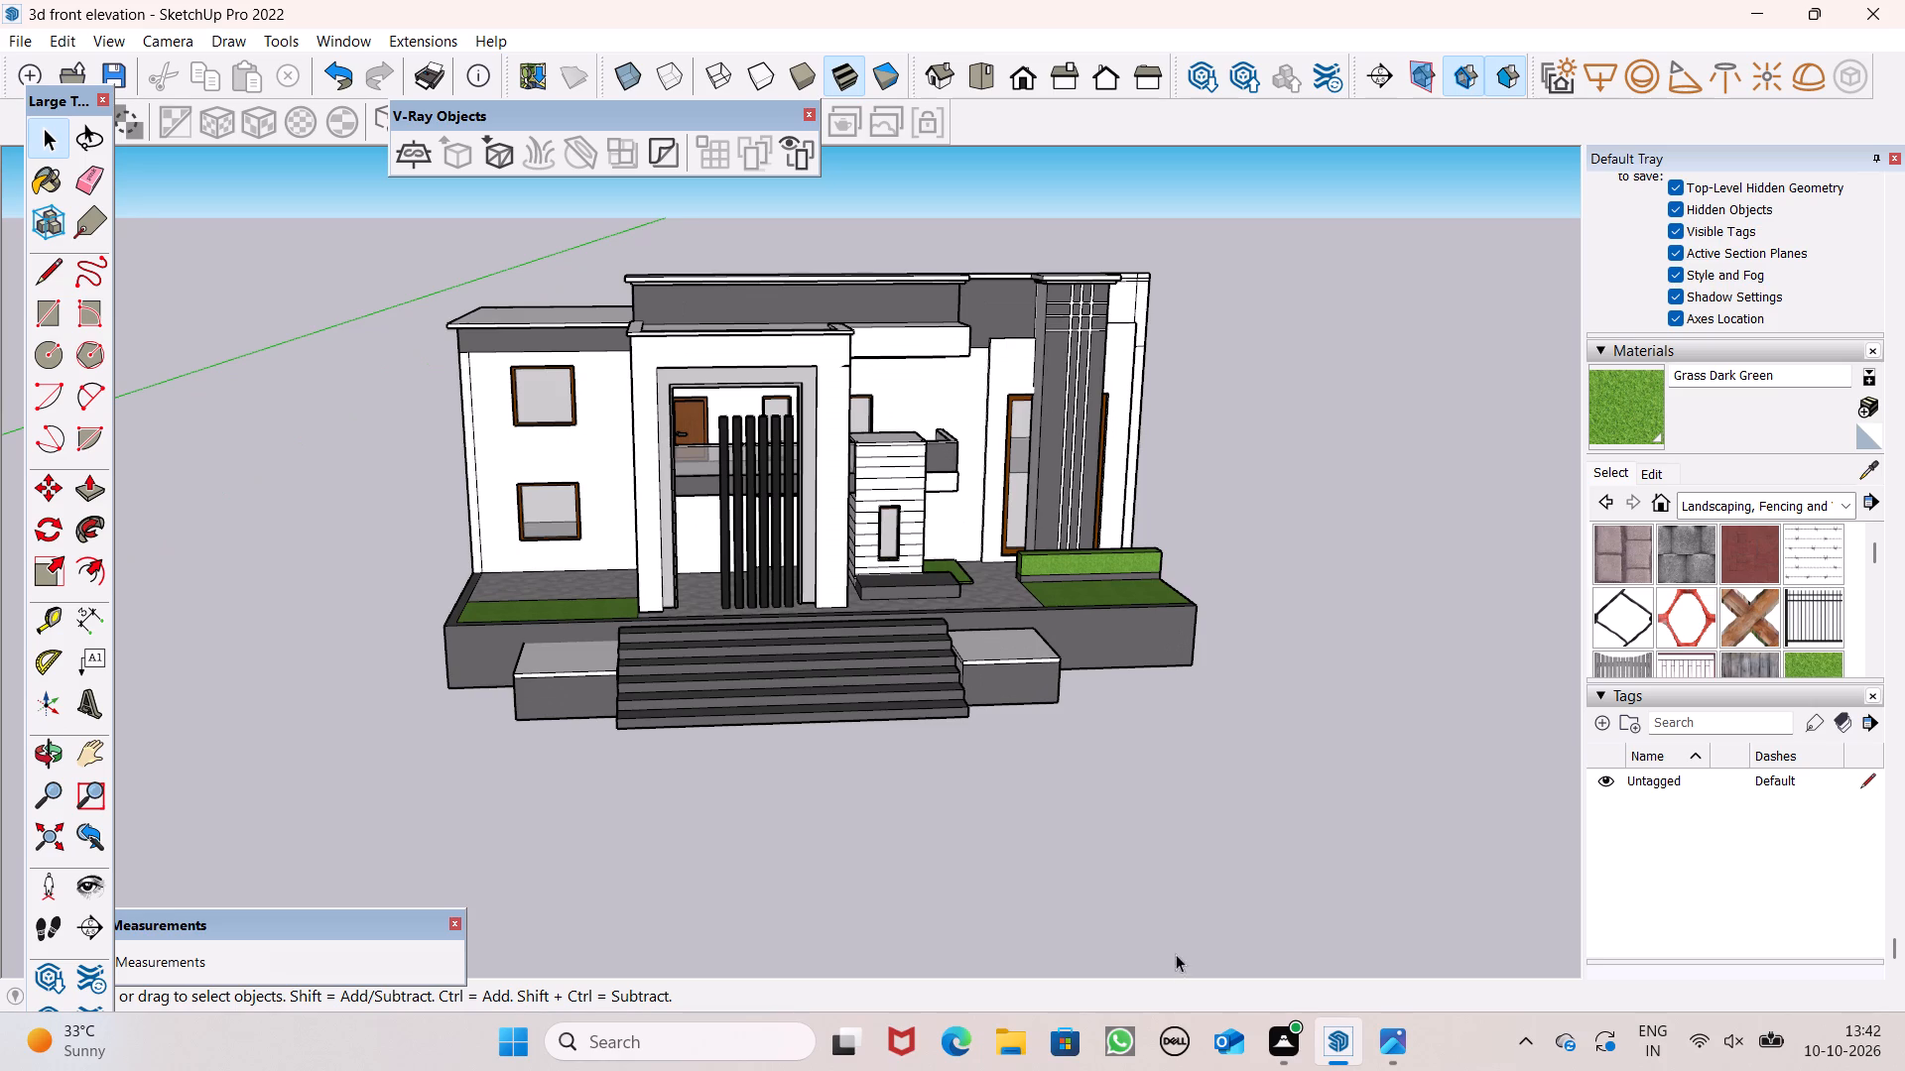
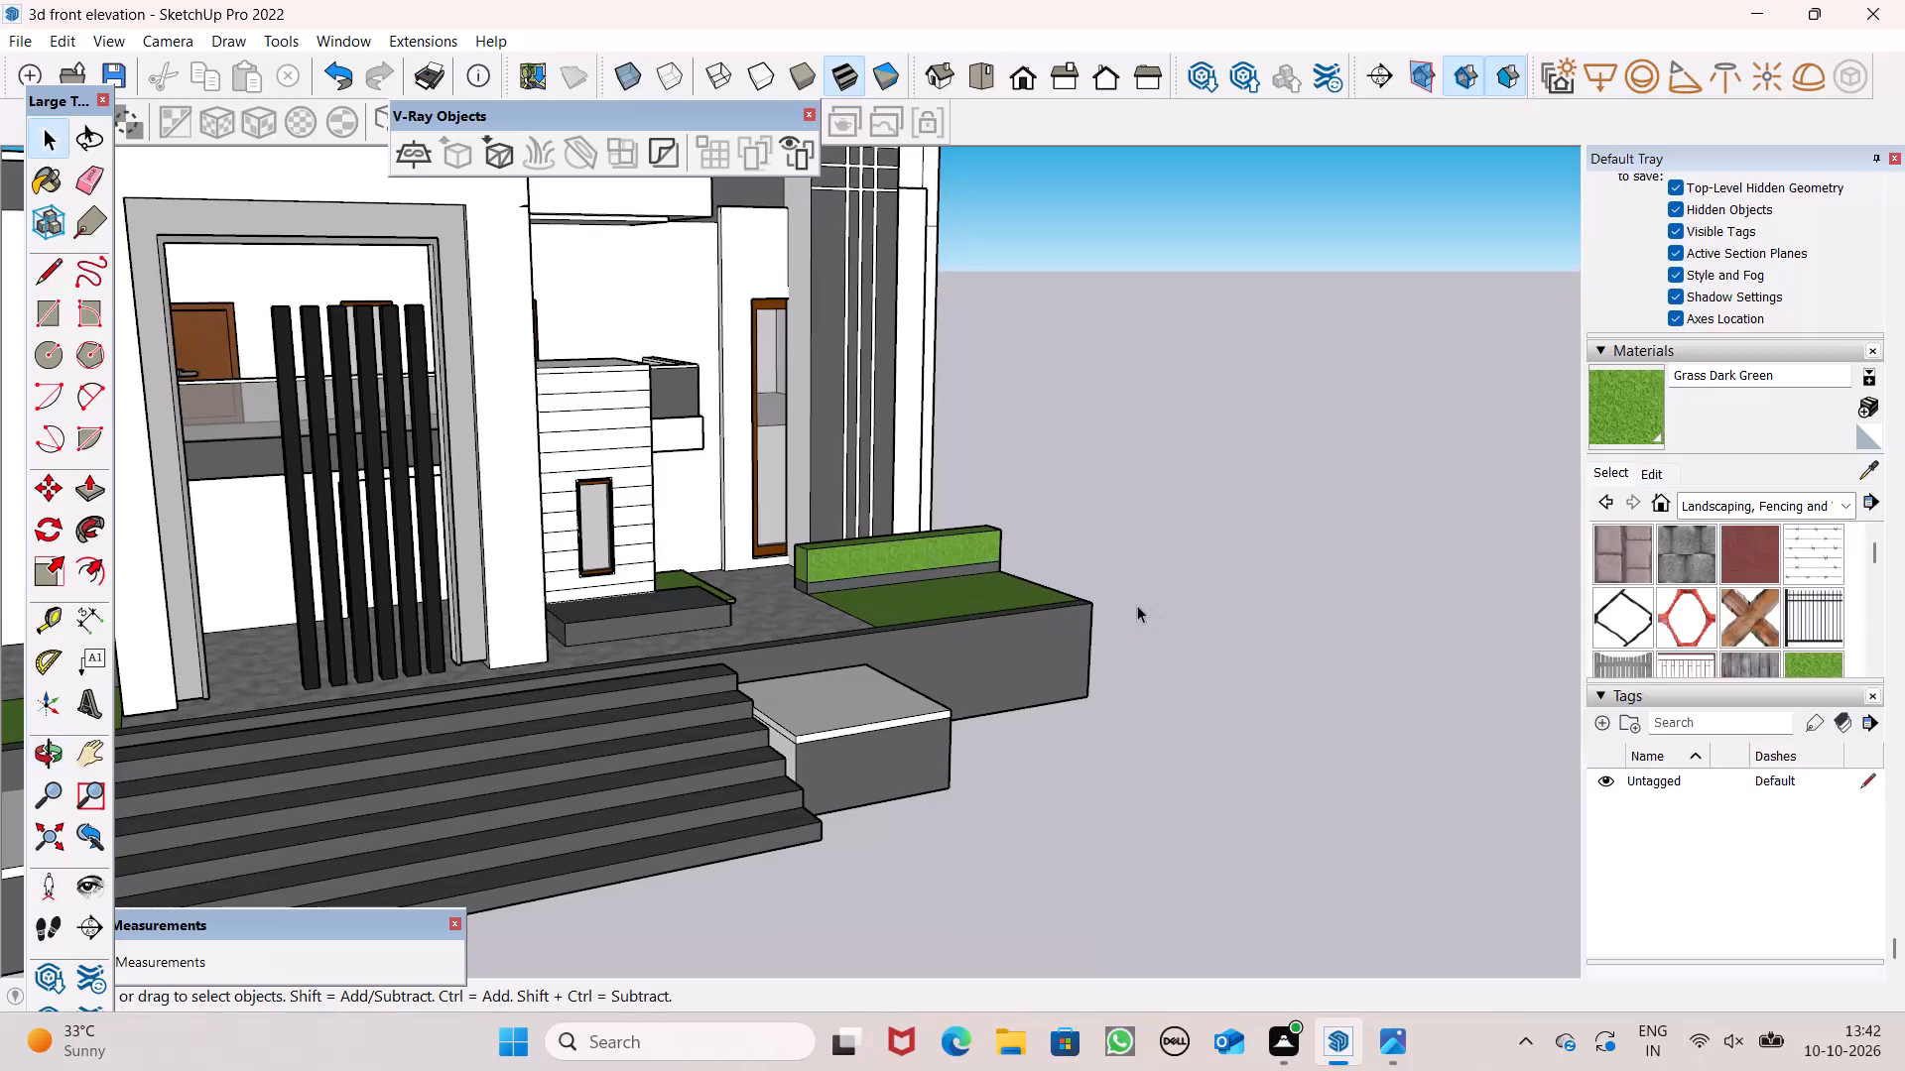
# Inspect the house front and the boxes flanking the entrance stair from straight on and from an angle.
pyautogui.scroll(-3, 1137, 605)
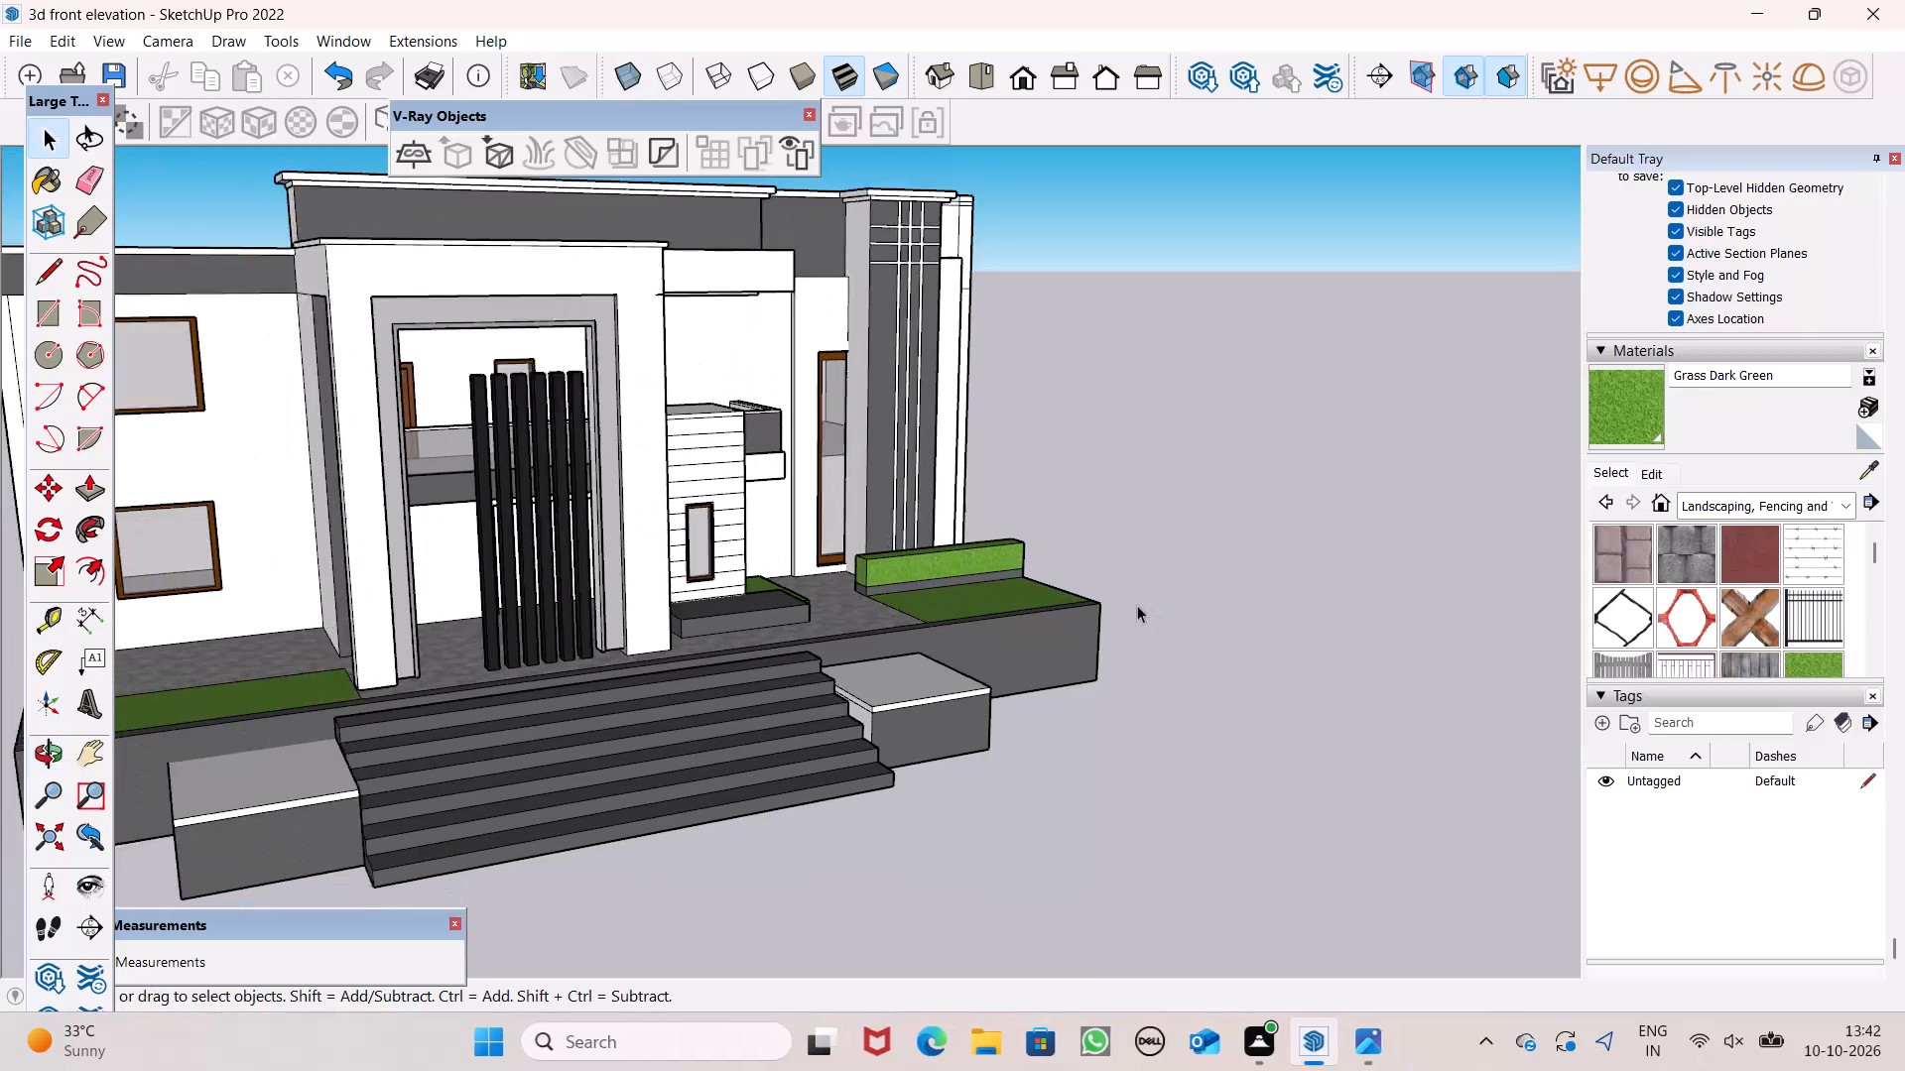
pyautogui.scroll(-1, 1137, 605)
pyautogui.moveTo(1004, 644); pyautogui.dragTo(1002, 606, button='middle')
pyautogui.scroll(-2, 792, 587)
pyautogui.moveTo(781, 706); pyautogui.dragTo(546, 731, button='middle')
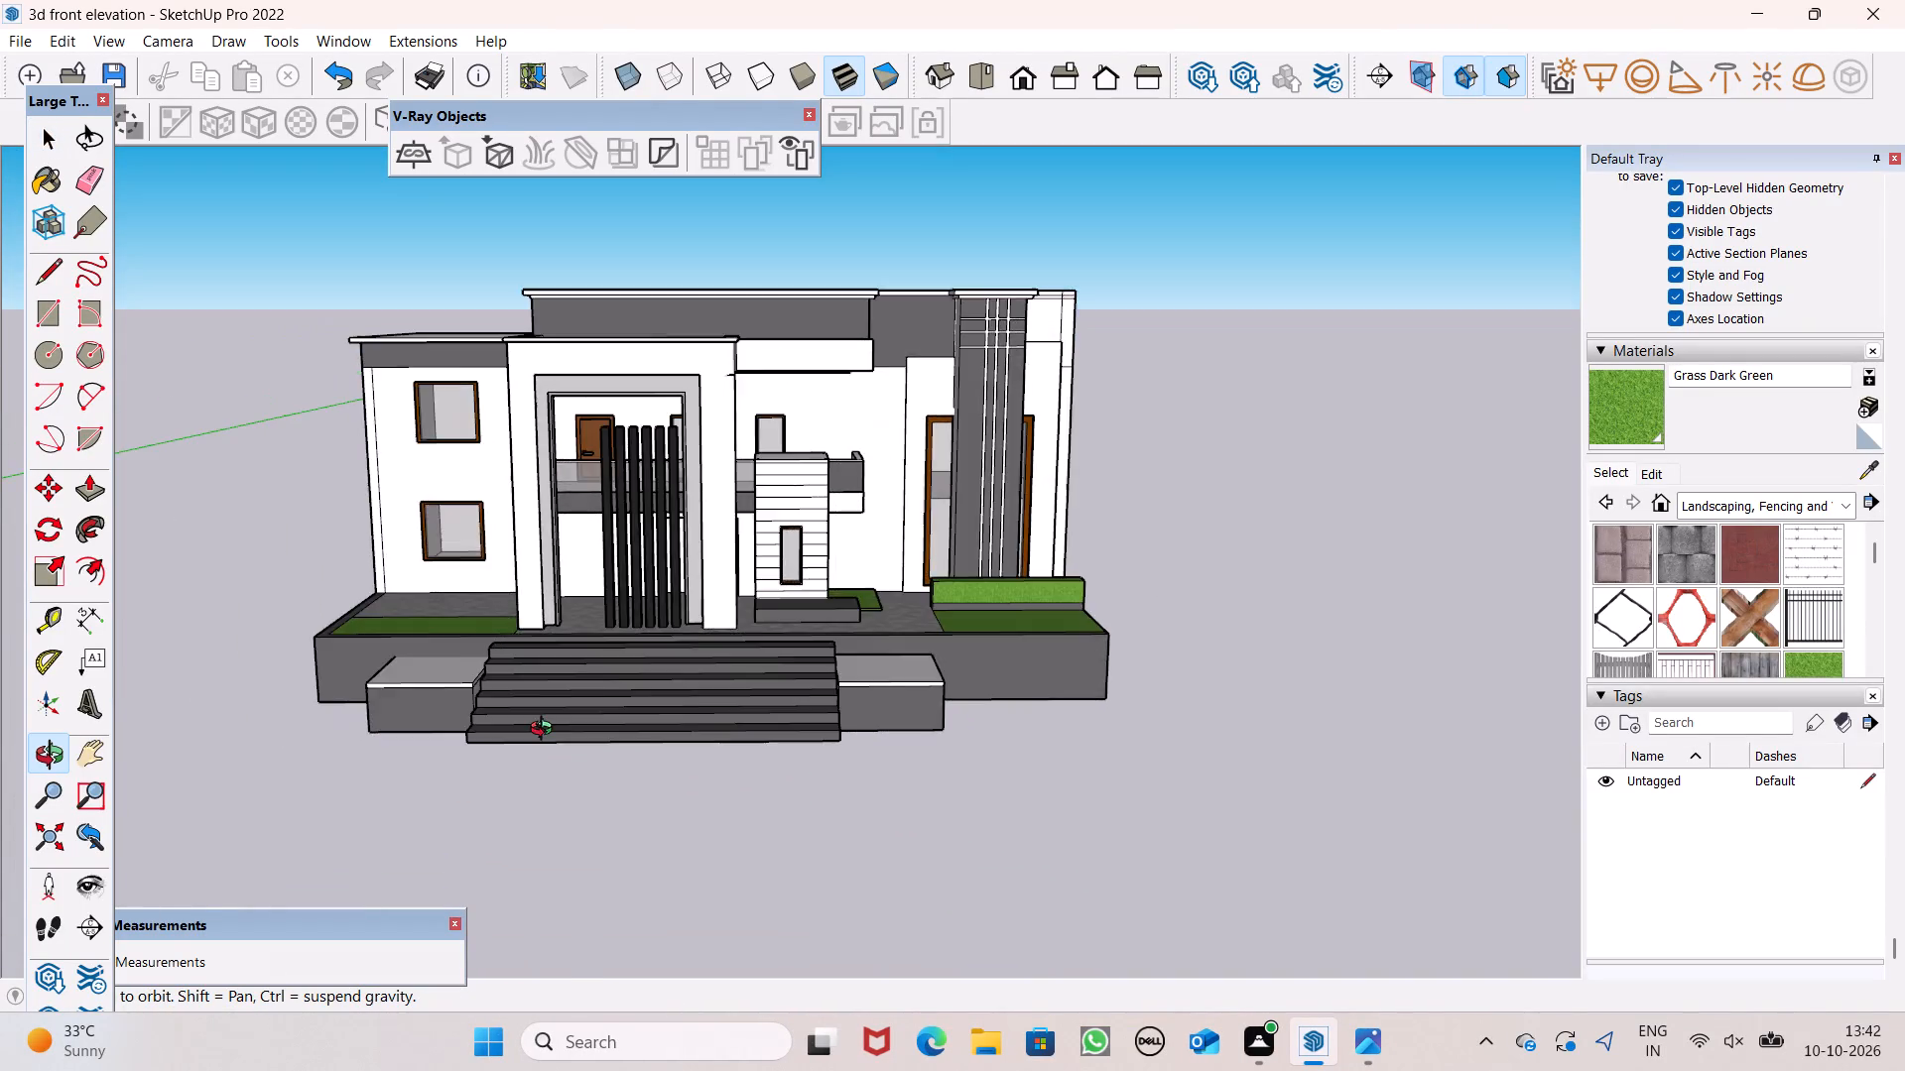
pyautogui.moveTo(546, 731); pyautogui.dragTo(905, 726, button='middle')
pyautogui.scroll(1, 1211, 701)
pyautogui.scroll(1, 1567, 443)
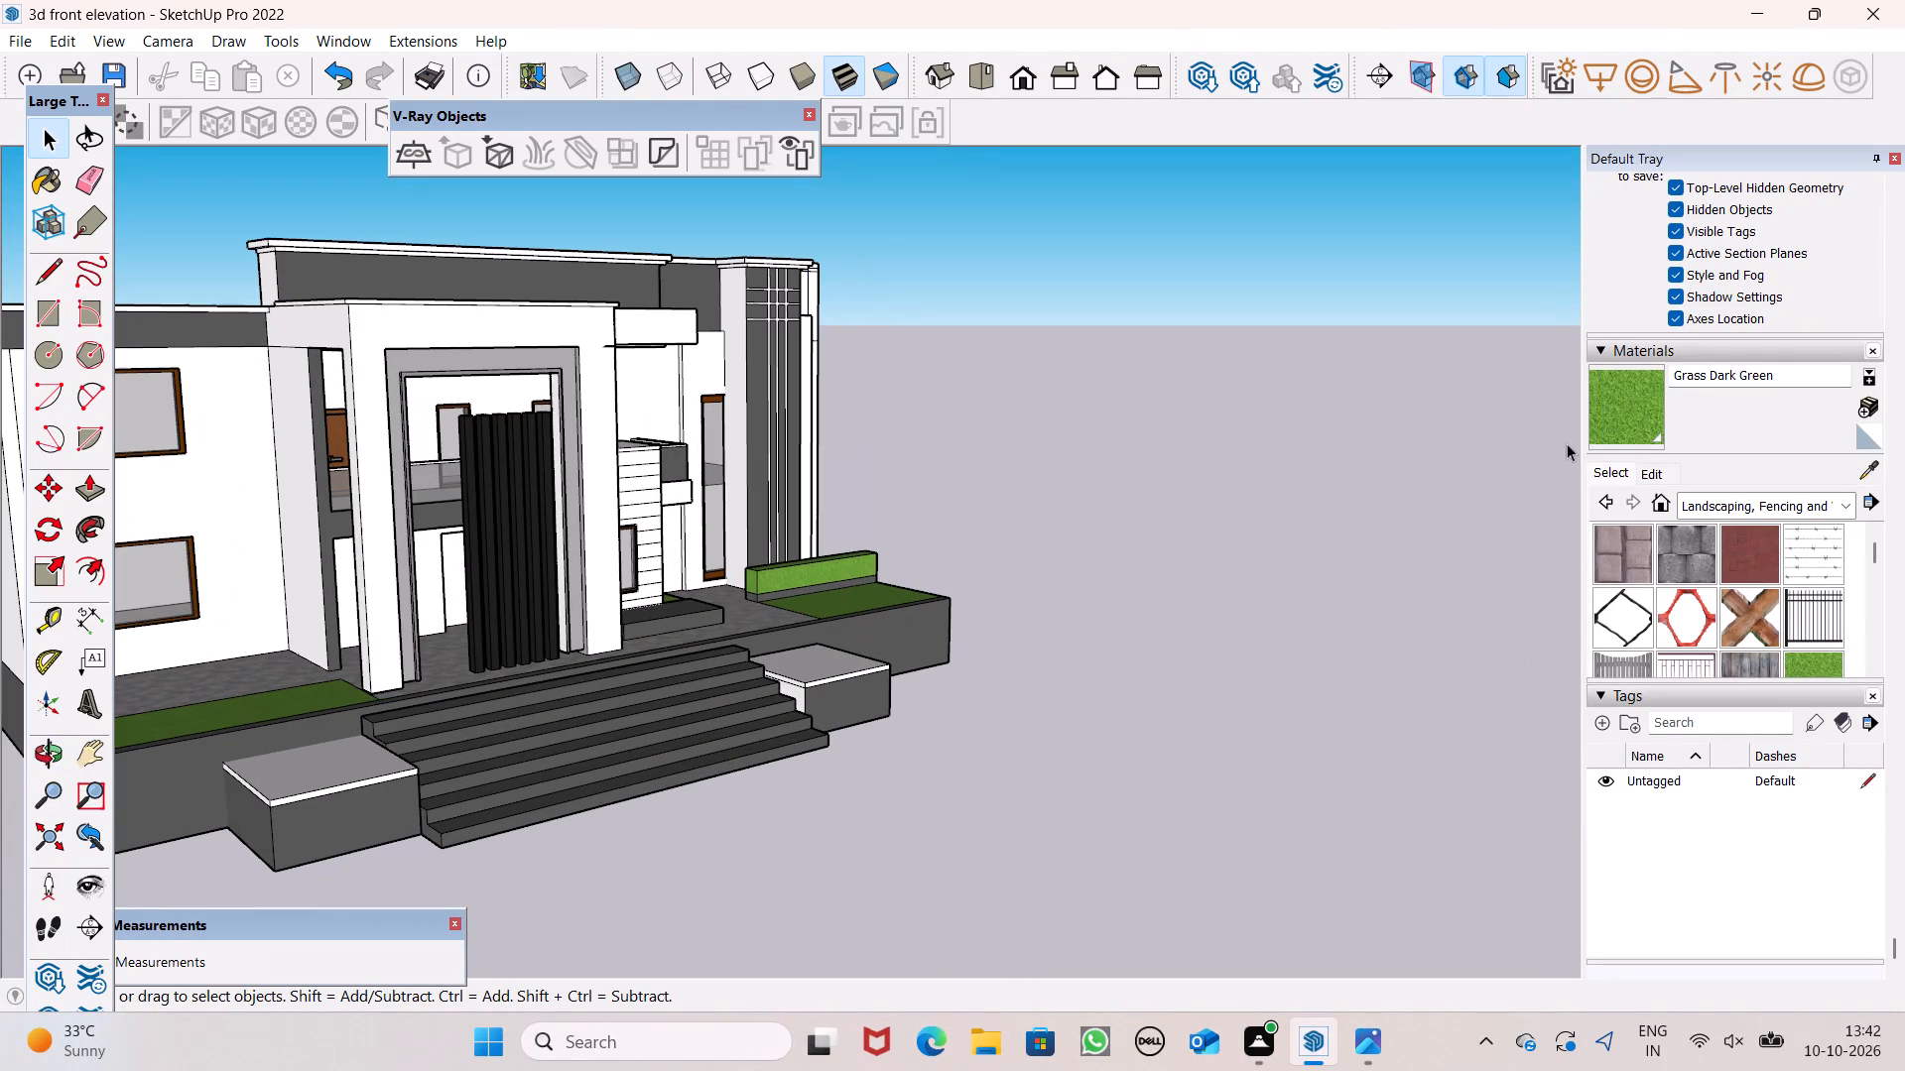
# Paint the unpainted stair-facing side of the box nearest the green hedge with Color M07 from the Colors collection.
pyautogui.click(1747, 507)
pyautogui.click(1729, 580)
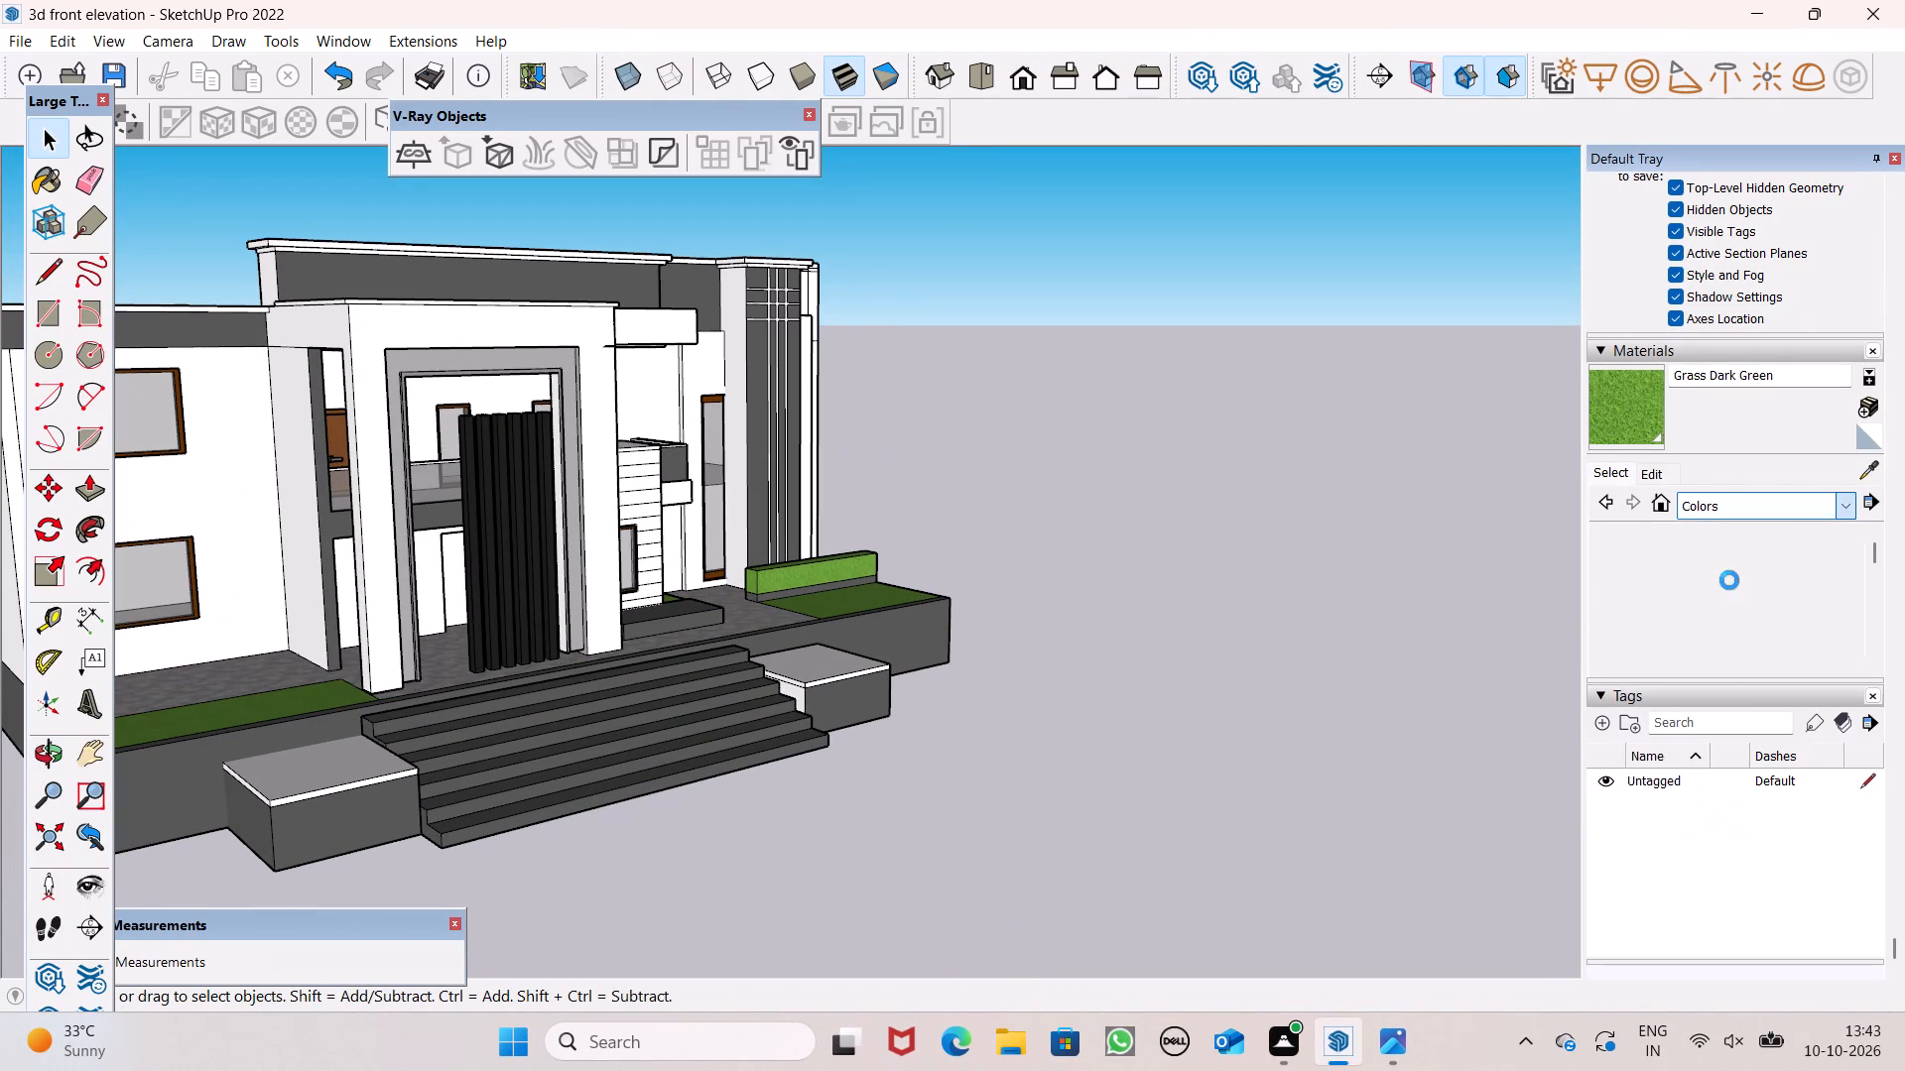
pyautogui.scroll(-10, 1725, 593)
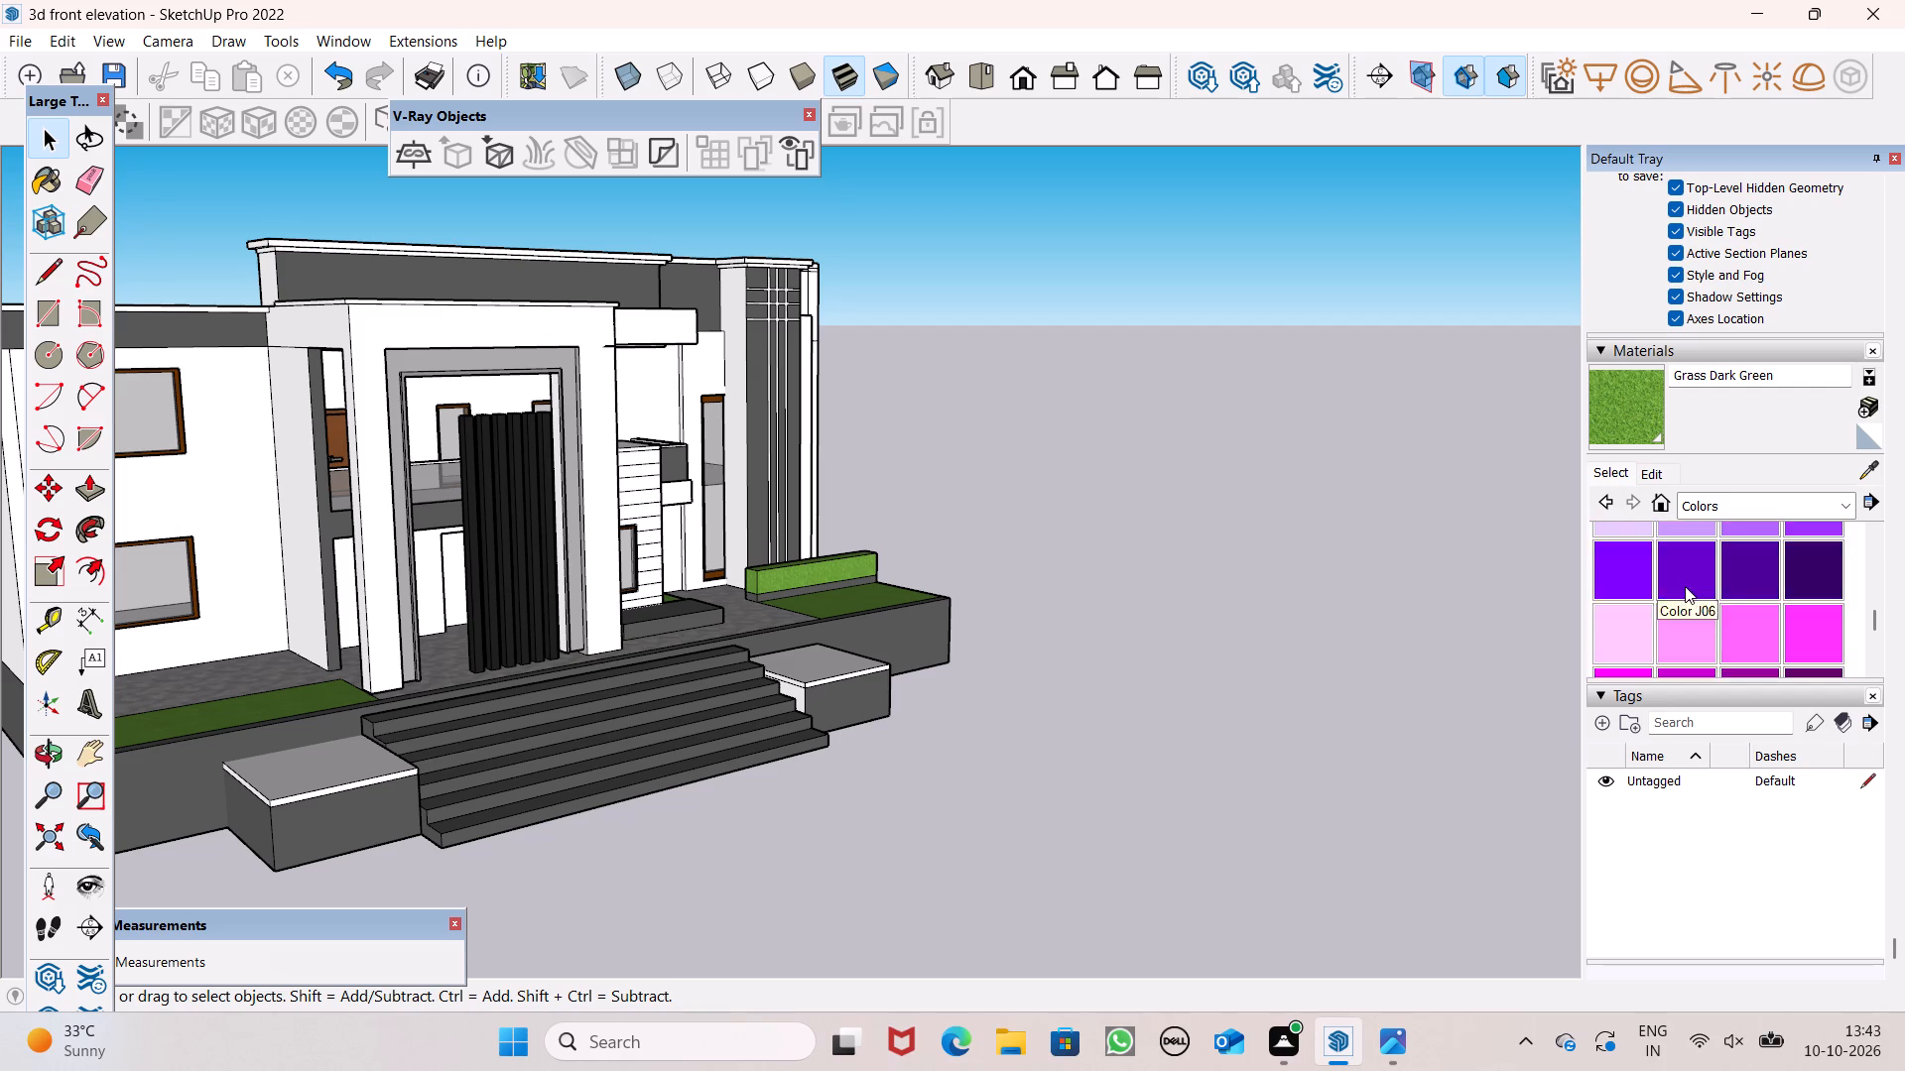
pyautogui.scroll(-4, 1688, 585)
pyautogui.scroll(2, 1693, 578)
pyautogui.scroll(-1, 1795, 605)
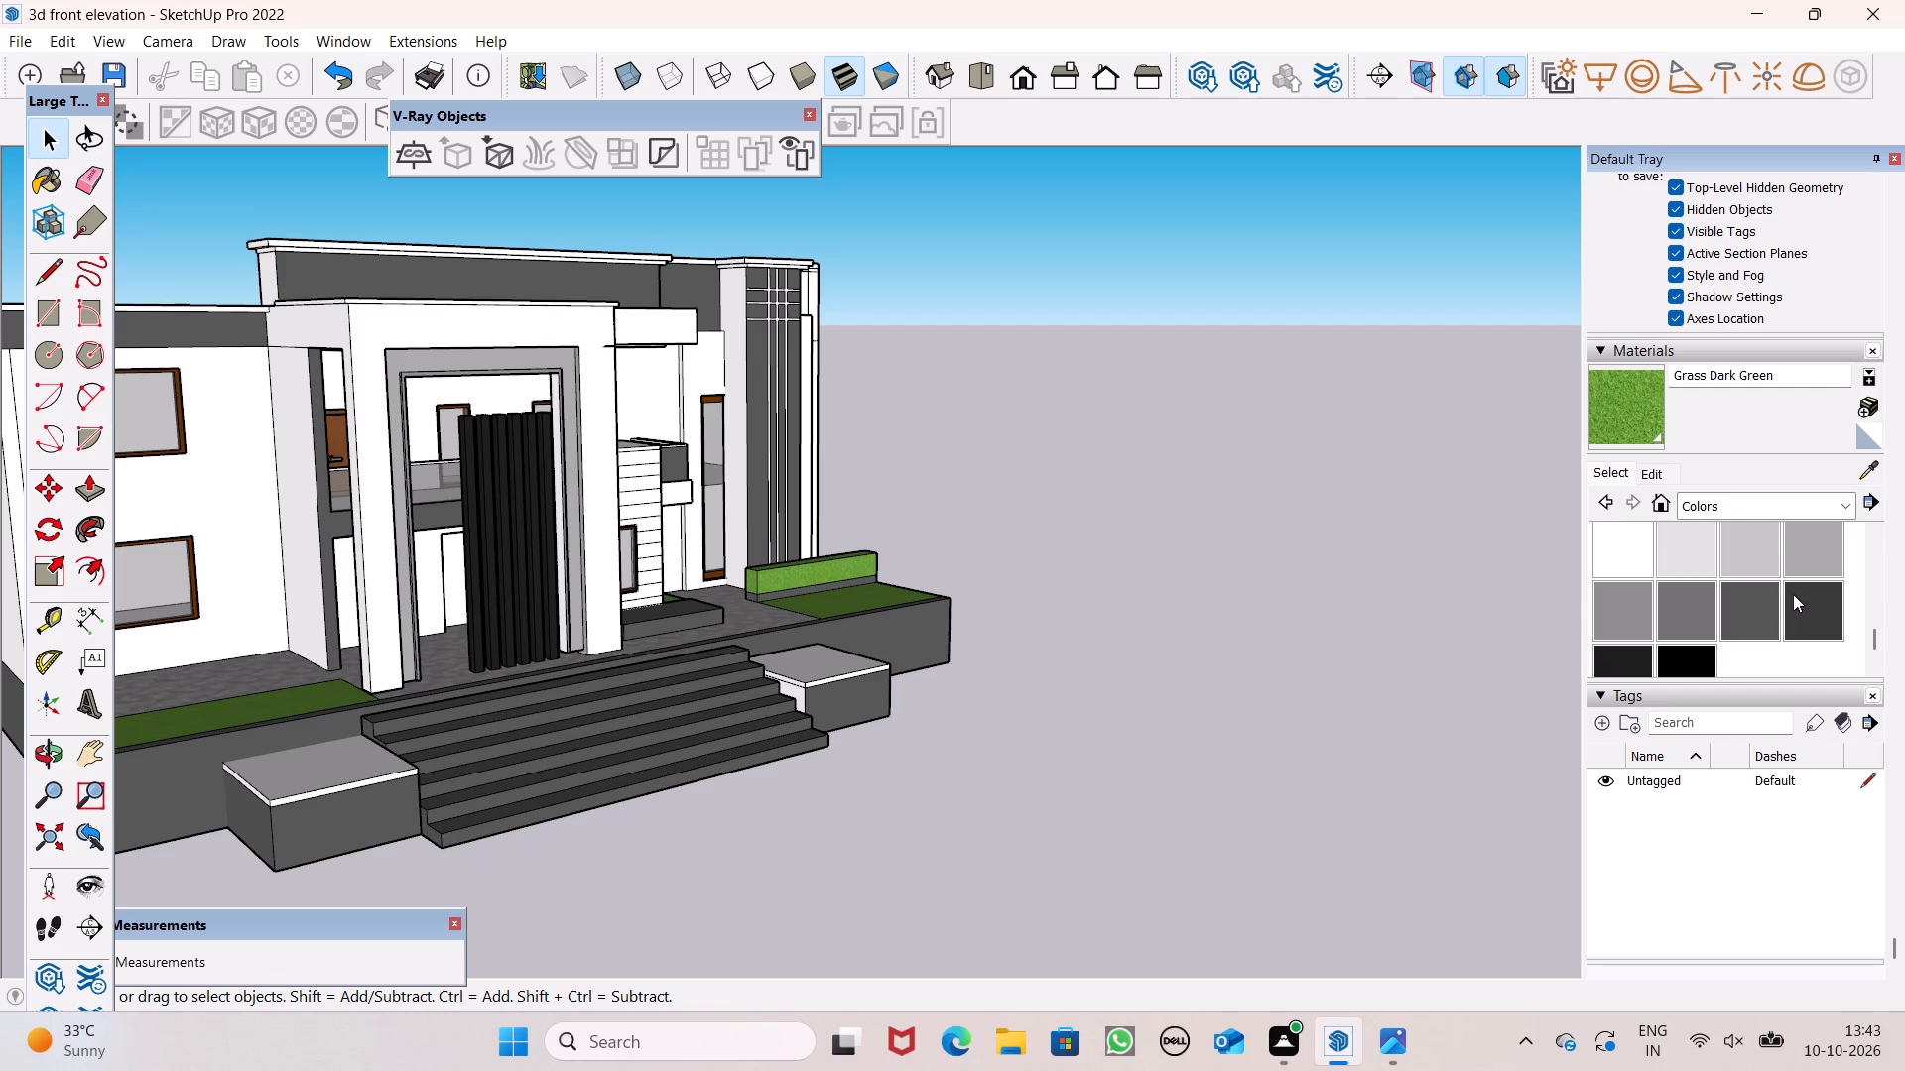
pyautogui.click(1797, 606)
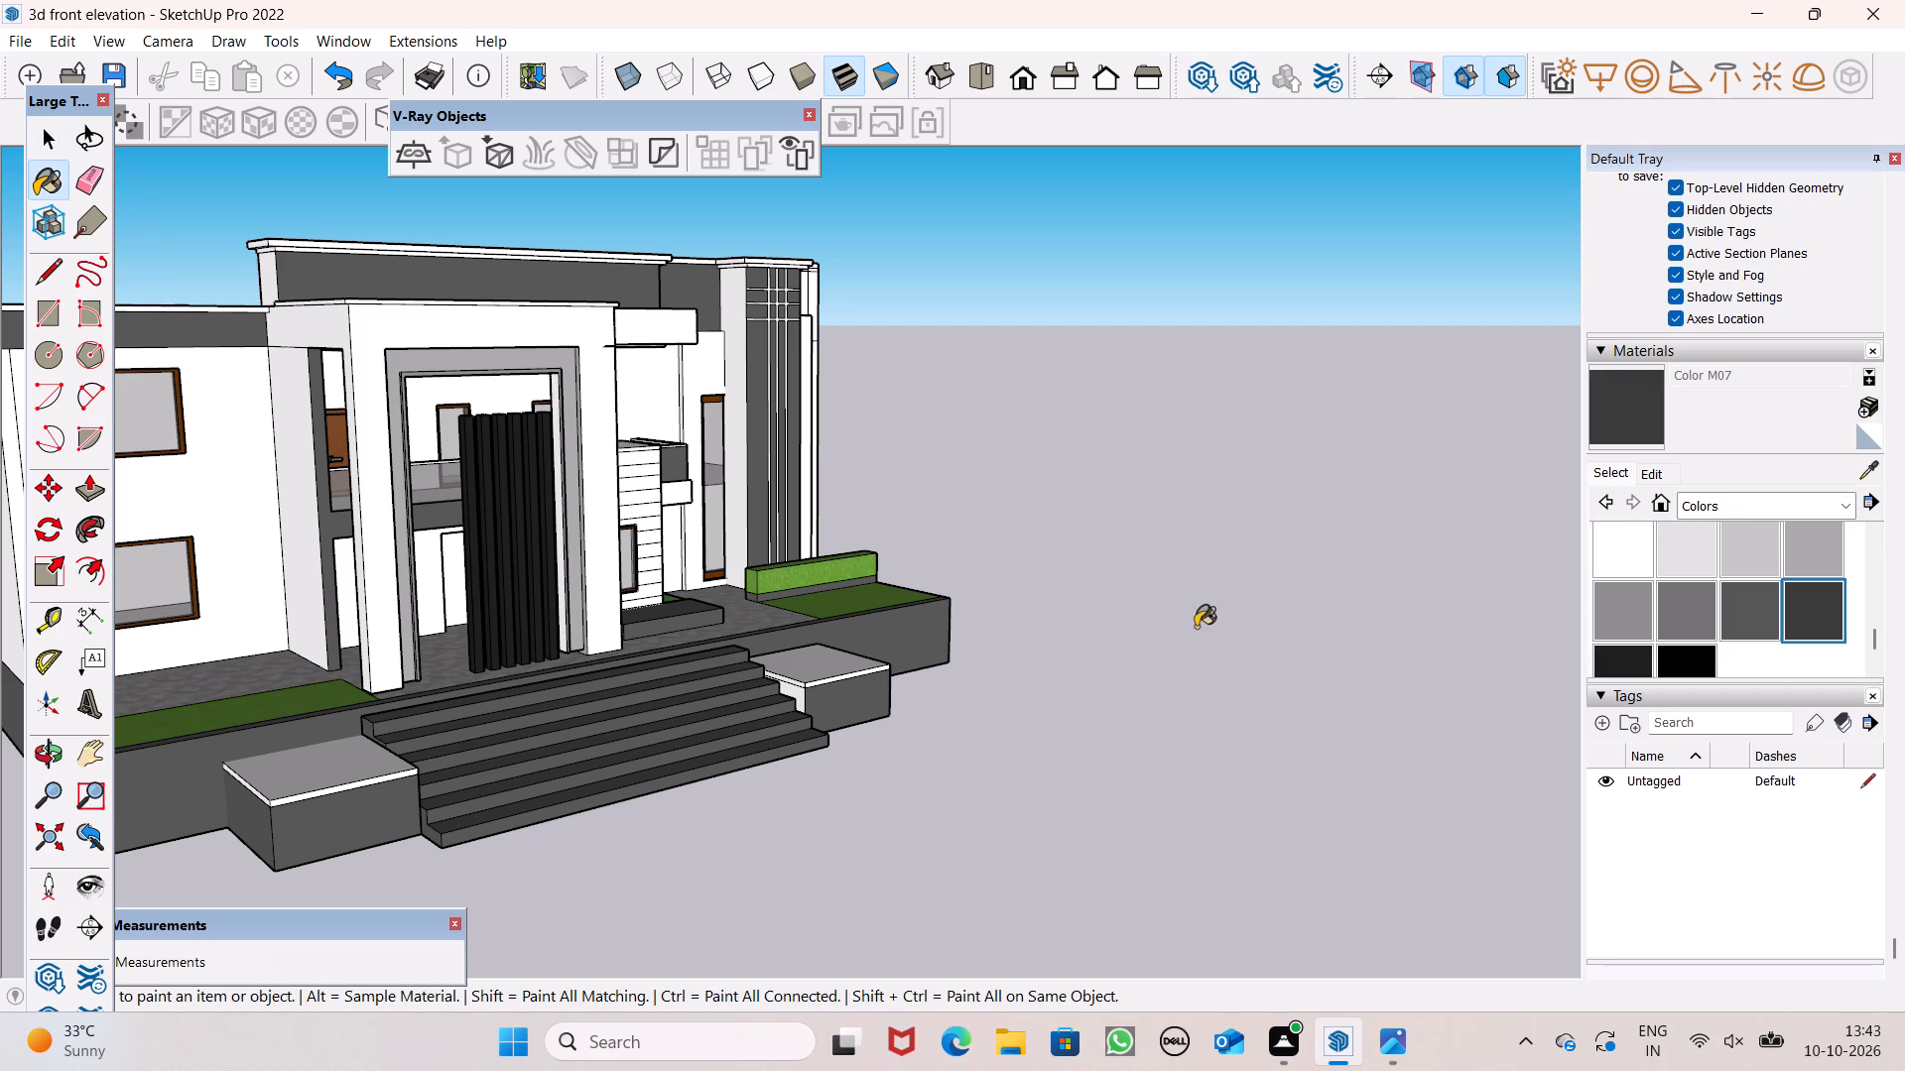
pyautogui.scroll(11, 766, 662)
pyautogui.click(817, 712)
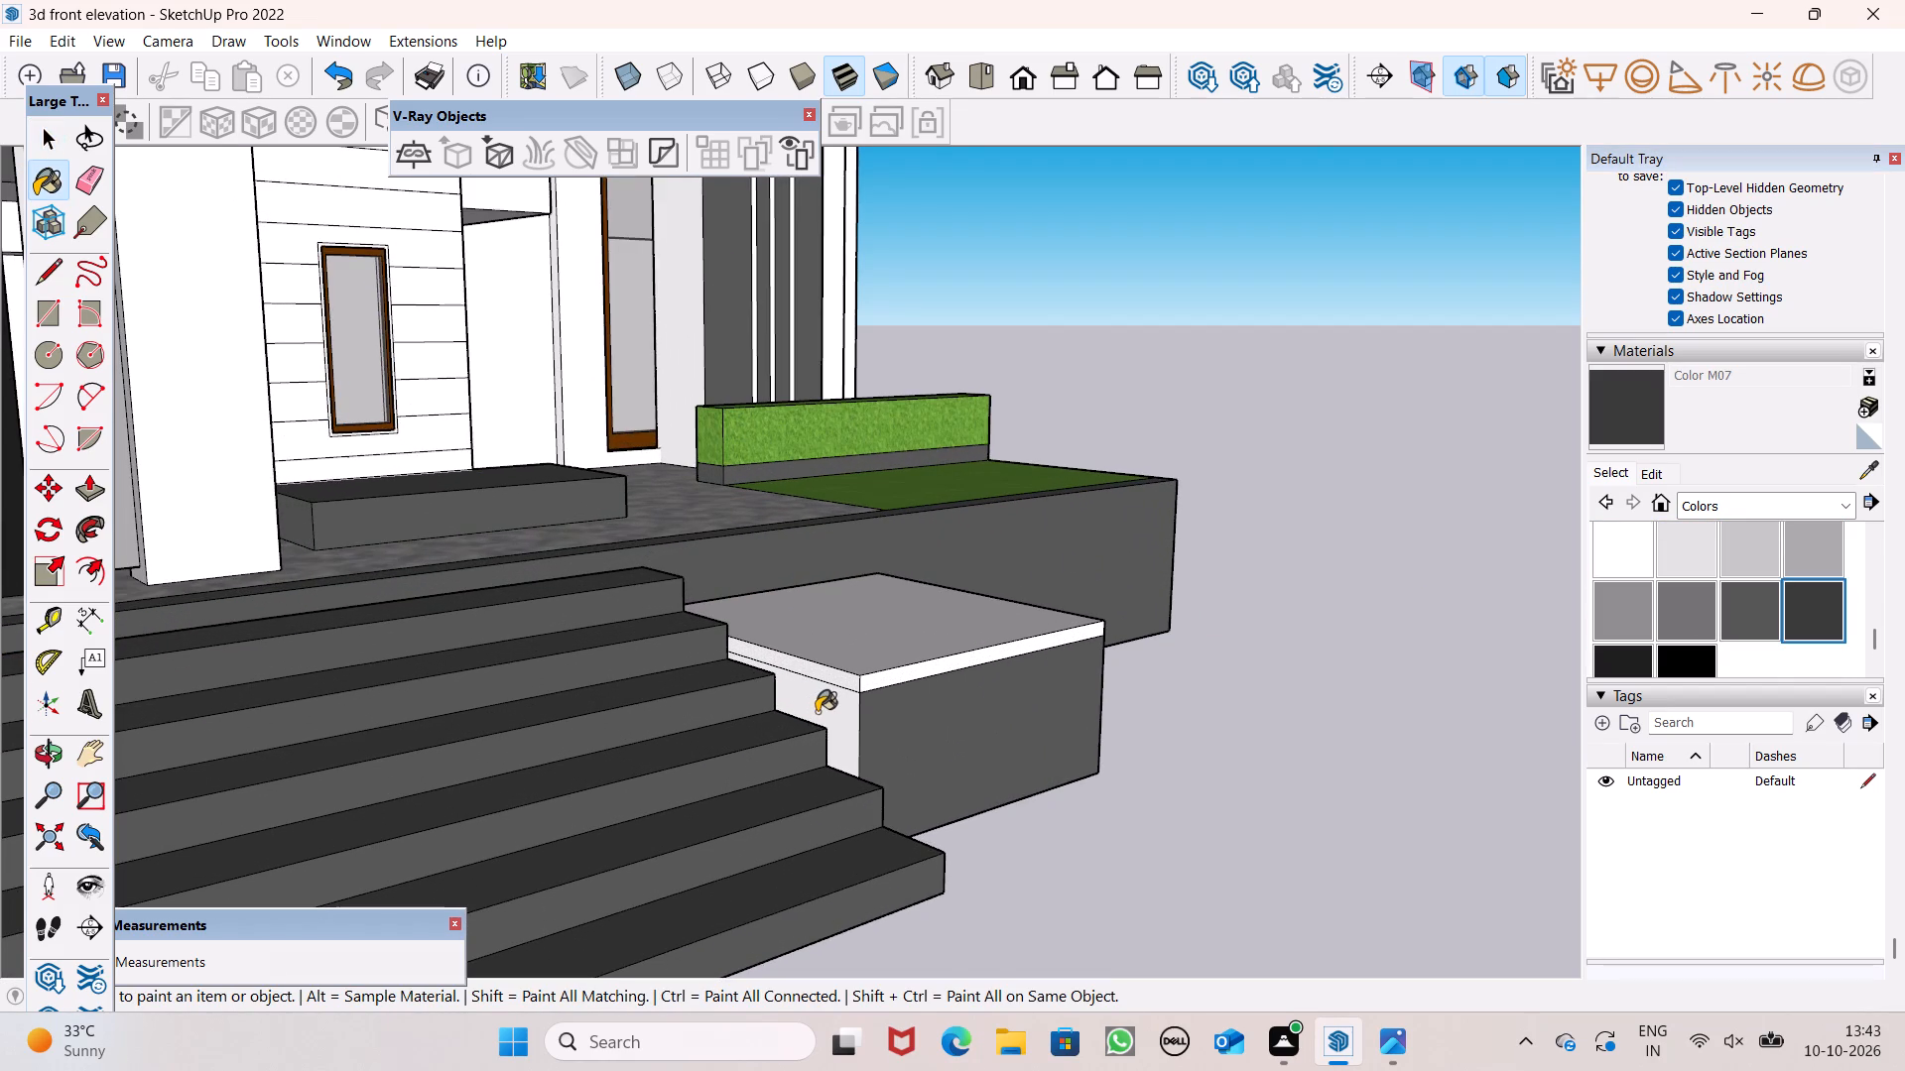
# Paint the stair-facing side of the box on the opposite side of the entrance stair with Color M07.
pyautogui.moveTo(926, 732); pyautogui.dragTo(1028, 667, button='middle')
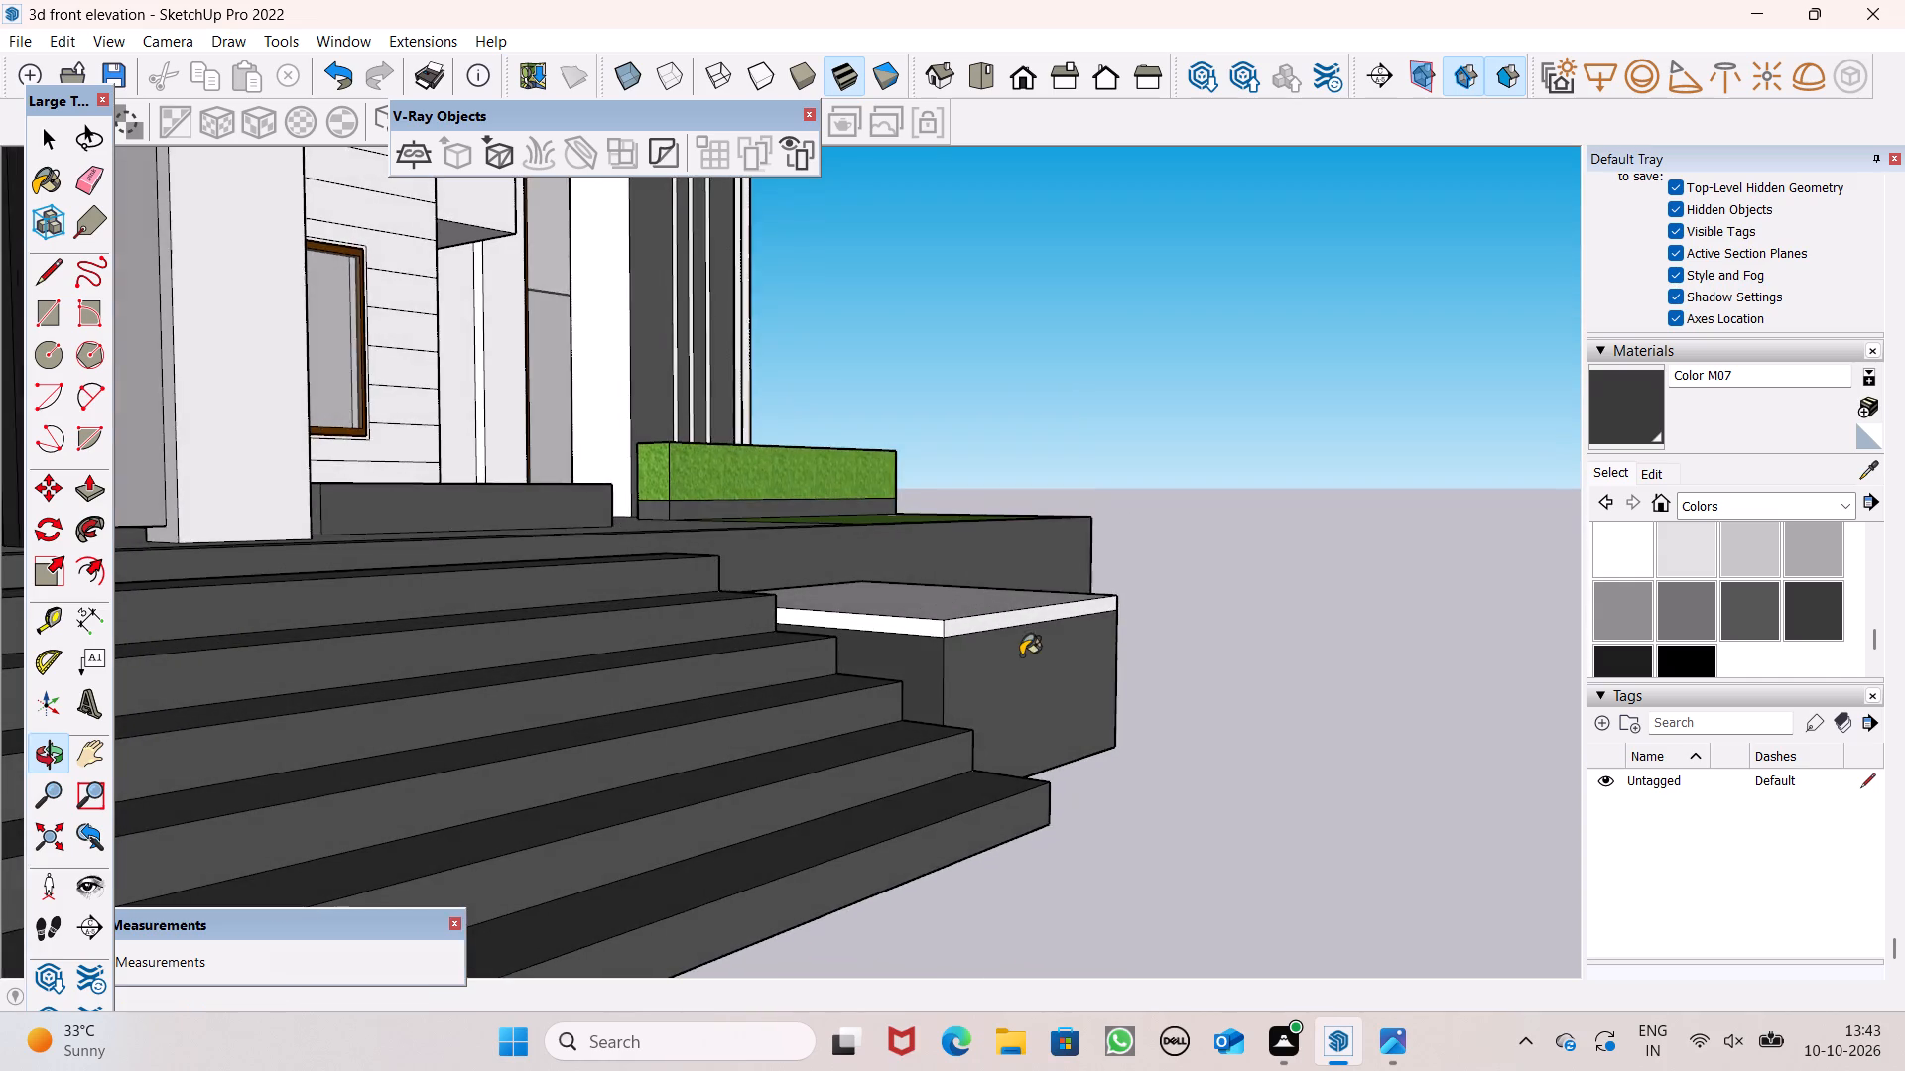
pyautogui.scroll(-5, 1014, 600)
pyautogui.scroll(-5, 945, 670)
pyautogui.moveTo(879, 708); pyautogui.dragTo(242, 717, button='middle')
pyautogui.scroll(6, 529, 633)
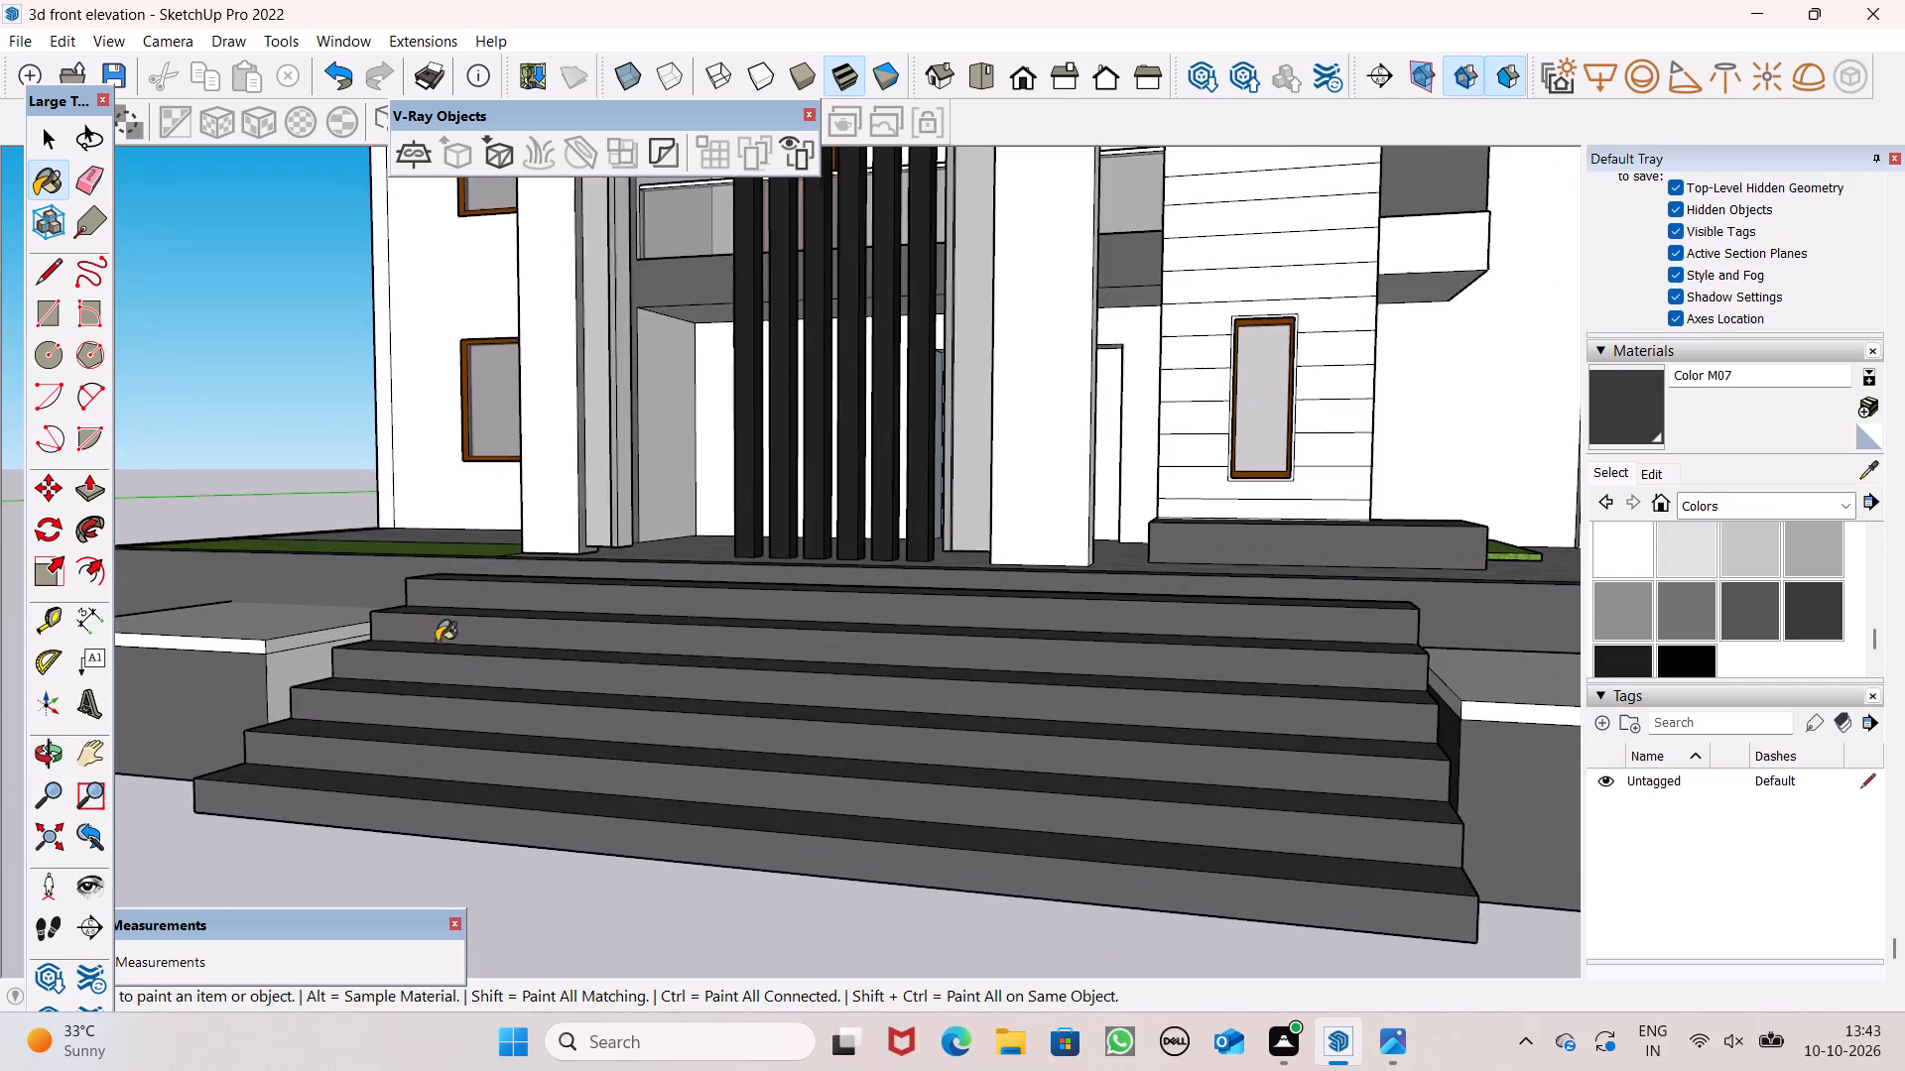
pyautogui.scroll(1, 437, 642)
pyautogui.scroll(4, 252, 673)
pyautogui.click(283, 669)
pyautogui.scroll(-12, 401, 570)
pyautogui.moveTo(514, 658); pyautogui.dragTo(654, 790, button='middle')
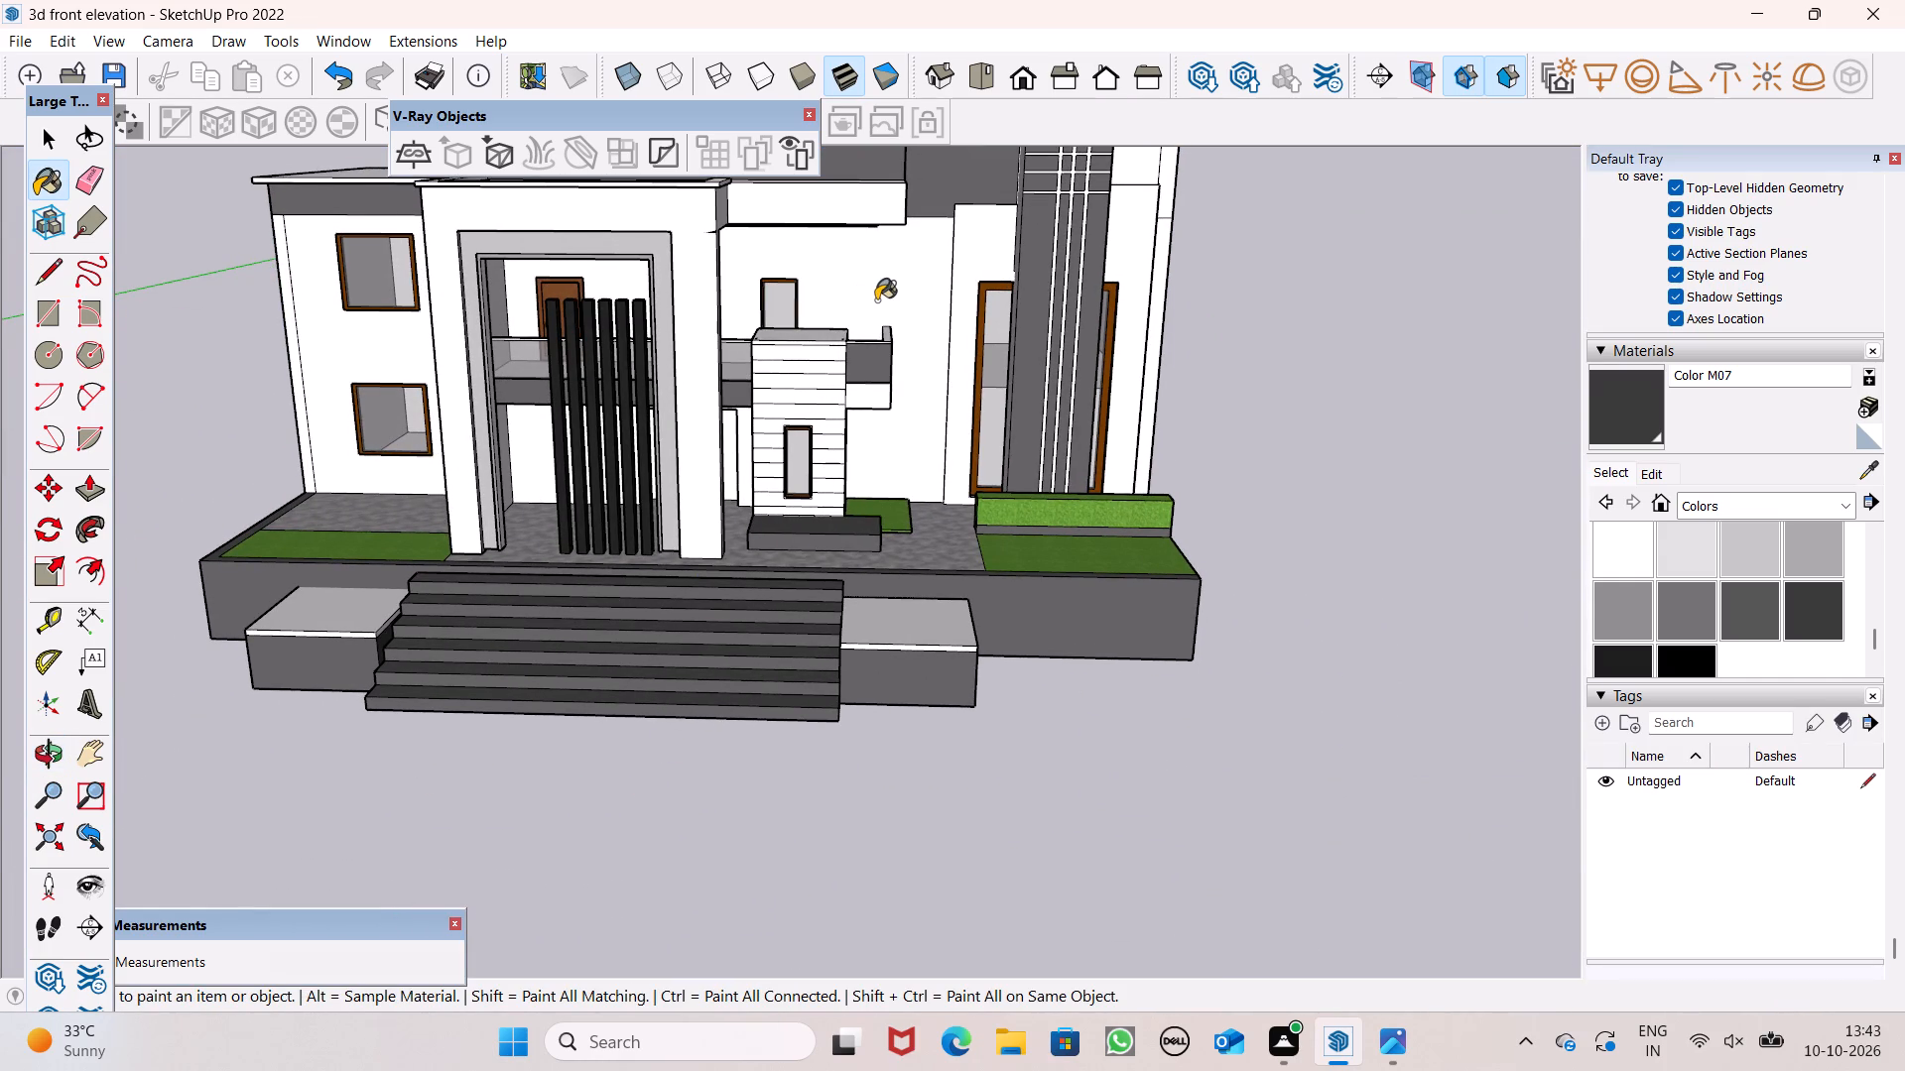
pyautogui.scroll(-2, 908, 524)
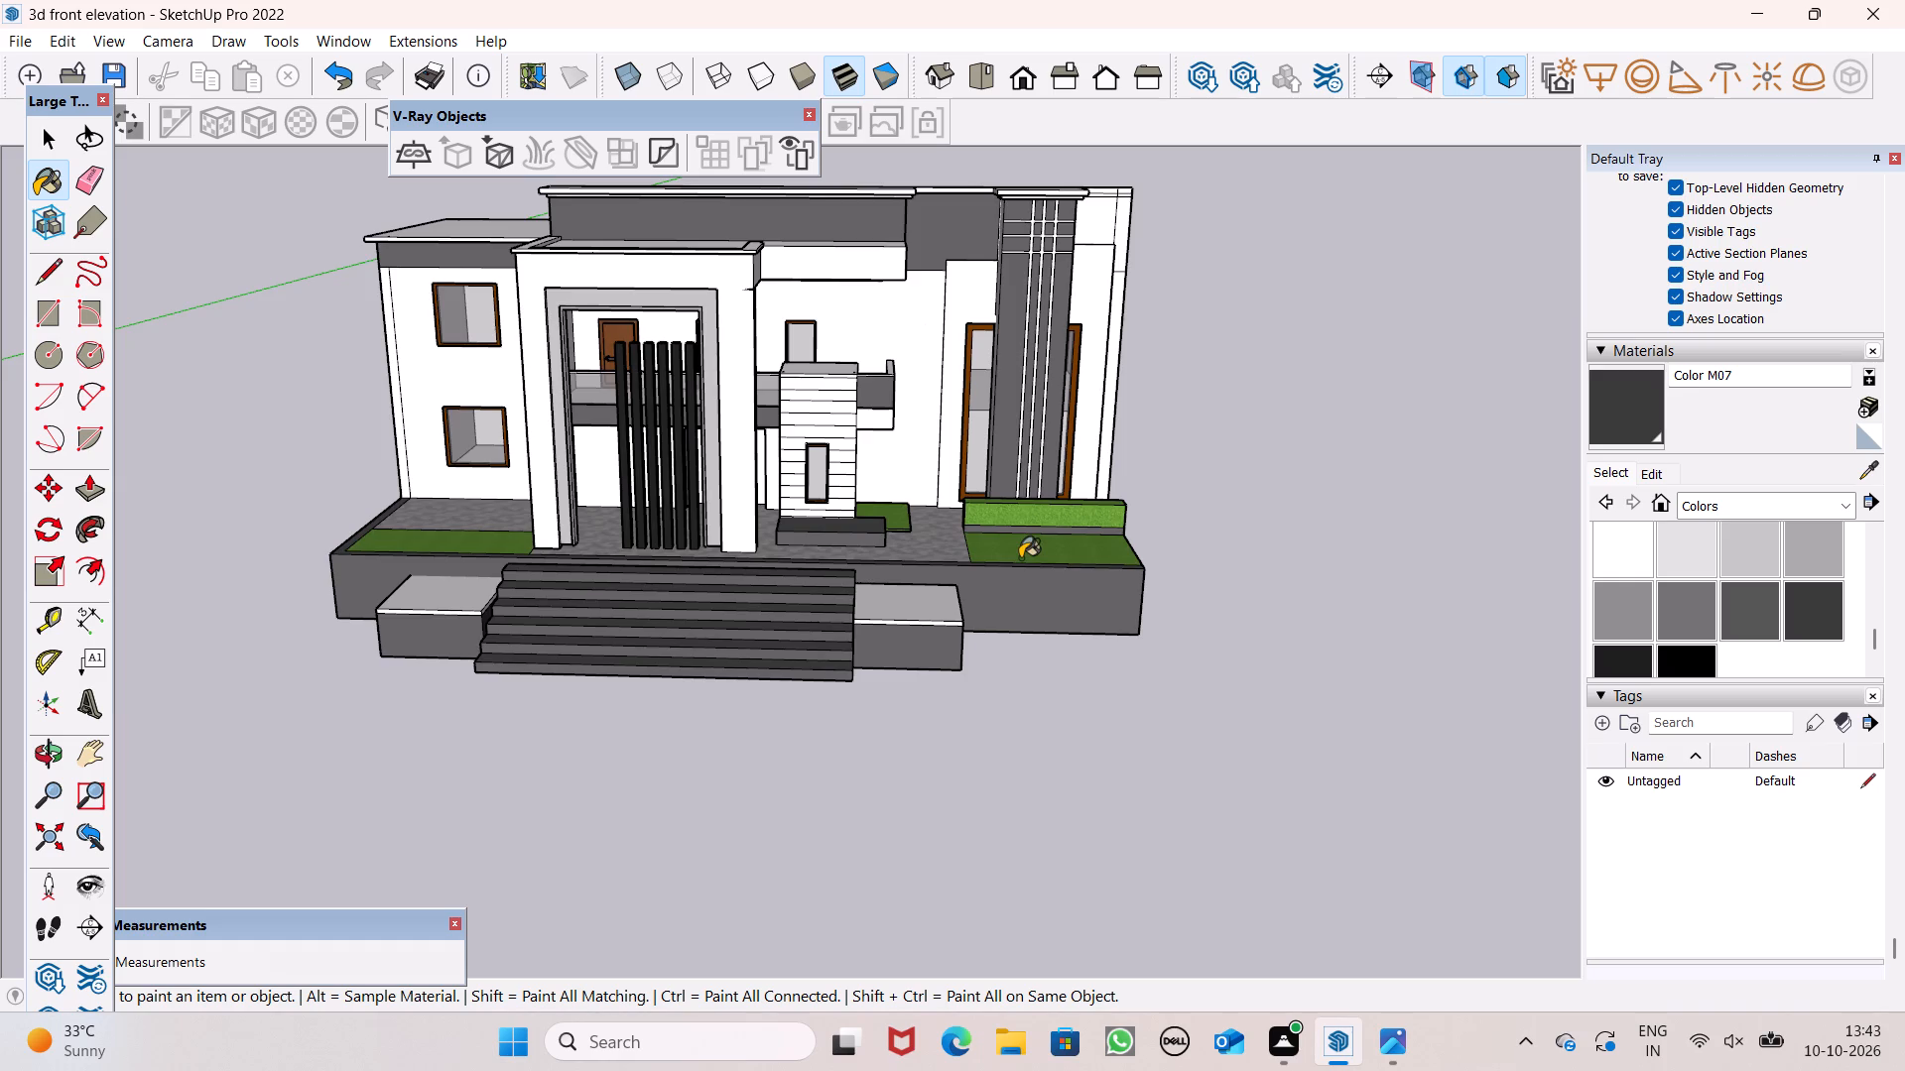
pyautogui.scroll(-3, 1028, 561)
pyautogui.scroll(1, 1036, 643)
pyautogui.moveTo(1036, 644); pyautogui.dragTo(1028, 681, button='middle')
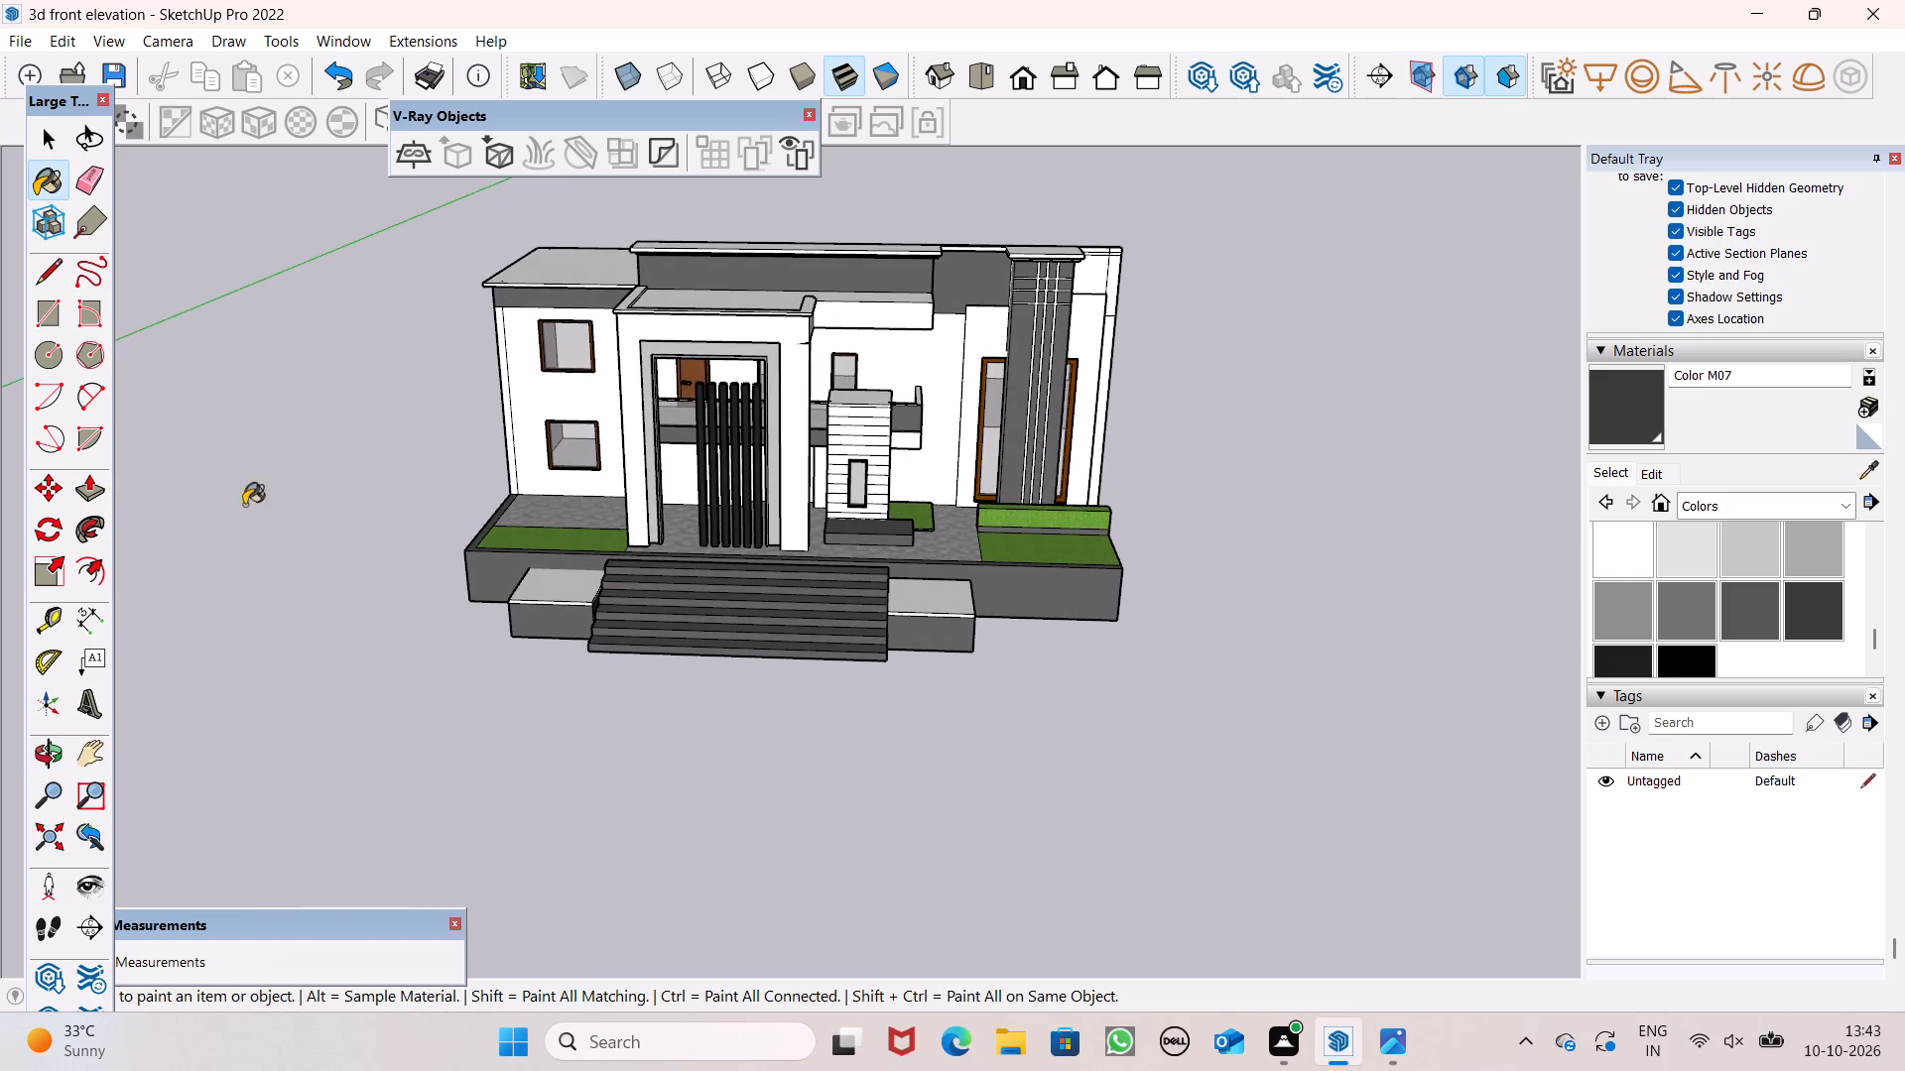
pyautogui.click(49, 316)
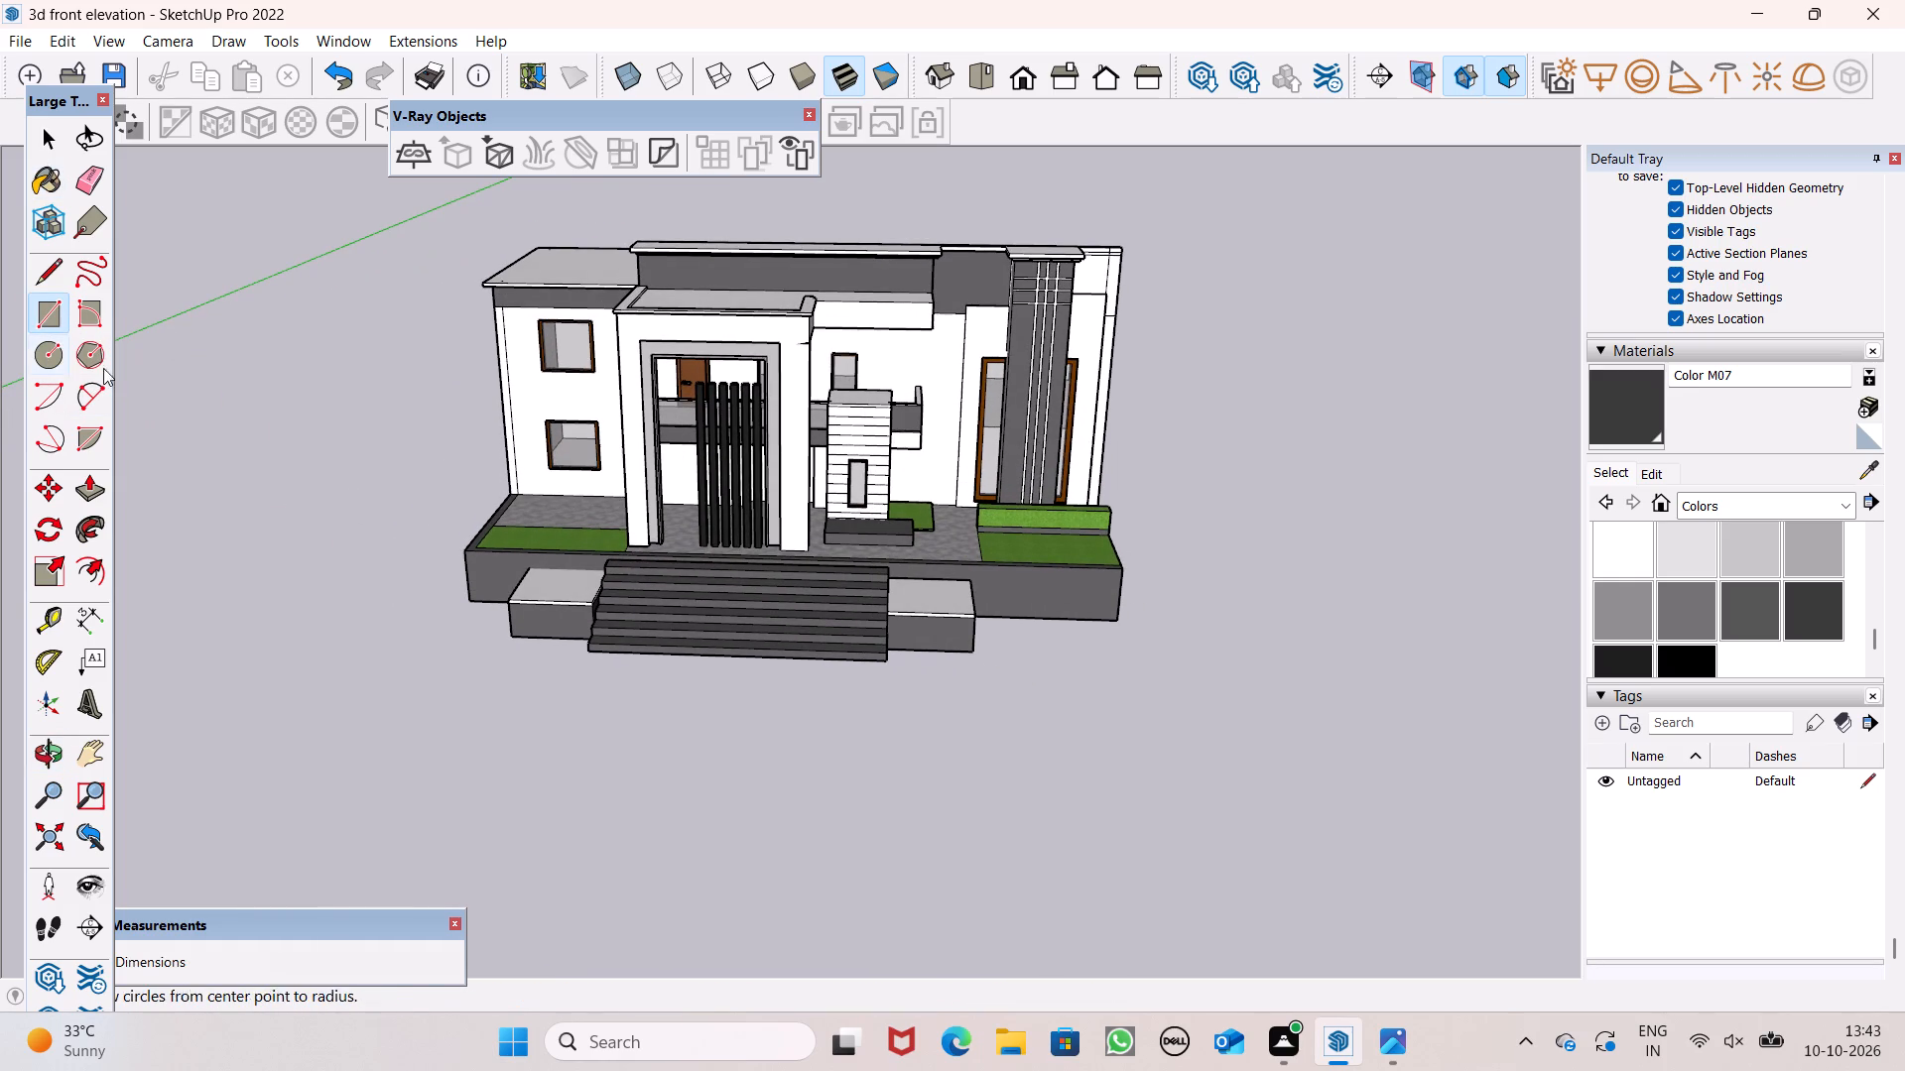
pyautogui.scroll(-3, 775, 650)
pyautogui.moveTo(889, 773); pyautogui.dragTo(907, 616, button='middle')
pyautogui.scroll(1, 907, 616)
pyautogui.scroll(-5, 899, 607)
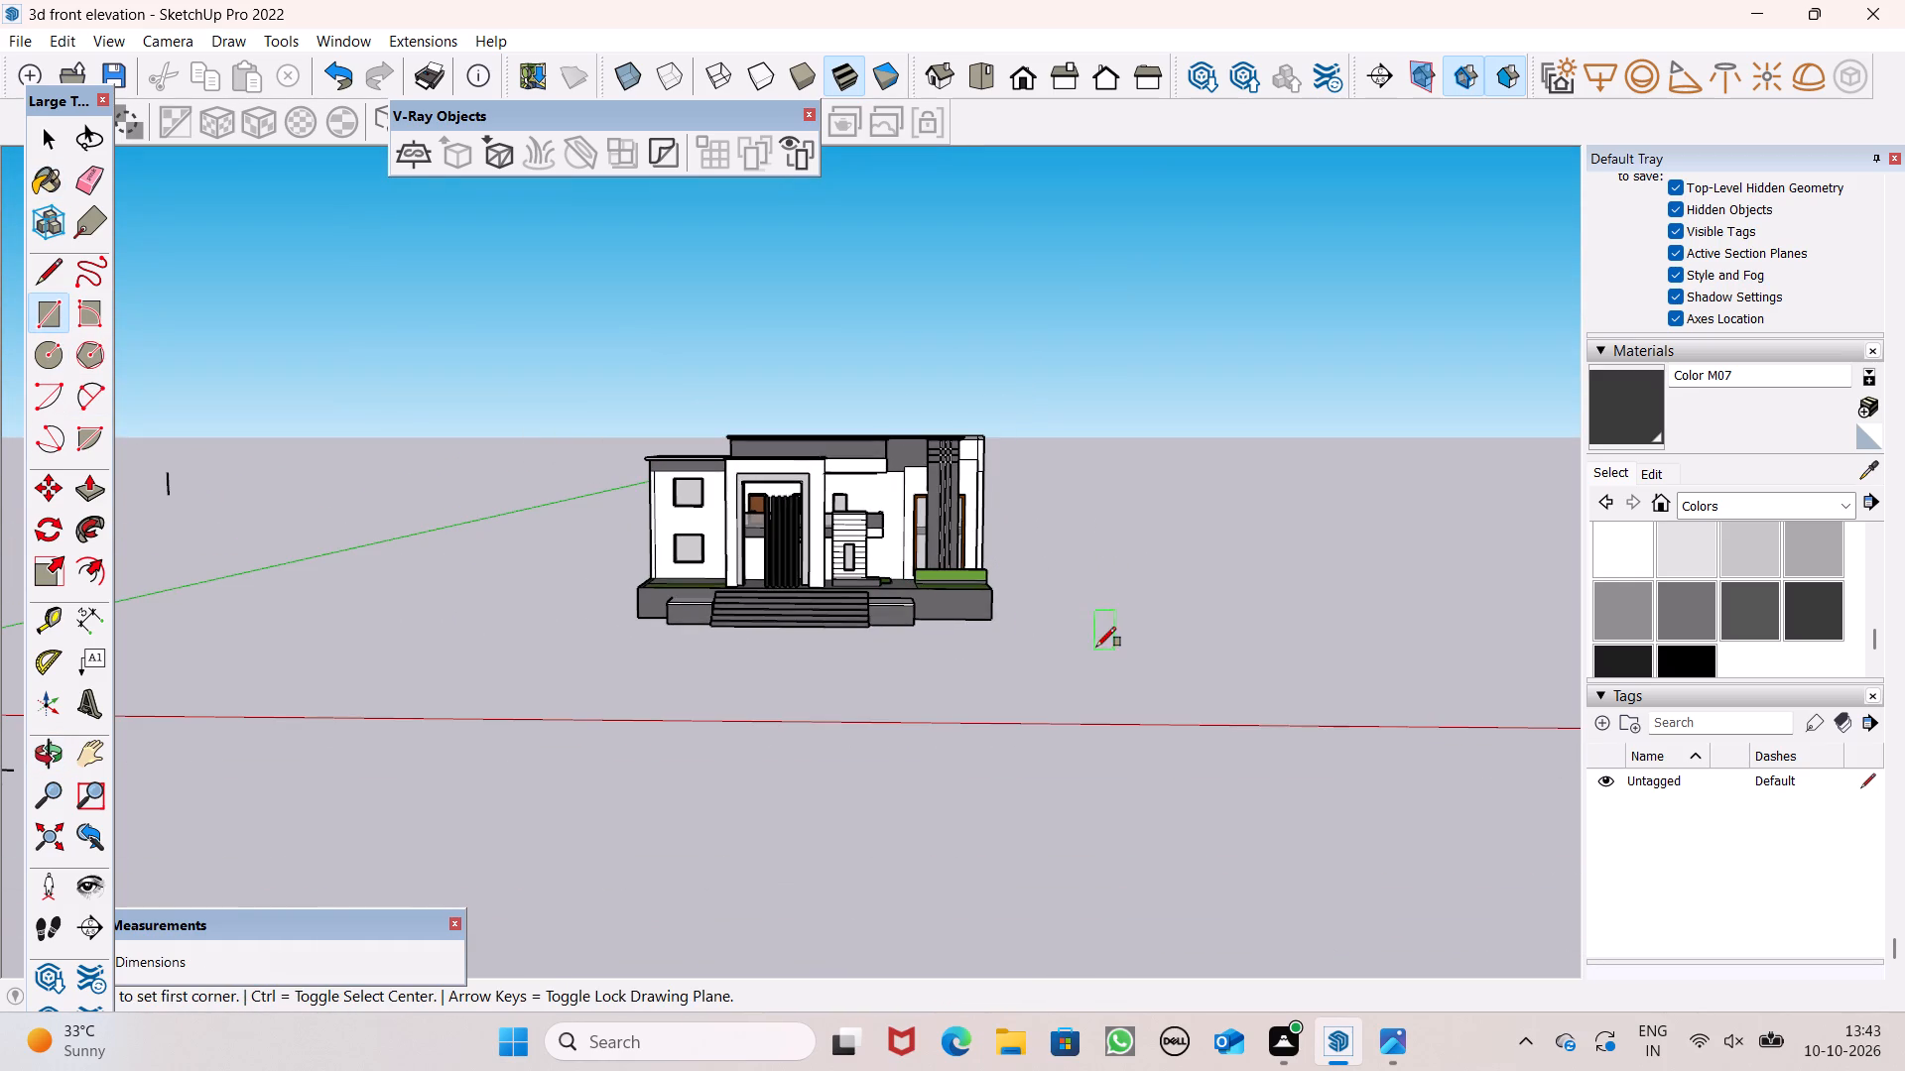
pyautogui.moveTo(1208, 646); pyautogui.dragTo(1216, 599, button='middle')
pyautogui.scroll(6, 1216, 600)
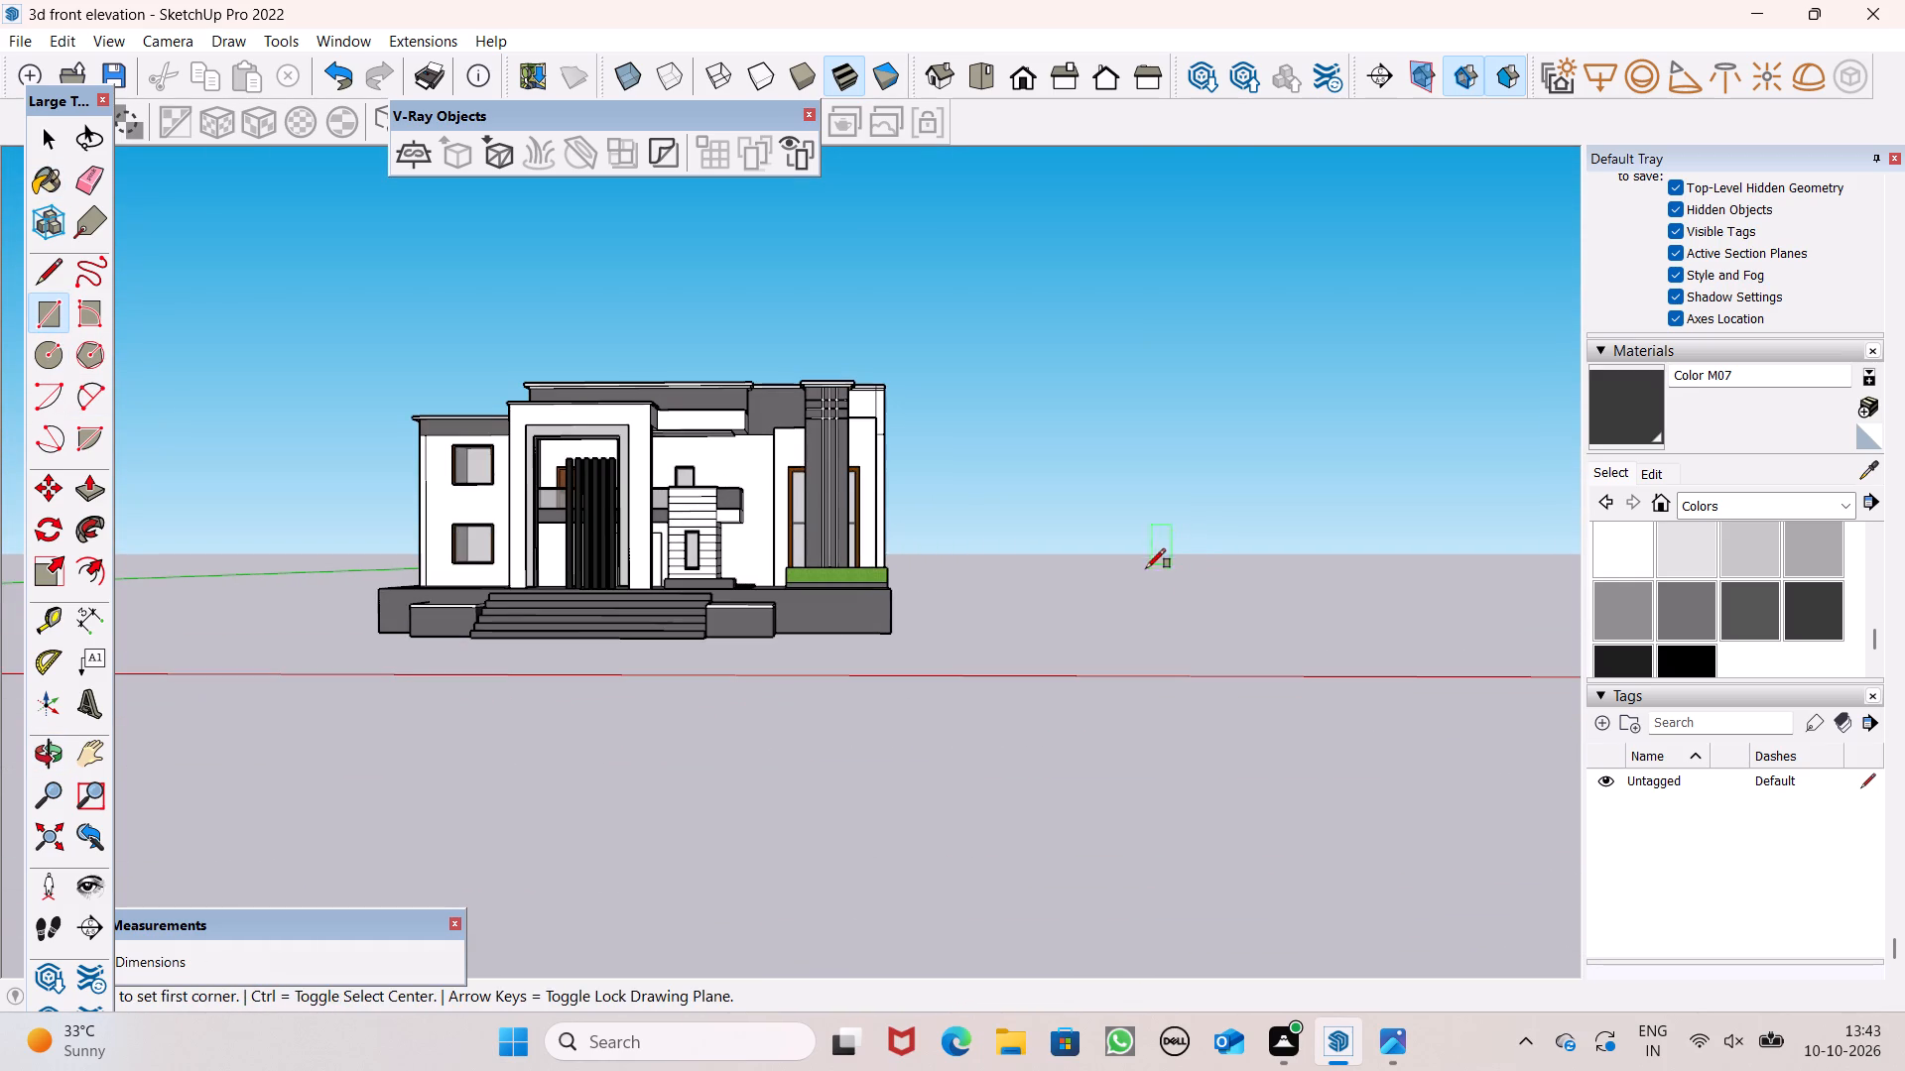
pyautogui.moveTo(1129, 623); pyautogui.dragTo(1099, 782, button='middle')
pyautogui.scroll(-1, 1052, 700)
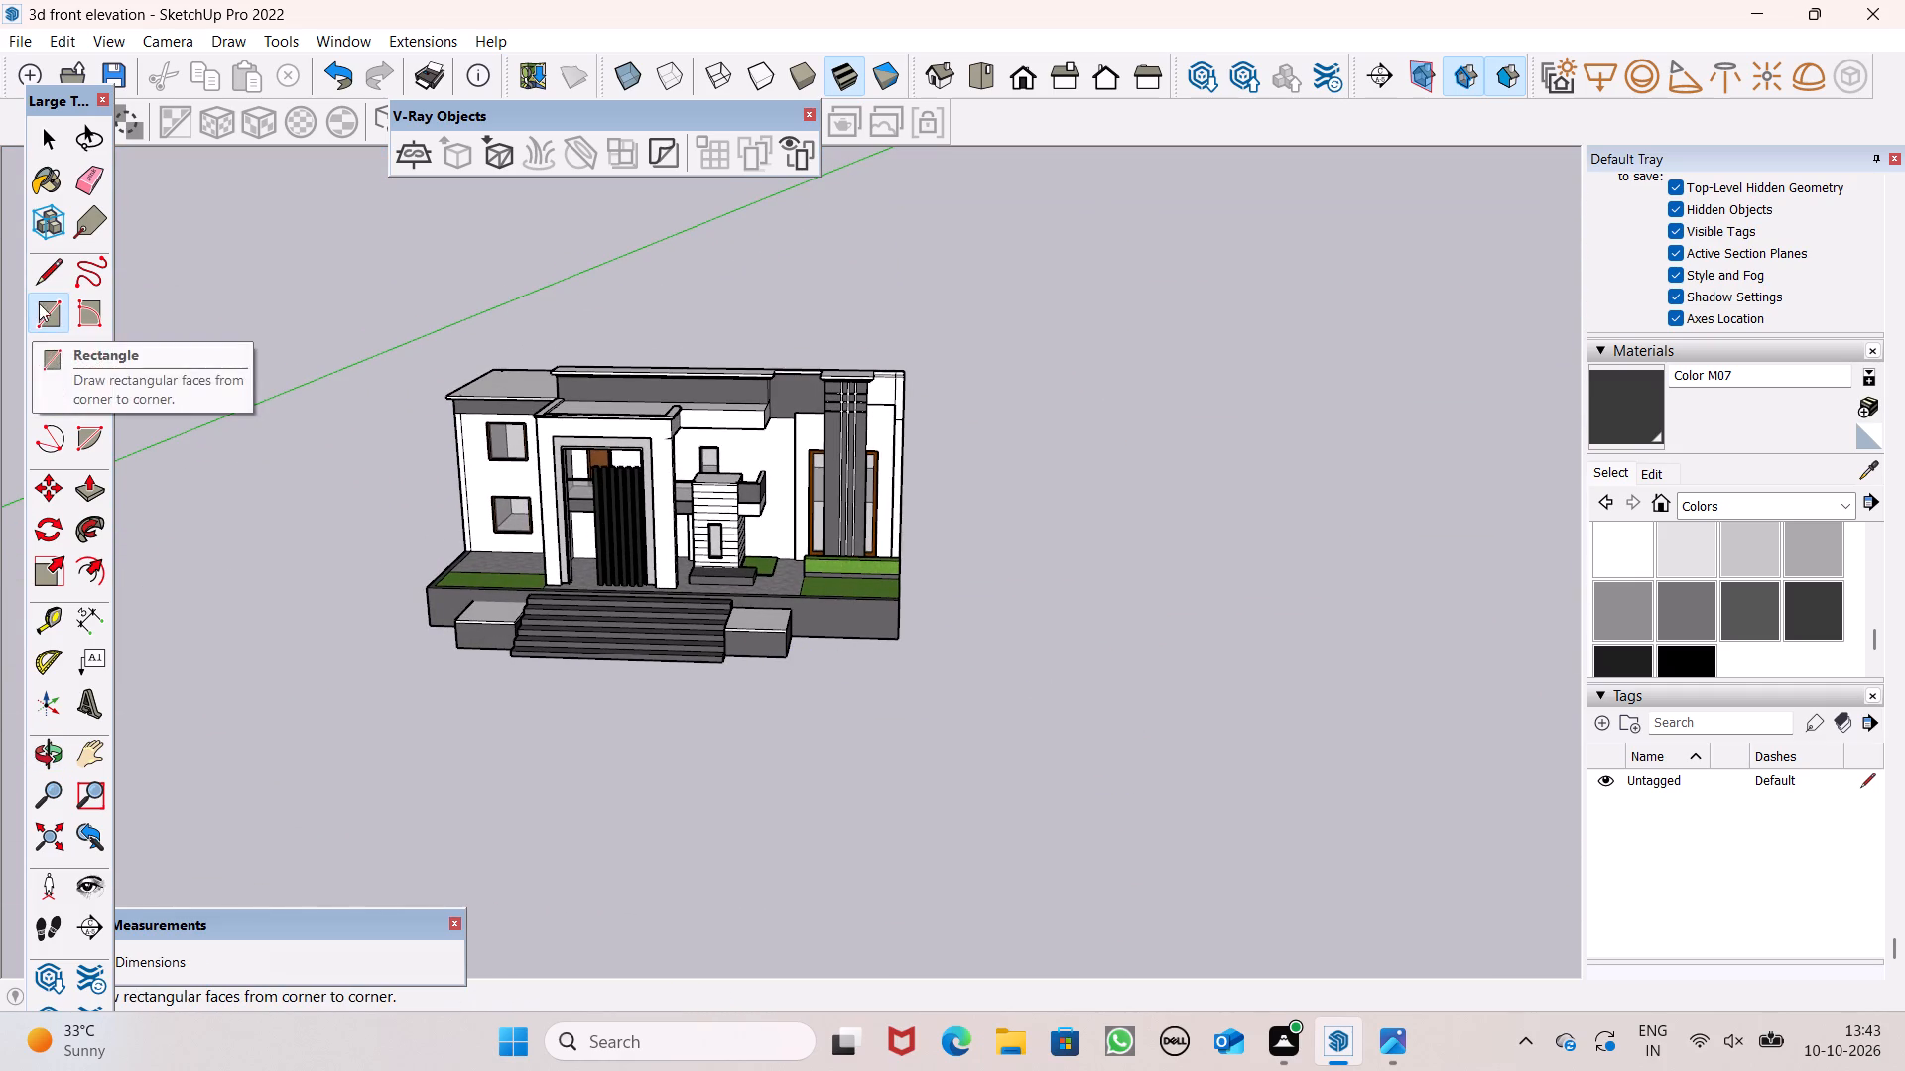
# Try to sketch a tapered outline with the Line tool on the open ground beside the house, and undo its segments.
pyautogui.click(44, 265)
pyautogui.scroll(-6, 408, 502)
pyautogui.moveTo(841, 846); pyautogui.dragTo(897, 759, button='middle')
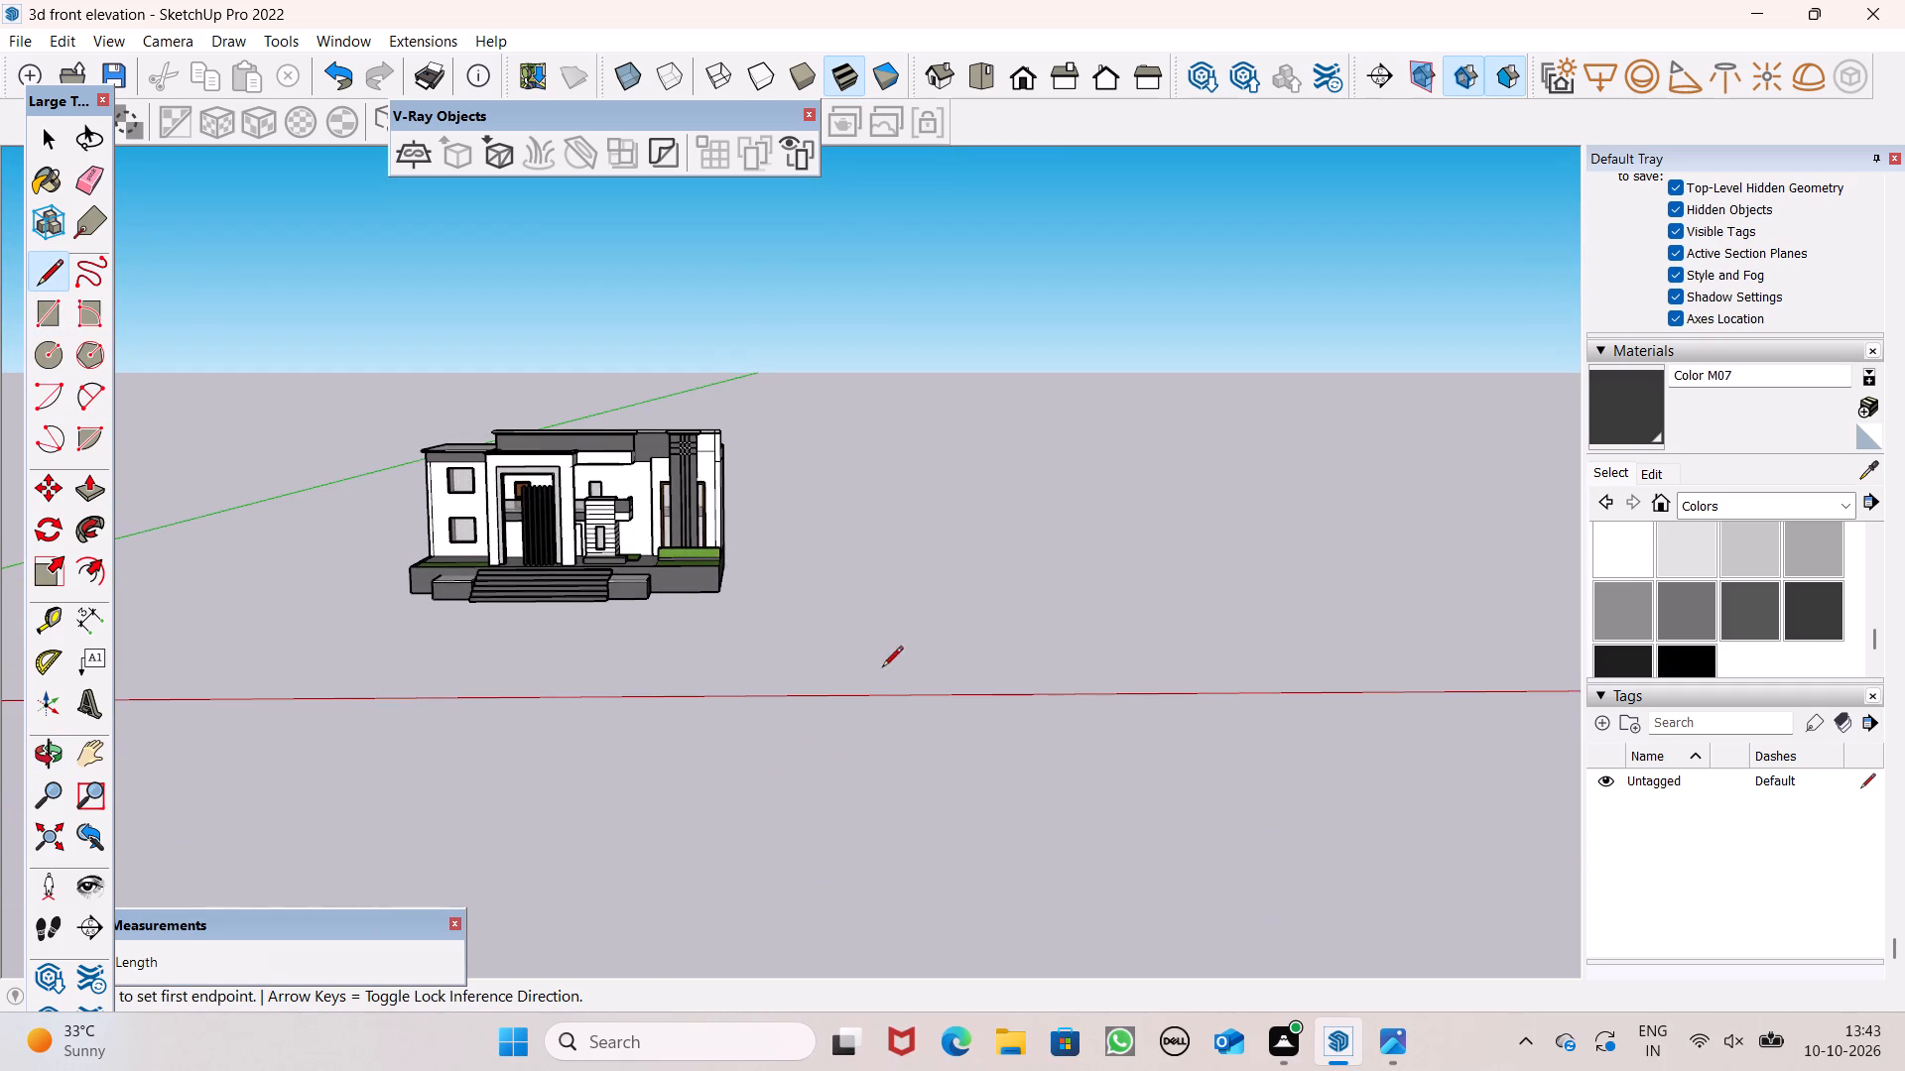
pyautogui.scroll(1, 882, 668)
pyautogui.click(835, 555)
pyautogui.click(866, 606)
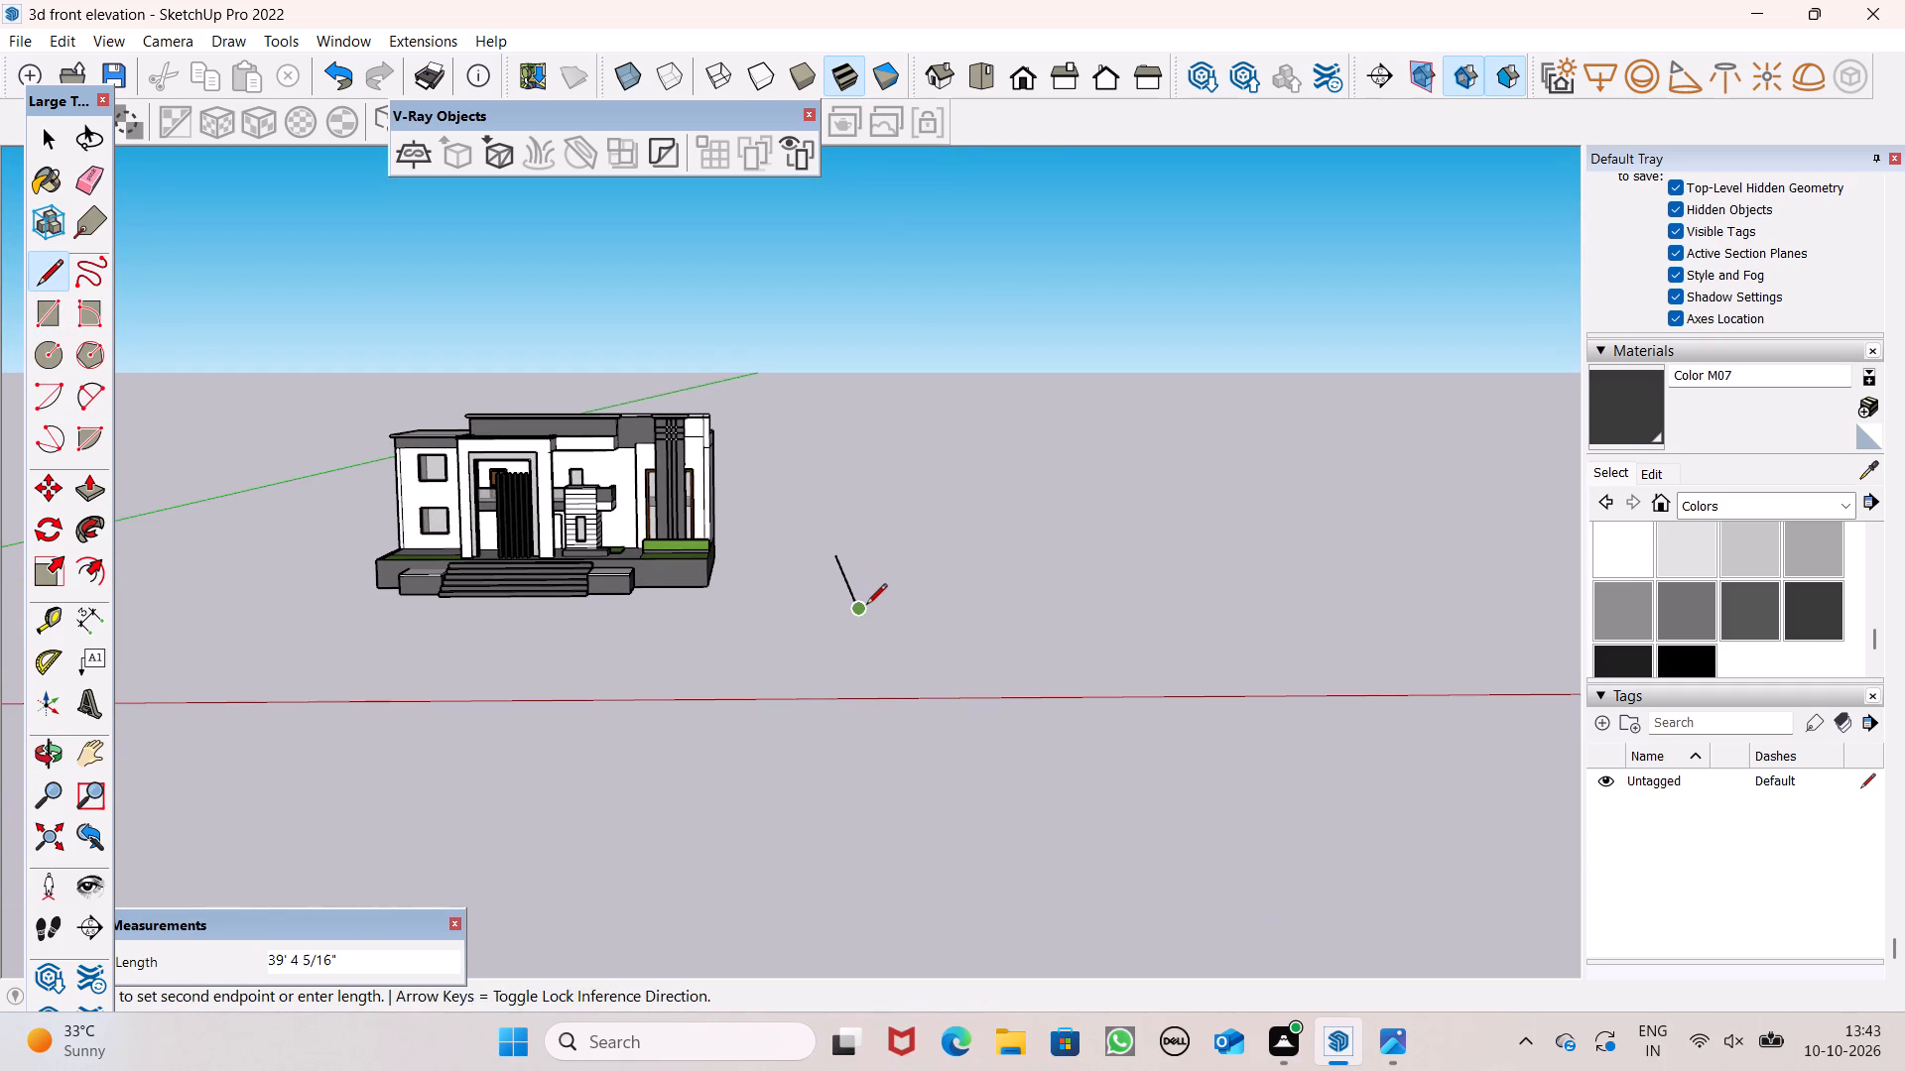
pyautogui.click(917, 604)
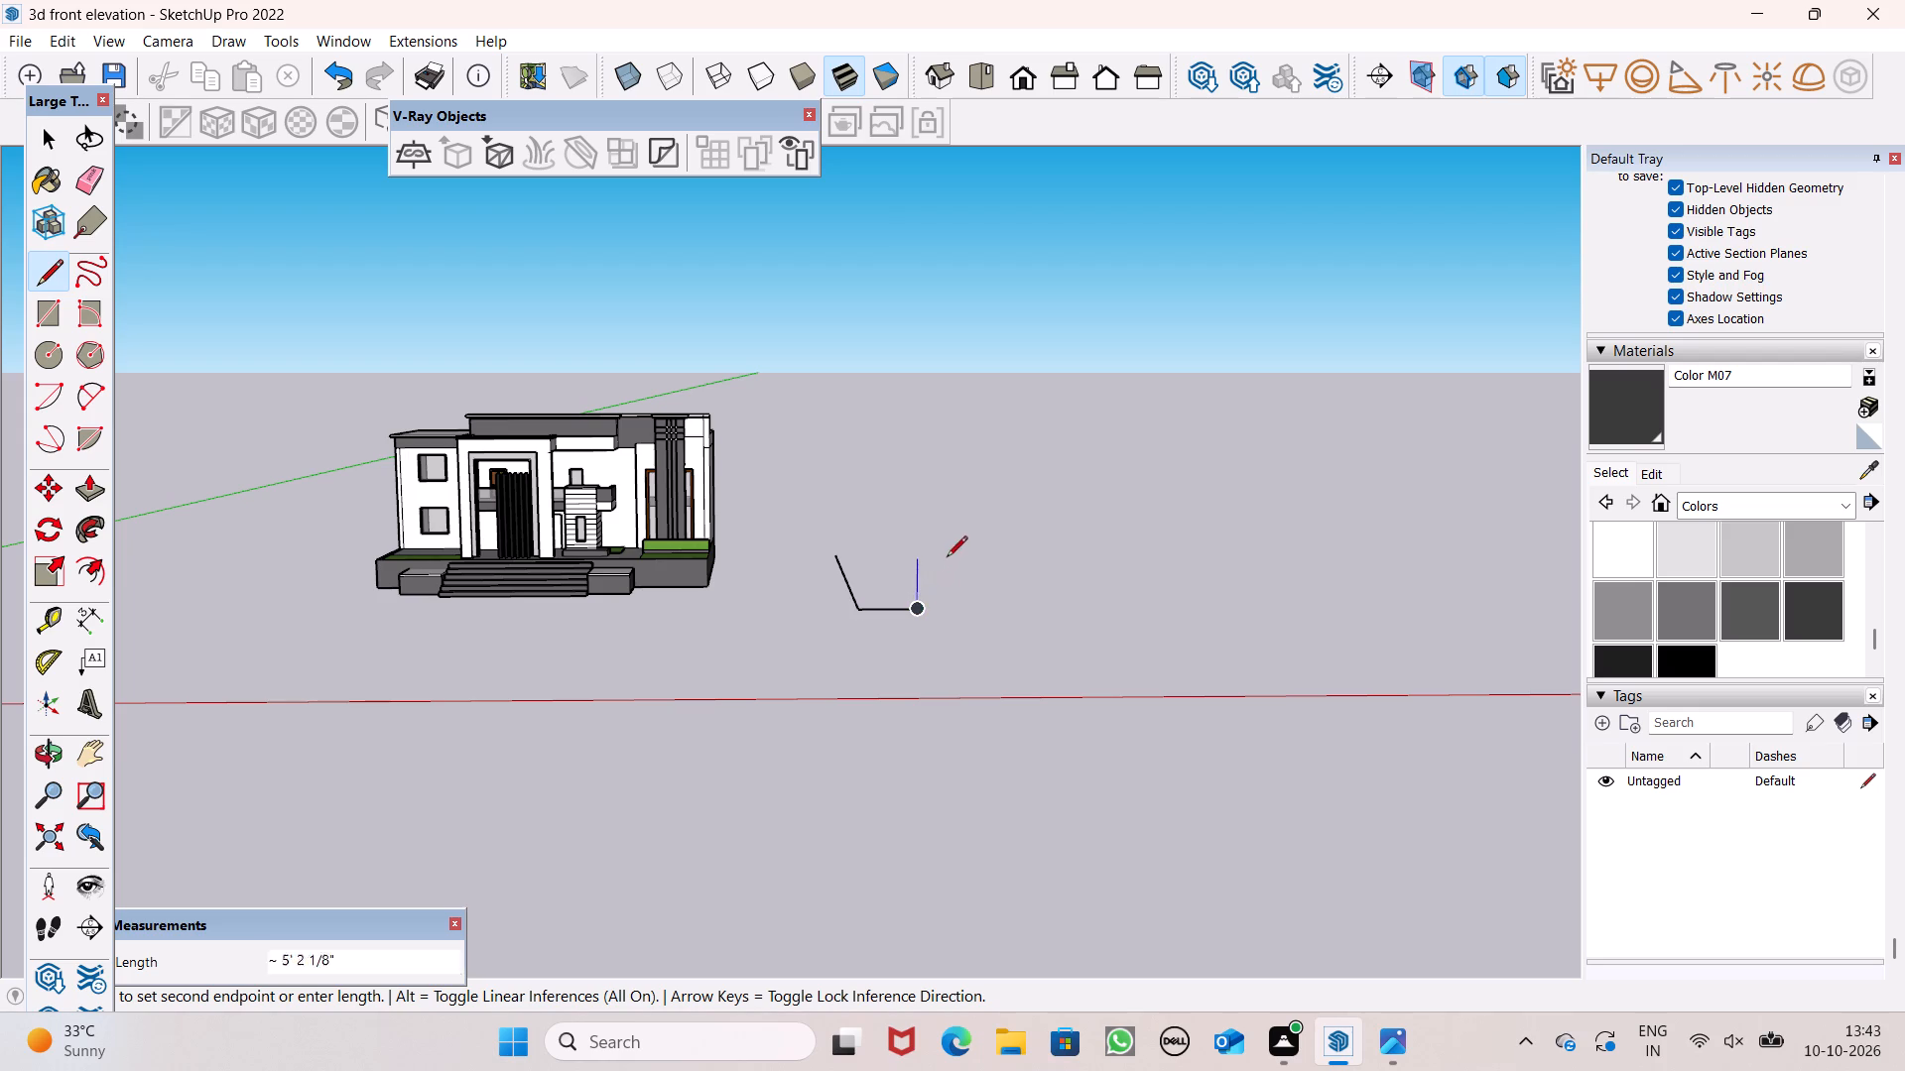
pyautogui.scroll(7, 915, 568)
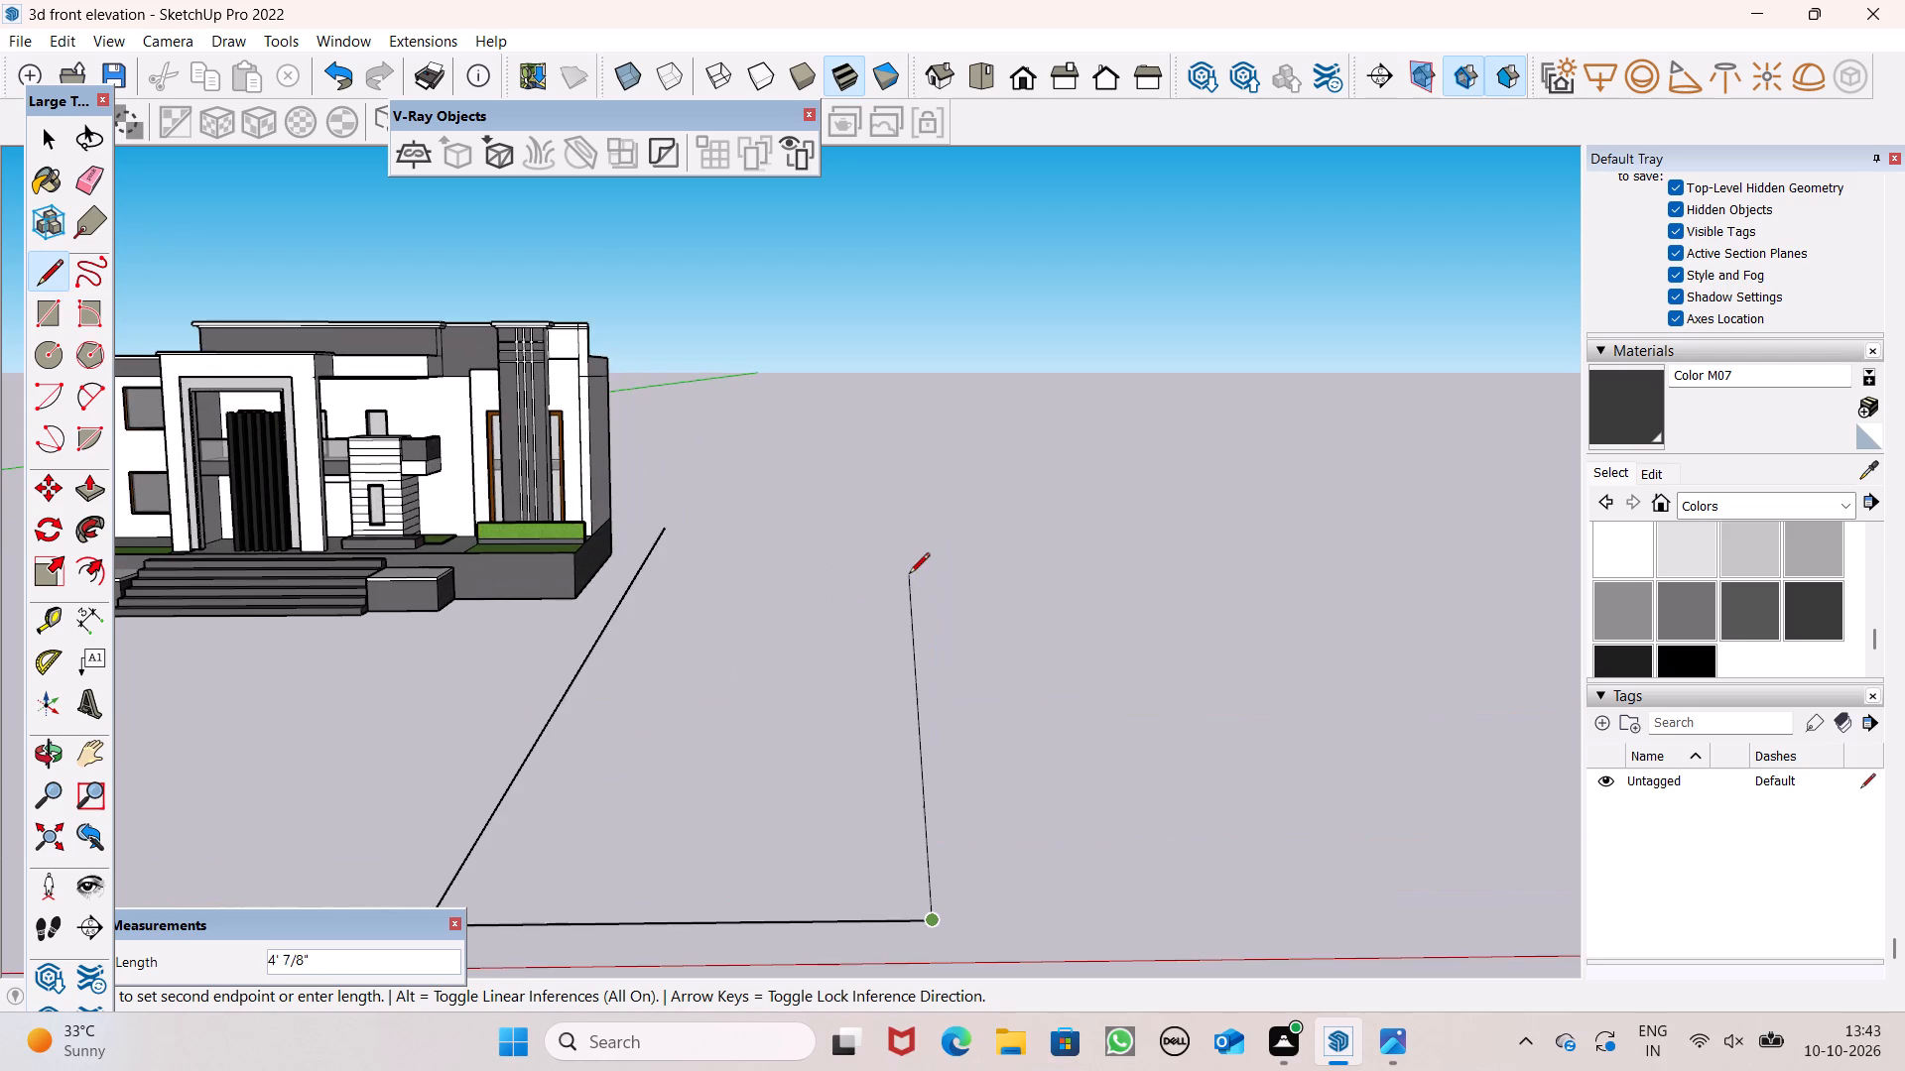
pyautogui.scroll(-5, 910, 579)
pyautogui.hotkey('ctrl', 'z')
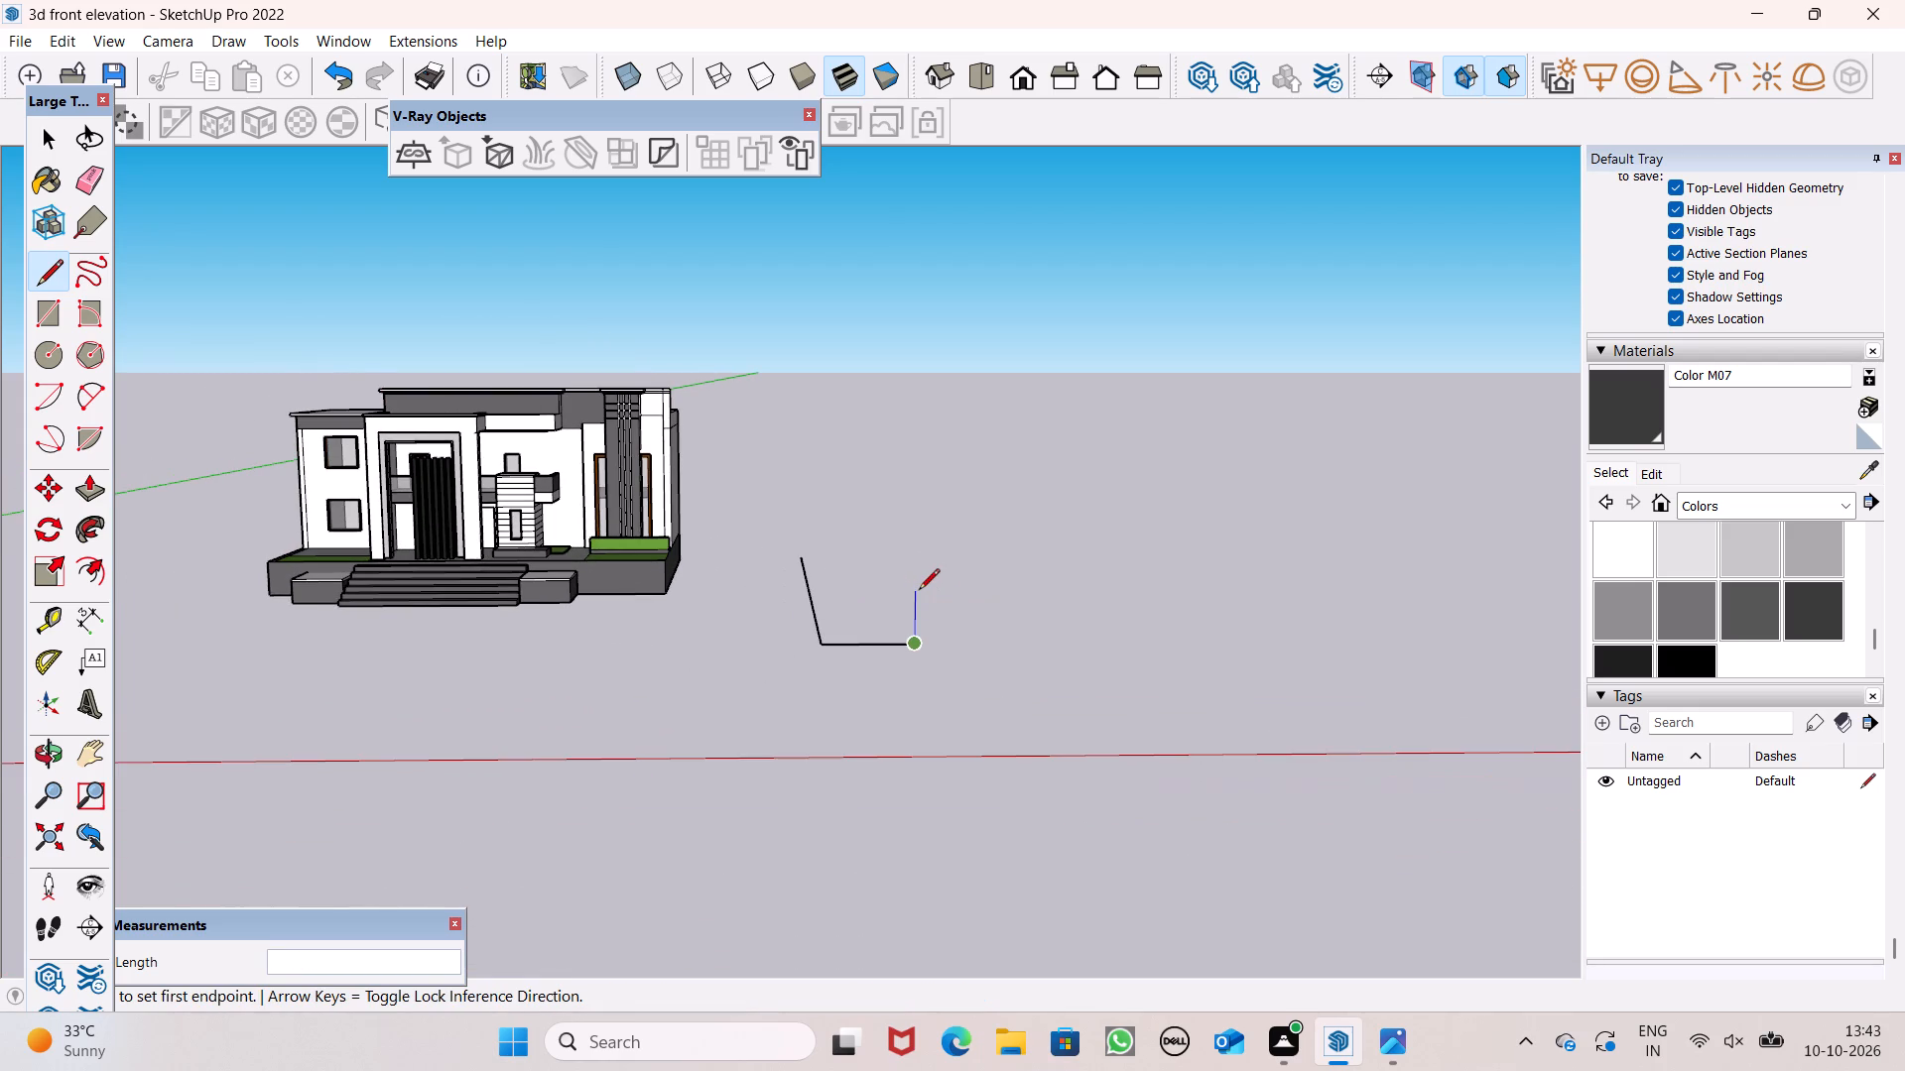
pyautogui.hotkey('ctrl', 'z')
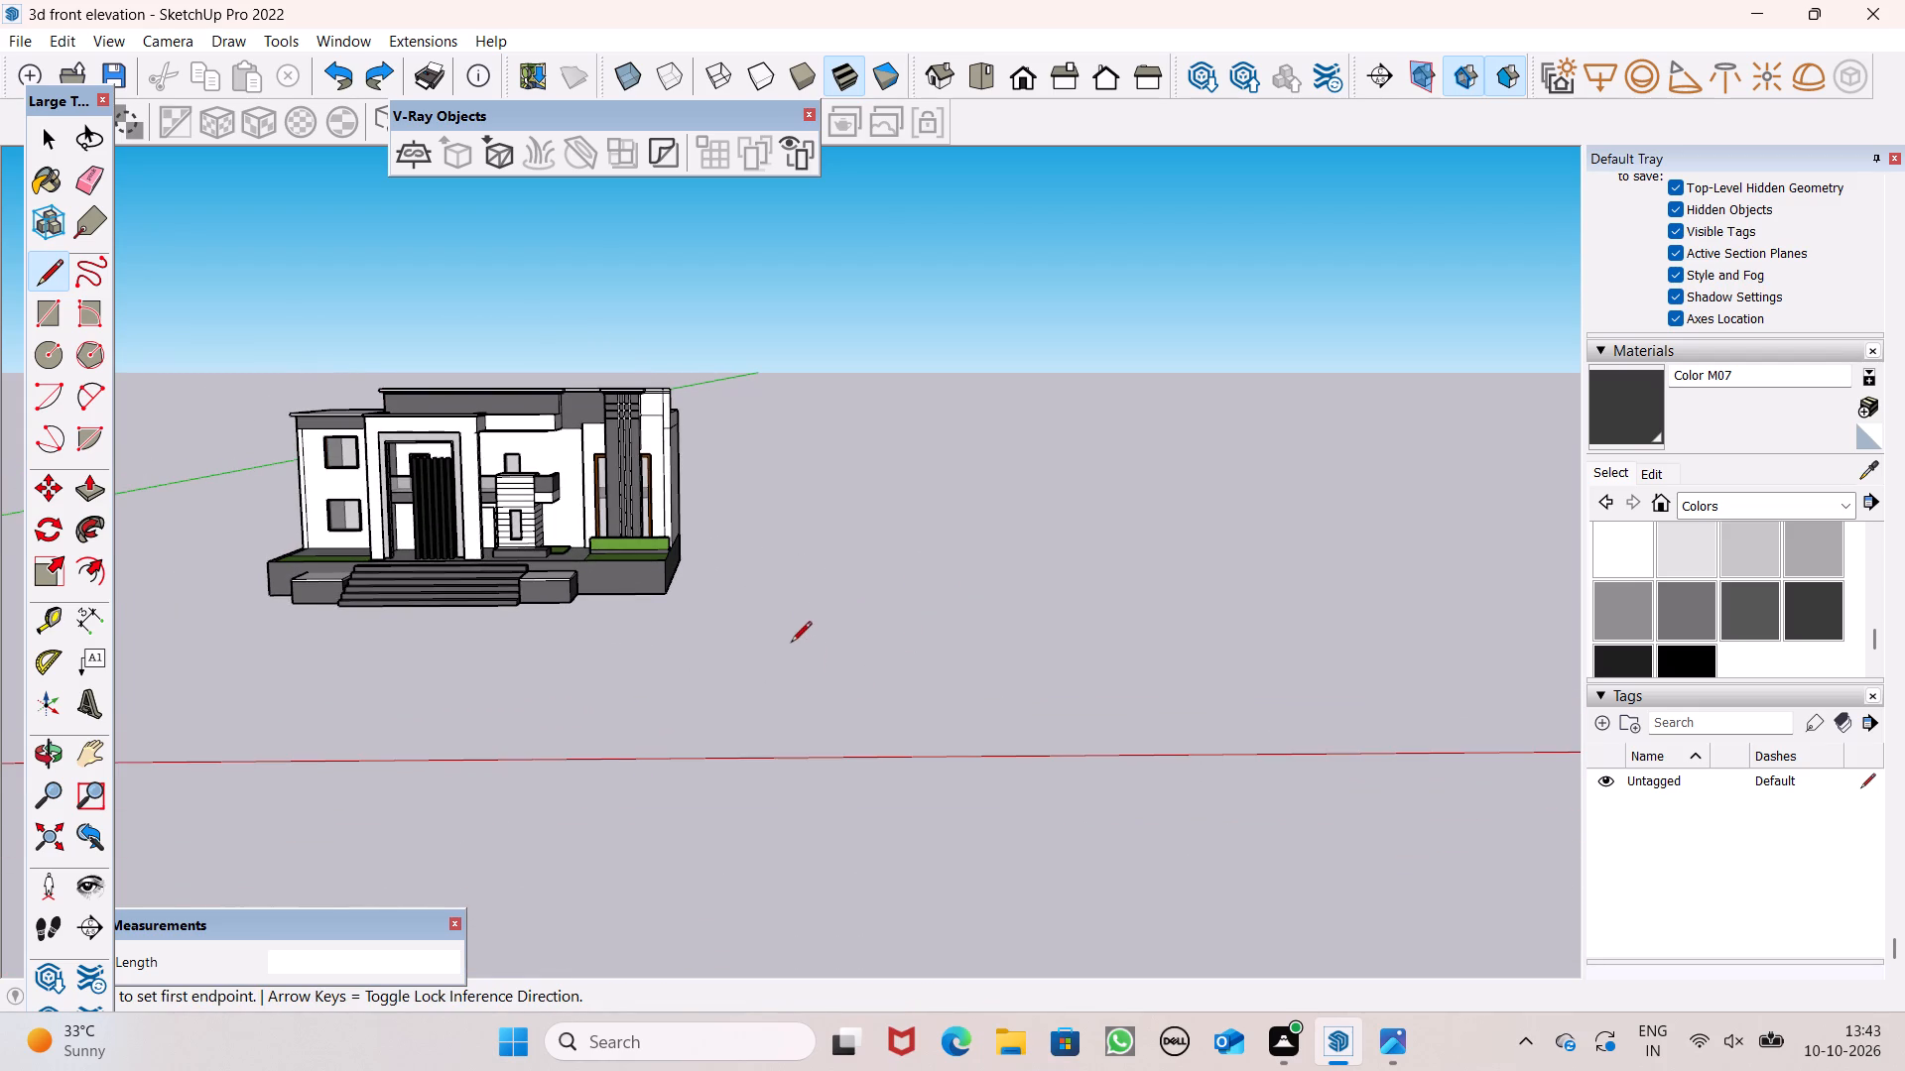
# Draw a closed trapezoid on the open ground beside the house, with slanted sides about 7 ft long and the longer parallel edge at the top.
pyautogui.click(791, 633)
pyautogui.click(844, 687)
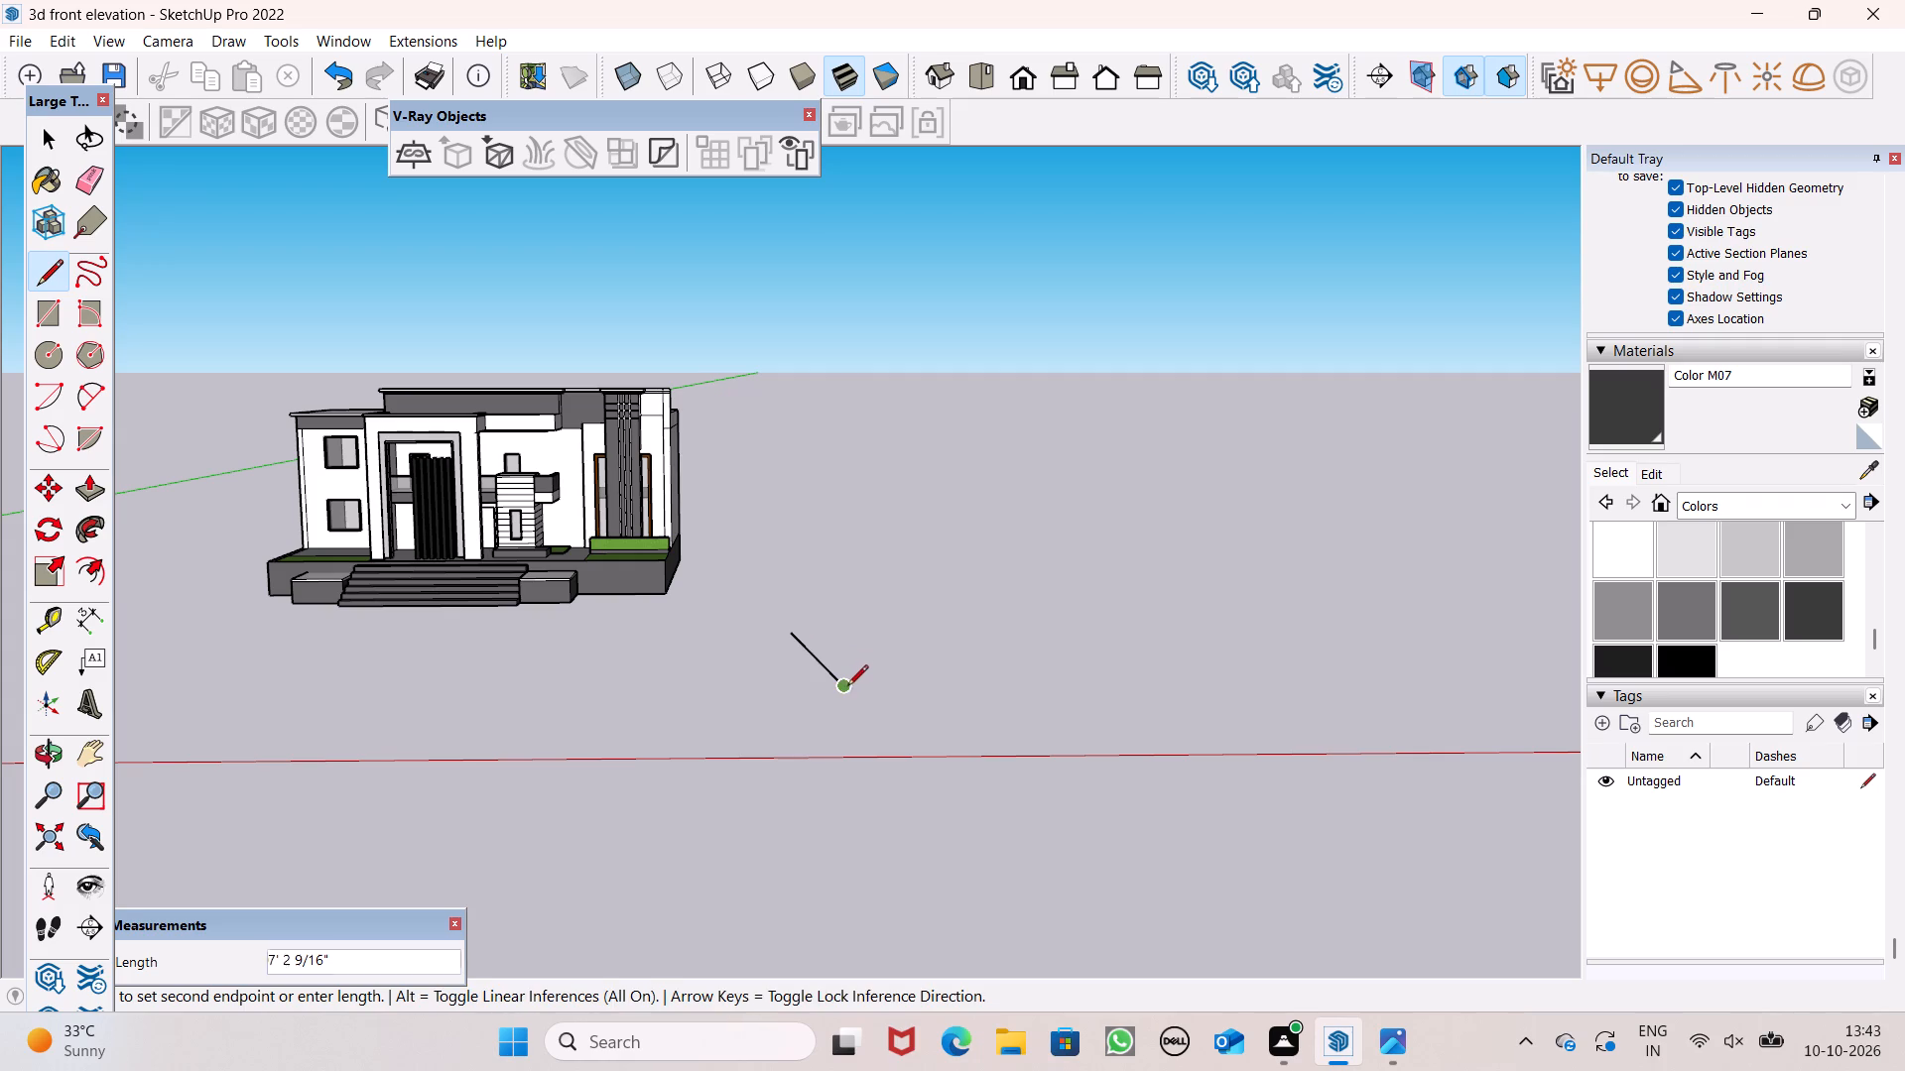
pyautogui.click(929, 680)
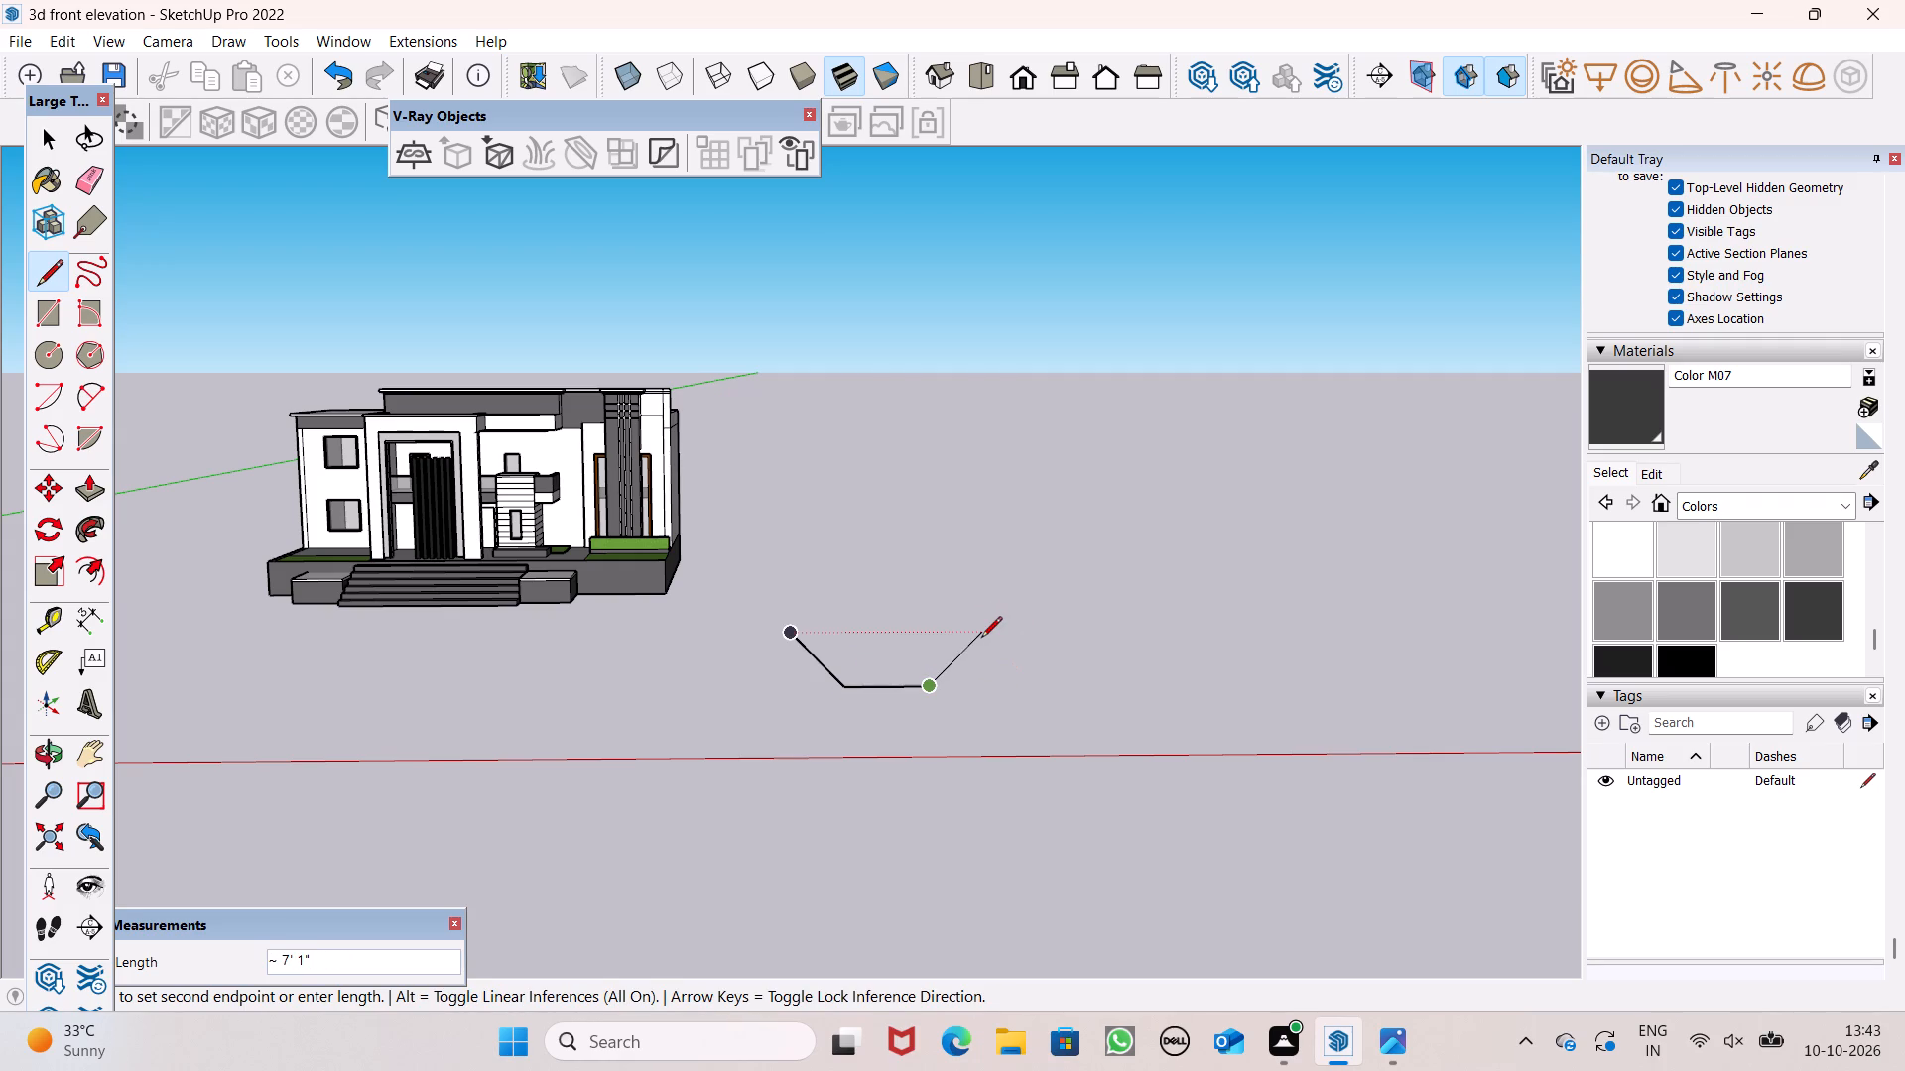
pyautogui.click(981, 637)
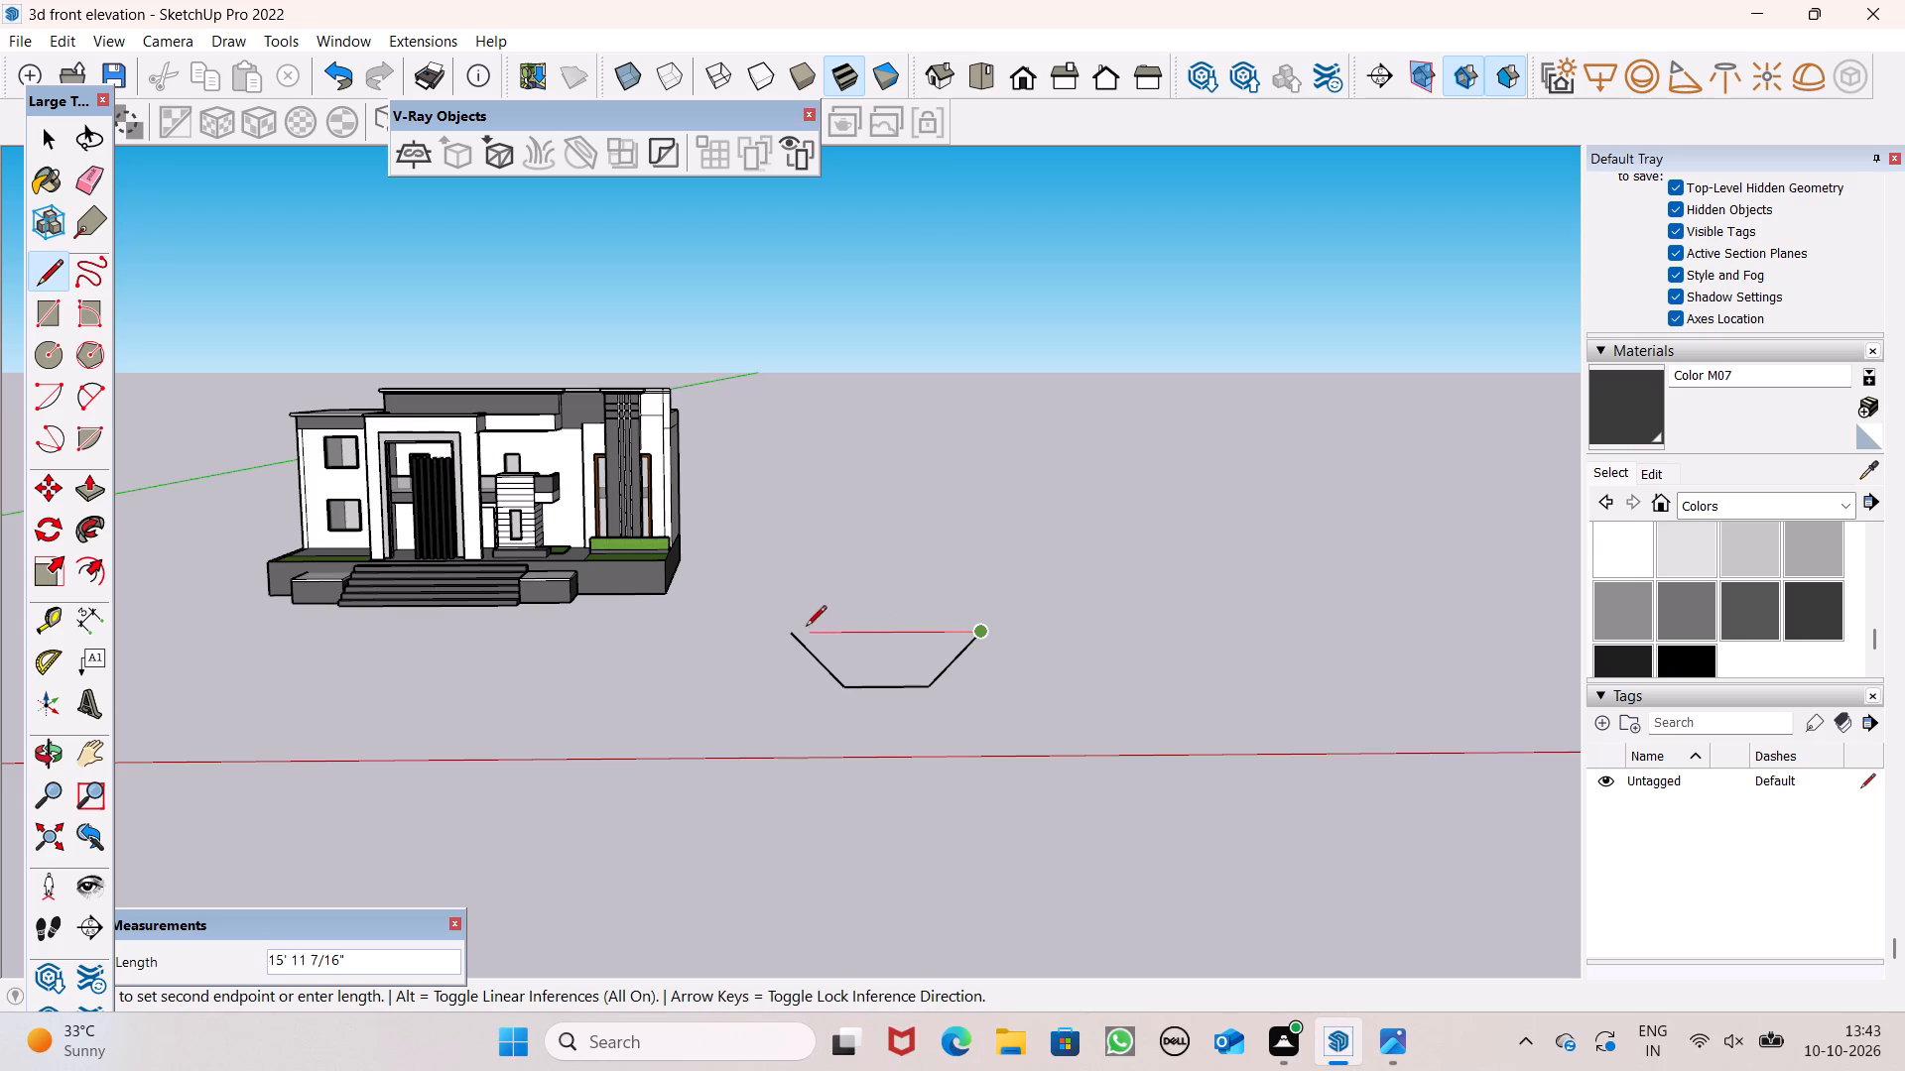
pyautogui.click(790, 625)
# Push/Pull the trapezoid face into a thick block.
pyautogui.scroll(-5, 920, 596)
pyautogui.moveTo(934, 632); pyautogui.dragTo(833, 801, button='middle')
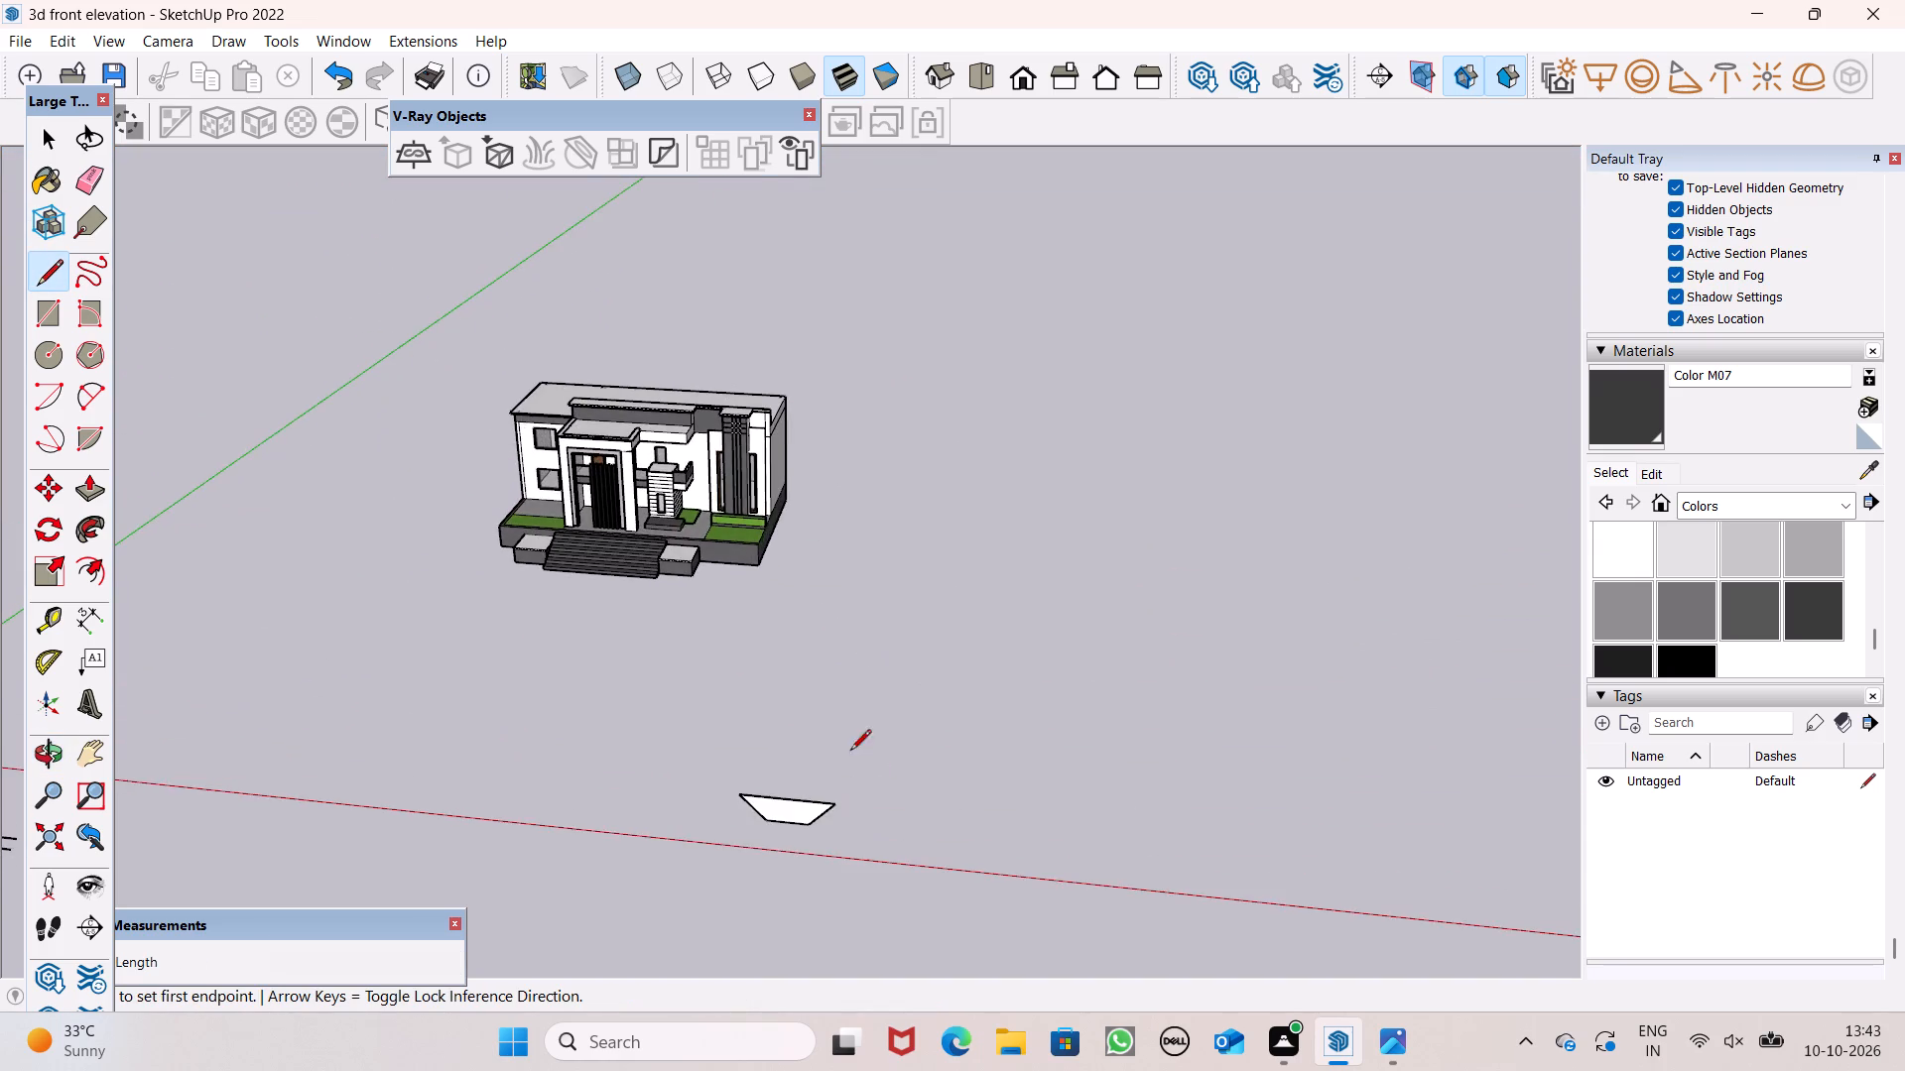
pyautogui.scroll(-5, 856, 737)
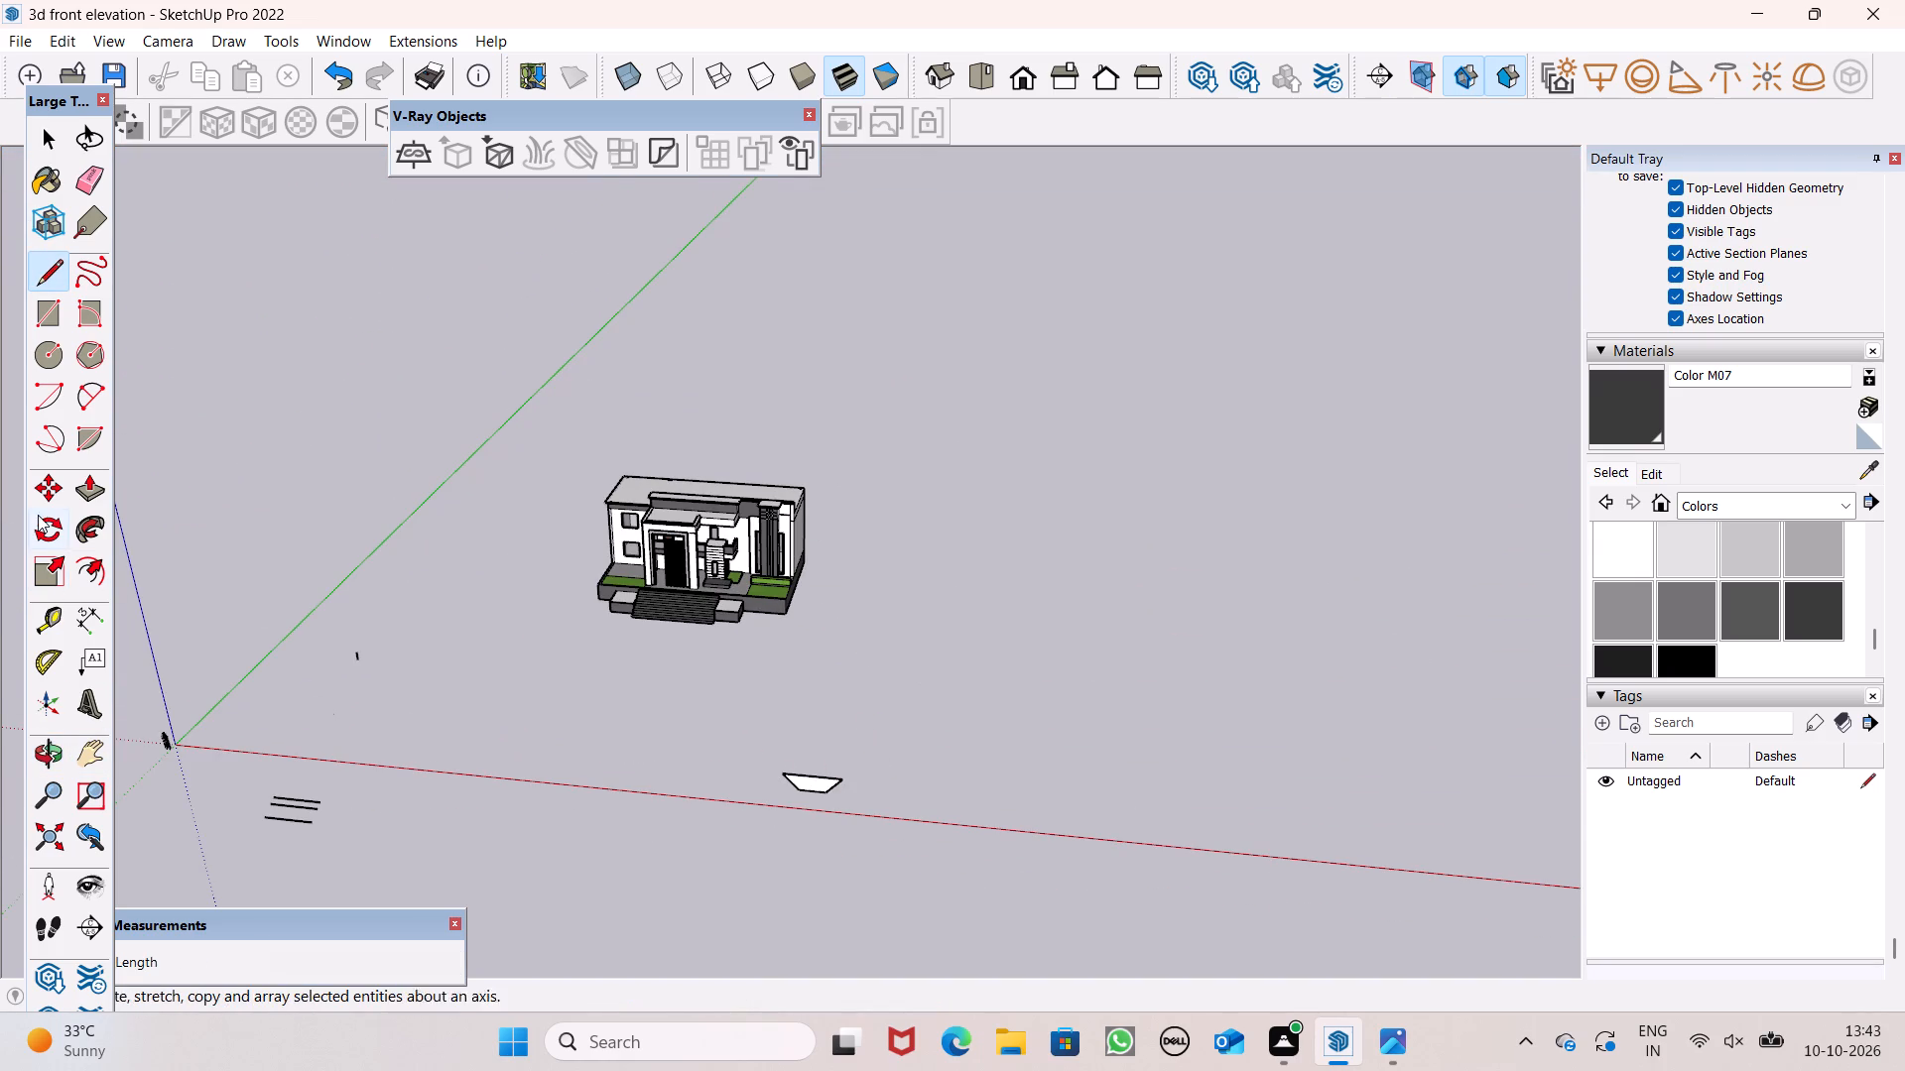
pyautogui.click(83, 489)
pyautogui.scroll(6, 850, 986)
pyautogui.scroll(1, 919, 765)
pyautogui.moveTo(914, 764); pyautogui.dragTo(928, 773, button='middle')
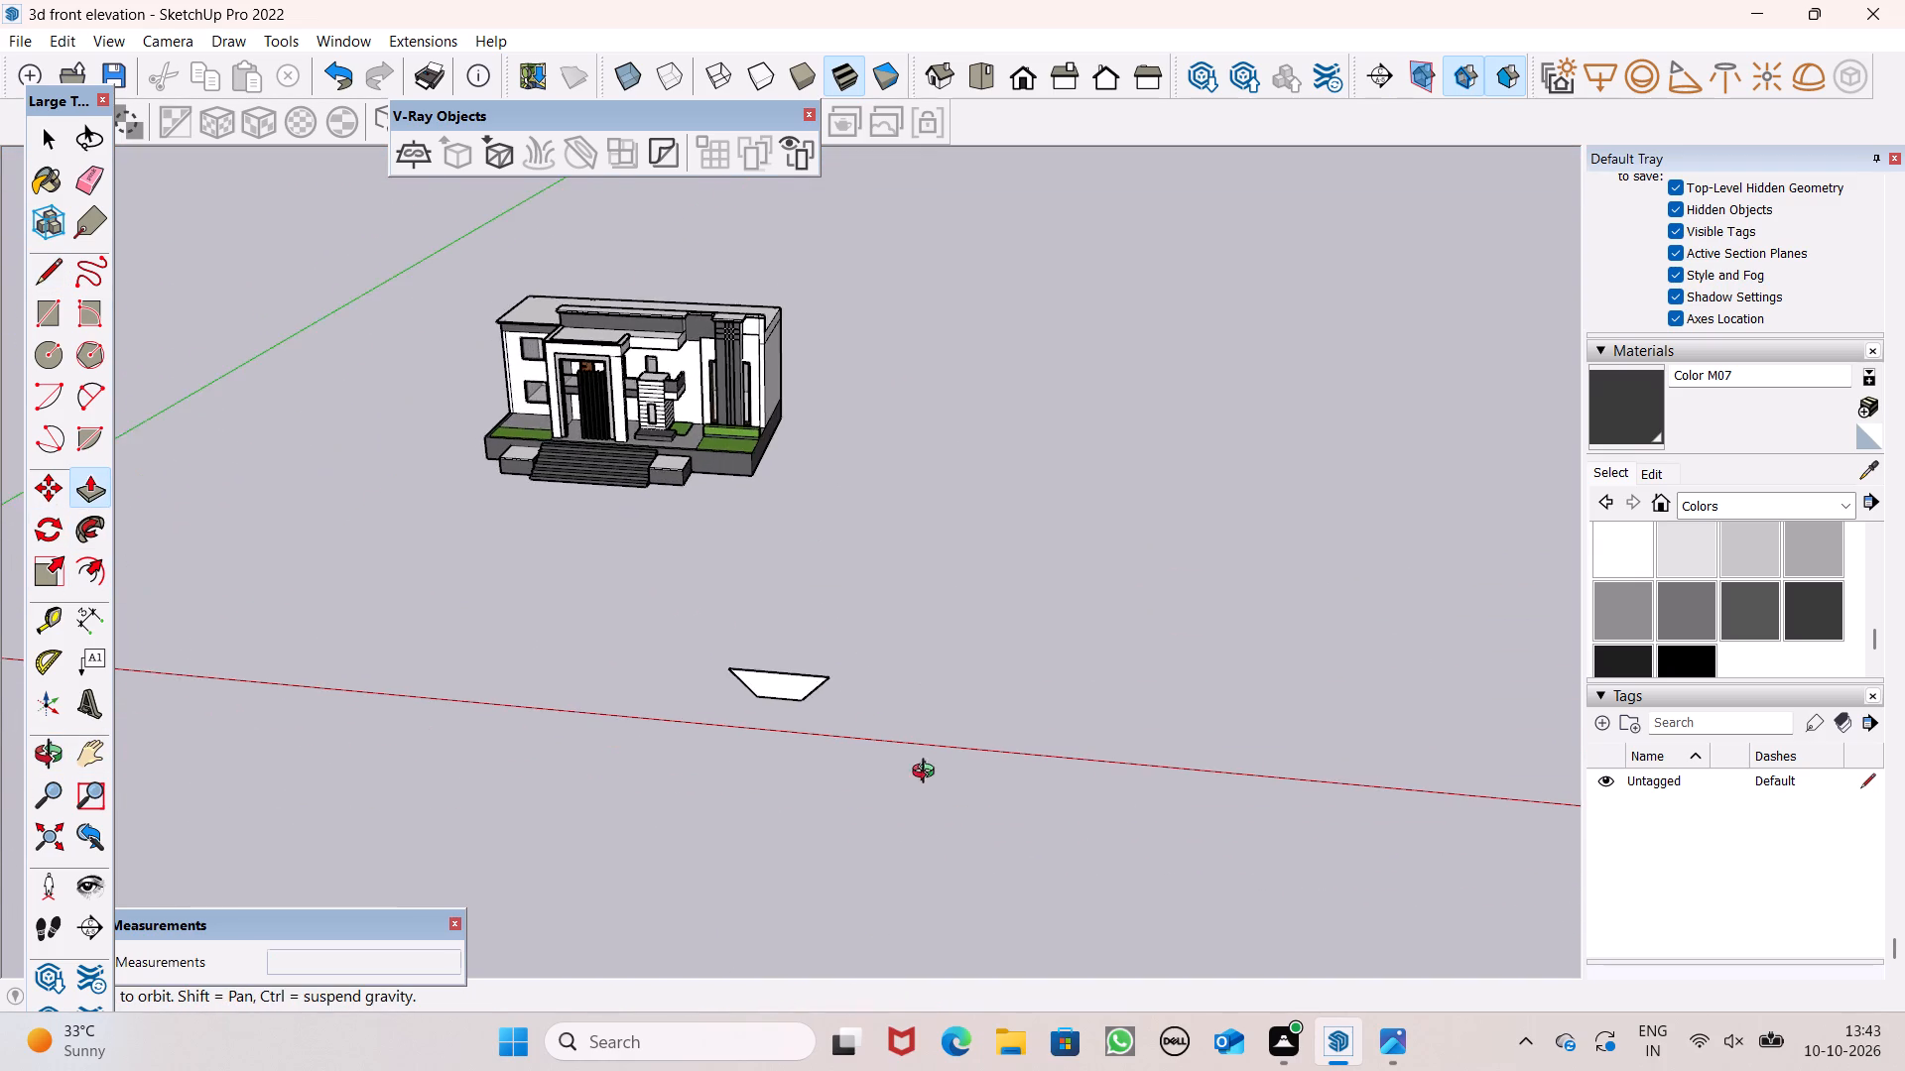
pyautogui.moveTo(928, 773); pyautogui.dragTo(162, 1024, button='middle')
pyautogui.scroll(7, 172, 649)
pyautogui.scroll(6, 503, 521)
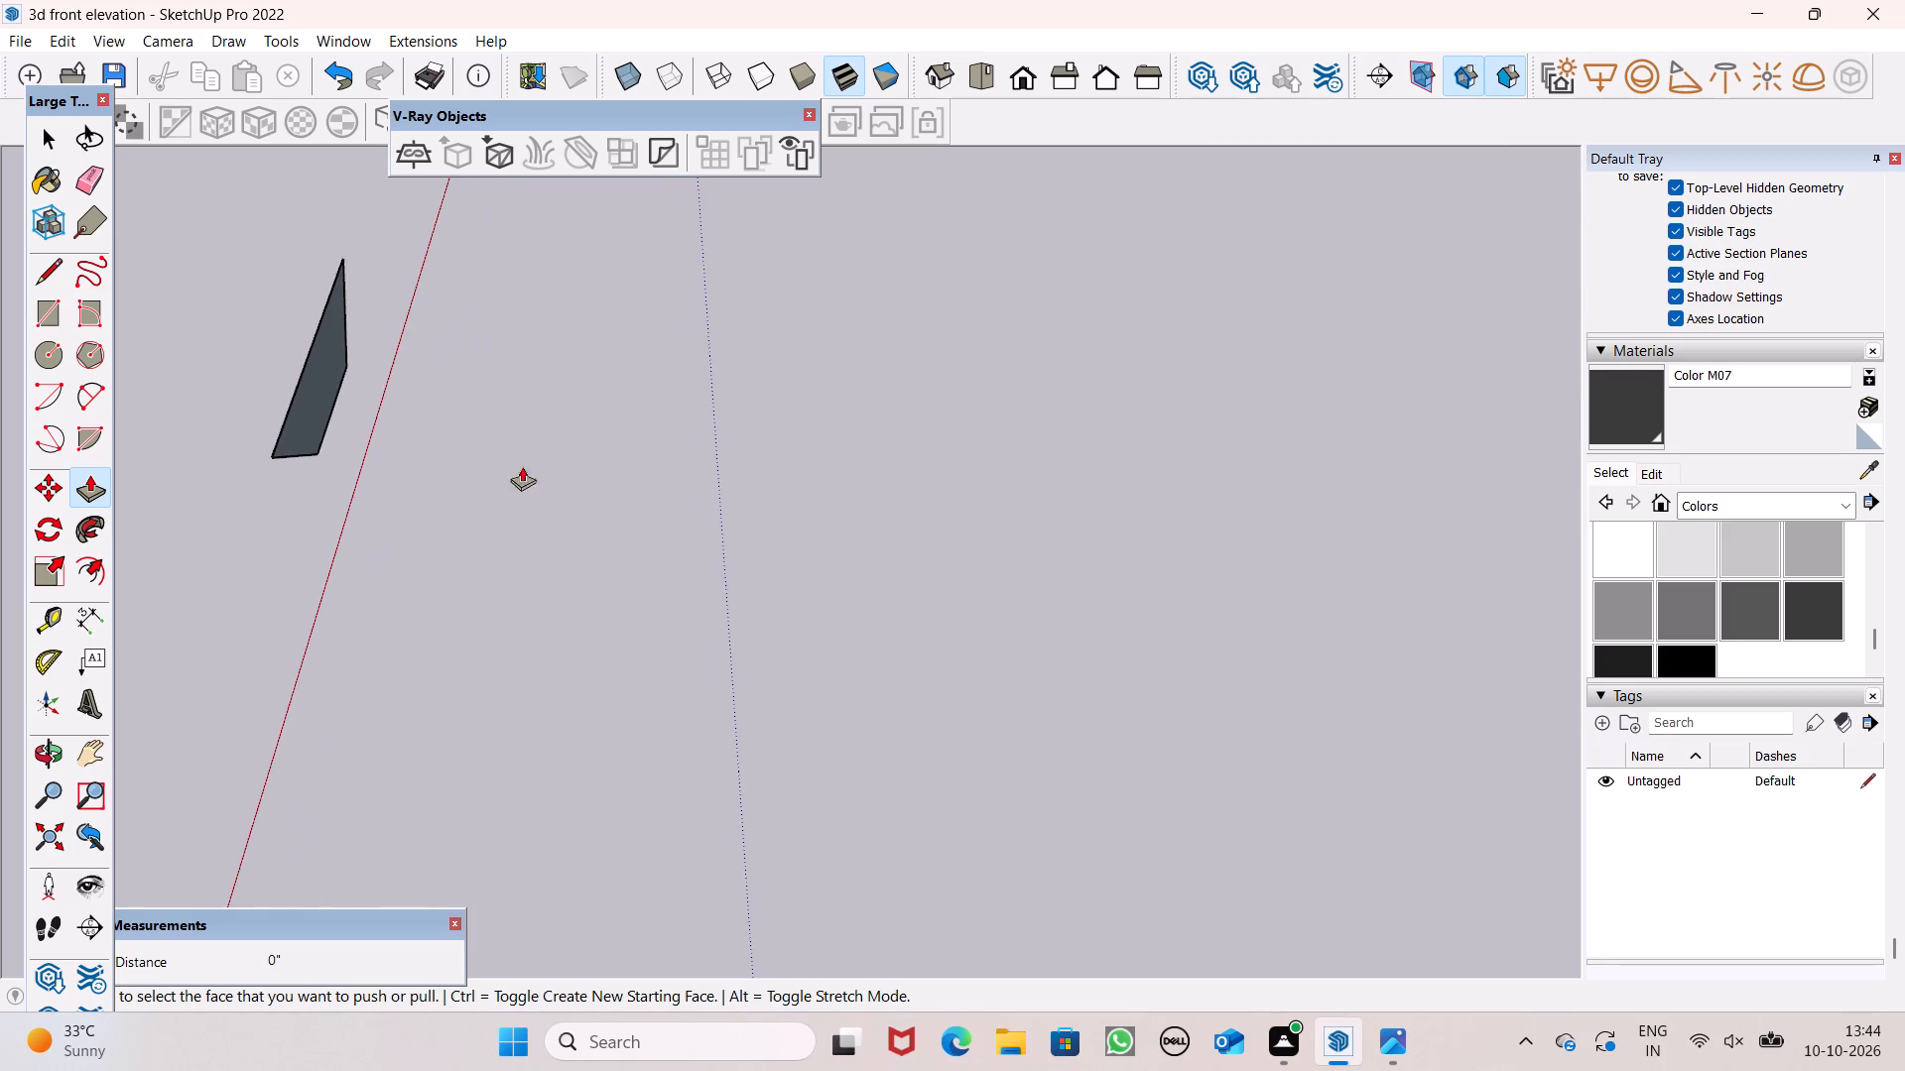
pyautogui.scroll(5, 440, 401)
pyautogui.moveTo(288, 364); pyautogui.dragTo(448, 403)
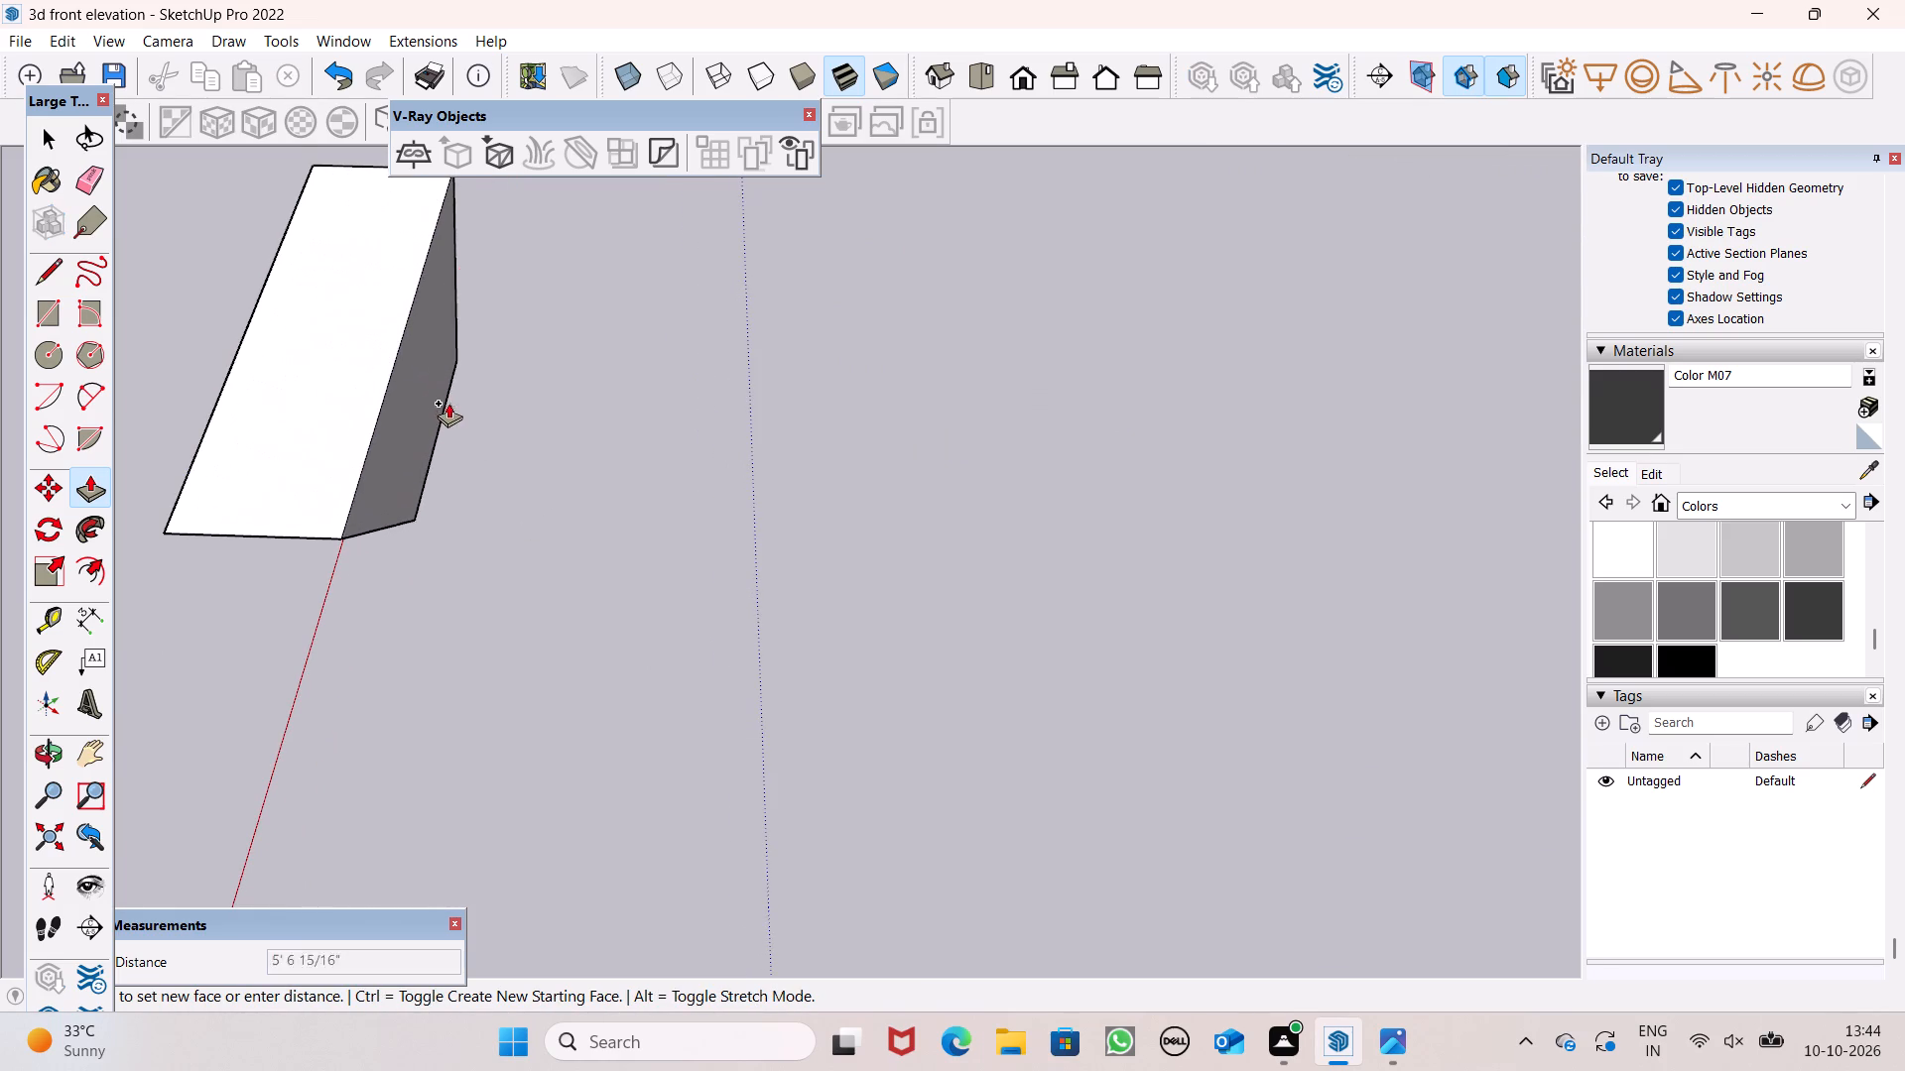
pyautogui.moveTo(448, 403); pyautogui.dragTo(524, 410)
# Select all the geometry of the thick trapezoid block on the open ground and make it a group.
pyautogui.scroll(-4, 501, 429)
pyautogui.moveTo(519, 464); pyautogui.dragTo(704, 306, button='middle')
pyautogui.scroll(1, 704, 306)
pyautogui.moveTo(704, 306); pyautogui.dragTo(715, 293, button='middle')
pyautogui.scroll(-6, 652, 358)
pyautogui.moveTo(623, 455); pyautogui.dragTo(967, 261, button='middle')
pyautogui.scroll(-4, 957, 279)
pyautogui.moveTo(957, 298); pyautogui.dragTo(987, 391, button='middle')
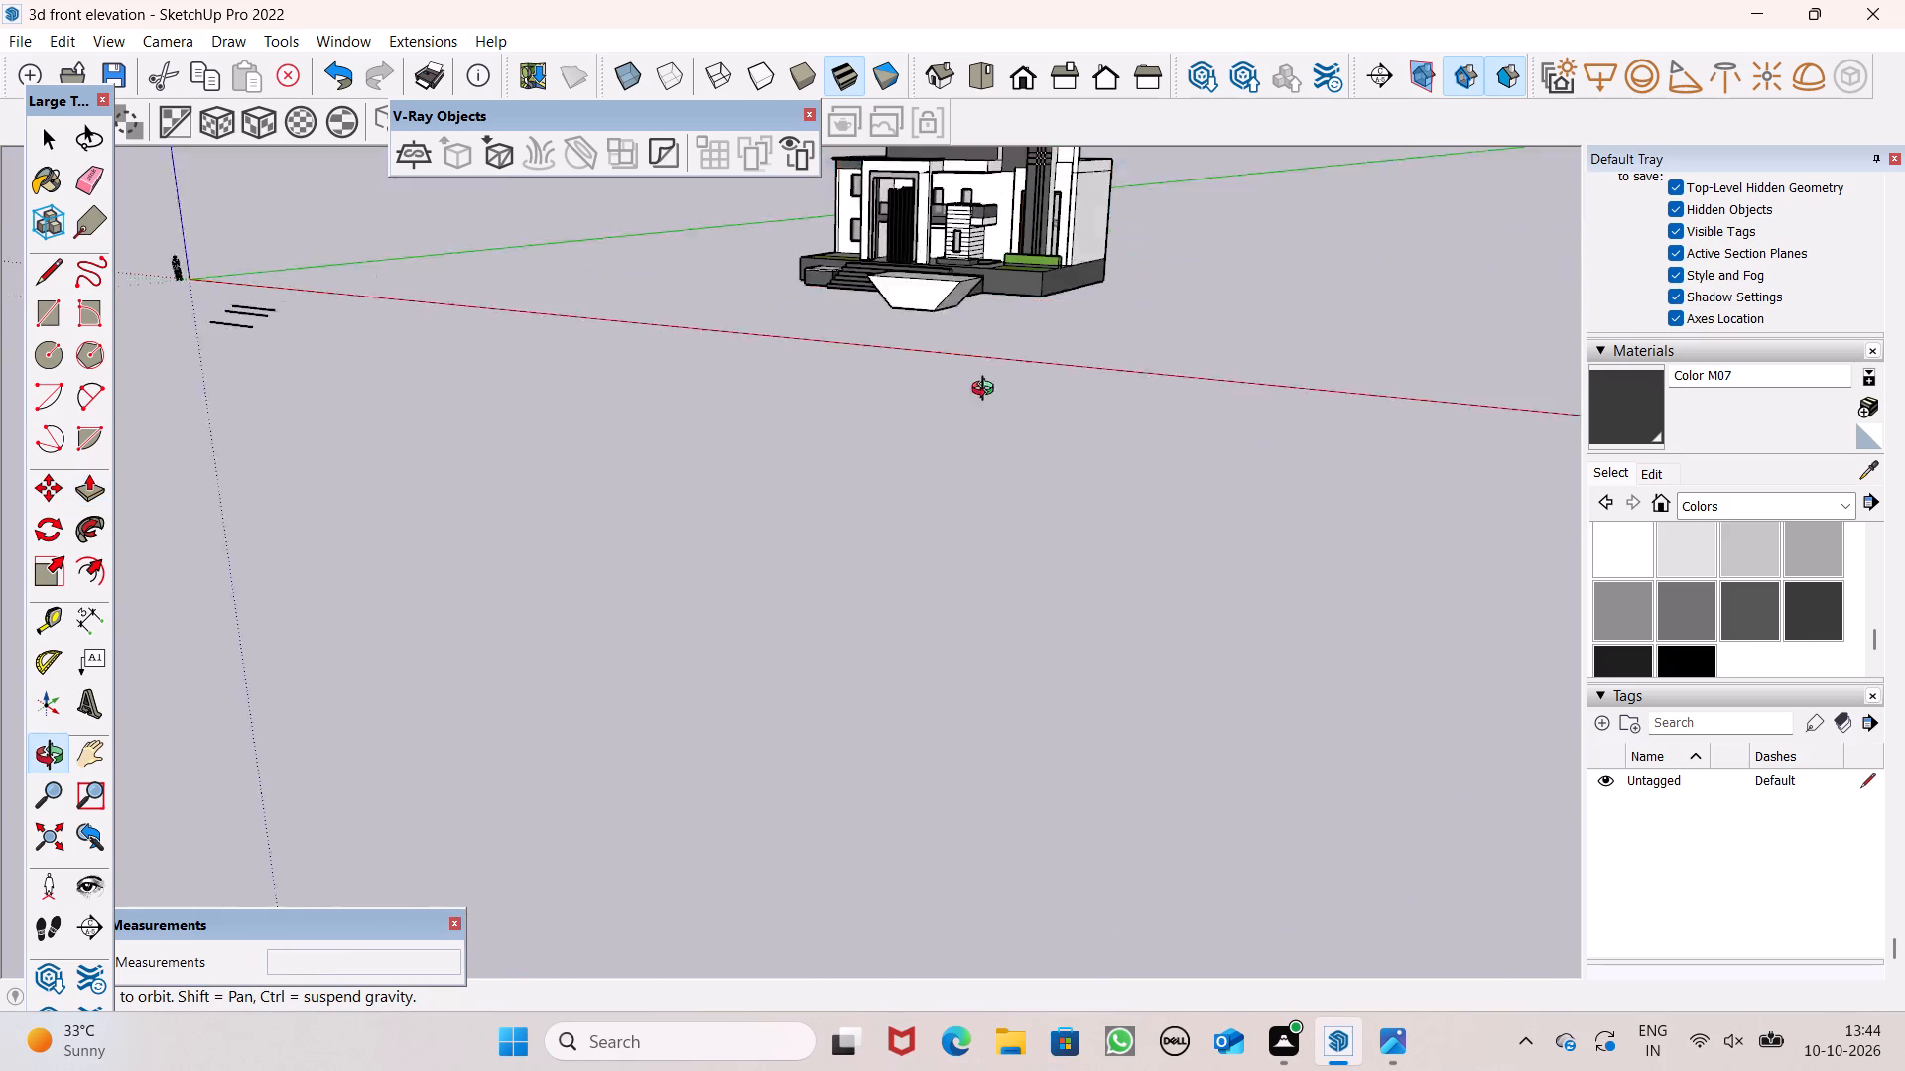
pyautogui.moveTo(987, 391); pyautogui.dragTo(1025, 443, button='middle')
pyautogui.scroll(8, 1022, 426)
pyautogui.moveTo(1027, 434); pyautogui.dragTo(1087, 429, button='middle')
pyautogui.press('space')
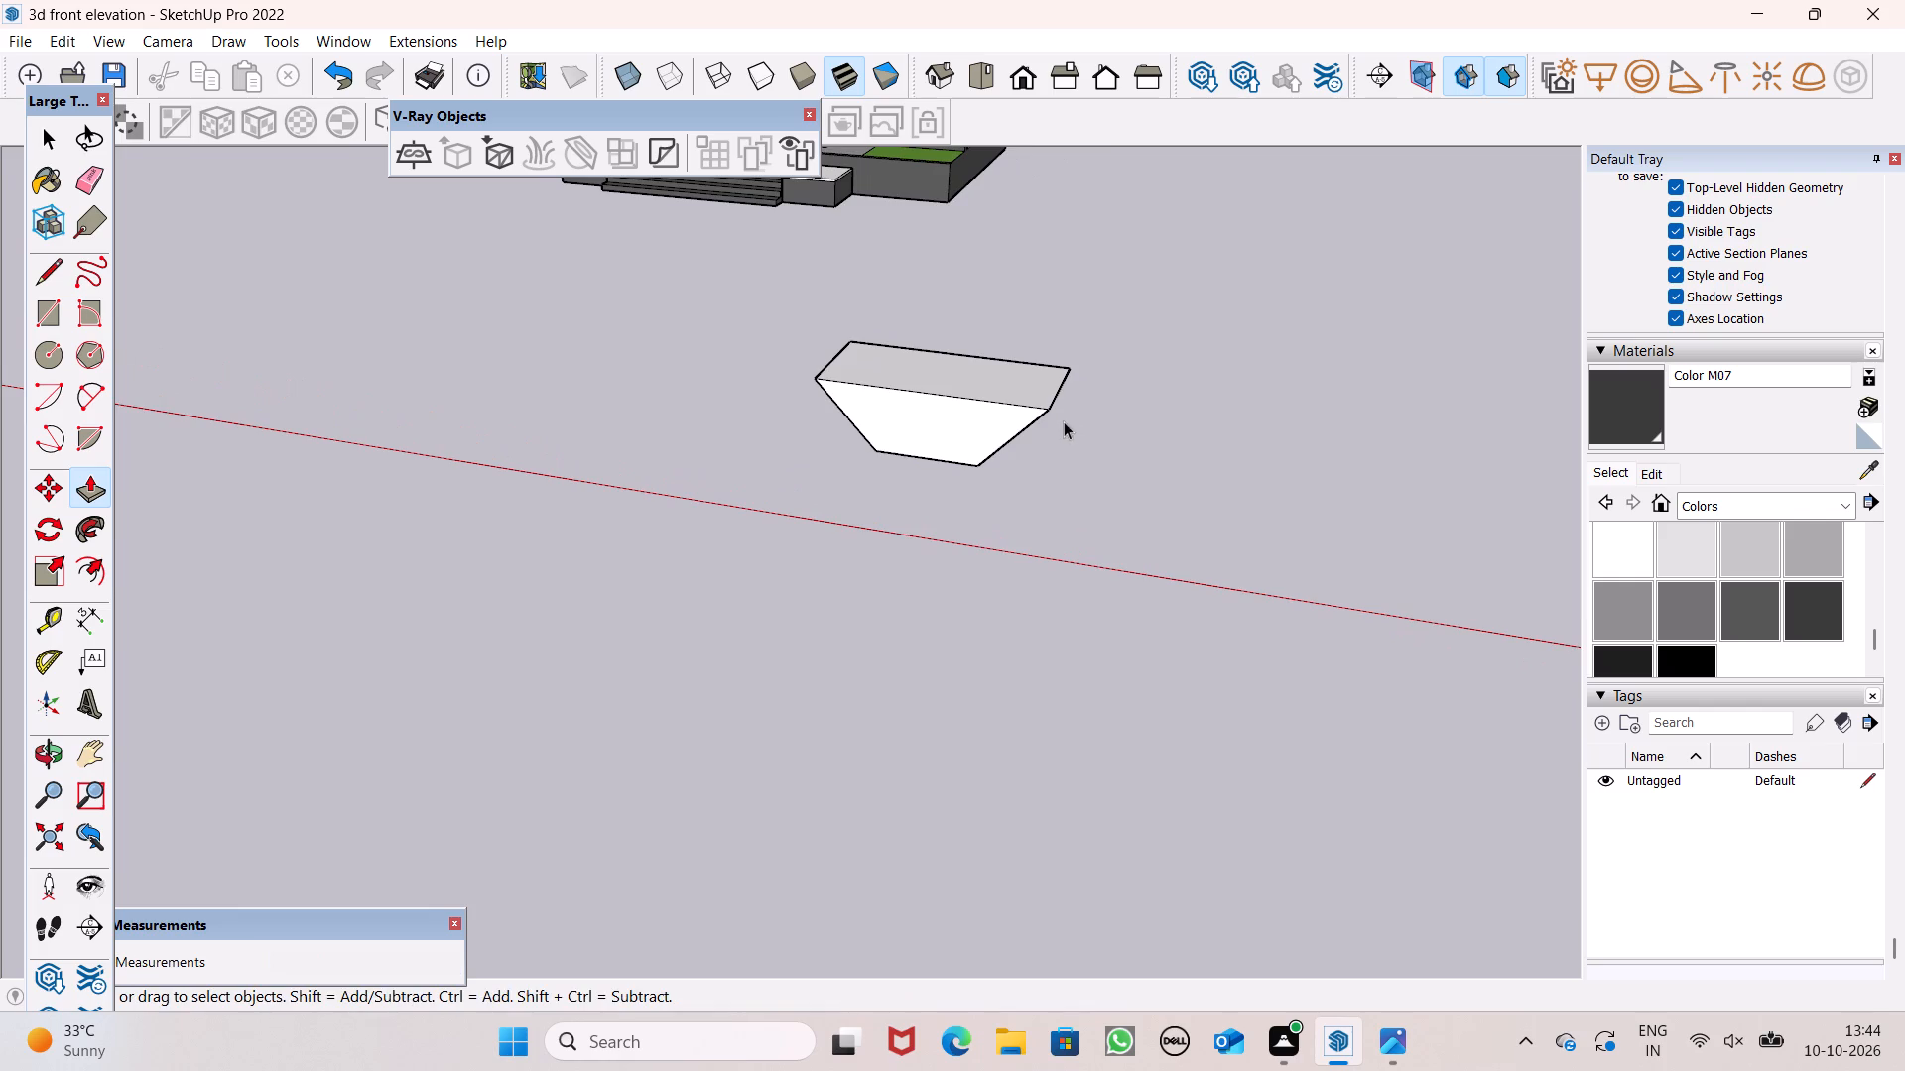
pyautogui.scroll(-2, 1045, 424)
pyautogui.moveTo(1059, 443); pyautogui.dragTo(1157, 438, button='middle')
pyautogui.tripleClick(1077, 371)
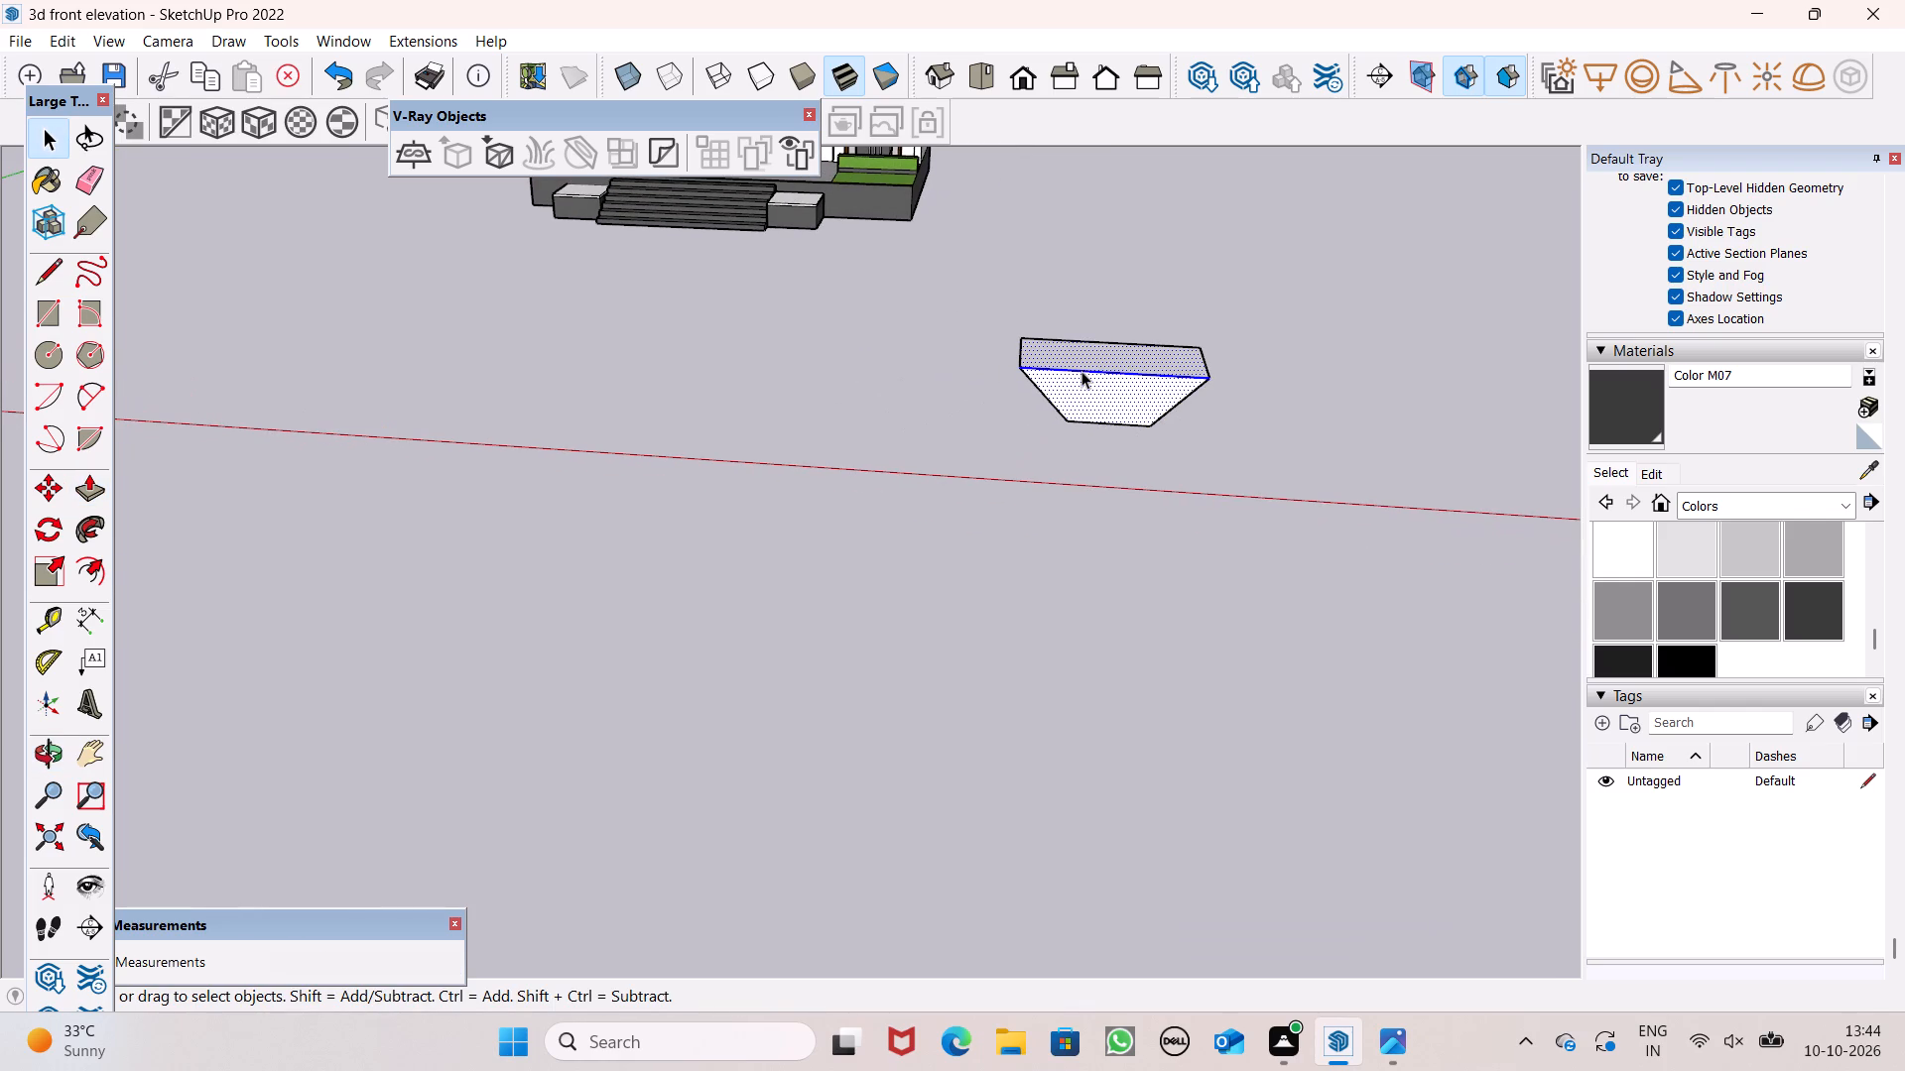
pyautogui.tripleClick(1081, 371)
pyautogui.rightClick(1091, 369)
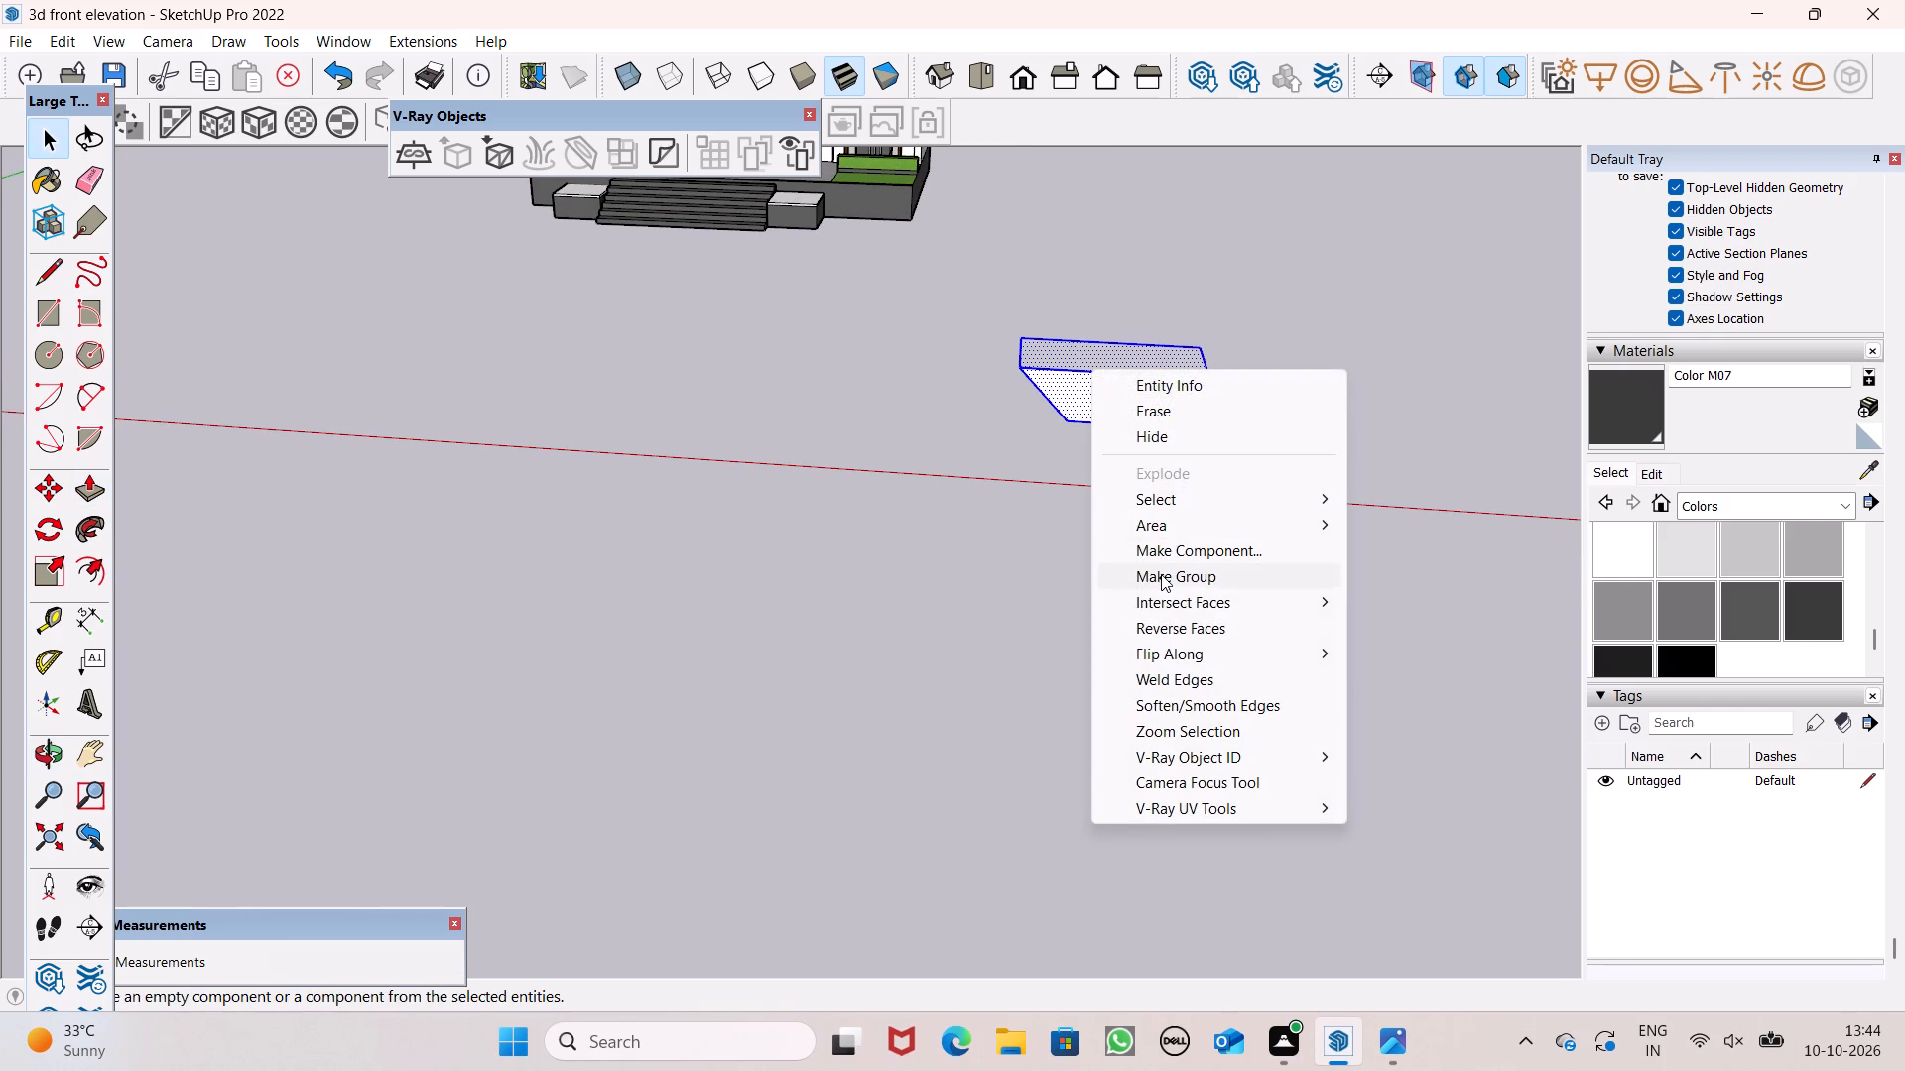
pyautogui.click(1161, 575)
# Scale the tapered block group down uniformly from one of its upper front corners.
pyautogui.moveTo(52, 574); pyautogui.dragTo(52, 573)
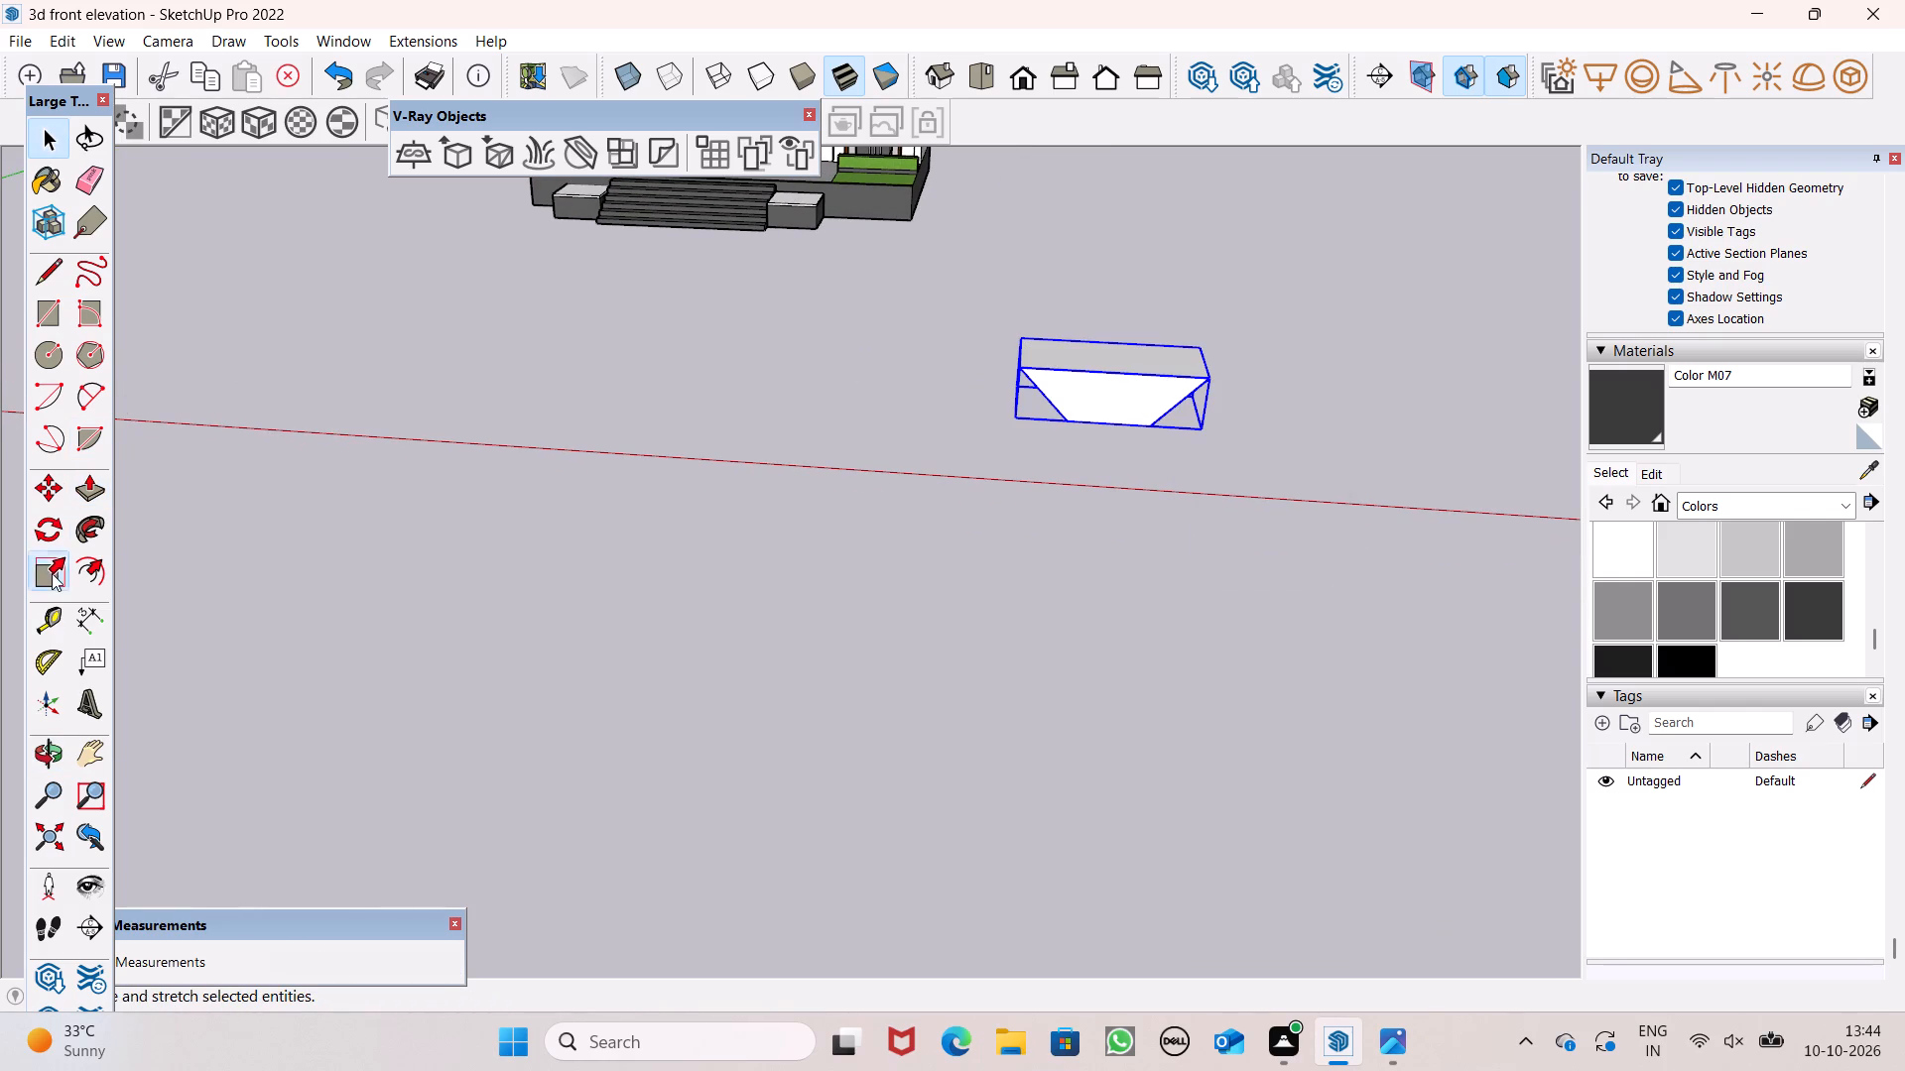
pyautogui.moveTo(52, 573); pyautogui.dragTo(126, 563)
pyautogui.scroll(1, 1121, 353)
pyautogui.click(38, 575)
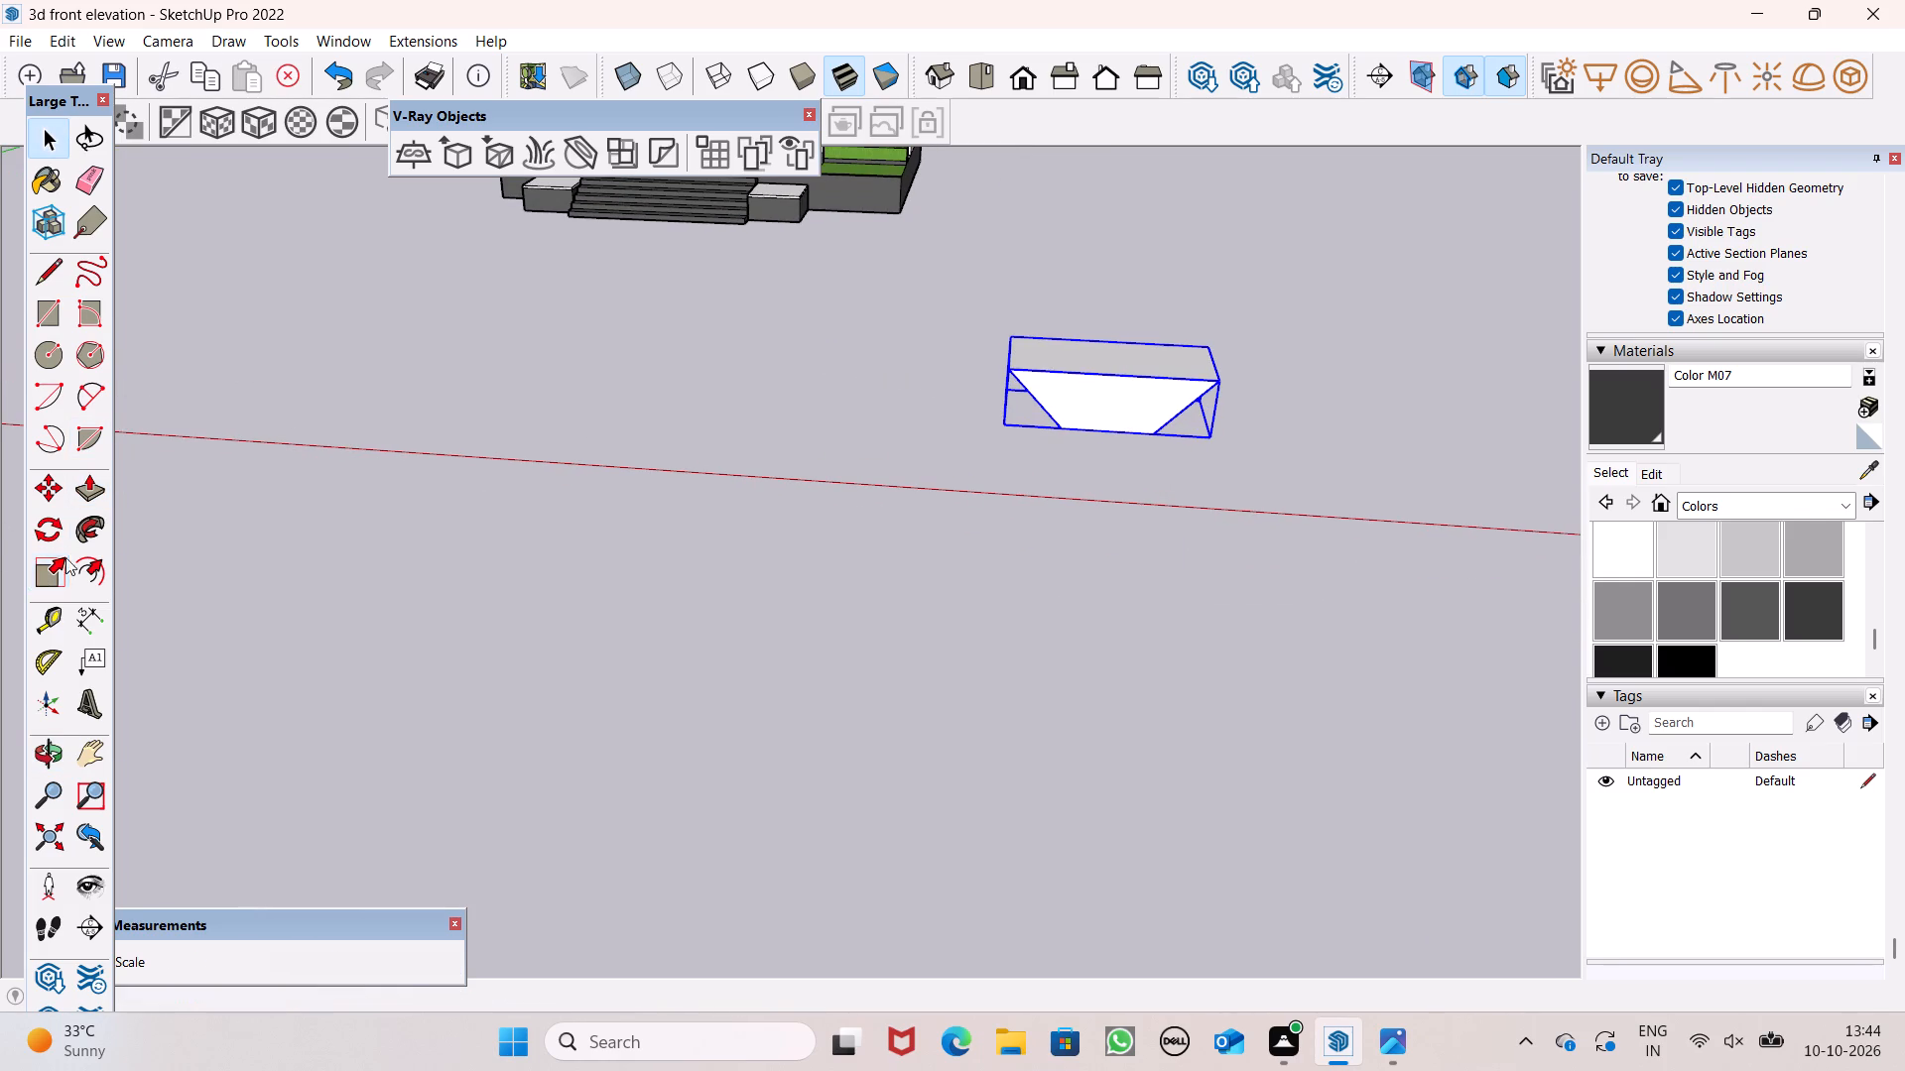
pyautogui.scroll(5, 1039, 420)
pyautogui.scroll(-2, 906, 402)
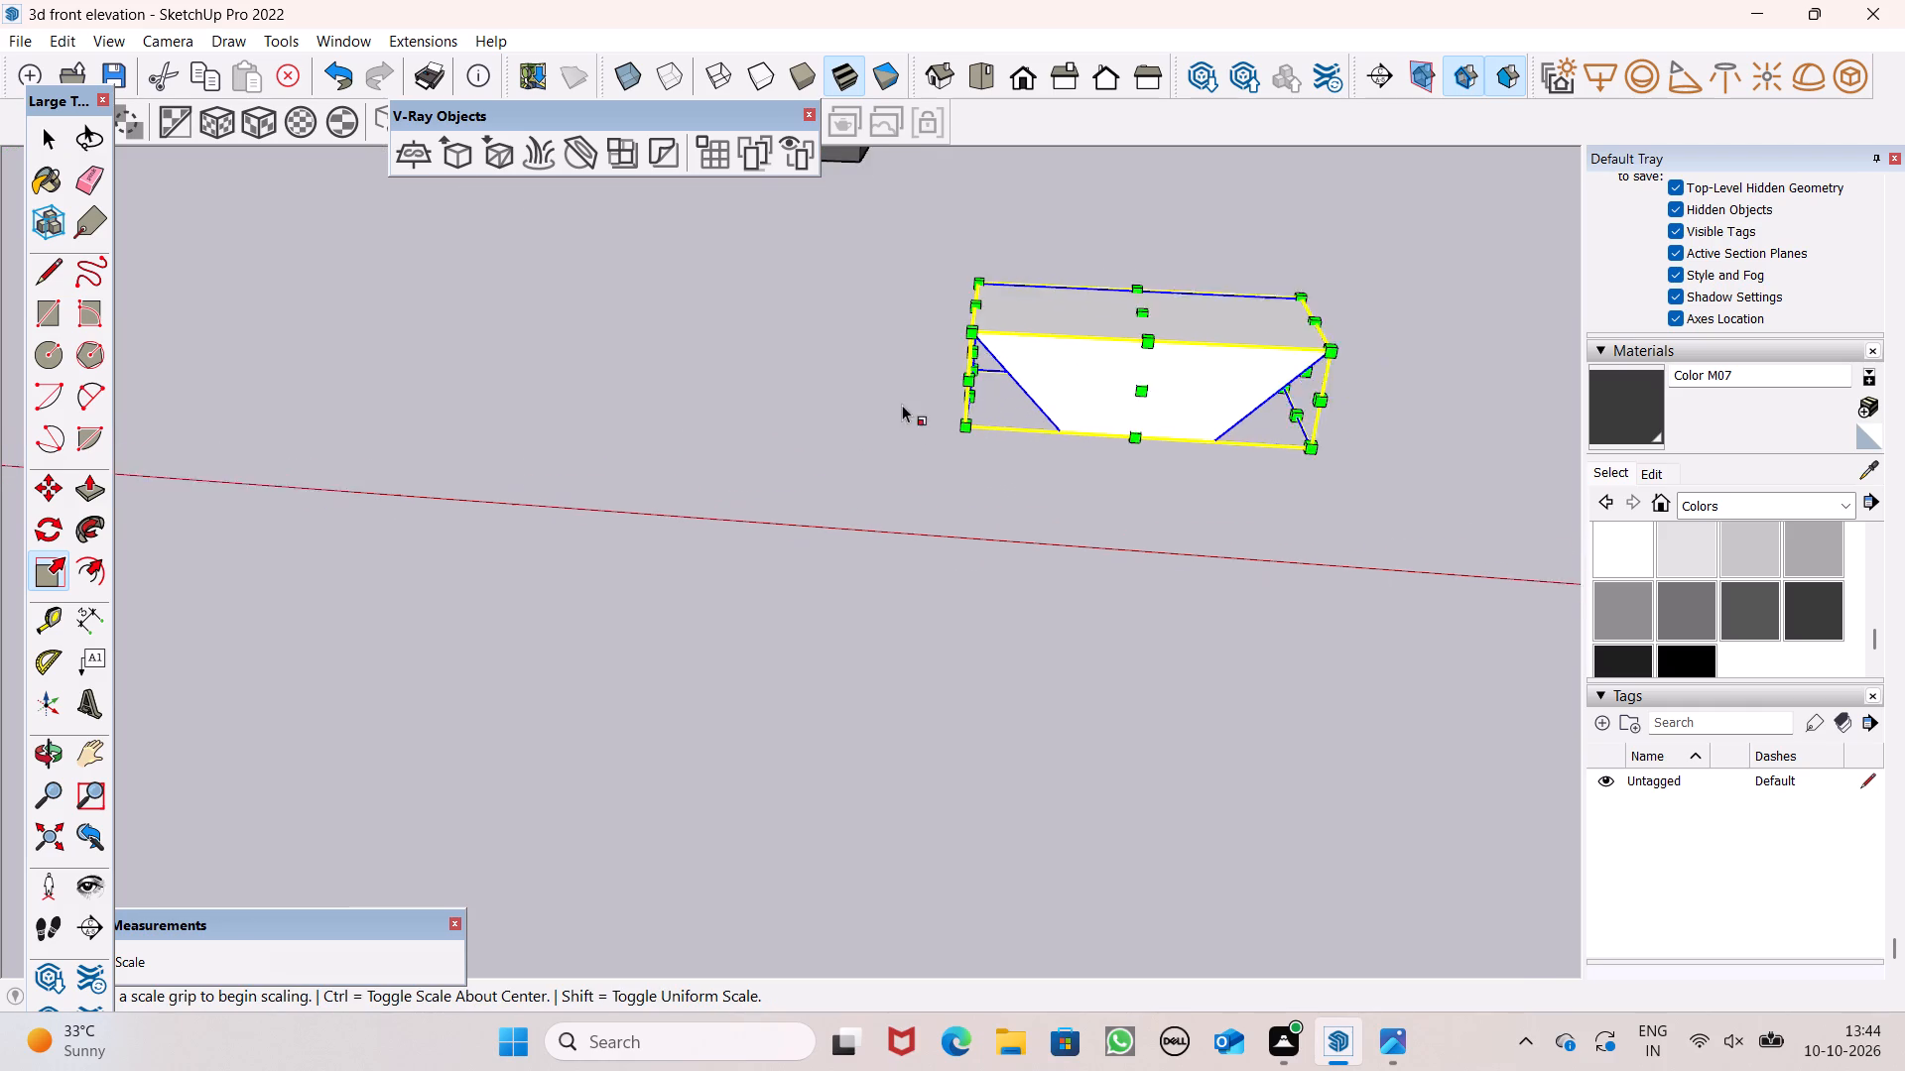
pyautogui.scroll(-2, 902, 405)
pyautogui.moveTo(957, 359); pyautogui.dragTo(965, 362)
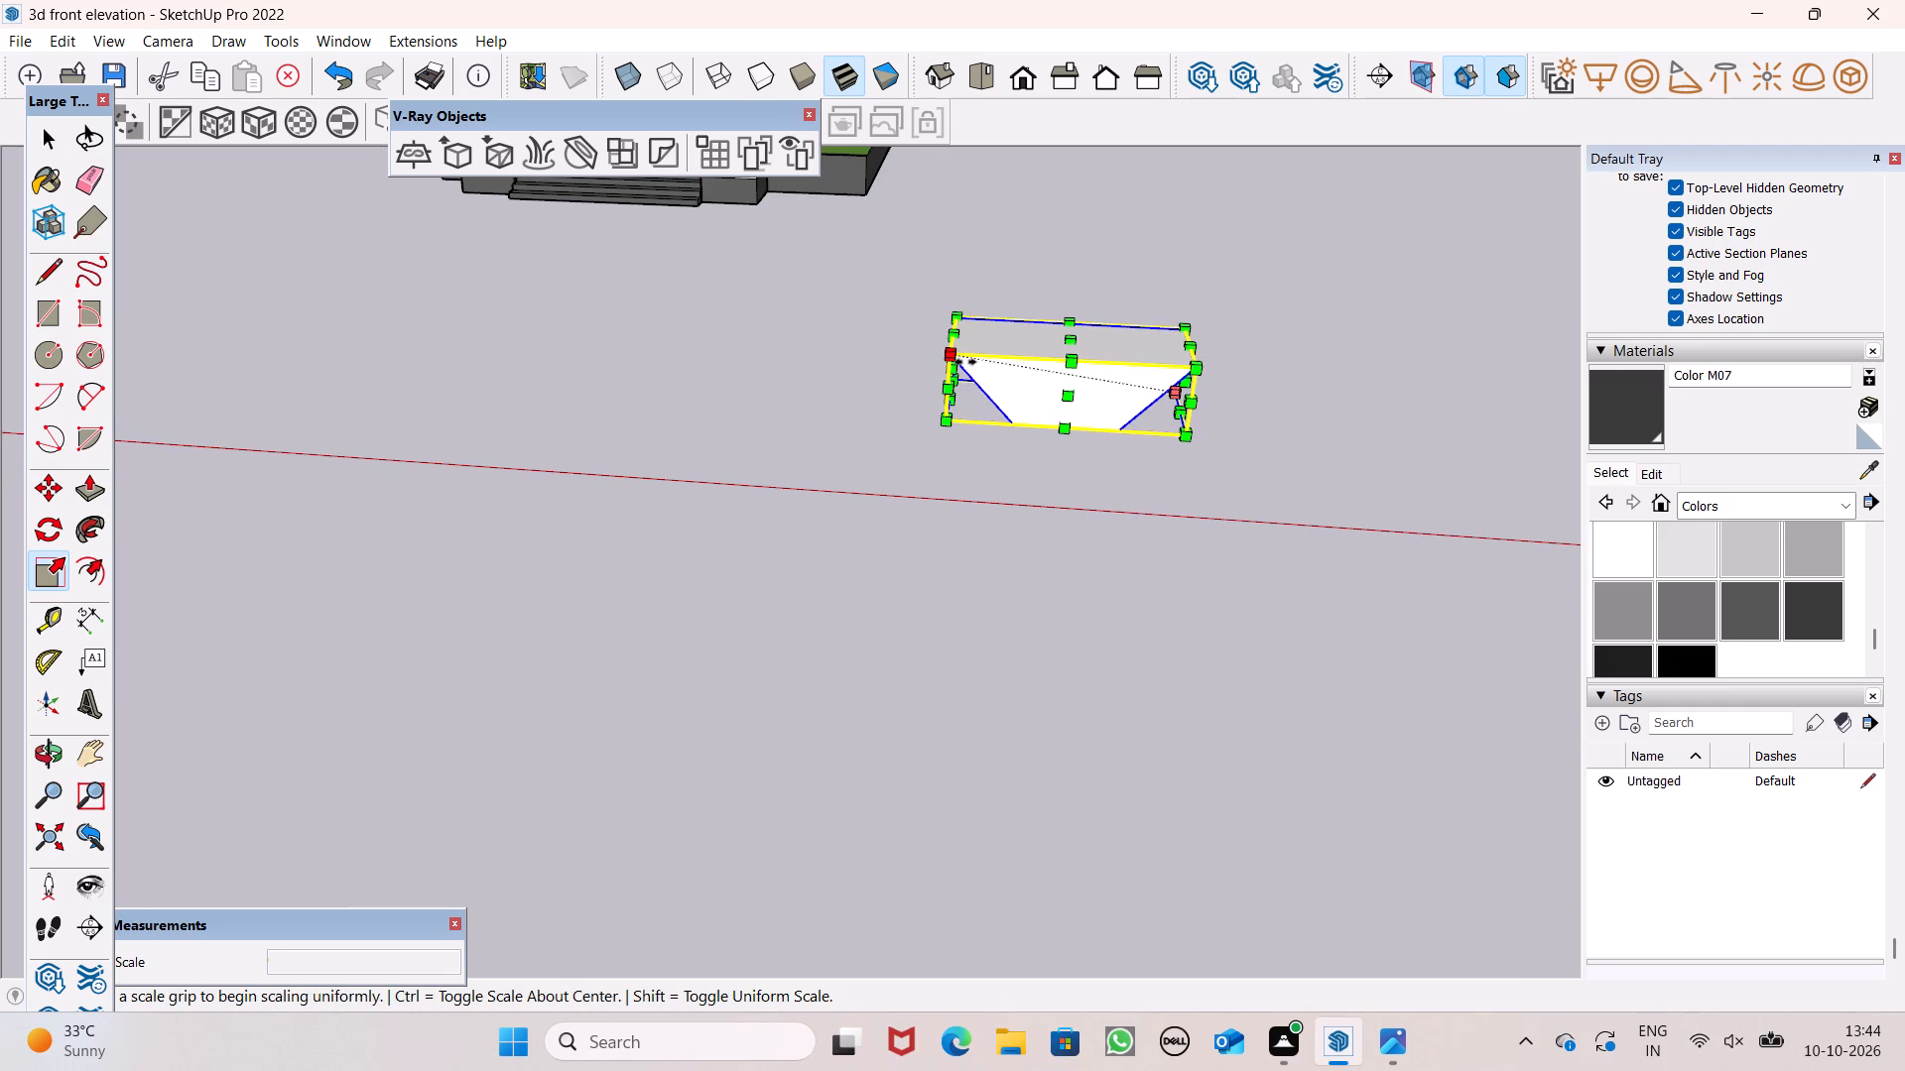
pyautogui.moveTo(965, 362); pyautogui.dragTo(987, 387)
# Move the tapered block group about 150 ft from the open ground onto the box at the window side of the entrance stair.
pyautogui.scroll(-3, 1131, 387)
pyautogui.moveTo(1130, 390); pyautogui.dragTo(1088, 439, button='middle')
pyautogui.scroll(-4, 1133, 432)
pyautogui.press('m')
pyautogui.press('Return')
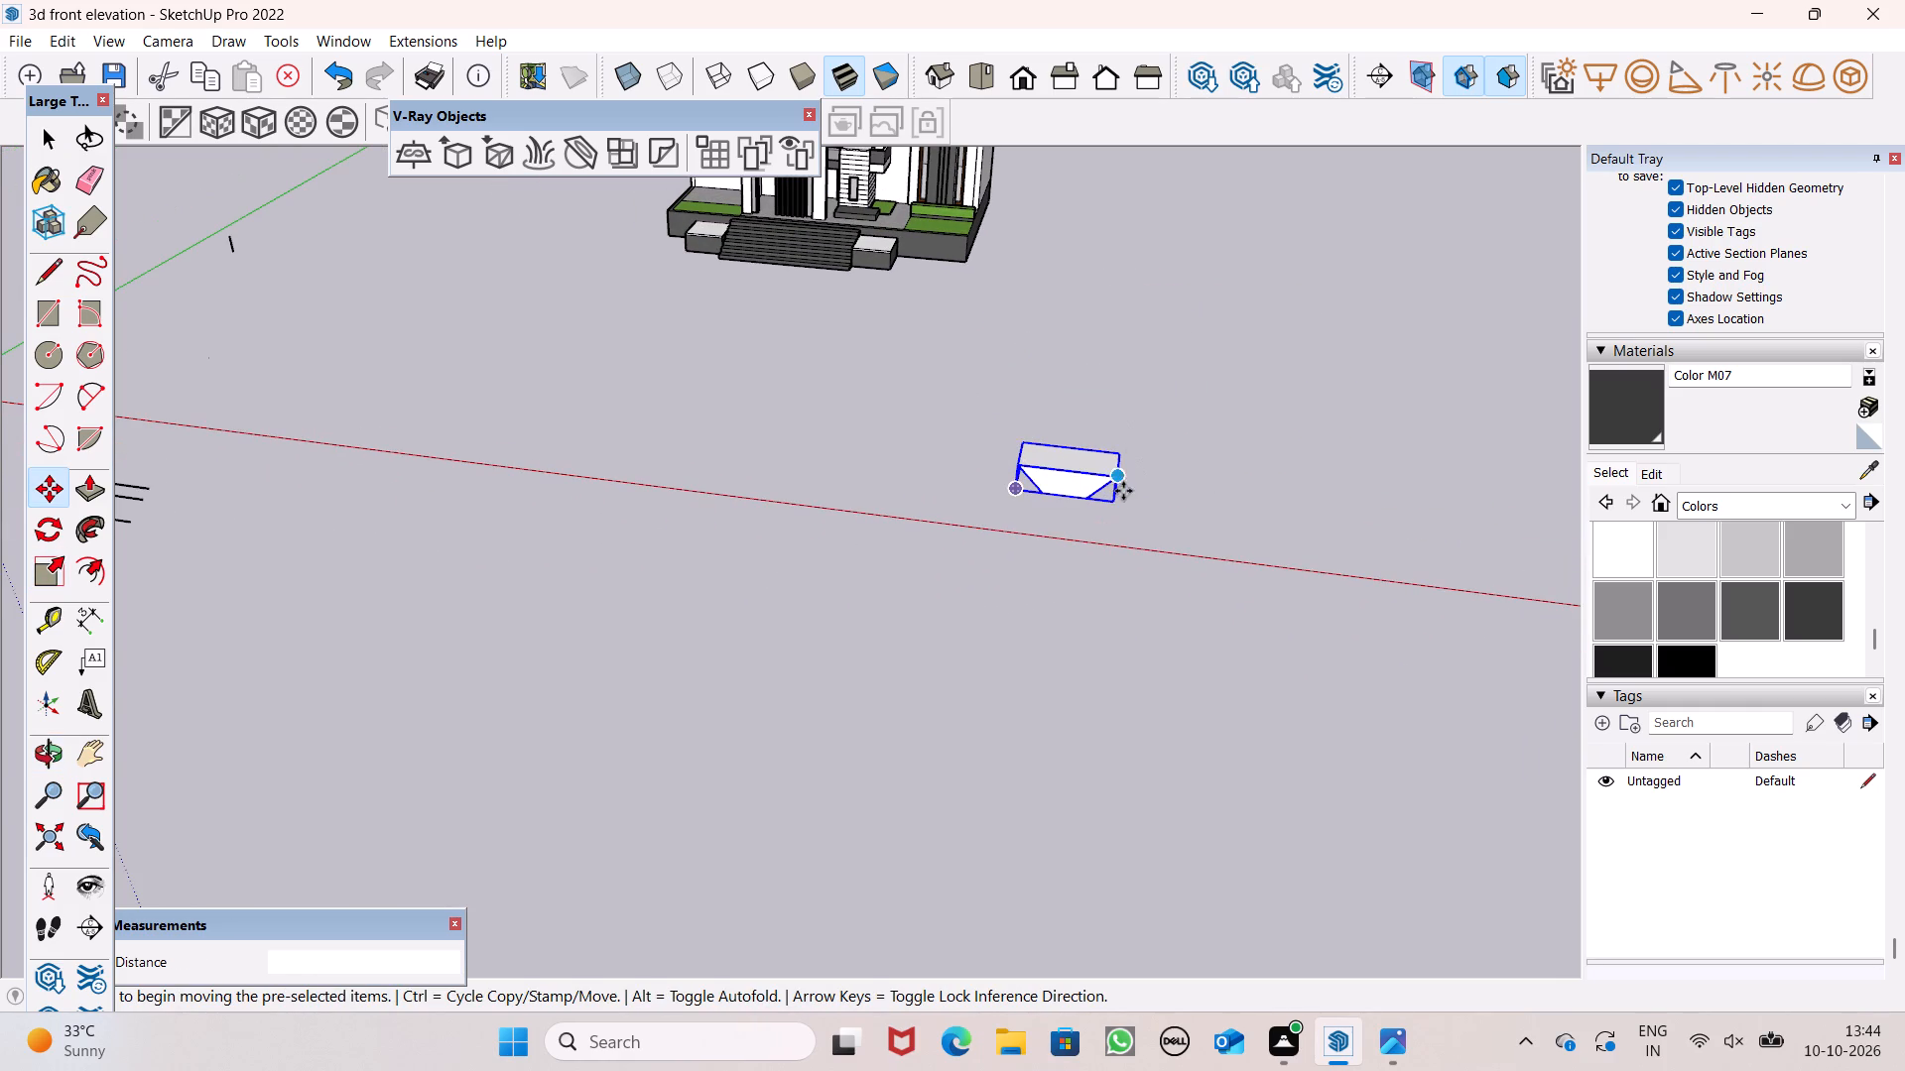
pyautogui.moveTo(1123, 500); pyautogui.dragTo(722, 234)
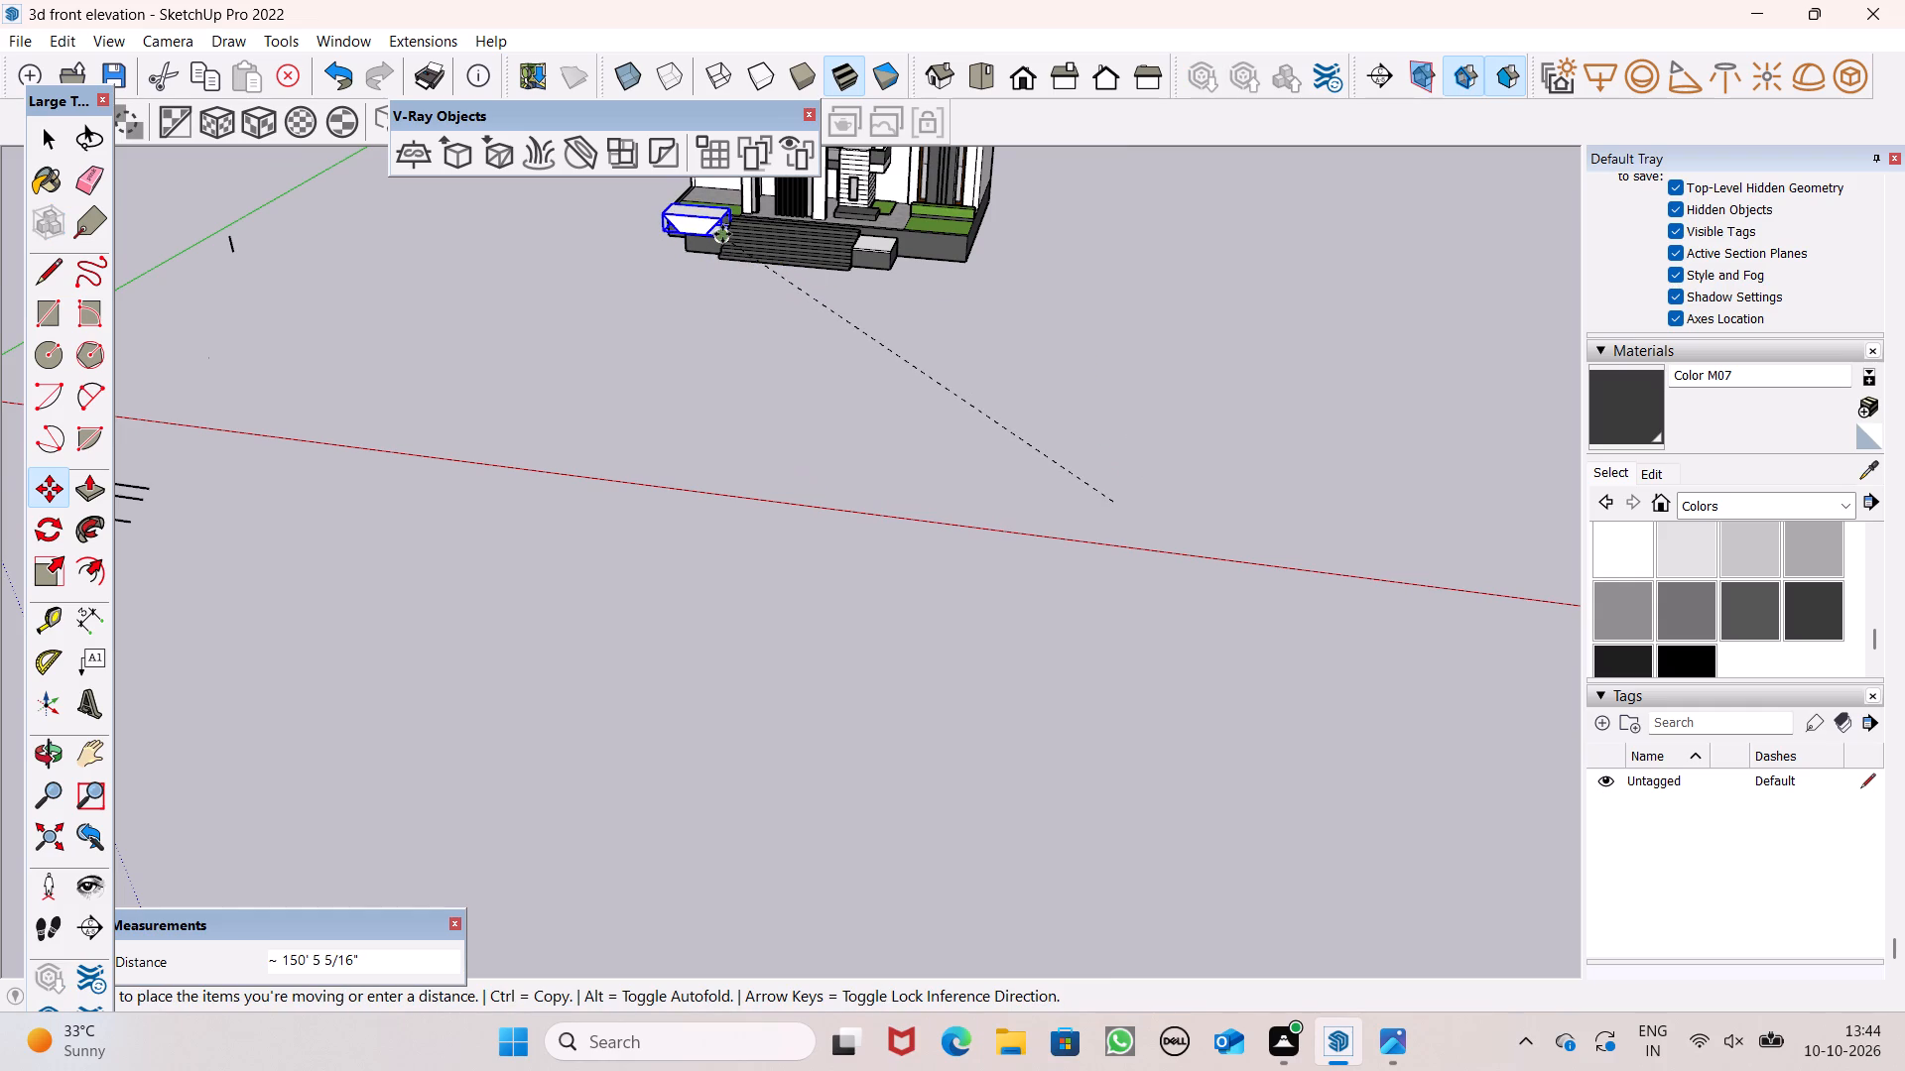
pyautogui.moveTo(722, 234); pyautogui.dragTo(727, 229)
pyautogui.scroll(14, 714, 209)
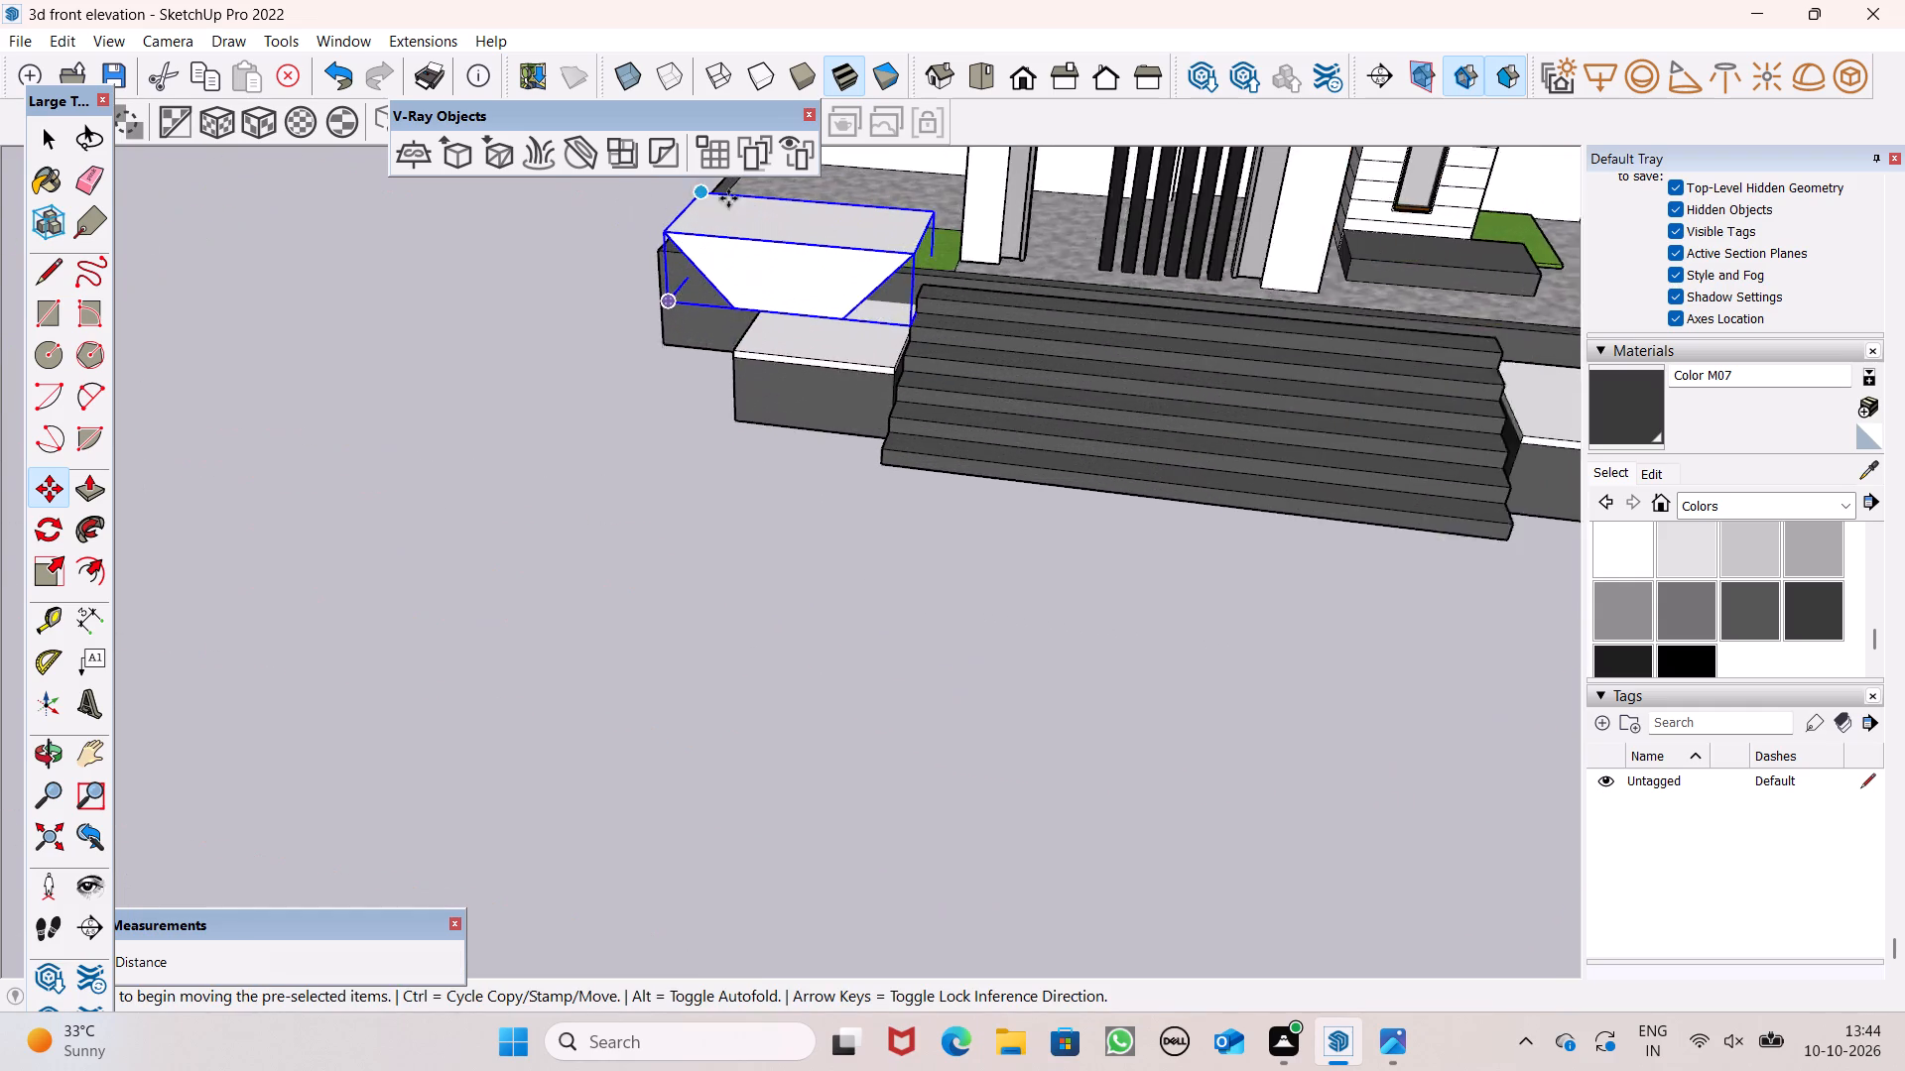
pyautogui.scroll(7, 728, 198)
pyautogui.moveTo(1033, 421); pyautogui.dragTo(1056, 456)
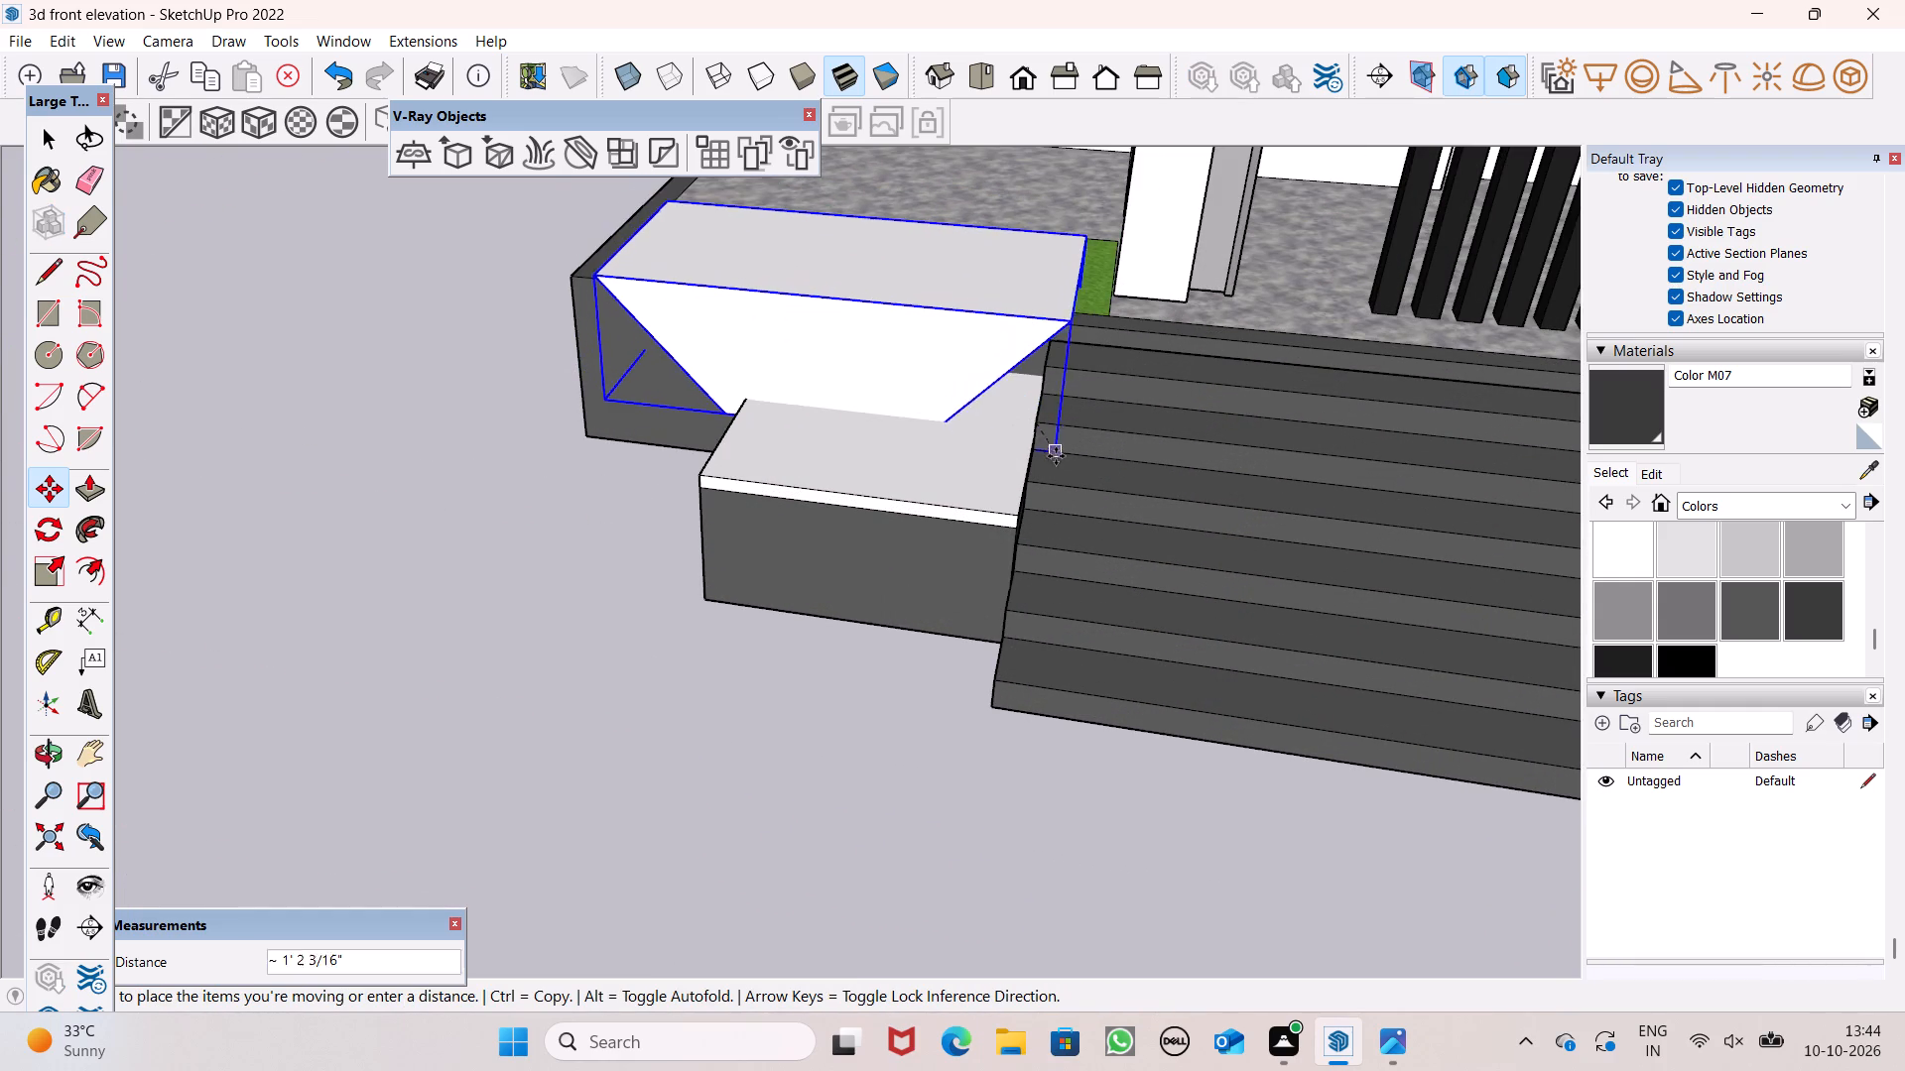
pyautogui.moveTo(1056, 456); pyautogui.dragTo(1116, 421)
# Move the tapered block about 4 ft forward so its base sits on top of the stair-side box.
pyautogui.moveTo(981, 471); pyautogui.dragTo(1221, 454, button='middle')
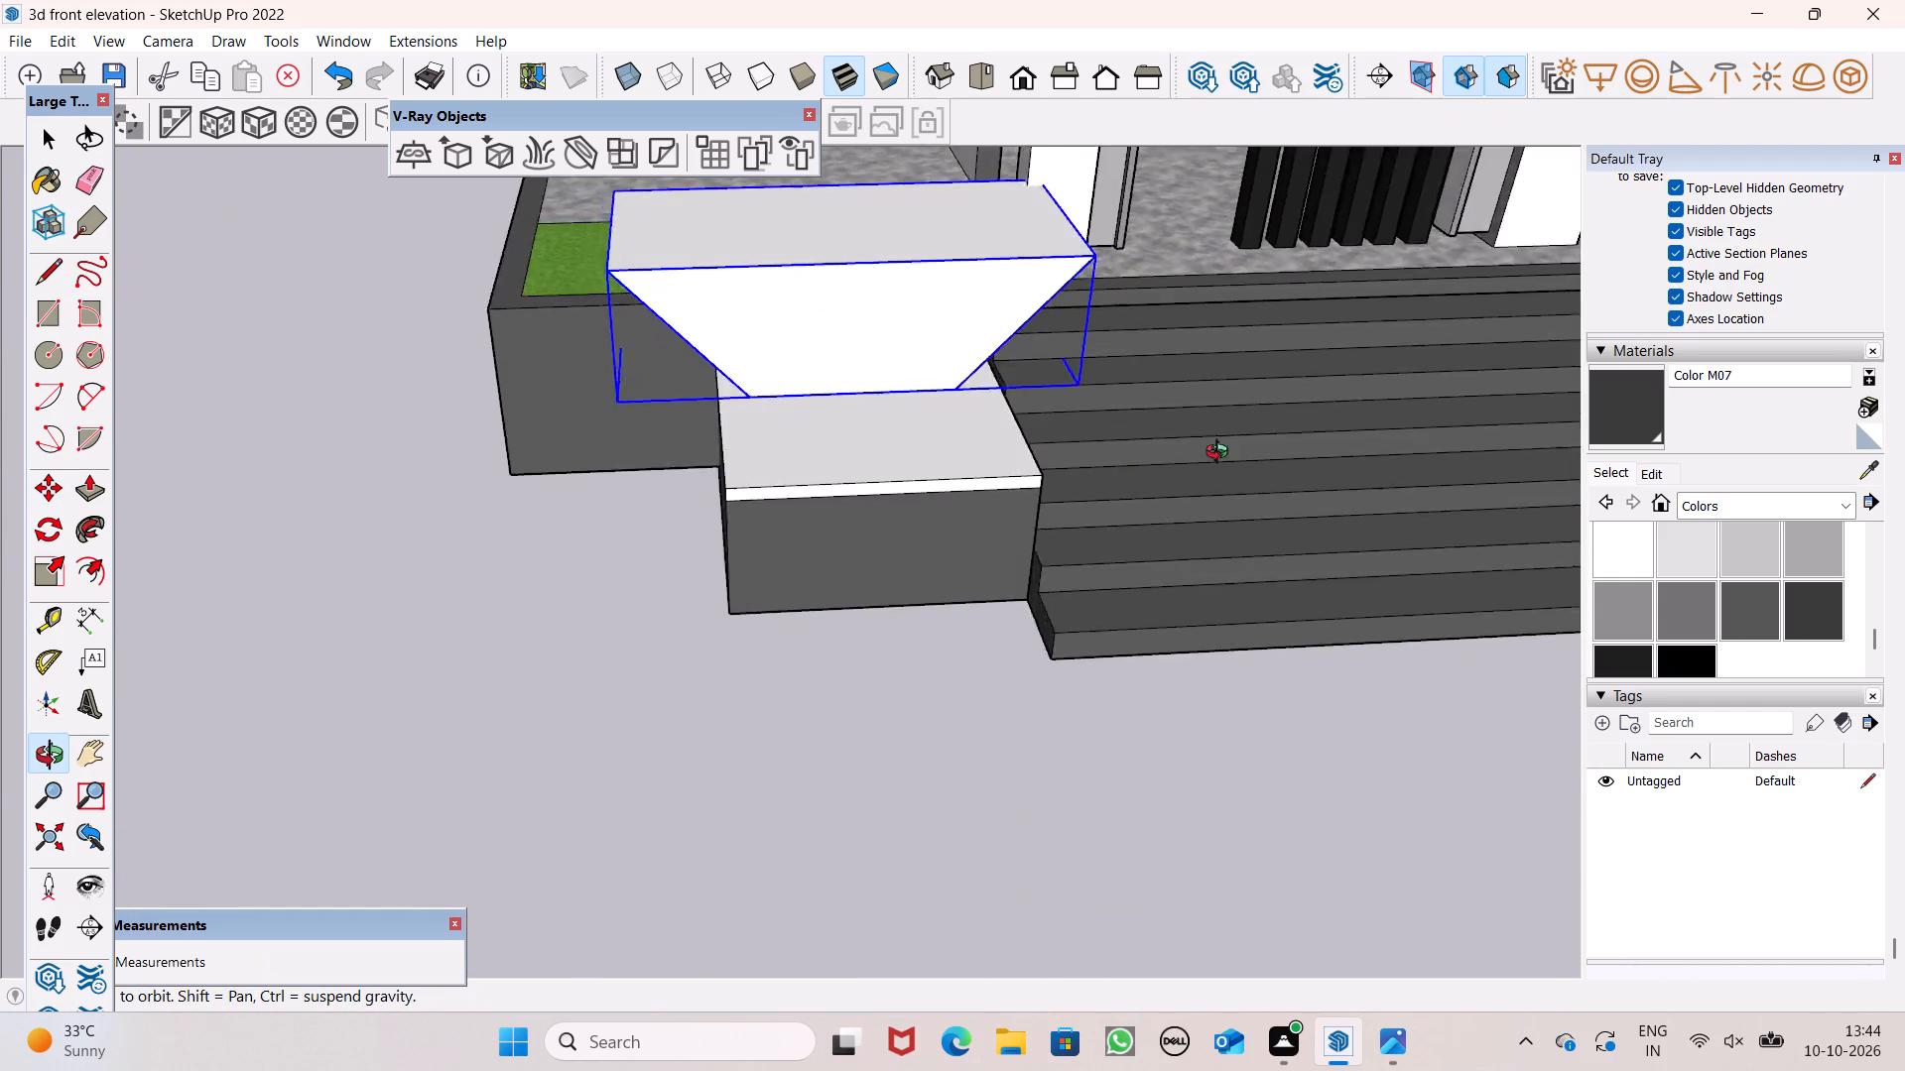
pyautogui.moveTo(1221, 454); pyautogui.dragTo(1744, 284, button='middle')
pyautogui.scroll(4, 1229, 354)
pyautogui.scroll(-1, 1150, 360)
pyautogui.scroll(-3, 963, 375)
pyautogui.scroll(2, 663, 415)
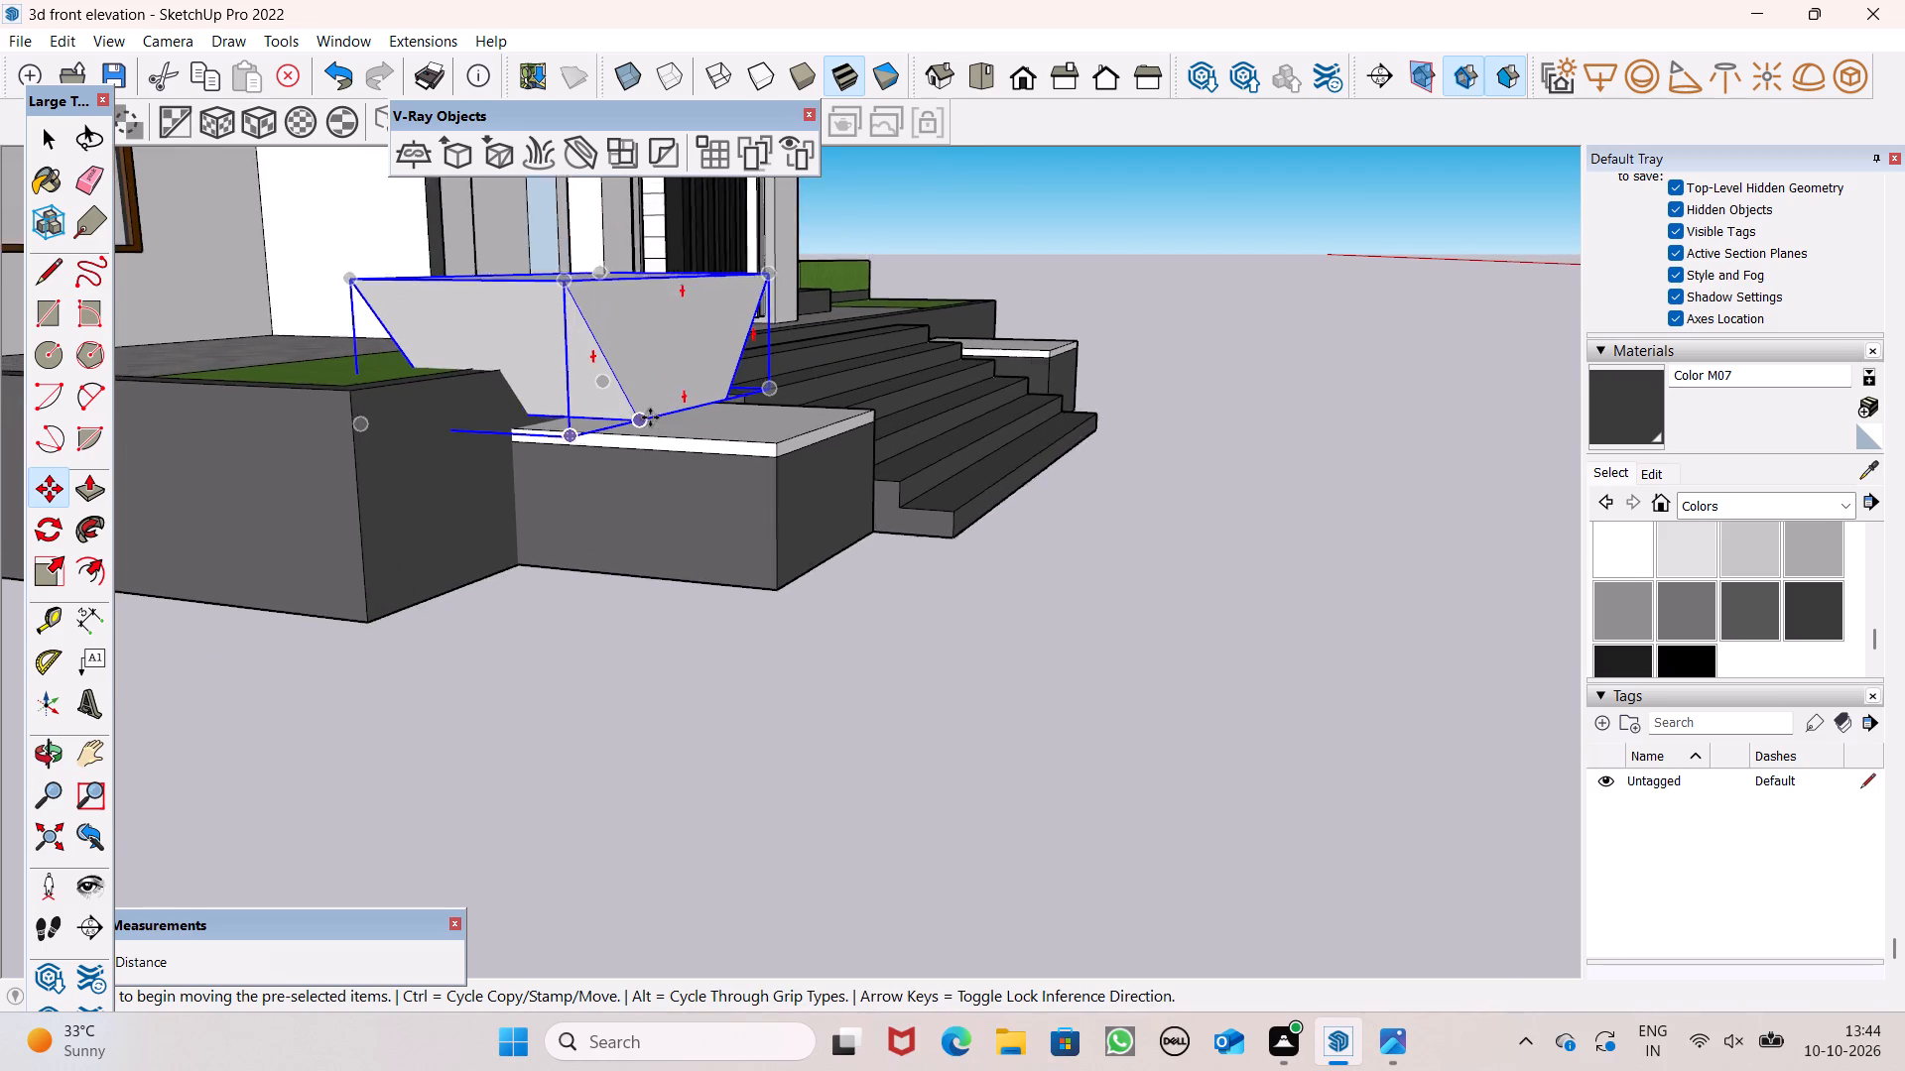
pyautogui.scroll(2, 650, 417)
pyautogui.moveTo(541, 448); pyautogui.dragTo(745, 446)
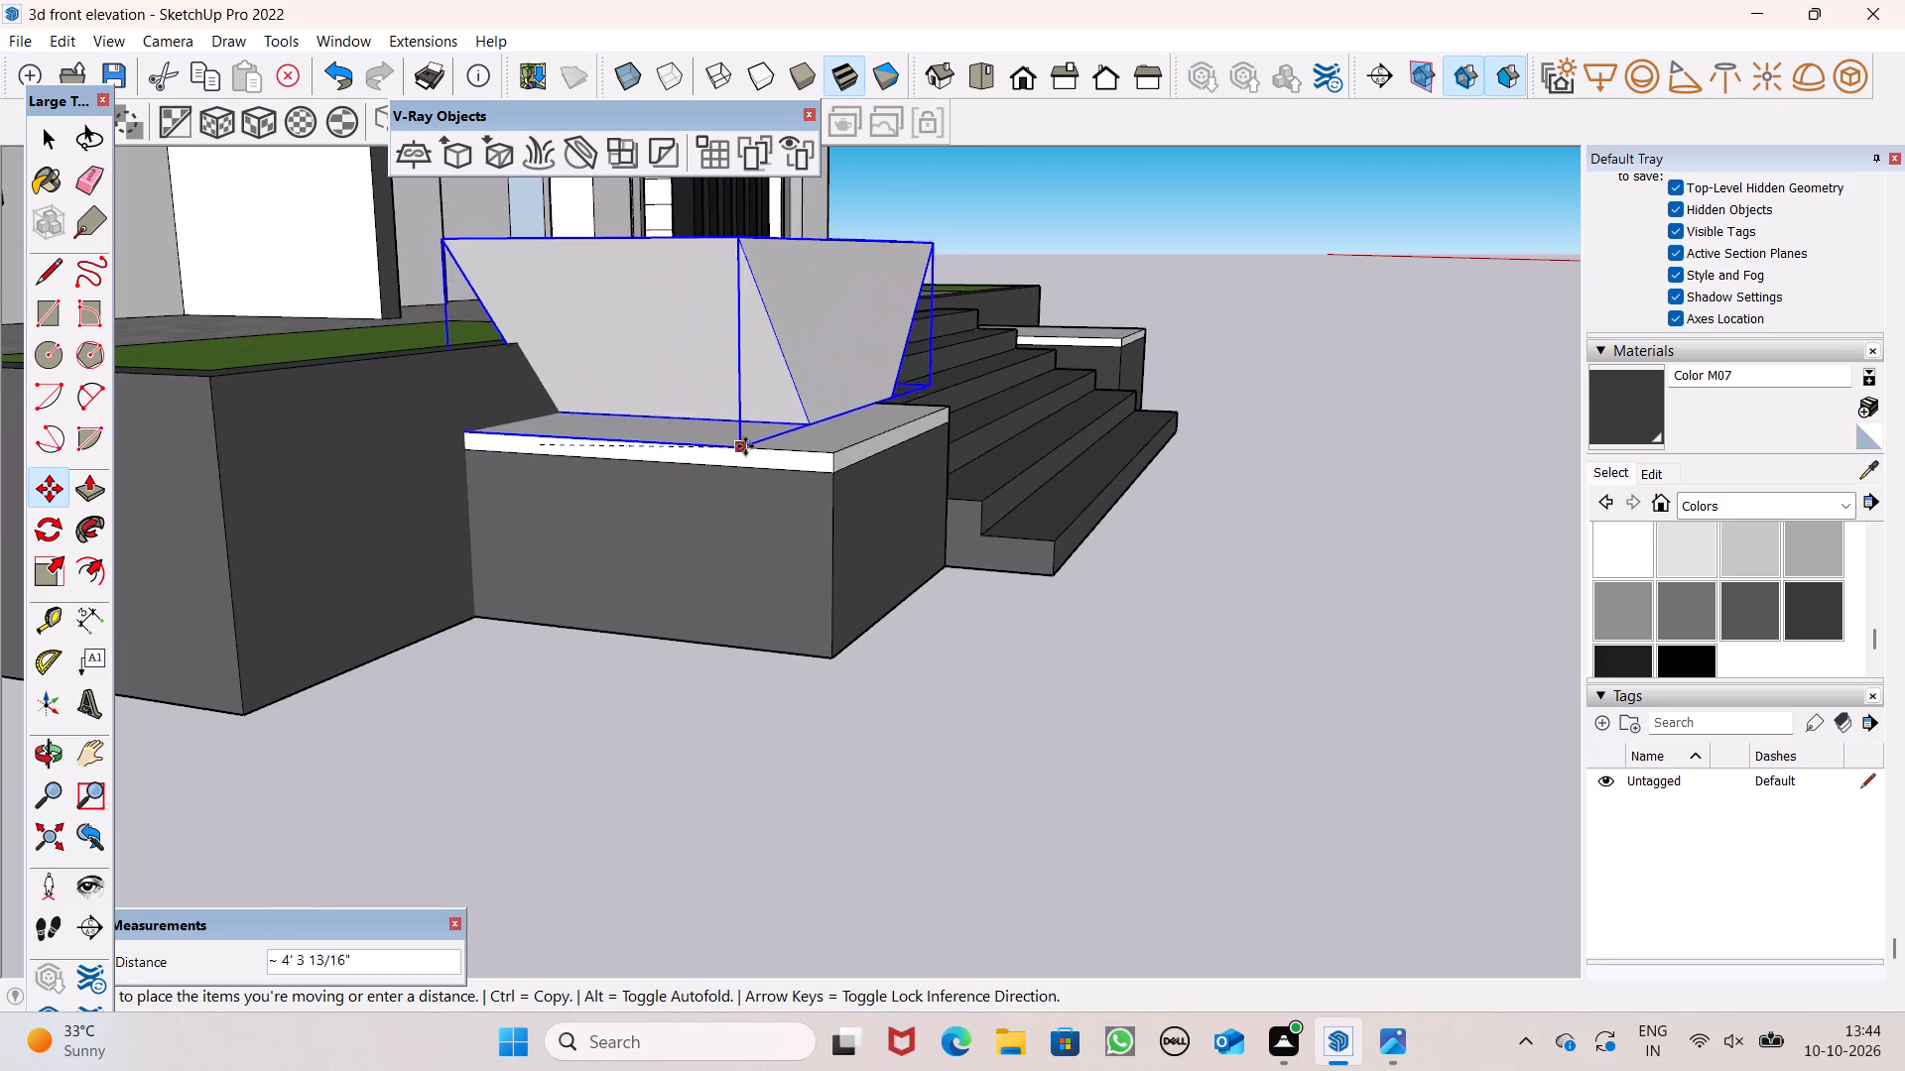
pyautogui.moveTo(745, 446); pyautogui.dragTo(768, 459)
# Scale the tapered block to 0.78 along the red axis from its outer end and reduce its height.
pyautogui.scroll(-6, 866, 450)
pyautogui.moveTo(948, 478); pyautogui.dragTo(552, 570, button='middle')
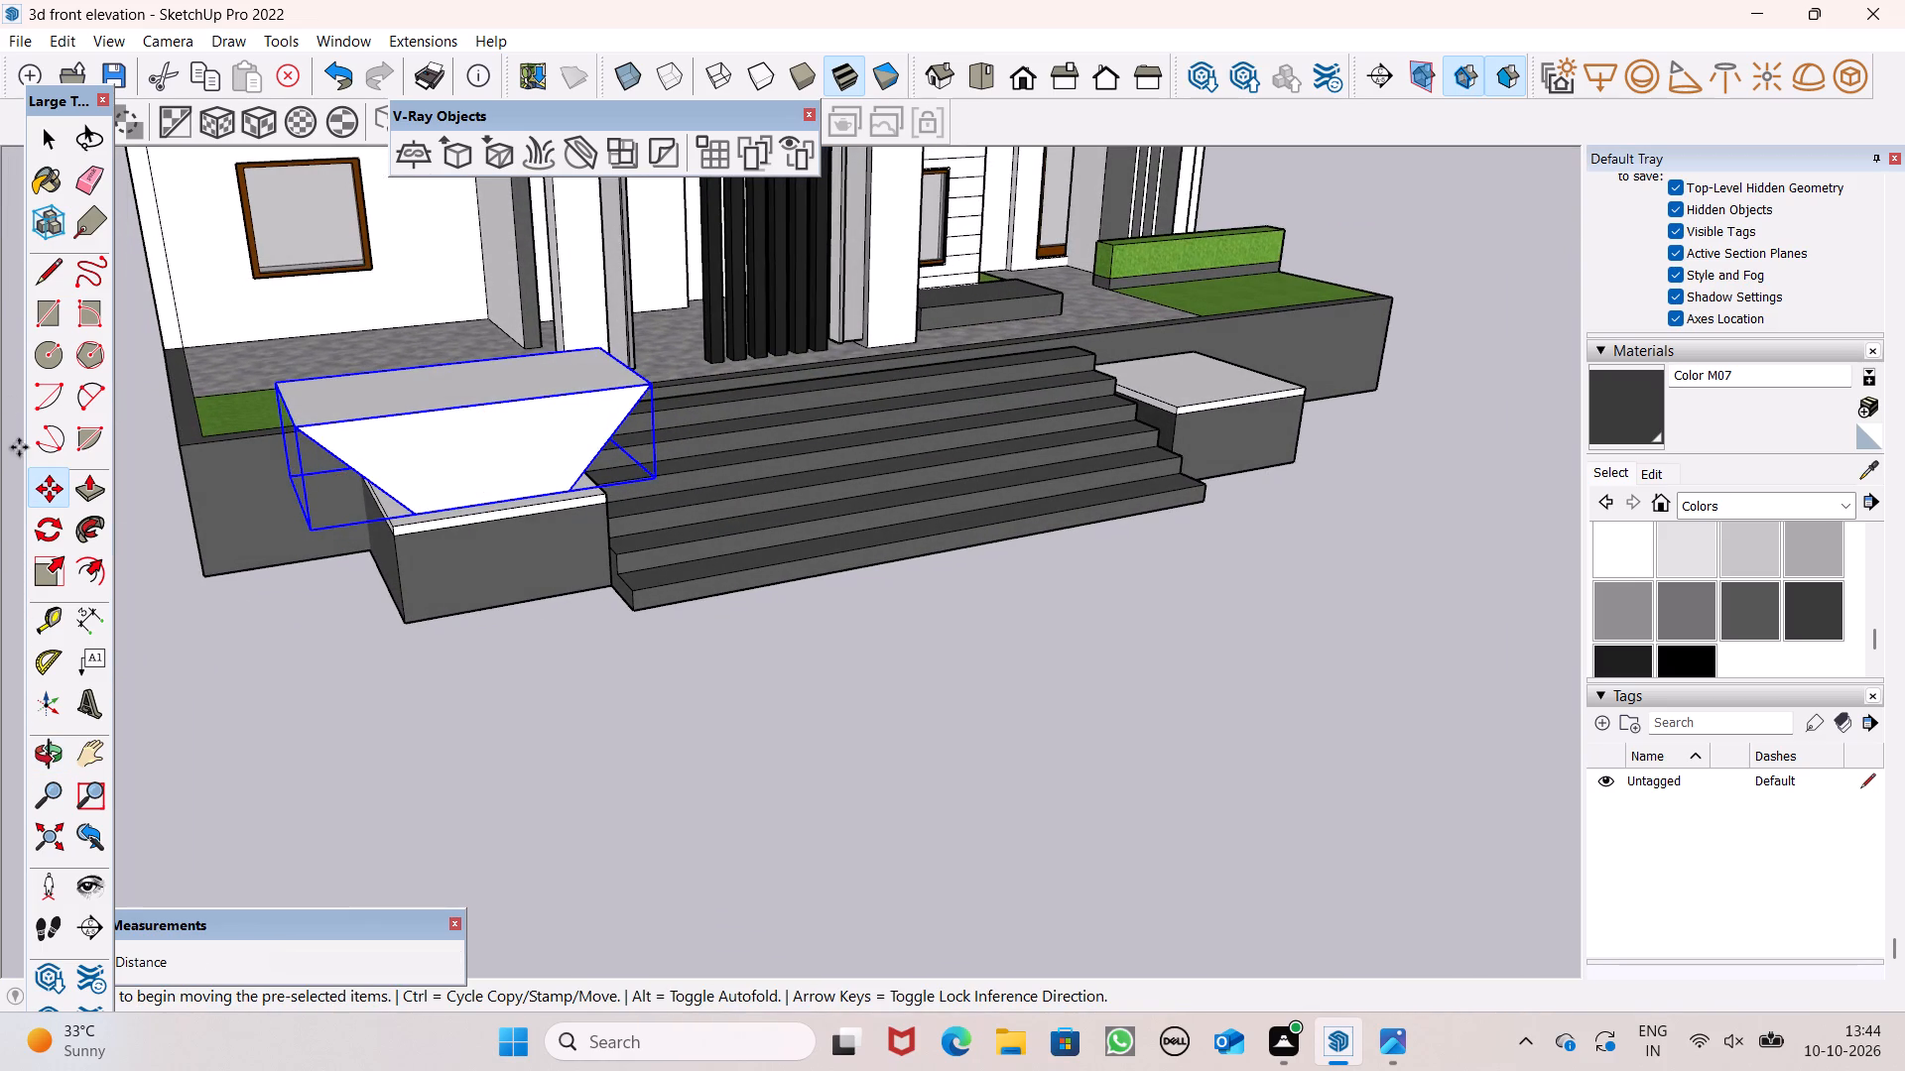
pyautogui.click(46, 582)
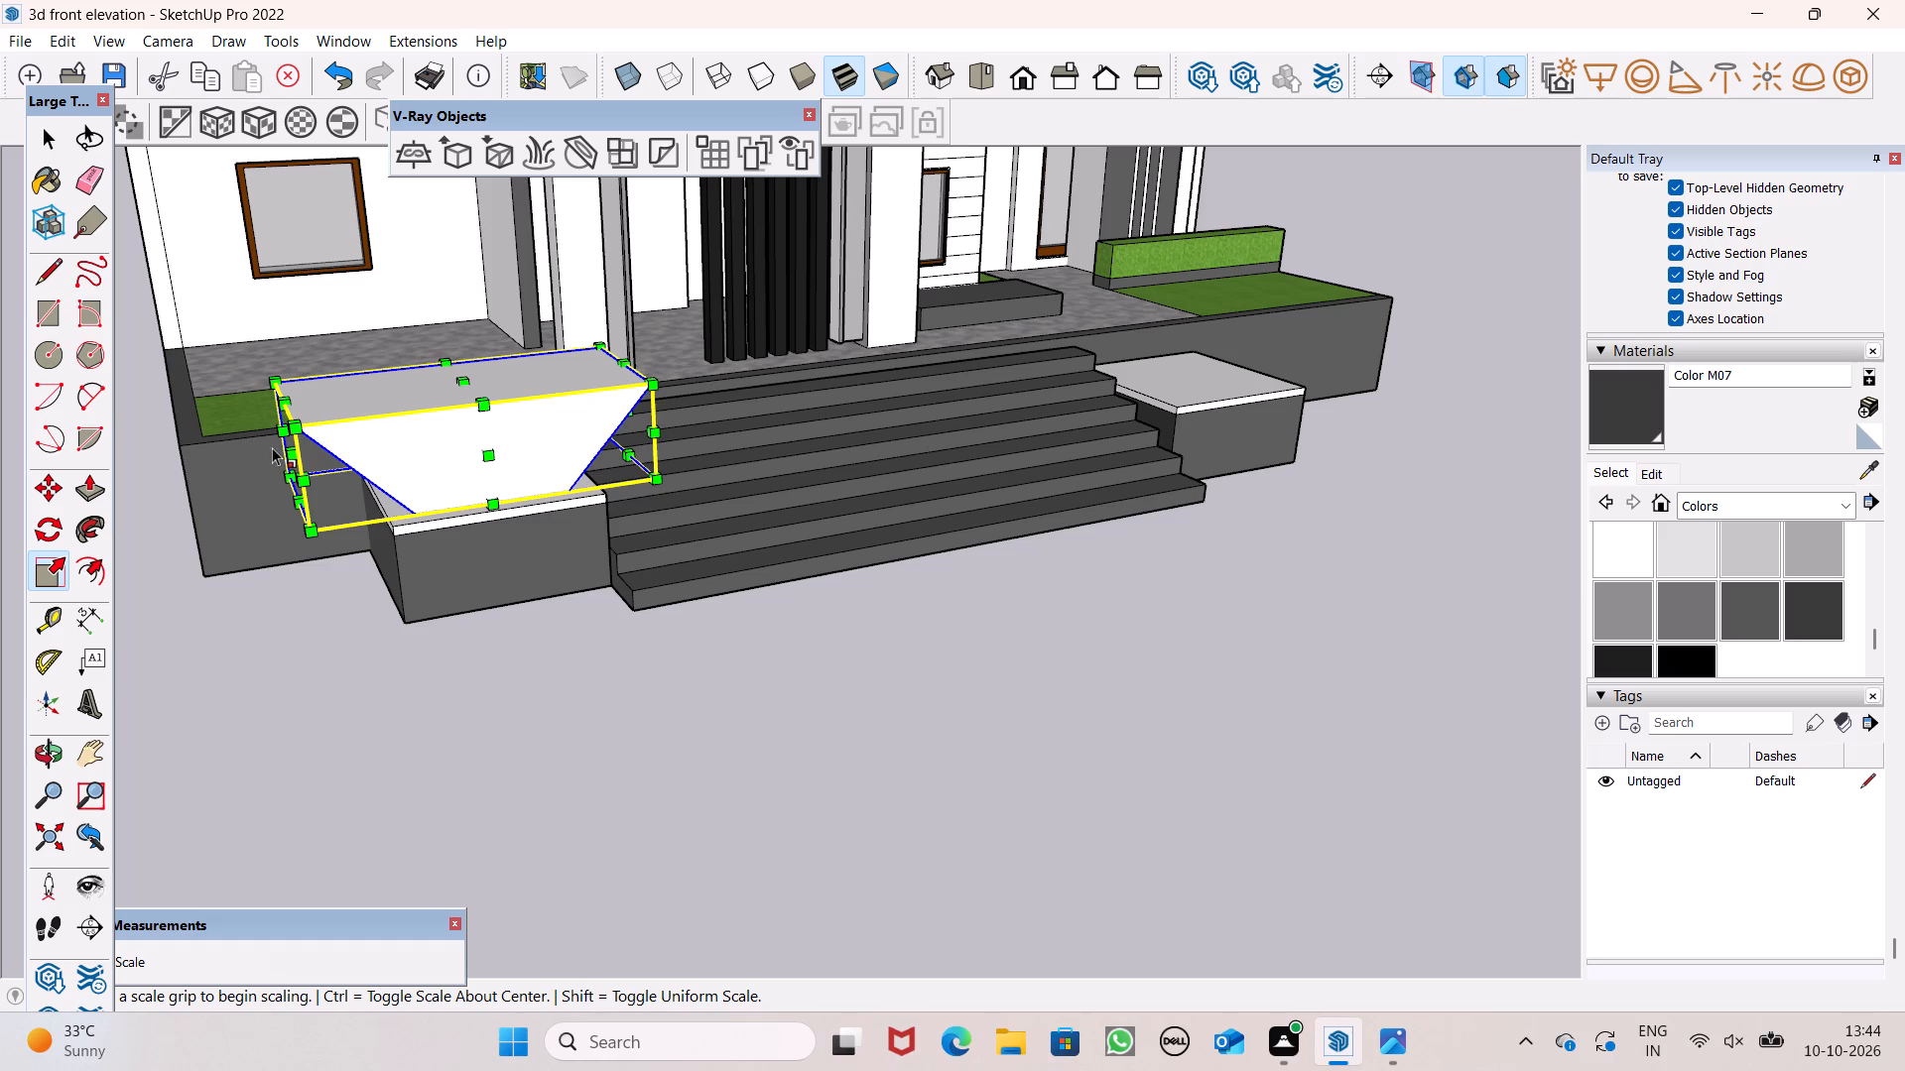
pyautogui.moveTo(291, 454); pyautogui.dragTo(375, 465)
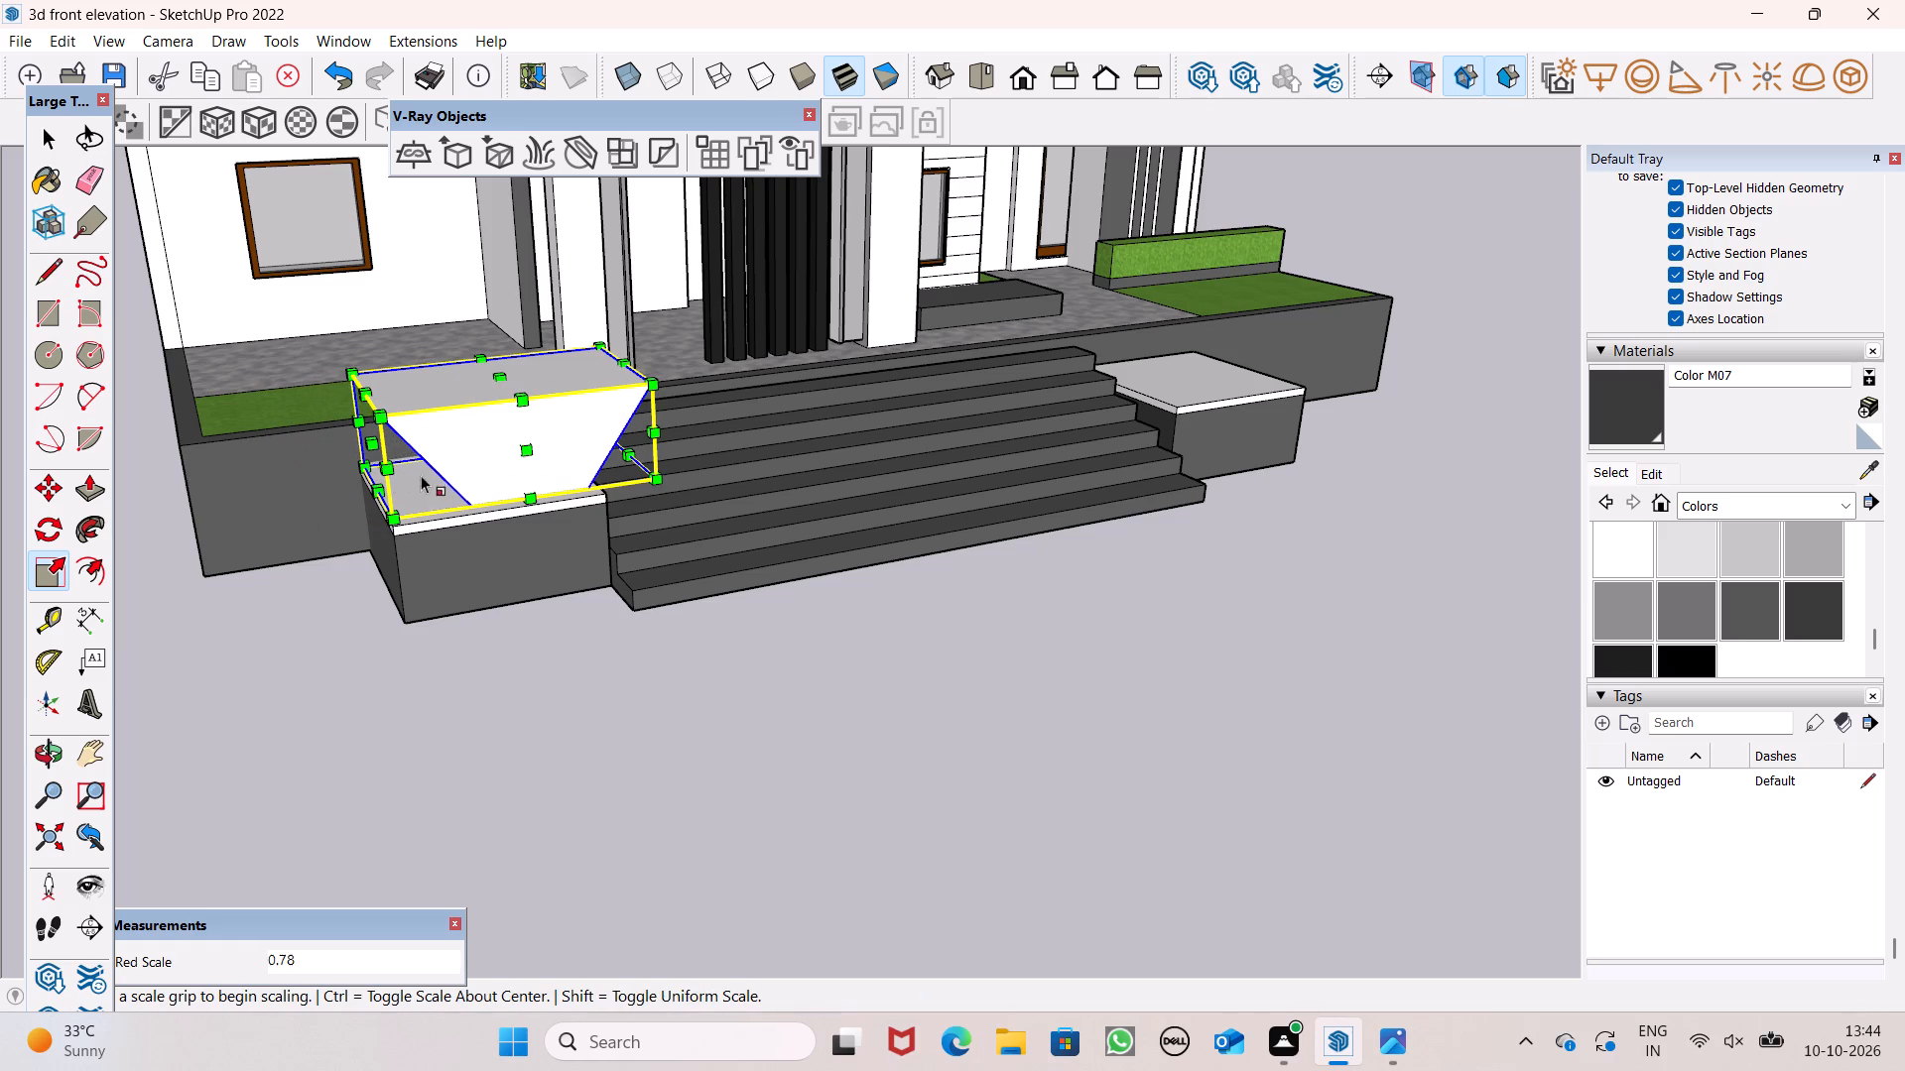
pyautogui.moveTo(501, 371); pyautogui.dragTo(500, 382)
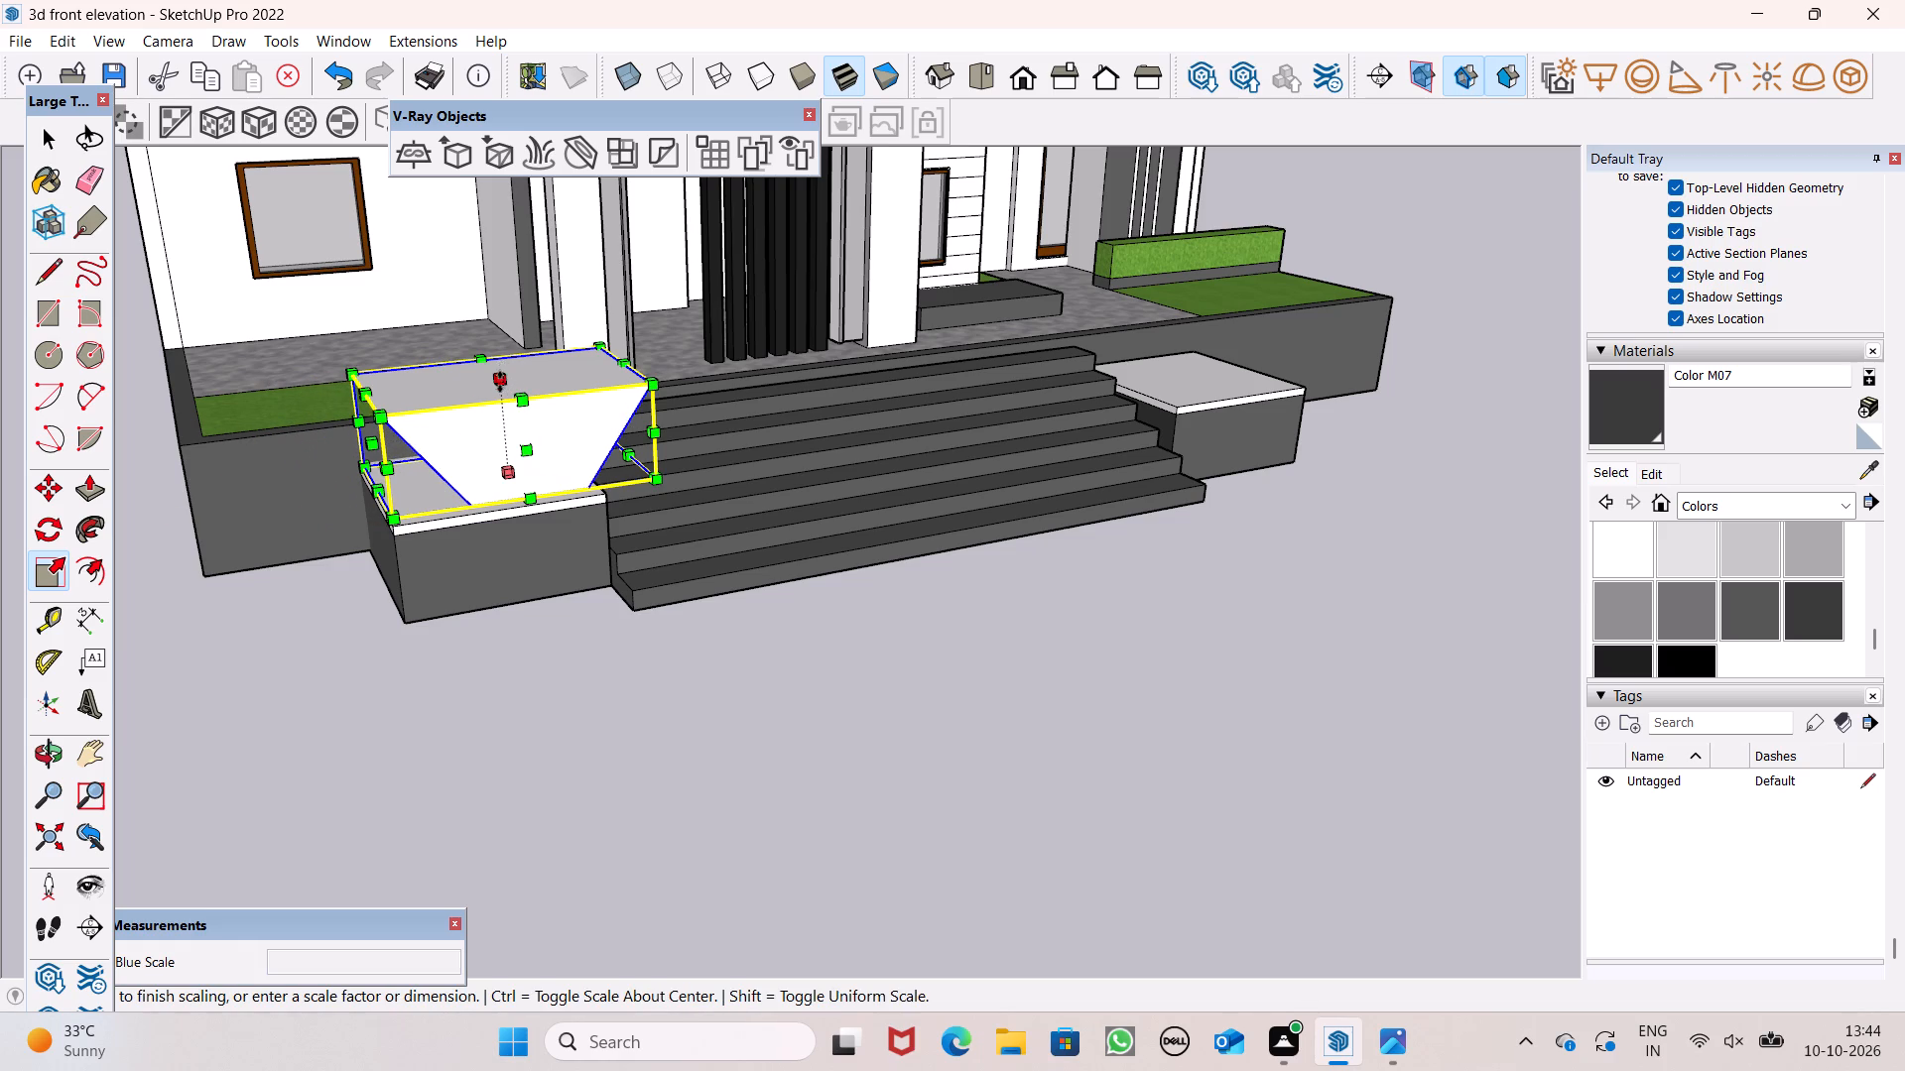
pyautogui.moveTo(500, 382); pyautogui.dragTo(495, 418)
# Shorten the tapered block along the red axis from its stair end, and scale its outer end to 0.85 to fit the box.
pyautogui.moveTo(542, 458); pyautogui.dragTo(30, 376, button='middle')
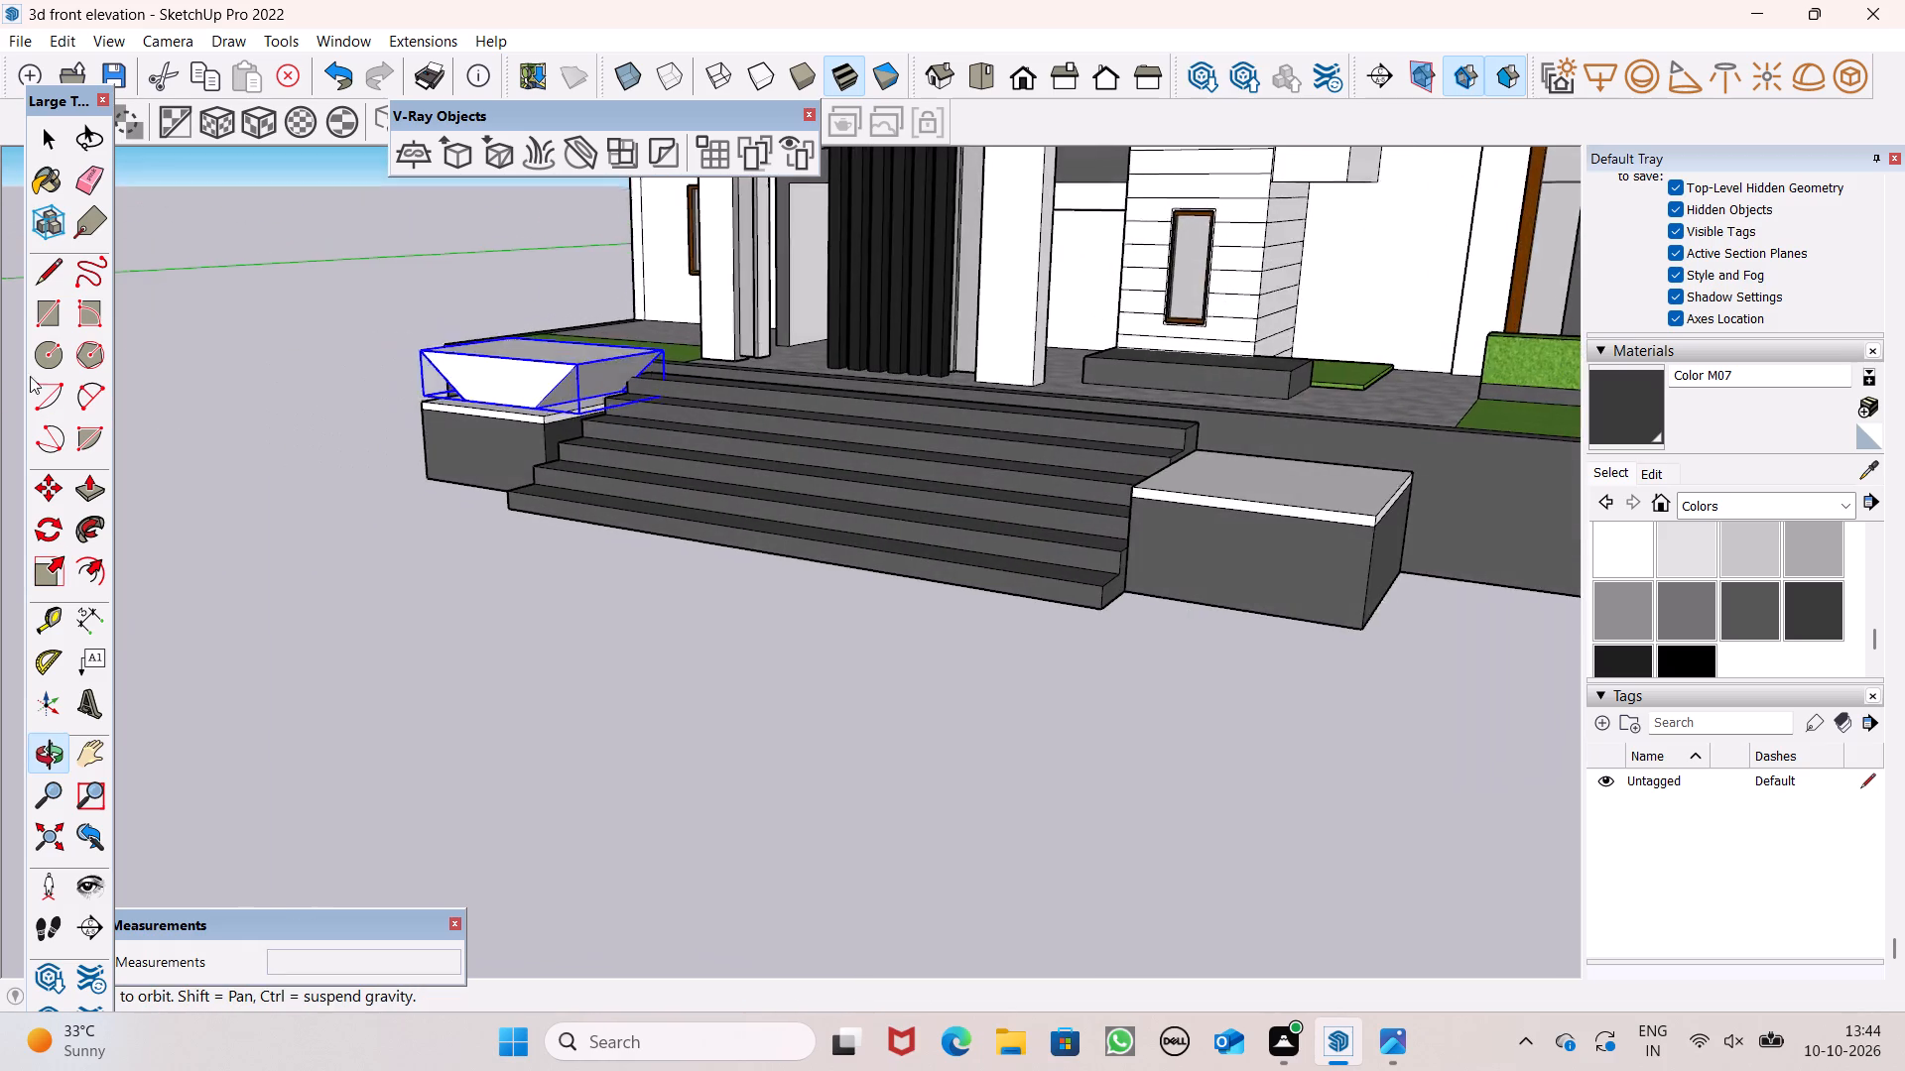
pyautogui.moveTo(30, 376); pyautogui.dragTo(9, 395, button='middle')
pyautogui.scroll(7, 479, 327)
pyautogui.moveTo(804, 444); pyautogui.dragTo(692, 415)
pyautogui.scroll(-2, 700, 426)
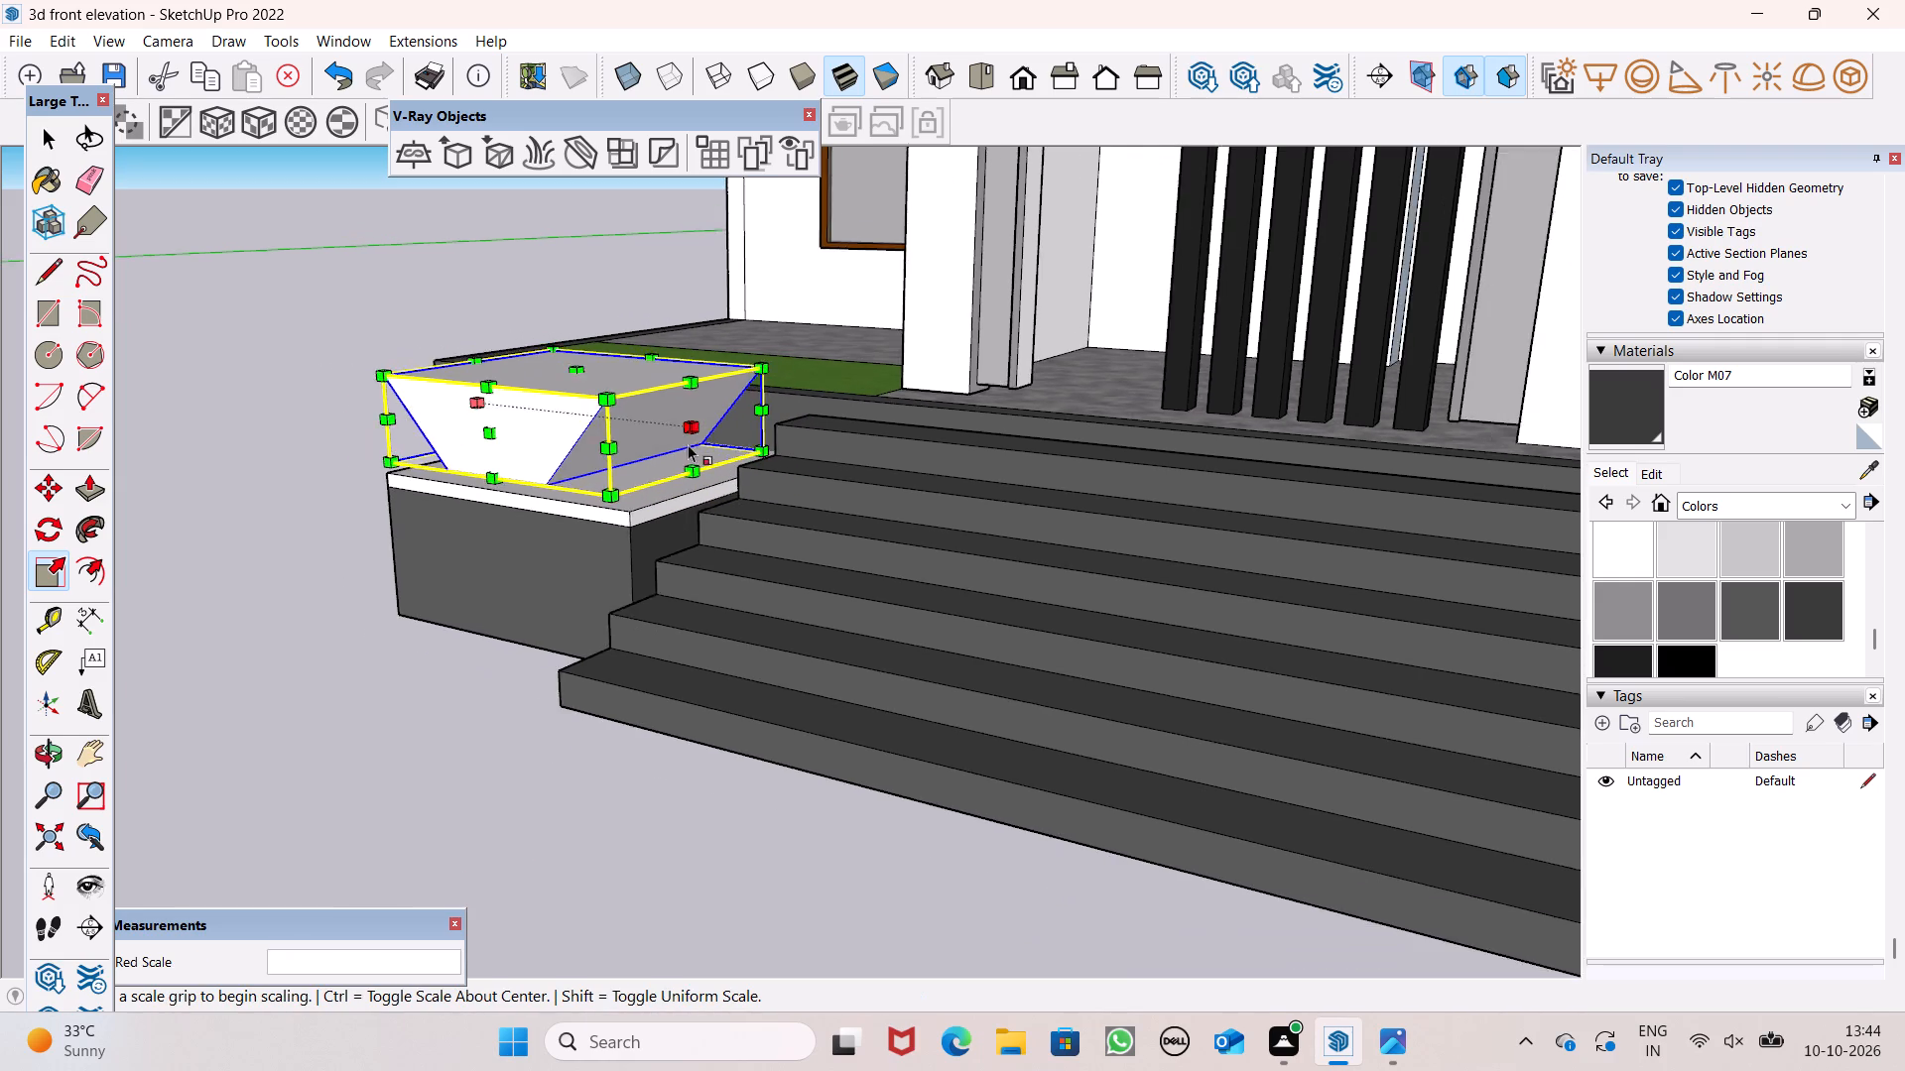
pyautogui.moveTo(672, 468); pyautogui.dragTo(1106, 404, button='middle')
pyautogui.moveTo(570, 474); pyautogui.dragTo(711, 510, button='middle')
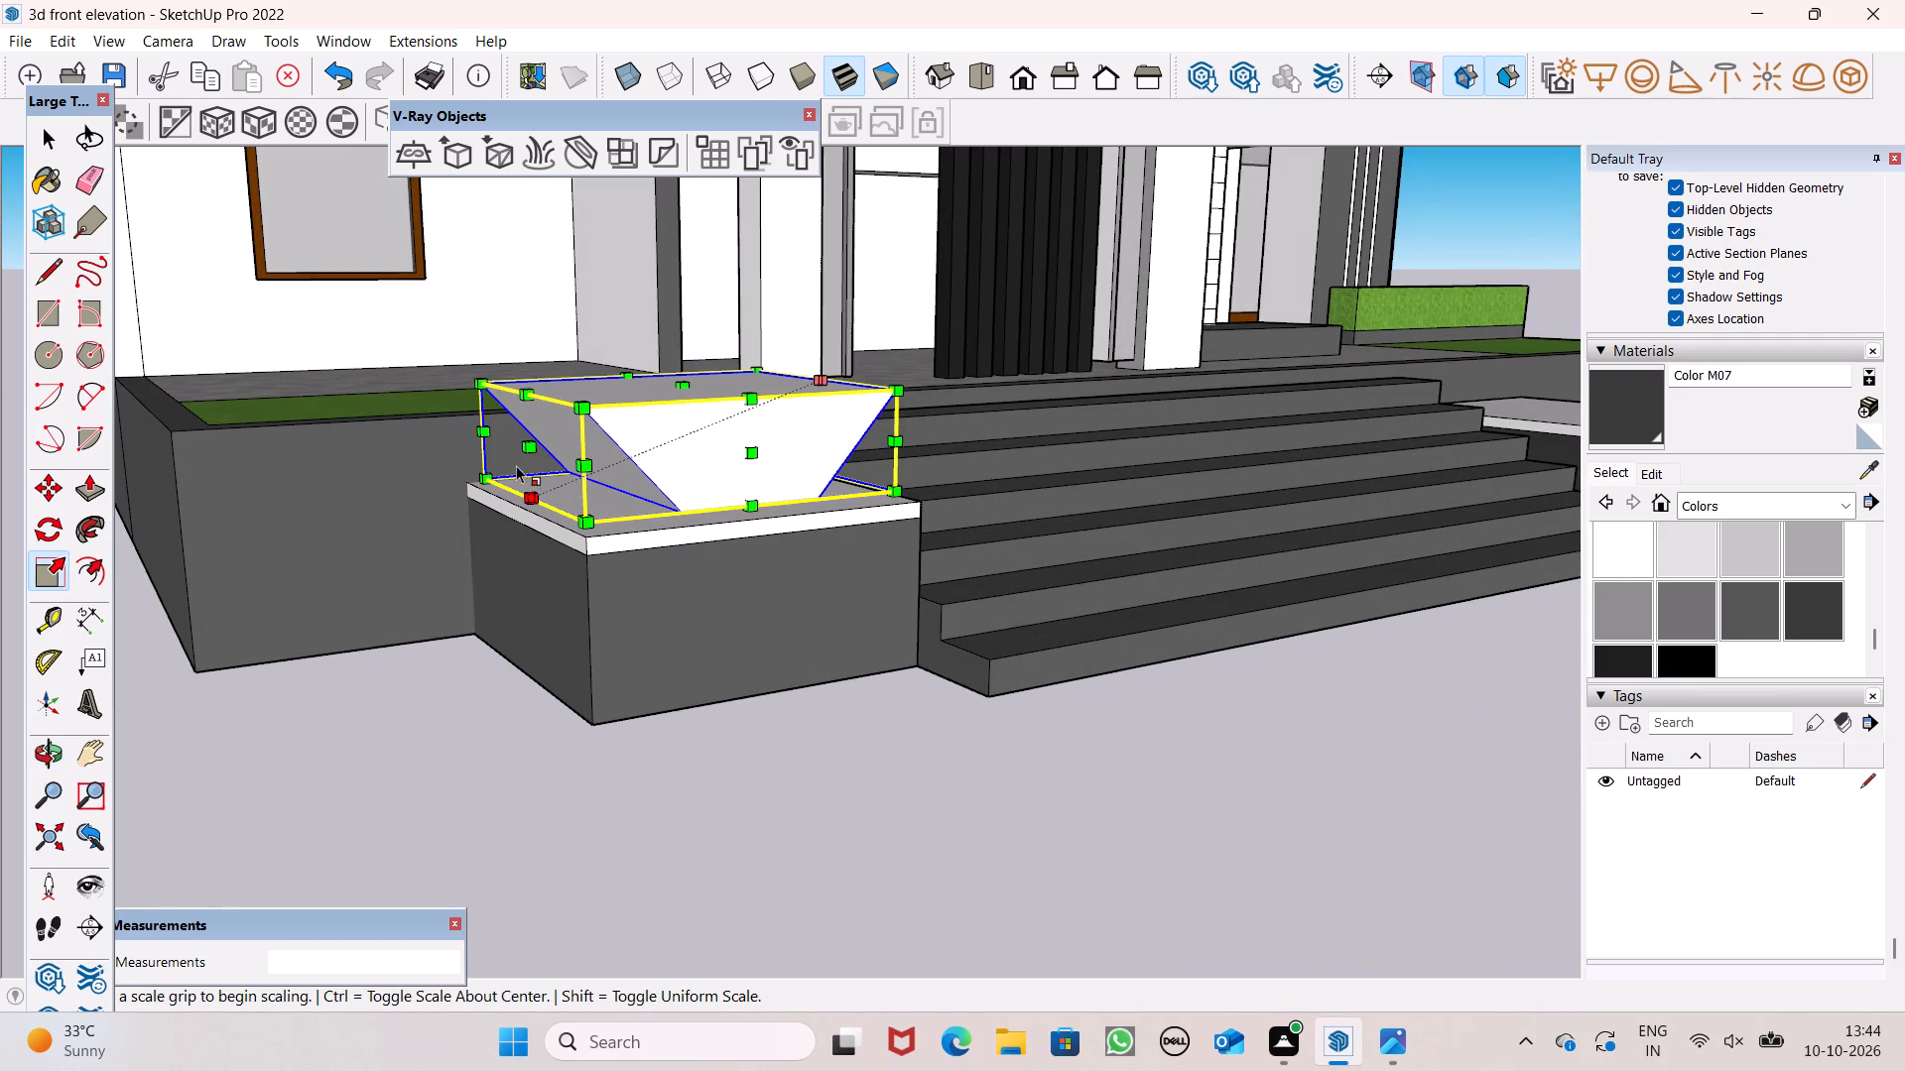
pyautogui.moveTo(521, 444); pyautogui.dragTo(579, 449)
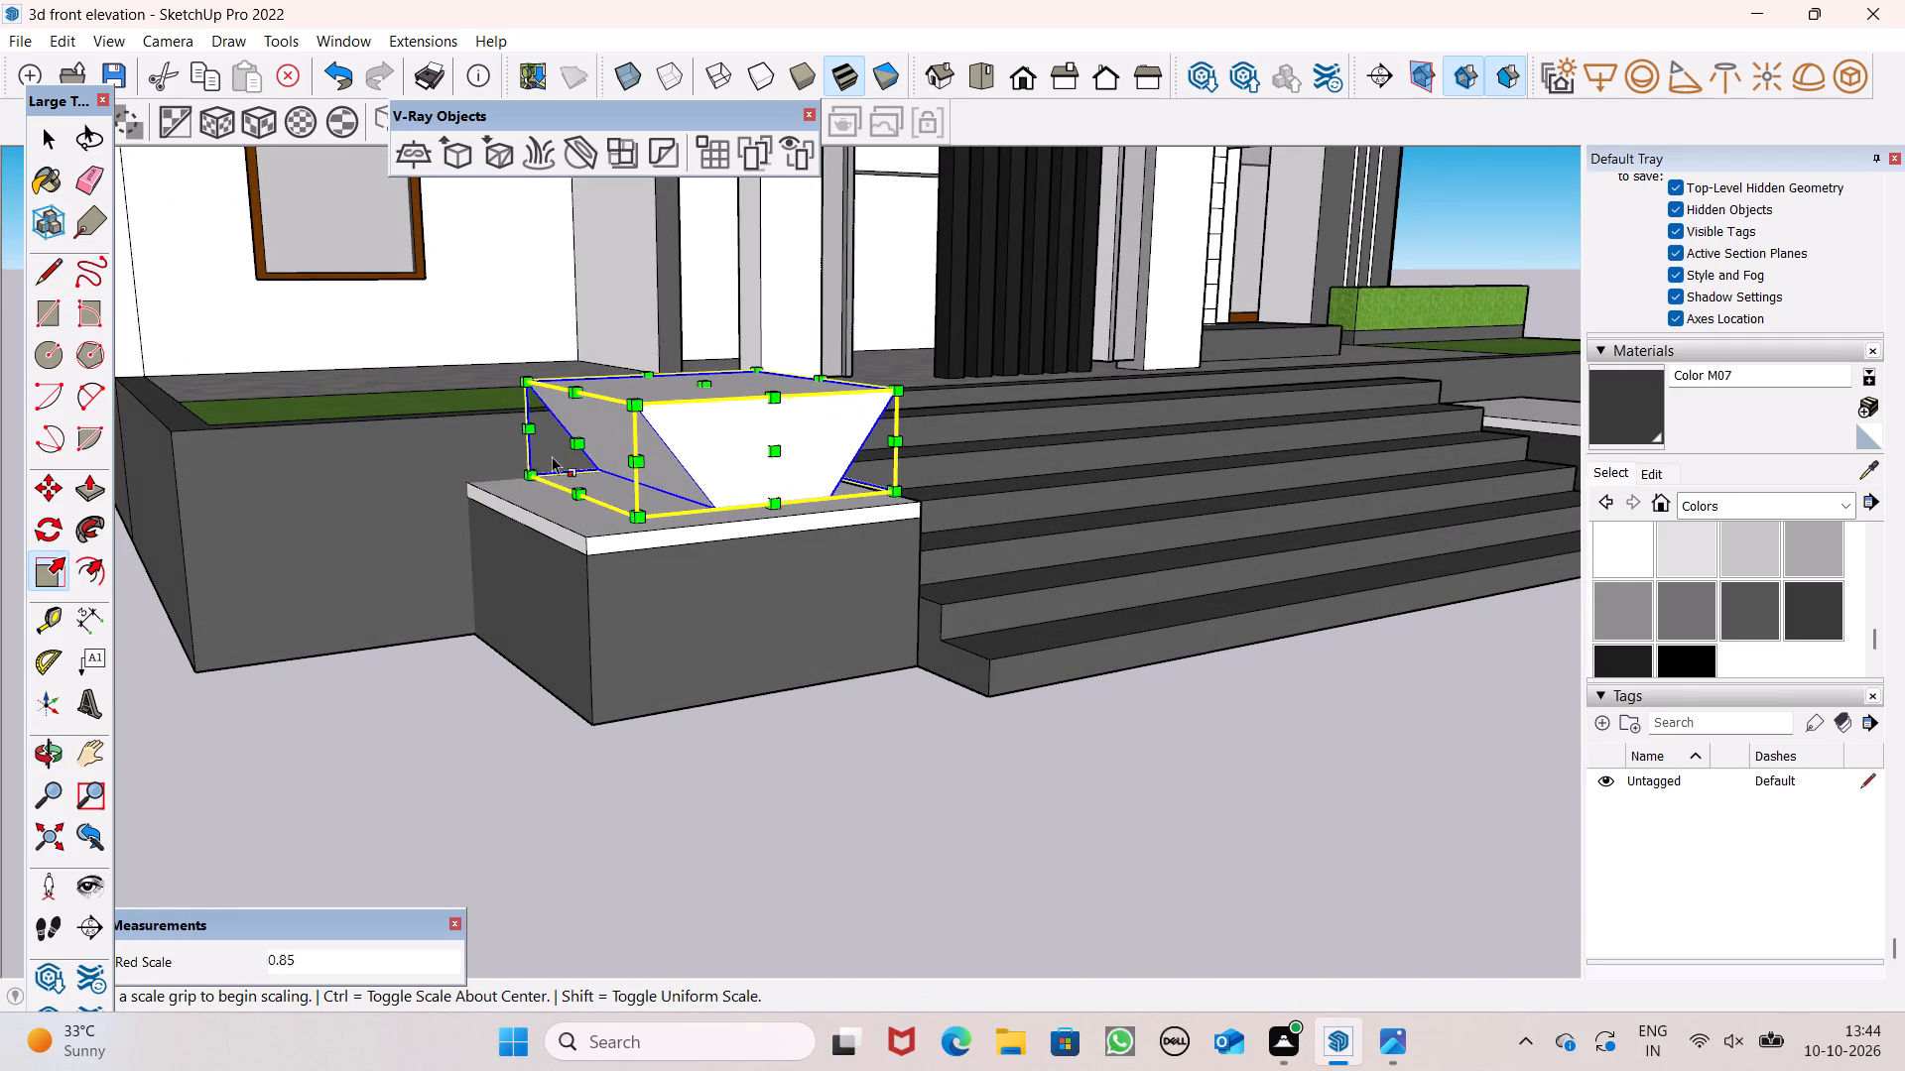
pyautogui.scroll(-10, 379, 456)
pyautogui.click(394, 535)
pyautogui.press('v')
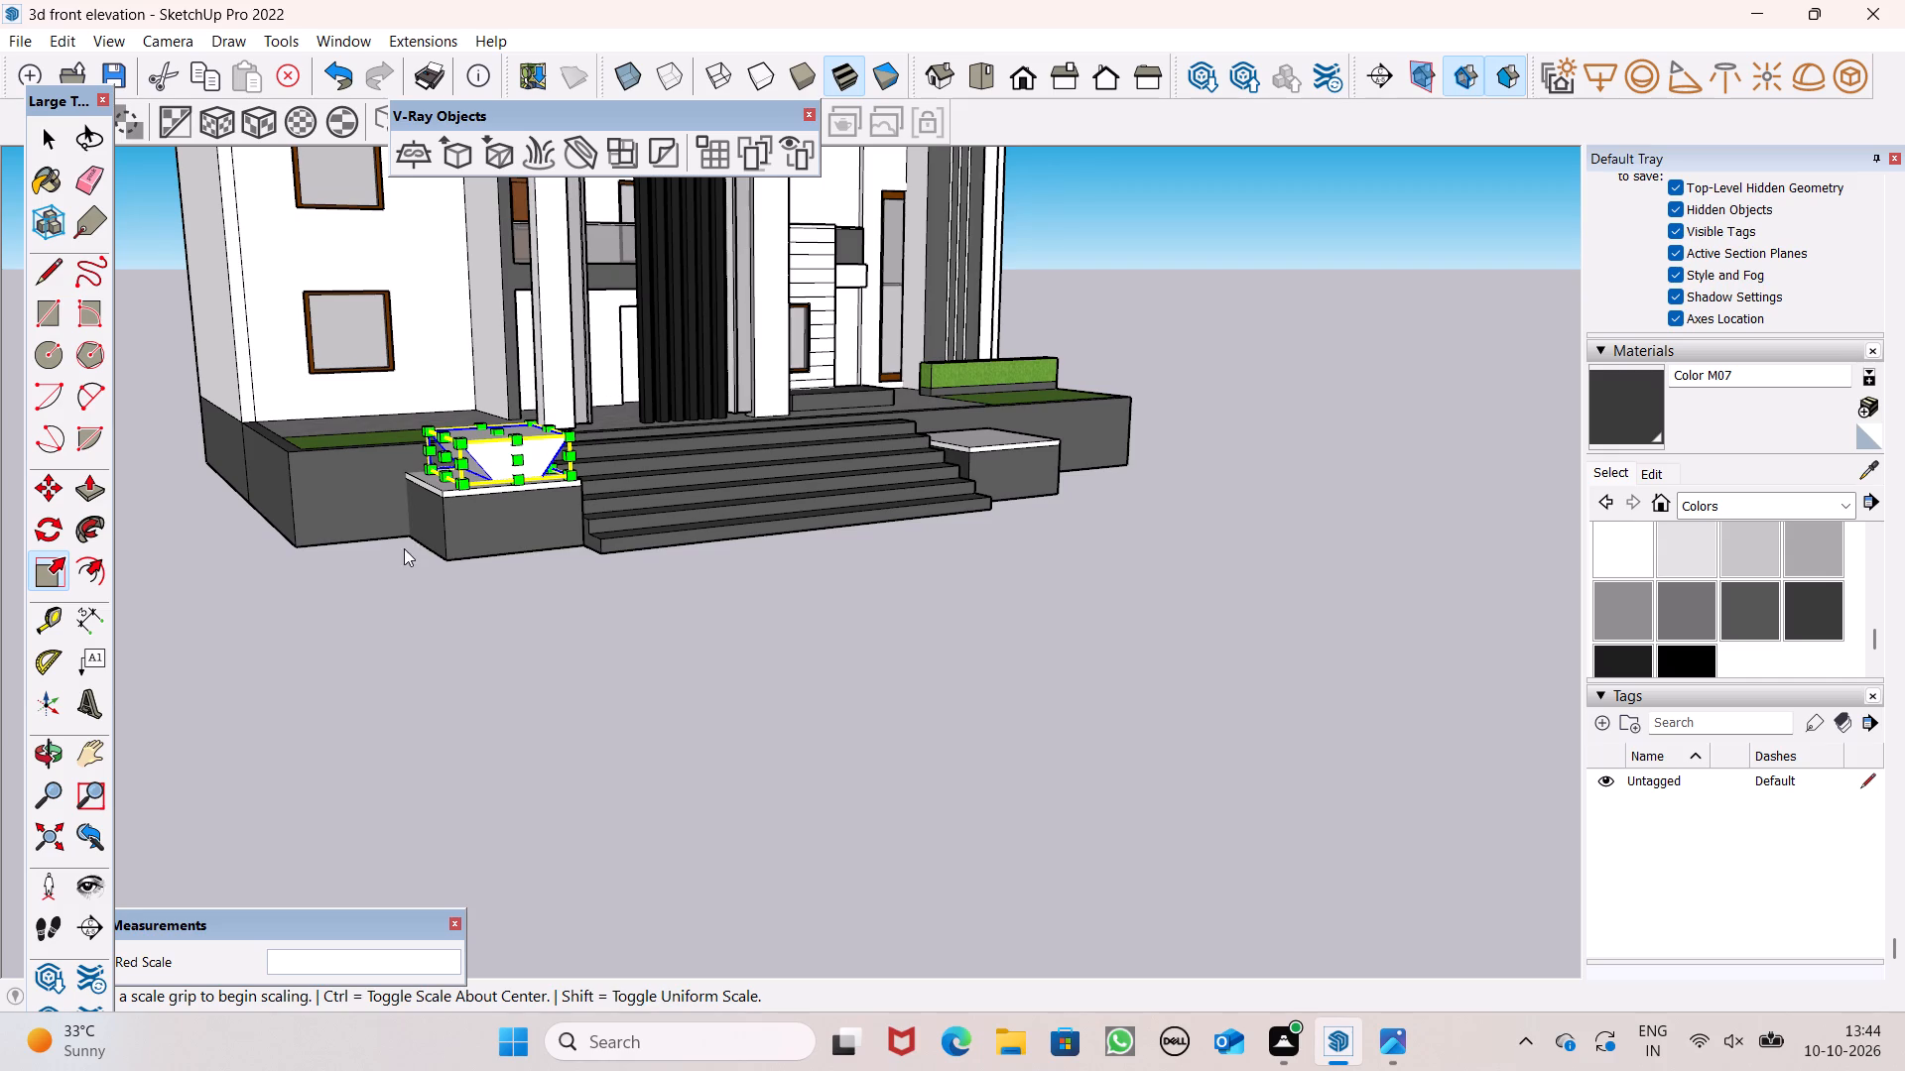
pyautogui.click(404, 548)
pyautogui.press('space')
pyautogui.click(507, 646)
pyautogui.scroll(-2, 725, 541)
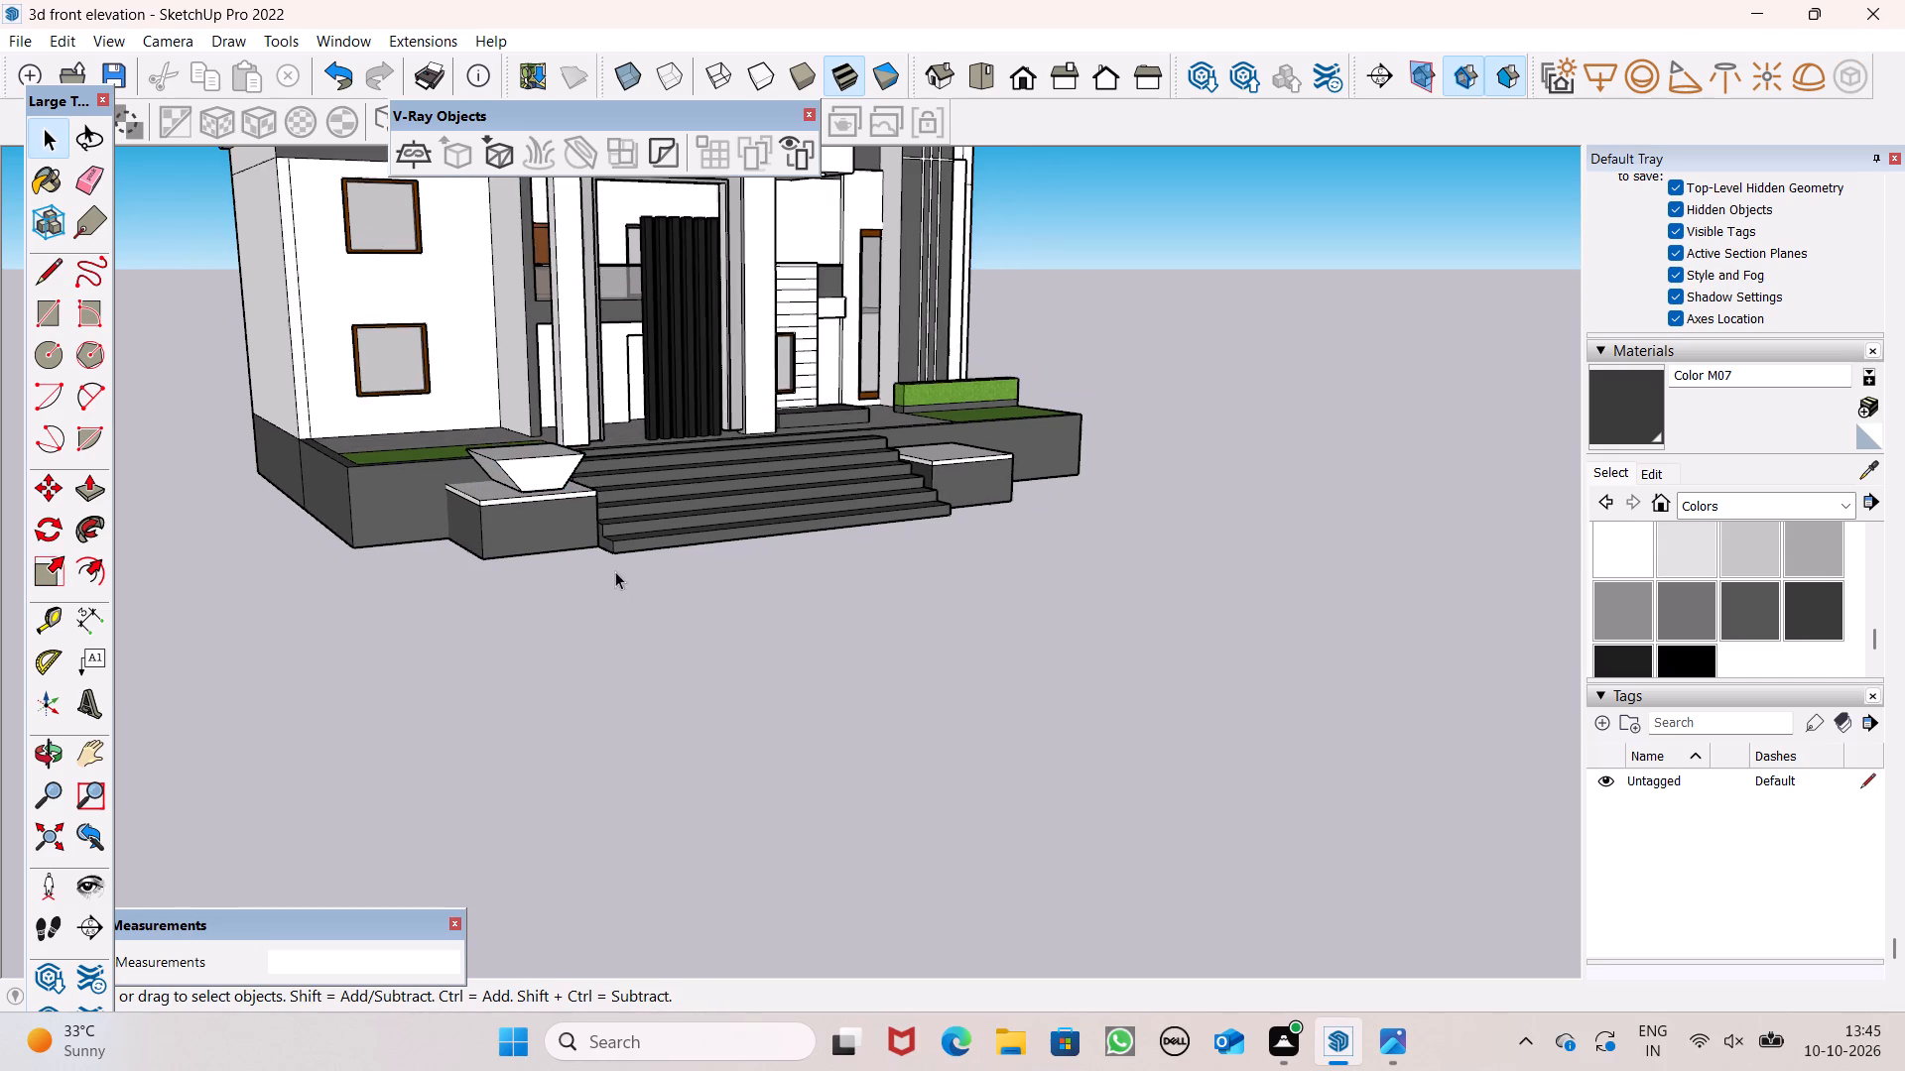
# Copy the tapered planter about 42 ft across the entrance stair onto the opposite side box.
pyautogui.moveTo(732, 558); pyautogui.dragTo(522, 611, button='middle')
pyautogui.scroll(1, 526, 624)
pyautogui.scroll(3, 547, 468)
pyautogui.click(506, 445)
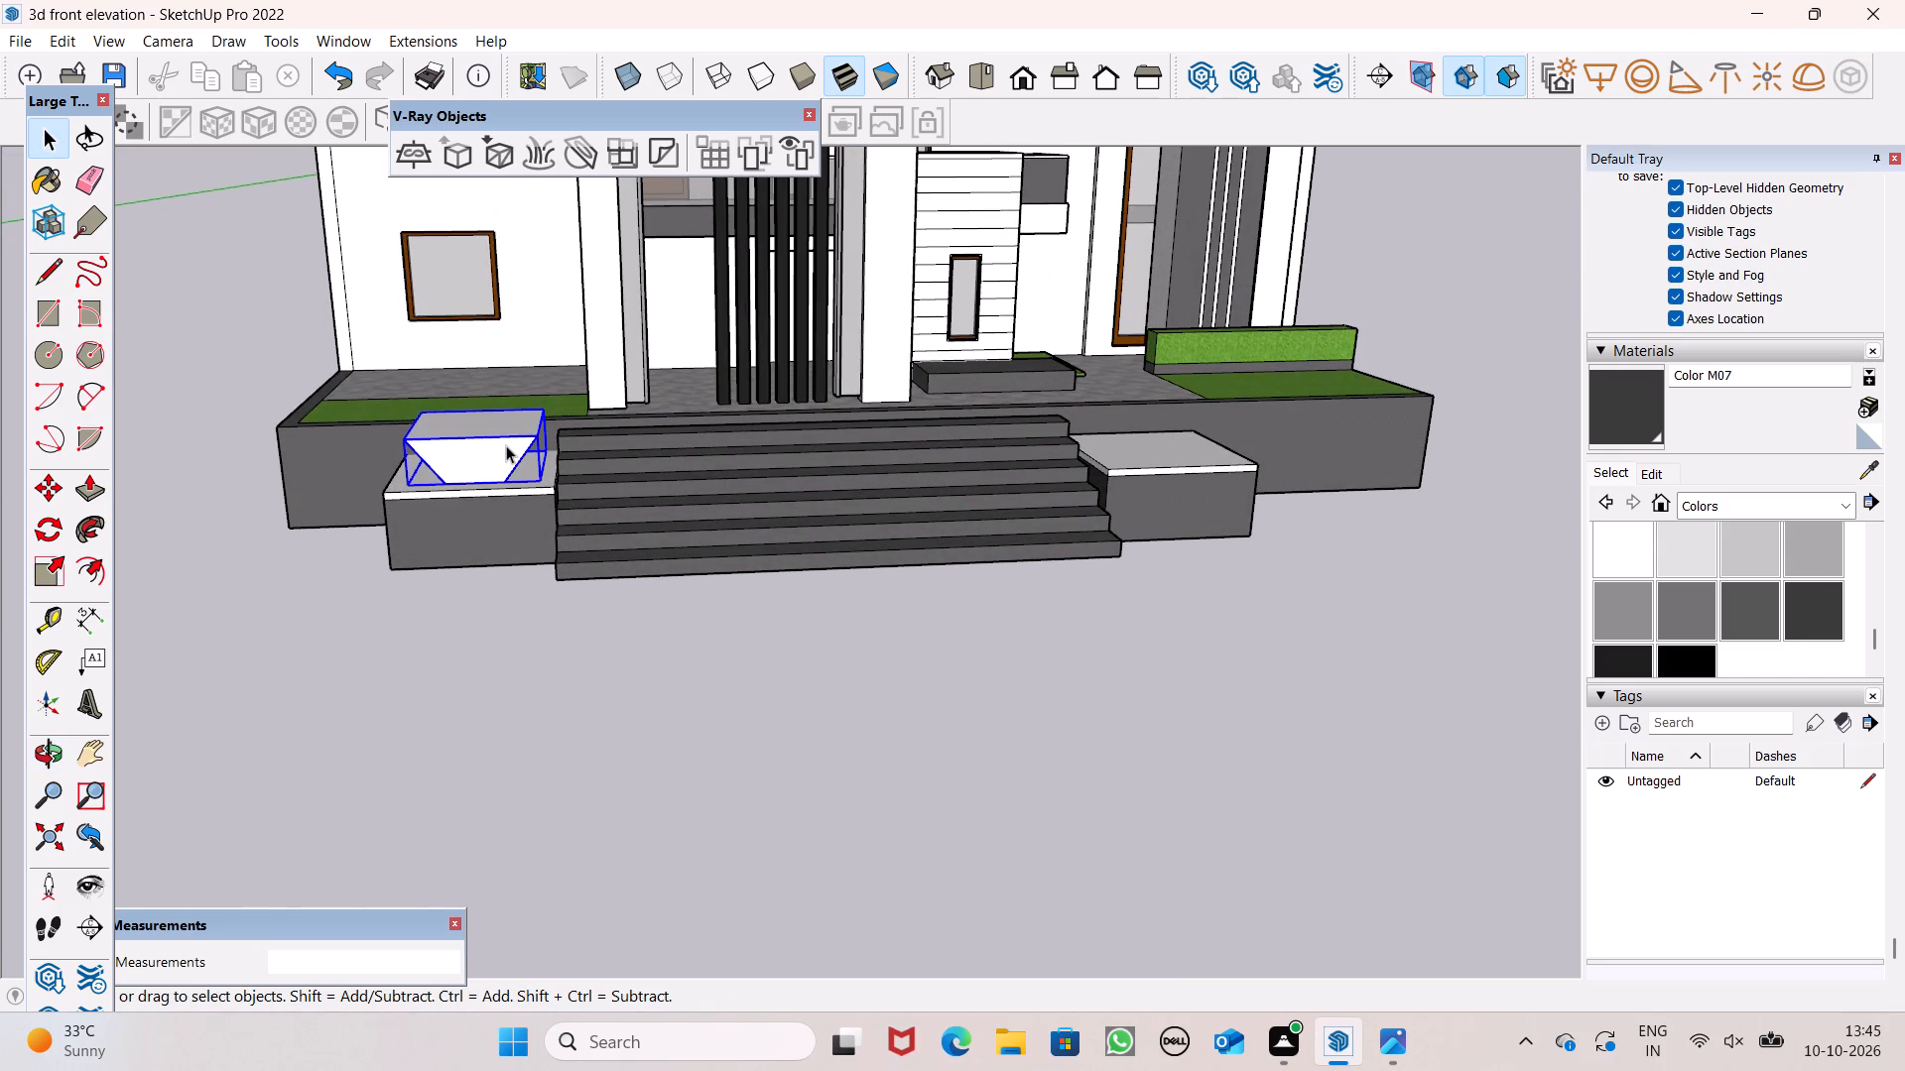
pyautogui.press('m')
pyautogui.press('Return')
pyautogui.moveTo(533, 477); pyautogui.dragTo(1229, 457)
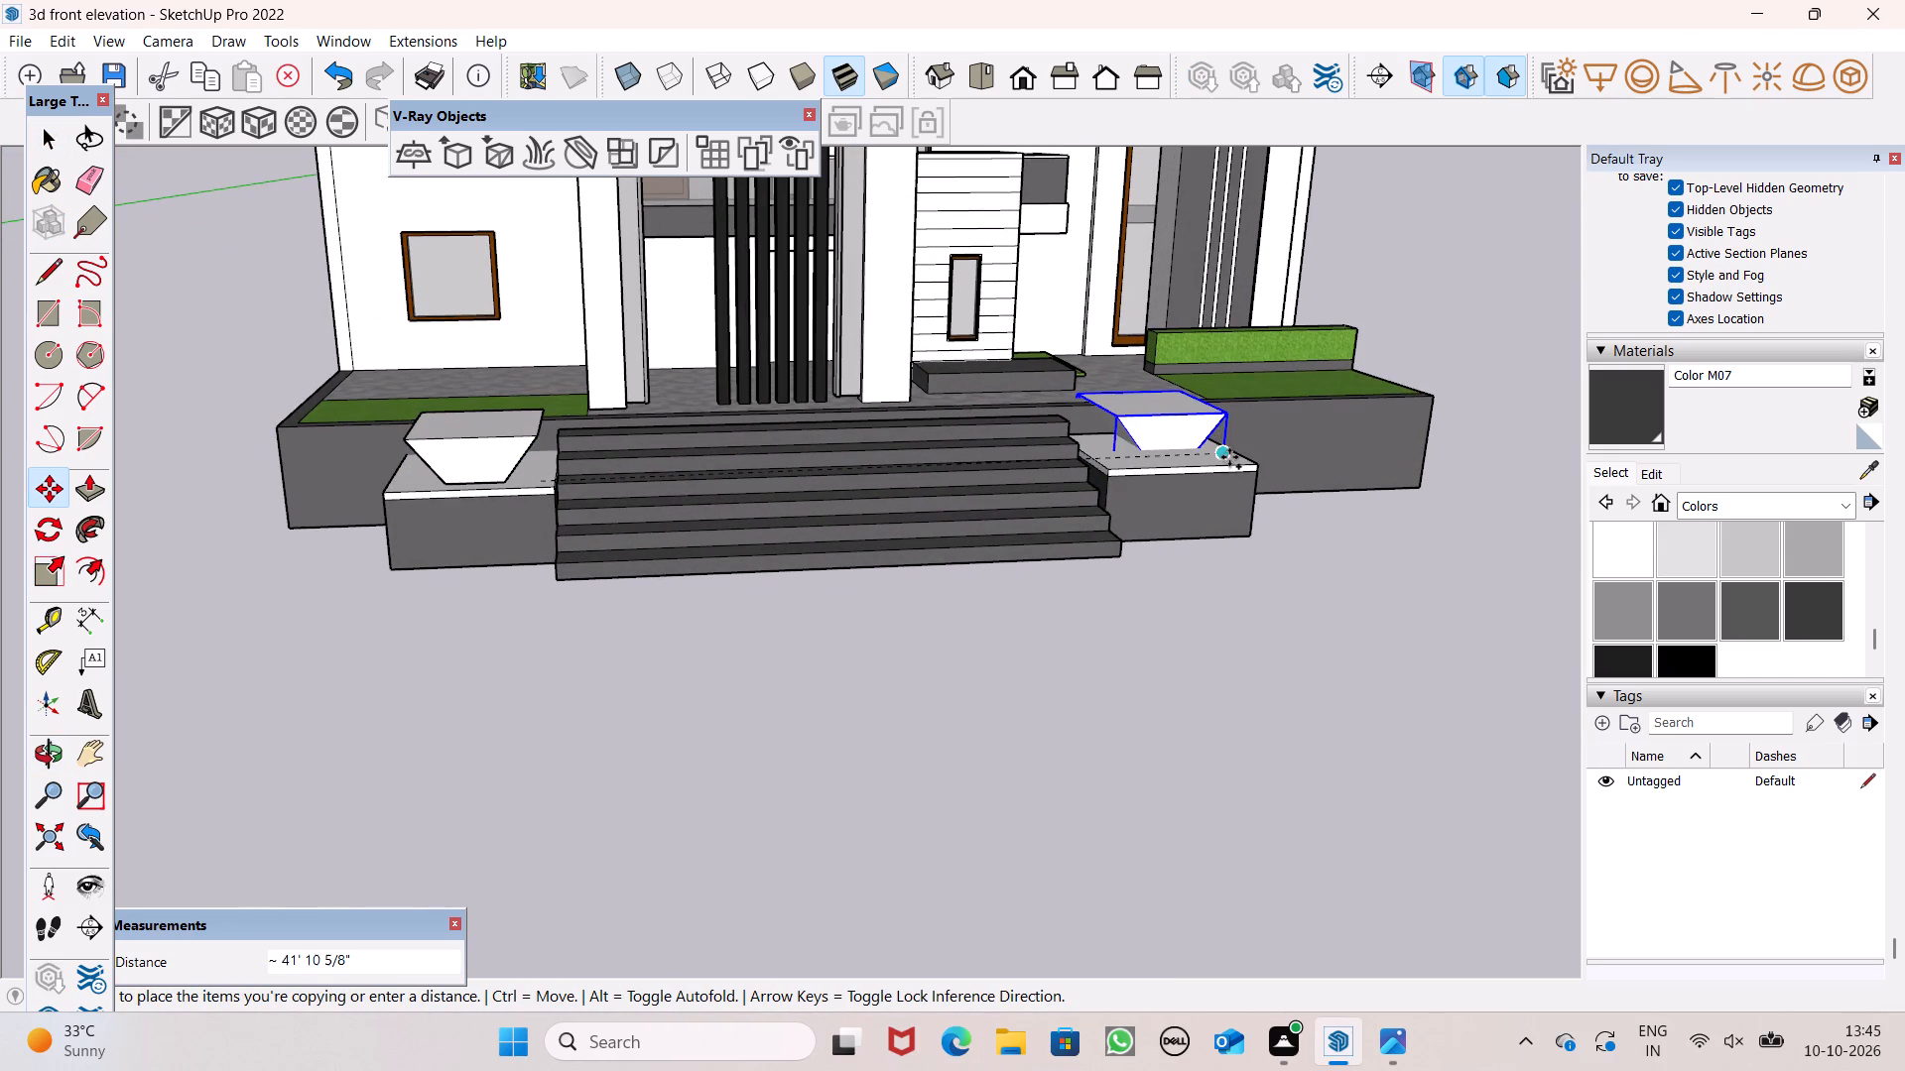
pyautogui.moveTo(1229, 457); pyautogui.dragTo(1230, 462)
# Move the copied planter back and outward so it sits near the middle of the box top.
pyautogui.moveTo(1229, 522); pyautogui.dragTo(993, 712, button='middle')
pyautogui.scroll(3, 1271, 643)
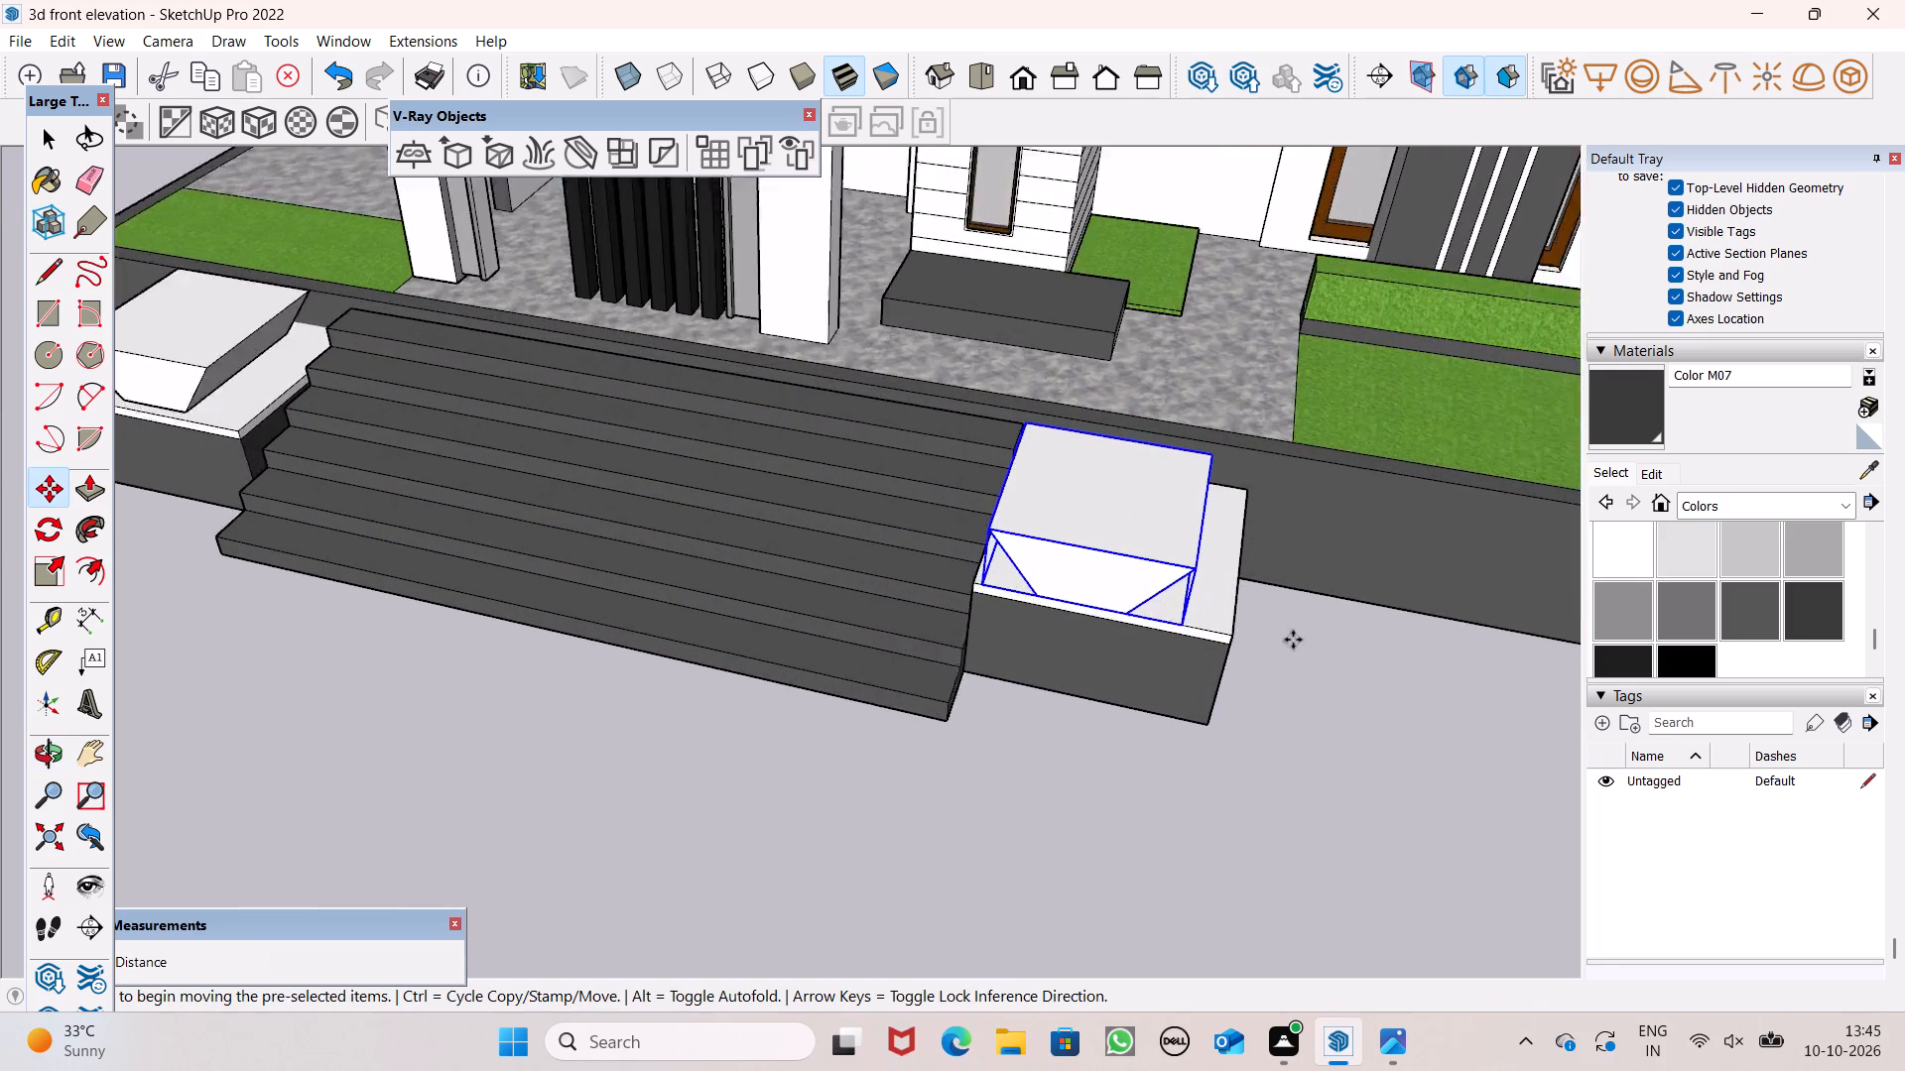
pyautogui.scroll(4, 1293, 640)
pyautogui.moveTo(1289, 614); pyautogui.dragTo(1294, 492, button='middle')
pyautogui.scroll(6, 1294, 499)
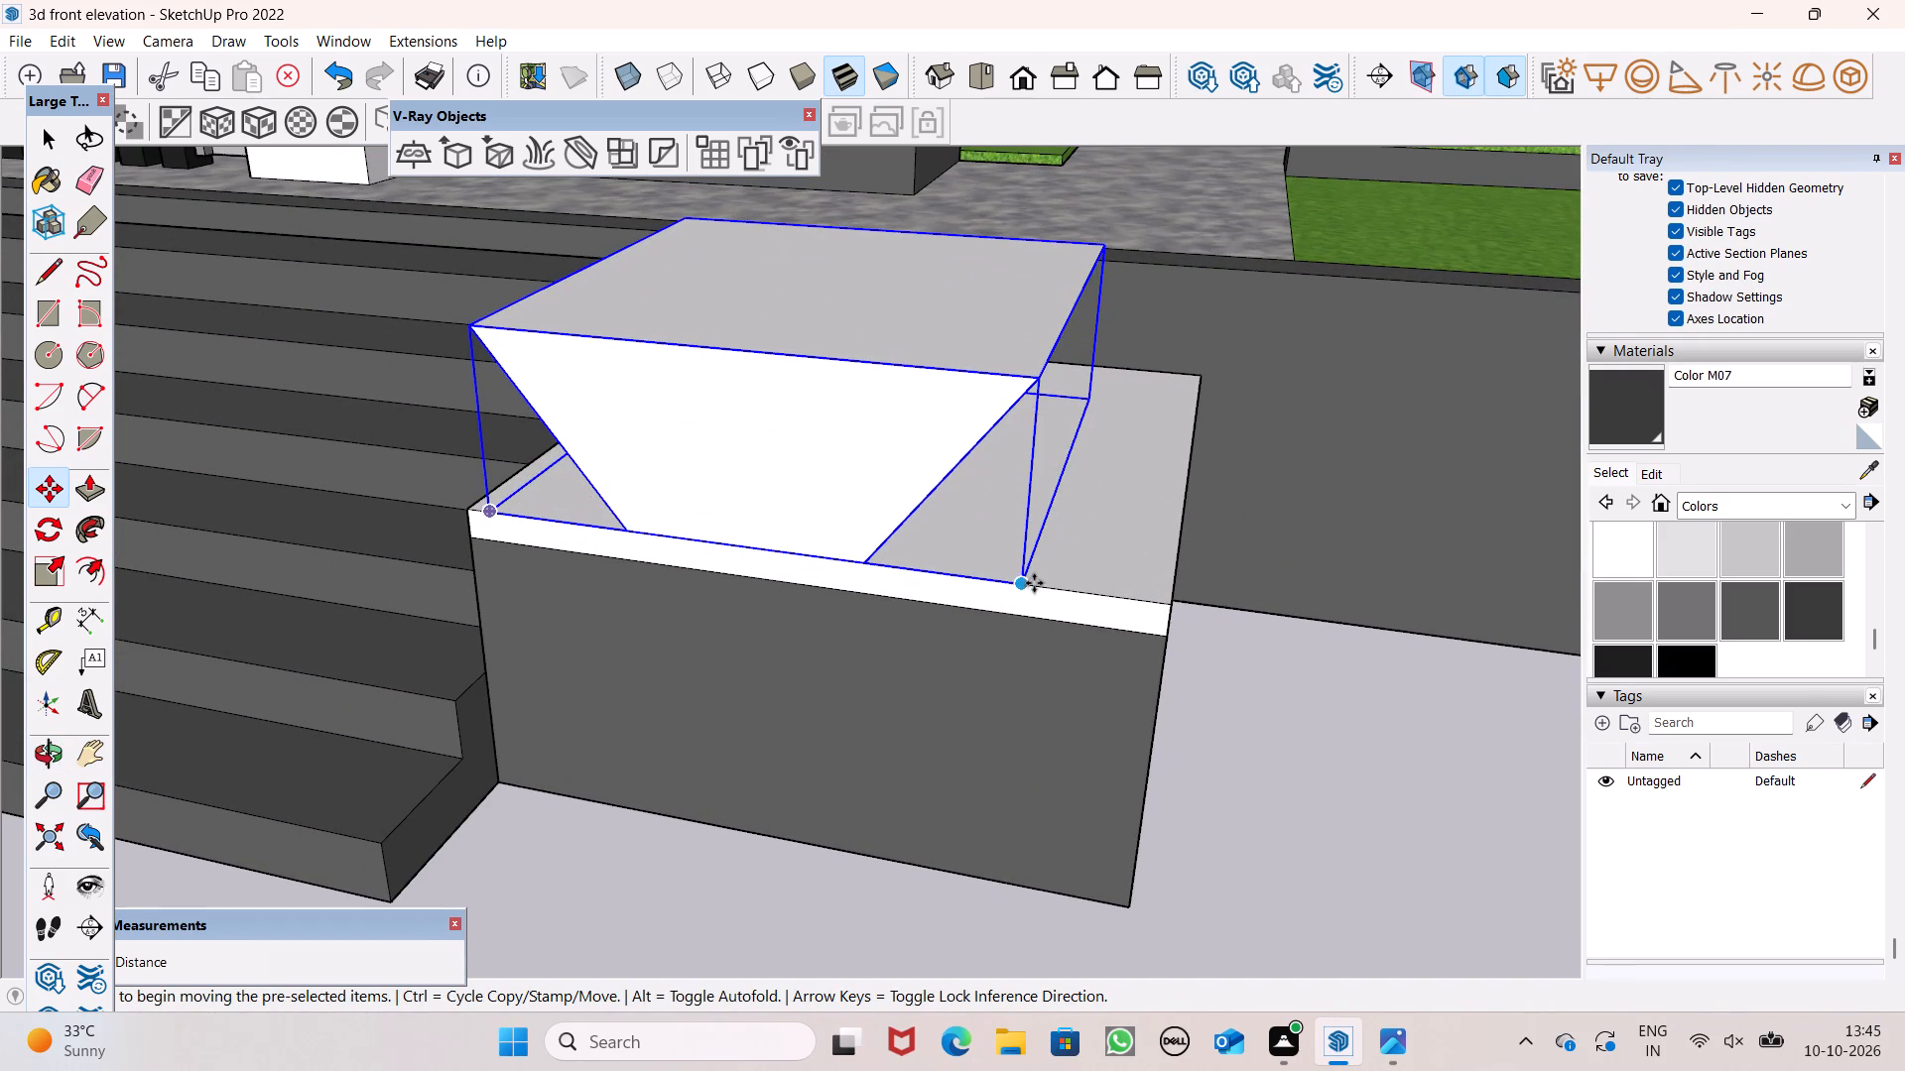
pyautogui.moveTo(1029, 585); pyautogui.dragTo(1074, 498)
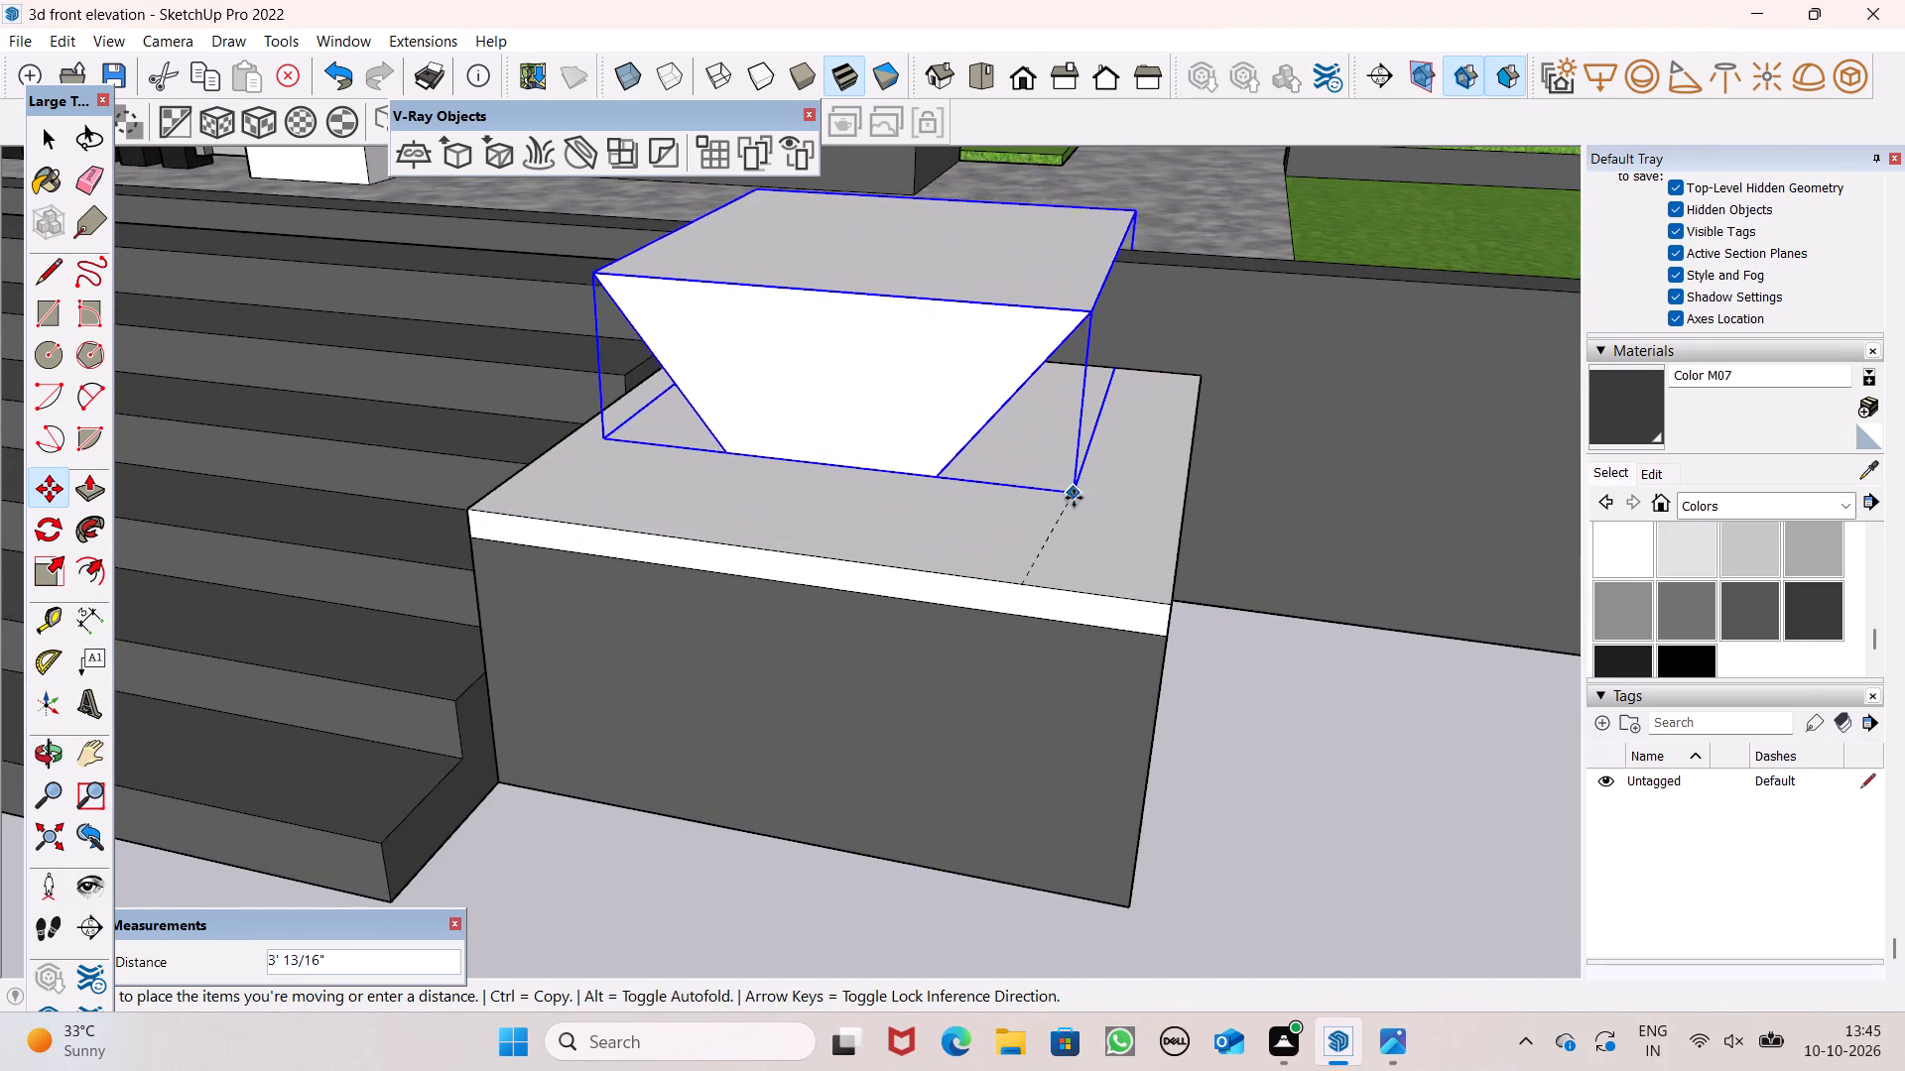
pyautogui.moveTo(1074, 498); pyautogui.dragTo(1104, 544)
pyautogui.click(1104, 543)
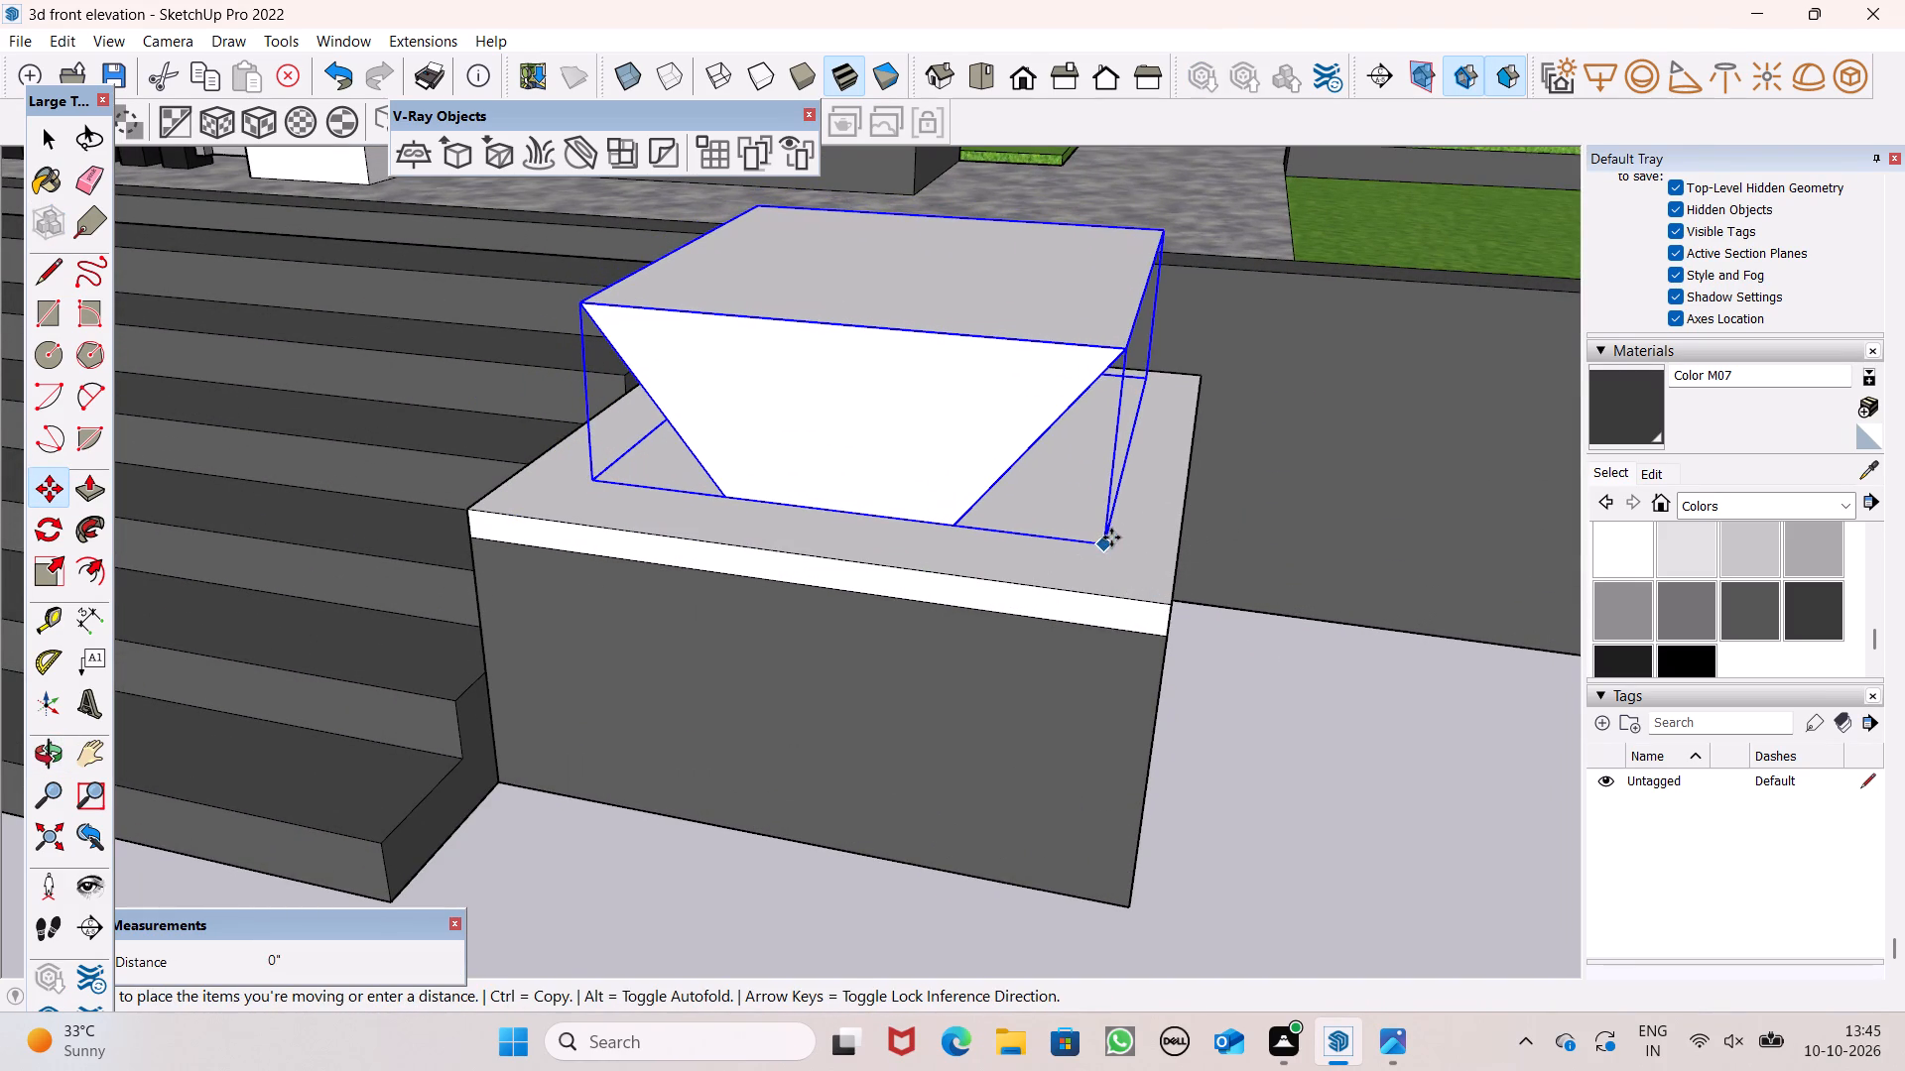
pyautogui.scroll(-16, 1176, 606)
pyautogui.moveTo(1163, 587); pyautogui.dragTo(1256, 539, button='middle')
pyautogui.press('space')
pyautogui.click(1202, 619)
# Nudge the copied tapered planter slightly toward the entrance stair on its box top.
pyautogui.moveTo(1188, 561); pyautogui.dragTo(1093, 475, button='middle')
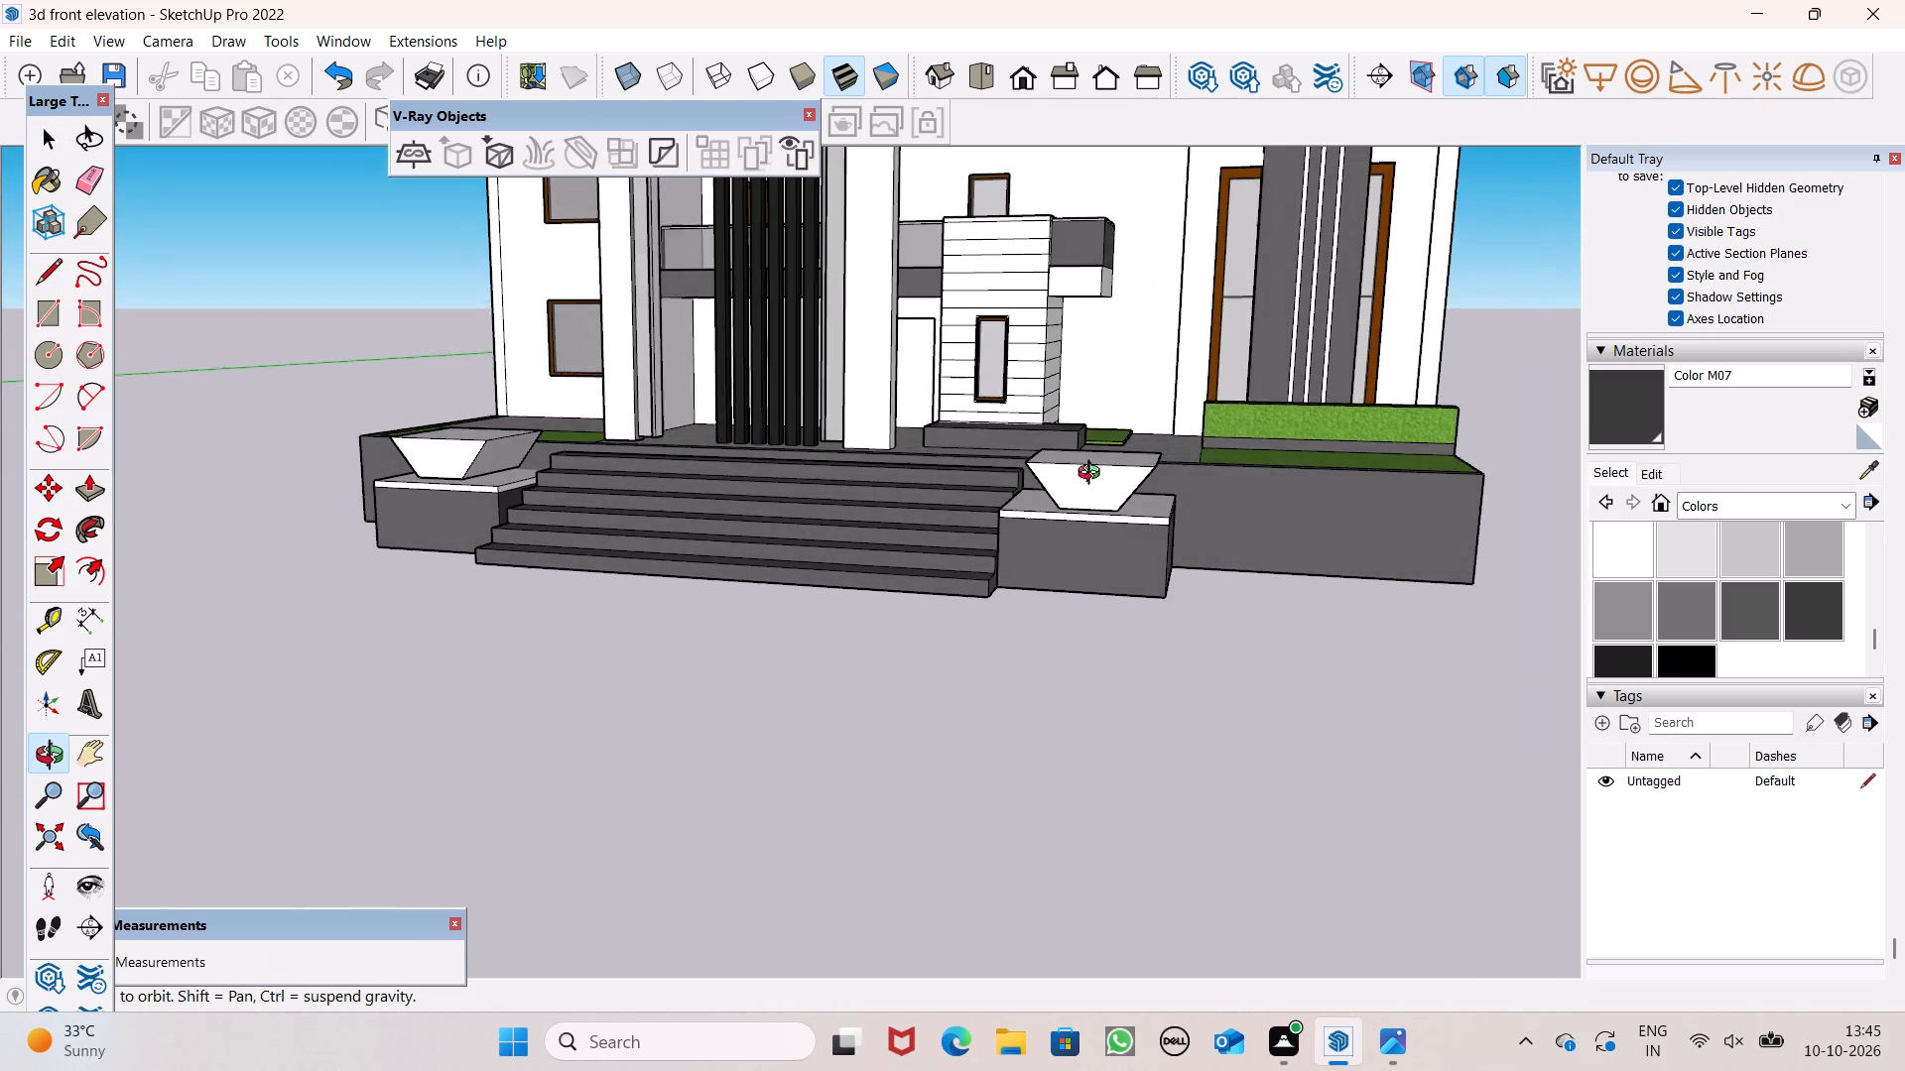
pyautogui.moveTo(1093, 475); pyautogui.dragTo(1133, 472, button='middle')
pyautogui.scroll(4, 1129, 482)
pyautogui.click(1123, 480)
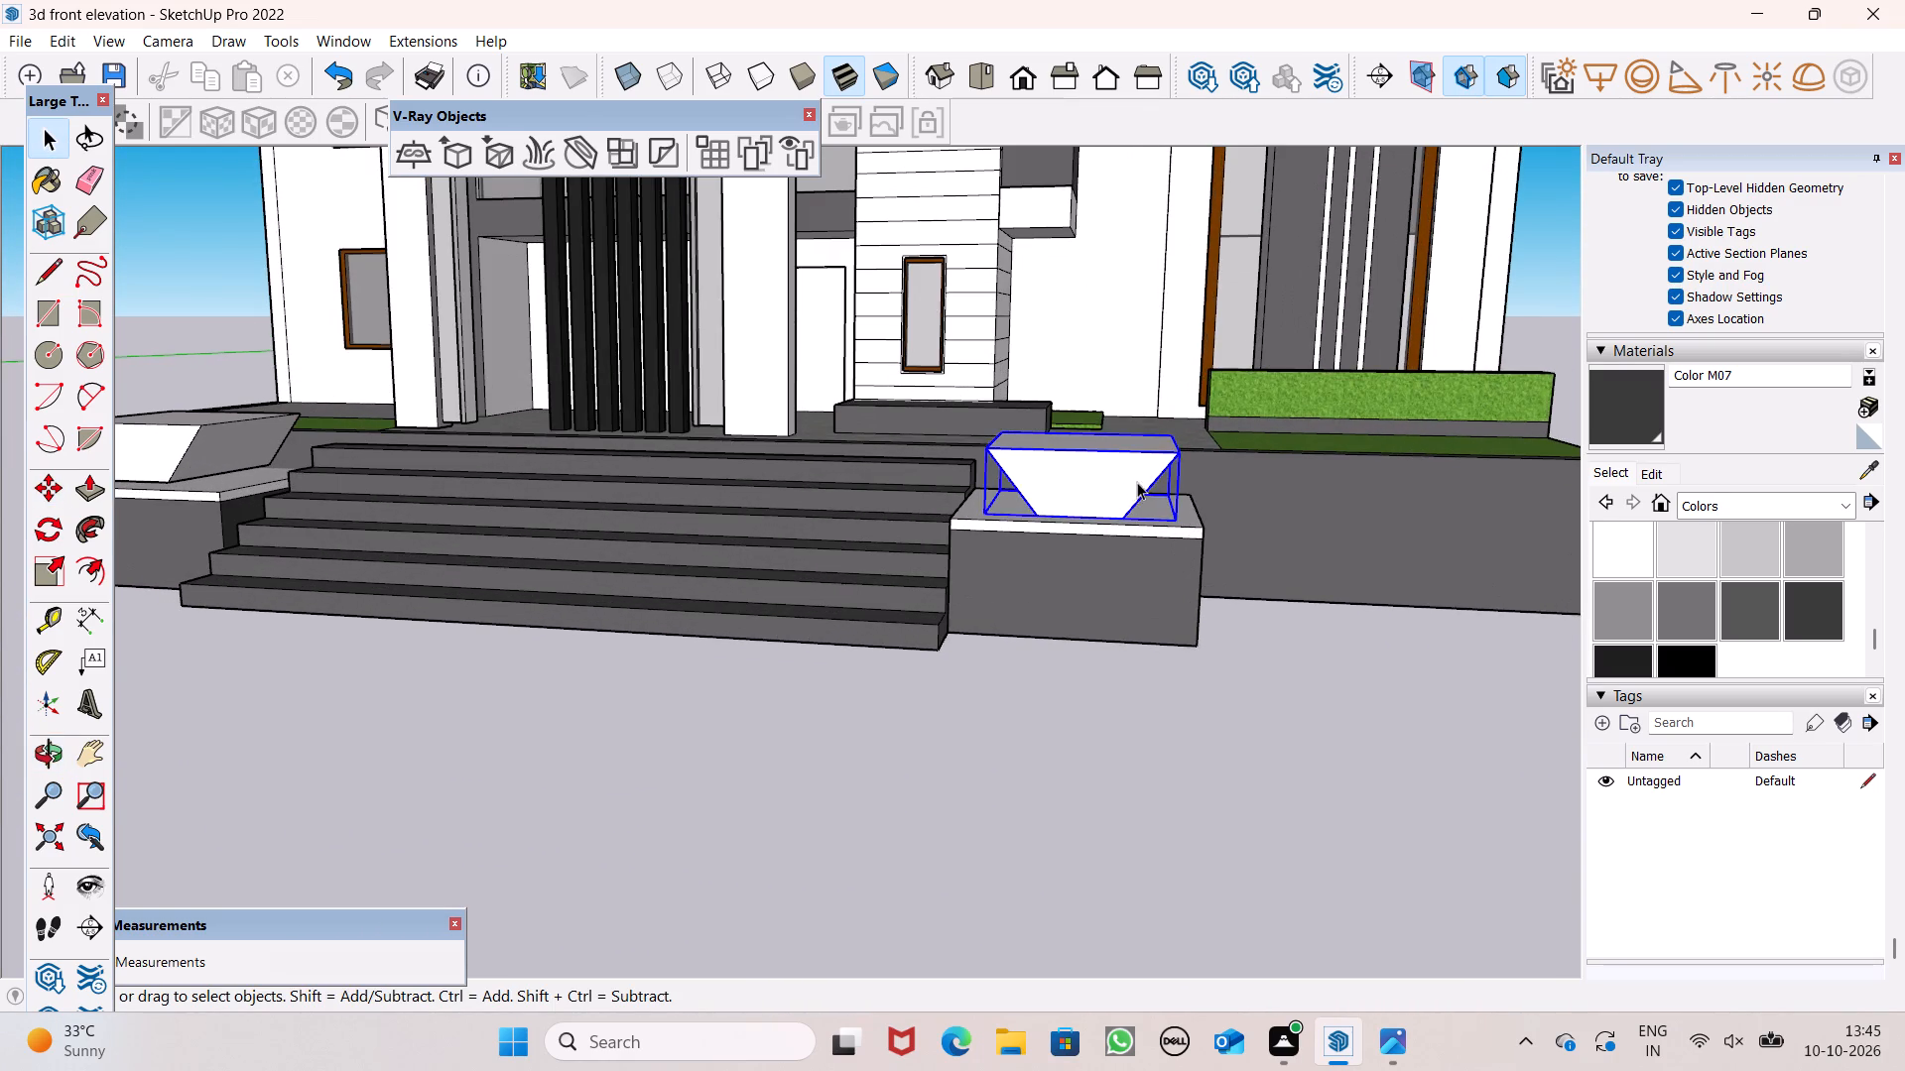
pyautogui.scroll(6, 1142, 482)
pyautogui.press('m')
pyautogui.press('Return')
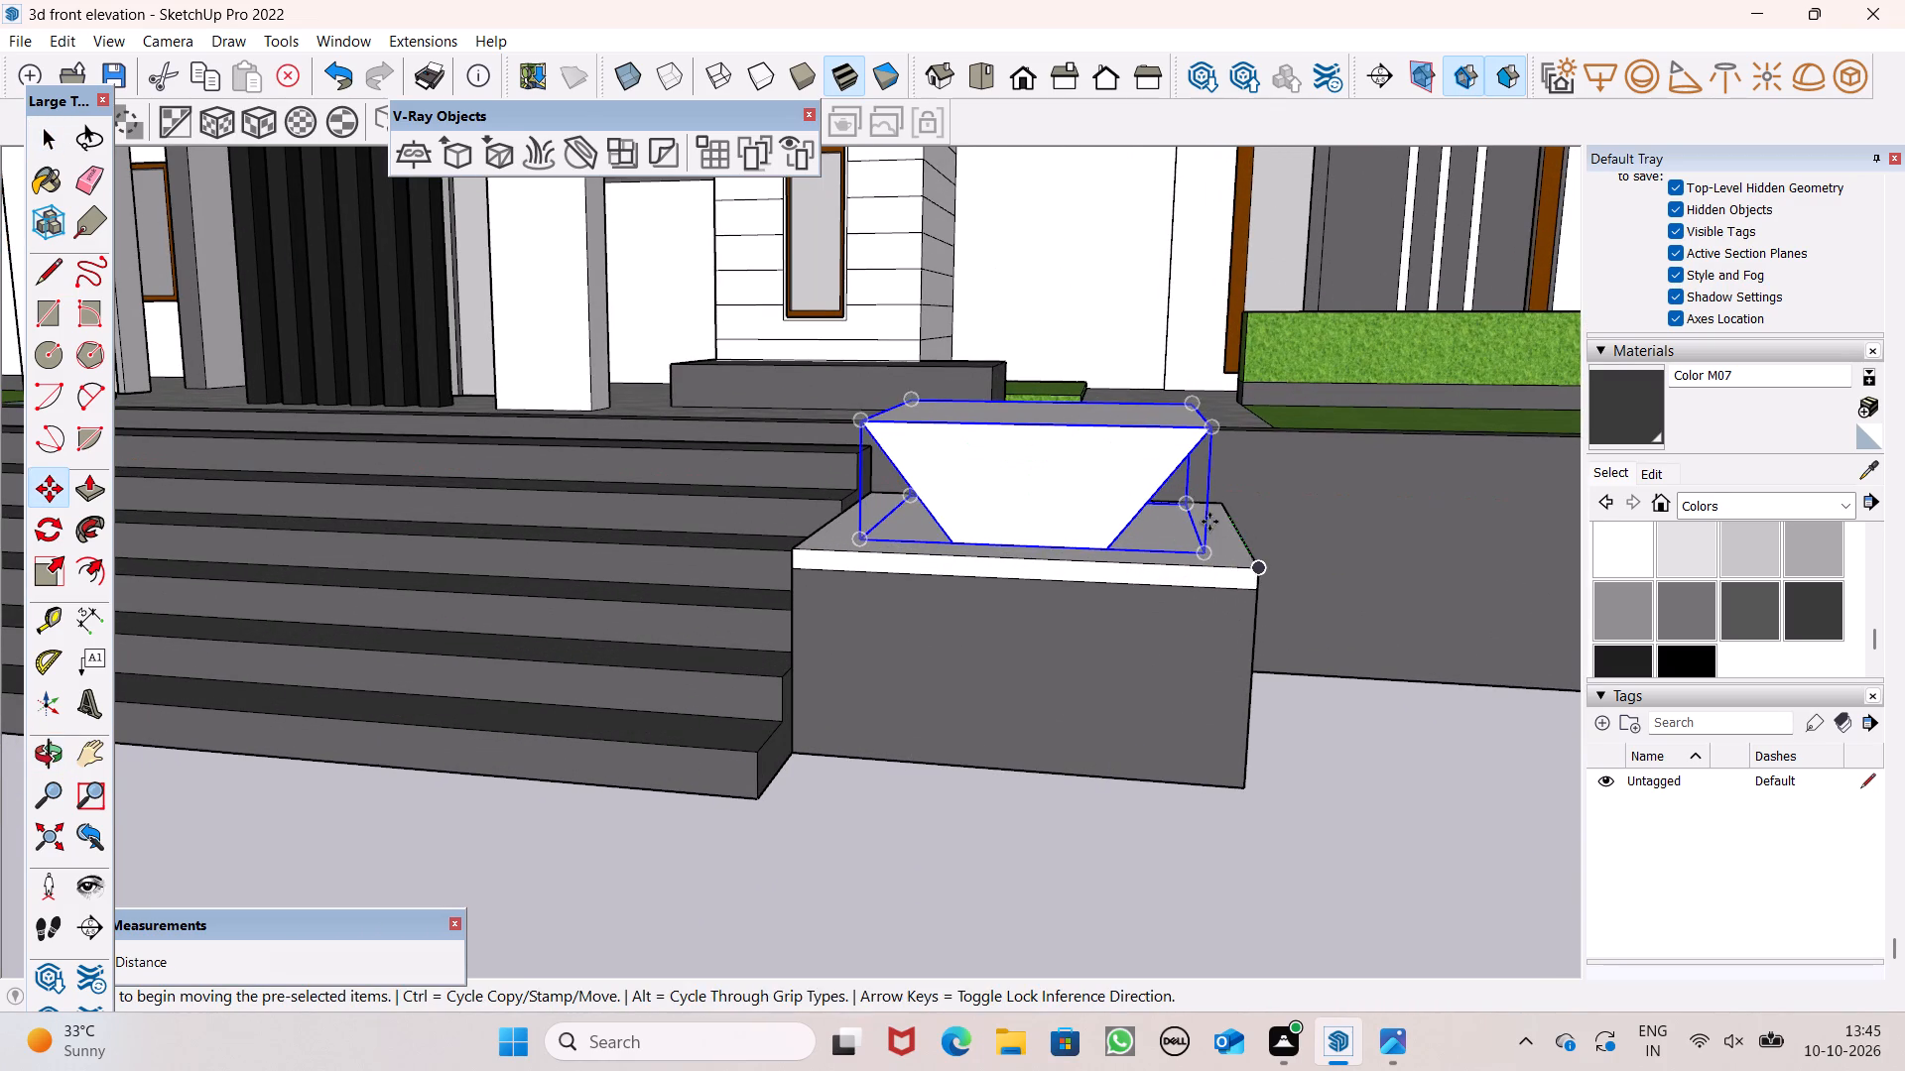
pyautogui.moveTo(1201, 552); pyautogui.dragTo(1199, 554)
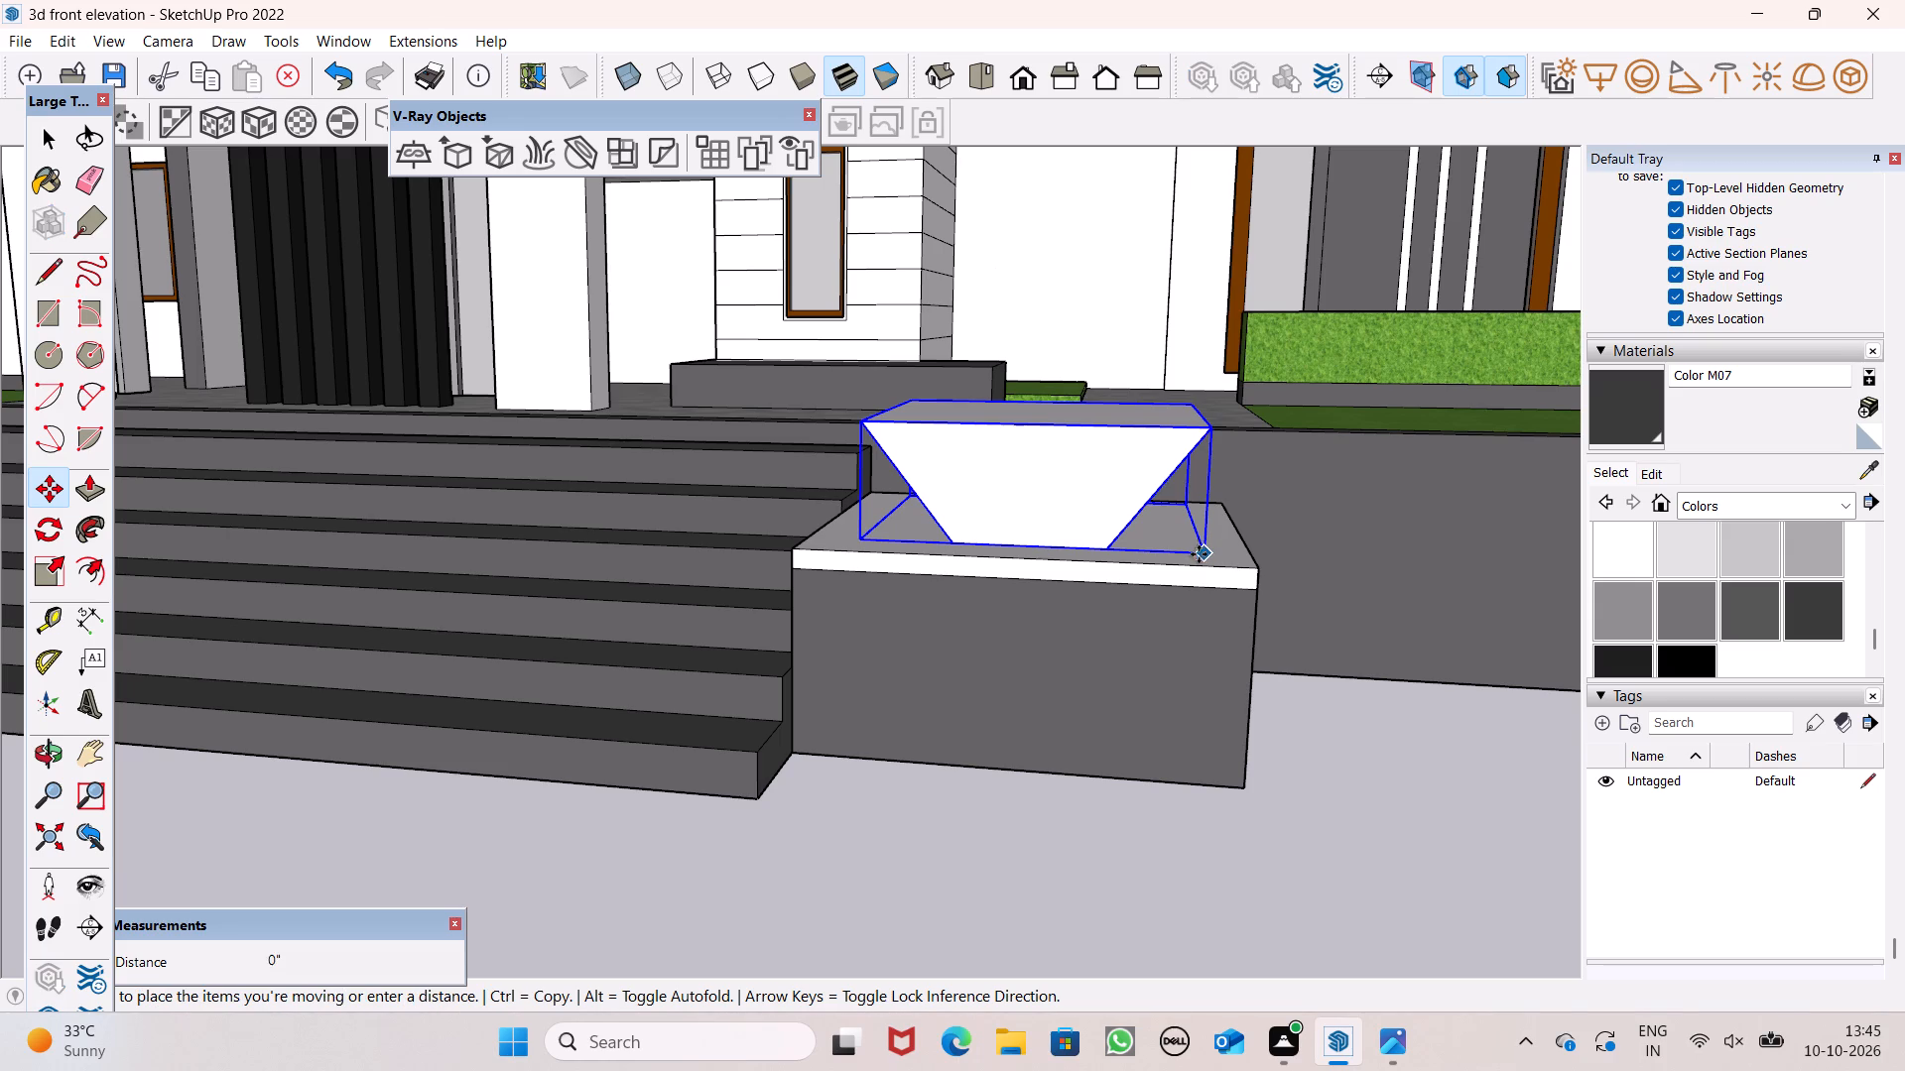
pyautogui.moveTo(1199, 554); pyautogui.dragTo(1184, 555)
pyautogui.press('space')
pyautogui.scroll(-7, 1093, 689)
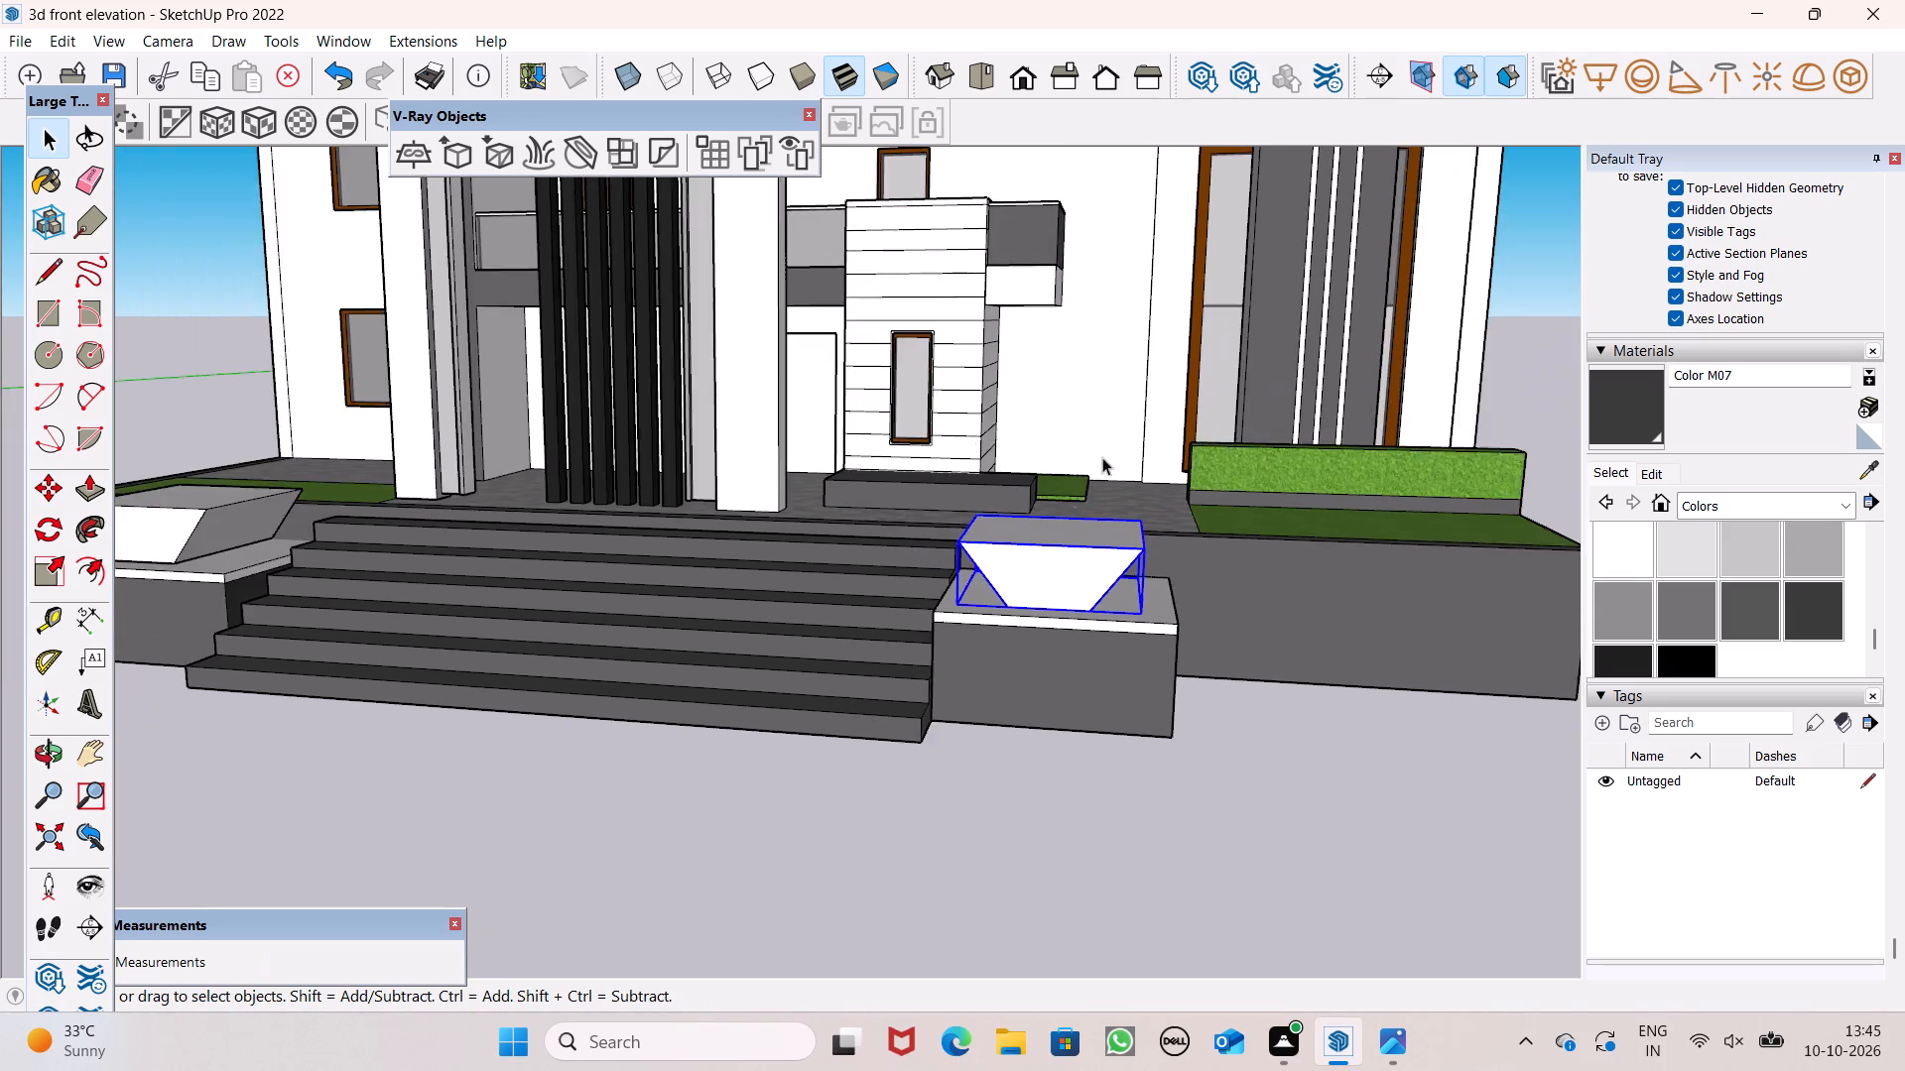
pyautogui.scroll(-5, 1105, 454)
pyautogui.click(1063, 753)
# Explode the tapered planter groups on both side boxes of the entrance stair.
pyautogui.scroll(4, 1118, 569)
pyautogui.scroll(-3, 1118, 554)
pyautogui.moveTo(1089, 586); pyautogui.dragTo(1138, 654, button='middle')
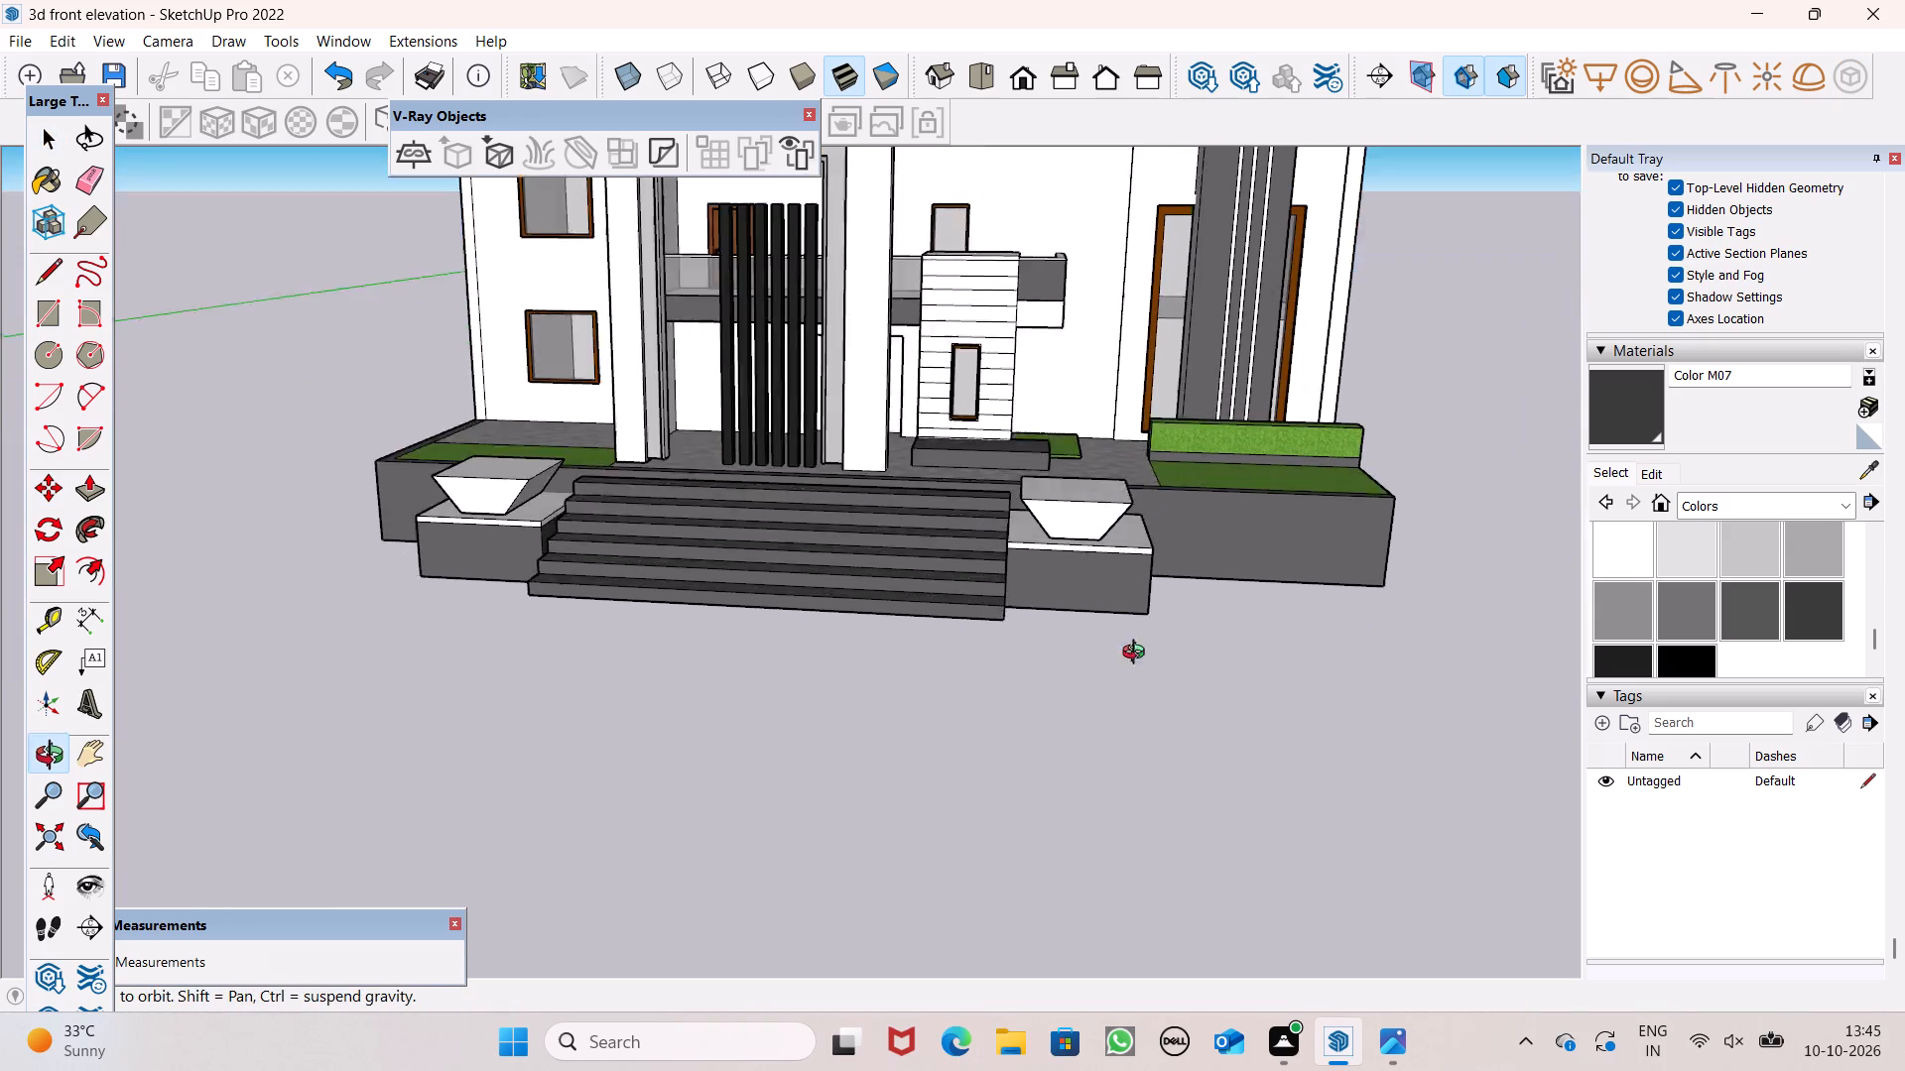
pyautogui.moveTo(1138, 654); pyautogui.dragTo(1205, 755, button='middle')
pyautogui.scroll(4, 698, 534)
pyautogui.click(394, 511)
pyautogui.rightClick(400, 515)
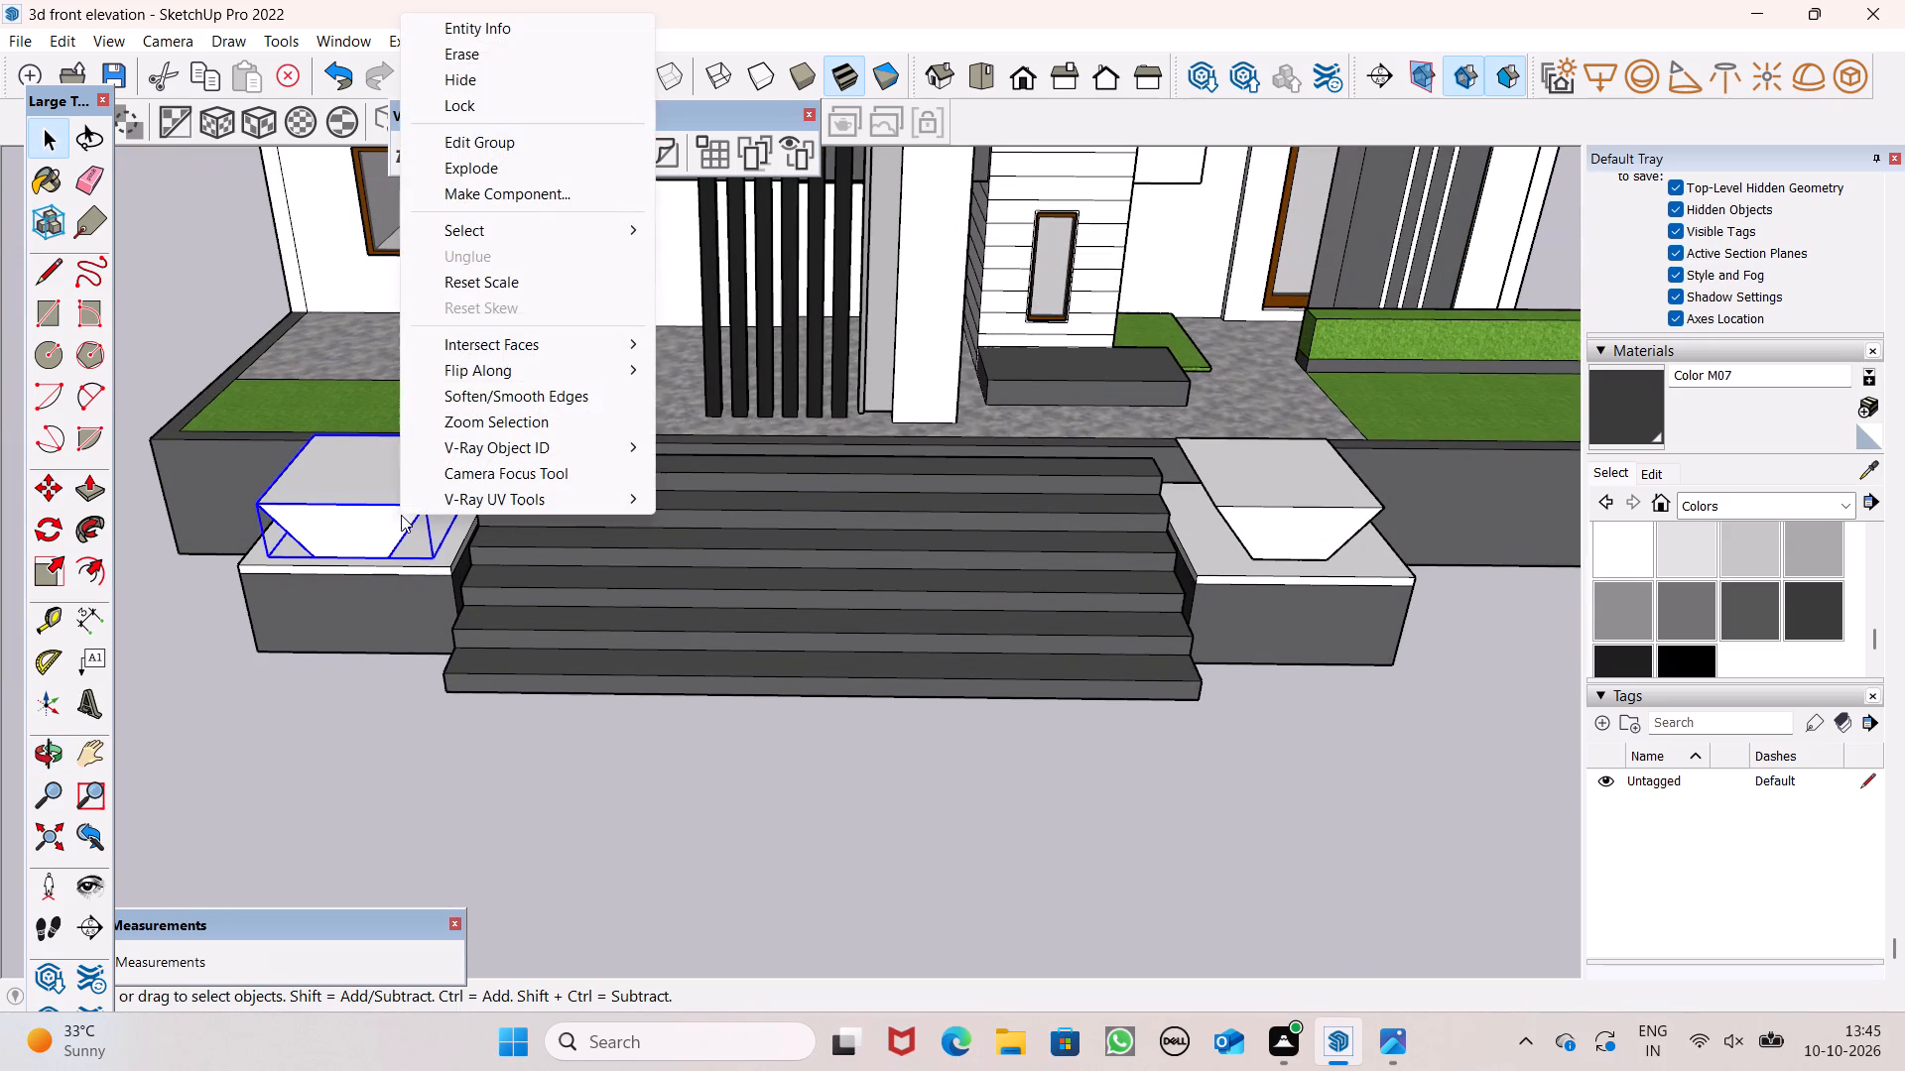
pyautogui.click(500, 165)
pyautogui.scroll(-5, 497, 597)
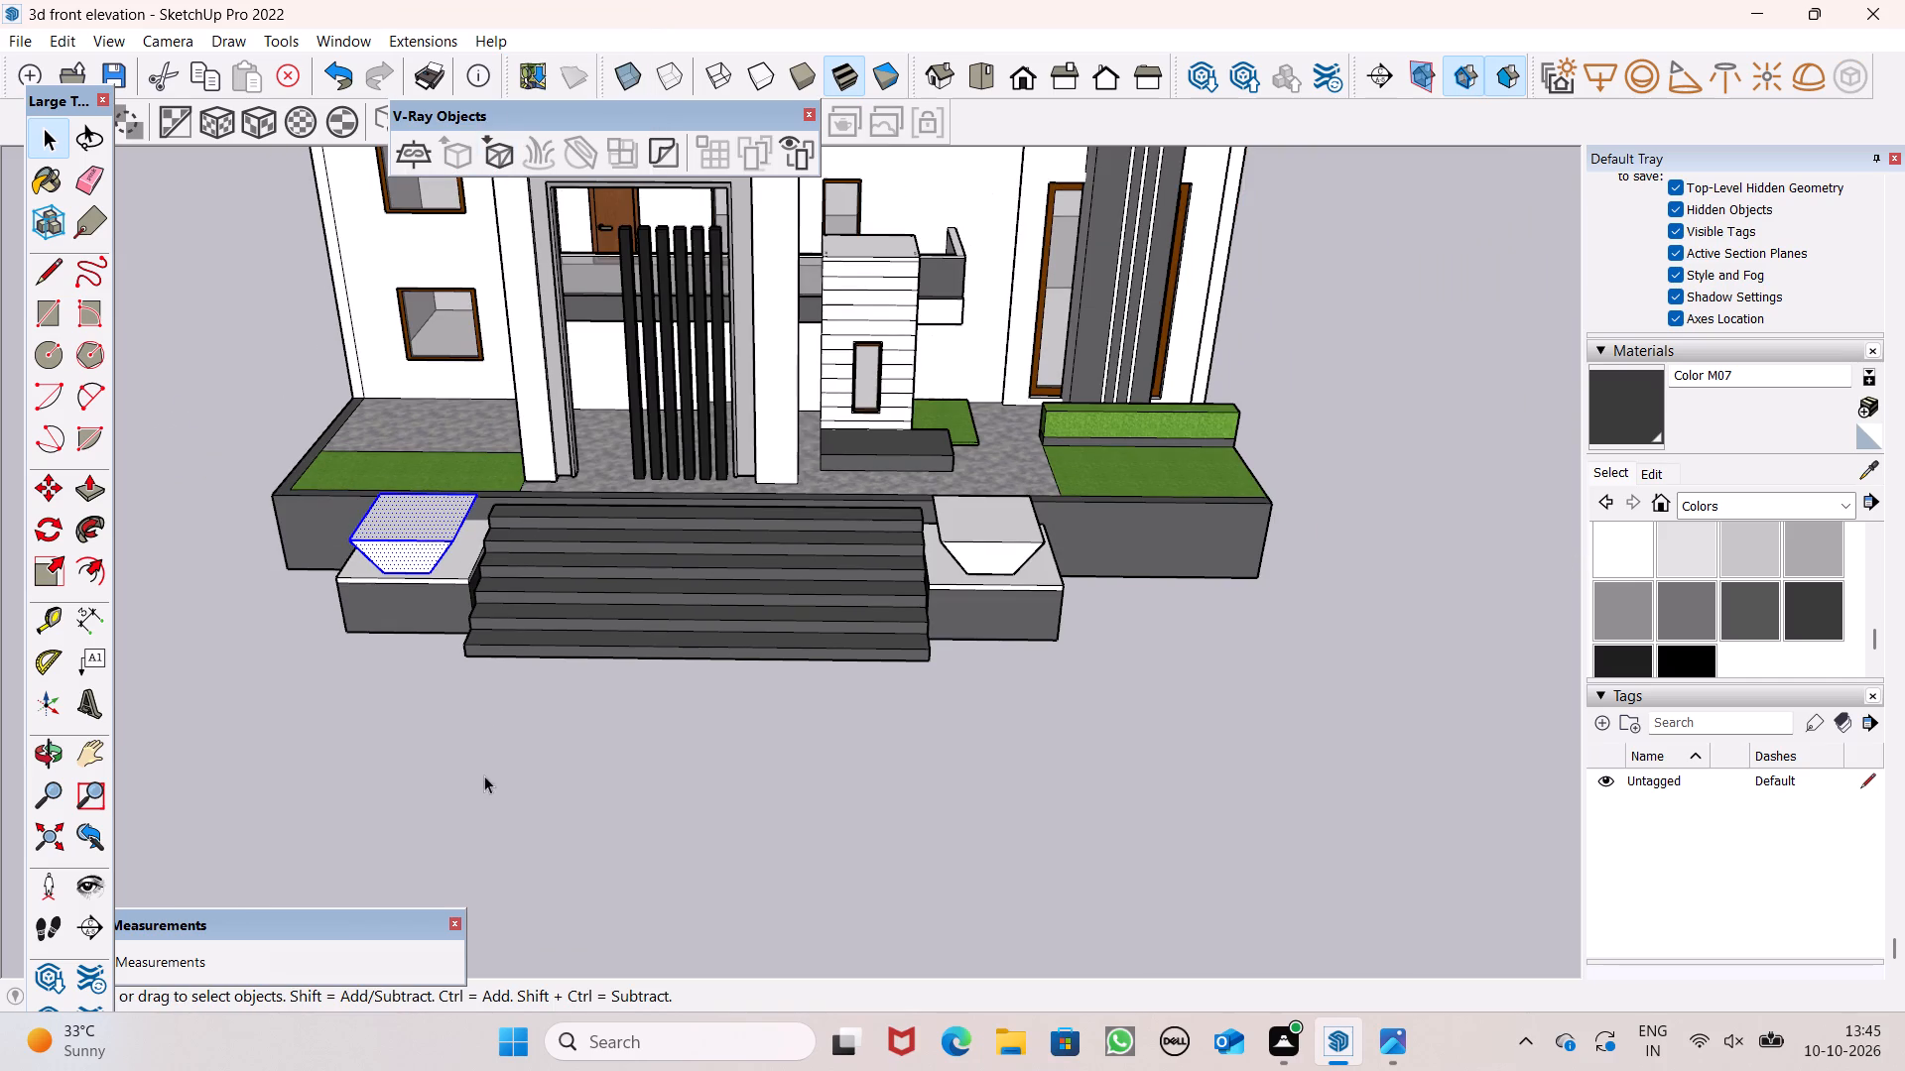
pyautogui.click(484, 775)
pyautogui.scroll(4, 1040, 558)
pyautogui.click(953, 524)
pyautogui.rightClick(958, 523)
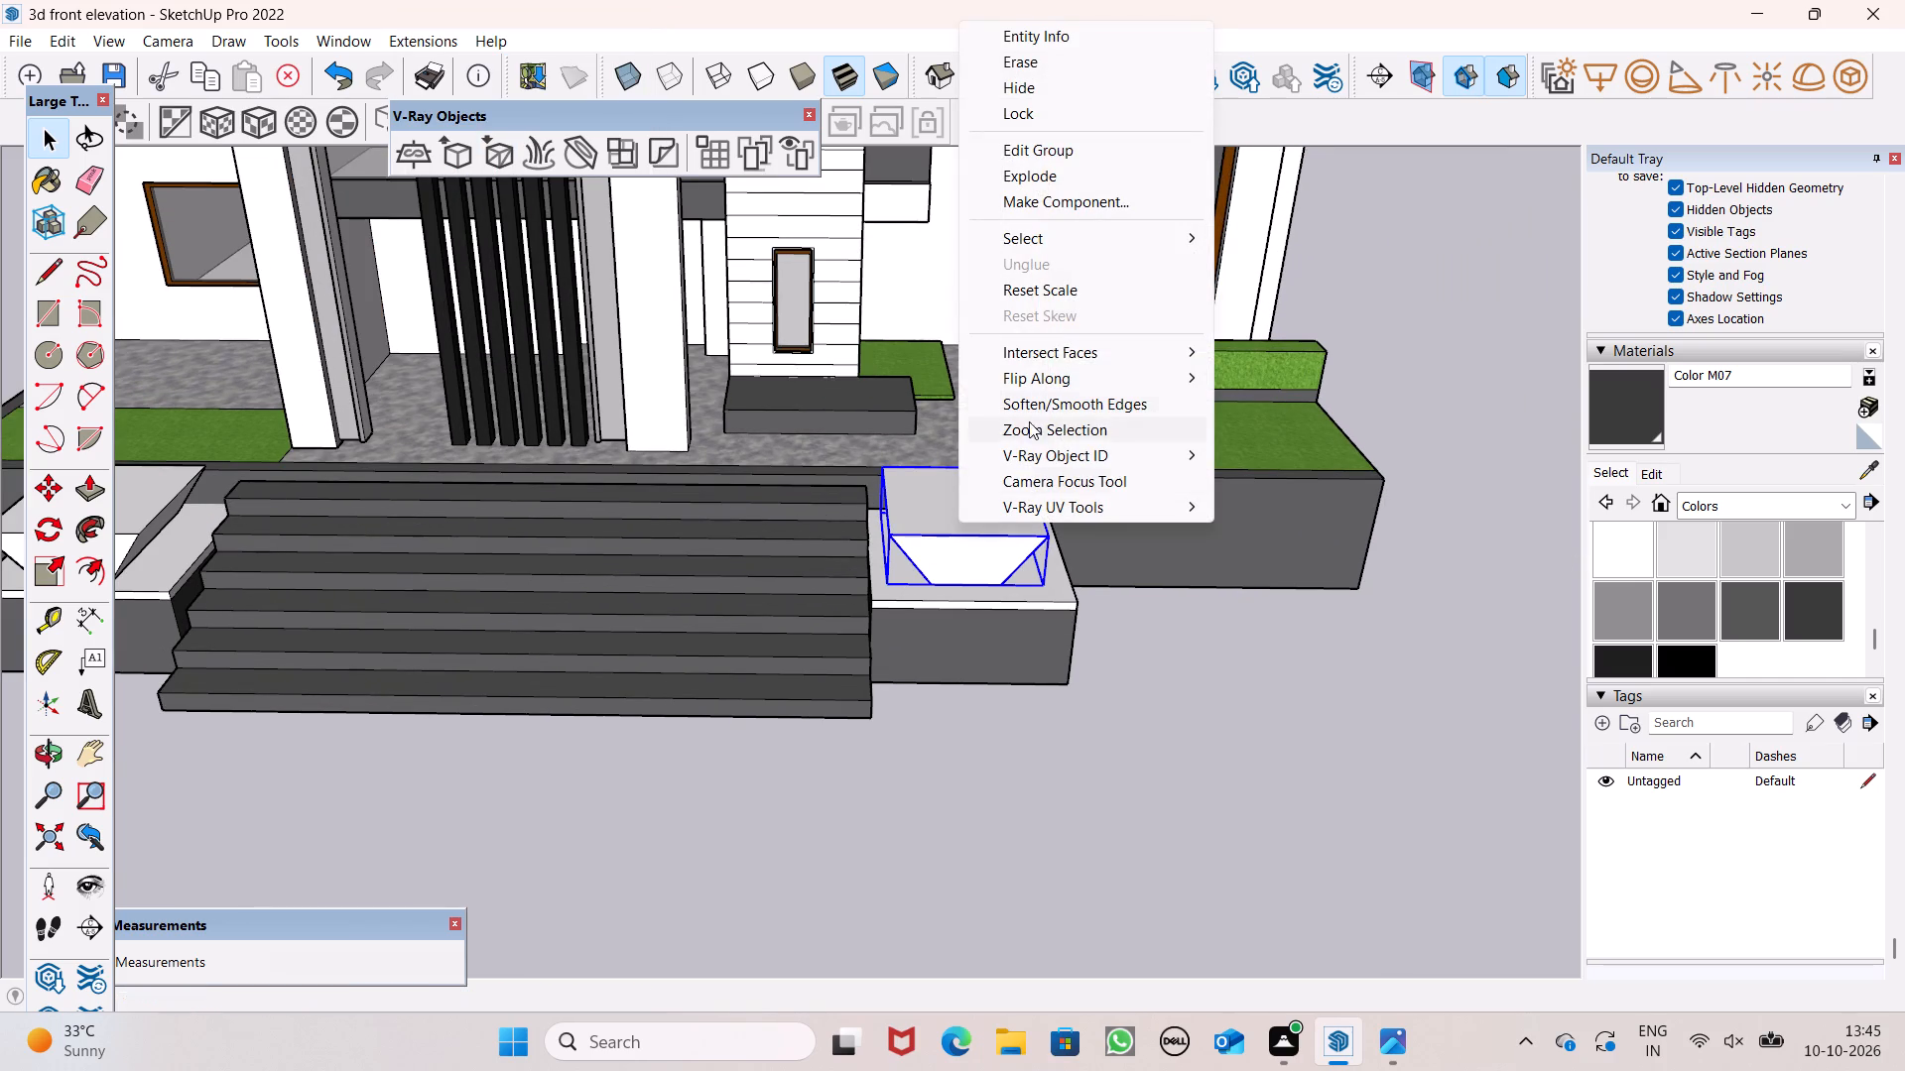
pyautogui.click(1018, 183)
pyautogui.click(1109, 512)
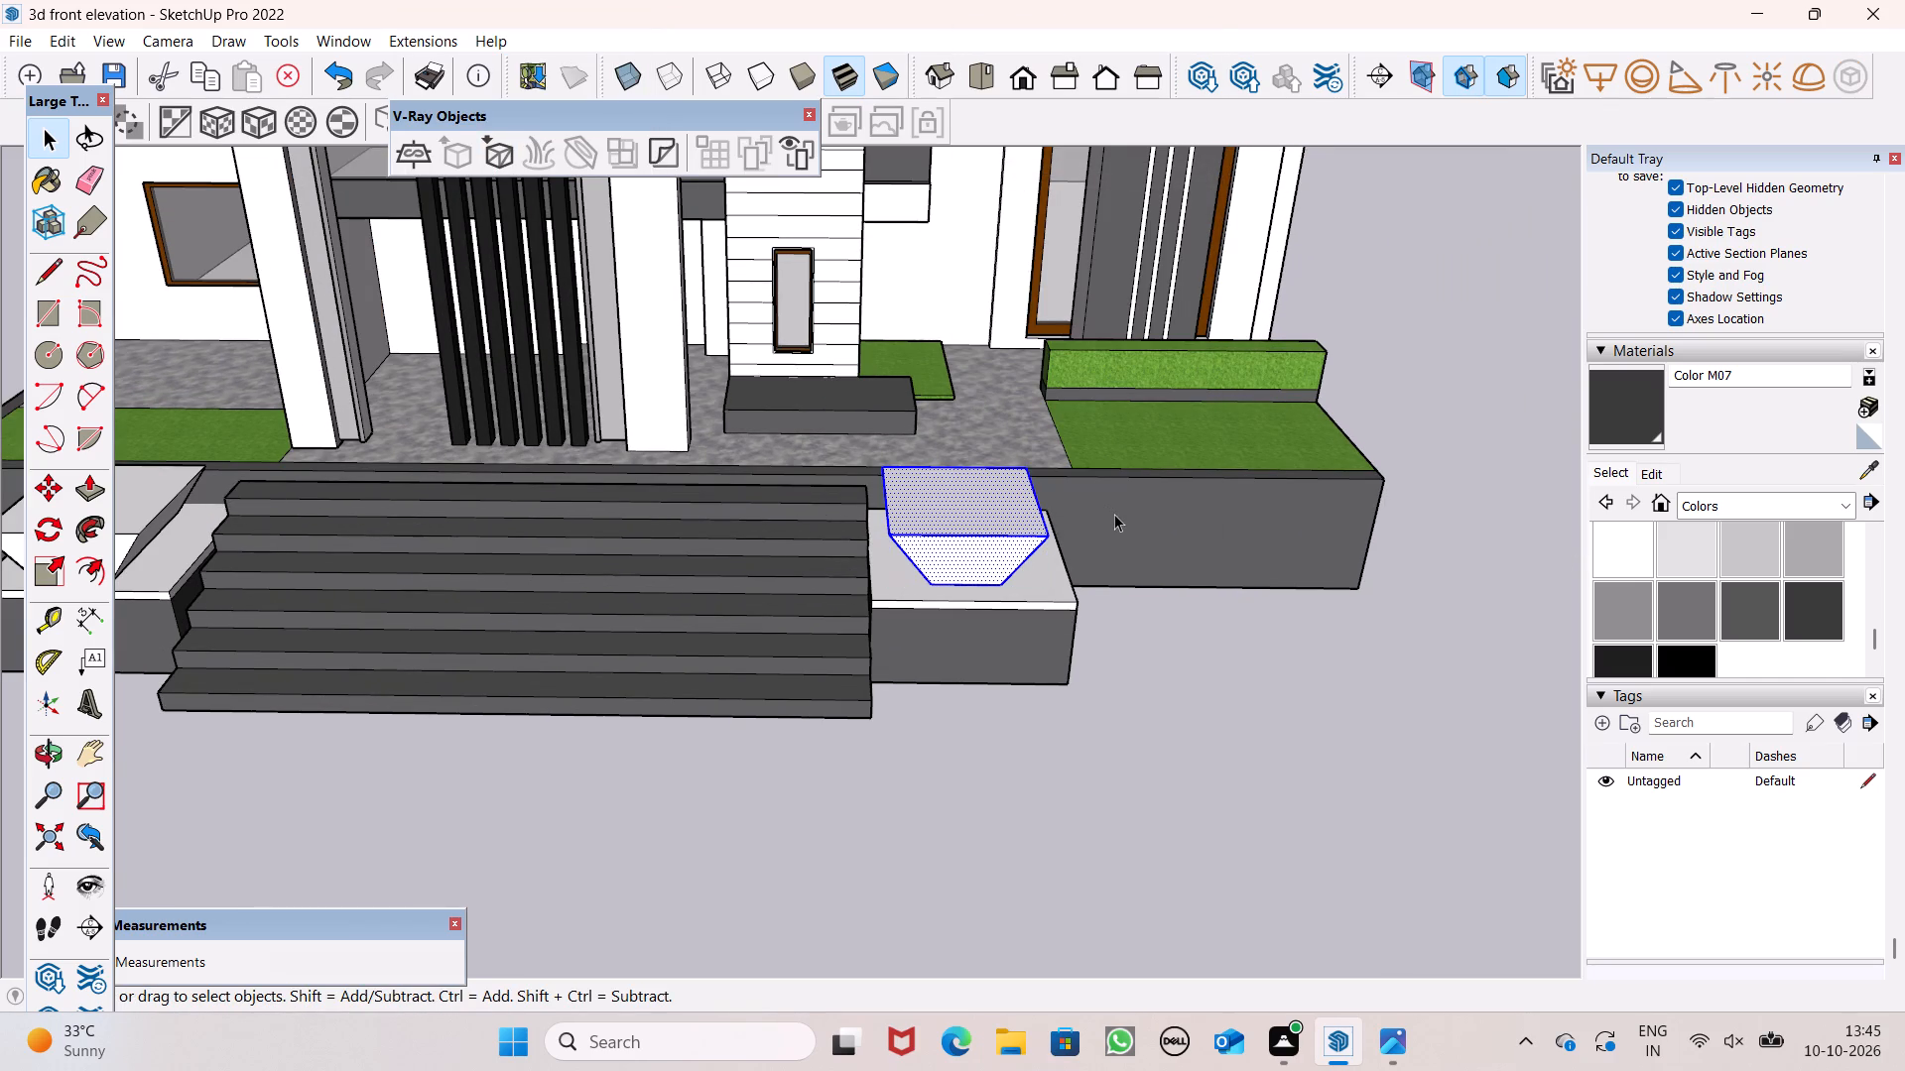
pyautogui.click(1113, 849)
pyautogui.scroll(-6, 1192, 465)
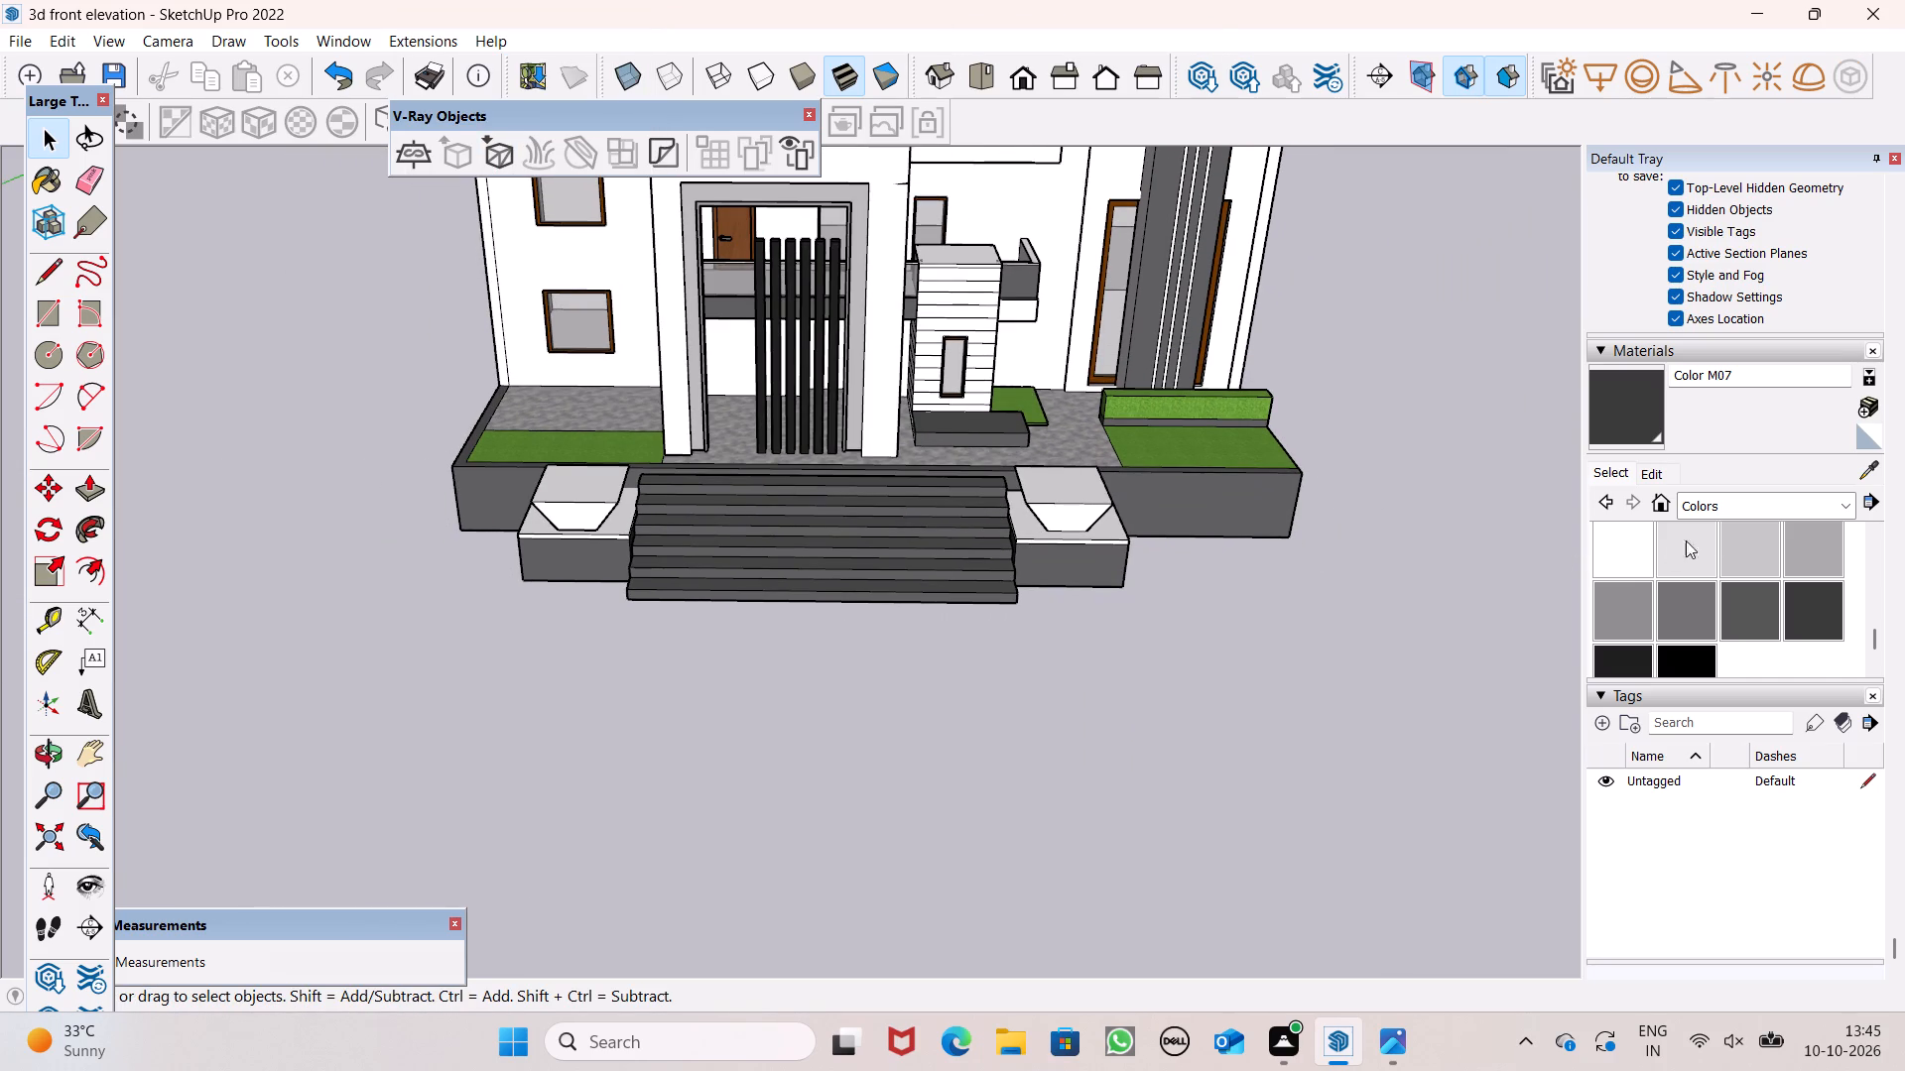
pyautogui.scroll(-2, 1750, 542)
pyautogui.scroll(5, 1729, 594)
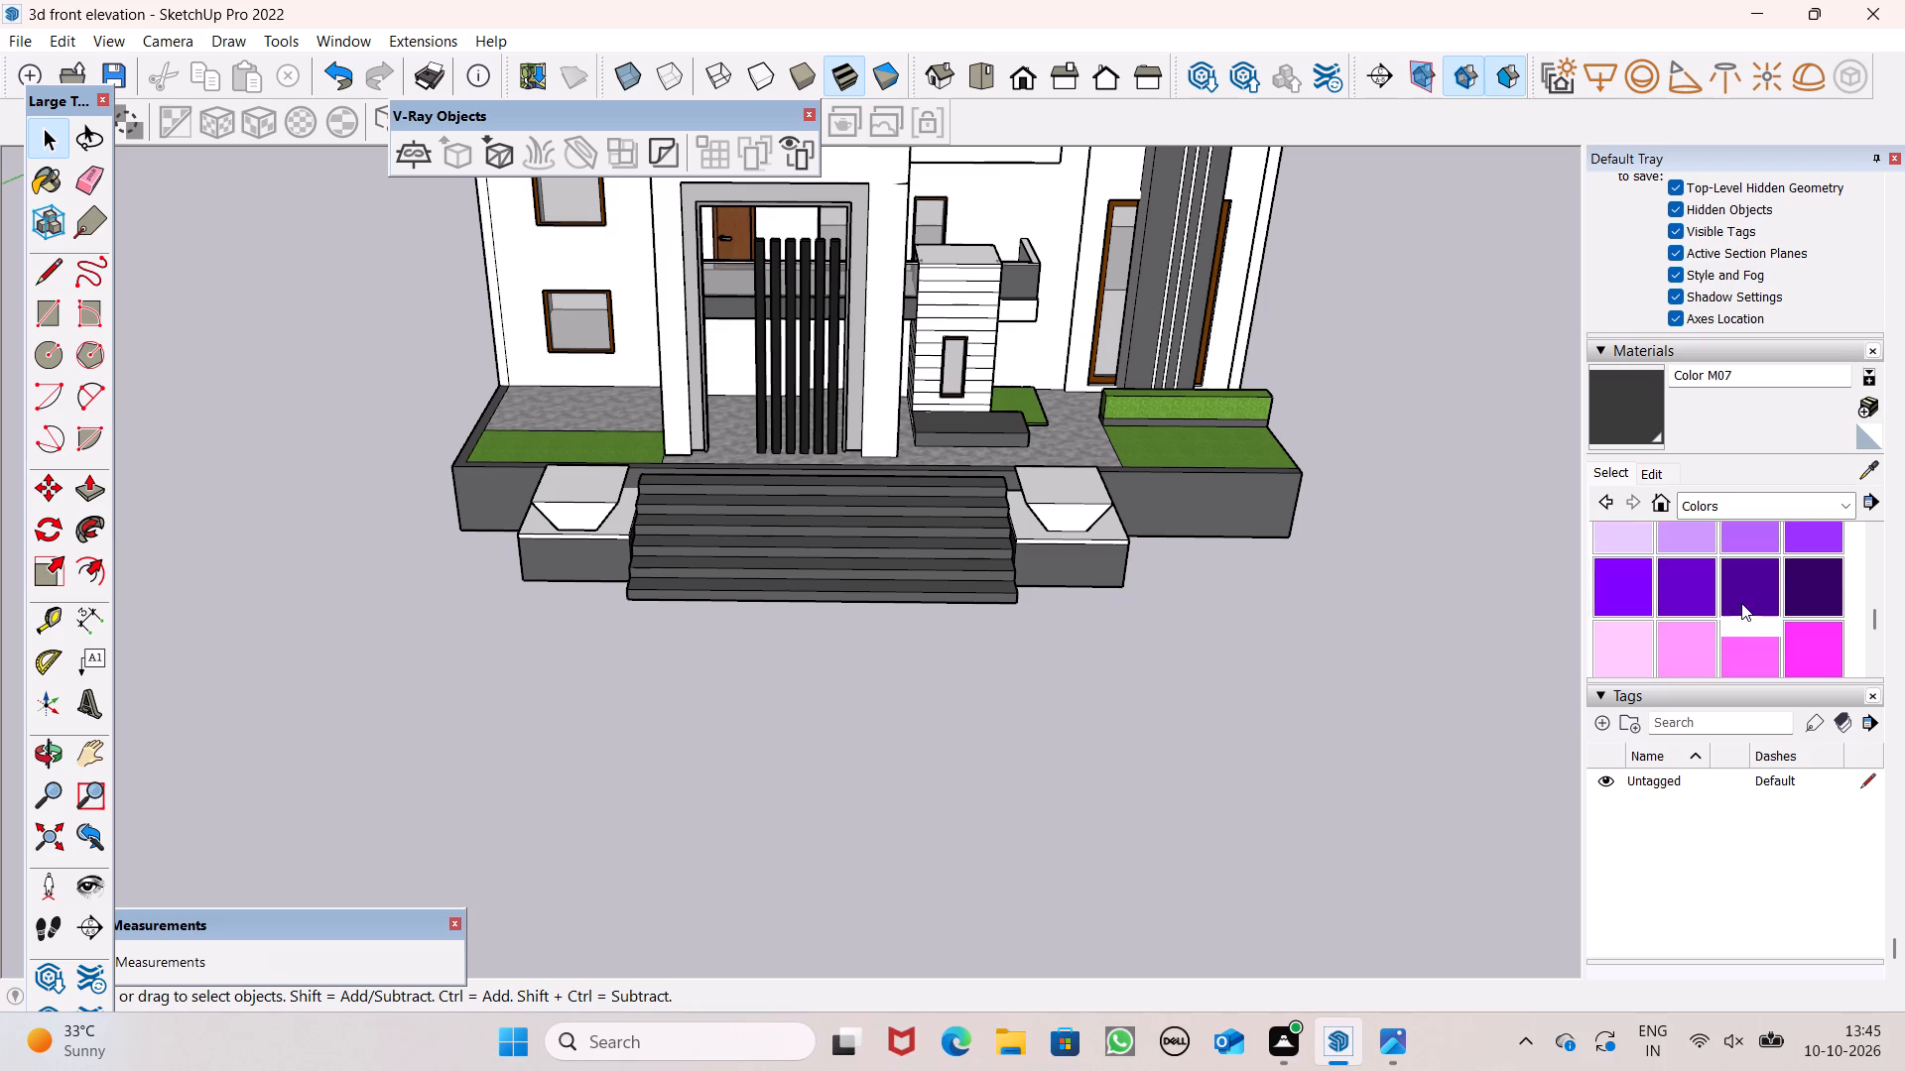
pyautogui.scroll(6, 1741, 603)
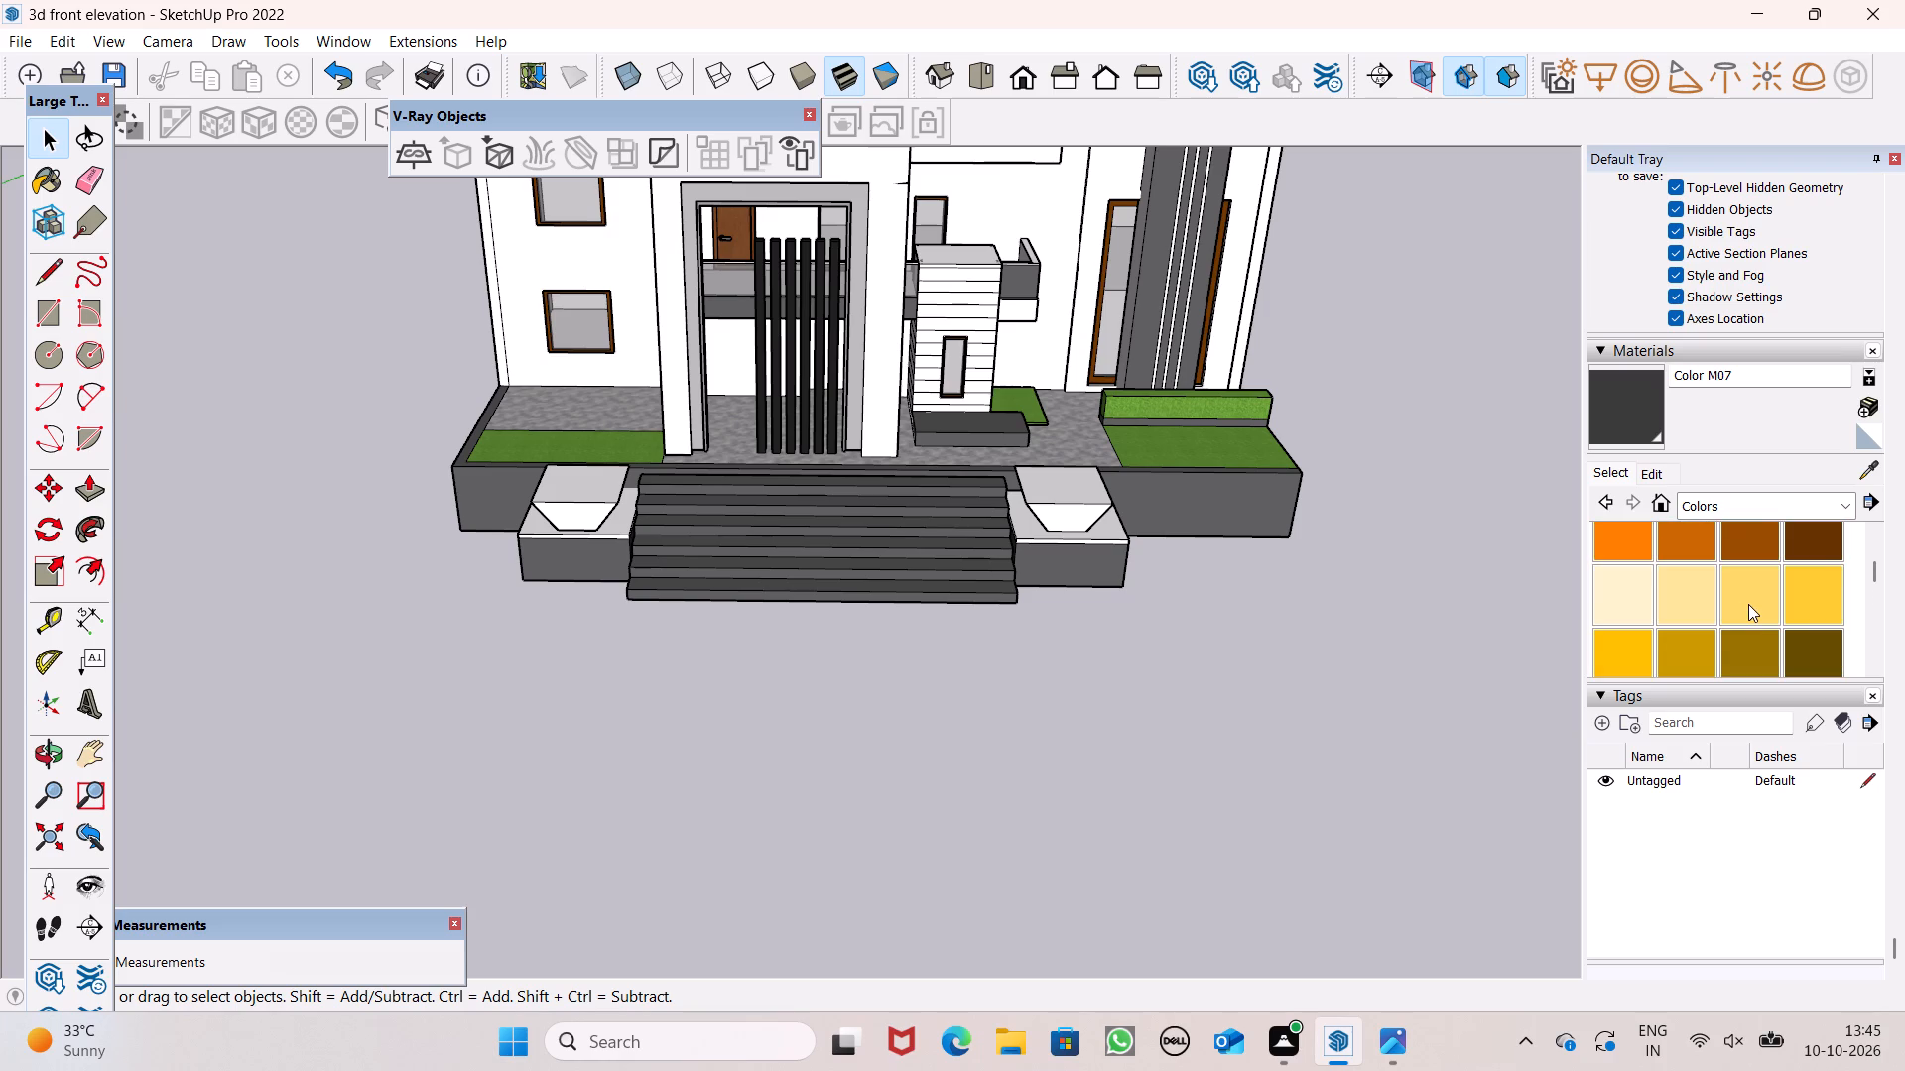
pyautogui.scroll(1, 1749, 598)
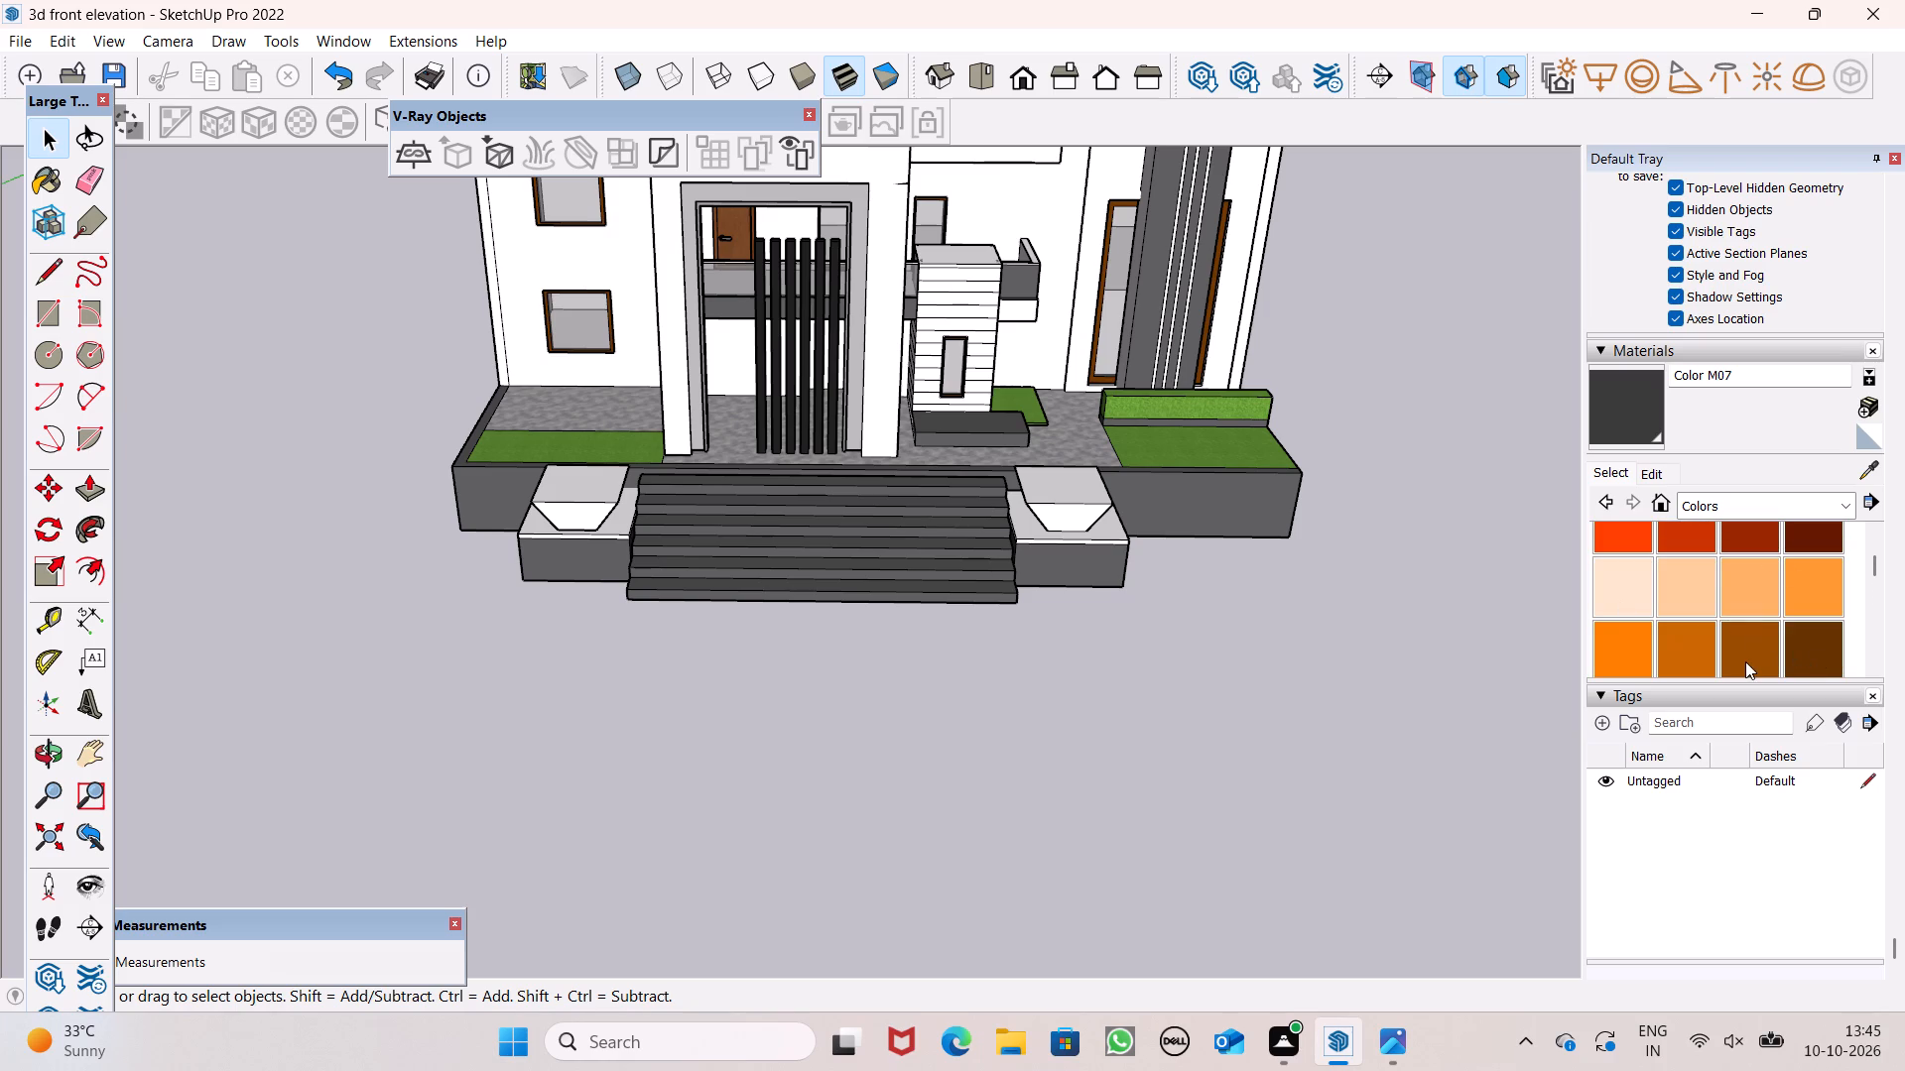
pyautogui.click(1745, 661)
# Paint the top face of the planter on the stair's left side with the Vegetation Bark Ponderosa landscaping material.
pyautogui.scroll(2, 851, 610)
pyautogui.moveTo(333, 497); pyautogui.dragTo(694, 450, button='middle')
pyautogui.scroll(1, 683, 451)
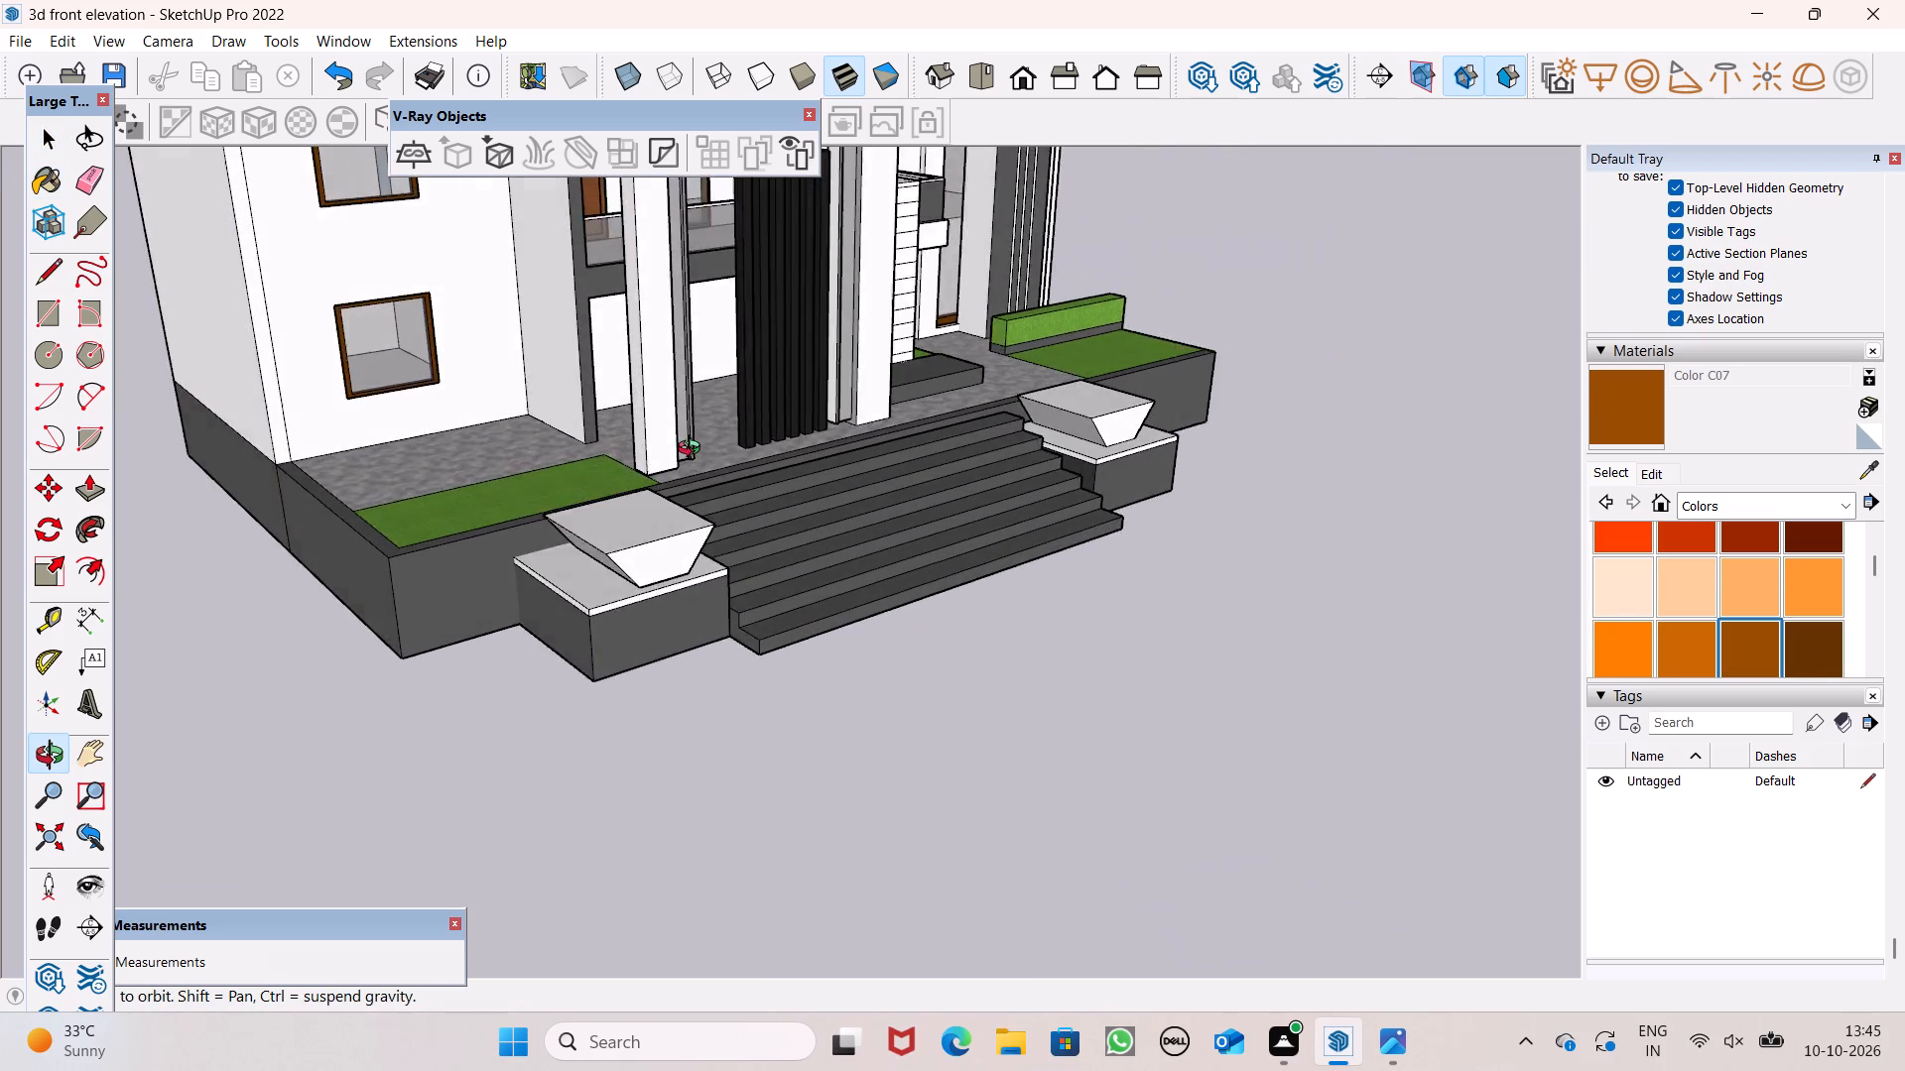
pyautogui.moveTo(694, 450); pyautogui.dragTo(720, 420, button='middle')
pyautogui.scroll(6, 609, 615)
pyautogui.moveTo(1144, 619); pyautogui.dragTo(1028, 698, button='middle')
pyautogui.scroll(1, 1028, 698)
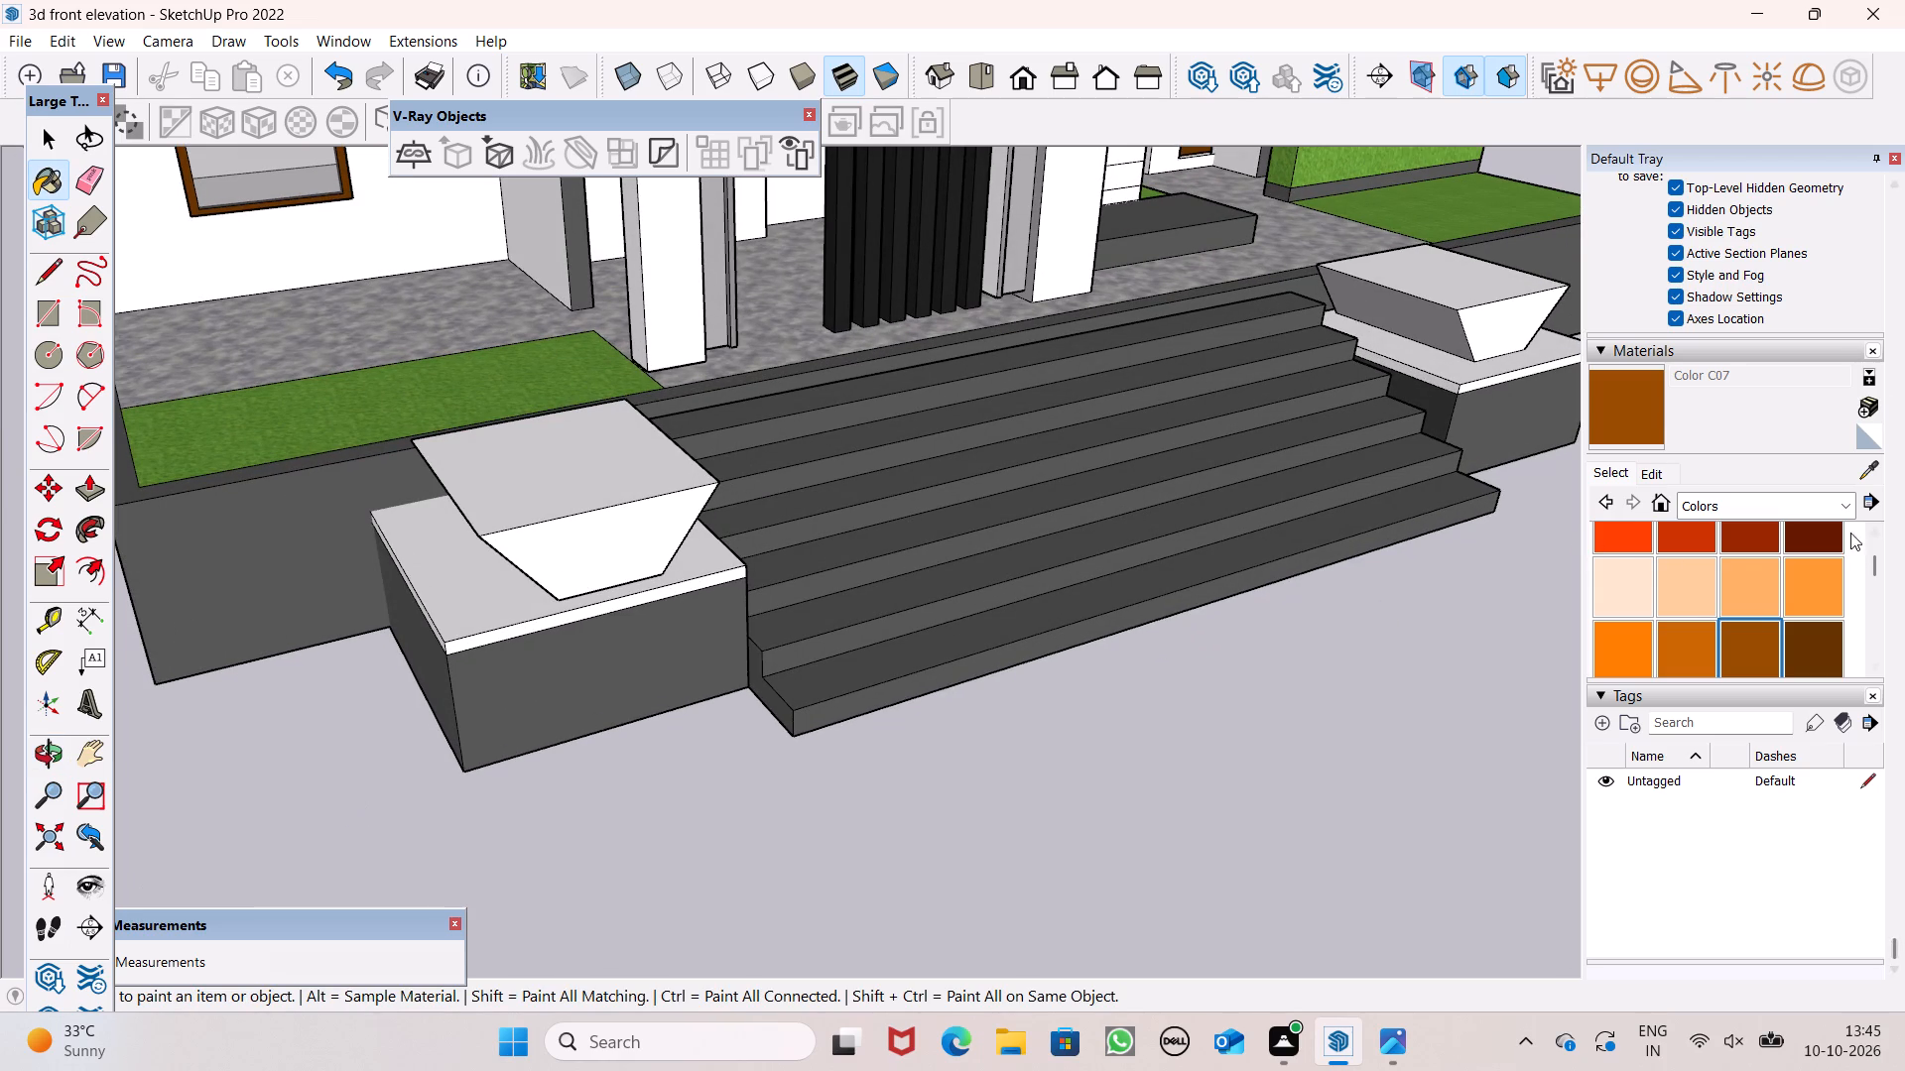
pyautogui.click(1841, 509)
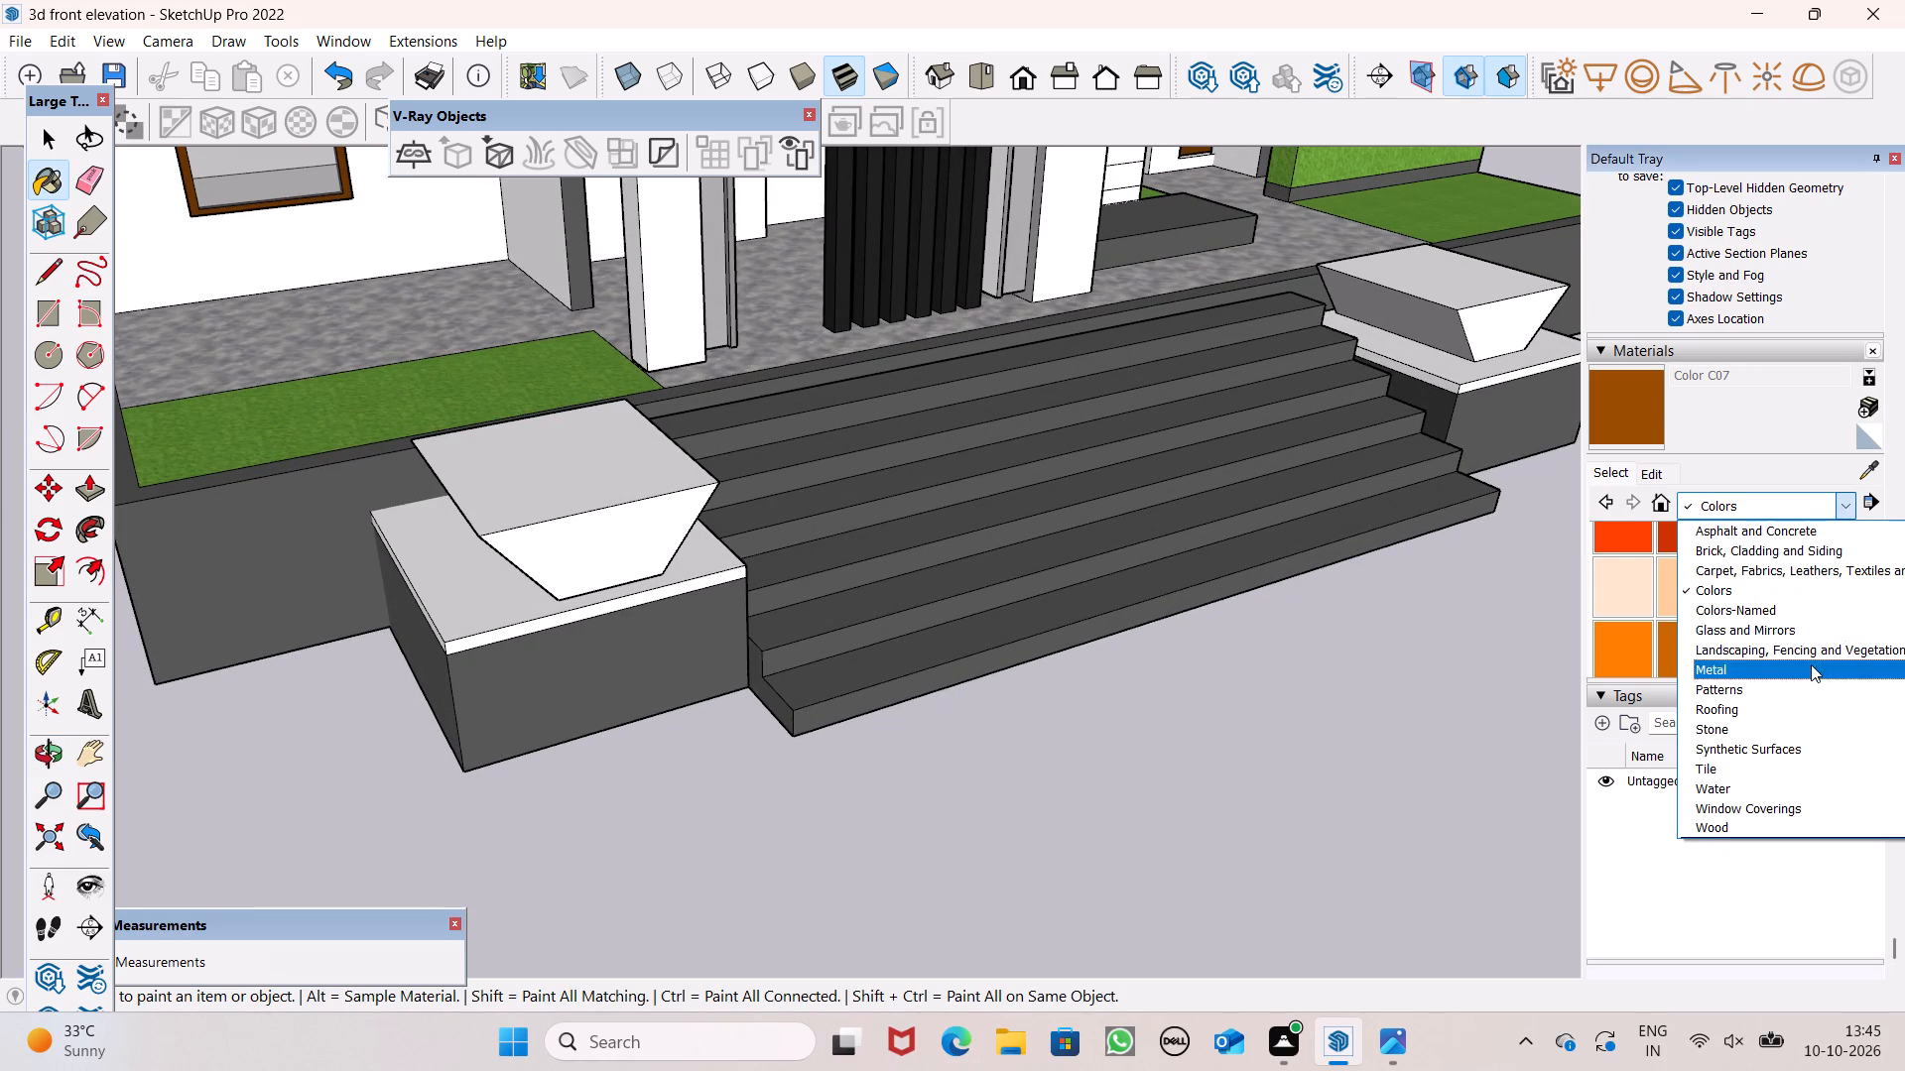
pyautogui.click(1811, 664)
pyautogui.click(1837, 503)
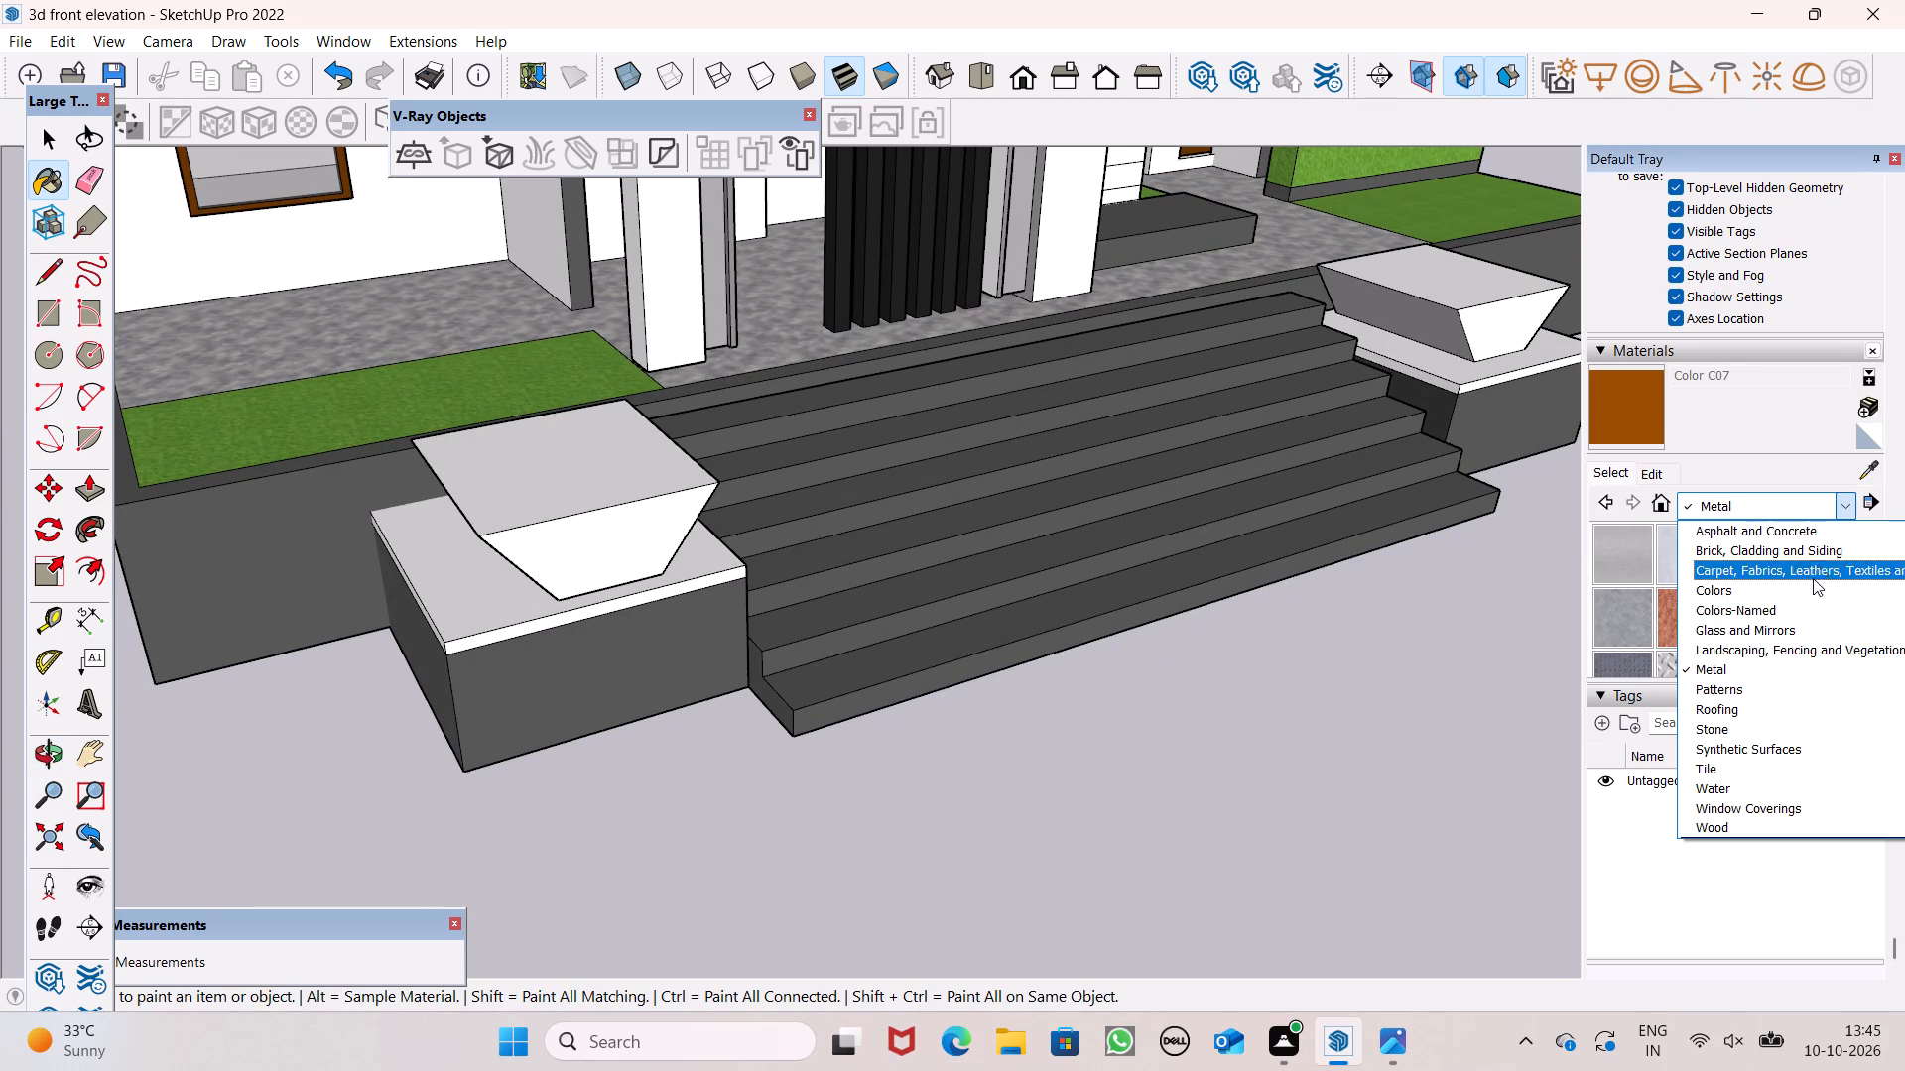
pyautogui.click(1786, 641)
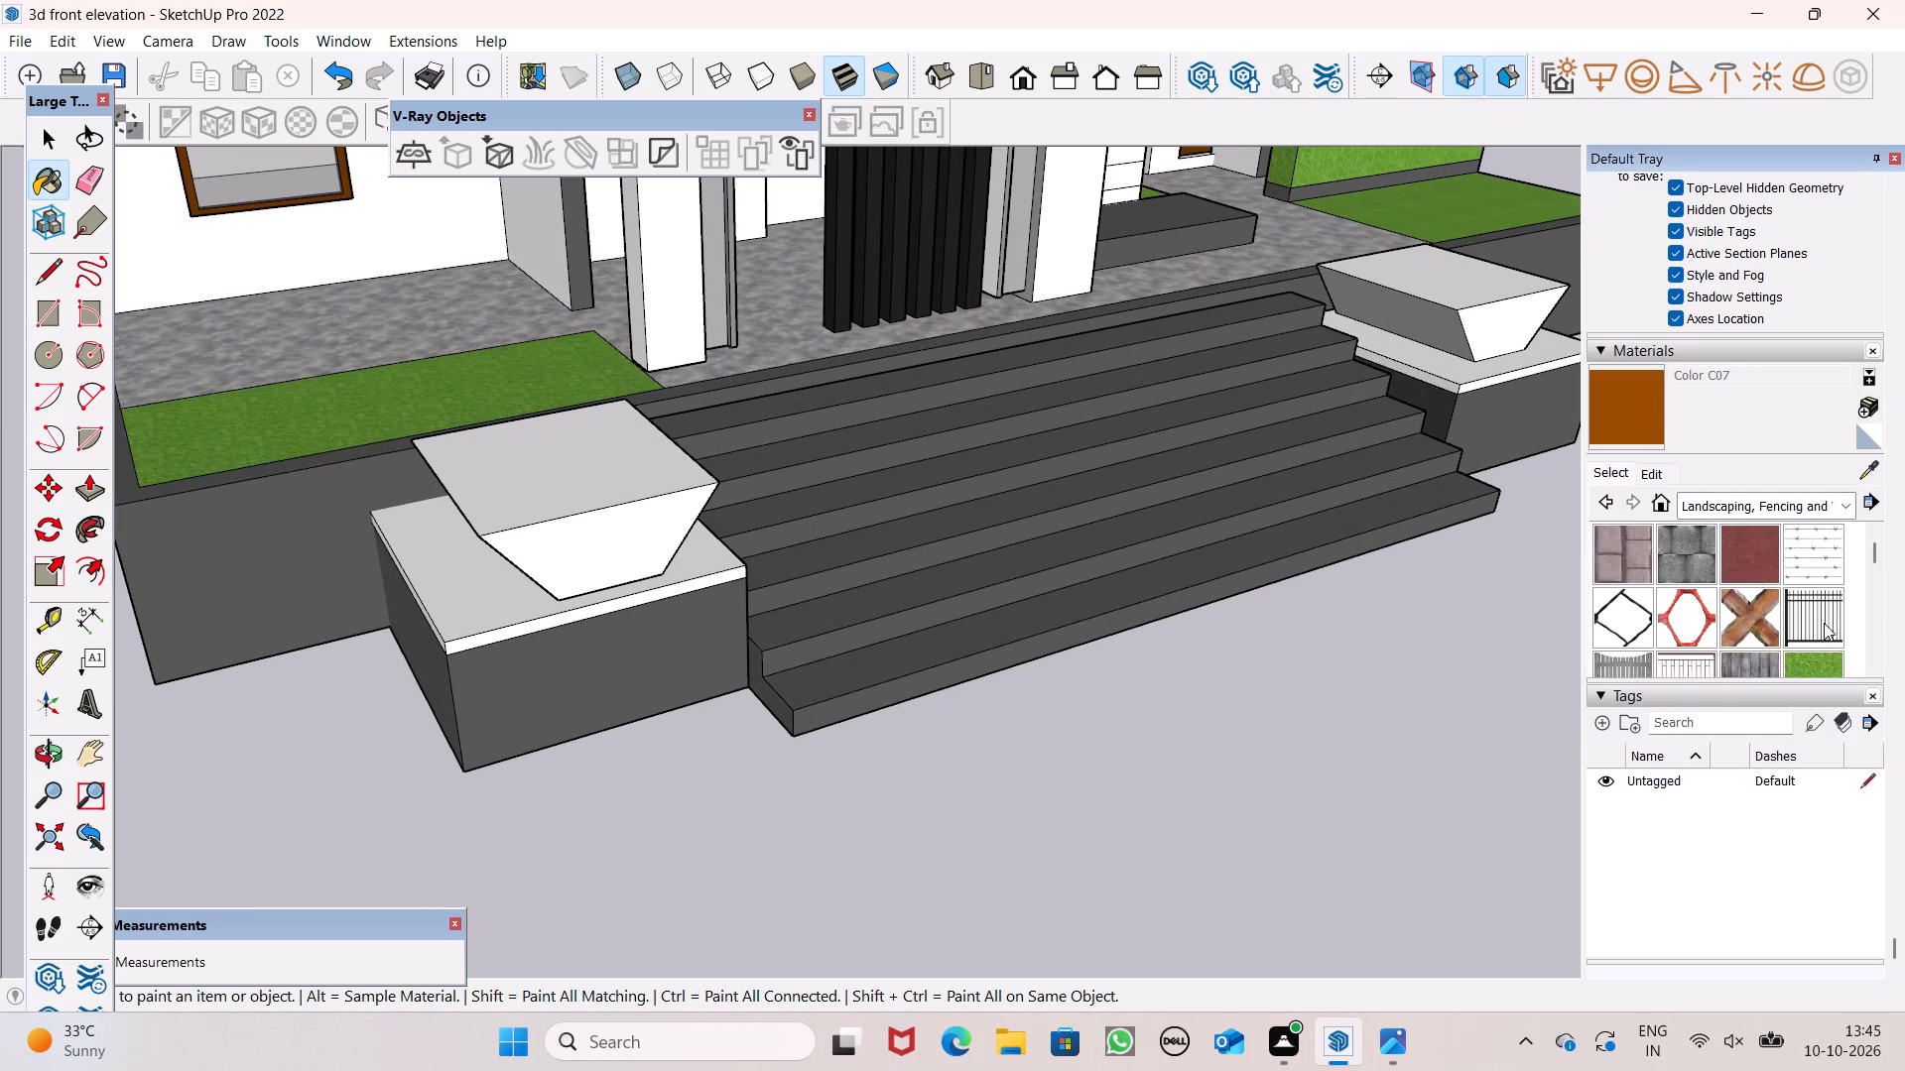
pyautogui.scroll(-5, 1824, 621)
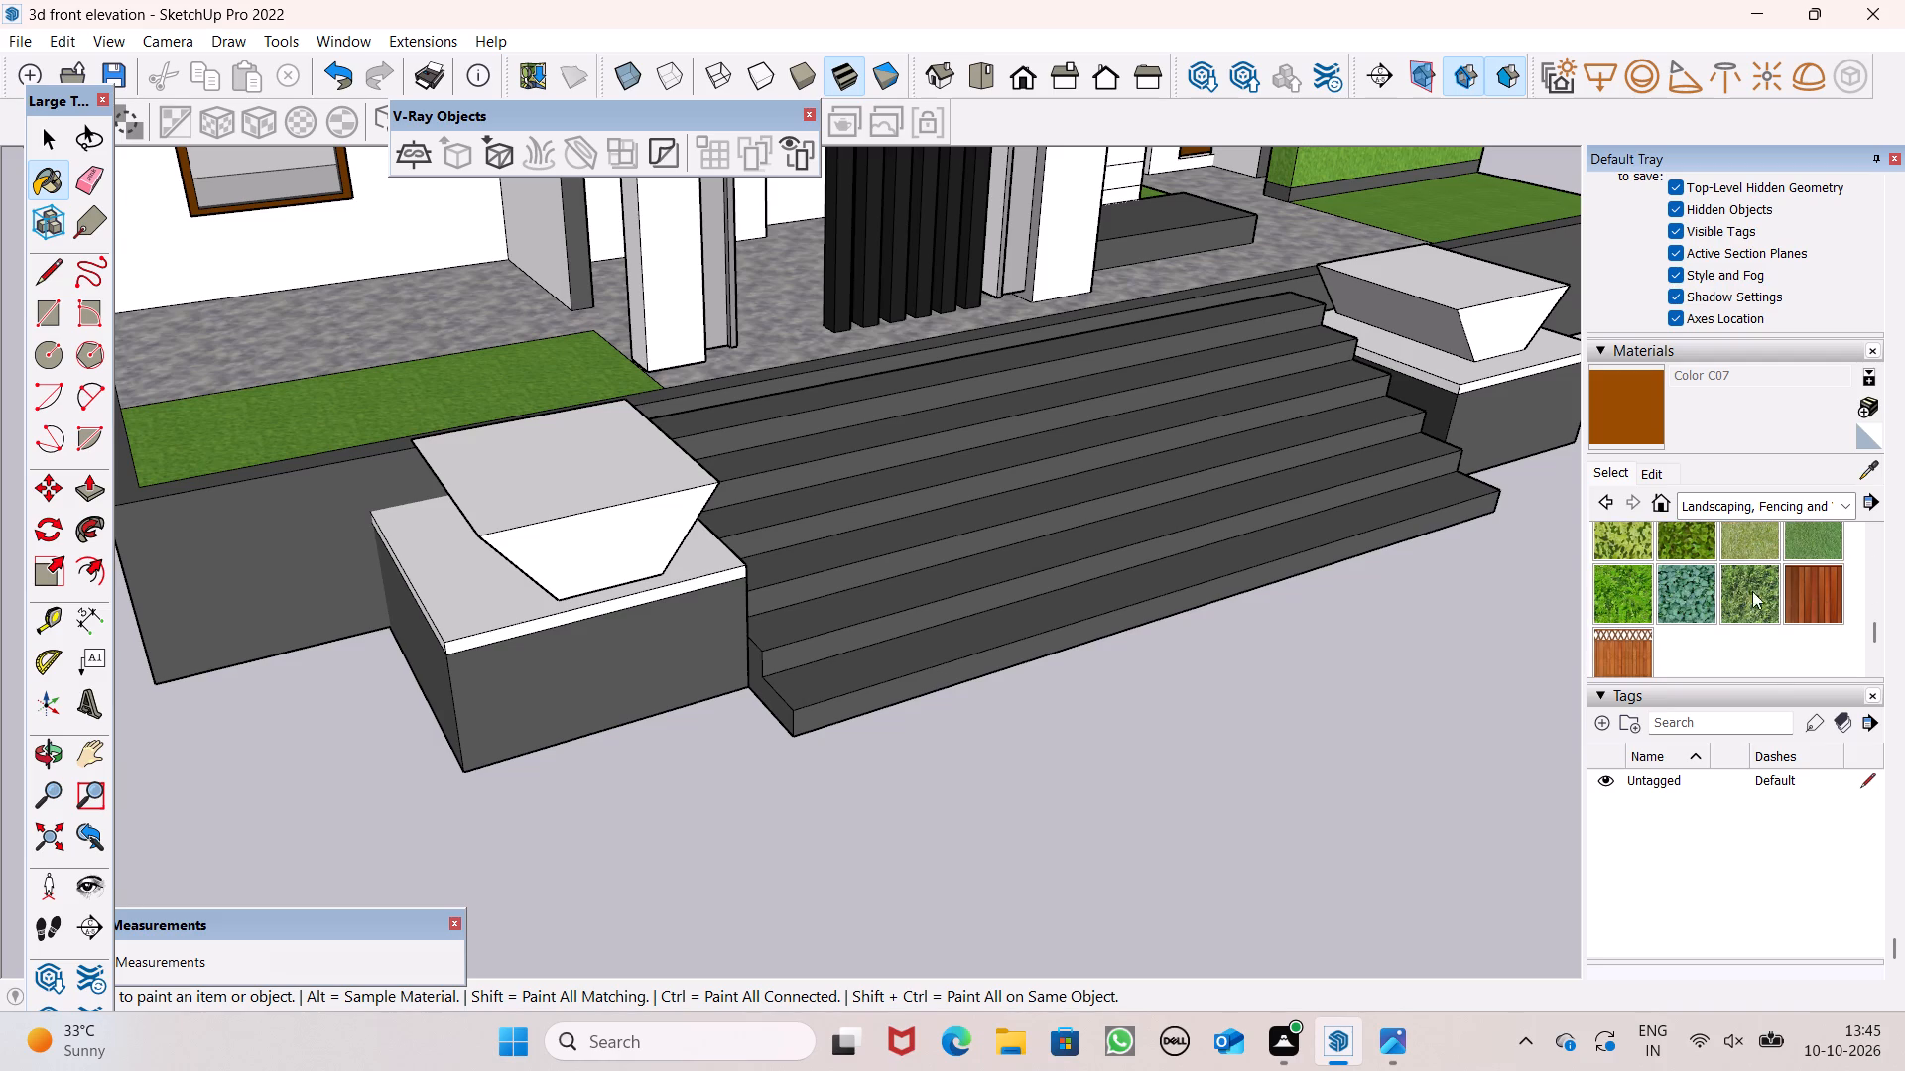
pyautogui.click(1687, 588)
pyautogui.scroll(2, 559, 471)
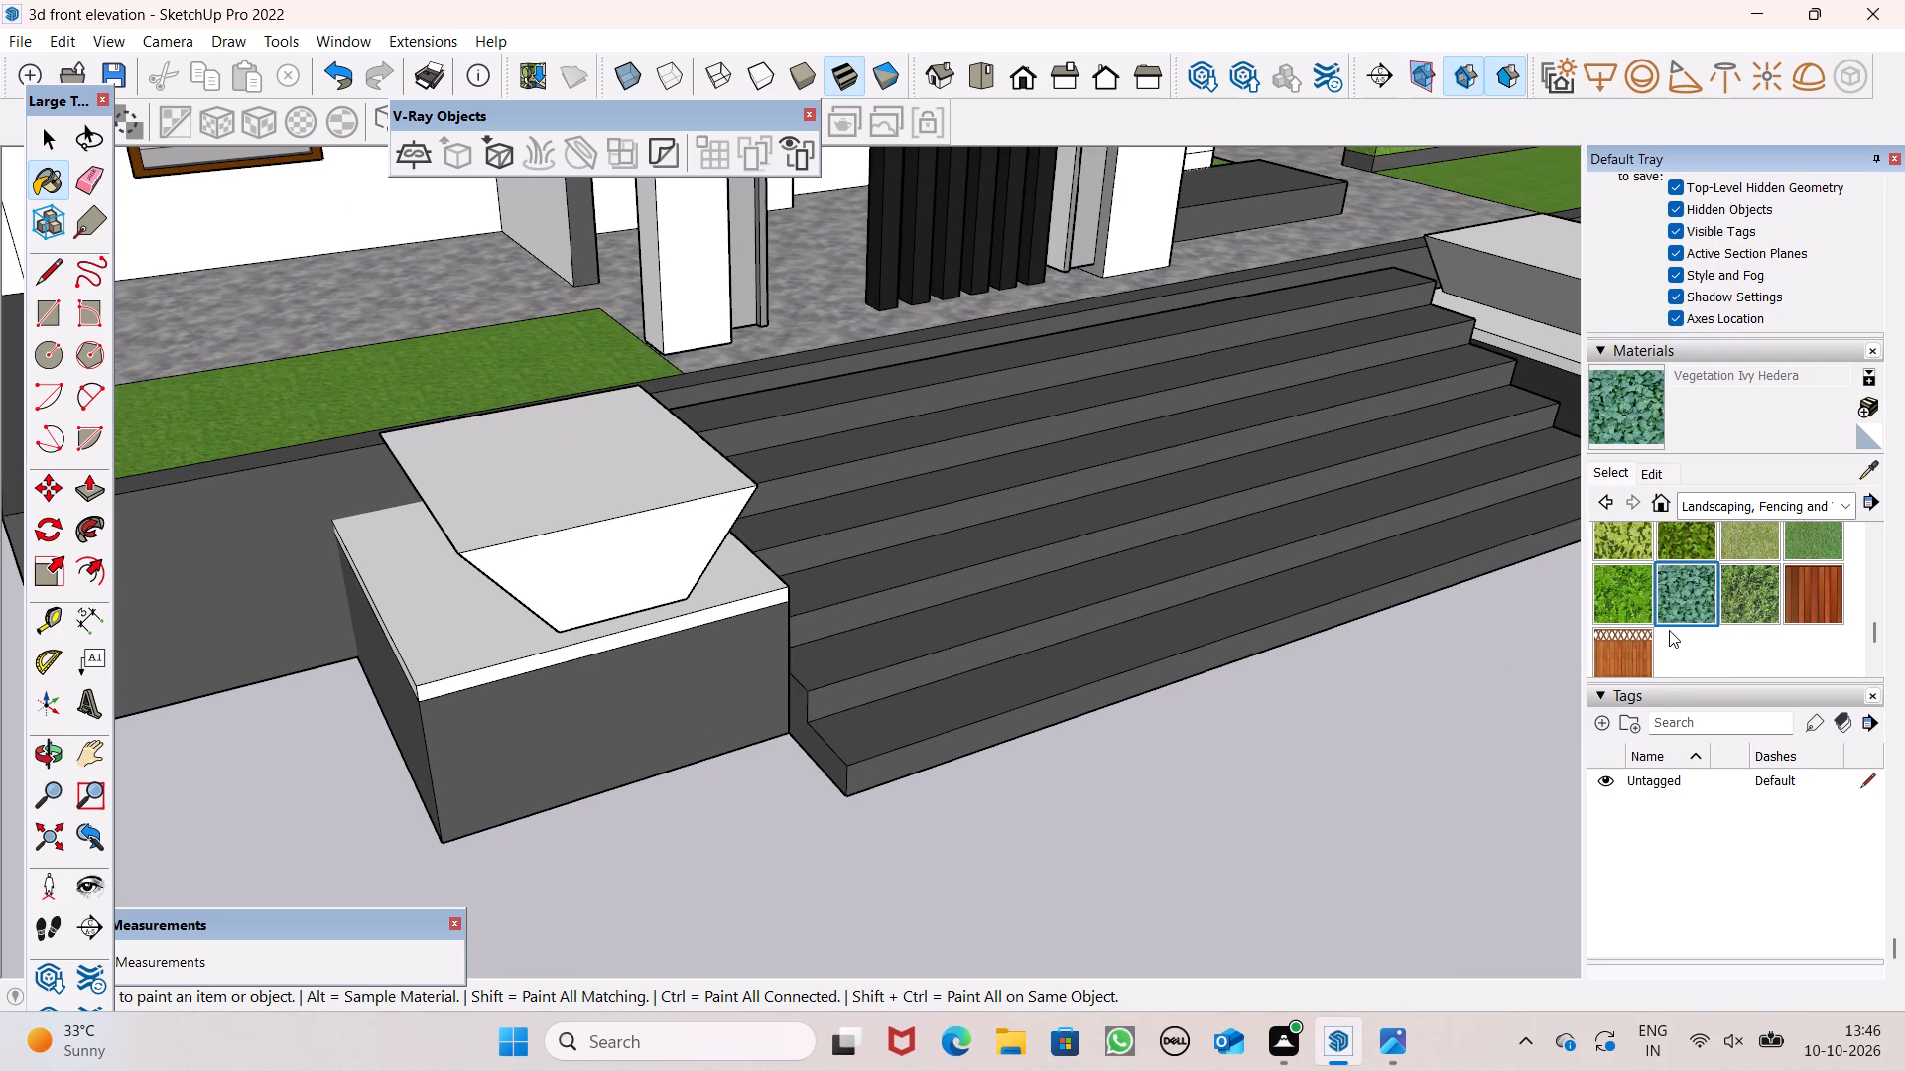
pyautogui.scroll(1, 1674, 630)
pyautogui.click(1737, 590)
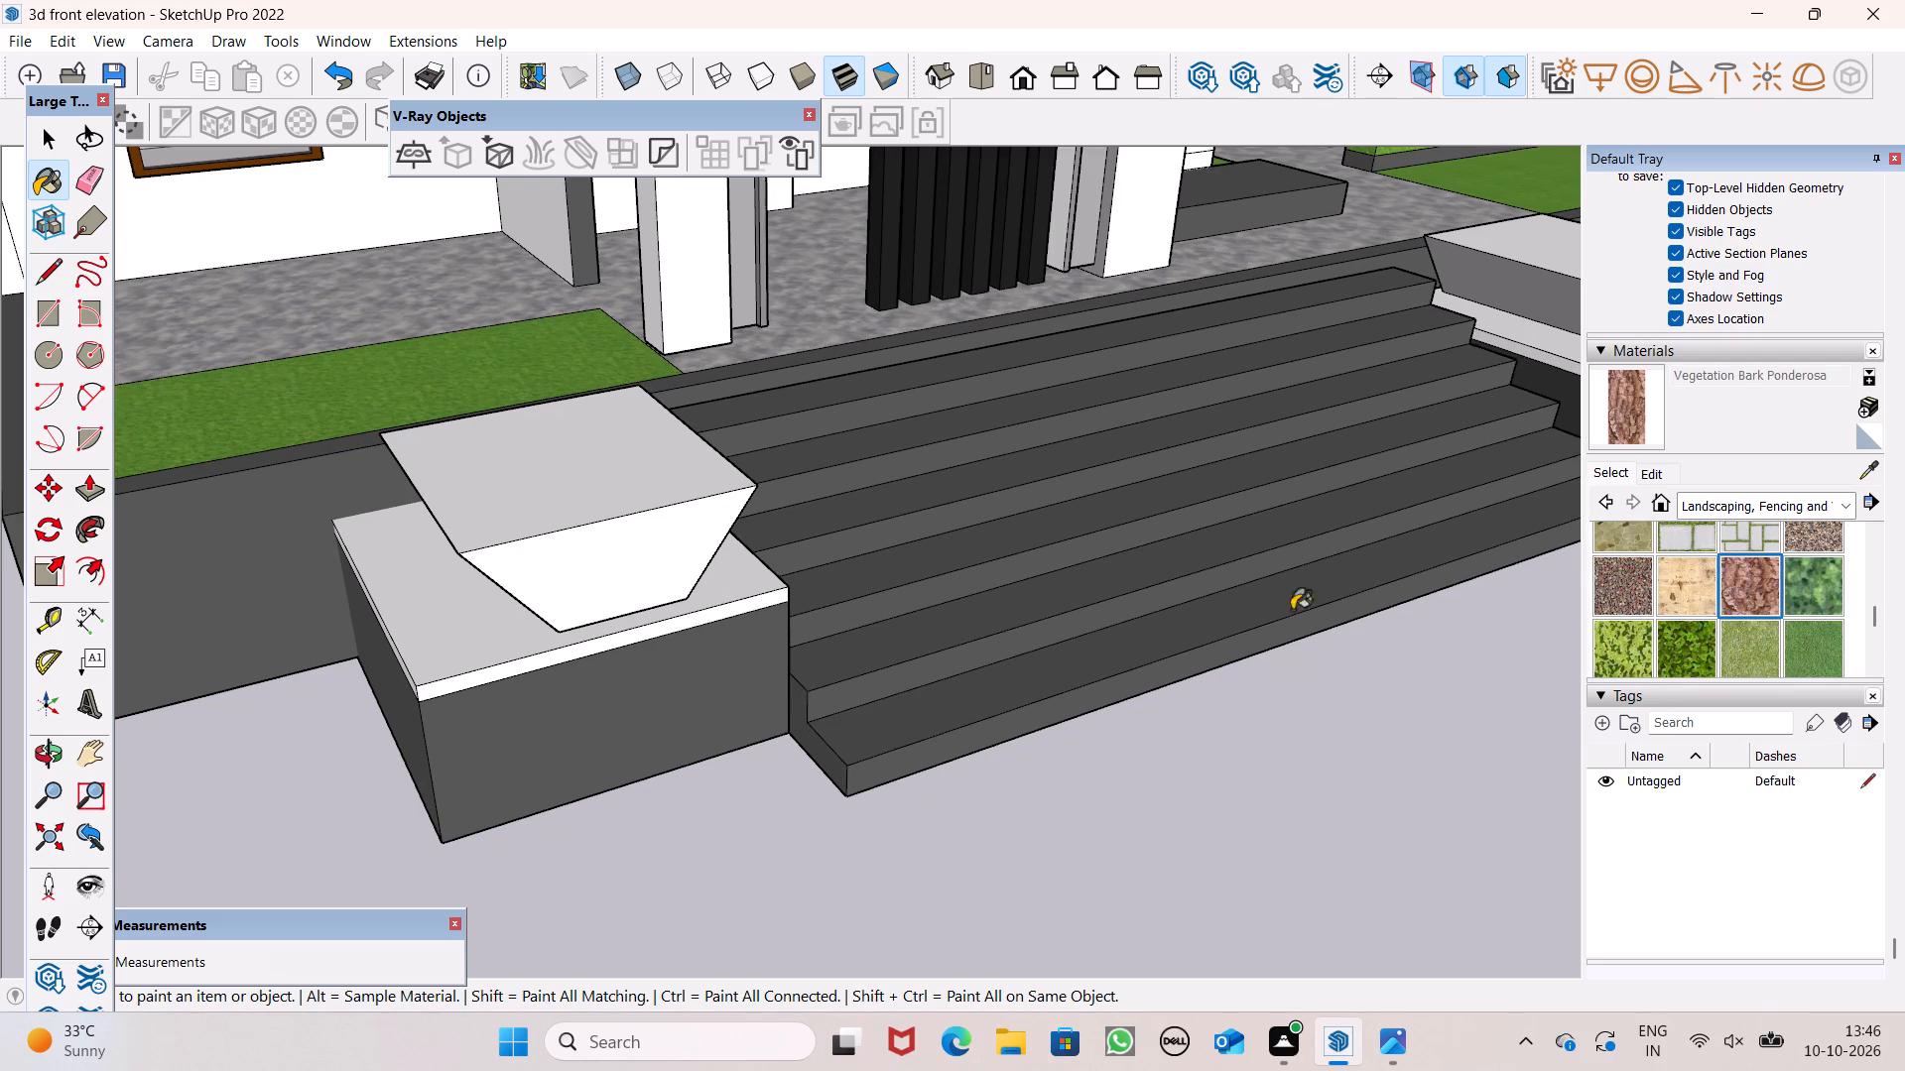
pyautogui.click(608, 443)
# Examine the bark texture on the painted planter top up close.
pyautogui.scroll(-5, 645, 550)
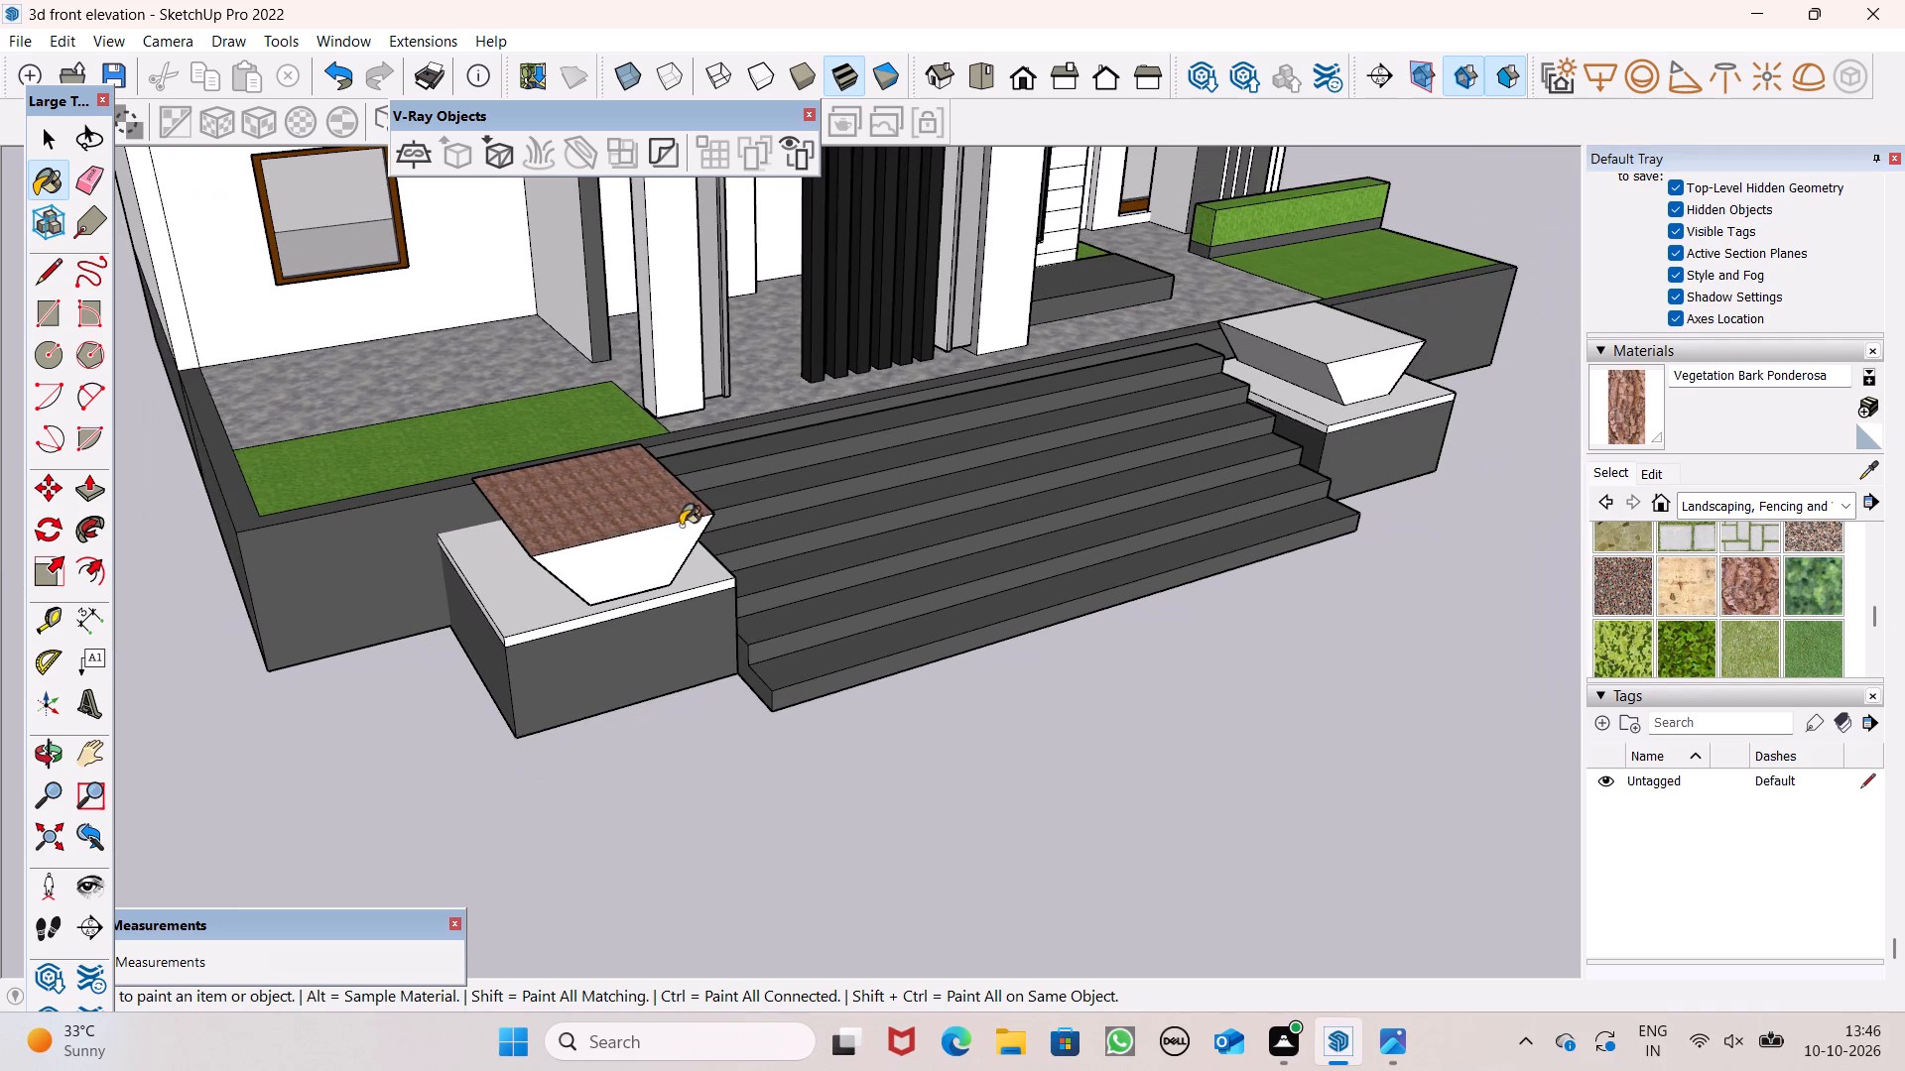
pyautogui.moveTo(679, 528); pyautogui.dragTo(690, 837, button='middle')
pyautogui.scroll(9, 517, 773)
pyautogui.scroll(8, 599, 729)
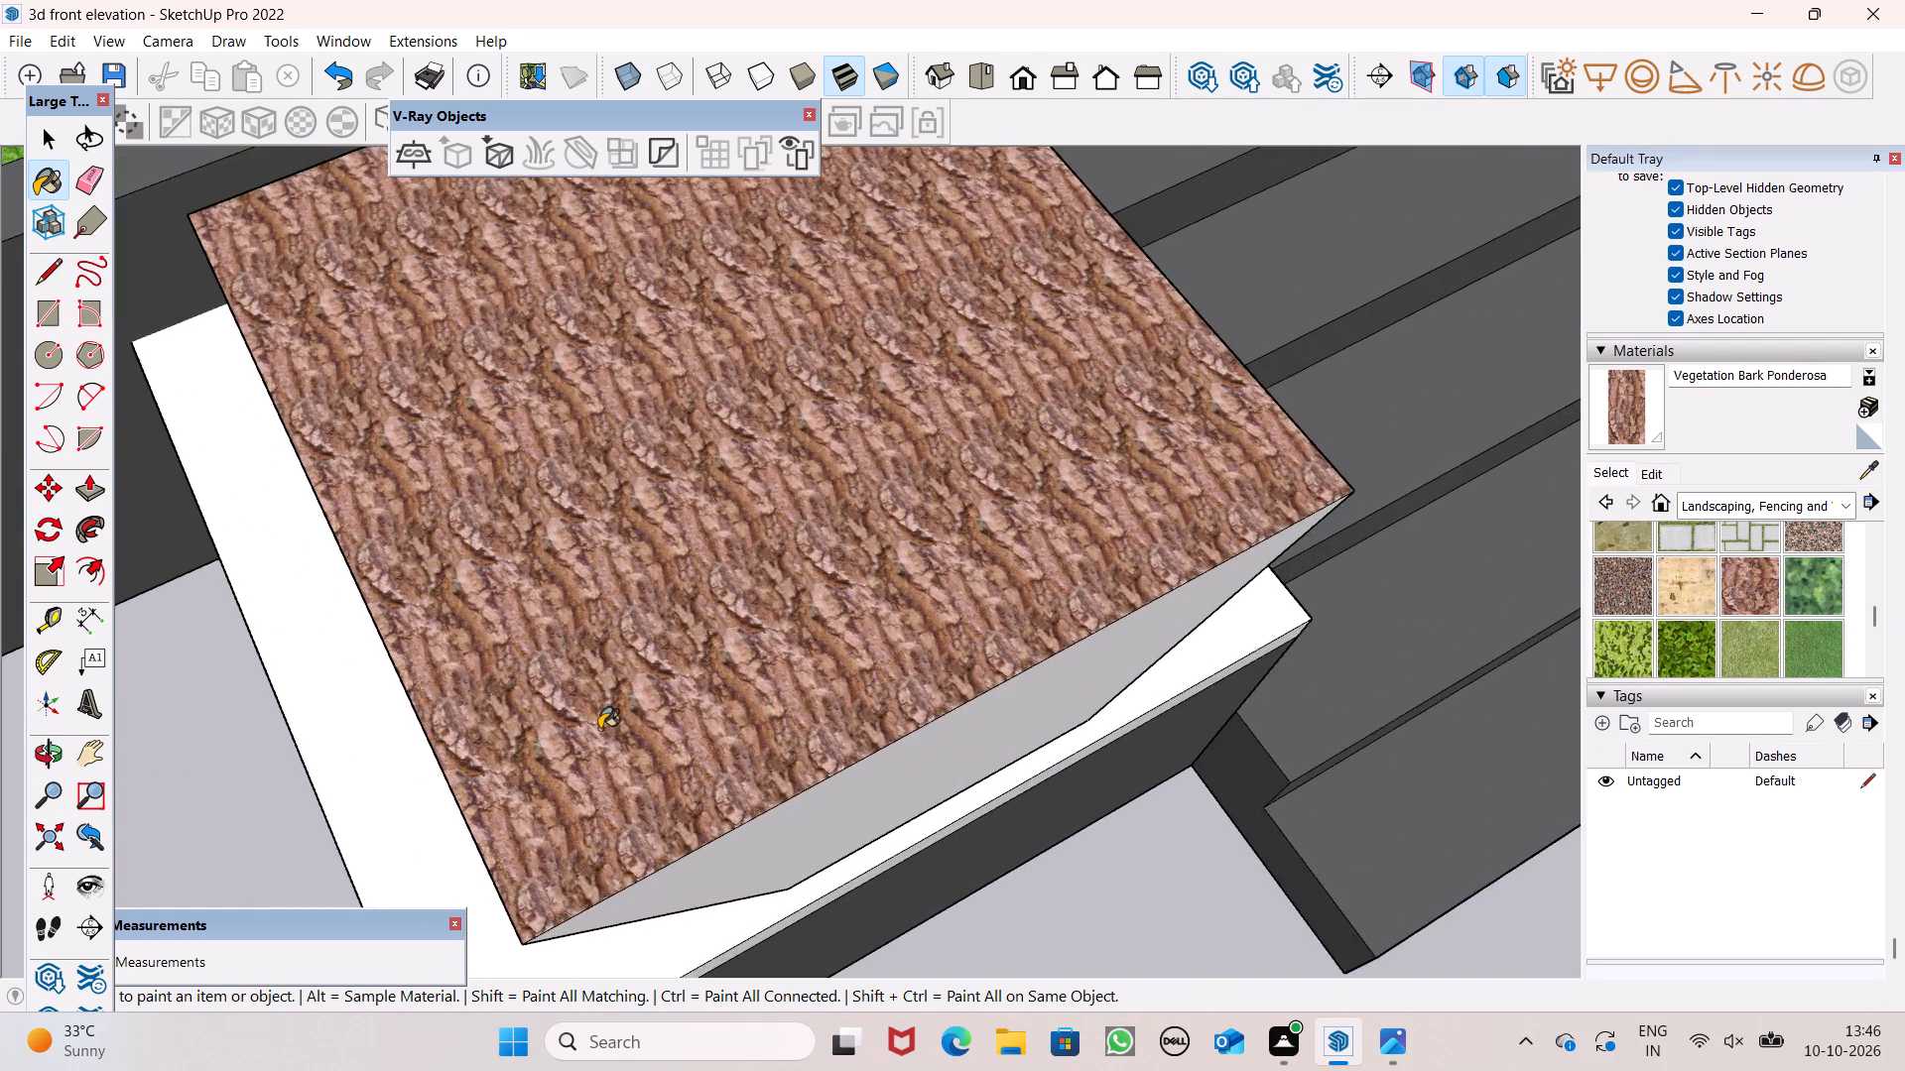
pyautogui.scroll(18, 599, 729)
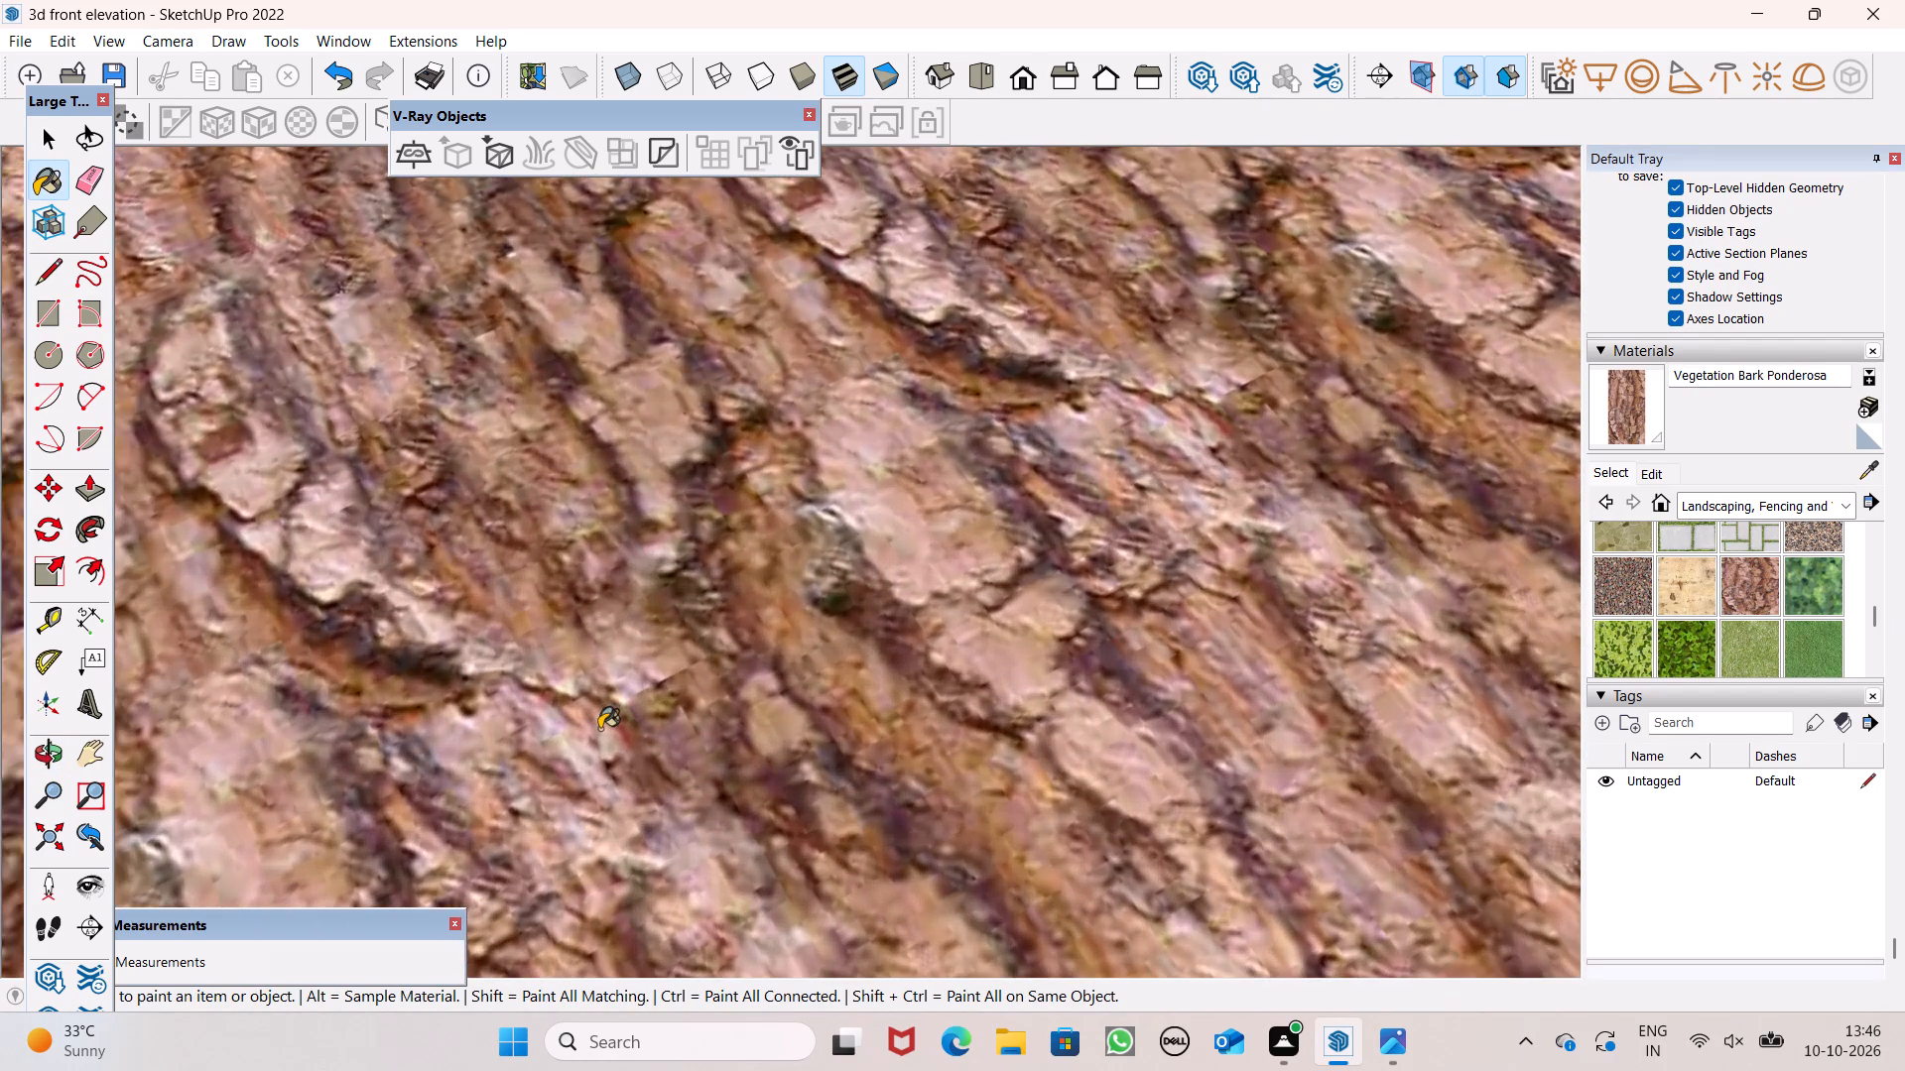
pyautogui.scroll(-20, 711, 654)
pyautogui.scroll(-2, 1350, 629)
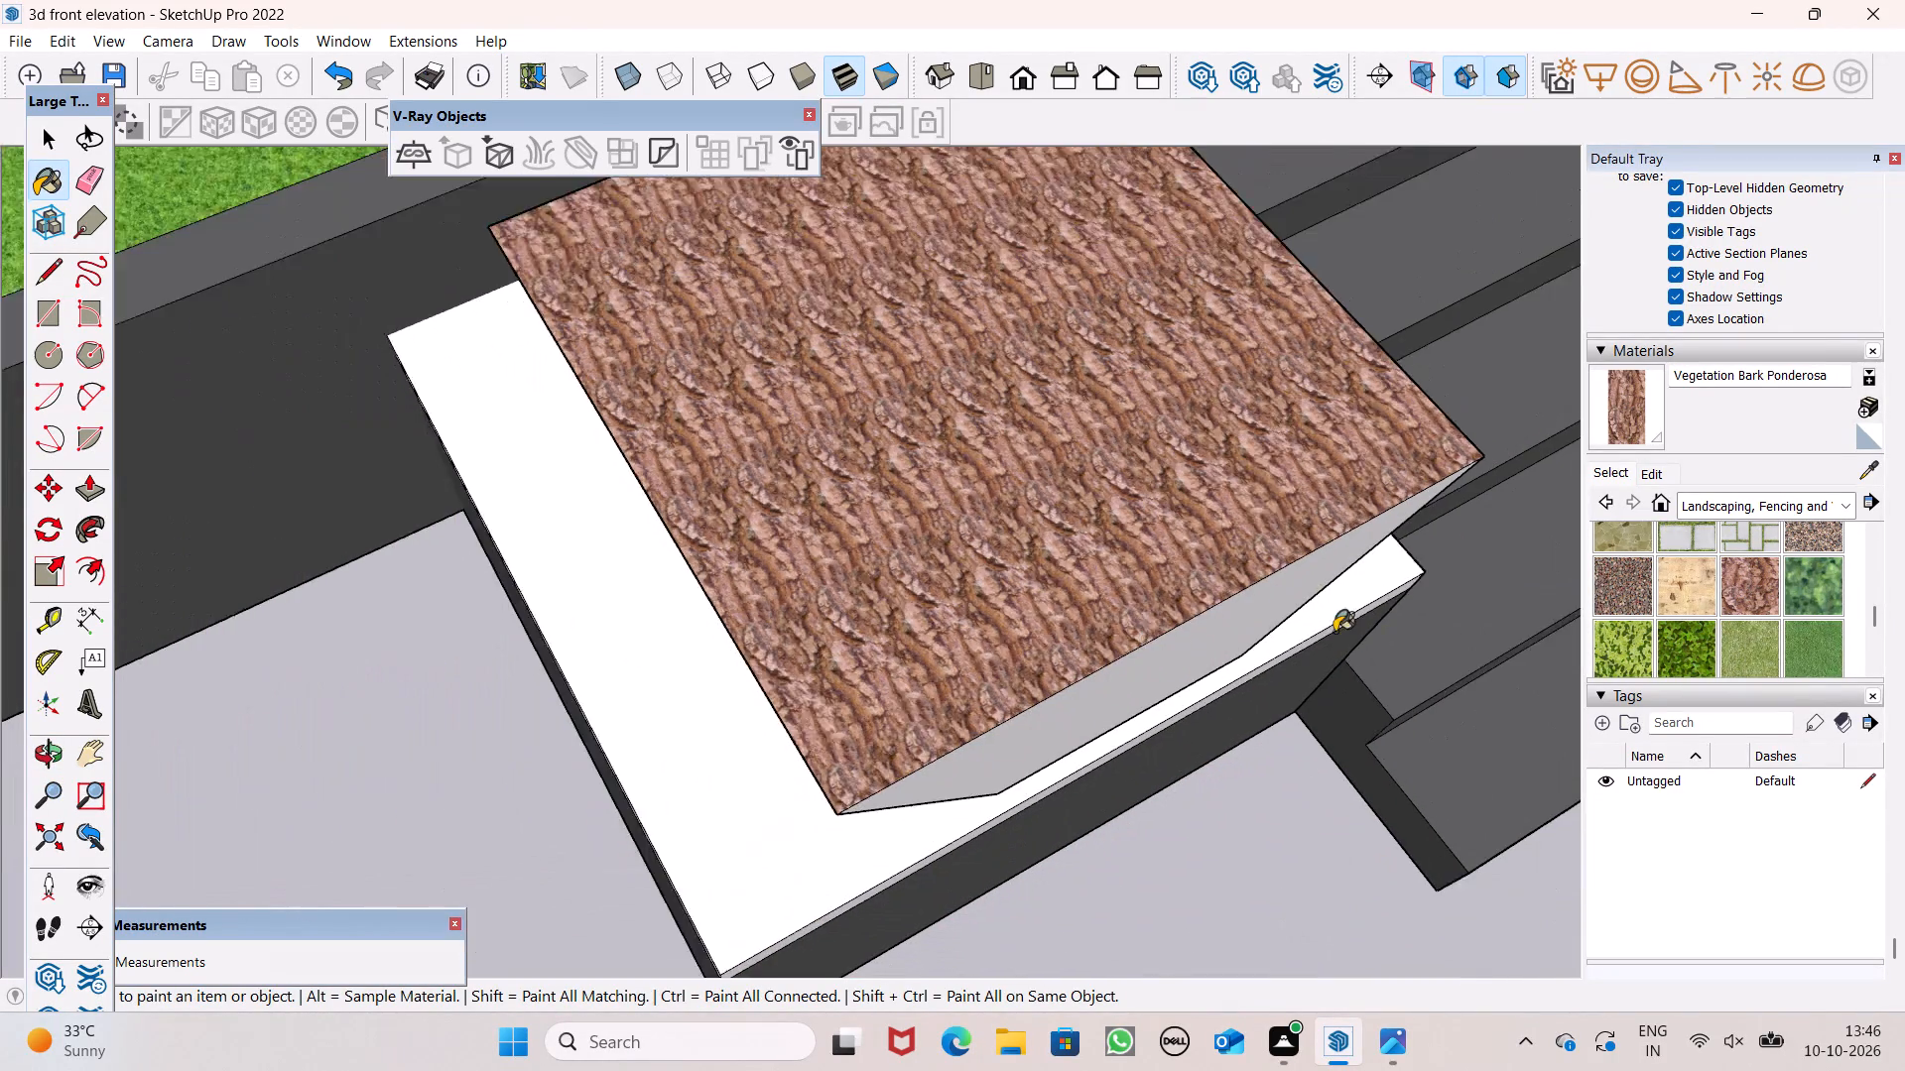
pyautogui.scroll(-7, 1334, 632)
pyautogui.moveTo(1314, 649); pyautogui.dragTo(1254, 465, button='middle')
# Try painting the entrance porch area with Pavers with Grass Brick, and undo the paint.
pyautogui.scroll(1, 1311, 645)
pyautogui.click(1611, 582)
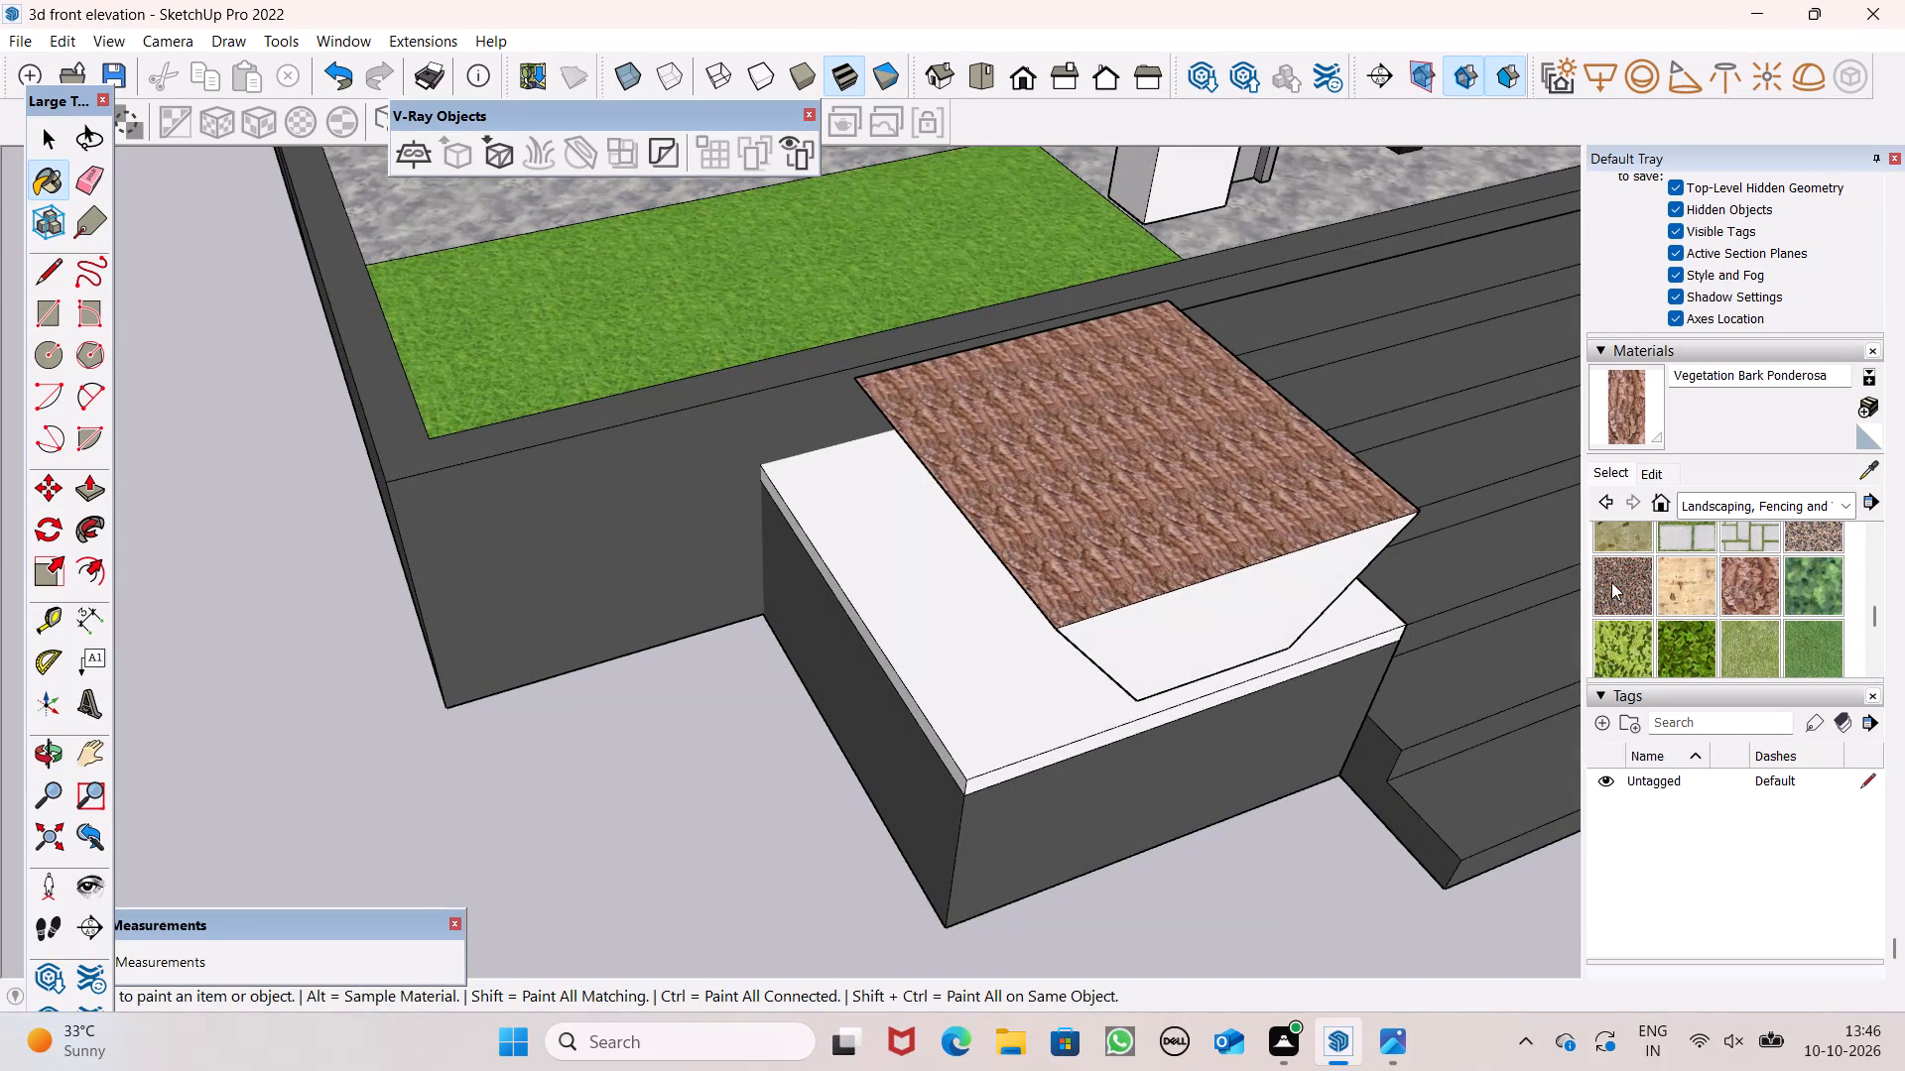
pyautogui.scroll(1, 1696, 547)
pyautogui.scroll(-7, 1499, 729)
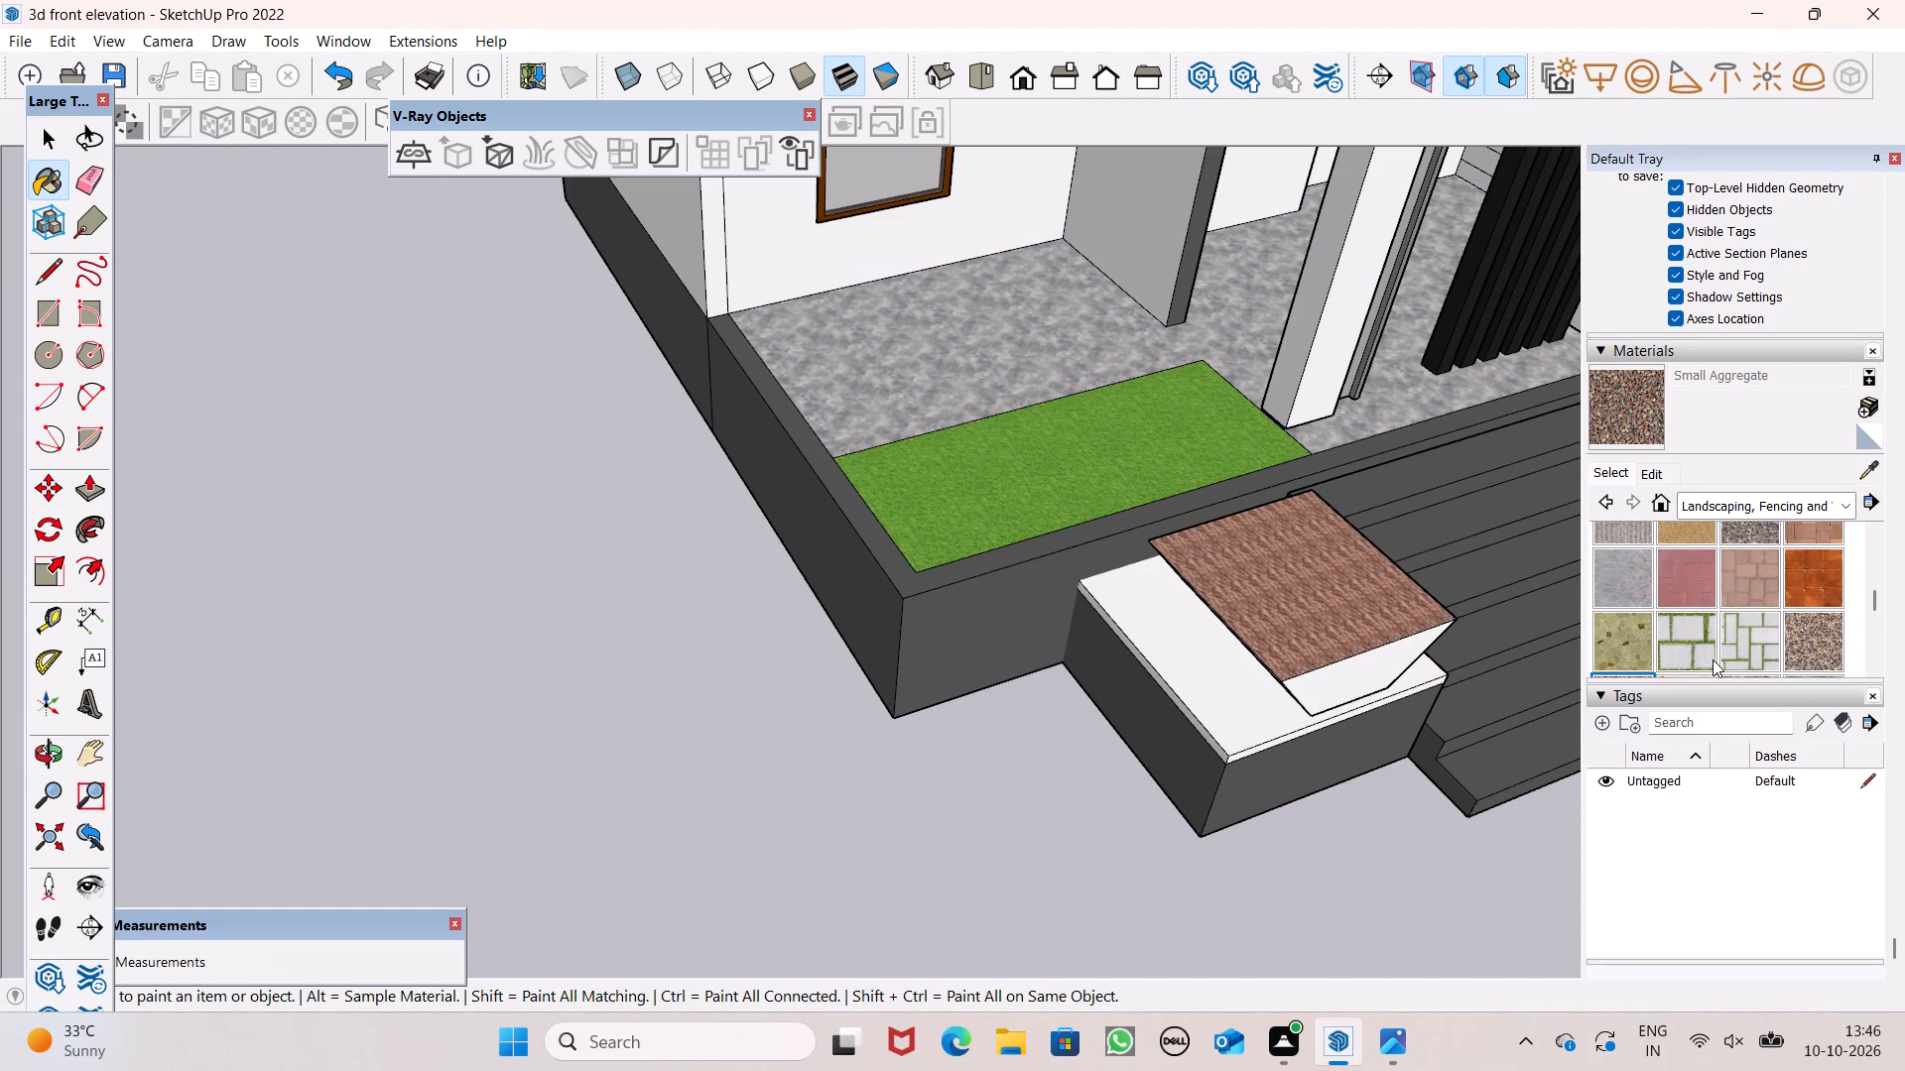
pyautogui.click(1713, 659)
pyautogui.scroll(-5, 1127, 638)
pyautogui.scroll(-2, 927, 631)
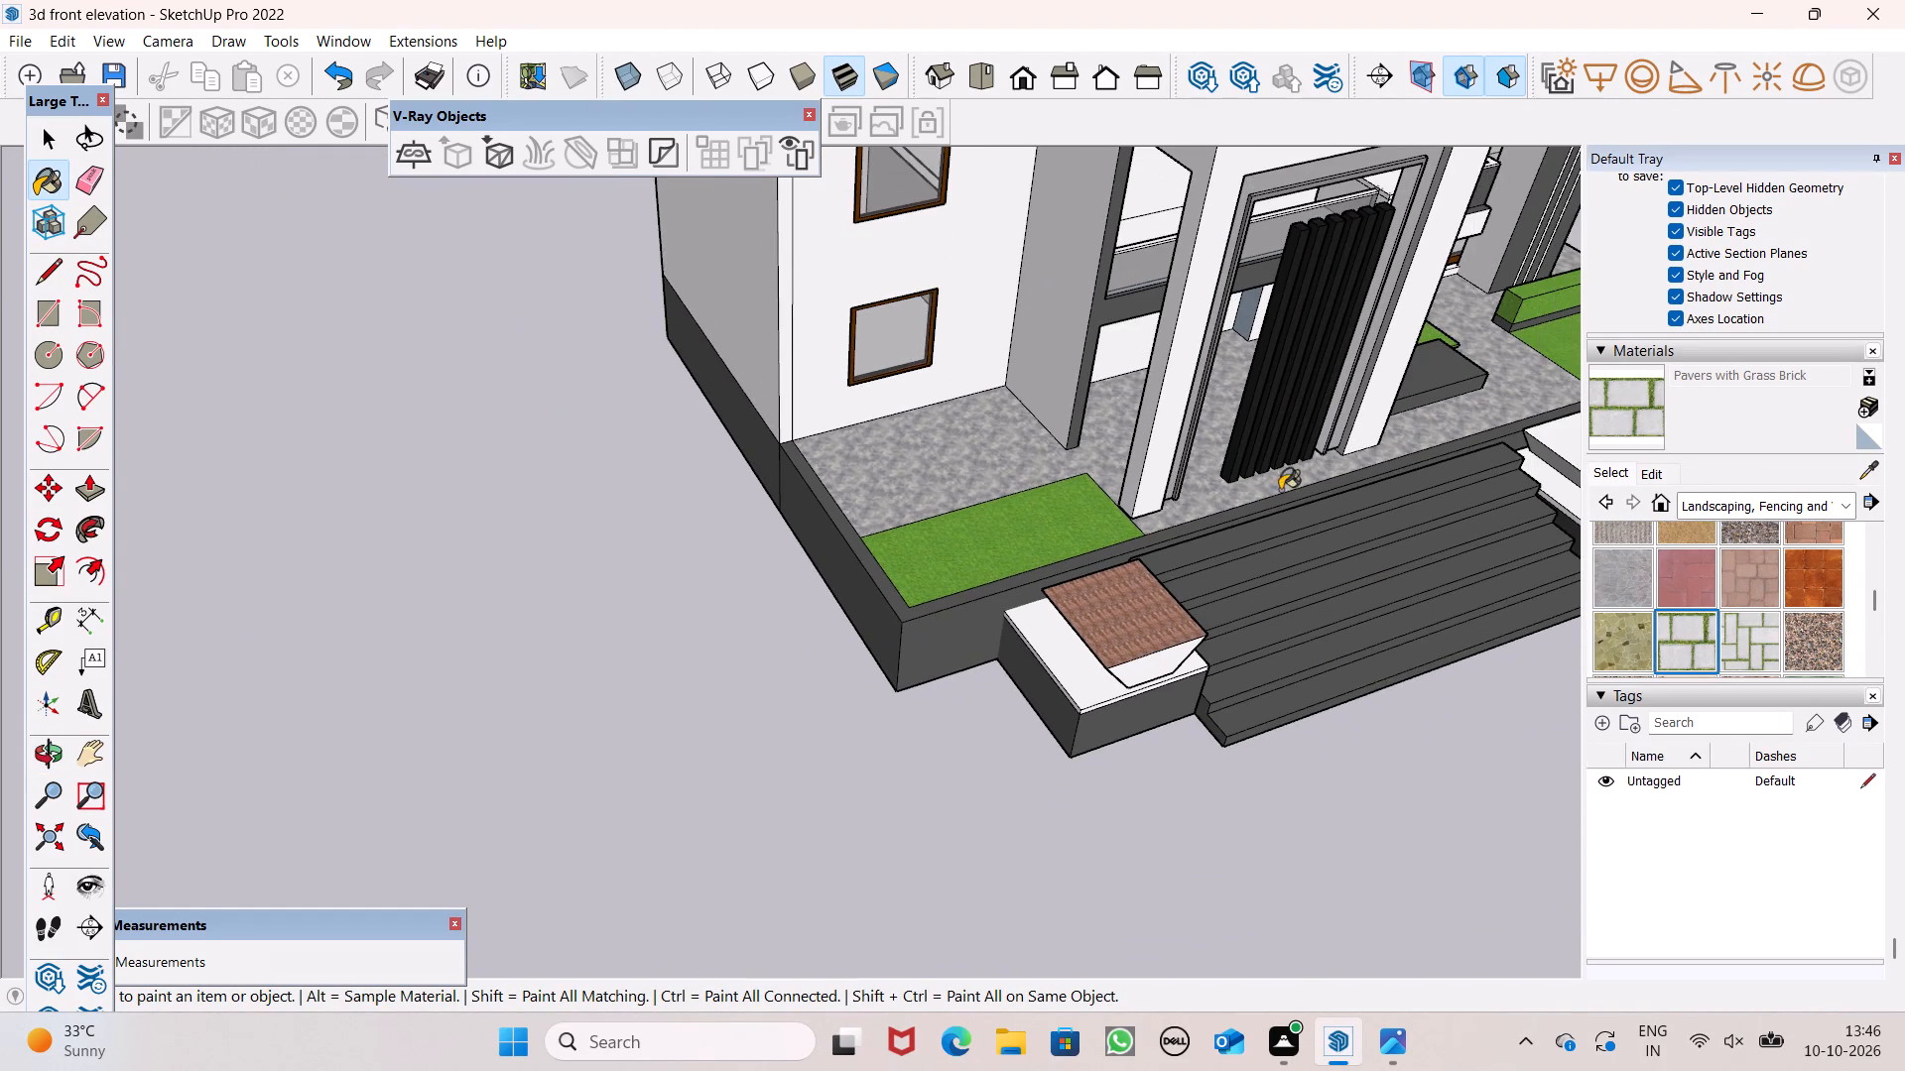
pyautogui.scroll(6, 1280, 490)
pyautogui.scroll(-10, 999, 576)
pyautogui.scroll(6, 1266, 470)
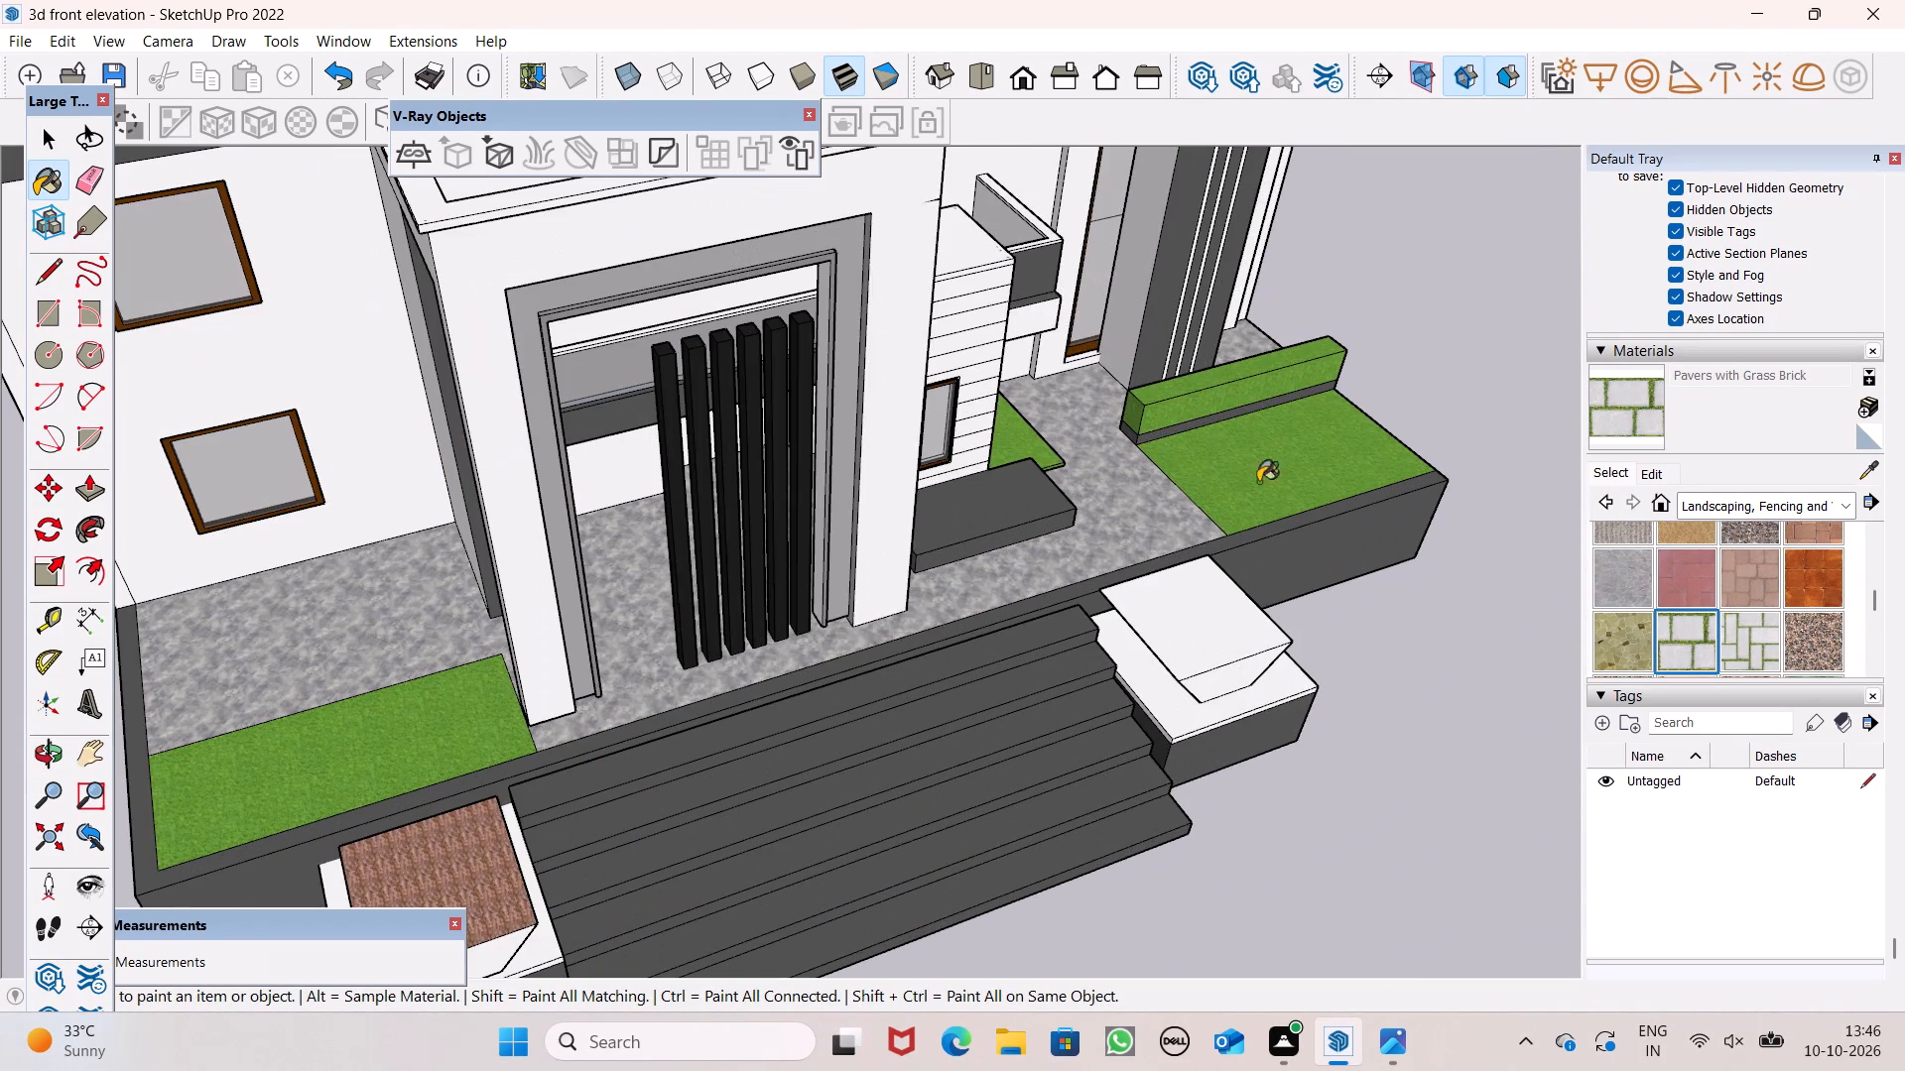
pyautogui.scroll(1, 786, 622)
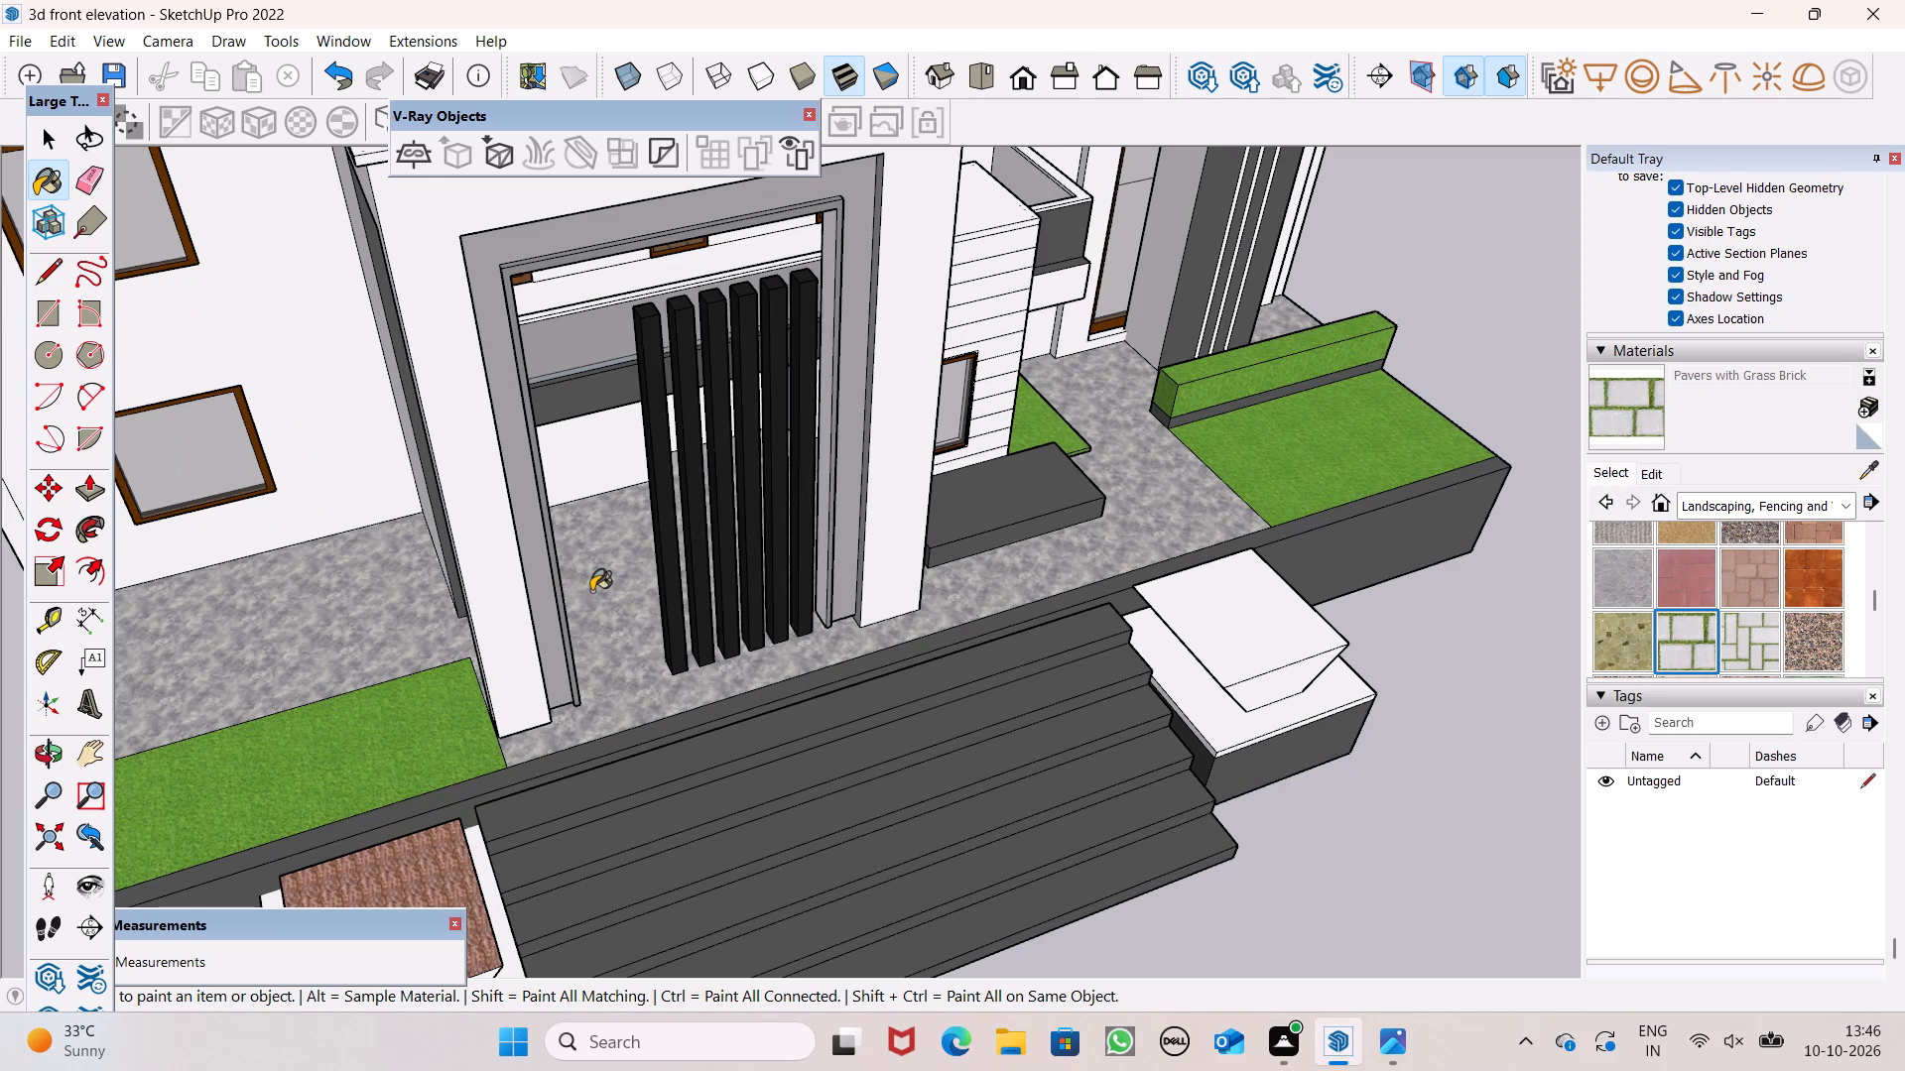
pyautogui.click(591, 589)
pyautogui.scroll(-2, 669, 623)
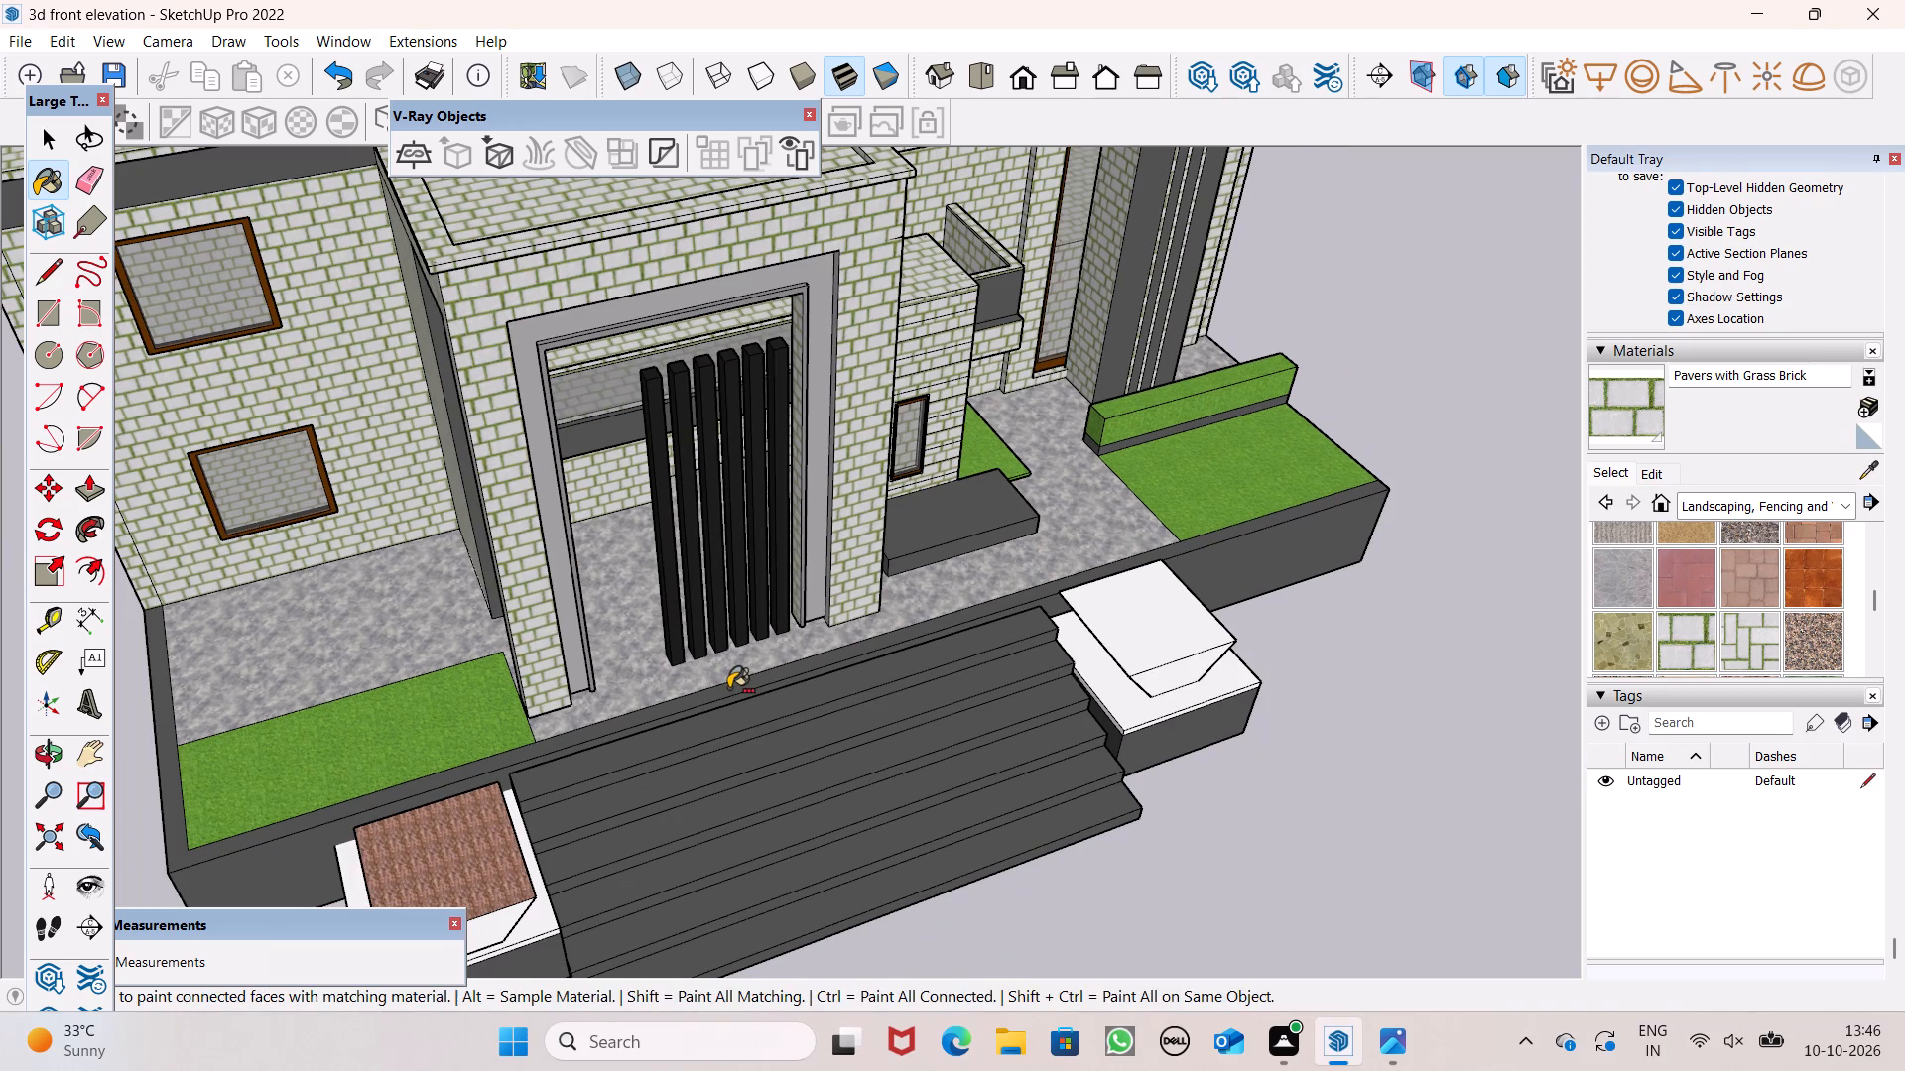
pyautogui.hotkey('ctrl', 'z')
# Explode the main house group so its faces can be painted individually.
pyautogui.scroll(-5, 750, 680)
pyautogui.press('space')
pyautogui.click(820, 603)
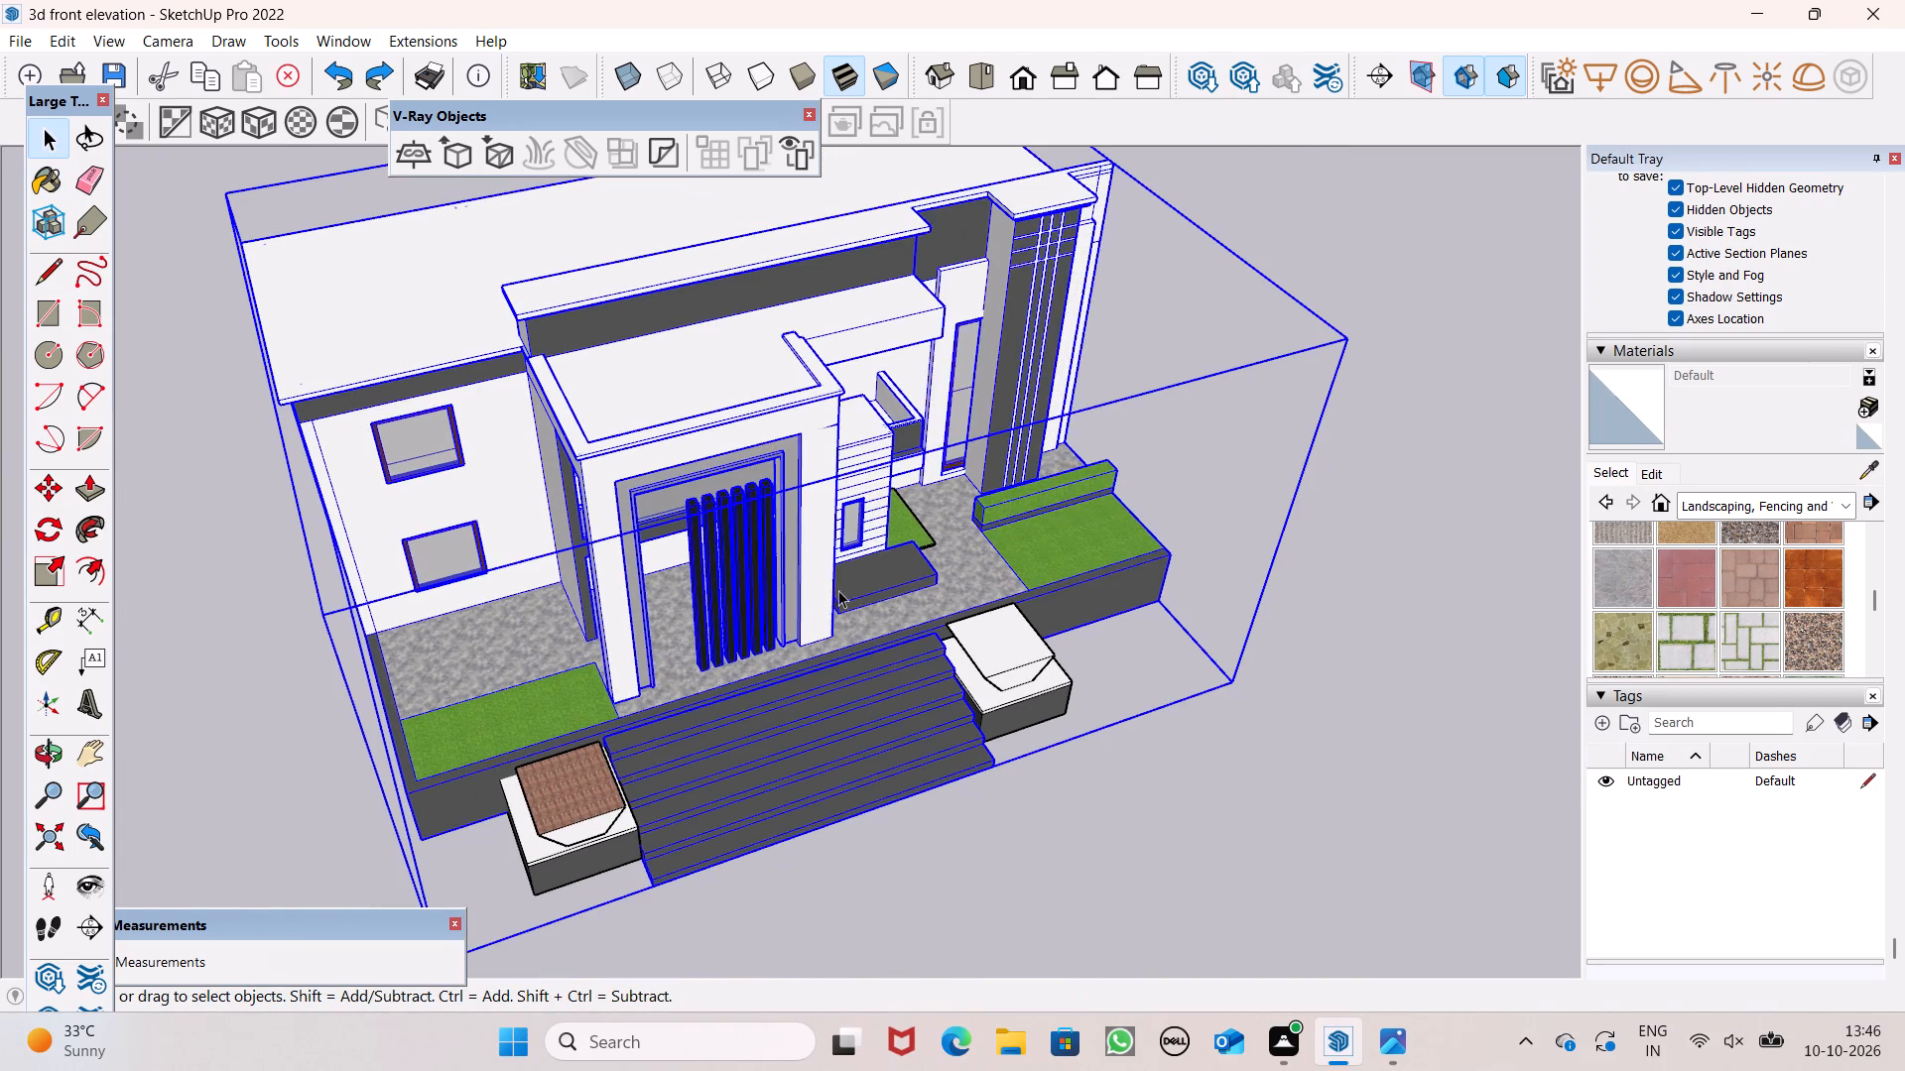
pyautogui.rightClick(839, 589)
pyautogui.click(1043, 240)
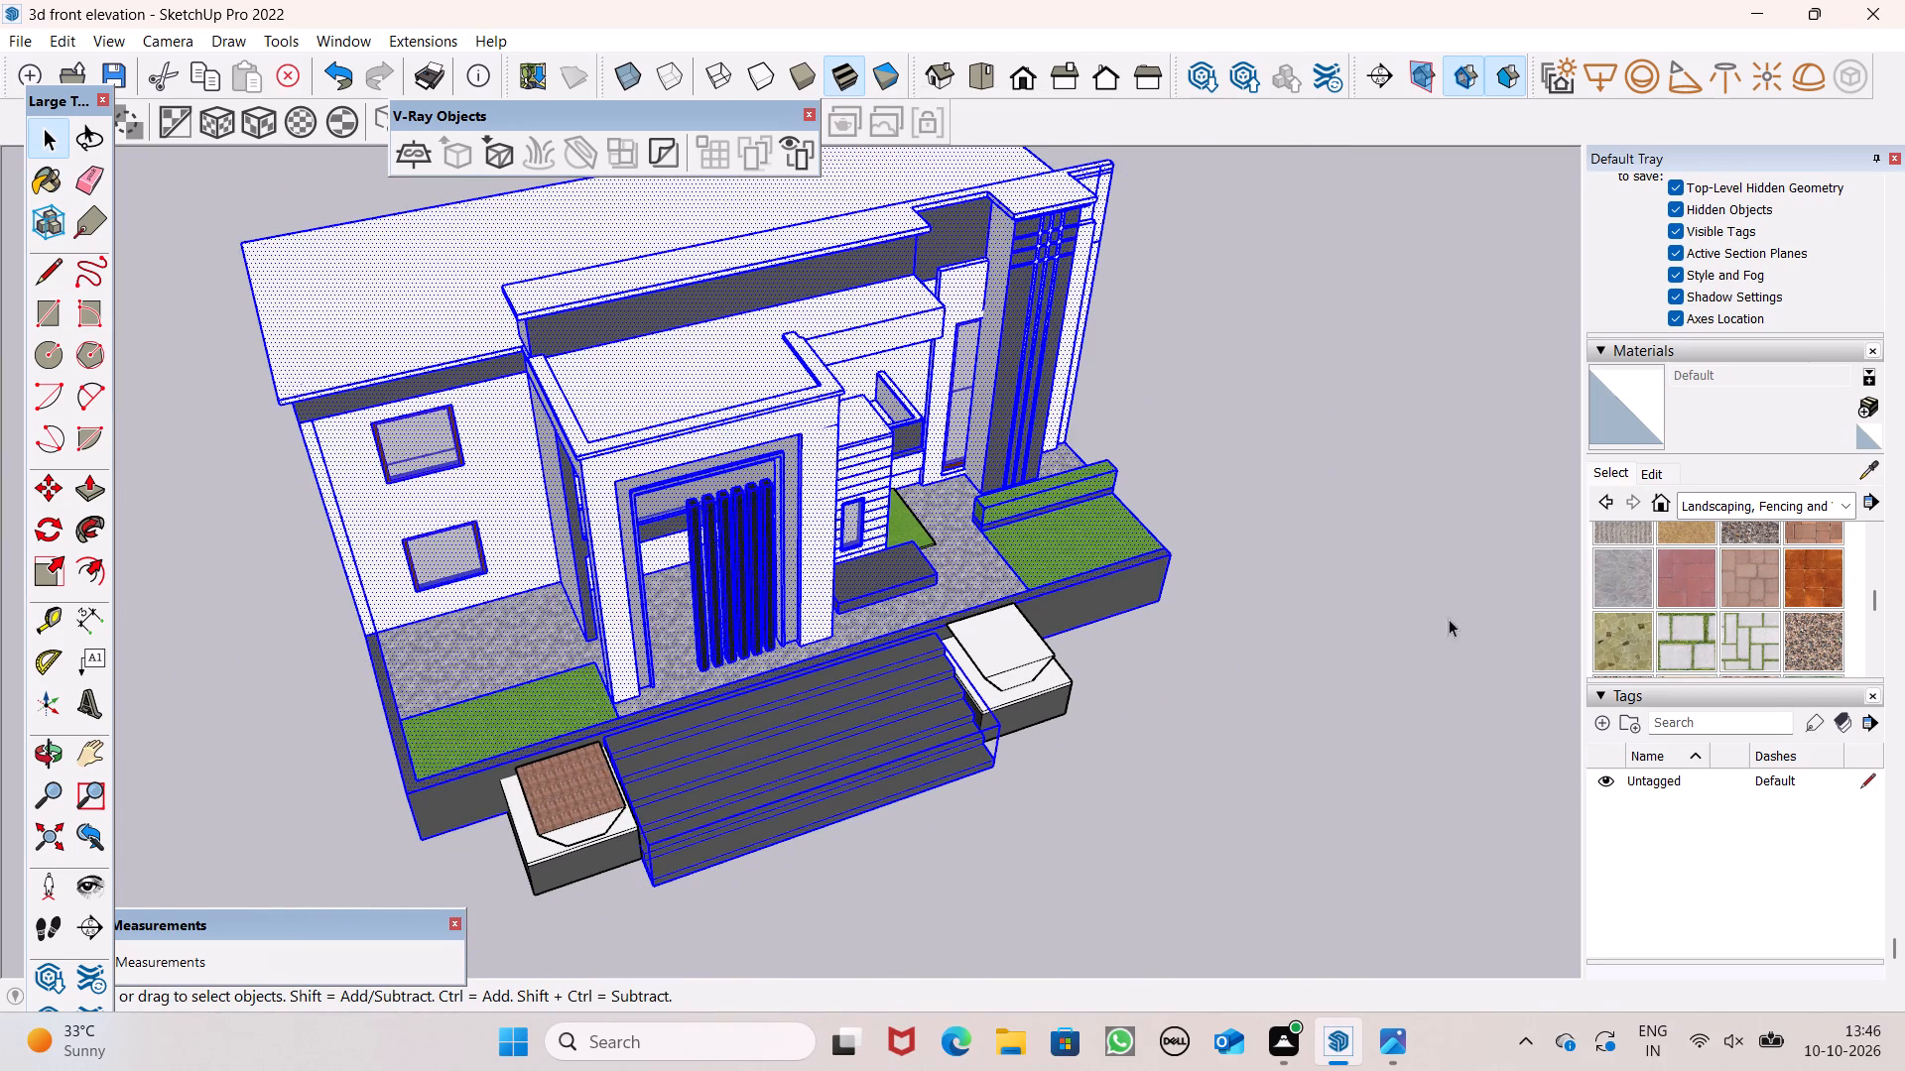
pyautogui.click(1426, 639)
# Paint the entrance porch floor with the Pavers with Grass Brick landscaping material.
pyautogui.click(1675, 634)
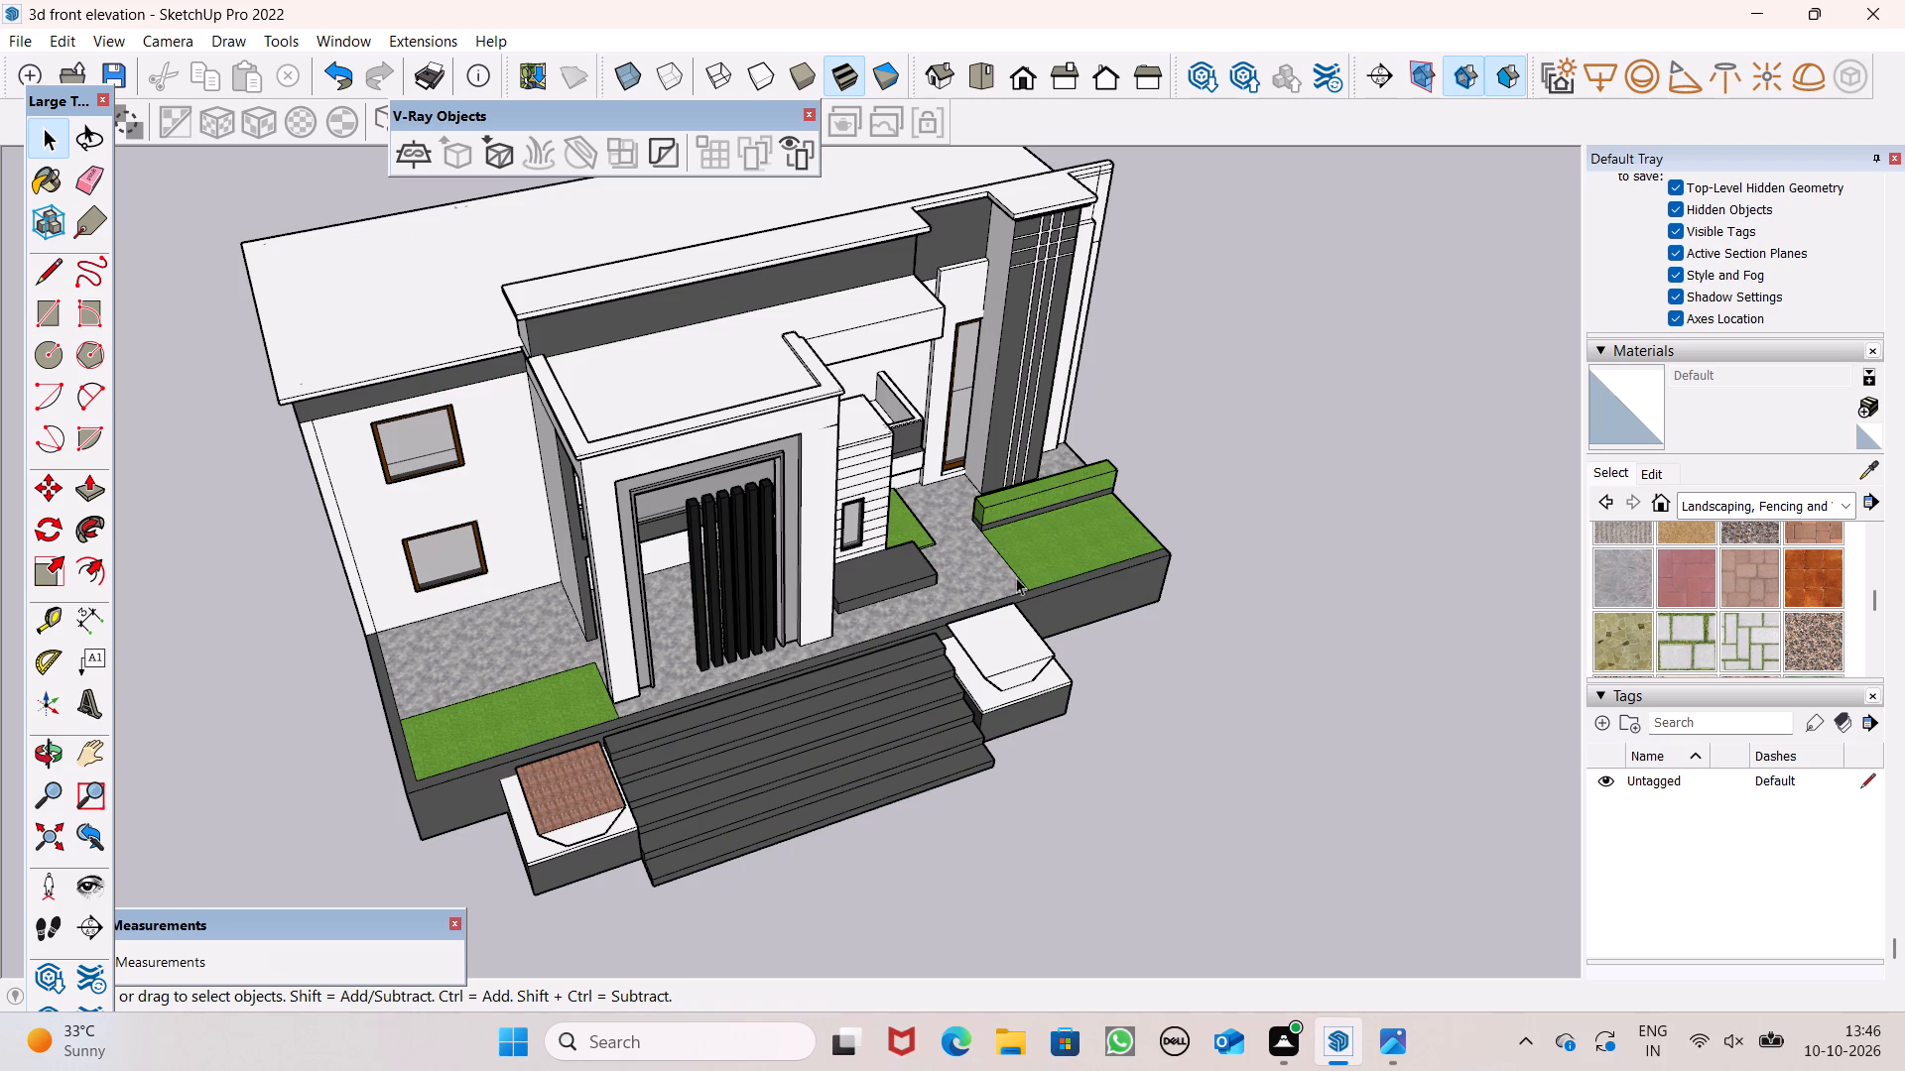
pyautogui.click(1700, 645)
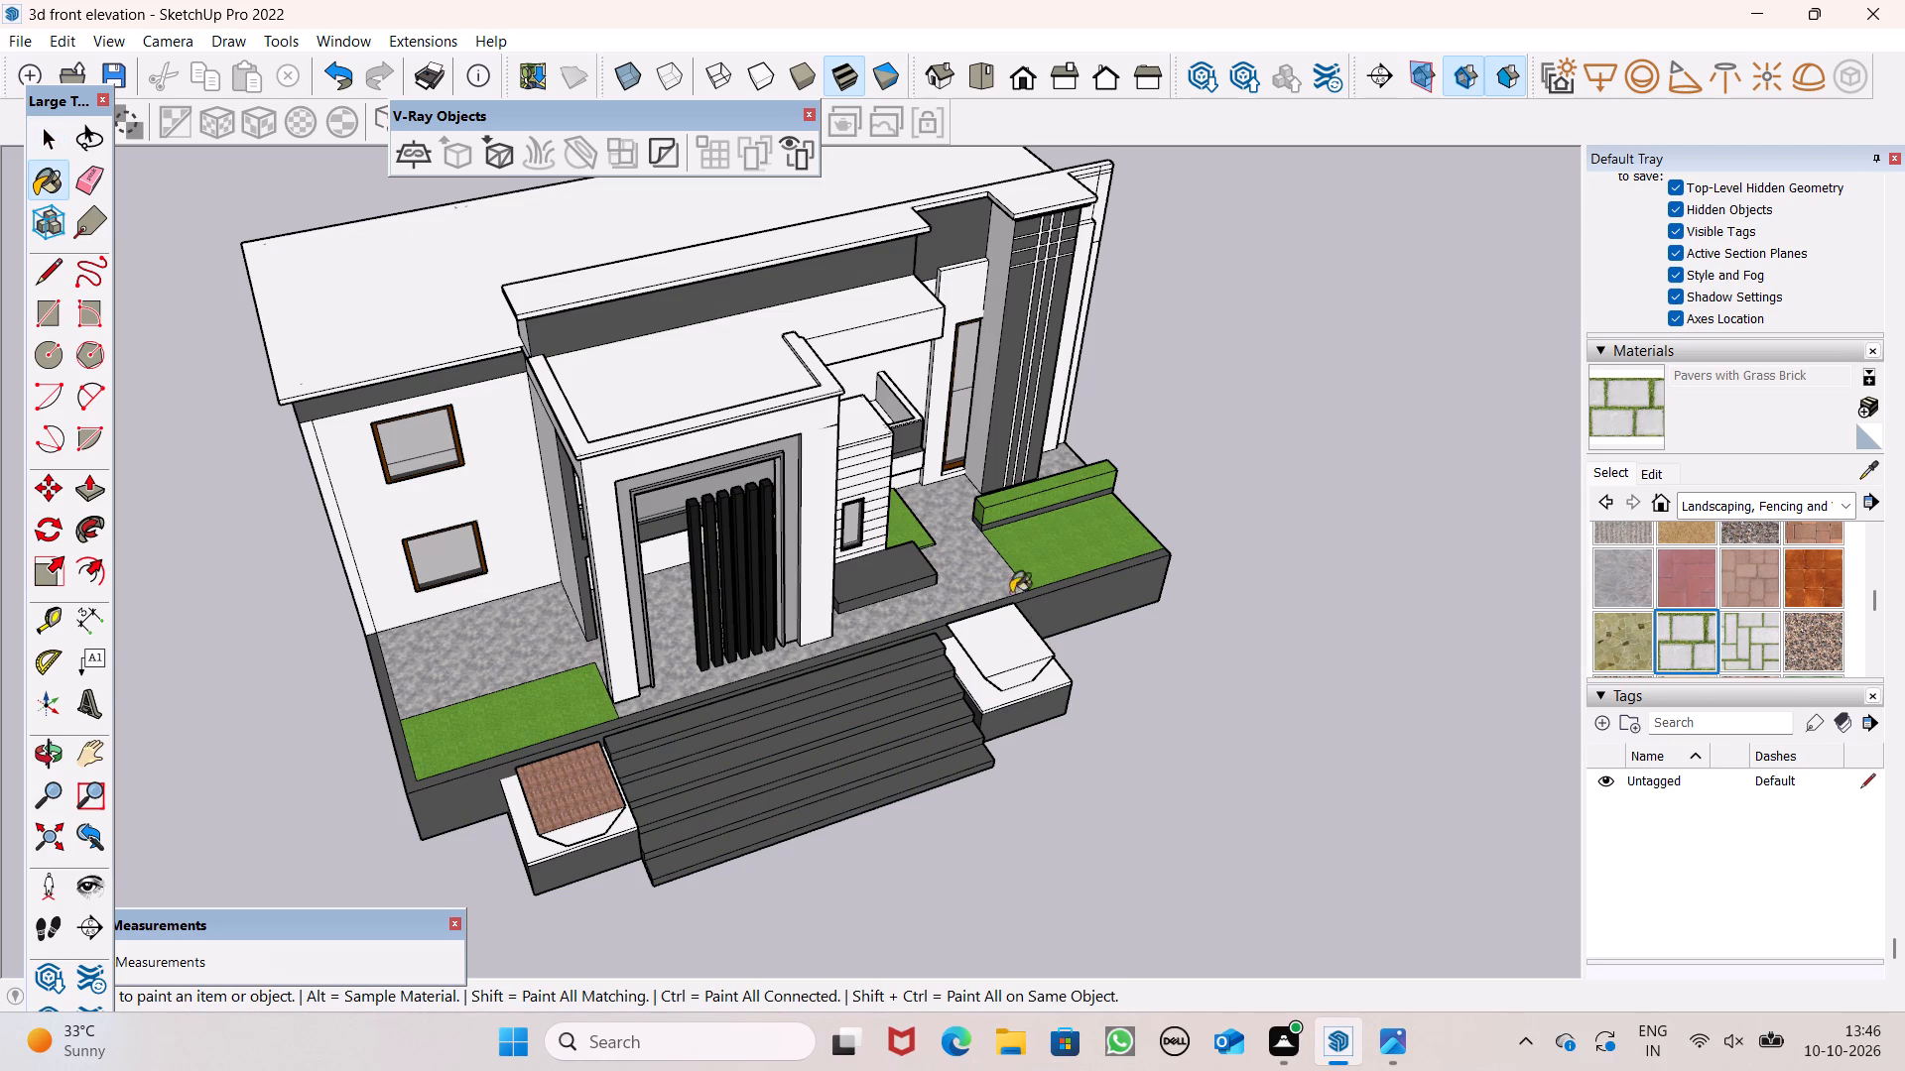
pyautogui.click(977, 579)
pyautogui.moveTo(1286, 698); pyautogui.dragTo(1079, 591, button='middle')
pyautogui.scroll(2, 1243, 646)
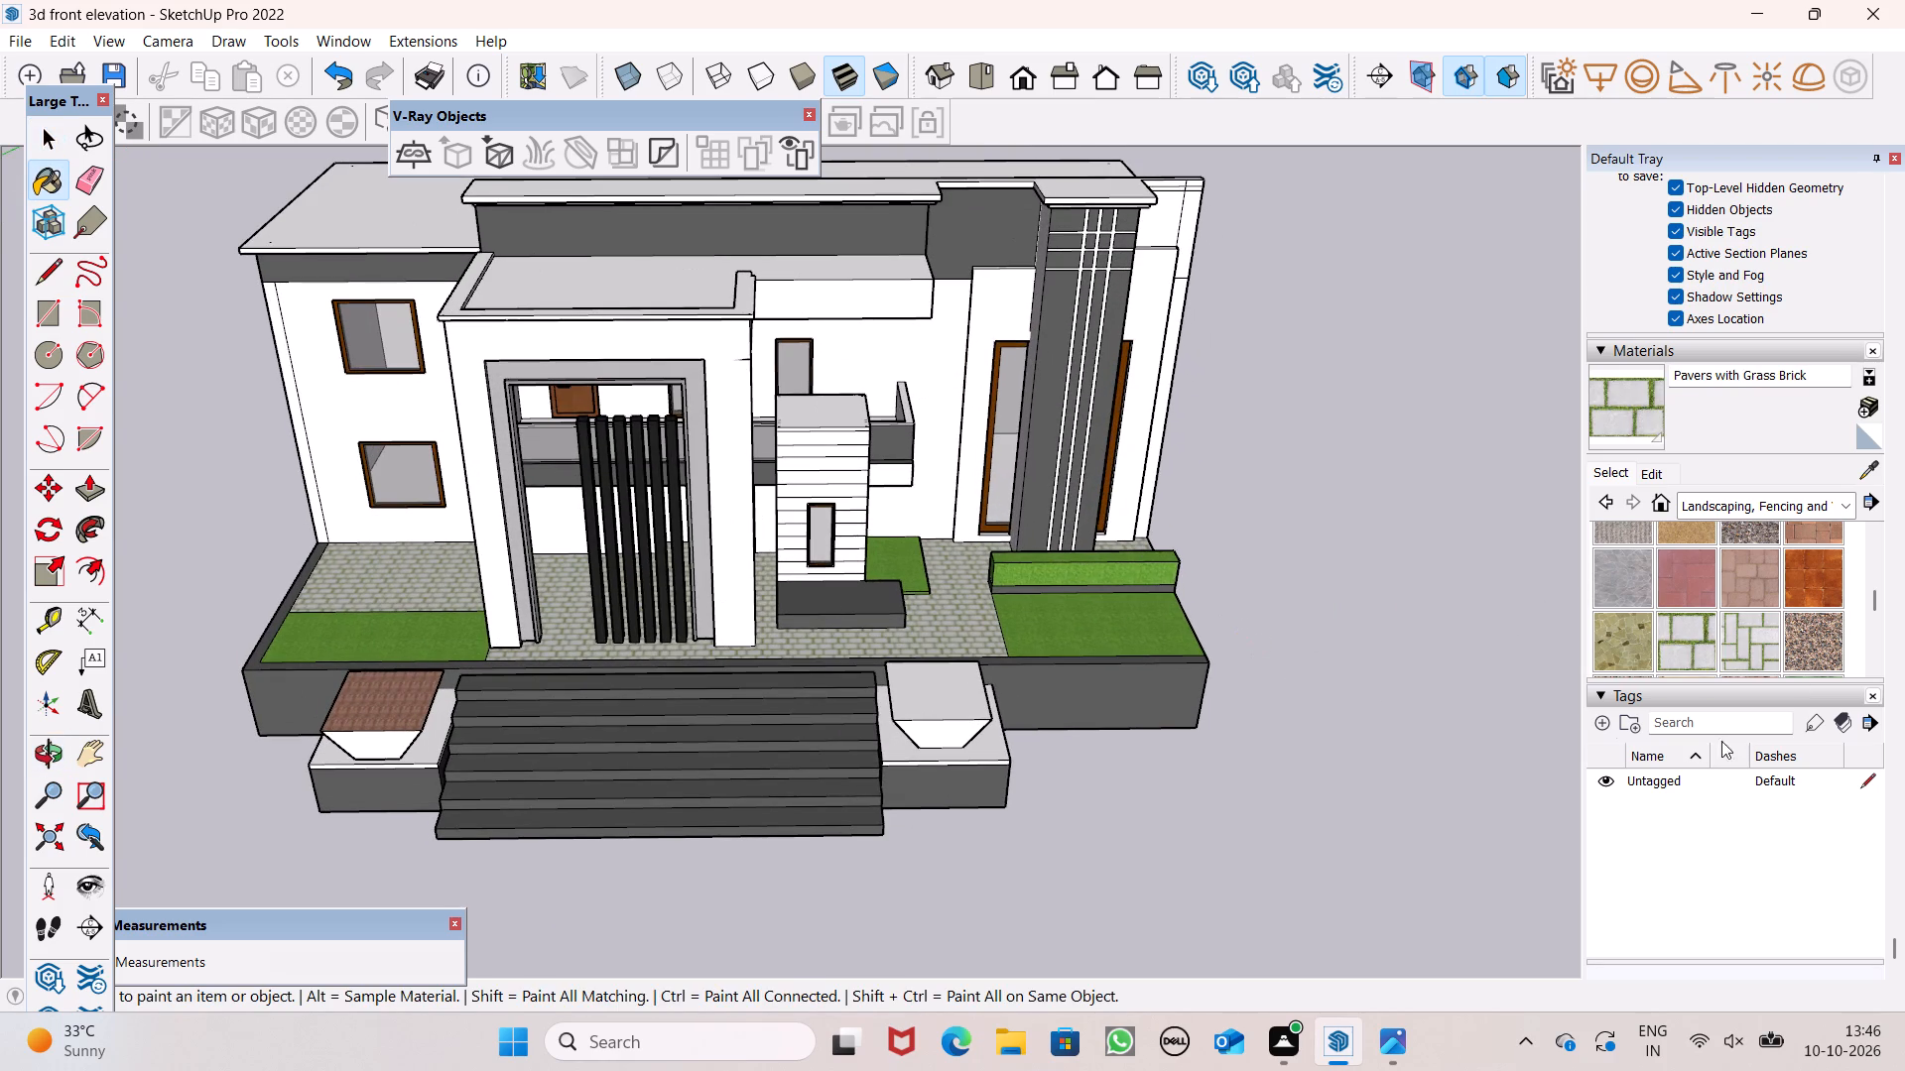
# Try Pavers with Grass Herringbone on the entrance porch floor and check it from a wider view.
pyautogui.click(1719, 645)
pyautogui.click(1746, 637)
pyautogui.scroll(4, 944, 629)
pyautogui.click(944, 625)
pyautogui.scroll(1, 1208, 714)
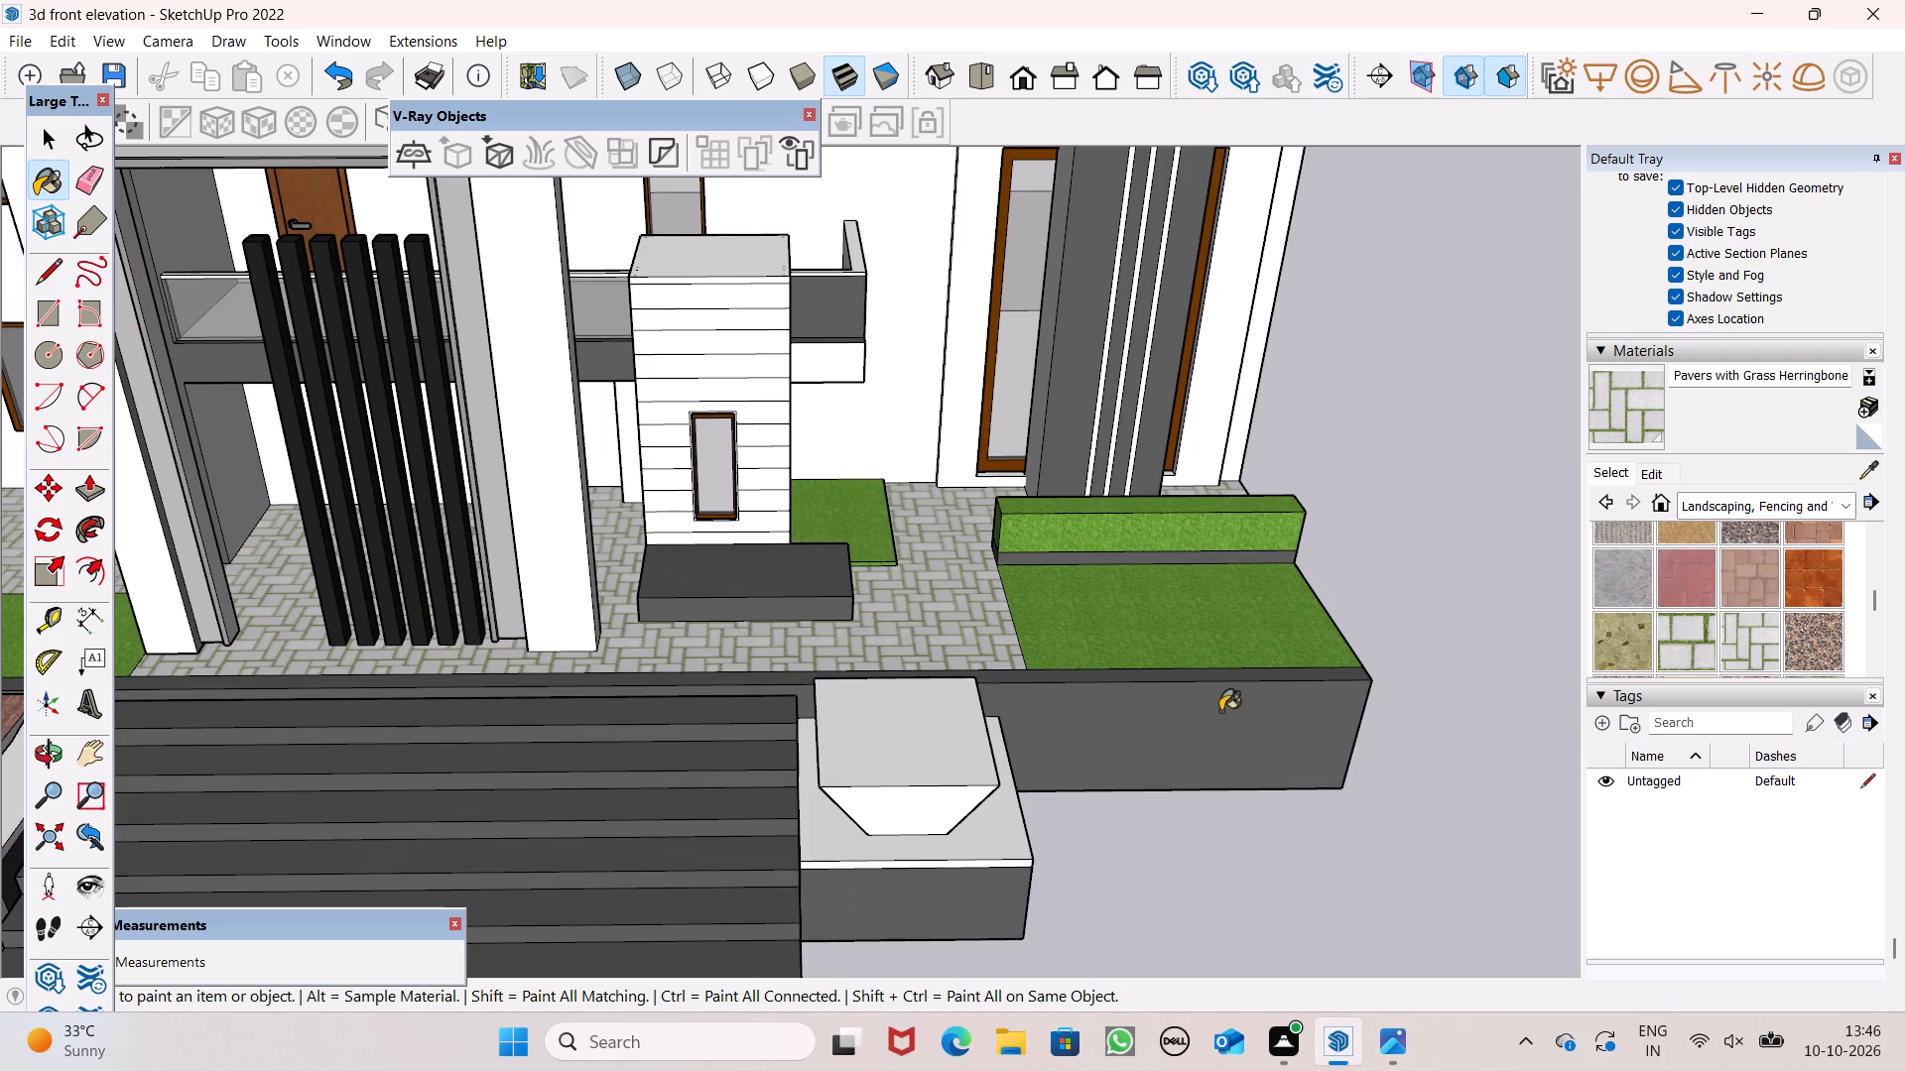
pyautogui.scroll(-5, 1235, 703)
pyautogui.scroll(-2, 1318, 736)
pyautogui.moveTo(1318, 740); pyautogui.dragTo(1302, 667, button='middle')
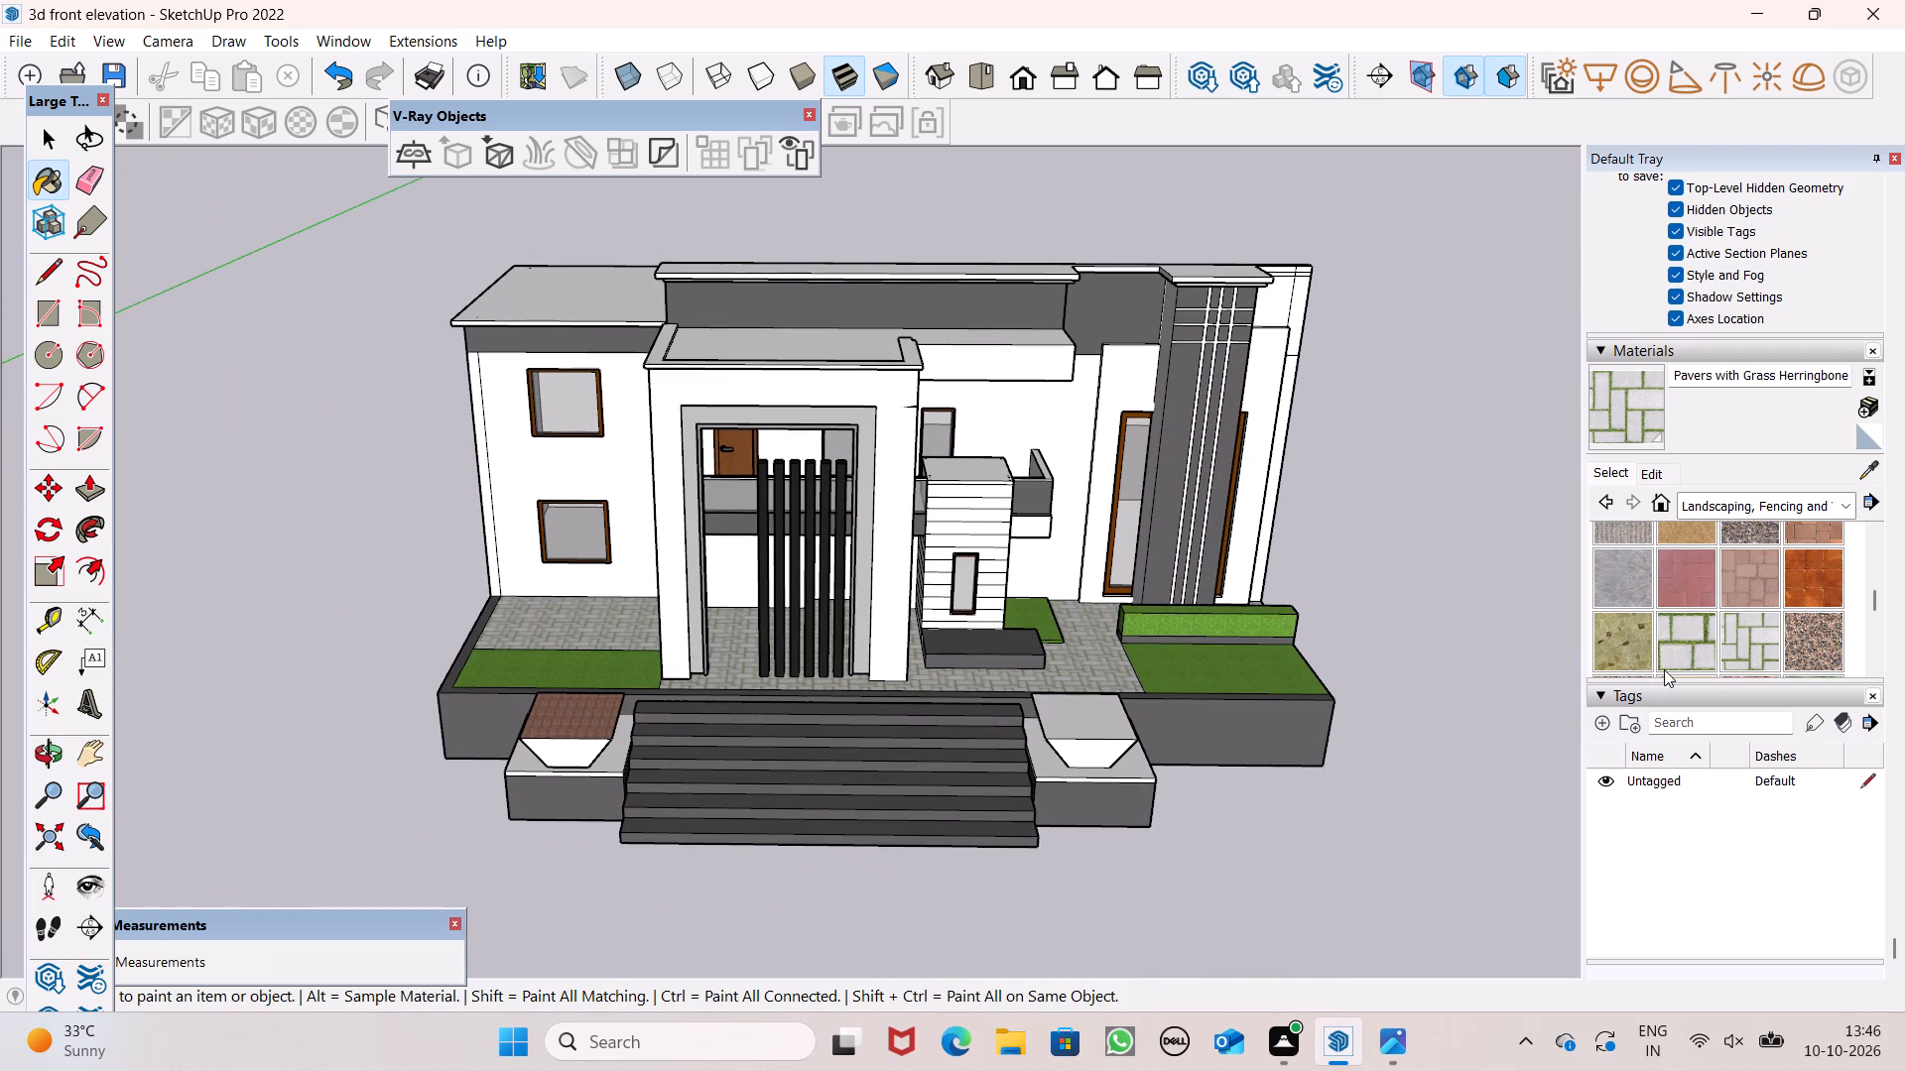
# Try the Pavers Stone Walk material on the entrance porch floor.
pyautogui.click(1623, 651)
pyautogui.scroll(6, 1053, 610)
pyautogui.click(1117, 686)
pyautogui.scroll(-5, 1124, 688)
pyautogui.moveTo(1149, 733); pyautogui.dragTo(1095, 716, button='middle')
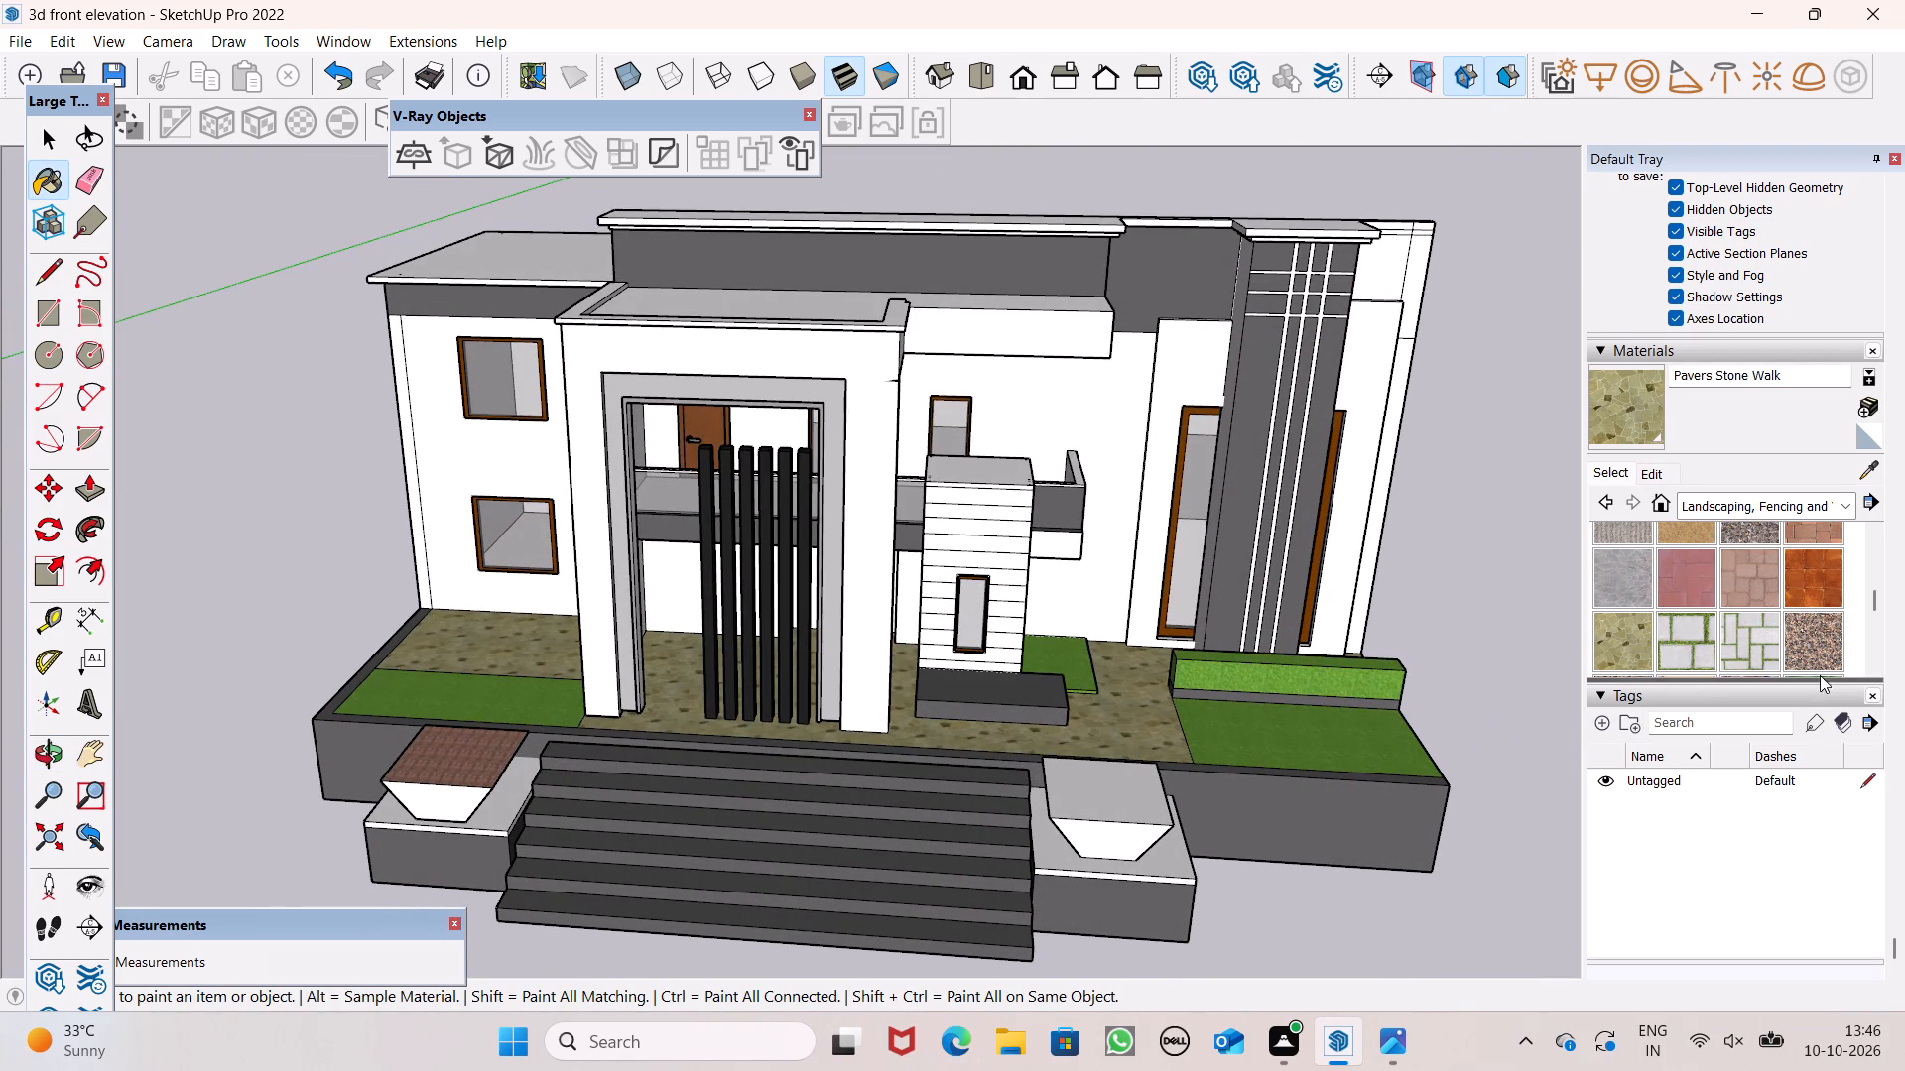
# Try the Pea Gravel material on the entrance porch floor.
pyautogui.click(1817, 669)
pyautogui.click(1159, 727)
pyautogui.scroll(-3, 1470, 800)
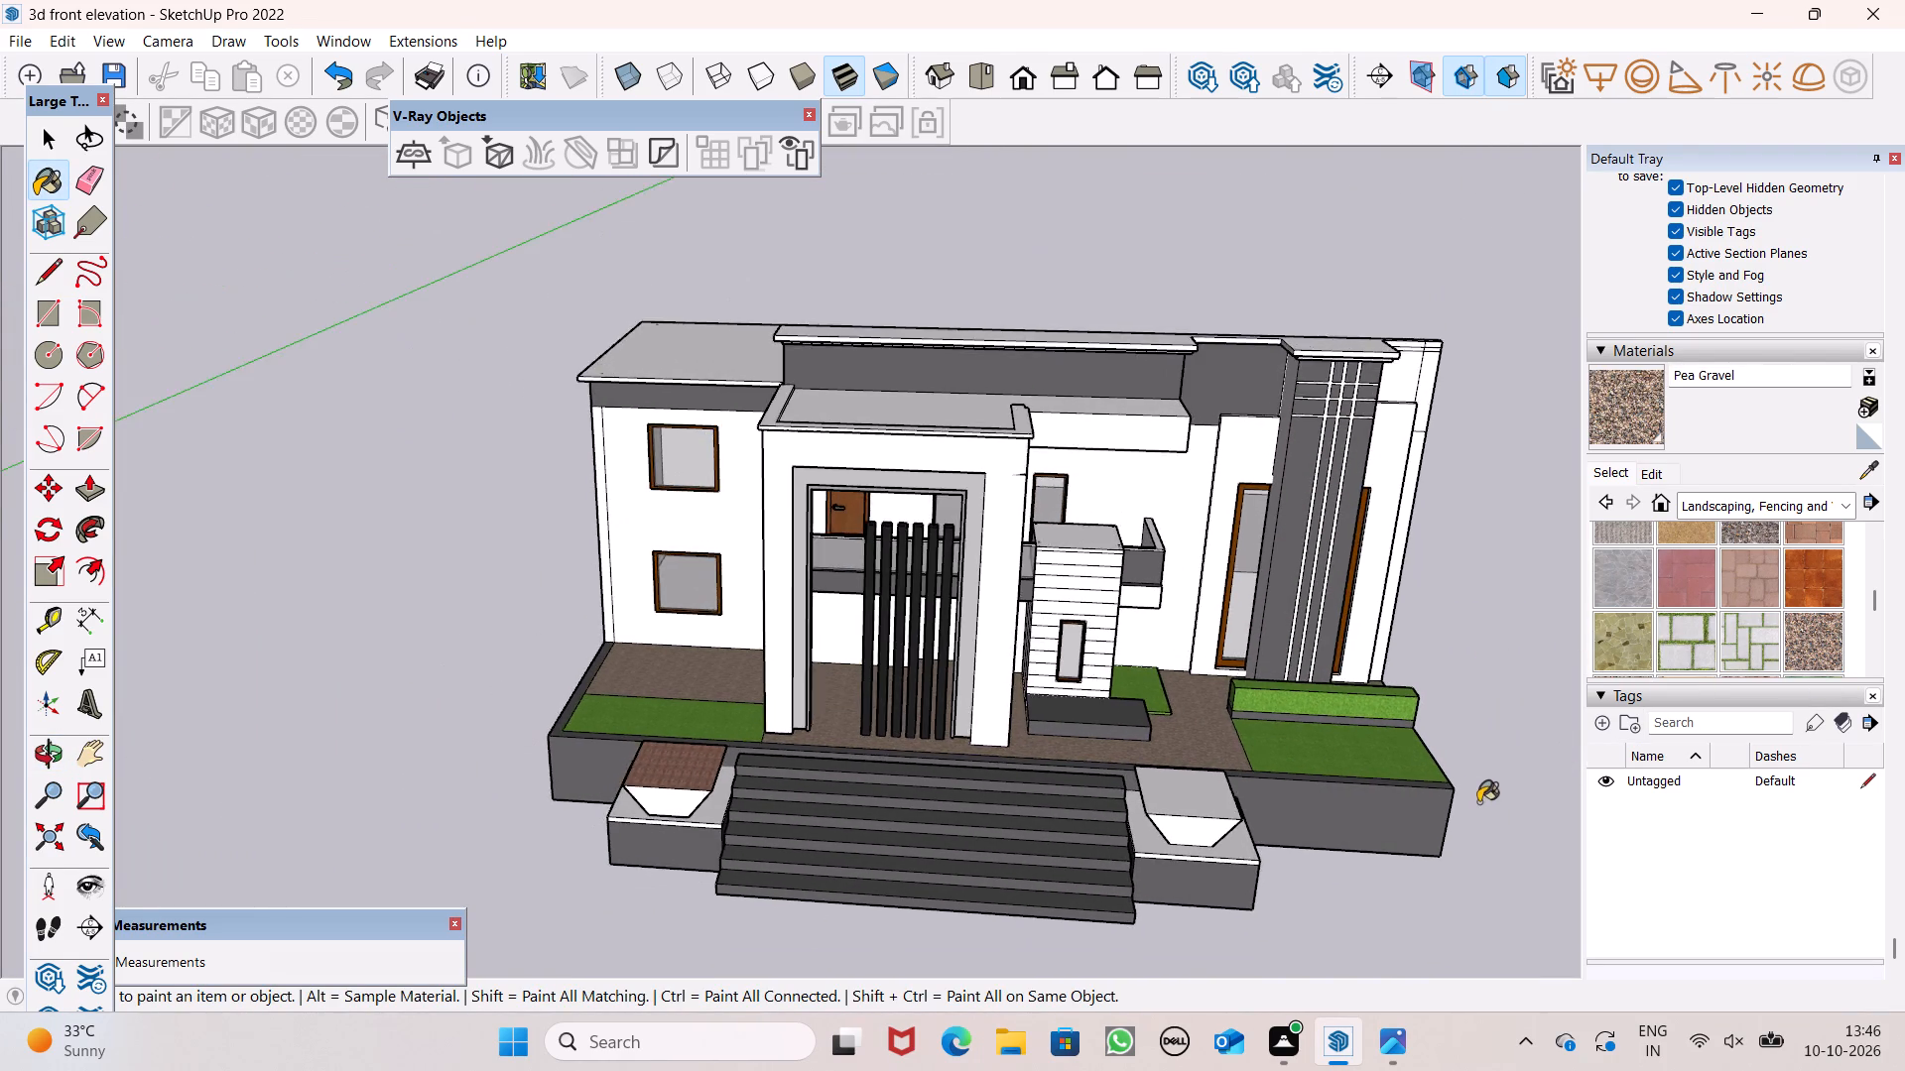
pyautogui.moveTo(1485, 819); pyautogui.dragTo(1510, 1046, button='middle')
# Repaint the entrance porch floor with the Pavers with Grass Brick material.
pyautogui.scroll(1, 1510, 1046)
pyautogui.scroll(2, 1719, 832)
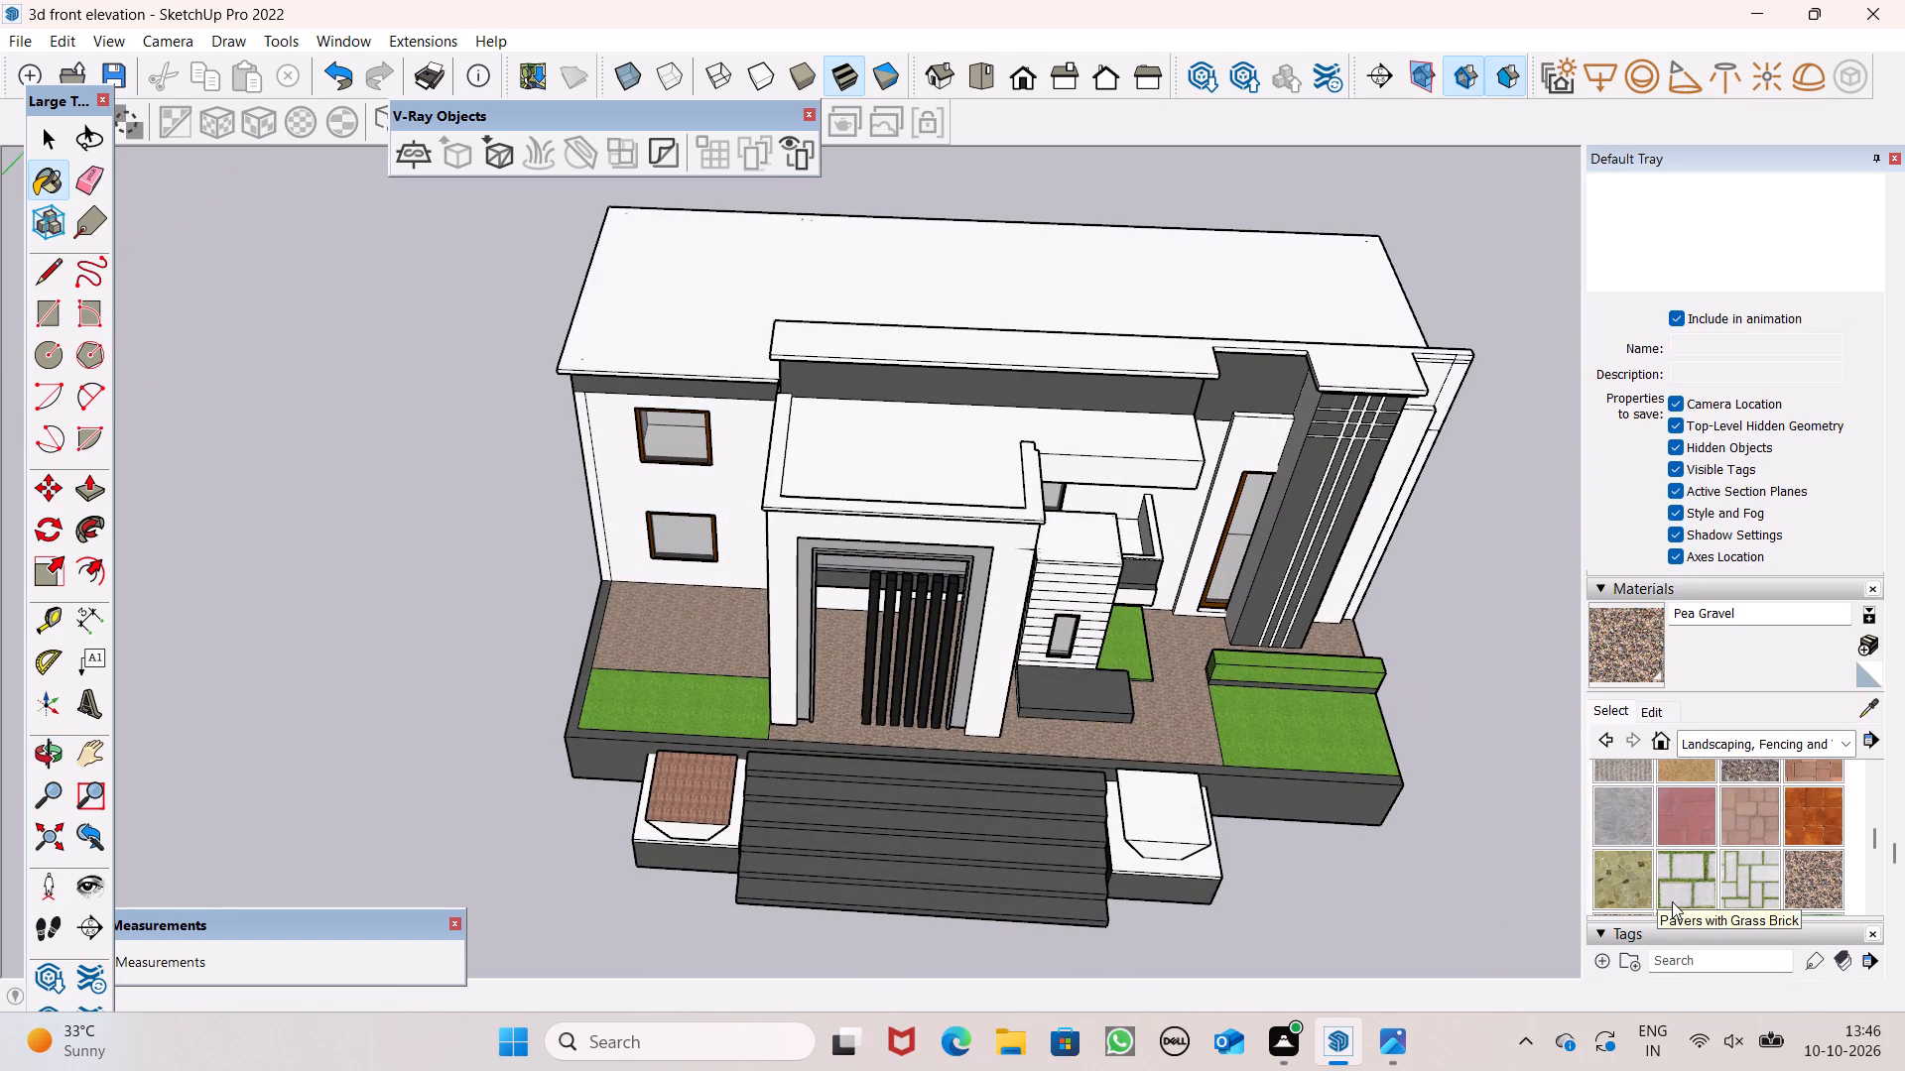
pyautogui.click(1672, 901)
pyautogui.click(1180, 739)
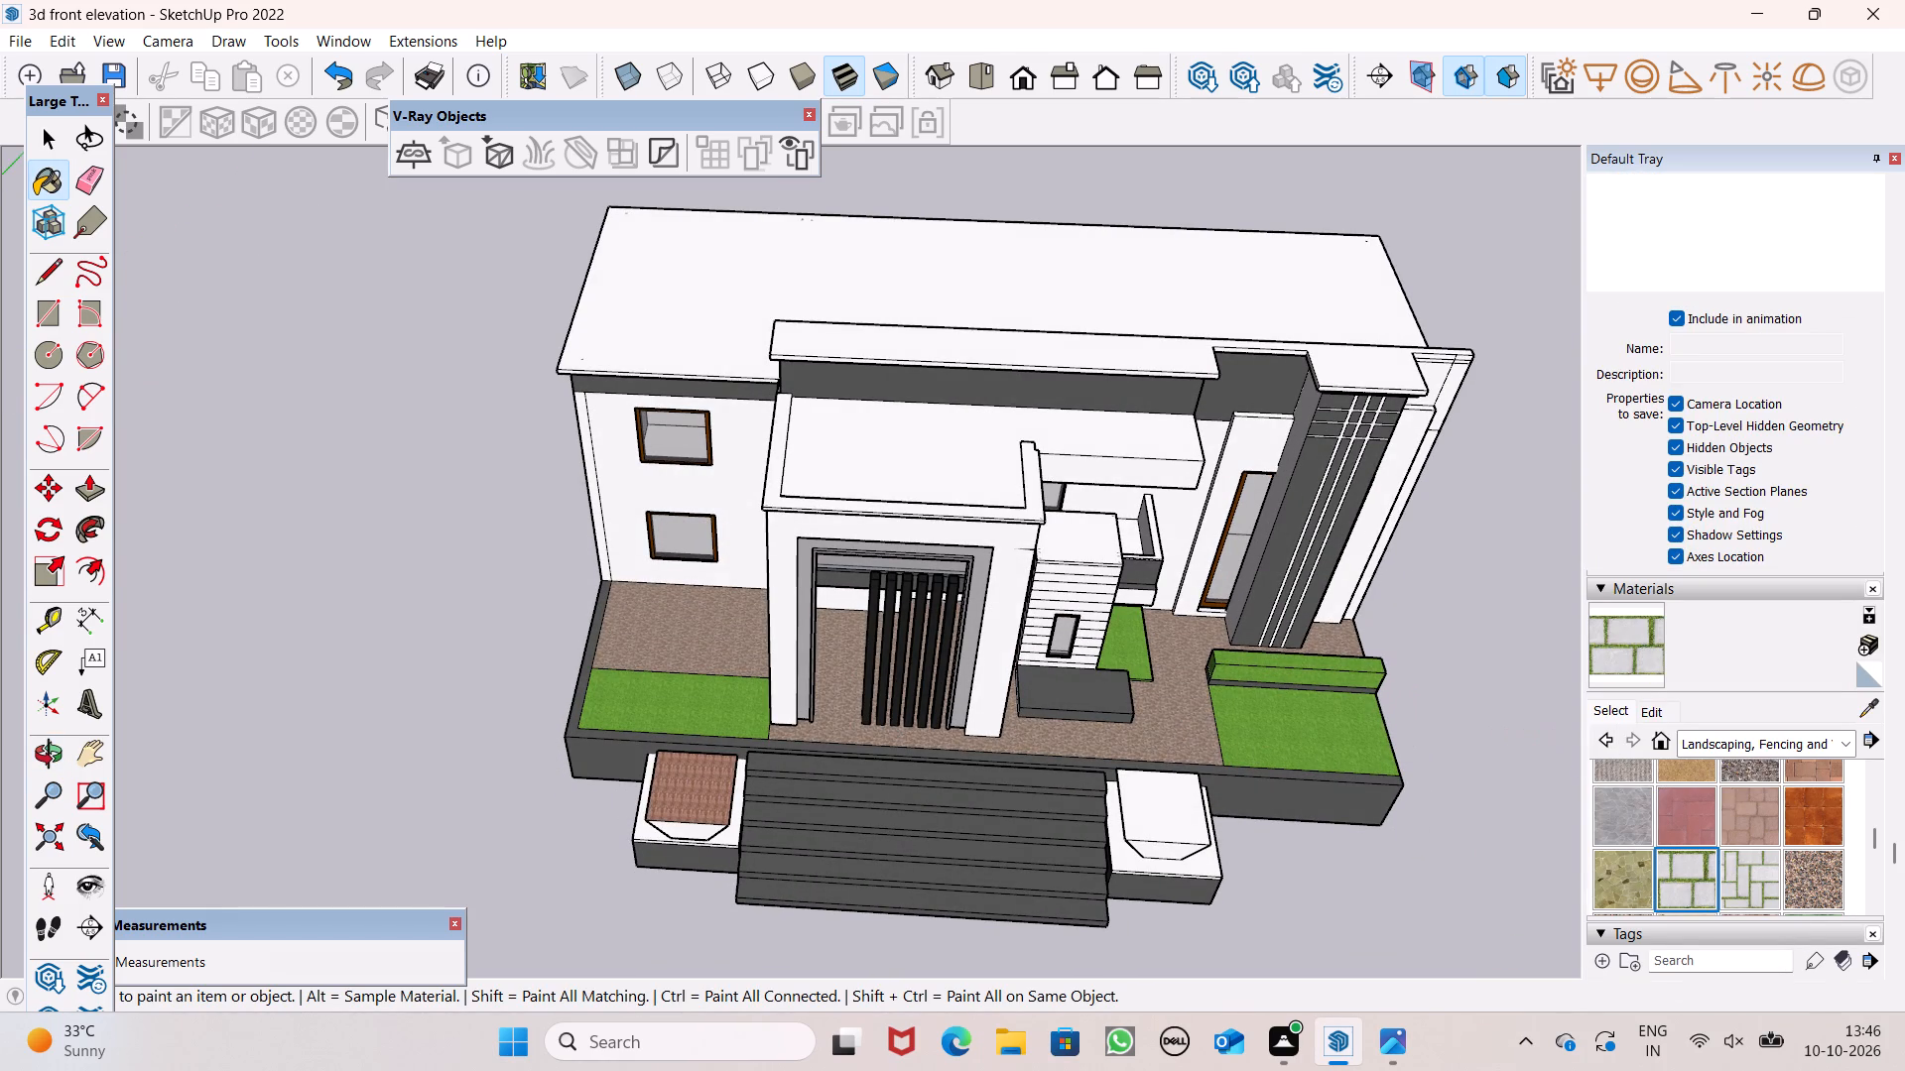
# Enlarge the Pavers with Grass Brick texture by setting its width to 8'.
pyautogui.click(1647, 713)
pyautogui.scroll(-3, 1677, 858)
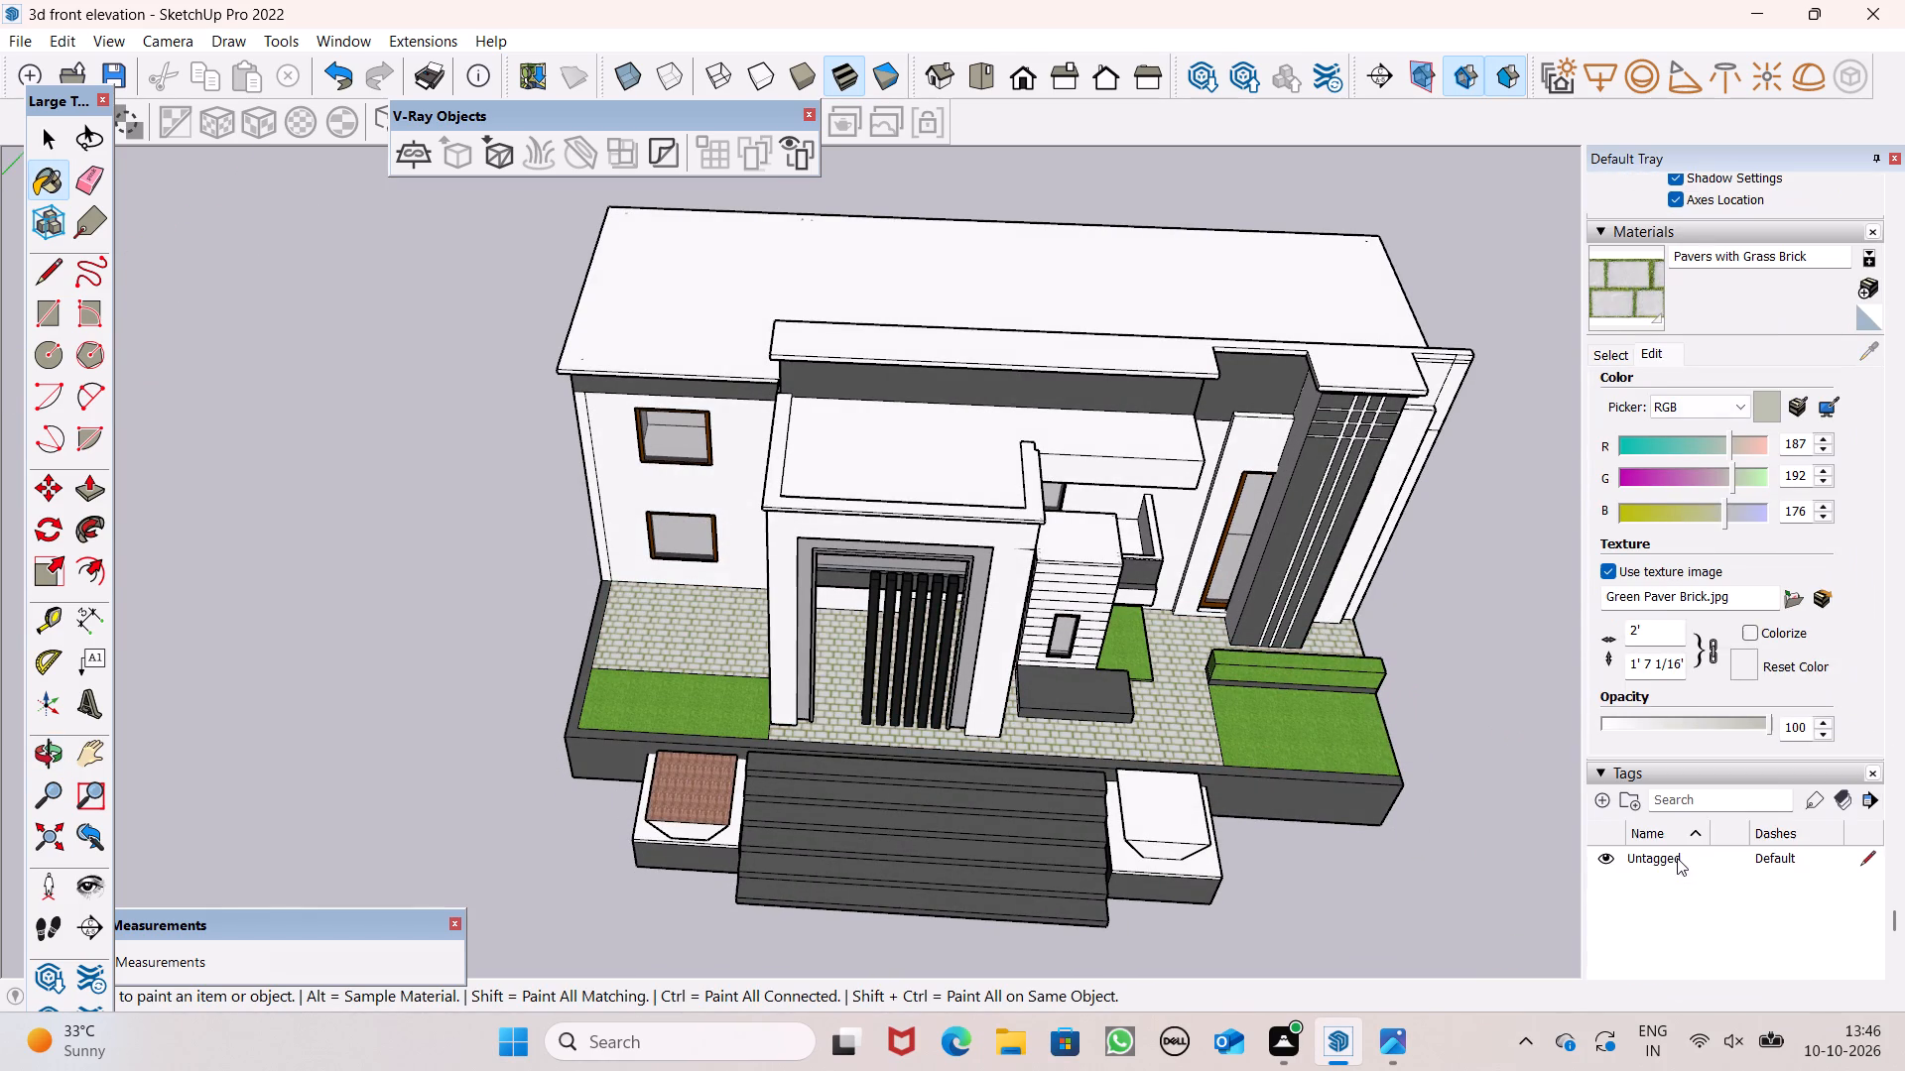
pyautogui.click(1650, 633)
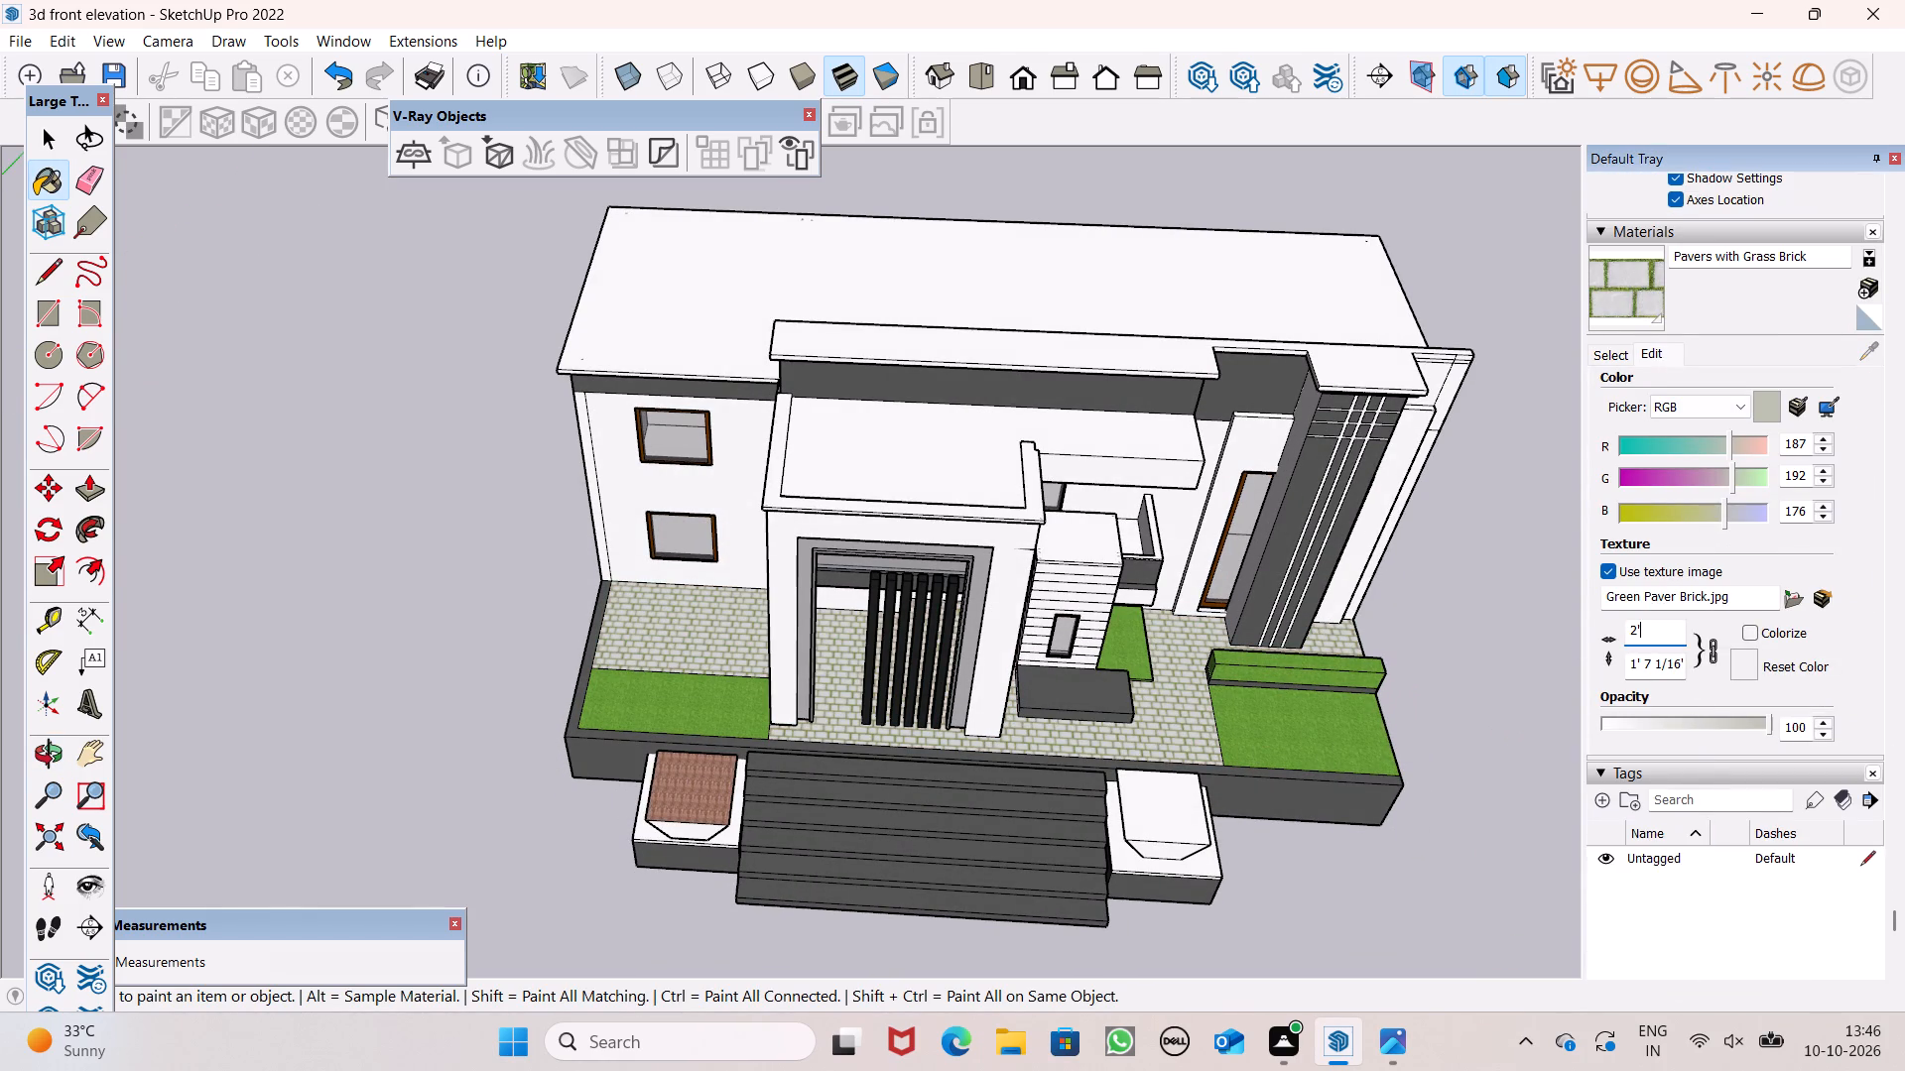
pyautogui.press('BackSpace')
pyautogui.press('BackSpace')
pyautogui.write("8'")
pyautogui.press('space')
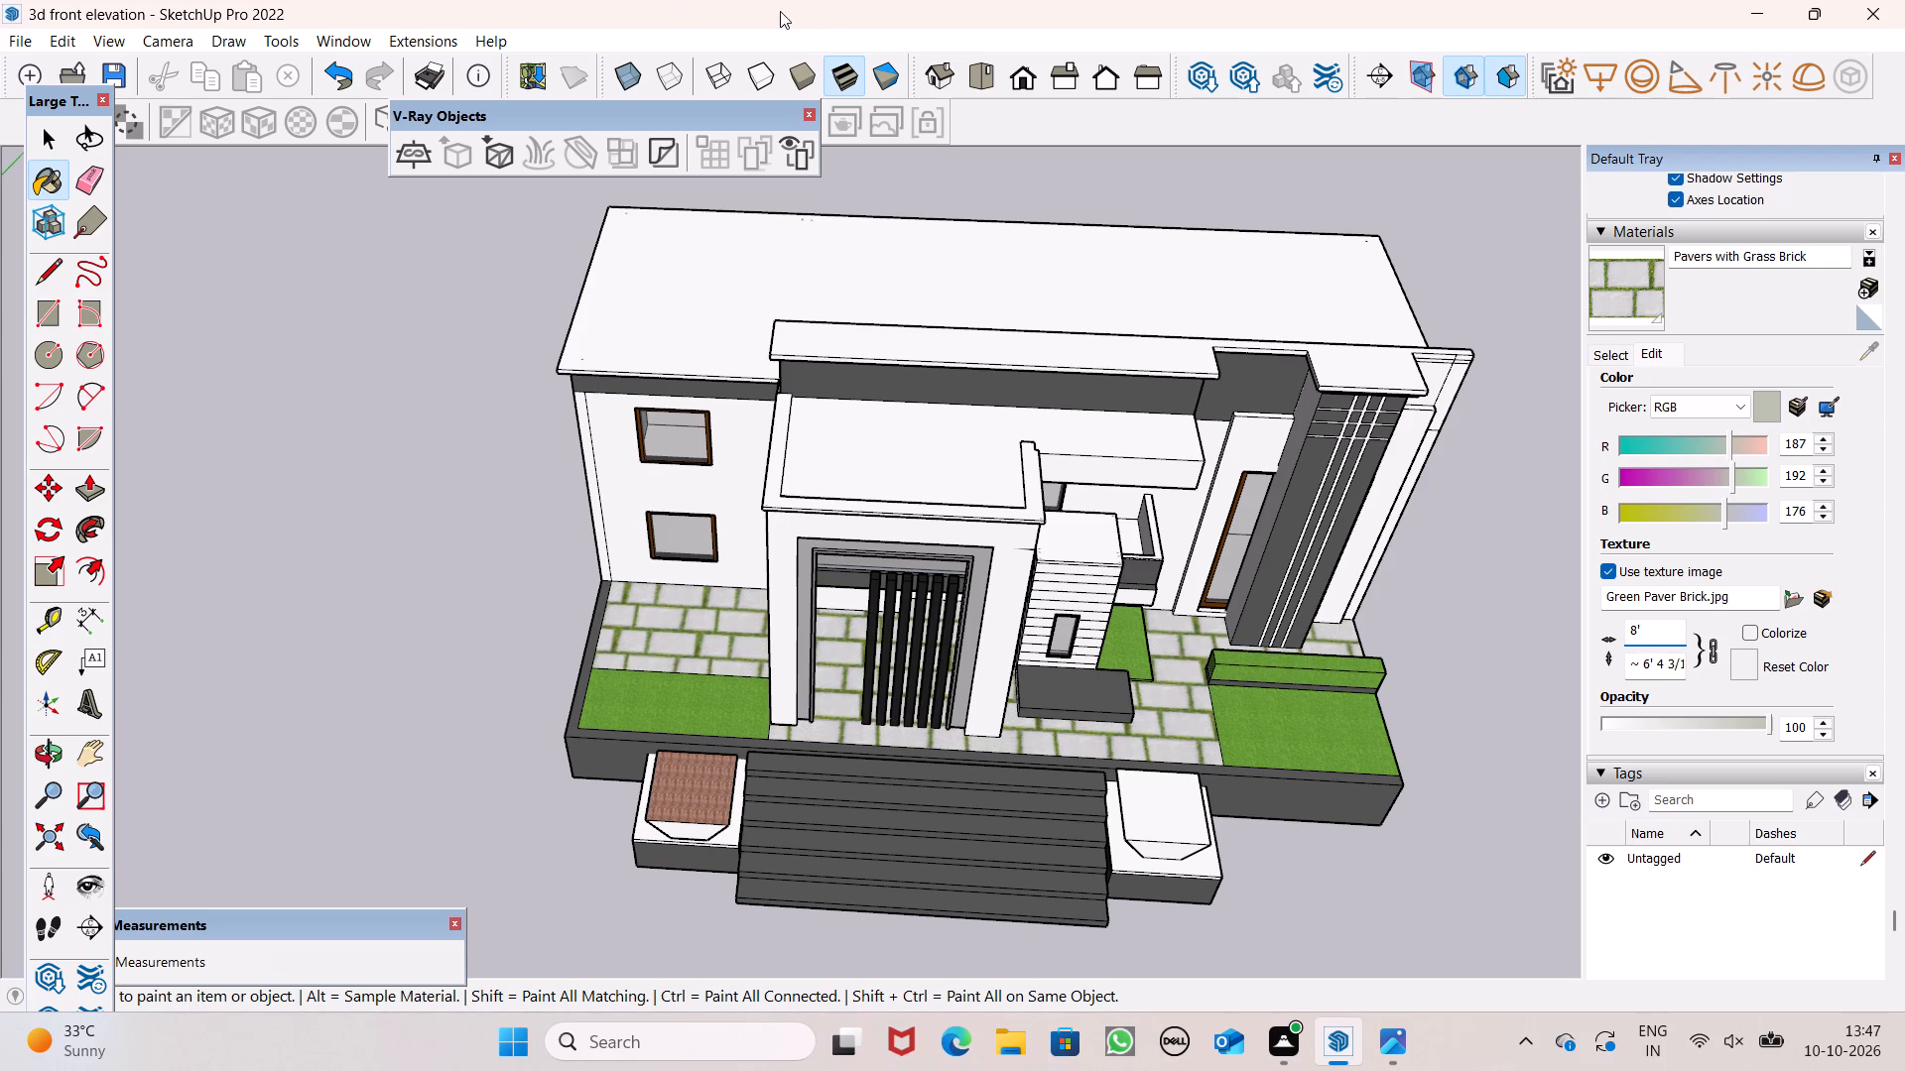
pyautogui.press('space')
# Examine the rescaled porch paving from above, up close and from the front of the house.
pyautogui.scroll(-2, 246, 384)
pyautogui.moveTo(515, 563); pyautogui.dragTo(525, 530, button='middle')
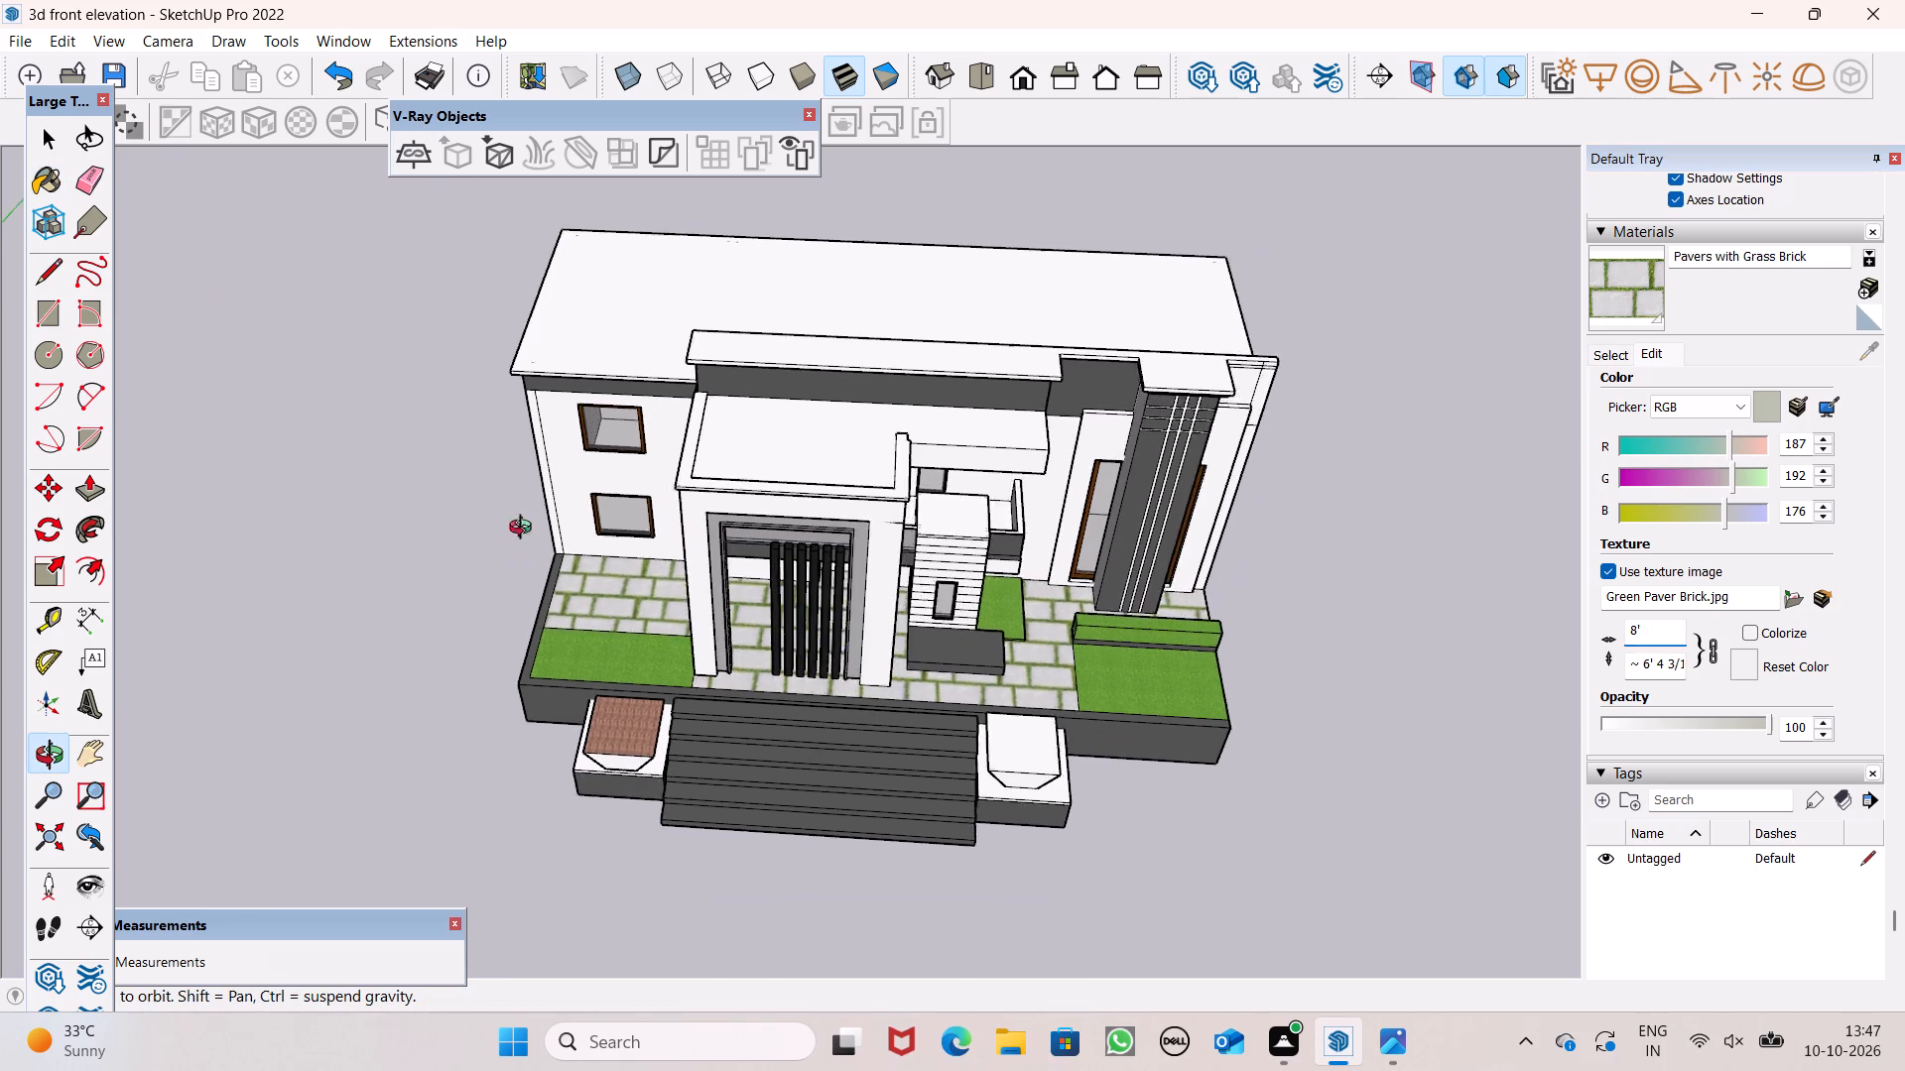
pyautogui.moveTo(525, 530); pyautogui.dragTo(485, 265, button='middle')
pyautogui.scroll(5, 1236, 953)
pyautogui.scroll(-5, 1236, 846)
pyautogui.moveTo(1239, 859); pyautogui.dragTo(1353, 1069, button='middle')
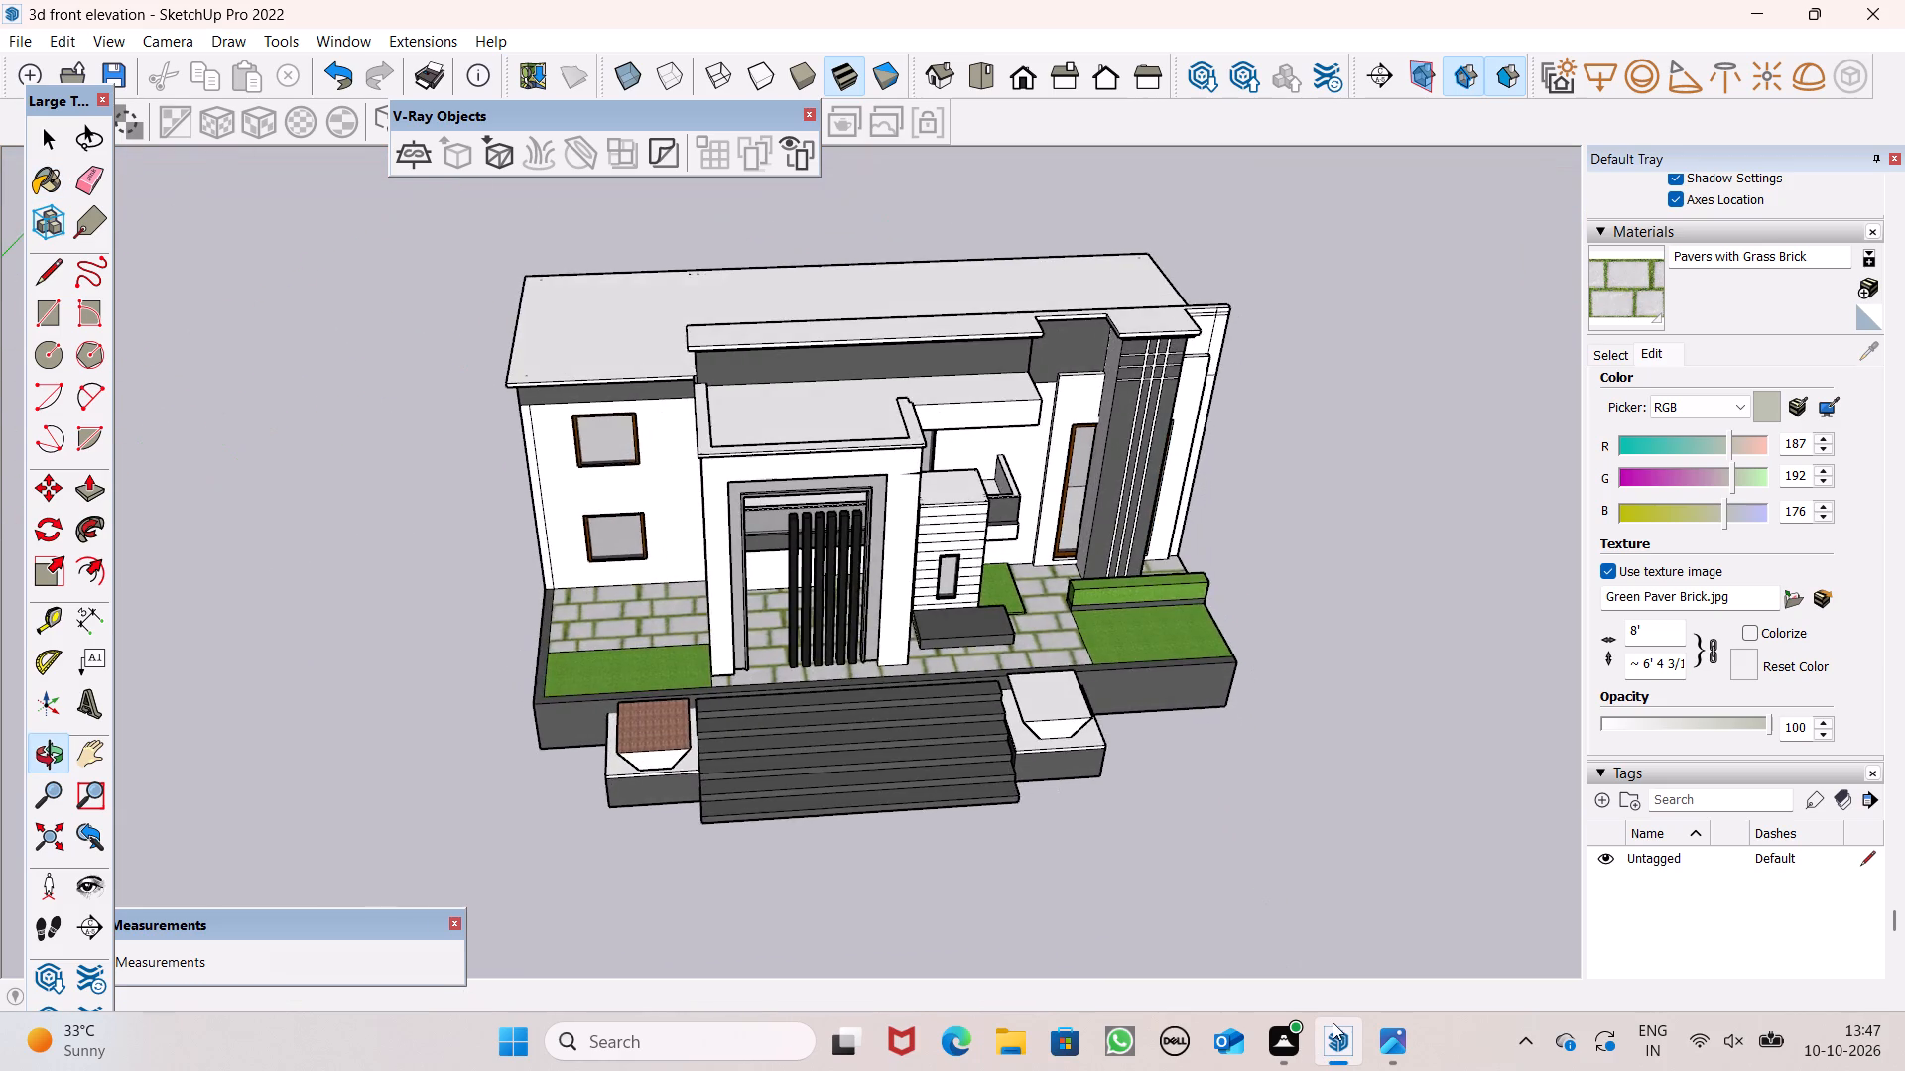
pyautogui.scroll(5, 1196, 528)
pyautogui.scroll(-4, 1165, 666)
pyautogui.scroll(1, 1175, 690)
pyautogui.moveTo(1175, 702); pyautogui.dragTo(1059, 743, button='middle')
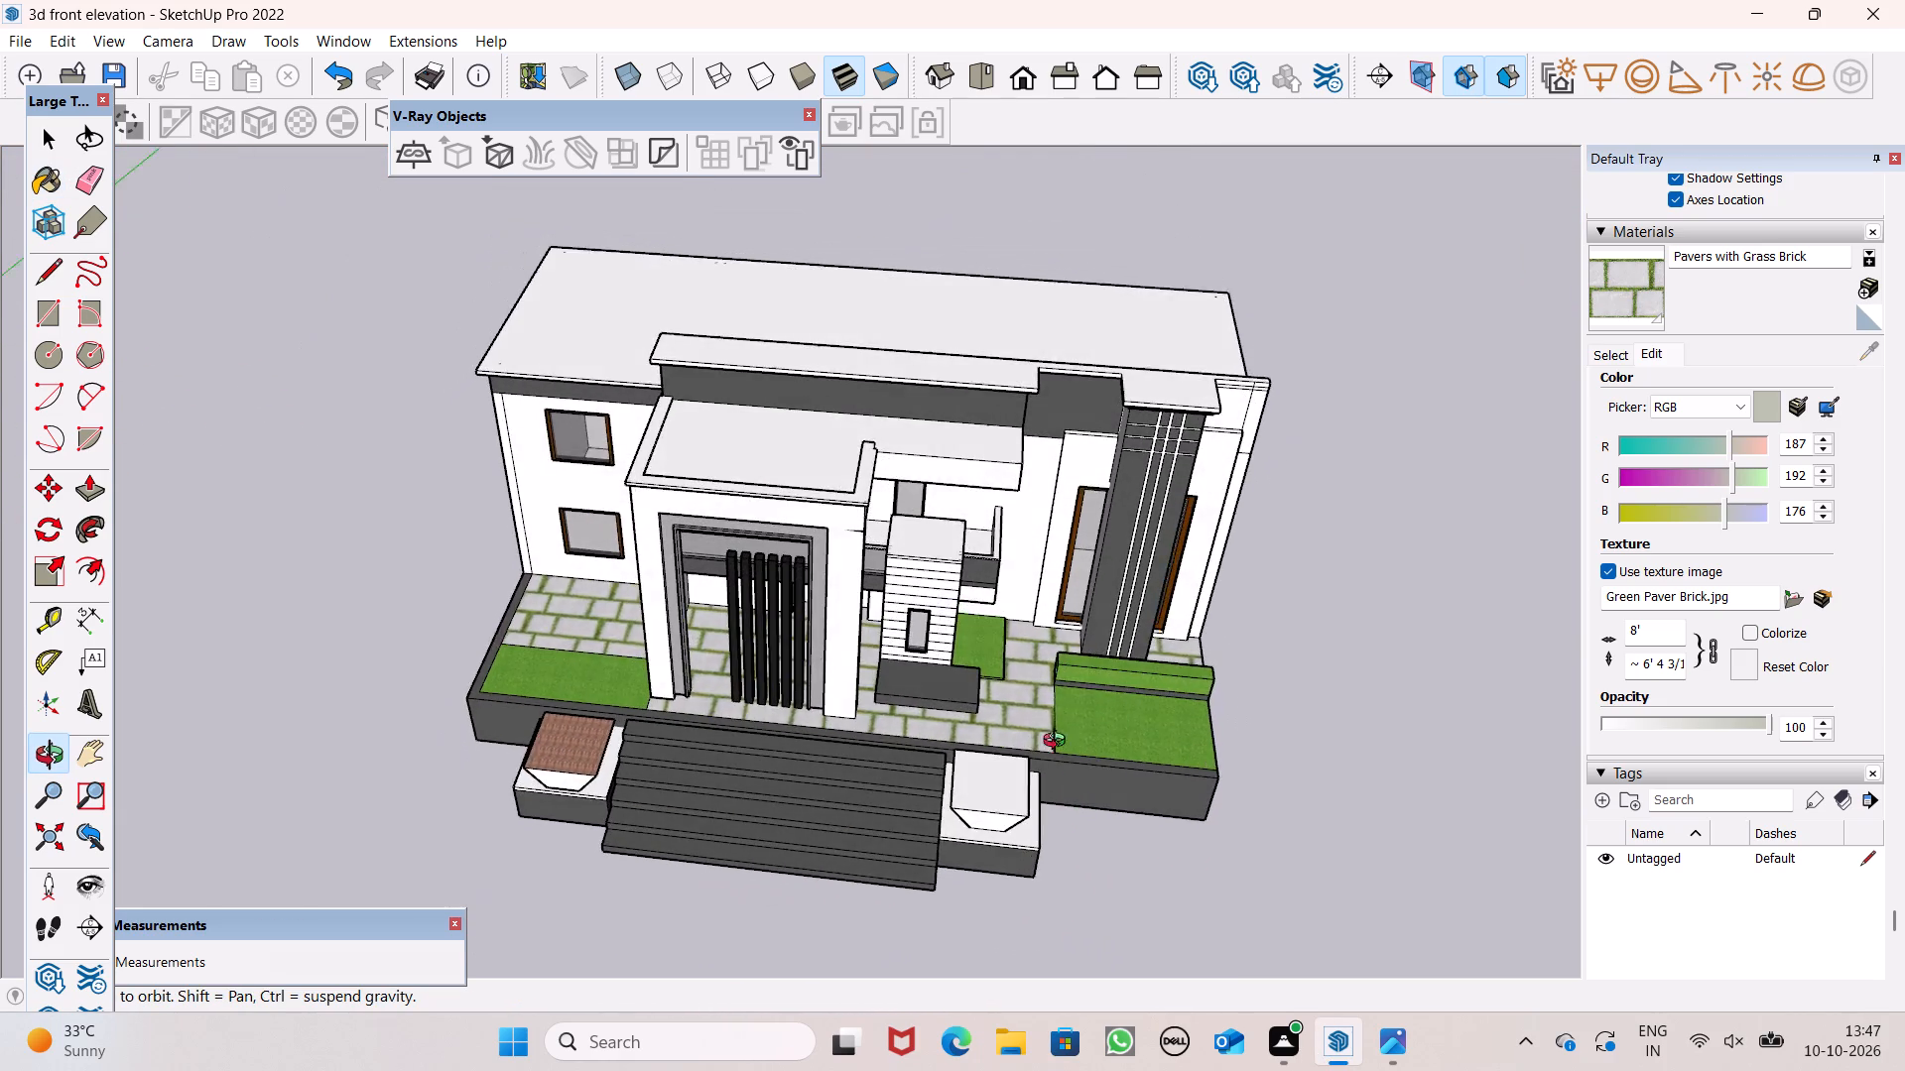
pyautogui.moveTo(1059, 743); pyautogui.dragTo(1060, 714, button='middle')
pyautogui.scroll(15, 1016, 710)
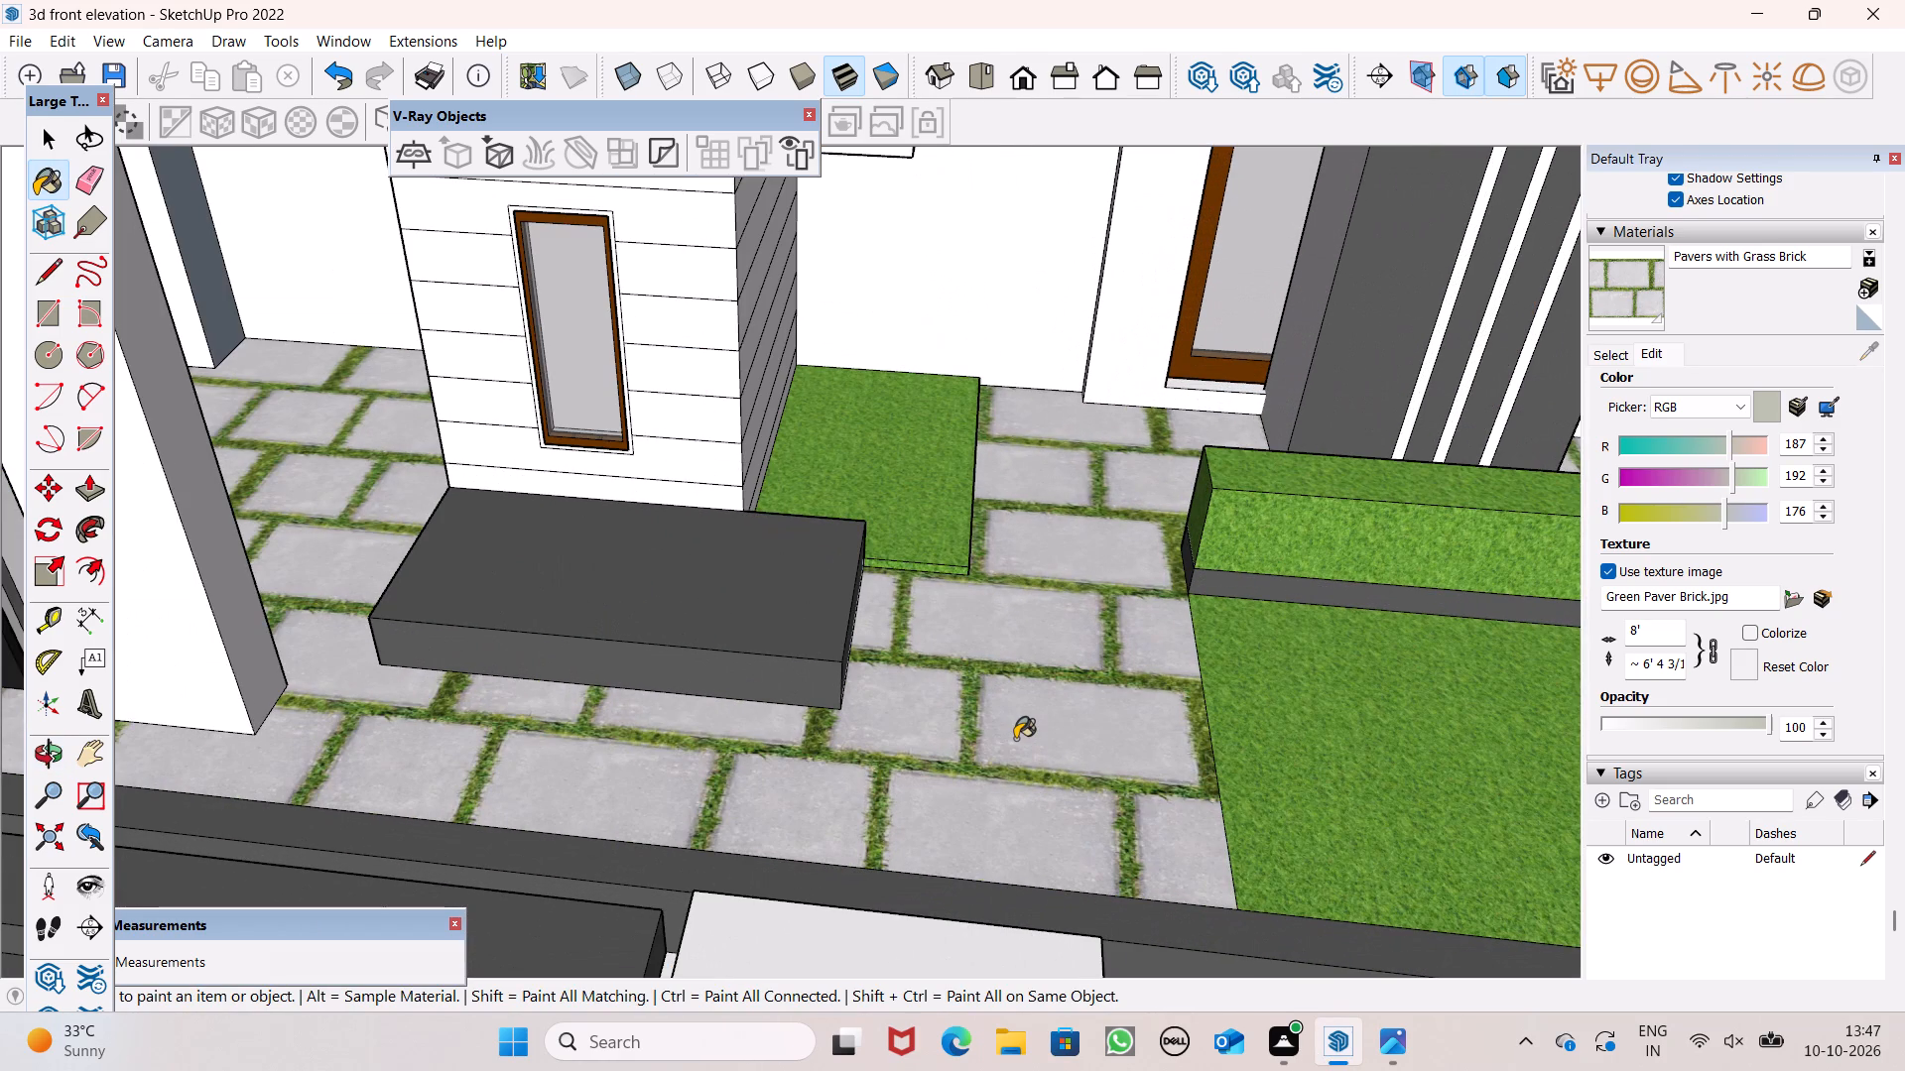
pyautogui.scroll(-18, 1015, 739)
pyautogui.moveTo(1042, 729); pyautogui.dragTo(1116, 453, button='middle')
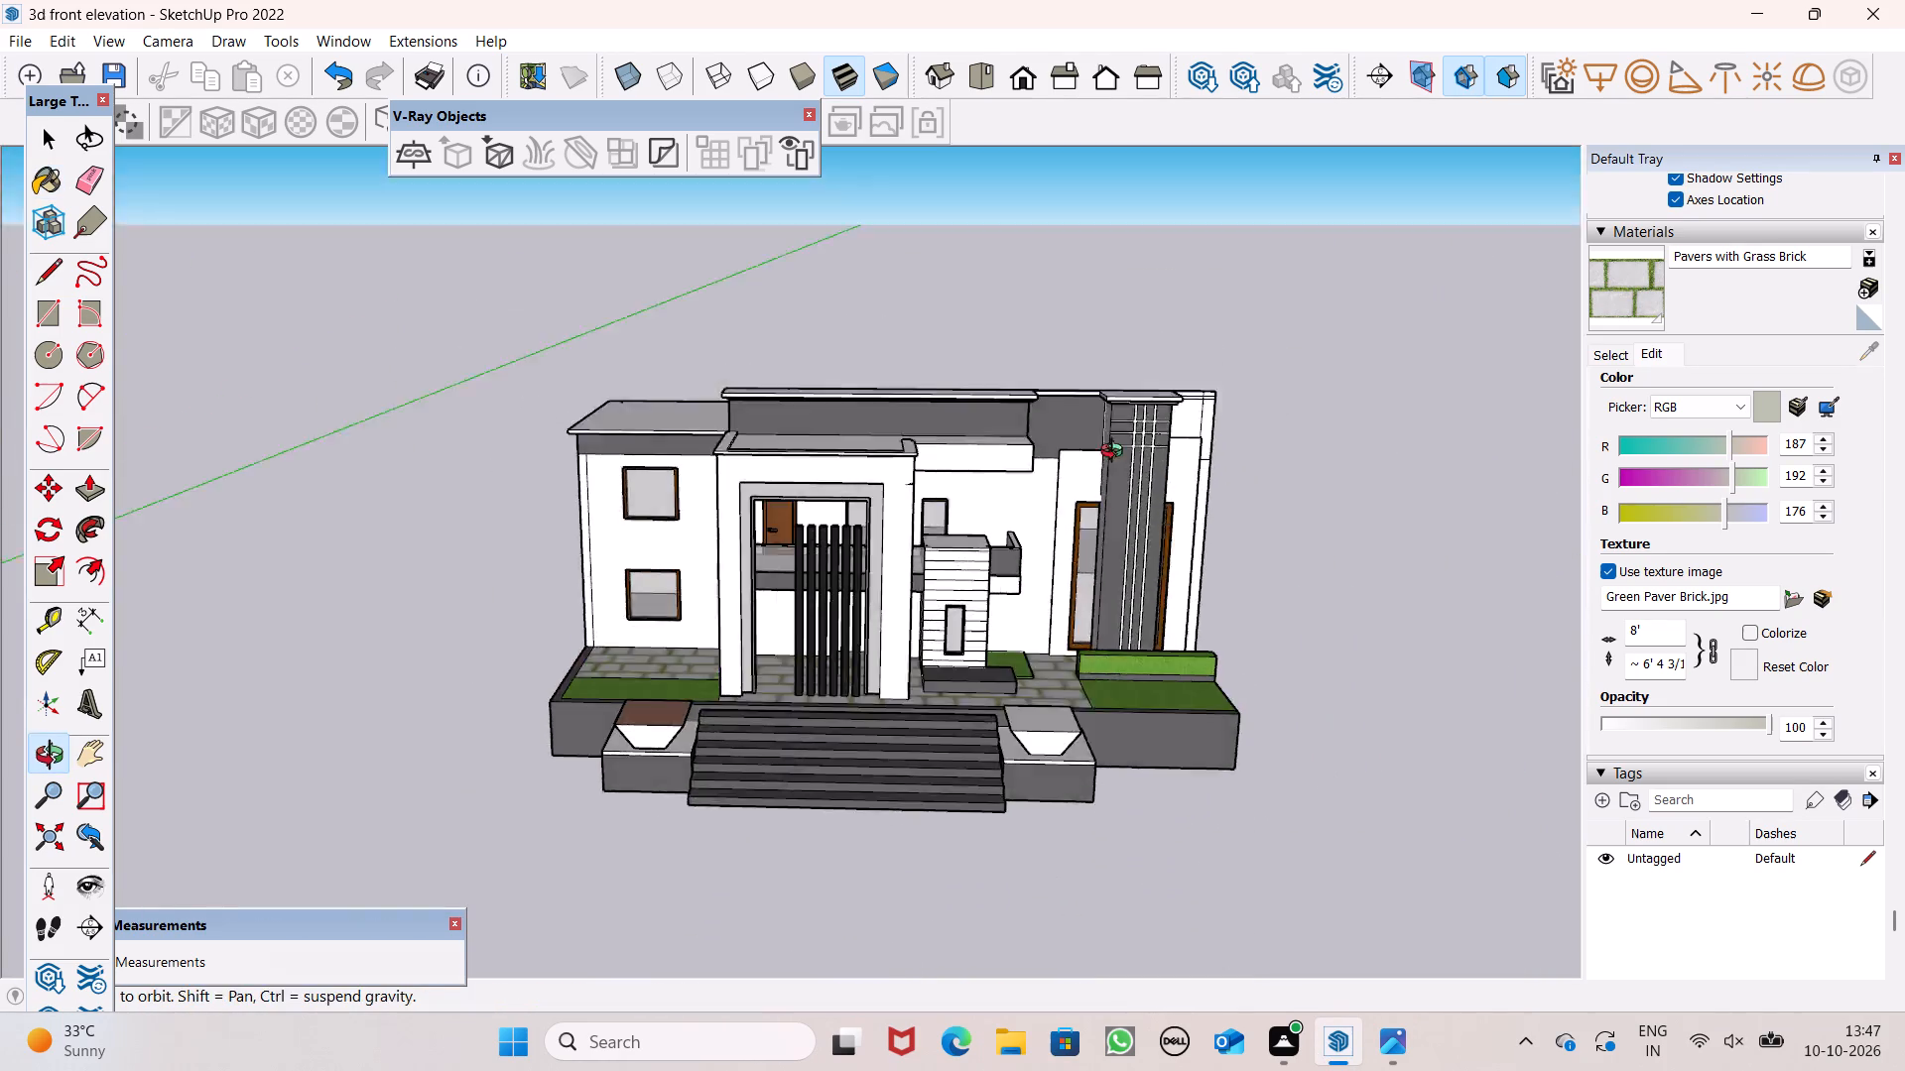
pyautogui.moveTo(1116, 453); pyautogui.dragTo(1119, 439, button='middle')
pyautogui.scroll(3, 1065, 675)
pyautogui.scroll(-1, 1142, 656)
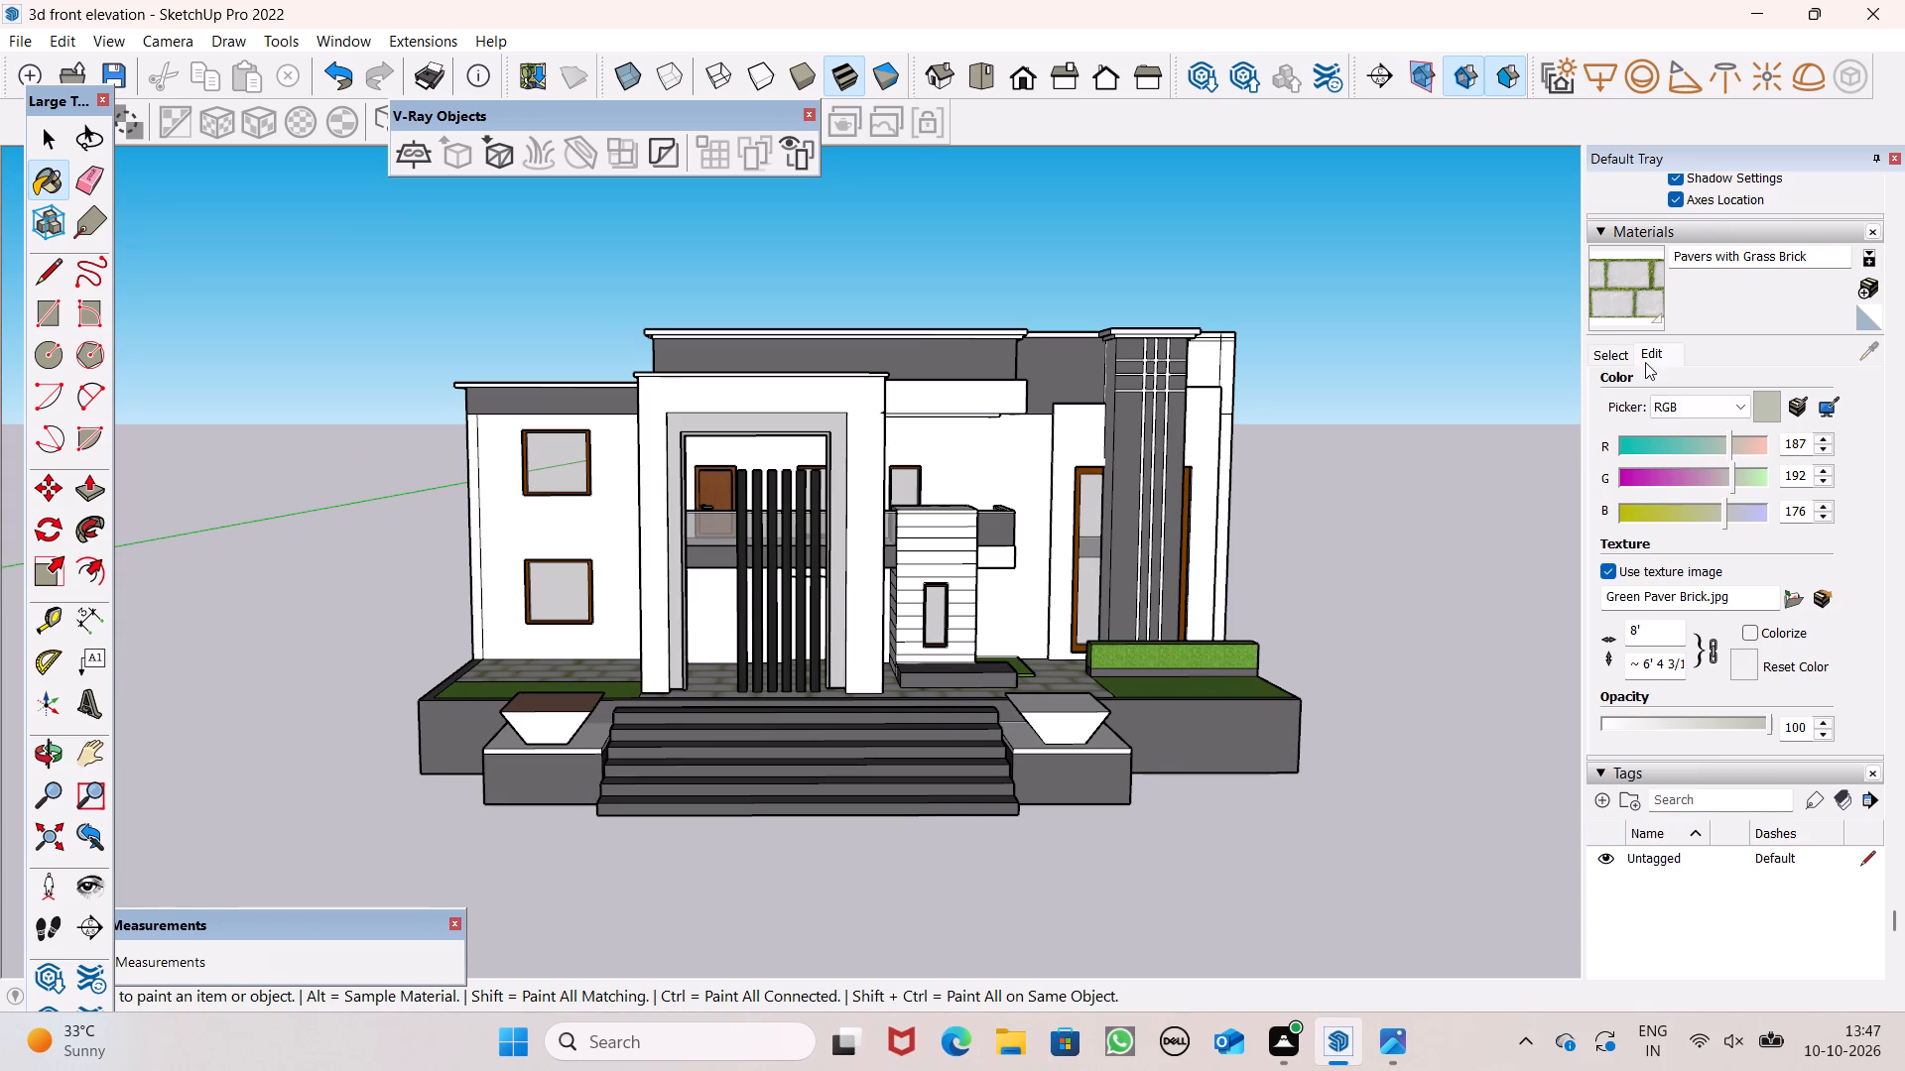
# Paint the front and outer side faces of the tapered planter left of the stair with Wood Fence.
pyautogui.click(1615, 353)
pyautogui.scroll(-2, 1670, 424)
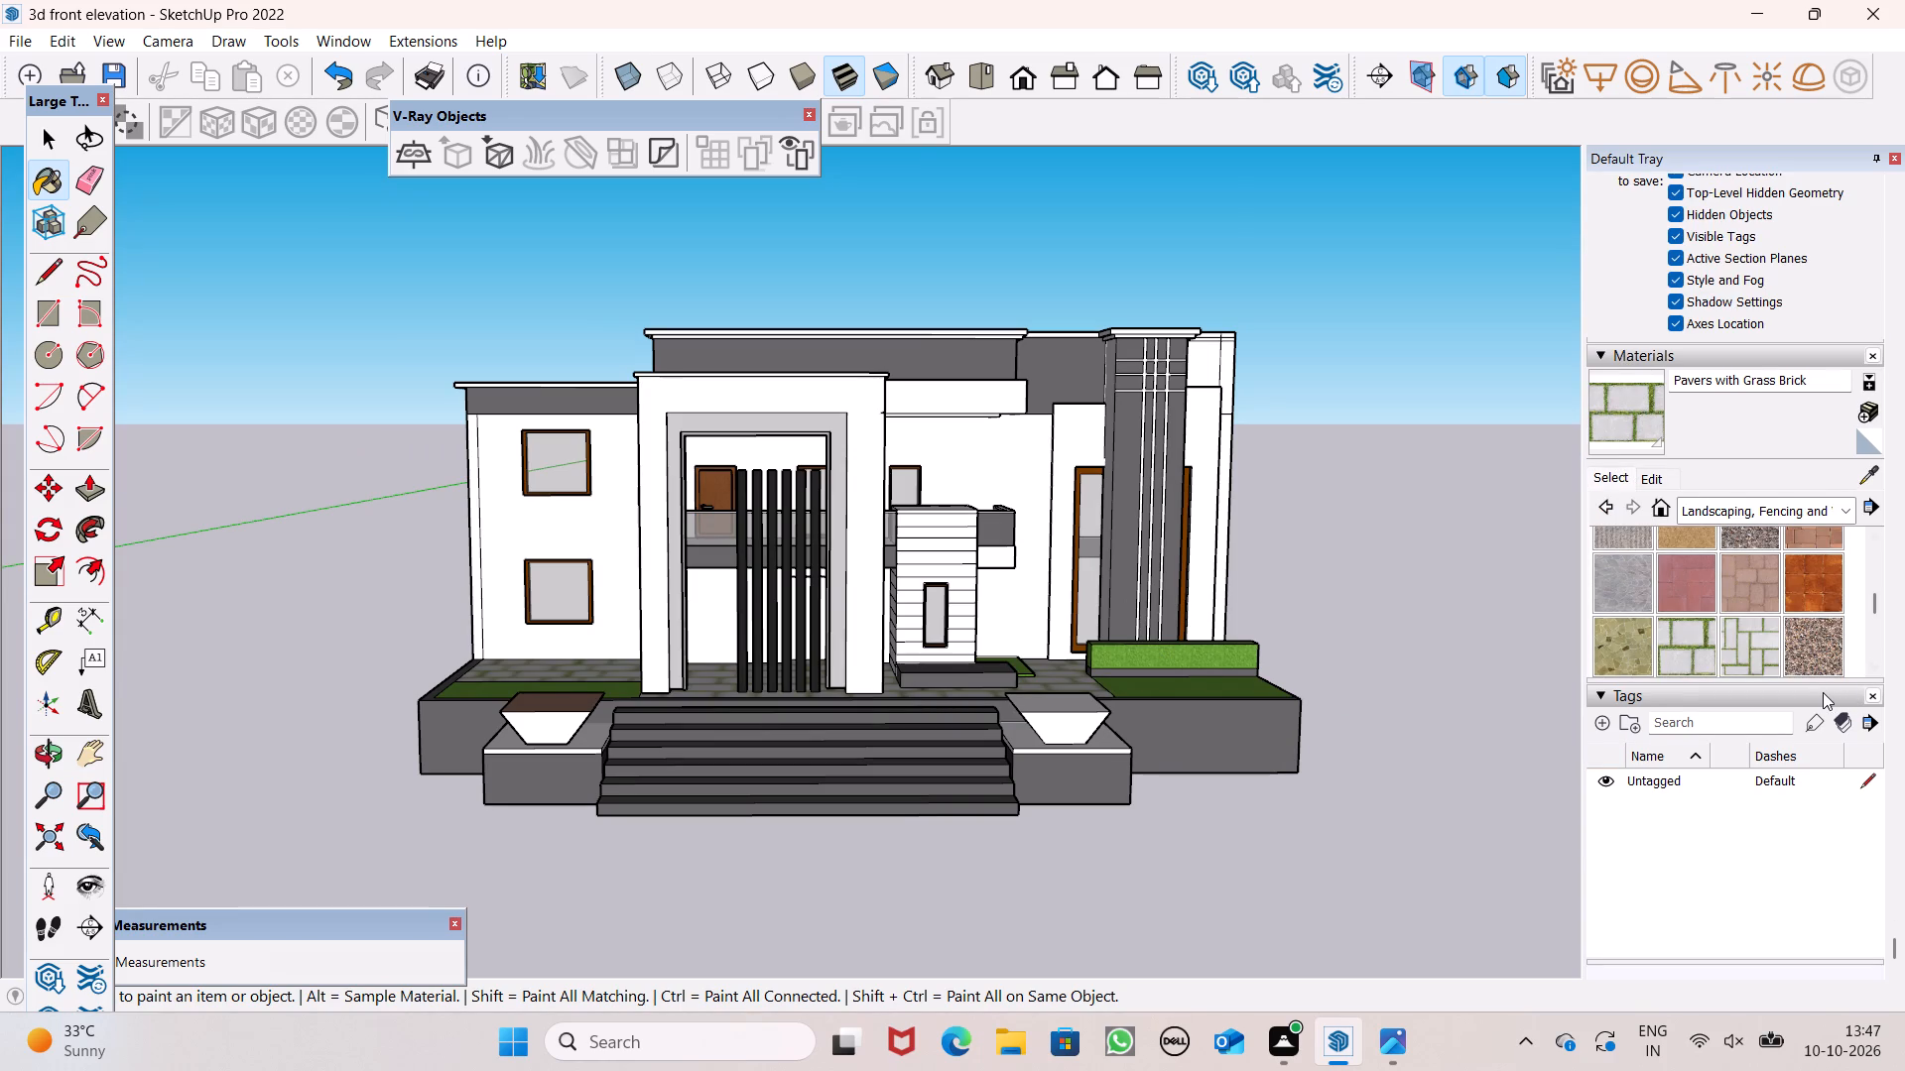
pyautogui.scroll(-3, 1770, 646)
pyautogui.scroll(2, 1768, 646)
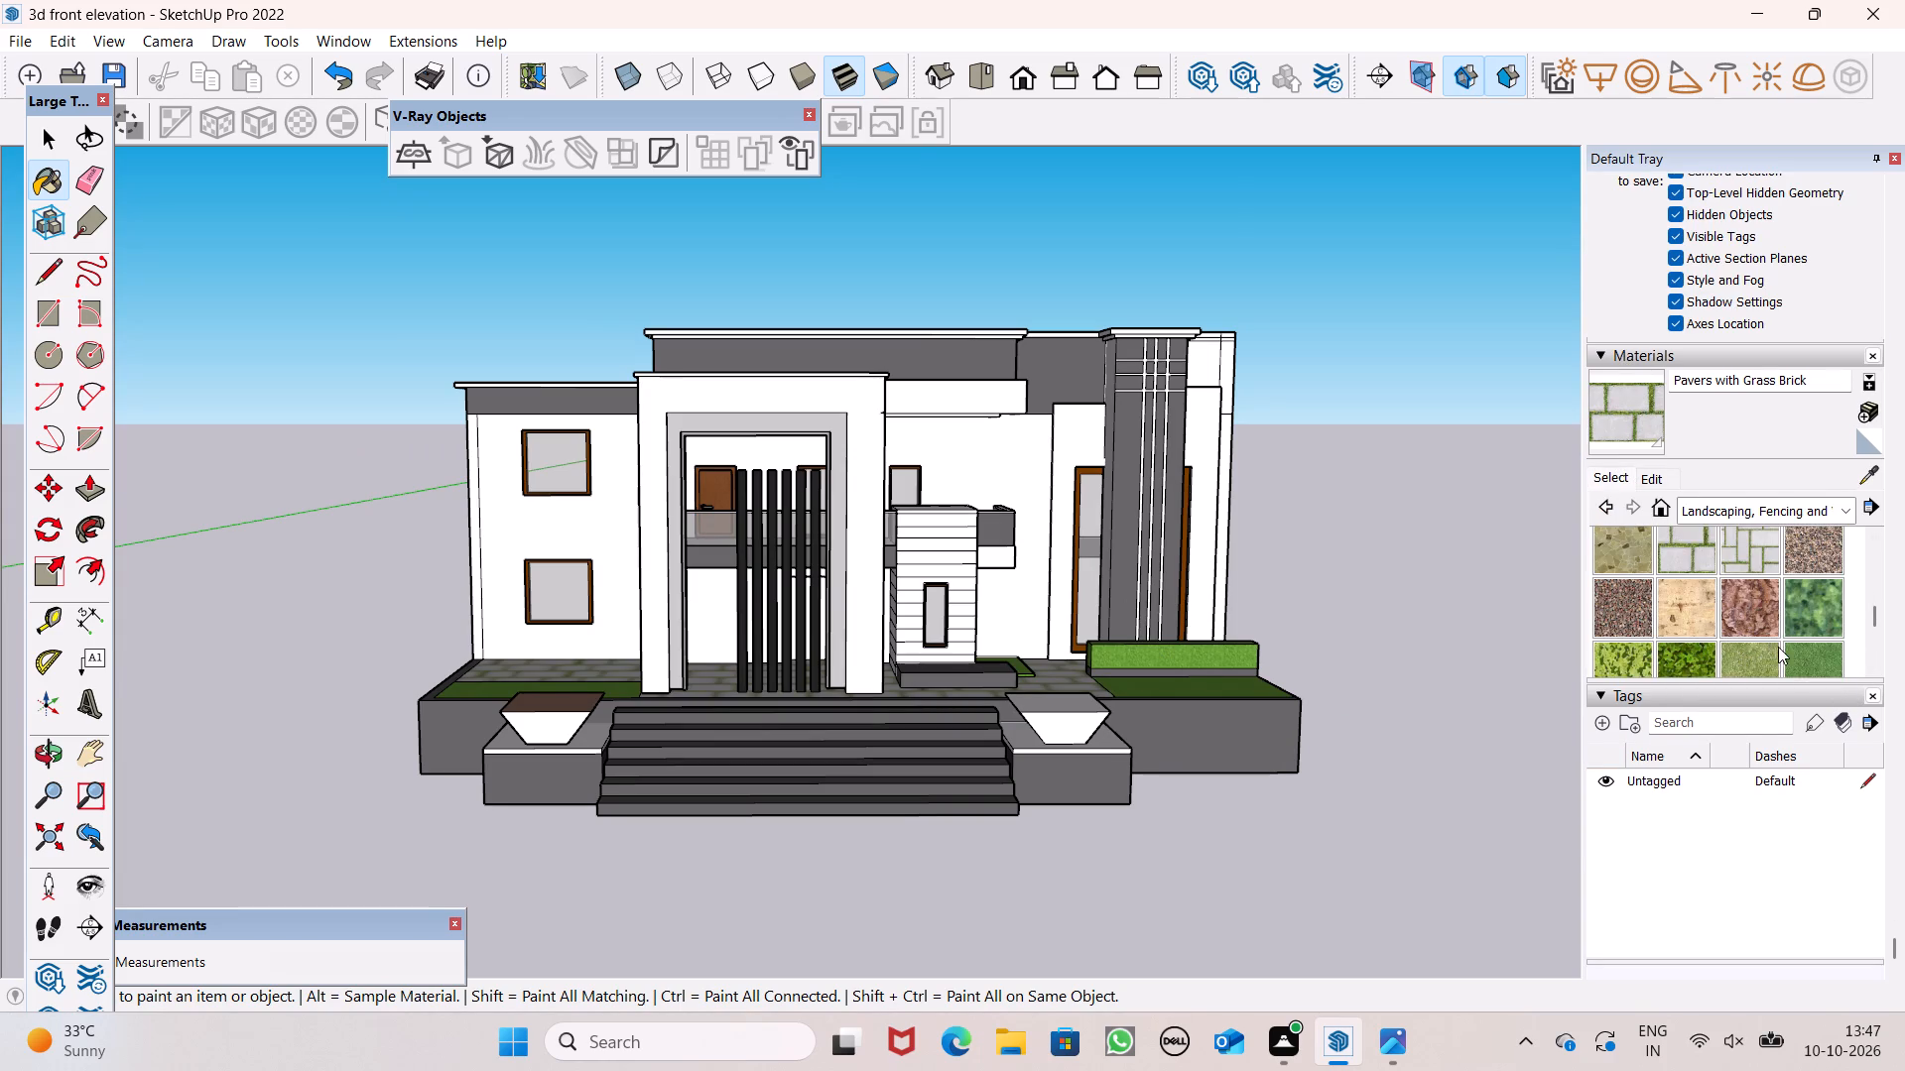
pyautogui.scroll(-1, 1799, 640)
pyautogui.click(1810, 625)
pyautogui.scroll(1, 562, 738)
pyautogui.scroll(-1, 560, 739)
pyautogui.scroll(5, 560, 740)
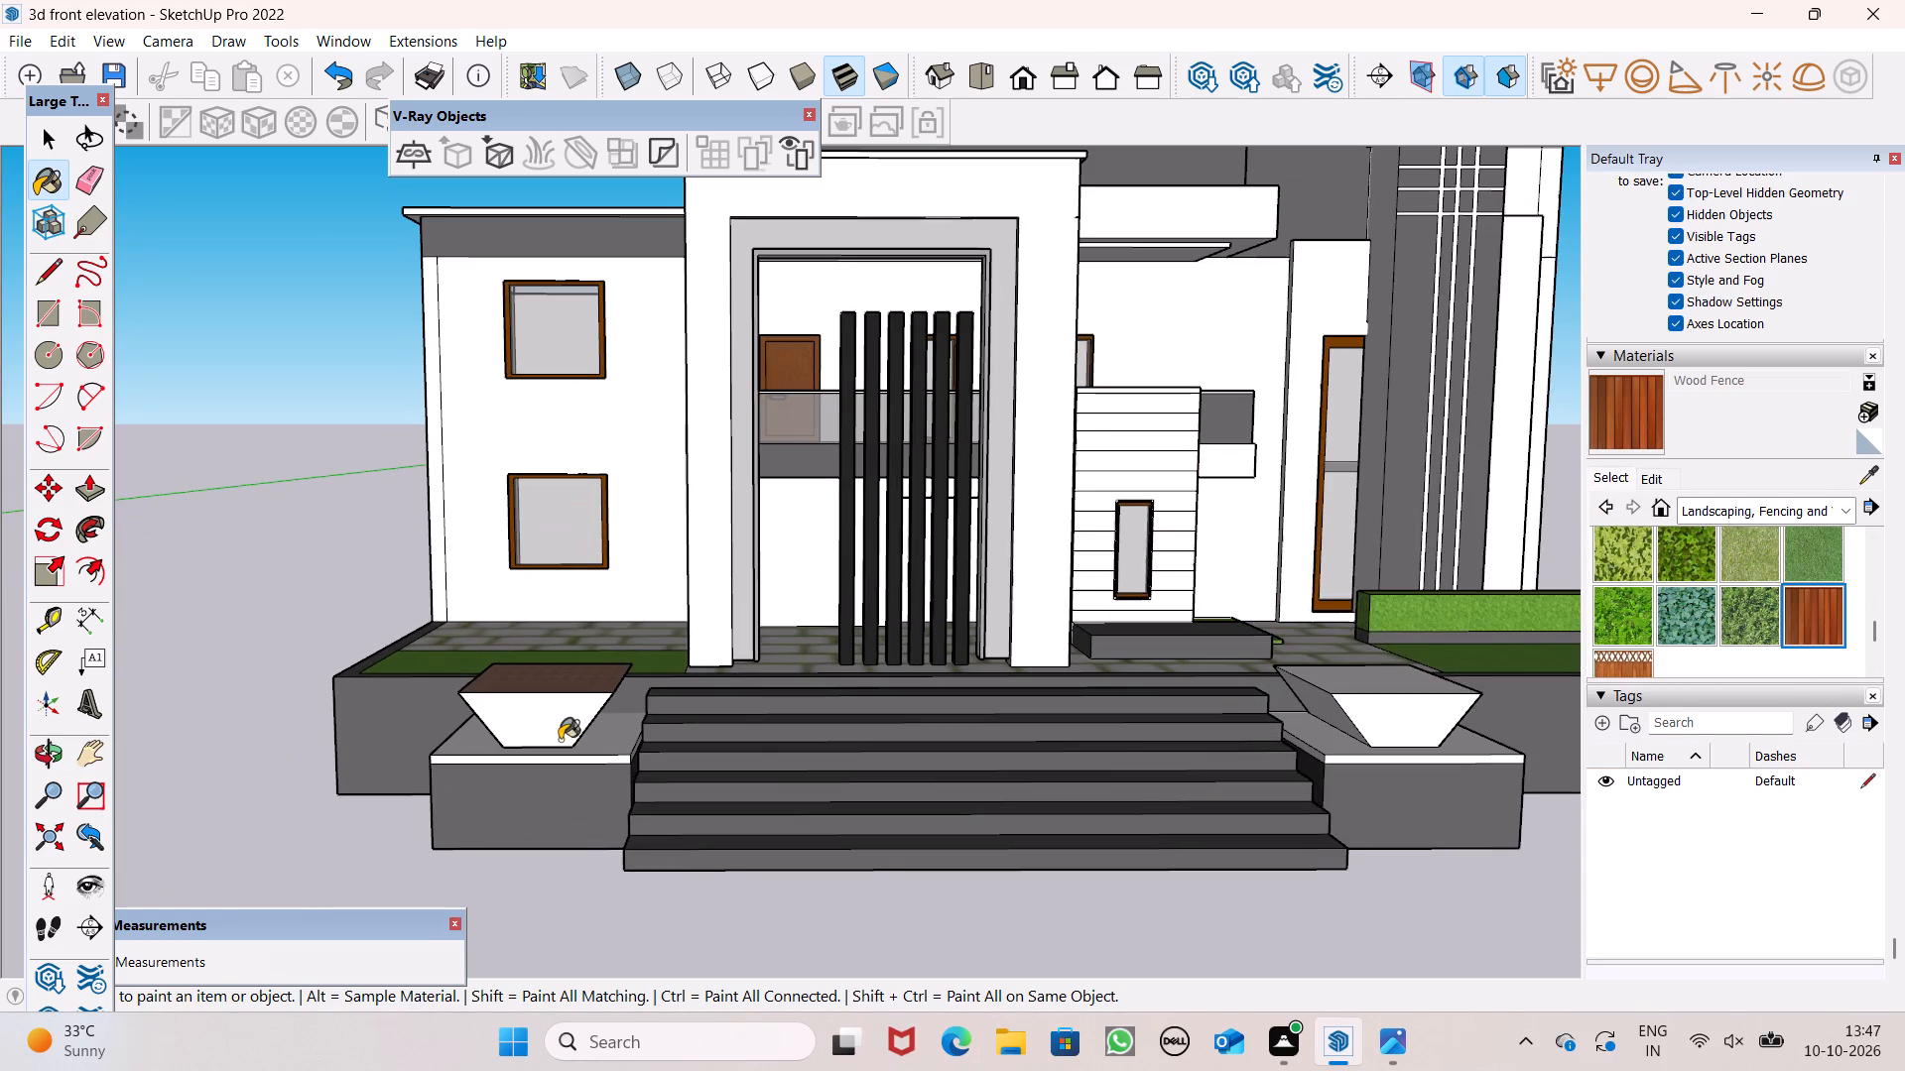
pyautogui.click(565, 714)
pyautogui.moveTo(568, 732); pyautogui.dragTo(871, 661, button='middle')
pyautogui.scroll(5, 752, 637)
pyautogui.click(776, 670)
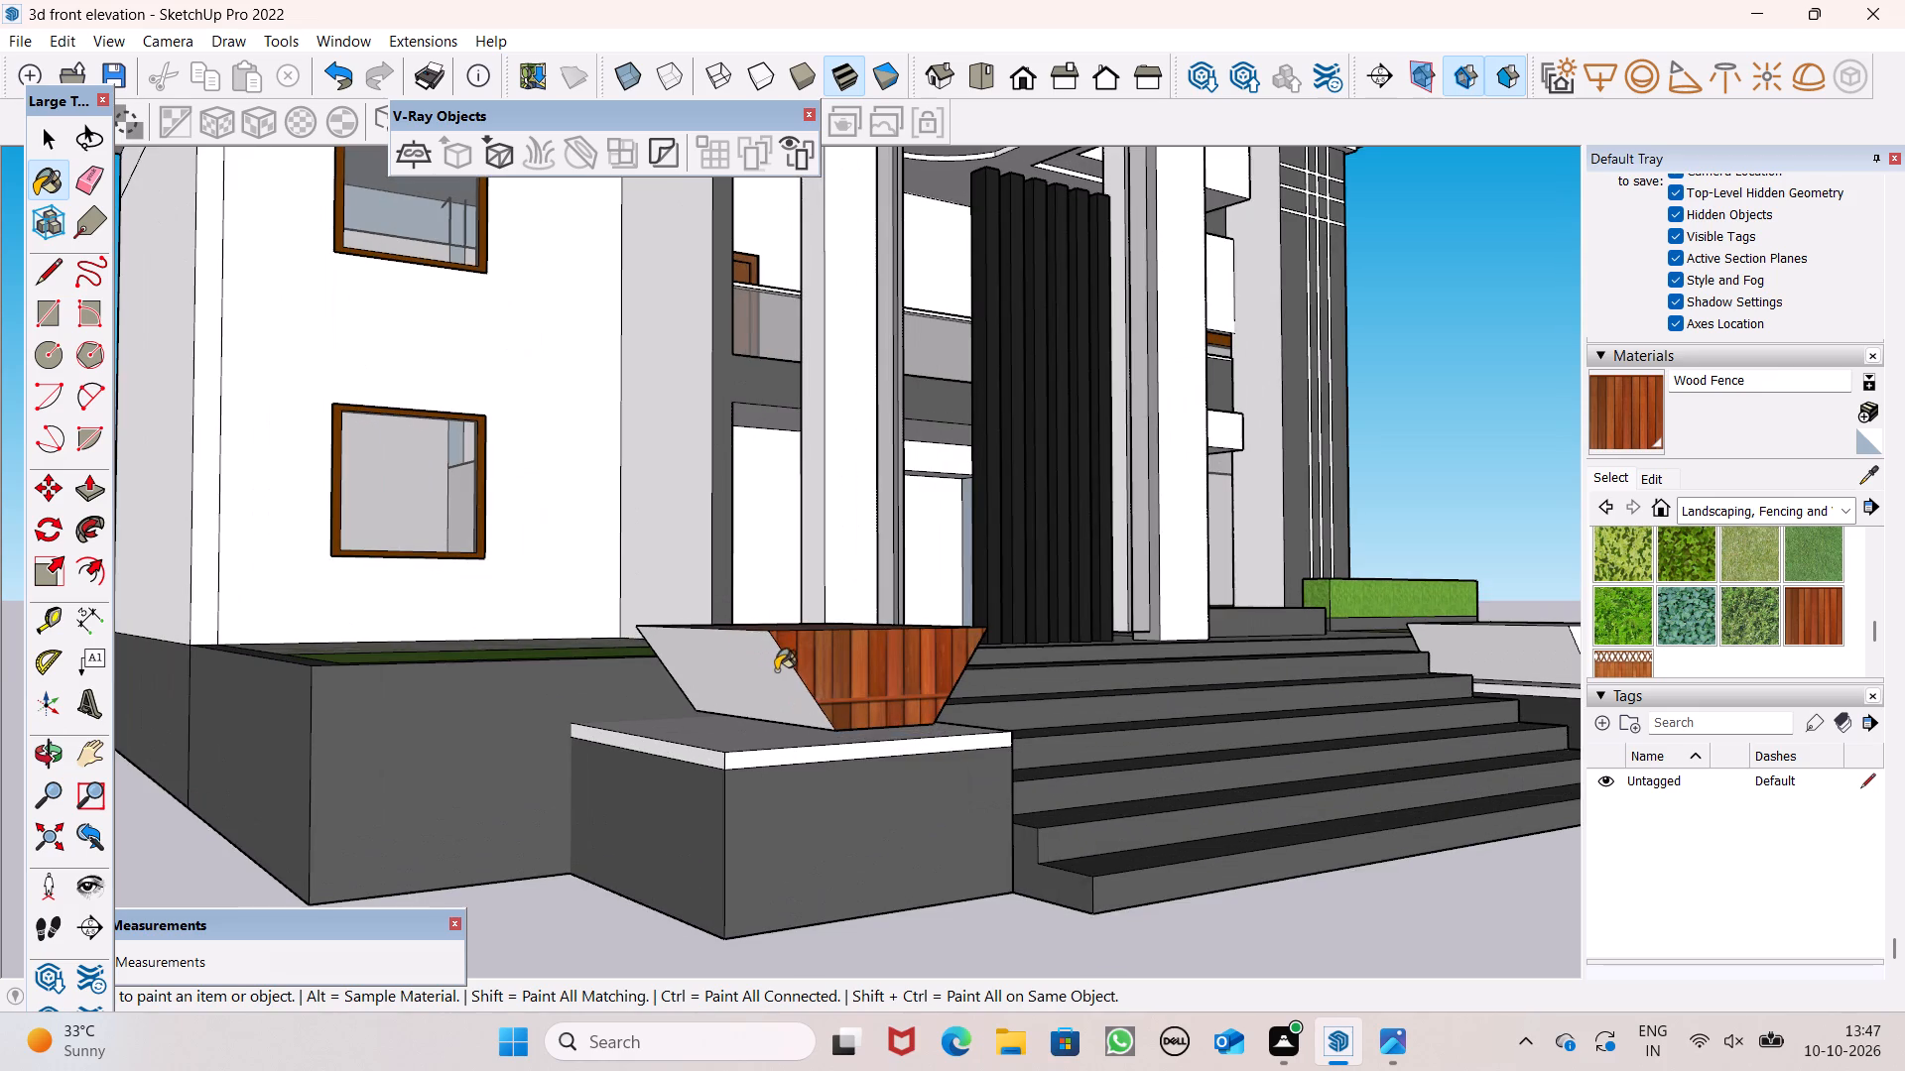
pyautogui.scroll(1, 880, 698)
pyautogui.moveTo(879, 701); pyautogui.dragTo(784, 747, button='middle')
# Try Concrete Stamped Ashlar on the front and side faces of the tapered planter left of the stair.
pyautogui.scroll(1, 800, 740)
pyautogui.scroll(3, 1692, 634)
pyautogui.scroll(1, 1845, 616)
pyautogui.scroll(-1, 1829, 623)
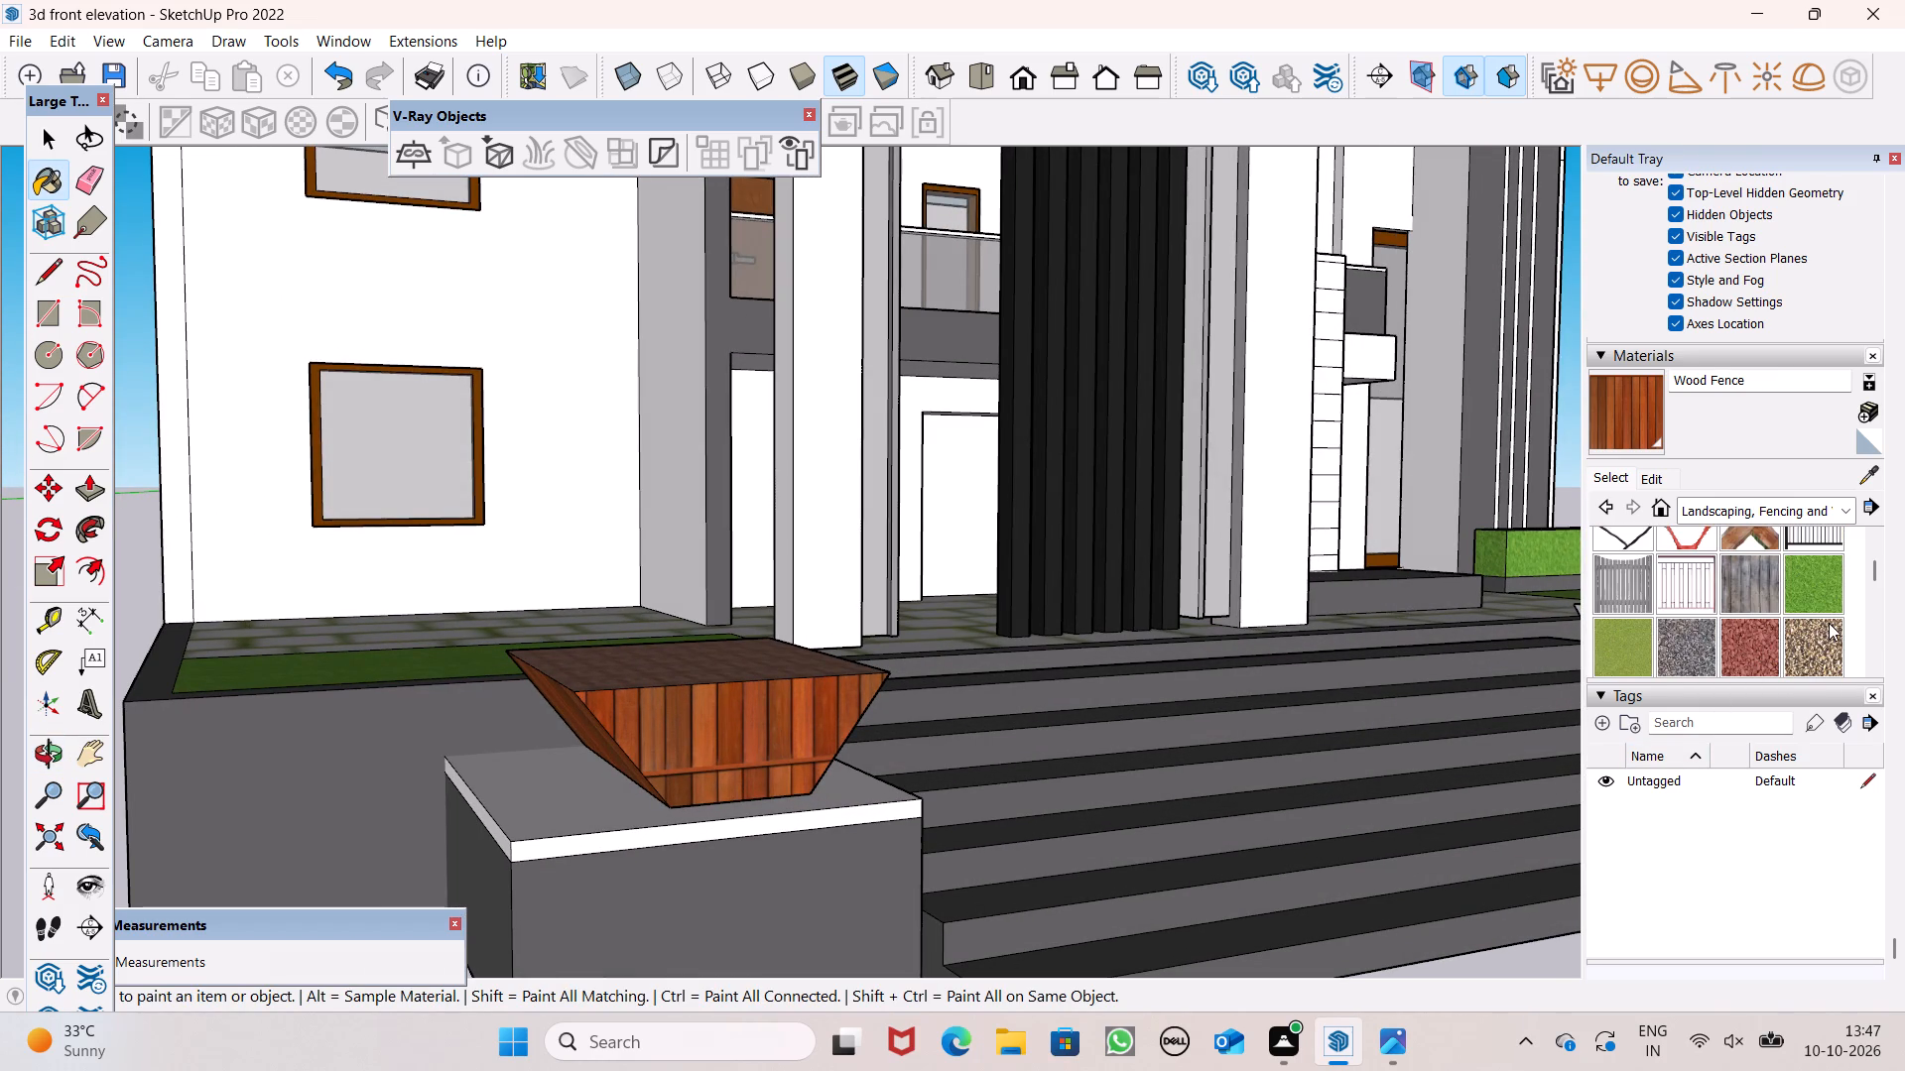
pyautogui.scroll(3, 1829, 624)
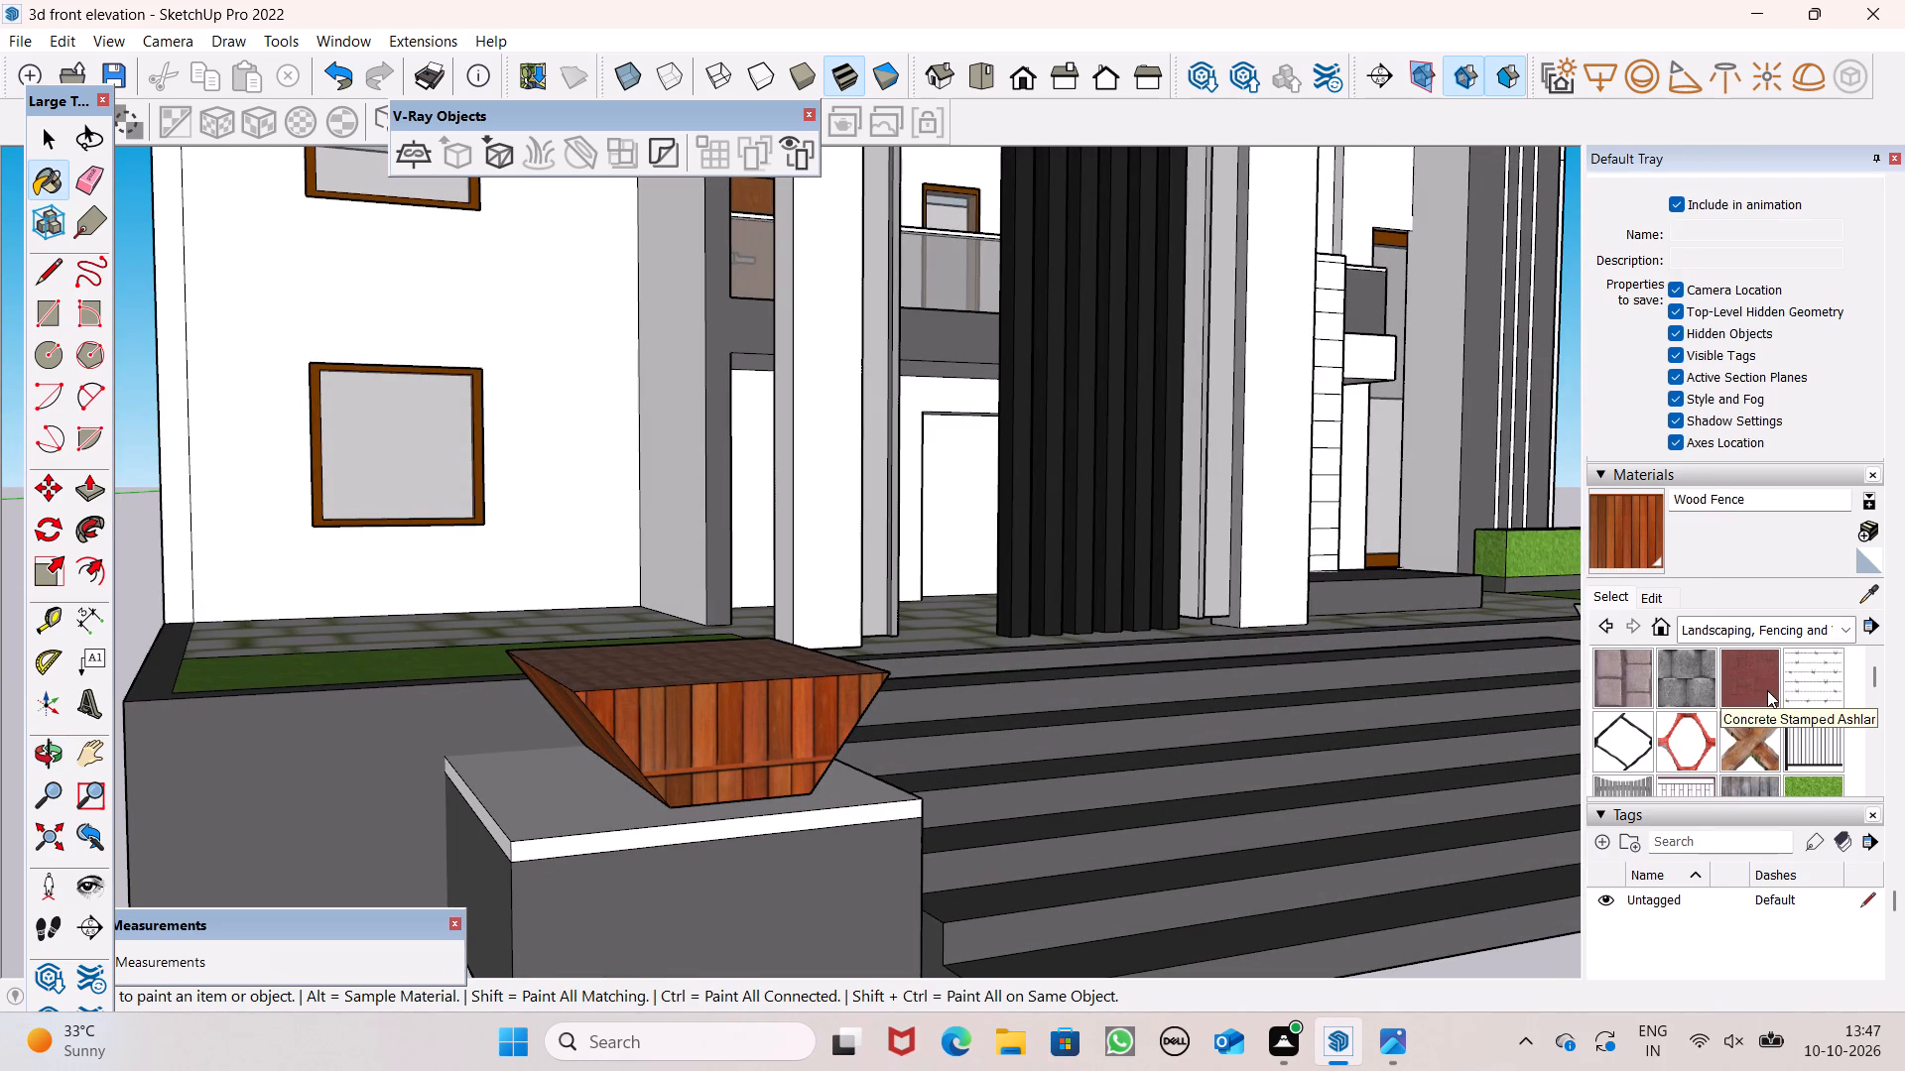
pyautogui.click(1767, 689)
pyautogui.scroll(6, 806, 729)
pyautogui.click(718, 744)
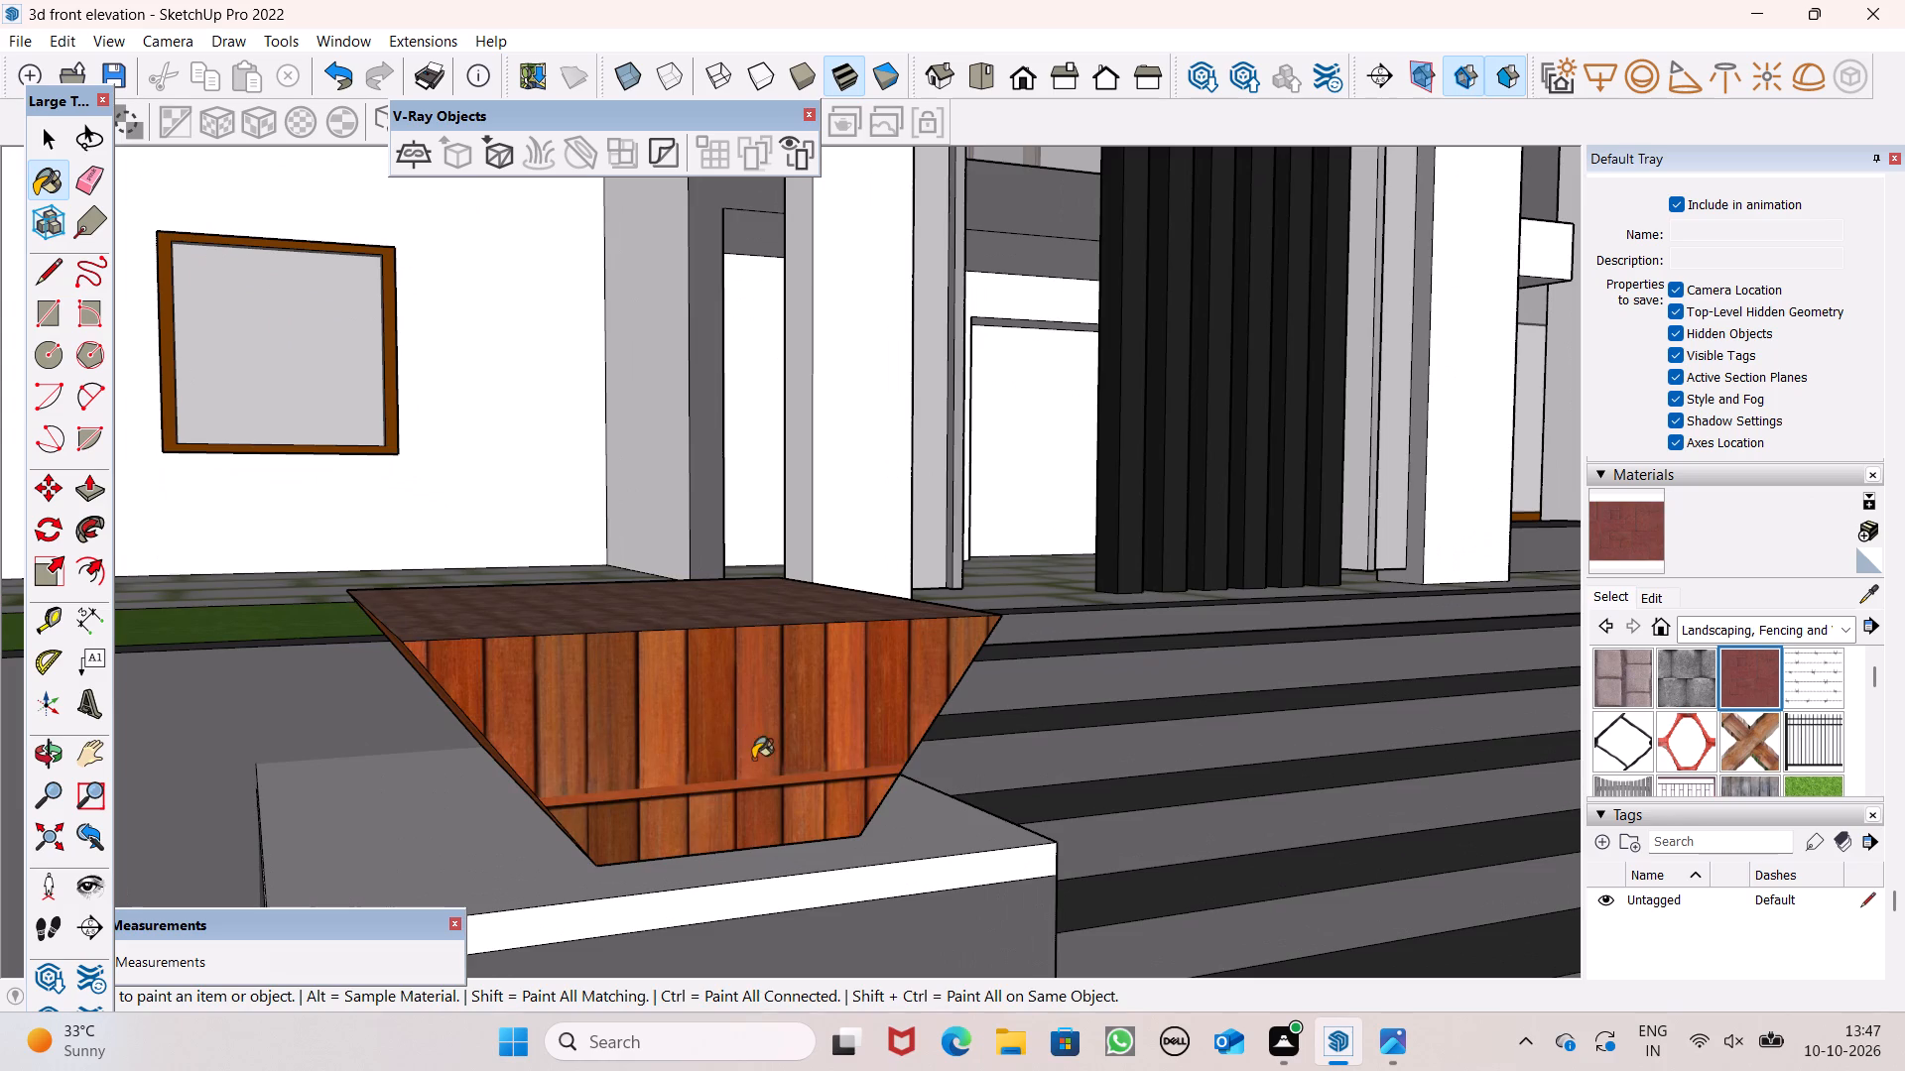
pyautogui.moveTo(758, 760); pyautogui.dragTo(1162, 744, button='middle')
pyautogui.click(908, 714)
# Paint the front face of the tapered planter right of the stair with Color C07 from the Colors collection.
pyautogui.scroll(1, 1338, 697)
pyautogui.moveTo(1338, 697); pyautogui.dragTo(834, 814, button='middle')
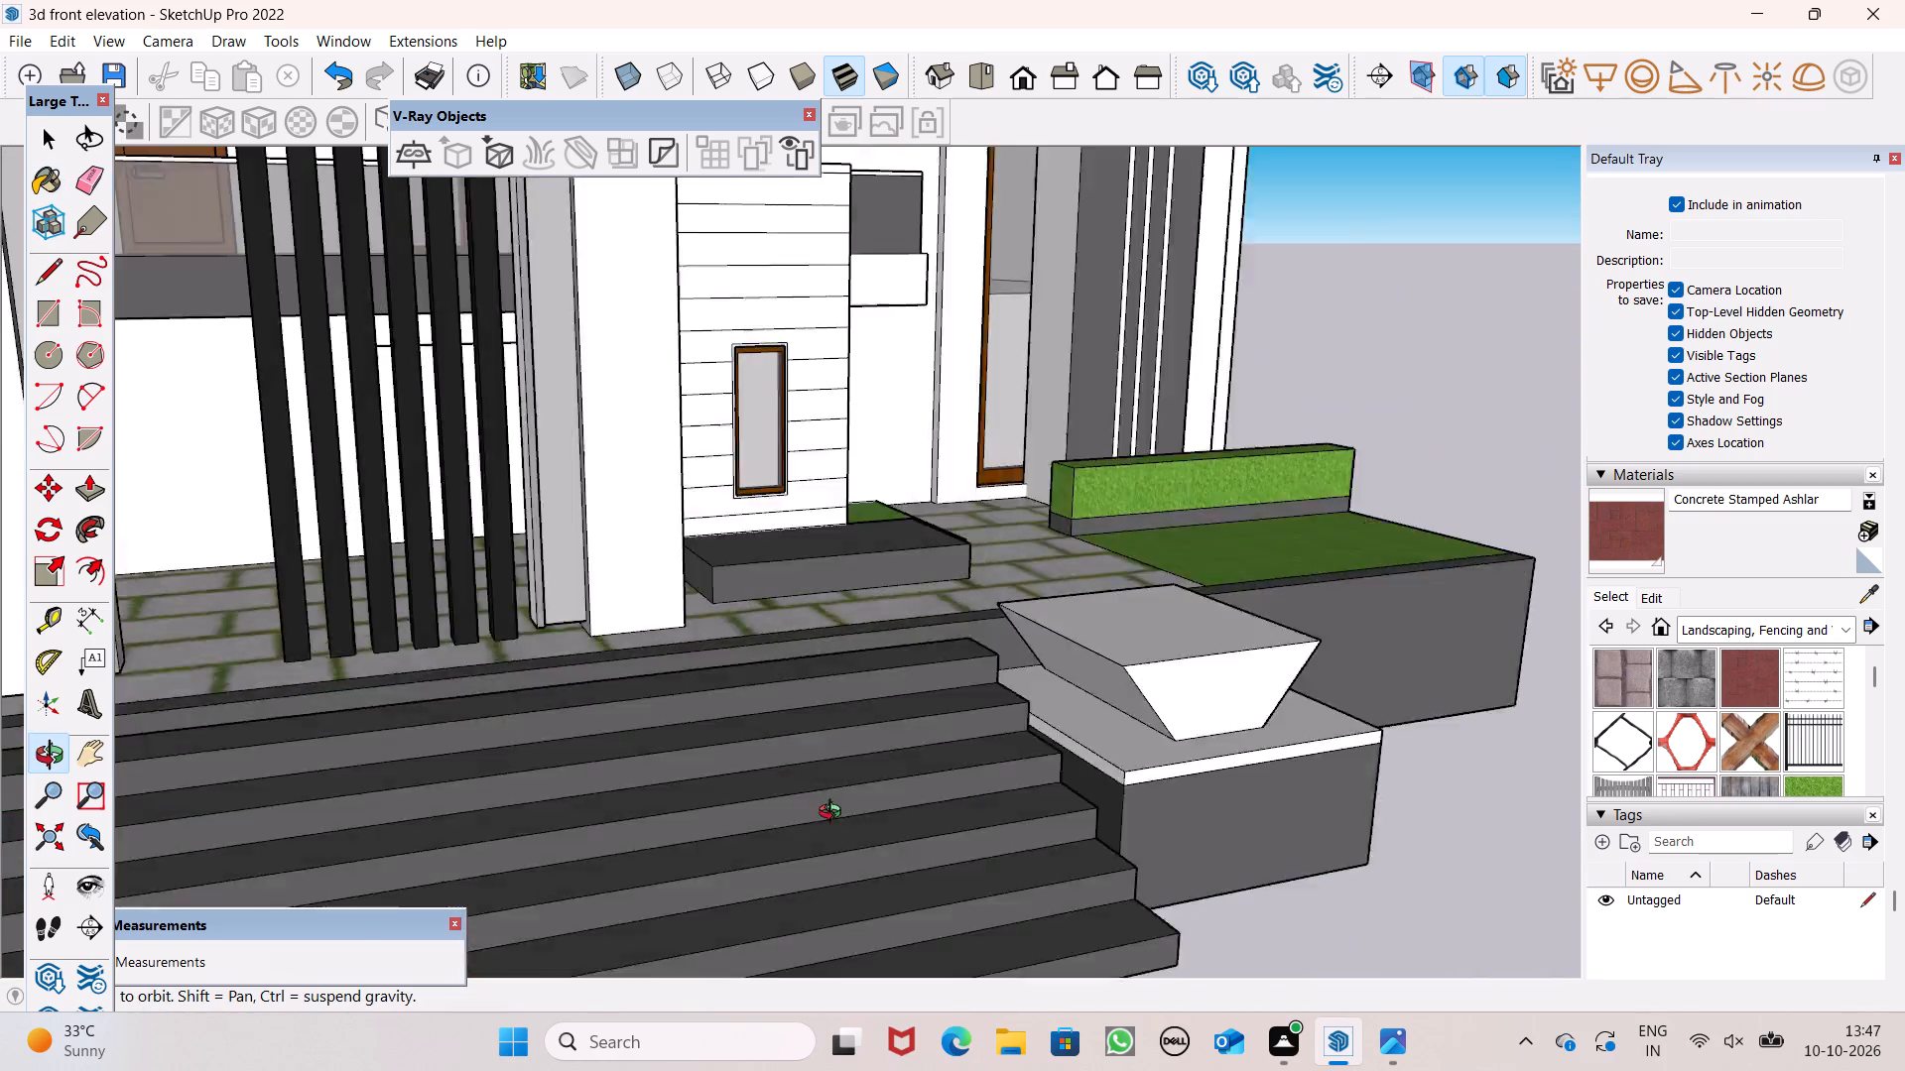
pyautogui.moveTo(834, 814); pyautogui.dragTo(746, 809, button='middle')
pyautogui.scroll(-1, 1129, 631)
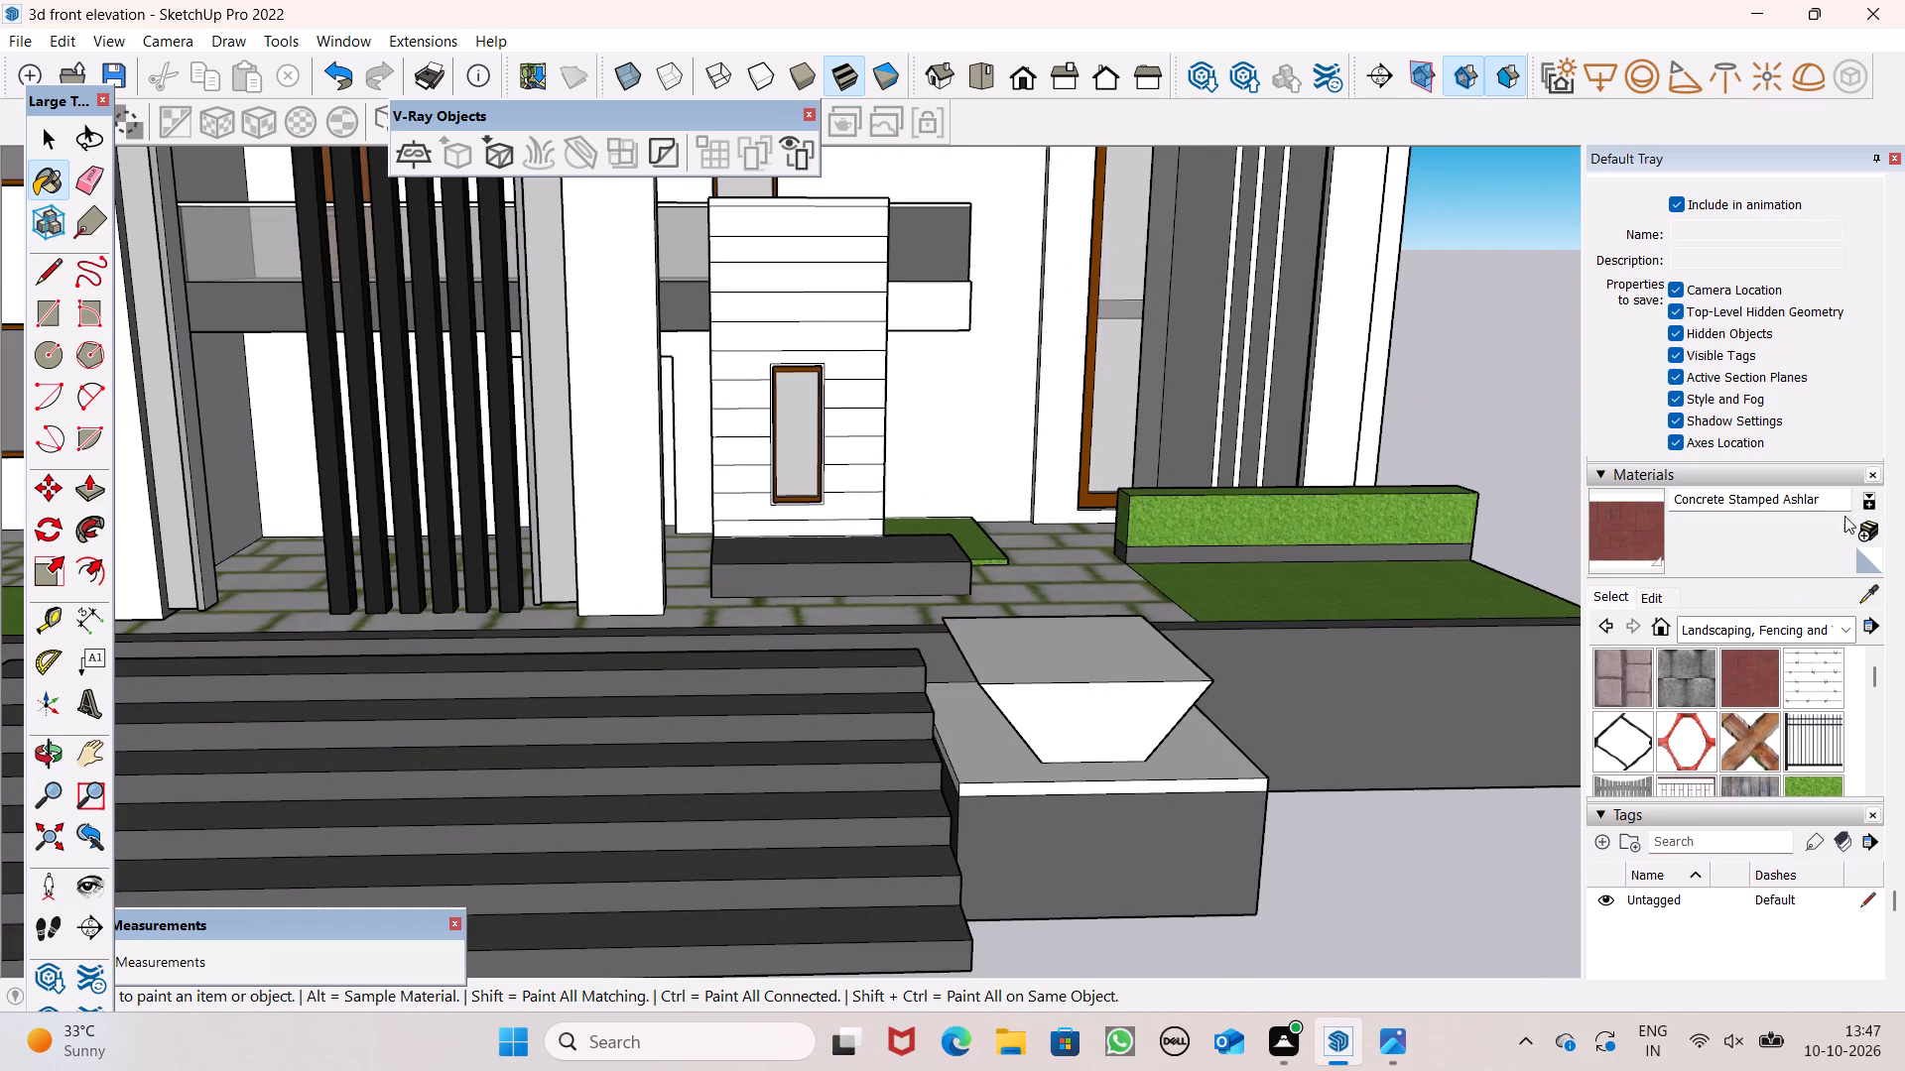
pyautogui.click(1829, 491)
pyautogui.click(1829, 631)
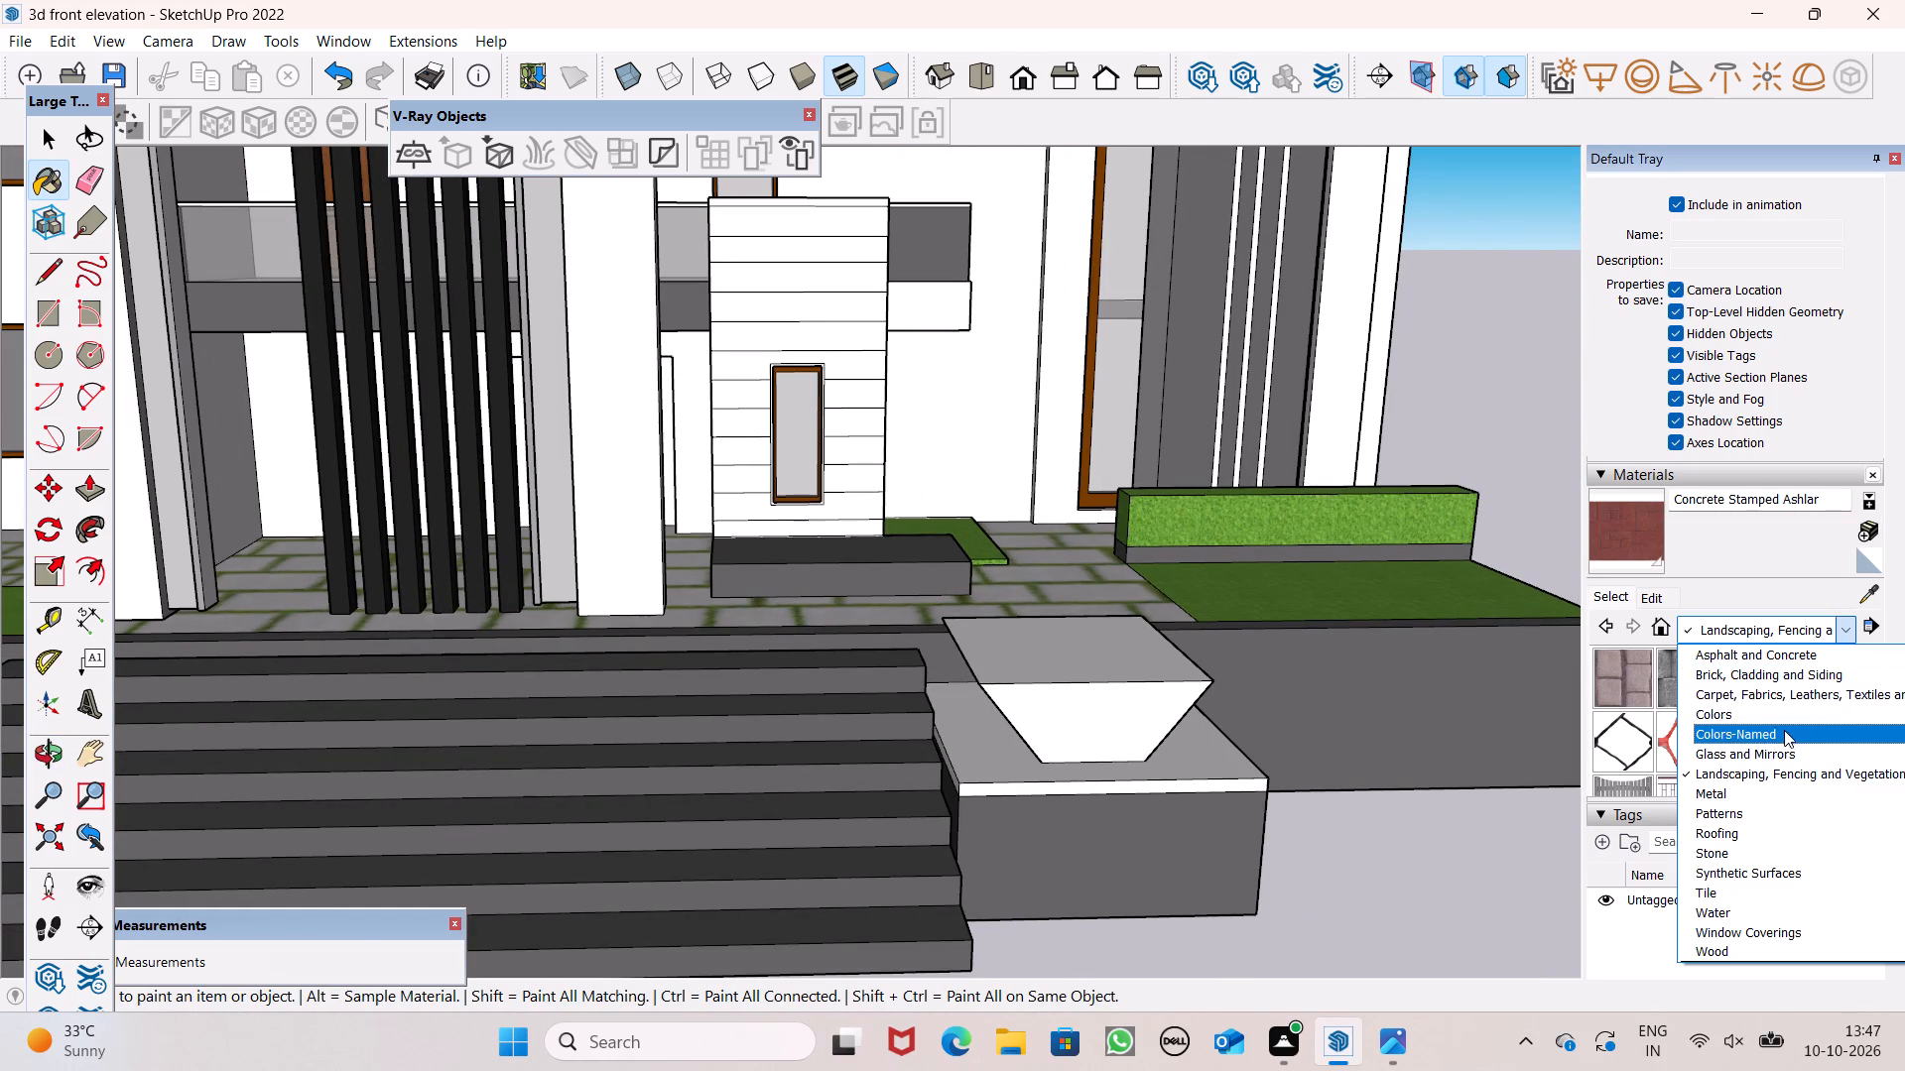
pyautogui.click(1789, 707)
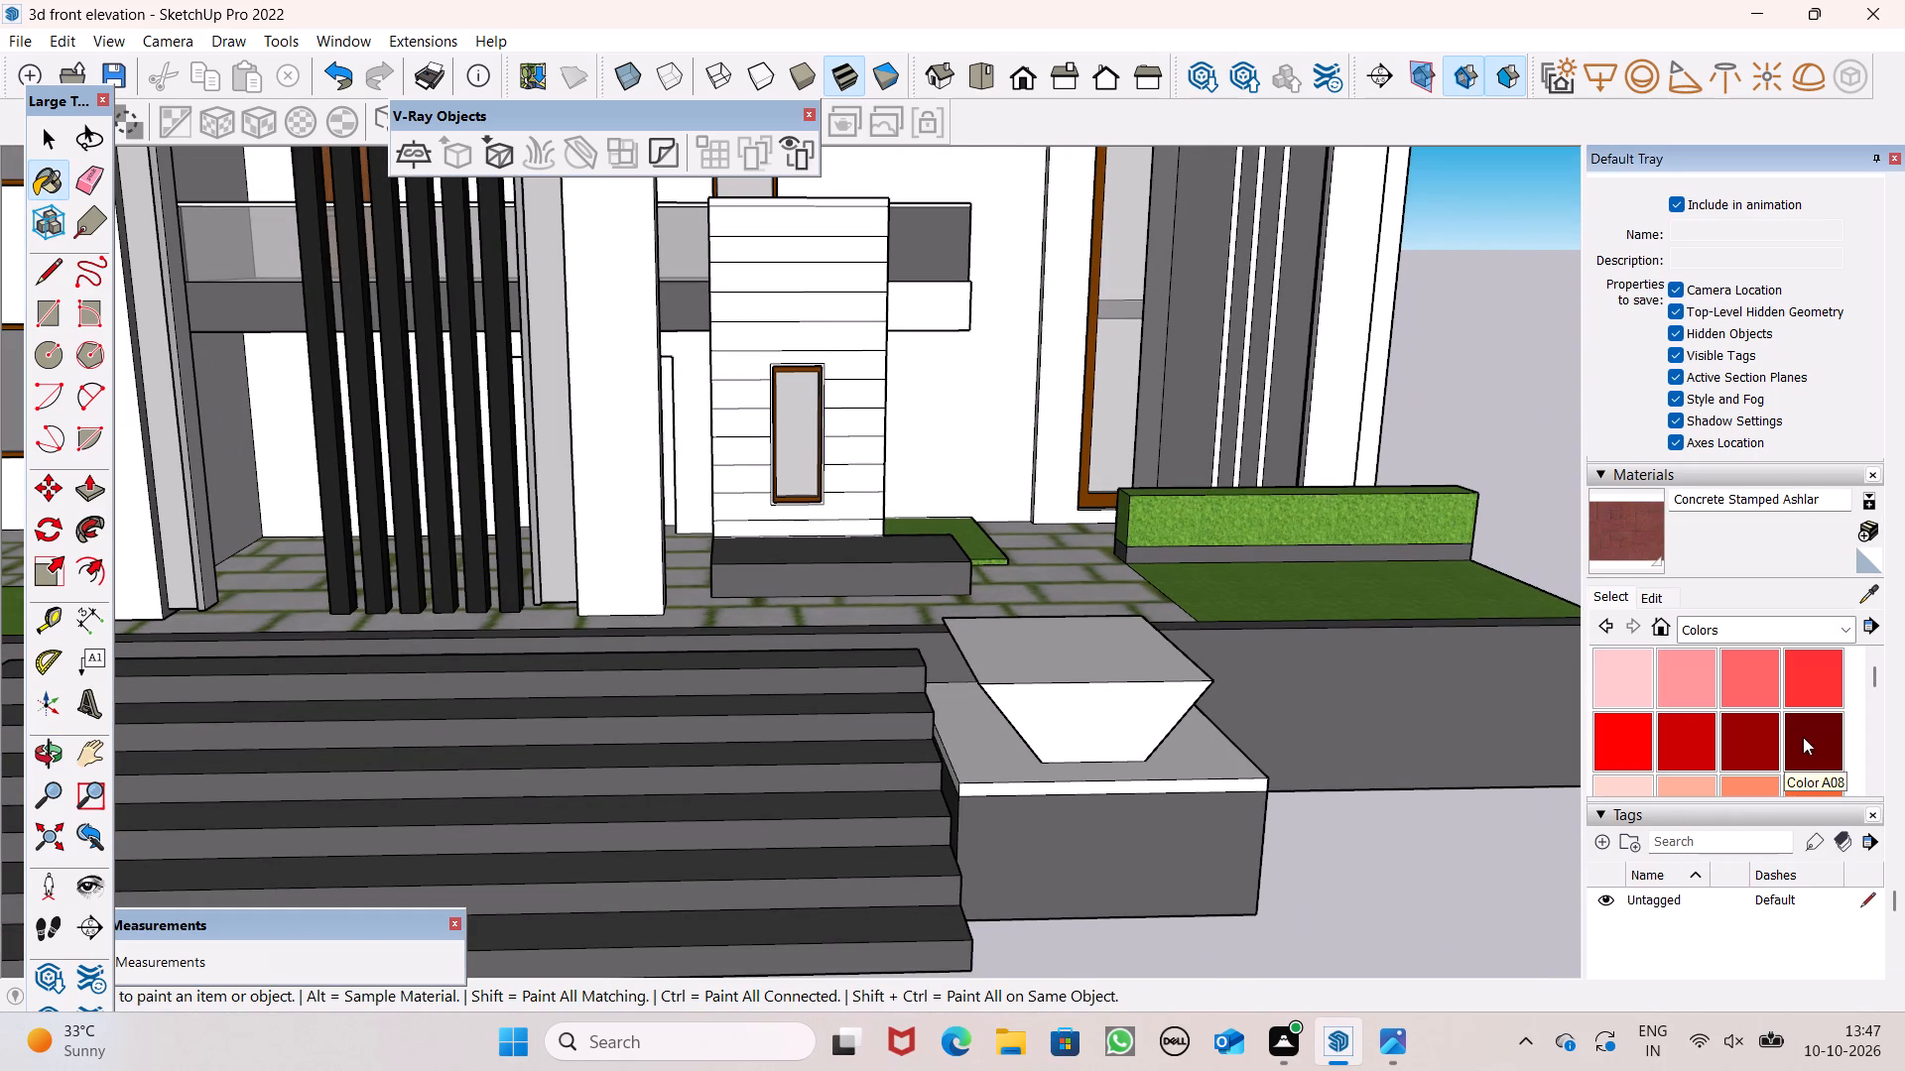
pyautogui.scroll(-2, 1803, 737)
pyautogui.click(1744, 757)
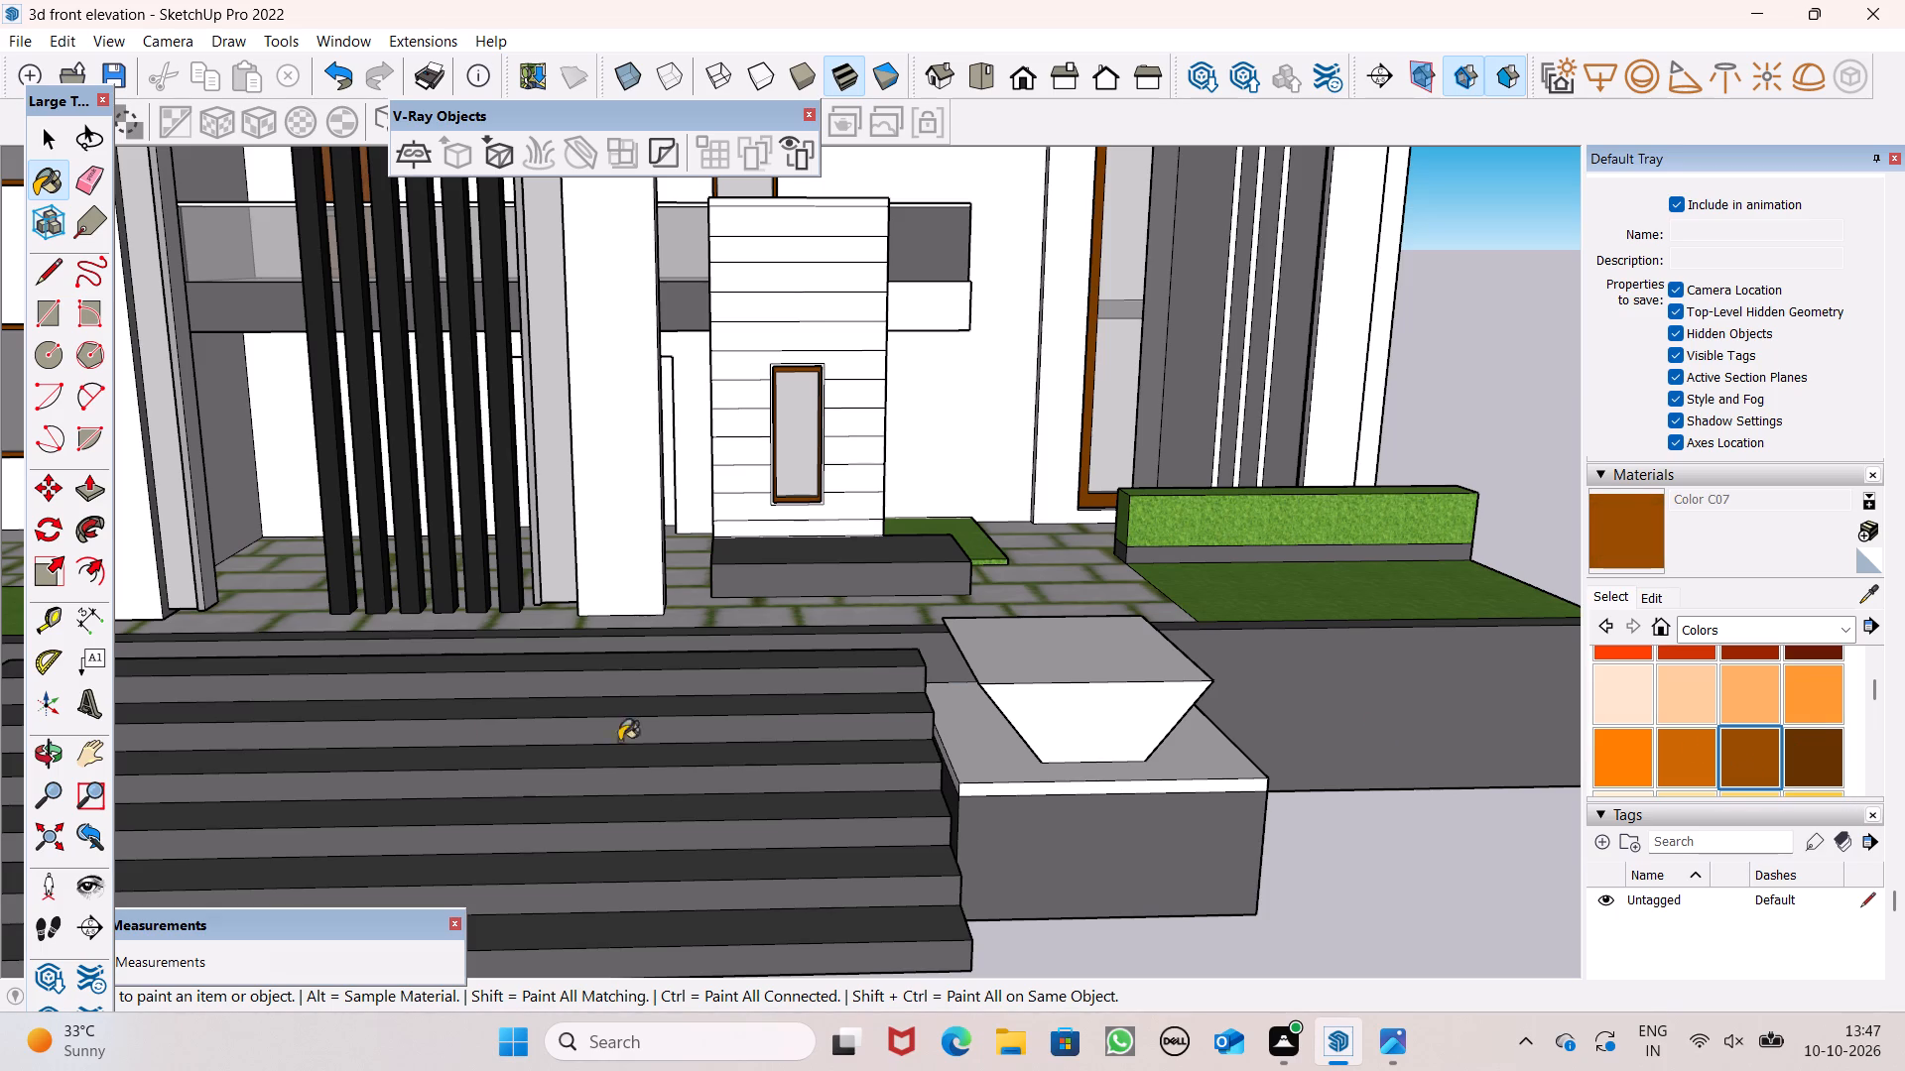
pyautogui.click(1091, 744)
pyautogui.moveTo(1085, 743); pyautogui.dragTo(1314, 653, button='middle')
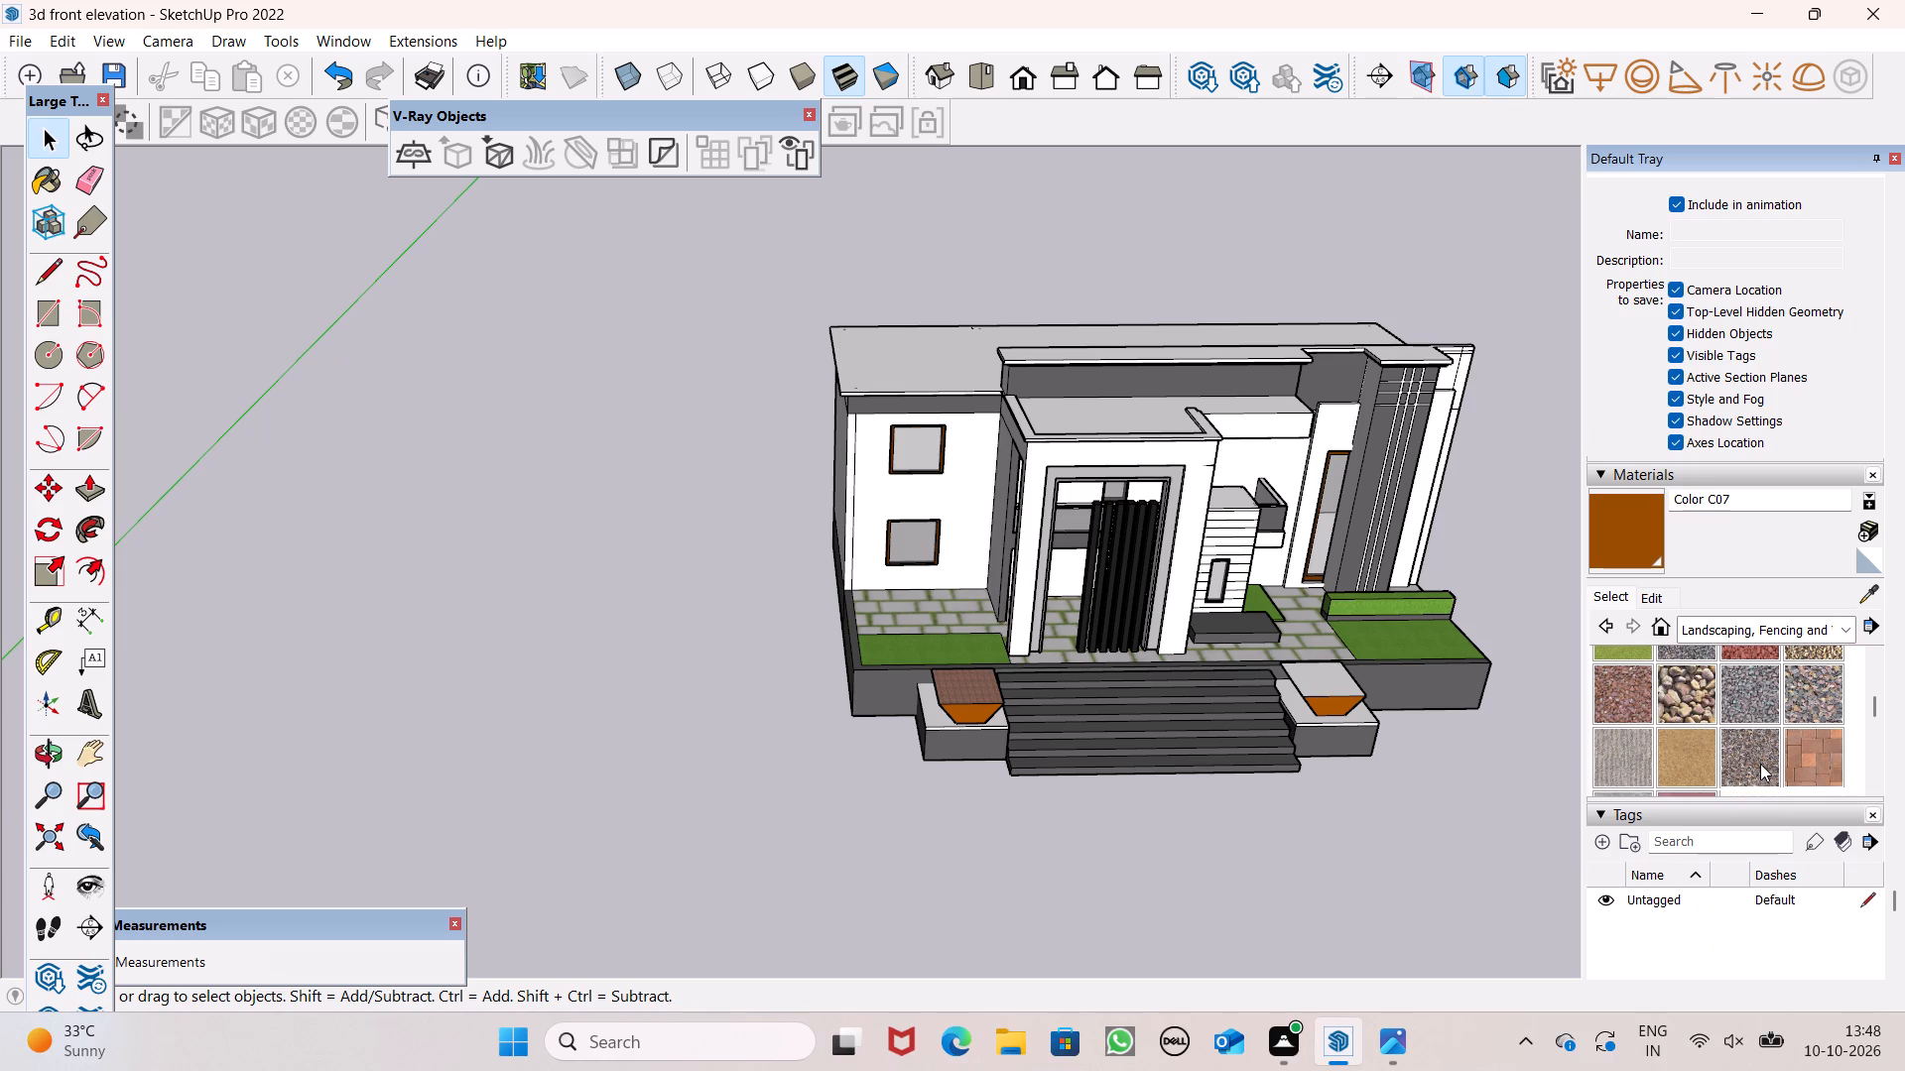
# Paint the top face of the left tapered planter with the blue-green leafy vegetation material from the landscaping collection.
pyautogui.scroll(-4, 1766, 756)
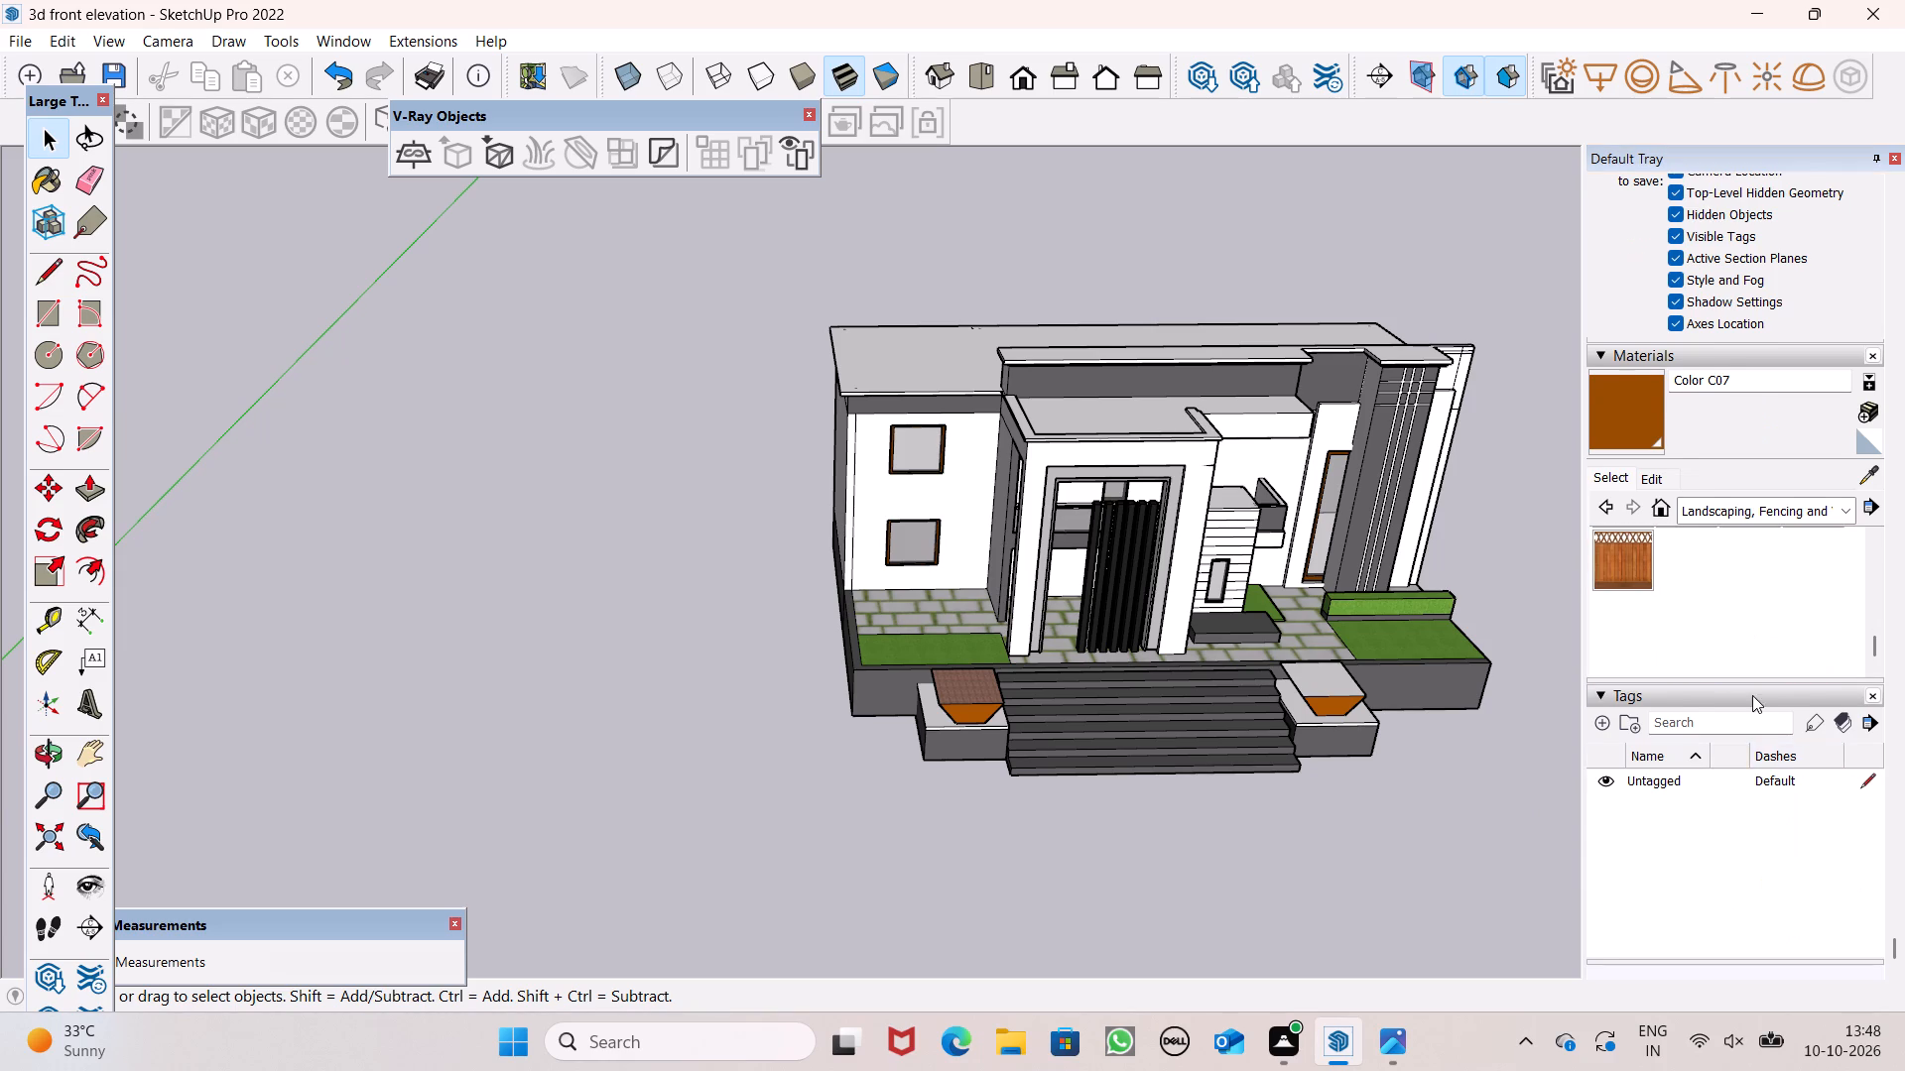
pyautogui.scroll(3, 1752, 694)
pyautogui.scroll(-1, 1751, 693)
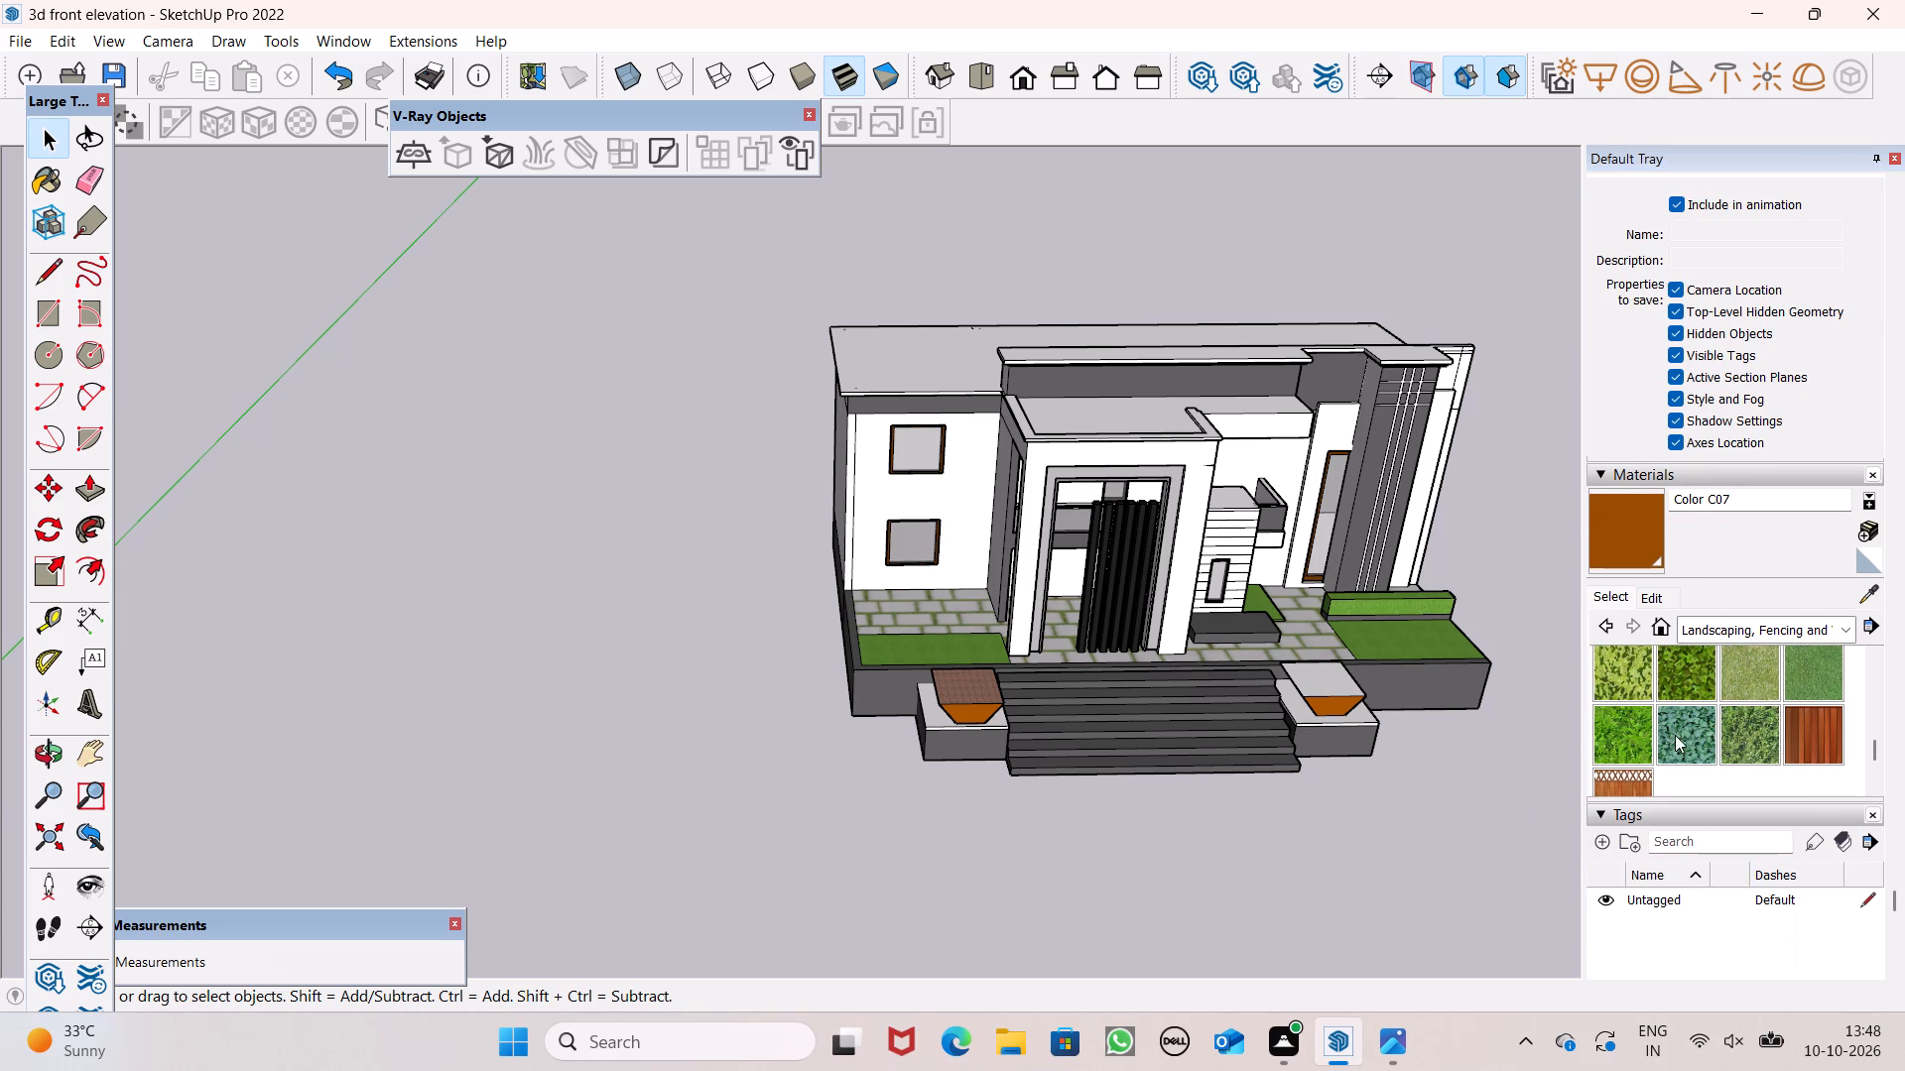
pyautogui.click(1683, 732)
pyautogui.scroll(4, 839, 588)
pyautogui.click(1072, 758)
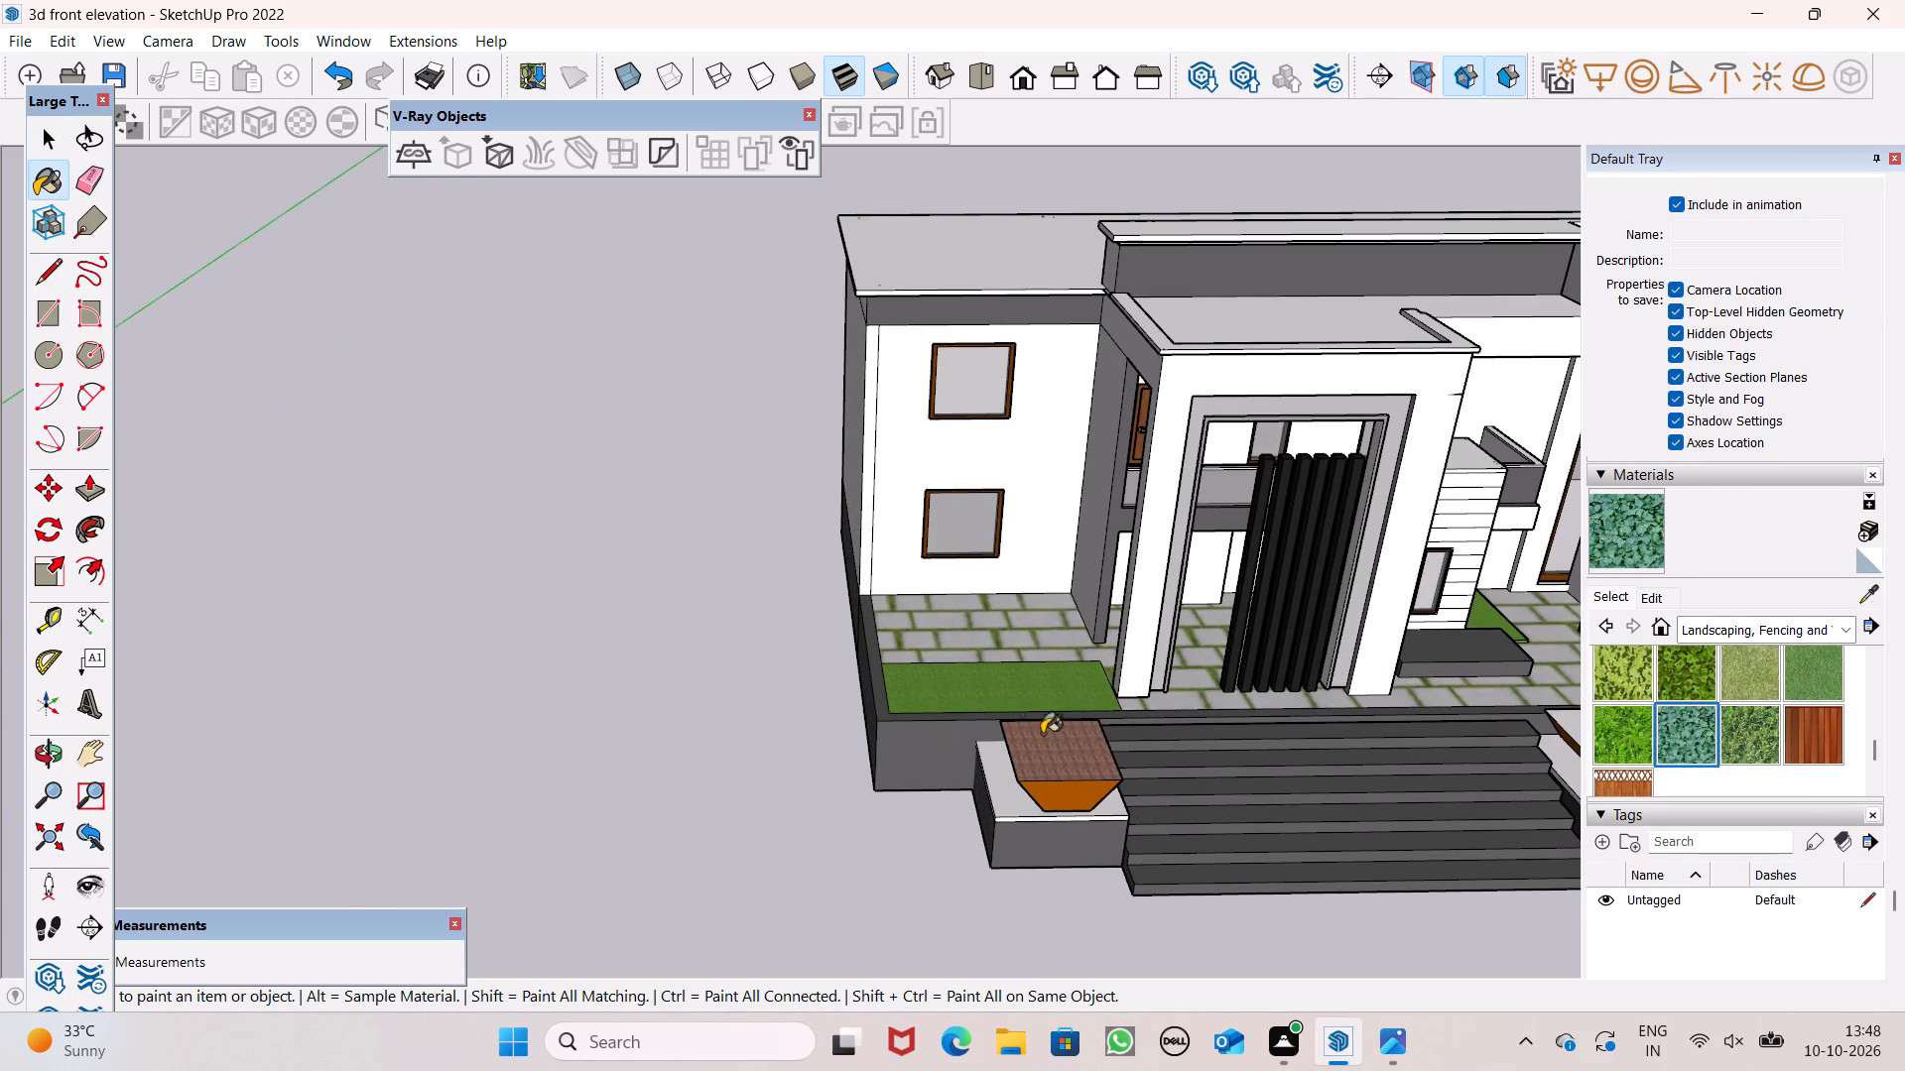
# Paint the top face of the tapered planter right of the stair with Vegetation Ivy Hedera.
pyautogui.scroll(-4, 801, 658)
pyautogui.scroll(5, 1537, 773)
pyautogui.click(1270, 684)
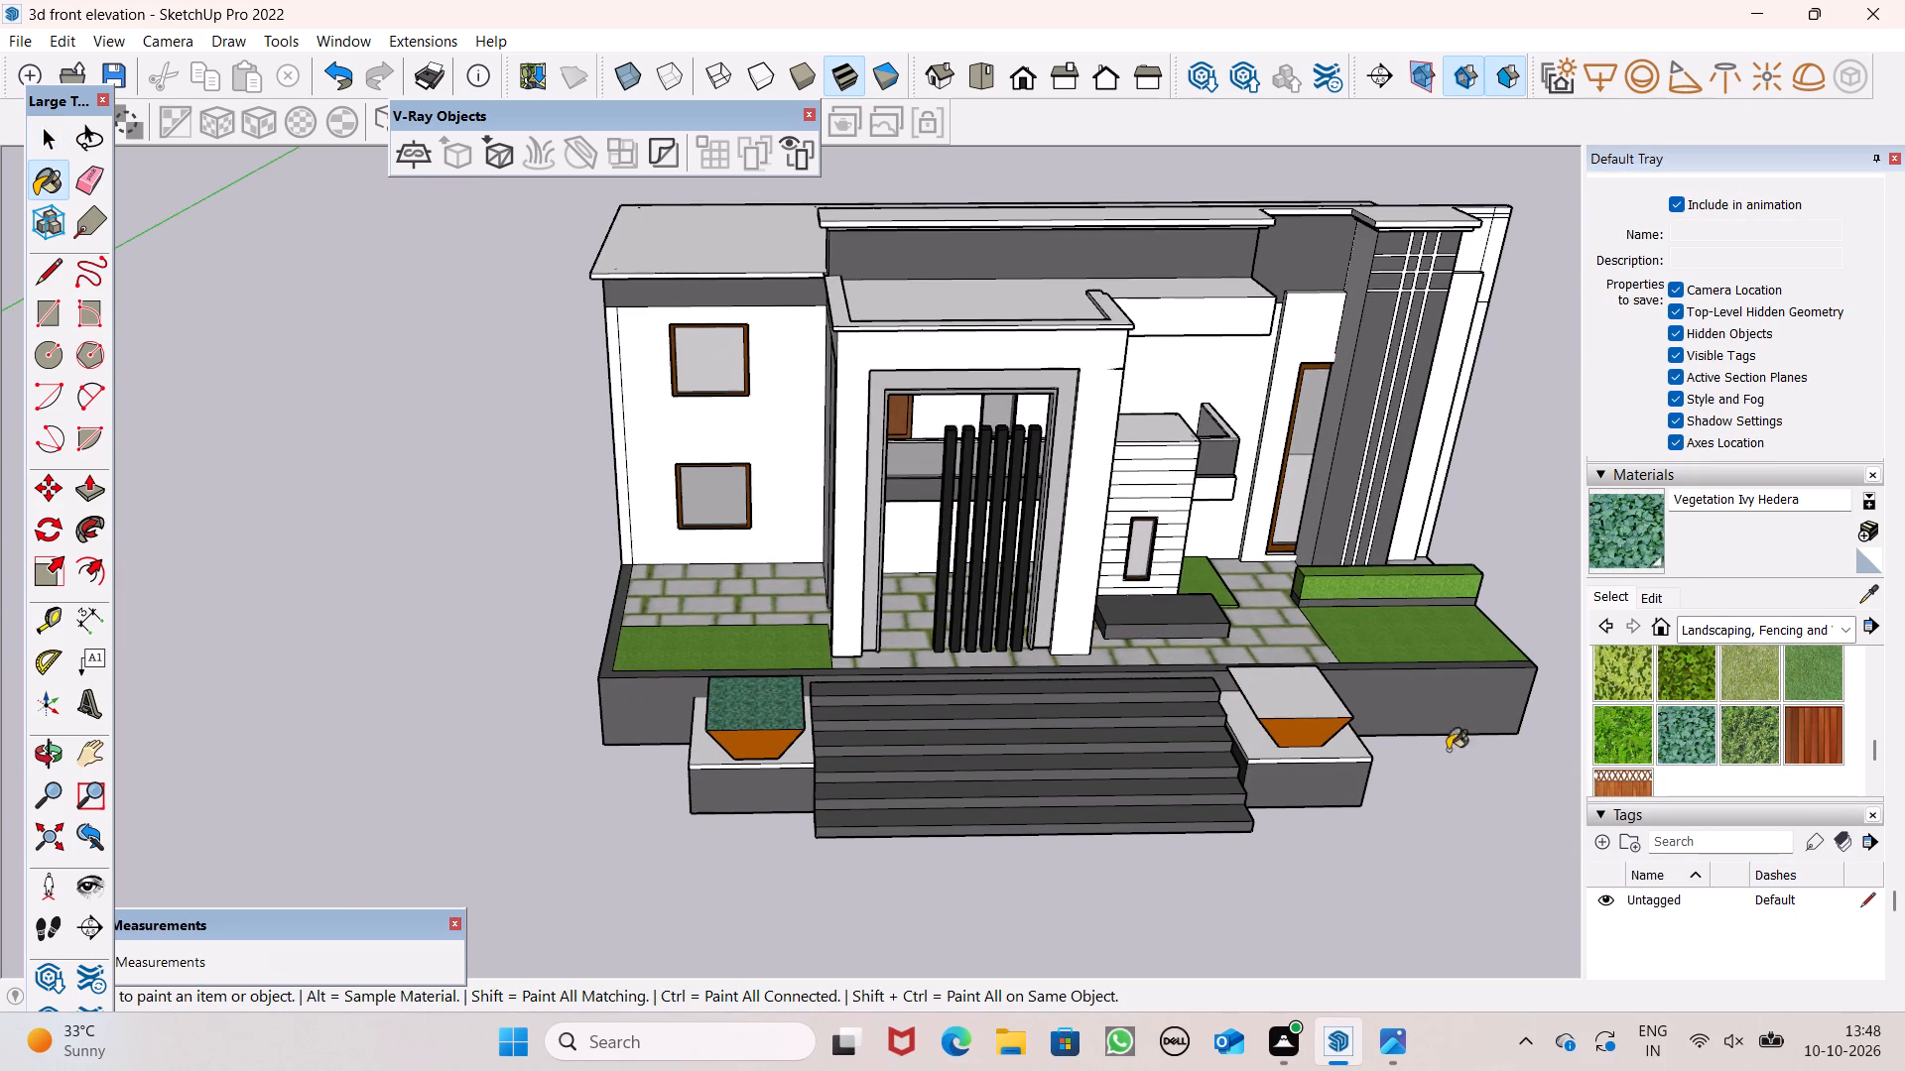
# Review the front elevation with its planted stair planters from above, from eye level and from a distance.
pyautogui.scroll(-1, 1573, 826)
pyautogui.scroll(-4, 1650, 777)
pyautogui.scroll(2, 1670, 696)
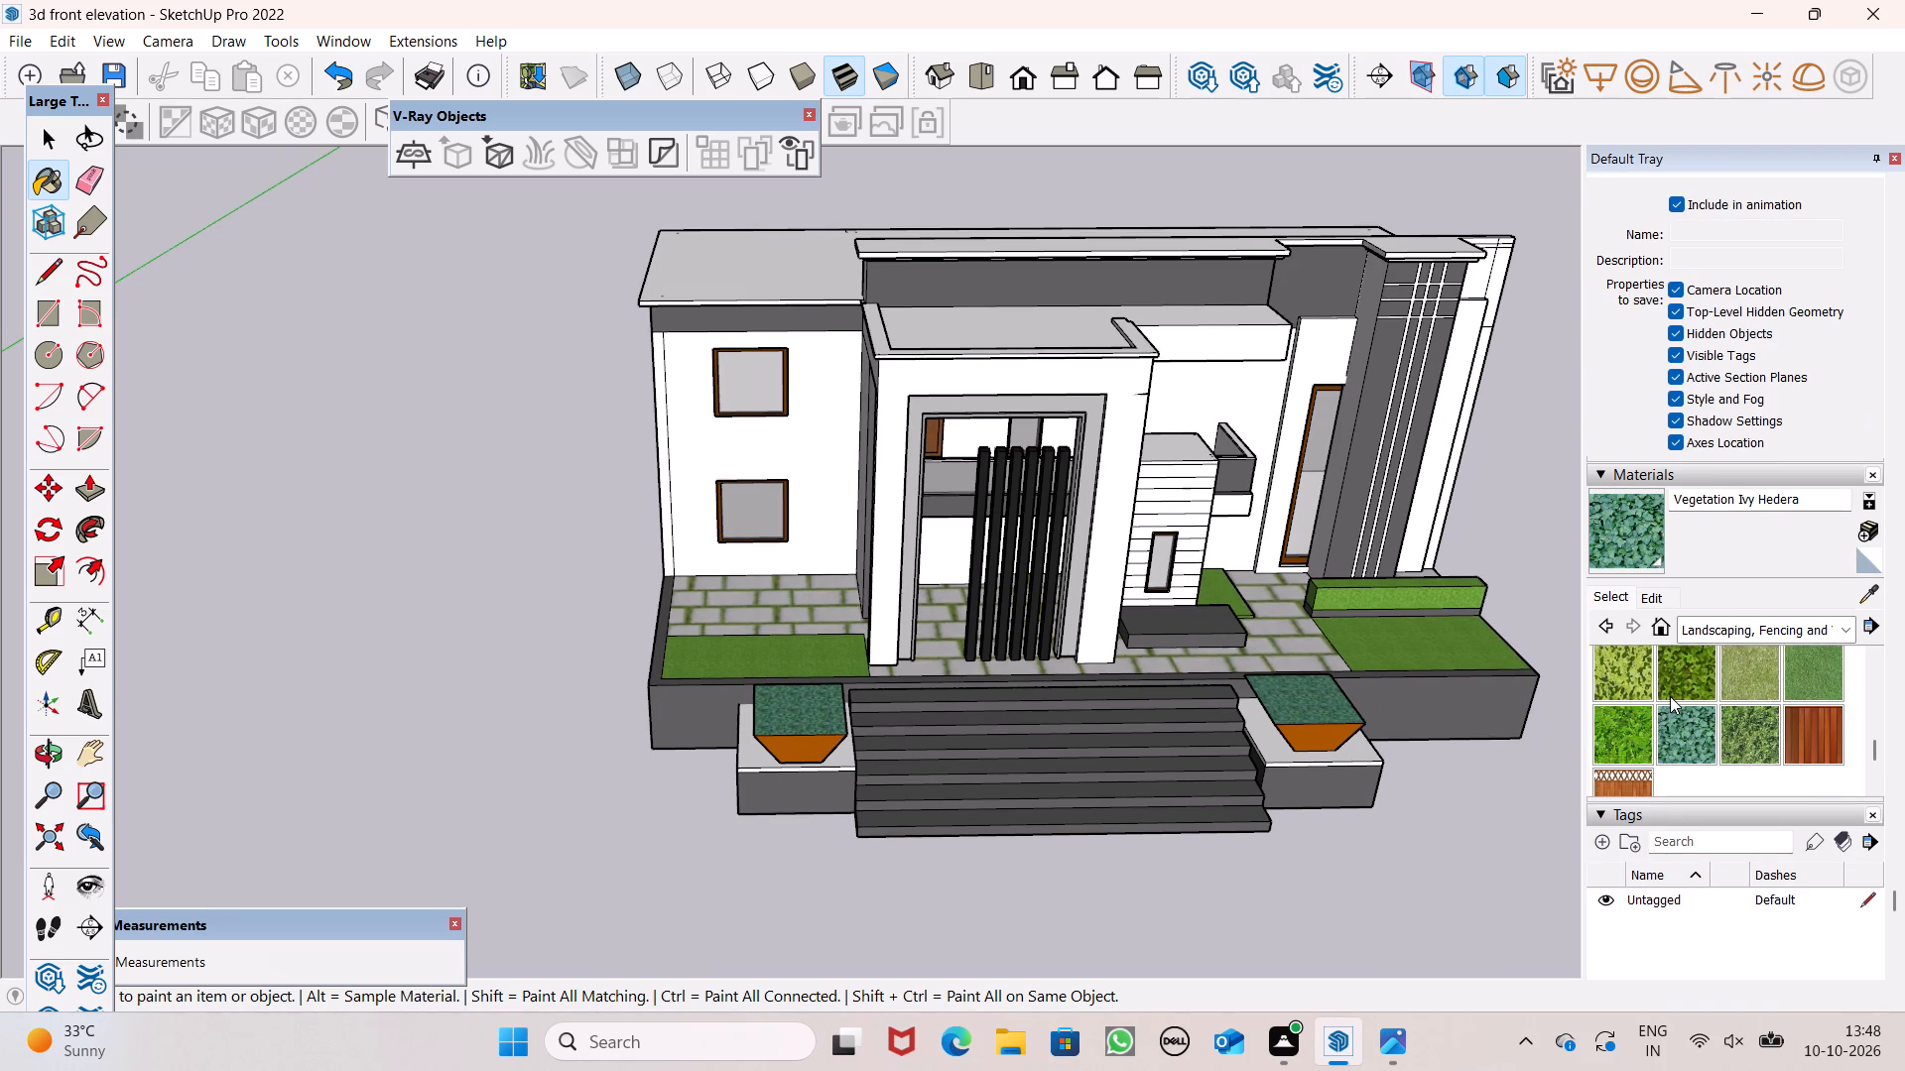
pyautogui.scroll(4, 1672, 692)
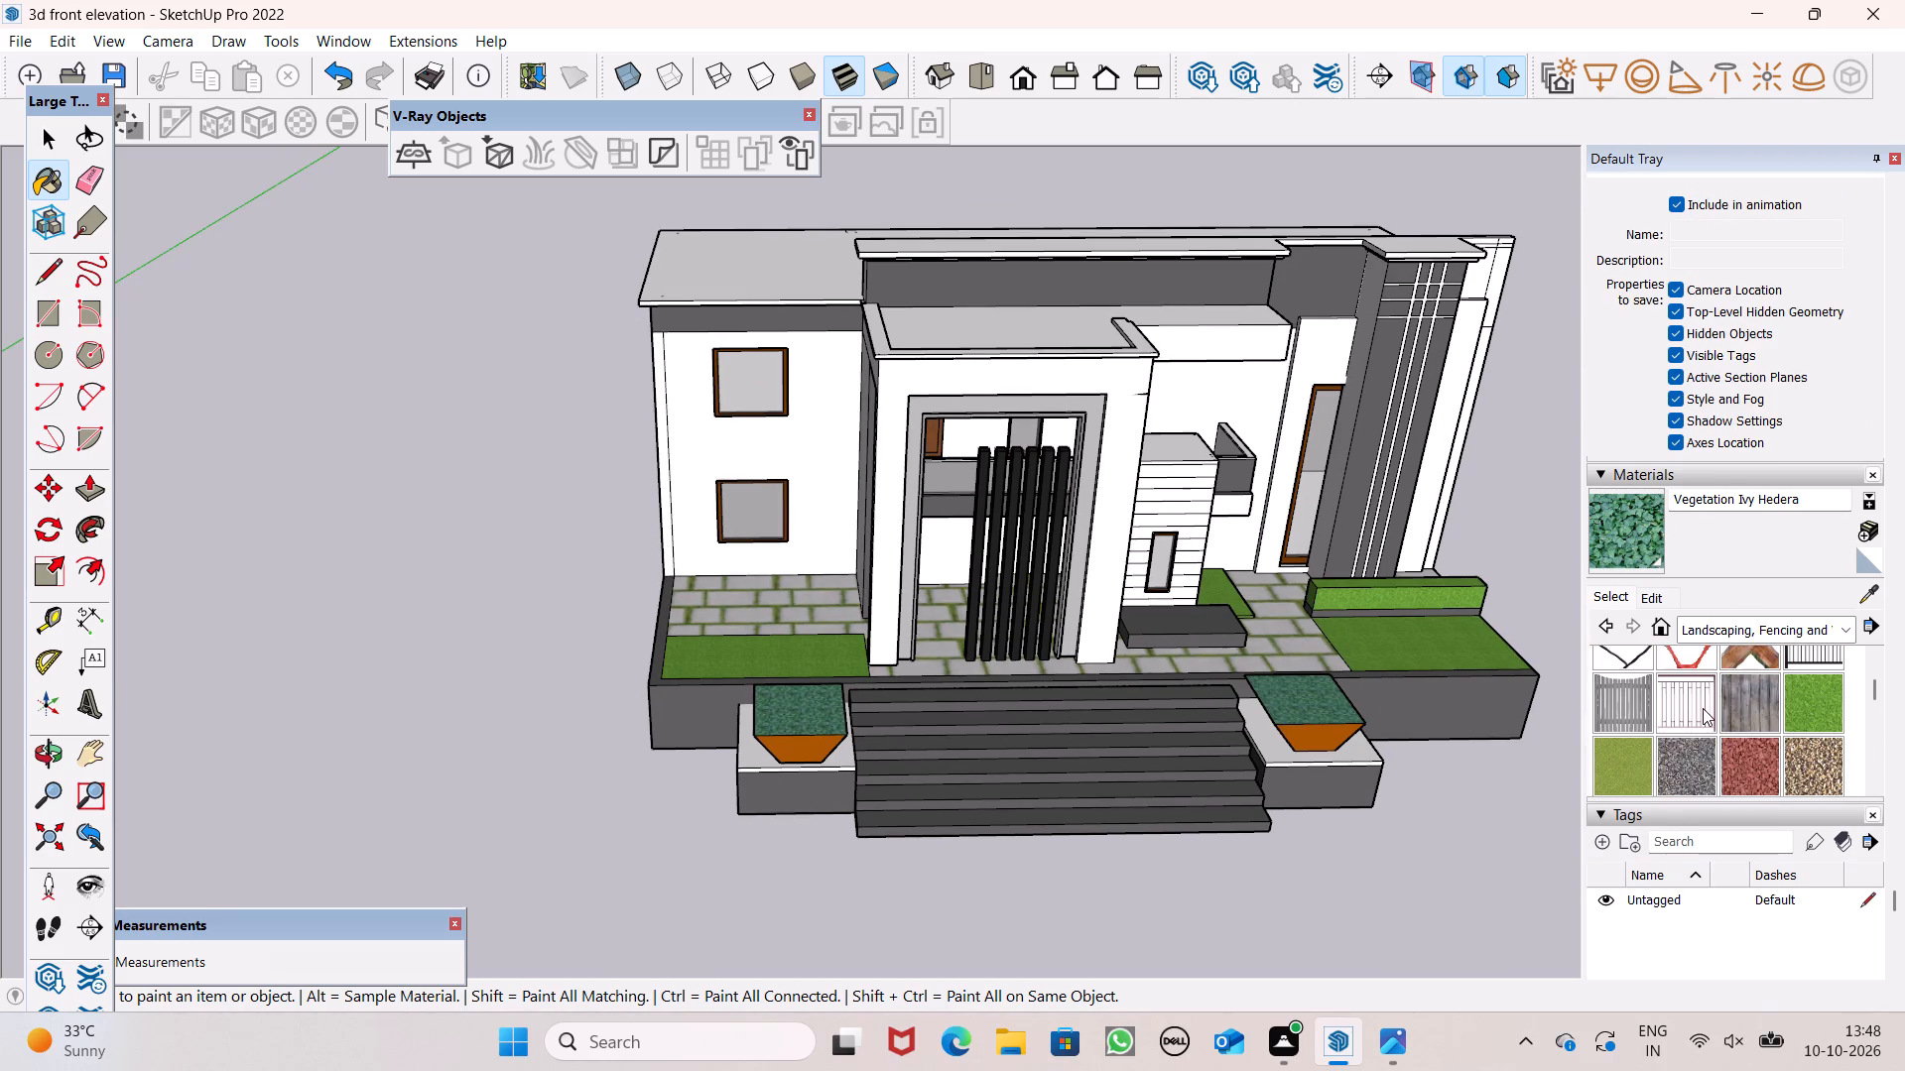
pyautogui.scroll(3, 1740, 715)
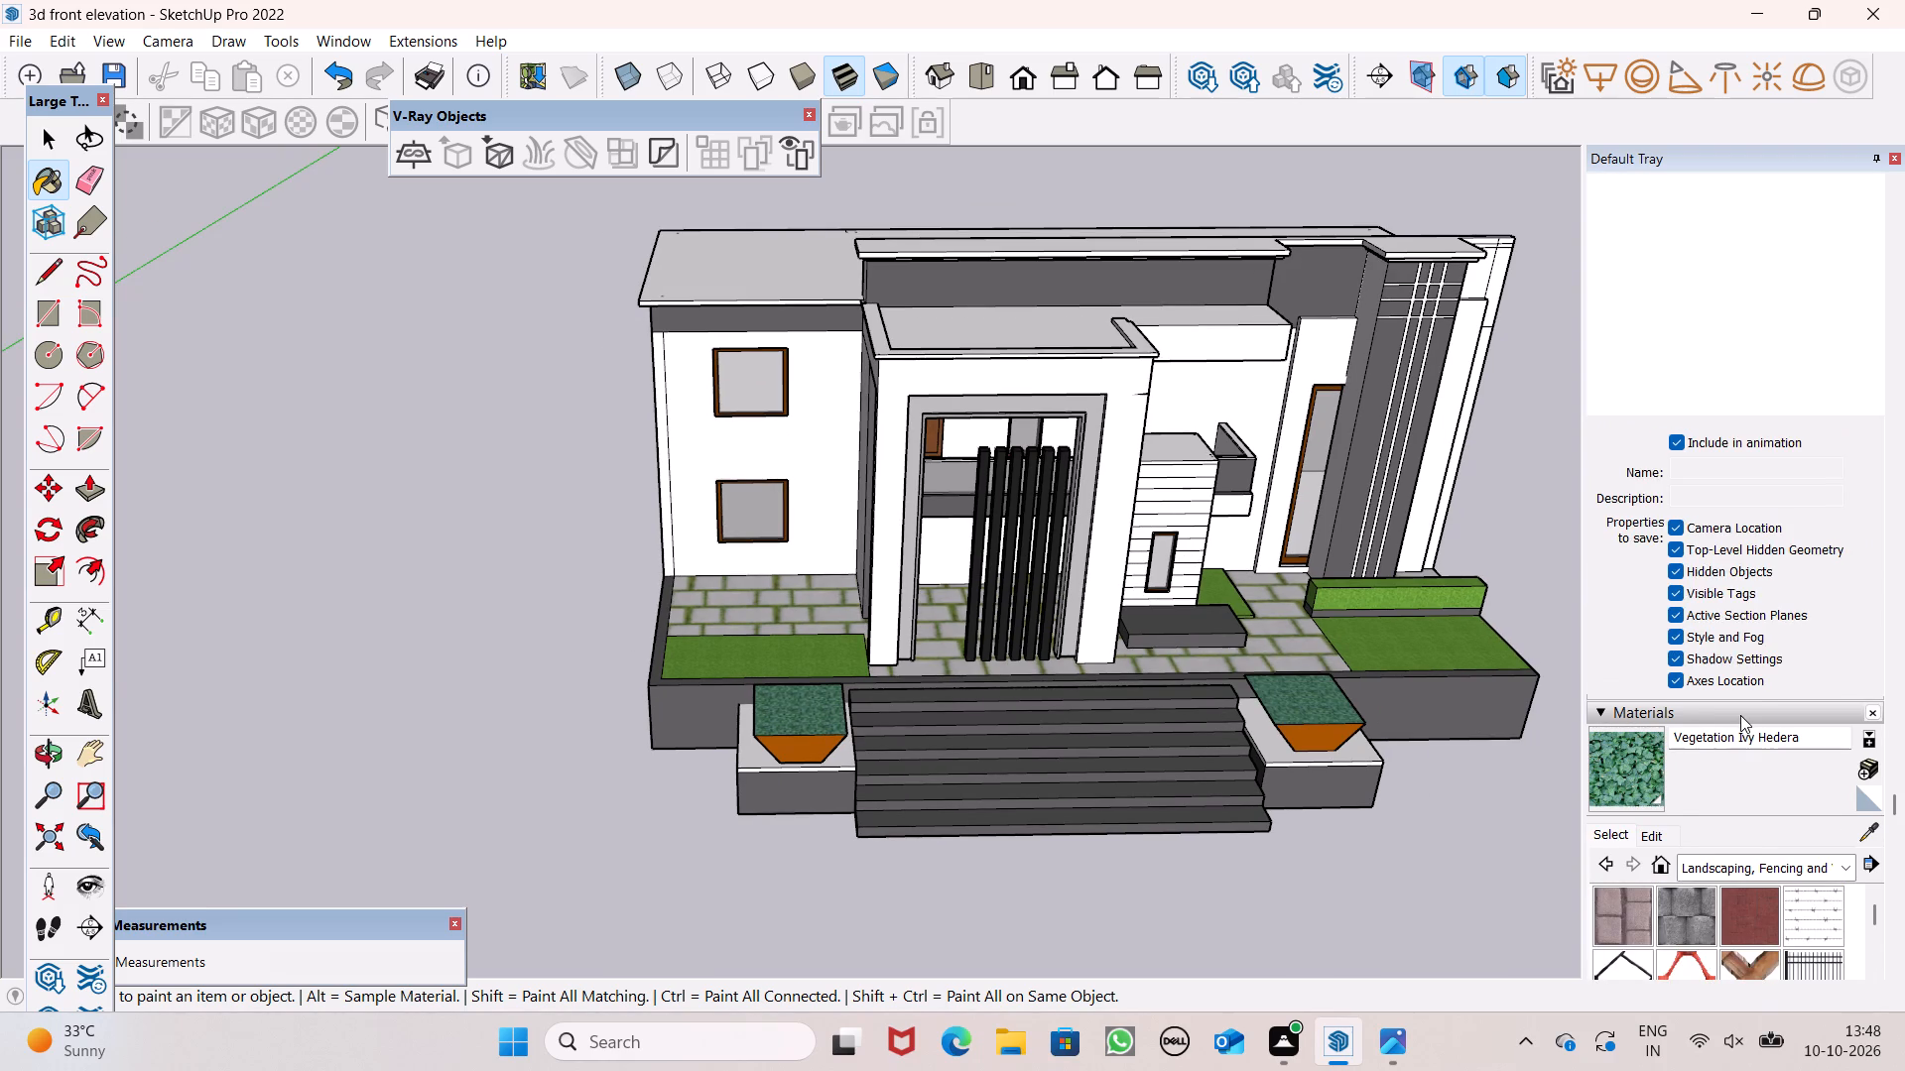
pyautogui.scroll(-9, 971, 715)
pyautogui.press('space')
pyautogui.moveTo(1116, 774); pyautogui.dragTo(1072, 454, button='middle')
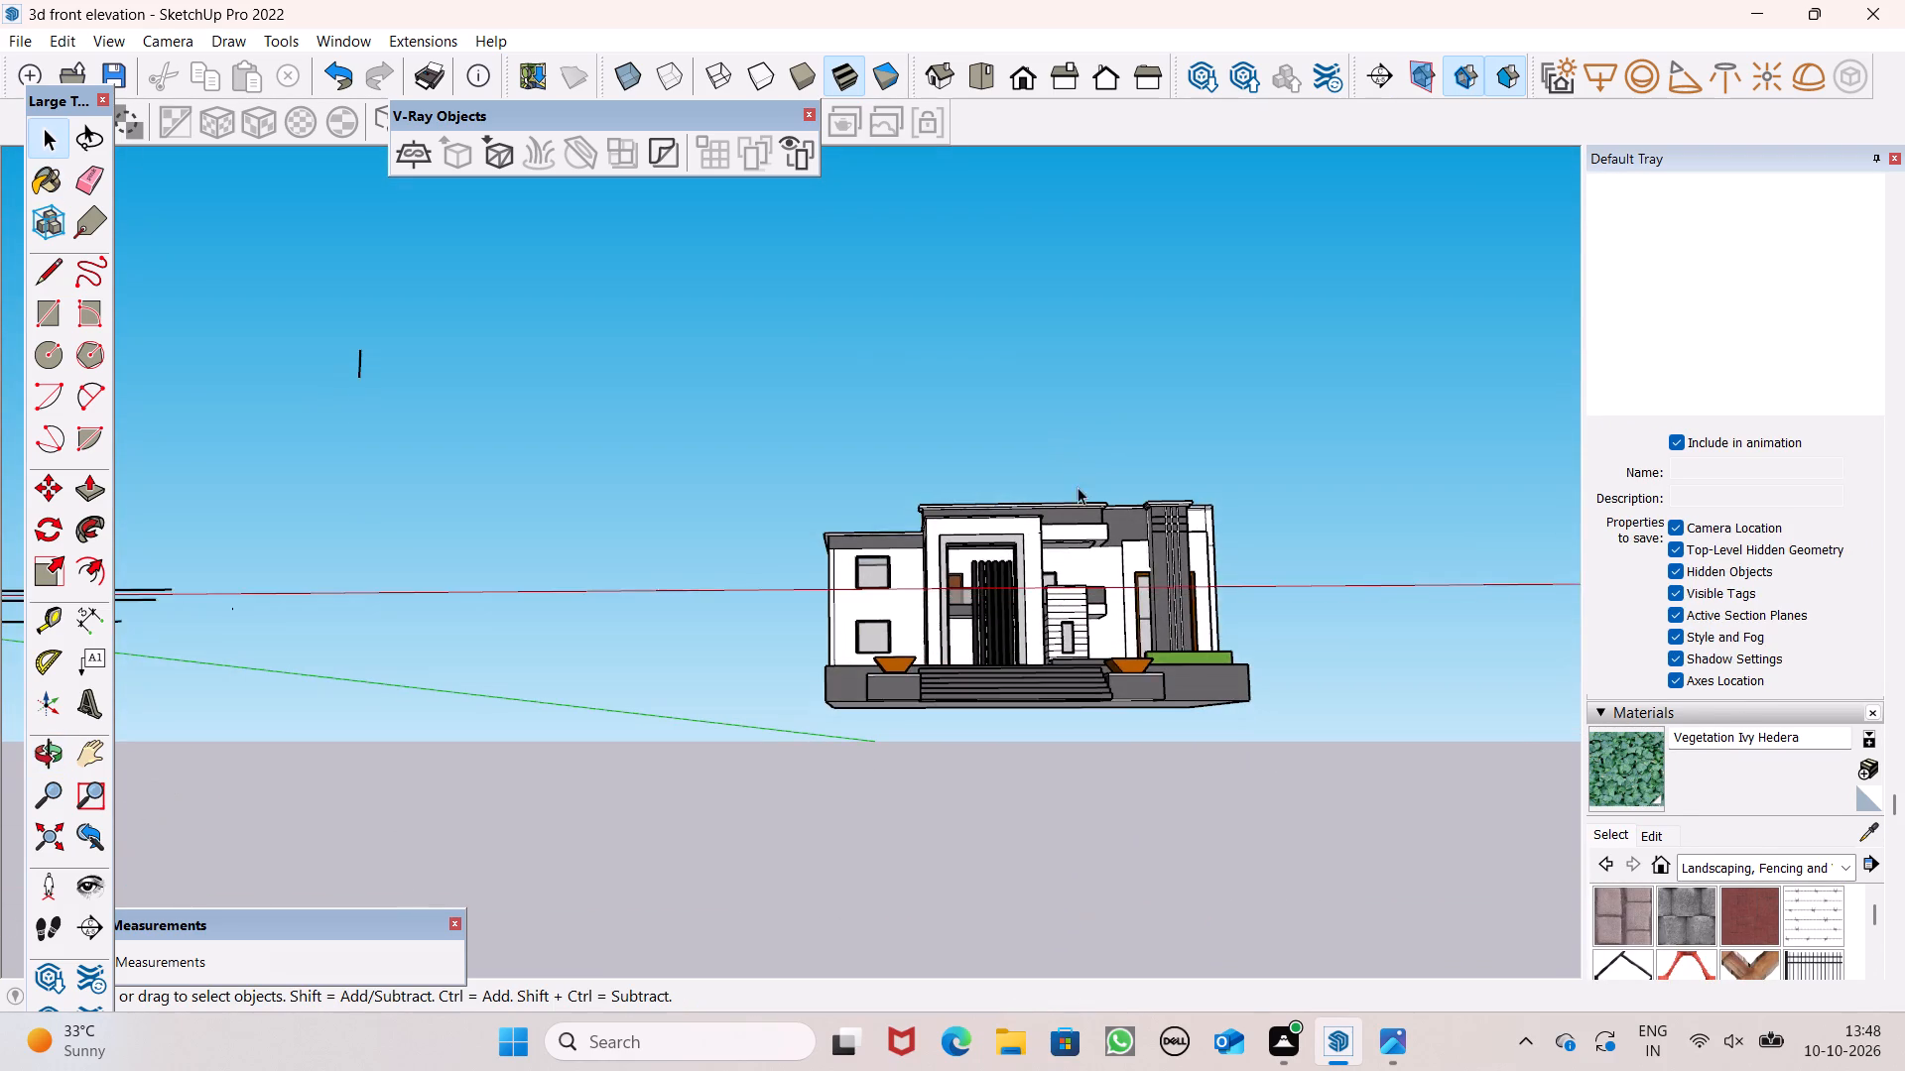
pyautogui.scroll(3, 1202, 666)
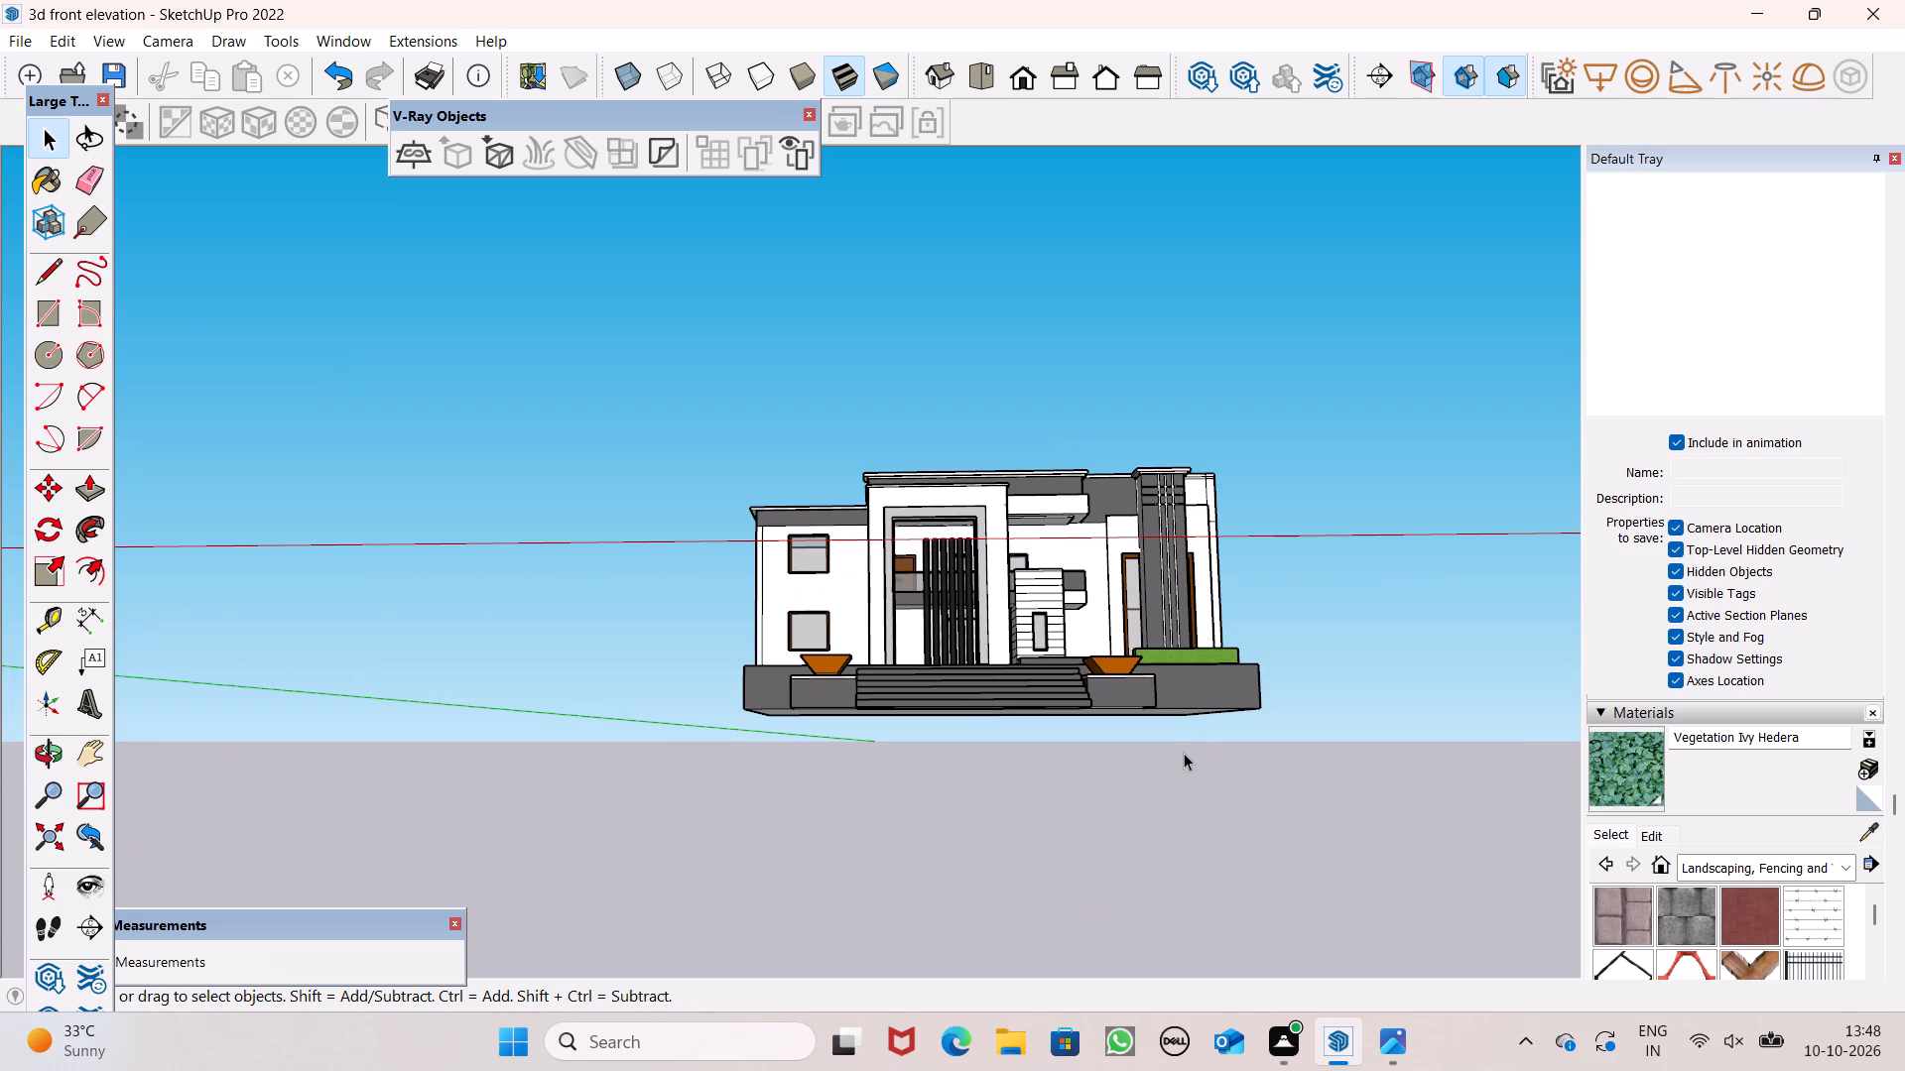
pyautogui.scroll(-2, 1305, 630)
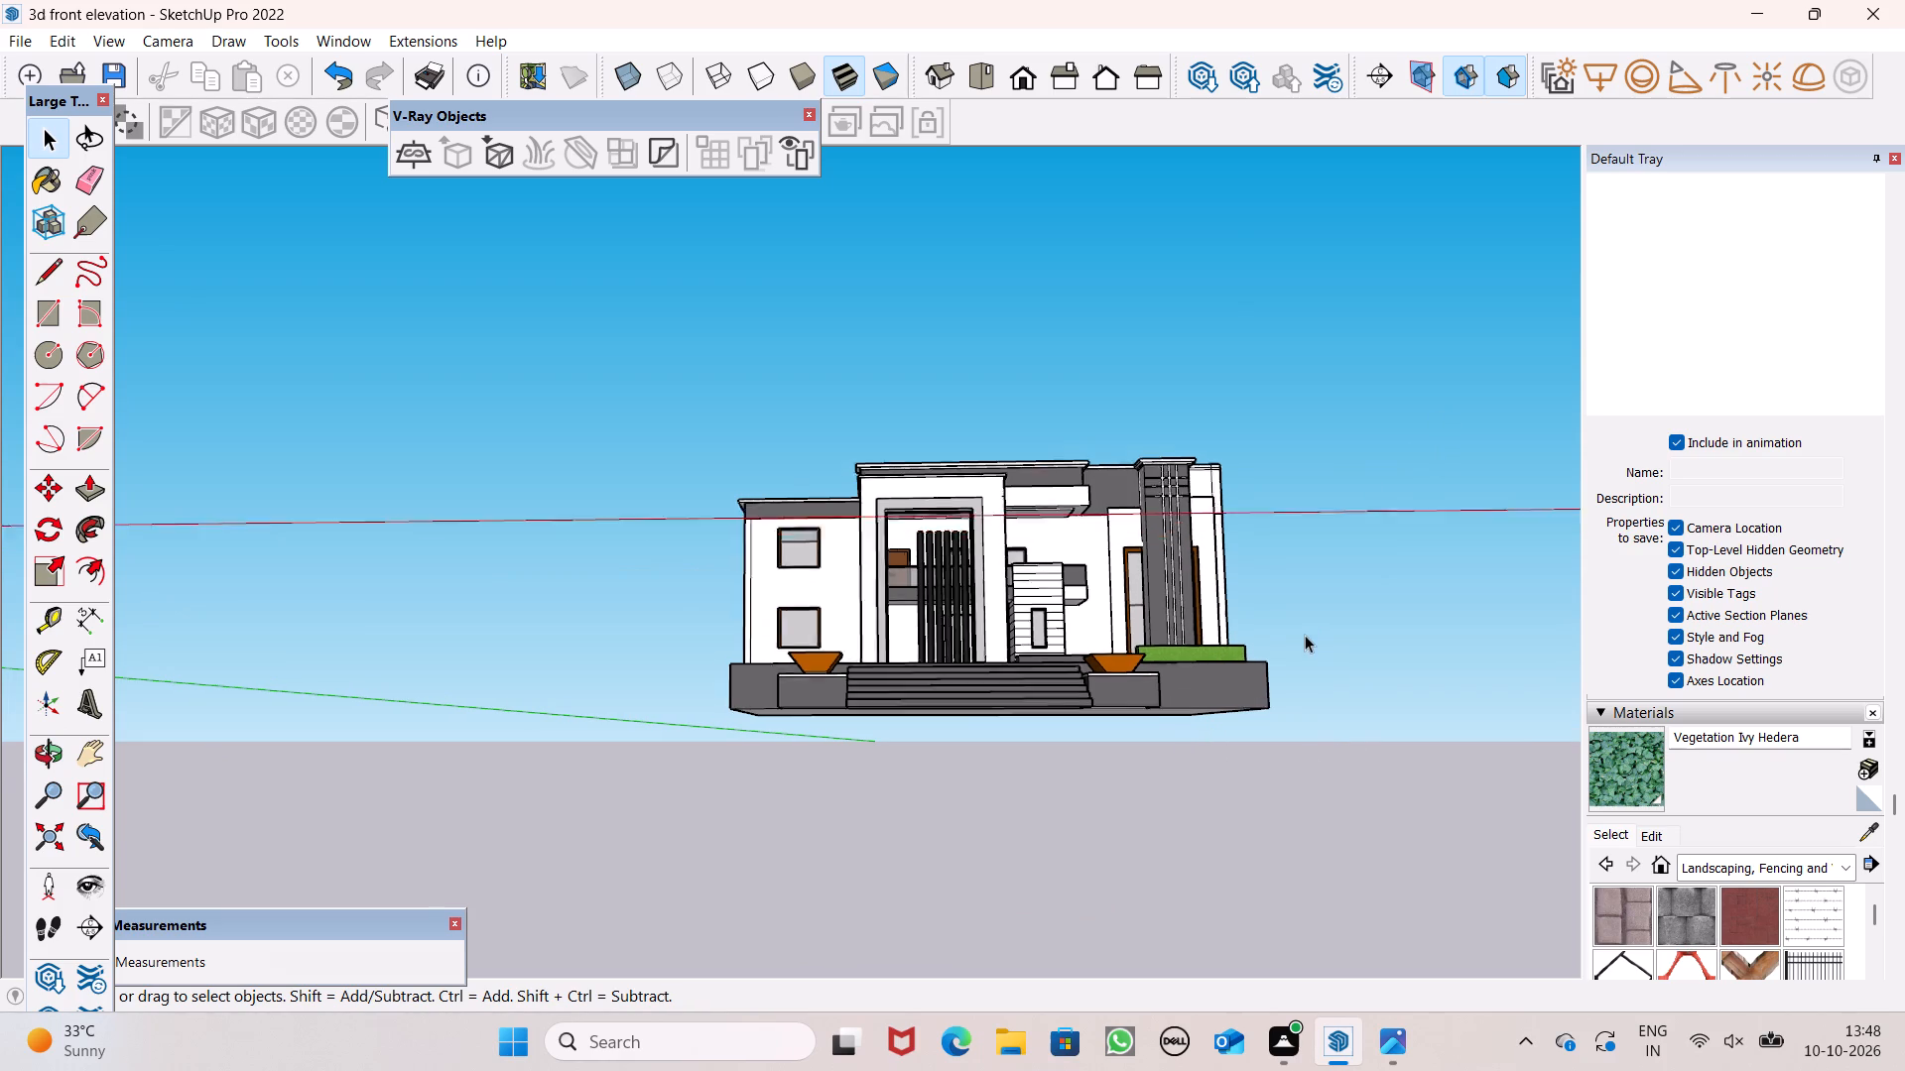
pyautogui.scroll(-12, 1305, 635)
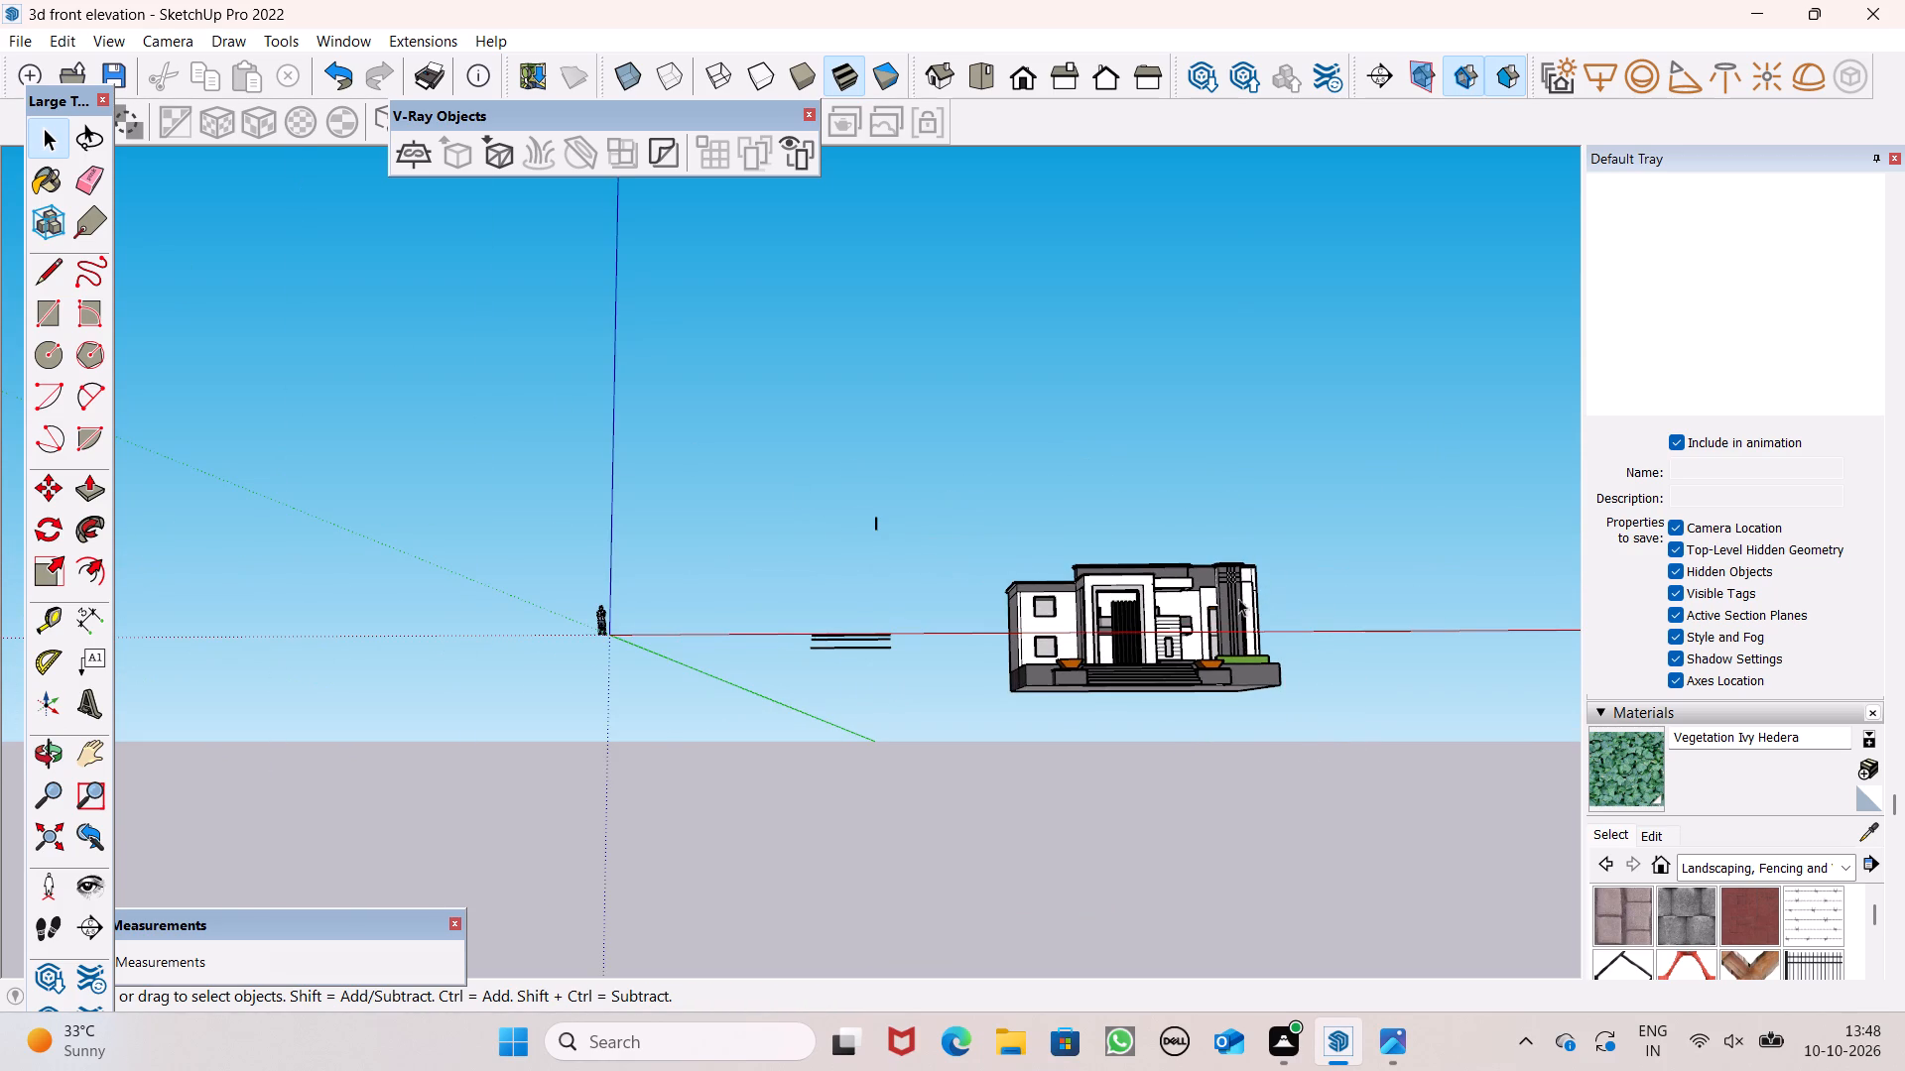
pyautogui.scroll(-3, 1214, 617)
pyautogui.moveTo(1231, 639); pyautogui.dragTo(1228, 887, button='middle')
pyautogui.scroll(1, 1247, 753)
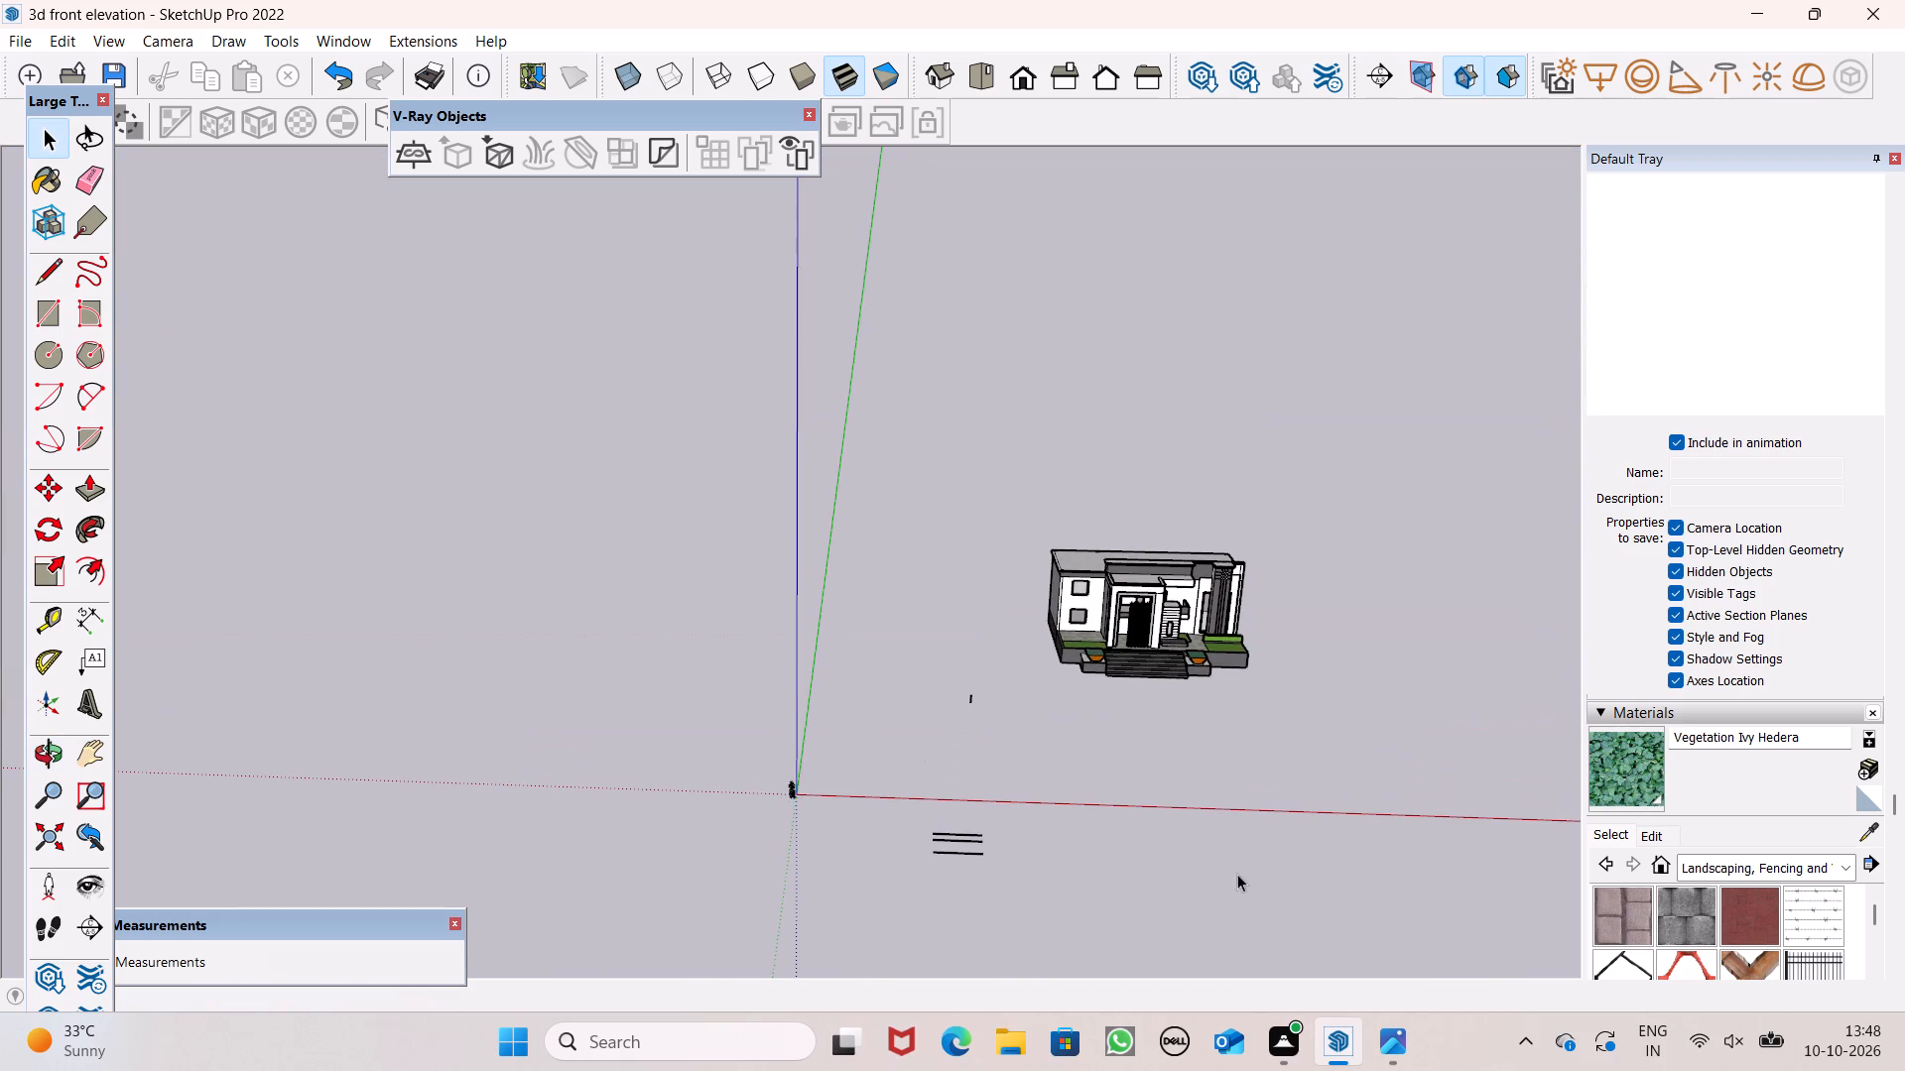
pyautogui.scroll(4, 1270, 792)
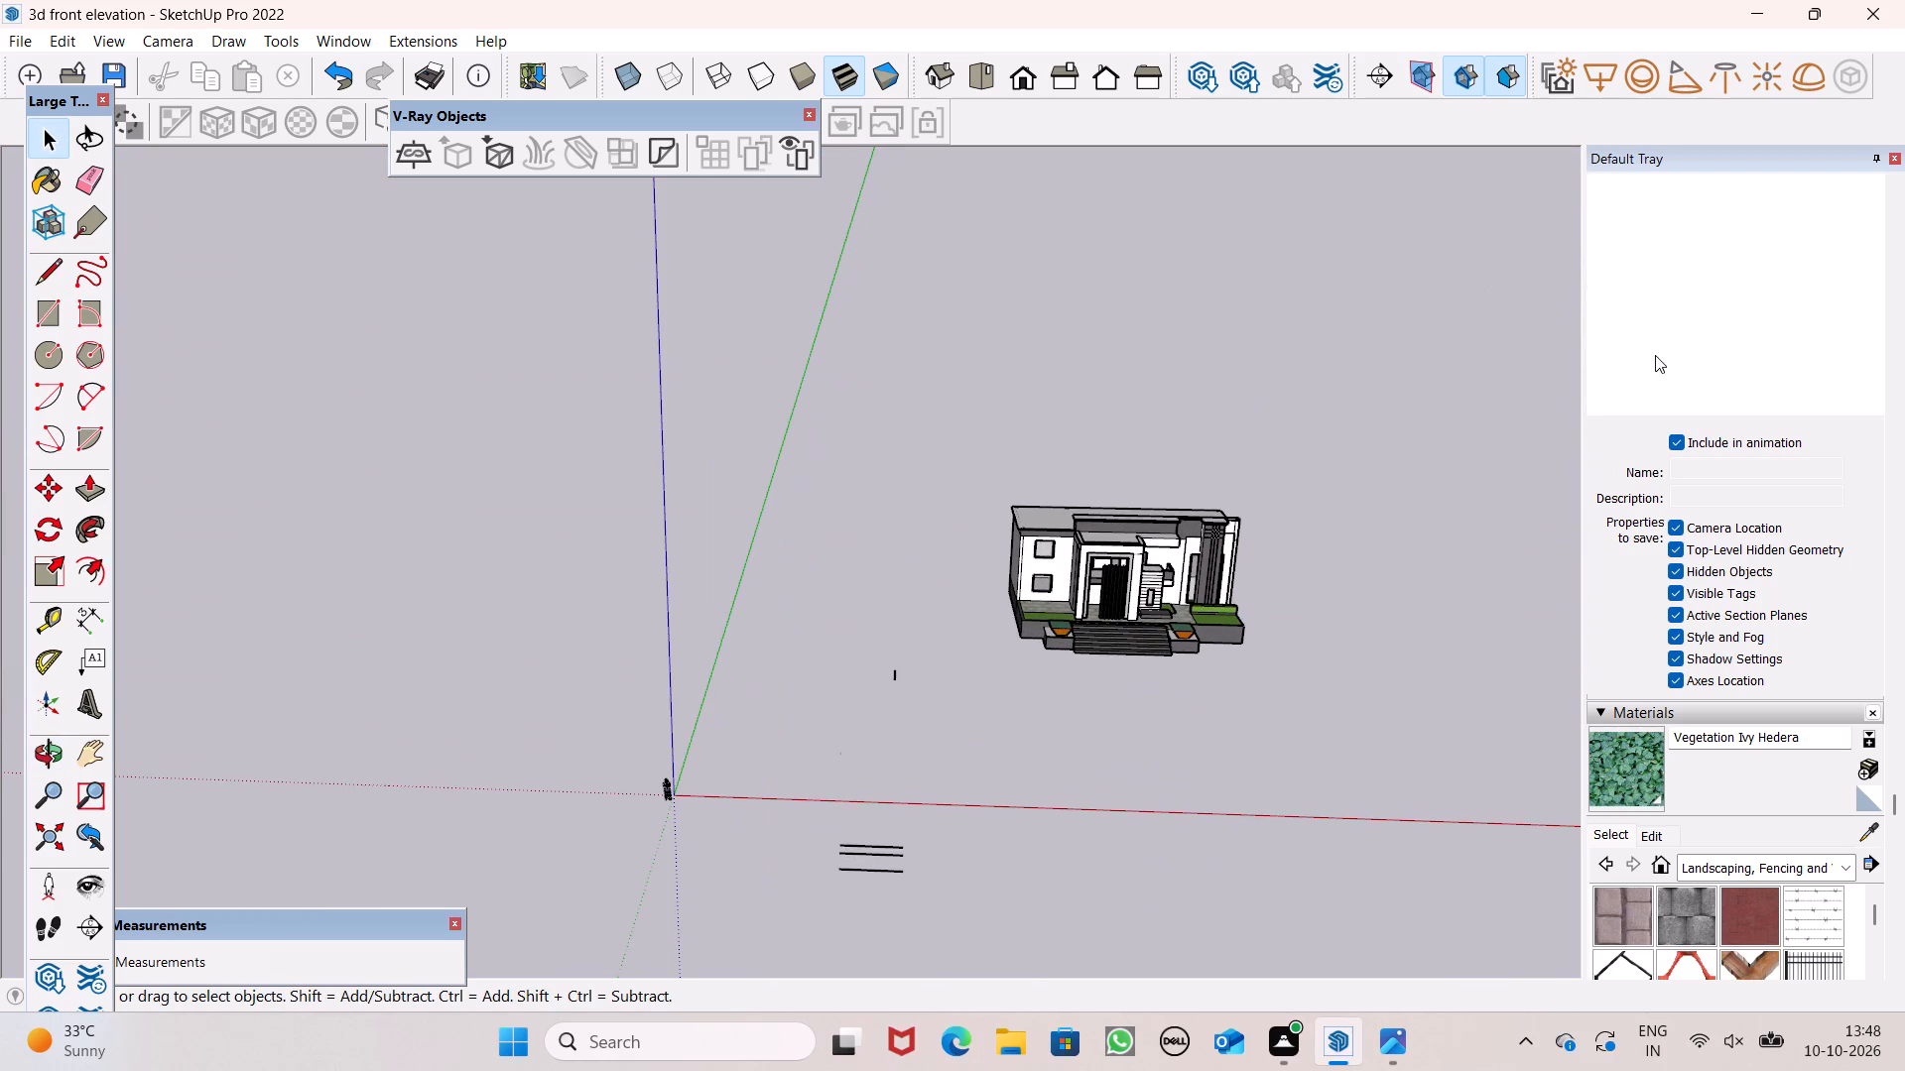
pyautogui.scroll(8, 1185, 500)
pyautogui.scroll(5, 839, 737)
pyautogui.scroll(2, 937, 692)
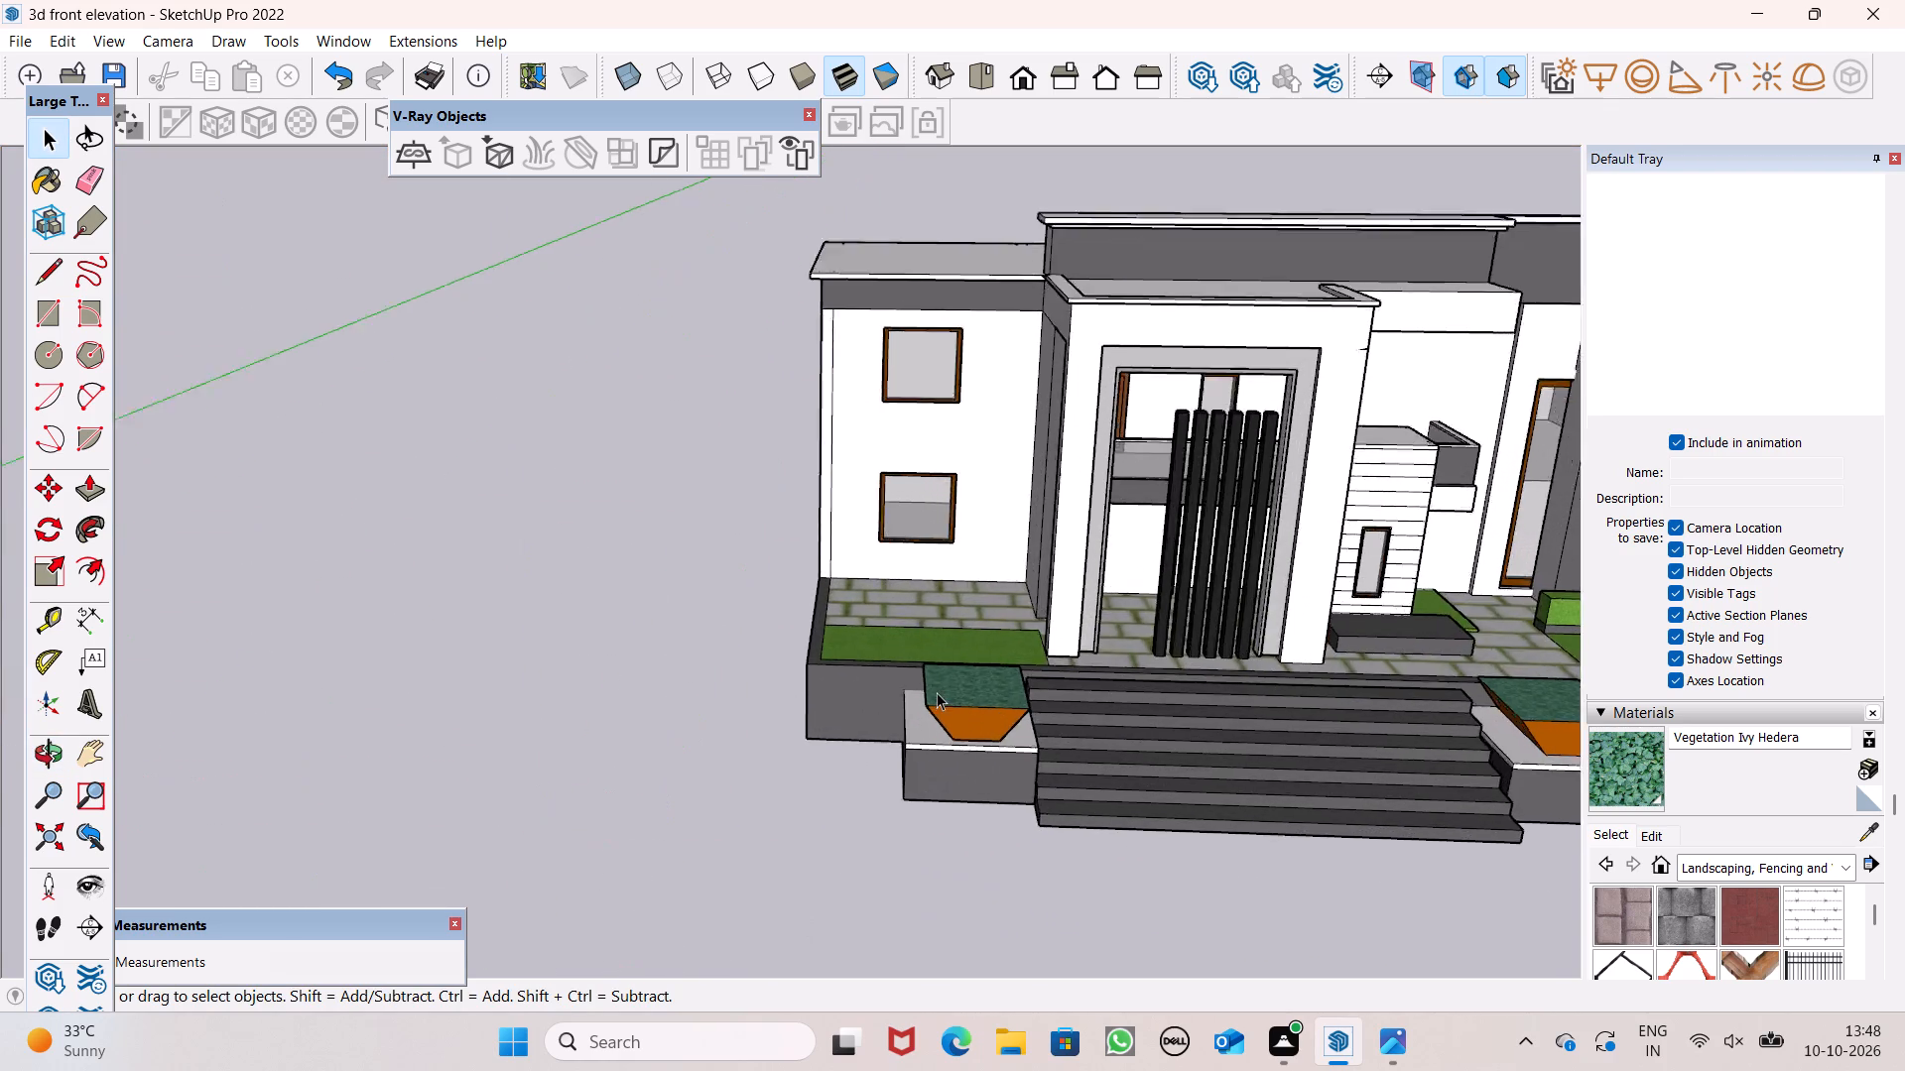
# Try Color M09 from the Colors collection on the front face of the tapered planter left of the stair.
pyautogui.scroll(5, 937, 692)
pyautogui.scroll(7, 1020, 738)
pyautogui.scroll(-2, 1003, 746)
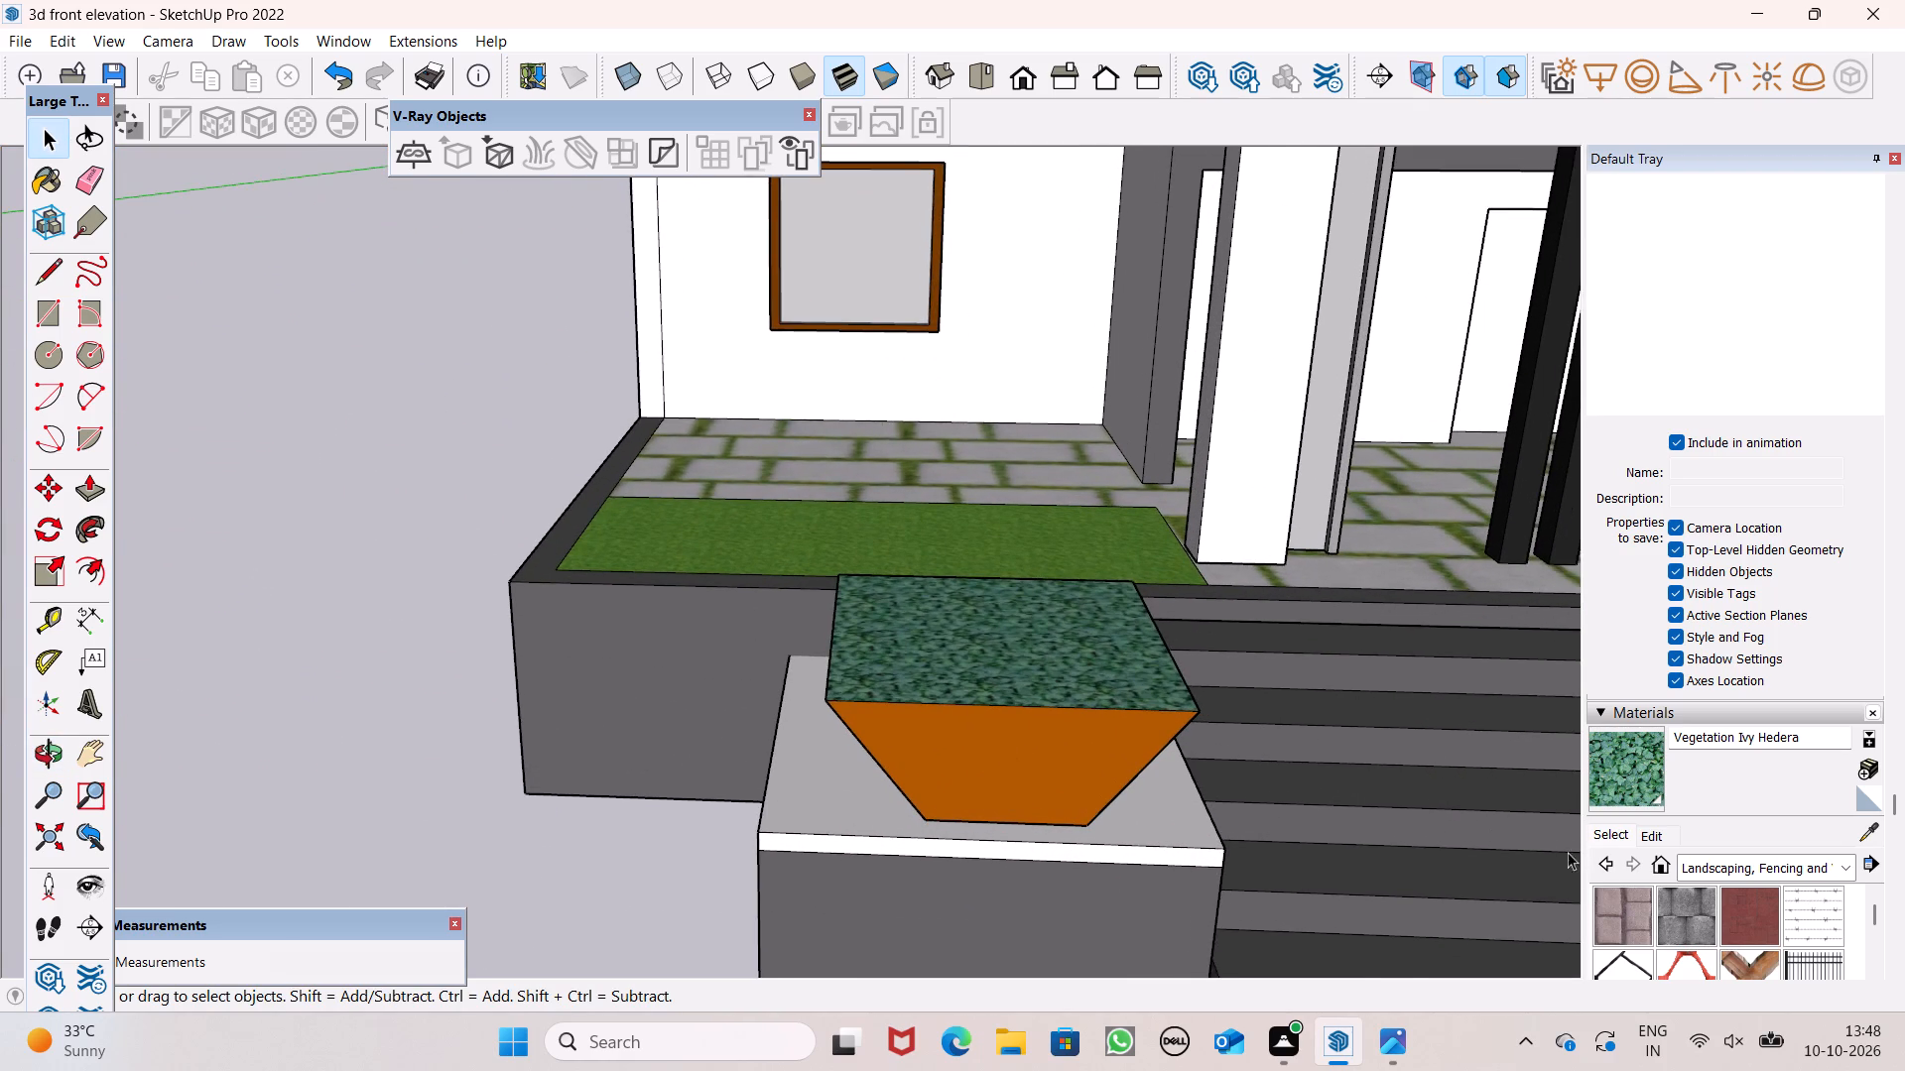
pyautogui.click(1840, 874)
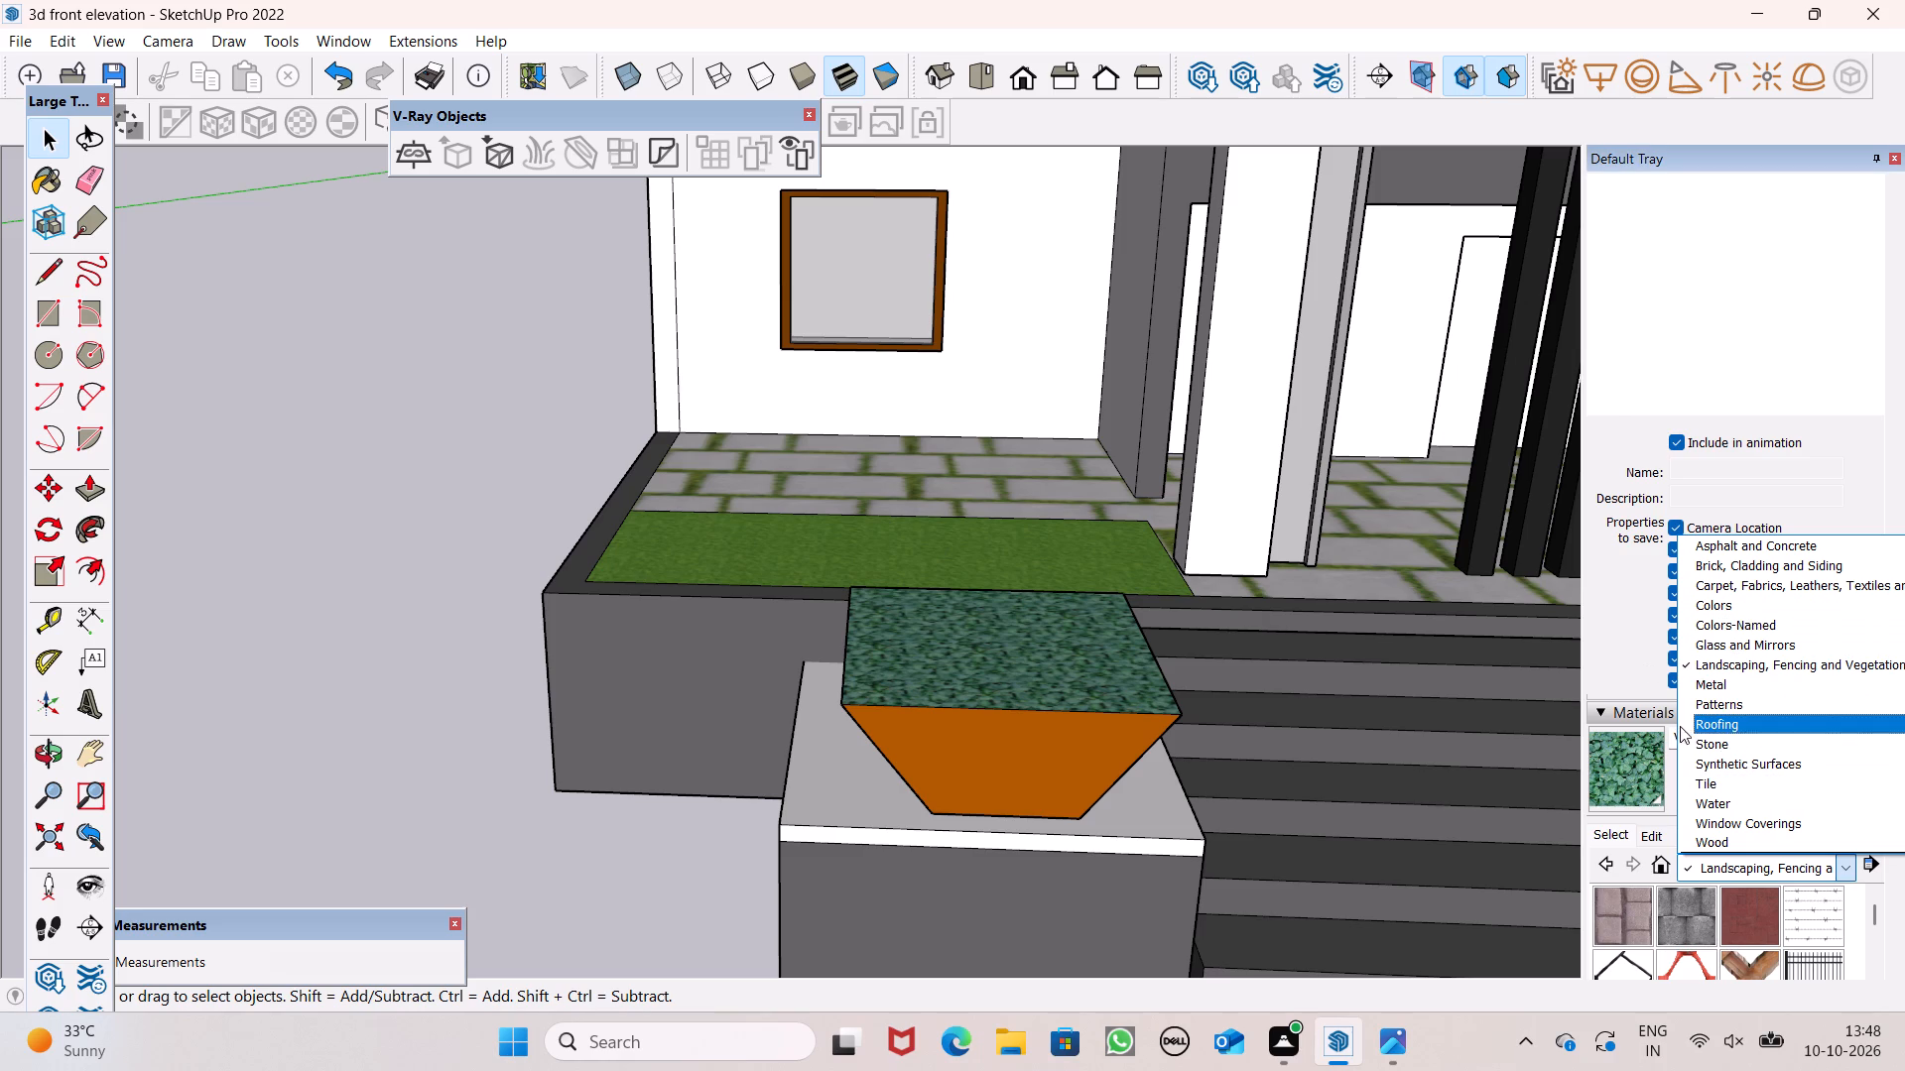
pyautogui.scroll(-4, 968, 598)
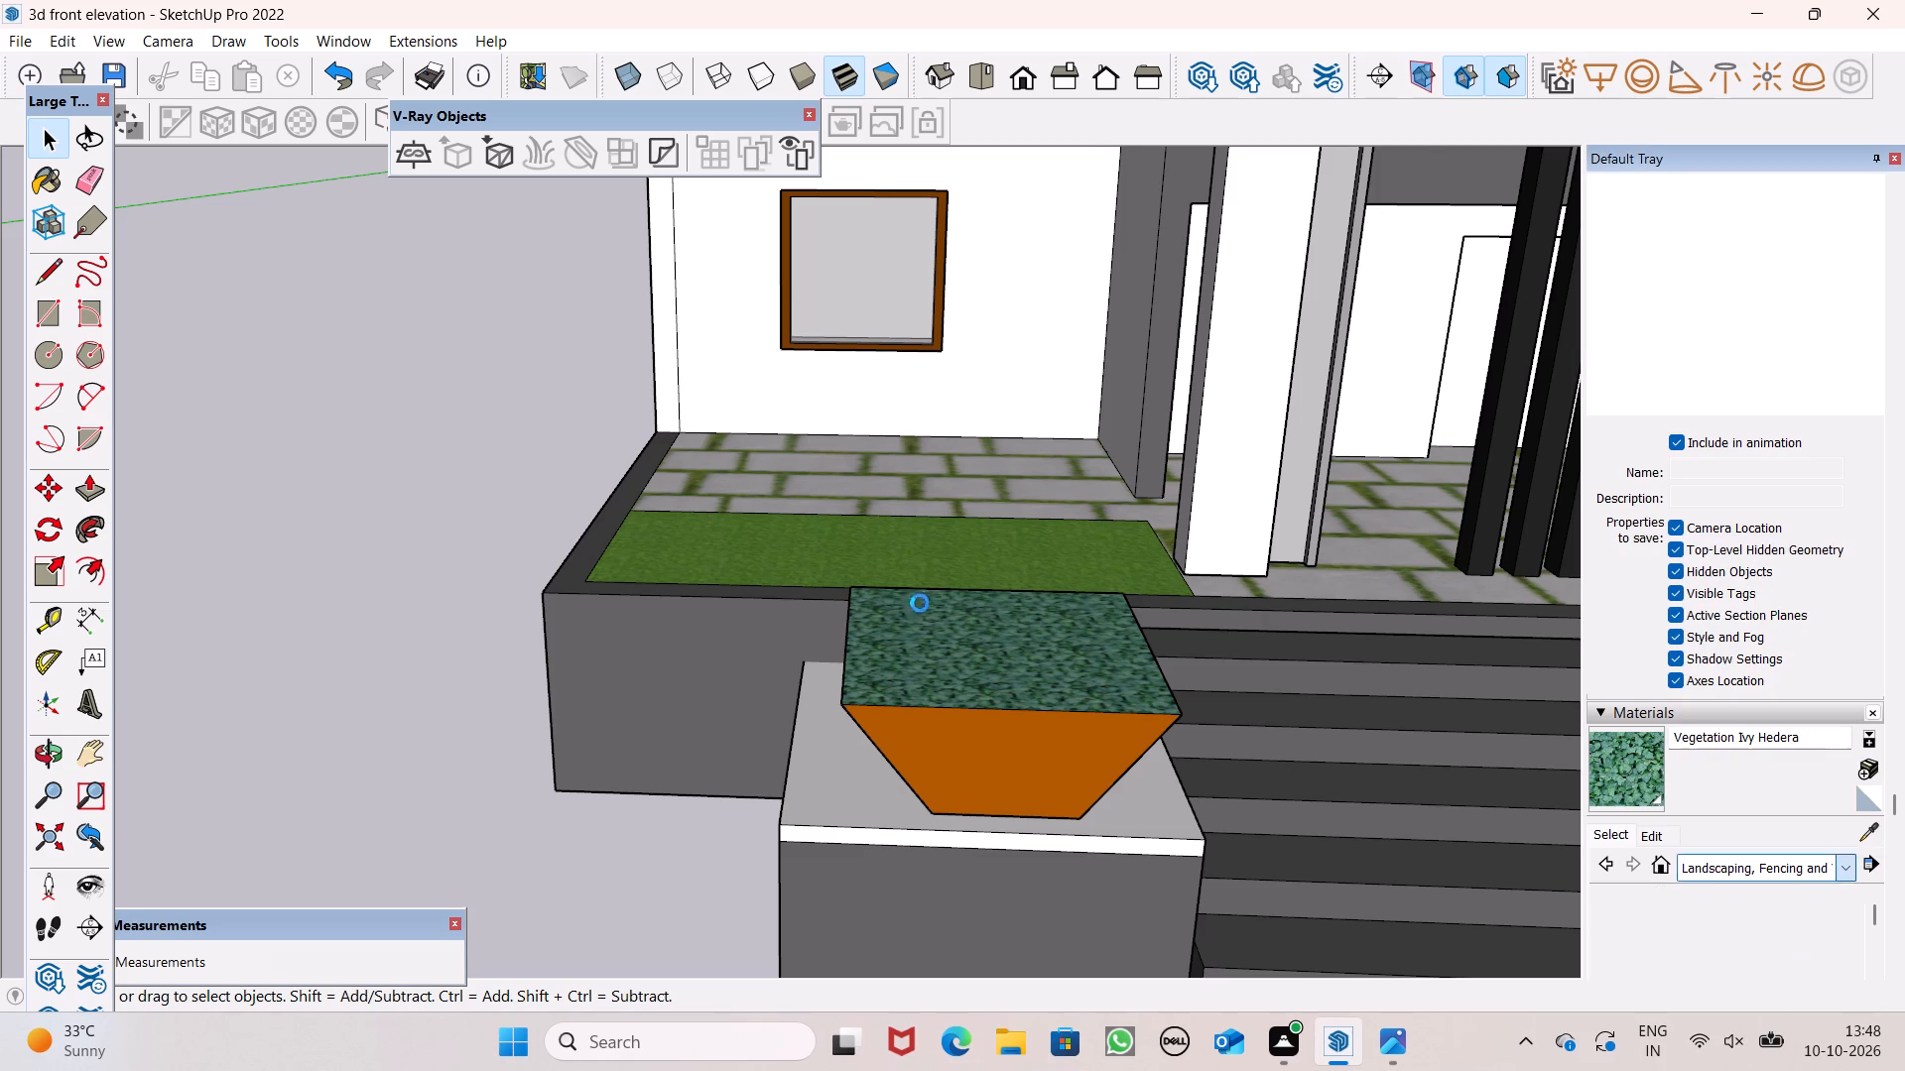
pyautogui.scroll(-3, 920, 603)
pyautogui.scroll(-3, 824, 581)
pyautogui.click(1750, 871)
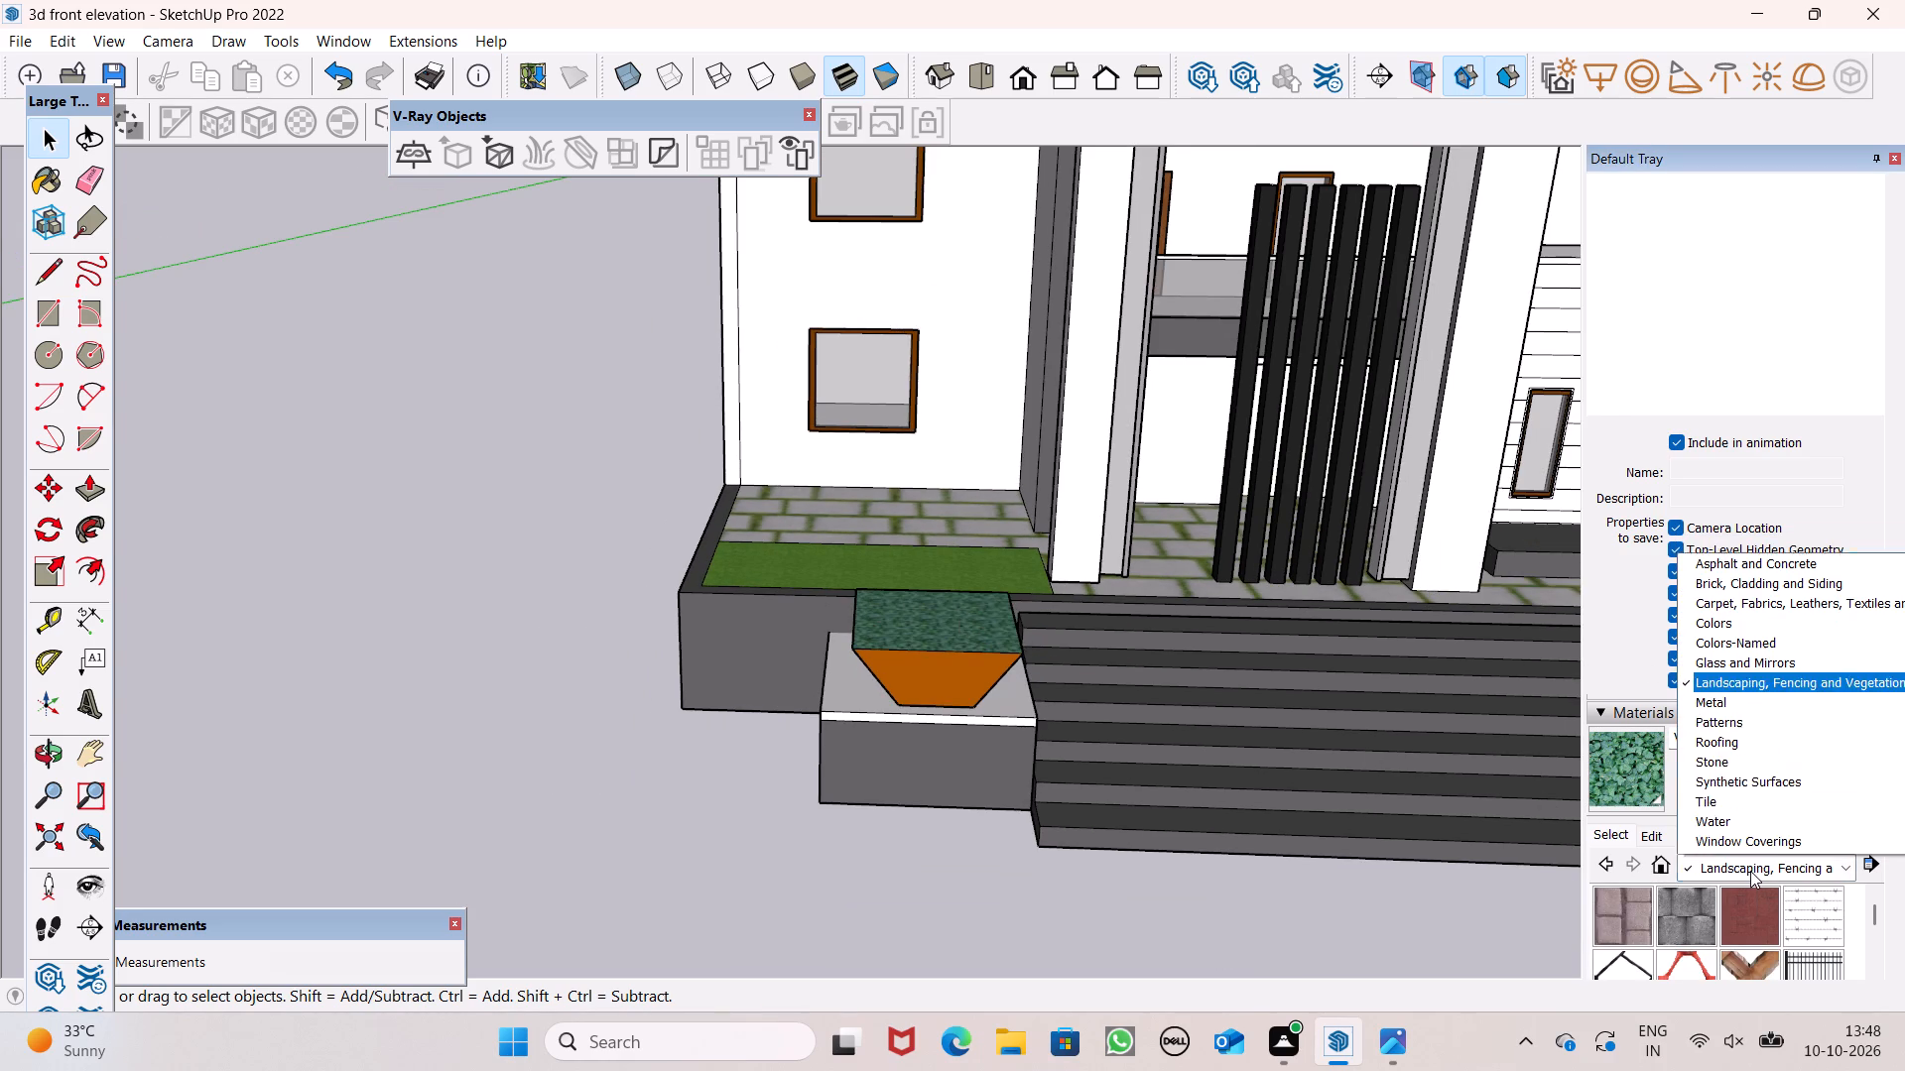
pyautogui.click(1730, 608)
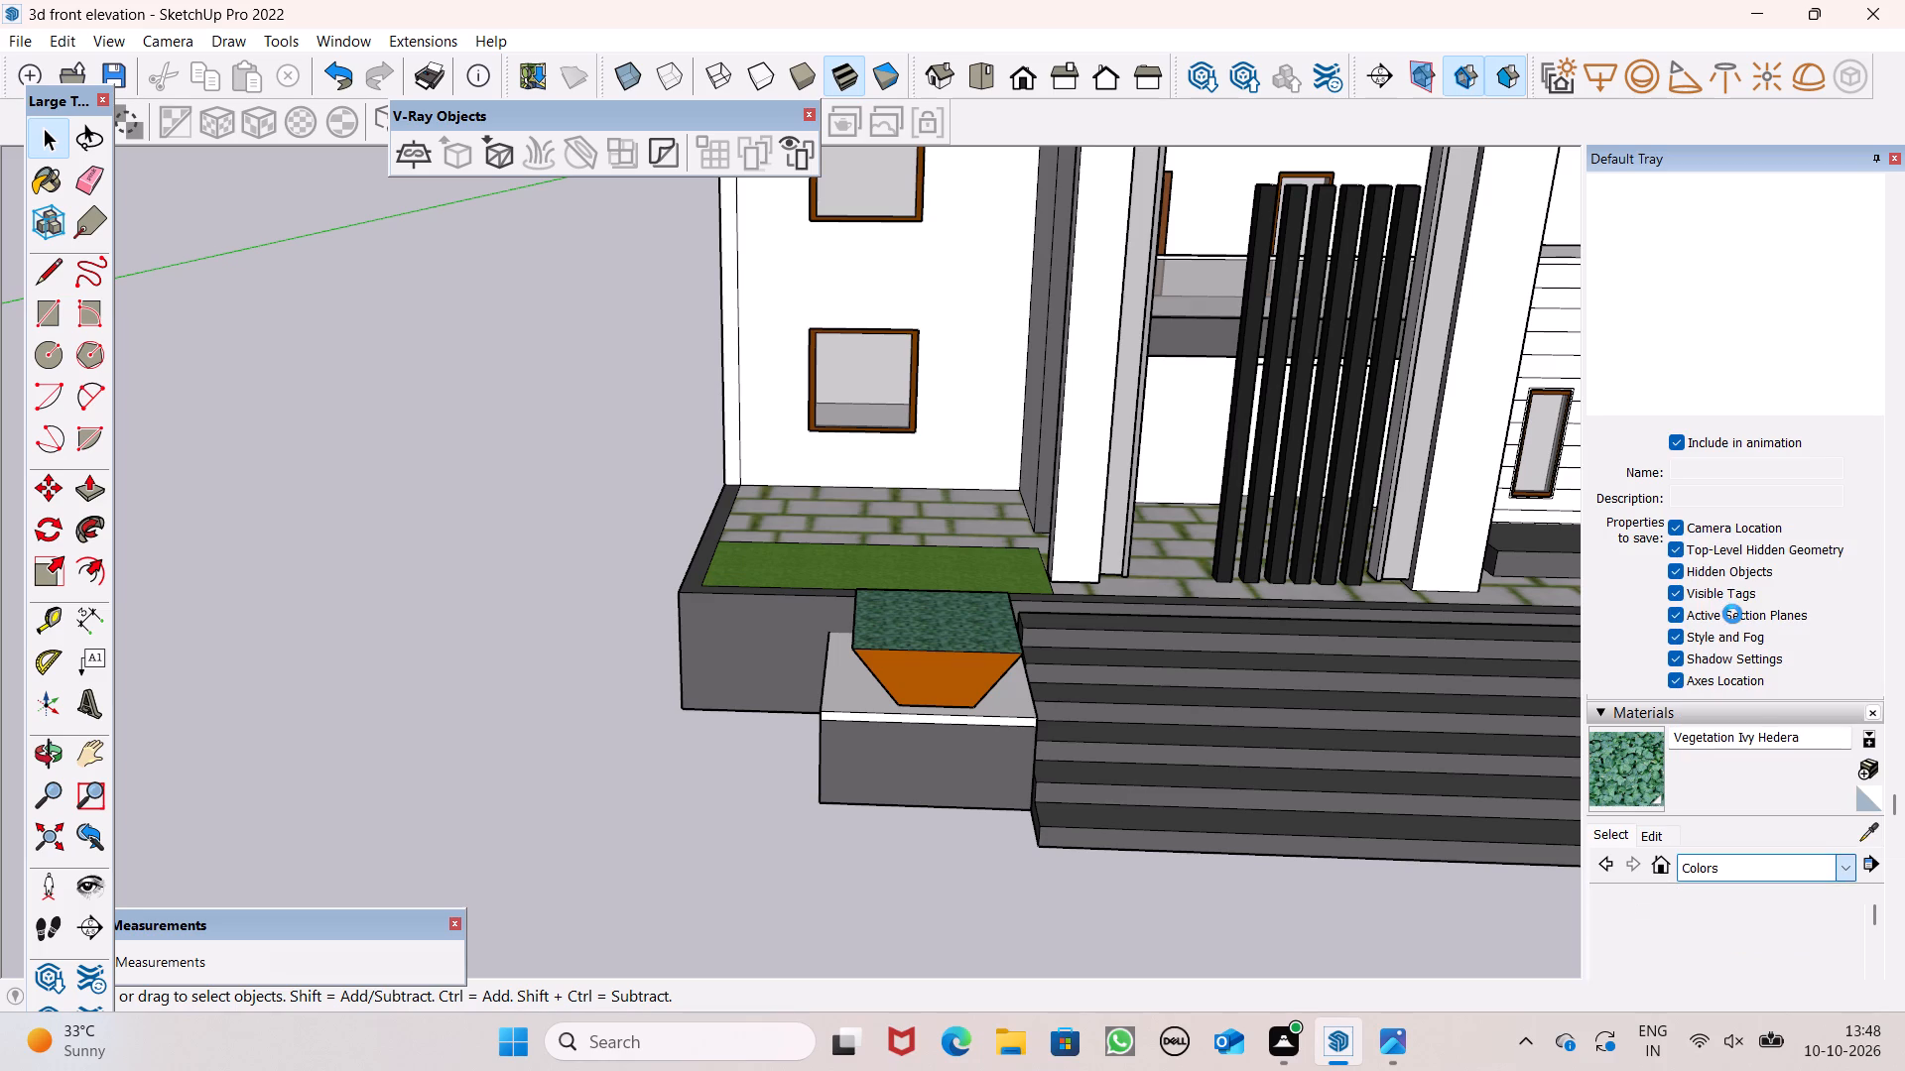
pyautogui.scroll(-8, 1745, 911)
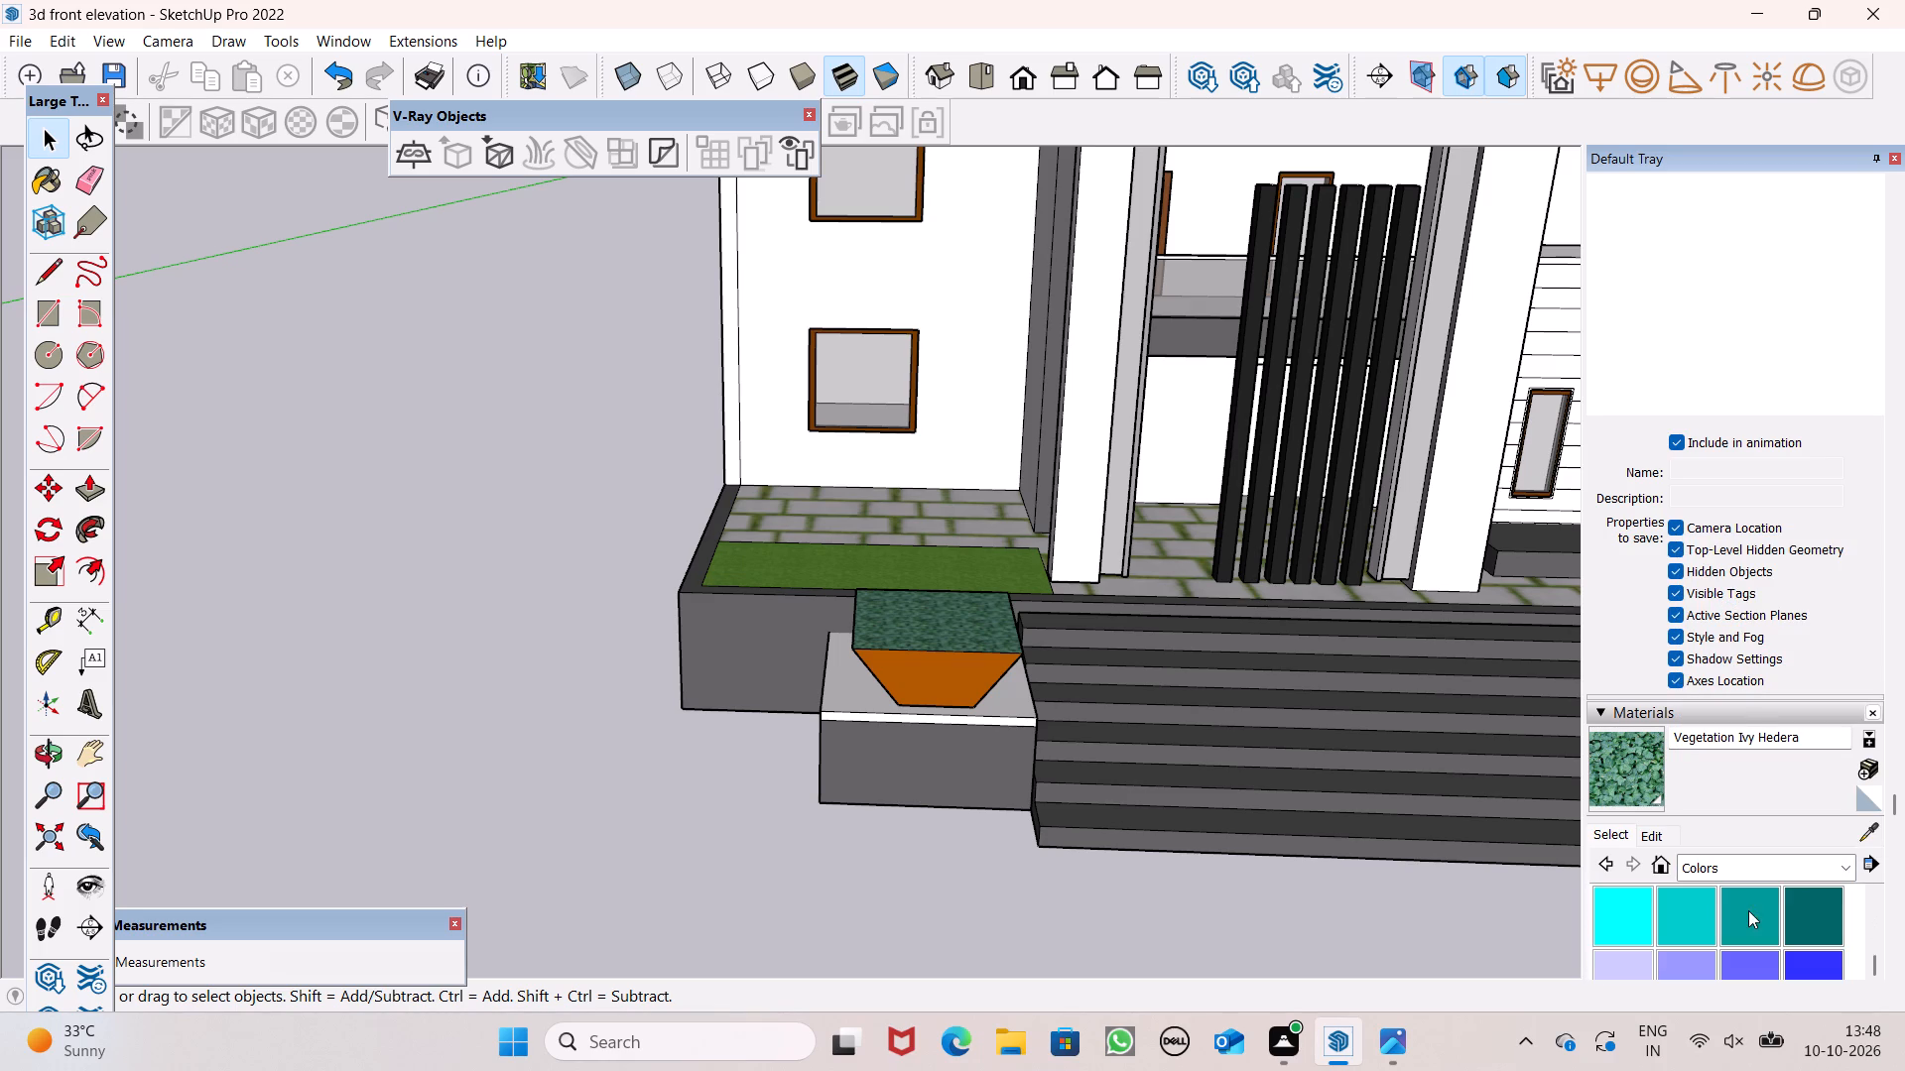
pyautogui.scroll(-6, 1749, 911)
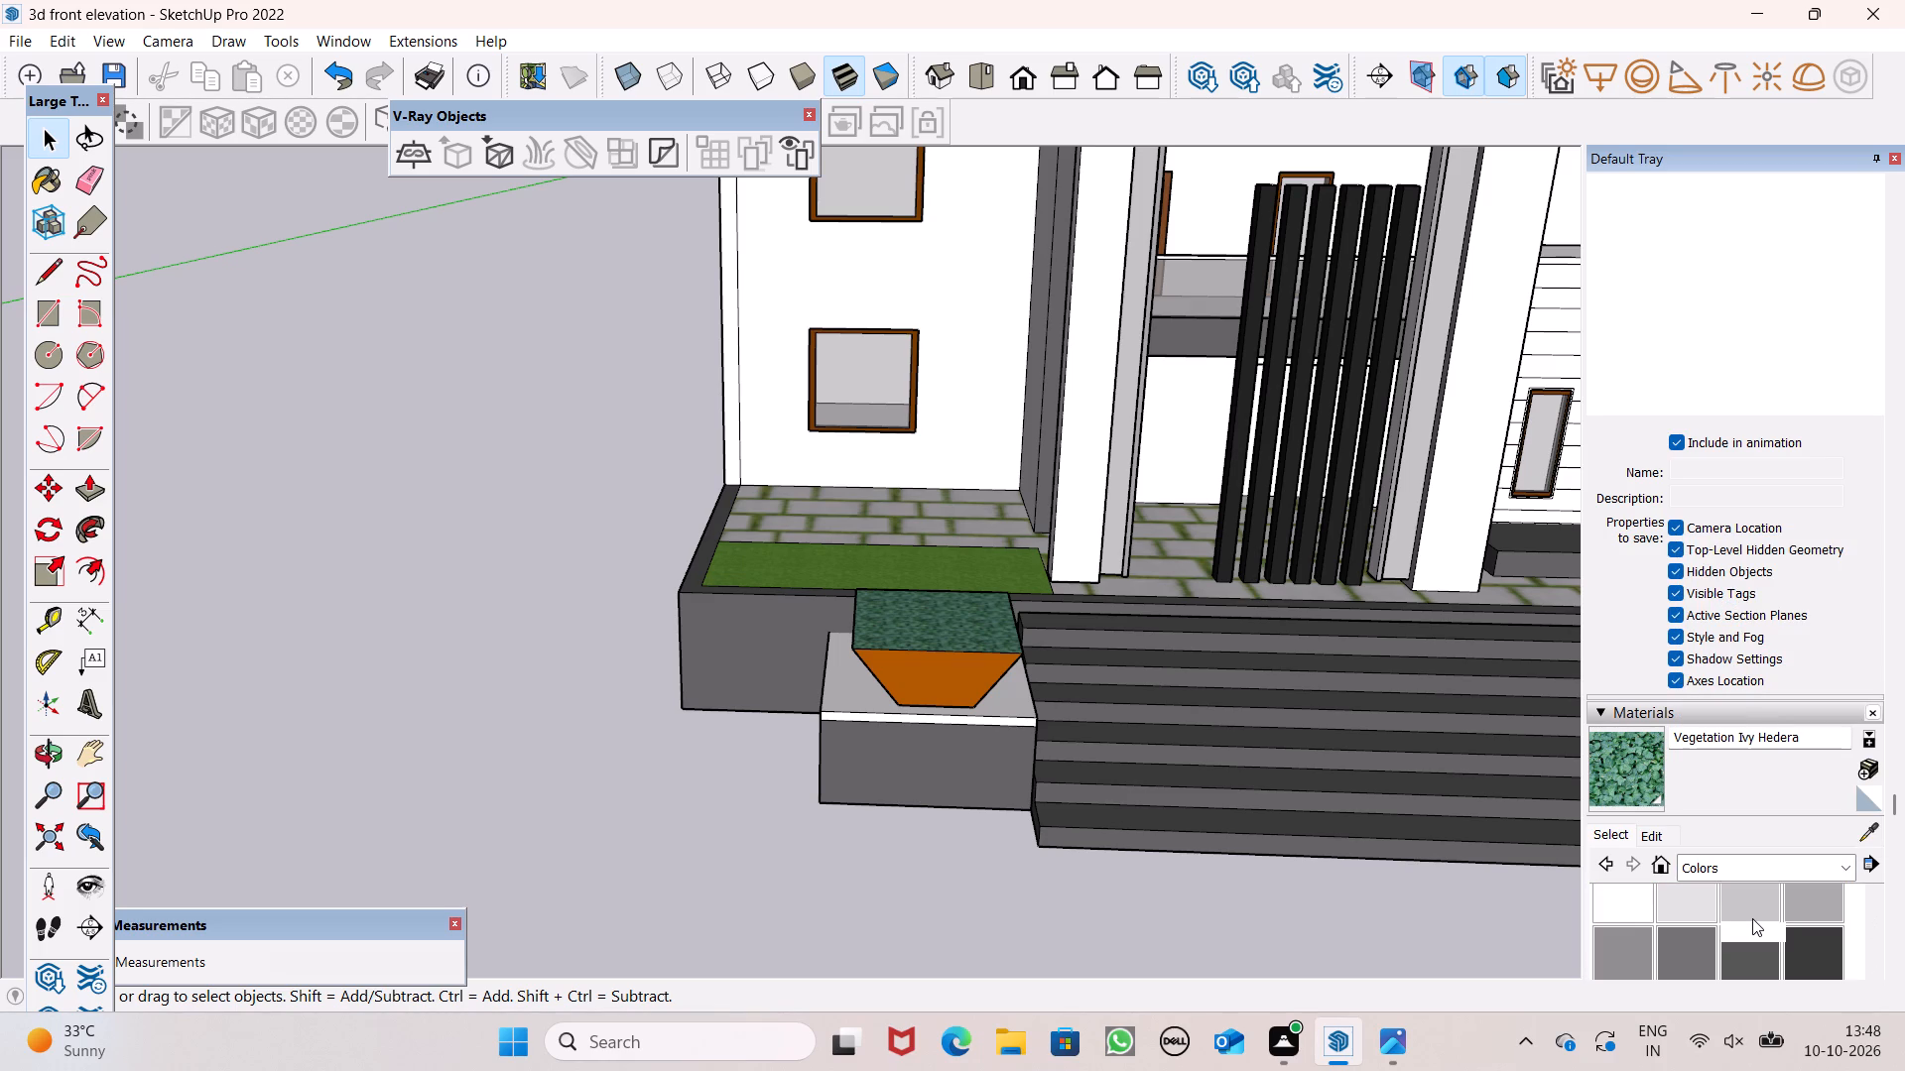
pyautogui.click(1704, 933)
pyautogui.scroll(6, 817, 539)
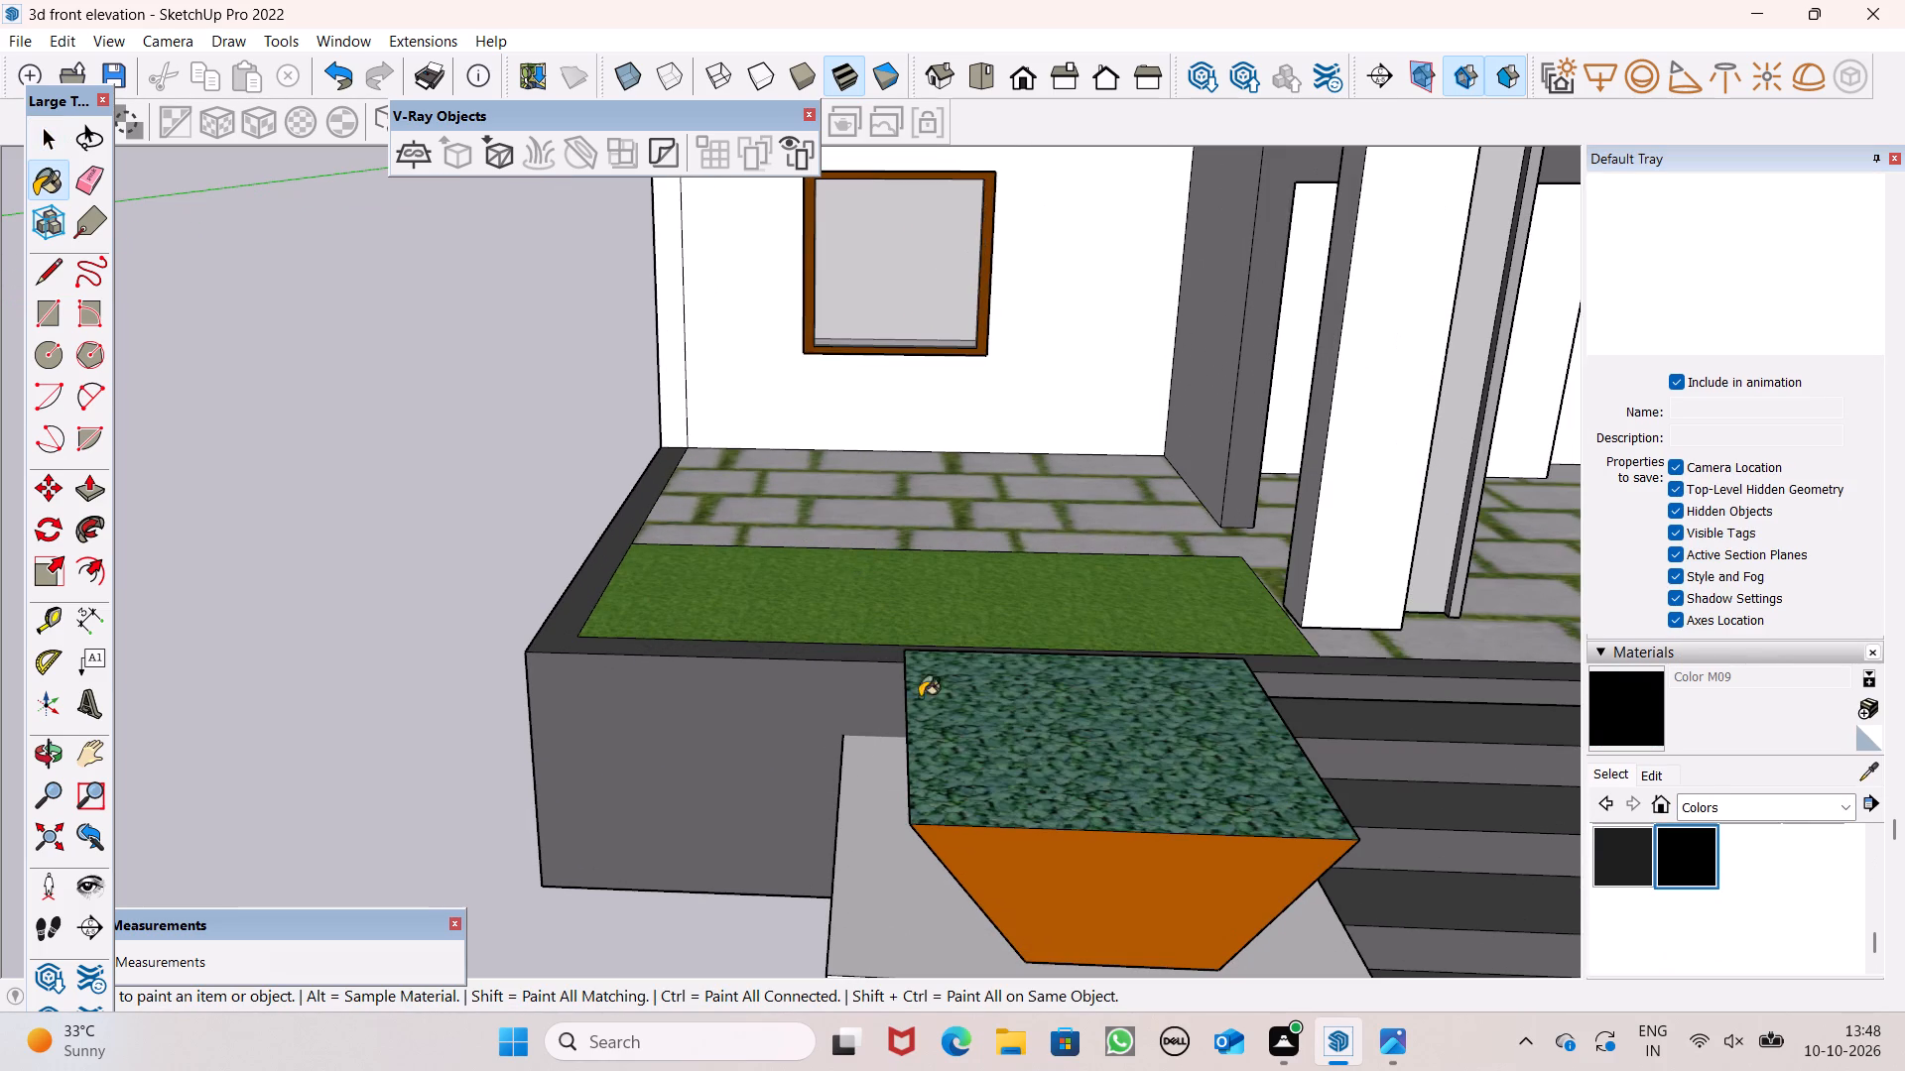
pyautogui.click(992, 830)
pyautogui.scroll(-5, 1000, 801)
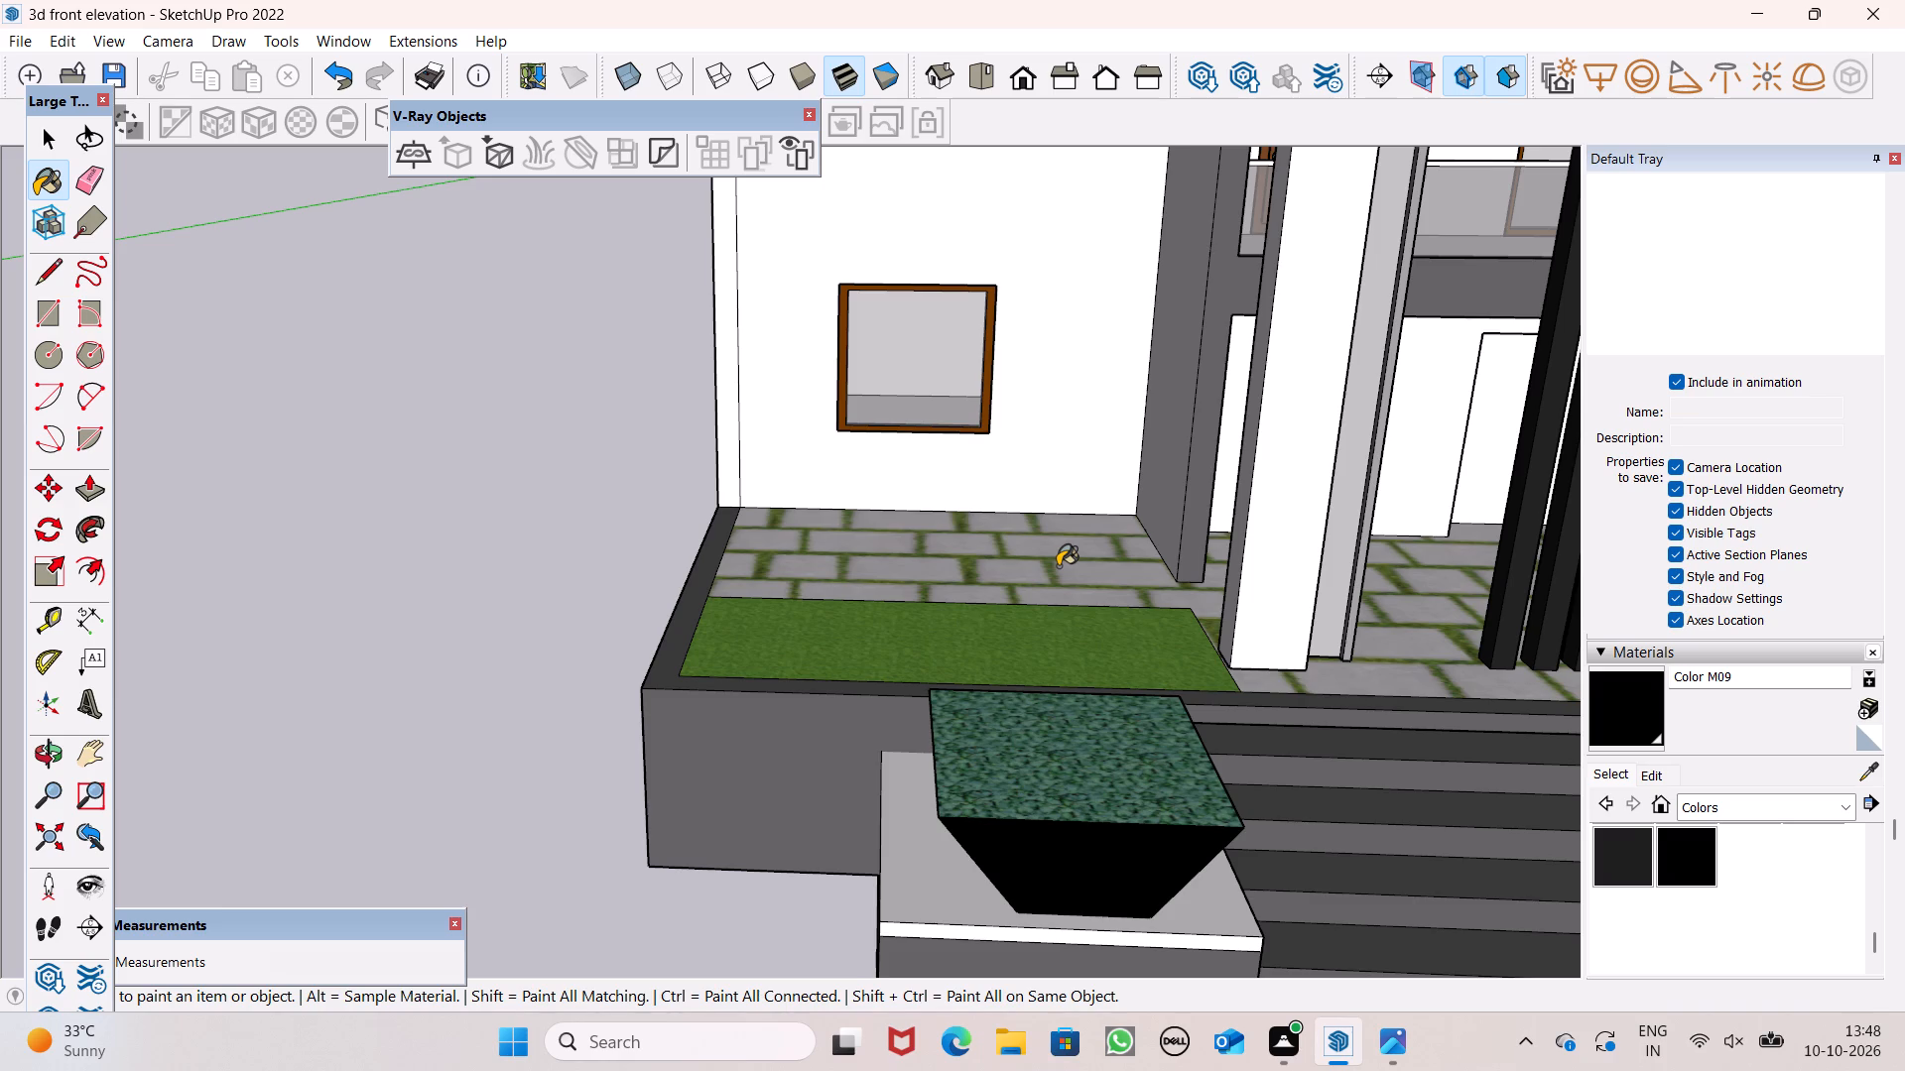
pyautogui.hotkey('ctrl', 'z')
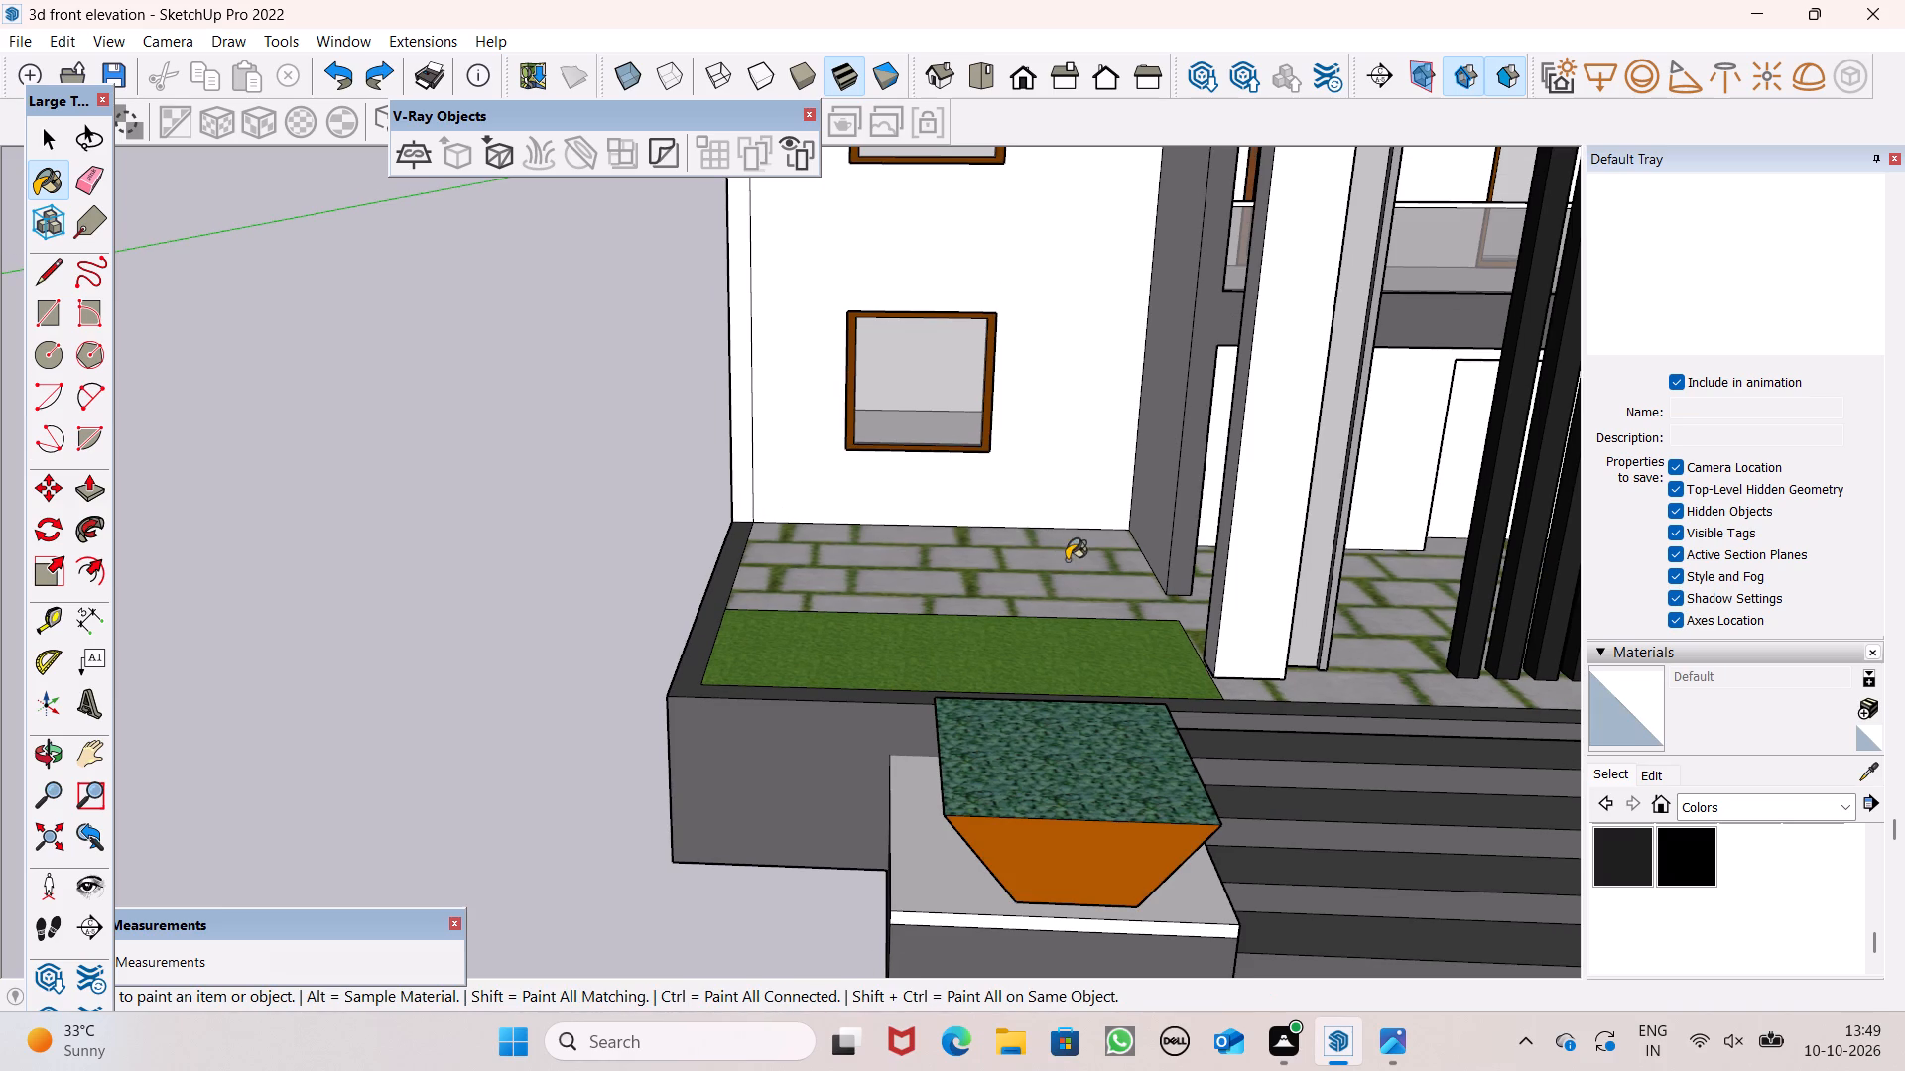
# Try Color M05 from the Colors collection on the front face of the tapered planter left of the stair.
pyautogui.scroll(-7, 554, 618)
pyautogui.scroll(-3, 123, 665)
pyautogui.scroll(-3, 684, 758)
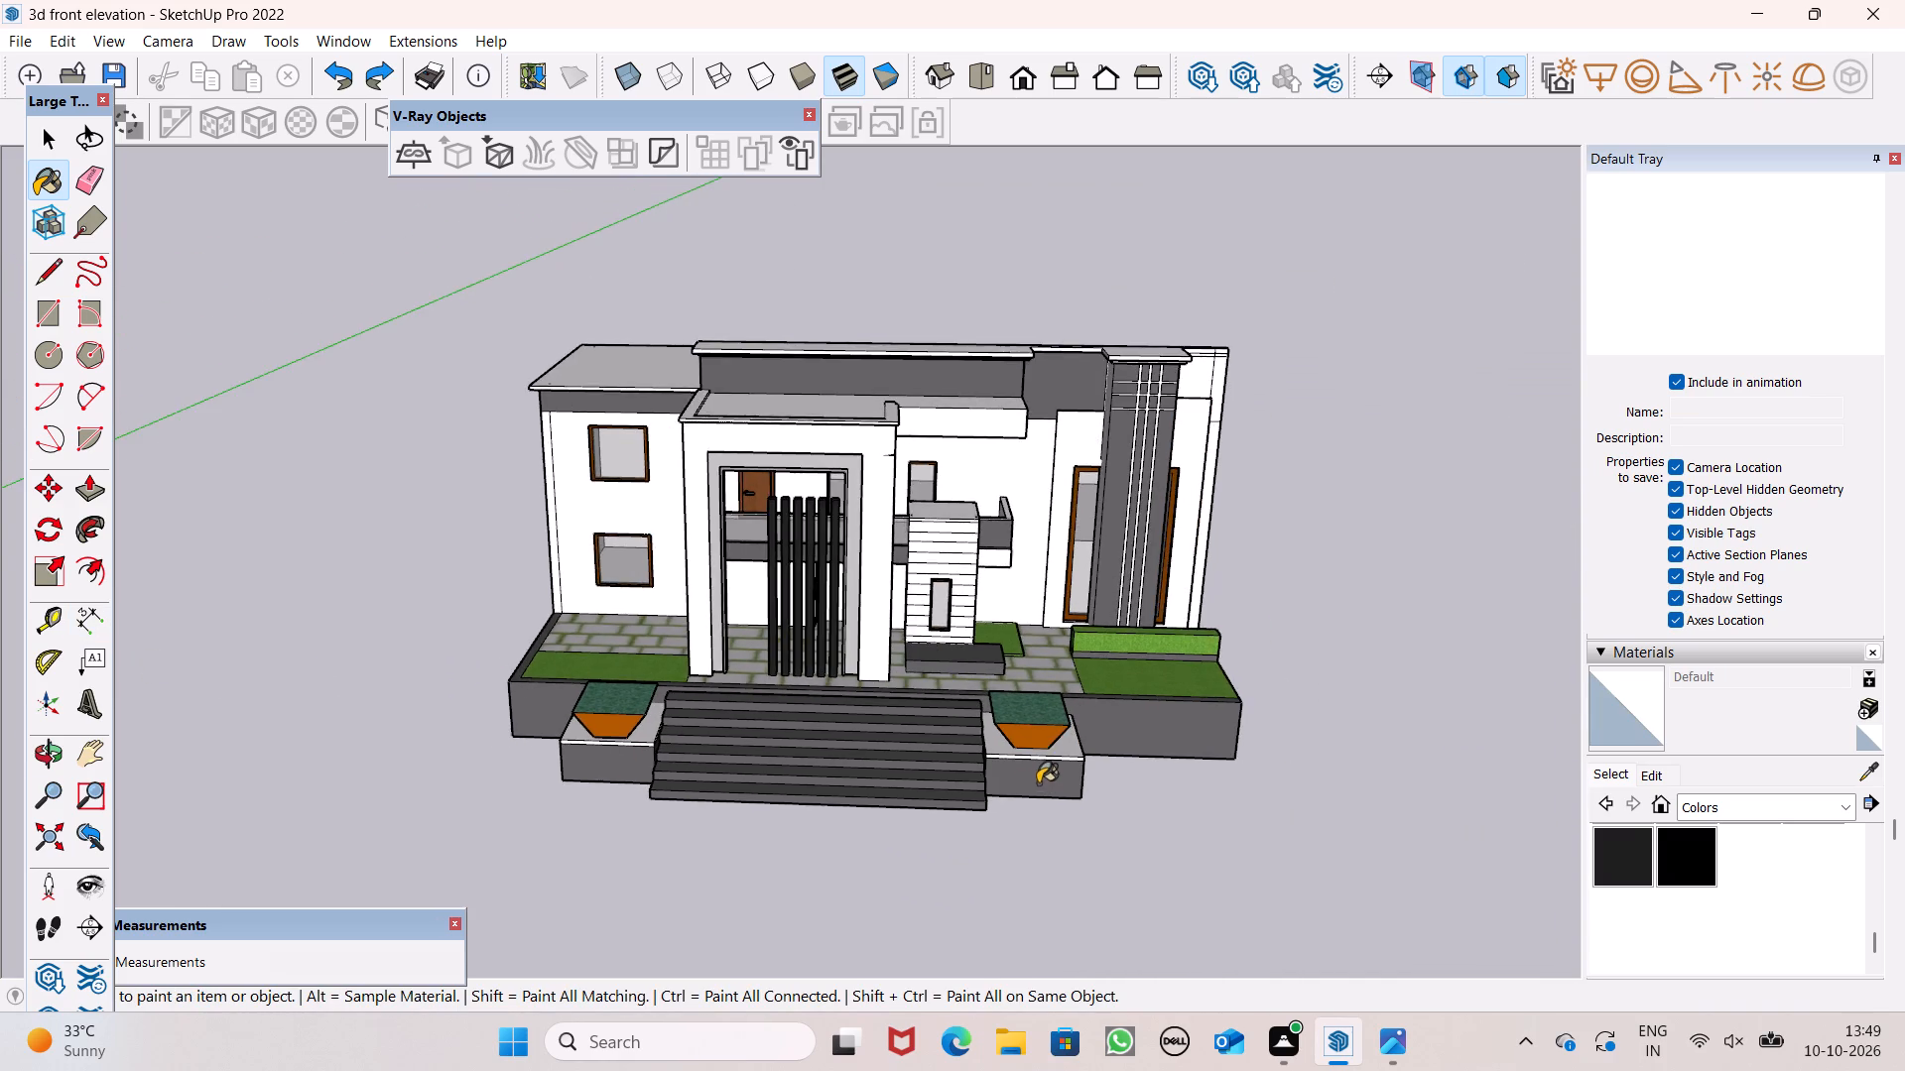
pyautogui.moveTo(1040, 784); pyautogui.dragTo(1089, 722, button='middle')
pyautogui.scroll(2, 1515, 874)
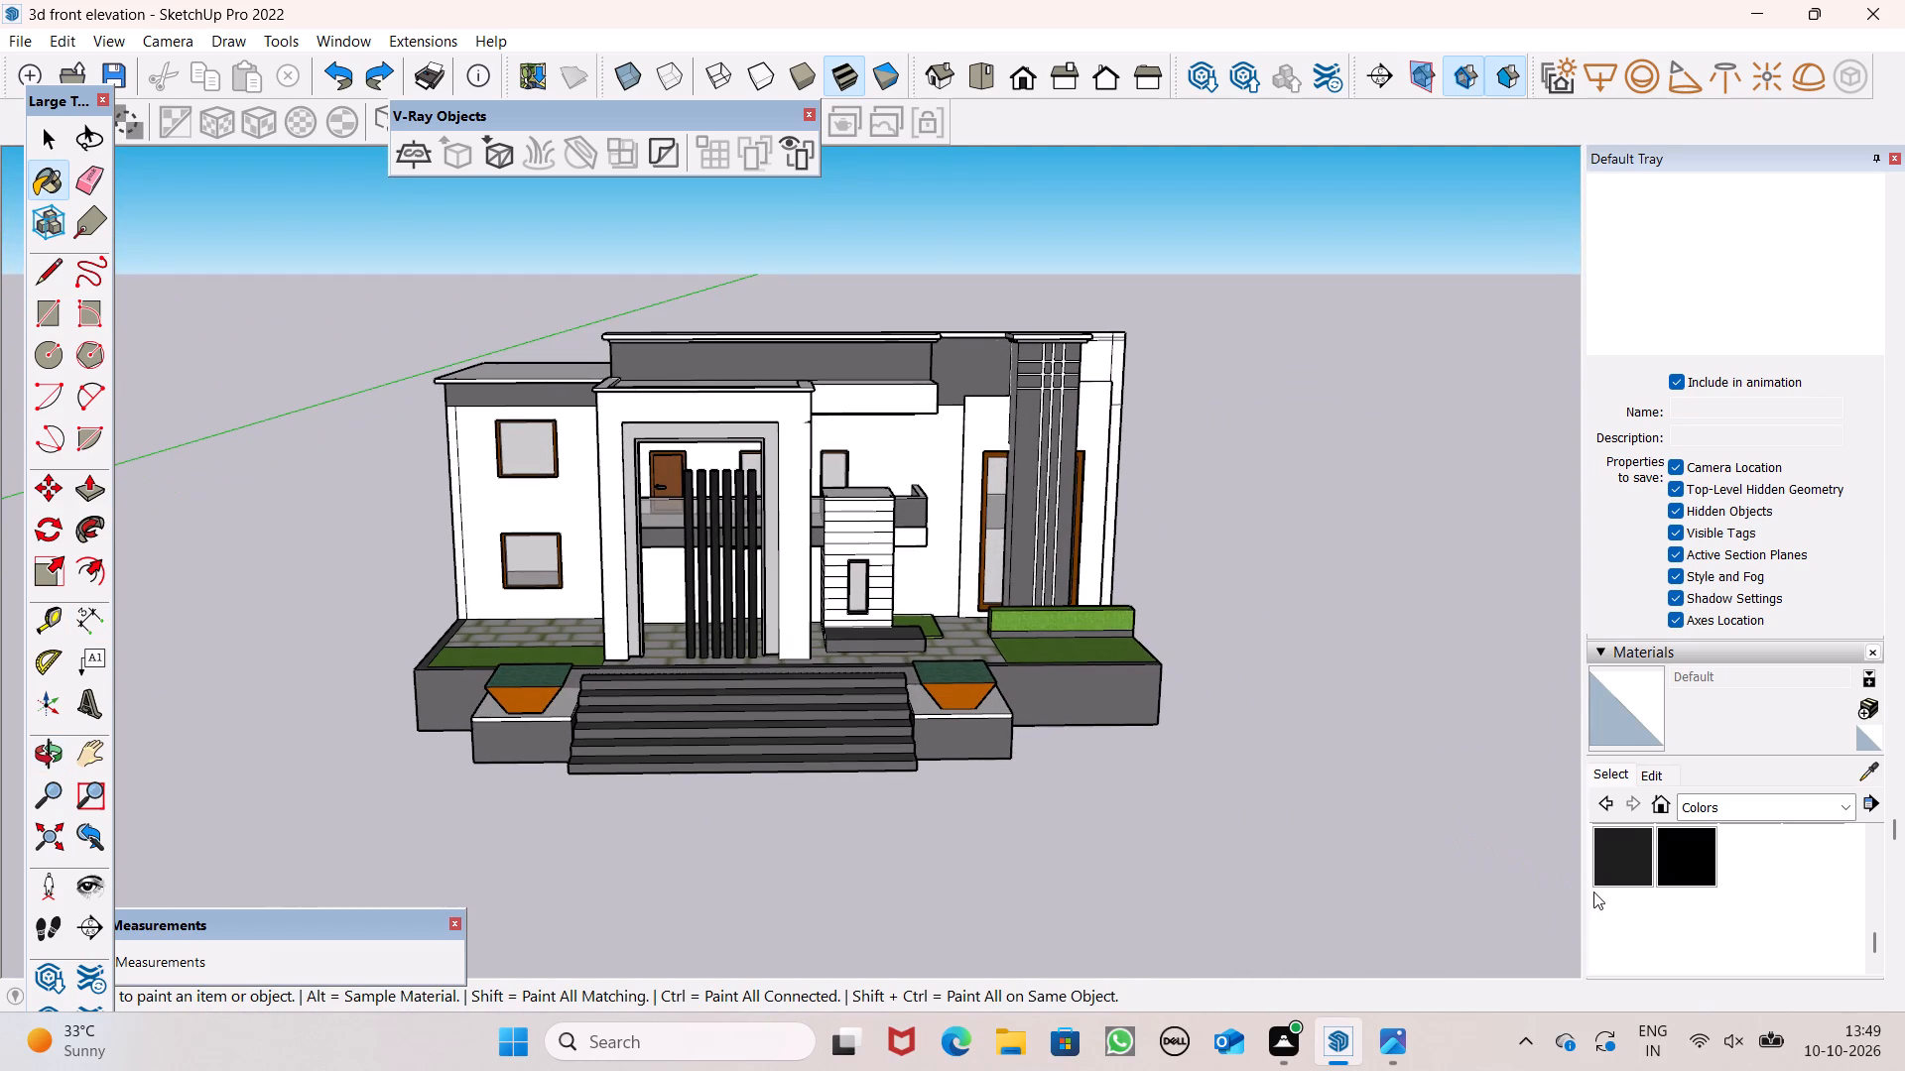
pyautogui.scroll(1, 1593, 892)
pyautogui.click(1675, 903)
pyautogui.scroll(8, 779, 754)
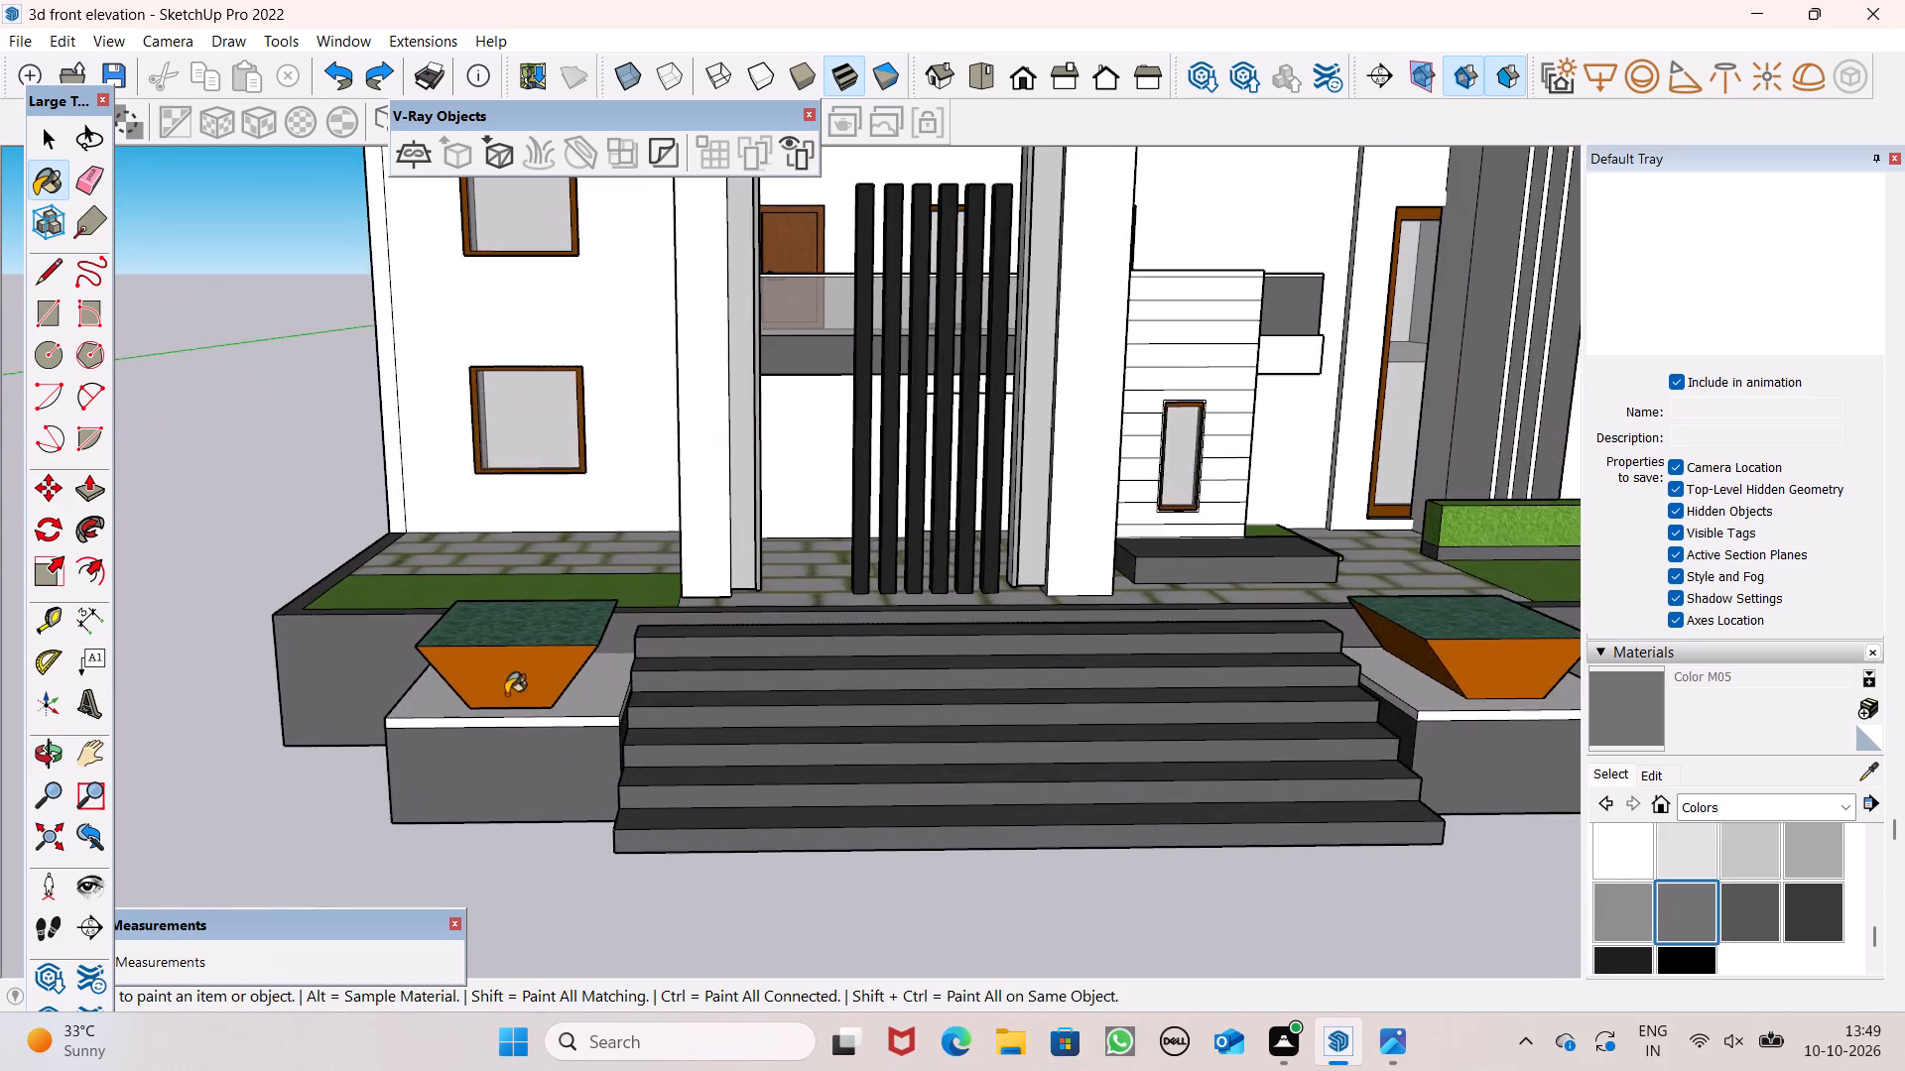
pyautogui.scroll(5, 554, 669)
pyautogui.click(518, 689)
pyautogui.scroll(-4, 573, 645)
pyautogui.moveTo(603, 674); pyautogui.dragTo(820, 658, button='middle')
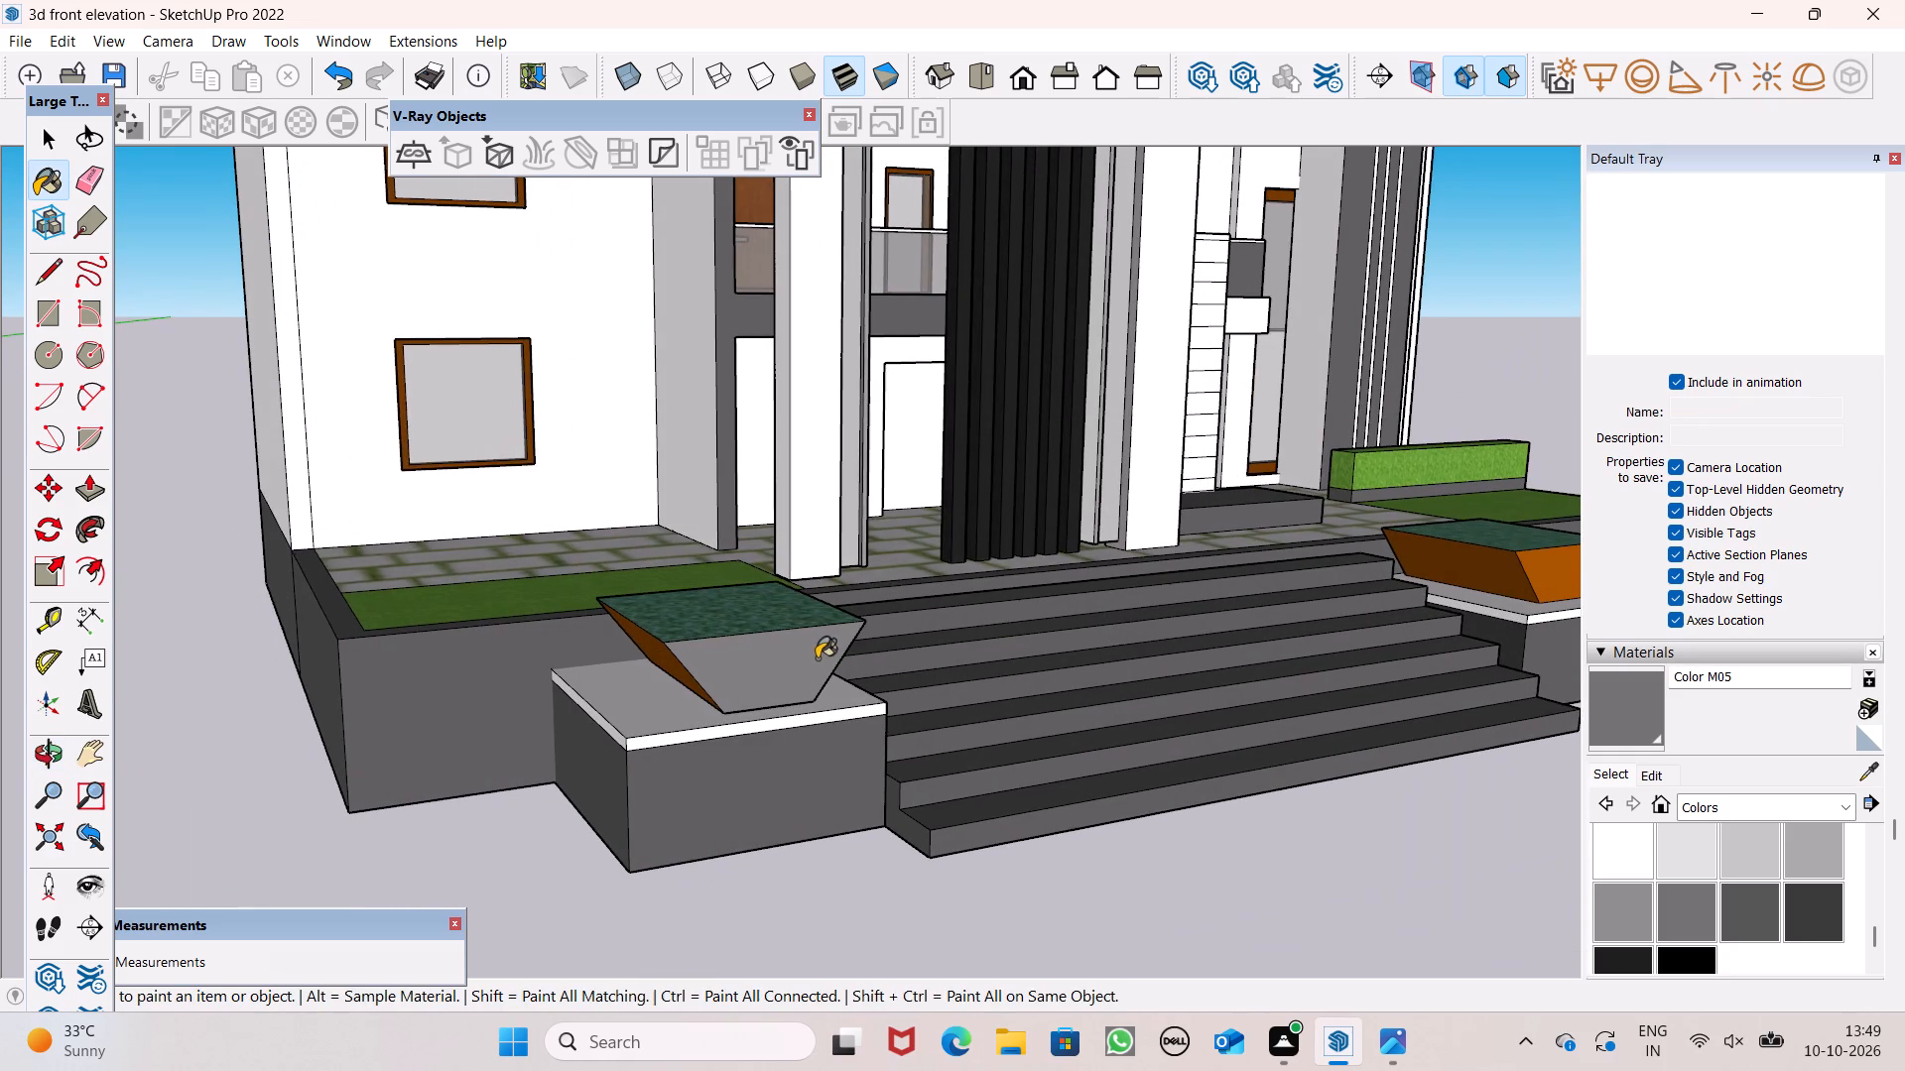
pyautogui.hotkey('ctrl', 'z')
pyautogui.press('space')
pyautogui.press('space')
# Examine the whole house from the front and around to its right side.
pyautogui.scroll(-3, 755, 678)
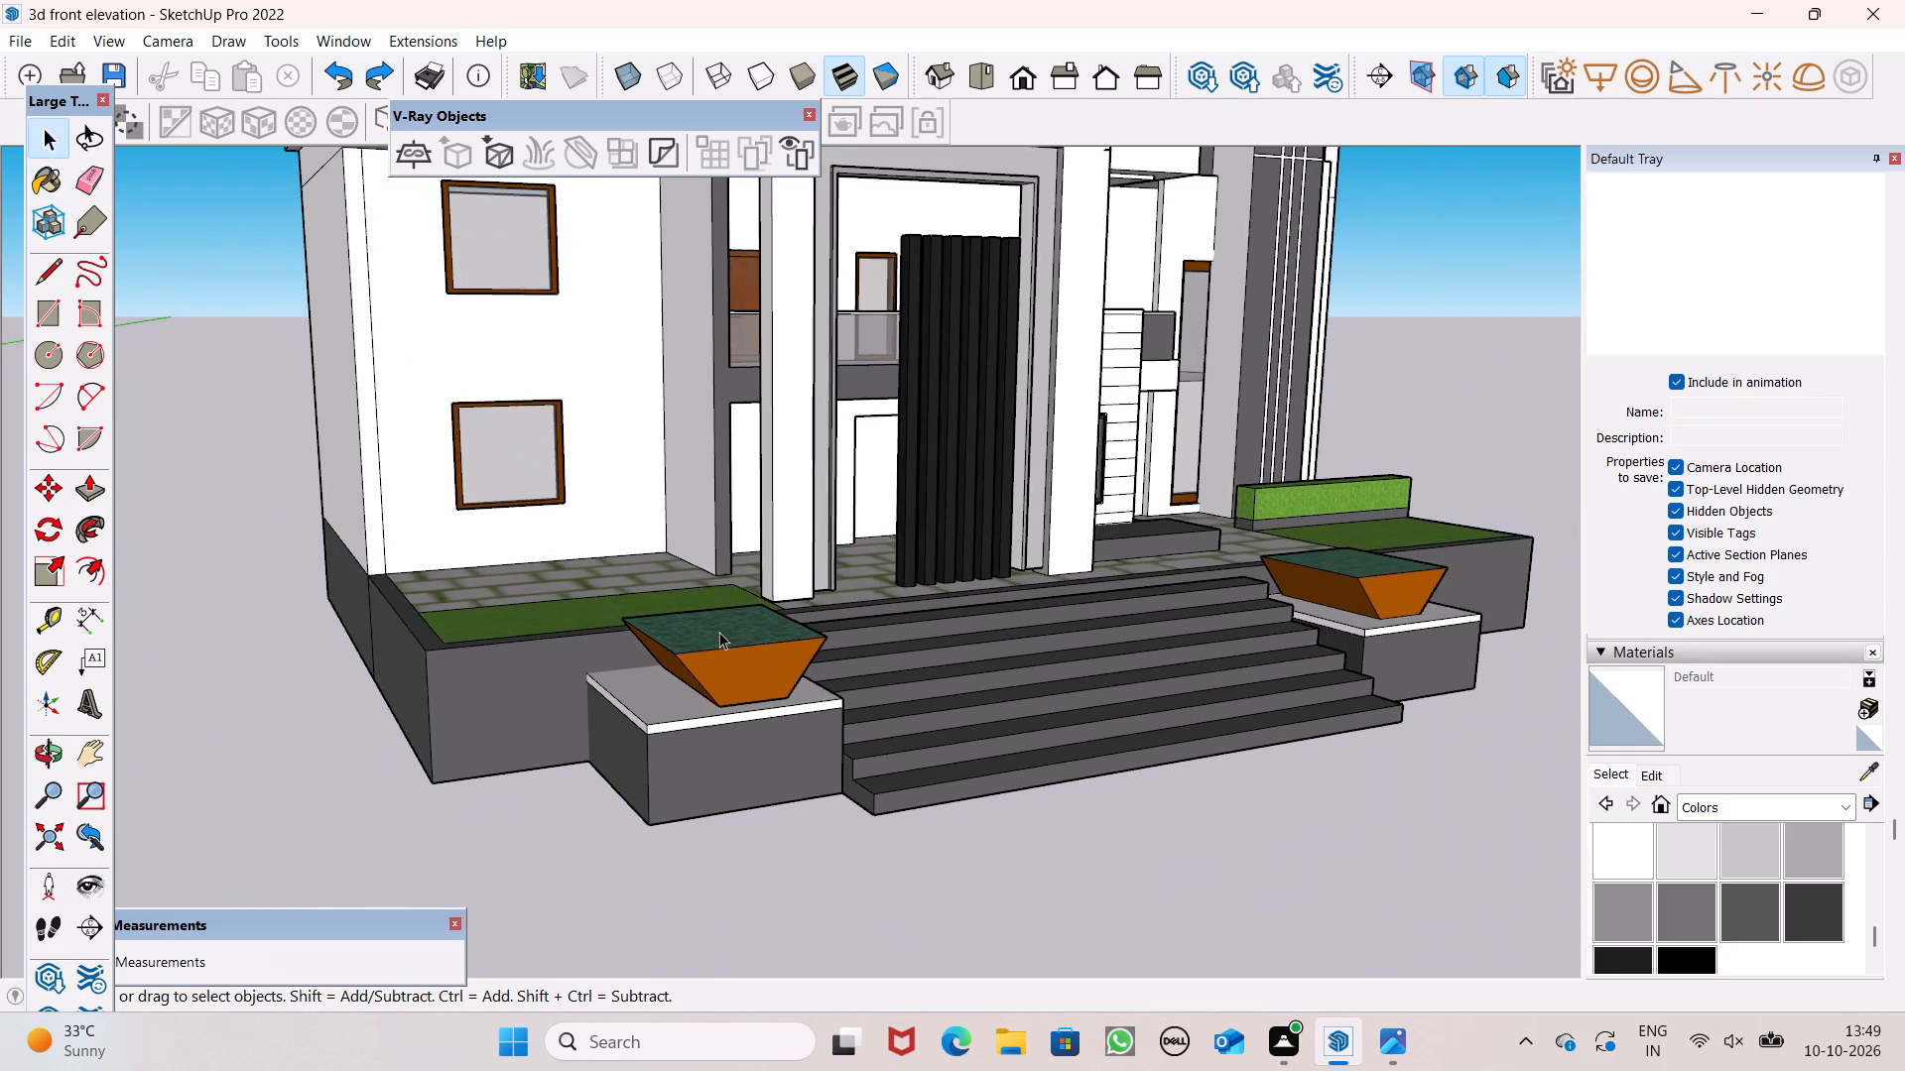
pyautogui.scroll(-9, 719, 631)
pyautogui.moveTo(748, 620); pyautogui.dragTo(706, 666, button='middle')
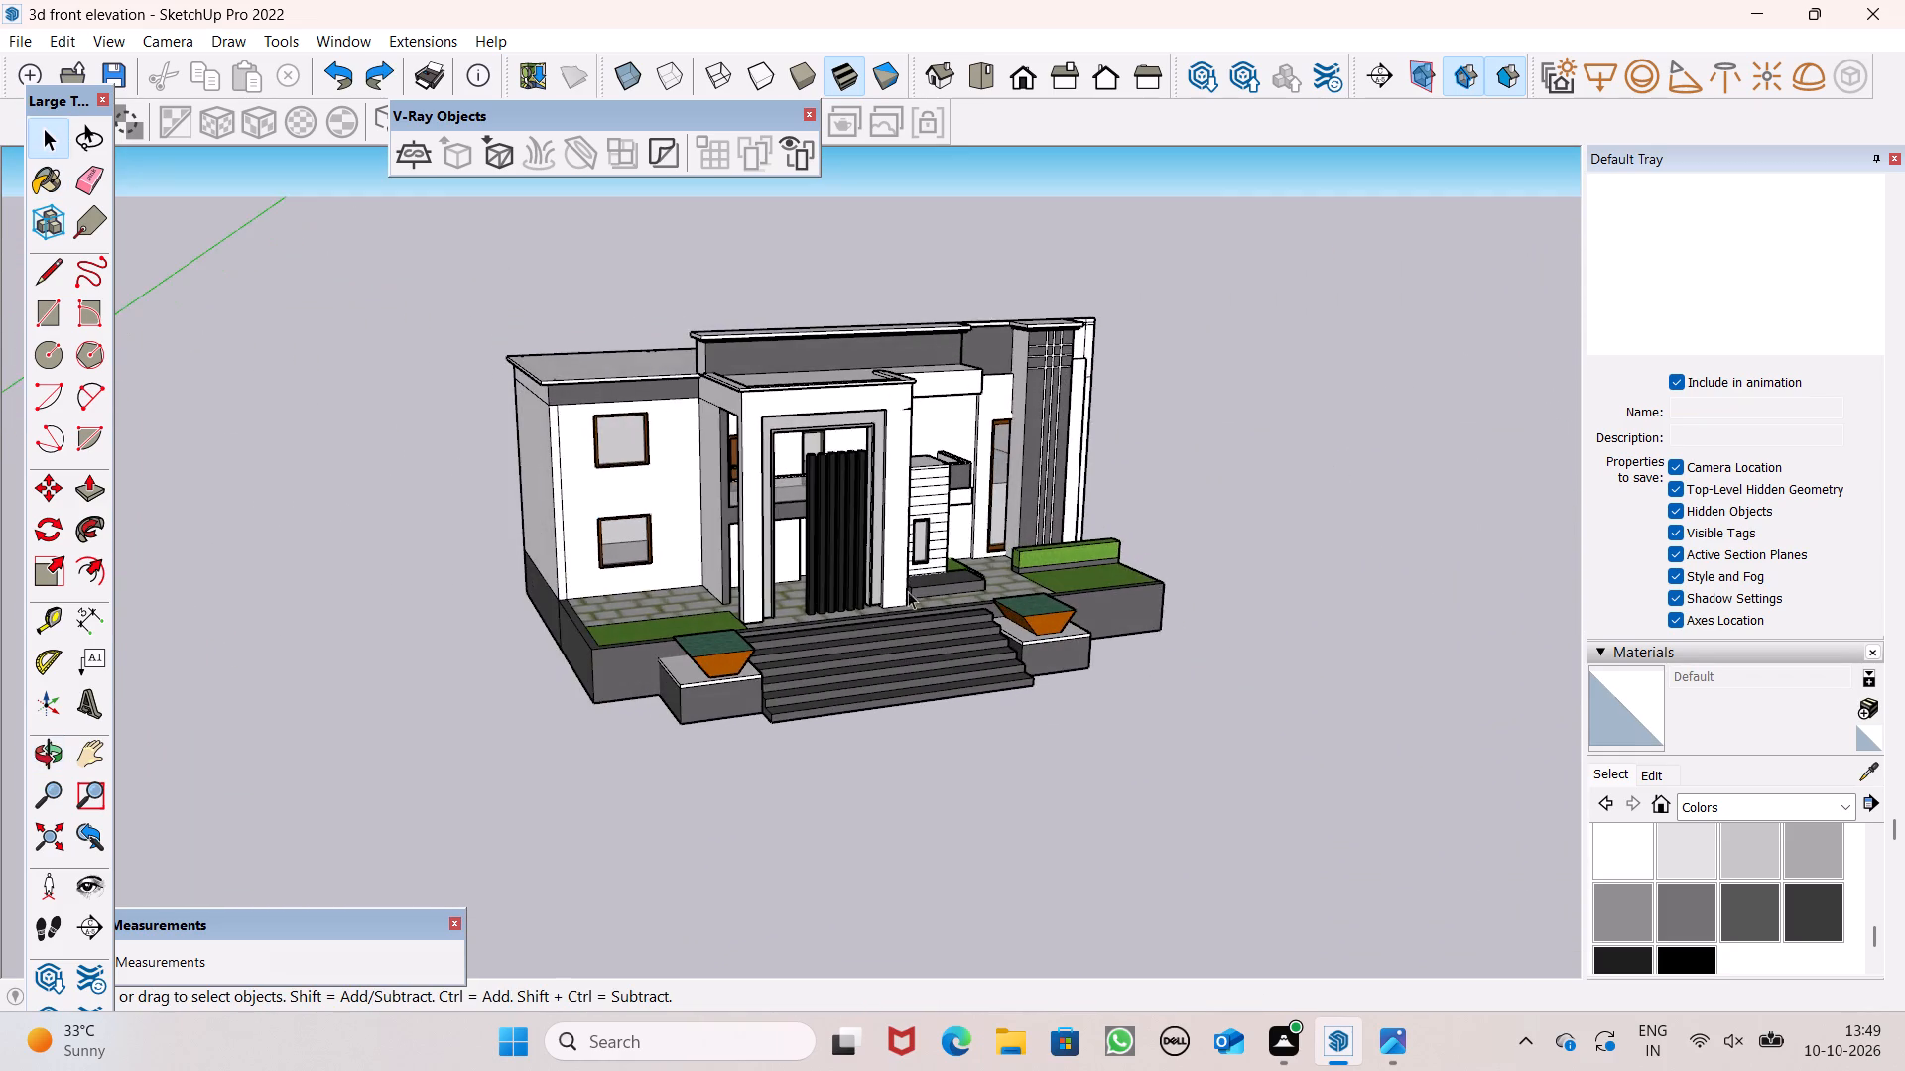
pyautogui.scroll(2, 913, 586)
pyautogui.scroll(-3, 911, 610)
pyautogui.moveTo(933, 634); pyautogui.dragTo(869, 638, button='middle')
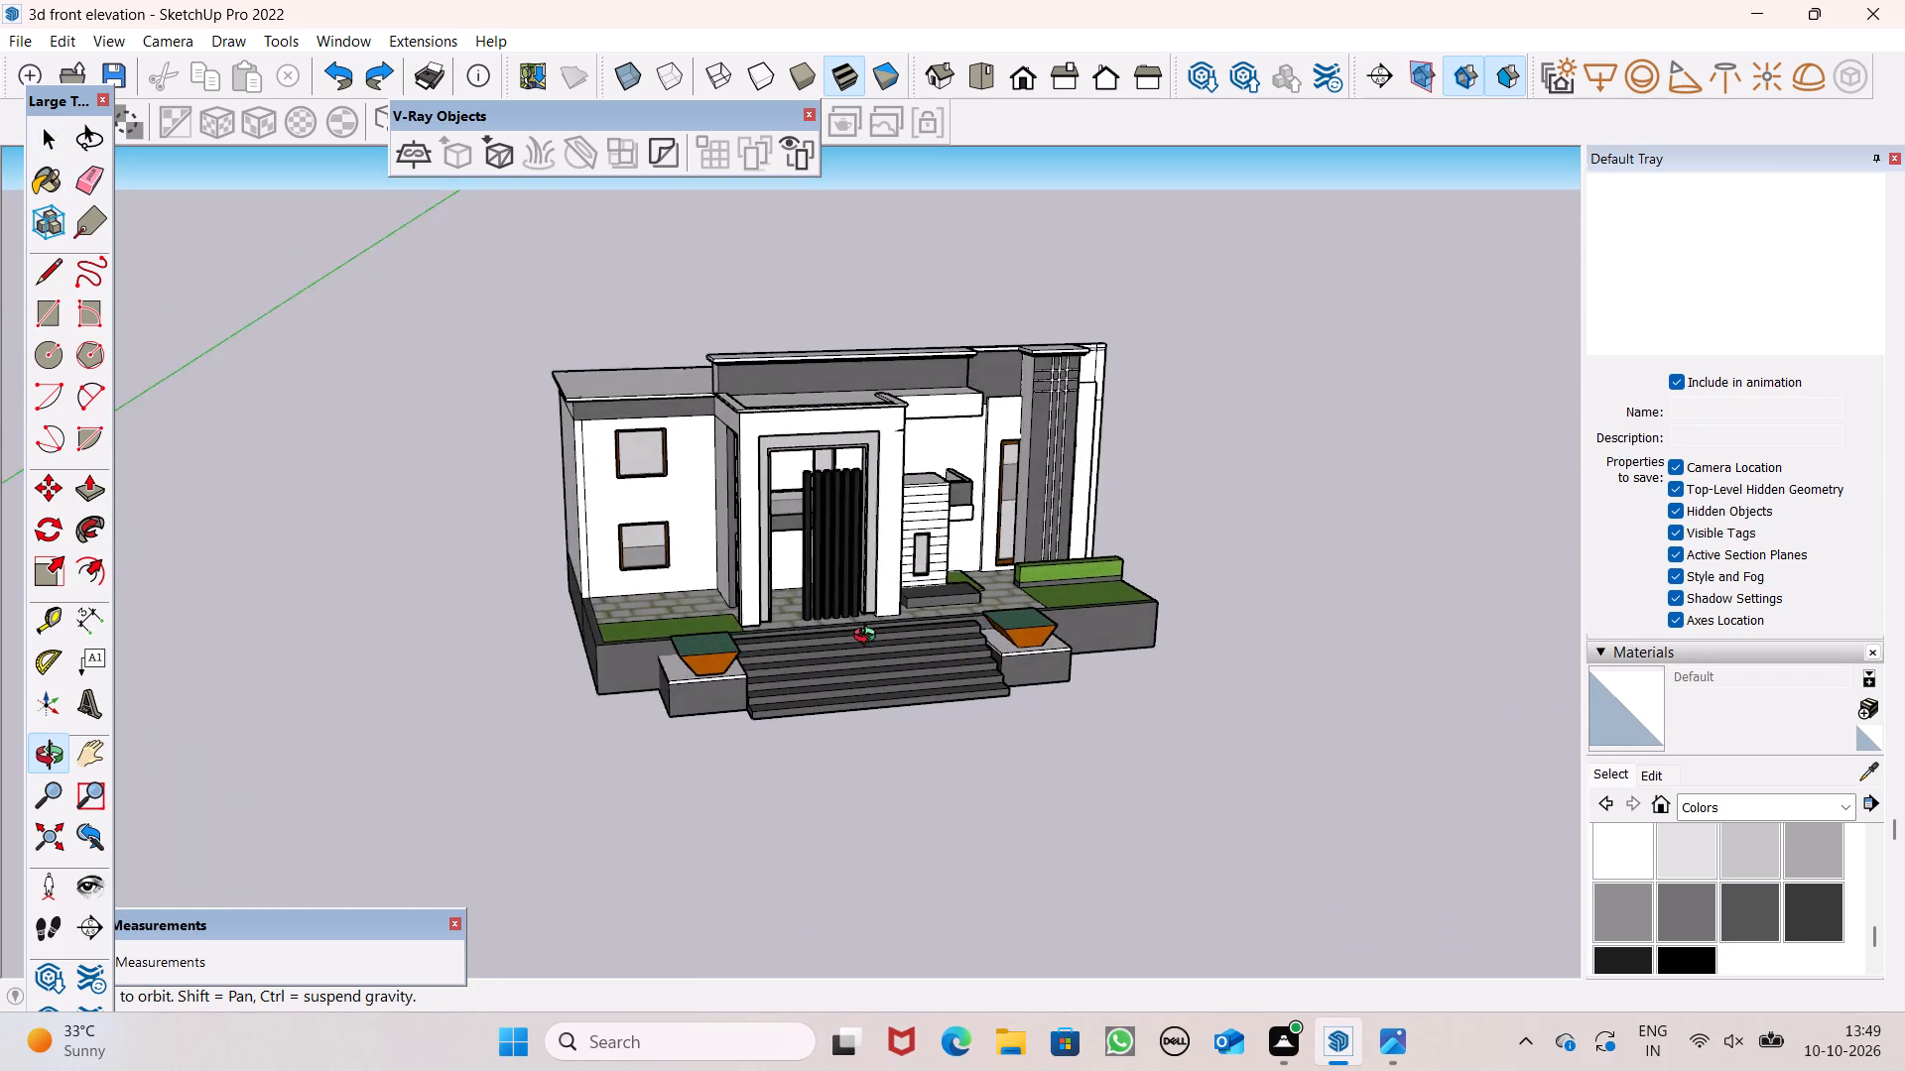
pyautogui.moveTo(869, 638); pyautogui.dragTo(973, 657, button='middle')
pyautogui.moveTo(1125, 590); pyautogui.dragTo(365, 544, button='middle')
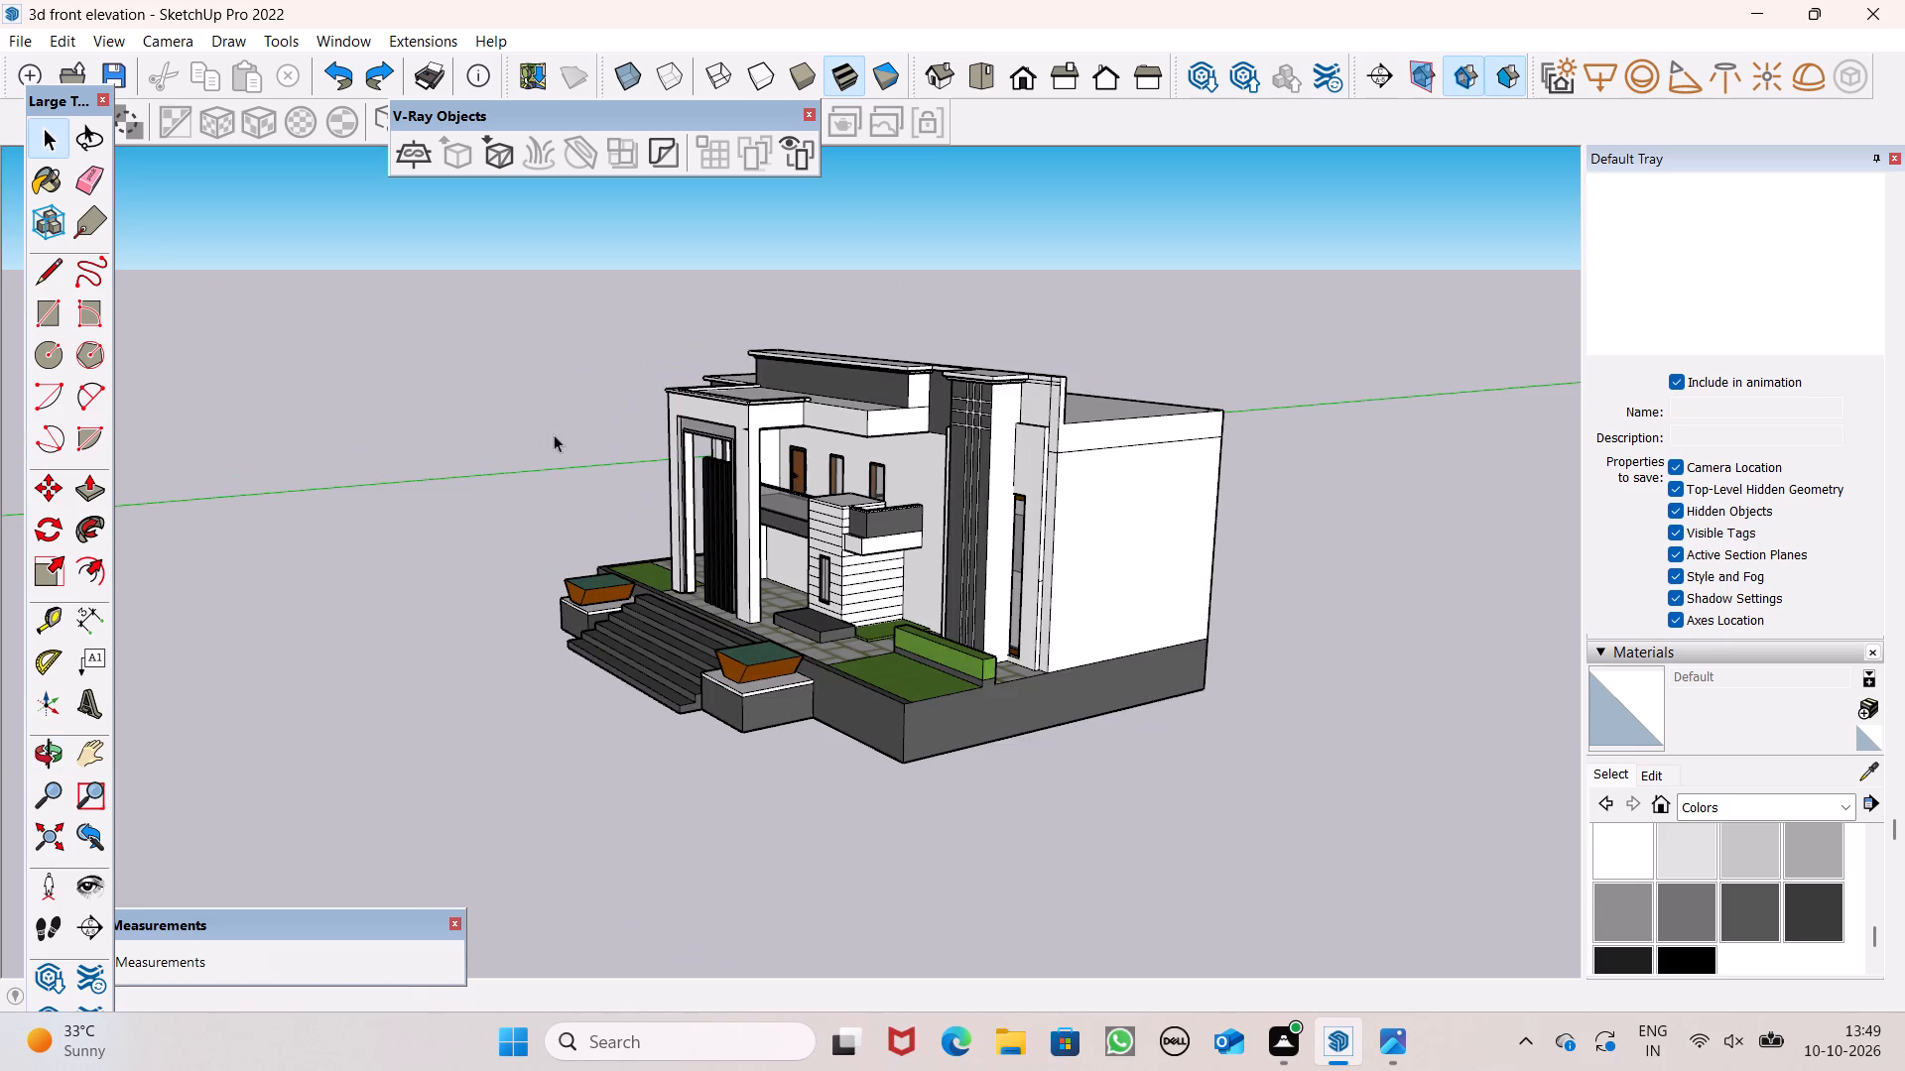
# Erase the stray horizontal and vertical lines on the upper wall face beside the grooved column's cap, below the roof edge.
pyautogui.scroll(4, 833, 352)
pyautogui.moveTo(1377, 475); pyautogui.dragTo(1350, 513, button='middle')
pyautogui.scroll(1, 1377, 475)
pyautogui.scroll(2, 1134, 375)
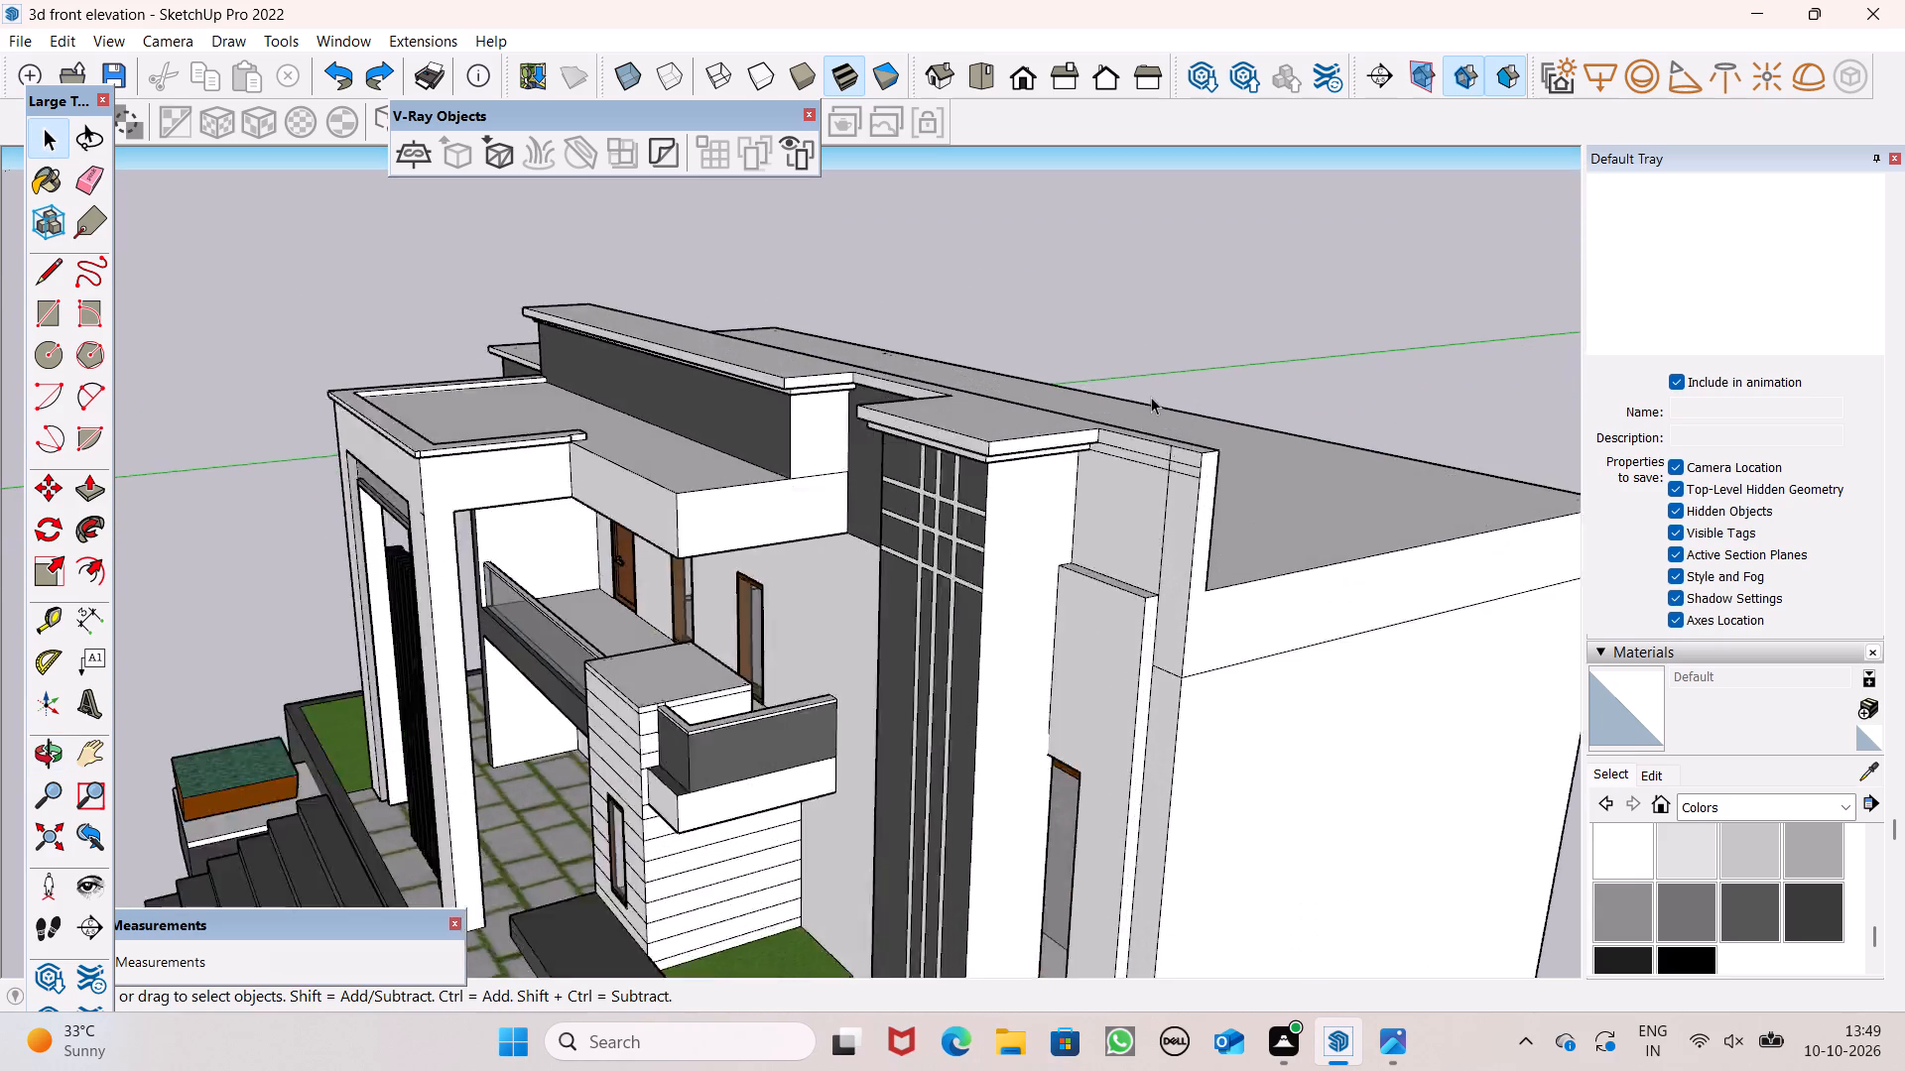
pyautogui.scroll(3, 1151, 397)
pyautogui.moveTo(1186, 530); pyautogui.dragTo(1361, 516, button='middle')
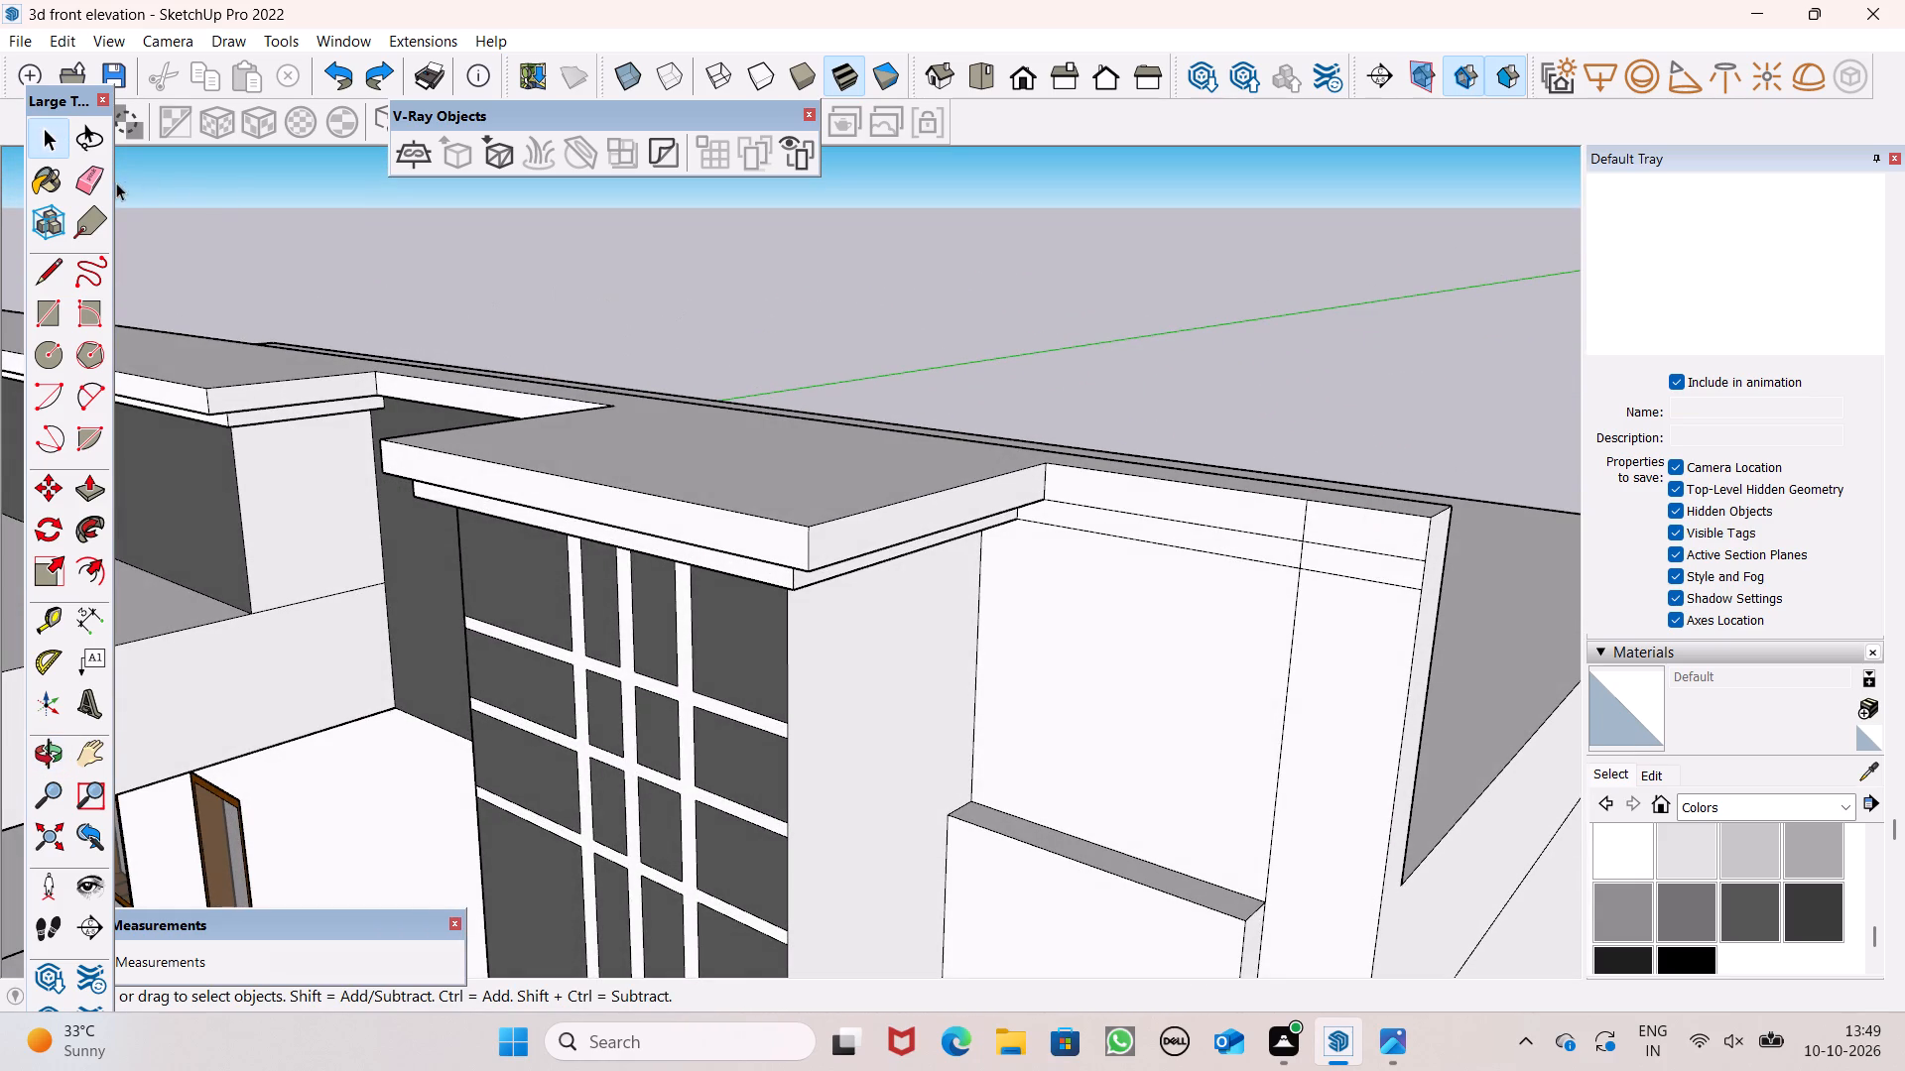
pyautogui.click(81, 179)
pyautogui.scroll(3, 751, 348)
pyautogui.scroll(-9, 896, 485)
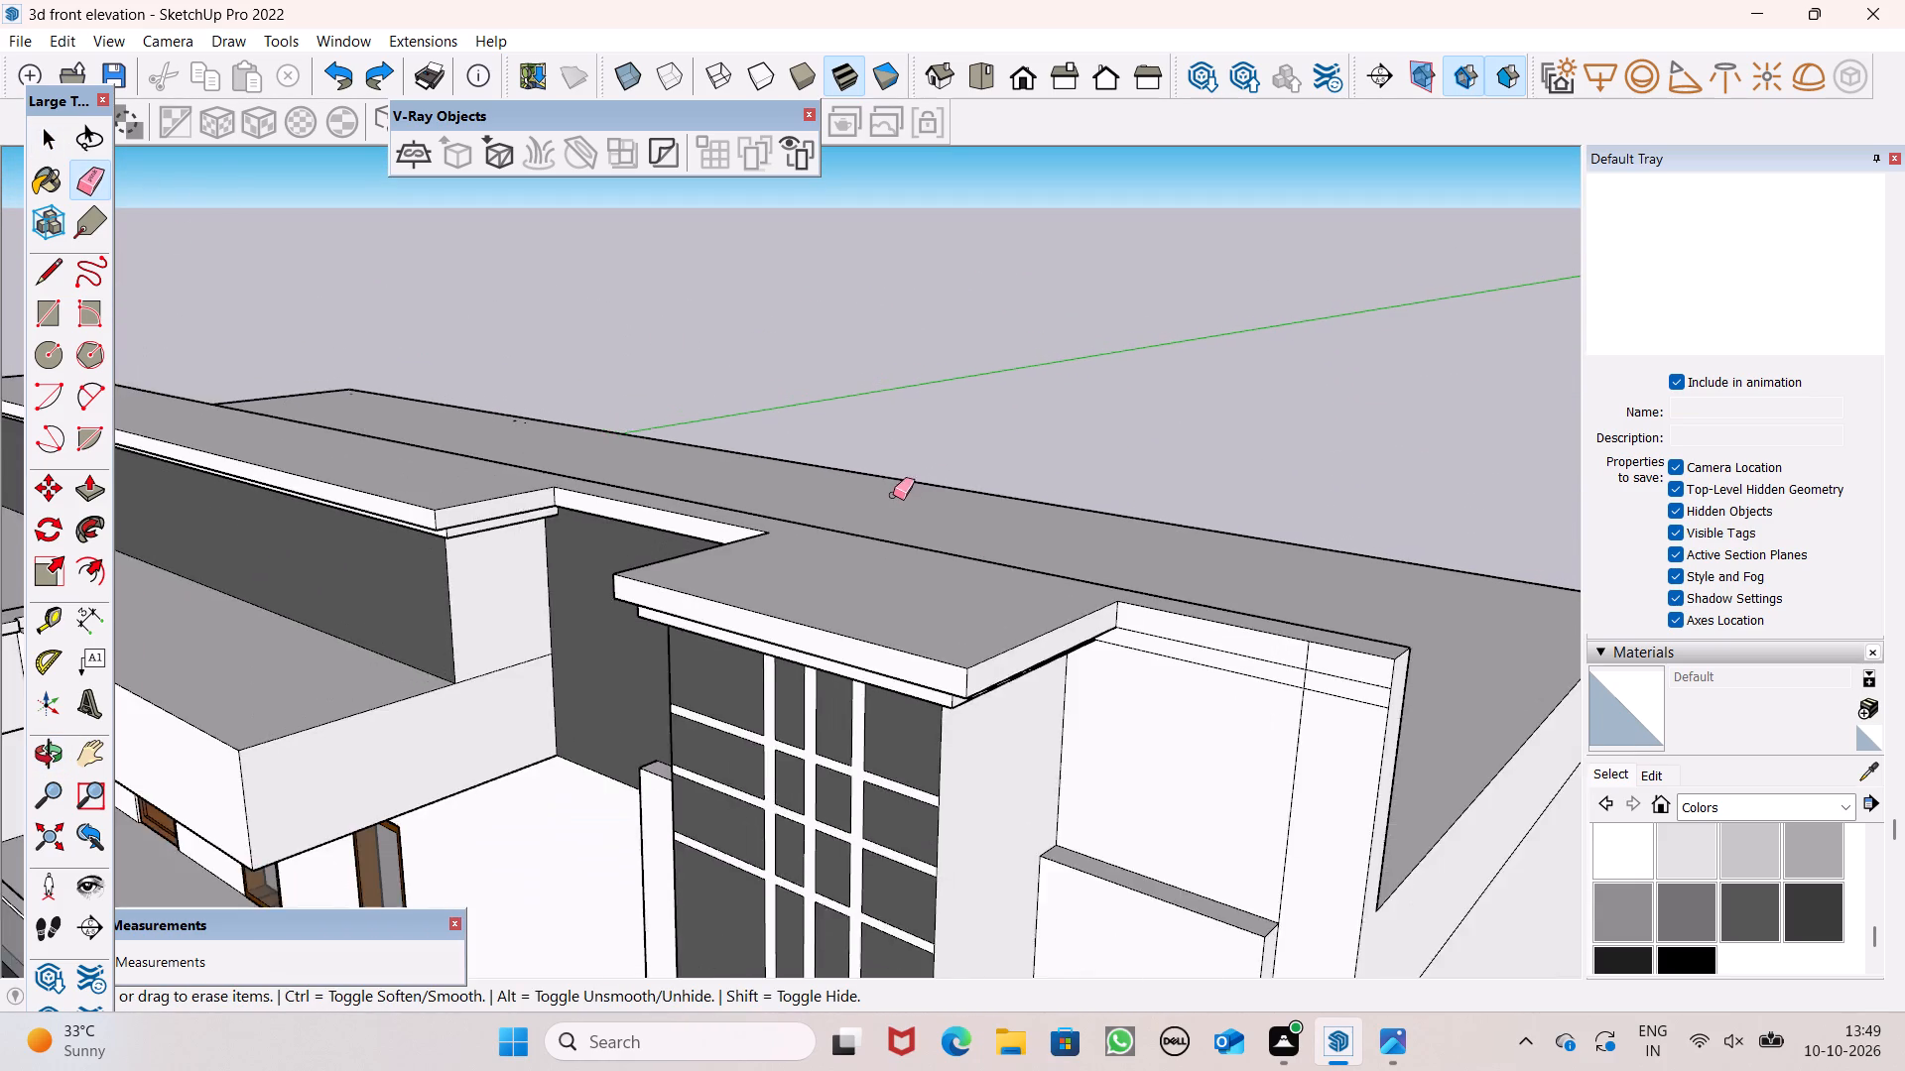
pyautogui.scroll(1, 1023, 584)
pyautogui.moveTo(1024, 587); pyautogui.dragTo(1149, 636, button='middle')
pyautogui.scroll(6, 1258, 628)
pyautogui.moveTo(1383, 647); pyautogui.dragTo(1371, 661)
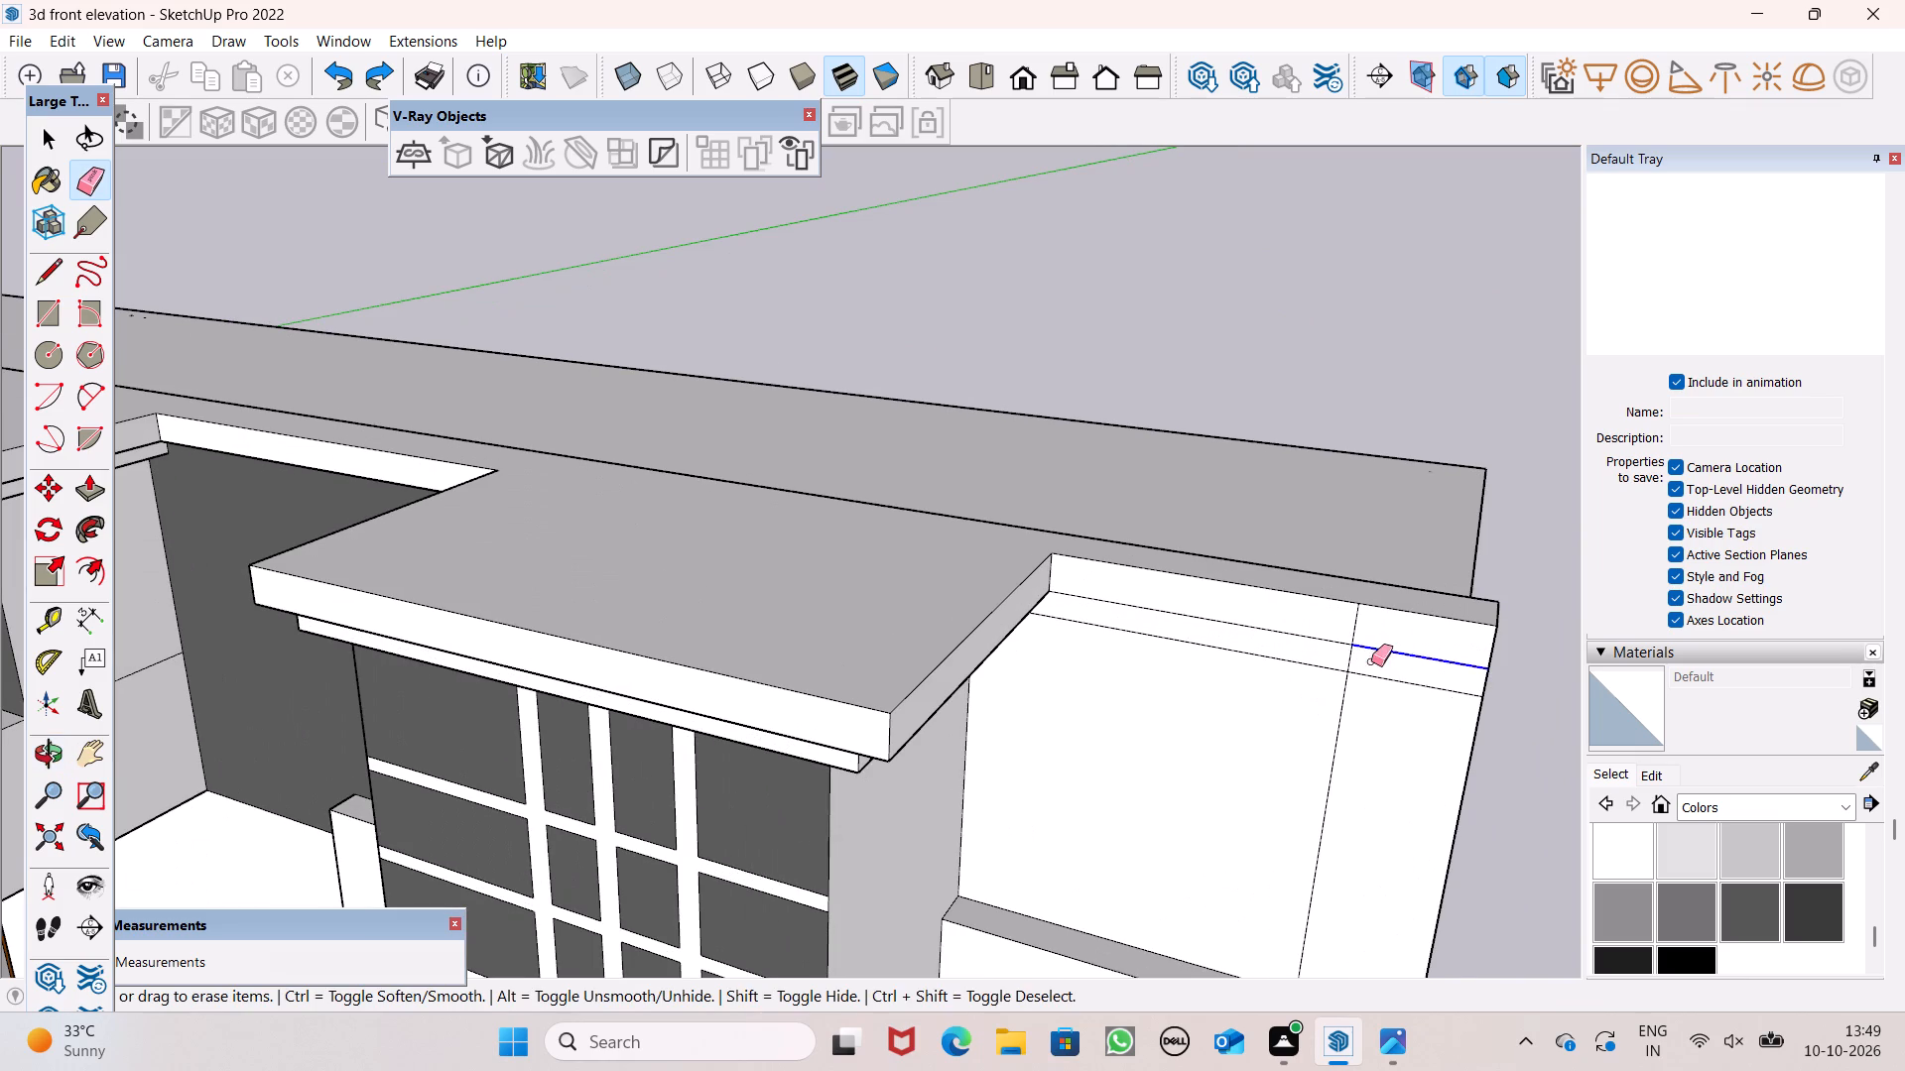
pyautogui.moveTo(1371, 661); pyautogui.dragTo(1337, 652)
pyautogui.click(1342, 646)
pyautogui.click(1354, 633)
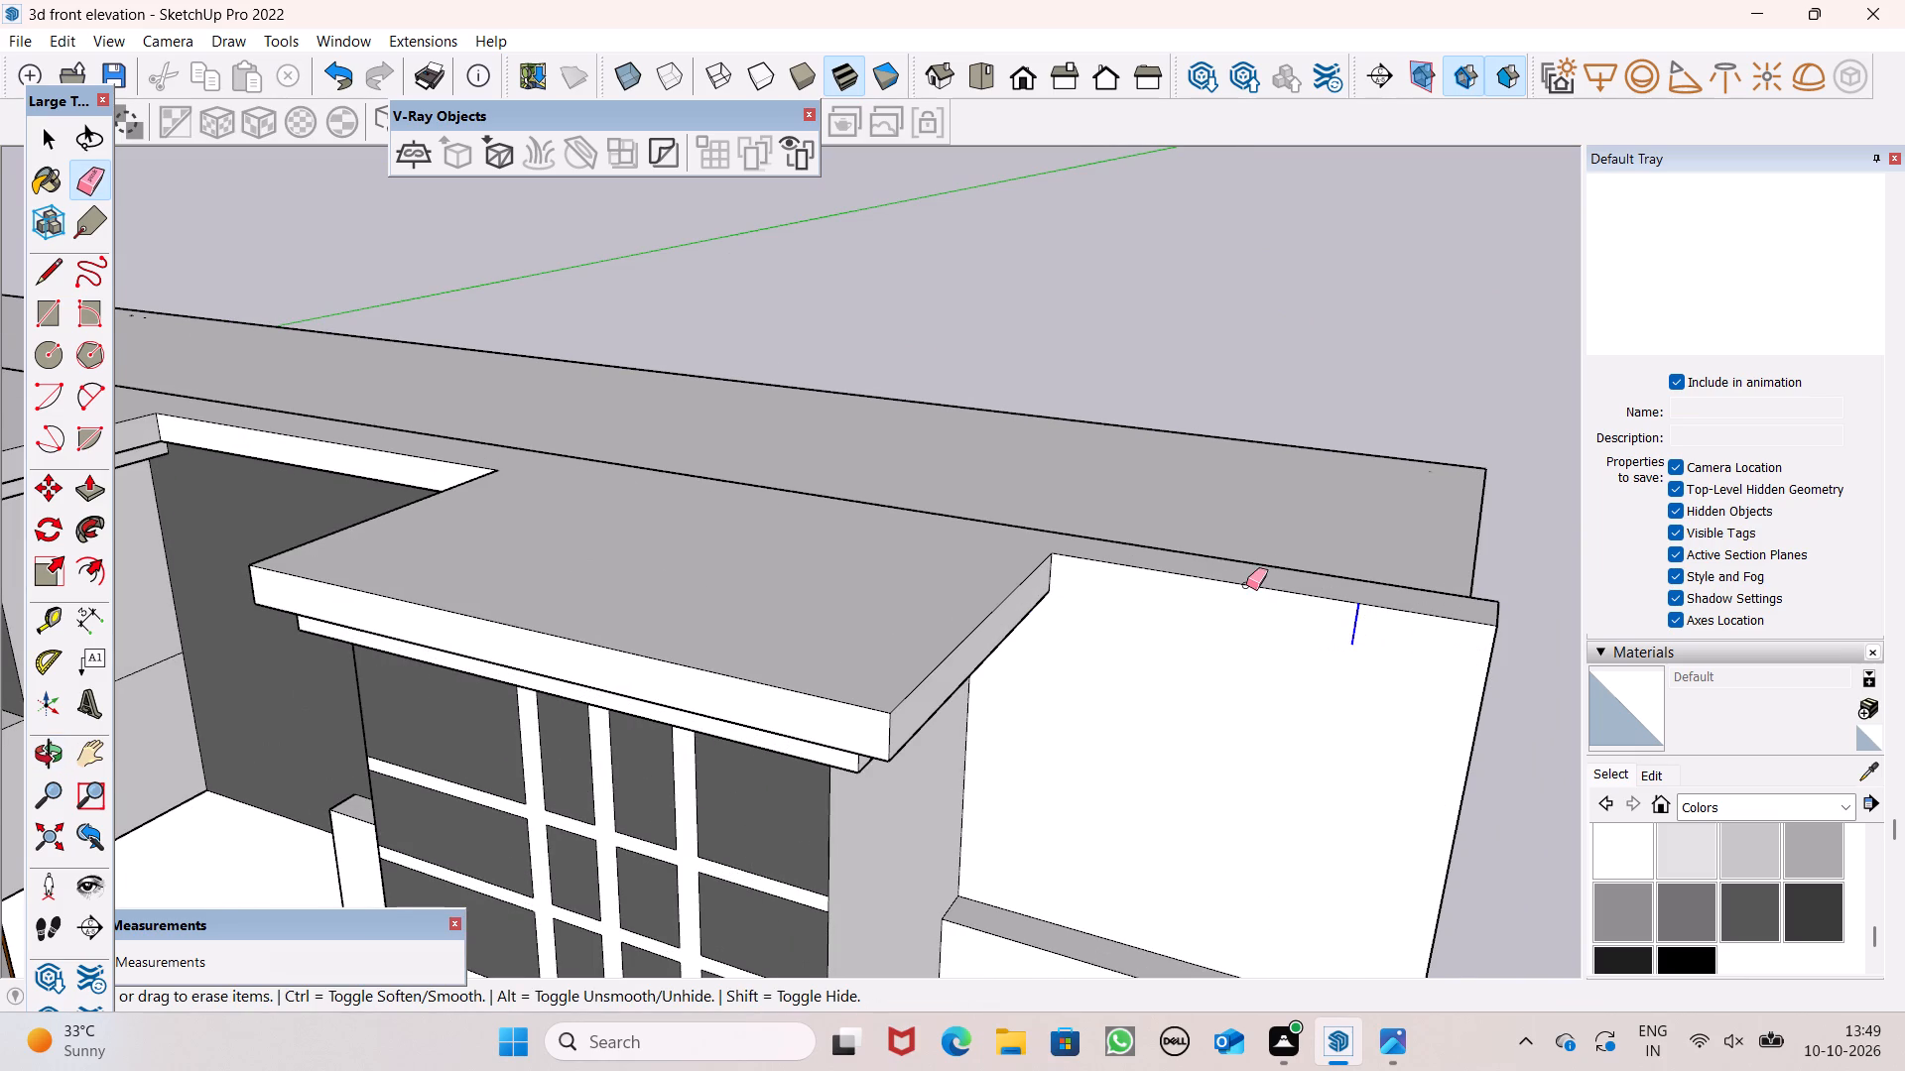
pyautogui.scroll(-14, 1246, 585)
pyautogui.moveTo(1285, 580); pyautogui.dragTo(1289, 521, button='middle')
pyautogui.scroll(2, 1272, 615)
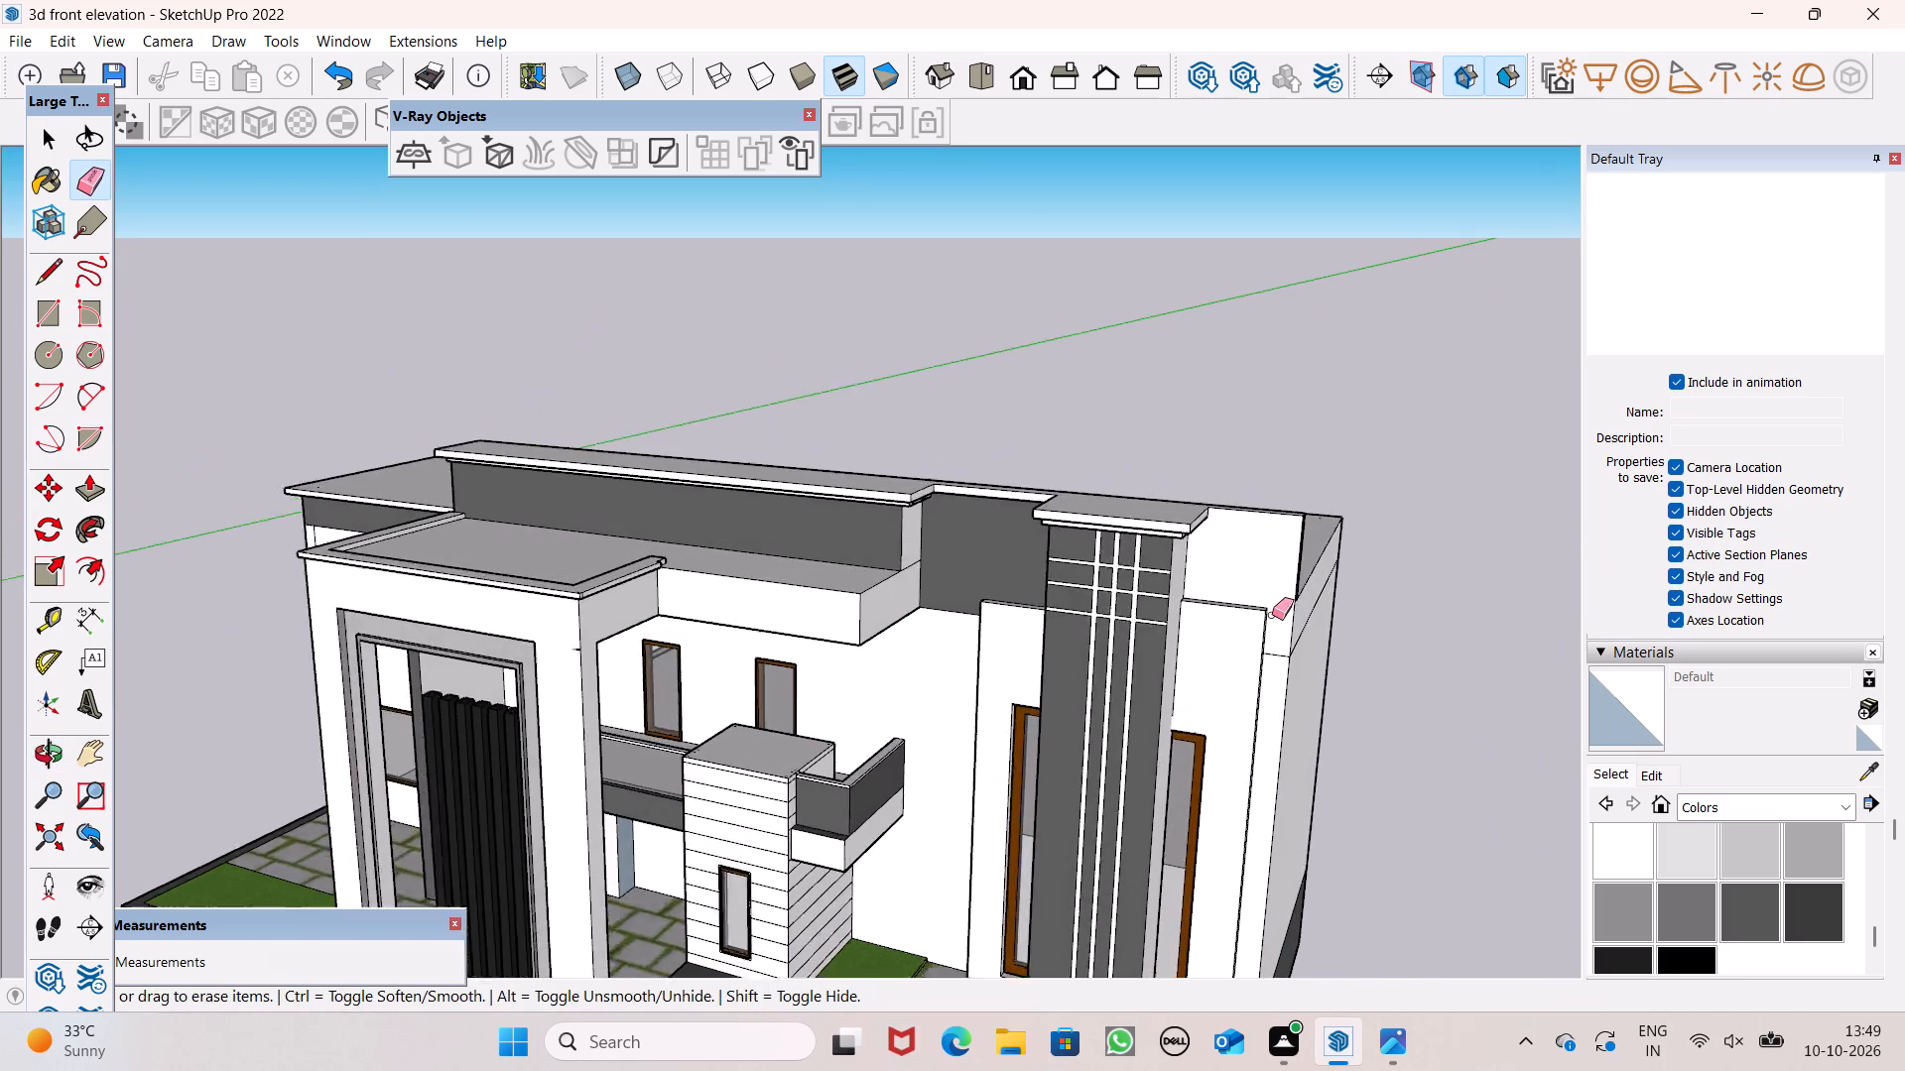
# Erase the leftover lines where the upper wall beside the grooved column meets the right side wall.
pyautogui.scroll(10, 1272, 615)
pyautogui.moveTo(1277, 678); pyautogui.dragTo(1286, 705)
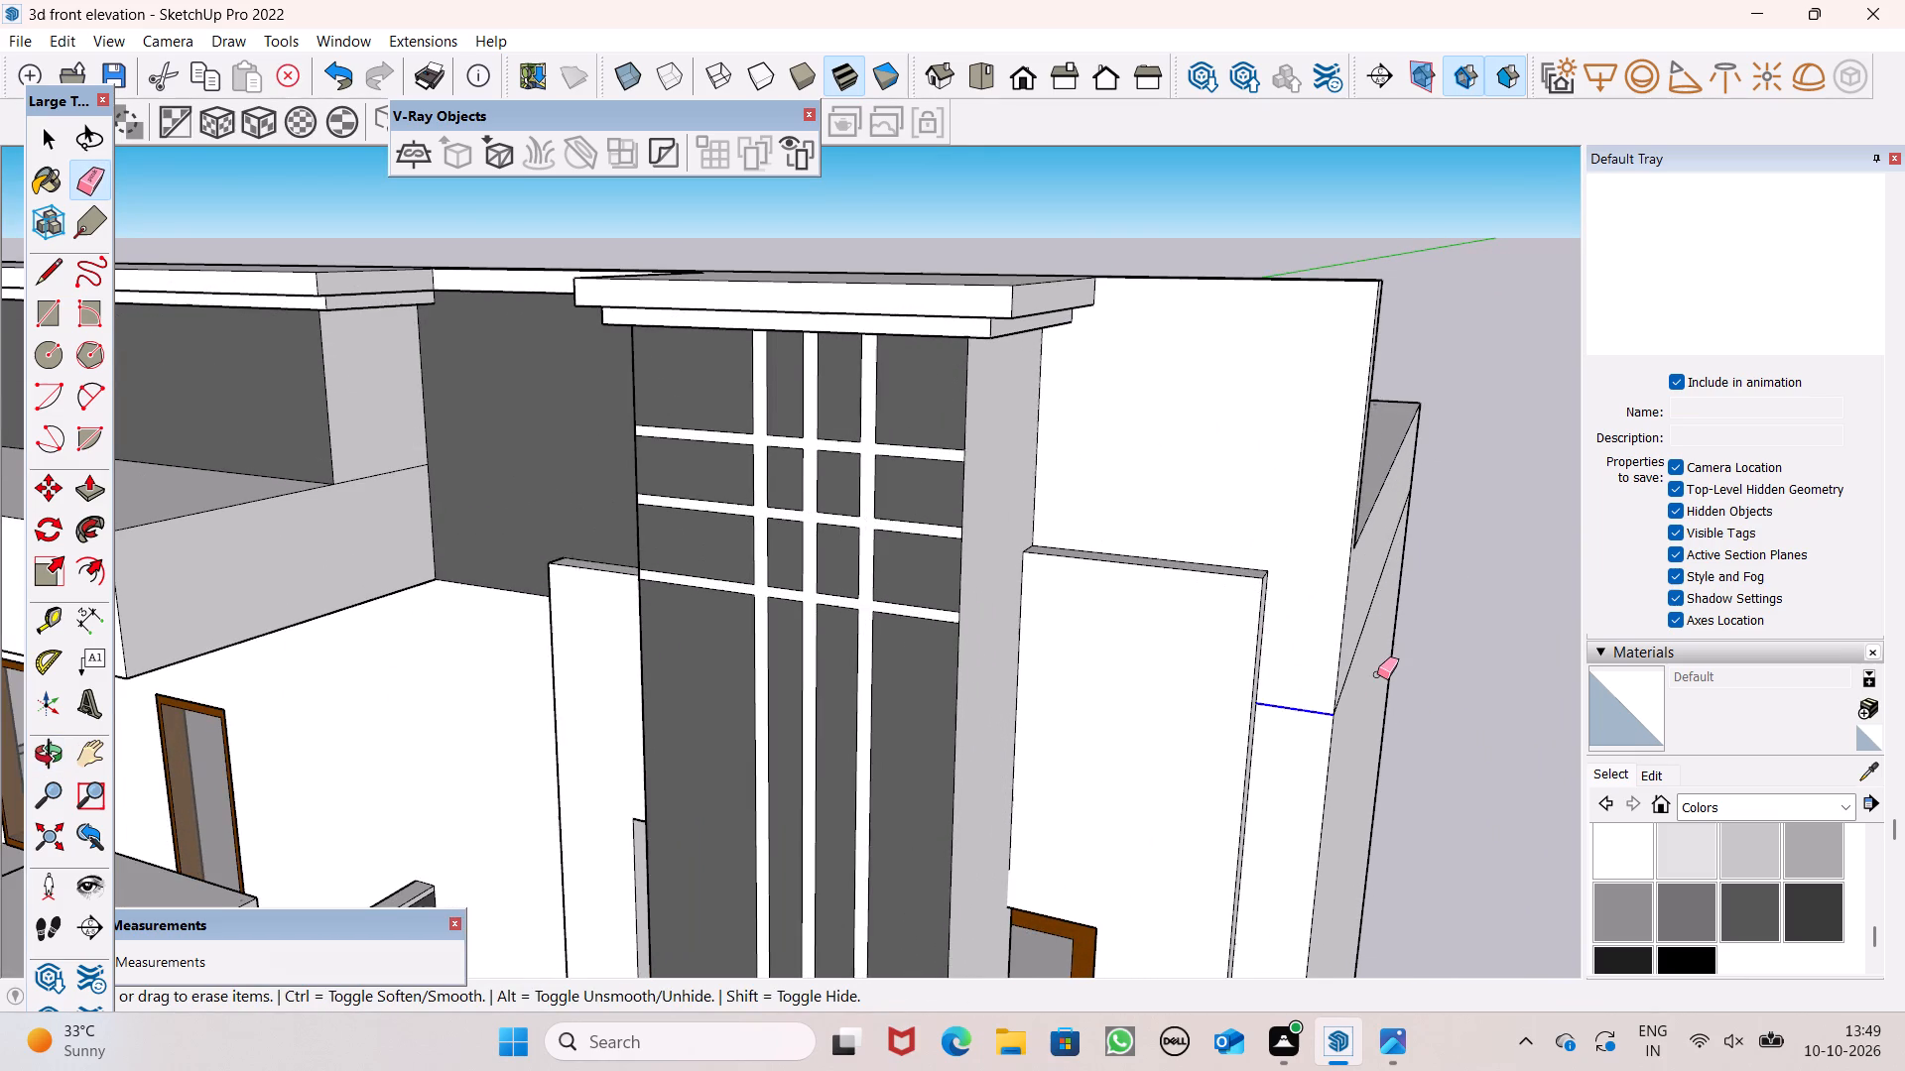
pyautogui.scroll(-2, 1376, 674)
pyautogui.moveTo(1374, 684); pyautogui.dragTo(1219, 711, button='middle')
pyautogui.scroll(1, 1219, 711)
pyautogui.moveTo(1245, 736); pyautogui.dragTo(1246, 750)
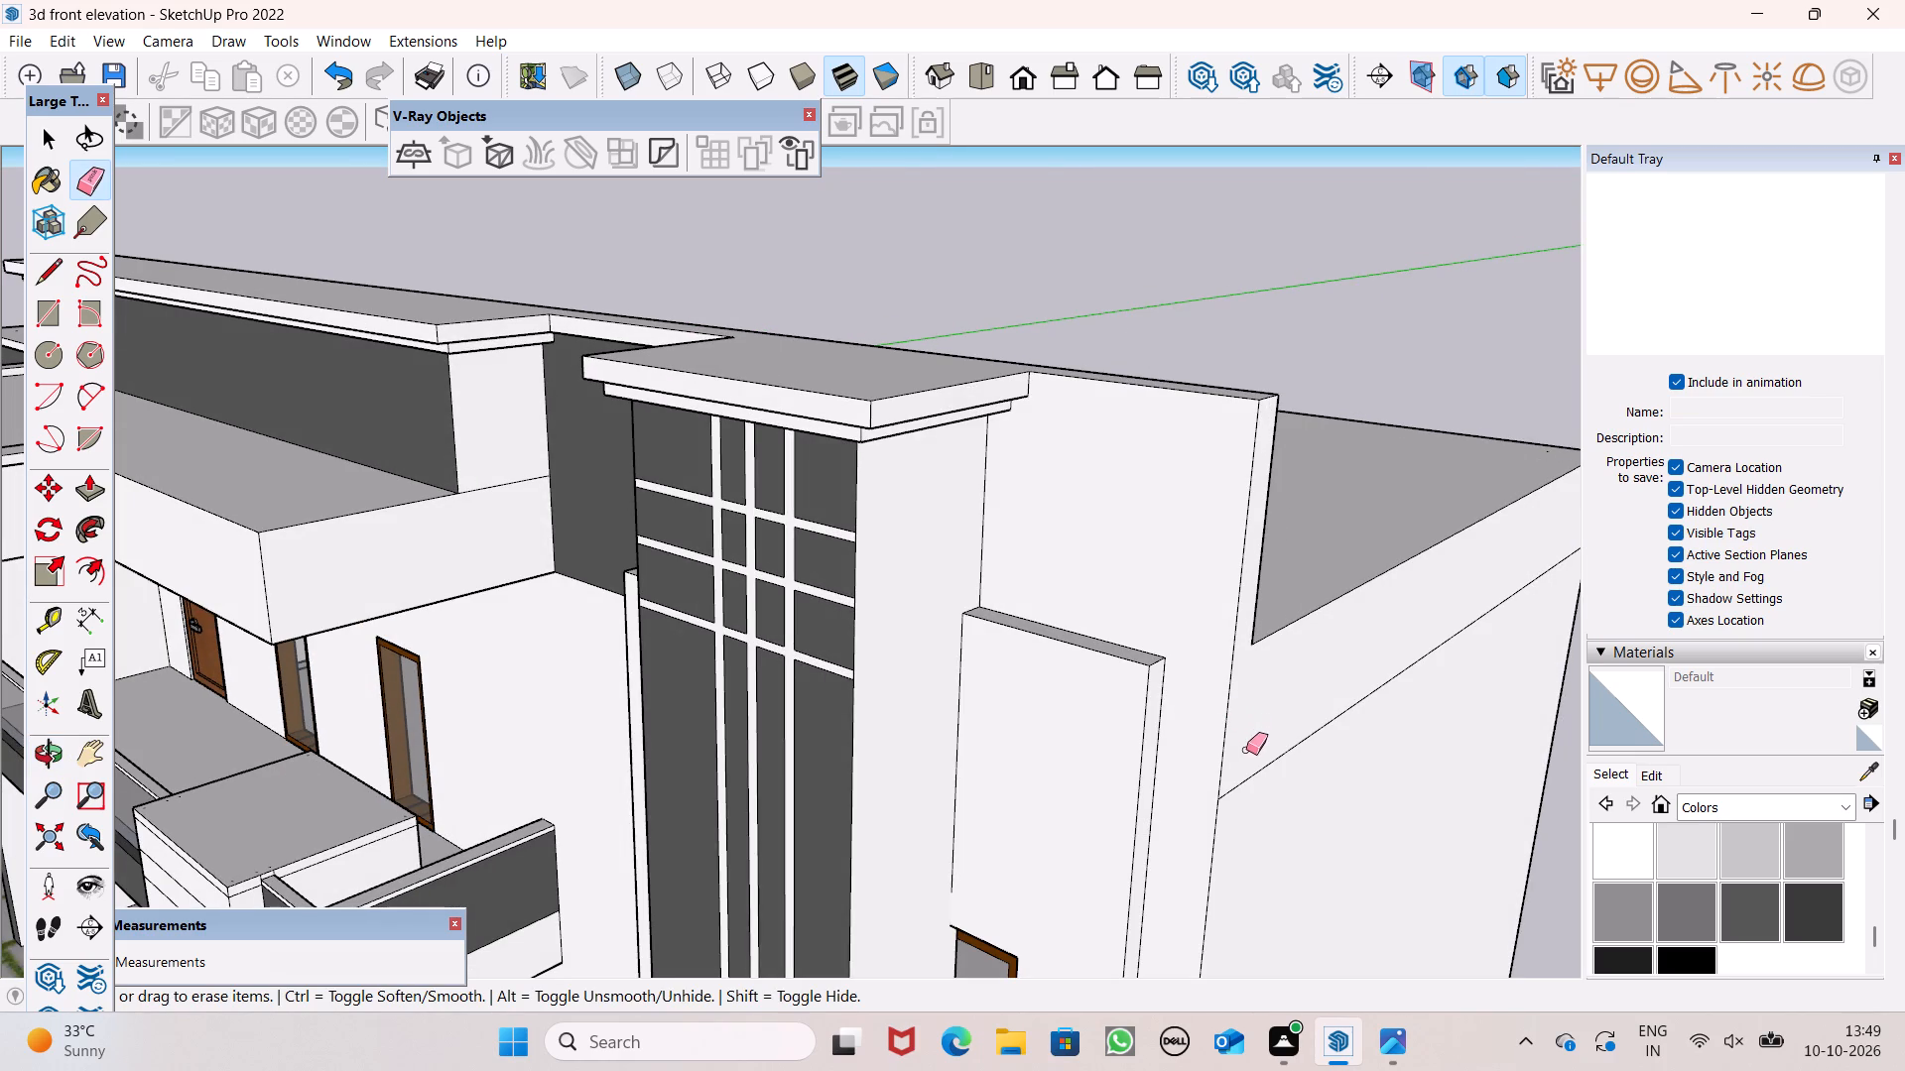
pyautogui.moveTo(1246, 750); pyautogui.dragTo(1245, 786)
# Examine the facade around the grooved column, its flanking windows and the adjoining wall edges.
pyautogui.scroll(-10, 1262, 677)
pyautogui.moveTo(1233, 743); pyautogui.dragTo(1353, 498, button='middle')
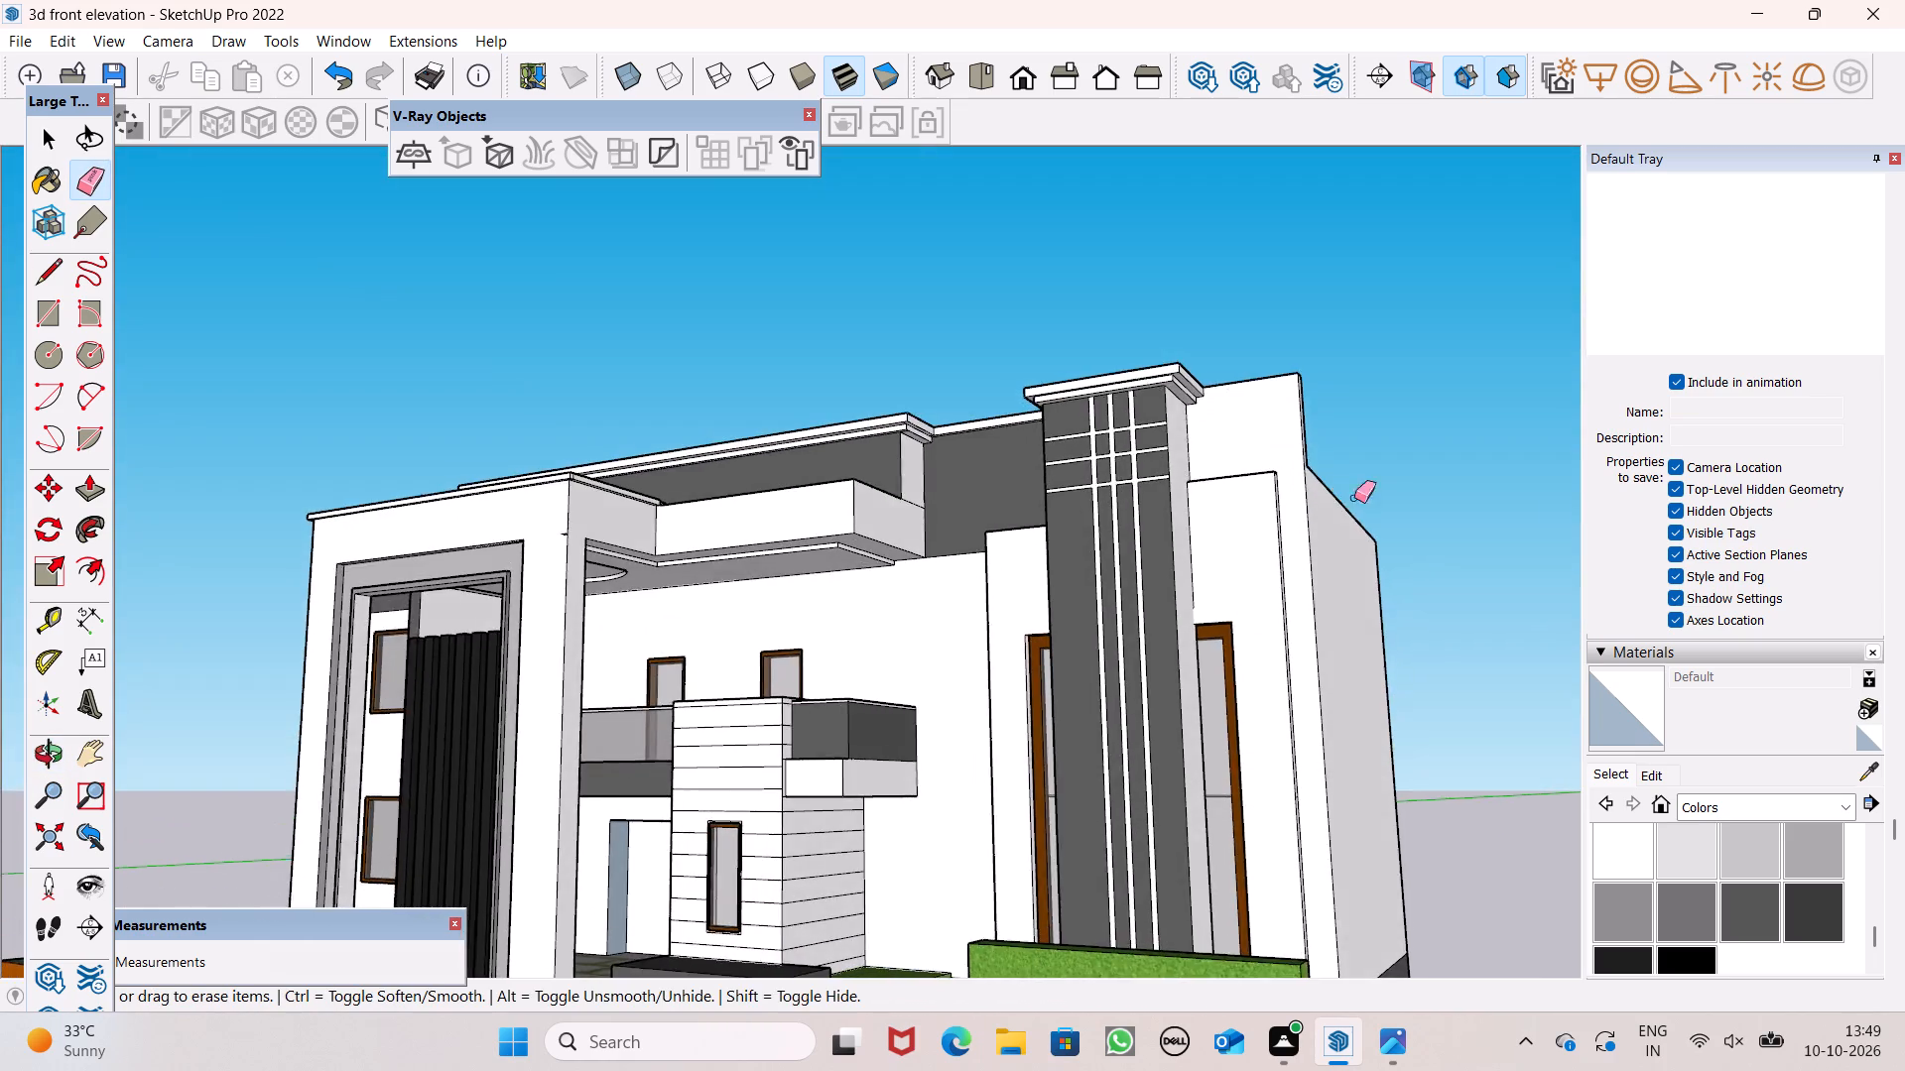
pyautogui.scroll(7, 1194, 700)
pyautogui.moveTo(1212, 700); pyautogui.dragTo(1224, 517, button='middle')
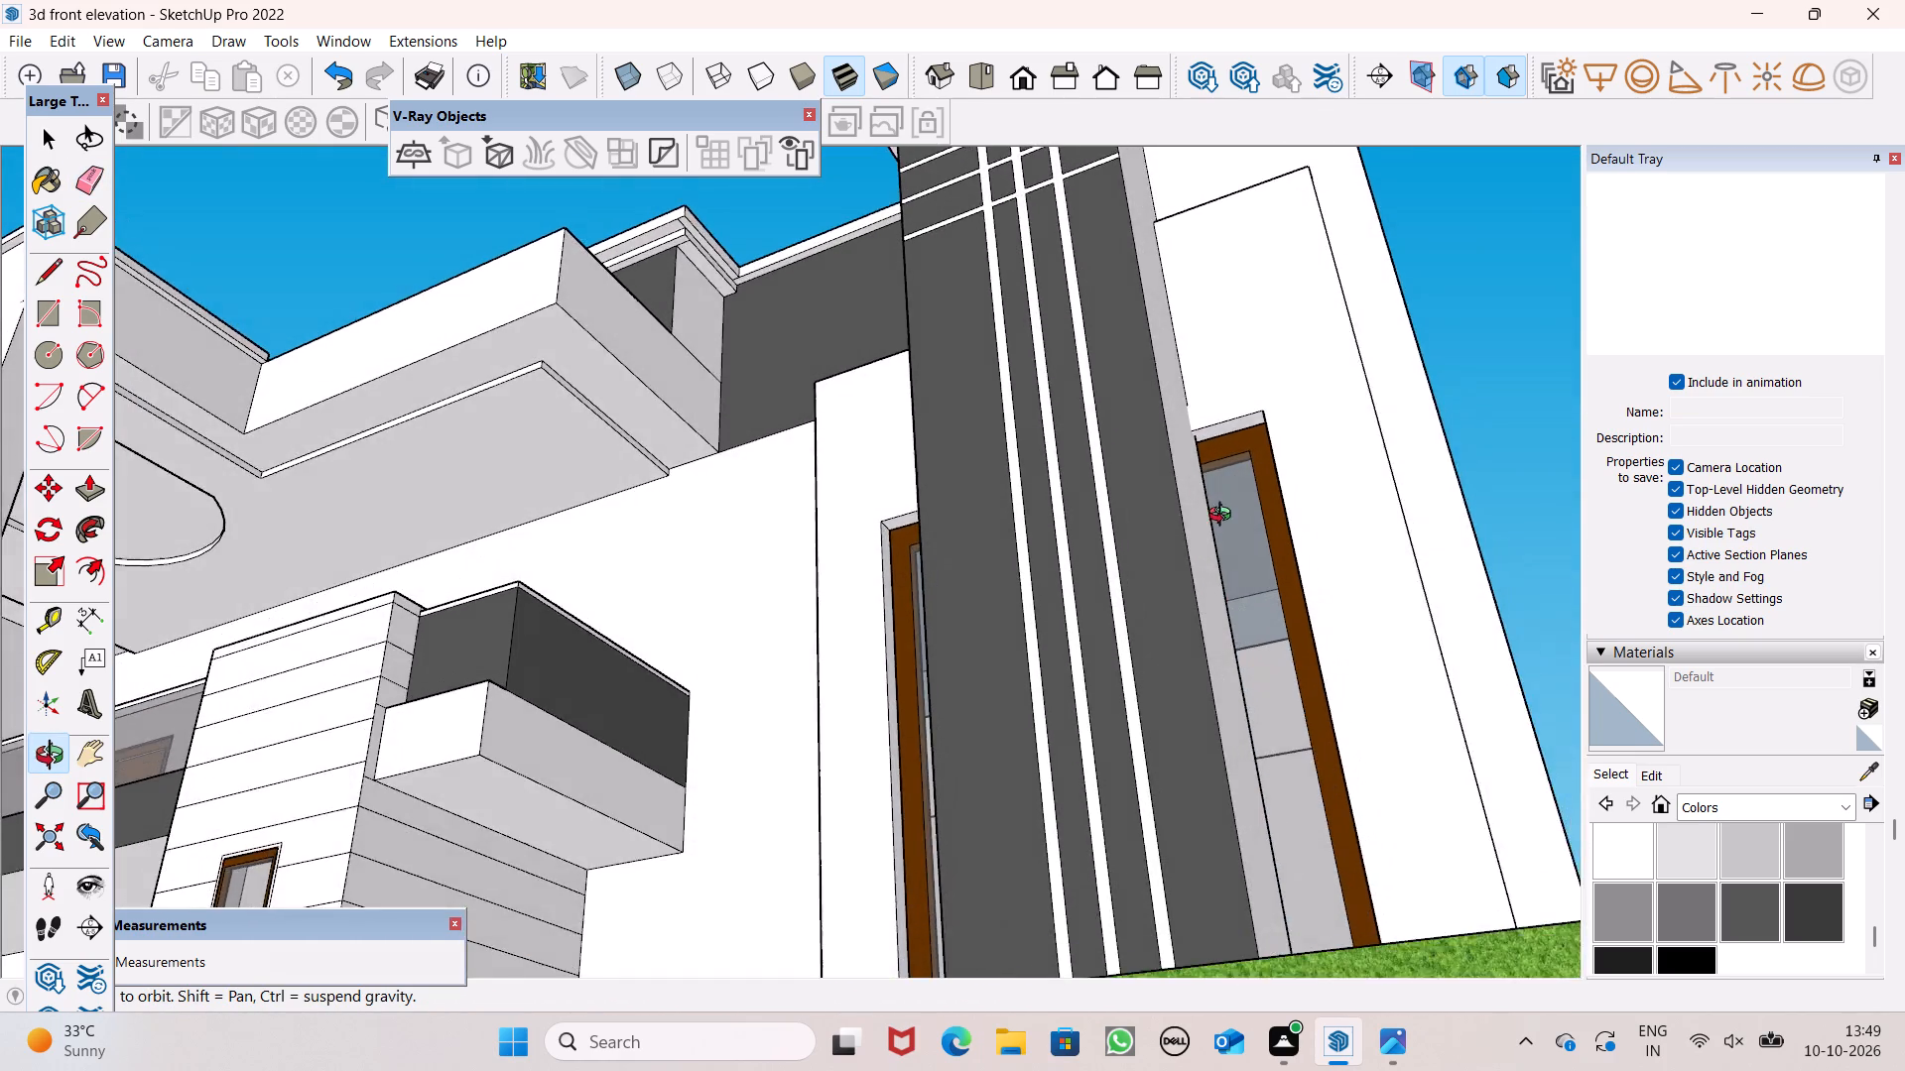
pyautogui.moveTo(1224, 517); pyautogui.dragTo(982, 707, button='middle')
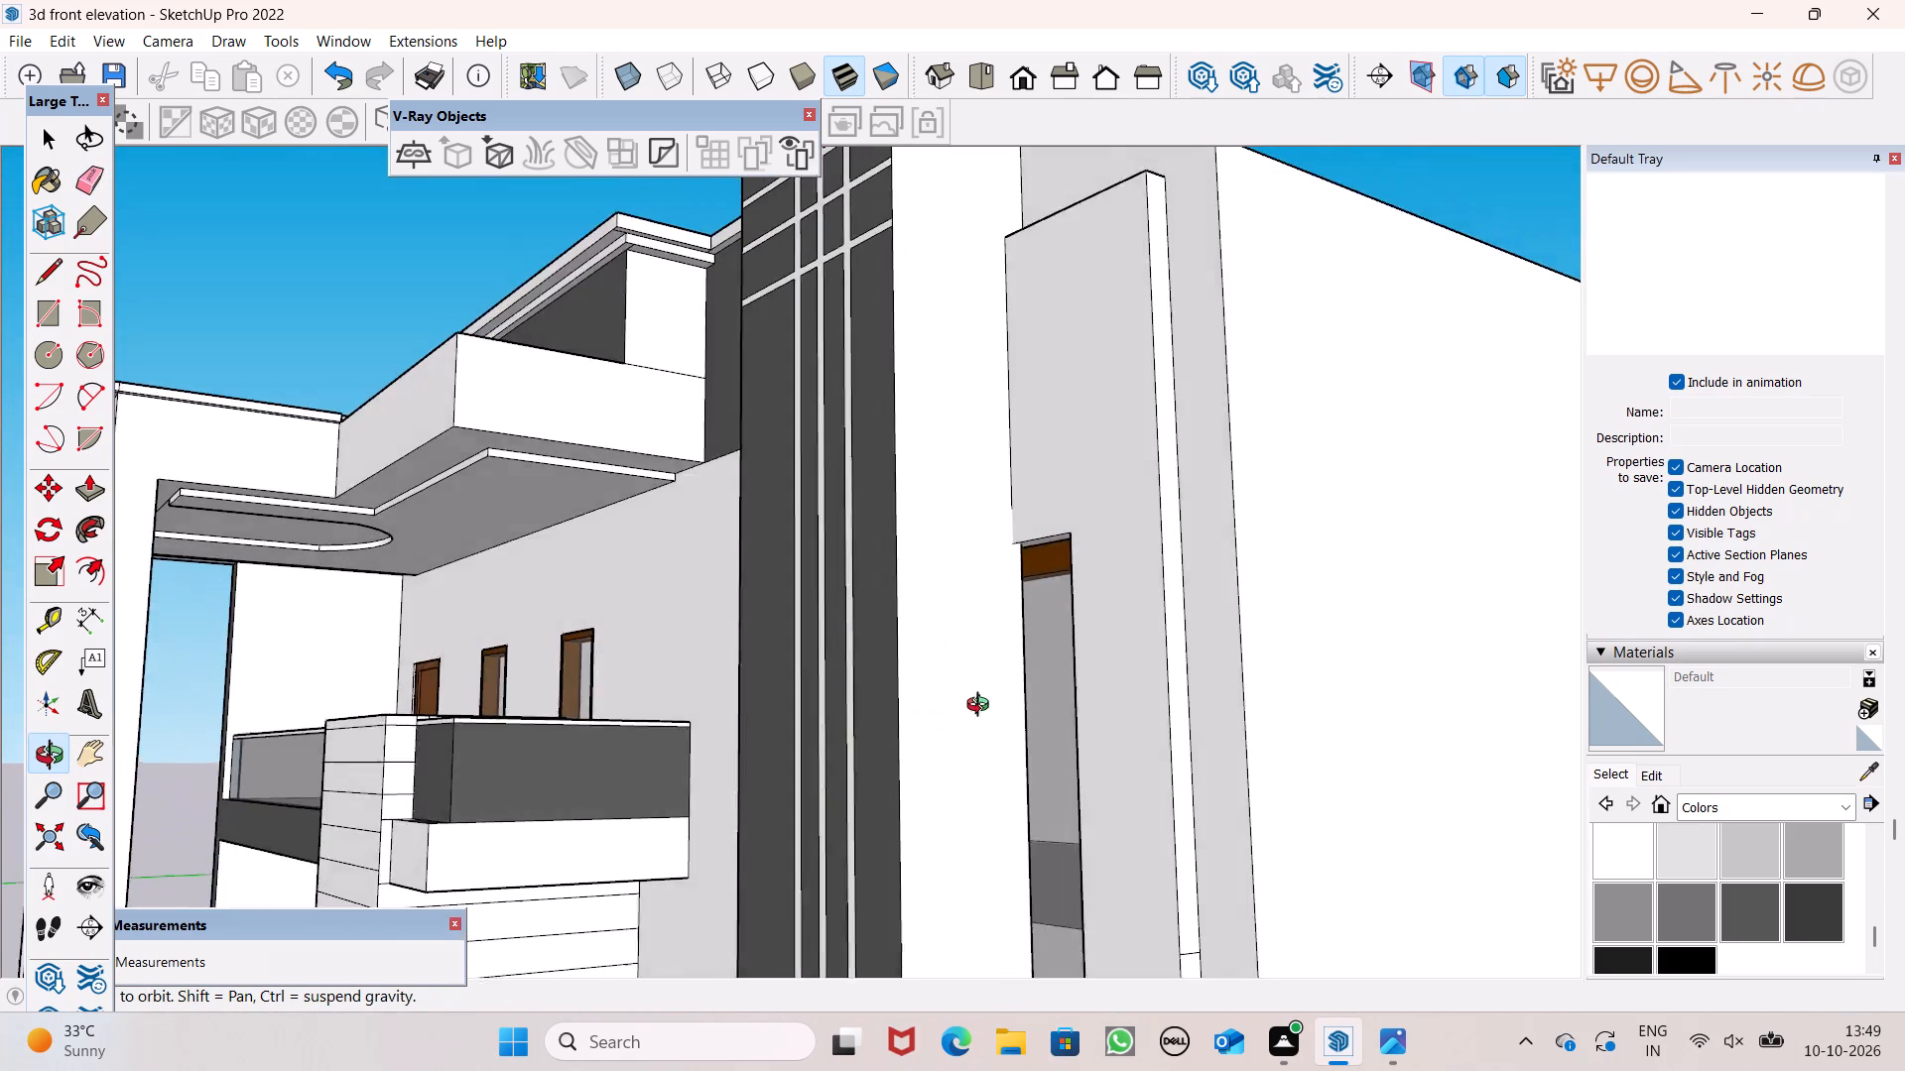
pyautogui.moveTo(982, 707); pyautogui.dragTo(1346, 910, button='middle')
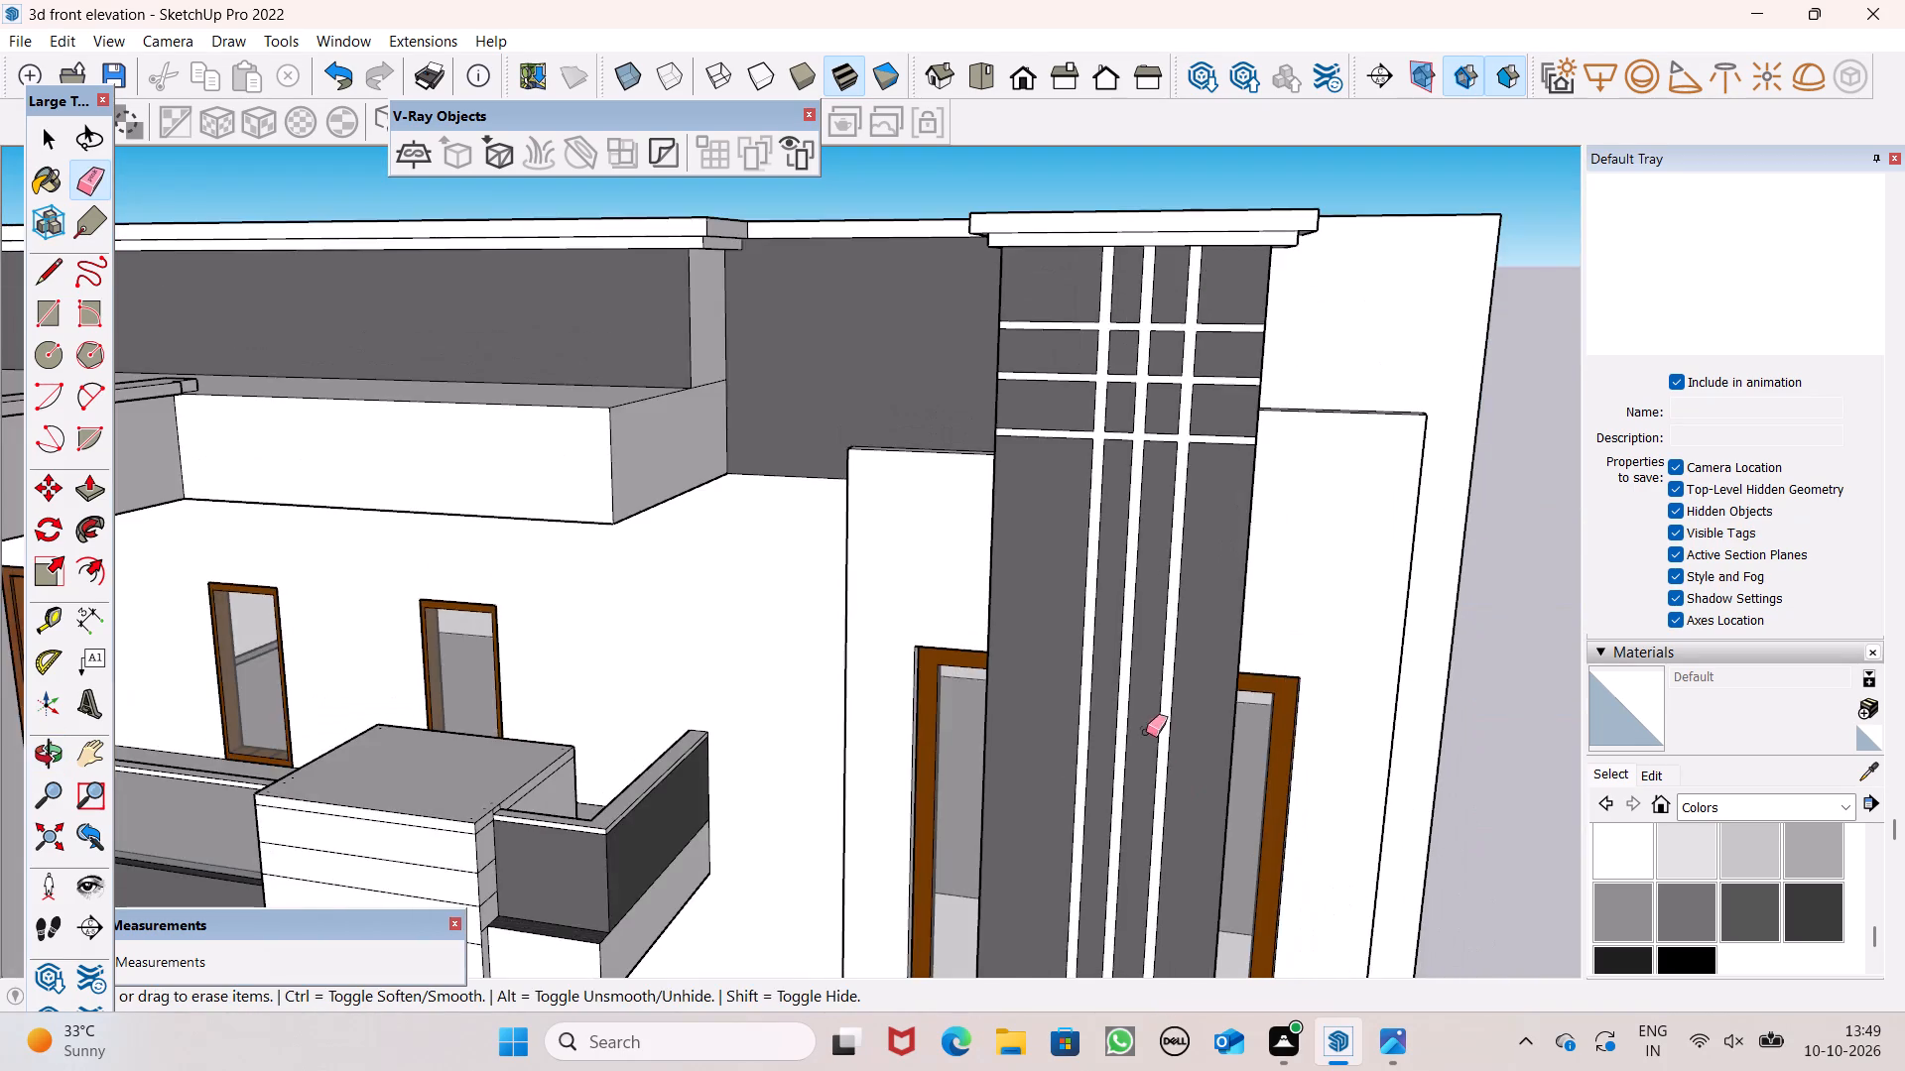
pyautogui.scroll(-4, 1139, 736)
pyautogui.scroll(1, 1139, 739)
pyautogui.scroll(-7, 1145, 743)
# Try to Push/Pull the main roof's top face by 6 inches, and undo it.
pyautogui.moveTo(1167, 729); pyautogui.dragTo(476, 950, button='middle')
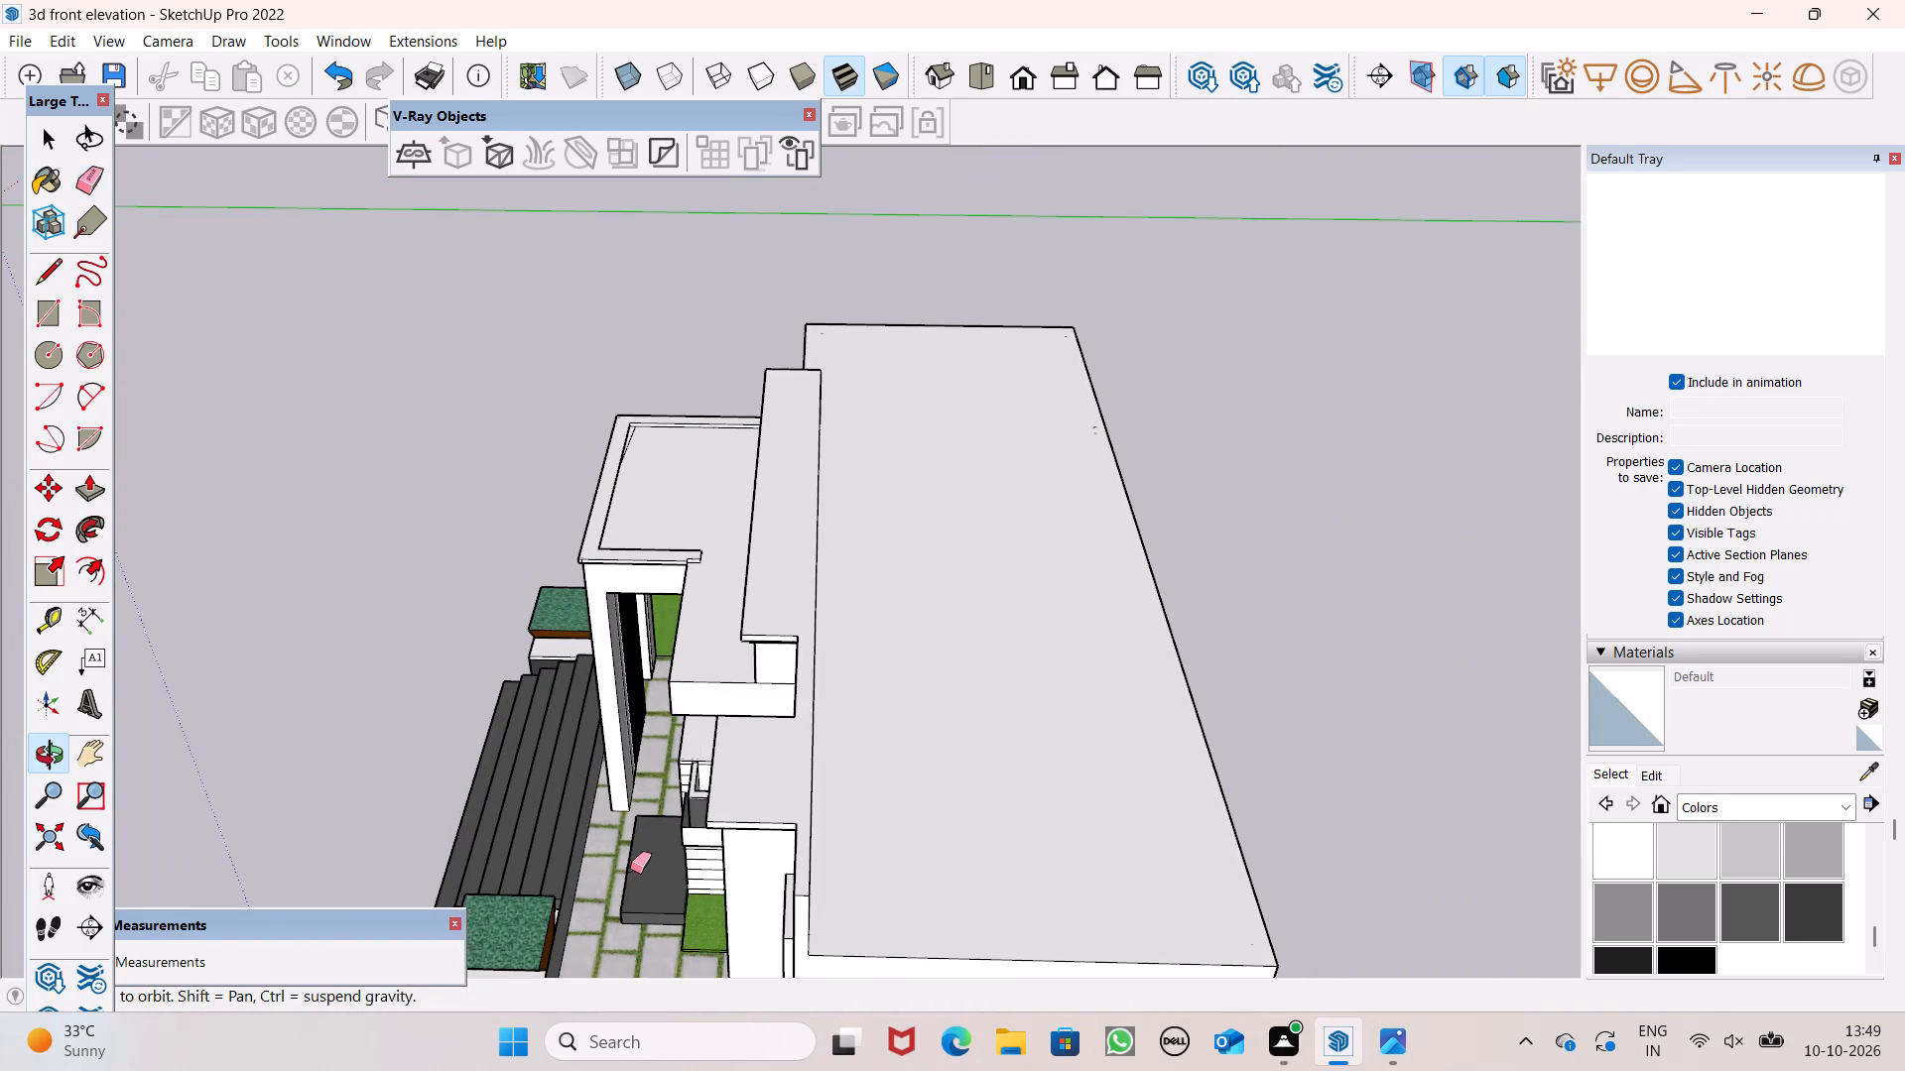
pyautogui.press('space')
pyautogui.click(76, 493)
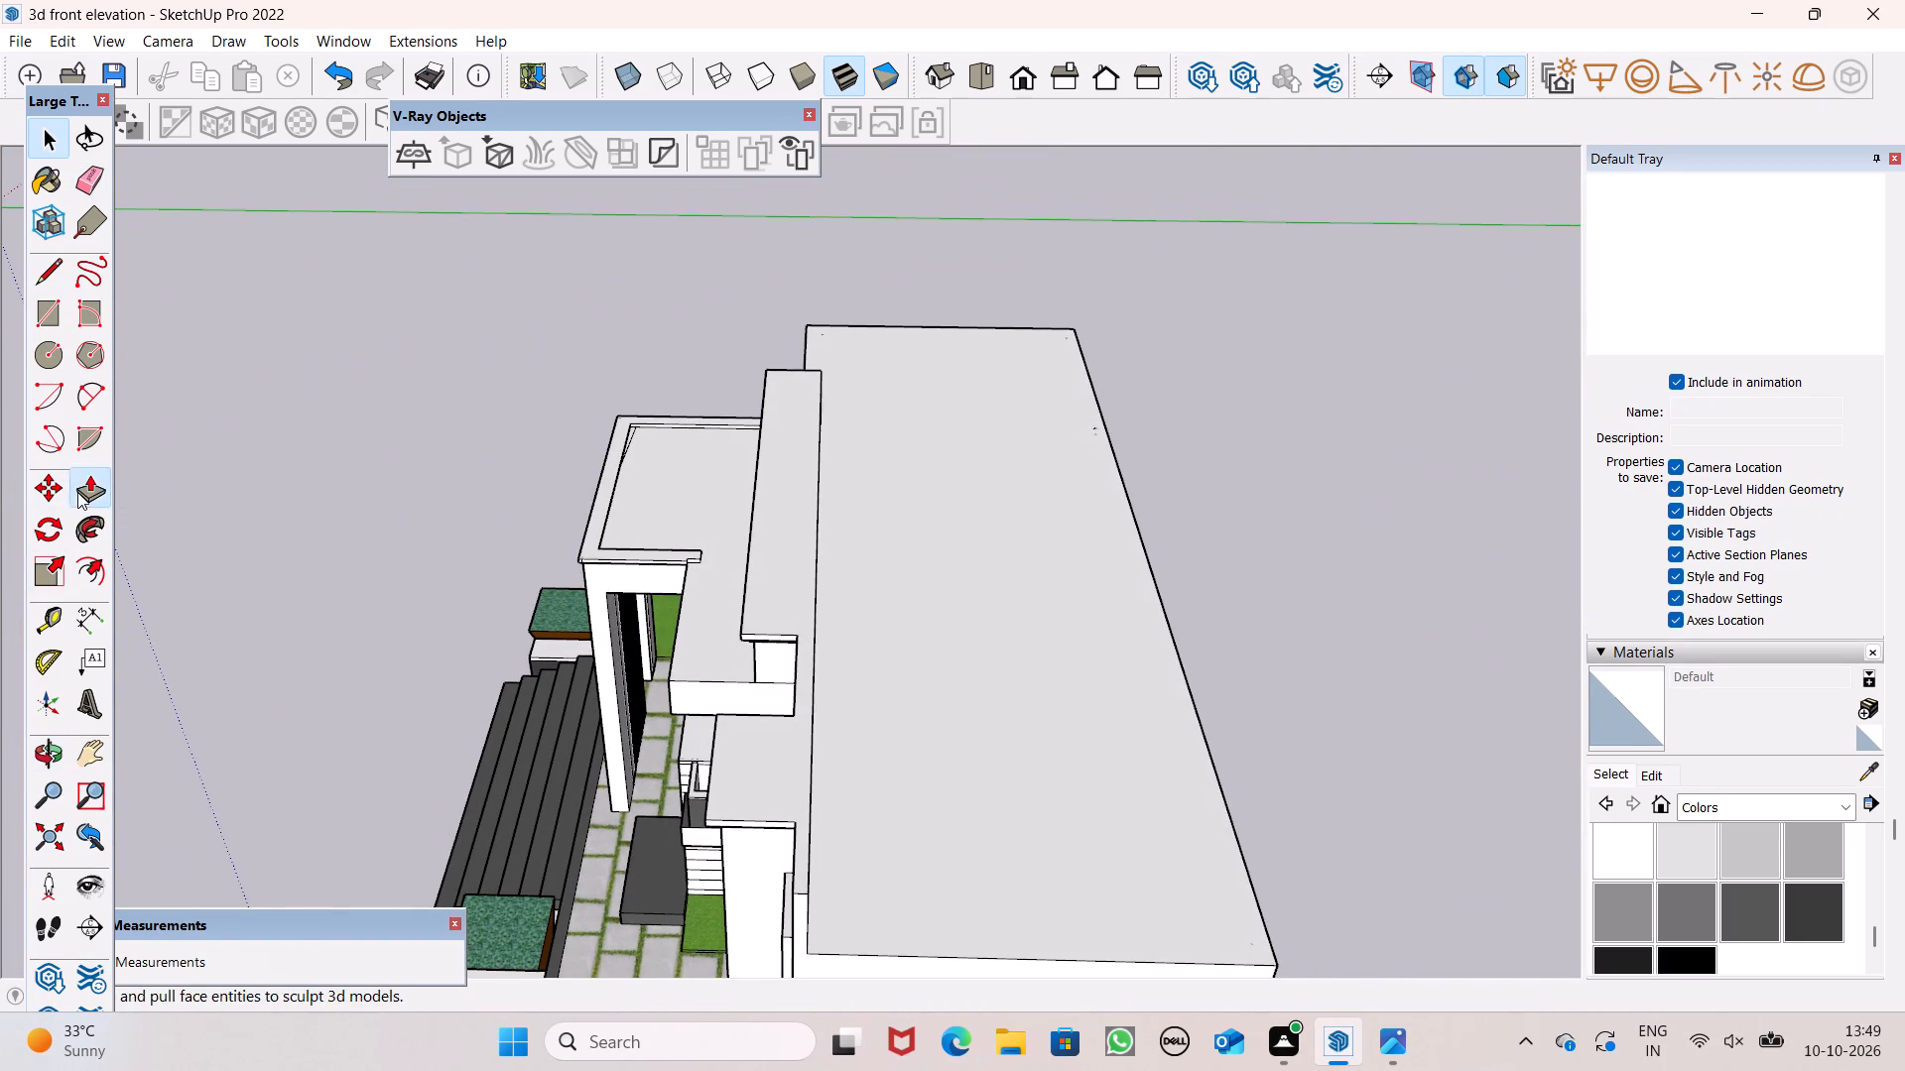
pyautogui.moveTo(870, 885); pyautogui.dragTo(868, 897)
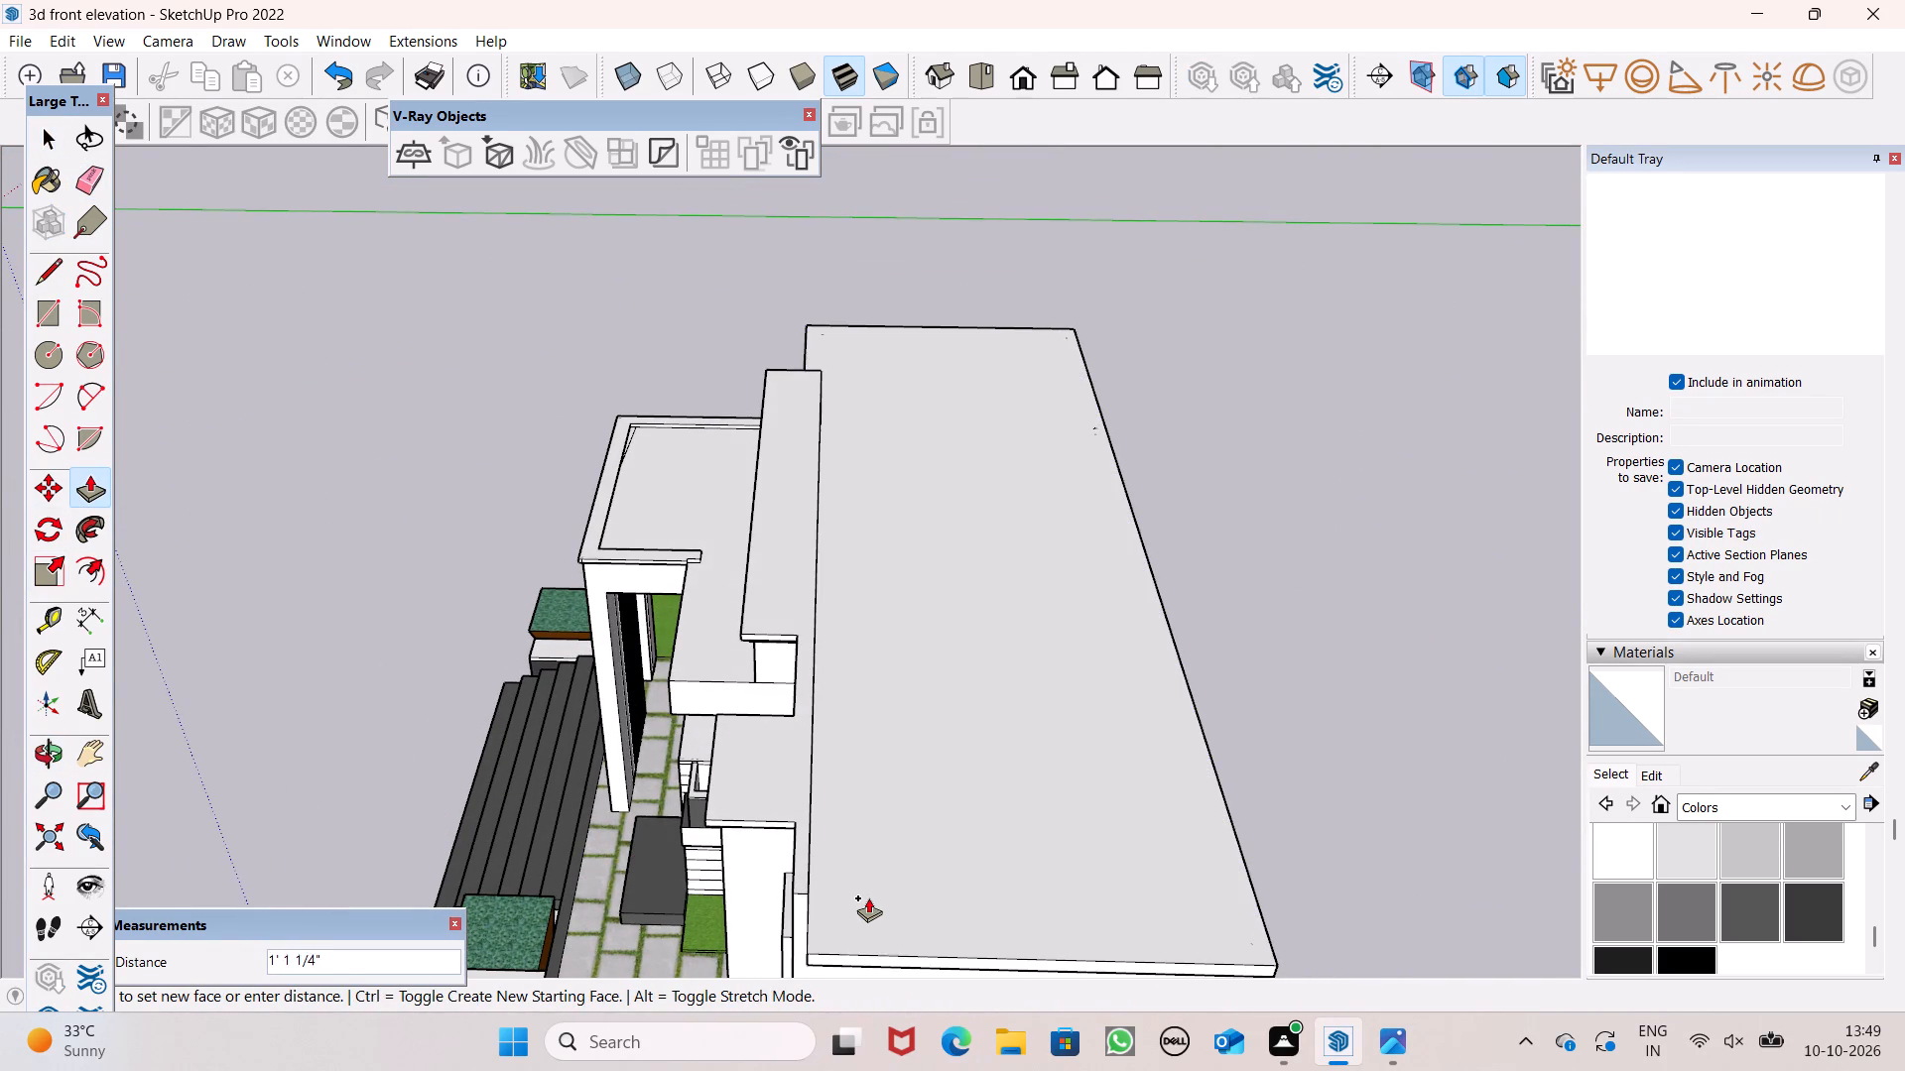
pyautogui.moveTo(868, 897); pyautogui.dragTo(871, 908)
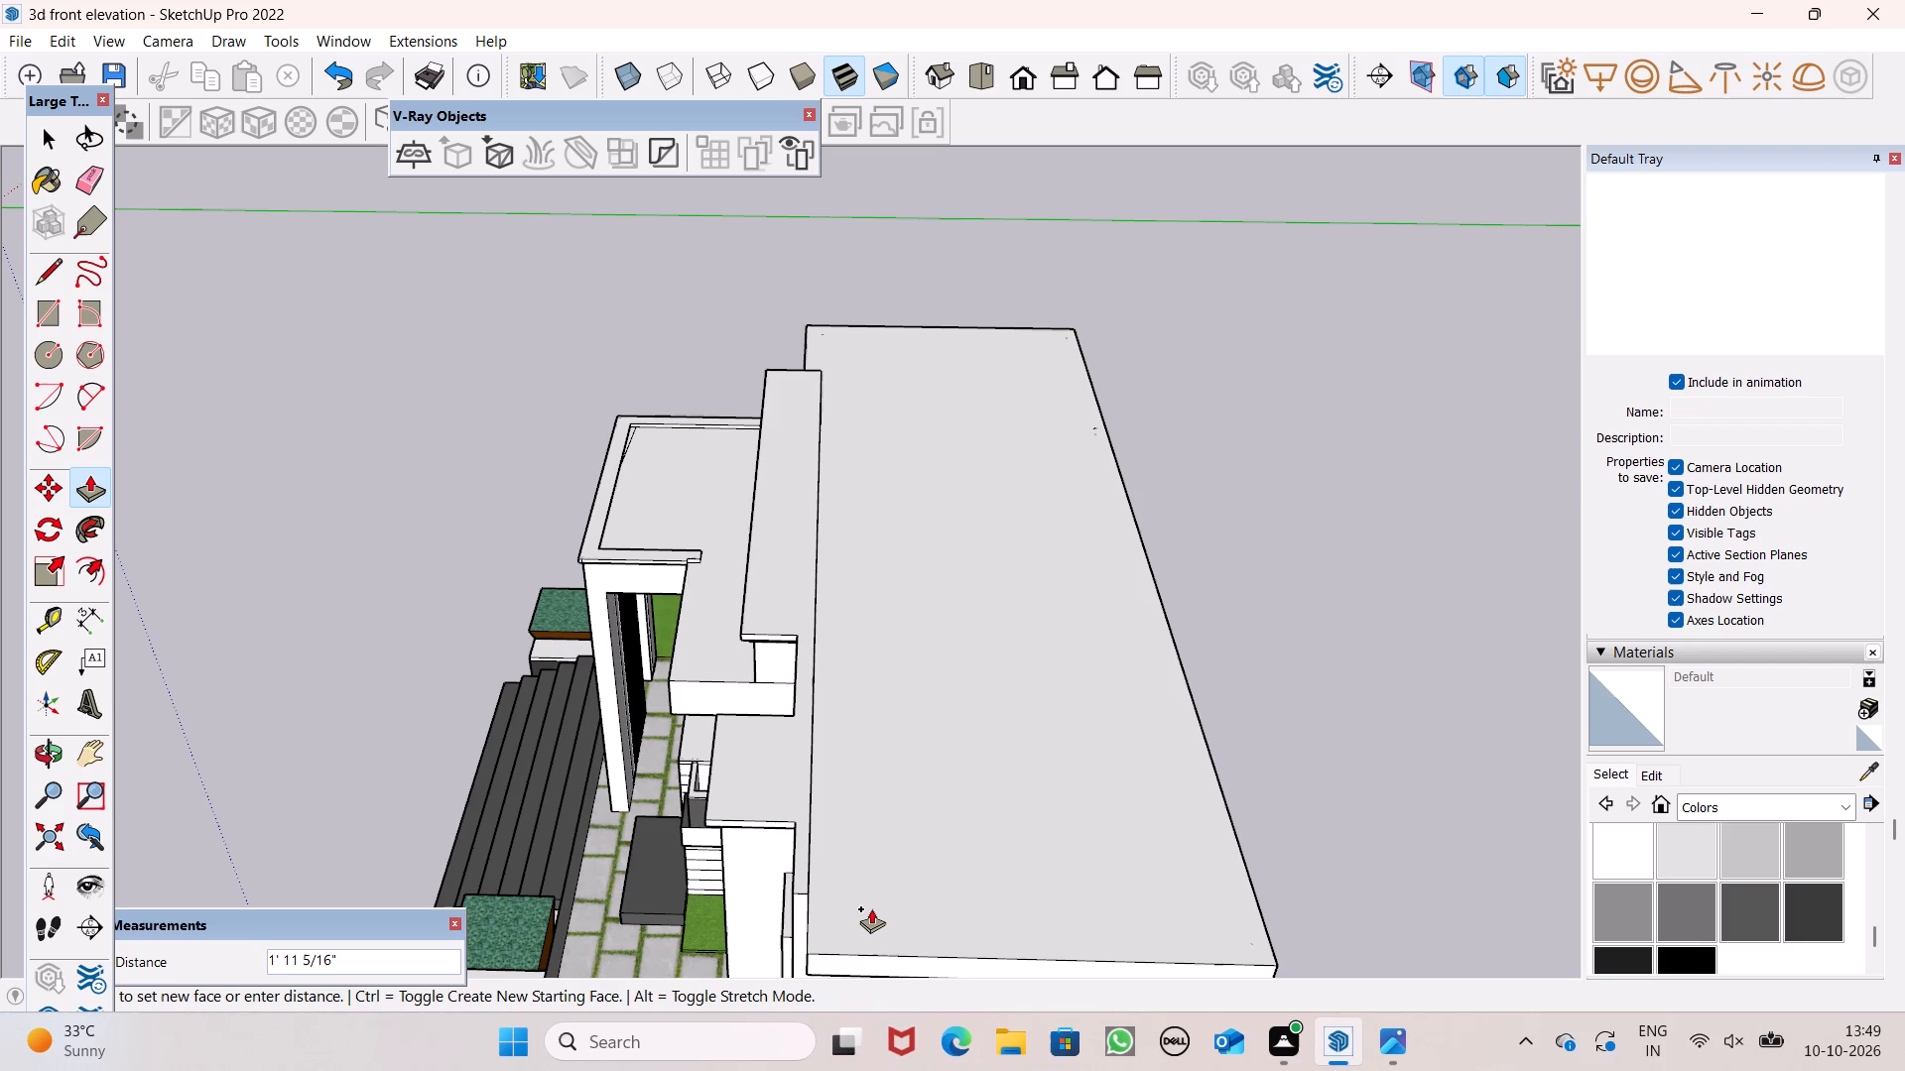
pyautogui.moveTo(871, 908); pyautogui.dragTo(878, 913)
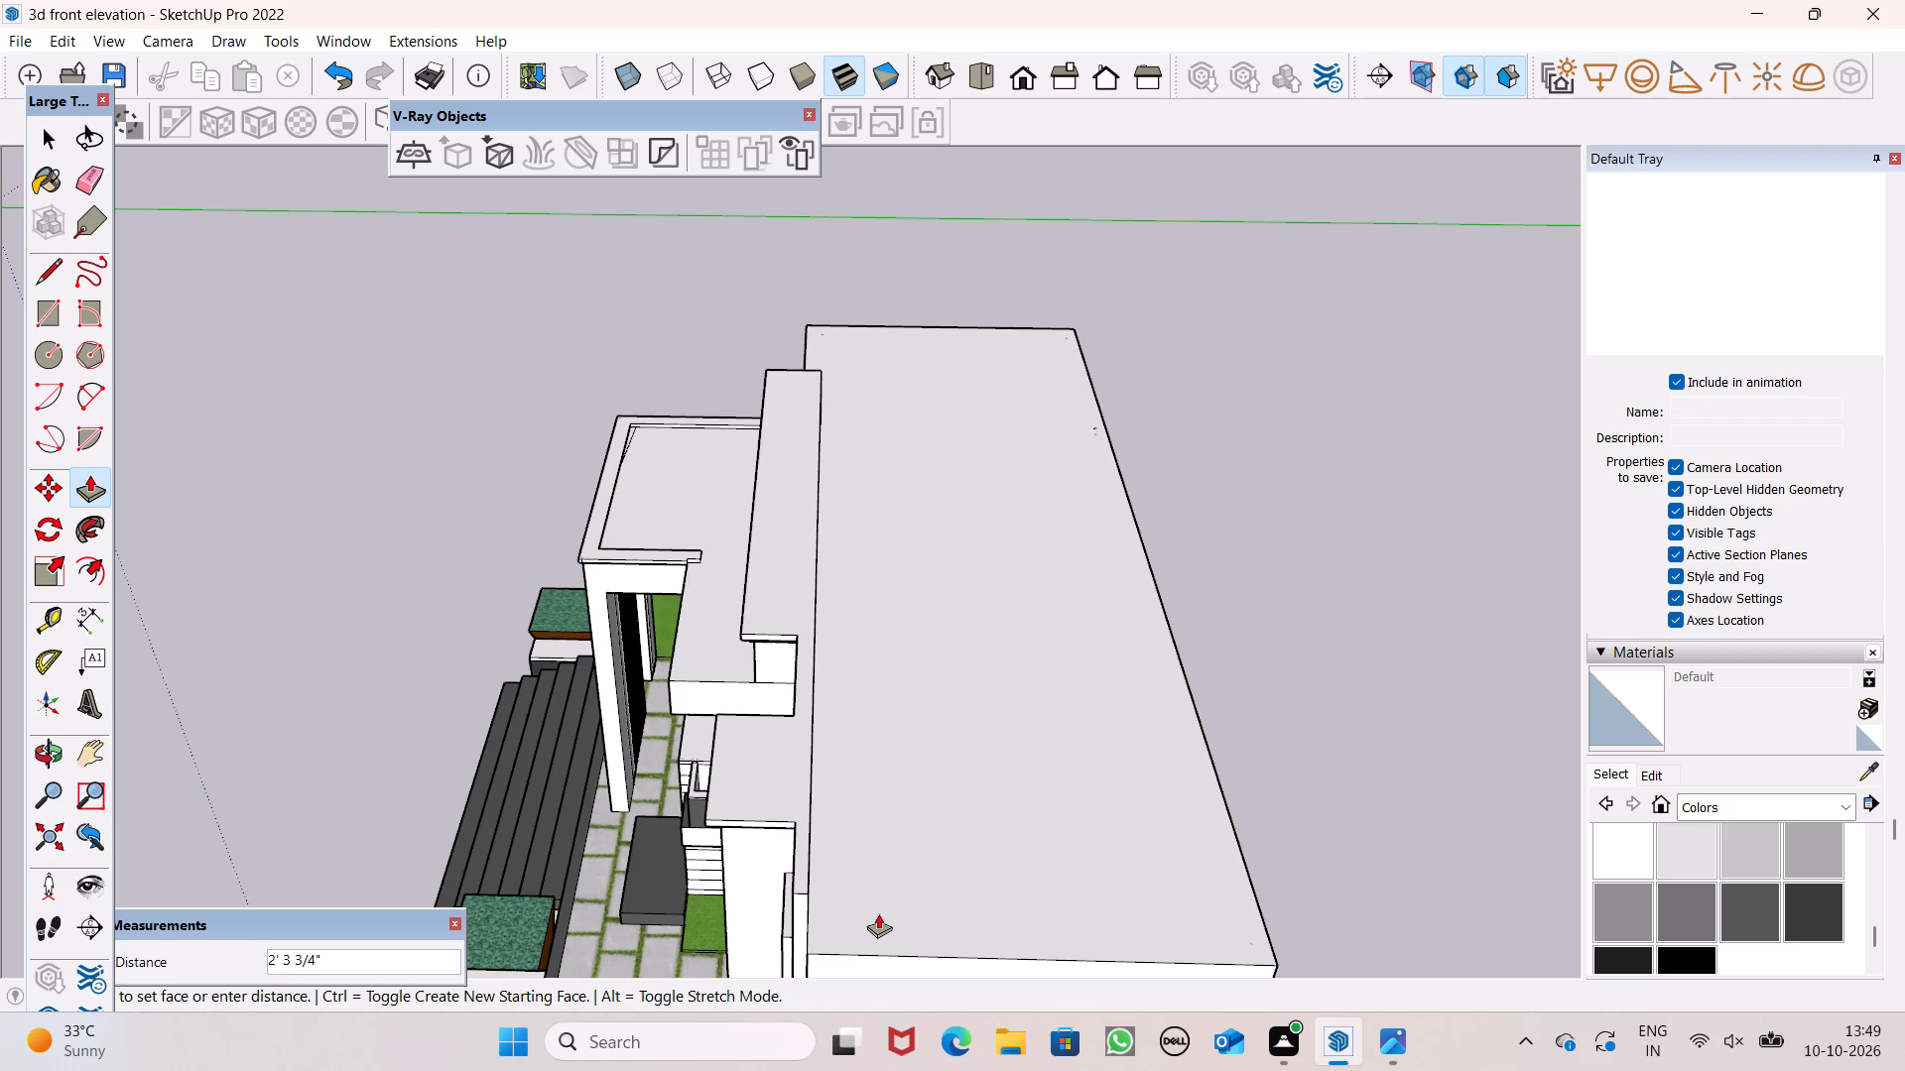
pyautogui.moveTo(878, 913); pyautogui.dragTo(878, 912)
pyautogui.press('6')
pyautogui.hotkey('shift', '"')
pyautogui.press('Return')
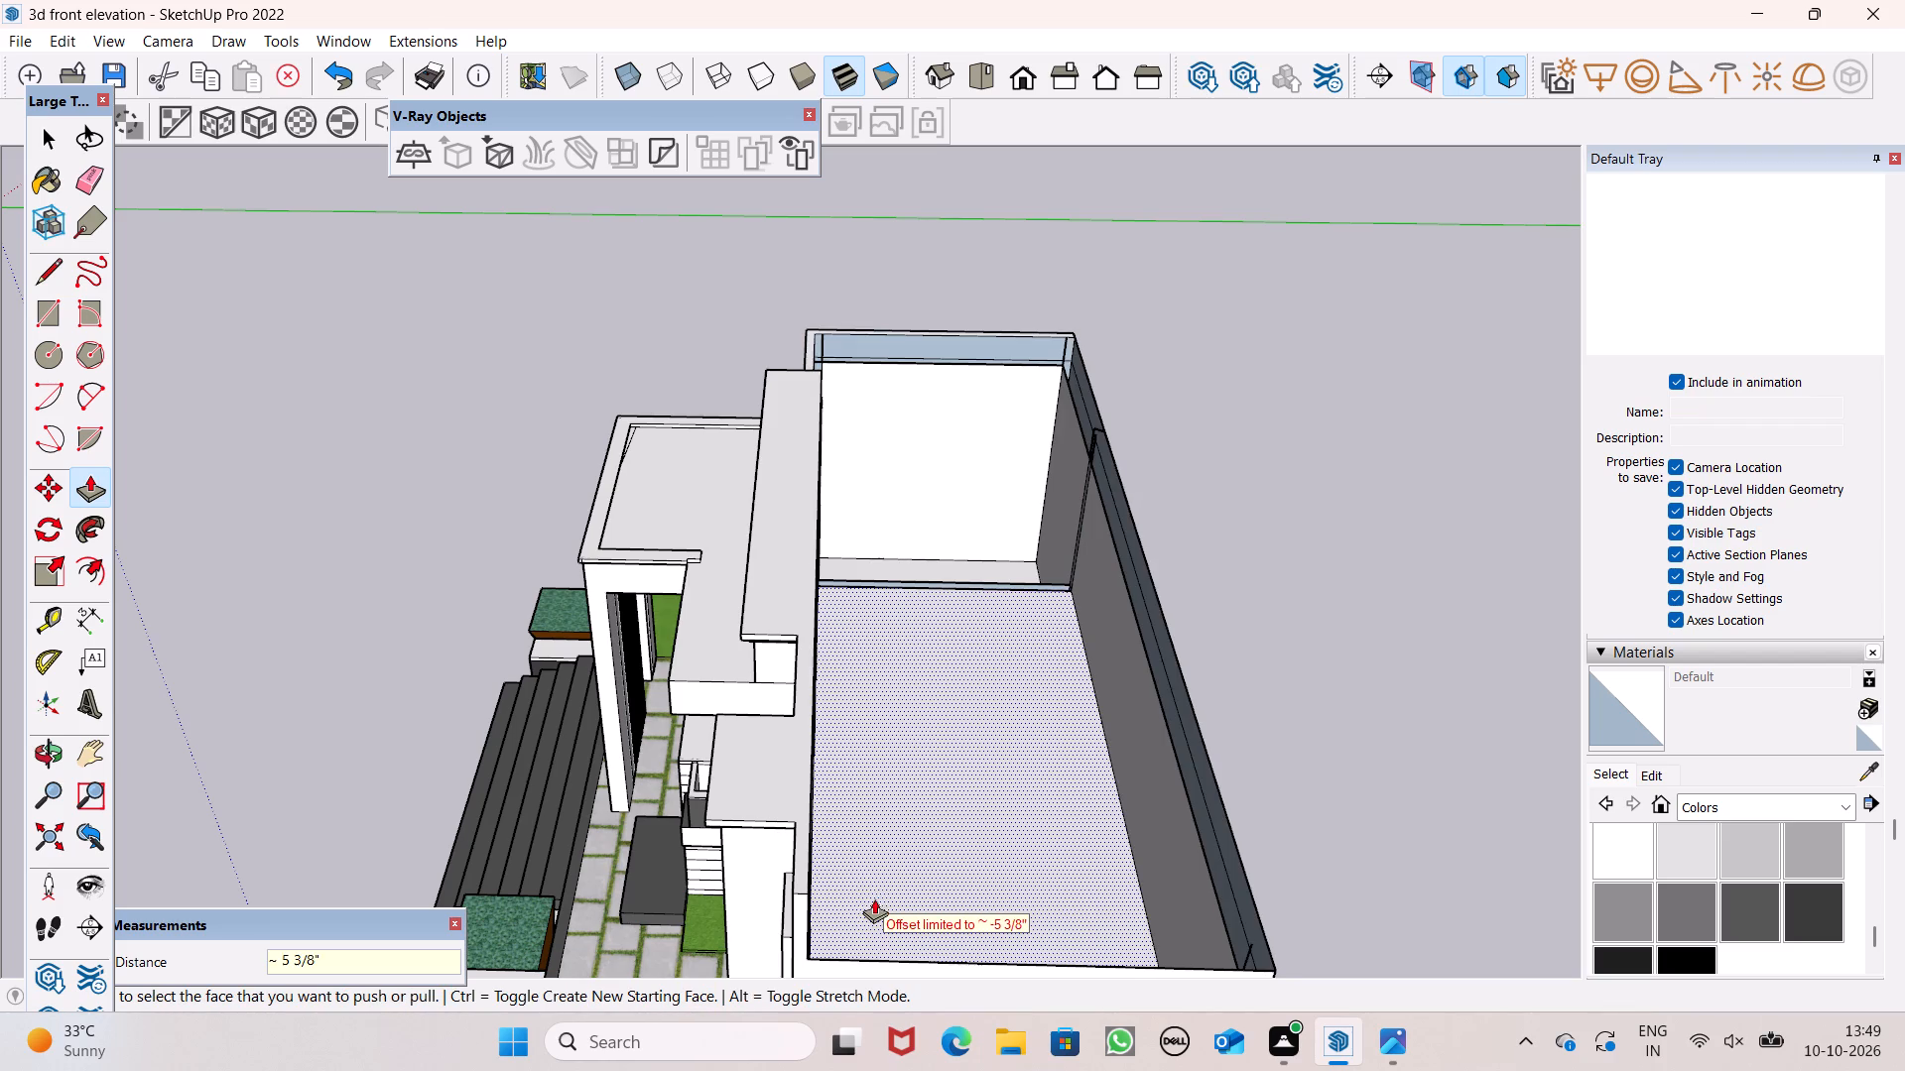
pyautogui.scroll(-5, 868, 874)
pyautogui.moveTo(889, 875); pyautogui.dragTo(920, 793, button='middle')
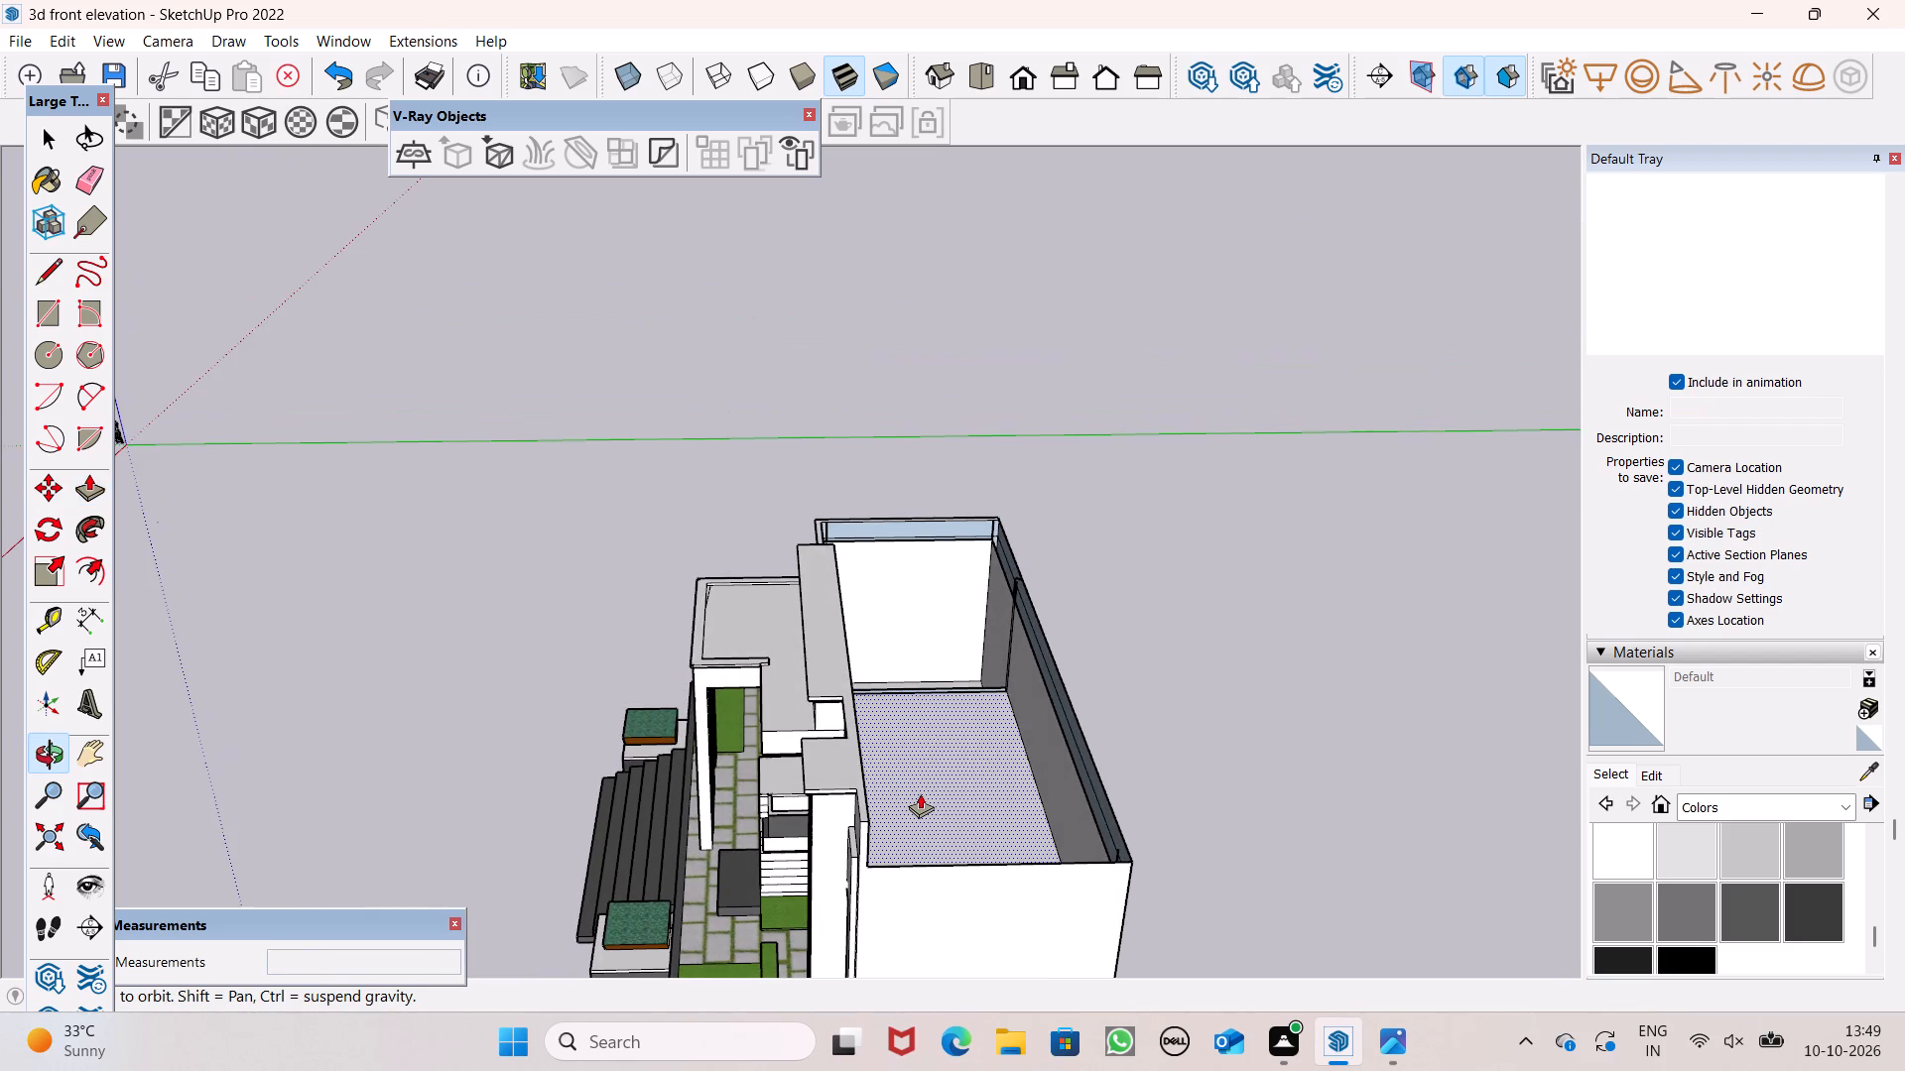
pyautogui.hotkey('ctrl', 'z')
# Push/Pull the main roof's top face by 6 inches.
pyautogui.scroll(4, 923, 776)
pyautogui.moveTo(923, 784); pyautogui.dragTo(930, 801)
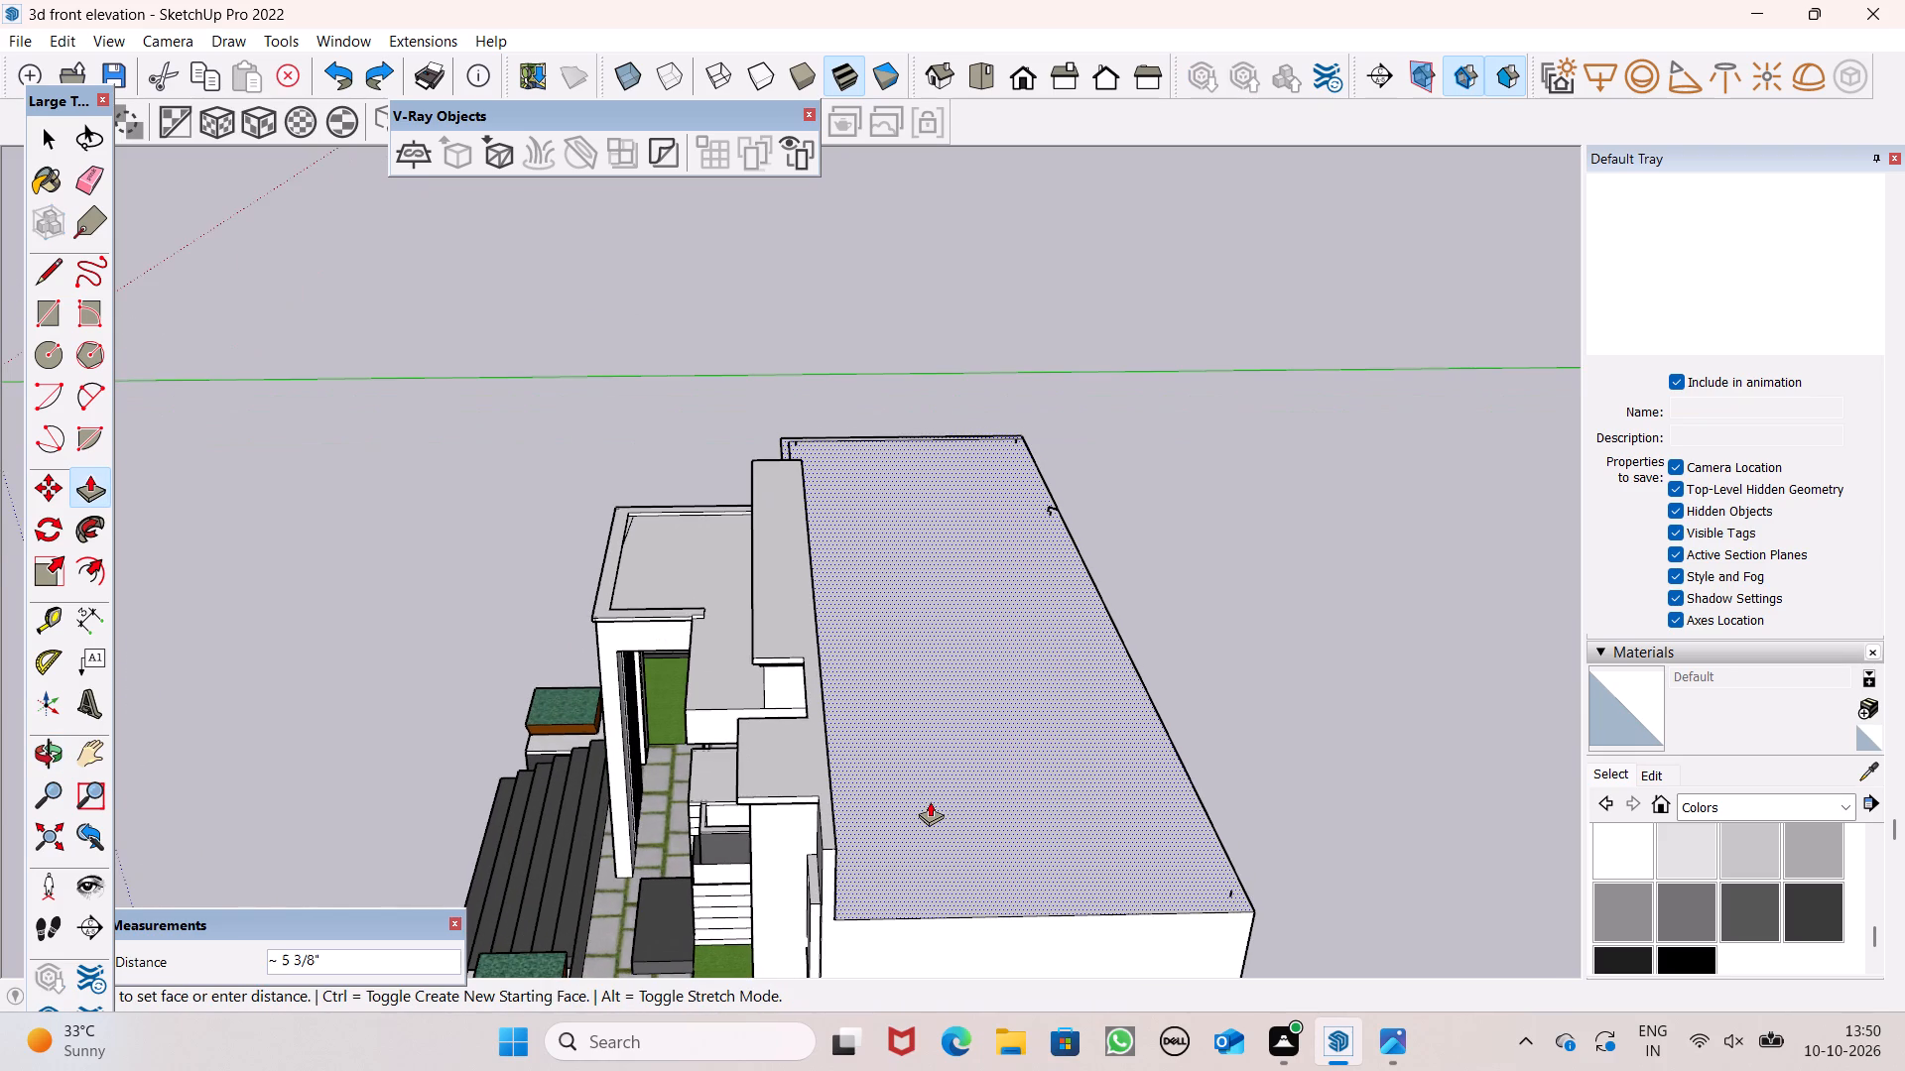
pyautogui.moveTo(930, 801); pyautogui.dragTo(930, 805)
pyautogui.press('6')
pyautogui.hotkey('shift', '"')
pyautogui.press('Return')
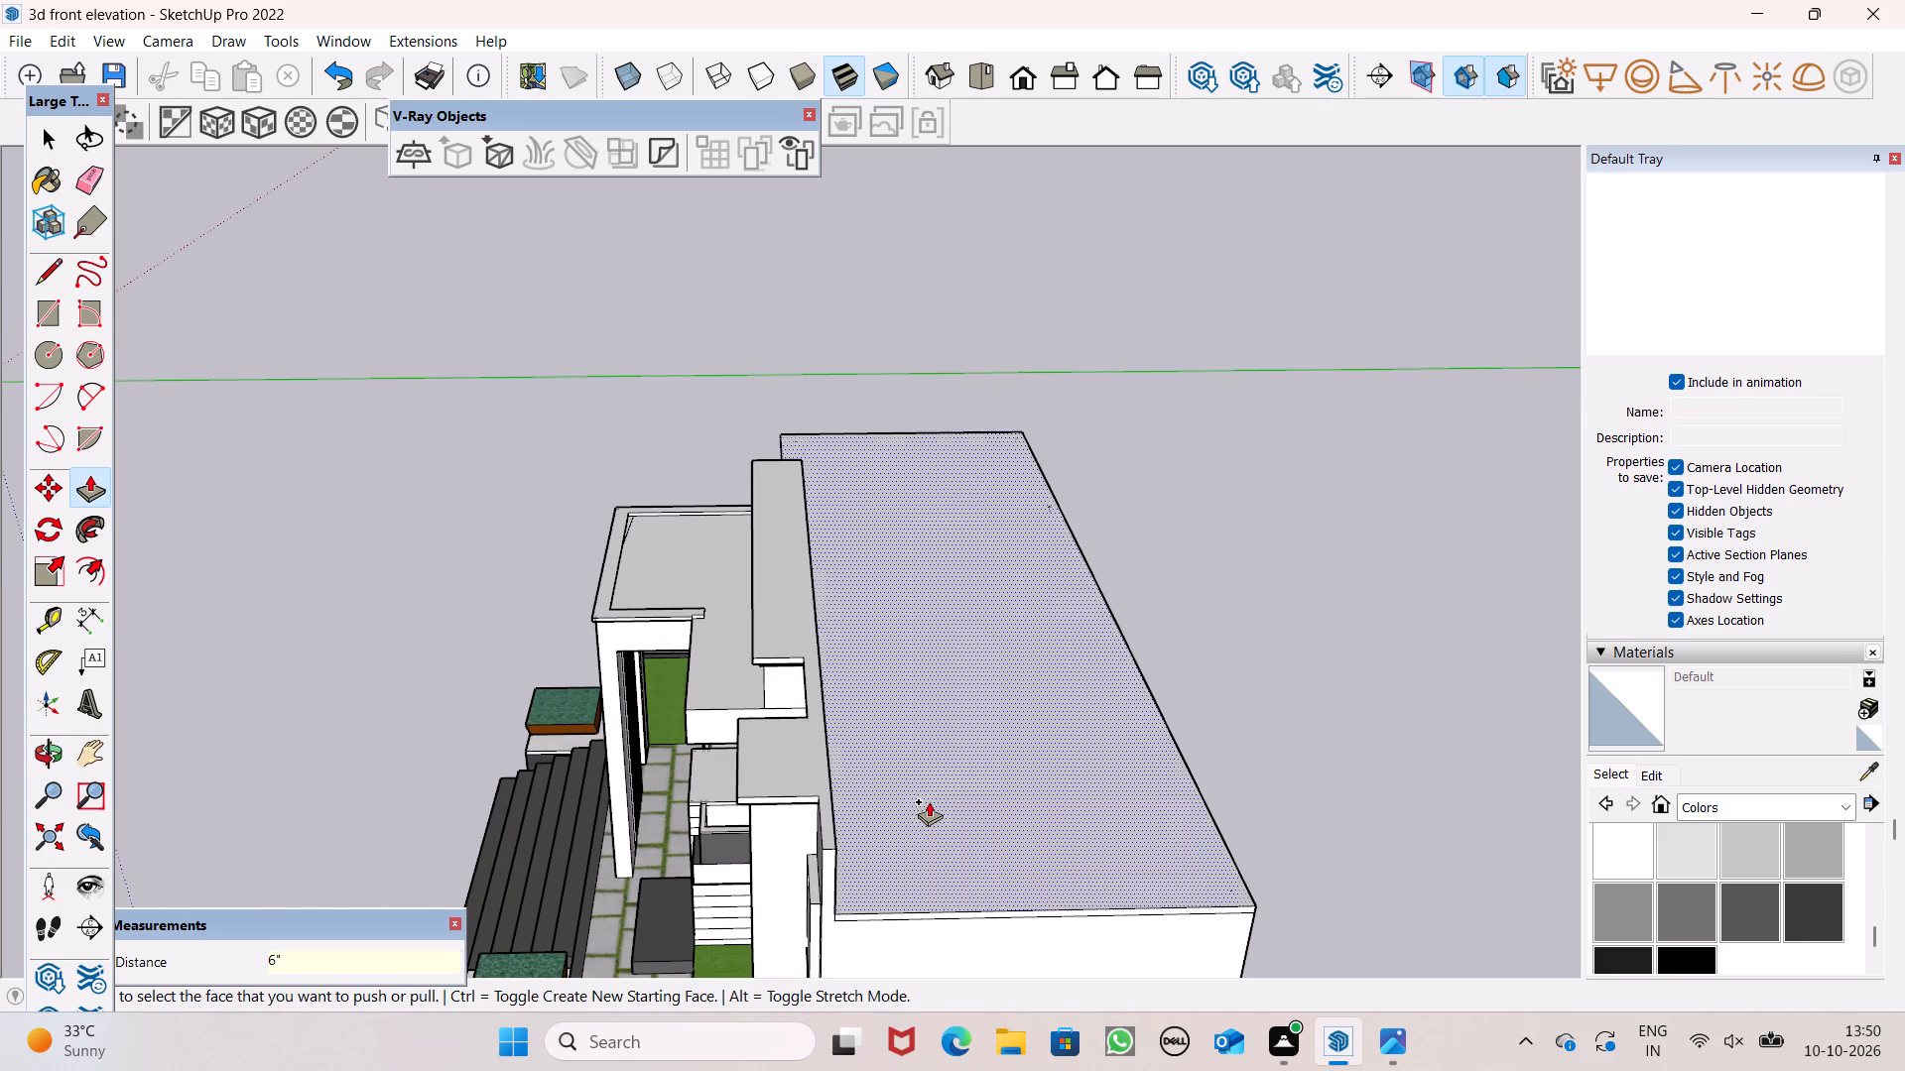
# Examine the house from the front and the tall window beside the grooved column from below.
pyautogui.scroll(-4, 929, 799)
pyautogui.moveTo(929, 815); pyautogui.dragTo(1002, 631, button='middle')
pyautogui.press('space')
pyautogui.scroll(1, 885, 836)
pyautogui.moveTo(885, 836); pyautogui.dragTo(1292, 578, button='middle')
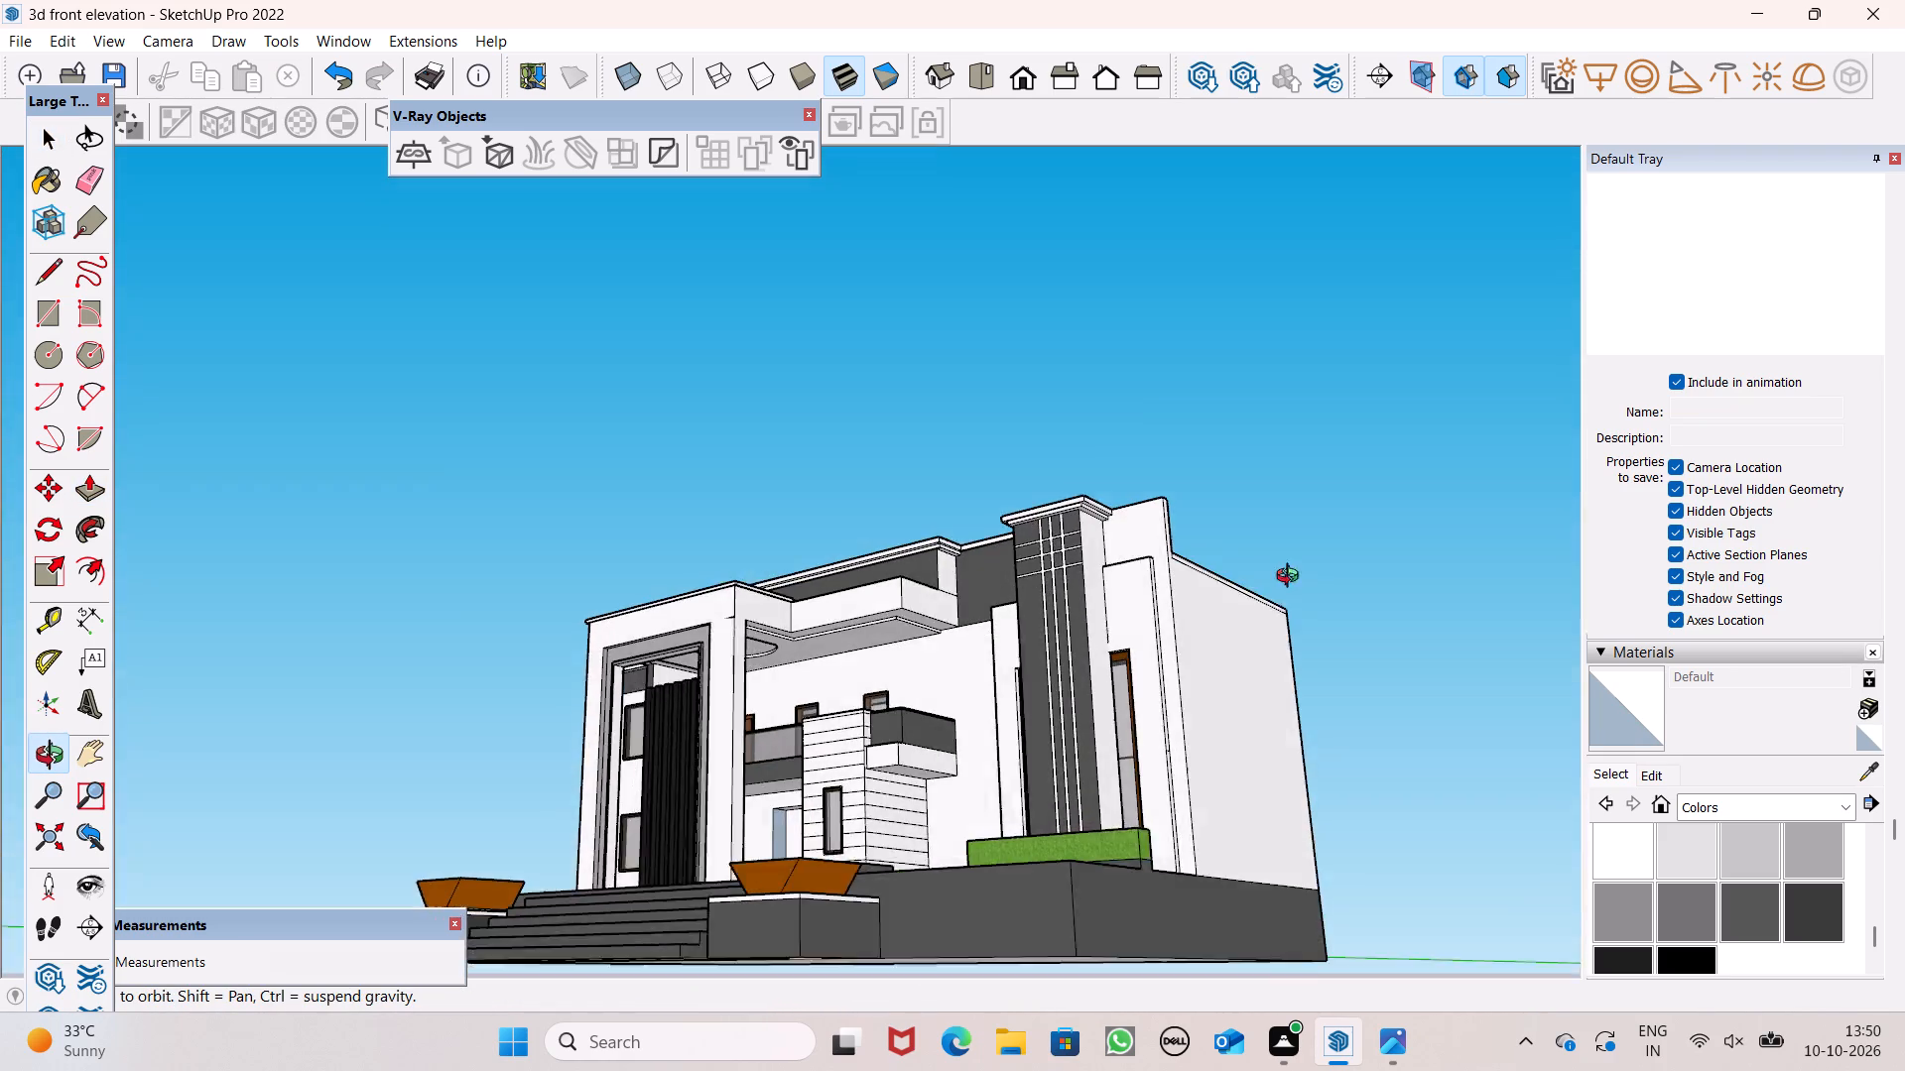
pyautogui.moveTo(1292, 578); pyautogui.dragTo(1306, 554, button='middle')
pyautogui.scroll(16, 1187, 678)
pyautogui.moveTo(1147, 693); pyautogui.dragTo(1116, 599, button='middle')
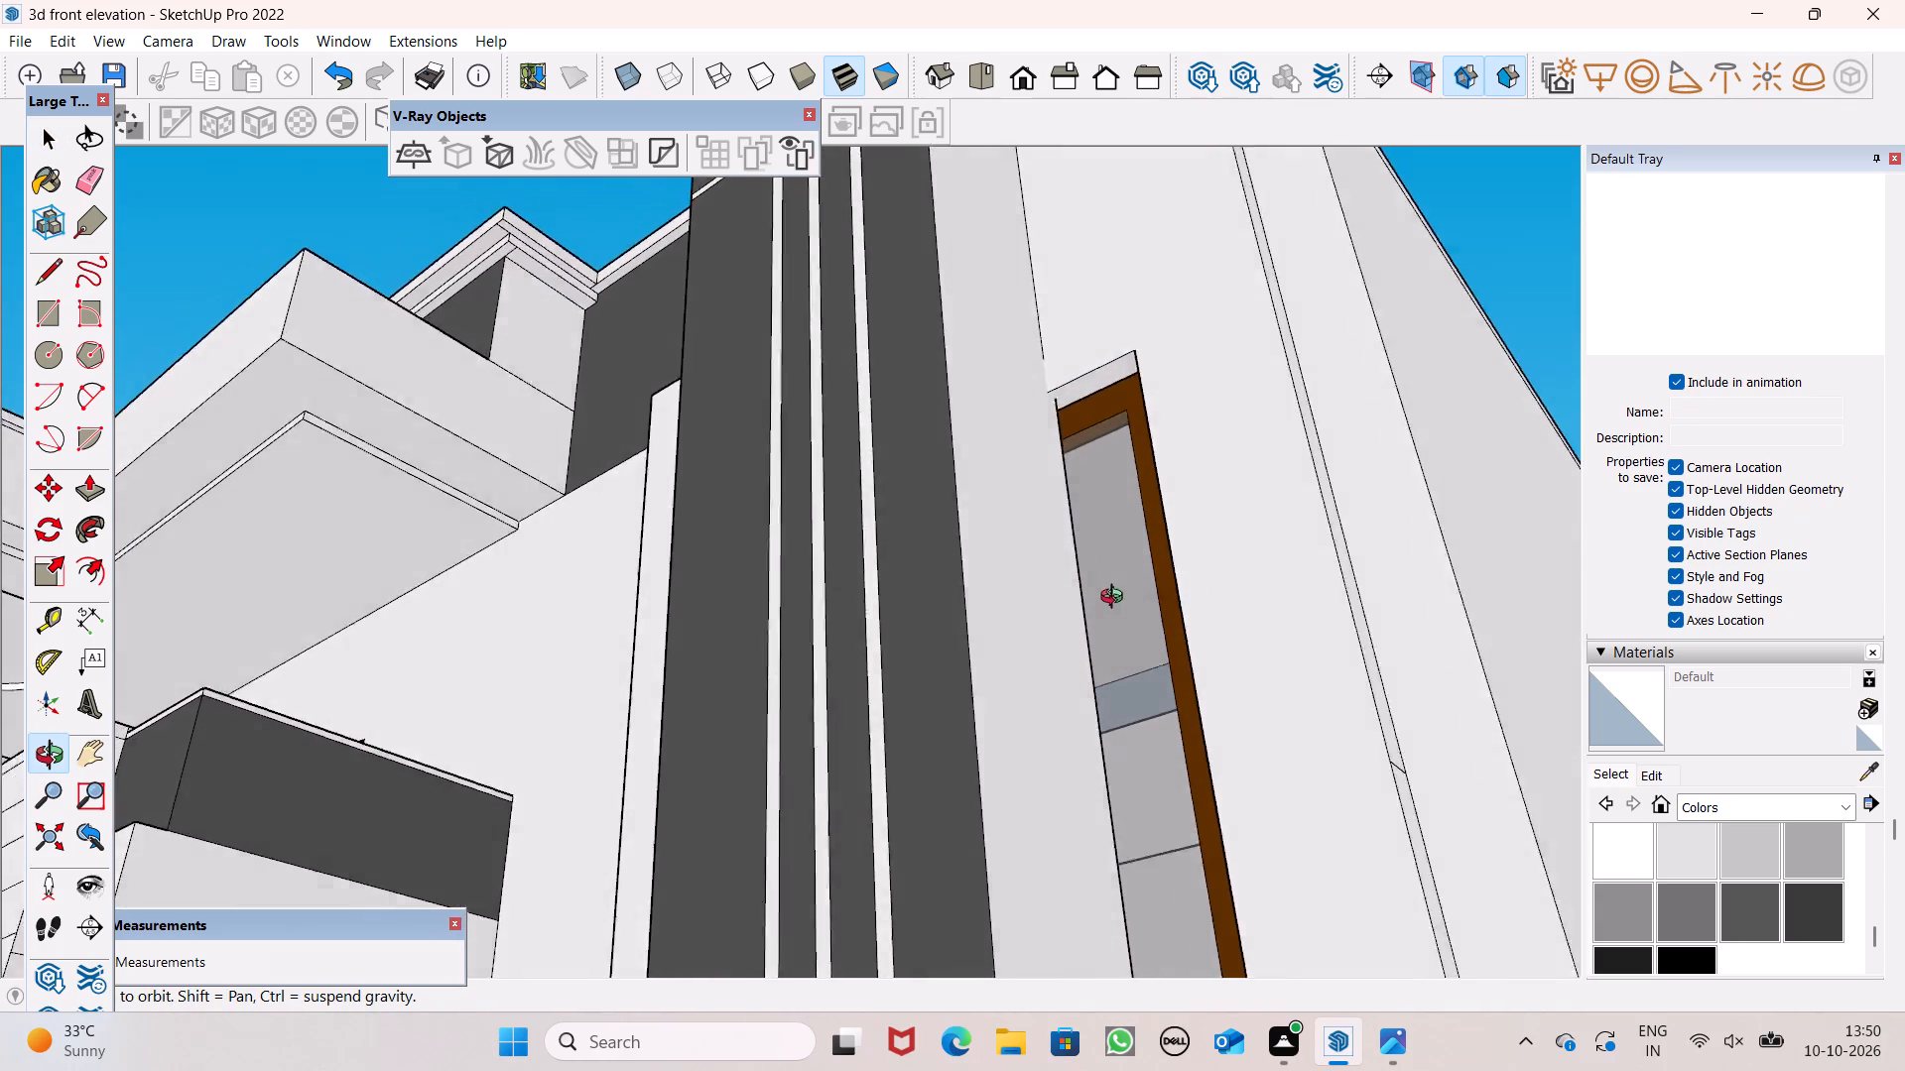
pyautogui.moveTo(1116, 599); pyautogui.dragTo(913, 675, button='middle')
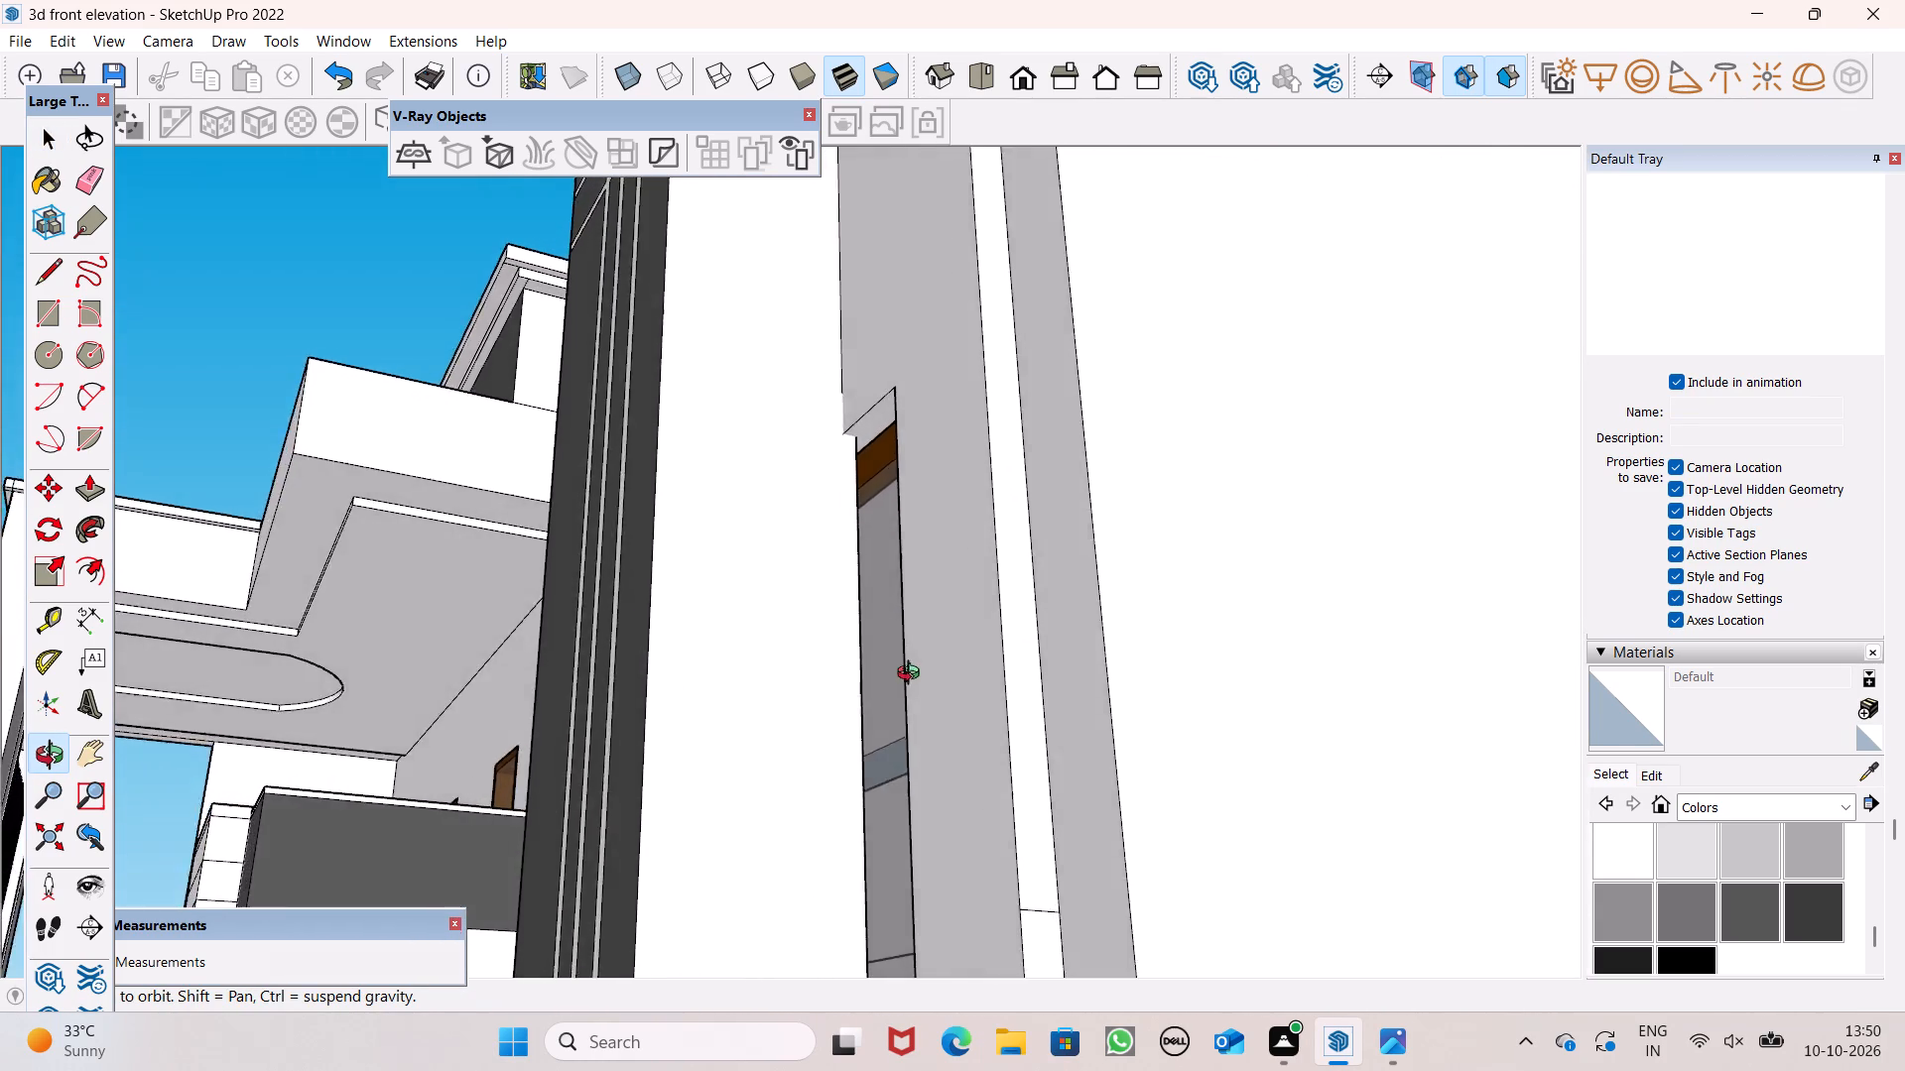
pyautogui.moveTo(913, 675); pyautogui.dragTo(1001, 752, button='middle')
pyautogui.scroll(-18, 1001, 610)
# Push/Pull the narrow strip below the roof edge on the rear wall by 6 inches.
pyautogui.moveTo(1171, 595); pyautogui.dragTo(698, 717, button='middle')
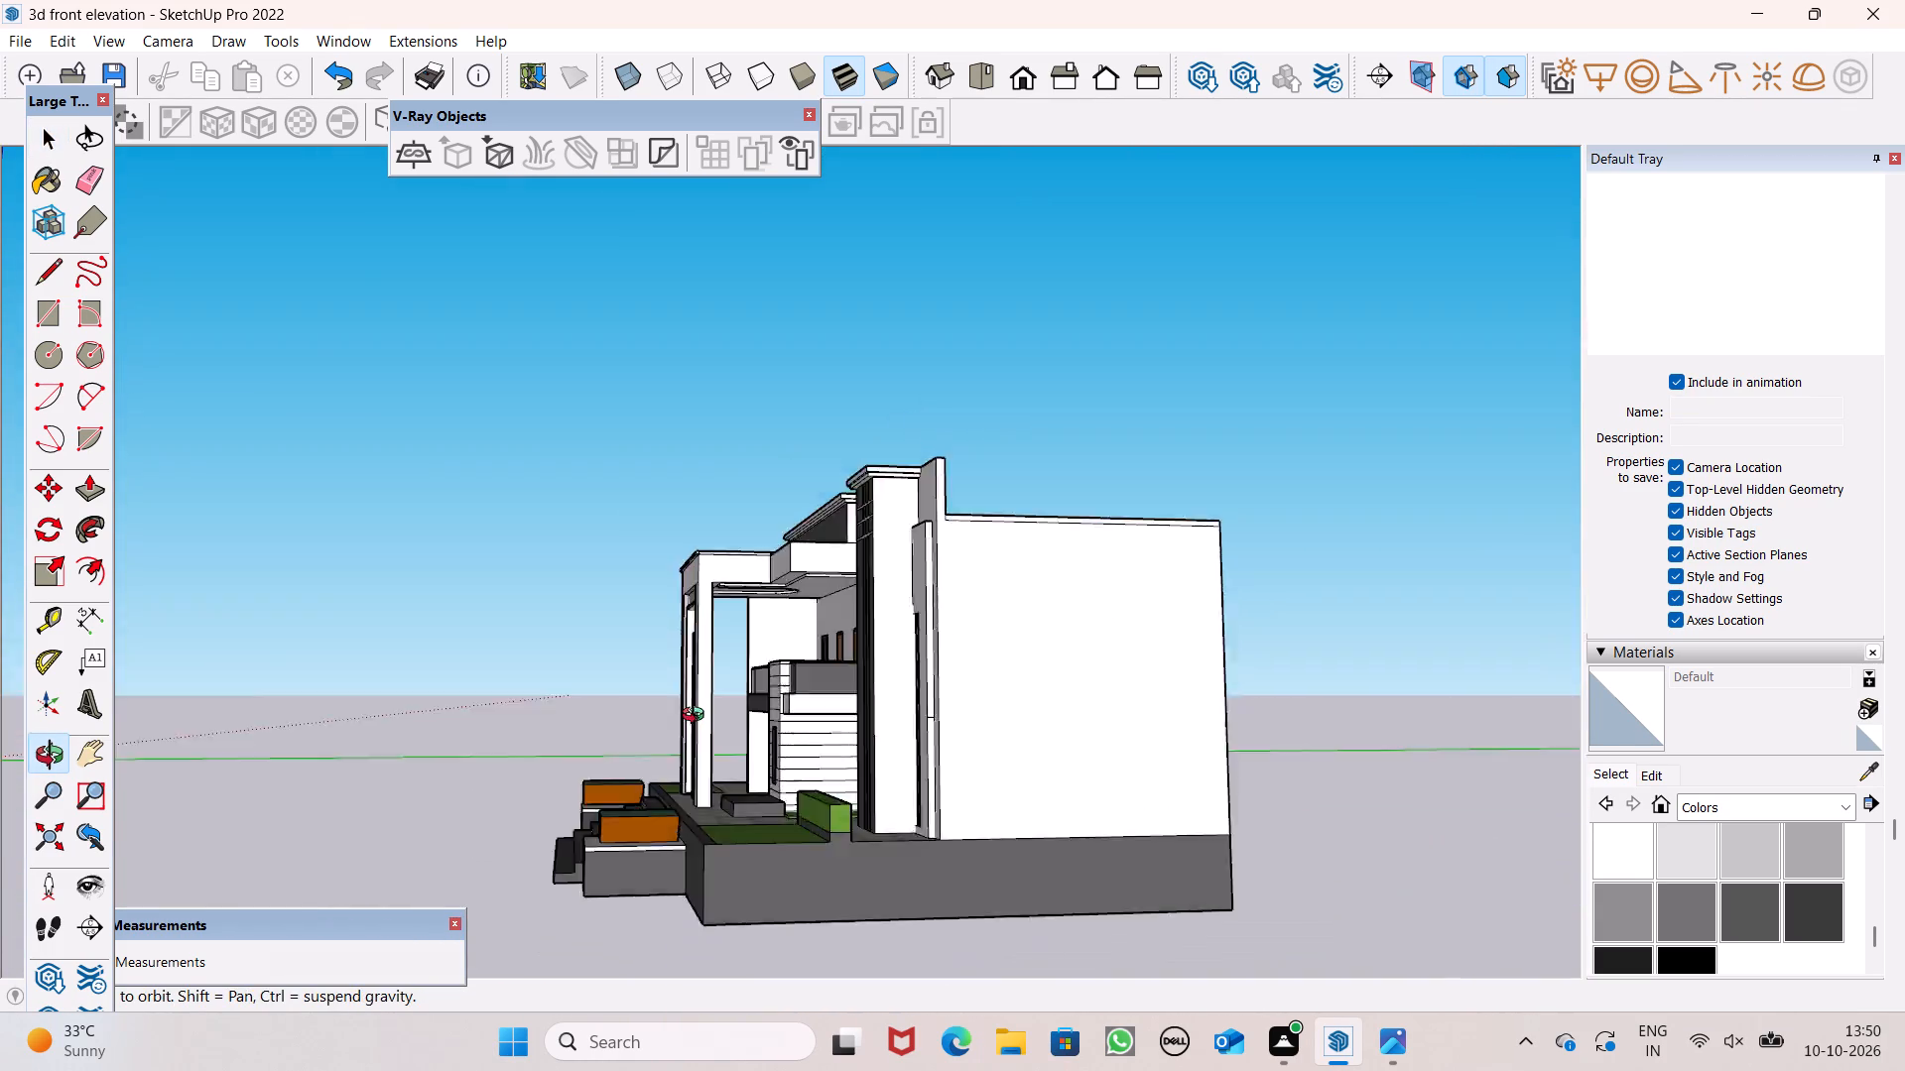
pyautogui.moveTo(698, 717); pyautogui.dragTo(390, 776, button='middle')
pyautogui.scroll(5, 656, 687)
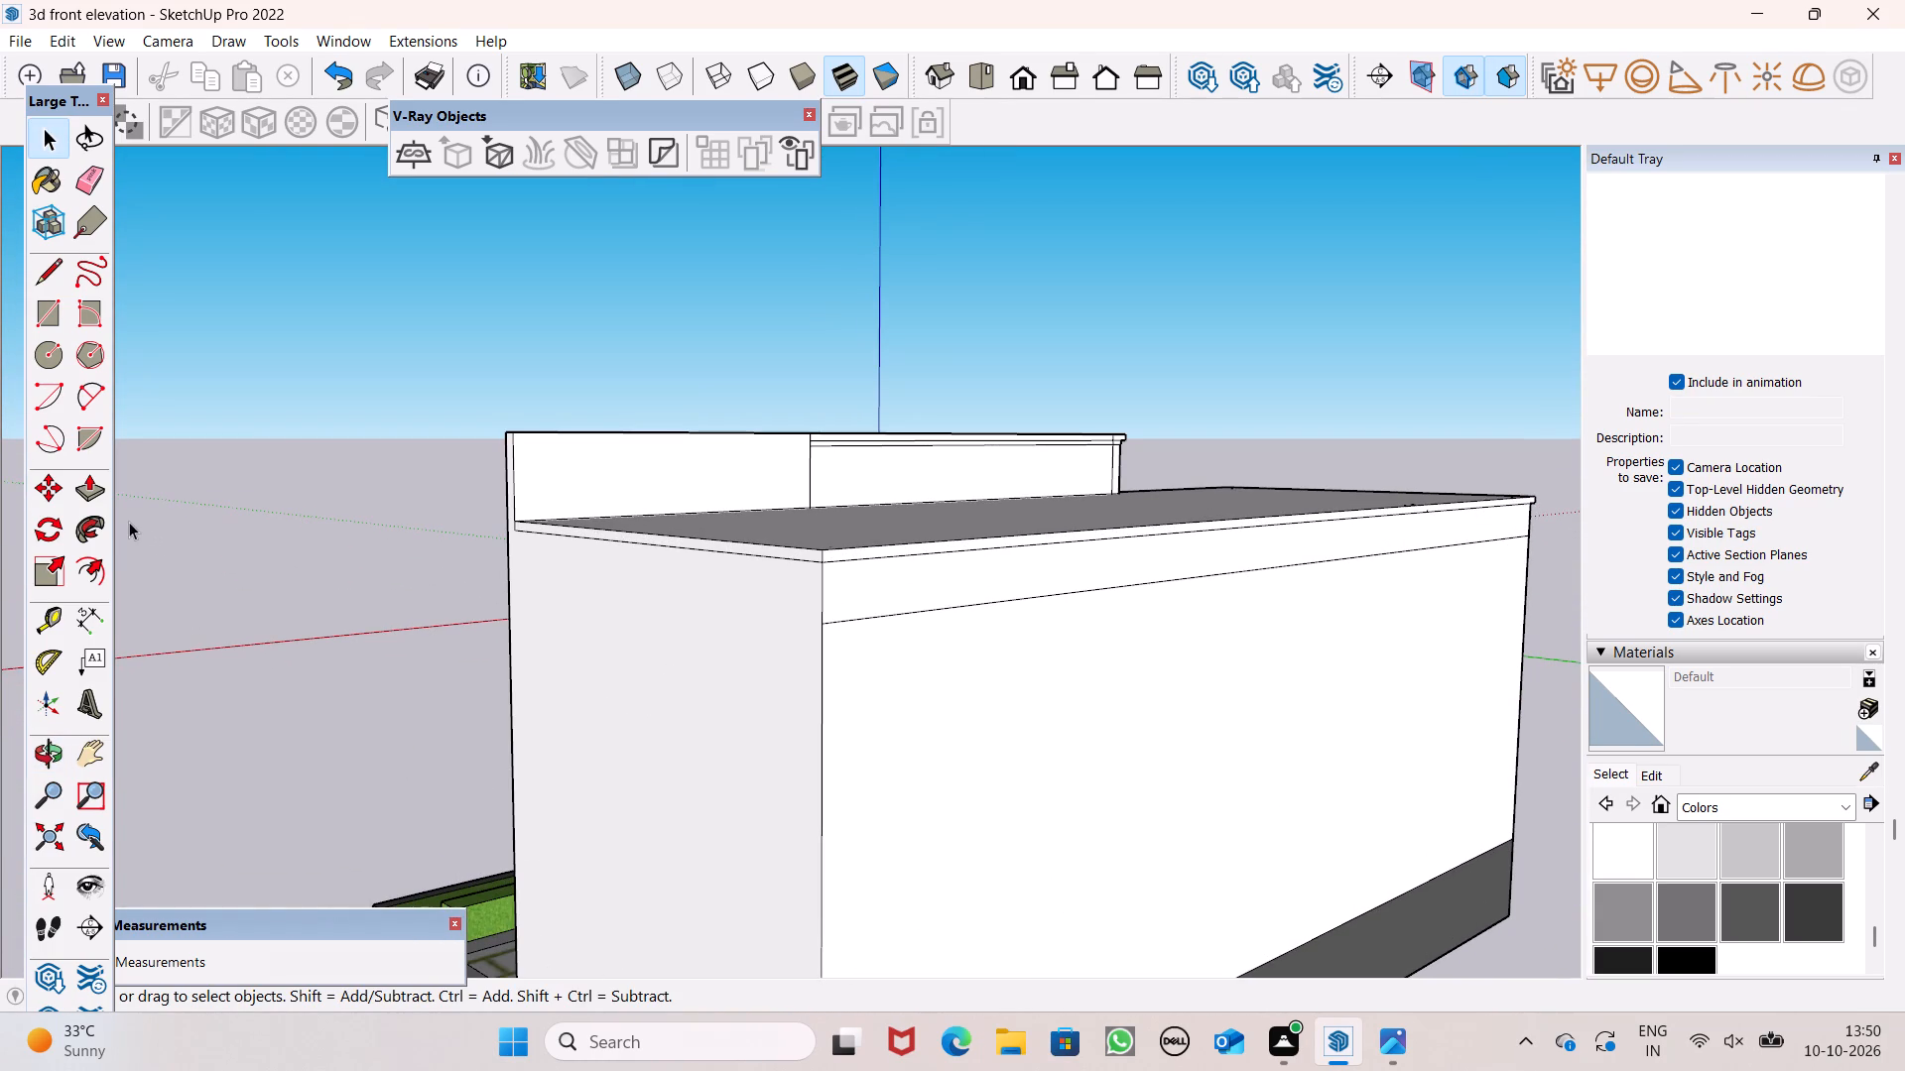
pyautogui.click(101, 493)
pyautogui.scroll(4, 665, 542)
pyautogui.moveTo(952, 608); pyautogui.dragTo(940, 608)
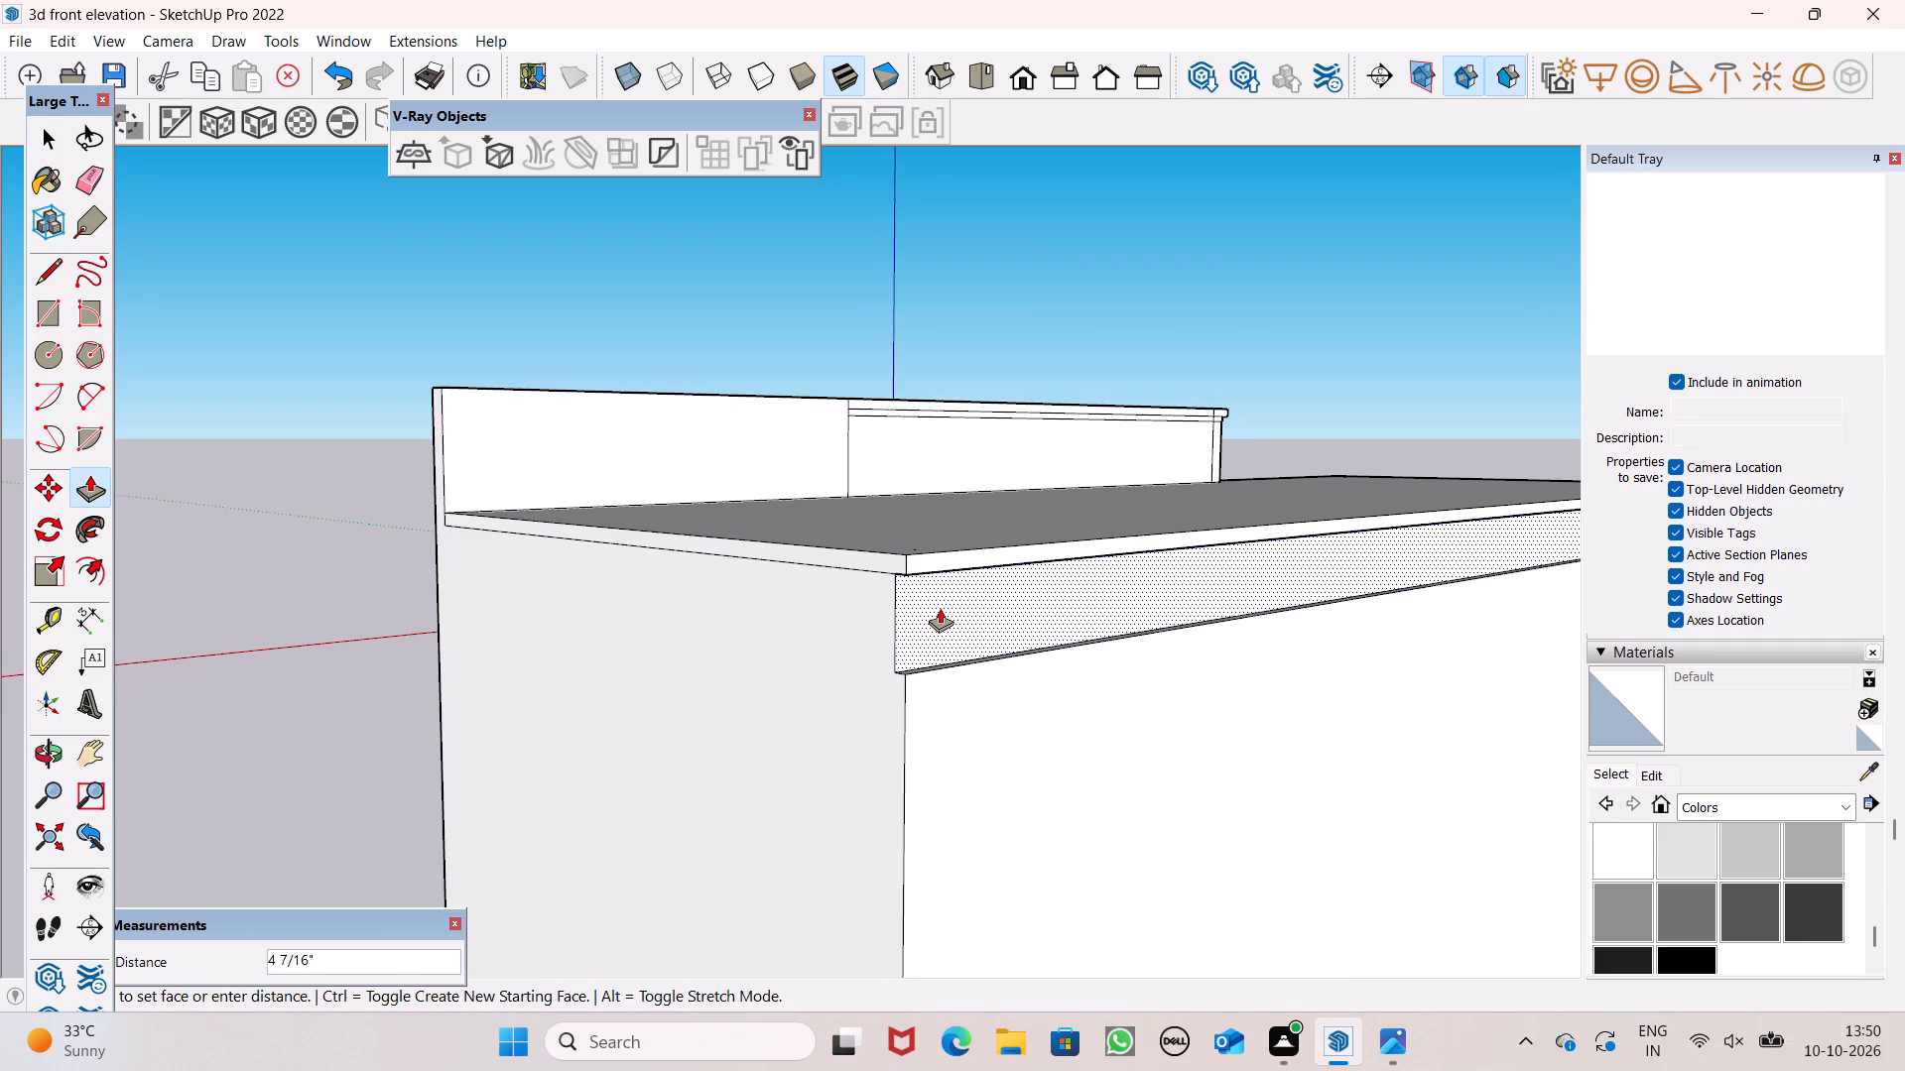
pyautogui.moveTo(940, 608); pyautogui.dragTo(934, 607)
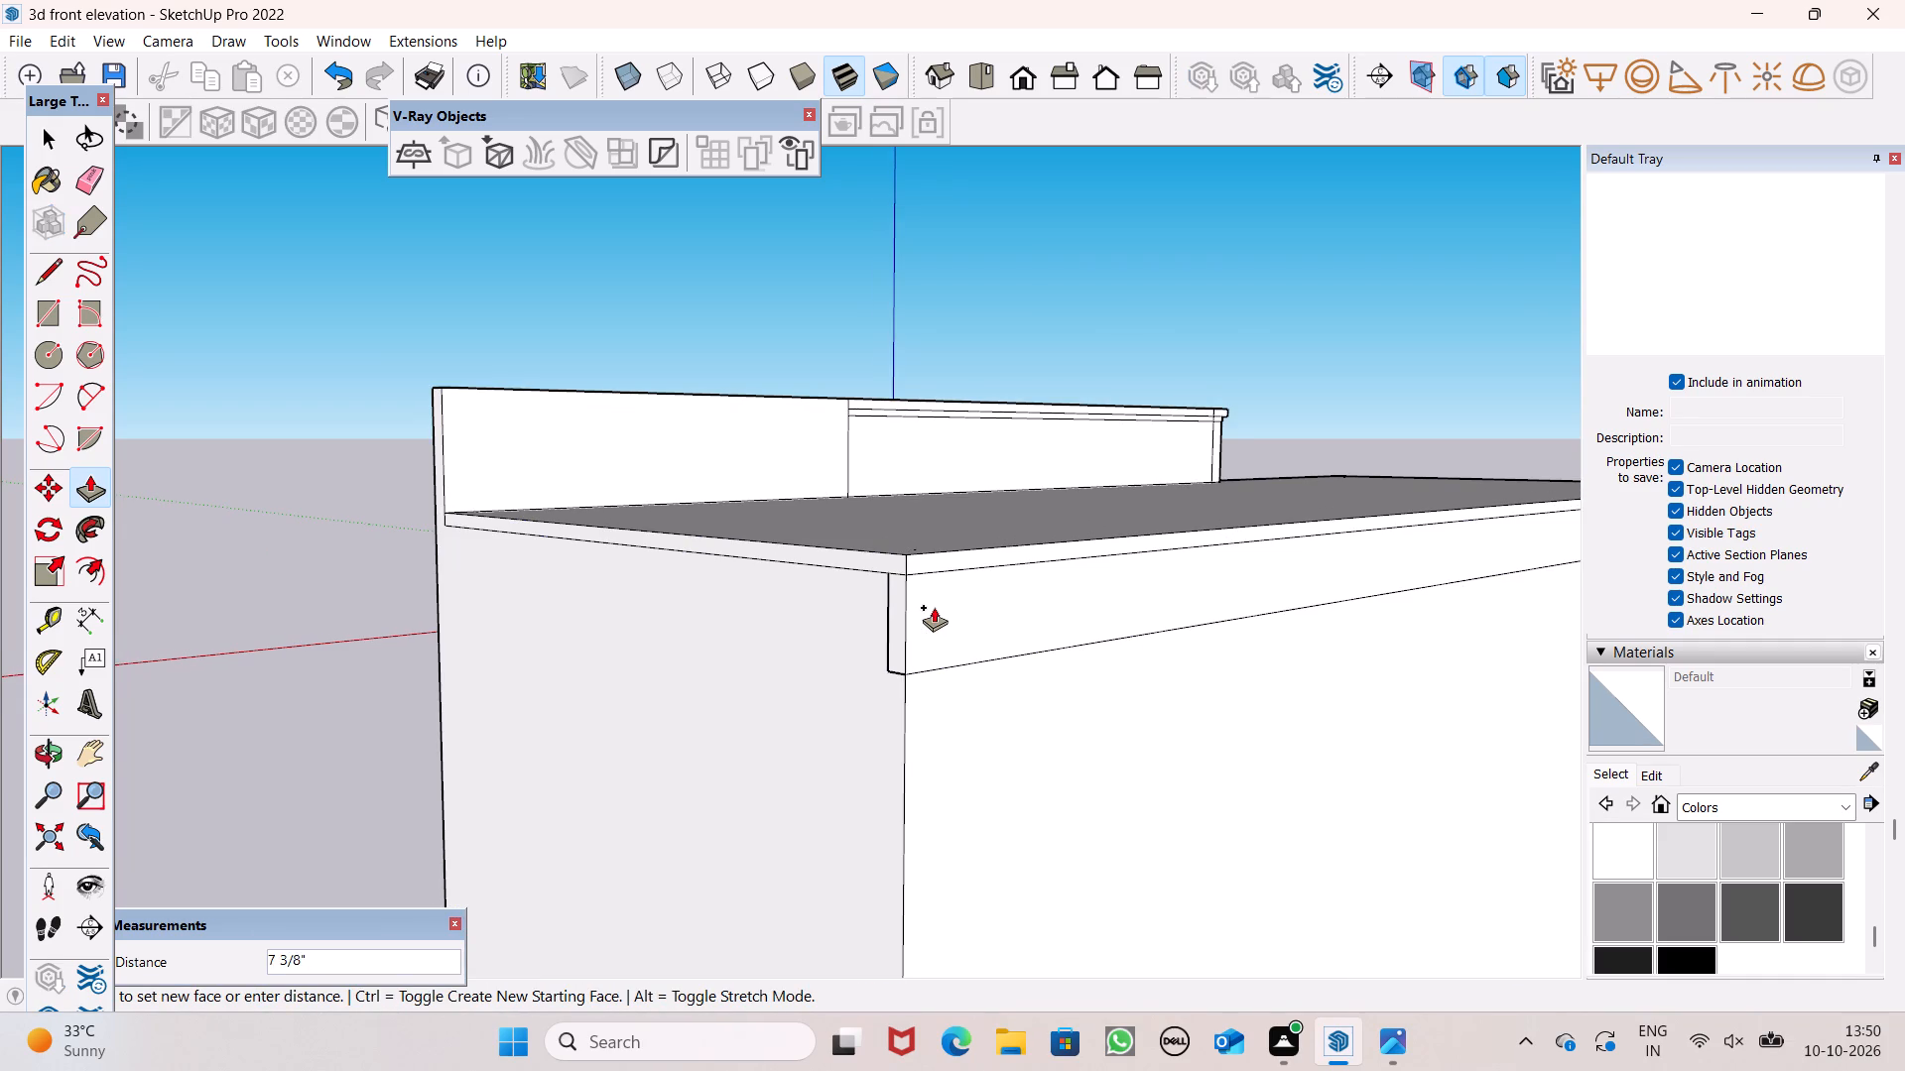
pyautogui.moveTo(934, 607); pyautogui.dragTo(932, 606)
pyautogui.press('6')
pyautogui.hotkey('shift', '"')
pyautogui.press('Return')
# Examine the window recess beside the grooved column and the right side and rear walls.
pyautogui.scroll(-7, 930, 615)
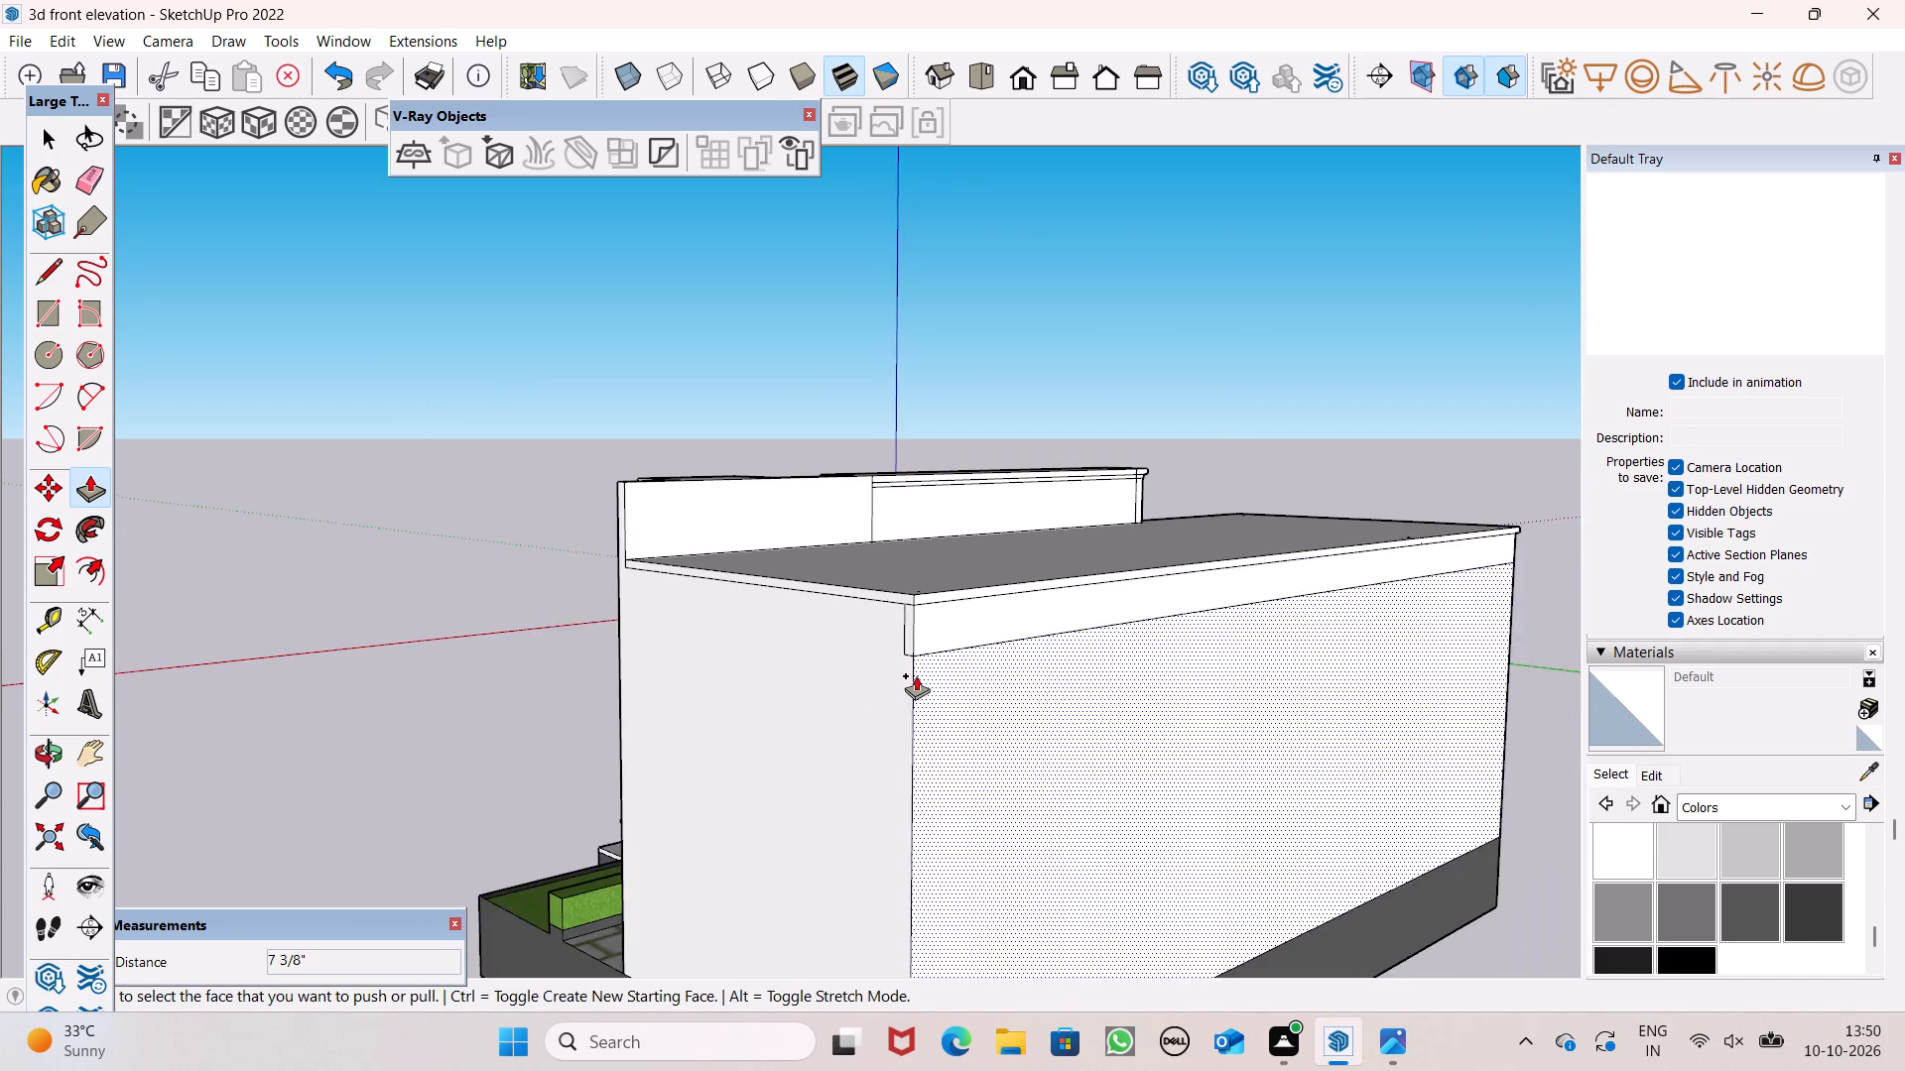
pyautogui.moveTo(916, 681); pyautogui.dragTo(1664, 582, button='middle')
pyautogui.moveTo(1225, 598); pyautogui.dragTo(1298, 608, button='middle')
pyautogui.scroll(13, 1074, 650)
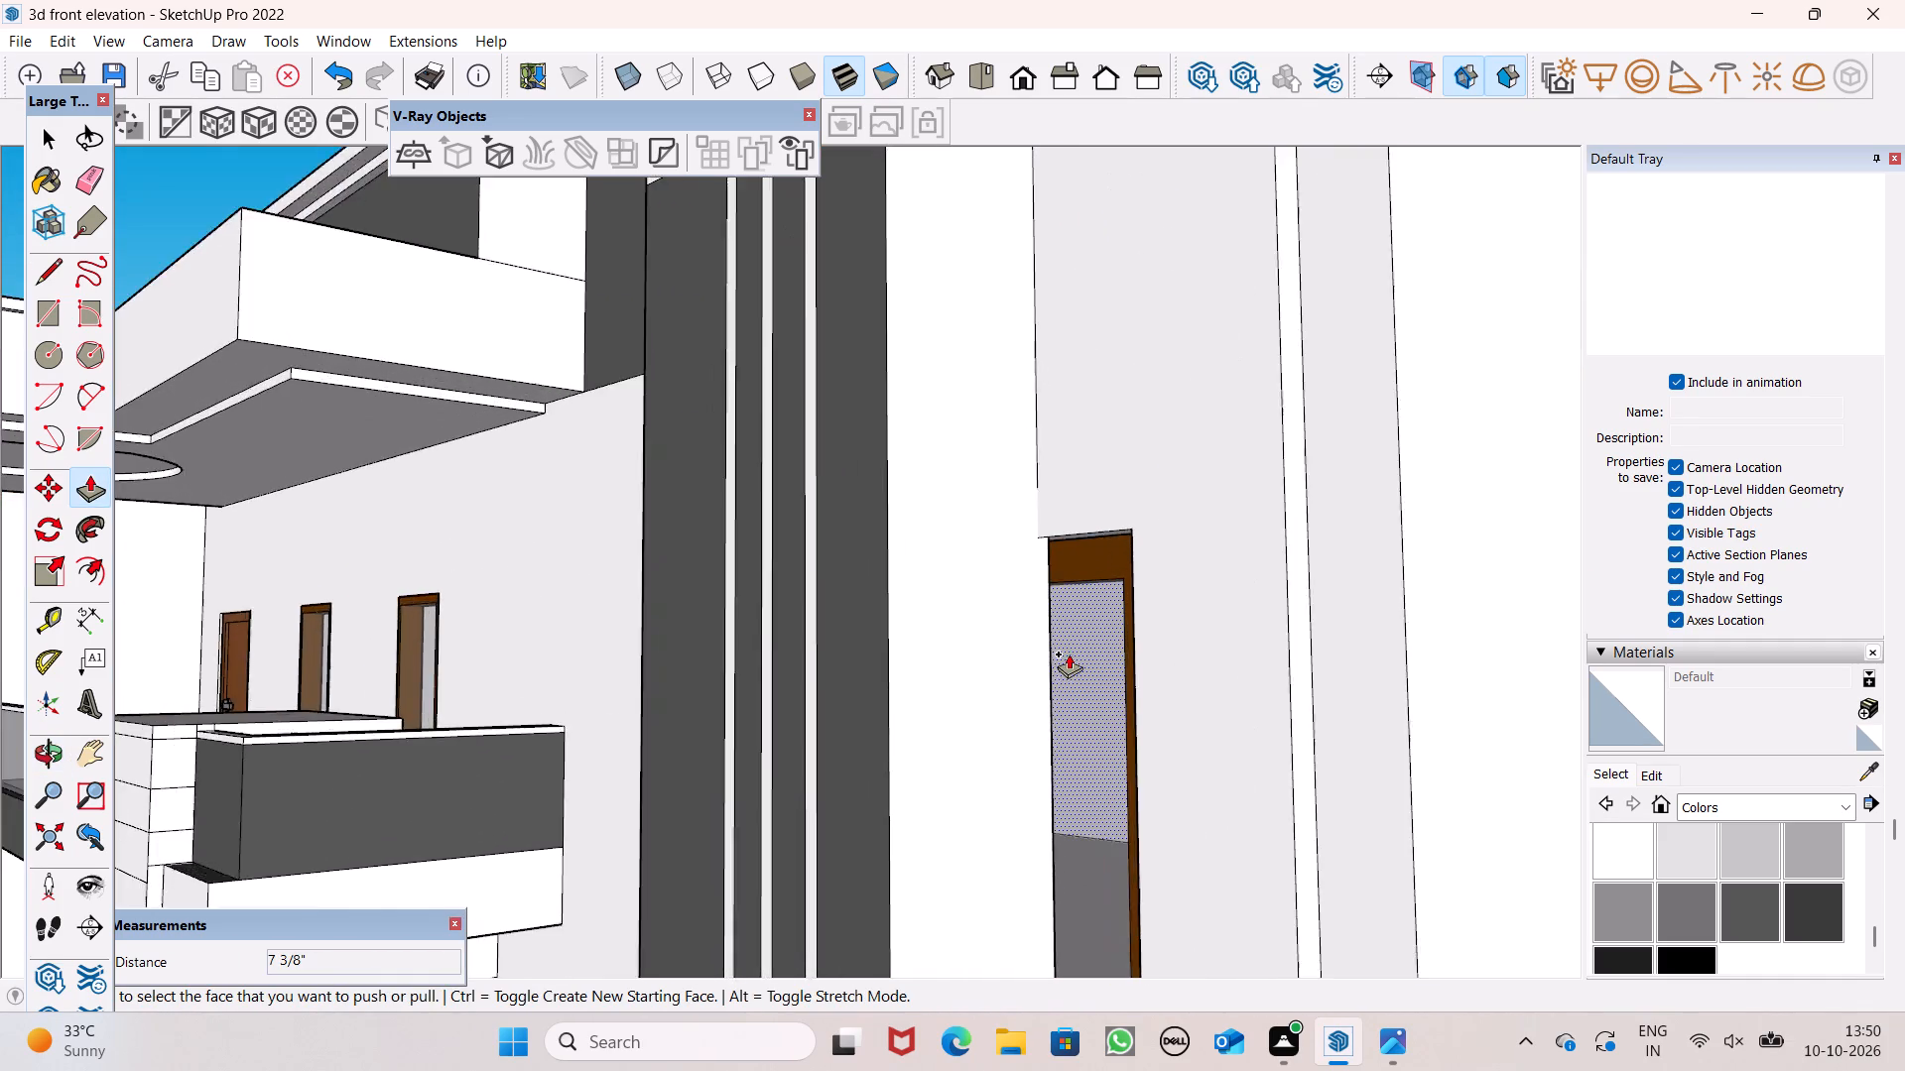
pyautogui.scroll(5, 1069, 654)
pyautogui.moveTo(1074, 656); pyautogui.dragTo(1130, 544, button='middle')
pyautogui.scroll(5, 1203, 579)
pyautogui.moveTo(1208, 600); pyautogui.dragTo(953, 613, button='middle')
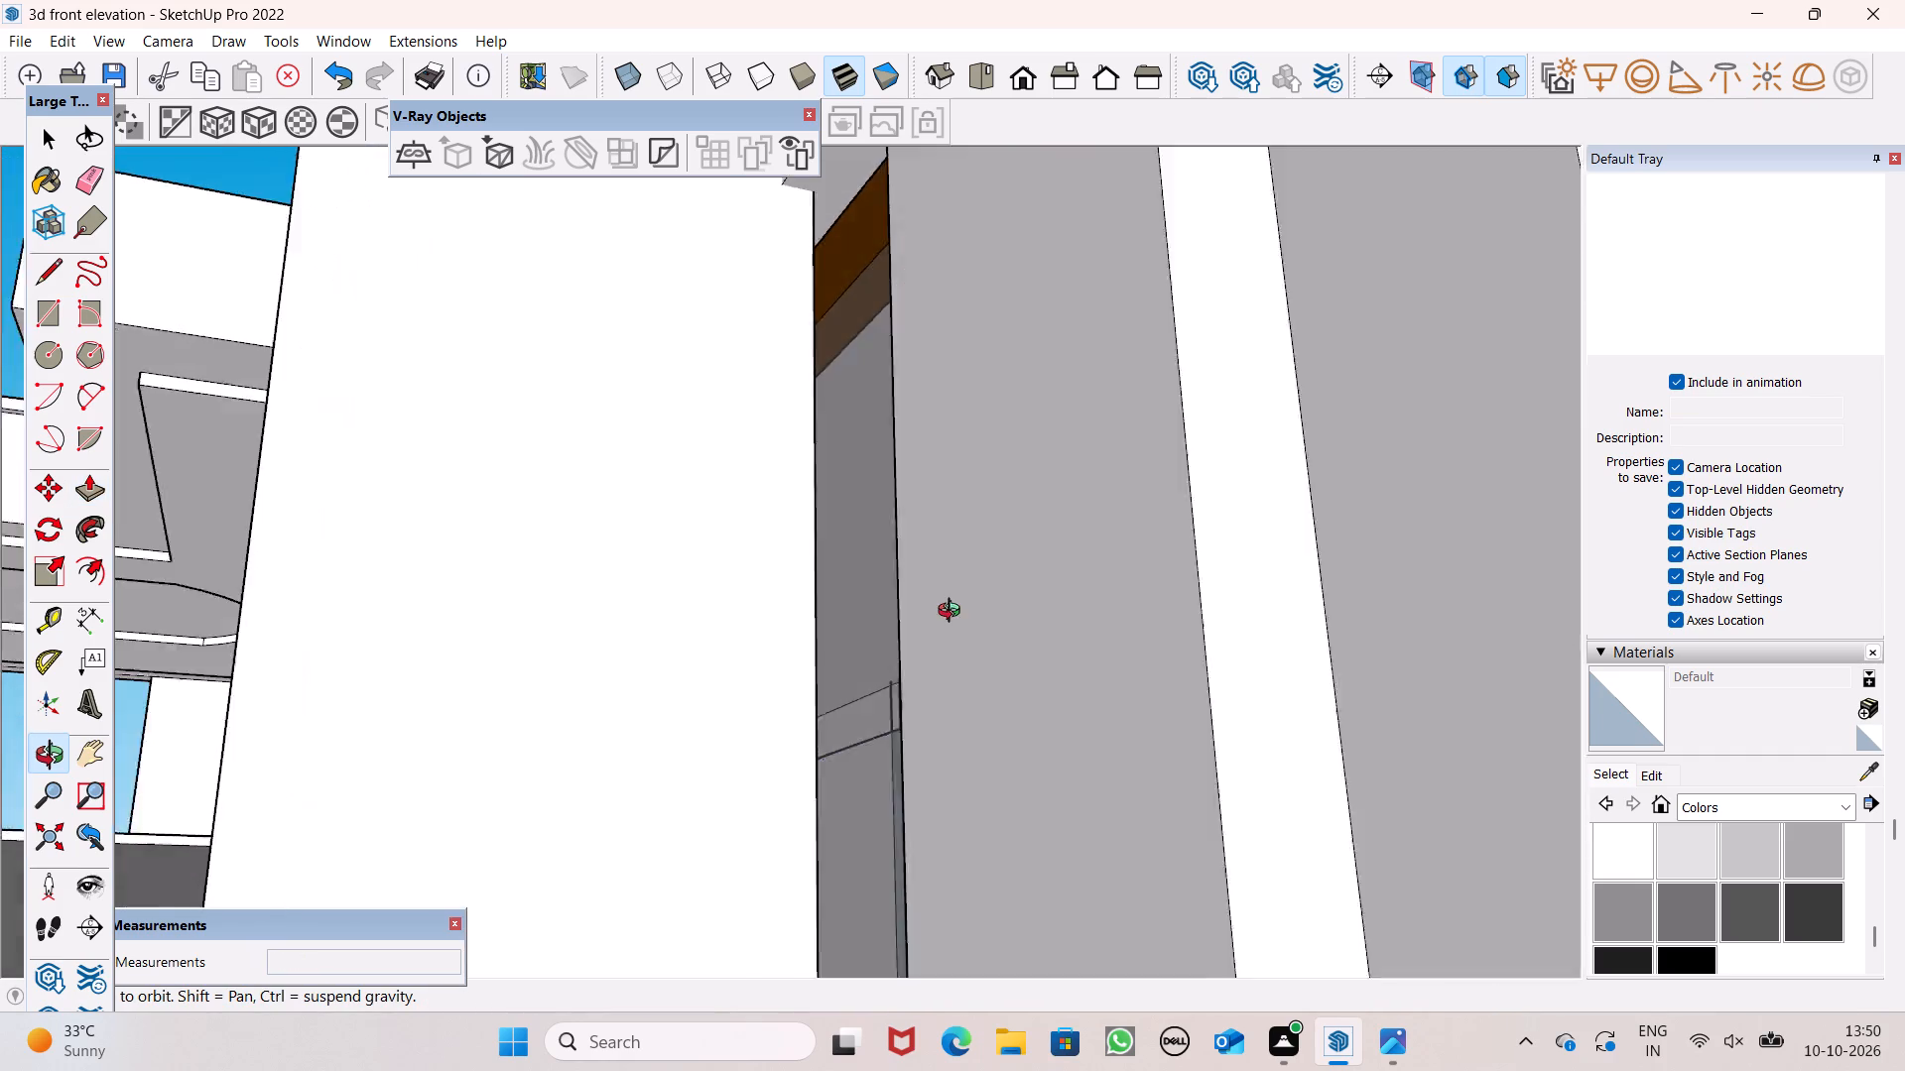
pyautogui.moveTo(953, 613); pyautogui.dragTo(487, 818, button='middle')
pyautogui.scroll(-13, 782, 624)
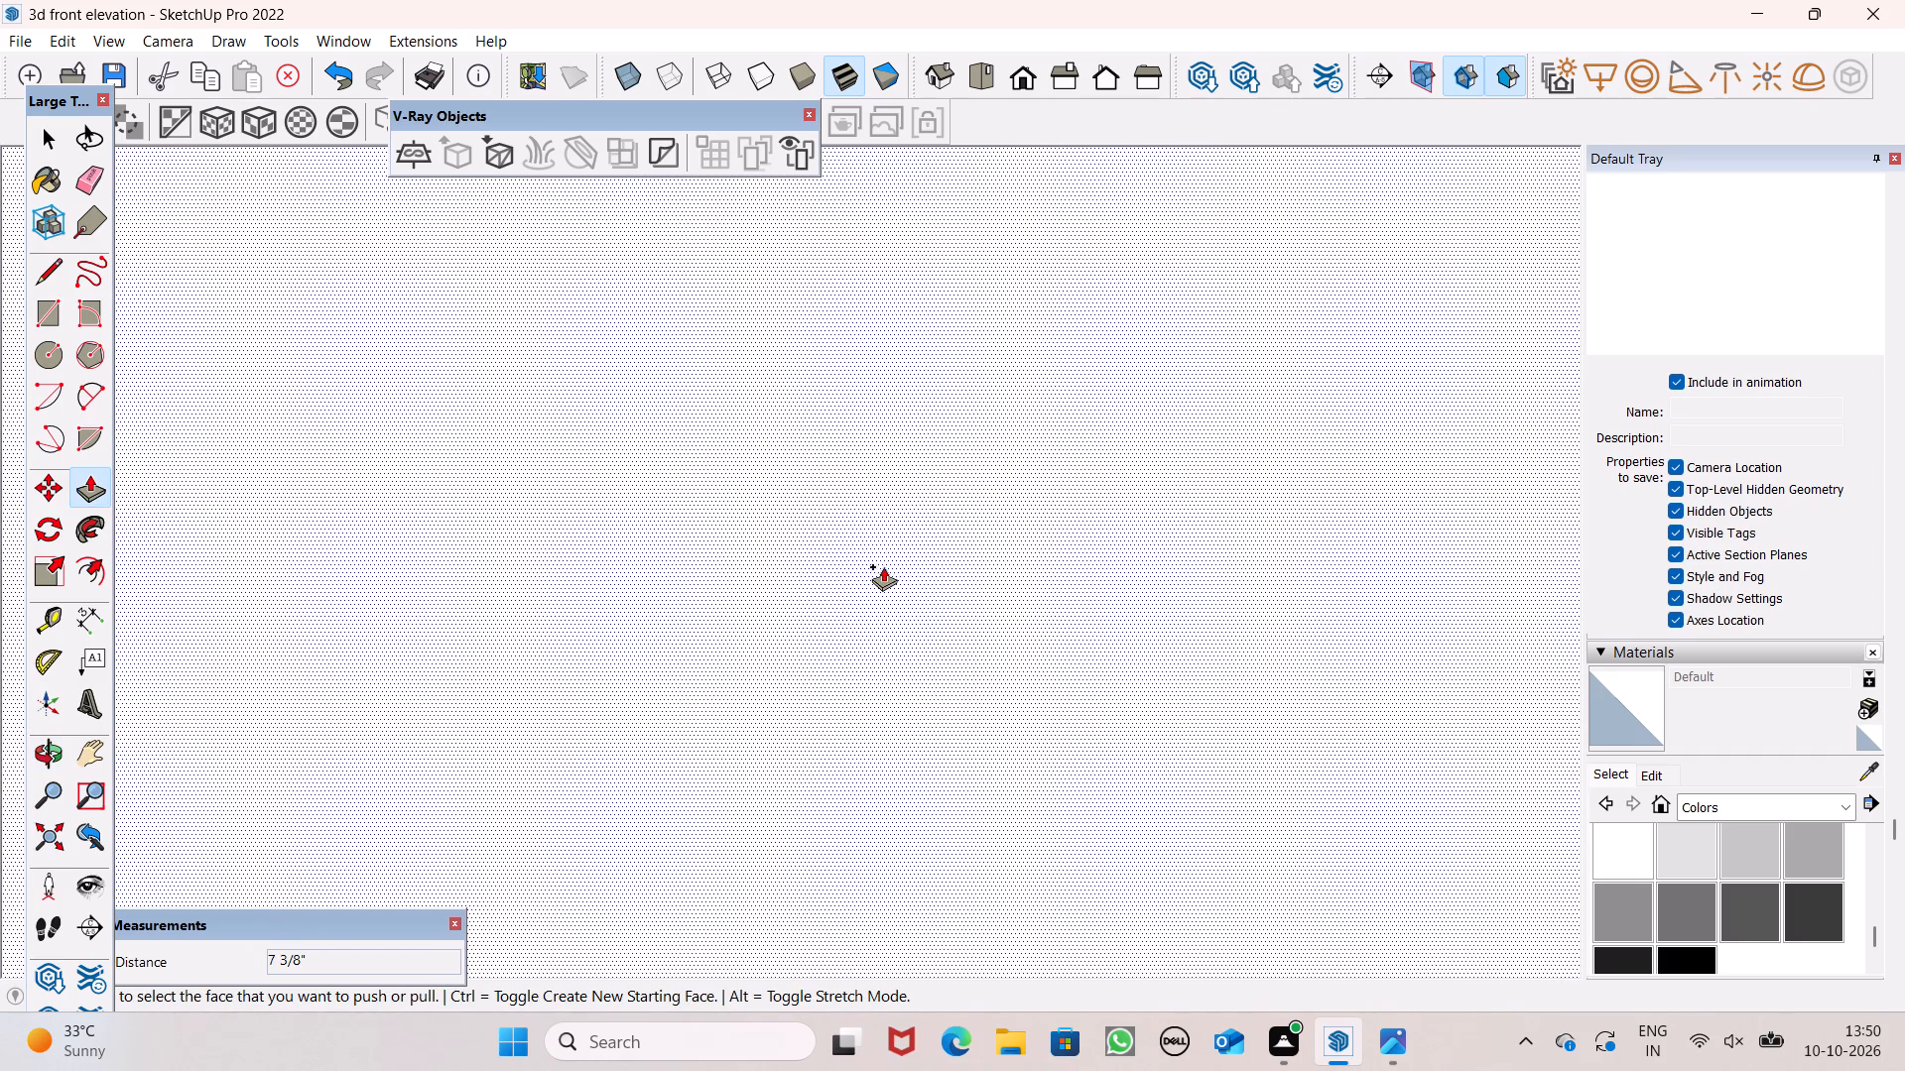
pyautogui.scroll(-20, 883, 566)
pyautogui.scroll(-8, 883, 566)
pyautogui.moveTo(1182, 700); pyautogui.dragTo(1060, 737, button='middle')
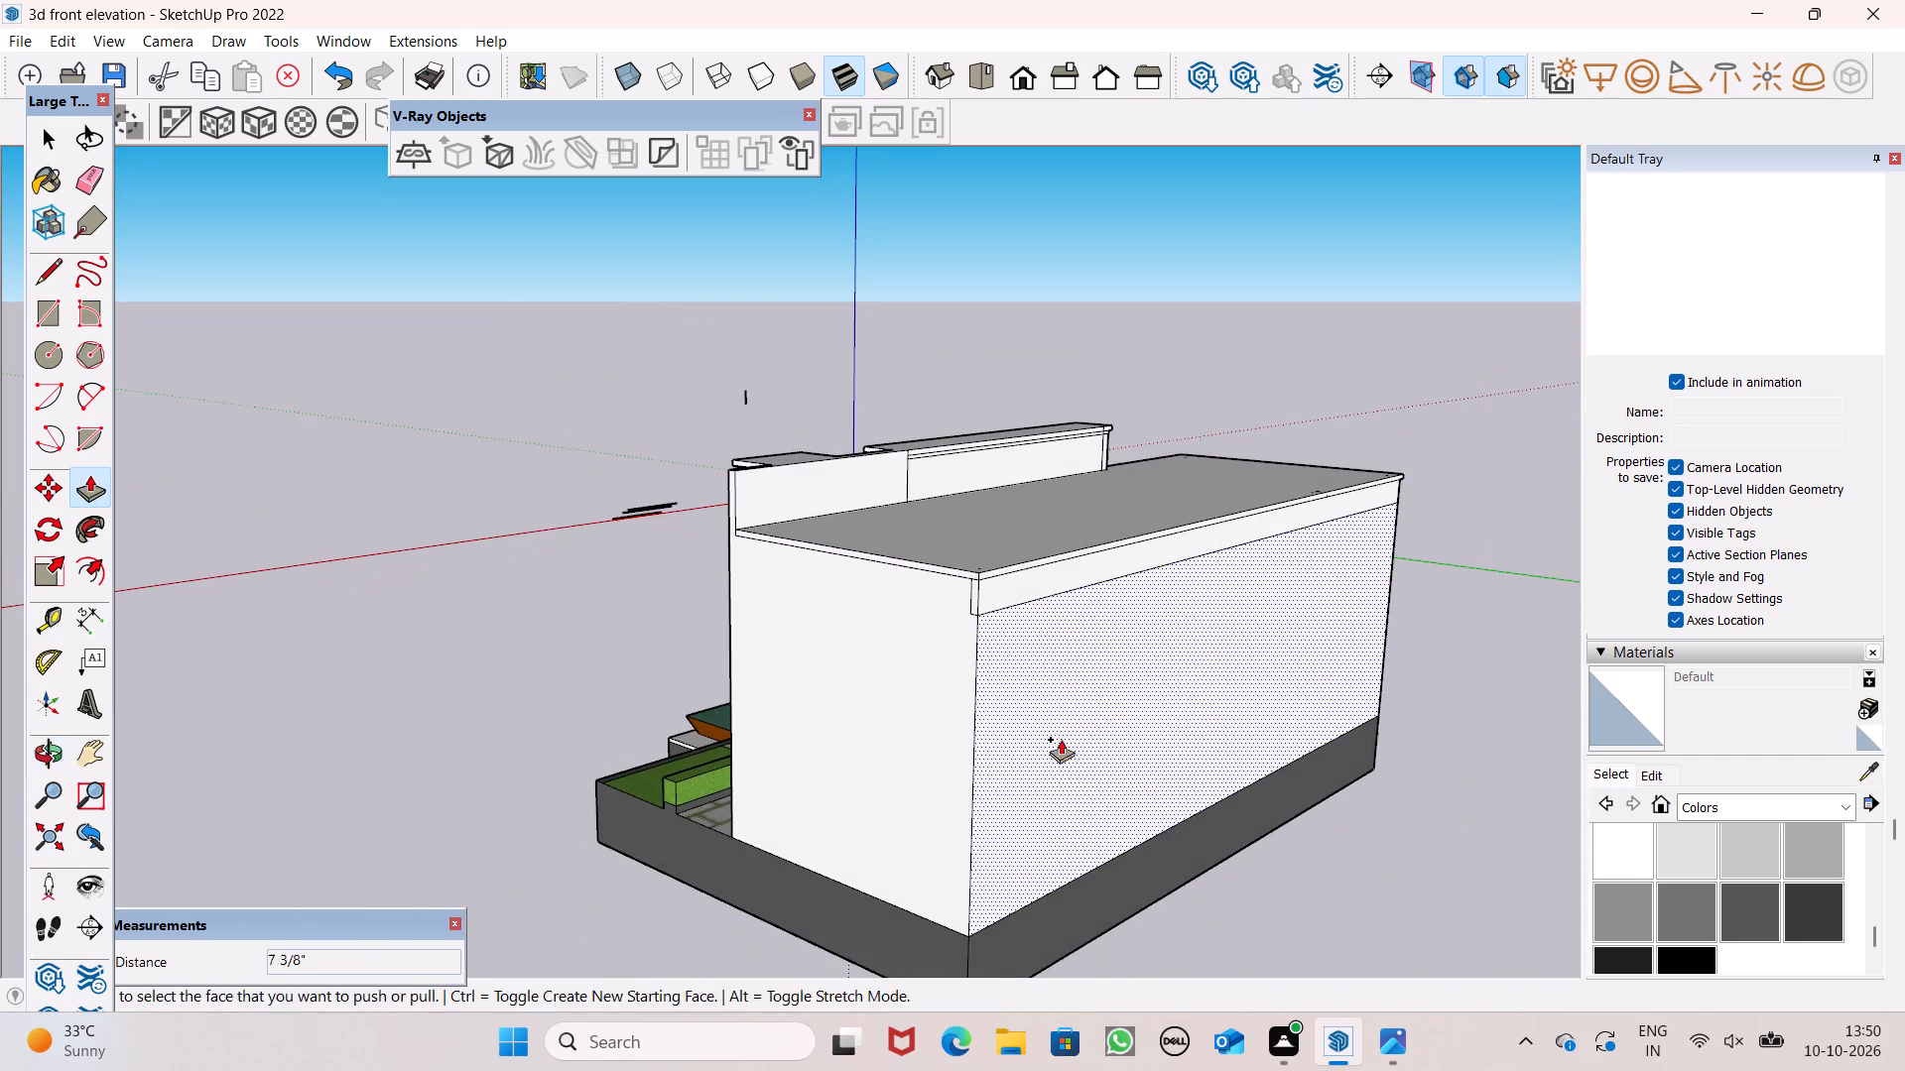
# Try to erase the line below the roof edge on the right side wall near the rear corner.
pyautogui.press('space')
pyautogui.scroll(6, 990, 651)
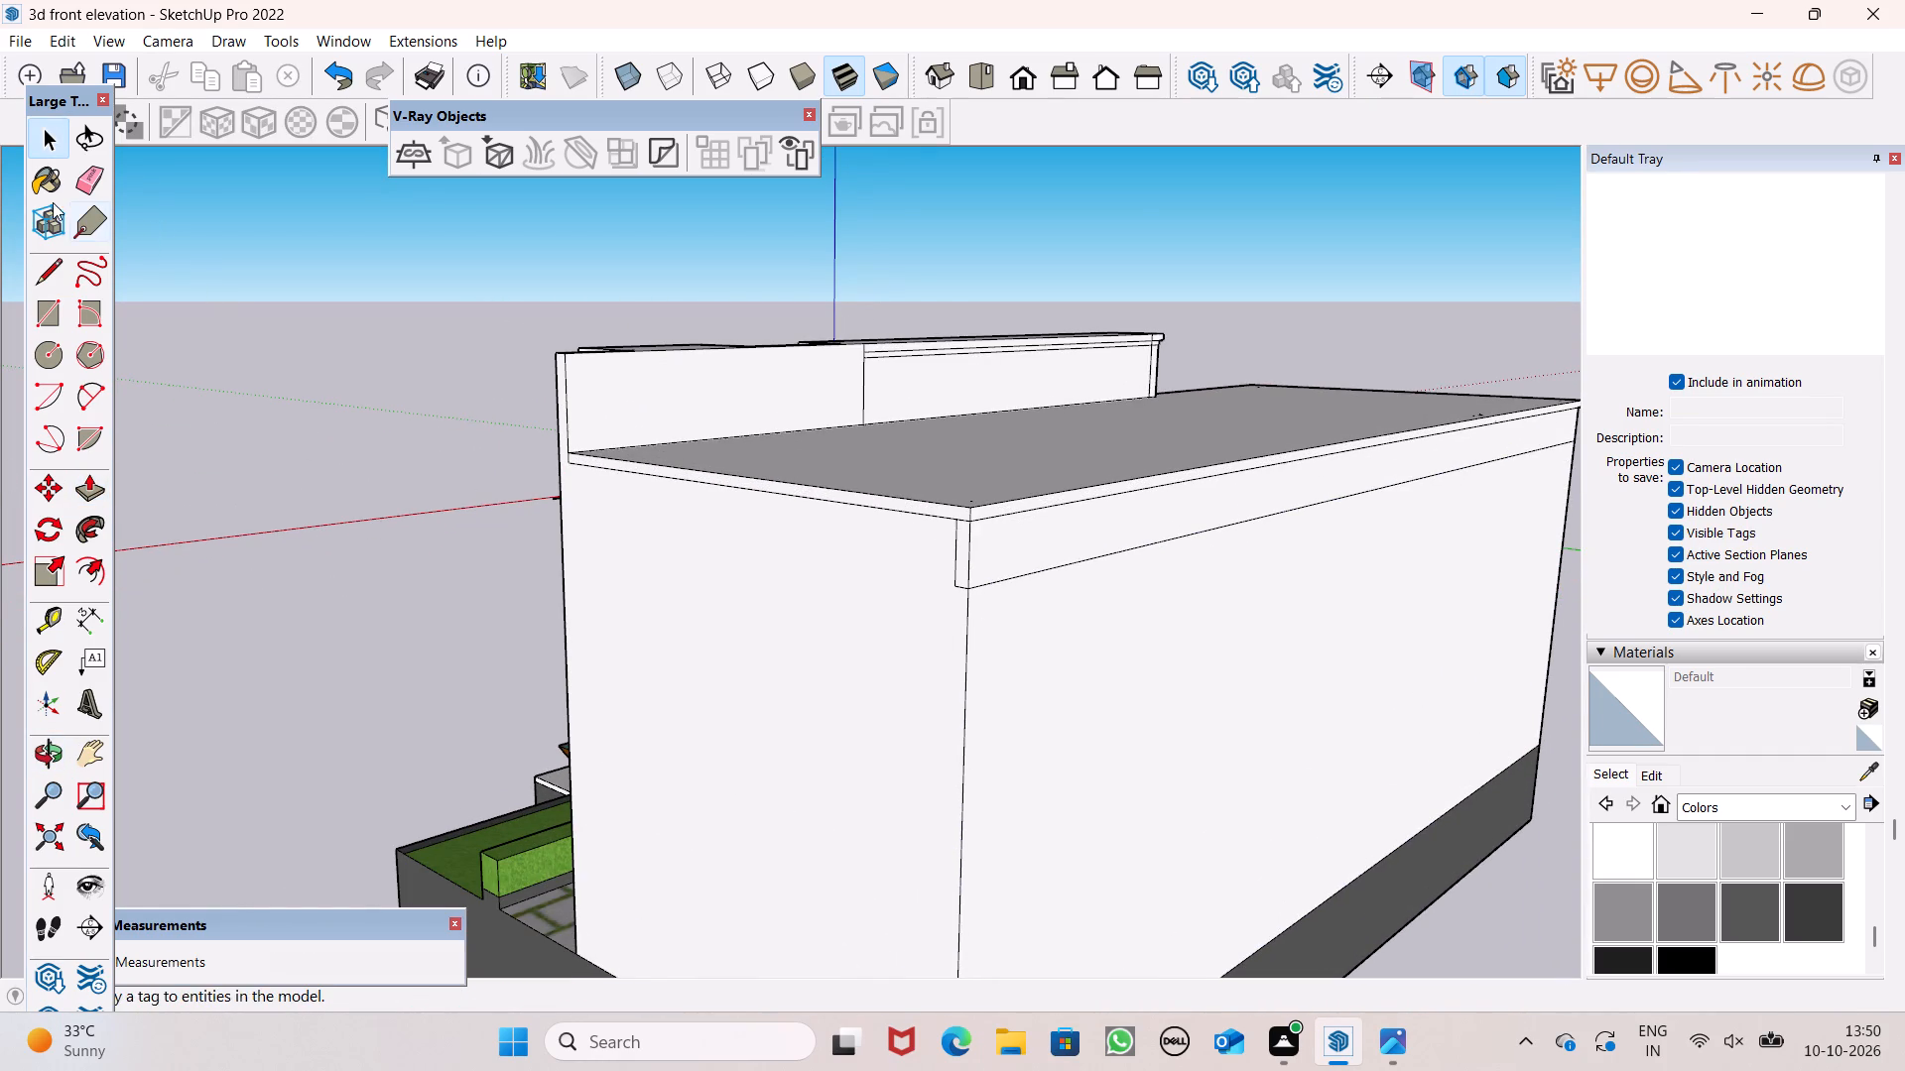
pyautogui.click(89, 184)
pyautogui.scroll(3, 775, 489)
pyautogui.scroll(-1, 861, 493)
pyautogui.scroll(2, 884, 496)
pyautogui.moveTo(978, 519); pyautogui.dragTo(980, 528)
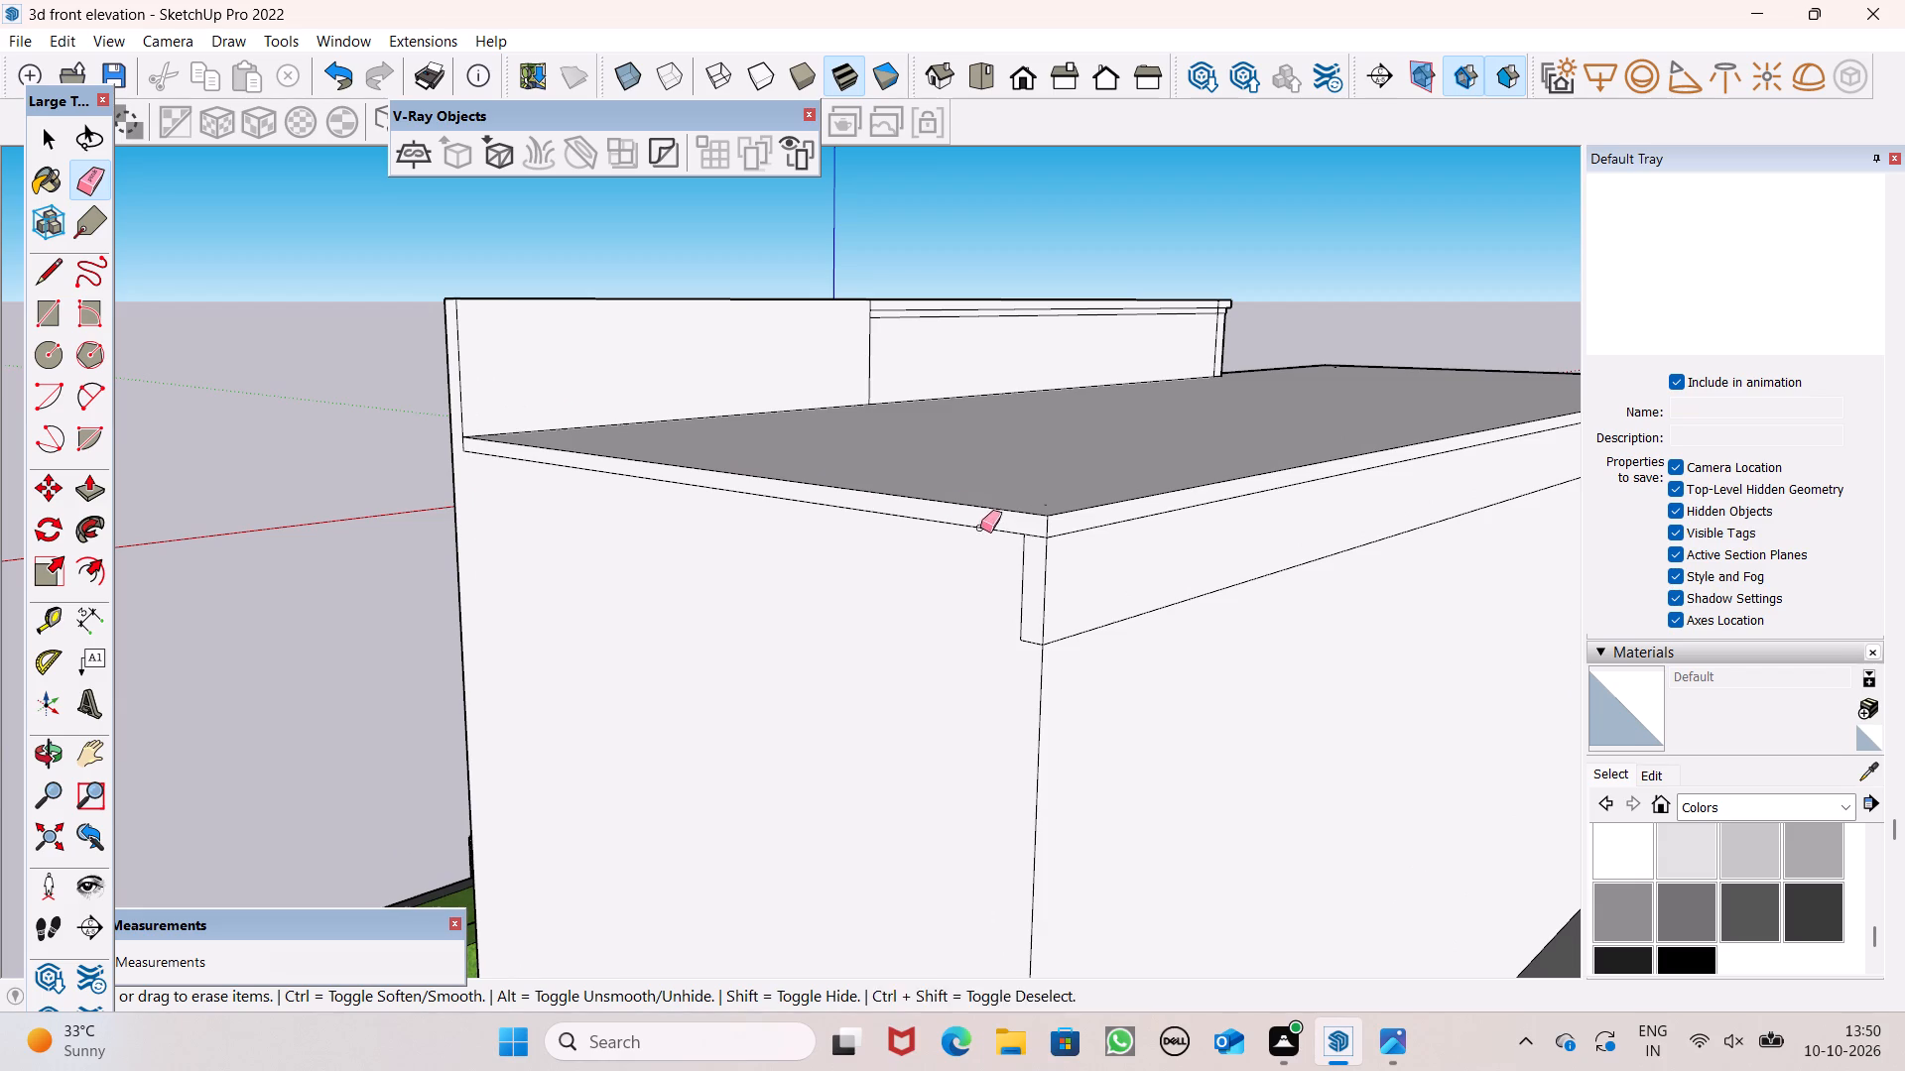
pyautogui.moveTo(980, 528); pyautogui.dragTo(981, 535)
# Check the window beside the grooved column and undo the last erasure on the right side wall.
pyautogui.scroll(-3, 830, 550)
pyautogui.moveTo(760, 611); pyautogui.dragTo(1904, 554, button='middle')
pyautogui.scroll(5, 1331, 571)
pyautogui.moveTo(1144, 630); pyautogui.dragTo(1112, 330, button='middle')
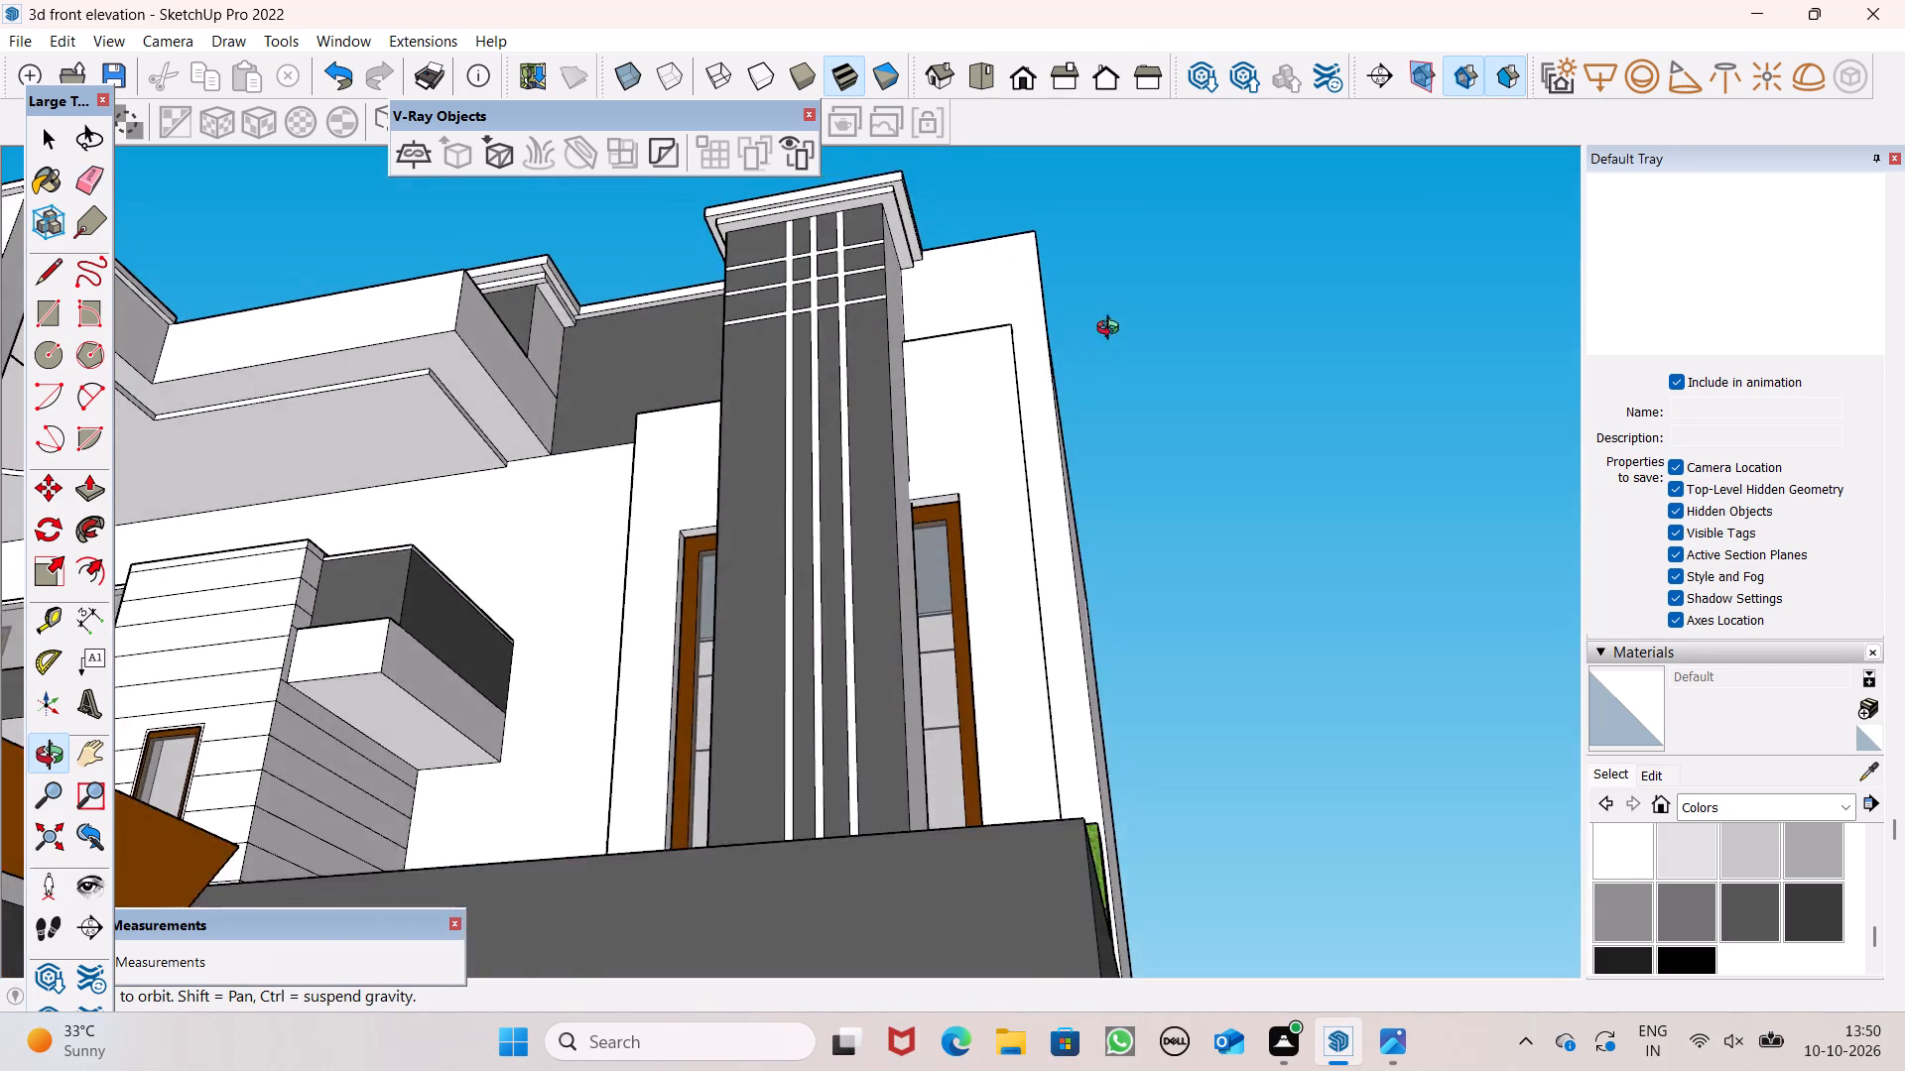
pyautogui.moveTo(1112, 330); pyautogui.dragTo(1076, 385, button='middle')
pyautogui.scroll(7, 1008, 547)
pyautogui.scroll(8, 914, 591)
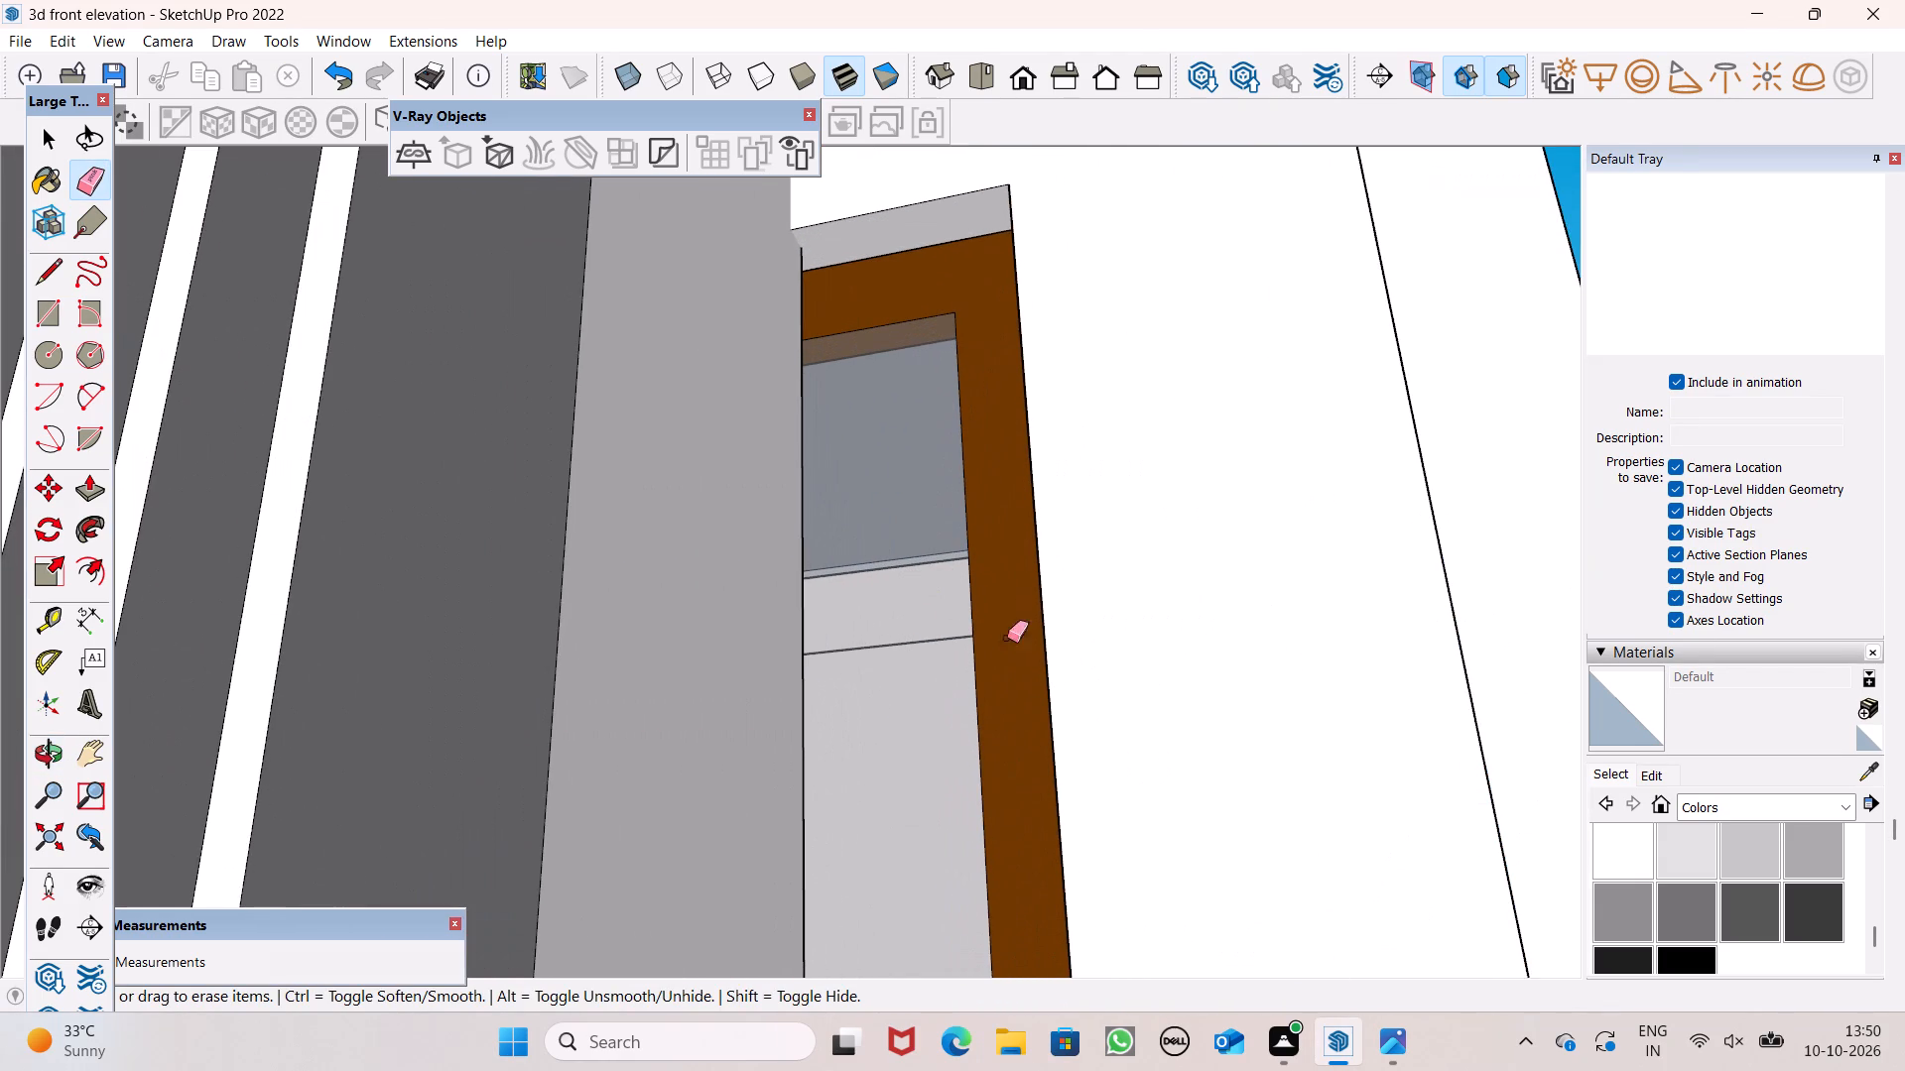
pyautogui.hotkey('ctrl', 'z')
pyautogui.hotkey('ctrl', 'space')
# Examine the house exterior from the front, above and the left side for remaining stray edges.
pyautogui.scroll(-4, 957, 707)
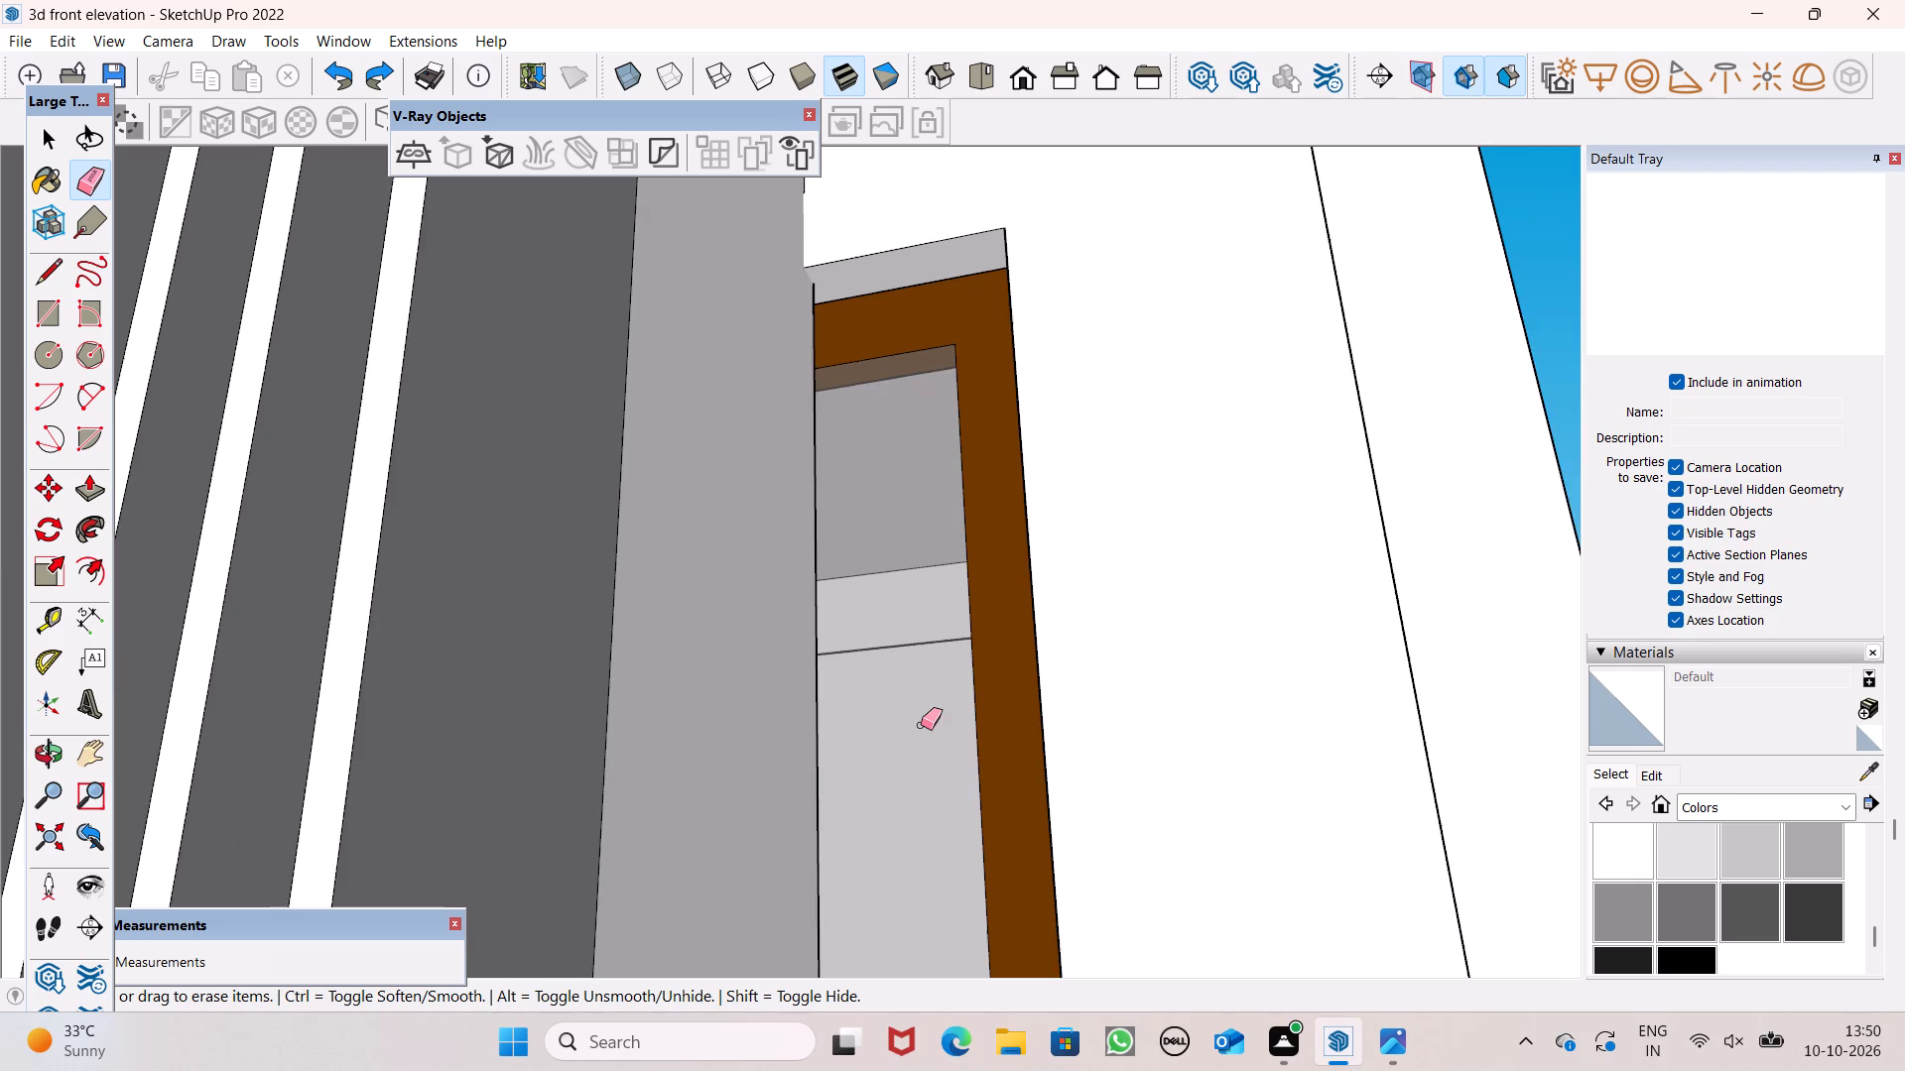
pyautogui.scroll(-20, 908, 727)
pyautogui.scroll(-9, 908, 727)
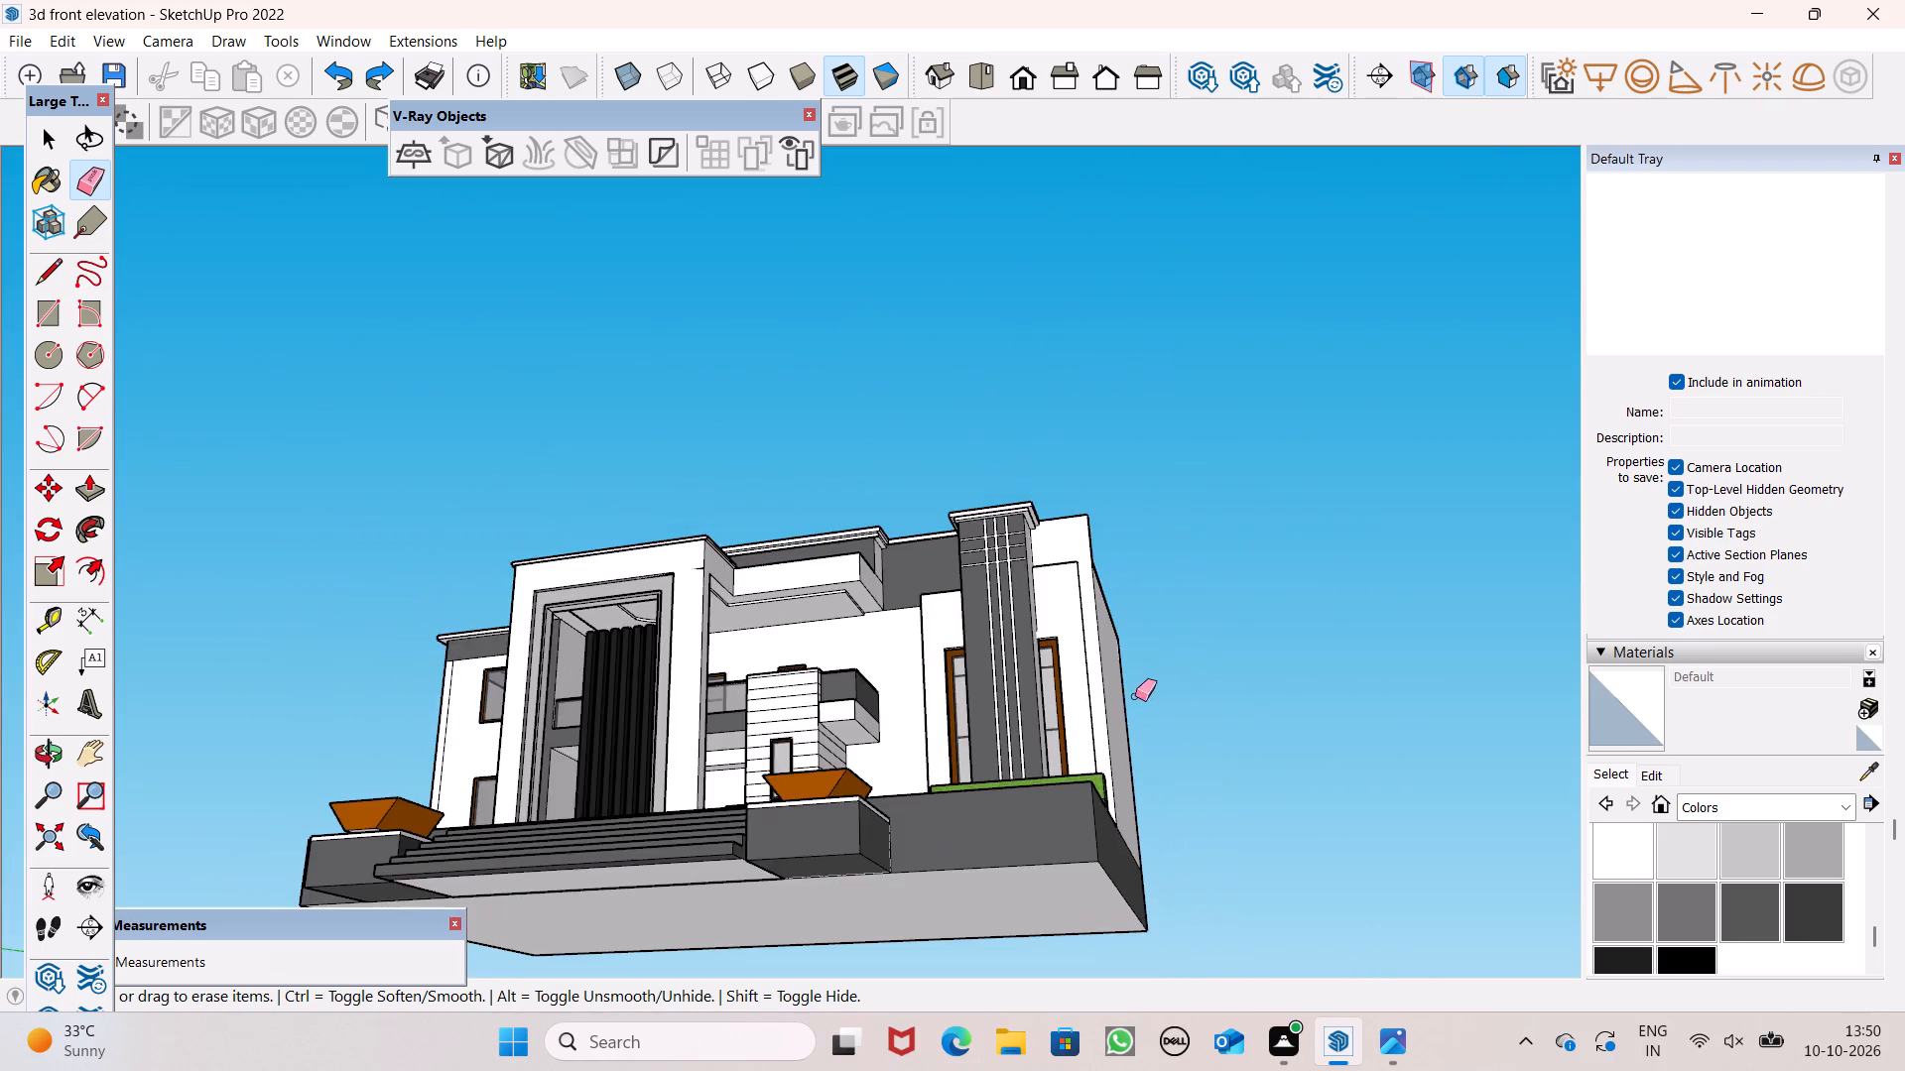
pyautogui.press('space')
pyautogui.moveTo(1141, 697); pyautogui.dragTo(1232, 988, button='middle')
pyautogui.scroll(-6, 928, 786)
pyautogui.moveTo(936, 817); pyautogui.dragTo(1339, 881, button='middle')
pyautogui.scroll(1, 1342, 873)
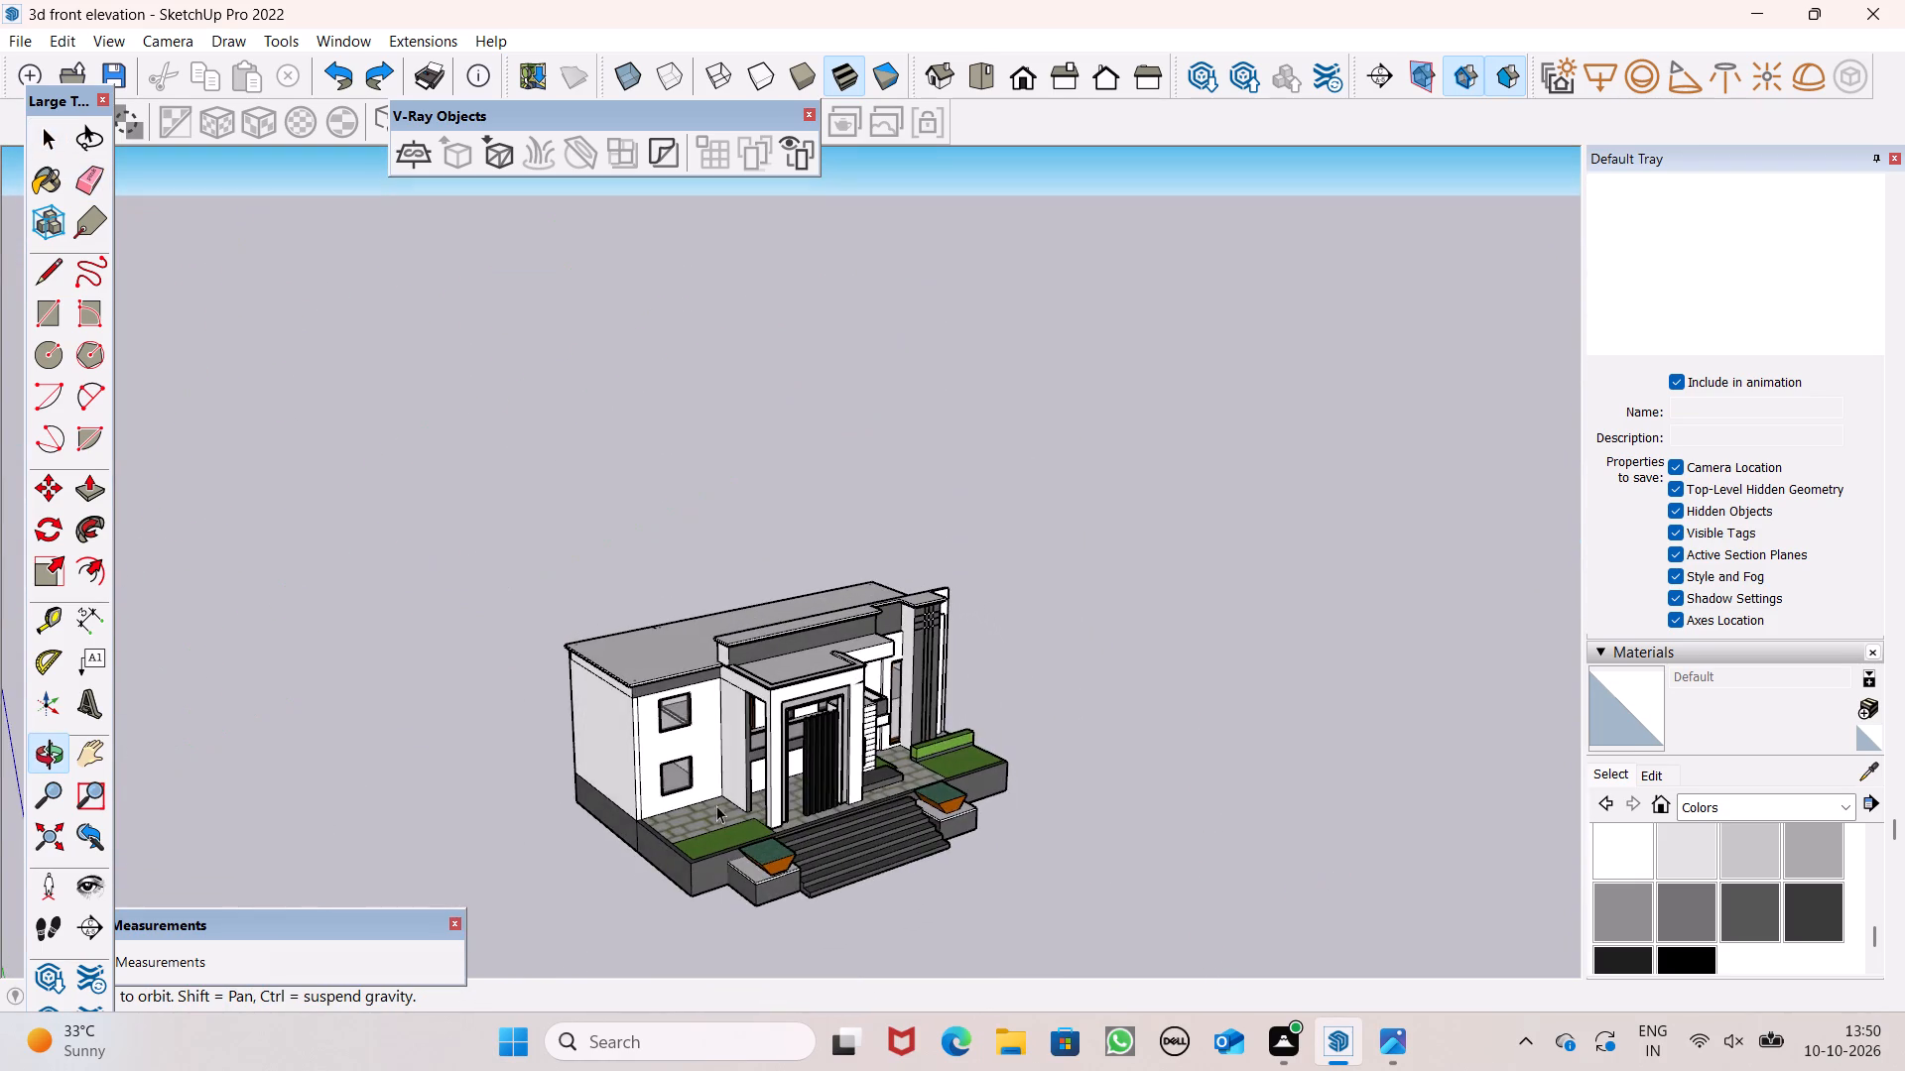
pyautogui.moveTo(713, 811); pyautogui.dragTo(1289, 713, button='middle')
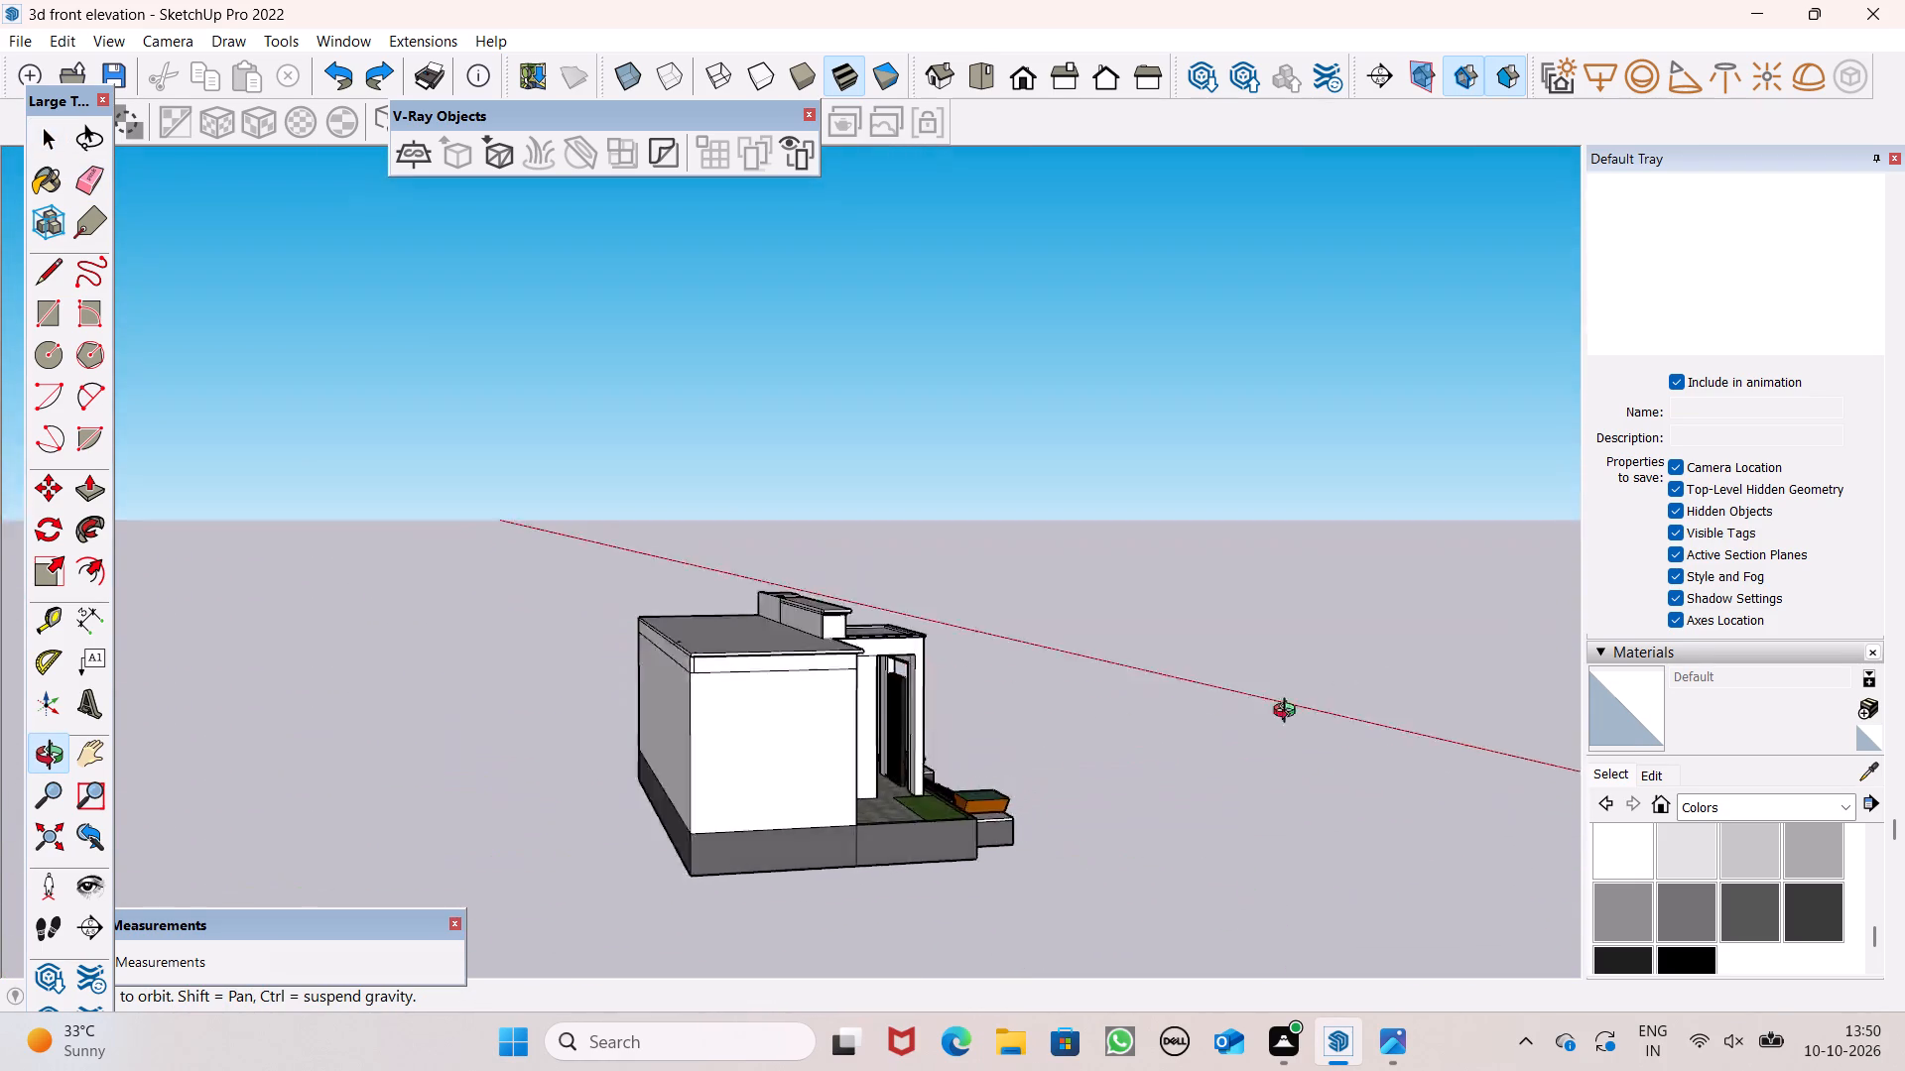
pyautogui.moveTo(1289, 713); pyautogui.dragTo(505, 605, button='middle')
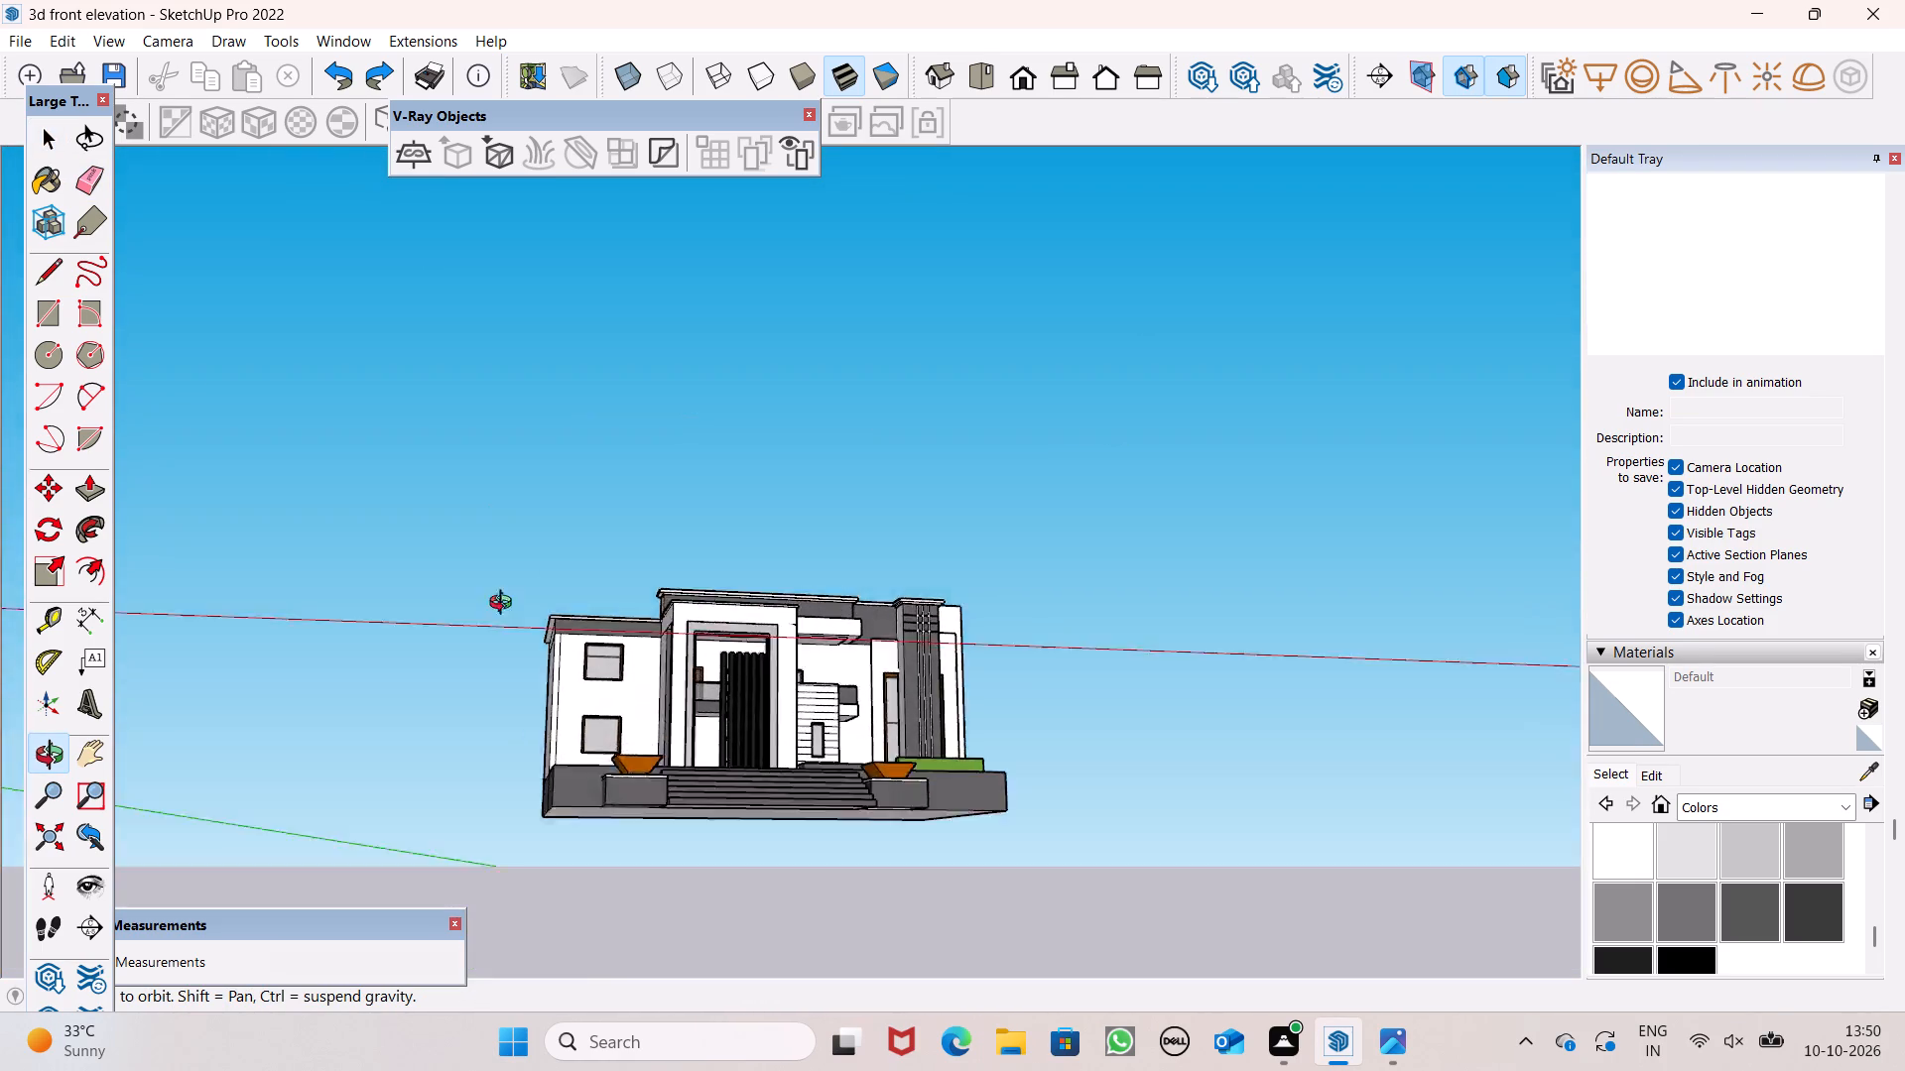
pyautogui.moveTo(505, 605); pyautogui.dragTo(549, 753, button='middle')
pyautogui.scroll(-1, 736, 726)
pyautogui.scroll(9, 811, 777)
pyautogui.scroll(-1, 859, 740)
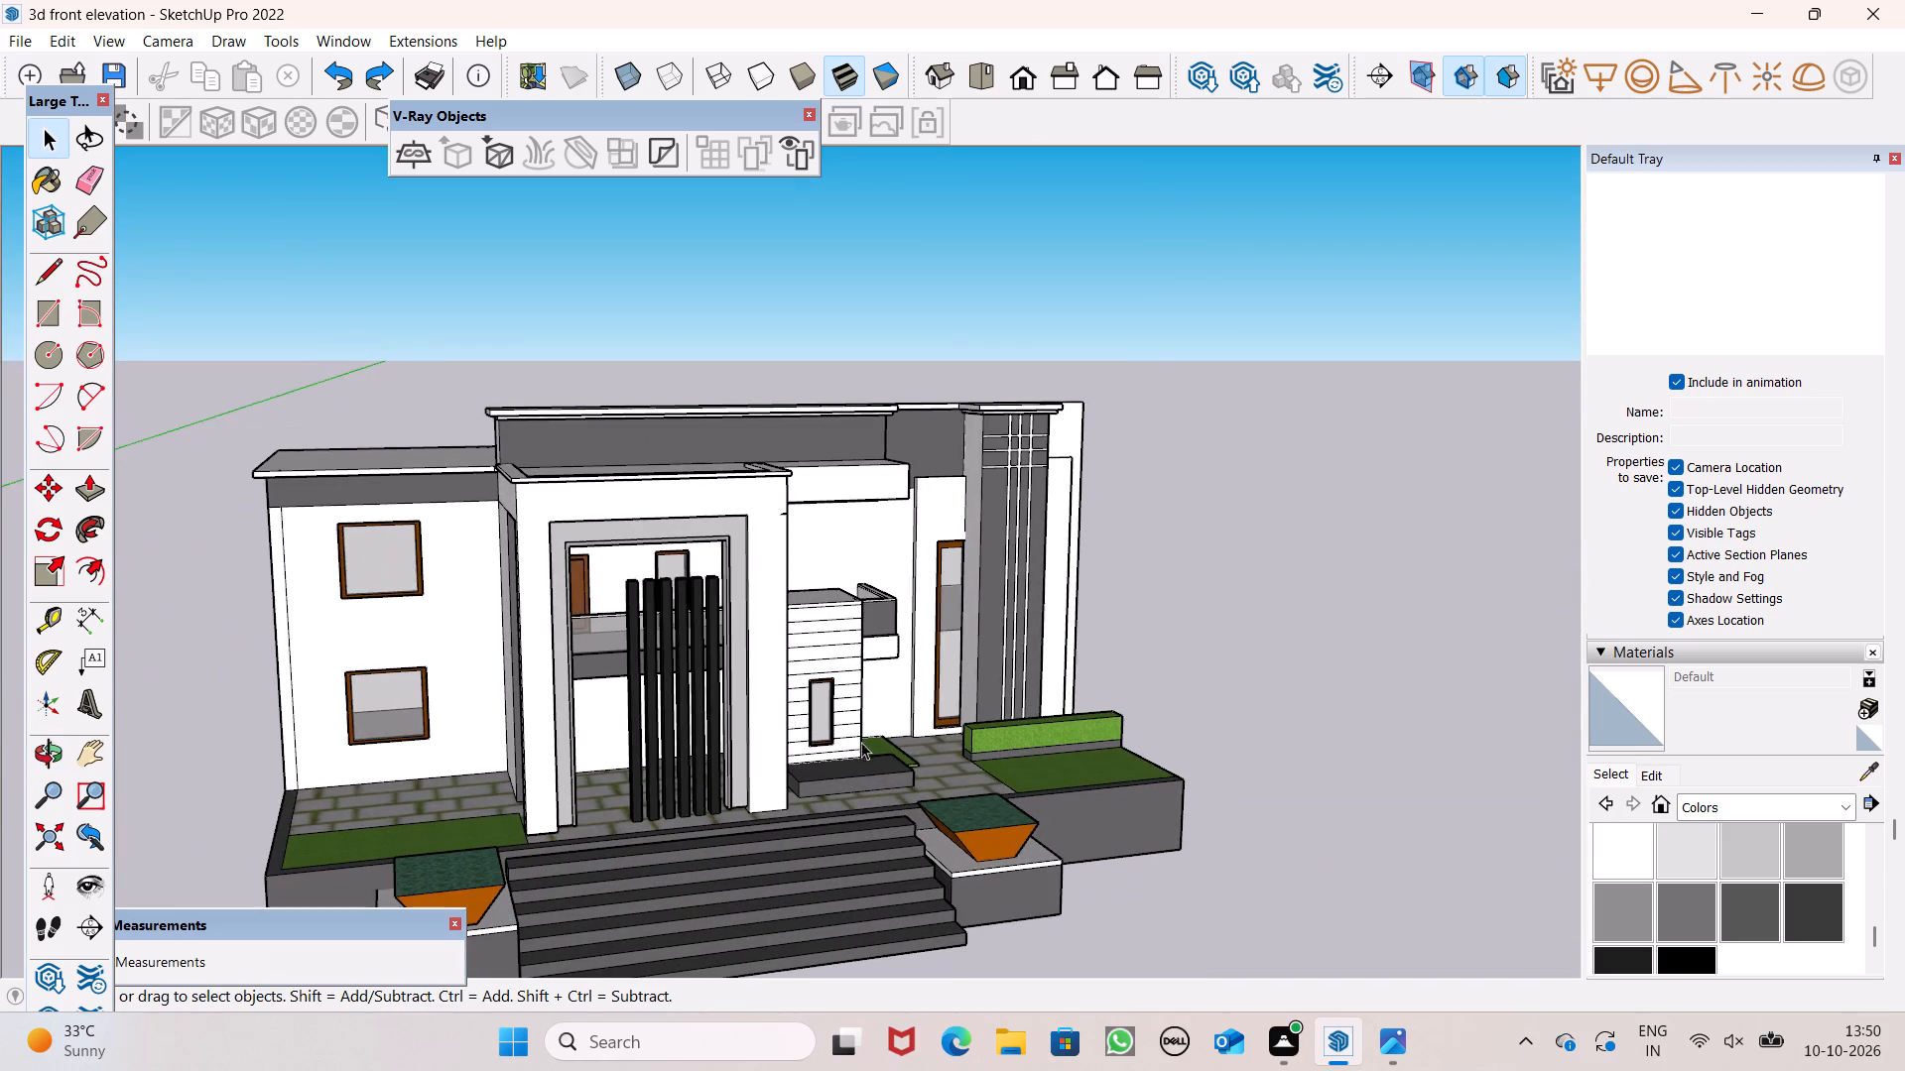
pyautogui.moveTo(872, 764); pyautogui.dragTo(933, 750, button='middle')
pyautogui.scroll(1, 910, 704)
pyautogui.scroll(-3, 910, 703)
pyautogui.moveTo(904, 714); pyautogui.dragTo(882, 735, button='middle')
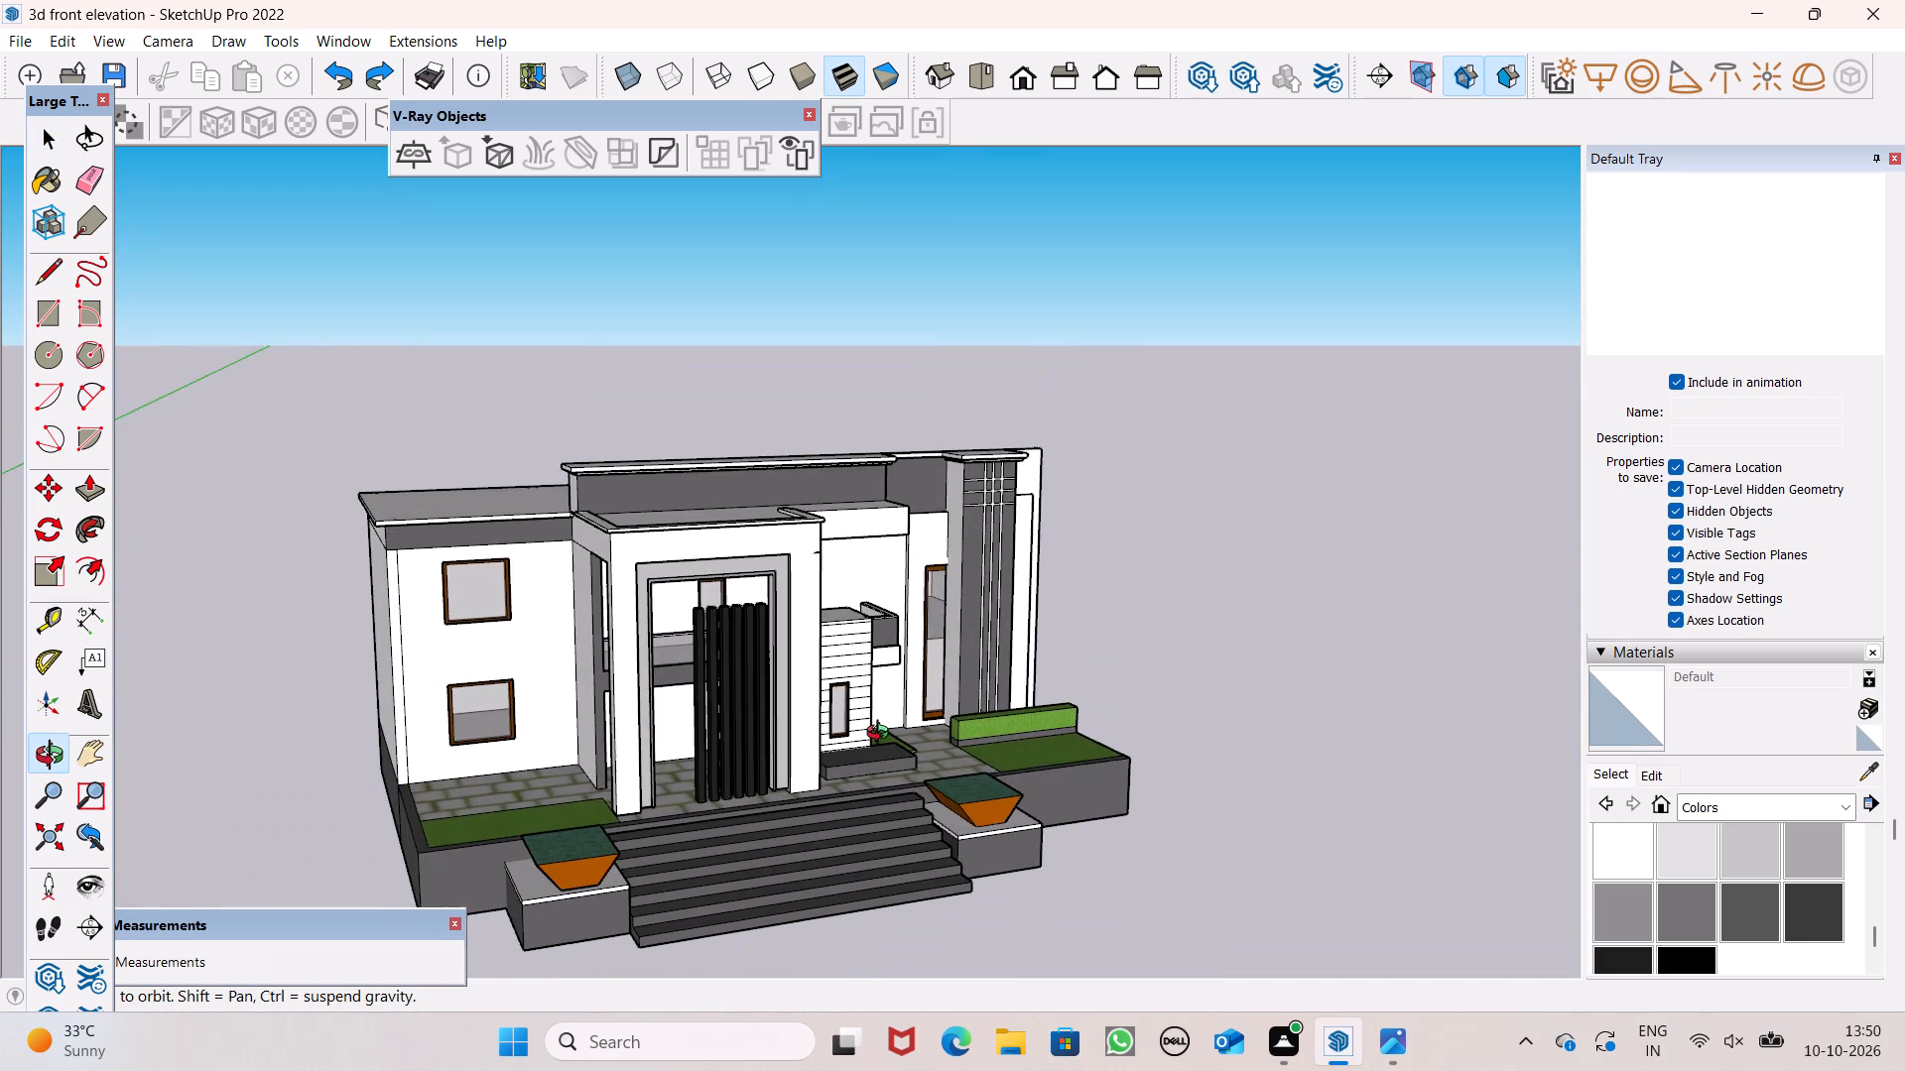
pyautogui.moveTo(882, 735); pyautogui.dragTo(905, 695, button='middle')
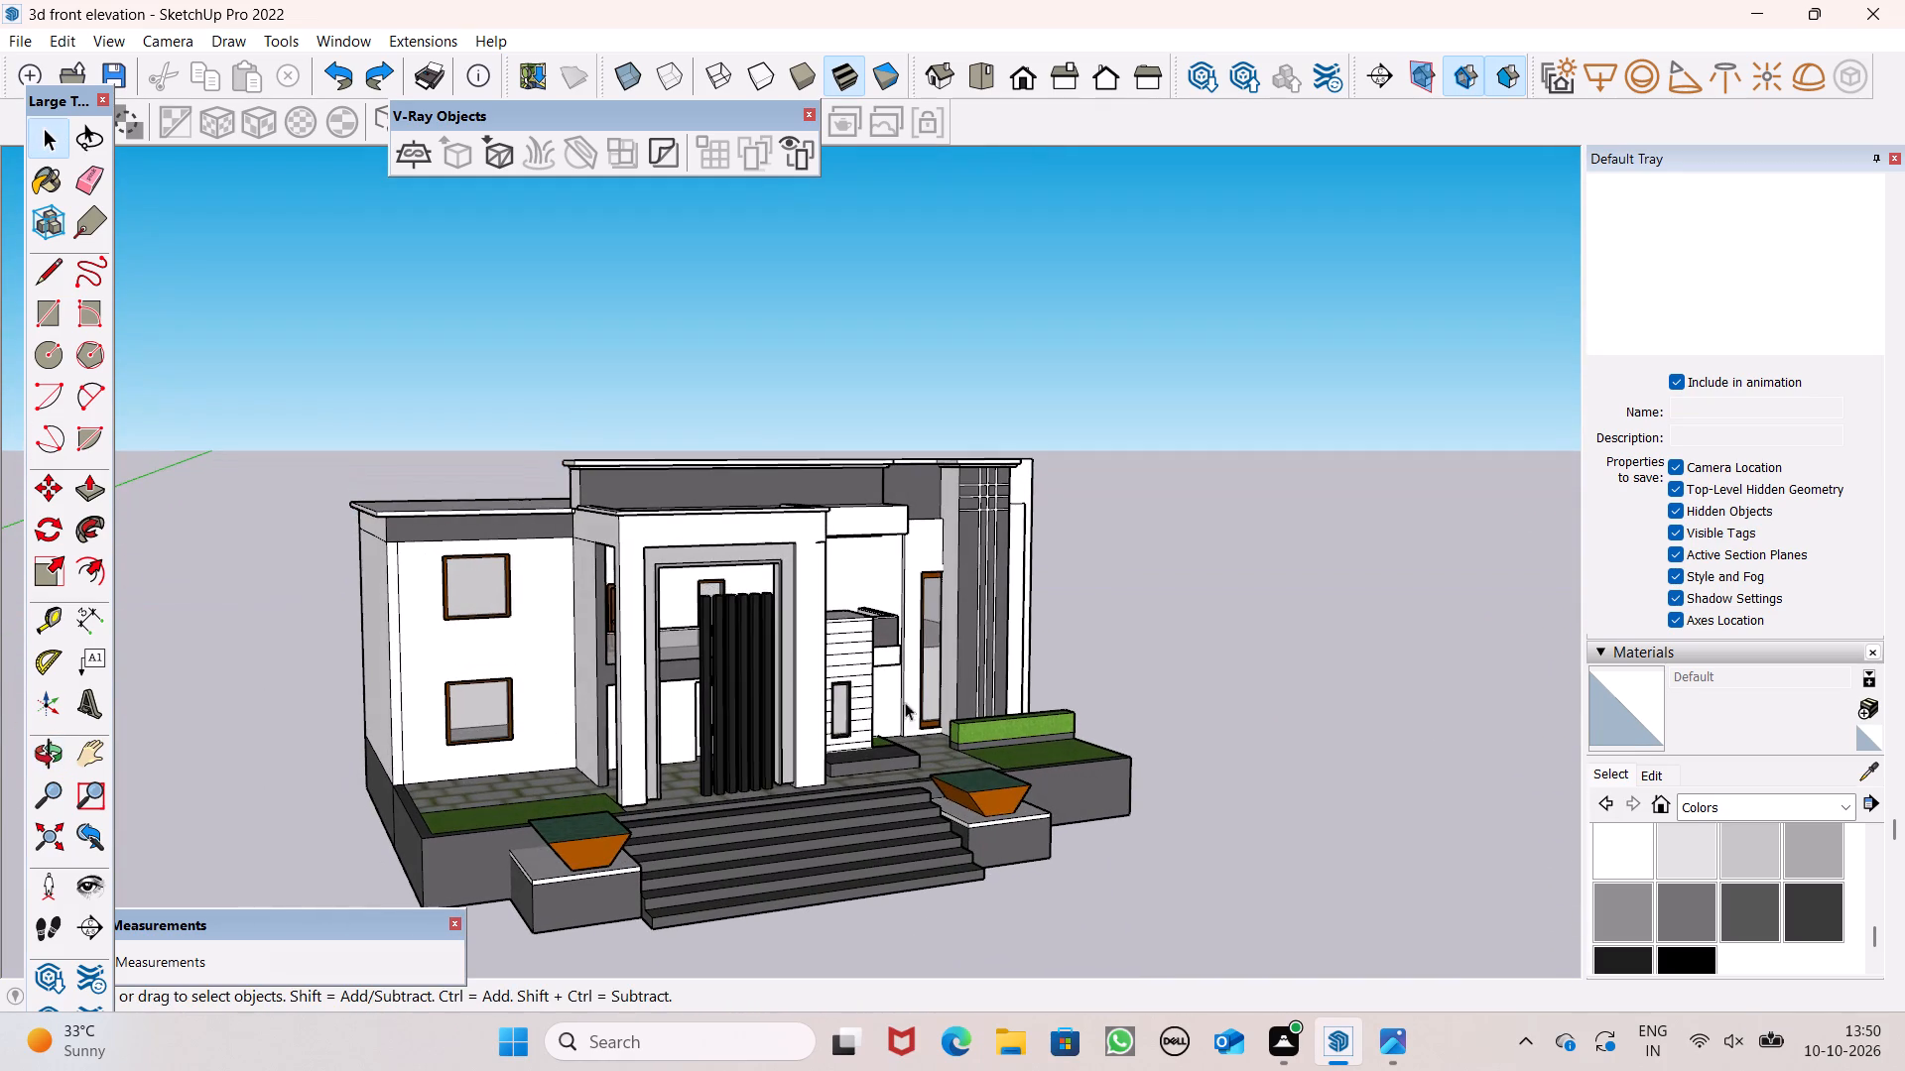
pyautogui.scroll(-2, 1659, 877)
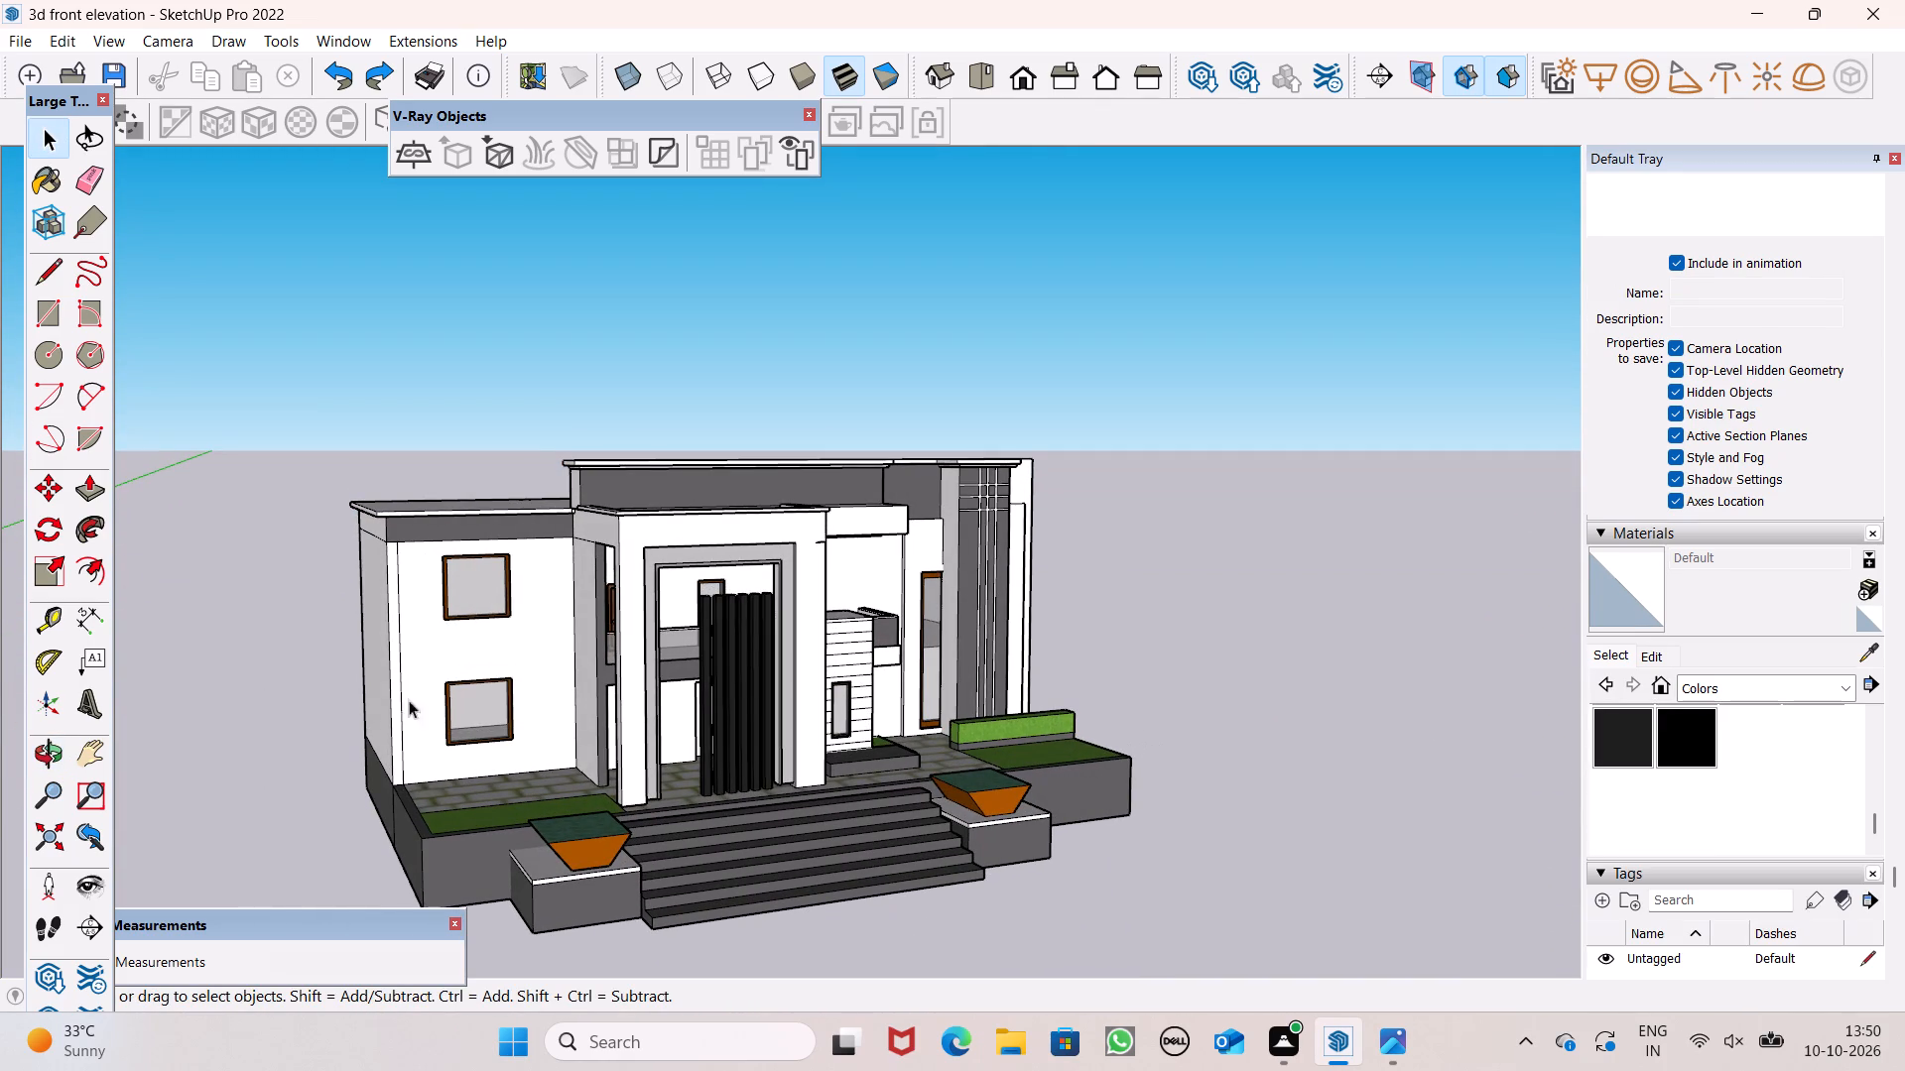
pyautogui.scroll(2, 741, 479)
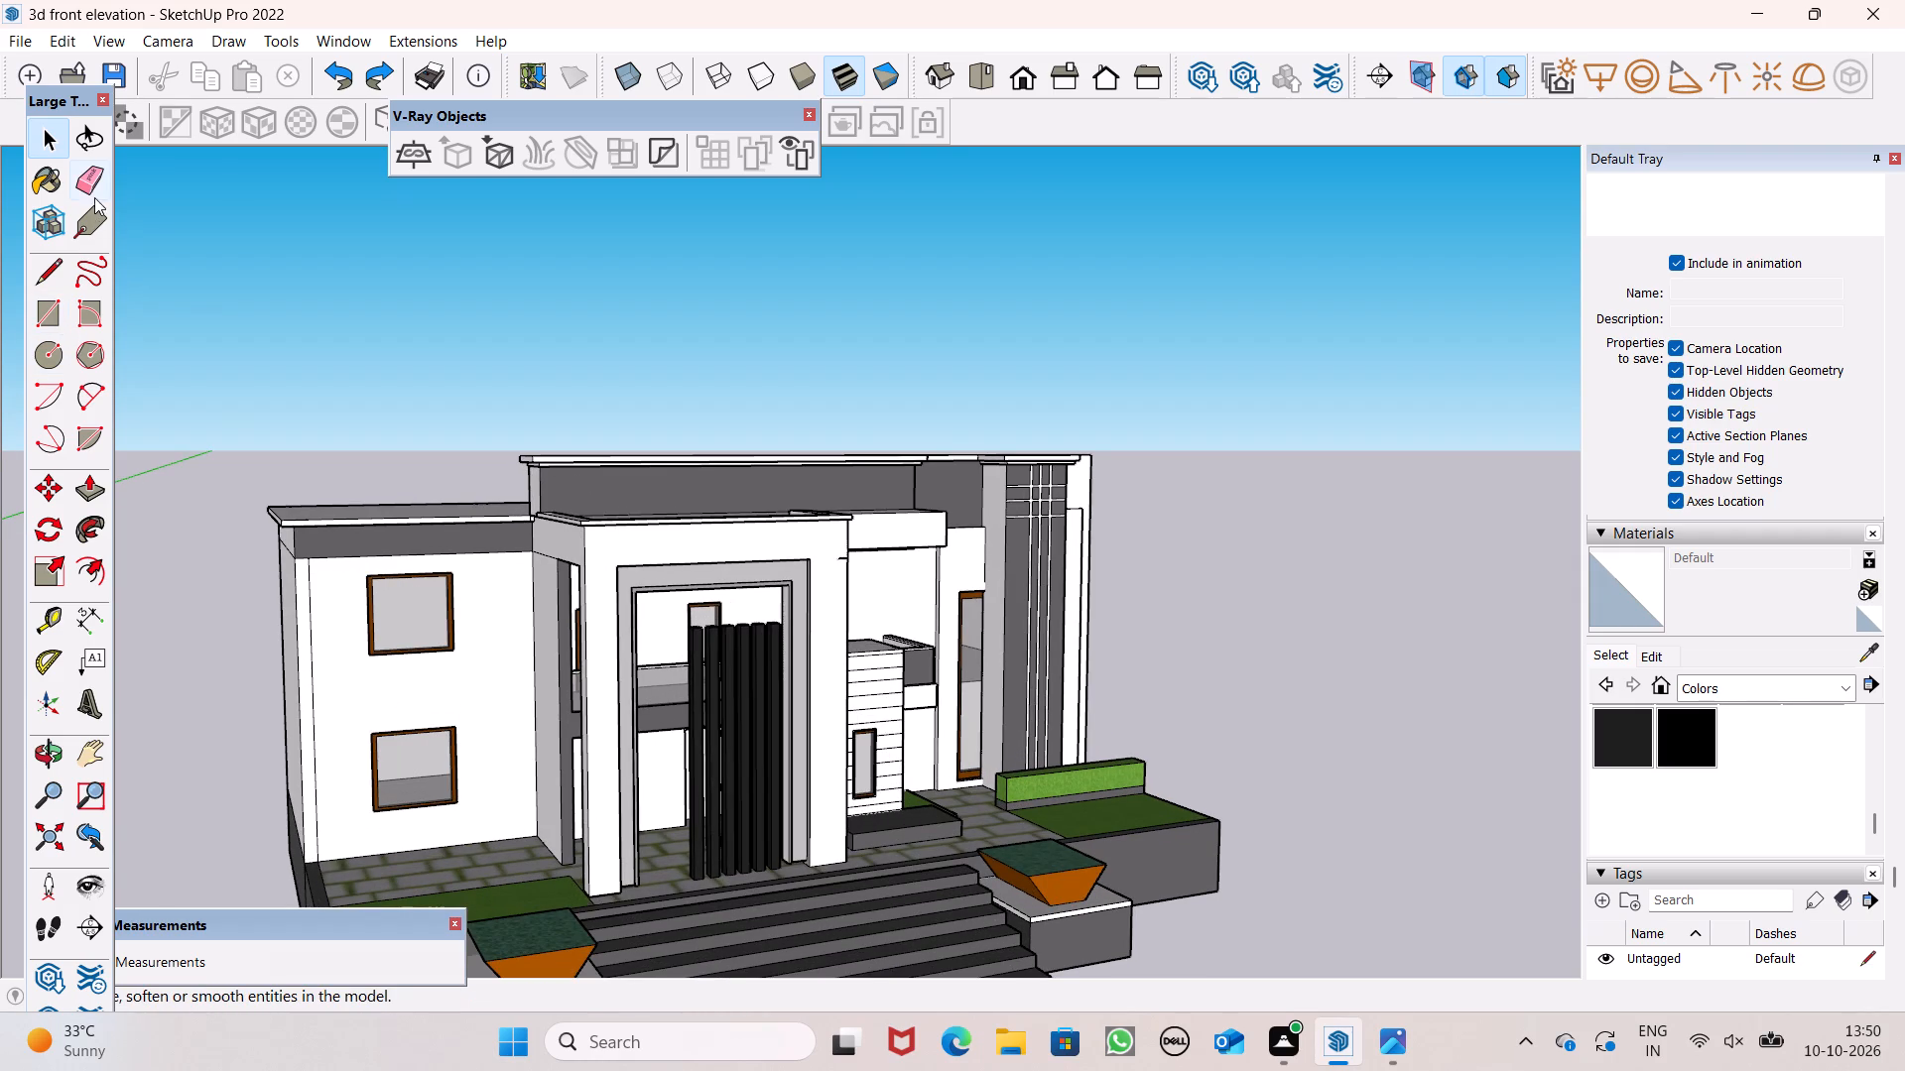
# Erase the stray lines on the fascia of the left roof slab where it meets the entrance portico.
pyautogui.click(94, 183)
pyautogui.moveTo(394, 538); pyautogui.dragTo(428, 610, button='middle')
pyautogui.scroll(5, 745, 489)
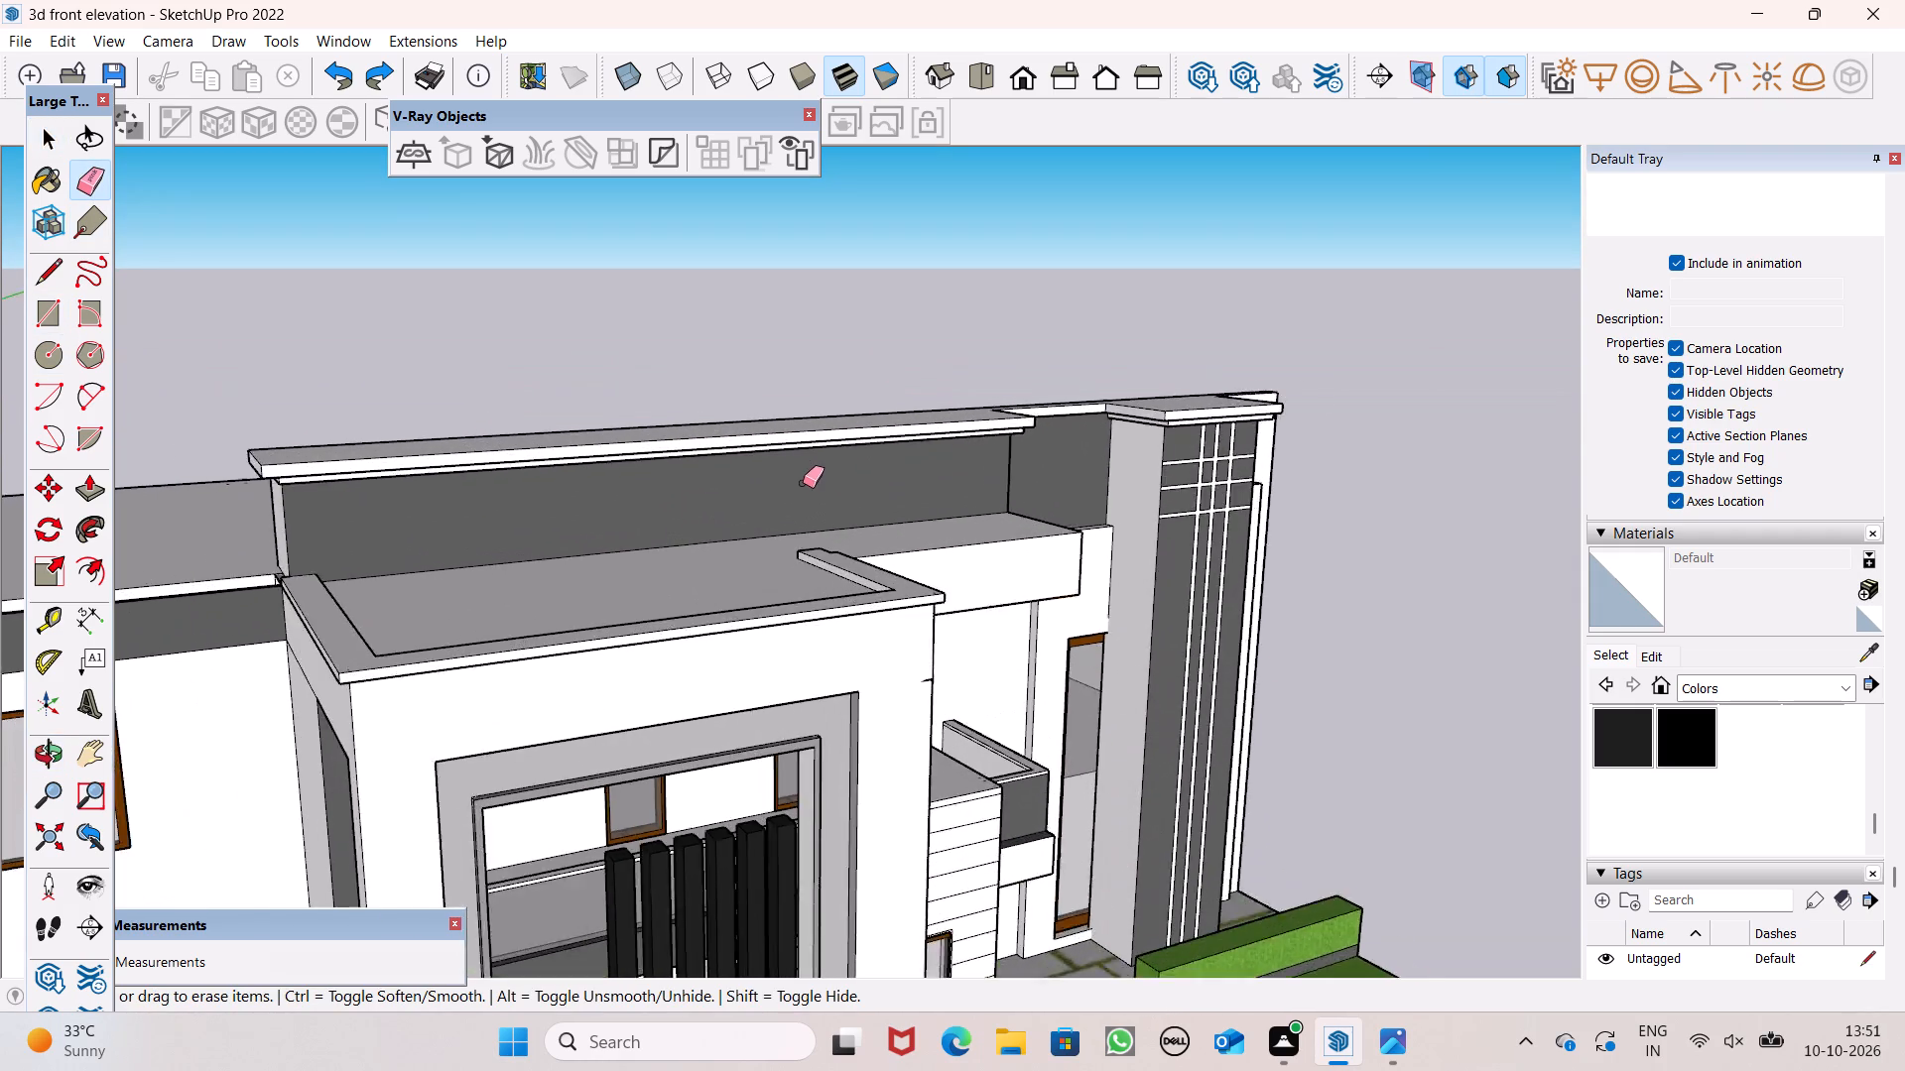
pyautogui.scroll(3, 803, 483)
pyautogui.moveTo(823, 558); pyautogui.dragTo(1145, 518, button='middle')
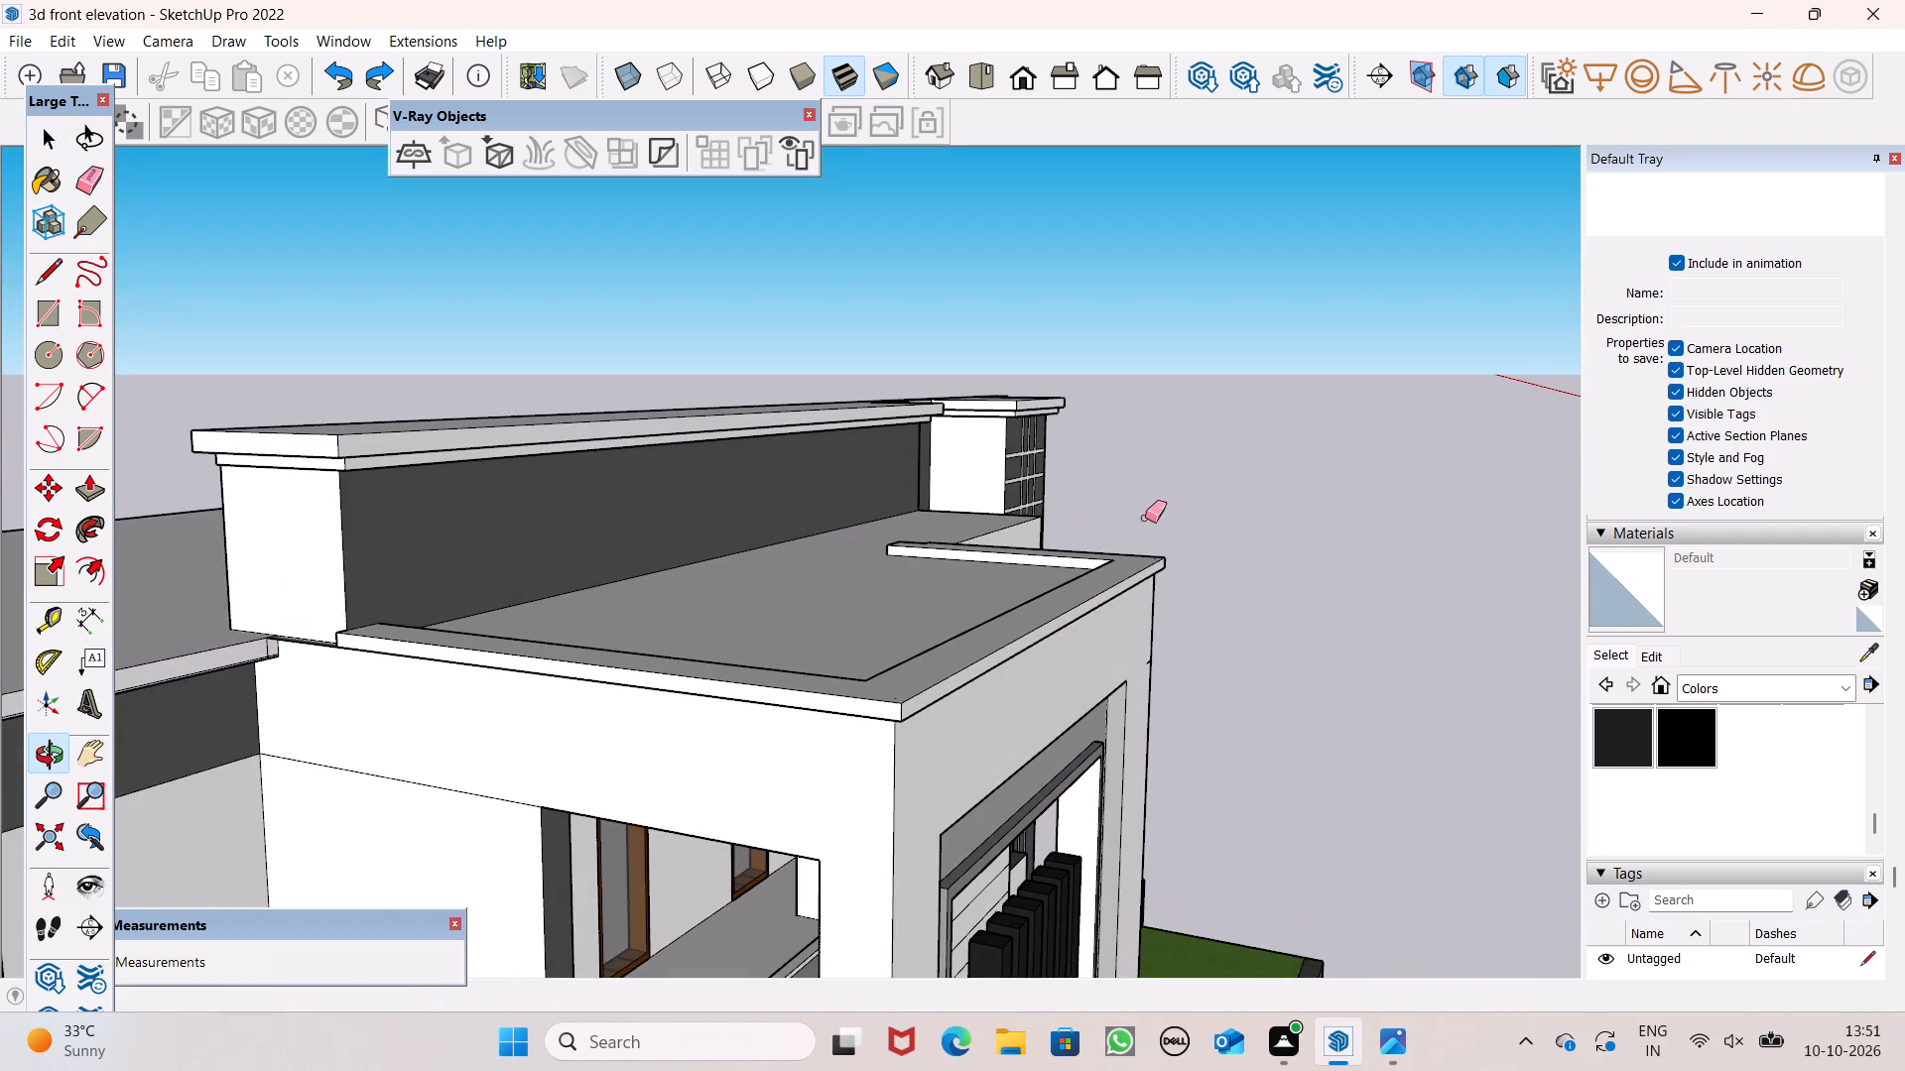
pyautogui.moveTo(609, 562); pyautogui.dragTo(693, 468, button='middle')
pyautogui.scroll(12, 336, 494)
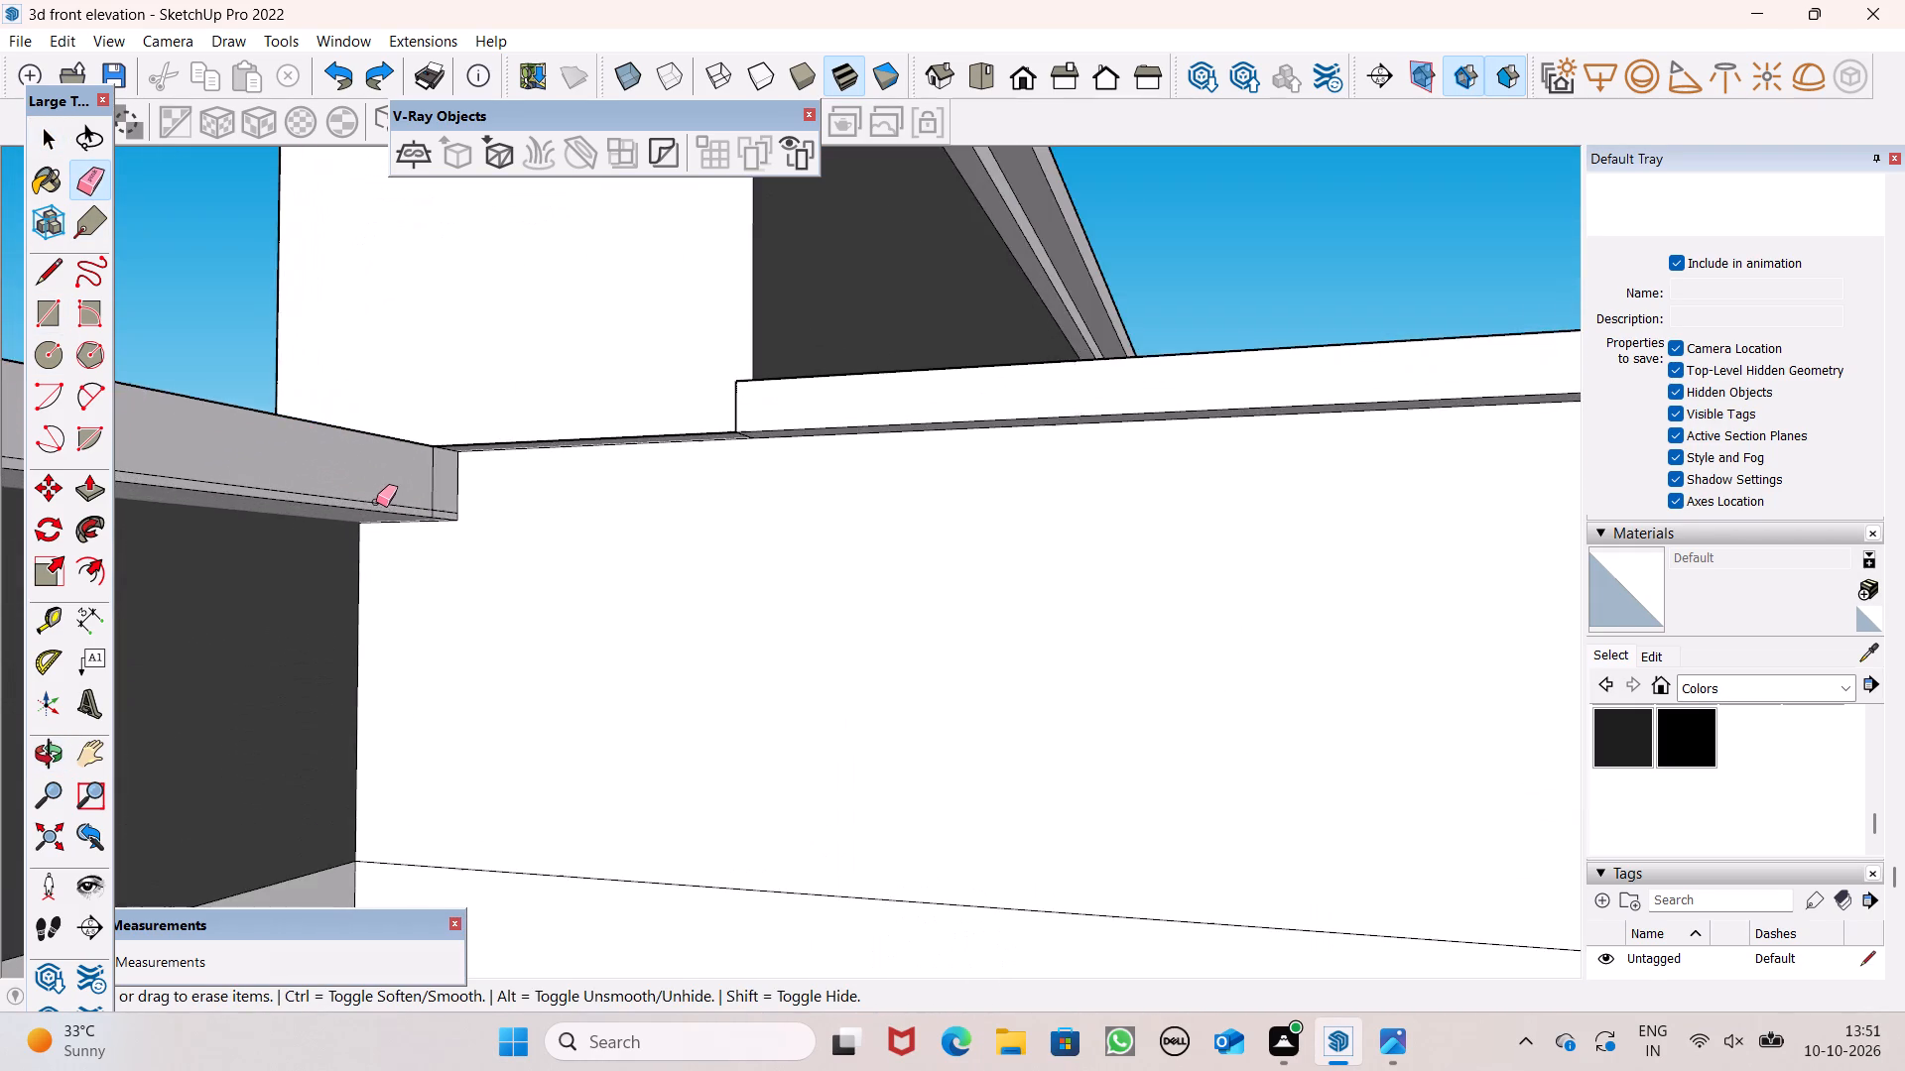
pyautogui.moveTo(425, 491); pyautogui.dragTo(393, 628, button='middle')
pyautogui.scroll(7, 448, 569)
pyautogui.moveTo(410, 518); pyautogui.dragTo(371, 529)
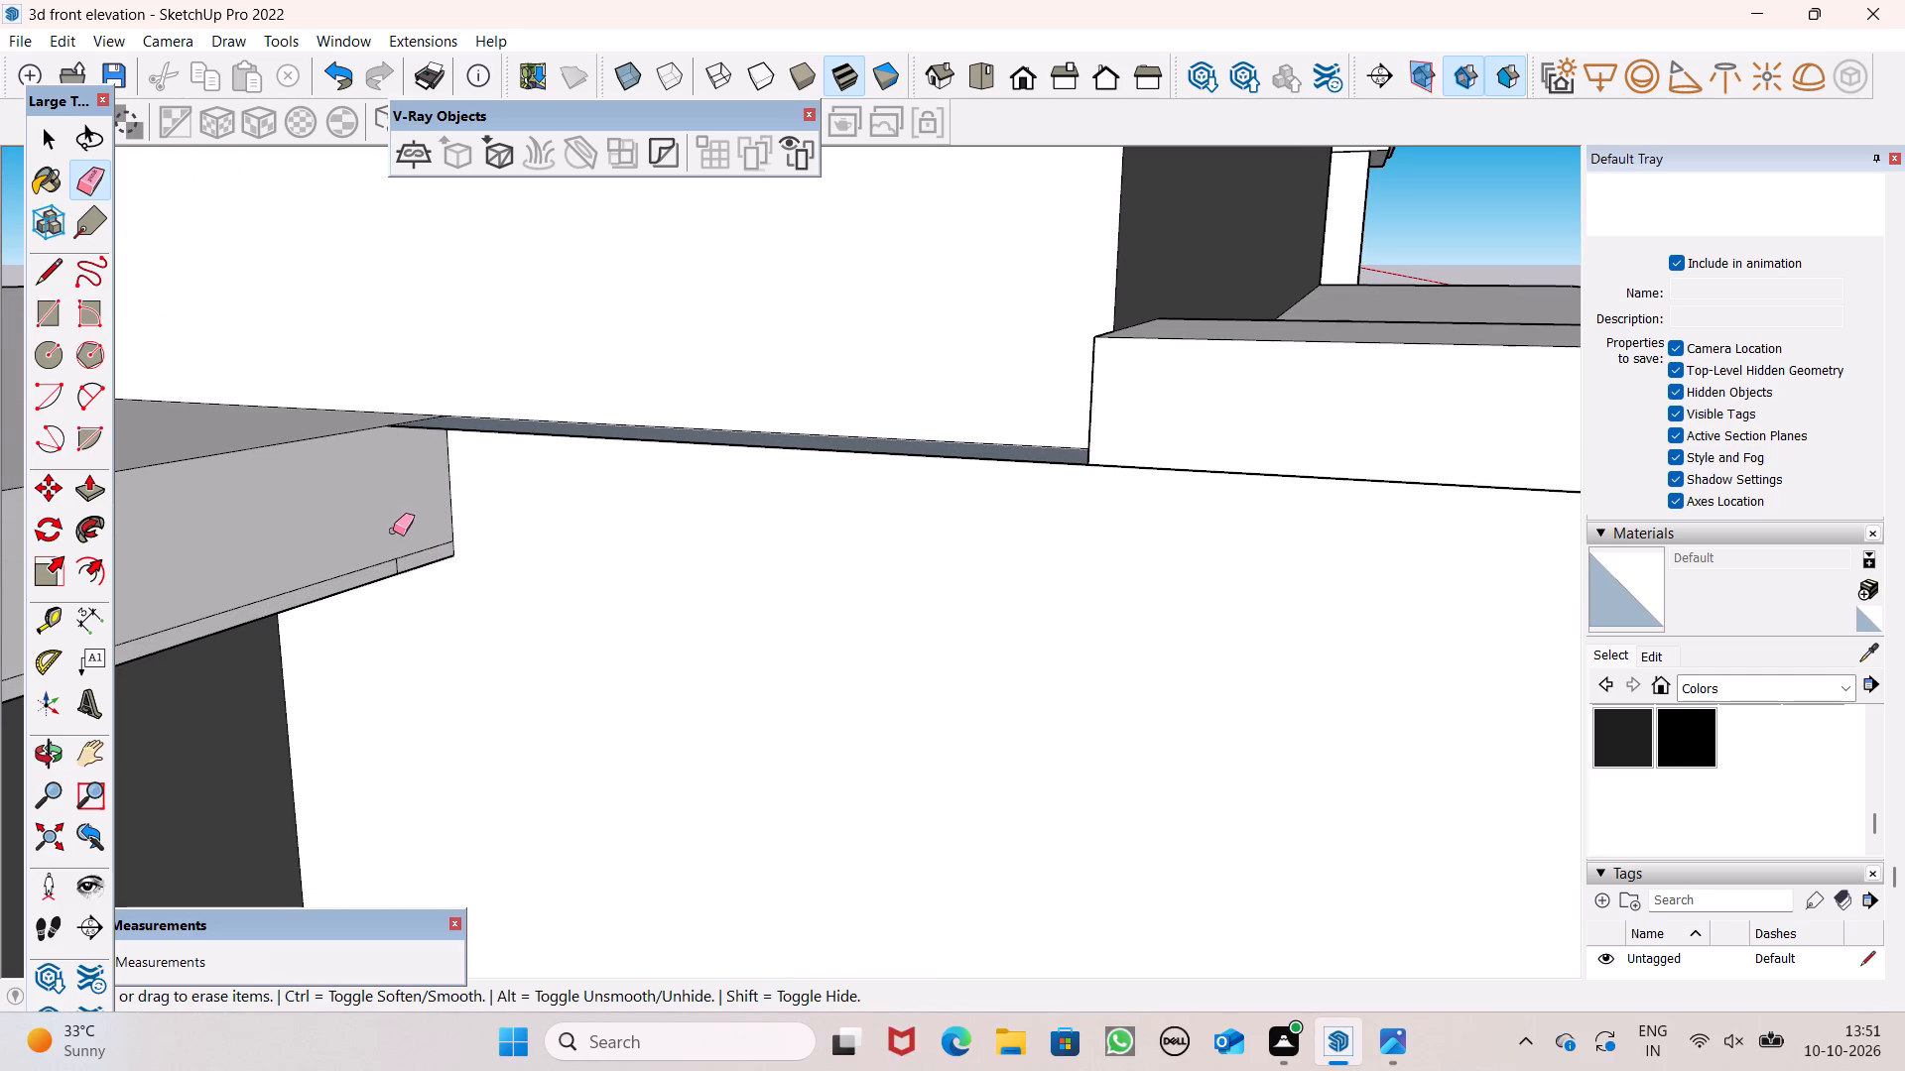
pyautogui.moveTo(404, 545); pyautogui.dragTo(404, 555)
pyautogui.moveTo(397, 559); pyautogui.dragTo(386, 570)
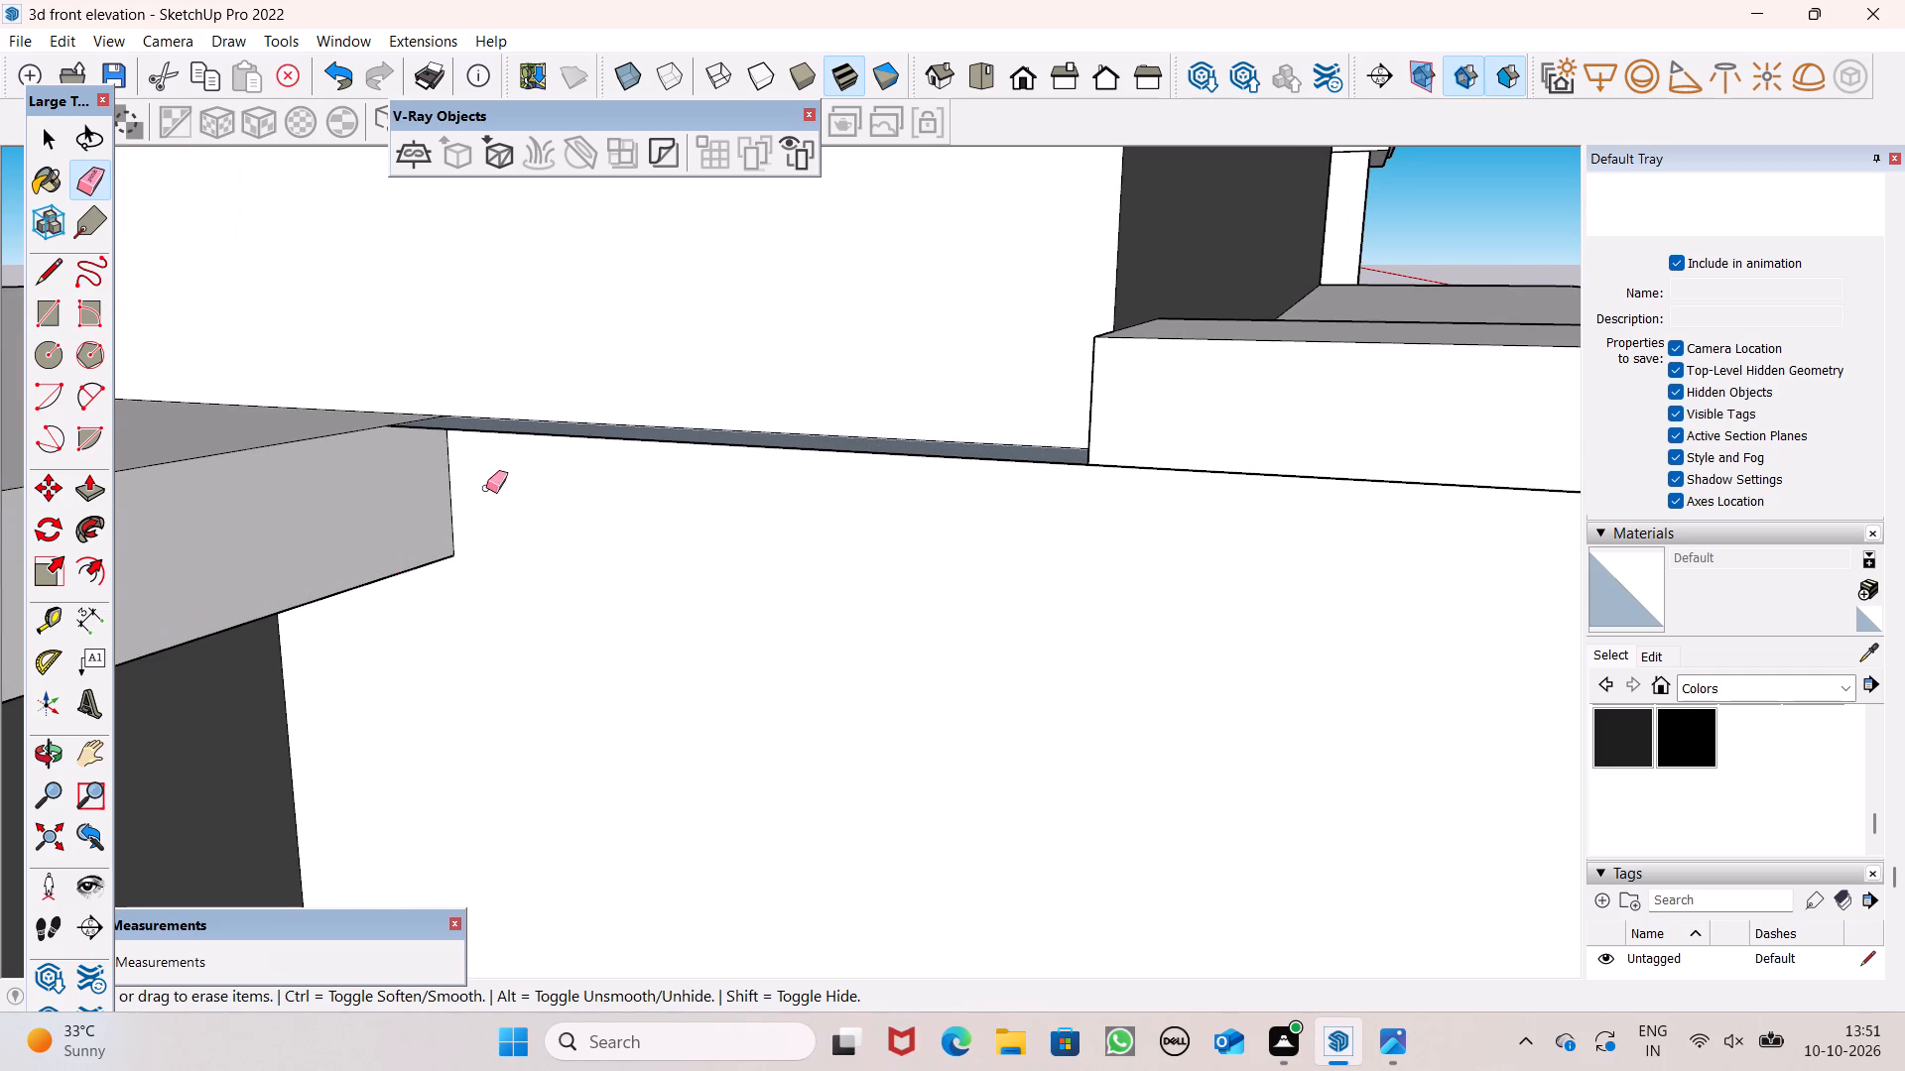
# Erase the outer edge of the narrow sliver face between the left roof slab and the entrance portico's roof border.
pyautogui.scroll(-6, 486, 492)
pyautogui.moveTo(514, 535); pyautogui.dragTo(655, 722, button='middle')
pyautogui.scroll(4, 582, 631)
pyautogui.doubleClick(579, 624)
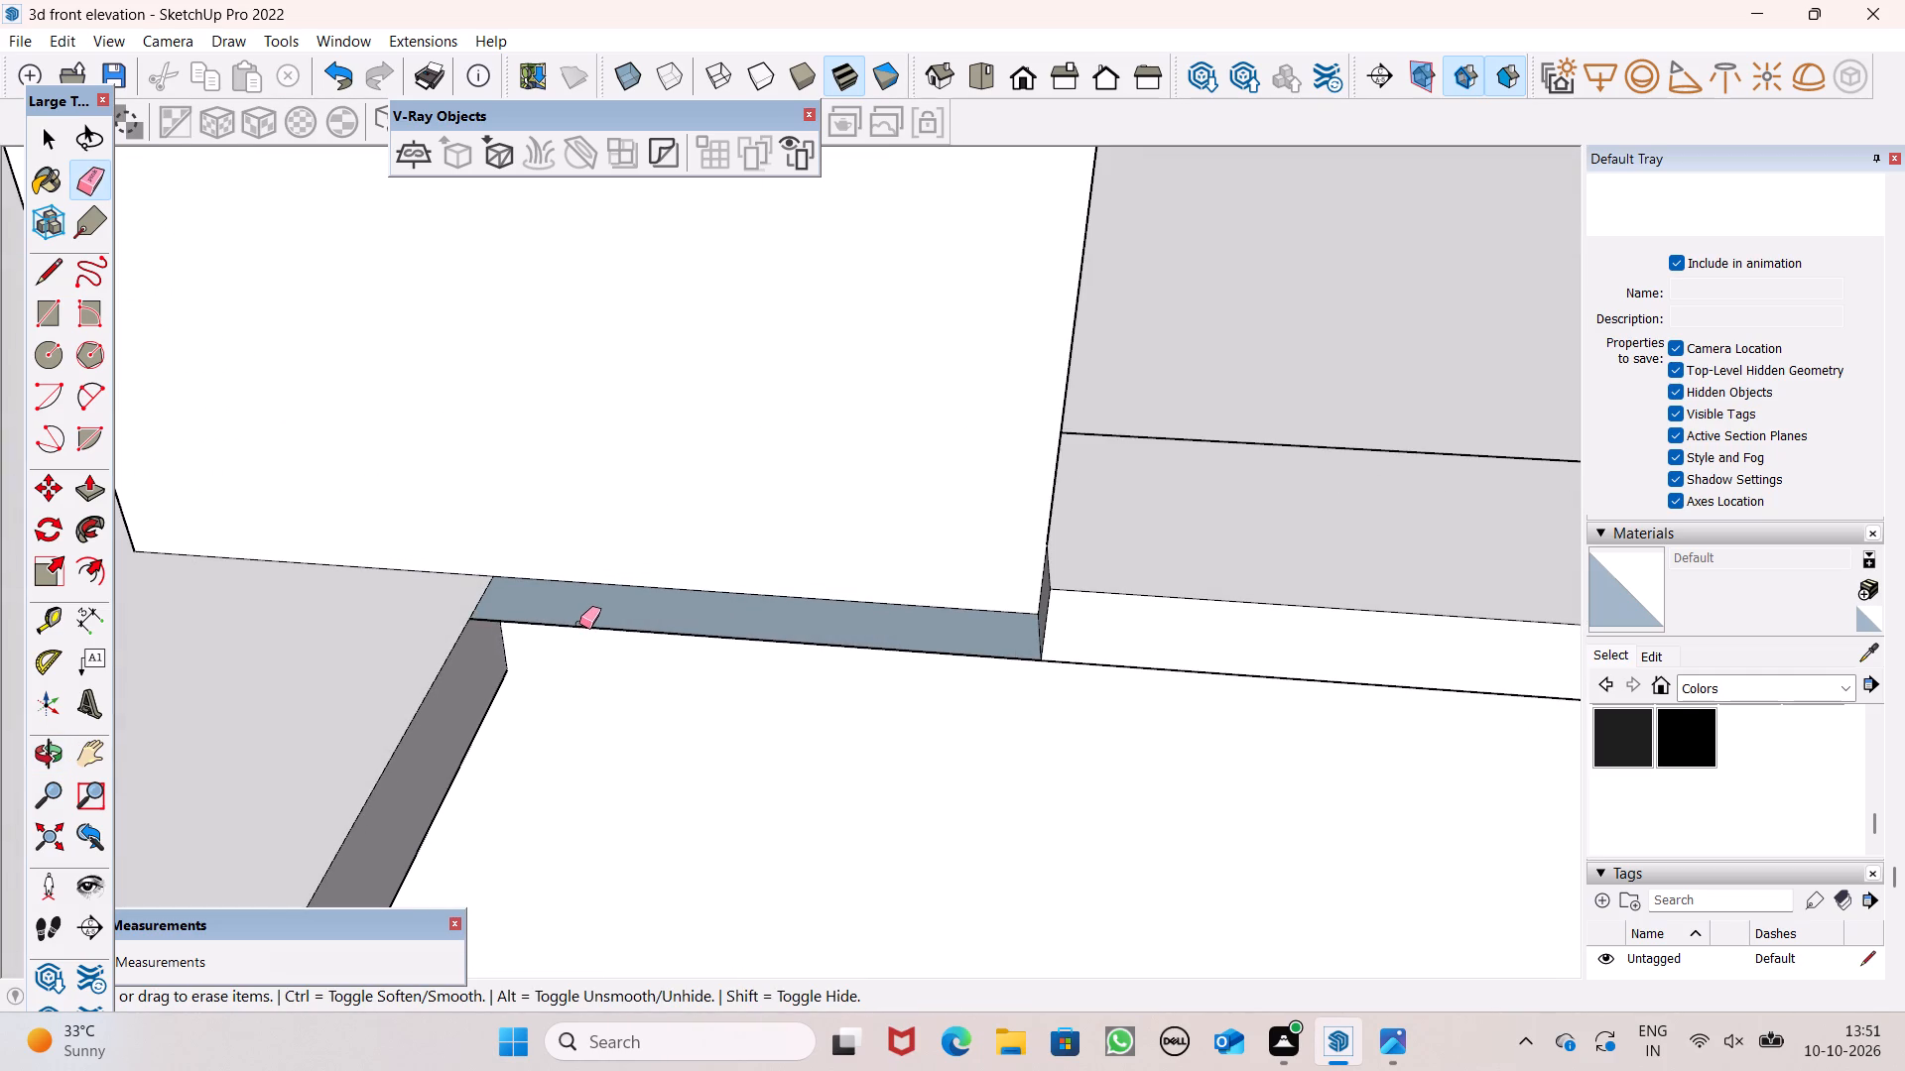
pyautogui.click(572, 624)
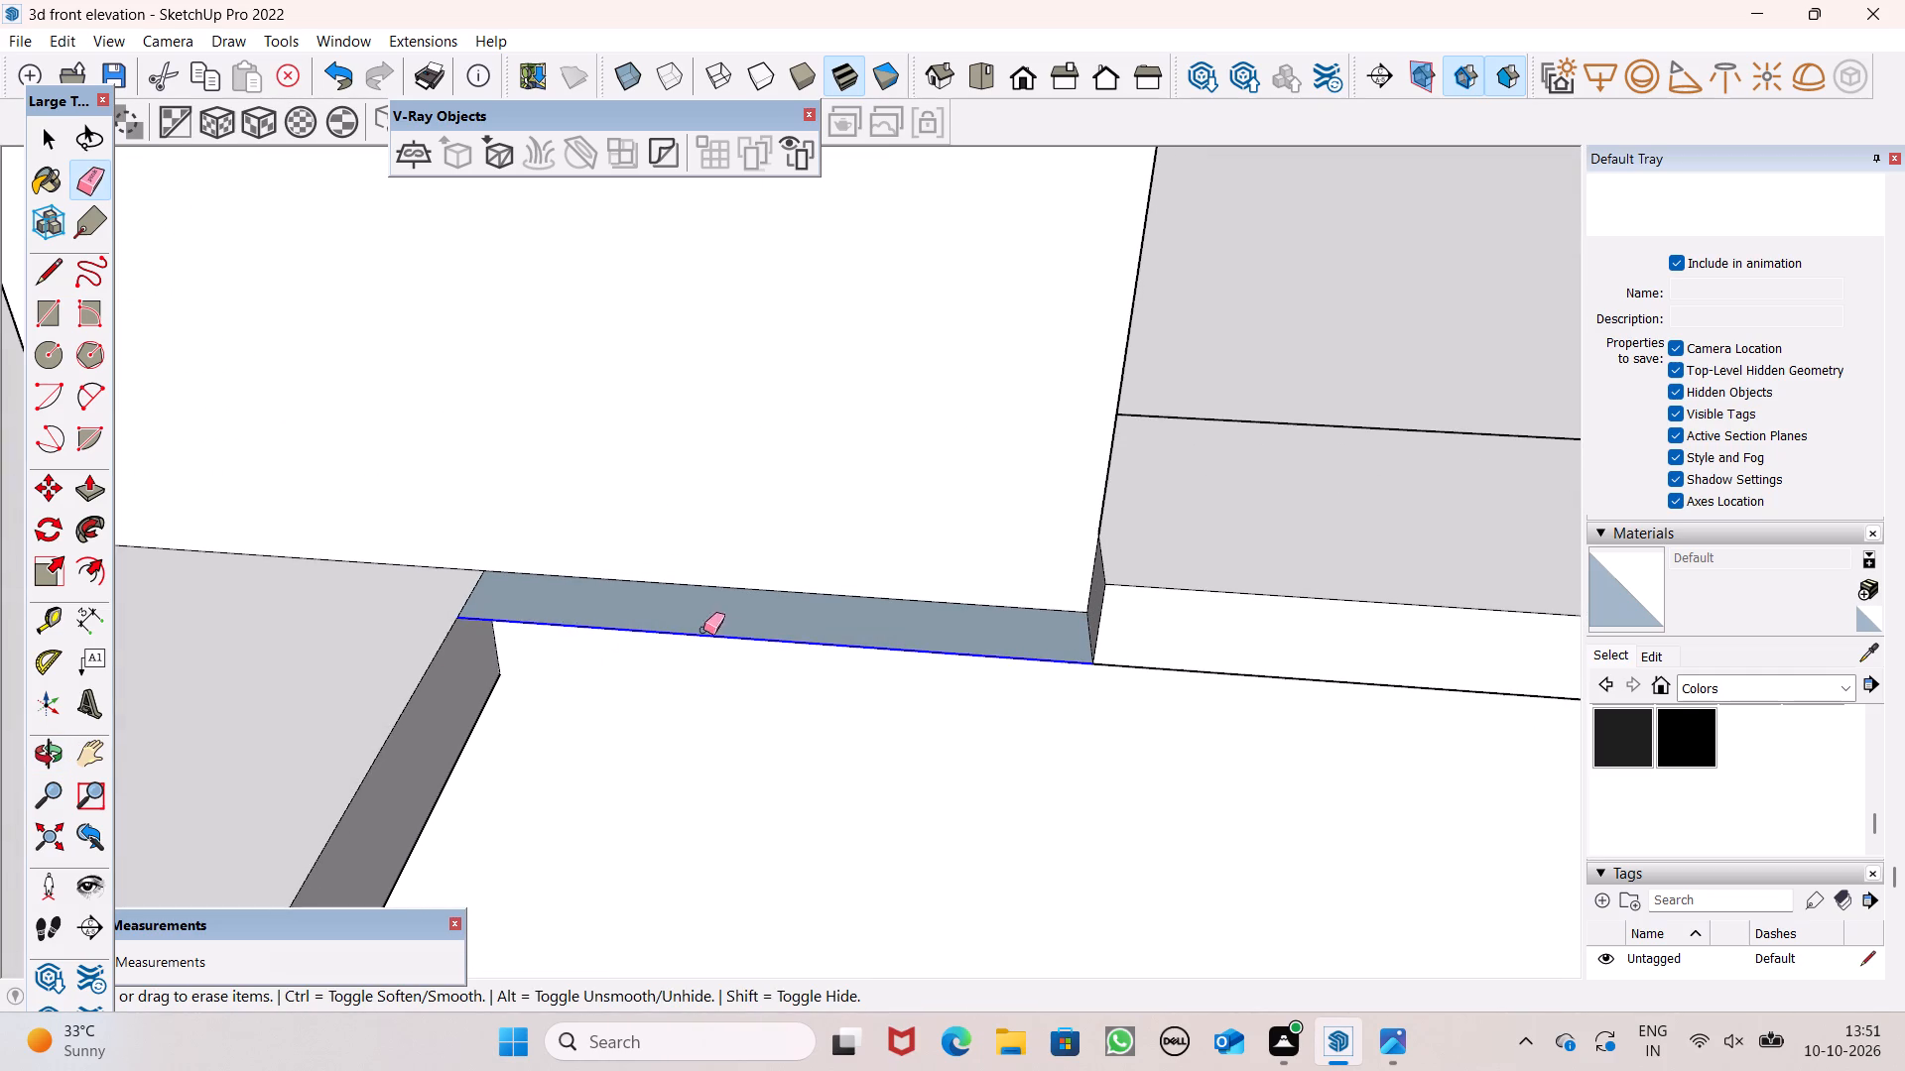
pyautogui.scroll(-6, 704, 629)
pyautogui.moveTo(763, 614); pyautogui.dragTo(391, 331, button='middle')
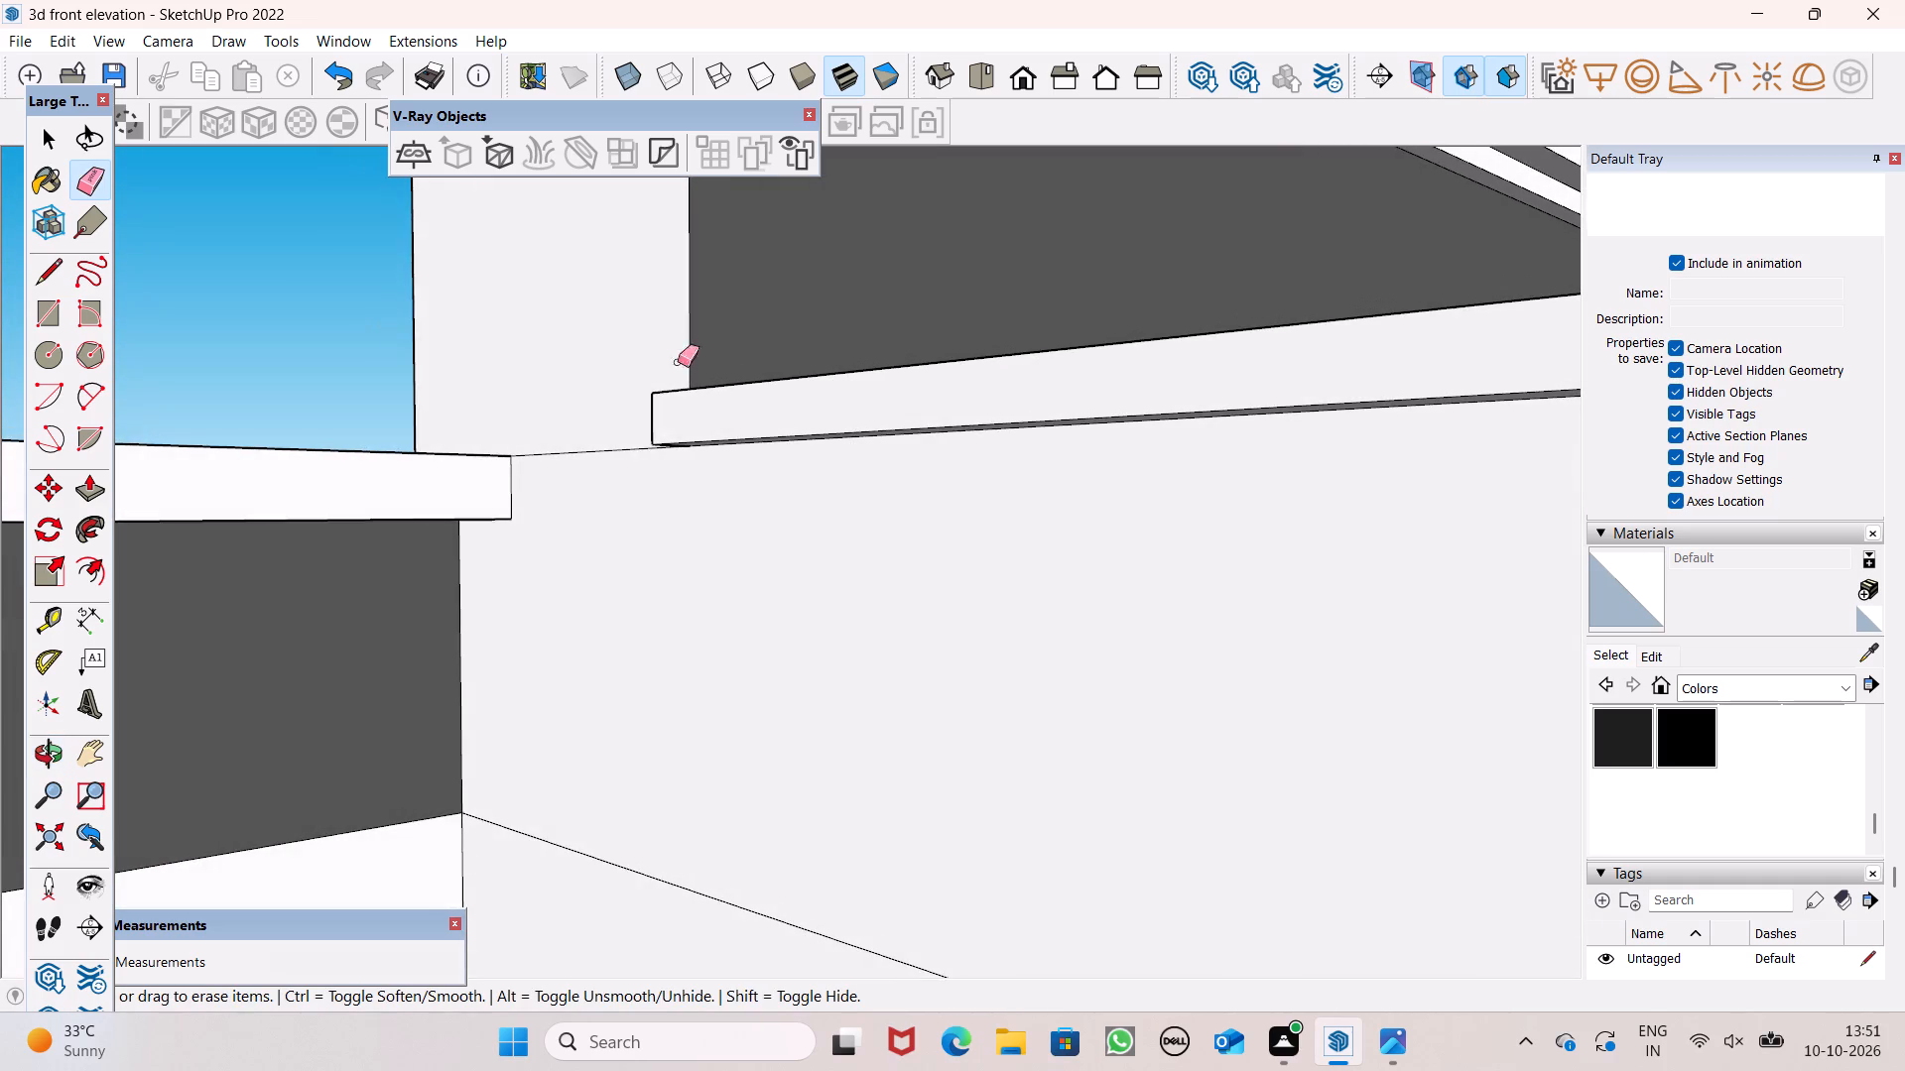
pyautogui.scroll(-2, 686, 373)
pyautogui.scroll(1, 694, 377)
pyautogui.scroll(-13, 694, 377)
pyautogui.scroll(-8, 709, 422)
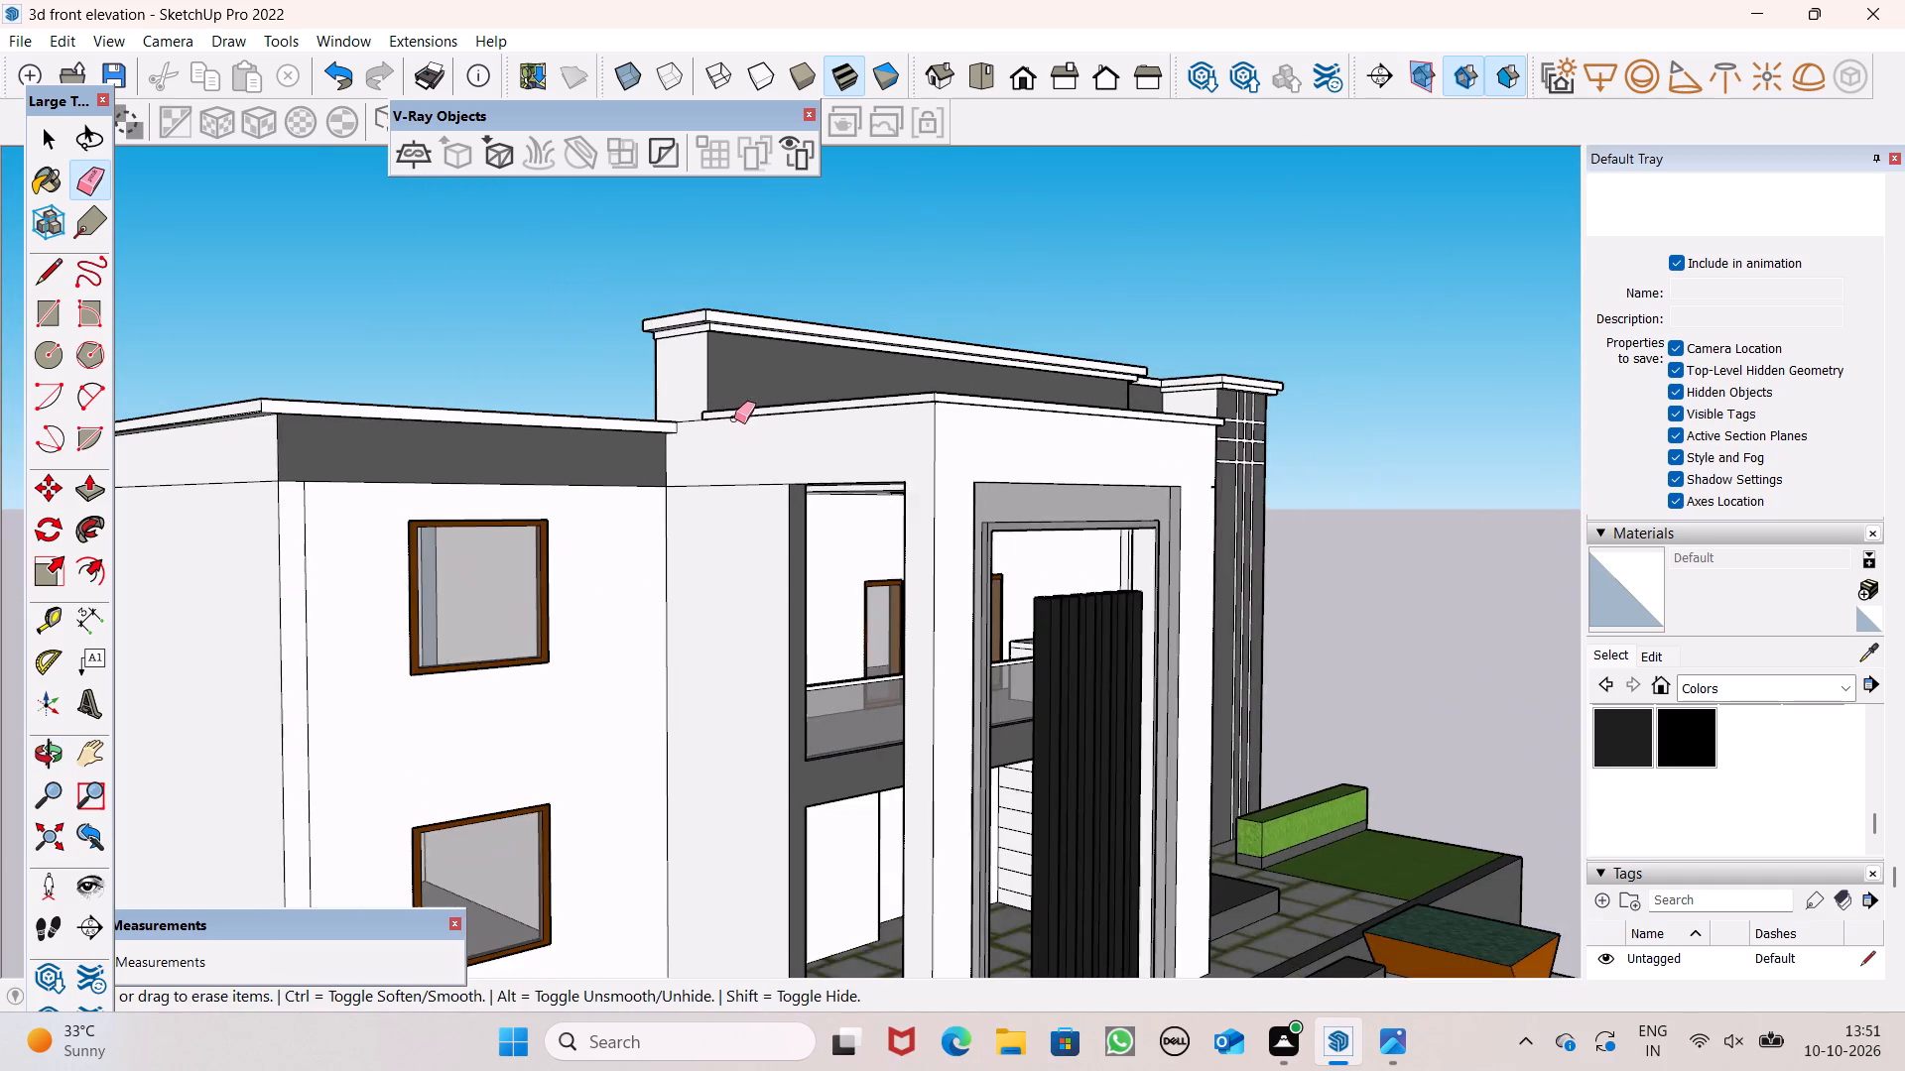
# Erase the short vertical line below the roof edge on the left side wall near the rear corner.
pyautogui.moveTo(646, 442); pyautogui.dragTo(1106, 371, button='middle')
pyautogui.scroll(6, 250, 324)
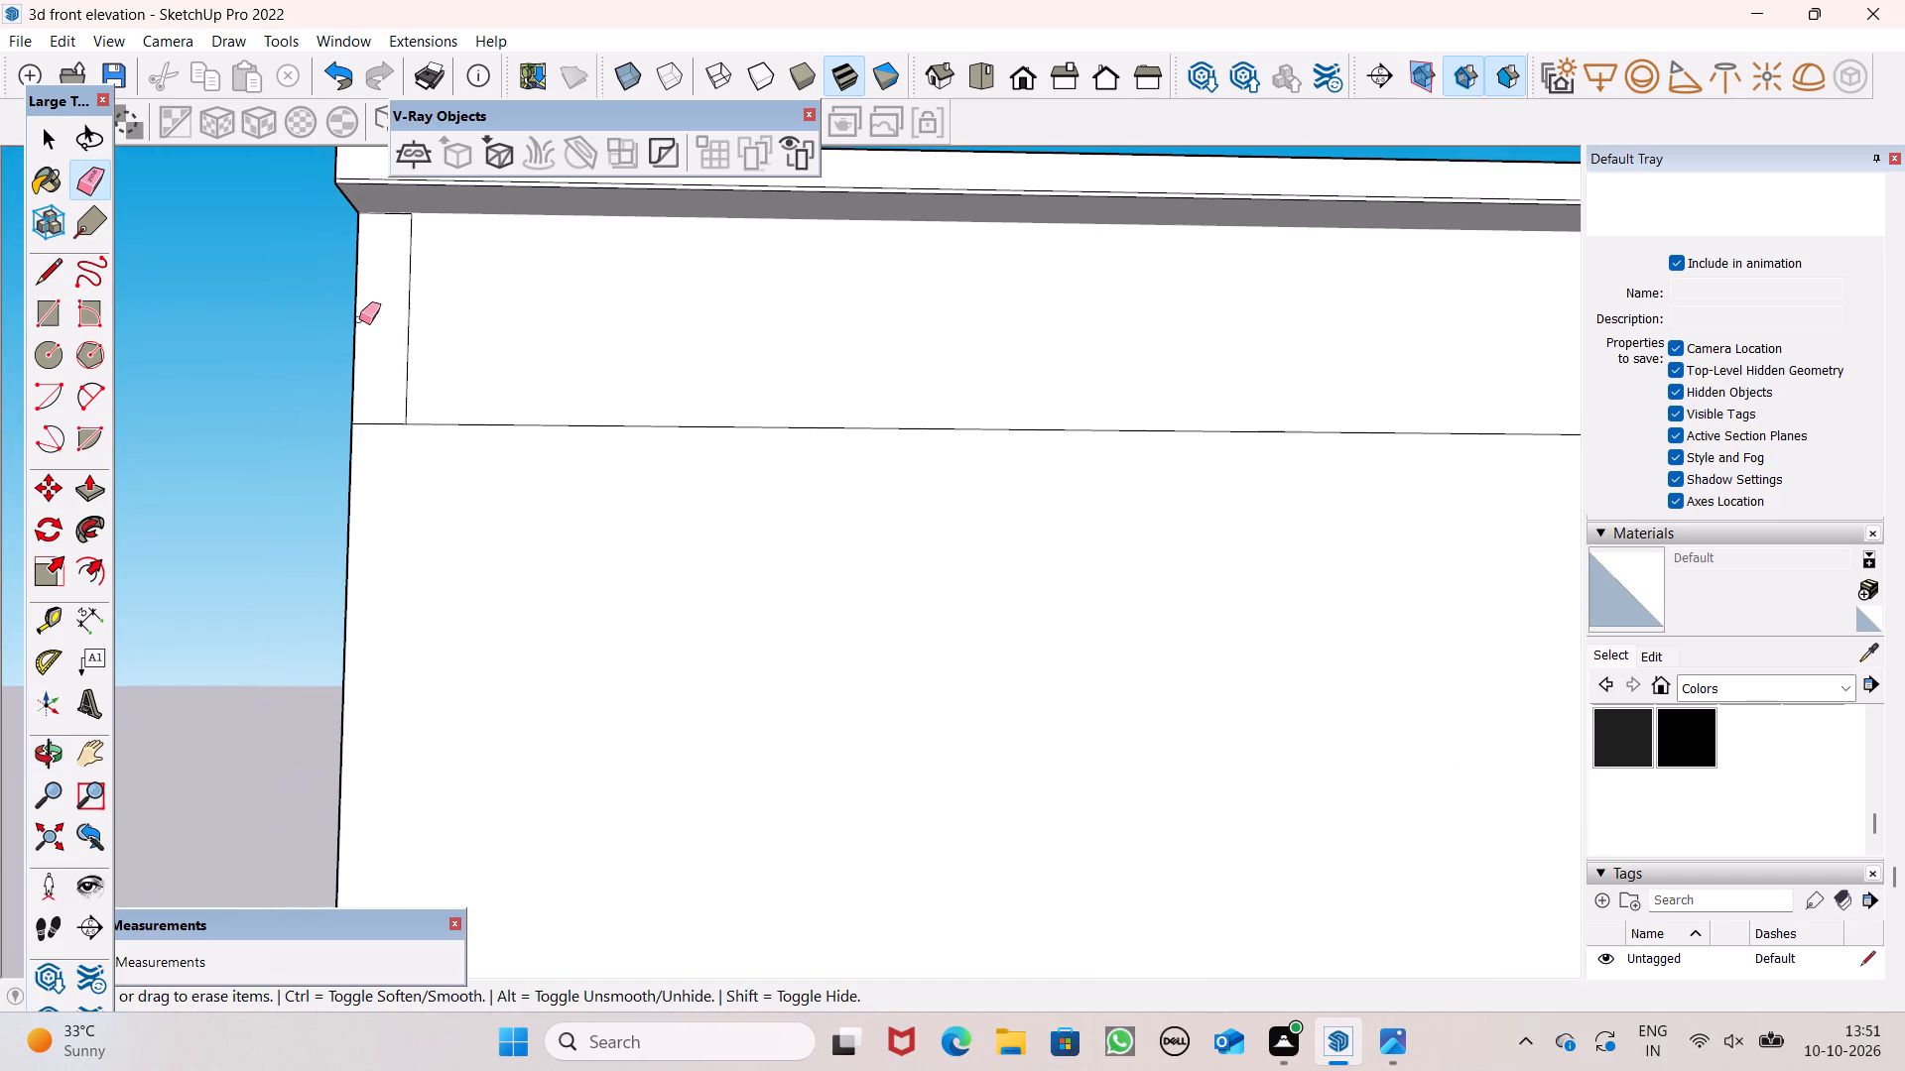
pyautogui.click(405, 336)
# Erase the vertical line dividing the grey plinth on the house's left side.
pyautogui.scroll(-4, 409, 340)
pyautogui.moveTo(430, 336); pyautogui.dragTo(888, 553, button='middle')
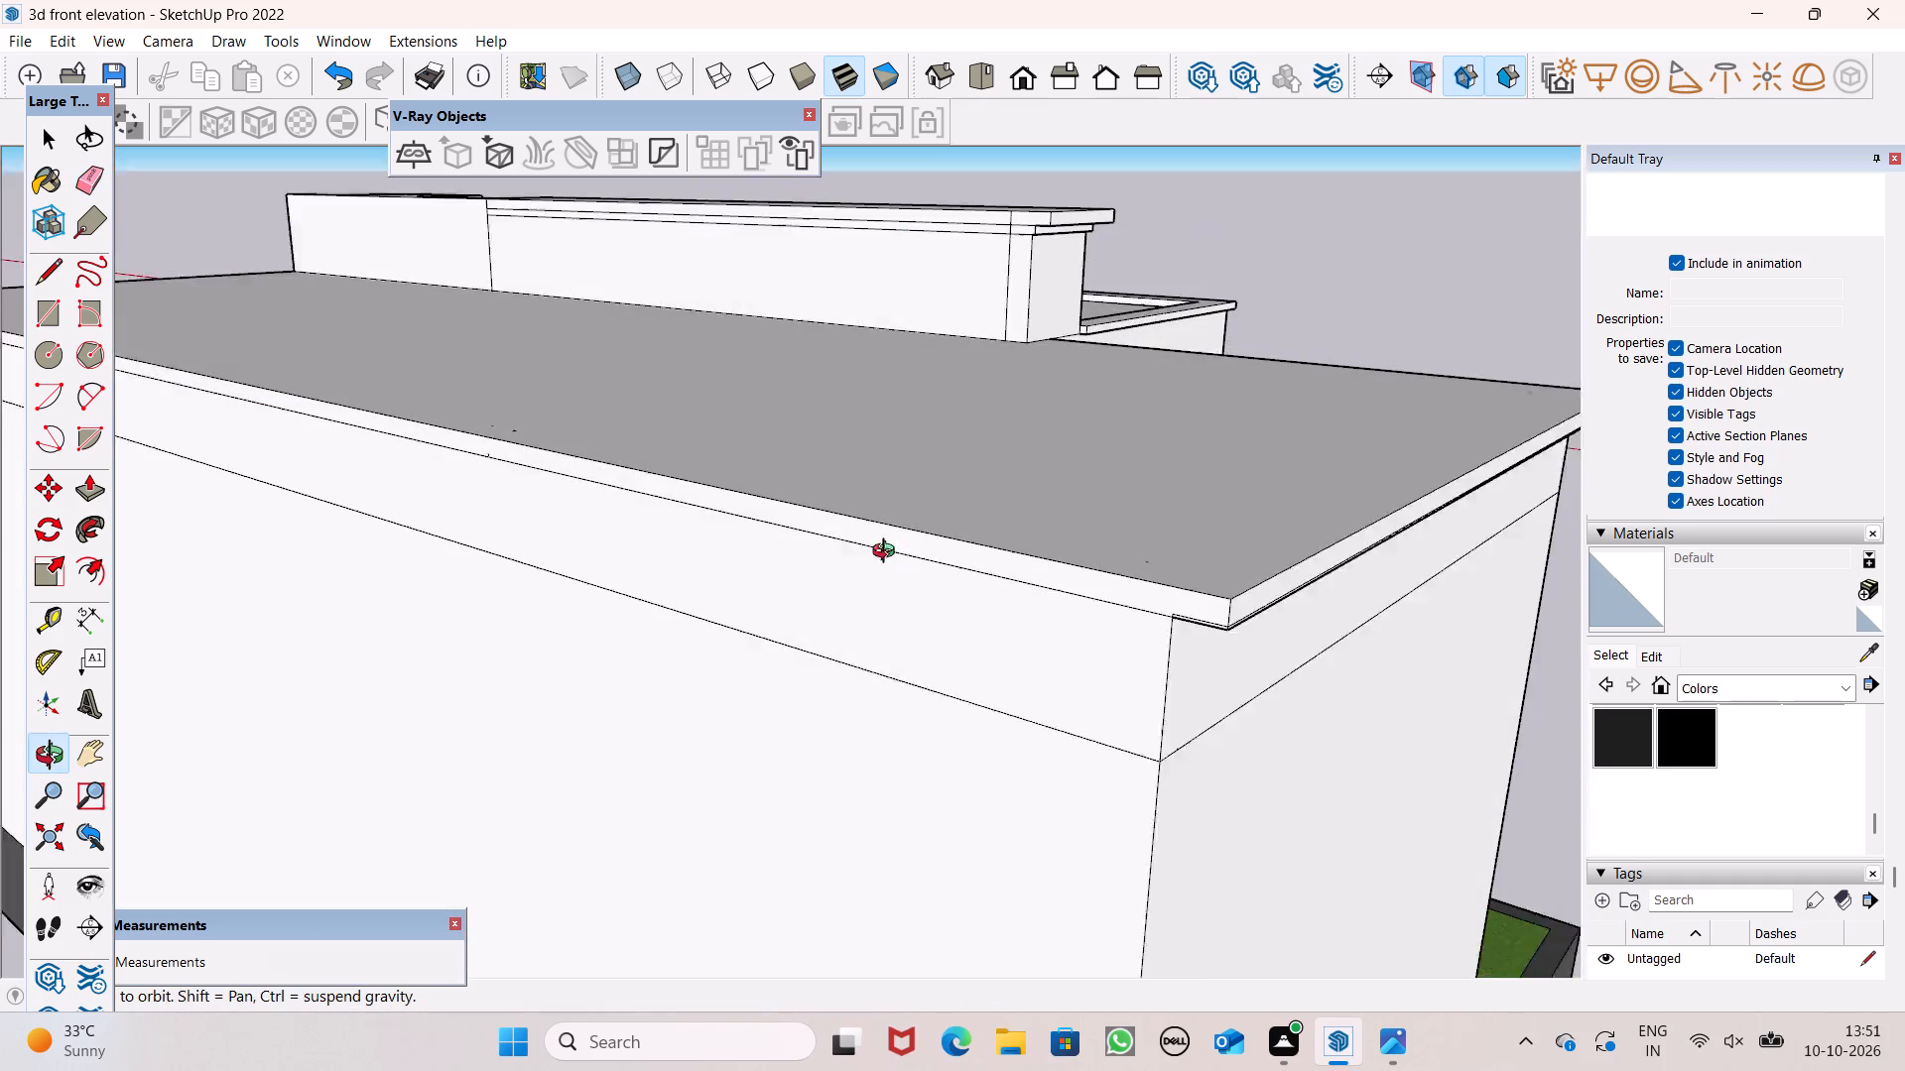
pyautogui.moveTo(888, 553); pyautogui.dragTo(893, 555, button='middle')
pyautogui.scroll(-8, 716, 474)
pyautogui.moveTo(775, 513); pyautogui.dragTo(1139, 477, button='middle')
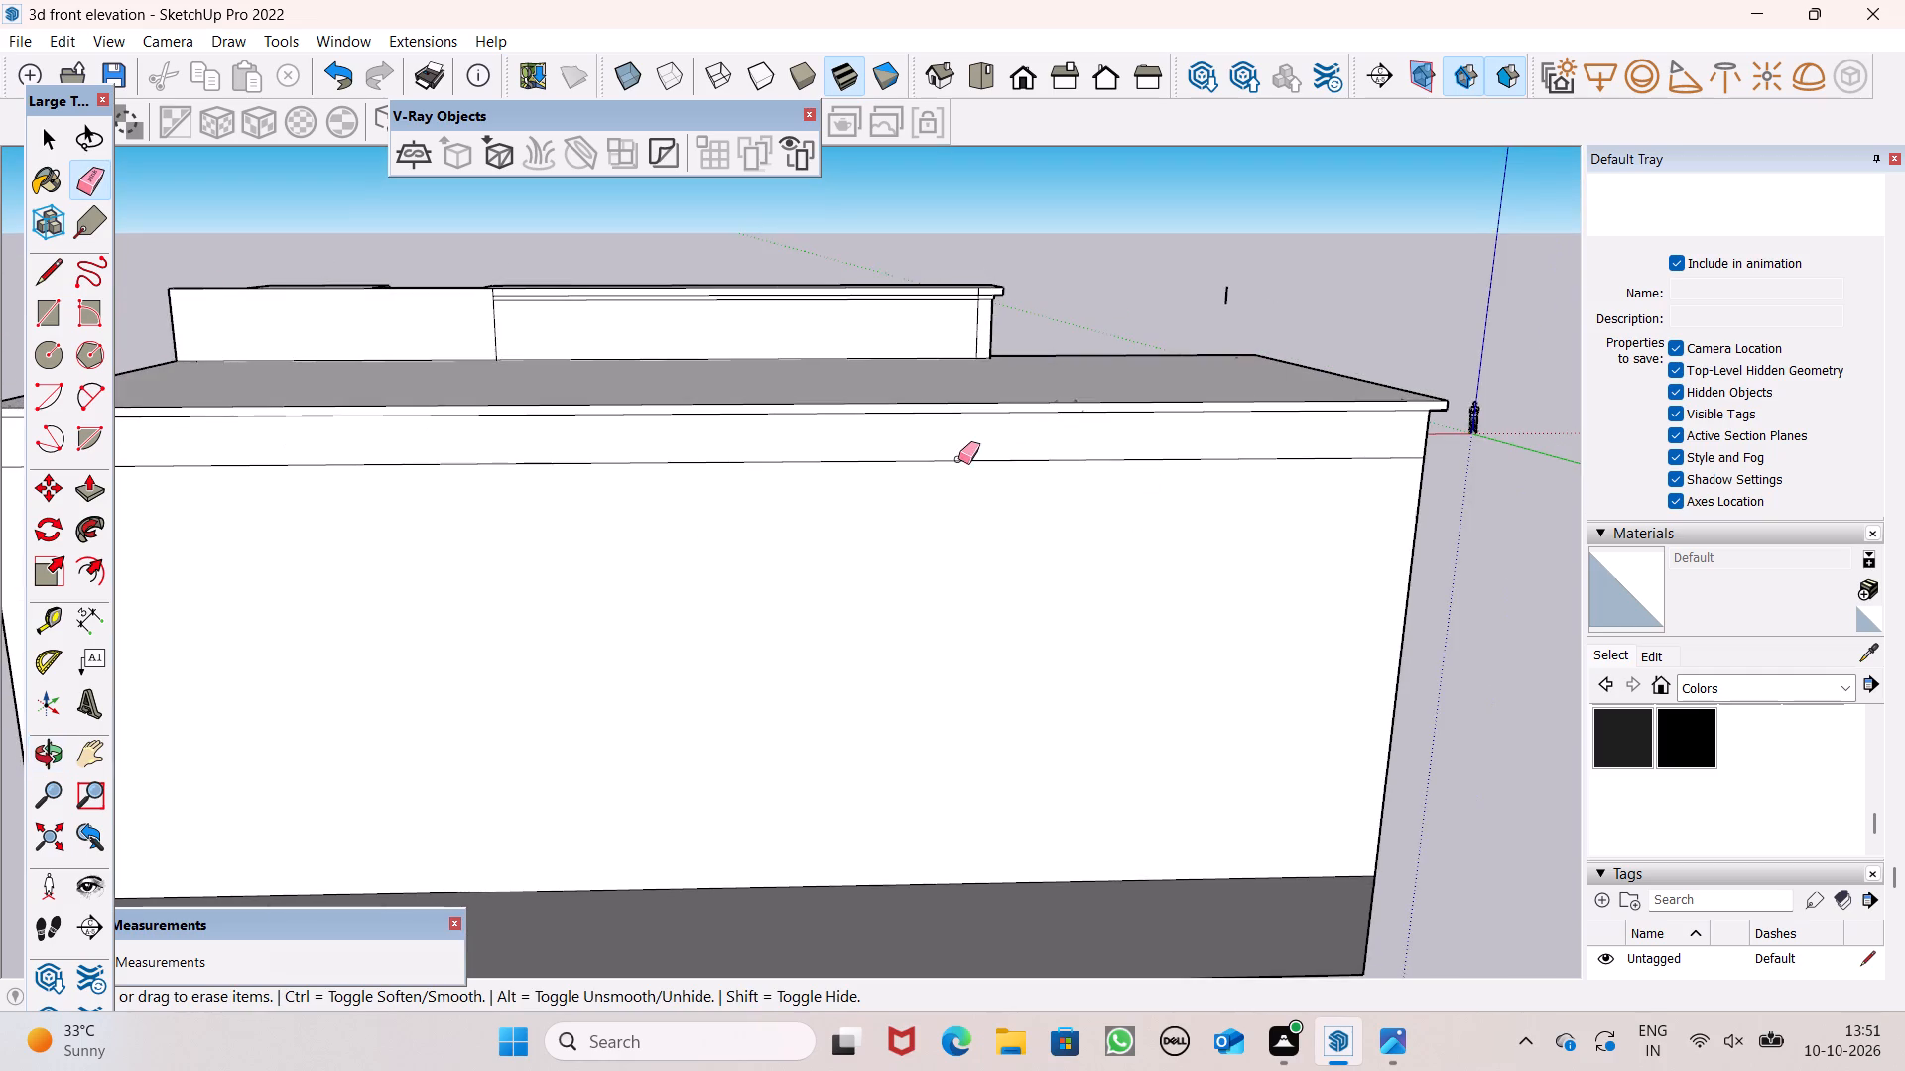
pyautogui.scroll(-2, 940, 454)
pyautogui.scroll(1, 937, 453)
pyautogui.scroll(-4, 937, 453)
pyautogui.moveTo(963, 584); pyautogui.dragTo(809, 598, button='middle')
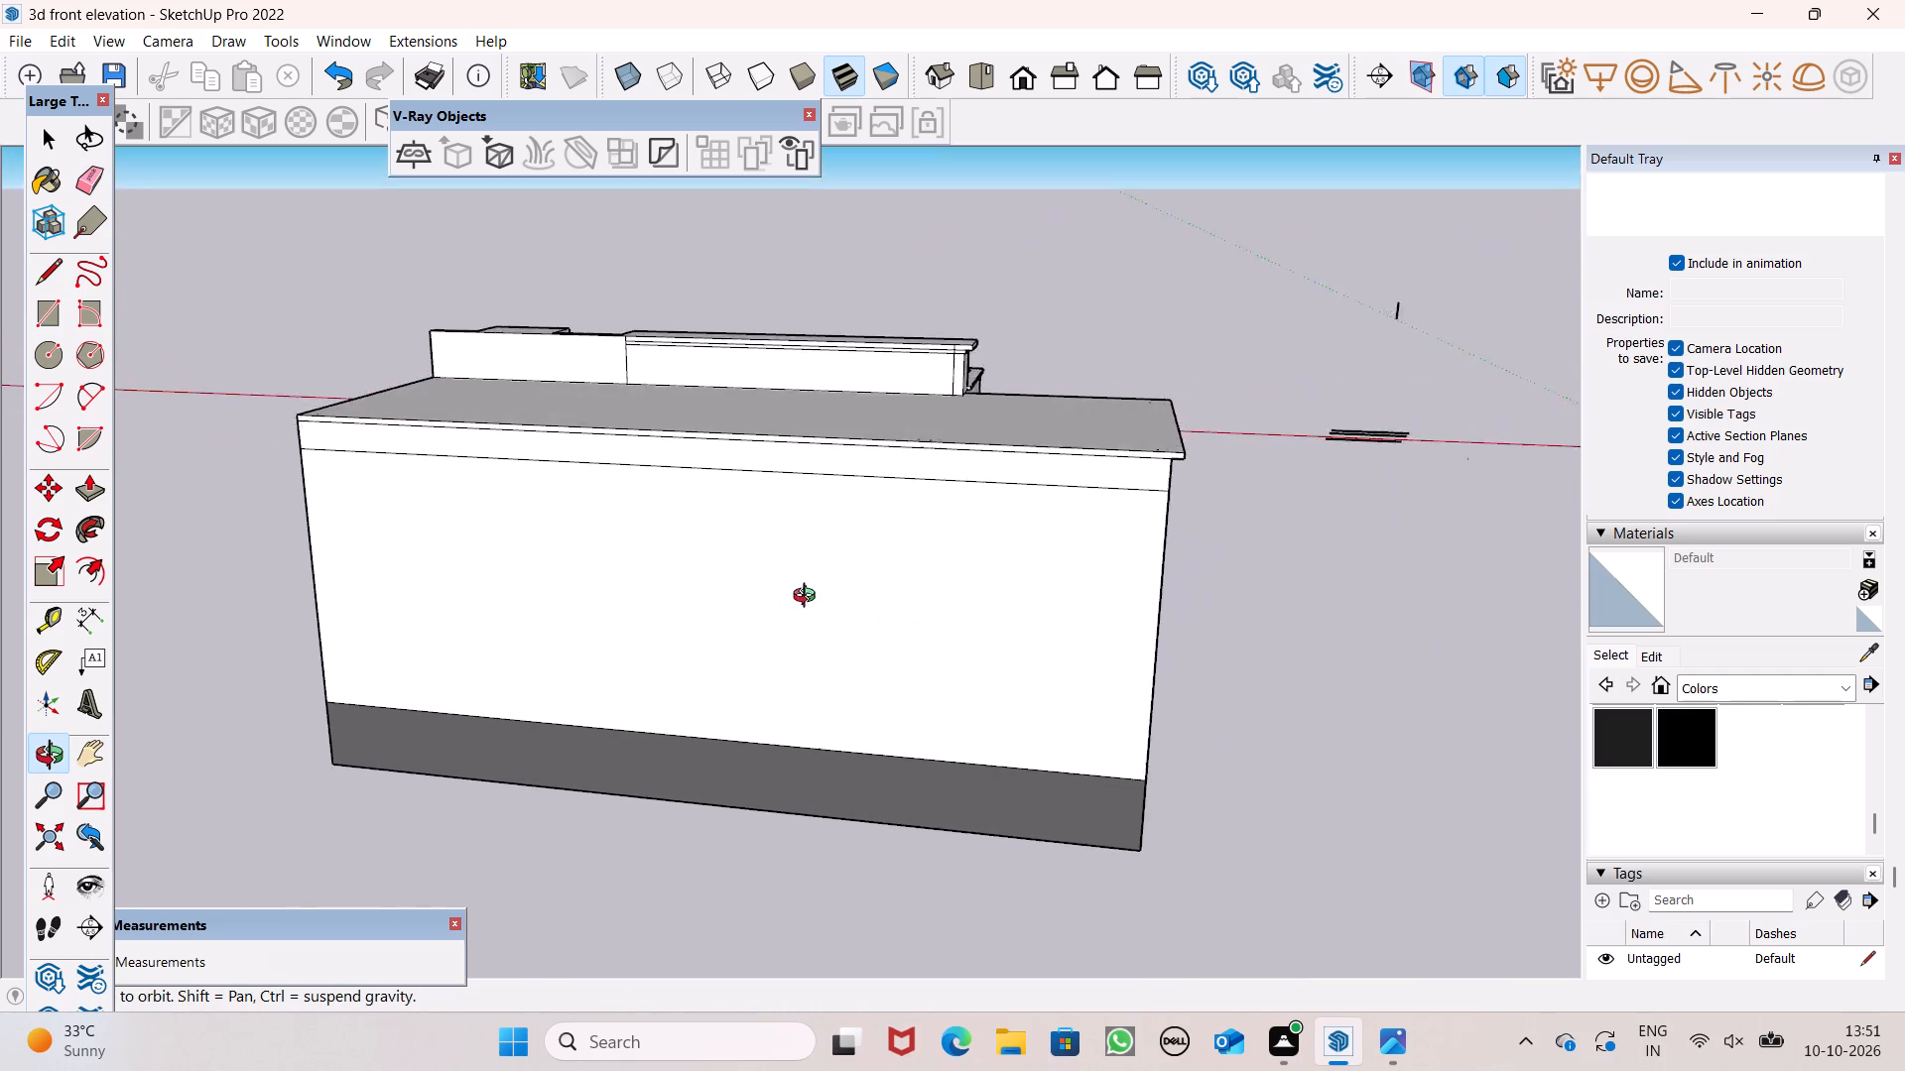
pyautogui.moveTo(809, 598); pyautogui.dragTo(193, 557, button='middle')
pyautogui.scroll(5, 828, 796)
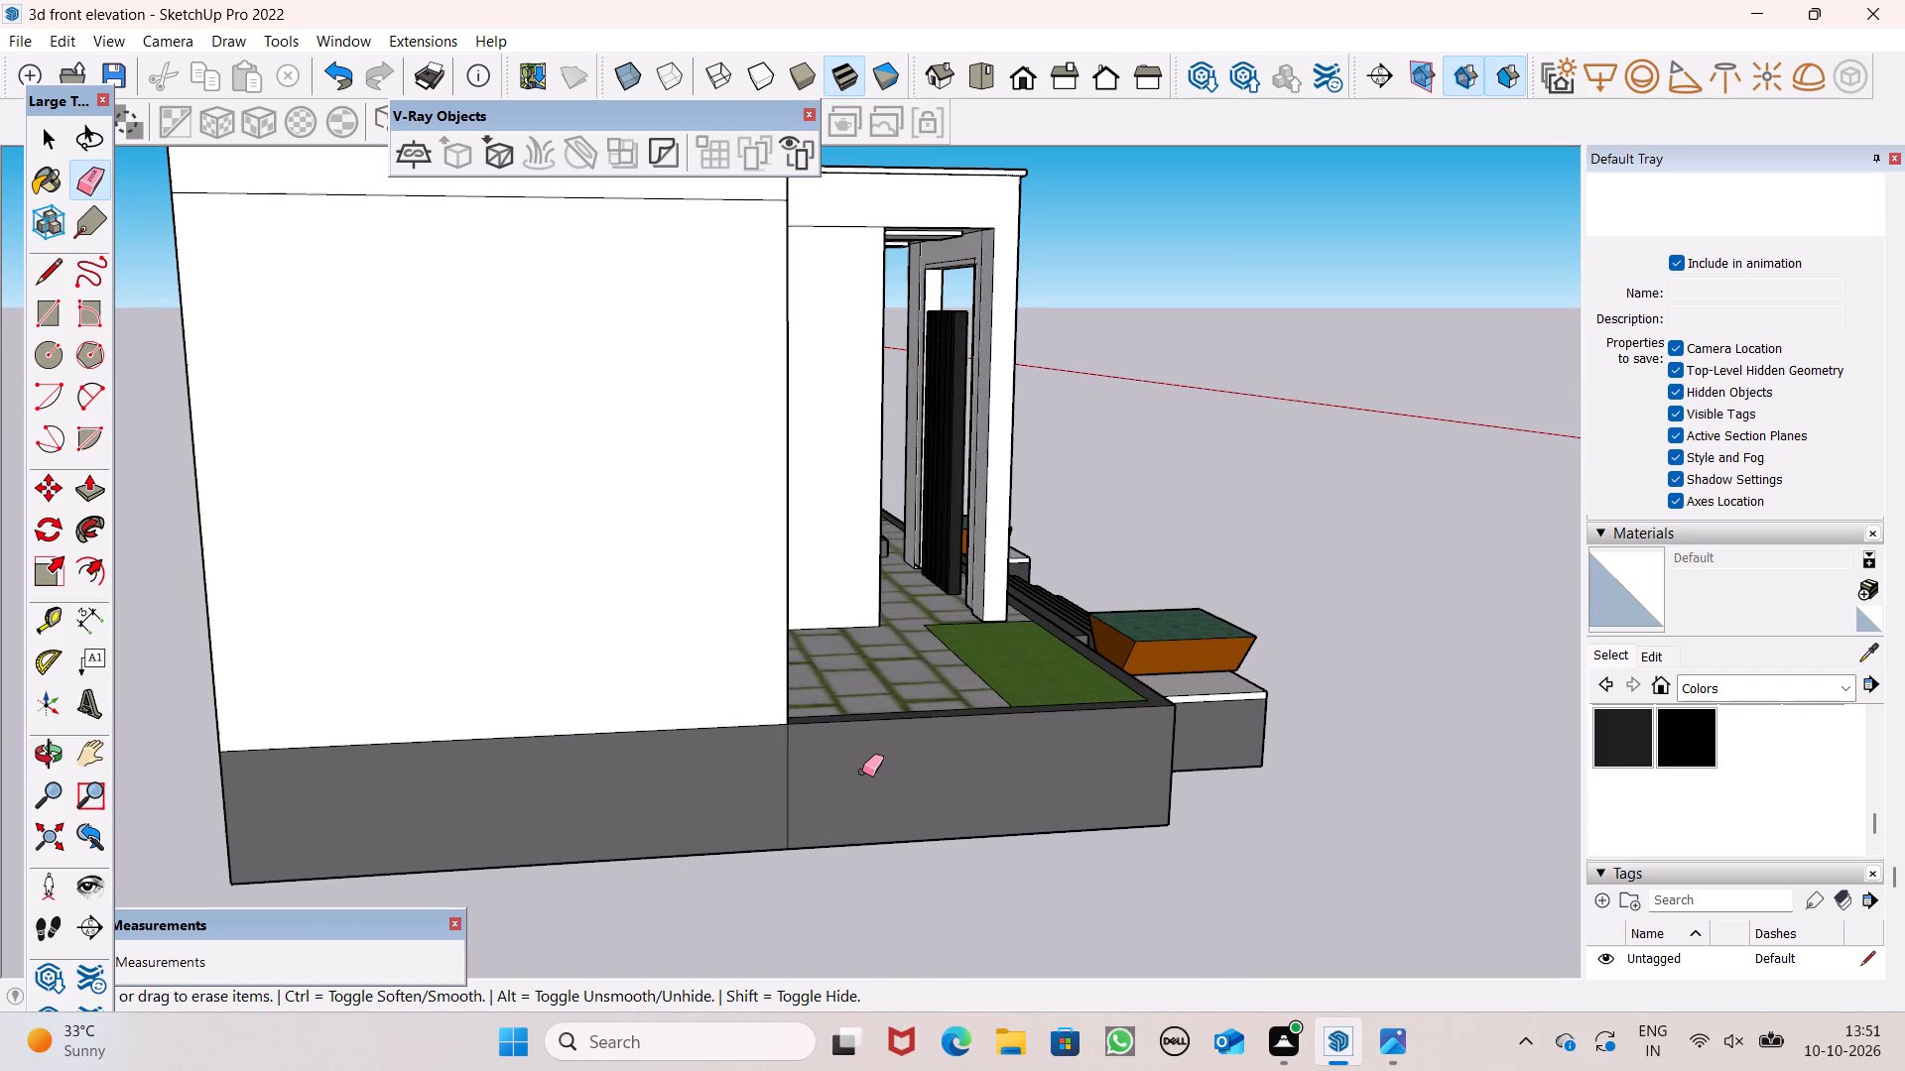
pyautogui.moveTo(782, 786); pyautogui.dragTo(795, 787)
pyautogui.scroll(-4, 708, 714)
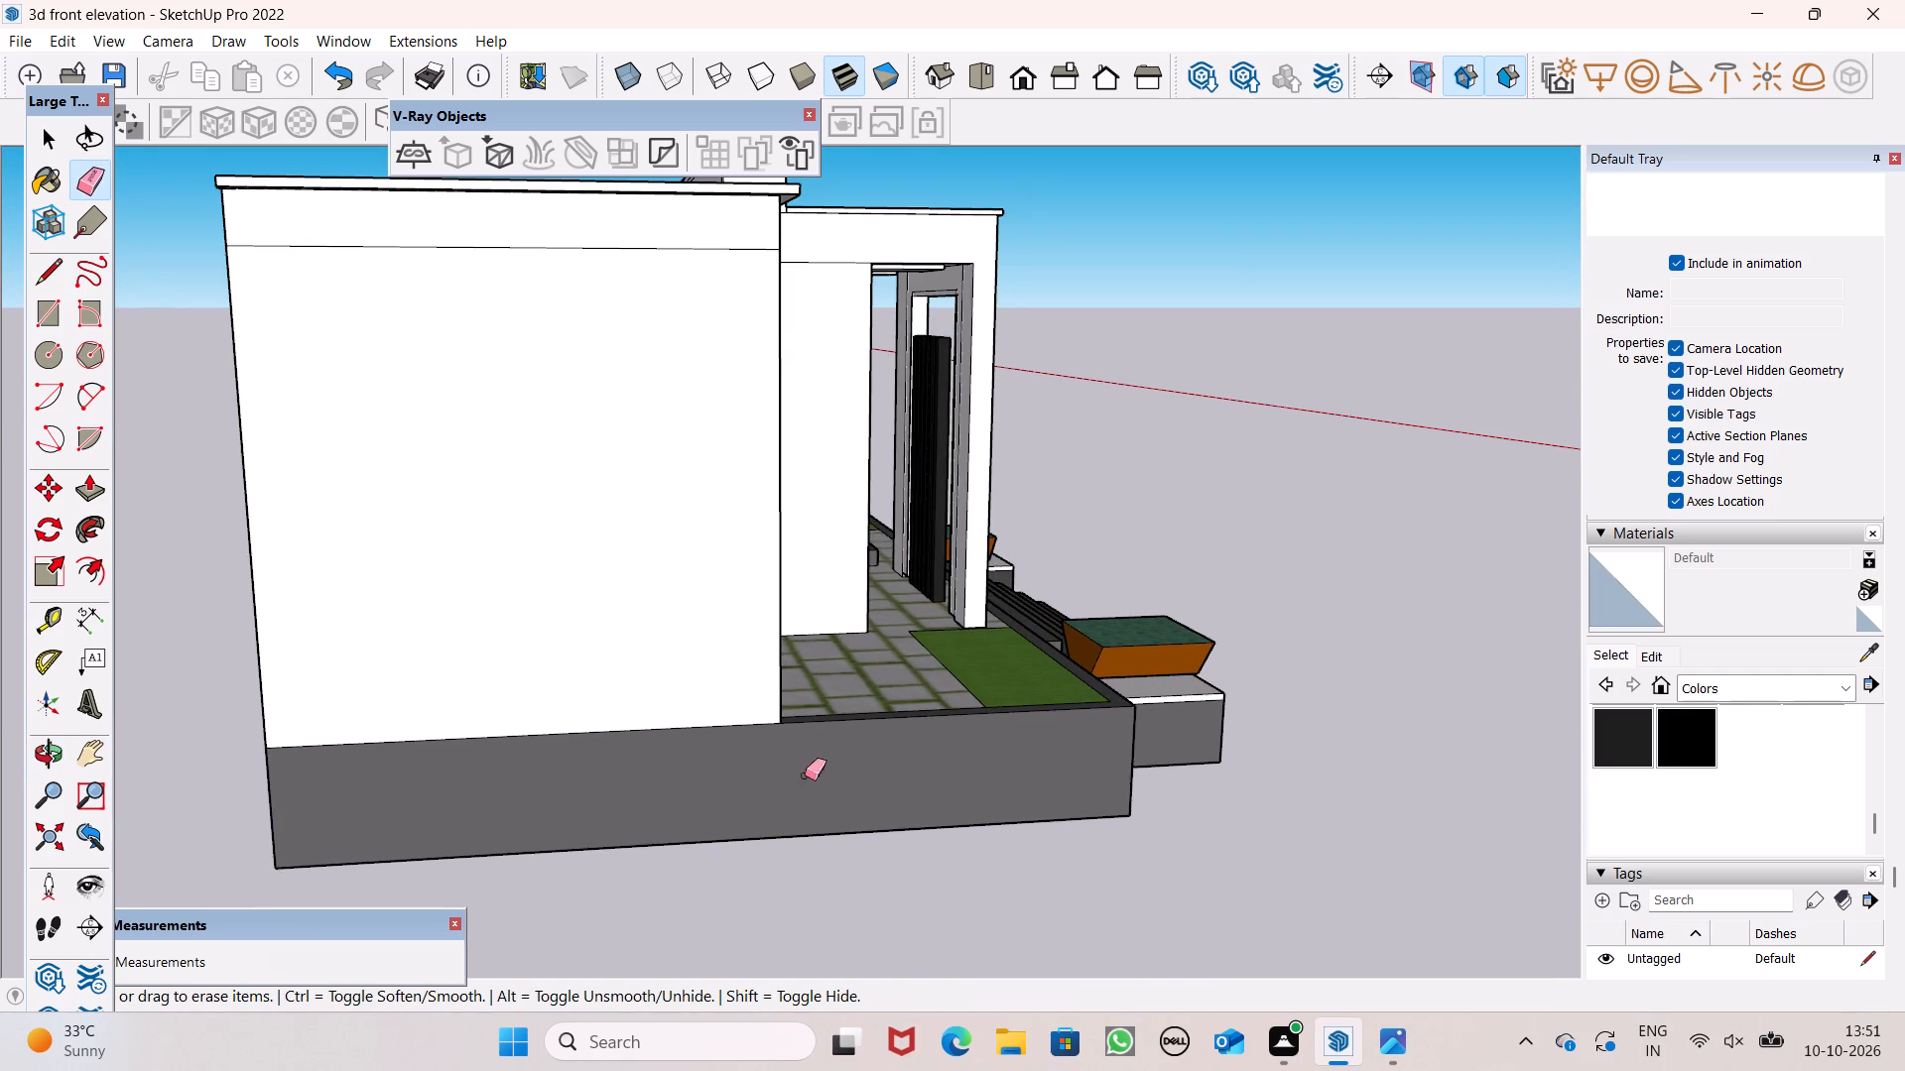
# Examine the cleaned-up exterior from the front, right side and above.
pyautogui.moveTo(741, 776); pyautogui.dragTo(254, 729, button='middle')
pyautogui.scroll(-2, 866, 665)
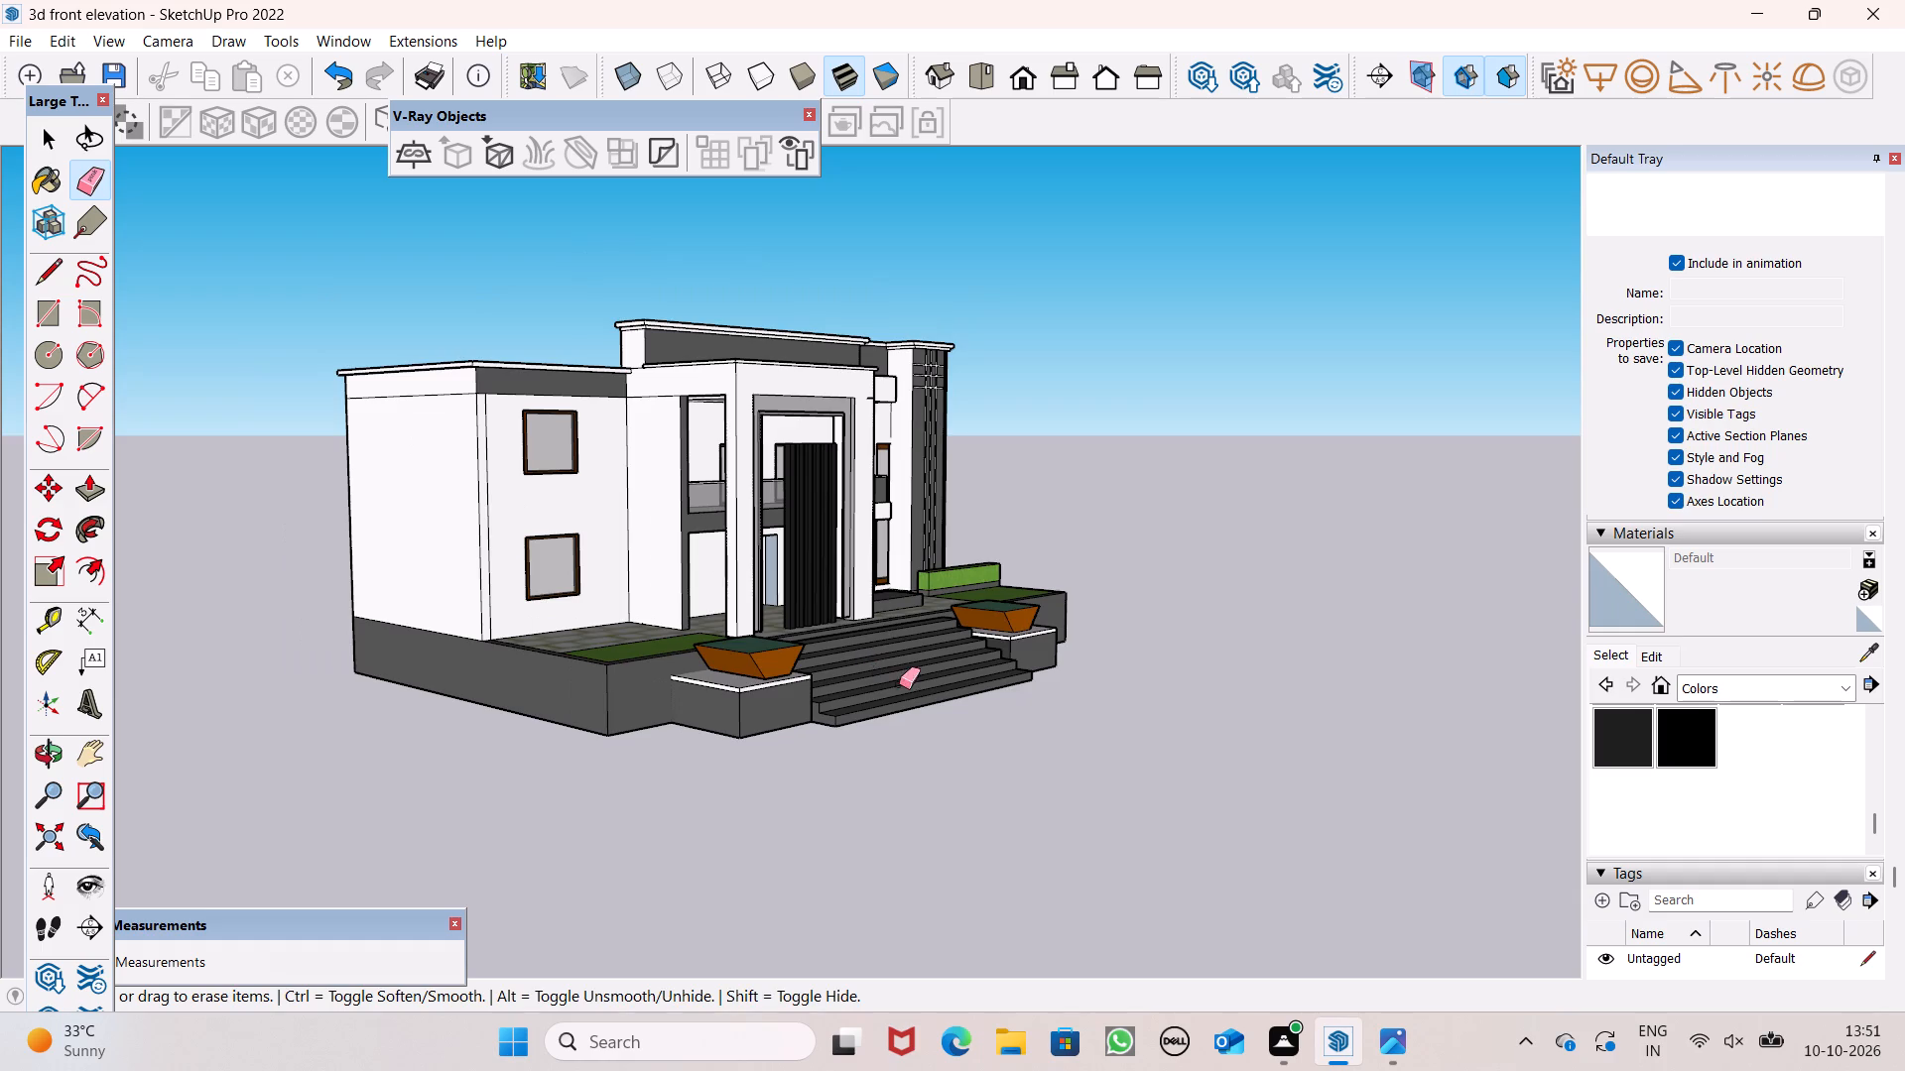
pyautogui.moveTo(871, 701); pyautogui.dragTo(103, 732, button='middle')
pyautogui.moveTo(997, 791); pyautogui.dragTo(444, 803, button='middle')
pyautogui.scroll(-4, 561, 750)
pyautogui.moveTo(627, 851); pyautogui.dragTo(1002, 872, button='middle')
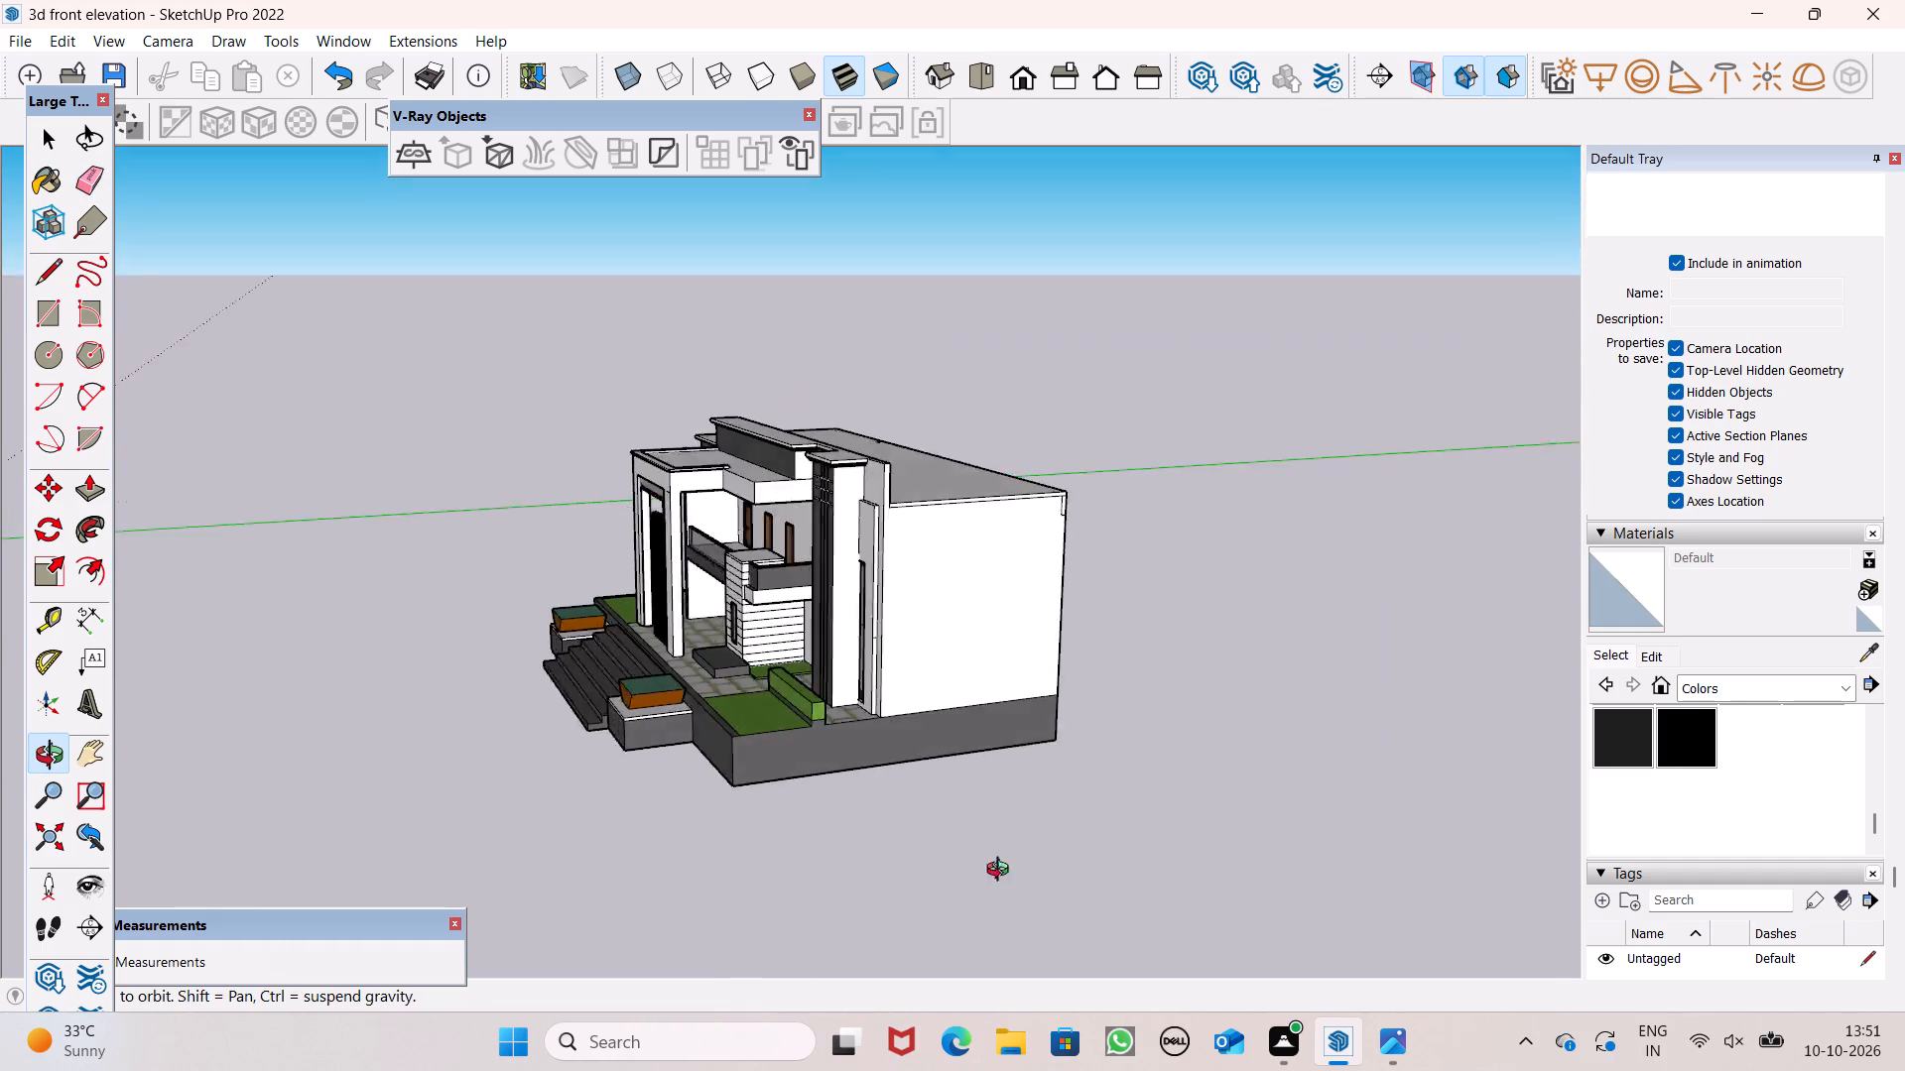
pyautogui.moveTo(1002, 872); pyautogui.dragTo(1217, 870, button='middle')
pyautogui.scroll(1, 636, 796)
pyautogui.moveTo(651, 795); pyautogui.dragTo(1093, 841, button='middle')
pyautogui.moveTo(1018, 806); pyautogui.dragTo(1140, 855, button='middle')
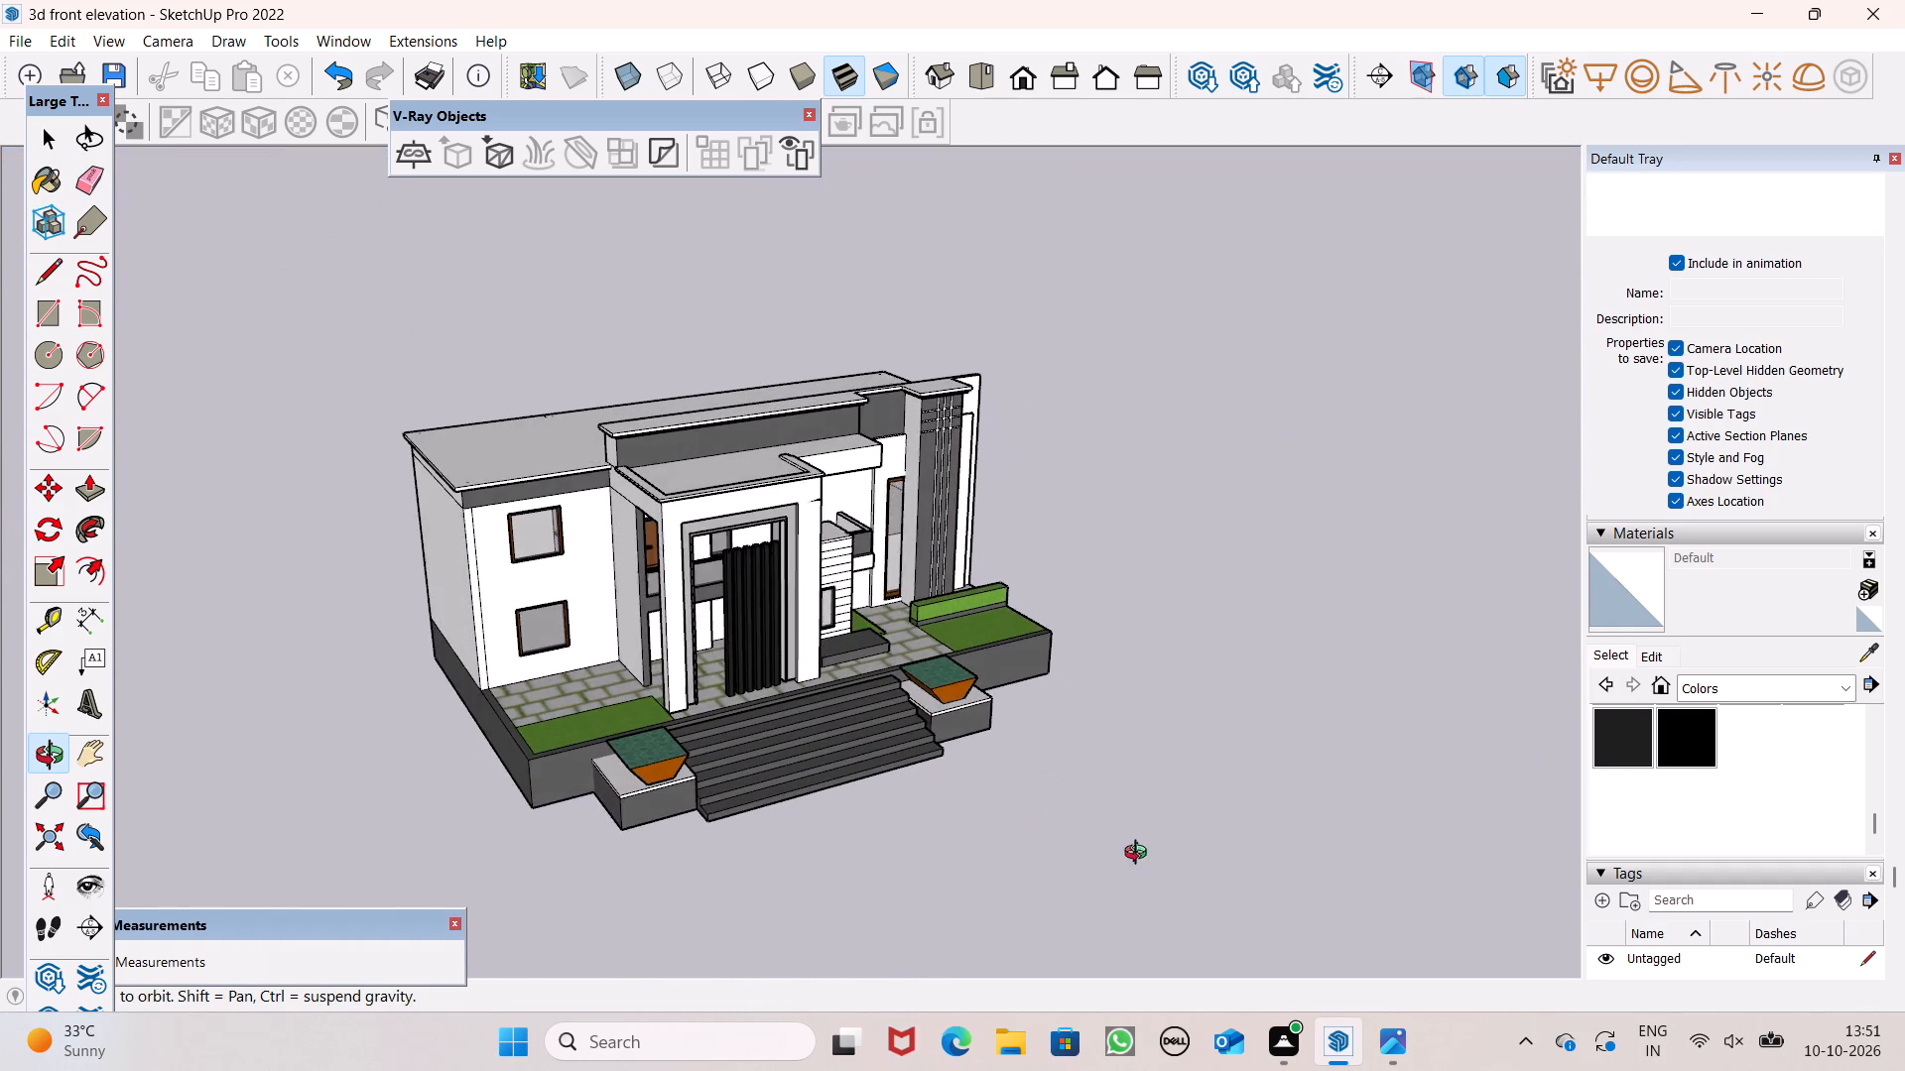
pyautogui.moveTo(1140, 855); pyautogui.dragTo(1196, 840, button='middle')
pyautogui.scroll(1, 1107, 750)
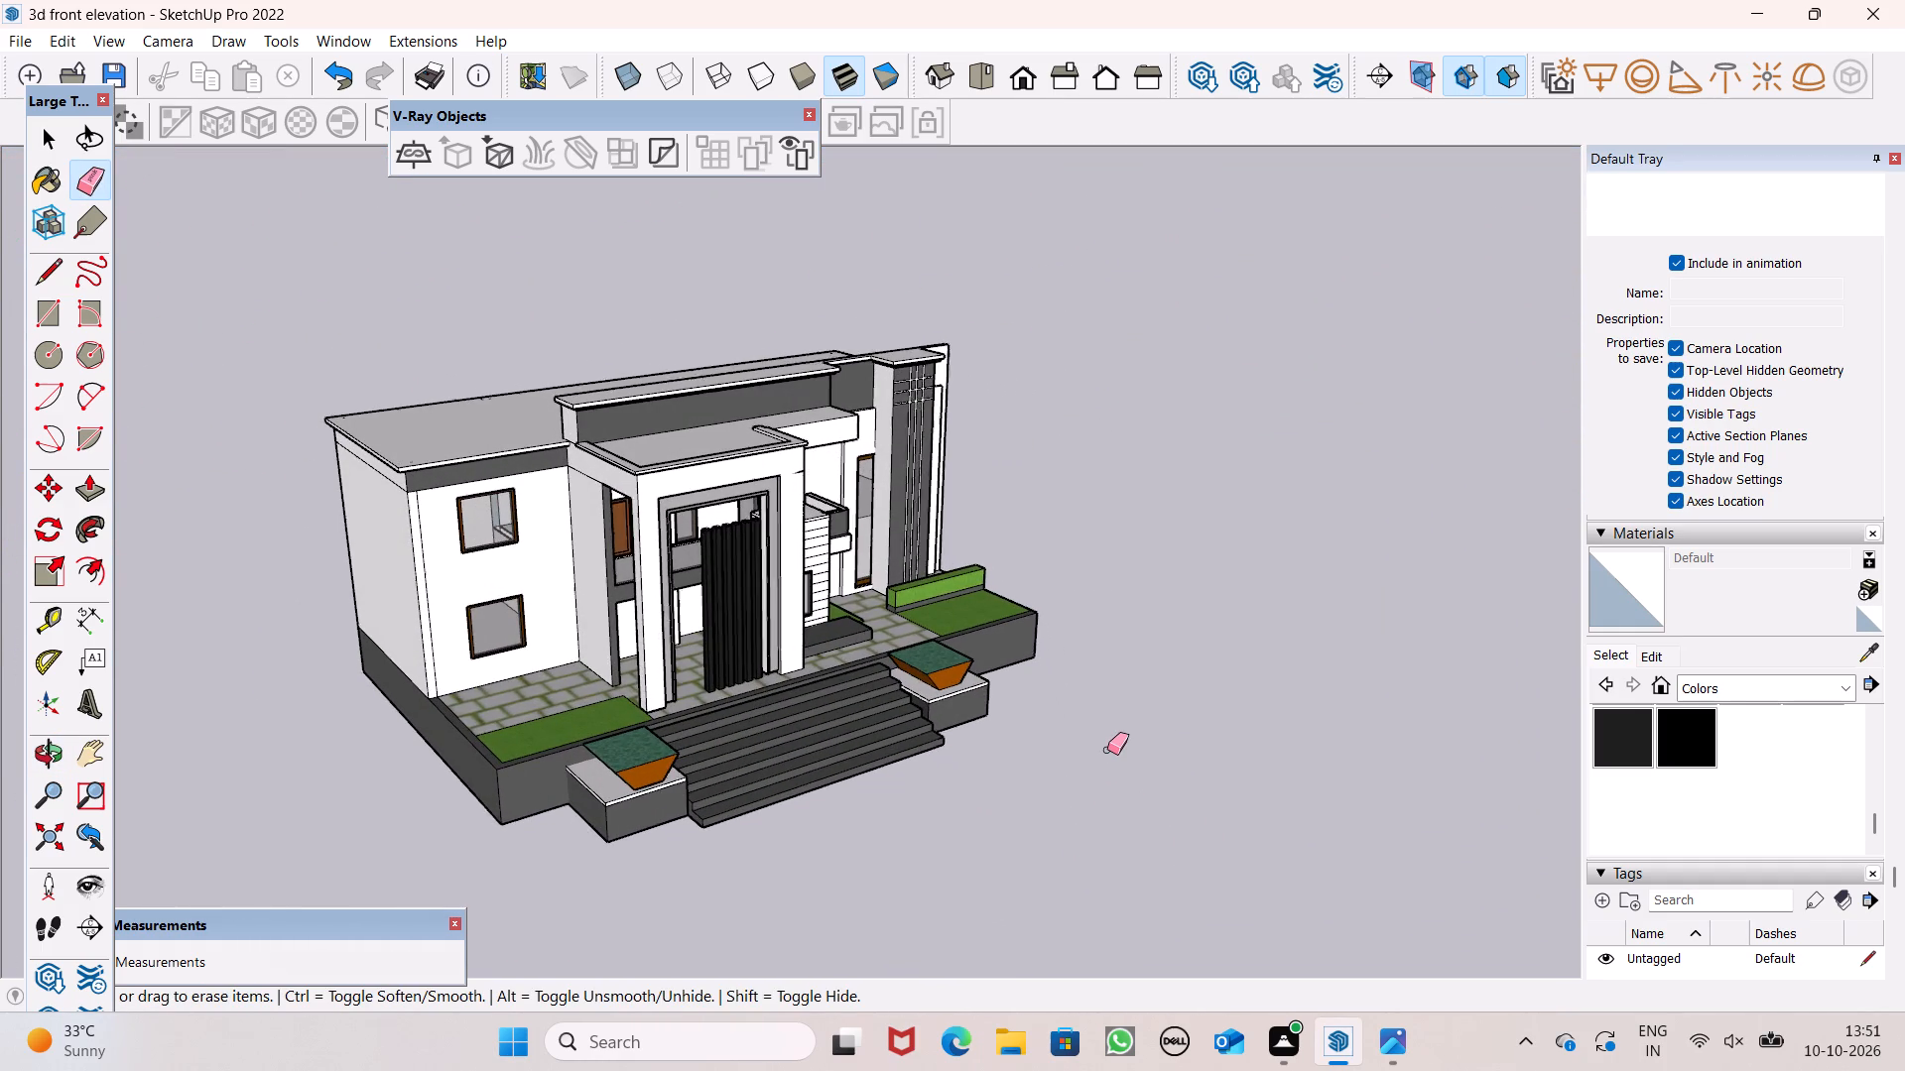
pyautogui.scroll(1, 1107, 750)
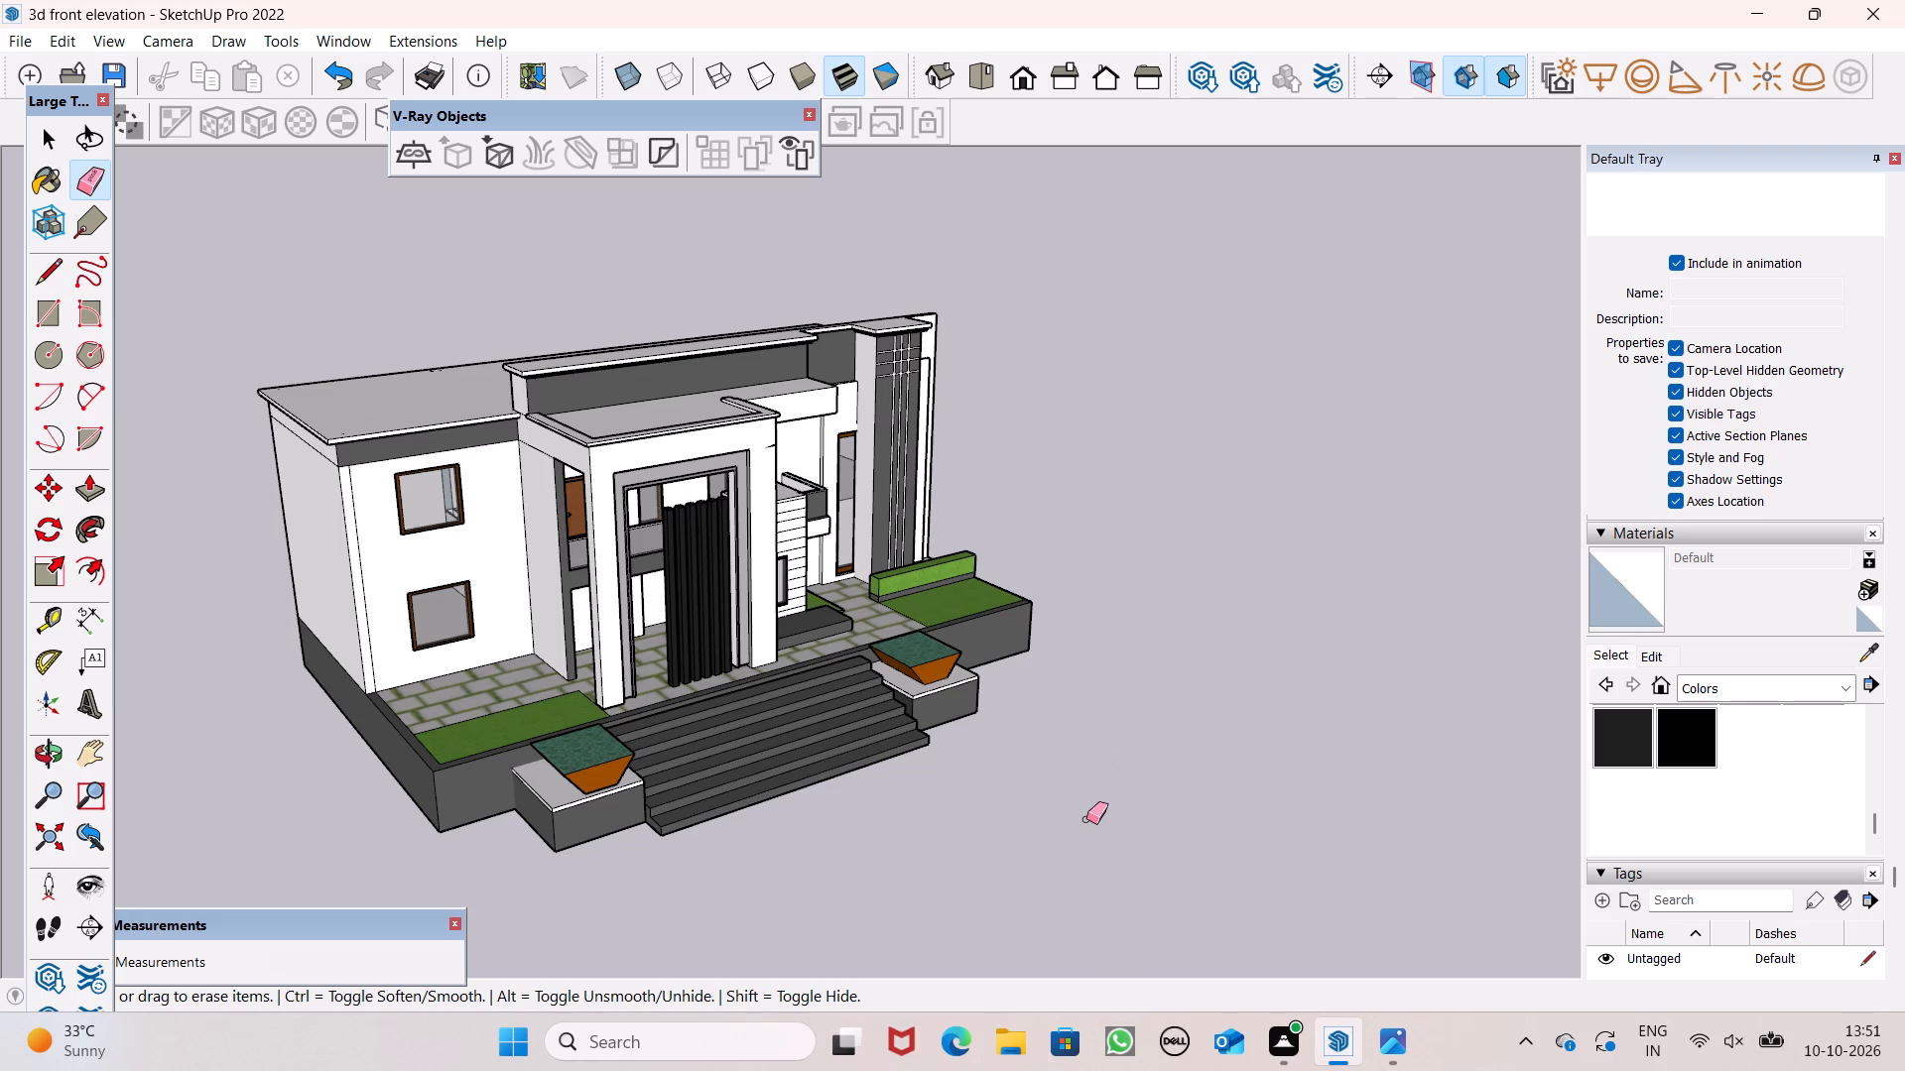
# Save the model.
pyautogui.press('space')
pyautogui.hotkey('ctrl', 's')
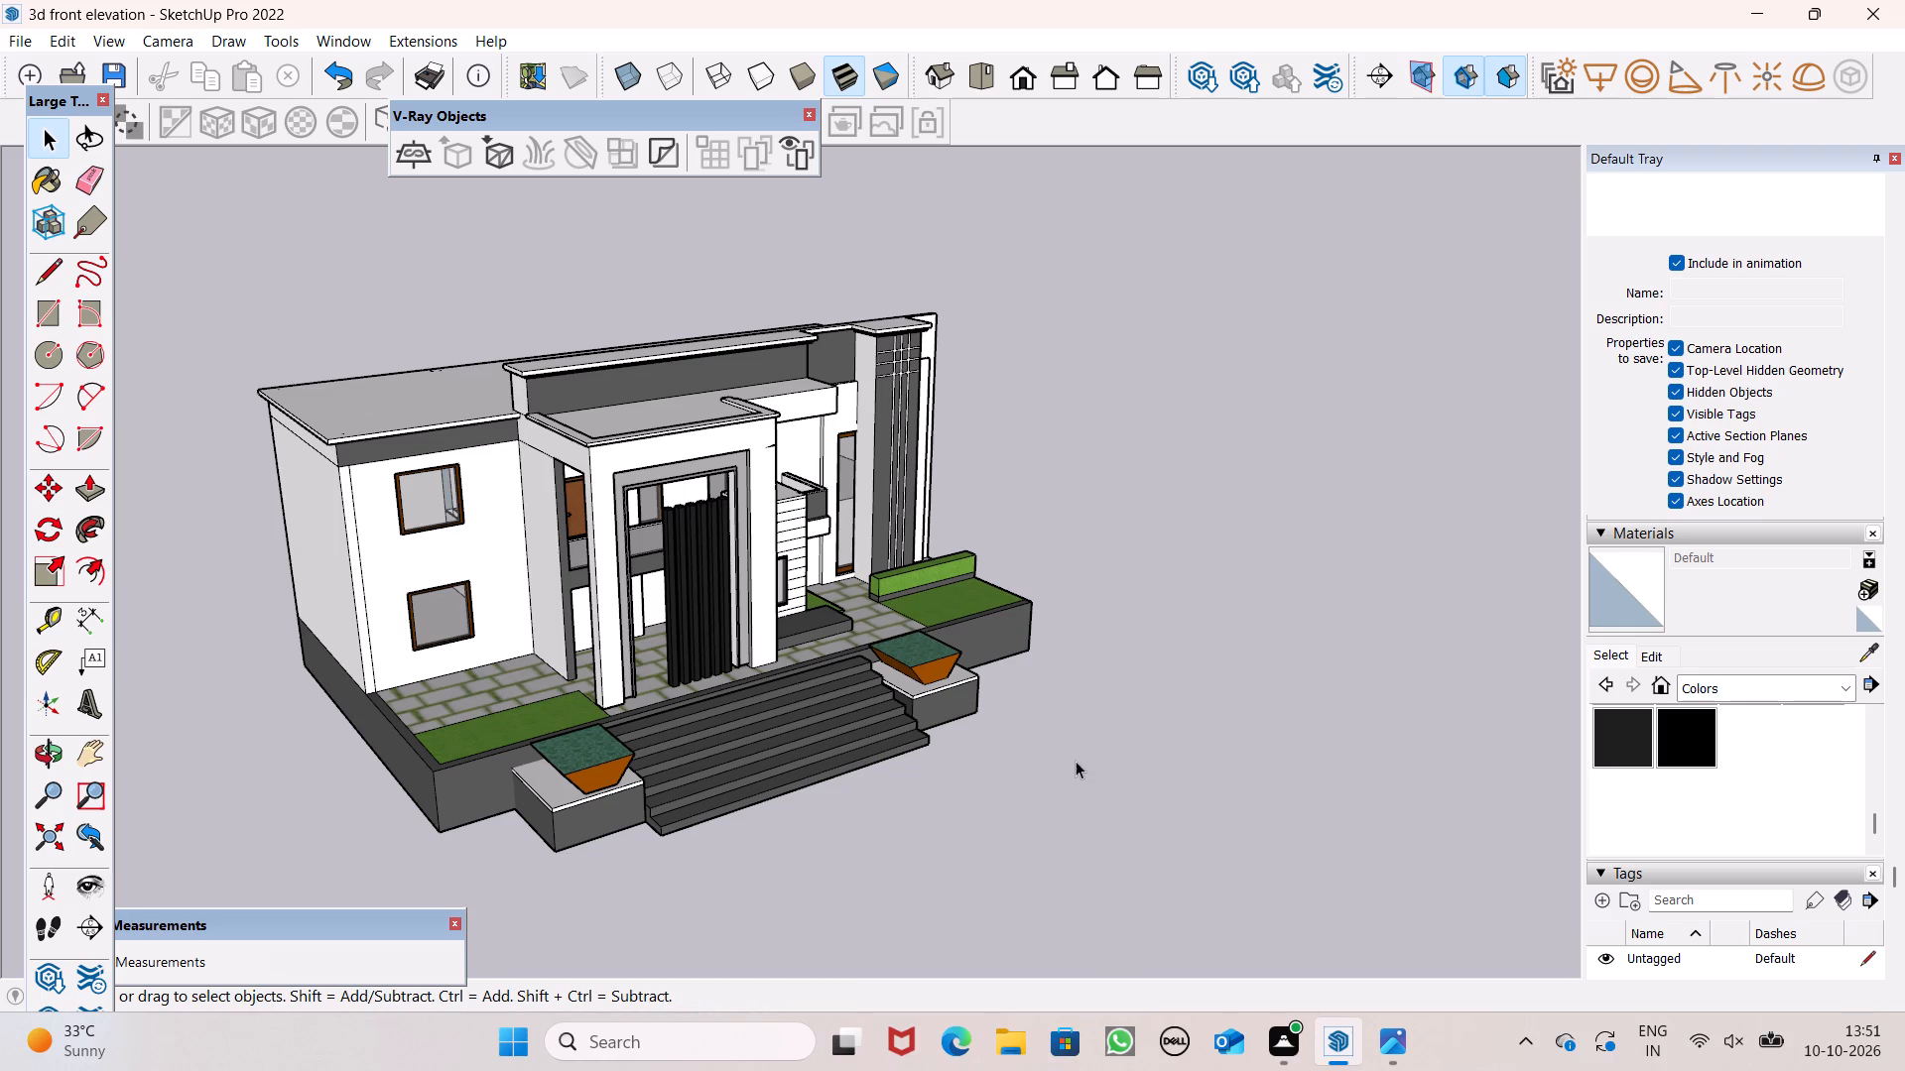
pyautogui.scroll(-1, 841, 393)
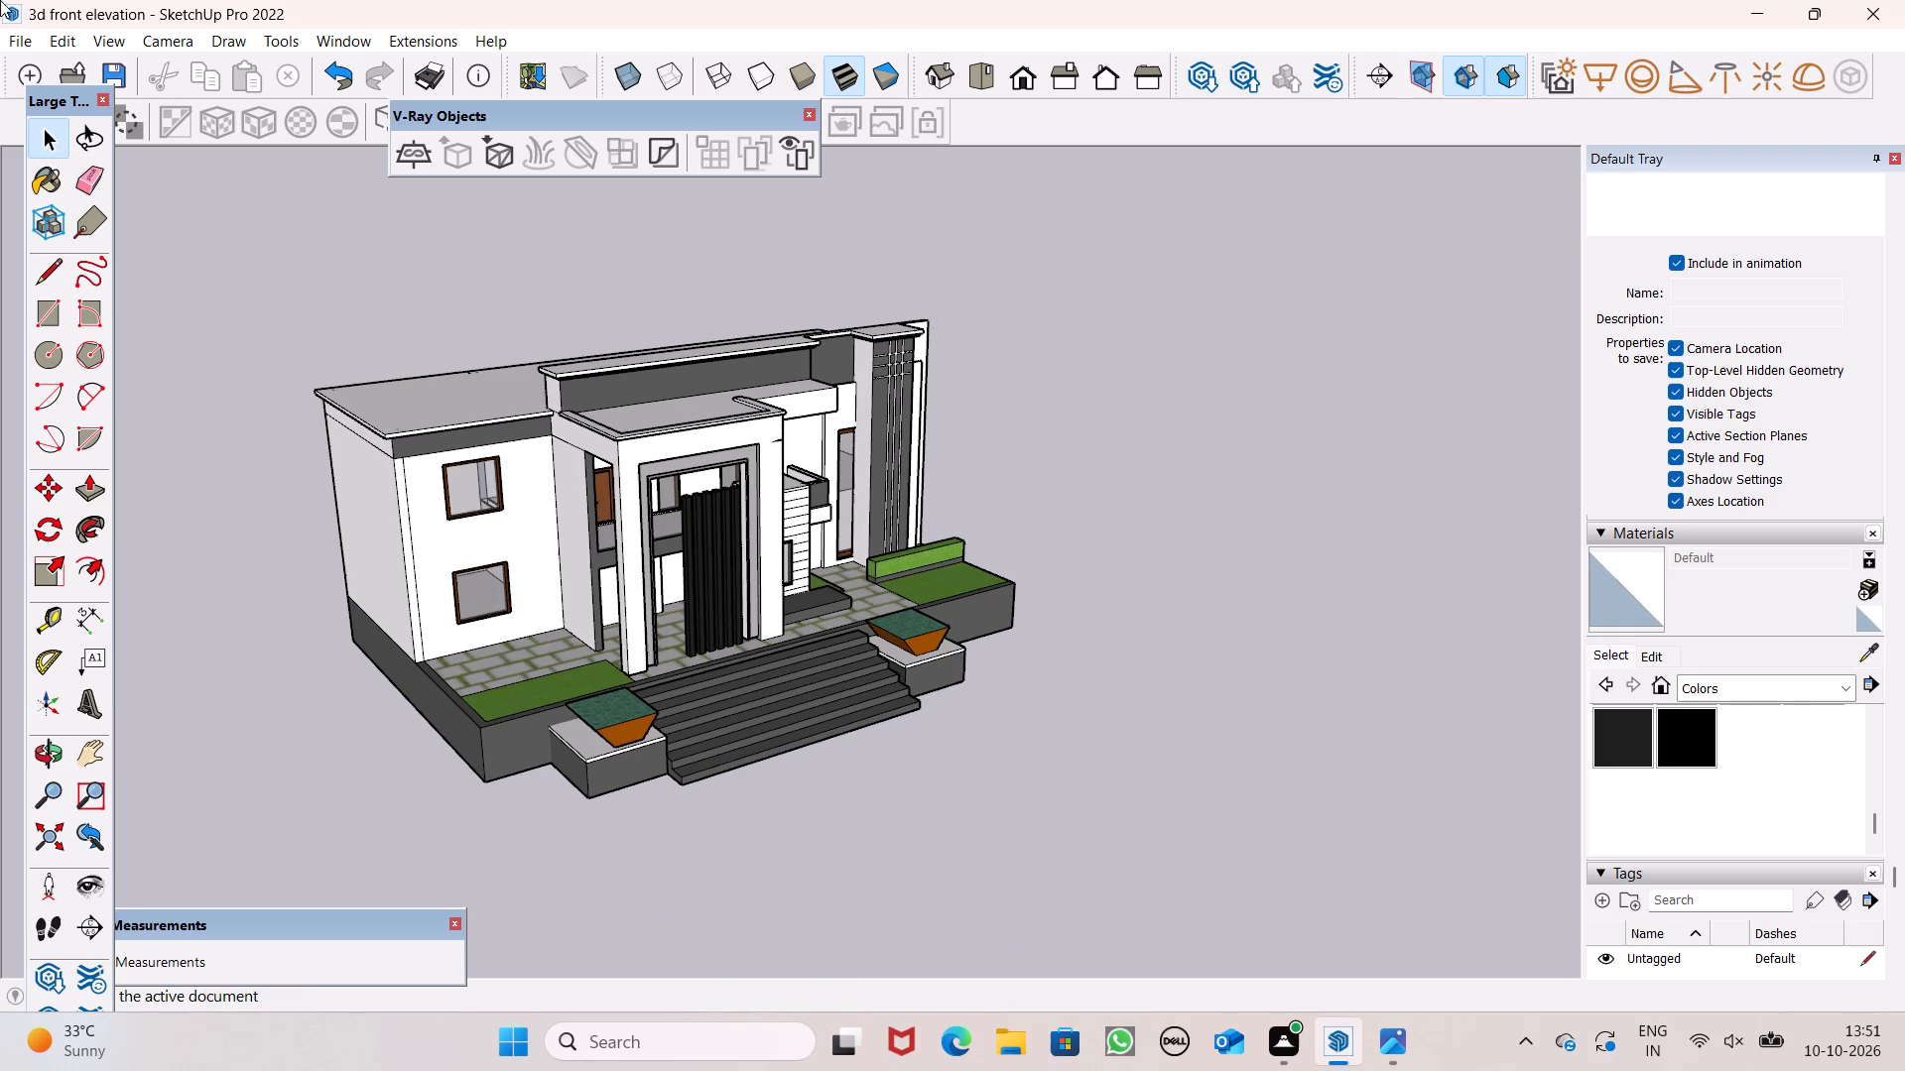
pyautogui.hotkey('ctrl', 's')
# Examine the house exterior from the front-left and front-right corners, including the steps, planters, lawn strips and plinth.
pyautogui.scroll(-2, 163, 308)
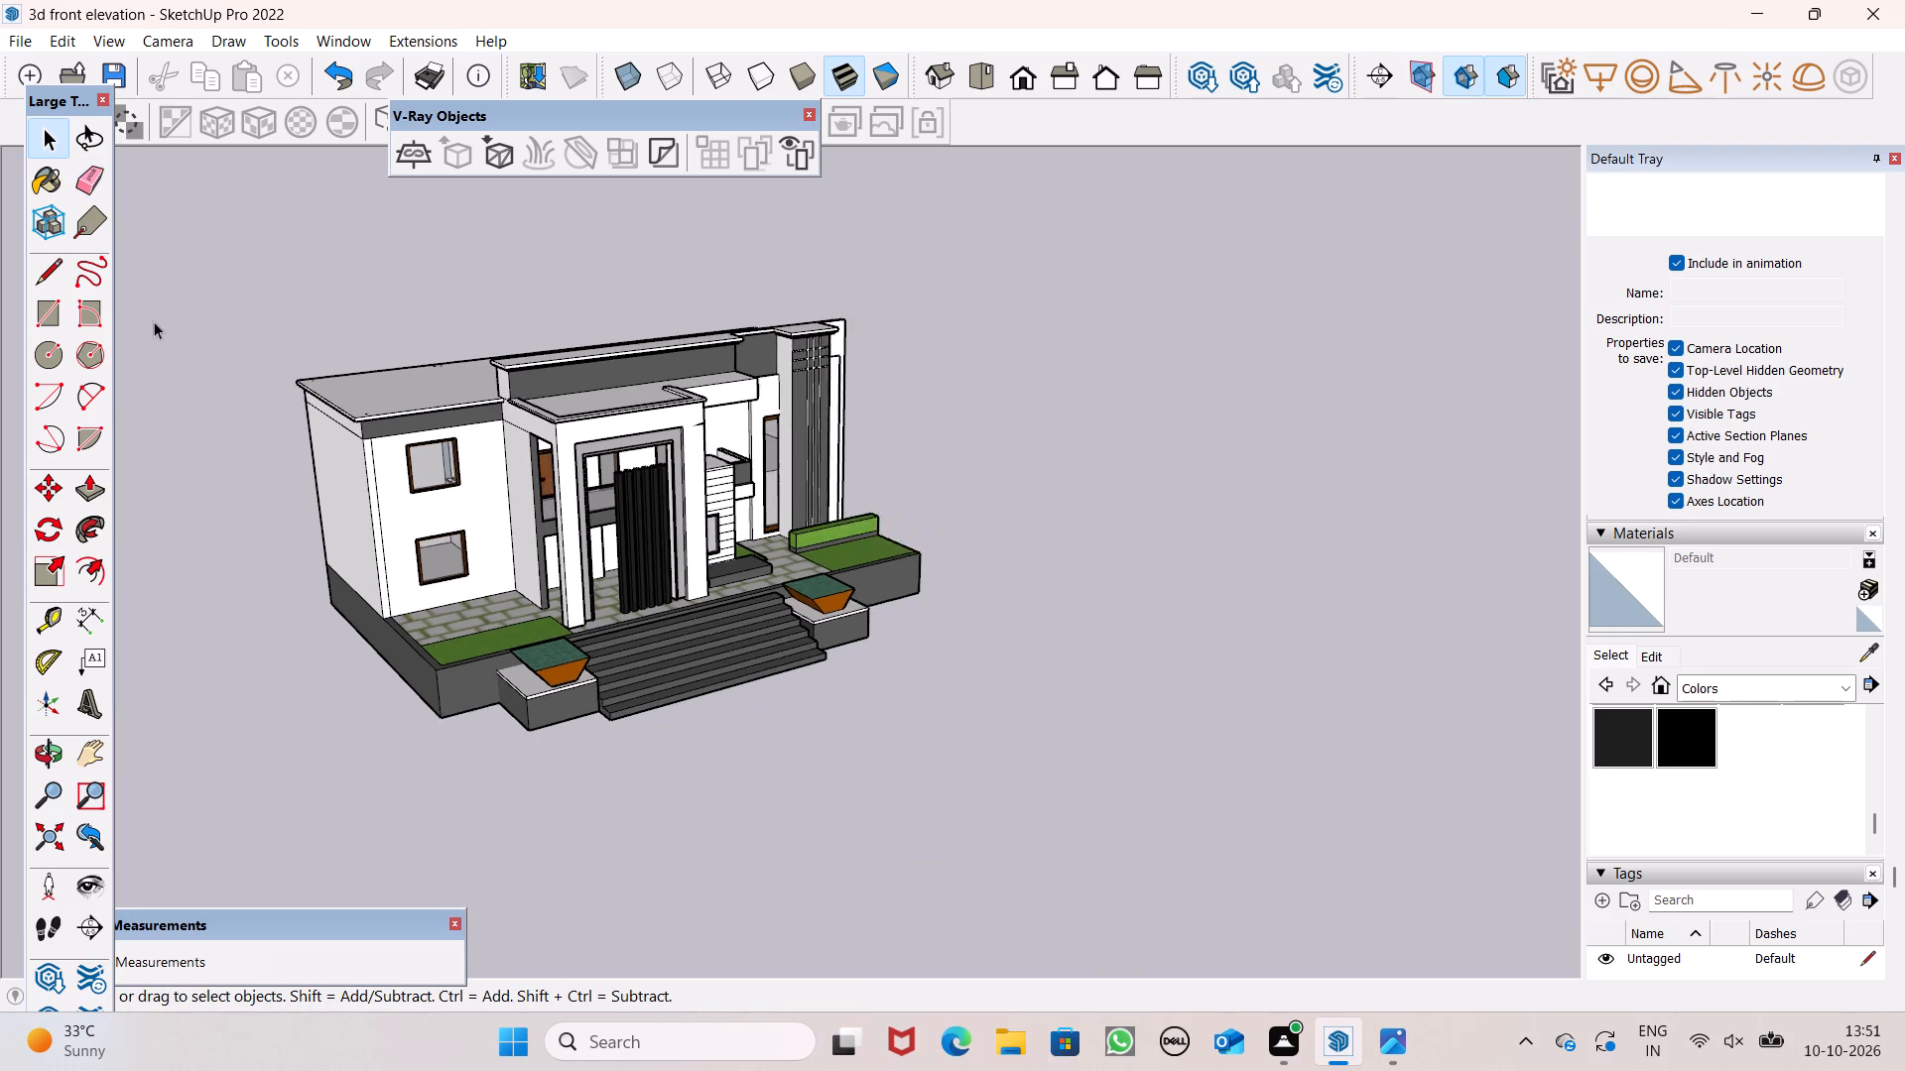
pyautogui.scroll(-1, 154, 321)
pyautogui.moveTo(339, 465); pyautogui.dragTo(256, 363, button='middle')
pyautogui.scroll(6, 469, 513)
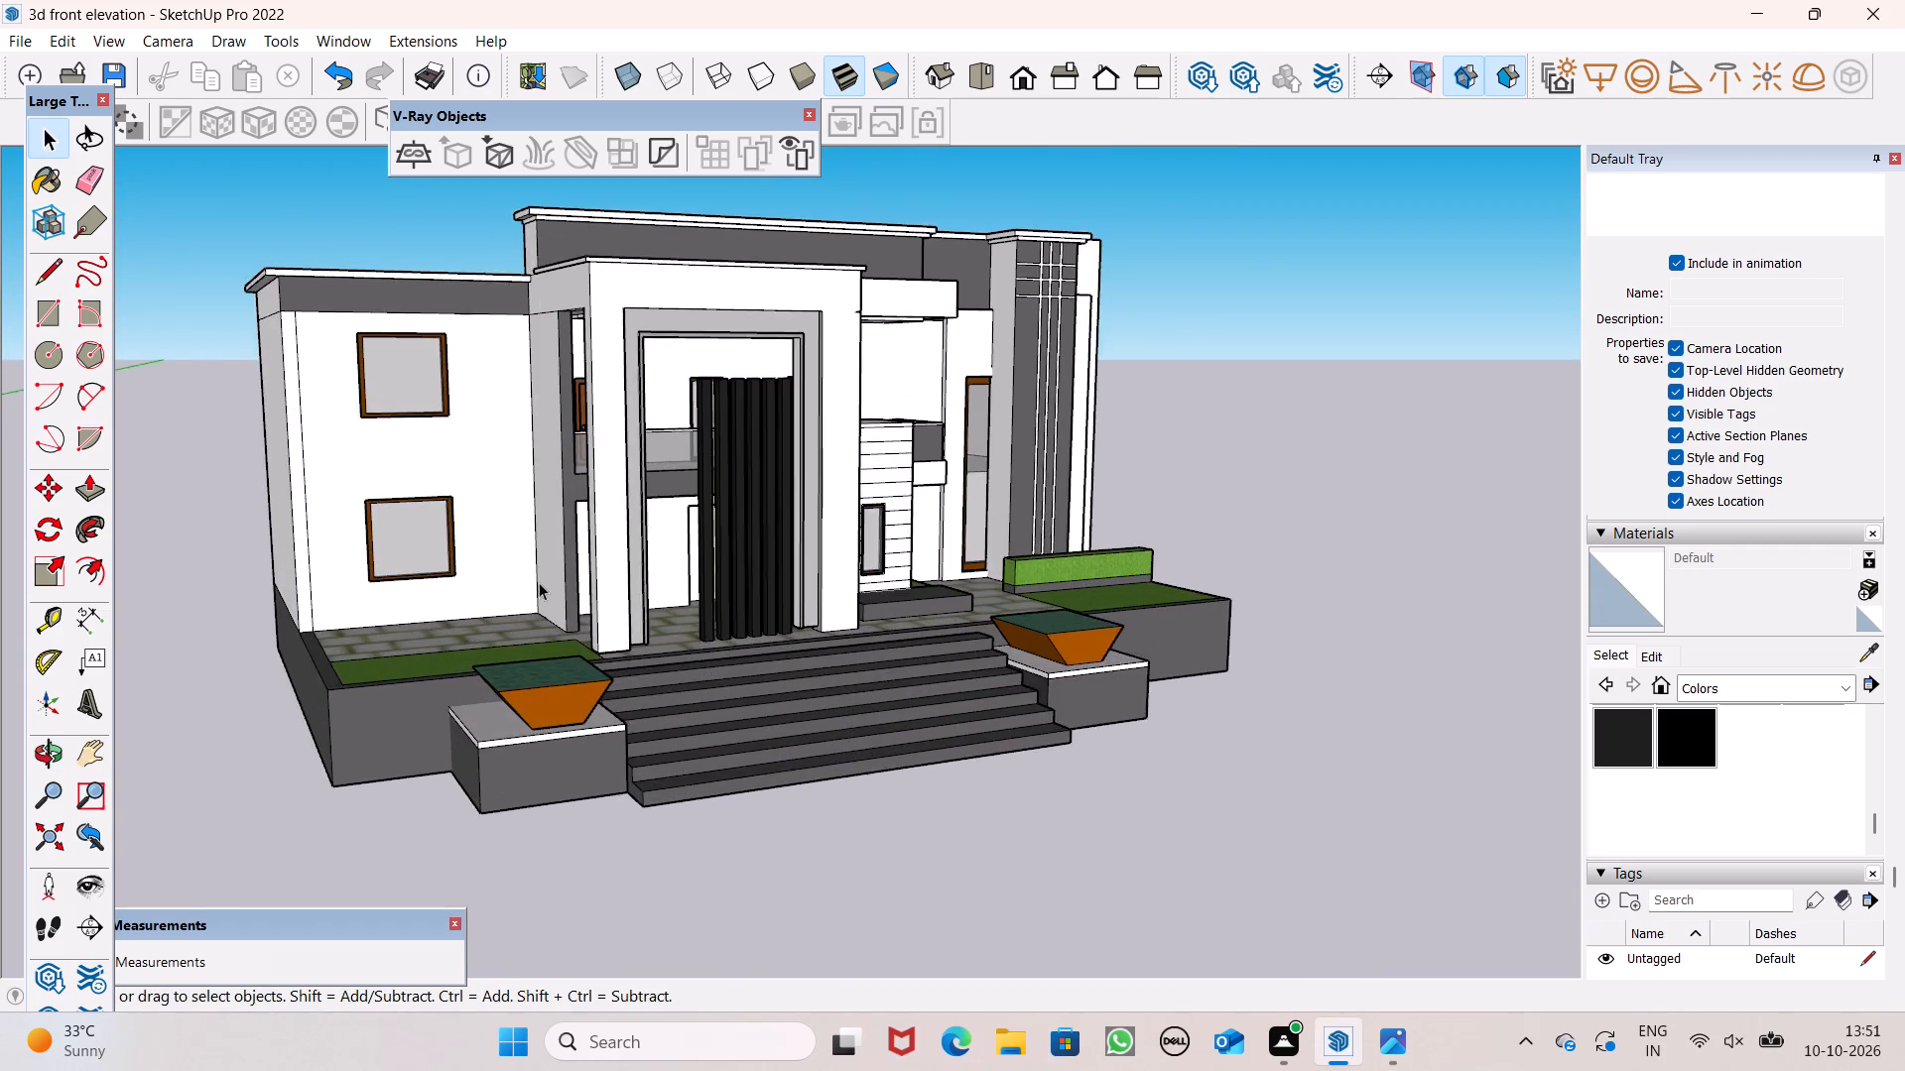
pyautogui.scroll(1, 539, 582)
pyautogui.moveTo(407, 652); pyautogui.dragTo(372, 788, button='middle')
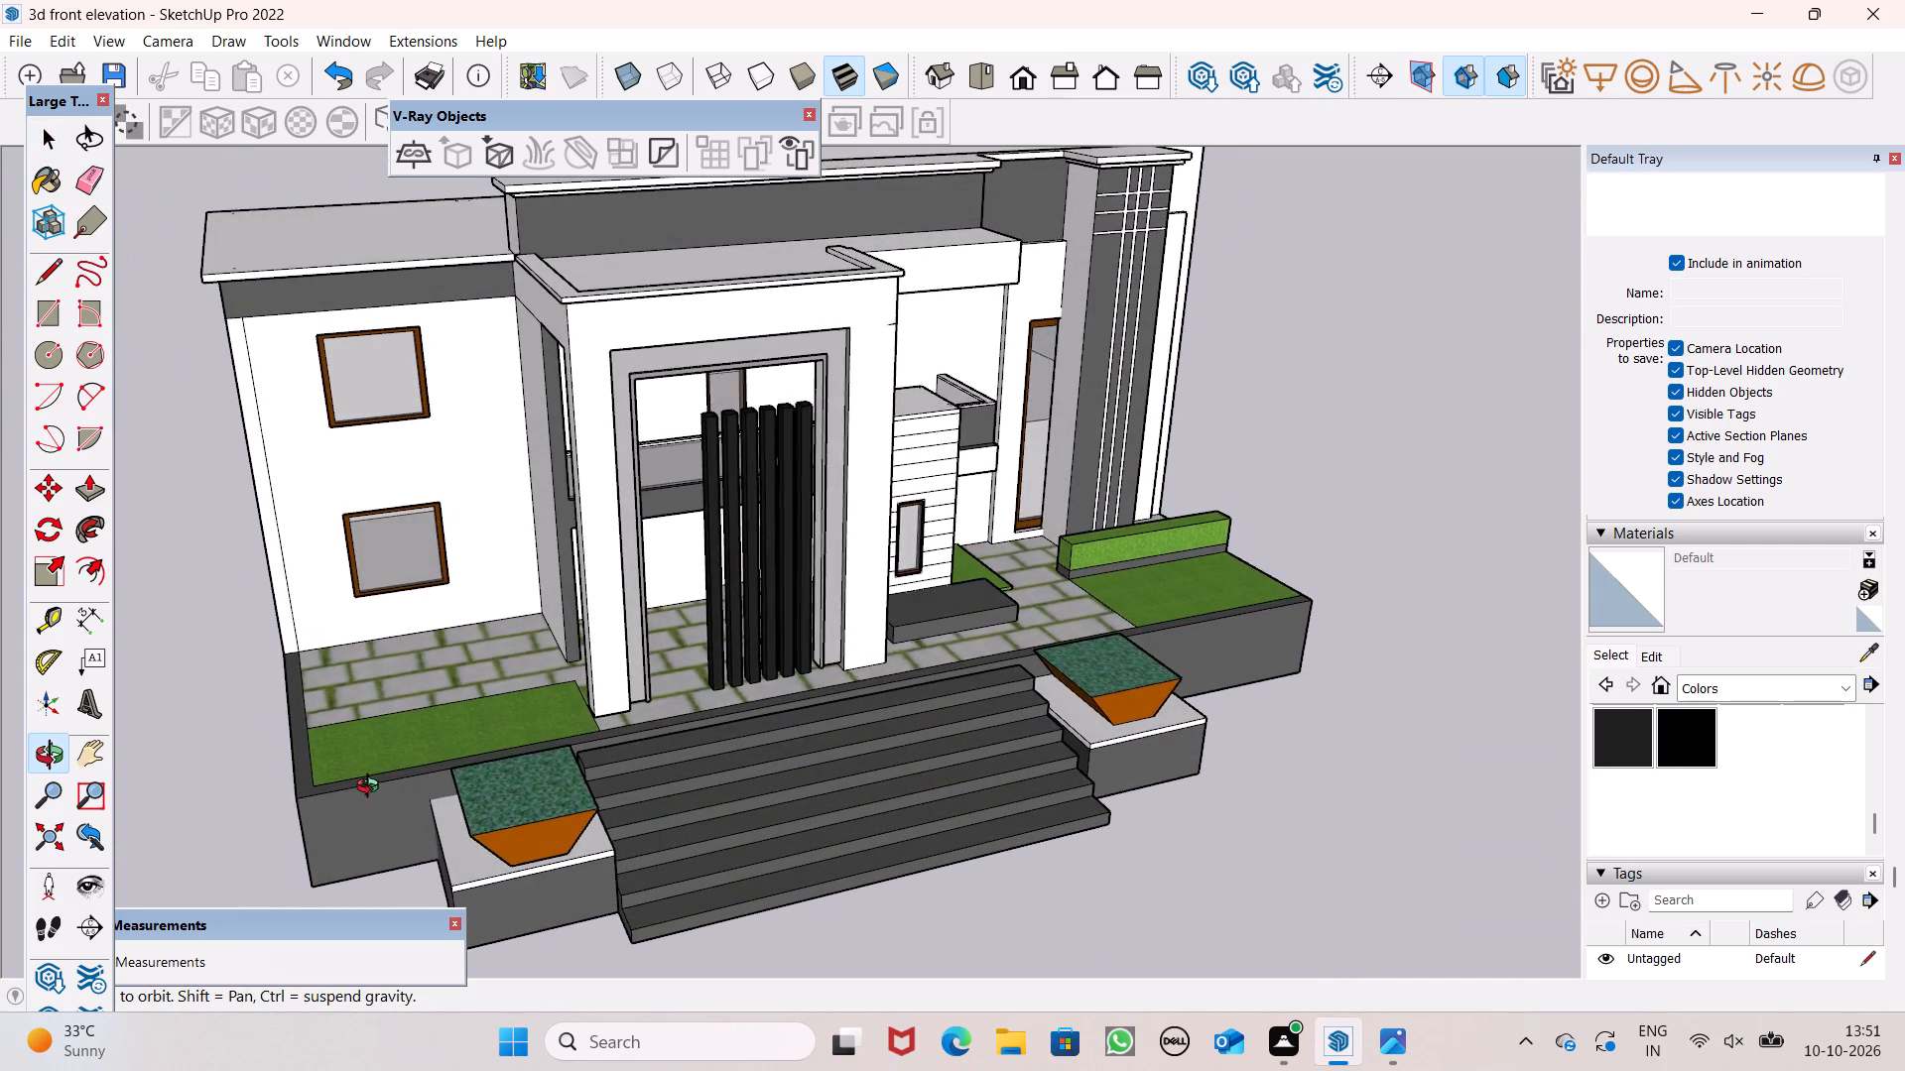
pyautogui.moveTo(372, 788); pyautogui.dragTo(374, 788, button='middle')
pyautogui.scroll(-5, 596, 708)
pyautogui.moveTo(619, 748); pyautogui.dragTo(0, 592, button='middle')
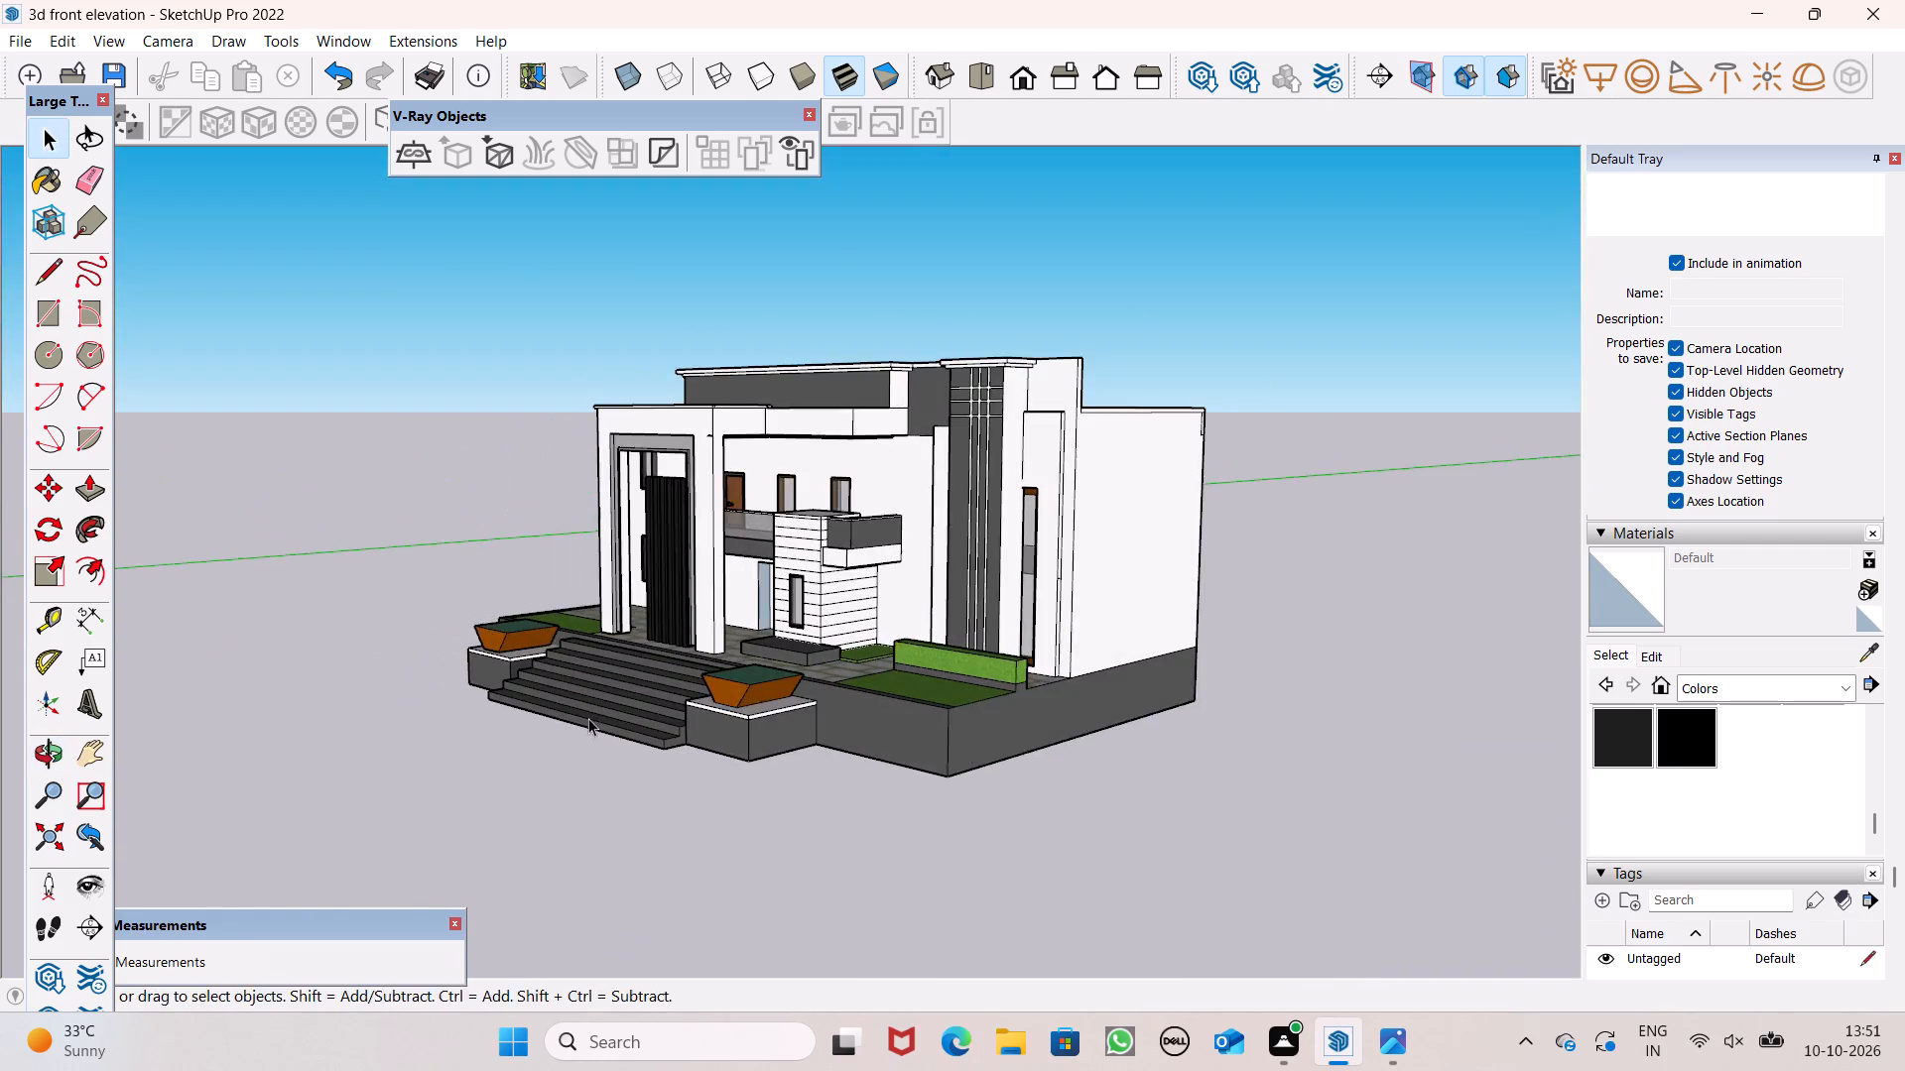
pyautogui.scroll(1, 594, 722)
pyautogui.moveTo(588, 739); pyautogui.dragTo(527, 826, button='middle')
pyautogui.scroll(4, 767, 806)
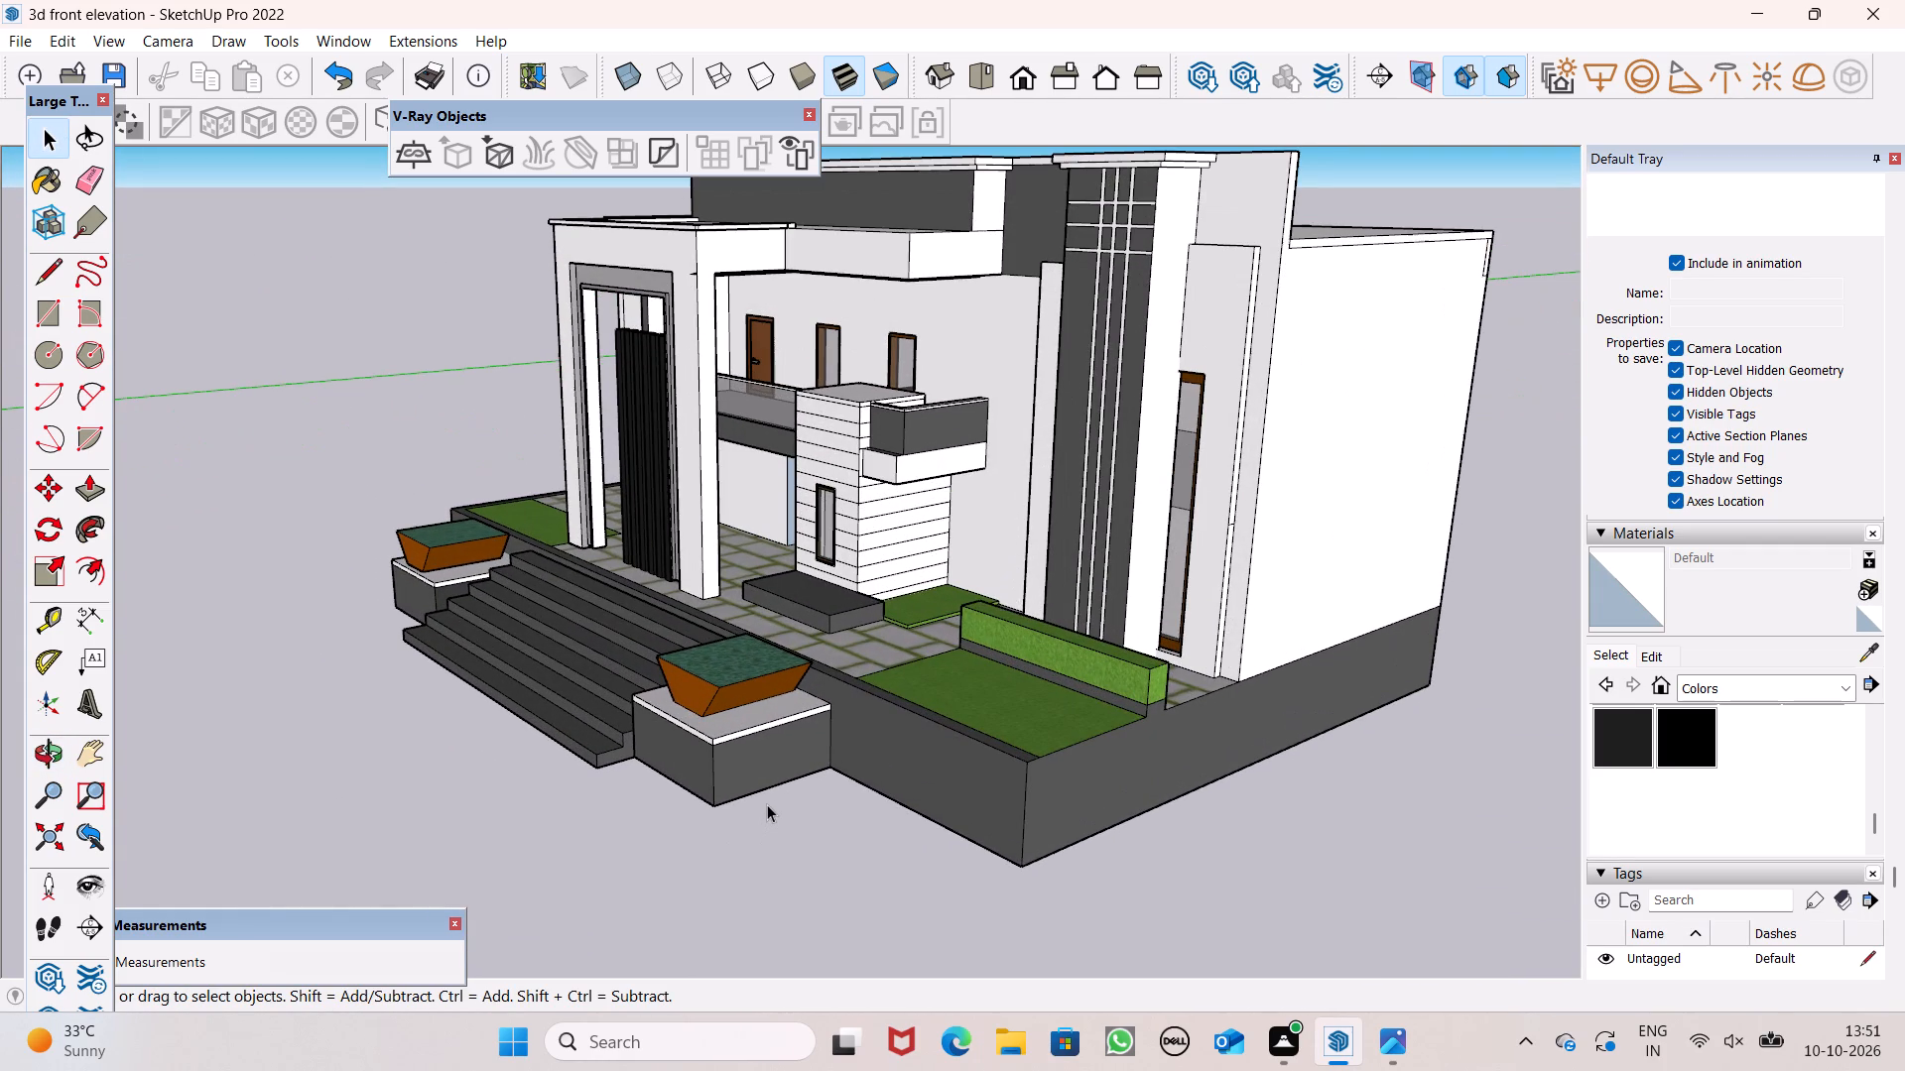
pyautogui.scroll(-1, 905, 733)
pyautogui.moveTo(928, 748); pyautogui.dragTo(1042, 706, button='middle')
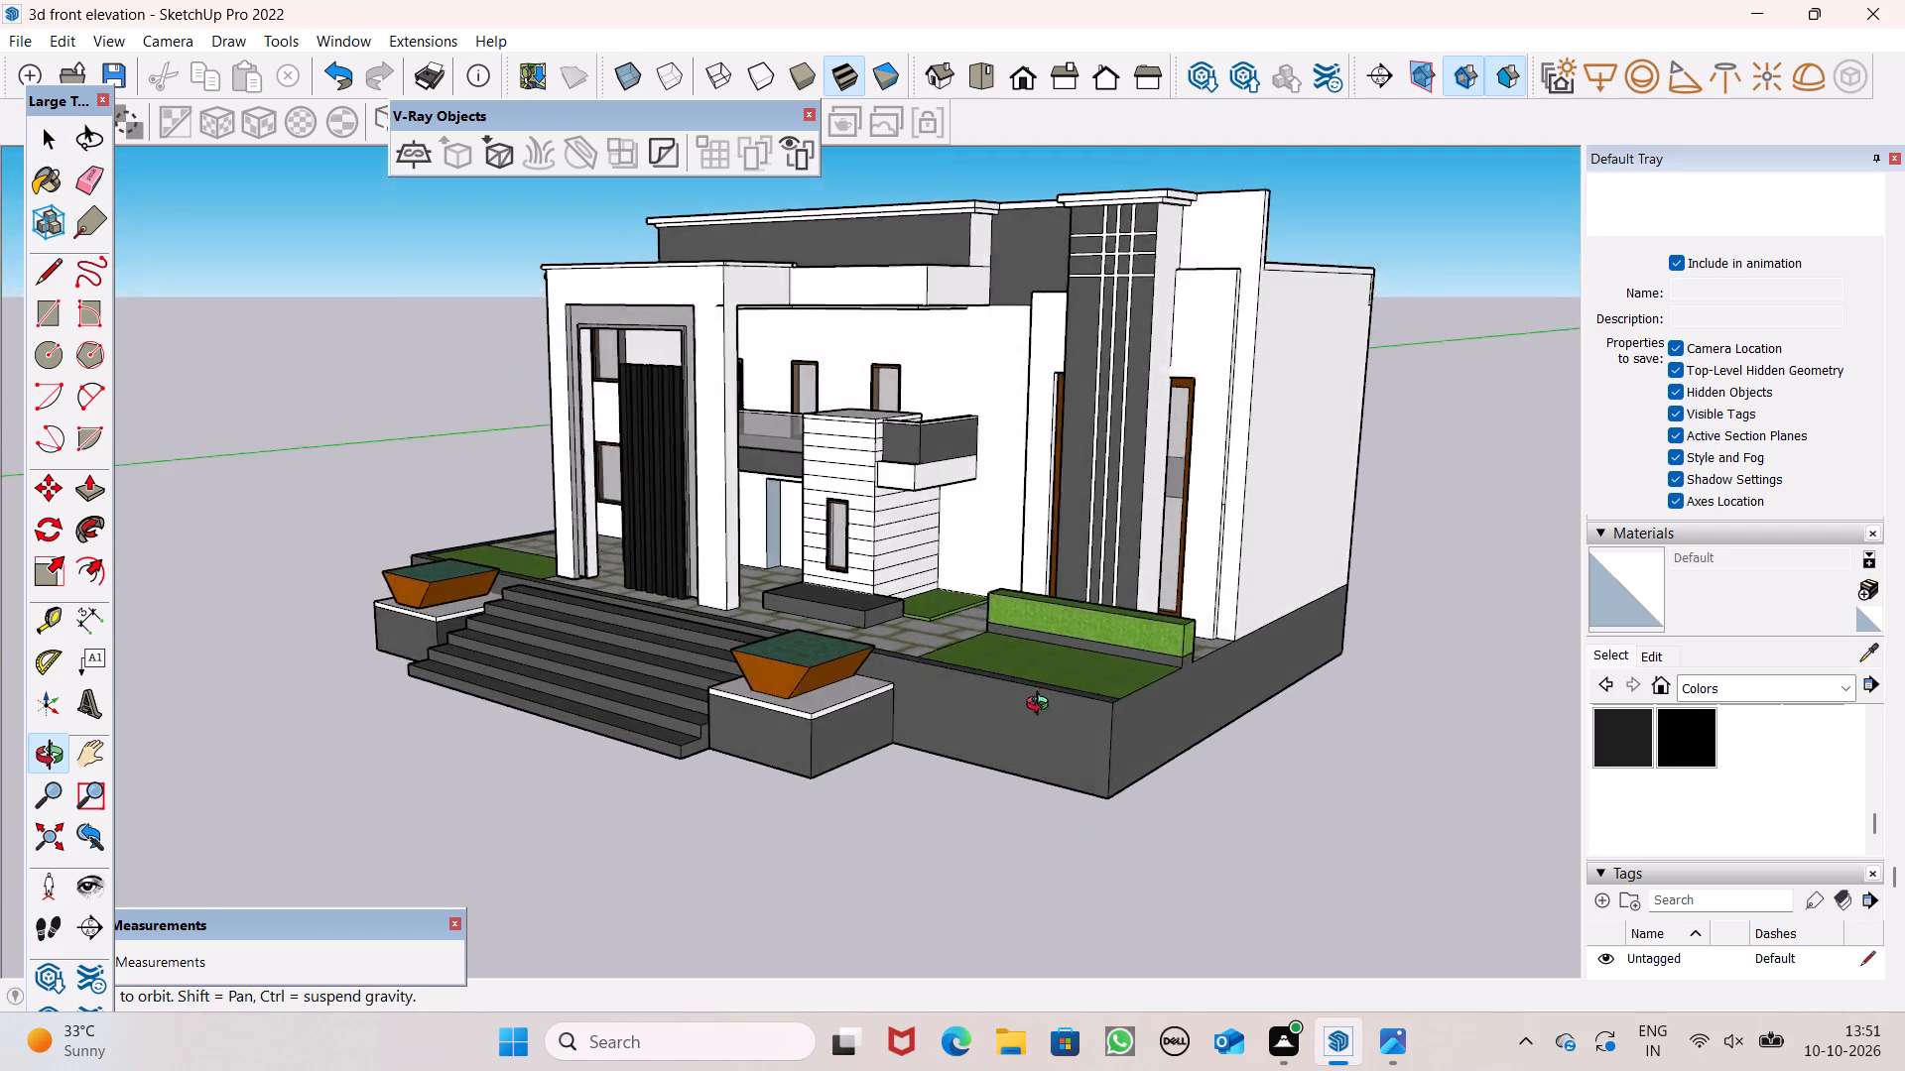
pyautogui.moveTo(1042, 706); pyautogui.dragTo(1148, 775, button='middle')
pyautogui.scroll(5, 1118, 723)
pyautogui.moveTo(1082, 748); pyautogui.dragTo(1049, 718, button='middle')
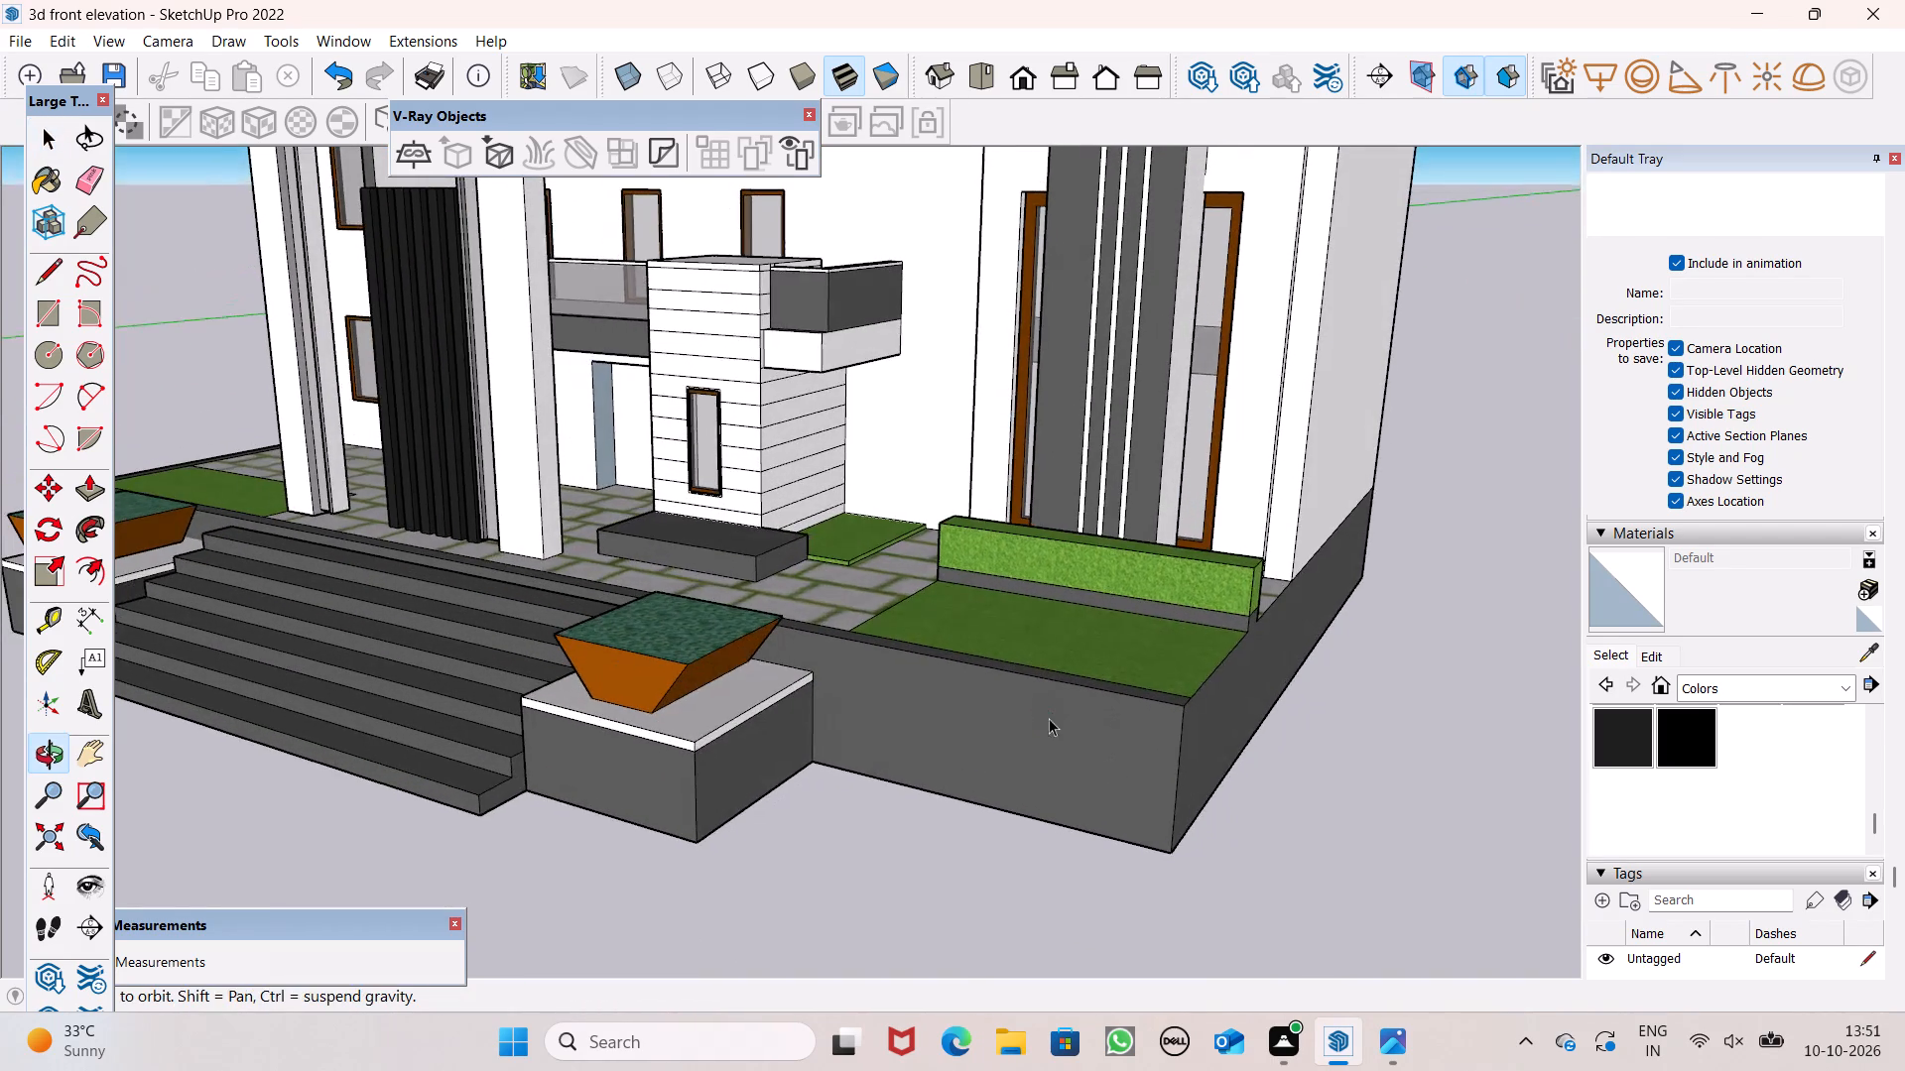
pyautogui.moveTo(1049, 718); pyautogui.dragTo(1050, 719, button='middle')
pyautogui.scroll(-4, 1024, 638)
pyautogui.scroll(2, 1008, 530)
pyautogui.scroll(-3, 1003, 579)
pyautogui.scroll(-3, 1053, 429)
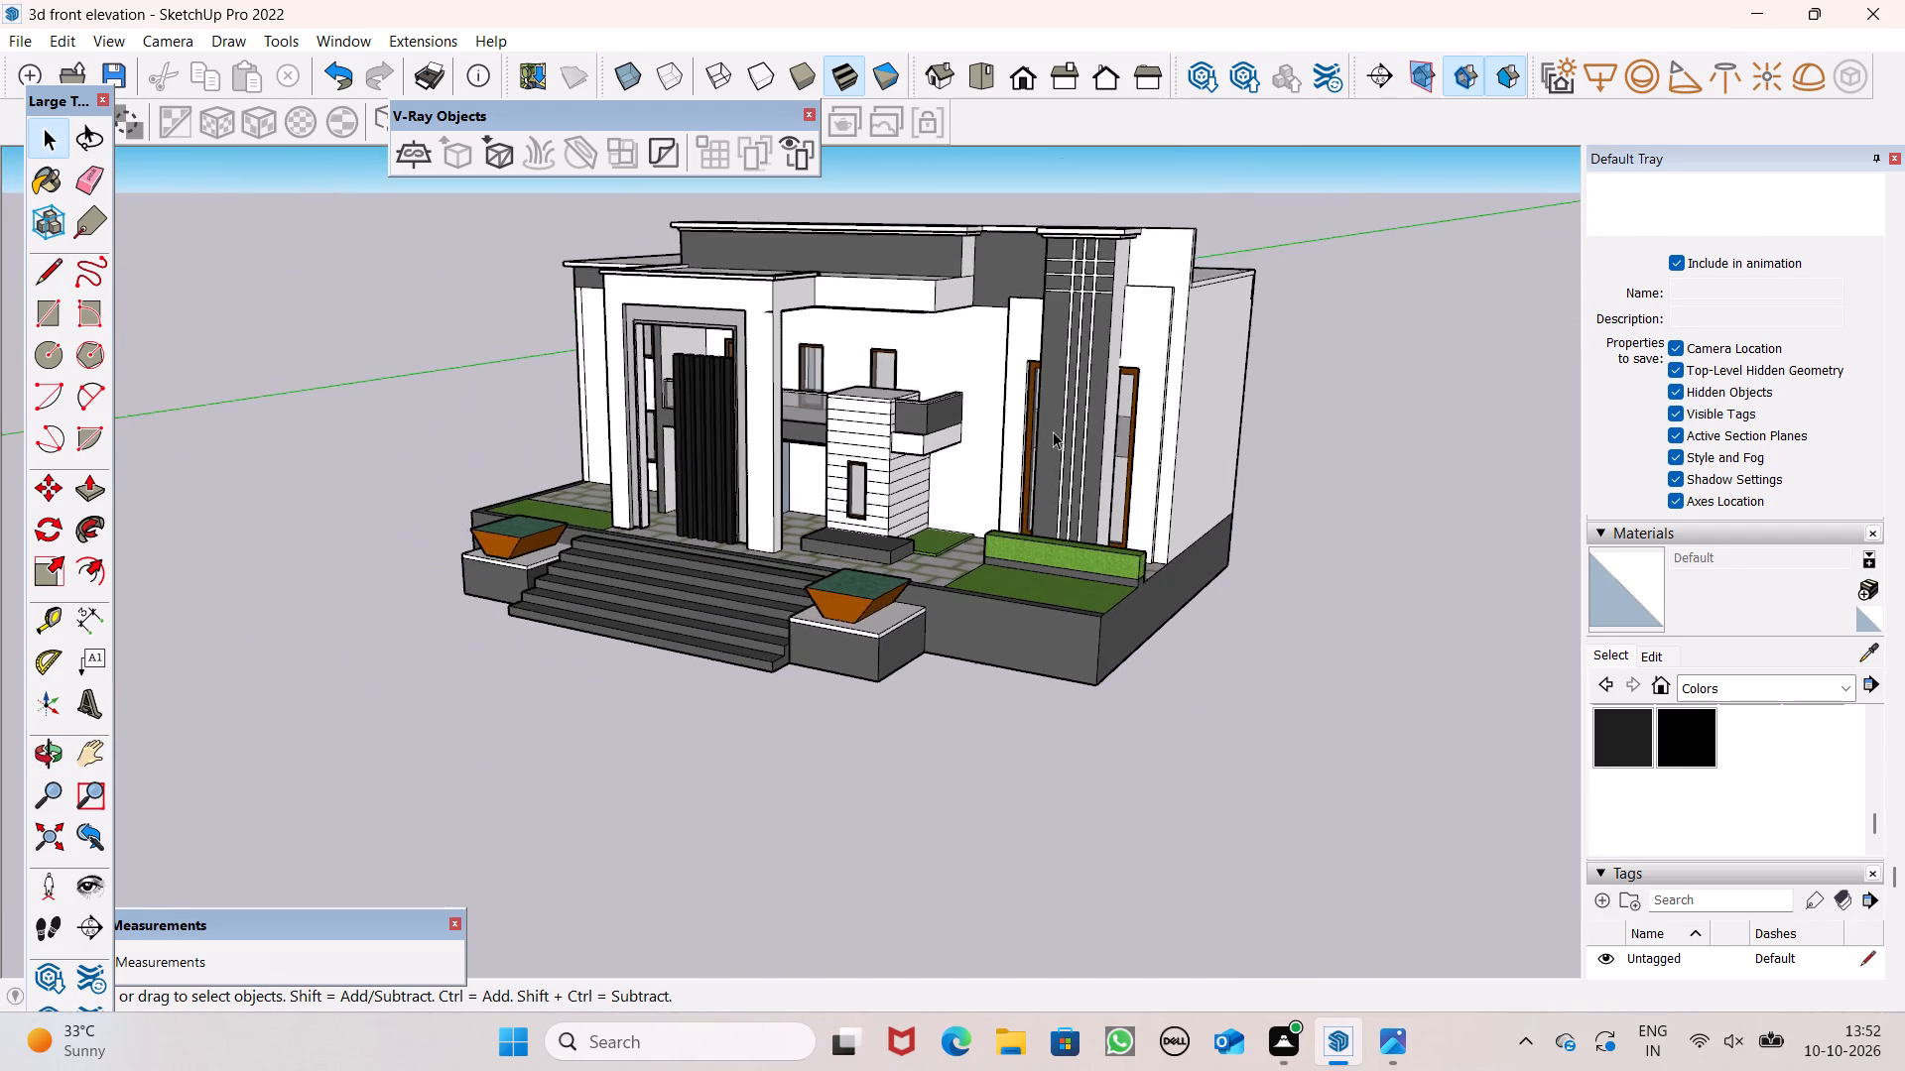
# Export a close, slightly raised front-right view of the house as a JPEG image named "3d front elevation" in Documents.
pyautogui.moveTo(1051, 437); pyautogui.dragTo(1028, 439, button='middle')
pyautogui.scroll(3, 925, 344)
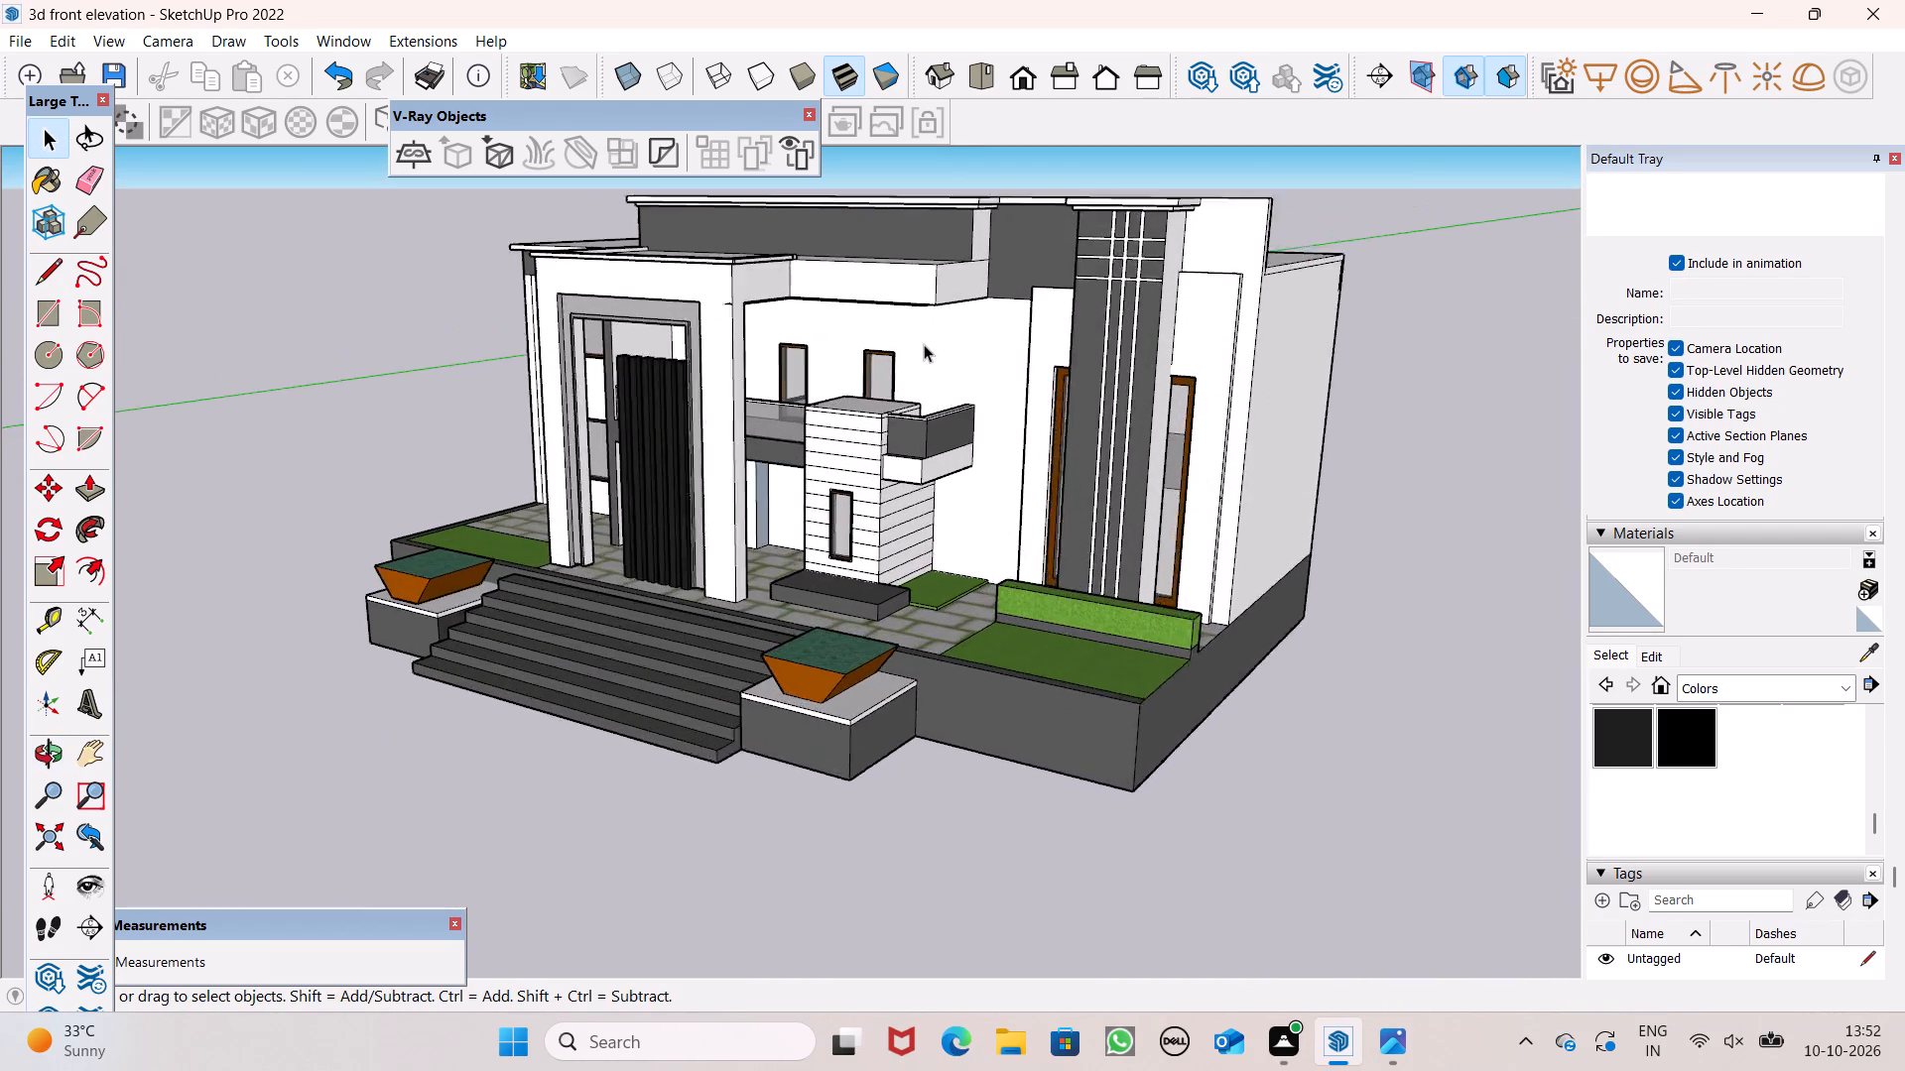
pyautogui.scroll(2, 924, 344)
pyautogui.scroll(-2, 919, 370)
pyautogui.moveTo(929, 402); pyautogui.dragTo(985, 412, button='middle')
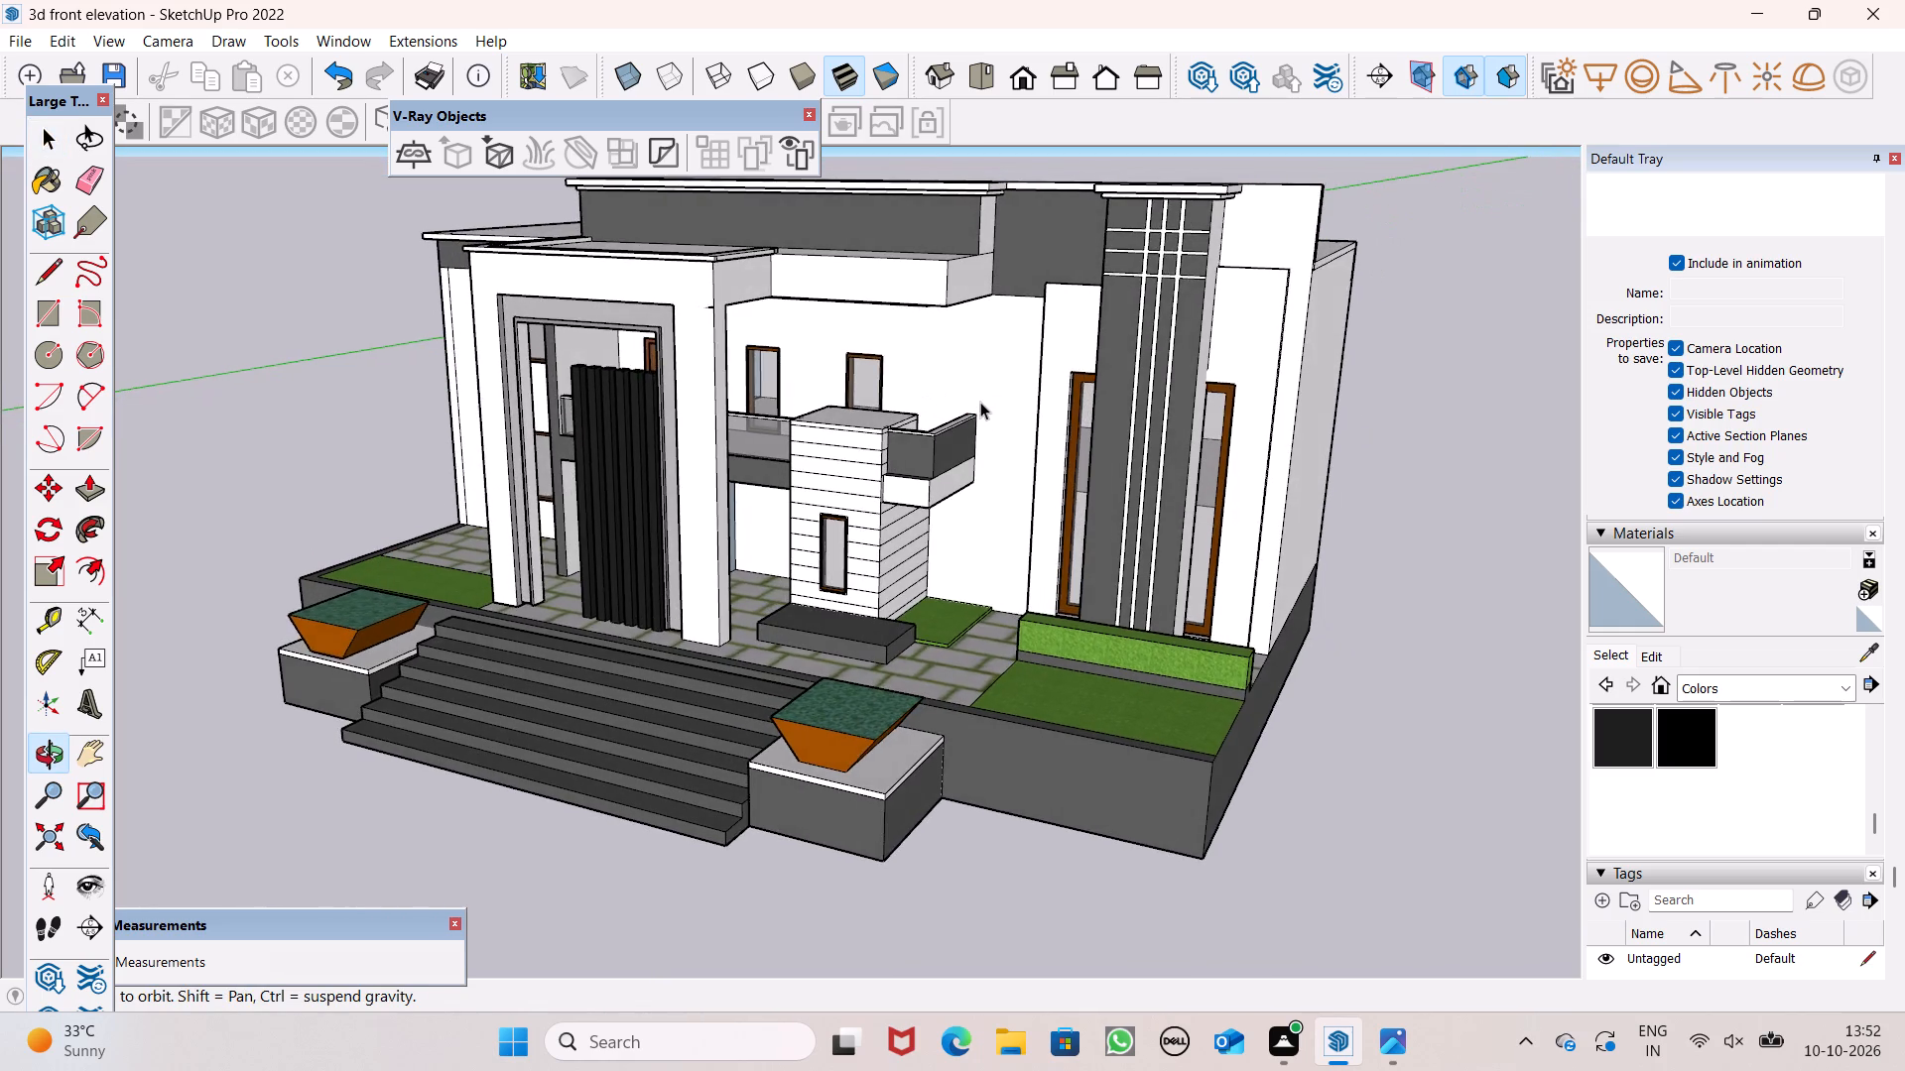
pyautogui.scroll(-2, 972, 403)
pyautogui.scroll(2, 951, 257)
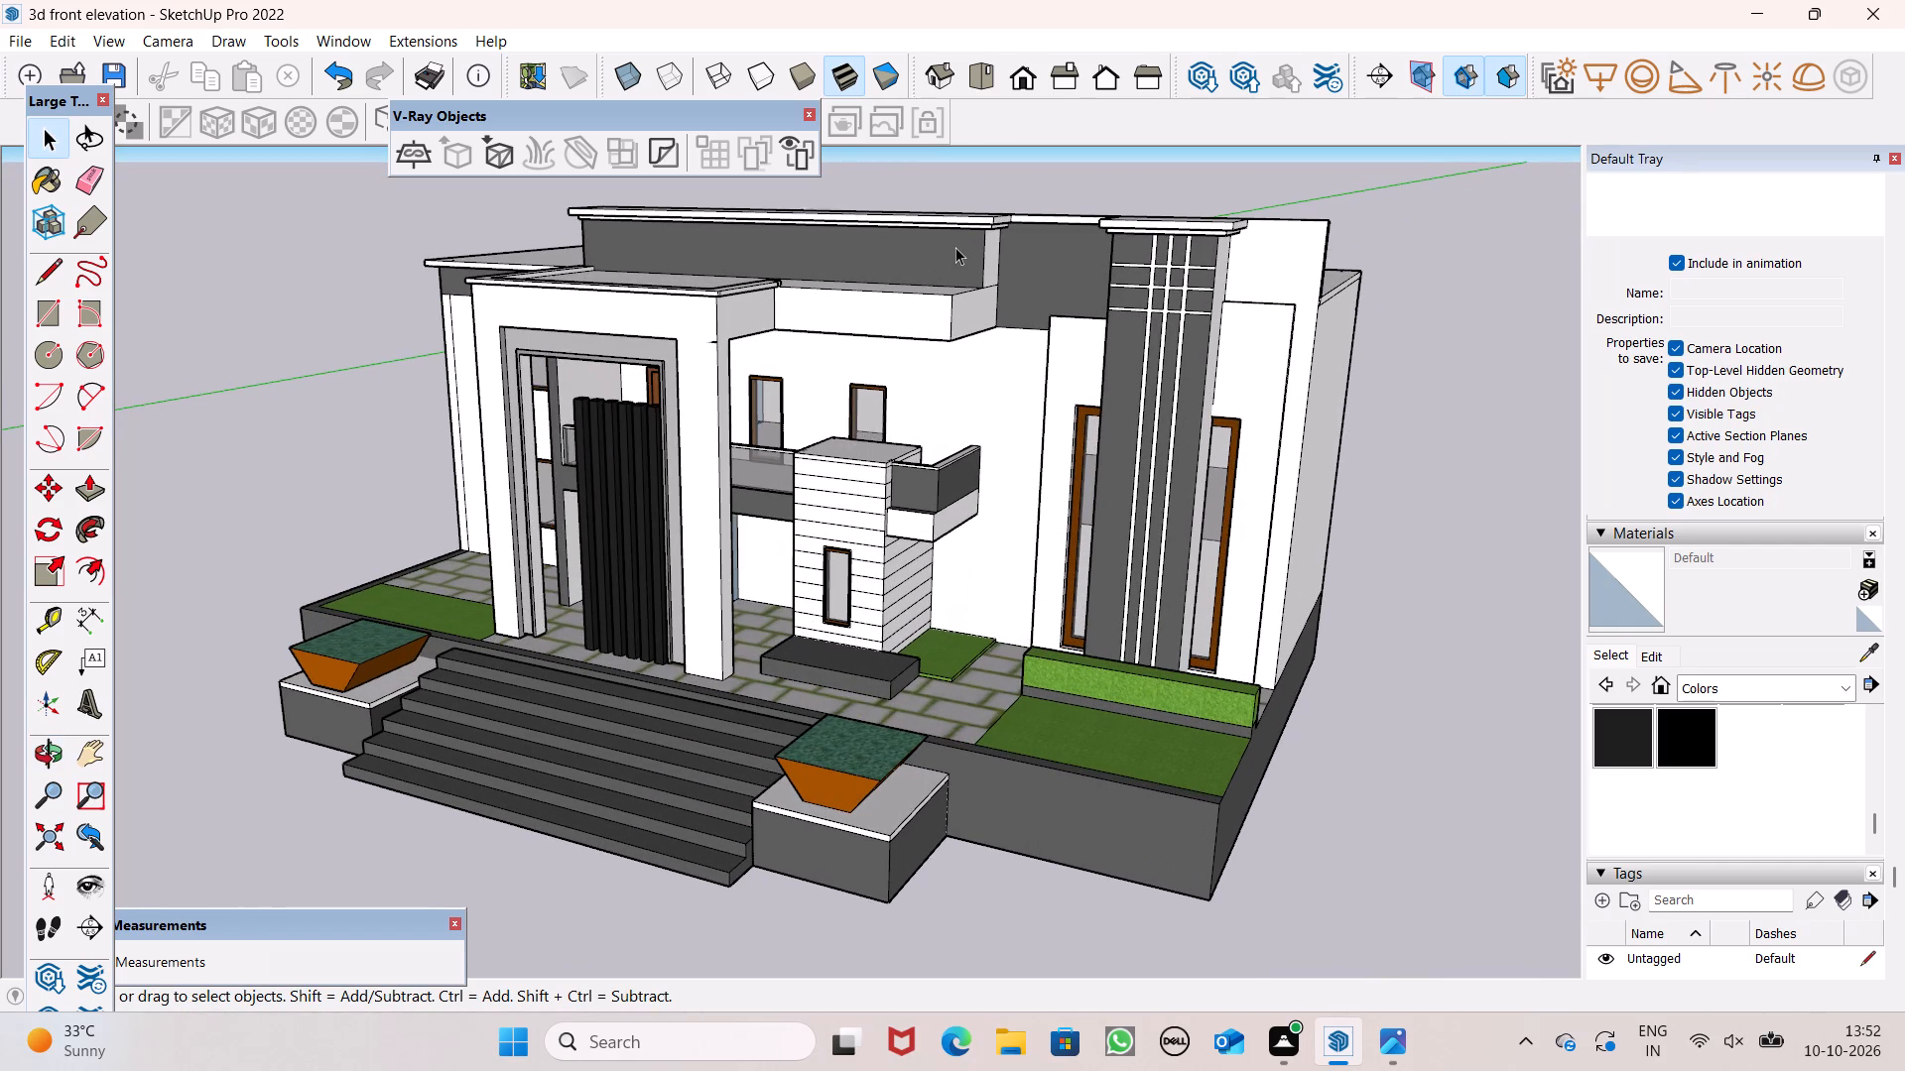
pyautogui.scroll(1, 955, 247)
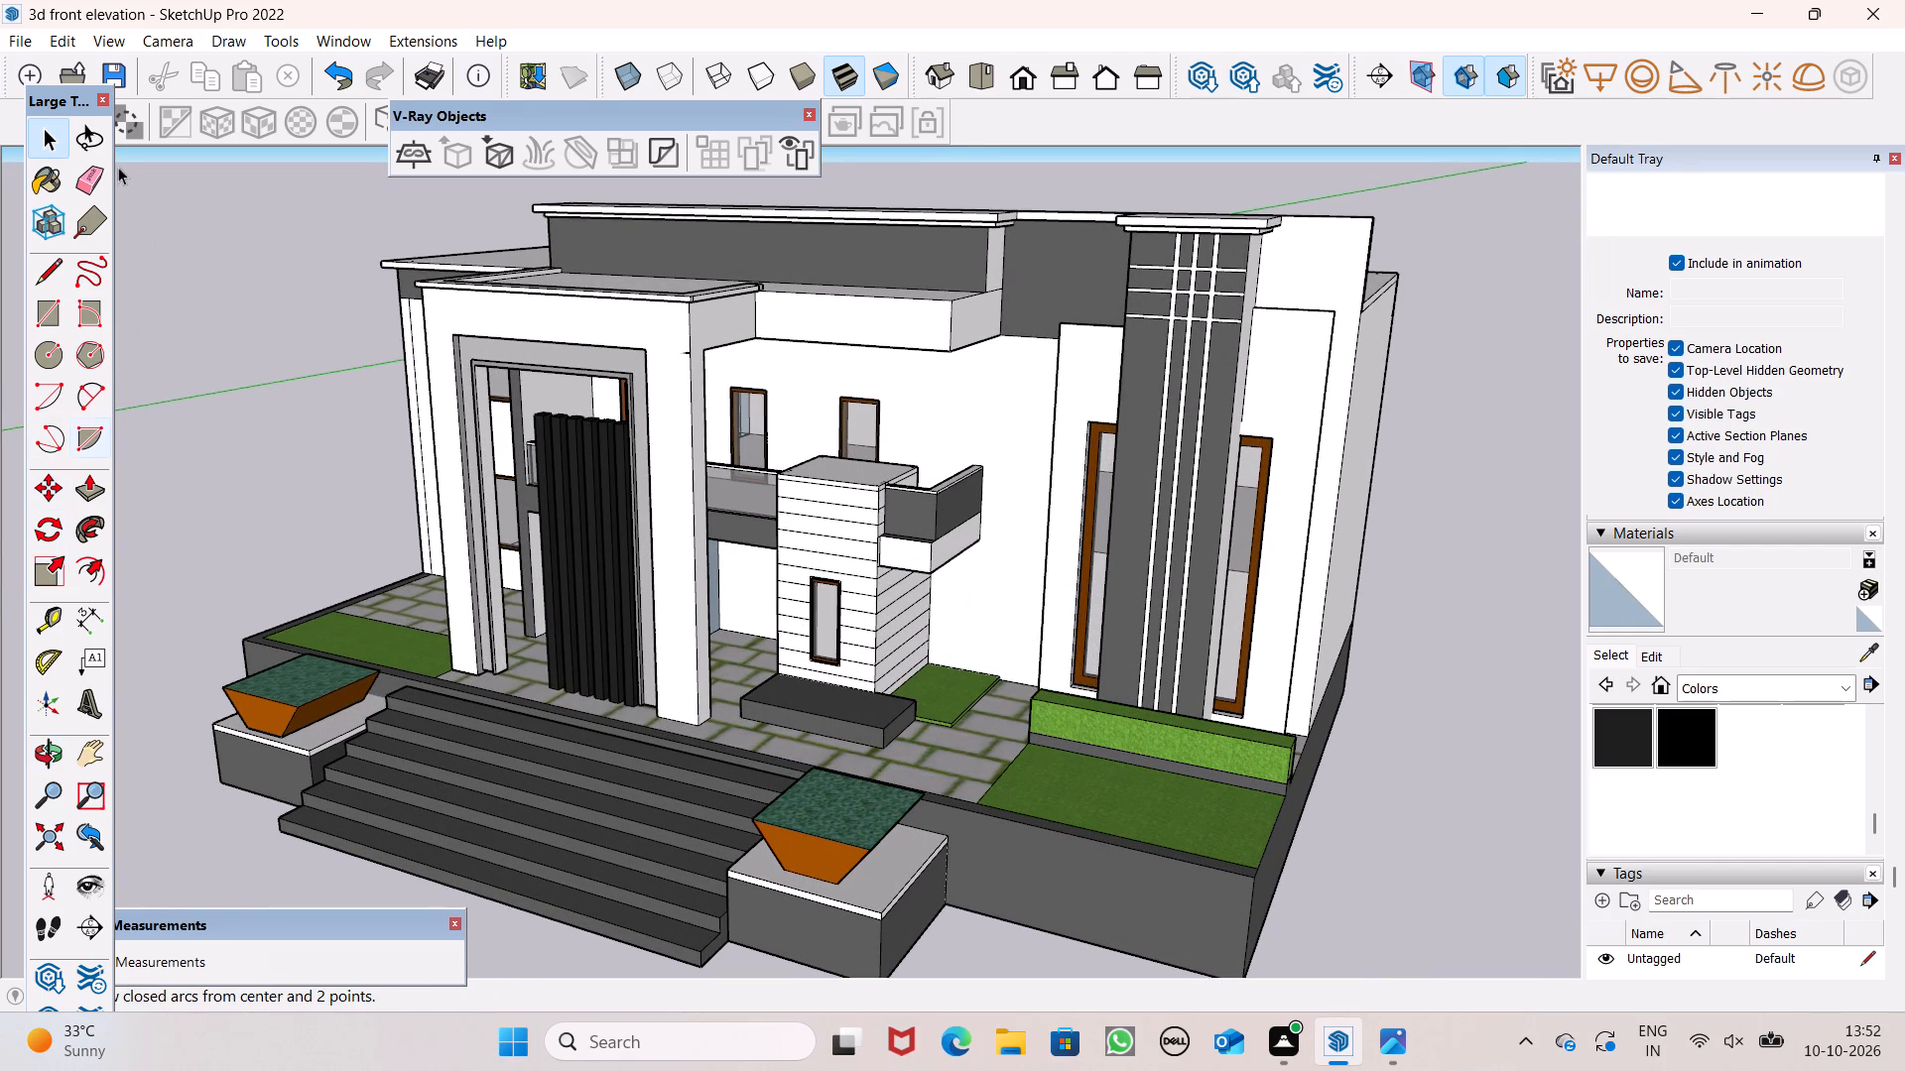
pyautogui.click(32, 40)
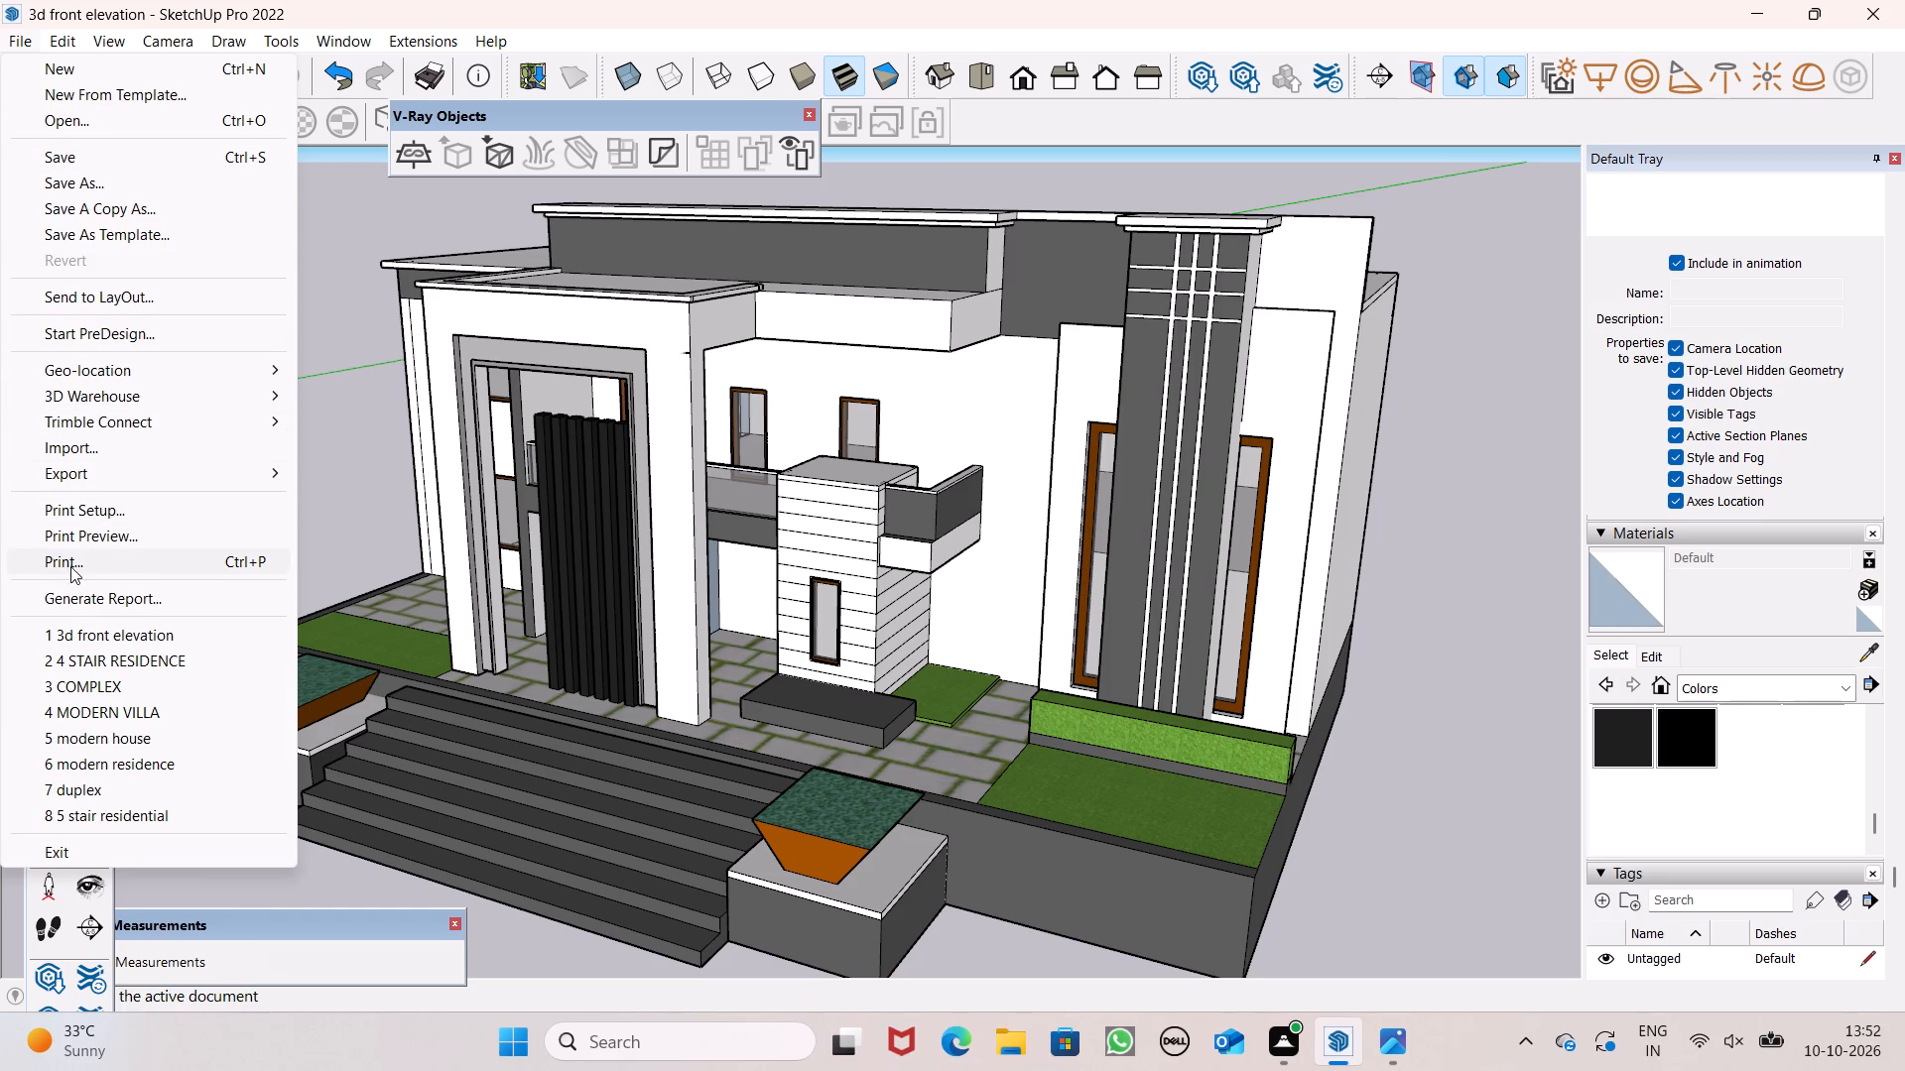
pyautogui.click(103, 476)
pyautogui.click(427, 504)
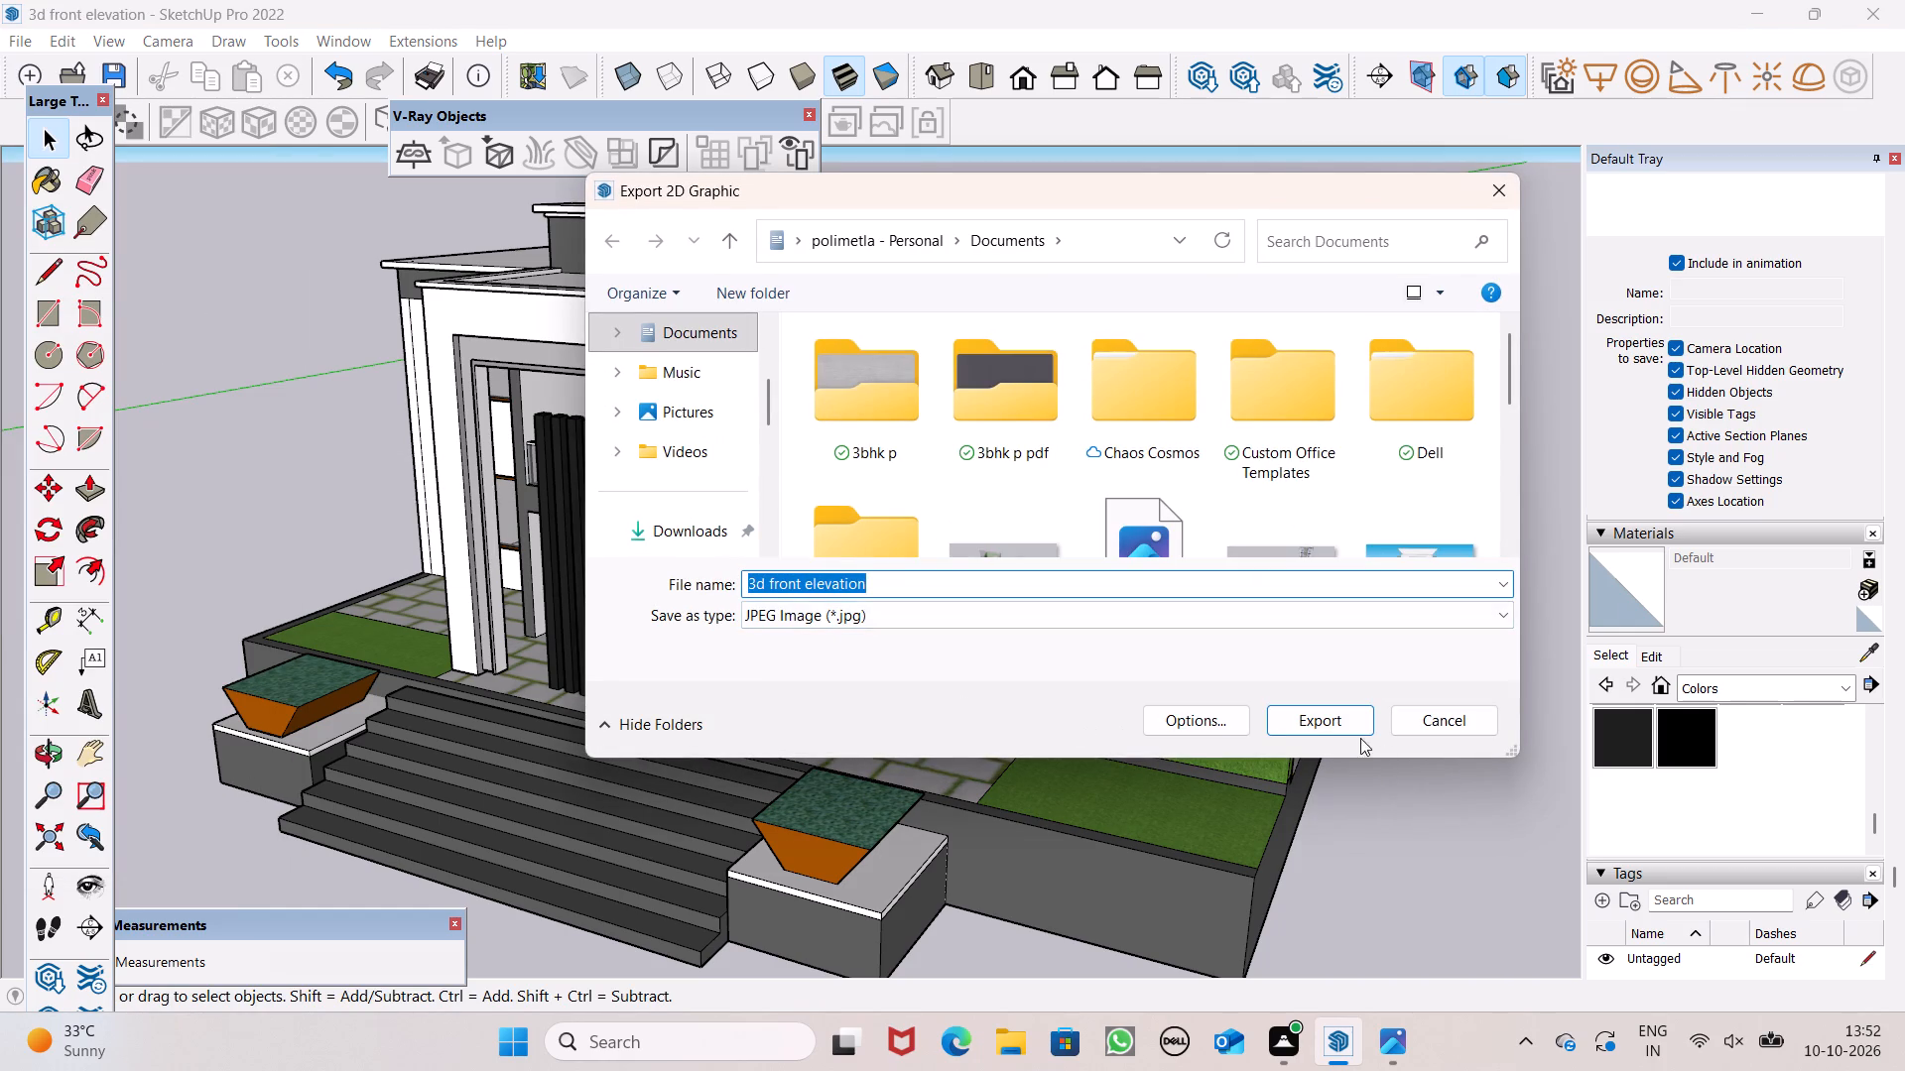
pyautogui.click(1320, 731)
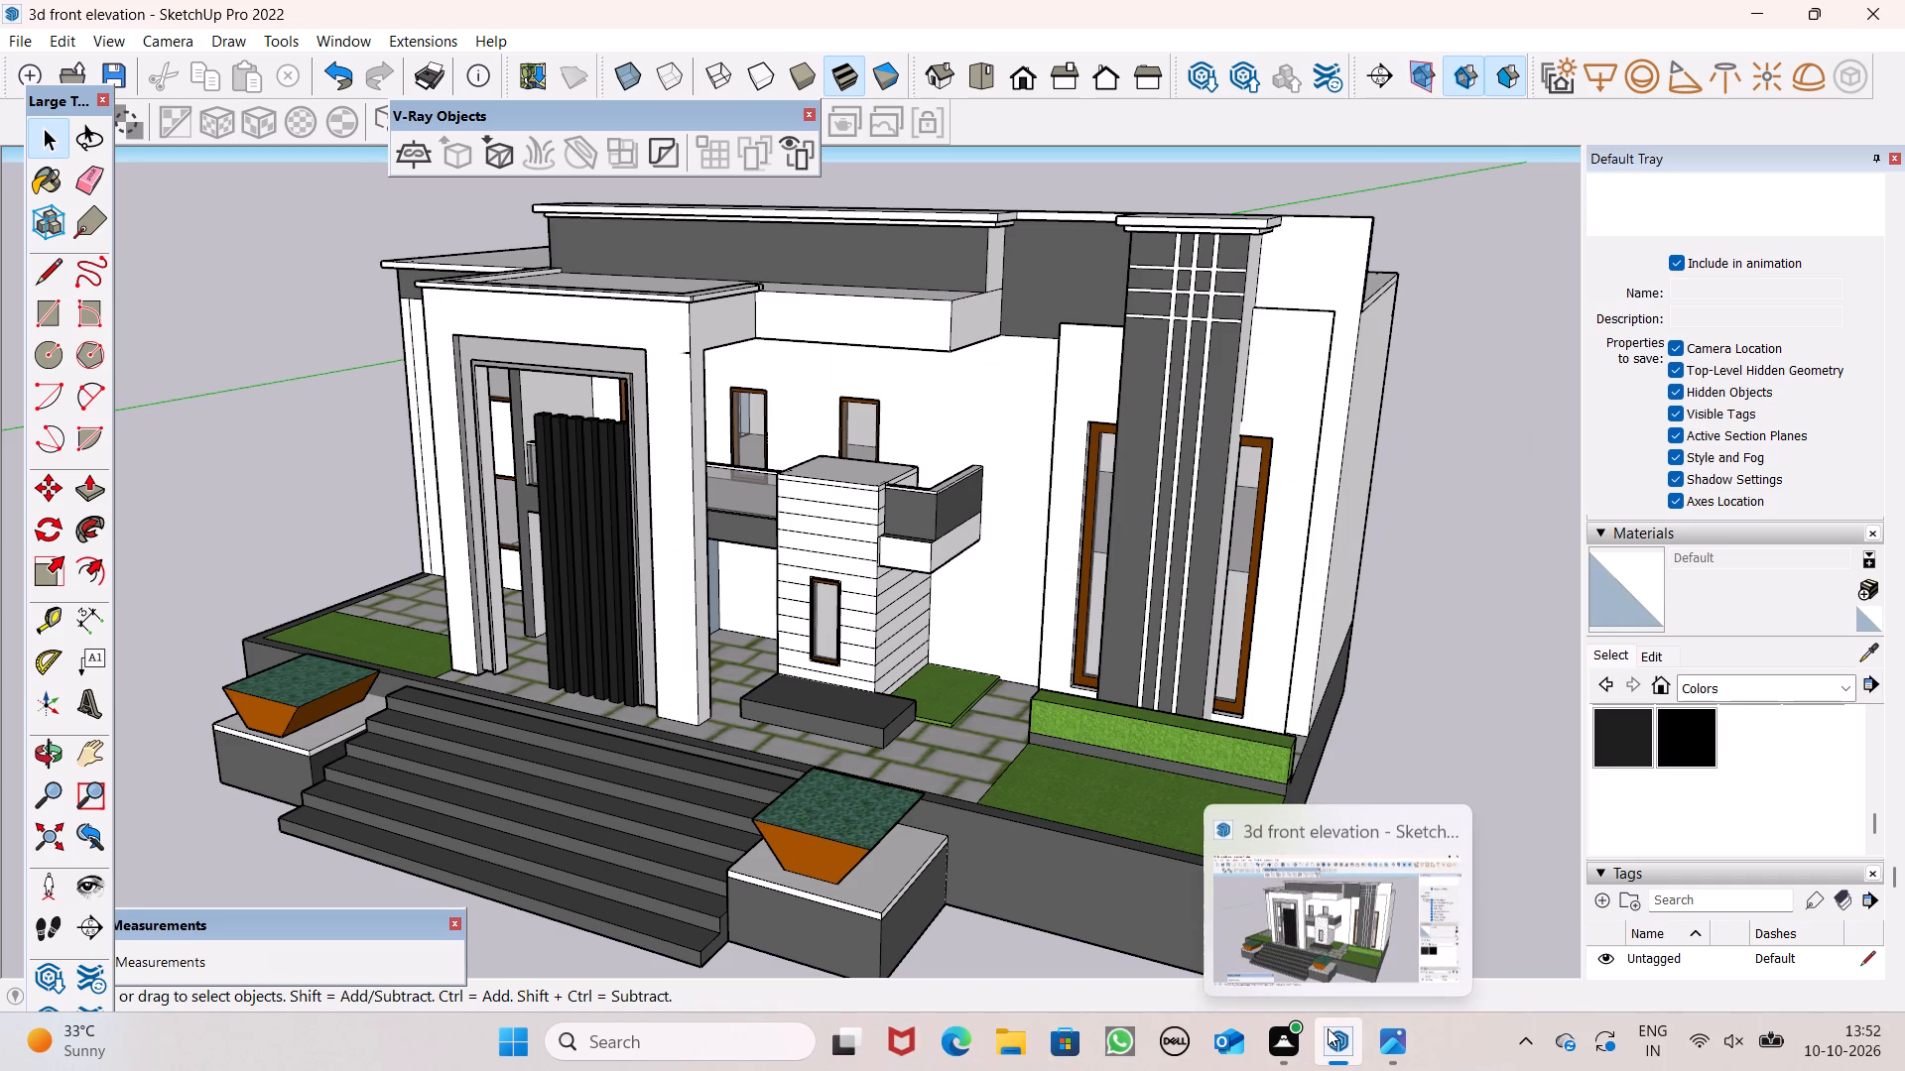